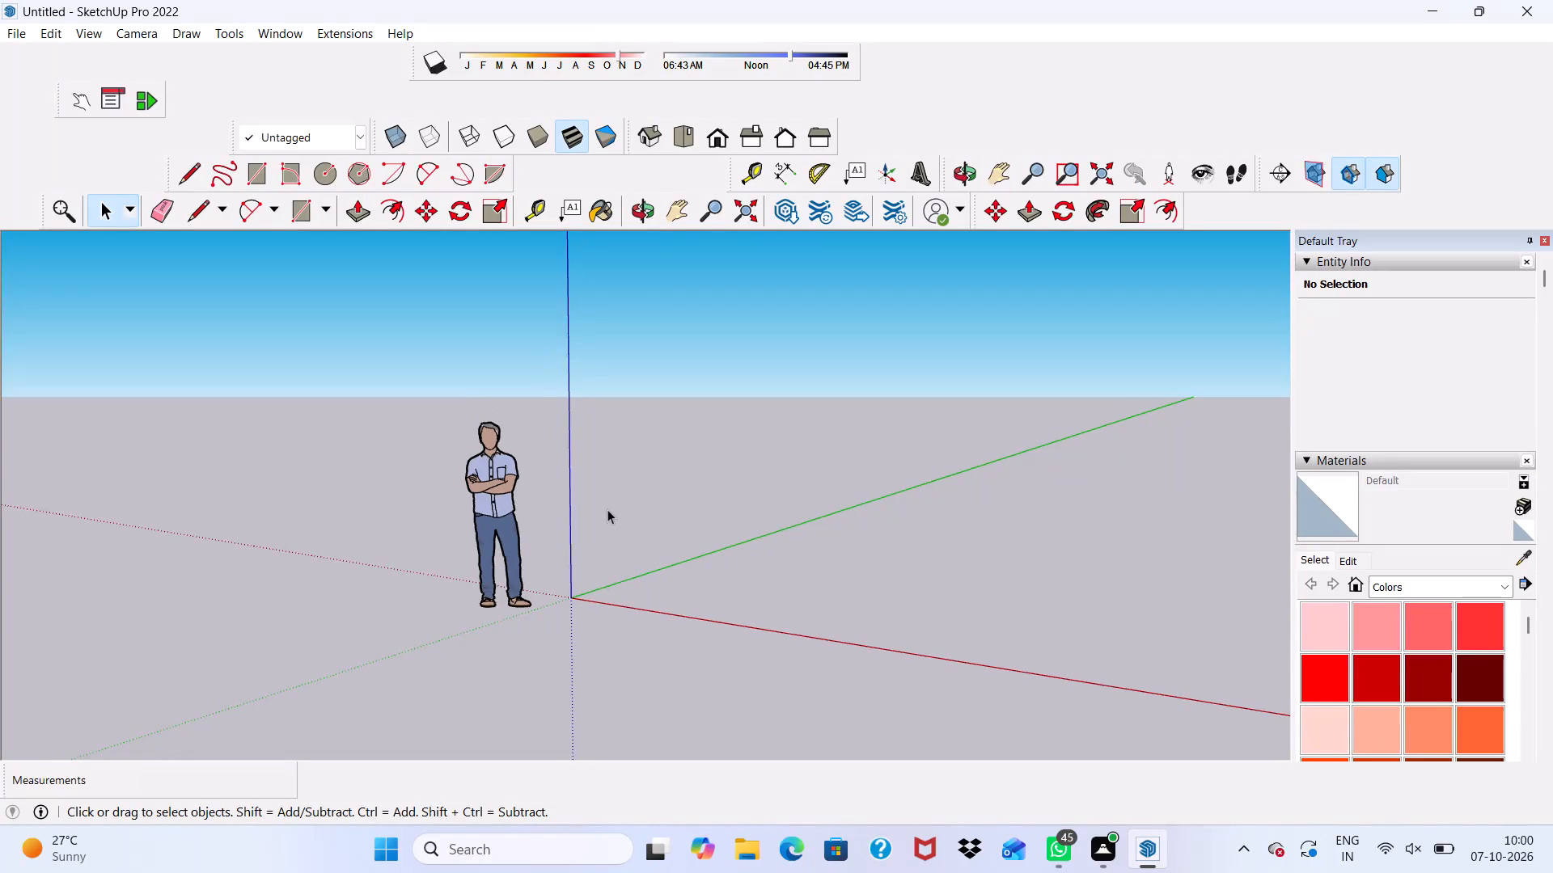
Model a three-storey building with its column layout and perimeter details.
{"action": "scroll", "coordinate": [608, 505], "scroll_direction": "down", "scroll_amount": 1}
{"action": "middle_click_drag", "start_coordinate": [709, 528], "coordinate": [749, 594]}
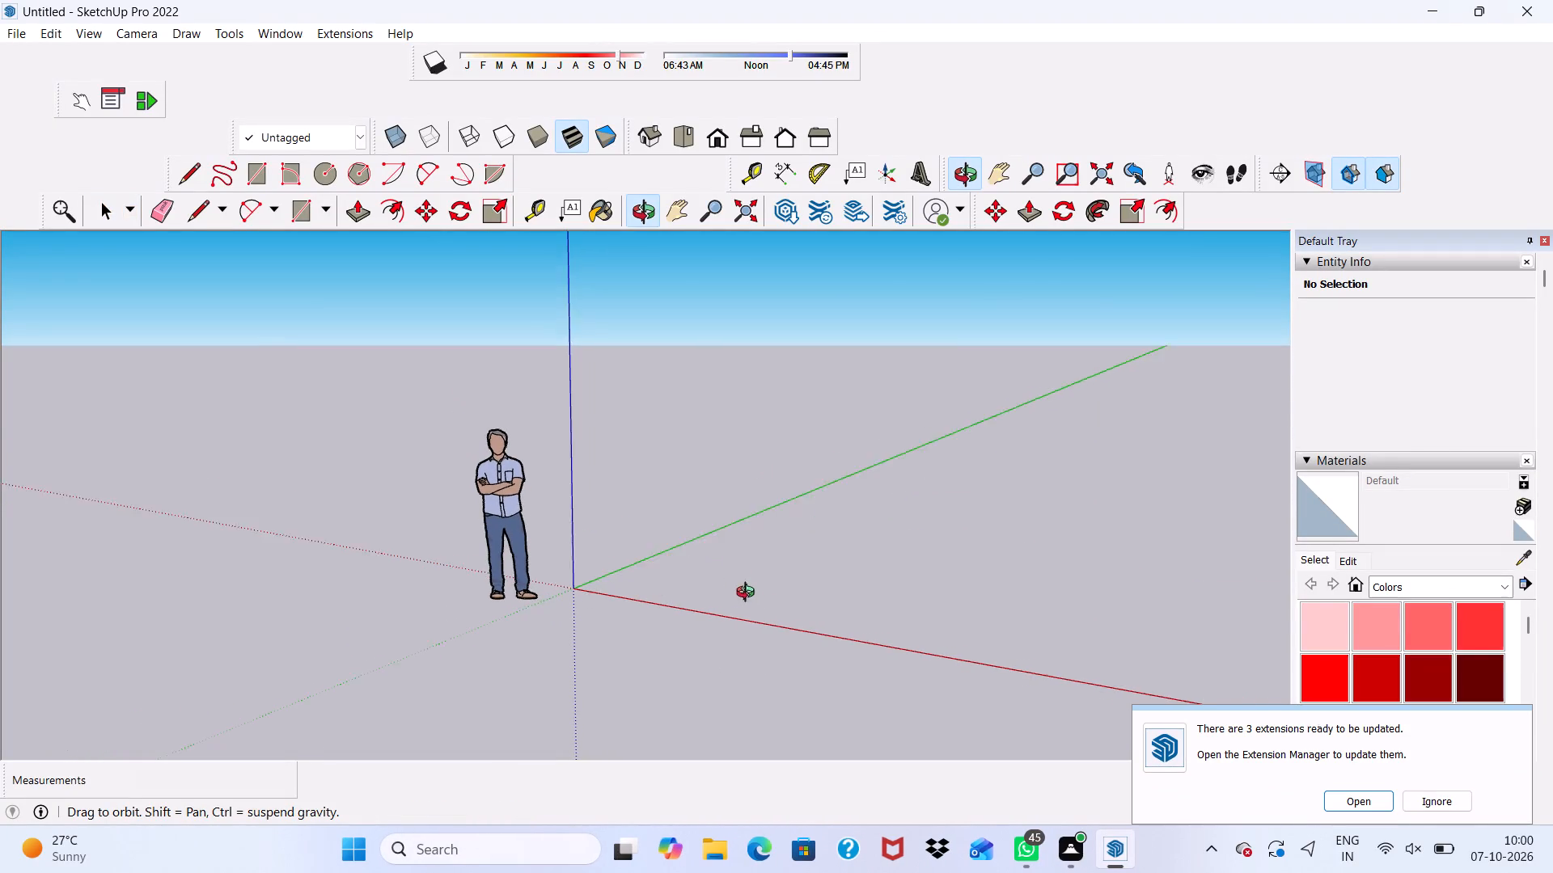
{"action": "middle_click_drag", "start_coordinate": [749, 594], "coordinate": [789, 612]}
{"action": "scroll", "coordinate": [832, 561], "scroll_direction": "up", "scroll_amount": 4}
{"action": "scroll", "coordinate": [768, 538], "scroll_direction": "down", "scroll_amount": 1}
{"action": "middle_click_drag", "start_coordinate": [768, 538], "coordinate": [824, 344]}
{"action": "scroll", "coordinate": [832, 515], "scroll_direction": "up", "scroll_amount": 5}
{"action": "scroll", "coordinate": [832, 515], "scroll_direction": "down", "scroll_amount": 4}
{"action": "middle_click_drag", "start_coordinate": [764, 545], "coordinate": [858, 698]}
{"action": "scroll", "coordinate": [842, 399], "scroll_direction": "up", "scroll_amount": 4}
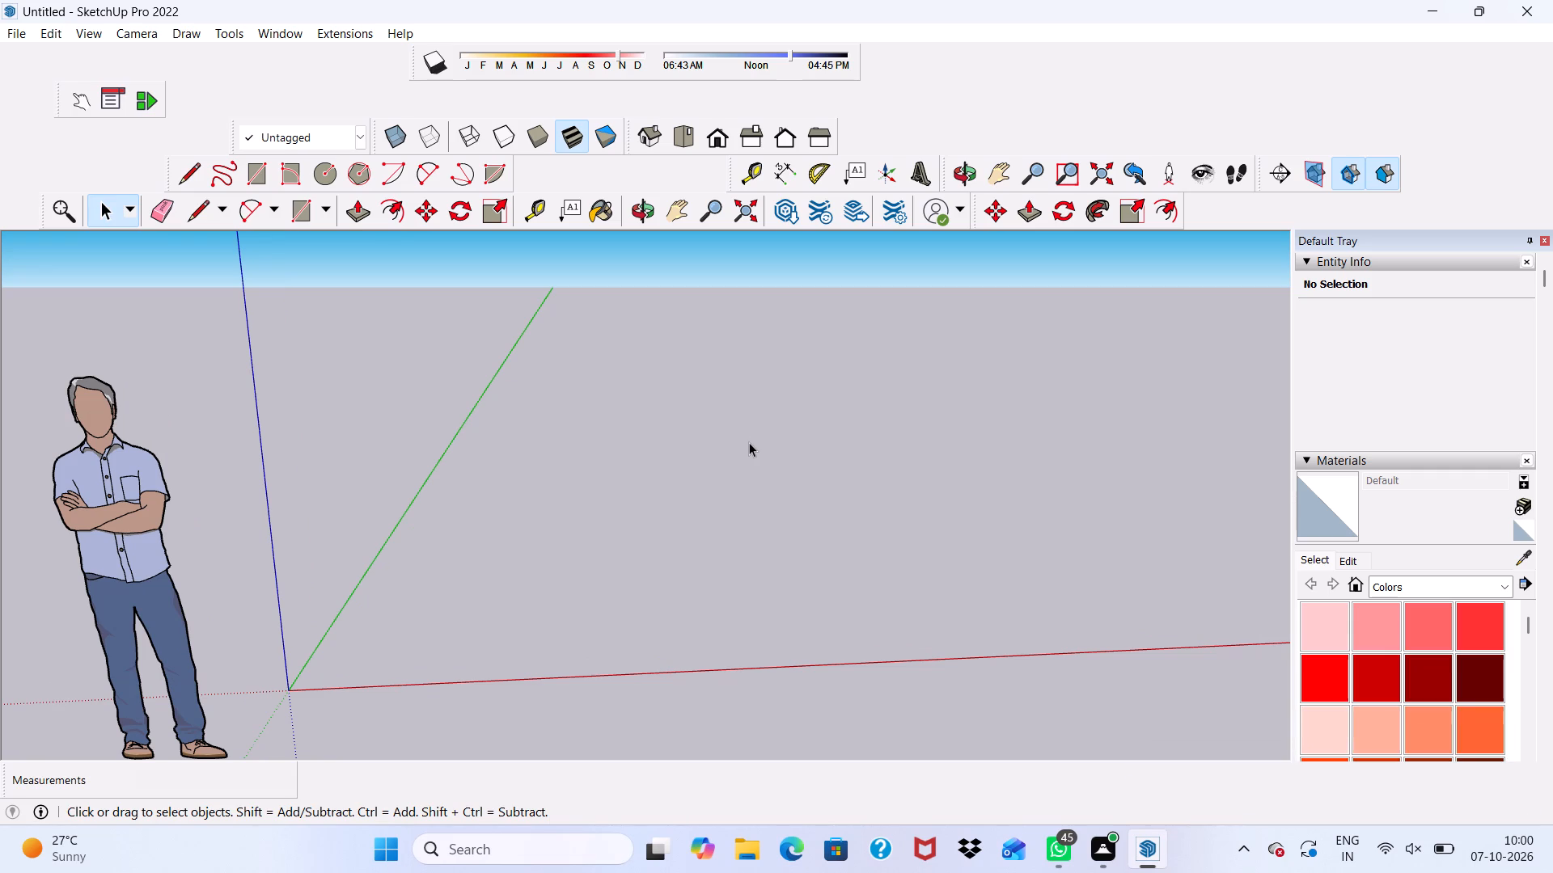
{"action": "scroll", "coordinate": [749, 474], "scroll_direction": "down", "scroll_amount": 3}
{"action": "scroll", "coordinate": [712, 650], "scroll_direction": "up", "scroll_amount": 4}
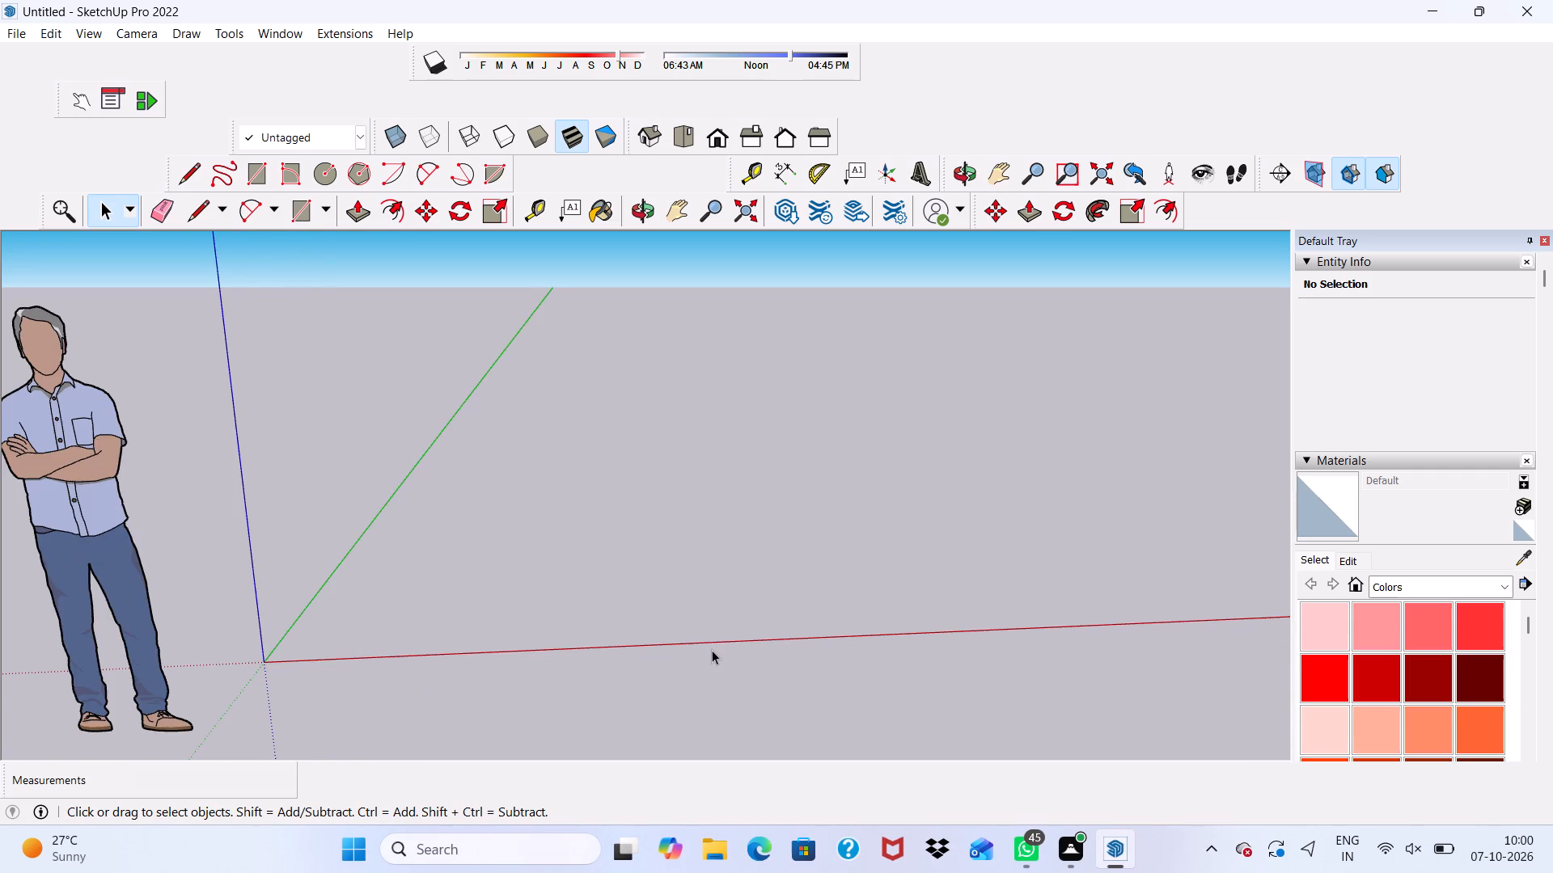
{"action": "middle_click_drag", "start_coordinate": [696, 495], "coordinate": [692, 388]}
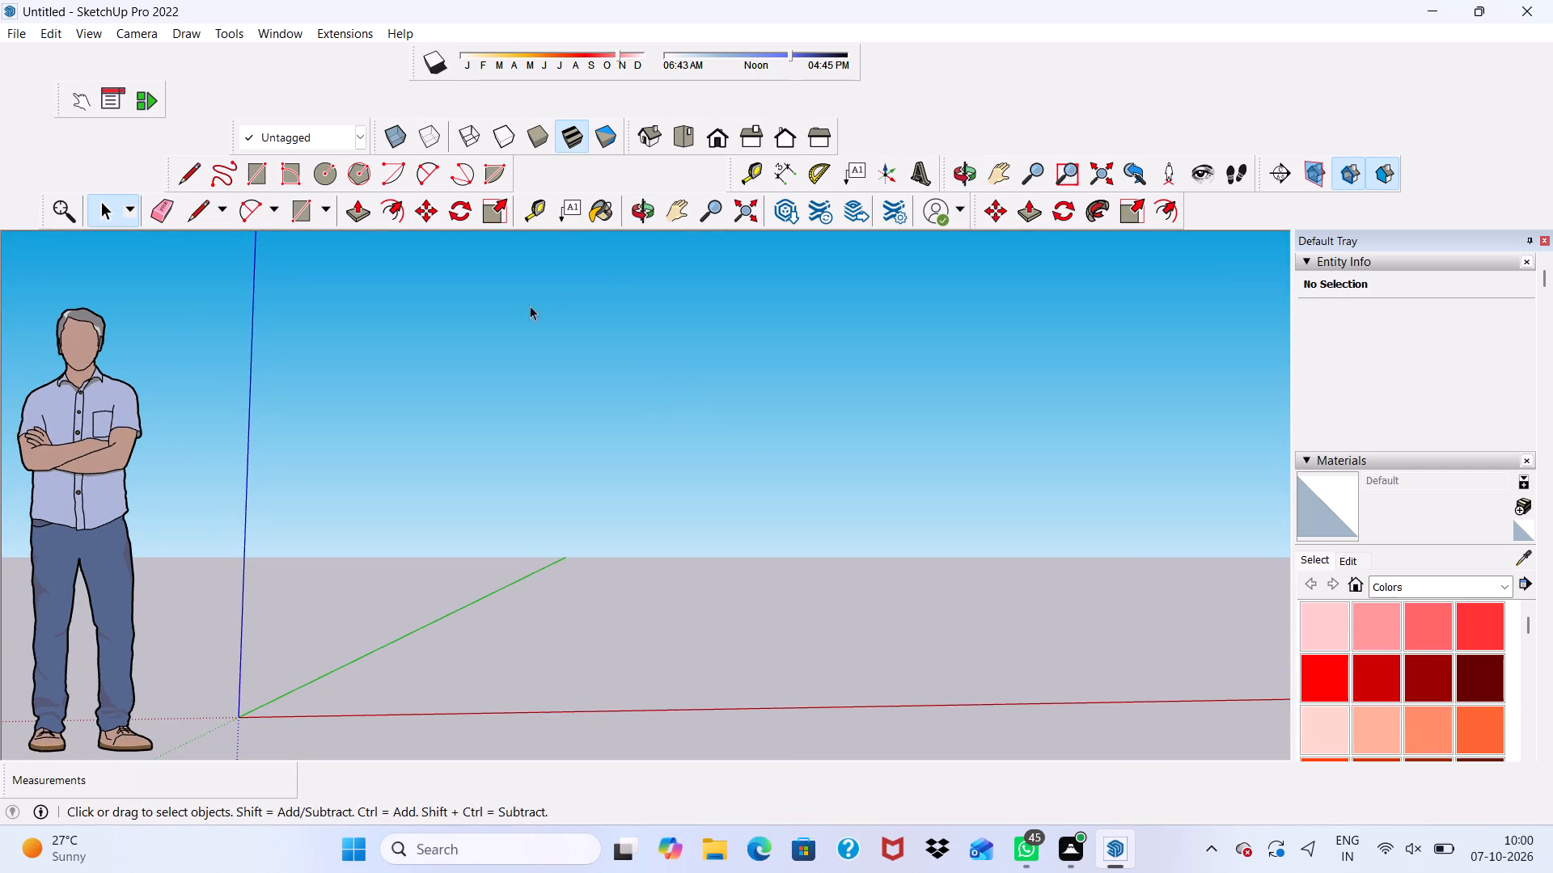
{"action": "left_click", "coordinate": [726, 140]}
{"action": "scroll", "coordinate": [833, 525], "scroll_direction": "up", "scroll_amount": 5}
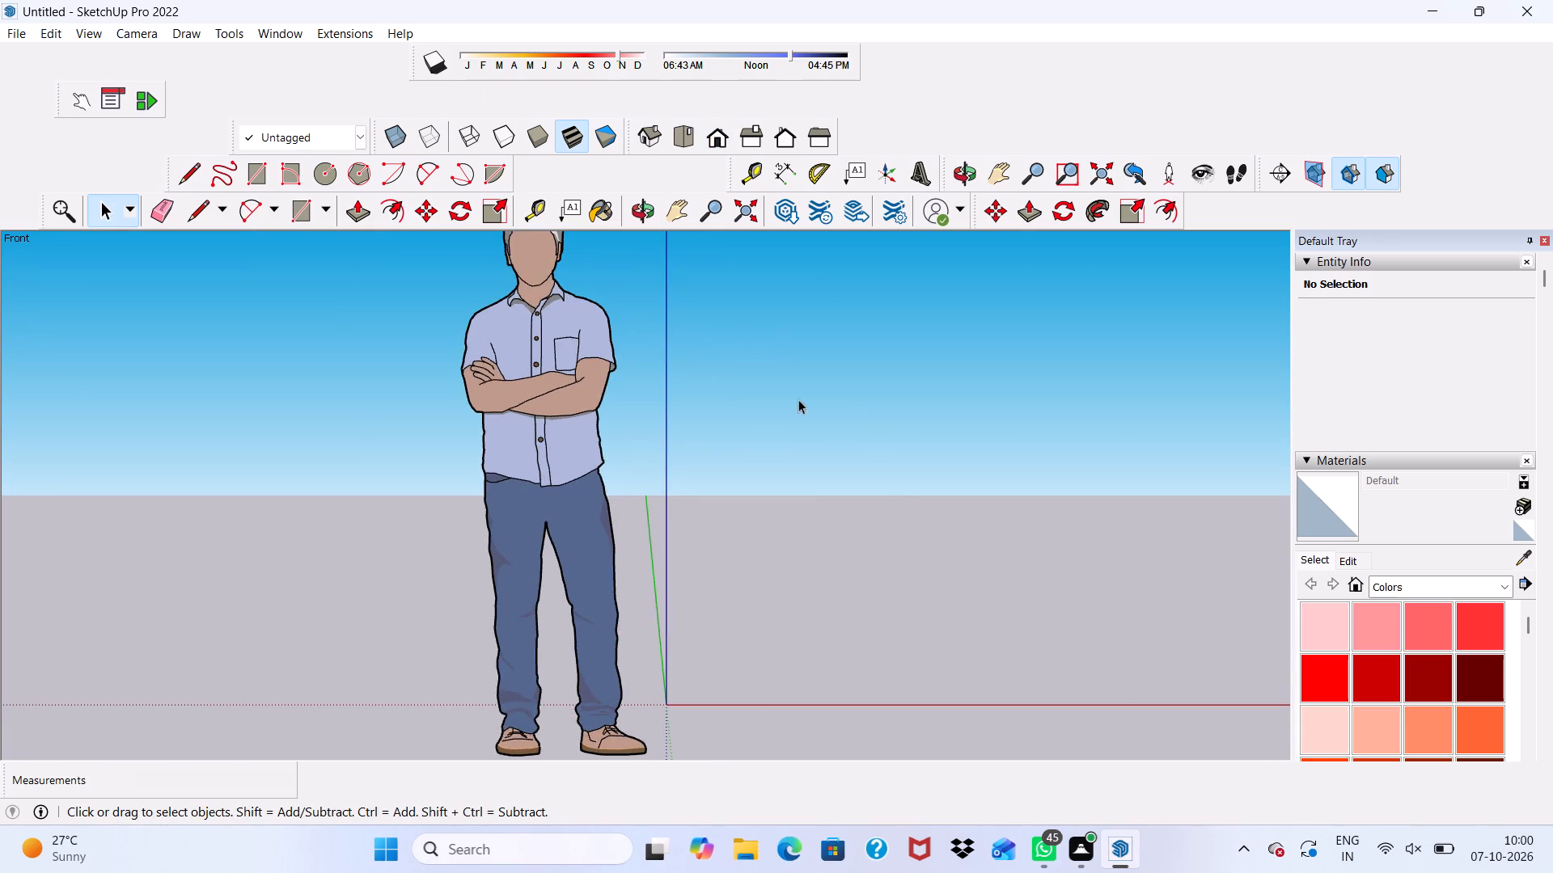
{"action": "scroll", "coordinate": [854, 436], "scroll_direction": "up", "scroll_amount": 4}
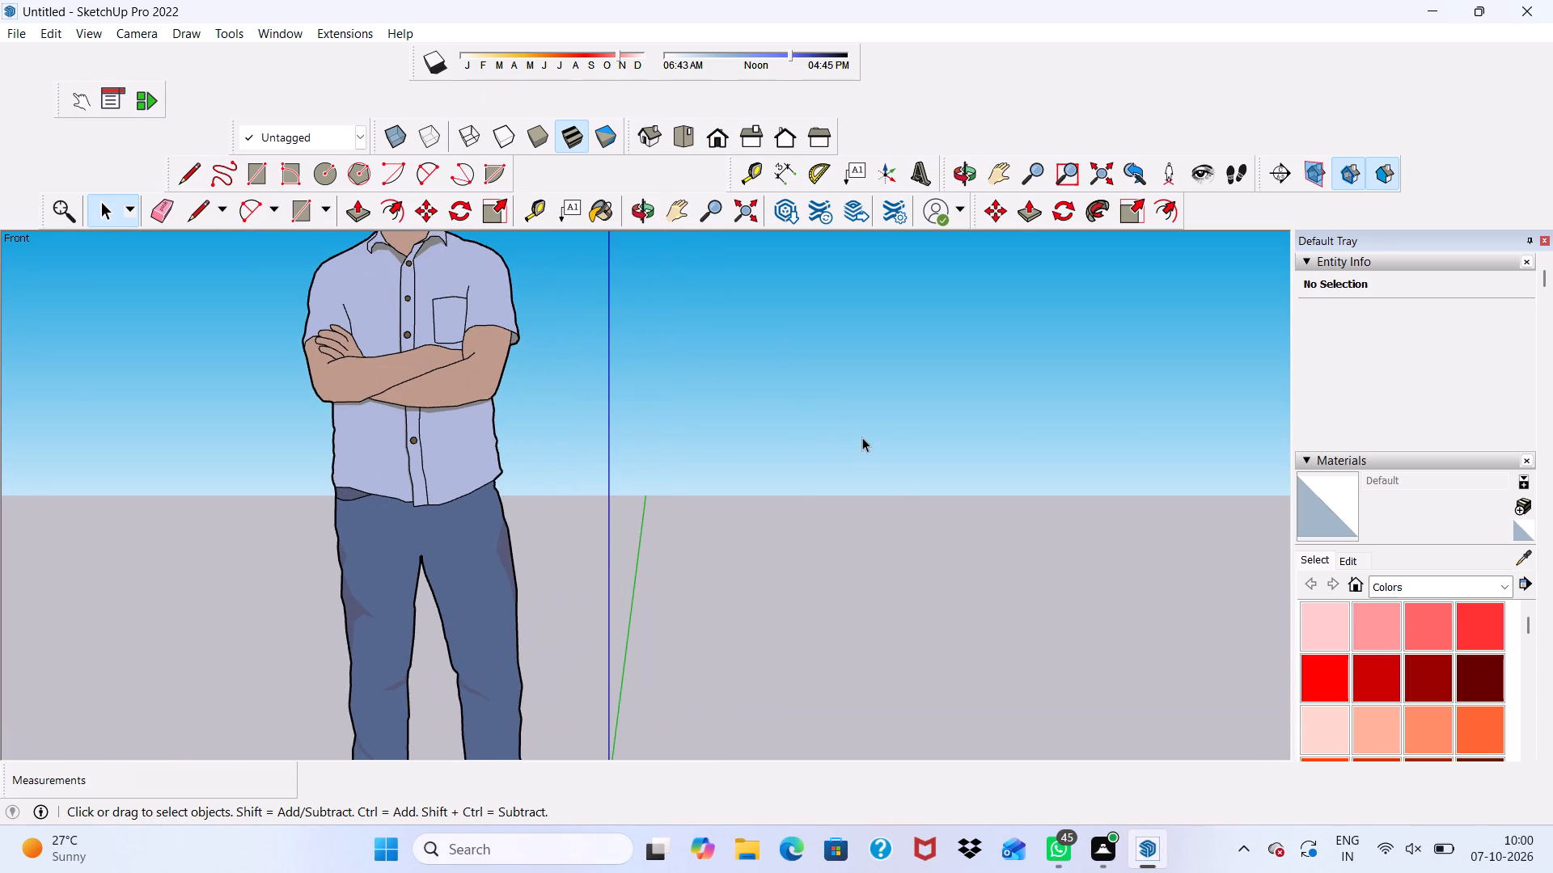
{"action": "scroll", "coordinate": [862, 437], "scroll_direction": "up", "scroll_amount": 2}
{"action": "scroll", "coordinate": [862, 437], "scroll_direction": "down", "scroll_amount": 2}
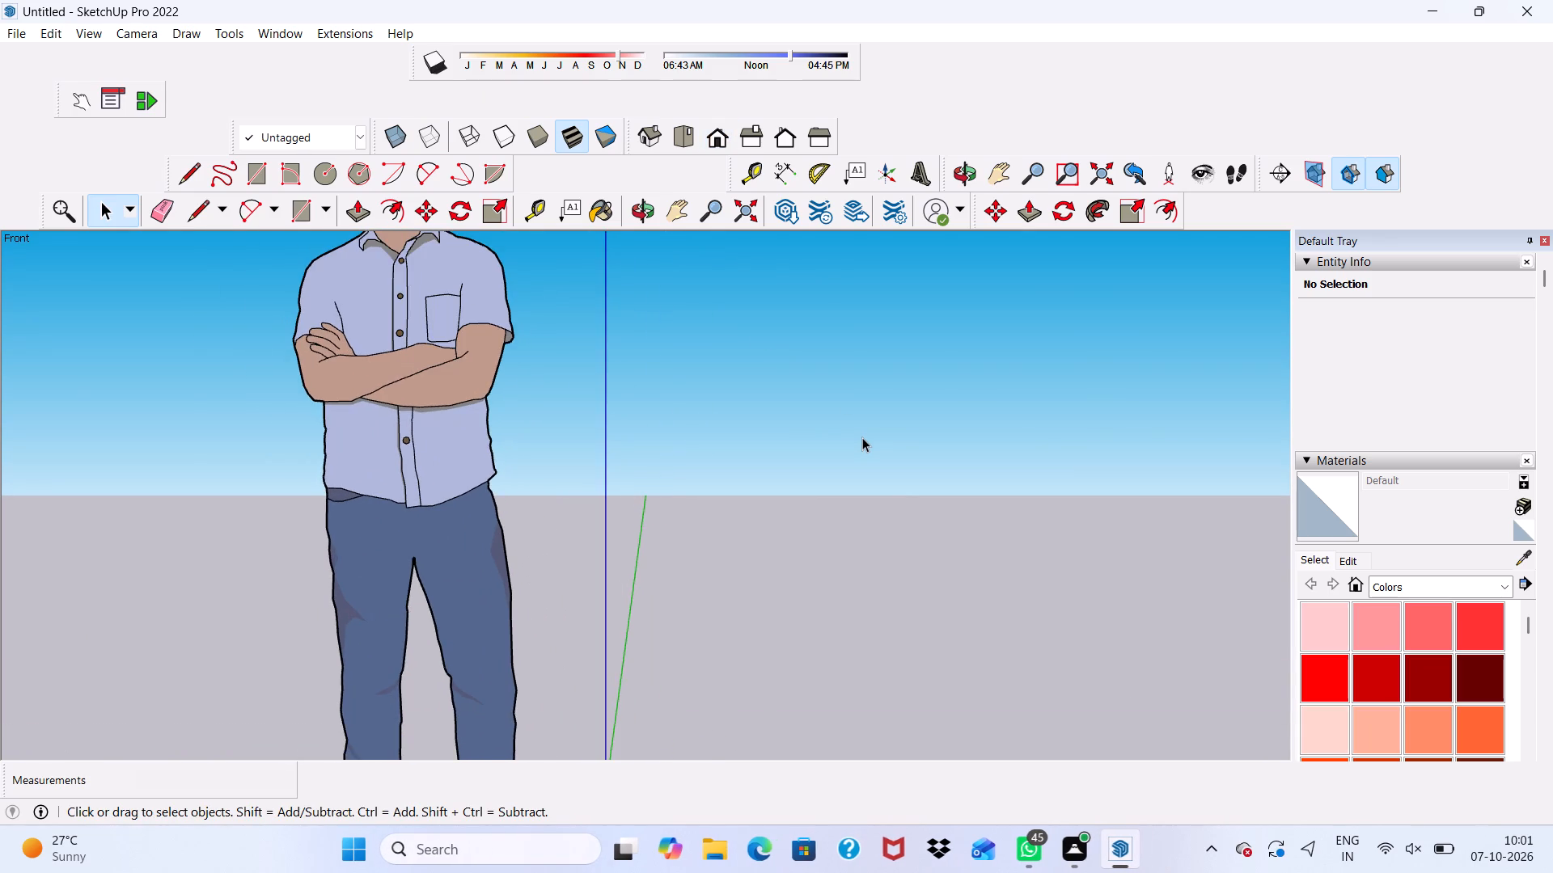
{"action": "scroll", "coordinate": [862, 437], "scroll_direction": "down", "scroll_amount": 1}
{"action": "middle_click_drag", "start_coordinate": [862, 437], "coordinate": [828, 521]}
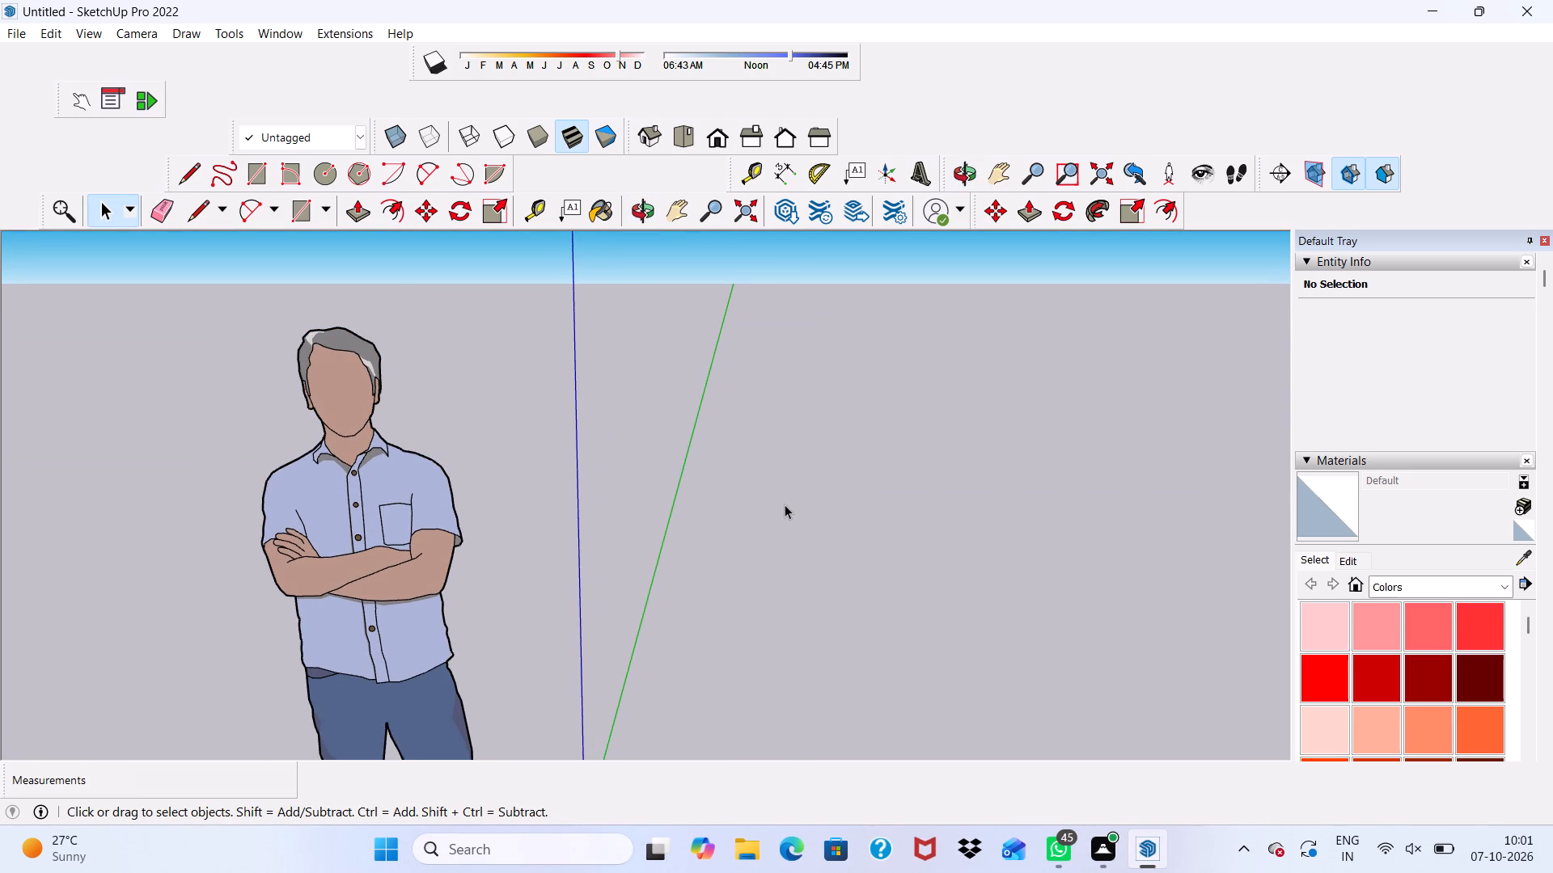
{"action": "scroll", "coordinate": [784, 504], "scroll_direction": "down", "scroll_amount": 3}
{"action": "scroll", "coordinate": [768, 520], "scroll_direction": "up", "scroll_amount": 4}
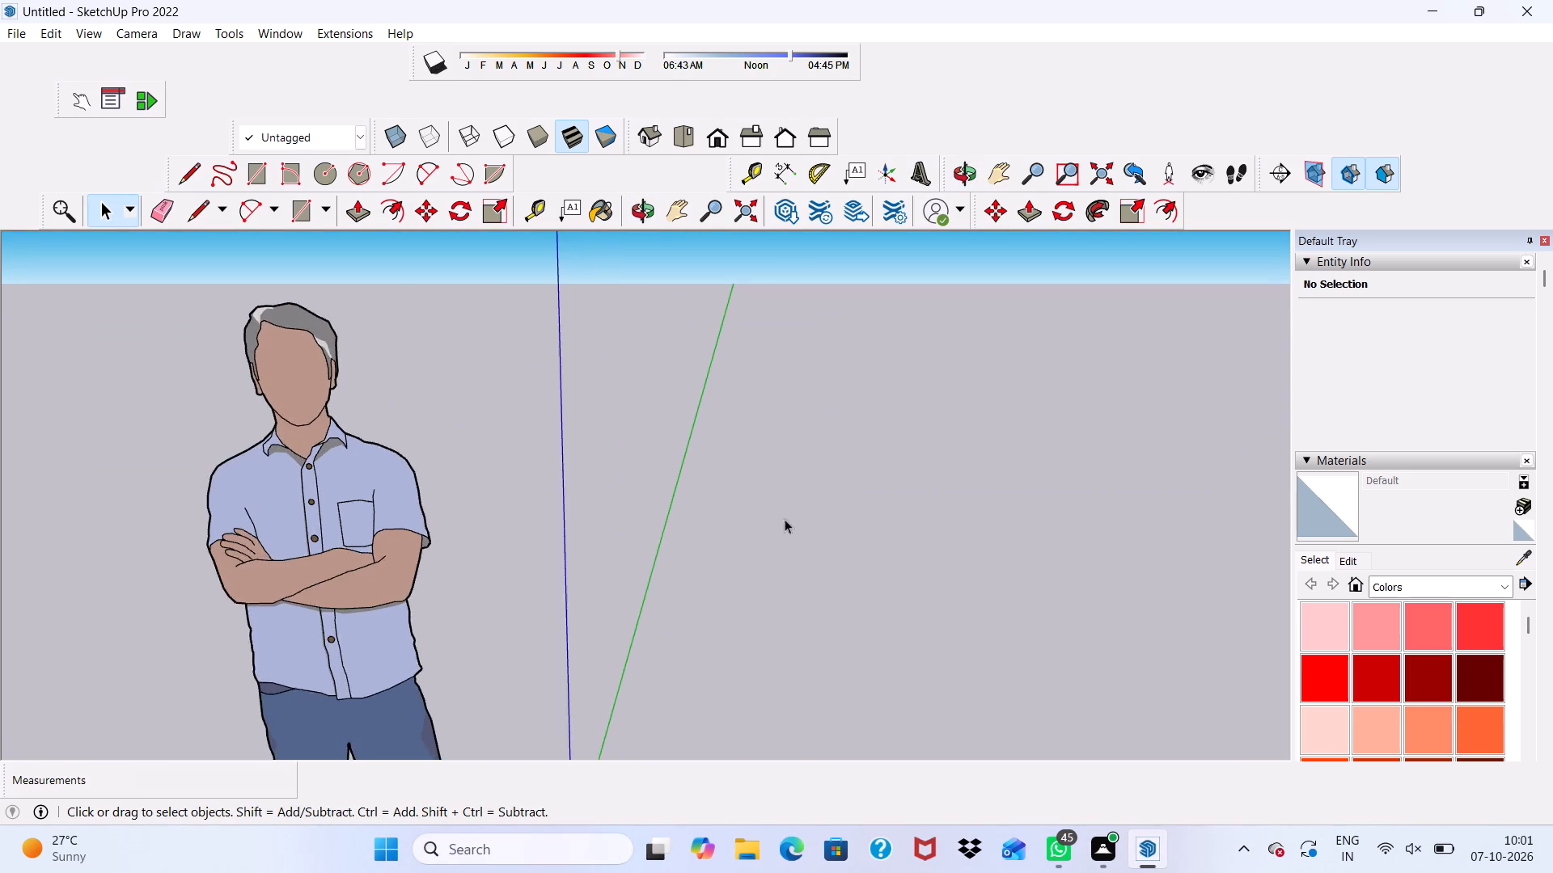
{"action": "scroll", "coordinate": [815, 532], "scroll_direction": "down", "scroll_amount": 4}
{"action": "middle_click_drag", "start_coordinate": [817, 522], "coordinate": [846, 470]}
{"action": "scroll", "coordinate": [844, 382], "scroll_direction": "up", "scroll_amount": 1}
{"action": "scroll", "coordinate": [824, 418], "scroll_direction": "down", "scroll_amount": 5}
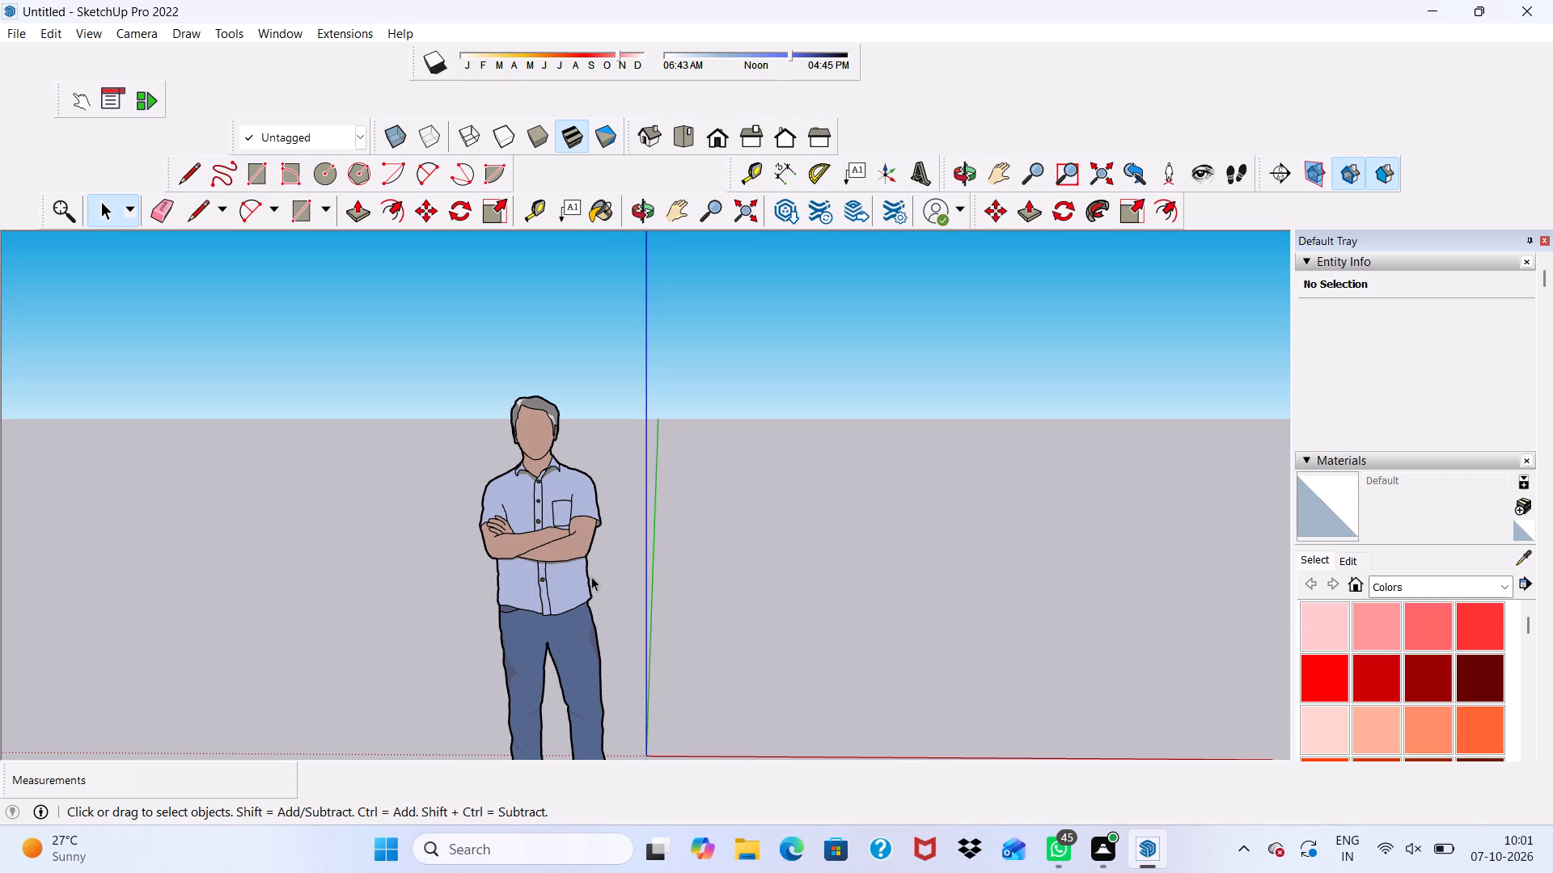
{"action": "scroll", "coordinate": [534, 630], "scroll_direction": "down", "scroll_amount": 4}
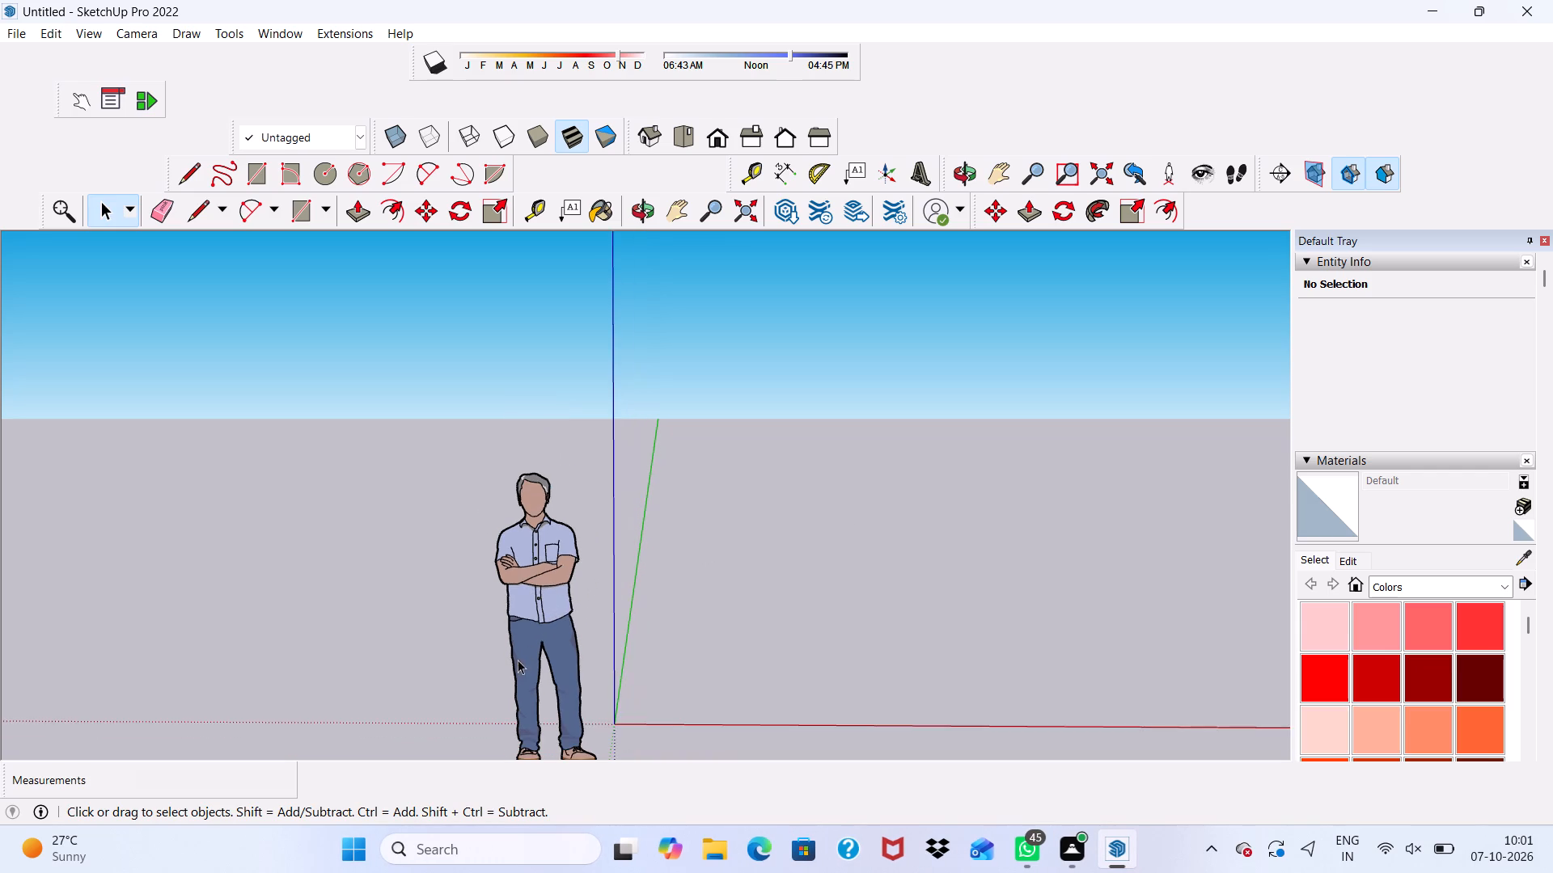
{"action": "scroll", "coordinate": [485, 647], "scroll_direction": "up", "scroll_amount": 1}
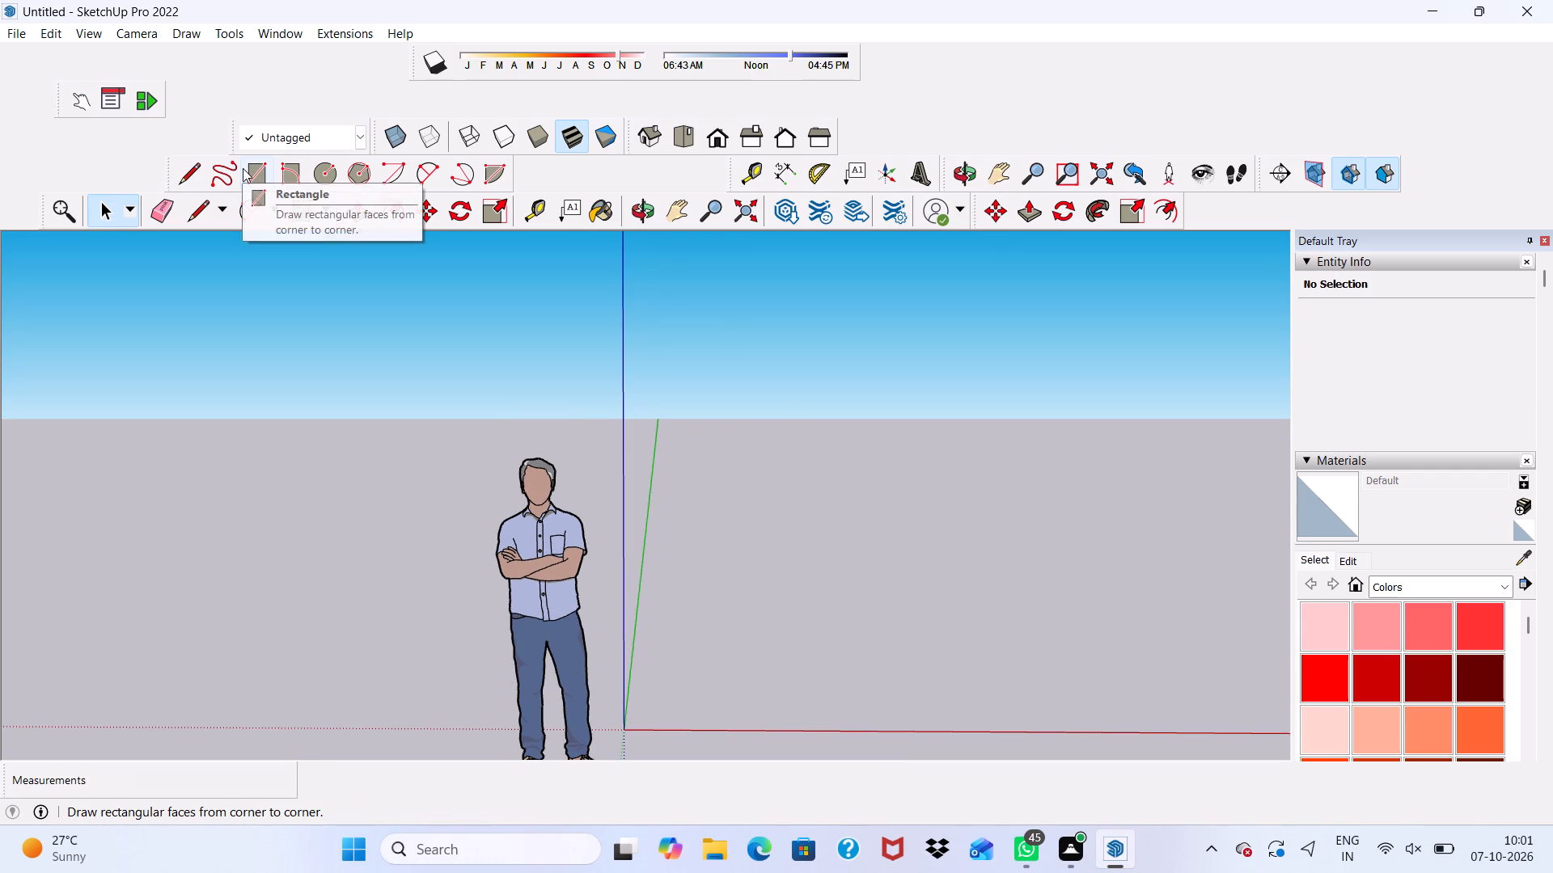
Draw a 40' by 40' rectangle on the ground plane, beside the standing figure.
{"action": "left_click", "coordinate": [243, 168]}
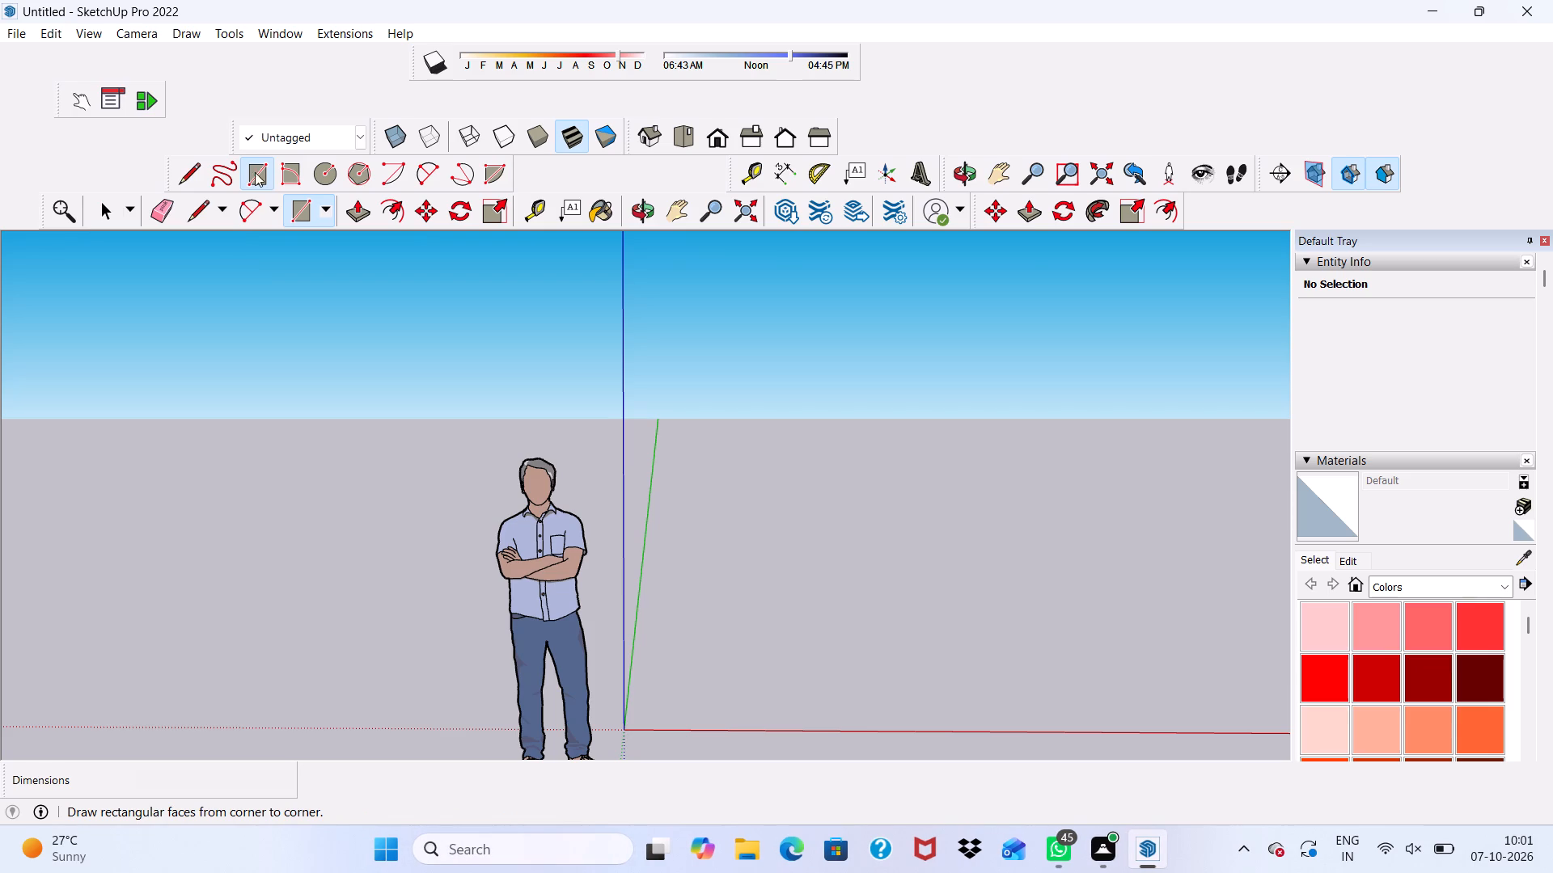
{"action": "left_click", "coordinate": [246, 181]}
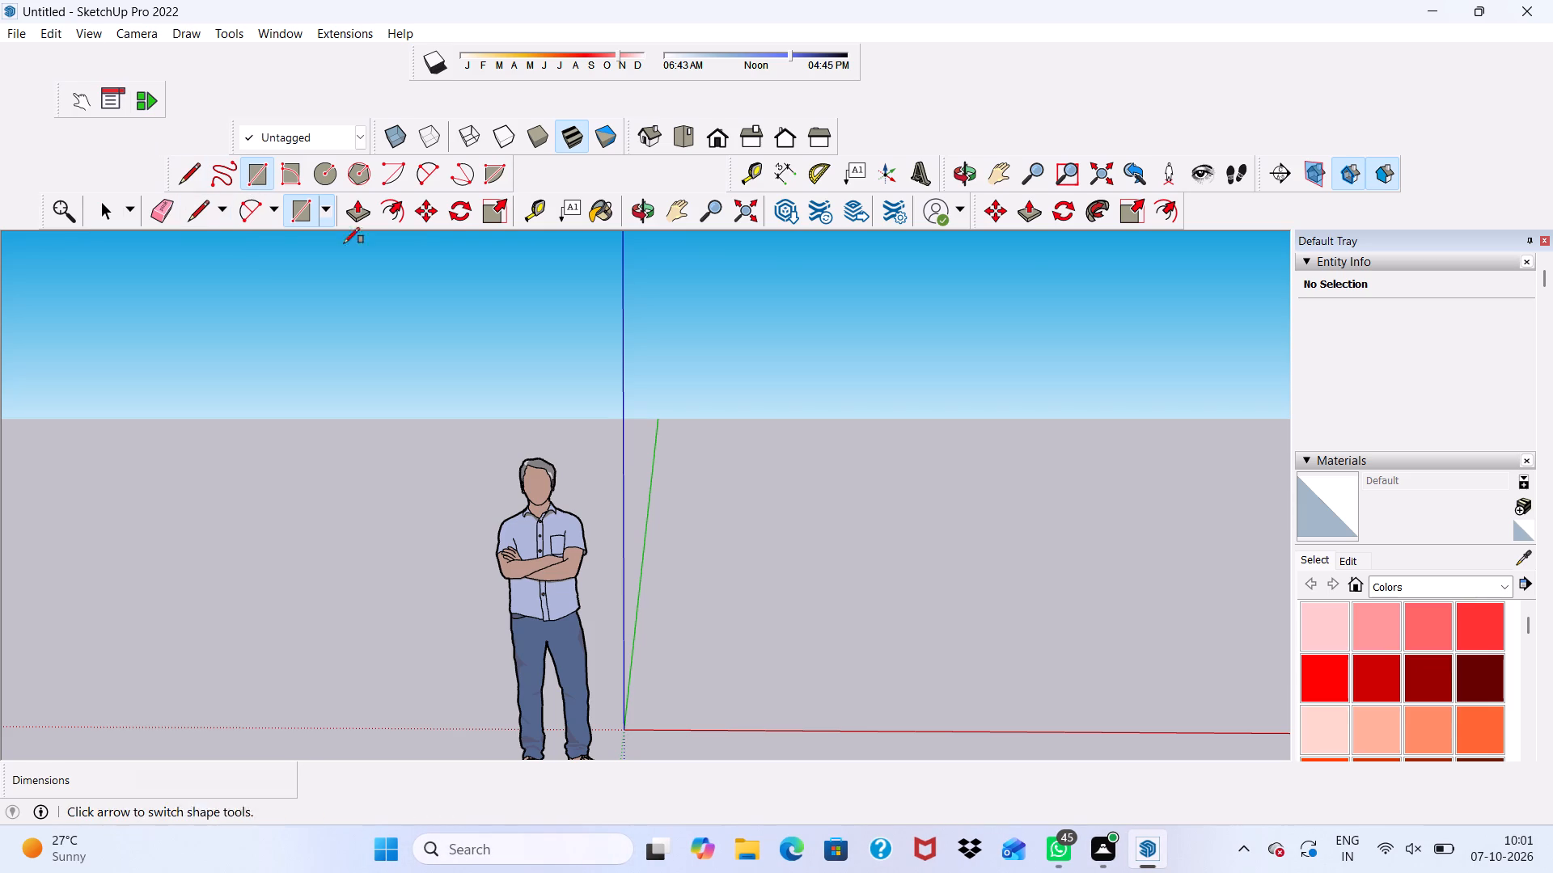
{"action": "scroll", "coordinate": [904, 512], "scroll_direction": "up", "scroll_amount": 4}
{"action": "middle_click_drag", "start_coordinate": [901, 485], "coordinate": [885, 552]}
{"action": "scroll", "coordinate": [882, 458], "scroll_direction": "up", "scroll_amount": 4}
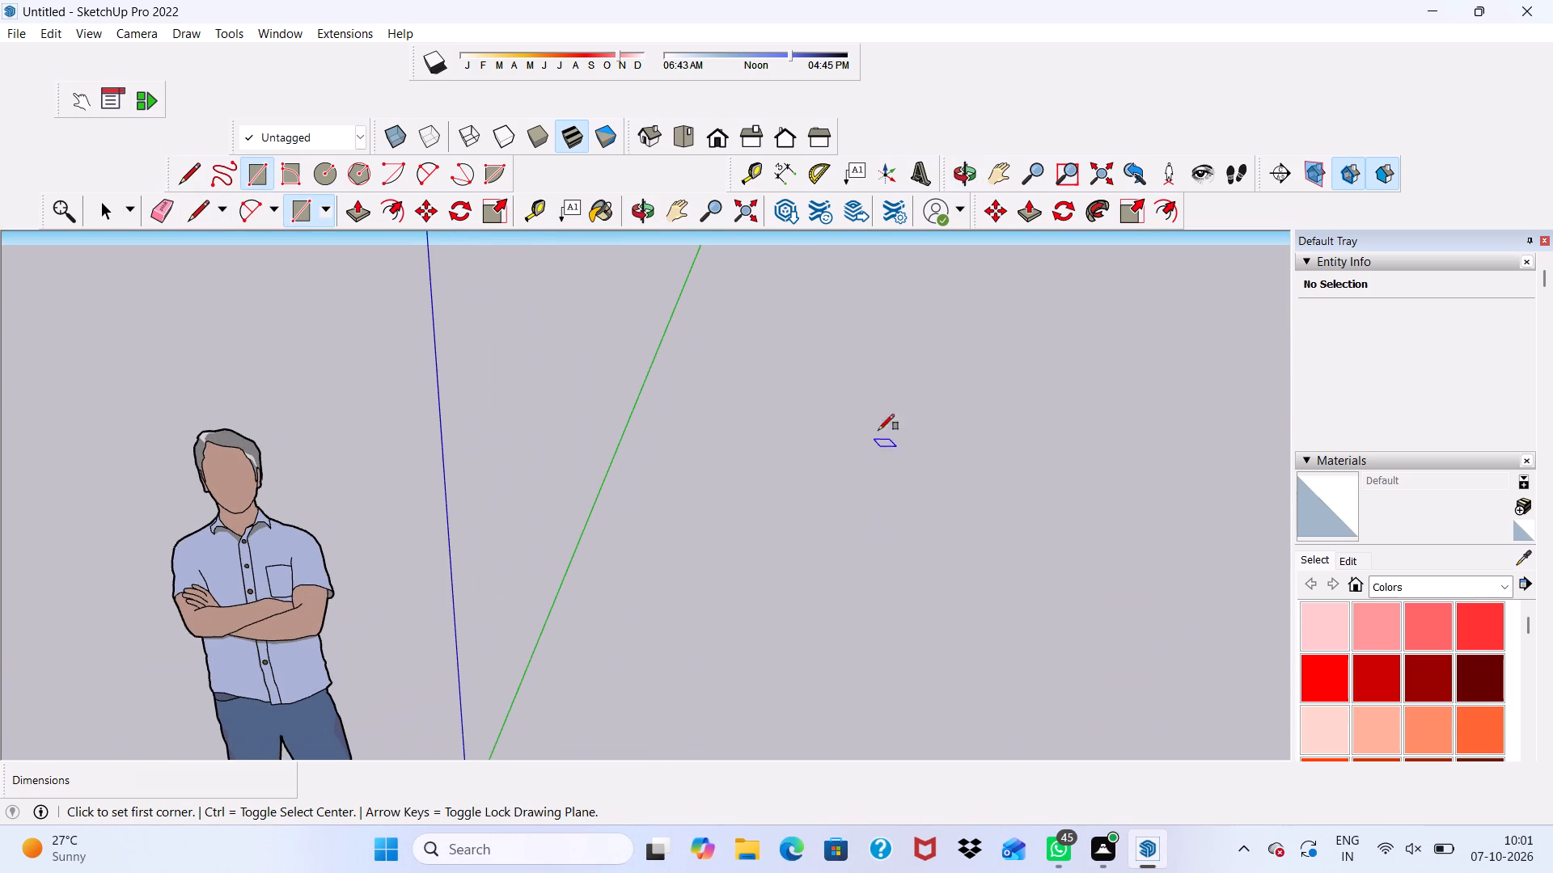
{"action": "left_click", "coordinate": [816, 461]}
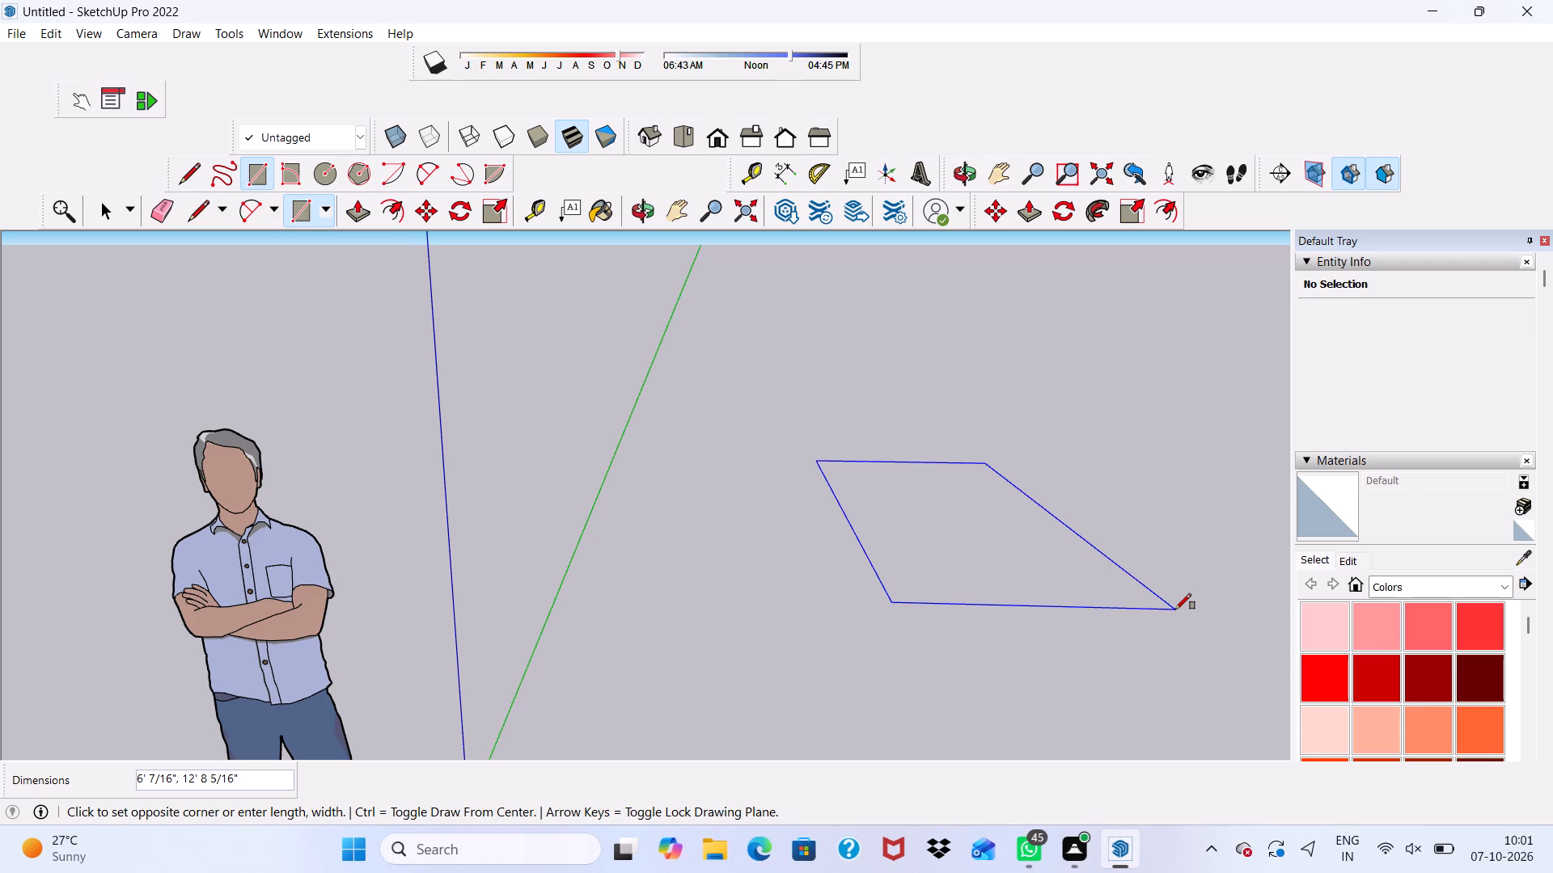
{"action": "type", "text": "40'."}
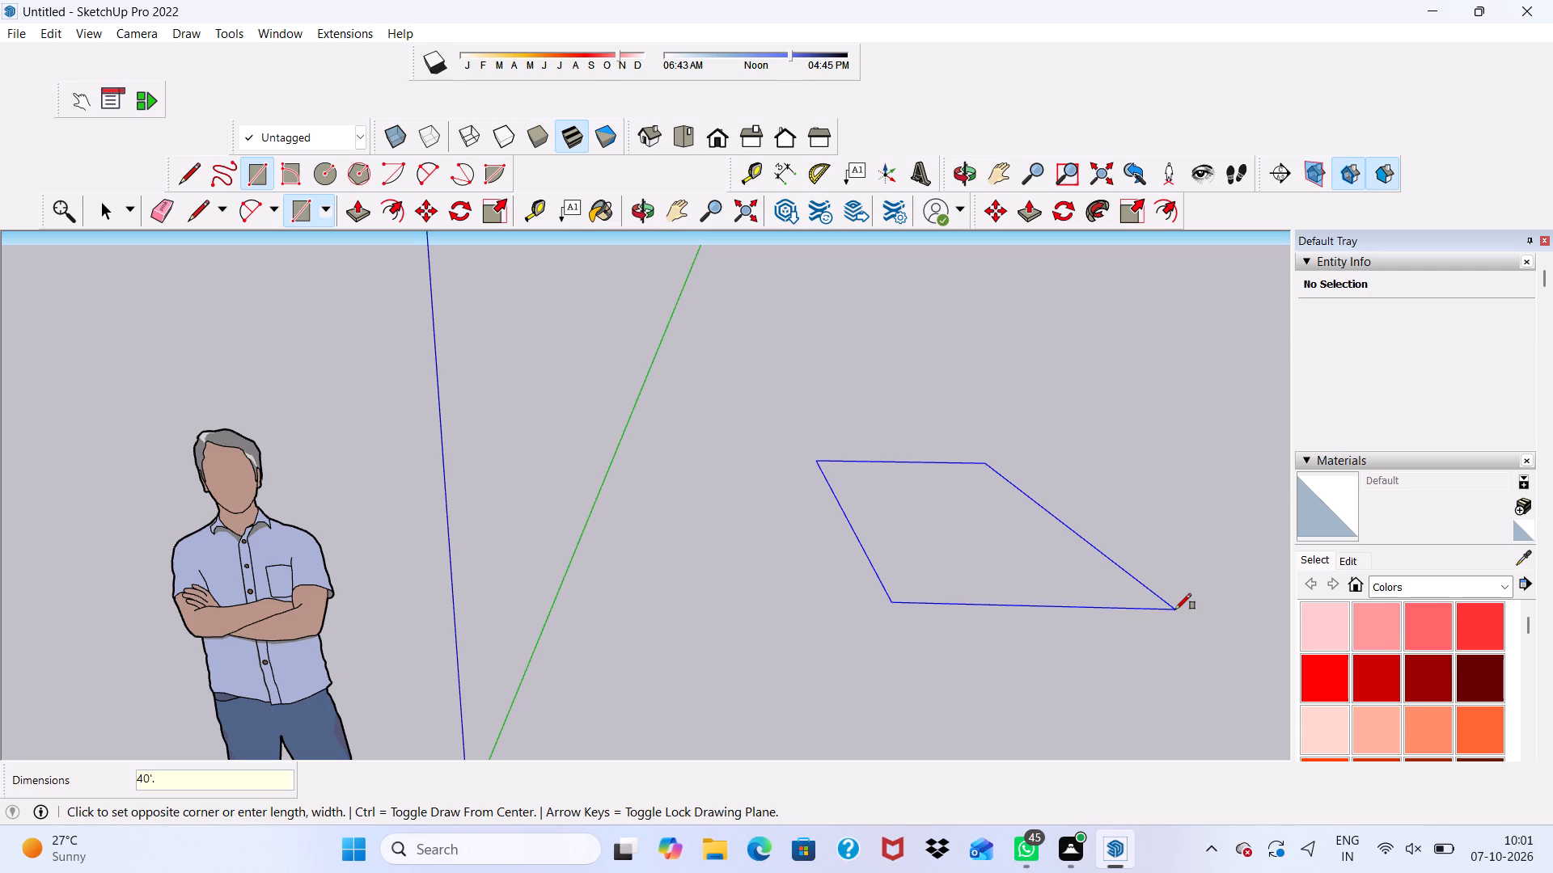
{"action": "key", "text": "BackSpace"}
{"action": "key", "text": "comma"}
{"action": "type", "text": "40'"}
{"action": "key", "text": "Return"}
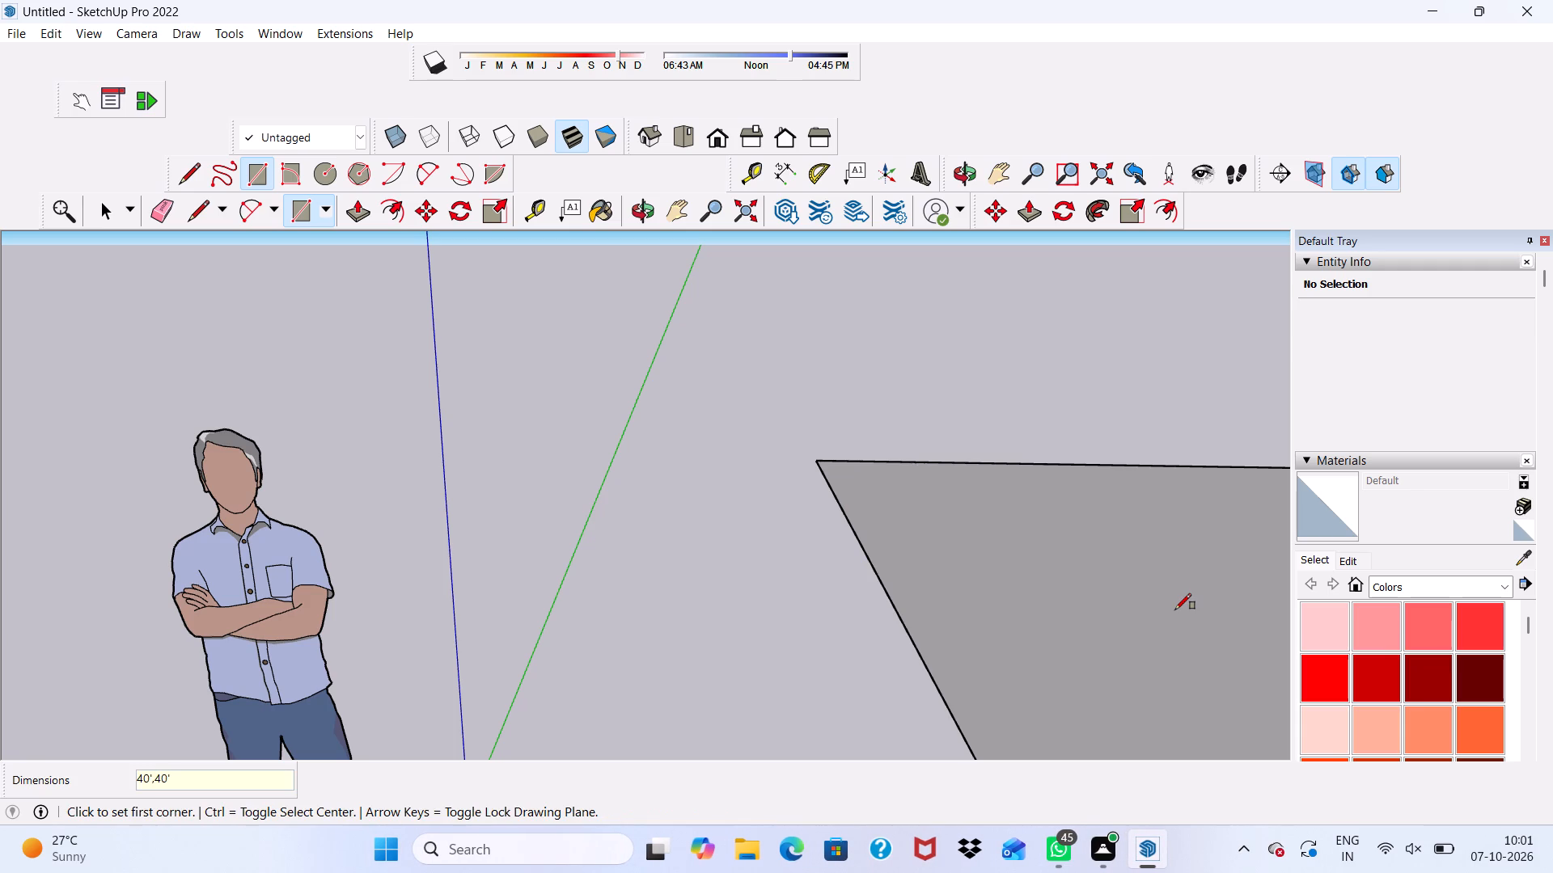
{"action": "scroll", "coordinate": [1145, 525], "scroll_direction": "down", "scroll_amount": 11}
{"action": "key", "text": "space"}
Move the whole square, face and edges, along the ground plane until it lies clear of the red axis.
{"action": "scroll", "coordinate": [1030, 561], "scroll_direction": "up", "scroll_amount": 1}
{"action": "scroll", "coordinate": [981, 546], "scroll_direction": "down", "scroll_amount": 2}
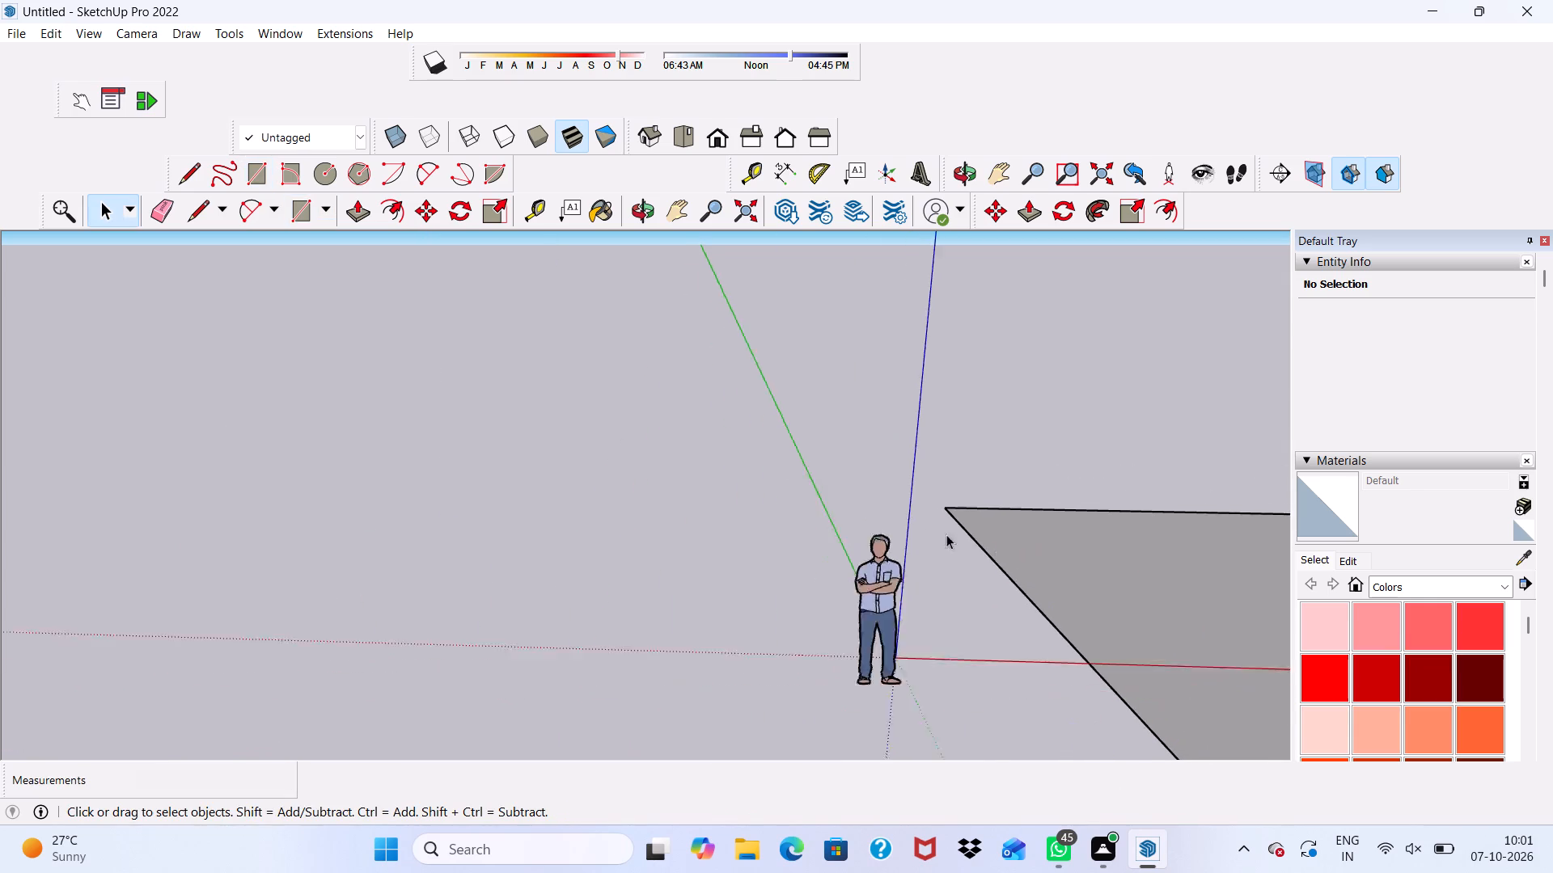
{"action": "scroll", "coordinate": [946, 534], "scroll_direction": "down", "scroll_amount": 15}
{"action": "middle_click_drag", "start_coordinate": [1104, 451], "coordinate": [979, 583]}
{"action": "scroll", "coordinate": [942, 546], "scroll_direction": "up", "scroll_amount": 5}
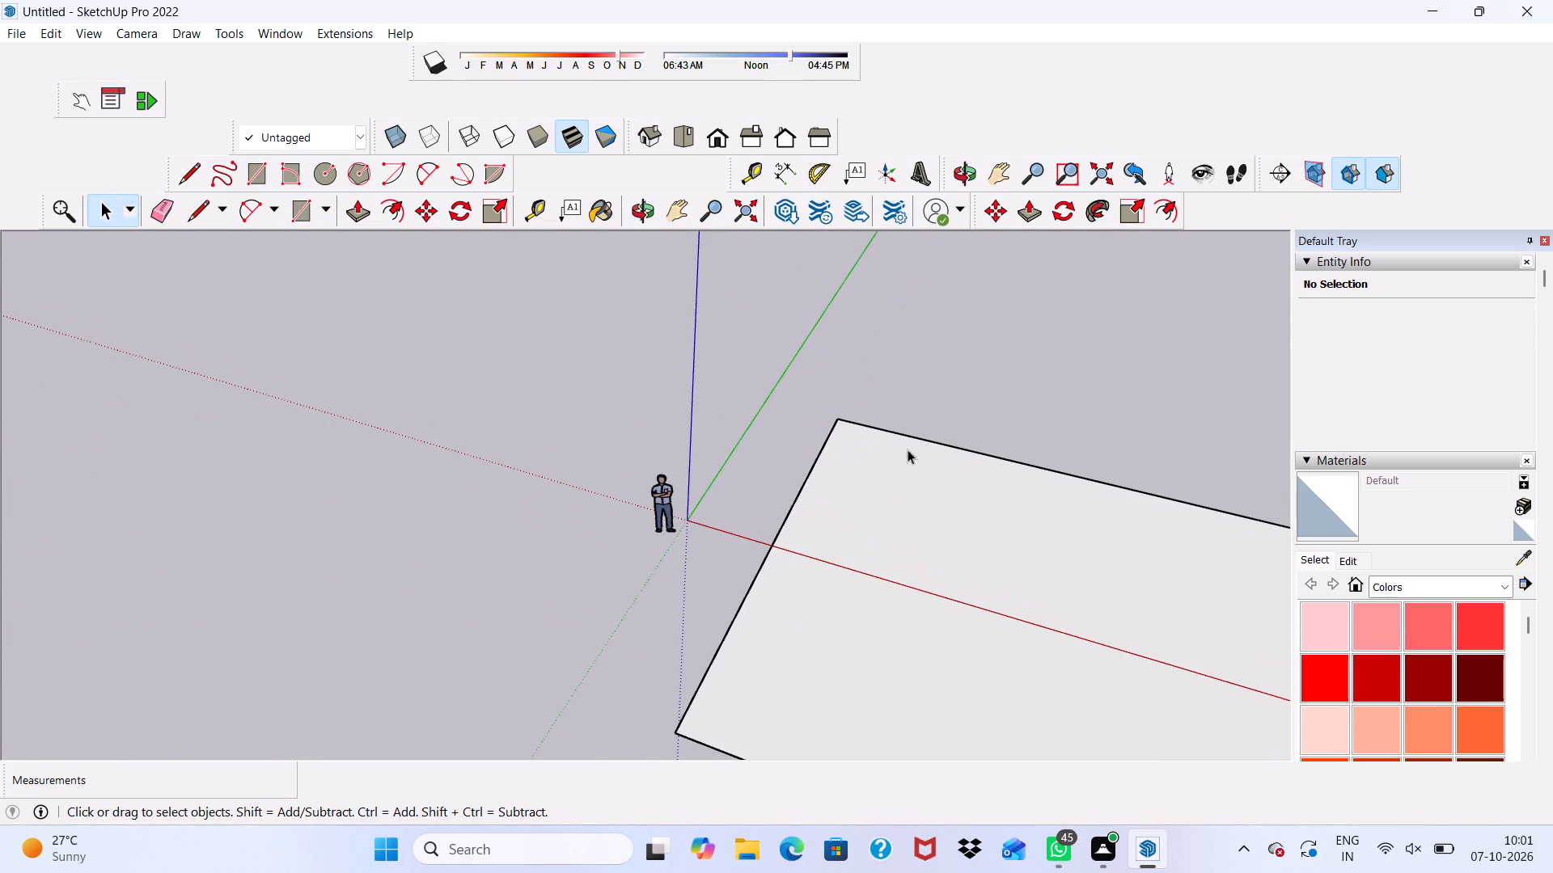
{"action": "double_click", "coordinate": [910, 523]}
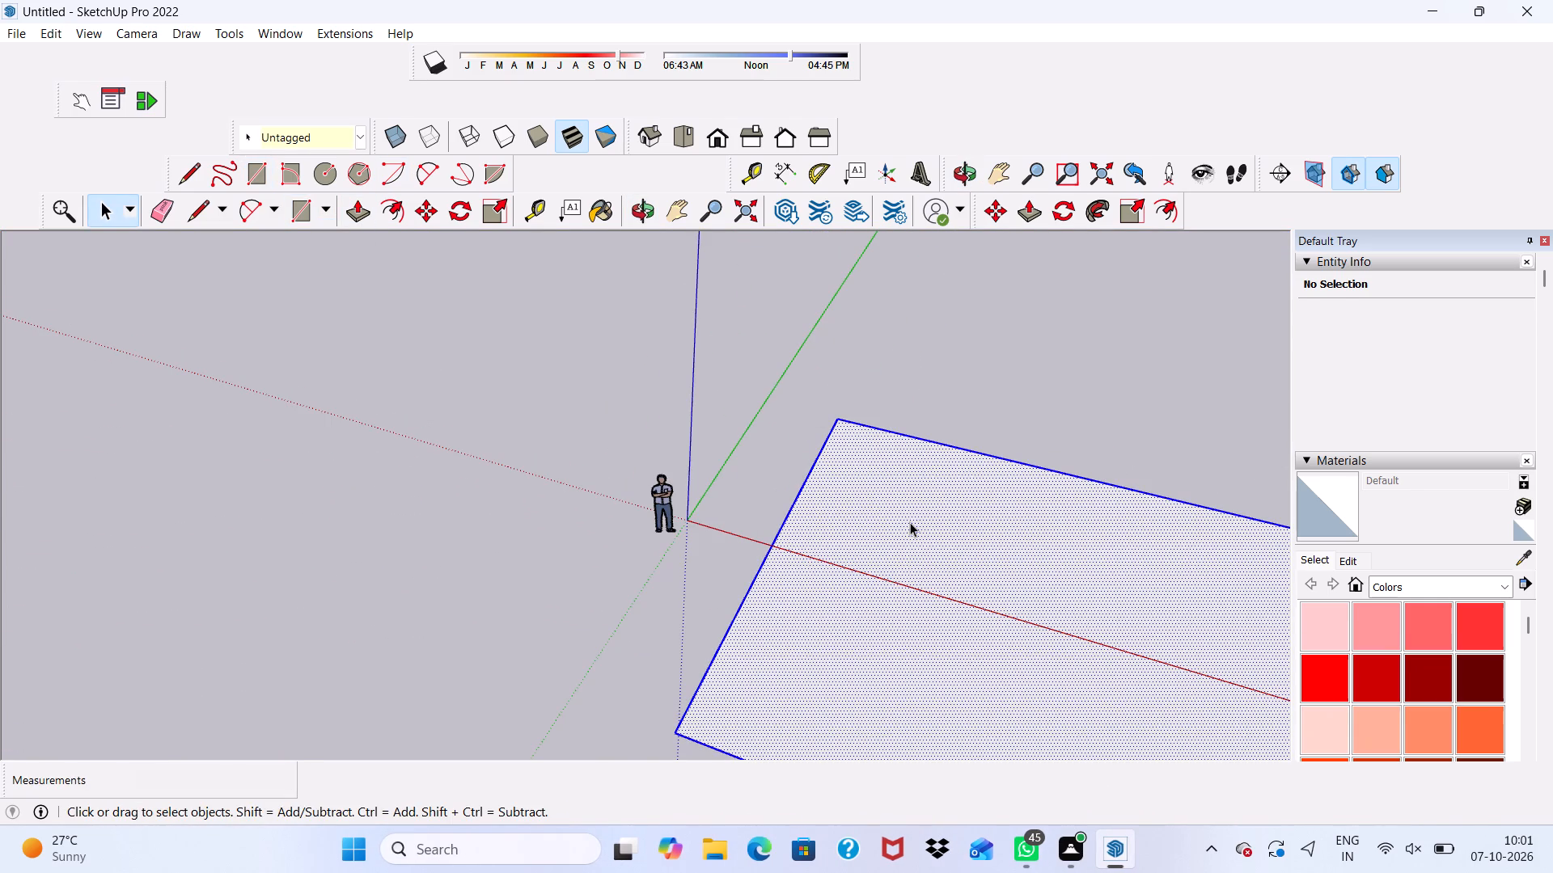
{"action": "left_click", "coordinate": [422, 216]}
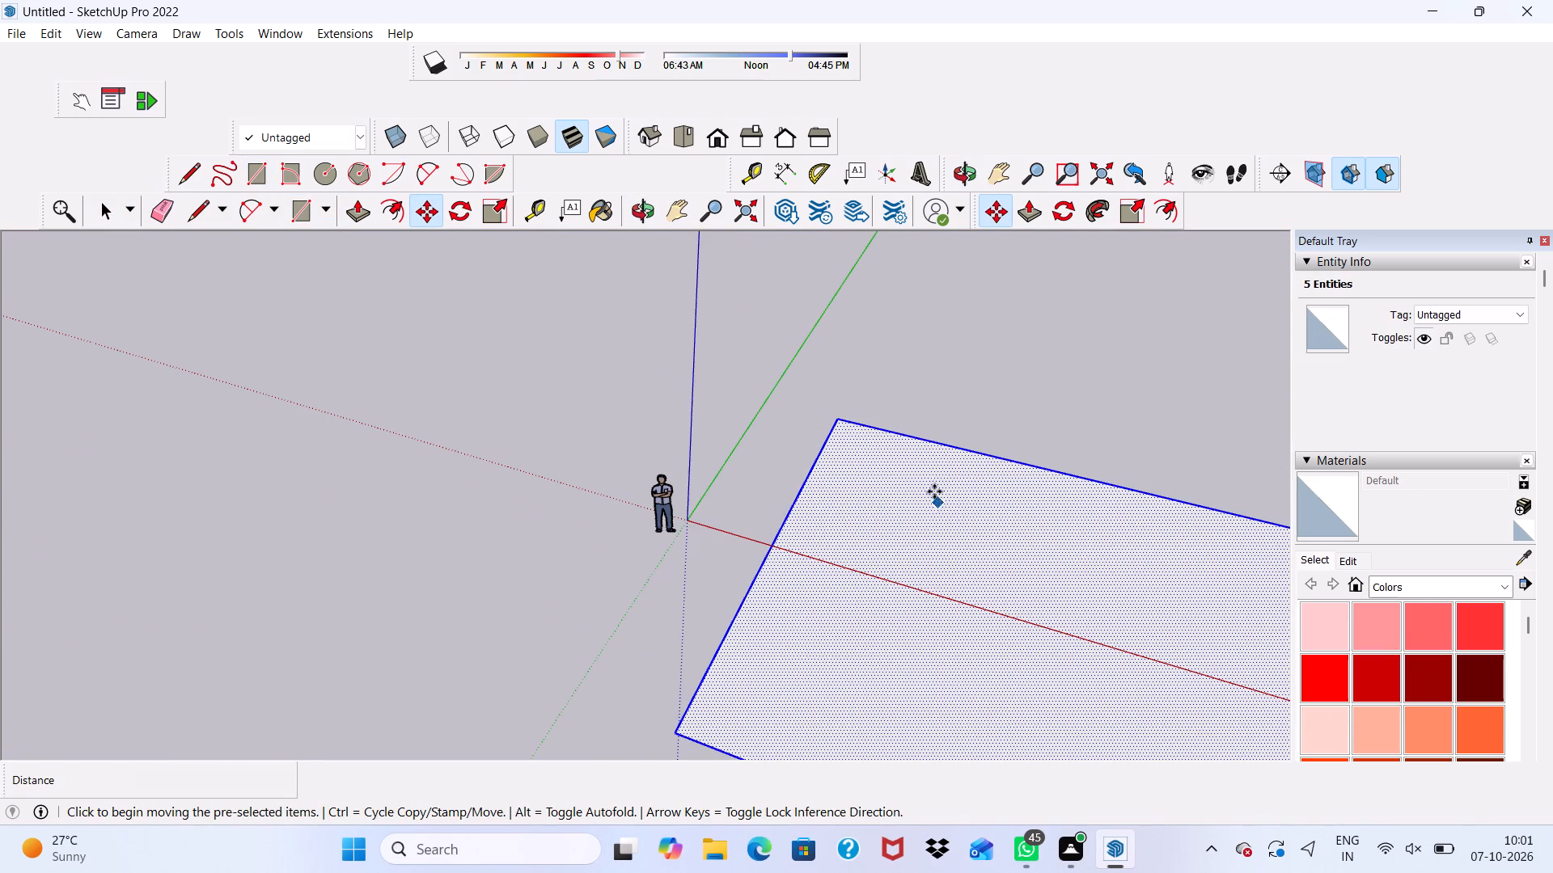
{"action": "left_click_drag", "start_coordinate": [844, 422], "coordinate": [964, 296]}
{"action": "left_click", "coordinate": [972, 285]}
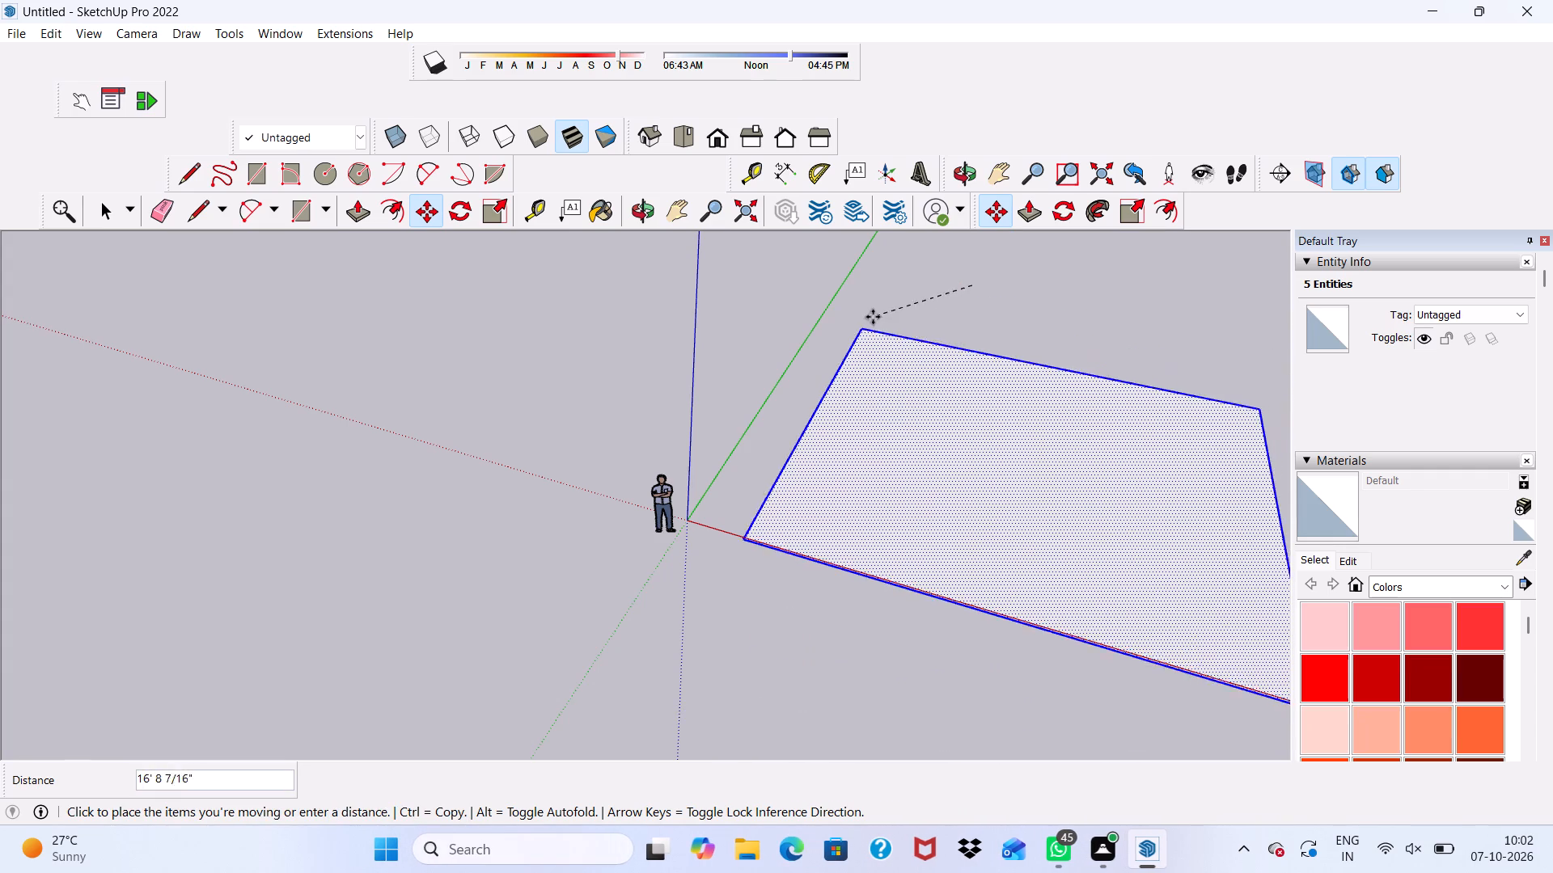
{"action": "key", "text": "space"}
{"action": "left_click", "coordinate": [762, 334]}
Examine the moved square from several angles, checking its placement relative to the axes and the figure.
{"action": "scroll", "coordinate": [819, 492], "scroll_direction": "down", "scroll_amount": 10}
{"action": "middle_click_drag", "start_coordinate": [896, 489], "coordinate": [899, 622]}
{"action": "scroll", "coordinate": [920, 384], "scroll_direction": "up", "scroll_amount": 5}
{"action": "scroll", "coordinate": [798, 530], "scroll_direction": "up", "scroll_amount": 4}
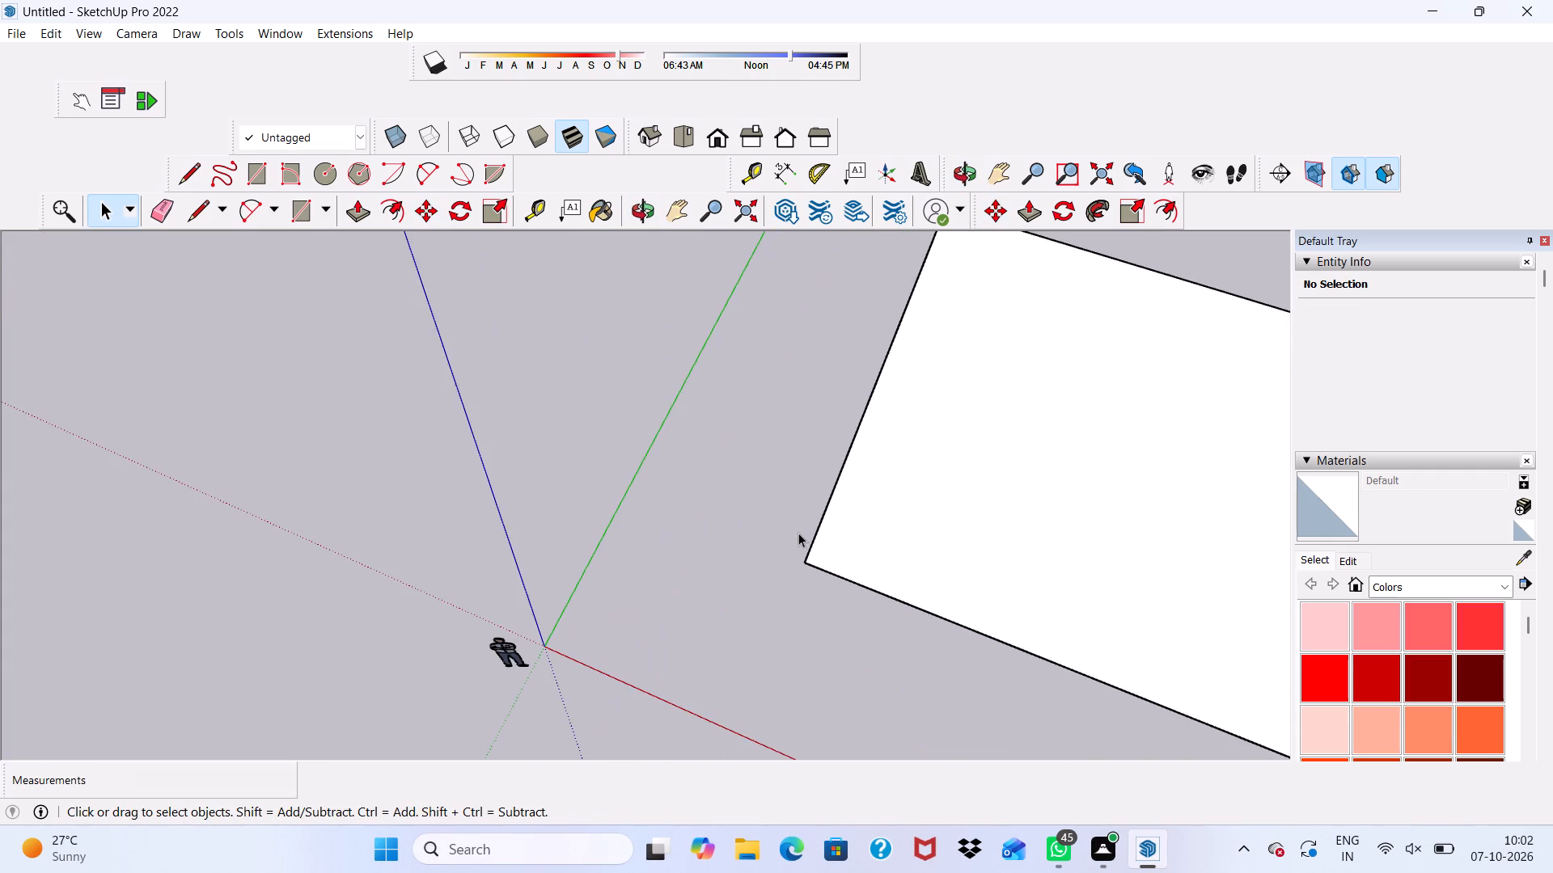
{"action": "middle_click_drag", "start_coordinate": [798, 533], "coordinate": [887, 232]}
{"action": "scroll", "coordinate": [974, 426], "scroll_direction": "up", "scroll_amount": 5}
{"action": "scroll", "coordinate": [862, 376], "scroll_direction": "down", "scroll_amount": 4}
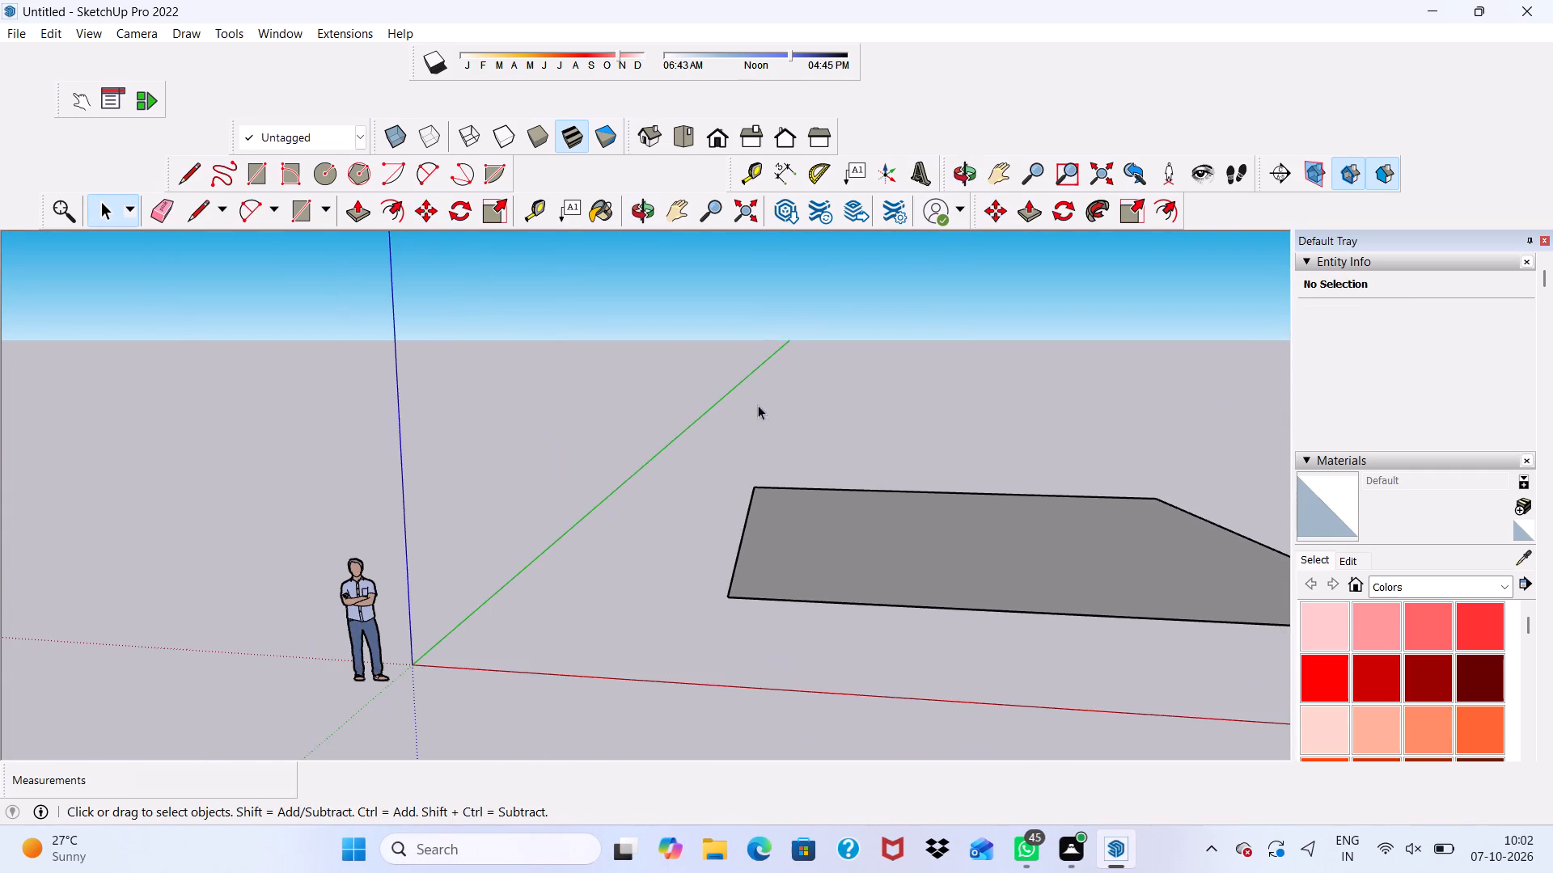
{"action": "scroll", "coordinate": [760, 441], "scroll_direction": "down", "scroll_amount": 3}
{"action": "middle_click_drag", "start_coordinate": [763, 445], "coordinate": [666, 470]}
{"action": "scroll", "coordinate": [671, 473], "scroll_direction": "up", "scroll_amount": 3}
{"action": "scroll", "coordinate": [325, 360], "scroll_direction": "down", "scroll_amount": 5}
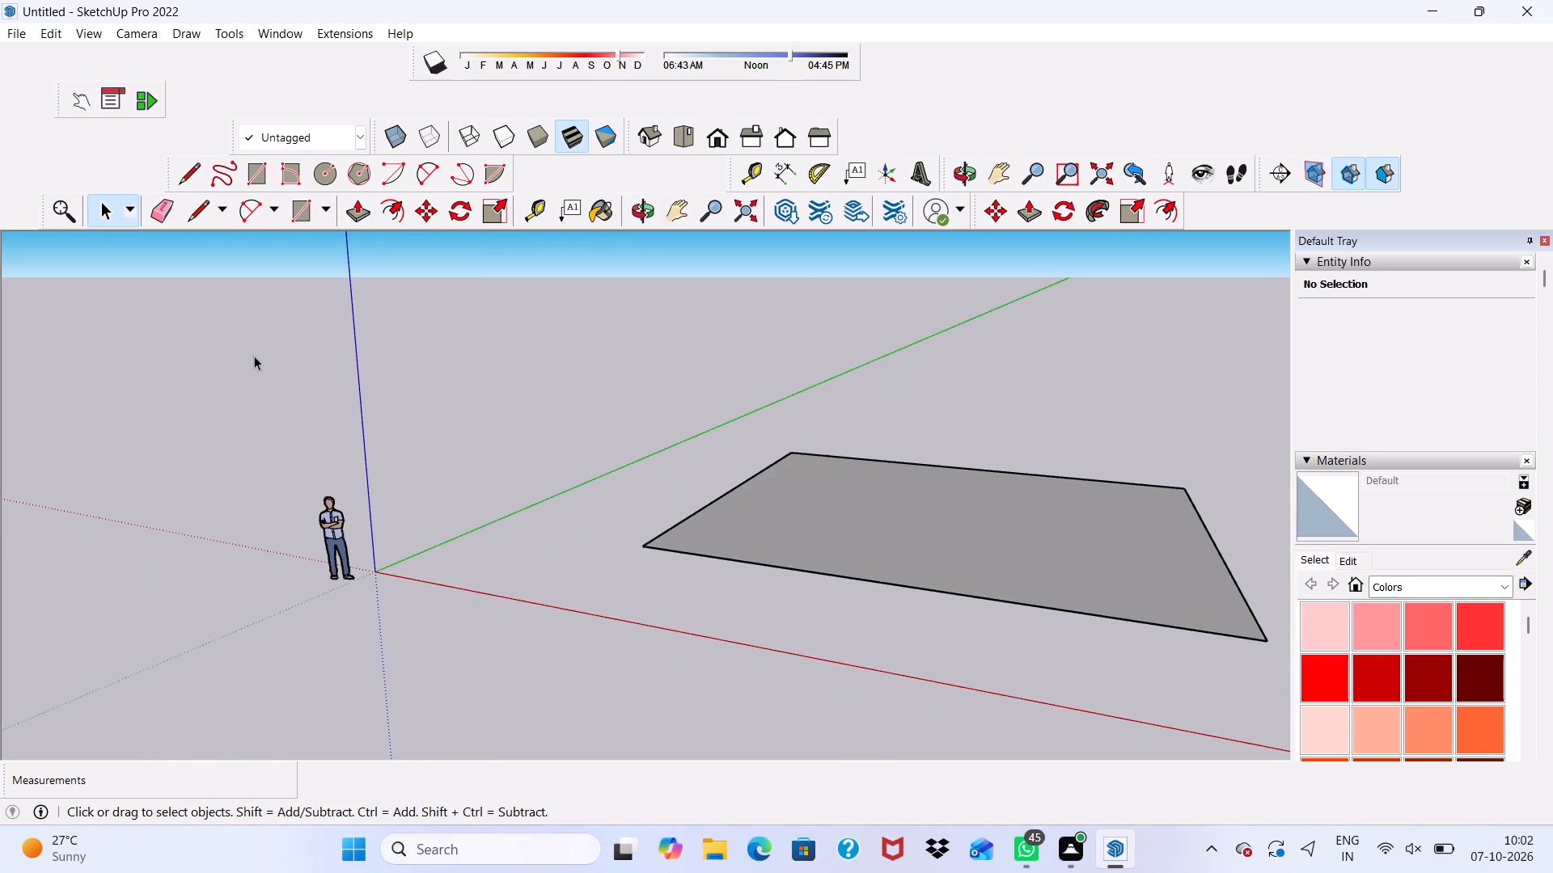
{"action": "scroll", "coordinate": [415, 462], "scroll_direction": "down", "scroll_amount": 1}
{"action": "scroll", "coordinate": [0, 527], "scroll_direction": "up", "scroll_amount": 1}
{"action": "middle_click_drag", "start_coordinate": [950, 474], "coordinate": [969, 542]}
{"action": "middle_click_drag", "start_coordinate": [976, 587], "coordinate": [980, 630]}
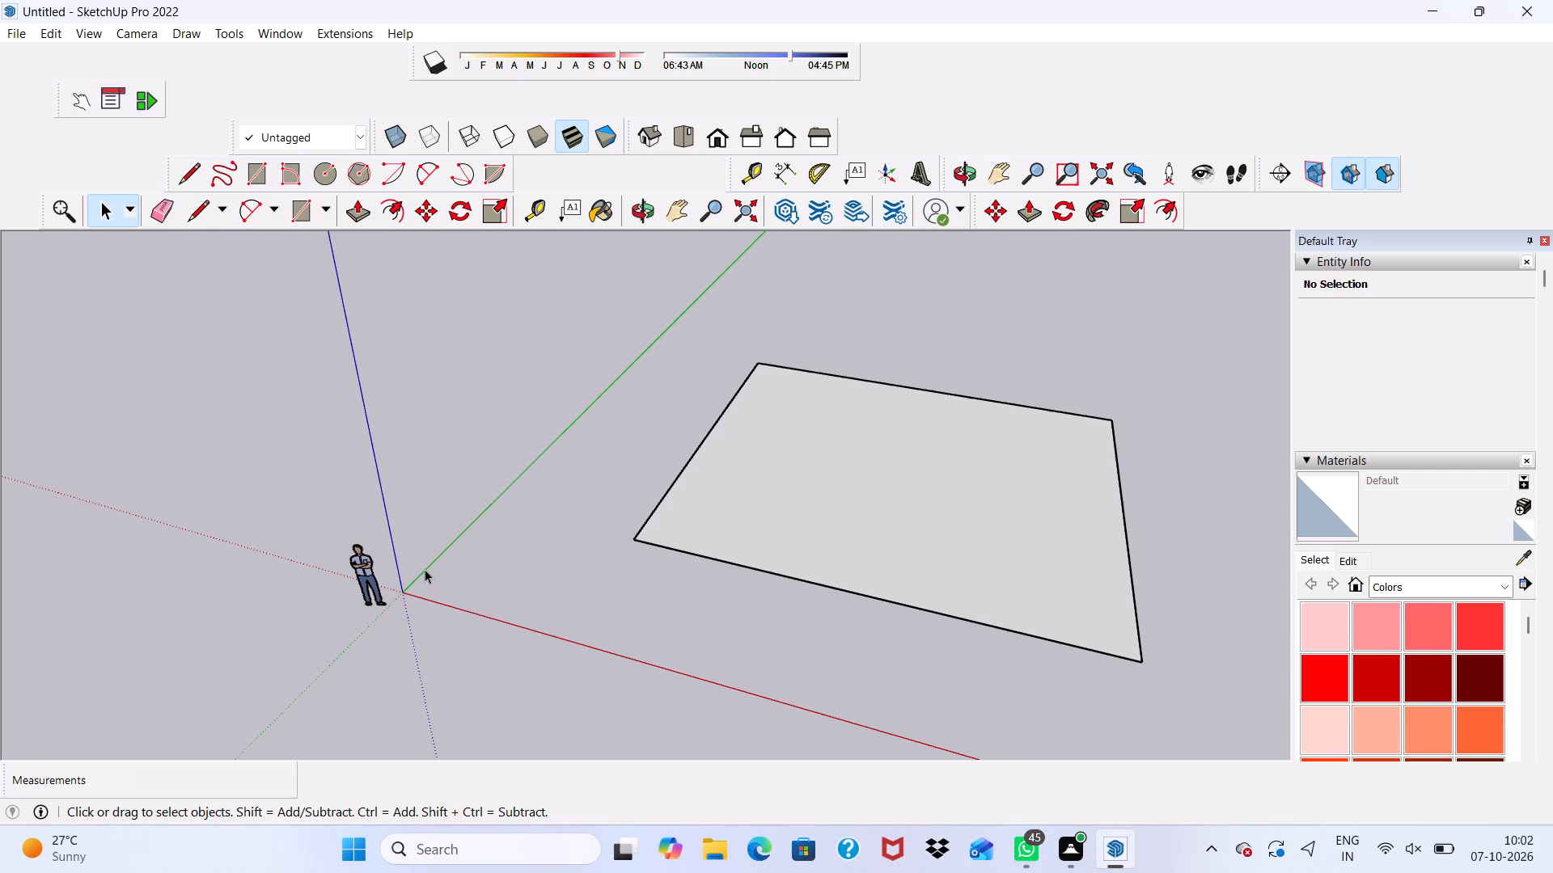
{"action": "scroll", "coordinate": [437, 594], "scroll_direction": "up", "scroll_amount": 1}
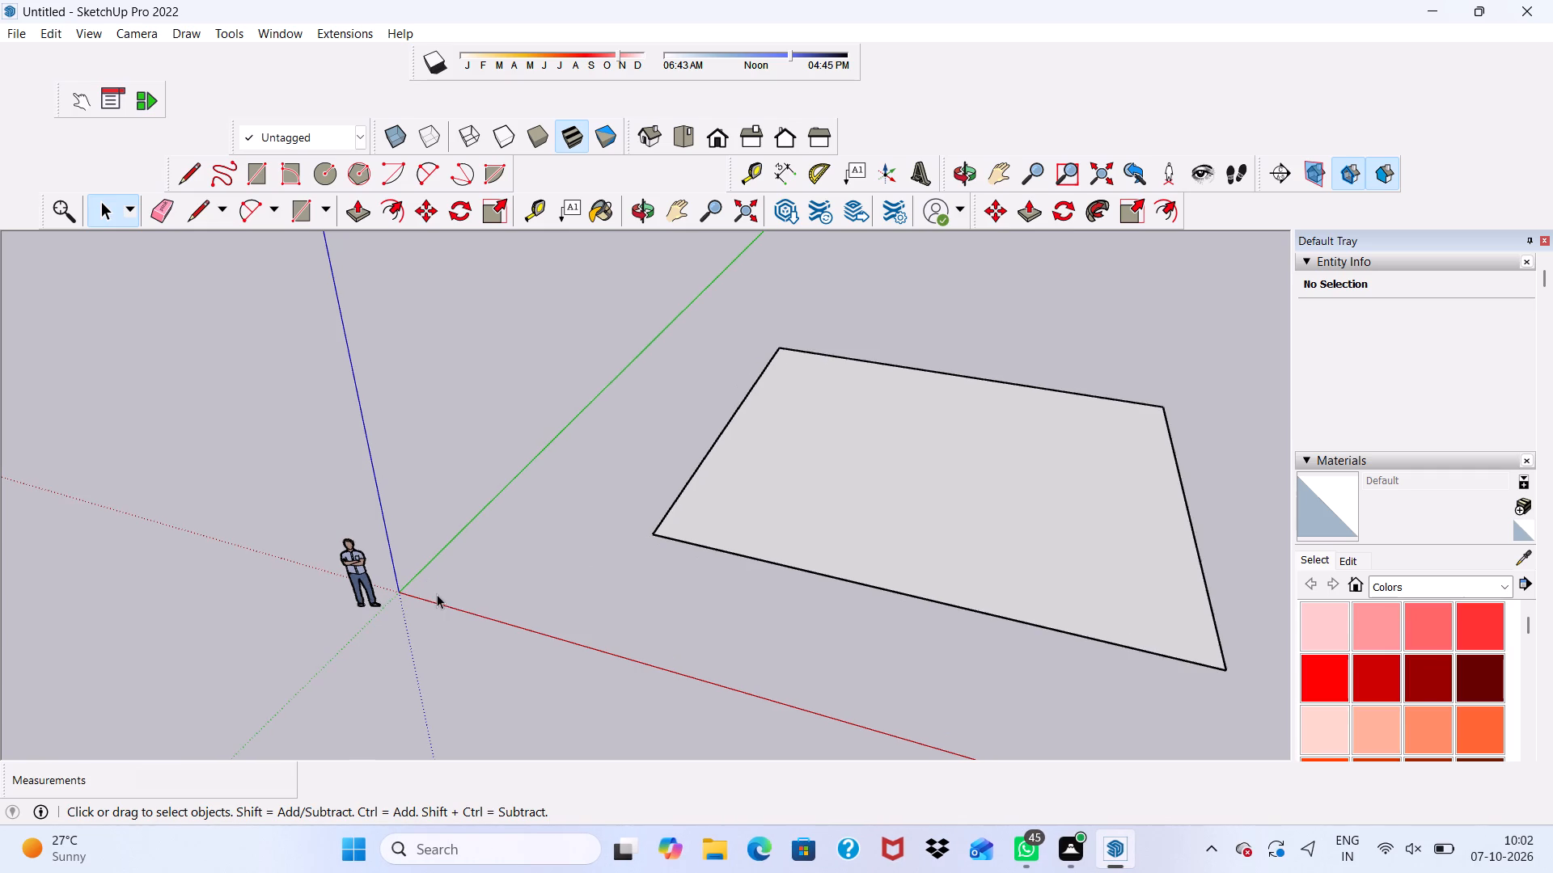
{"action": "scroll", "coordinate": [441, 603], "scroll_direction": "down", "scroll_amount": 5}
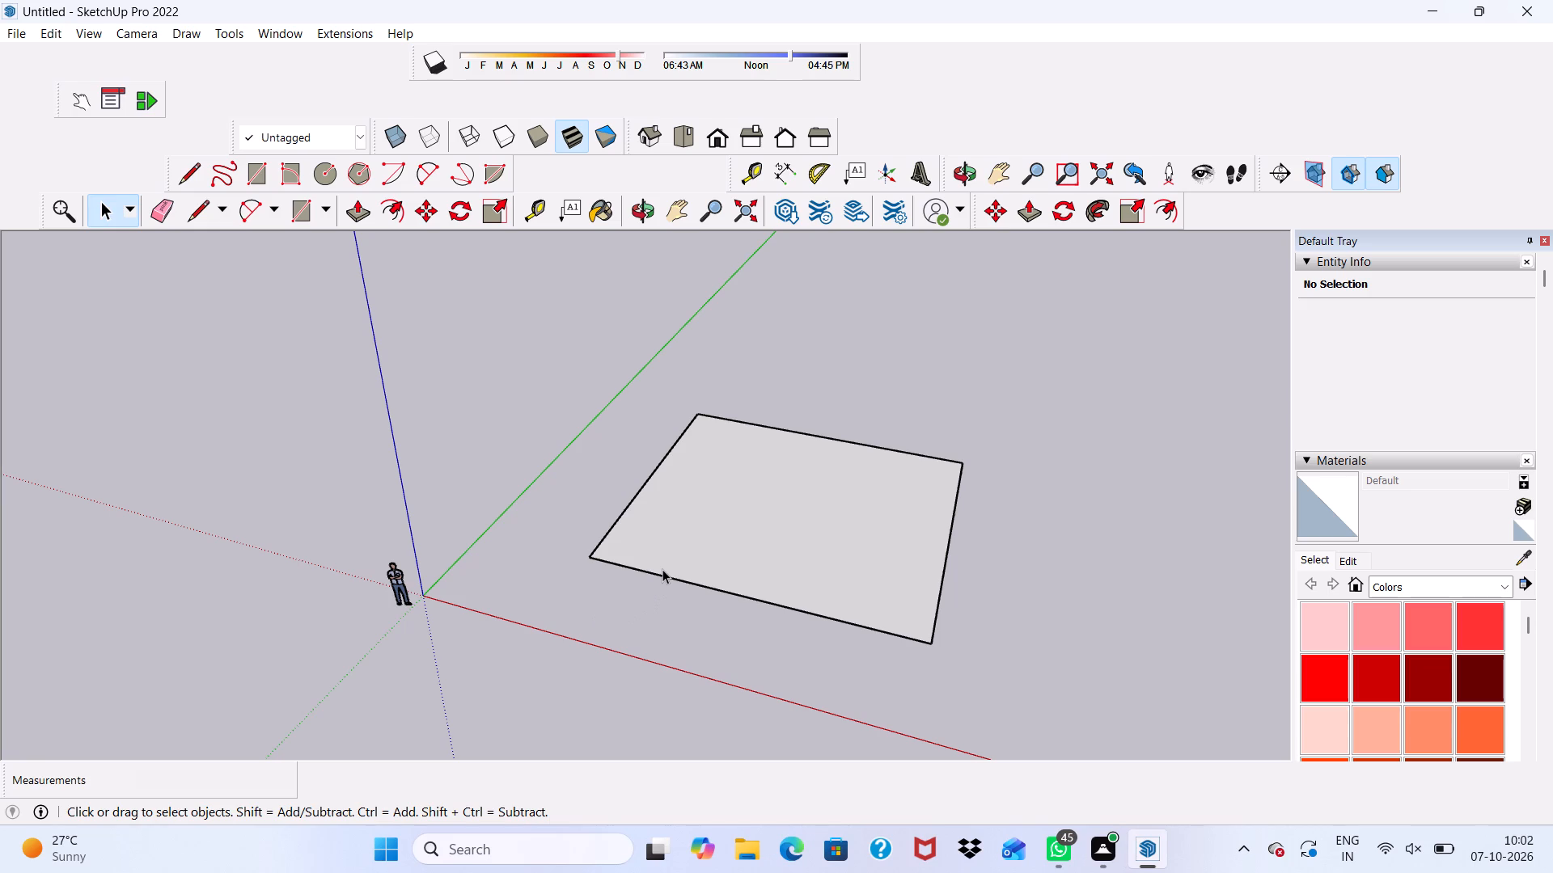
{"action": "scroll", "coordinate": [662, 569], "scroll_direction": "up", "scroll_amount": 4}
{"action": "scroll", "coordinate": [662, 569], "scroll_direction": "down", "scroll_amount": 3}
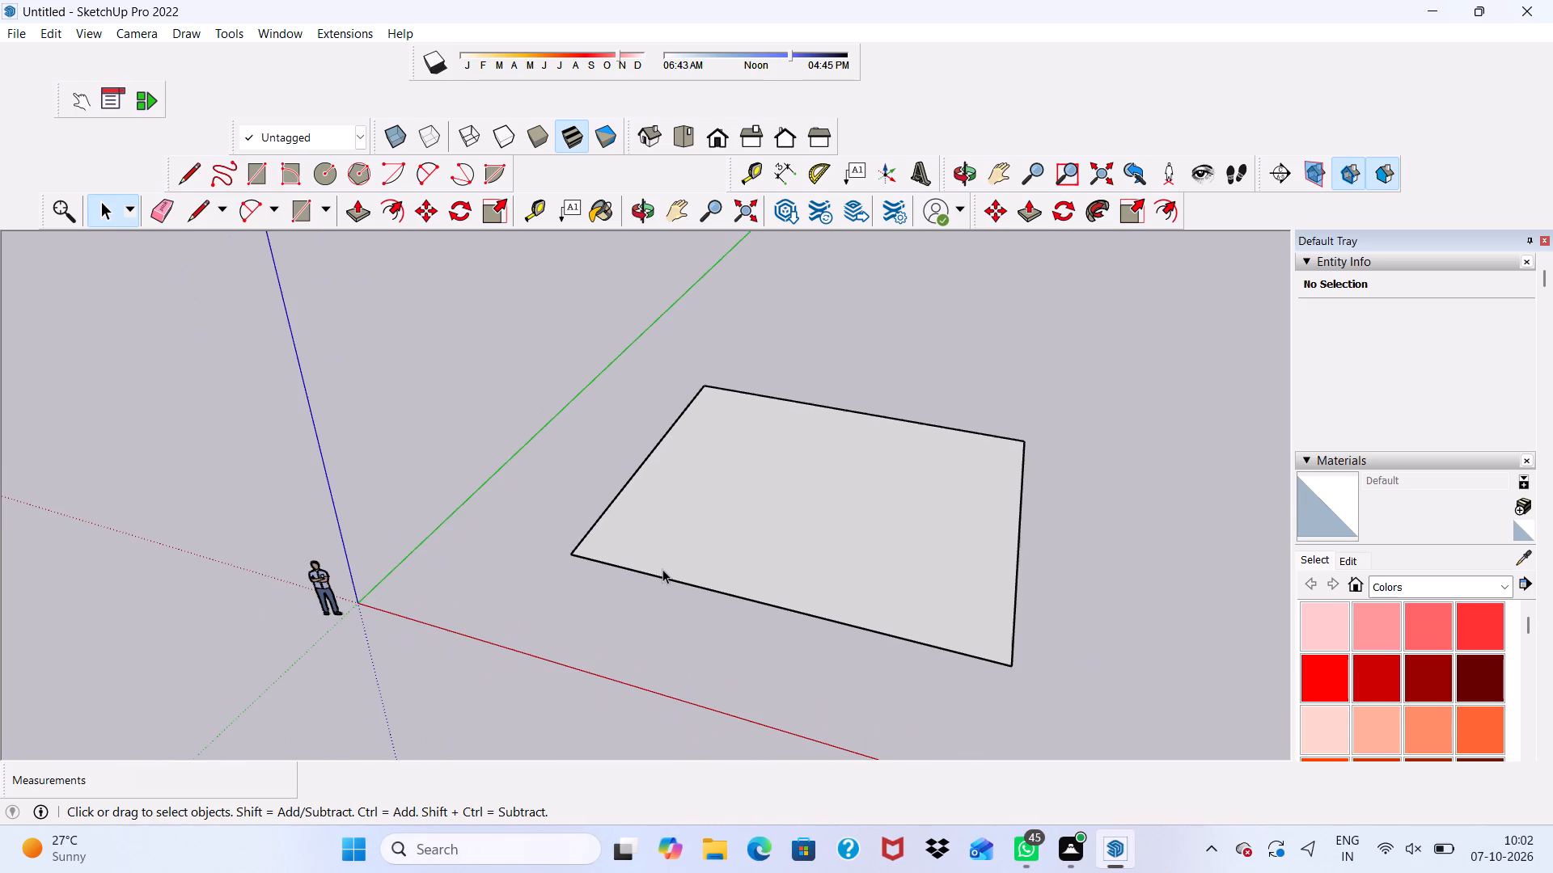
{"action": "middle_click_drag", "start_coordinate": [662, 569], "coordinate": [663, 647]}
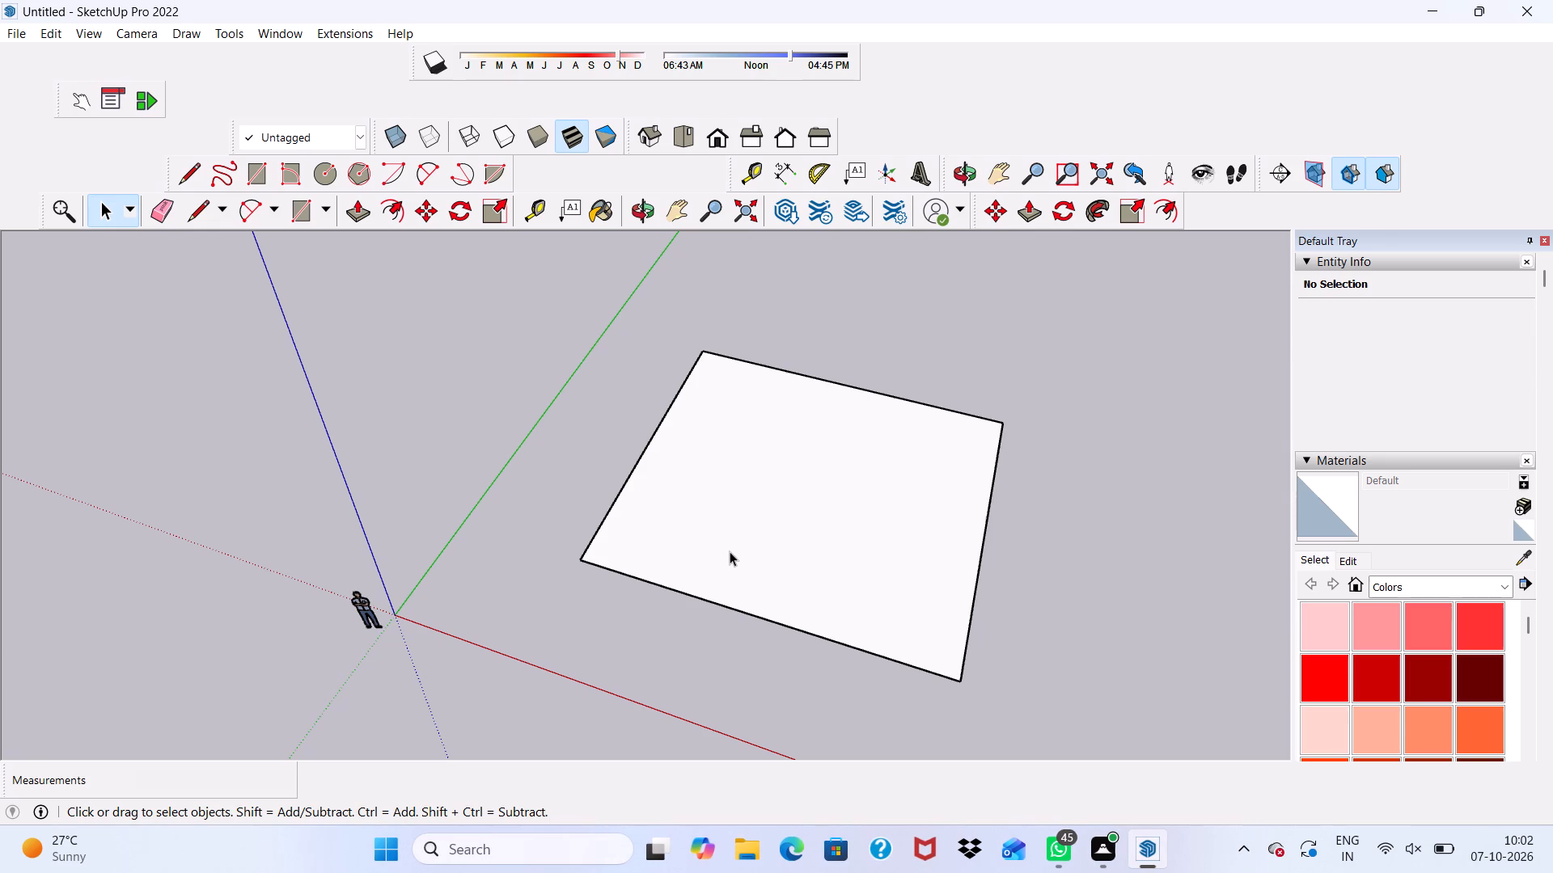
{"action": "middle_click_drag", "start_coordinate": [799, 493], "coordinate": [874, 546]}
{"action": "scroll", "coordinate": [874, 517], "scroll_direction": "up", "scroll_amount": 1}
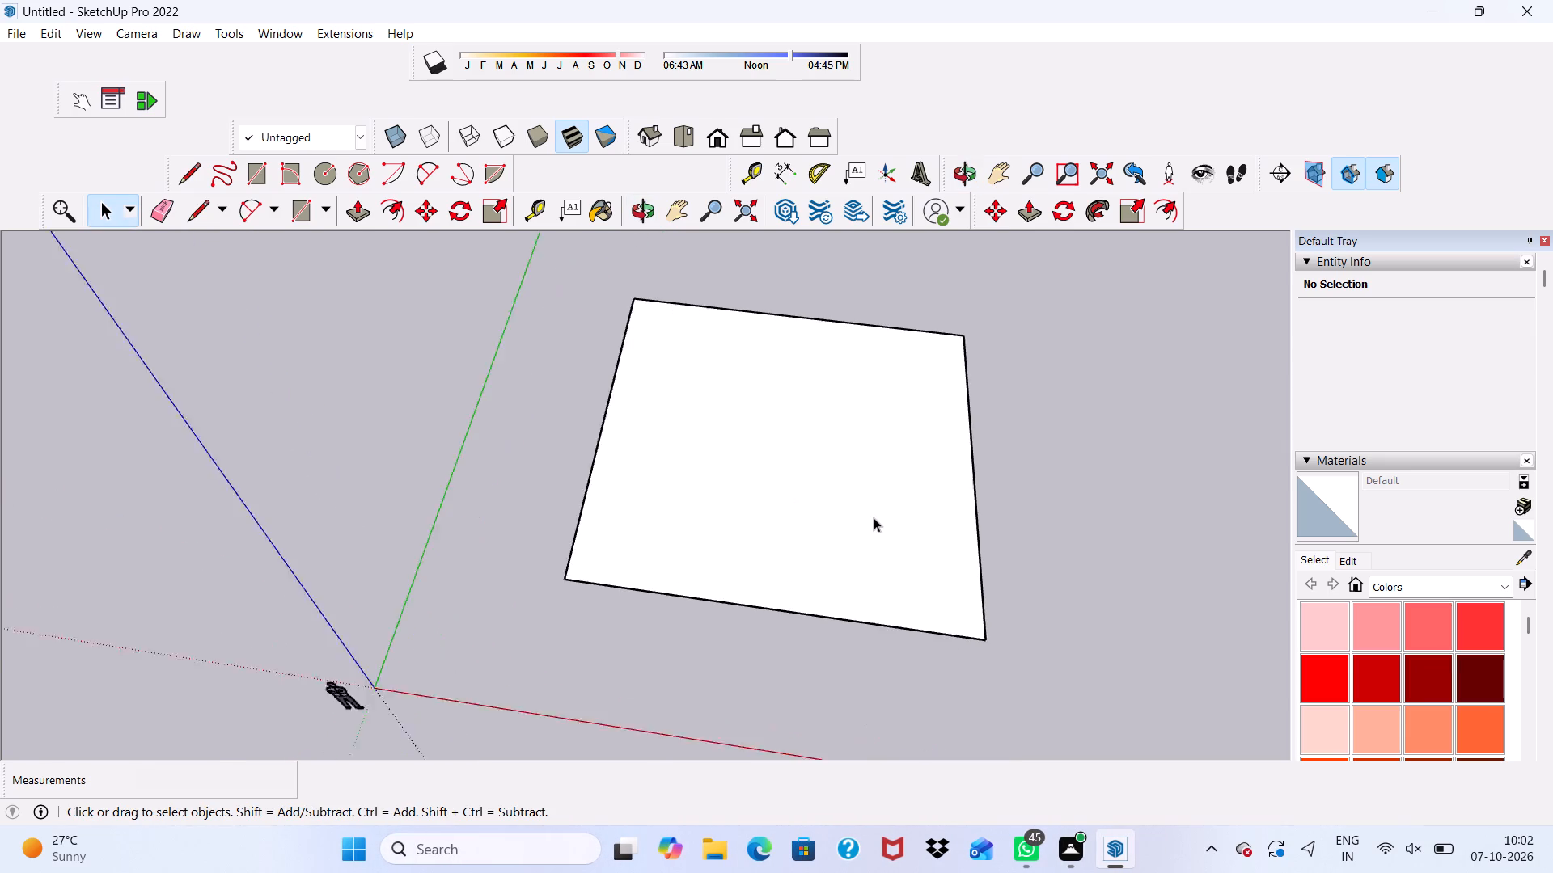
{"action": "scroll", "coordinate": [874, 517], "scroll_direction": "up", "scroll_amount": 2}
{"action": "scroll", "coordinate": [866, 517], "scroll_direction": "down", "scroll_amount": 4}
{"action": "middle_click_drag", "start_coordinate": [857, 533], "coordinate": [864, 556]}
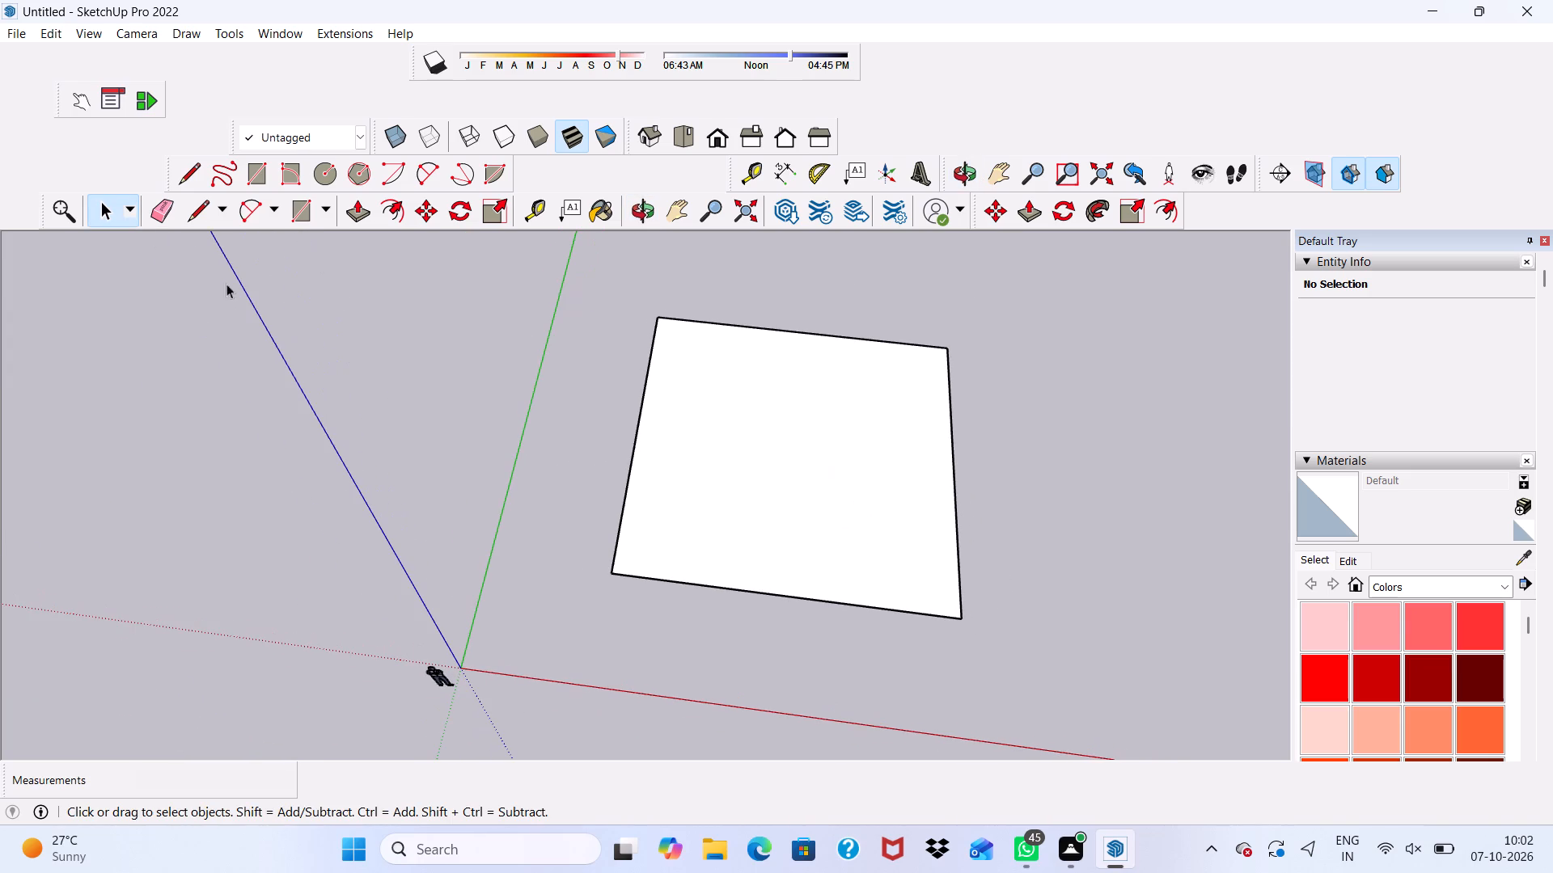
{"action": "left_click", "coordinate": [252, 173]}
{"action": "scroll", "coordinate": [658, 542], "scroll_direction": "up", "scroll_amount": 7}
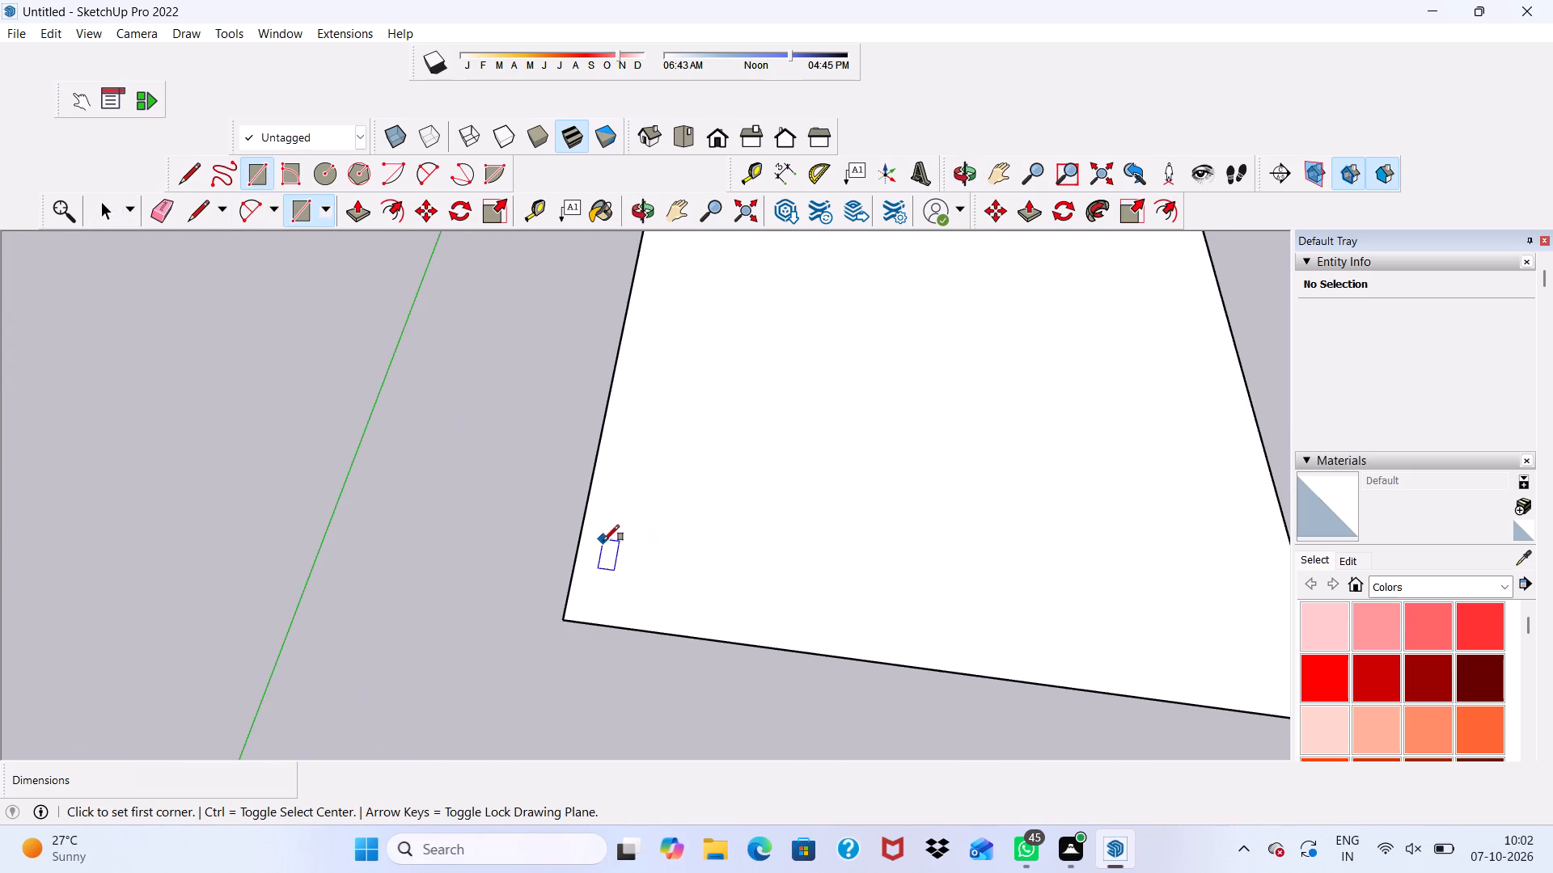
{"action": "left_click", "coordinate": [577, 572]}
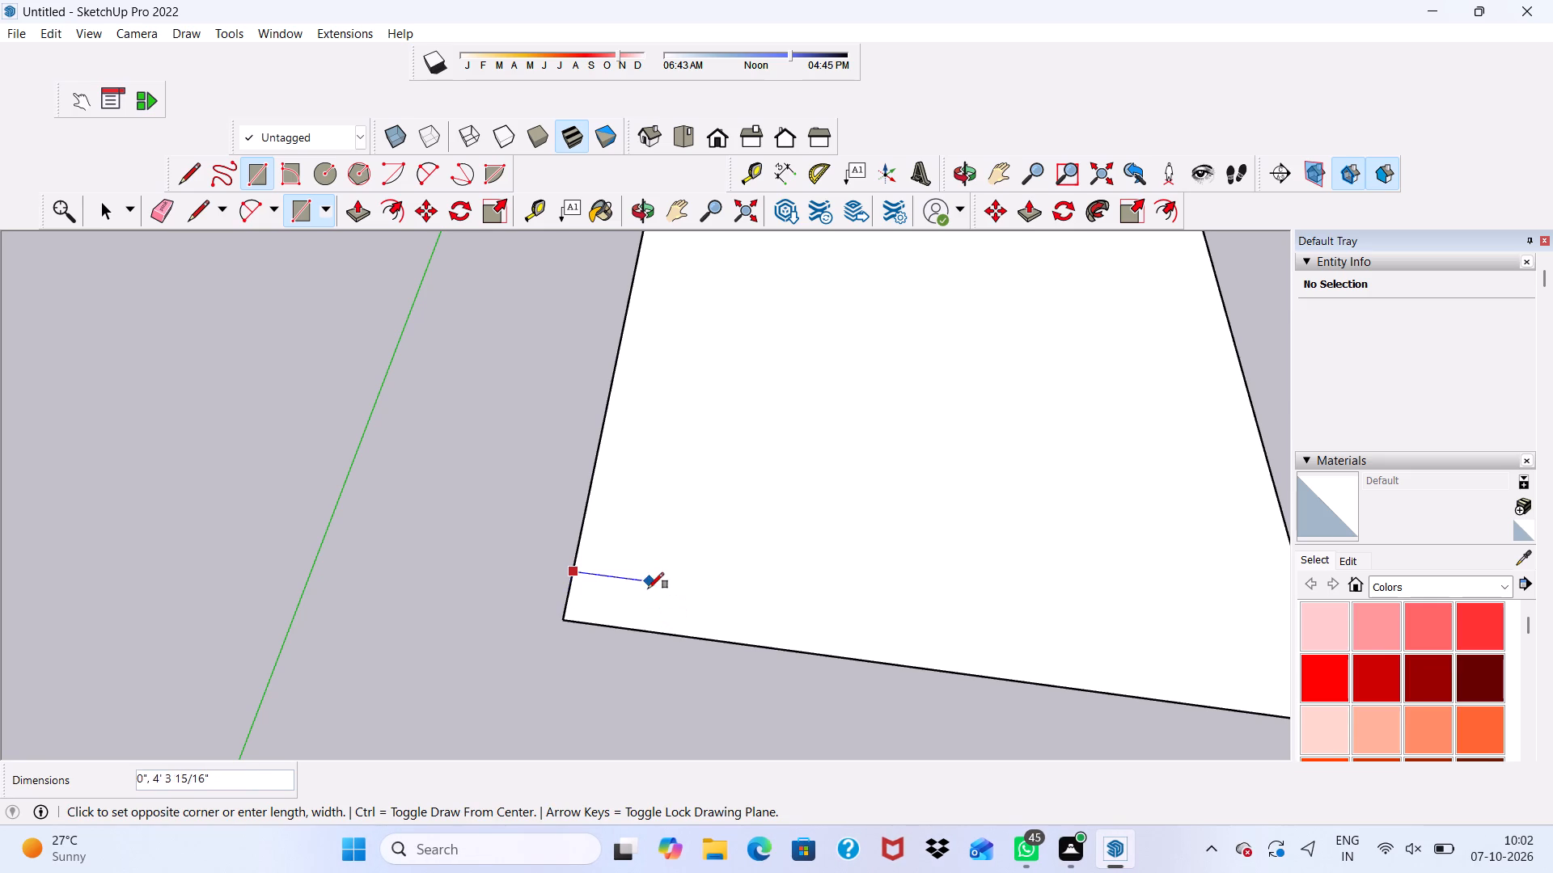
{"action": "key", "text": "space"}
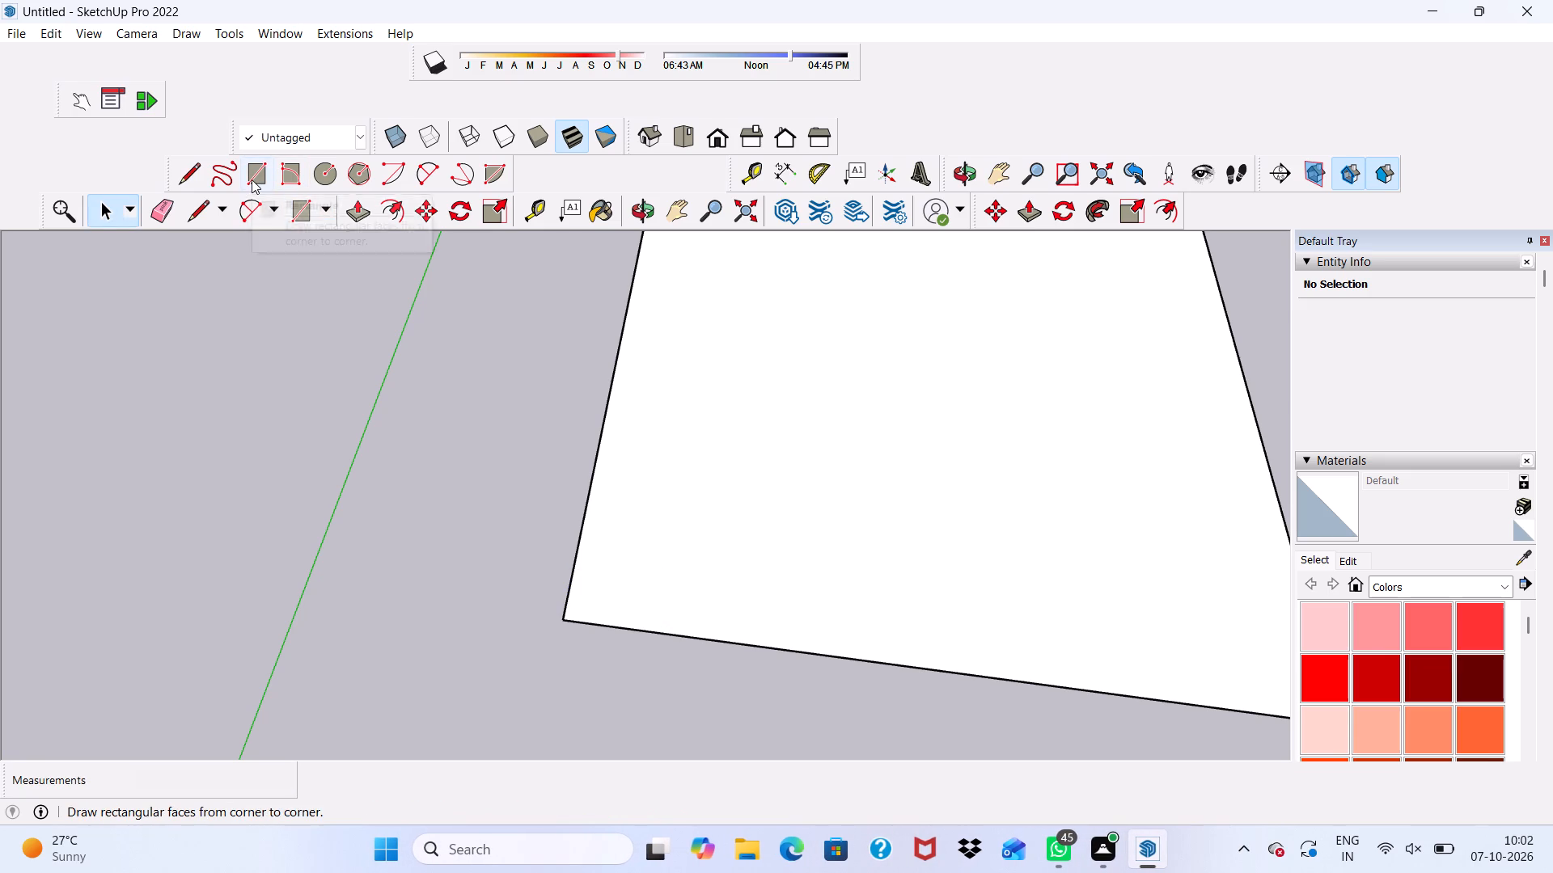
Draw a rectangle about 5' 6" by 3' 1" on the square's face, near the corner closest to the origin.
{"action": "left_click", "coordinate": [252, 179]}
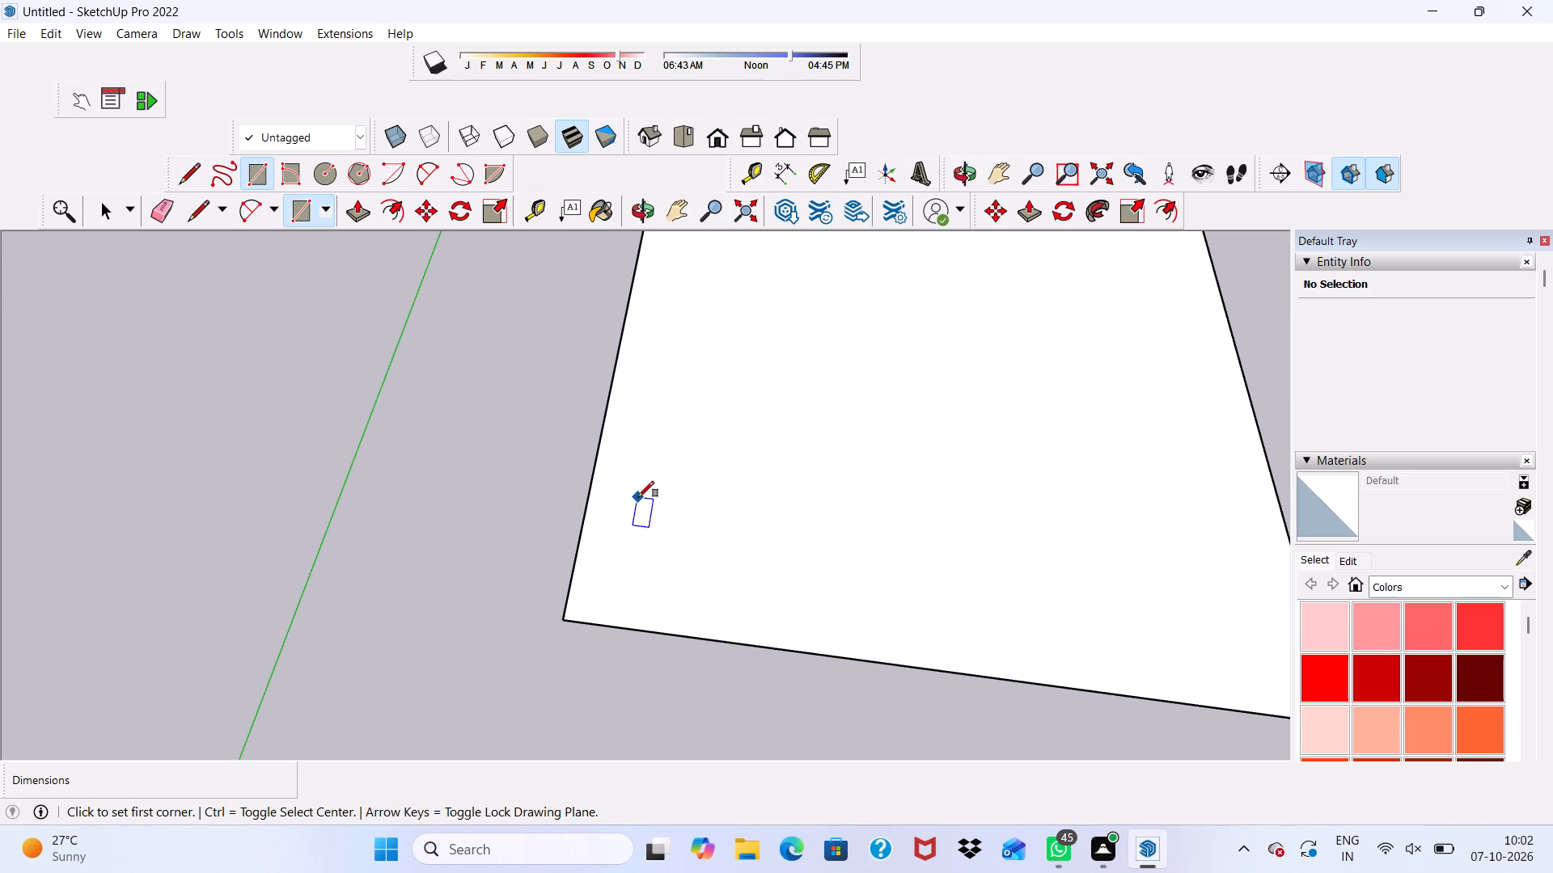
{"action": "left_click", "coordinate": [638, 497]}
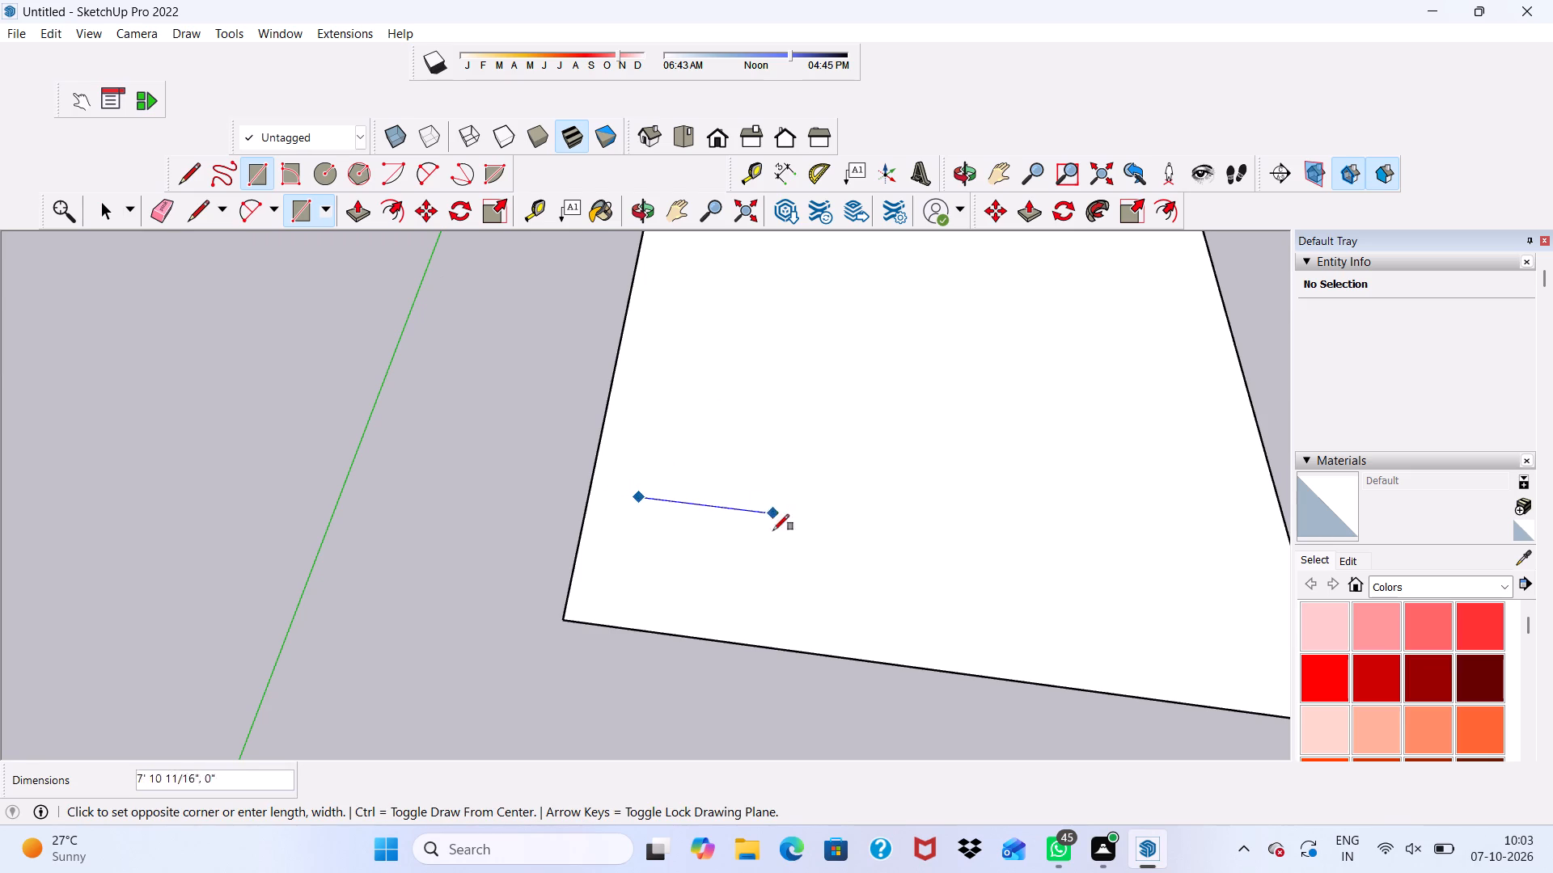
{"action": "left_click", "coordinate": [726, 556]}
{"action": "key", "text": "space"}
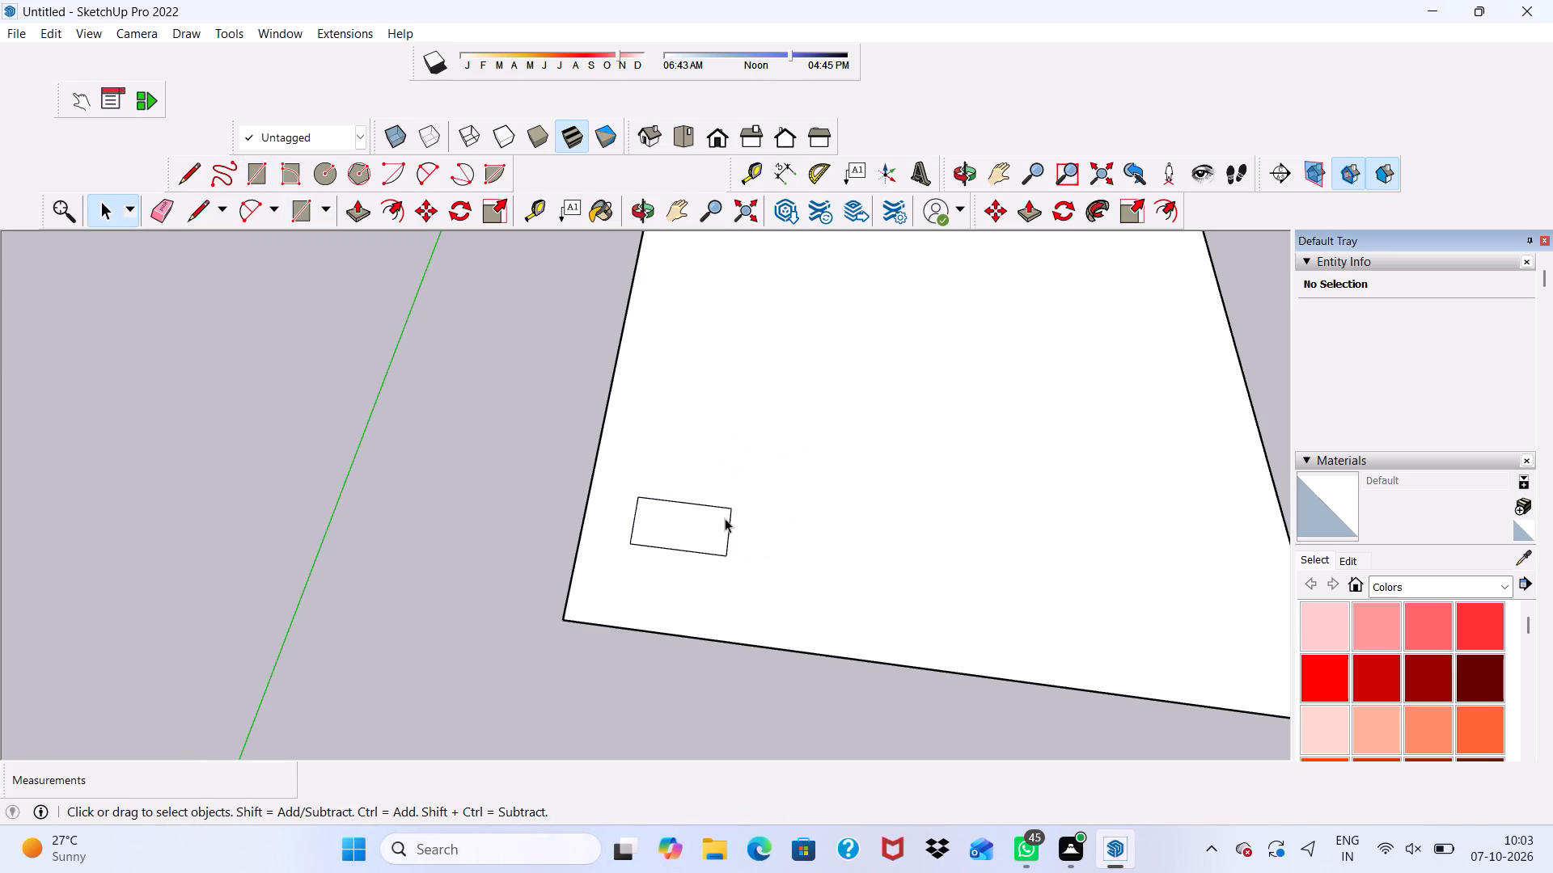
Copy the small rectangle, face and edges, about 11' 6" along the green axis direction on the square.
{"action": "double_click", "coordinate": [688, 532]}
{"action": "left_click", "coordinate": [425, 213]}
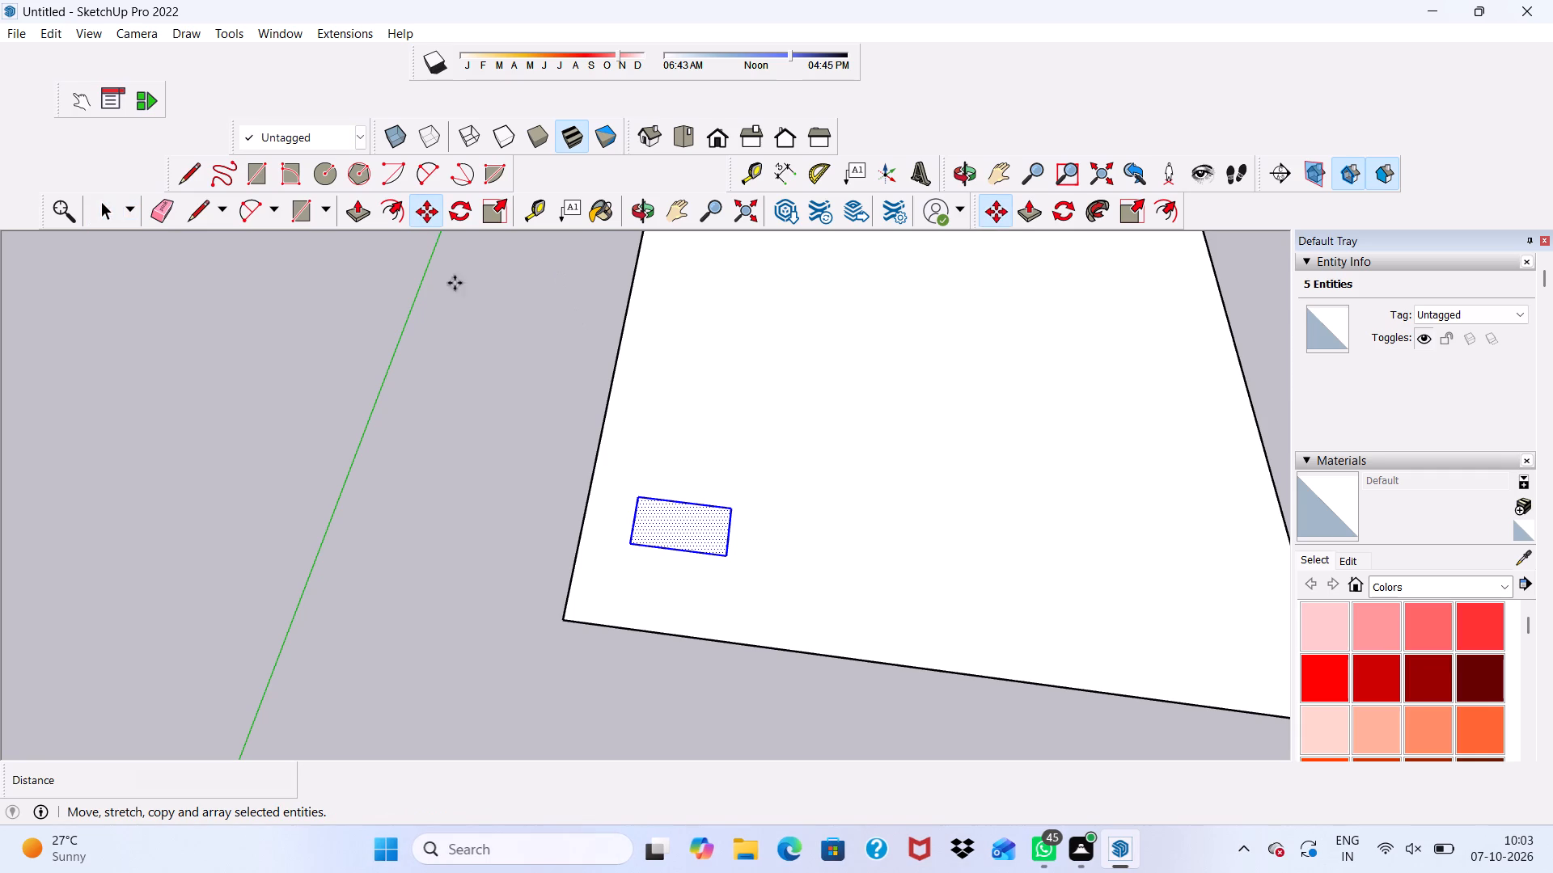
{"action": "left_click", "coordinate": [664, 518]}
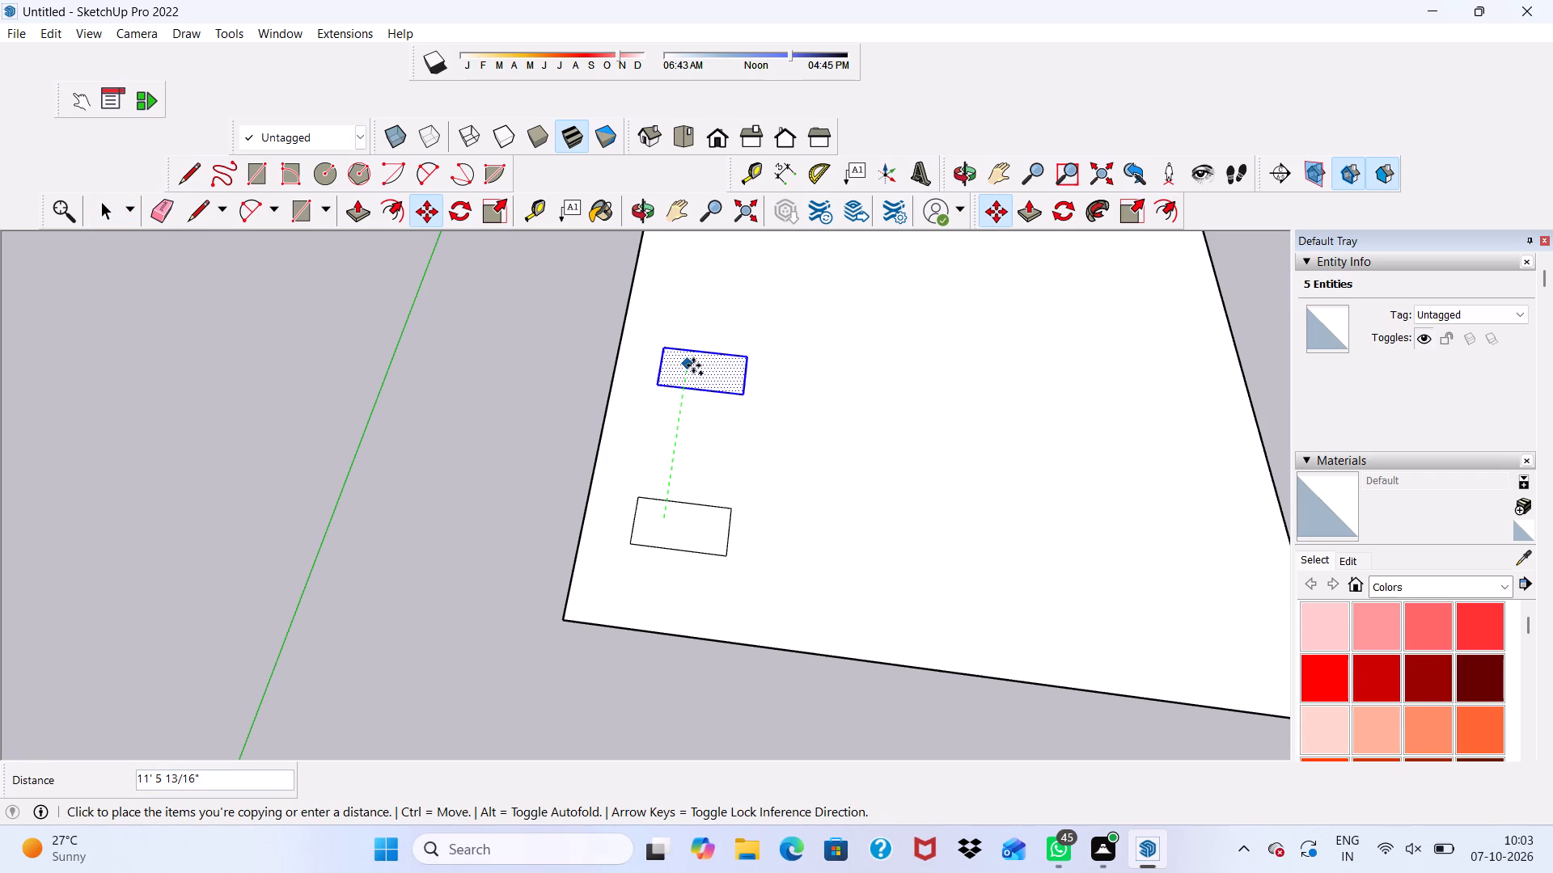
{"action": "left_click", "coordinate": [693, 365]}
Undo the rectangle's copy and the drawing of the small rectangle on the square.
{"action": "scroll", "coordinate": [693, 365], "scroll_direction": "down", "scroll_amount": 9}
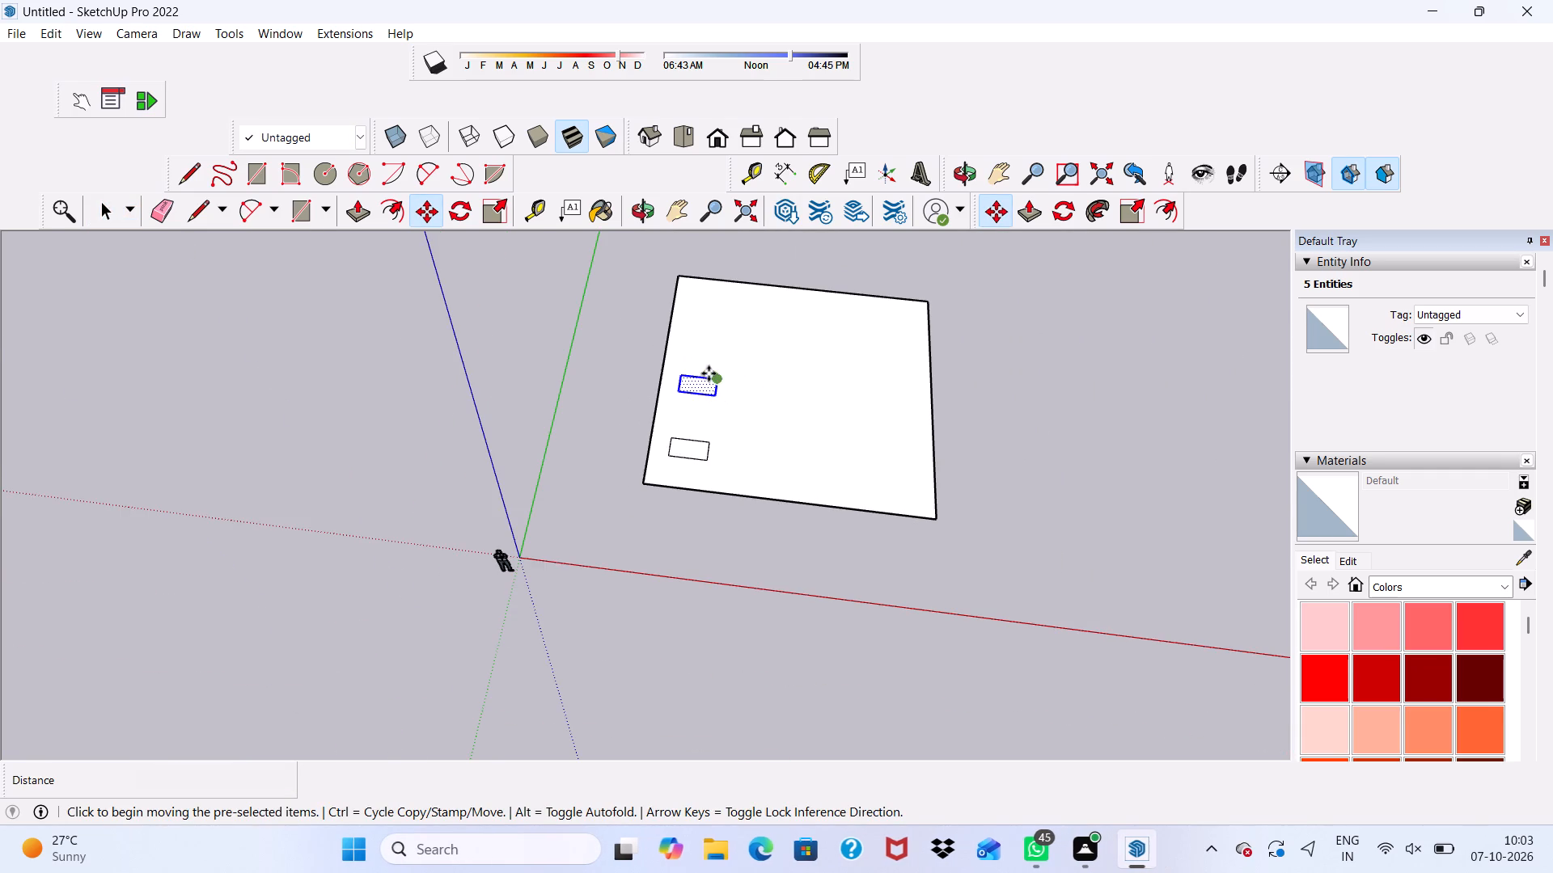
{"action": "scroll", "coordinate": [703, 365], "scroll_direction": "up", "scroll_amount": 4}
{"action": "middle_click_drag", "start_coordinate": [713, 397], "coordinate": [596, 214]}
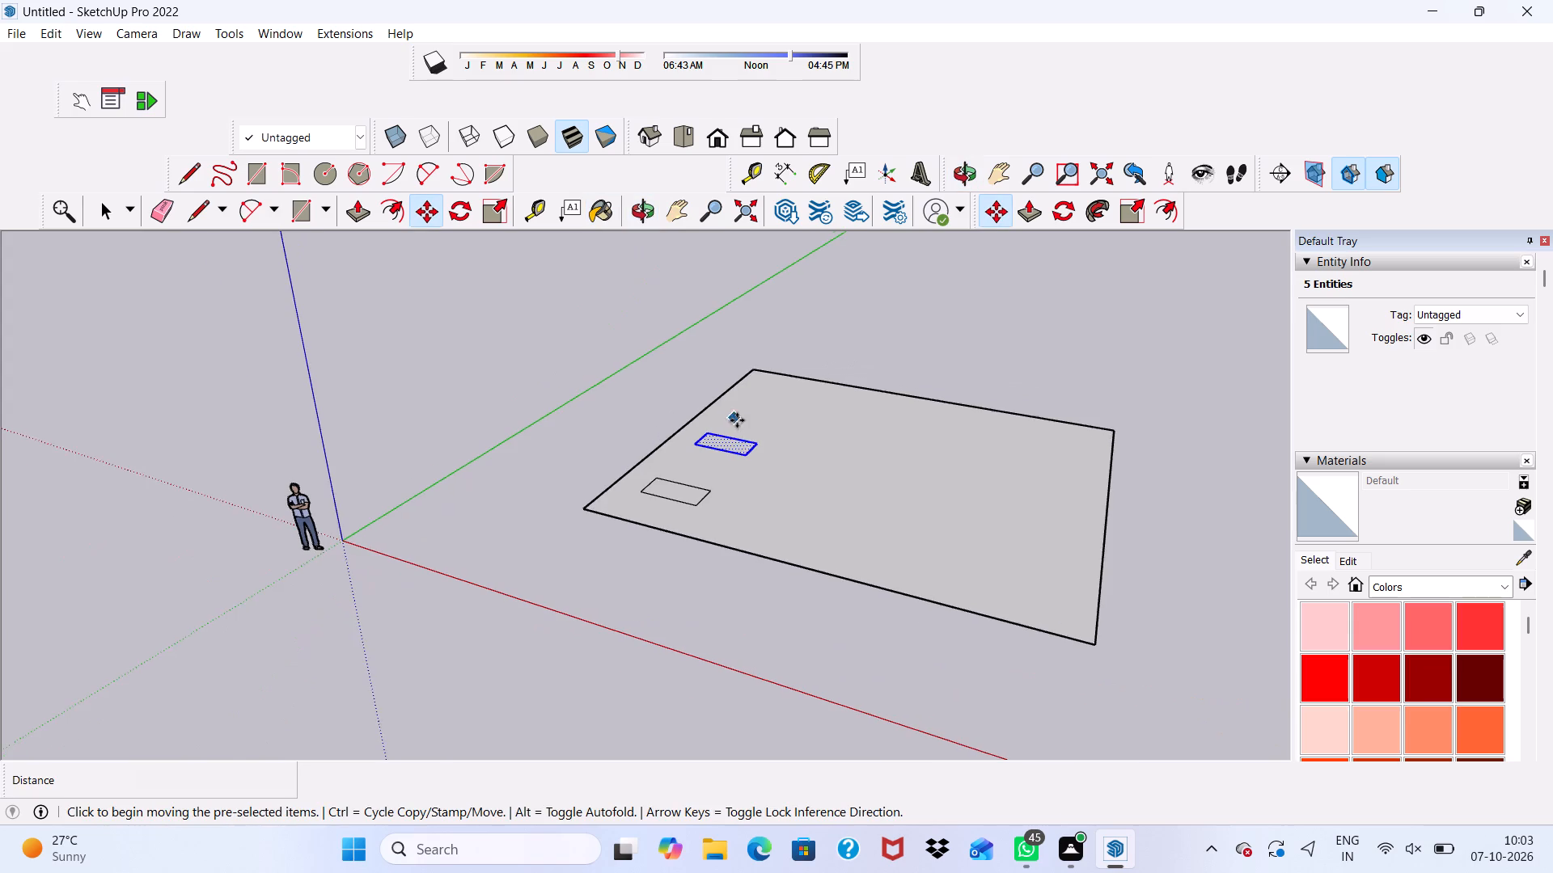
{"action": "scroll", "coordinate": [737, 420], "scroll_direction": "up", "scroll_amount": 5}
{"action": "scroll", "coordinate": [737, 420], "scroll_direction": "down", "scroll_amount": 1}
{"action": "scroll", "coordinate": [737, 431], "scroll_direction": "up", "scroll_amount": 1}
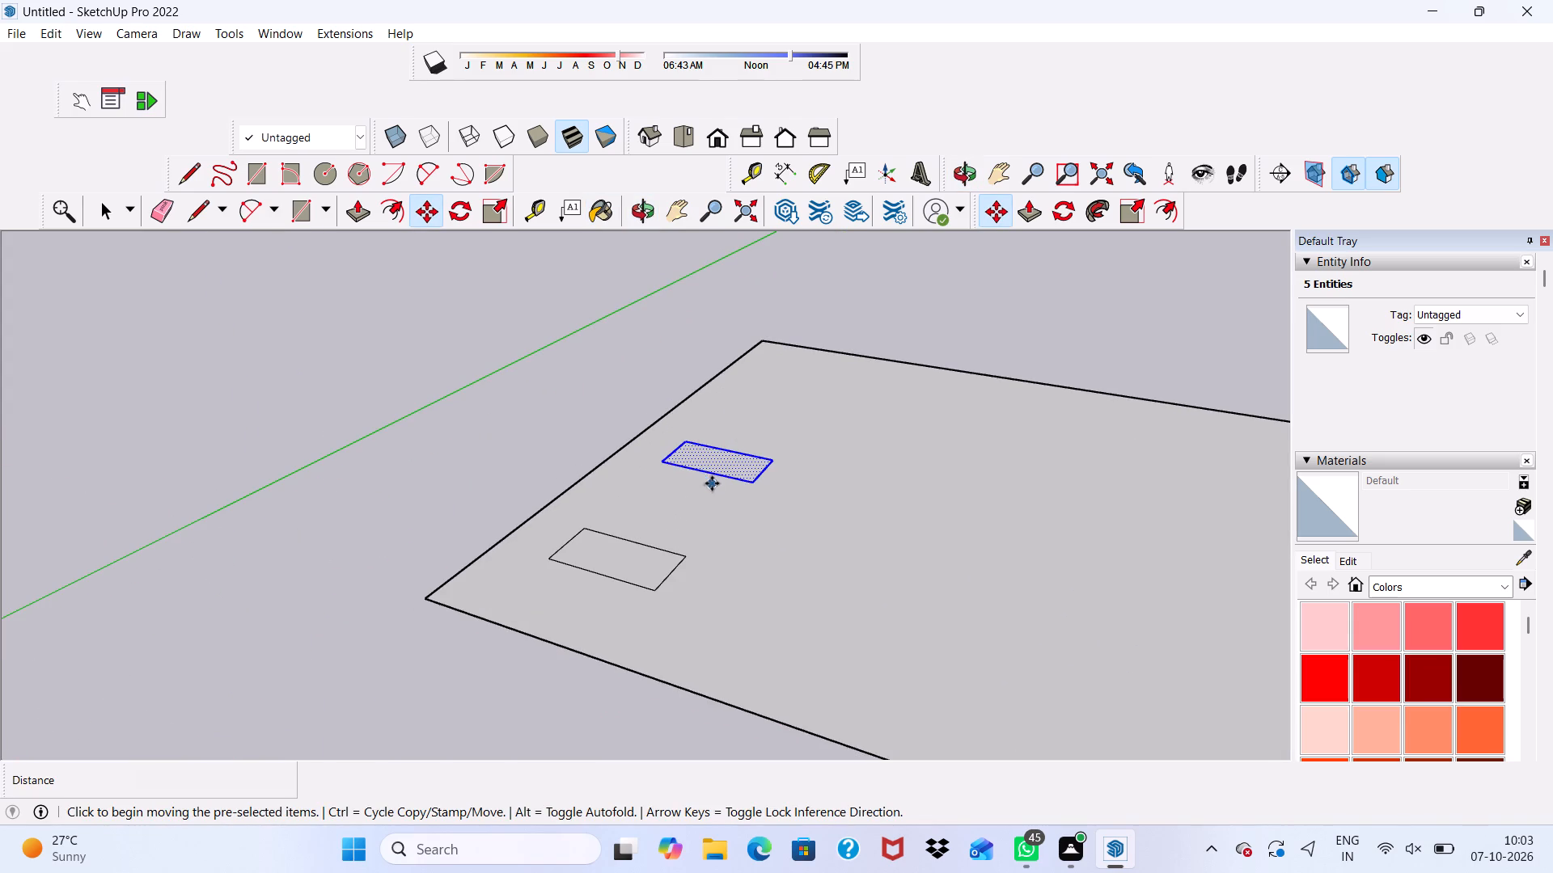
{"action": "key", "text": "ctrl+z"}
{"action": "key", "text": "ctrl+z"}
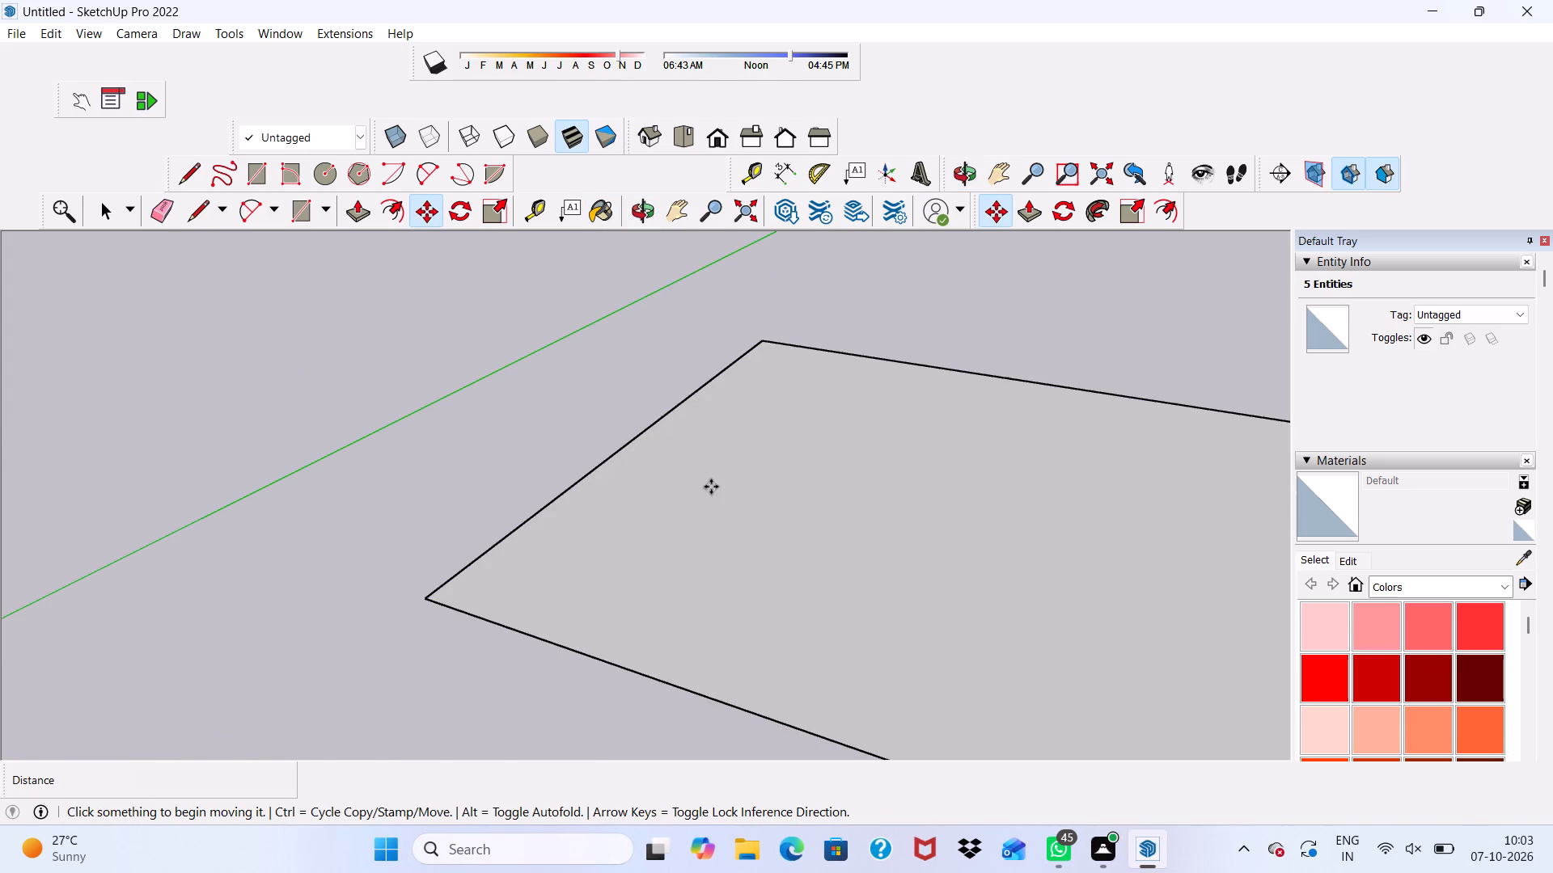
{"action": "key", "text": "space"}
Push/Pull the 40' by 40' square face upward 6" to form a slab.
{"action": "scroll", "coordinate": [793, 561], "scroll_direction": "down", "scroll_amount": 2}
{"action": "middle_click_drag", "start_coordinate": [793, 561], "coordinate": [845, 455]}
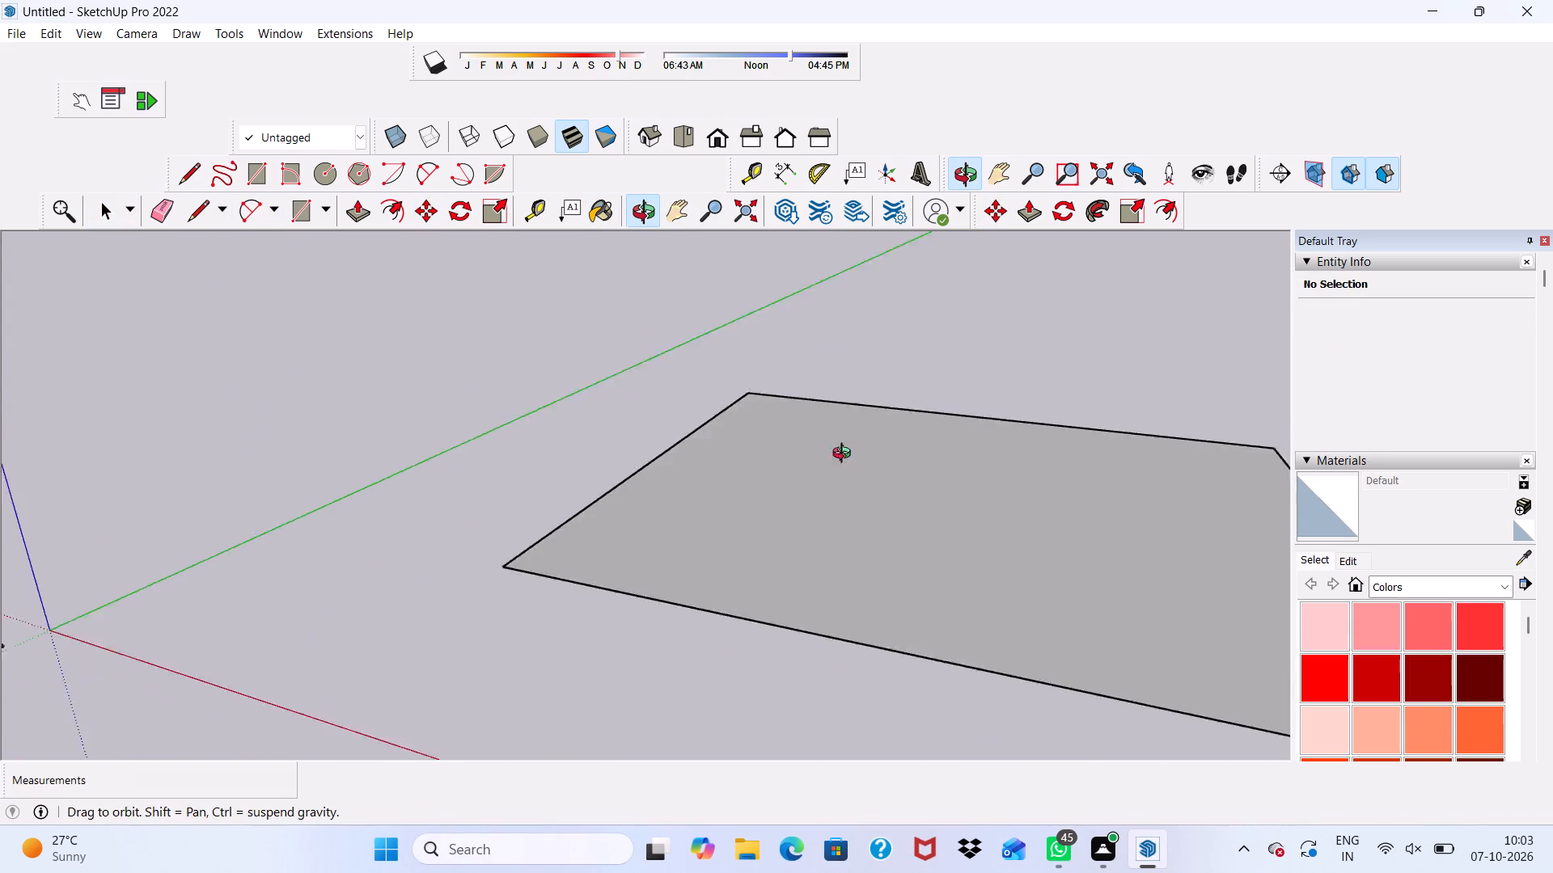
{"action": "middle_click_drag", "start_coordinate": [845, 455], "coordinate": [833, 475]}
{"action": "scroll", "coordinate": [932, 571], "scroll_direction": "up", "scroll_amount": 1}
{"action": "scroll", "coordinate": [916, 512], "scroll_direction": "down", "scroll_amount": 1}
{"action": "middle_click_drag", "start_coordinate": [916, 512], "coordinate": [916, 607]}
{"action": "scroll", "coordinate": [913, 591], "scroll_direction": "down", "scroll_amount": 1}
{"action": "left_click", "coordinate": [895, 593]}
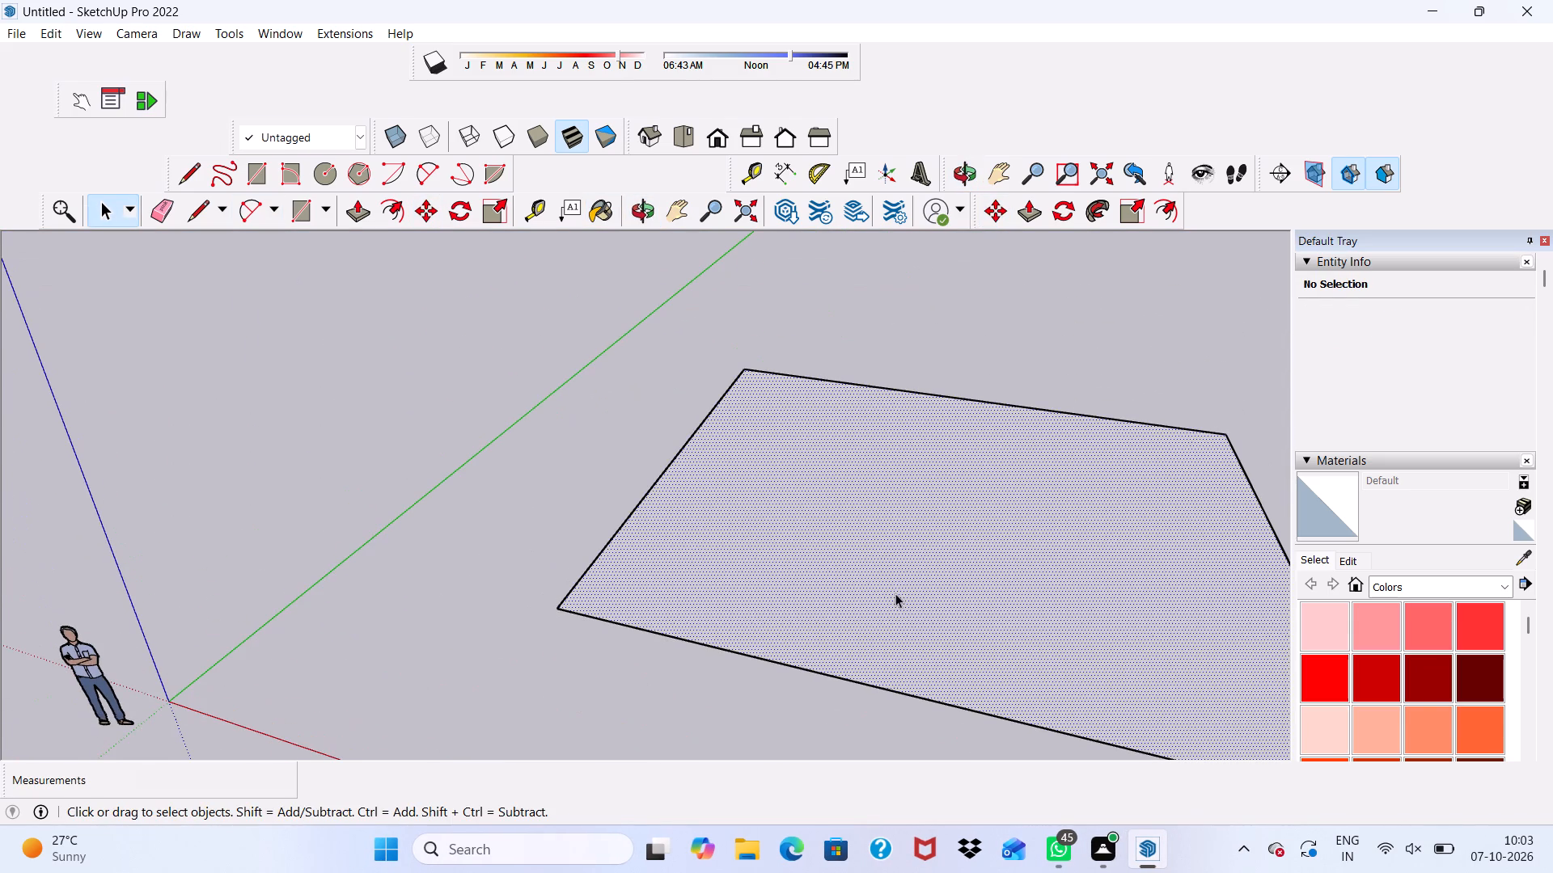
{"action": "left_click", "coordinate": [353, 209]}
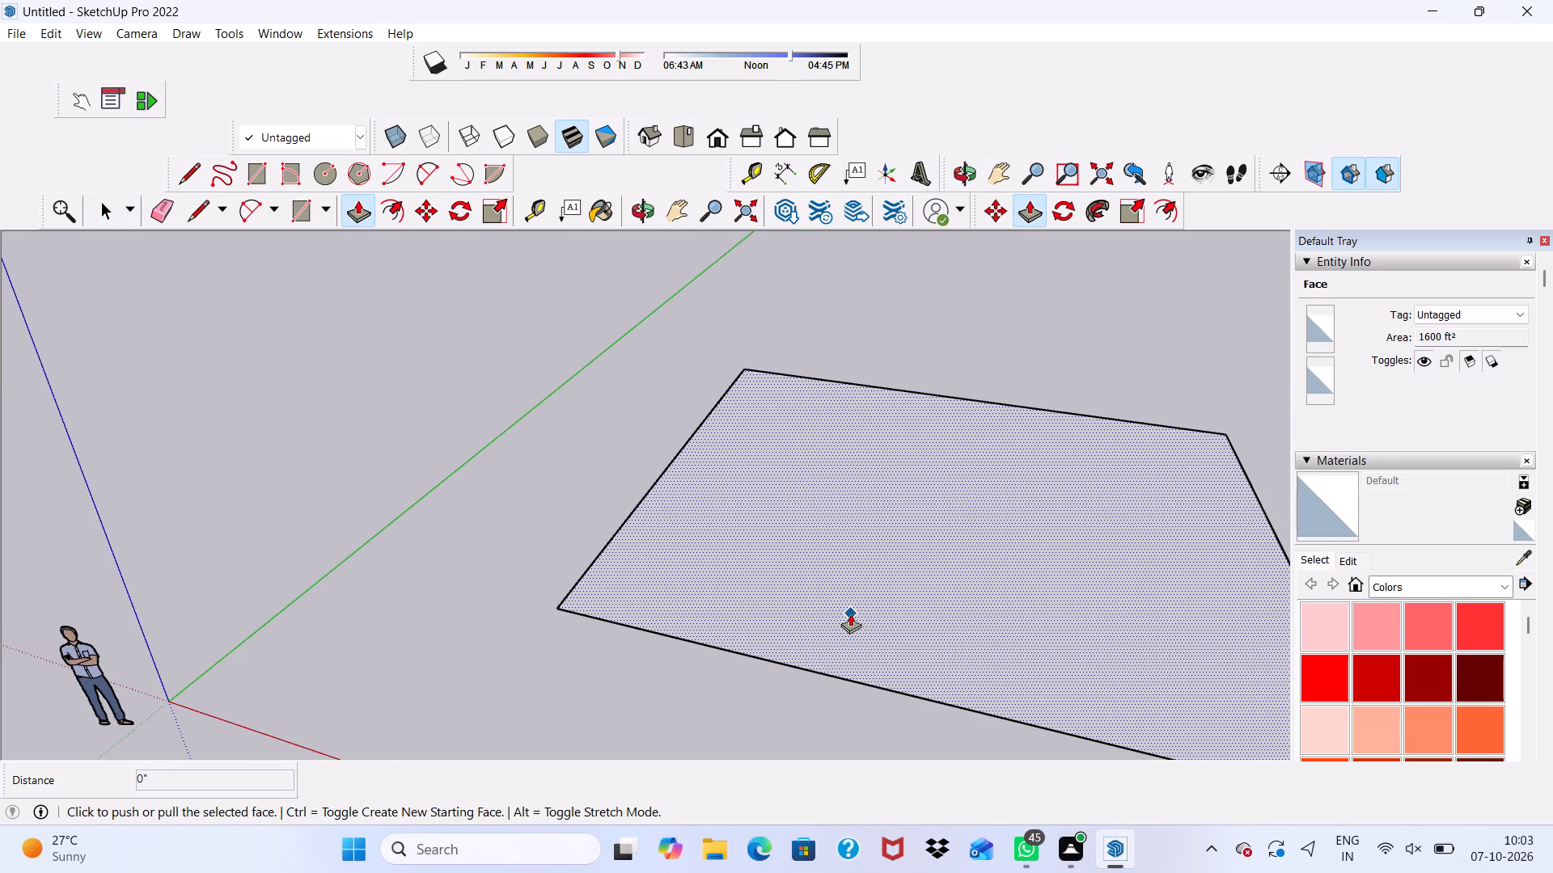
{"action": "left_click", "coordinate": [856, 594]}
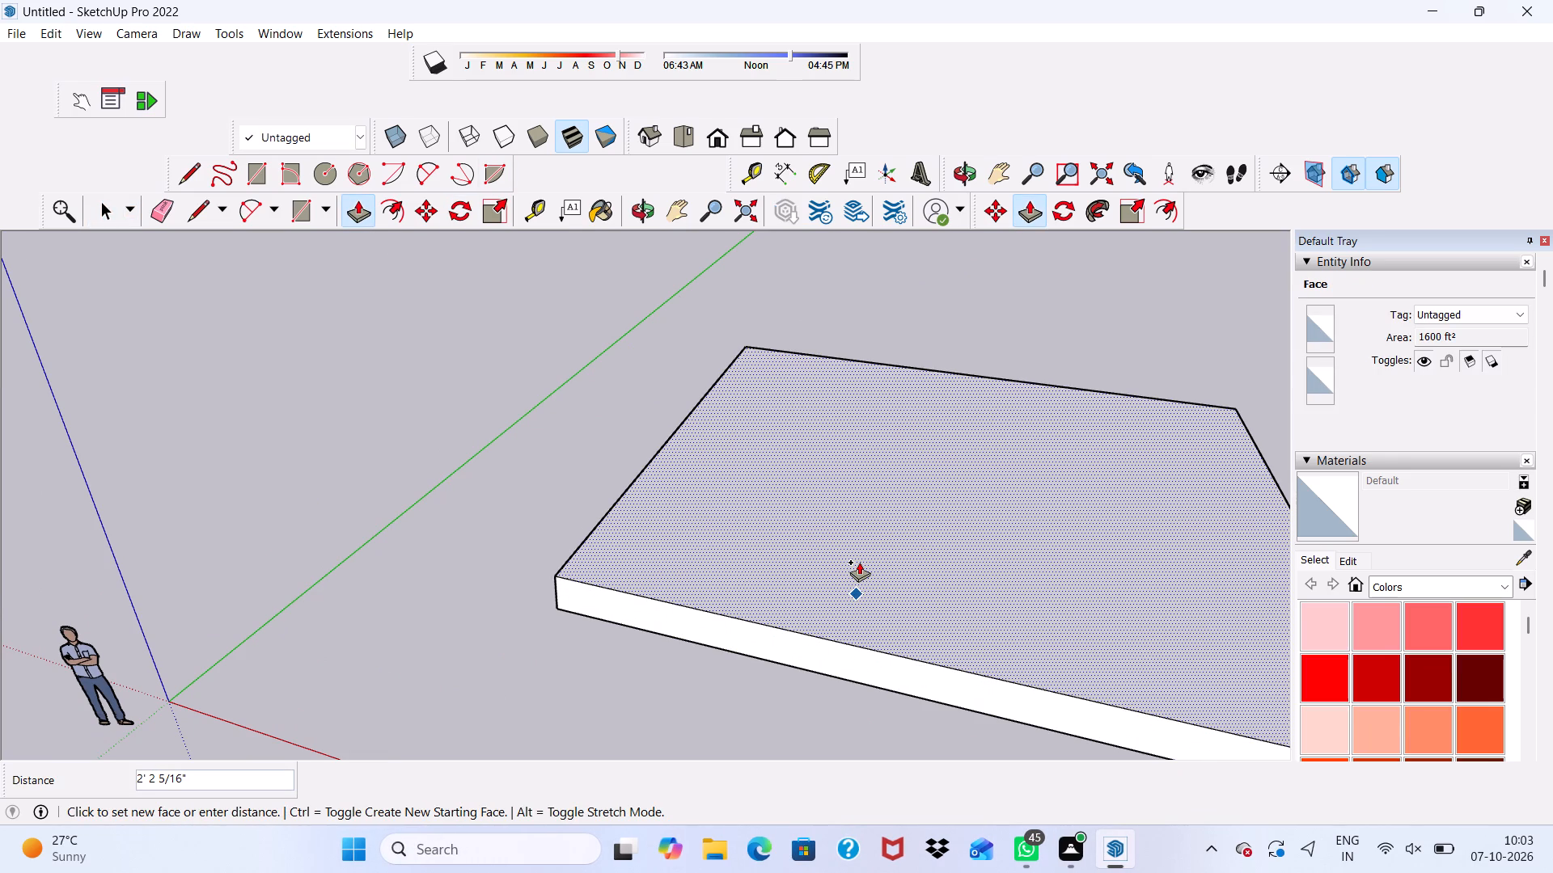
{"action": "type", "text": "6\""}
{"action": "key", "text": "Return"}
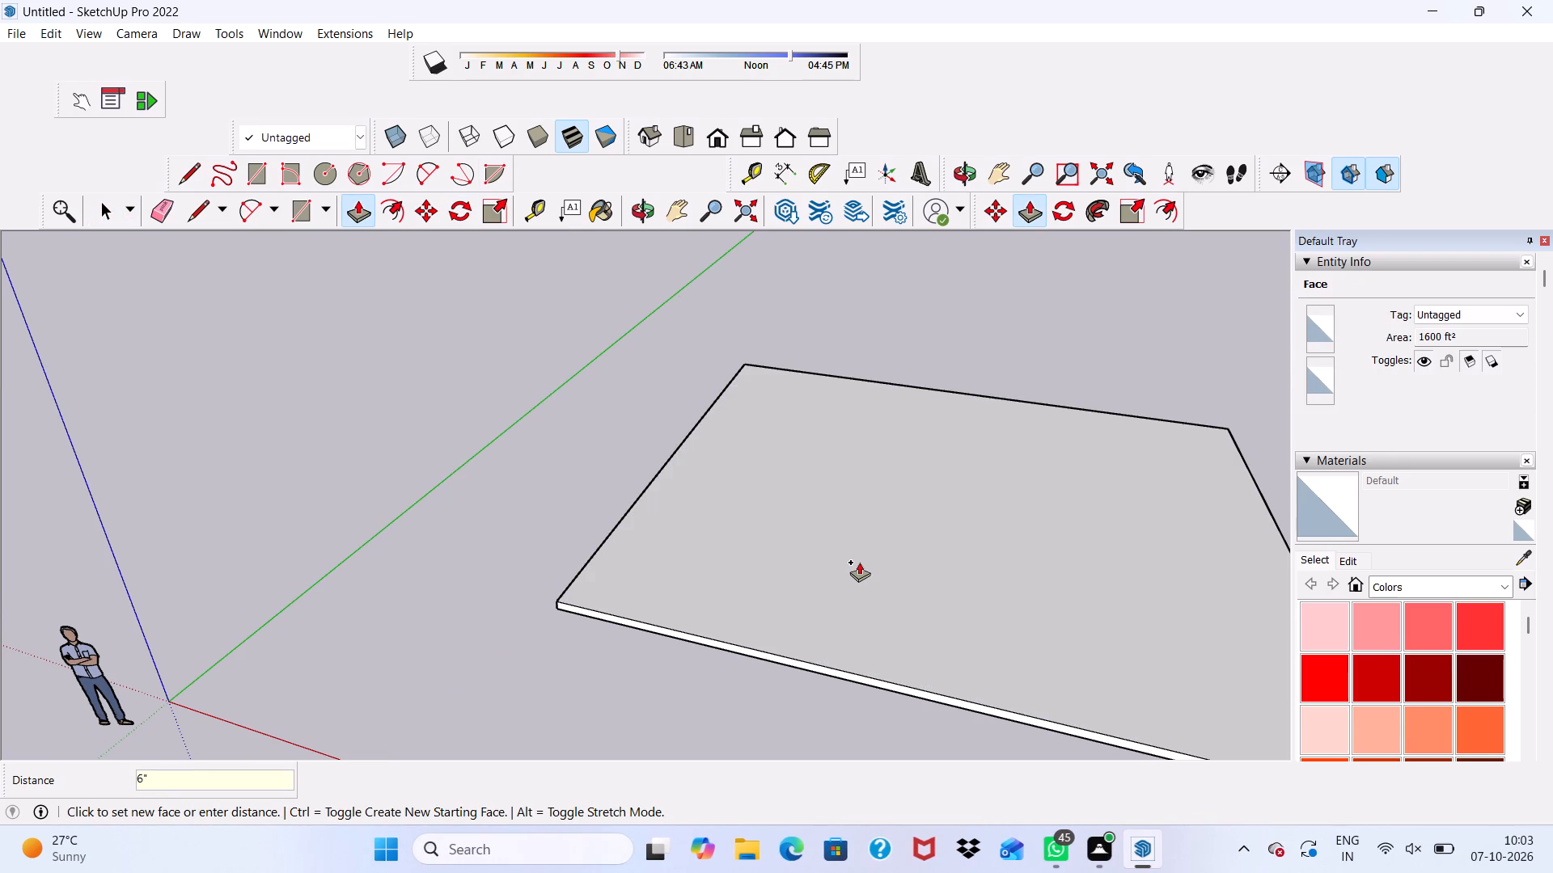
{"action": "scroll", "coordinate": [844, 533], "scroll_direction": "down", "scroll_amount": 4}
{"action": "key", "text": "space"}
Pull the slab's side face that faces the green axis outward by about 5' 3".
{"action": "scroll", "coordinate": [758, 504], "scroll_direction": "down", "scroll_amount": 5}
{"action": "middle_click", "coordinate": [743, 505]}
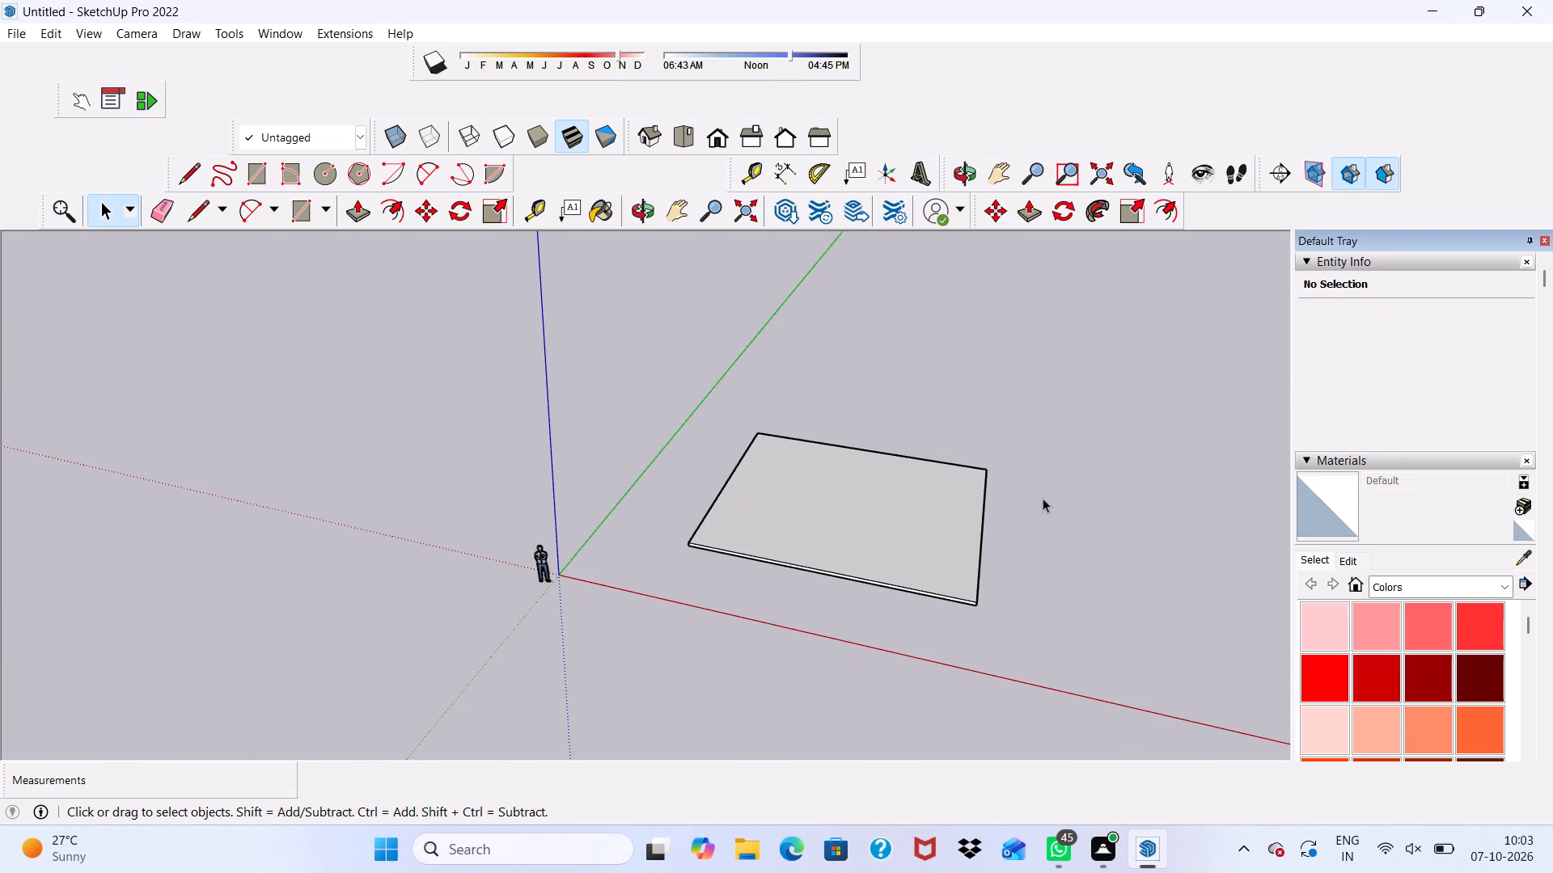
{"action": "scroll", "coordinate": [1076, 506], "scroll_direction": "up", "scroll_amount": 4}
{"action": "scroll", "coordinate": [903, 487], "scroll_direction": "down", "scroll_amount": 4}
{"action": "middle_click_drag", "start_coordinate": [772, 497], "coordinate": [1241, 537]}
{"action": "scroll", "coordinate": [881, 381], "scroll_direction": "up", "scroll_amount": 9}
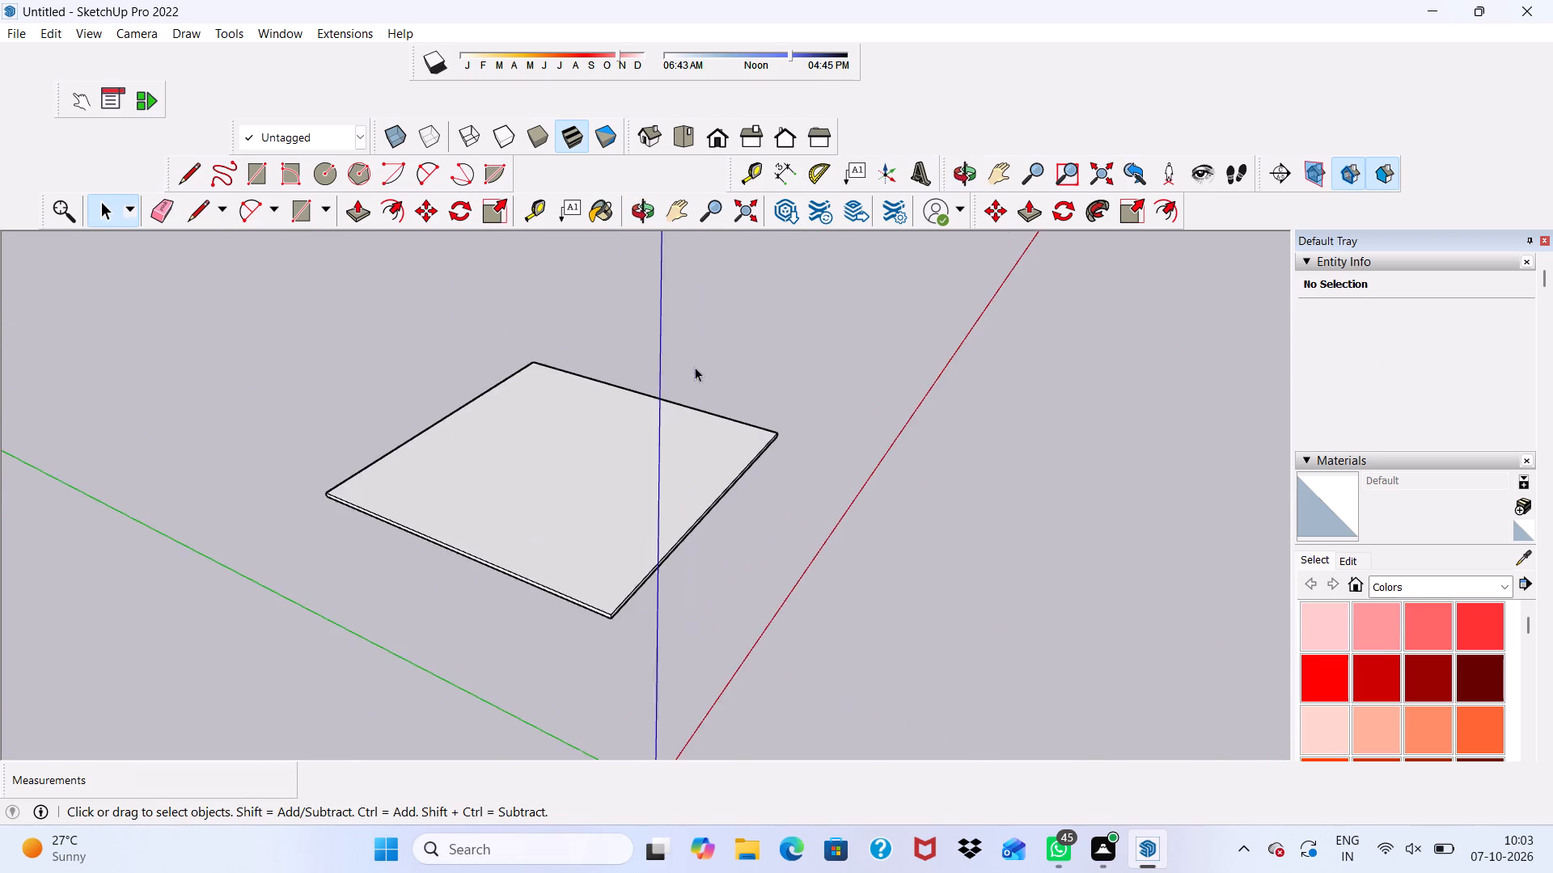
{"action": "middle_click_drag", "start_coordinate": [684, 562], "coordinate": [529, 511]}
{"action": "scroll", "coordinate": [474, 559], "scroll_direction": "up", "scroll_amount": 15}
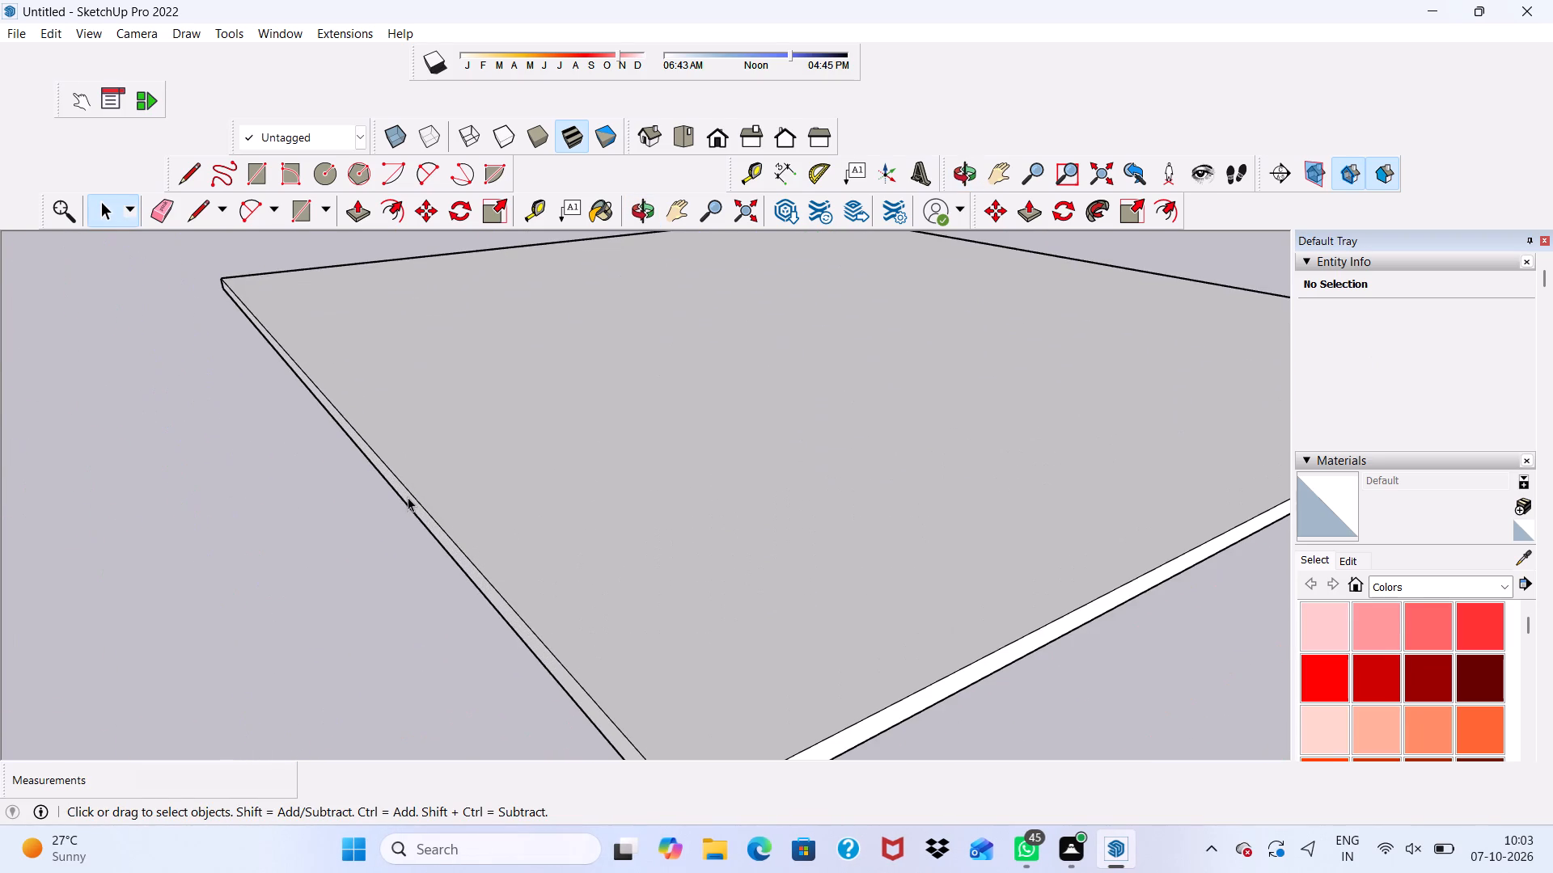
{"action": "left_click", "coordinate": [412, 502]}
{"action": "left_click", "coordinate": [357, 209]}
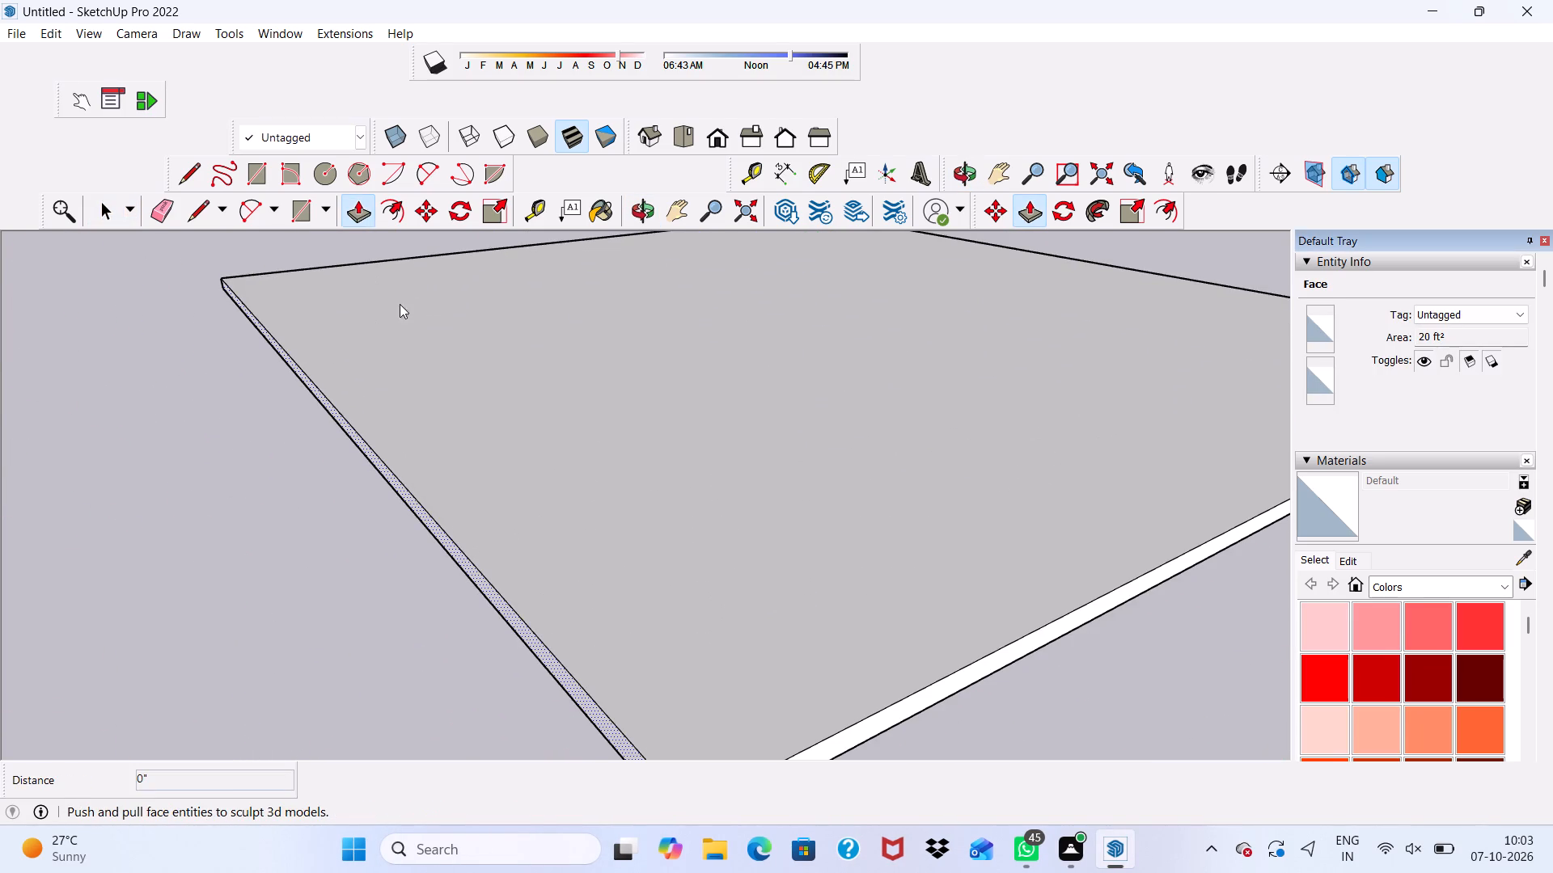
{"action": "scroll", "coordinate": [477, 571], "scroll_direction": "up", "scroll_amount": 4}
{"action": "left_click", "coordinate": [476, 557]}
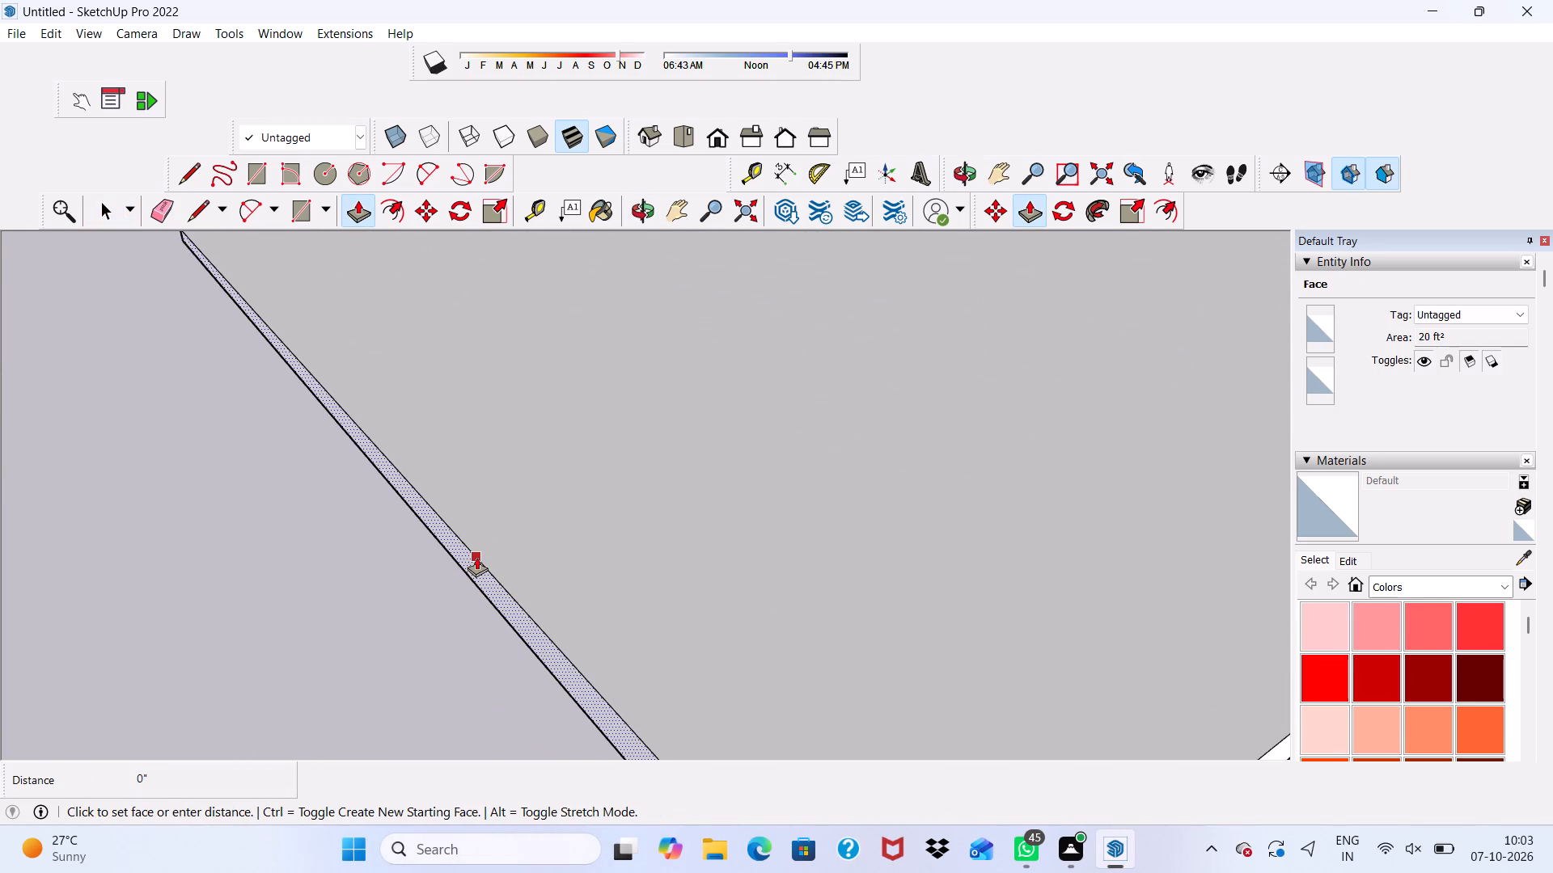
{"action": "scroll", "coordinate": [277, 564], "scroll_direction": "down", "scroll_amount": 10}
{"action": "scroll", "coordinate": [208, 519], "scroll_direction": "down", "scroll_amount": 4}
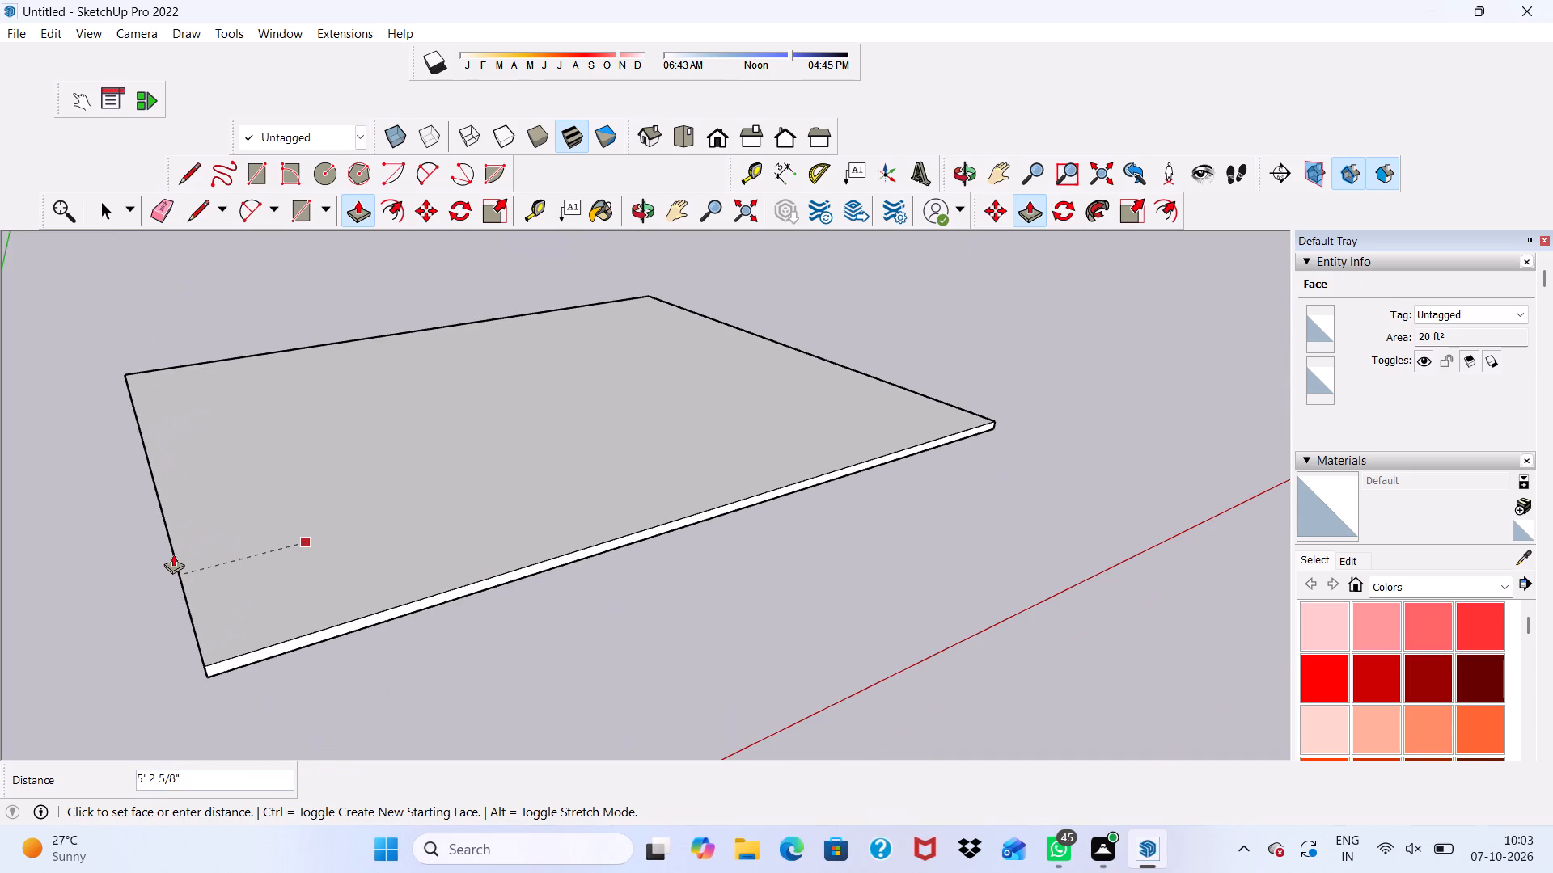
{"action": "left_click", "coordinate": [172, 554]}
{"action": "key", "text": "space"}
Pull the slab's long side face that faces the red axis outward by a freehand distance.
{"action": "scroll", "coordinate": [361, 647], "scroll_direction": "up", "scroll_amount": 9}
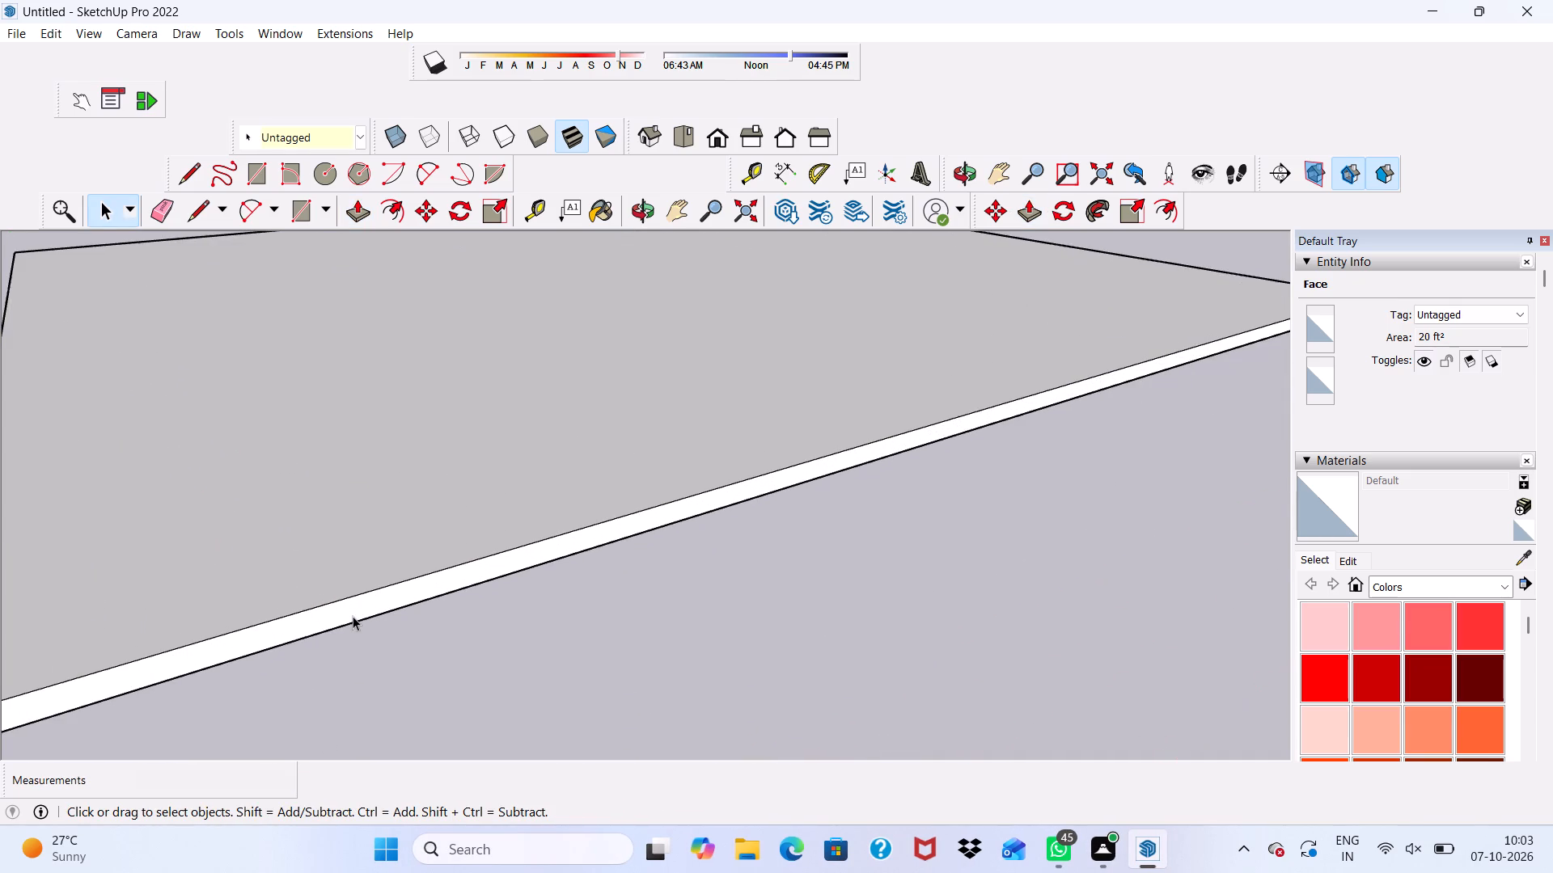
{"action": "left_click", "coordinate": [352, 614]}
{"action": "left_click", "coordinate": [367, 205]}
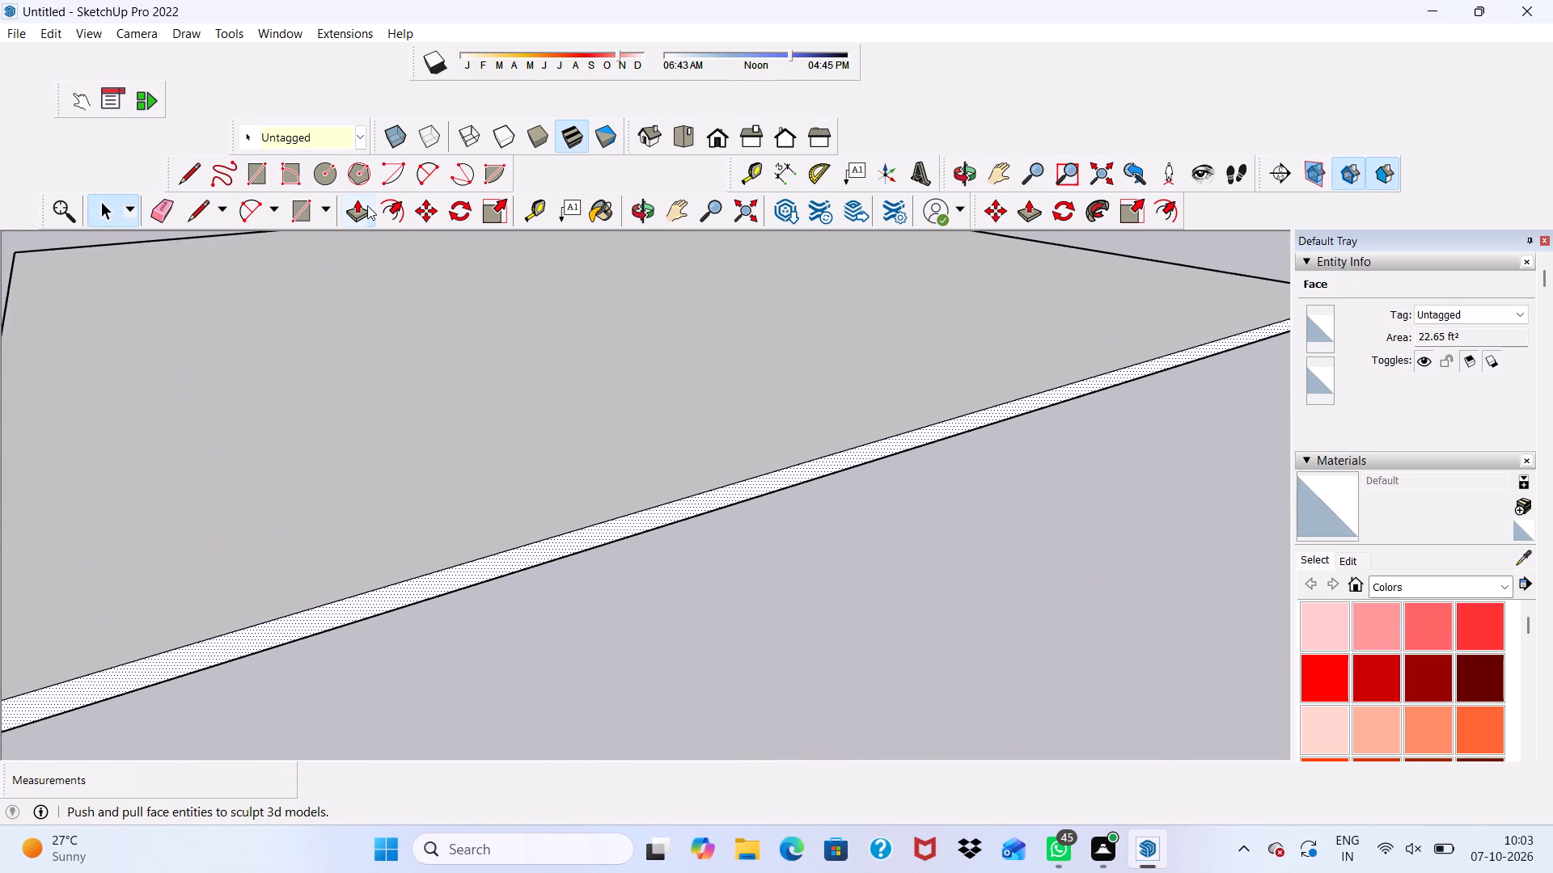
{"action": "scroll", "coordinate": [492, 727], "scroll_direction": "up", "scroll_amount": 3}
{"action": "left_click", "coordinate": [436, 545]}
{"action": "scroll", "coordinate": [530, 684], "scroll_direction": "down", "scroll_amount": 4}
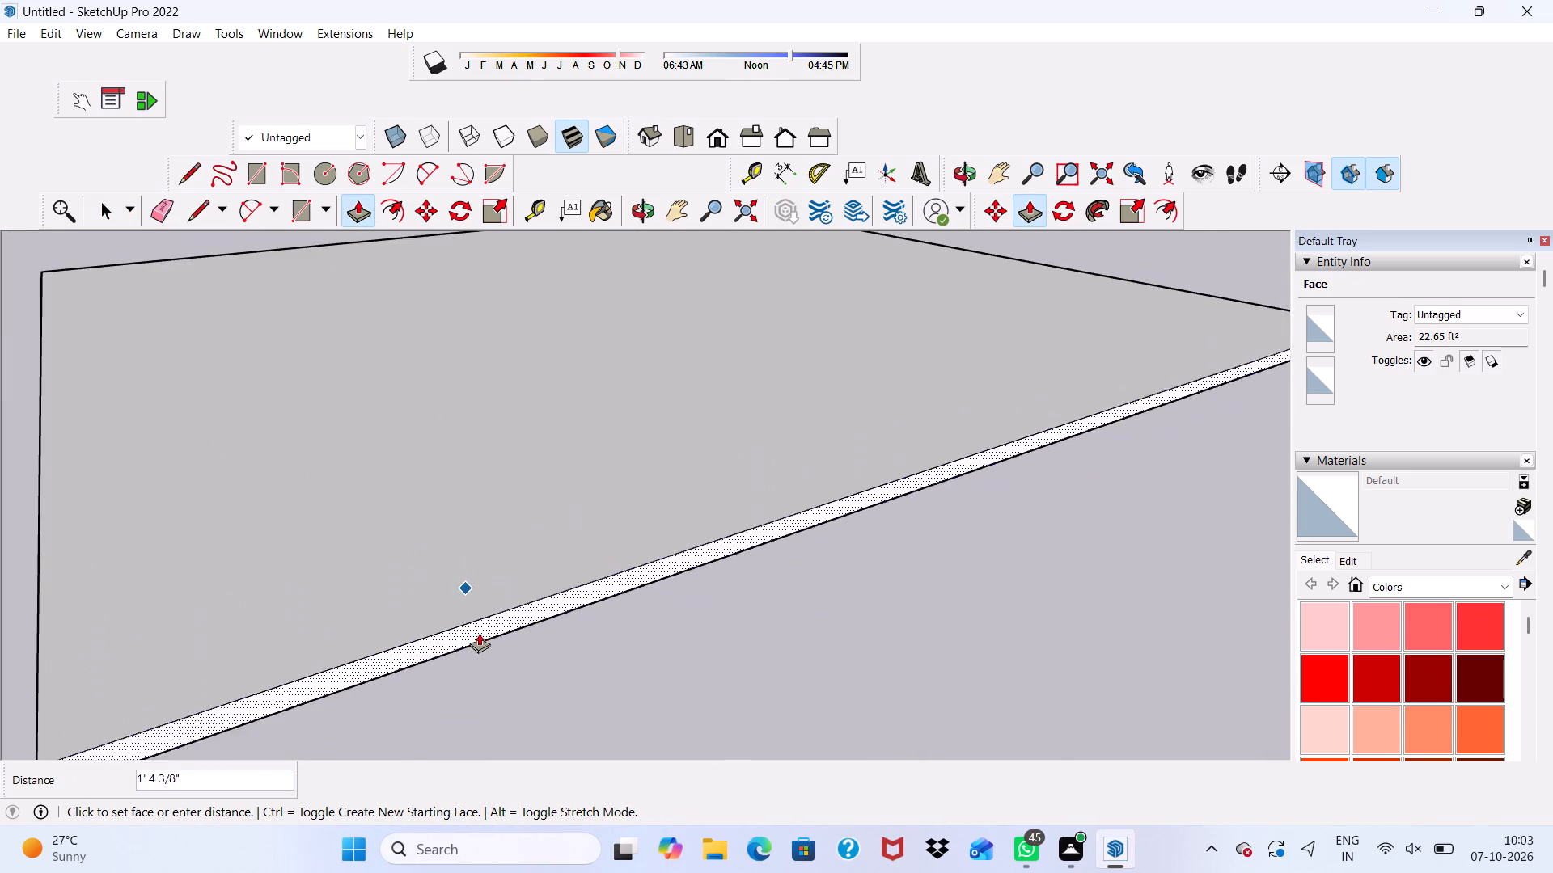
{"action": "scroll", "coordinate": [479, 633], "scroll_direction": "down", "scroll_amount": 8}
{"action": "left_click", "coordinate": [448, 676]}
{"action": "scroll", "coordinate": [449, 677], "scroll_direction": "down", "scroll_amount": 4}
{"action": "middle_click_drag", "start_coordinate": [539, 719], "coordinate": [0, 730]}
{"action": "key", "text": "space"}
Pull the slab's side face that lies farthest from the green axis outward by a small freehand distance.
{"action": "scroll", "coordinate": [662, 684], "scroll_direction": "up", "scroll_amount": 4}
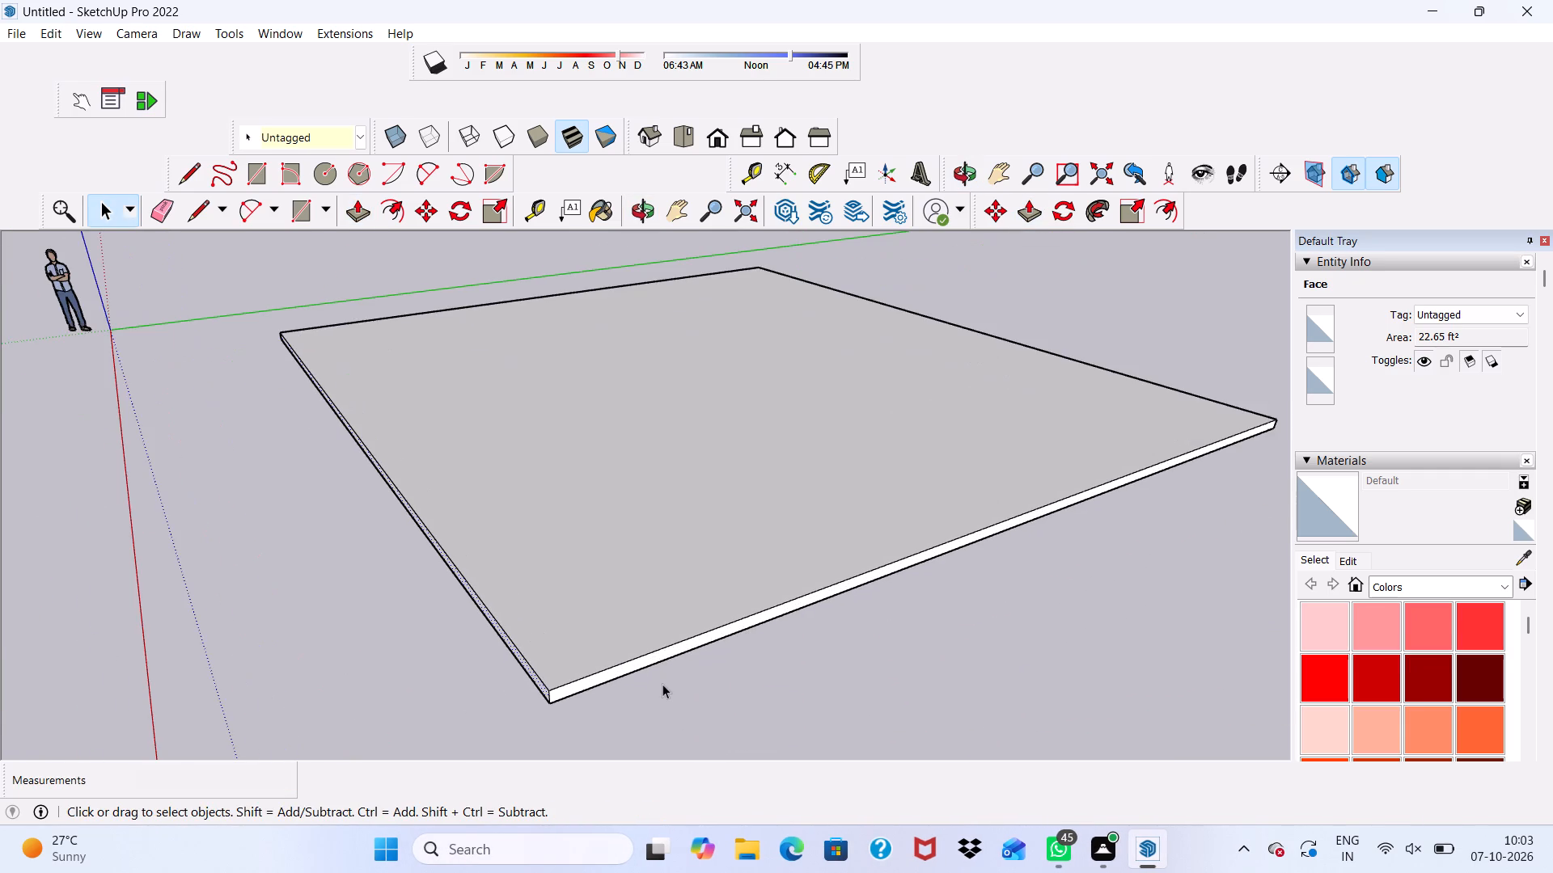
{"action": "scroll", "coordinate": [658, 654], "scroll_direction": "up", "scroll_amount": 9}
{"action": "left_click", "coordinate": [658, 665]}
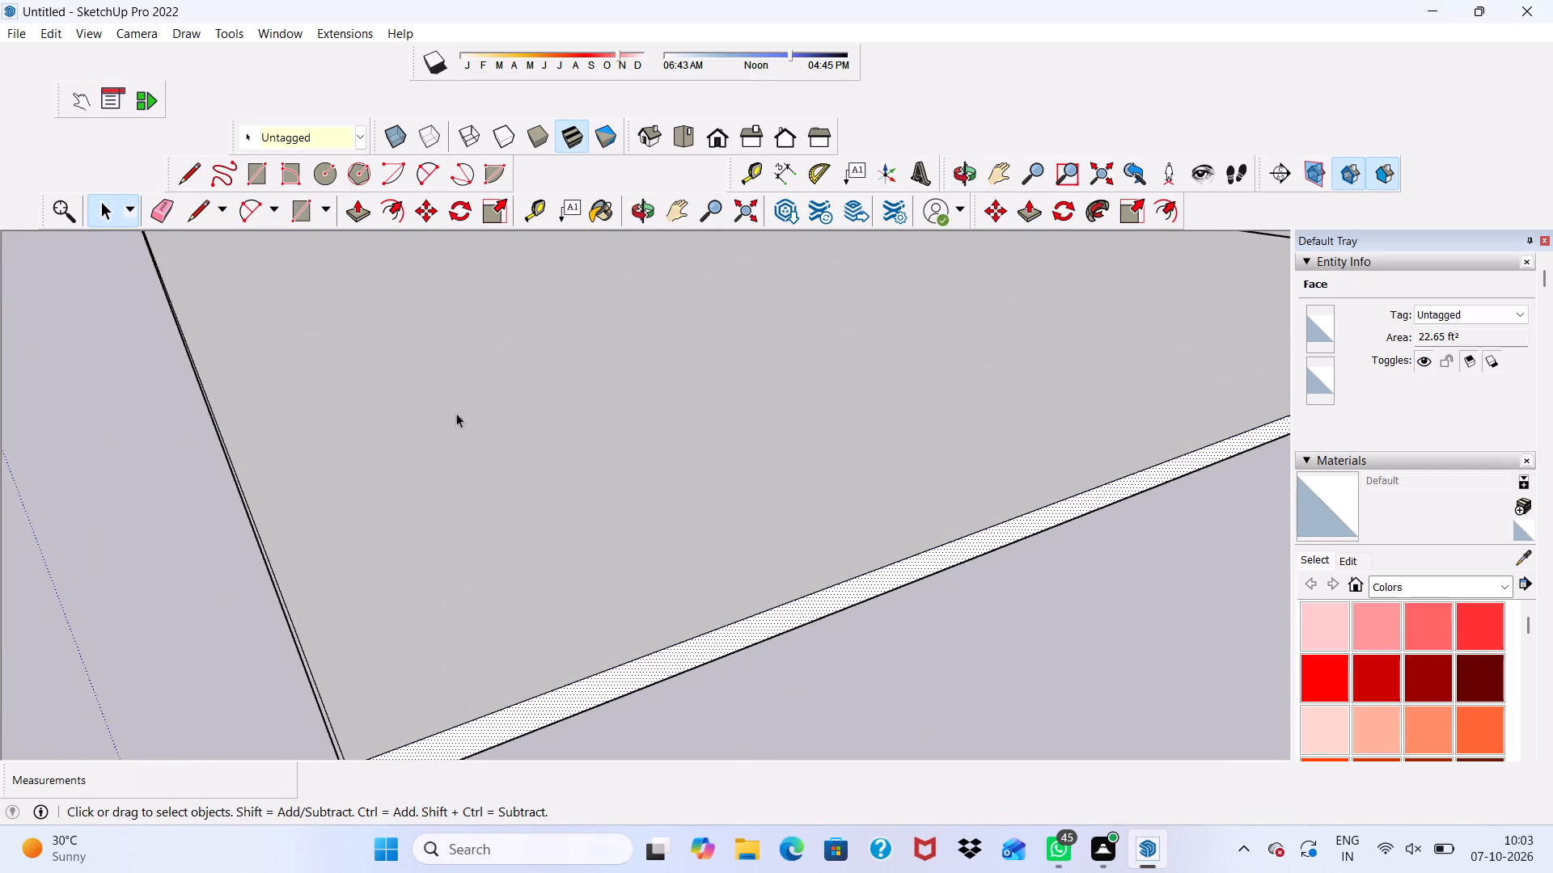
{"action": "left_click", "coordinate": [357, 216]}
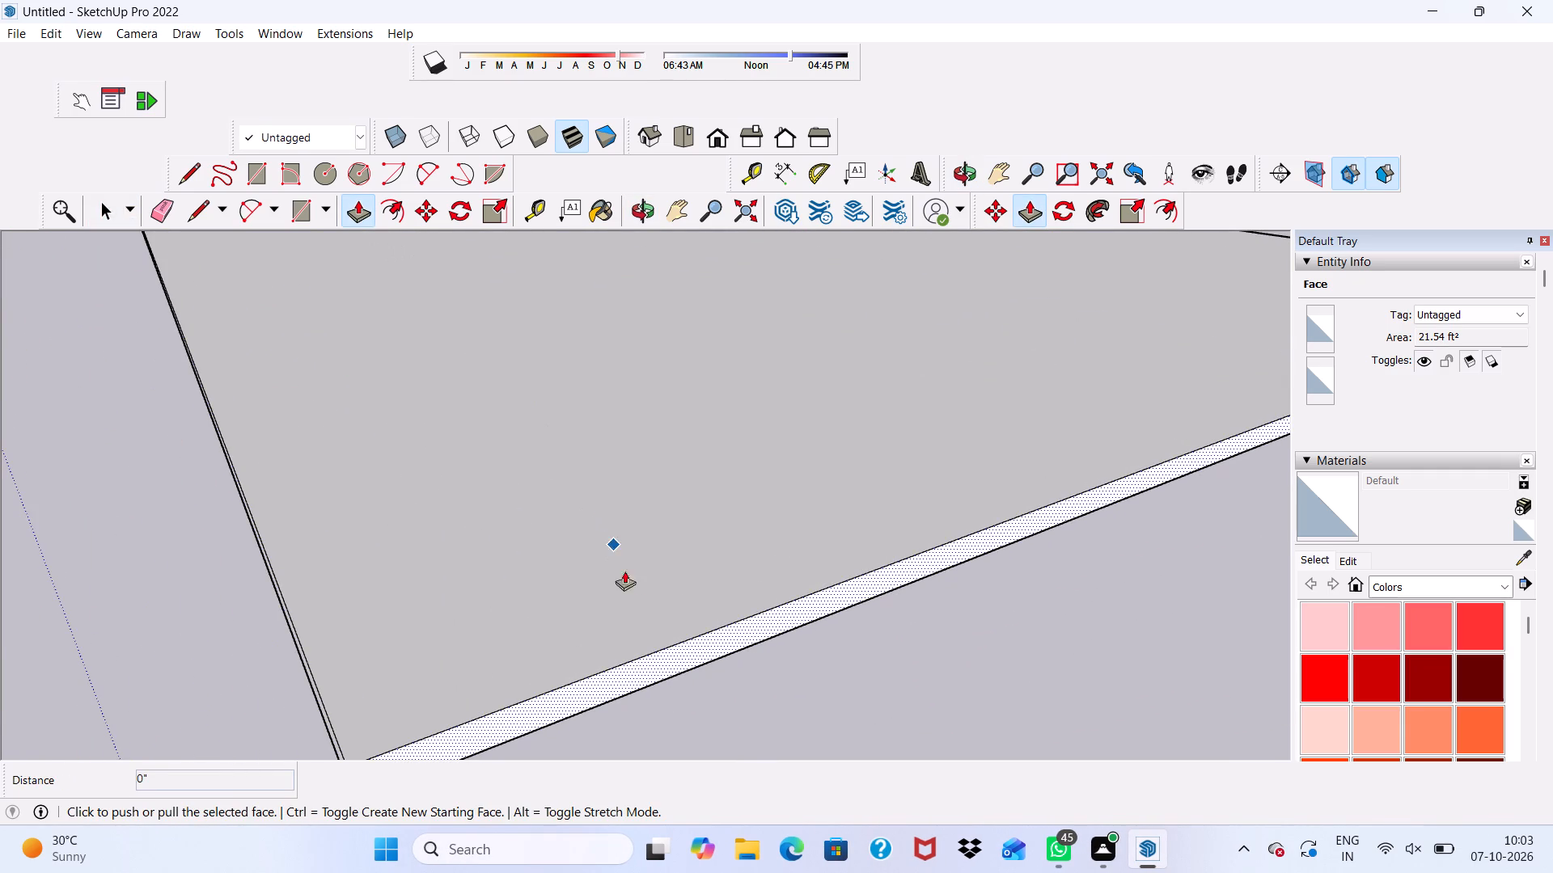
{"action": "left_click", "coordinate": [671, 660]}
{"action": "scroll", "coordinate": [671, 660], "scroll_direction": "down", "scroll_amount": 10}
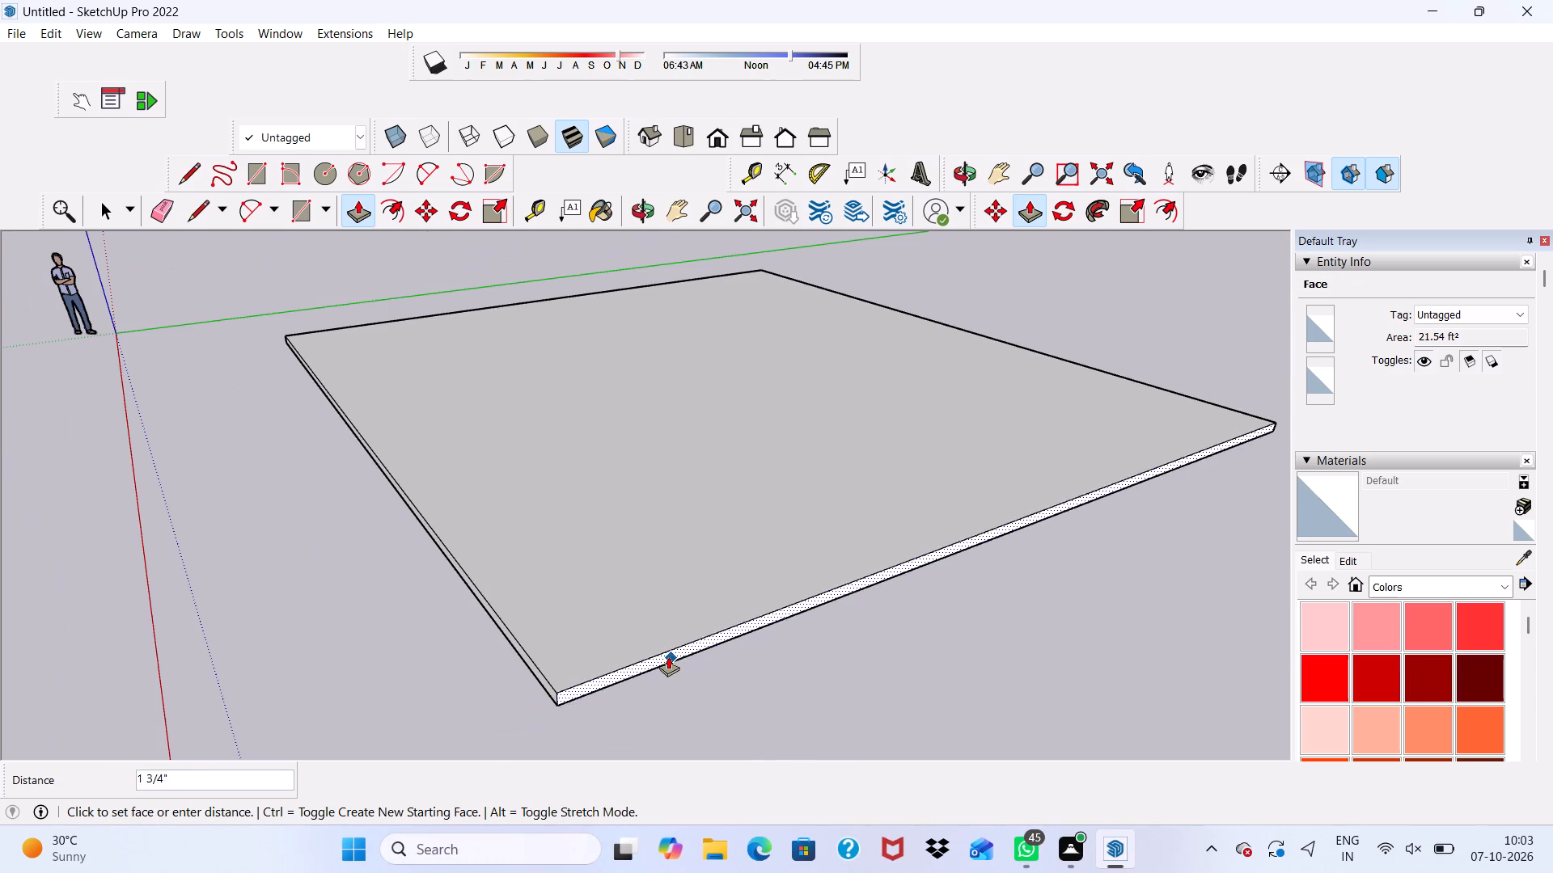
{"action": "left_click", "coordinate": [708, 698]}
{"action": "key", "text": "space"}
Draw a small freehand rectangle on the slab's top face, near the corner closest to the origin.
{"action": "scroll", "coordinate": [463, 547], "scroll_direction": "down", "scroll_amount": 3}
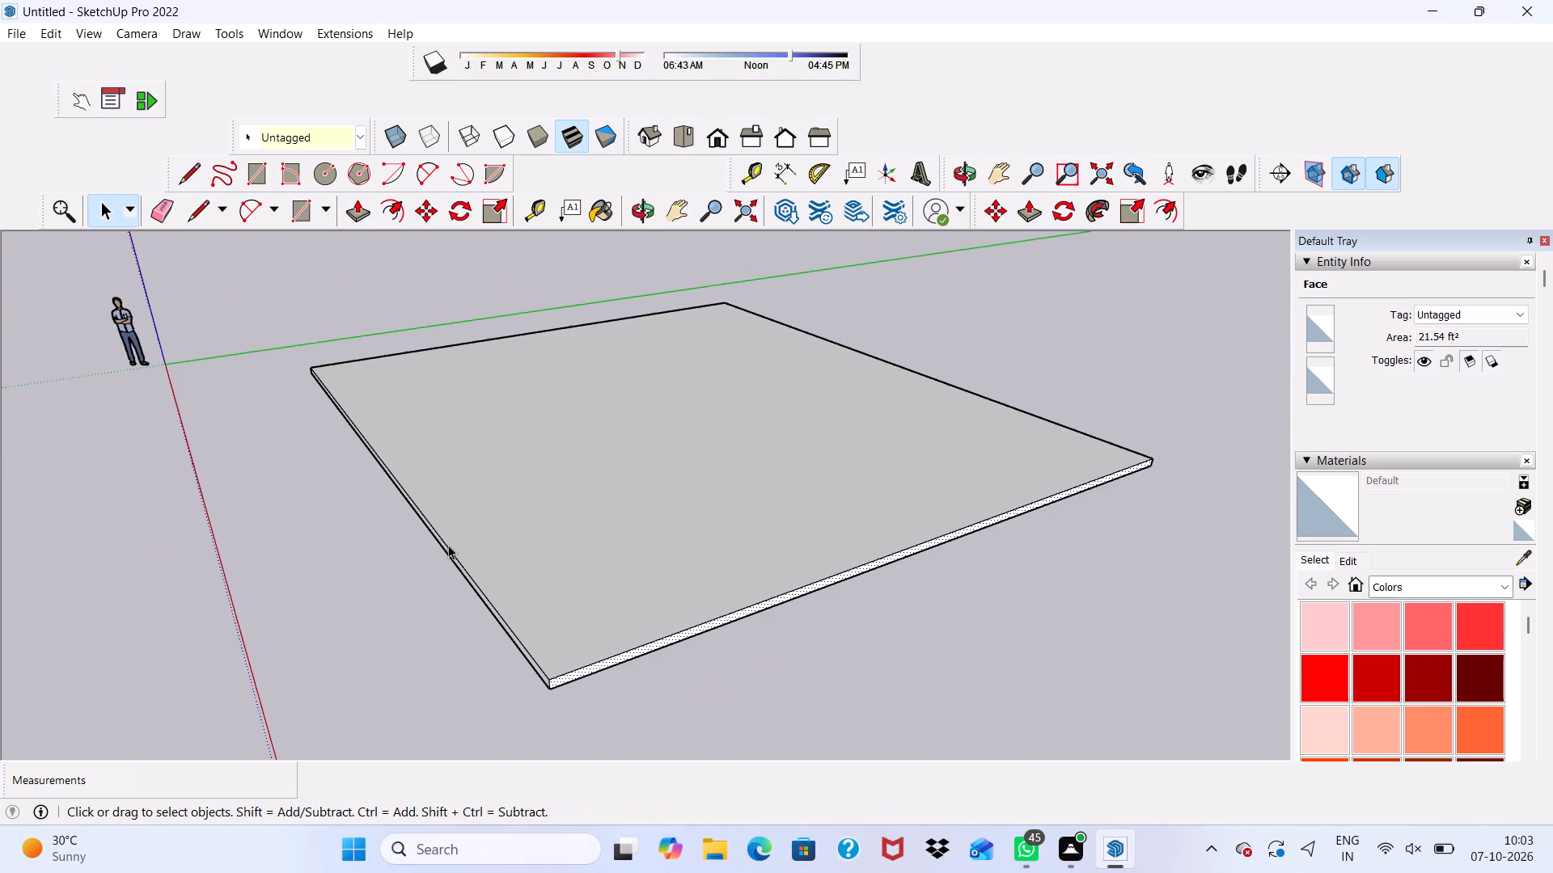
{"action": "middle_click", "coordinate": [448, 545]}
{"action": "scroll", "coordinate": [621, 572], "scroll_direction": "down", "scroll_amount": 5}
{"action": "middle_click_drag", "start_coordinate": [429, 594], "coordinate": [775, 767]}
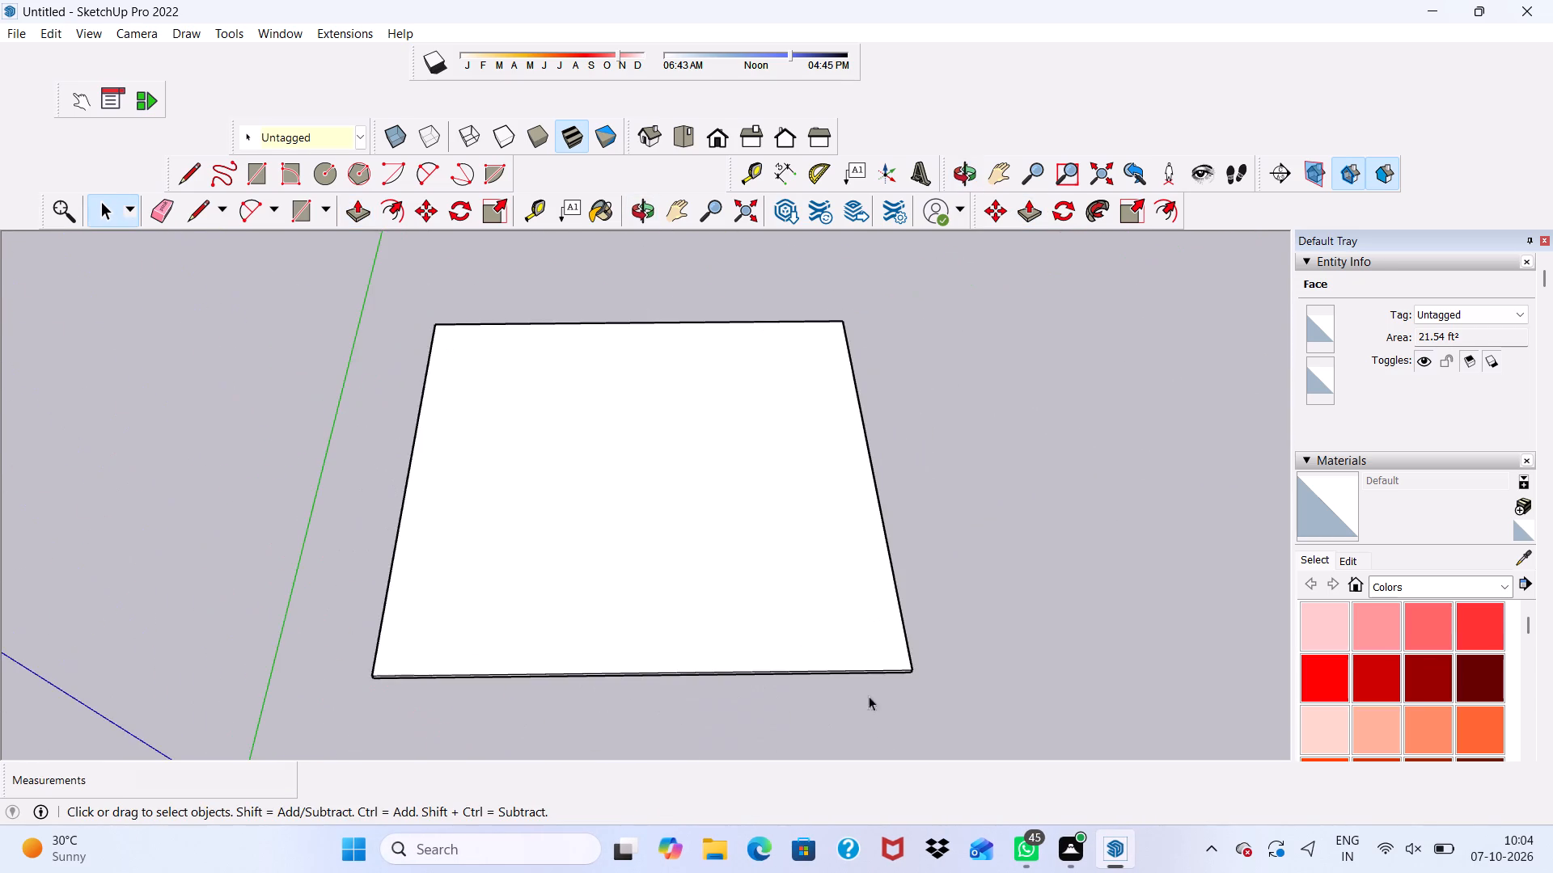
{"action": "scroll", "coordinate": [847, 572], "scroll_direction": "up", "scroll_amount": 5}
{"action": "scroll", "coordinate": [709, 499], "scroll_direction": "down", "scroll_amount": 5}
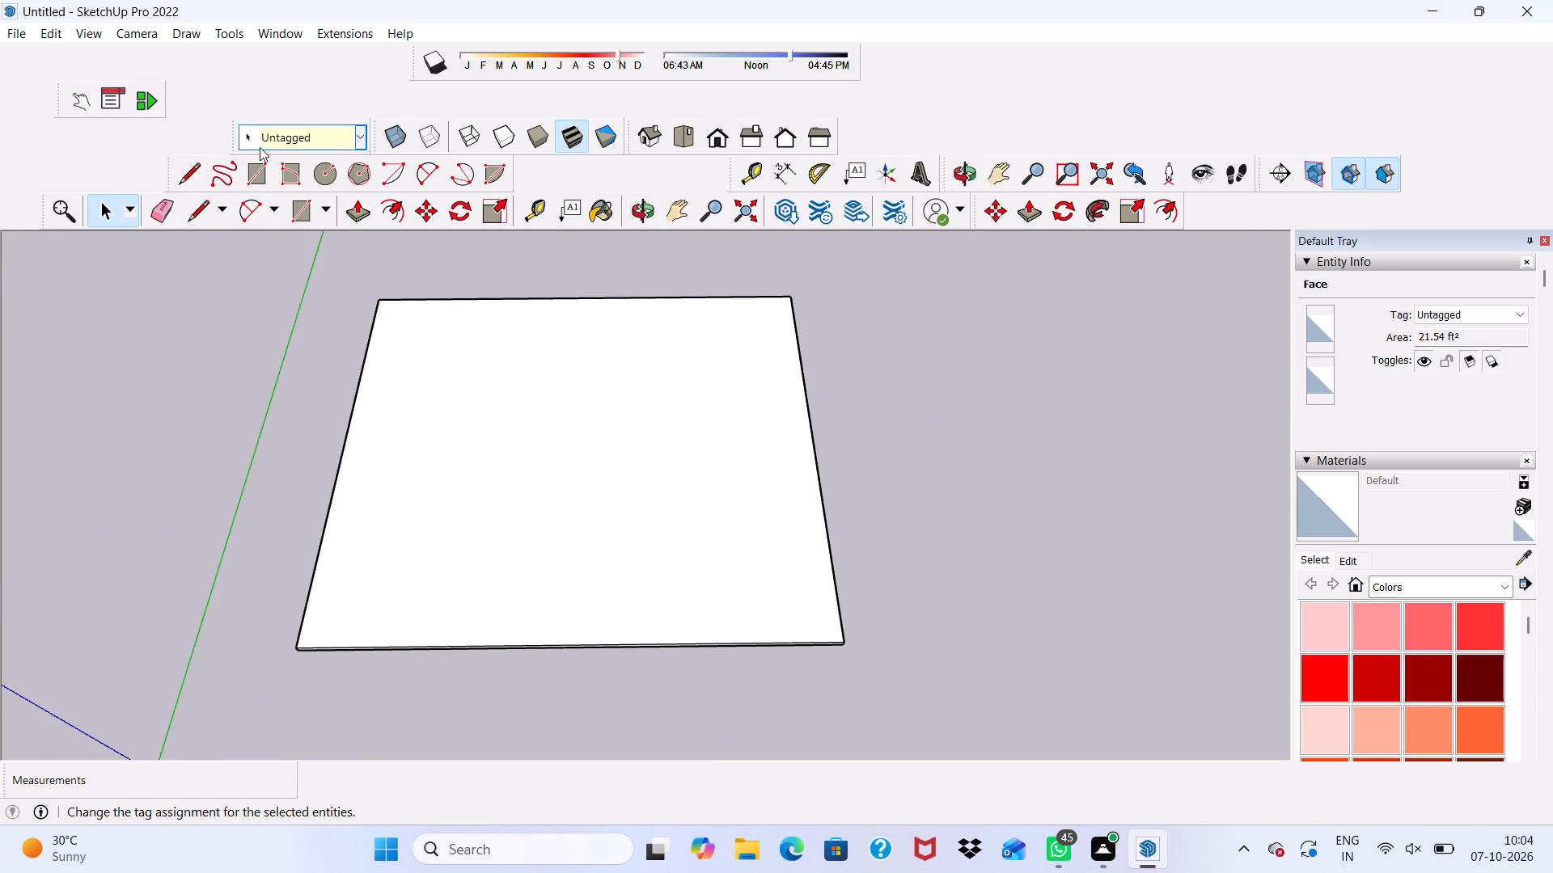
{"action": "left_click", "coordinate": [256, 179]}
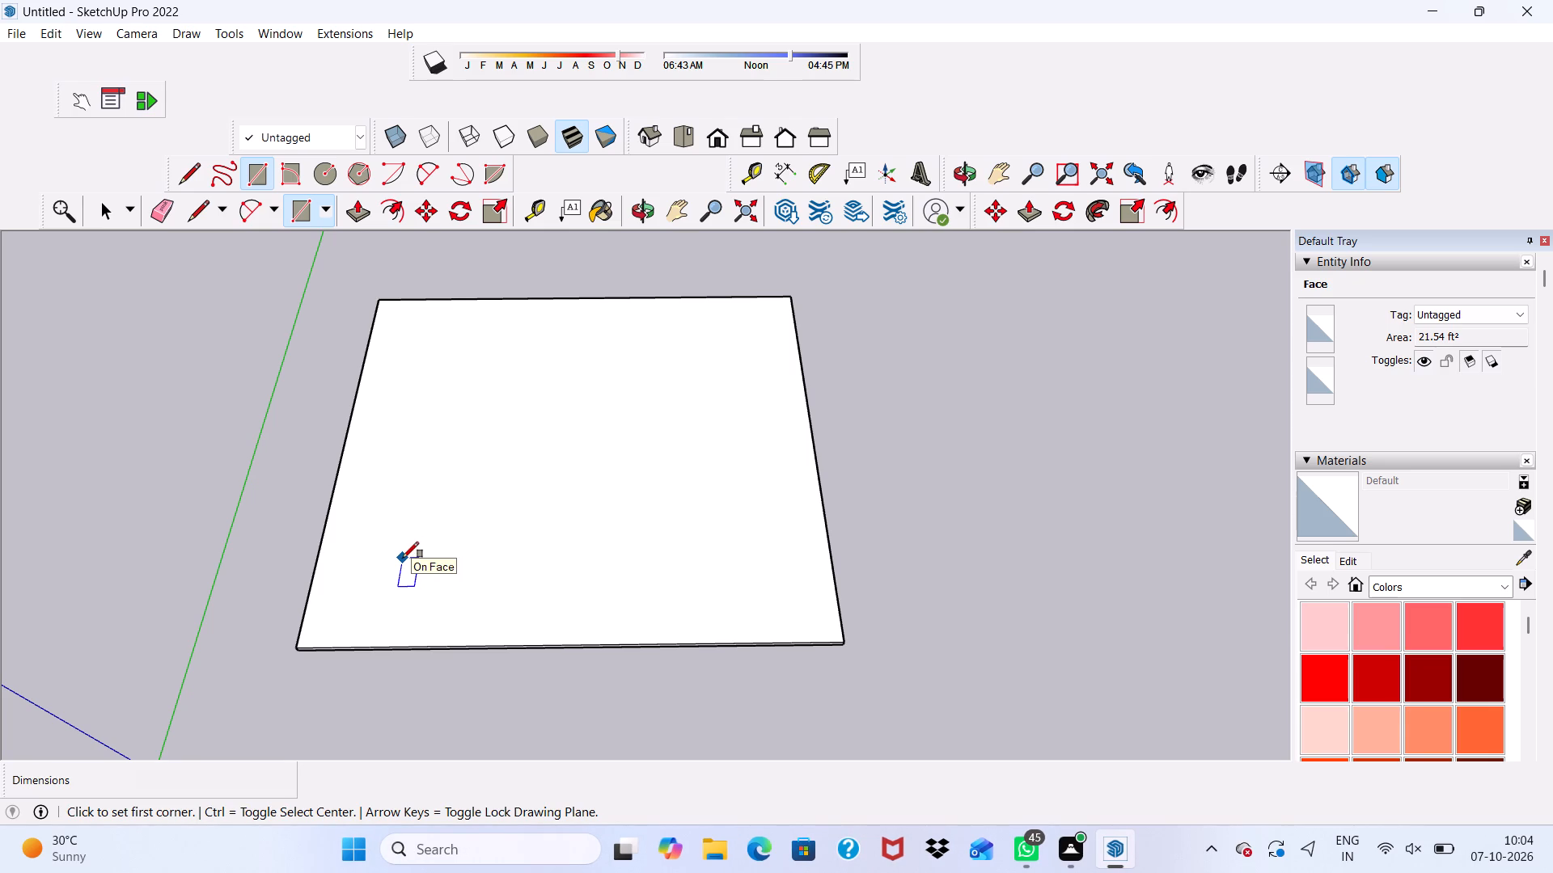
{"action": "left_click", "coordinate": [403, 558]}
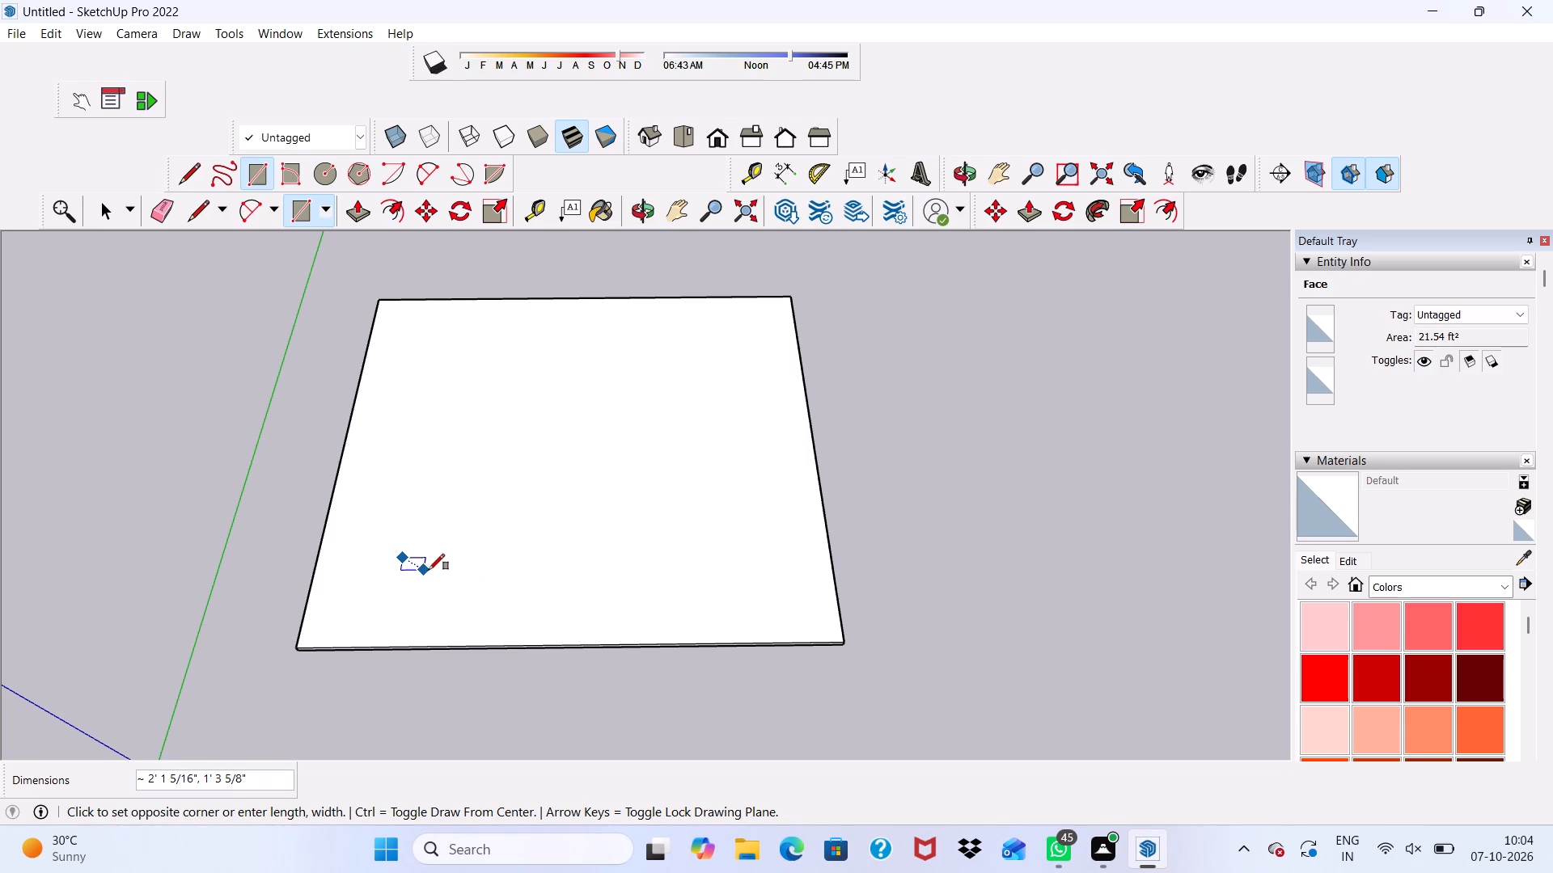
{"action": "left_click", "coordinate": [431, 575]}
{"action": "key", "text": "space"}
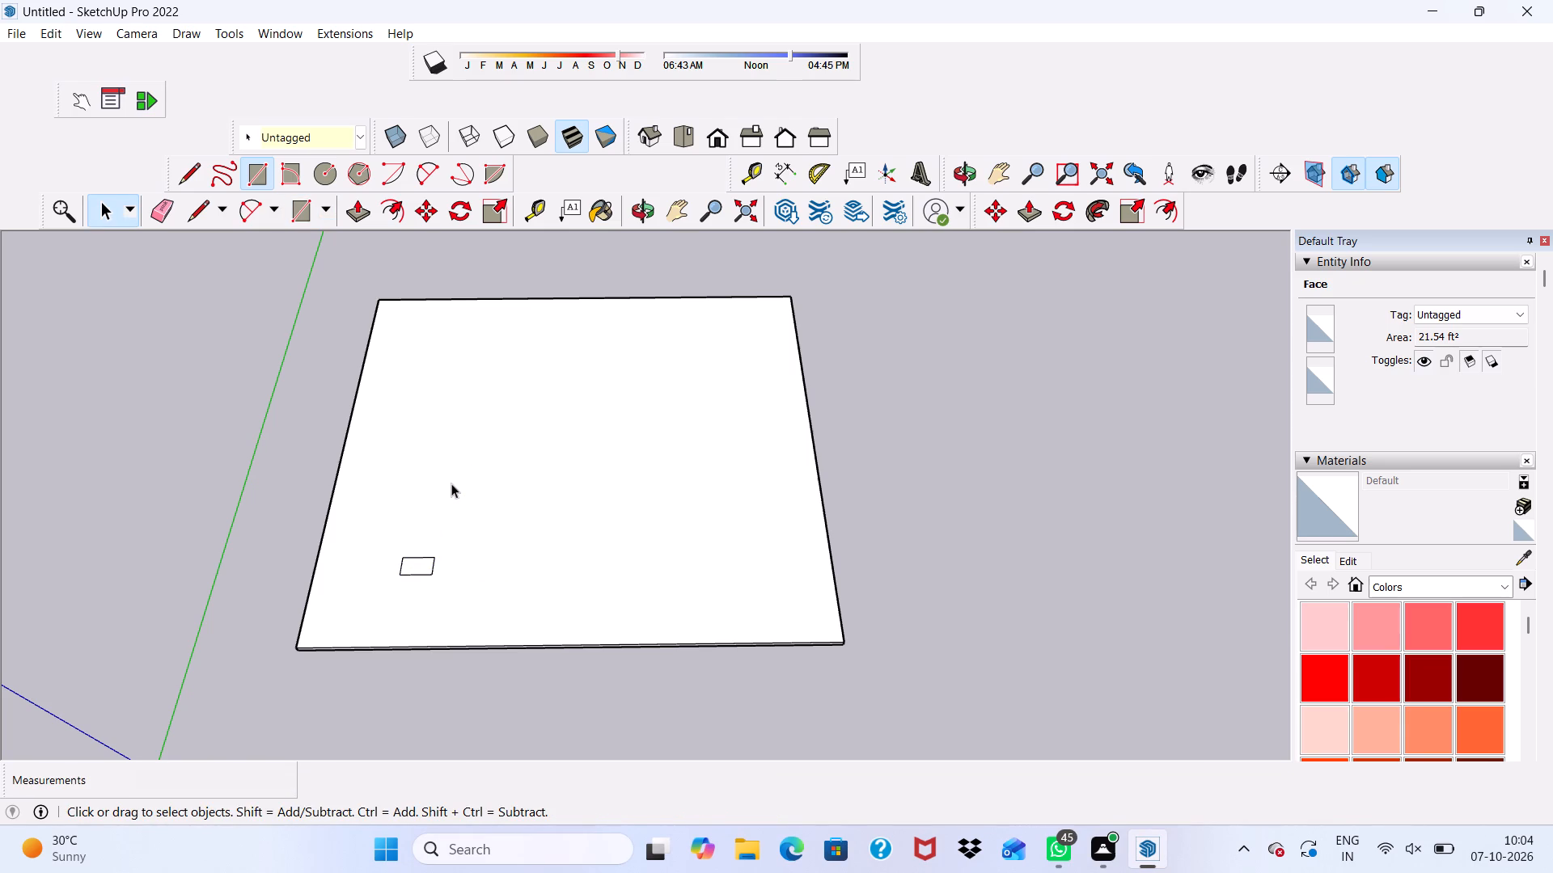
Copy the small rectangle with its edges about 5' 1 1/2" along the green axis direction.
{"action": "double_click", "coordinate": [416, 555]}
{"action": "left_click", "coordinate": [247, 477]}
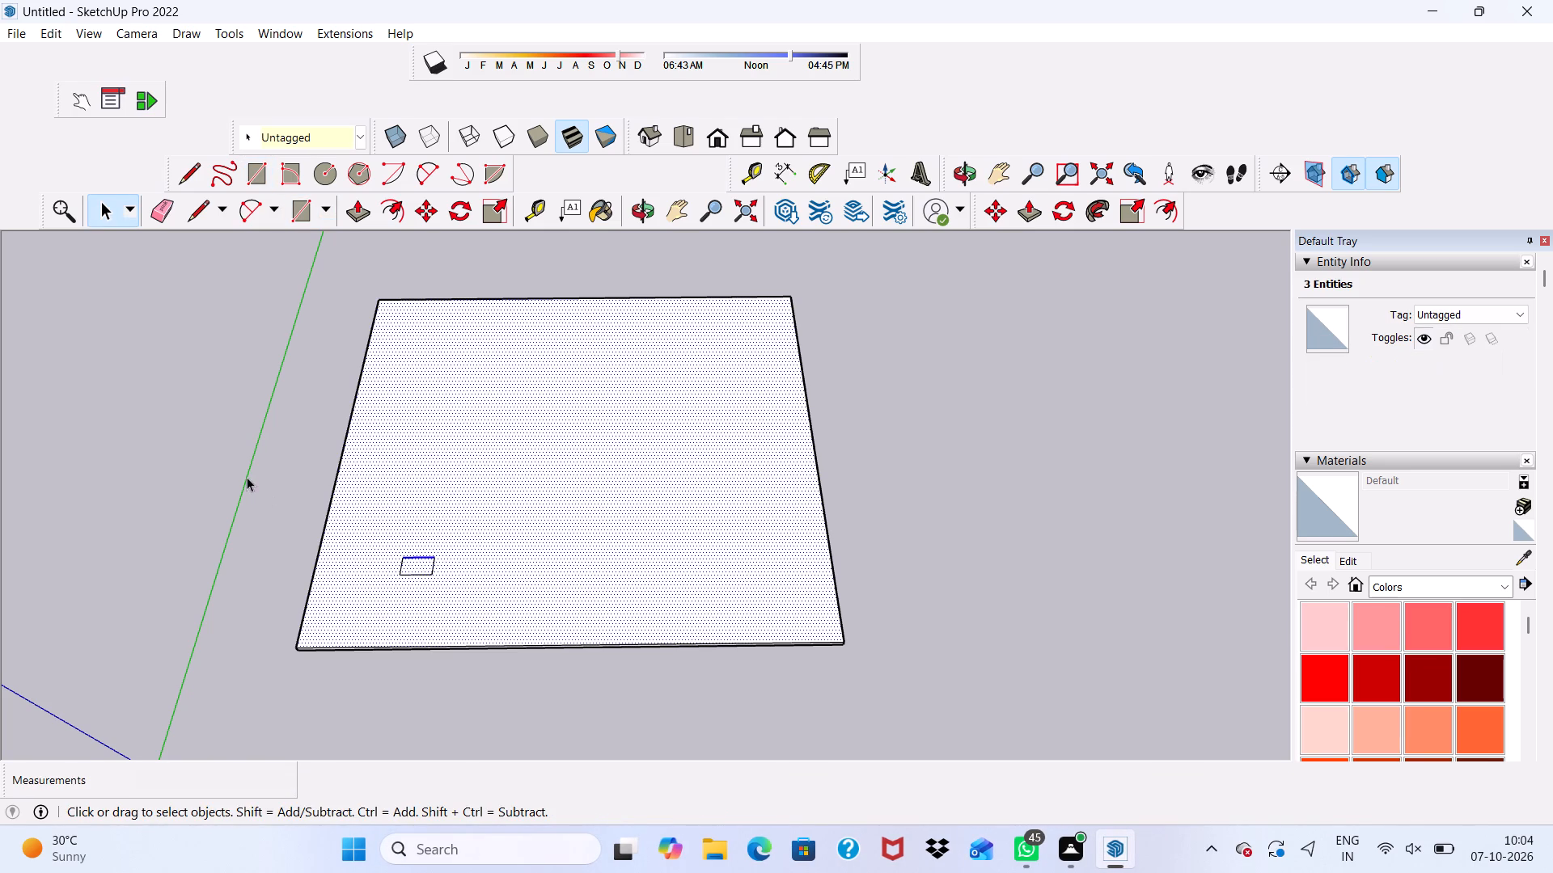
{"action": "scroll", "coordinate": [327, 521], "scroll_direction": "up", "scroll_amount": 5}
{"action": "double_click", "coordinate": [466, 595]}
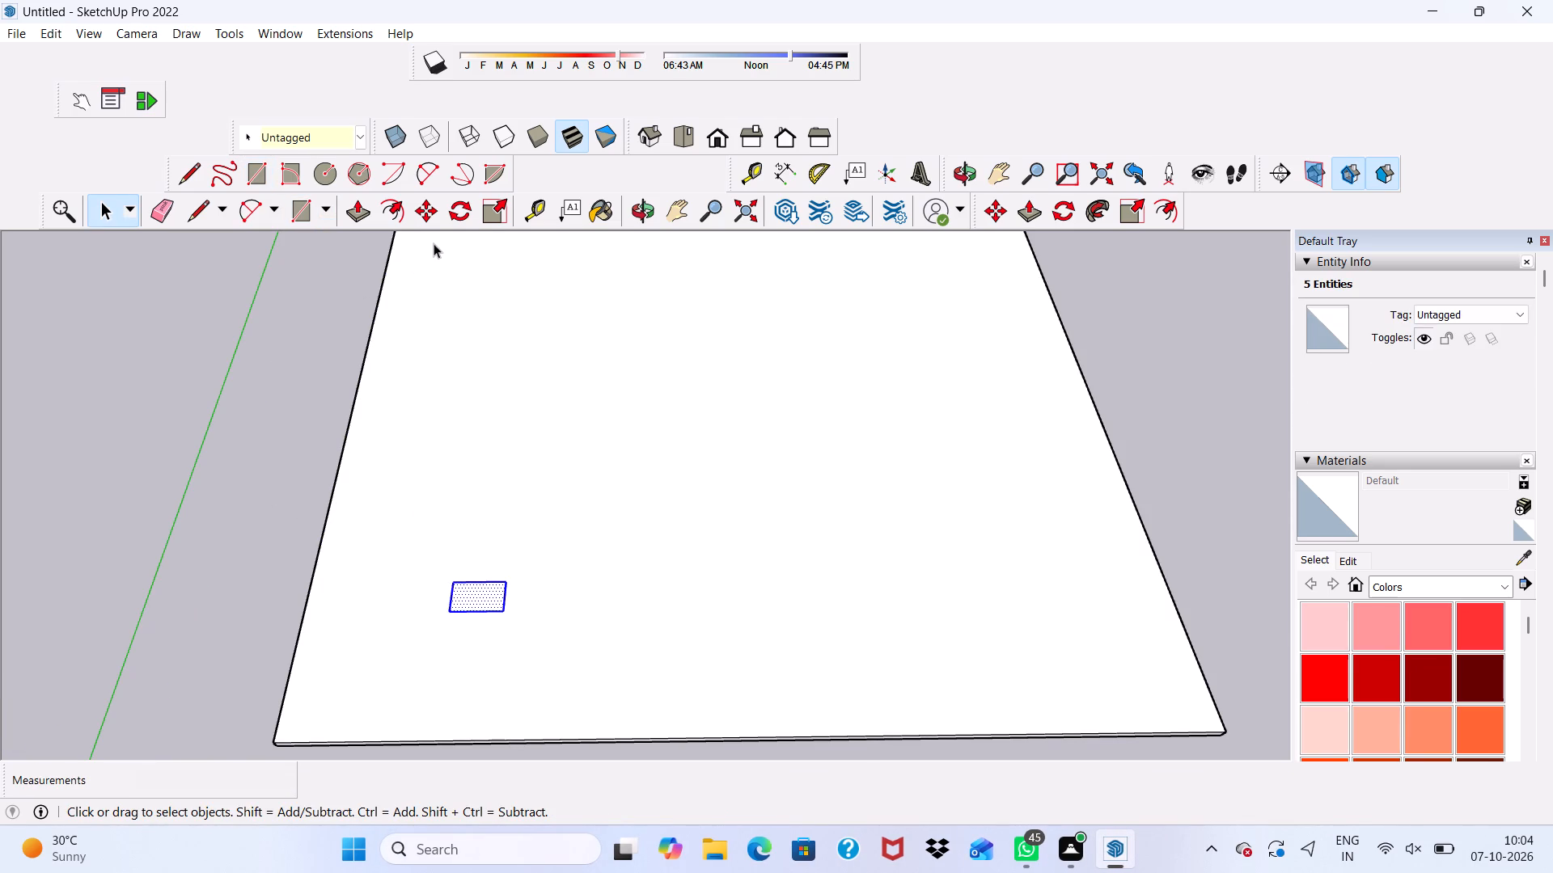
{"action": "left_click", "coordinate": [433, 209]}
{"action": "left_click", "coordinate": [490, 593]}
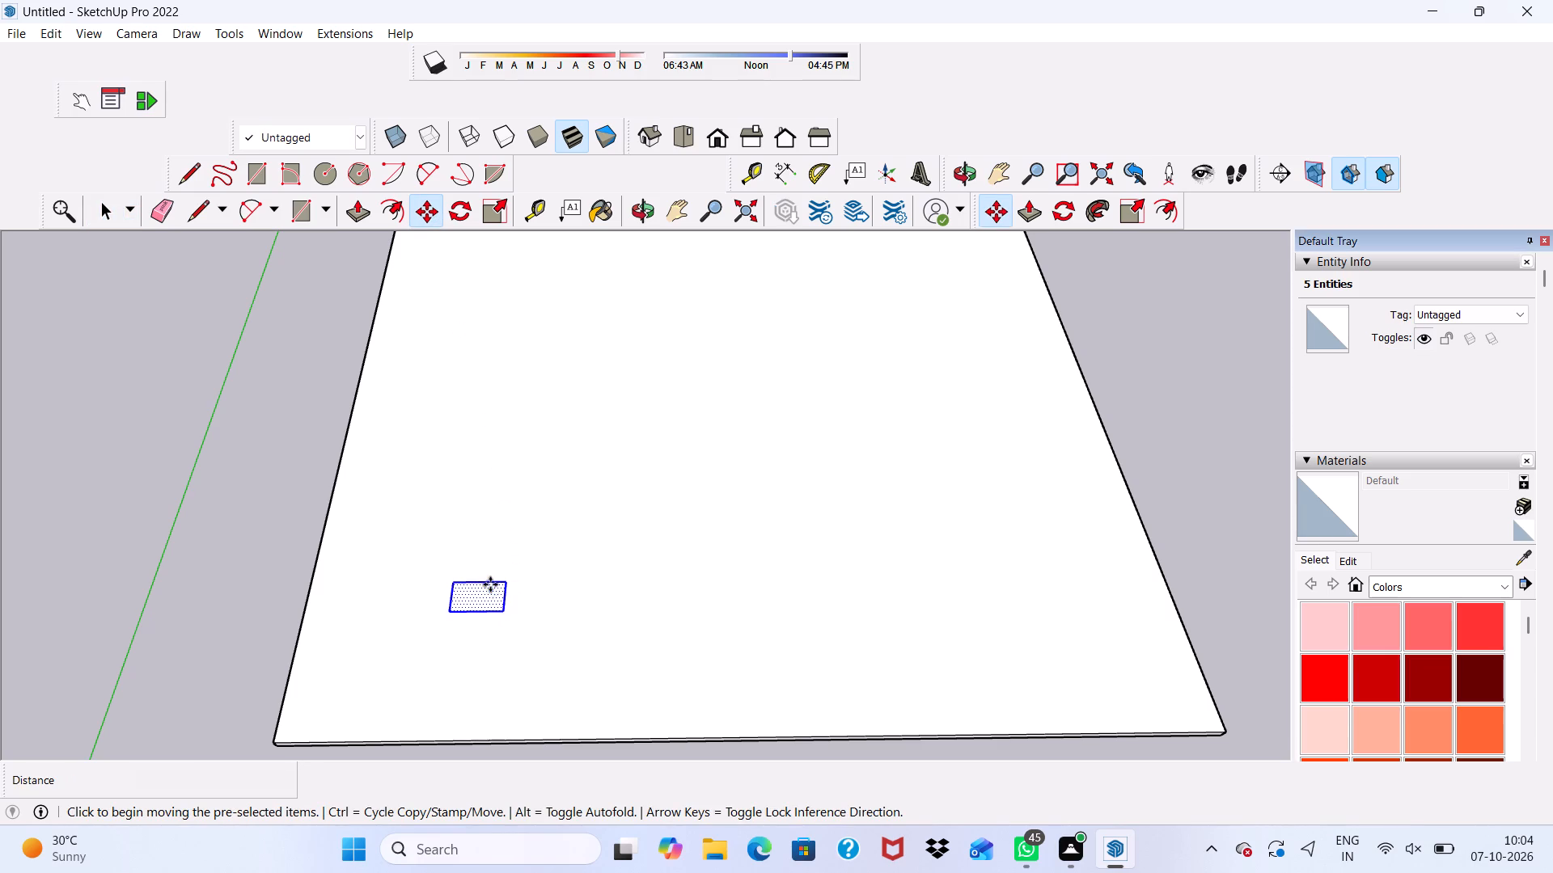
{"action": "left_click", "coordinate": [506, 516]}
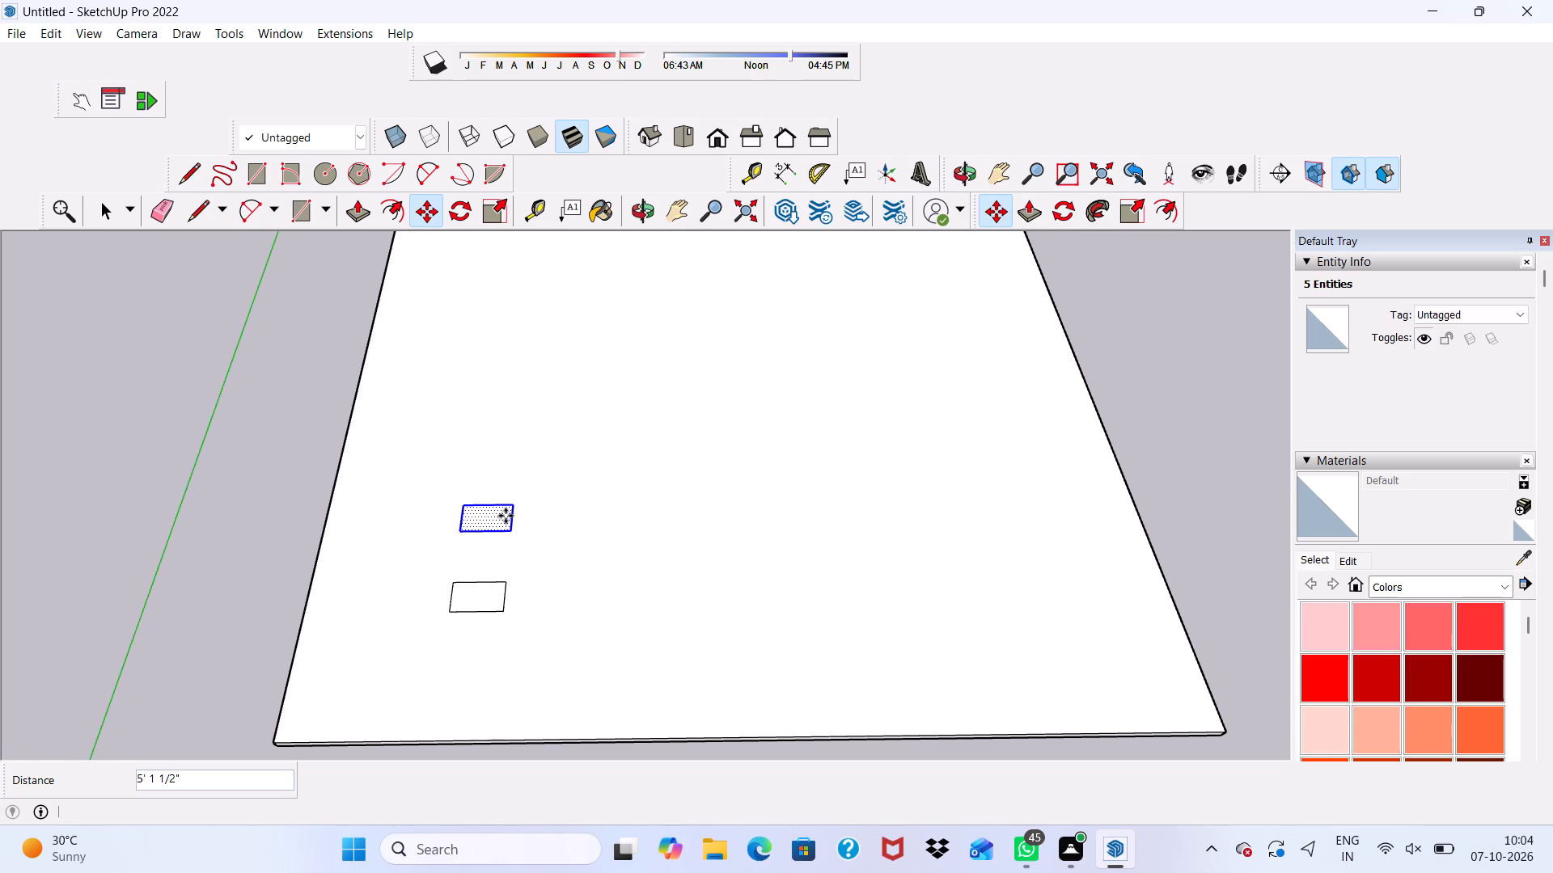
Multiply the rectangle copy by *9 to make a row of evenly spaced rectangles along the green axis direction.
{"action": "key", "text": "shift+asterisk"}
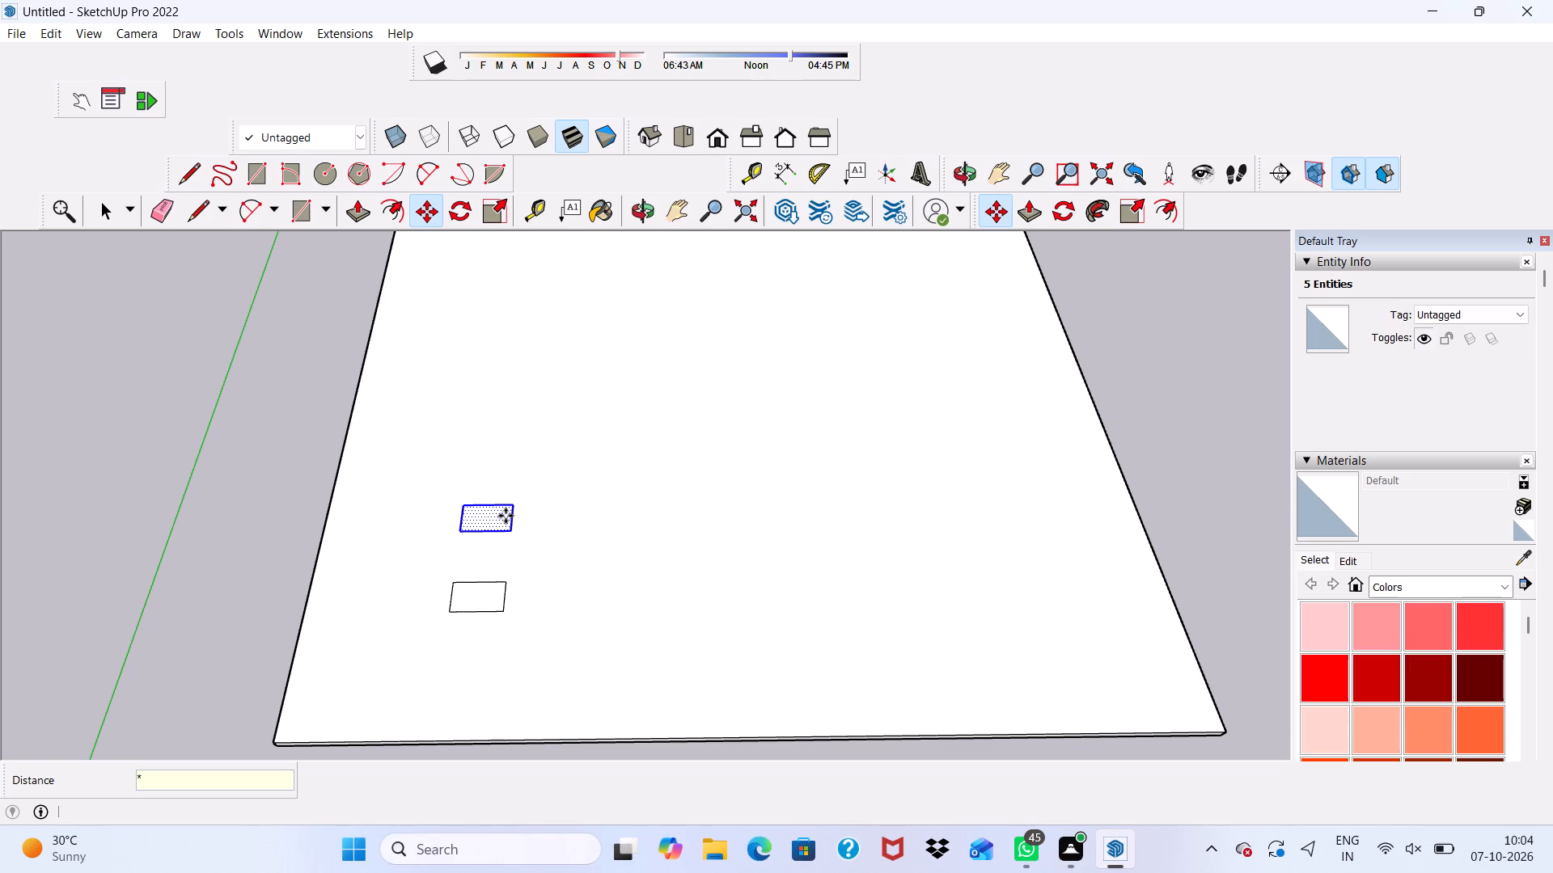
{"action": "key", "text": "9"}
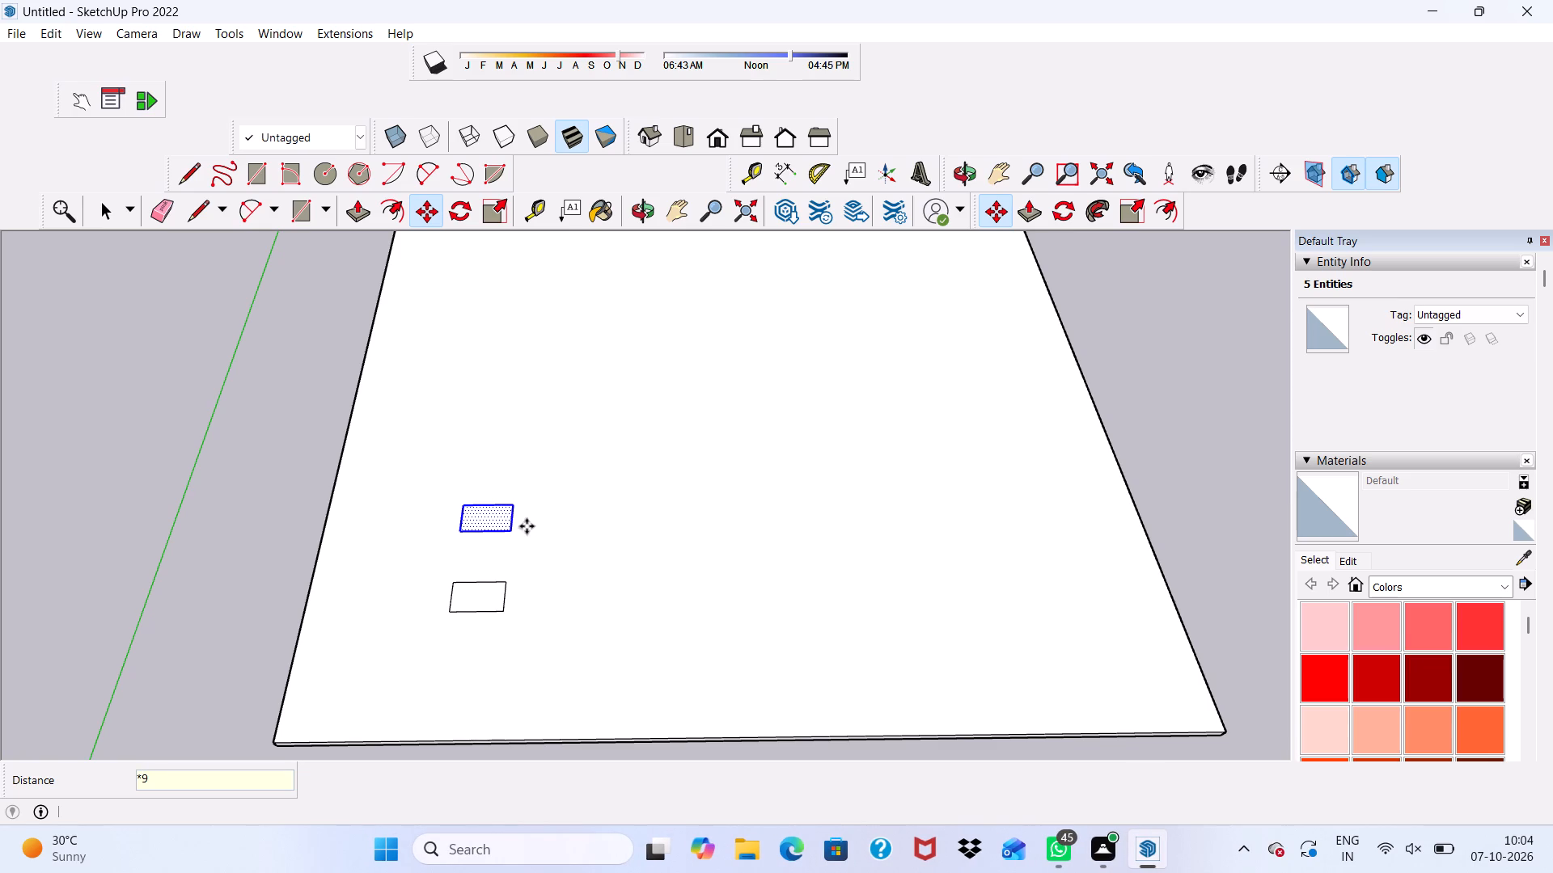
{"action": "key", "text": "BackSpace"}
{"action": "key", "text": "9"}
{"action": "key", "text": "Return"}
{"action": "scroll", "coordinate": [527, 526], "scroll_direction": "up", "scroll_amount": 1}
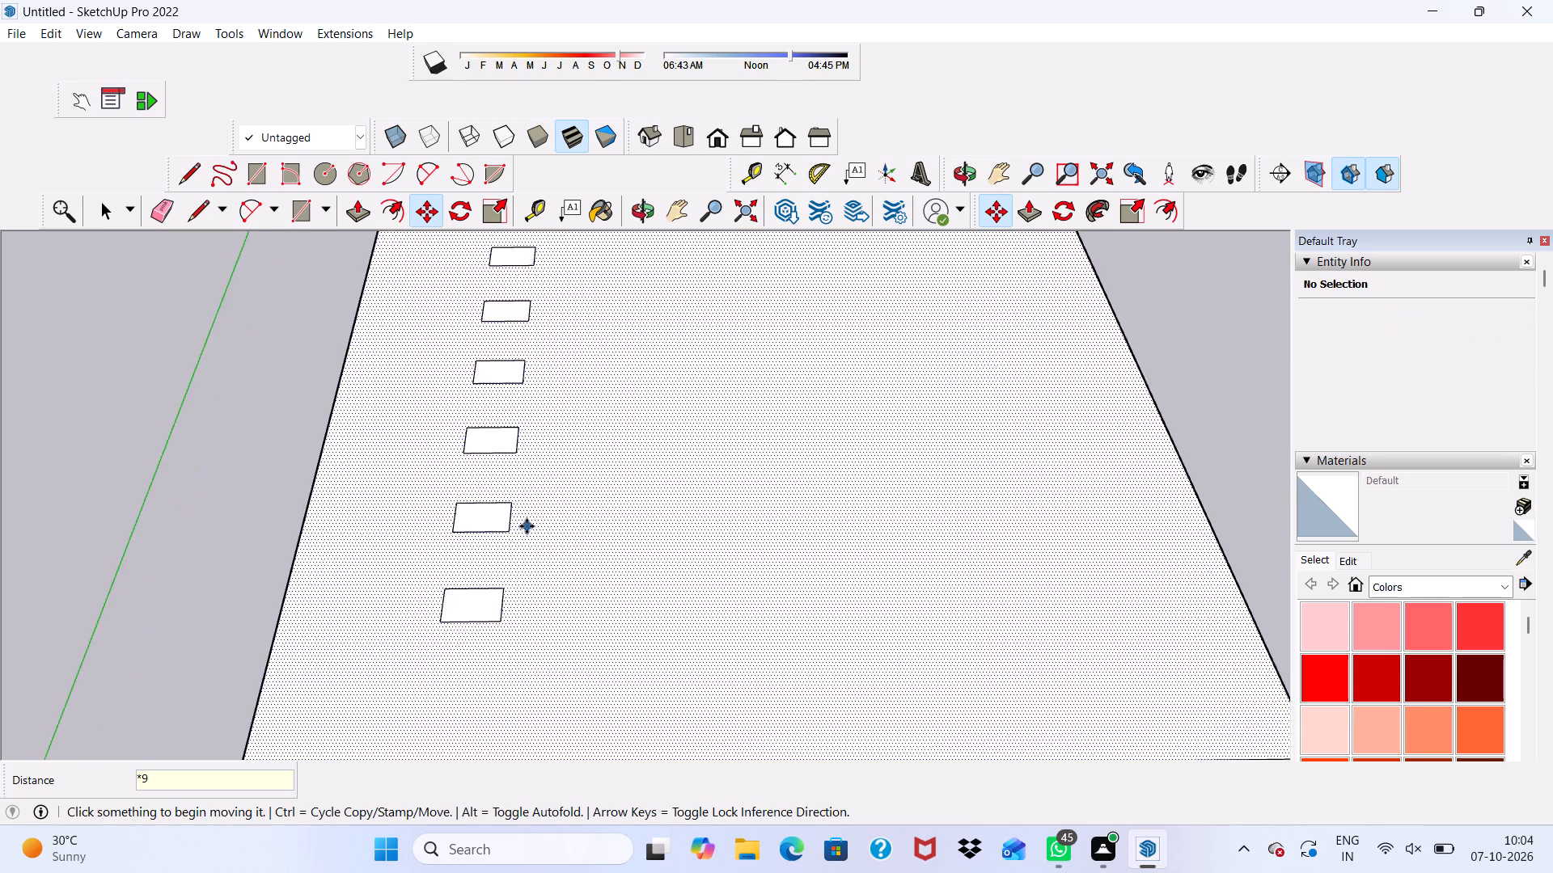
{"action": "scroll", "coordinate": [578, 517], "scroll_direction": "down", "scroll_amount": 9}
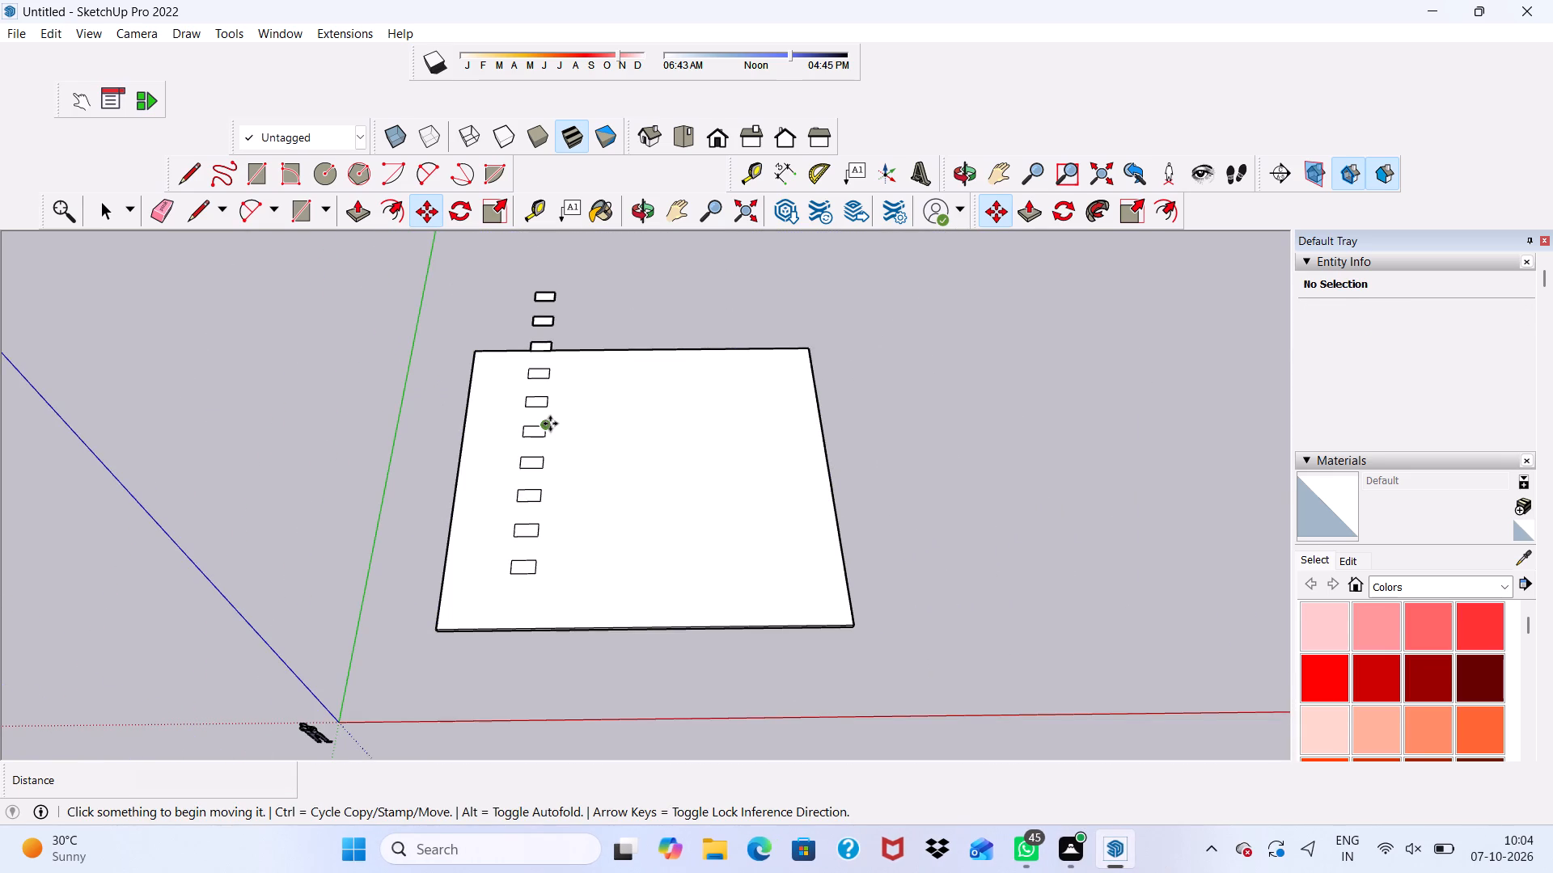
Erase the edges of the rectangle copy that straddles the slab's far edge, leaving the slab edge intact.
{"action": "key", "text": "space"}
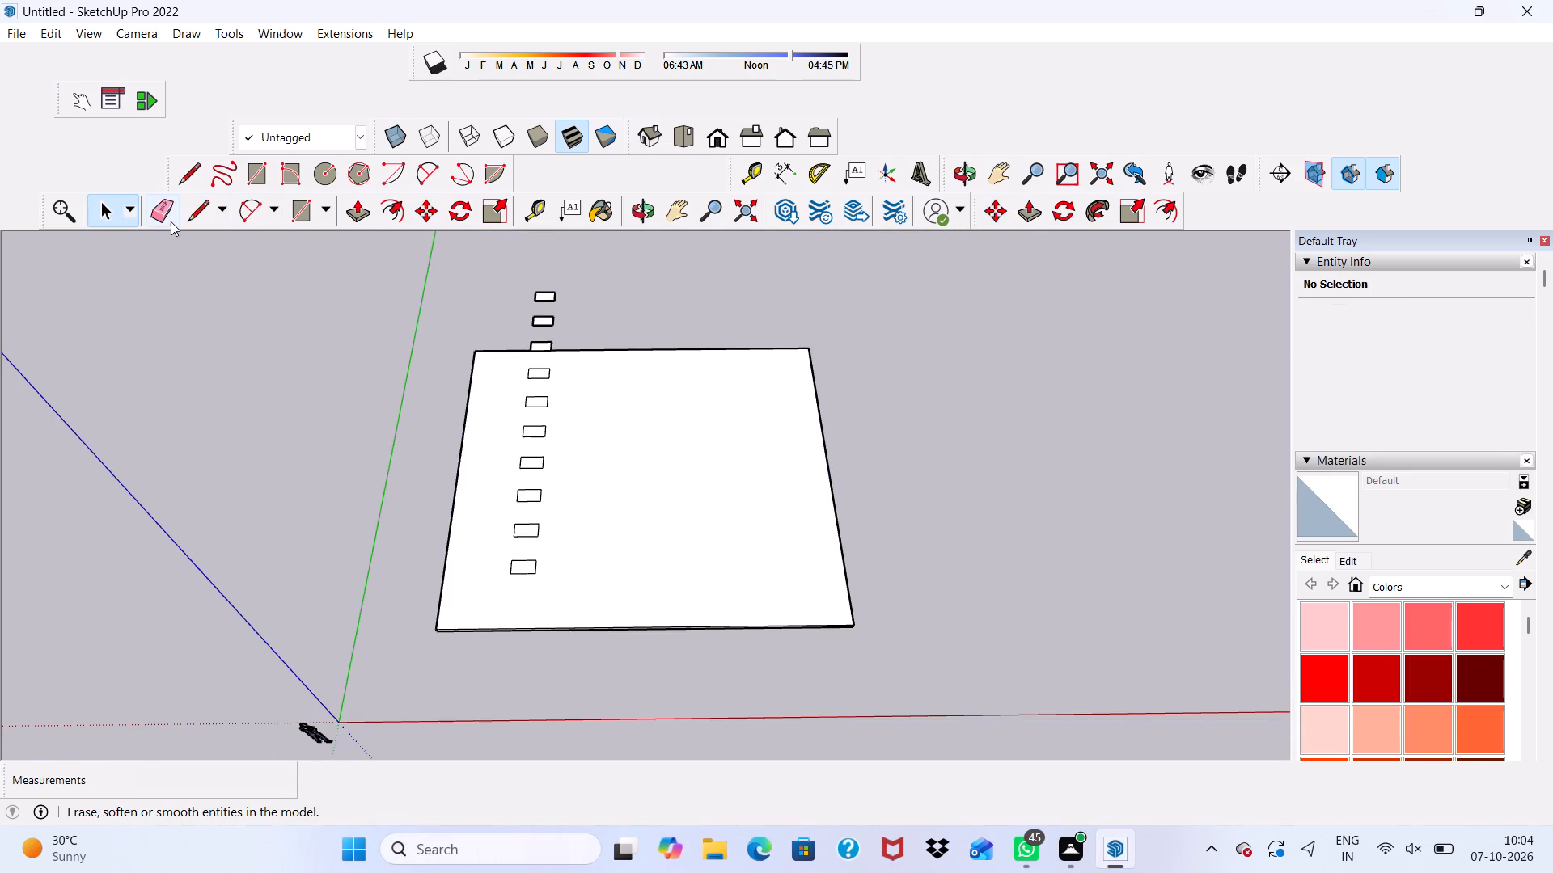
{"action": "left_click", "coordinate": [159, 213]}
{"action": "scroll", "coordinate": [374, 361], "scroll_direction": "up", "scroll_amount": 4}
{"action": "scroll", "coordinate": [589, 373], "scroll_direction": "up", "scroll_amount": 5}
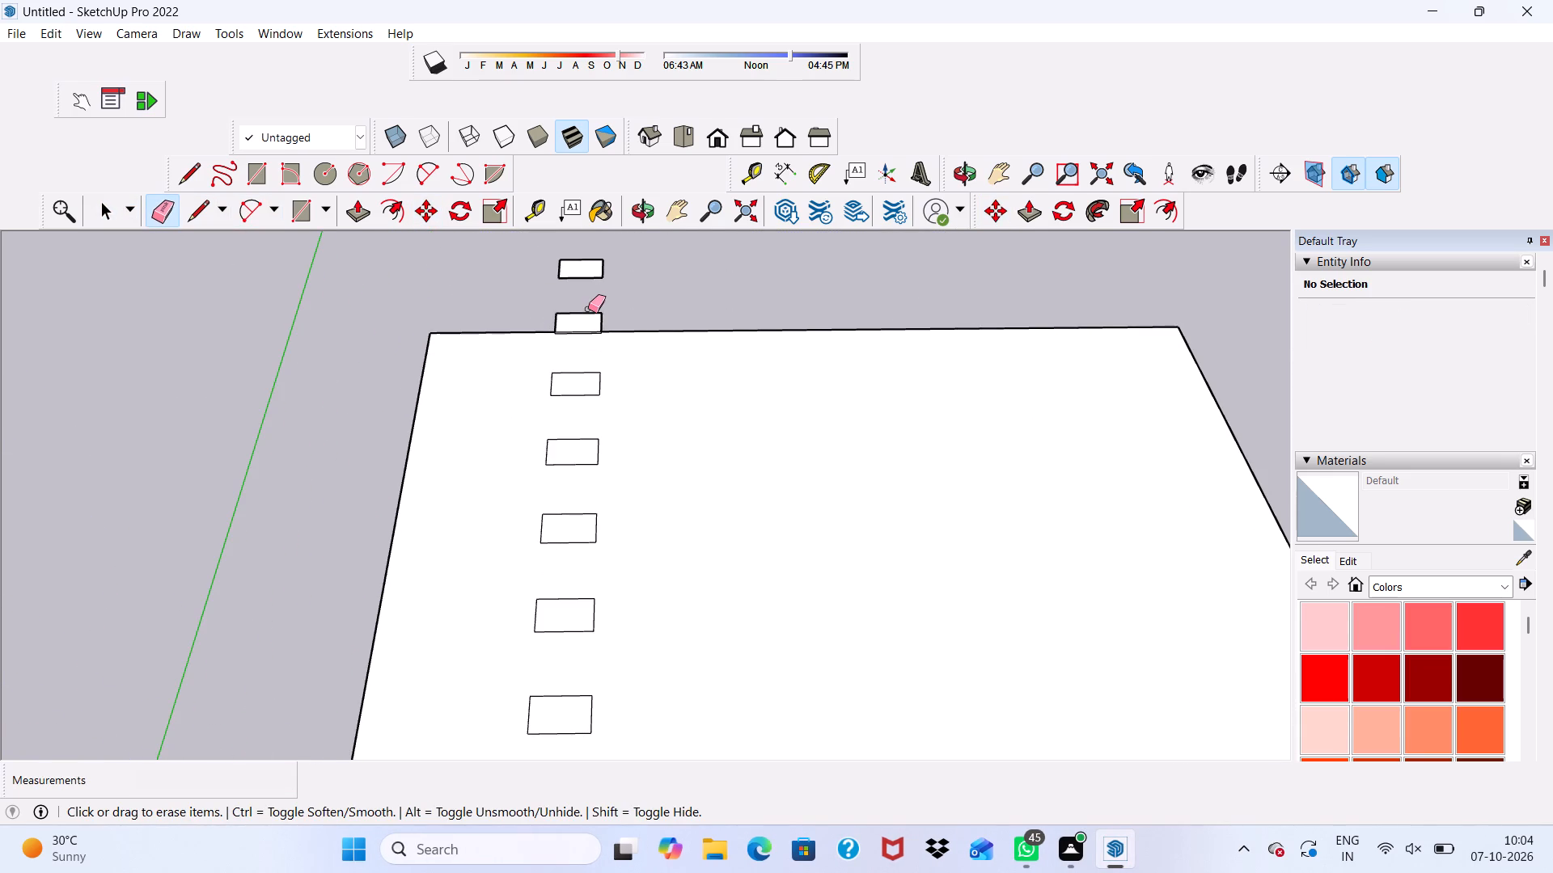
{"action": "left_click_drag", "start_coordinate": [588, 309], "coordinate": [586, 319]}
{"action": "scroll", "coordinate": [586, 319], "scroll_direction": "up", "scroll_amount": 3}
{"action": "left_click", "coordinate": [546, 321]}
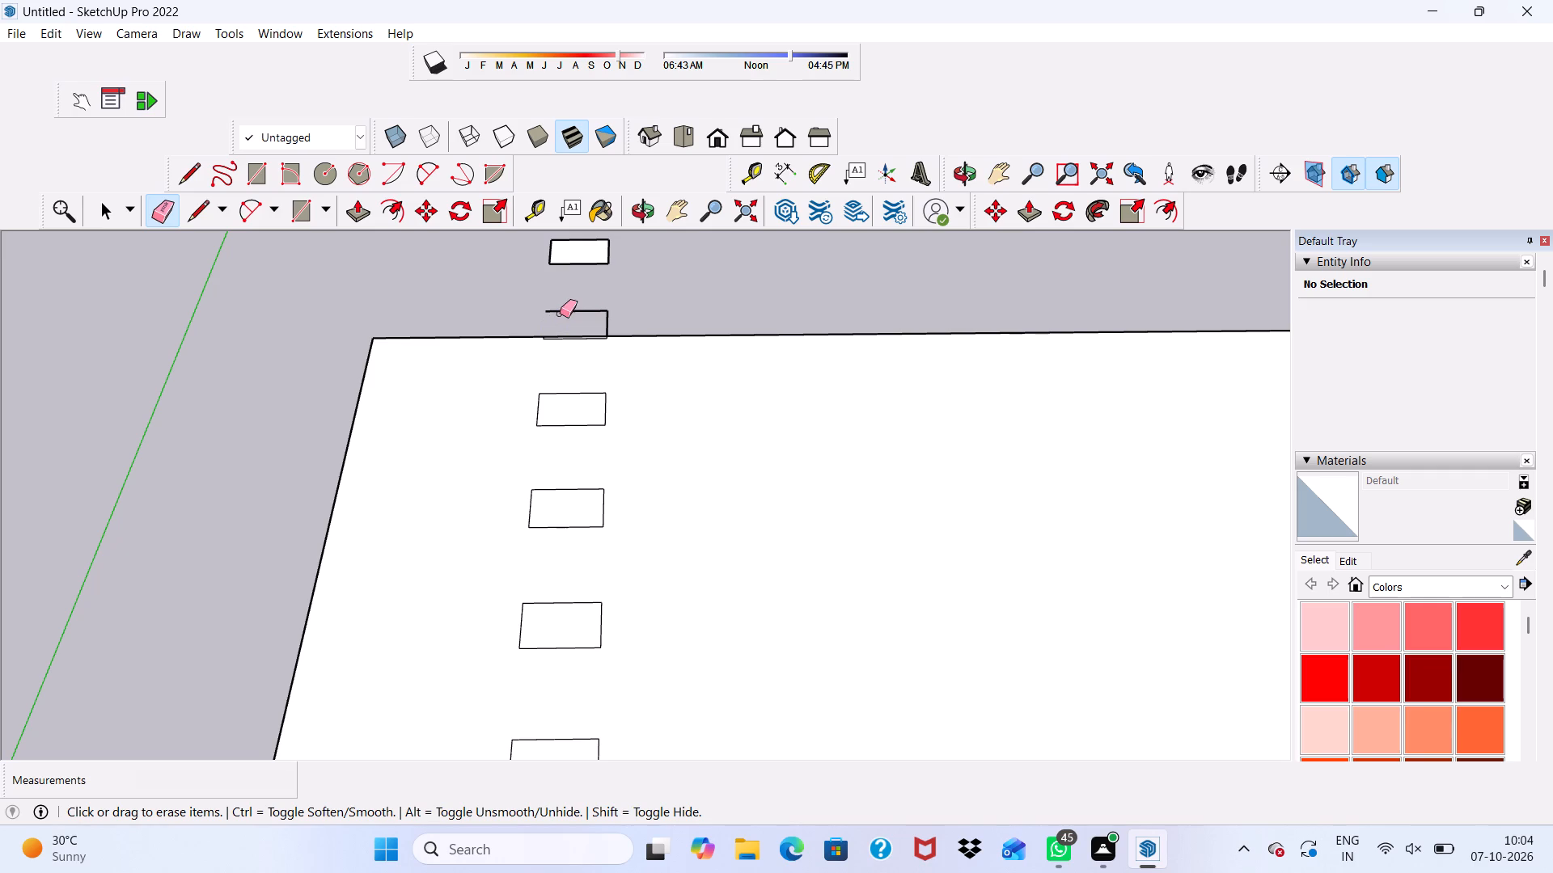
{"action": "left_click_drag", "start_coordinate": [560, 314], "coordinate": [588, 317]}
{"action": "left_click_drag", "start_coordinate": [588, 317], "coordinate": [620, 324]}
{"action": "left_click", "coordinate": [620, 324]}
{"action": "scroll", "coordinate": [590, 309], "scroll_direction": "up", "scroll_amount": 4}
{"action": "left_click", "coordinate": [590, 309]}
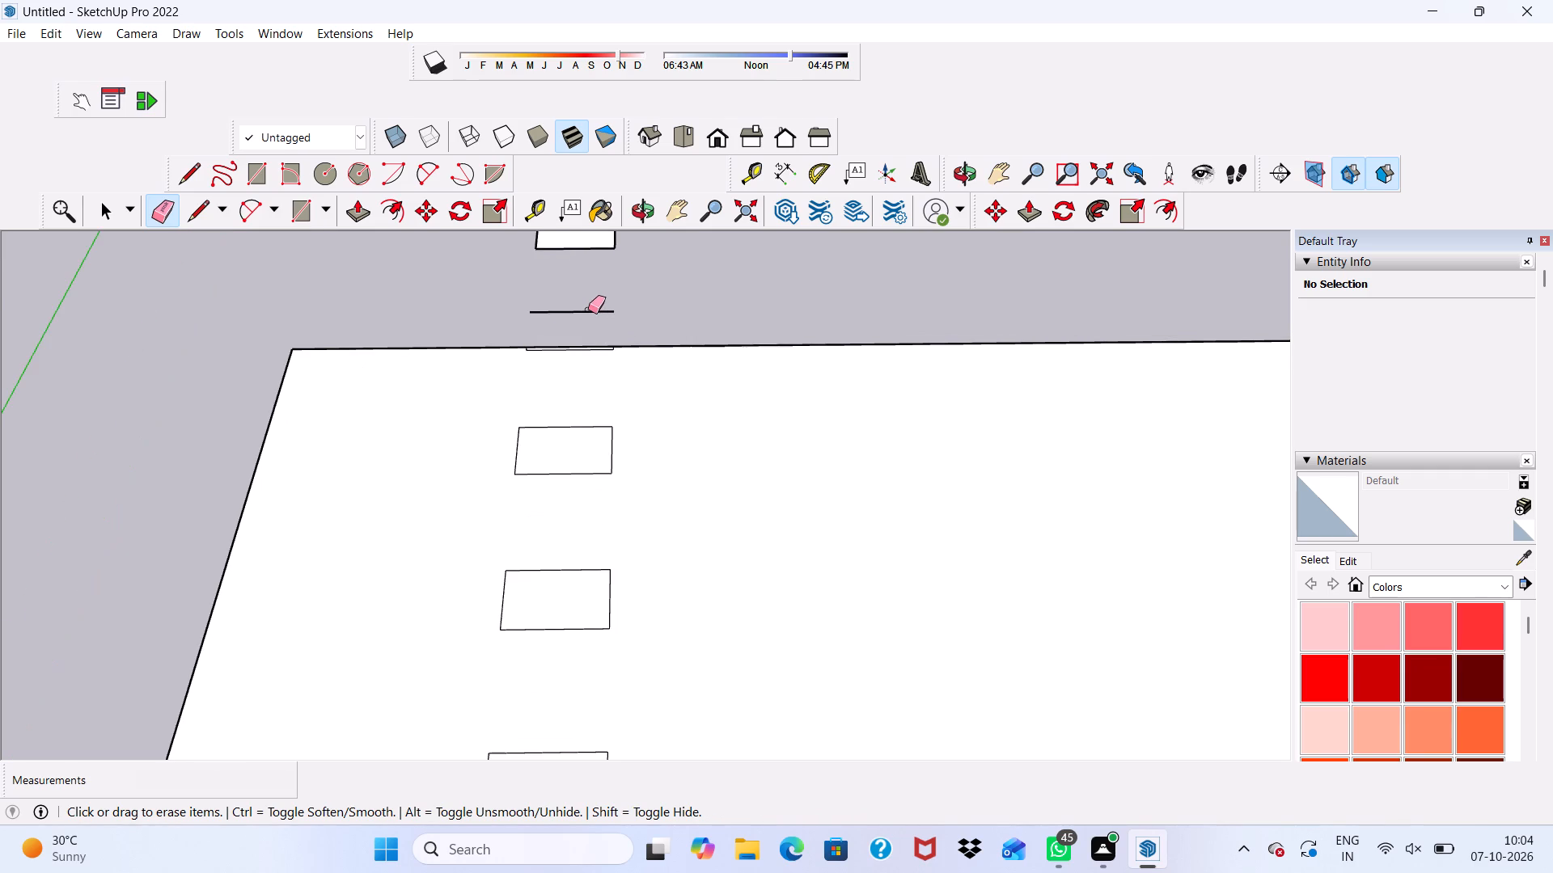
{"action": "scroll", "coordinate": [566, 347], "scroll_direction": "up", "scroll_amount": 6}
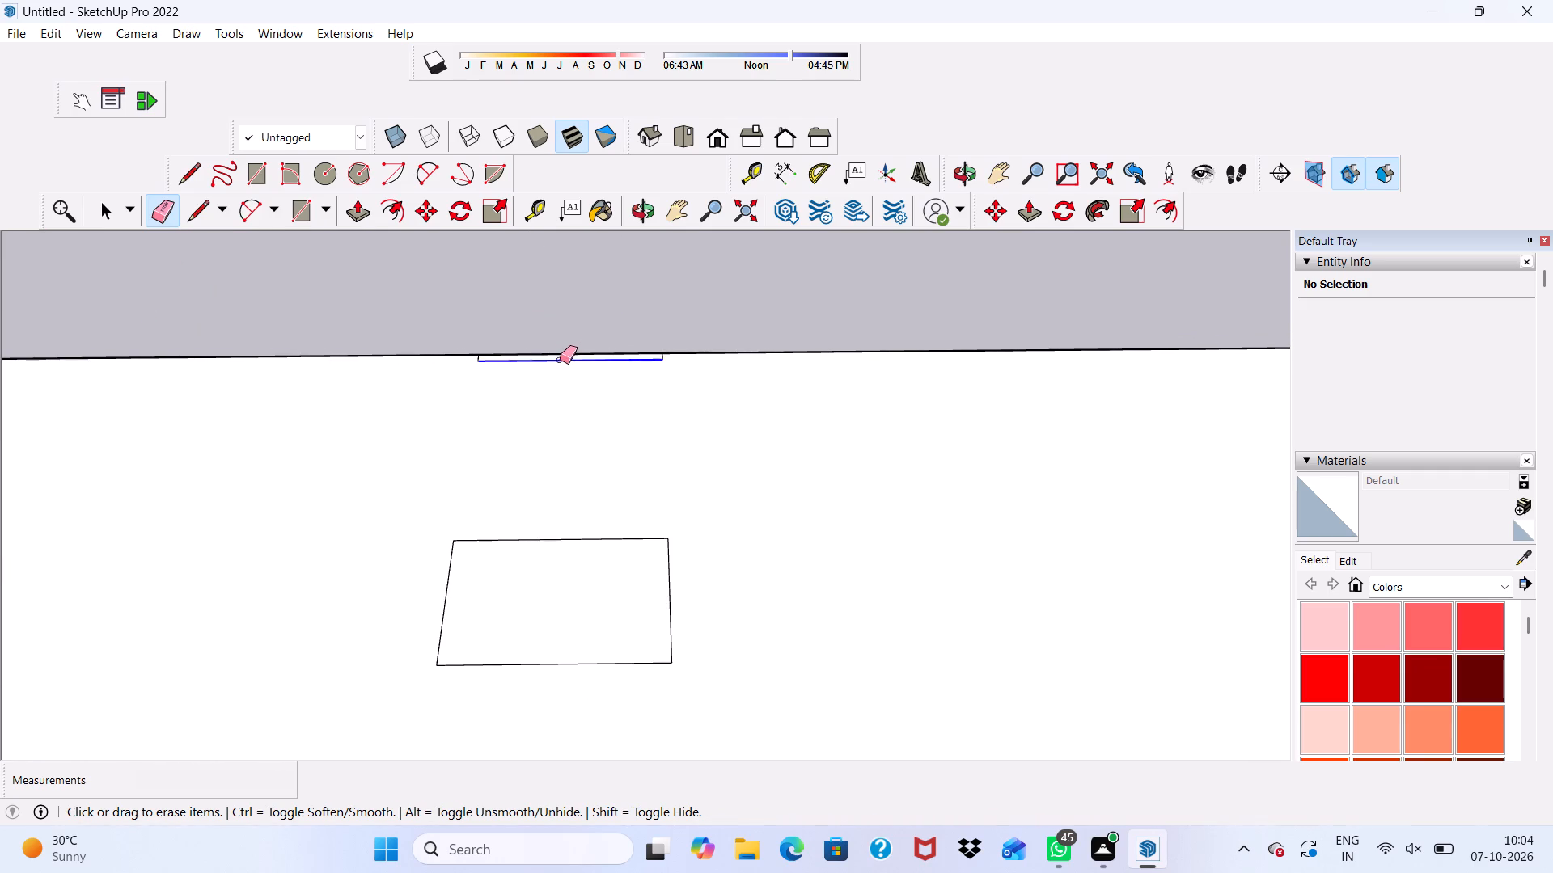
{"action": "left_click", "coordinate": [560, 360]}
{"action": "scroll", "coordinate": [476, 360], "scroll_direction": "up", "scroll_amount": 4}
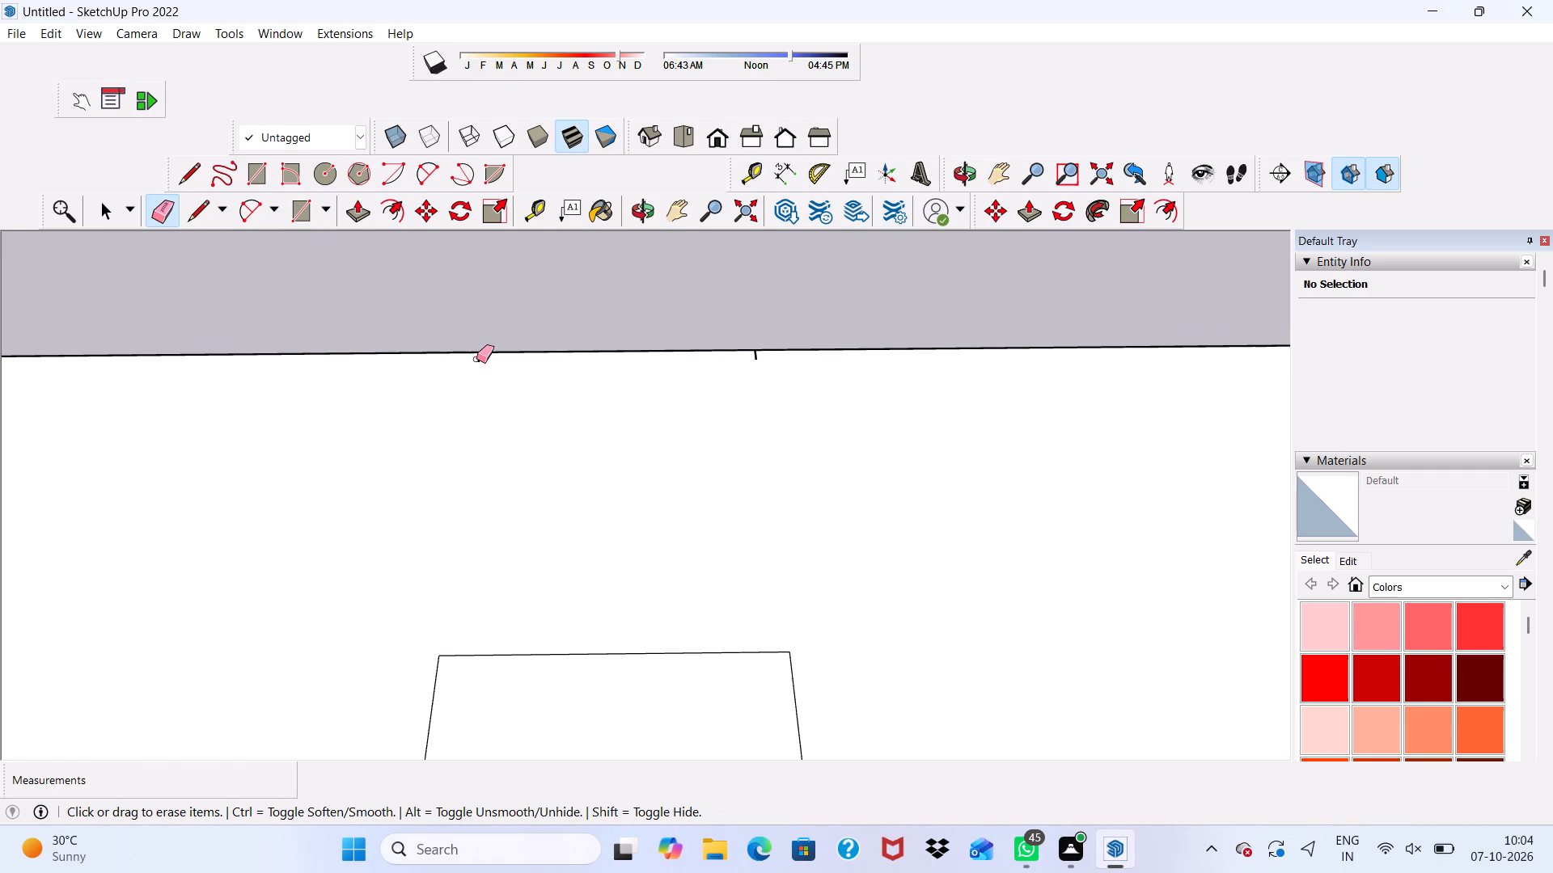
{"action": "left_click_drag", "start_coordinate": [476, 359], "coordinate": [501, 363]}
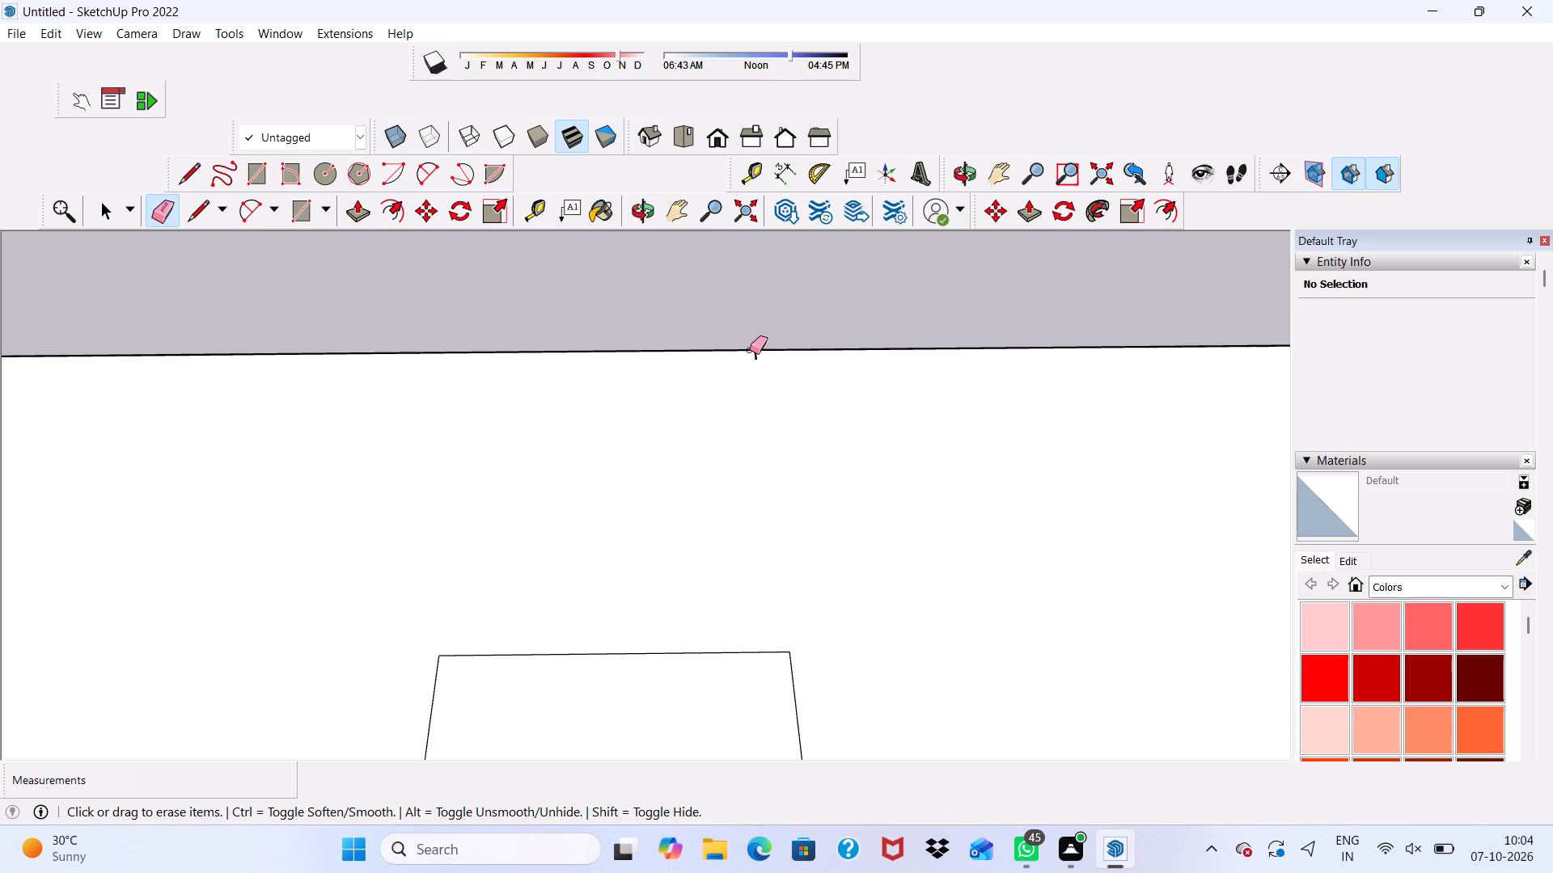
{"action": "left_click", "coordinate": [760, 356]}
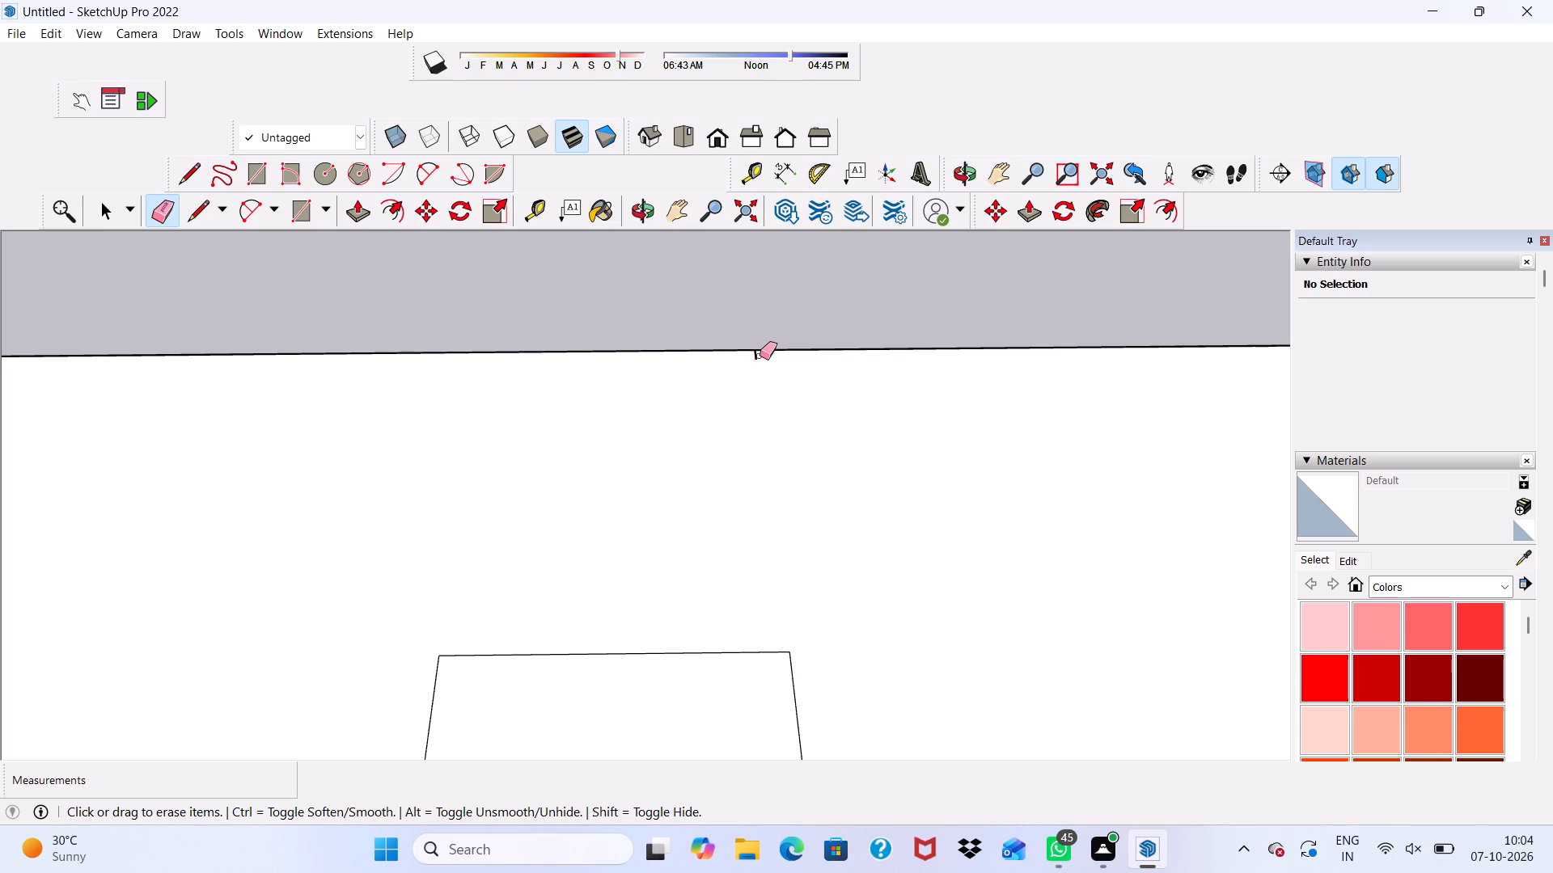
{"action": "double_click", "coordinate": [759, 355]}
{"action": "key", "text": "ctrl+z"}
{"action": "scroll", "coordinate": [753, 367], "scroll_direction": "up", "scroll_amount": 13}
{"action": "left_click_drag", "start_coordinate": [758, 356], "coordinate": [729, 357]}
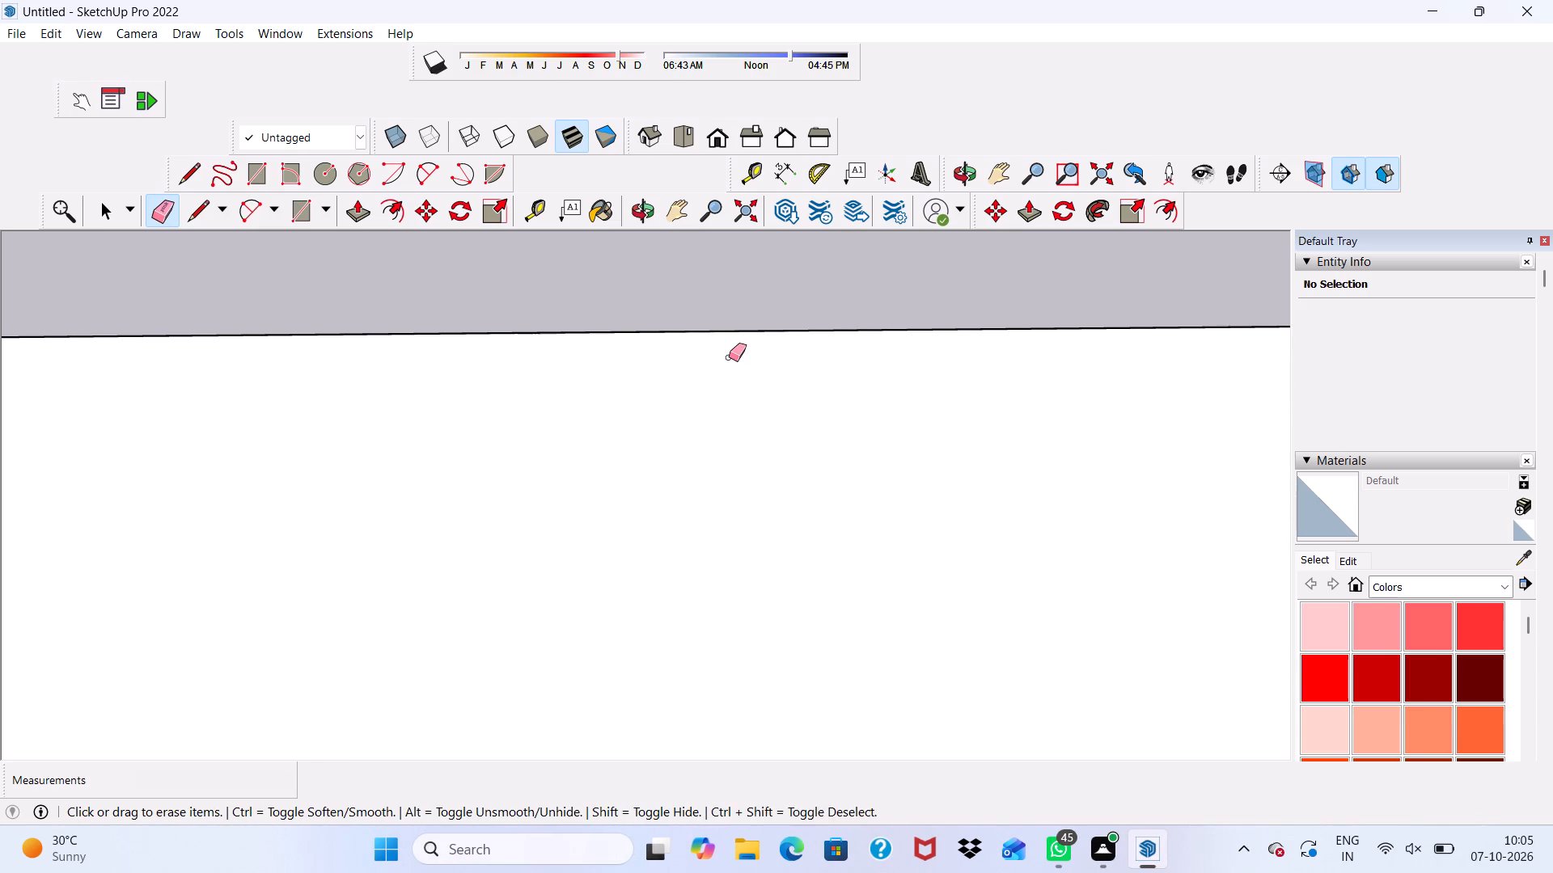
{"action": "scroll", "coordinate": [729, 399], "scroll_direction": "down", "scroll_amount": 3}
{"action": "key", "text": "space"}
Erase the two rectangle copies that lie beyond the slab's far edge.
{"action": "scroll", "coordinate": [732, 436], "scroll_direction": "down", "scroll_amount": 20}
{"action": "scroll", "coordinate": [732, 436], "scroll_direction": "down", "scroll_amount": 2}
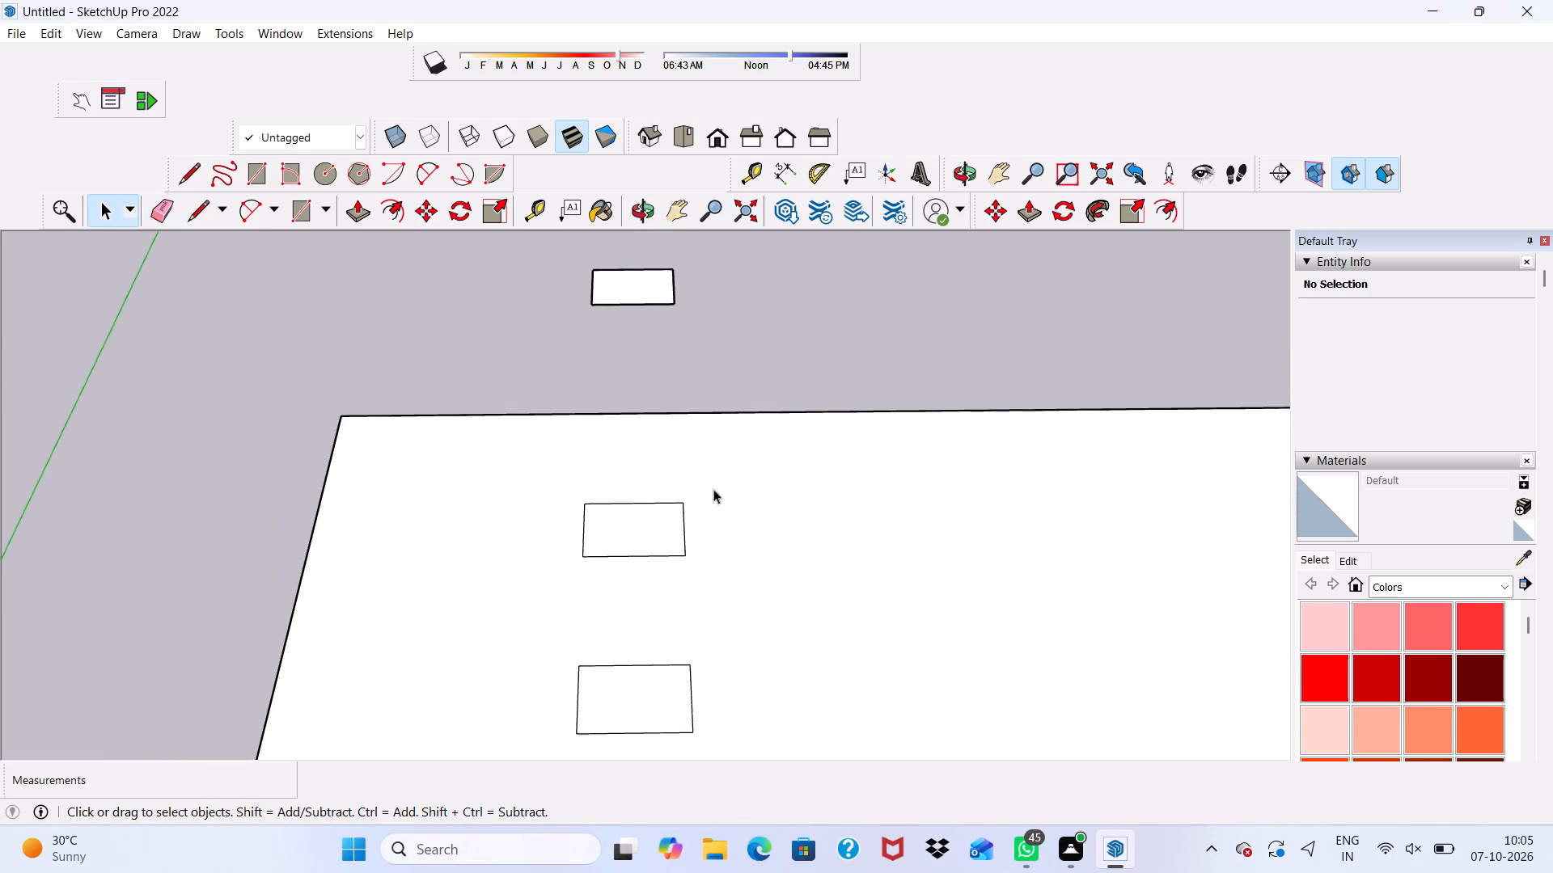
{"action": "scroll", "coordinate": [713, 489], "scroll_direction": "down", "scroll_amount": 10}
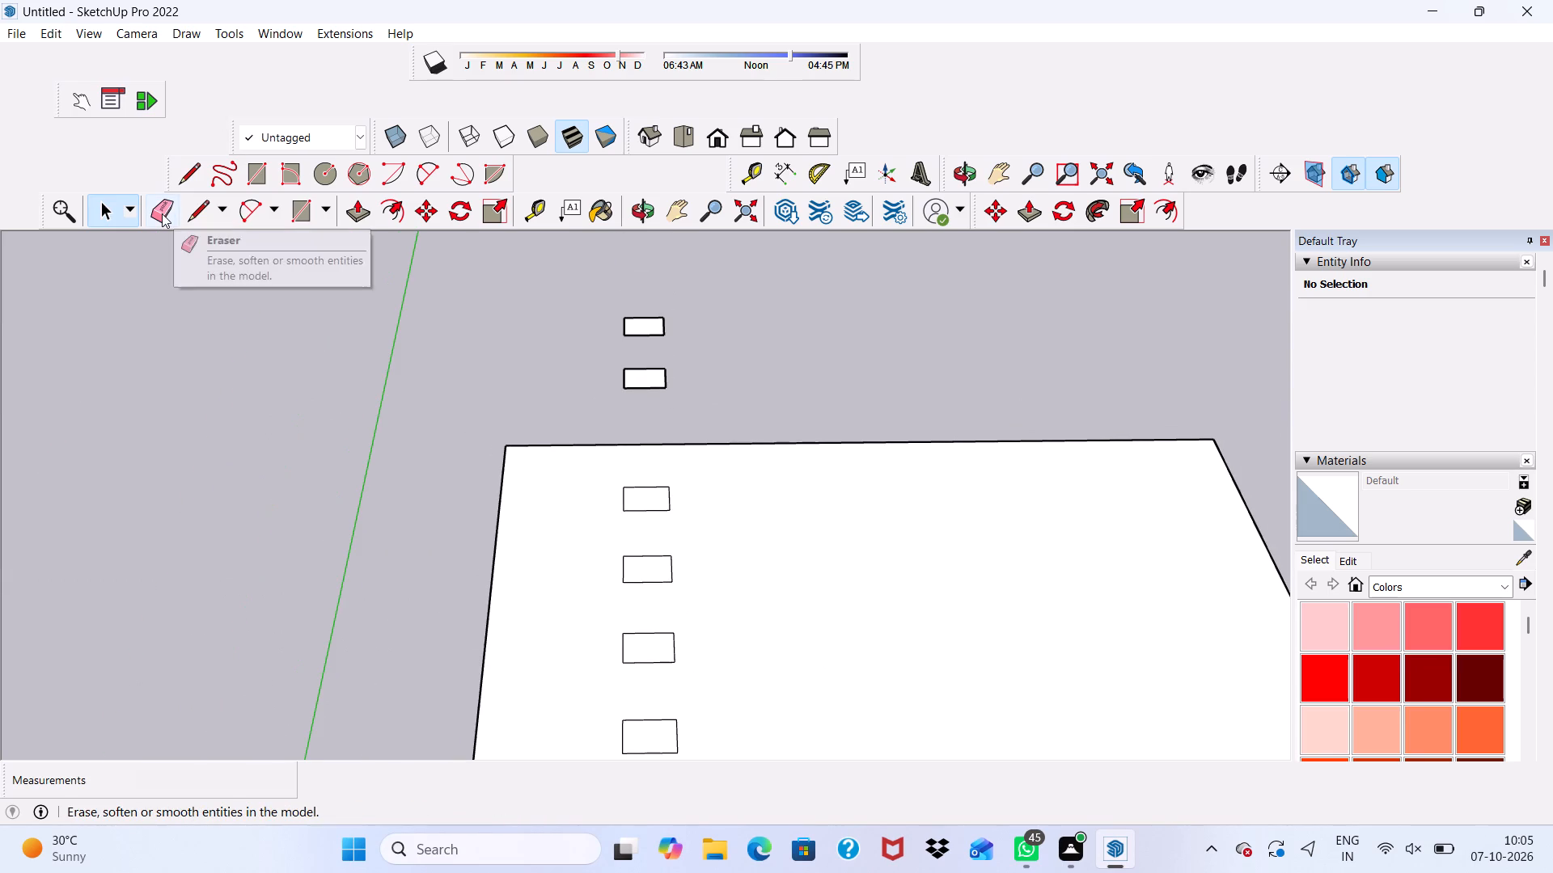
{"action": "left_click", "coordinate": [162, 213]}
{"action": "left_click_drag", "start_coordinate": [641, 316], "coordinate": [642, 325]}
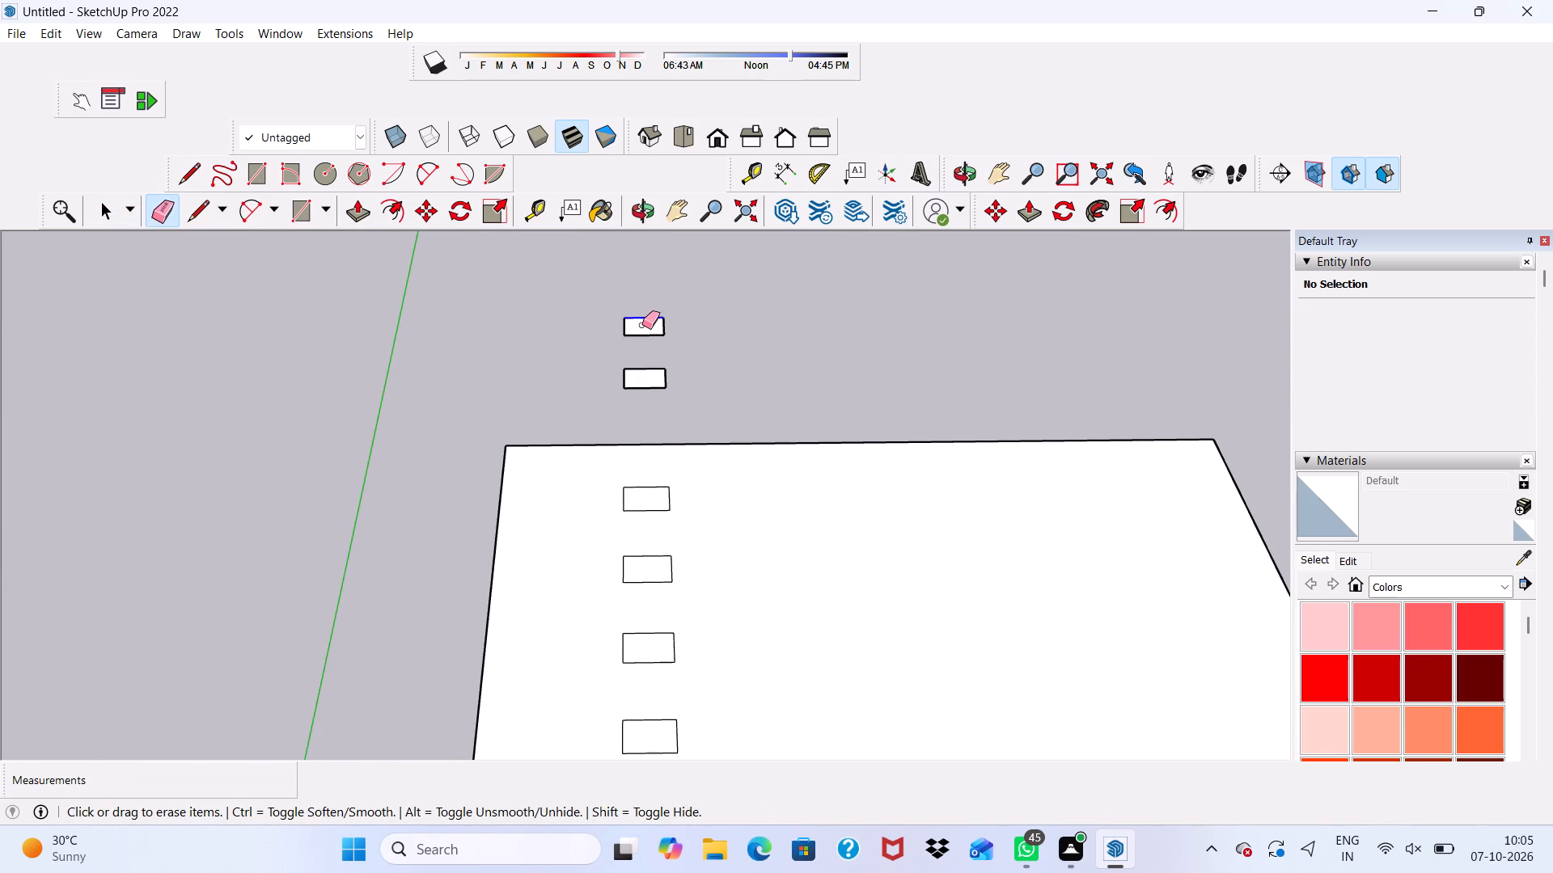
{"action": "left_click_drag", "start_coordinate": [642, 325], "coordinate": [679, 421]}
{"action": "left_click_drag", "start_coordinate": [666, 302], "coordinate": [666, 312]}
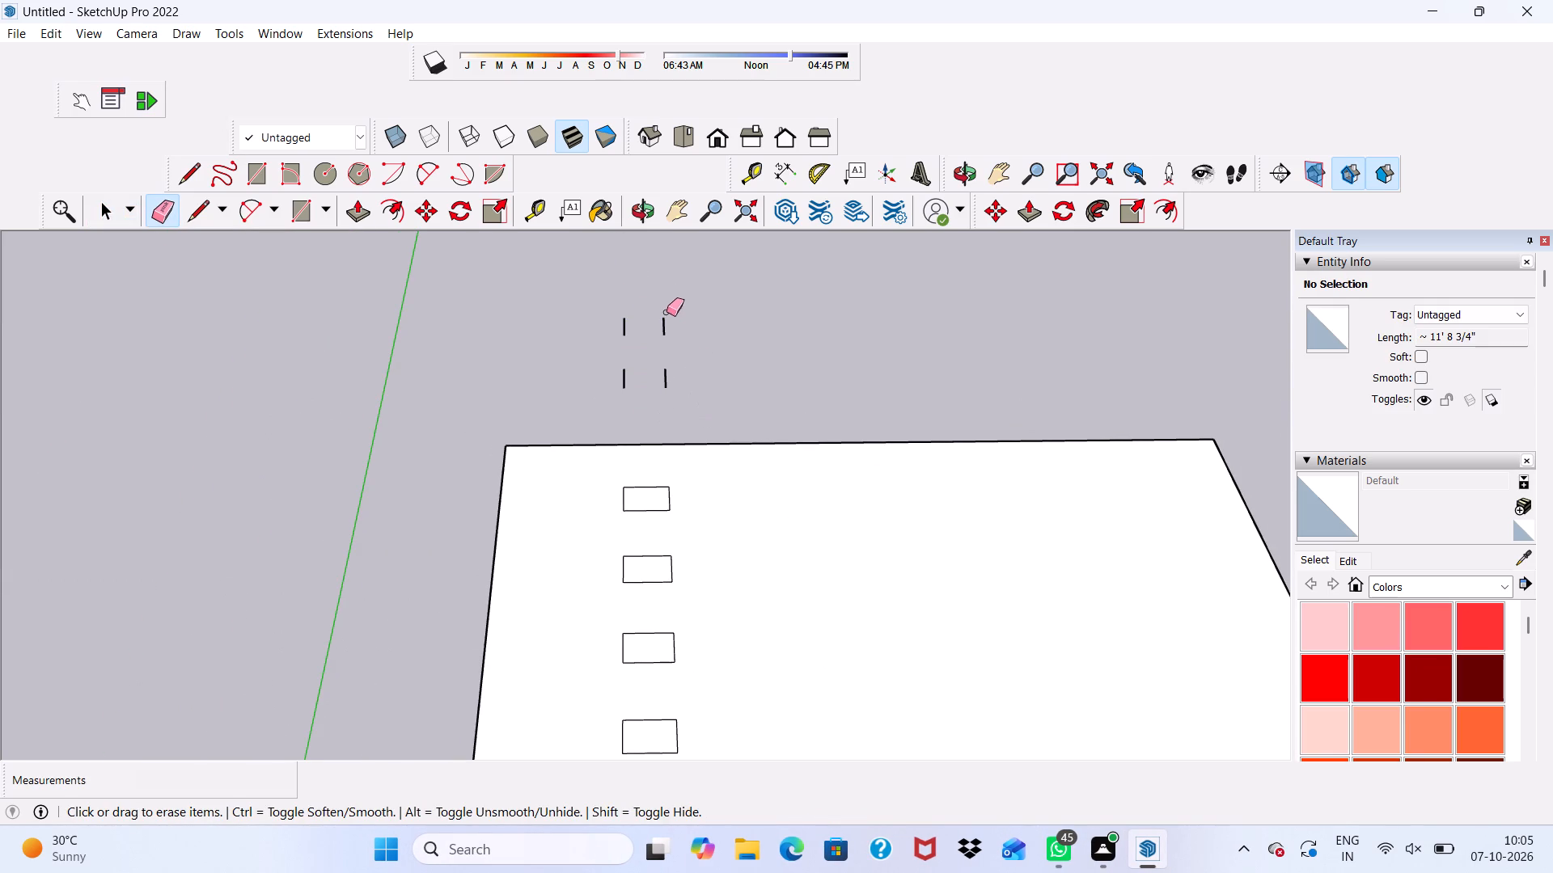
{"action": "left_click_drag", "start_coordinate": [666, 312], "coordinate": [666, 399]}
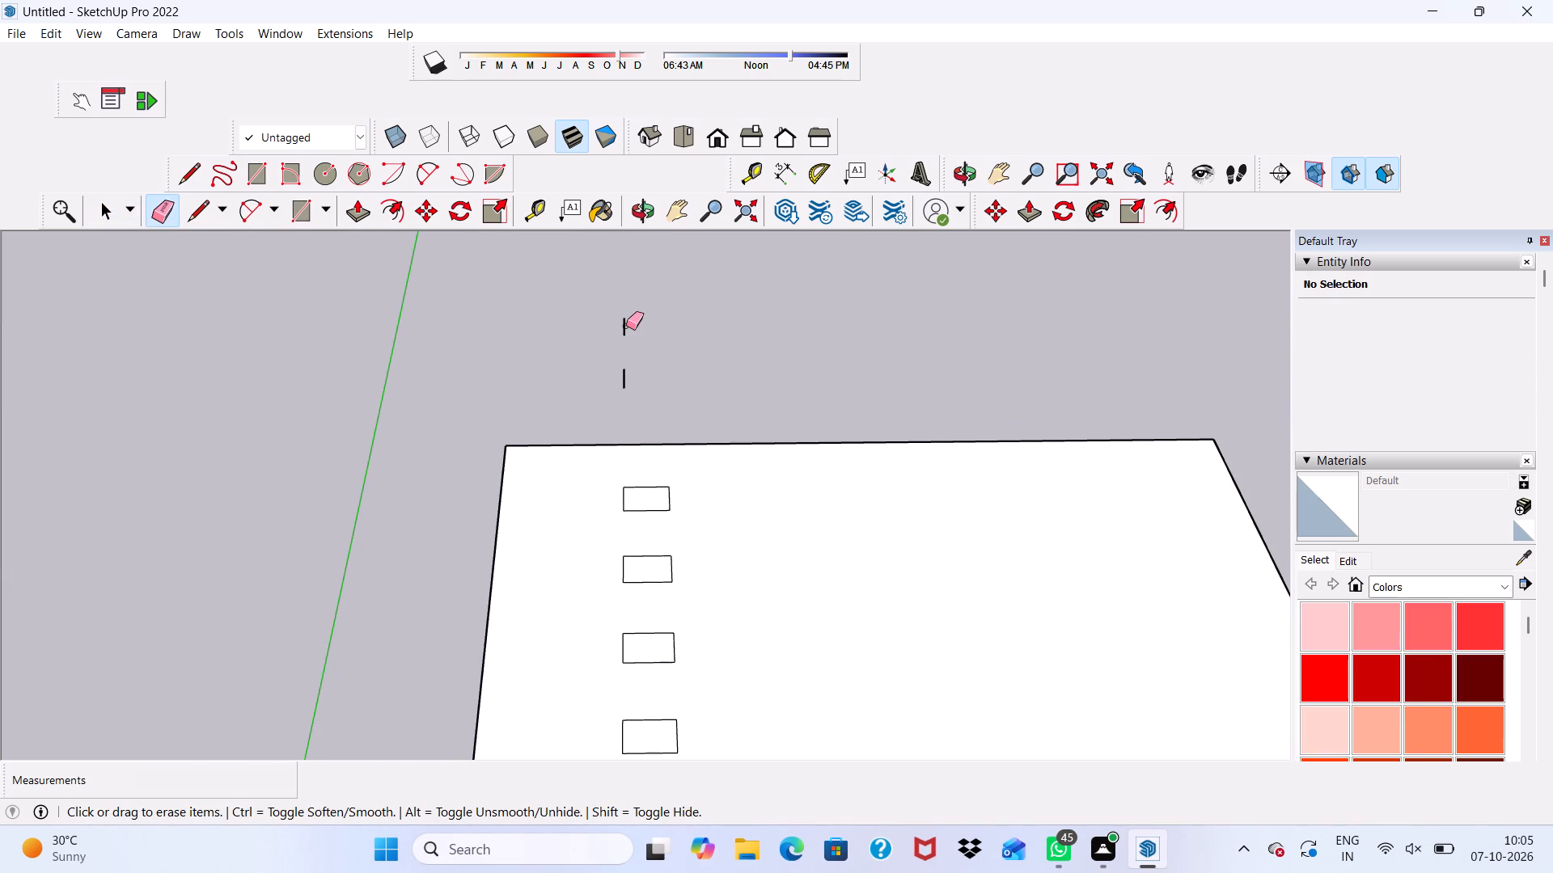
{"action": "left_click_drag", "start_coordinate": [626, 326], "coordinate": [623, 399]}
{"action": "scroll", "coordinate": [624, 341], "scroll_direction": "down", "scroll_amount": 14}
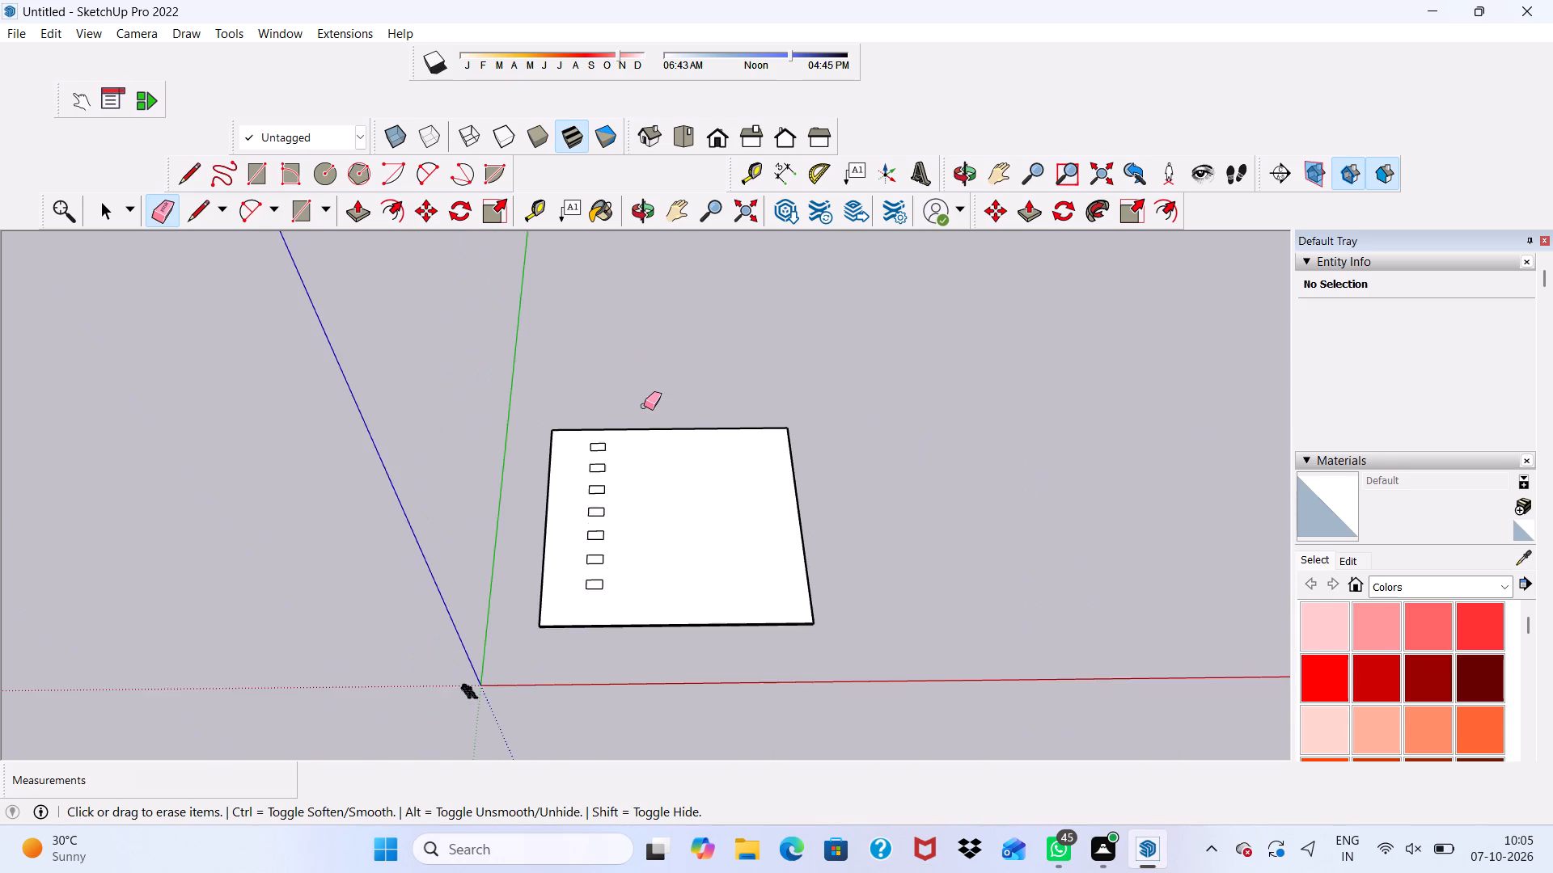
{"action": "scroll", "coordinate": [644, 406], "scroll_direction": "up", "scroll_amount": 5}
{"action": "key", "text": "space"}
Copy the rectangle nearest the slab's far edge about 6' 10 3/8" along the red axis direction and multiply the copy by *6.
{"action": "scroll", "coordinate": [535, 542], "scroll_direction": "up", "scroll_amount": 4}
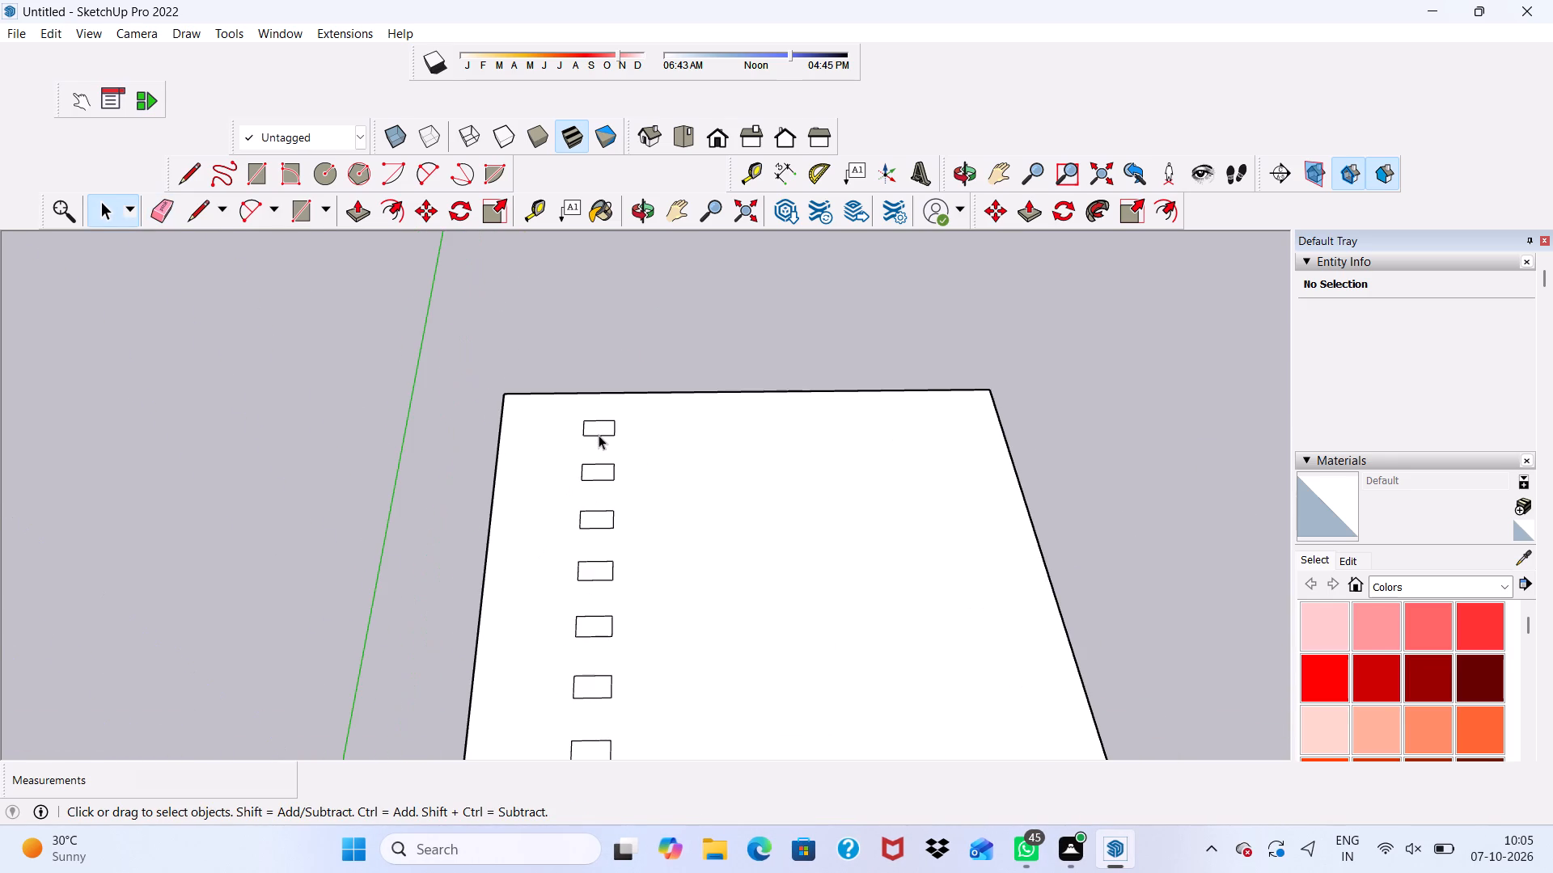
{"action": "double_click", "coordinate": [597, 433]}
{"action": "left_click", "coordinate": [323, 339]}
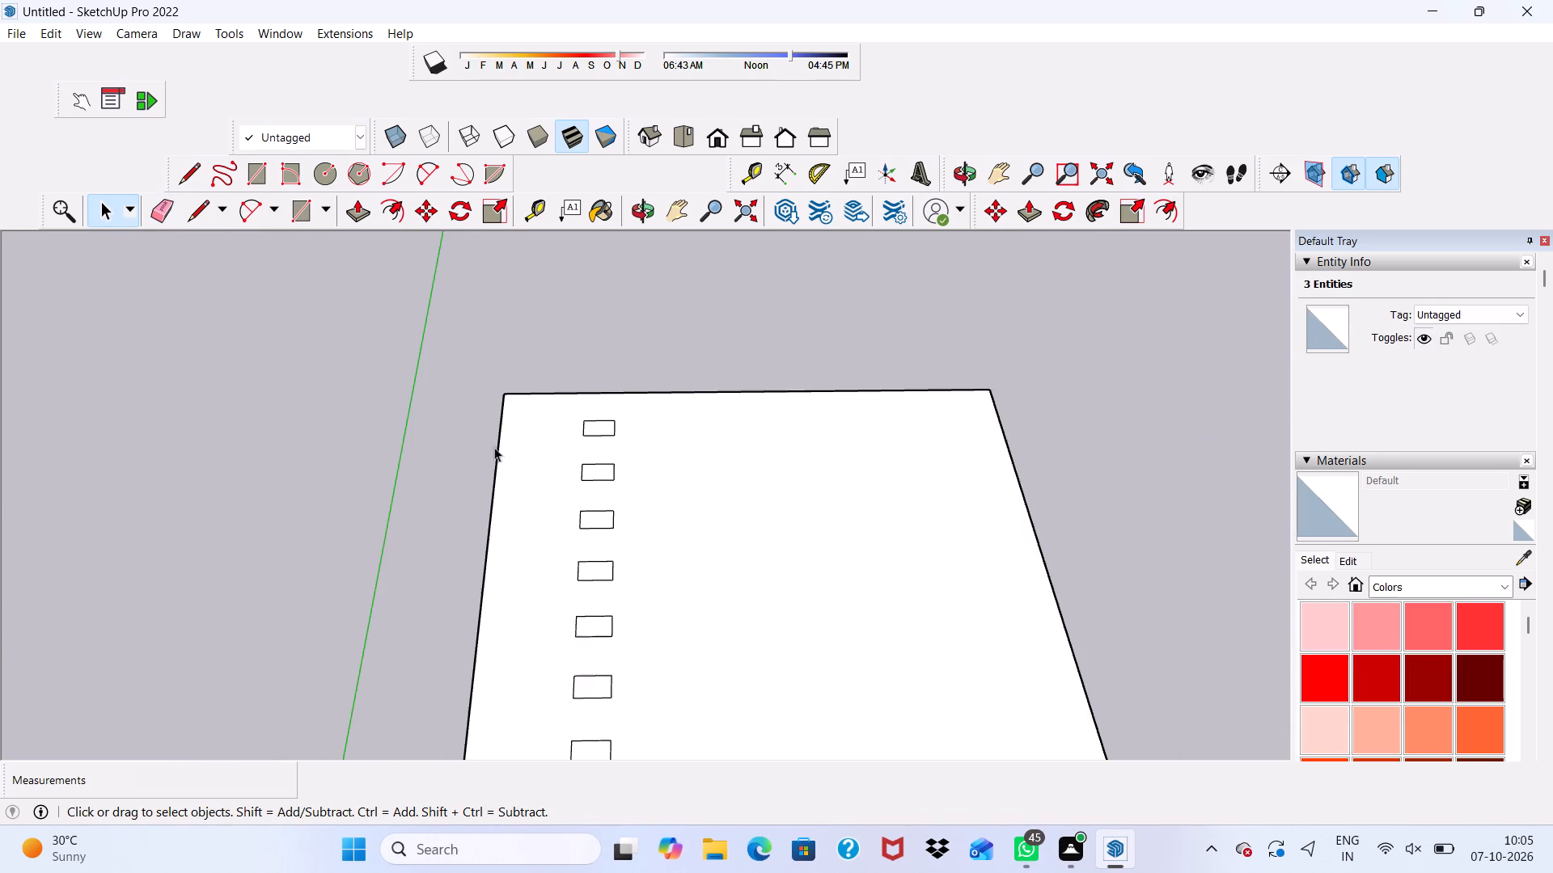
{"action": "scroll", "coordinate": [474, 340], "scroll_direction": "up", "scroll_amount": 5}
{"action": "double_click", "coordinate": [645, 458]}
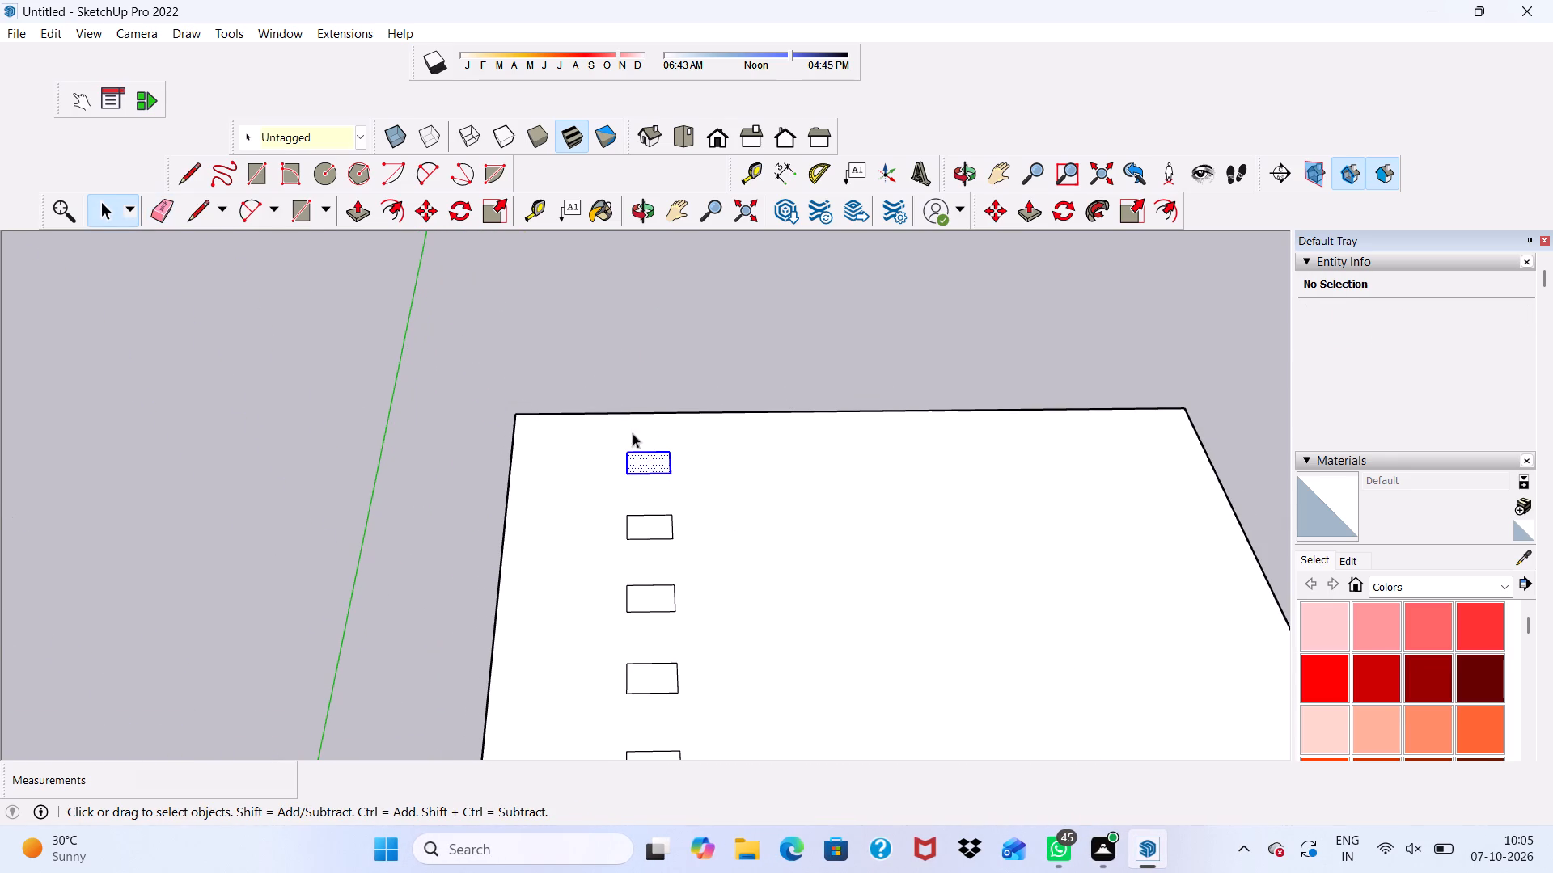
{"action": "left_click", "coordinate": [431, 211]}
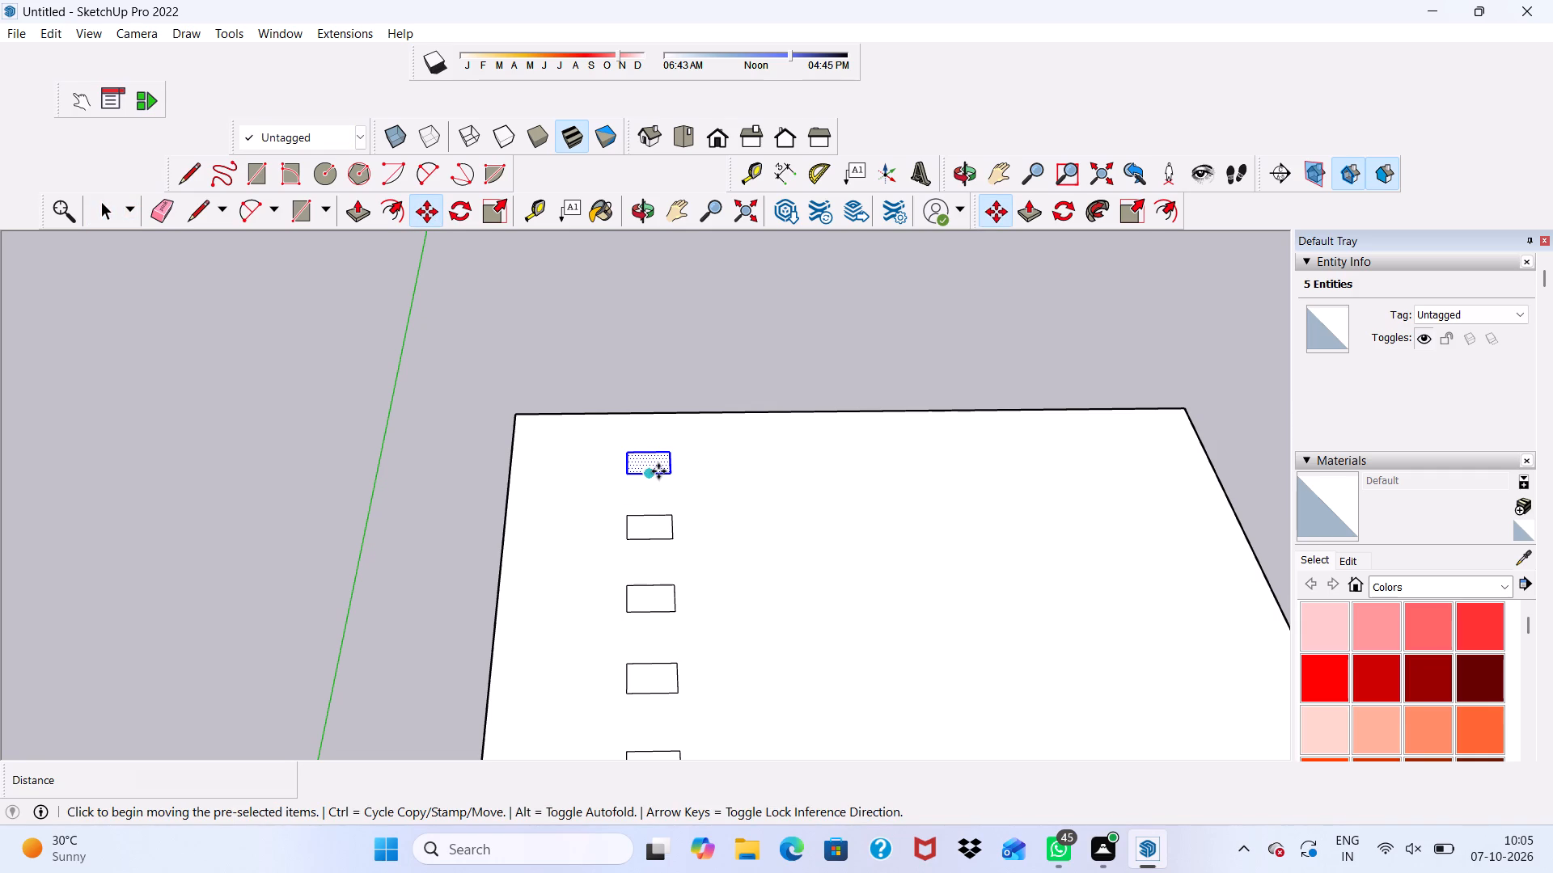
{"action": "left_click", "coordinate": [658, 471]}
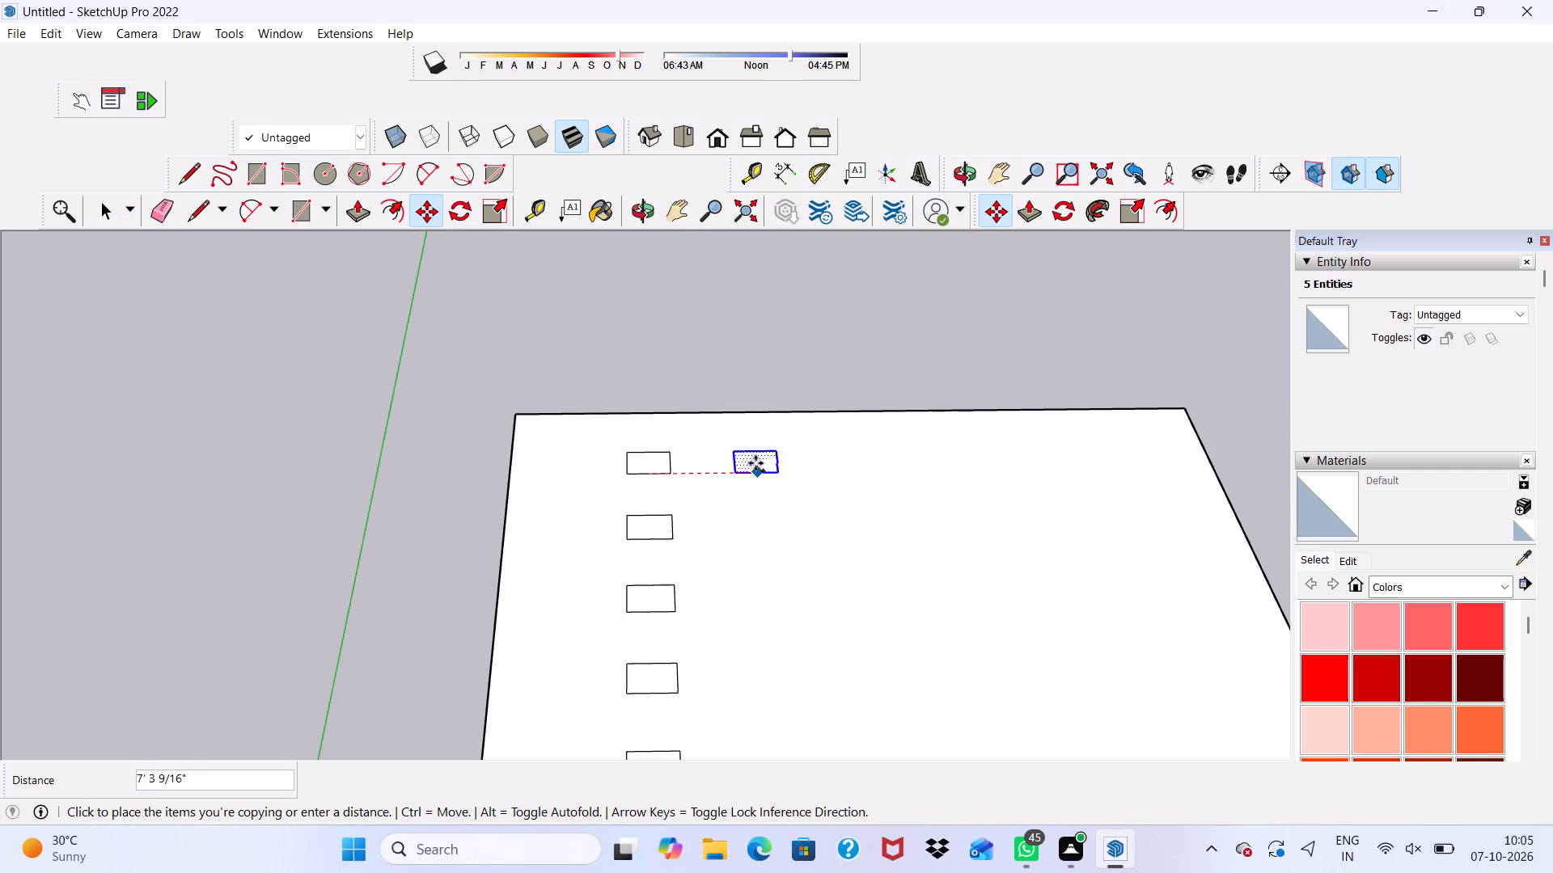
{"action": "double_click", "coordinate": [751, 462]}
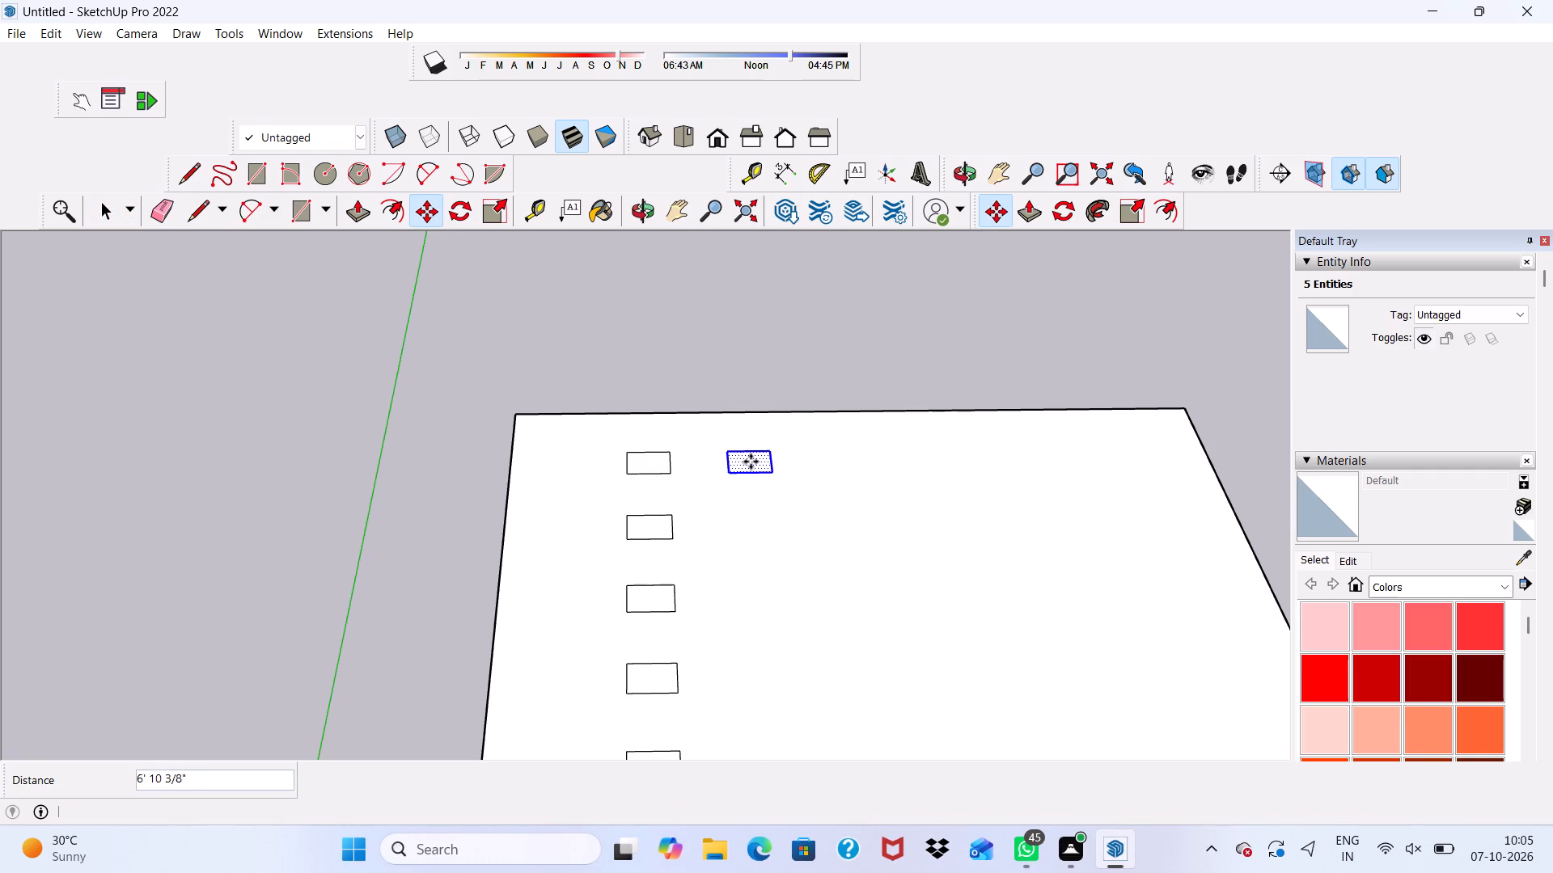
{"action": "key", "text": "shift+asterisk"}
{"action": "key", "text": "6"}
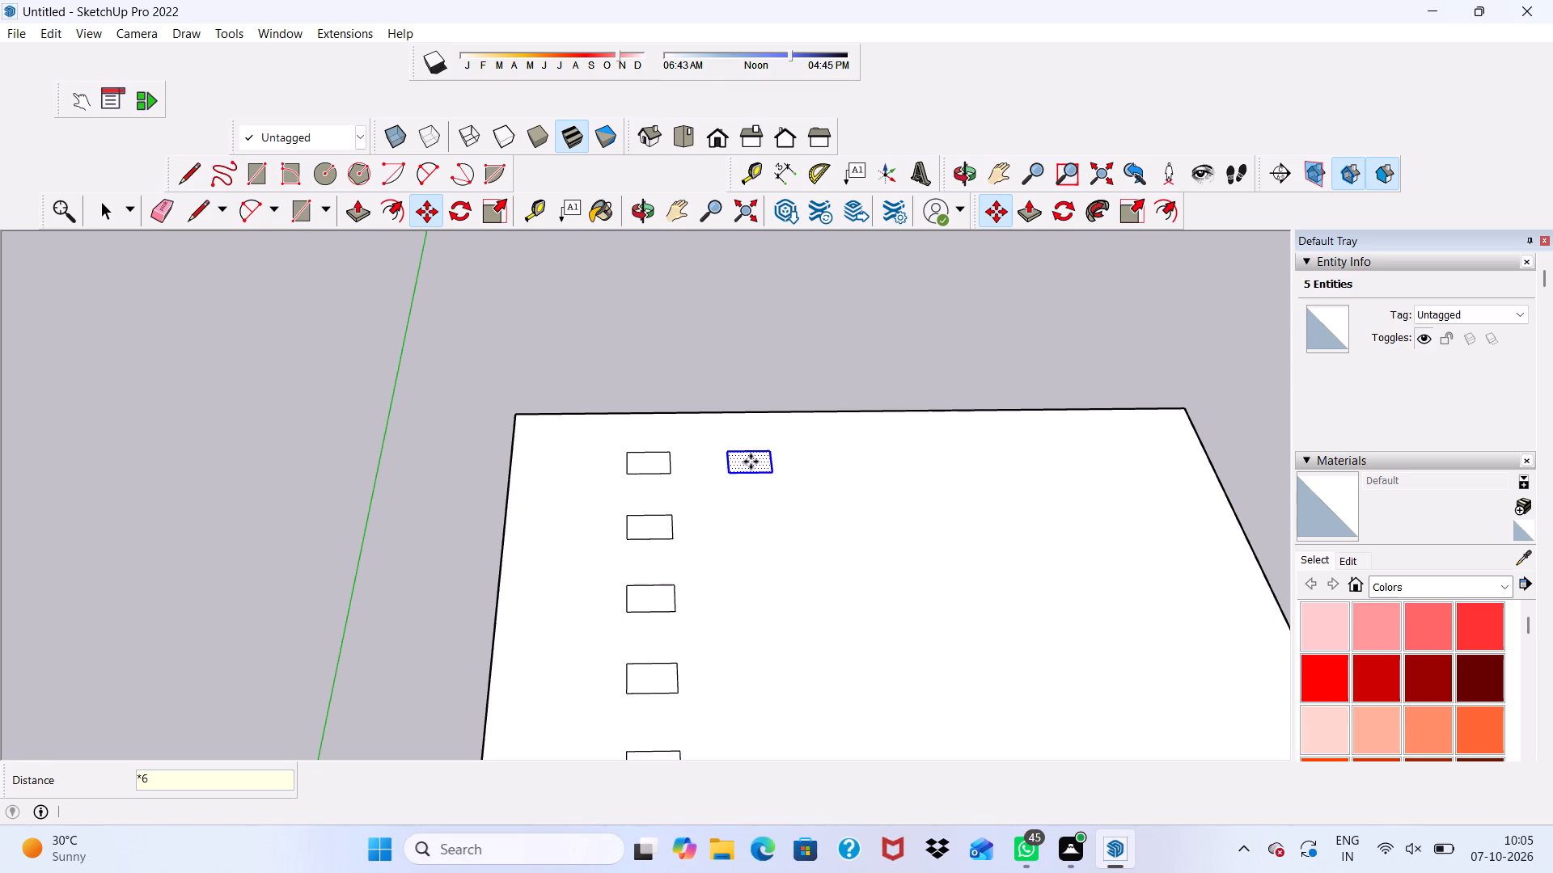
{"action": "key", "text": "Return"}
{"action": "key", "text": "space"}
Erase the rectangle copy of the far row that lies beyond the slab's side edge.
{"action": "scroll", "coordinate": [545, 507], "scroll_direction": "down", "scroll_amount": 3}
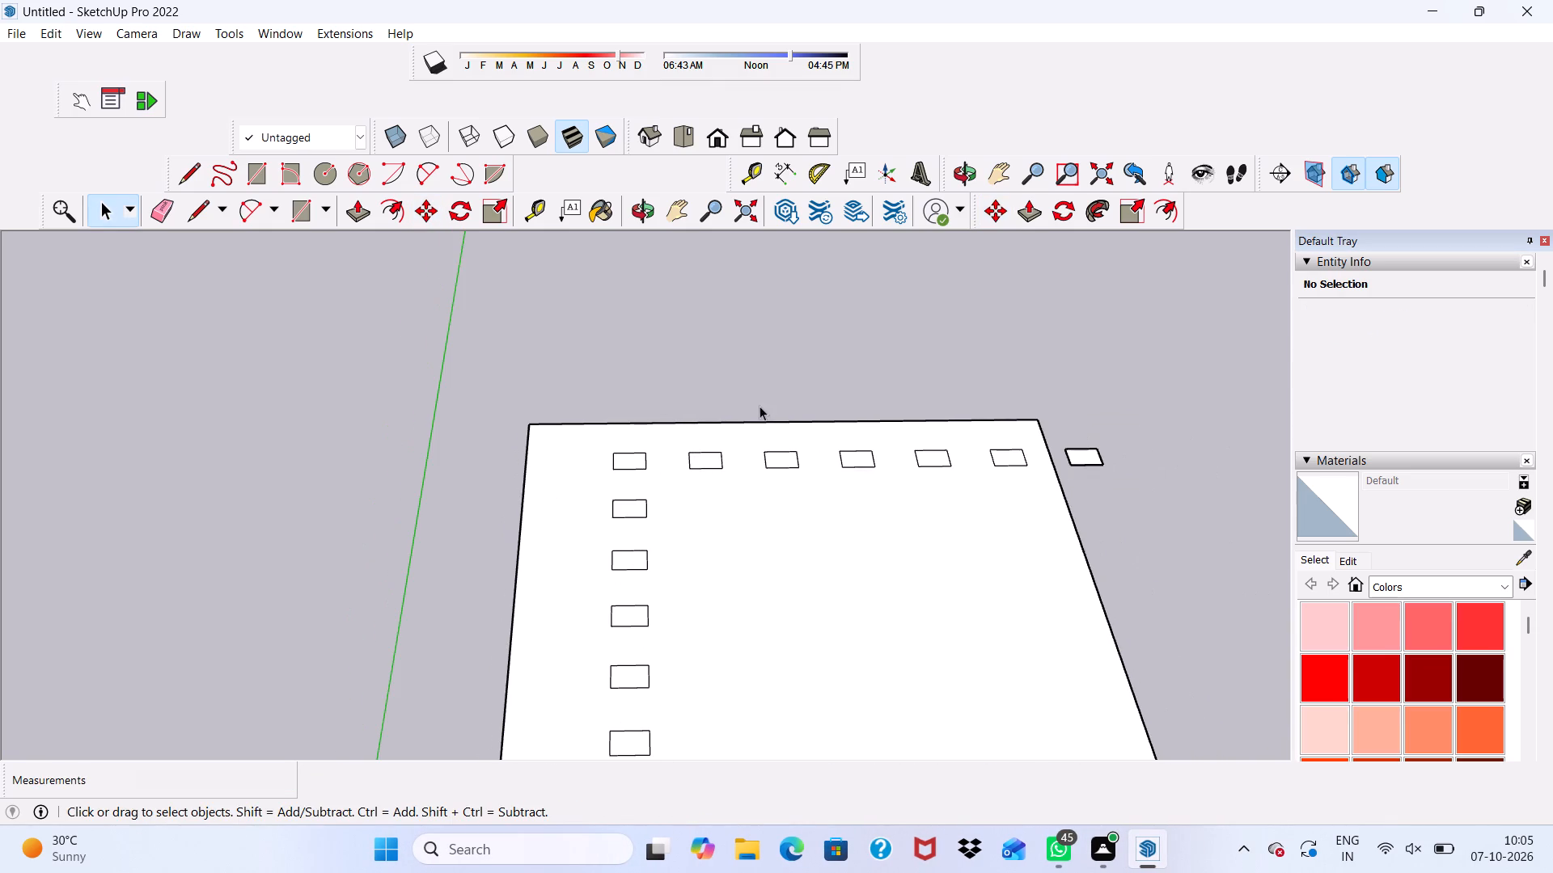
{"action": "left_click", "coordinate": [152, 204]}
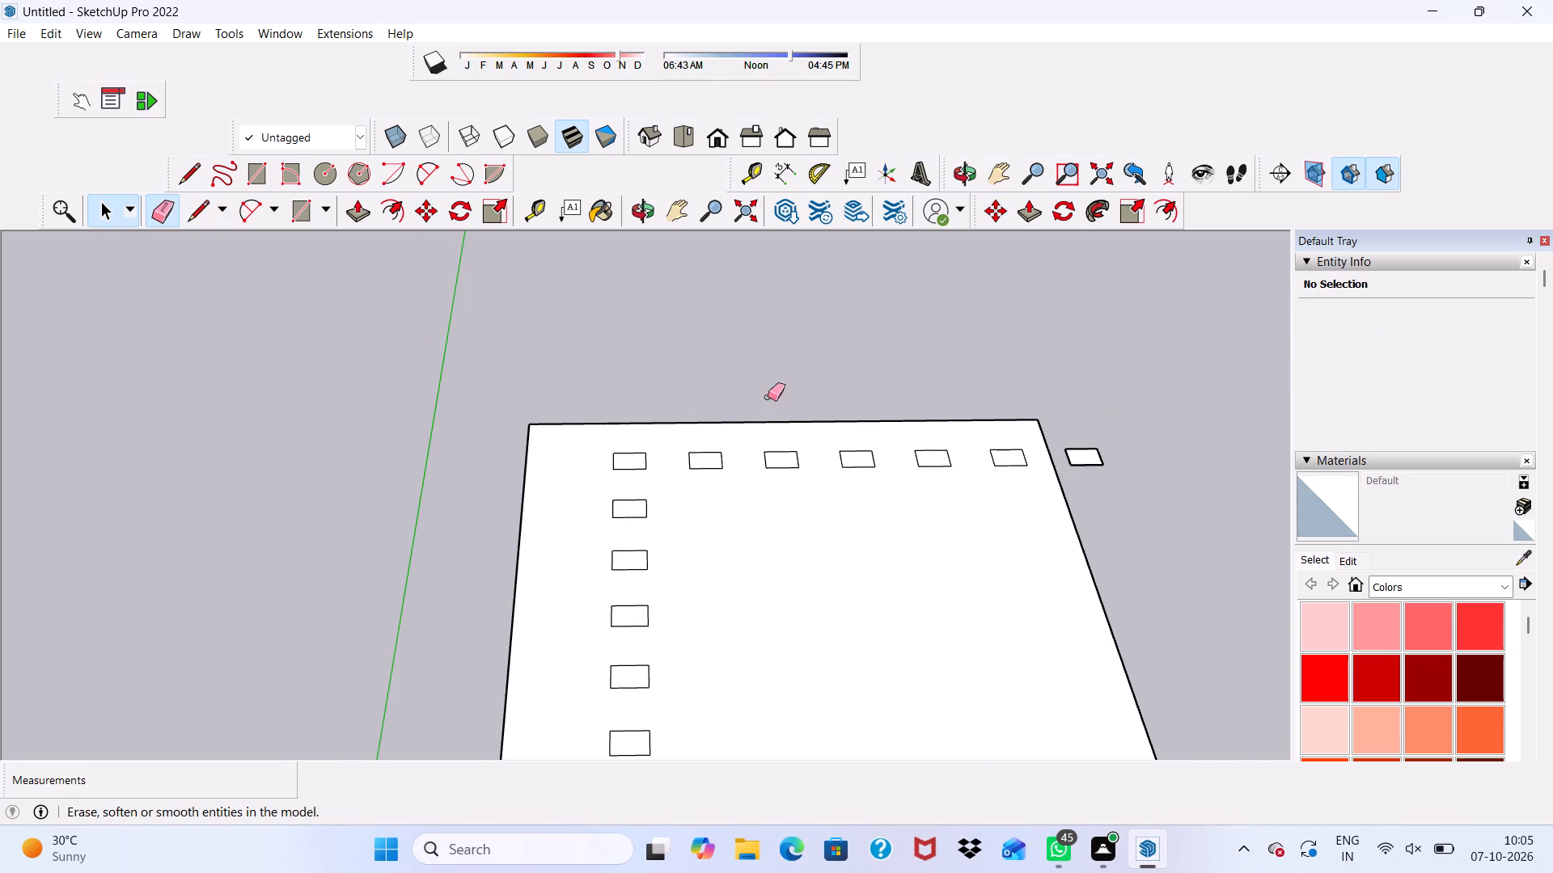
{"action": "scroll", "coordinate": [1051, 458], "scroll_direction": "up", "scroll_amount": 1}
{"action": "left_click_drag", "start_coordinate": [1080, 443], "coordinate": [1074, 462]}
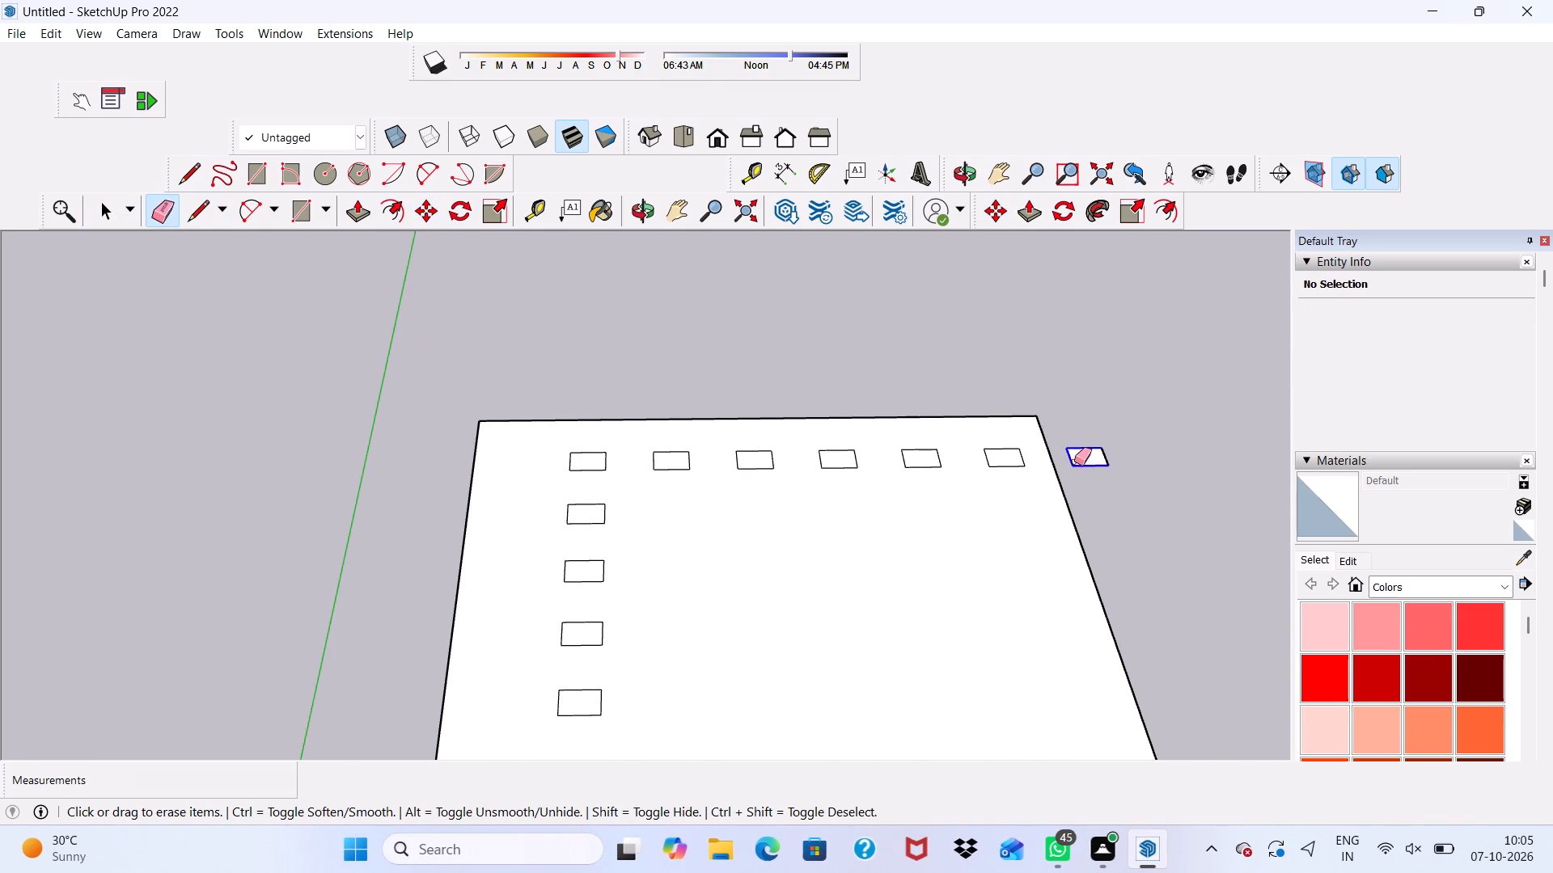
{"action": "left_click_drag", "start_coordinate": [1074, 462], "coordinate": [1109, 453]}
{"action": "double_click", "coordinate": [1109, 453]}
{"action": "key", "text": "space"}
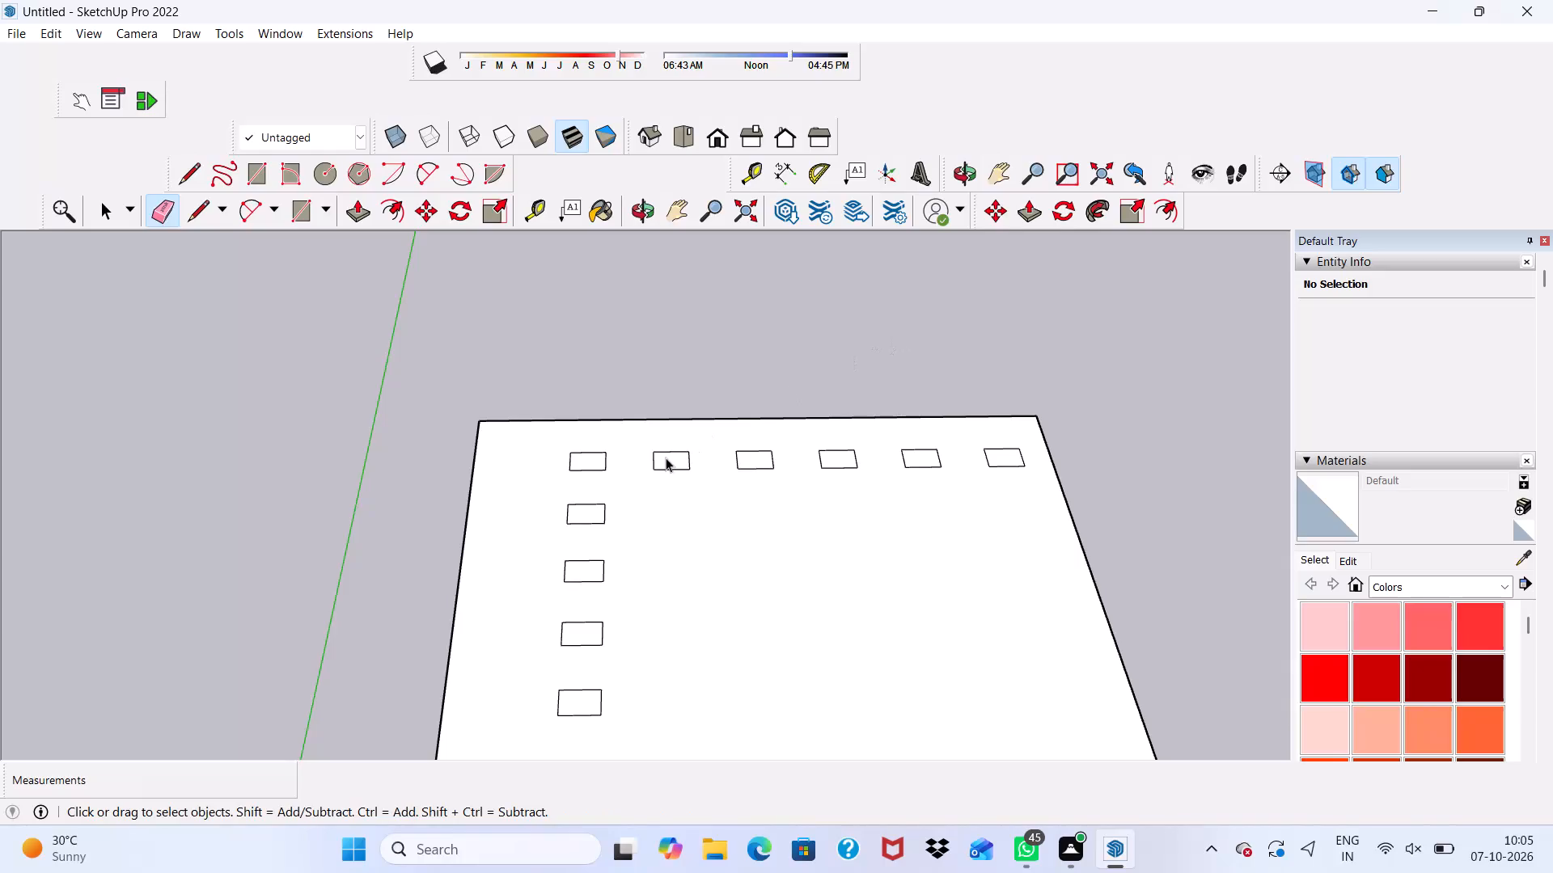
Copy the far row's second rectangle about 4' 6" along the green axis toward the slab's near edge and multiply the copy by *6.
{"action": "double_click", "coordinate": [663, 461]}
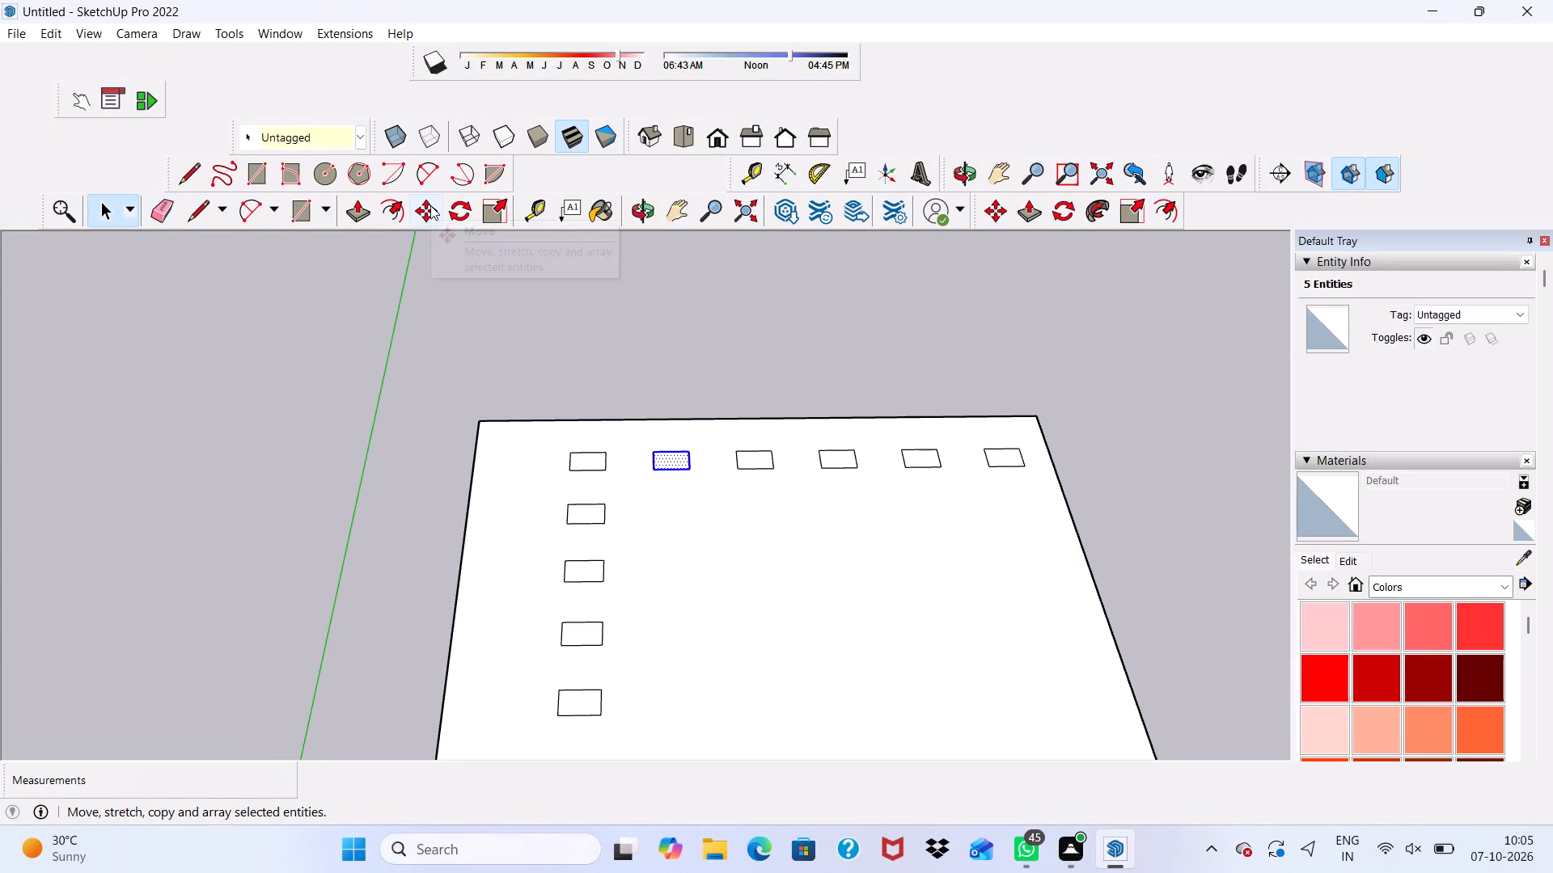
{"action": "left_click", "coordinate": [430, 205]}
{"action": "left_click", "coordinate": [671, 460]}
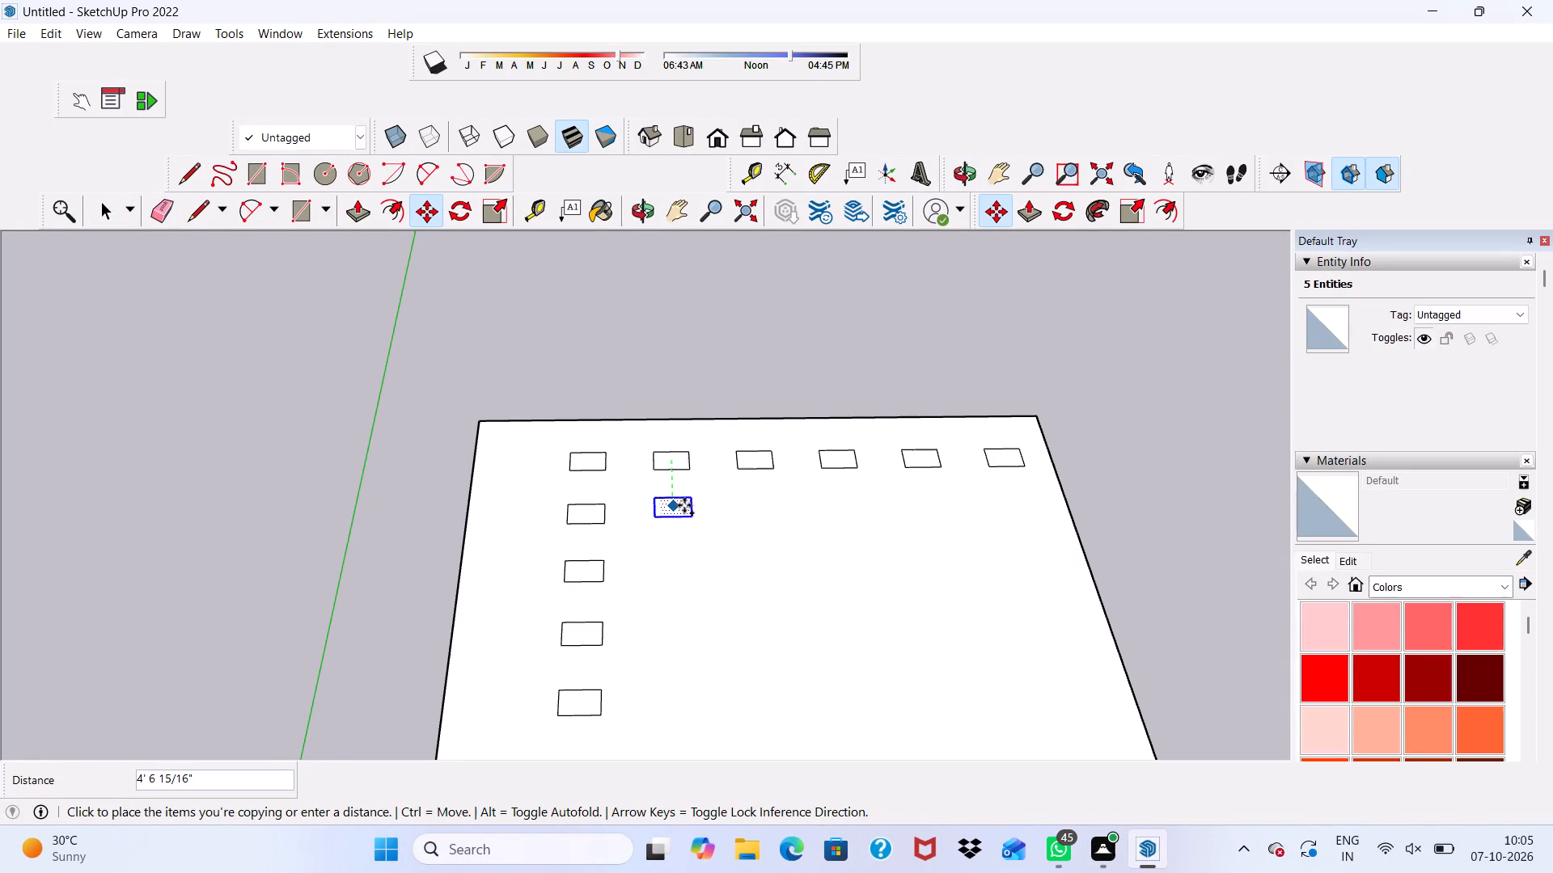
{"action": "left_click", "coordinate": [683, 505]}
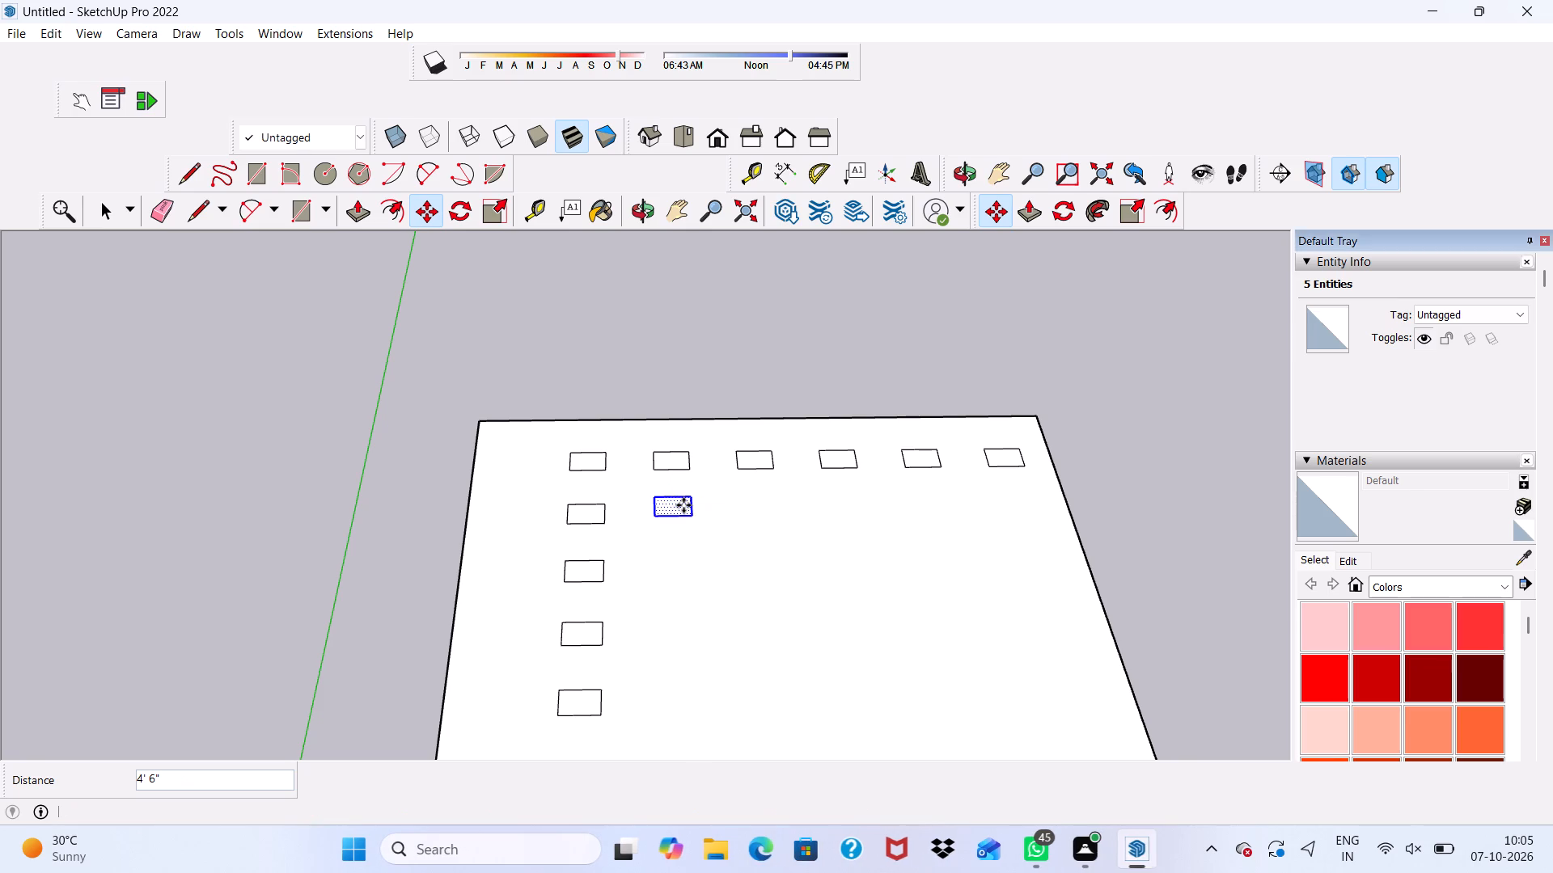
{"action": "key", "text": "shift+asterisk"}
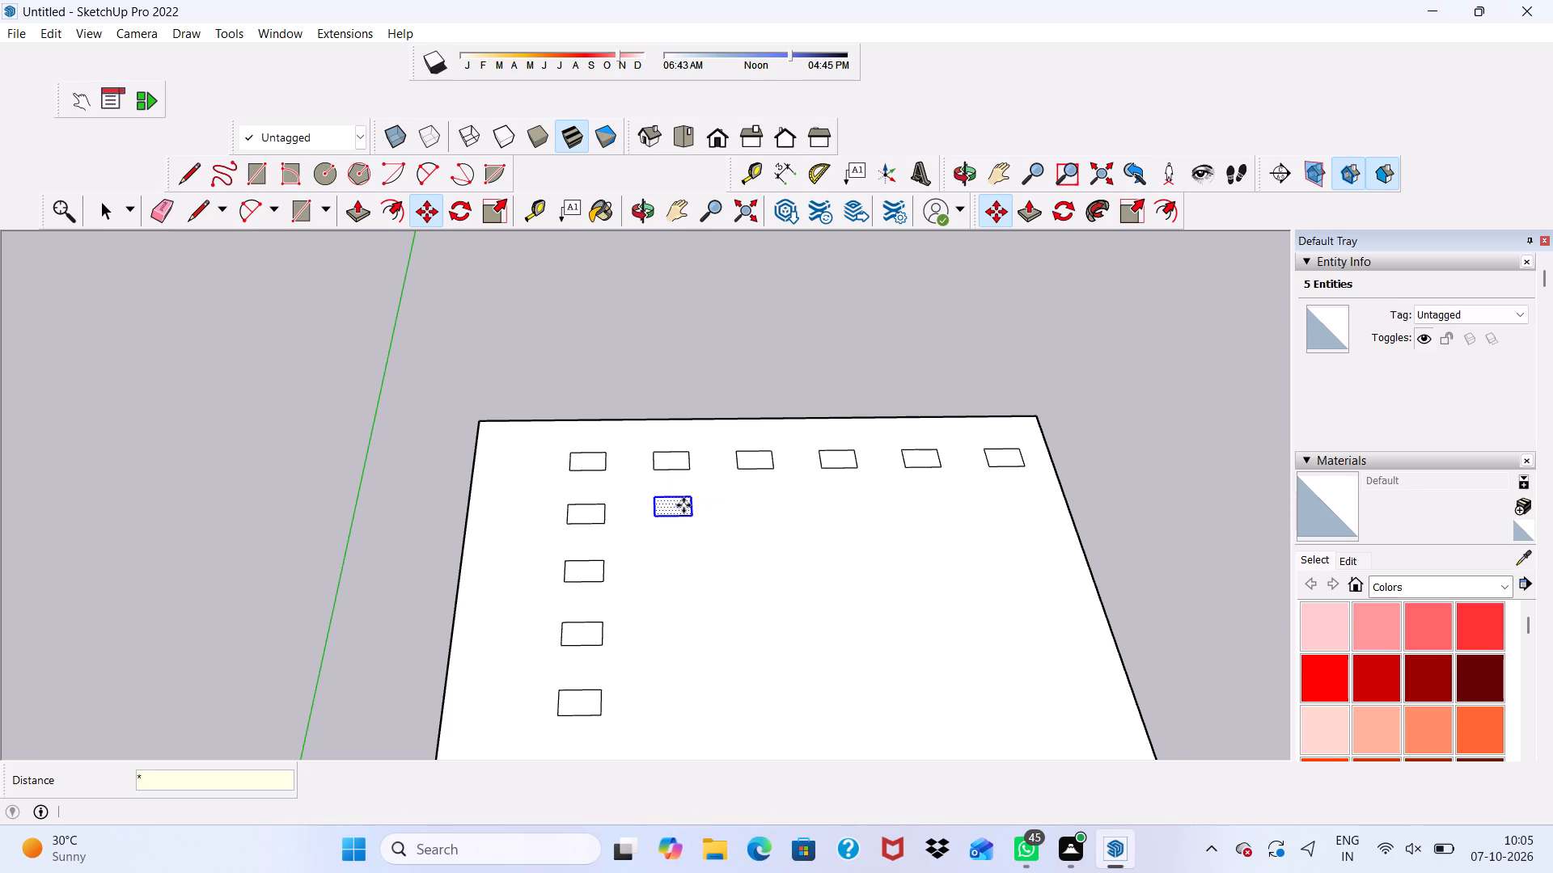
{"action": "key", "text": "6"}
{"action": "key", "text": "Return"}
Copy the nearest rectangle of the second column about 4' 3 1/8" along the green axis toward the slab's near edge.
{"action": "scroll", "coordinate": [683, 505], "scroll_direction": "down", "scroll_amount": 2}
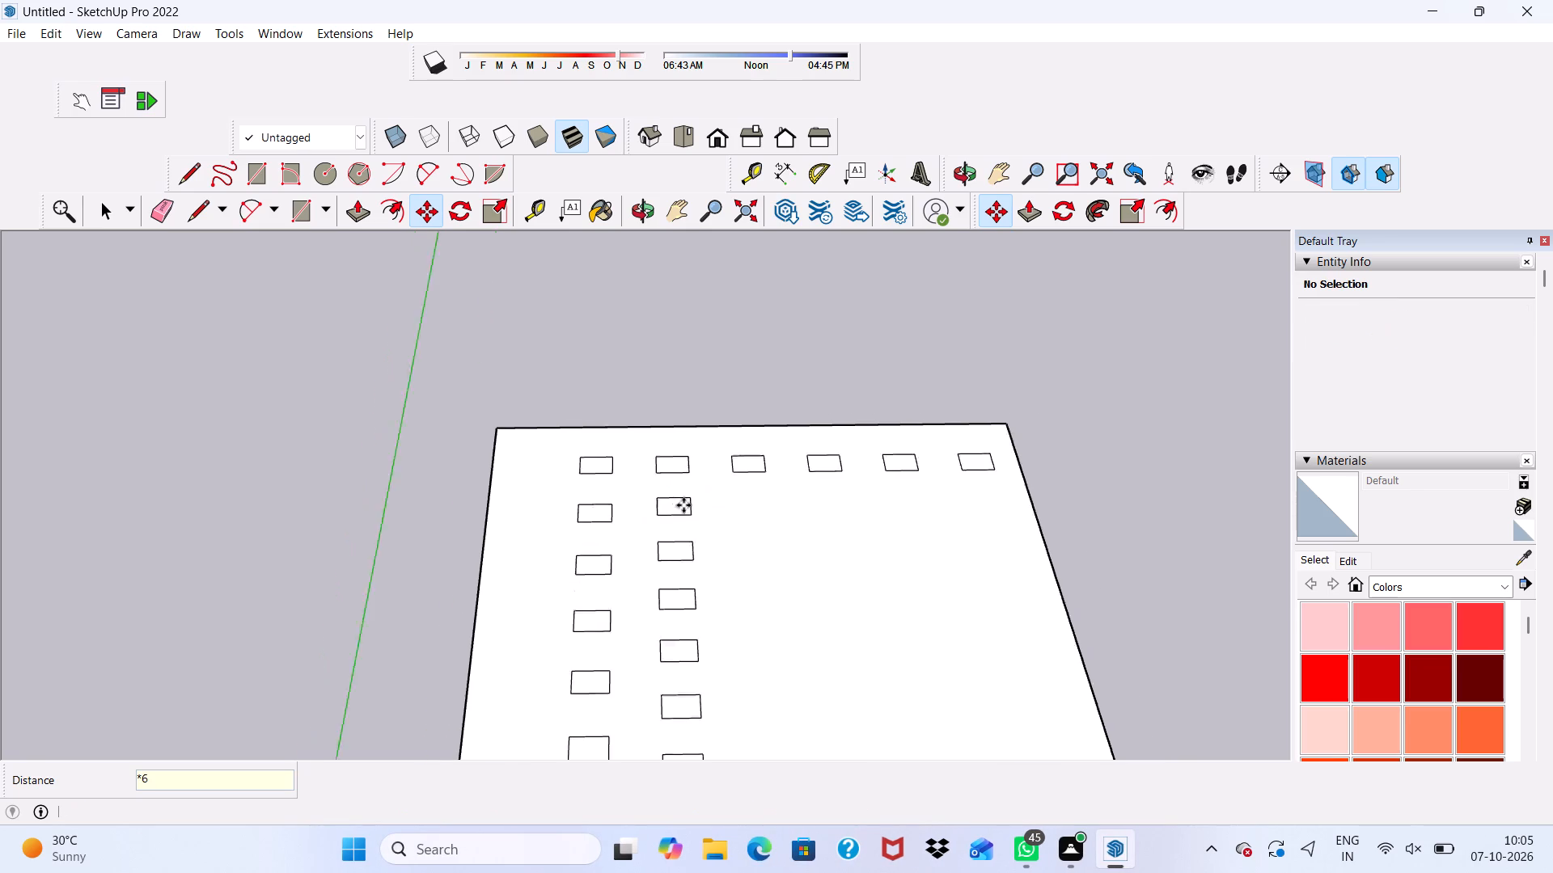
{"action": "scroll", "coordinate": [683, 505], "scroll_direction": "down", "scroll_amount": 9}
{"action": "scroll", "coordinate": [744, 669], "scroll_direction": "up", "scroll_amount": 3}
{"action": "scroll", "coordinate": [724, 591], "scroll_direction": "up", "scroll_amount": 5}
{"action": "scroll", "coordinate": [641, 558], "scroll_direction": "up", "scroll_amount": 5}
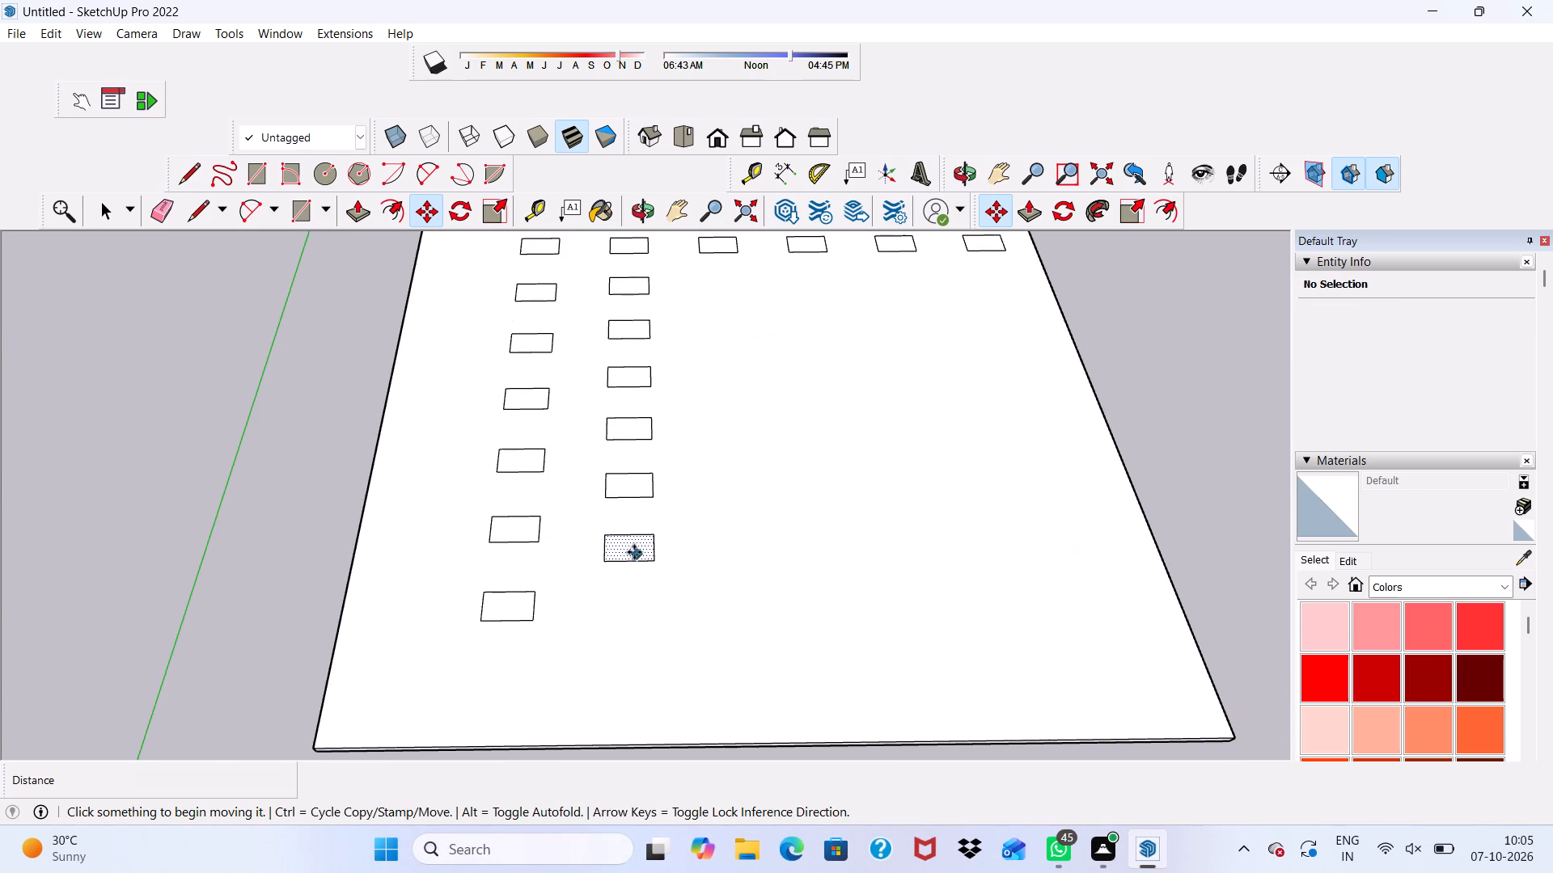
{"action": "left_click", "coordinate": [631, 550]}
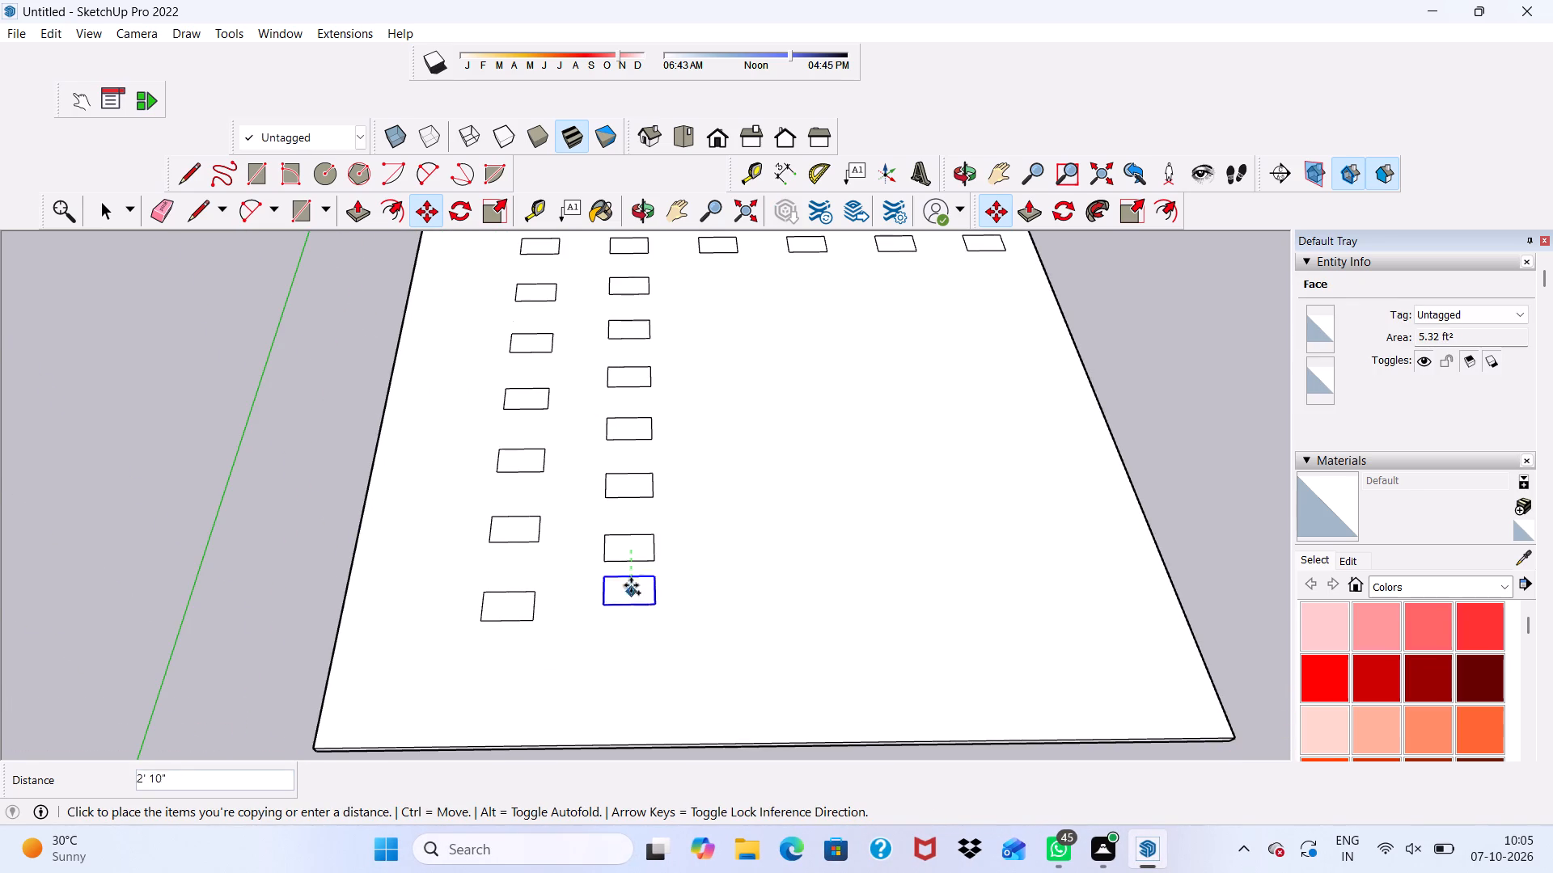
{"action": "left_click", "coordinate": [631, 615]}
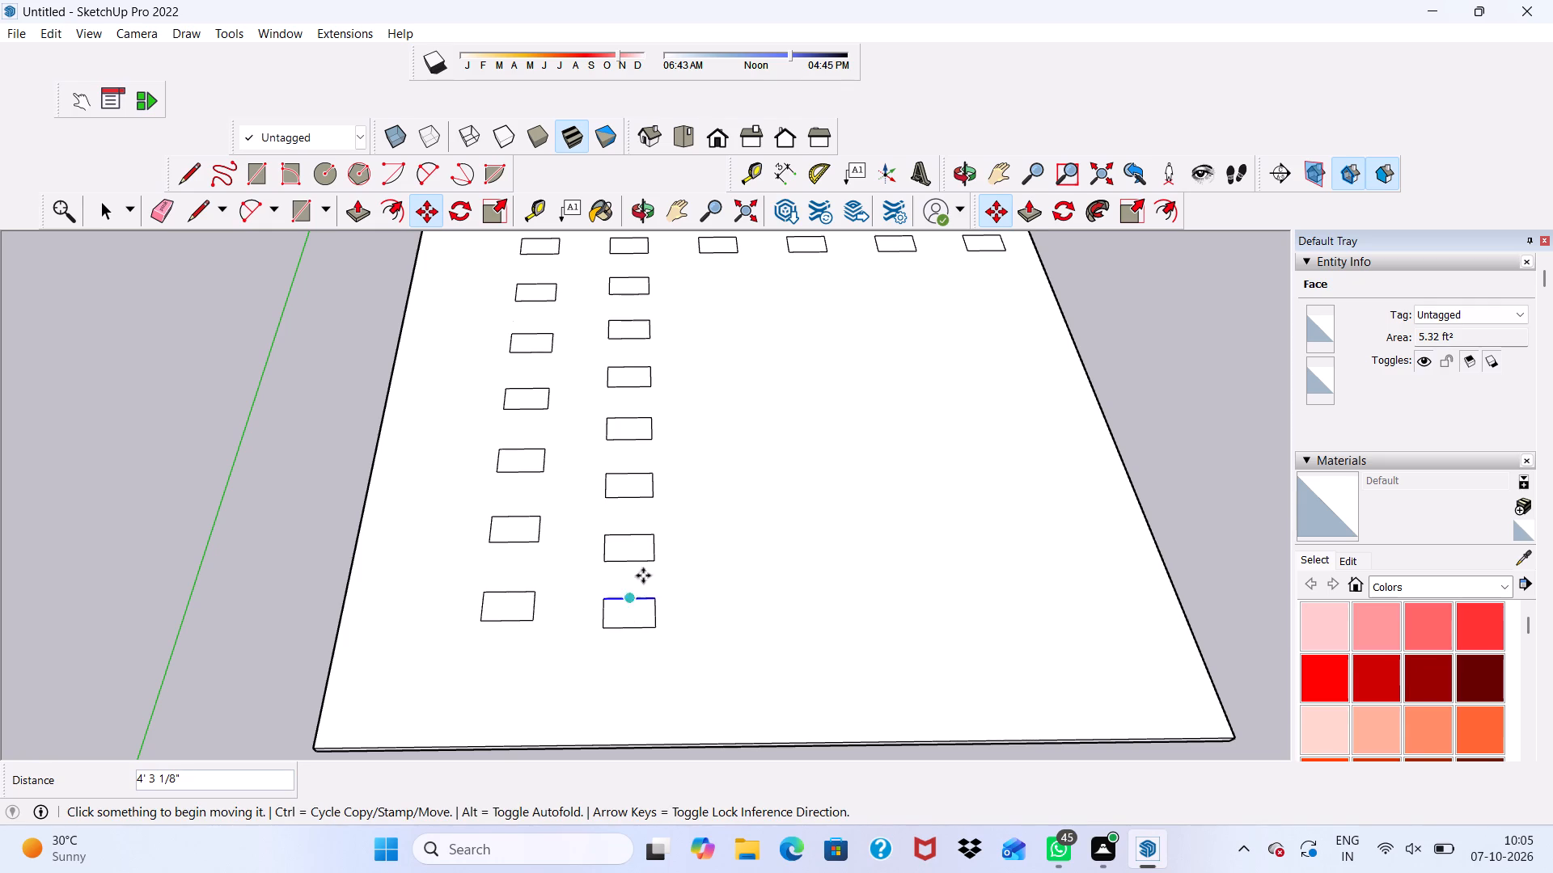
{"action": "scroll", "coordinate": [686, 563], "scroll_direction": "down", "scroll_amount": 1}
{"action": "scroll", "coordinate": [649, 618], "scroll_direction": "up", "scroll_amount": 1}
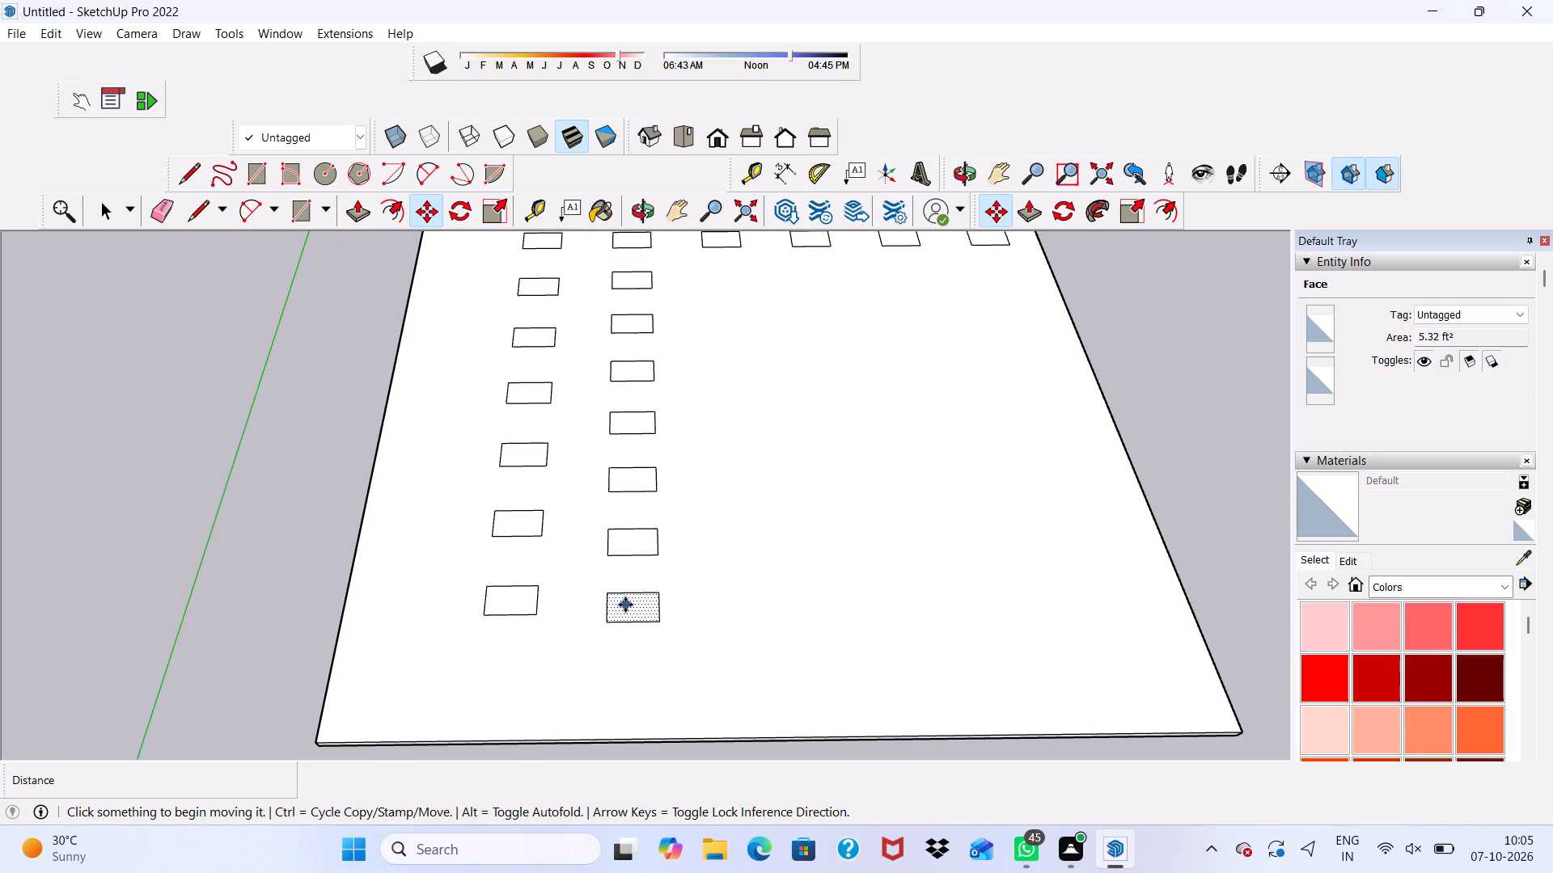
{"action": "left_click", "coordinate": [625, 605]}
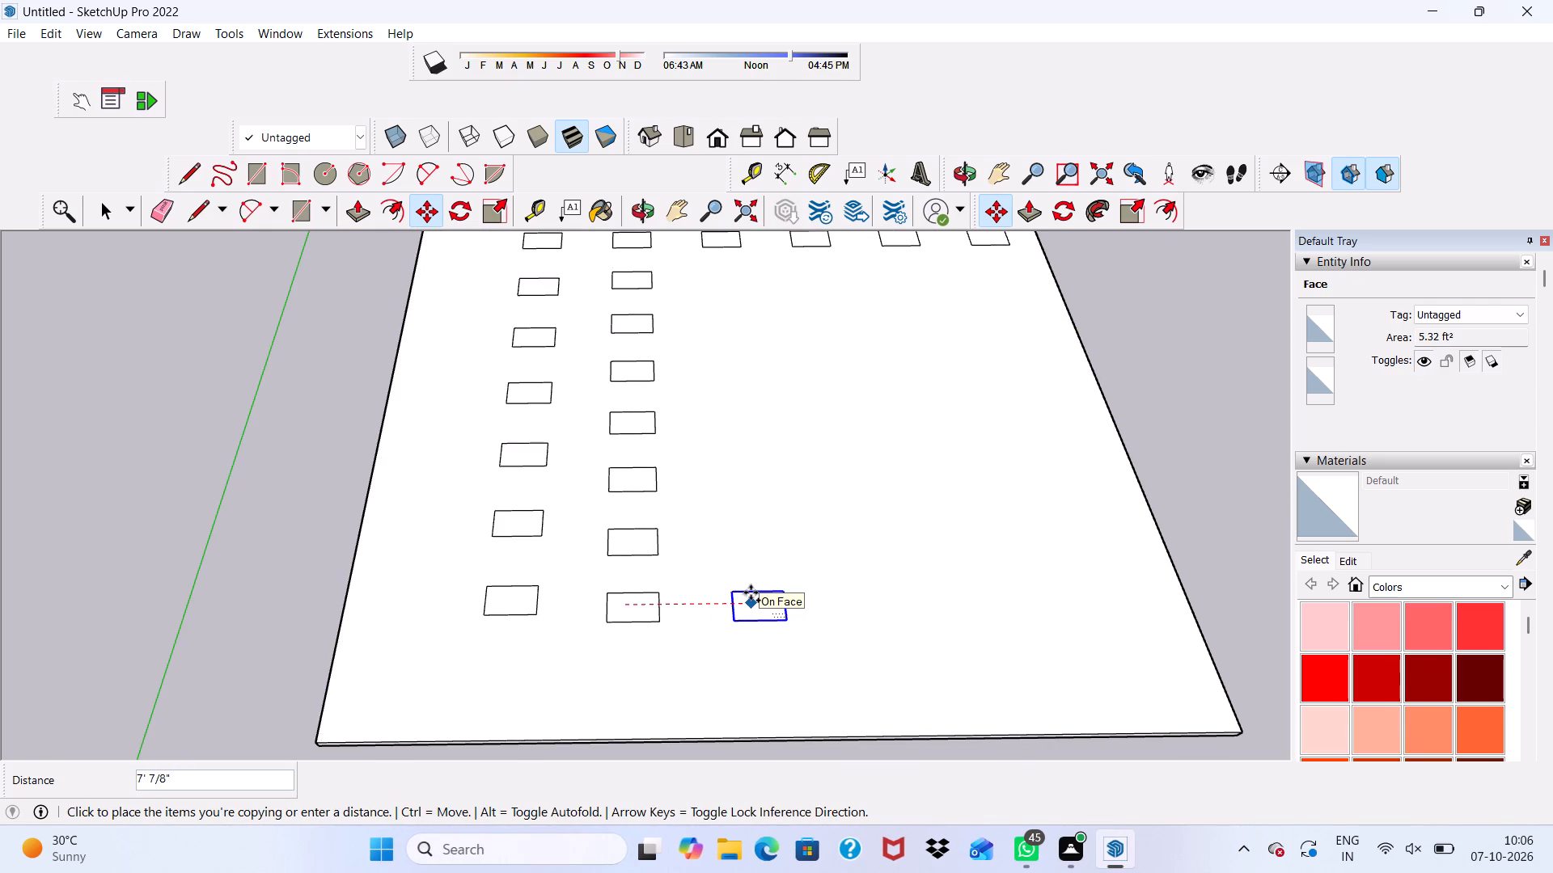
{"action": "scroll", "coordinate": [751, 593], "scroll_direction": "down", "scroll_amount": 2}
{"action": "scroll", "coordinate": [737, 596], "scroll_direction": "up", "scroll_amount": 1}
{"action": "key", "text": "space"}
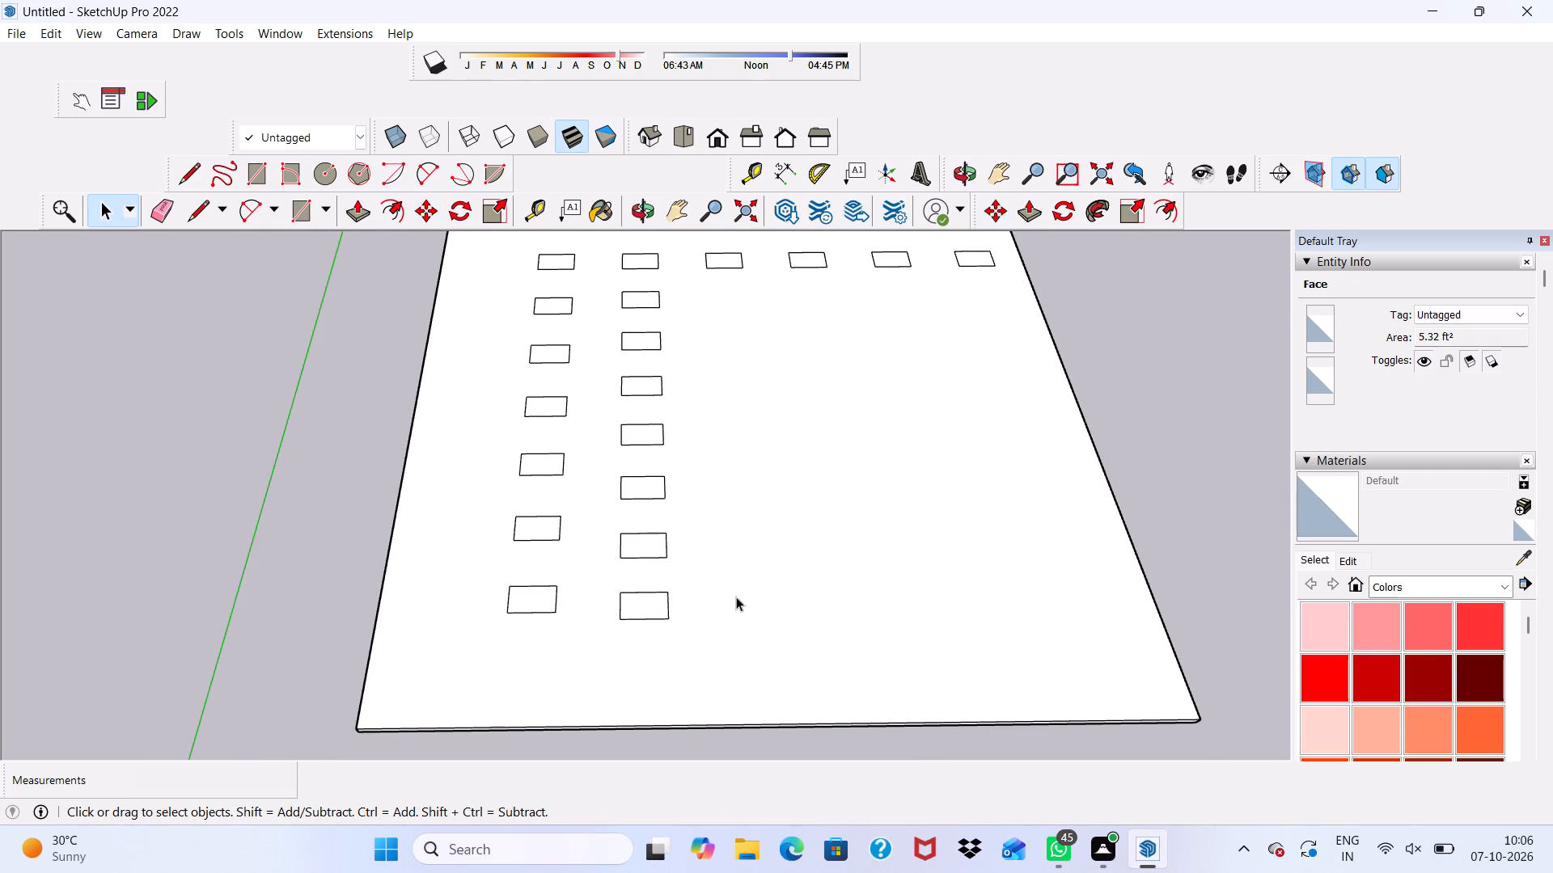
Copy the far row's third rectangle about 3' 10 11/16" along the green axis toward the near edge and multiply the copy by *8.
{"action": "double_click", "coordinate": [726, 264]}
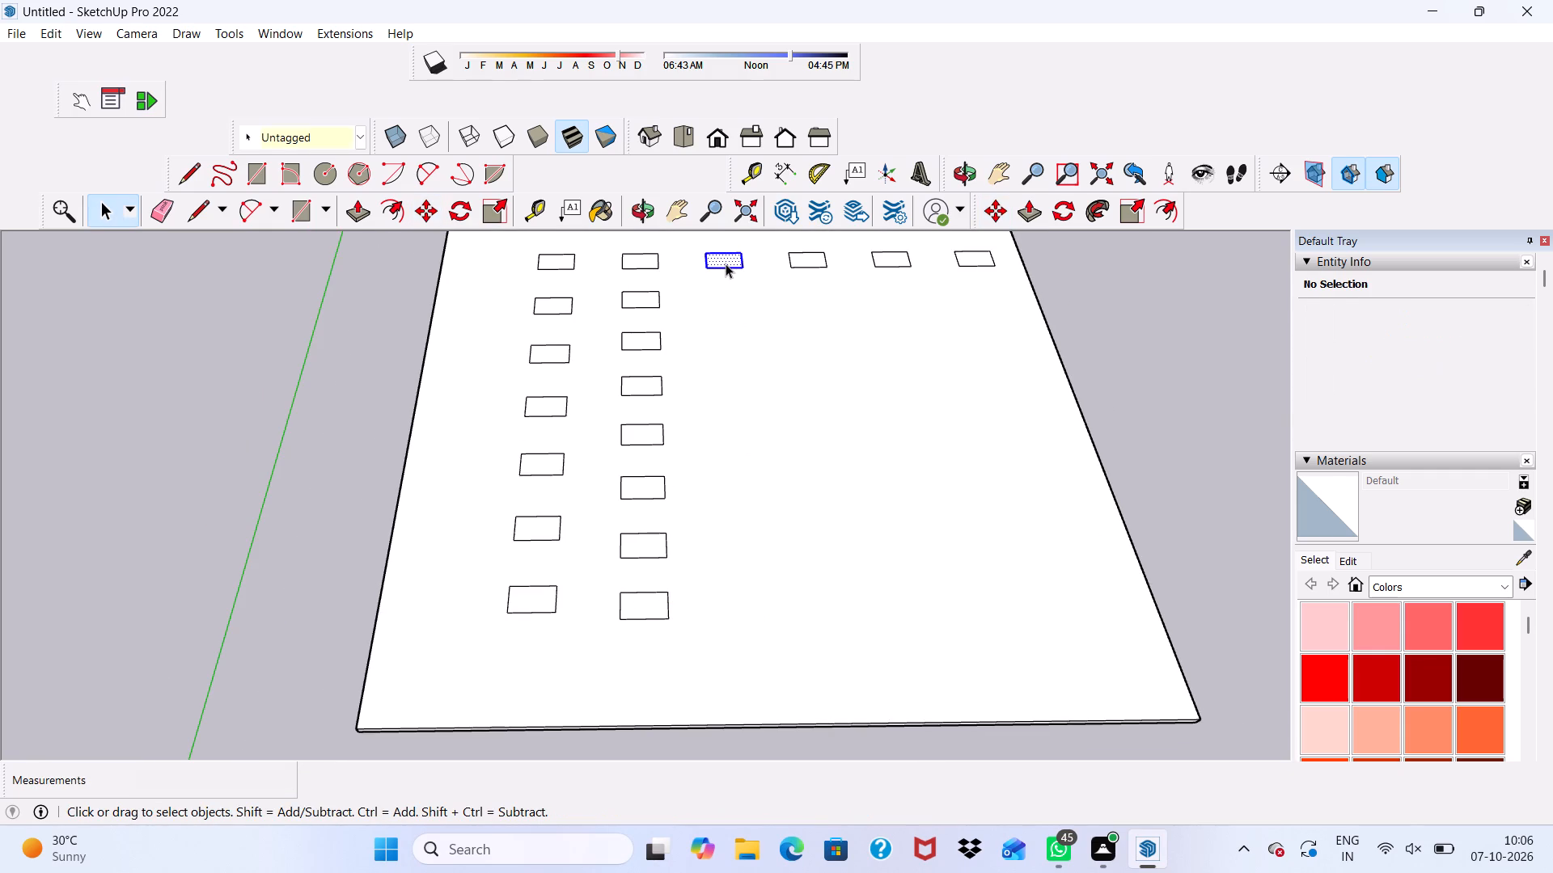
{"action": "left_click", "coordinate": [417, 210]}
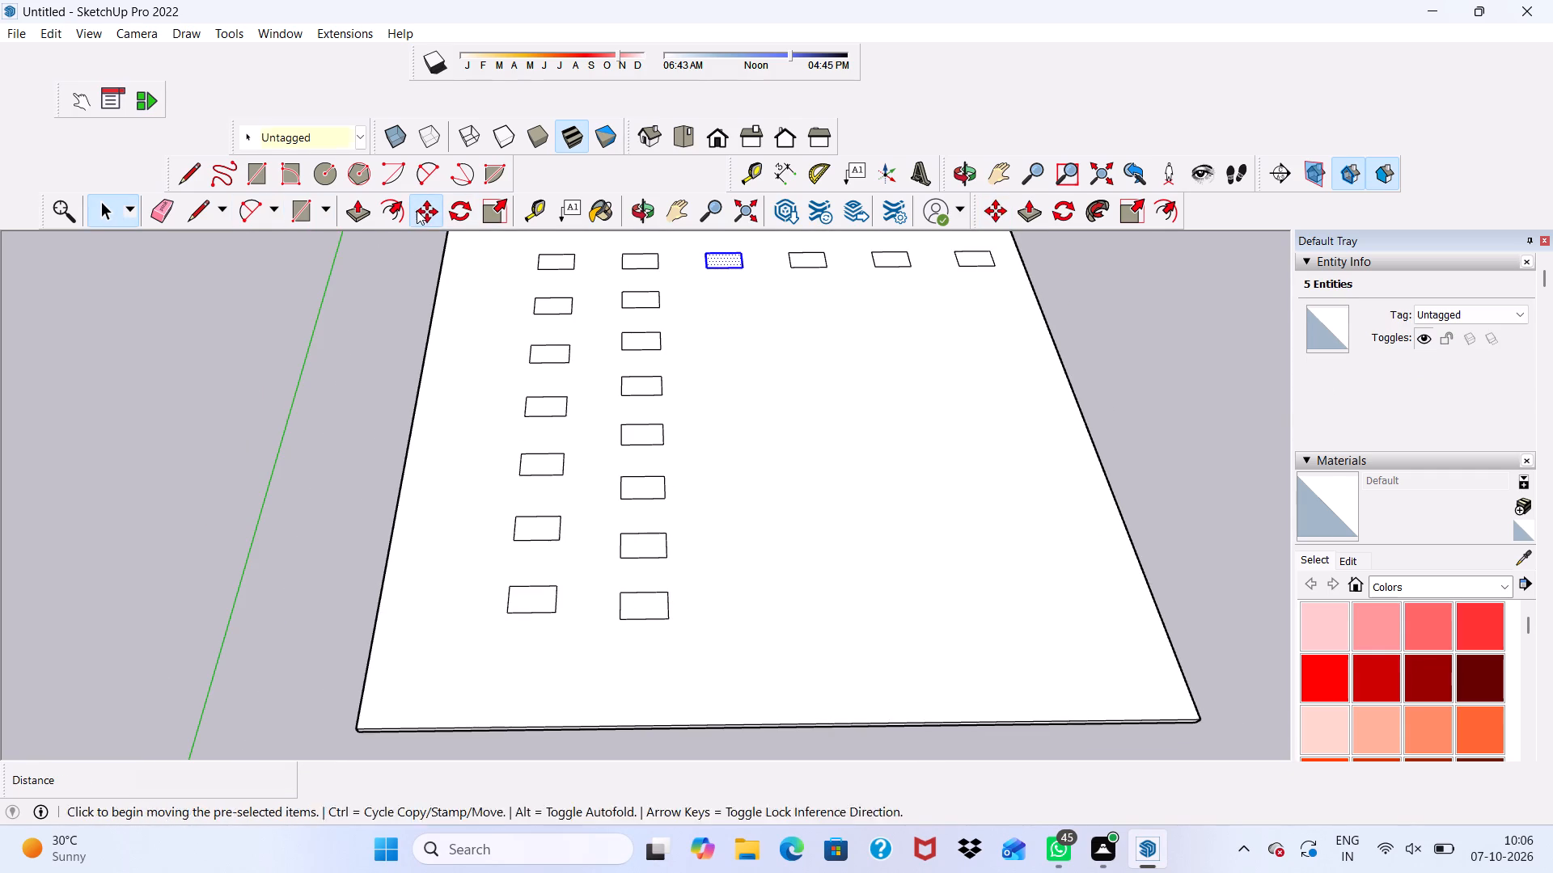
{"action": "left_click", "coordinate": [721, 266]}
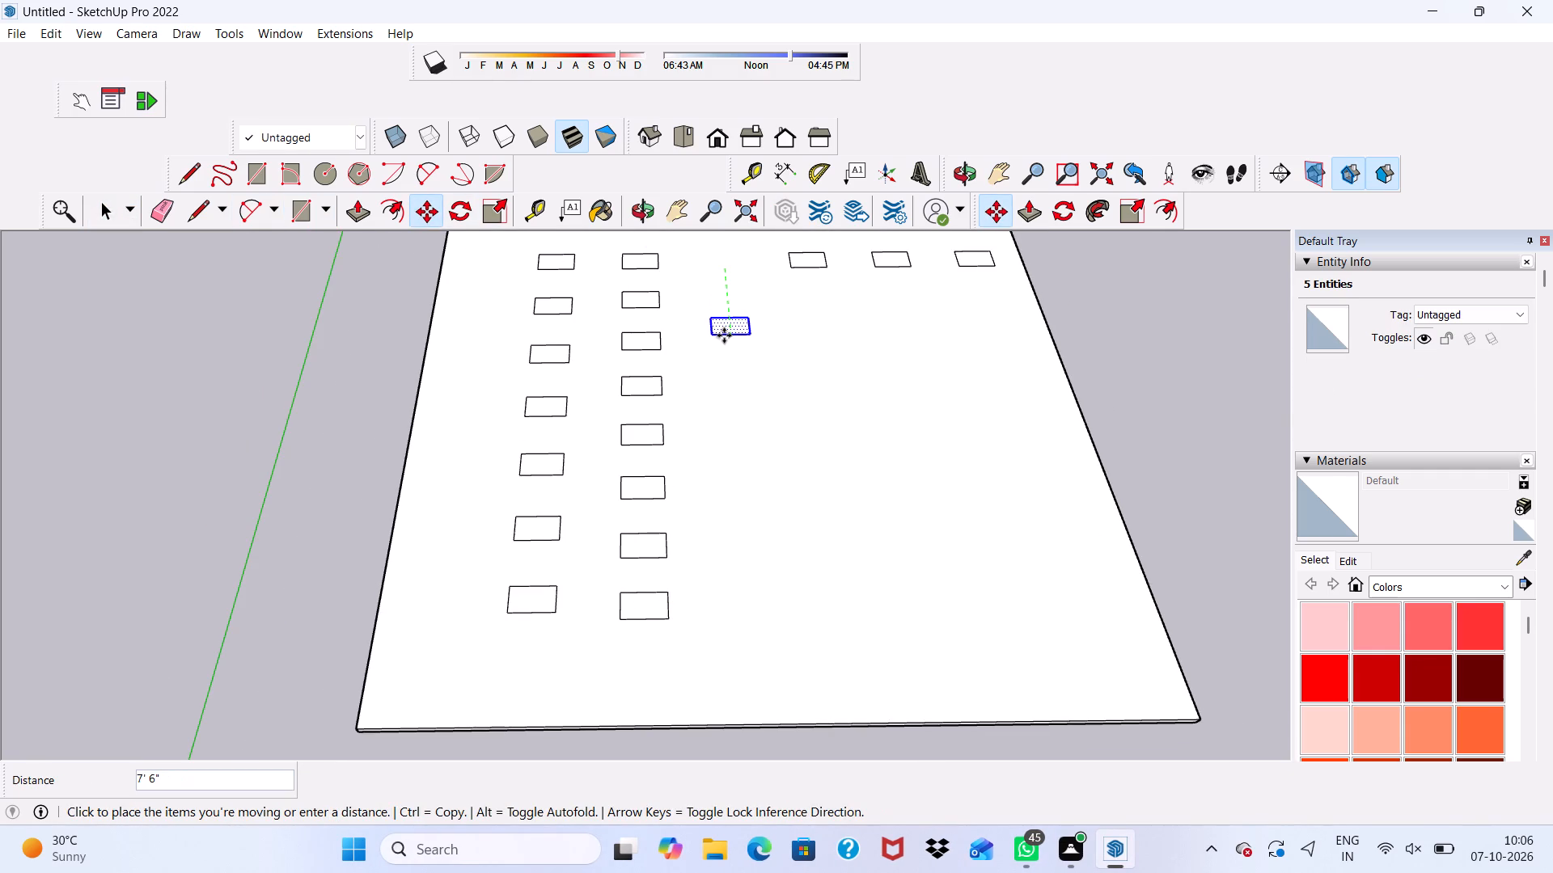
{"action": "left_click", "coordinate": [721, 302]}
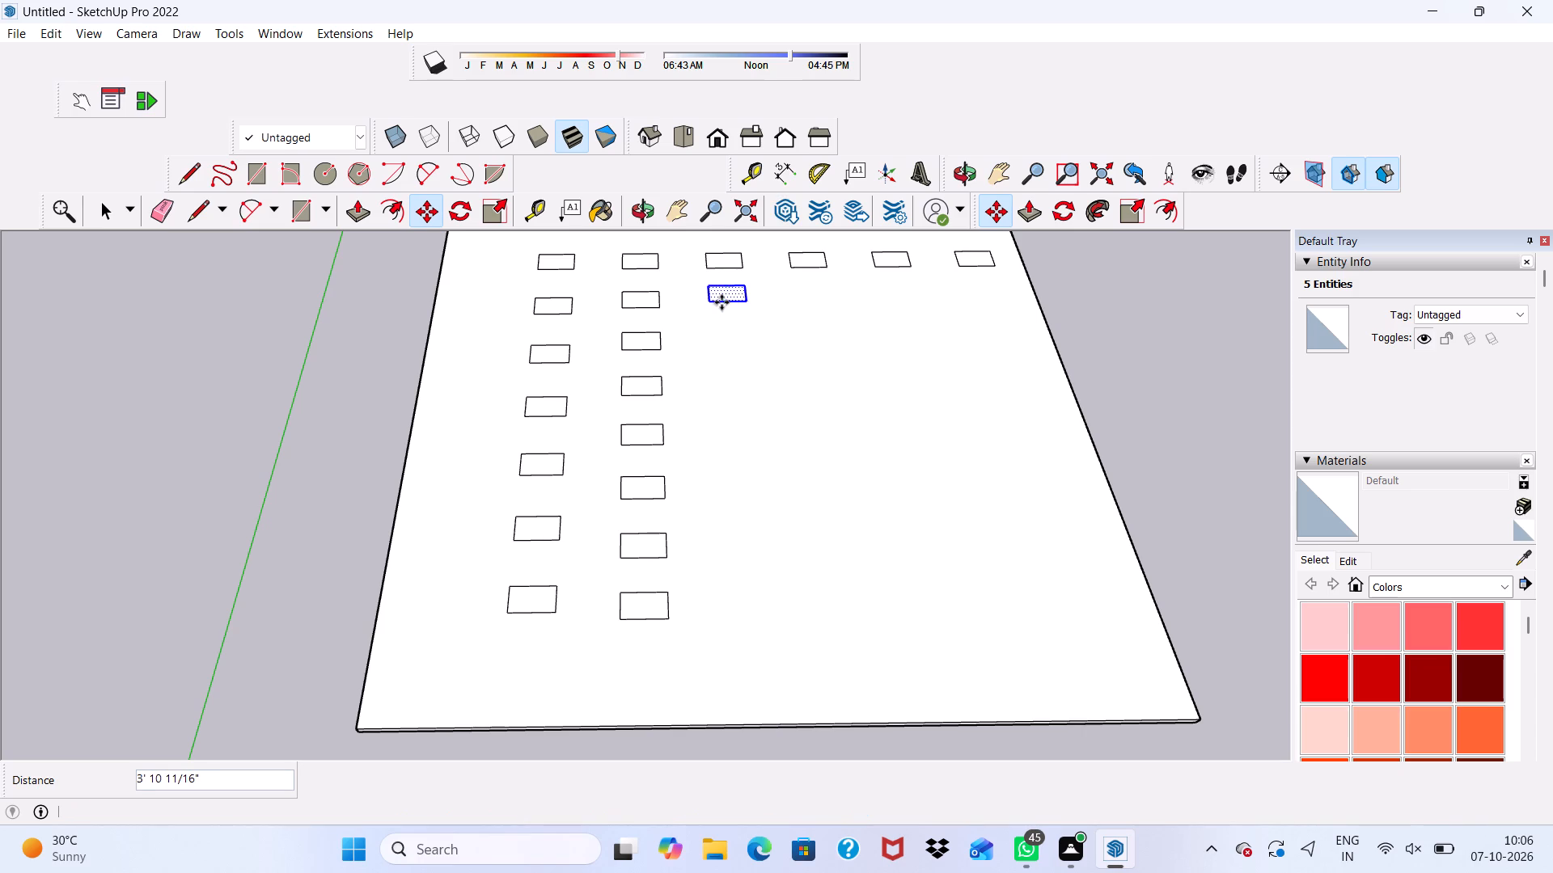
{"action": "key", "text": "shift+asterisk"}
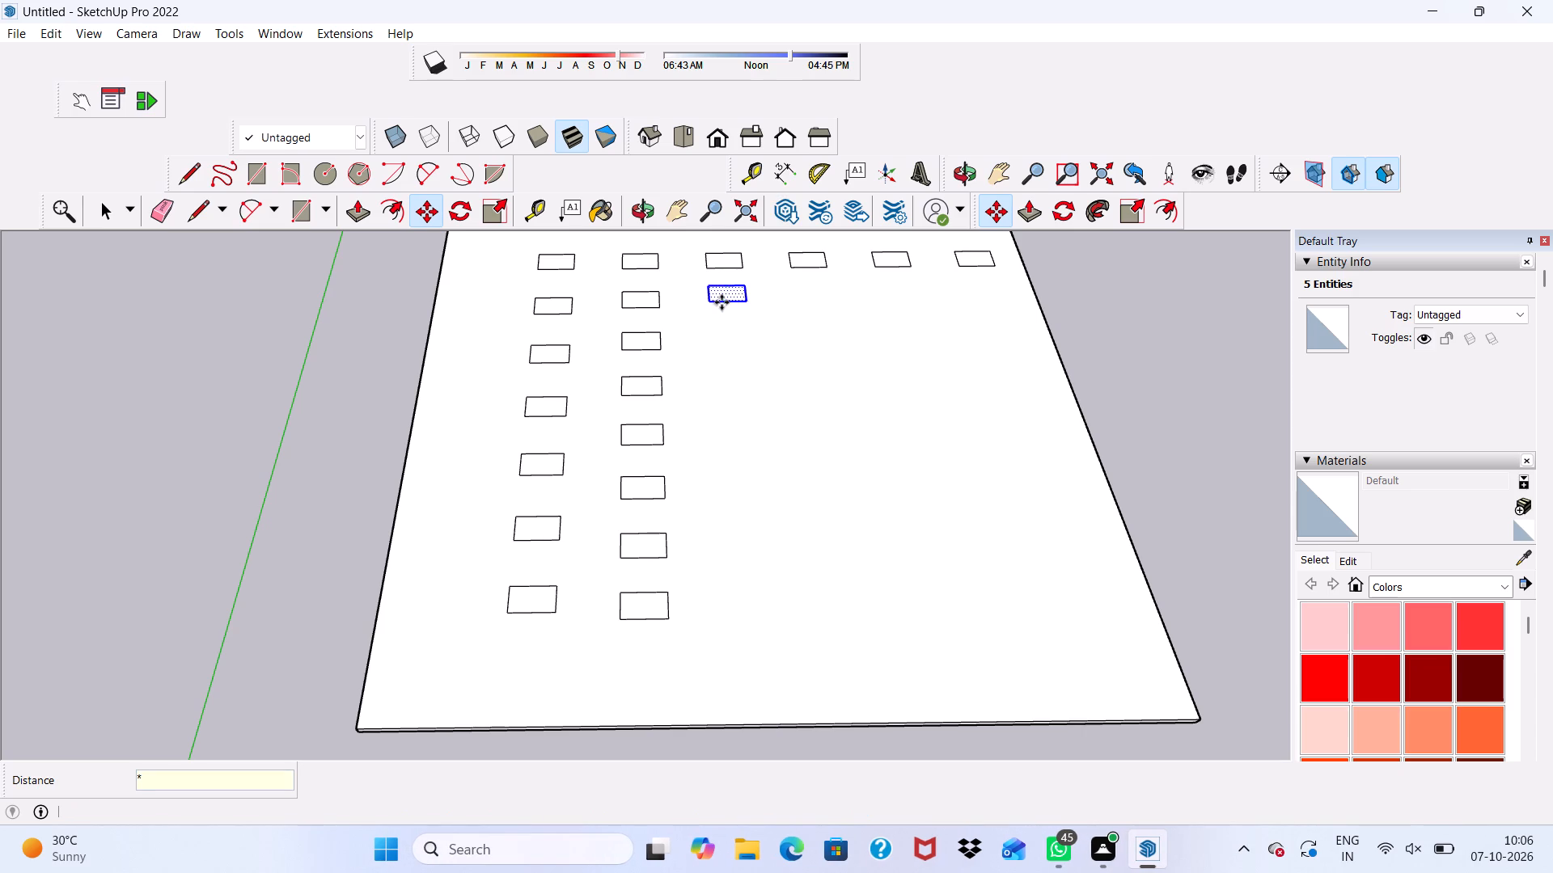
{"action": "key", "text": "8"}
{"action": "key", "text": "Return"}
Copy the far row's fourth rectangle about 3' 10 5/16" along the green axis toward the slab's near edge and multiply the copy by *8.
{"action": "scroll", "coordinate": [721, 302], "scroll_direction": "down", "scroll_amount": 6}
{"action": "scroll", "coordinate": [800, 289], "scroll_direction": "up", "scroll_amount": 9}
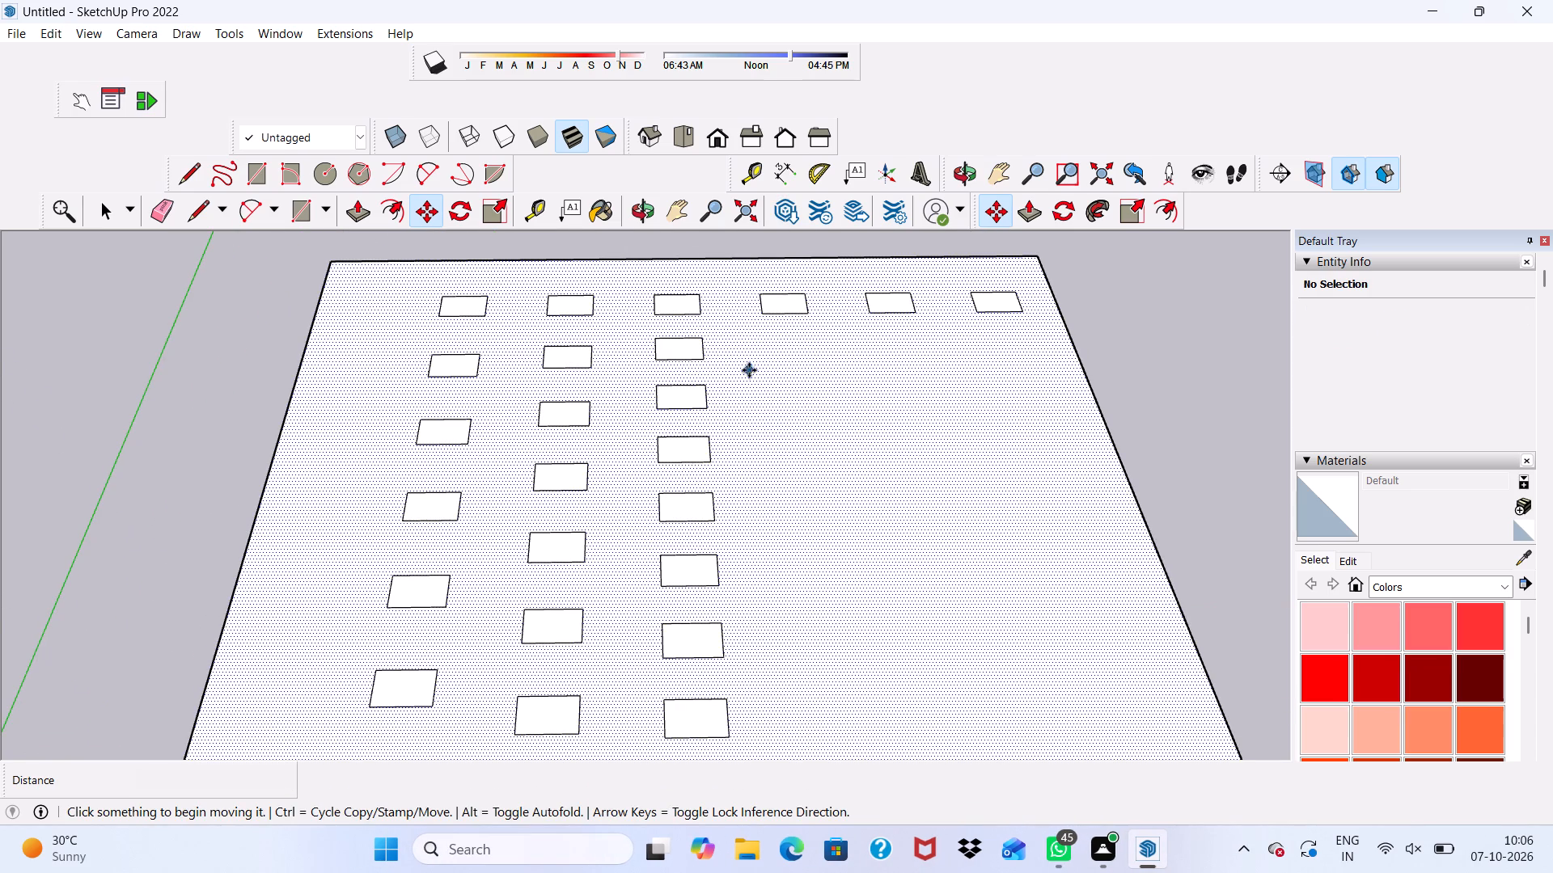
{"action": "key", "text": "space"}
{"action": "double_click", "coordinate": [789, 296]}
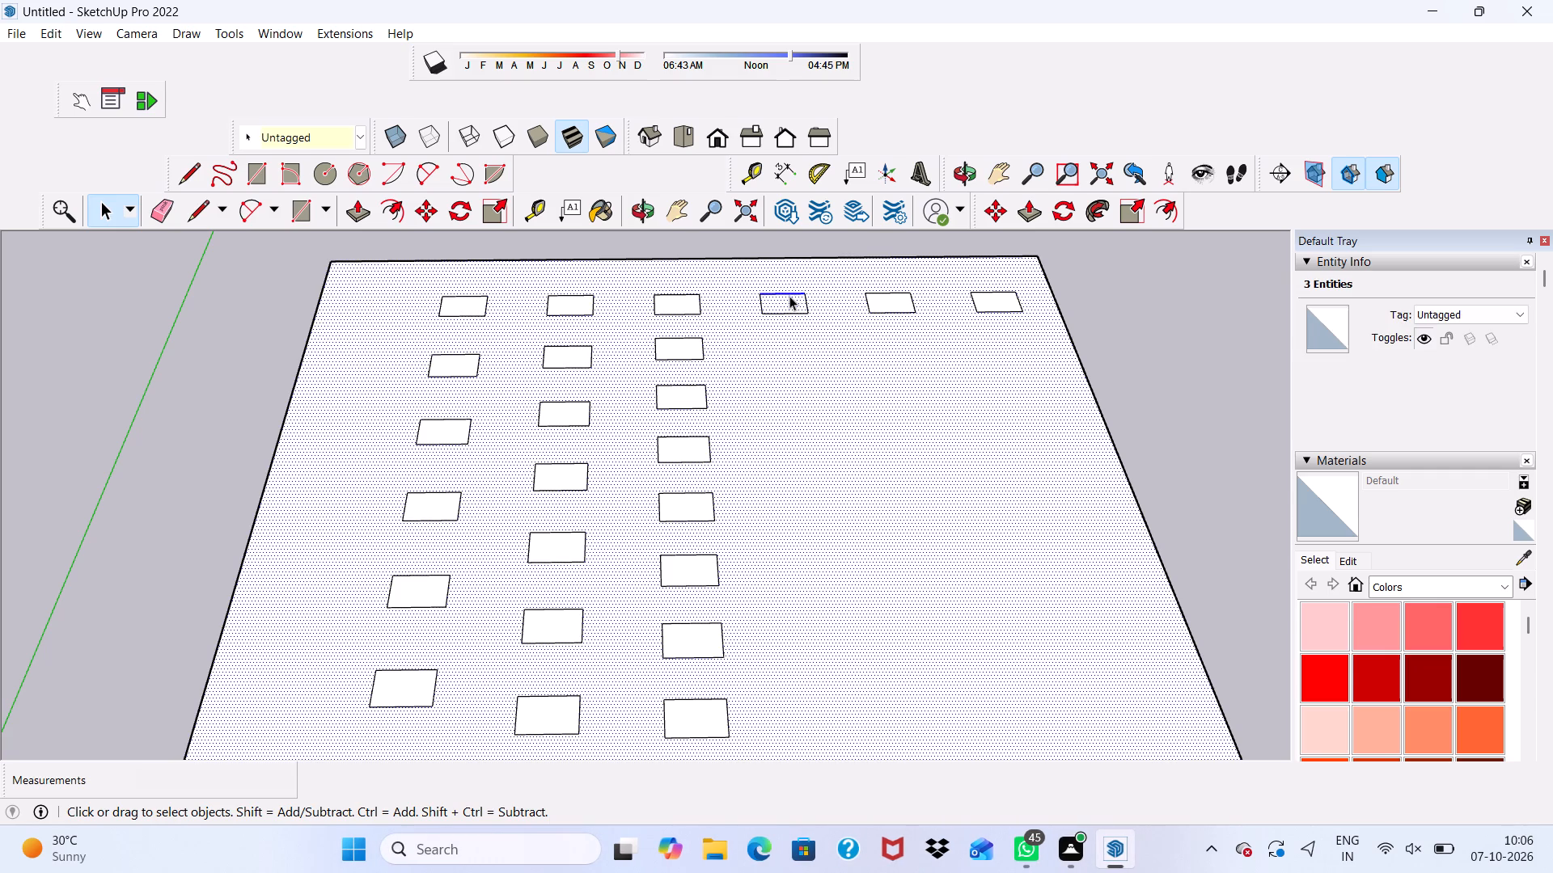
{"action": "left_click", "coordinate": [648, 247]}
{"action": "scroll", "coordinate": [707, 268], "scroll_direction": "up", "scroll_amount": 2}
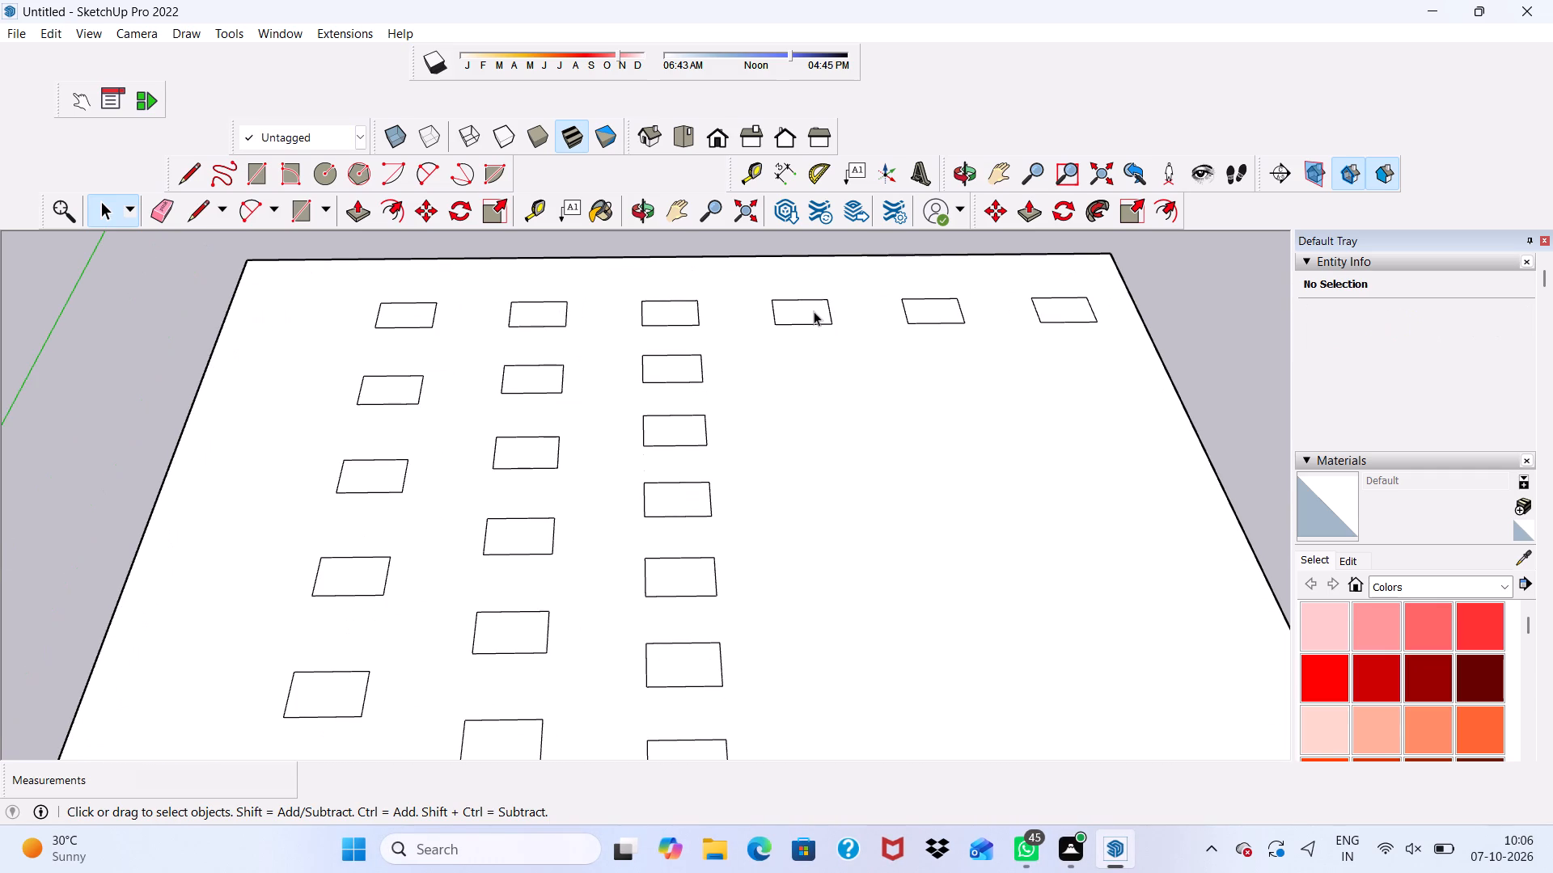
{"action": "double_click", "coordinate": [814, 311]}
{"action": "left_click", "coordinate": [347, 207]}
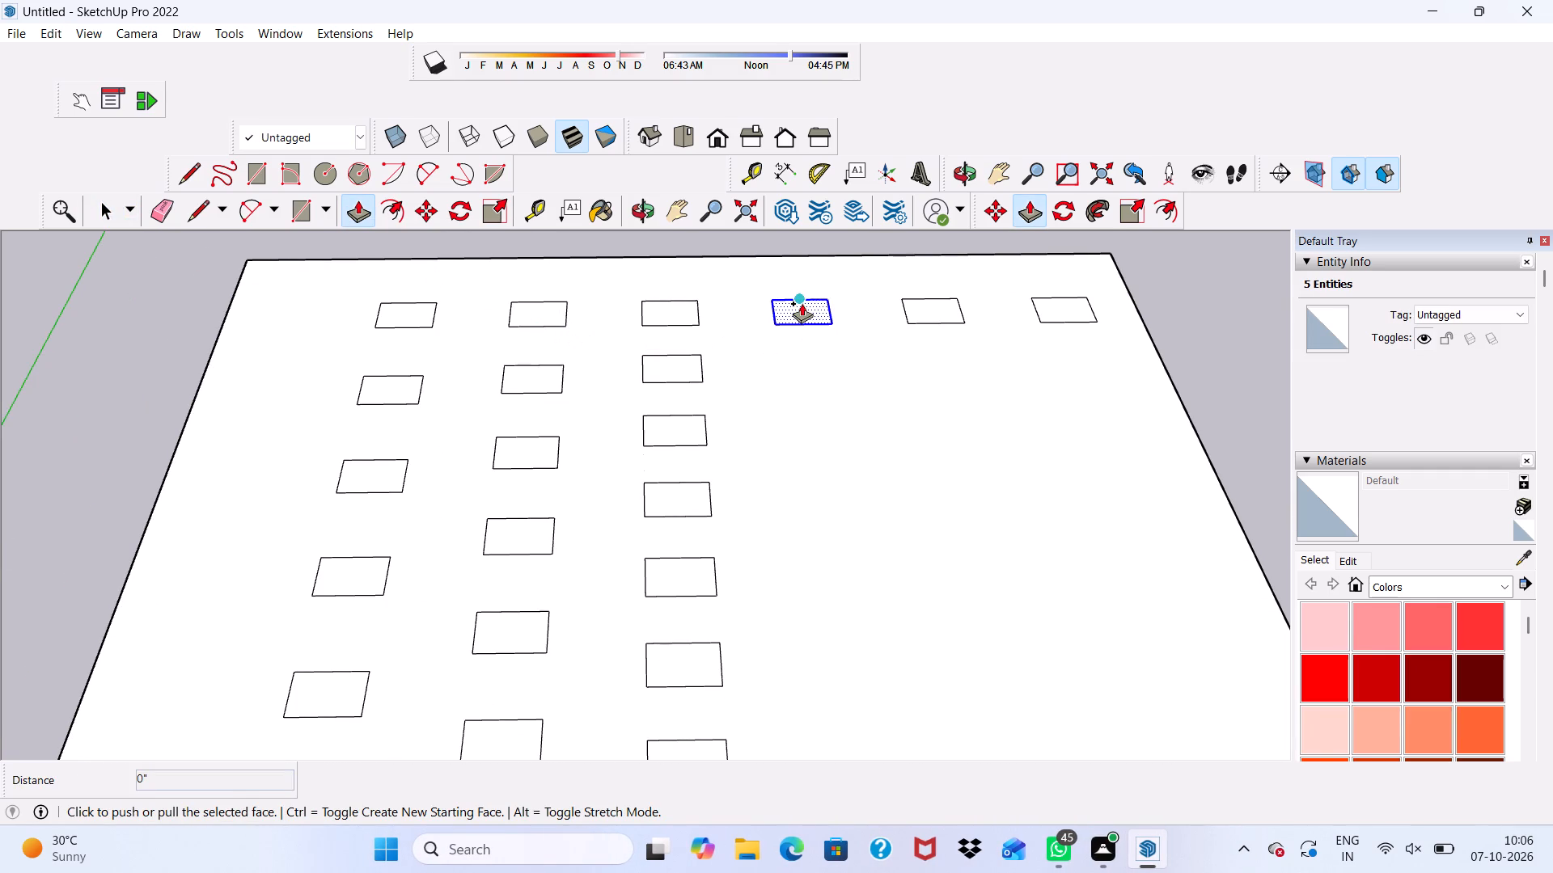
{"action": "key", "text": "space"}
{"action": "left_click", "coordinate": [426, 205]}
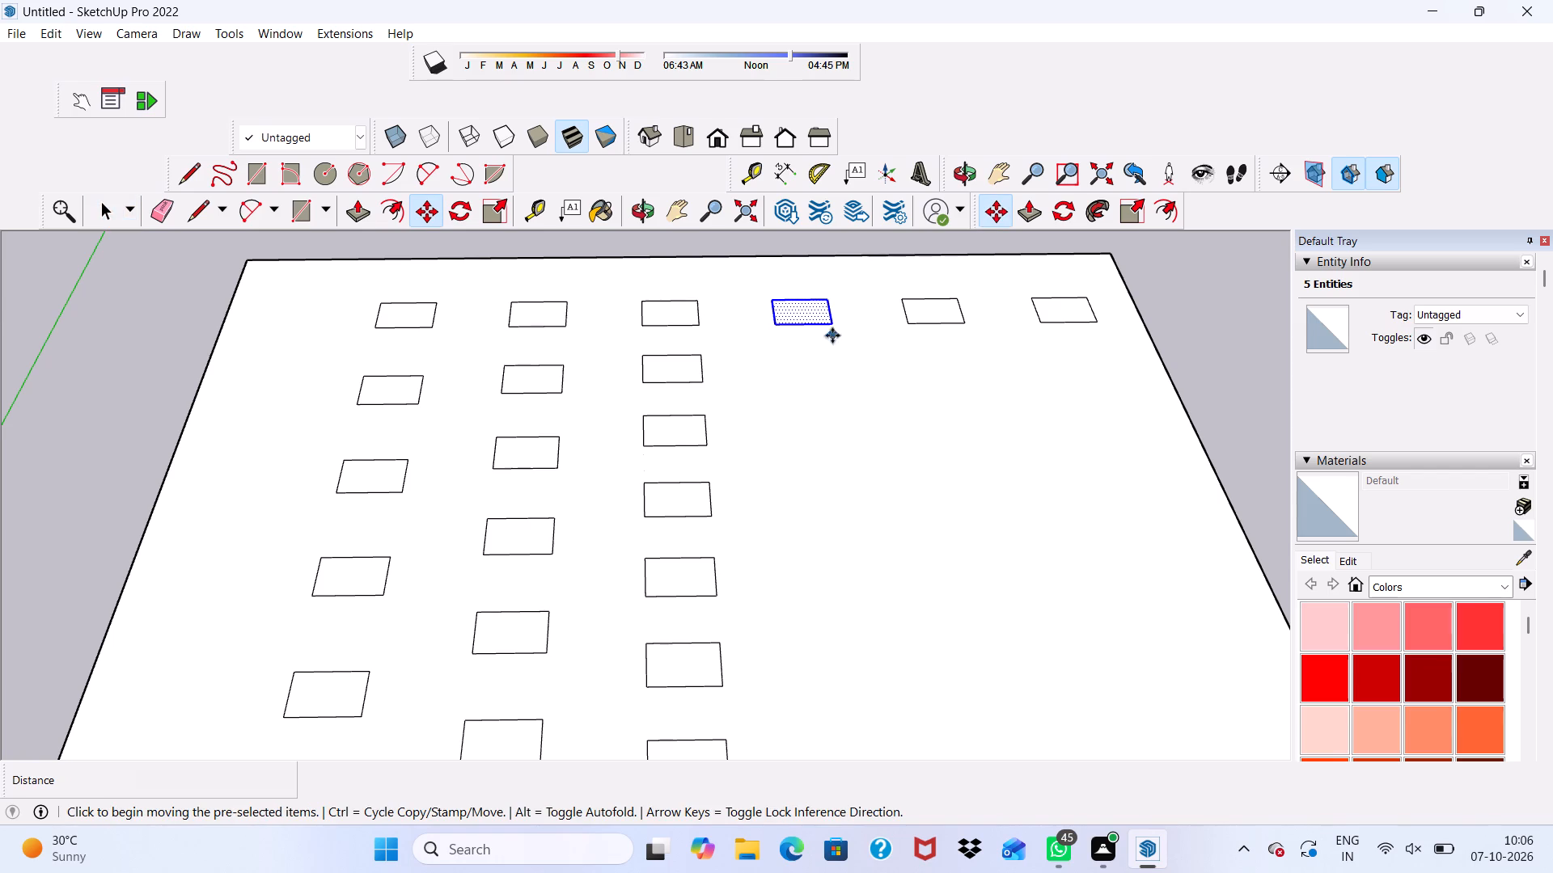
{"action": "left_click", "coordinate": [817, 323]}
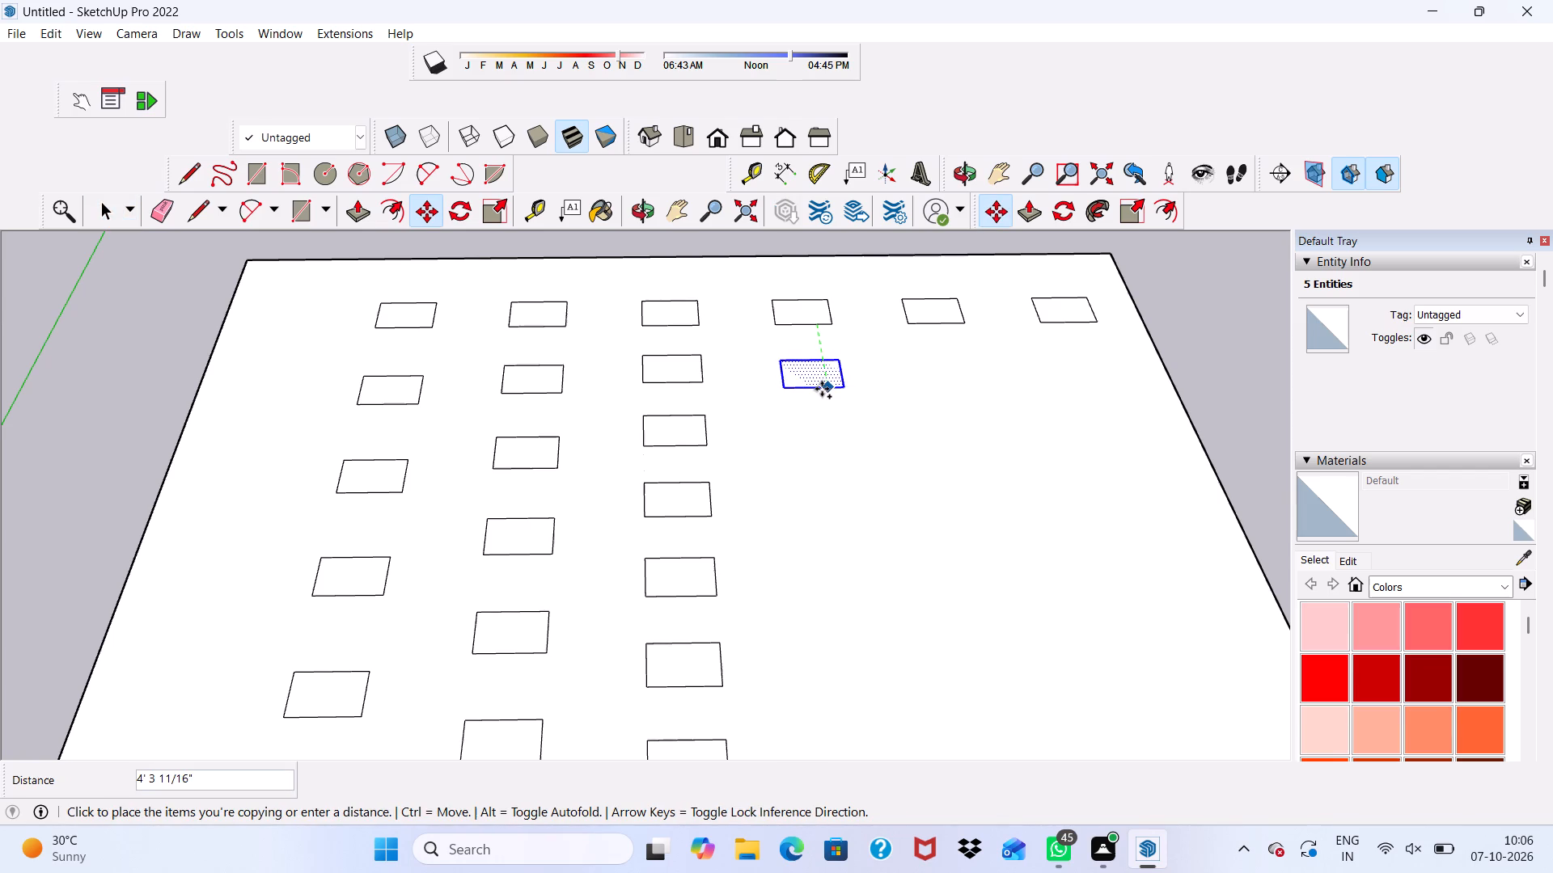
{"action": "left_click", "coordinate": [818, 382]}
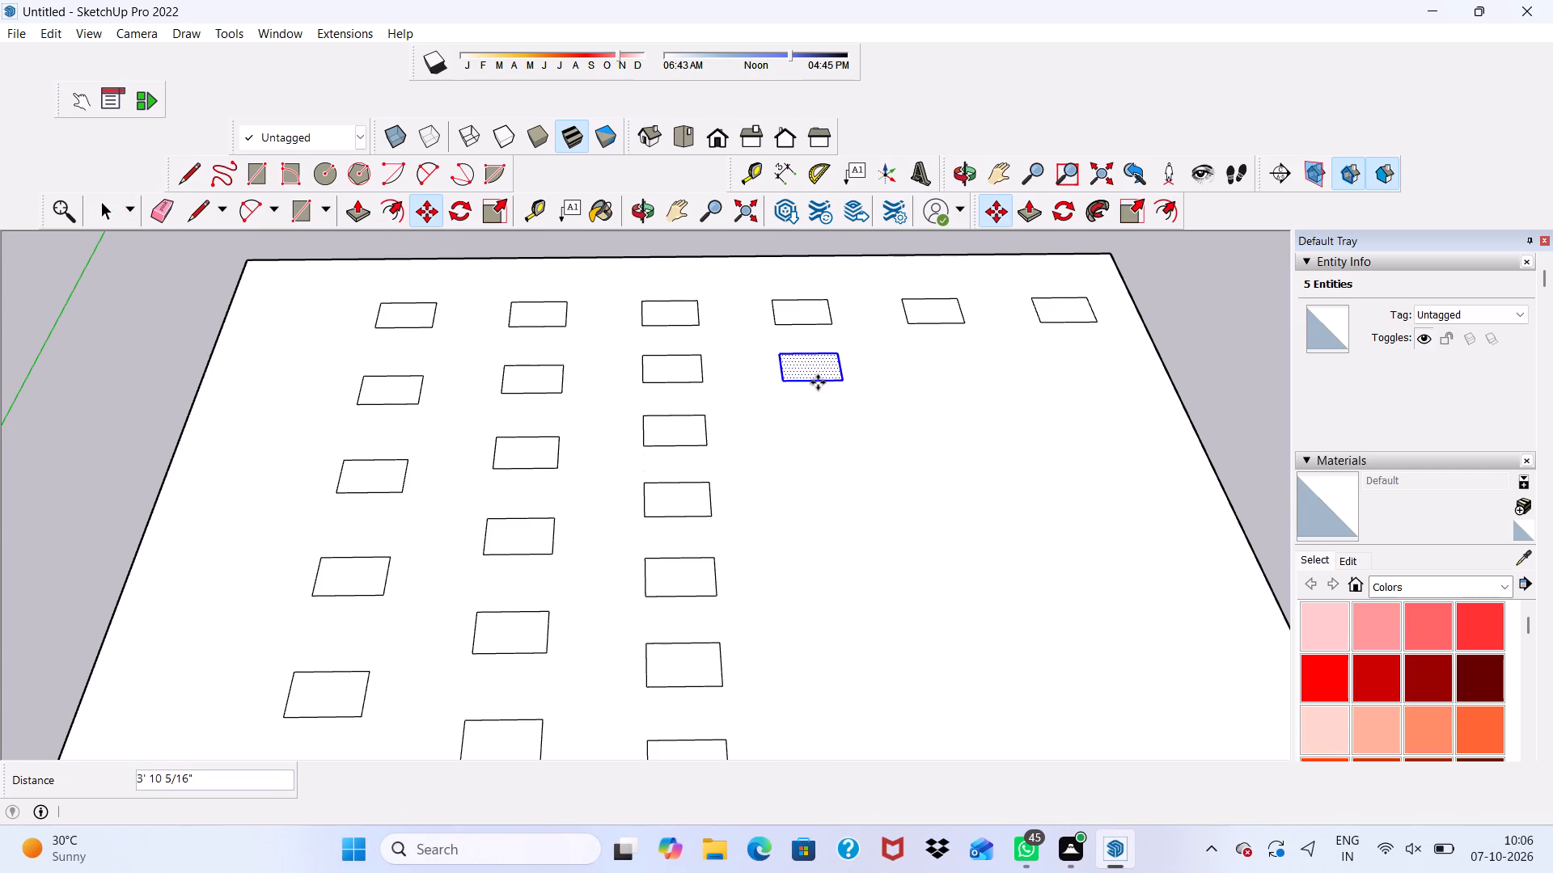
{"action": "key", "text": "shift+asterisk"}
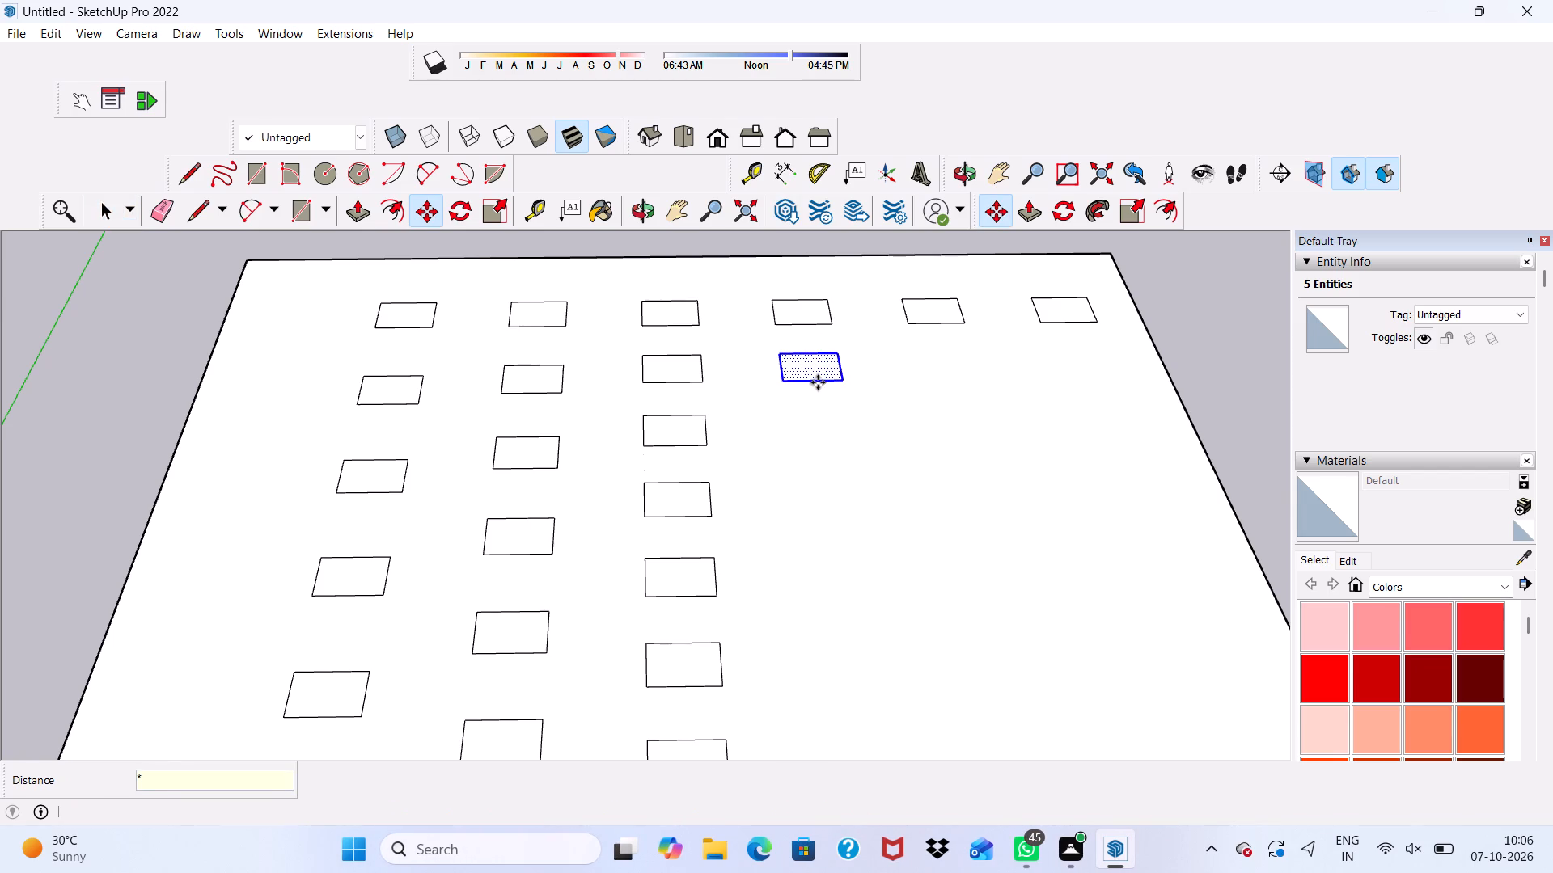
{"action": "key", "text": "8"}
{"action": "key", "text": "Return"}
Copy the far row's fifth rectangle about 4' 1 1/2" along the green axis toward the slab's near edge and multiply the copy by *8.
{"action": "scroll", "coordinate": [799, 379], "scroll_direction": "down", "scroll_amount": 9}
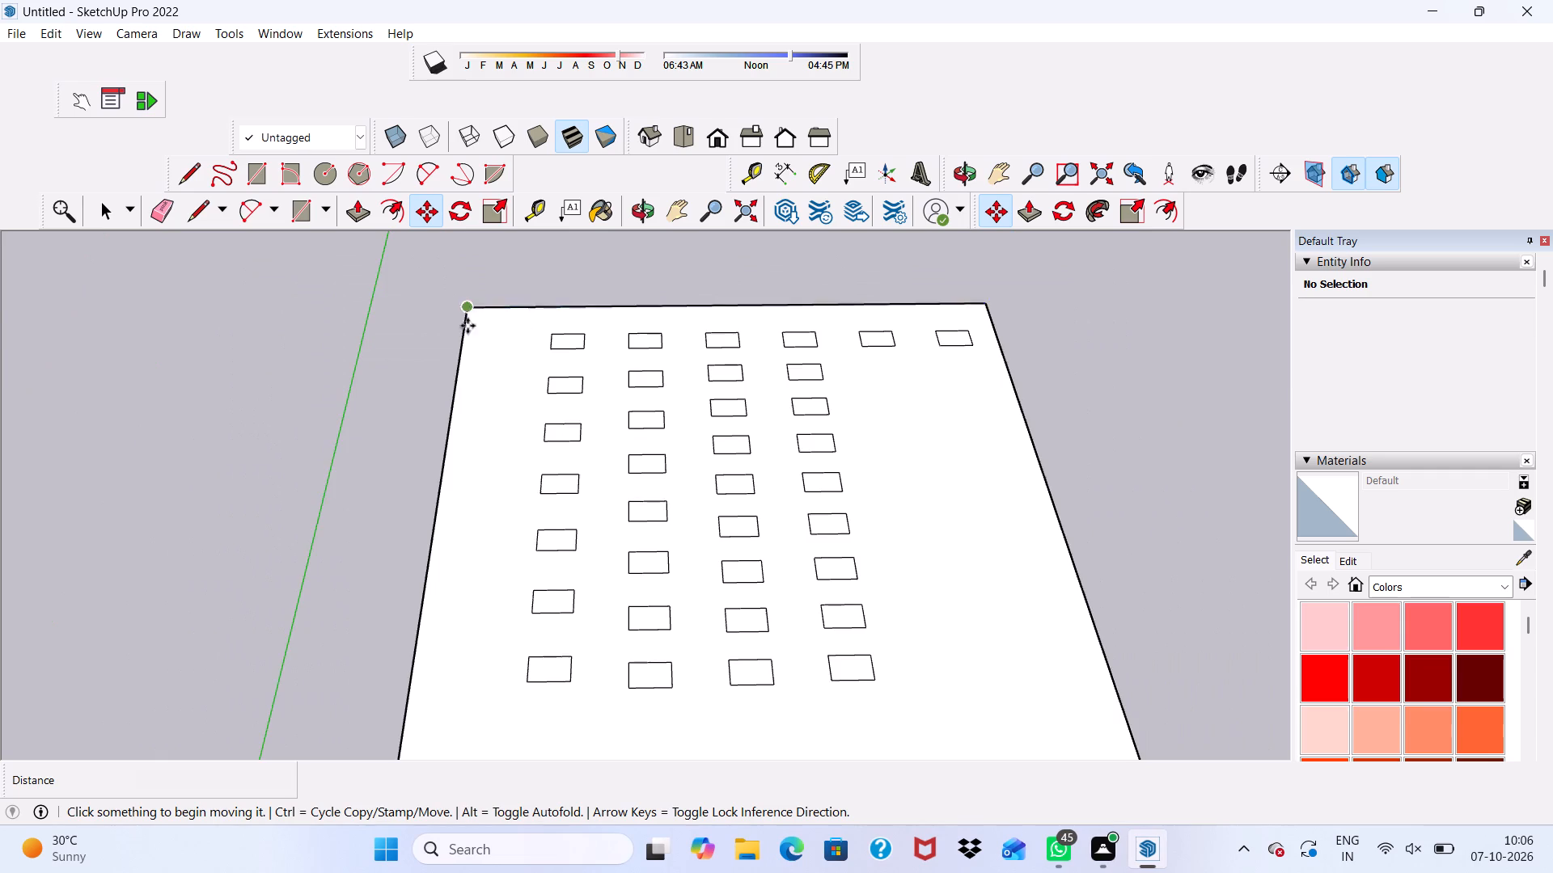
{"action": "scroll", "coordinate": [468, 326], "scroll_direction": "down", "scroll_amount": 2}
{"action": "scroll", "coordinate": [785, 367], "scroll_direction": "up", "scroll_amount": 5}
{"action": "key", "text": "space"}
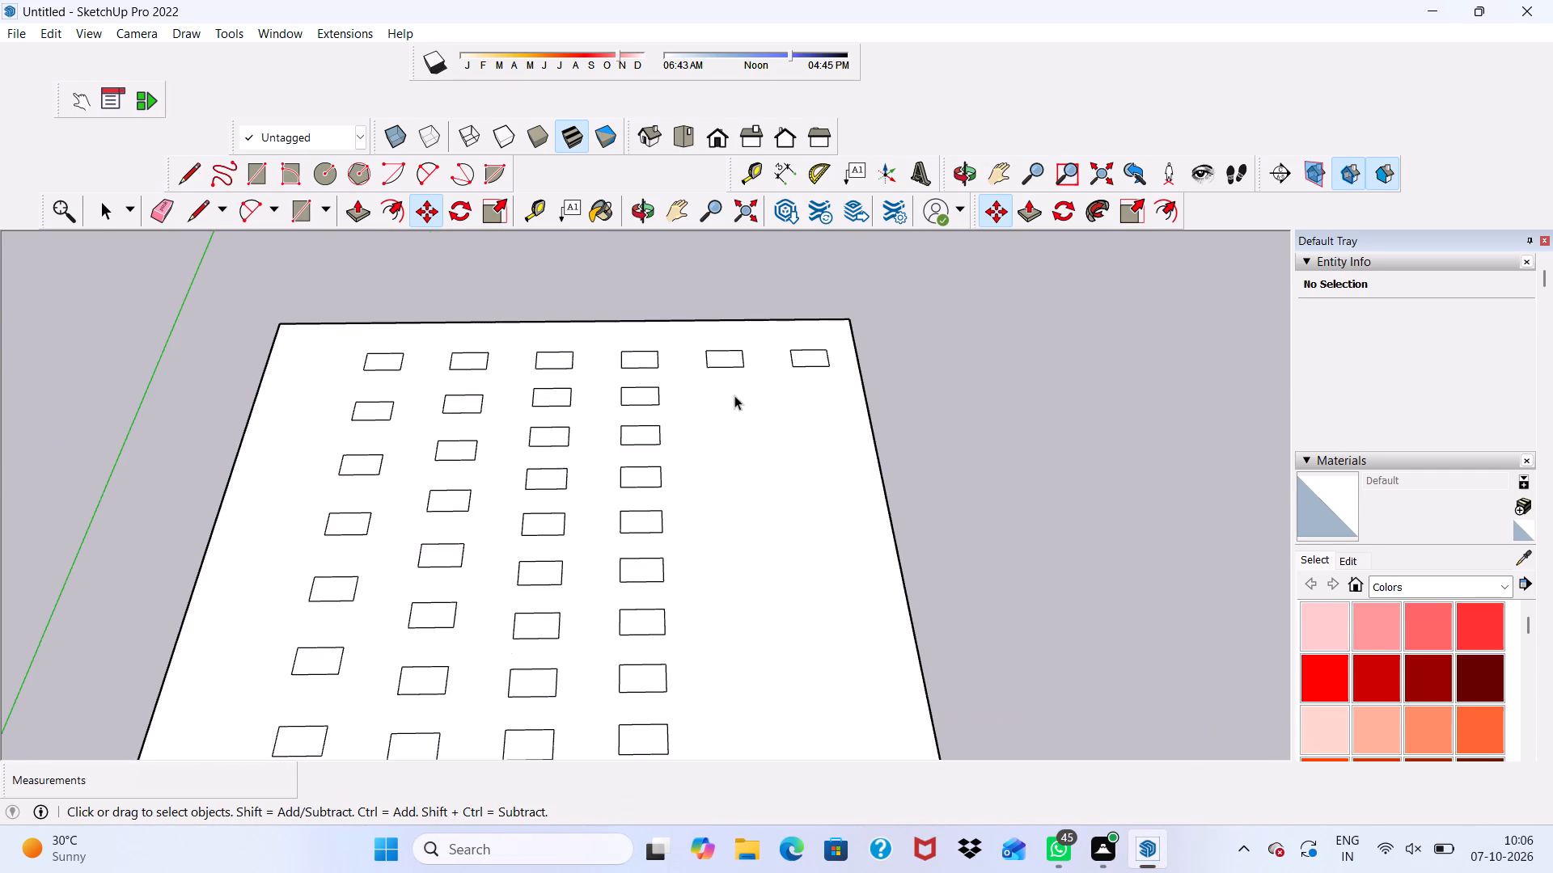
{"action": "double_click", "coordinate": [728, 361]}
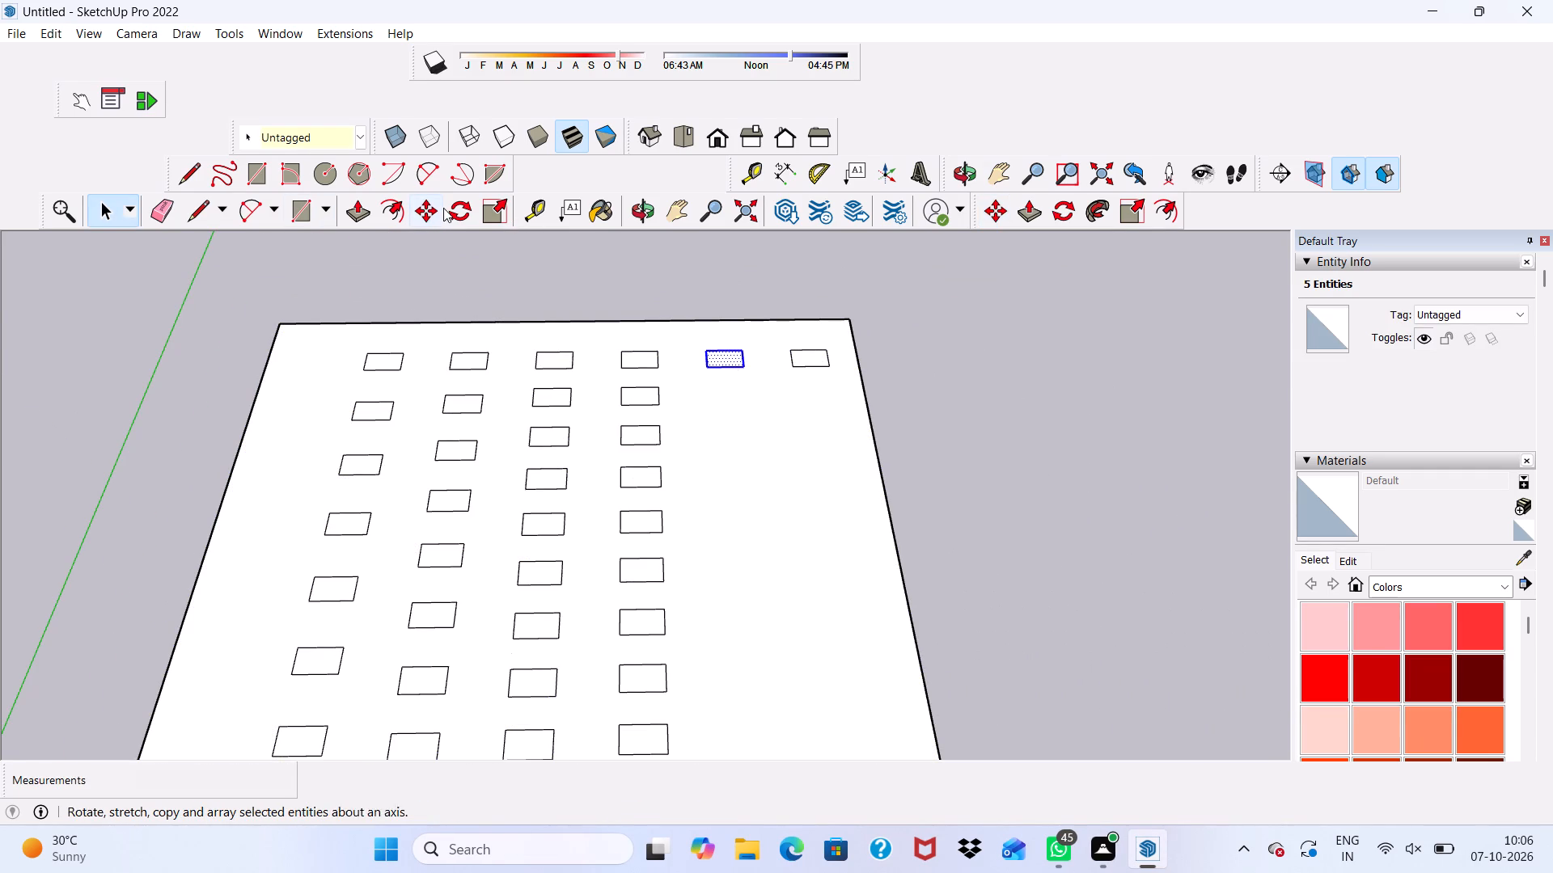
{"action": "left_click", "coordinate": [425, 208]}
{"action": "left_click", "coordinate": [725, 362]}
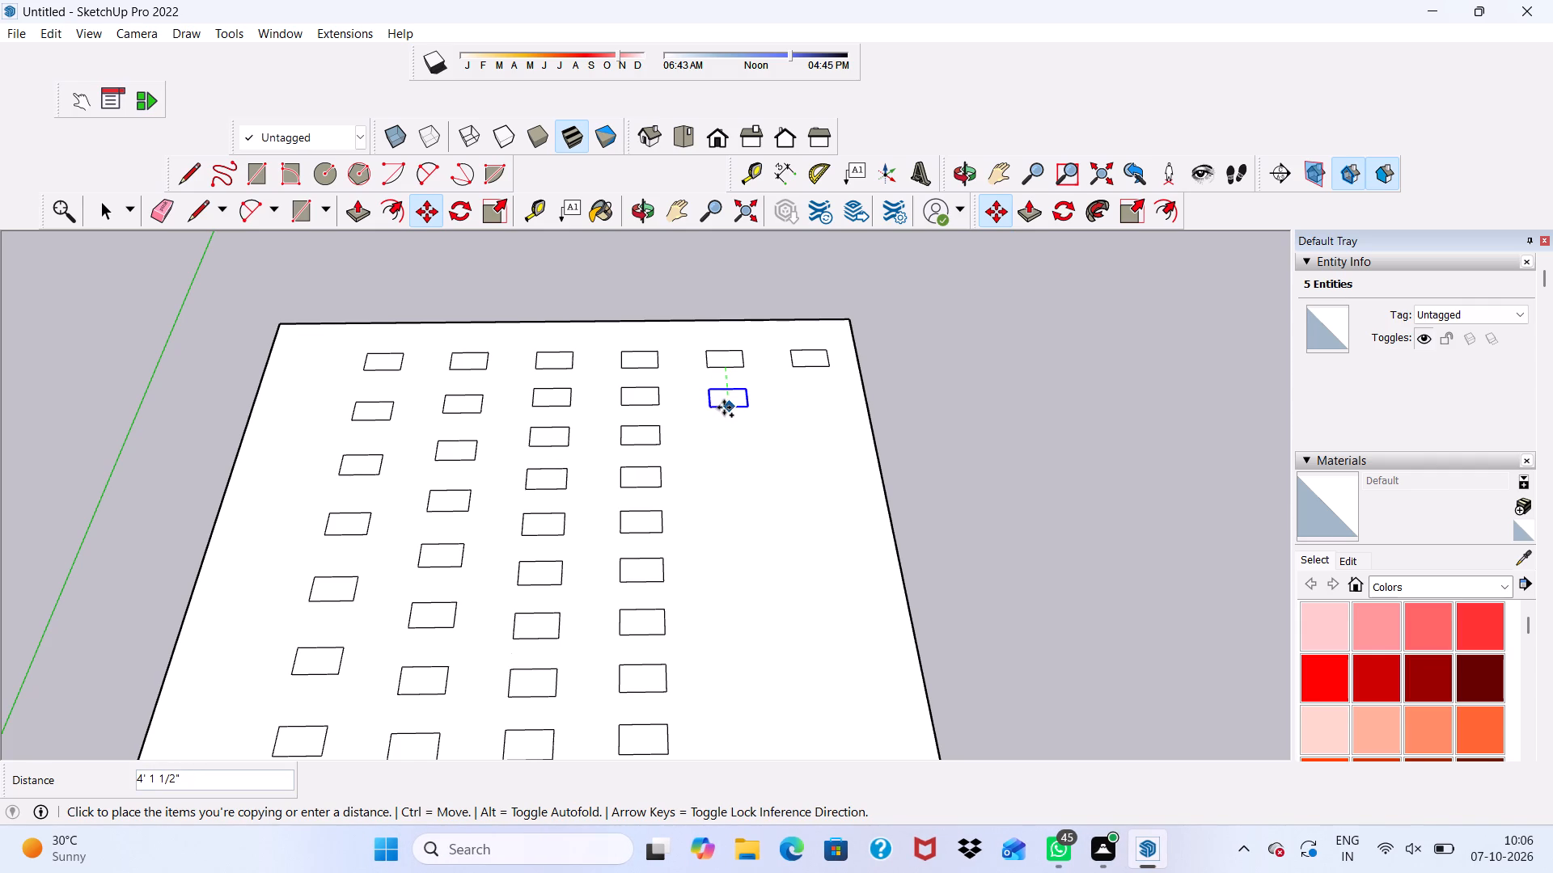
{"action": "left_click", "coordinate": [724, 407]}
{"action": "key", "text": "shift+asterisk"}
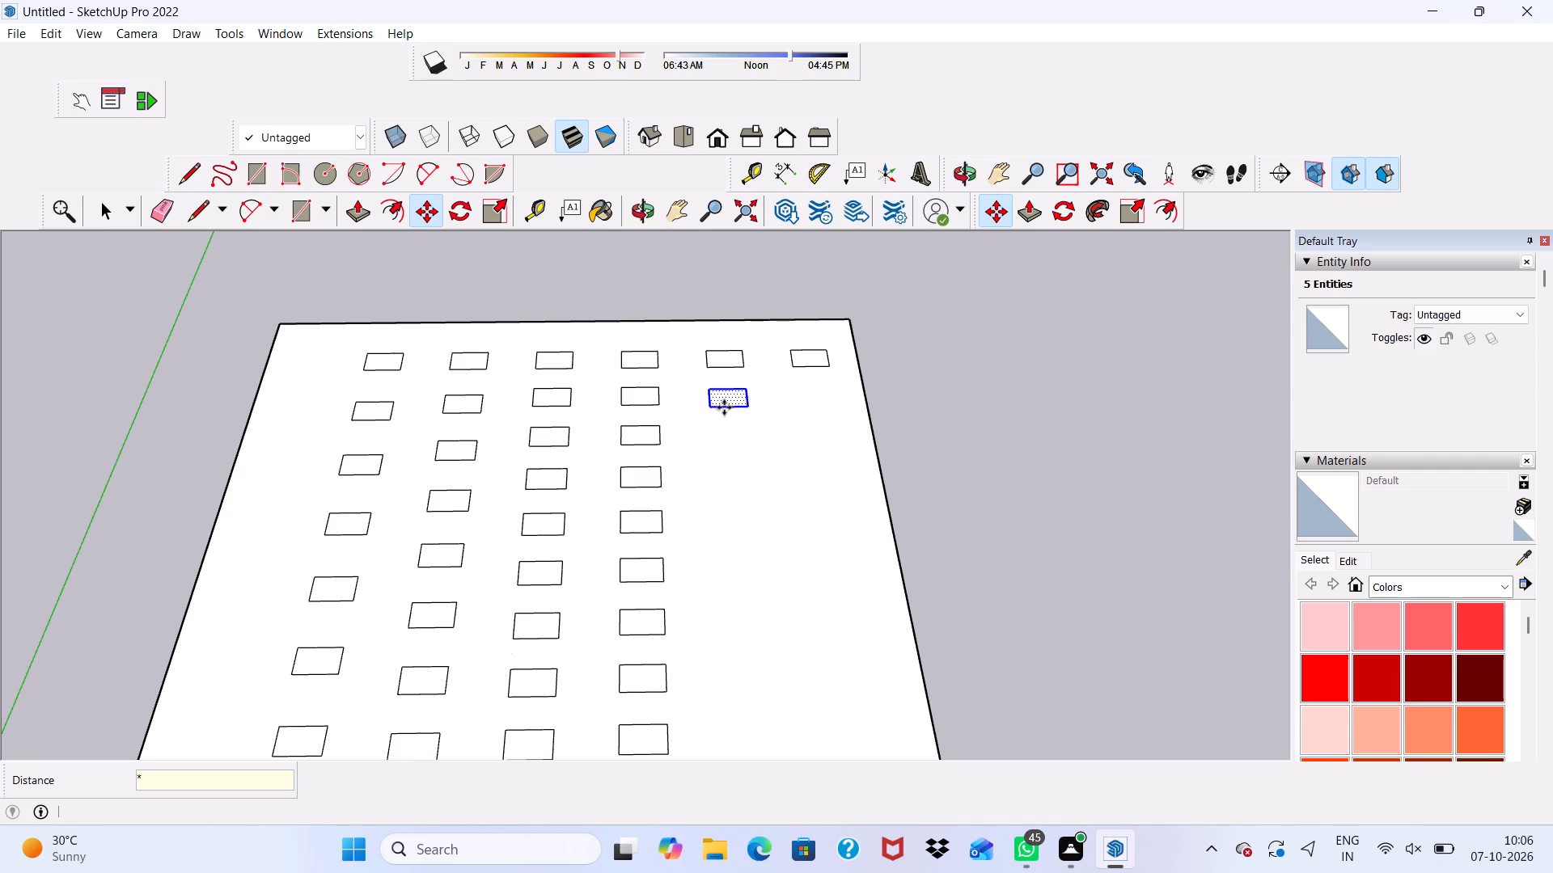
{"action": "key", "text": "8"}
{"action": "key", "text": "Return"}
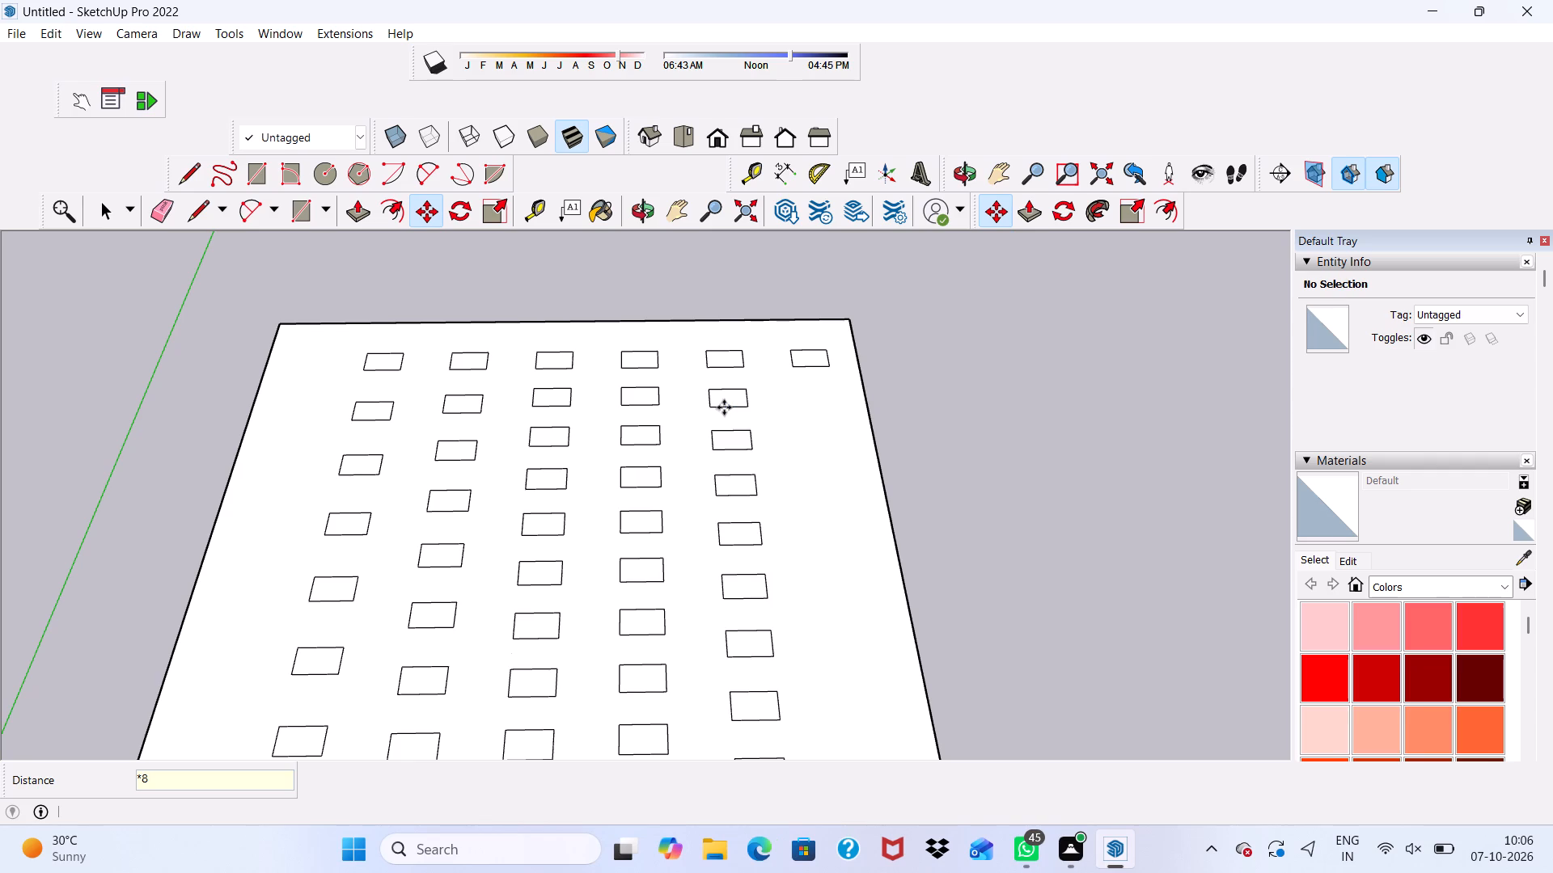
Copy the far row's sixth rectangle about 4' 1 1/8" along the green axis toward the slab's near edge and multiply the copy by *8.
{"action": "scroll", "coordinate": [724, 407], "scroll_direction": "down", "scroll_amount": 7}
{"action": "scroll", "coordinate": [735, 359], "scroll_direction": "up", "scroll_amount": 5}
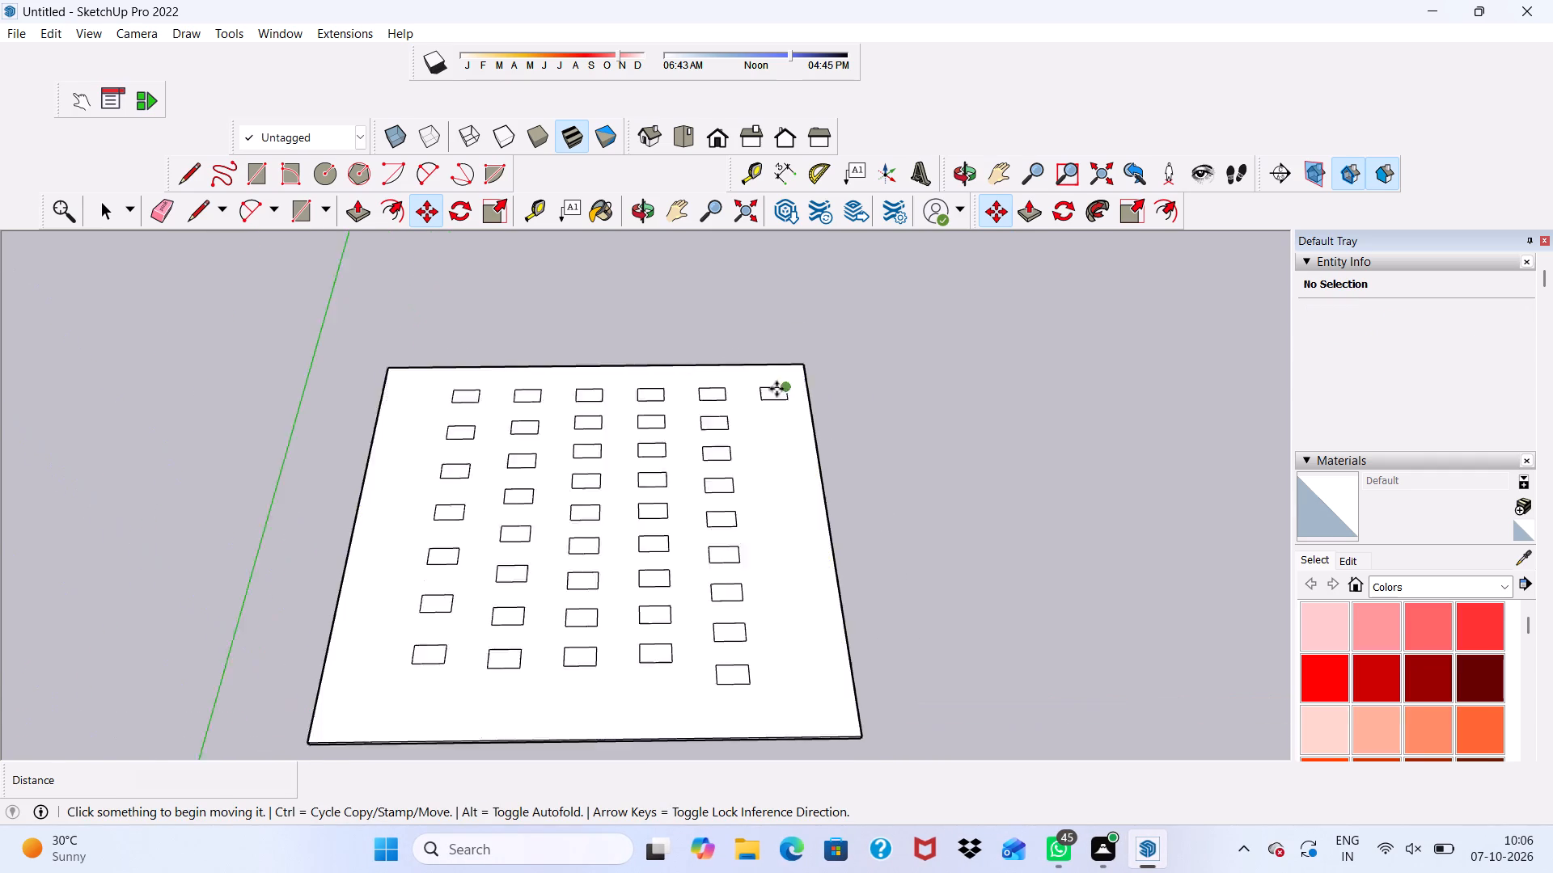
{"action": "scroll", "coordinate": [776, 389], "scroll_direction": "up", "scroll_amount": 2}
{"action": "key", "text": "space"}
{"action": "left_click", "coordinate": [765, 392]}
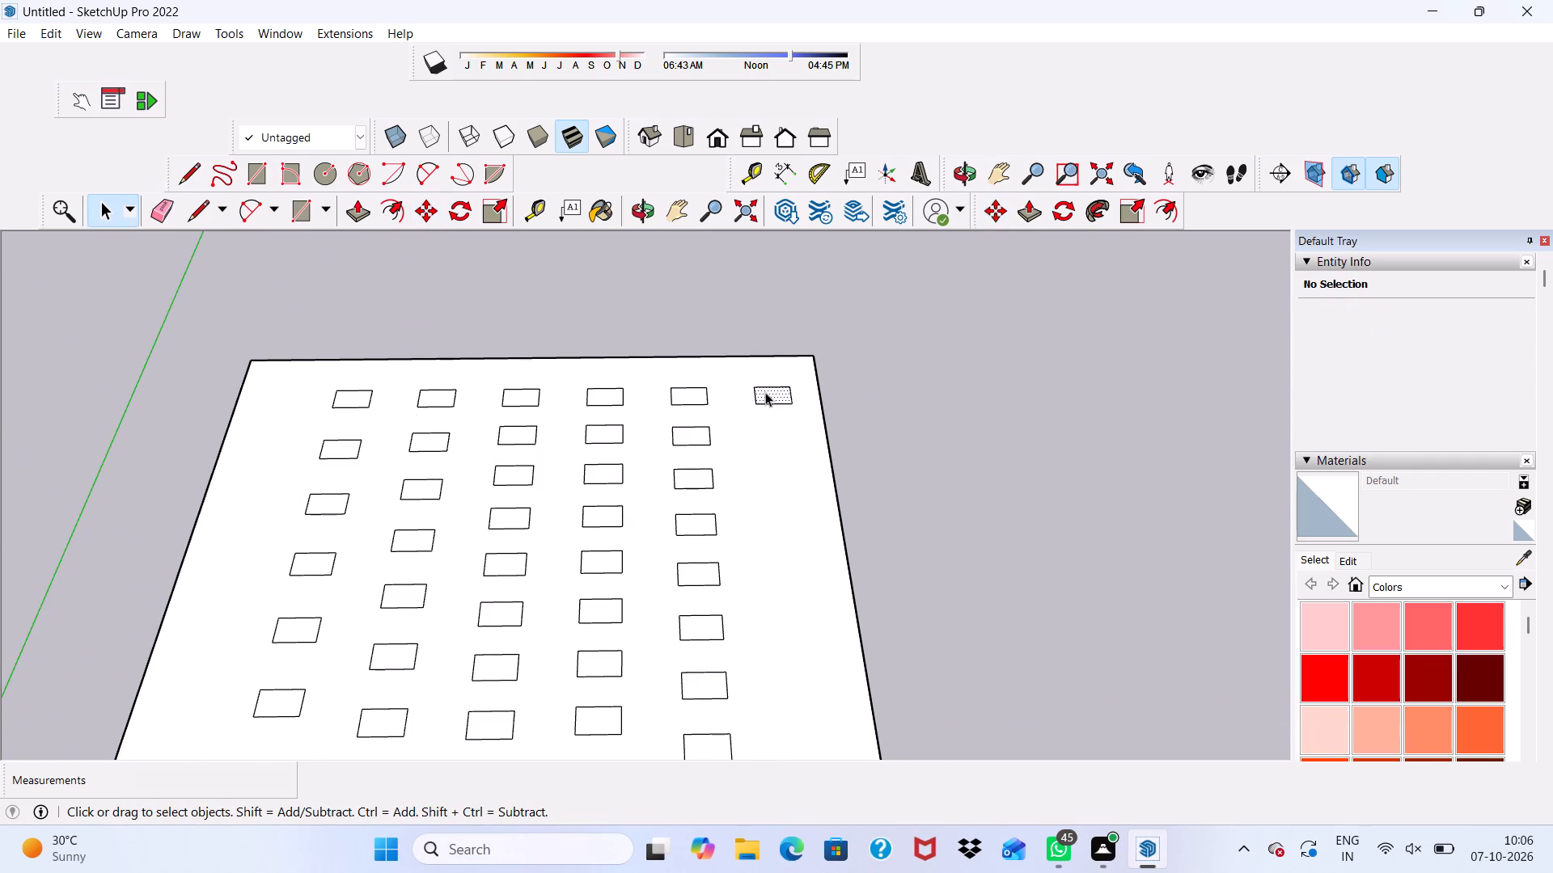
{"action": "left_click", "coordinate": [422, 209]}
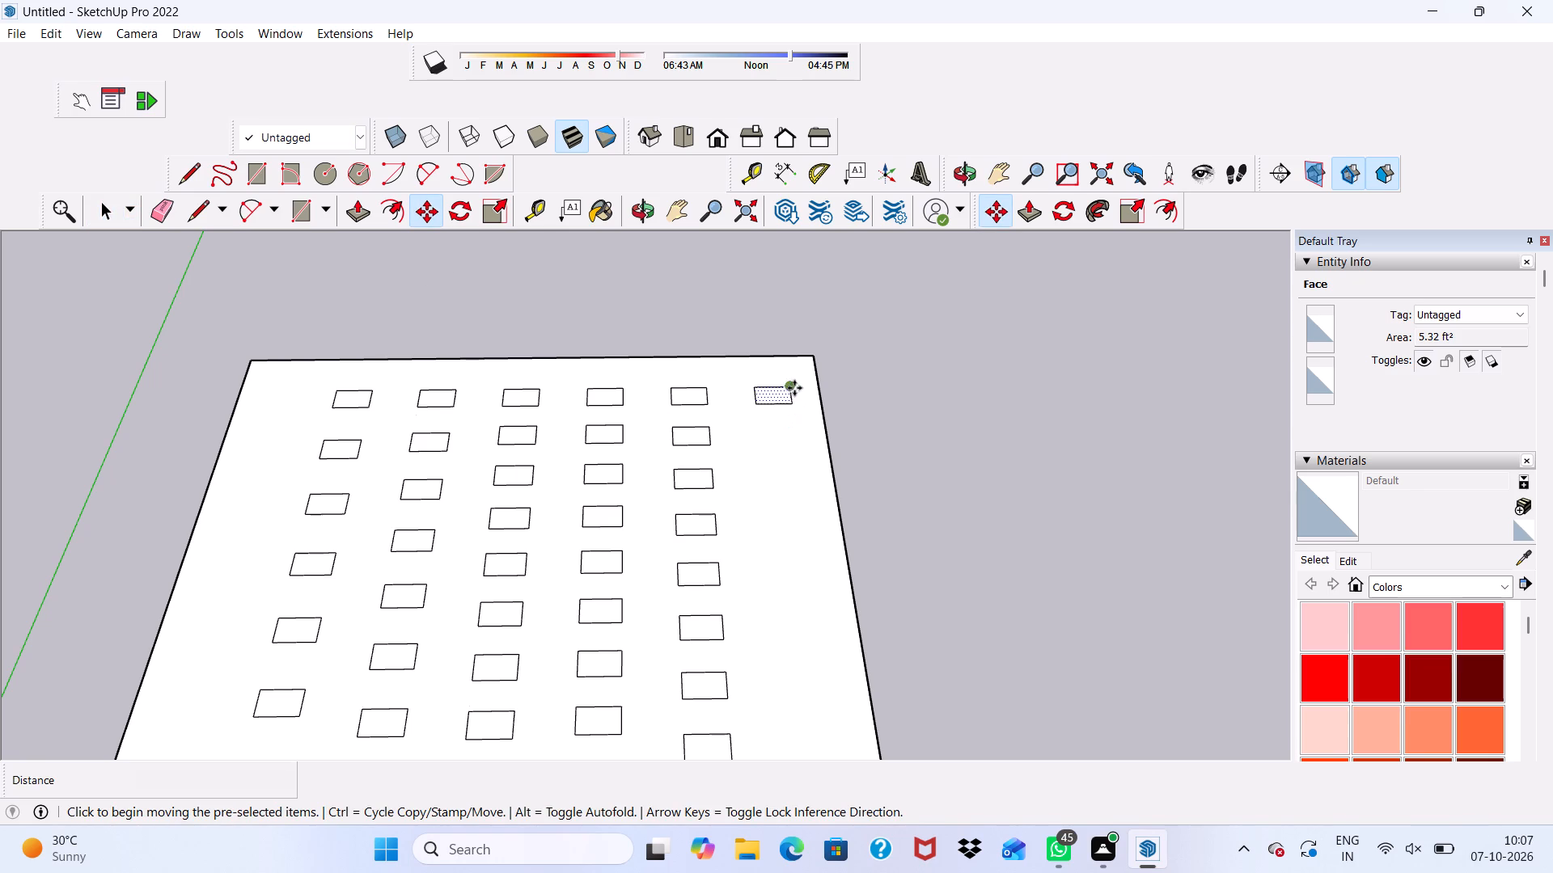
{"action": "left_click", "coordinate": [773, 397]}
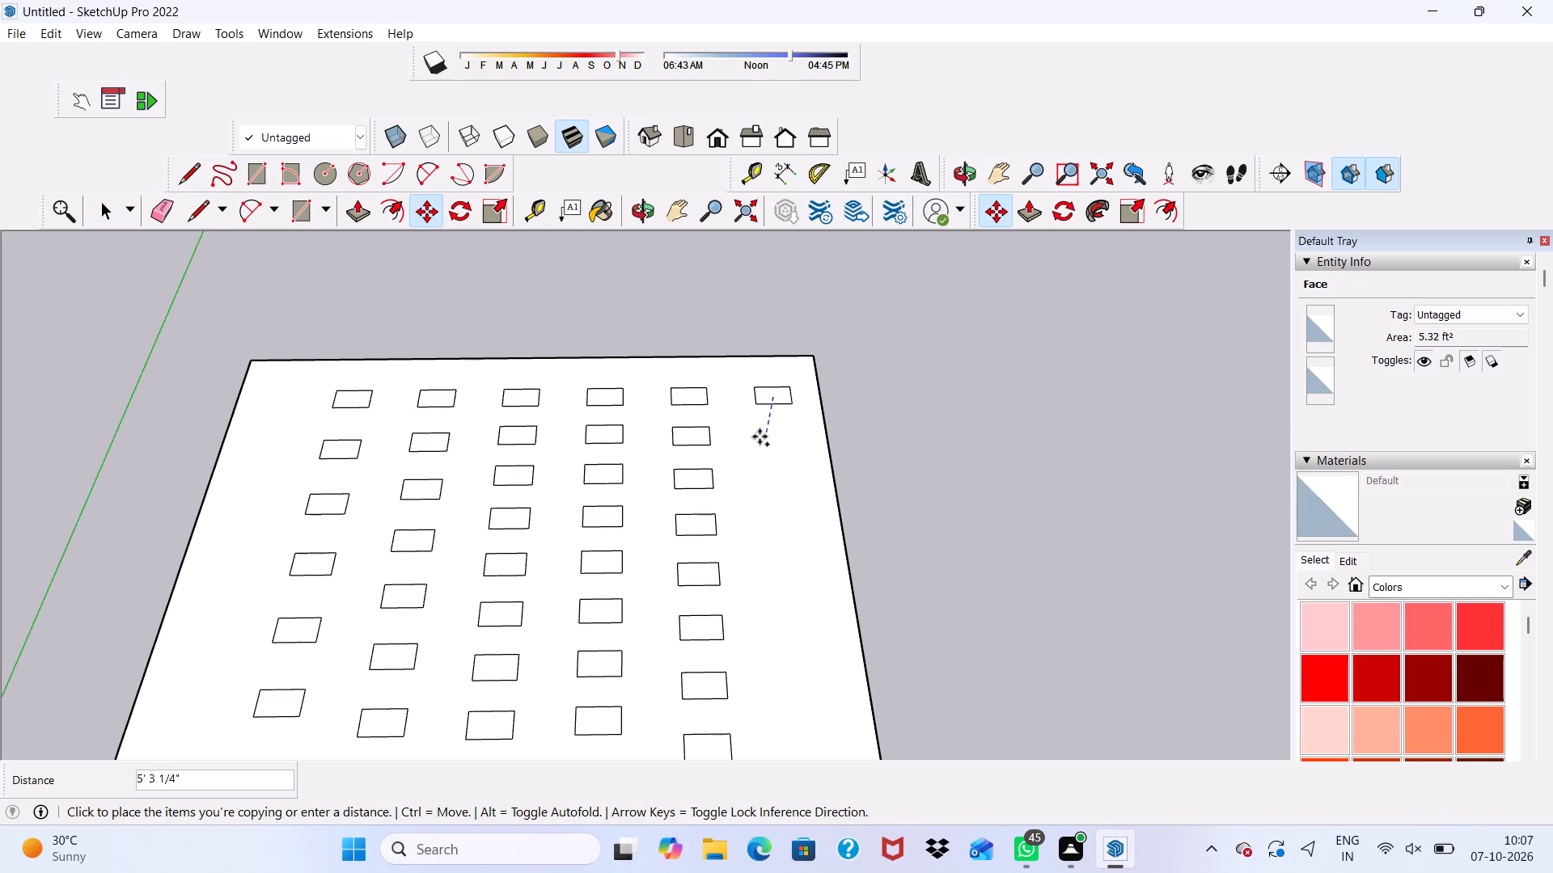
{"action": "left_click", "coordinate": [778, 436]}
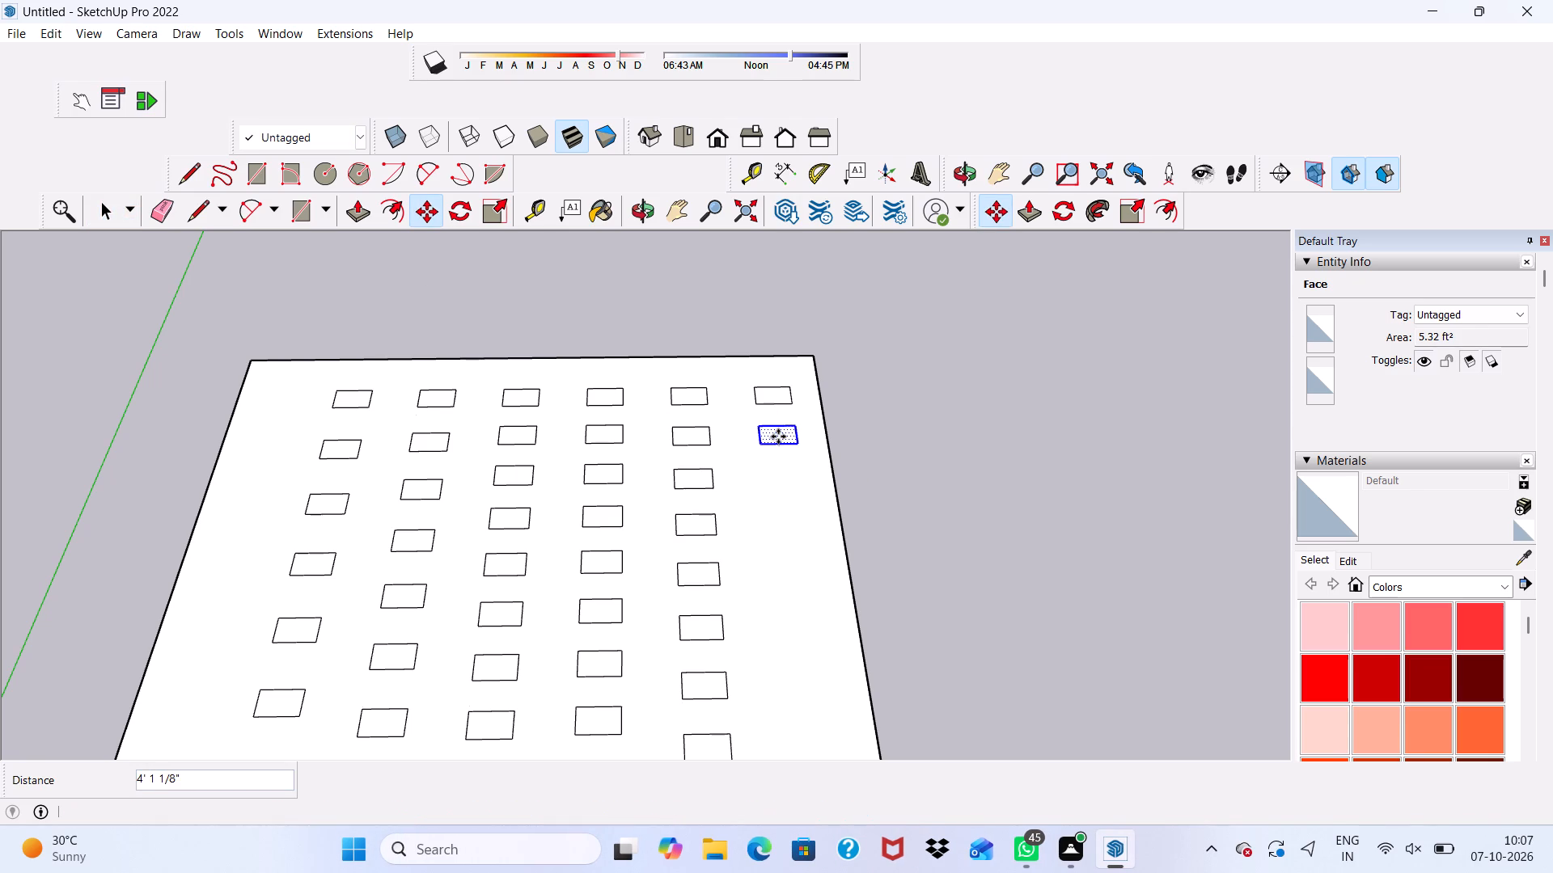
{"action": "key", "text": "shift+asterisk"}
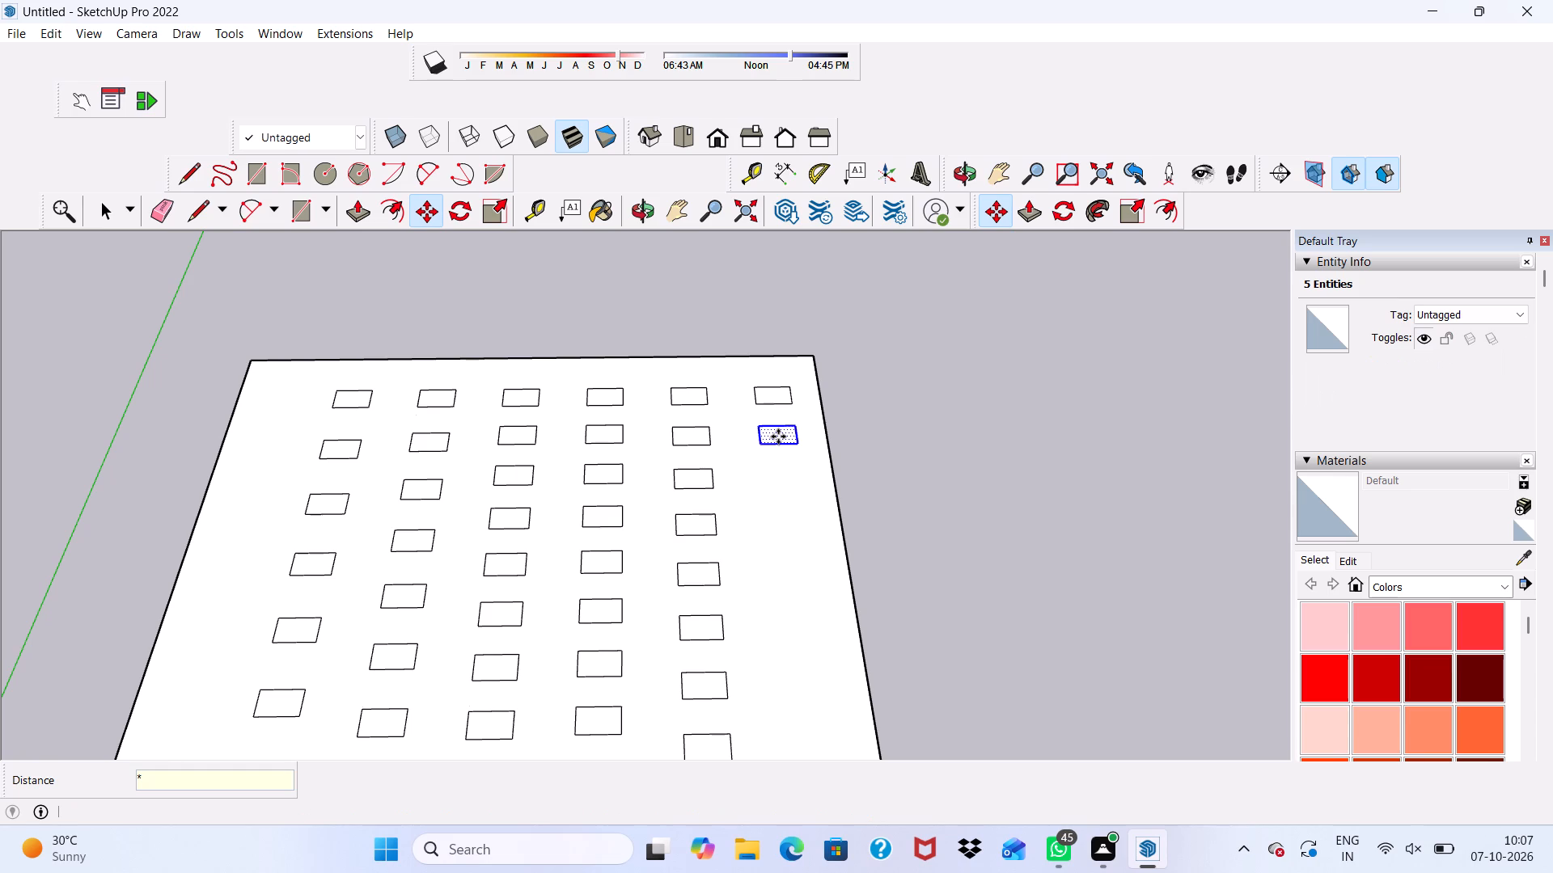
{"action": "key", "text": "8"}
{"action": "key", "text": "Return"}
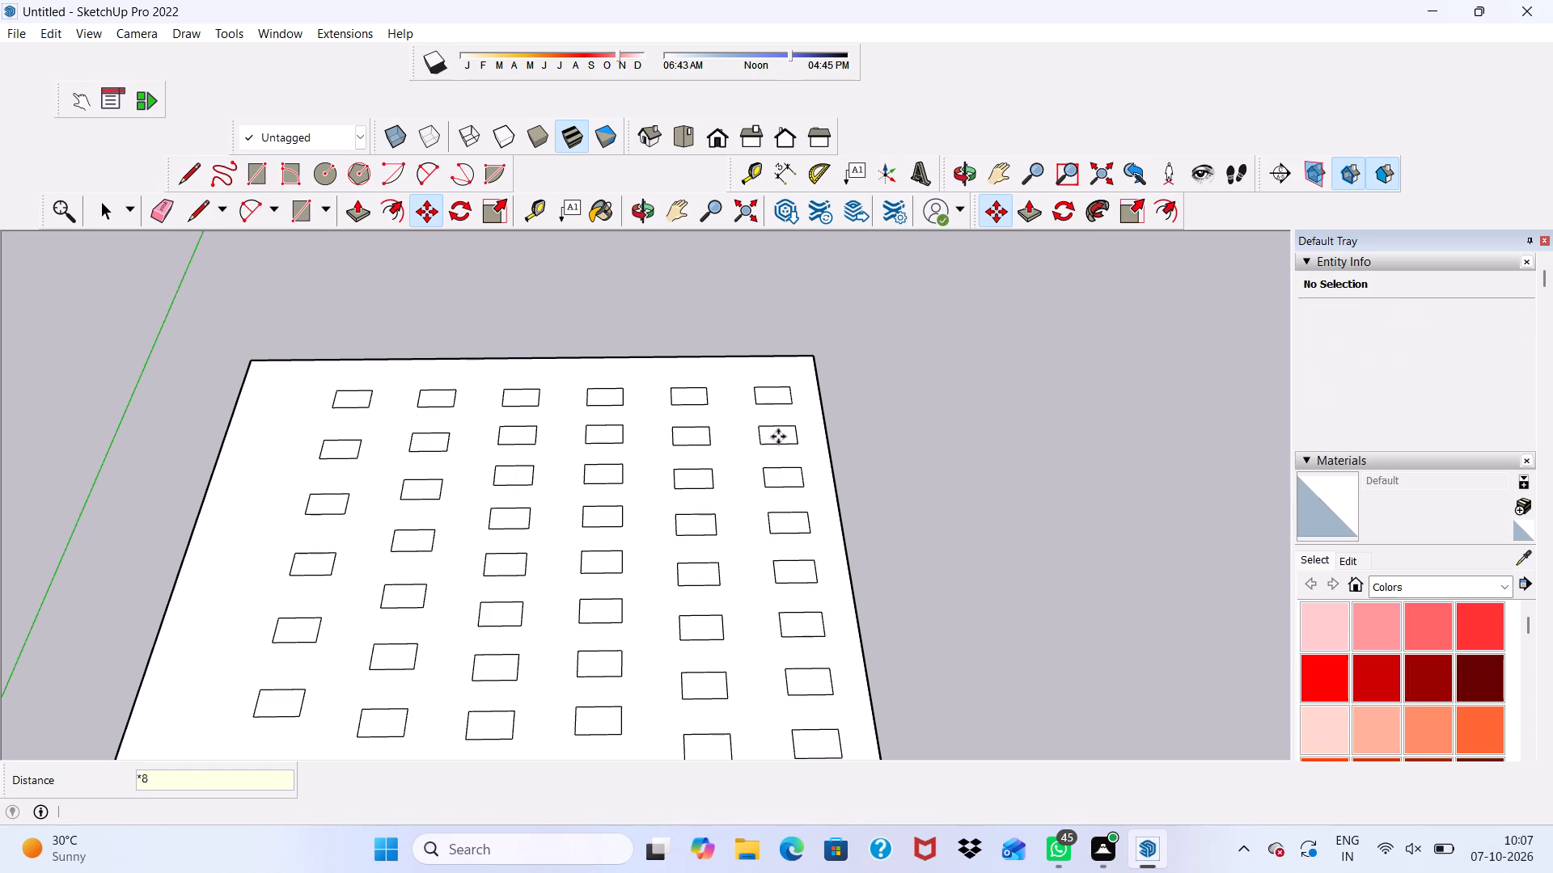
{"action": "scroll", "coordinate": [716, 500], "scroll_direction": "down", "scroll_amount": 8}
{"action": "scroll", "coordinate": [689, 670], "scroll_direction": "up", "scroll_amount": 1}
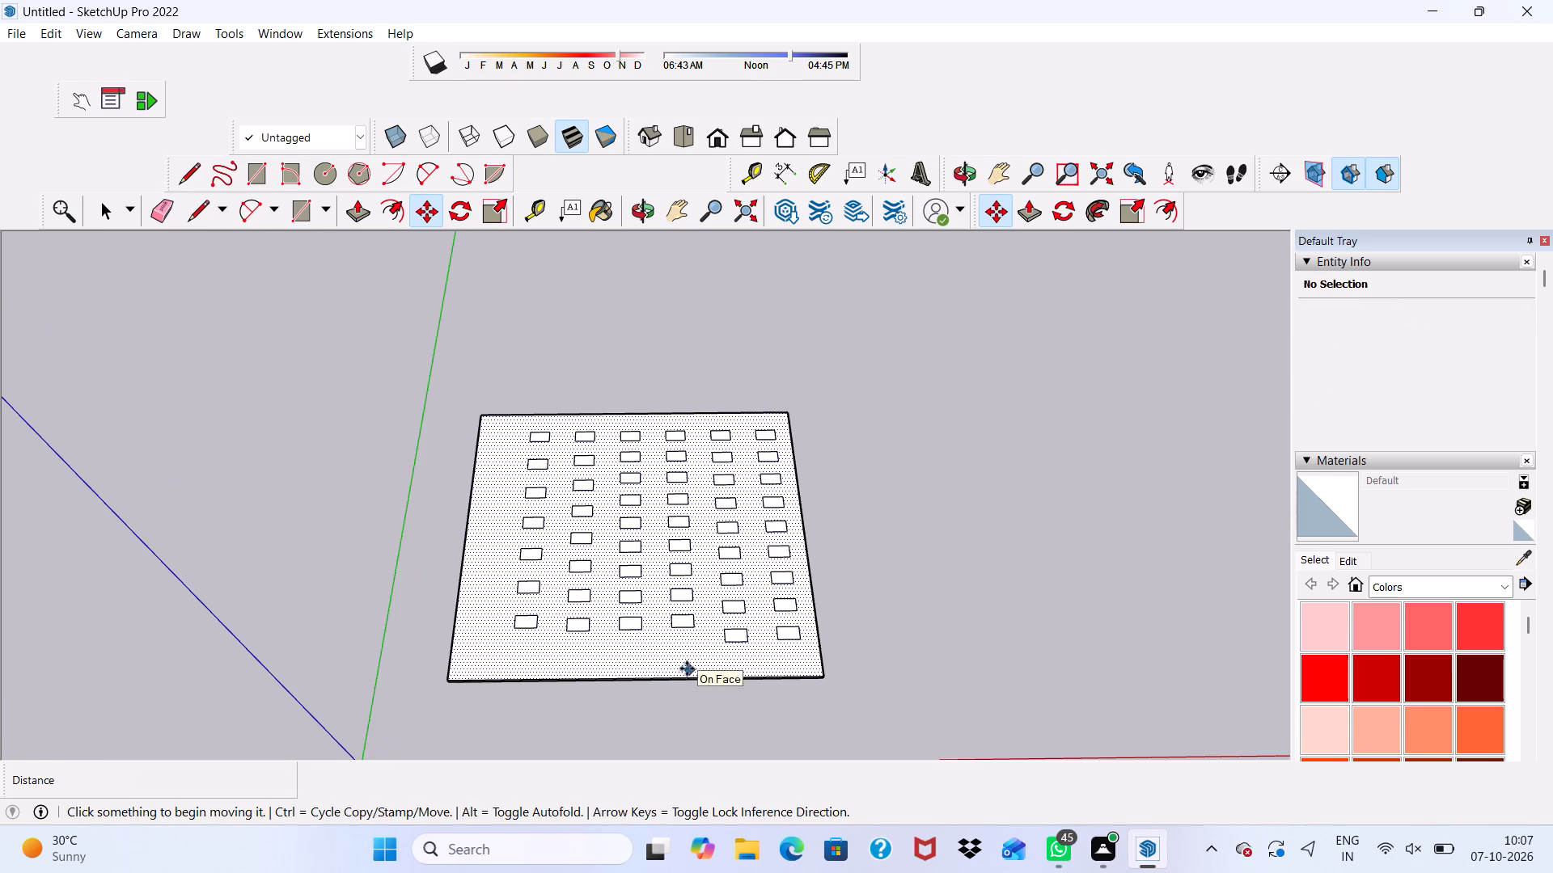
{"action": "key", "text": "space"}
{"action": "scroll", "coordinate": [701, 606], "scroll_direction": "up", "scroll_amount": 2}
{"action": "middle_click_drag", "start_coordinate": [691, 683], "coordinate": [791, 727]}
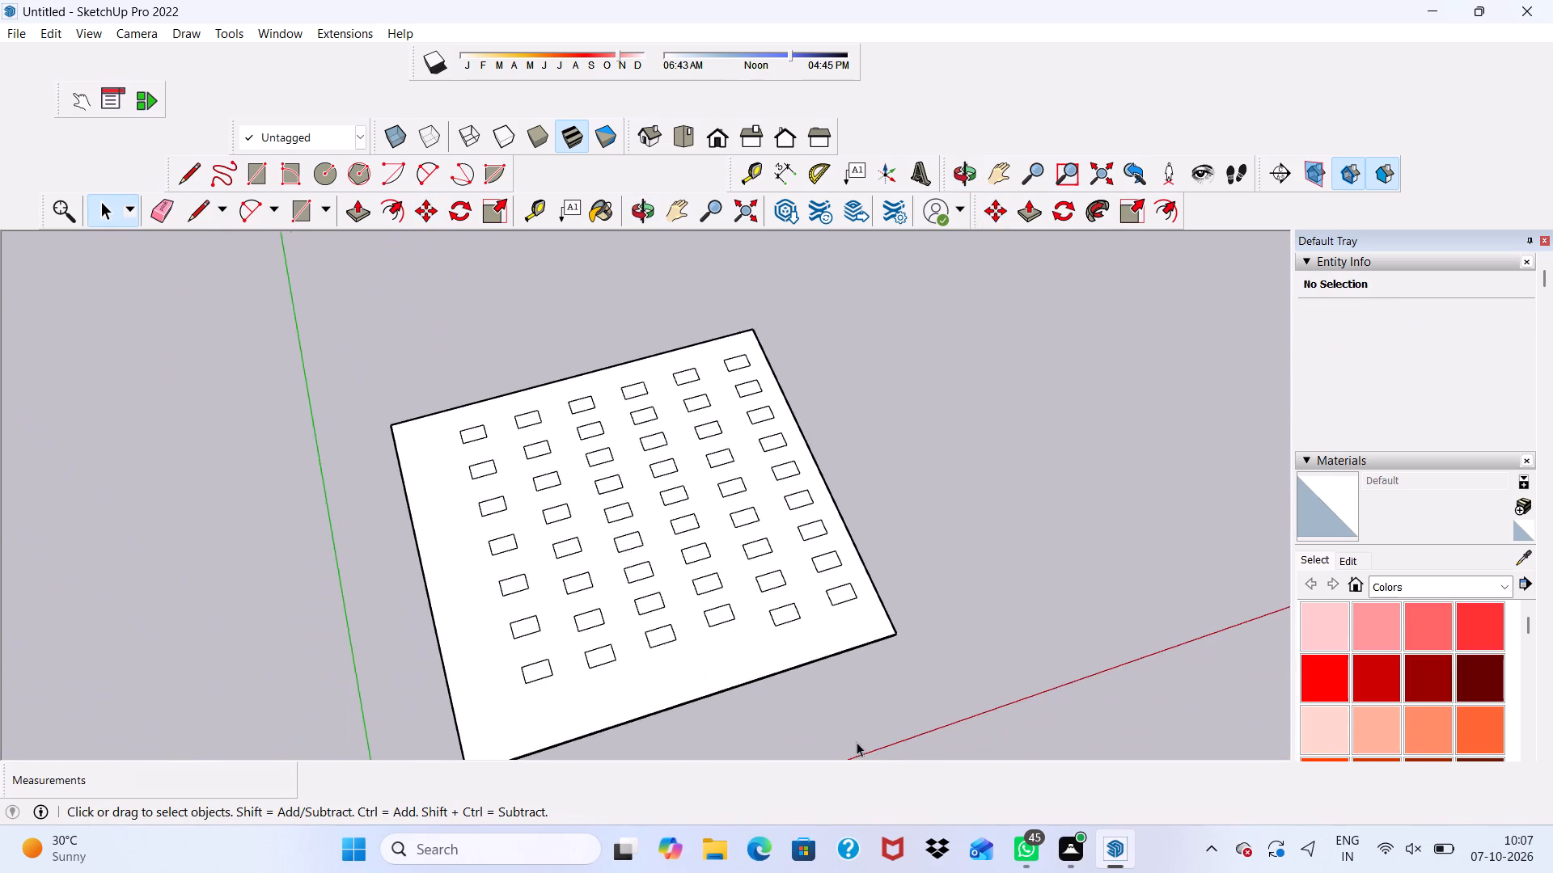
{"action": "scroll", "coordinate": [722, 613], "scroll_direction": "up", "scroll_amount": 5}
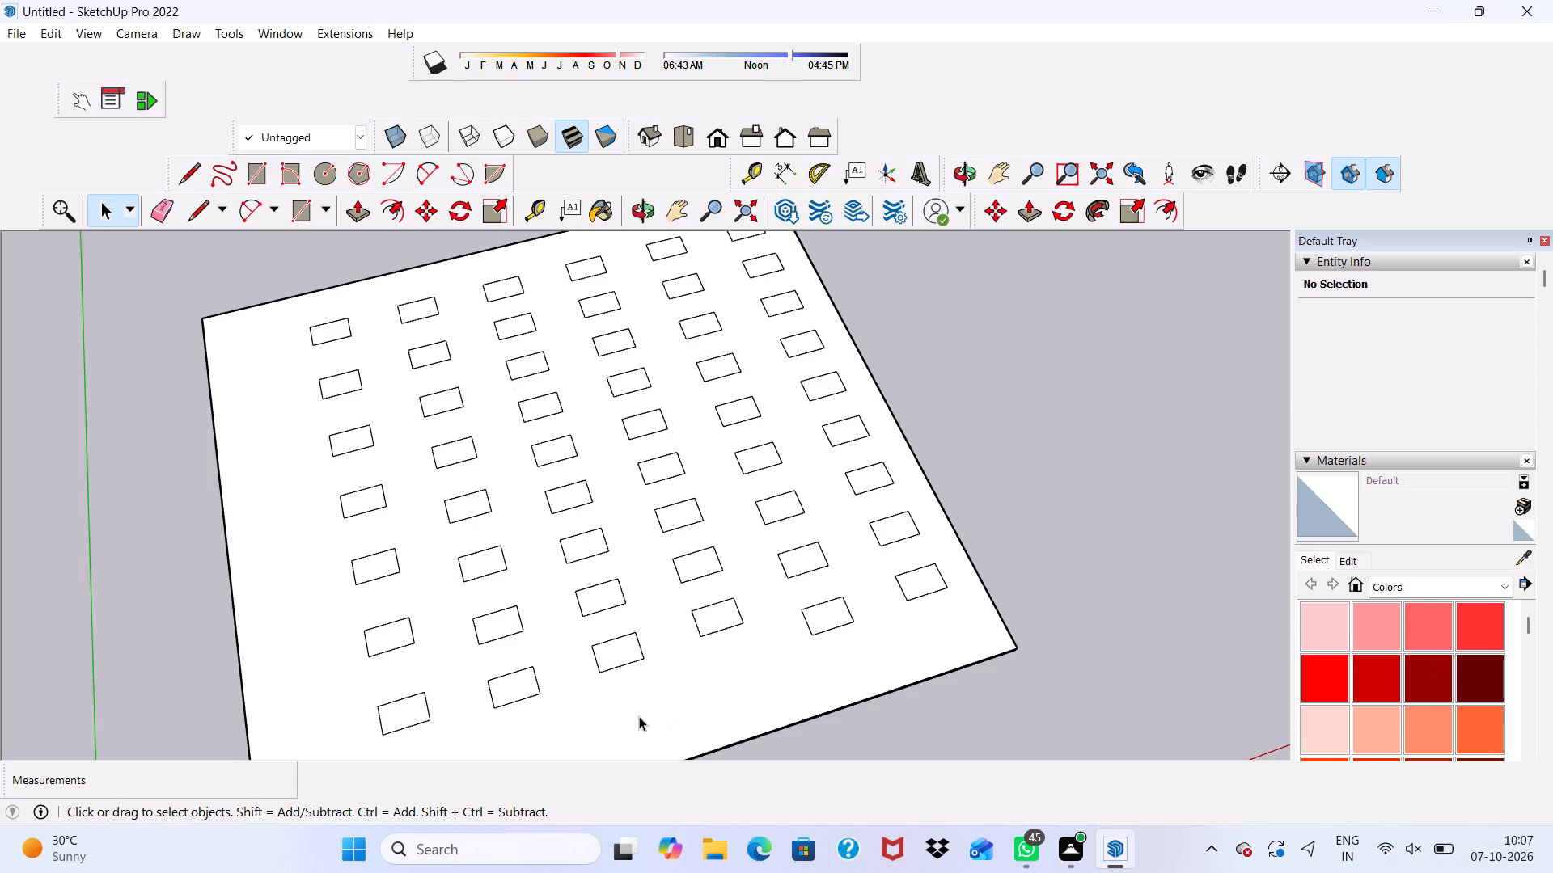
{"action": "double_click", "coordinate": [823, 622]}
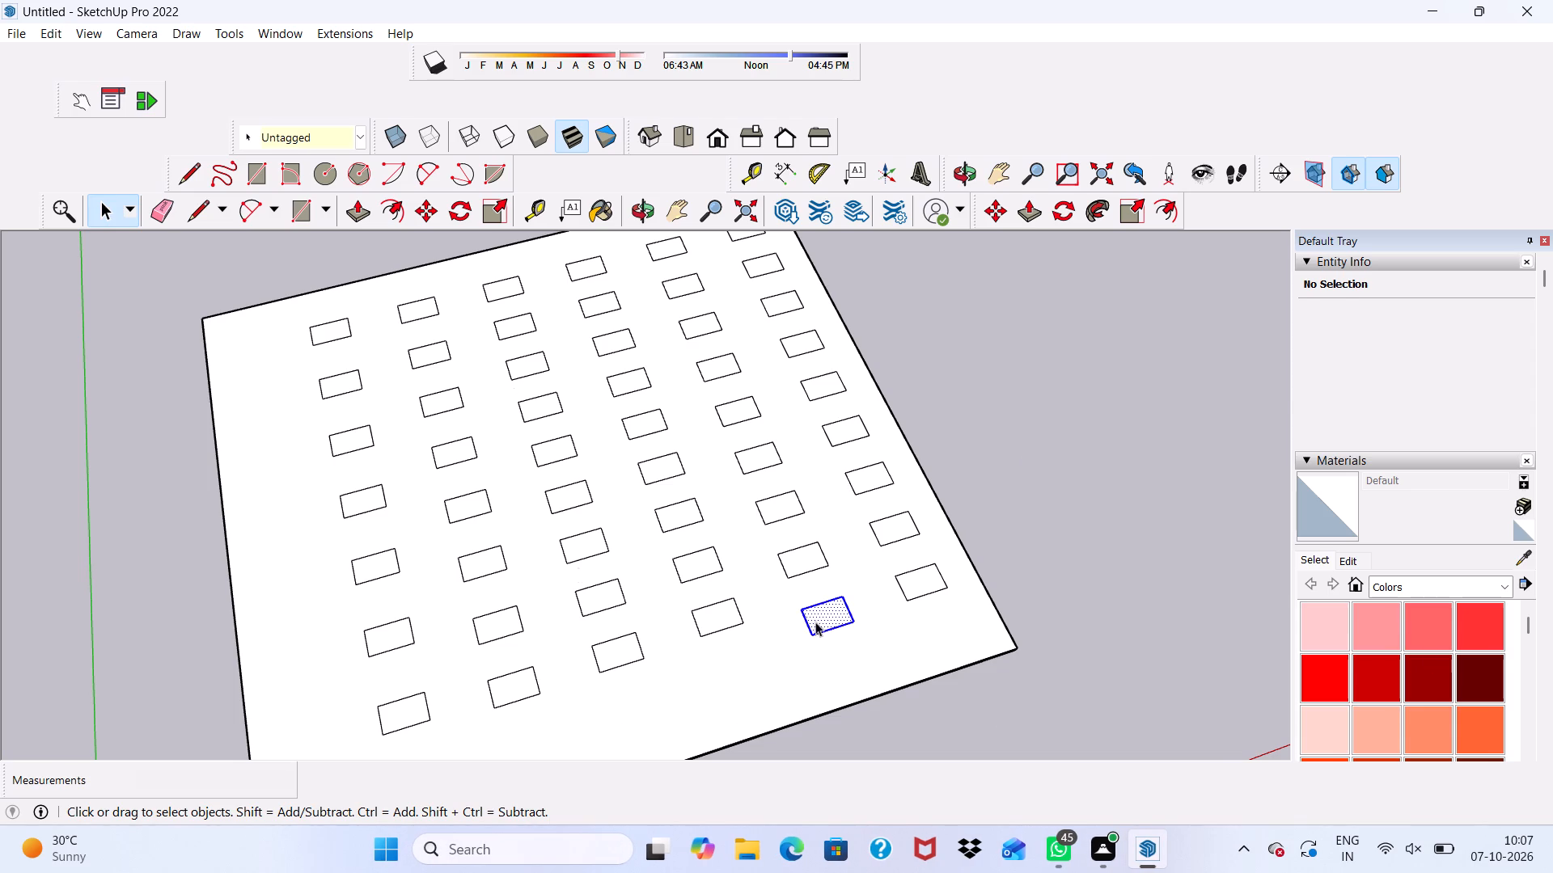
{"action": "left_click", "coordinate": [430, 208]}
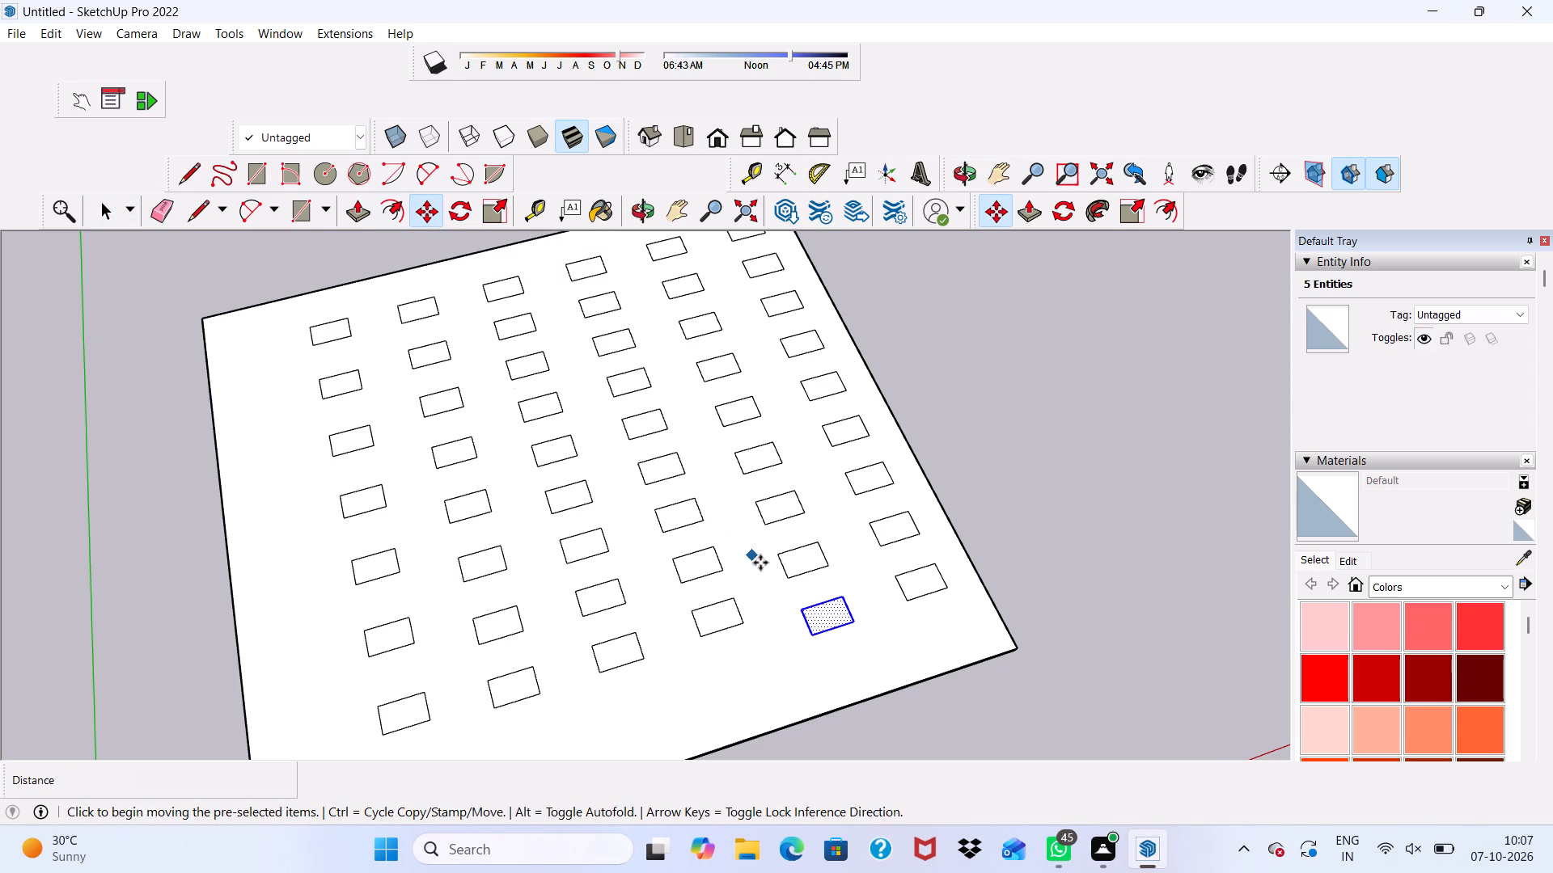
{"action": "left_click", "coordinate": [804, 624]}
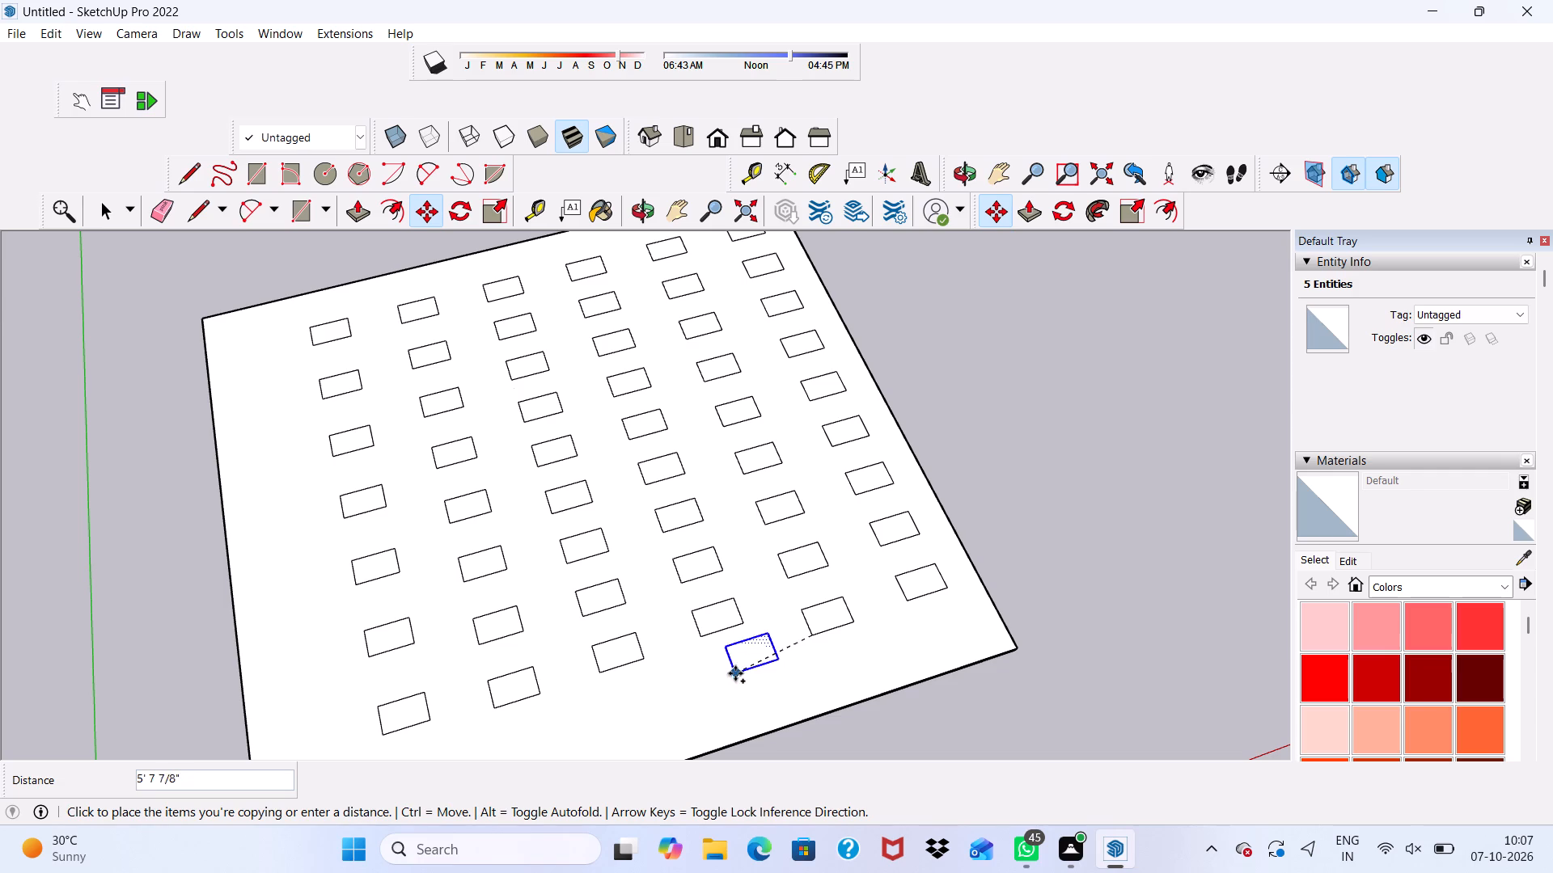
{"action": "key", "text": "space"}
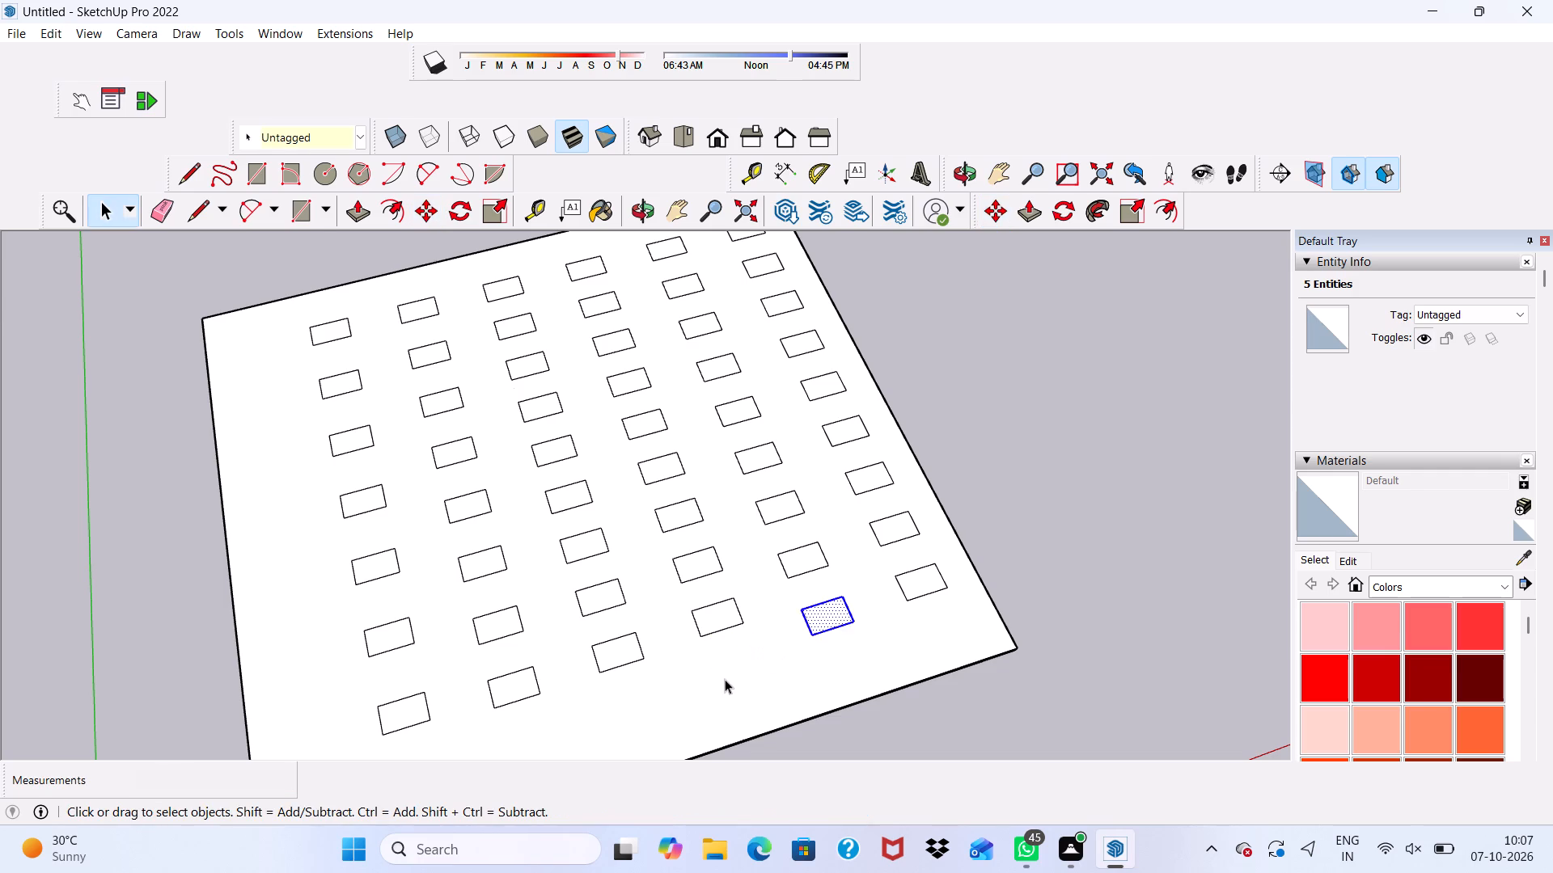
Erase the rectangles nearest the slab's near edge in the fifth and sixth columns.
{"action": "scroll", "coordinate": [725, 678], "scroll_direction": "down", "scroll_amount": 5}
{"action": "middle_click_drag", "start_coordinate": [715, 634], "coordinate": [862, 528]}
{"action": "scroll", "coordinate": [705, 732], "scroll_direction": "up", "scroll_amount": 5}
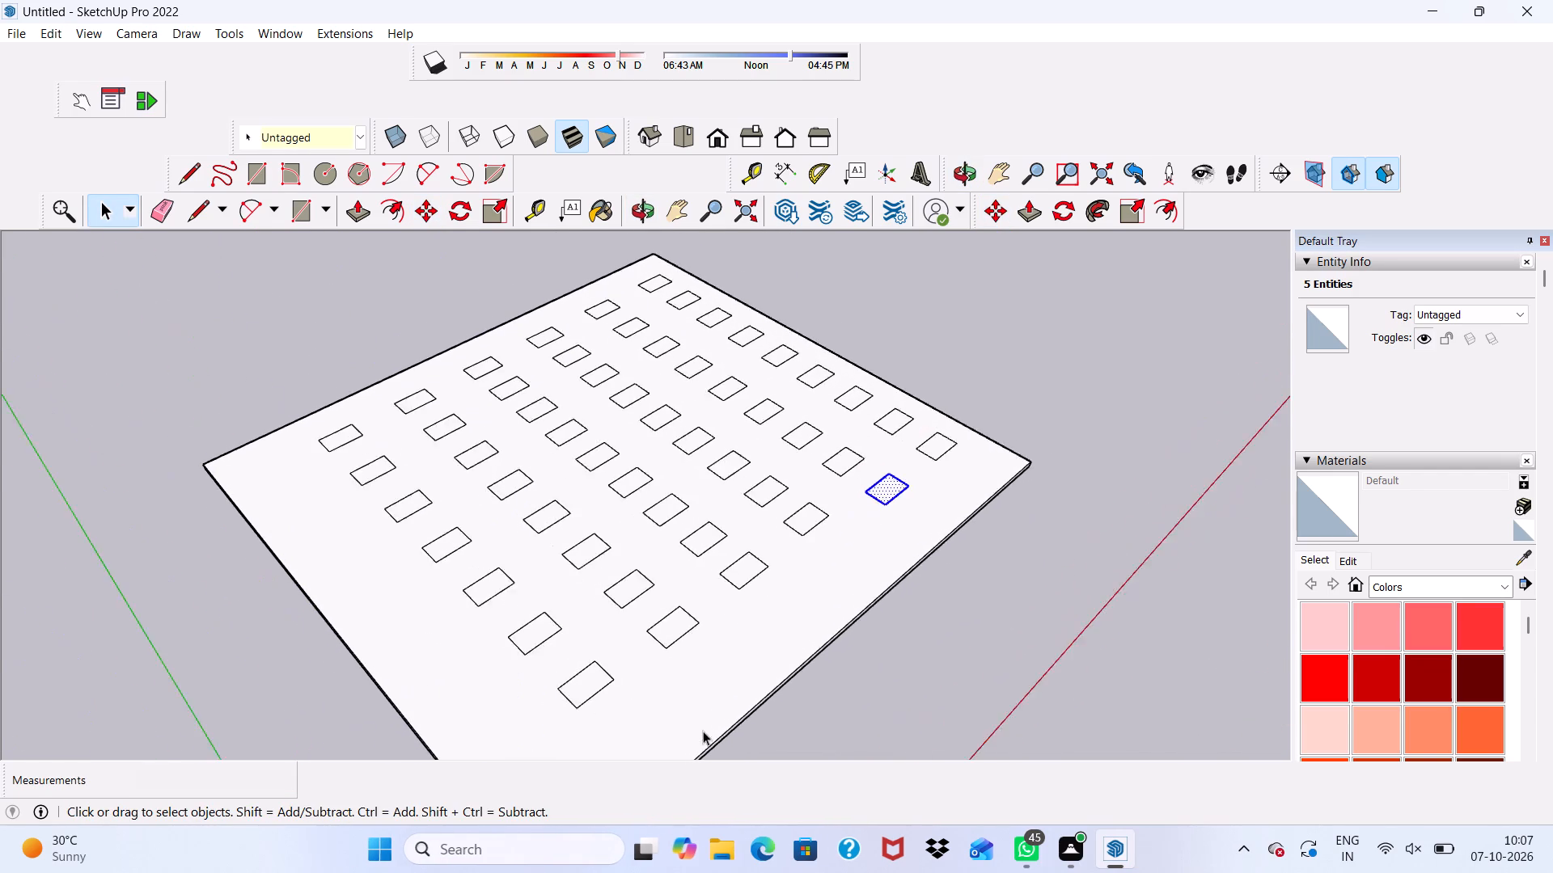
{"action": "left_click", "coordinate": [152, 207]}
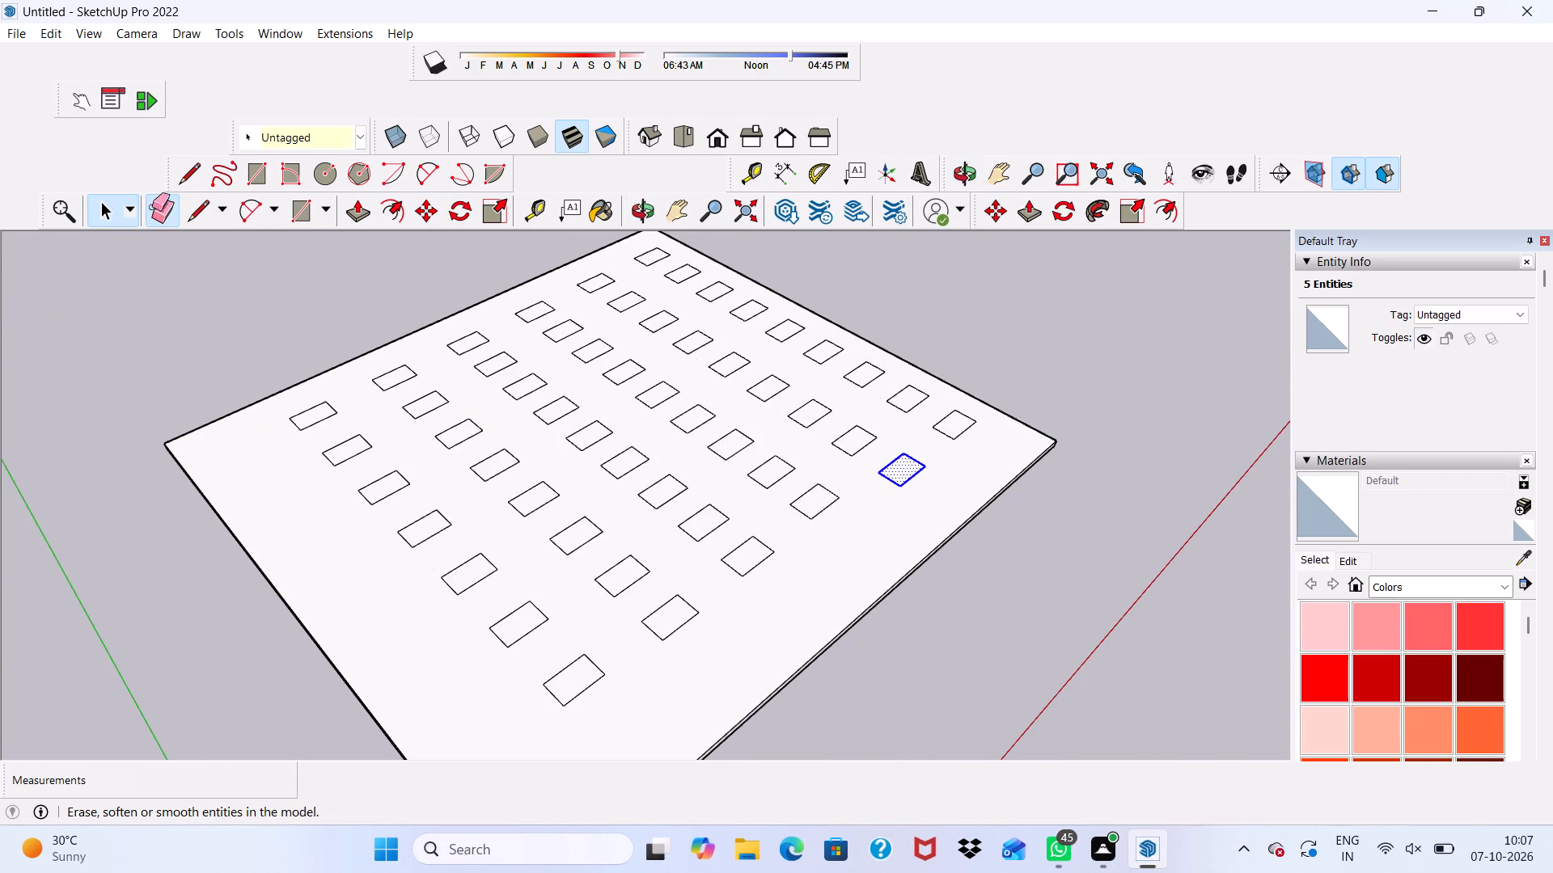
{"action": "left_click_drag", "start_coordinate": [959, 409], "coordinate": [957, 416]}
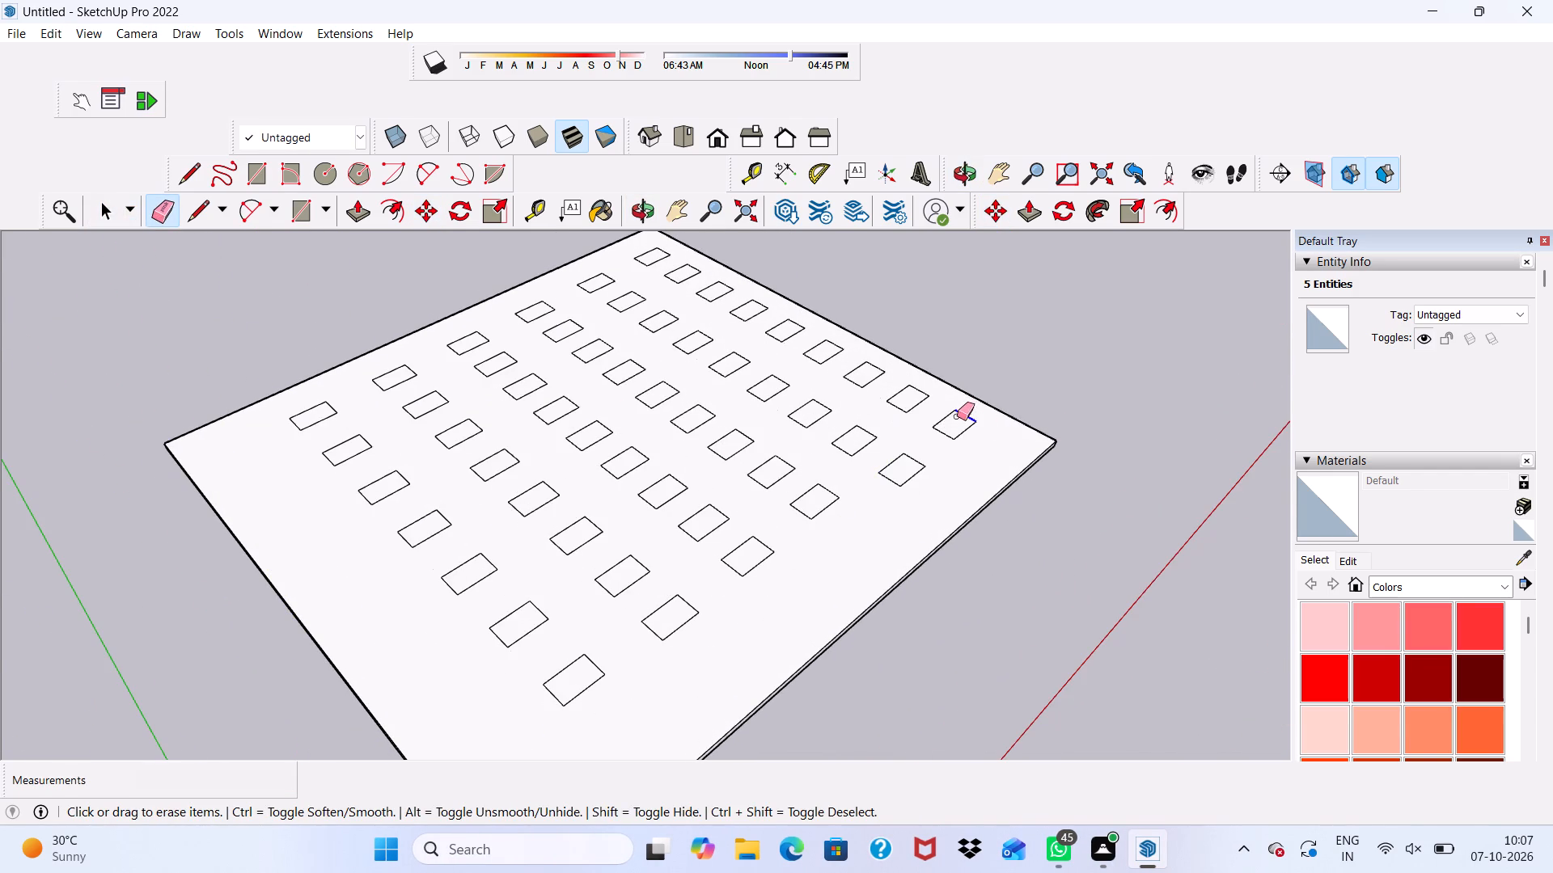
{"action": "left_click_drag", "start_coordinate": [957, 416], "coordinate": [882, 493]}
{"action": "left_click_drag", "start_coordinate": [887, 466], "coordinate": [894, 473]}
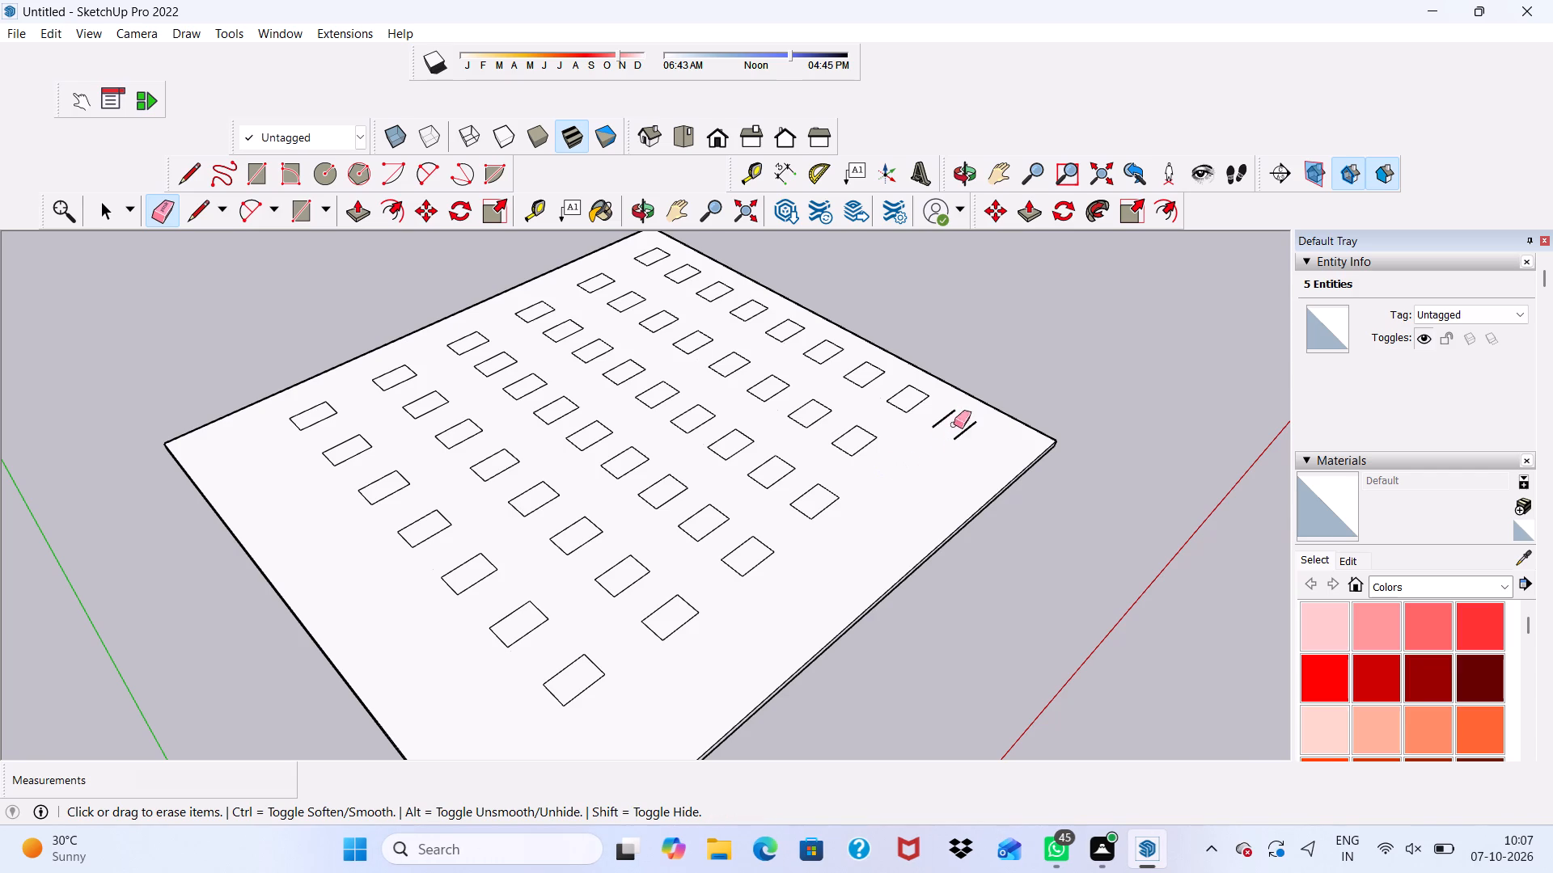
{"action": "left_click_drag", "start_coordinate": [939, 407], "coordinate": [969, 445]}
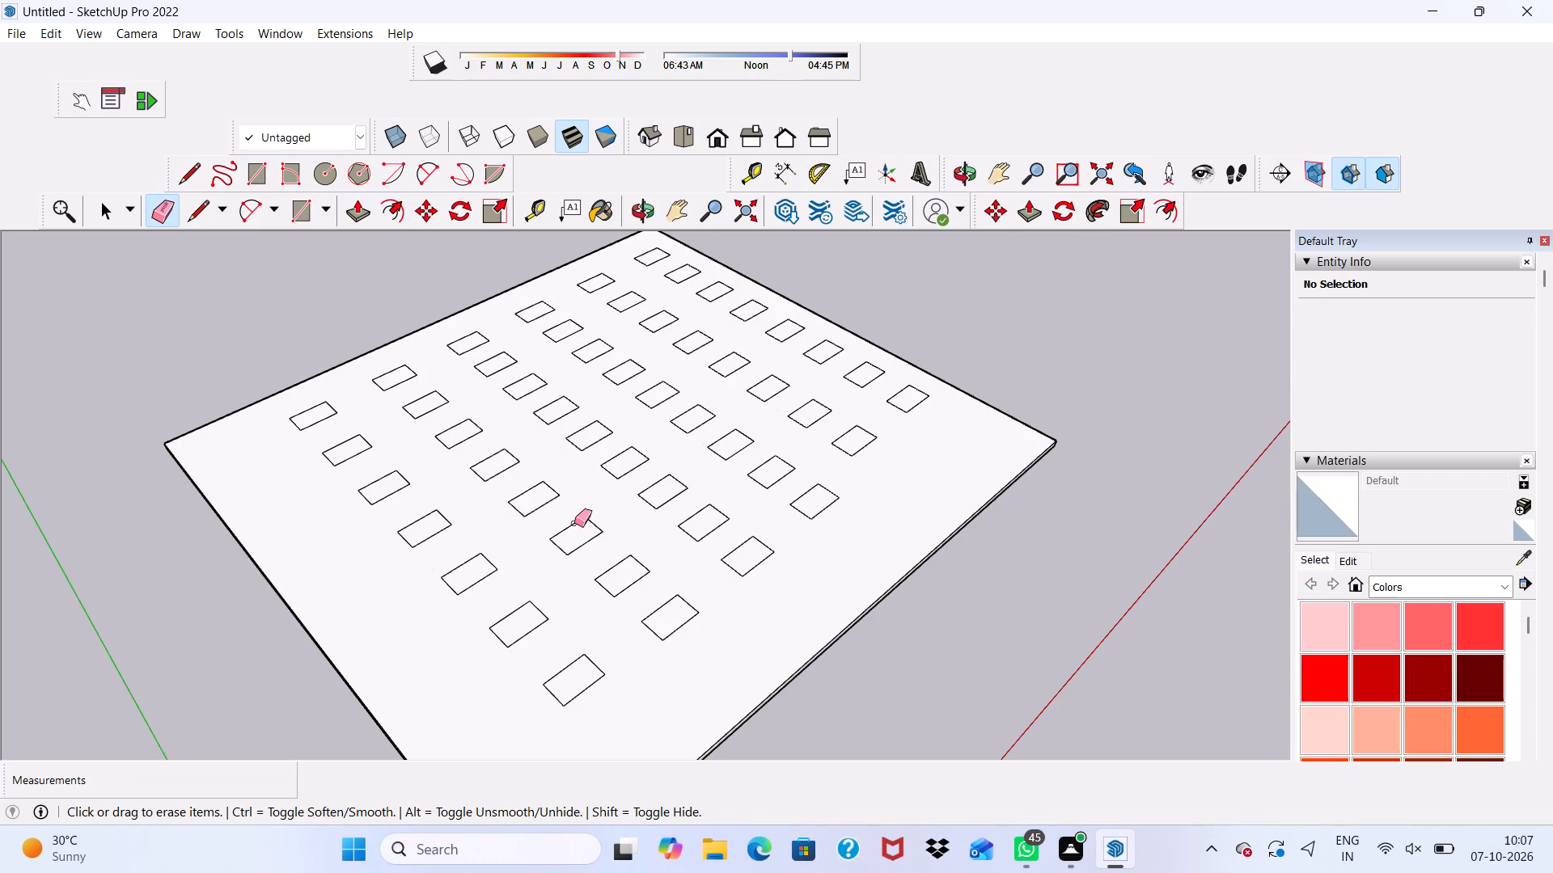
{"action": "key", "text": "space"}
Push/Pull the far-row corner rectangle in the grid's first column, nearest the green axis, up 15'.
{"action": "scroll", "coordinate": [574, 523], "scroll_direction": "down", "scroll_amount": 10}
{"action": "scroll", "coordinate": [573, 545], "scroll_direction": "up", "scroll_amount": 1}
{"action": "middle_click_drag", "start_coordinate": [573, 545], "coordinate": [229, 682]}
{"action": "scroll", "coordinate": [506, 312], "scroll_direction": "up", "scroll_amount": 4}
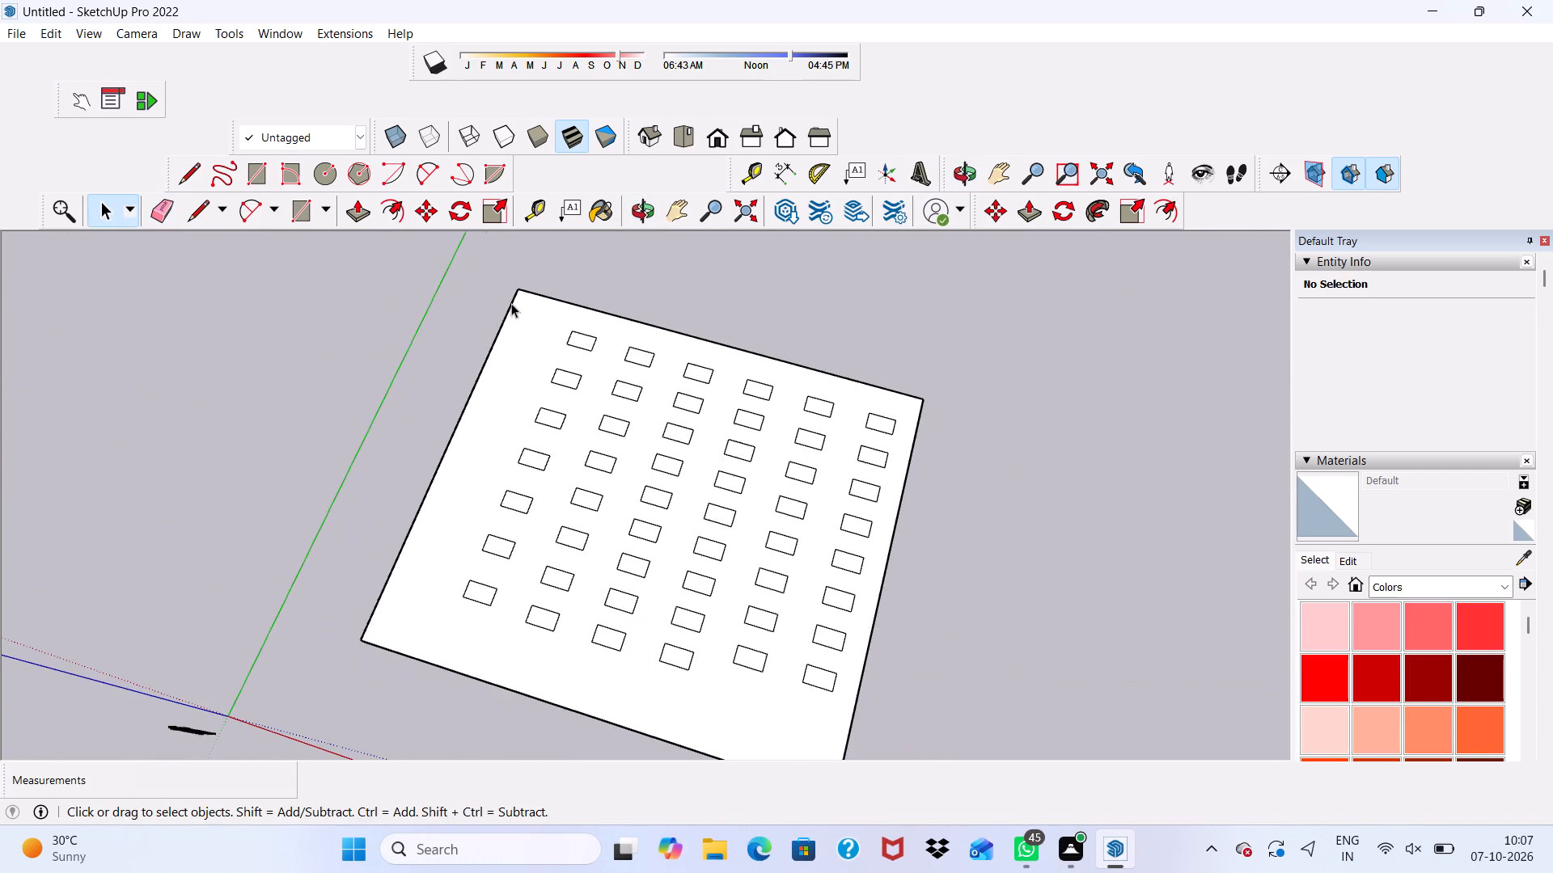
{"action": "scroll", "coordinate": [610, 359], "scroll_direction": "up", "scroll_amount": 4}
{"action": "left_click", "coordinate": [560, 330]}
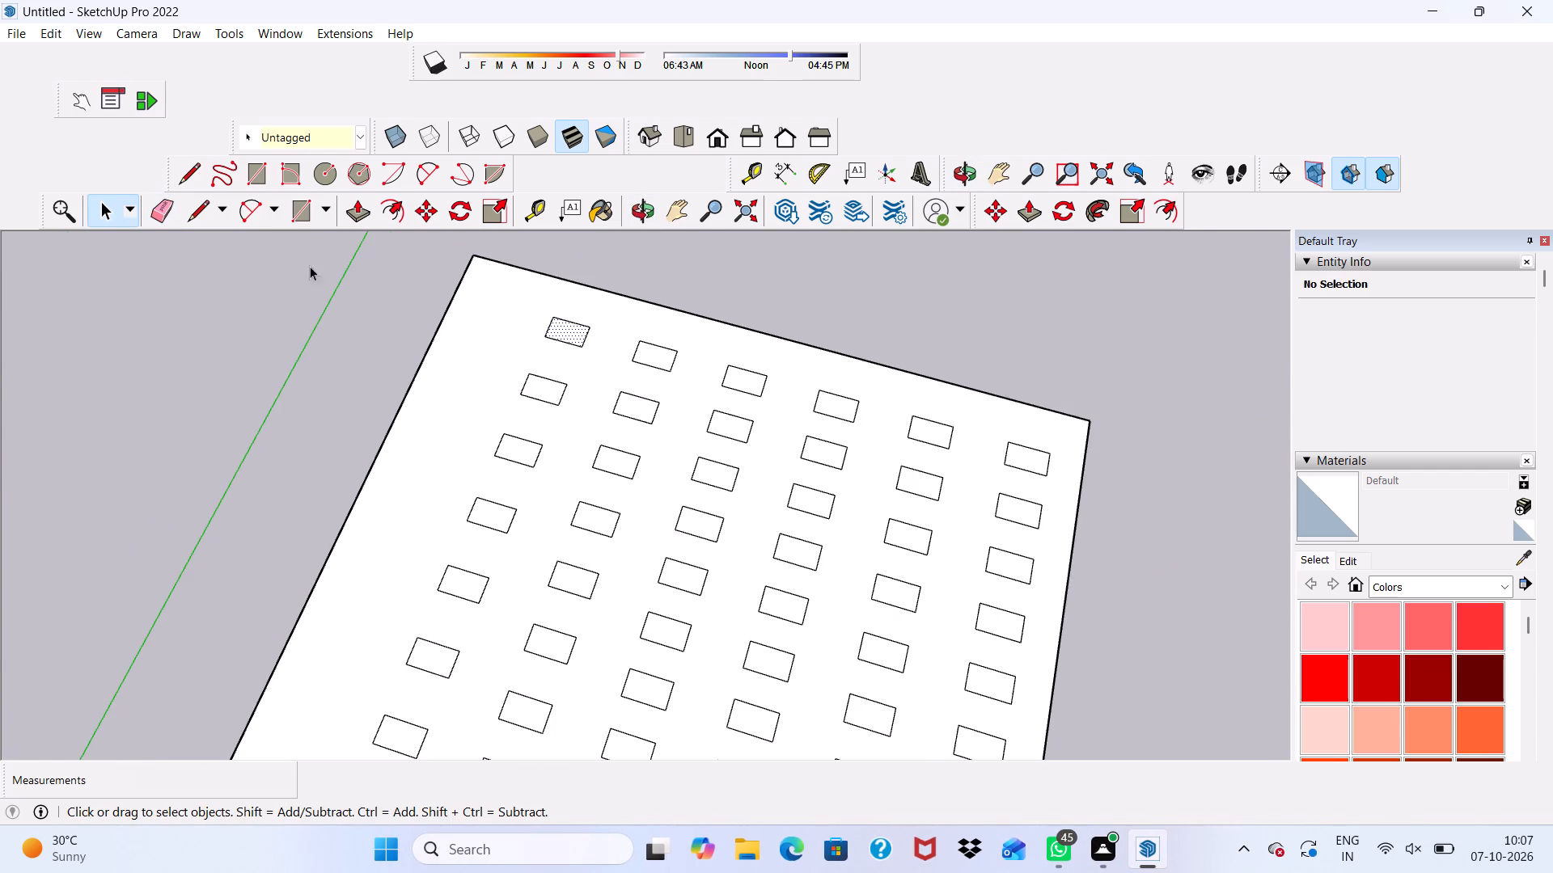
{"action": "left_click", "coordinate": [354, 209]}
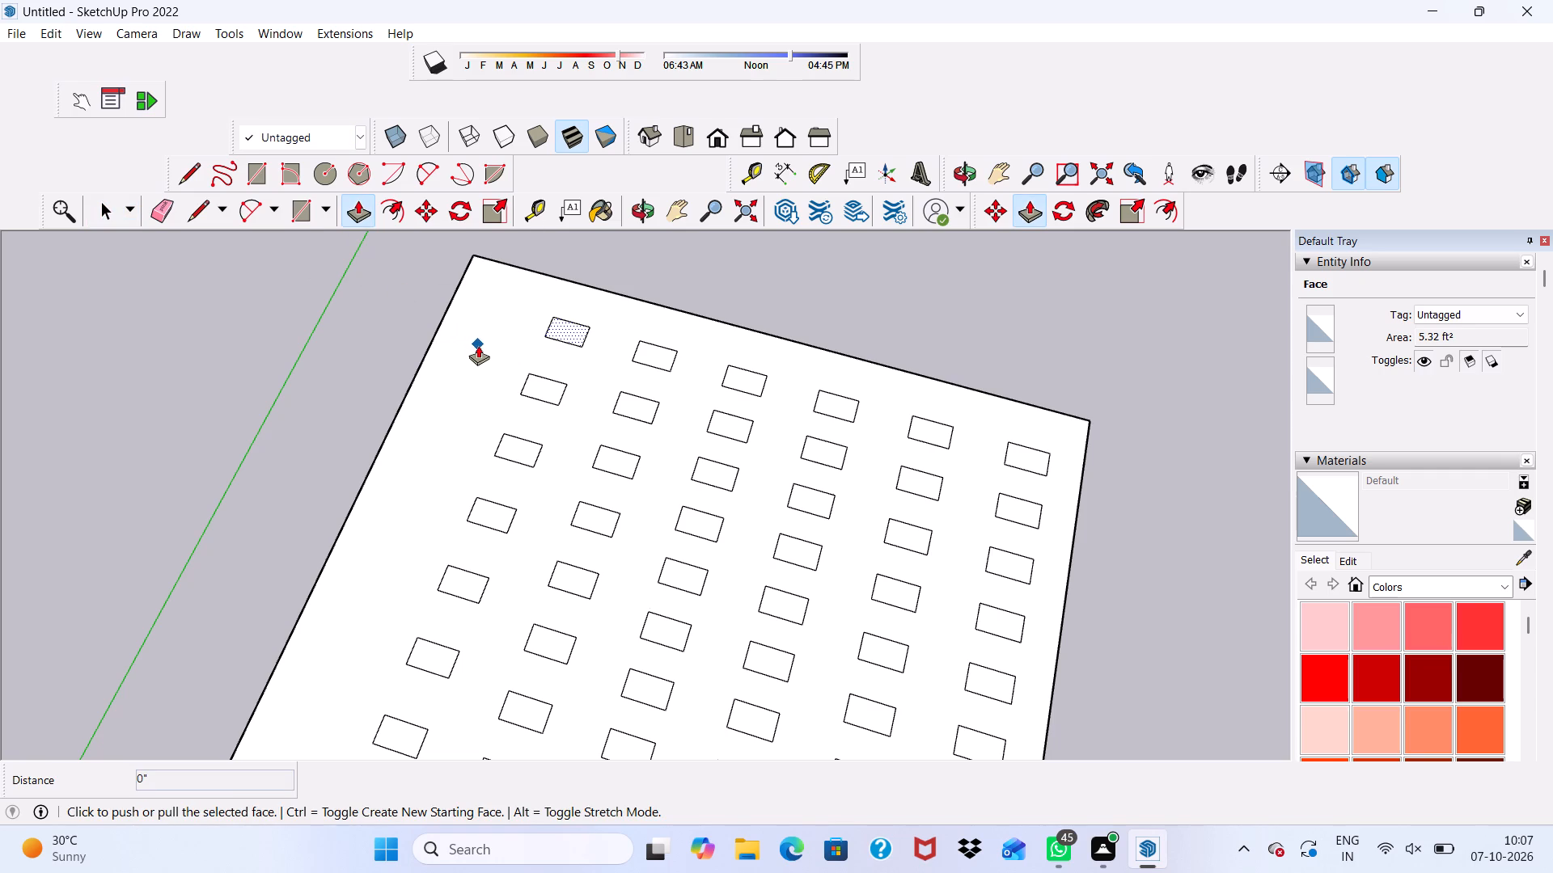
{"action": "left_click", "coordinate": [567, 320]}
{"action": "scroll", "coordinate": [565, 315], "scroll_direction": "down", "scroll_amount": 5}
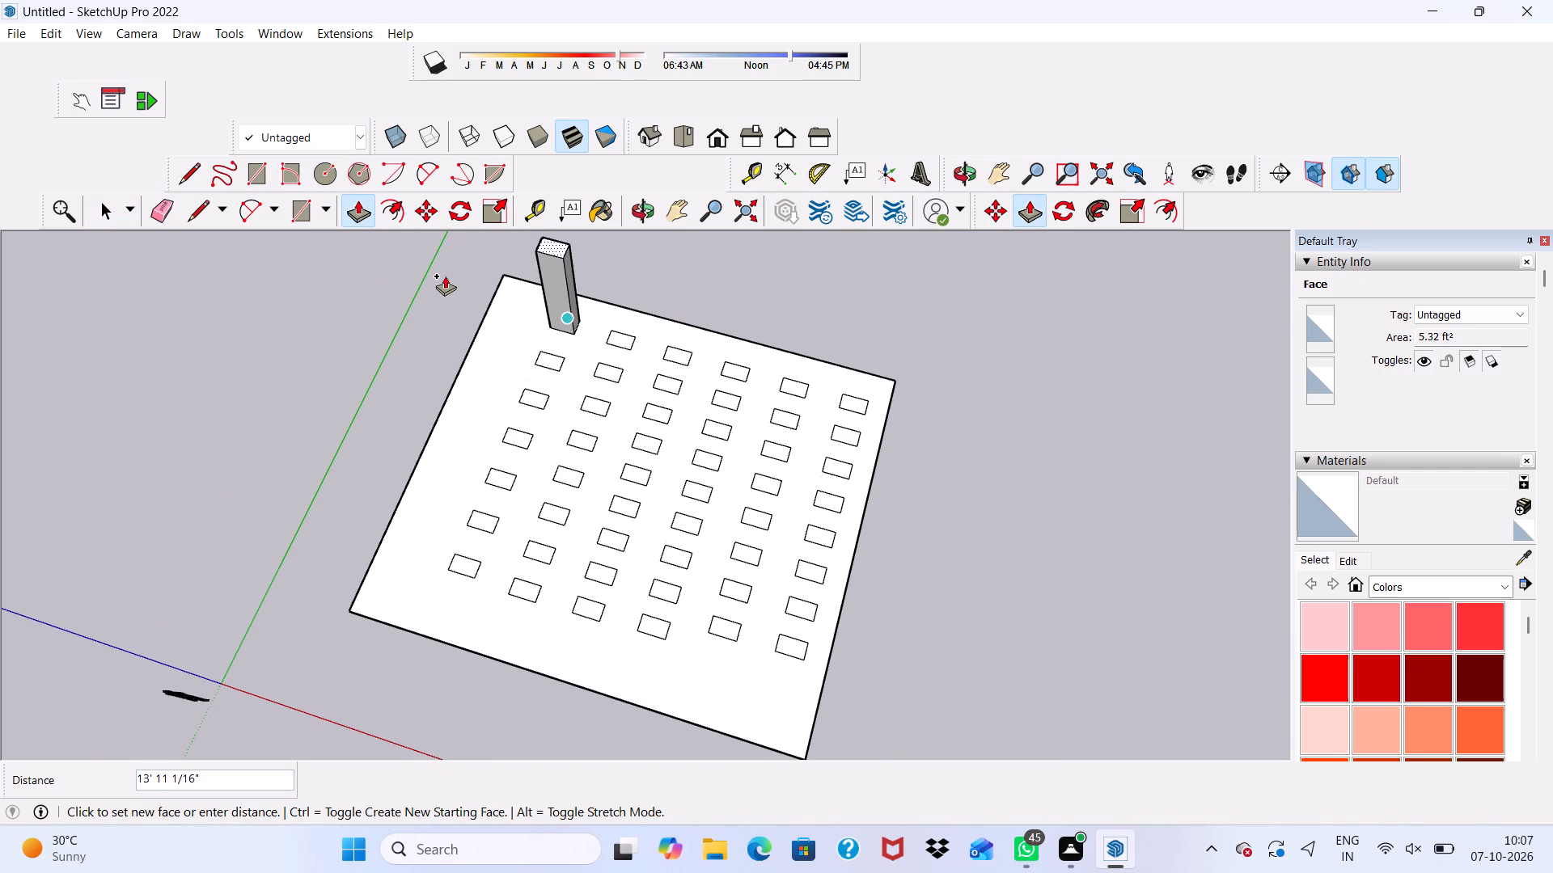
{"action": "type", "text": "15"}
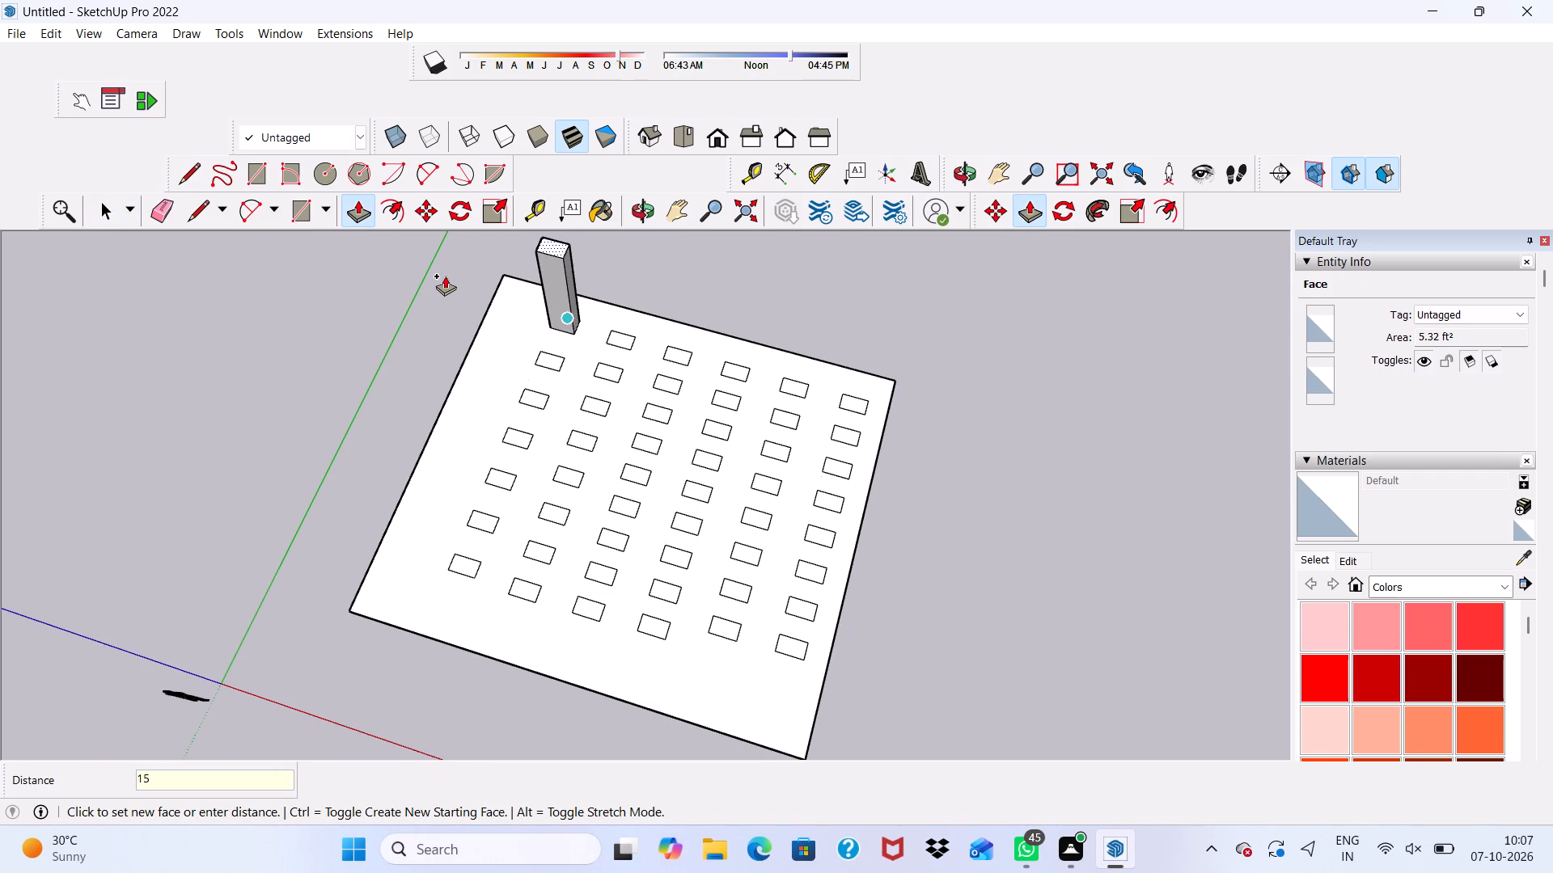
{"action": "key", "text": "apostrophe"}
{"action": "key", "text": "Return"}
Pull the first grid column's second rectangle up 15', level with the top of the corner post.
{"action": "scroll", "coordinate": [463, 390], "scroll_direction": "down", "scroll_amount": 1}
{"action": "scroll", "coordinate": [535, 383], "scroll_direction": "down", "scroll_amount": 4}
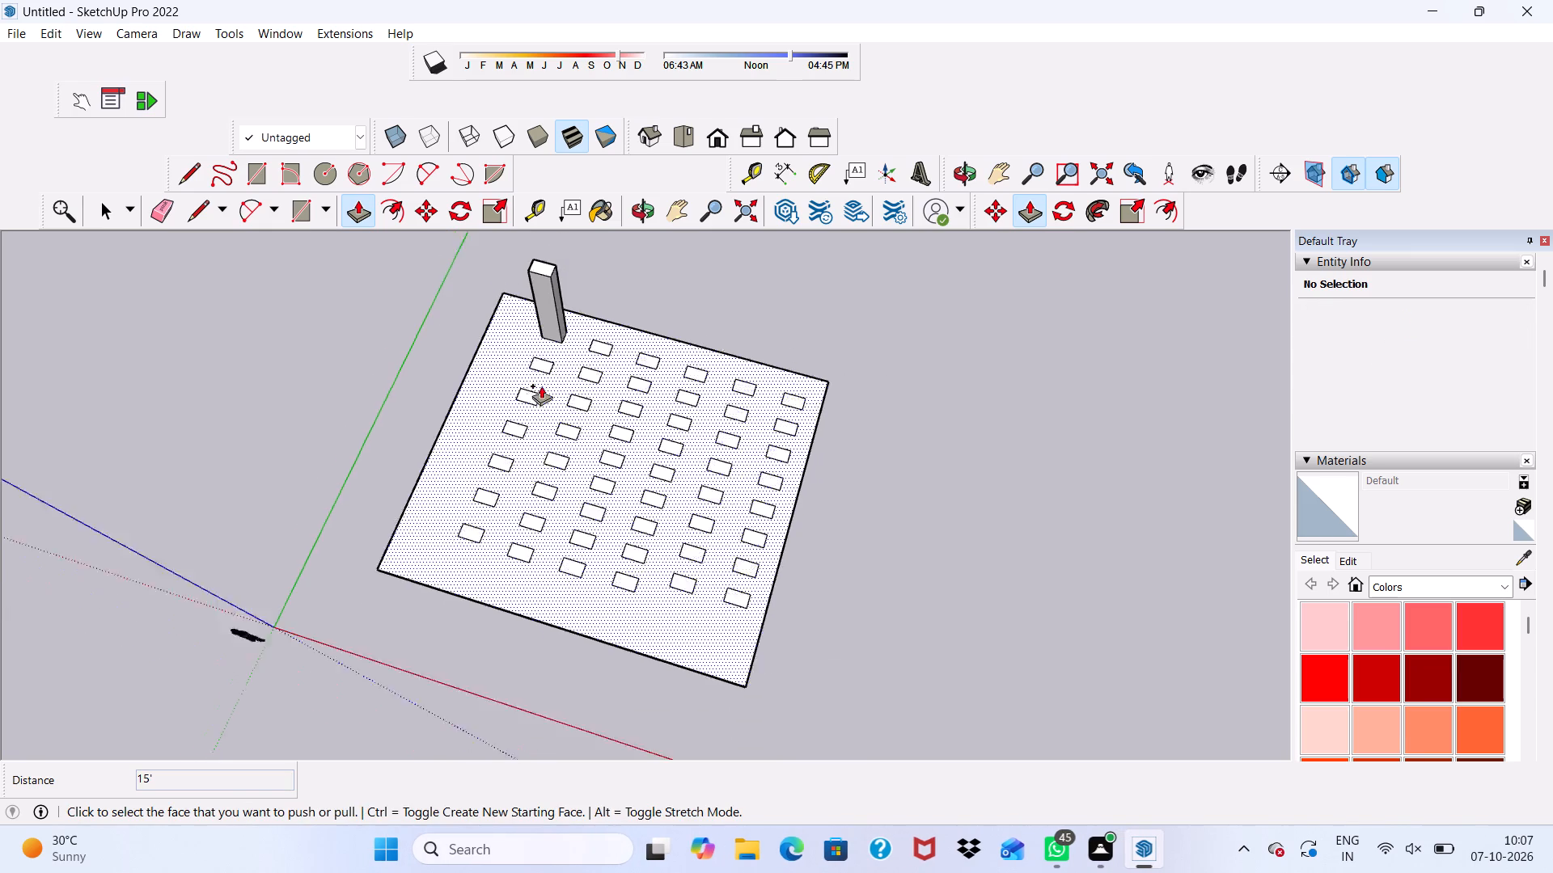
{"action": "middle_click_drag", "start_coordinate": [545, 388], "coordinate": [656, 120]}
{"action": "scroll", "coordinate": [518, 412], "scroll_direction": "up", "scroll_amount": 11}
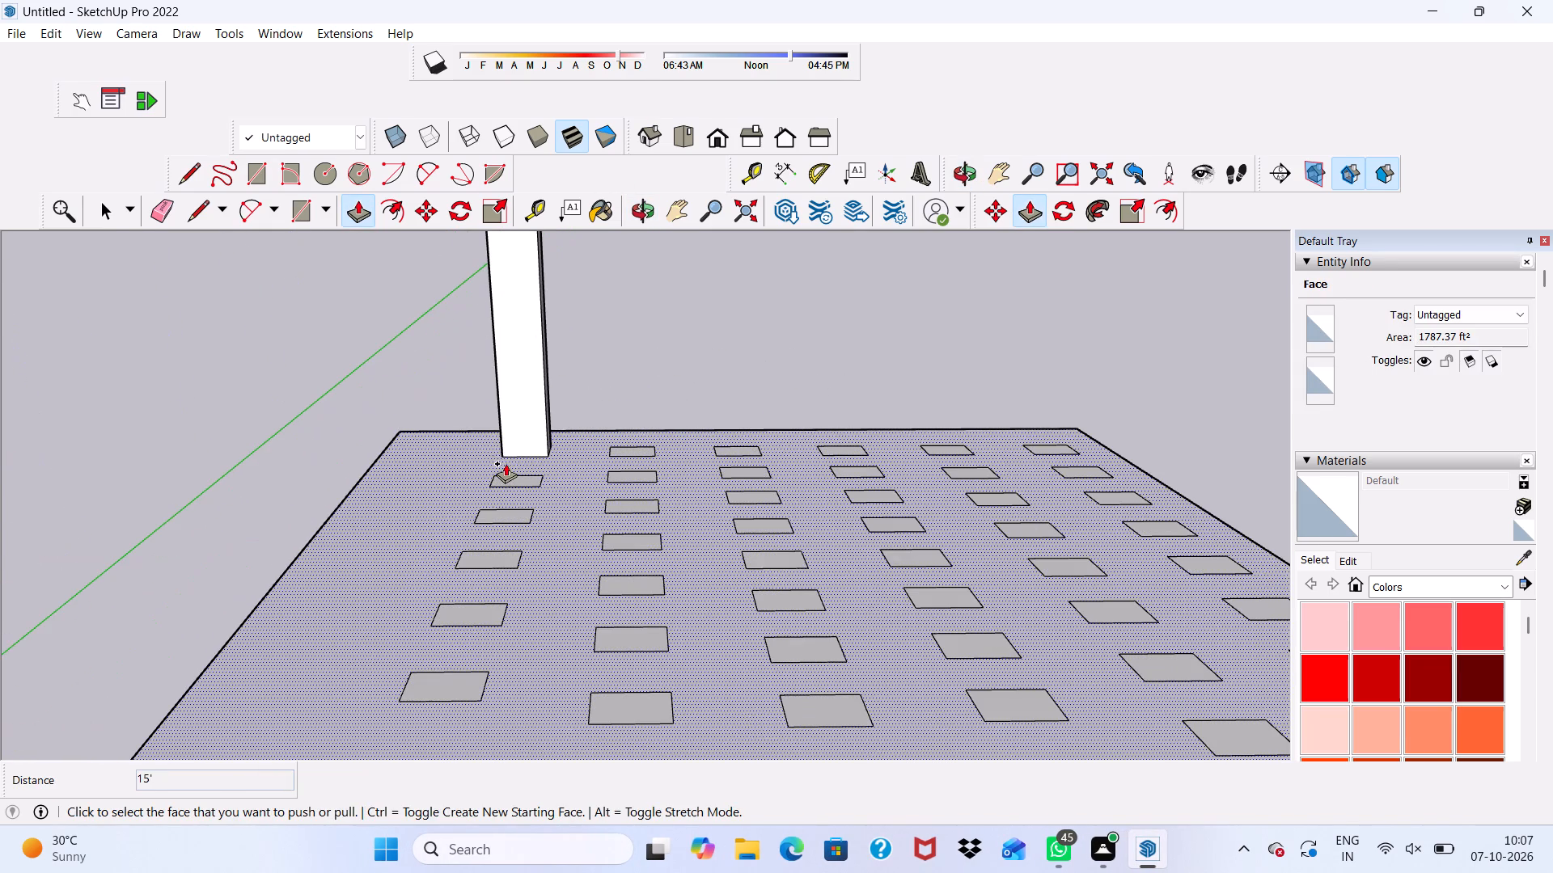
{"action": "left_click", "coordinate": [506, 479]}
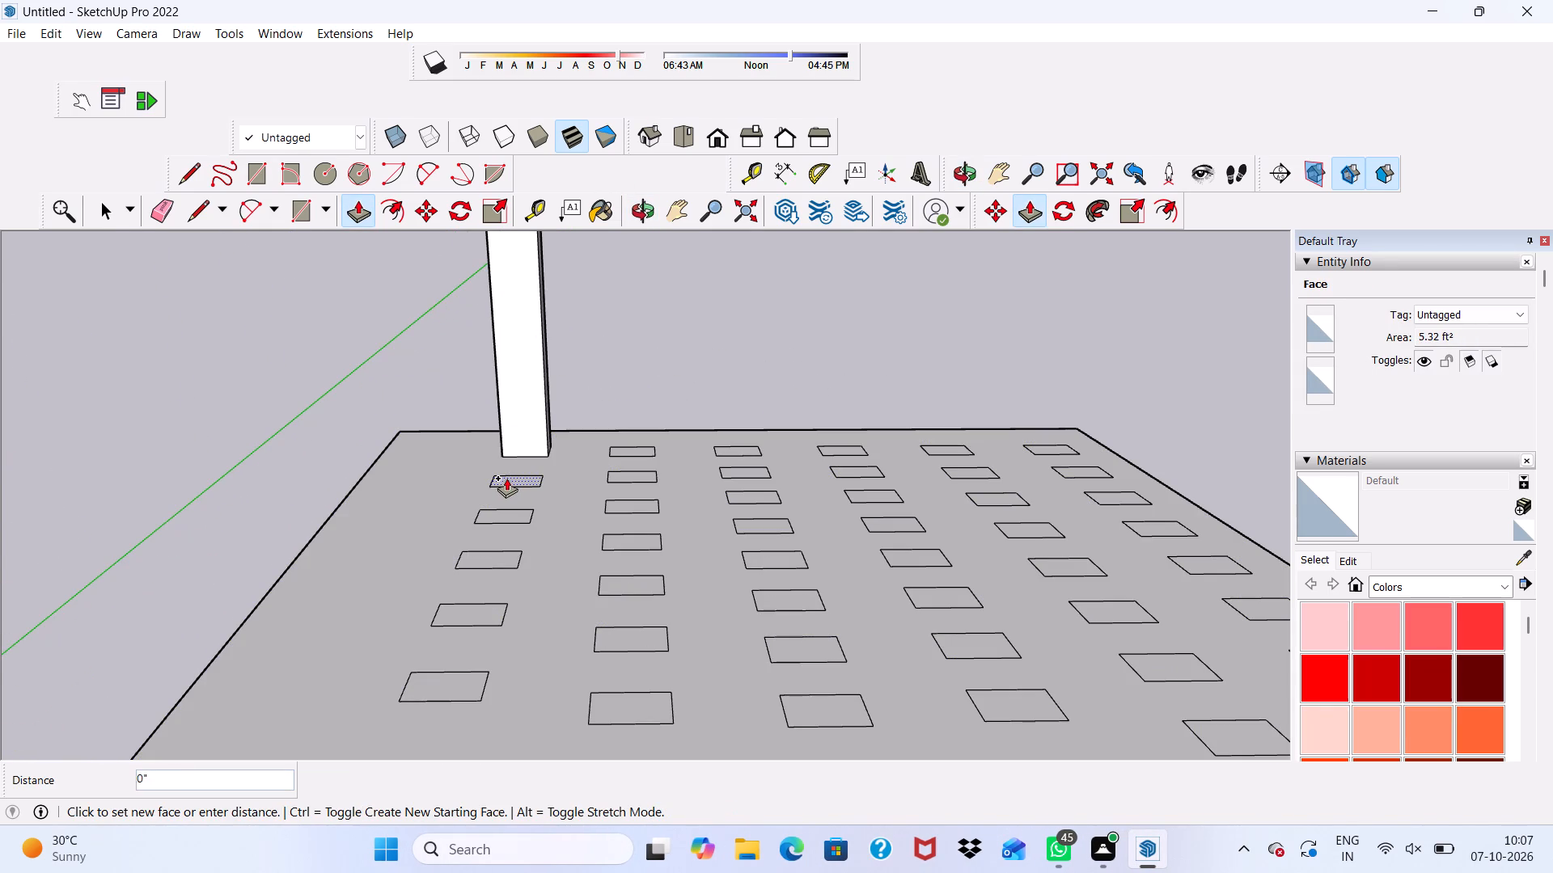
{"action": "scroll", "coordinate": [511, 405], "scroll_direction": "down", "scroll_amount": 8}
{"action": "middle_click_drag", "start_coordinate": [511, 392], "coordinate": [571, 522]}
{"action": "scroll", "coordinate": [531, 448], "scroll_direction": "down", "scroll_amount": 1}
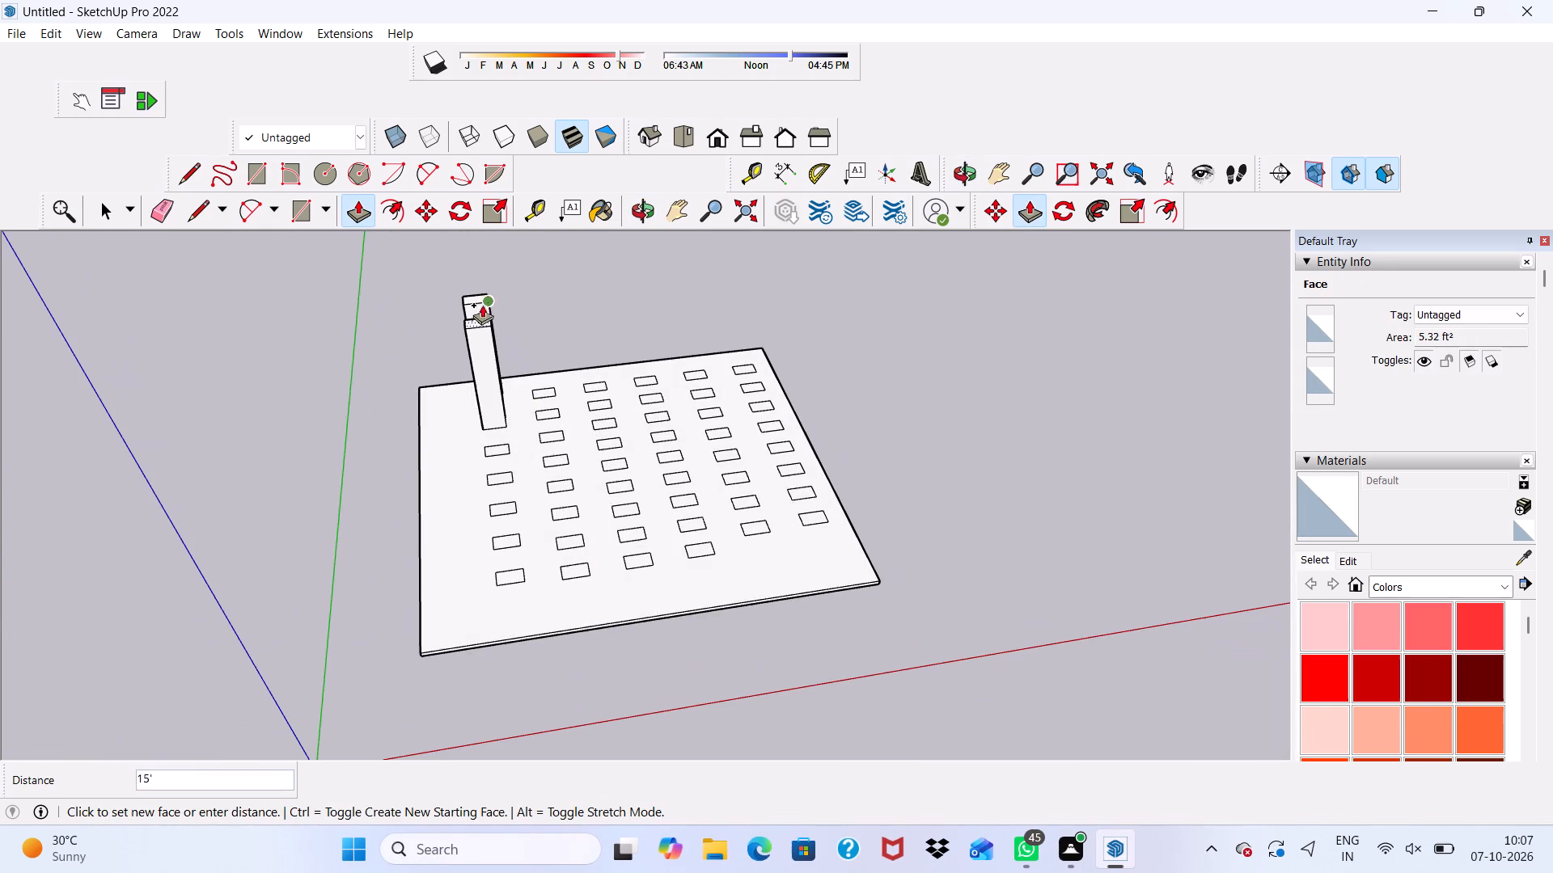
{"action": "middle_click_drag", "start_coordinate": [472, 293], "coordinate": [606, 390]}
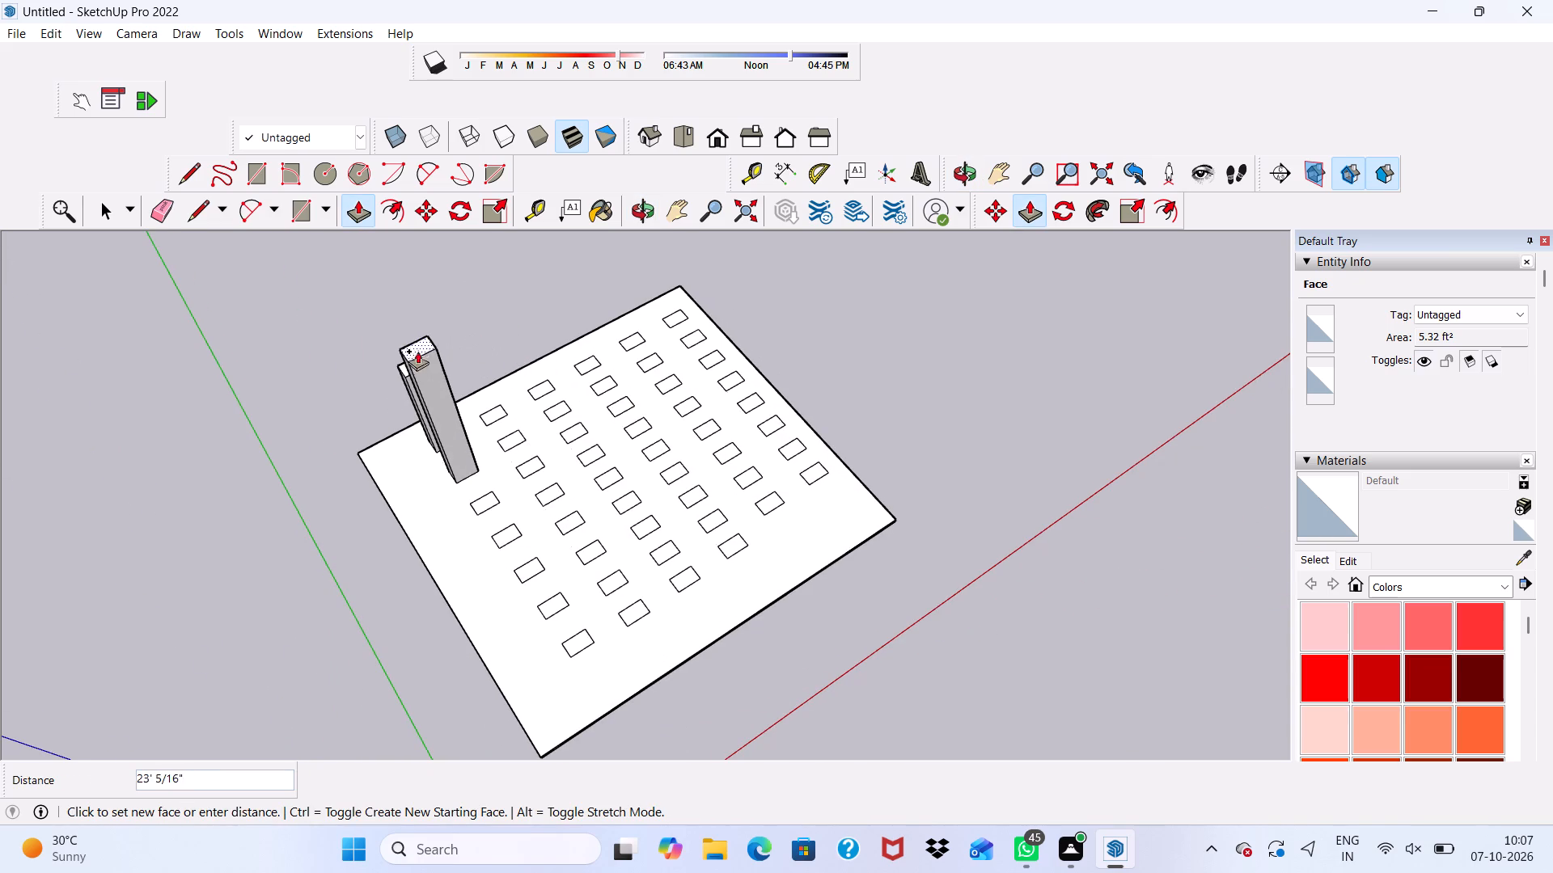
{"action": "scroll", "coordinate": [416, 386], "scroll_direction": "up", "scroll_amount": 1}
{"action": "middle_click_drag", "start_coordinate": [416, 386], "coordinate": [586, 348]}
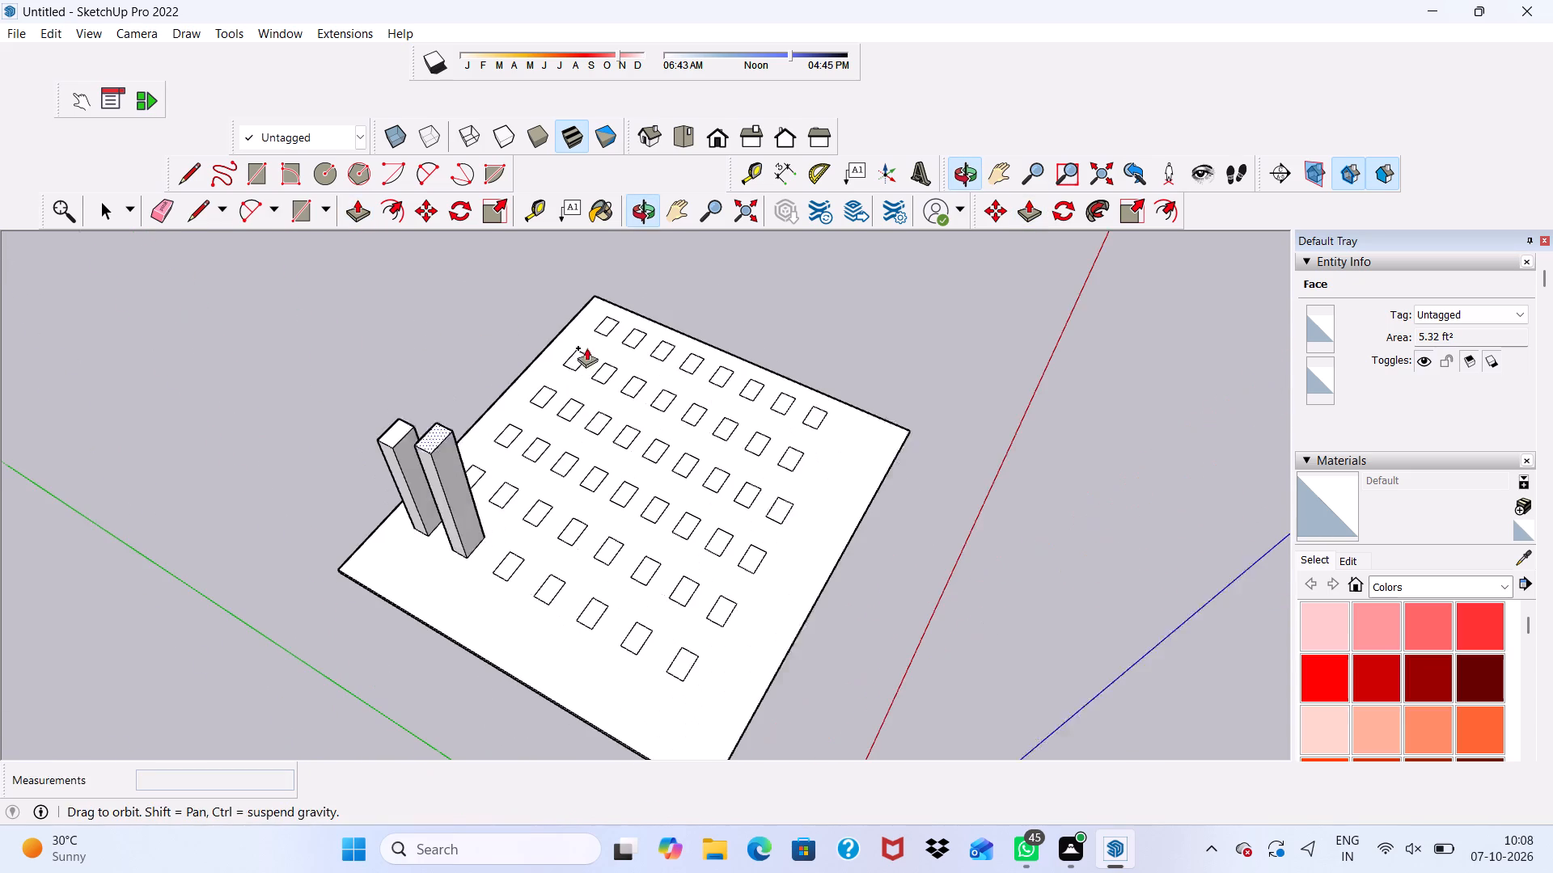
{"action": "middle_click_drag", "start_coordinate": [586, 348], "coordinate": [569, 352]}
{"action": "left_click", "coordinate": [396, 447]}
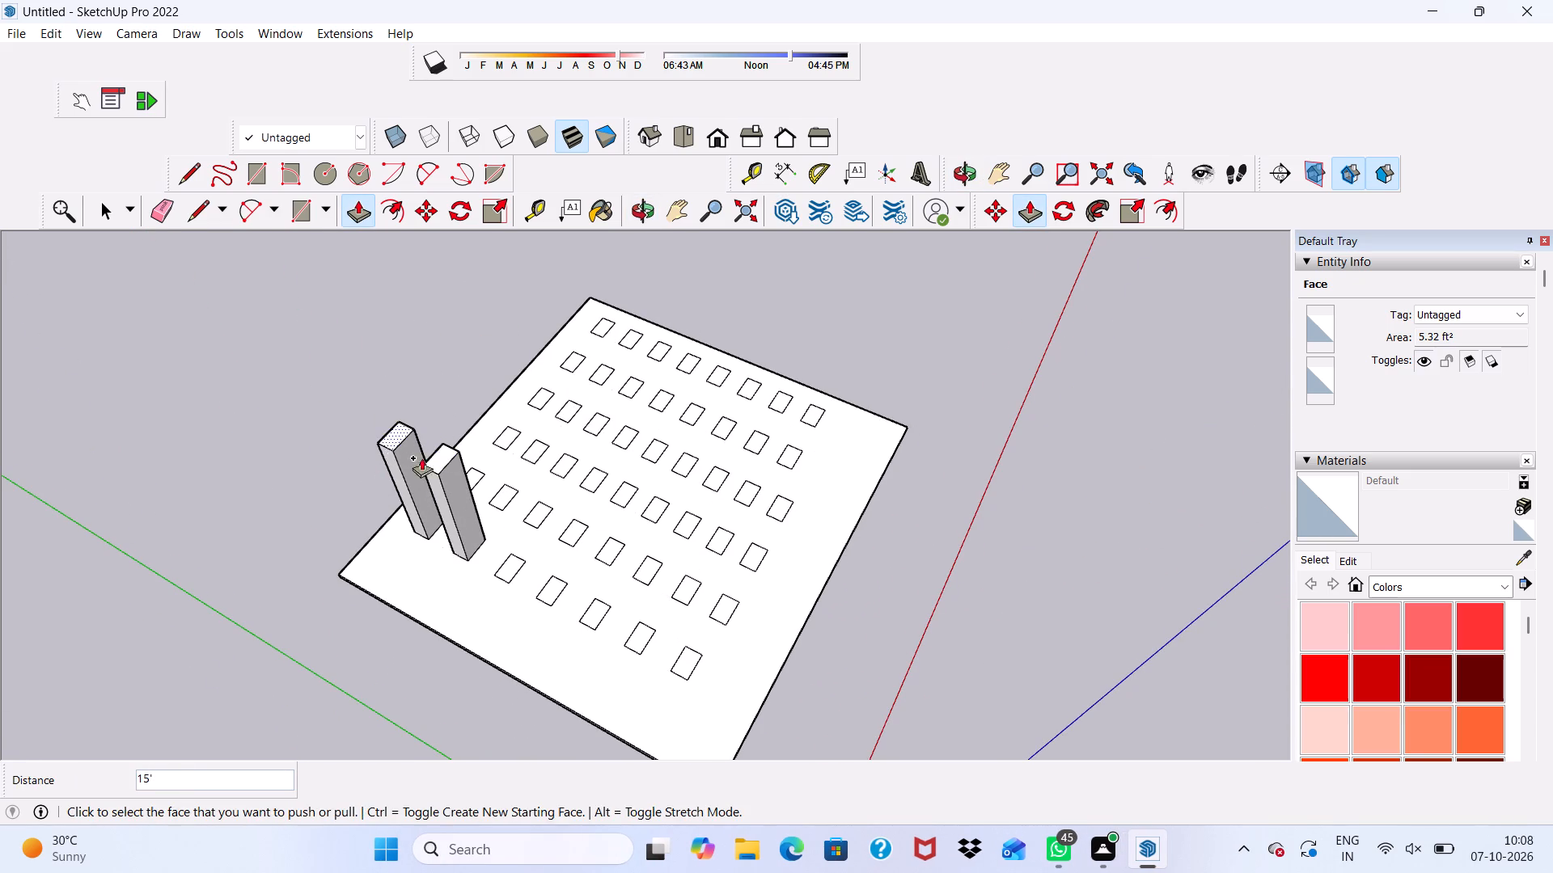
Pull the third and fourth rectangles of the first grid column up 15', level with the finished posts.
{"action": "scroll", "coordinate": [473, 495], "scroll_direction": "down", "scroll_amount": 3}
{"action": "middle_click_drag", "start_coordinate": [480, 516], "coordinate": [489, 500]}
{"action": "scroll", "coordinate": [503, 660], "scroll_direction": "down", "scroll_amount": 1}
{"action": "middle_click_drag", "start_coordinate": [544, 636], "coordinate": [700, 446]}
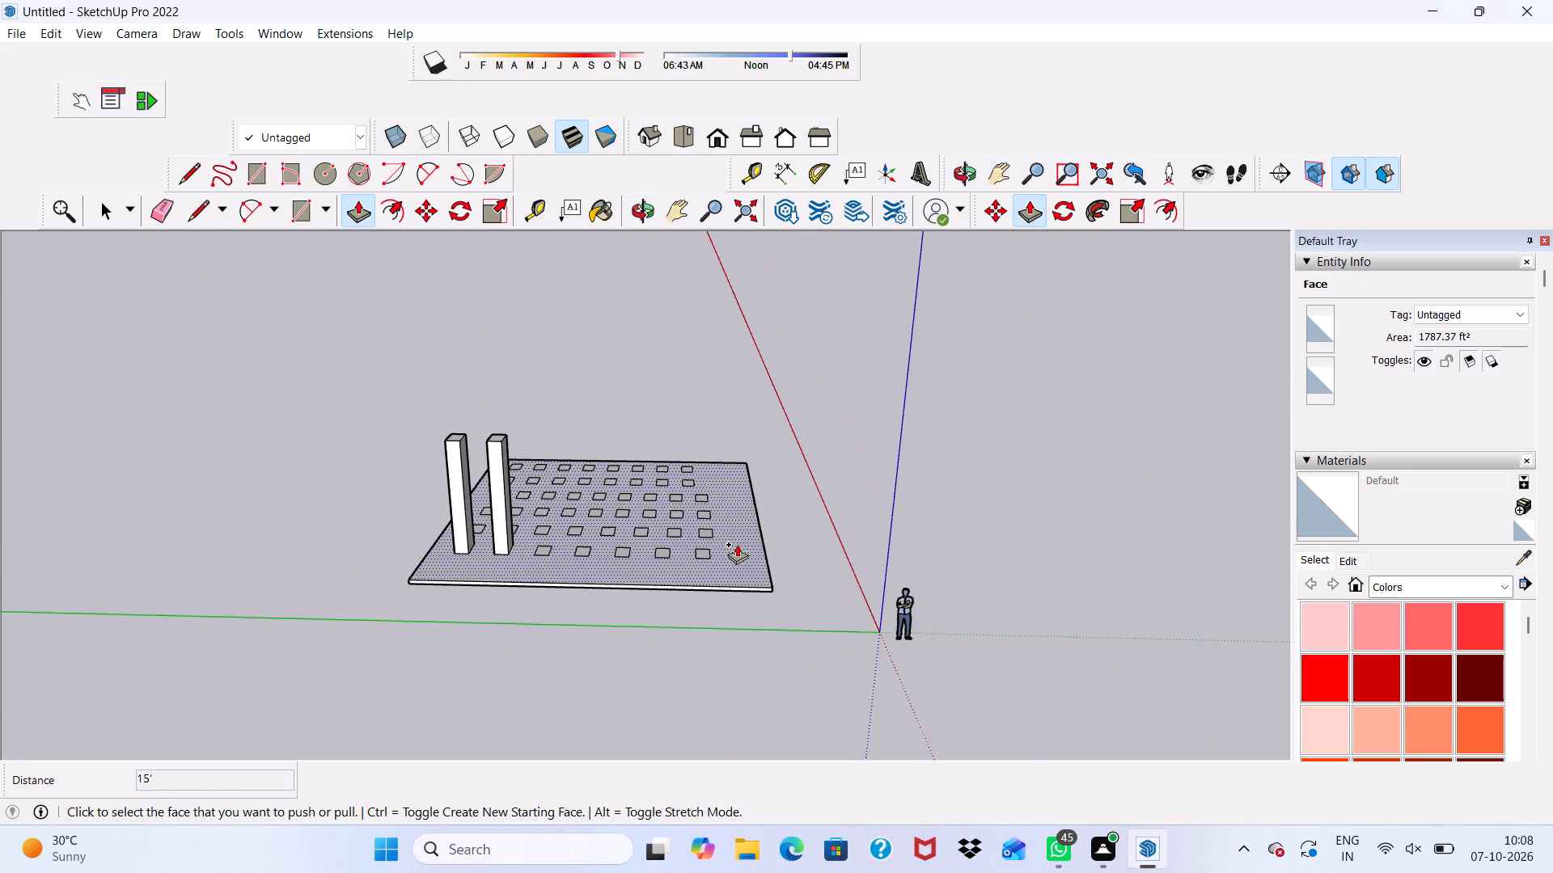
{"action": "scroll", "coordinate": [555, 524], "scroll_direction": "up", "scroll_amount": 10}
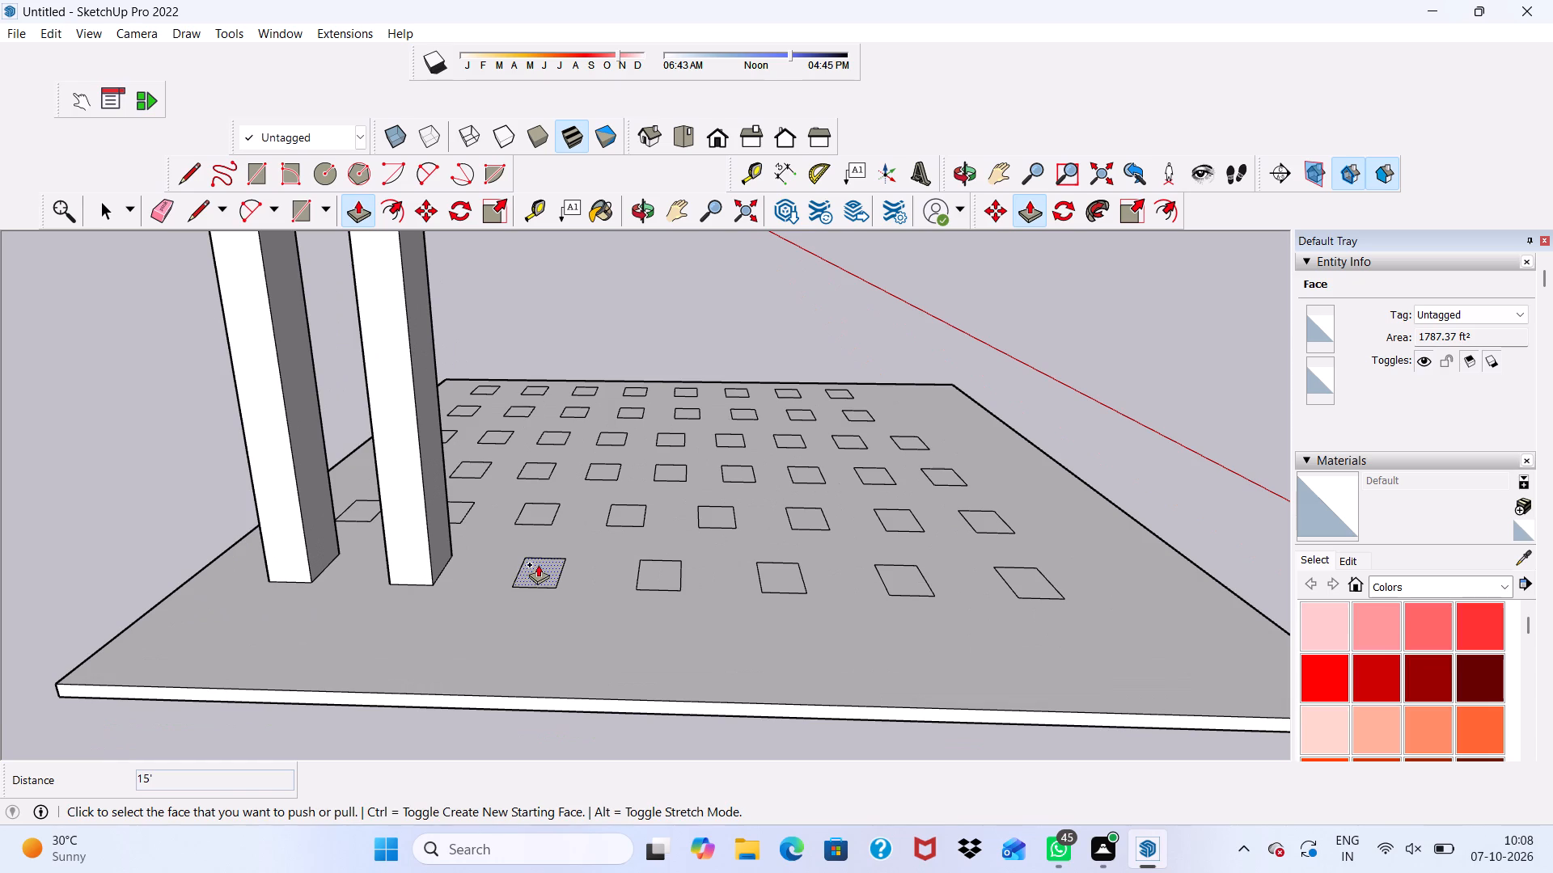
{"action": "left_click", "coordinate": [538, 564]}
{"action": "scroll", "coordinate": [560, 507], "scroll_direction": "down", "scroll_amount": 3}
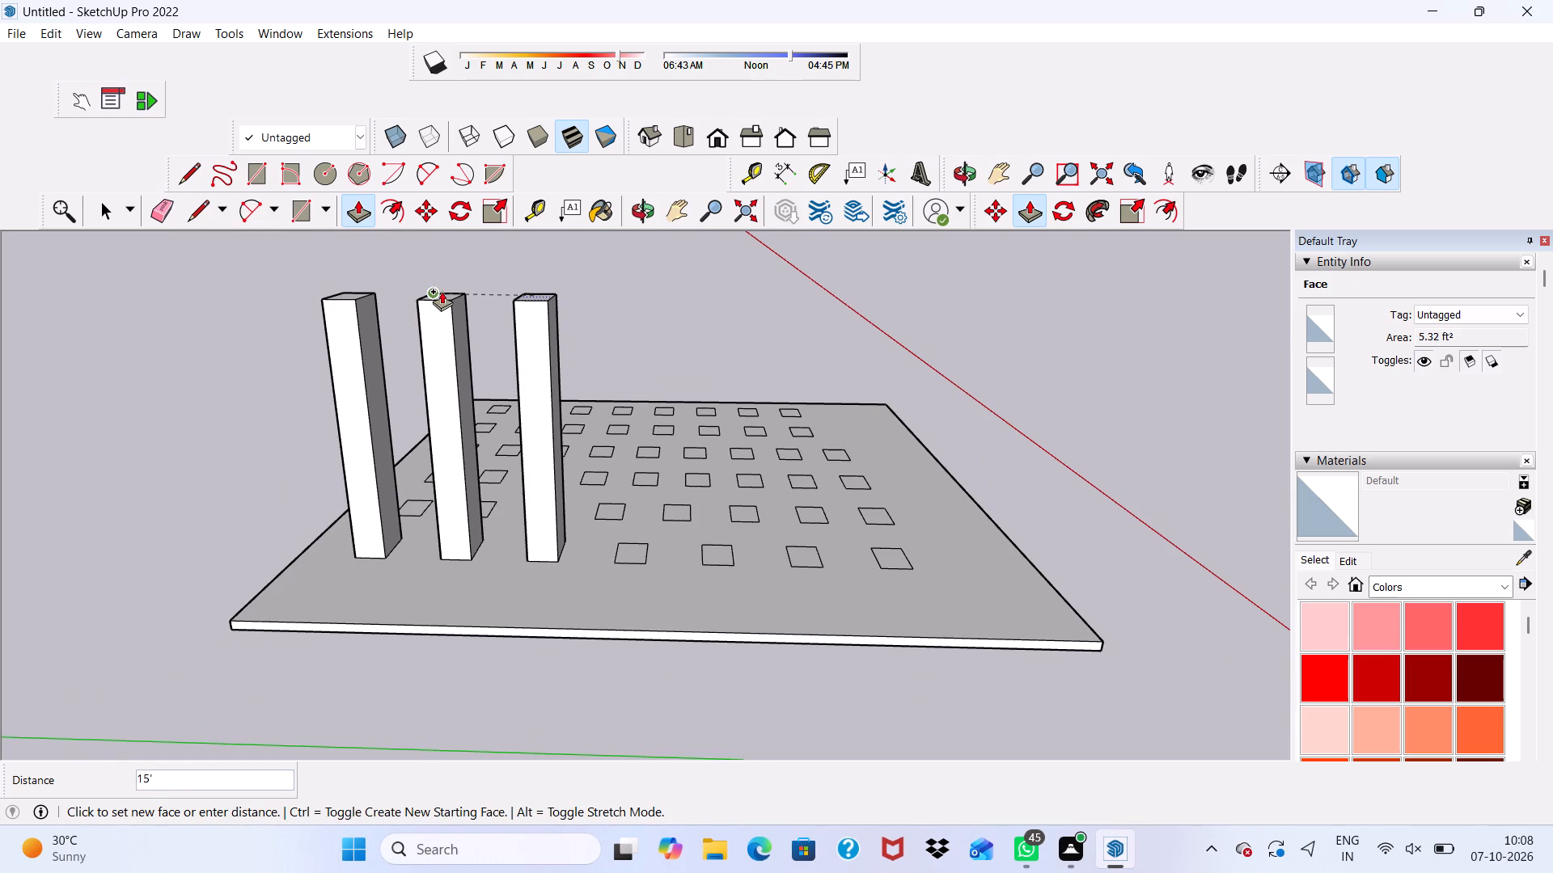
{"action": "left_click", "coordinate": [442, 291]}
{"action": "left_click", "coordinate": [636, 549]}
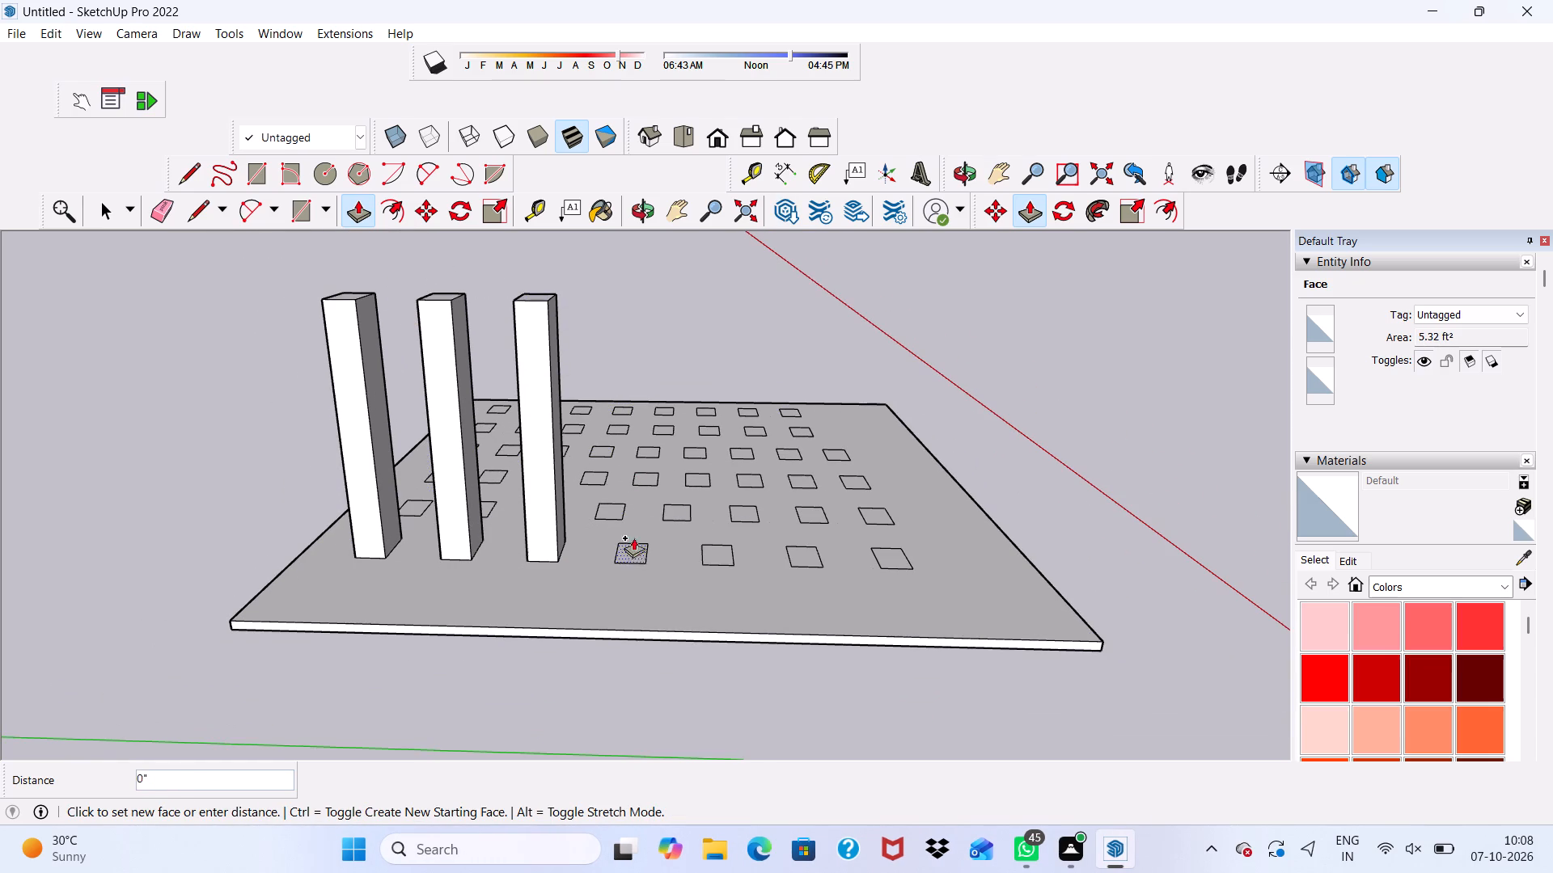
{"action": "left_click", "coordinate": [528, 297]}
Pull the fifth, sixth and seventh rectangles of the first grid column up 15', level with the finished posts.
{"action": "scroll", "coordinate": [743, 551], "scroll_direction": "up", "scroll_amount": 4}
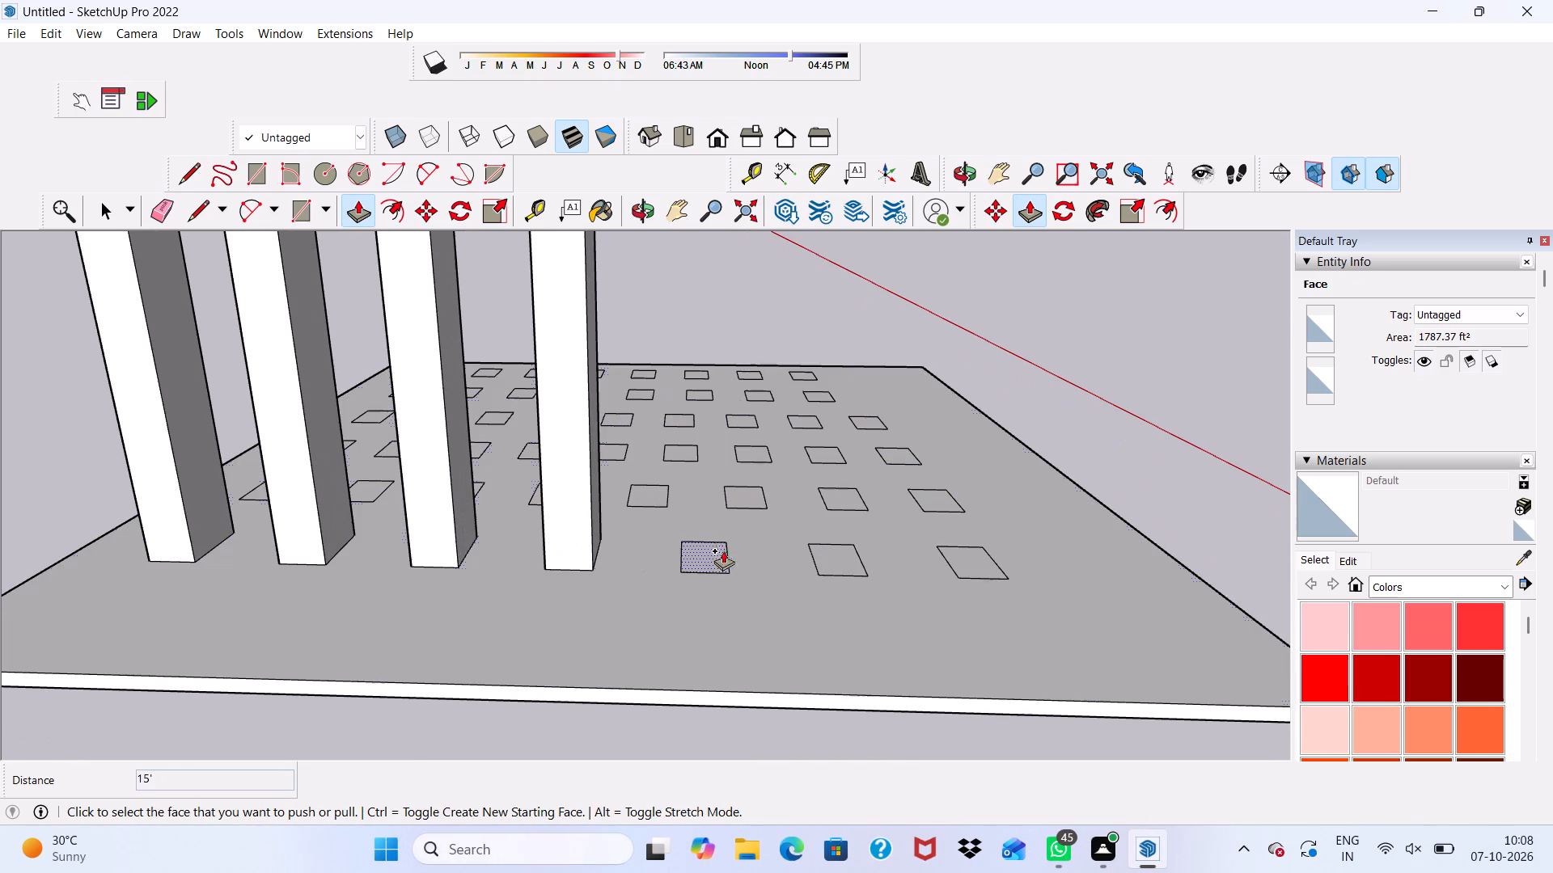
{"action": "left_click", "coordinate": [696, 546]}
{"action": "scroll", "coordinate": [692, 515], "scroll_direction": "down", "scroll_amount": 4}
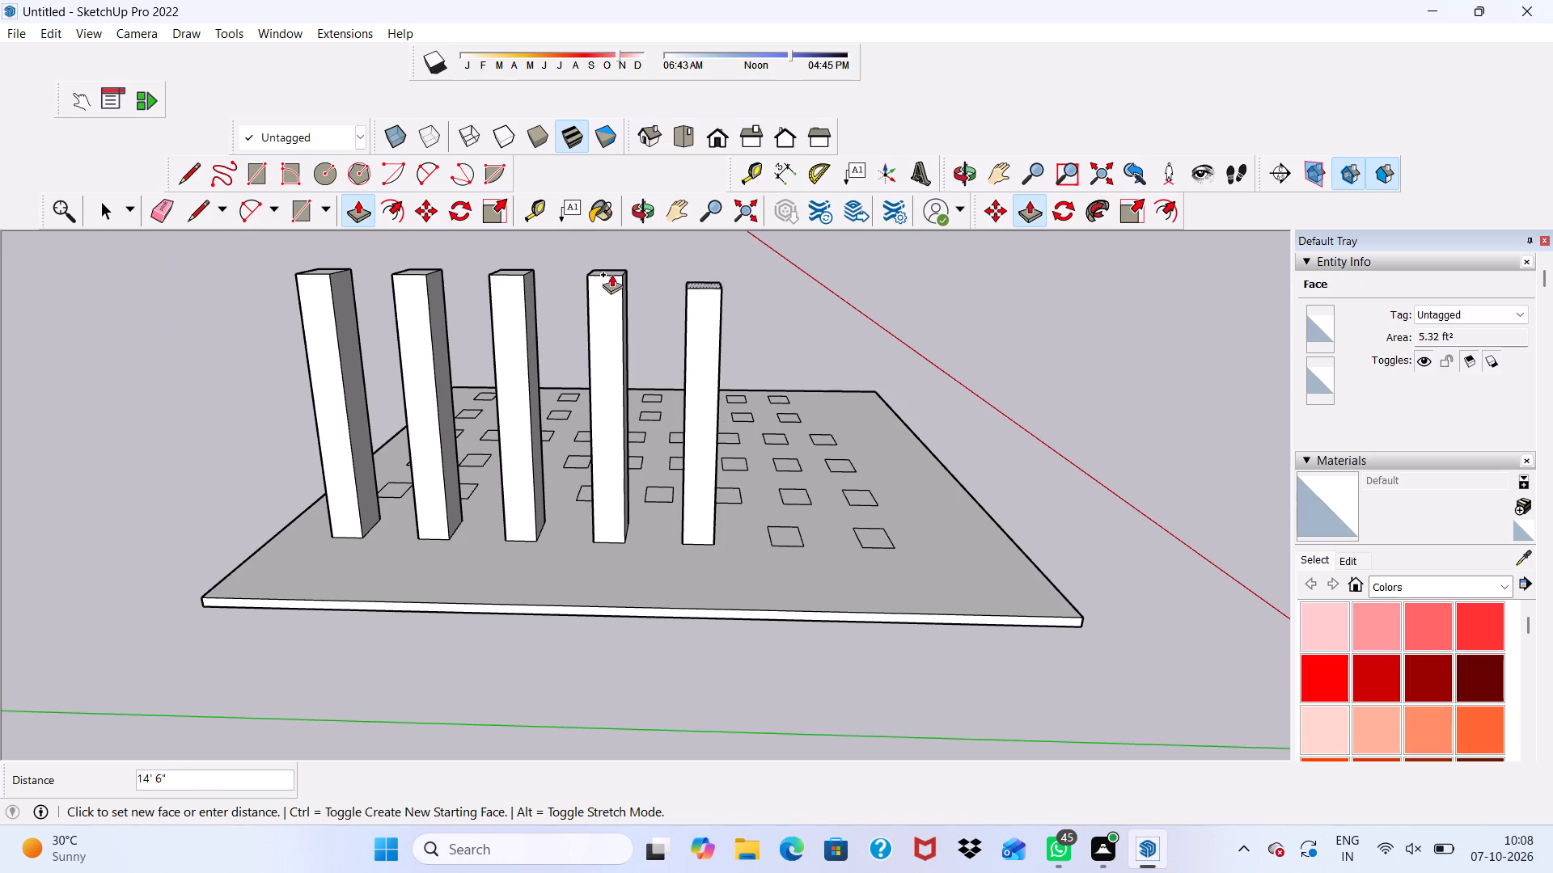
{"action": "left_click", "coordinate": [601, 272]}
{"action": "scroll", "coordinate": [774, 500], "scroll_direction": "up", "scroll_amount": 2}
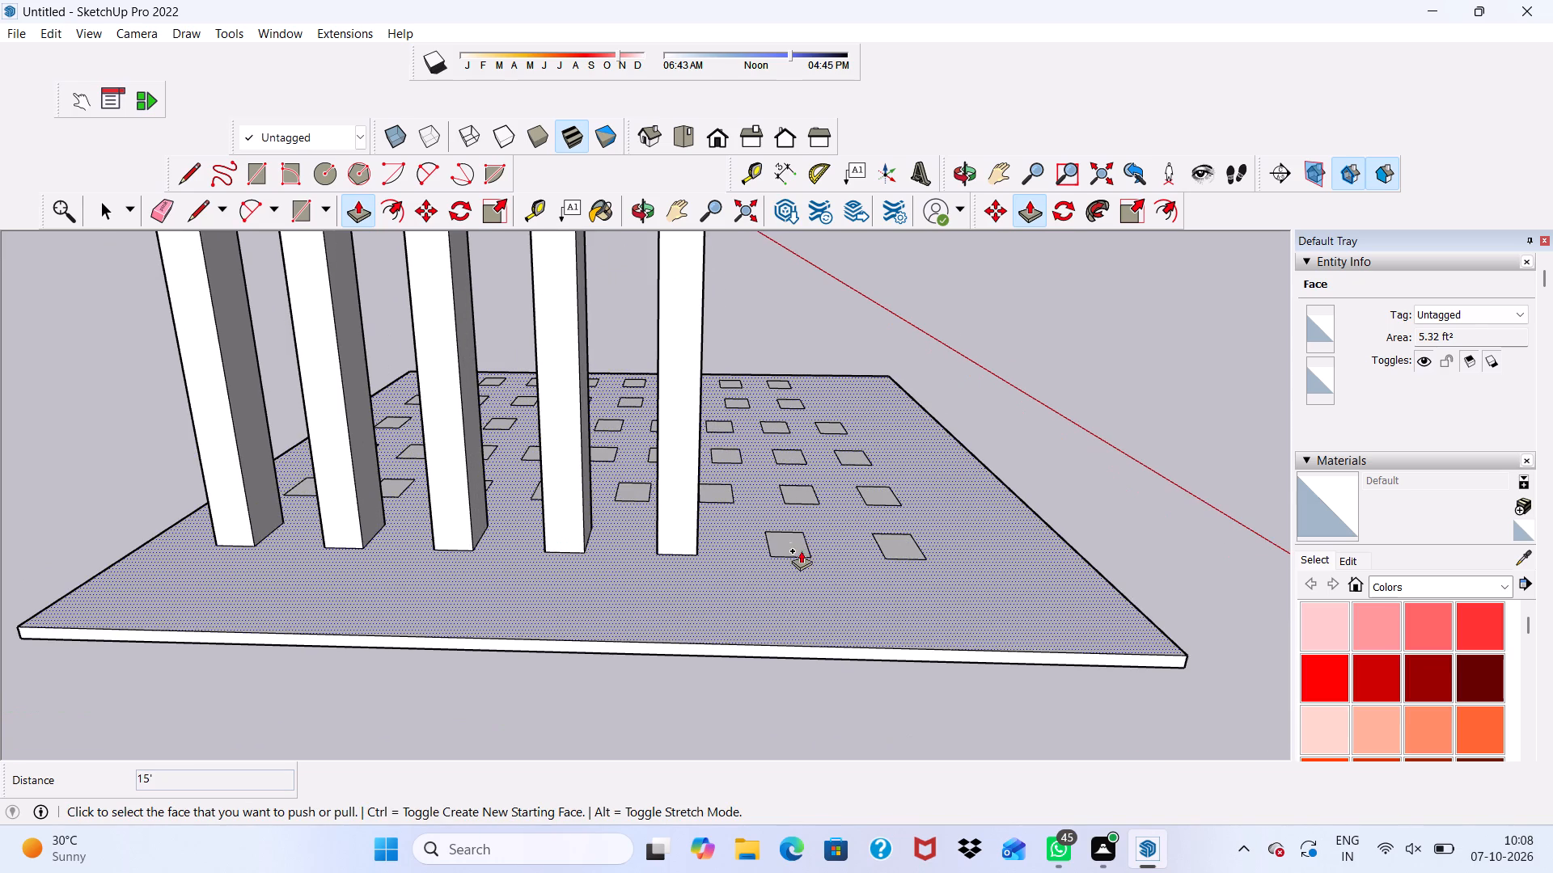
{"action": "left_click", "coordinate": [791, 539]}
{"action": "scroll", "coordinate": [759, 396], "scroll_direction": "down", "scroll_amount": 1}
{"action": "left_click_drag", "start_coordinate": [692, 232], "coordinate": [696, 240]}
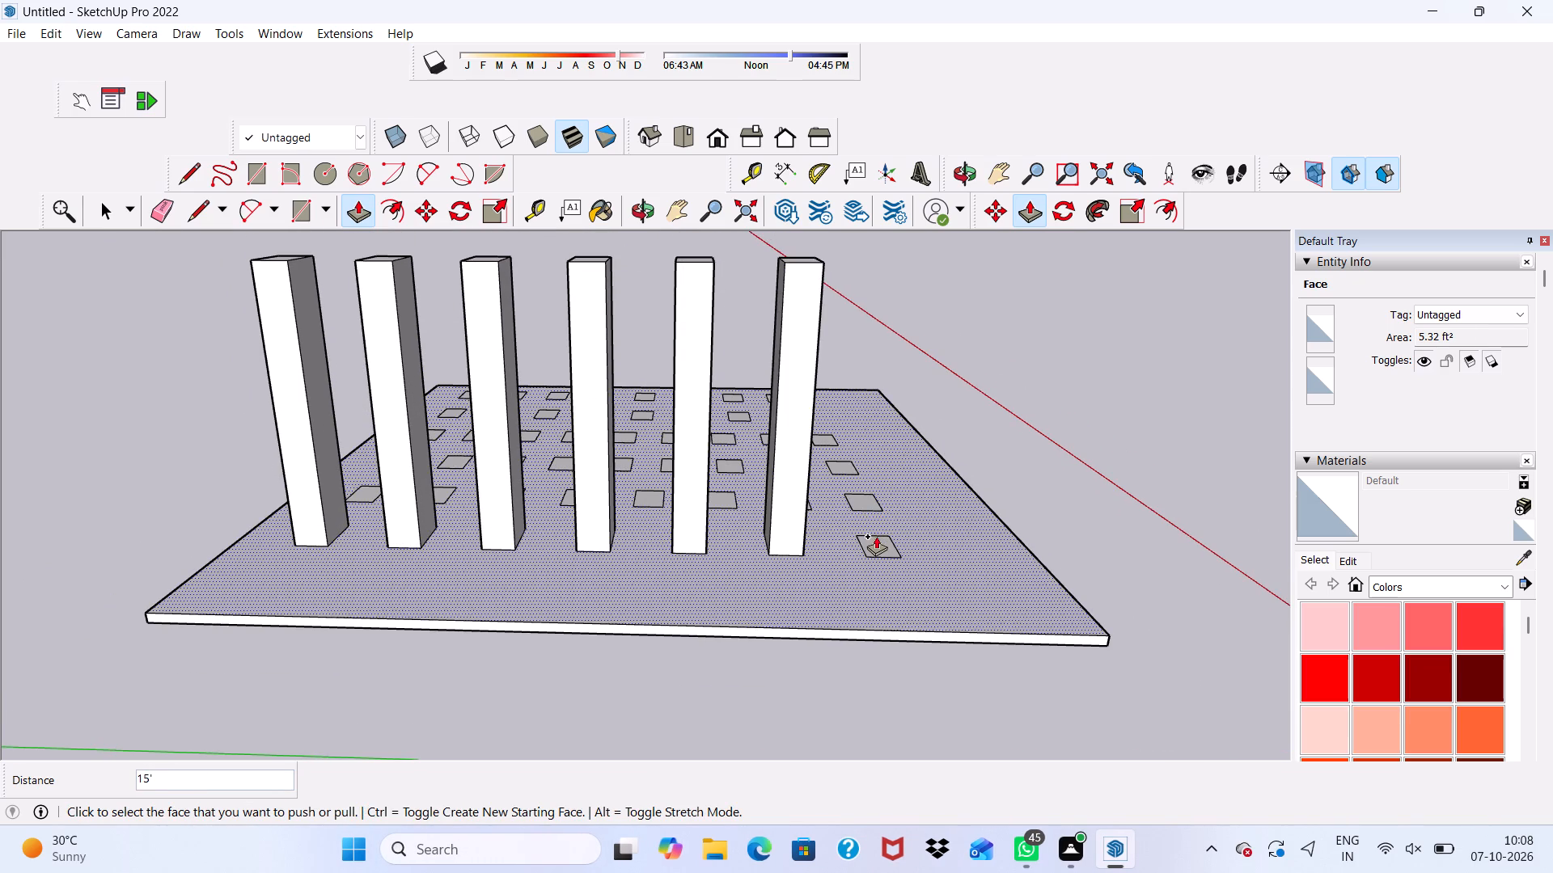
{"action": "left_click", "coordinate": [876, 538]}
{"action": "left_click", "coordinate": [789, 268]}
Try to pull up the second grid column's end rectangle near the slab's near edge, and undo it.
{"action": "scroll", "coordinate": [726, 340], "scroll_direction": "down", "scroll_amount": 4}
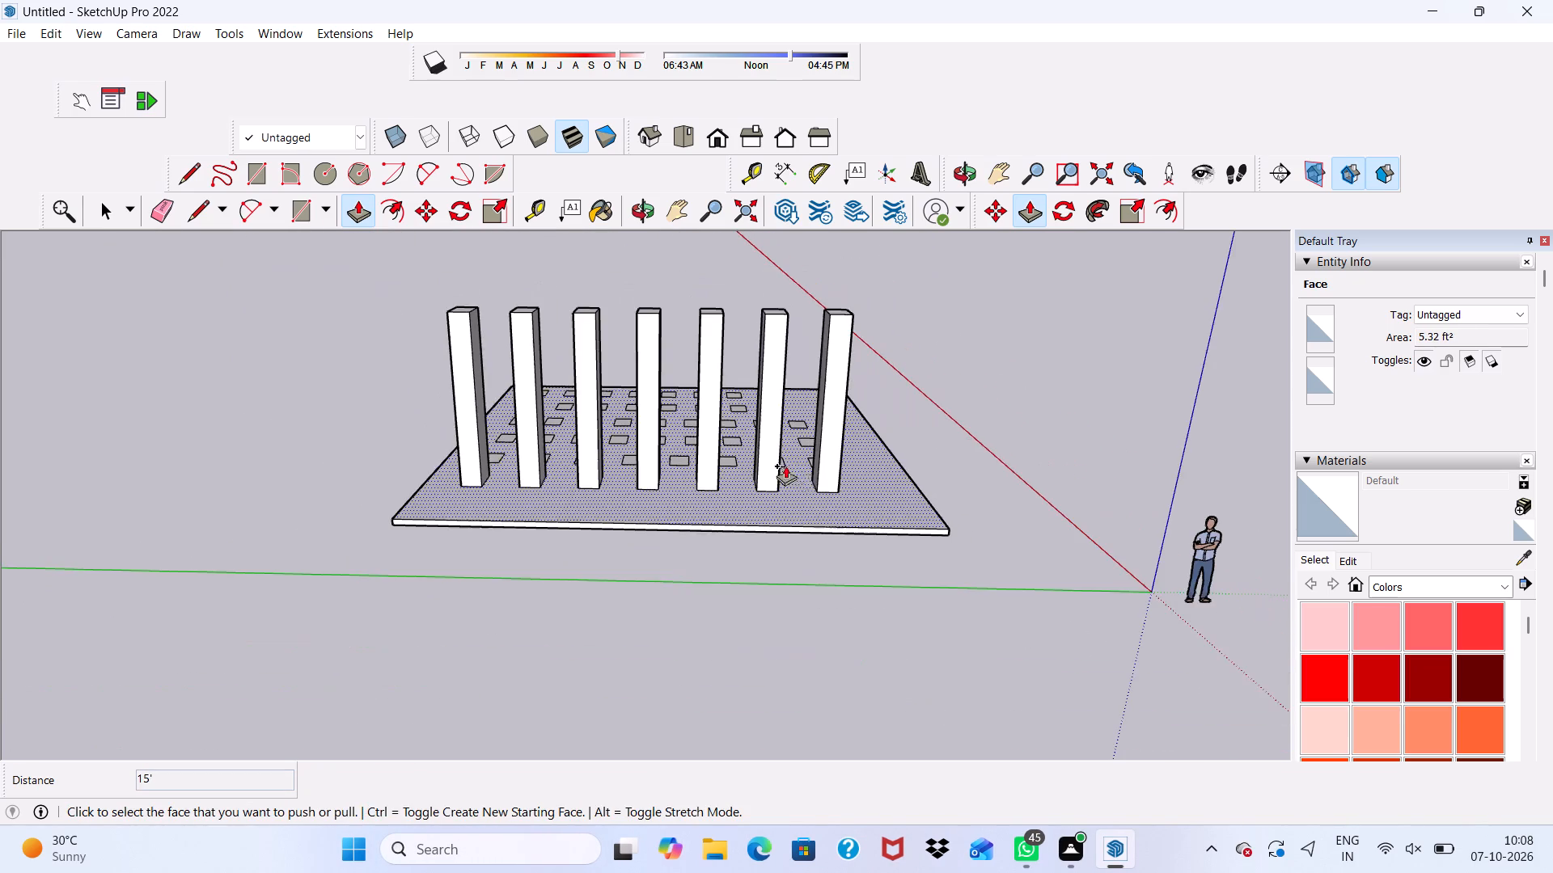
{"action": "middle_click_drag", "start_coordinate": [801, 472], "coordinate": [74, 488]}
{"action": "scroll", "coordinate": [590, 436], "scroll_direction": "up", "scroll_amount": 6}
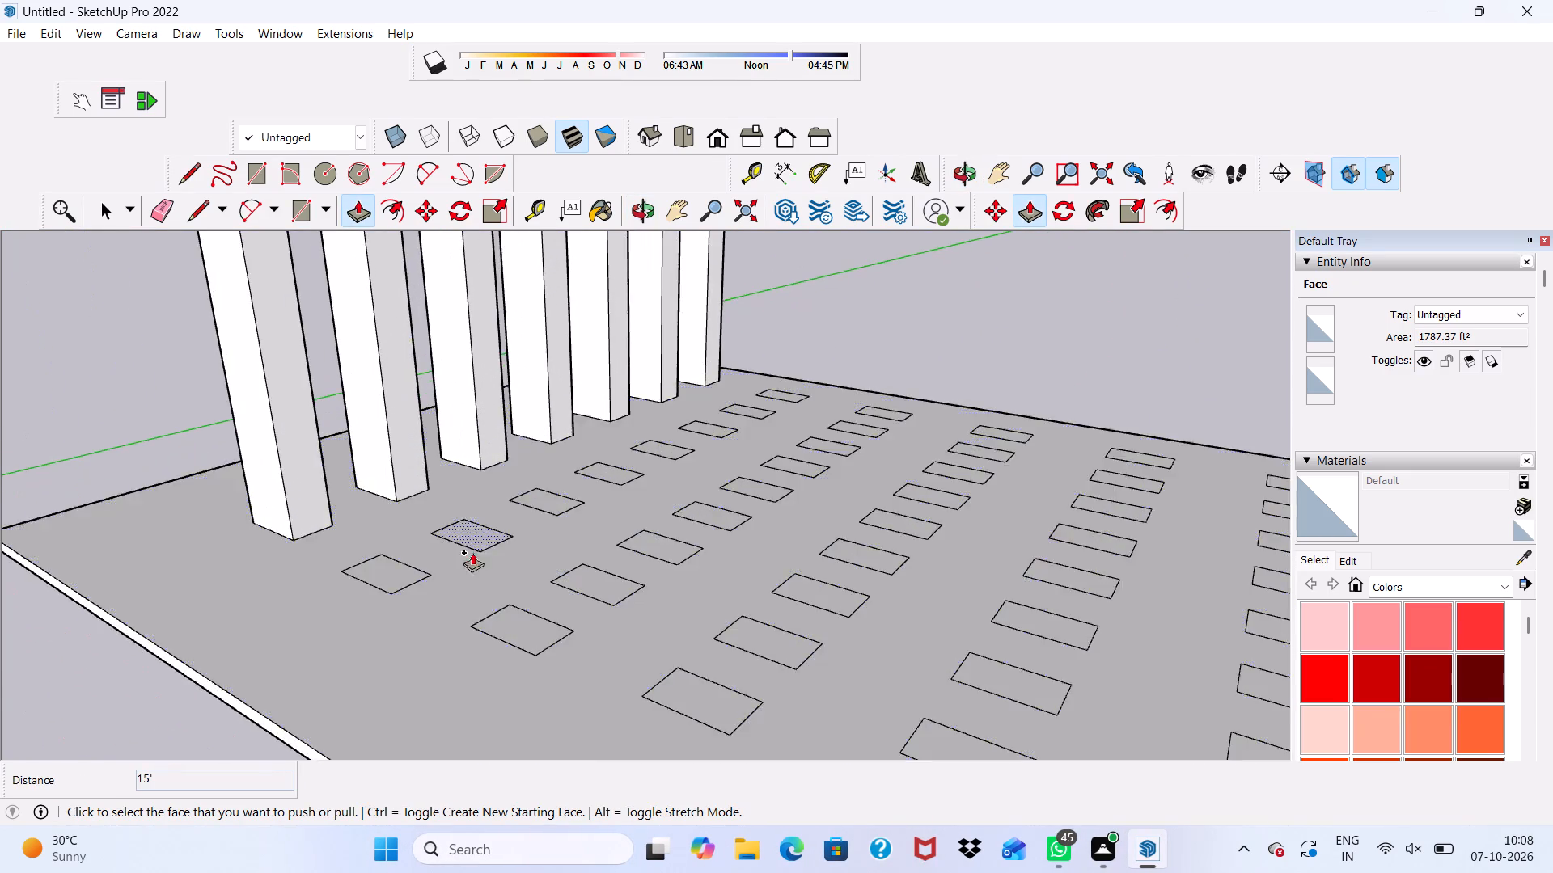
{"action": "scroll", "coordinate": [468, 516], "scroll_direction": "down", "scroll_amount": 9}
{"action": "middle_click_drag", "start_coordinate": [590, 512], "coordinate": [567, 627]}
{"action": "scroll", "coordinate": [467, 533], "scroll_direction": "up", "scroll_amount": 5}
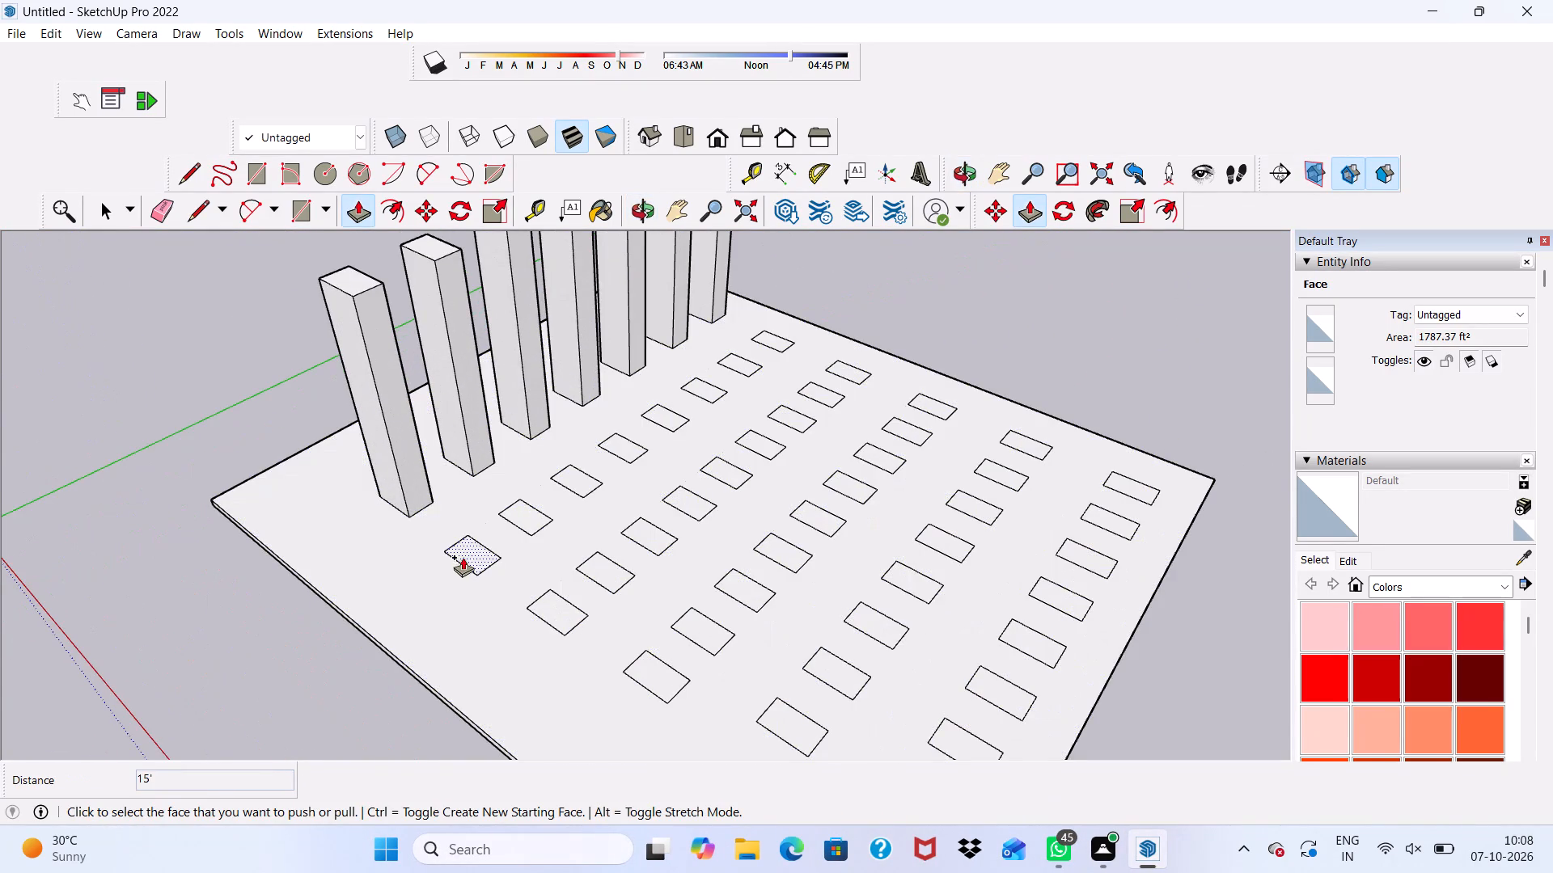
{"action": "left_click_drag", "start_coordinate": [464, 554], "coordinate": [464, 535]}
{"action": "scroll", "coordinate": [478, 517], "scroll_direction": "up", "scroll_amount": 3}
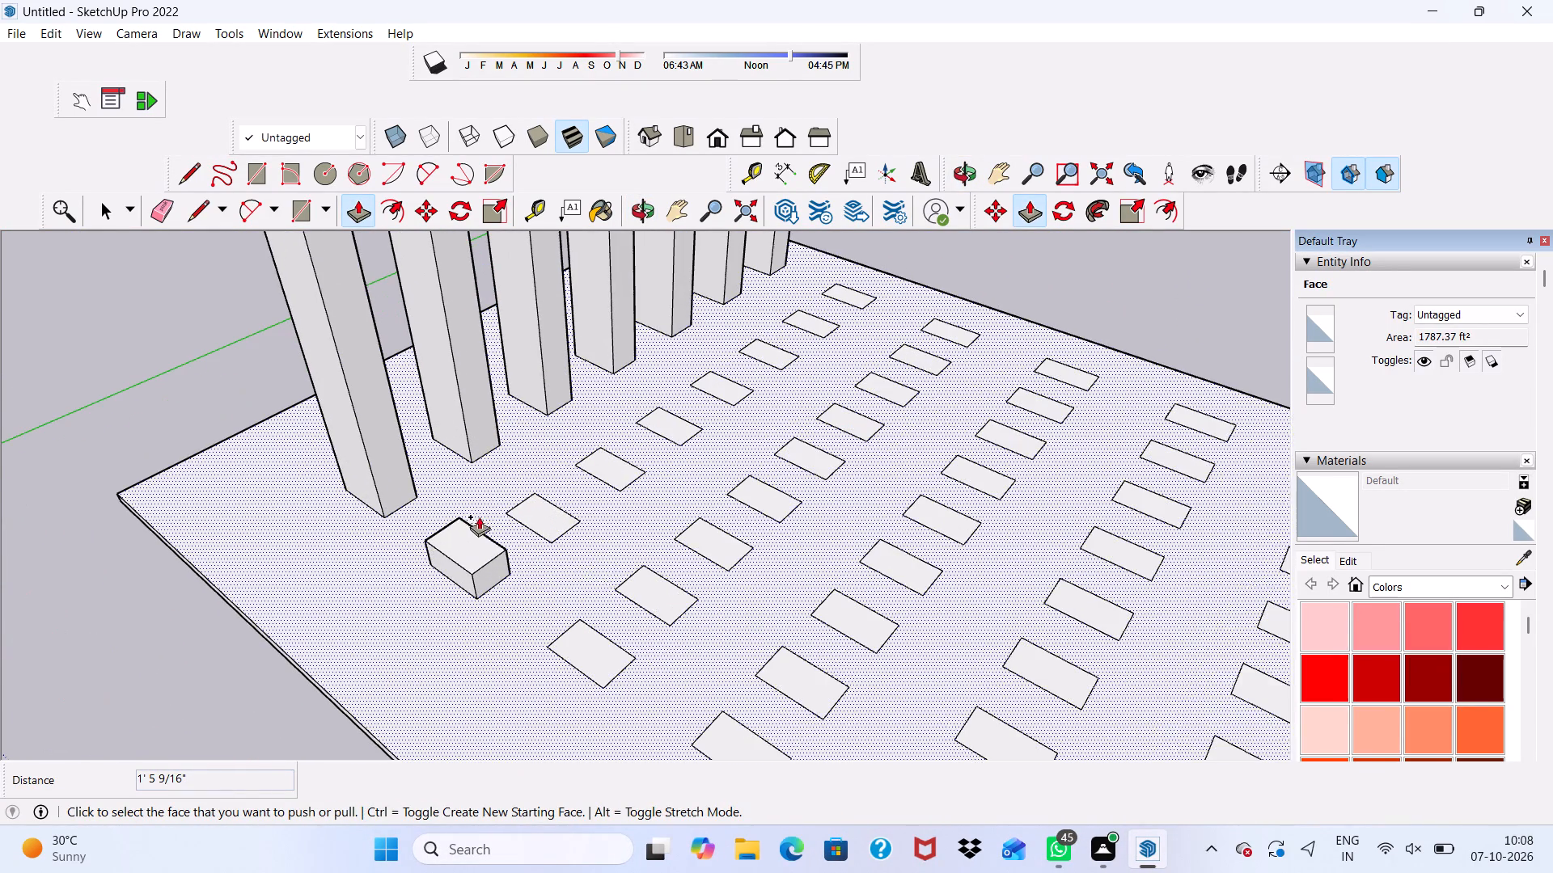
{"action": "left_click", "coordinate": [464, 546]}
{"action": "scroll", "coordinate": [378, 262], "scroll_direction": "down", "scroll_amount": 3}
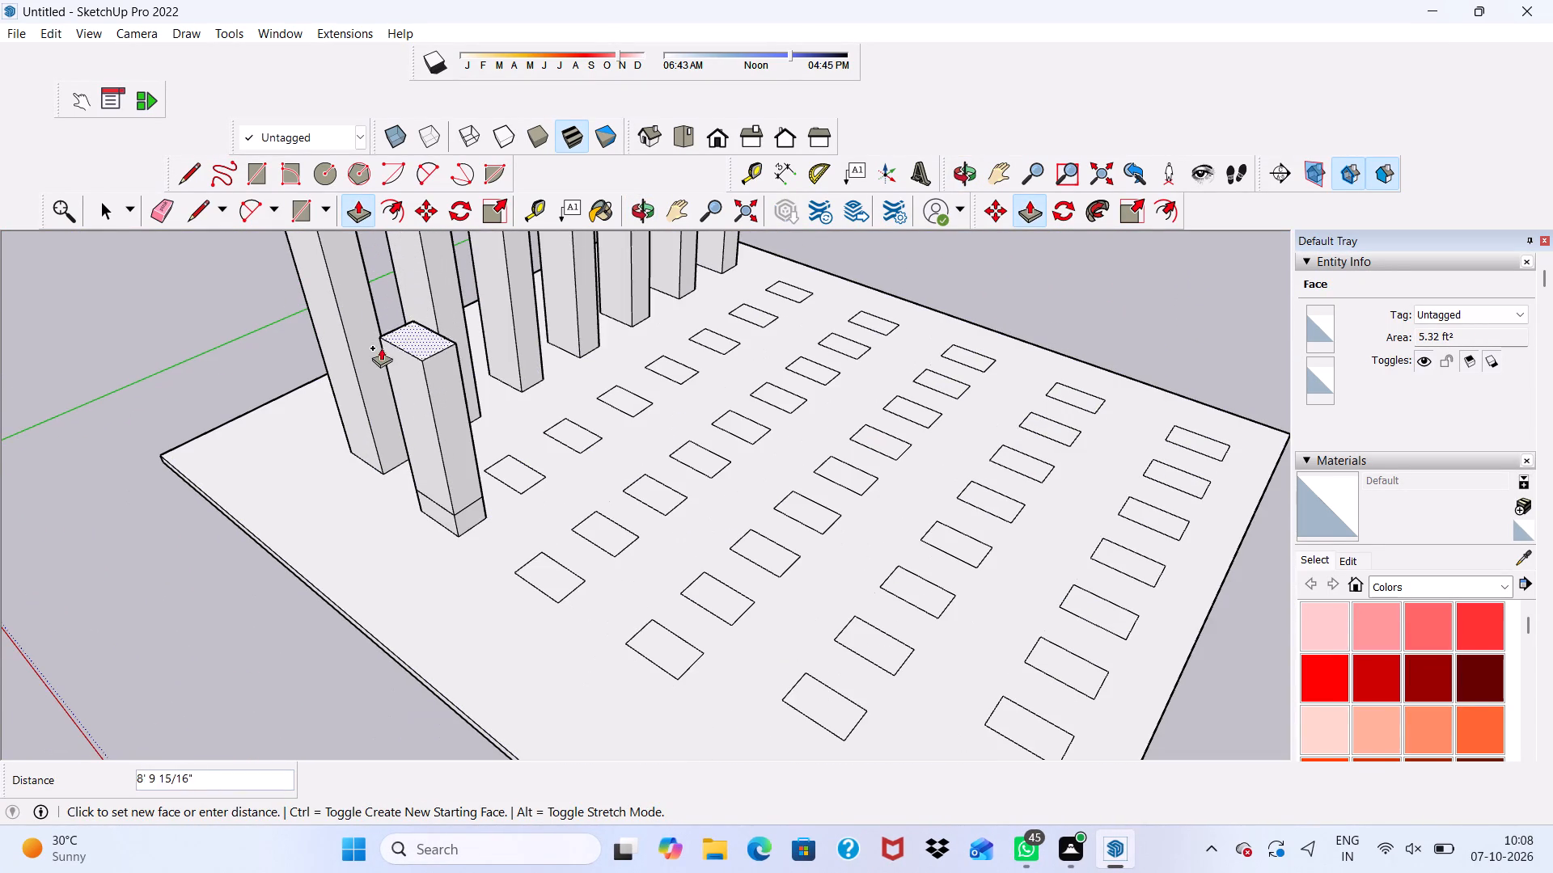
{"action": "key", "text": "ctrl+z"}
Pull the near-edge end rectangles of the second and third grid columns up 15', level with the finished posts.
{"action": "left_click", "coordinate": [441, 516]}
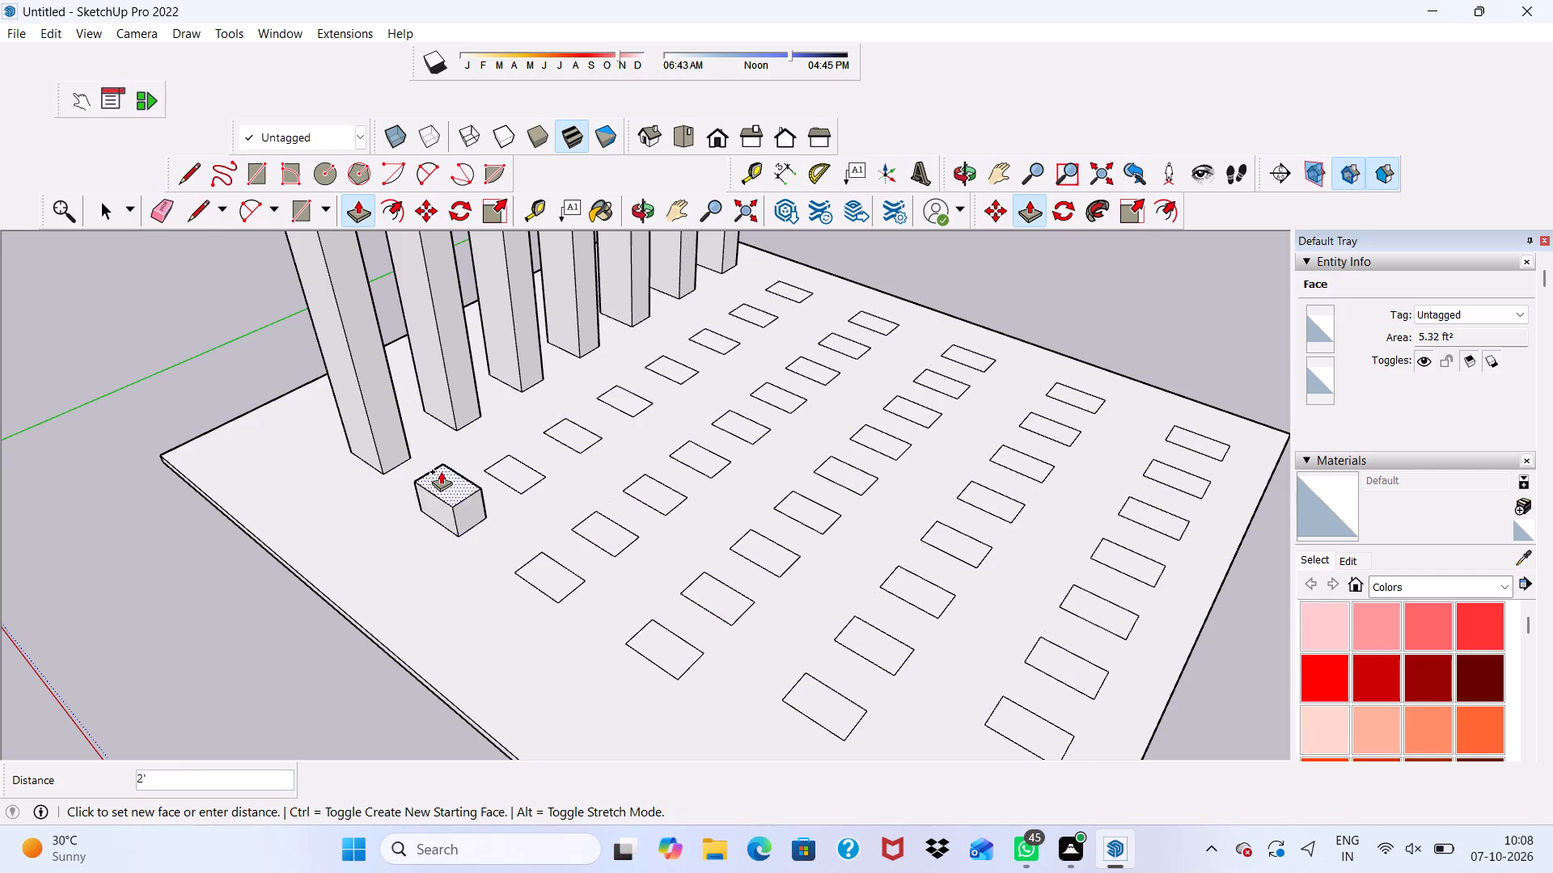
{"action": "scroll", "coordinate": [403, 348], "scroll_direction": "down", "scroll_amount": 5}
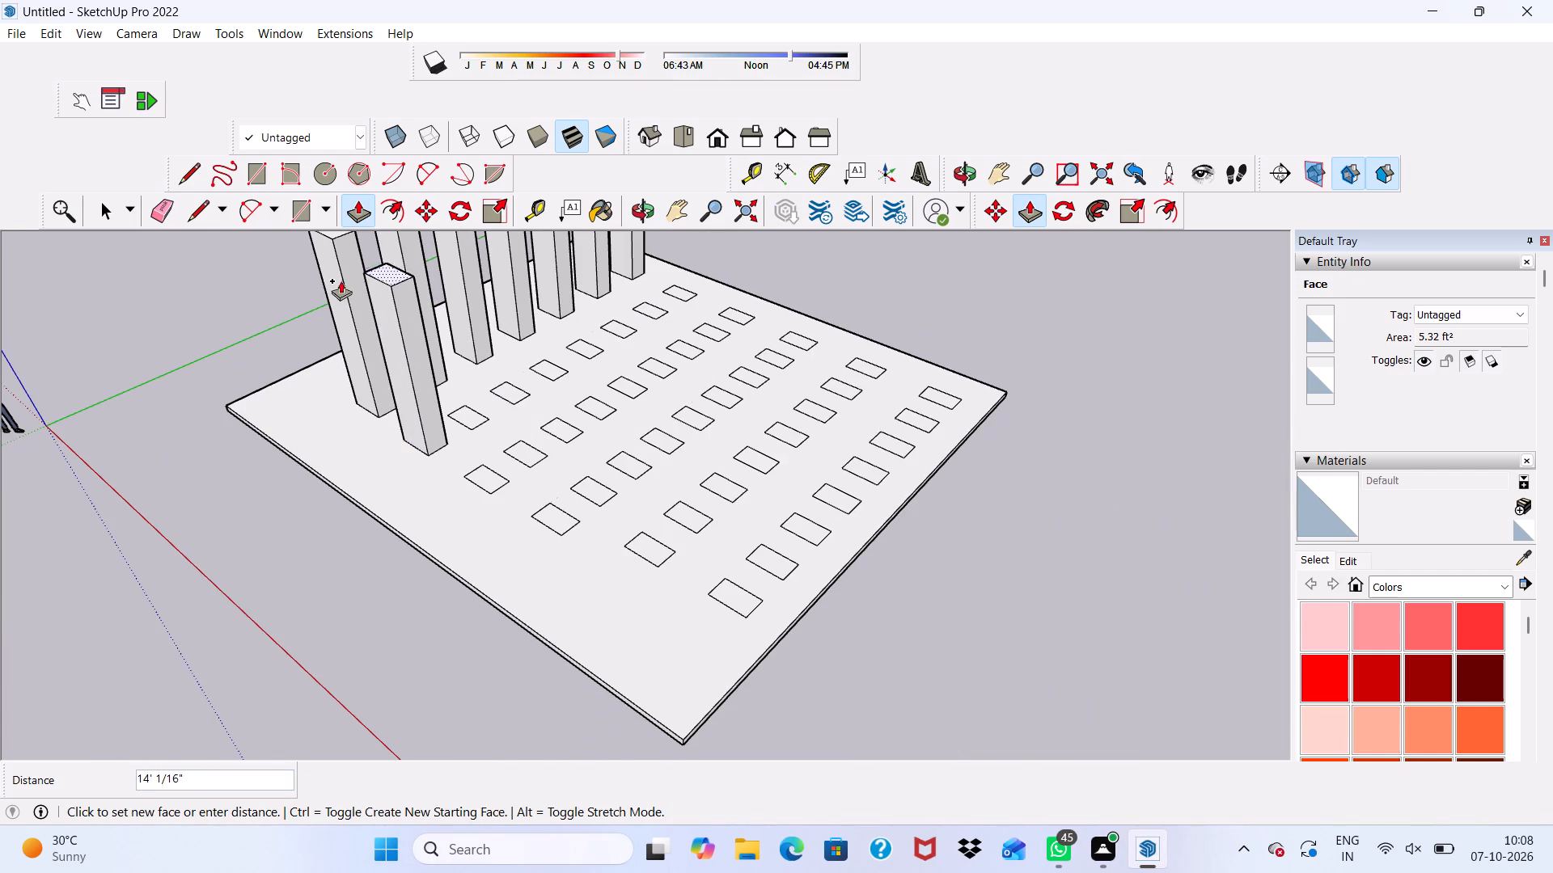
{"action": "left_click", "coordinate": [332, 230]}
{"action": "scroll", "coordinate": [370, 317], "scroll_direction": "down", "scroll_amount": 3}
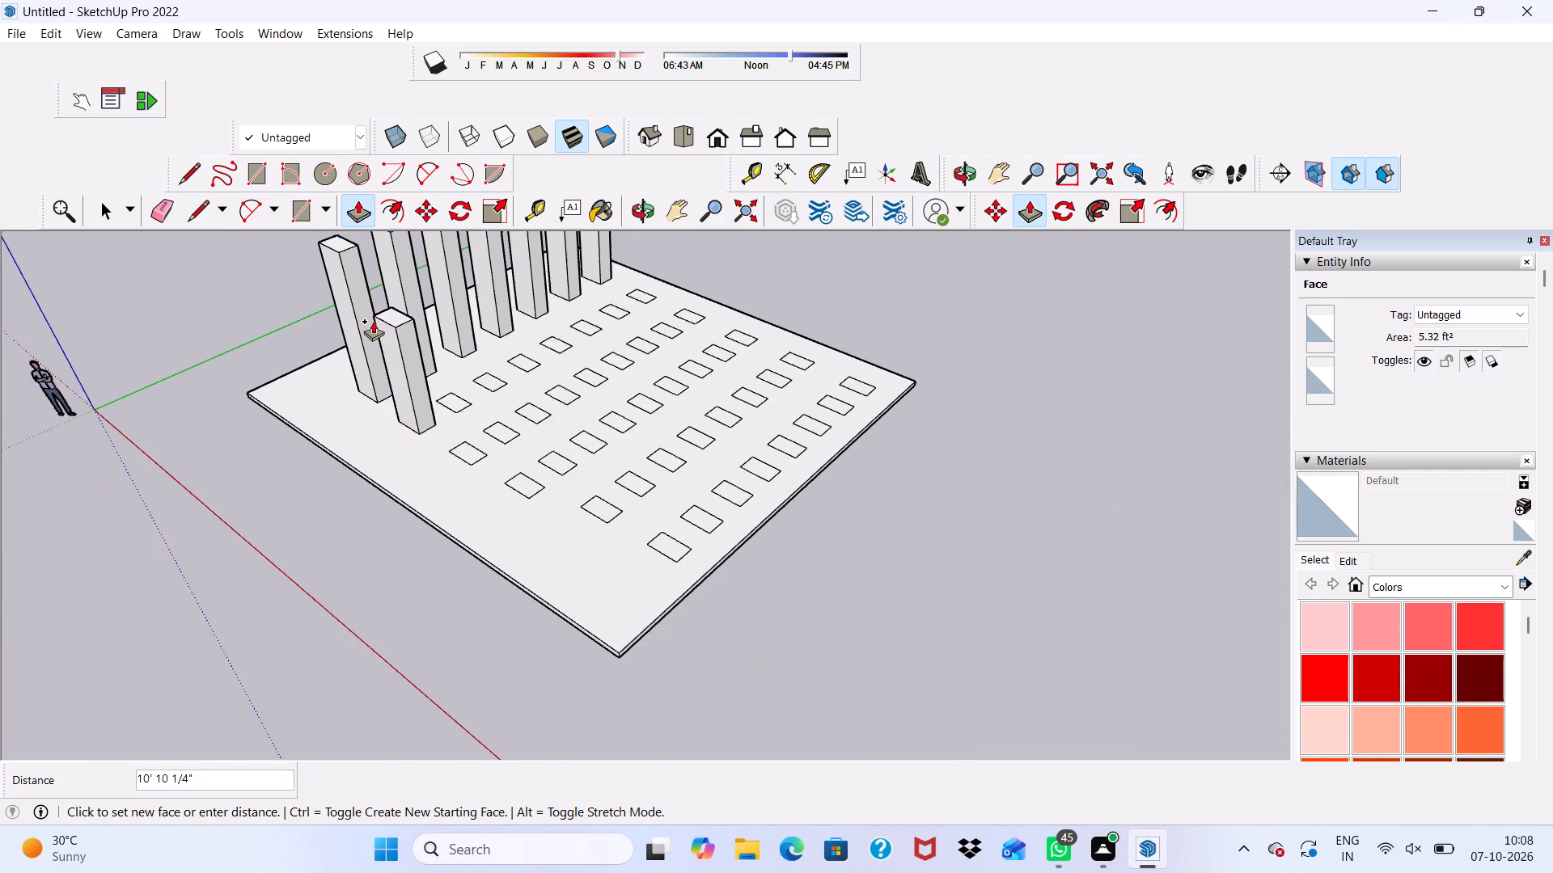
{"action": "middle_click_drag", "start_coordinate": [373, 320], "coordinate": [671, 334]}
{"action": "scroll", "coordinate": [674, 335], "scroll_direction": "down", "scroll_amount": 1}
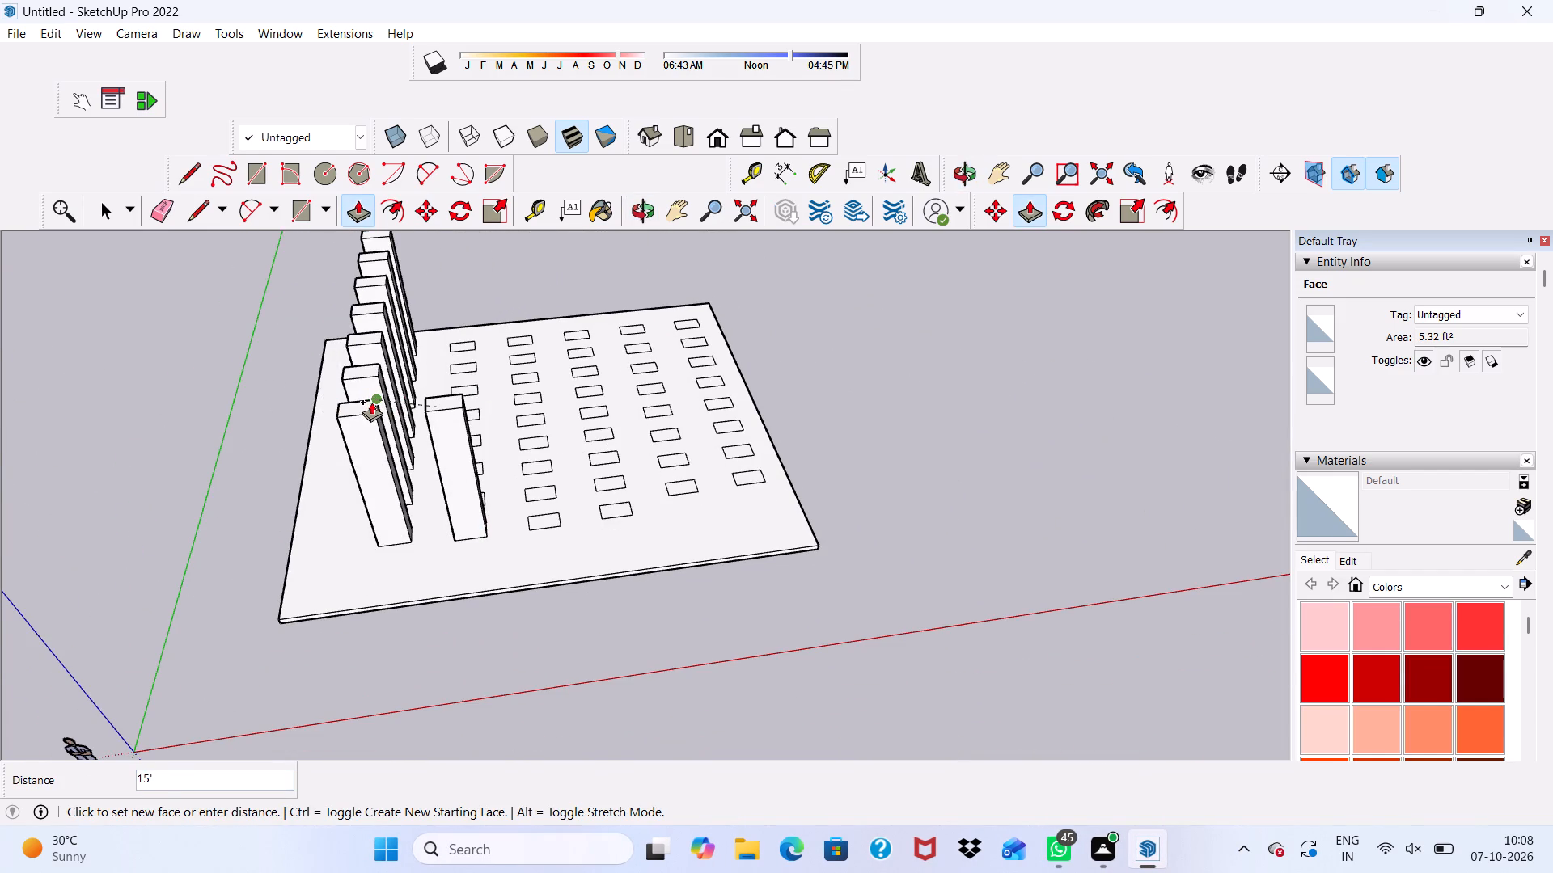
{"action": "left_click", "coordinate": [371, 402]}
{"action": "scroll", "coordinate": [582, 510], "scroll_direction": "up", "scroll_amount": 7}
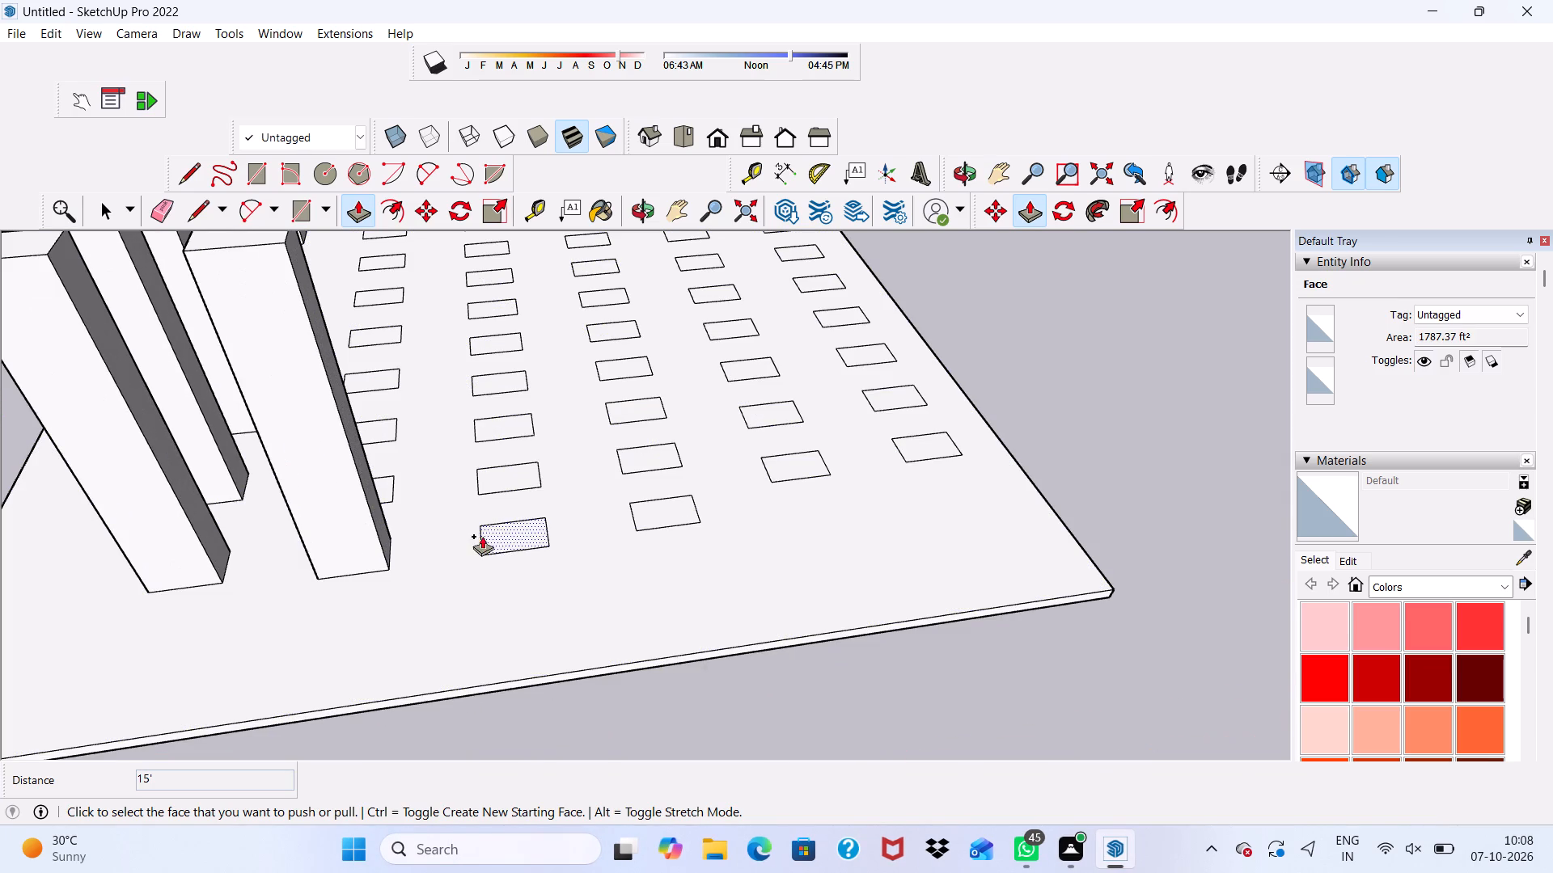
{"action": "left_click", "coordinate": [532, 525]}
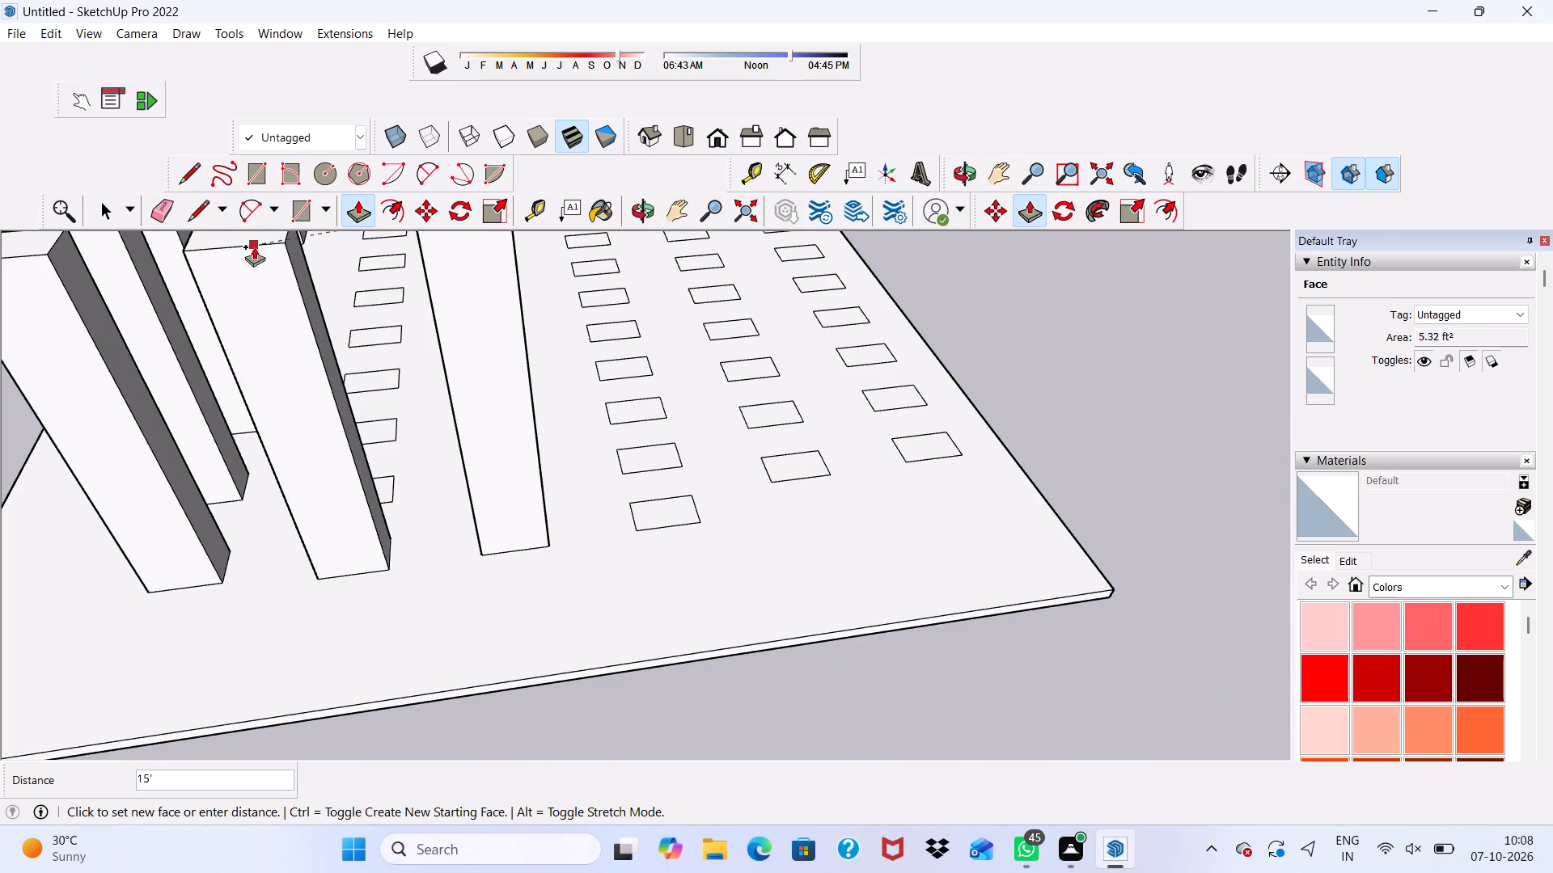
{"action": "left_click", "coordinate": [254, 247]}
Pull the sixth grid column's end rectangle near the slab's near edge up 15', level with the finished posts.
{"action": "scroll", "coordinate": [366, 429], "scroll_direction": "down", "scroll_amount": 8}
{"action": "middle_click_drag", "start_coordinate": [464, 482], "coordinate": [40, 368]}
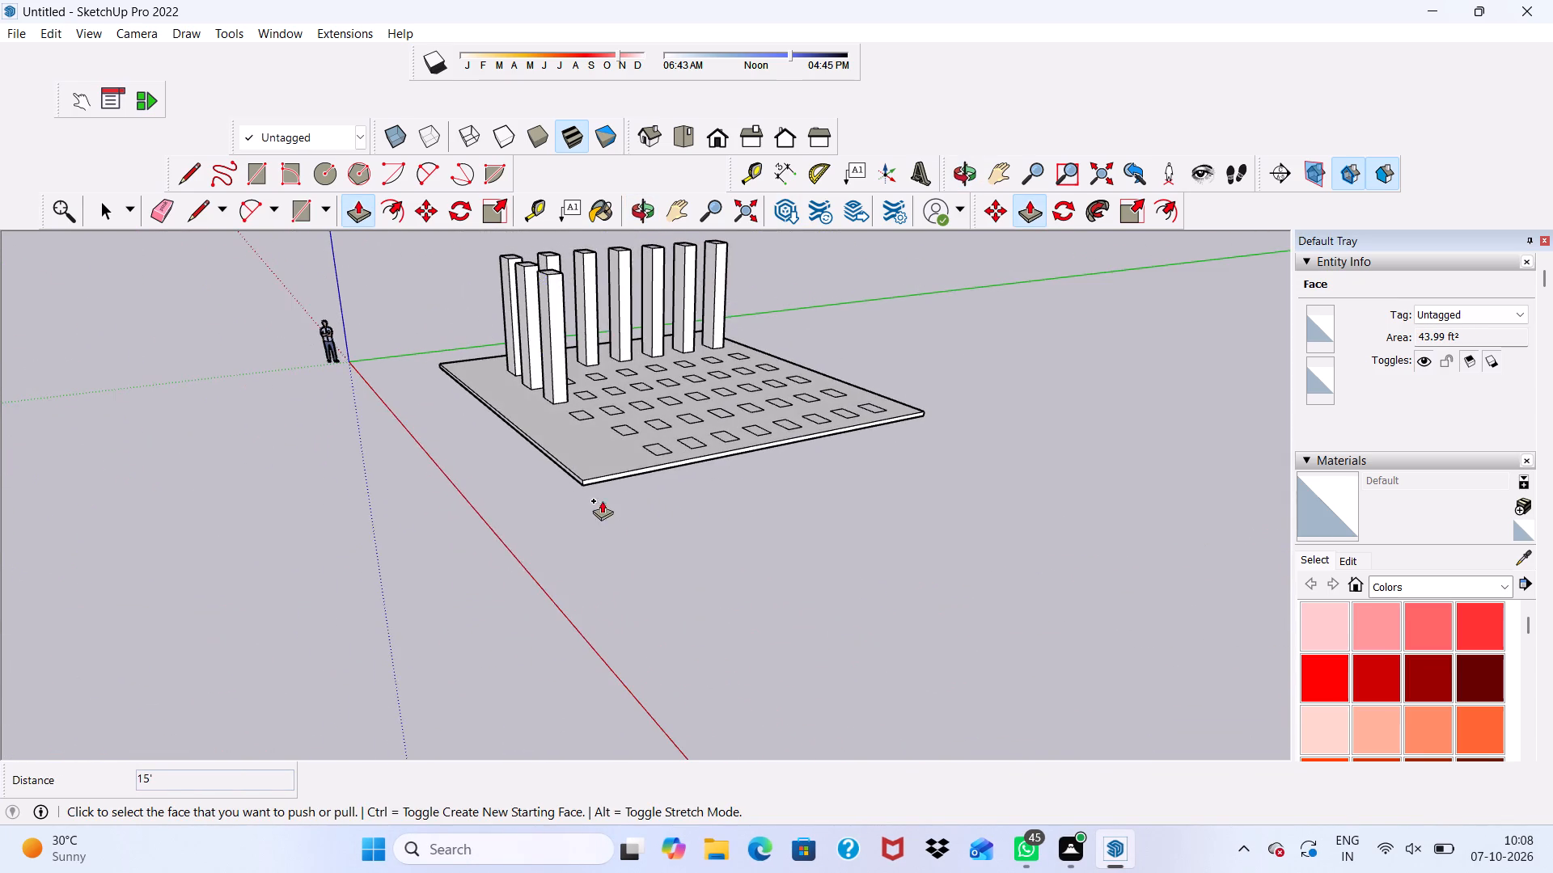
{"action": "scroll", "coordinate": [599, 483], "scroll_direction": "down", "scroll_amount": 2}
{"action": "scroll", "coordinate": [817, 486], "scroll_direction": "up", "scroll_amount": 1}
{"action": "scroll", "coordinate": [678, 302], "scroll_direction": "up", "scroll_amount": 2}
{"action": "scroll", "coordinate": [677, 327], "scroll_direction": "down", "scroll_amount": 3}
{"action": "middle_click_drag", "start_coordinate": [677, 331], "coordinate": [421, 461]}
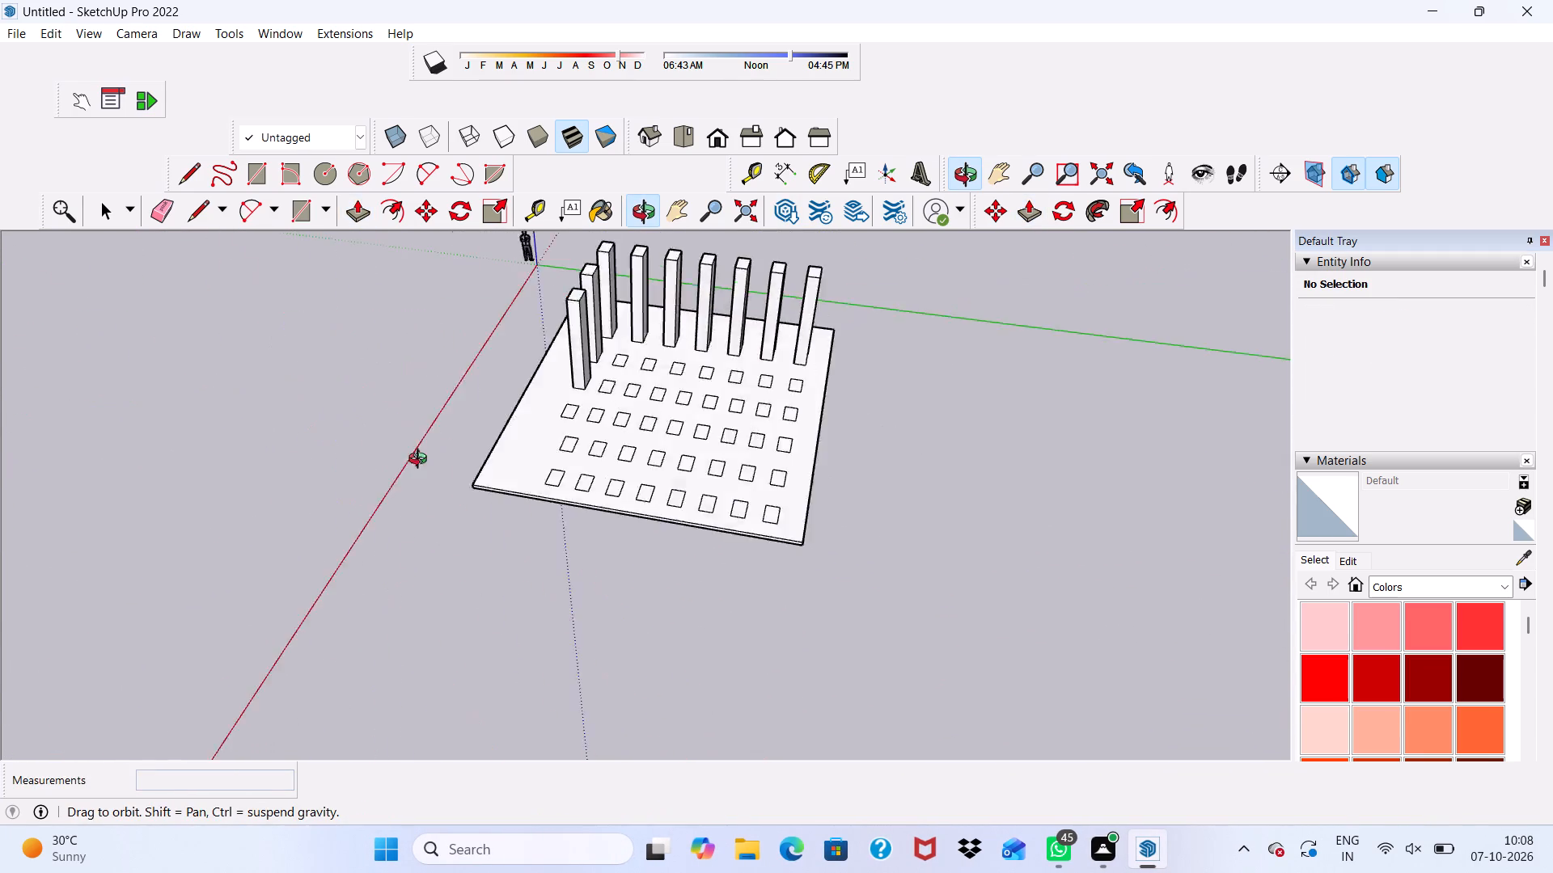
{"action": "middle_click_drag", "start_coordinate": [421, 461], "coordinate": [304, 466]}
{"action": "scroll", "coordinate": [526, 420], "scroll_direction": "up", "scroll_amount": 6}
{"action": "left_click", "coordinate": [538, 473]}
{"action": "scroll", "coordinate": [538, 413], "scroll_direction": "down", "scroll_amount": 4}
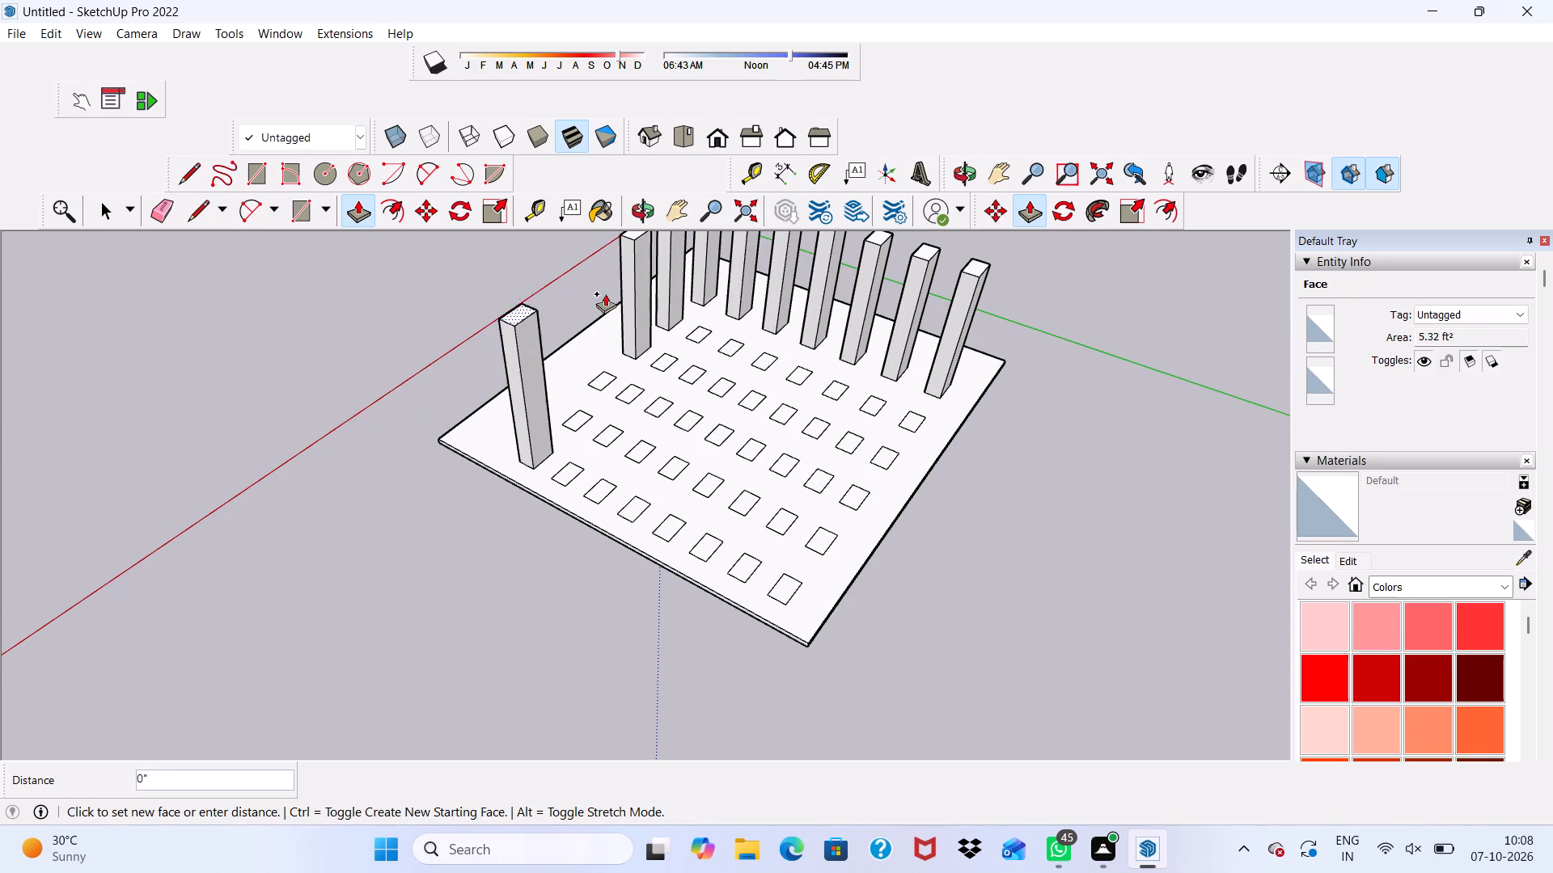
{"action": "left_click", "coordinate": [637, 241]}
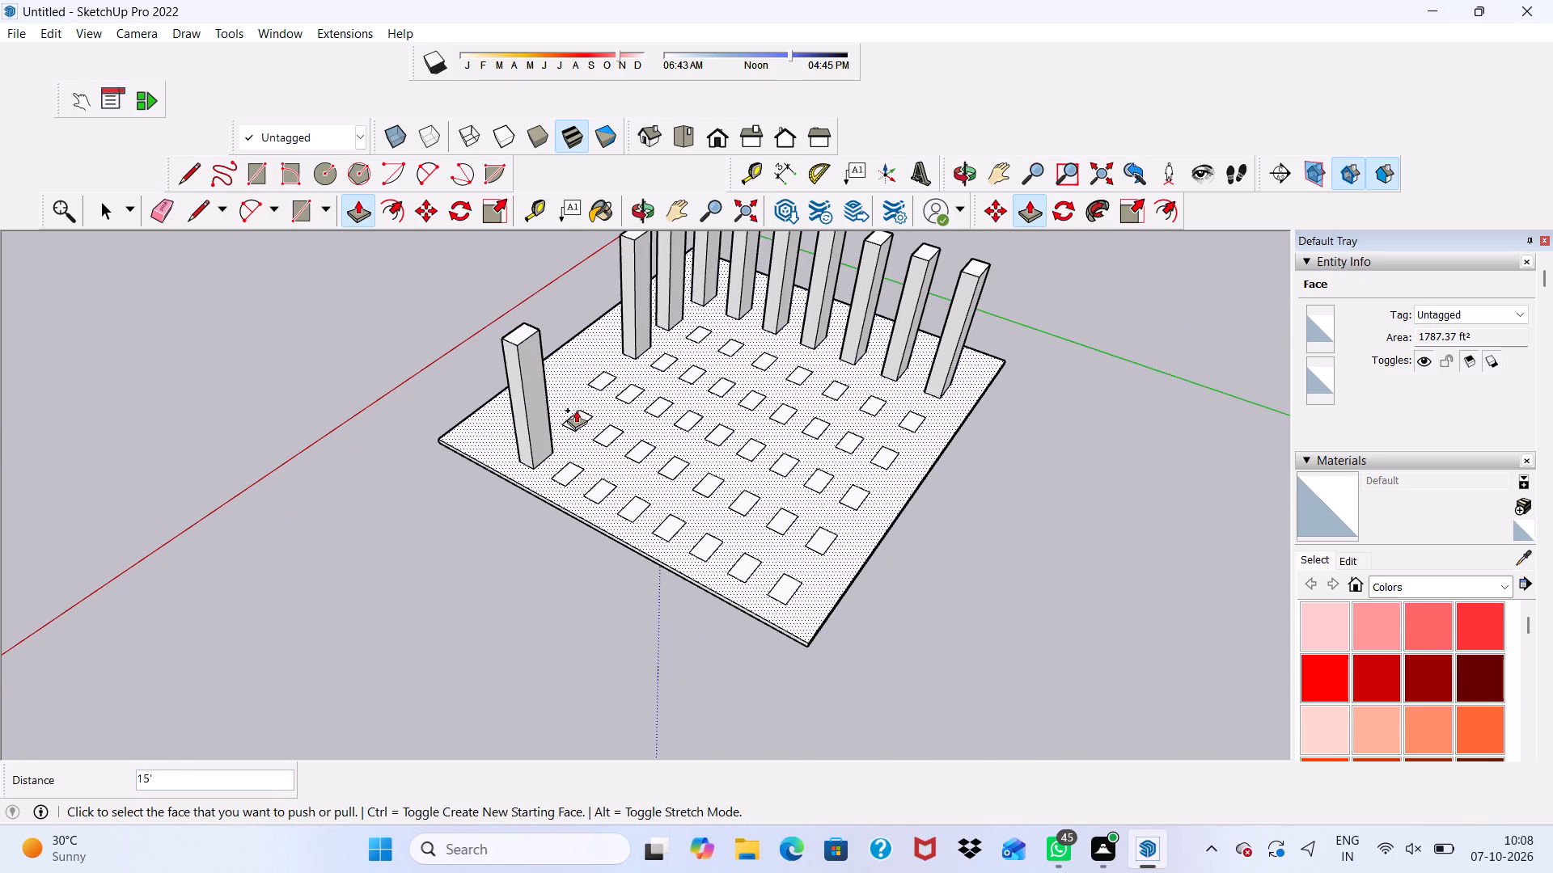
Pull the near-edge end rectangles of the fifth and fourth grid columns up 15', level with the finished posts.
{"action": "scroll", "coordinate": [568, 410], "scroll_direction": "up", "scroll_amount": 7}
{"action": "left_click", "coordinate": [601, 426]}
{"action": "scroll", "coordinate": [597, 392], "scroll_direction": "down", "scroll_amount": 5}
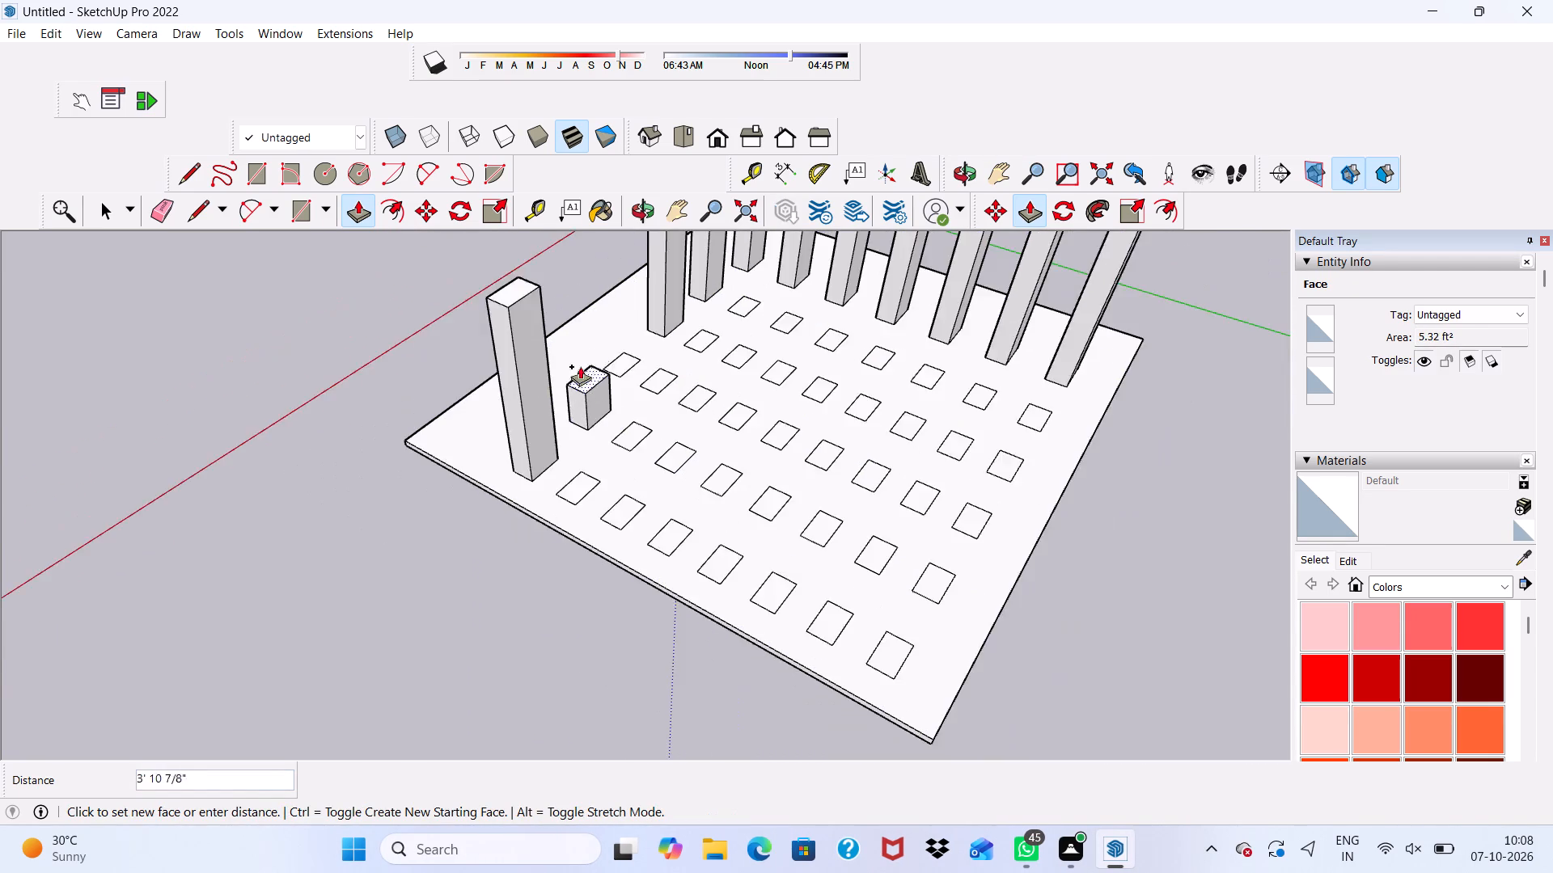
{"action": "scroll", "coordinate": [580, 366], "scroll_direction": "down", "scroll_amount": 11}
{"action": "scroll", "coordinate": [631, 294], "scroll_direction": "up", "scroll_amount": 3}
{"action": "left_click", "coordinate": [607, 288]}
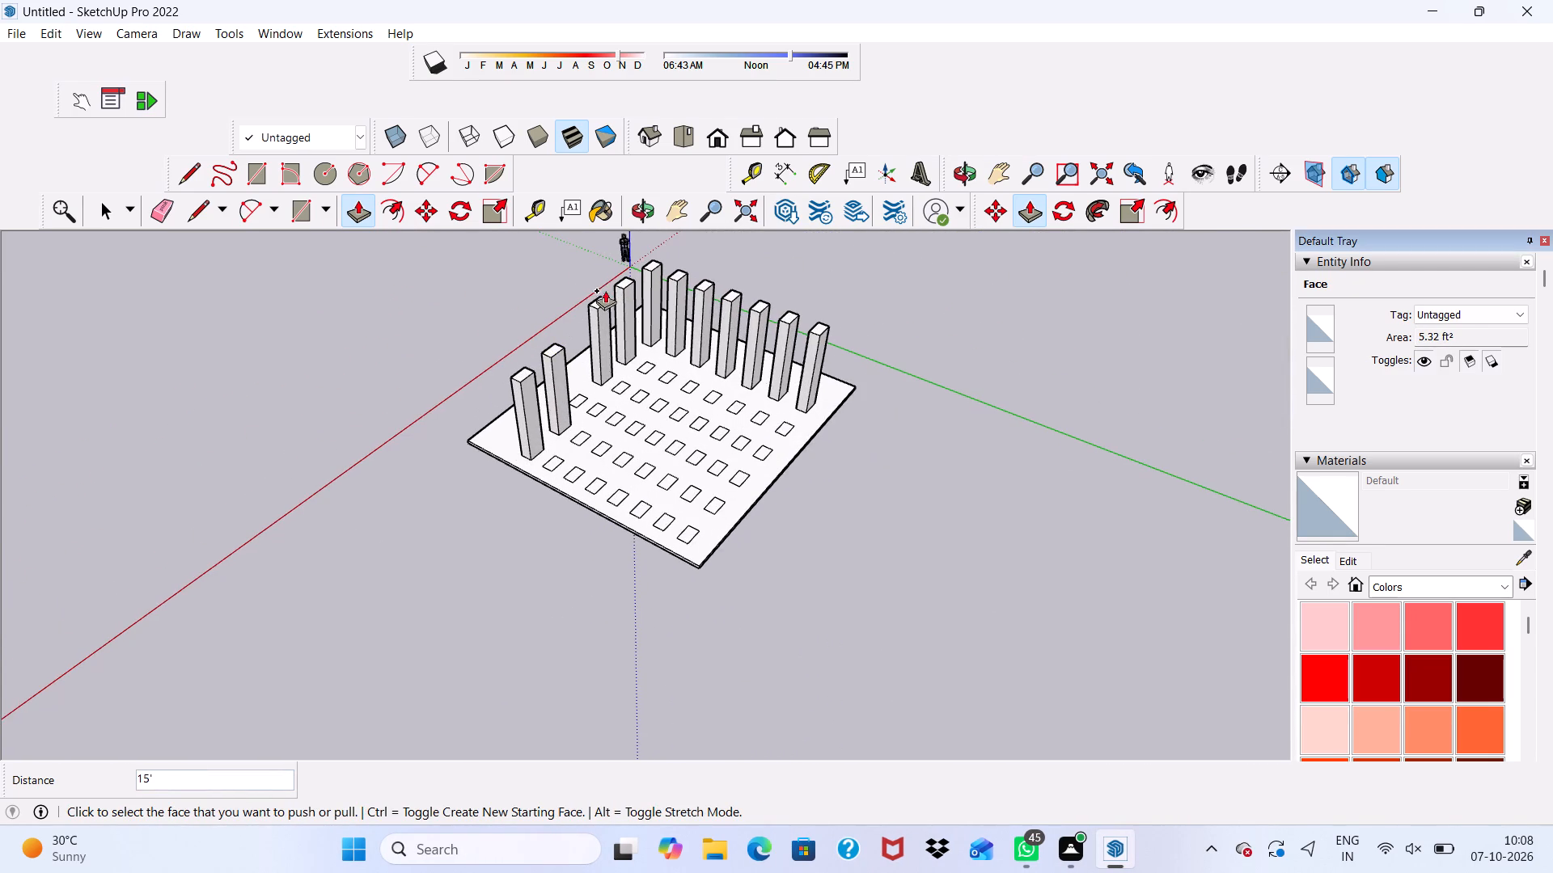
{"action": "scroll", "coordinate": [590, 395], "scroll_direction": "up", "scroll_amount": 8}
{"action": "left_click", "coordinate": [574, 392]}
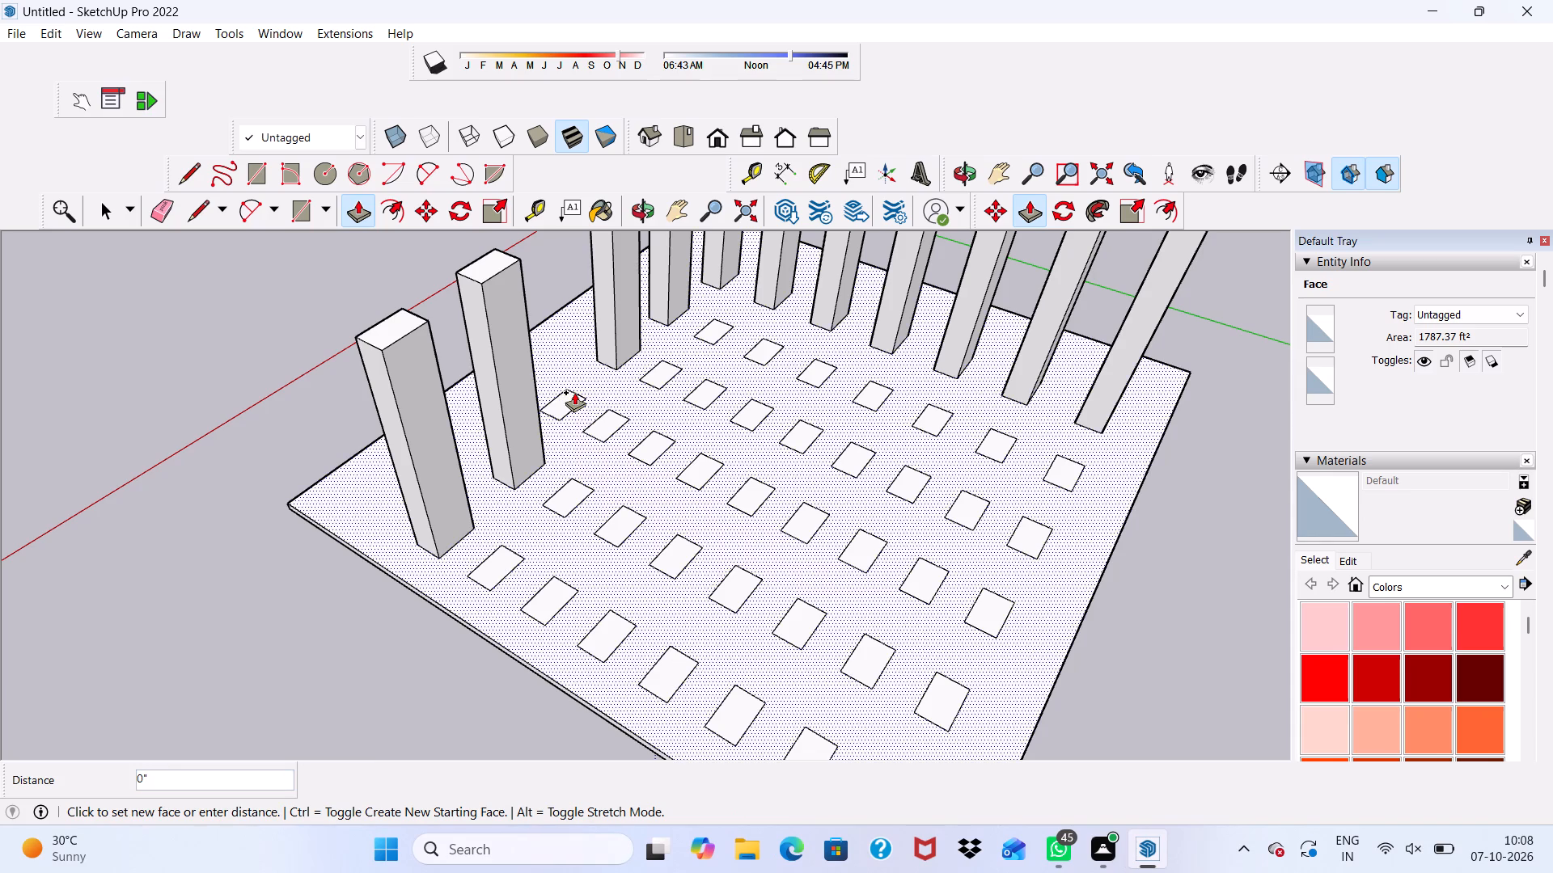
{"action": "key", "text": "space"}
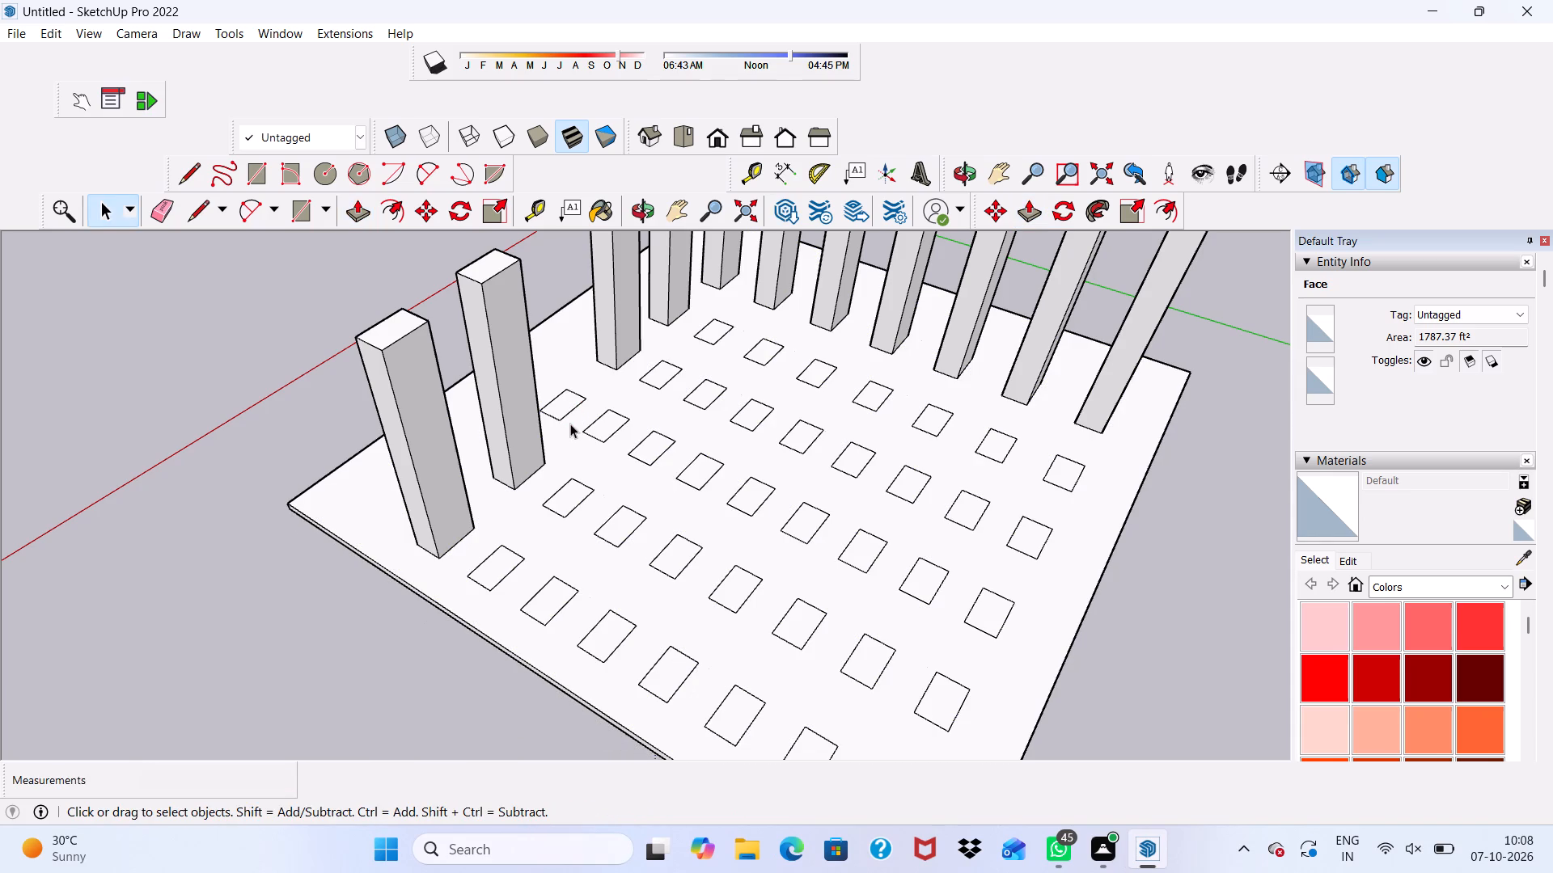
{"action": "left_click", "coordinate": [360, 205]}
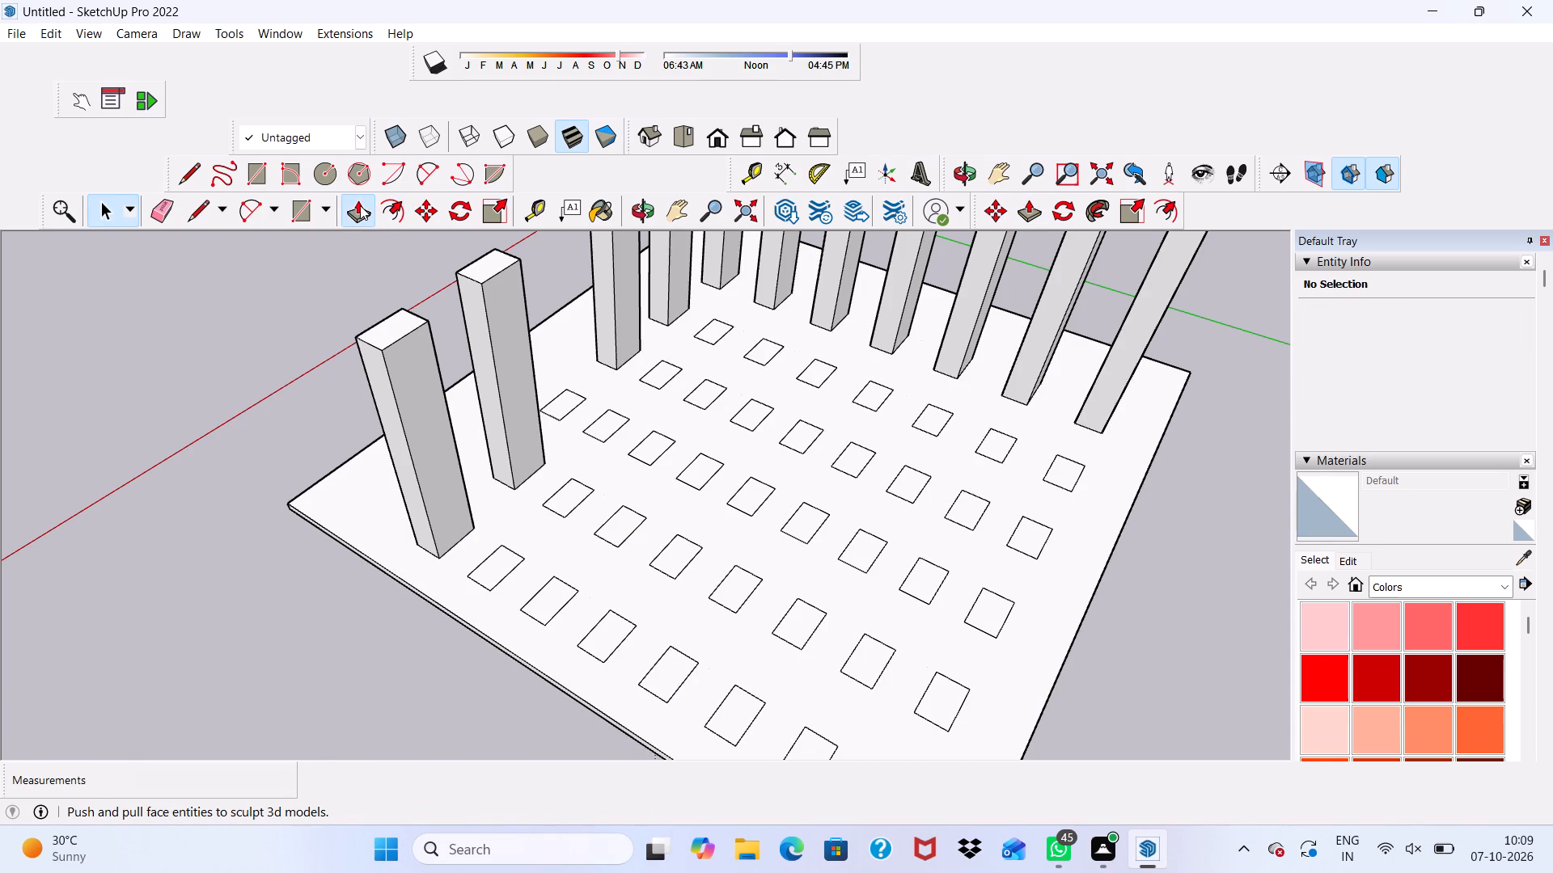
{"action": "left_click", "coordinate": [565, 394]}
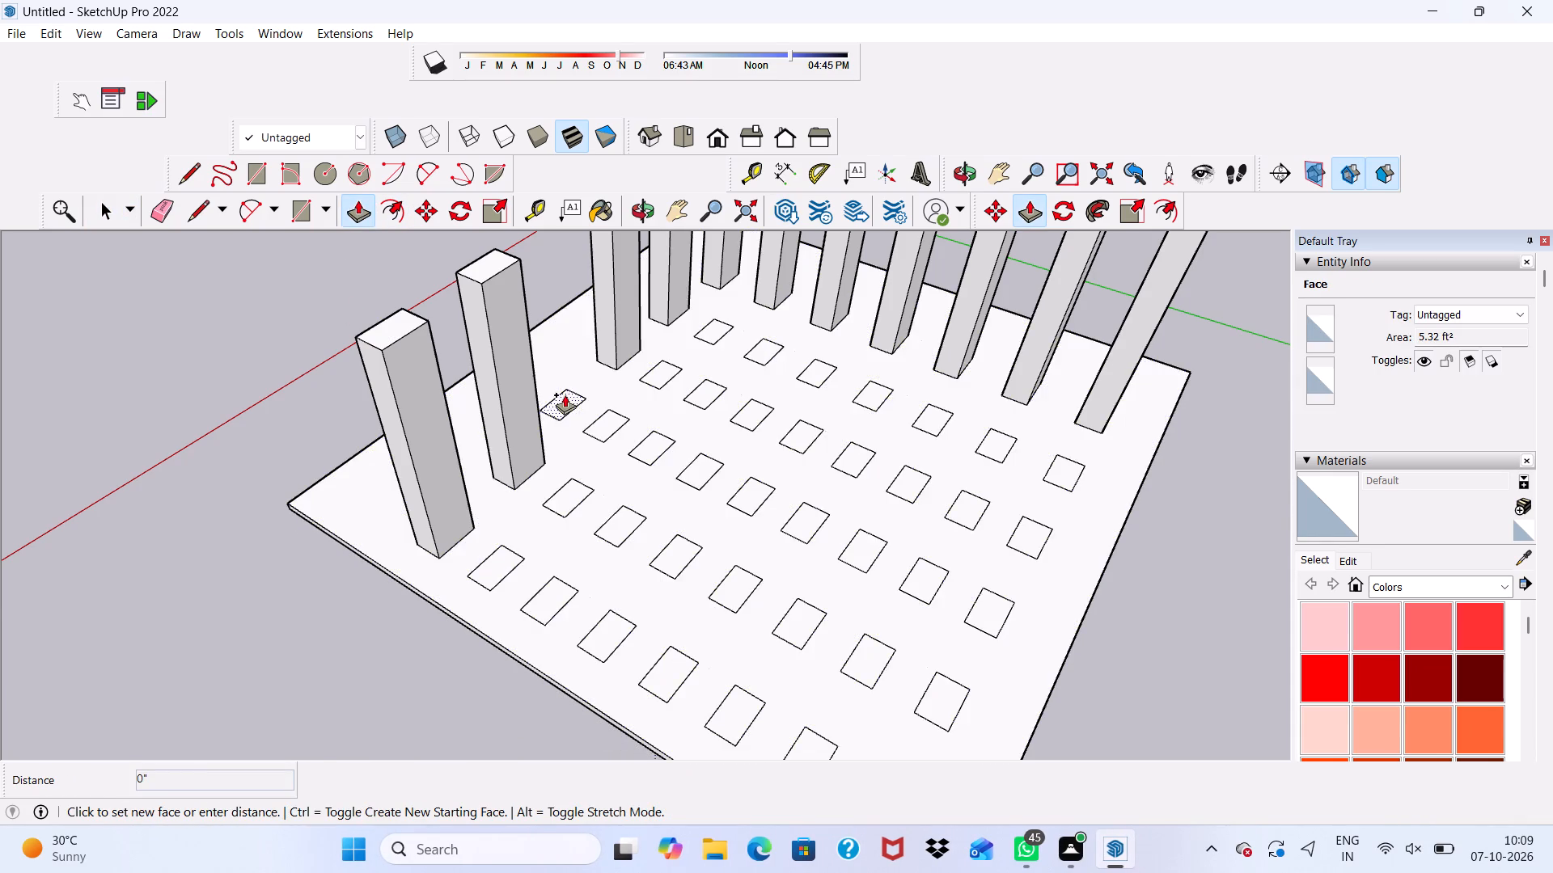
{"action": "scroll", "coordinate": [568, 341], "scroll_direction": "down", "scroll_amount": 5}
{"action": "left_click", "coordinate": [520, 290]}
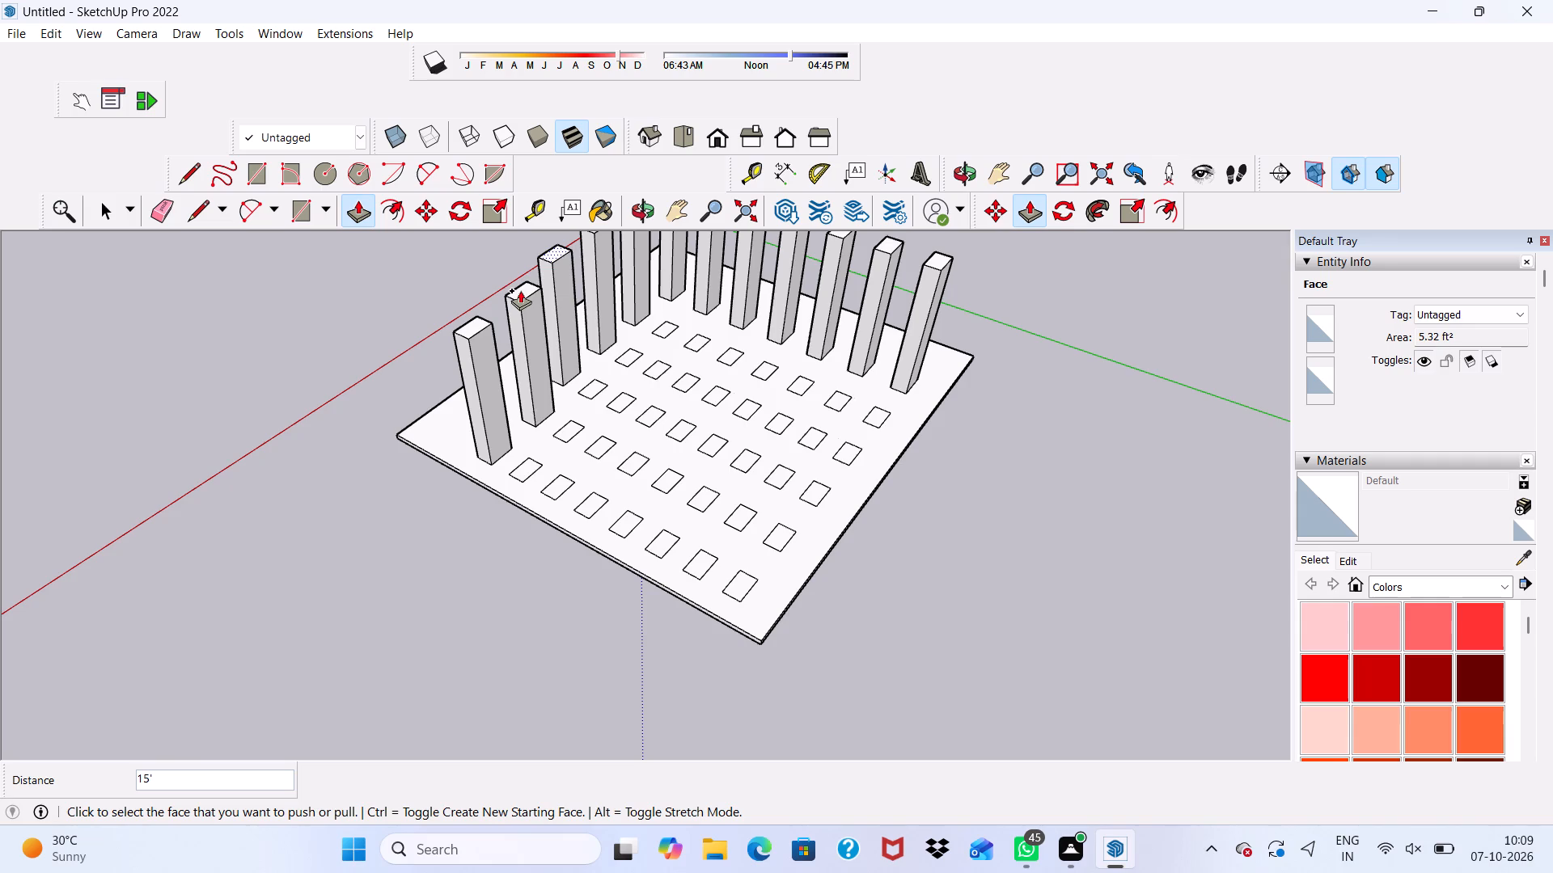
Pull the second and third rectangles of the sixth grid column, counted from its finished corner post, up 15' to match the posts.
{"action": "scroll", "coordinate": [523, 458], "scroll_direction": "up", "scroll_amount": 9}
{"action": "left_click", "coordinate": [530, 474]}
{"action": "scroll", "coordinate": [519, 393], "scroll_direction": "down", "scroll_amount": 4}
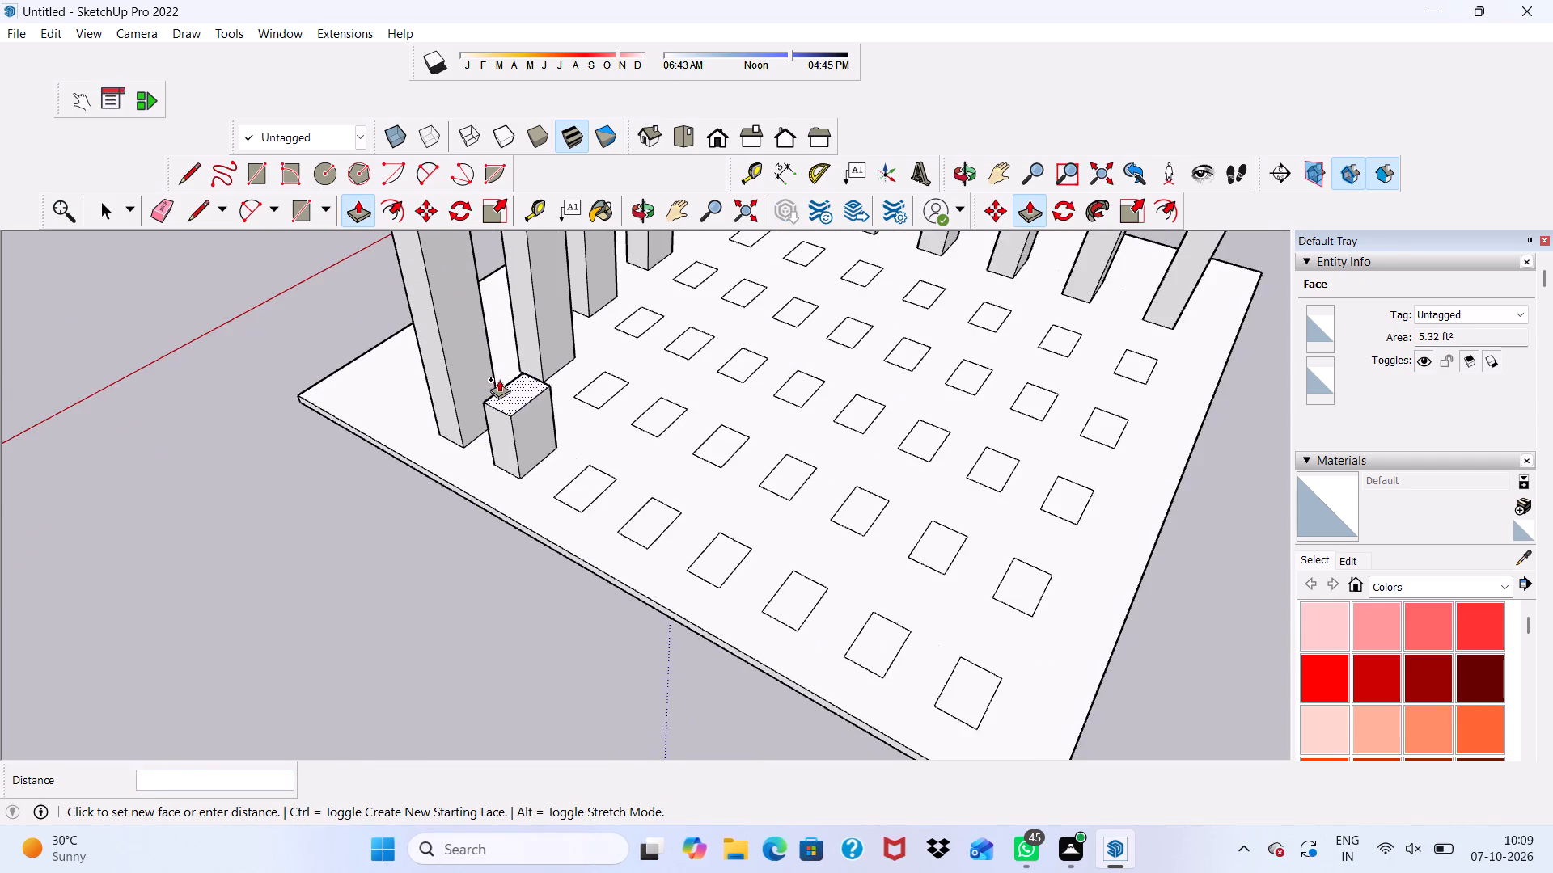
{"action": "scroll", "coordinate": [499, 379], "scroll_direction": "down", "scroll_amount": 6}
{"action": "left_click", "coordinate": [446, 271]}
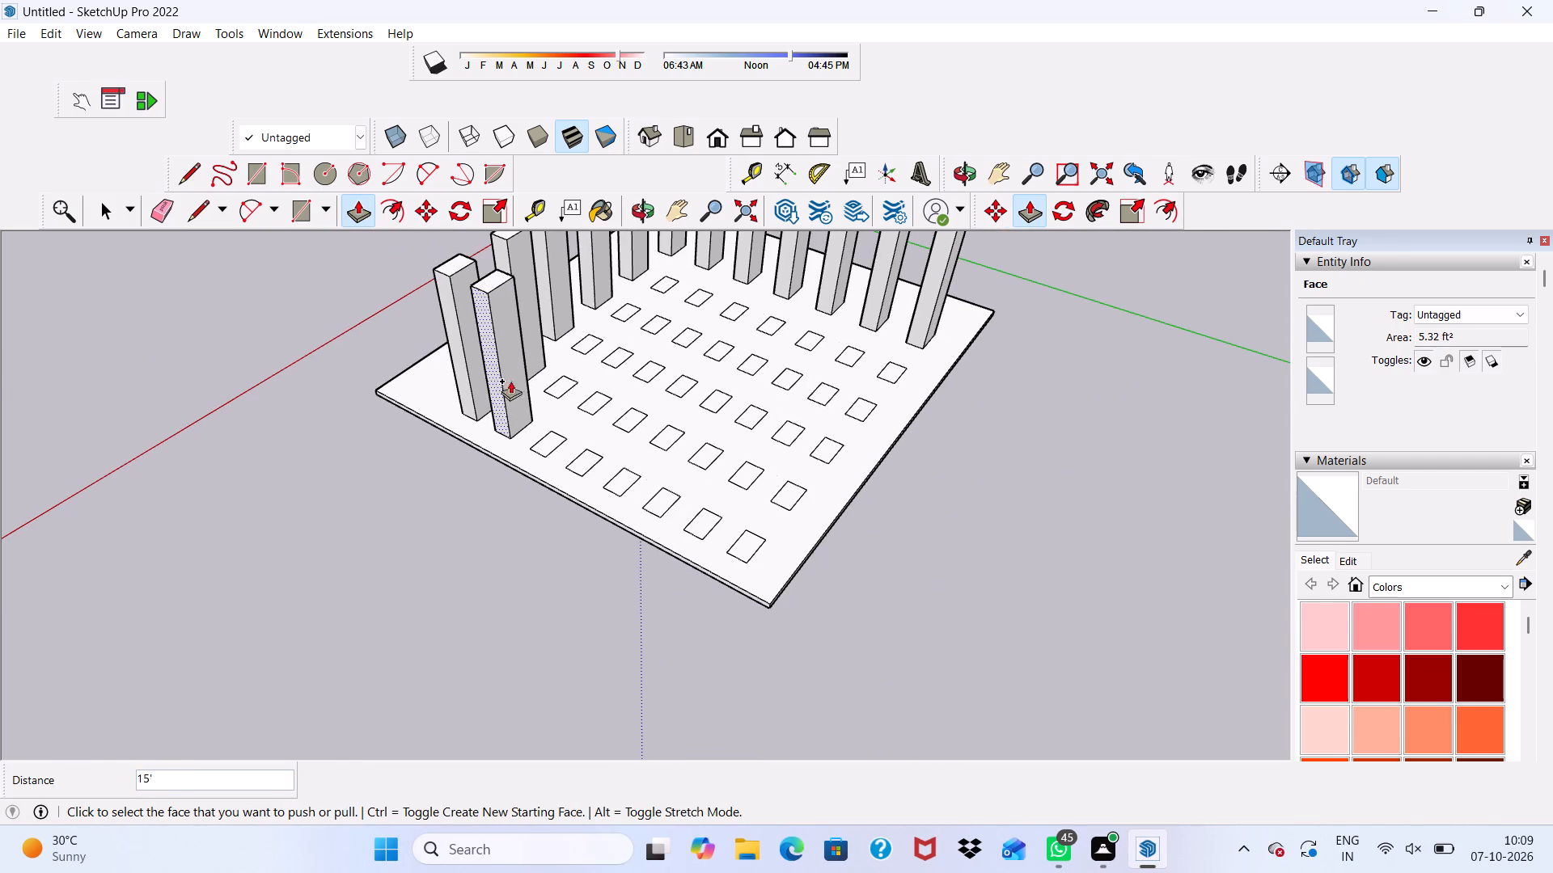
{"action": "scroll", "coordinate": [523, 407], "scroll_direction": "up", "scroll_amount": 3}
{"action": "left_click", "coordinate": [551, 454]}
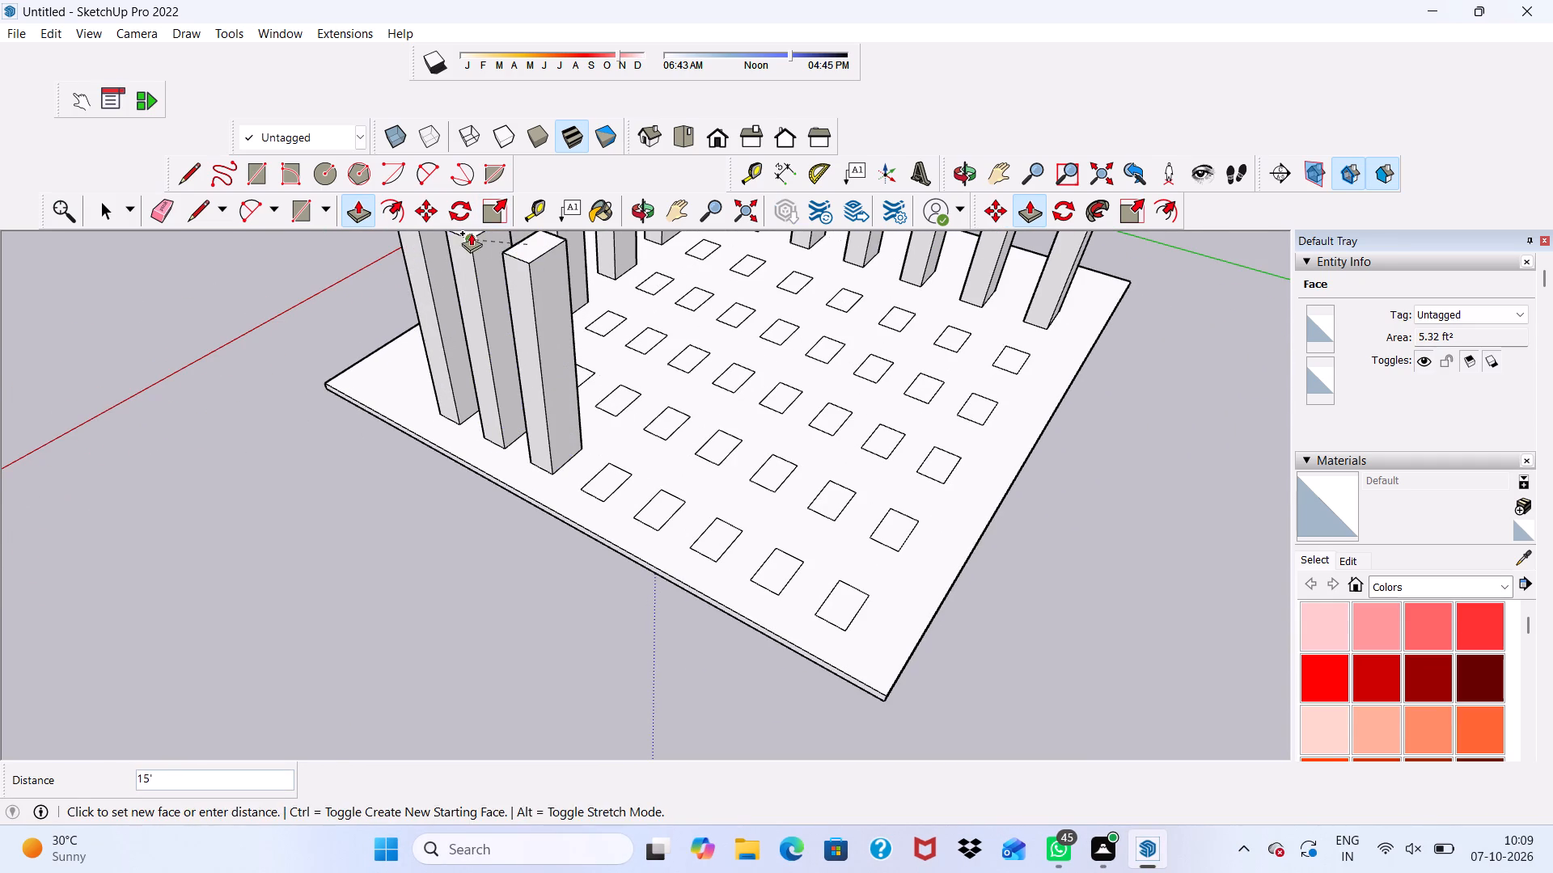
{"action": "left_click", "coordinate": [471, 233]}
Pull the fourth and fifth rectangles of the sixth grid column up 15', level with the finished posts.
{"action": "scroll", "coordinate": [567, 413], "scroll_direction": "down", "scroll_amount": 9}
{"action": "scroll", "coordinate": [599, 474], "scroll_direction": "up", "scroll_amount": 1}
{"action": "middle_click_drag", "start_coordinate": [600, 474], "coordinate": [688, 473]}
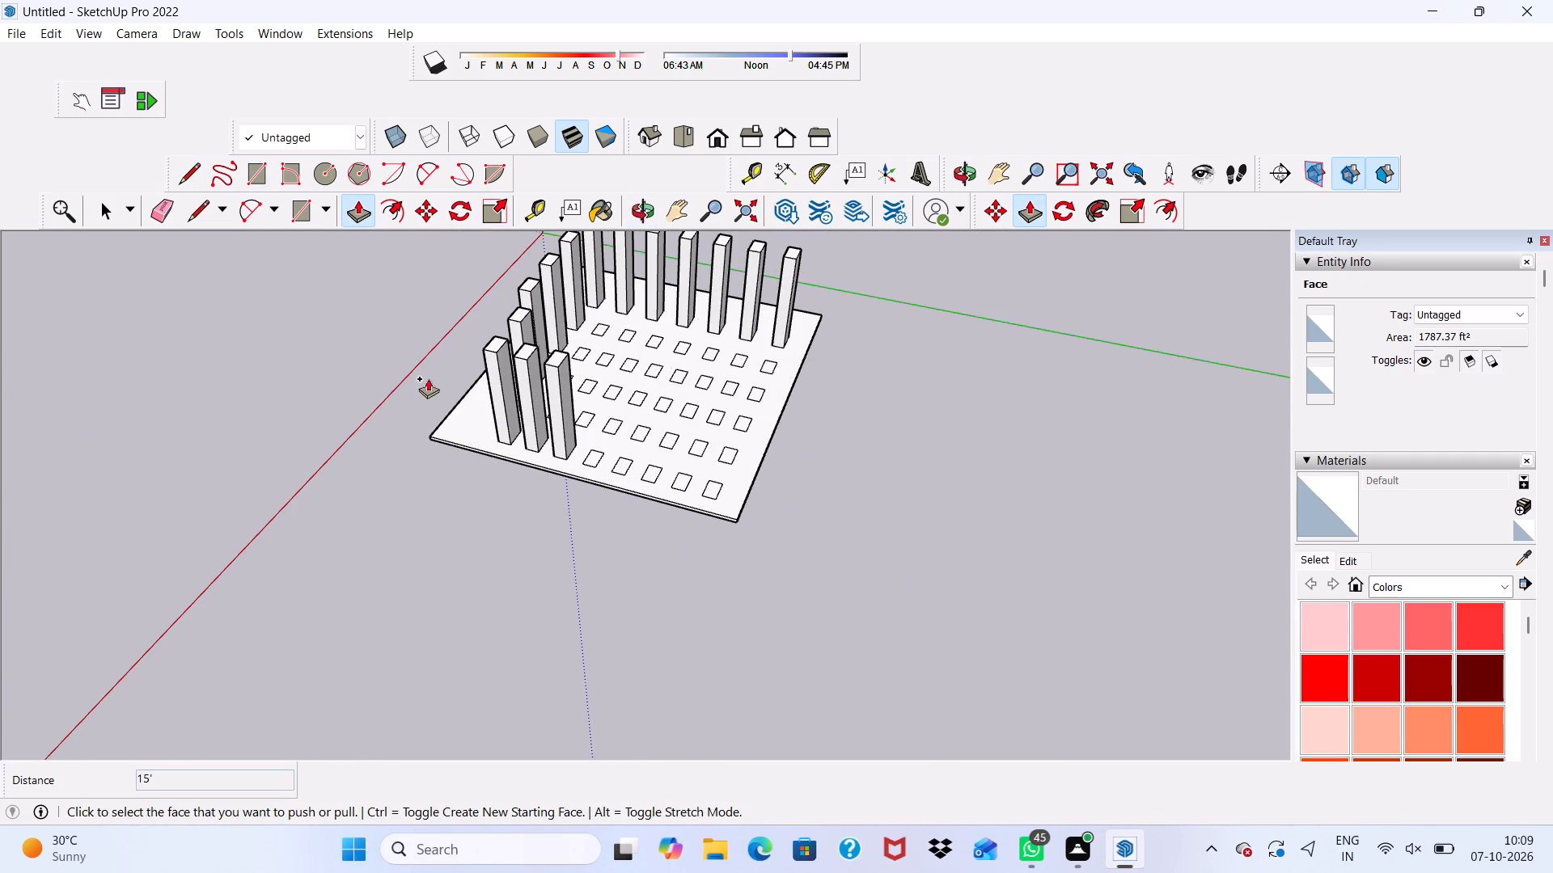
{"action": "scroll", "coordinate": [600, 432], "scroll_direction": "up", "scroll_amount": 10}
{"action": "left_click", "coordinate": [594, 492]}
{"action": "scroll", "coordinate": [594, 492], "scroll_direction": "down", "scroll_amount": 4}
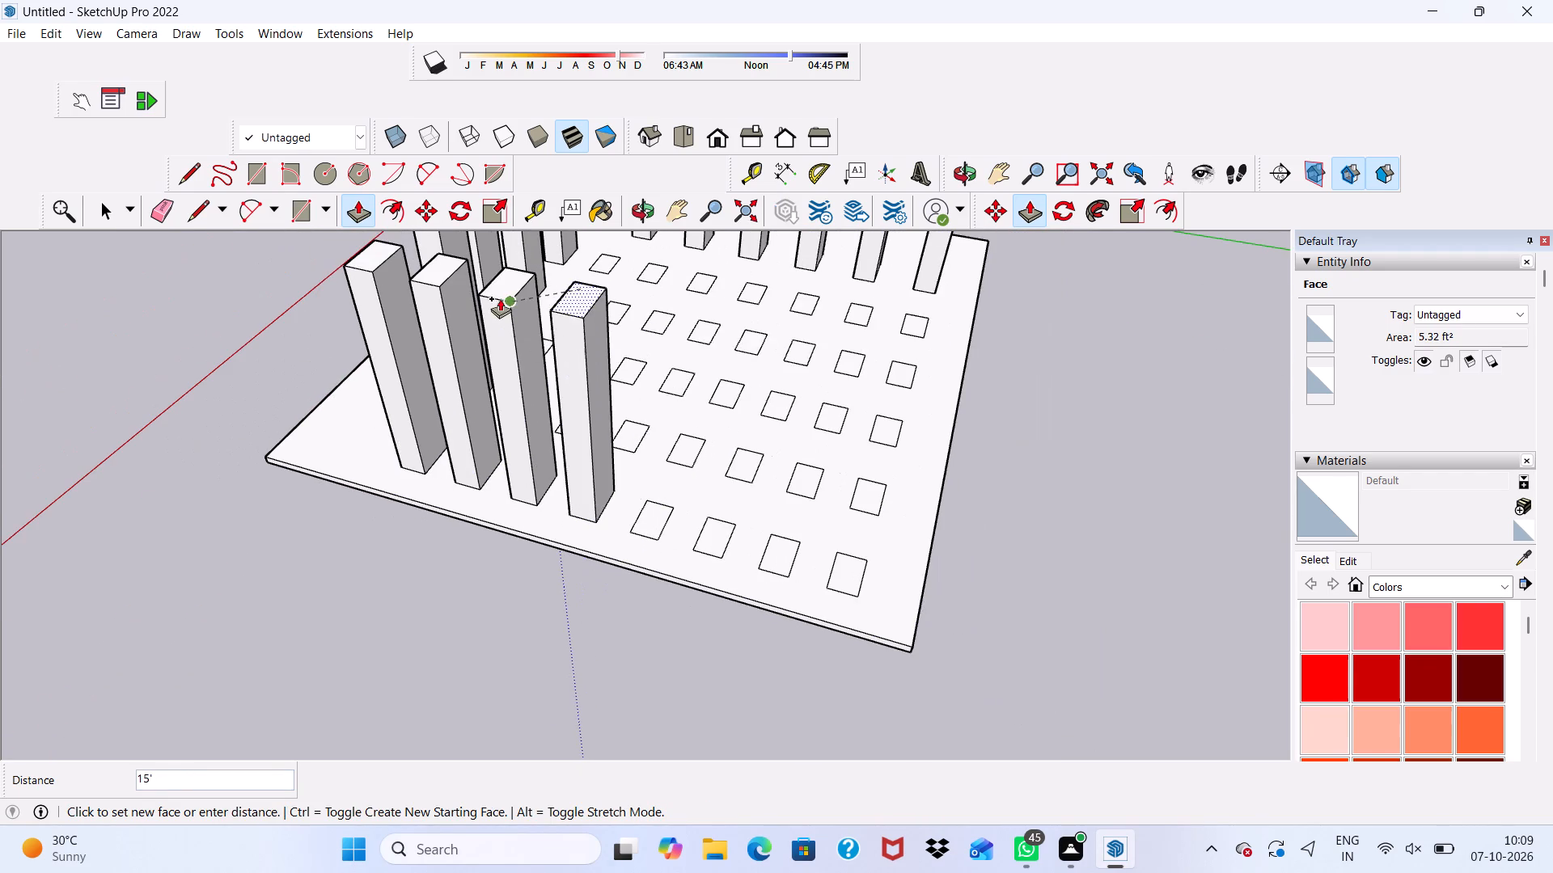
{"action": "left_click", "coordinate": [493, 277]}
{"action": "scroll", "coordinate": [608, 474], "scroll_direction": "up", "scroll_amount": 3}
{"action": "left_click", "coordinate": [675, 528]}
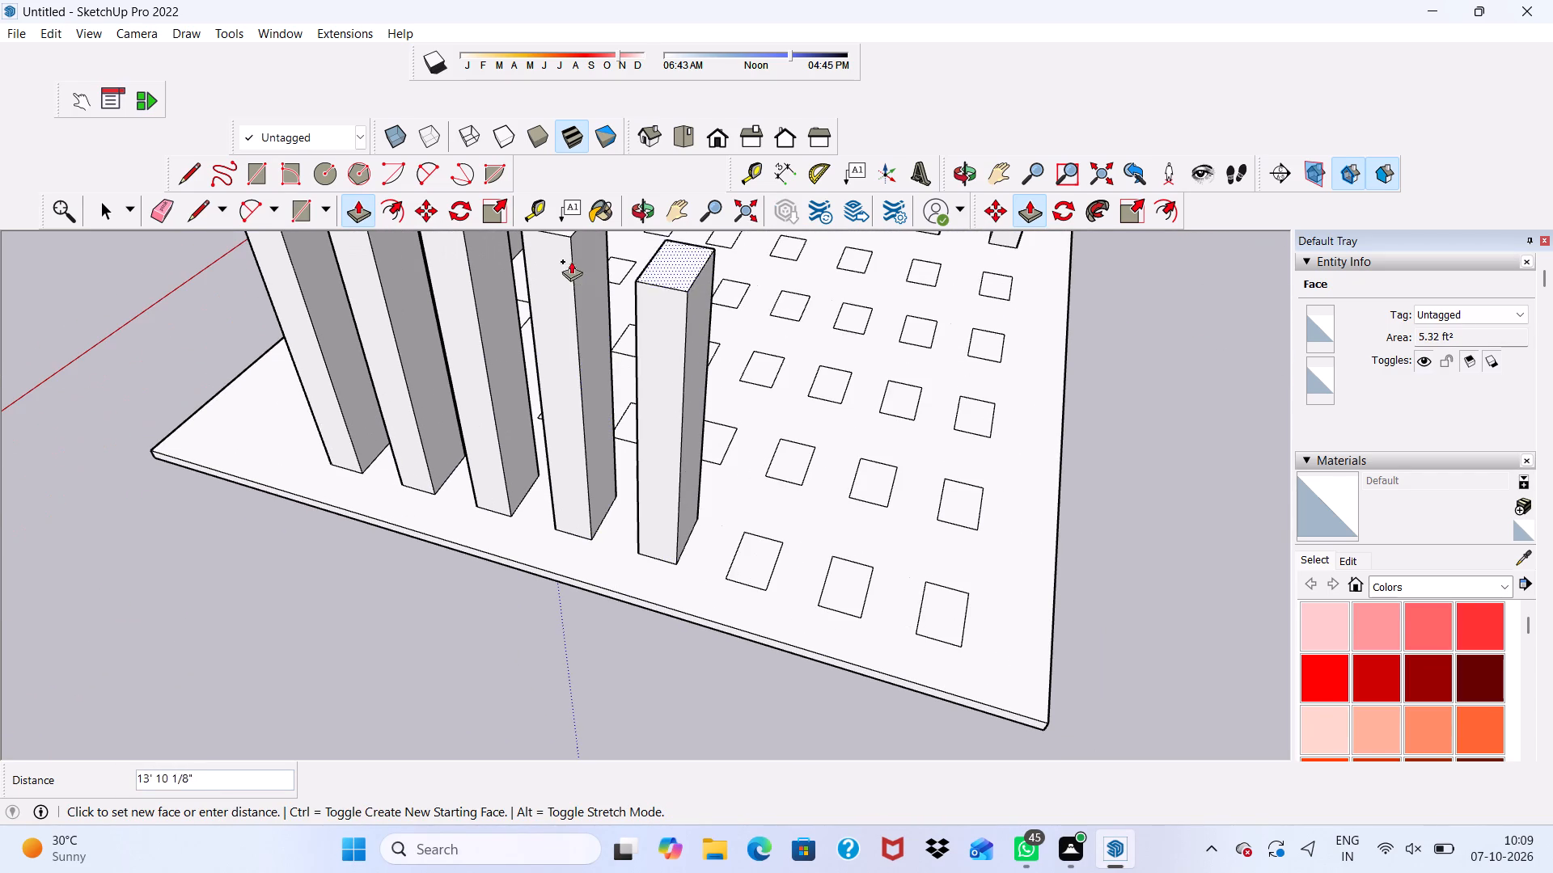
{"action": "left_click", "coordinate": [558, 239]}
Pull the sixth and seventh rectangles of the sixth grid column up 15', level with the finished posts.
{"action": "scroll", "coordinate": [681, 500], "scroll_direction": "down", "scroll_amount": 4}
{"action": "left_click", "coordinate": [727, 545]}
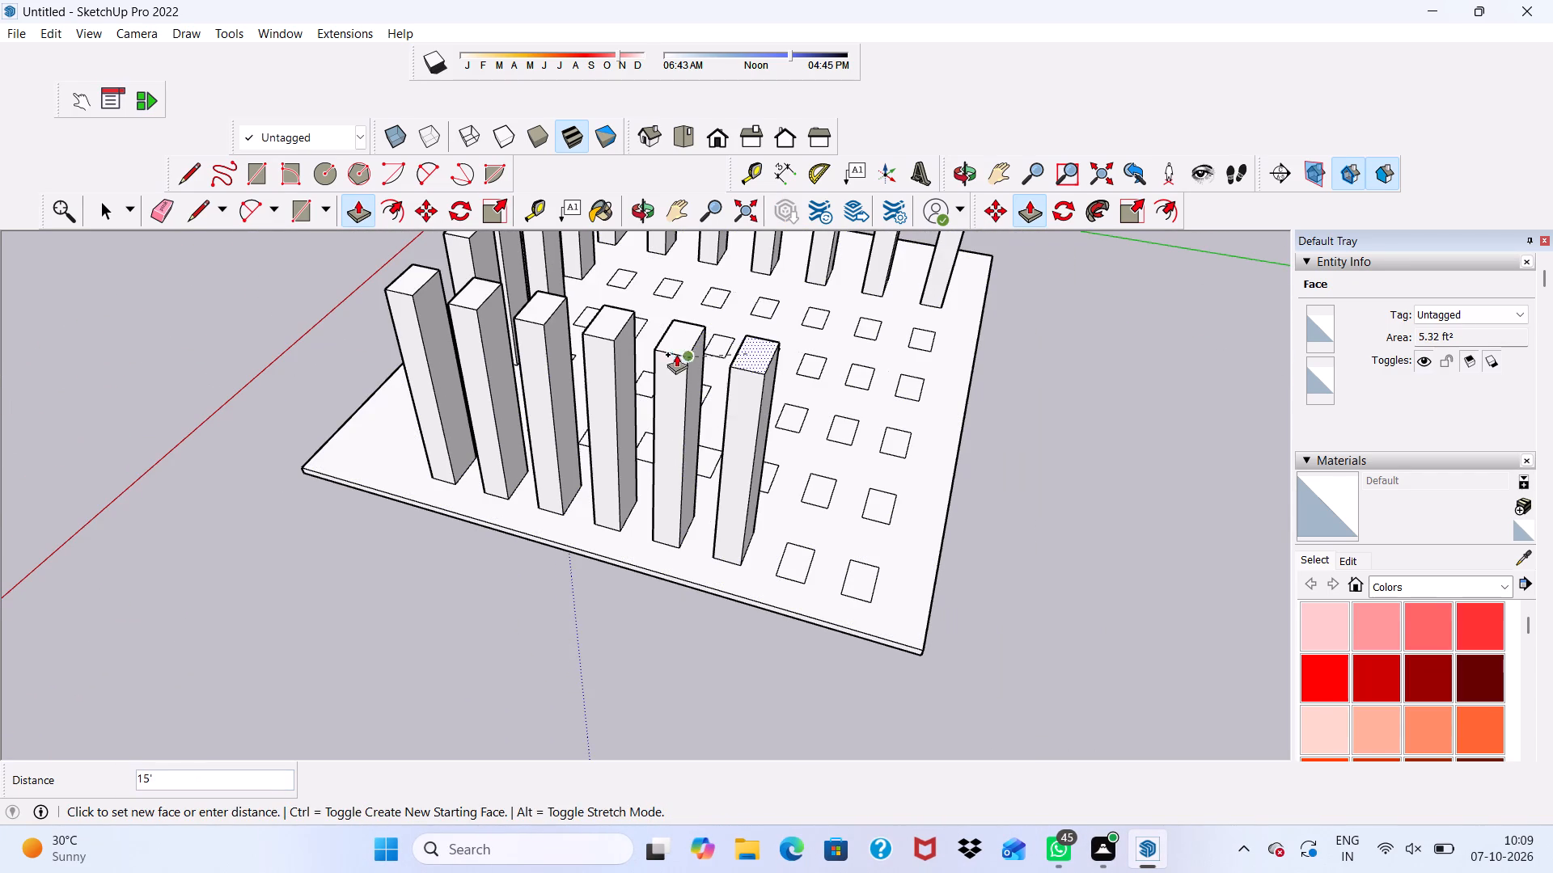
{"action": "left_click", "coordinate": [659, 338]}
{"action": "left_click", "coordinate": [798, 566]}
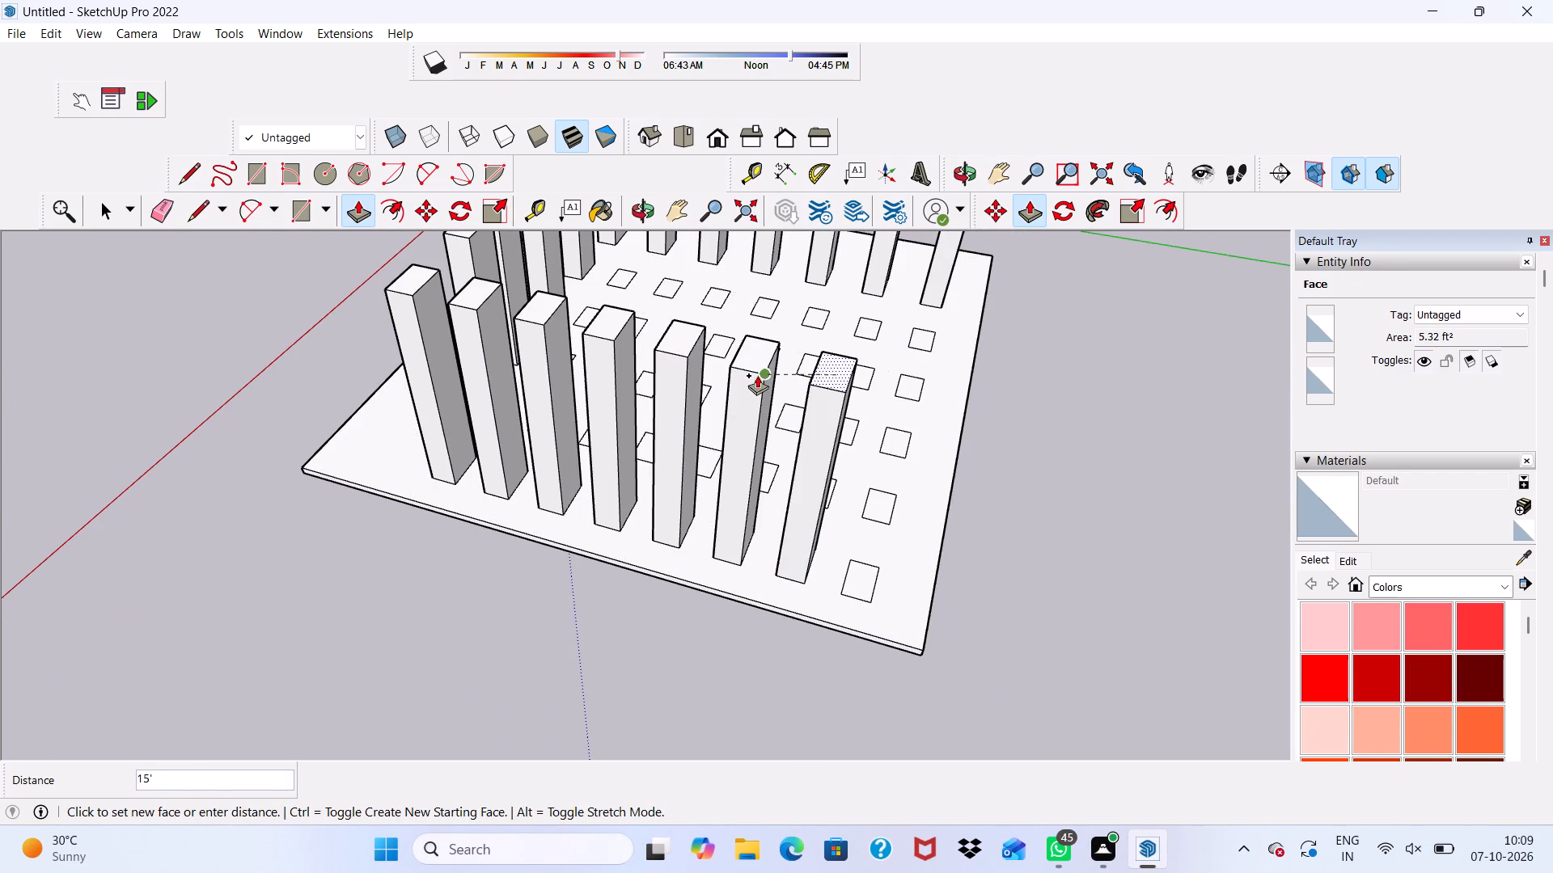
{"action": "left_click", "coordinate": [757, 375]}
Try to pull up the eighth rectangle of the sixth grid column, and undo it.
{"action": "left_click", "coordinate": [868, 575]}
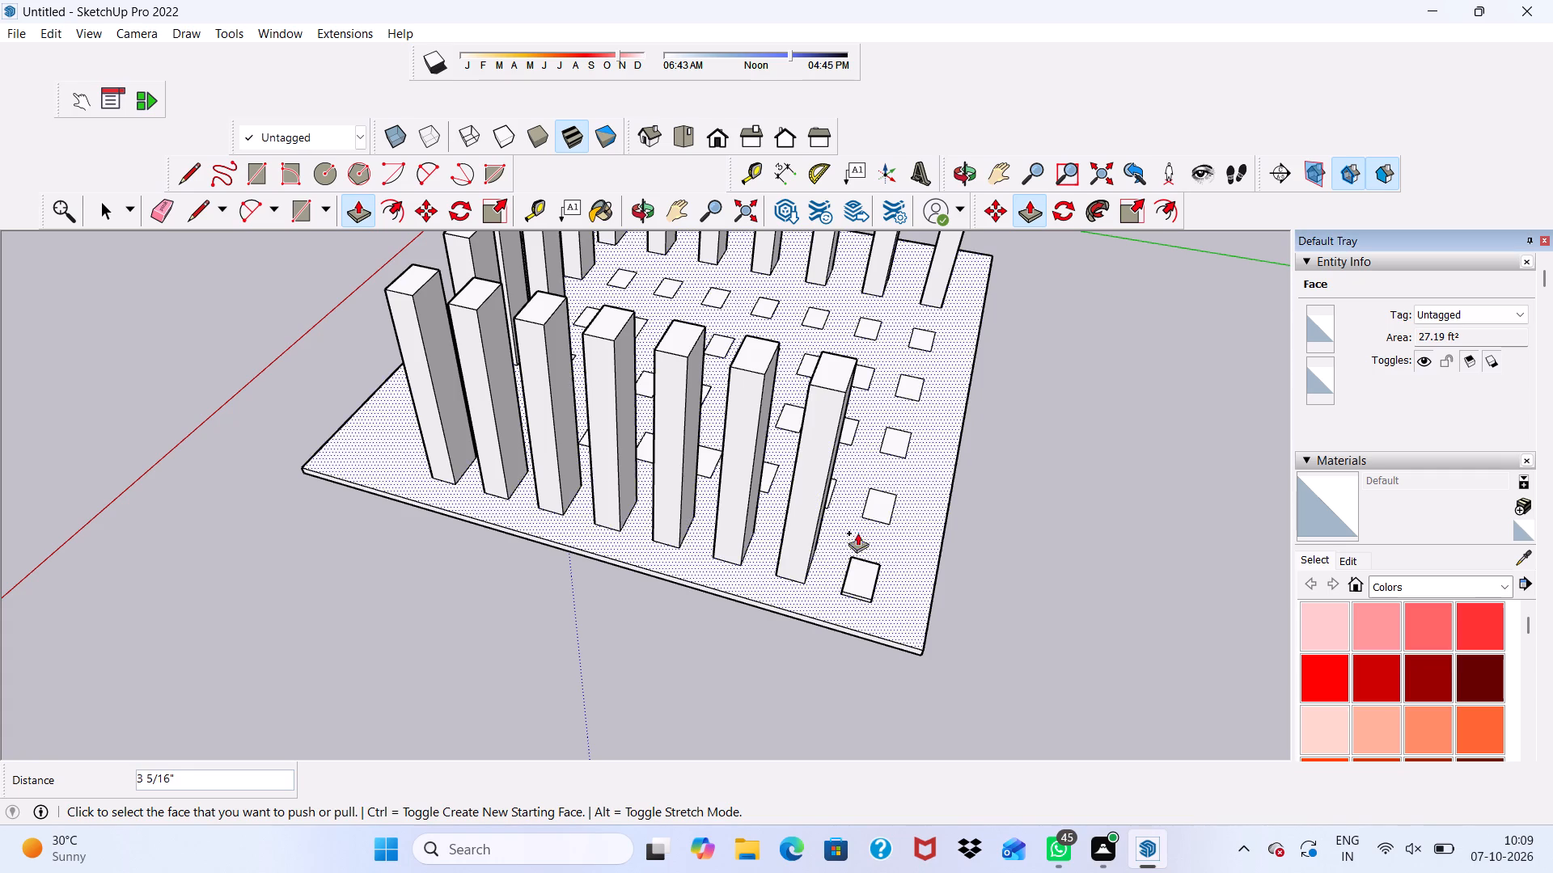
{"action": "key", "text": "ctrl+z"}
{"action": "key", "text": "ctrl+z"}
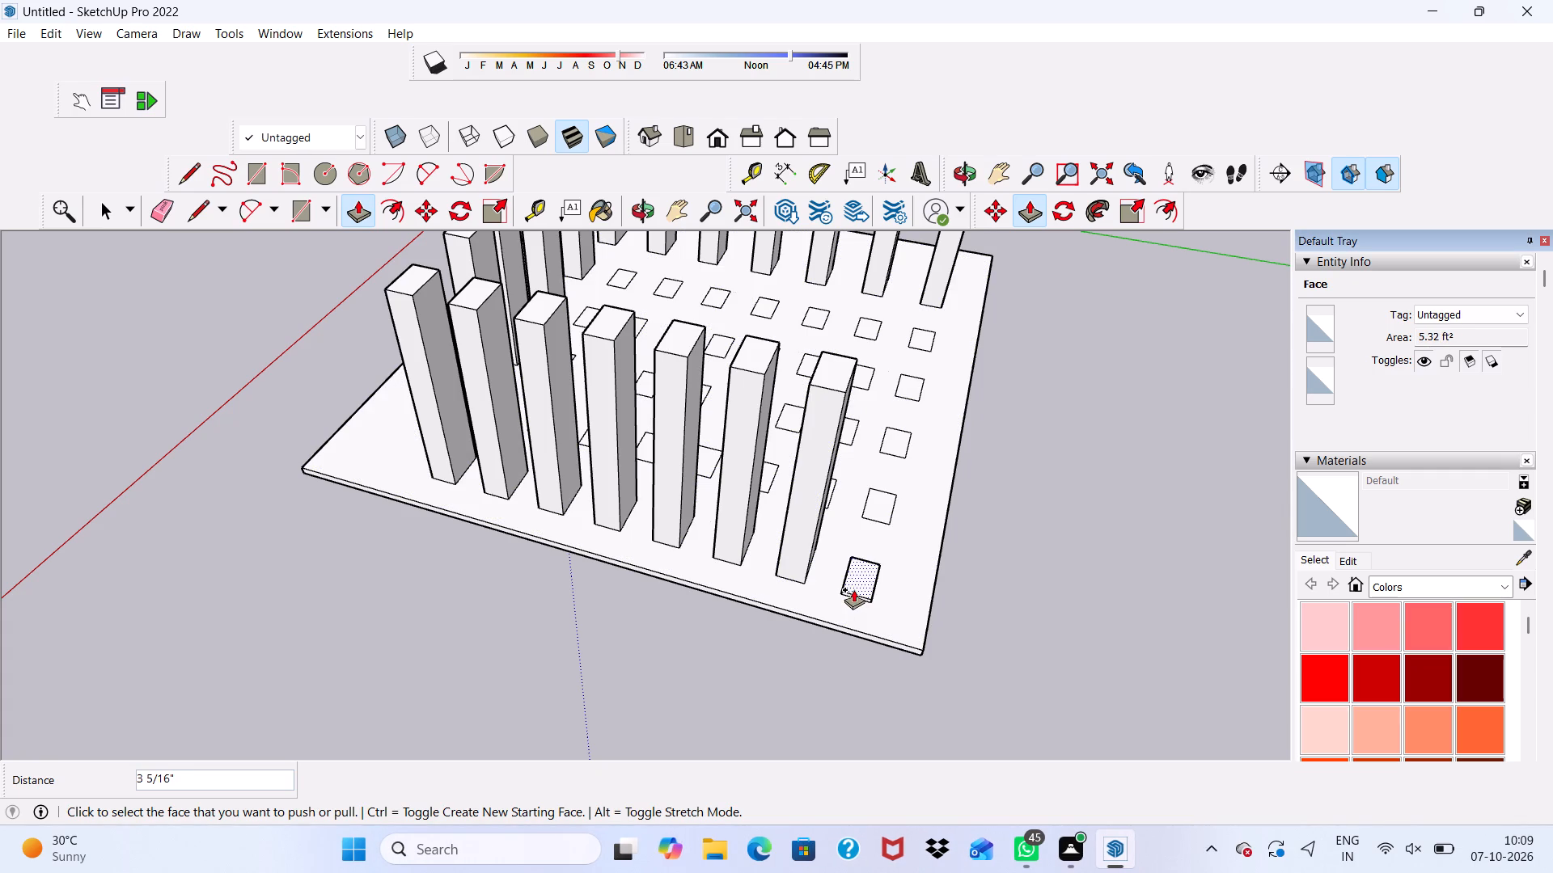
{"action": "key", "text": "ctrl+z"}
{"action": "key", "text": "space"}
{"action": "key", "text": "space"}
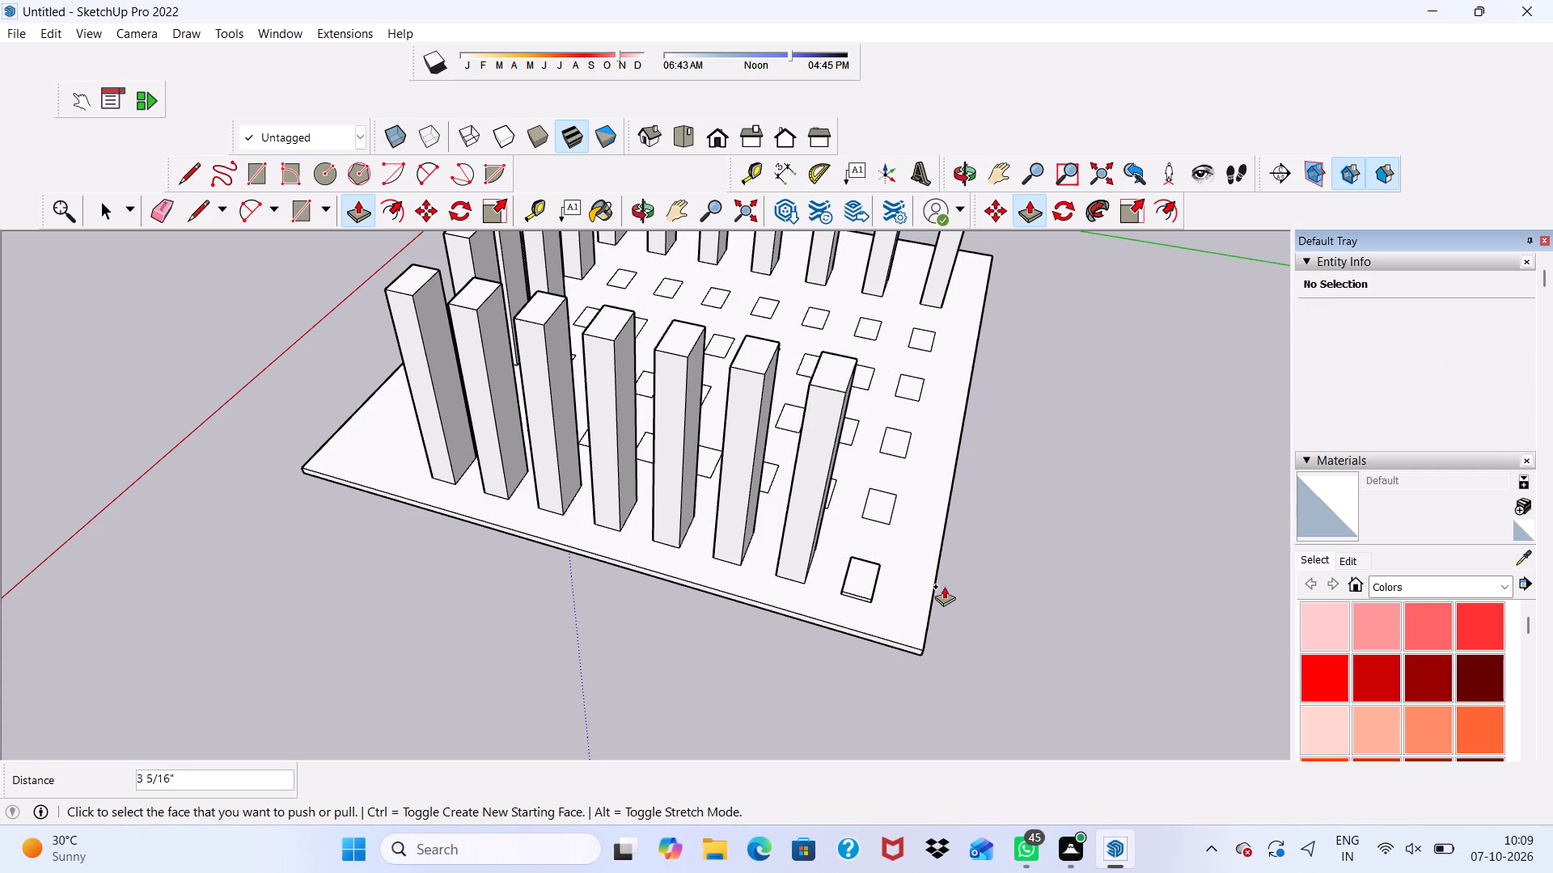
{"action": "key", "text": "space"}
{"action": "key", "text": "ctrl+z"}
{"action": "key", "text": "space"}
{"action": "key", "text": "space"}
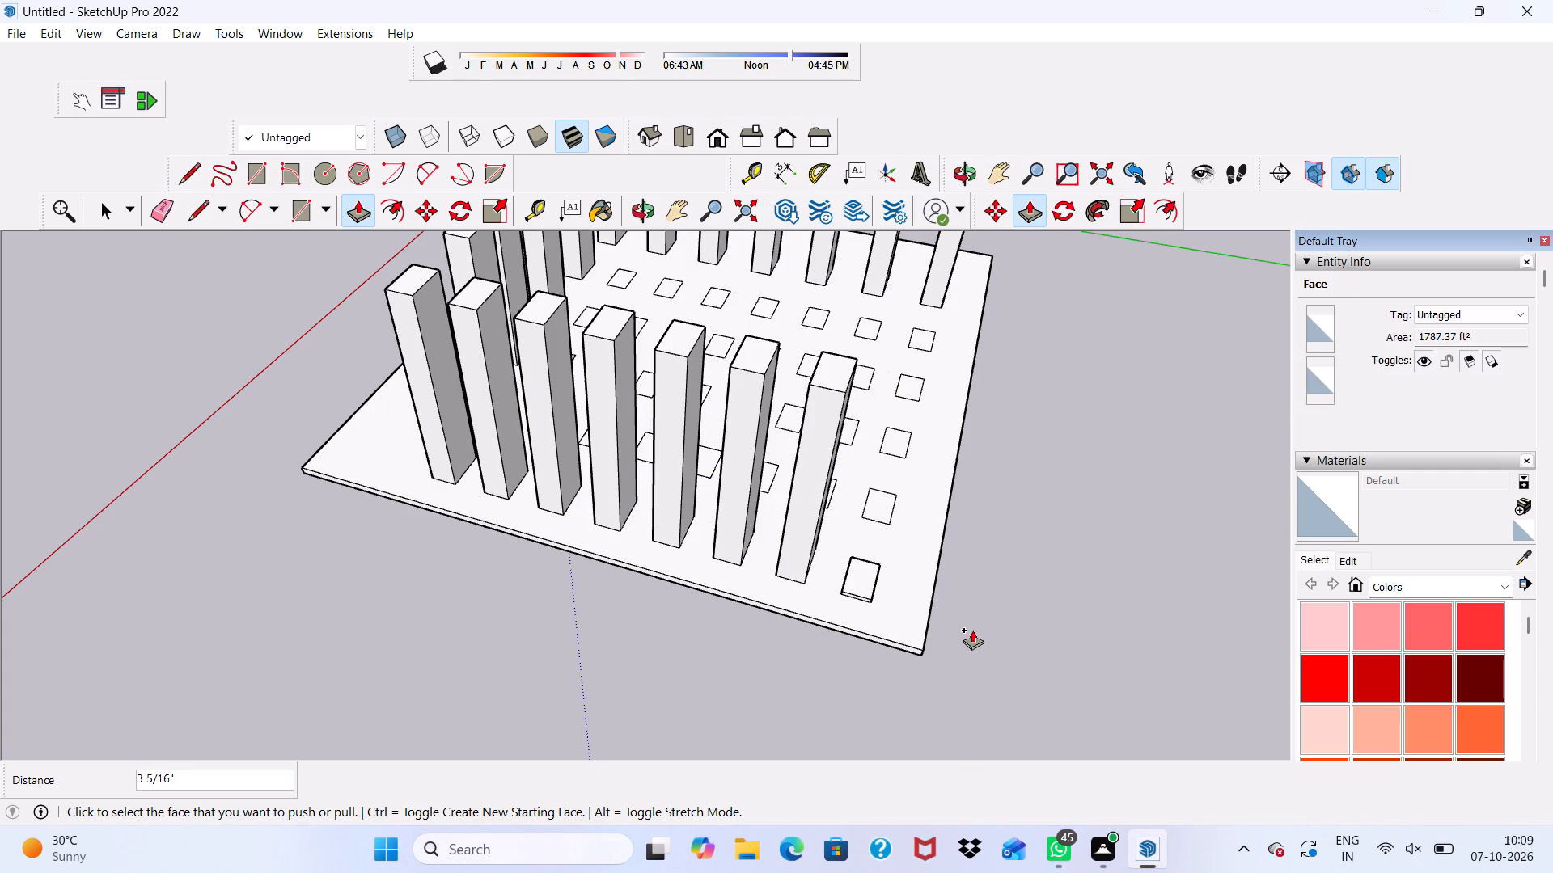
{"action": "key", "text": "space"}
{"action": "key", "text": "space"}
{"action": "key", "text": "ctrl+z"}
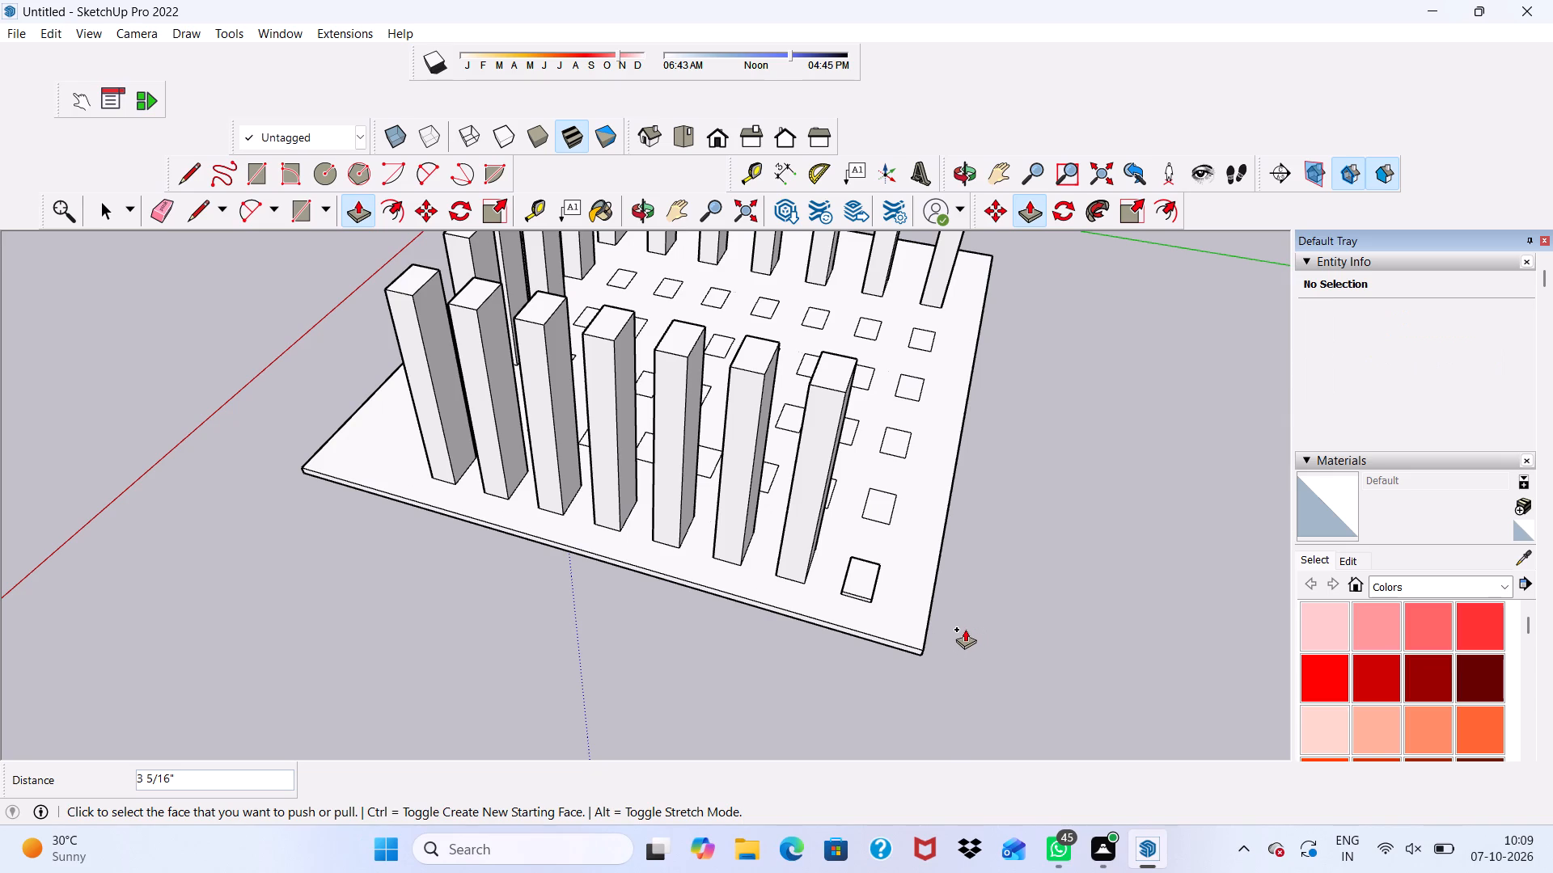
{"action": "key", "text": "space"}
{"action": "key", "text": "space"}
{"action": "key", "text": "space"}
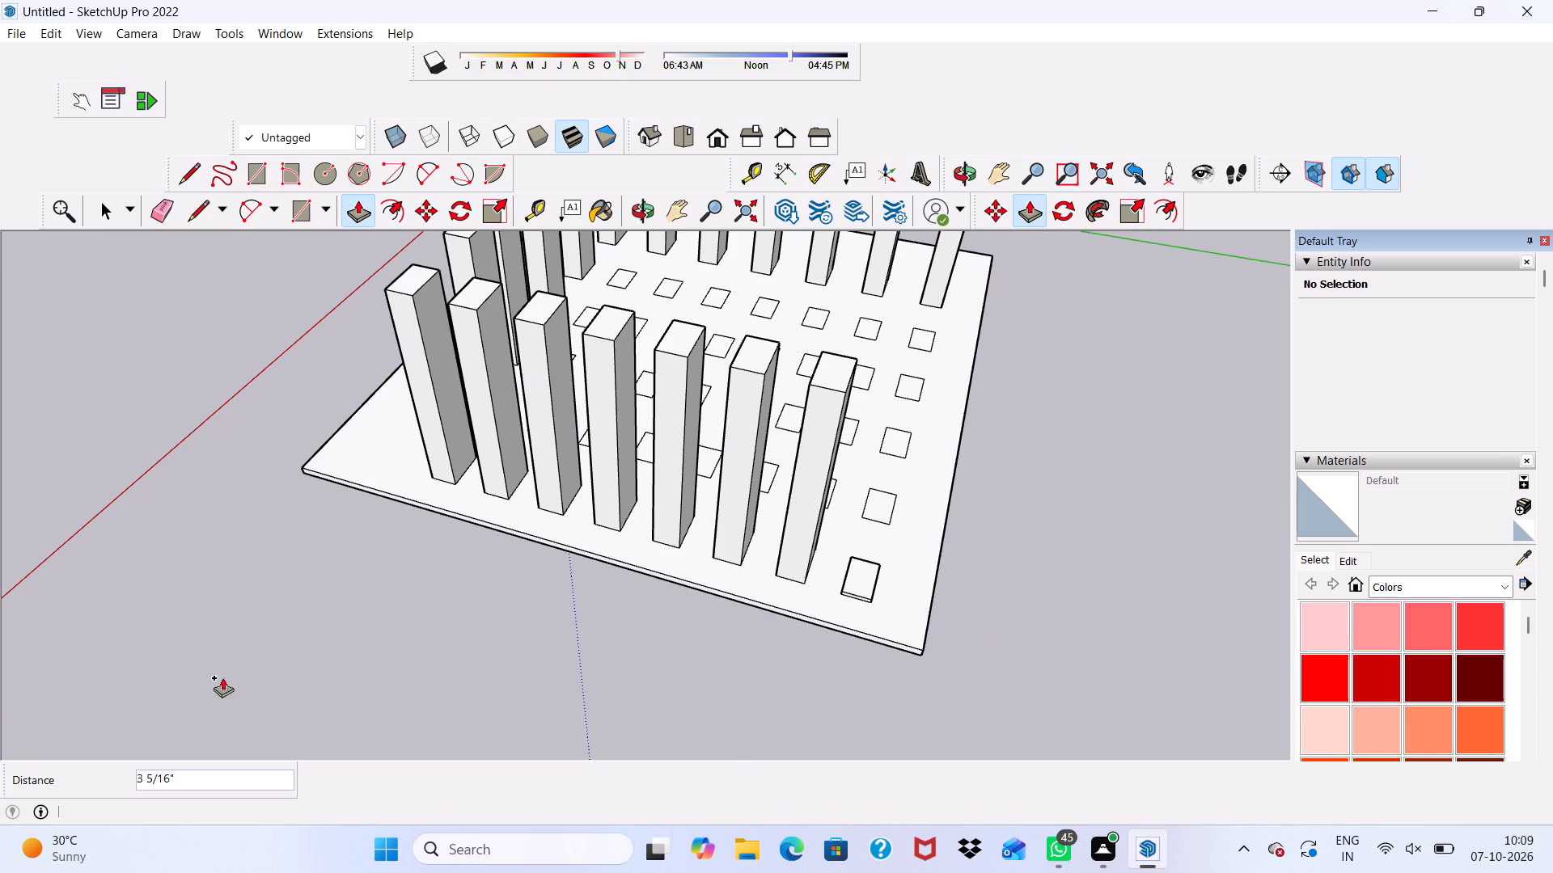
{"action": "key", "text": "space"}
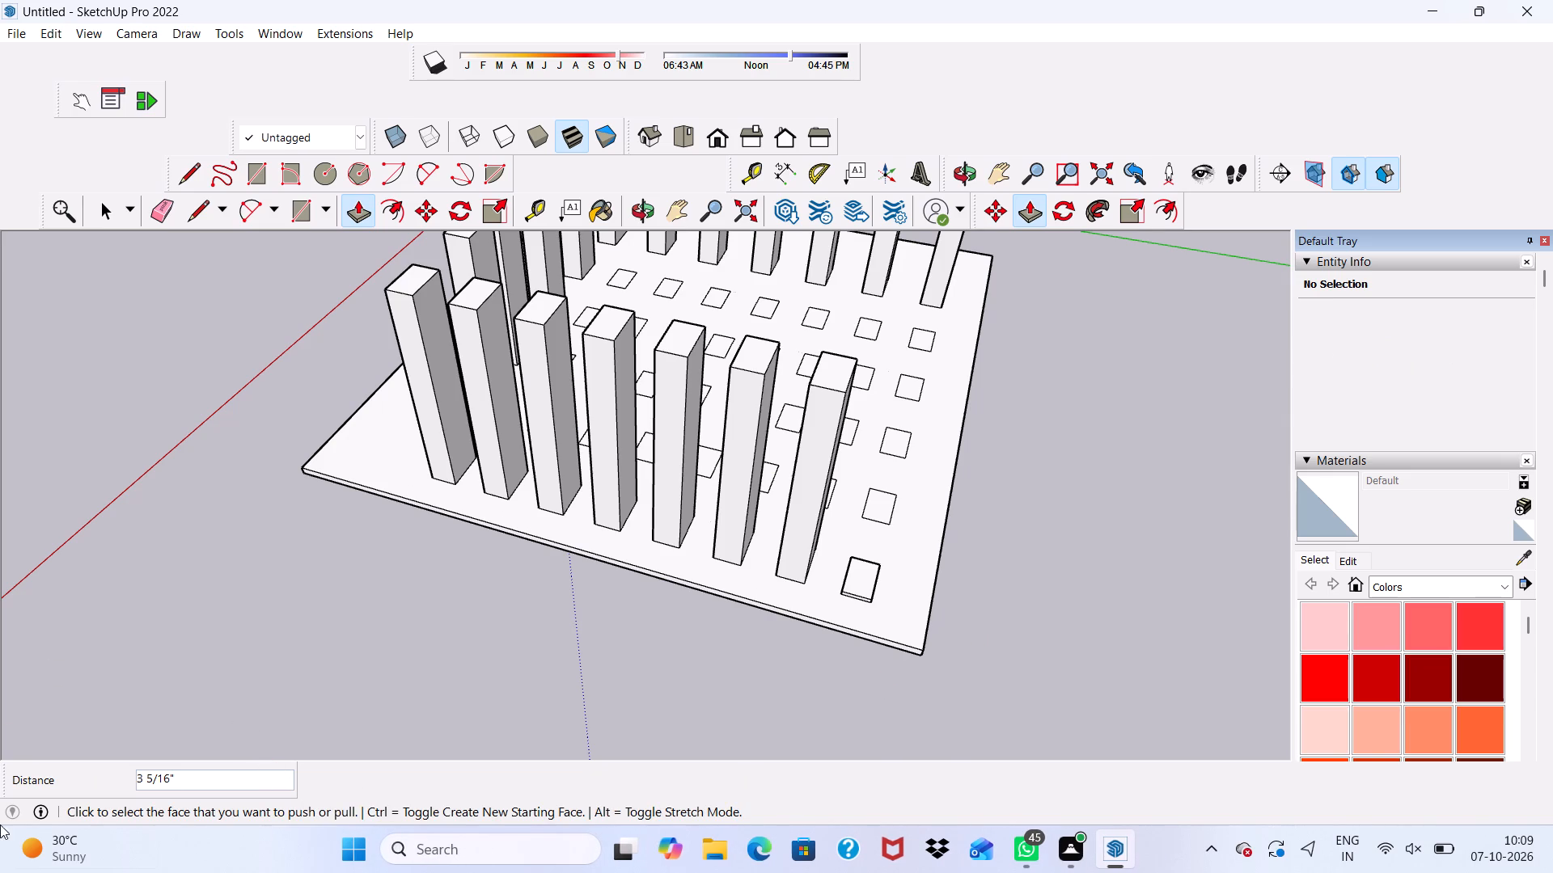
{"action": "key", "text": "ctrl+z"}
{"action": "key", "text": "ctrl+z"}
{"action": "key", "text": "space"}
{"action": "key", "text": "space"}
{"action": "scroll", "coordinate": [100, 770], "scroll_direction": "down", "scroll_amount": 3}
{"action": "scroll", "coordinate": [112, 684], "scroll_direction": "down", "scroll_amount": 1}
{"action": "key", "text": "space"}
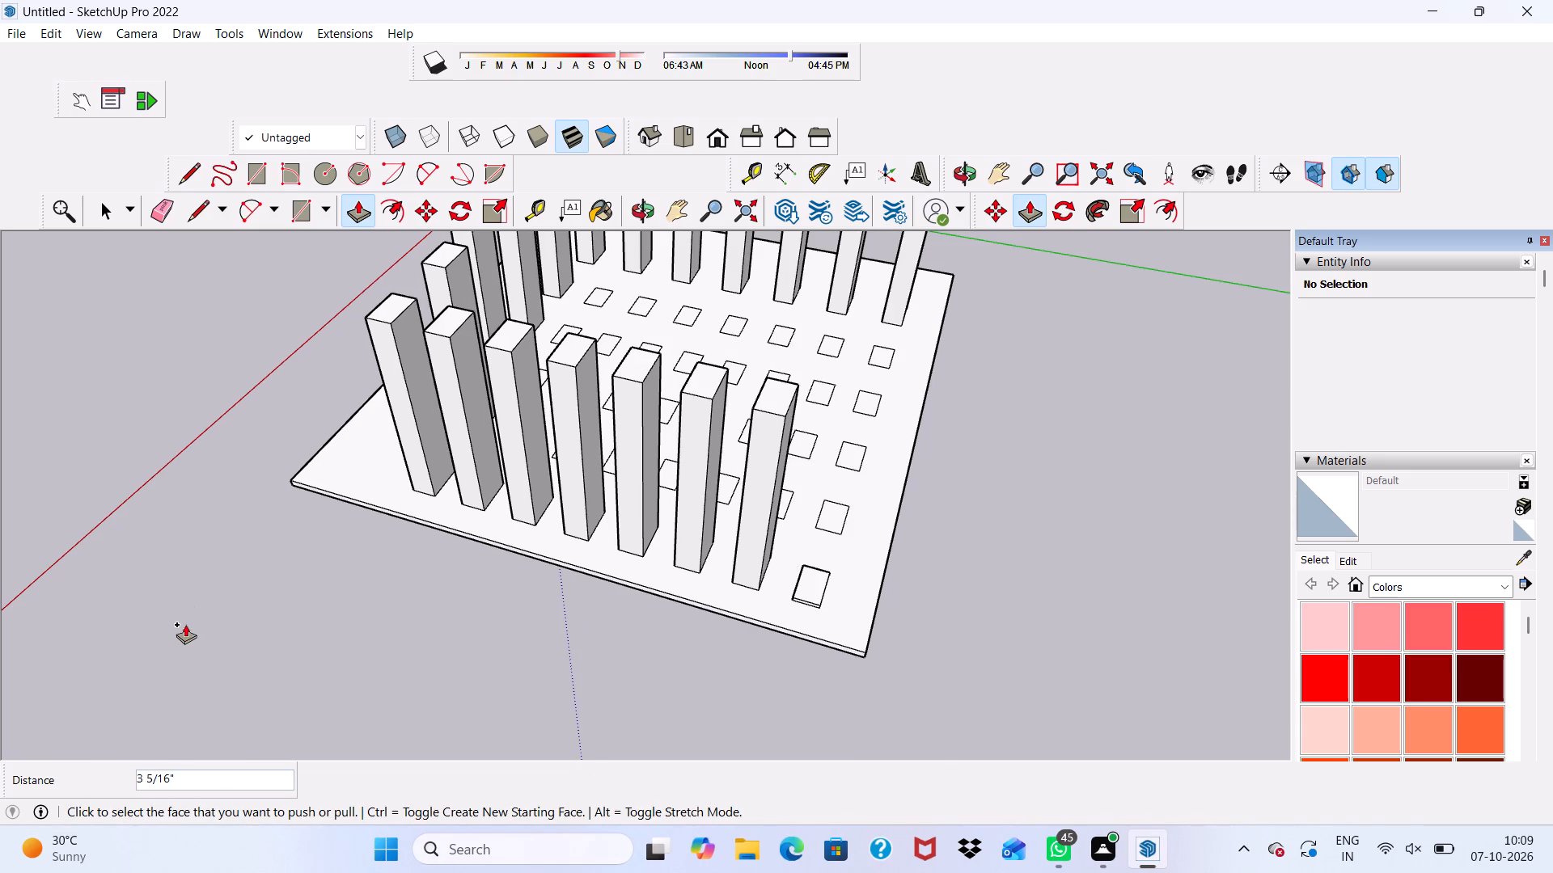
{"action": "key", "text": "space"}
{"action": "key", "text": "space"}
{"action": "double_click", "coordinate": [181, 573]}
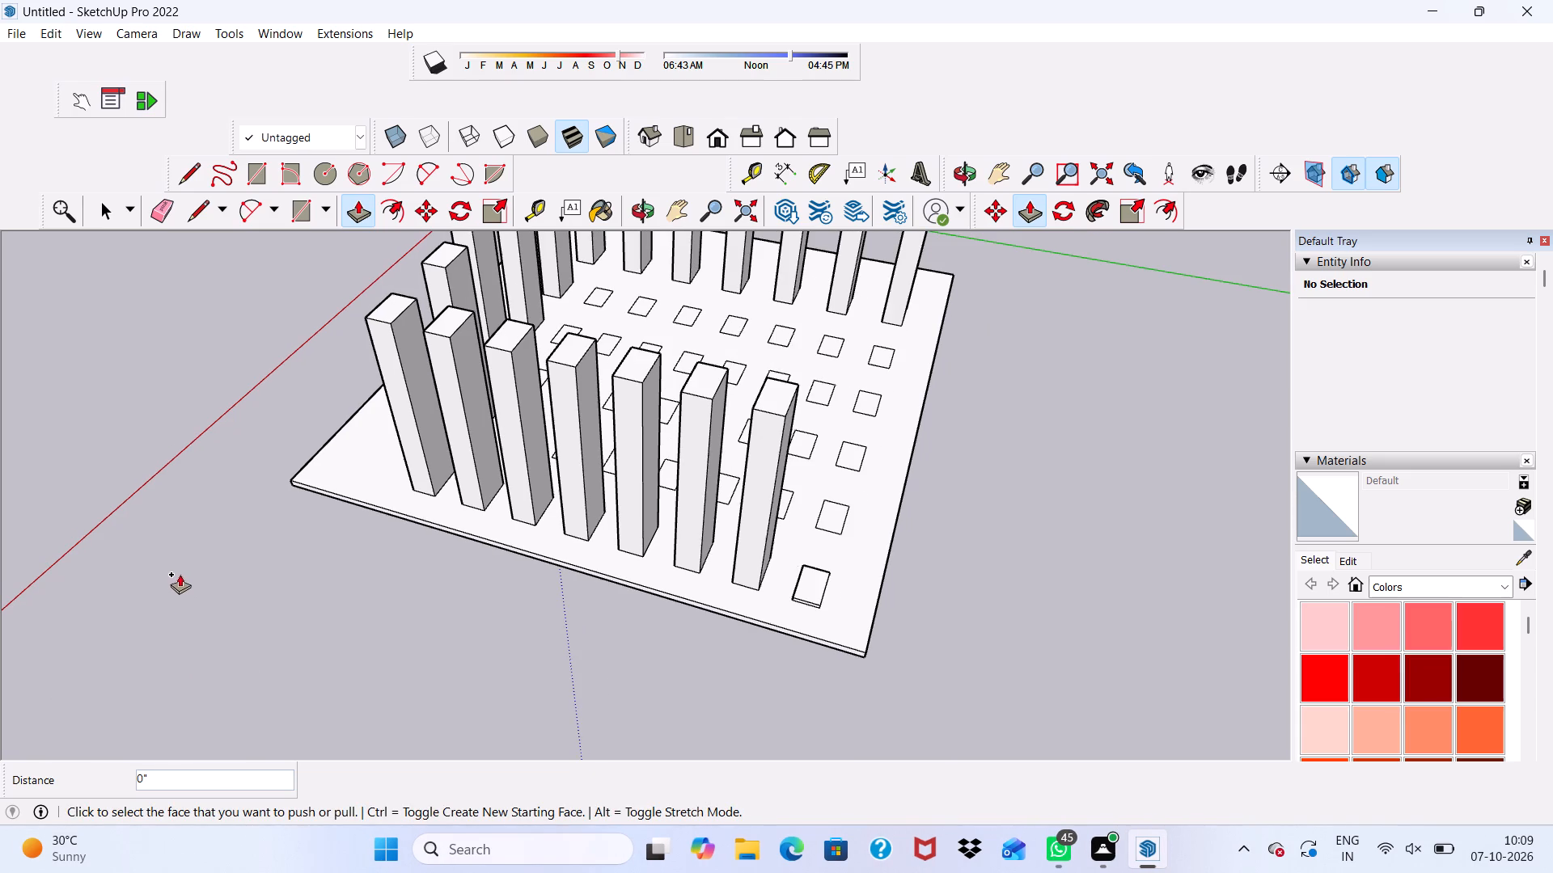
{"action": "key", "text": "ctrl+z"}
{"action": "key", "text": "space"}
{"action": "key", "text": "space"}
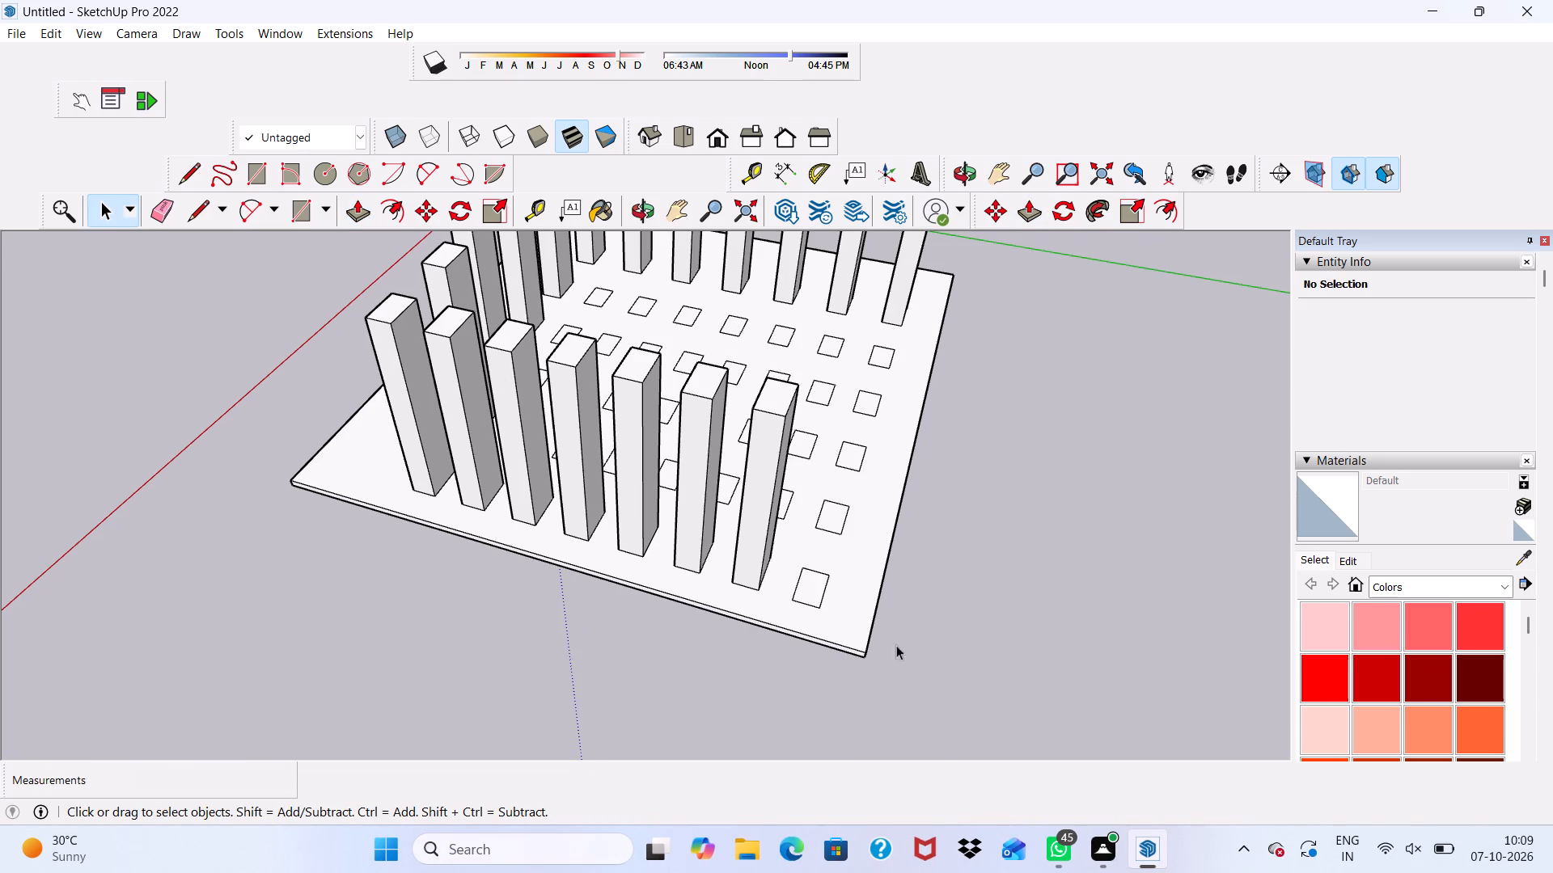
Pull the eighth rectangle of the sixth grid column up 15', level with the neighbouring post.
{"action": "left_click", "coordinate": [350, 215]}
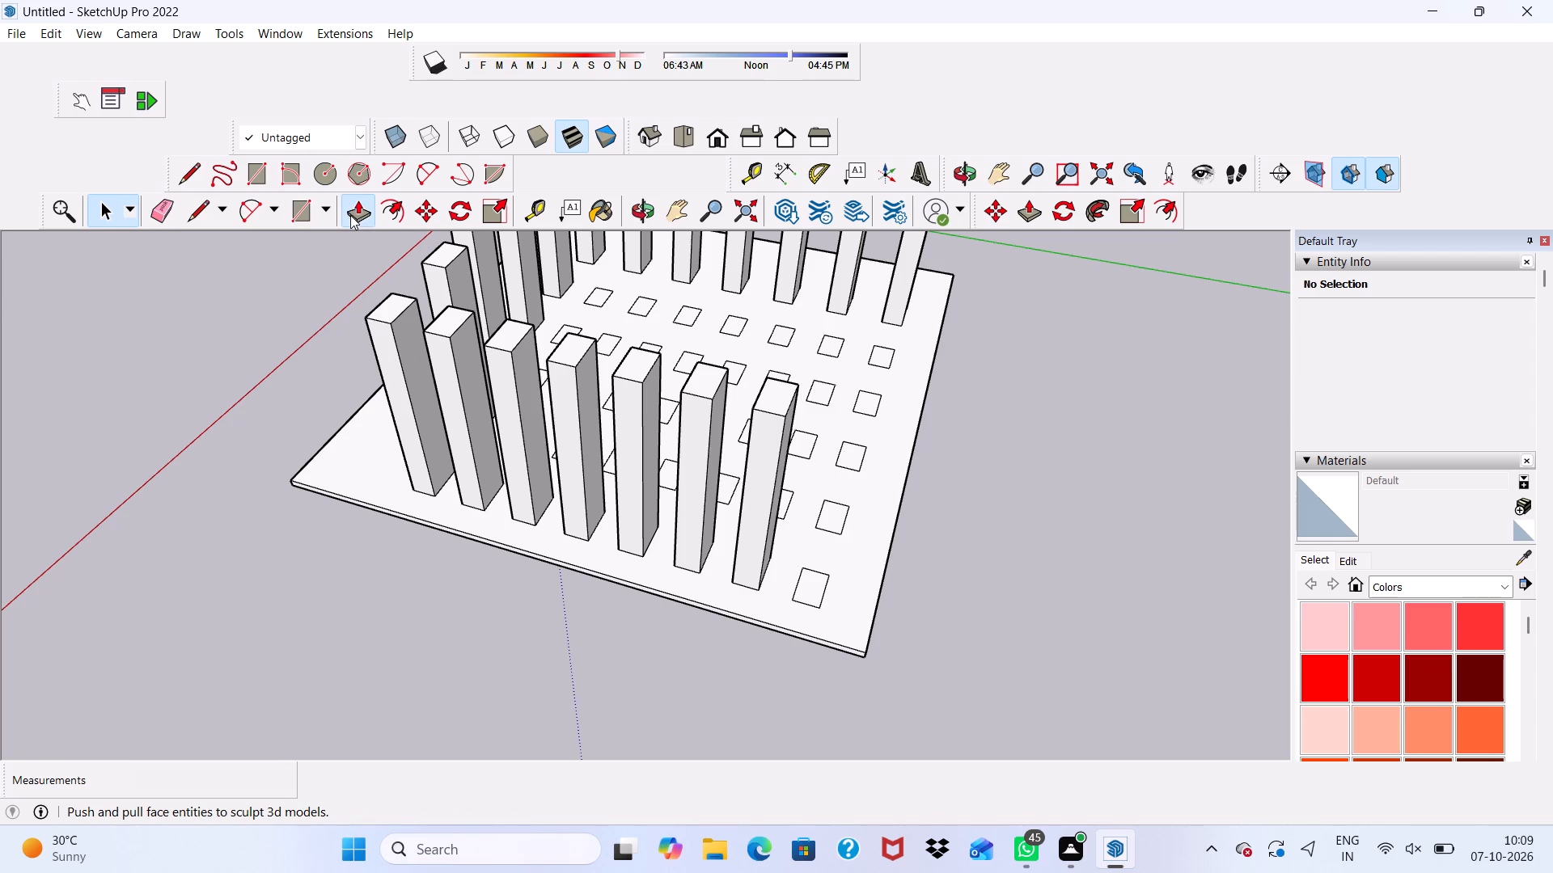
{"action": "left_click", "coordinate": [815, 584]}
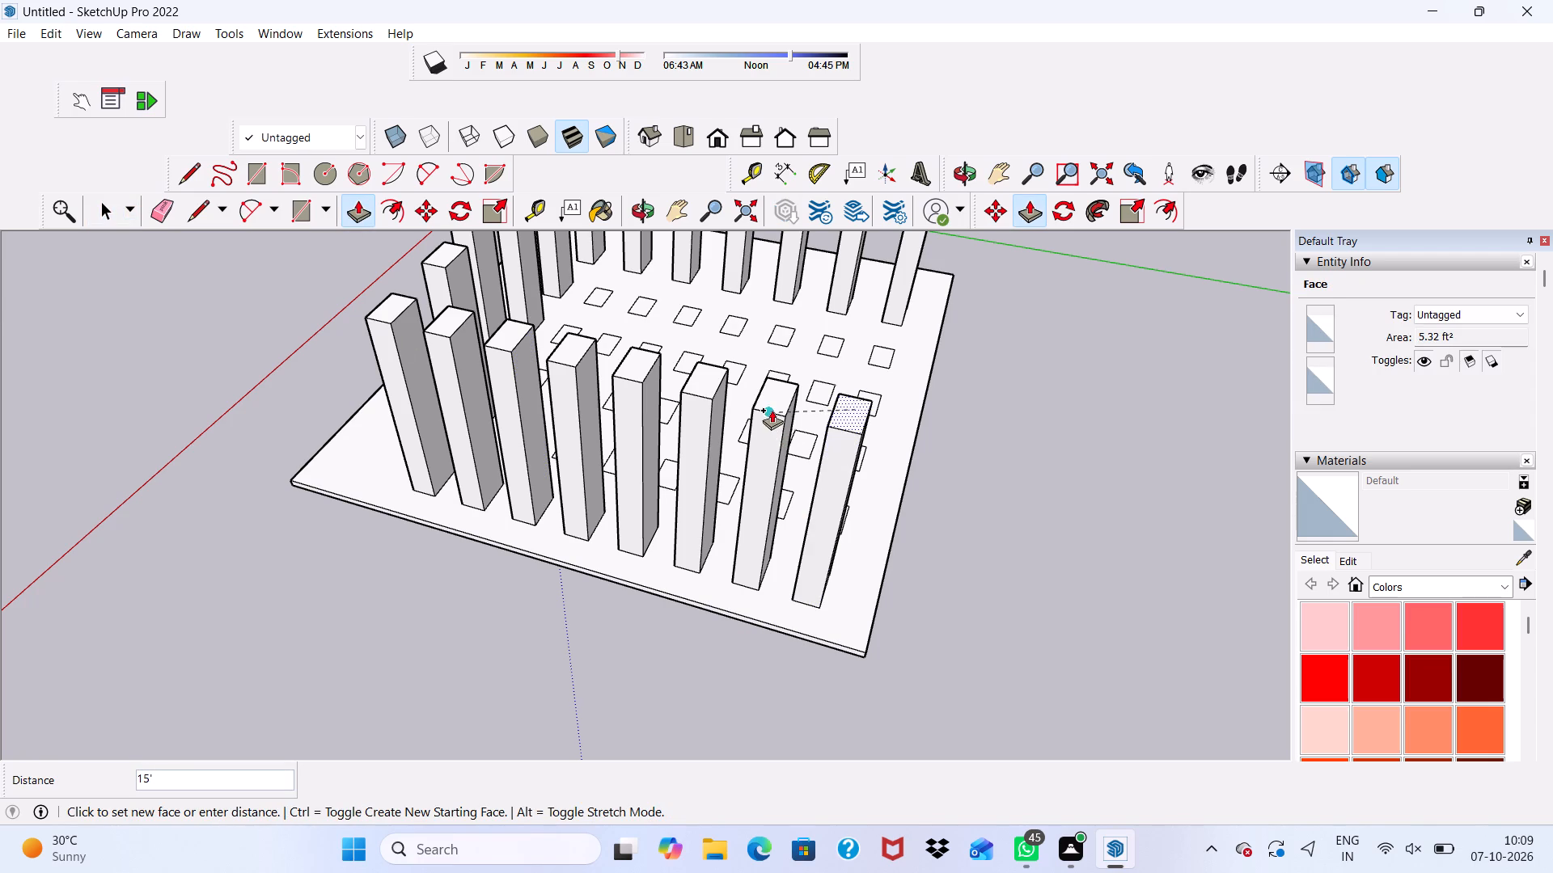
{"action": "left_click", "coordinate": [772, 410]}
Along the slab's remaining open edge, pull the two end rectangles nearest the first finished corner post up 15', level with it.
{"action": "scroll", "coordinate": [775, 483], "scroll_direction": "down", "scroll_amount": 4}
{"action": "middle_click_drag", "start_coordinate": [803, 531], "coordinate": [166, 506]}
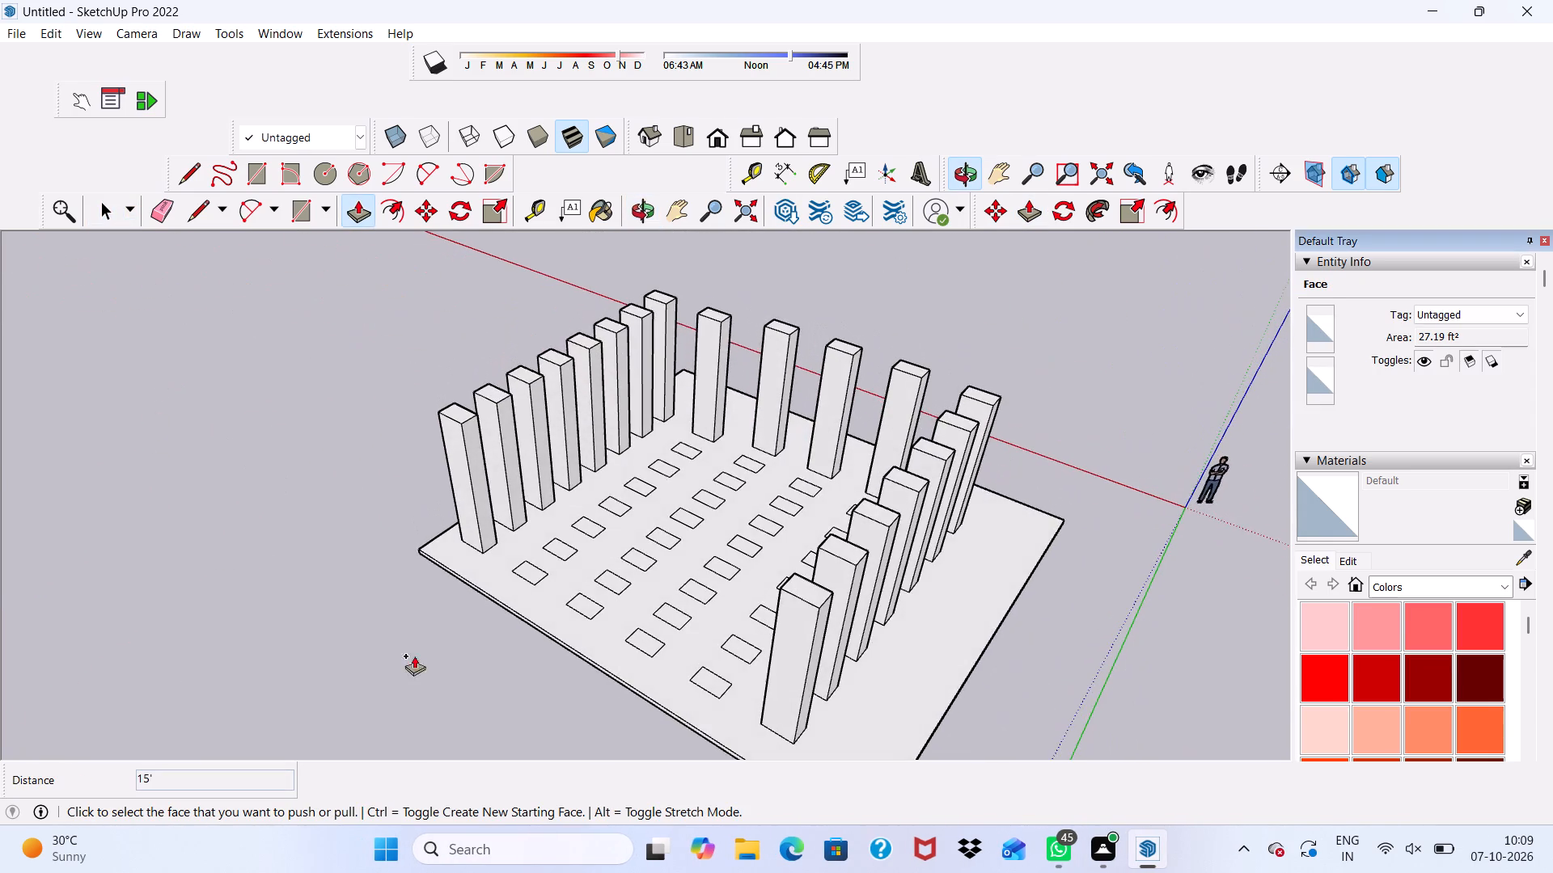
{"action": "scroll", "coordinate": [589, 564], "scroll_direction": "up", "scroll_amount": 5}
{"action": "scroll", "coordinate": [530, 592], "scroll_direction": "down", "scroll_amount": 1}
{"action": "left_click", "coordinate": [498, 574]}
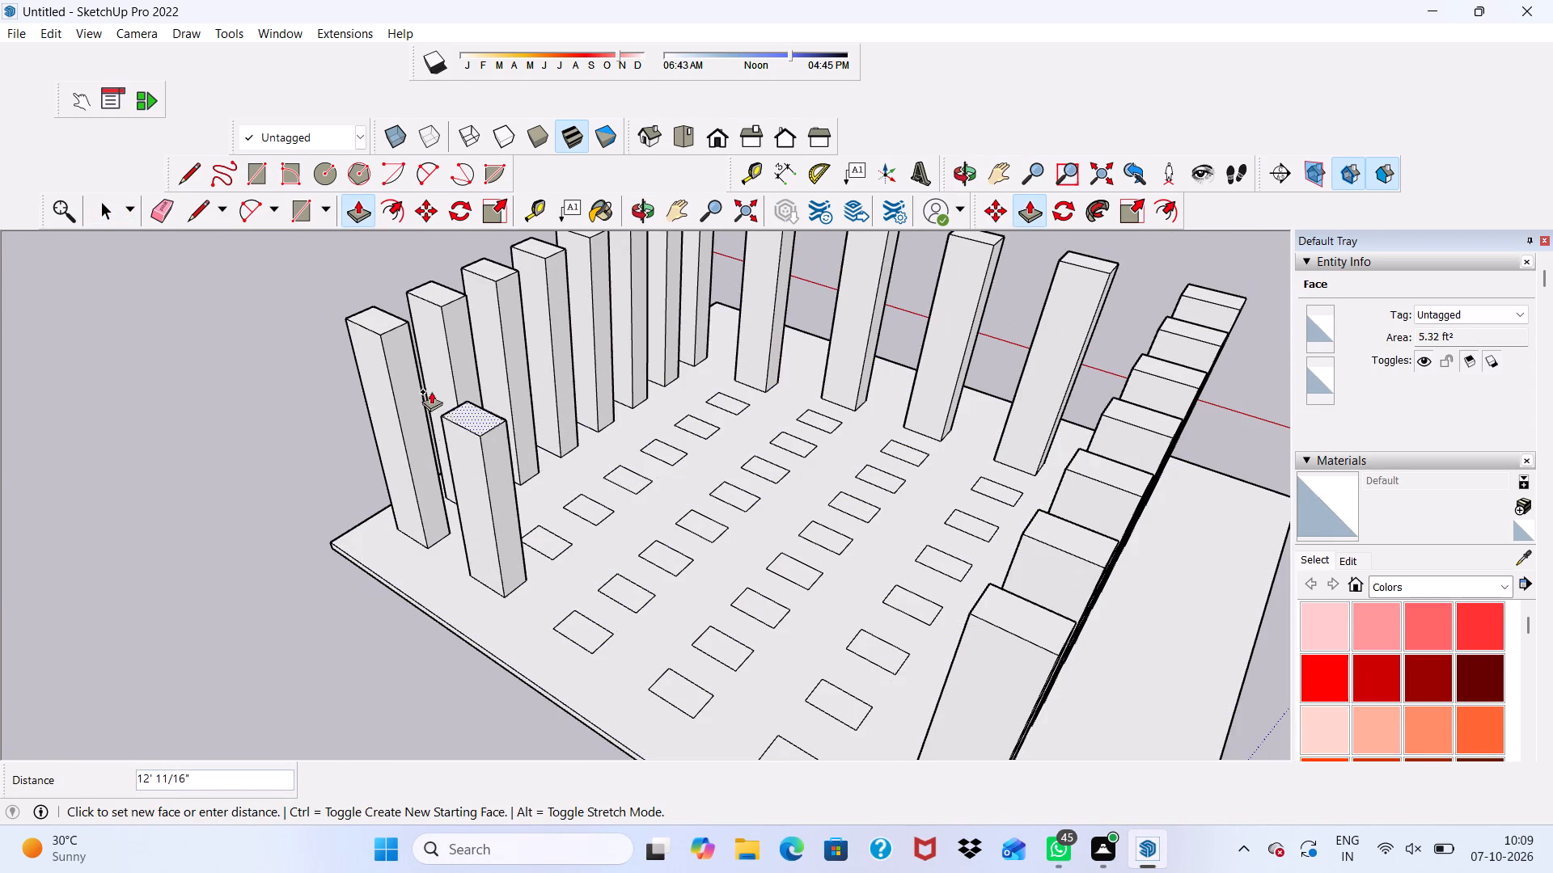
{"action": "left_click", "coordinate": [374, 319]}
{"action": "left_click", "coordinate": [587, 624]}
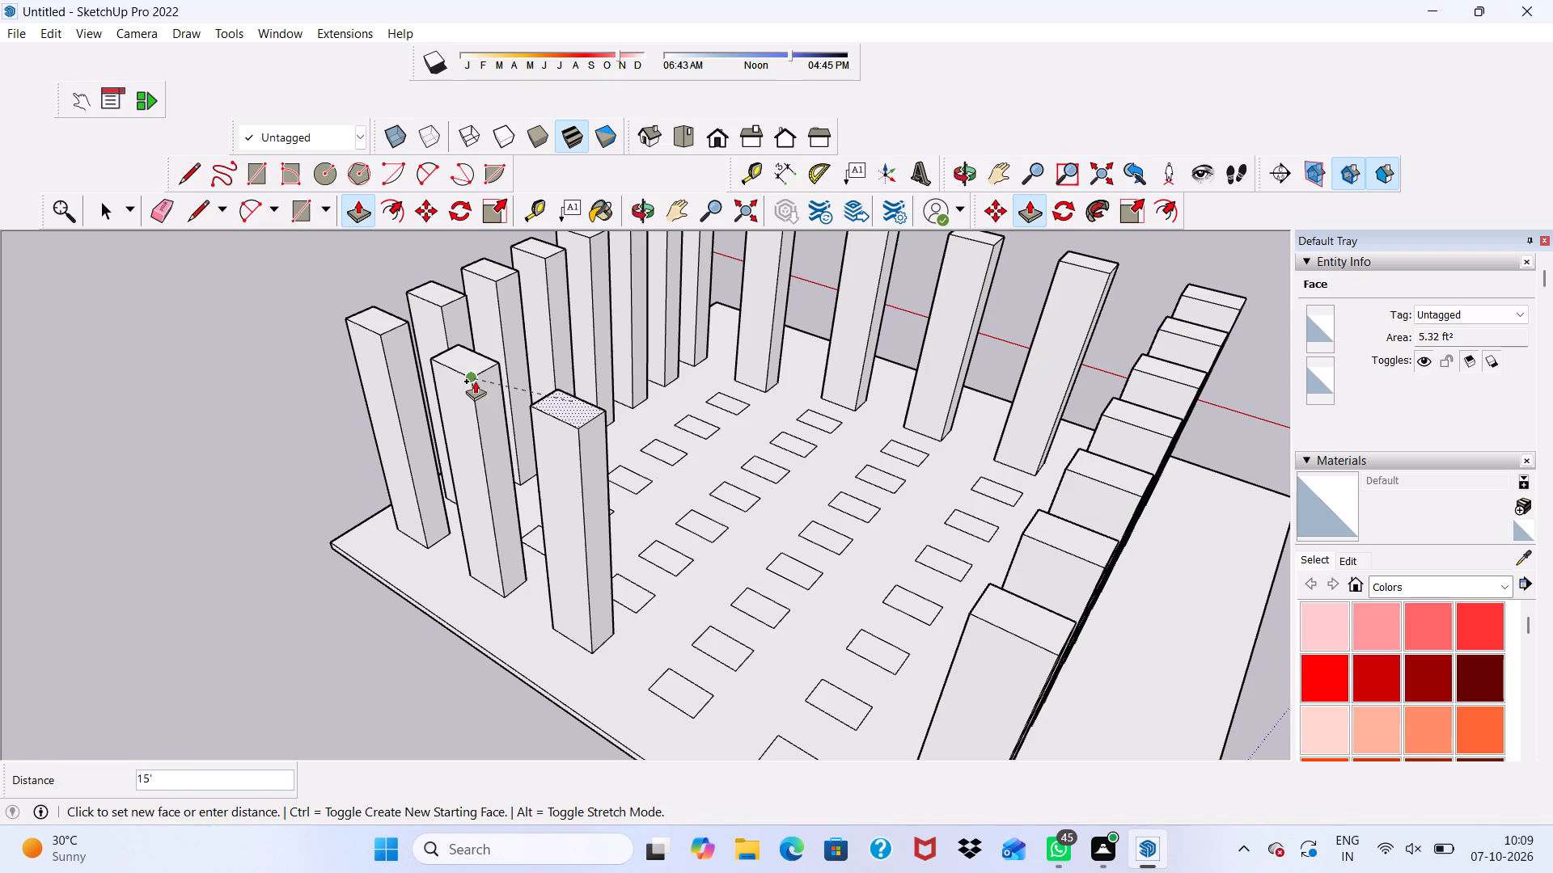
{"action": "left_click", "coordinate": [462, 370]}
Pull the last two end rectangles along that edge up 15', level with the finished posts, closing the perimeter.
{"action": "left_click", "coordinate": [679, 688]}
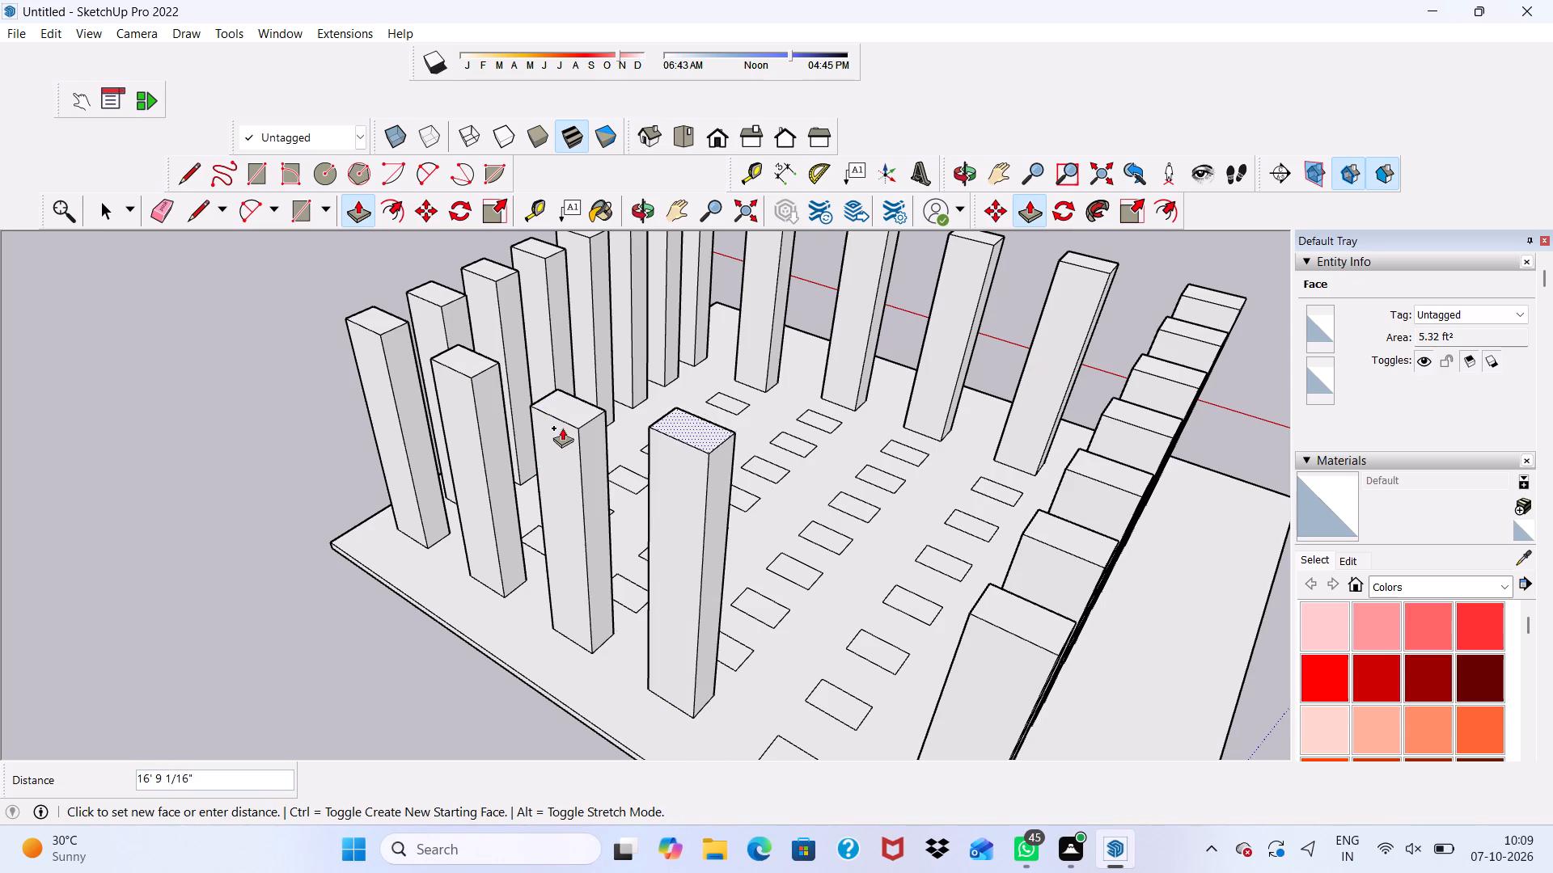
{"action": "left_click", "coordinate": [562, 423]}
{"action": "scroll", "coordinate": [603, 492], "scroll_direction": "down", "scroll_amount": 5}
{"action": "scroll", "coordinate": [714, 648], "scroll_direction": "up", "scroll_amount": 3}
{"action": "left_click", "coordinate": [717, 653]}
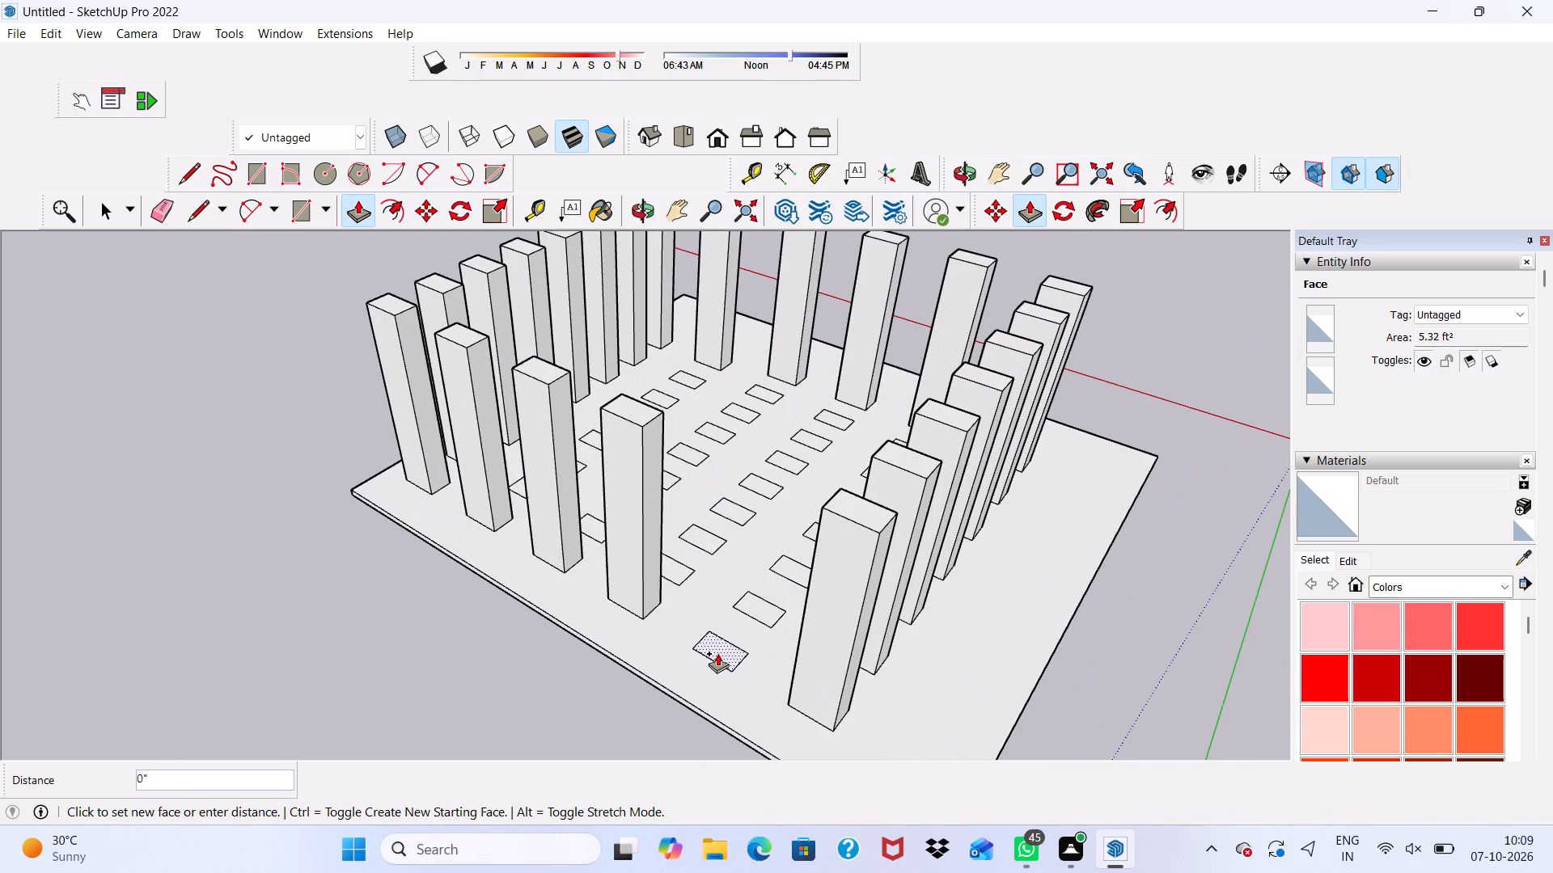
{"action": "left_click", "coordinate": [624, 420]}
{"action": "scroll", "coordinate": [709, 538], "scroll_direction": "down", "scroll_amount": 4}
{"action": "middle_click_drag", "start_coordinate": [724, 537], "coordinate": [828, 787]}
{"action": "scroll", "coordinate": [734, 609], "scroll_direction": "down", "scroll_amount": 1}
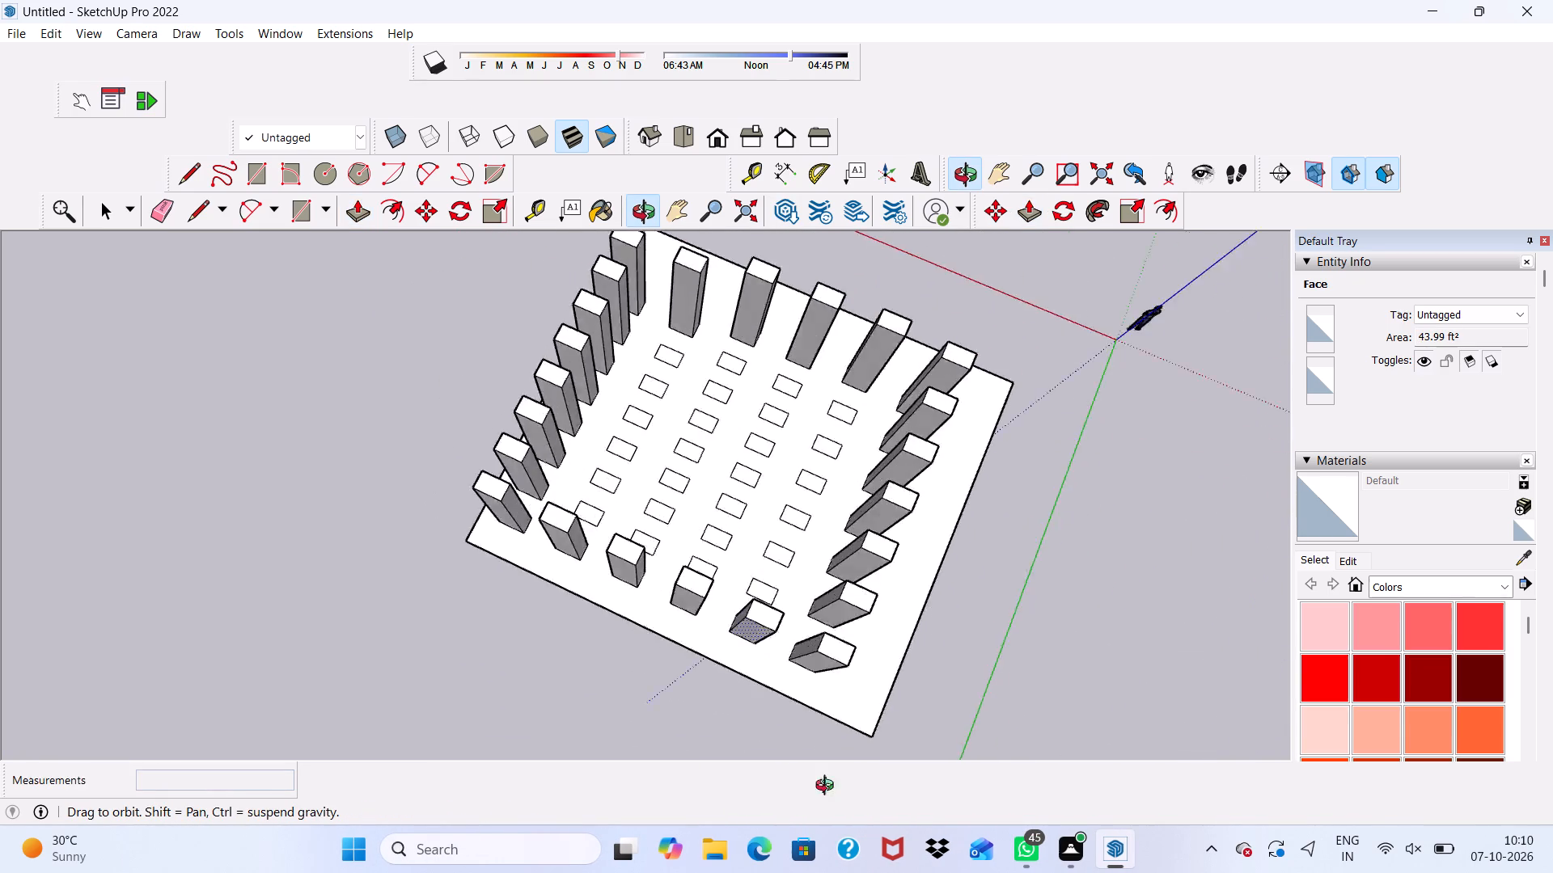
In the inner grid column beside one long perimeter row, pull the first three rectangles up 15', level with the finished posts.
{"action": "middle_click_drag", "start_coordinate": [828, 787], "coordinate": [869, 820]}
{"action": "scroll", "coordinate": [653, 285], "scroll_direction": "up", "scroll_amount": 8}
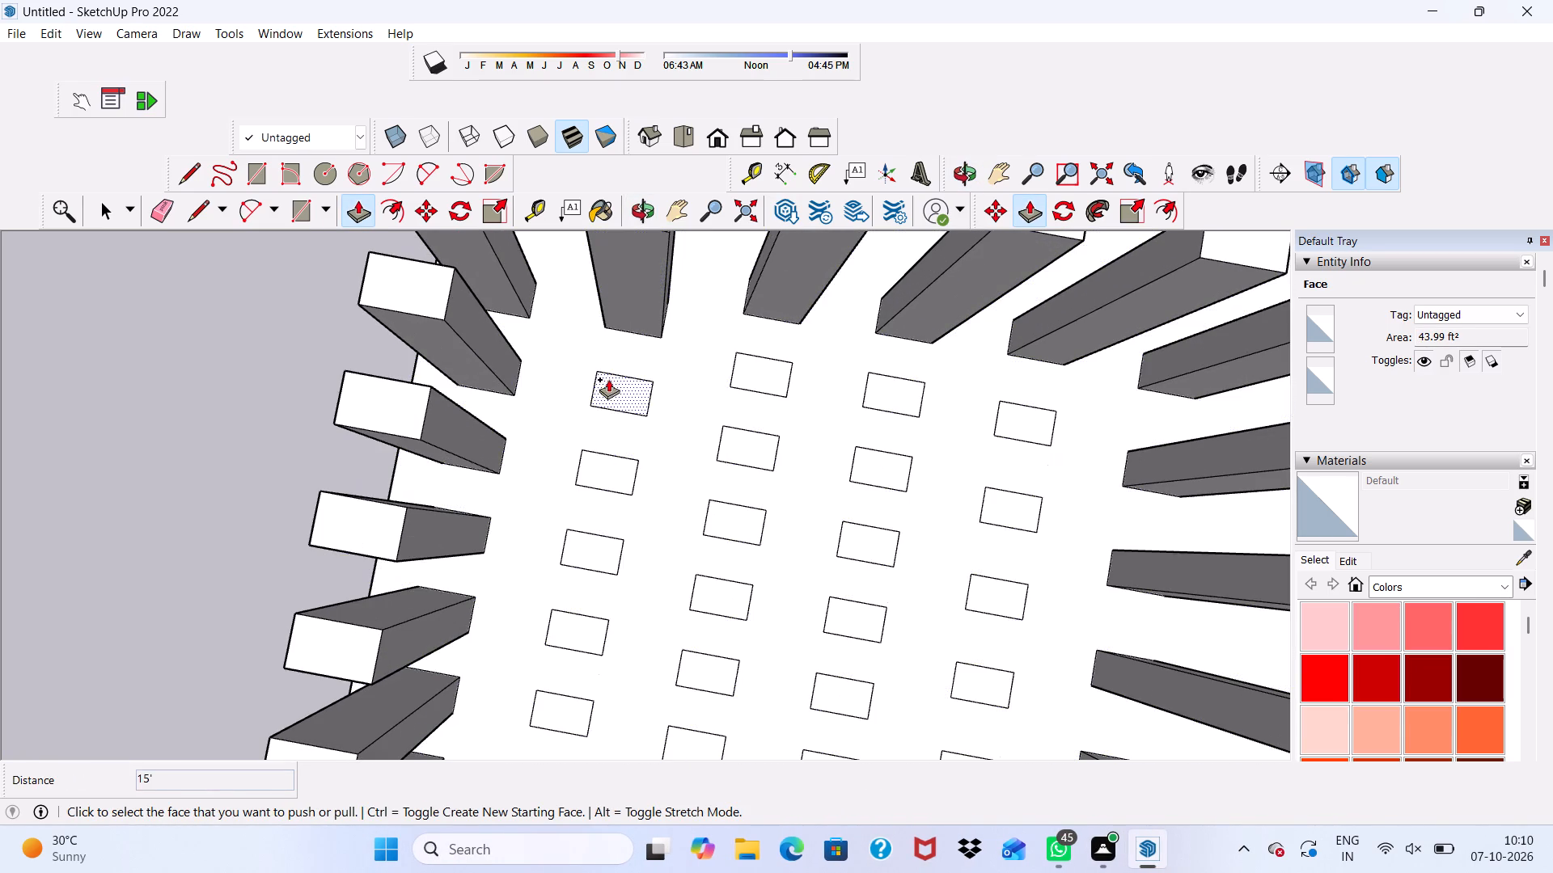
{"action": "left_click", "coordinate": [608, 379]}
{"action": "left_click", "coordinate": [611, 390]}
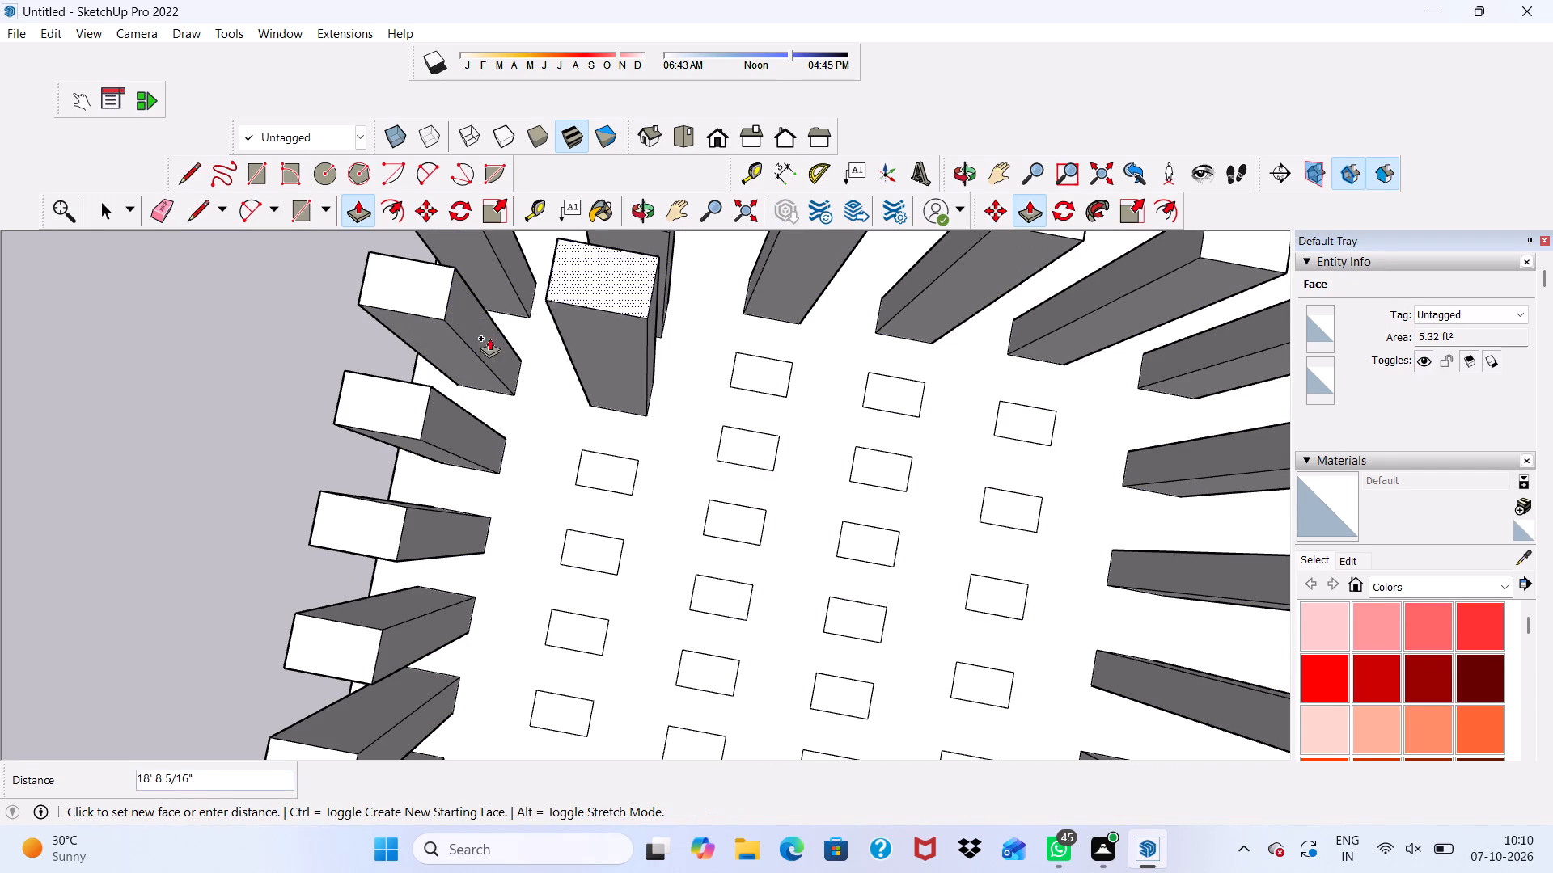
{"action": "left_click", "coordinate": [430, 296]}
{"action": "left_click", "coordinate": [605, 466]}
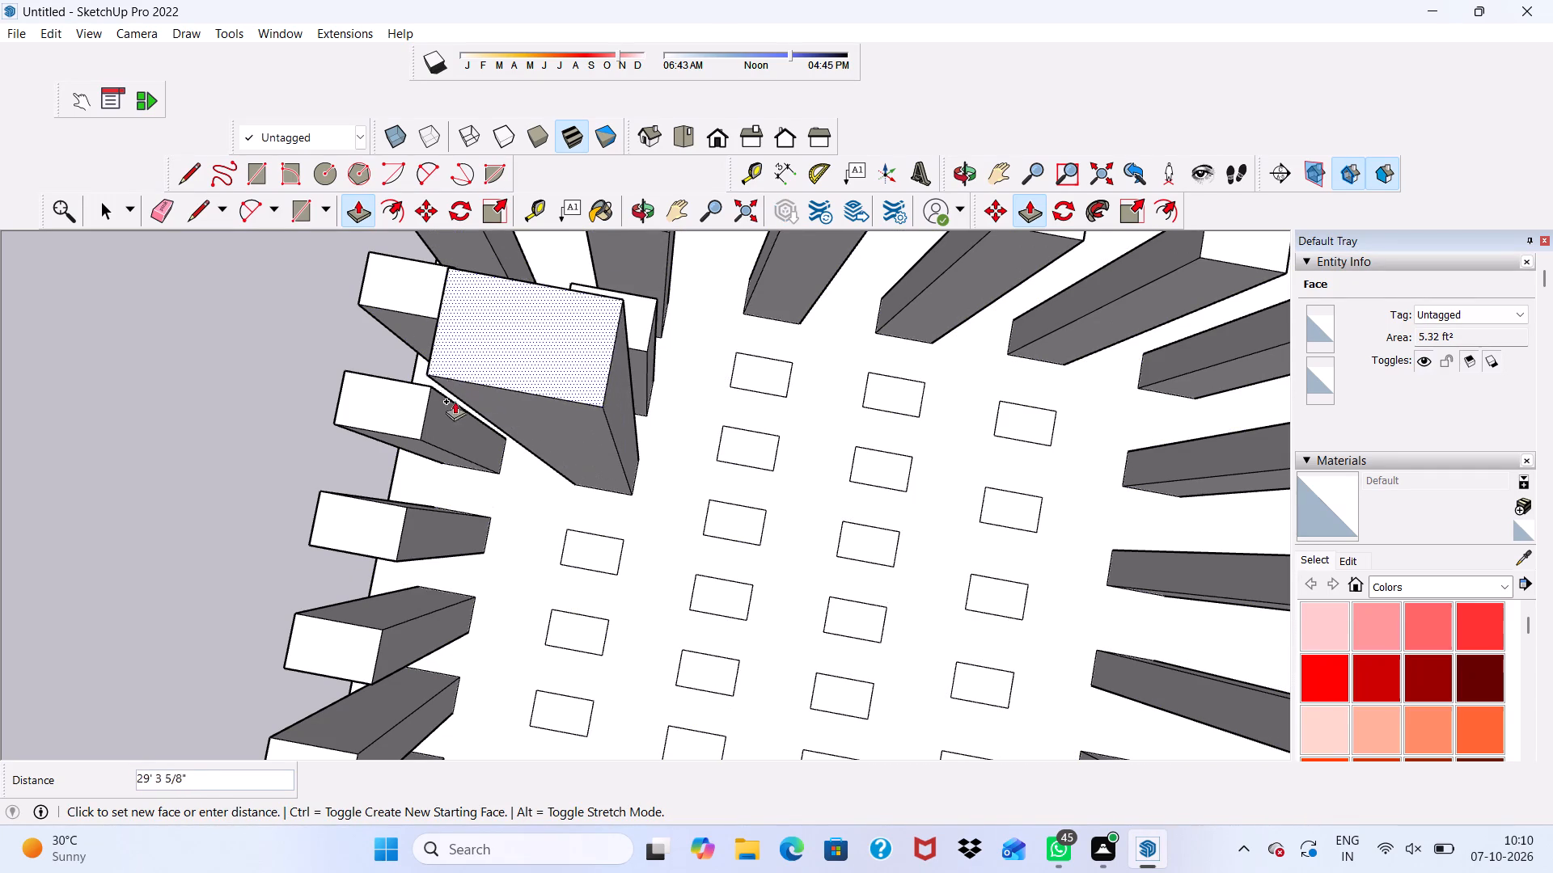
{"action": "left_click", "coordinate": [403, 404]}
{"action": "left_click", "coordinate": [581, 549]}
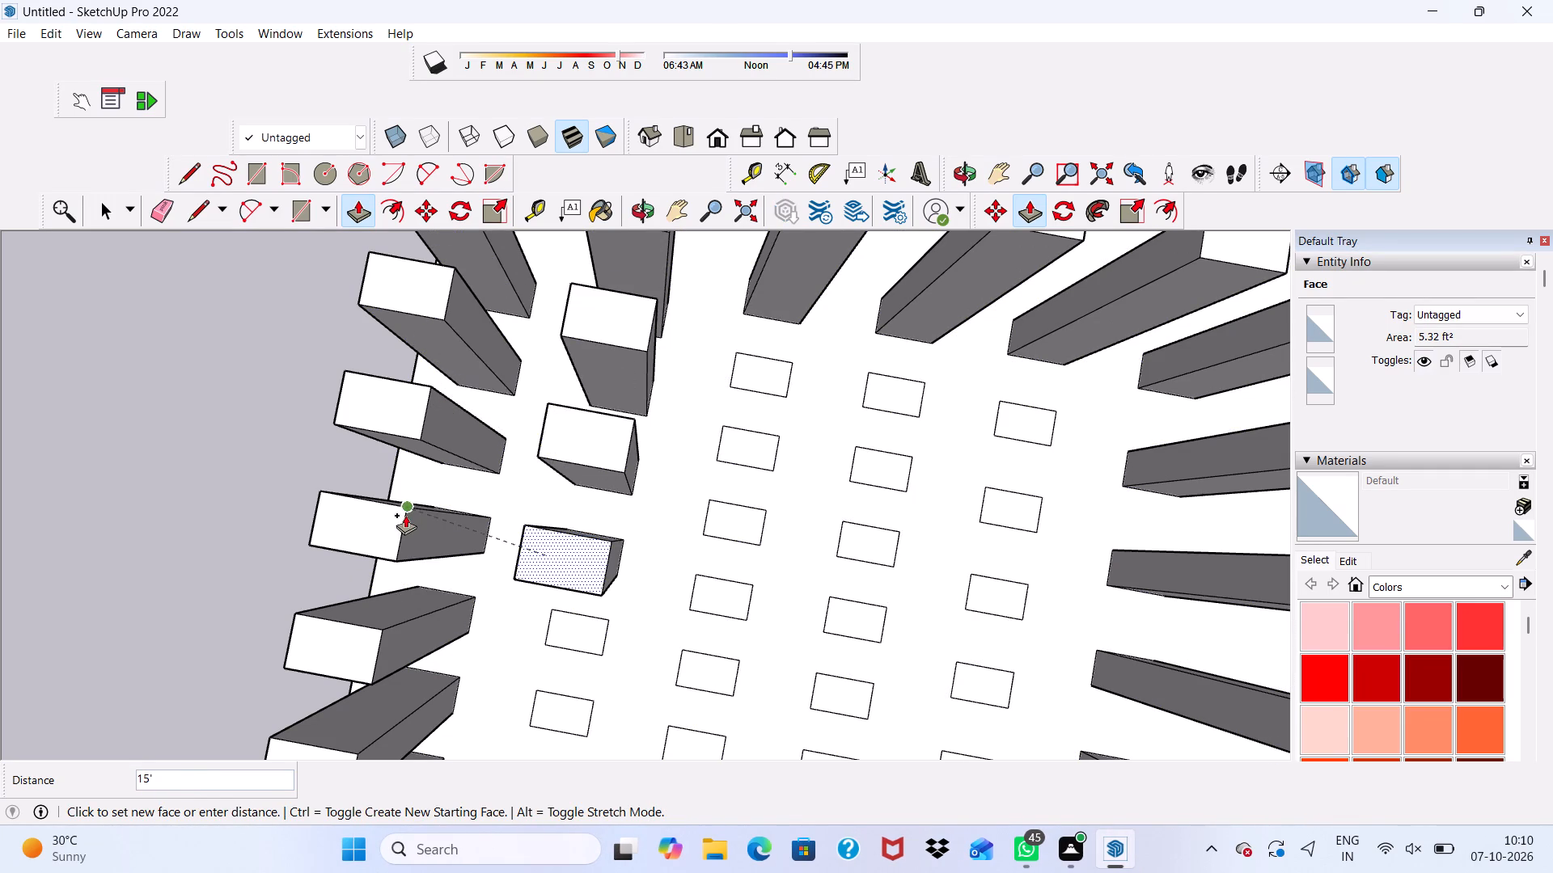
{"action": "left_click", "coordinate": [405, 515]}
Pull the remaining three rectangles of that same inner column up 15', level with the adjacent perimeter posts.
{"action": "scroll", "coordinate": [499, 480], "scroll_direction": "down", "scroll_amount": 8}
{"action": "scroll", "coordinate": [541, 591], "scroll_direction": "up", "scroll_amount": 8}
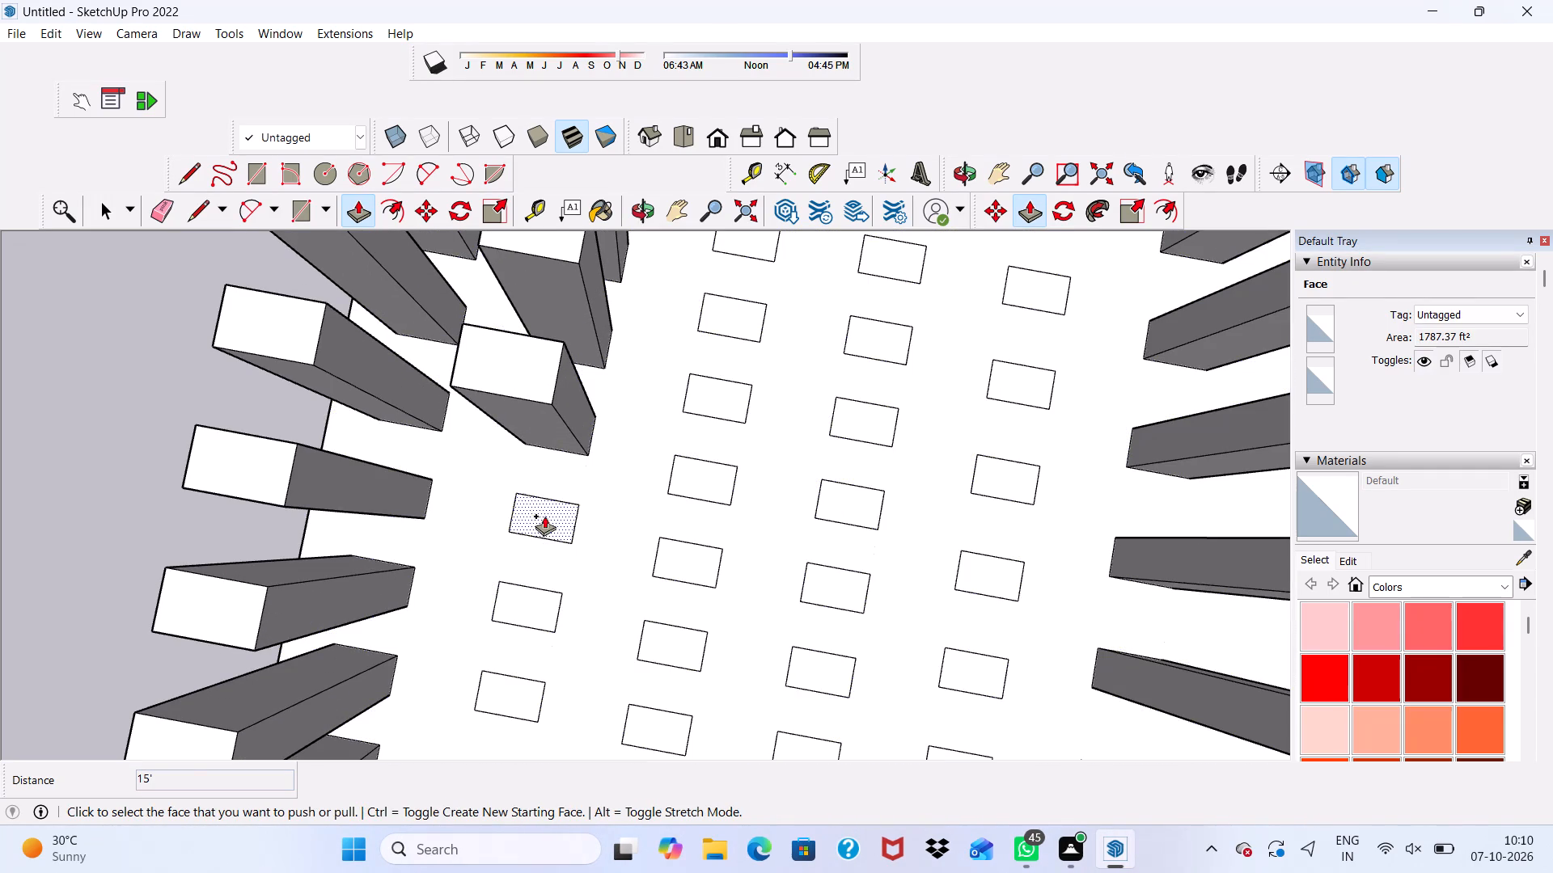
{"action": "left_click", "coordinate": [544, 514]}
{"action": "scroll", "coordinate": [235, 424], "scroll_direction": "down", "scroll_amount": 2}
{"action": "middle_click_drag", "start_coordinate": [235, 428], "coordinate": [507, 441]}
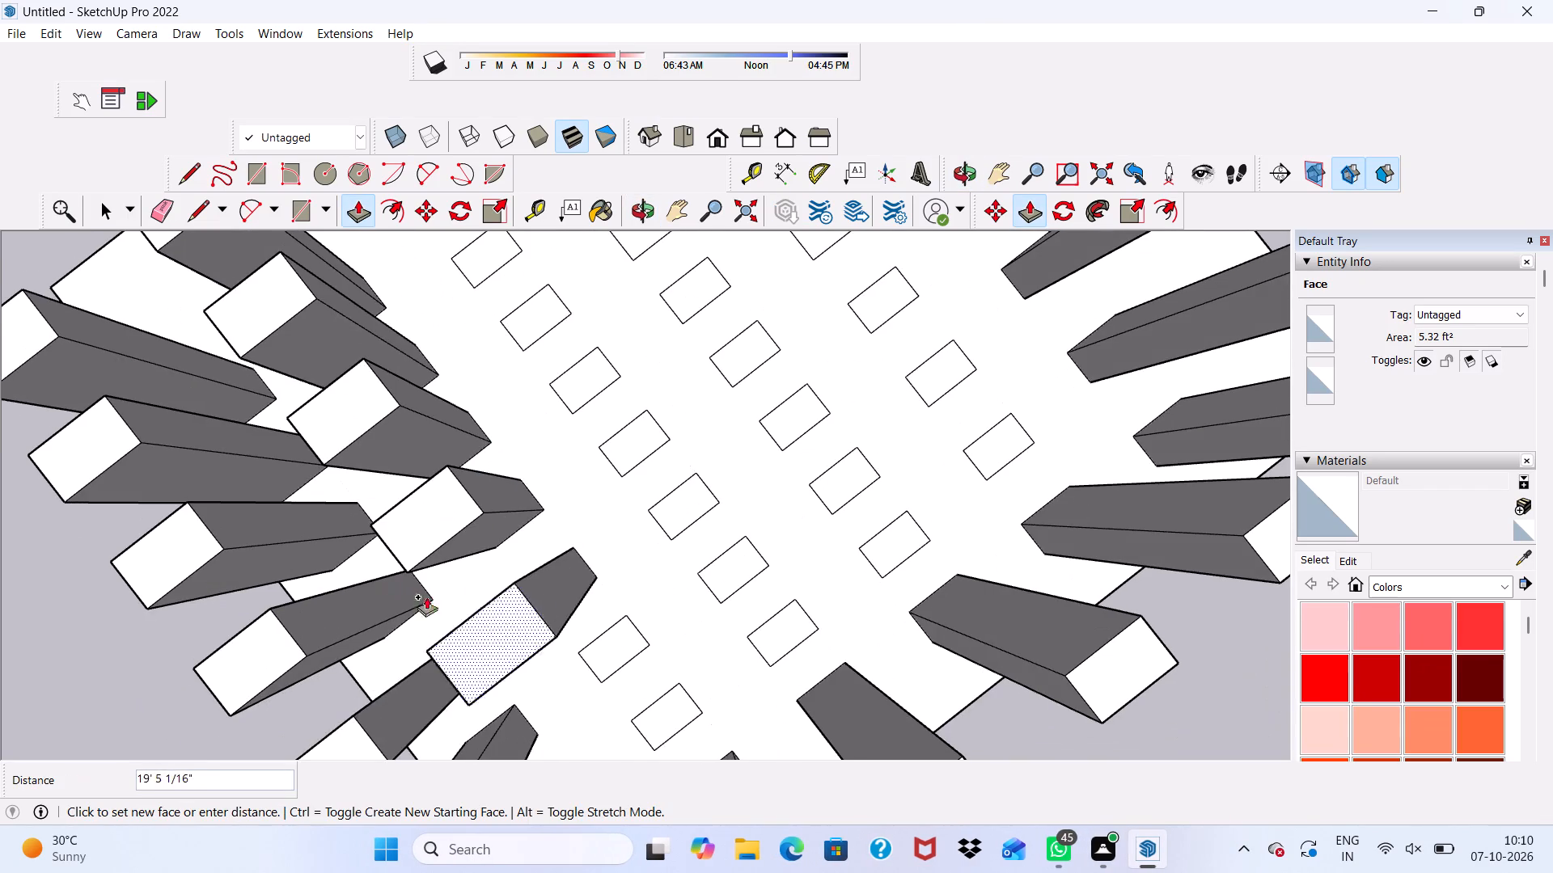
{"action": "scroll", "coordinate": [370, 618], "scroll_direction": "down", "scroll_amount": 3}
{"action": "middle_click_drag", "start_coordinate": [388, 571], "coordinate": [489, 340]}
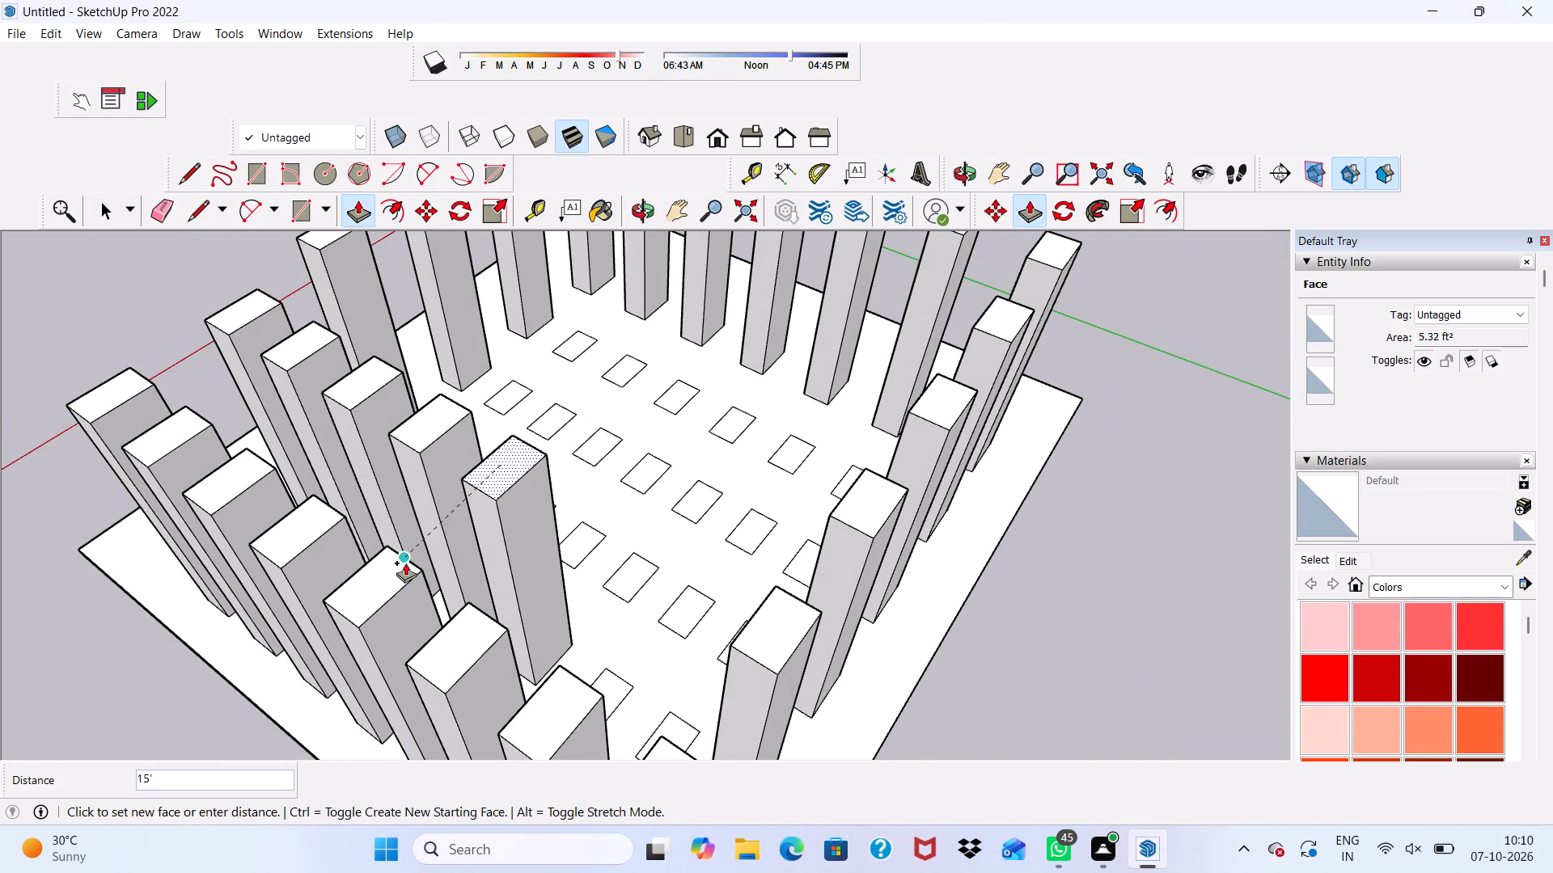
{"action": "left_click", "coordinate": [400, 566]}
{"action": "scroll", "coordinate": [590, 630], "scroll_direction": "up", "scroll_amount": 3}
{"action": "left_click", "coordinate": [624, 702]}
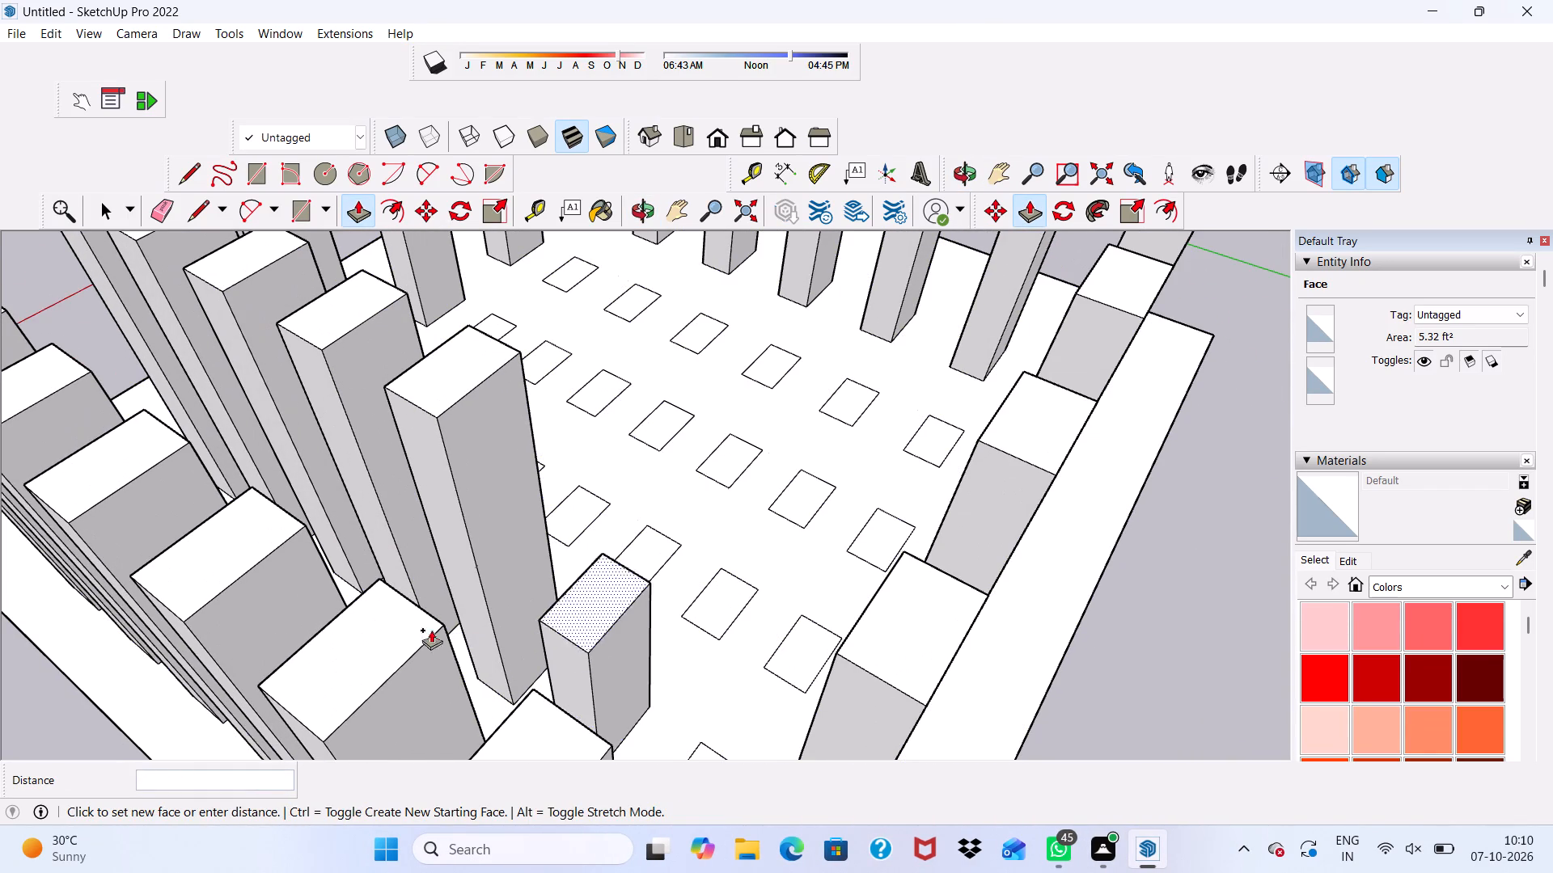
{"action": "left_click", "coordinate": [373, 630]}
{"action": "scroll", "coordinate": [389, 593], "scroll_direction": "down", "scroll_amount": 5}
{"action": "scroll", "coordinate": [661, 732], "scroll_direction": "up", "scroll_amount": 3}
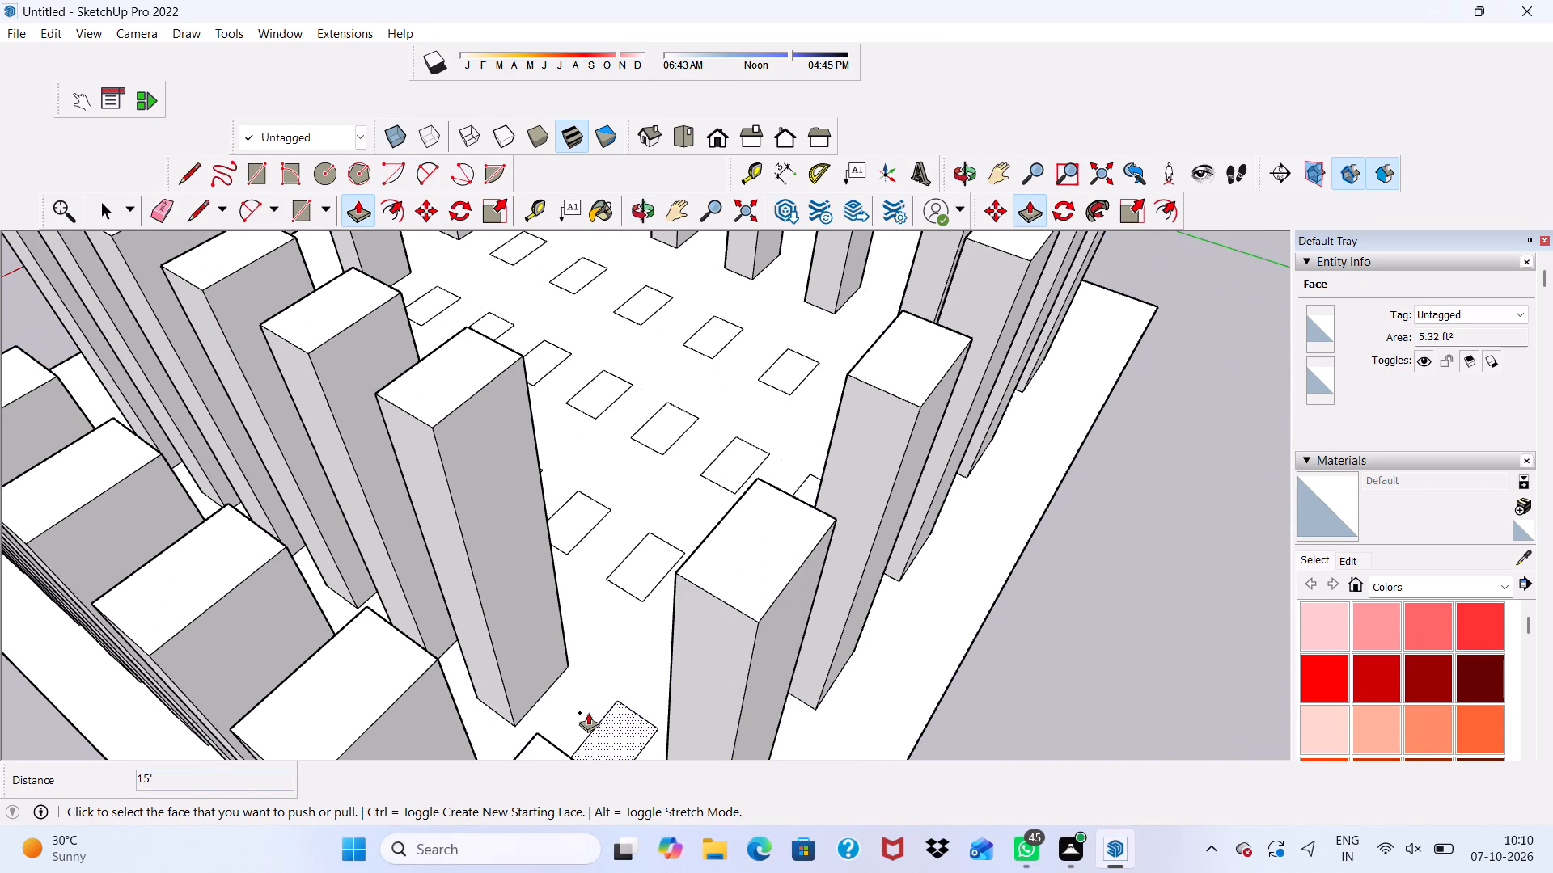
{"action": "left_click", "coordinate": [620, 727]}
{"action": "left_click", "coordinate": [377, 646]}
Pull the end rectangle of the inner column by the opposite long edge and of the middle inner column up 15'.
{"action": "scroll", "coordinate": [382, 616], "scroll_direction": "down", "scroll_amount": 9}
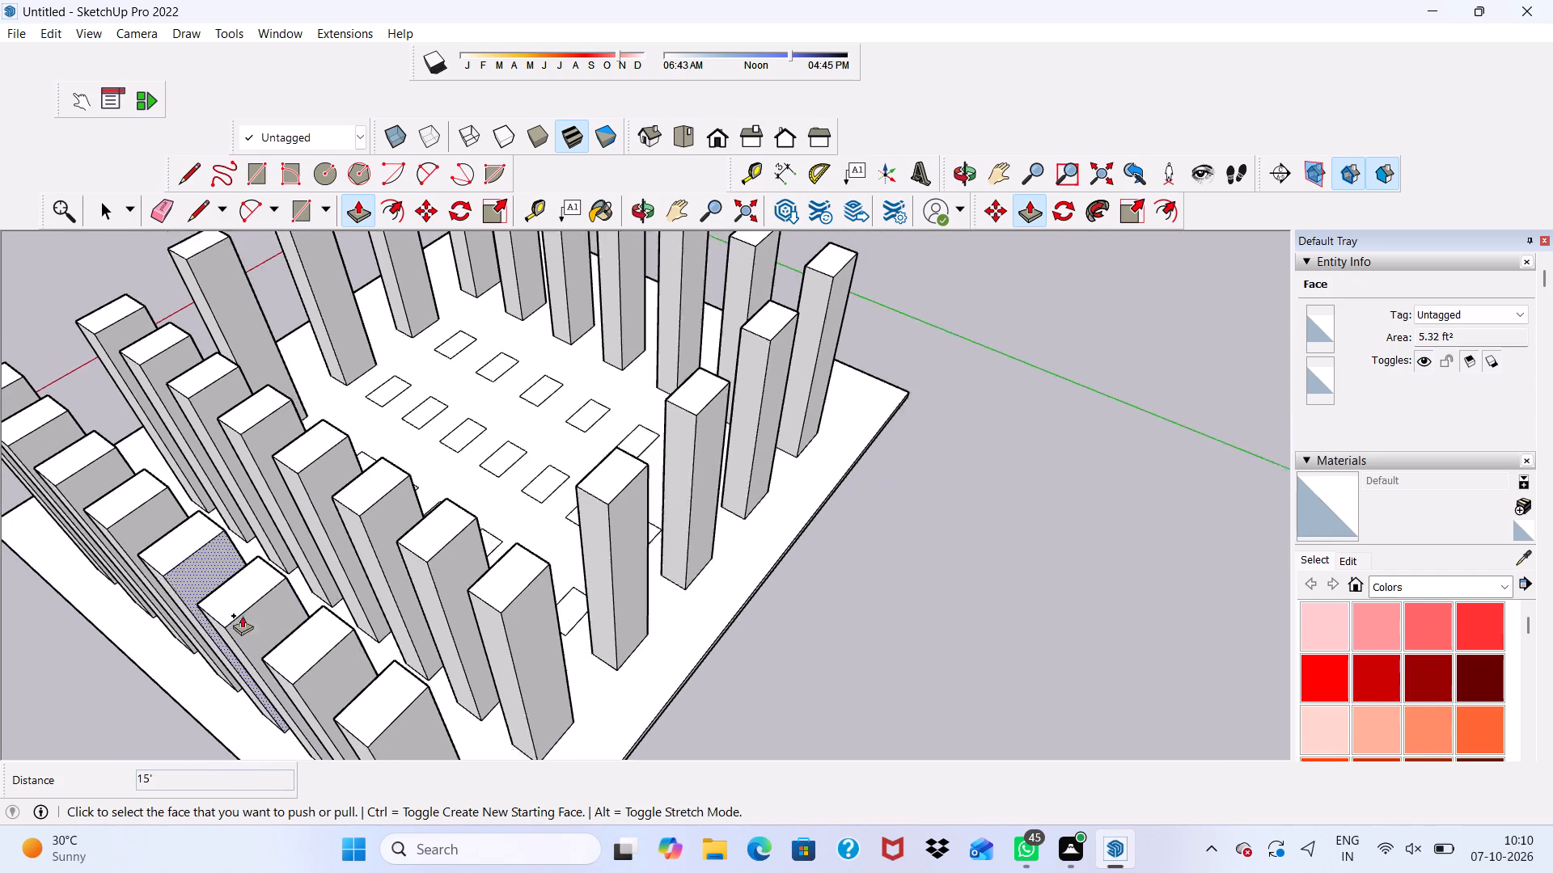
{"action": "middle_click_drag", "start_coordinate": [359, 464], "coordinate": [509, 623]}
{"action": "scroll", "coordinate": [335, 374], "scroll_direction": "up", "scroll_amount": 4}
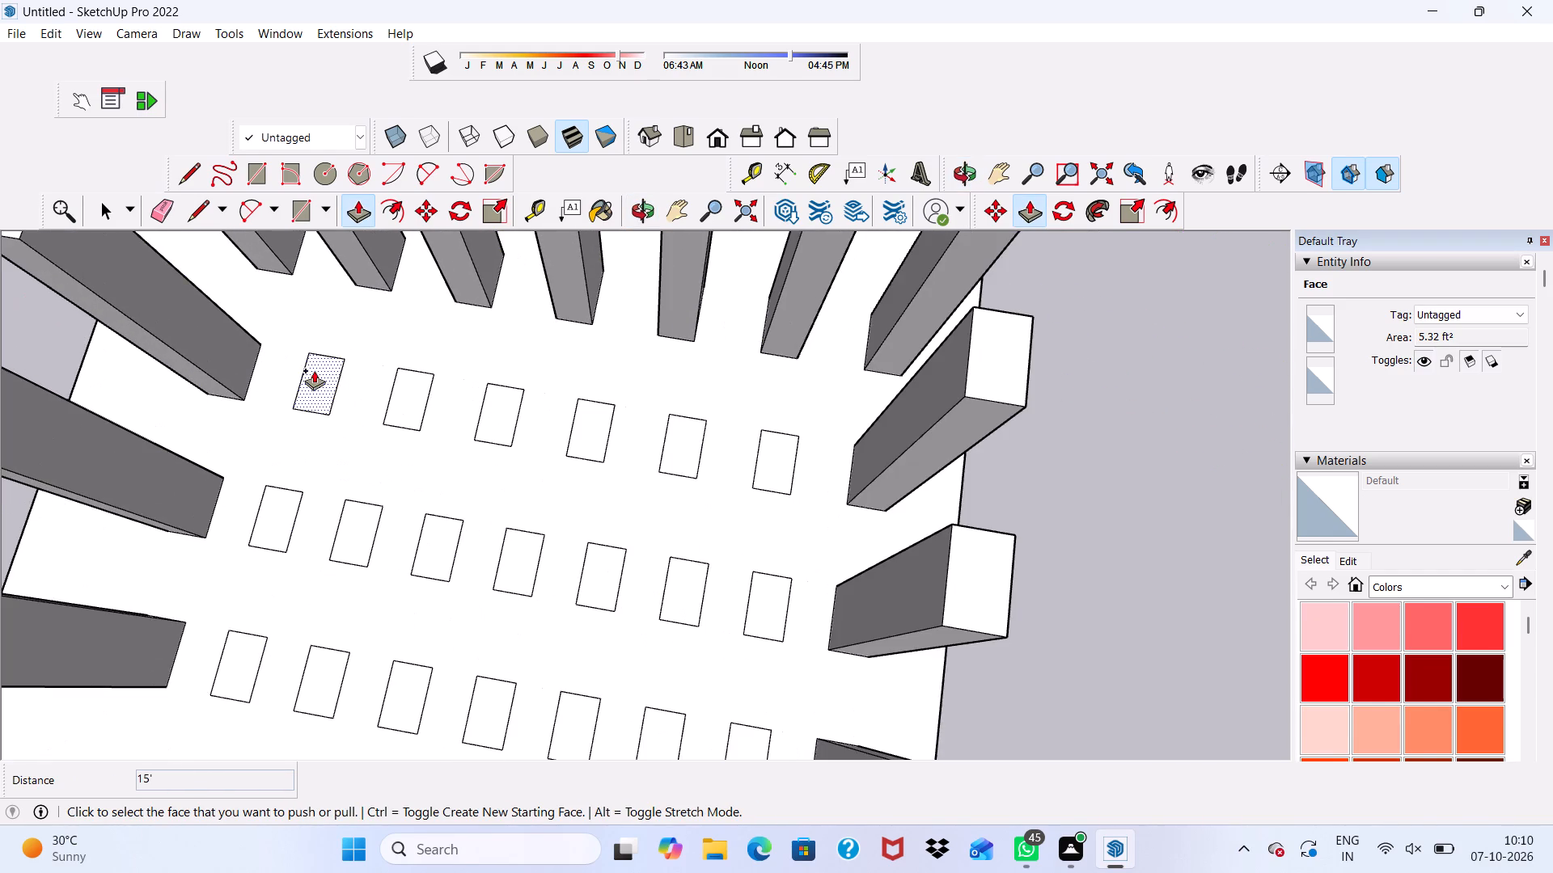
{"action": "left_click", "coordinate": [314, 370]}
{"action": "scroll", "coordinate": [246, 468], "scroll_direction": "down", "scroll_amount": 6}
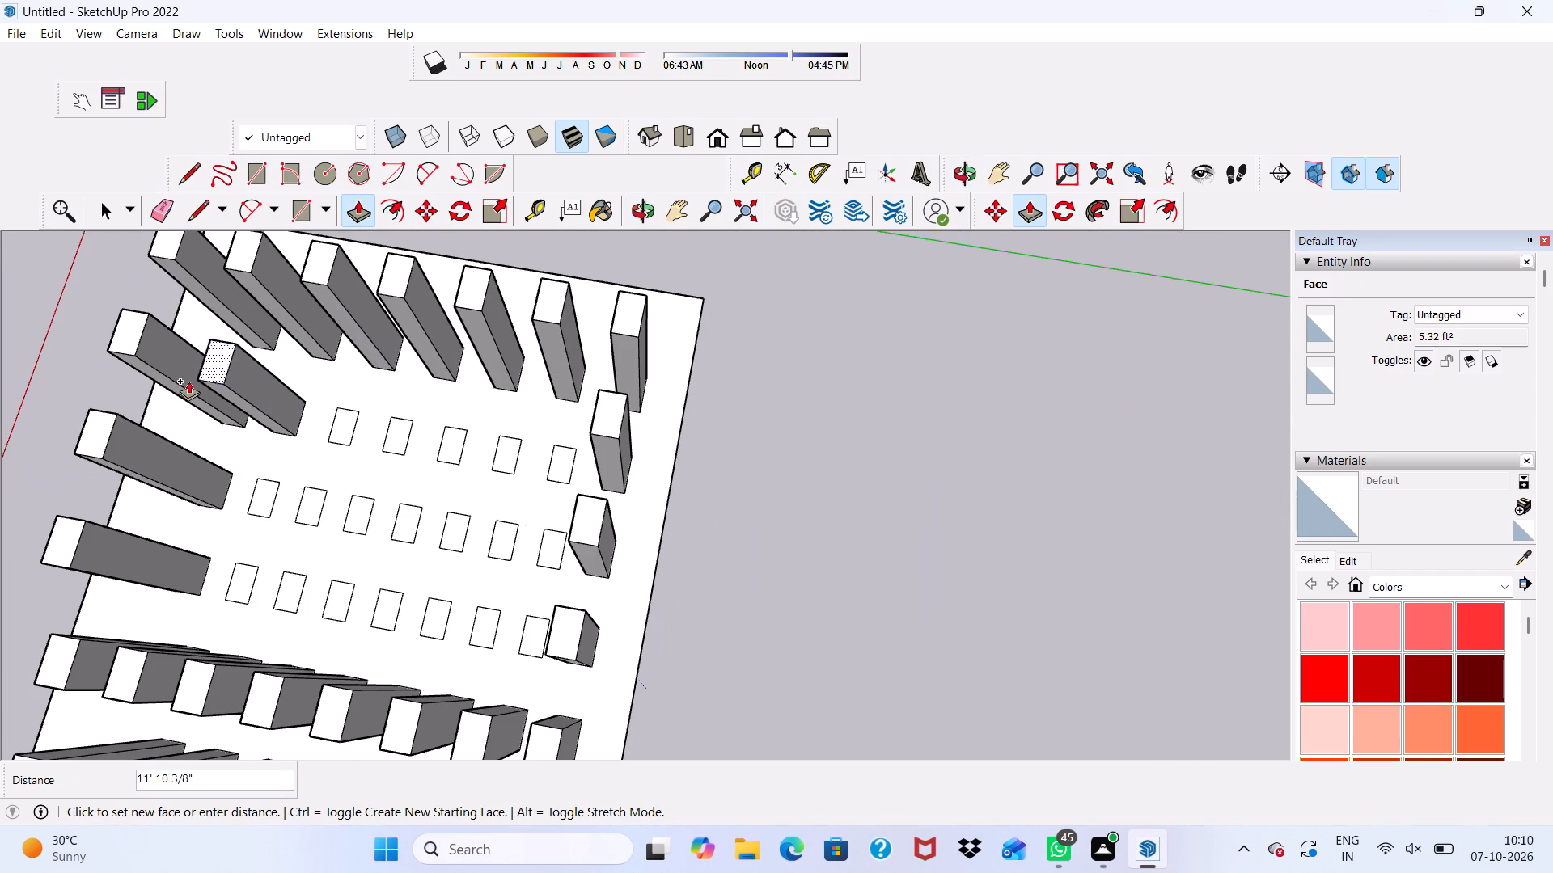
{"action": "left_click", "coordinate": [116, 331]}
{"action": "left_click", "coordinate": [267, 489]}
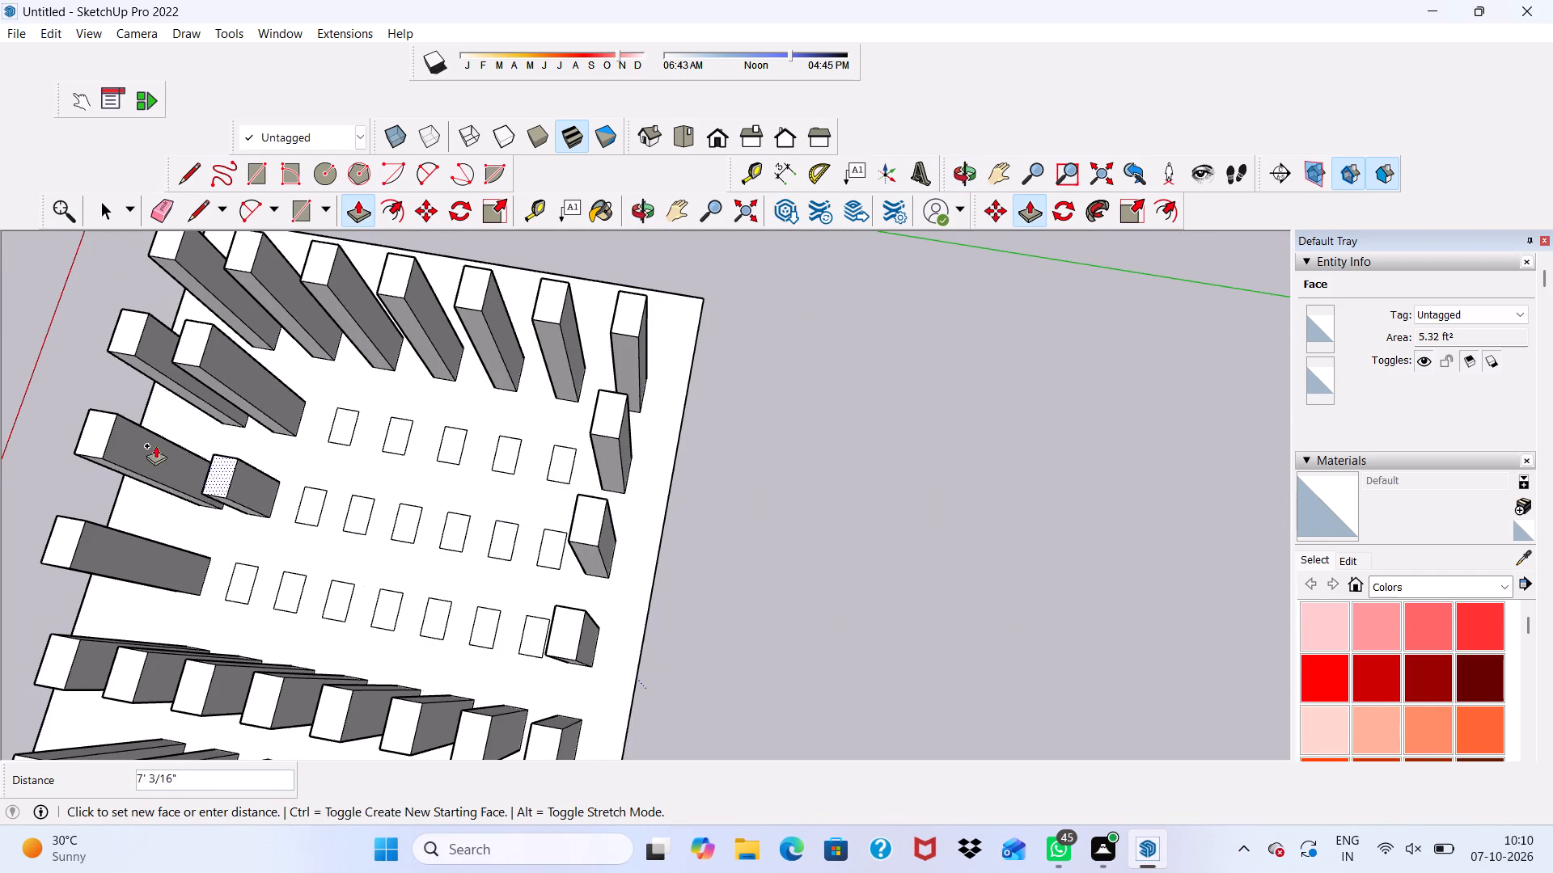
{"action": "left_click", "coordinate": [74, 553]}
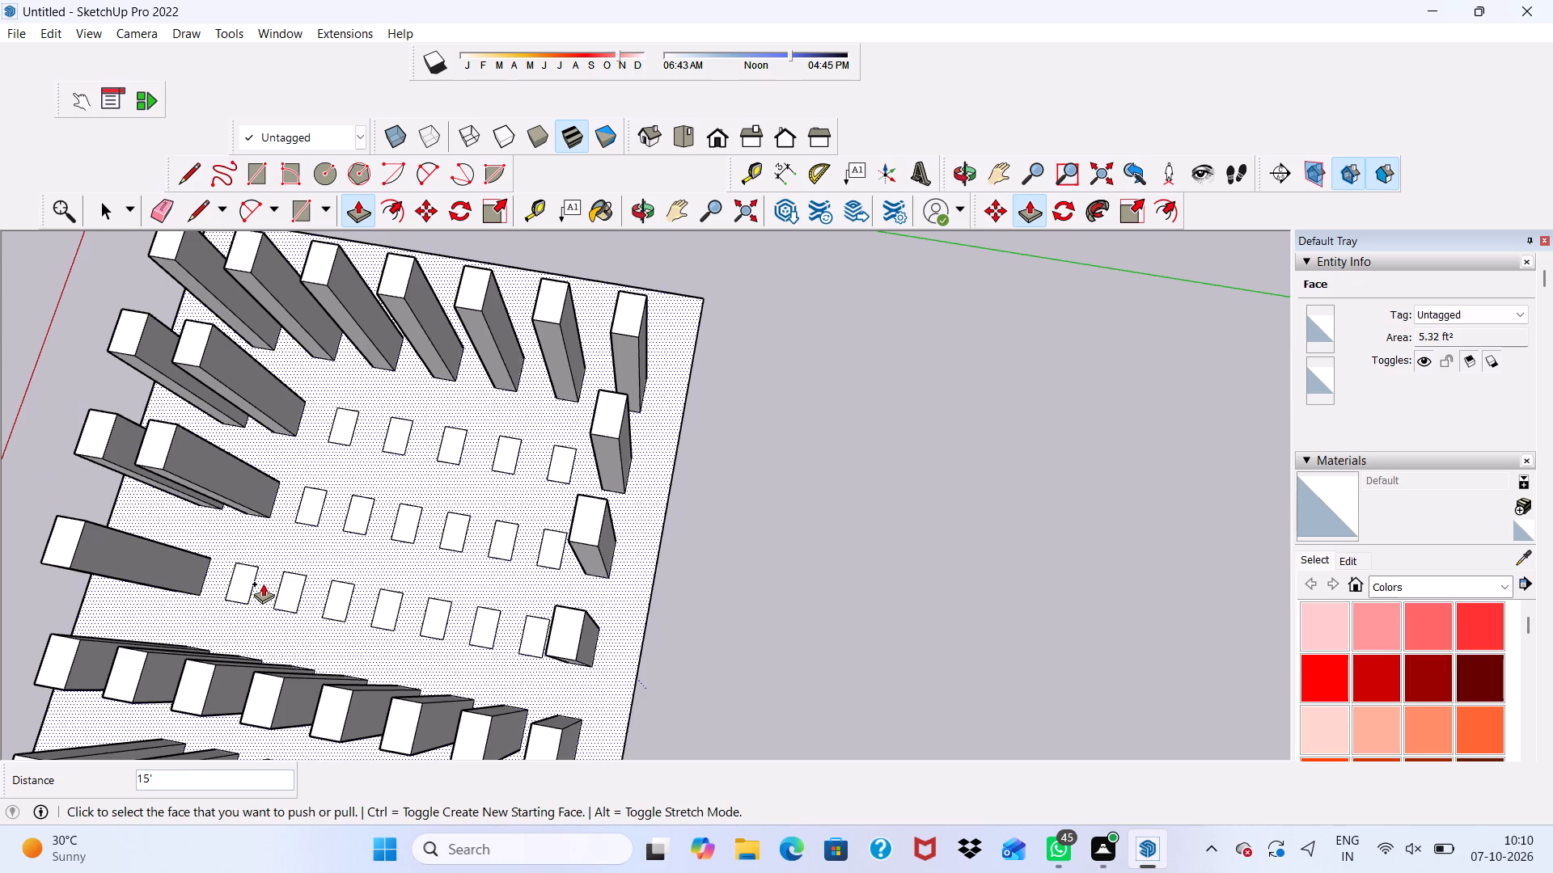
In the unraised column beside the completed inner column, pull the first four rectangles up 15', level with the finished posts.
{"action": "left_click", "coordinate": [232, 580]}
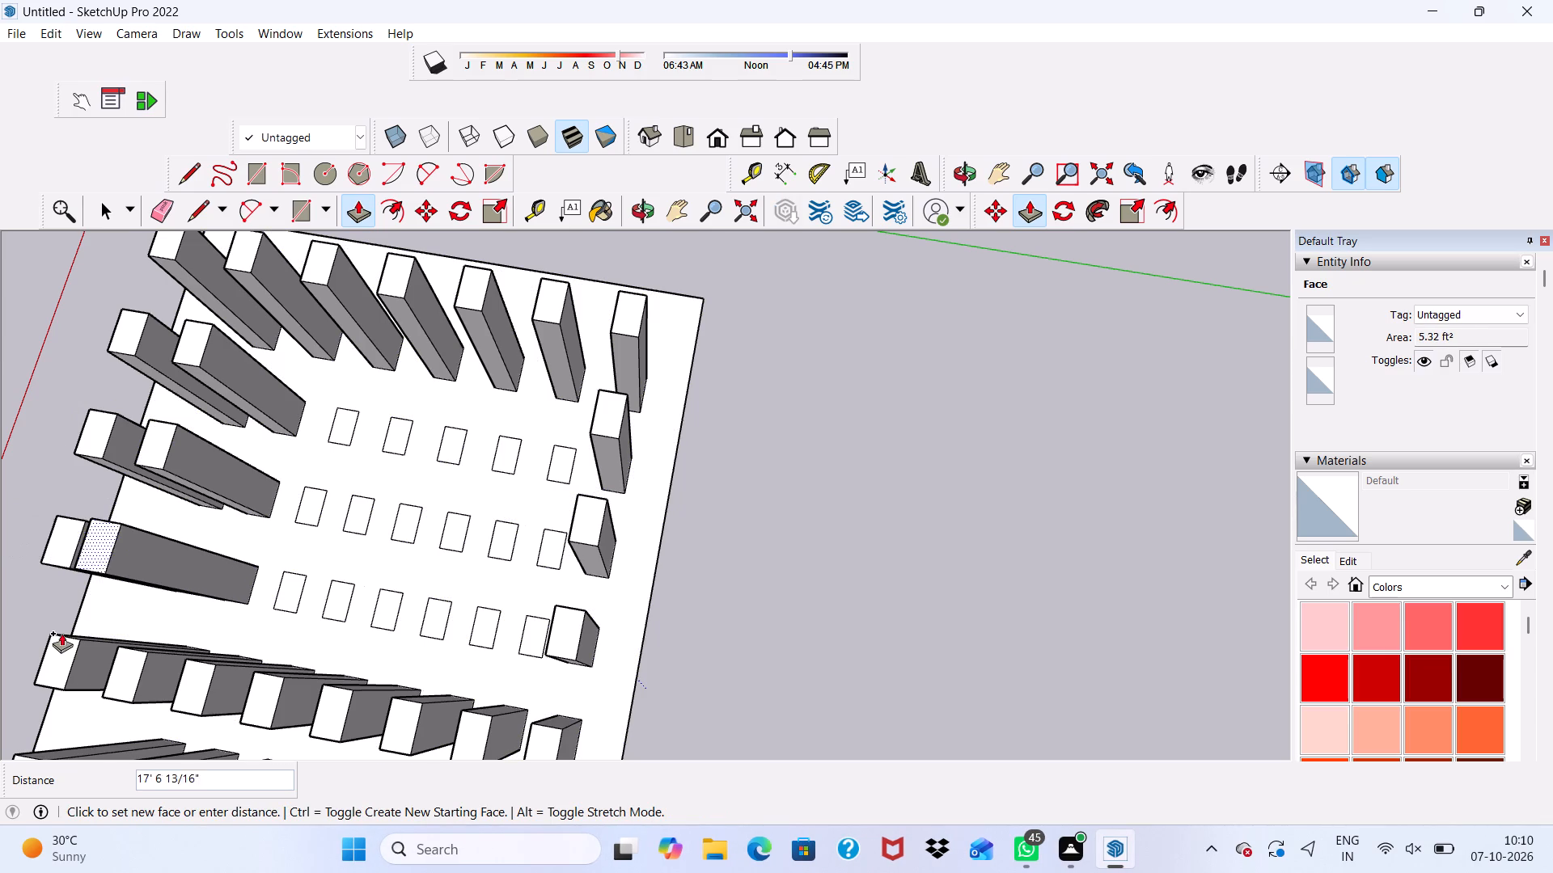
{"action": "left_click", "coordinate": [58, 646]}
{"action": "left_click", "coordinate": [294, 580]}
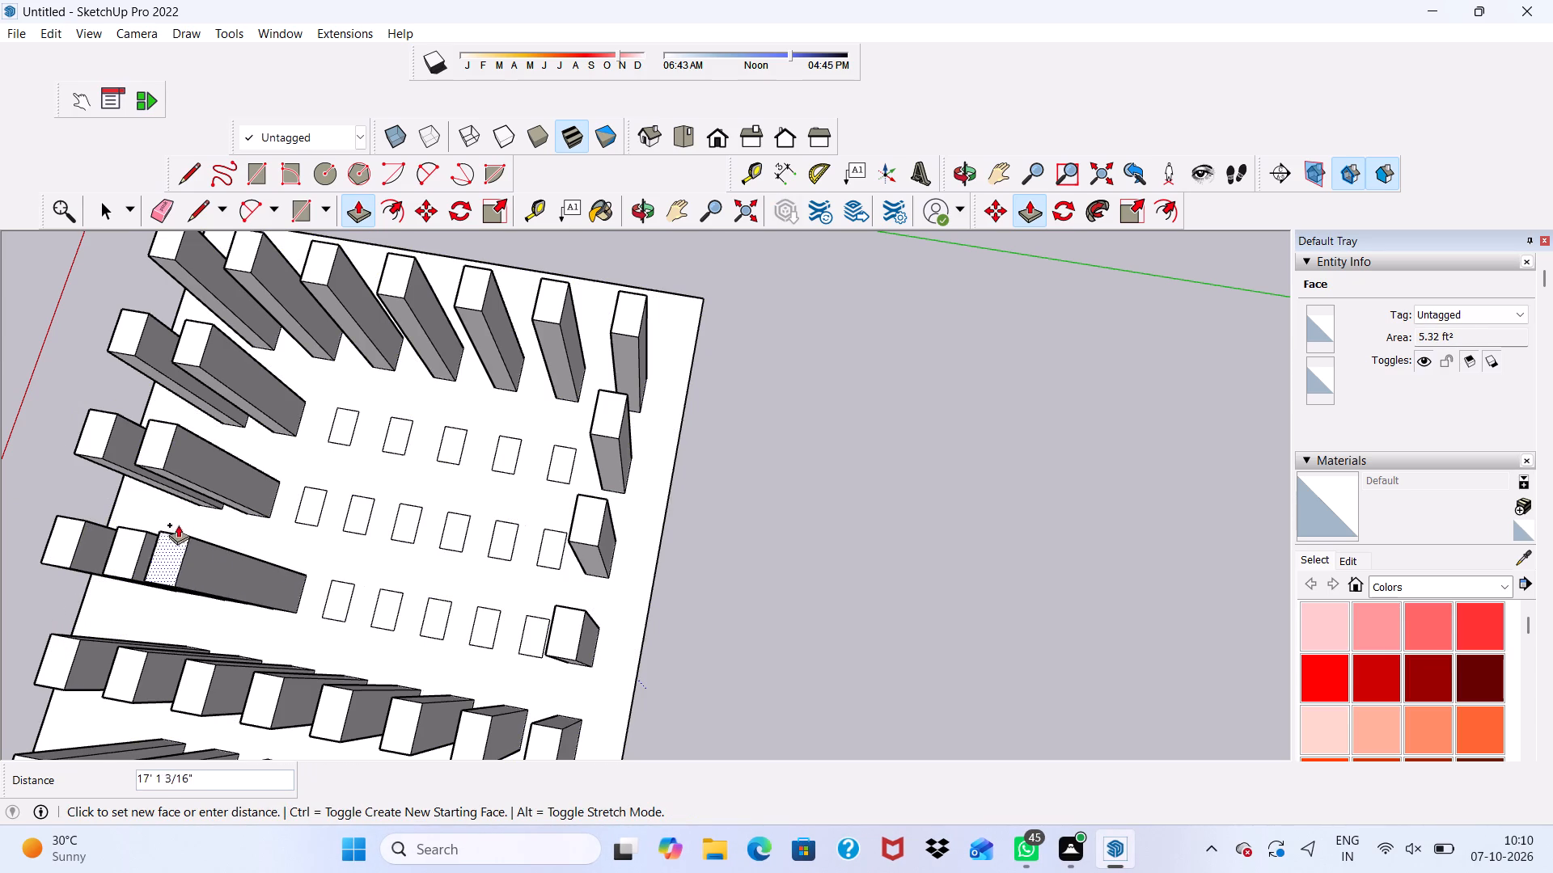
{"action": "left_click", "coordinate": [146, 681]}
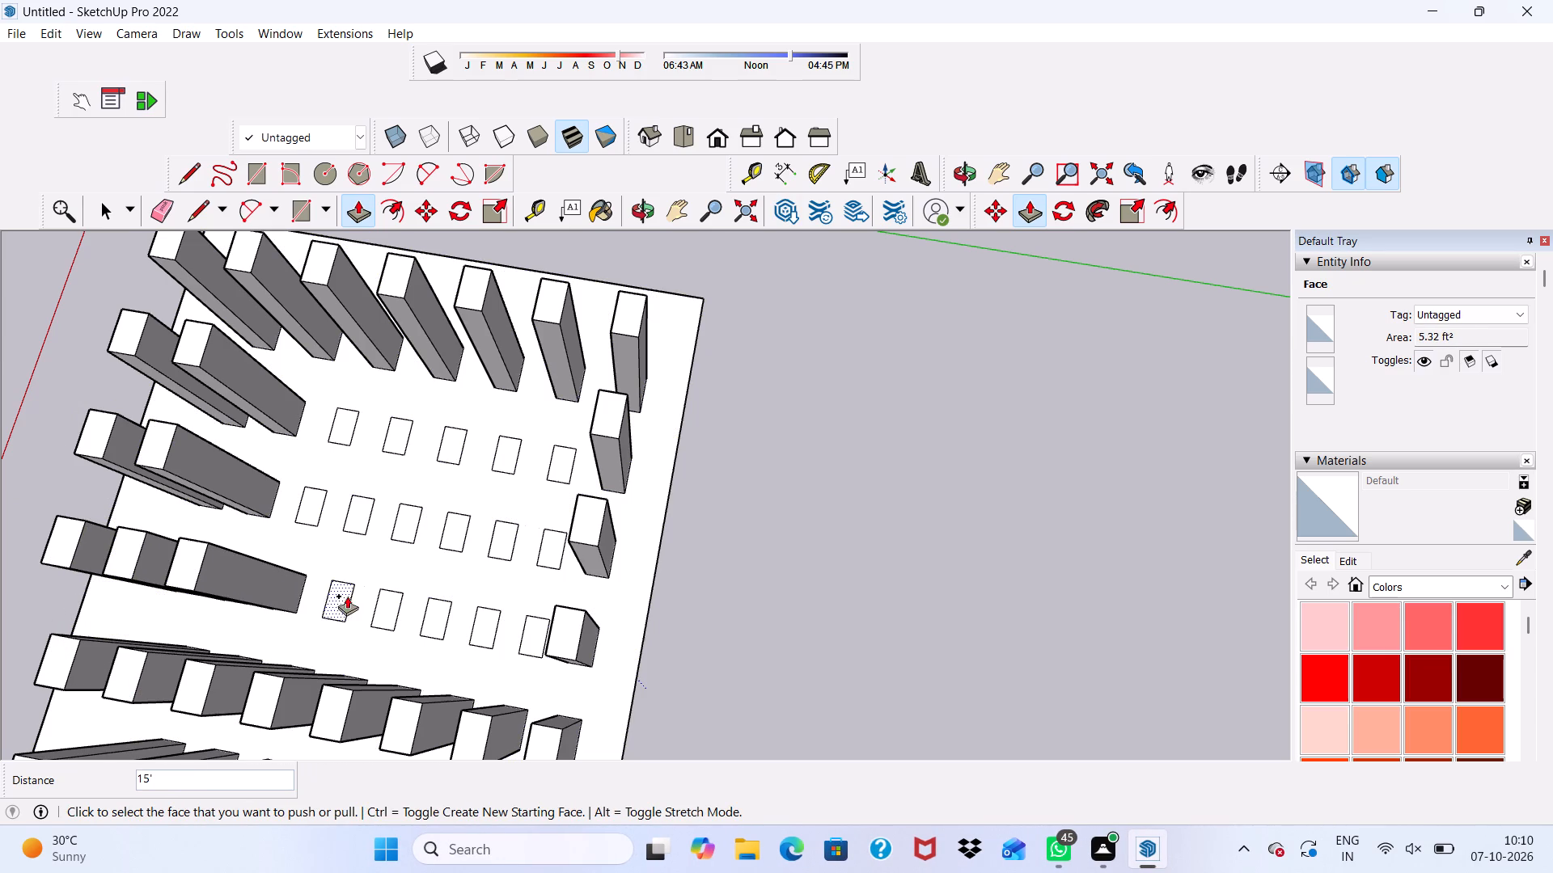
{"action": "left_click", "coordinate": [329, 589]}
{"action": "left_click", "coordinate": [280, 708]}
{"action": "left_click", "coordinate": [390, 614]}
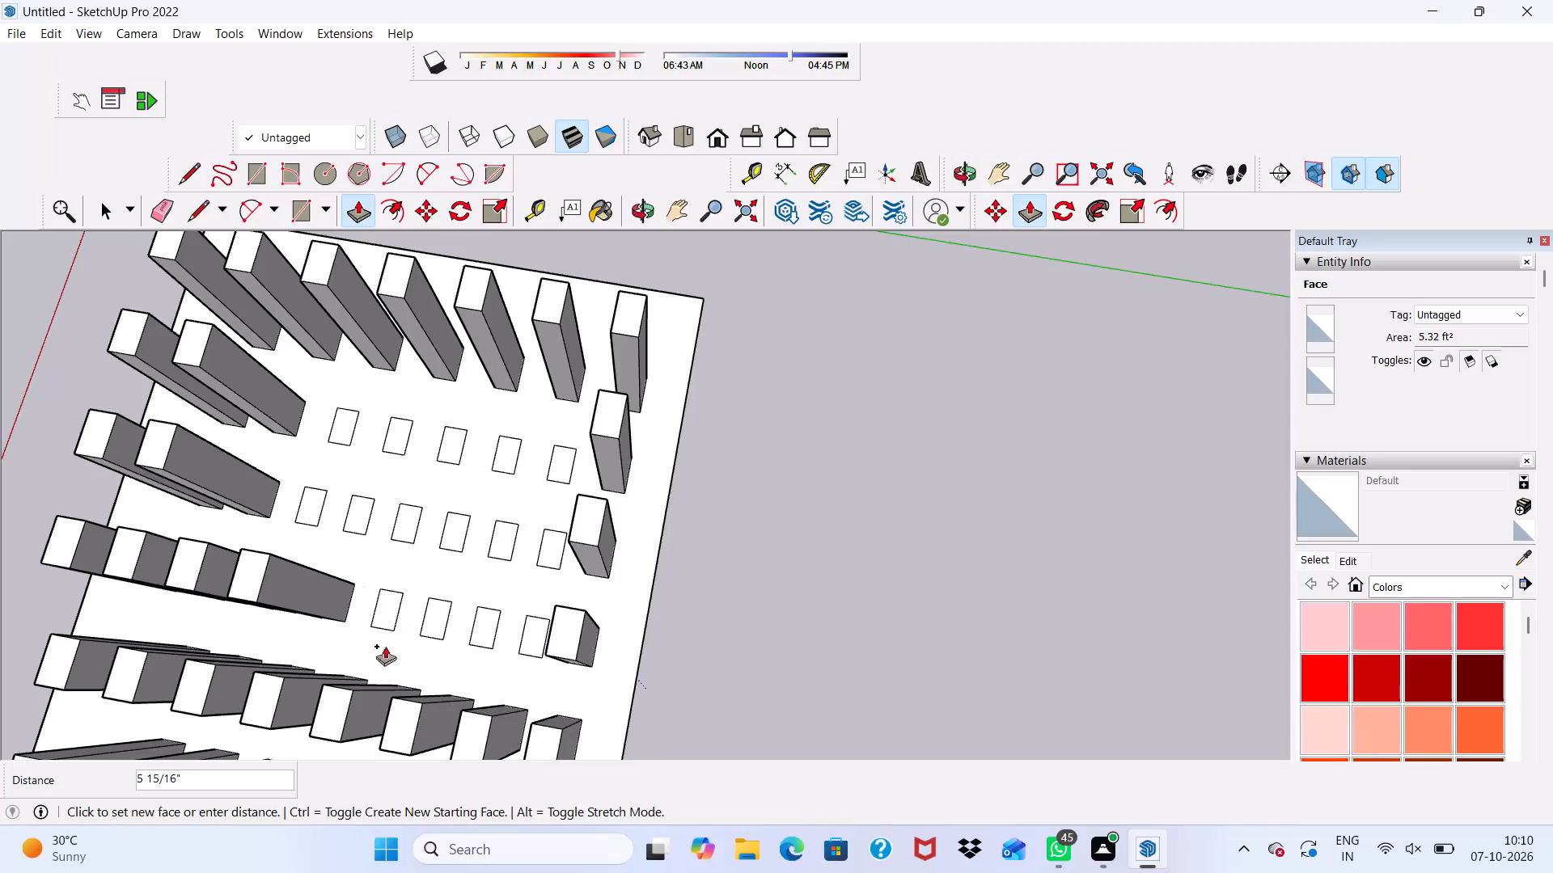
{"action": "left_click", "coordinate": [337, 702]}
Pull the last three rectangles of that same column up 15', level with the finished posts beside them.
{"action": "left_click", "coordinate": [423, 613]}
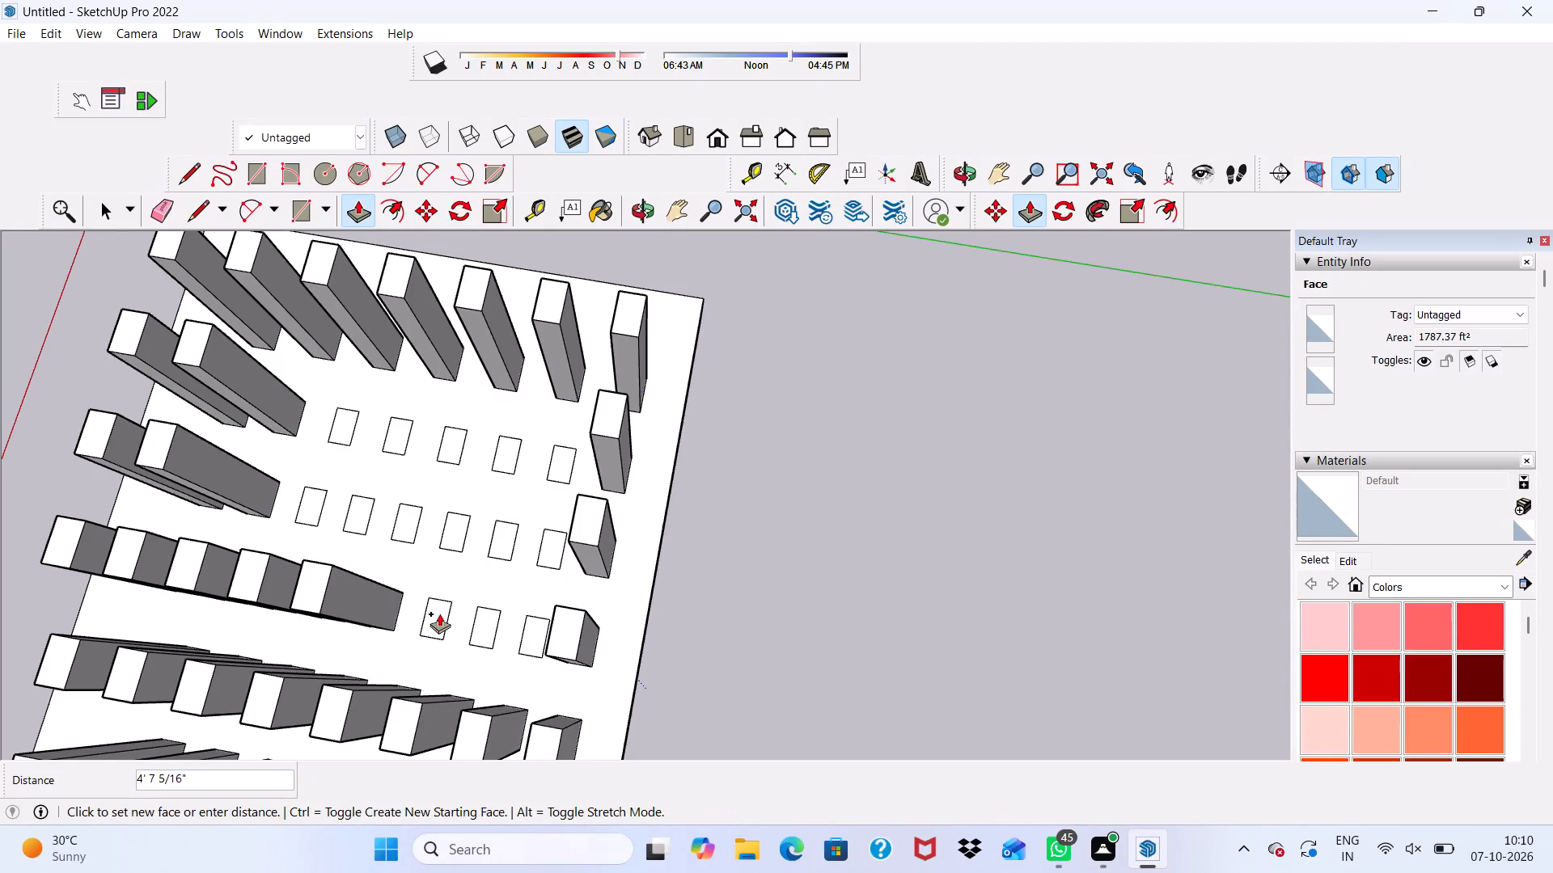
{"action": "left_click", "coordinate": [430, 614]}
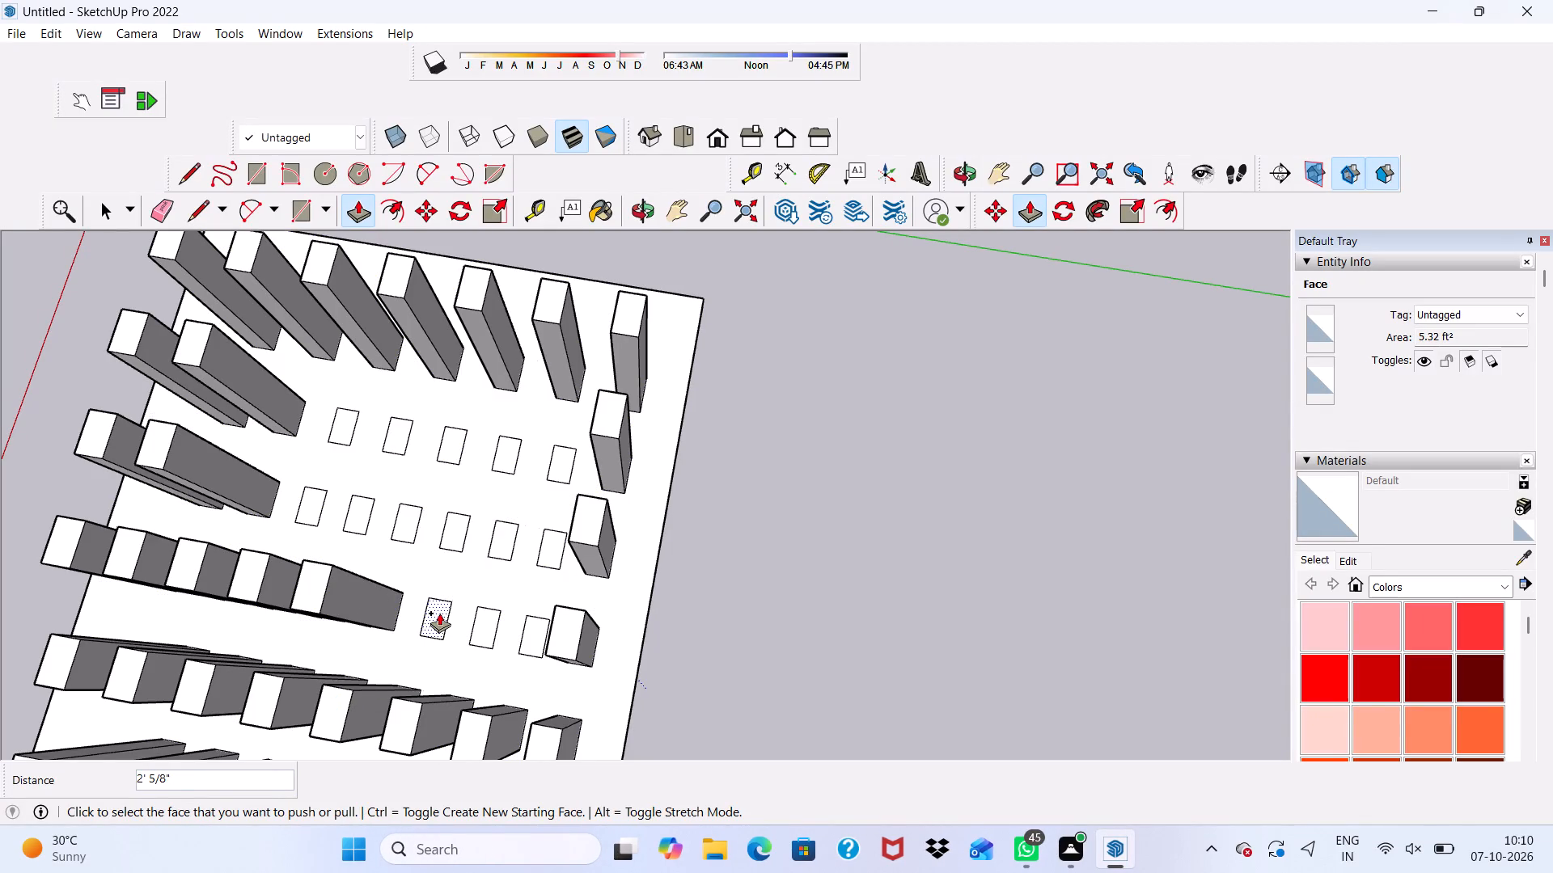
{"action": "left_click", "coordinate": [439, 613]}
{"action": "left_click", "coordinate": [396, 744]}
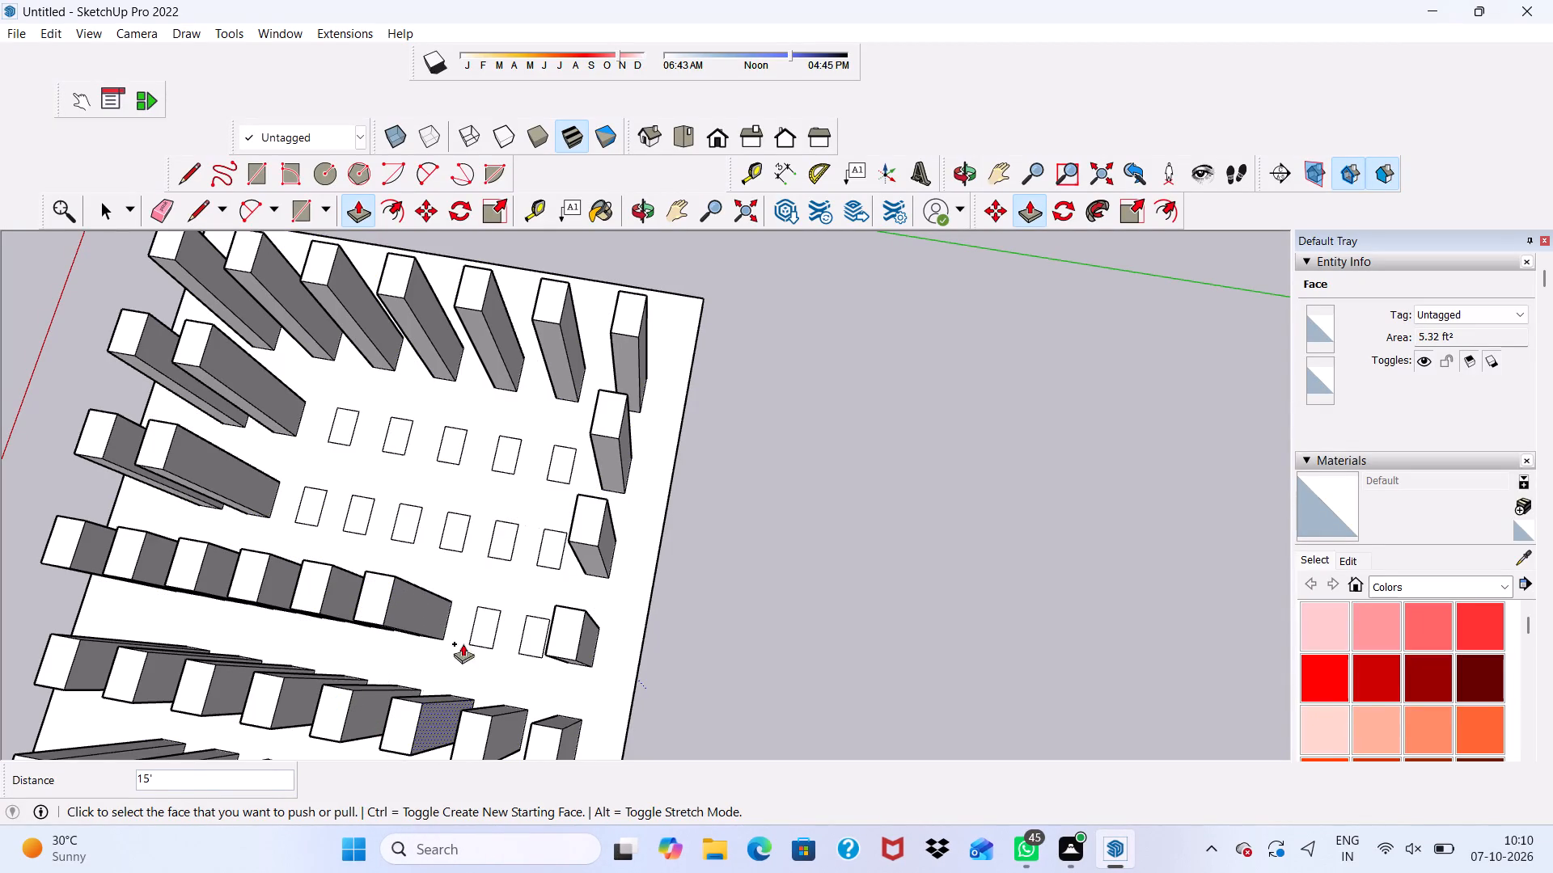
{"action": "left_click", "coordinate": [491, 622]}
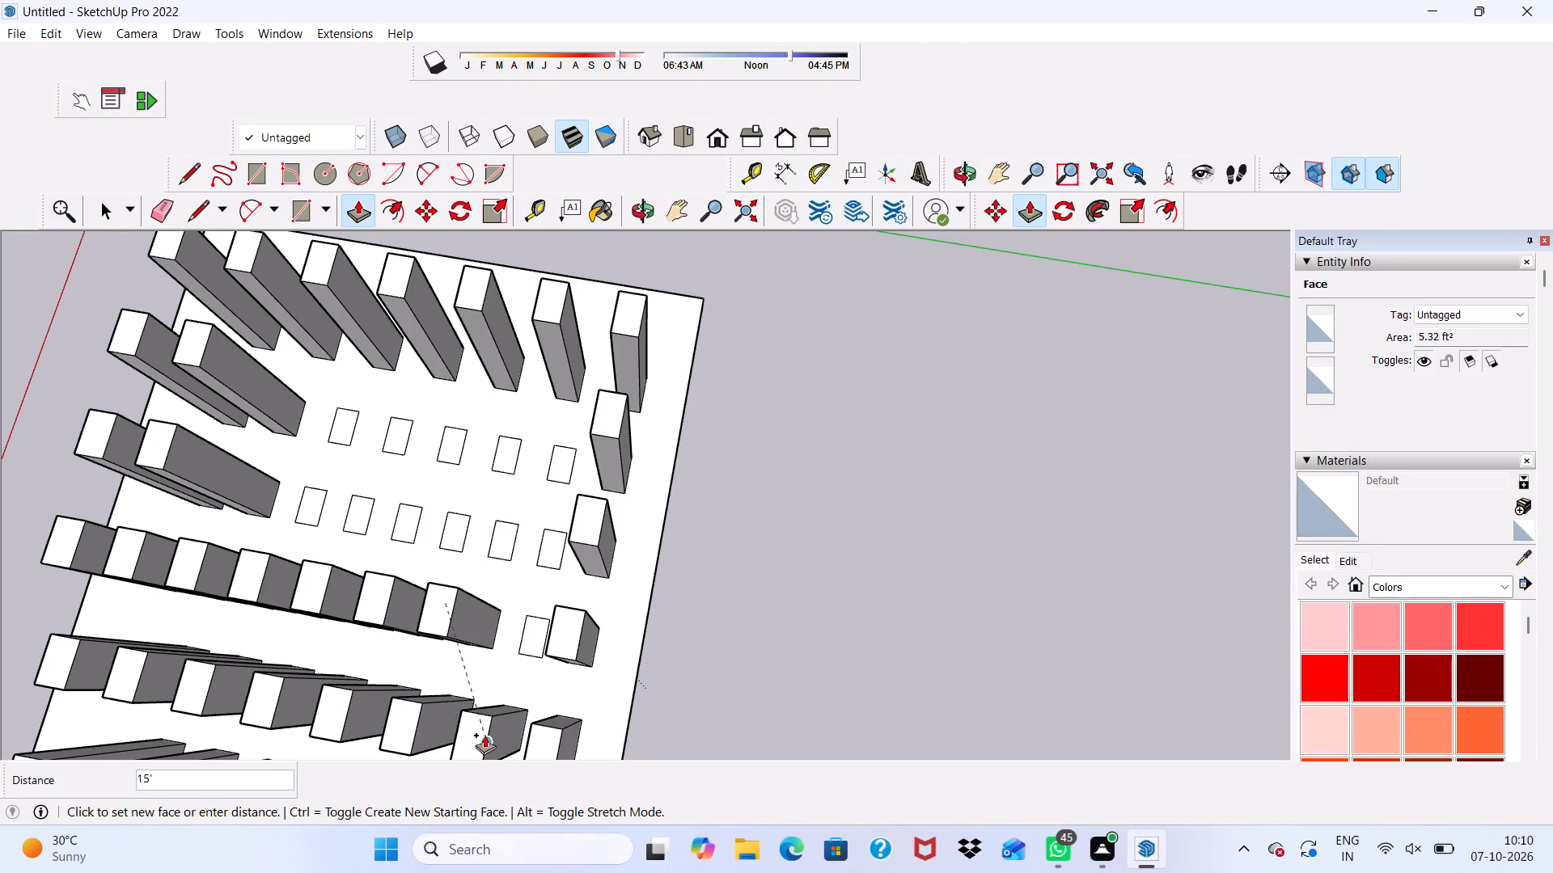
{"action": "left_click", "coordinate": [485, 735]}
{"action": "left_click", "coordinate": [531, 630]}
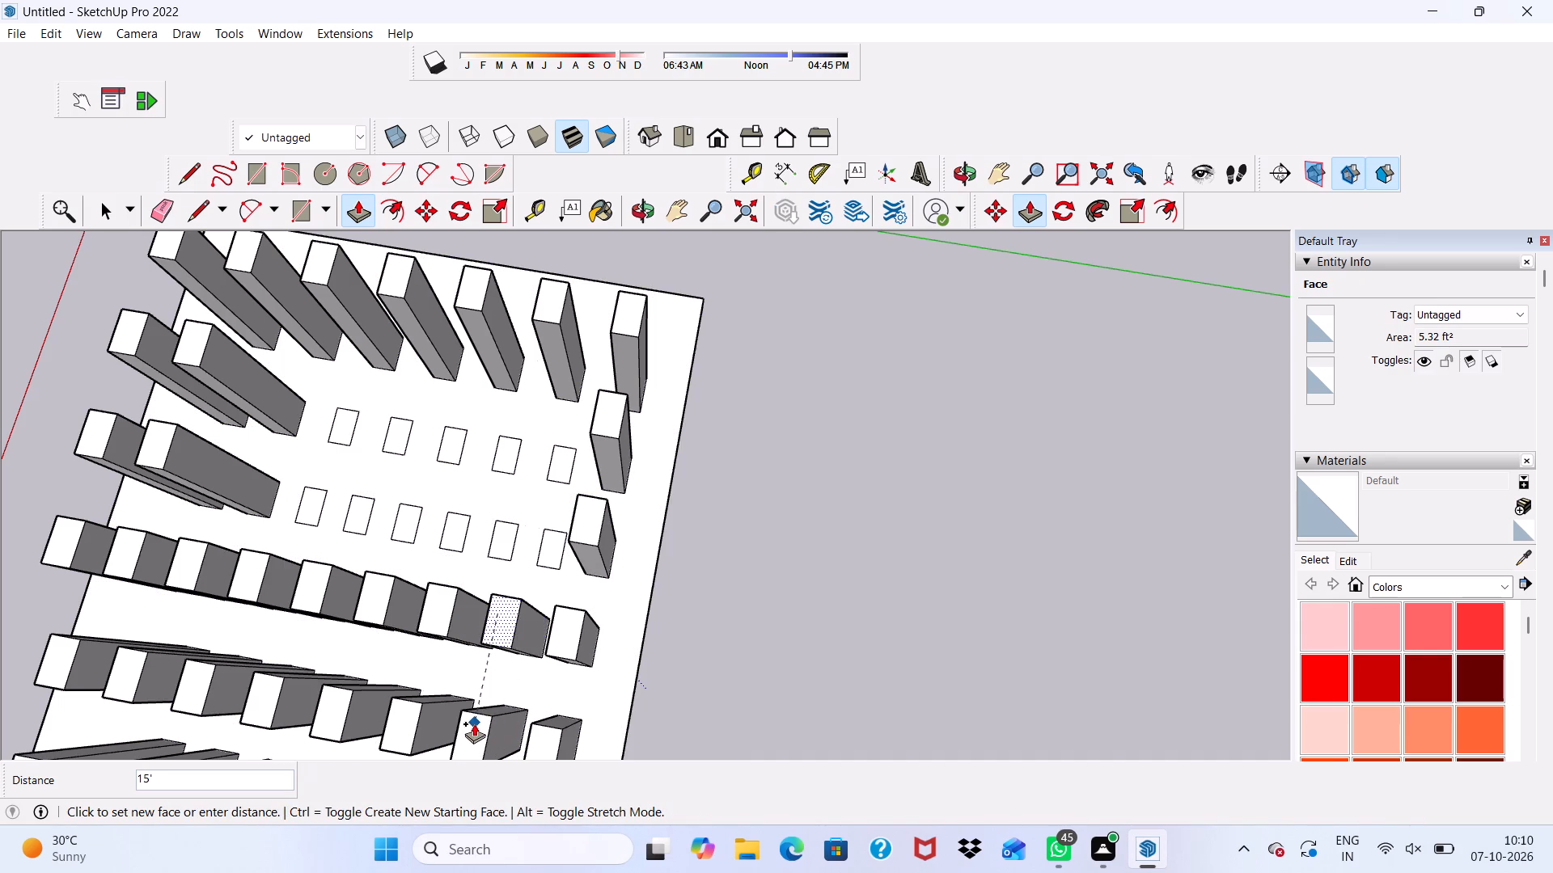
{"action": "left_click", "coordinate": [473, 724]}
Pull the second rectangle of each of the two remaining inner columns up 15', level with the finished posts.
{"action": "scroll", "coordinate": [287, 407], "scroll_direction": "up", "scroll_amount": 4}
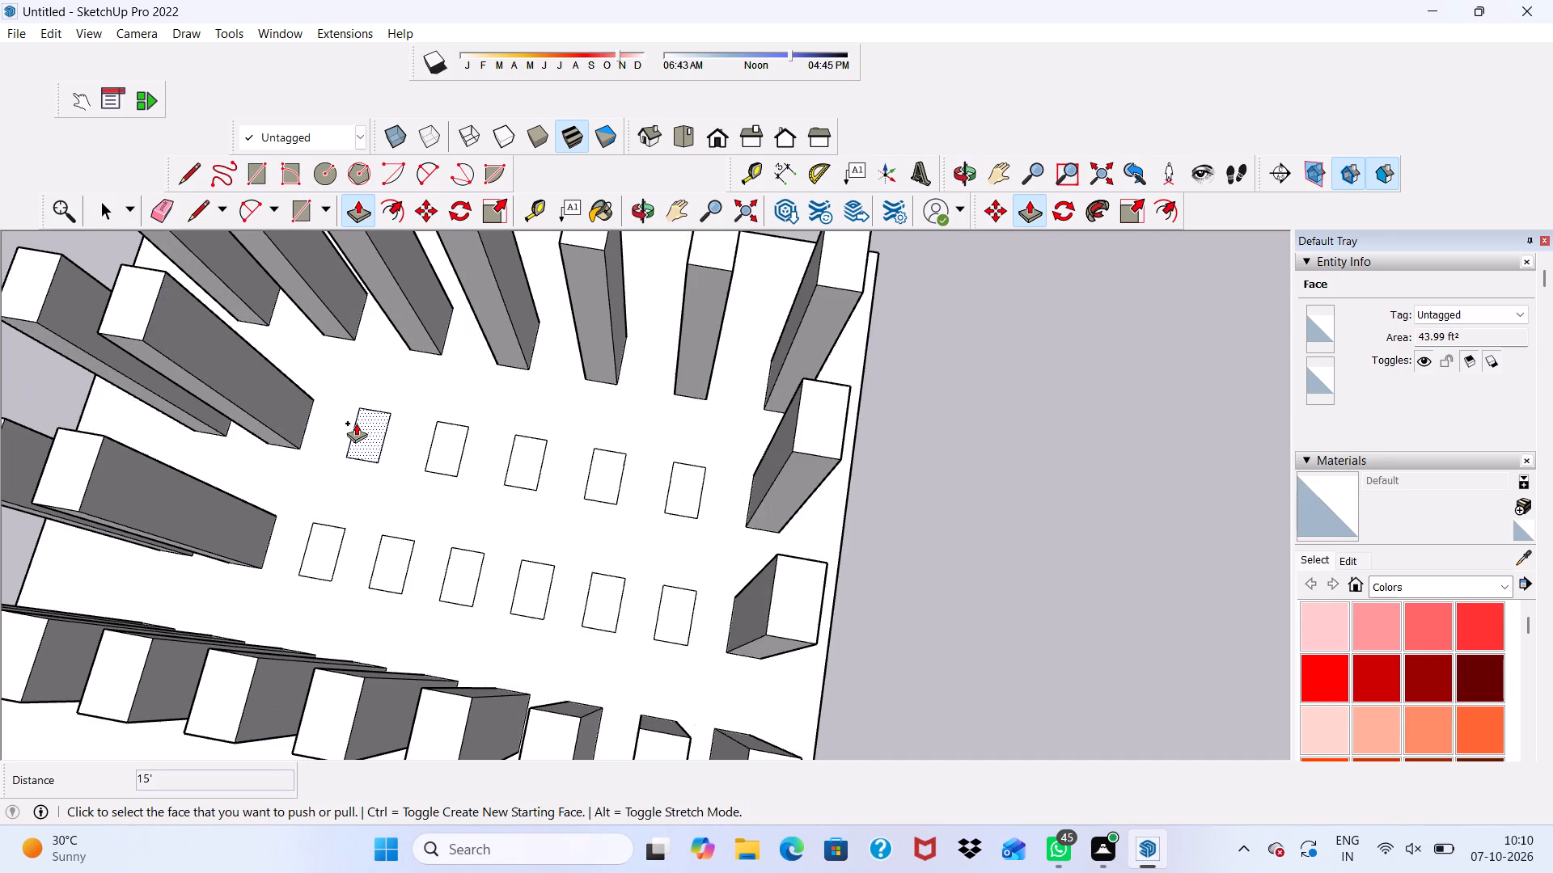
{"action": "left_click", "coordinate": [370, 426]}
{"action": "left_click", "coordinate": [96, 461]}
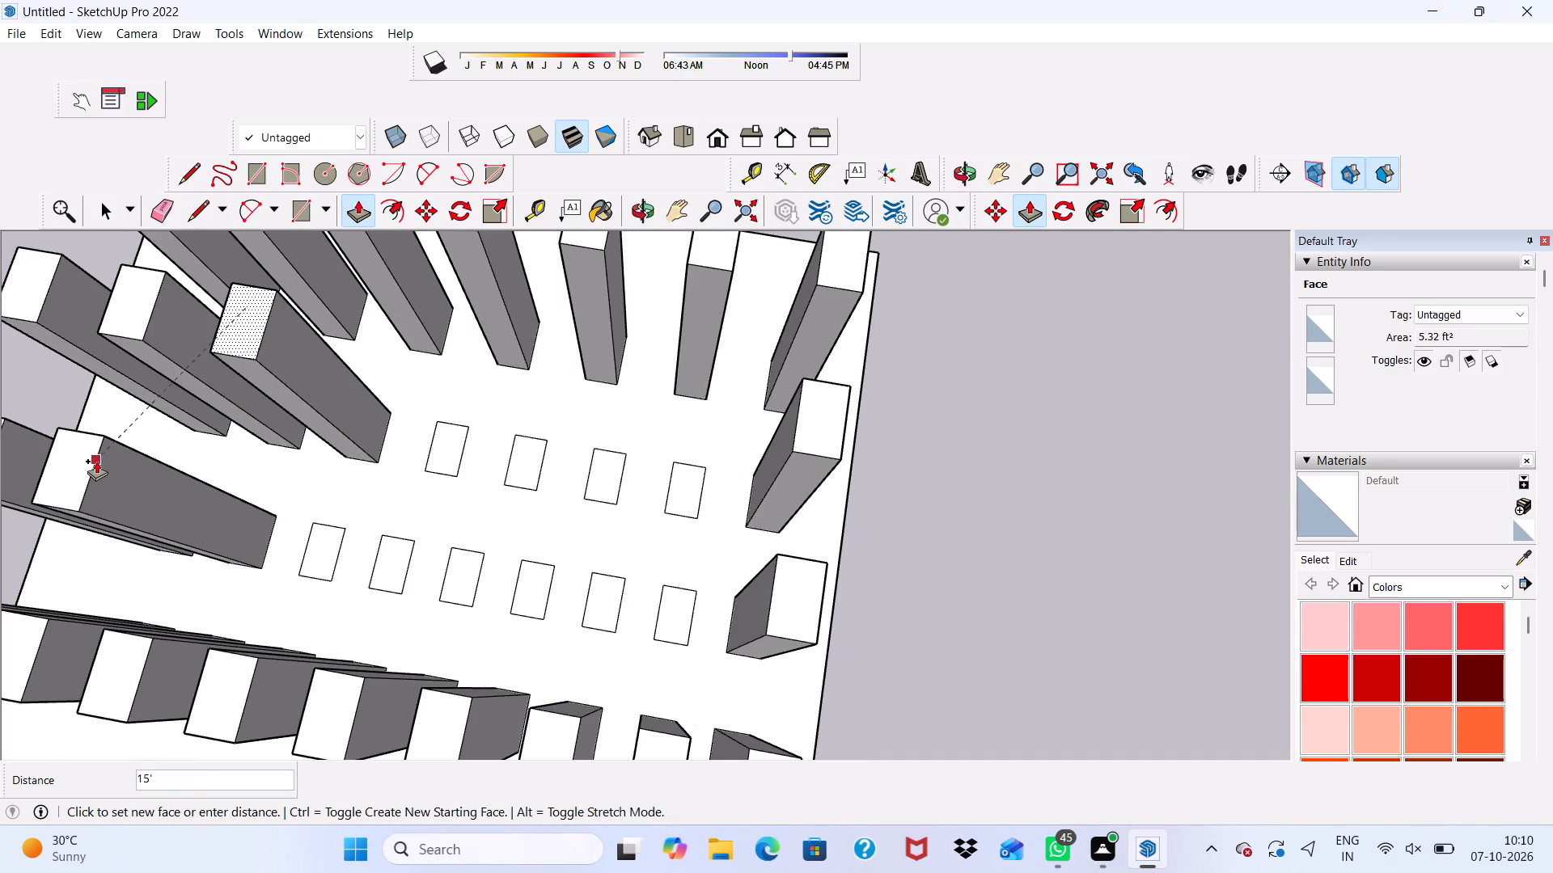
{"action": "left_click", "coordinate": [330, 545]}
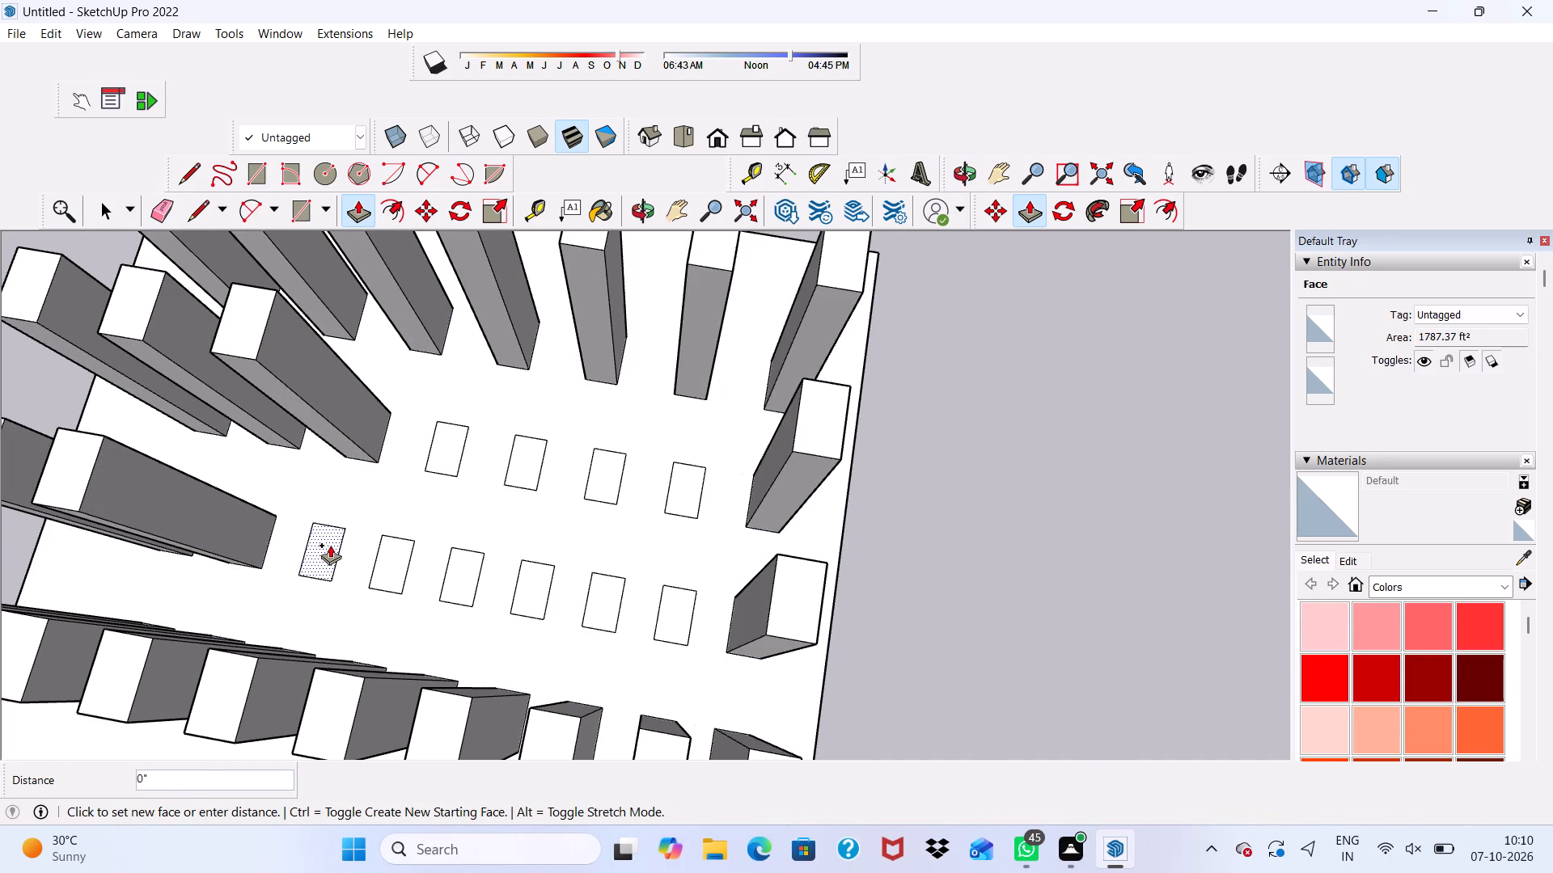
{"action": "left_click", "coordinate": [239, 689]}
Pull the remaining five rectangles of the middle inner column up 15', level with the neighbouring posts.
{"action": "left_click", "coordinate": [387, 563]}
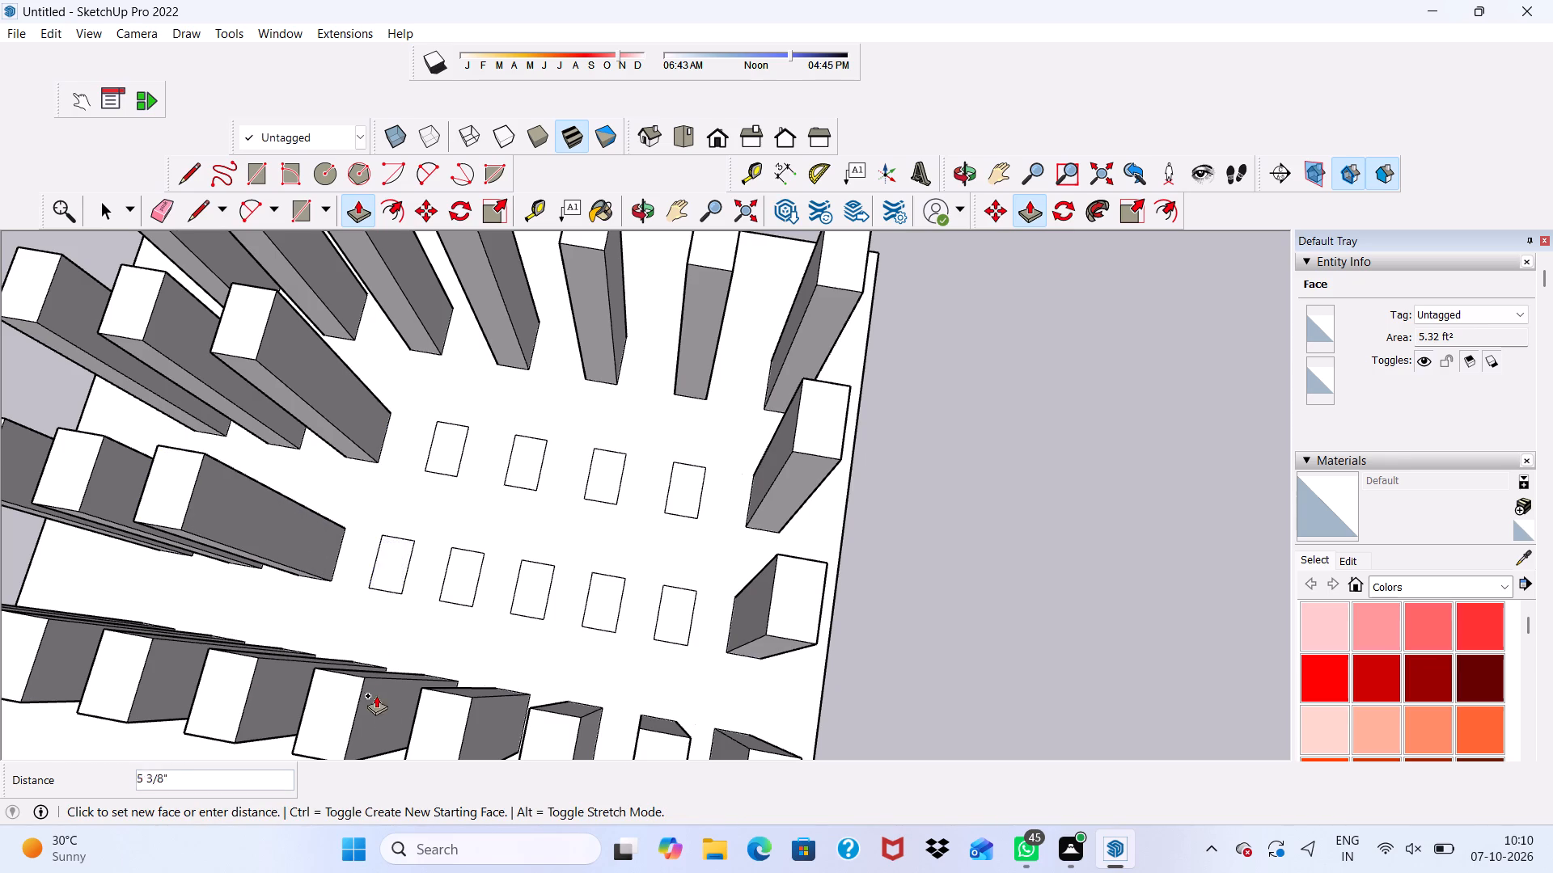
{"action": "left_click", "coordinate": [338, 709]}
{"action": "left_click", "coordinate": [467, 567]}
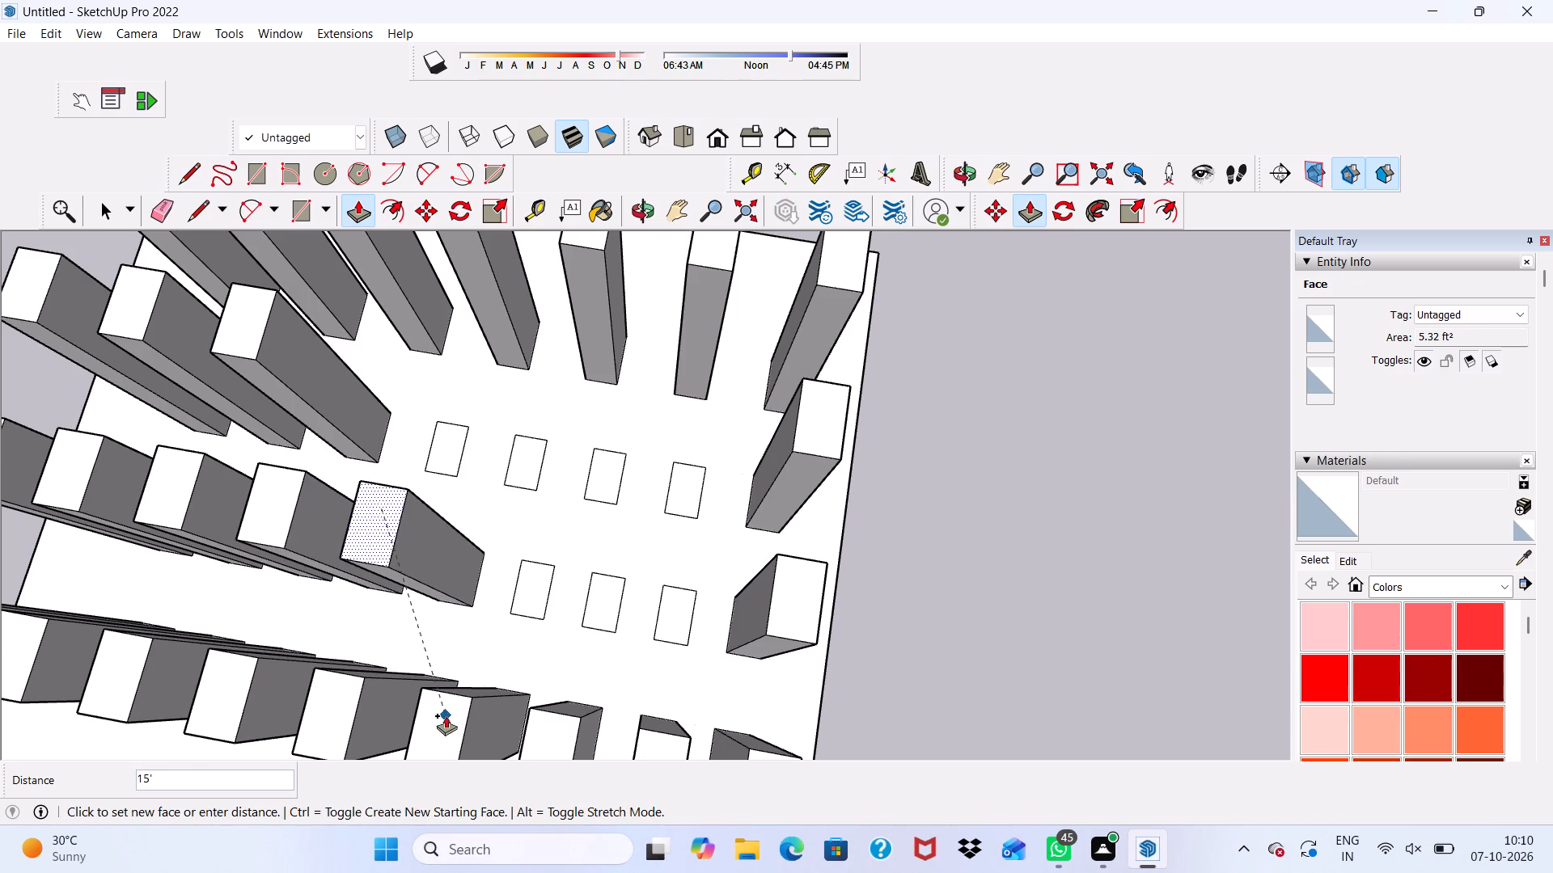
{"action": "left_click", "coordinate": [446, 716]}
{"action": "left_click", "coordinate": [523, 573]}
{"action": "left_click", "coordinate": [556, 716]}
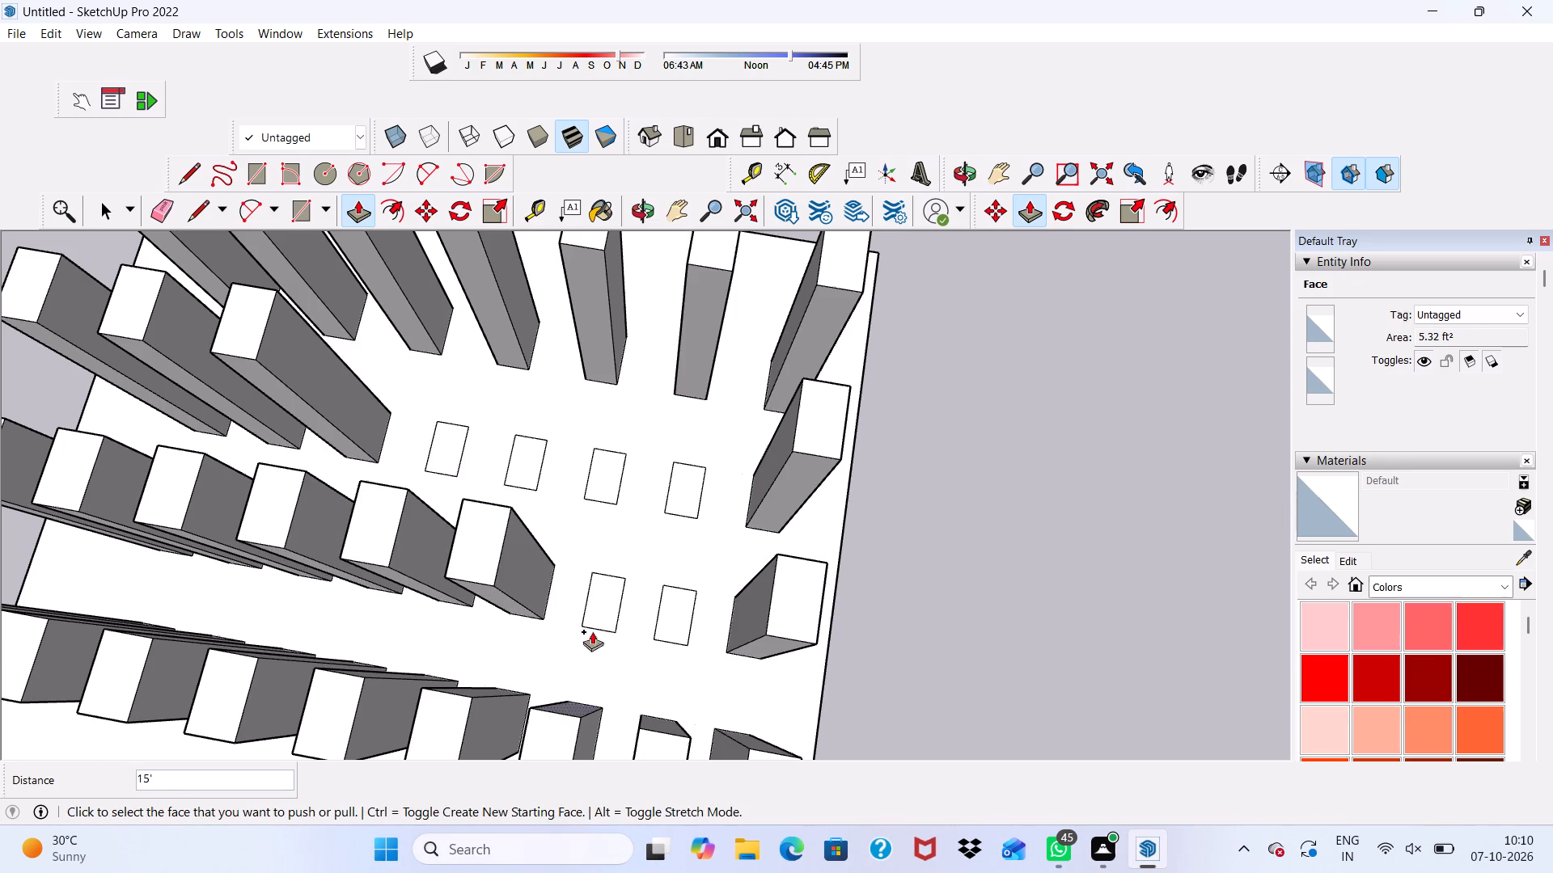
{"action": "left_click", "coordinate": [604, 594]}
{"action": "left_click", "coordinate": [756, 637]}
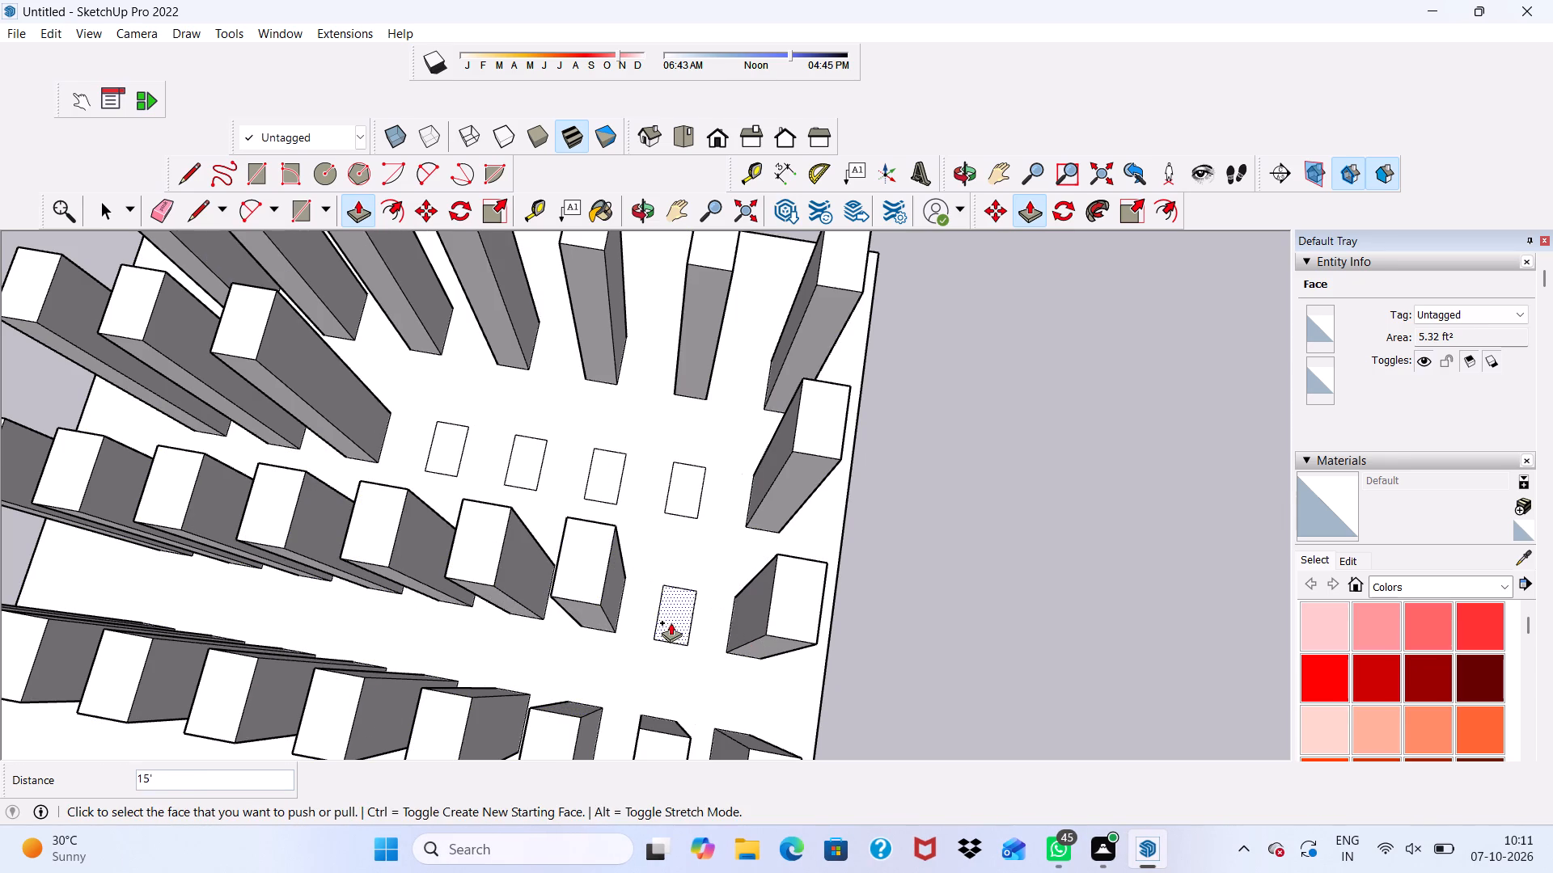
{"action": "left_click", "coordinate": [671, 622]}
{"action": "left_click", "coordinate": [781, 605]}
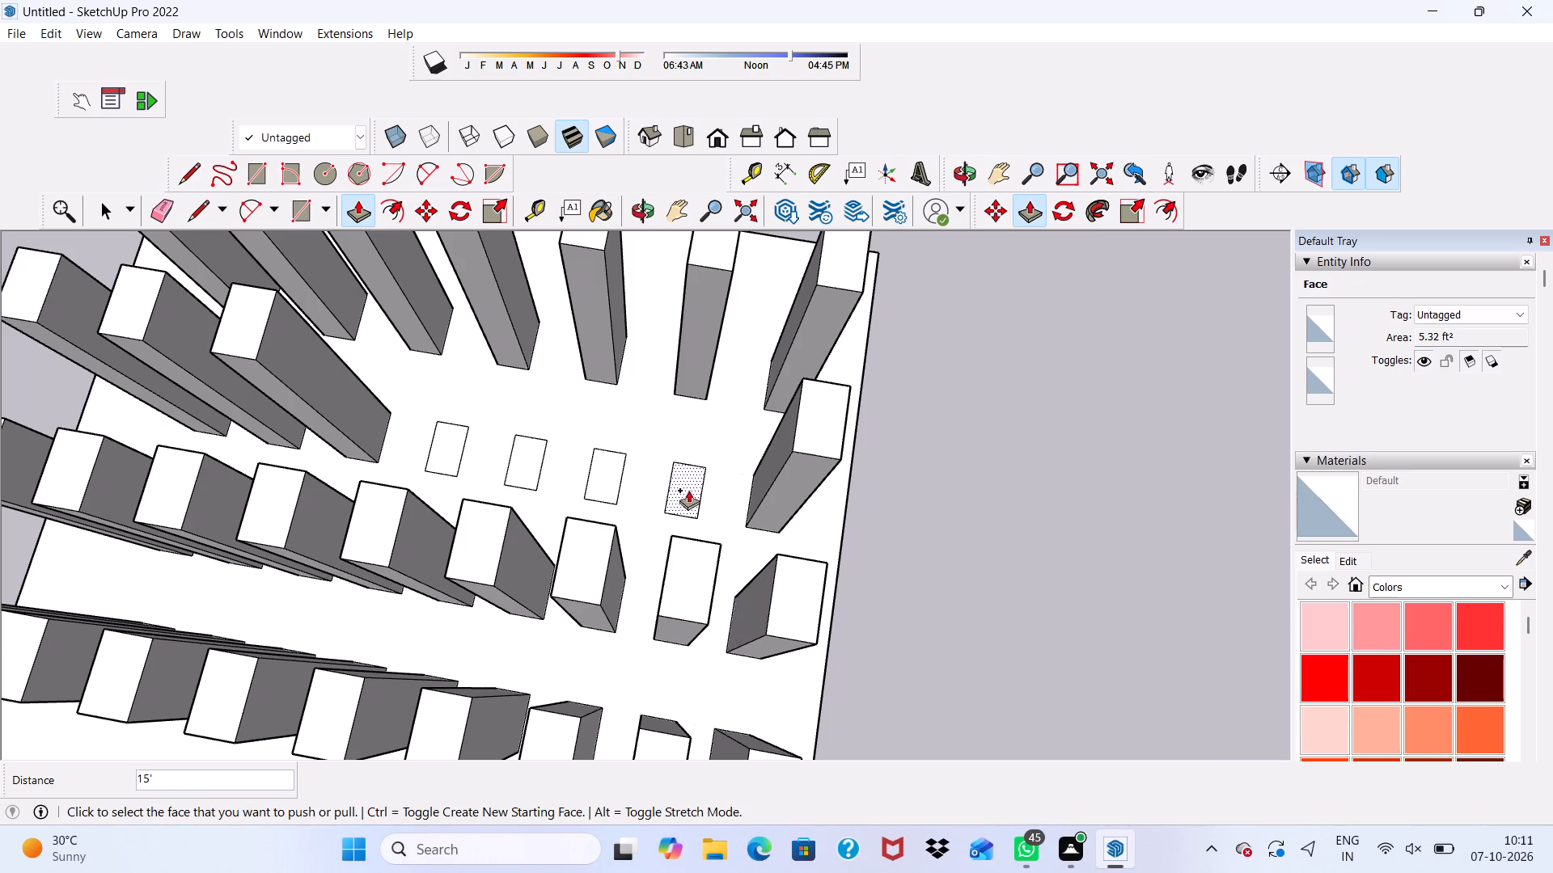
Pull the last four flat rectangles, in the inner column by the long perimeter row, up 15', level with the neighbouring posts.
{"action": "left_click", "coordinate": [678, 480]}
{"action": "left_click", "coordinate": [812, 445]}
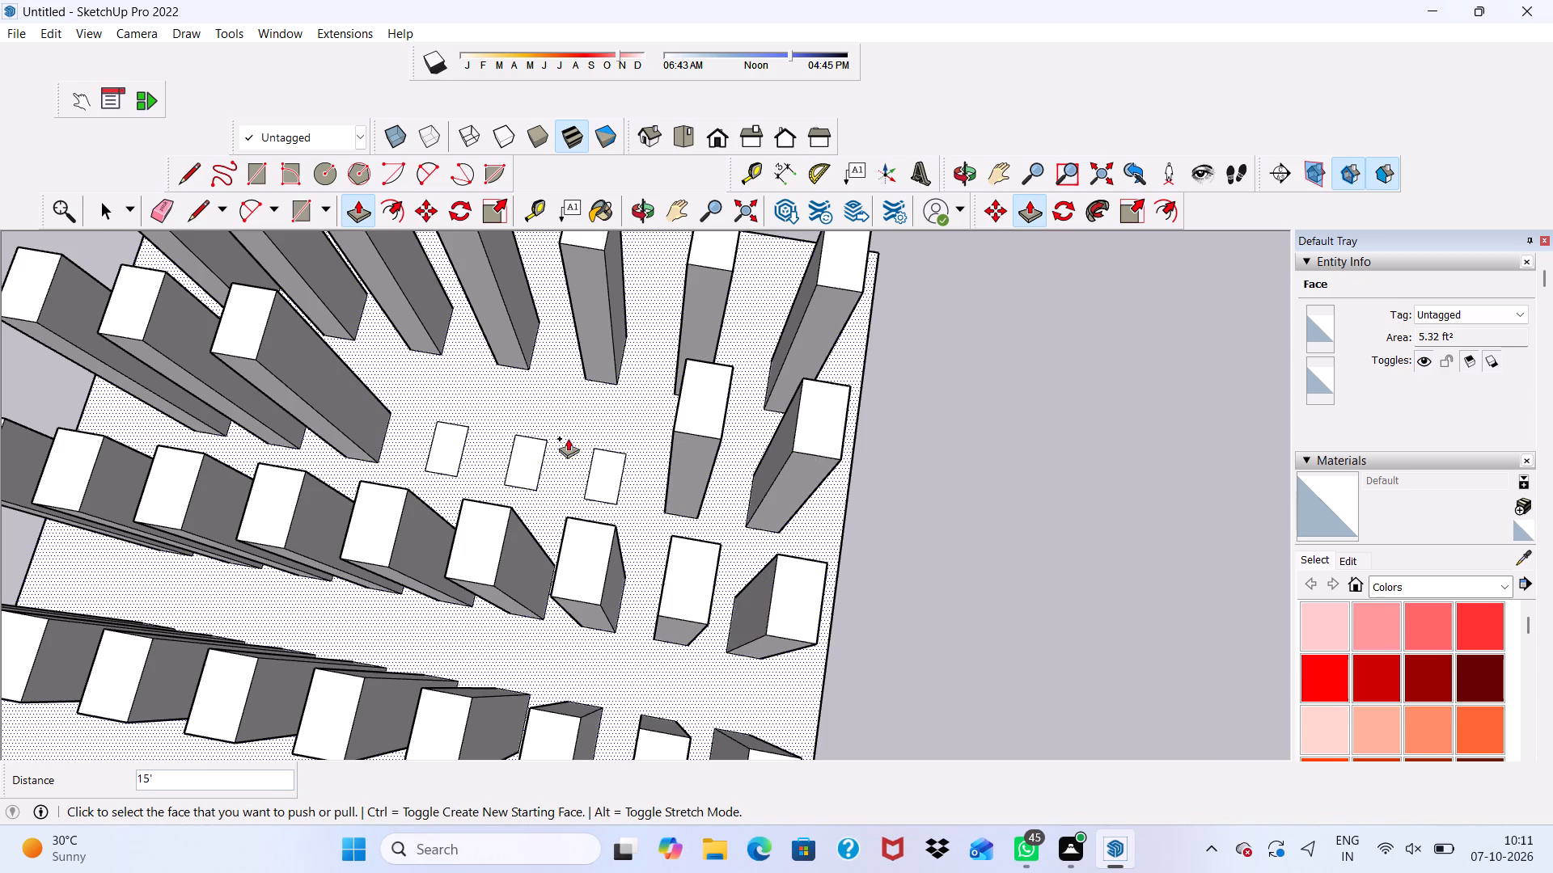
{"action": "left_click", "coordinate": [604, 466]}
{"action": "left_click", "coordinate": [710, 421]}
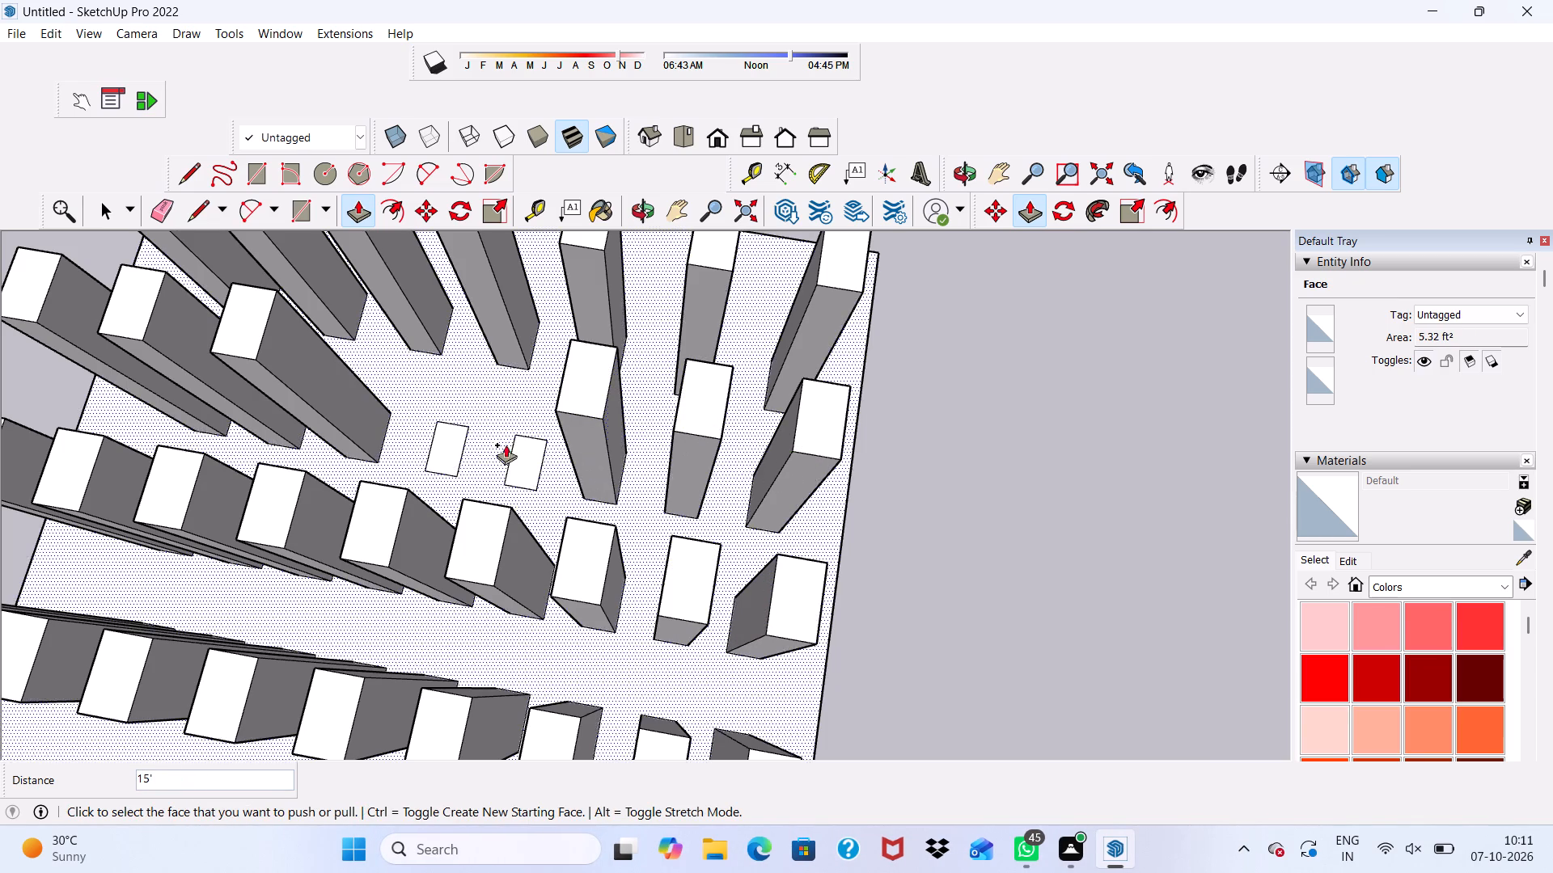
{"action": "left_click", "coordinate": [522, 454]}
{"action": "left_click", "coordinate": [602, 405]}
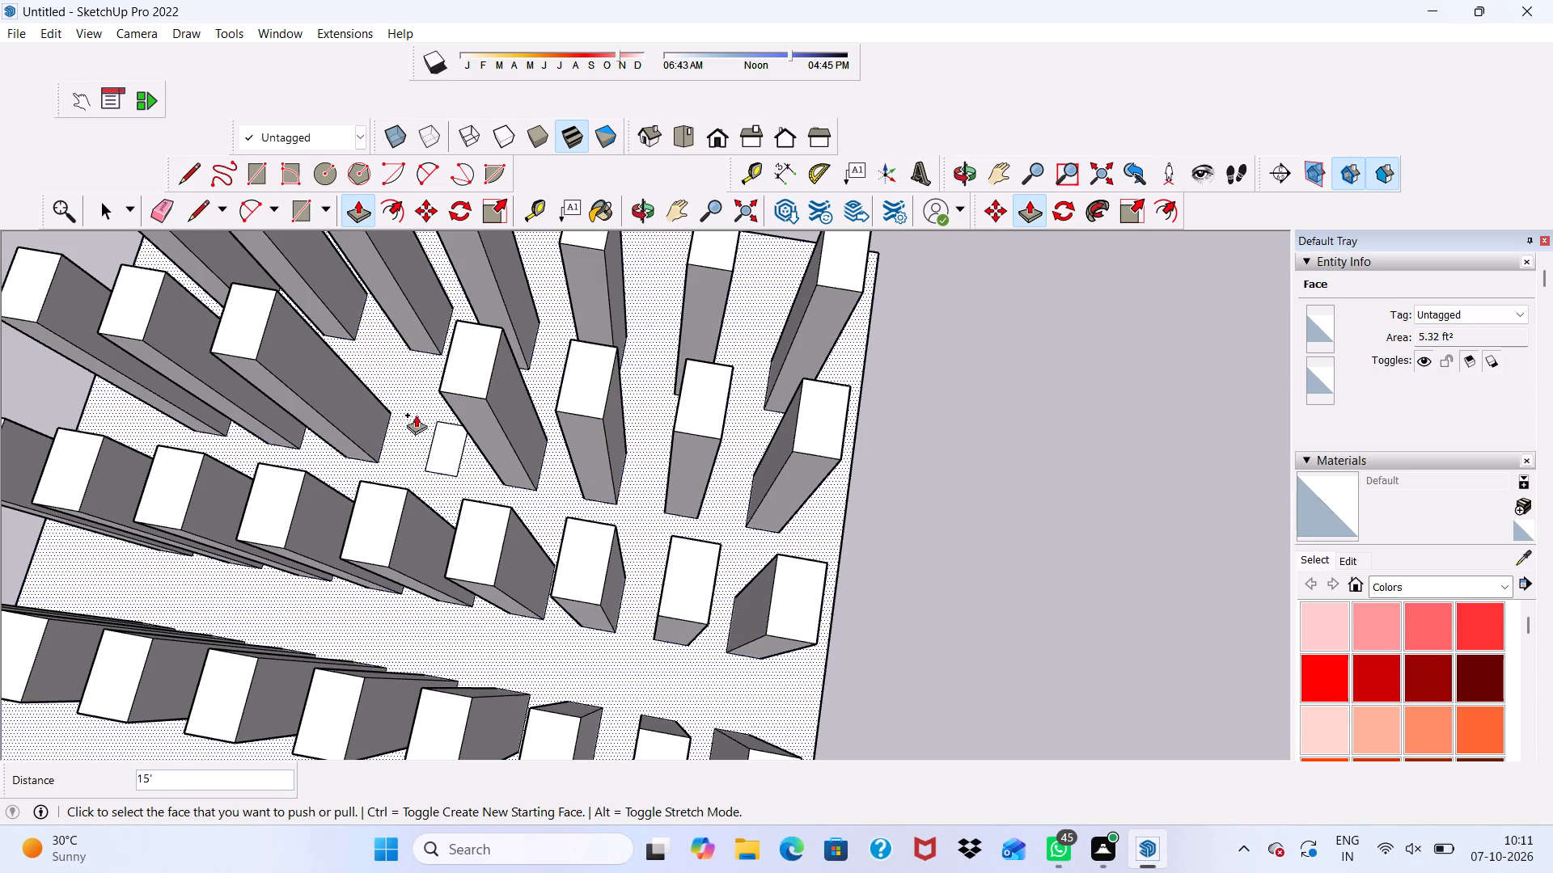
{"action": "left_click", "coordinate": [448, 428]}
{"action": "left_click", "coordinate": [256, 327]}
{"action": "scroll", "coordinate": [173, 482], "scroll_direction": "down", "scroll_amount": 3}
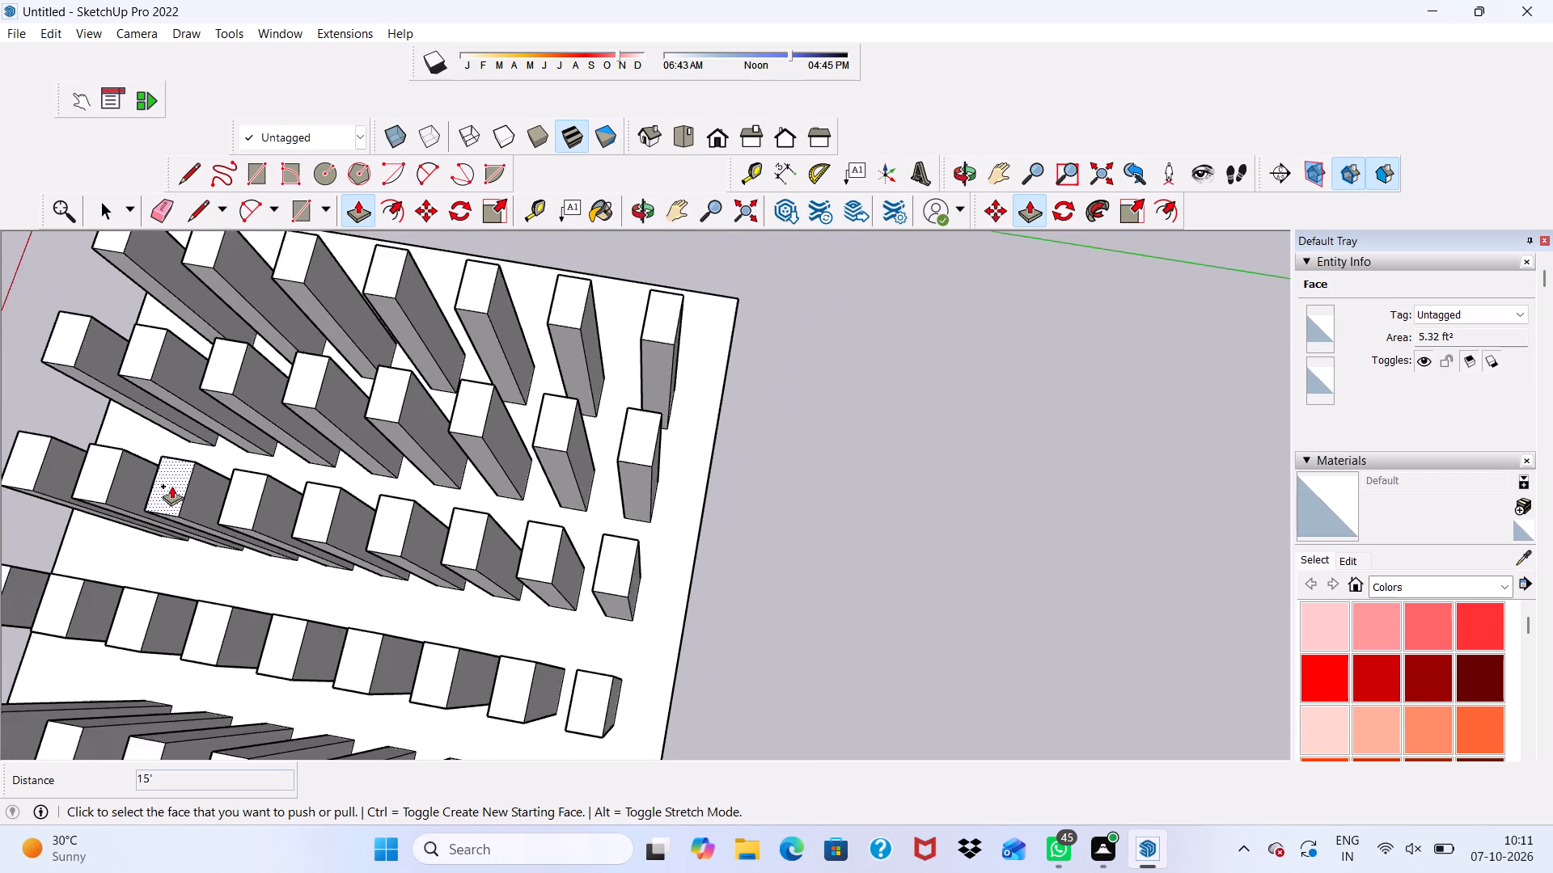
Examine the finished slab and its grid of posts from above, from the front and from several corners.
{"action": "scroll", "coordinate": [171, 486], "scroll_direction": "down", "scroll_amount": 9}
{"action": "middle_click_drag", "start_coordinate": [307, 554], "coordinate": [97, 317]}
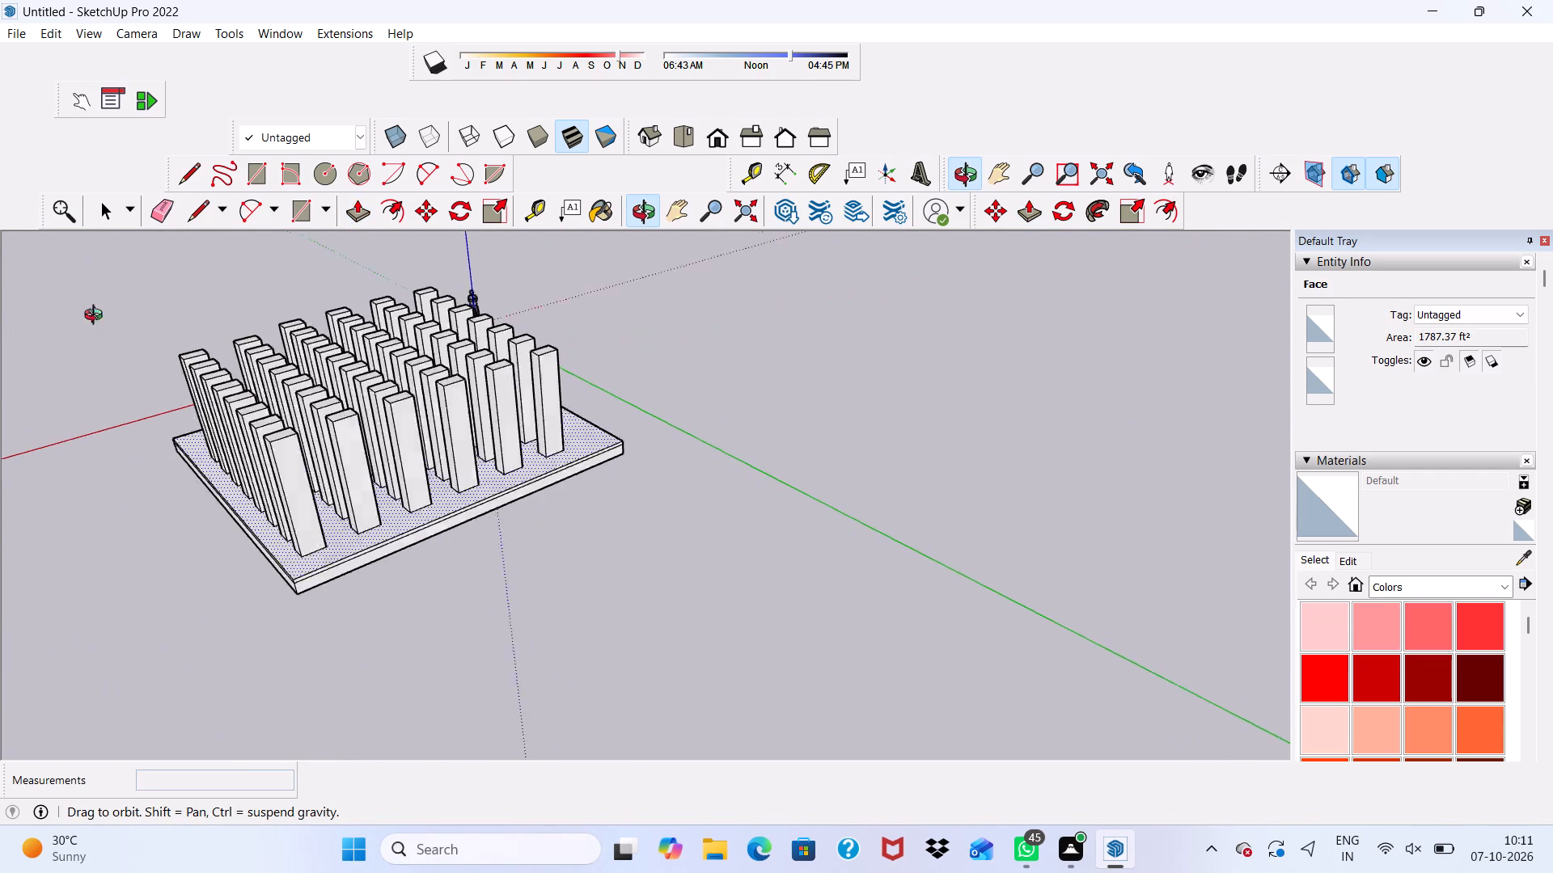
{"action": "middle_click_drag", "start_coordinate": [97, 317], "coordinate": [77, 308]}
{"action": "left_click", "coordinate": [261, 466]}
{"action": "key", "text": "space"}
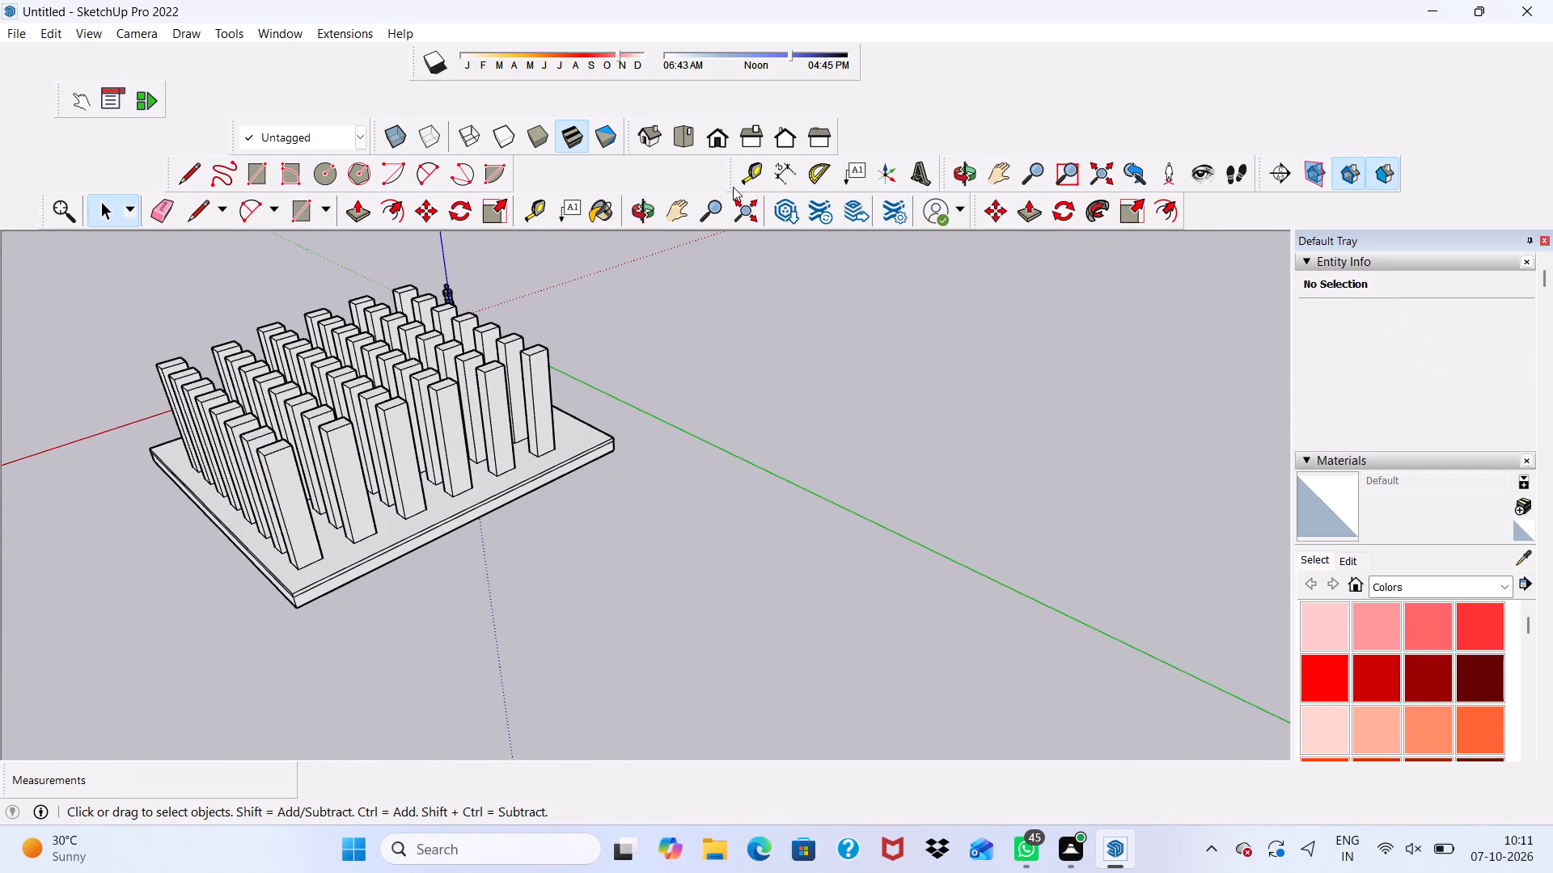
{"action": "left_click", "coordinate": [721, 141]}
{"action": "scroll", "coordinate": [633, 420], "scroll_direction": "down", "scroll_amount": 1}
{"action": "scroll", "coordinate": [630, 512], "scroll_direction": "up", "scroll_amount": 4}
{"action": "middle_click_drag", "start_coordinate": [654, 408], "coordinate": [654, 416]}
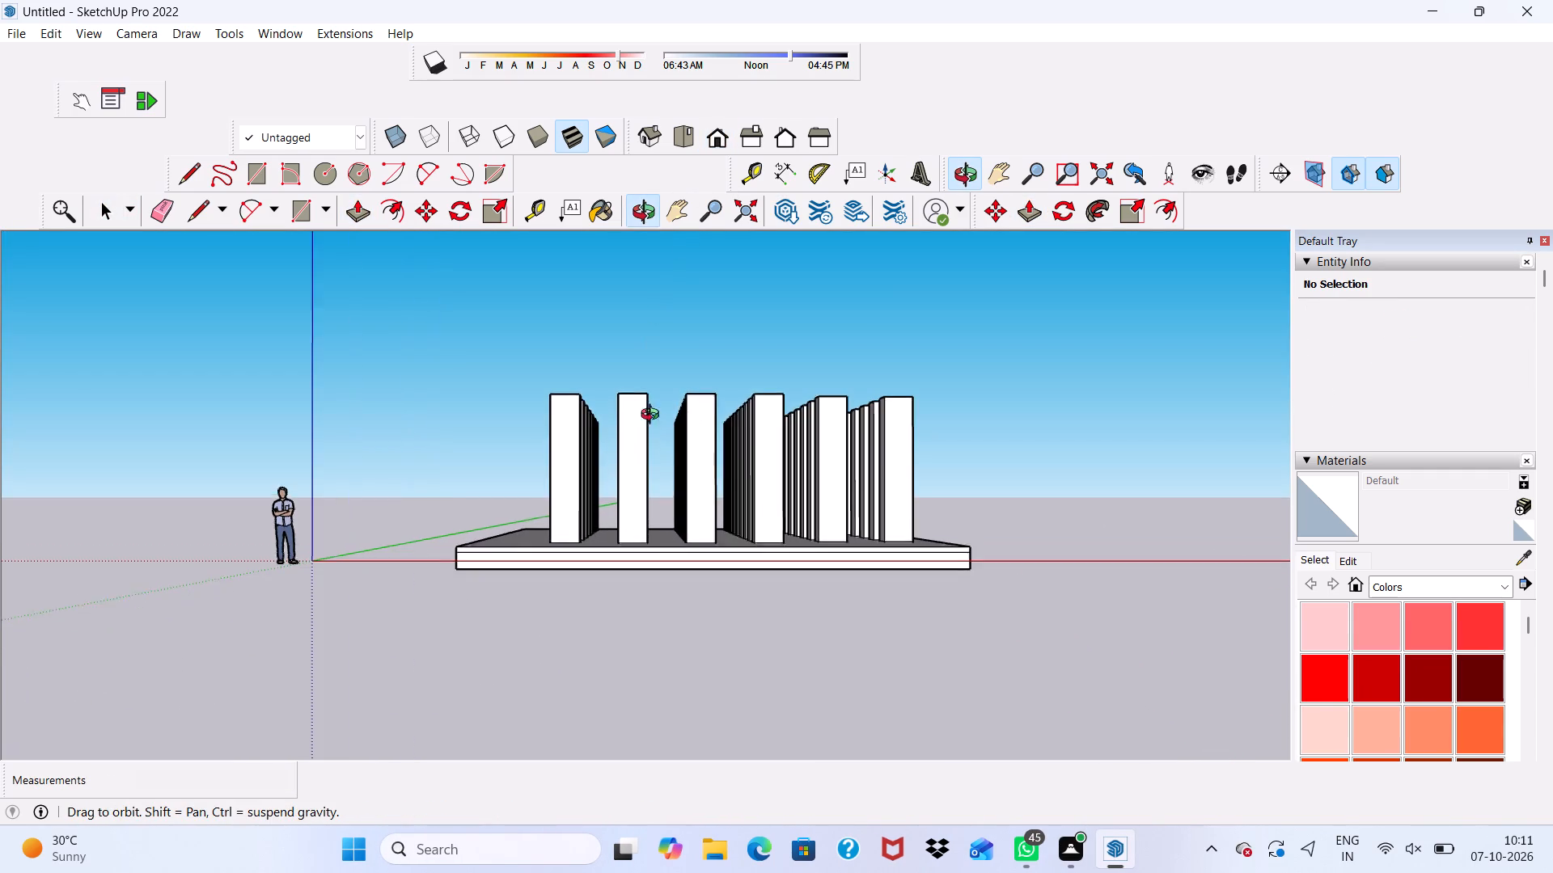
{"action": "middle_click_drag", "start_coordinate": [654, 416], "coordinate": [515, 677]}
{"action": "middle_click_drag", "start_coordinate": [566, 521], "coordinate": [560, 332]}
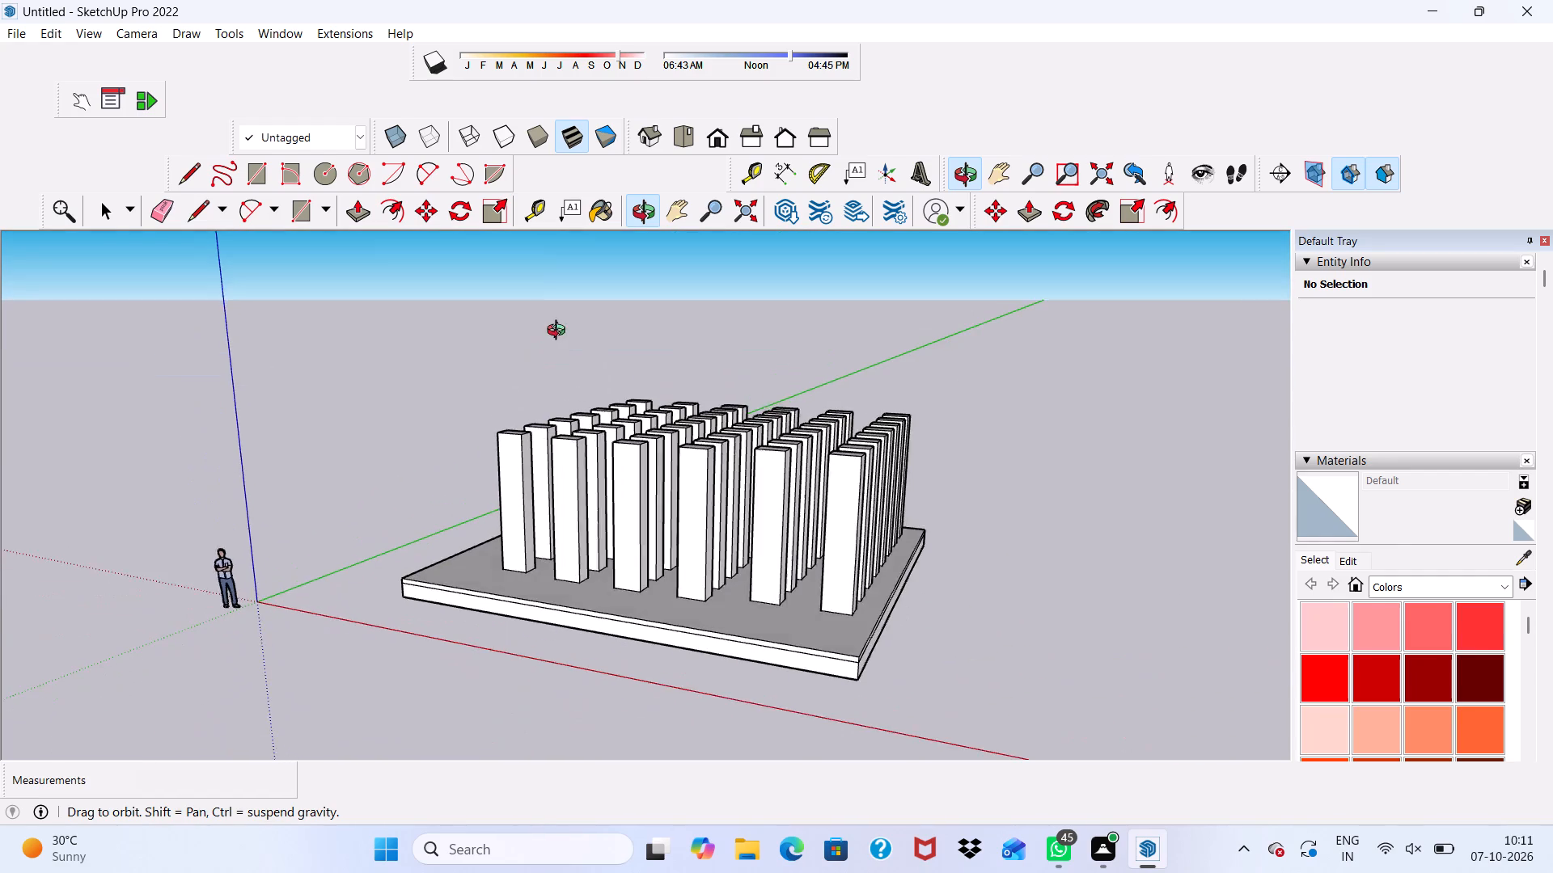
{"action": "middle_click_drag", "start_coordinate": [560, 332], "coordinate": [559, 333]}
{"action": "scroll", "coordinate": [468, 496], "scroll_direction": "up", "scroll_amount": 4}
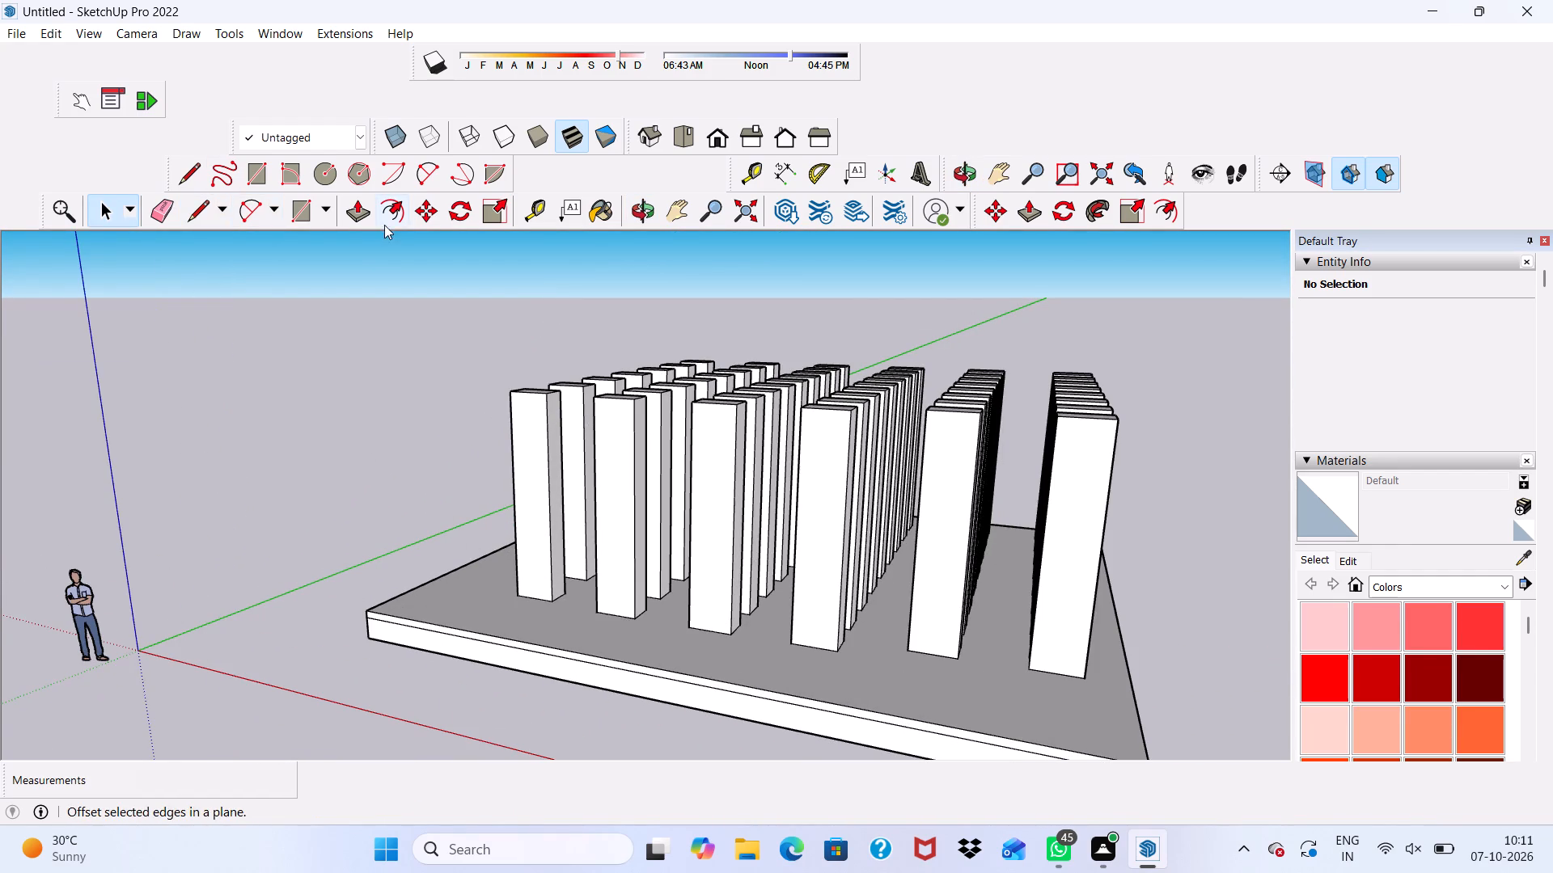
{"action": "scroll", "coordinate": [521, 639], "scroll_direction": "down", "scroll_amount": 6}
{"action": "middle_click_drag", "start_coordinate": [543, 596], "coordinate": [438, 520]}
{"action": "scroll", "coordinate": [617, 647], "scroll_direction": "up", "scroll_amount": 4}
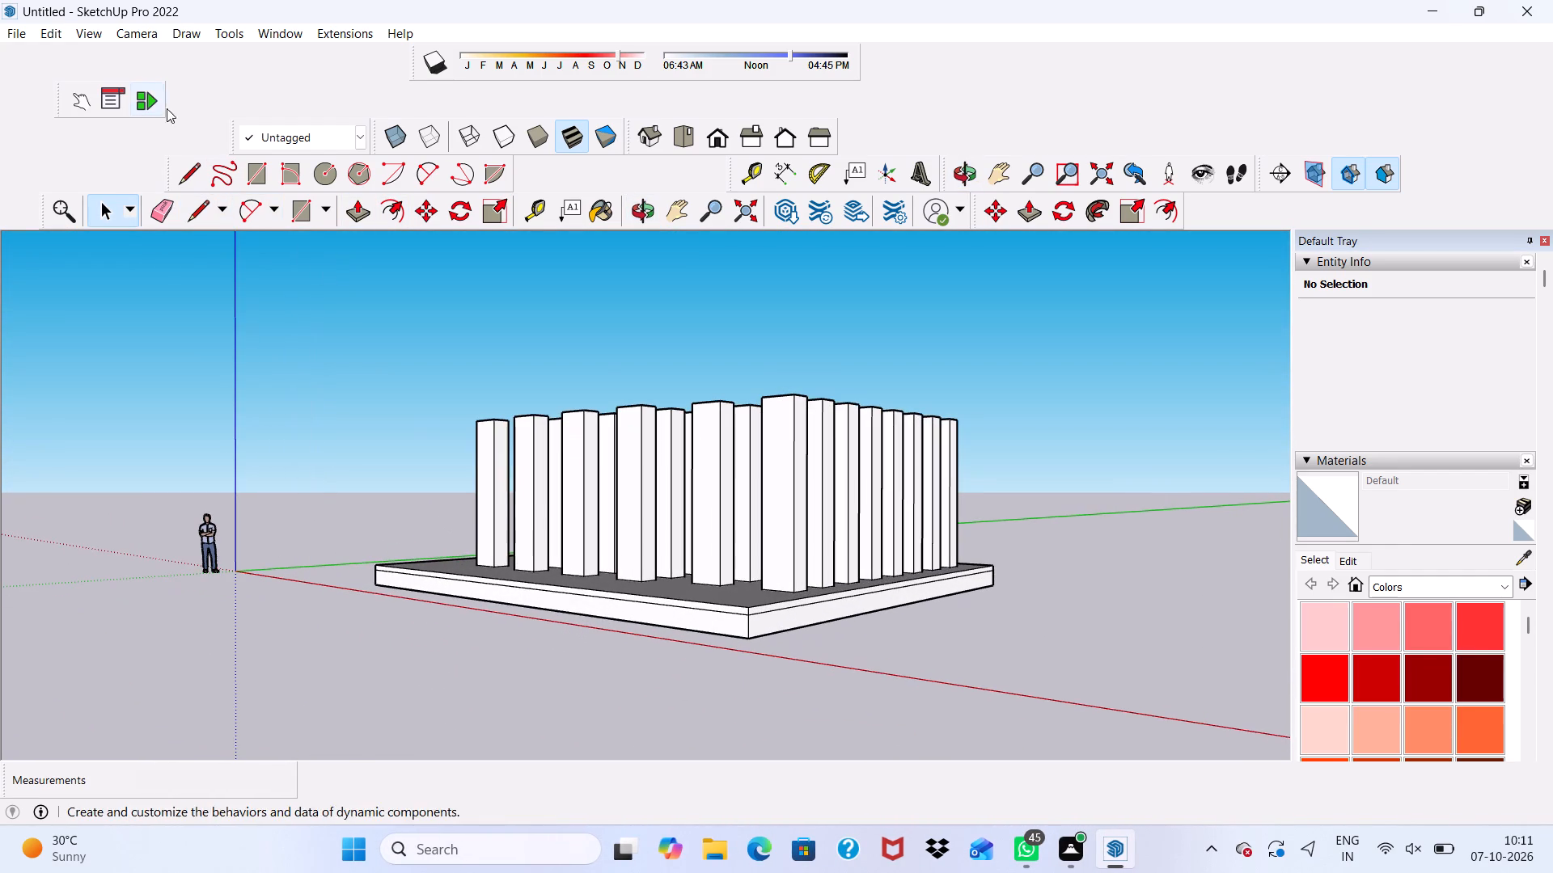
Erase the horizontal seam edges running along the side faces of the base slab.
{"action": "left_click", "coordinate": [167, 205]}
{"action": "scroll", "coordinate": [273, 364], "scroll_direction": "up", "scroll_amount": 6}
{"action": "scroll", "coordinate": [267, 505], "scroll_direction": "down", "scroll_amount": 1}
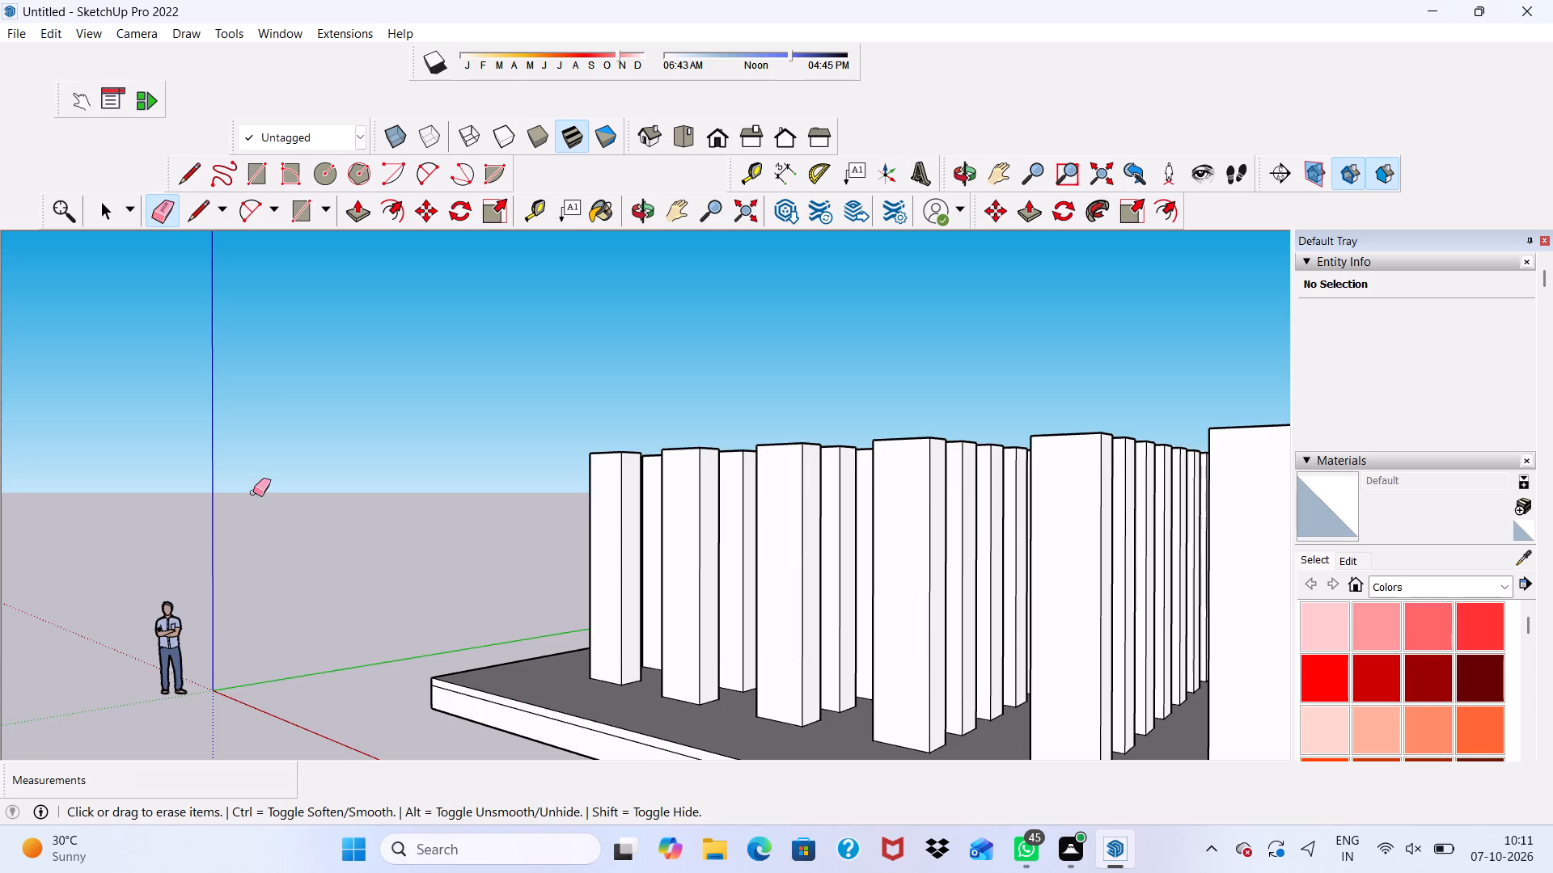
{"action": "scroll", "coordinate": [253, 492], "scroll_direction": "down", "scroll_amount": 5}
{"action": "scroll", "coordinate": [619, 694], "scroll_direction": "up", "scroll_amount": 7}
{"action": "left_click", "coordinate": [628, 669]}
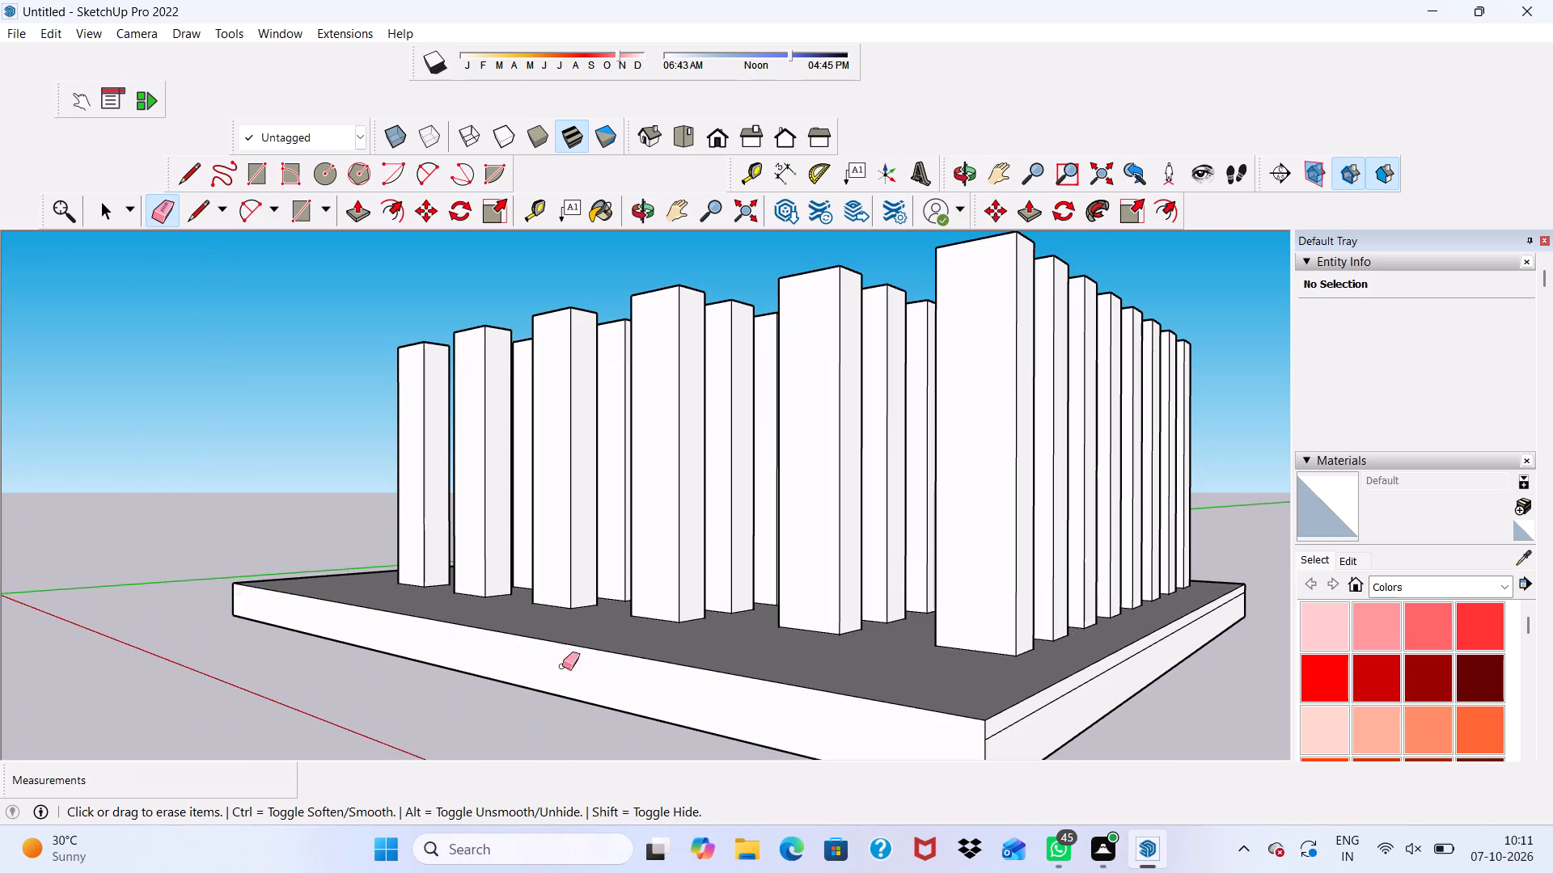
{"action": "scroll", "coordinate": [519, 666], "scroll_direction": "down", "scroll_amount": 5}
{"action": "middle_click_drag", "start_coordinate": [511, 642], "coordinate": [286, 593]}
{"action": "scroll", "coordinate": [700, 635], "scroll_direction": "up", "scroll_amount": 5}
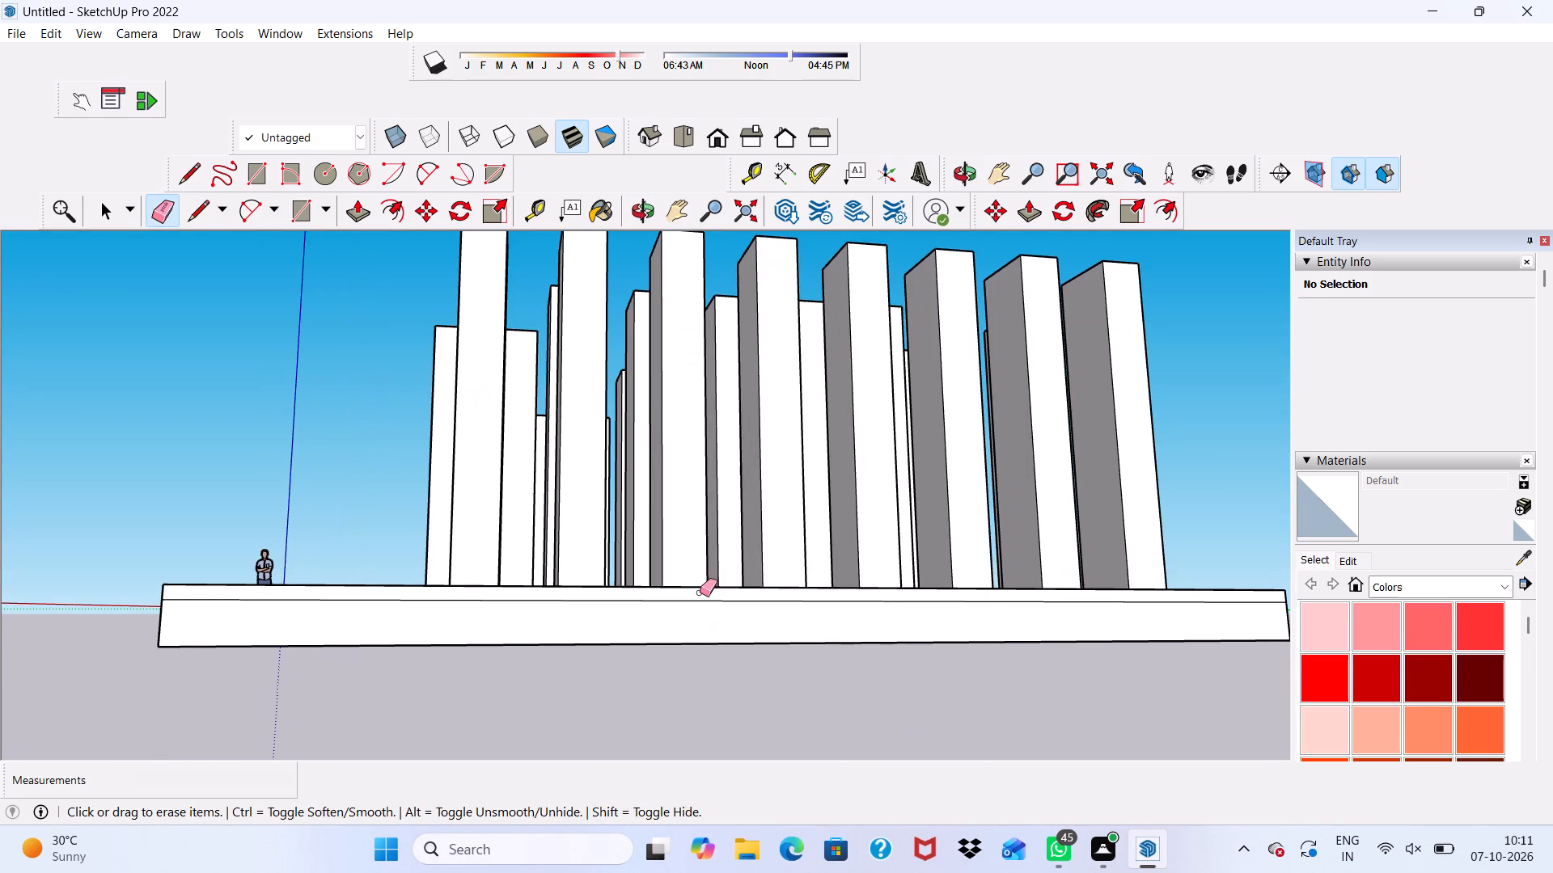
{"action": "left_click_drag", "start_coordinate": [700, 593], "coordinate": [699, 605]}
{"action": "scroll", "coordinate": [532, 593], "scroll_direction": "down", "scroll_amount": 9}
{"action": "middle_click_drag", "start_coordinate": [583, 629], "coordinate": [323, 819]}
{"action": "scroll", "coordinate": [992, 738], "scroll_direction": "up", "scroll_amount": 13}
{"action": "left_click_drag", "start_coordinate": [705, 647], "coordinate": [709, 666]}
{"action": "scroll", "coordinate": [701, 654], "scroll_direction": "down", "scroll_amount": 14}
{"action": "middle_click_drag", "start_coordinate": [483, 597], "coordinate": [1166, 634]}
{"action": "key", "text": "space"}
{"action": "key", "text": "space"}
Copy the entire slab with all its posts along the green axis, leaving a clear gap between original and copy.
{"action": "scroll", "coordinate": [439, 592], "scroll_direction": "down", "scroll_amount": 4}
{"action": "scroll", "coordinate": [655, 436], "scroll_direction": "up", "scroll_amount": 6}
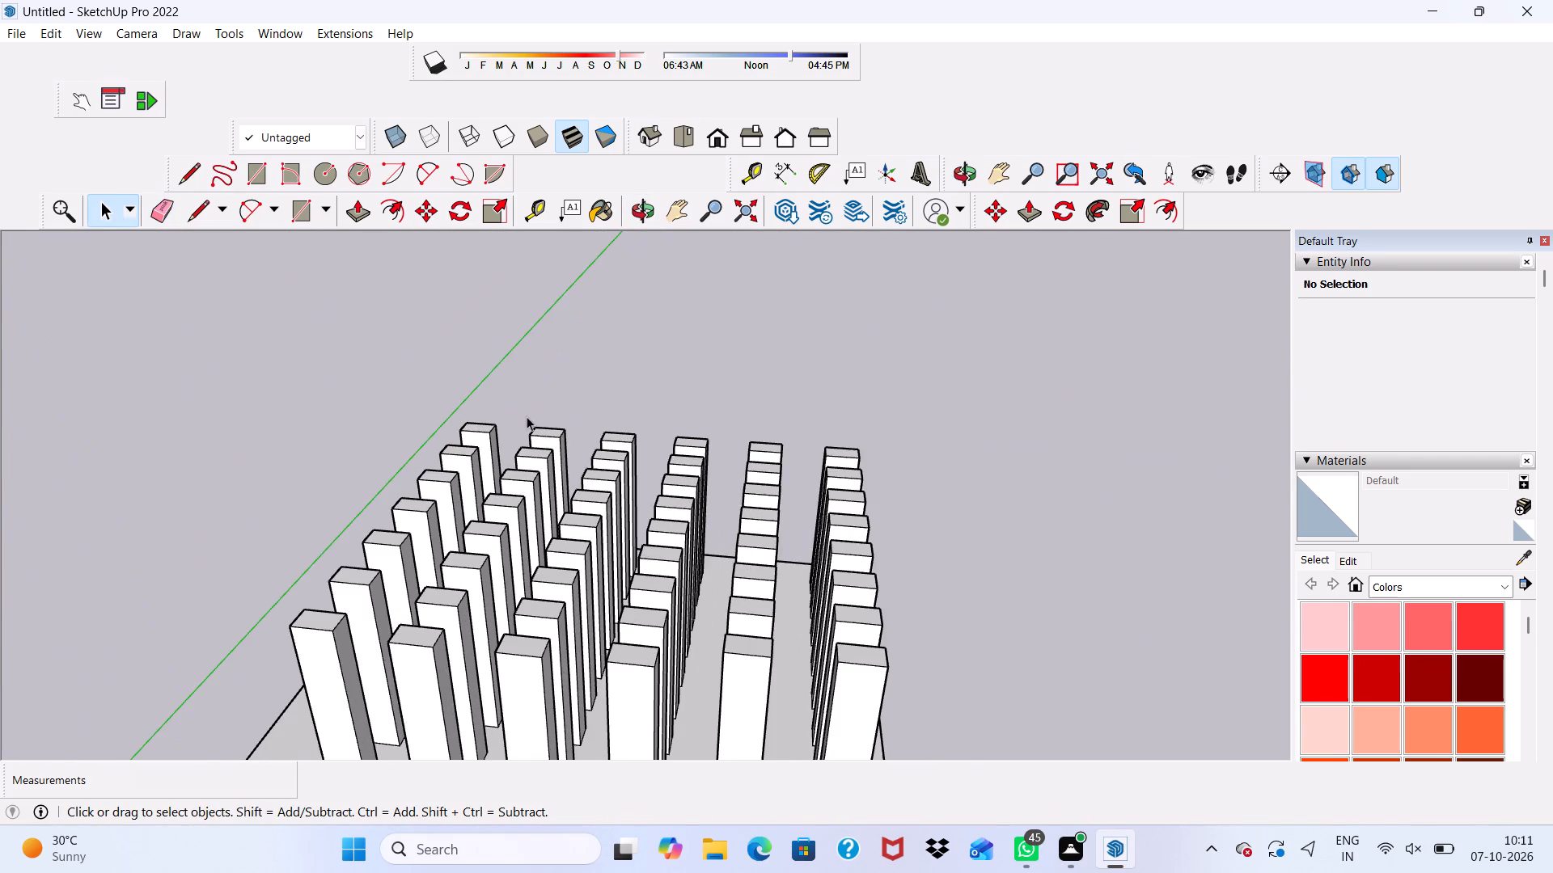
{"action": "middle_click_drag", "start_coordinate": [468, 448], "coordinate": [537, 471]}
{"action": "scroll", "coordinate": [510, 338], "scroll_direction": "down", "scroll_amount": 8}
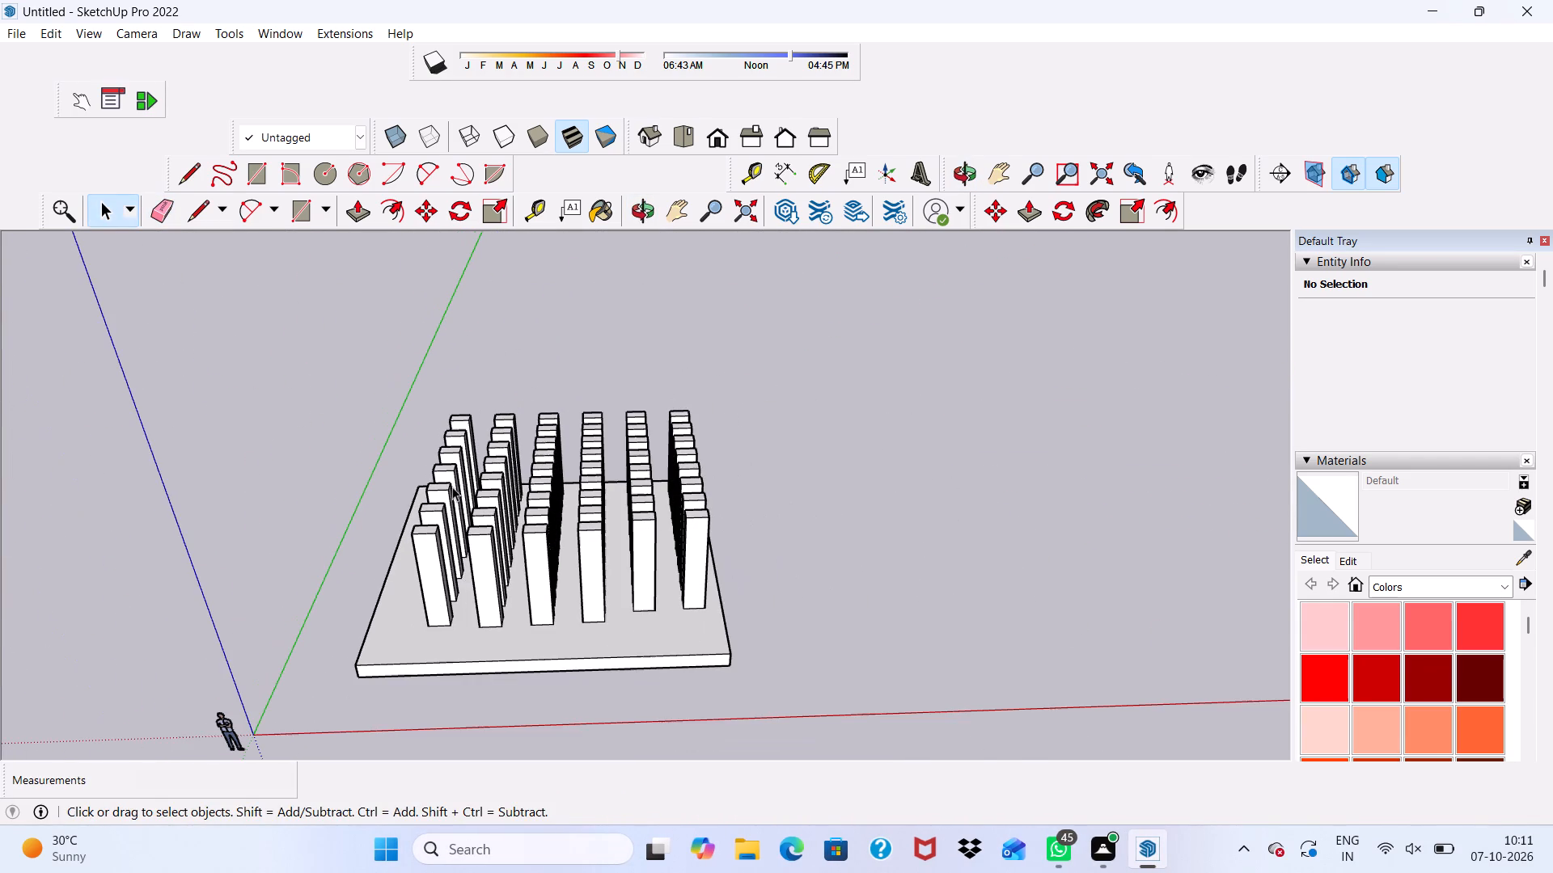
{"action": "middle_click", "coordinate": [452, 487]}
{"action": "triple_click", "coordinate": [463, 662]}
{"action": "left_click", "coordinate": [463, 662]}
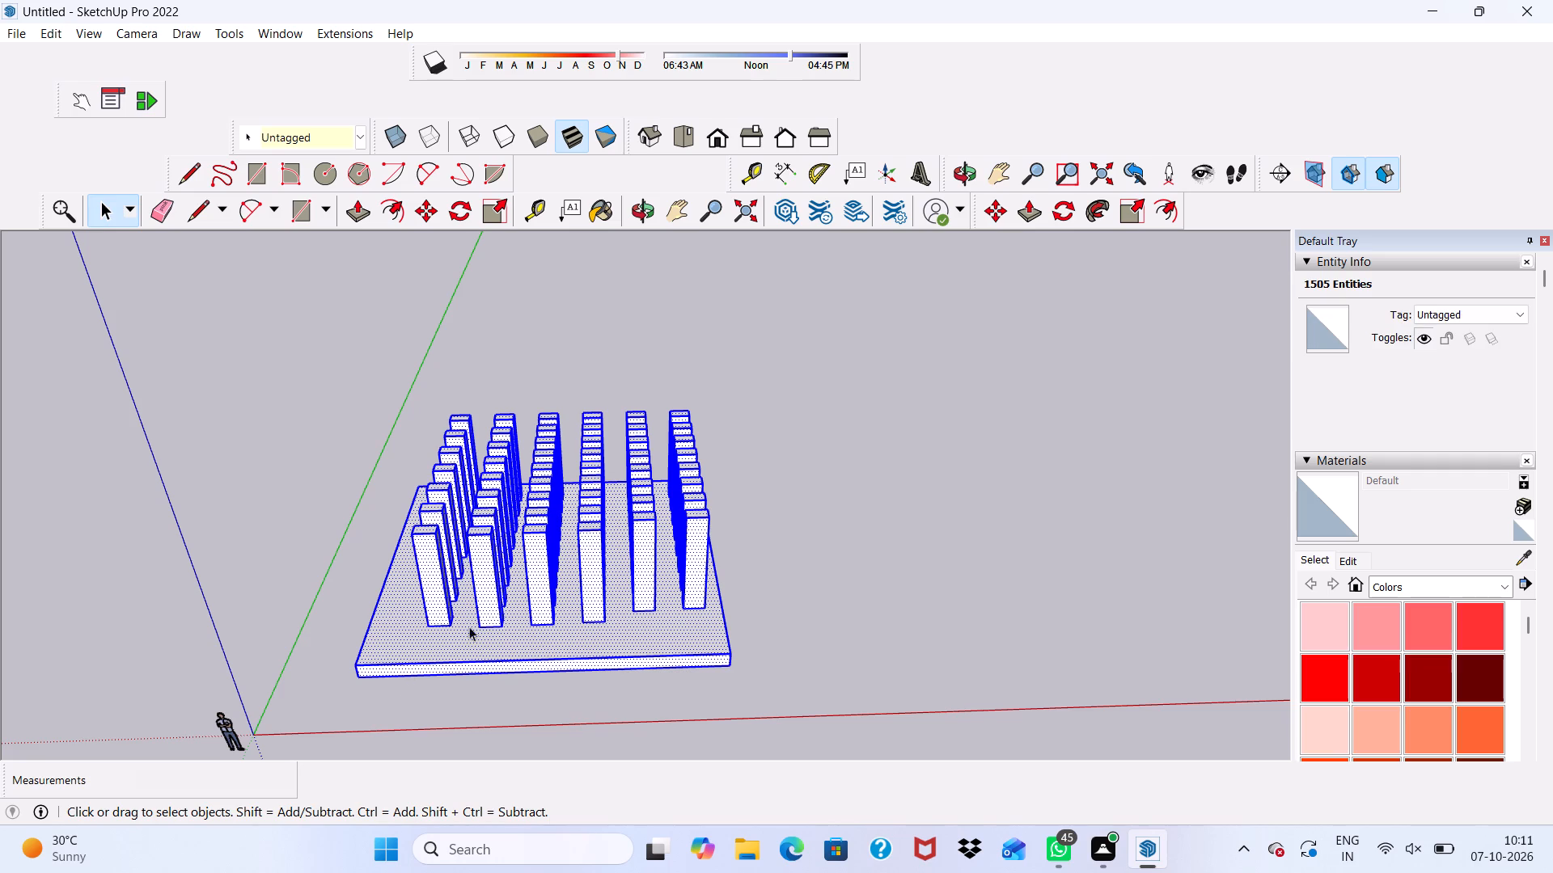
{"action": "left_click", "coordinate": [434, 214]}
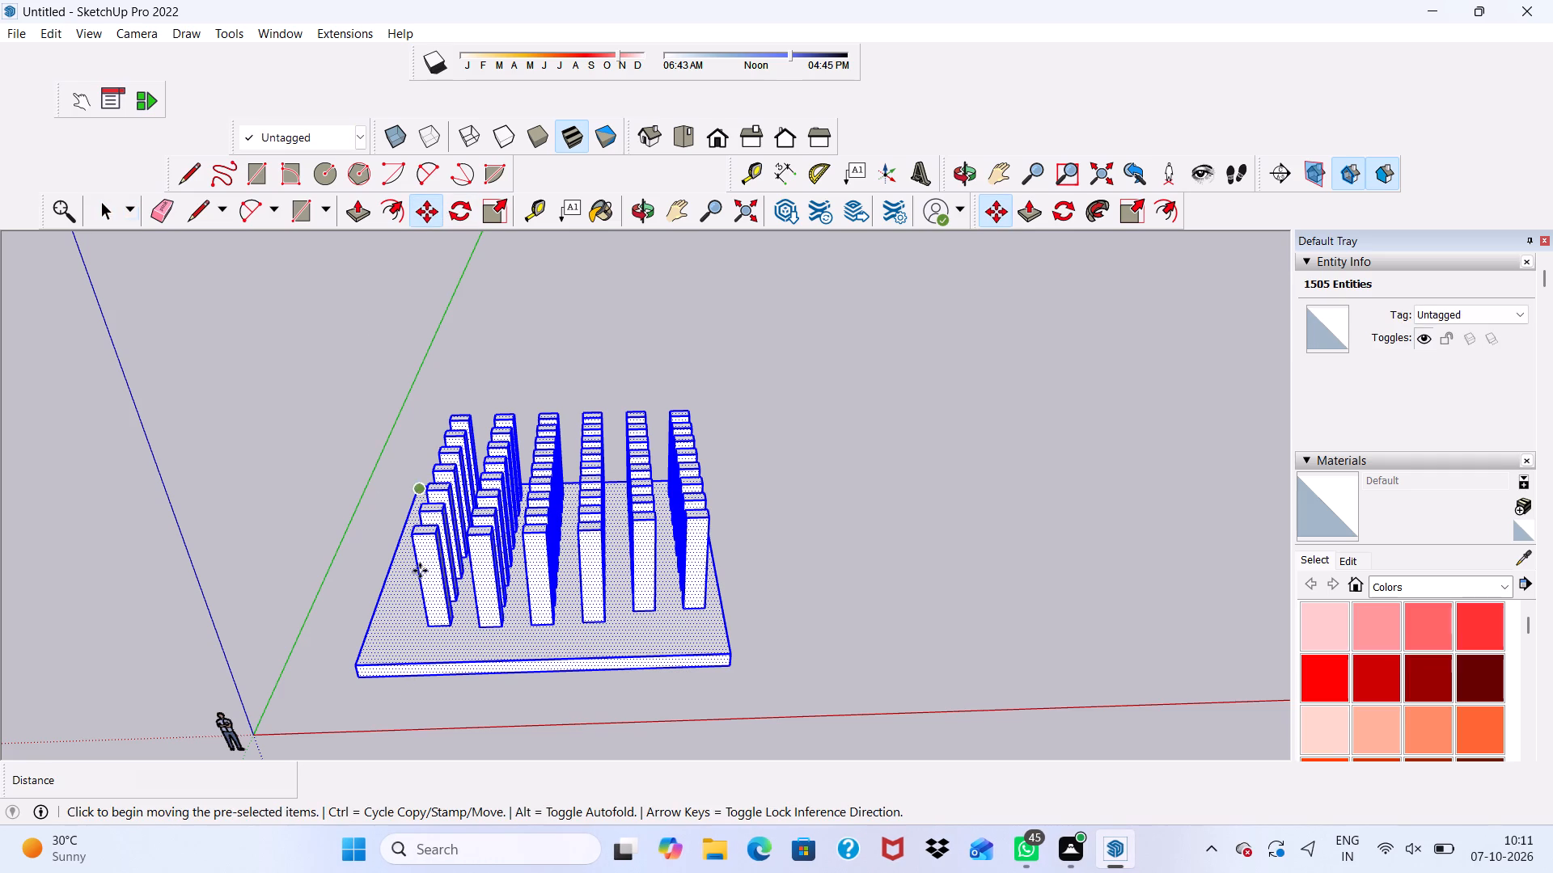
{"action": "left_click", "coordinate": [361, 676]}
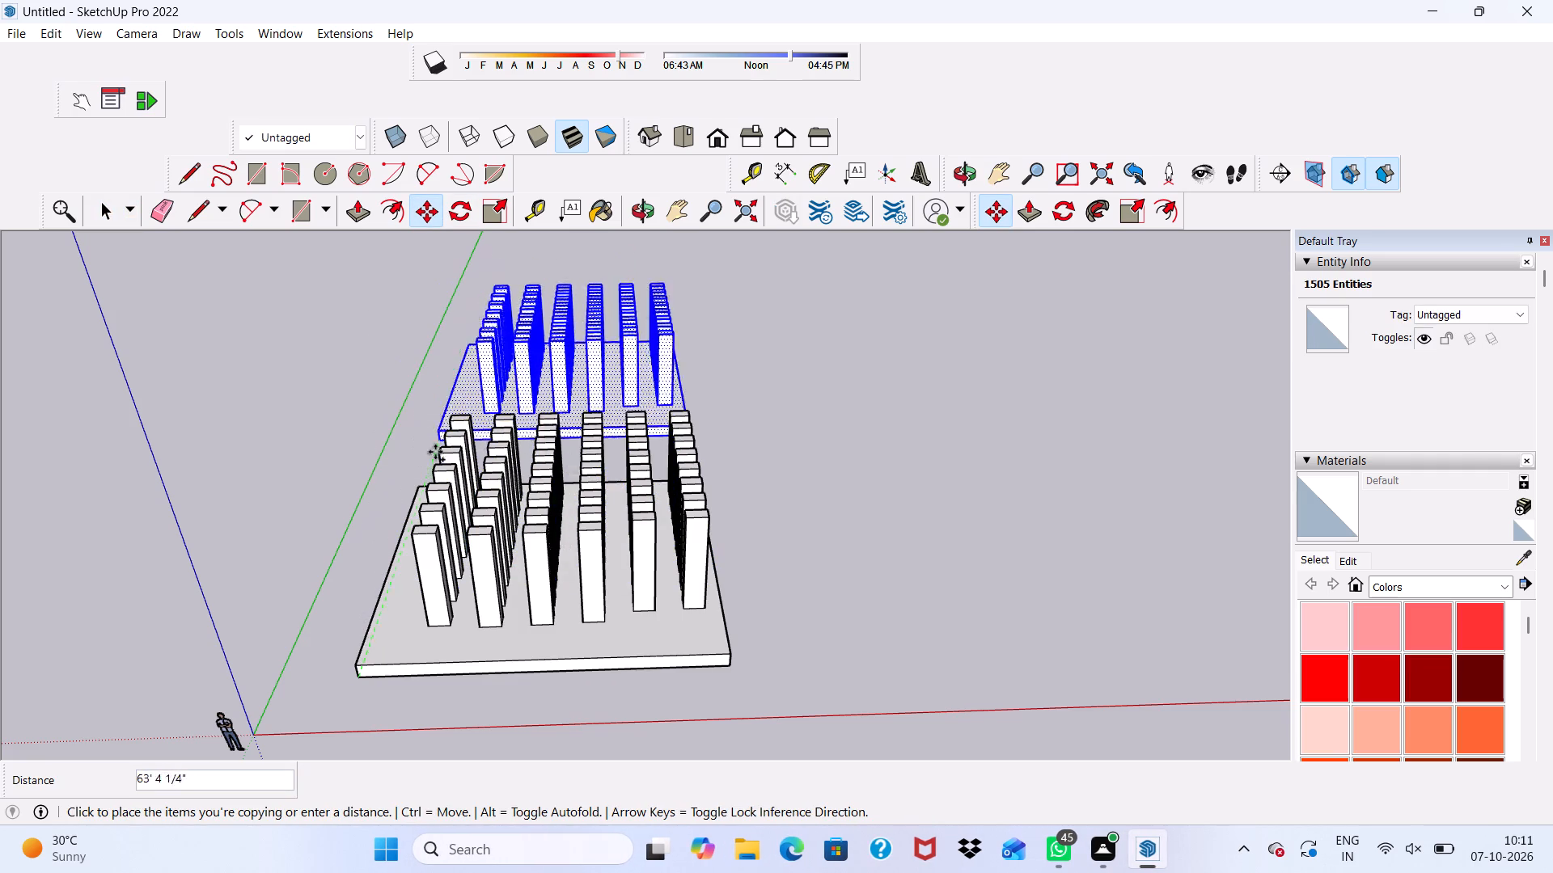
{"action": "left_click", "coordinate": [474, 393]}
{"action": "scroll", "coordinate": [599, 557], "scroll_direction": "down", "scroll_amount": 2}
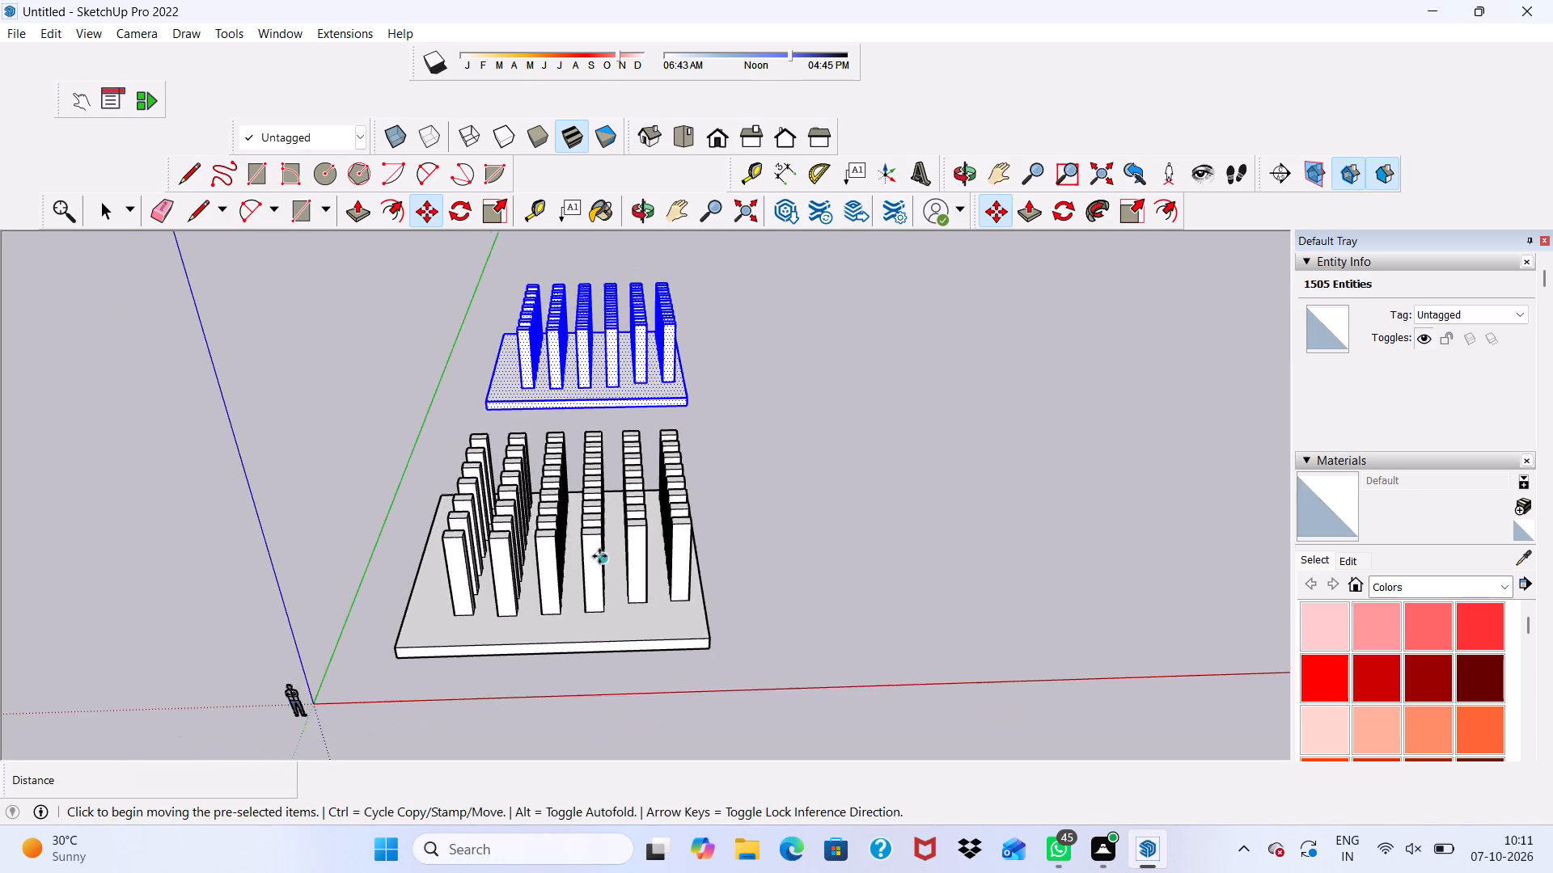
{"action": "middle_click_drag", "start_coordinate": [599, 556], "coordinate": [61, 576]}
{"action": "key", "text": "space"}
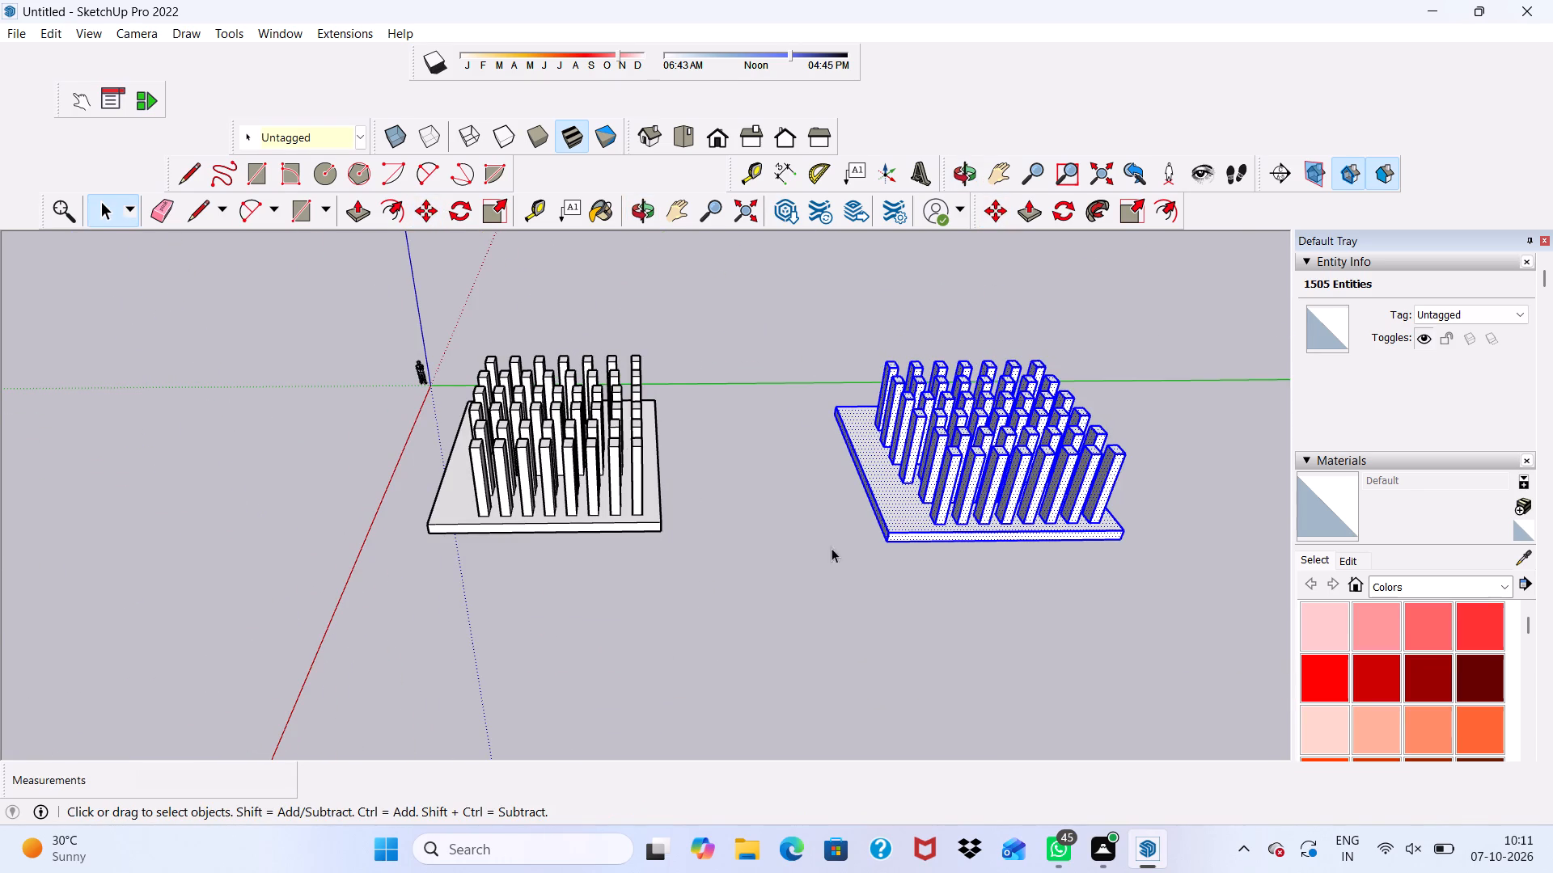
{"action": "left_click_drag", "start_coordinate": [616, 571], "coordinate": [624, 580]}
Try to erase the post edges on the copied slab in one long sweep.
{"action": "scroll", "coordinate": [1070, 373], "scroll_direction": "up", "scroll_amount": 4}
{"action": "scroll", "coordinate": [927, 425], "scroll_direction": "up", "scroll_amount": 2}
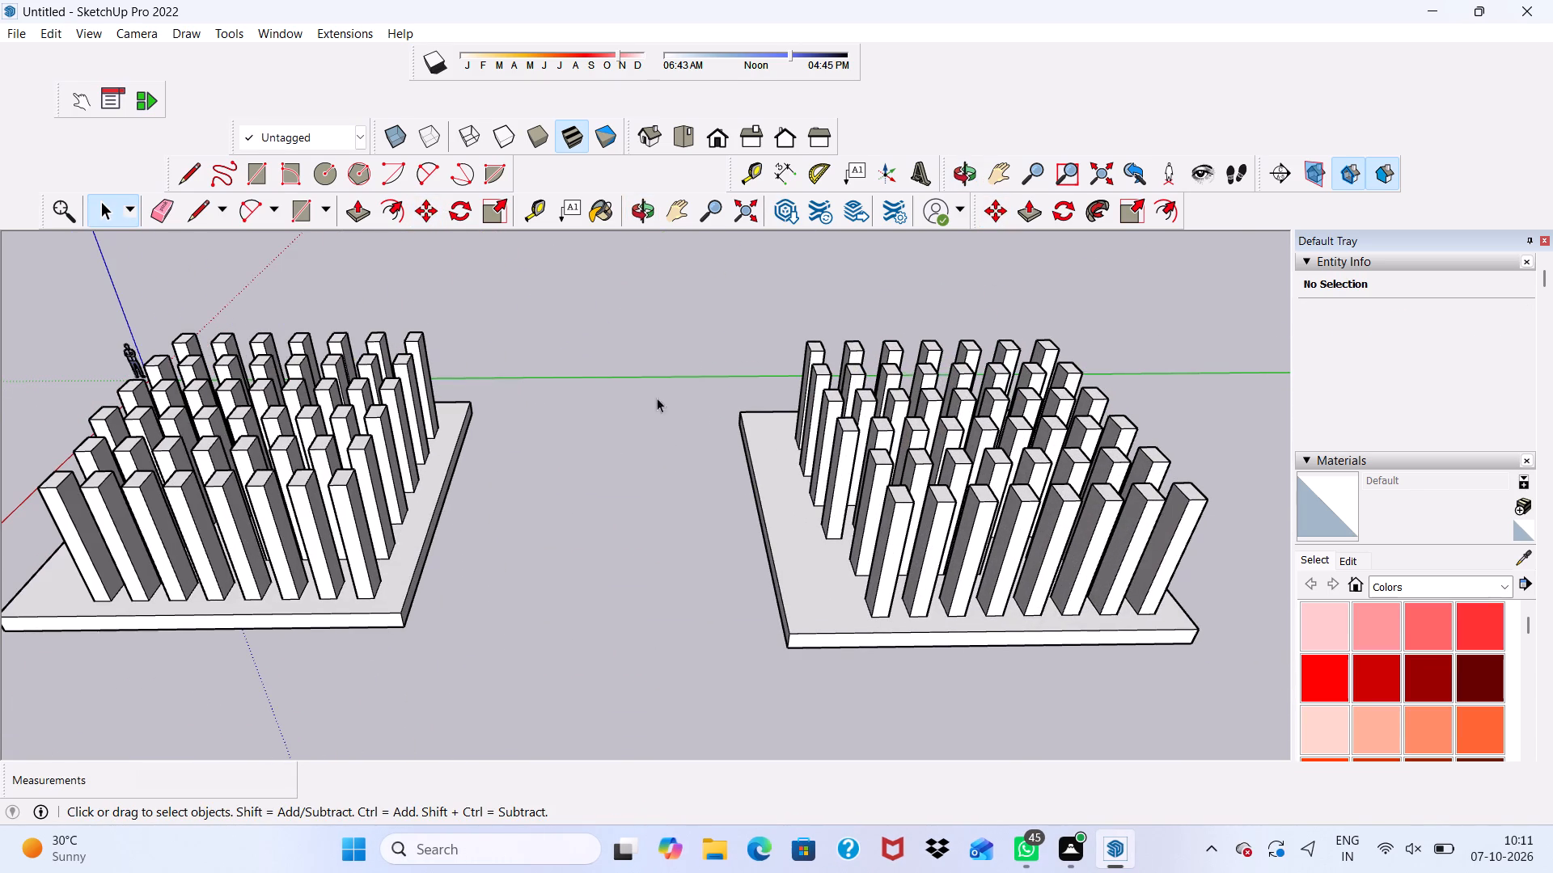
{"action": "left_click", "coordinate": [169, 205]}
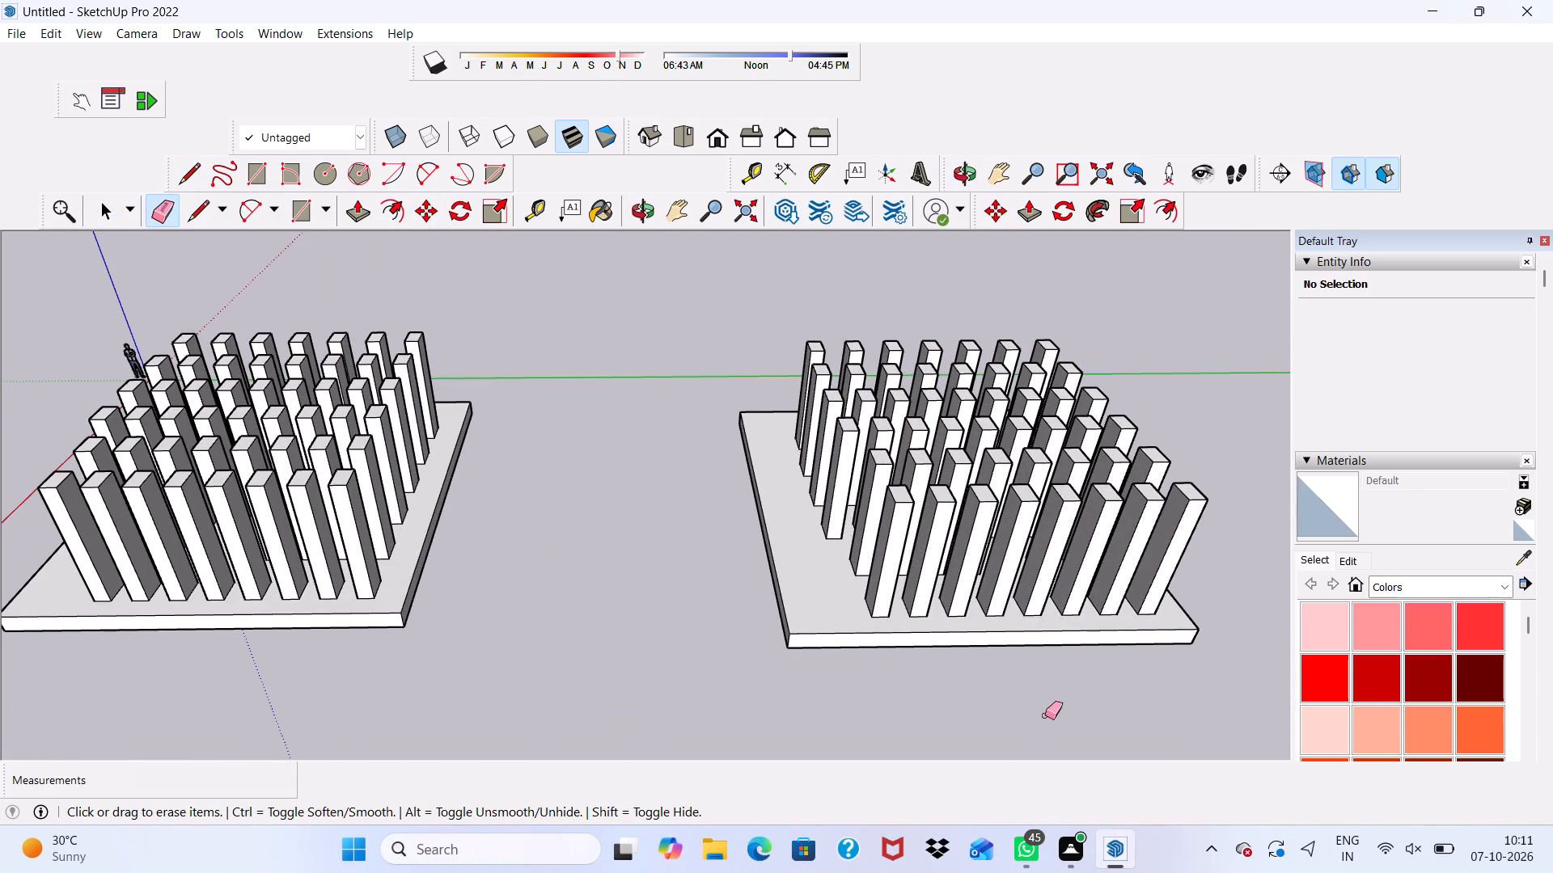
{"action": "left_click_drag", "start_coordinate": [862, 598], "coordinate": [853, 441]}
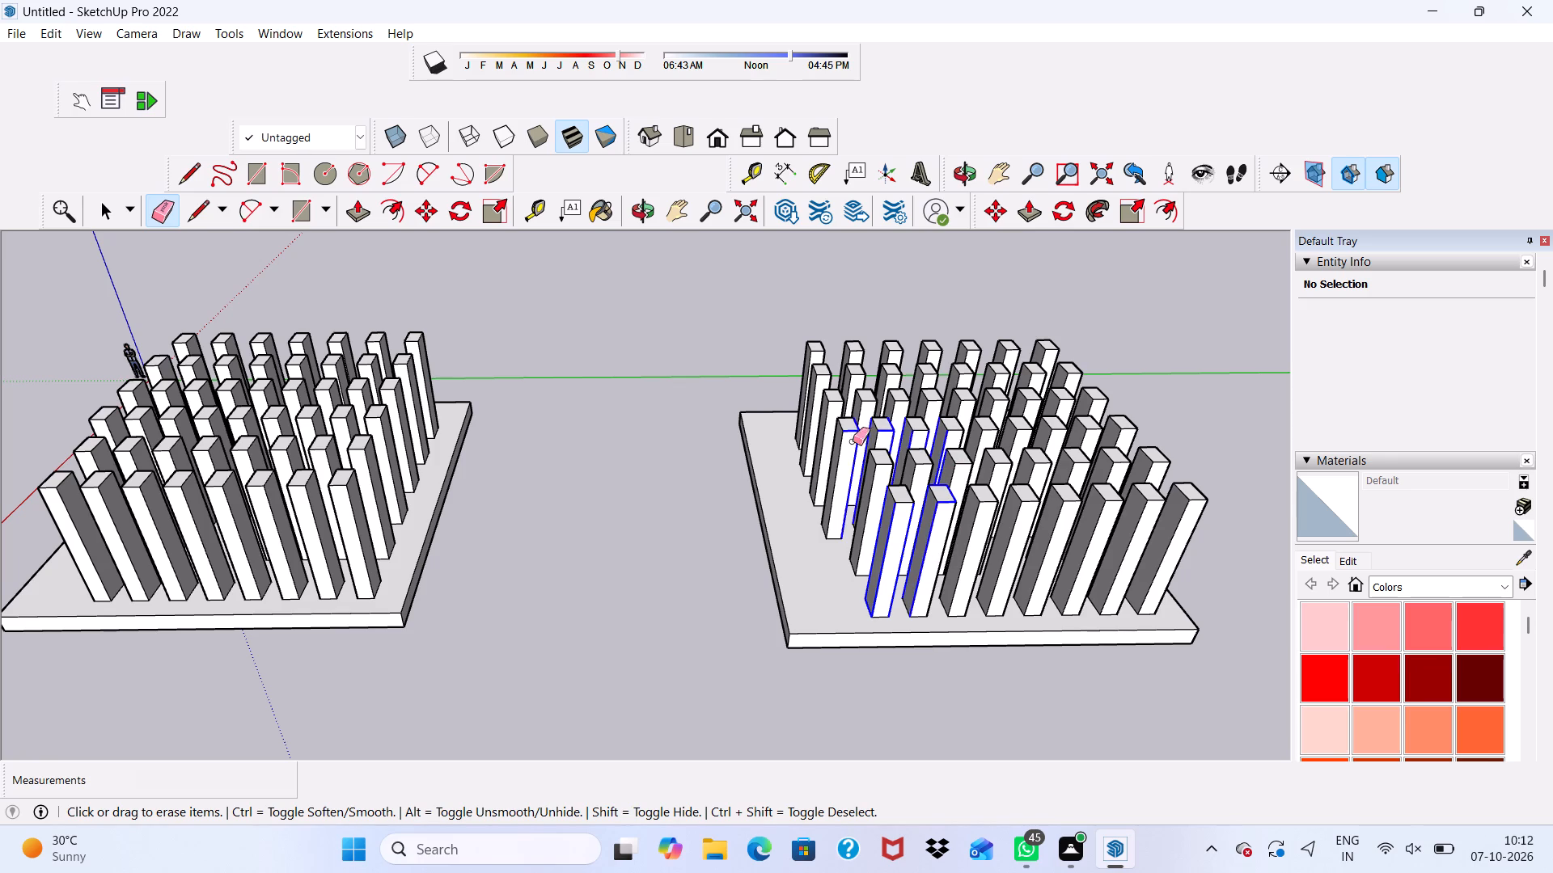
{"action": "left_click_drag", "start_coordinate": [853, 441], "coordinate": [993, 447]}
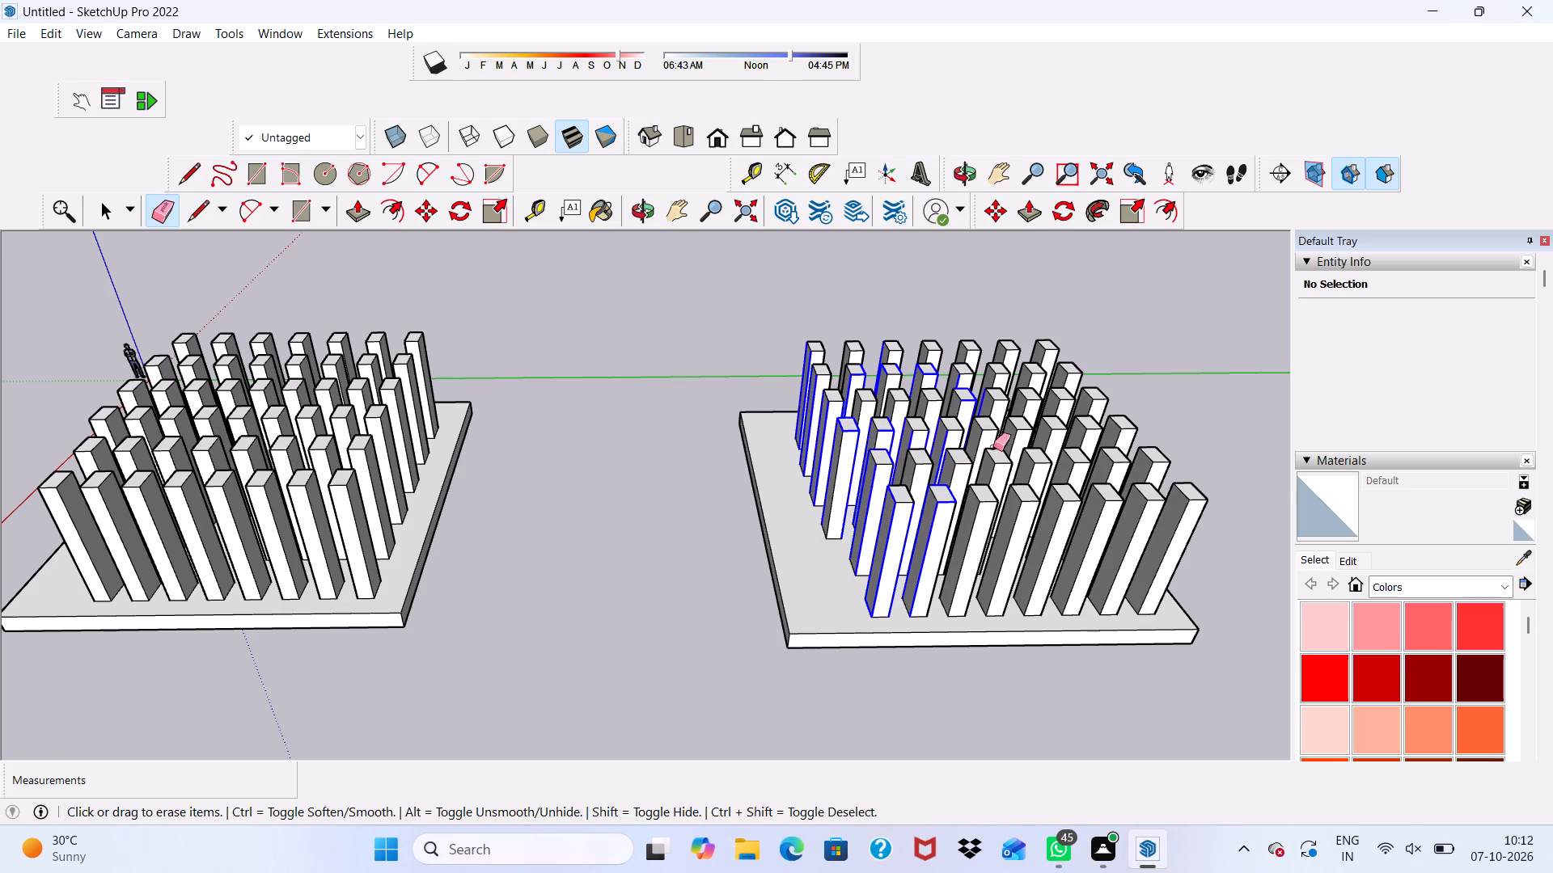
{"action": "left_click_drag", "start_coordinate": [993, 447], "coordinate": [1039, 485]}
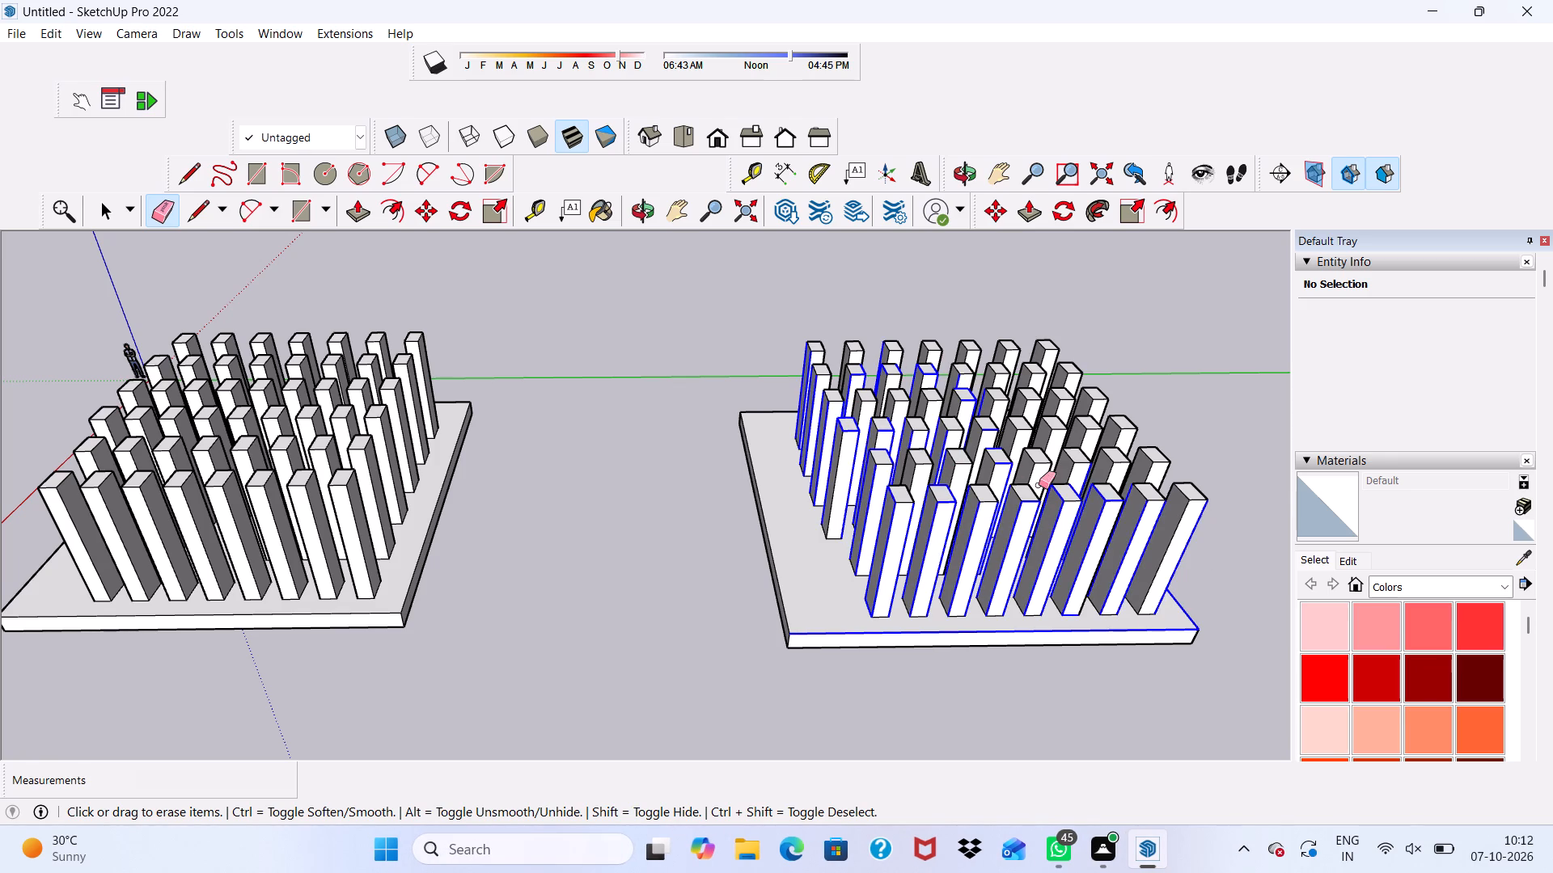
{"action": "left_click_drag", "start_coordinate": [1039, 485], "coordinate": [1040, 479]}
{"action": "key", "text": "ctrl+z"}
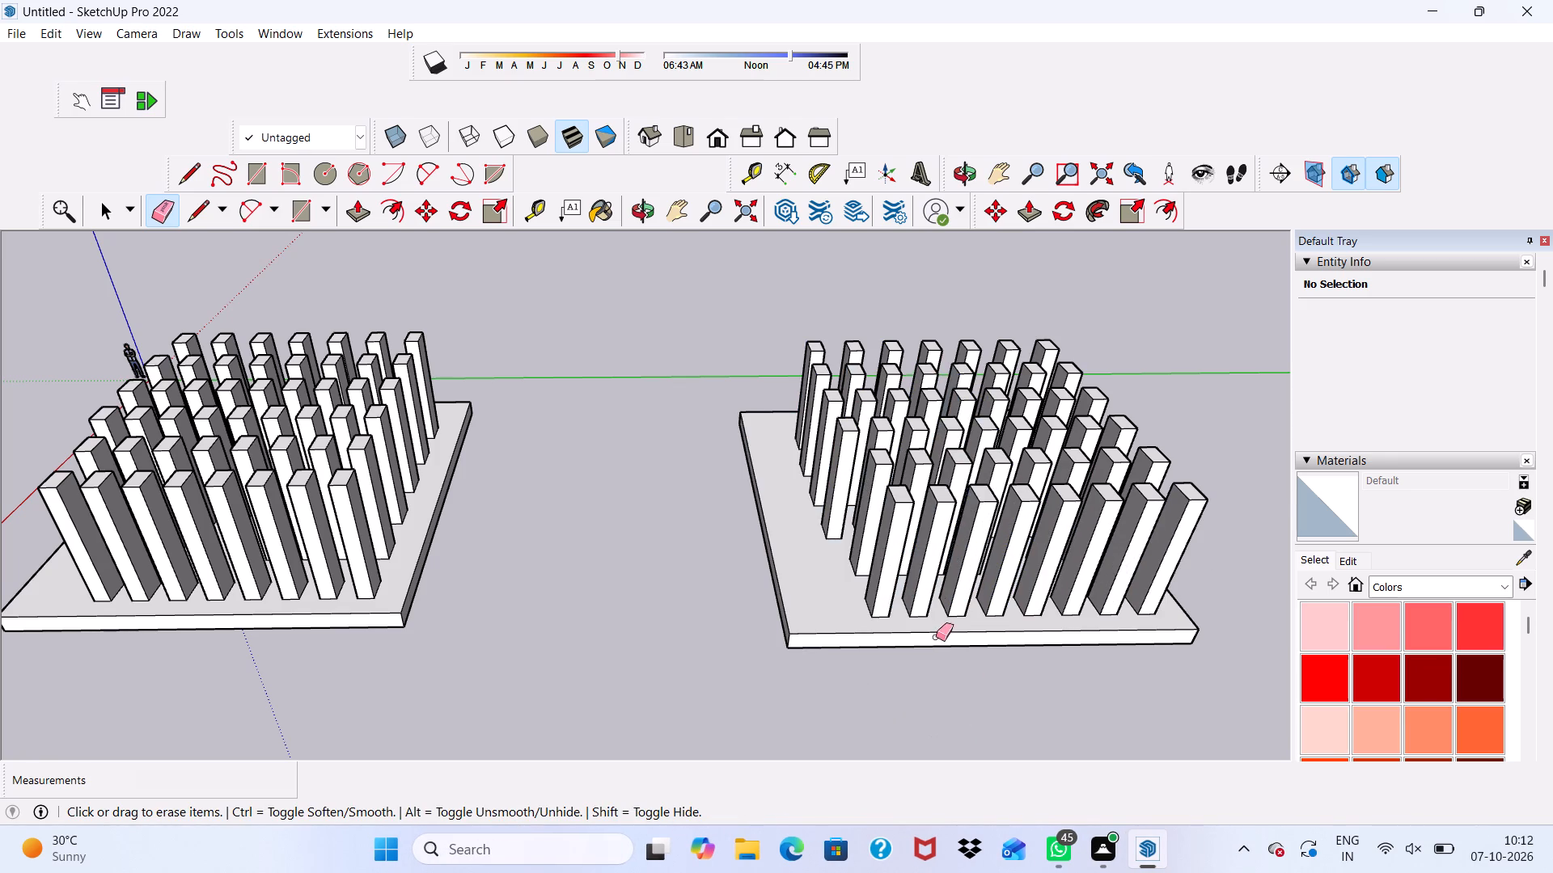
Erase most of the post edges across the copied slab, sweeping through every row of posts.
{"action": "left_click_drag", "start_coordinate": [902, 551], "coordinate": [922, 474]}
{"action": "left_click_drag", "start_coordinate": [922, 468], "coordinate": [925, 394]}
{"action": "left_click_drag", "start_coordinate": [928, 387], "coordinate": [993, 582]}
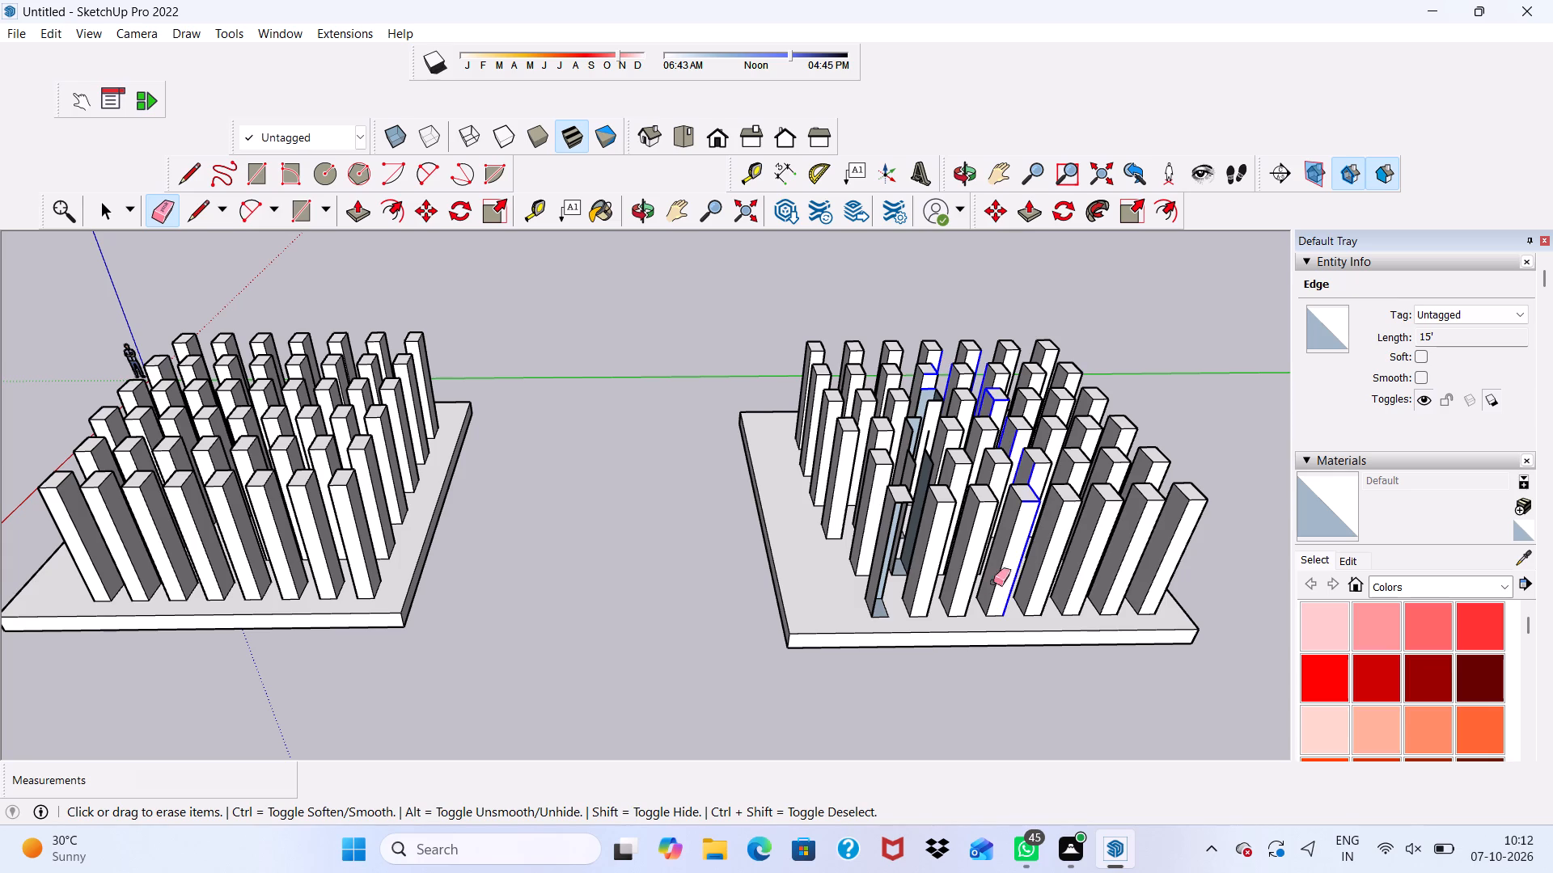
{"action": "left_click_drag", "start_coordinate": [993, 582], "coordinate": [857, 356]}
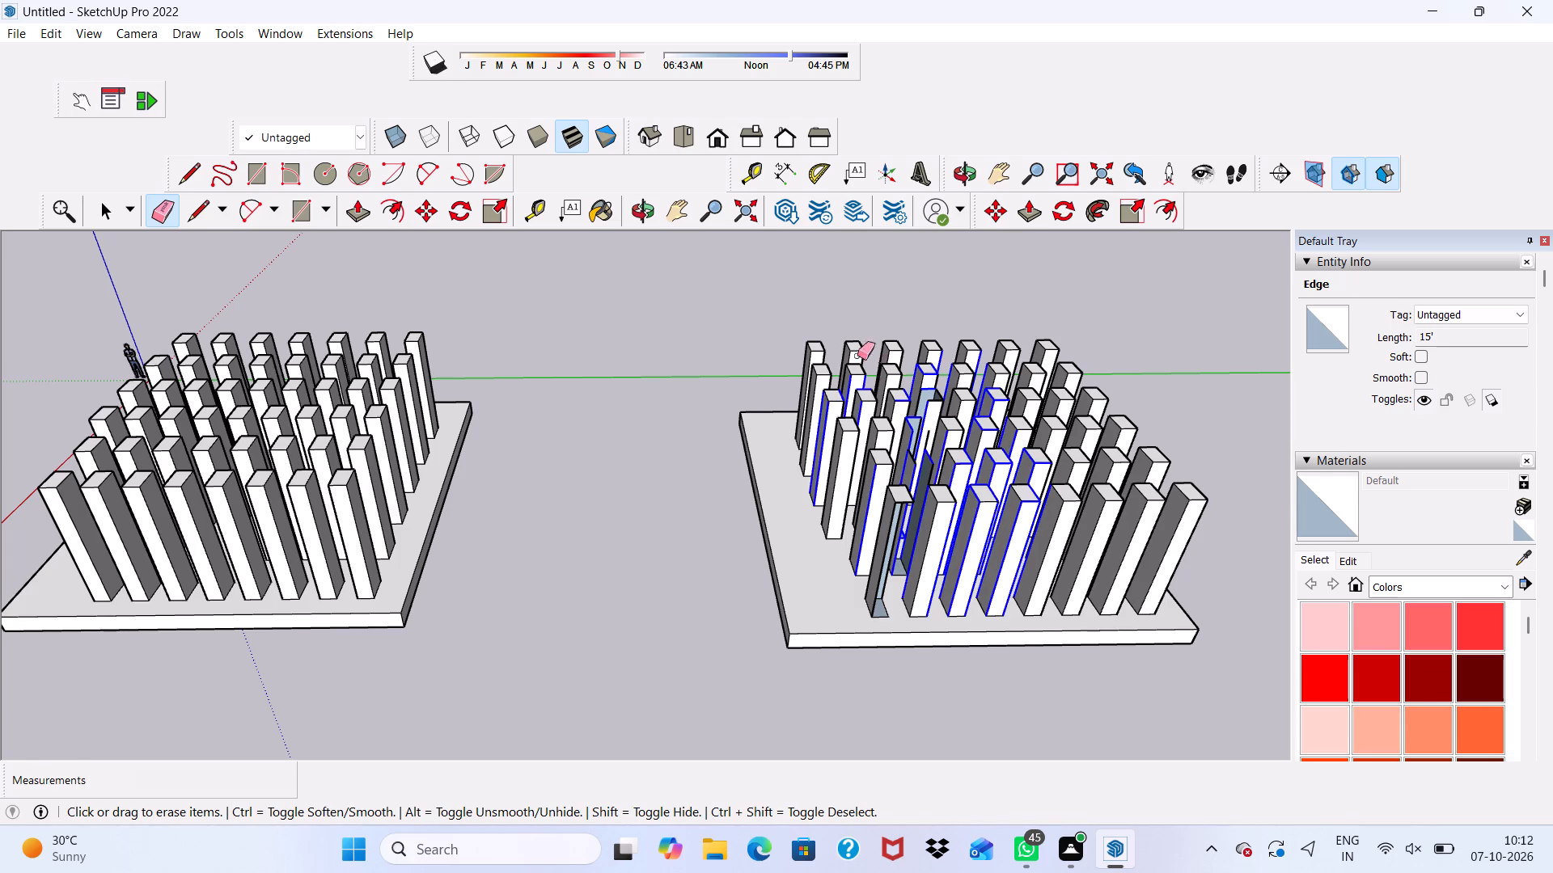
{"action": "left_click_drag", "start_coordinate": [857, 356], "coordinate": [827, 382]}
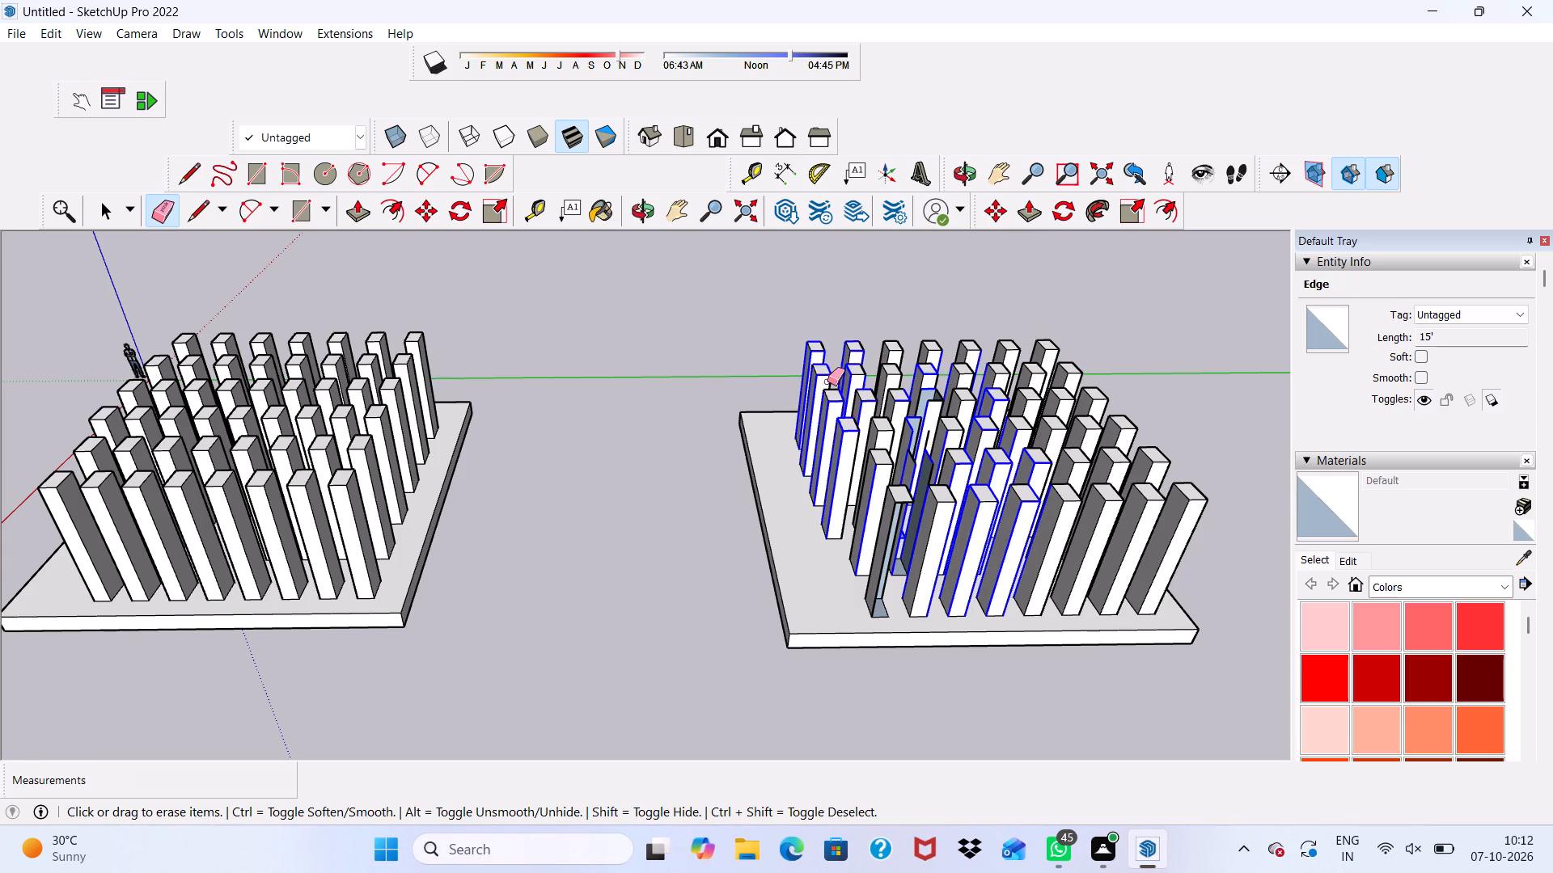
{"action": "left_click_drag", "start_coordinate": [827, 382], "coordinate": [948, 518]}
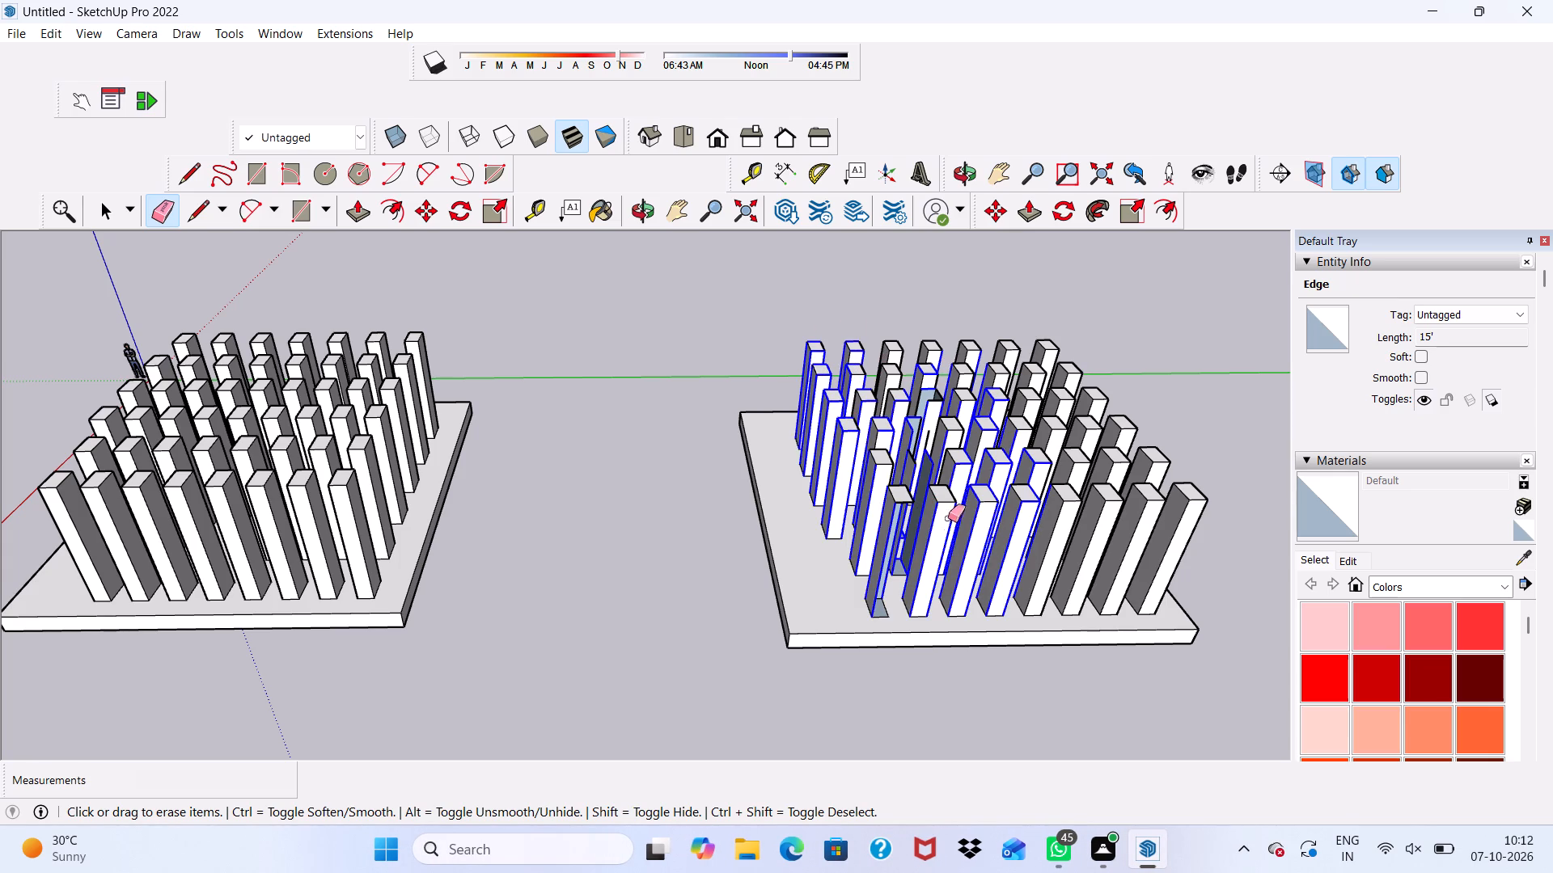
{"action": "left_click_drag", "start_coordinate": [948, 518], "coordinate": [1179, 498]}
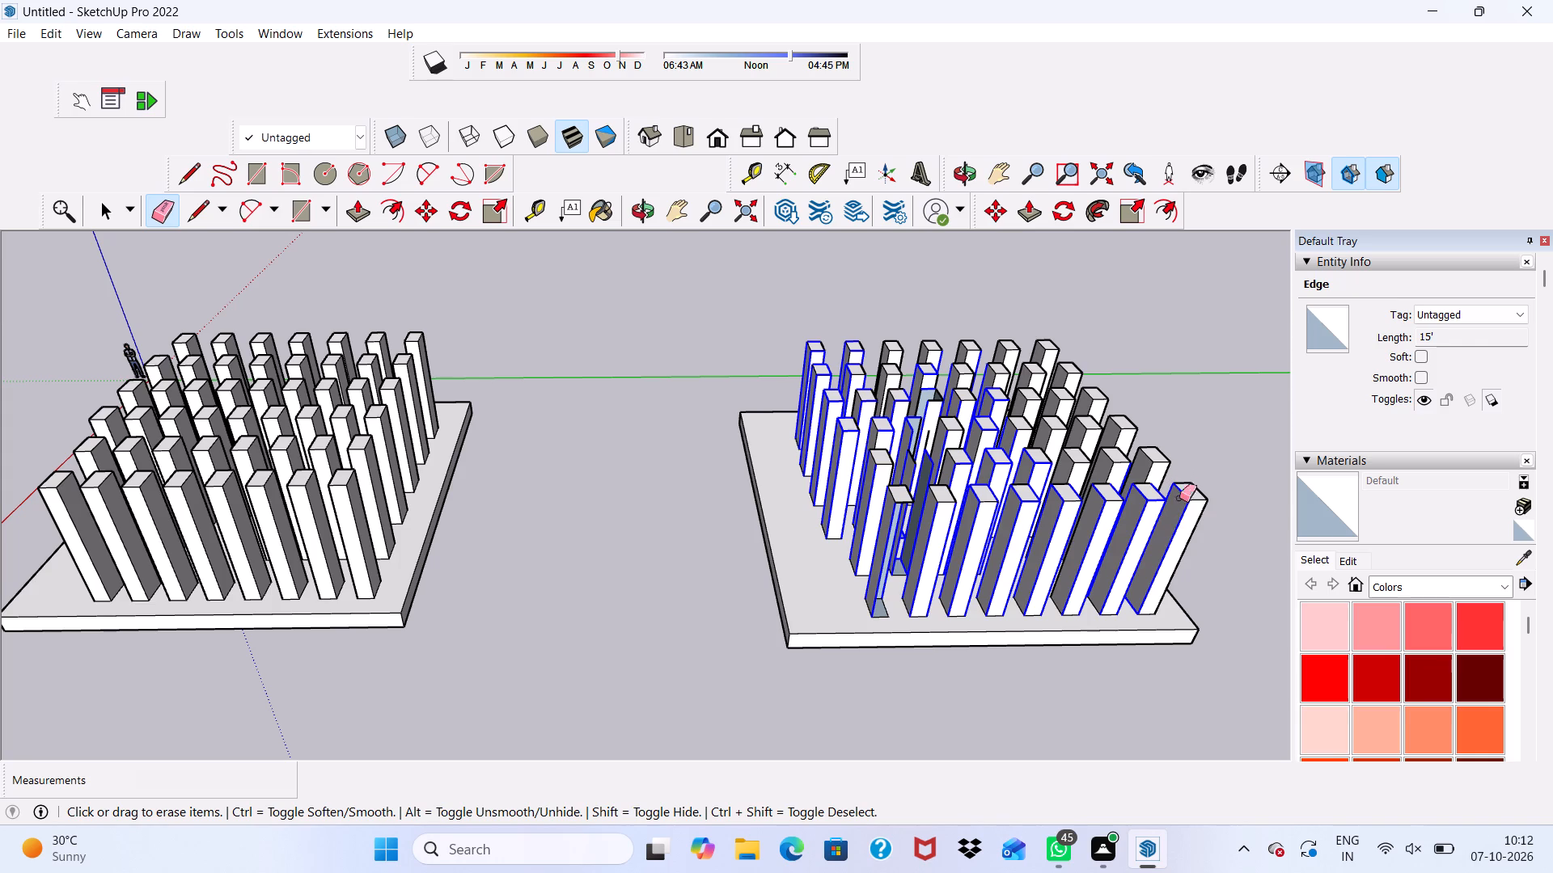
{"action": "left_click_drag", "start_coordinate": [1179, 498], "coordinate": [870, 335]}
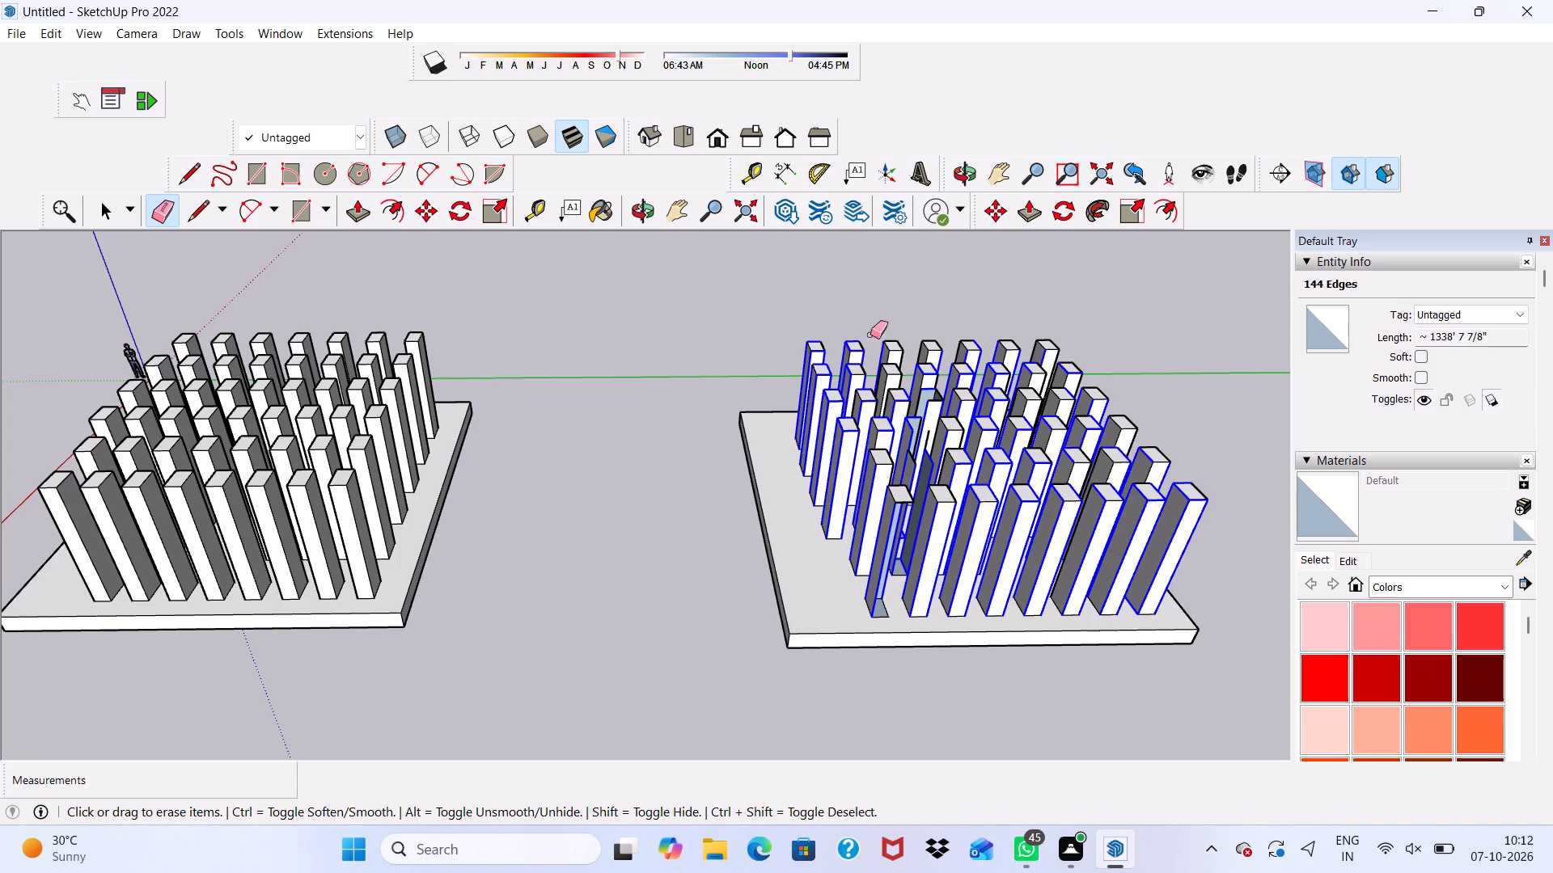
{"action": "left_click_drag", "start_coordinate": [870, 335], "coordinate": [904, 420]}
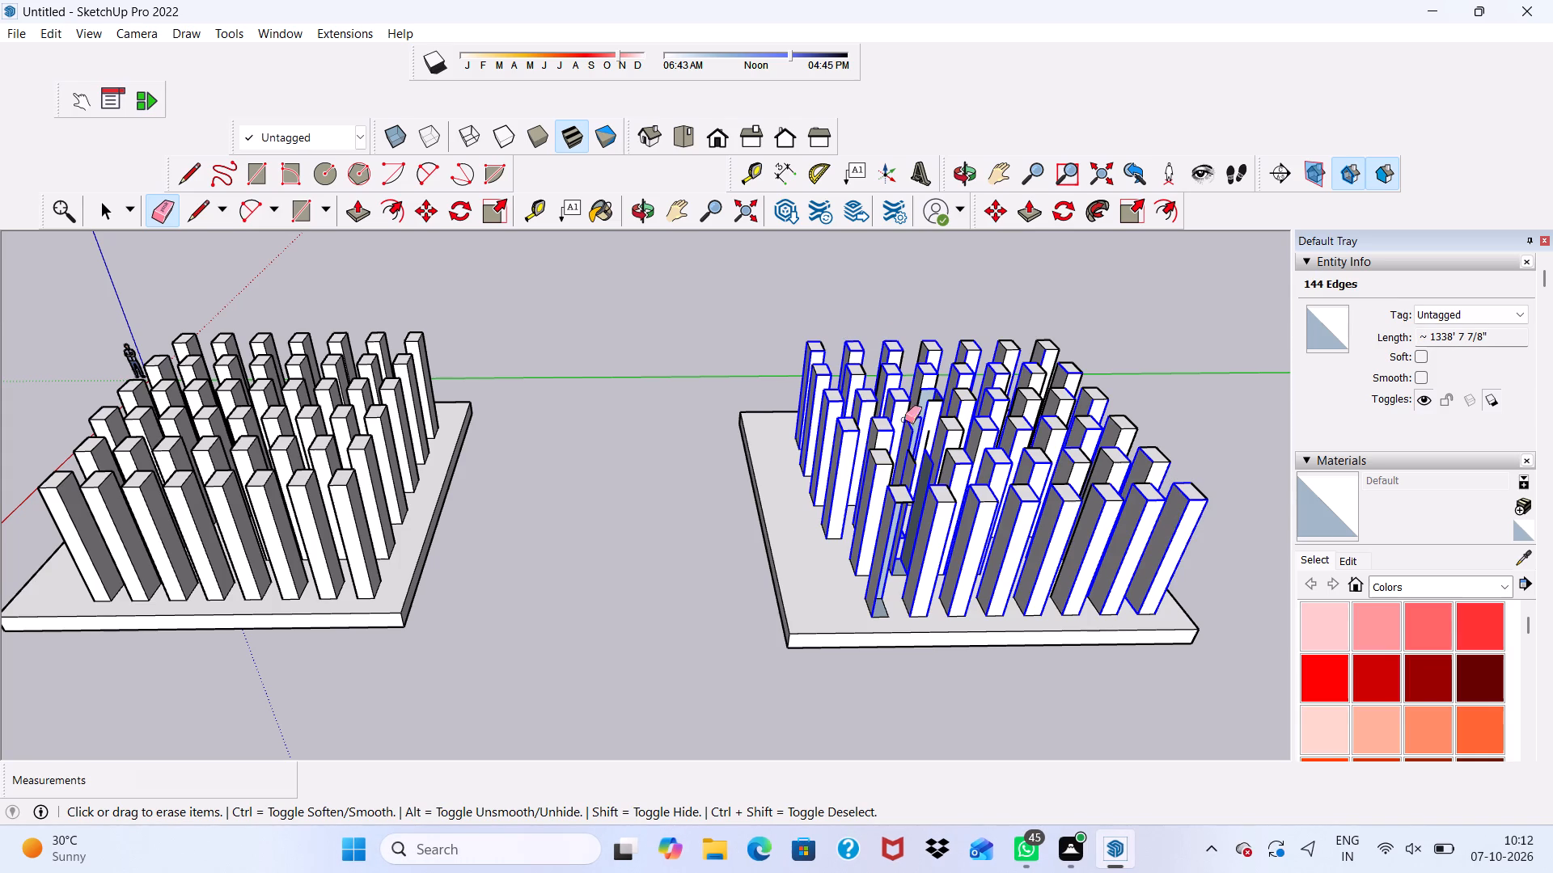
{"action": "left_click_drag", "start_coordinate": [904, 420], "coordinate": [1040, 377]}
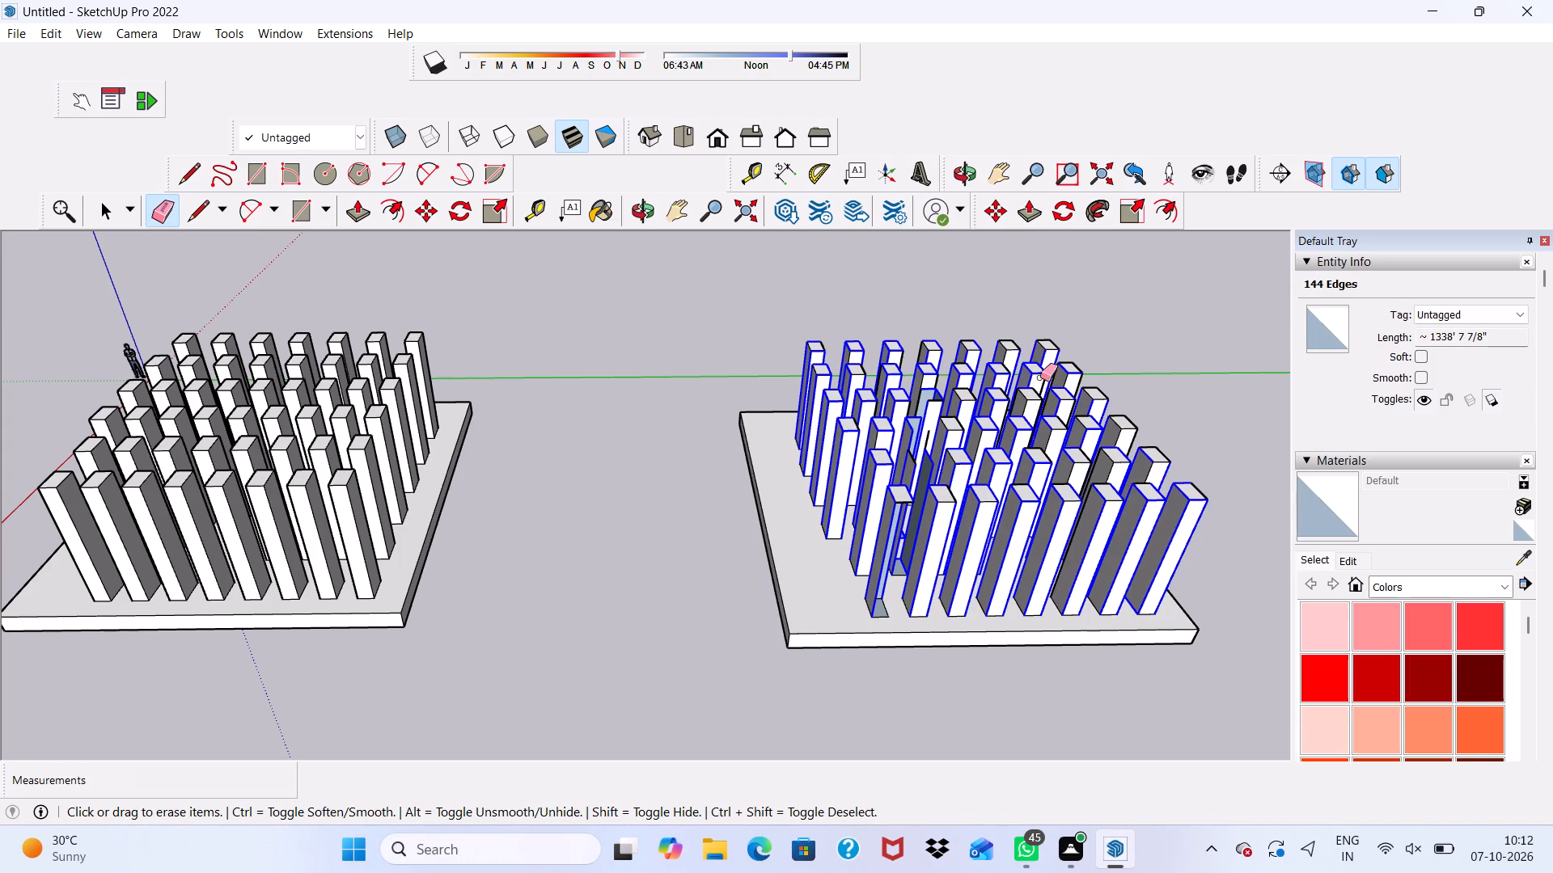
{"action": "left_click_drag", "start_coordinate": [1040, 377], "coordinate": [1079, 420]}
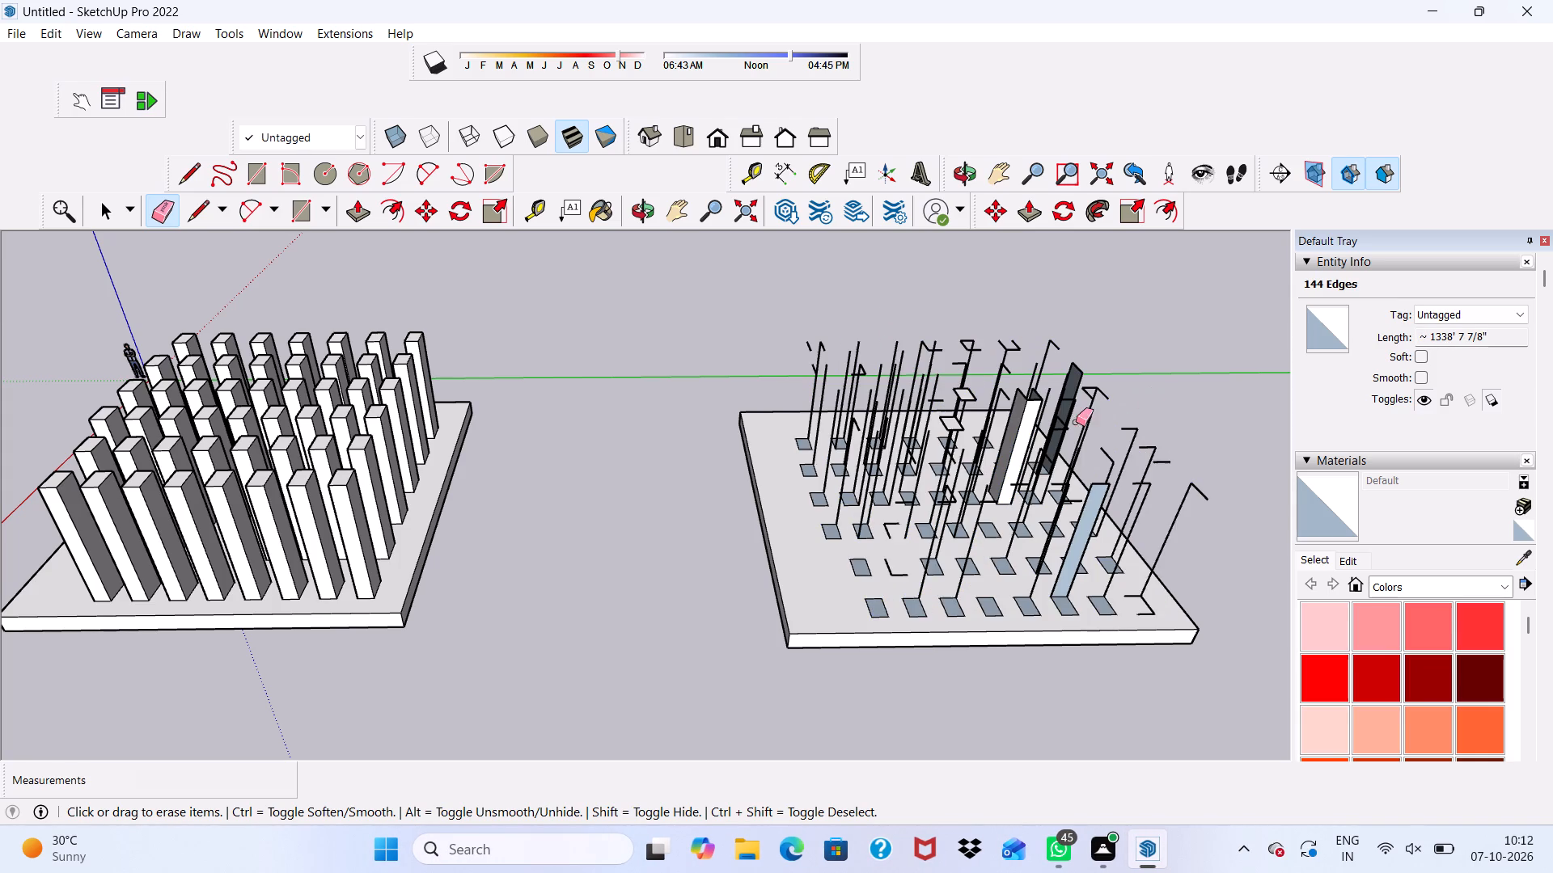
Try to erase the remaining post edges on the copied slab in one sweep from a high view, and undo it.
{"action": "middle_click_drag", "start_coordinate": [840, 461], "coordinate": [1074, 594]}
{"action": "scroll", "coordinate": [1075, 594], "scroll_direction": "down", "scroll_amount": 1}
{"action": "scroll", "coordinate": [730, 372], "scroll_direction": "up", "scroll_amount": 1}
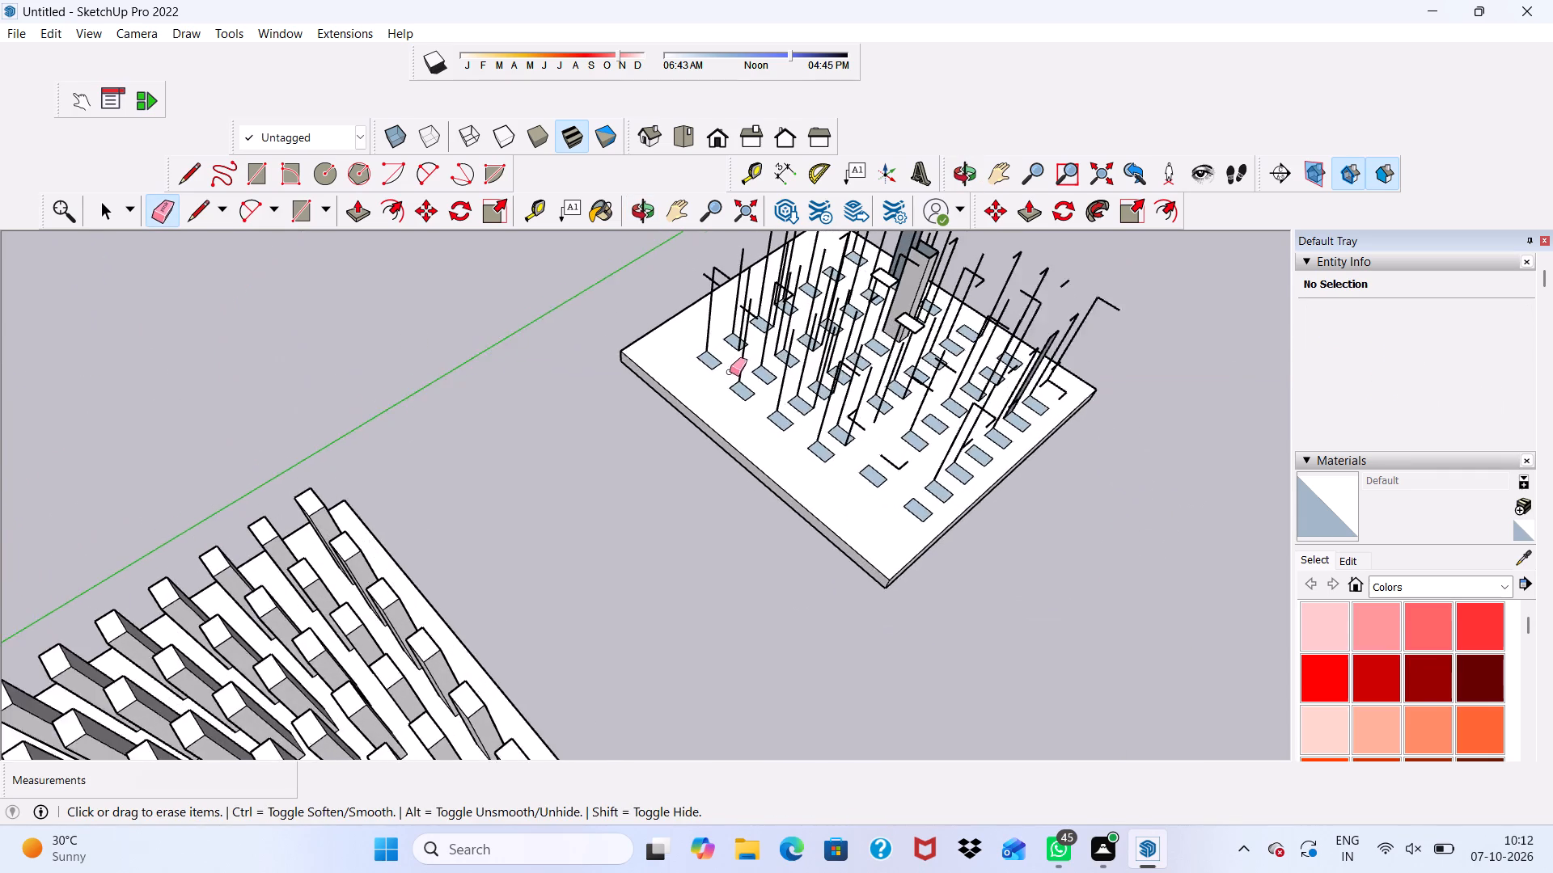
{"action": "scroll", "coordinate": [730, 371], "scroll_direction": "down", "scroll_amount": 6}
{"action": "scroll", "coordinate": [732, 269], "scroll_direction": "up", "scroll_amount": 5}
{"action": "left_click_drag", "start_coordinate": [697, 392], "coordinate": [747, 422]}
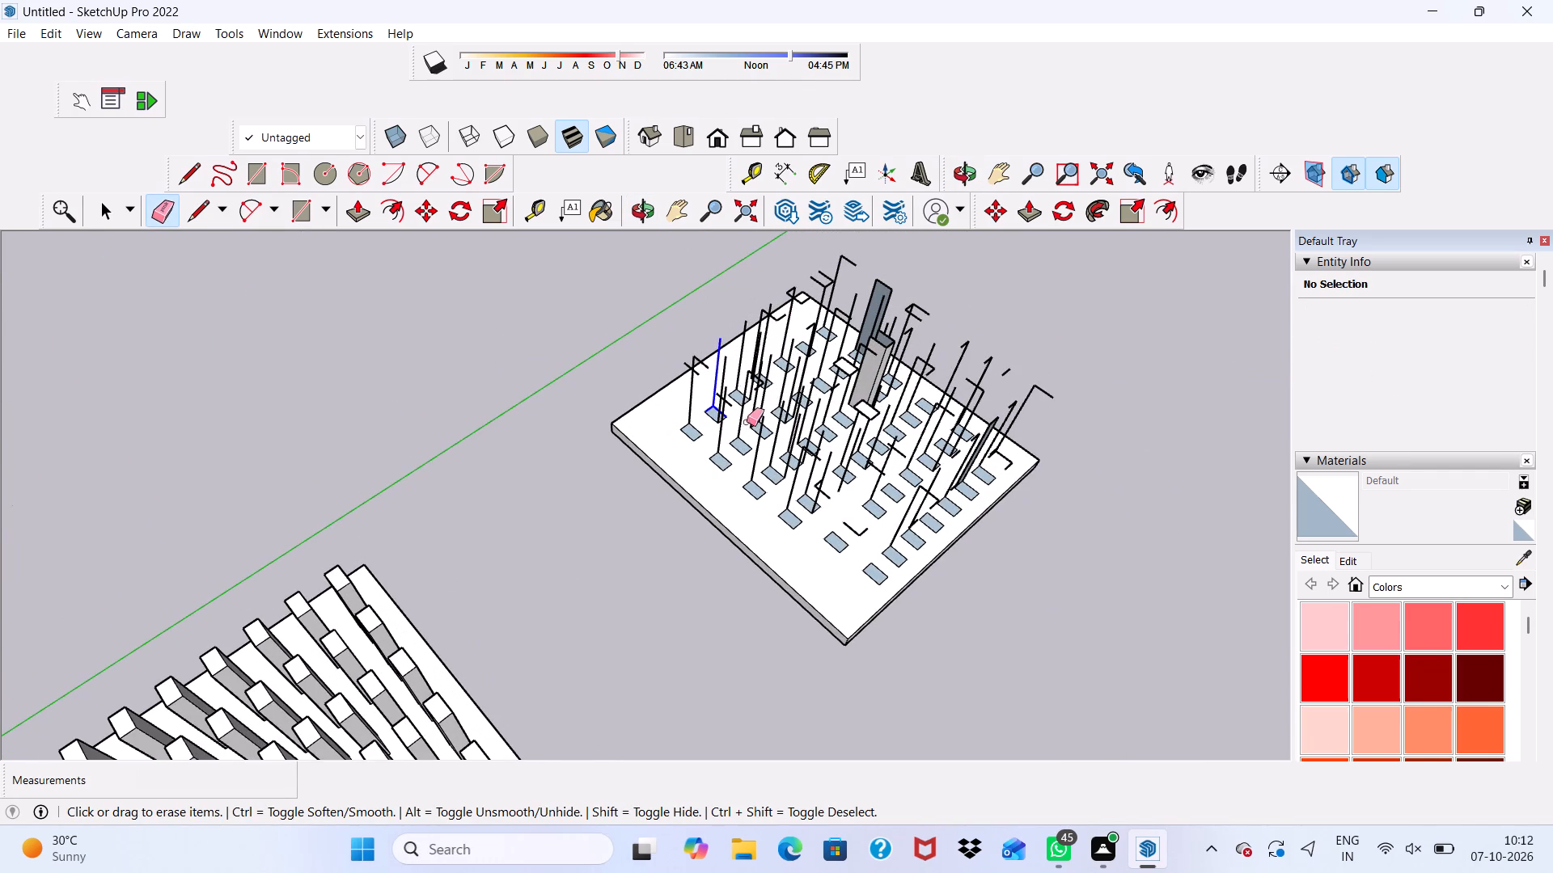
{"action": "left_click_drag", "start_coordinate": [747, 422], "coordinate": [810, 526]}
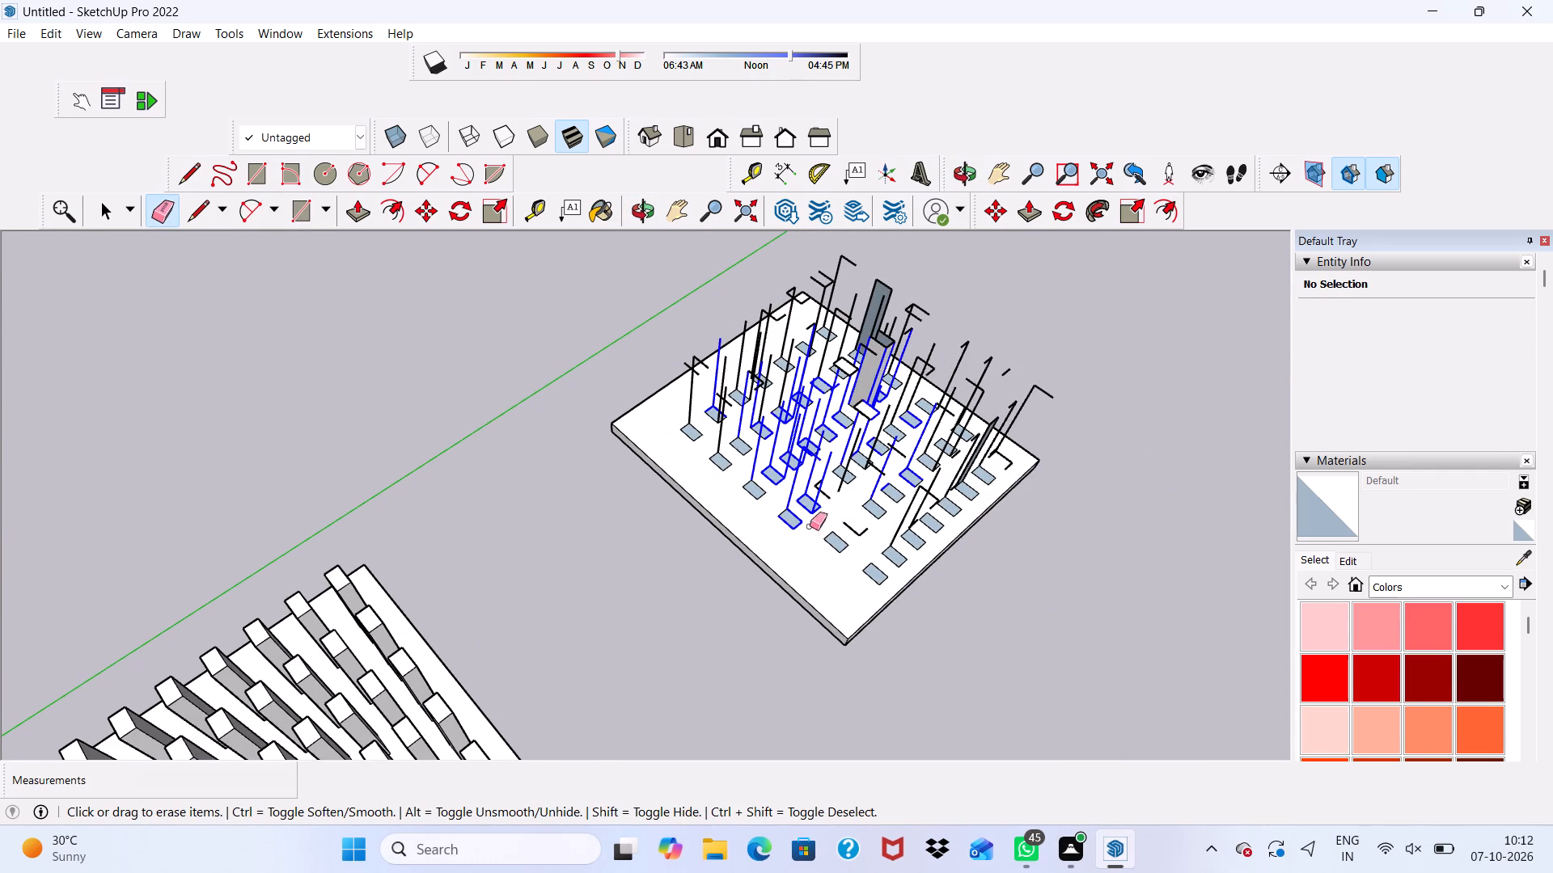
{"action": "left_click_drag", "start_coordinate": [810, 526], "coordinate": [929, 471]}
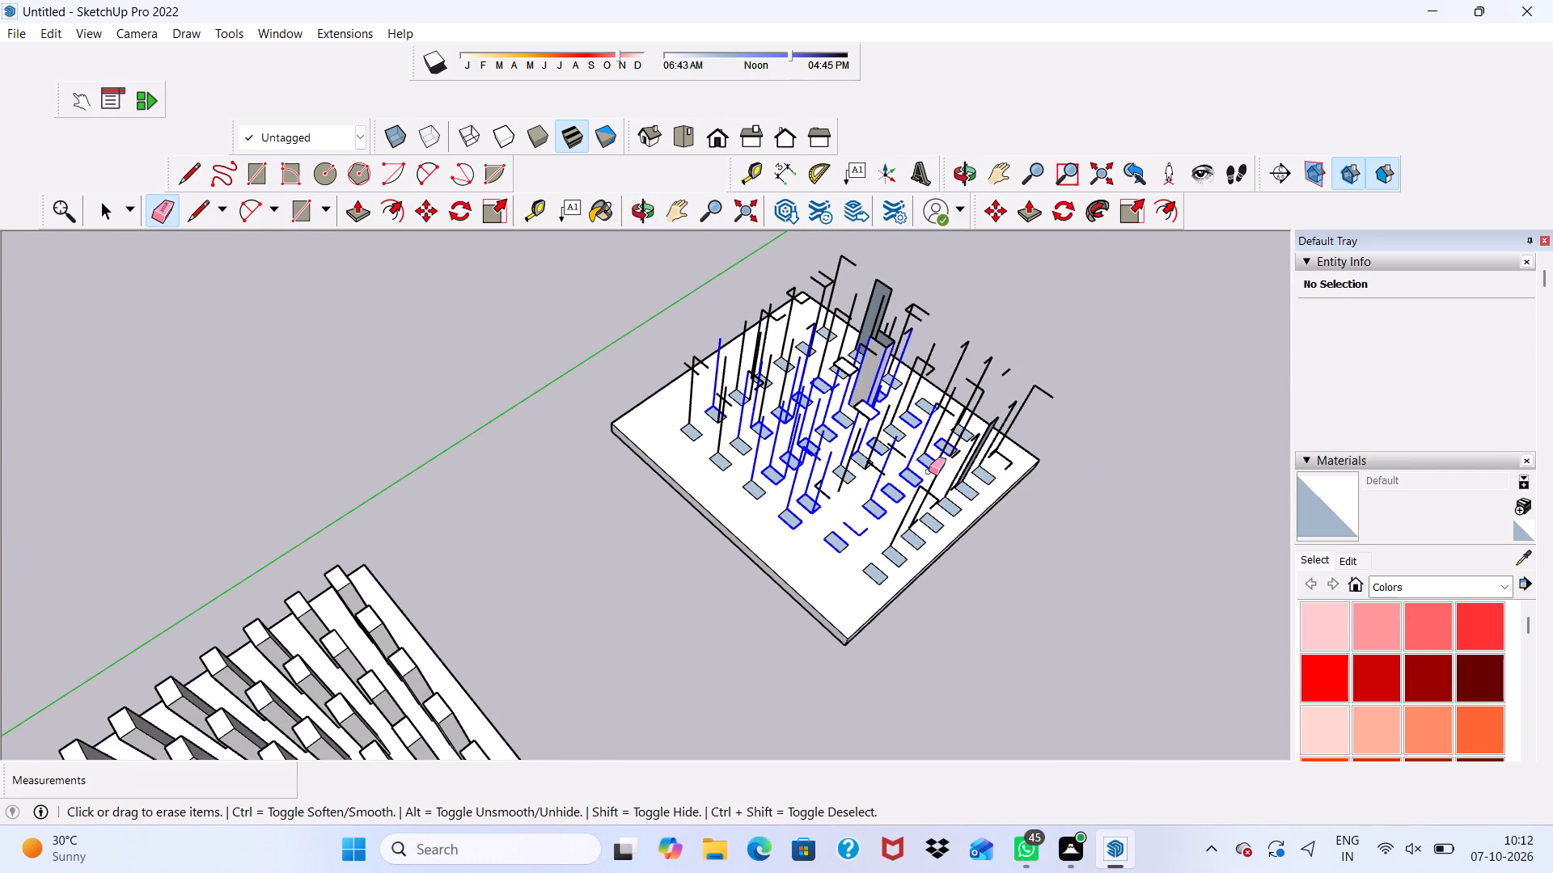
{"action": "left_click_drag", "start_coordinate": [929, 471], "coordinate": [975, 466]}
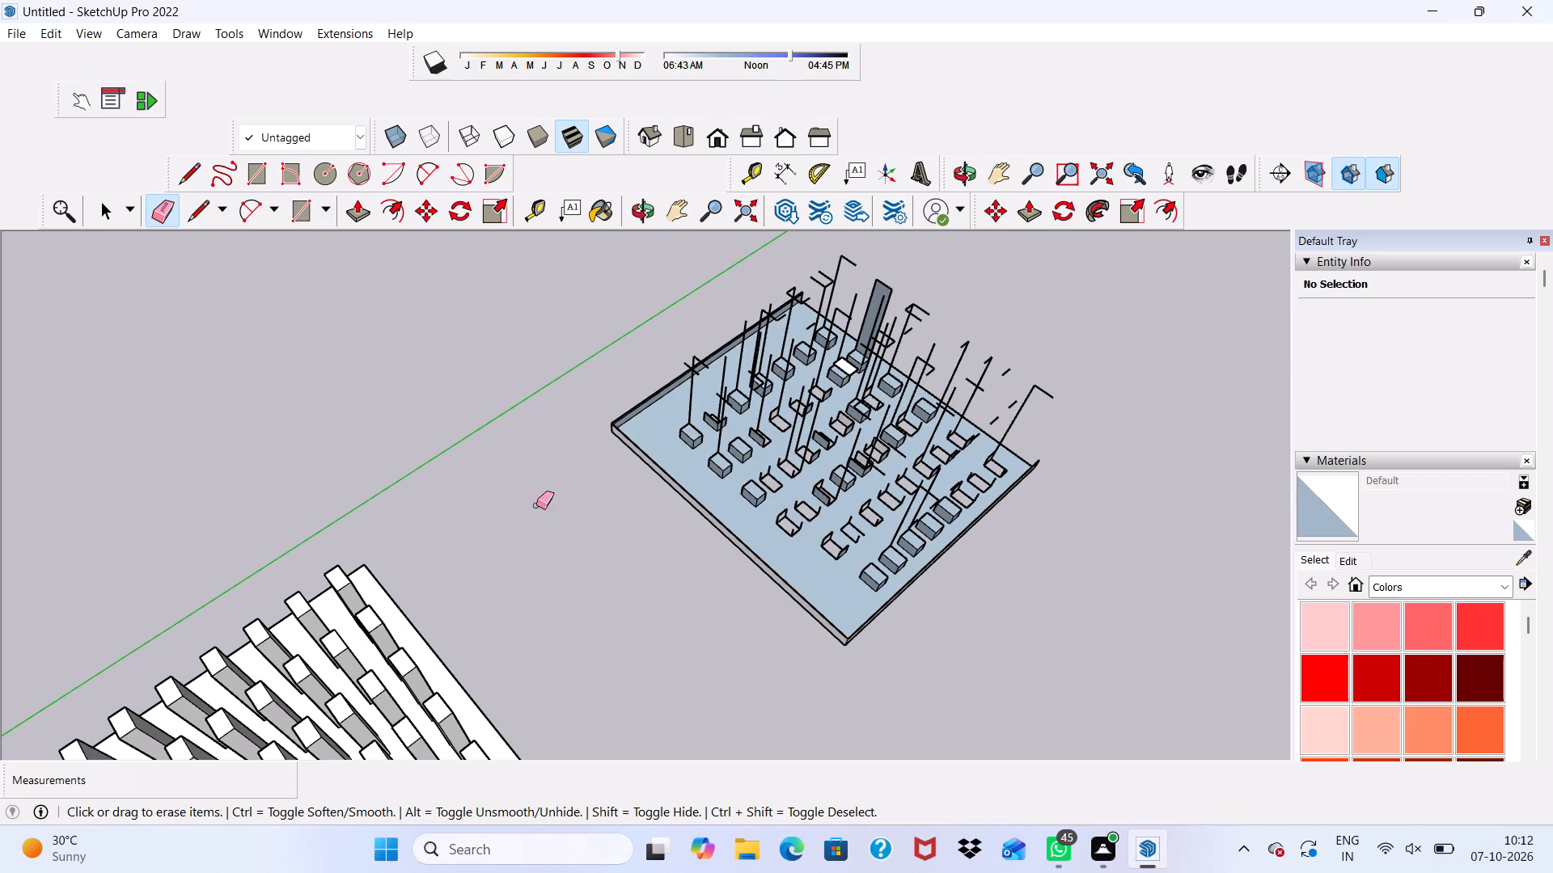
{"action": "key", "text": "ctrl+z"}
Erase all the remaining vertical post edges and leftover post faces standing on the copied slab.
{"action": "scroll", "coordinate": [0, 753], "scroll_direction": "down", "scroll_amount": 5}
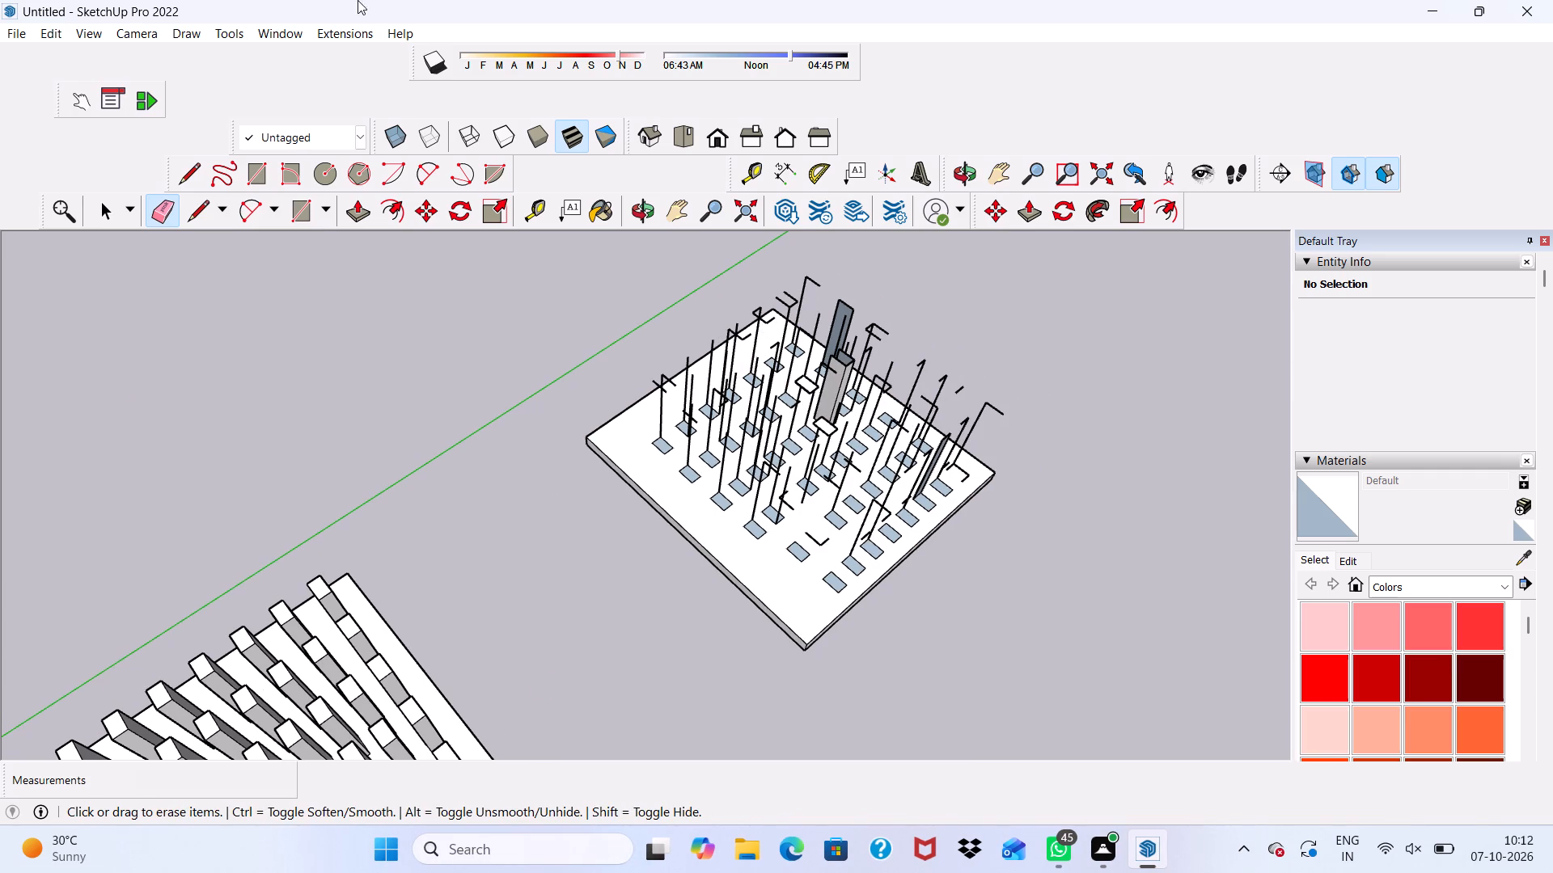
{"action": "scroll", "coordinate": [256, 79], "scroll_direction": "down", "scroll_amount": 3}
{"action": "middle_click_drag", "start_coordinate": [1165, 560], "coordinate": [1233, 310]}
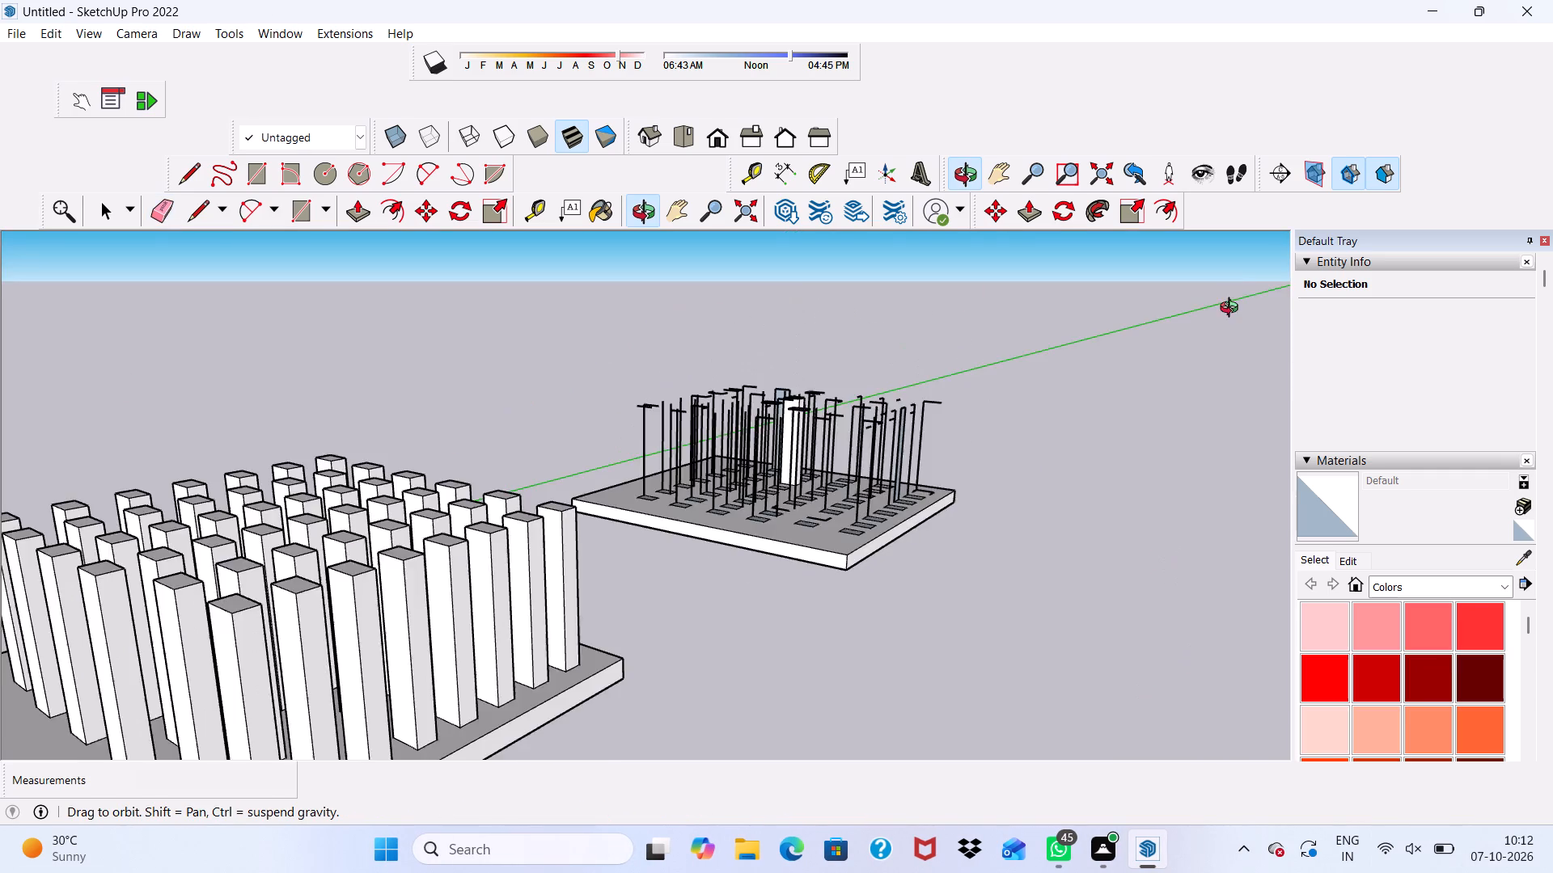
{"action": "middle_click_drag", "start_coordinate": [1233, 310], "coordinate": [772, 319]}
{"action": "left_click_drag", "start_coordinate": [870, 469], "coordinate": [749, 490]}
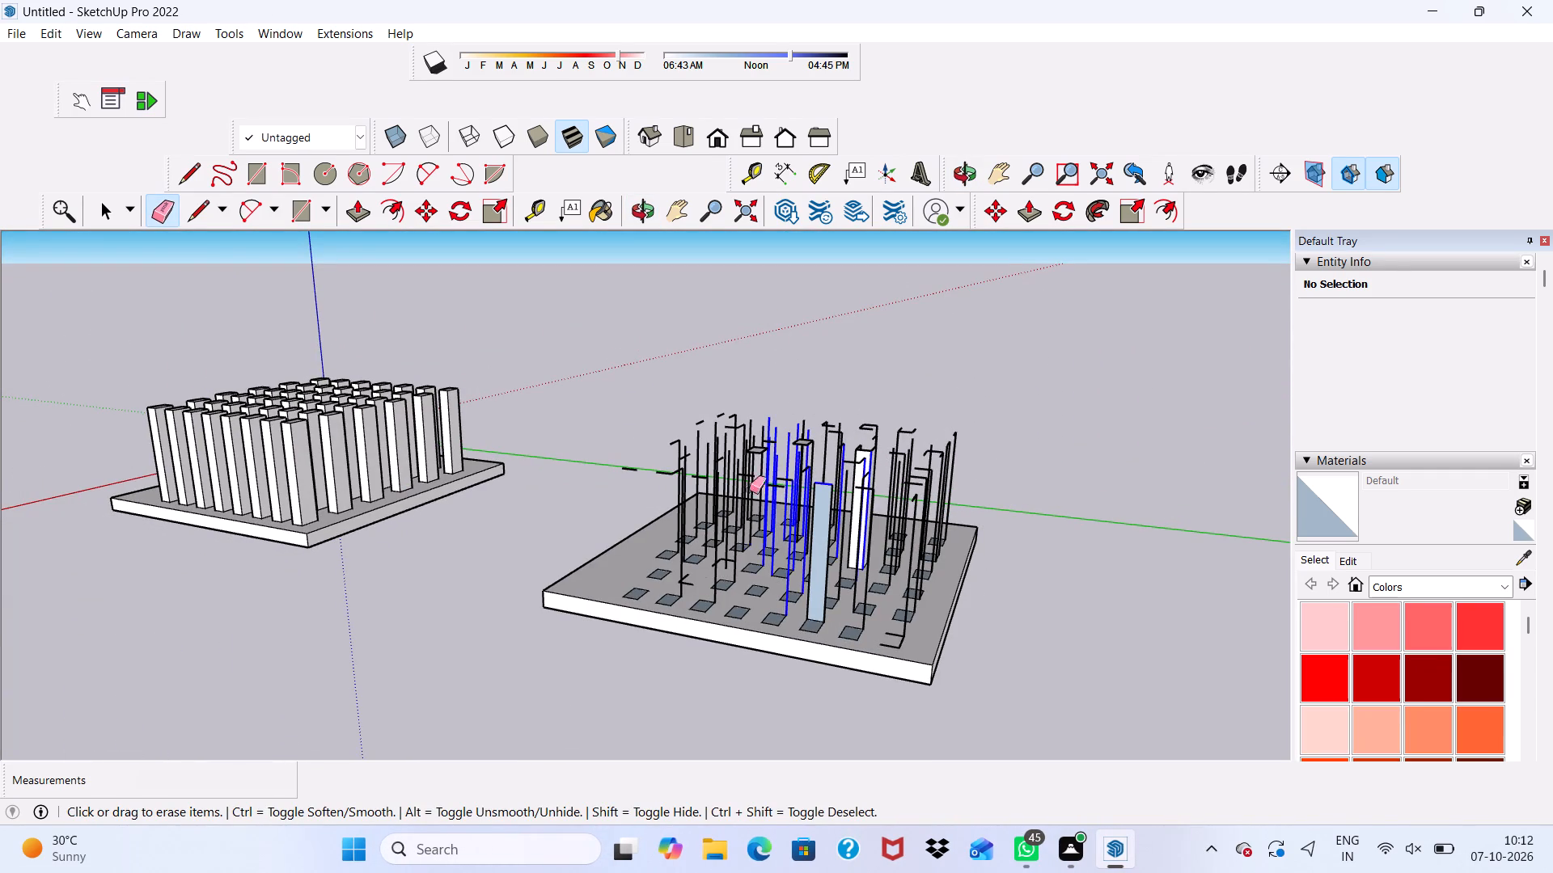
{"action": "left_click_drag", "start_coordinate": [749, 490], "coordinate": [678, 483]}
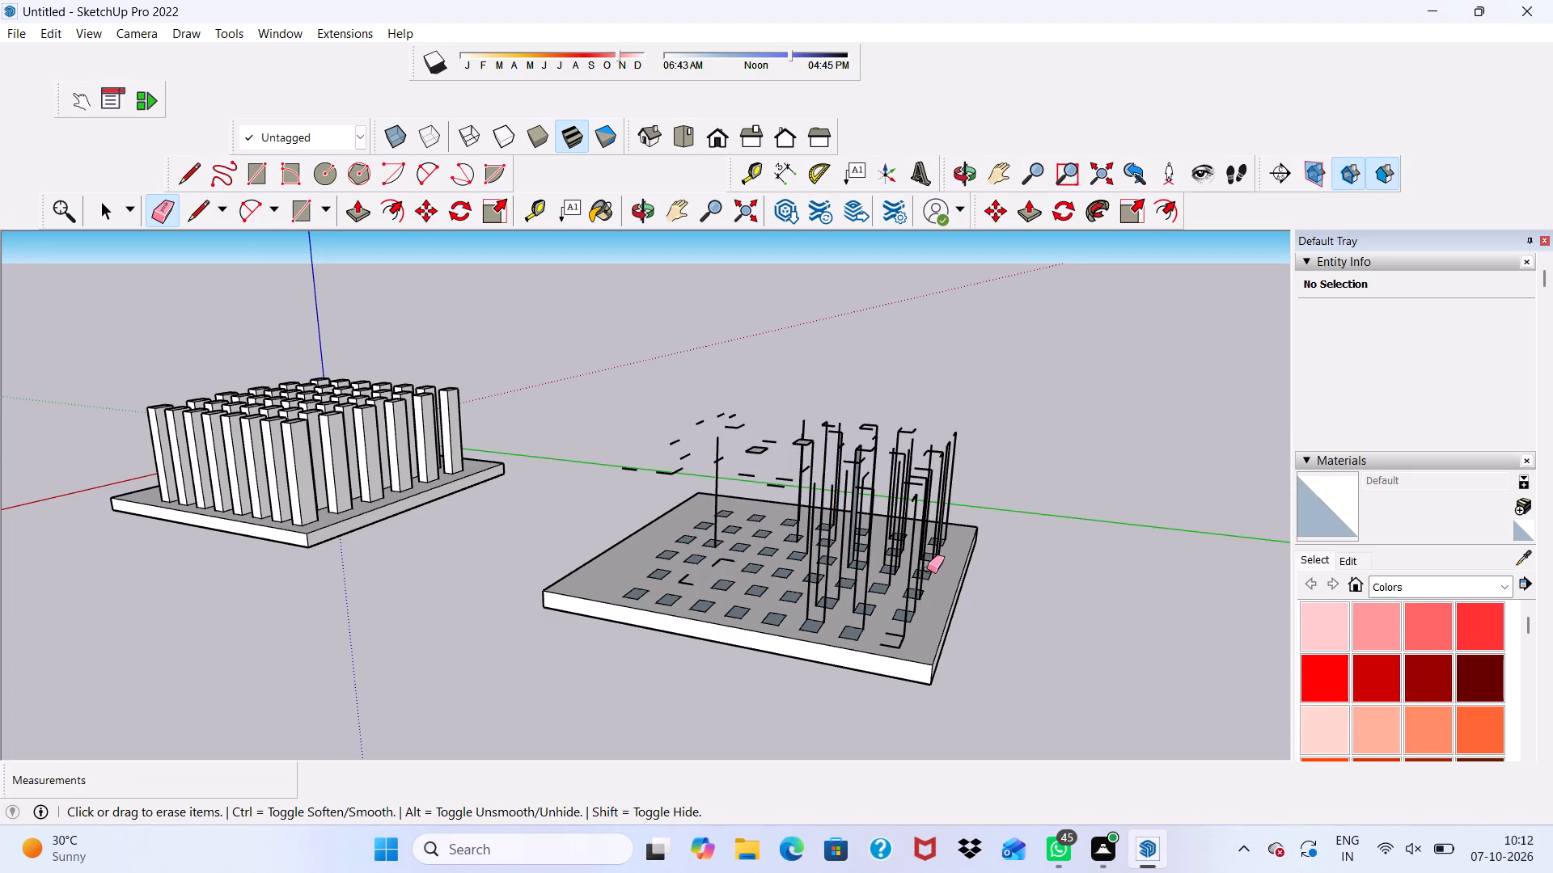
{"action": "left_click_drag", "start_coordinate": [925, 551], "coordinate": [714, 508]}
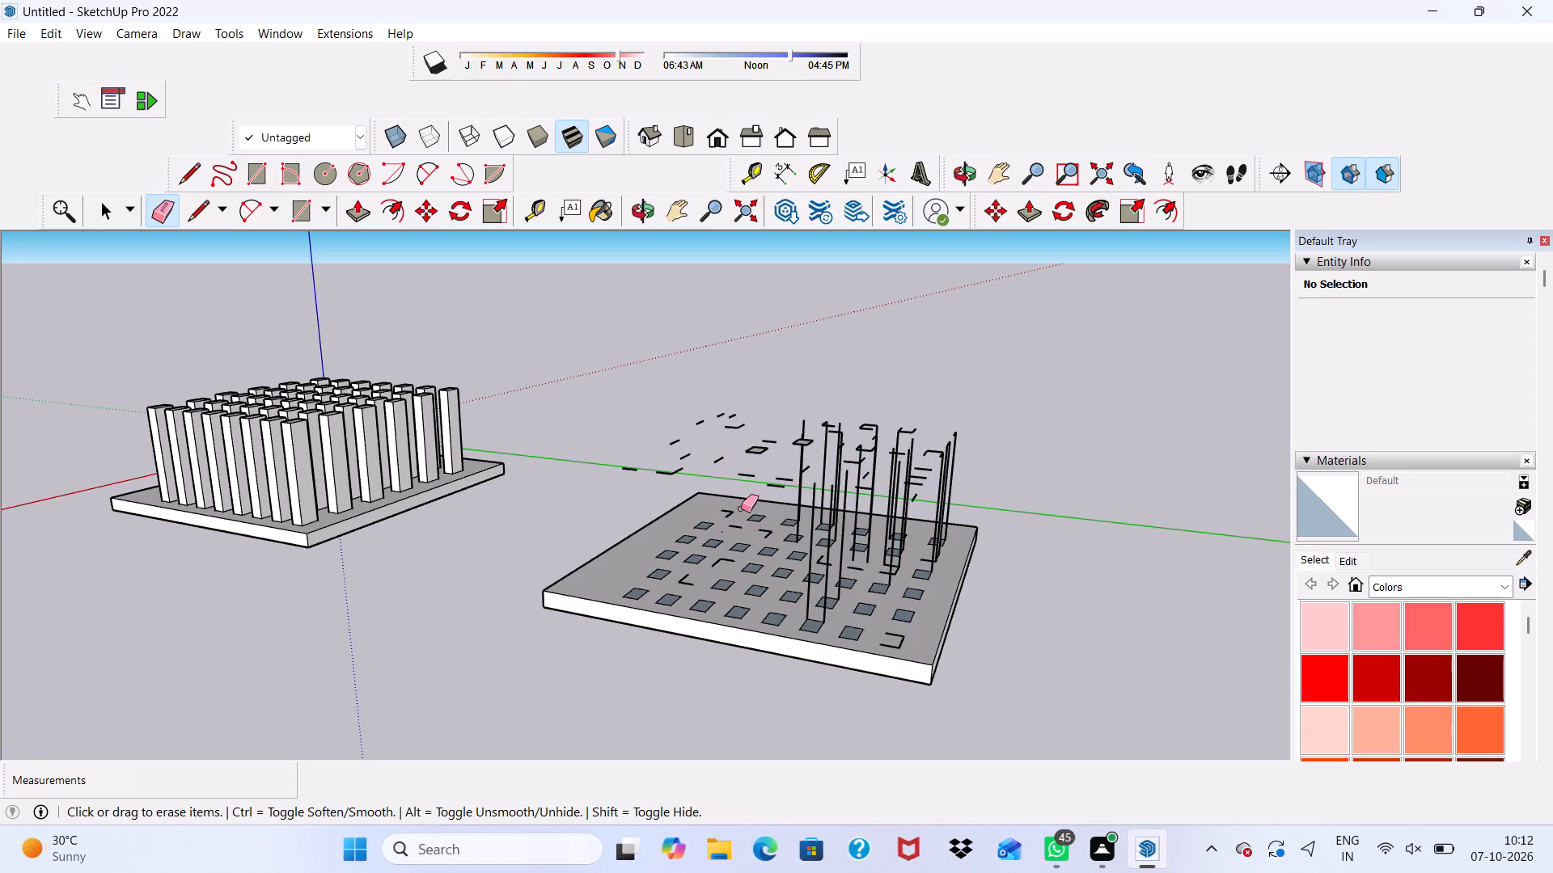
{"action": "left_click_drag", "start_coordinate": [772, 496], "coordinate": [955, 470]}
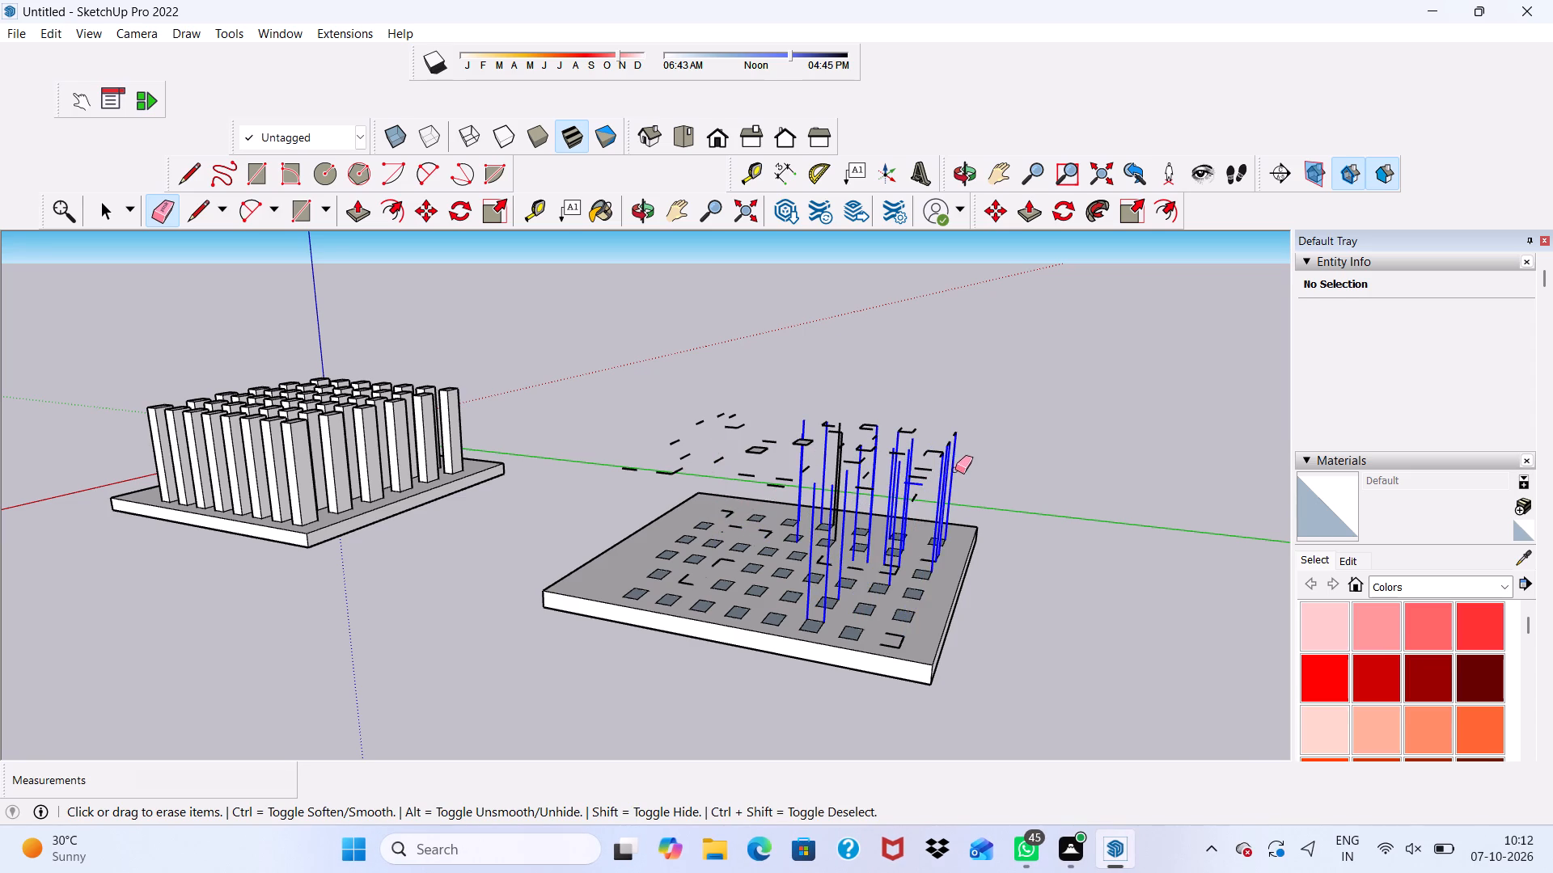
{"action": "left_click_drag", "start_coordinate": [955, 470], "coordinate": [953, 486]}
{"action": "left_click_drag", "start_coordinate": [853, 451], "coordinate": [816, 501]}
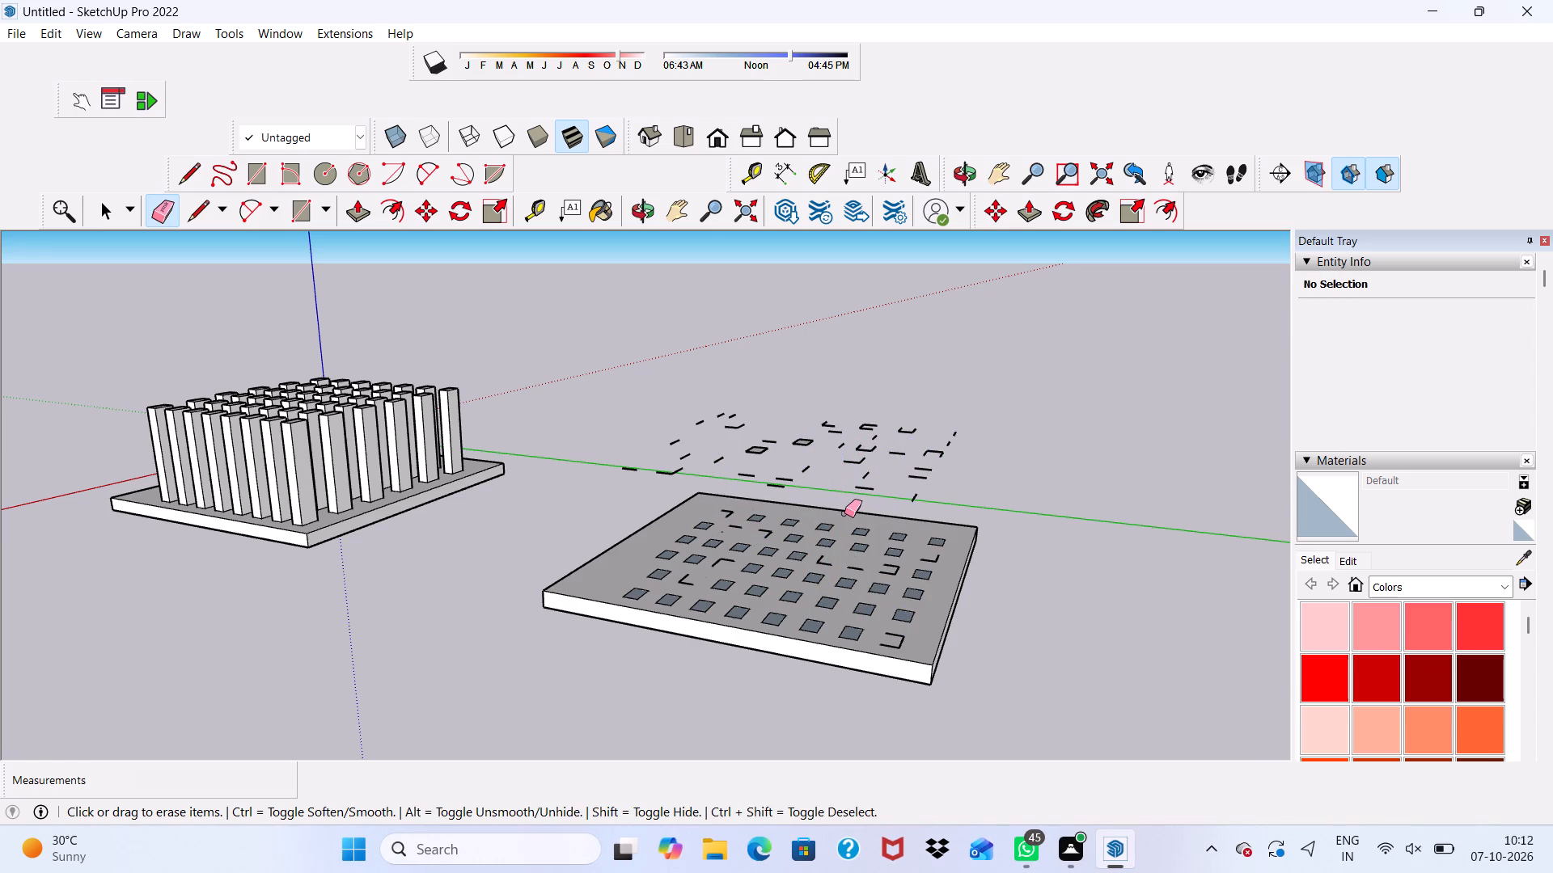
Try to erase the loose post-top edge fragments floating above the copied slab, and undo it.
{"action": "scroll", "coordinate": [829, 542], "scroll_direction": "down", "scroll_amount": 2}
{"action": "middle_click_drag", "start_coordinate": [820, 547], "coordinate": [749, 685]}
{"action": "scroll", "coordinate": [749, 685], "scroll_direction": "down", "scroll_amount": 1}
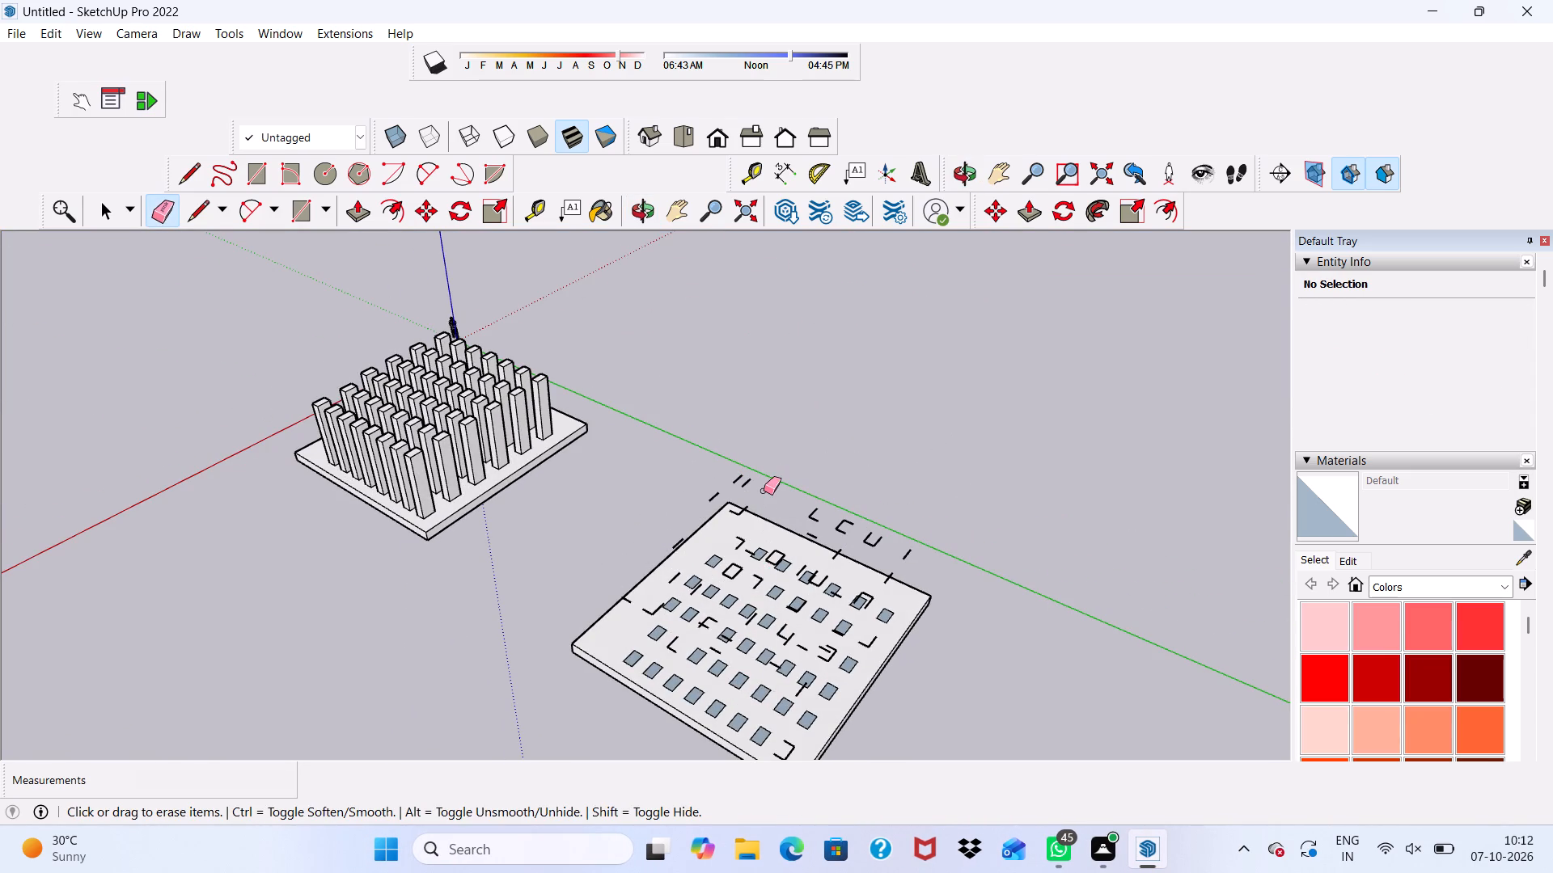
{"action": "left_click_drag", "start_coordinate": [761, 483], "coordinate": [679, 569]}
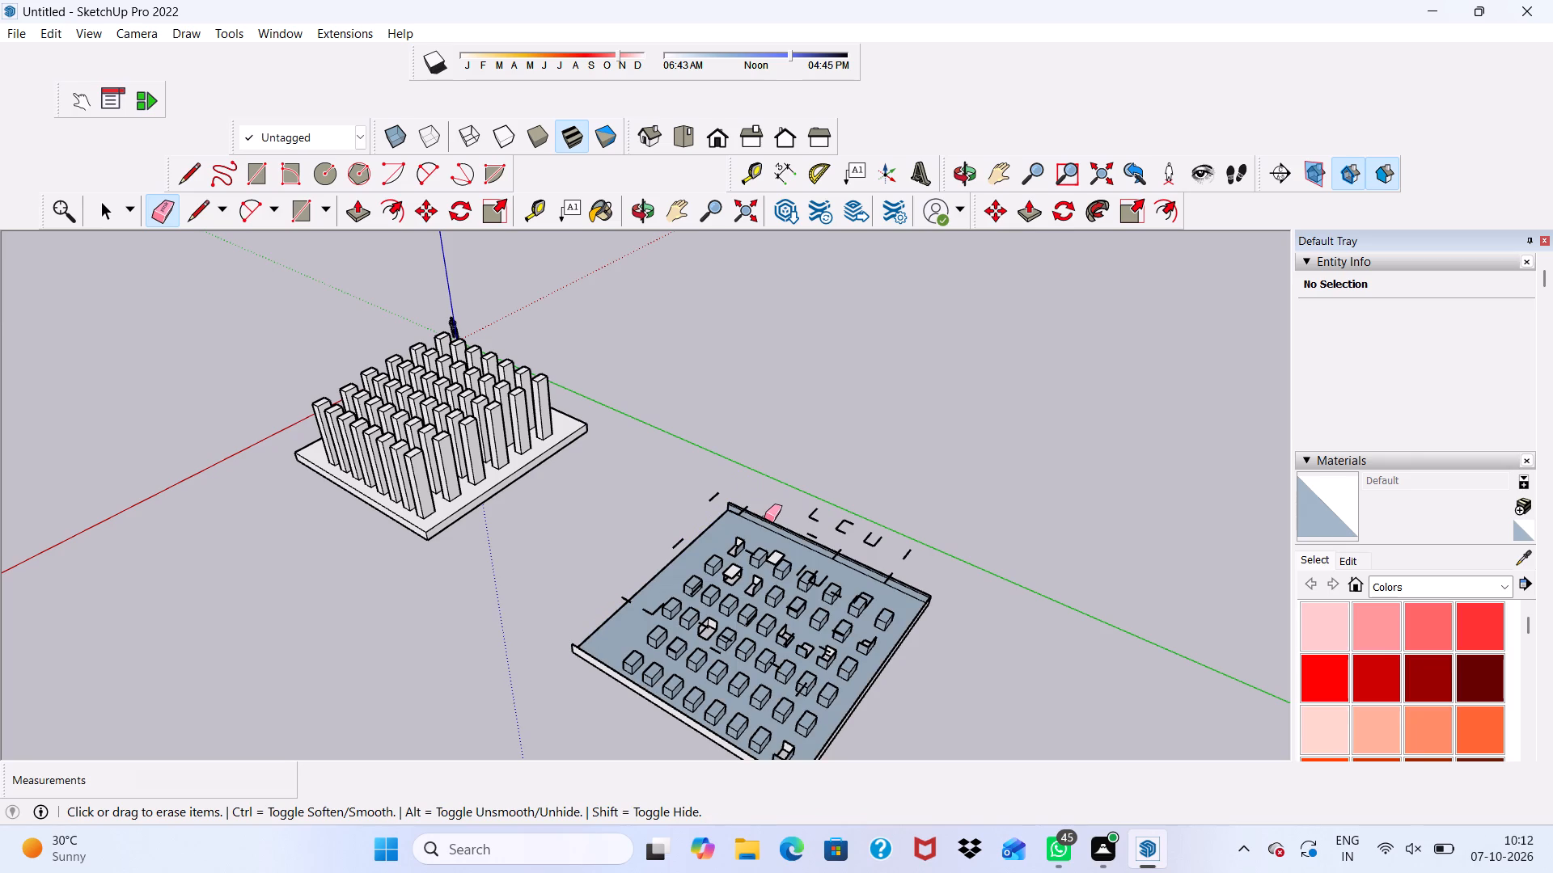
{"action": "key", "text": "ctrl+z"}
Erase a short run of floating post-top edge fragments over the middle of the copied slab.
{"action": "left_click_drag", "start_coordinate": [741, 542], "coordinate": [722, 617]}
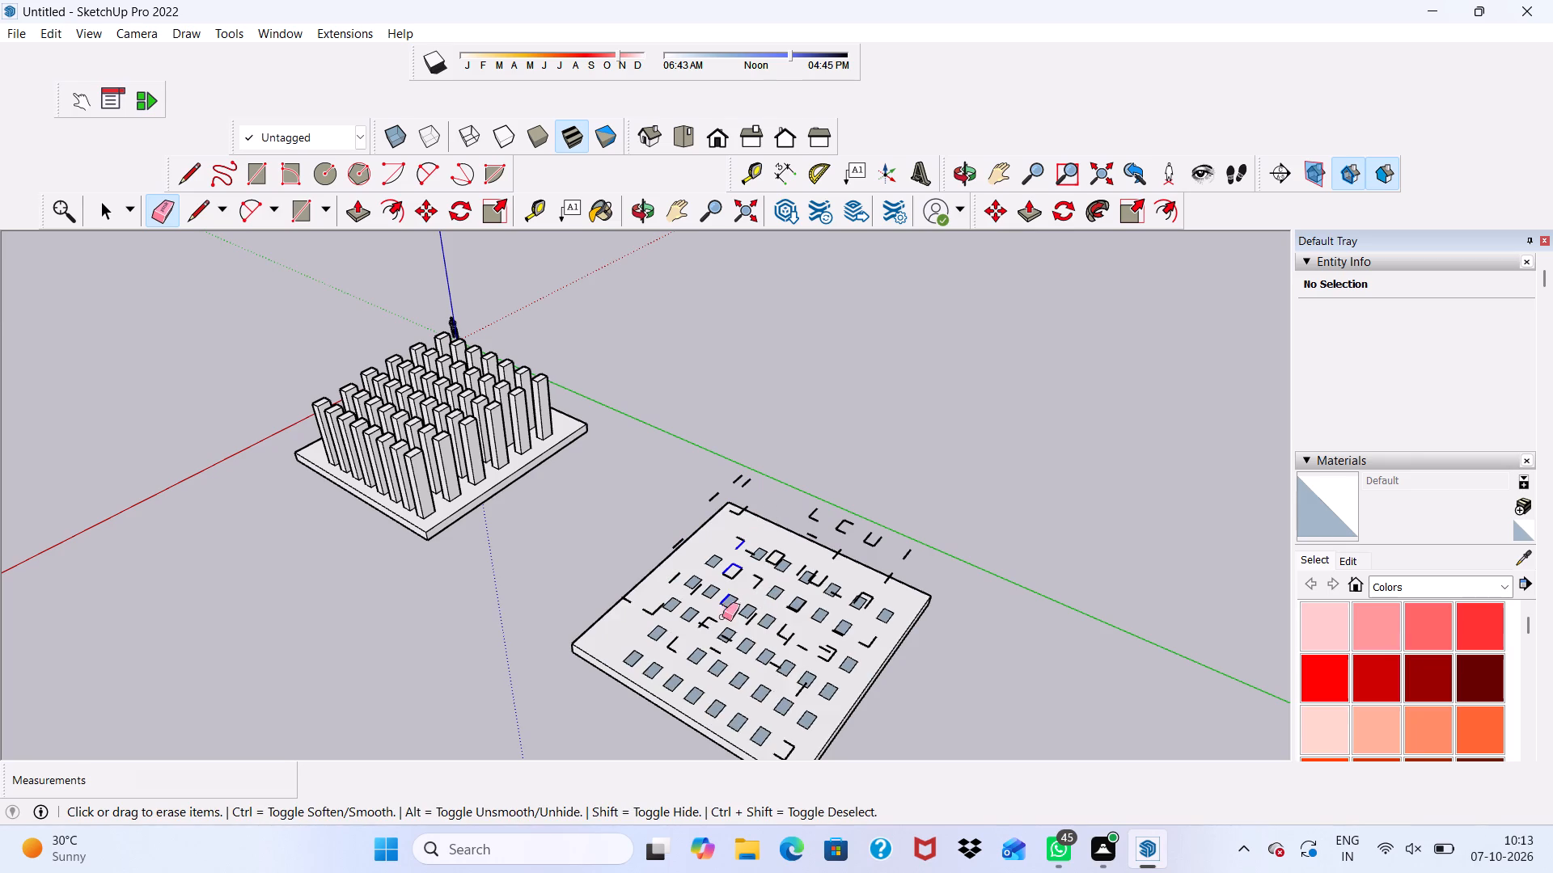
{"action": "left_click_drag", "start_coordinate": [722, 617], "coordinate": [725, 660]}
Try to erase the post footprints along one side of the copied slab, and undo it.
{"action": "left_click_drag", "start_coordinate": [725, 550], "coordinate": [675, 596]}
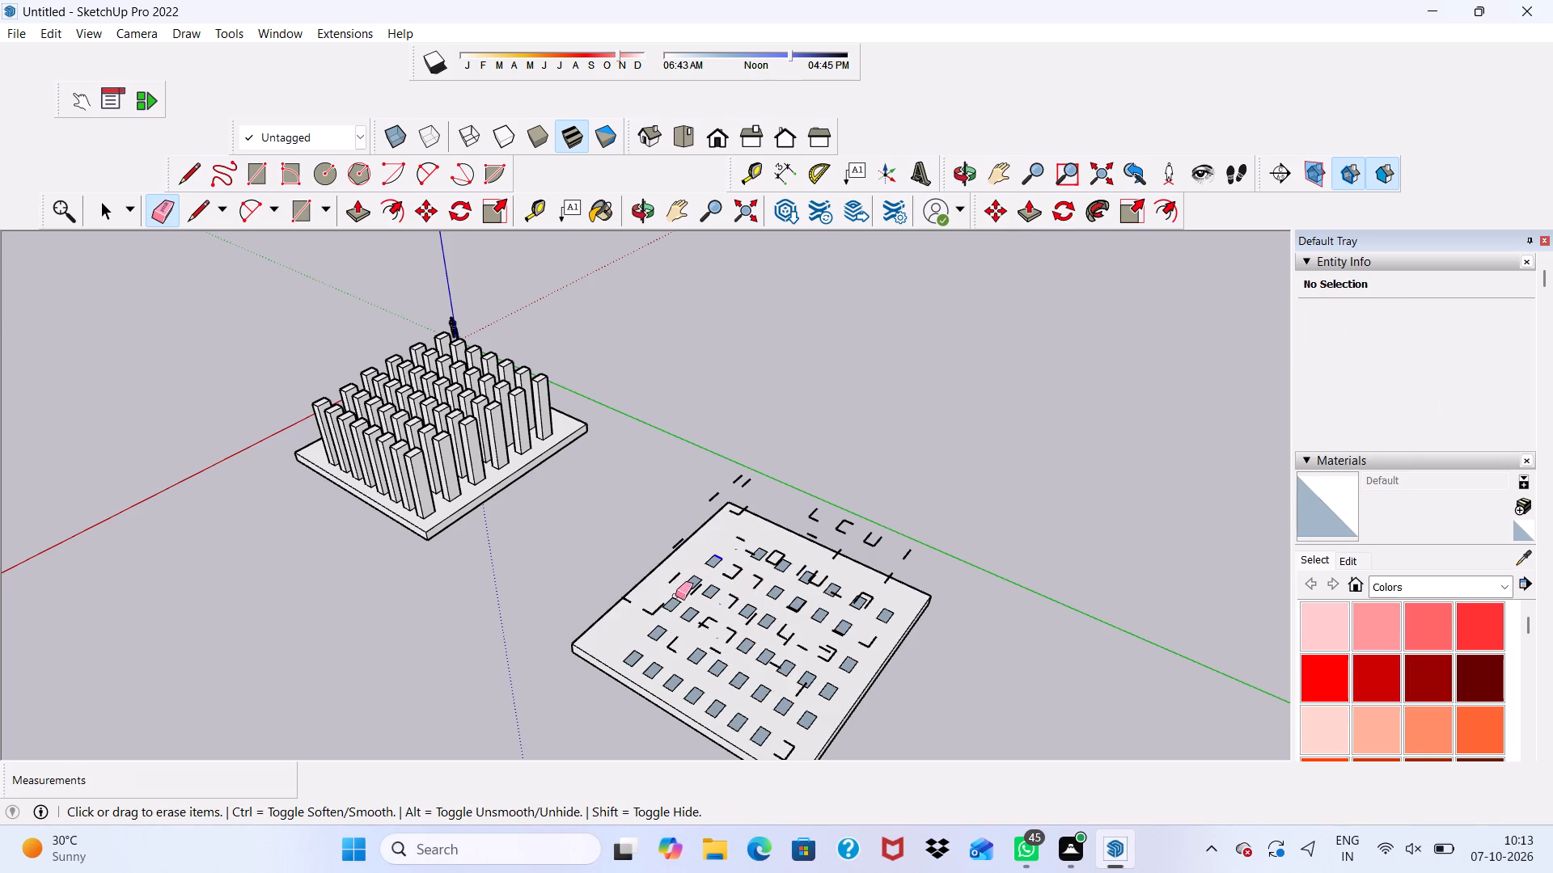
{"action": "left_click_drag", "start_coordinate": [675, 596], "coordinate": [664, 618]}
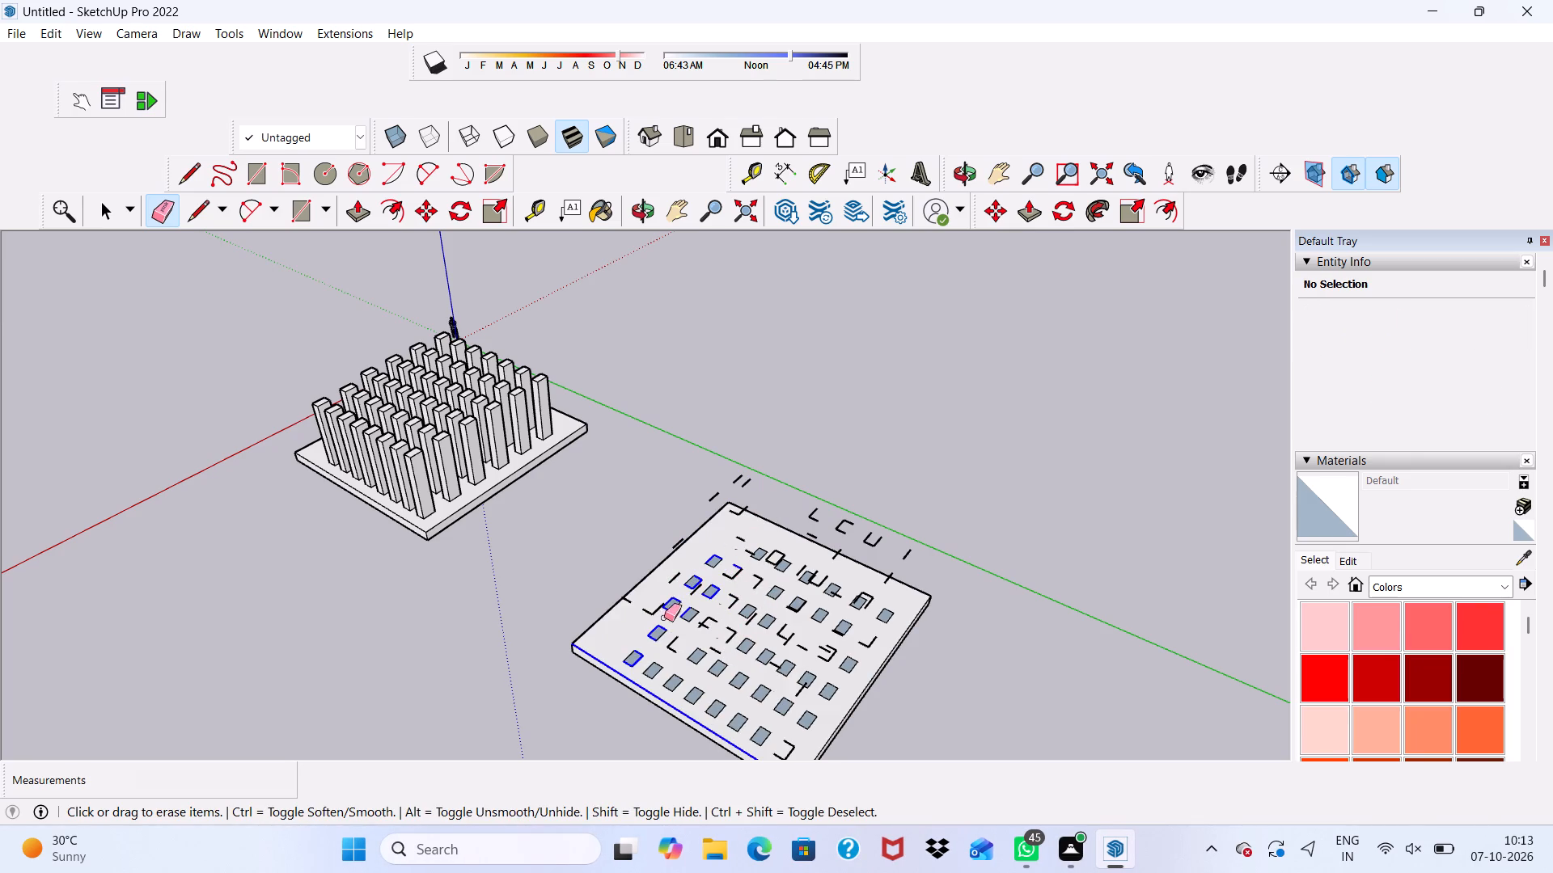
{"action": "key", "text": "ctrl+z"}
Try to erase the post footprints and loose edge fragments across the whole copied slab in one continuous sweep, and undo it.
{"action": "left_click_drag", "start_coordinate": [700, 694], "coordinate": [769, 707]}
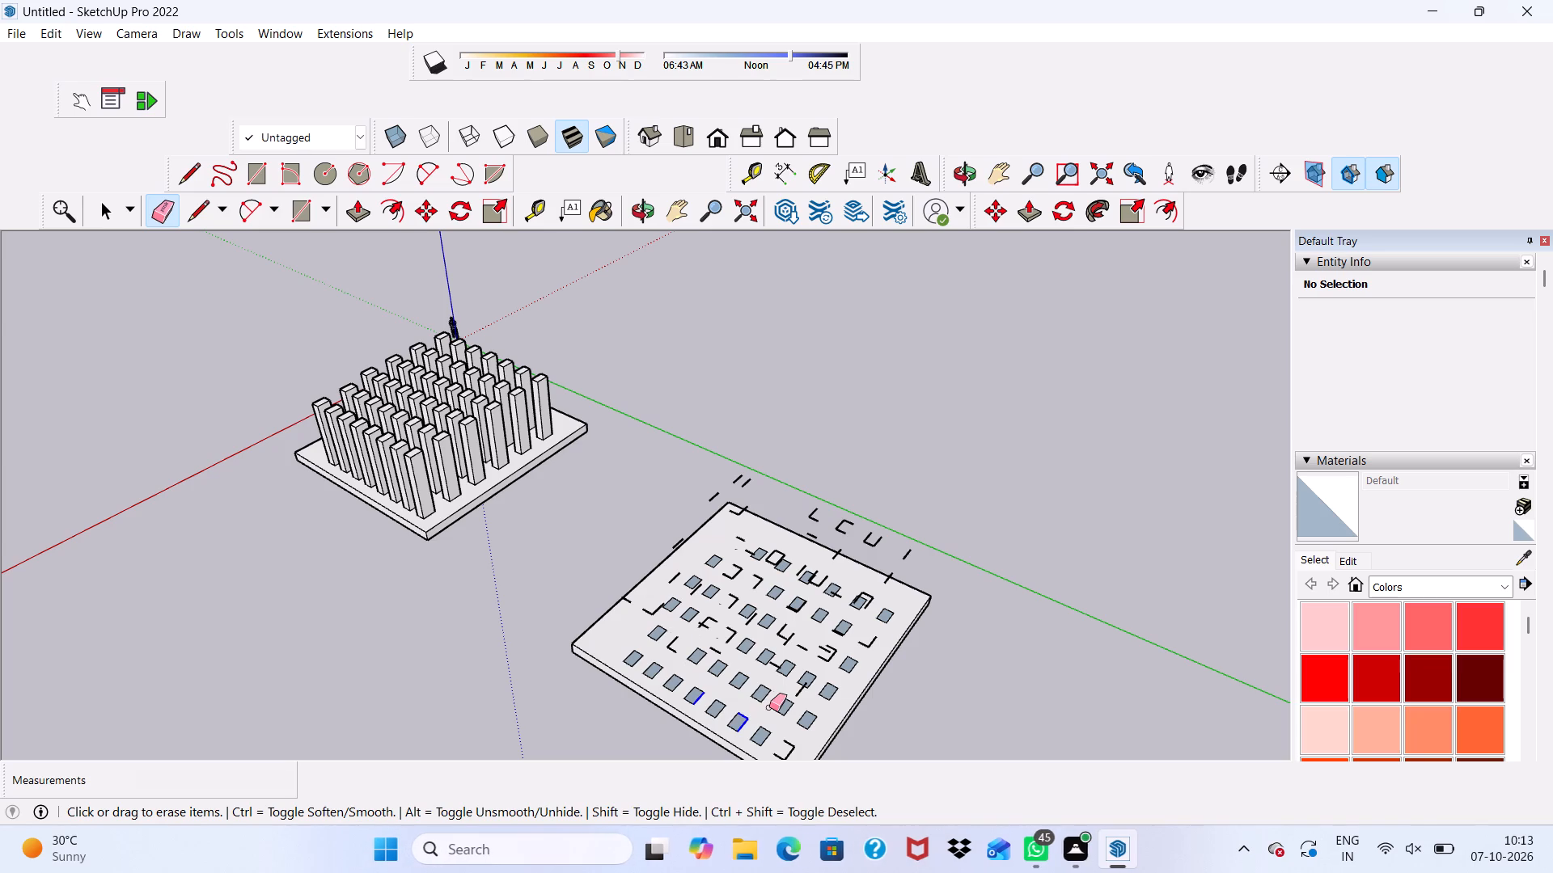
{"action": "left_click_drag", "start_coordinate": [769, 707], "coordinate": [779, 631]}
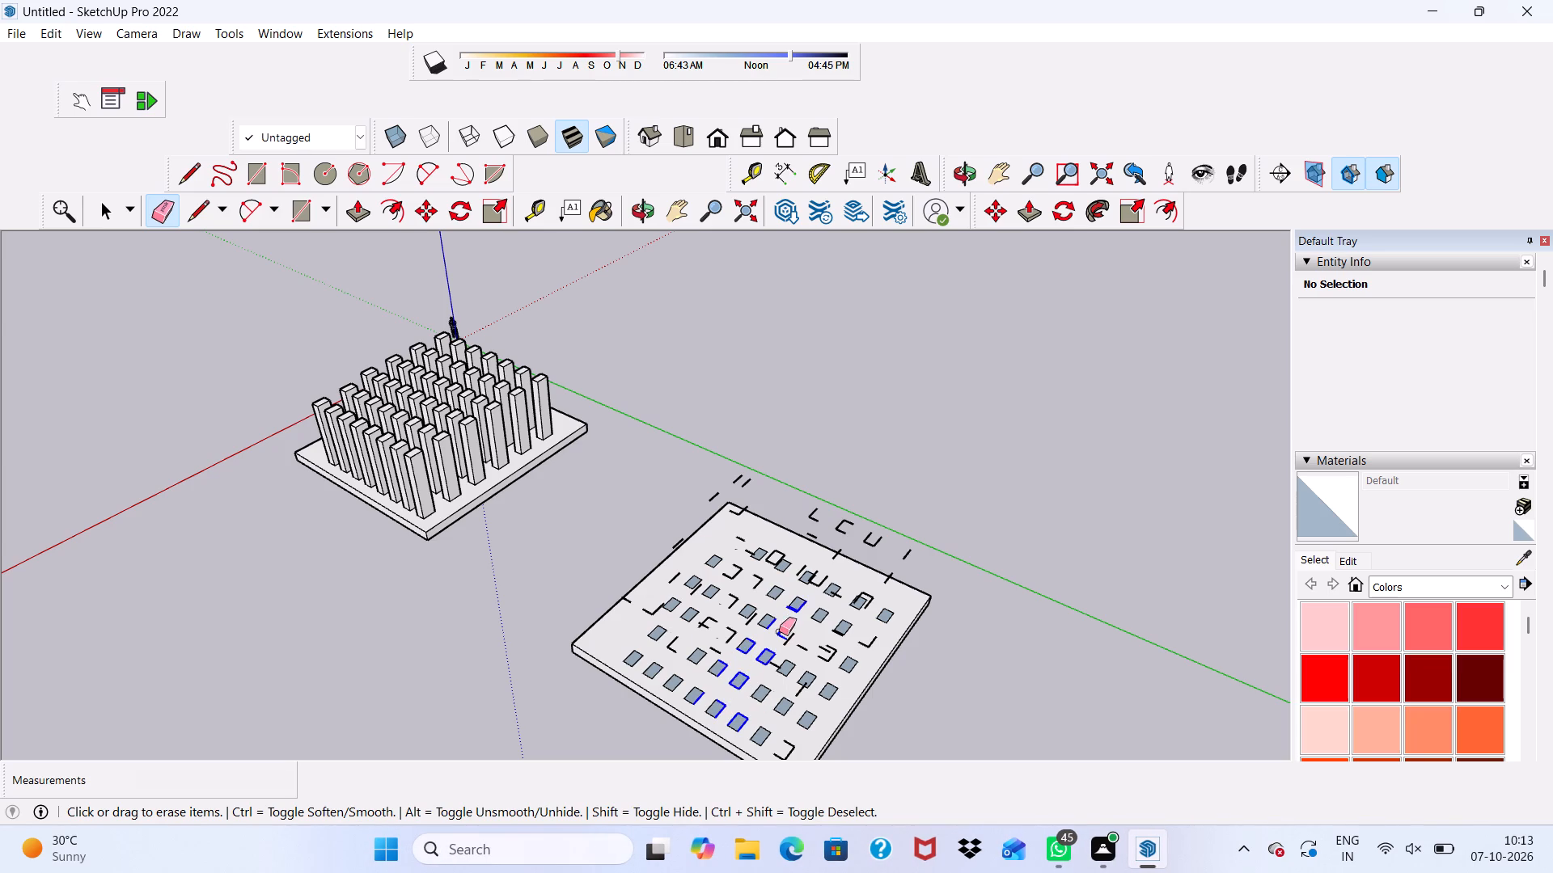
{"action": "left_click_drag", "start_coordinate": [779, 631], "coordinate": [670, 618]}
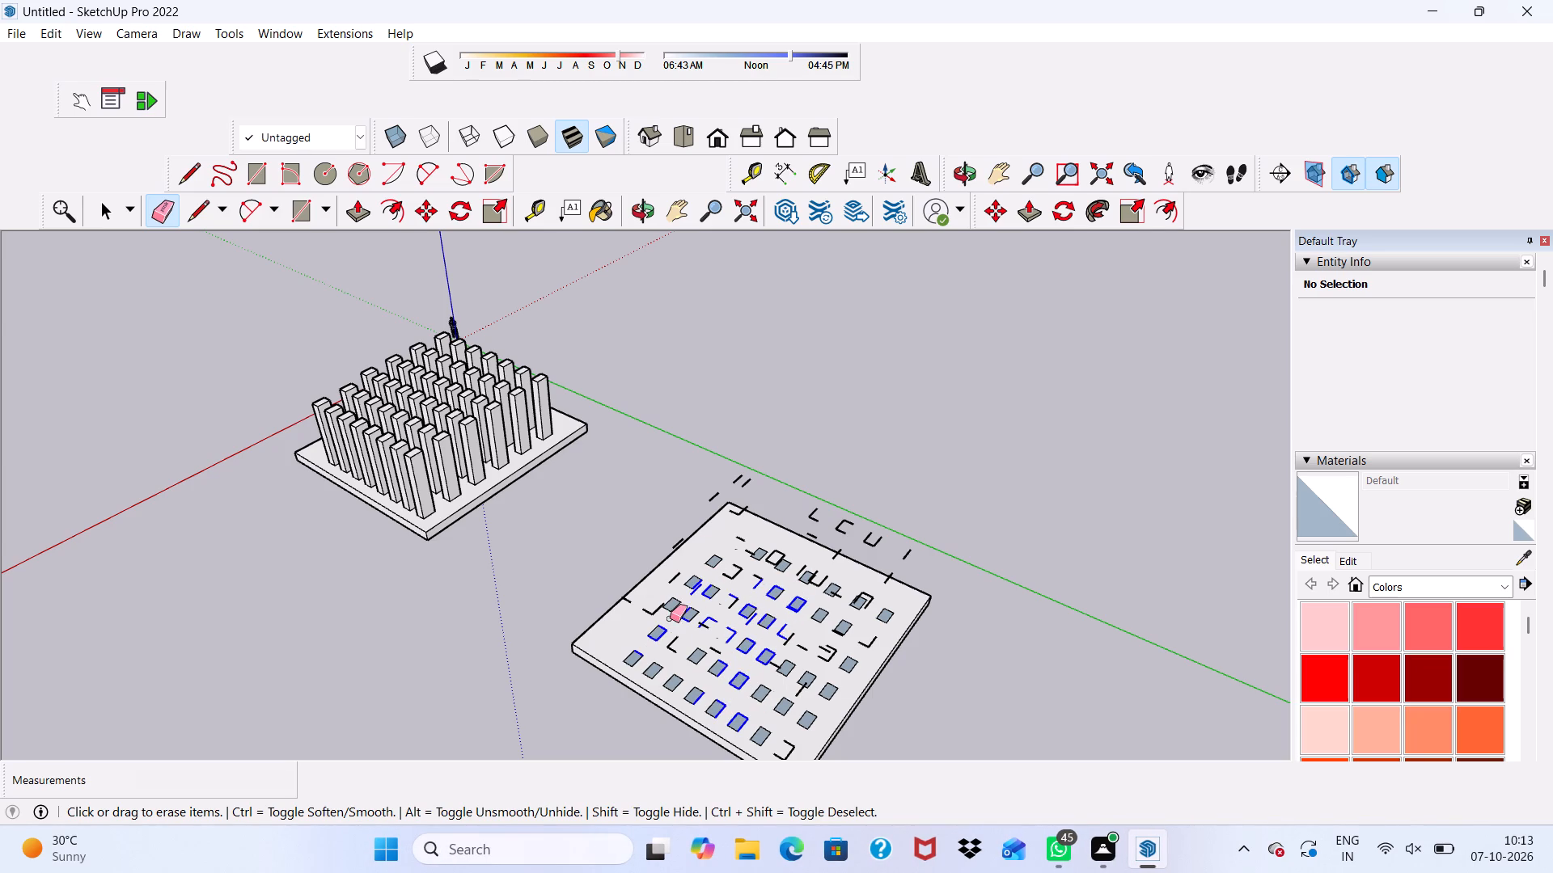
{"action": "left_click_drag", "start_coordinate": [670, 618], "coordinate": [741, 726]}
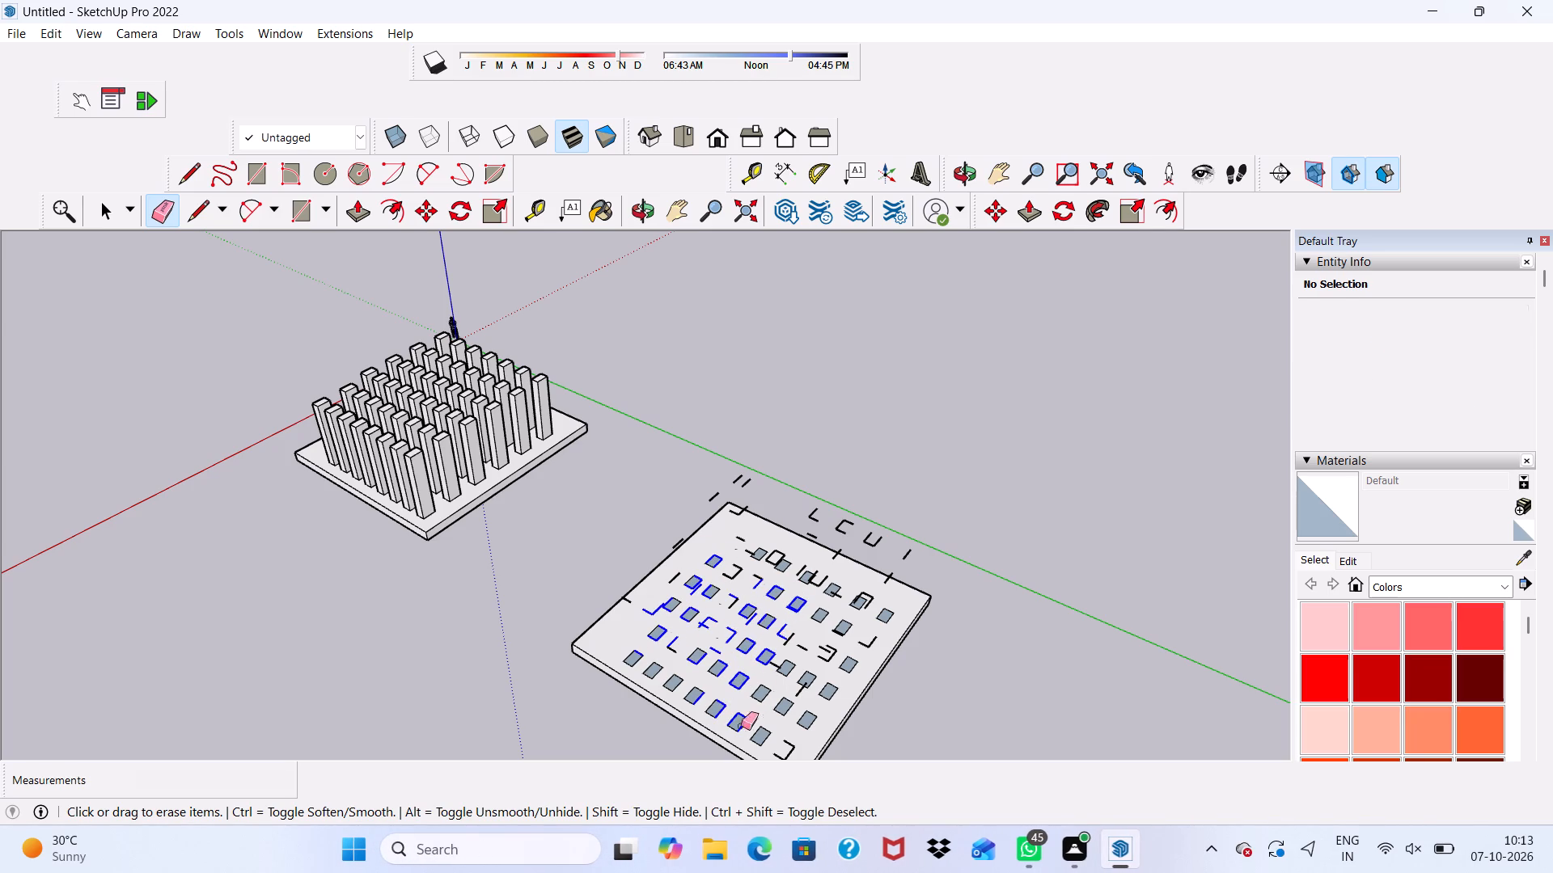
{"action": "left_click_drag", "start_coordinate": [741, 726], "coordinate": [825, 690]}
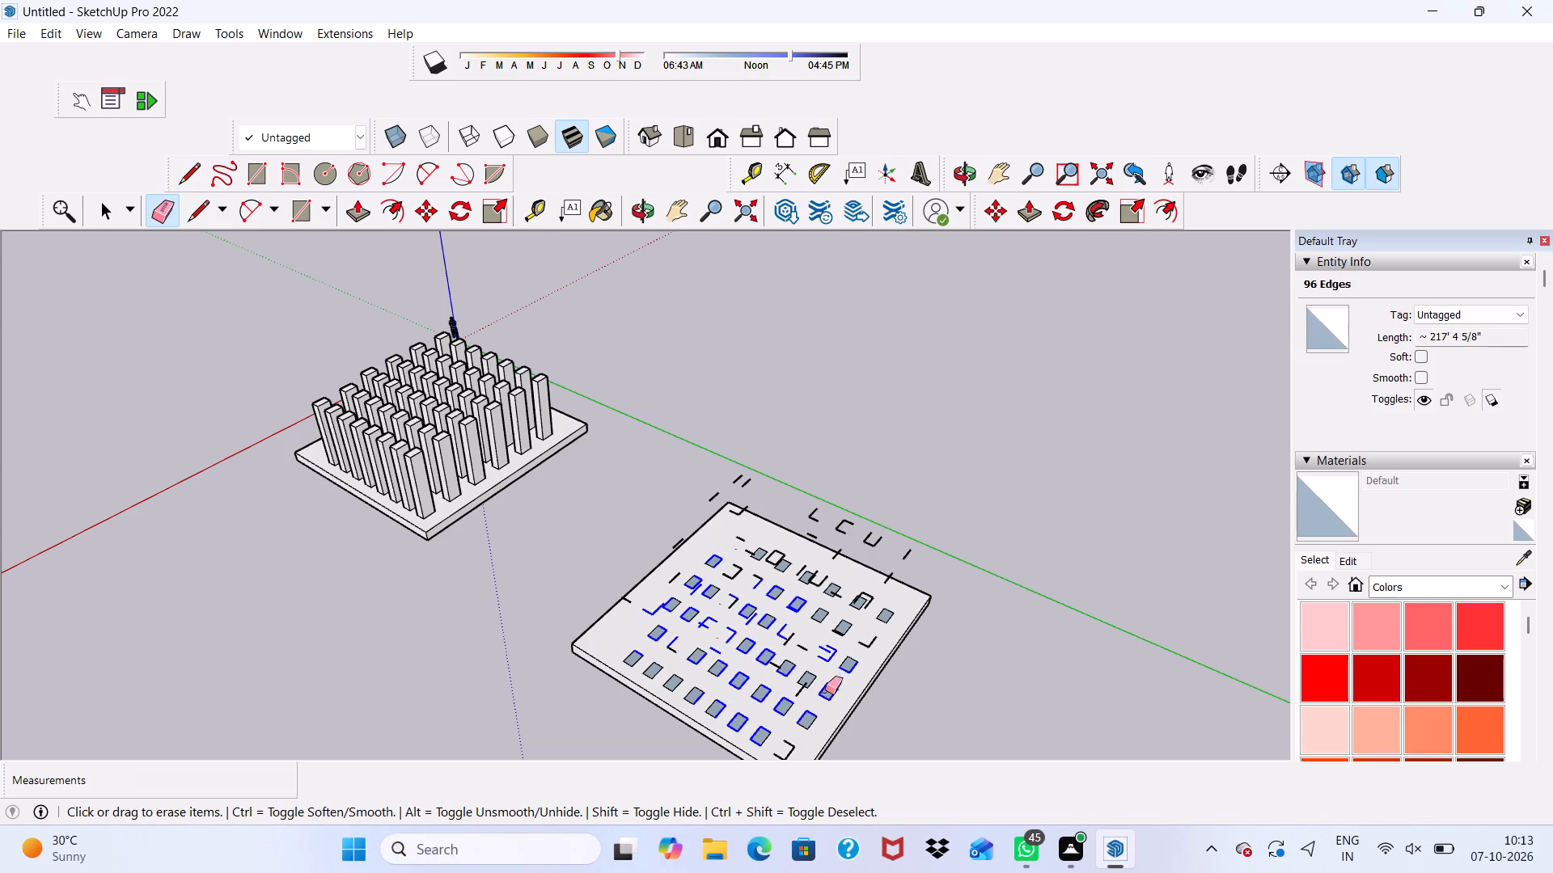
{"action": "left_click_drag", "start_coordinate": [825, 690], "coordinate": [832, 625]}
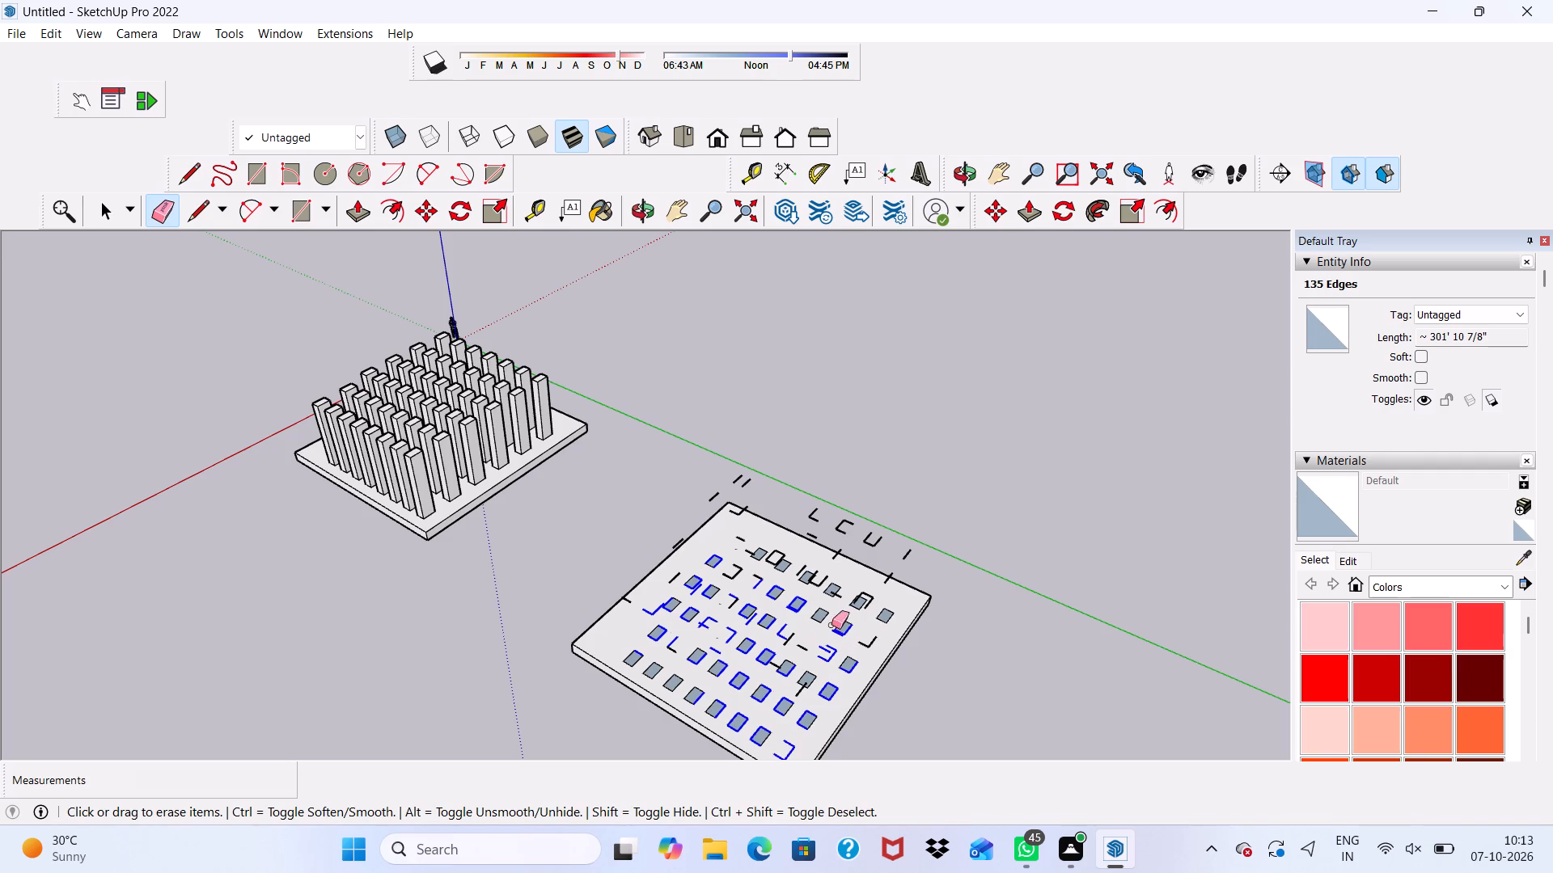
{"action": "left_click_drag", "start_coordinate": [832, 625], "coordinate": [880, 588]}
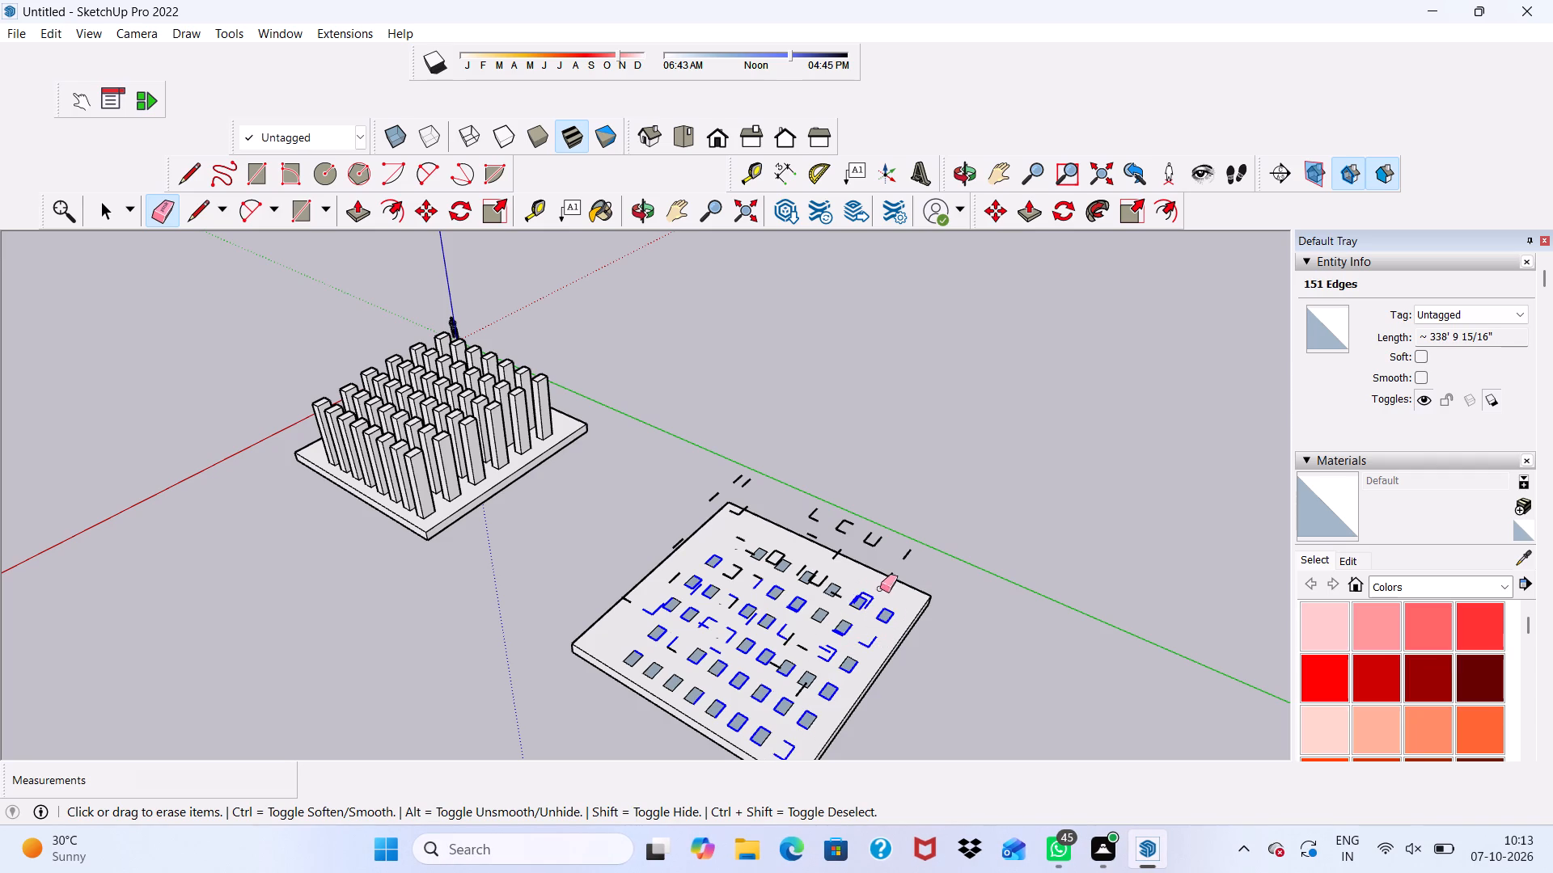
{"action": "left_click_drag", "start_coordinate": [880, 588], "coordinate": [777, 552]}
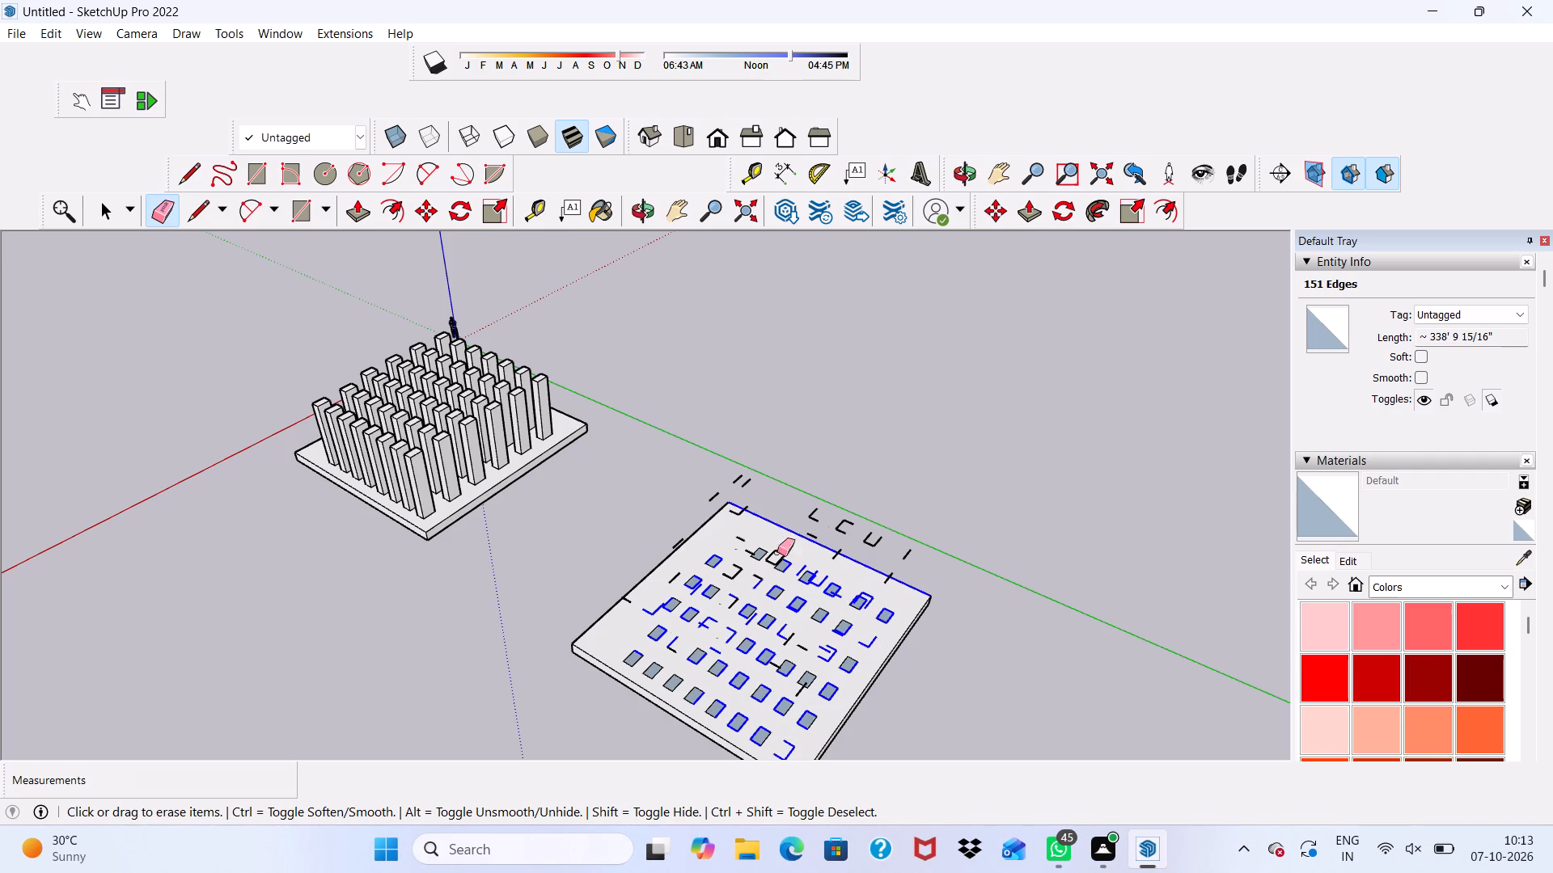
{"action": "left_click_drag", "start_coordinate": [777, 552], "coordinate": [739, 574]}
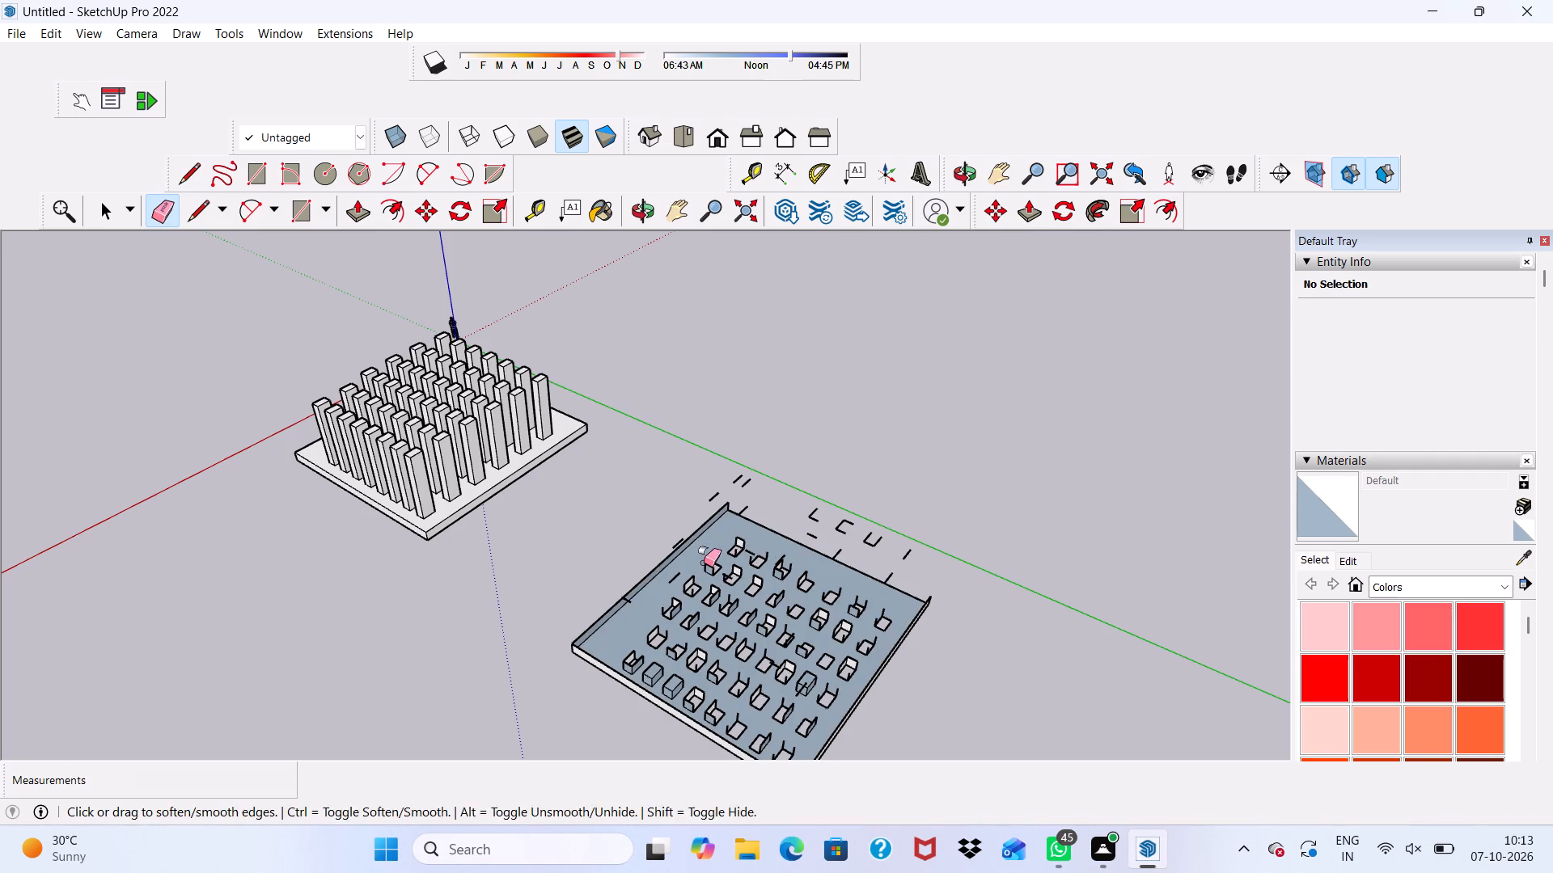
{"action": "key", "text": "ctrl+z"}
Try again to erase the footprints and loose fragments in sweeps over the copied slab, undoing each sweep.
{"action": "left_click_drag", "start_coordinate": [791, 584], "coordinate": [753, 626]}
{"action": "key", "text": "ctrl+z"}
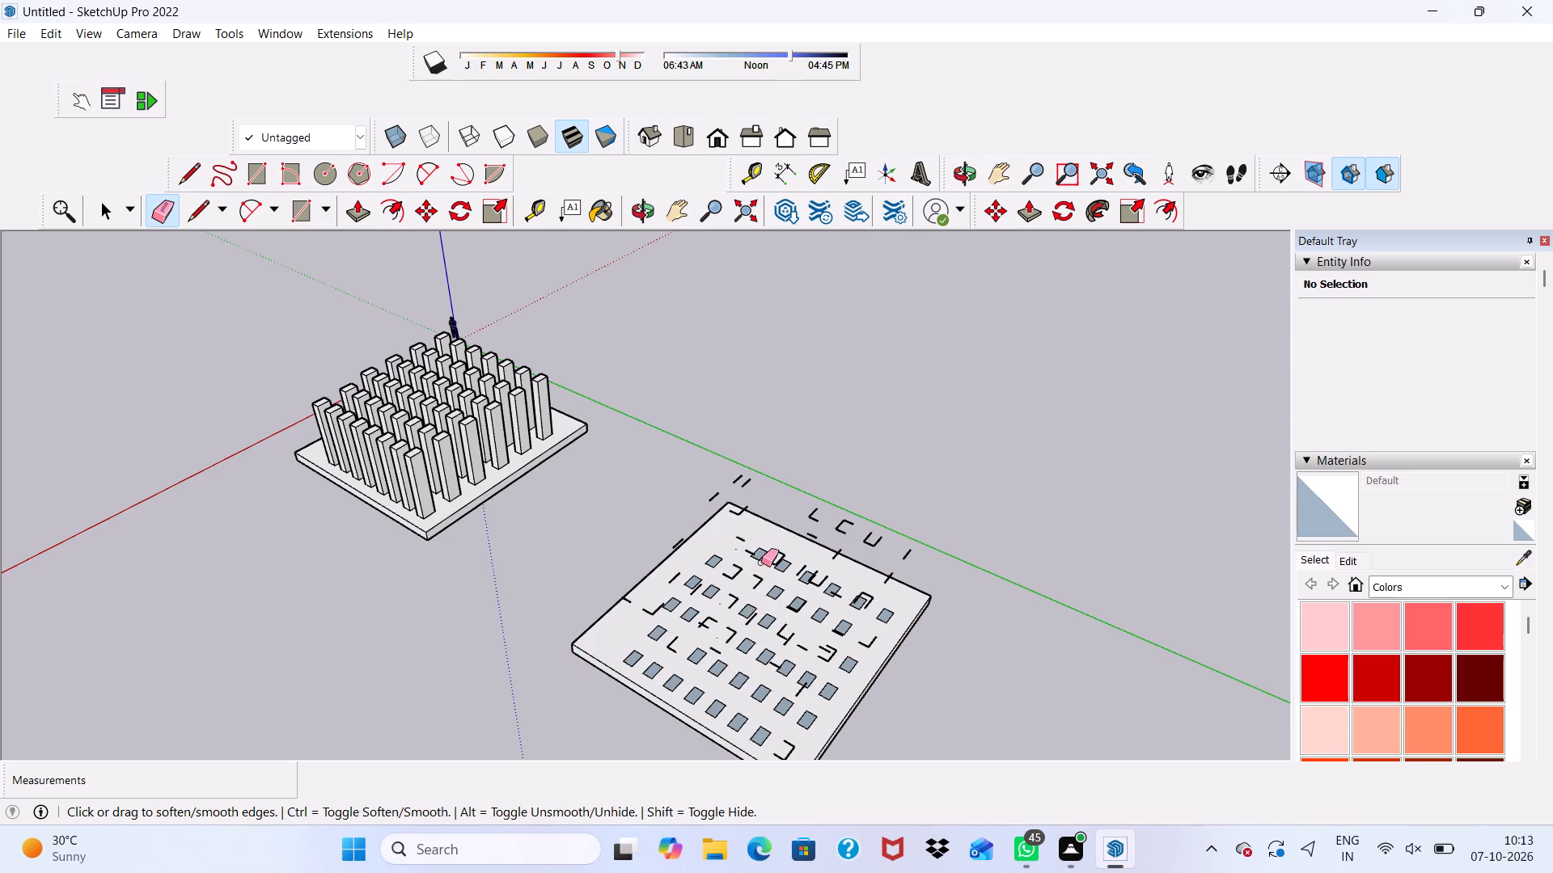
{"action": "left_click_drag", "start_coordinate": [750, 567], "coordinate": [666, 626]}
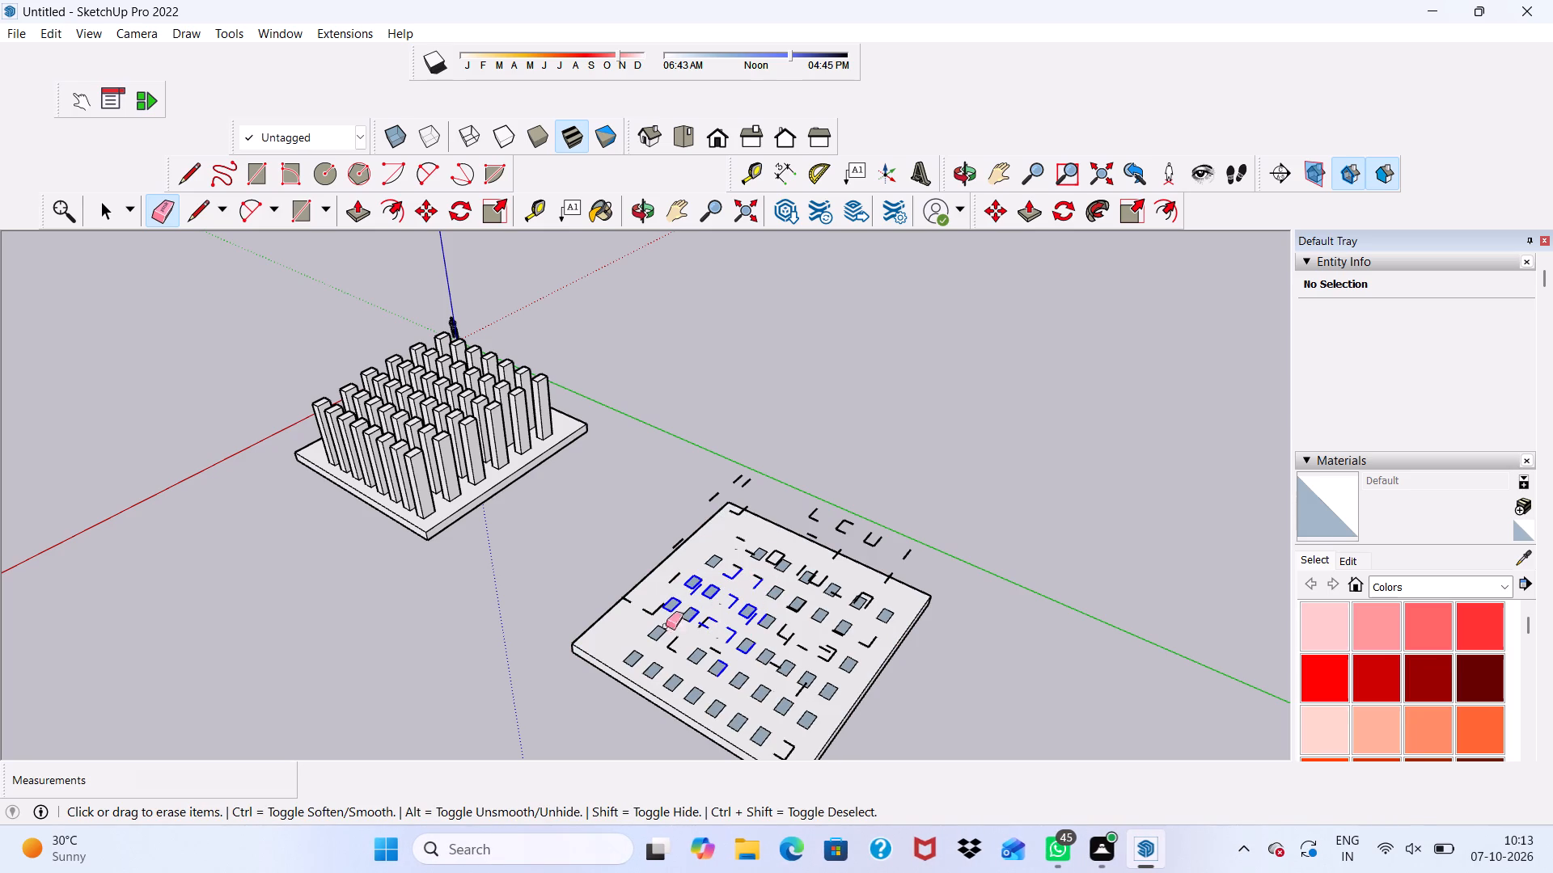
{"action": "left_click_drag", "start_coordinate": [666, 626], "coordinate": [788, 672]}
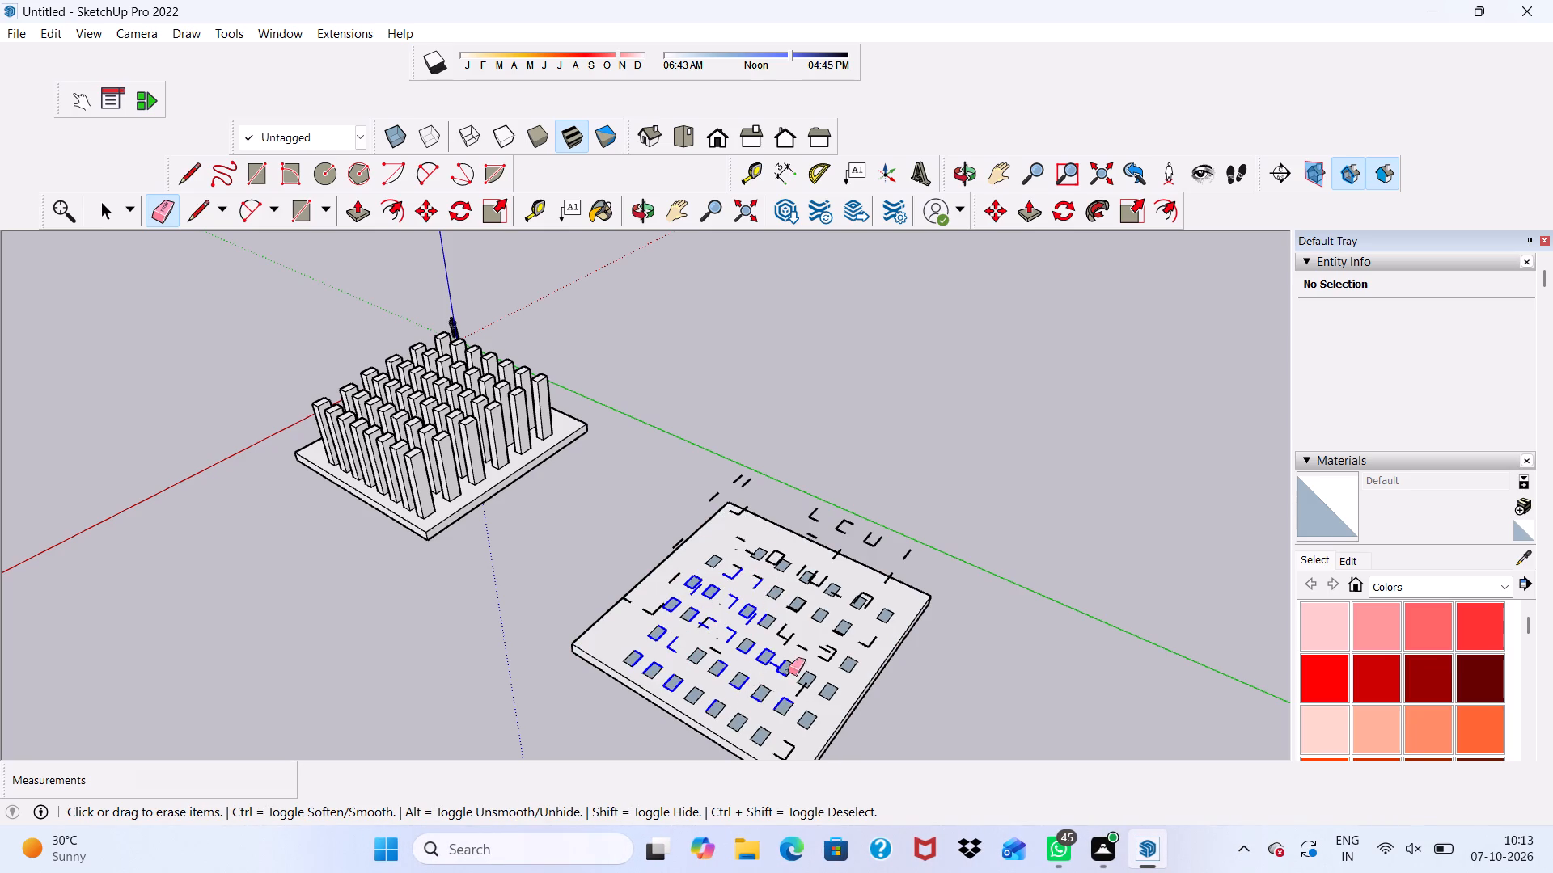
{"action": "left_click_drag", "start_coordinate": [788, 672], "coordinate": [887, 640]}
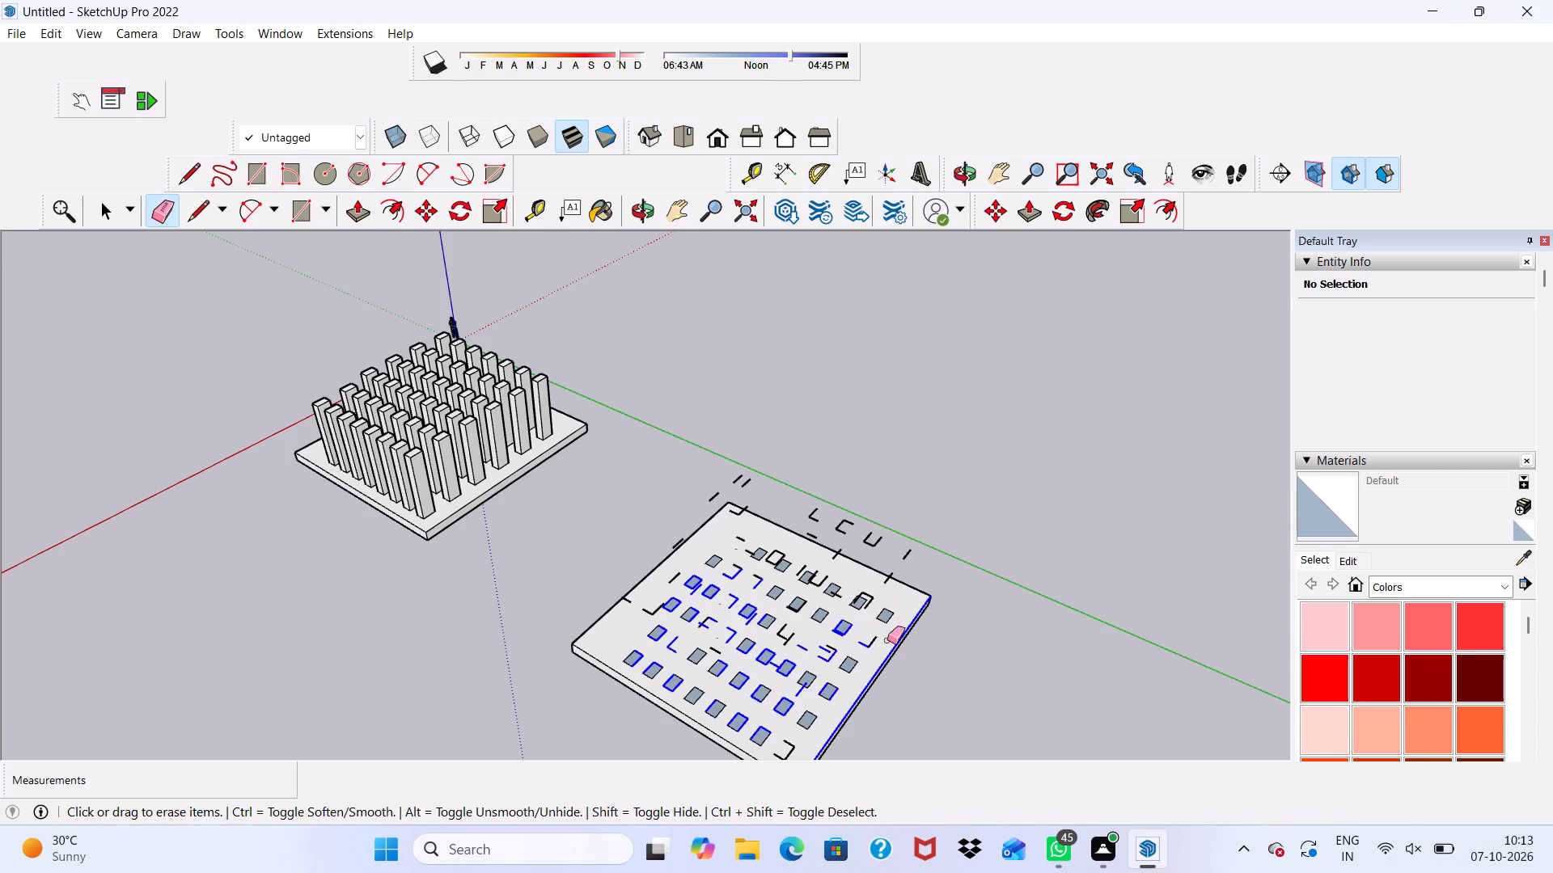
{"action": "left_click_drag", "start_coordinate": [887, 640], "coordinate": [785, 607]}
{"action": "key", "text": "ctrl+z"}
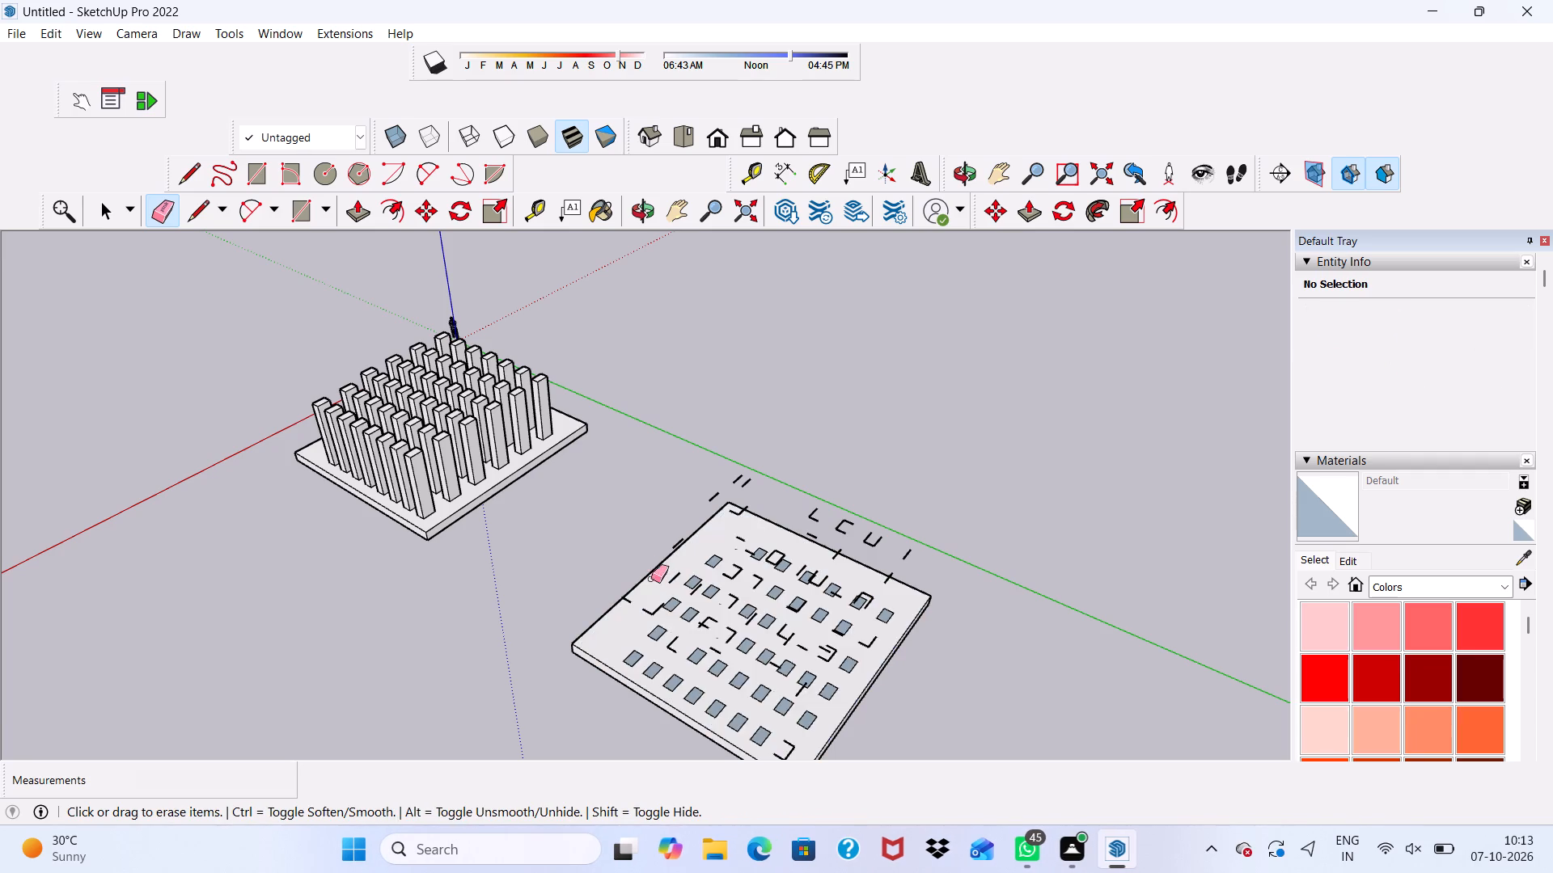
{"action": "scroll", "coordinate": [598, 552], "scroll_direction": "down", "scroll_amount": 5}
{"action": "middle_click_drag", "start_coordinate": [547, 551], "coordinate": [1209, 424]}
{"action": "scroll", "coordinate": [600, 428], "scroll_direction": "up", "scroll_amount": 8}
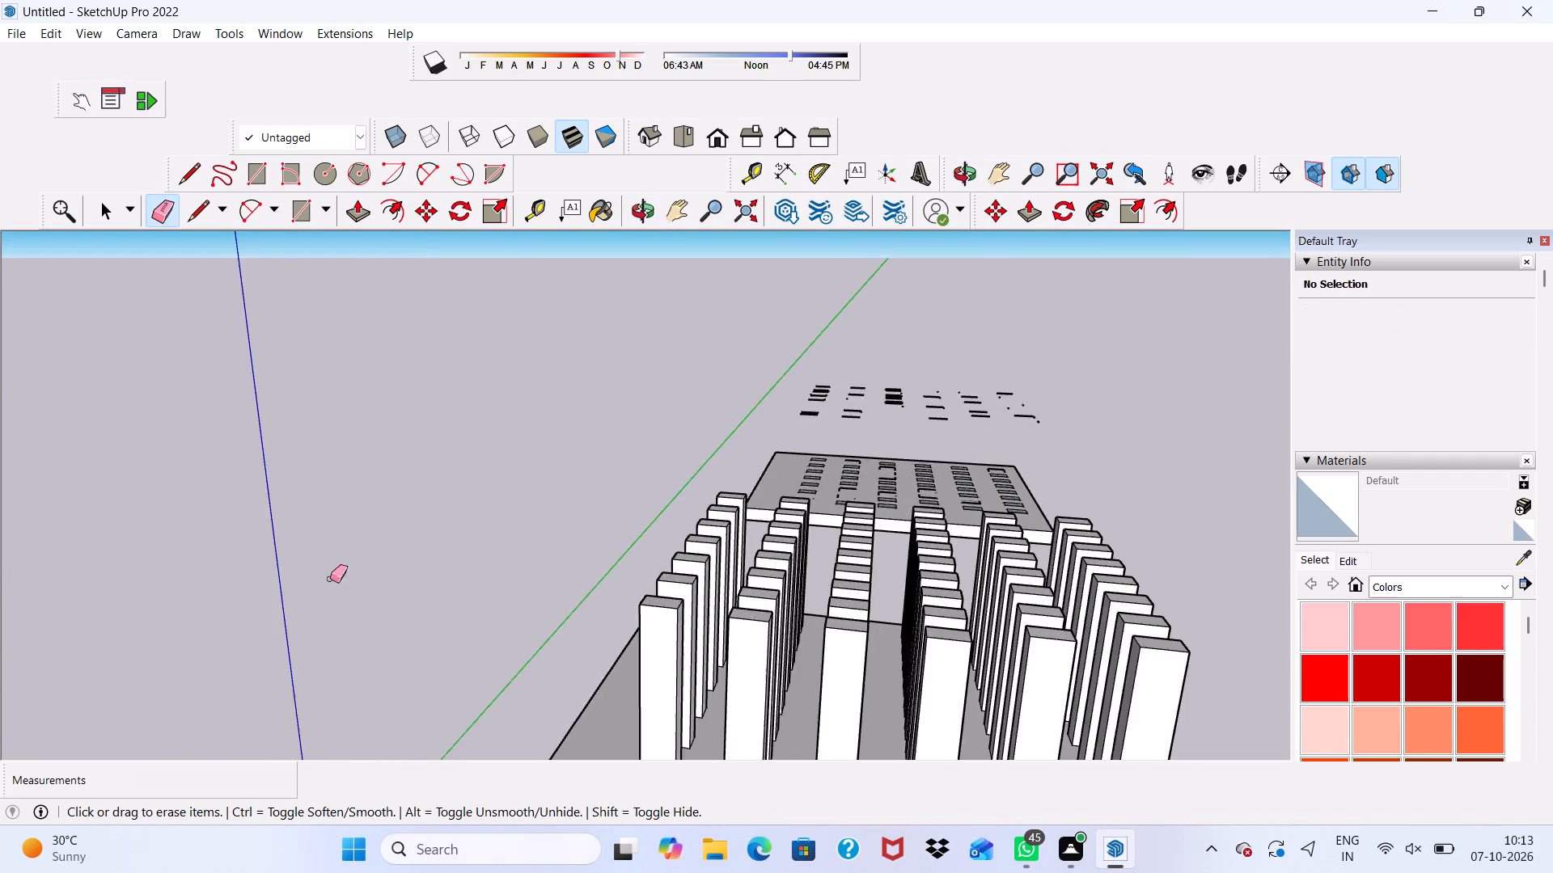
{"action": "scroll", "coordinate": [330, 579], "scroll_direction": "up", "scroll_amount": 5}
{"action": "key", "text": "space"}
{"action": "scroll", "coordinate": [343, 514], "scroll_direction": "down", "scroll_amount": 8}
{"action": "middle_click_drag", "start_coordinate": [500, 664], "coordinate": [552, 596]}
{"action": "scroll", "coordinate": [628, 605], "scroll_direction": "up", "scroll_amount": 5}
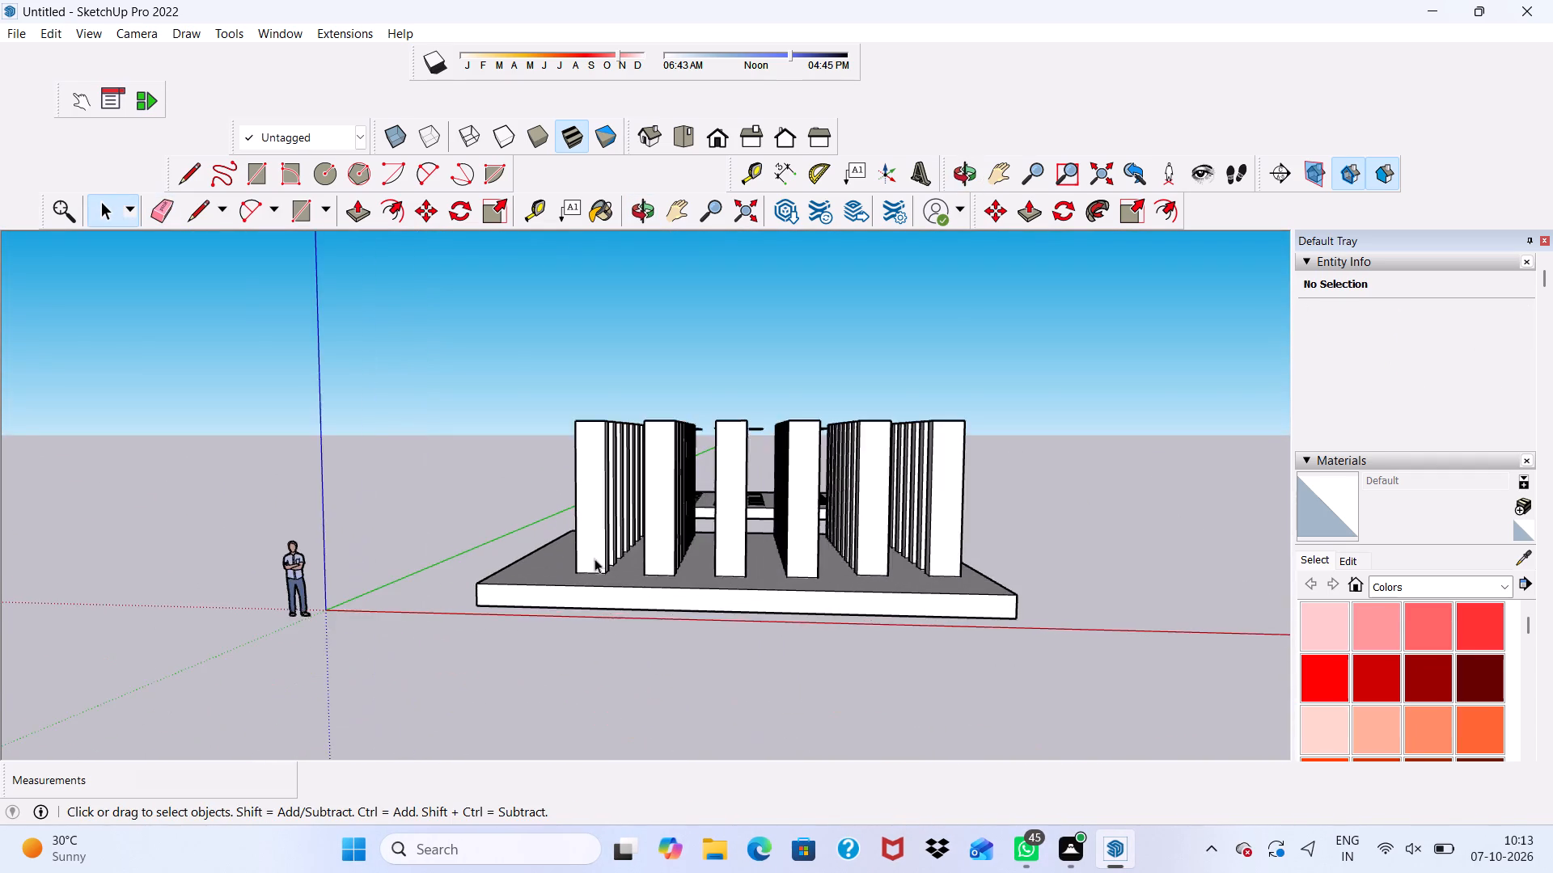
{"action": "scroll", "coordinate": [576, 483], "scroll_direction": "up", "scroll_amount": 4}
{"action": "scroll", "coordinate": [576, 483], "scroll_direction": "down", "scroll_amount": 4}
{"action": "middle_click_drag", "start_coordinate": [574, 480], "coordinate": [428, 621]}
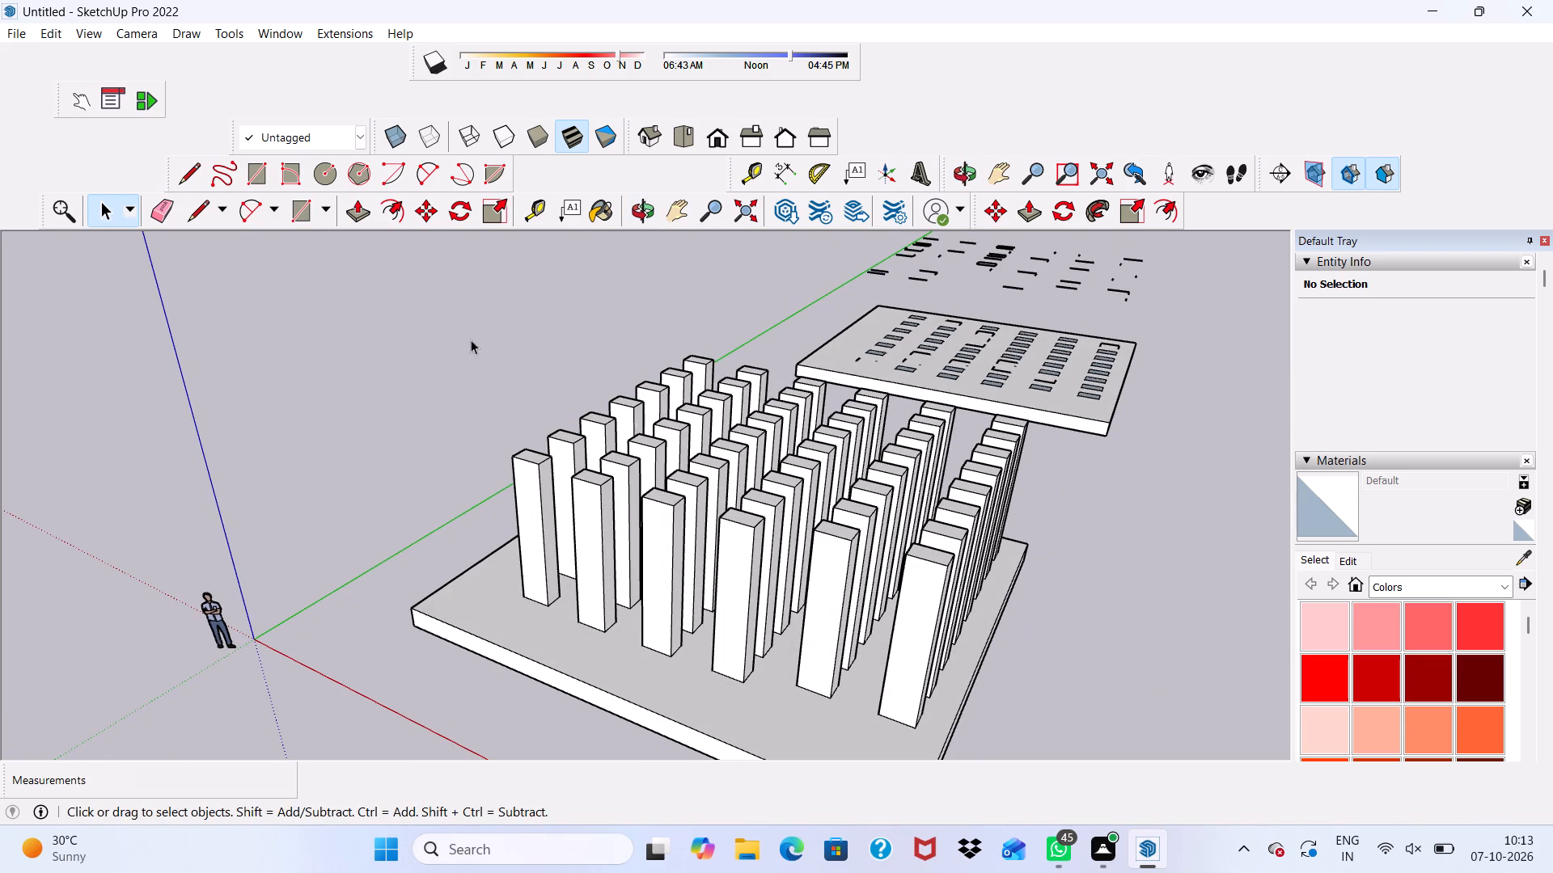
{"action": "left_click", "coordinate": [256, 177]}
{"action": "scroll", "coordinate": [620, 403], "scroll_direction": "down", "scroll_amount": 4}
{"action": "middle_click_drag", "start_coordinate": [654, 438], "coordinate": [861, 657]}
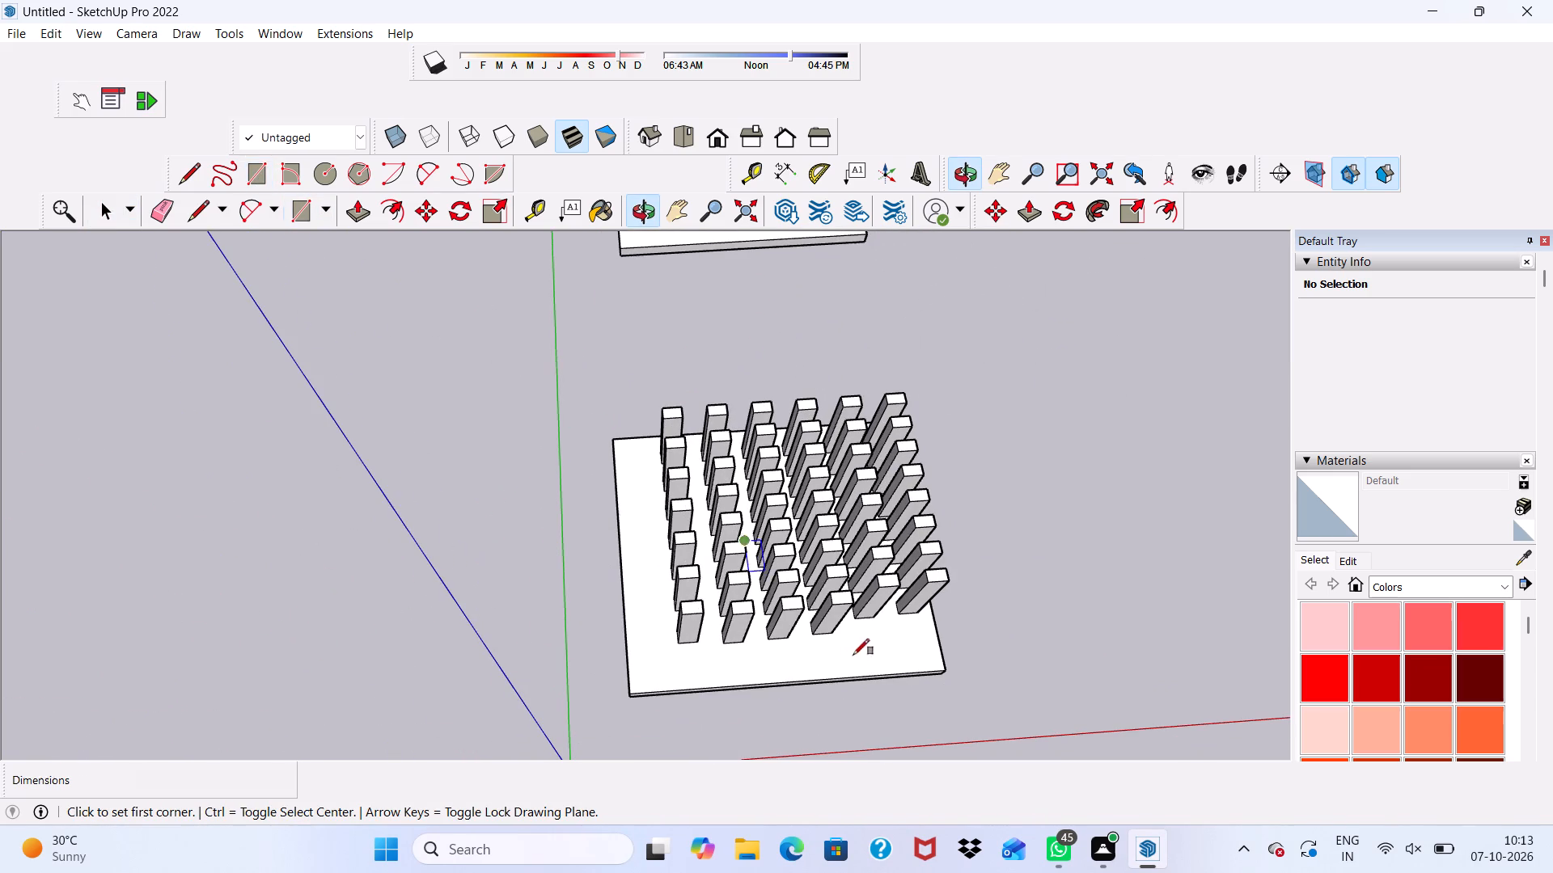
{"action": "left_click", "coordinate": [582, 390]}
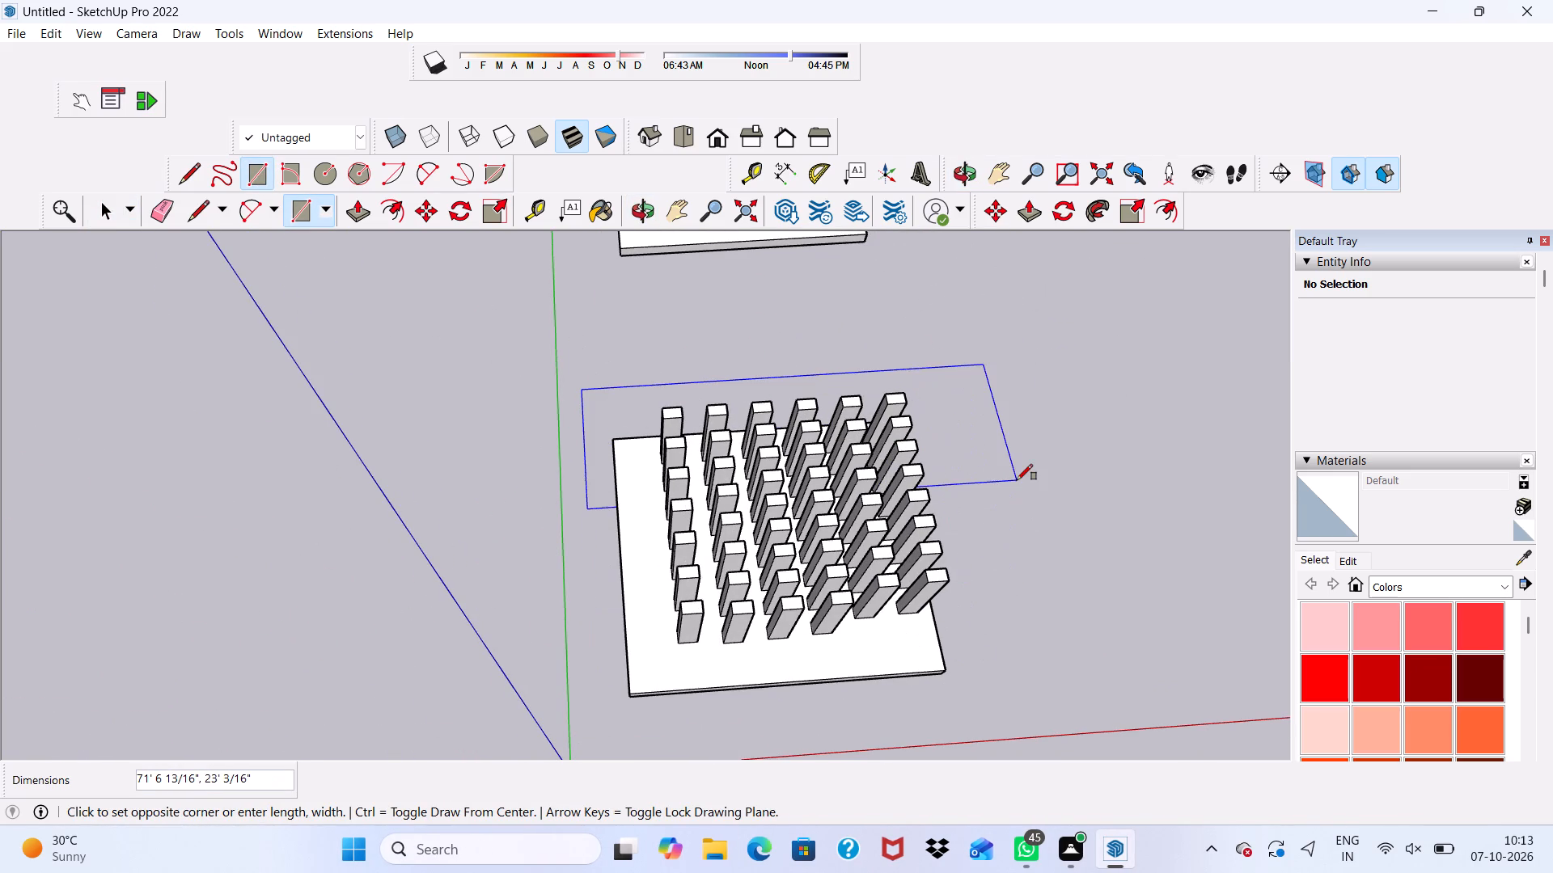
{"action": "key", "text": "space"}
Delete the whole copied slab together with its footprints and the leftover loose edge fragments.
{"action": "scroll", "coordinate": [993, 475], "scroll_direction": "down", "scroll_amount": 7}
{"action": "middle_click_drag", "start_coordinate": [1009, 521], "coordinate": [559, 289]}
{"action": "scroll", "coordinate": [642, 373], "scroll_direction": "down", "scroll_amount": 5}
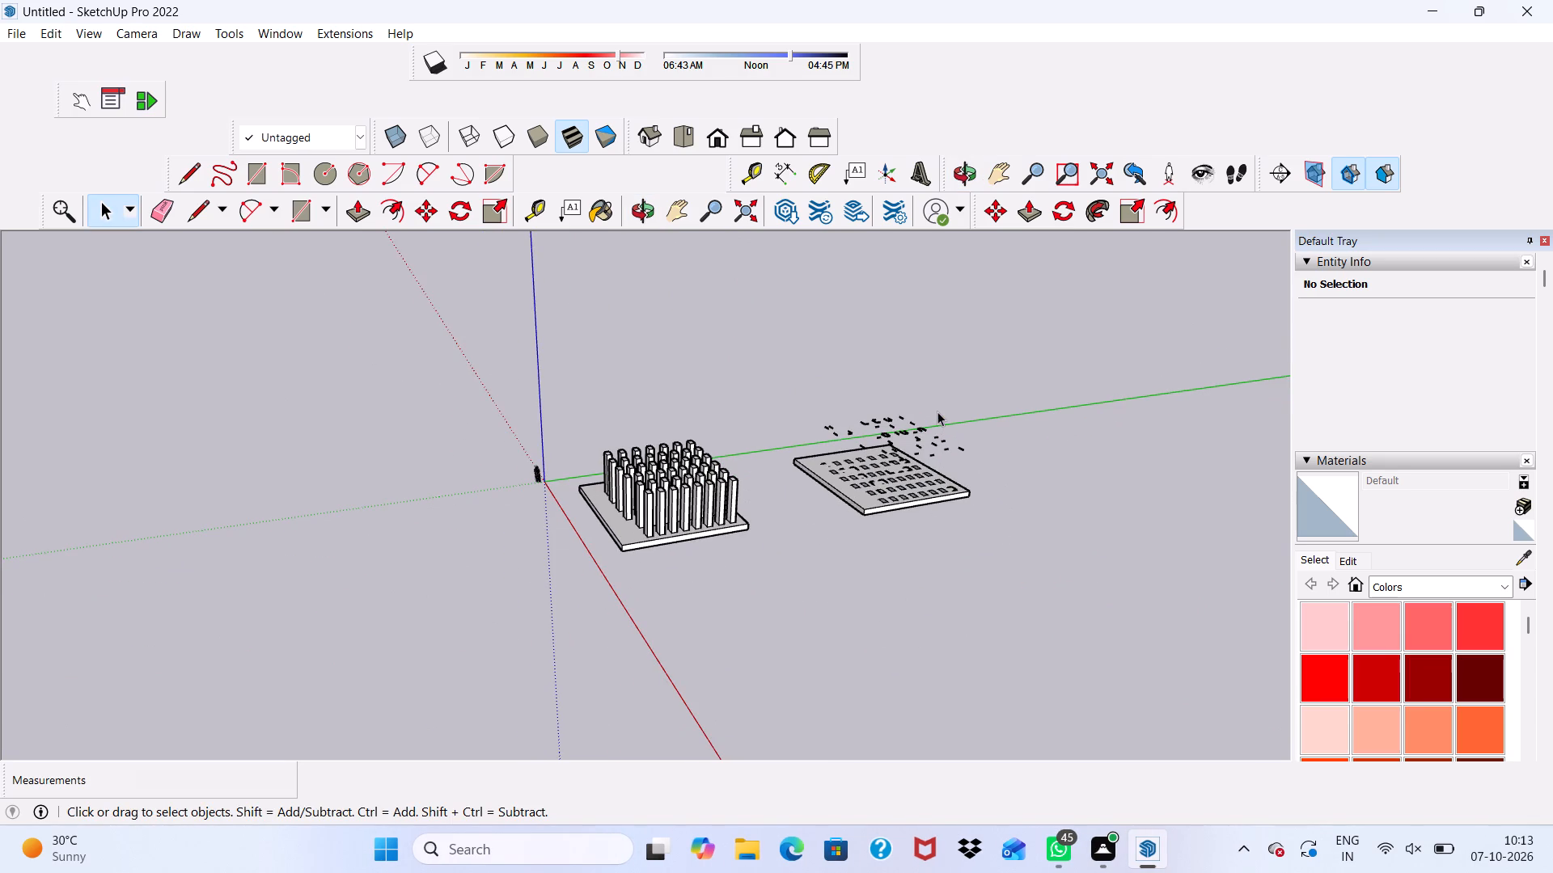
{"action": "left_click_drag", "start_coordinate": [937, 411], "coordinate": [779, 531]}
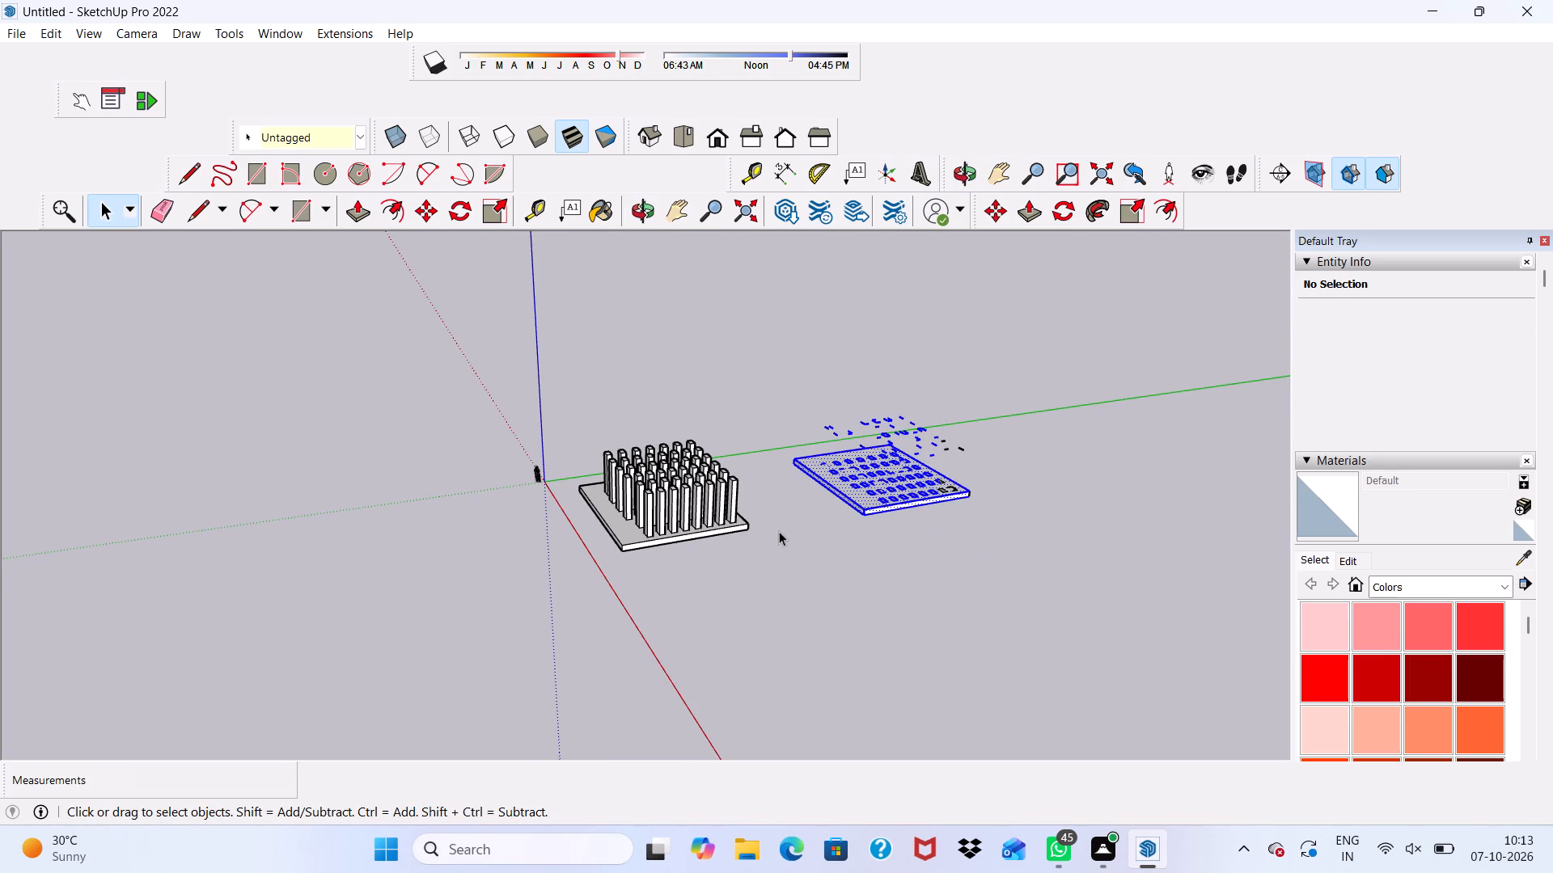
{"action": "key", "text": "Delete"}
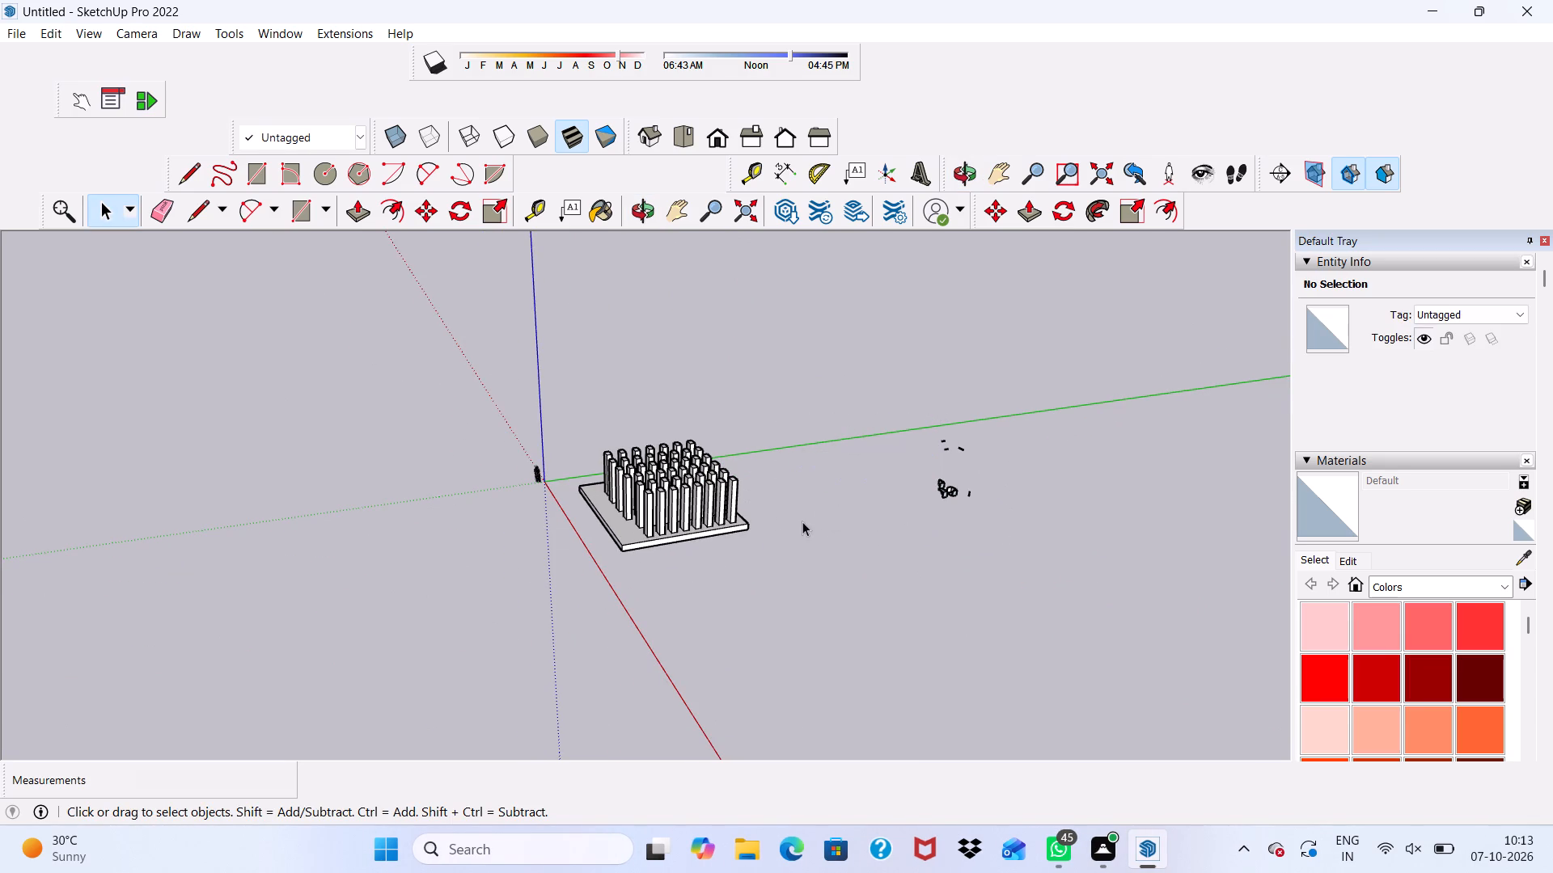
{"action": "left_click_drag", "start_coordinate": [1013, 422], "coordinate": [857, 563]}
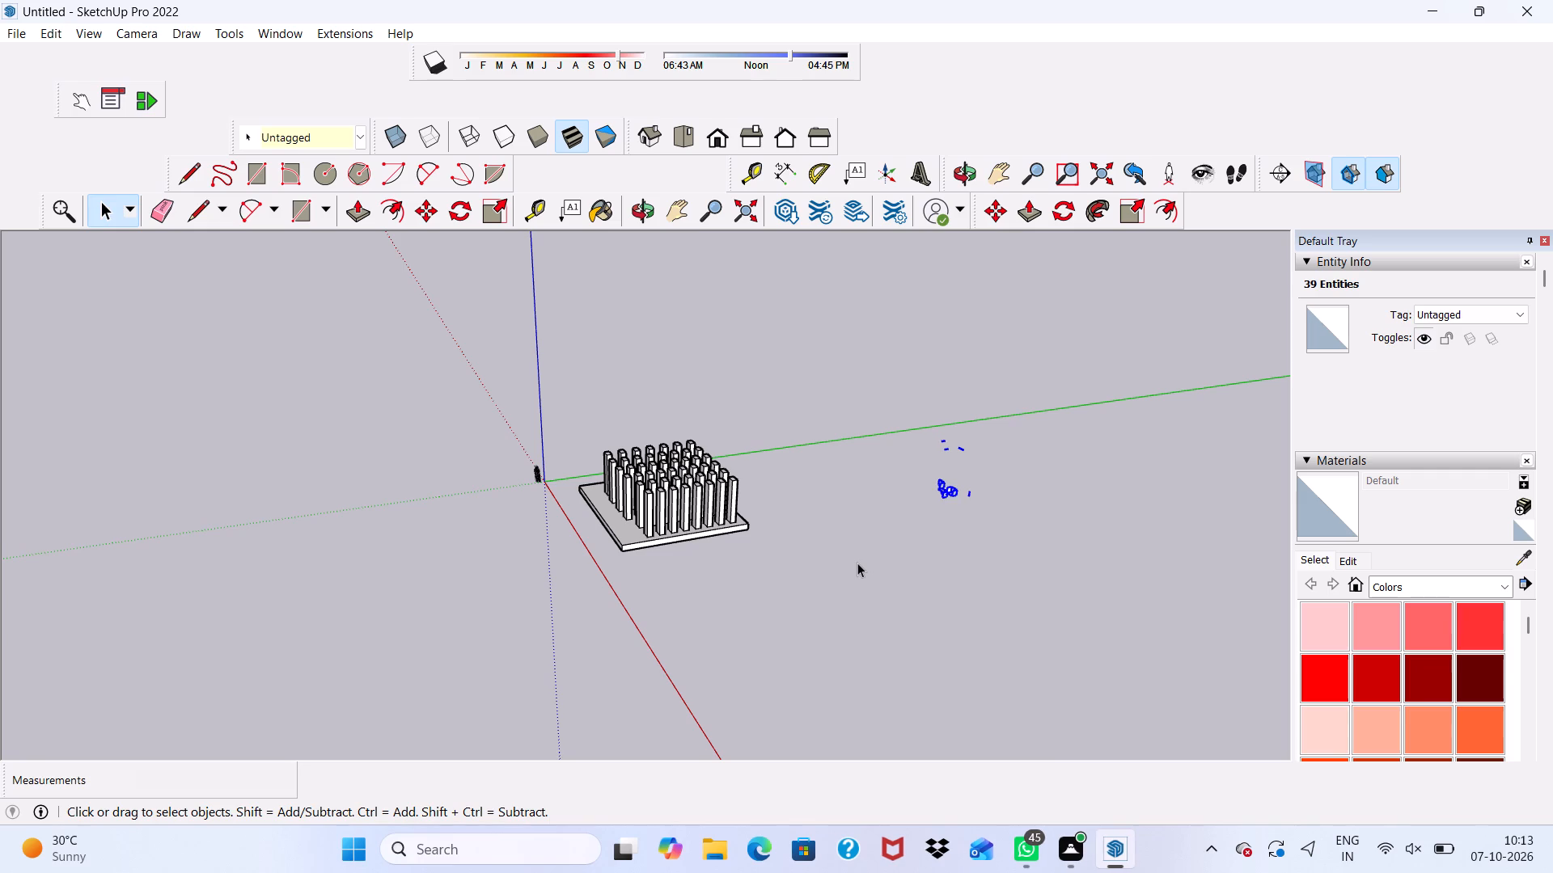
{"action": "key", "text": "Delete"}
Draw a 50' by 50' square on the ground, clear of the slab with posts.
{"action": "scroll", "coordinate": [858, 568], "scroll_direction": "down", "scroll_amount": 5}
{"action": "scroll", "coordinate": [798, 685], "scroll_direction": "up", "scroll_amount": 1}
{"action": "middle_click_drag", "start_coordinate": [798, 685], "coordinate": [1208, 620]}
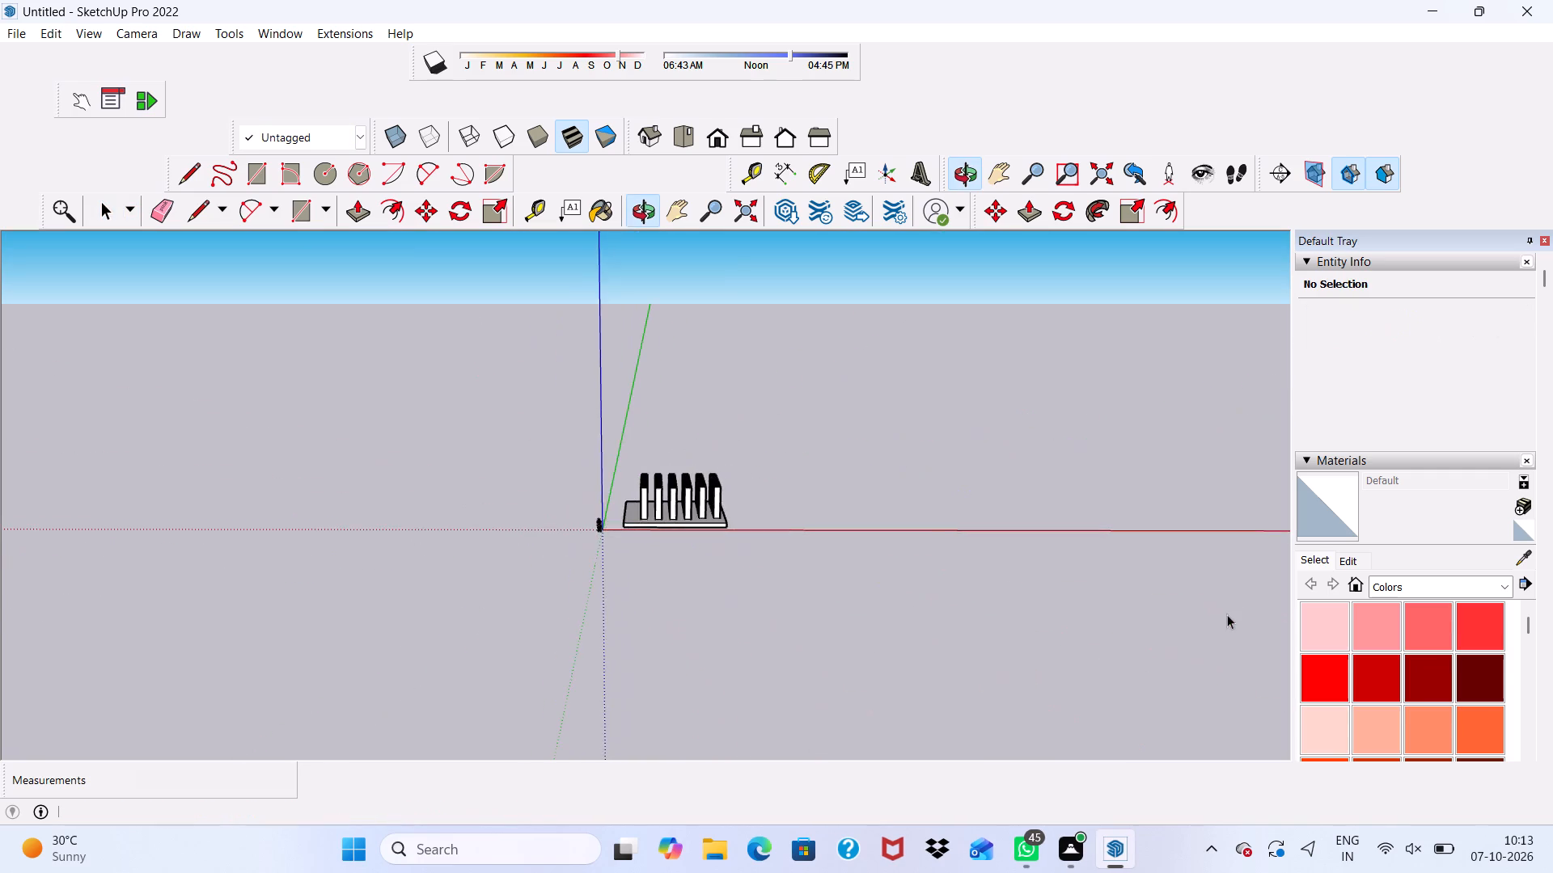
{"action": "scroll", "coordinate": [930, 537], "scroll_direction": "up", "scroll_amount": 4}
{"action": "scroll", "coordinate": [887, 385], "scroll_direction": "up", "scroll_amount": 4}
{"action": "middle_click_drag", "start_coordinate": [887, 385], "coordinate": [942, 481]}
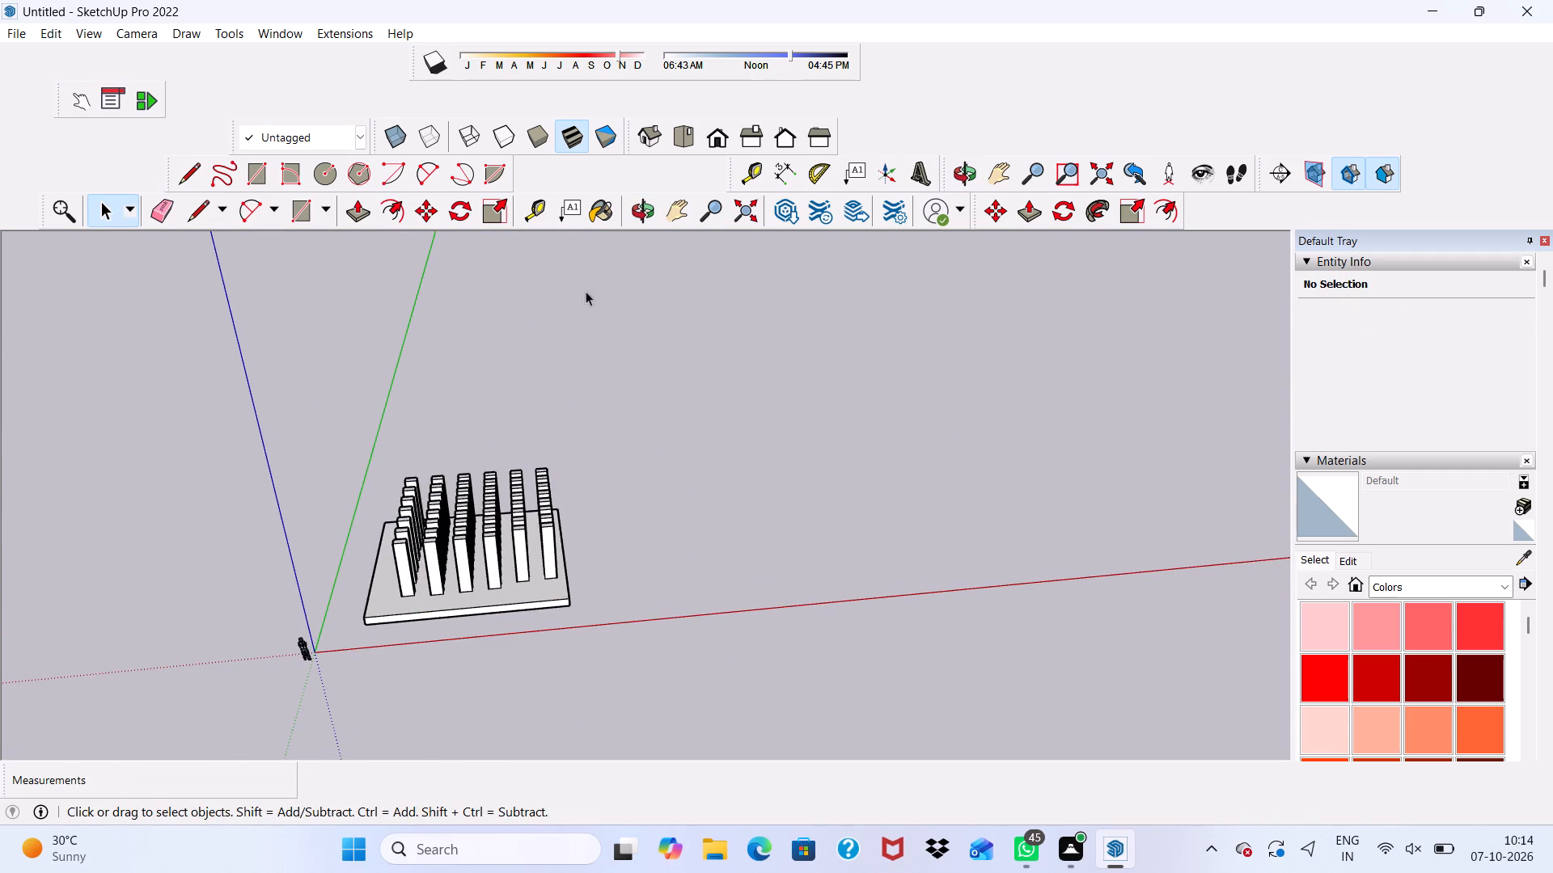
{"action": "left_click", "coordinate": [243, 171]}
{"action": "scroll", "coordinate": [610, 356], "scroll_direction": "up", "scroll_amount": 5}
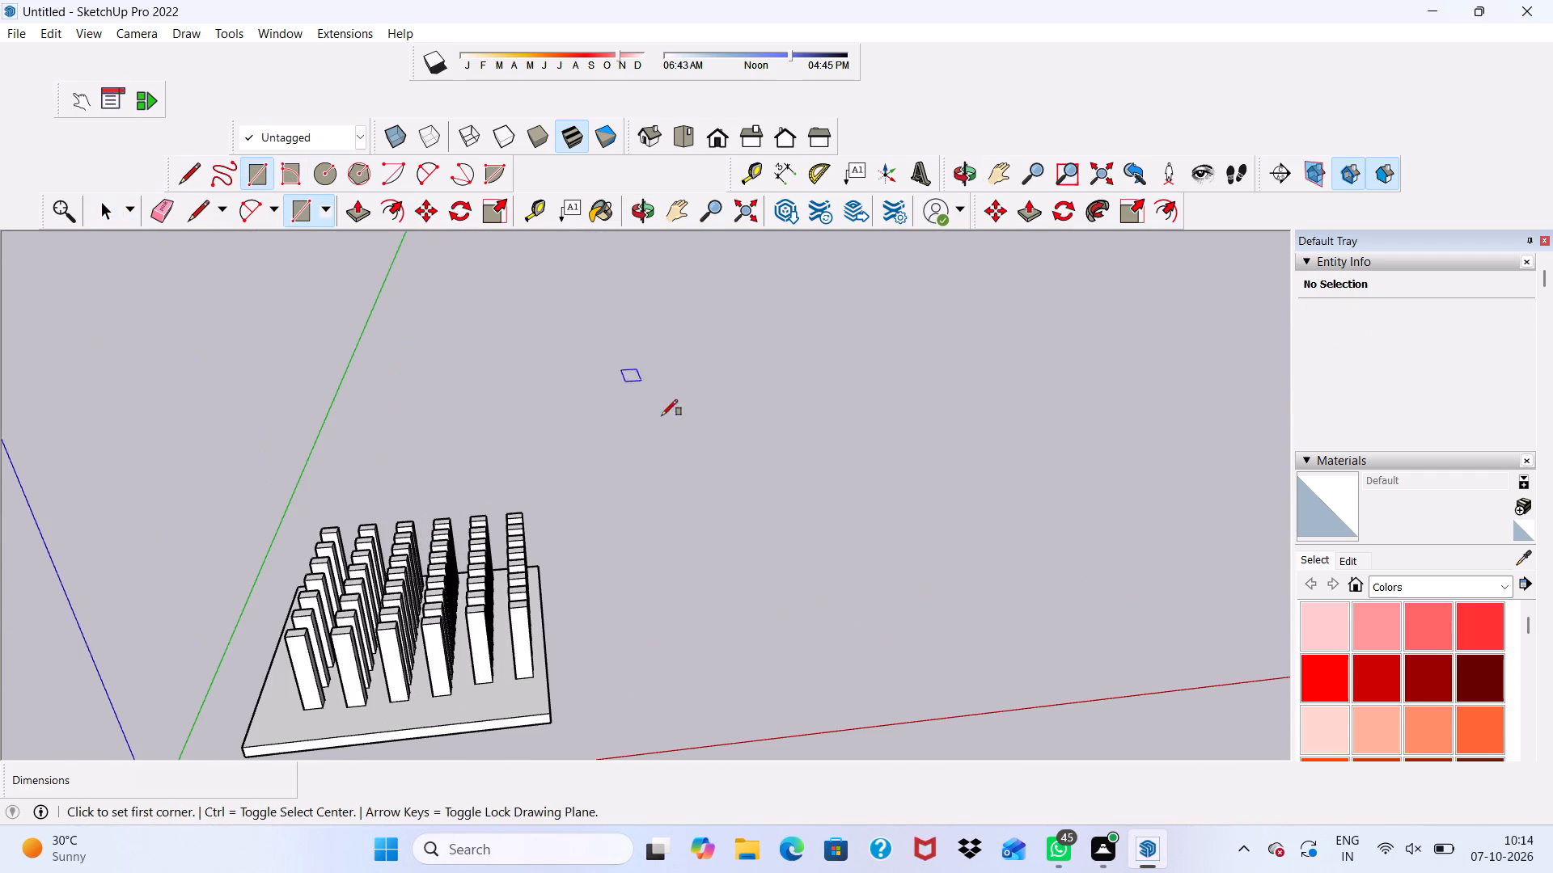
{"action": "left_click", "coordinate": [687, 420]}
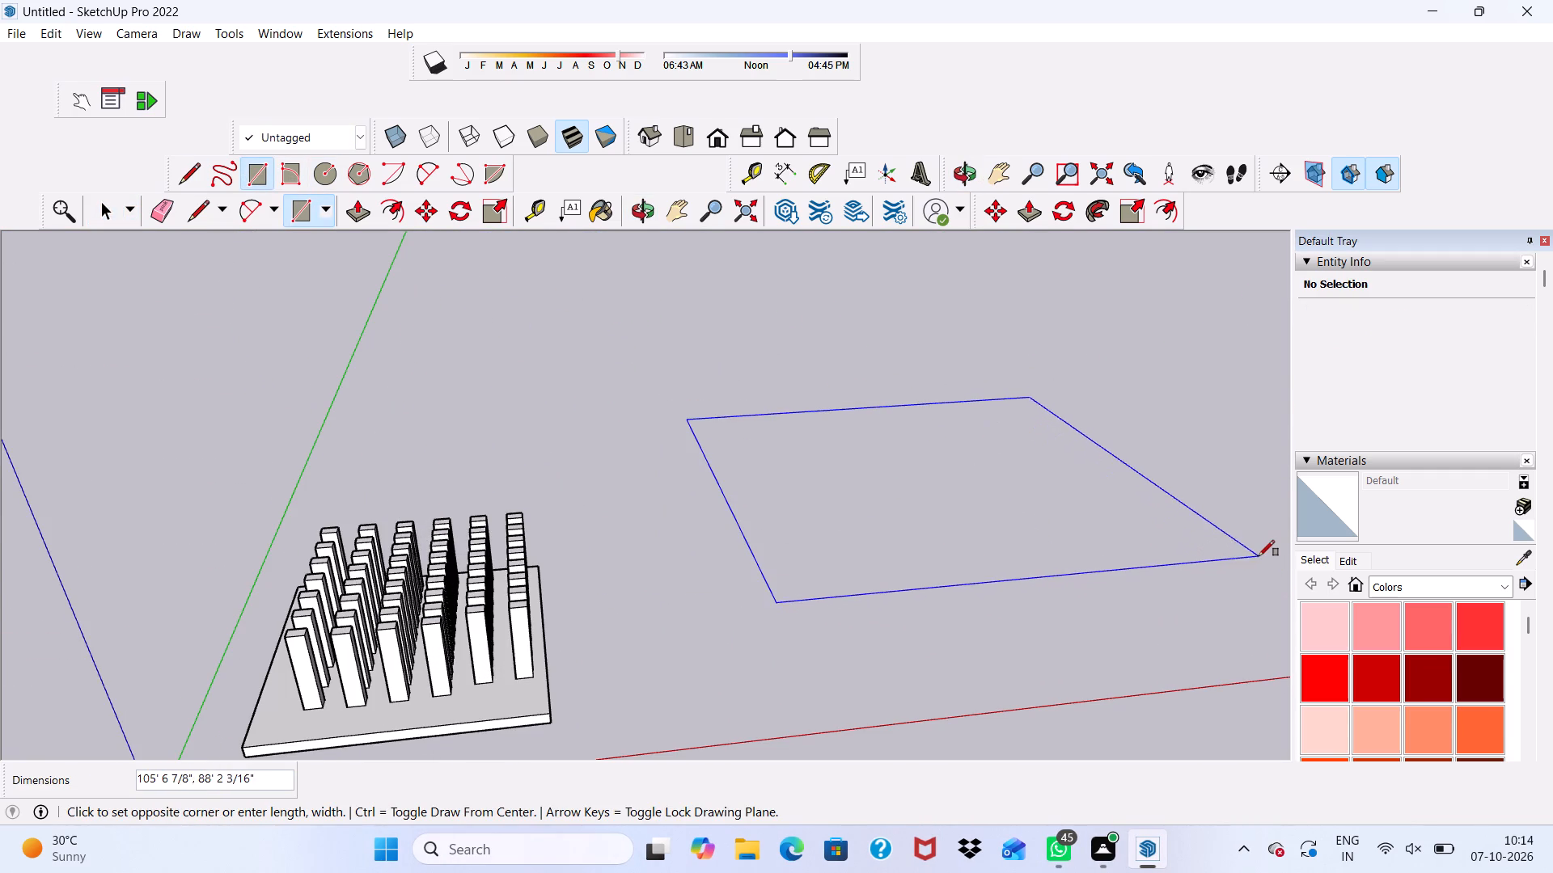
{"action": "type", "text": "50"}
{"action": "type", "text": "',5"}
{"action": "type", "text": "0'"}
{"action": "key", "text": "Return"}
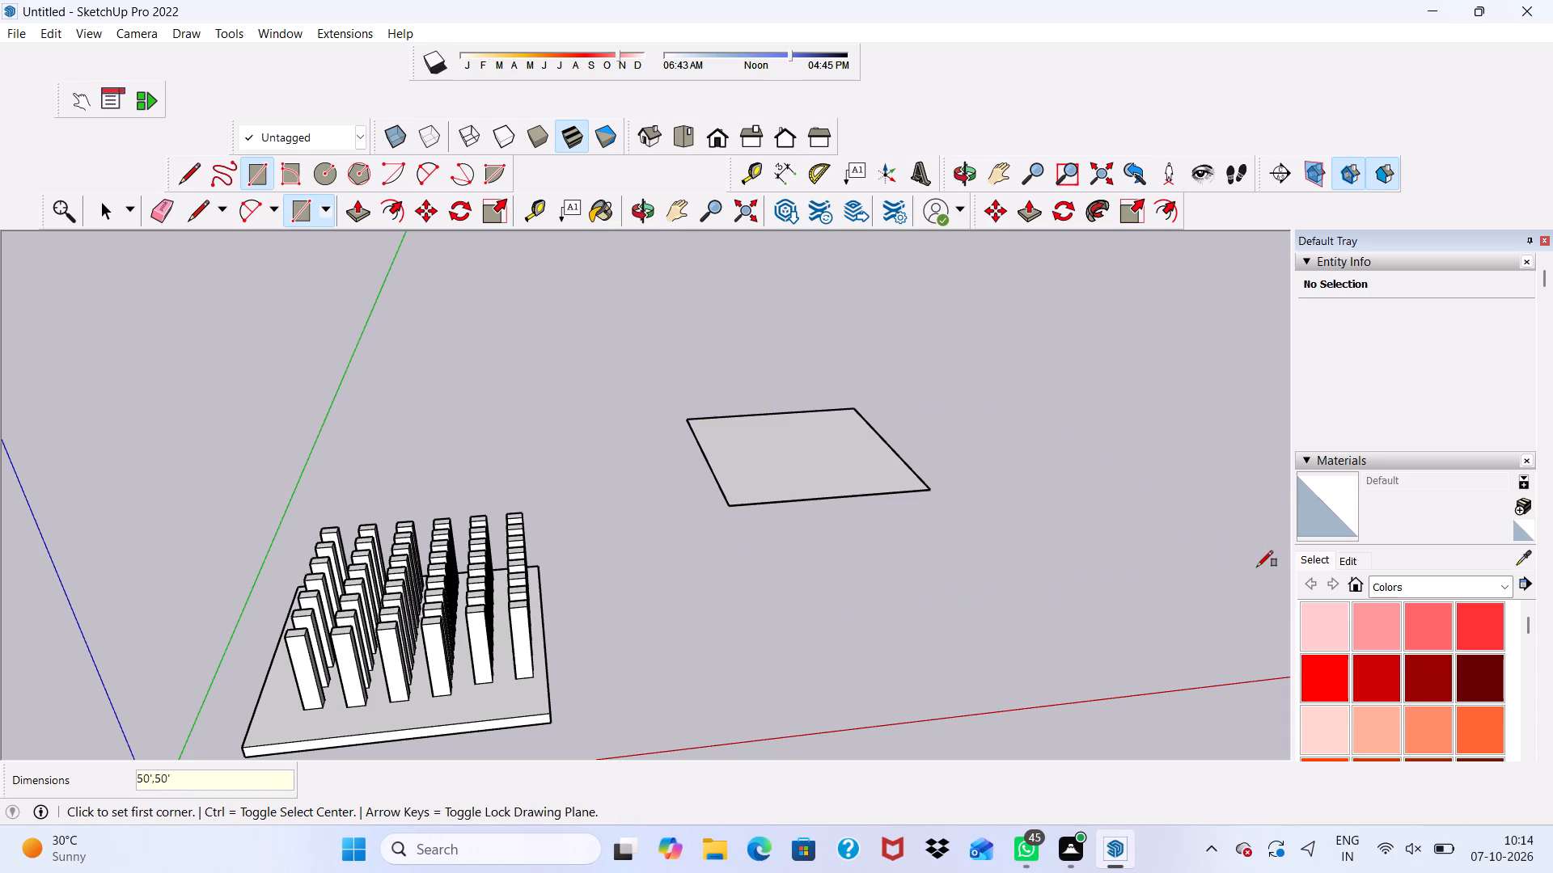
{"action": "key", "text": "space"}
Move the whole square about 96' 5" along the red axis so it lies alongside the slab with posts.
{"action": "scroll", "coordinate": [1052, 597], "scroll_direction": "down", "scroll_amount": 2}
{"action": "scroll", "coordinate": [1045, 487], "scroll_direction": "up", "scroll_amount": 3}
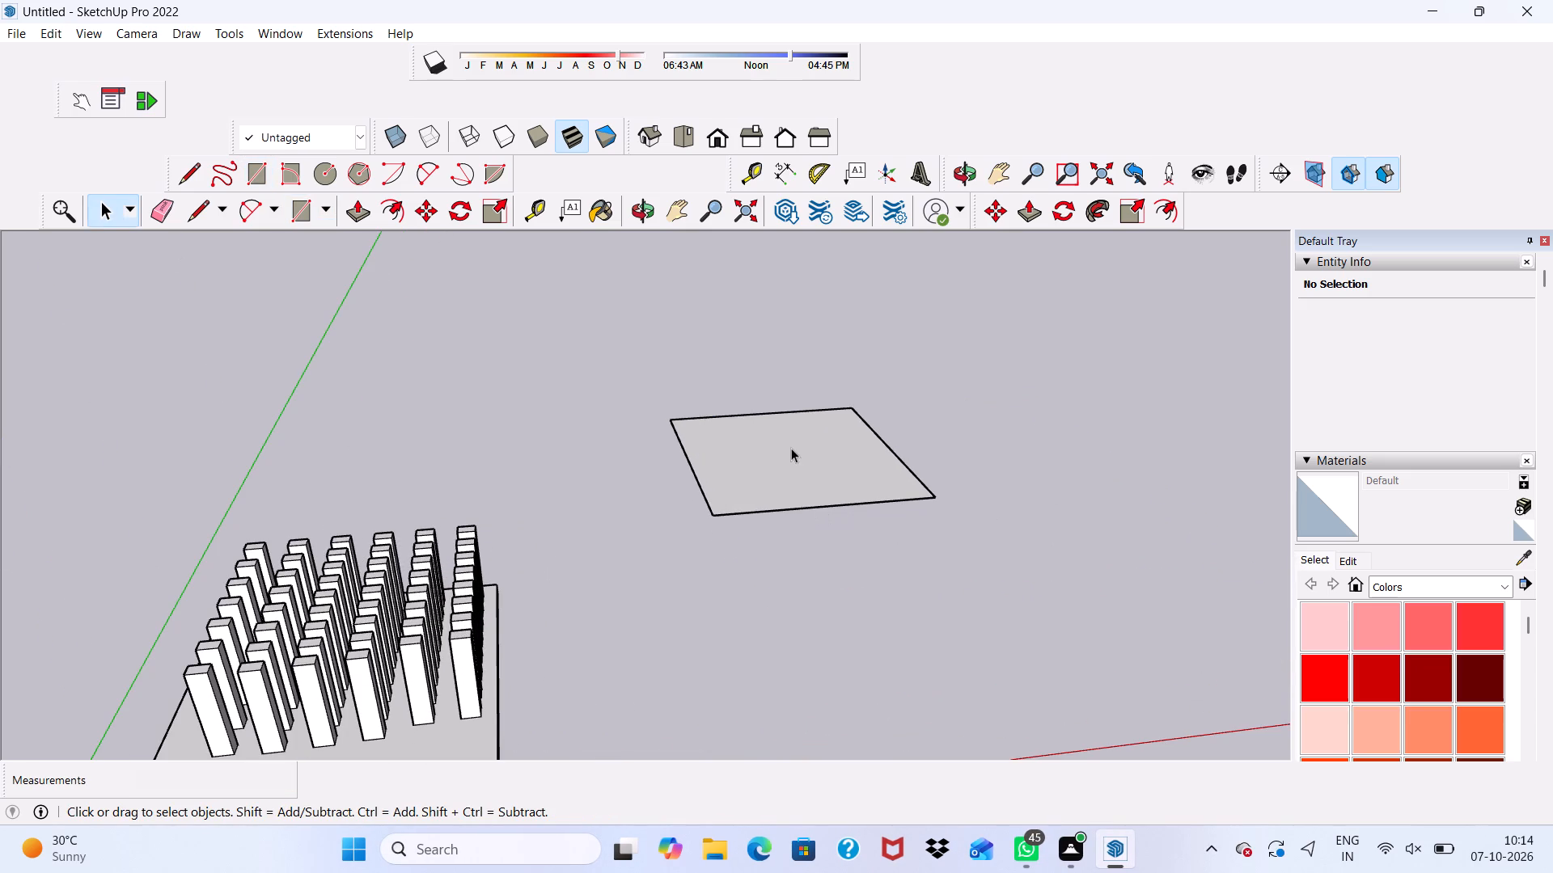
{"action": "left_click", "coordinate": [790, 448]}
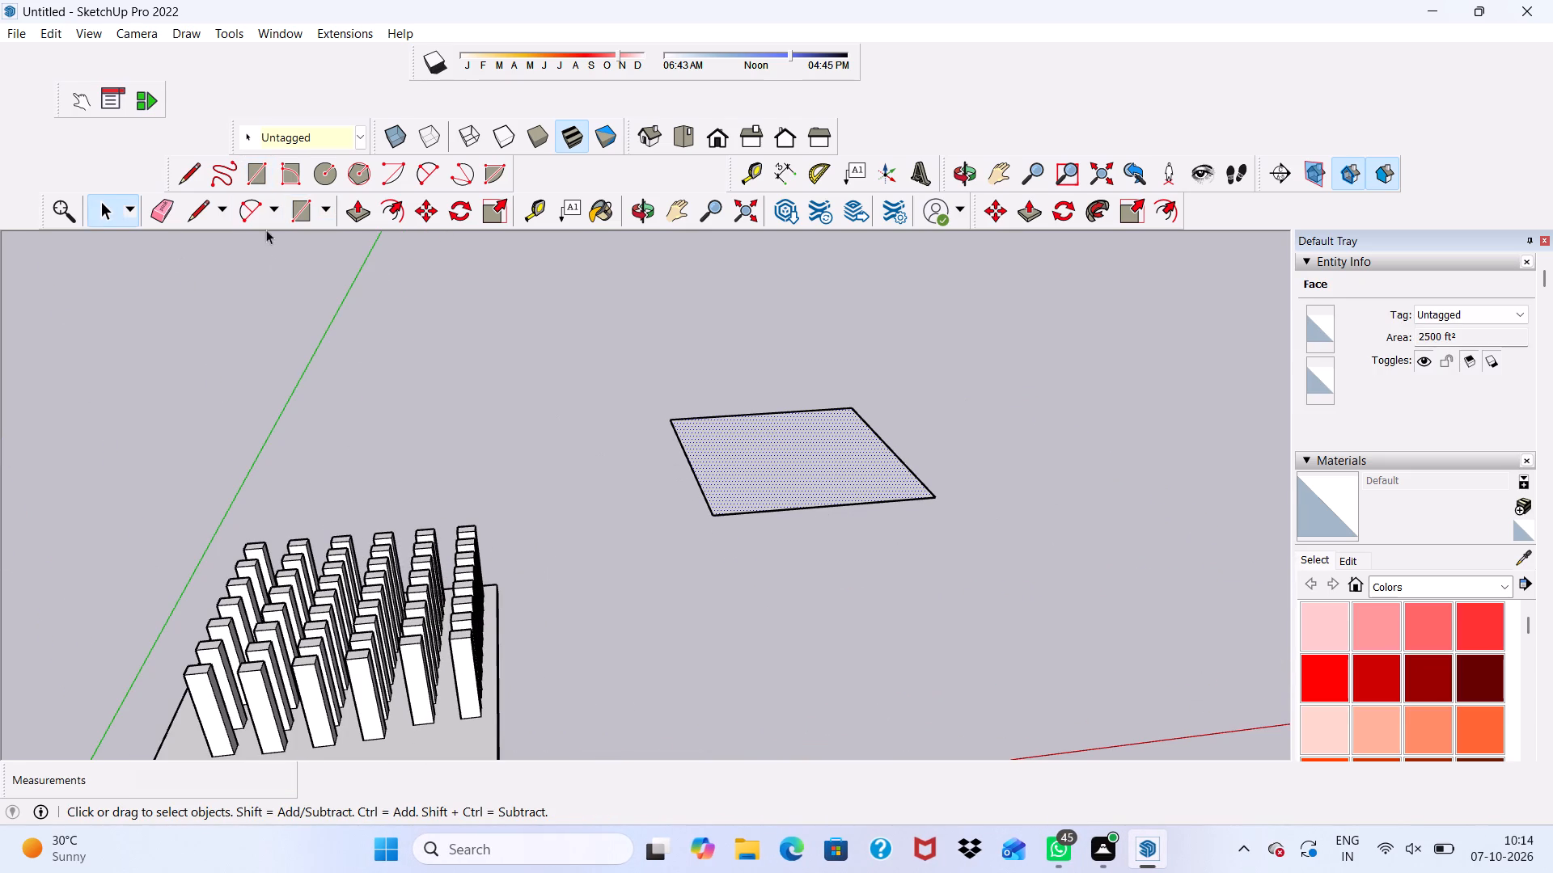
{"action": "double_click", "coordinate": [724, 504]}
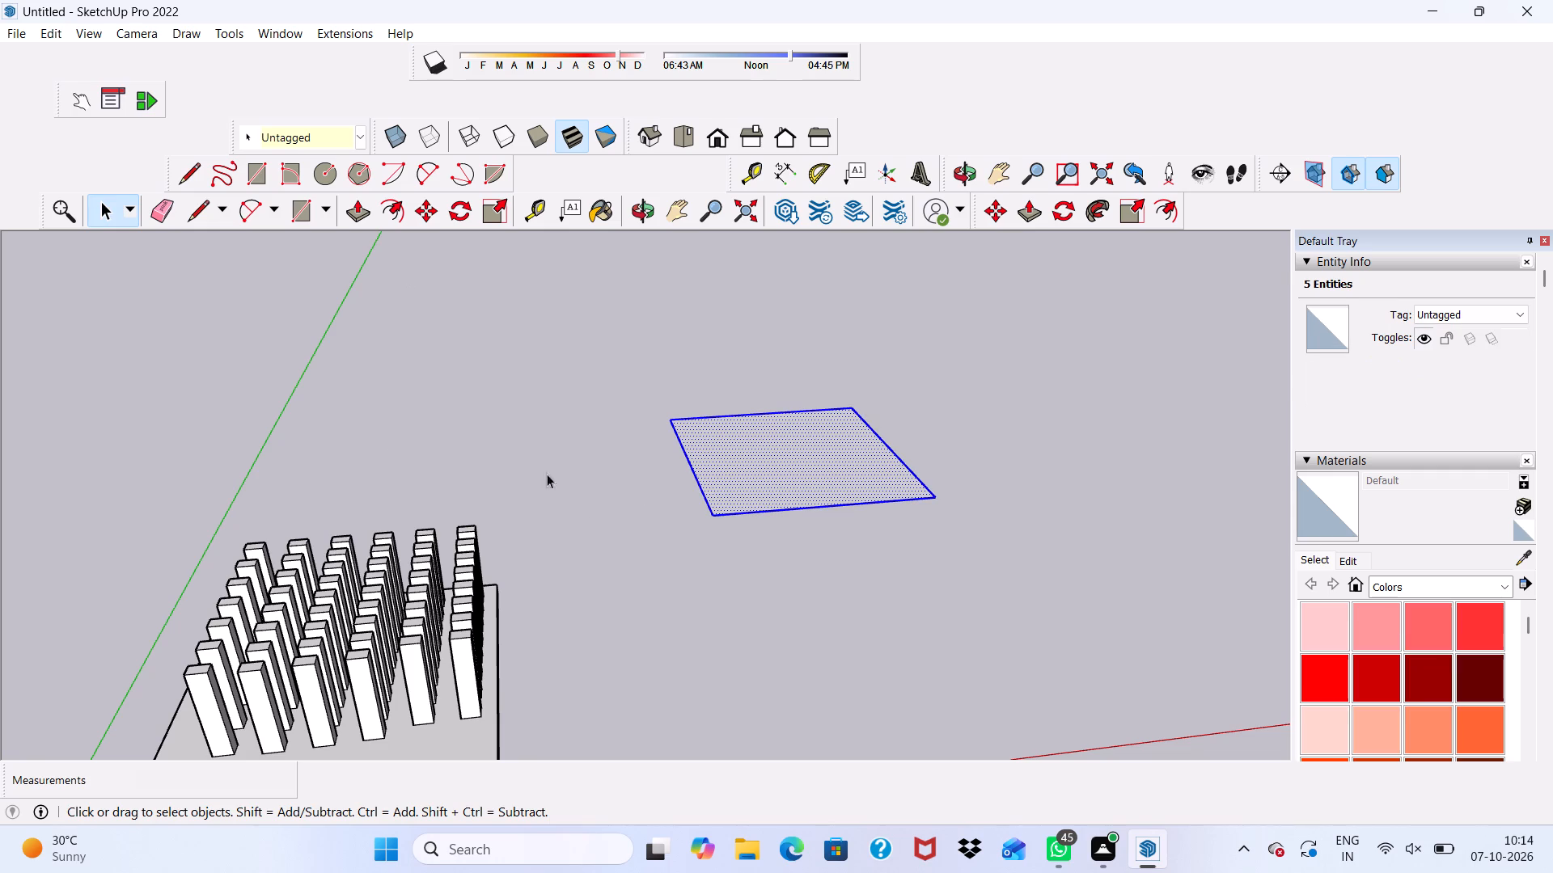
{"action": "left_click", "coordinate": [434, 202]}
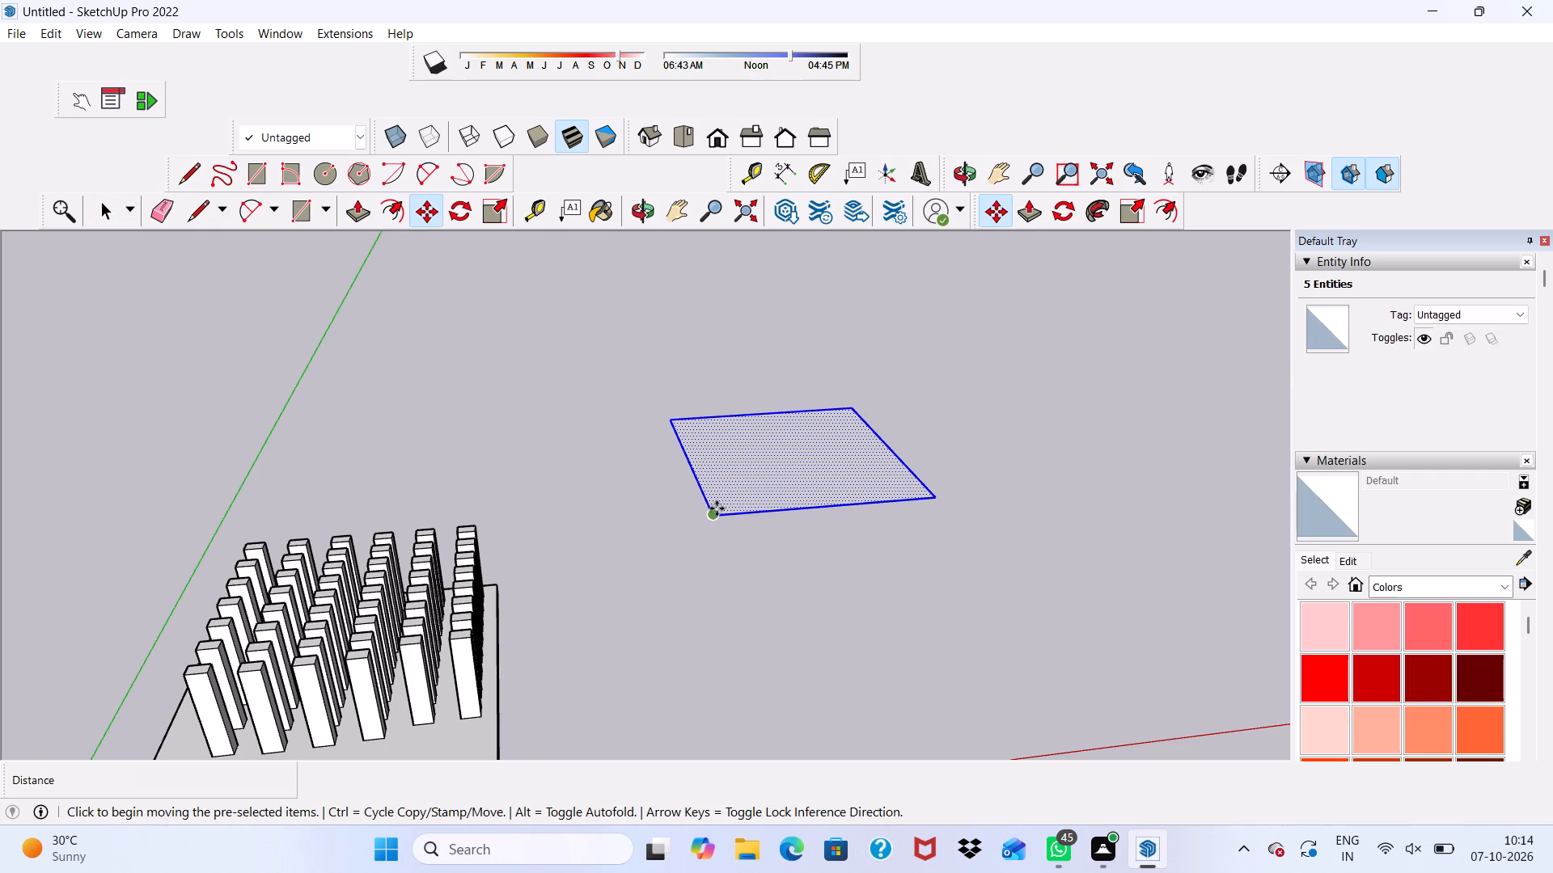
{"action": "left_click", "coordinate": [717, 518]}
{"action": "scroll", "coordinate": [710, 518], "scroll_direction": "down", "scroll_amount": 3}
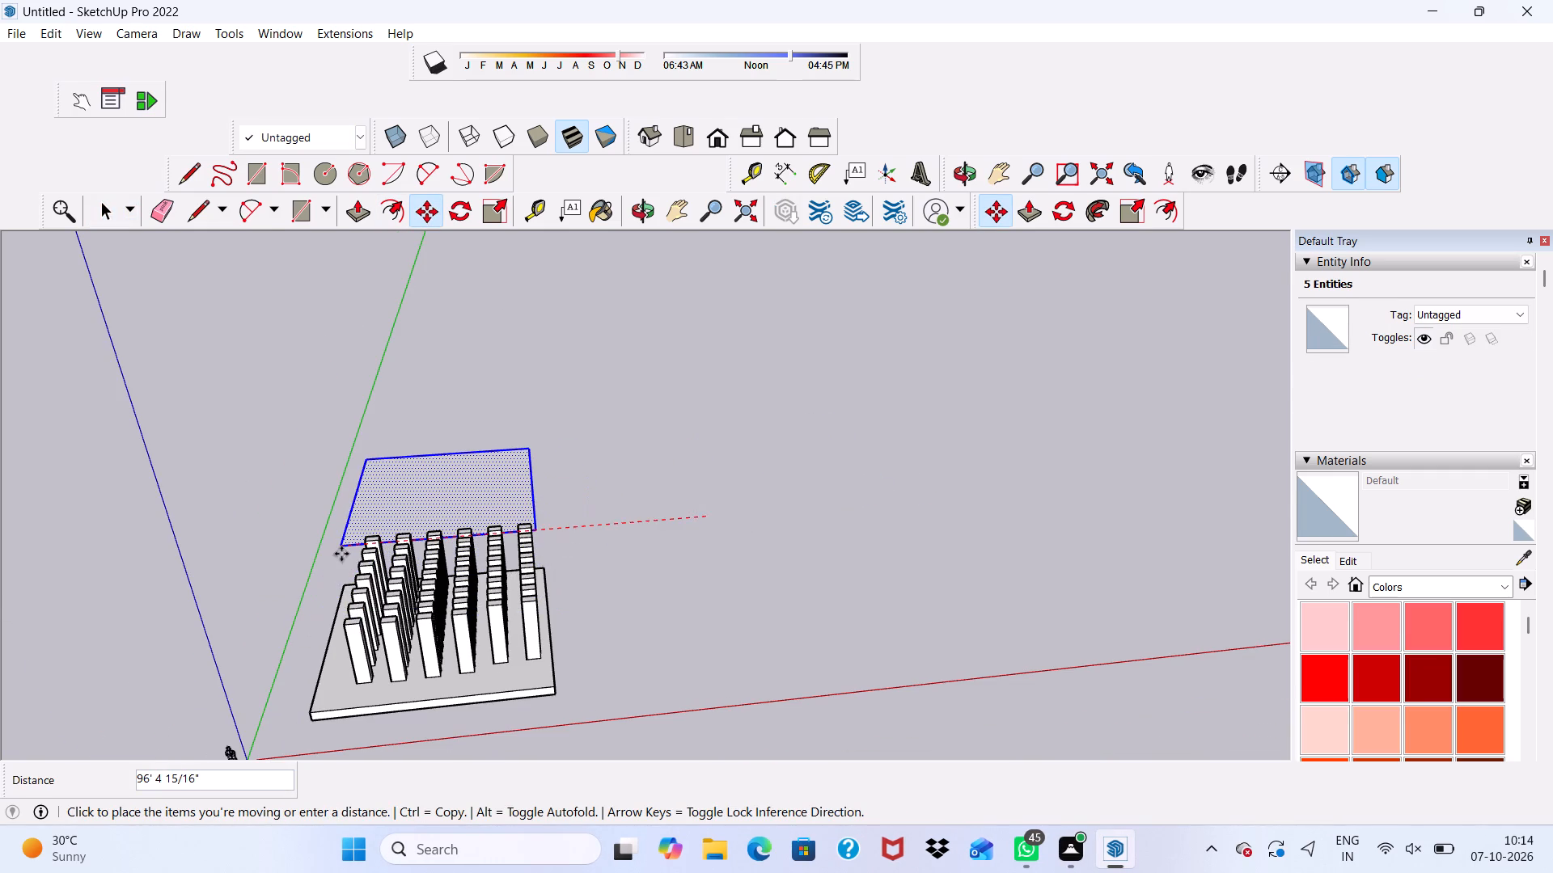
{"action": "left_click", "coordinate": [341, 554]}
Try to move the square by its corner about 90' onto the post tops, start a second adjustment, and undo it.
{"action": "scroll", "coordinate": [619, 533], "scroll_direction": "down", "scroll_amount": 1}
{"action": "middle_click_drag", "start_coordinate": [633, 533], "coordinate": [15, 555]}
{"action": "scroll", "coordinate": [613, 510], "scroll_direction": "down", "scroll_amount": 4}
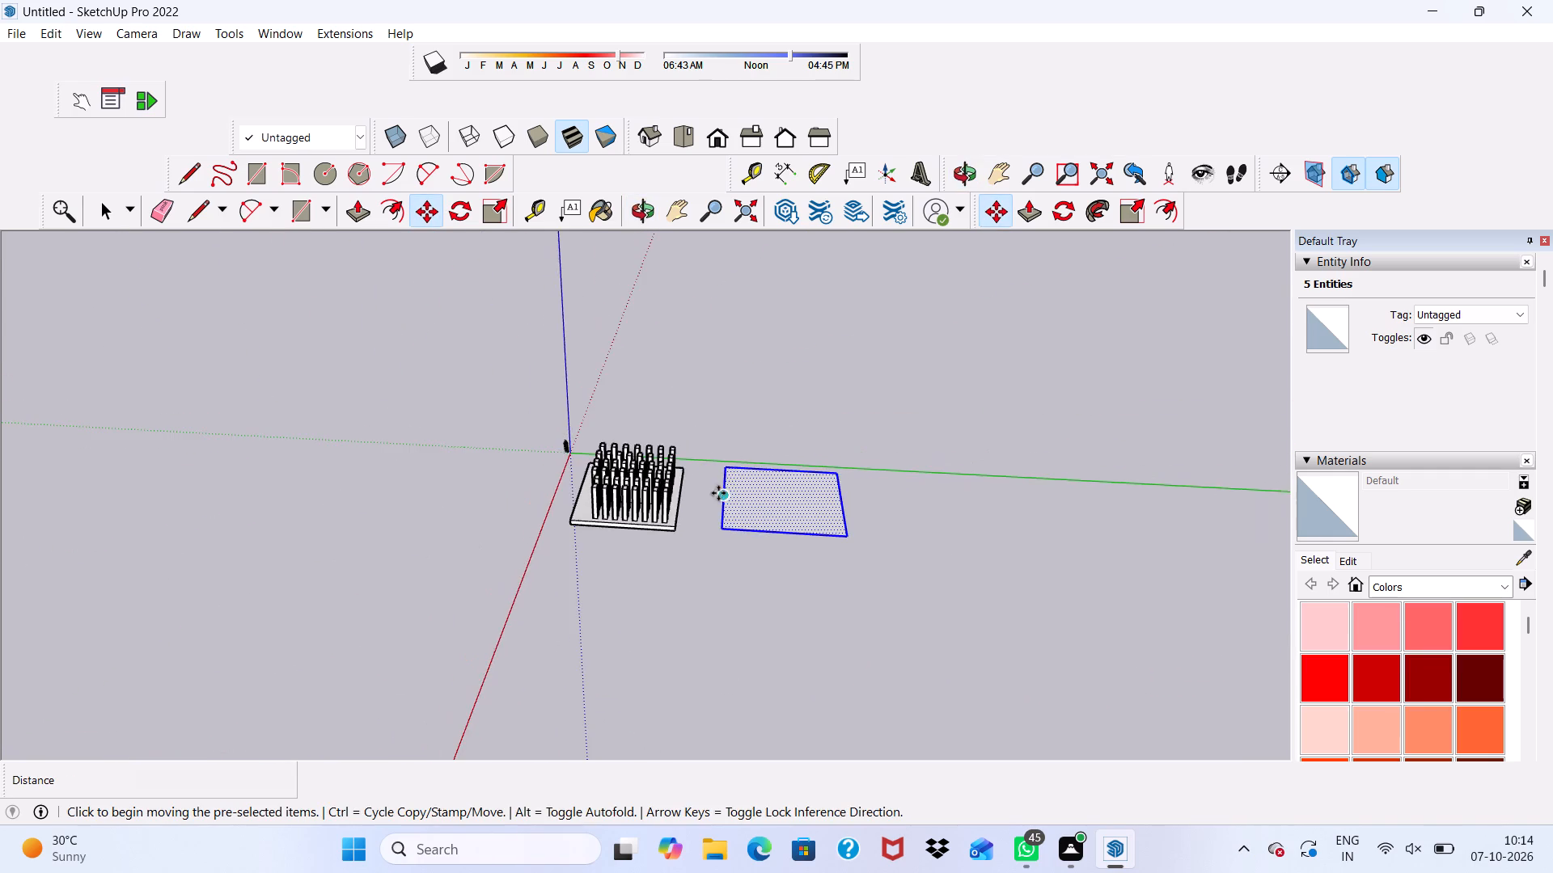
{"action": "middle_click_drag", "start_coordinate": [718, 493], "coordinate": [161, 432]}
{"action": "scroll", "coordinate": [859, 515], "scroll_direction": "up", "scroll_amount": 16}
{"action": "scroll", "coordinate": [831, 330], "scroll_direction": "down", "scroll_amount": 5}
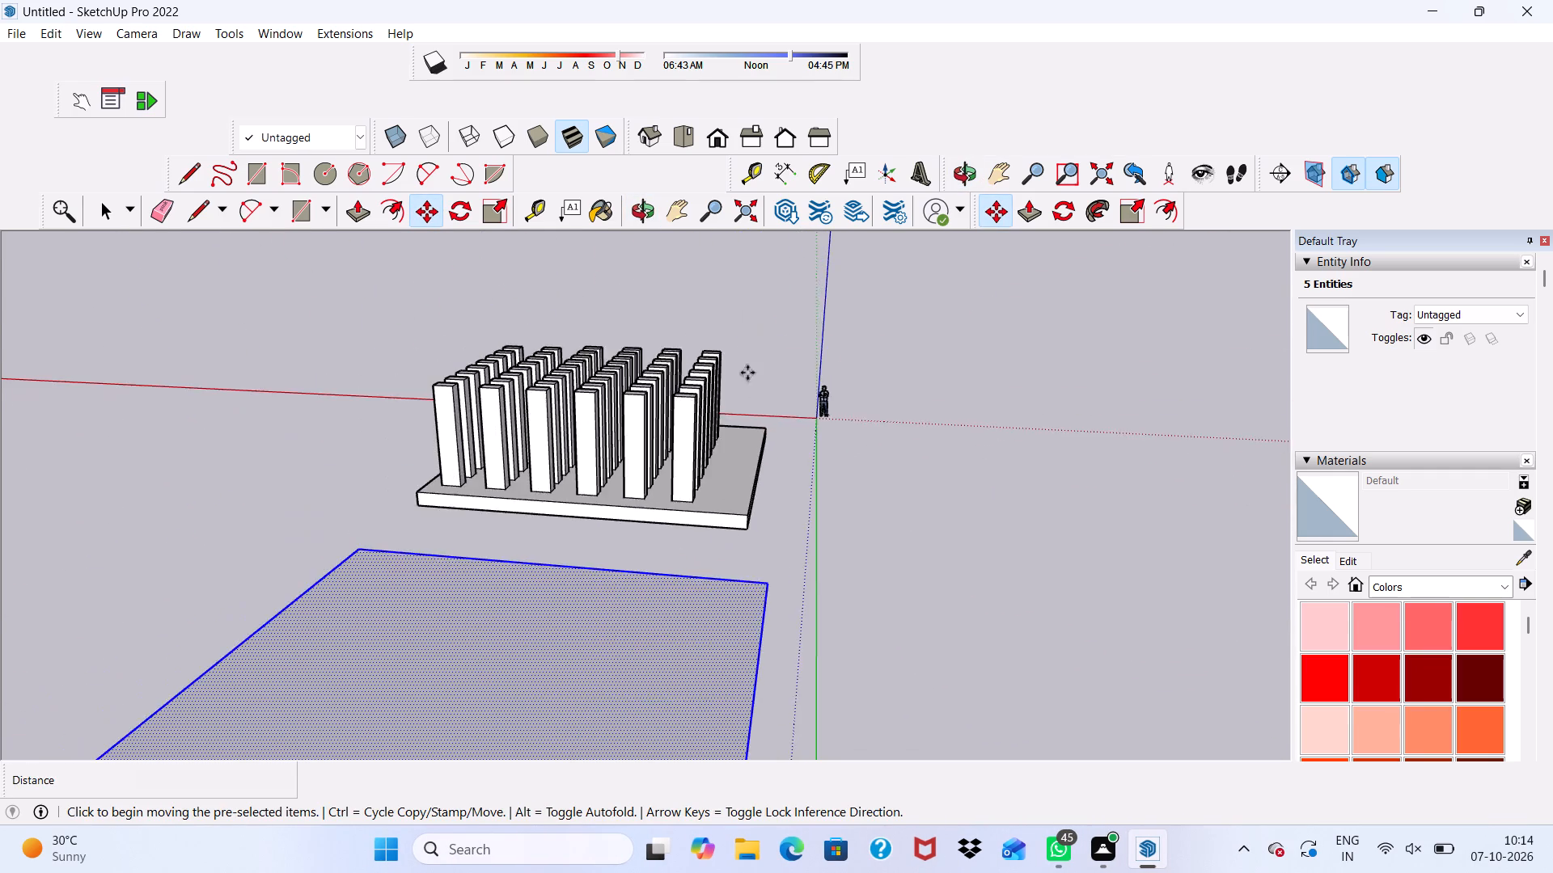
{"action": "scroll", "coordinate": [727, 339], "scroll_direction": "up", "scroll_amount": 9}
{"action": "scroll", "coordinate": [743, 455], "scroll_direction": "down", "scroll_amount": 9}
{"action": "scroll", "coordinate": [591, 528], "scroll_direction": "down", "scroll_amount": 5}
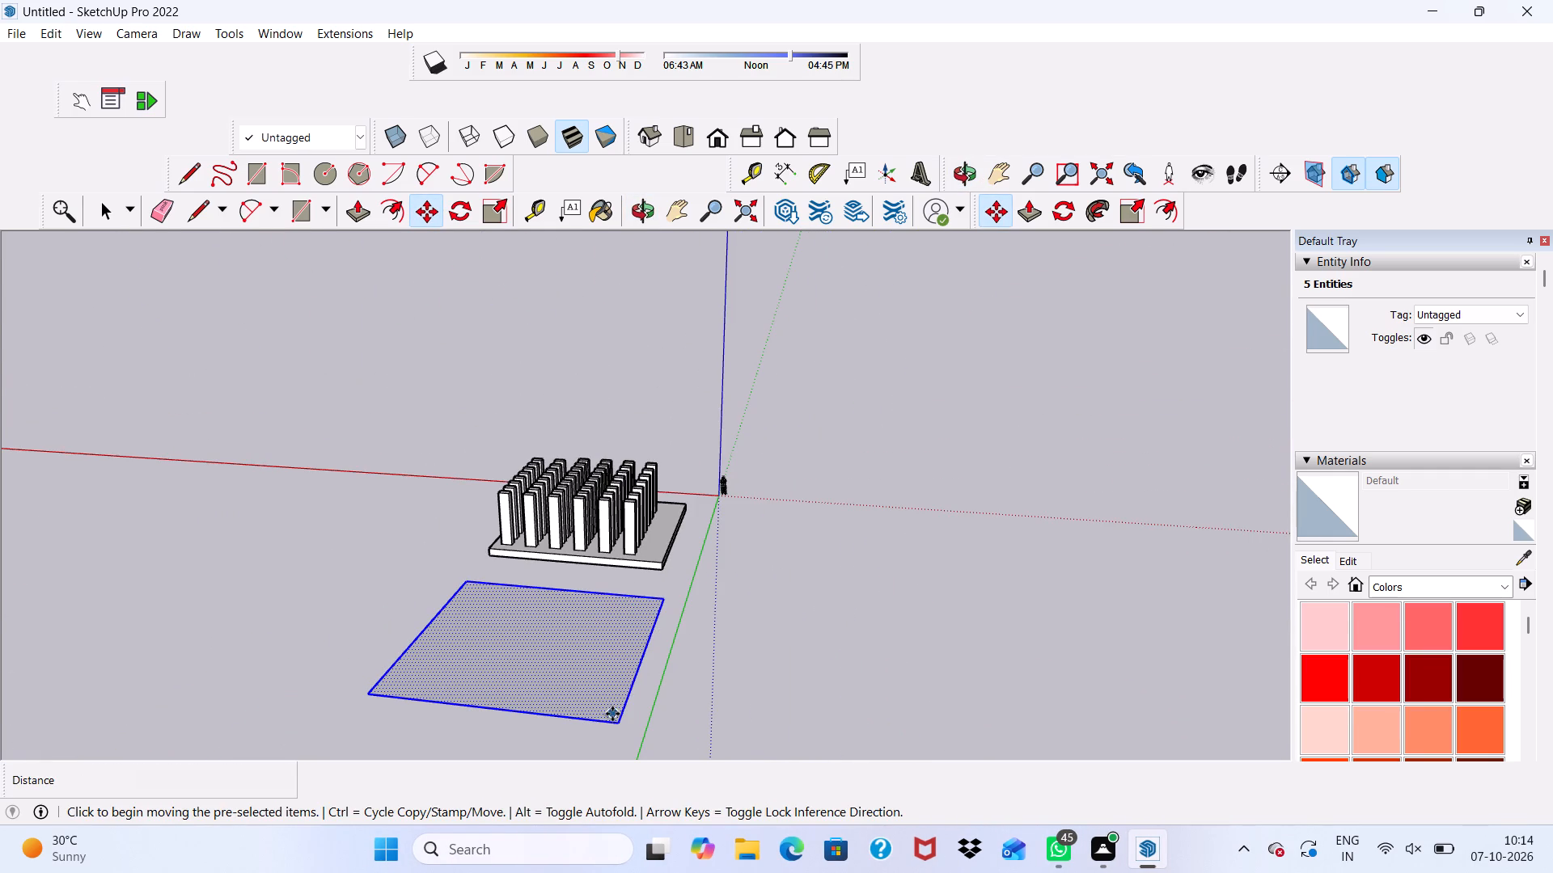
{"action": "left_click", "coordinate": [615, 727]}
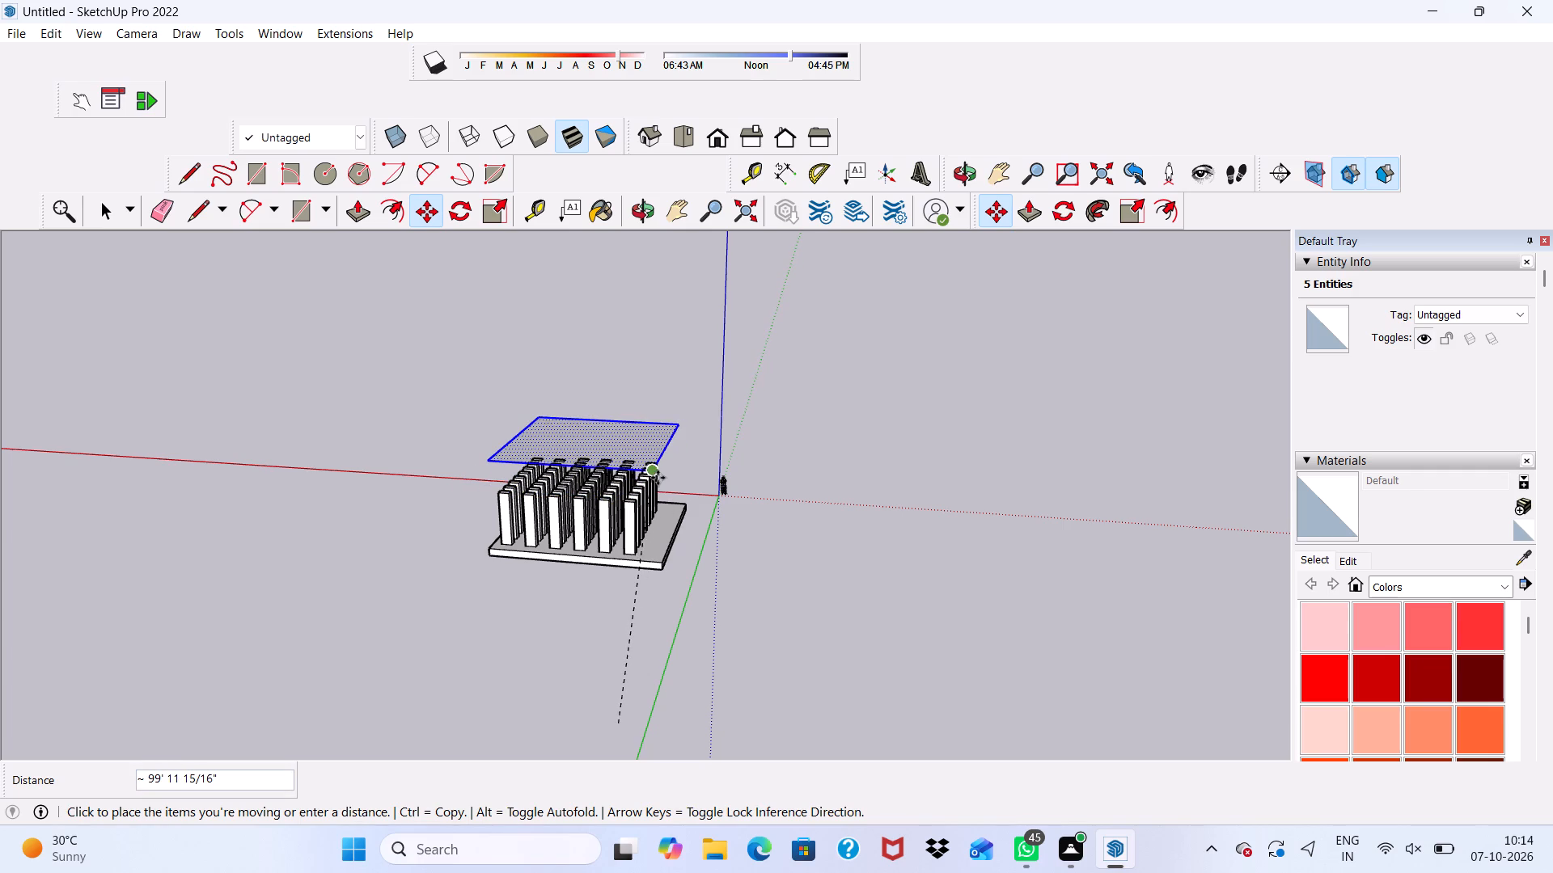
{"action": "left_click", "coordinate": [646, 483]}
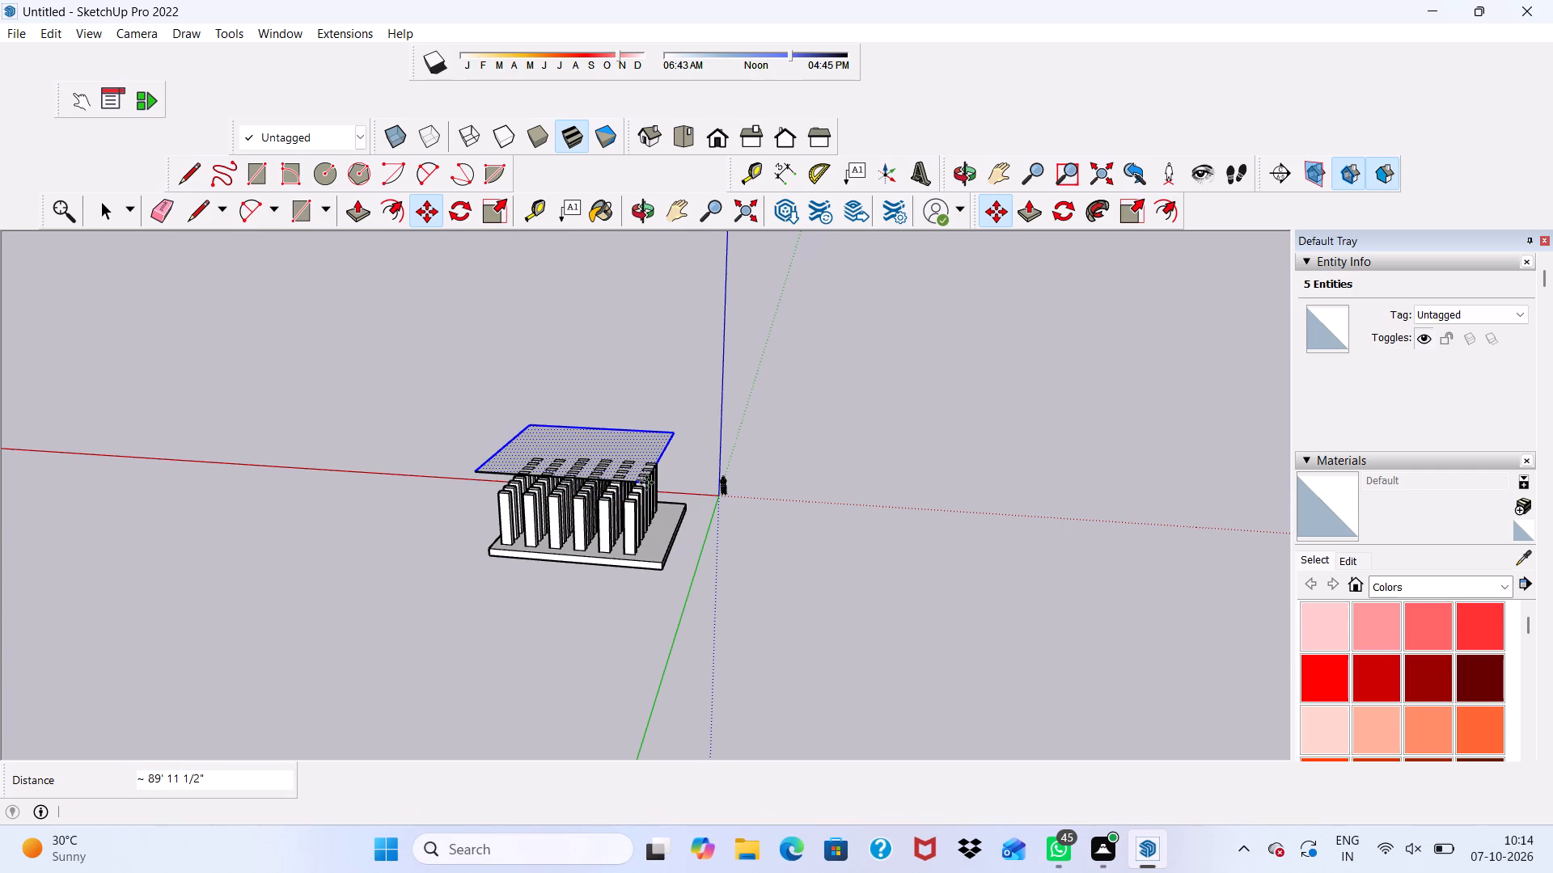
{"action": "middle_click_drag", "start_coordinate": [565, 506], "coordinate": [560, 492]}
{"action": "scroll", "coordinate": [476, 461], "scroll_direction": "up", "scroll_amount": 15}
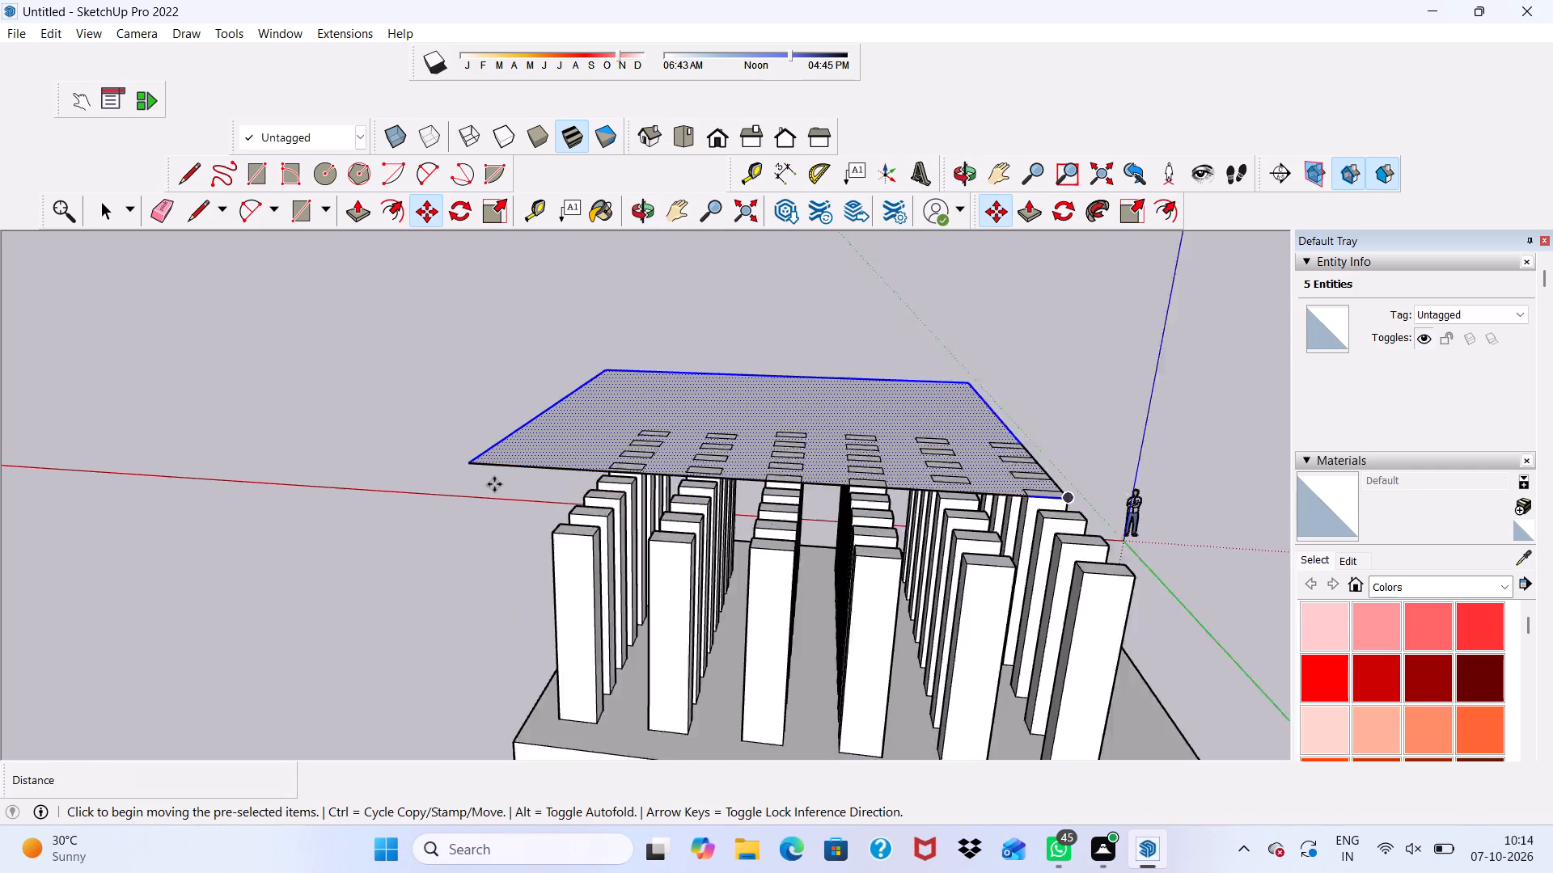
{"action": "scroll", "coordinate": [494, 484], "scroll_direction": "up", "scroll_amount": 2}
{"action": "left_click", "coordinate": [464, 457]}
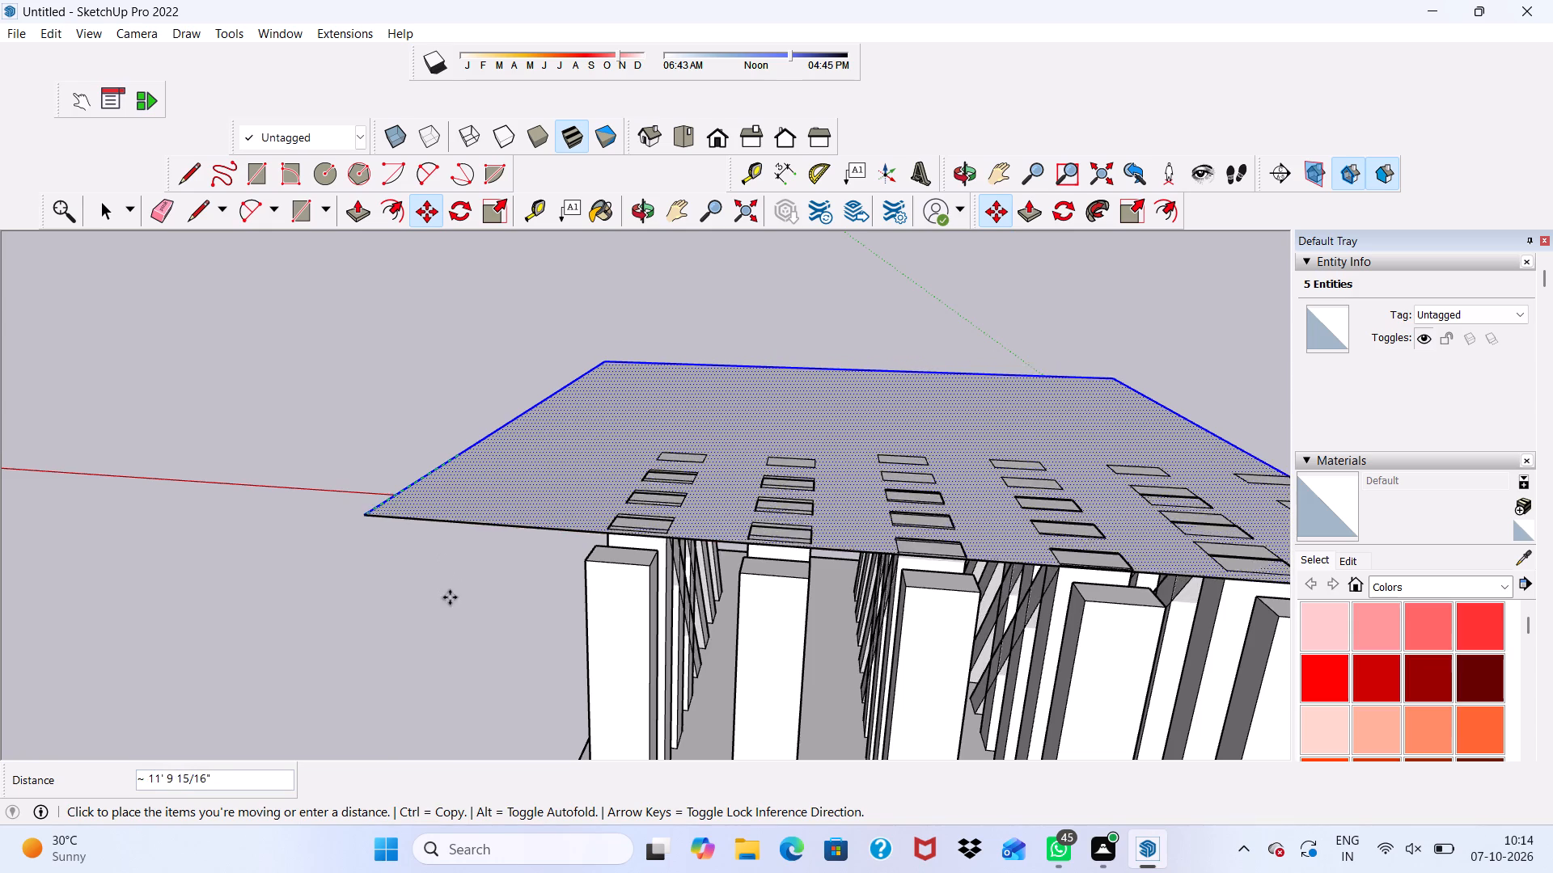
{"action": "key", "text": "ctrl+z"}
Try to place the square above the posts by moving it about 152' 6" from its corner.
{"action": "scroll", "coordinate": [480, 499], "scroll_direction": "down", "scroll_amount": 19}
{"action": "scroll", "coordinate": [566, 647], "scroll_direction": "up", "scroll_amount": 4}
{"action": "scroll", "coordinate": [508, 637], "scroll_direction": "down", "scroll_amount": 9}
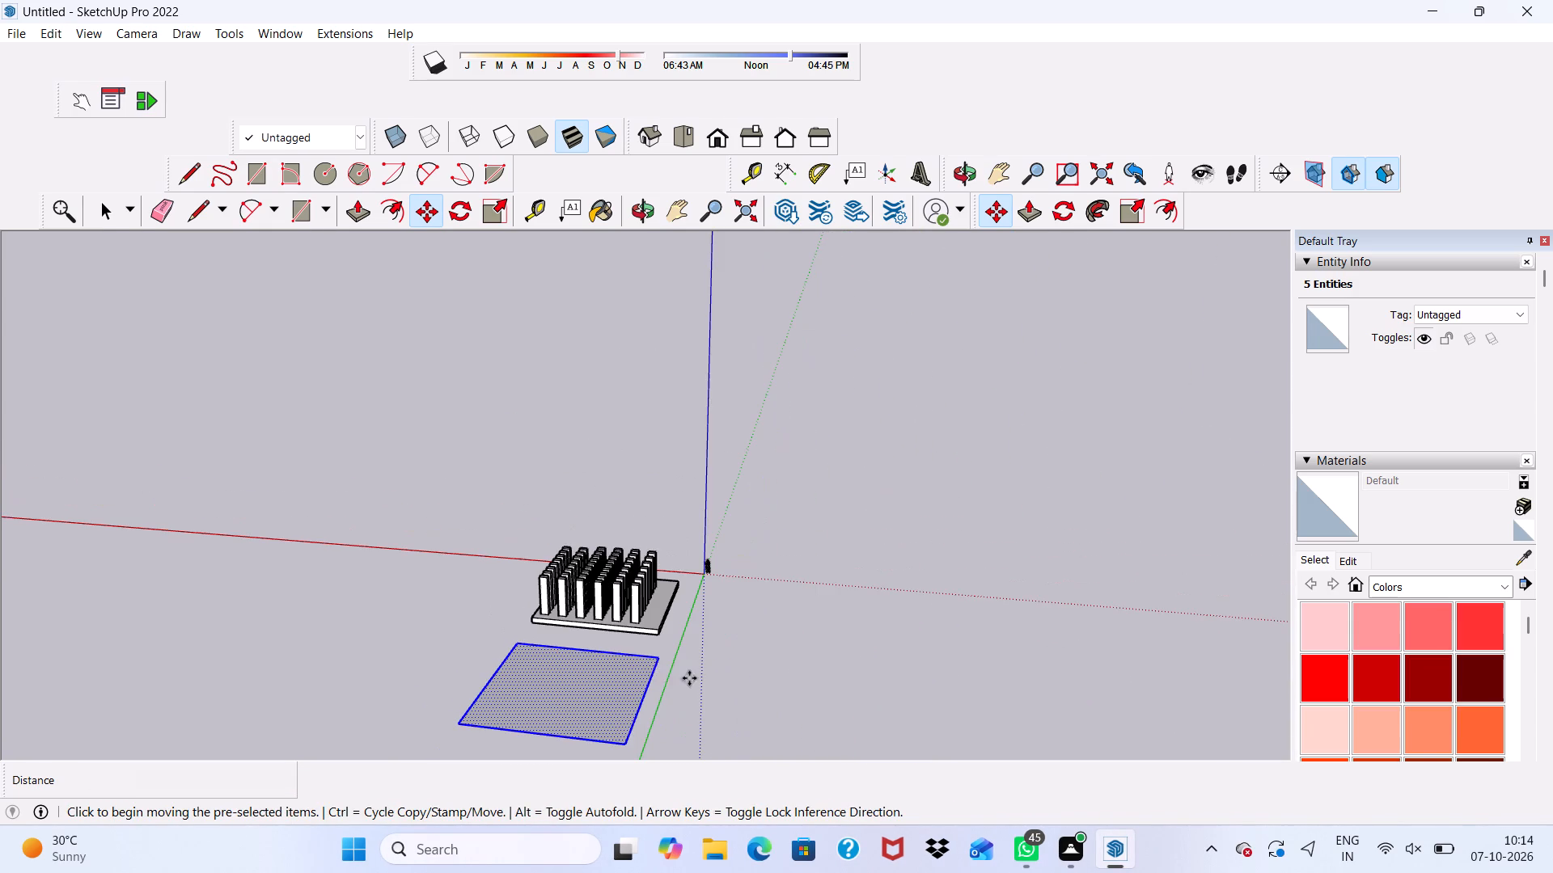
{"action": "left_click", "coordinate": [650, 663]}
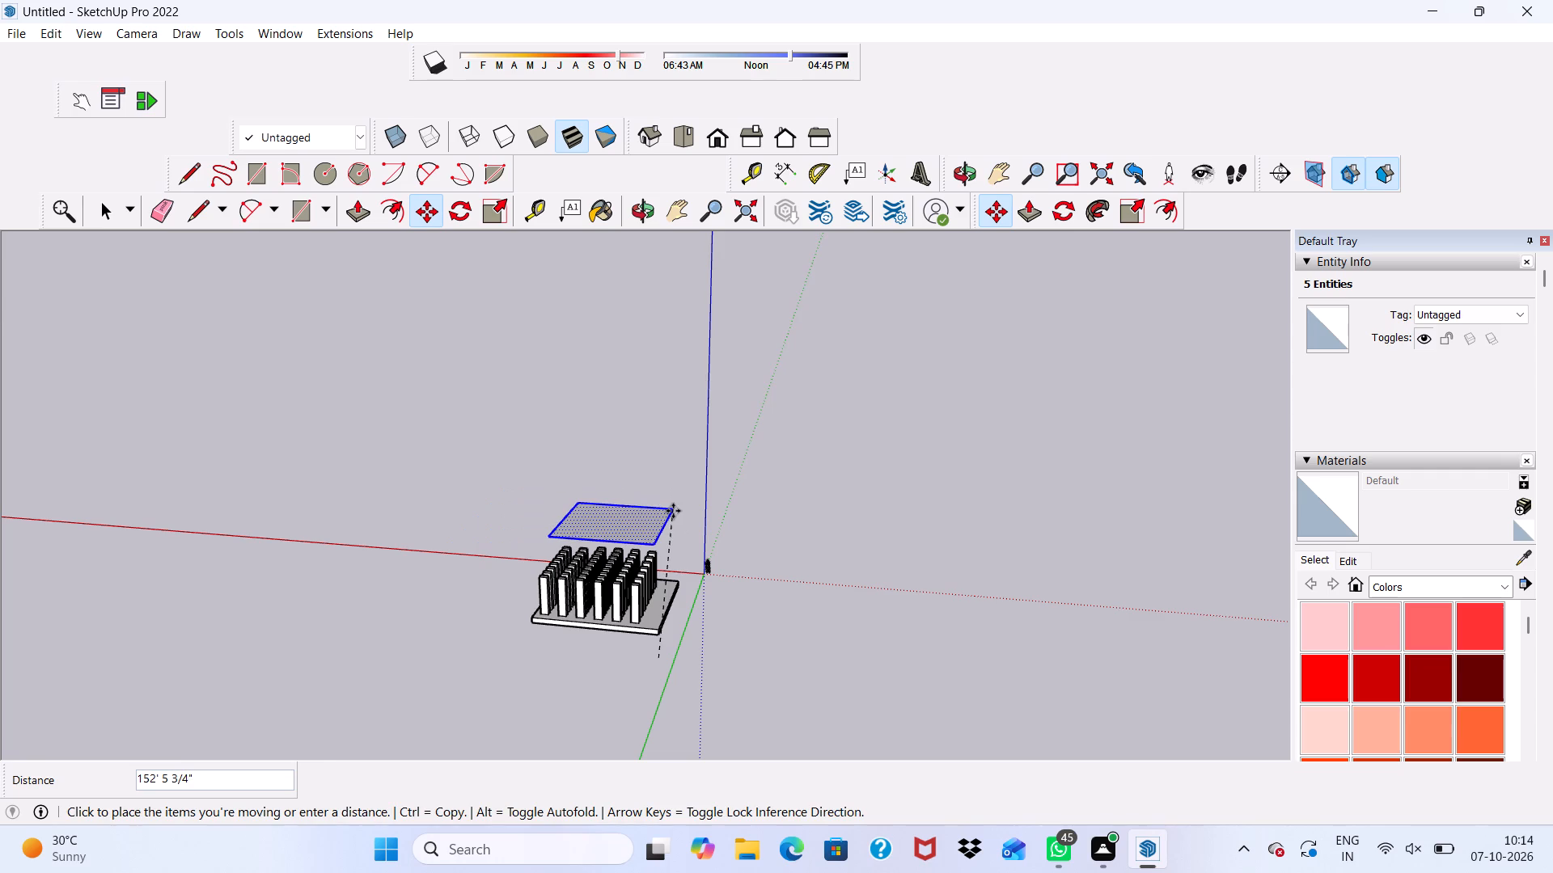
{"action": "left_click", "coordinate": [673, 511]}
Move the square by its corner about 80' 8" onto the top corner of the slab's corner post.
{"action": "scroll", "coordinate": [657, 575], "scroll_direction": "up", "scroll_amount": 3}
{"action": "scroll", "coordinate": [586, 609], "scroll_direction": "down", "scroll_amount": 6}
{"action": "middle_click_drag", "start_coordinate": [546, 590], "coordinate": [754, 582]}
{"action": "scroll", "coordinate": [549, 620], "scroll_direction": "up", "scroll_amount": 4}
{"action": "scroll", "coordinate": [388, 564], "scroll_direction": "up", "scroll_amount": 12}
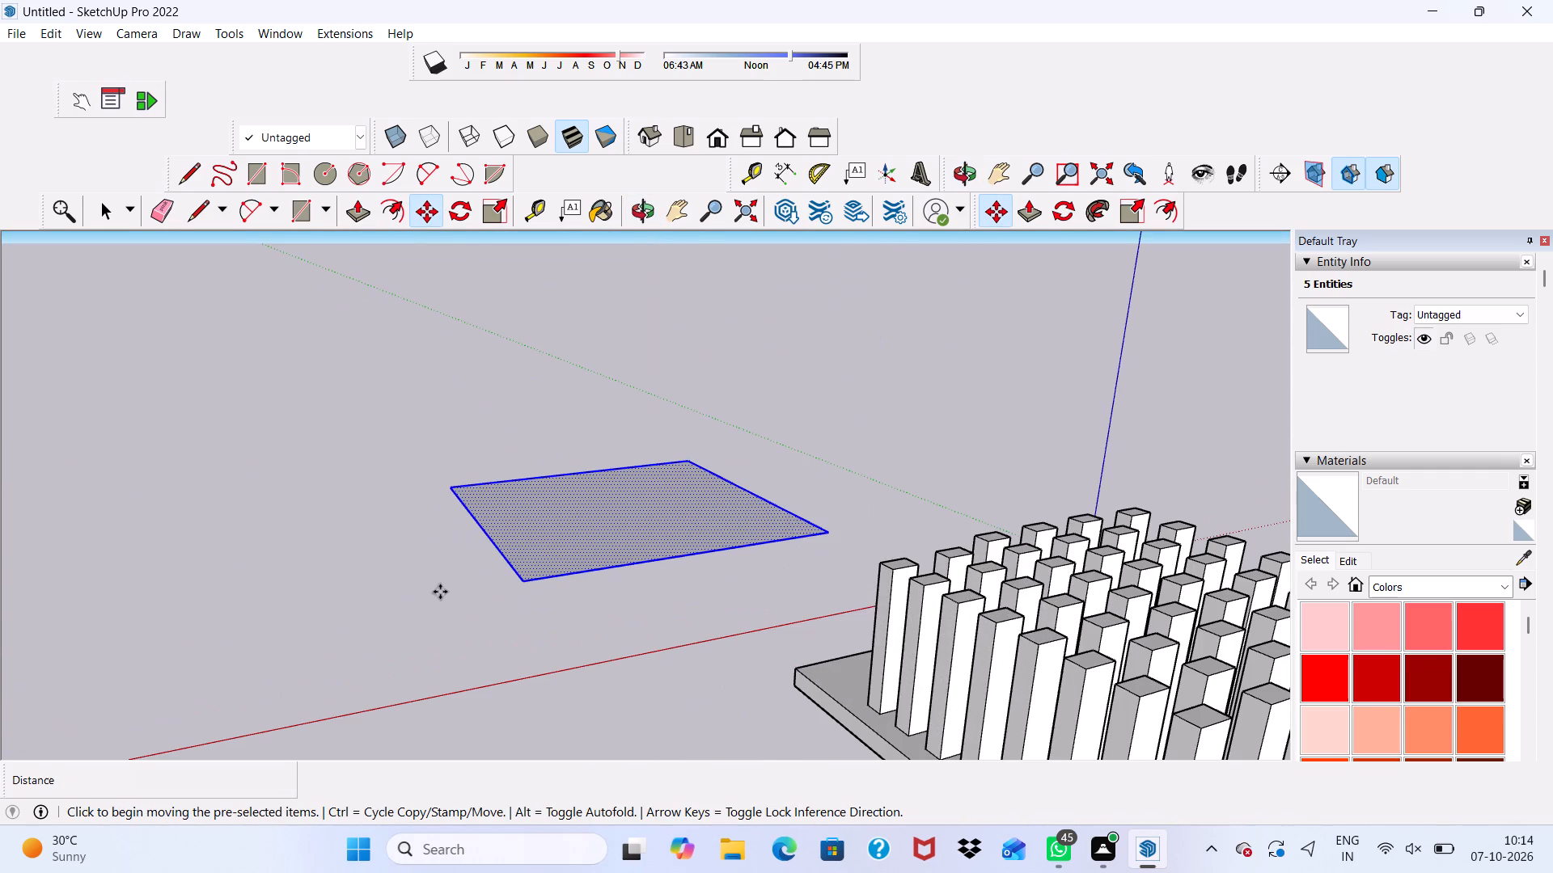
{"action": "left_click", "coordinate": [522, 580]}
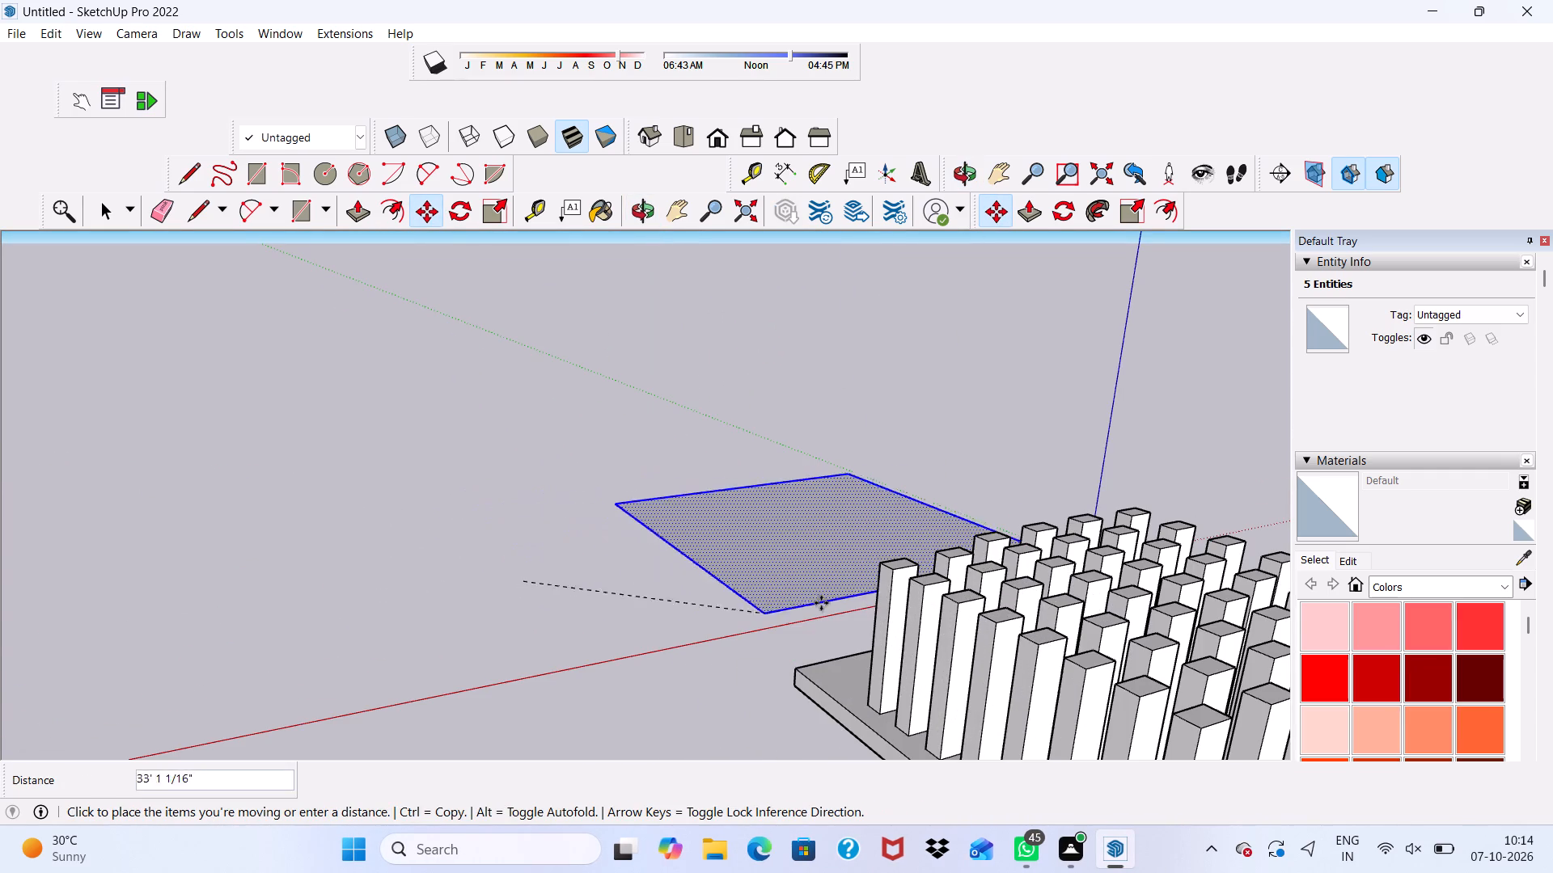
{"action": "scroll", "coordinate": [795, 462], "scroll_direction": "down", "scroll_amount": 3}
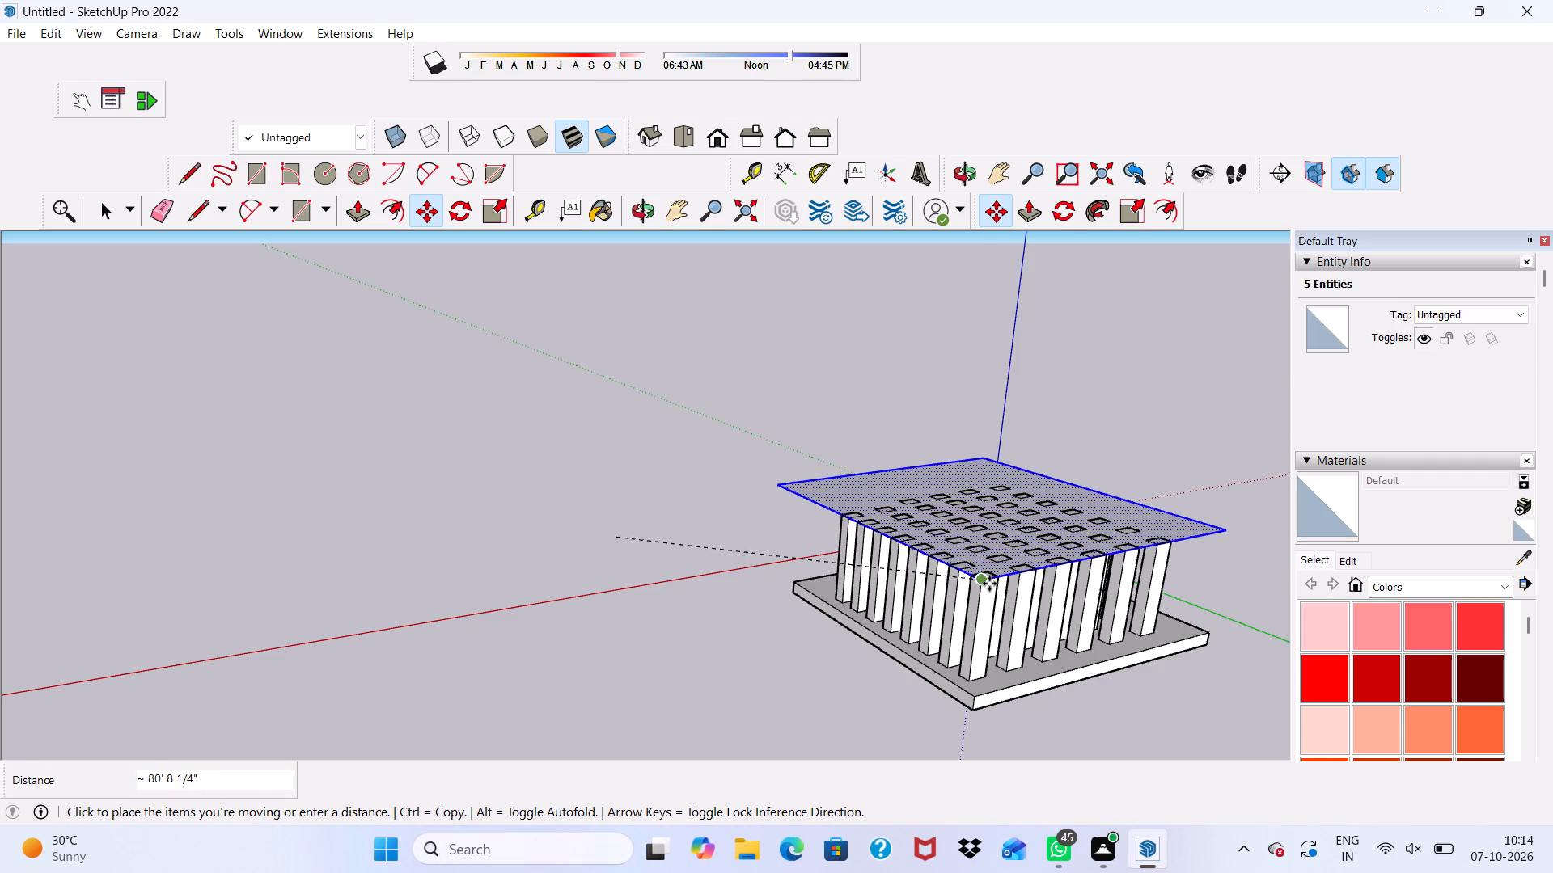
{"action": "left_click", "coordinate": [984, 580]}
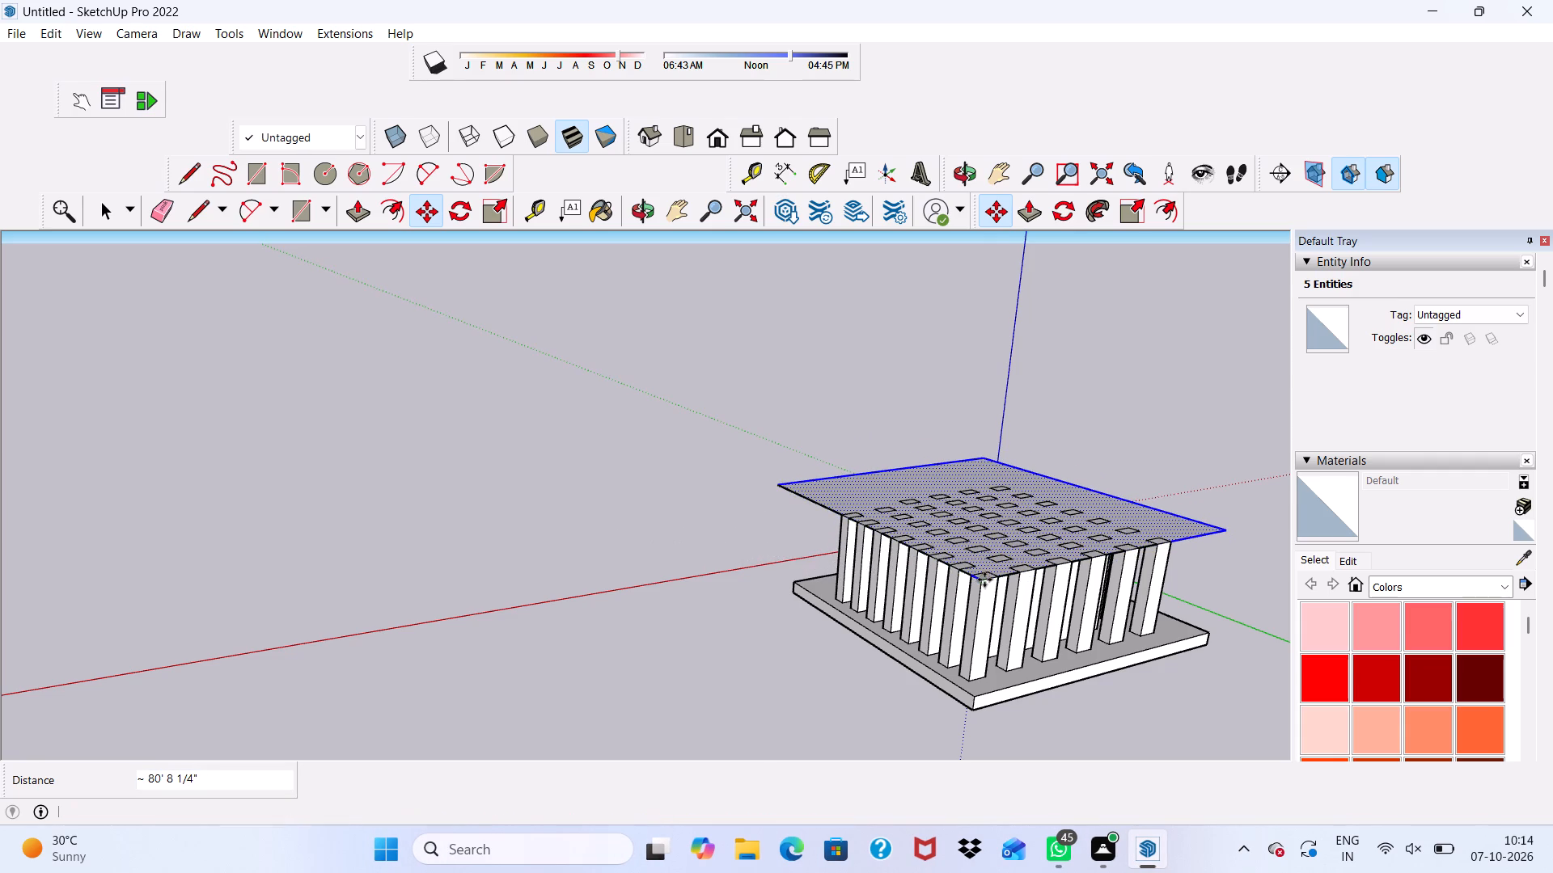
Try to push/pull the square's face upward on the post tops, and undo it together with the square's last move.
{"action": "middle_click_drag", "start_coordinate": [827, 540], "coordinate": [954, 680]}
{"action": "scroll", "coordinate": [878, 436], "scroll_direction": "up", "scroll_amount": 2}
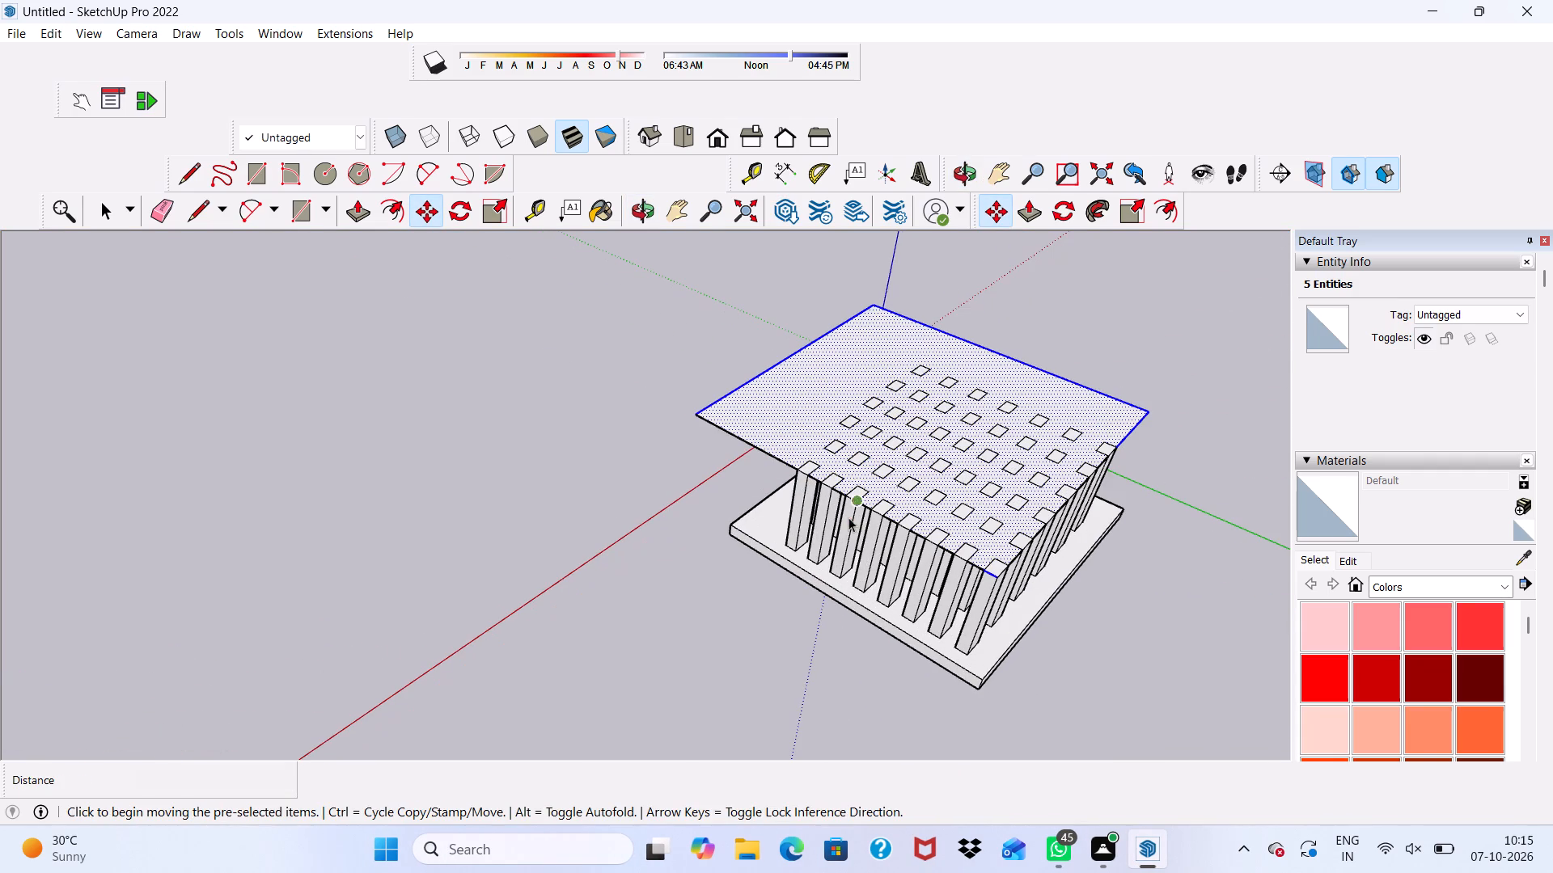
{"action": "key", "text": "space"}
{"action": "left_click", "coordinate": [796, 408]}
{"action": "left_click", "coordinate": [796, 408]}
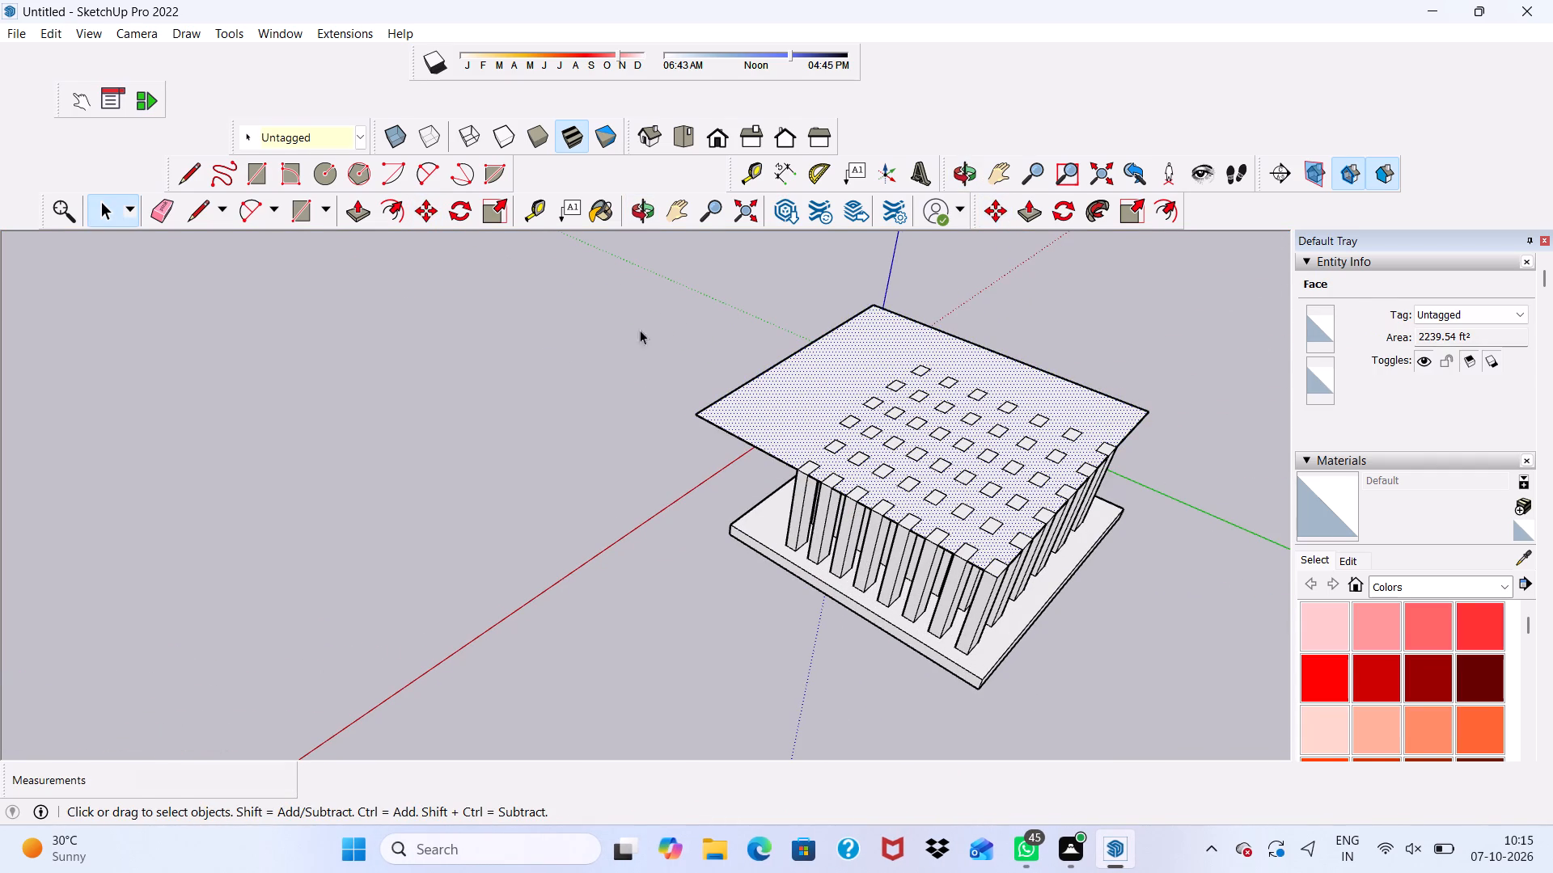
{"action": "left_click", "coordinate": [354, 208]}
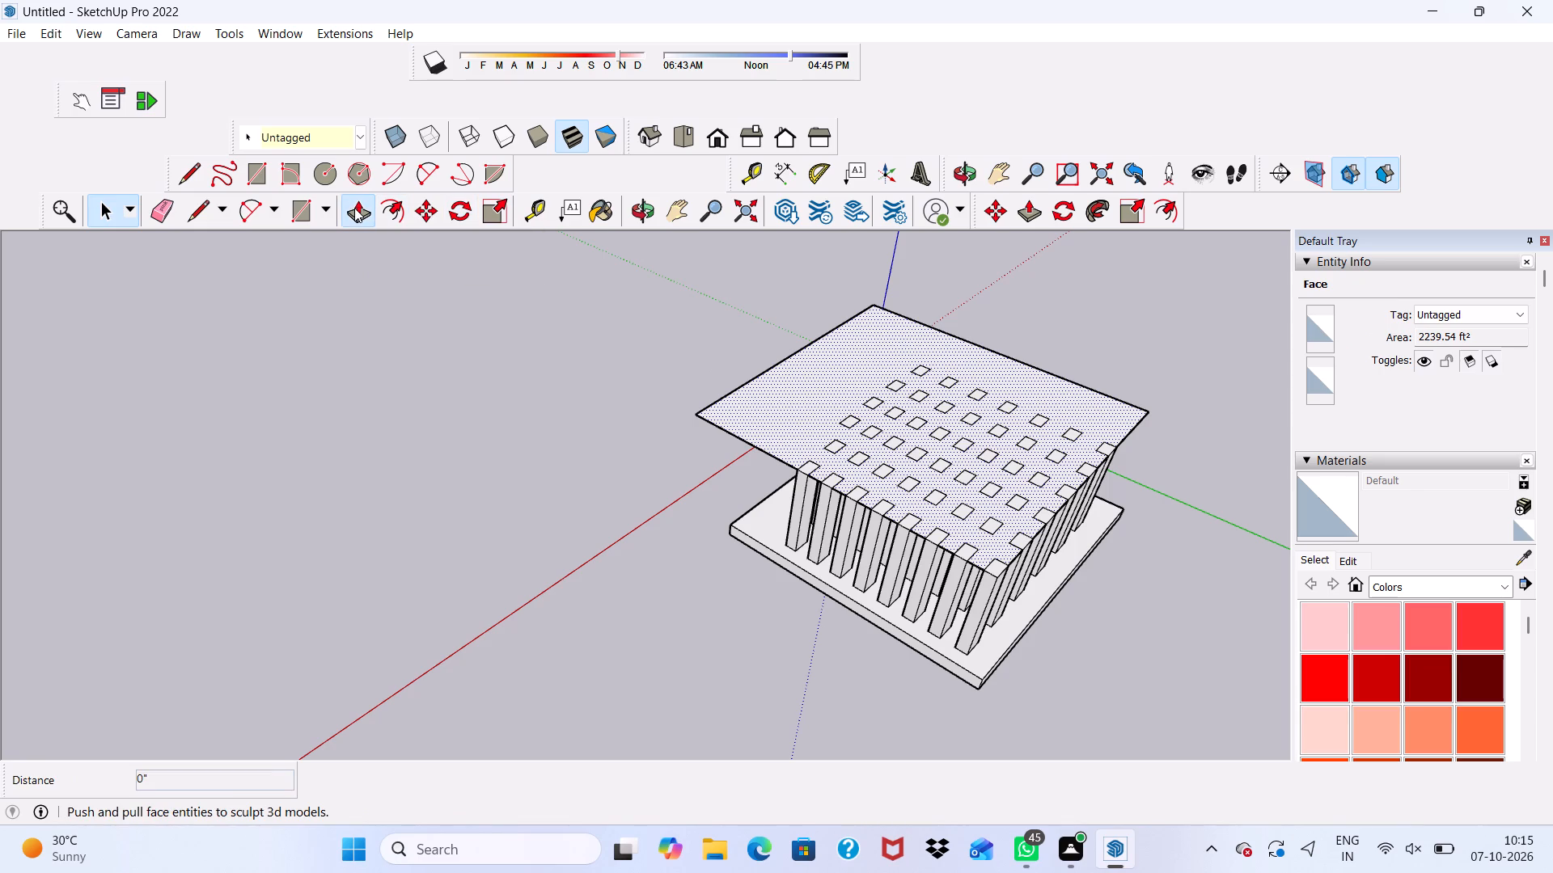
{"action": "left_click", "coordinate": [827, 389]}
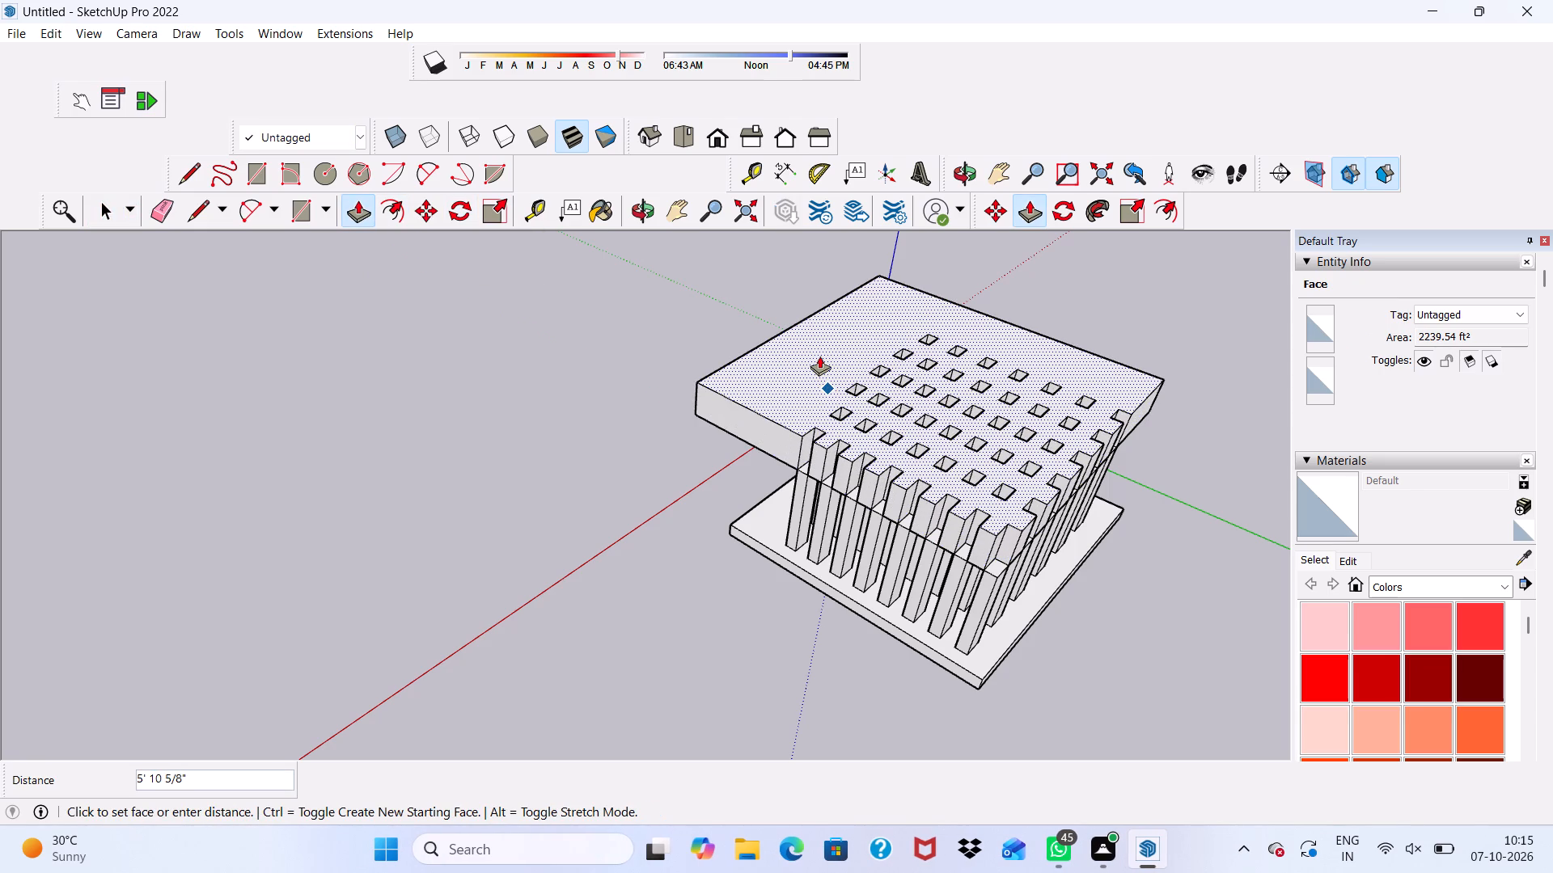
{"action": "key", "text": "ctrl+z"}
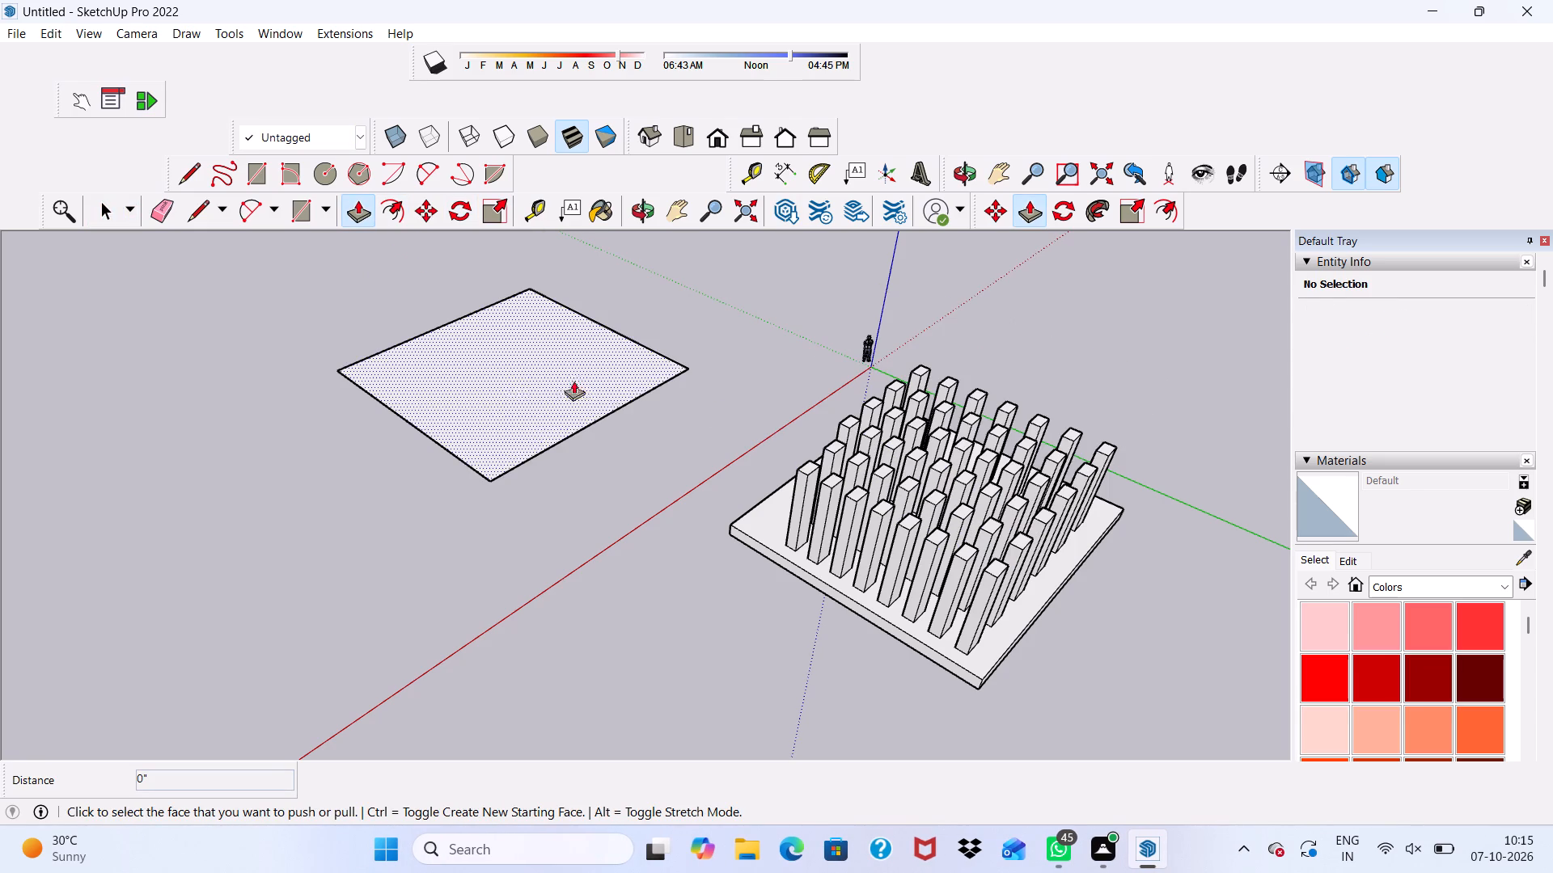
Extrude the separate square beside the posts to a 3" thick slab.
{"action": "scroll", "coordinate": [519, 378], "scroll_direction": "up", "scroll_amount": 1}
{"action": "left_click", "coordinate": [519, 378]}
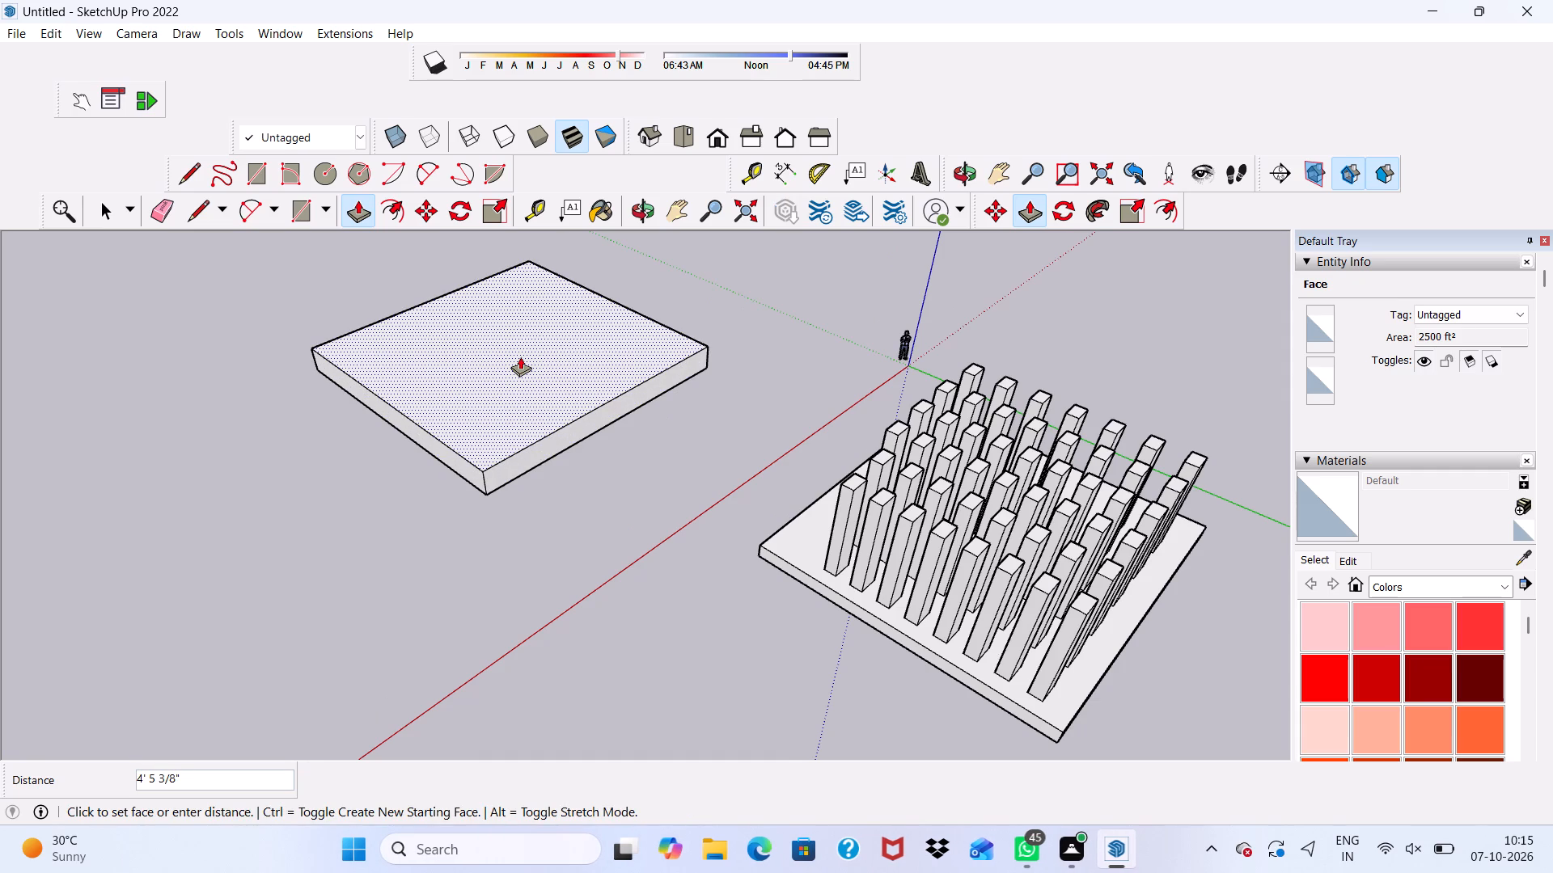
{"action": "type", "text": "3\""}
{"action": "key", "text": "Return"}
{"action": "scroll", "coordinate": [564, 373], "scroll_direction": "down", "scroll_amount": 2}
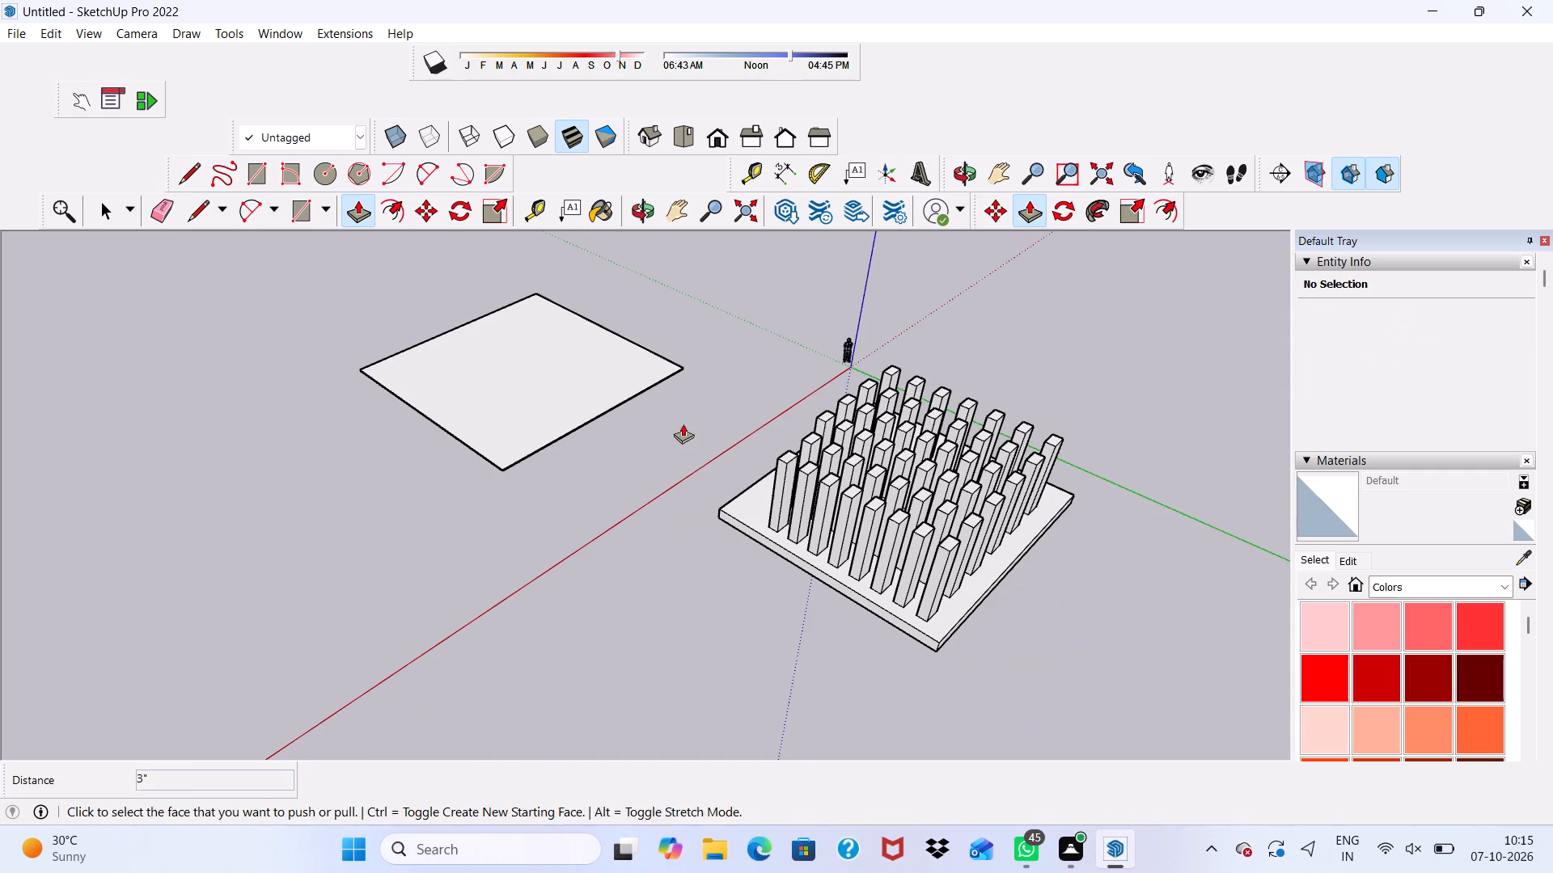
{"action": "key", "text": "space"}
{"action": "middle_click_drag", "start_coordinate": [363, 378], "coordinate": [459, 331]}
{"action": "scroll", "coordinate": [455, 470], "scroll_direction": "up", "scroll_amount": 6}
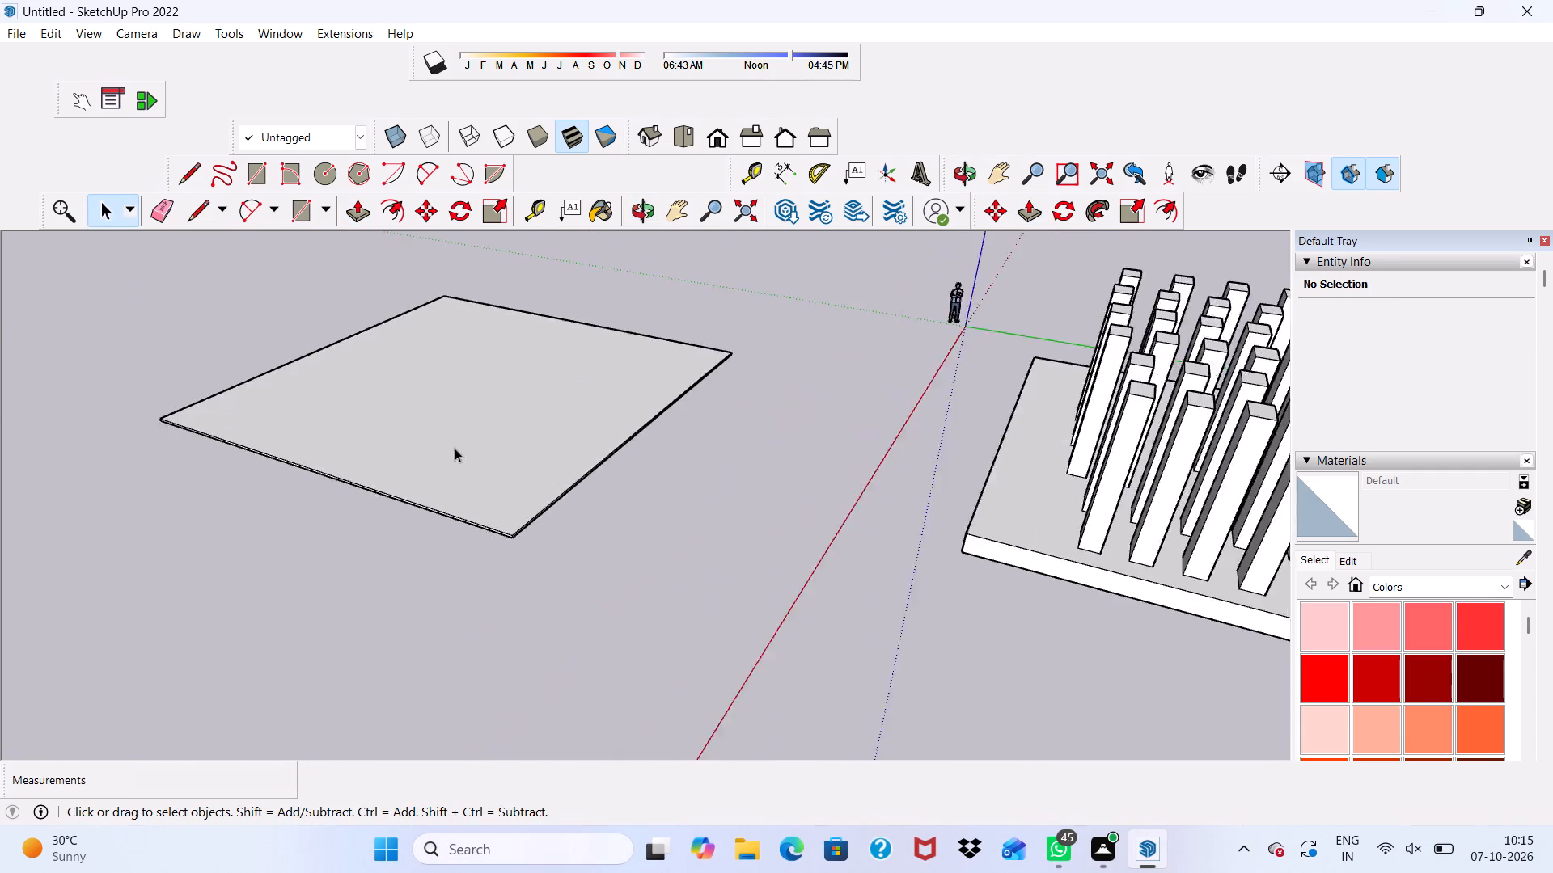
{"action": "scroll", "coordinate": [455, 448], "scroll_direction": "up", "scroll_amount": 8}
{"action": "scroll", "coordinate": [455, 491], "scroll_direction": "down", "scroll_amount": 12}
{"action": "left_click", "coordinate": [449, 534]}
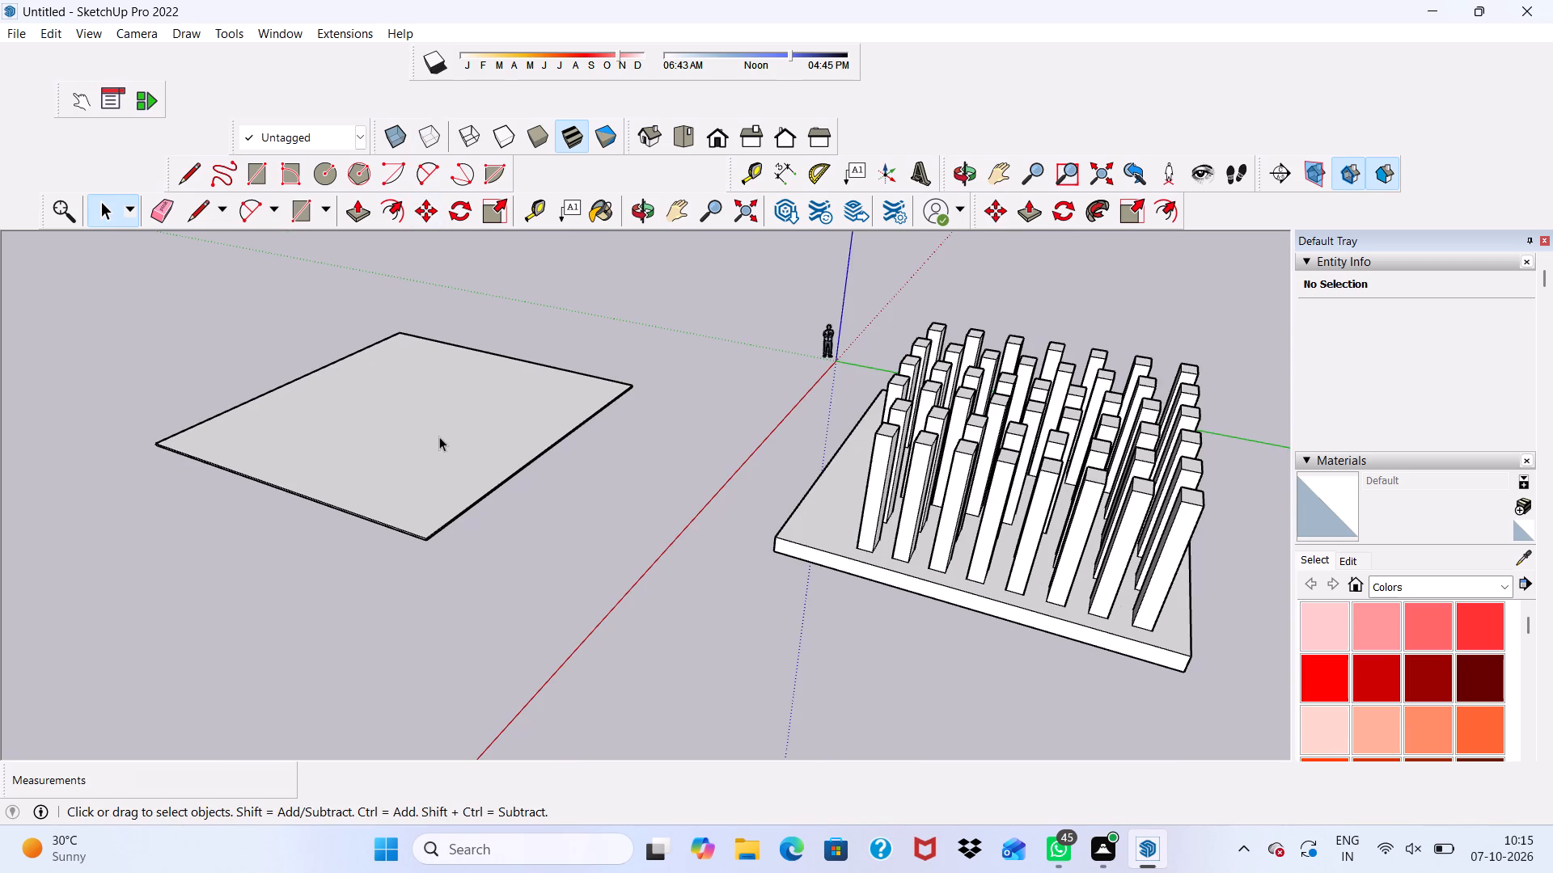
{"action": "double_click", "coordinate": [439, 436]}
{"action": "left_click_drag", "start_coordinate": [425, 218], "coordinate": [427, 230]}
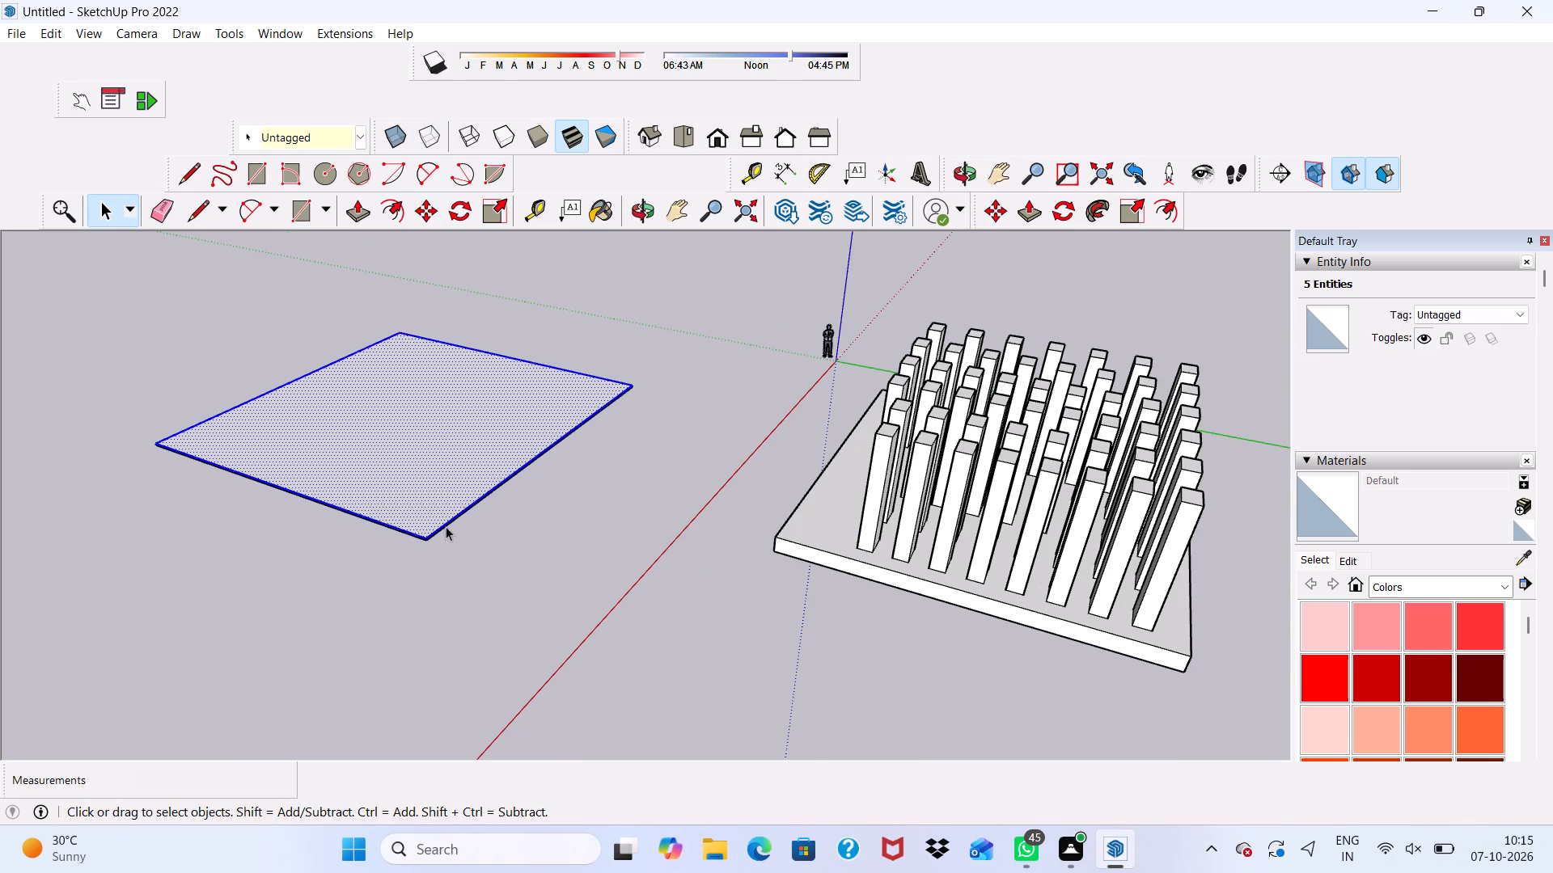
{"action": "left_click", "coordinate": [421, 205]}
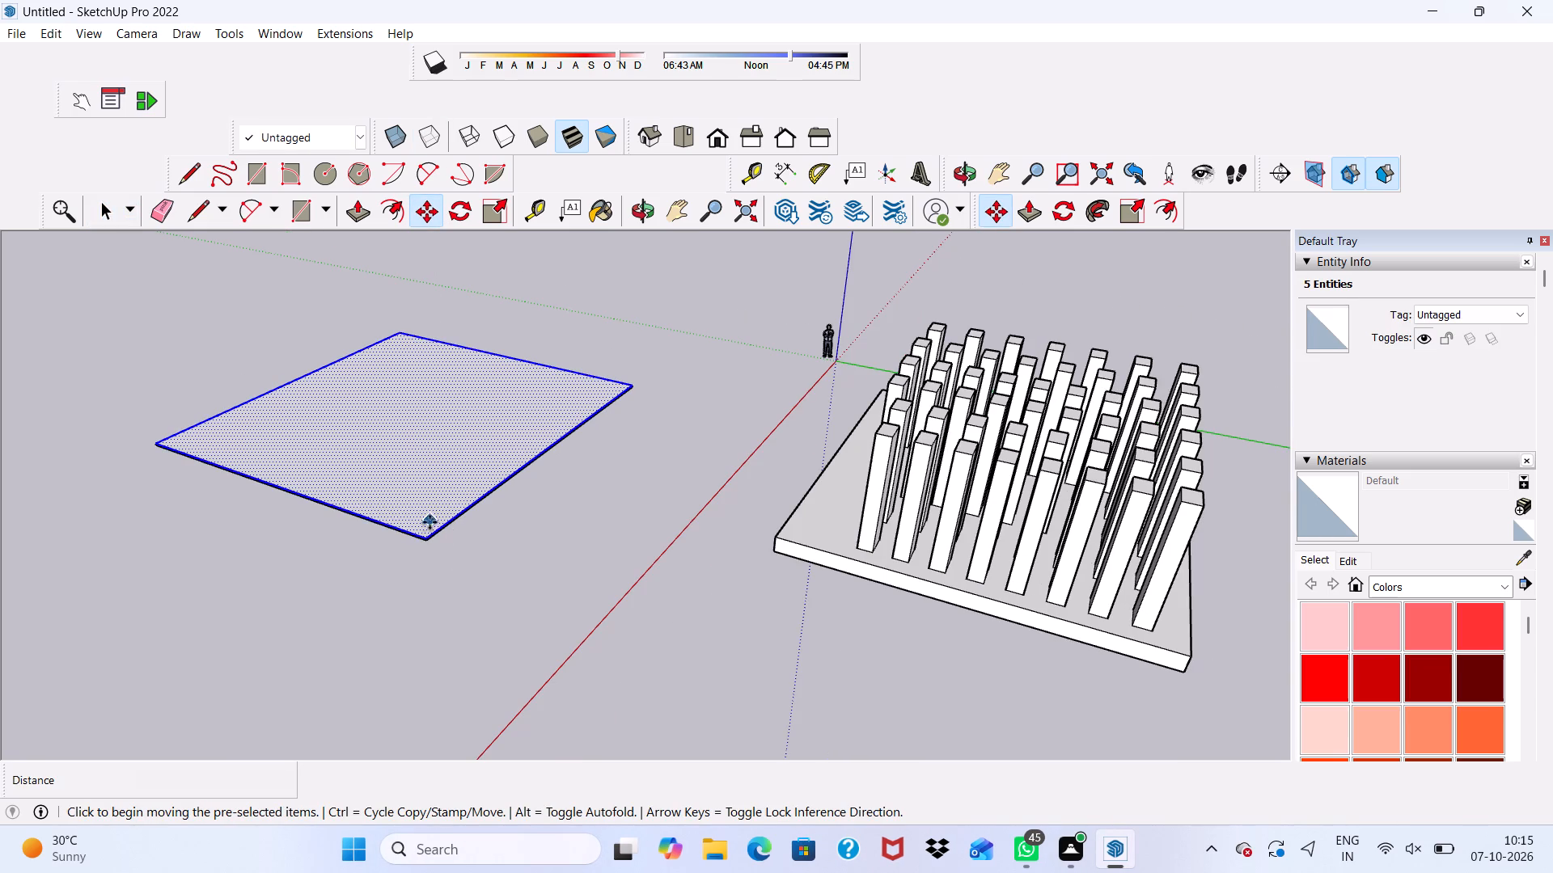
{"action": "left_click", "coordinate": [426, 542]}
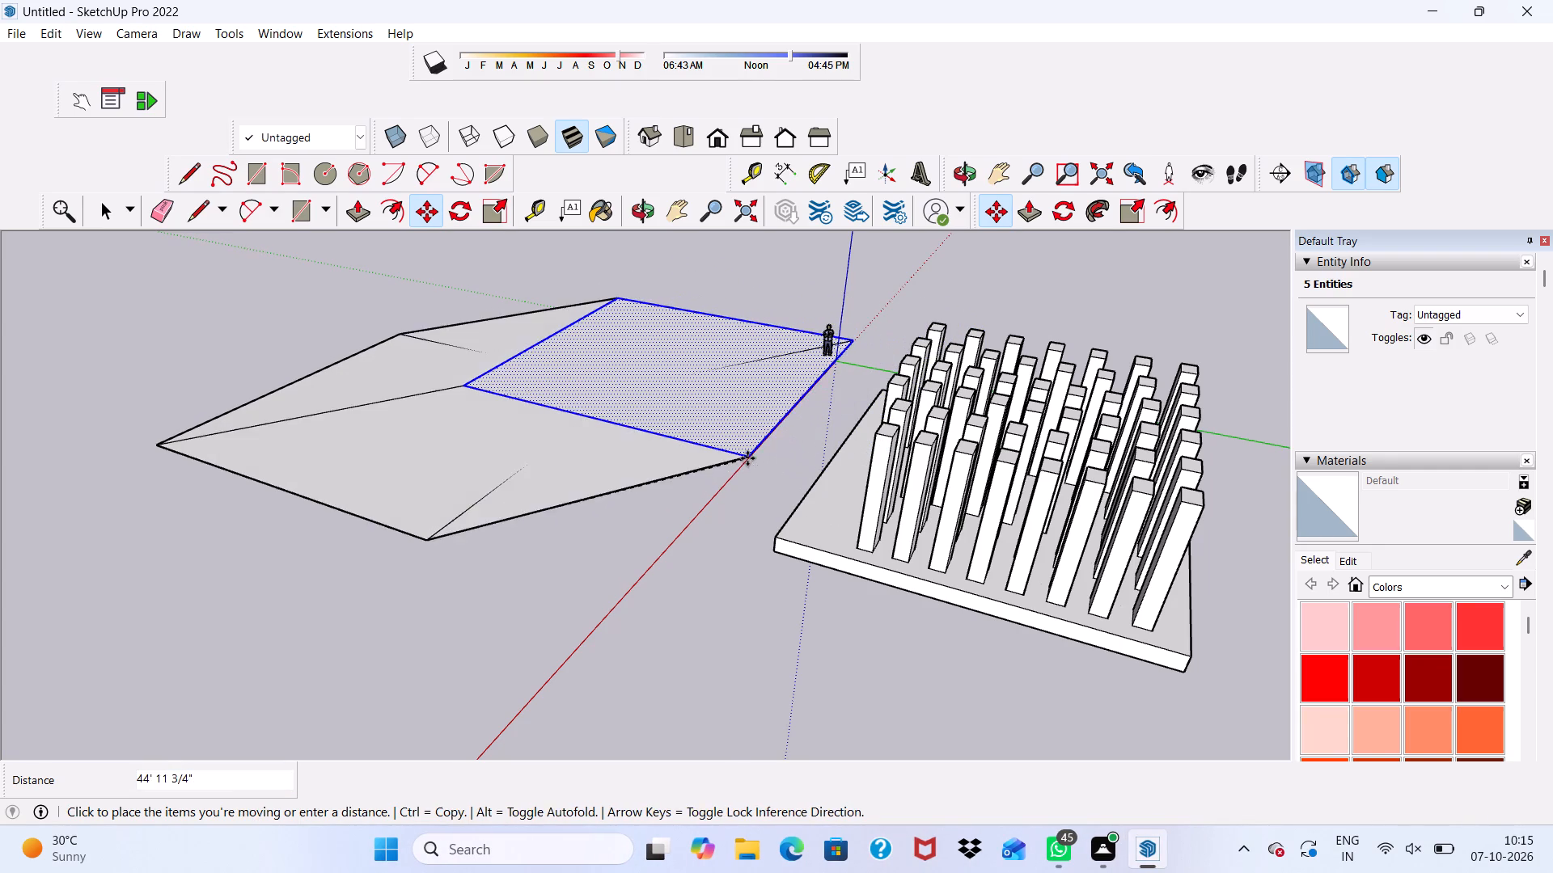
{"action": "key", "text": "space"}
Select the entire thin slab and move it by its corner about 85' onto the post tops.
{"action": "triple_click", "coordinate": [457, 459]}
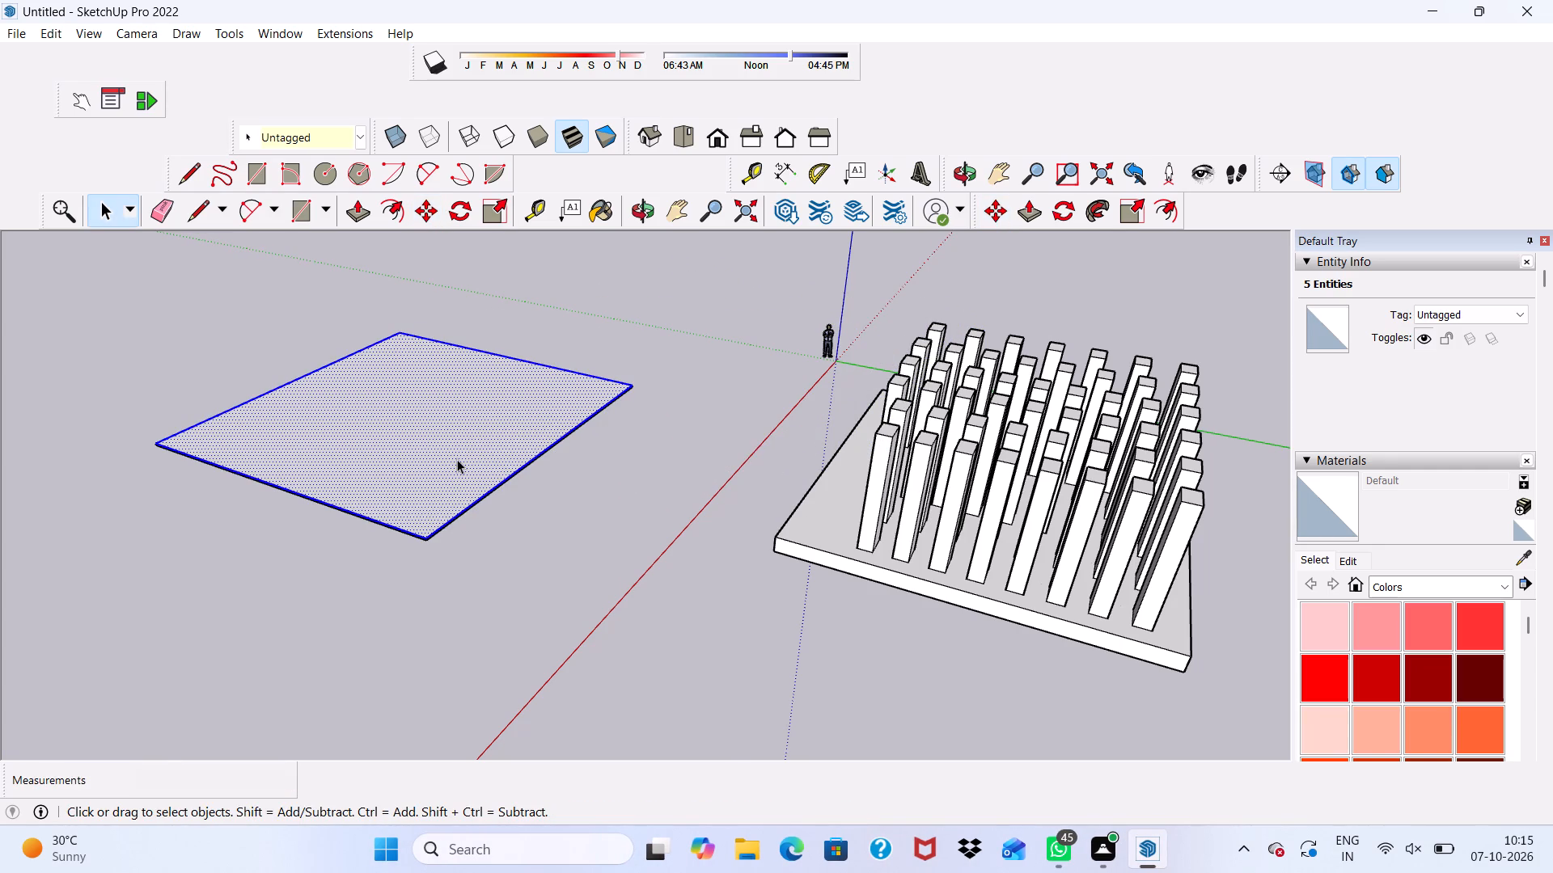
{"action": "left_click", "coordinate": [457, 459]}
{"action": "middle_click_drag", "start_coordinate": [471, 604], "coordinate": [447, 447]}
{"action": "scroll", "coordinate": [438, 501], "scroll_direction": "up", "scroll_amount": 4}
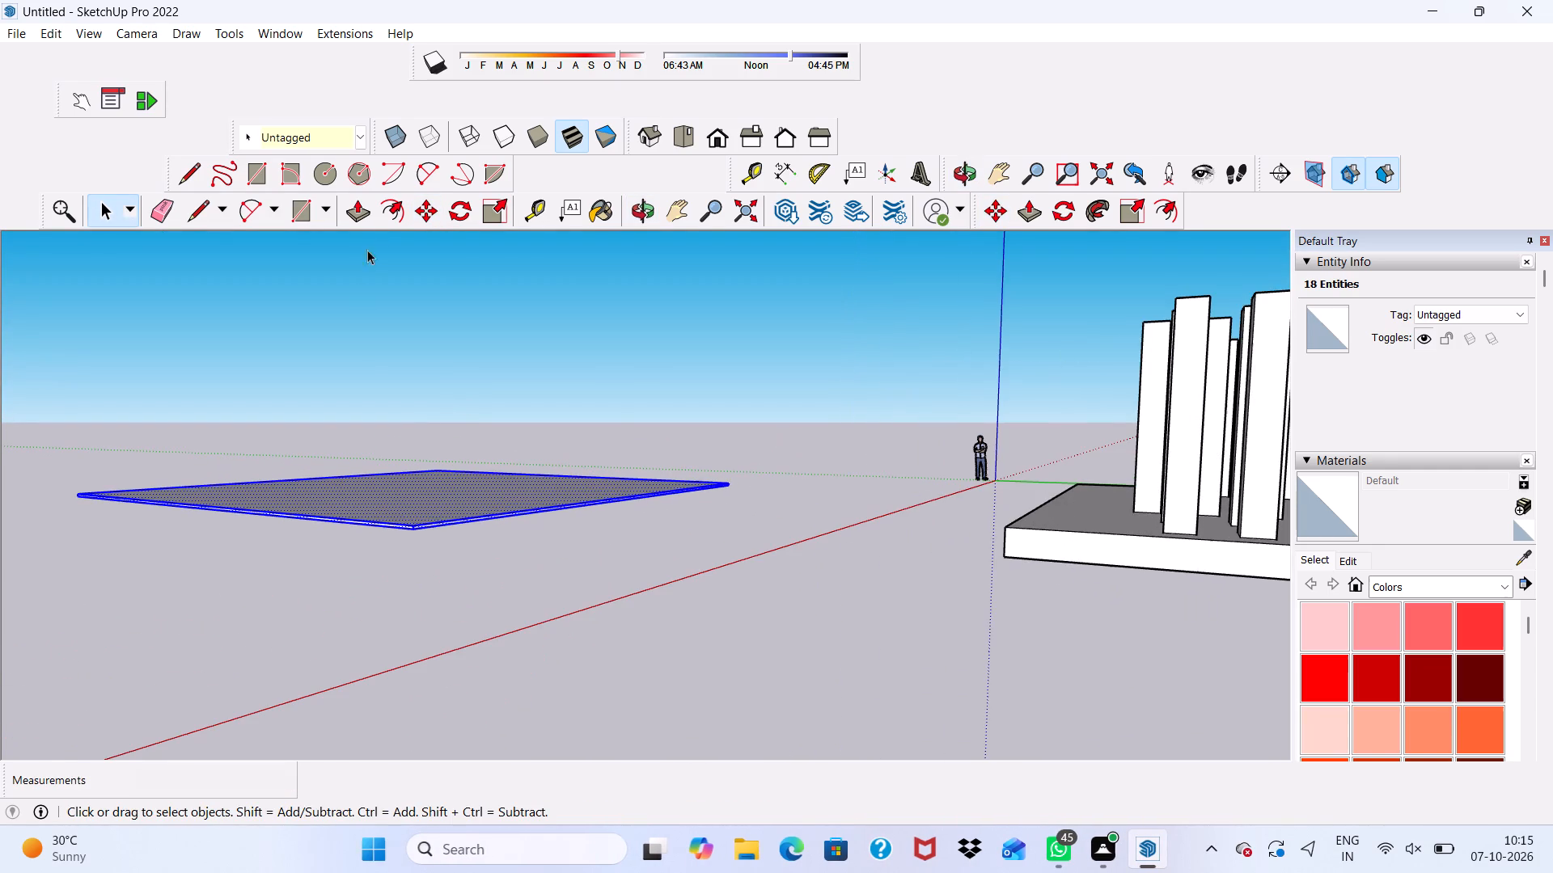
{"action": "left_click", "coordinate": [430, 207]}
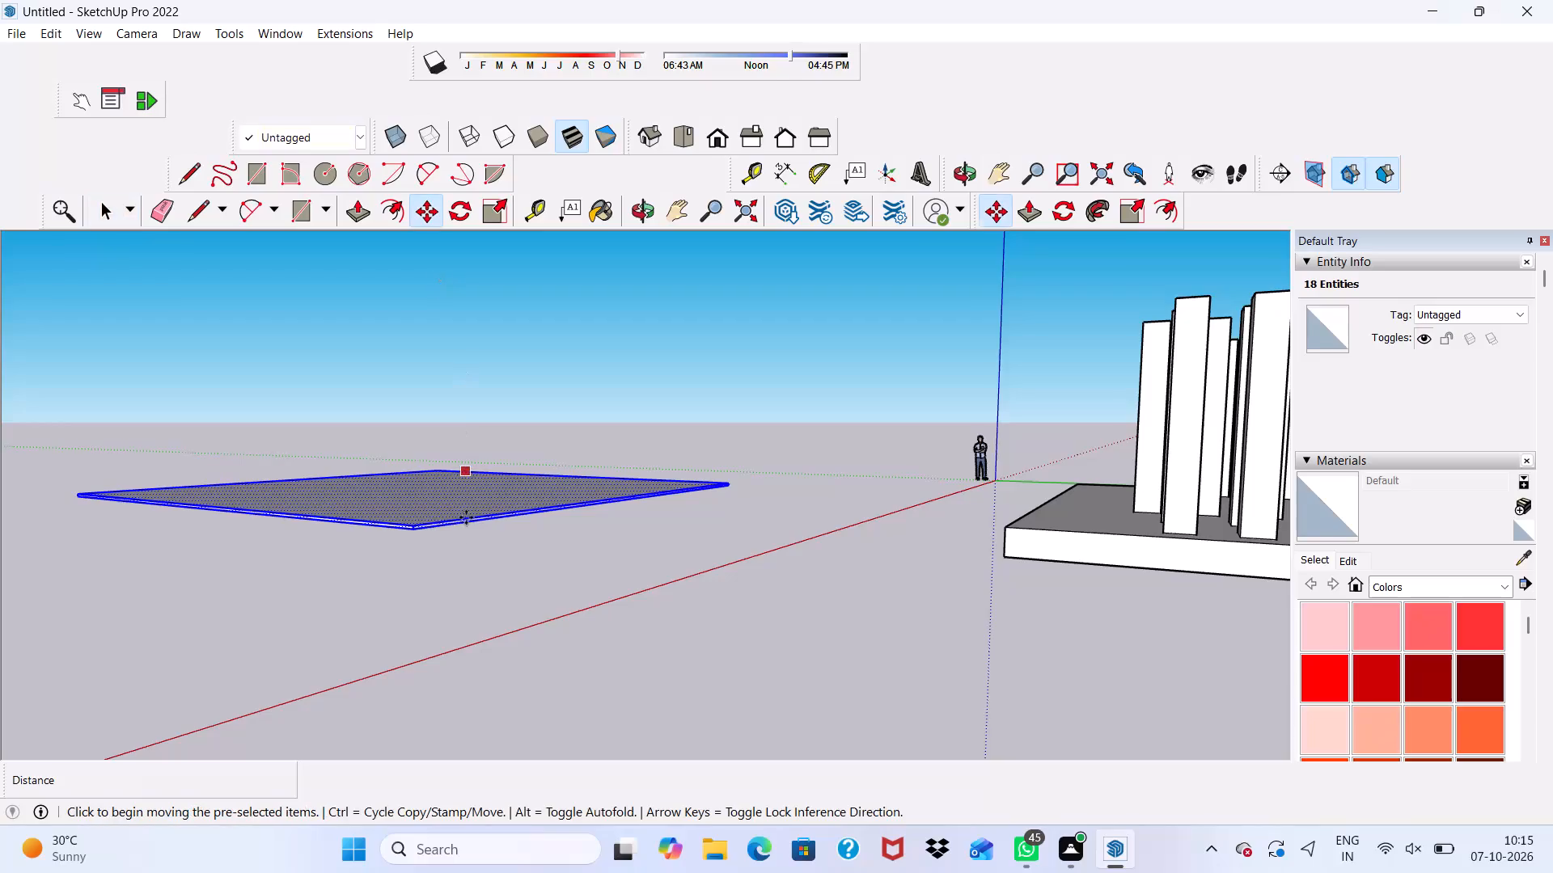
{"action": "left_click", "coordinate": [416, 532]}
{"action": "scroll", "coordinate": [409, 525], "scroll_direction": "down", "scroll_amount": 5}
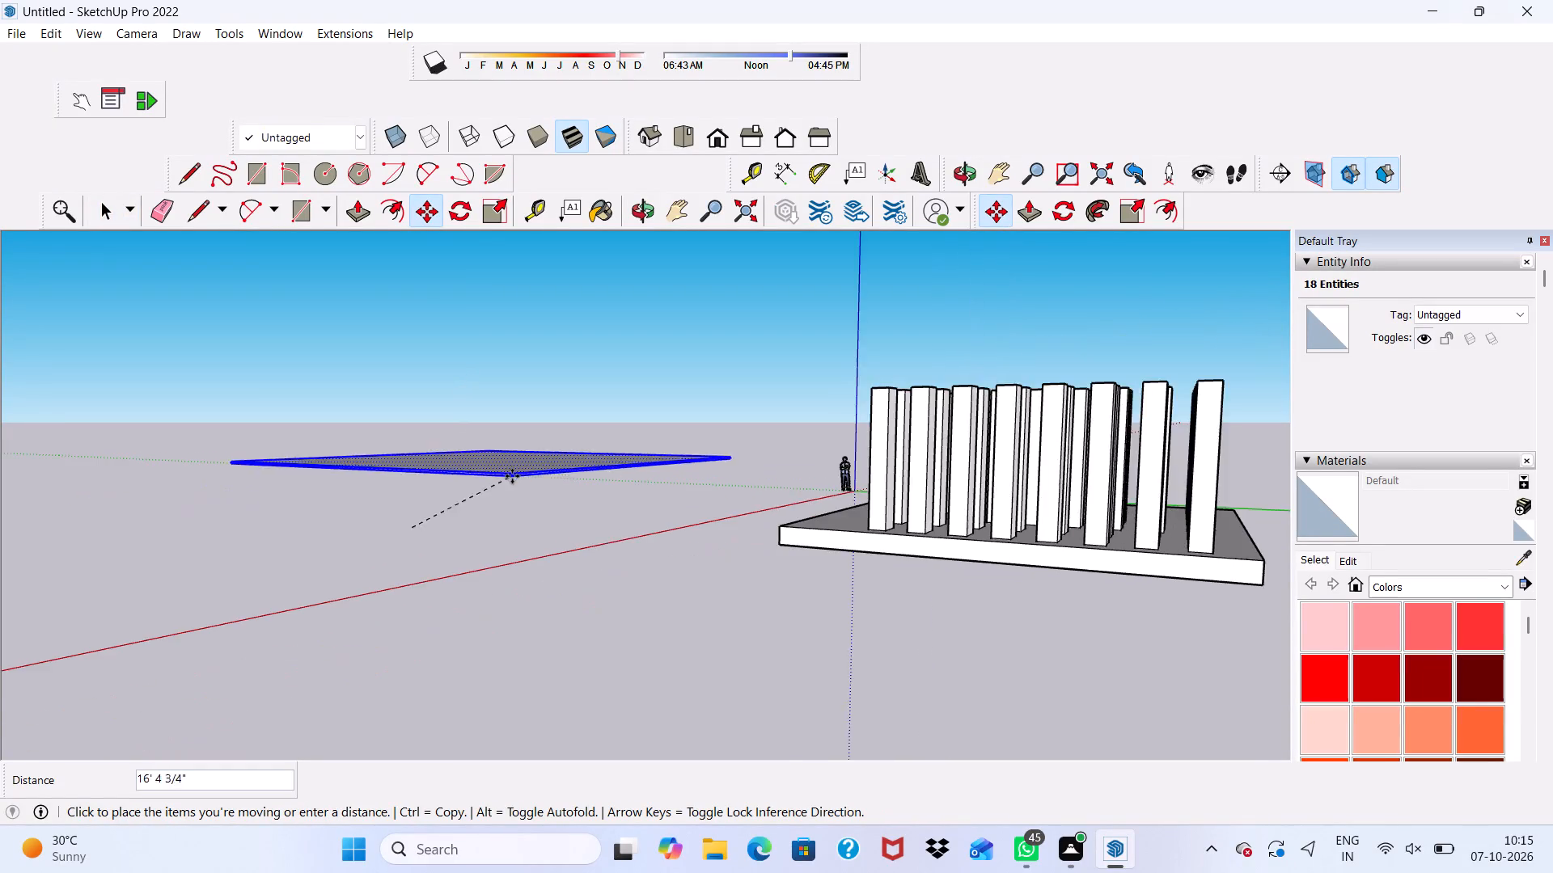
{"action": "scroll", "coordinate": [512, 476], "scroll_direction": "down", "scroll_amount": 2}
{"action": "scroll", "coordinate": [868, 500], "scroll_direction": "up", "scroll_amount": 1}
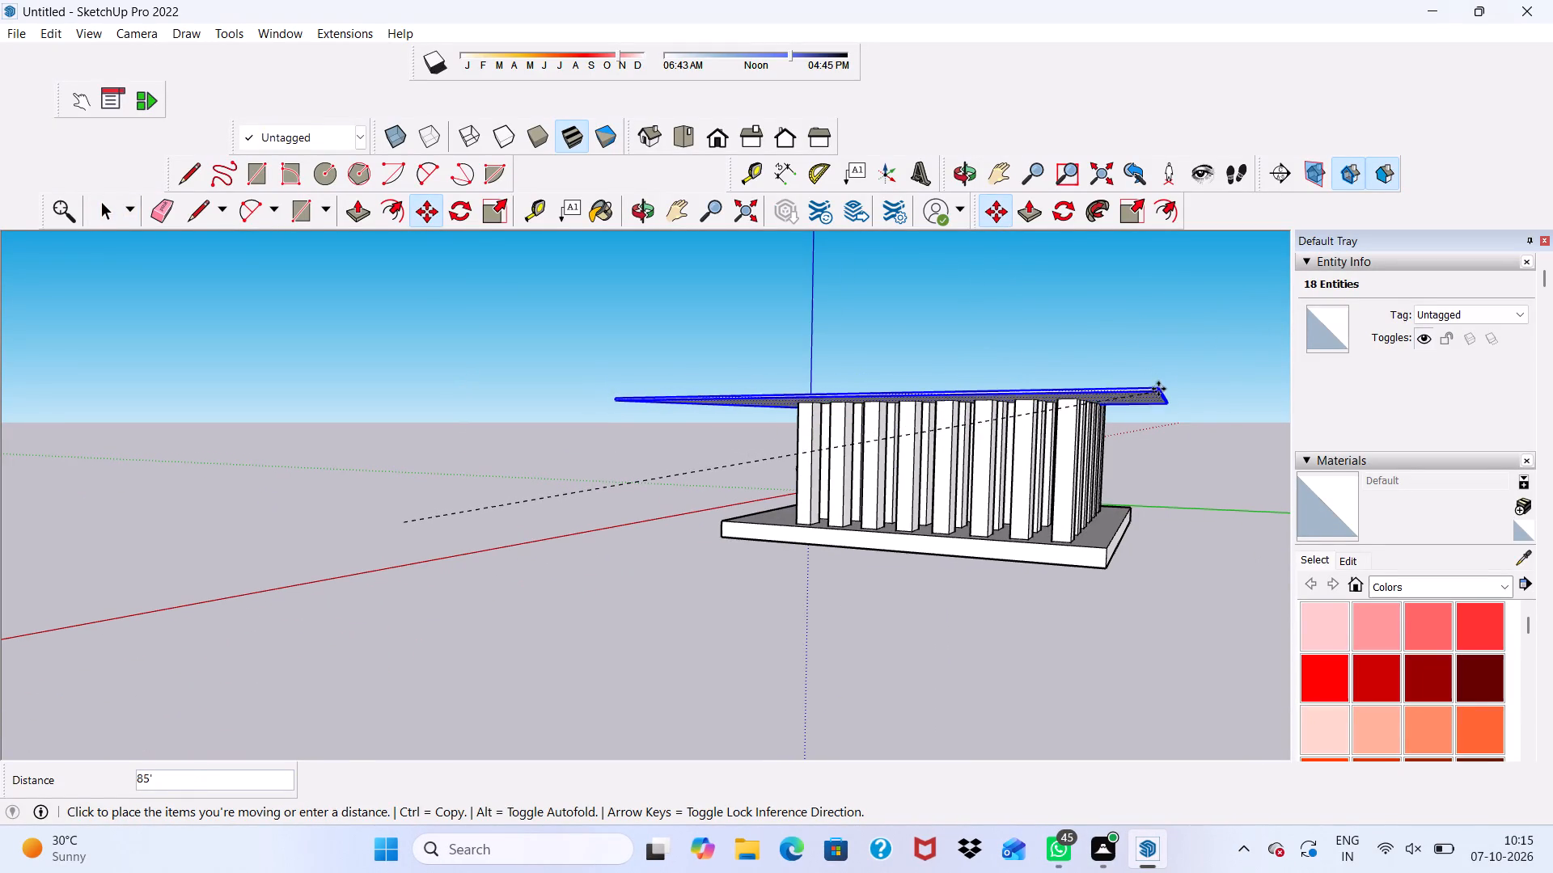
{"action": "left_click", "coordinate": [1158, 389]}
Move the top slab by its corner about 9' 11" so it covers the exposed rows of posts.
{"action": "middle_click_drag", "start_coordinate": [1072, 454], "coordinate": [680, 609]}
{"action": "scroll", "coordinate": [1071, 455], "scroll_direction": "down", "scroll_amount": 1}
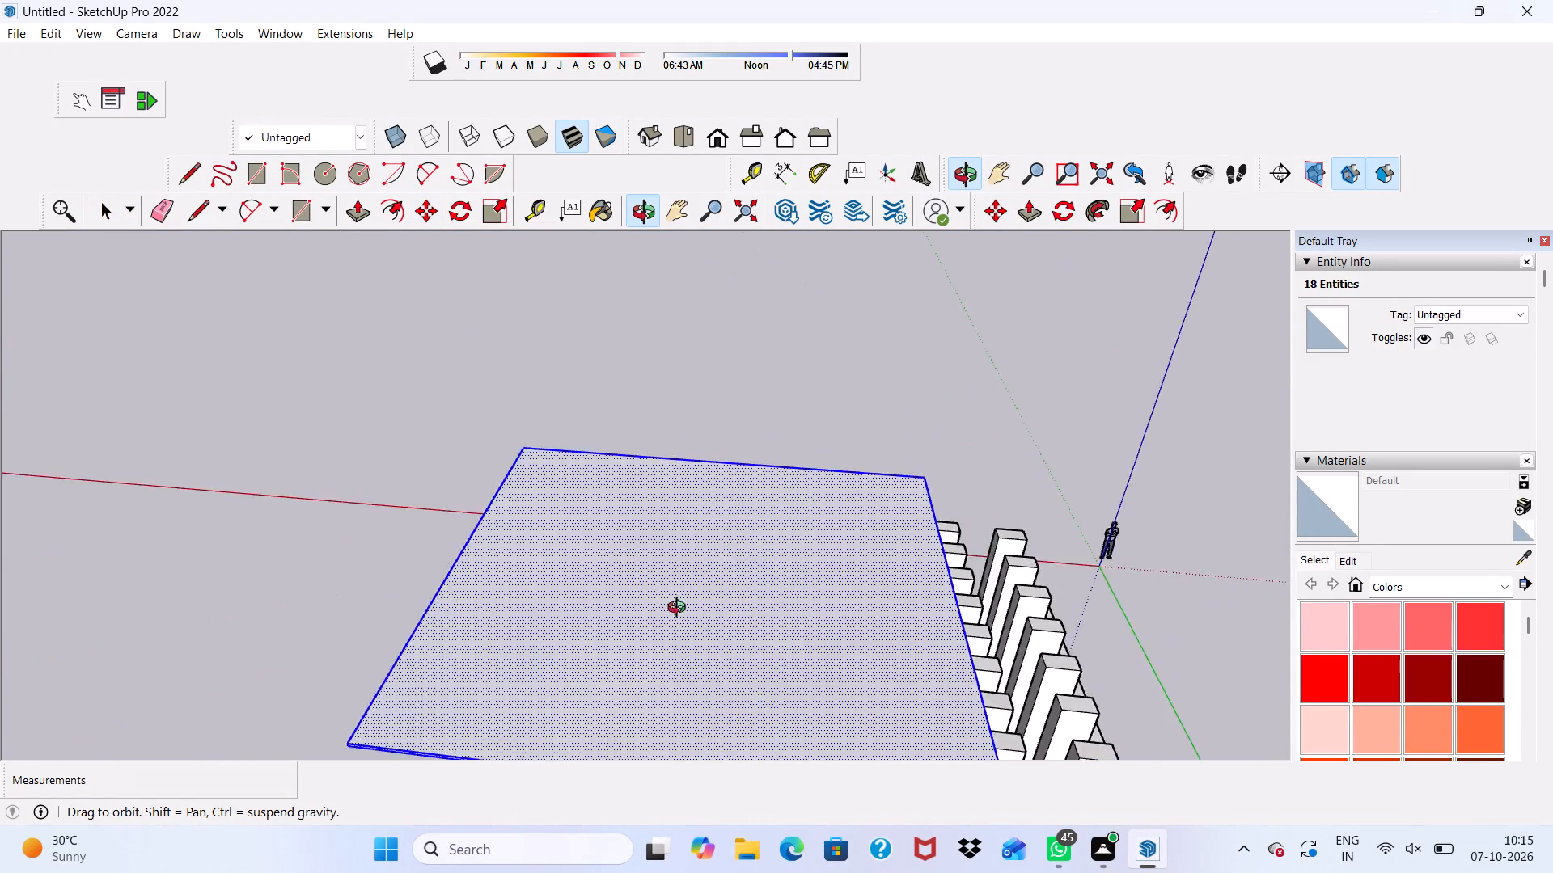
{"action": "middle_click_drag", "start_coordinate": [680, 609], "coordinate": [435, 528]}
{"action": "scroll", "coordinate": [434, 527], "scroll_direction": "down", "scroll_amount": 2}
{"action": "scroll", "coordinate": [371, 605], "scroll_direction": "up", "scroll_amount": 4}
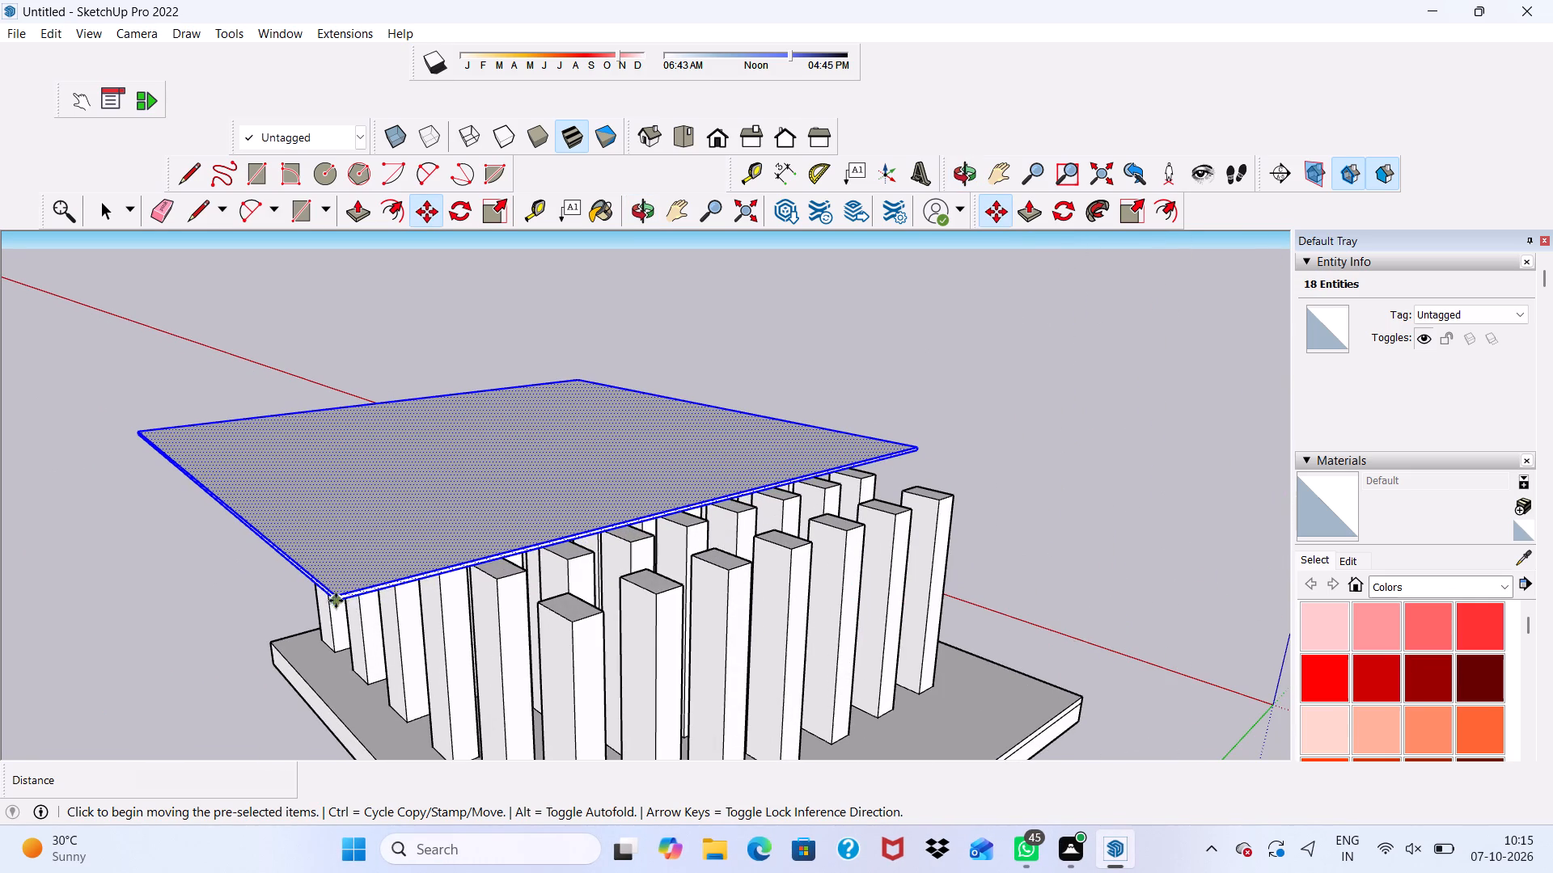
{"action": "left_click", "coordinate": [346, 602]}
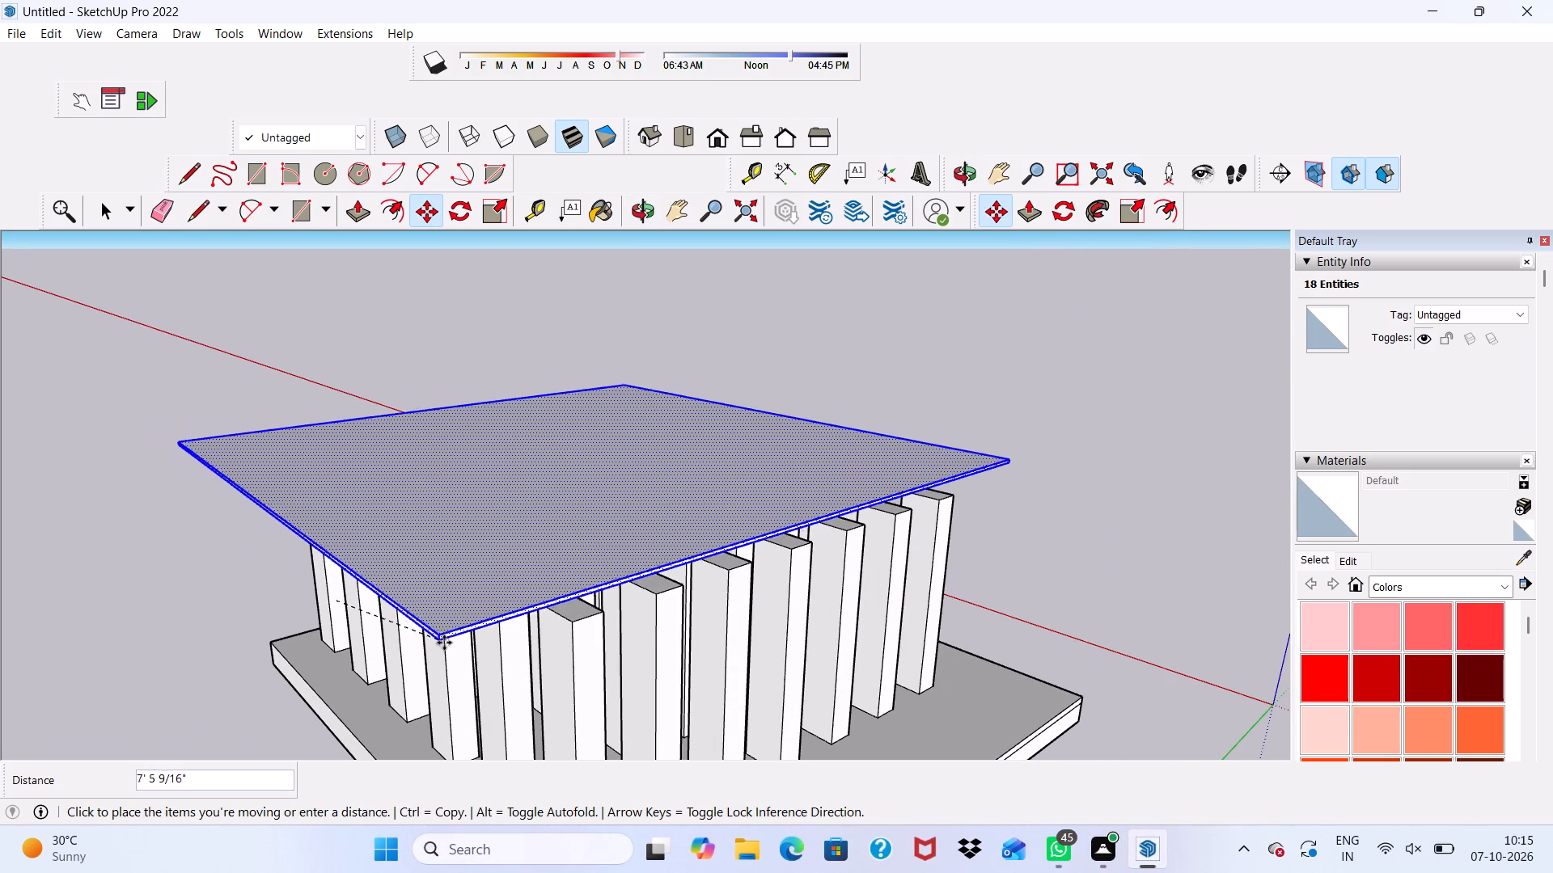
{"action": "left_click", "coordinate": [449, 668]}
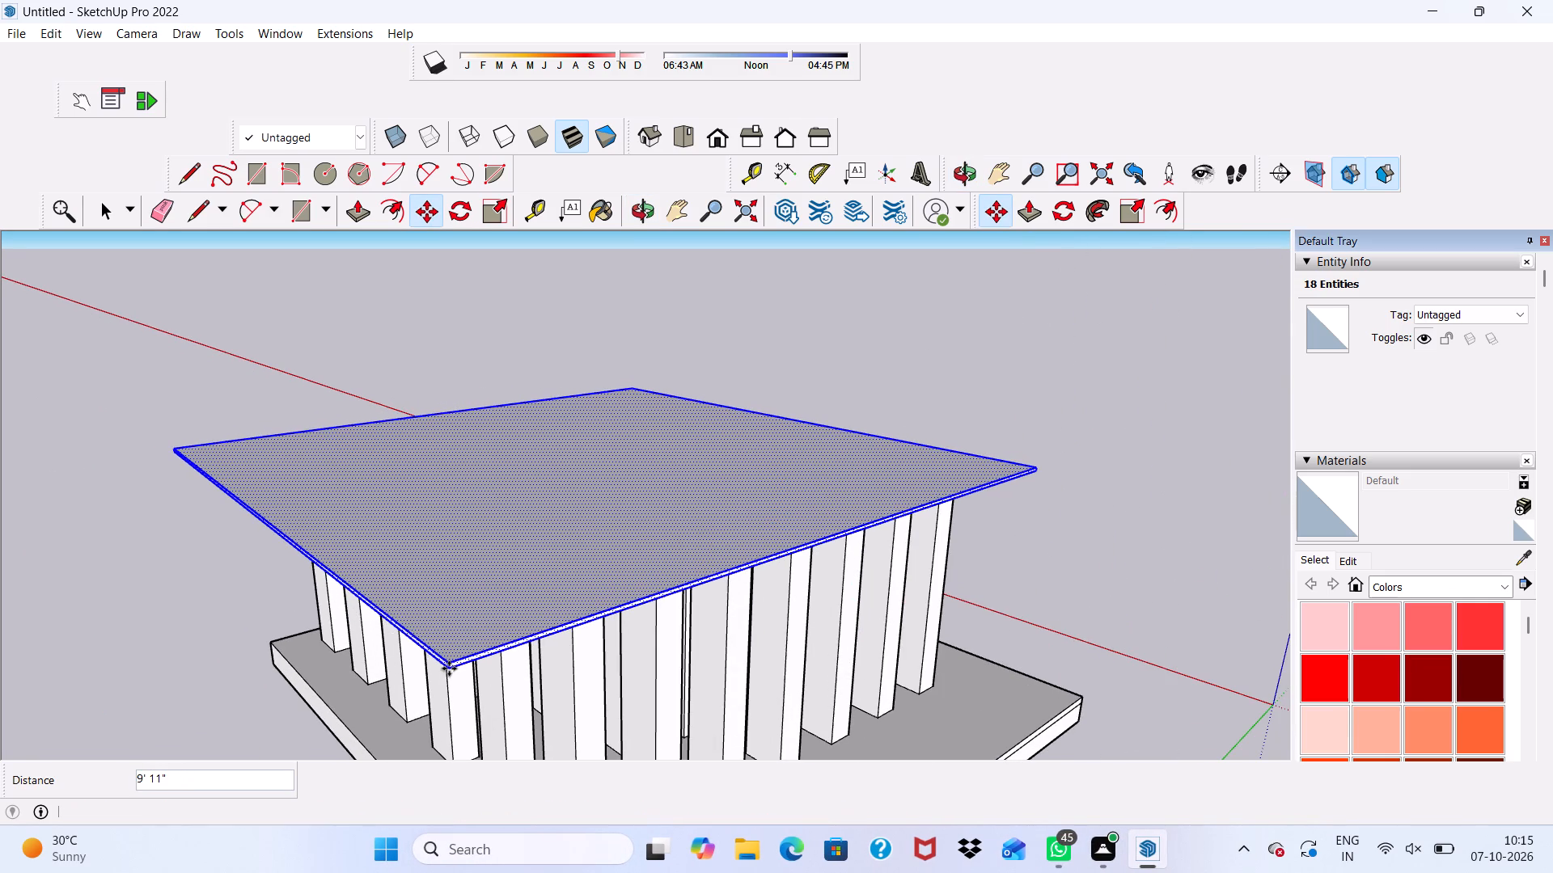
Shift the top slab by its corner to even out its overhang beyond the end posts, and clear the selection.
{"action": "scroll", "coordinate": [421, 657], "scroll_direction": "down", "scroll_amount": 1}
{"action": "scroll", "coordinate": [595, 662], "scroll_direction": "down", "scroll_amount": 4}
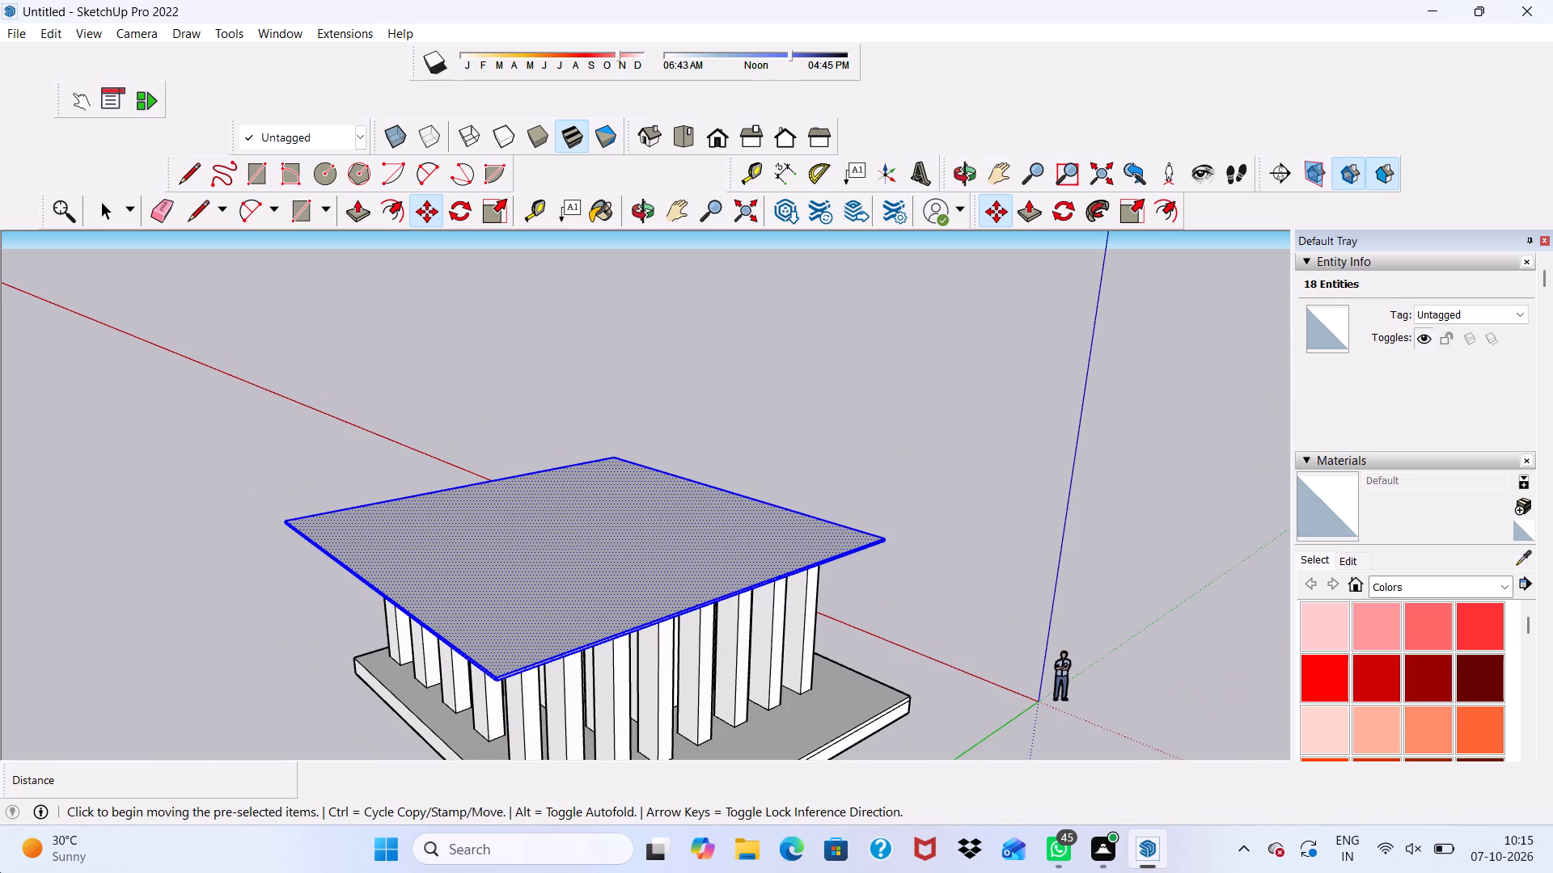
{"action": "middle_click_drag", "start_coordinate": [617, 546], "coordinate": [0, 479]}
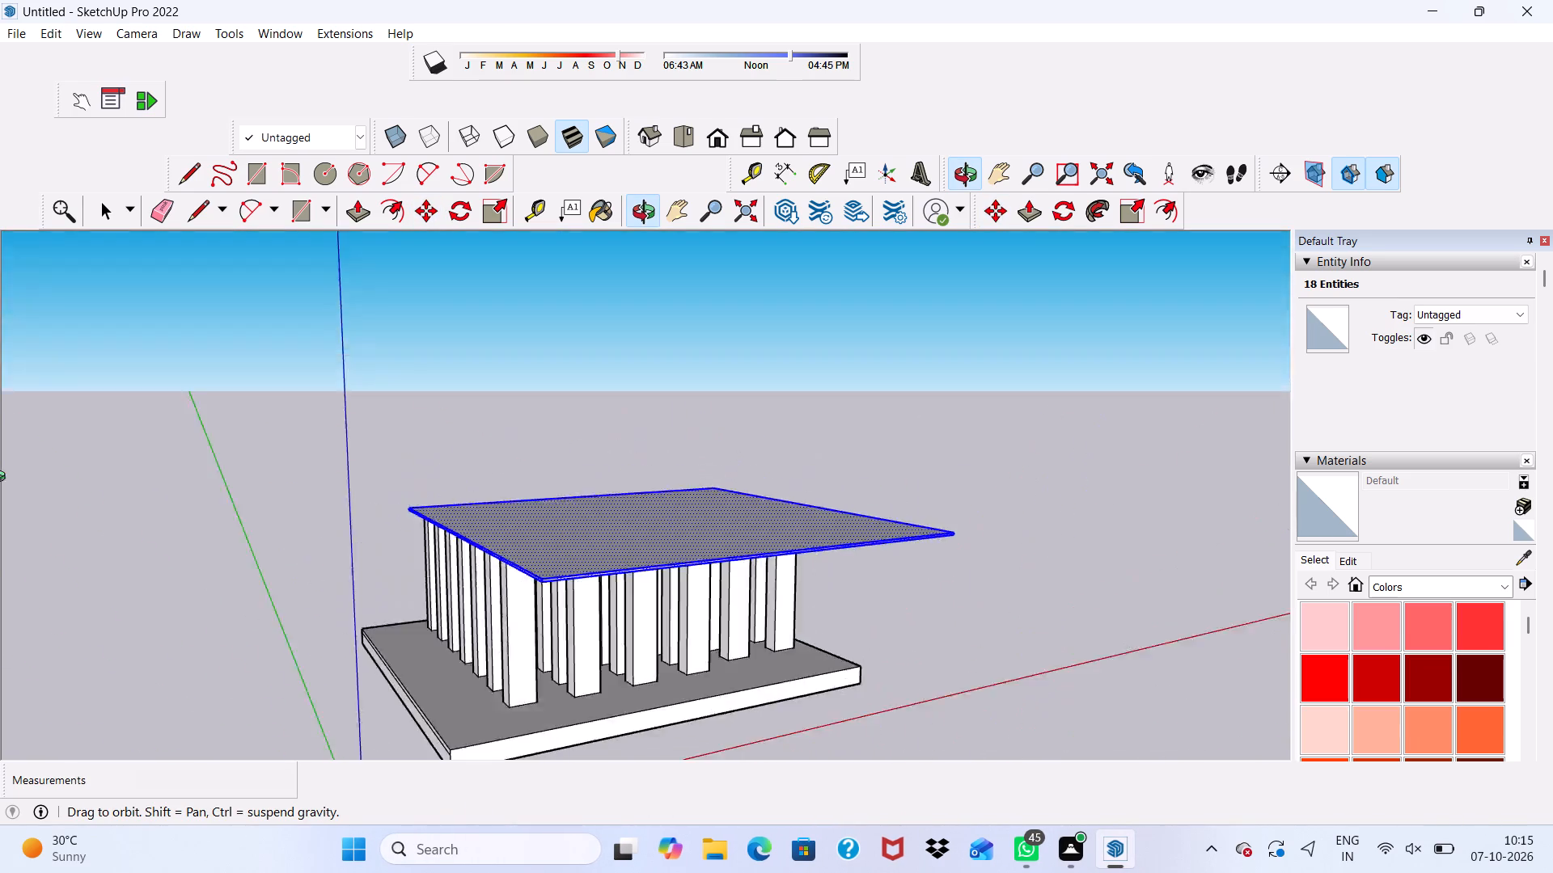
{"action": "middle_click_drag", "start_coordinate": [0, 479], "coordinate": [0, 352]}
{"action": "middle_click_drag", "start_coordinate": [831, 475], "coordinate": [620, 621]}
{"action": "left_click", "coordinate": [401, 570]}
{"action": "left_click_drag", "start_coordinate": [400, 566], "coordinate": [380, 558]}
{"action": "scroll", "coordinate": [487, 581], "scroll_direction": "up", "scroll_amount": 3}
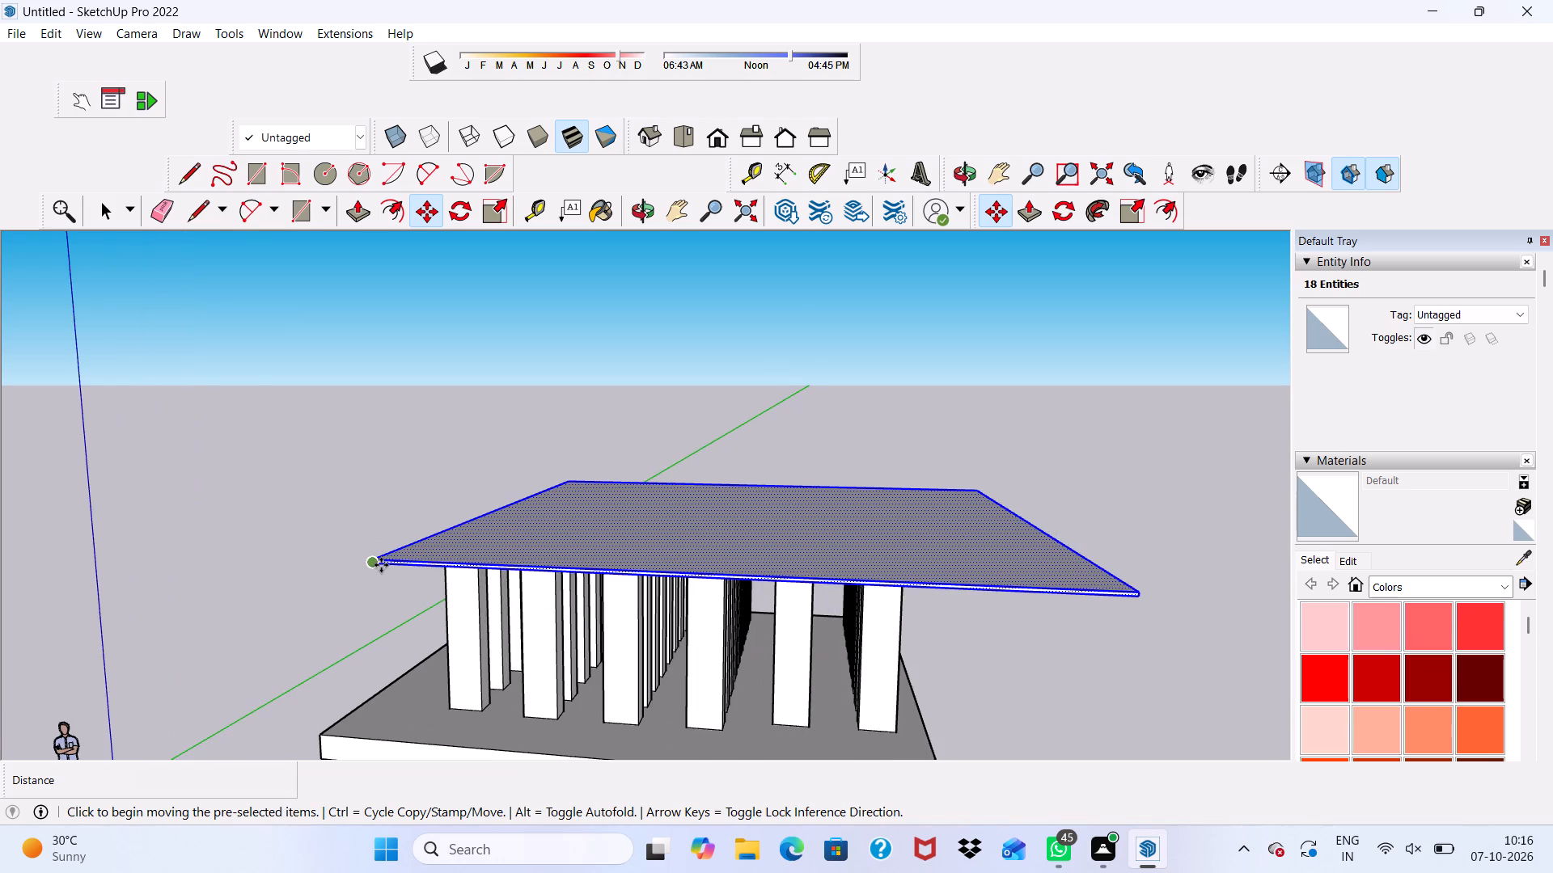
{"action": "left_click_drag", "start_coordinate": [377, 564], "coordinate": [340, 548]}
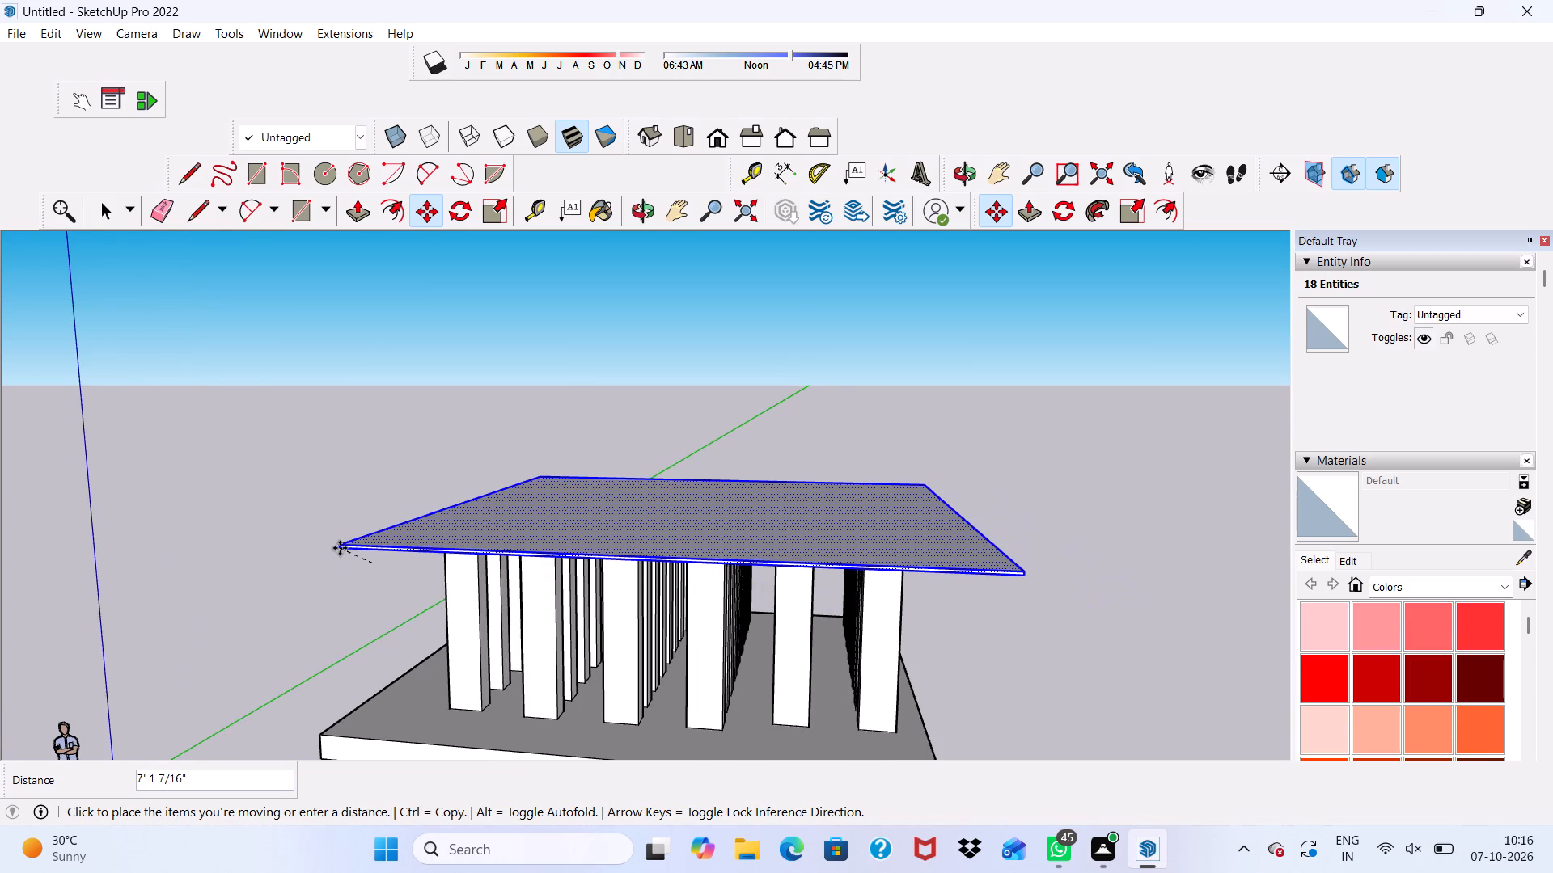
{"action": "left_click_drag", "start_coordinate": [340, 548], "coordinate": [324, 549]}
{"action": "left_click", "coordinate": [324, 549]}
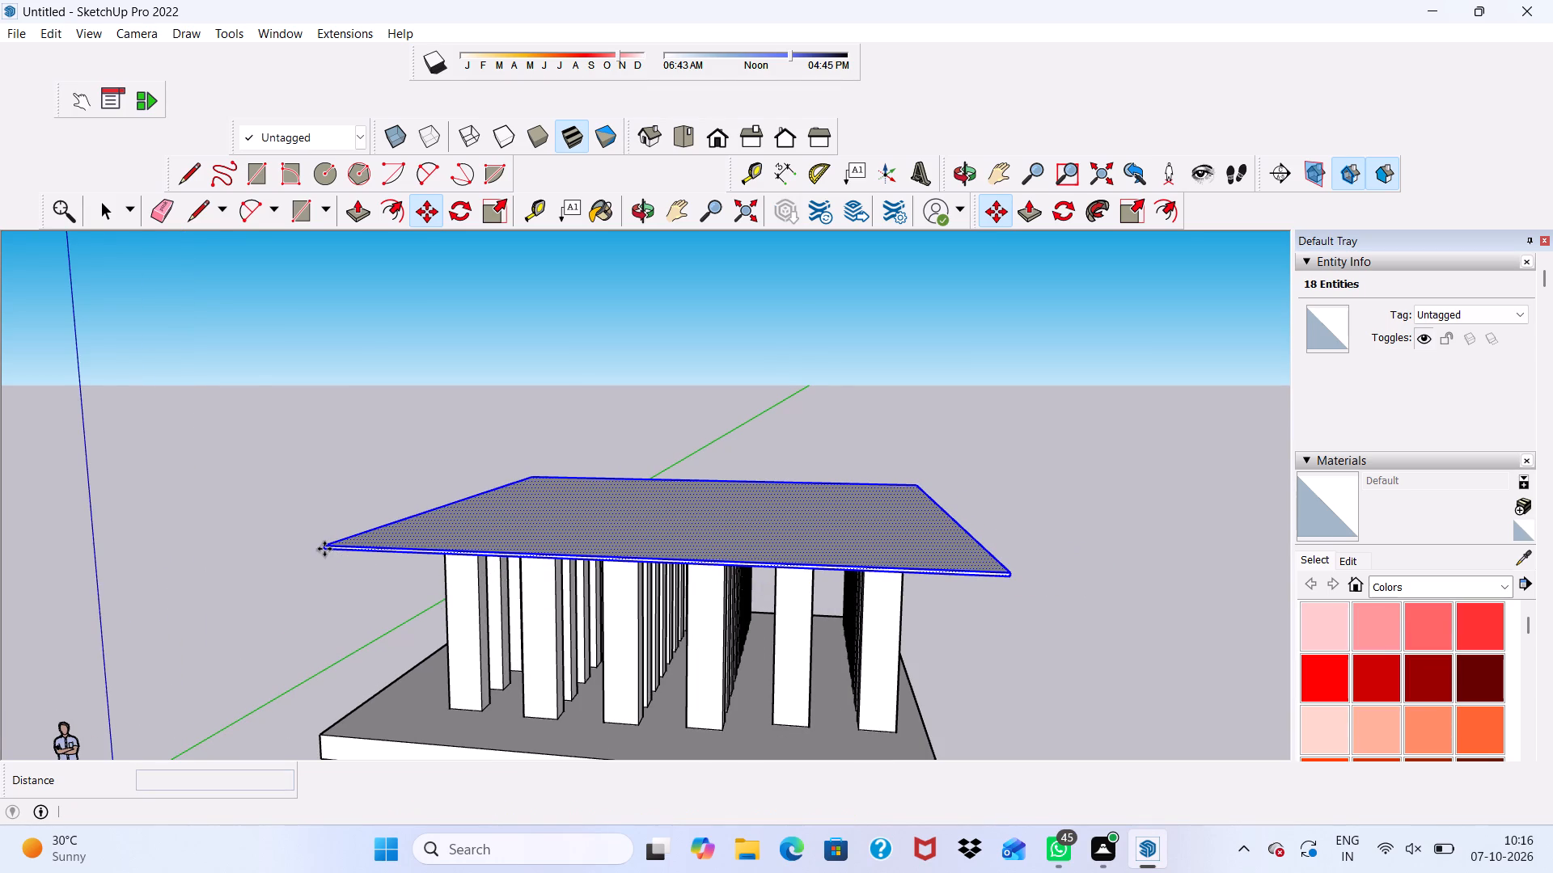
{"action": "key", "text": "space"}
{"action": "left_click", "coordinate": [279, 584]}
Examine the top slab's fit on the posts and its overhang from all sides and from below.
{"action": "scroll", "coordinate": [332, 555], "scroll_direction": "down", "scroll_amount": 5}
{"action": "scroll", "coordinate": [573, 653], "scroll_direction": "up", "scroll_amount": 6}
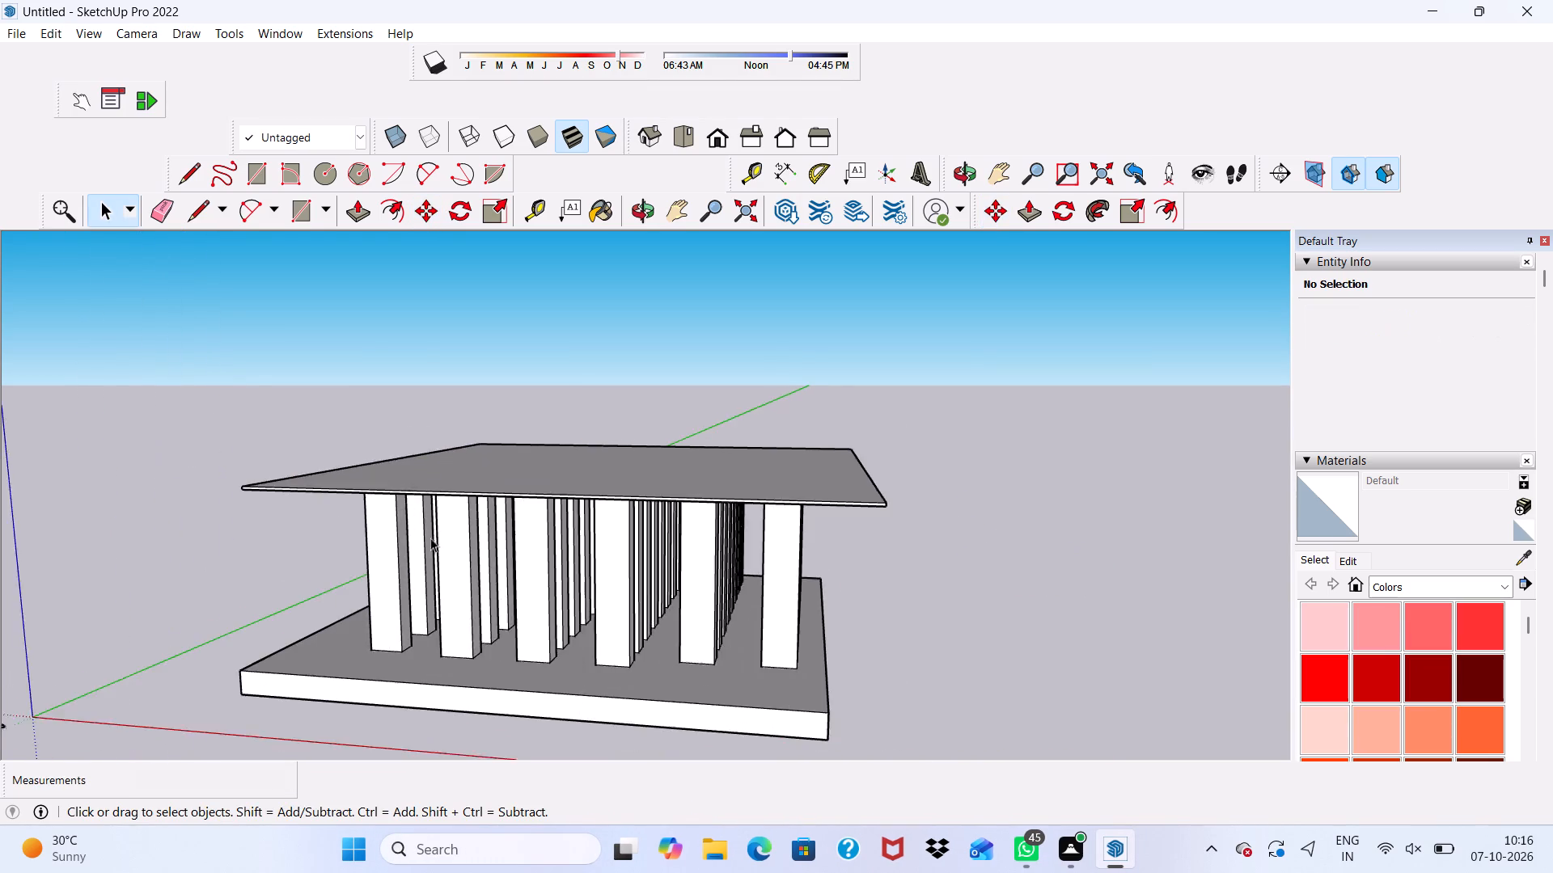
{"action": "scroll", "coordinate": [430, 538], "scroll_direction": "up", "scroll_amount": 3}
{"action": "scroll", "coordinate": [427, 533], "scroll_direction": "down", "scroll_amount": 4}
{"action": "middle_click_drag", "start_coordinate": [427, 533], "coordinate": [785, 524]}
{"action": "scroll", "coordinate": [853, 551], "scroll_direction": "up", "scroll_amount": 5}
{"action": "scroll", "coordinate": [853, 551], "scroll_direction": "down", "scroll_amount": 9}
{"action": "middle_click_drag", "start_coordinate": [806, 546], "coordinate": [184, 542]}
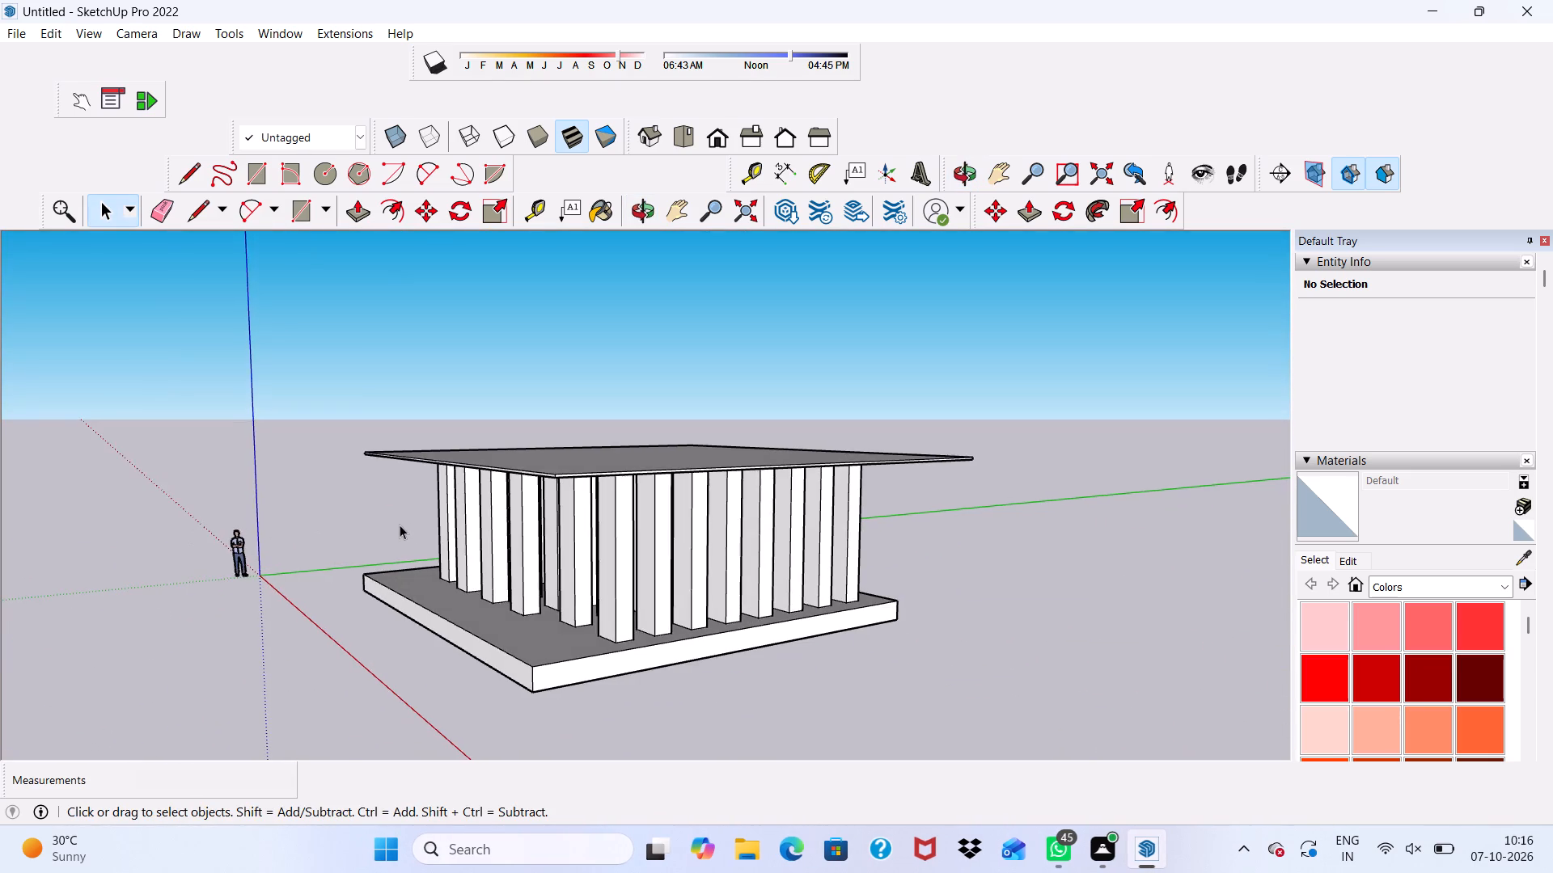
{"action": "scroll", "coordinate": [413, 528], "scroll_direction": "up", "scroll_amount": 4}
{"action": "scroll", "coordinate": [413, 528], "scroll_direction": "down", "scroll_amount": 9}
{"action": "middle_click_drag", "start_coordinate": [414, 528], "coordinate": [737, 561]}
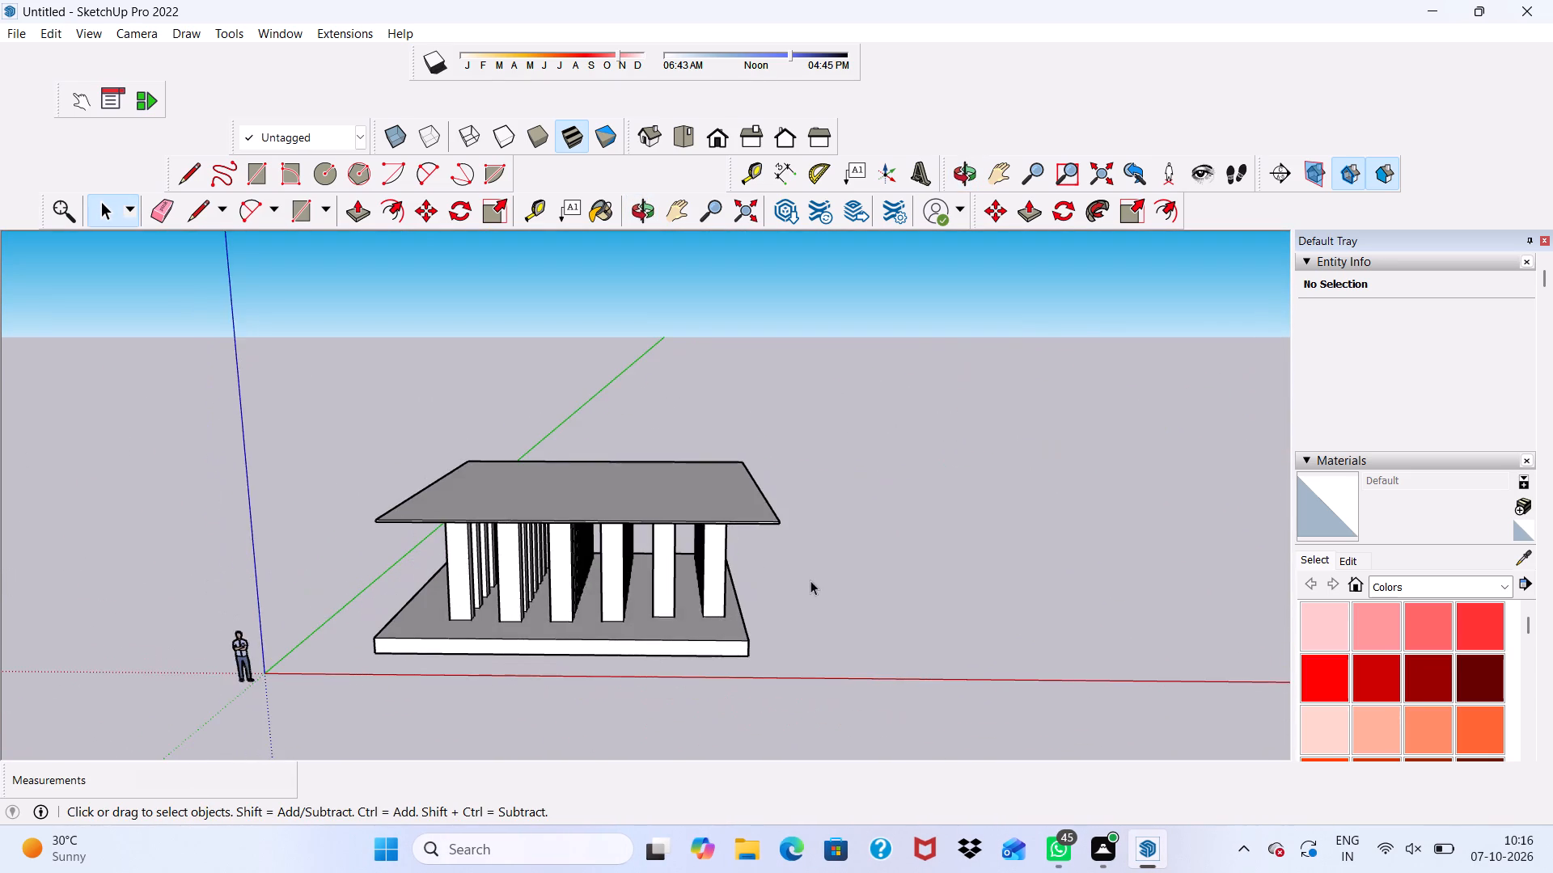
{"action": "scroll", "coordinate": [455, 634], "scroll_direction": "up", "scroll_amount": 16}
{"action": "scroll", "coordinate": [380, 521], "scroll_direction": "down", "scroll_amount": 10}
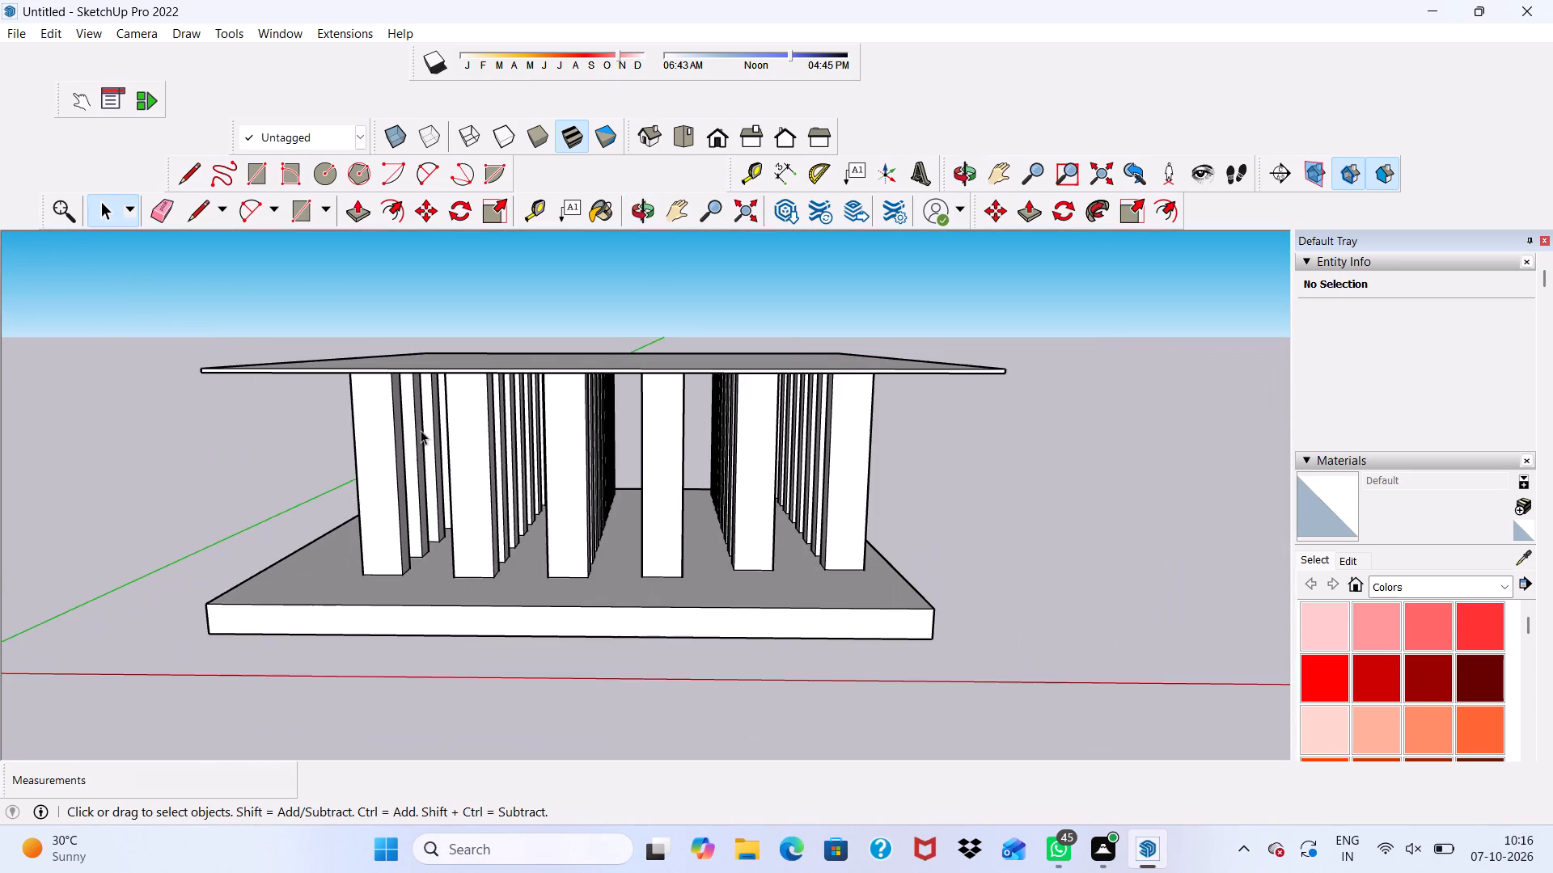
{"action": "middle_click_drag", "start_coordinate": [421, 430], "coordinate": [479, 387]}
{"action": "scroll", "coordinate": [421, 430], "scroll_direction": "down", "scroll_amount": 1}
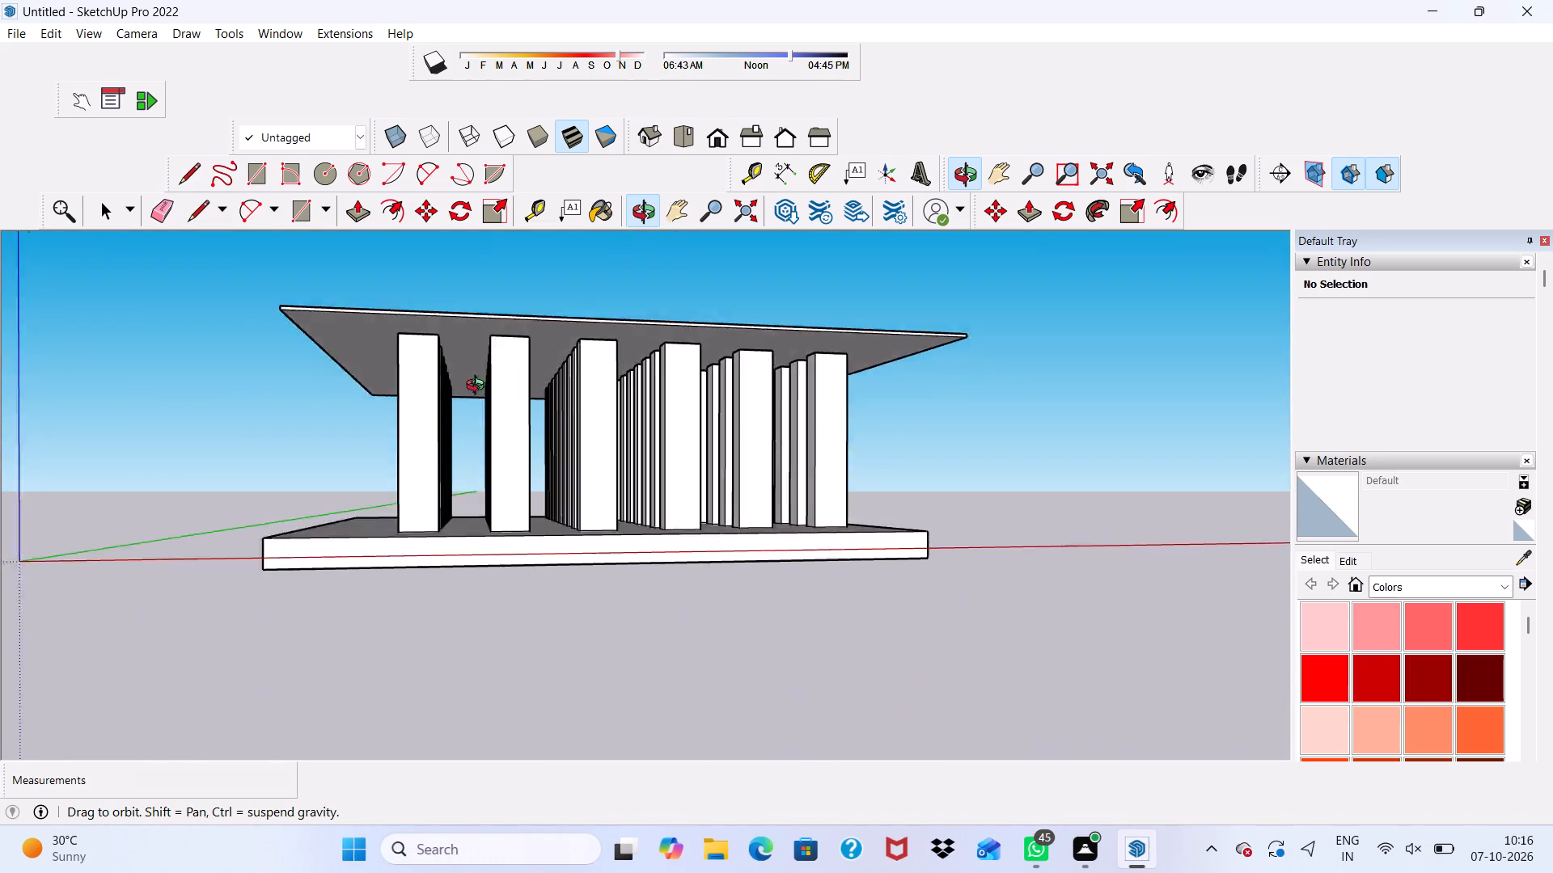
{"action": "middle_click_drag", "start_coordinate": [479, 387], "coordinate": [300, 502]}
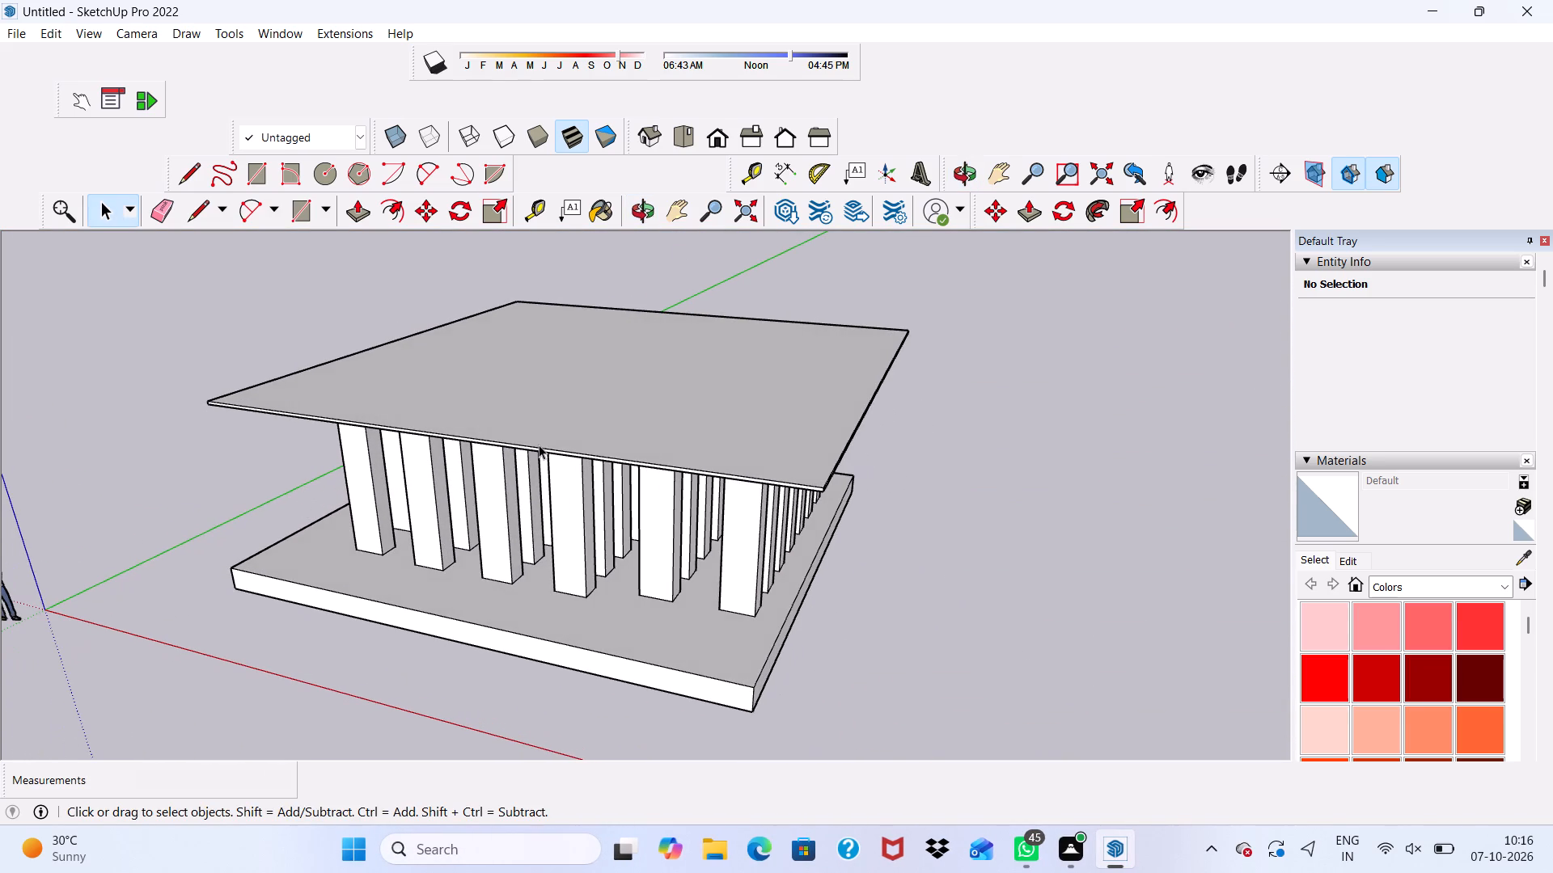
Select the whole slab-and-post structure and delete it.
{"action": "left_click_drag", "start_coordinate": [938, 349], "coordinate": [589, 283]}
{"action": "left_click_drag", "start_coordinate": [589, 283], "coordinate": [201, 636]}
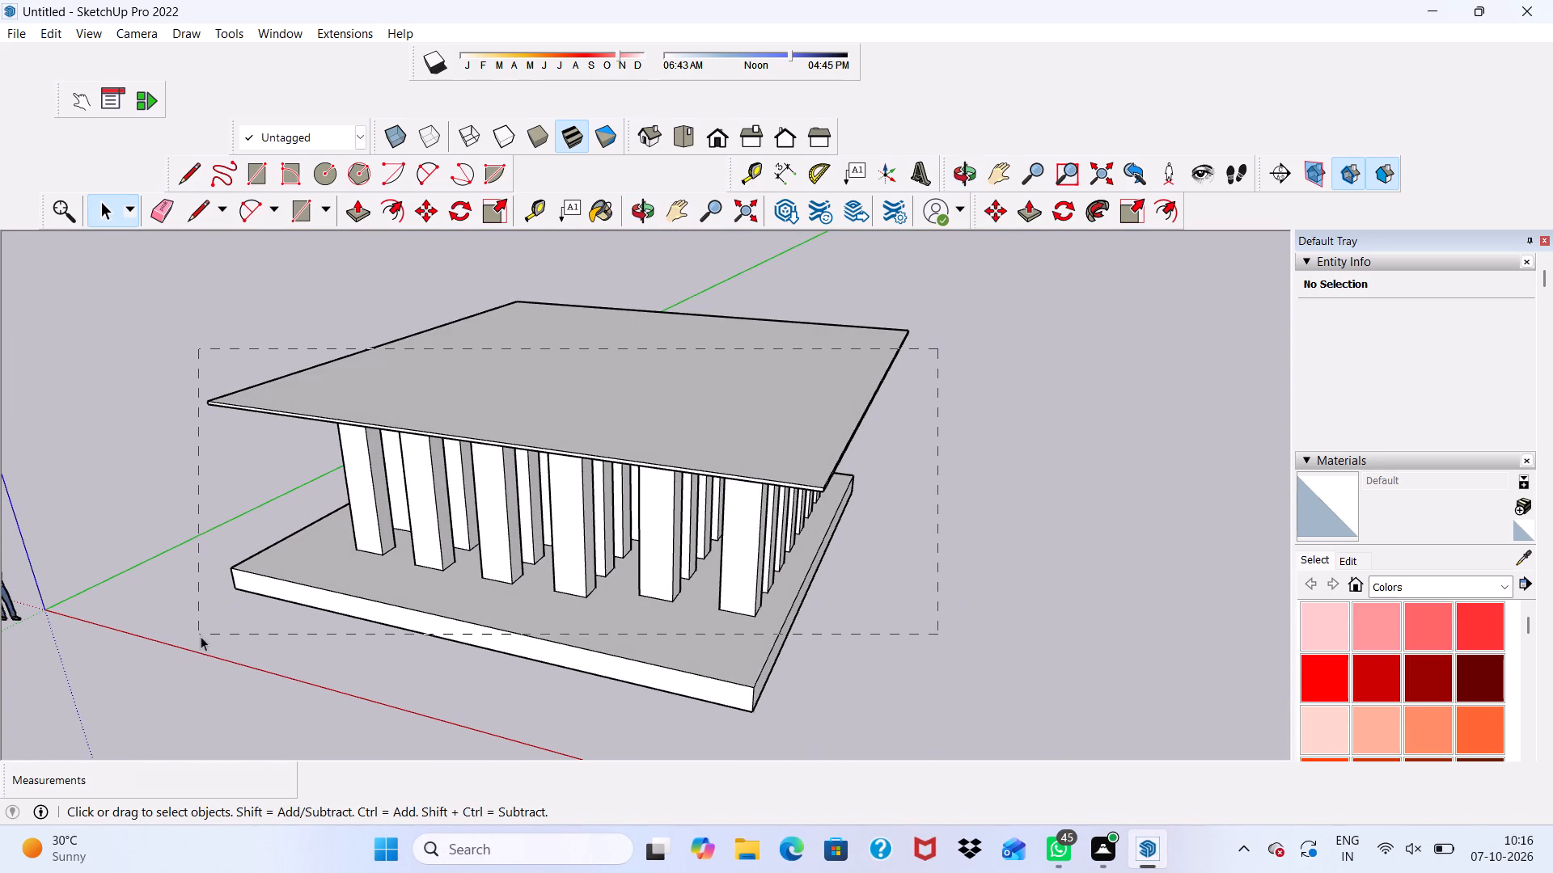
{"action": "left_click_drag", "start_coordinate": [201, 636], "coordinate": [238, 679]}
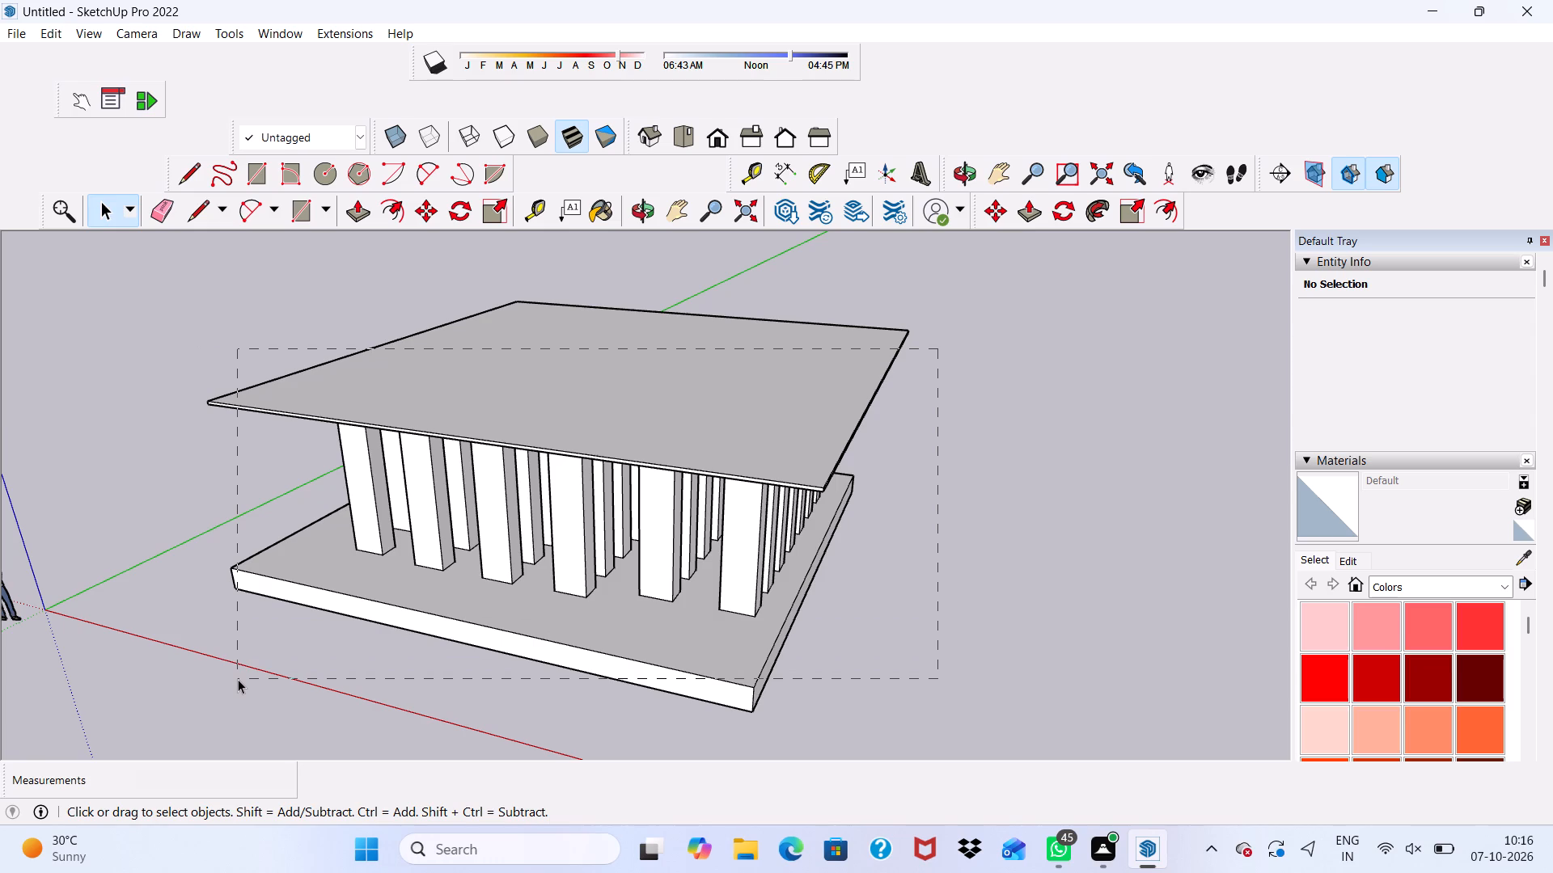
{"action": "left_click_drag", "start_coordinate": [238, 679], "coordinate": [239, 679]}
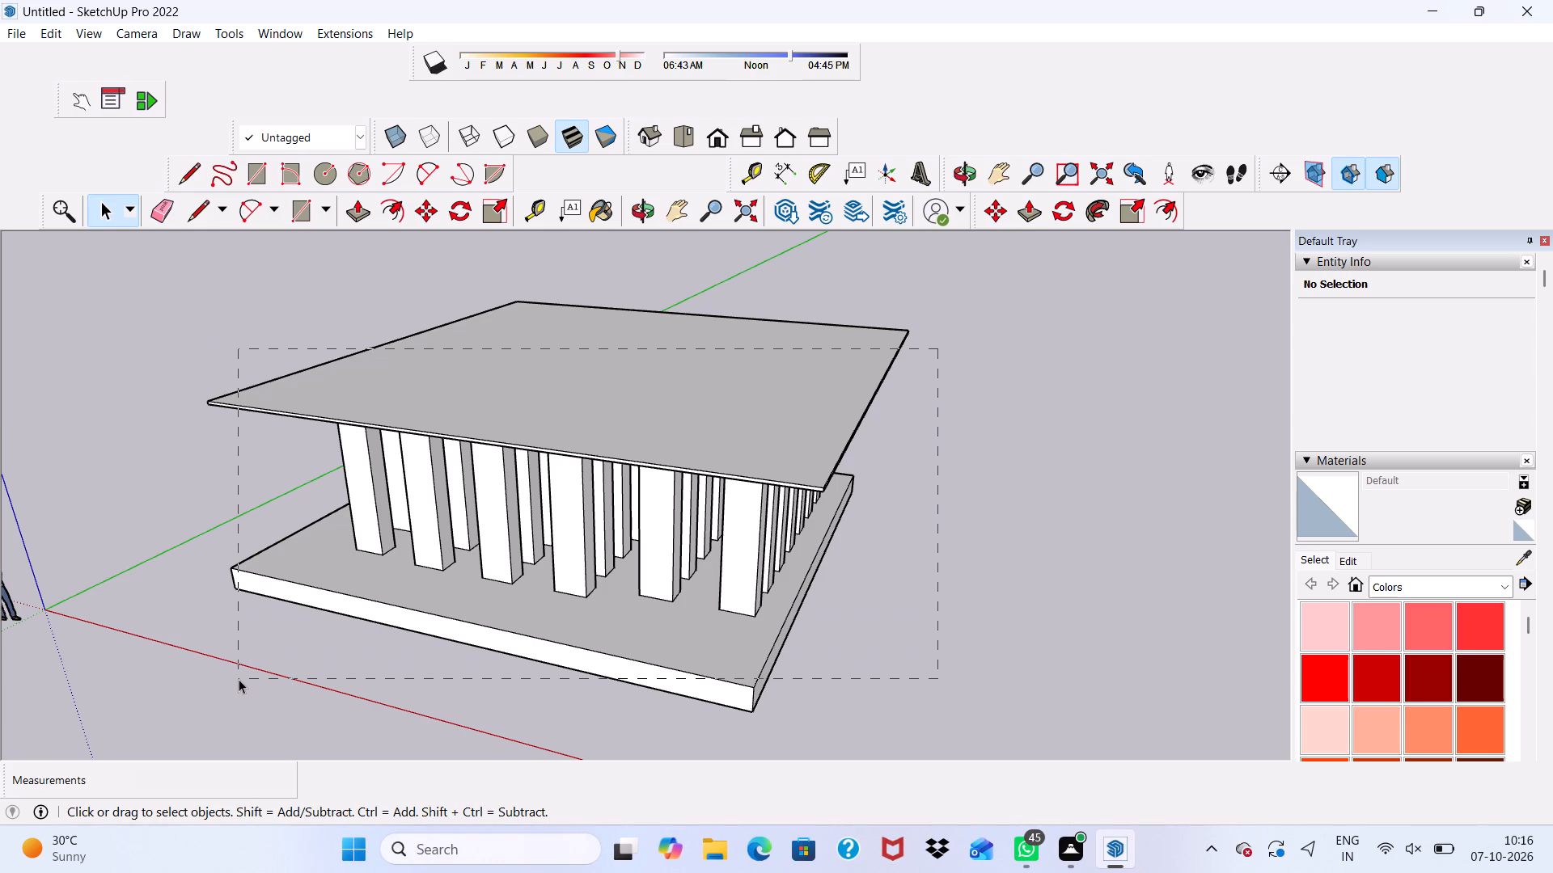
{"action": "left_click_drag", "start_coordinate": [239, 679], "coordinate": [233, 652]}
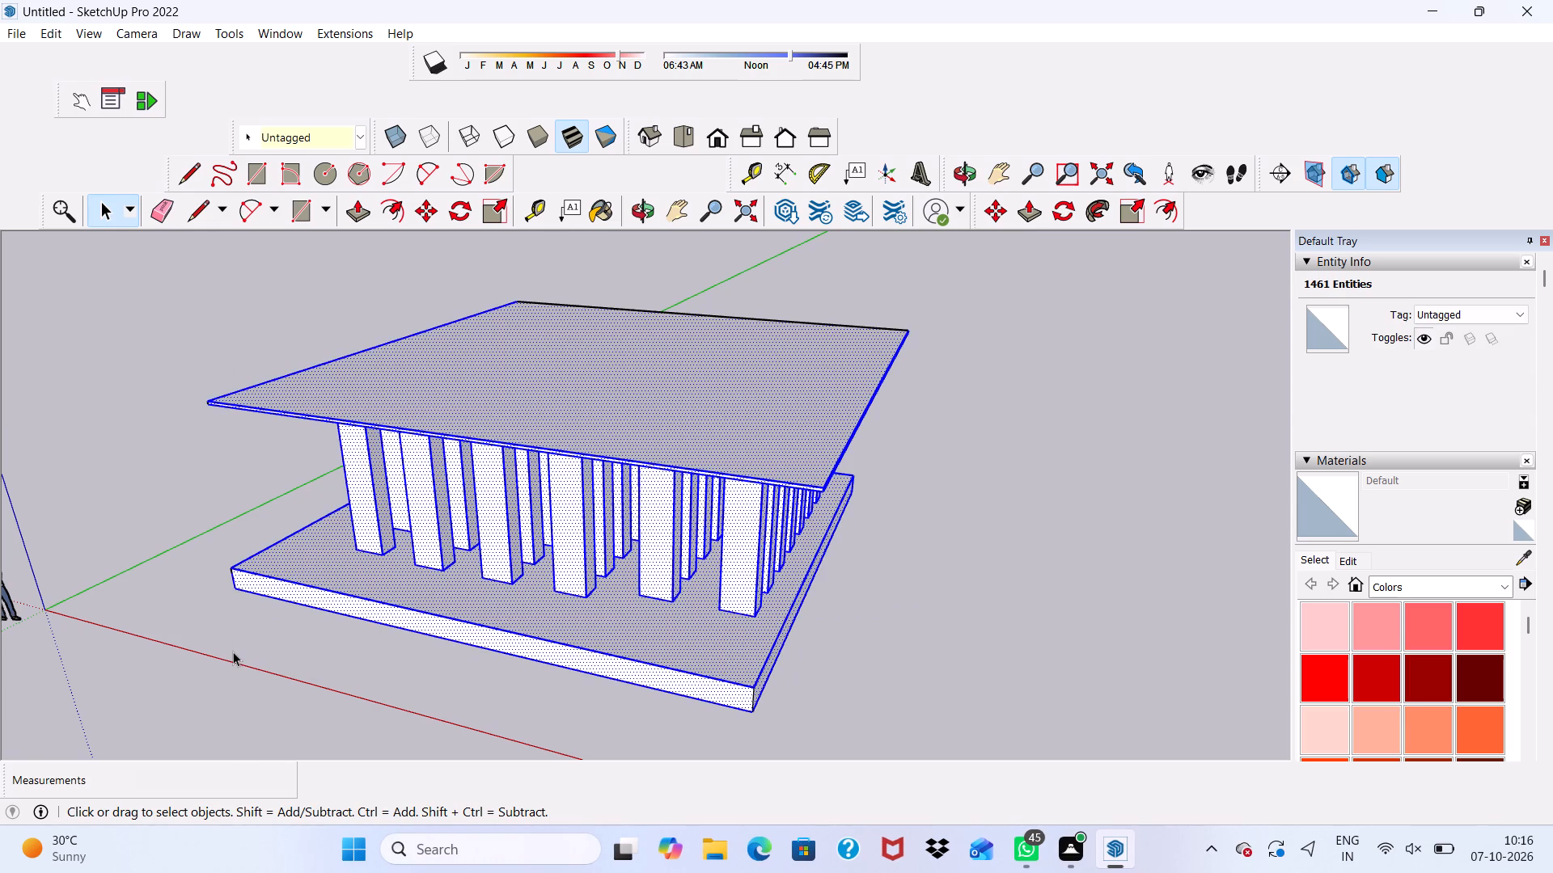
{"action": "key", "text": "Delete"}
Select the leftover post outlines and the long slab edge near the green axis and delete them.
{"action": "scroll", "coordinate": [437, 550], "scroll_direction": "down", "scroll_amount": 10}
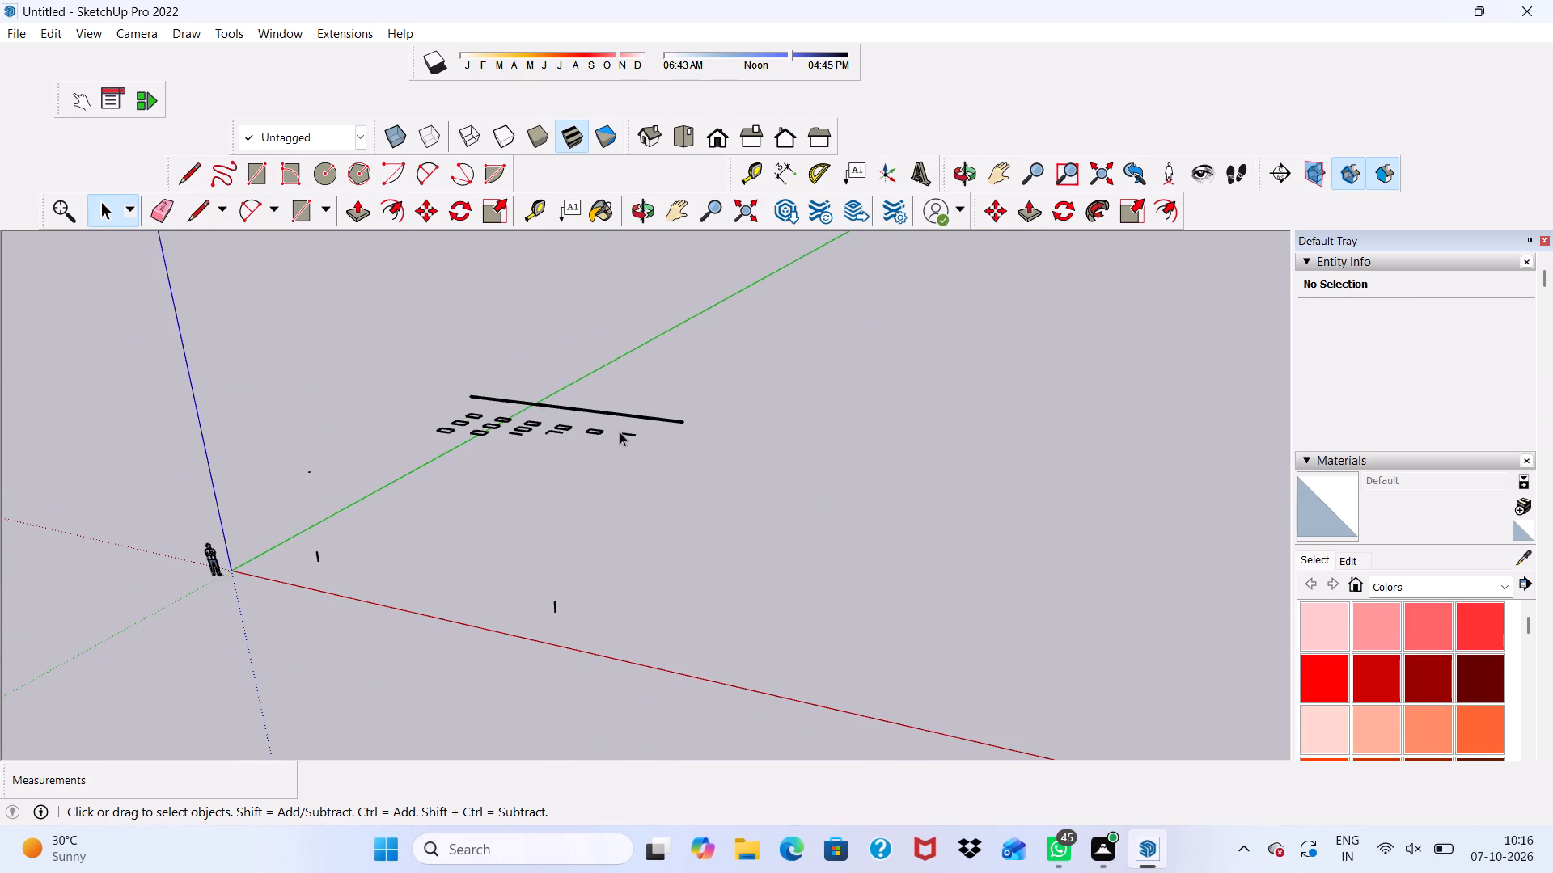
{"action": "left_click_drag", "start_coordinate": [717, 436], "coordinate": [270, 484]}
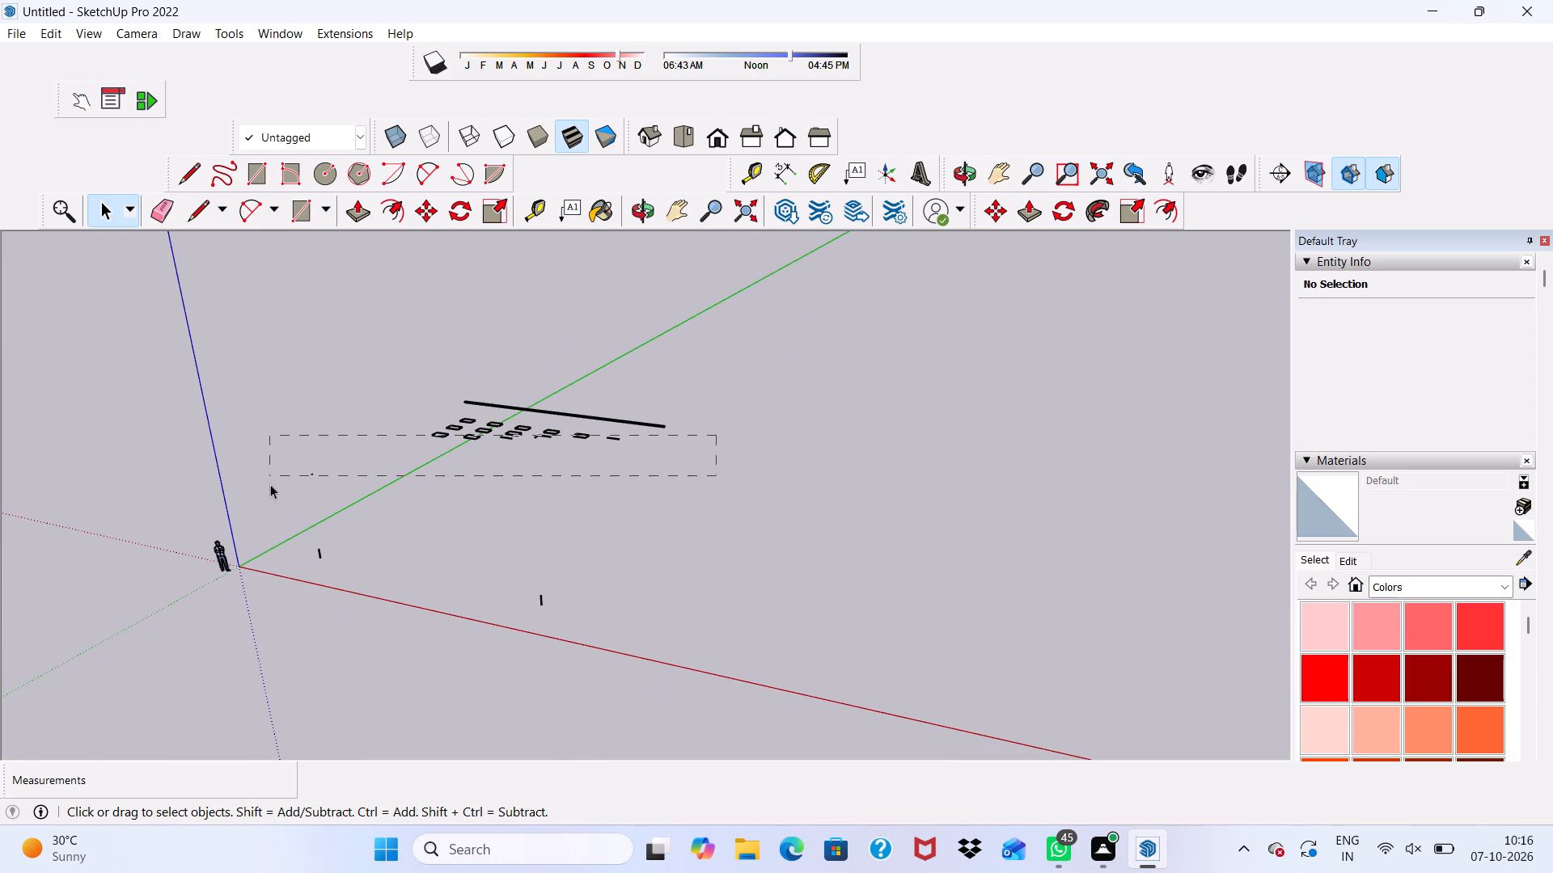
{"action": "left_click_drag", "start_coordinate": [270, 484], "coordinate": [300, 605]}
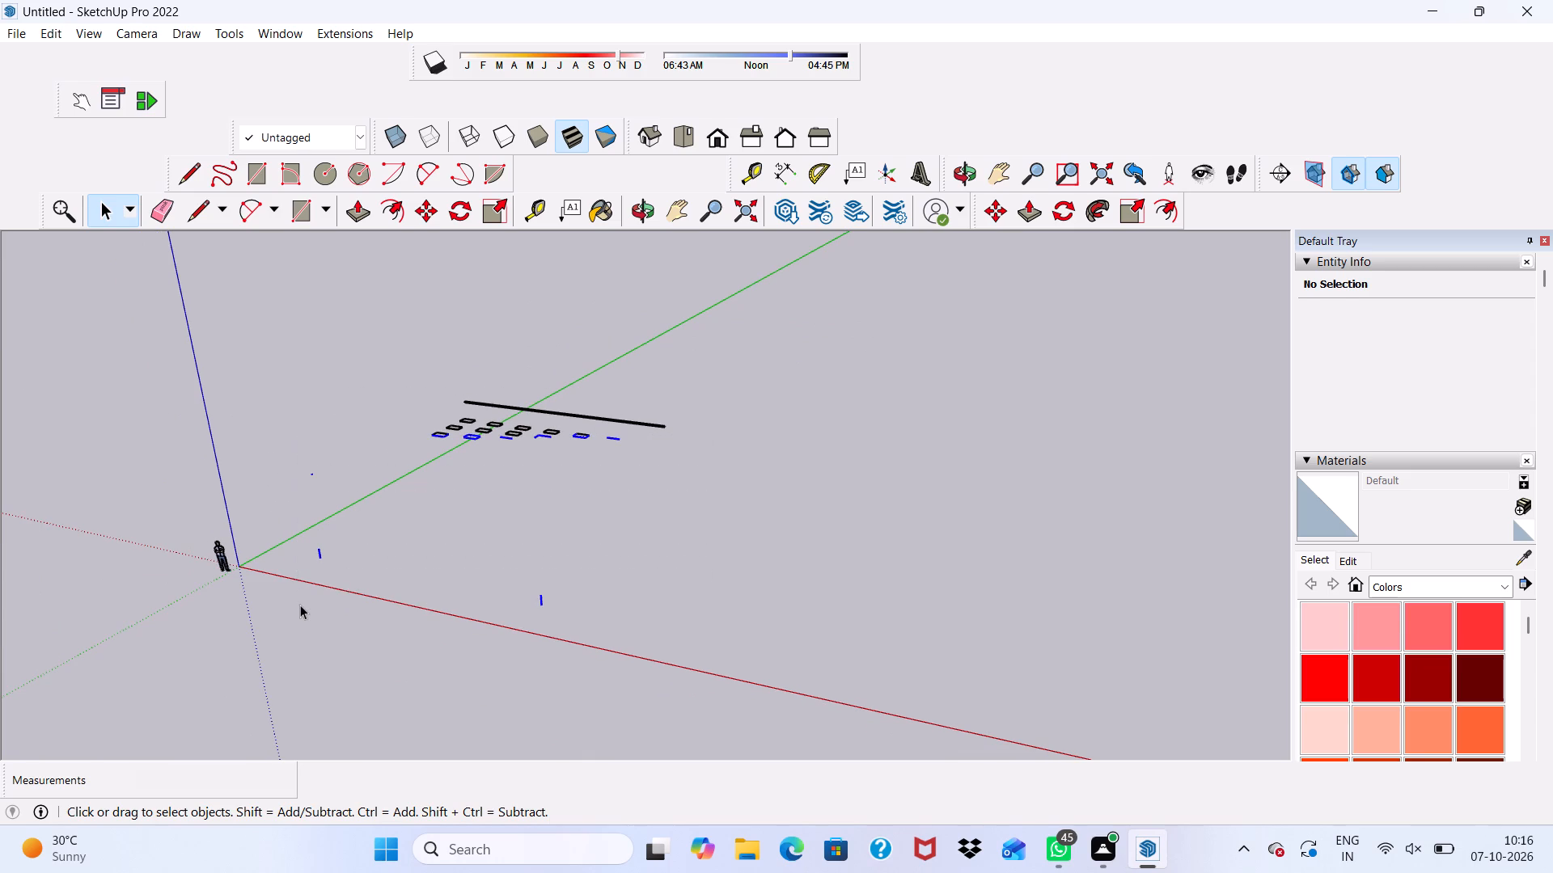
{"action": "left_click_drag", "start_coordinate": [695, 433], "coordinate": [305, 370]}
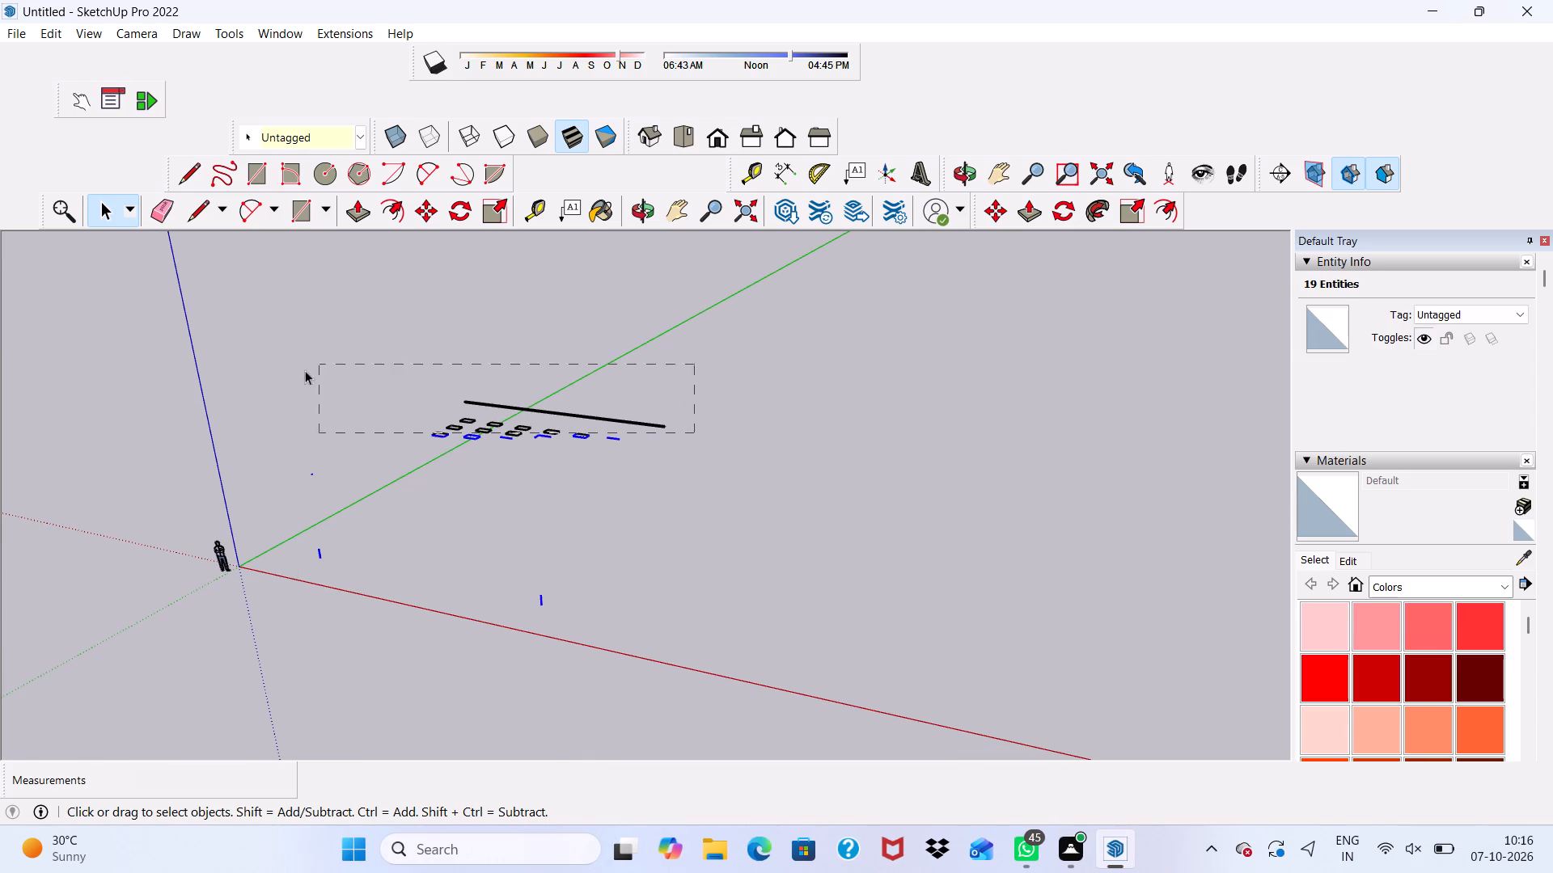
{"action": "left_click_drag", "start_coordinate": [305, 370], "coordinate": [256, 457]}
{"action": "left_click_drag", "start_coordinate": [370, 389], "coordinate": [679, 476]}
{"action": "key", "text": "Delete"}
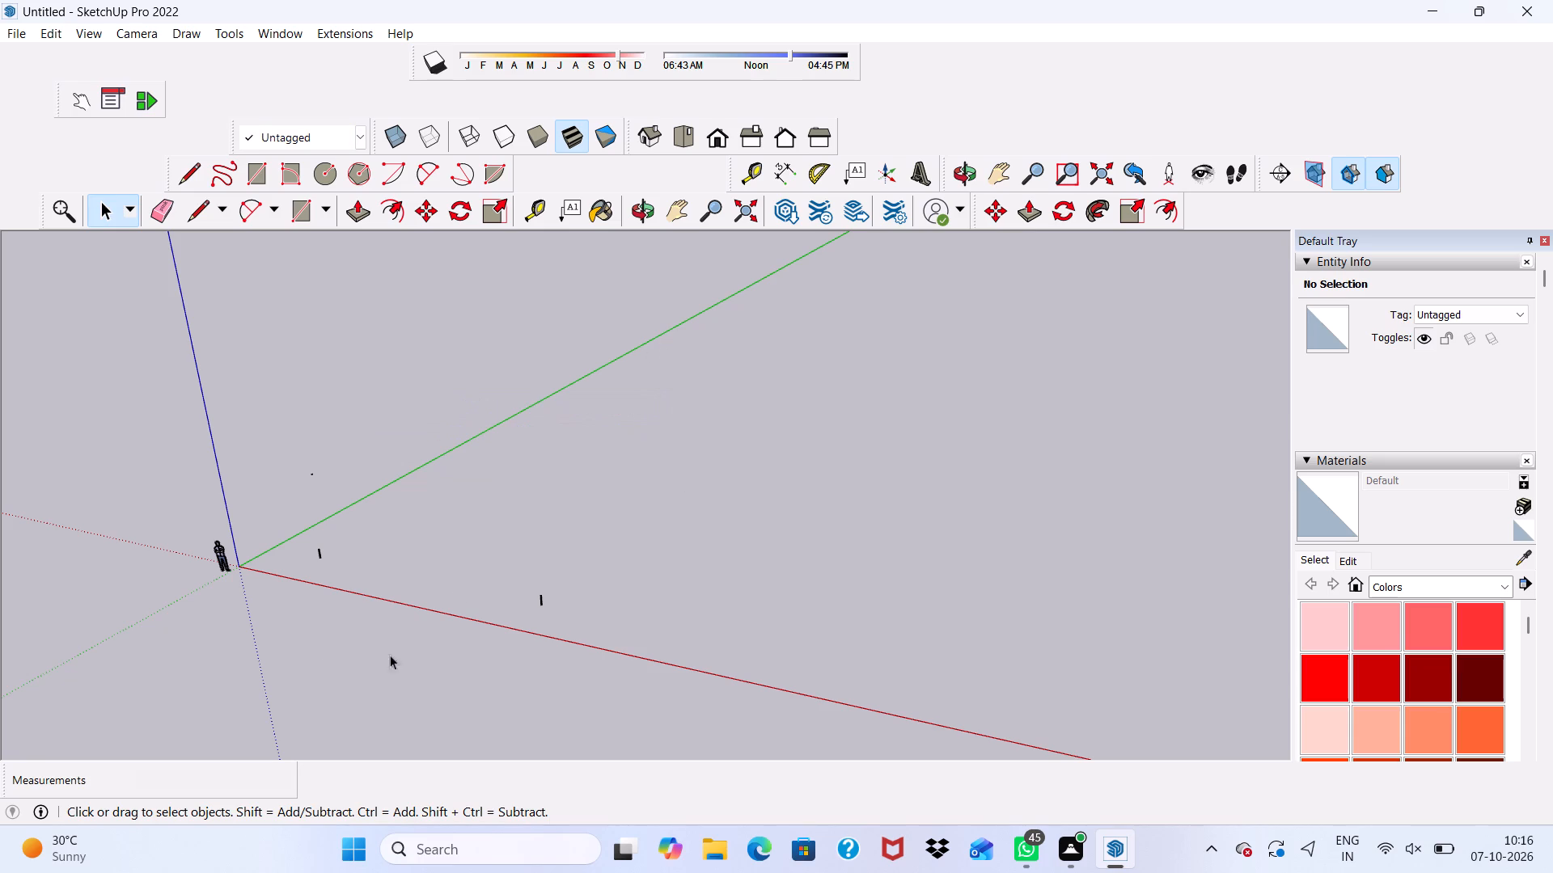
Erase the two short stray vertical edges remaining near the red axis.
{"action": "left_click_drag", "start_coordinate": [159, 211], "coordinate": [207, 285]}
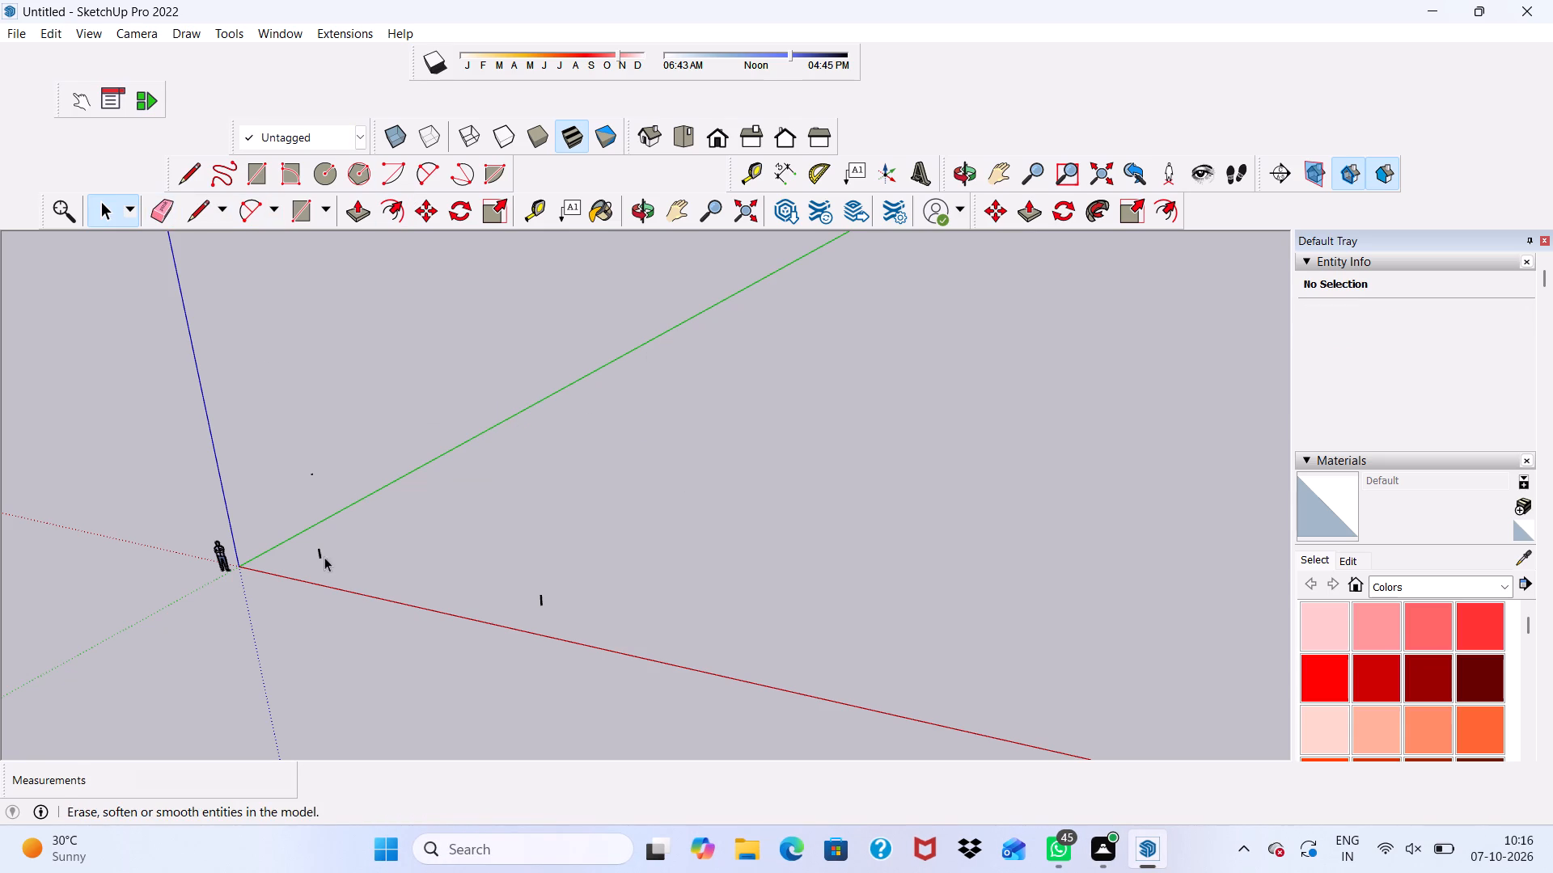
{"action": "left_click", "coordinate": [151, 223]}
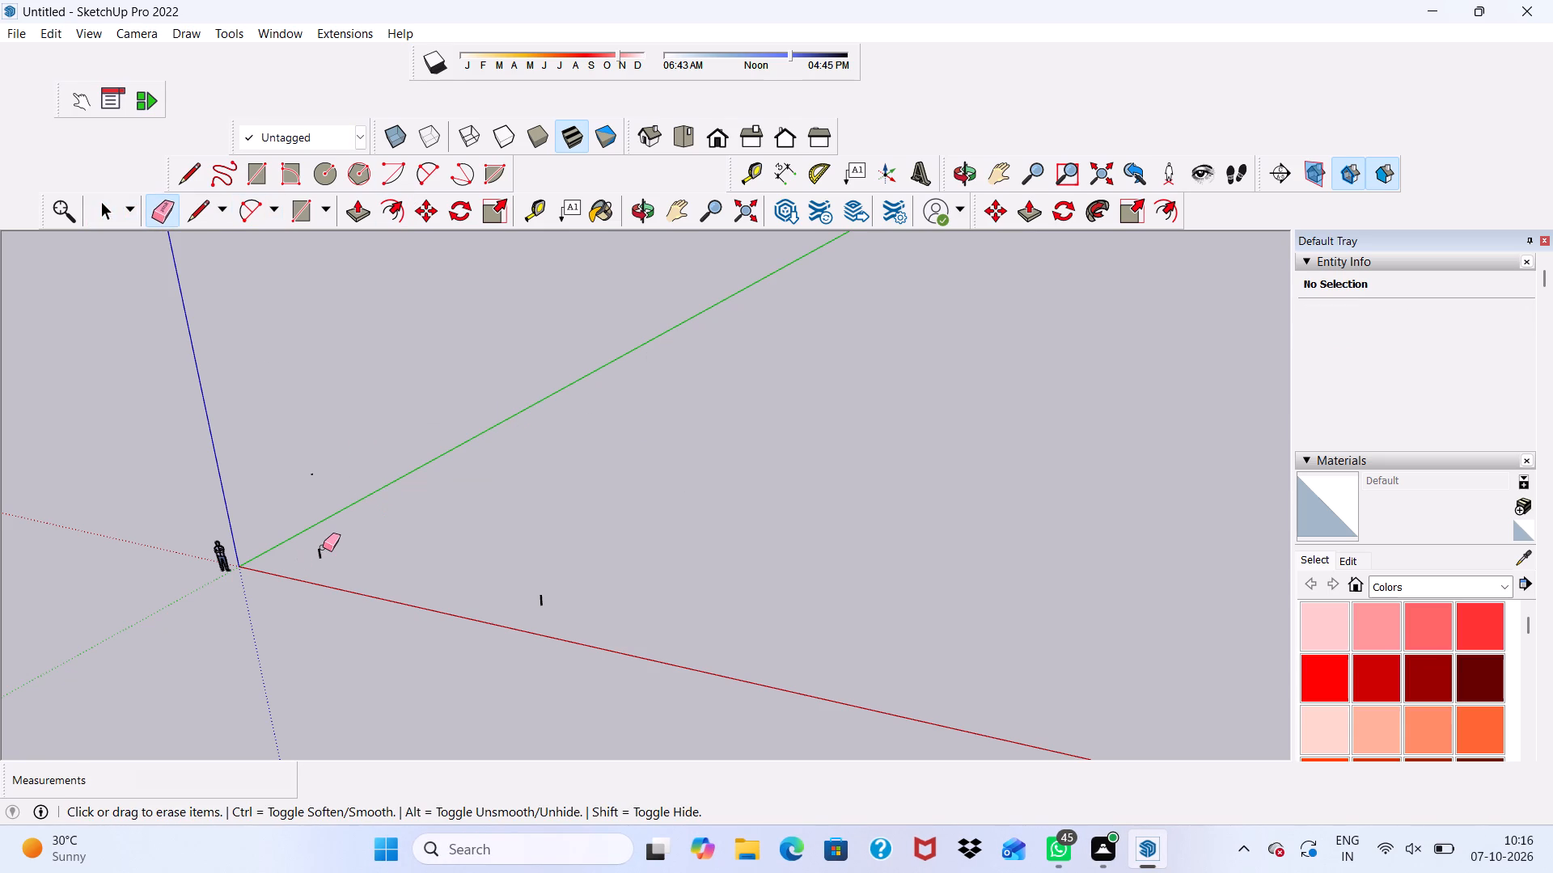
{"action": "left_click_drag", "start_coordinate": [323, 547], "coordinate": [321, 555]}
{"action": "left_click_drag", "start_coordinate": [540, 603], "coordinate": [573, 585]}
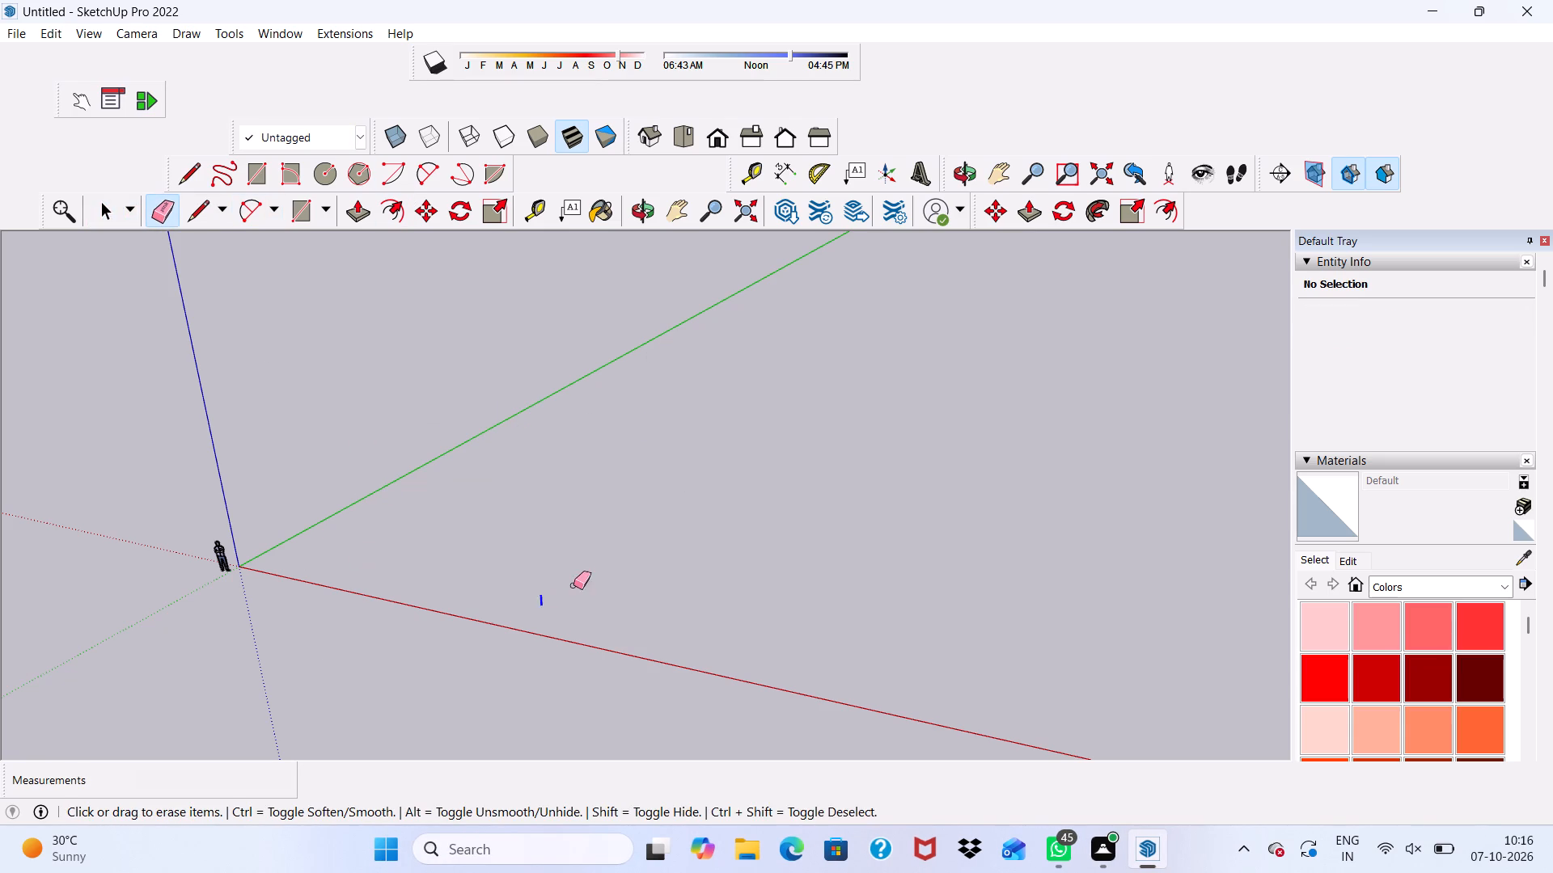
{"action": "left_click_drag", "start_coordinate": [573, 585], "coordinate": [583, 580]}
{"action": "key", "text": "space"}
Draw a new ground rectangle about 49' 4" by 54' 9" beyond the origin, between the red and green axes.
{"action": "scroll", "coordinate": [479, 546], "scroll_direction": "up", "scroll_amount": 3}
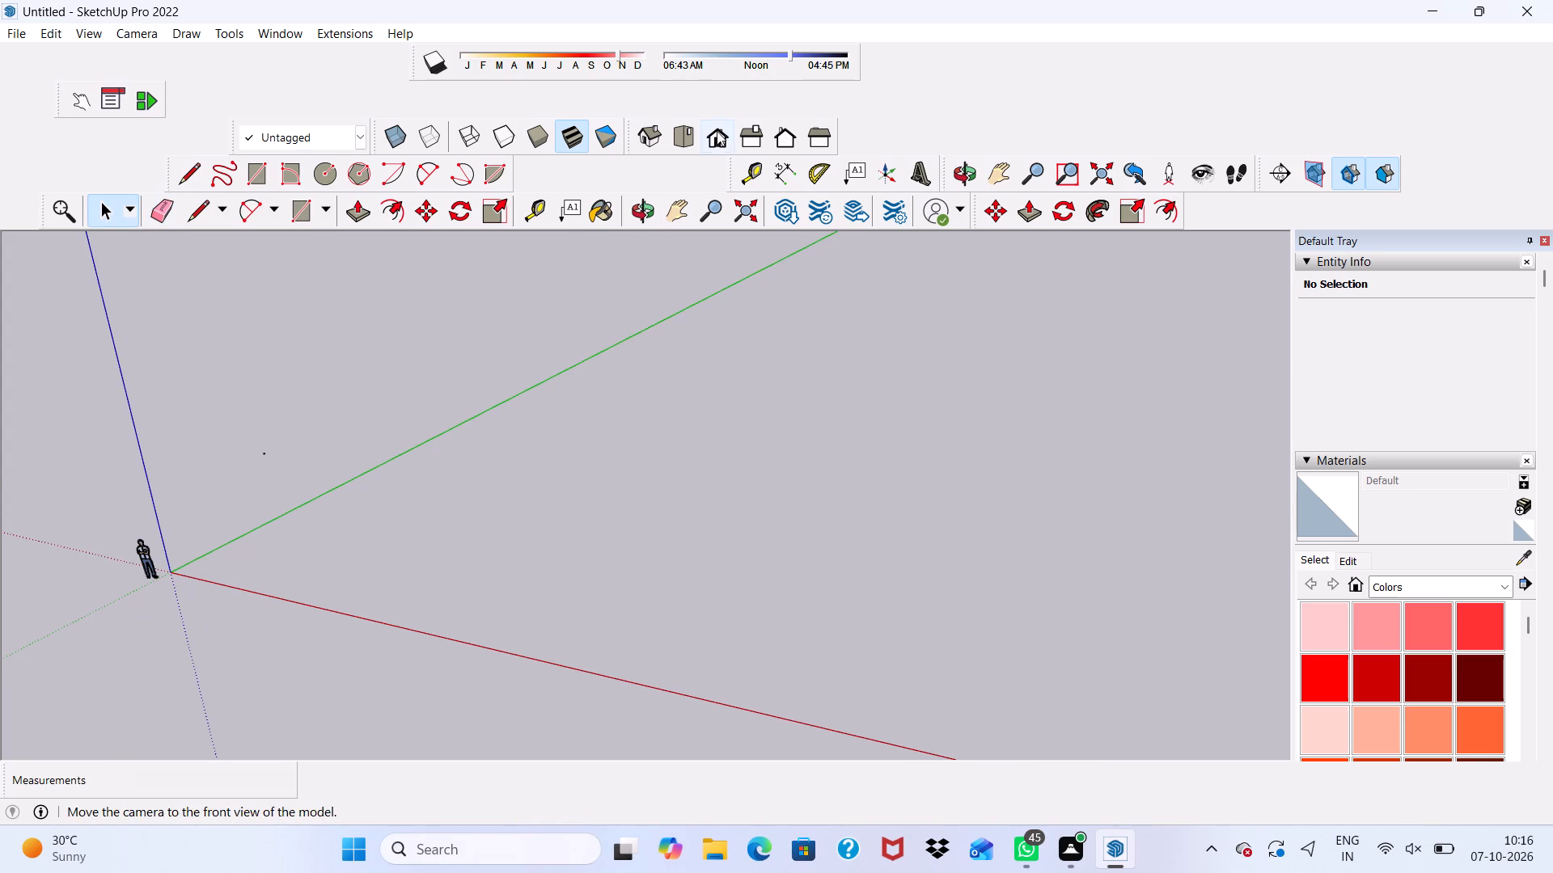
{"action": "left_click", "coordinate": [717, 131]}
{"action": "scroll", "coordinate": [779, 447], "scroll_direction": "up", "scroll_amount": 5}
{"action": "scroll", "coordinate": [637, 508], "scroll_direction": "up", "scroll_amount": 7}
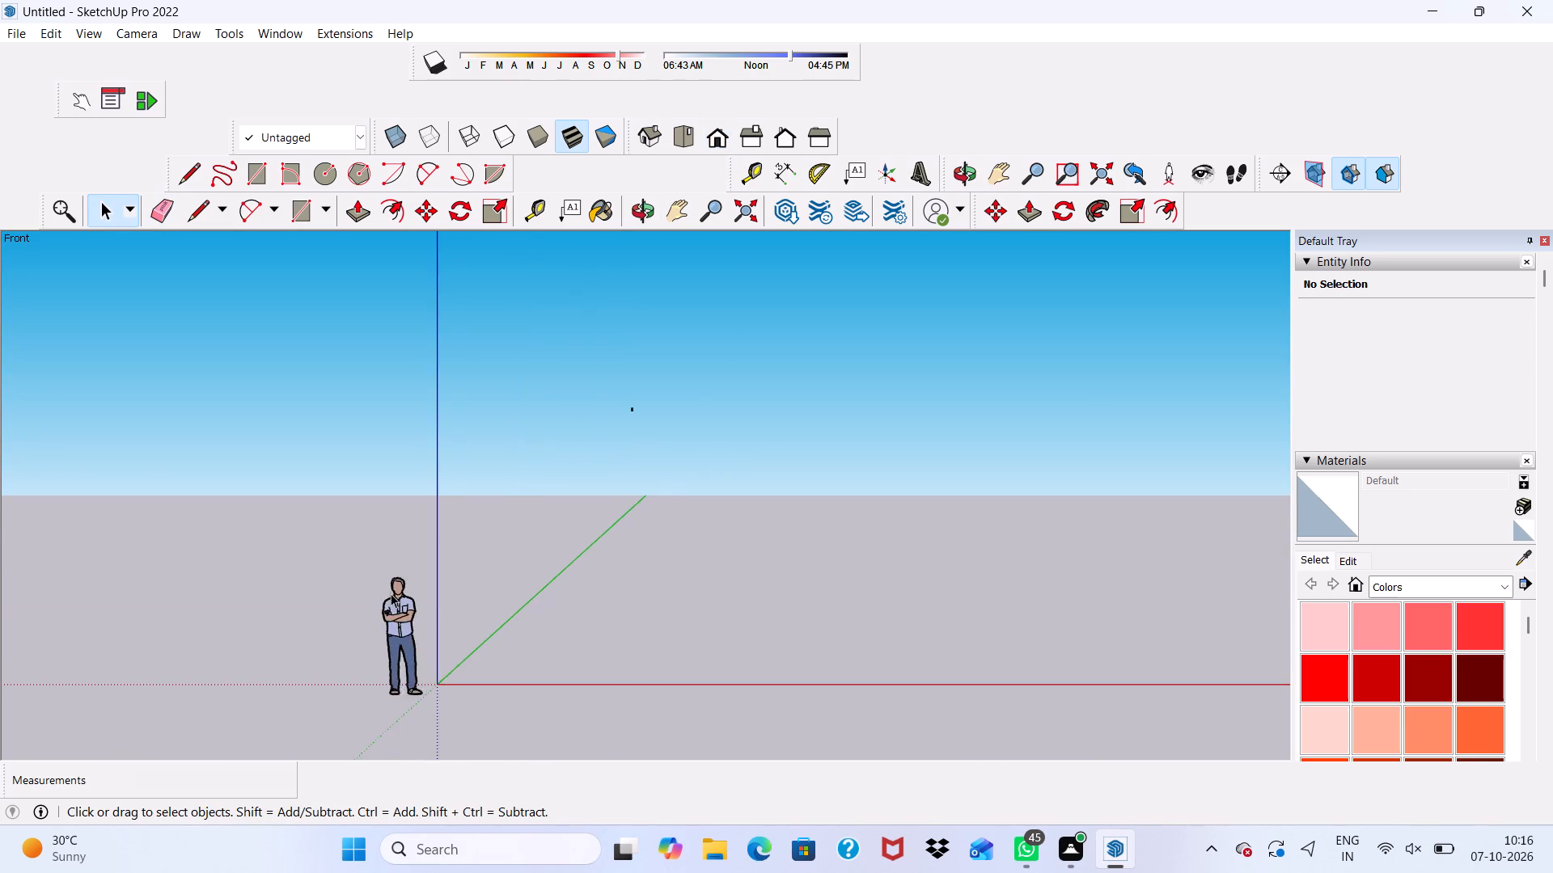
{"action": "scroll", "coordinate": [383, 593], "scroll_direction": "up", "scroll_amount": 5}
{"action": "middle_click_drag", "start_coordinate": [383, 593], "coordinate": [523, 533]}
{"action": "scroll", "coordinate": [726, 629], "scroll_direction": "up", "scroll_amount": 5}
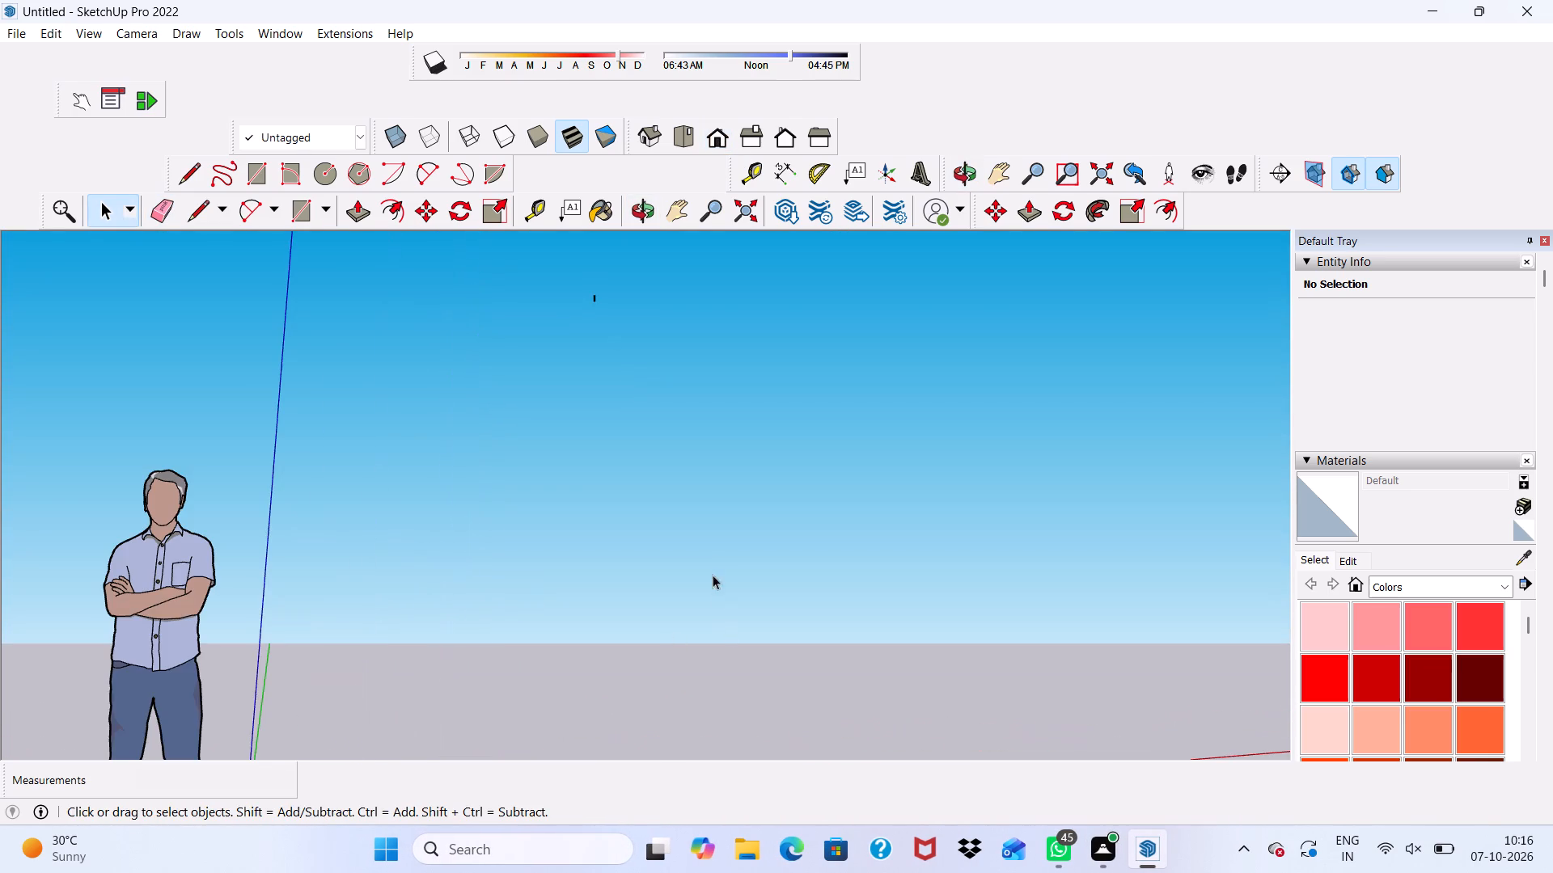
{"action": "middle_click_drag", "start_coordinate": [713, 567], "coordinate": [657, 670]}
{"action": "scroll", "coordinate": [700, 606], "scroll_direction": "down", "scroll_amount": 1}
{"action": "scroll", "coordinate": [675, 419], "scroll_direction": "up", "scroll_amount": 5}
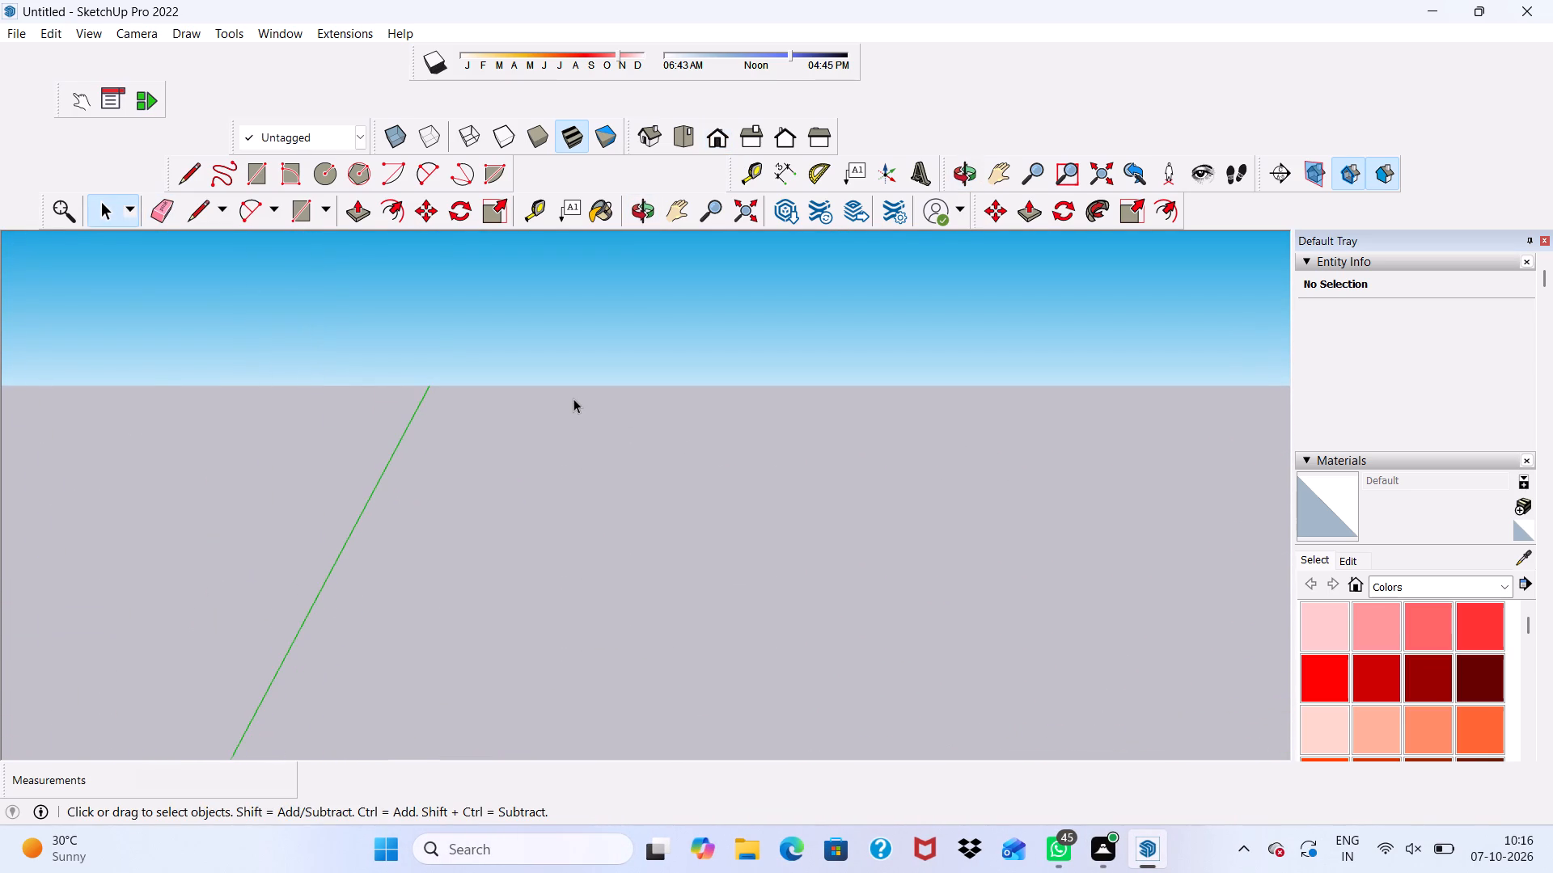
{"action": "scroll", "coordinate": [573, 399], "scroll_direction": "down", "scroll_amount": 5}
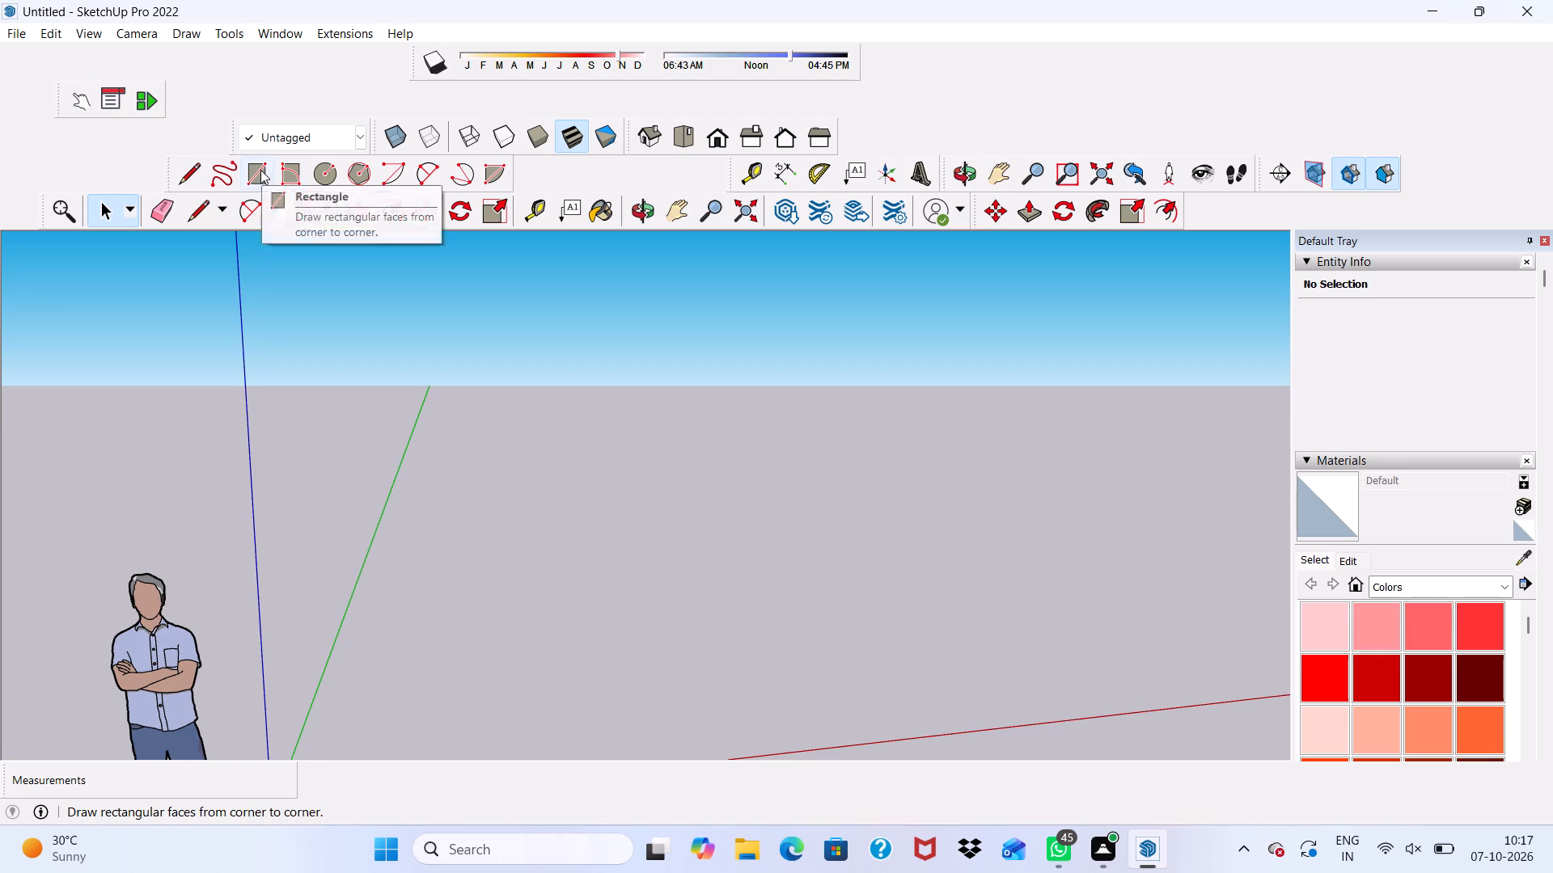
{"action": "left_click", "coordinate": [260, 170]}
{"action": "middle_click_drag", "start_coordinate": [590, 466], "coordinate": [564, 536]}
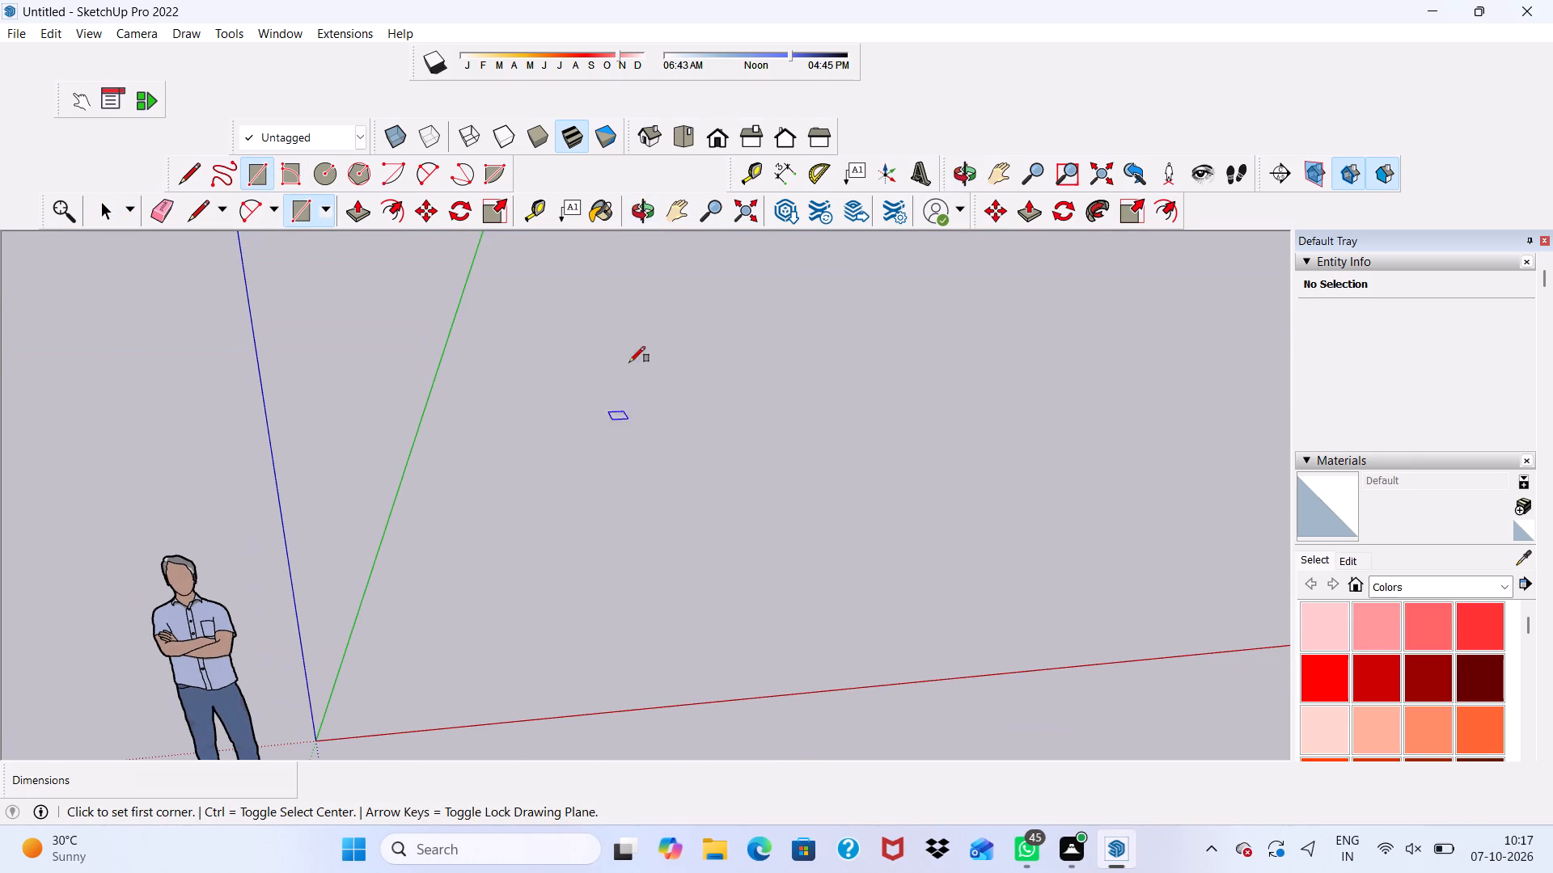
{"action": "left_click", "coordinate": [620, 310]}
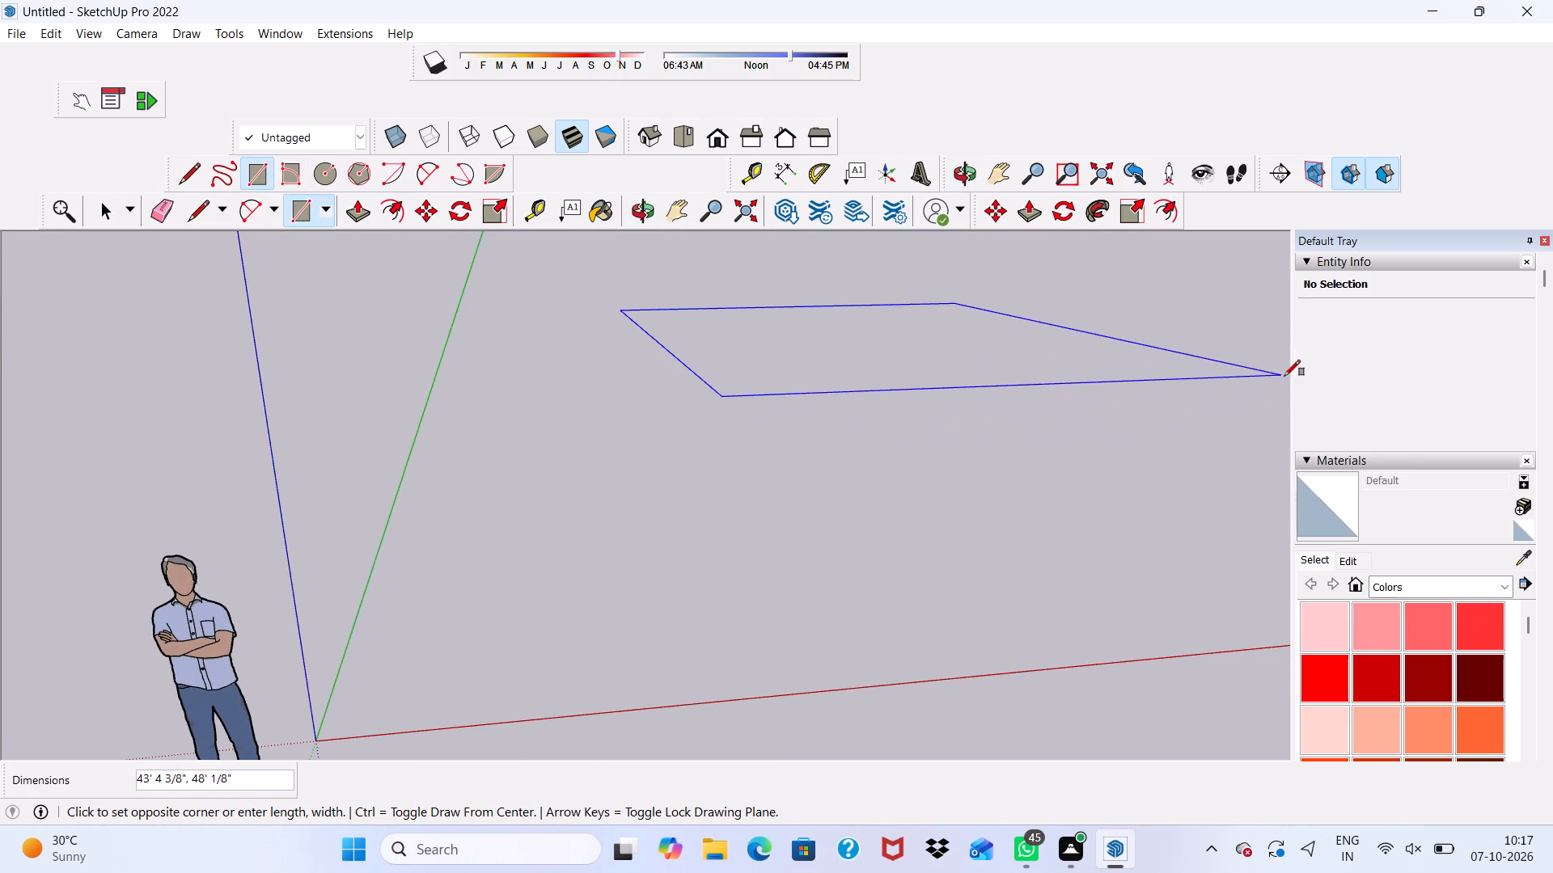
{"action": "scroll", "coordinate": [1162, 373], "scroll_direction": "down", "scroll_amount": 15}
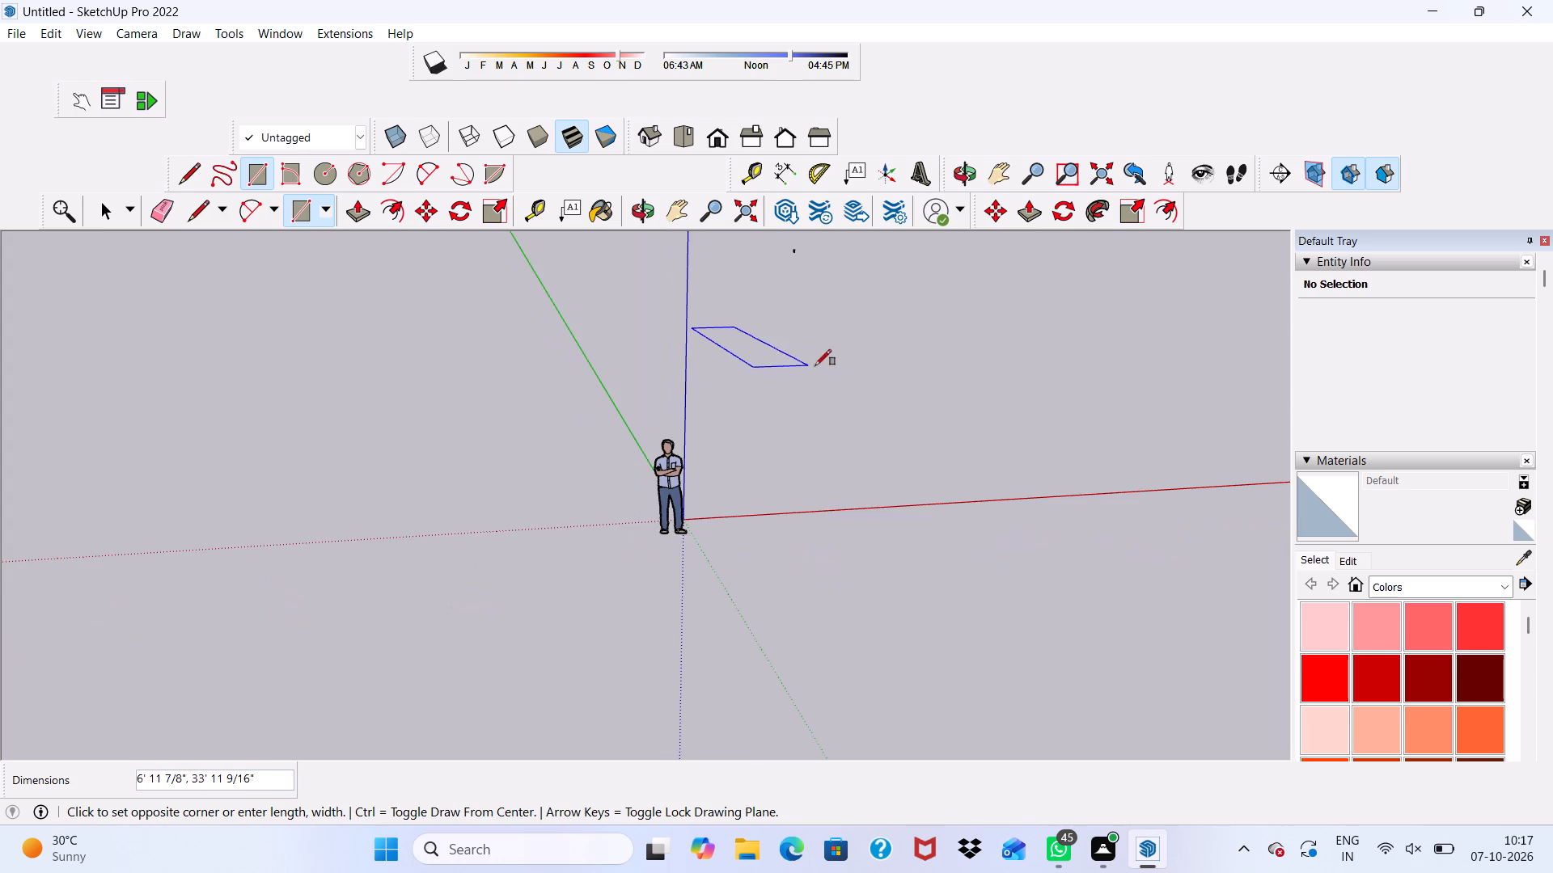
{"action": "left_click", "coordinate": [1250, 388]}
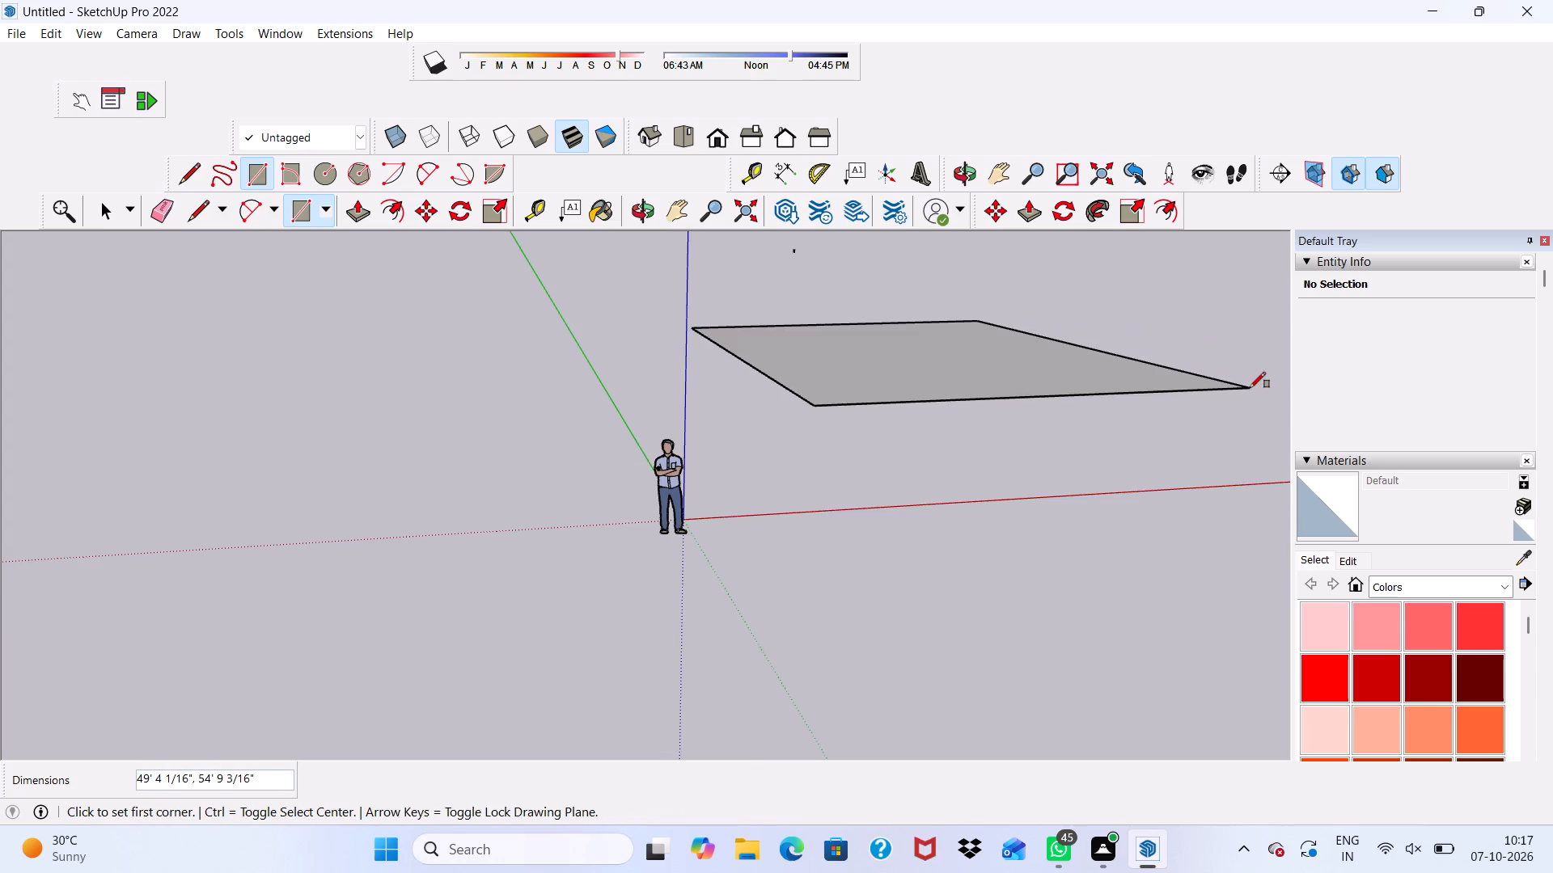
{"action": "scroll", "coordinate": [729, 284], "scroll_direction": "down", "scroll_amount": 4}
{"action": "key", "text": "space"}
Copy the rectangle with its edges to a clear spot farther along the red axis, and clear the selection.
{"action": "middle_click_drag", "start_coordinate": [837, 330], "coordinate": [726, 461]}
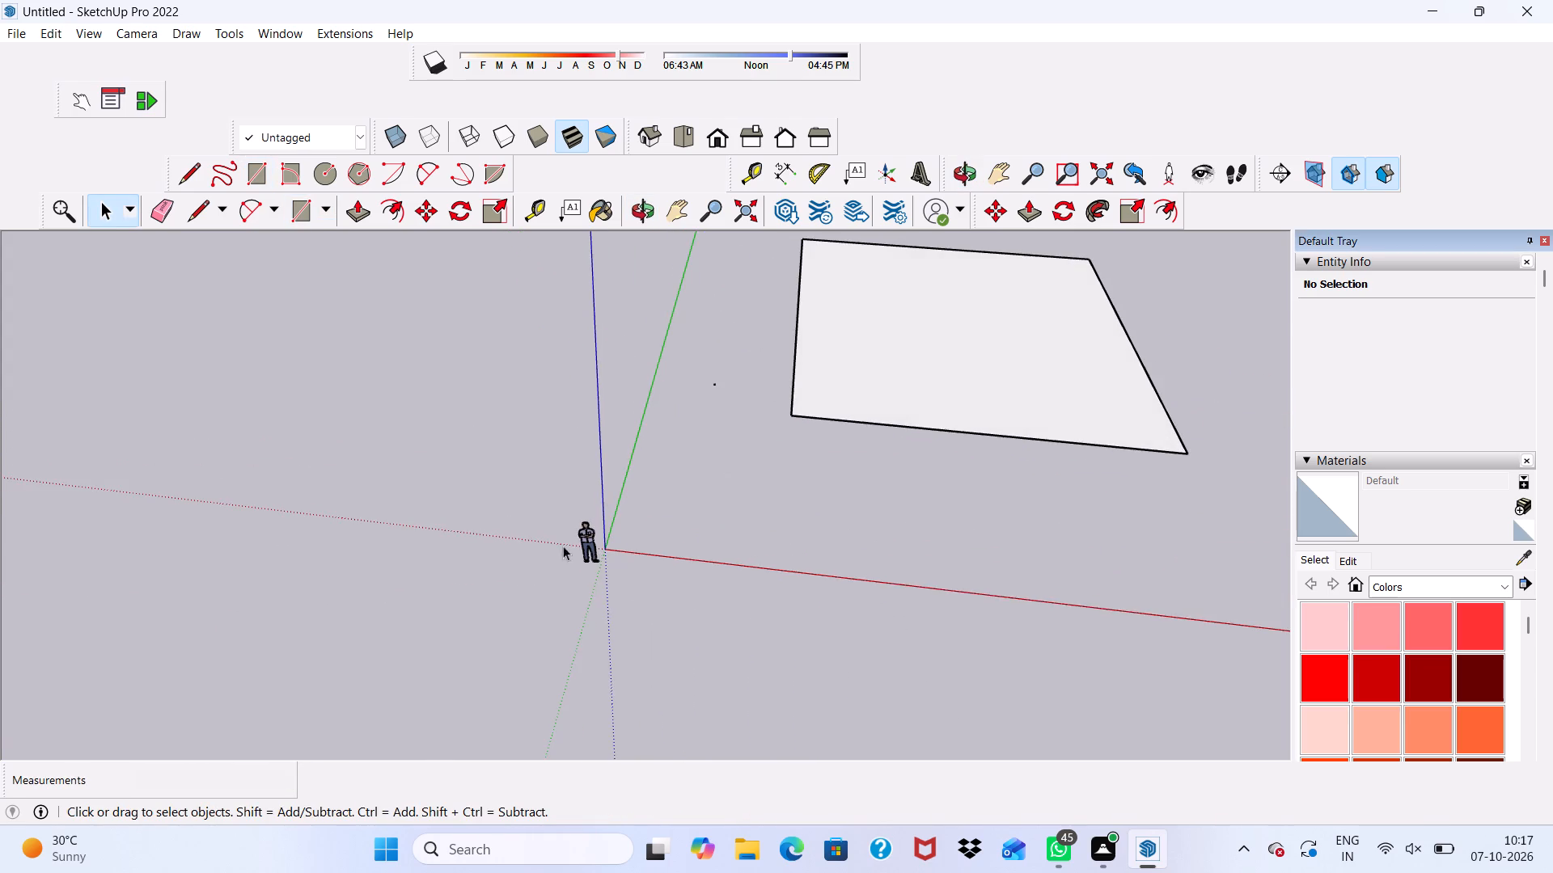
{"action": "scroll", "coordinate": [485, 594], "scroll_direction": "up", "scroll_amount": 5}
{"action": "scroll", "coordinate": [585, 505], "scroll_direction": "up", "scroll_amount": 5}
{"action": "scroll", "coordinate": [347, 457], "scroll_direction": "down", "scroll_amount": 9}
{"action": "scroll", "coordinate": [498, 407], "scroll_direction": "down", "scroll_amount": 5}
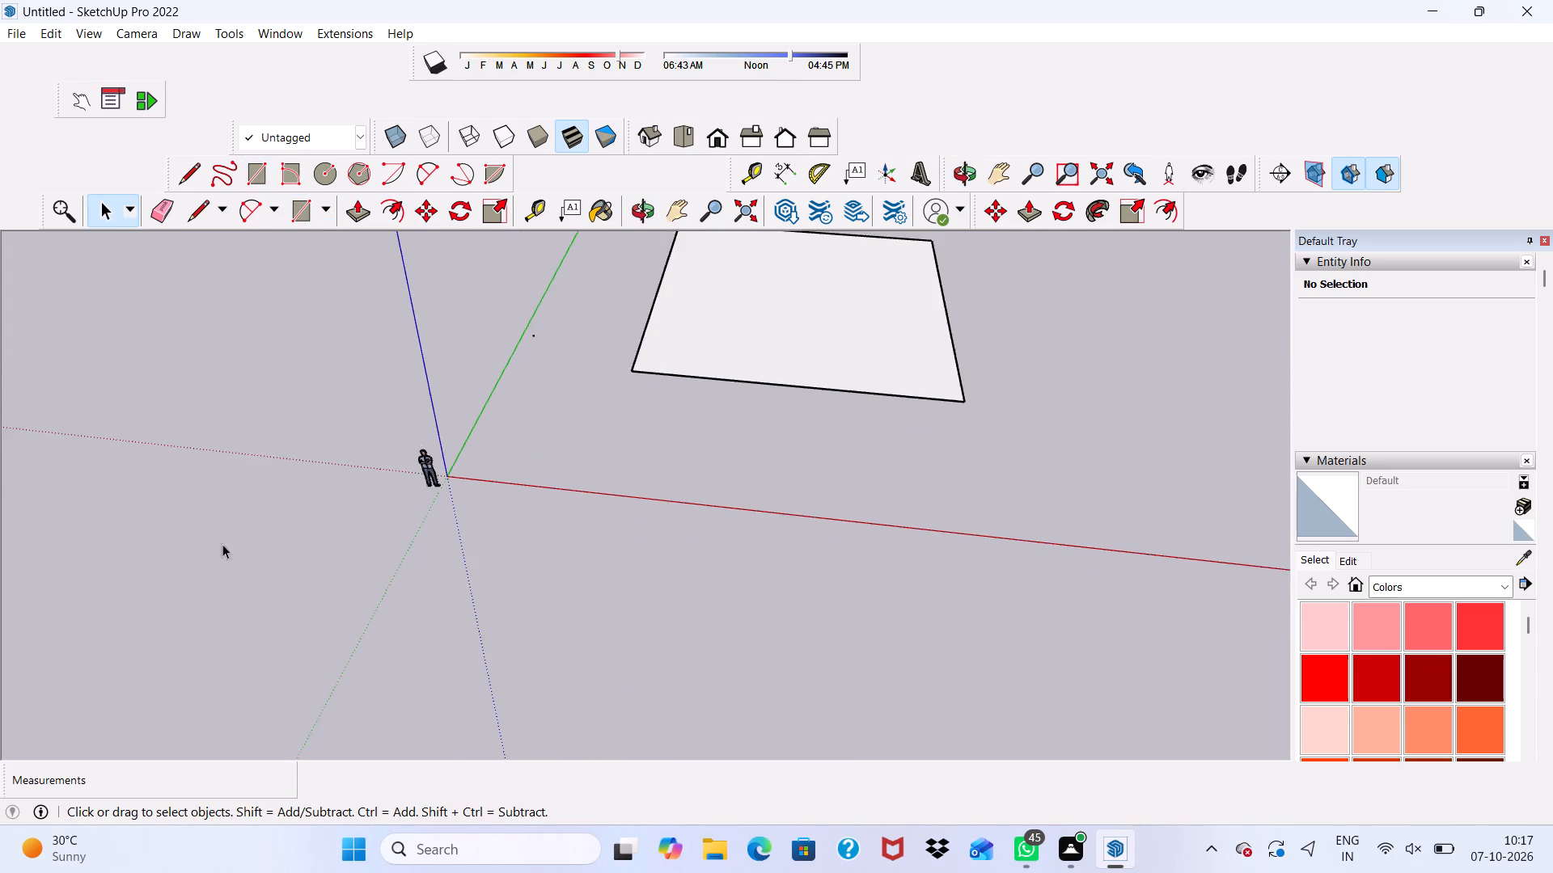
{"action": "scroll", "coordinate": [222, 544], "scroll_direction": "down", "scroll_amount": 5}
{"action": "scroll", "coordinate": [370, 487], "scroll_direction": "up", "scroll_amount": 1}
{"action": "double_click", "coordinate": [586, 418]}
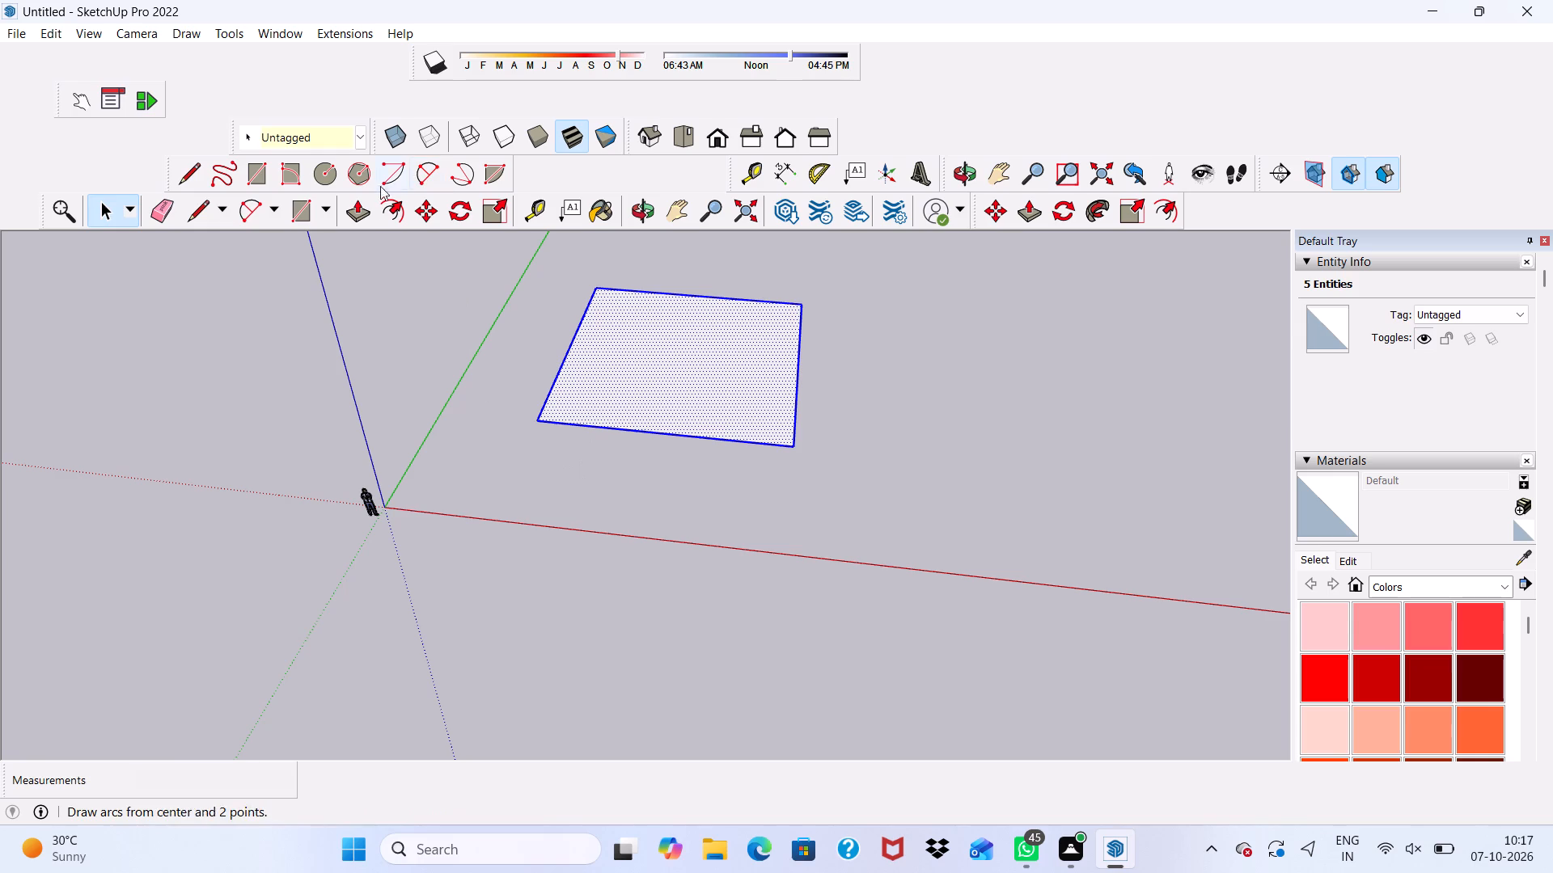
{"action": "left_click", "coordinate": [425, 213]}
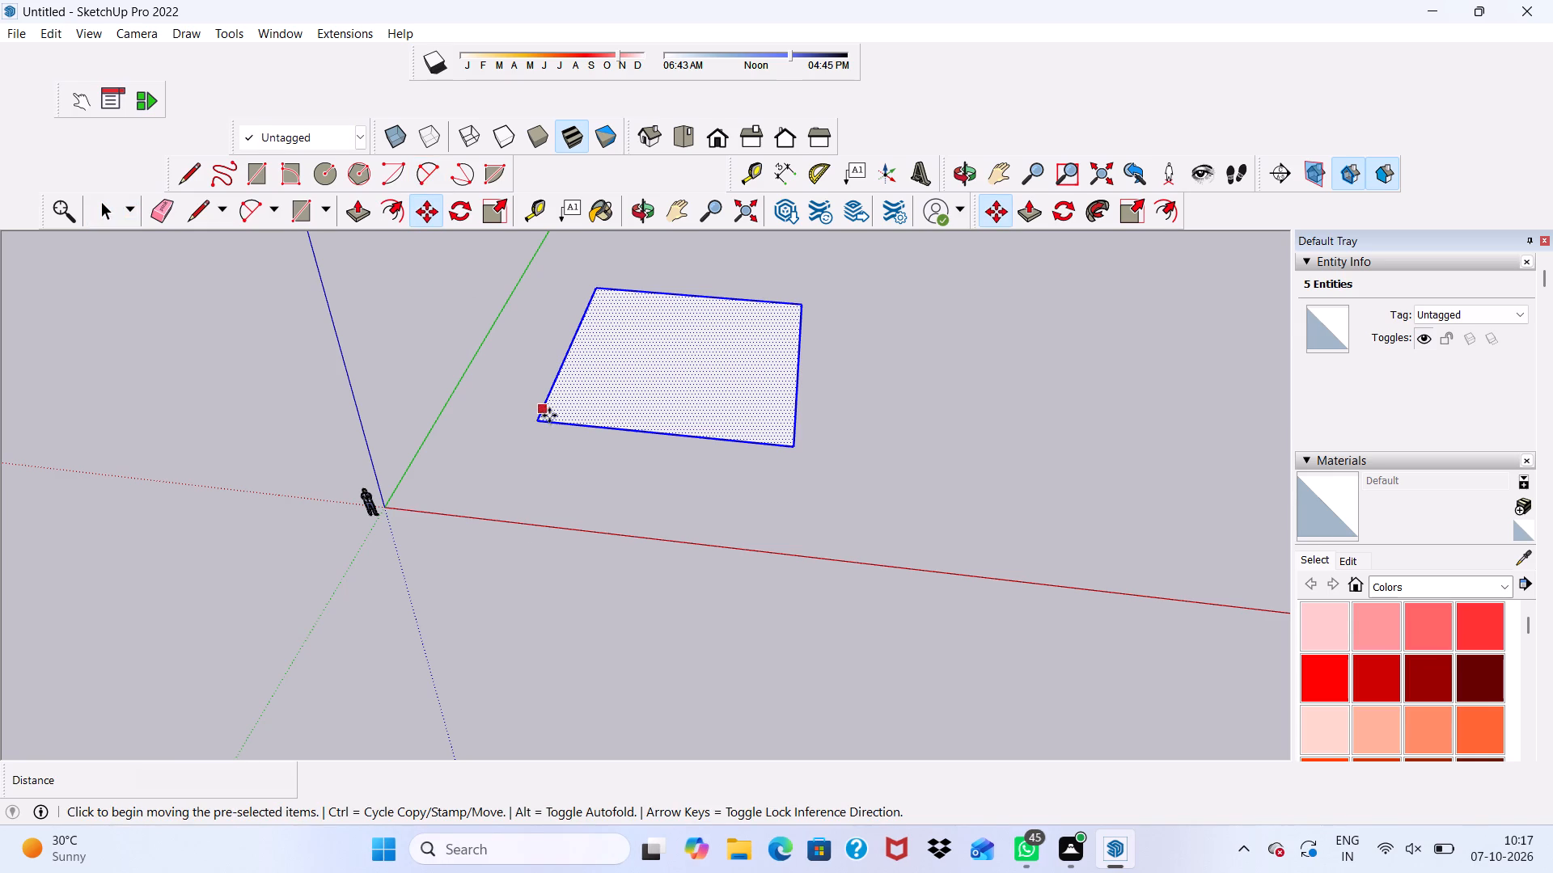
{"action": "left_click", "coordinate": [532, 418]}
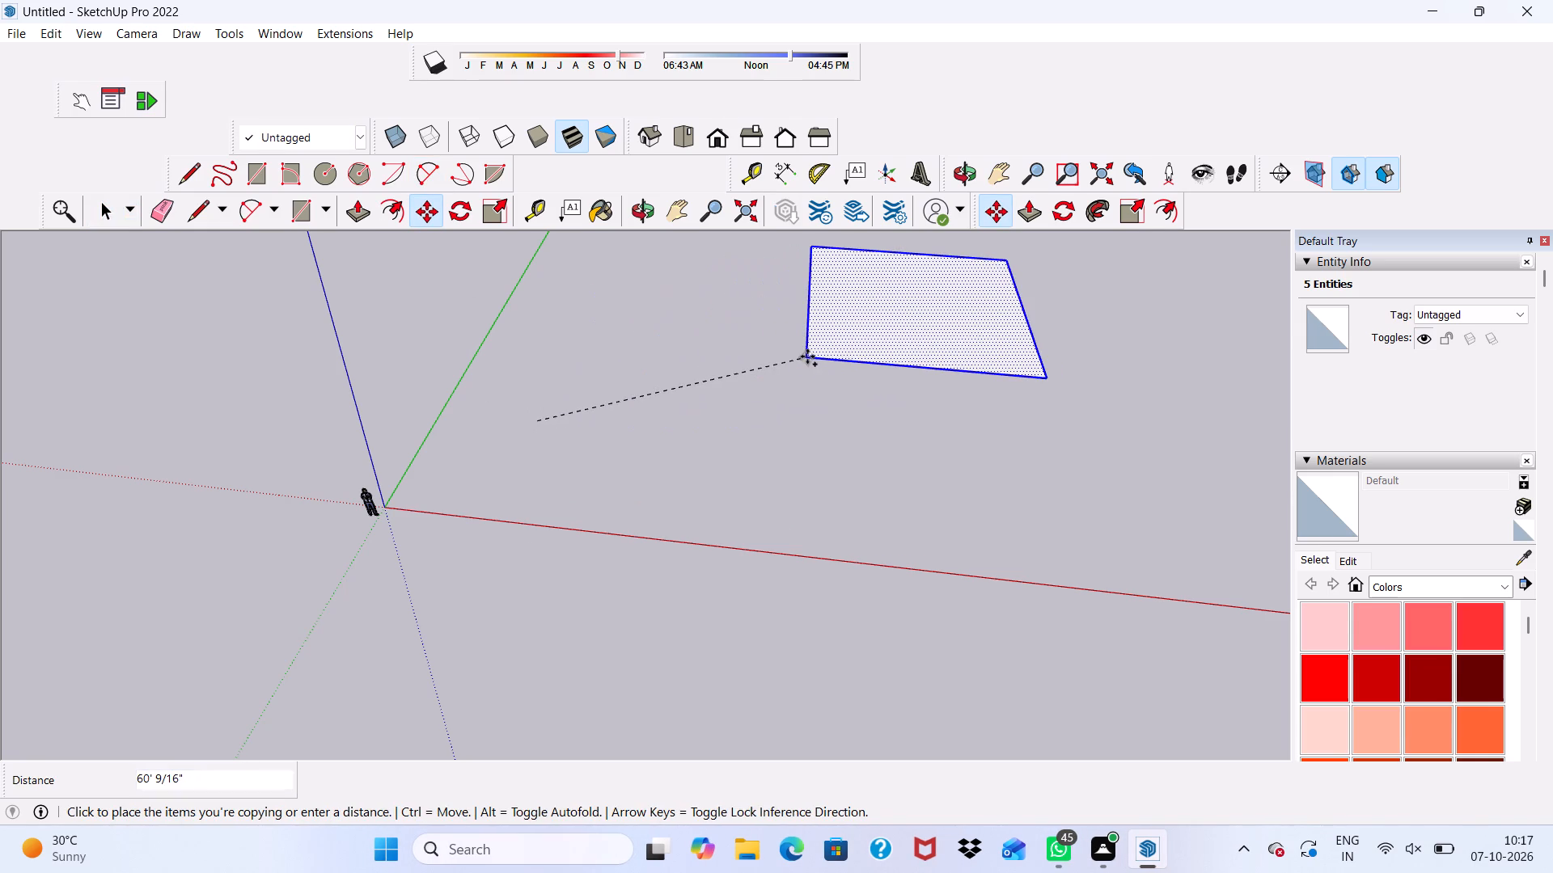
{"action": "left_click", "coordinate": [1026, 313]}
{"action": "key", "text": "space"}
{"action": "left_click", "coordinate": [937, 442]}
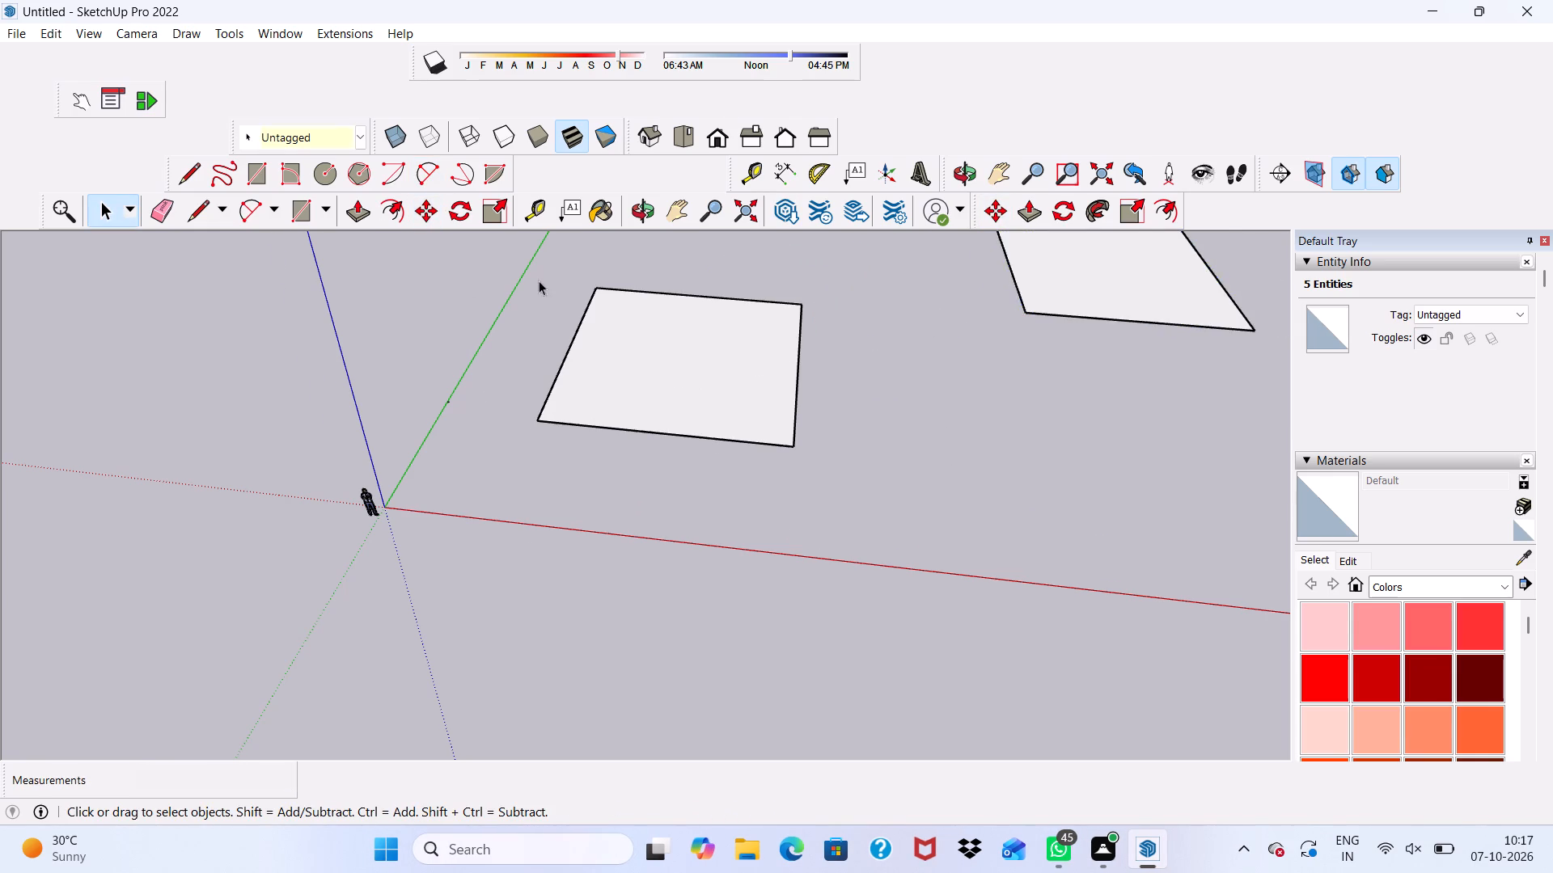
Push/Pull the original rectangle's face up by 3" to form a thin slab.
{"action": "scroll", "coordinate": [539, 280], "scroll_direction": "up", "scroll_amount": 4}
{"action": "scroll", "coordinate": [696, 406], "scroll_direction": "up", "scroll_amount": 4}
{"action": "middle_click_drag", "start_coordinate": [601, 439], "coordinate": [717, 405]}
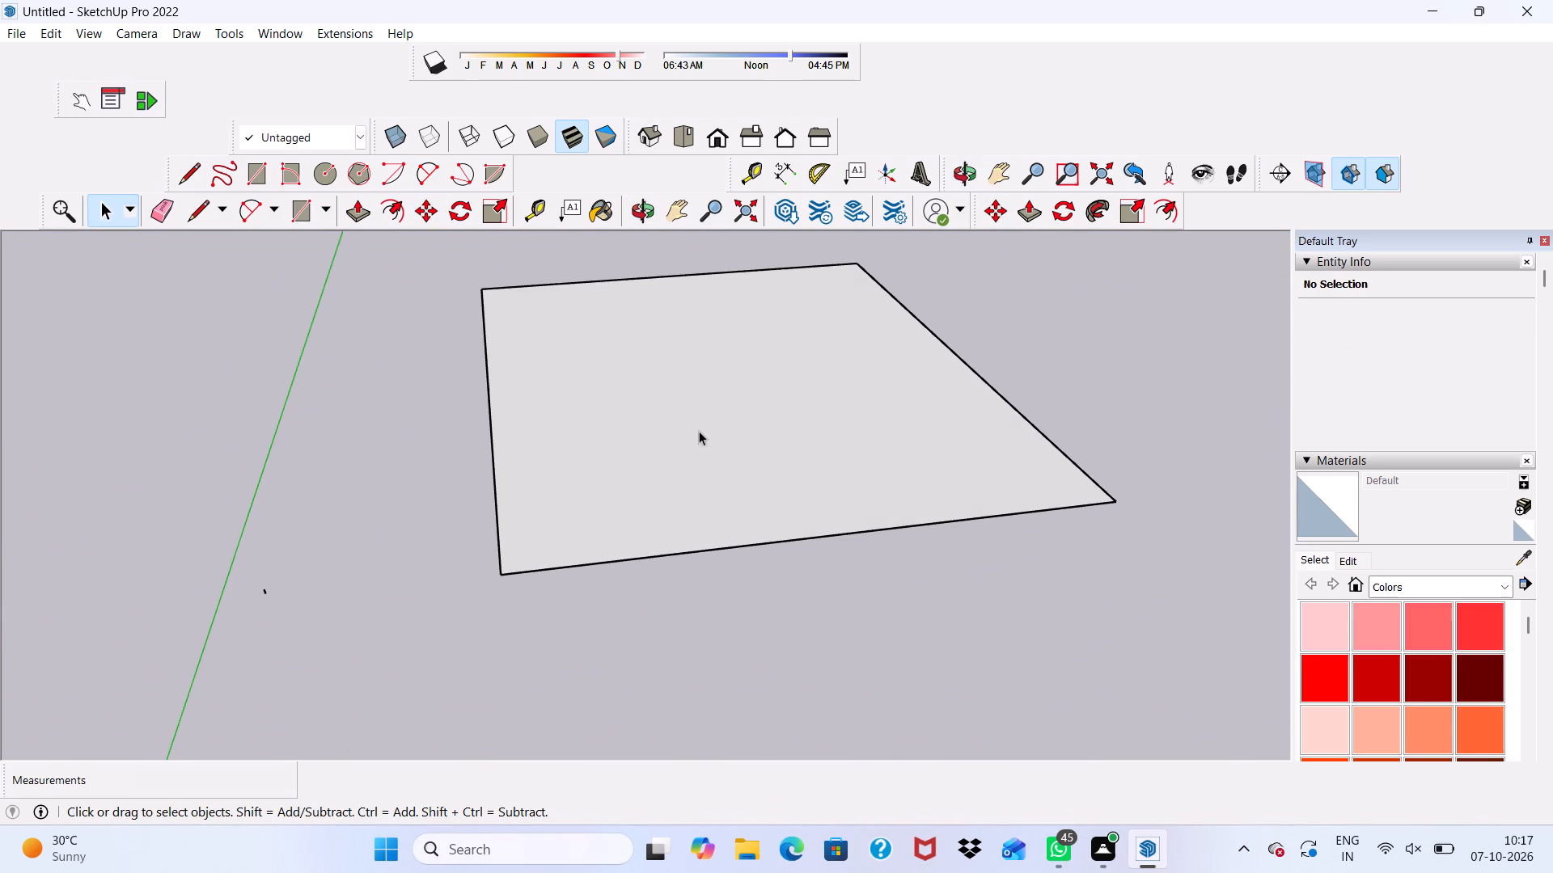
{"action": "left_click", "coordinate": [687, 432]}
{"action": "left_click", "coordinate": [353, 209]}
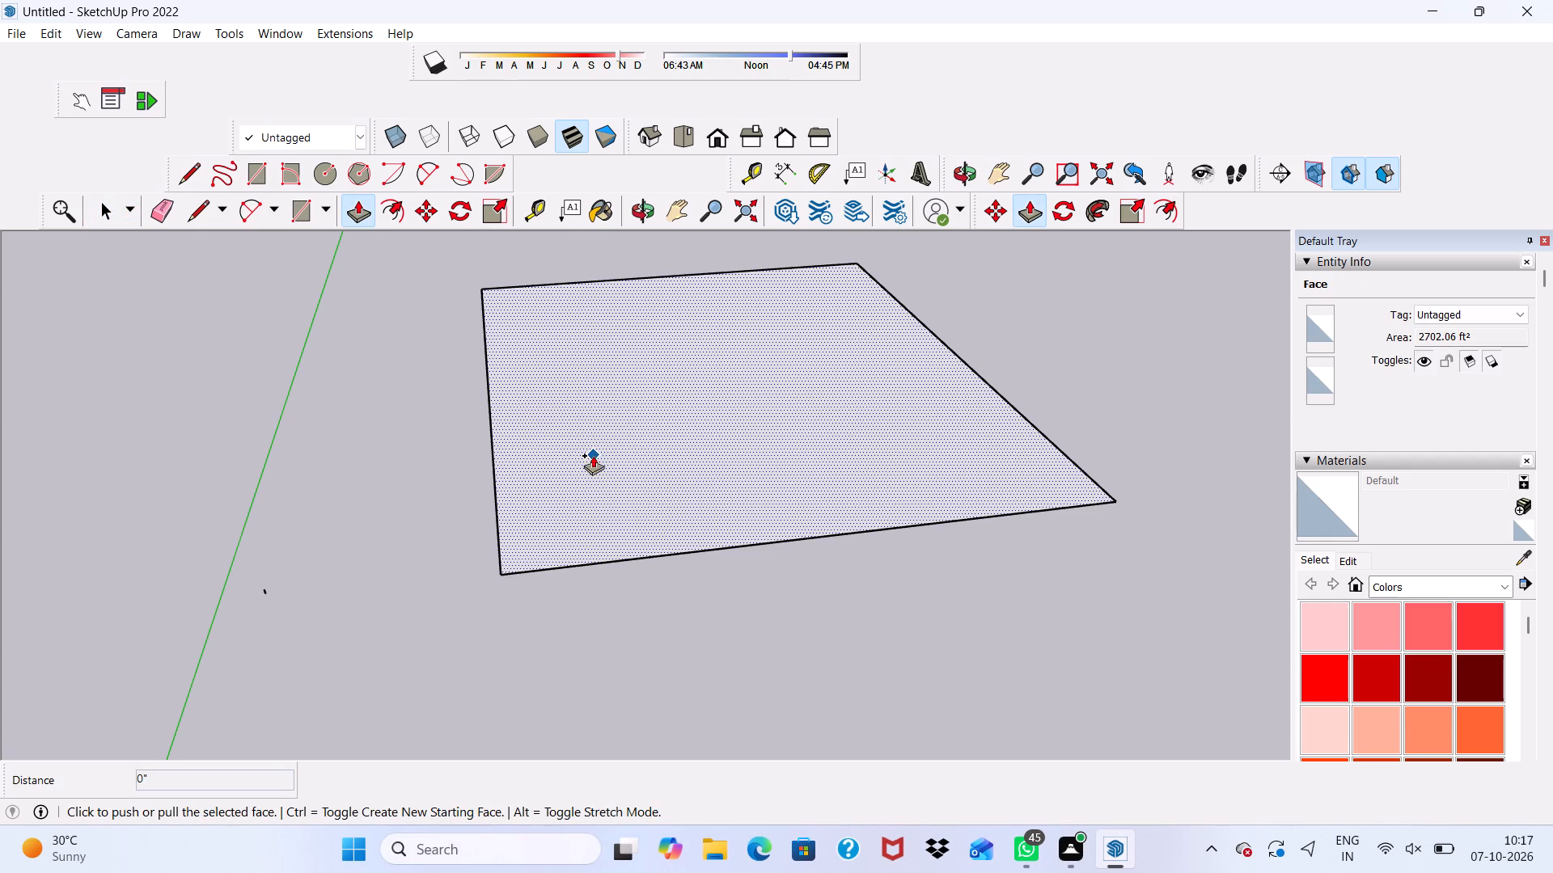
{"action": "left_click", "coordinate": [593, 455]}
{"action": "type", "text": "3\""}
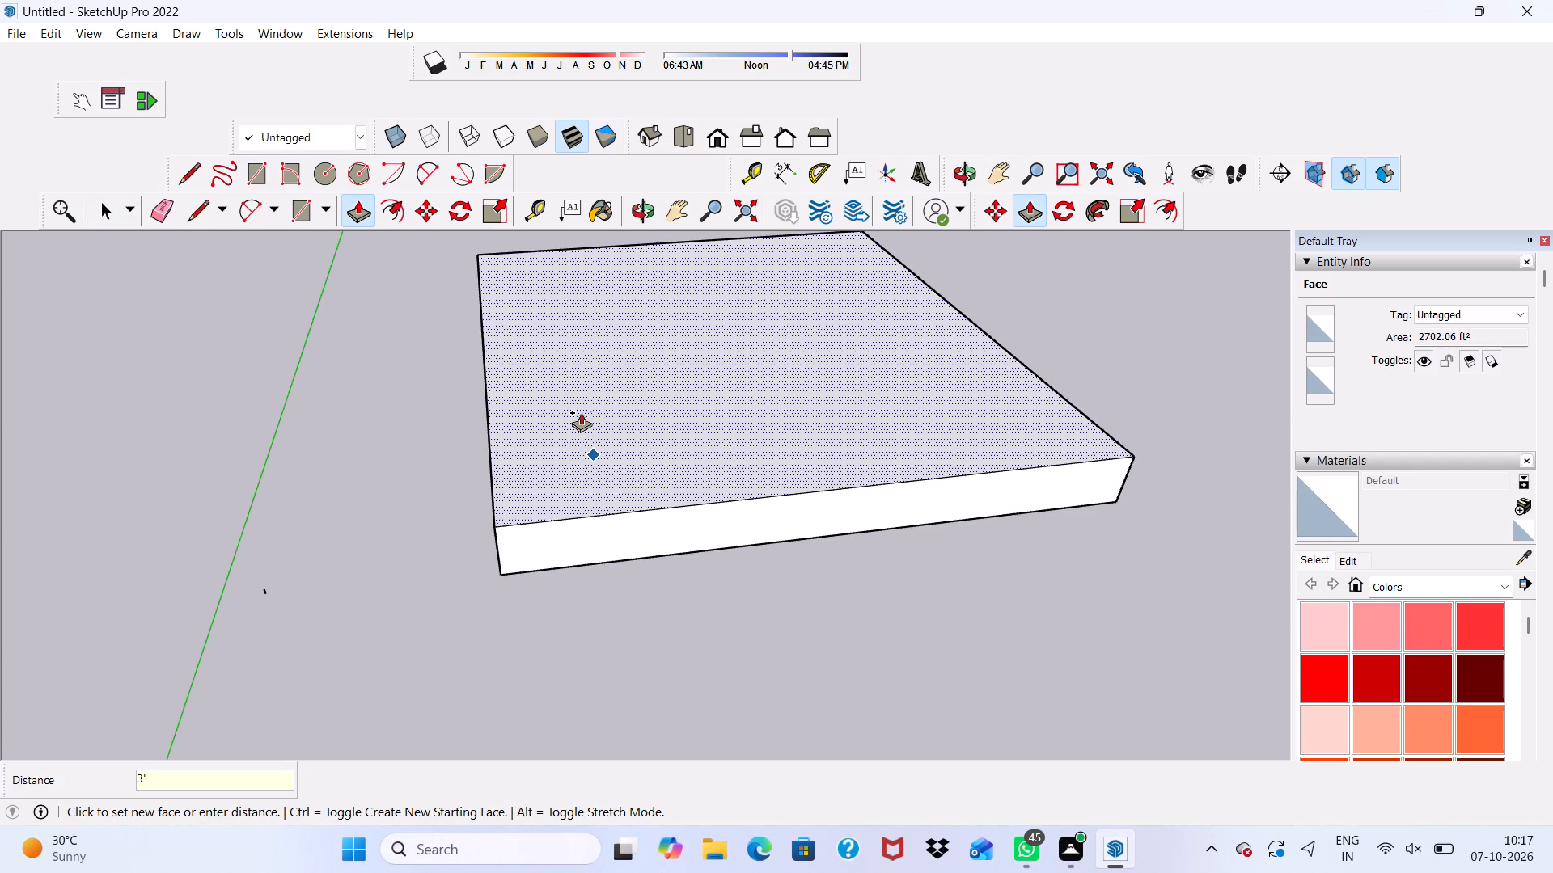
{"action": "key", "text": "Return"}
{"action": "scroll", "coordinate": [575, 407], "scroll_direction": "down", "scroll_amount": 6}
{"action": "key", "text": "space"}
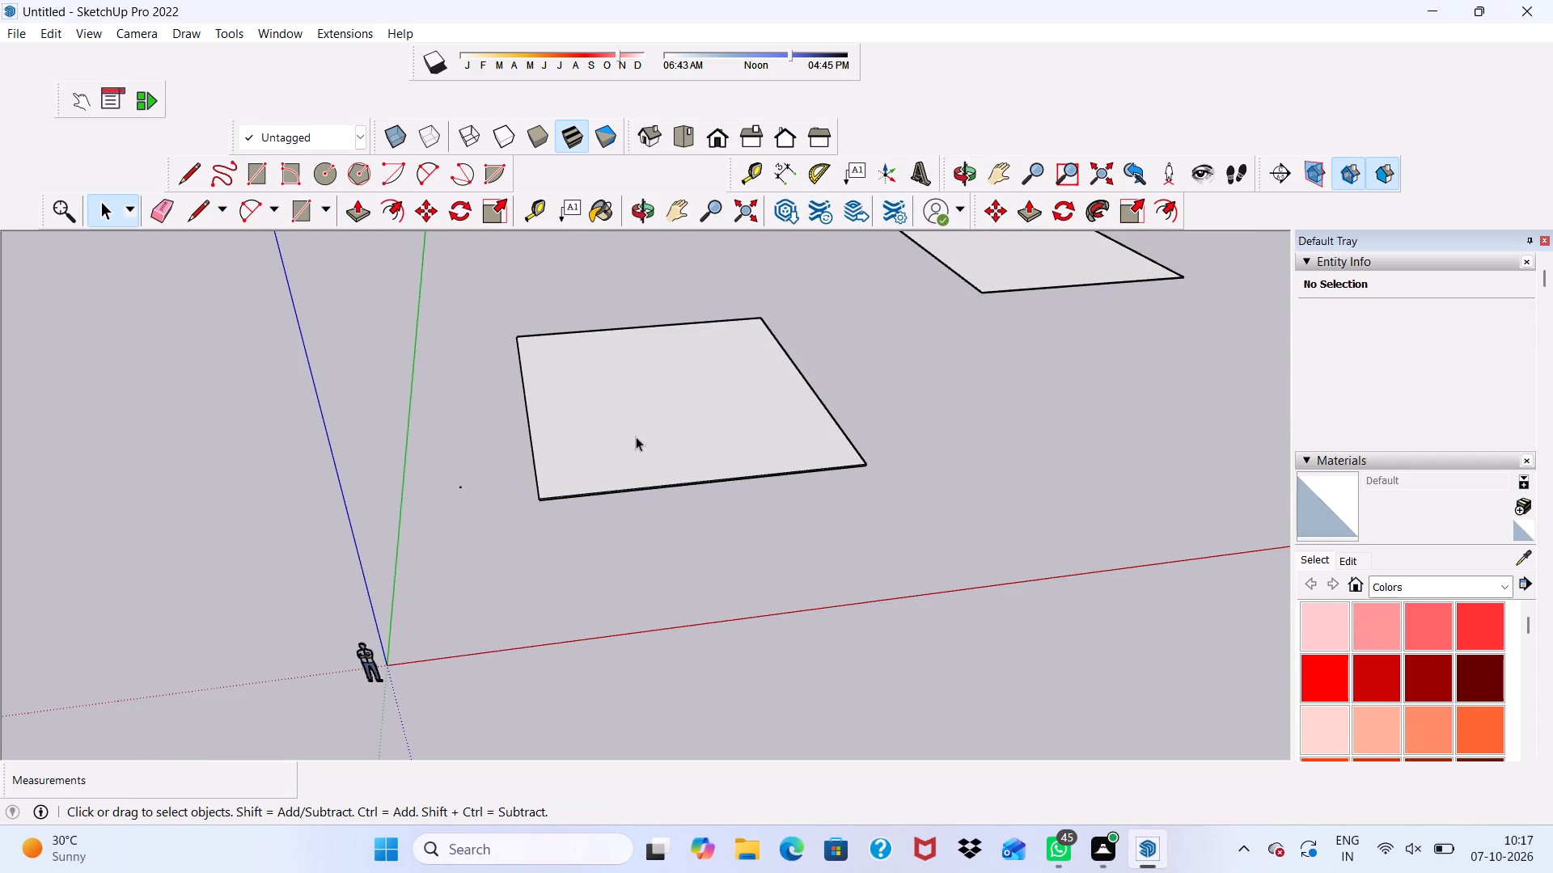
Draw a small post rectangle about 2' 1" by 1' 6" on the slab's top face, near the corner closest to the origin.
{"action": "scroll", "coordinate": [572, 412], "scroll_direction": "up", "scroll_amount": 4}
{"action": "middle_click_drag", "start_coordinate": [546, 423], "coordinate": [342, 430]}
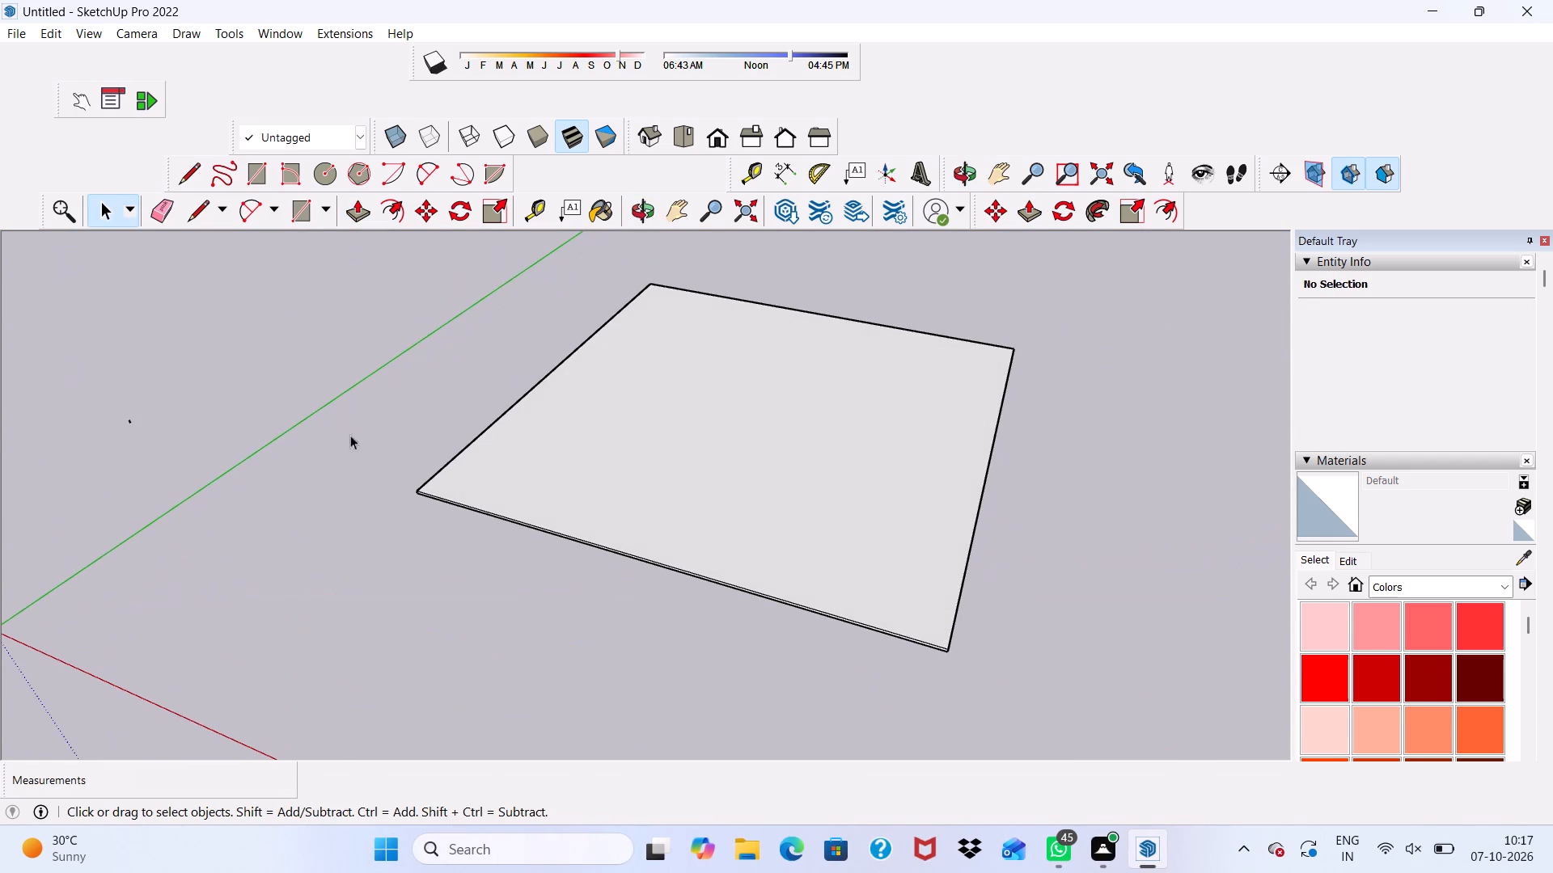
{"action": "left_click_drag", "start_coordinate": [252, 169], "coordinate": [264, 175]}
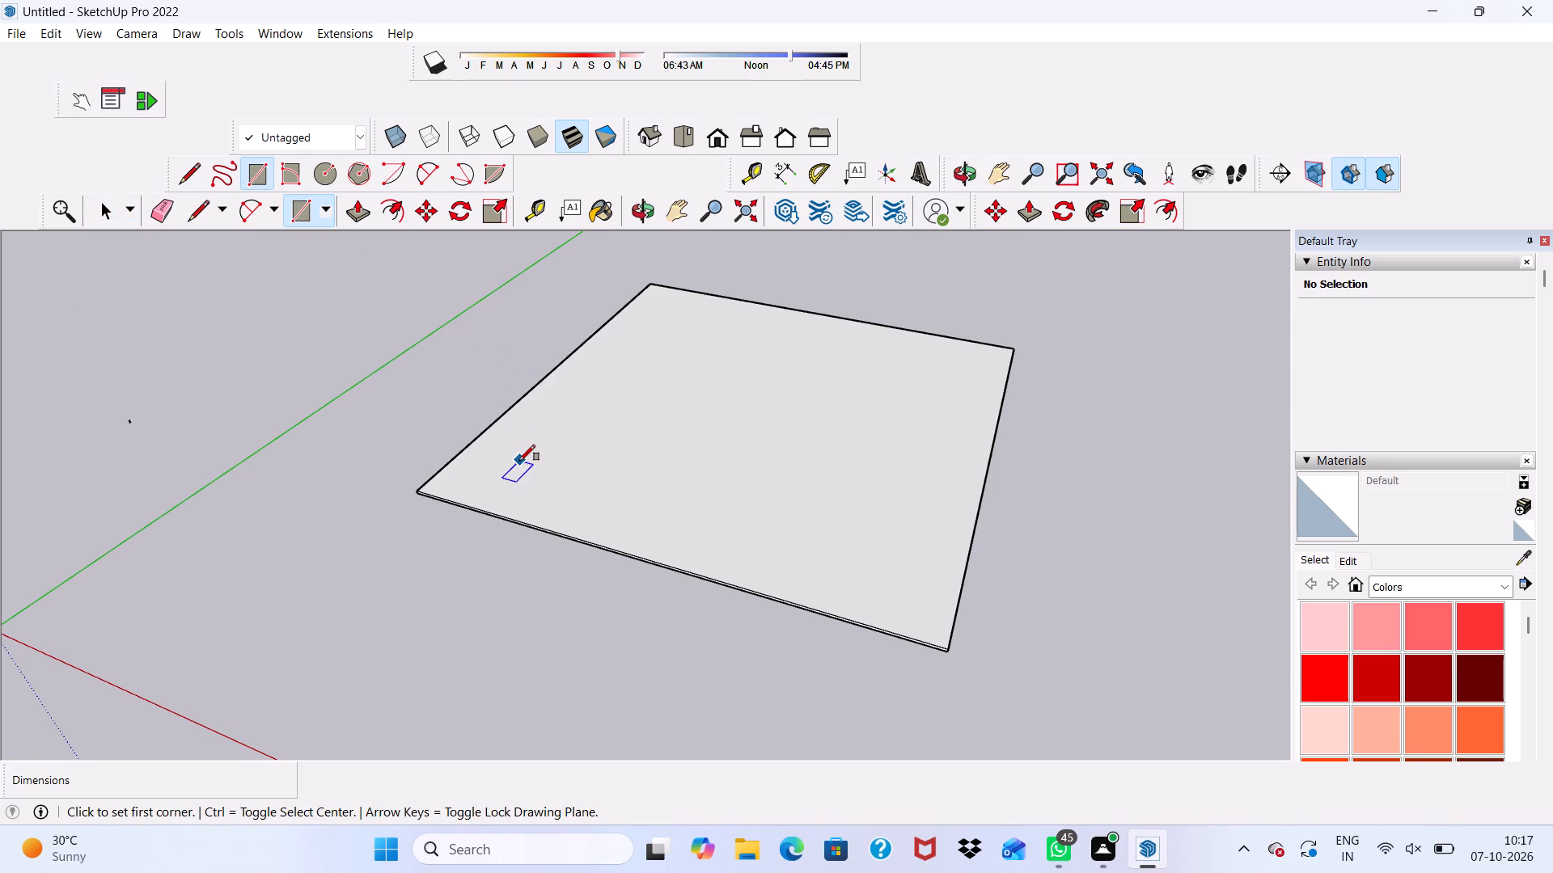
{"action": "left_click", "coordinate": [514, 449]}
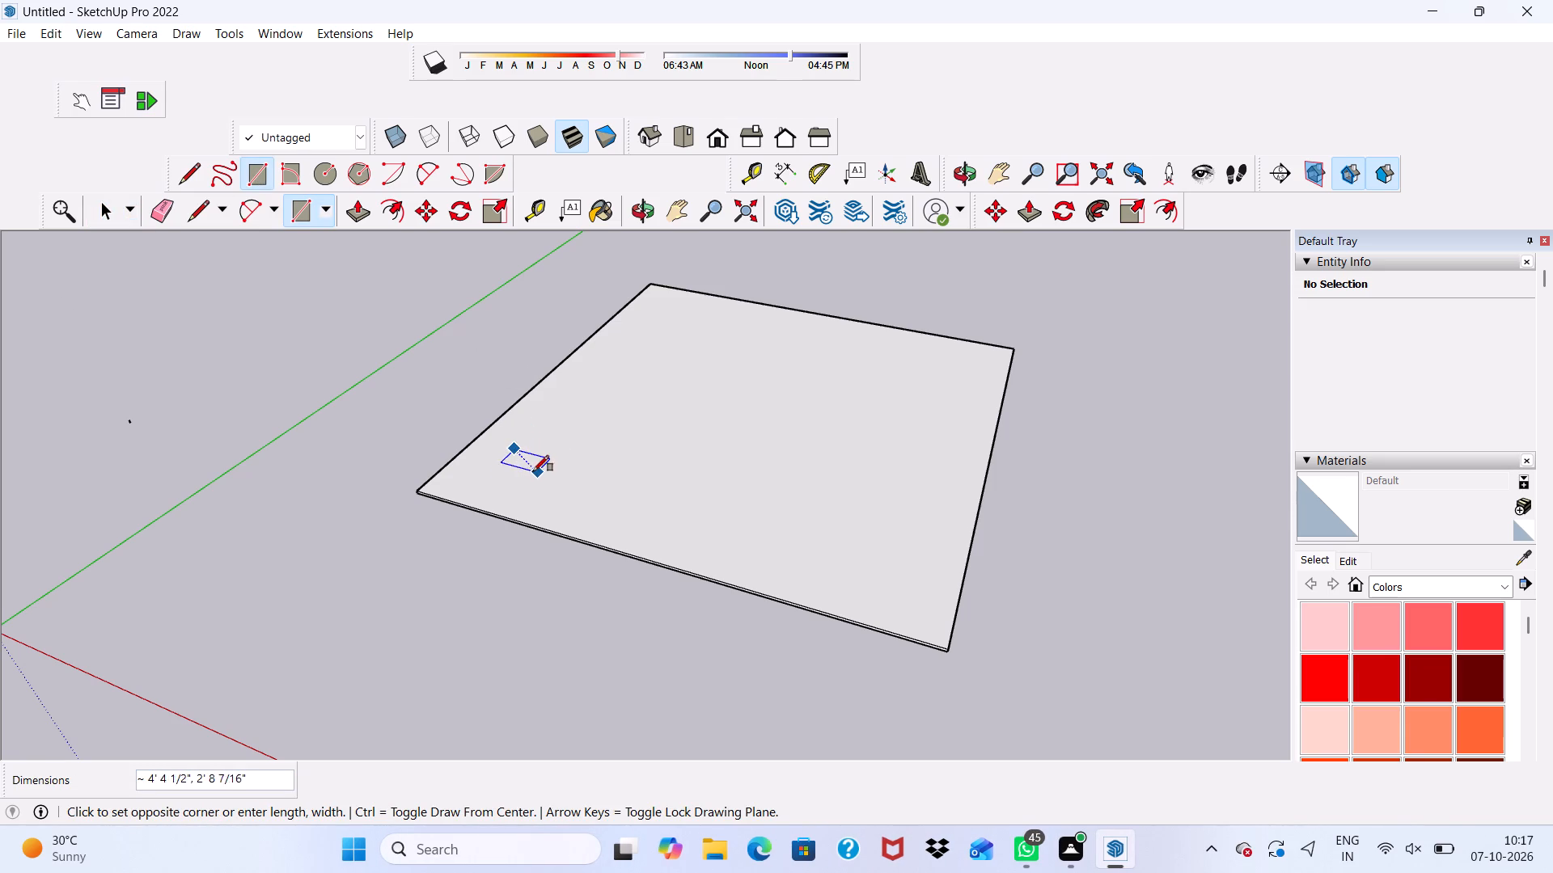
{"action": "scroll", "coordinate": [525, 466], "scroll_direction": "up", "scroll_amount": 4}
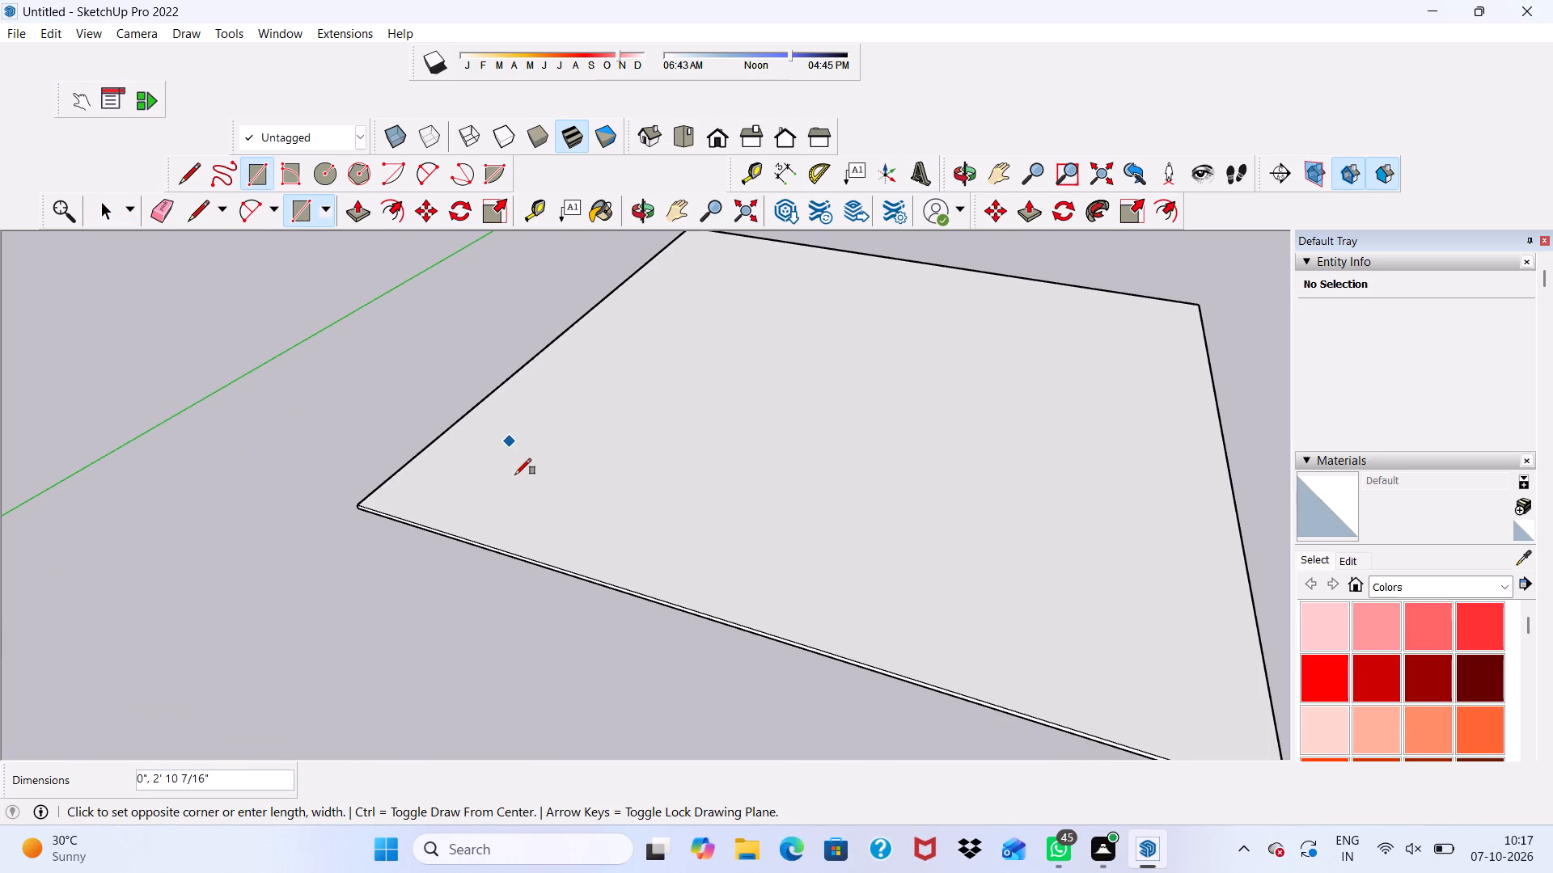
{"action": "scroll", "coordinate": [513, 466], "scroll_direction": "up", "scroll_amount": 2}
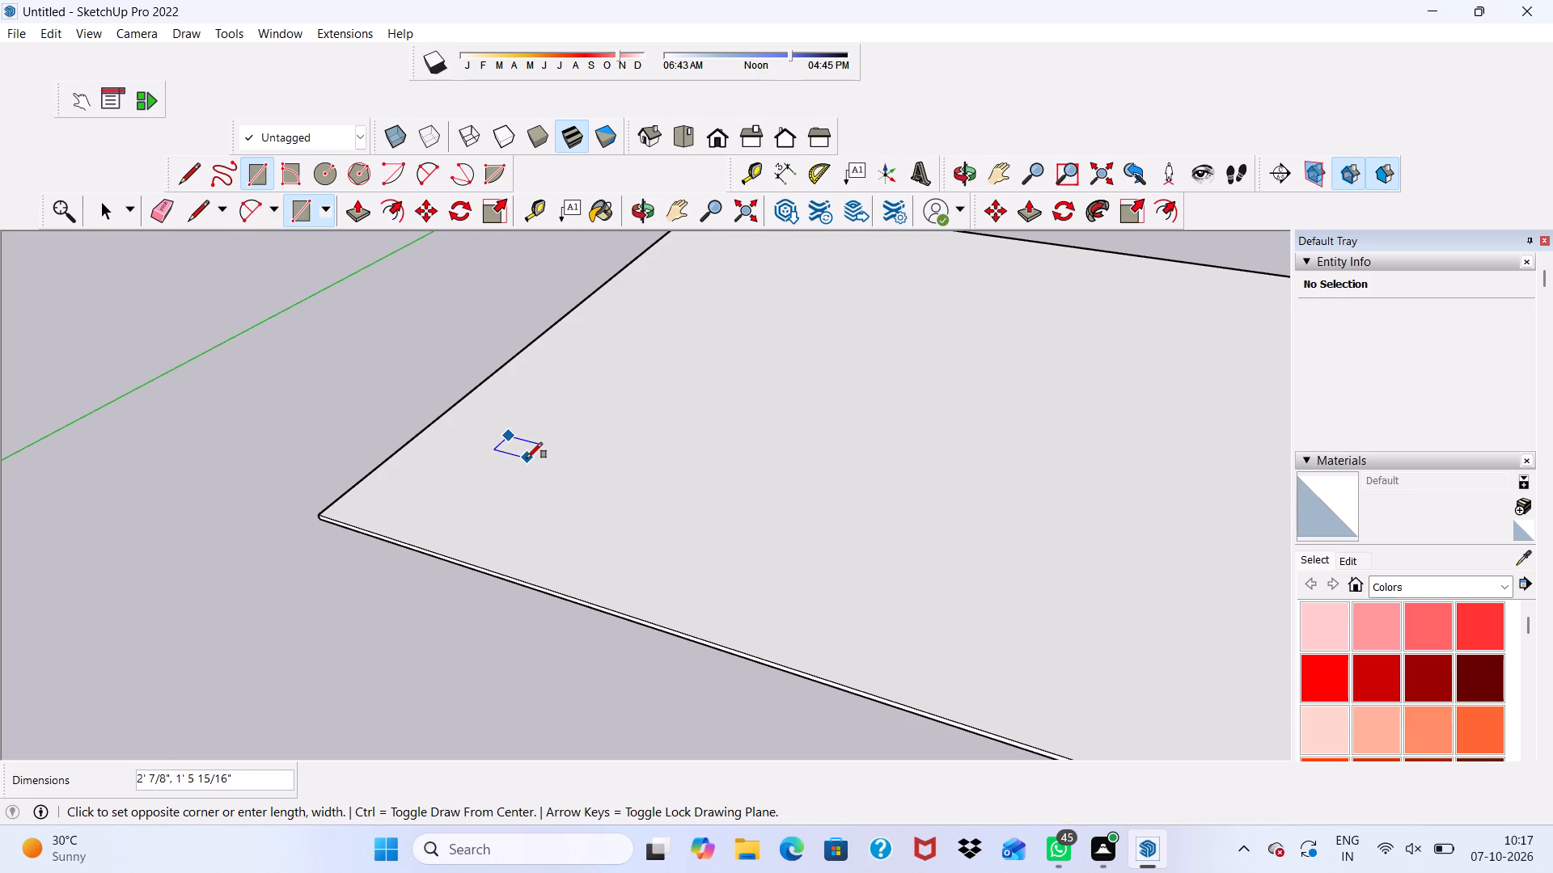
{"action": "left_click", "coordinate": [527, 458]}
{"action": "key", "text": "space"}
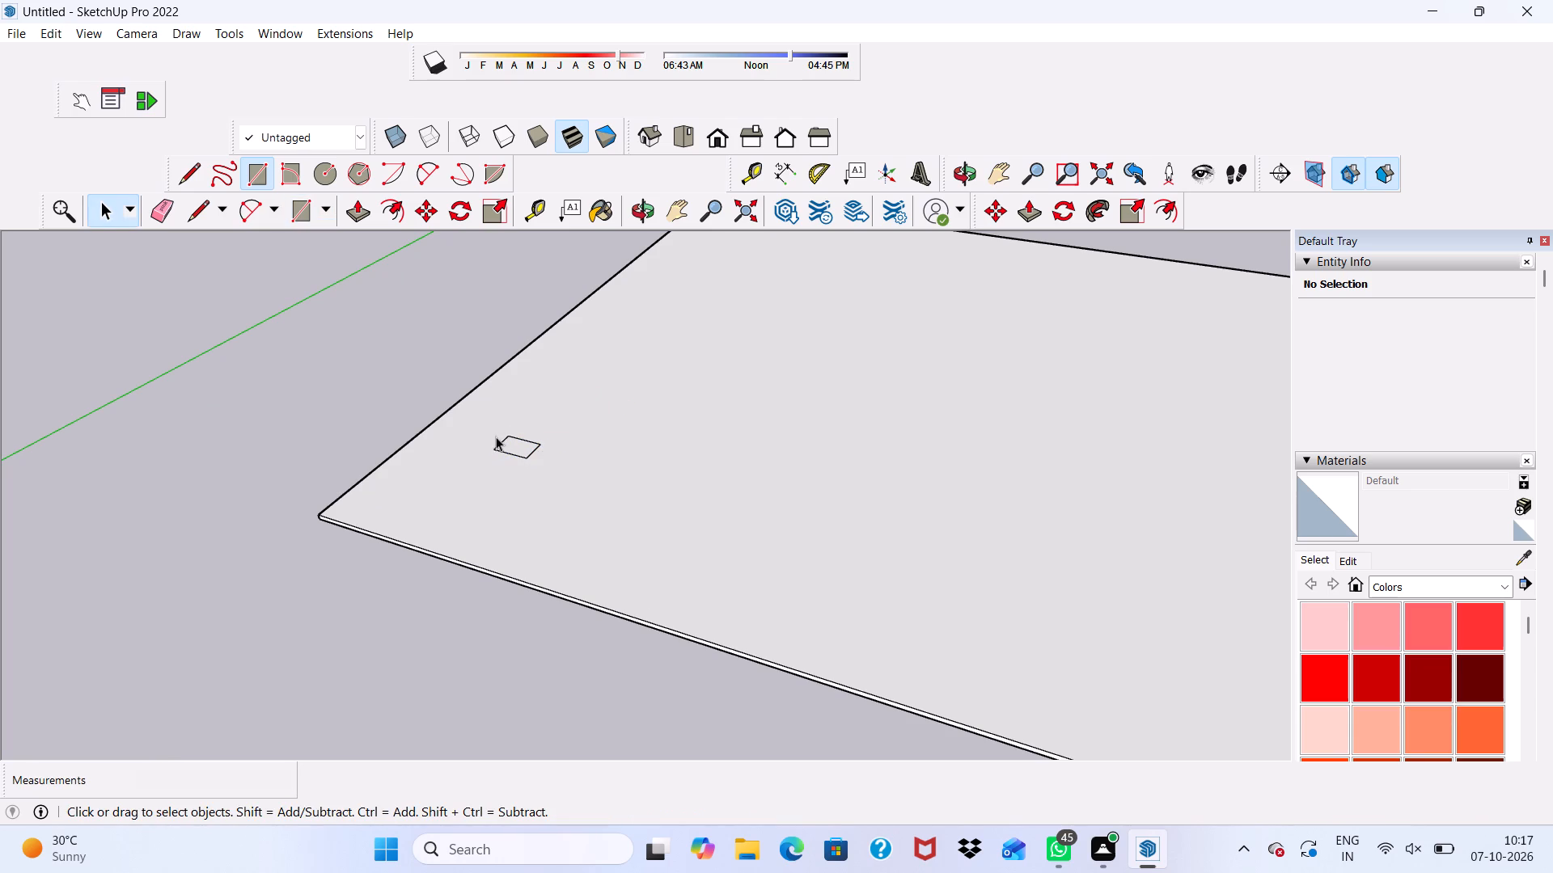
Copy the post rectangle with its edges five times in a row across the slab toward its far corner, about 9' to 15' apart.
{"action": "double_click", "coordinate": [515, 445]}
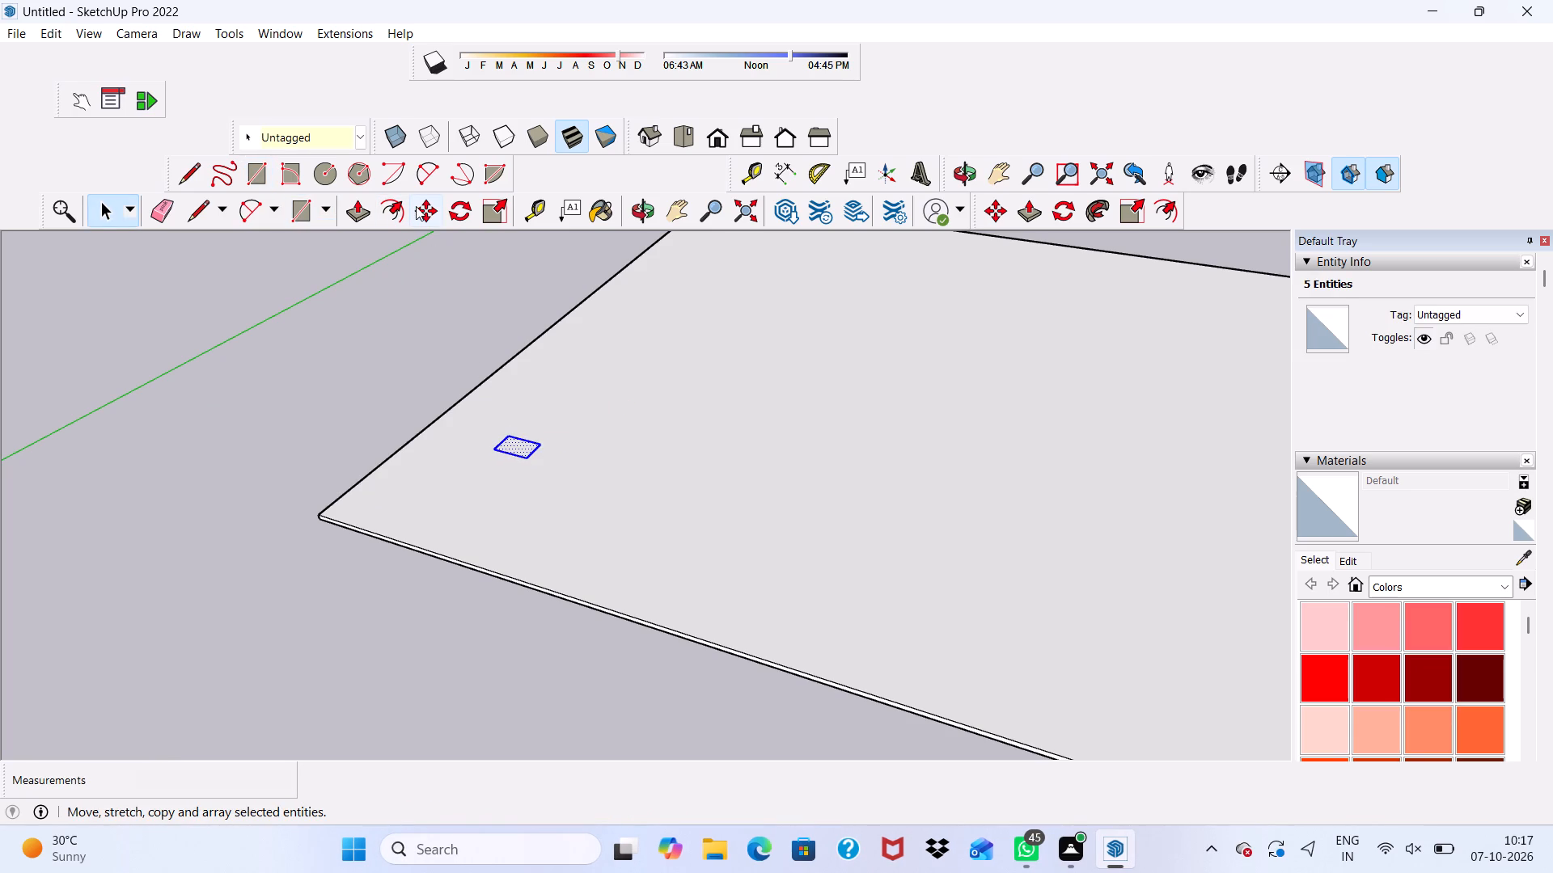
{"action": "left_click", "coordinate": [425, 210]}
{"action": "left_click", "coordinate": [523, 446]}
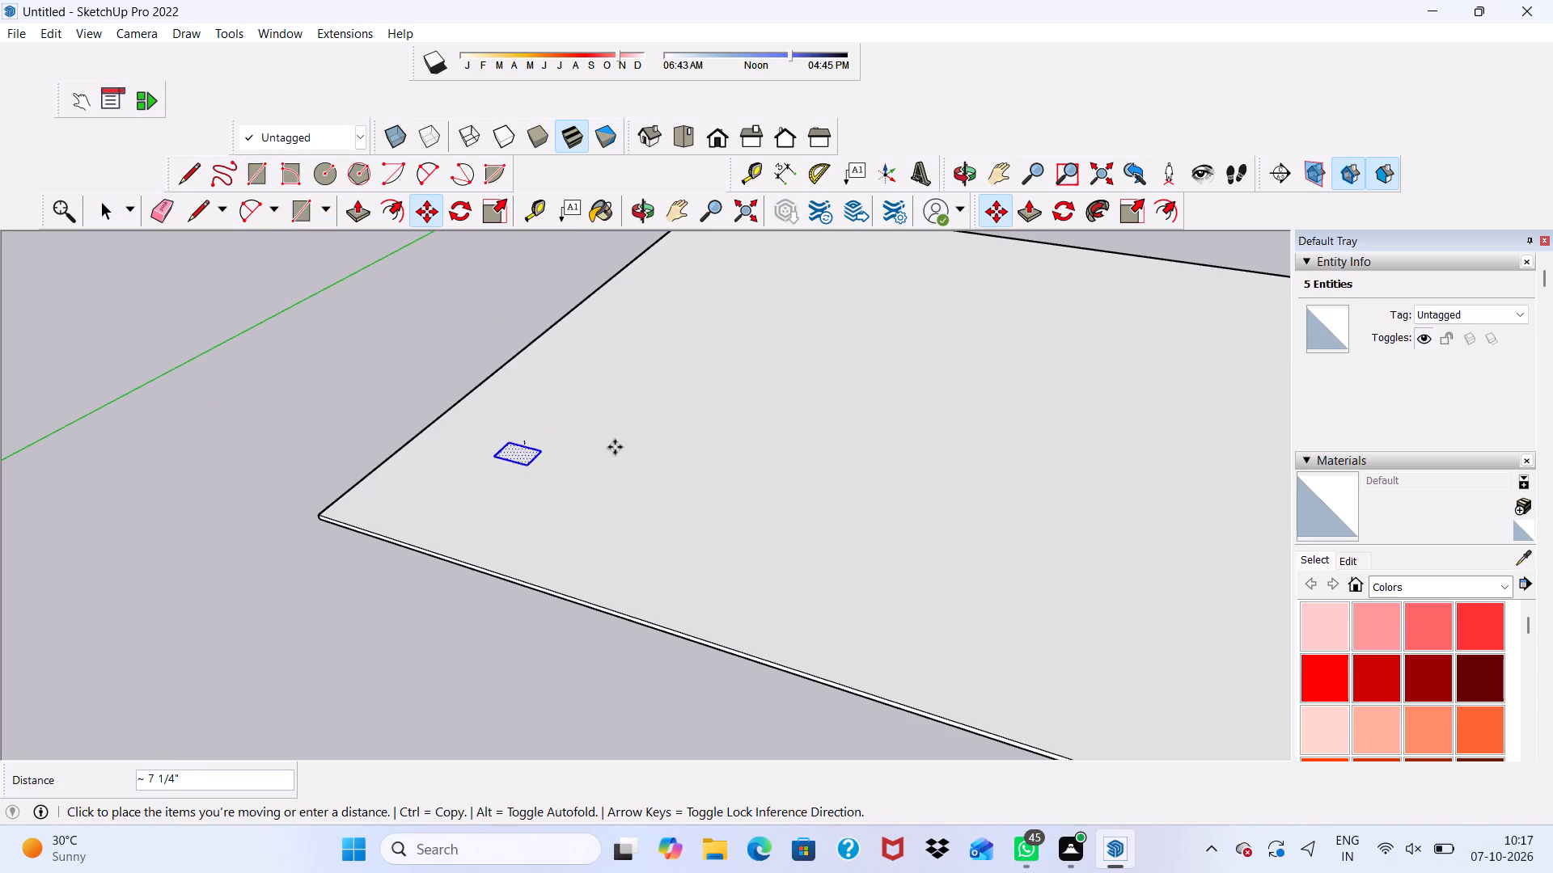
{"action": "left_click", "coordinate": [691, 441]}
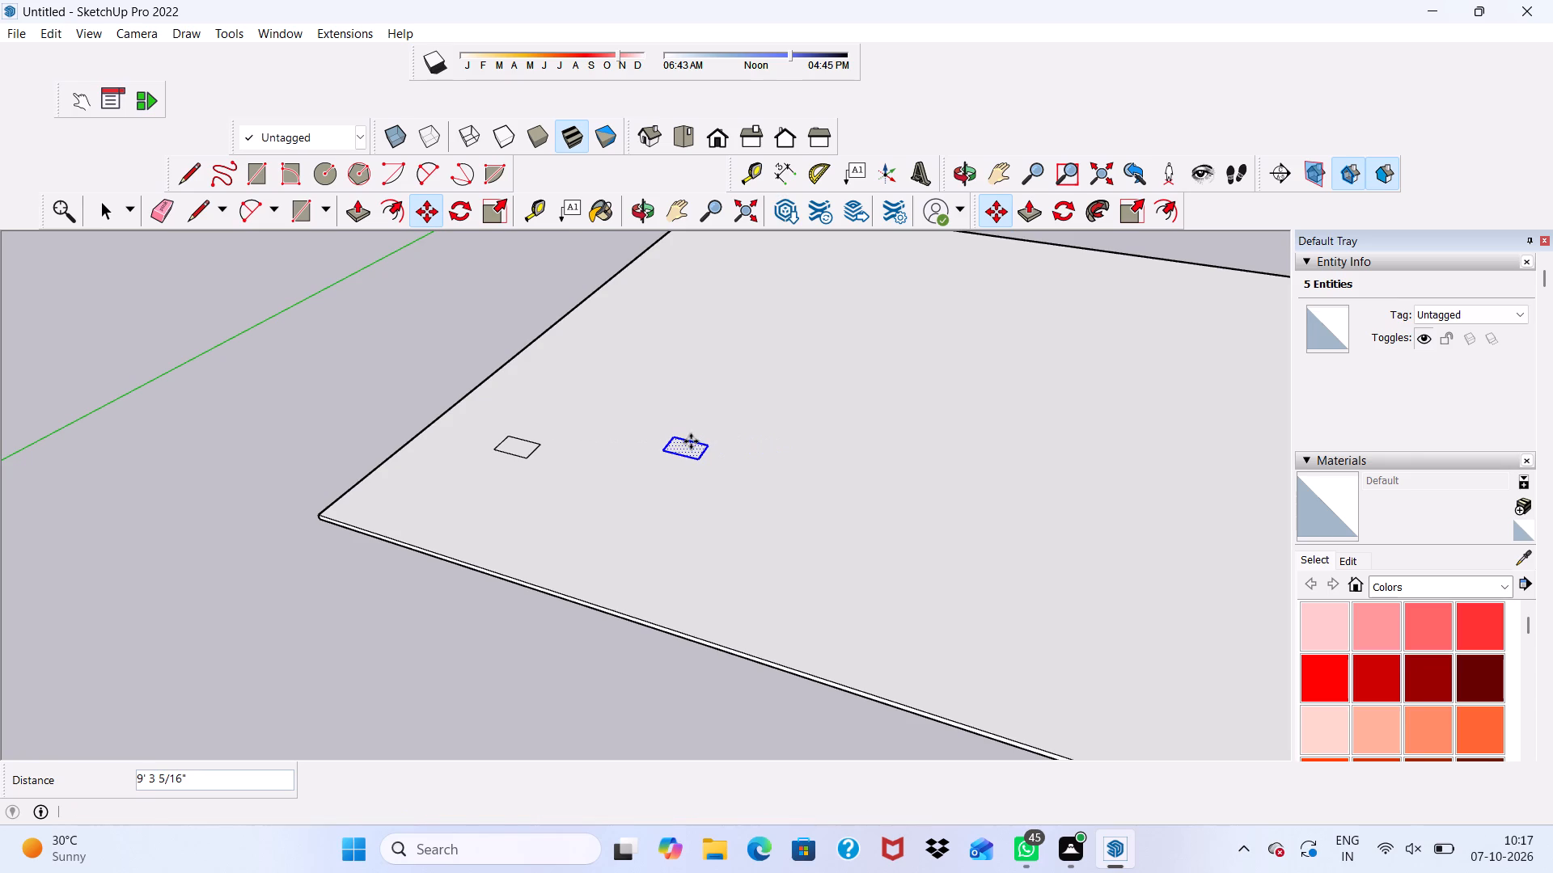
{"action": "left_click", "coordinate": [694, 453]}
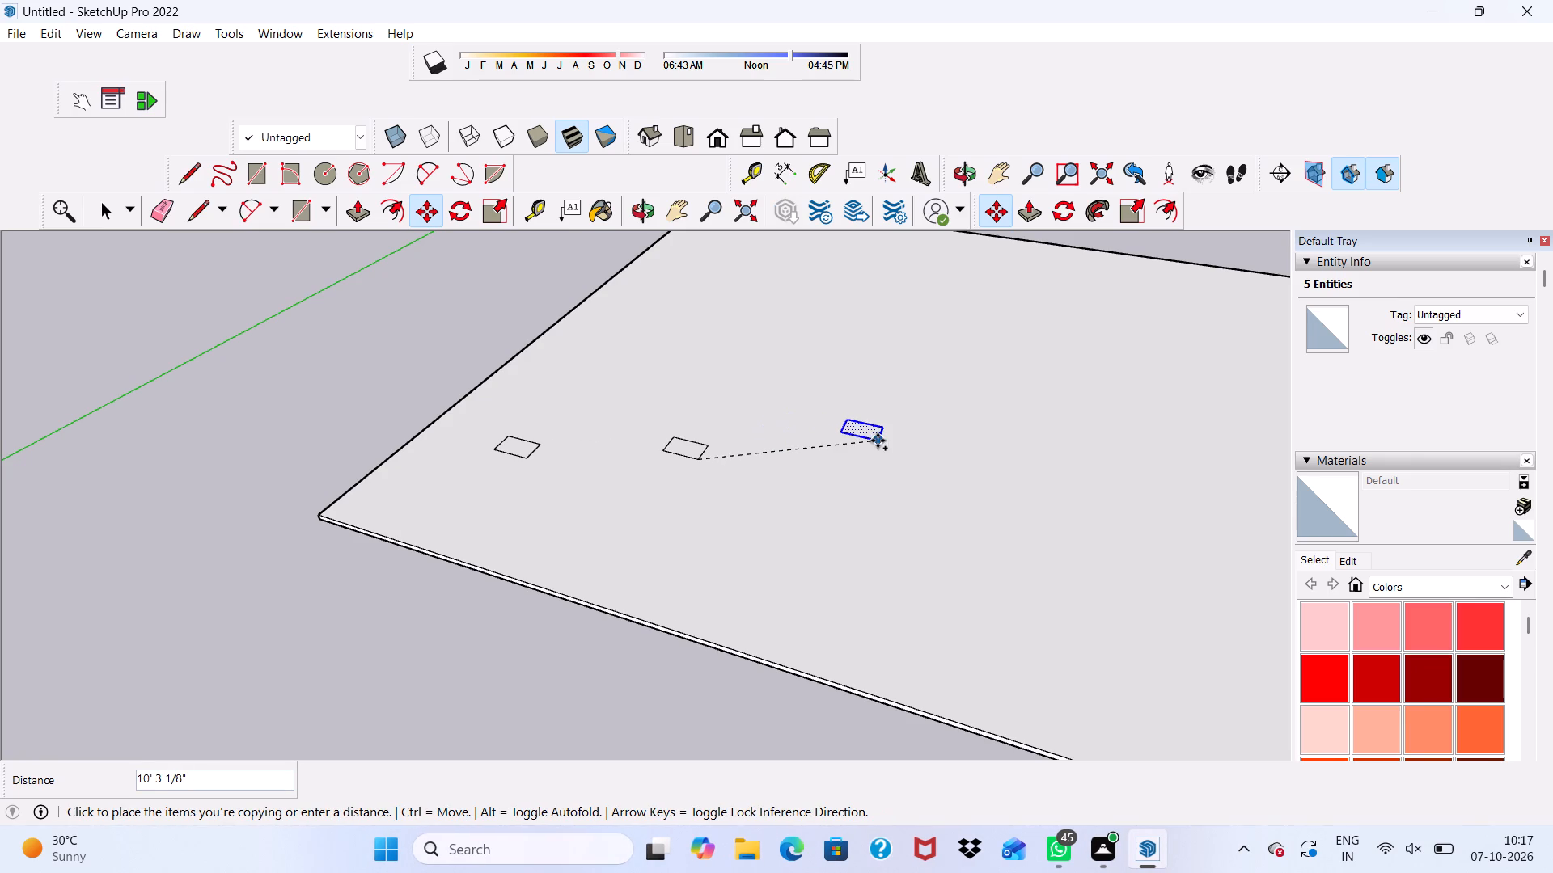
{"action": "left_click", "coordinate": [877, 443]}
{"action": "left_click", "coordinate": [872, 436]}
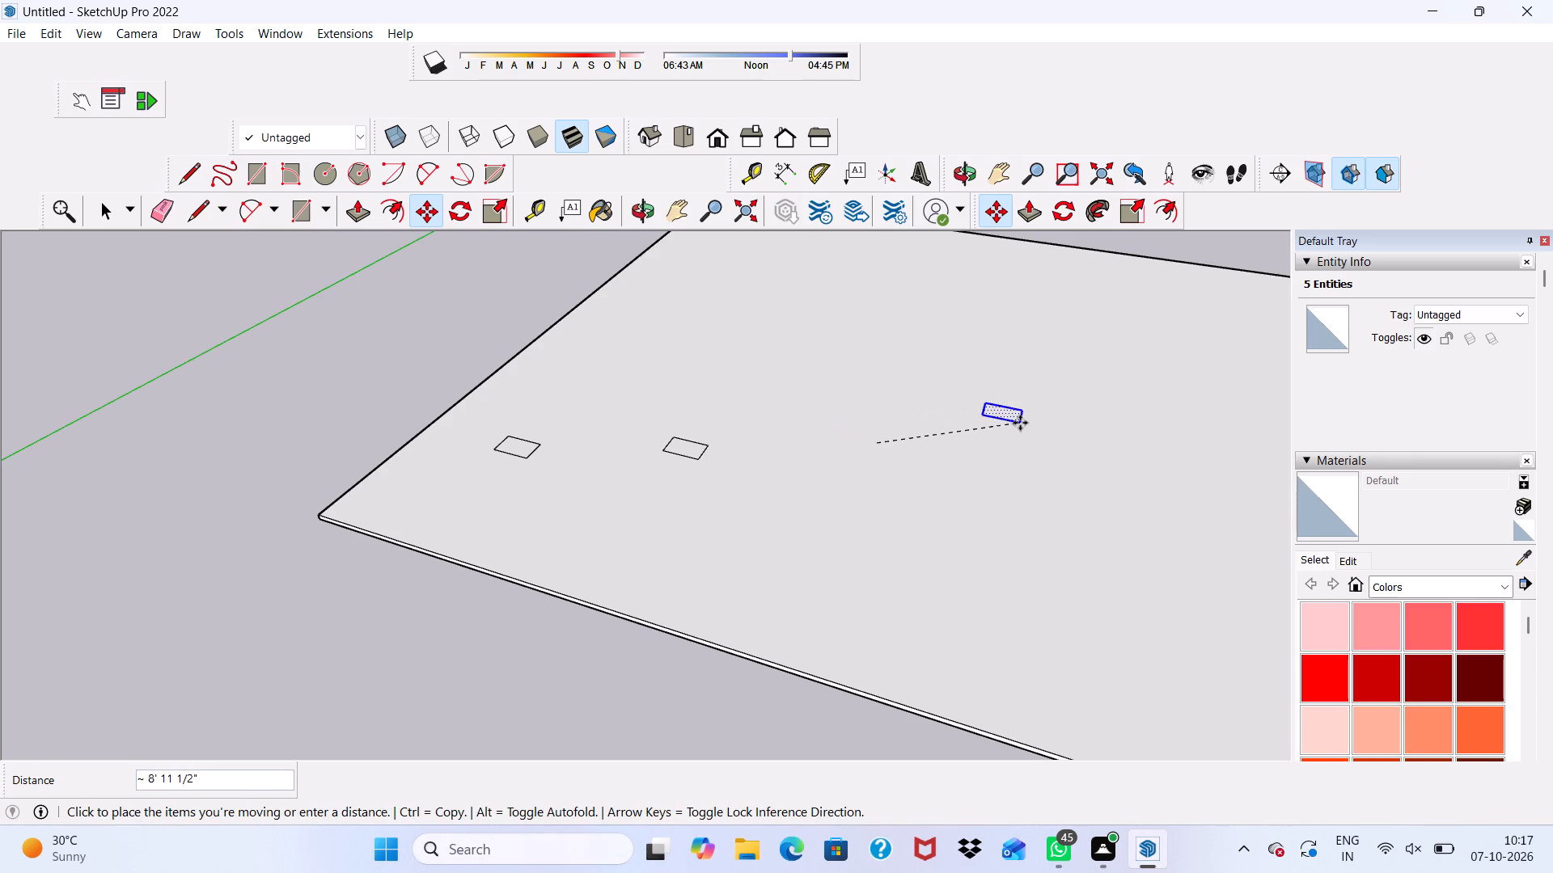
{"action": "scroll", "coordinate": [954, 419], "scroll_direction": "down", "scroll_amount": 4}
{"action": "left_click", "coordinate": [1028, 424]}
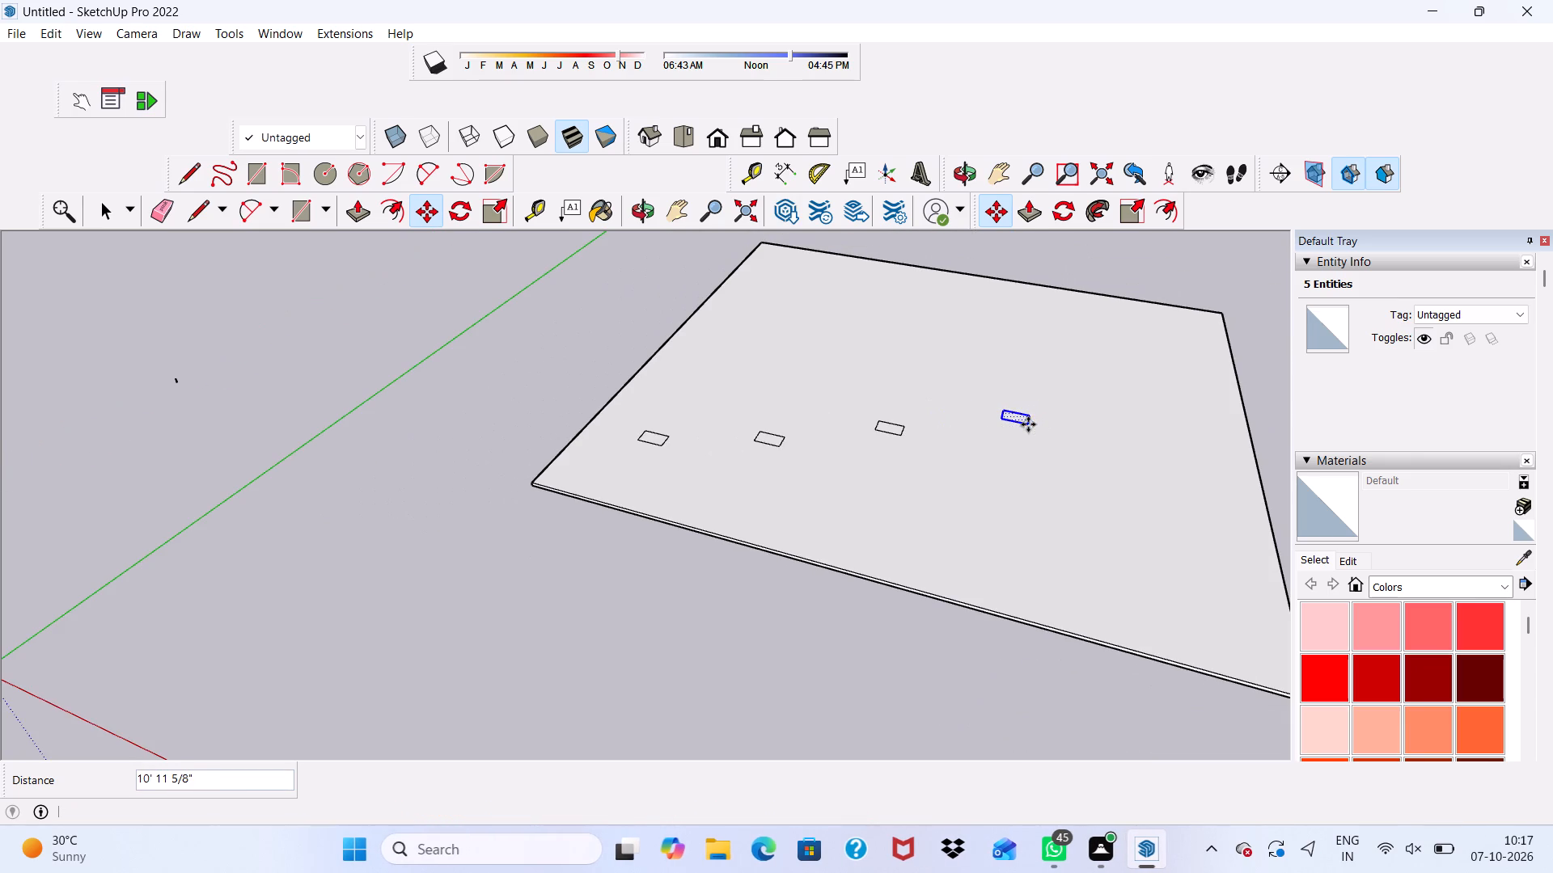
{"action": "left_click", "coordinate": [1028, 418]}
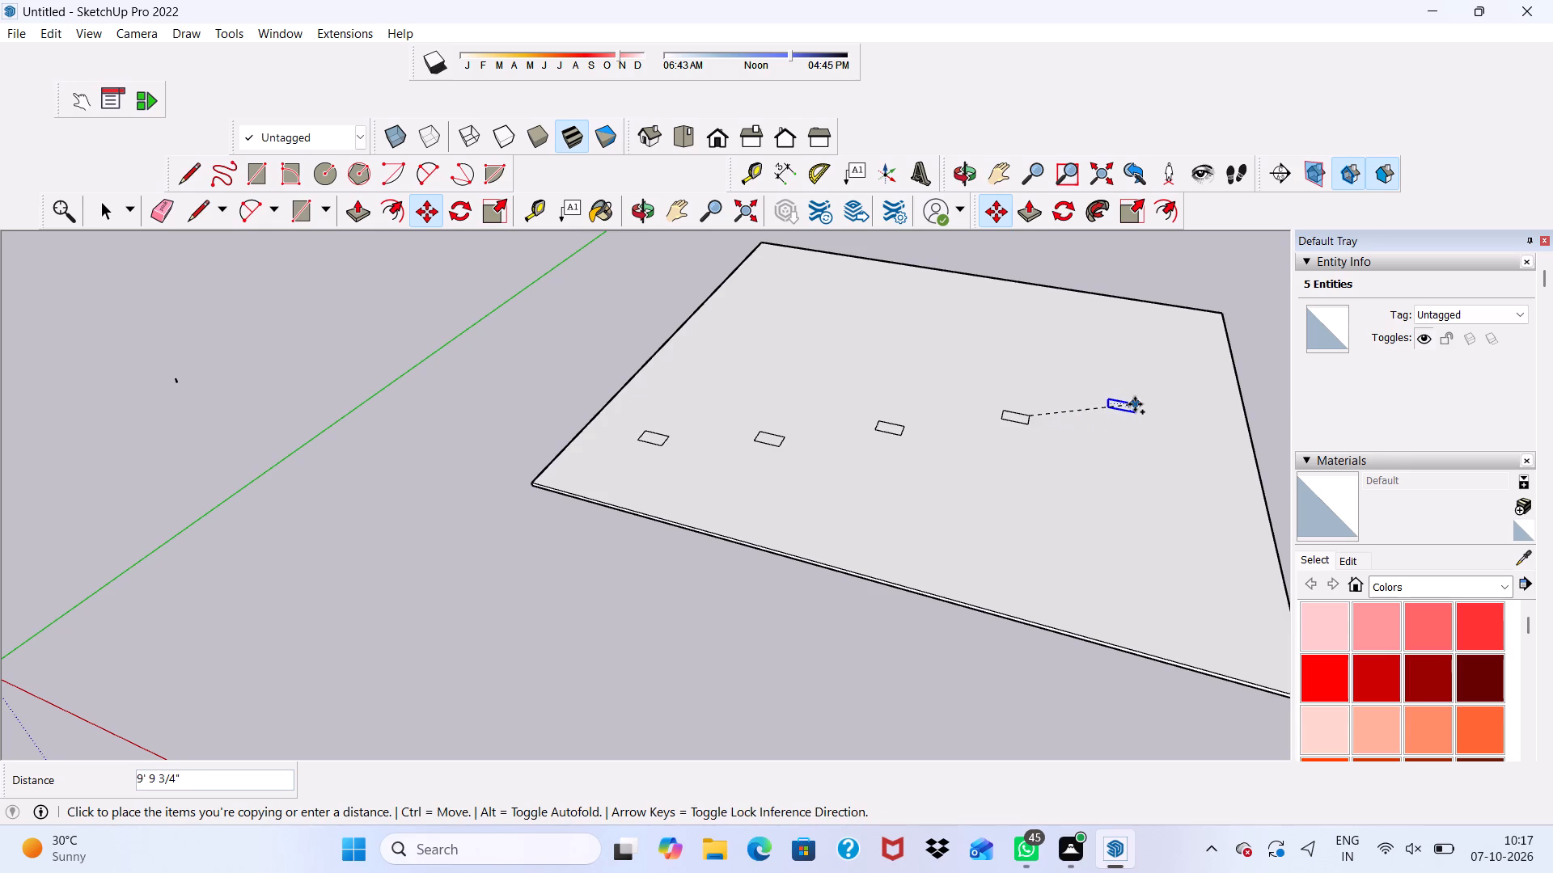
{"action": "left_click", "coordinate": [1128, 404]}
{"action": "left_click", "coordinate": [1123, 411]}
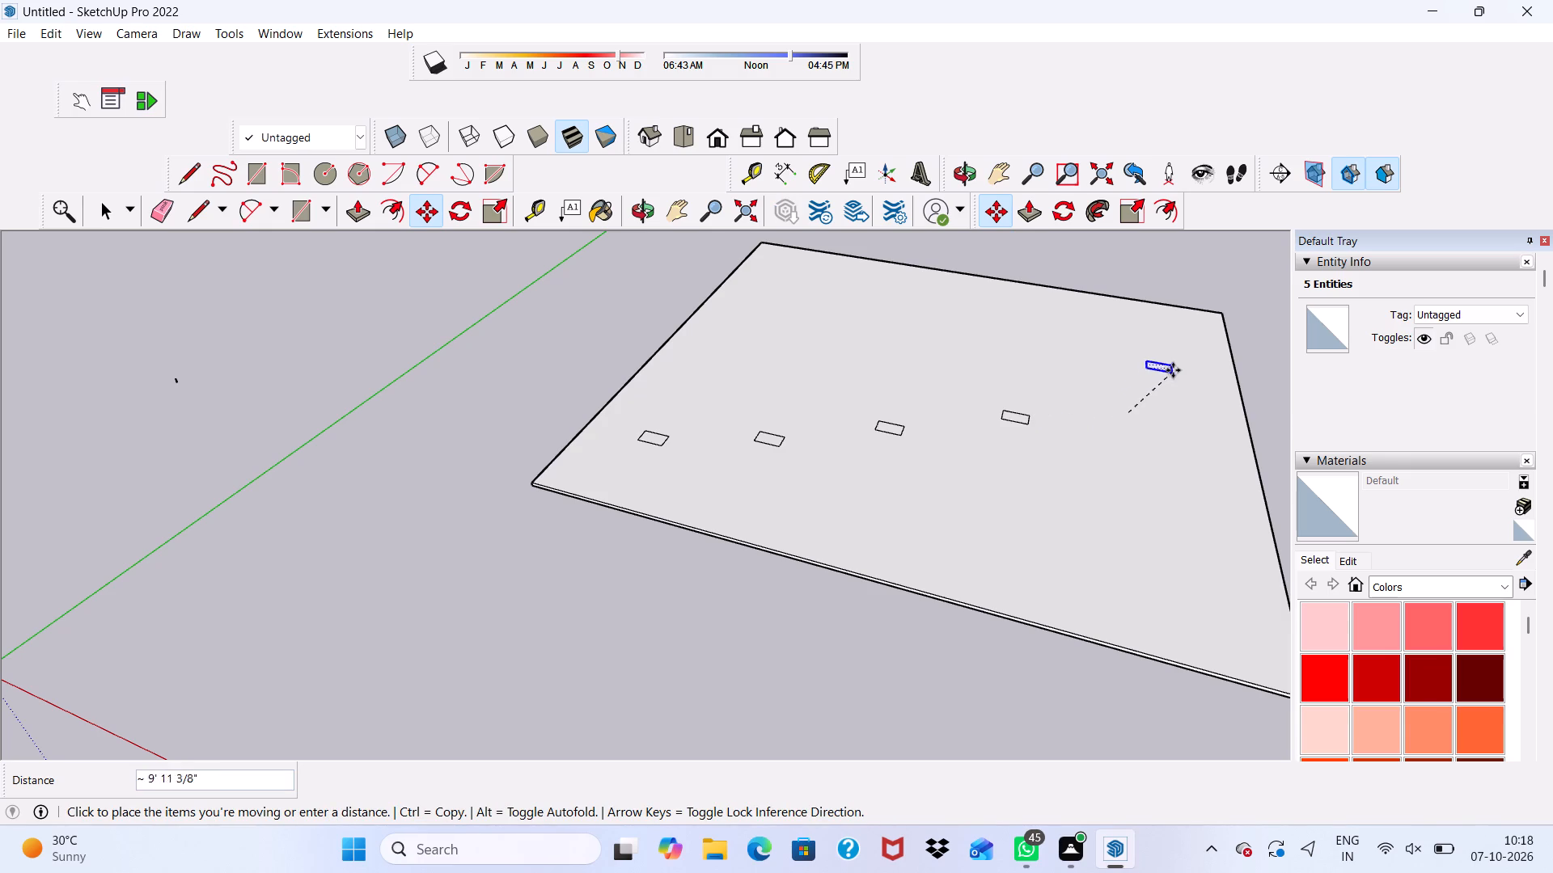
{"action": "left_click", "coordinate": [1208, 361]}
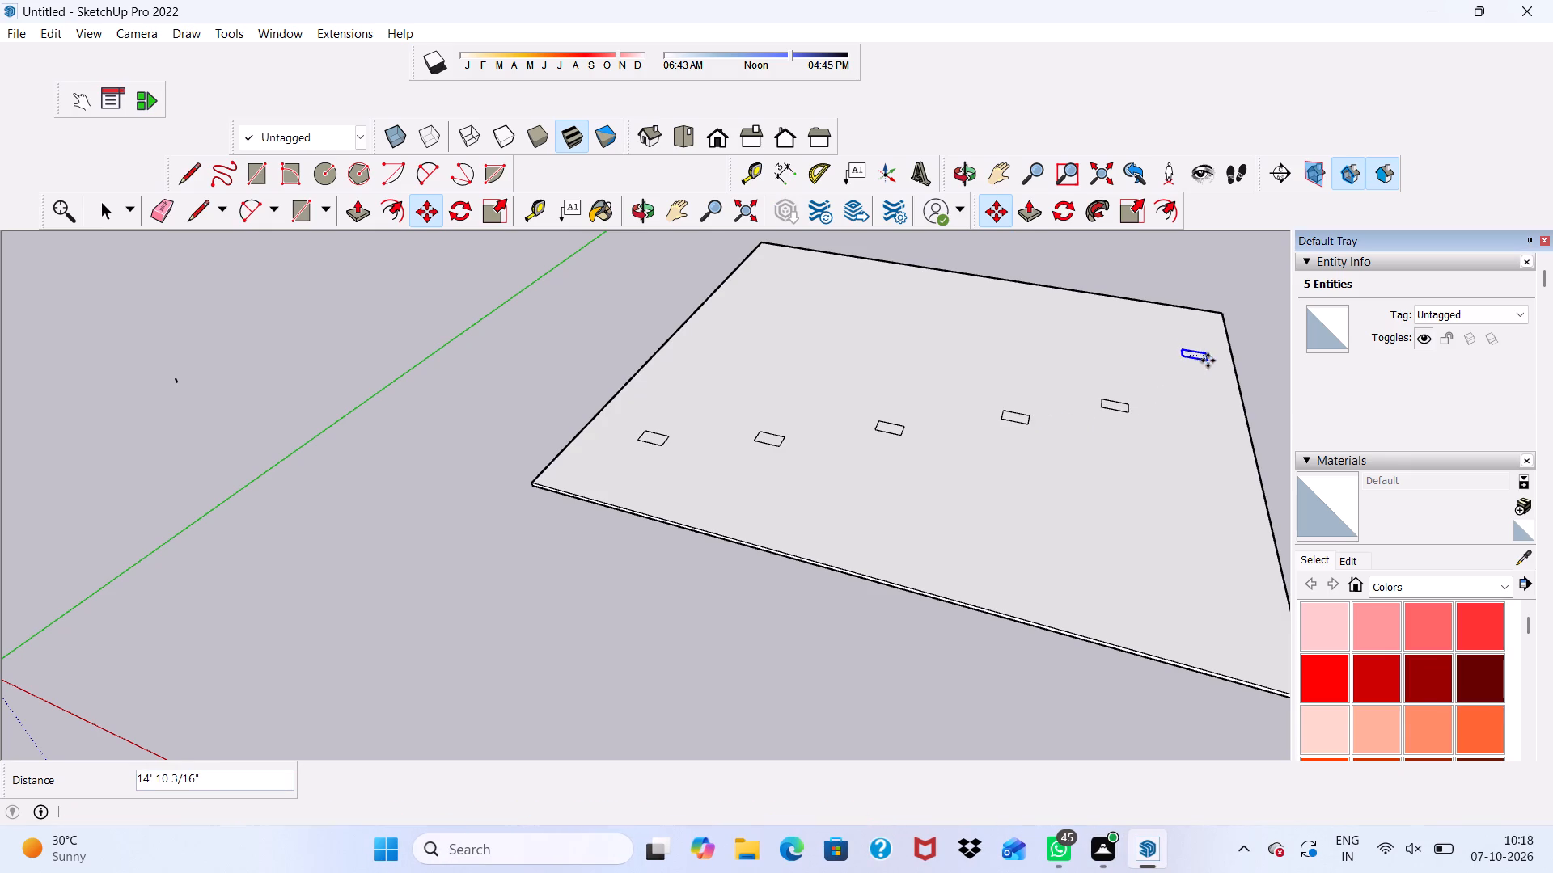
Copy the last post rectangle three times along the slab's outer edge, from the far corner back toward the corner nearest the red axis.
{"action": "scroll", "coordinate": [1081, 407], "scroll_direction": "down", "scroll_amount": 2}
{"action": "middle_click_drag", "start_coordinate": [1069, 409], "coordinate": [837, 331]}
{"action": "scroll", "coordinate": [650, 390], "scroll_direction": "down", "scroll_amount": 5}
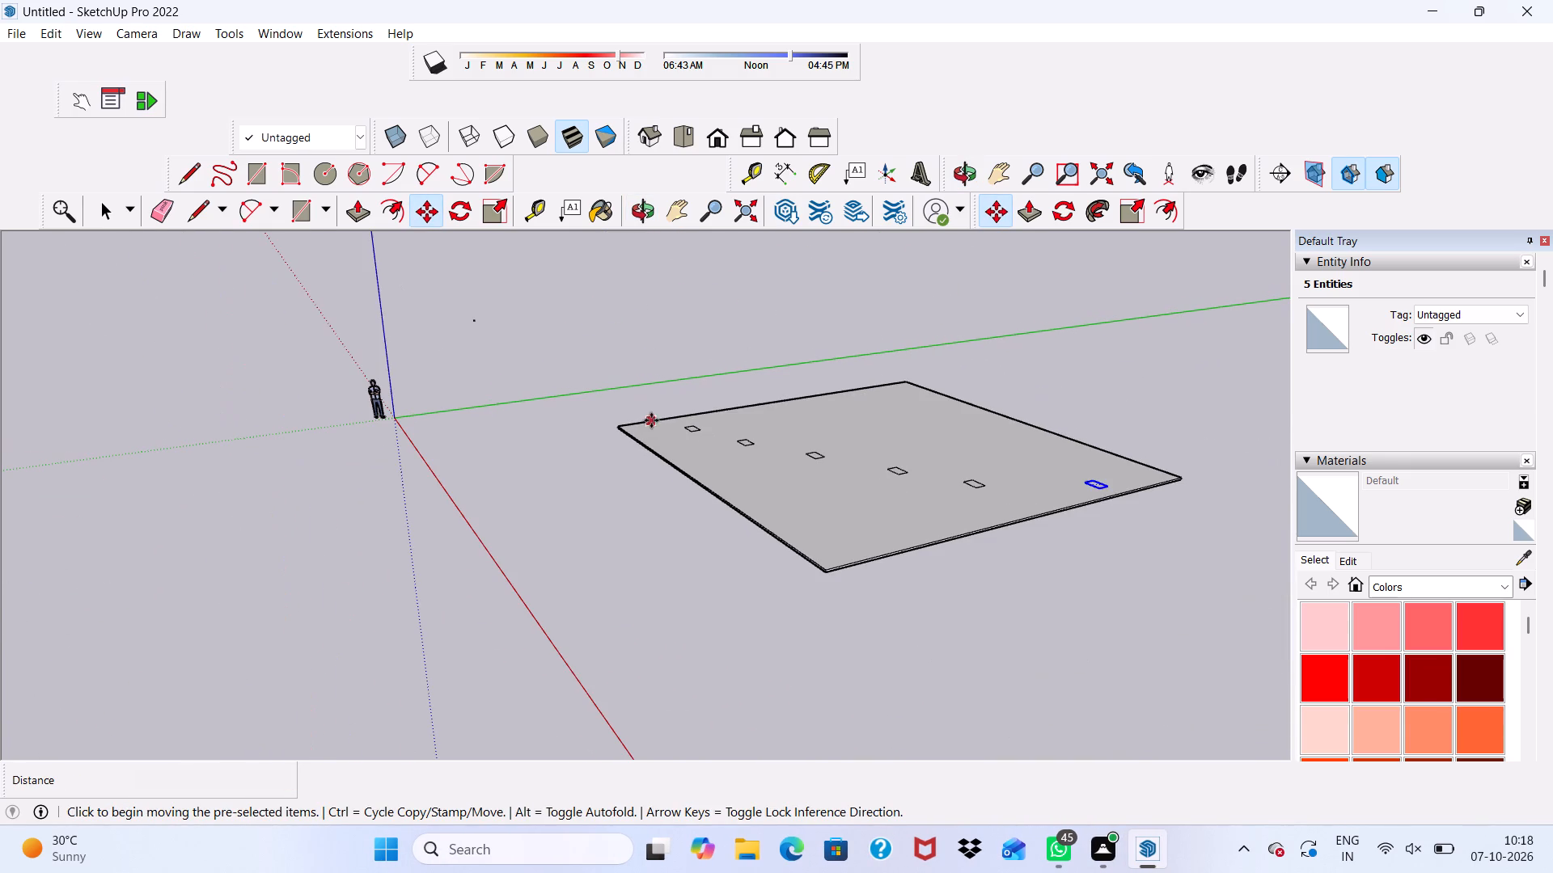
{"action": "left_click", "coordinate": [1095, 483]}
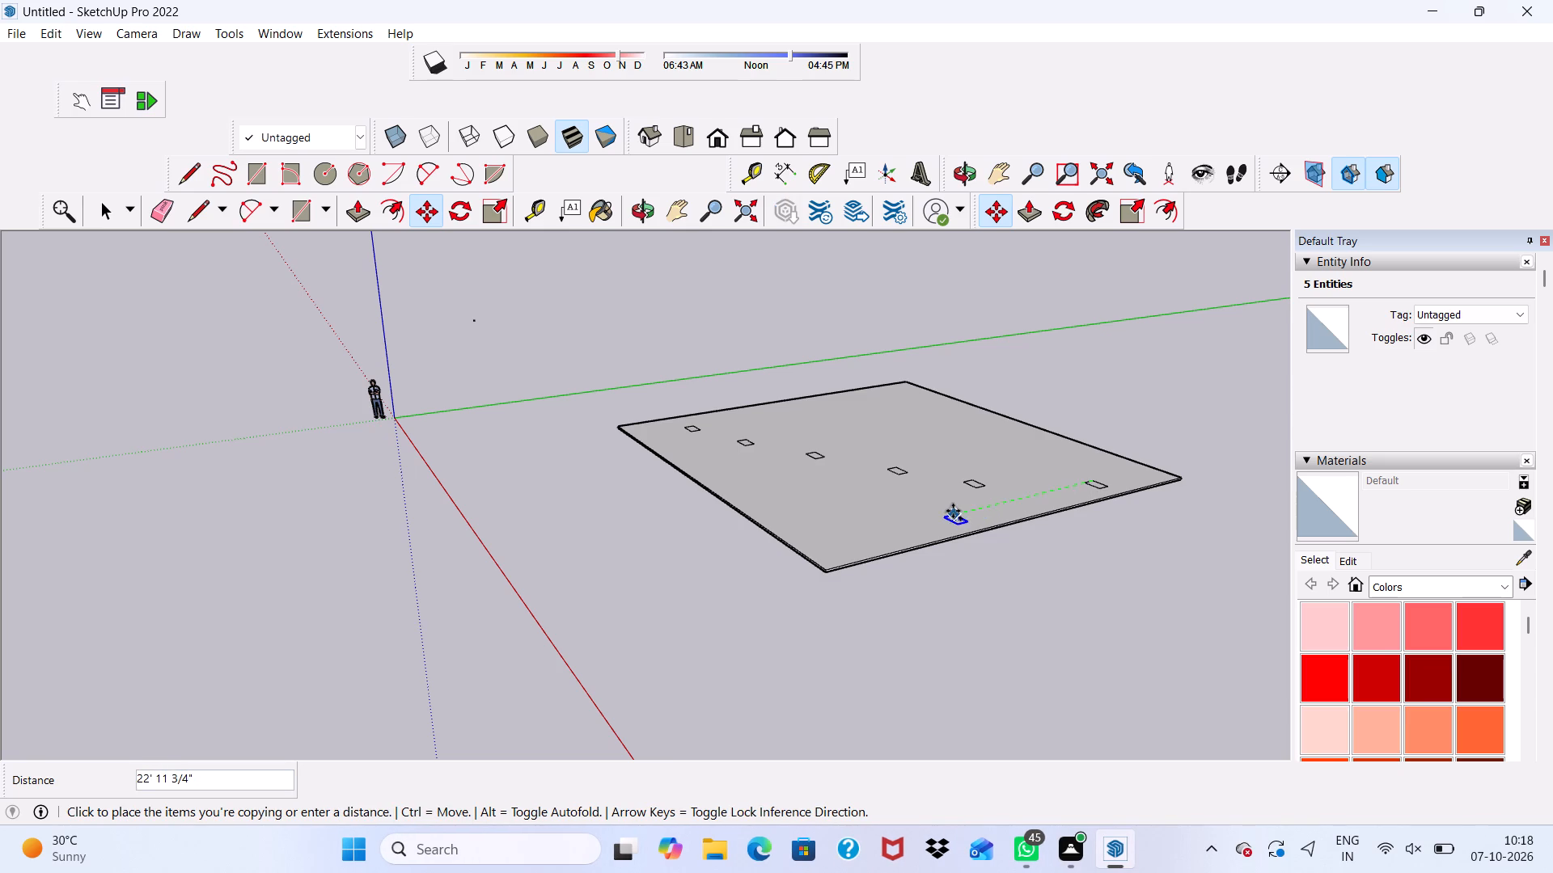
{"action": "left_click", "coordinate": [1030, 491]}
{"action": "left_click", "coordinate": [1030, 502]}
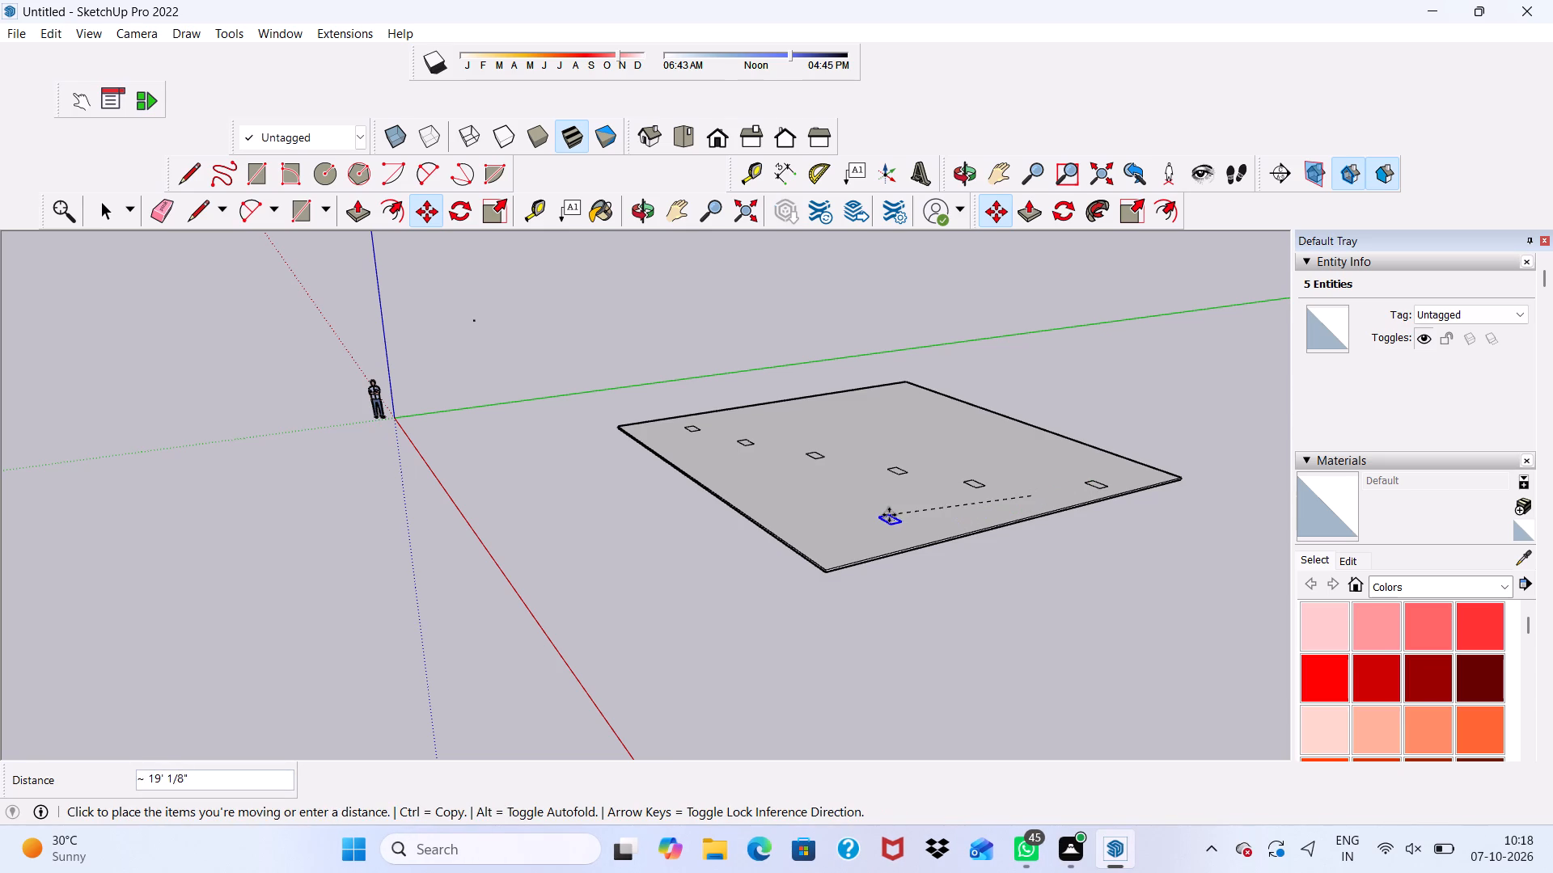
{"action": "left_click", "coordinate": [940, 526]}
{"action": "left_click", "coordinate": [940, 526]}
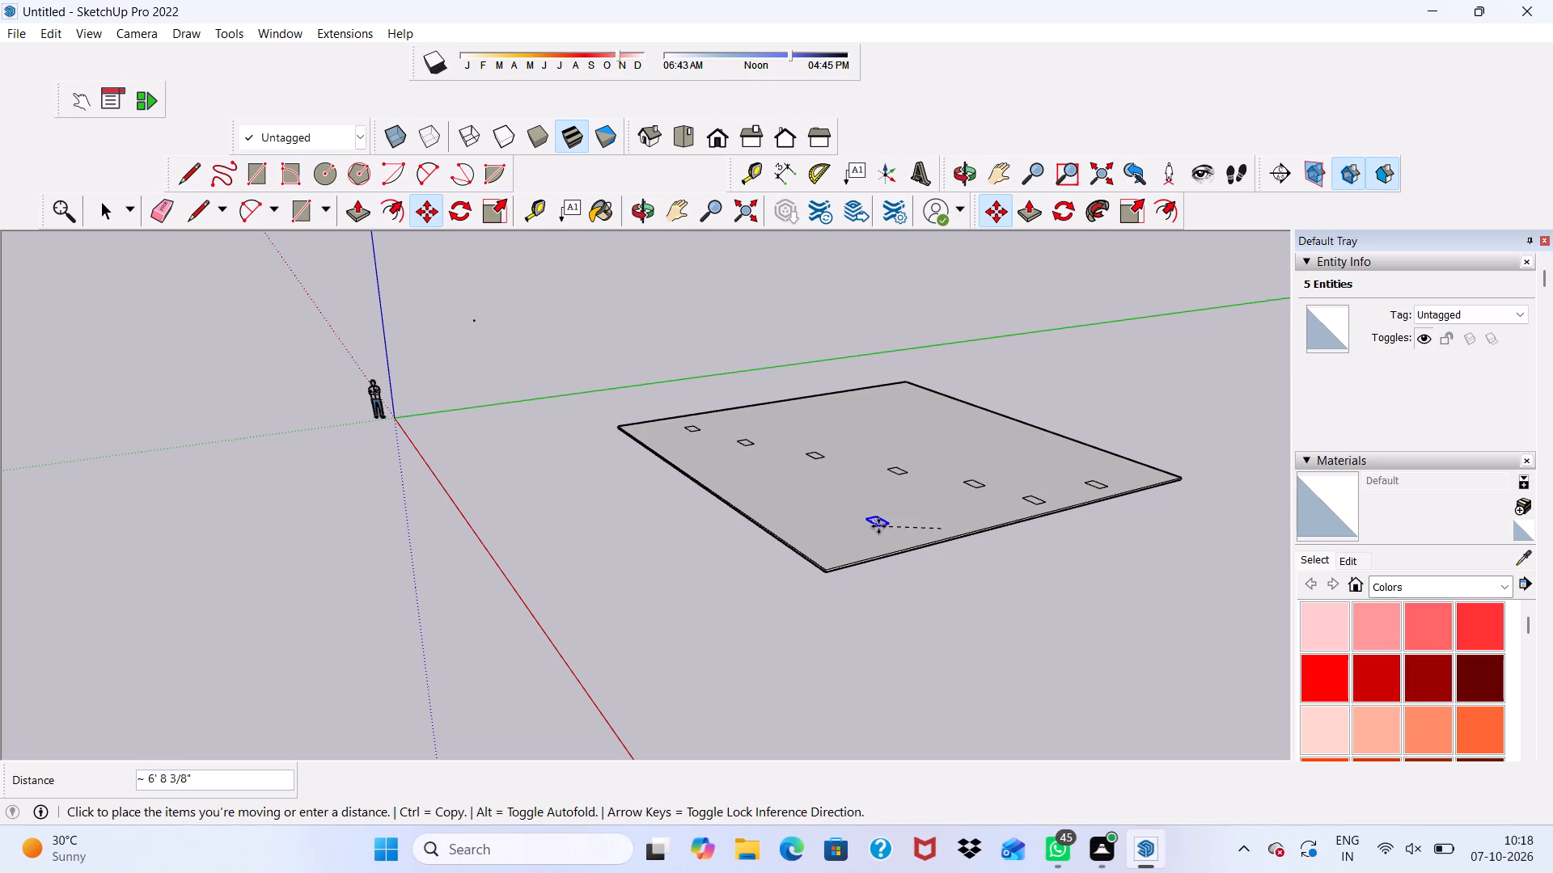
{"action": "left_click", "coordinate": [865, 542]}
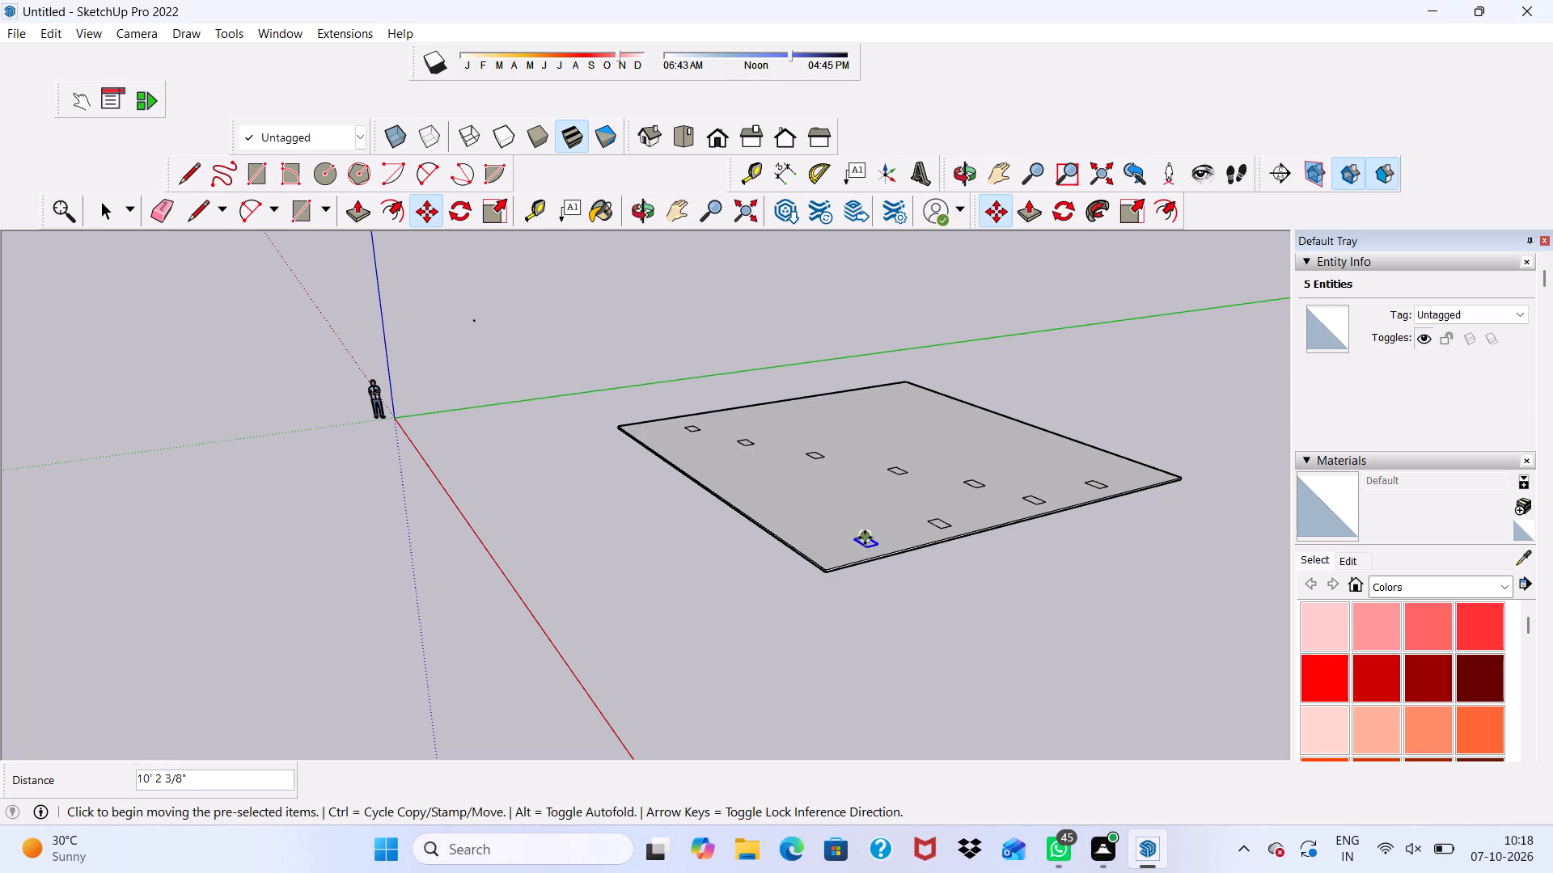
Place four more copies of the post rectangle in the slab area between the diagonal row and the edge facing the red axis.
{"action": "left_click", "coordinate": [865, 538]}
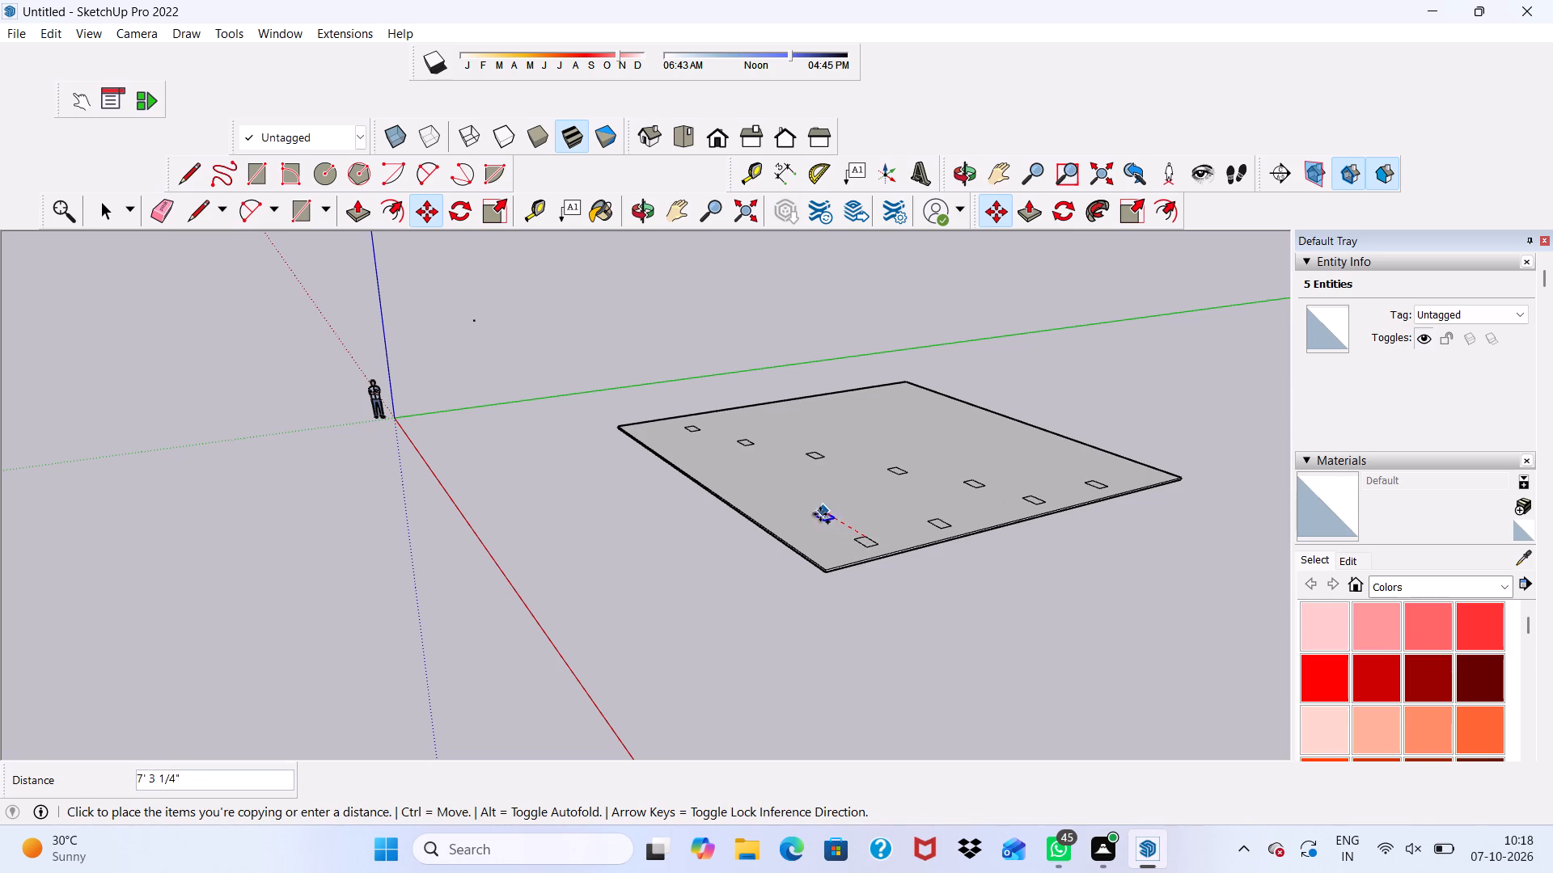
{"action": "left_click", "coordinate": [857, 487]}
{"action": "left_click", "coordinate": [857, 492]}
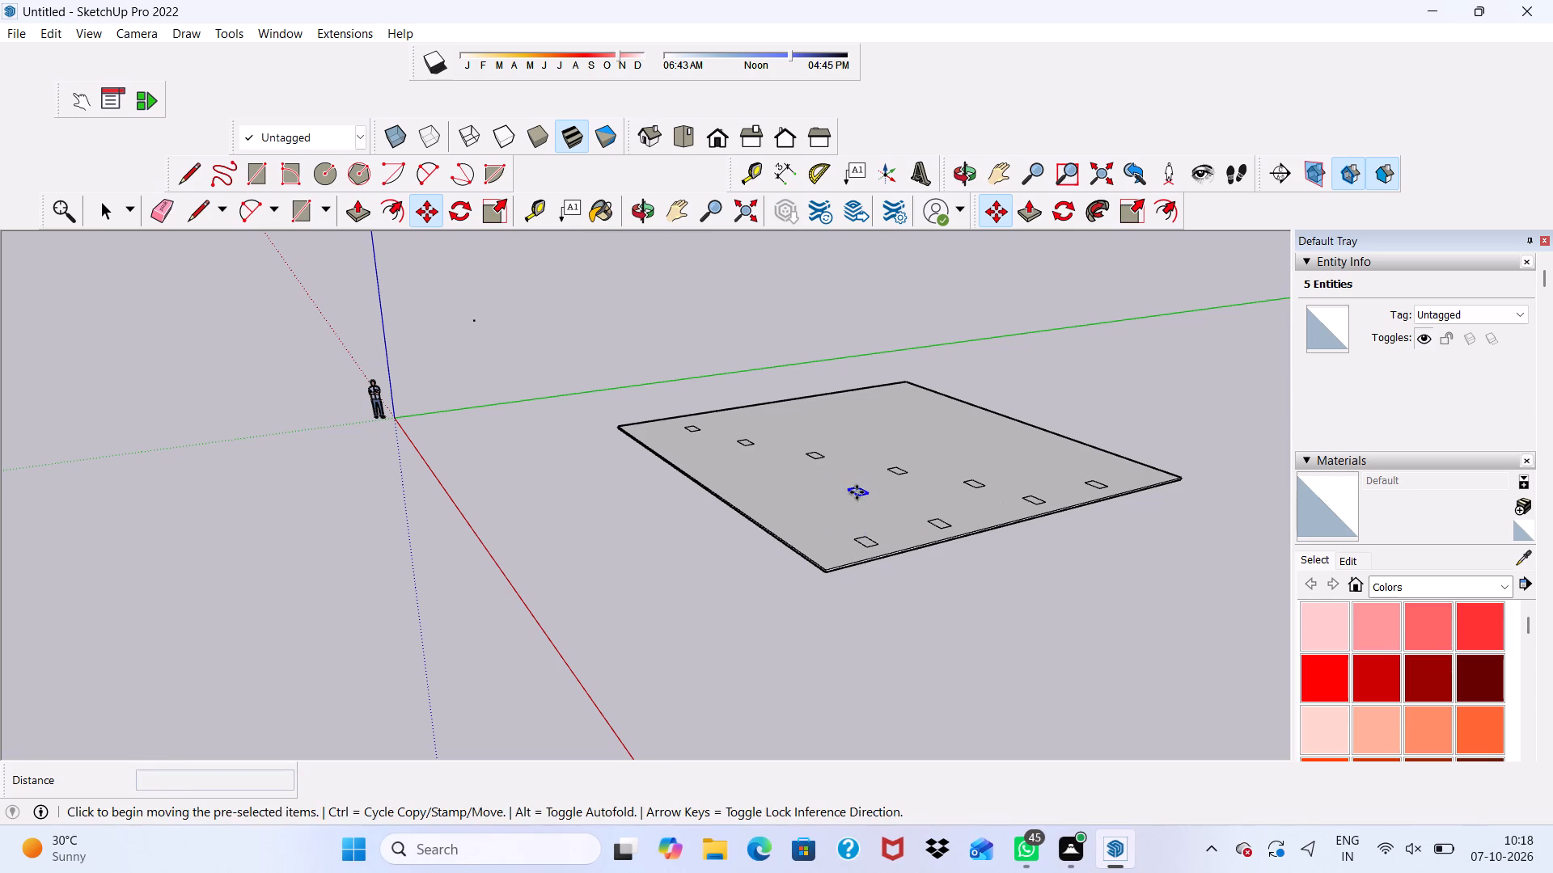
{"action": "left_click", "coordinate": [792, 489]}
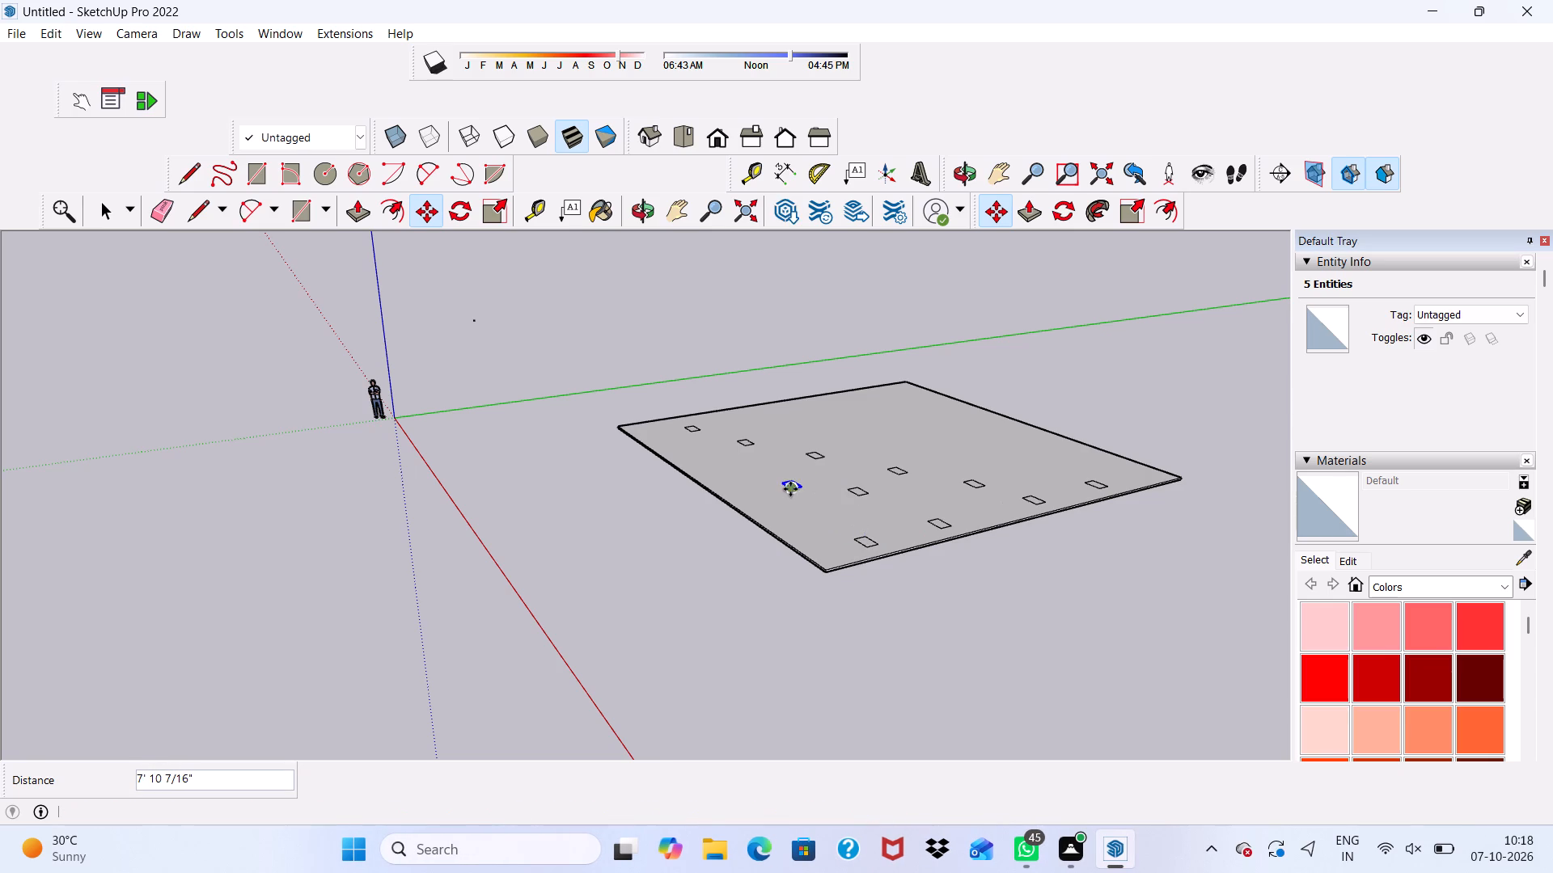
{"action": "left_click", "coordinate": [790, 489]}
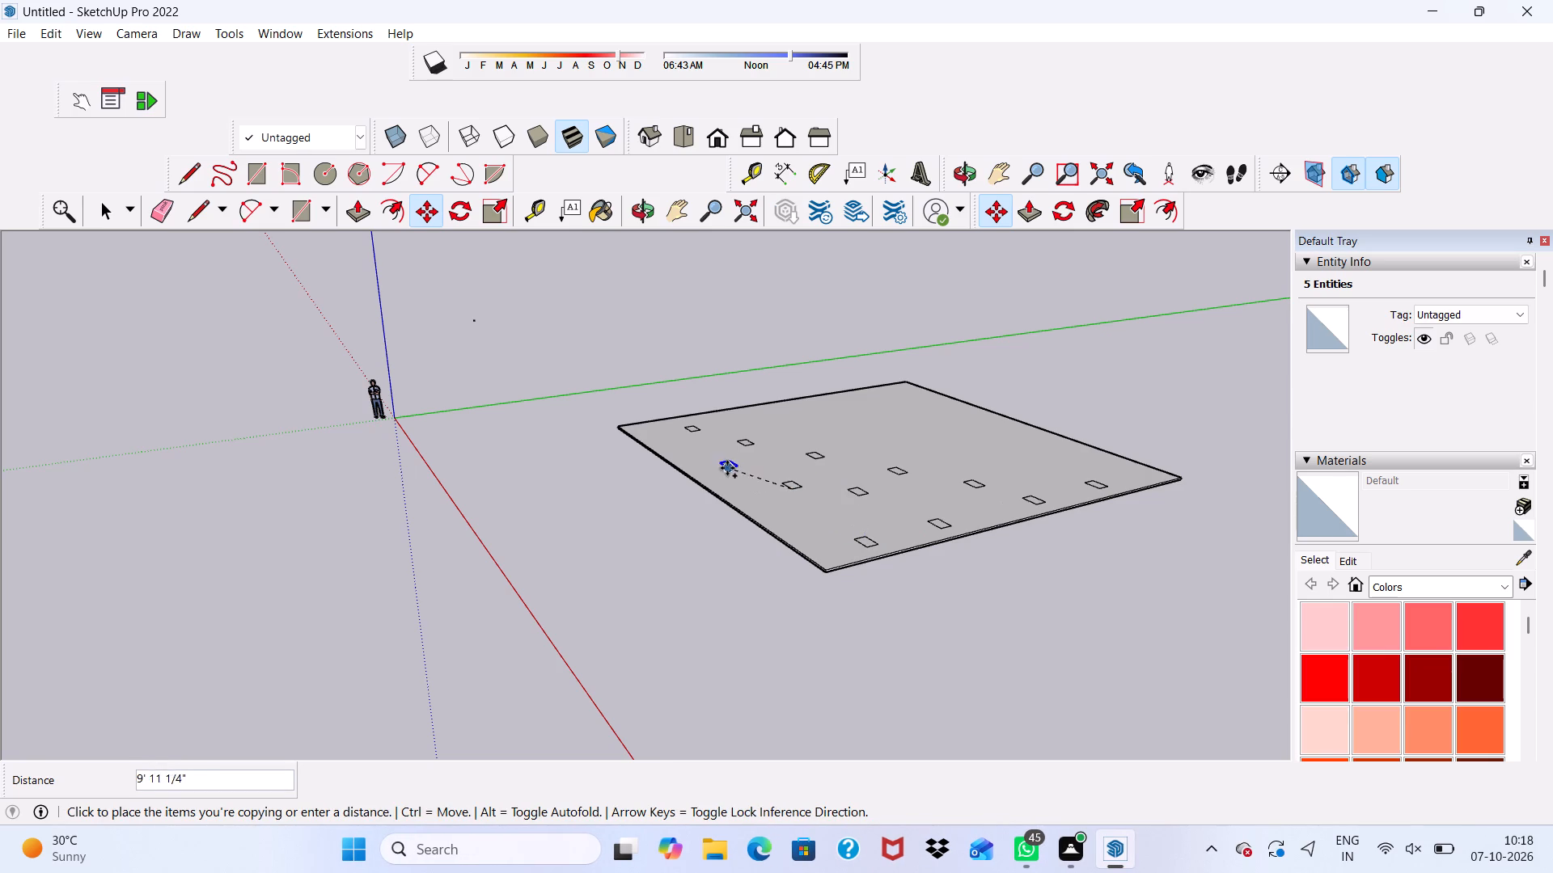
{"action": "left_click", "coordinate": [721, 466]}
{"action": "scroll", "coordinate": [712, 446], "scroll_direction": "up", "scroll_amount": 7}
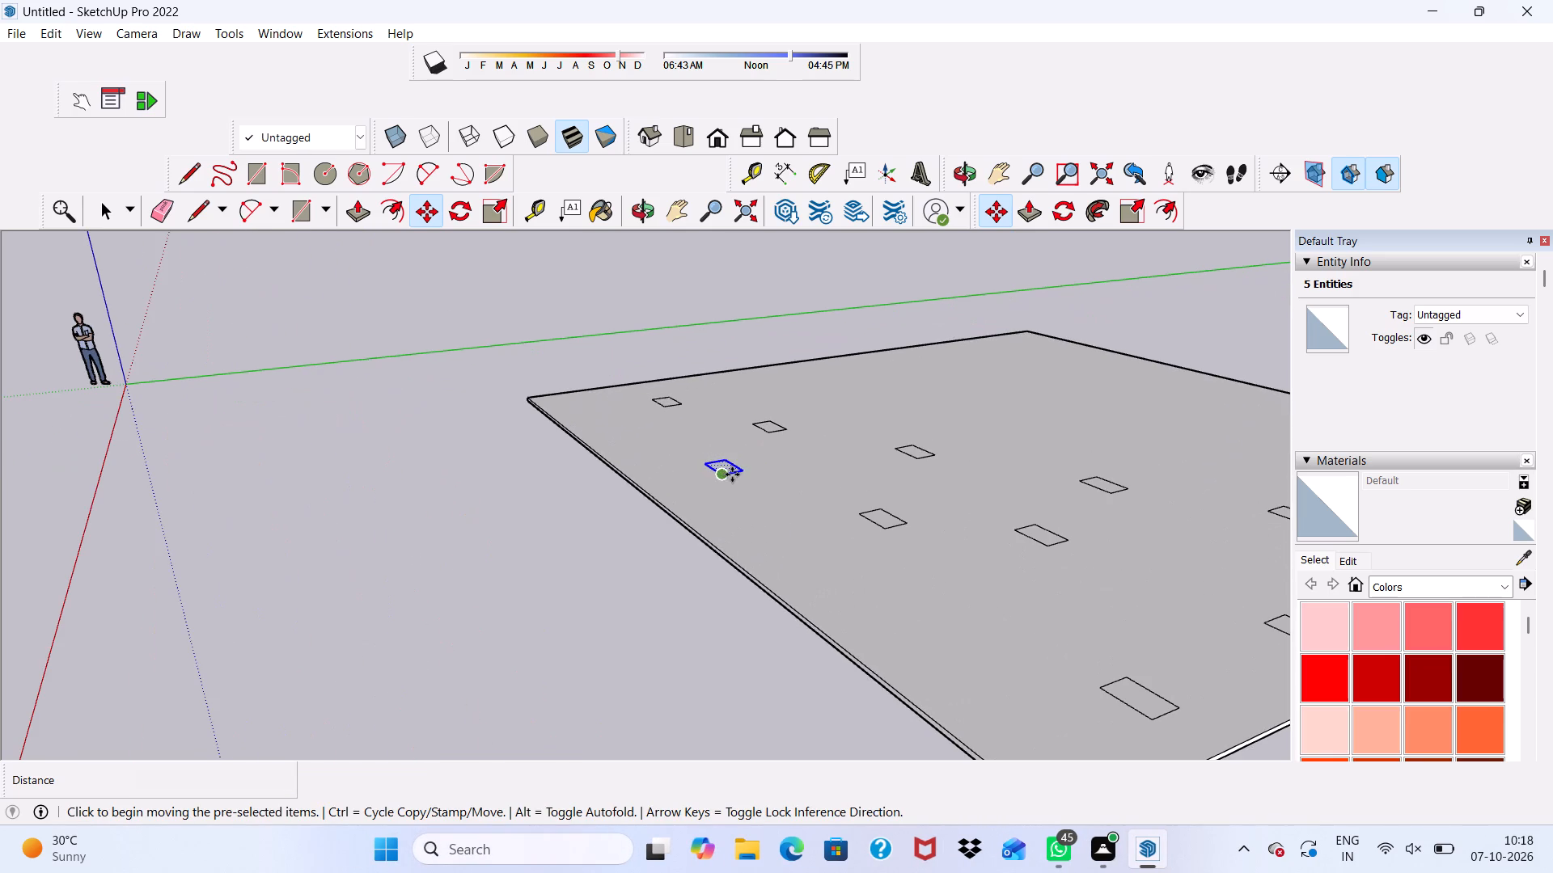
{"action": "left_click", "coordinate": [732, 474]}
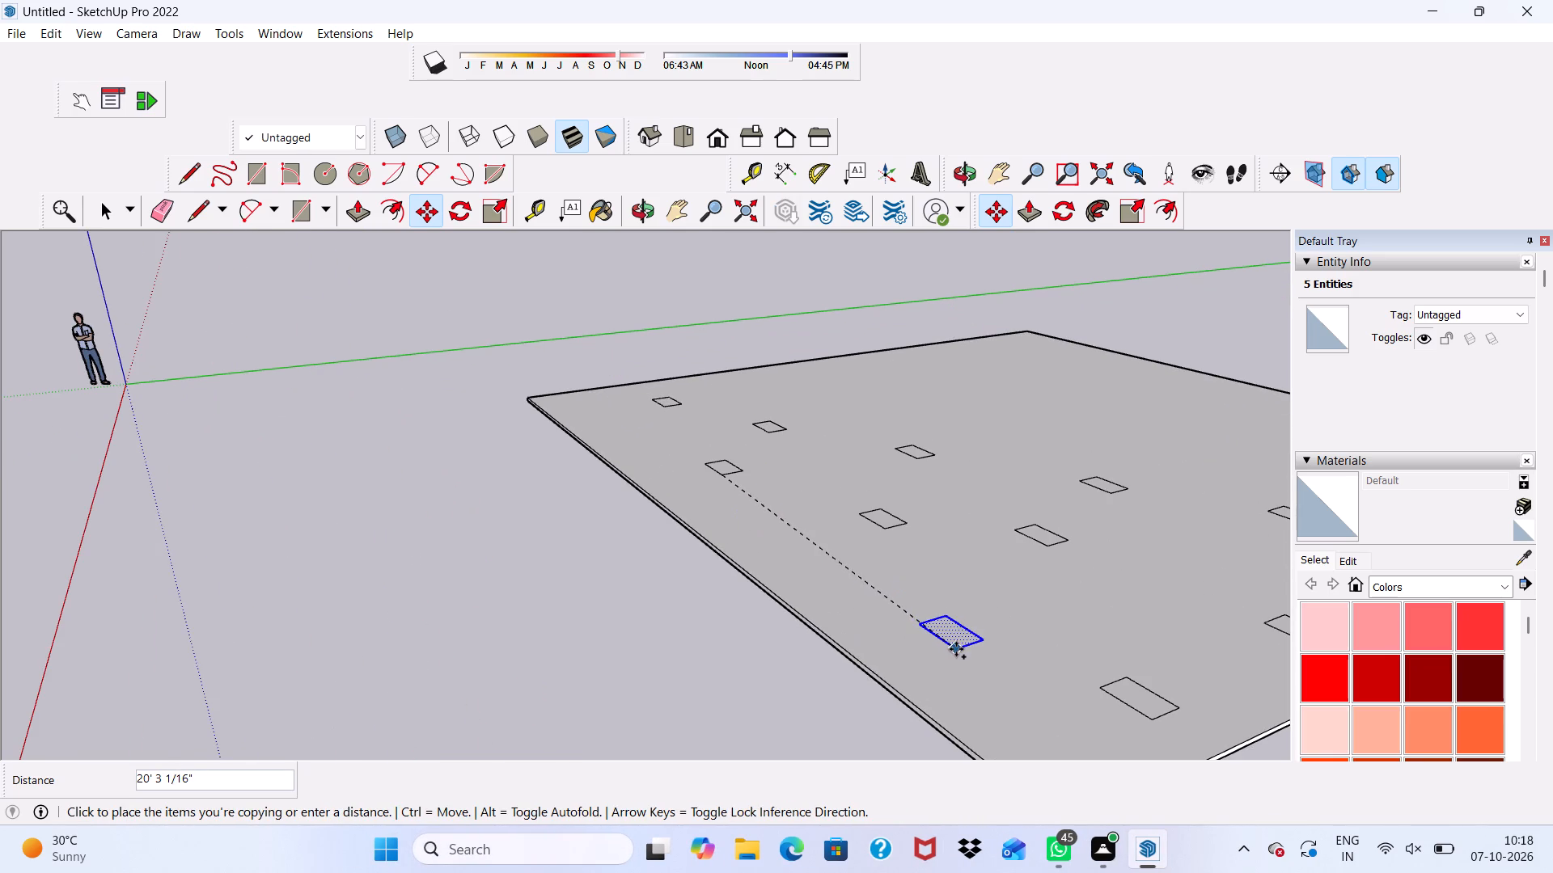
{"action": "left_click", "coordinate": [956, 649]}
Place four copies of the post rectangle on the slab half beyond the diagonal row, toward the green axis, repositioning the second one.
{"action": "scroll", "coordinate": [865, 549], "scroll_direction": "down", "scroll_amount": 5}
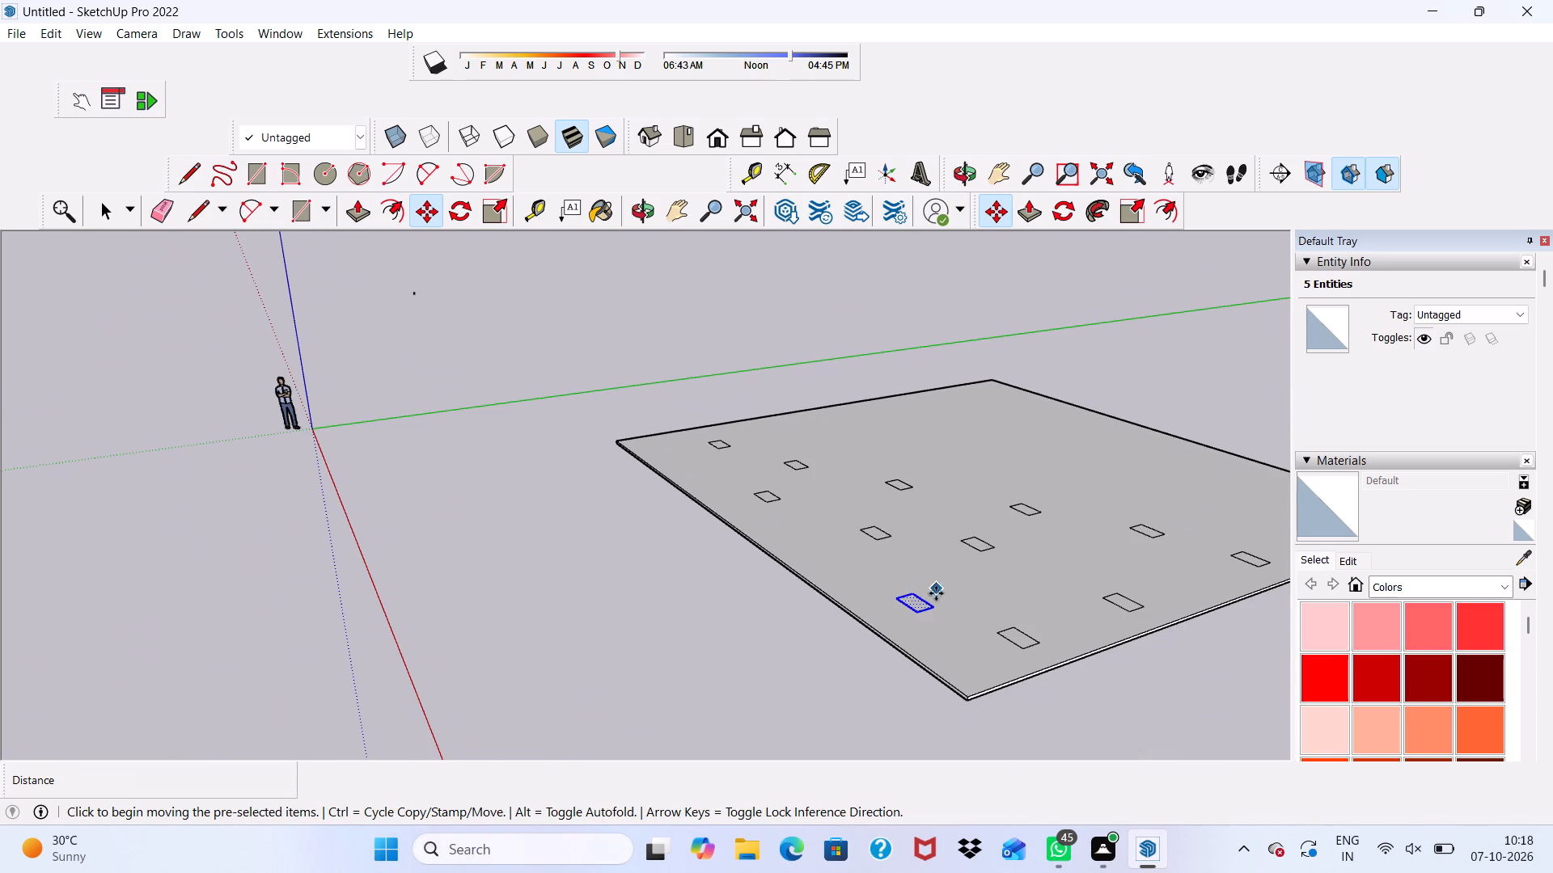
{"action": "left_click", "coordinate": [920, 605]}
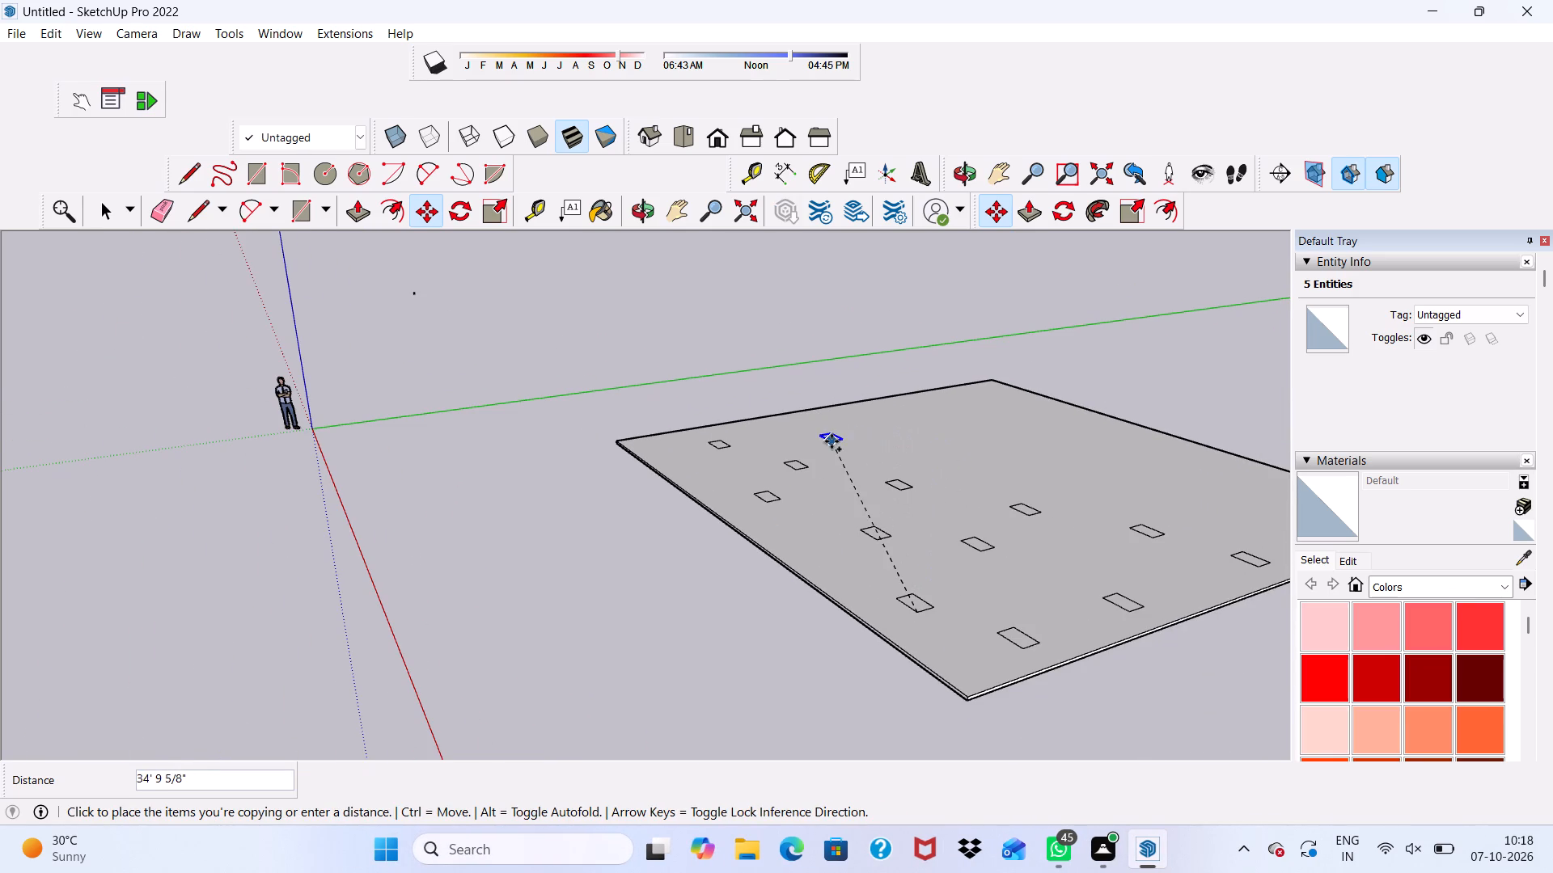
{"action": "middle_click_drag", "start_coordinate": [848, 447], "coordinate": [910, 580]}
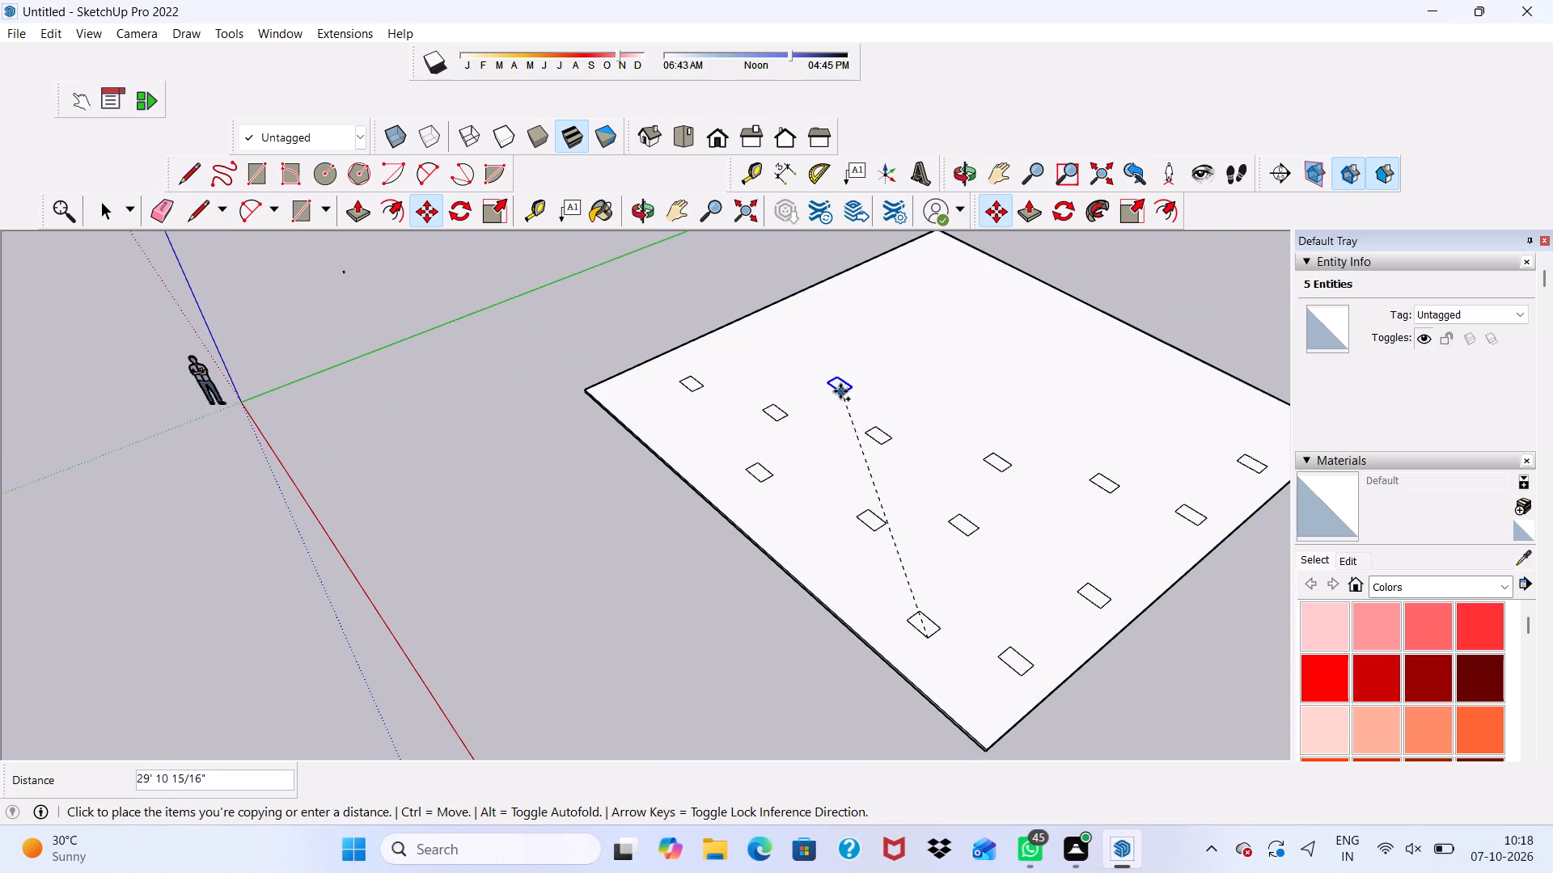
{"action": "left_click", "coordinate": [839, 389]}
{"action": "middle_click_drag", "start_coordinate": [820, 379], "coordinate": [645, 397]}
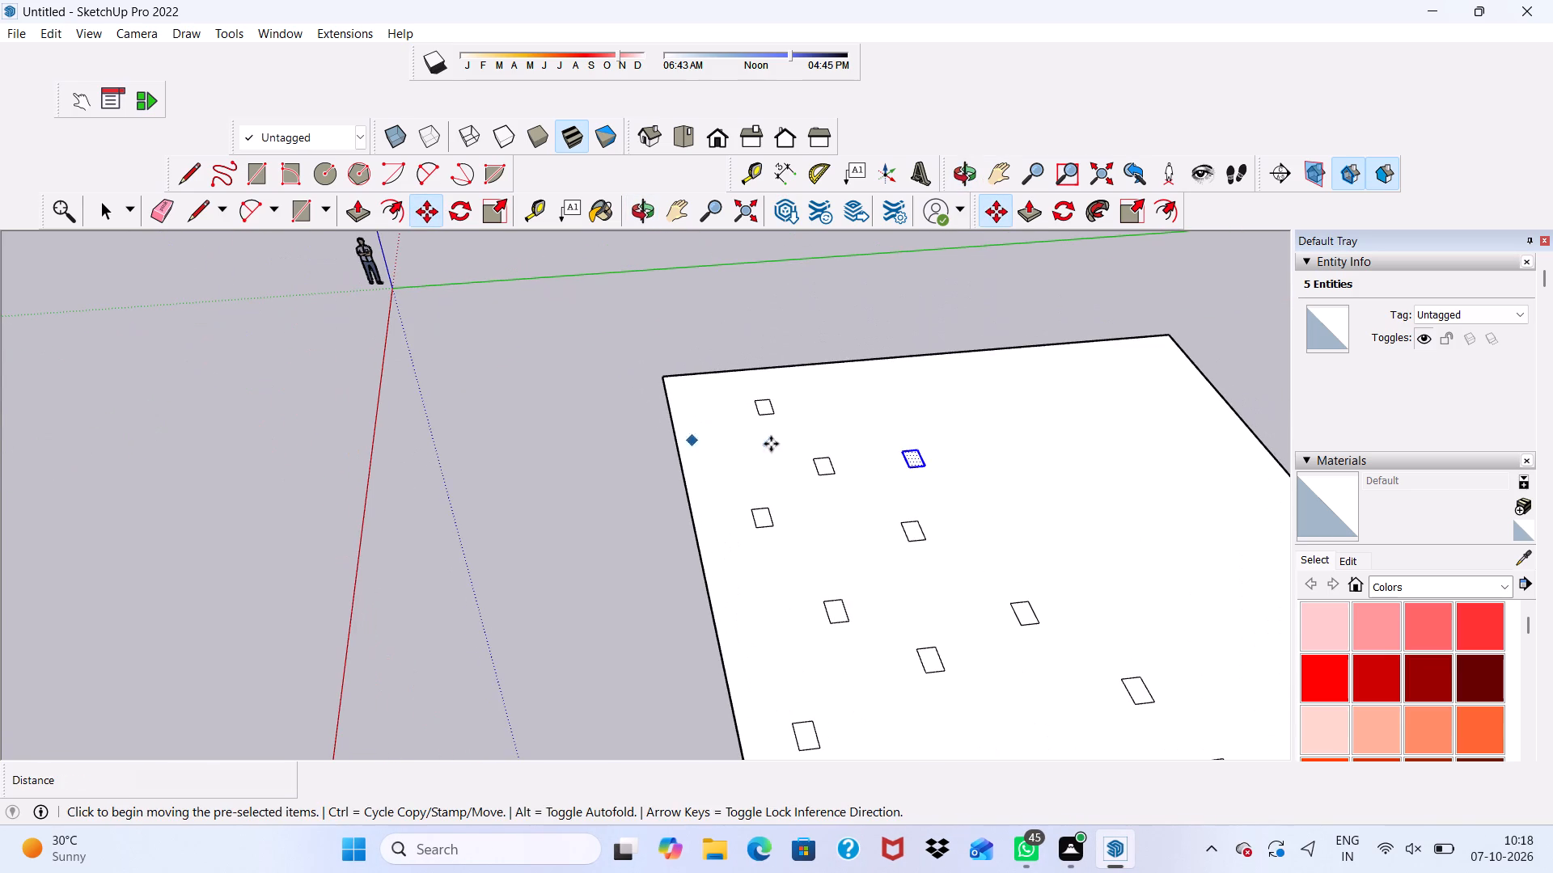
{"action": "left_click", "coordinate": [917, 467]}
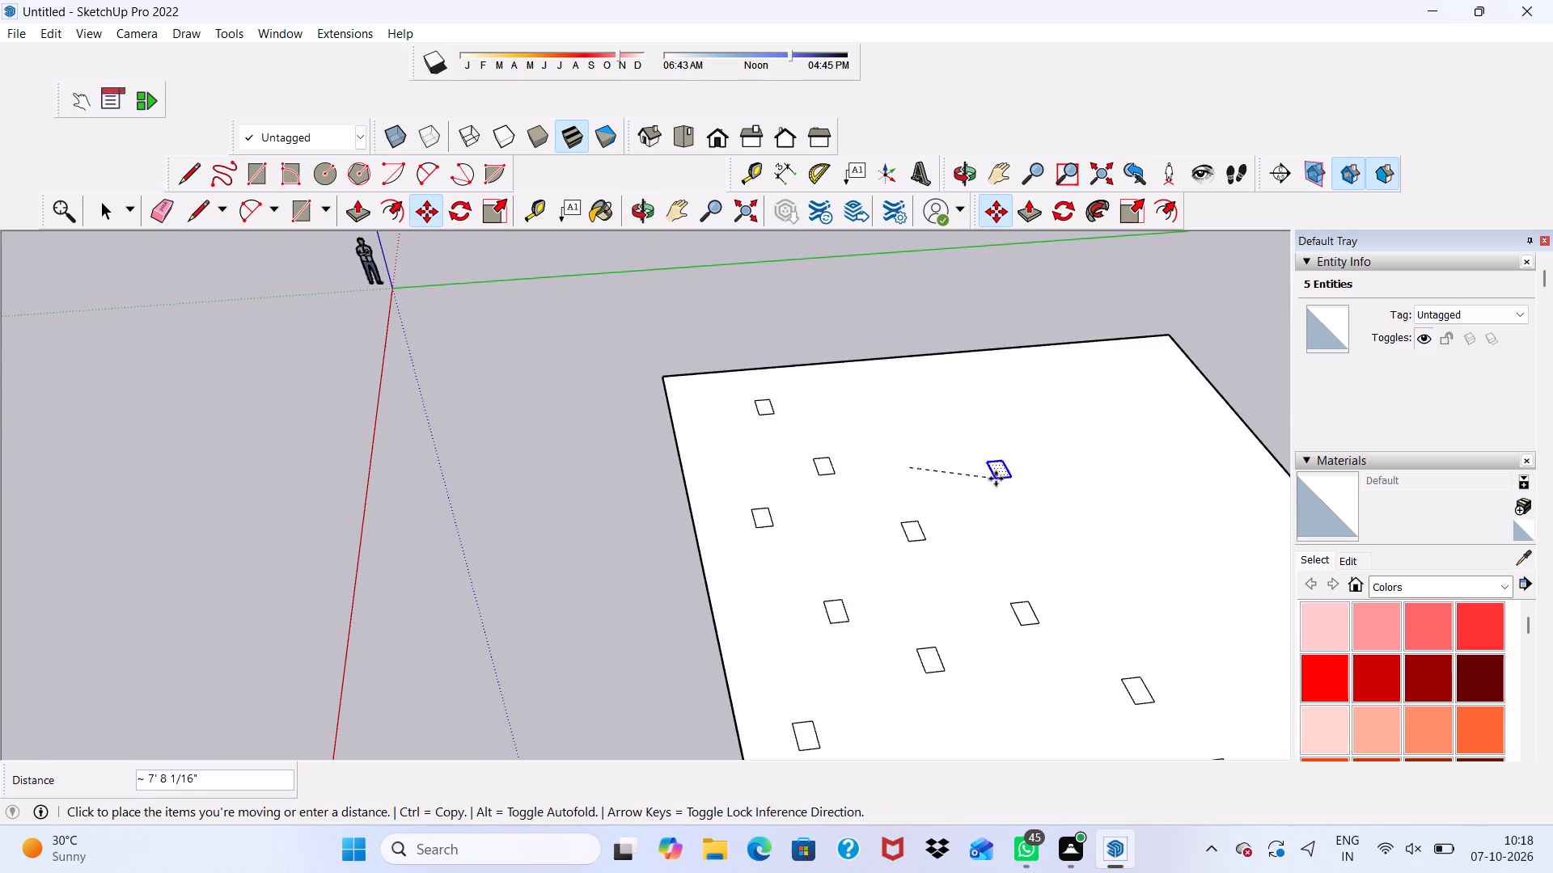
{"action": "left_click", "coordinate": [1048, 512]}
{"action": "left_click", "coordinate": [1050, 496]}
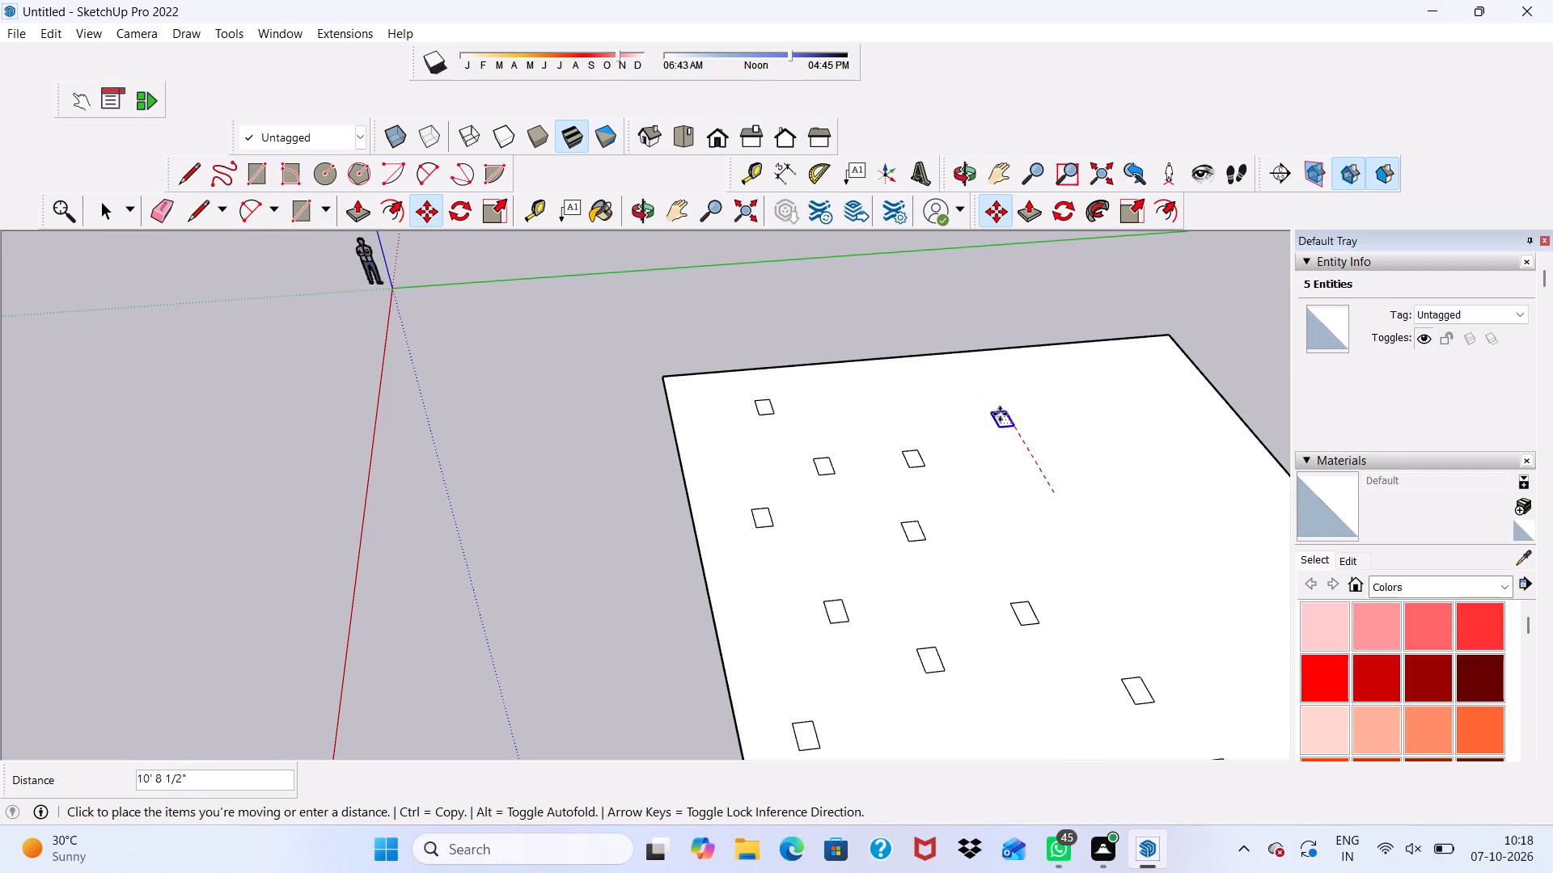
{"action": "left_click", "coordinate": [1000, 414]}
{"action": "left_click", "coordinate": [1011, 427]}
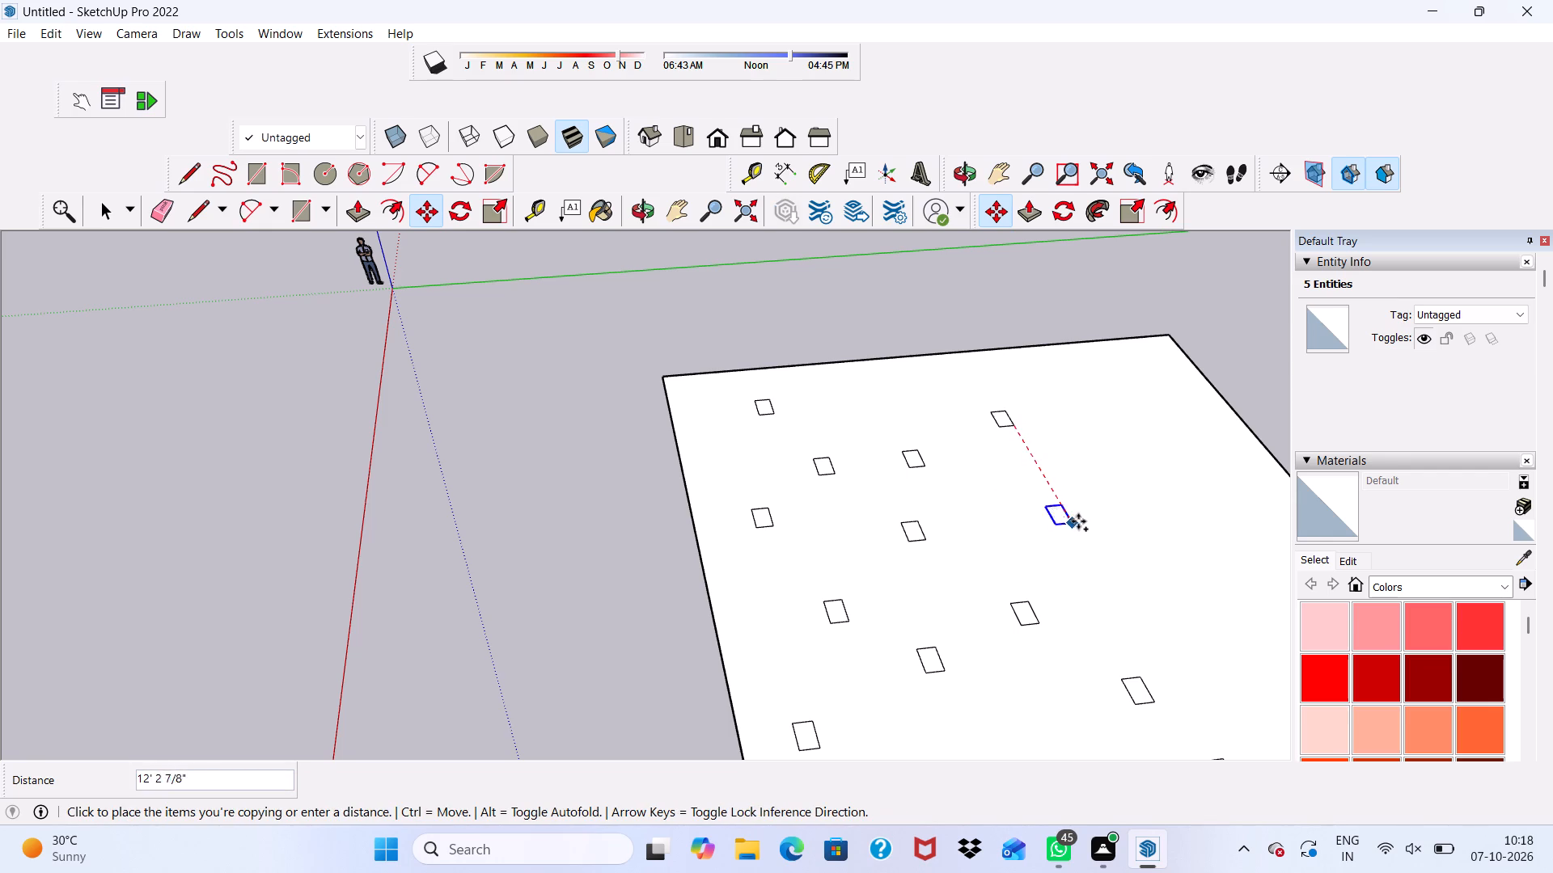
{"action": "left_click", "coordinate": [1039, 530]}
{"action": "left_click", "coordinate": [1038, 530]}
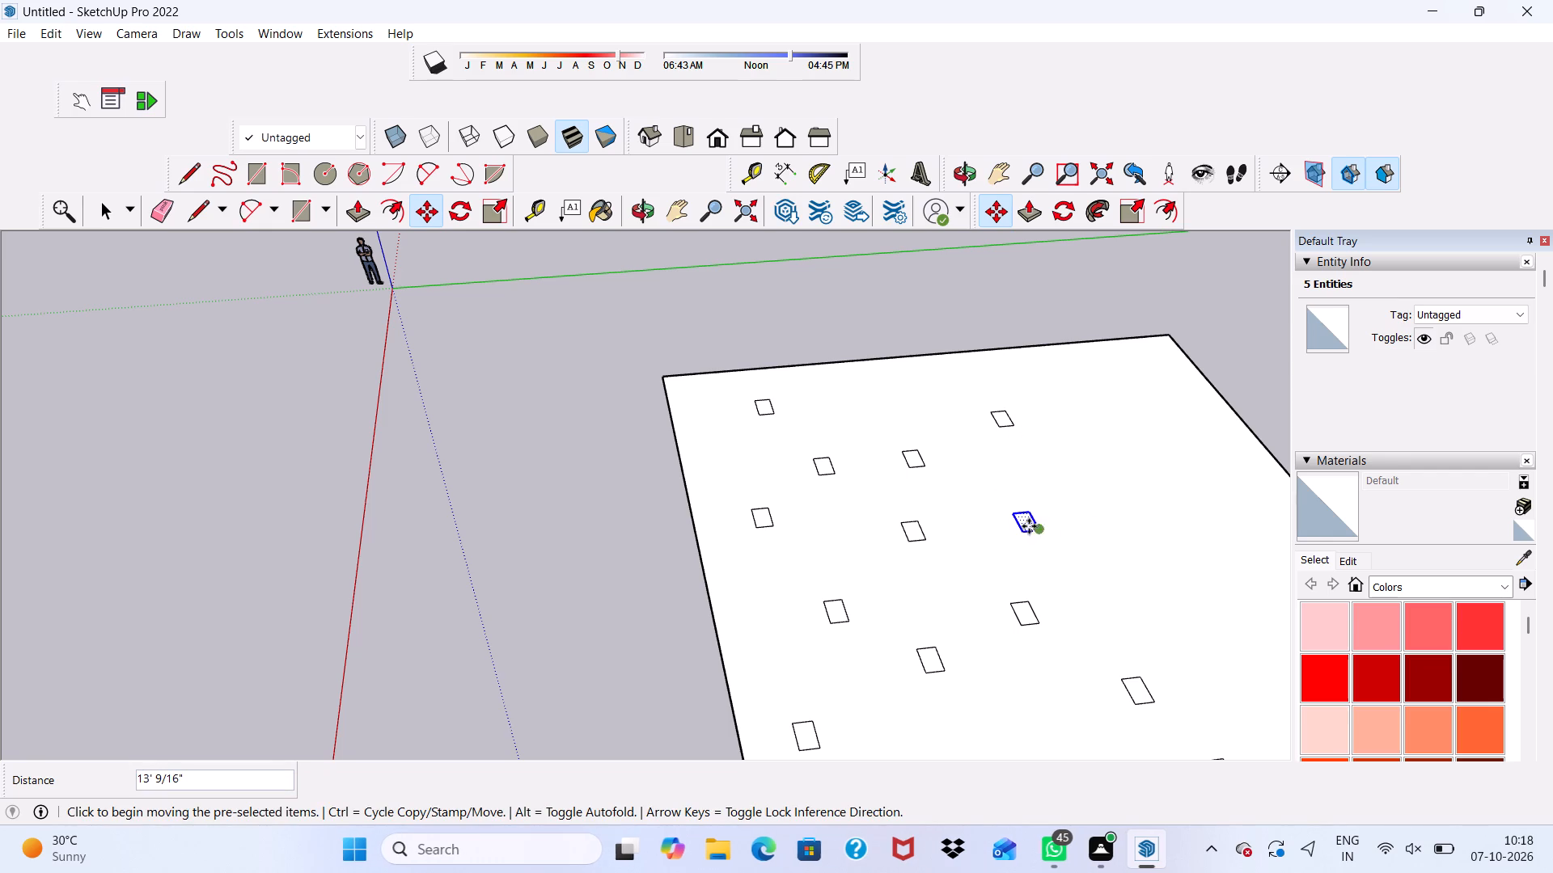
{"action": "left_click", "coordinate": [1029, 526]}
{"action": "left_click", "coordinate": [1118, 490]}
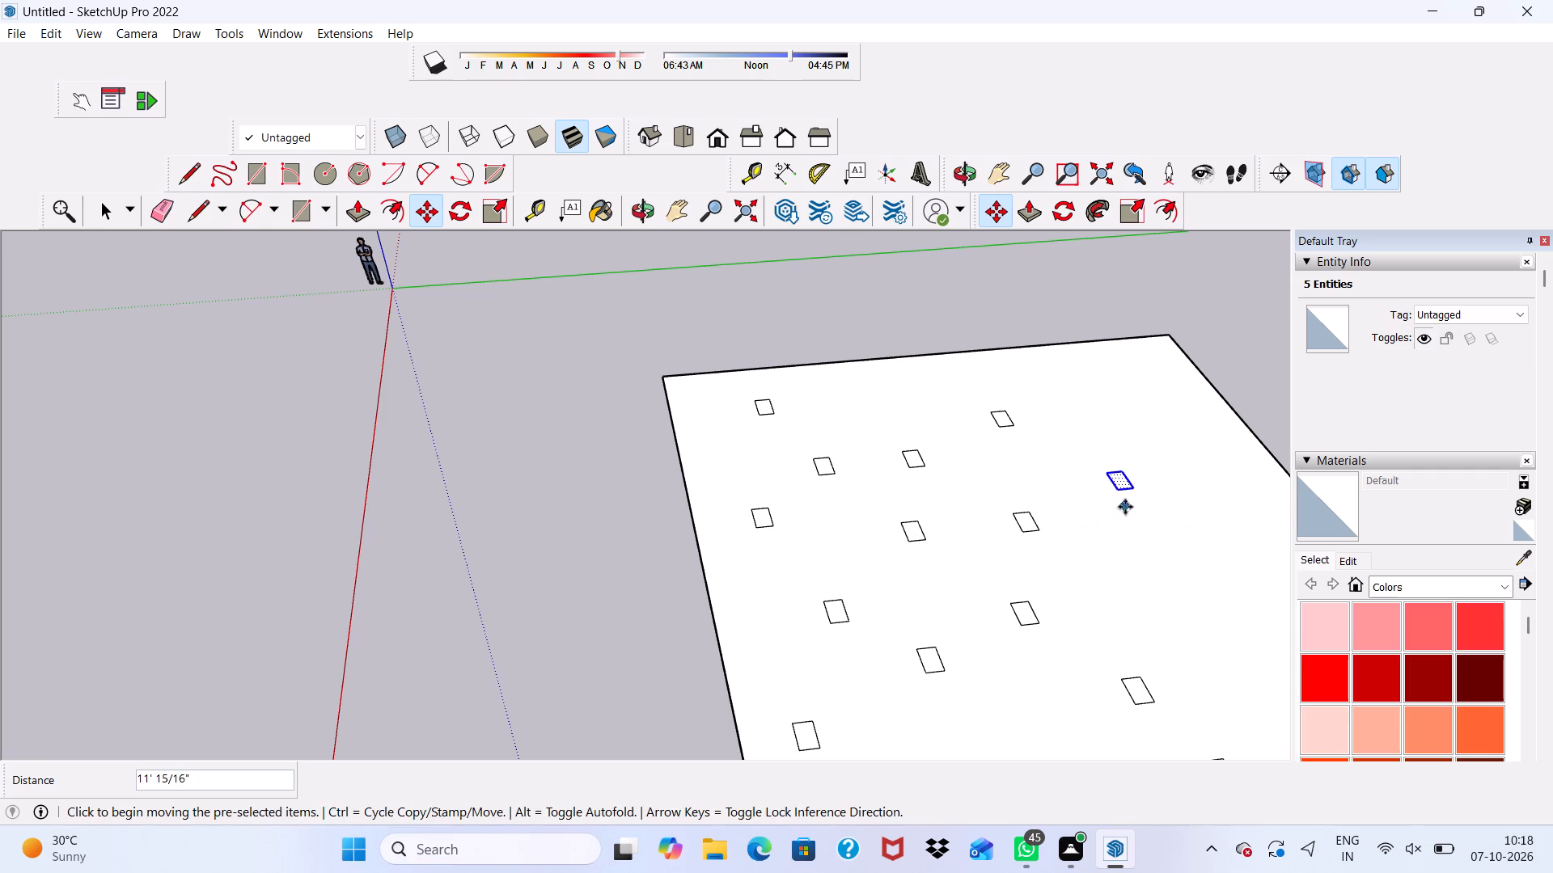
Place six more copies of the post rectangle across the slab half away from the red axis, including two near its far outer edge.
{"action": "left_click", "coordinate": [1123, 497]}
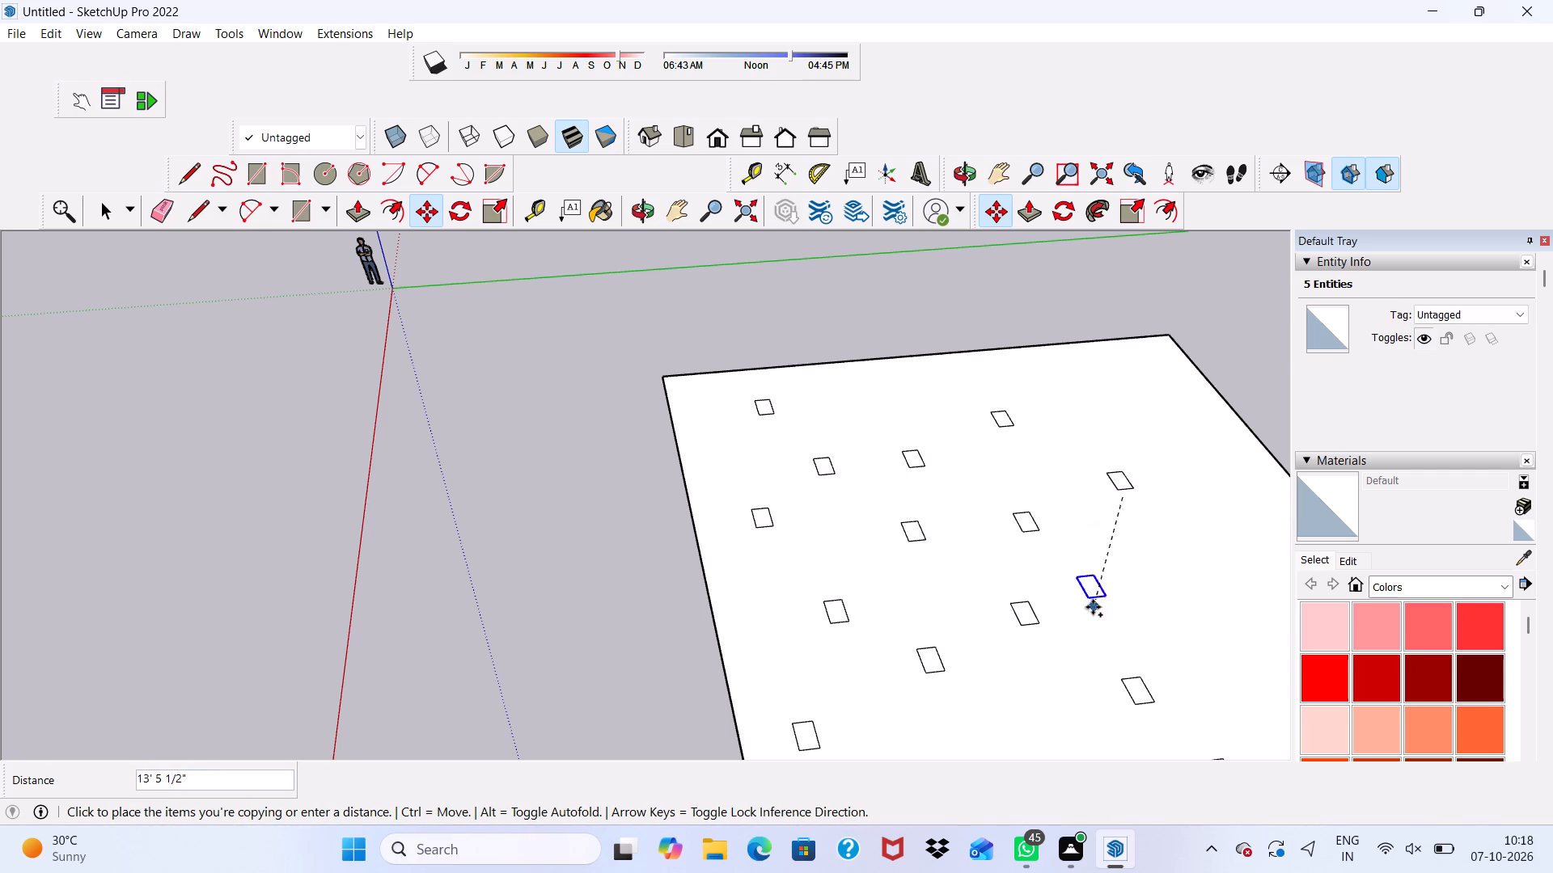
{"action": "left_click", "coordinate": [1053, 725]}
{"action": "scroll", "coordinate": [937, 591], "scroll_direction": "down", "scroll_amount": 9}
{"action": "scroll", "coordinate": [992, 634], "scroll_direction": "up", "scroll_amount": 4}
{"action": "left_click", "coordinate": [963, 631]}
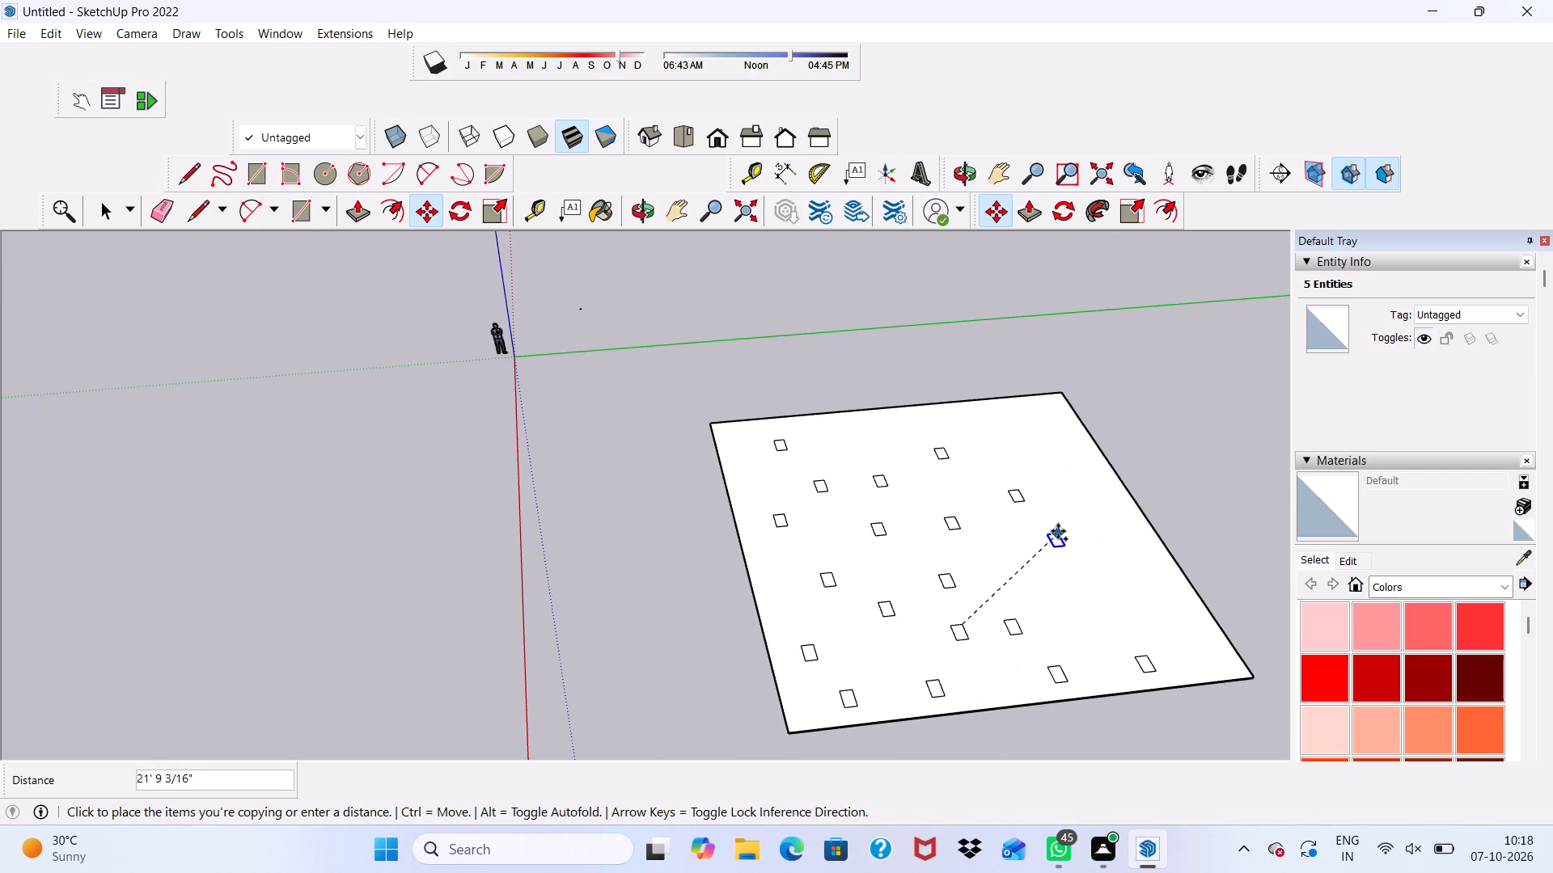
{"action": "left_click", "coordinate": [1058, 531]}
{"action": "left_click", "coordinate": [1064, 550]}
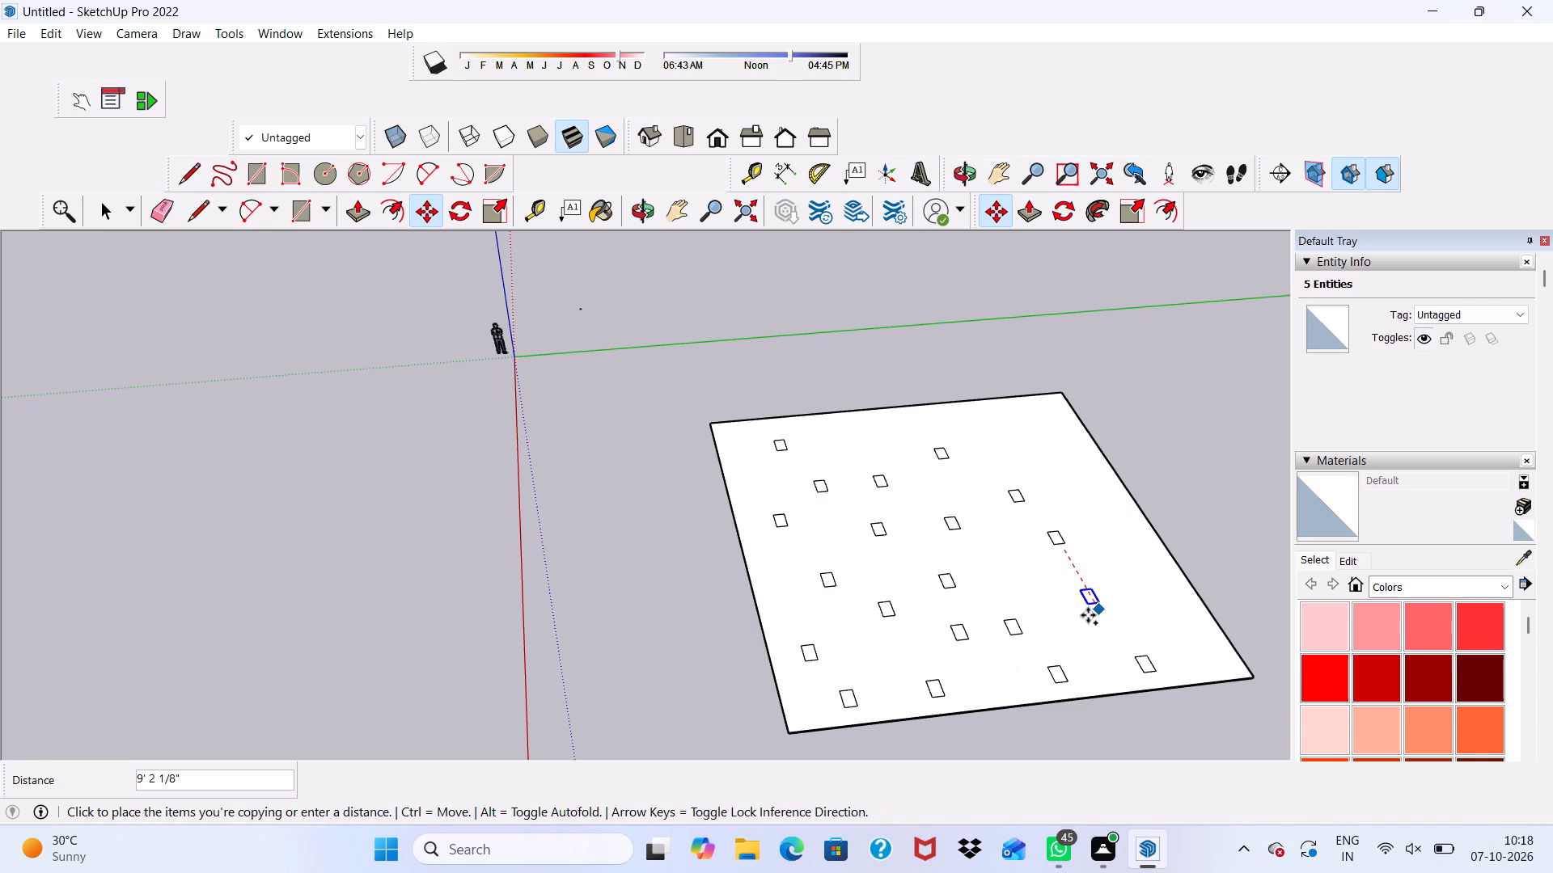
{"action": "left_click", "coordinate": [1088, 615]}
{"action": "left_click", "coordinate": [1083, 608]}
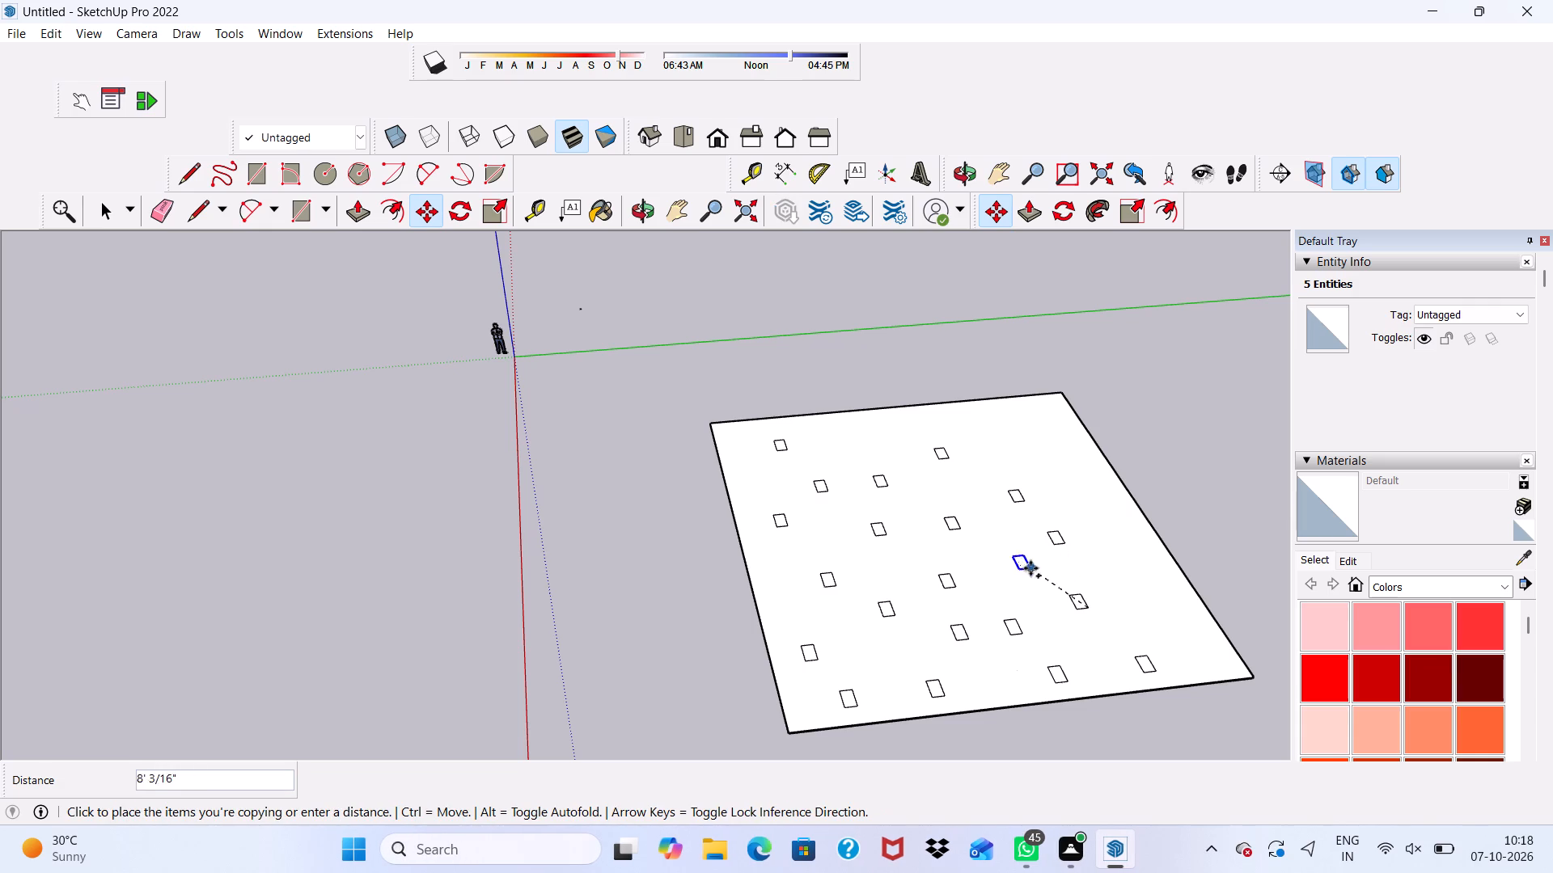
{"action": "left_click", "coordinate": [1177, 618]}
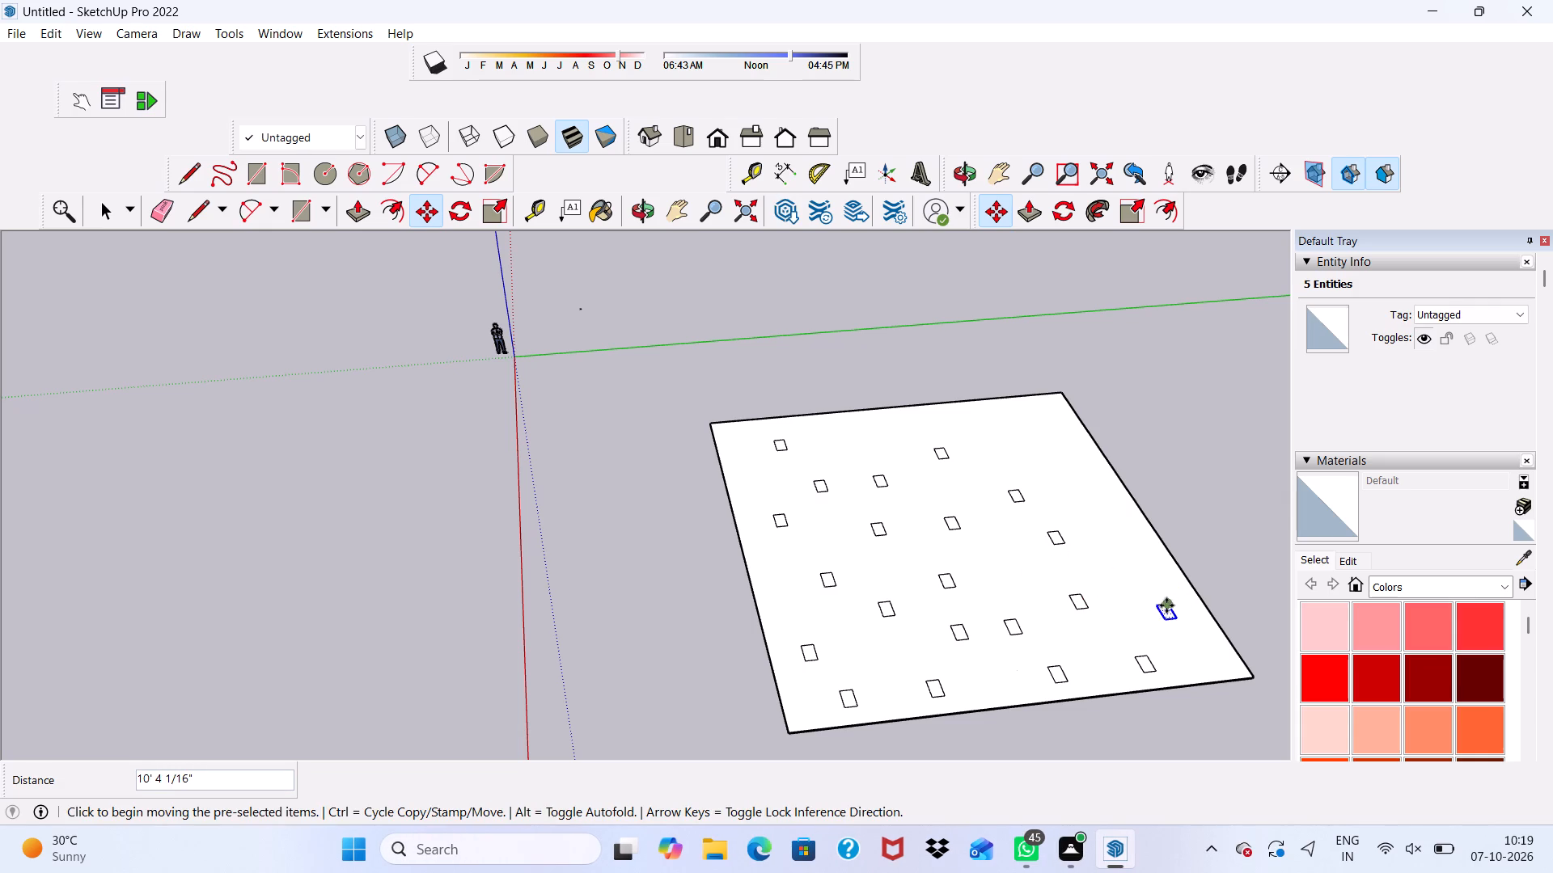
{"action": "left_click", "coordinate": [1166, 605]}
{"action": "left_click", "coordinate": [1011, 439]}
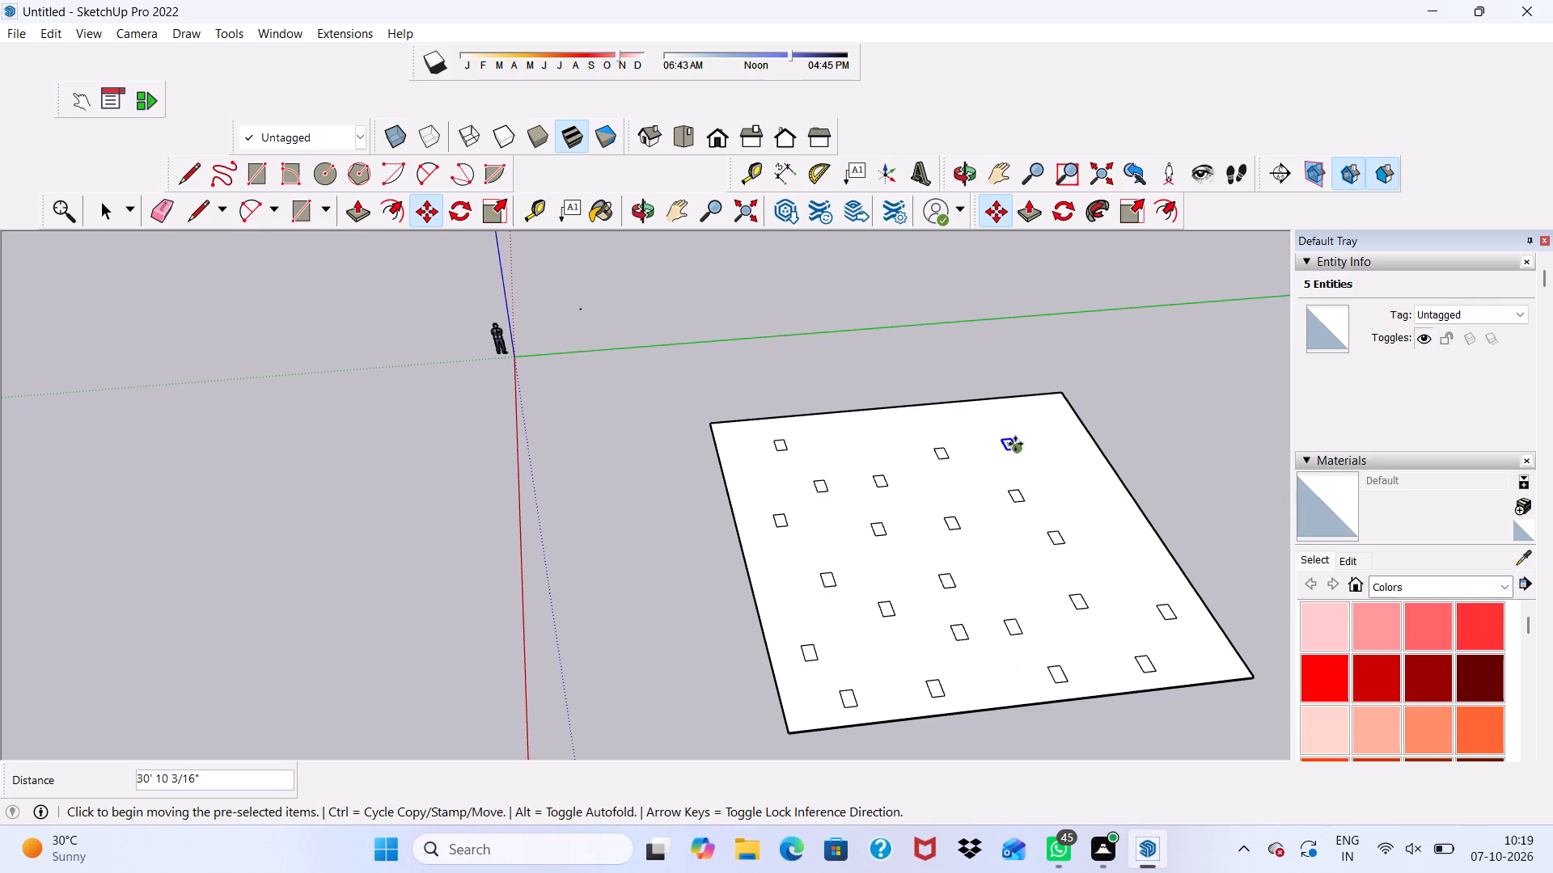
{"action": "left_click", "coordinate": [1015, 444]}
{"action": "left_click", "coordinate": [1098, 504]}
Place four copies of the post rectangle near the slab corner closest to the origin and along the edge facing the red axis.
{"action": "left_click", "coordinate": [1095, 502]}
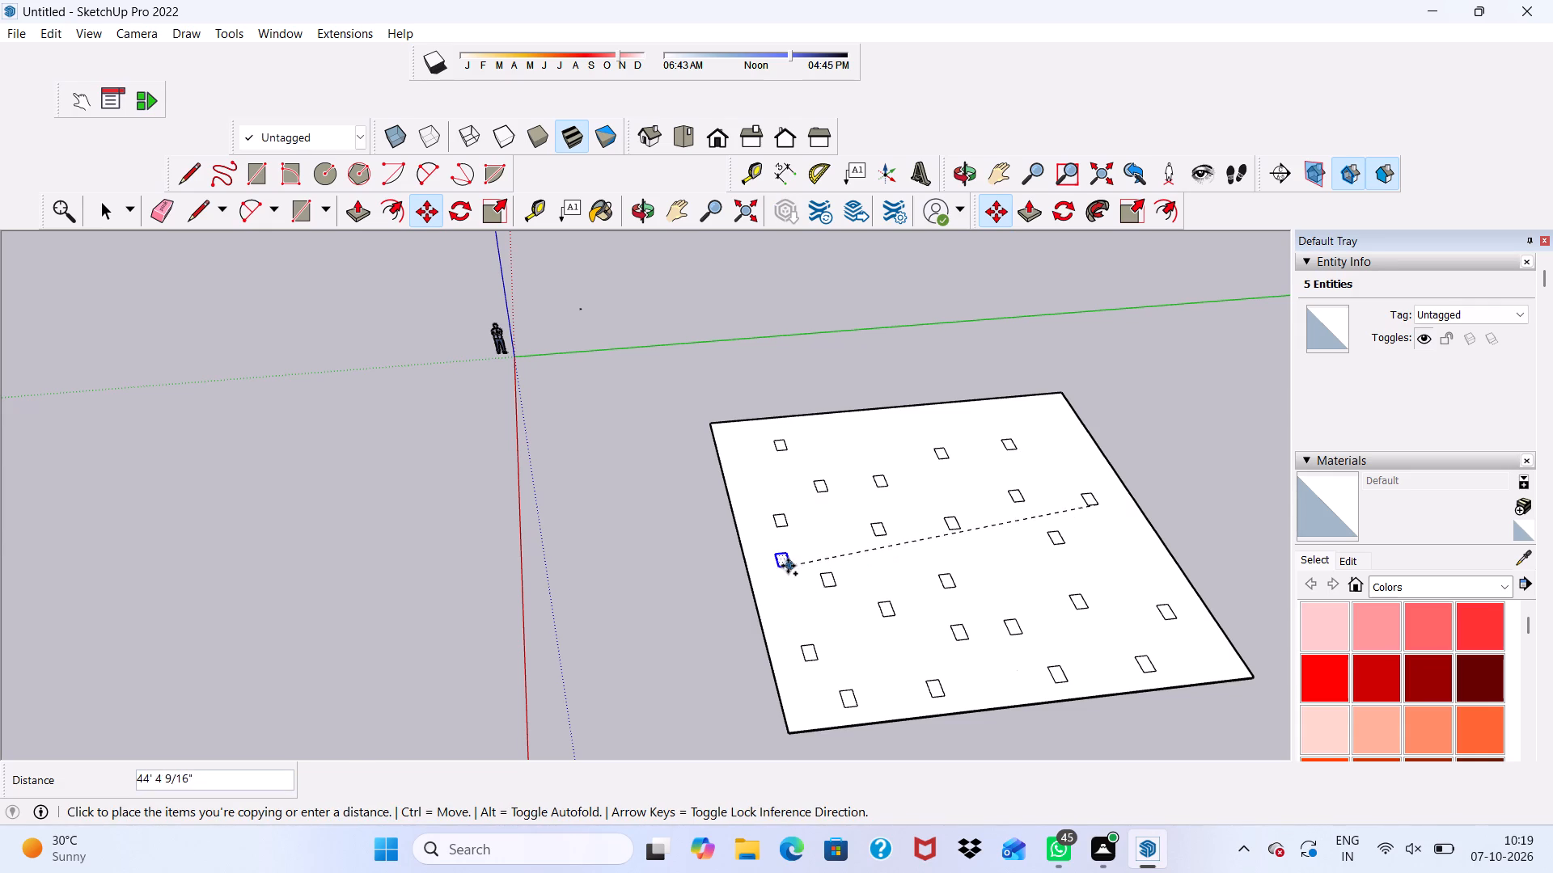
{"action": "left_click", "coordinate": [754, 479]}
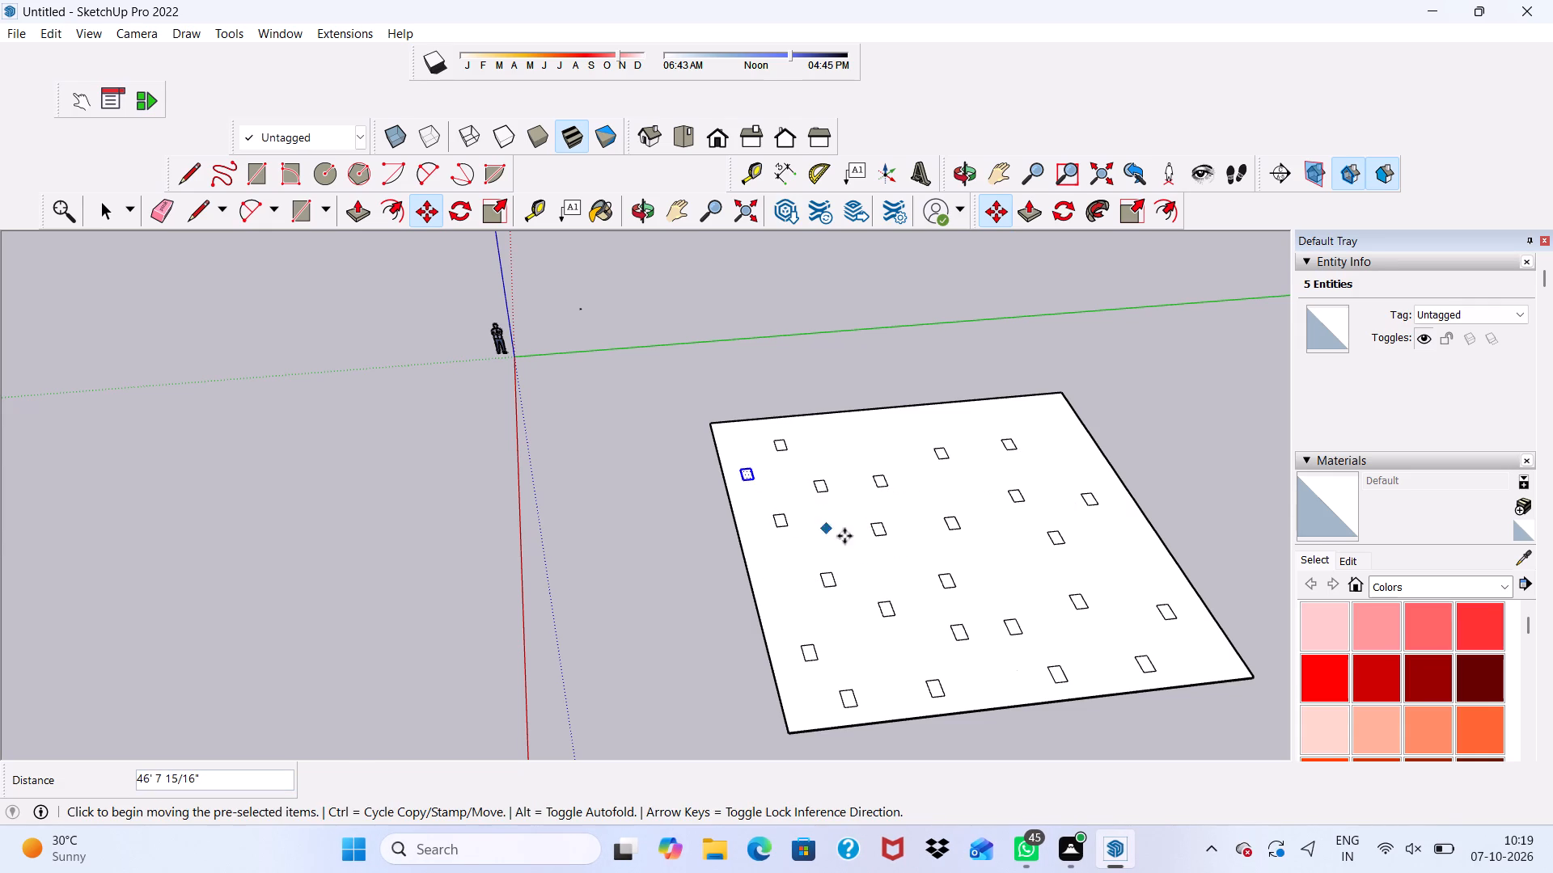
{"action": "left_click", "coordinate": [748, 481]}
{"action": "left_click", "coordinate": [851, 443]}
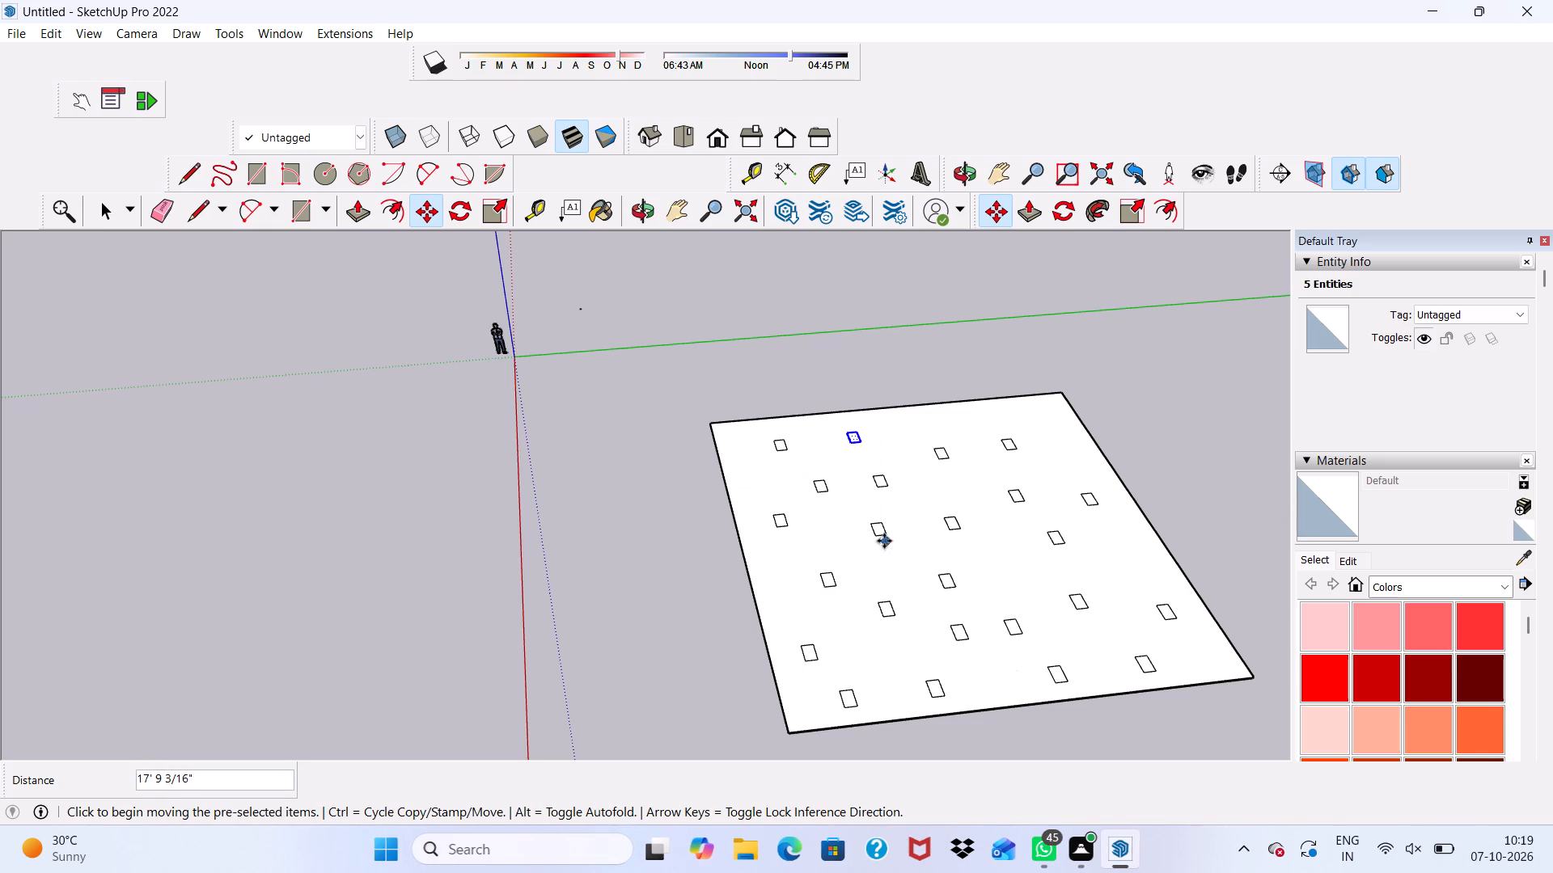
{"action": "left_click", "coordinate": [851, 444]}
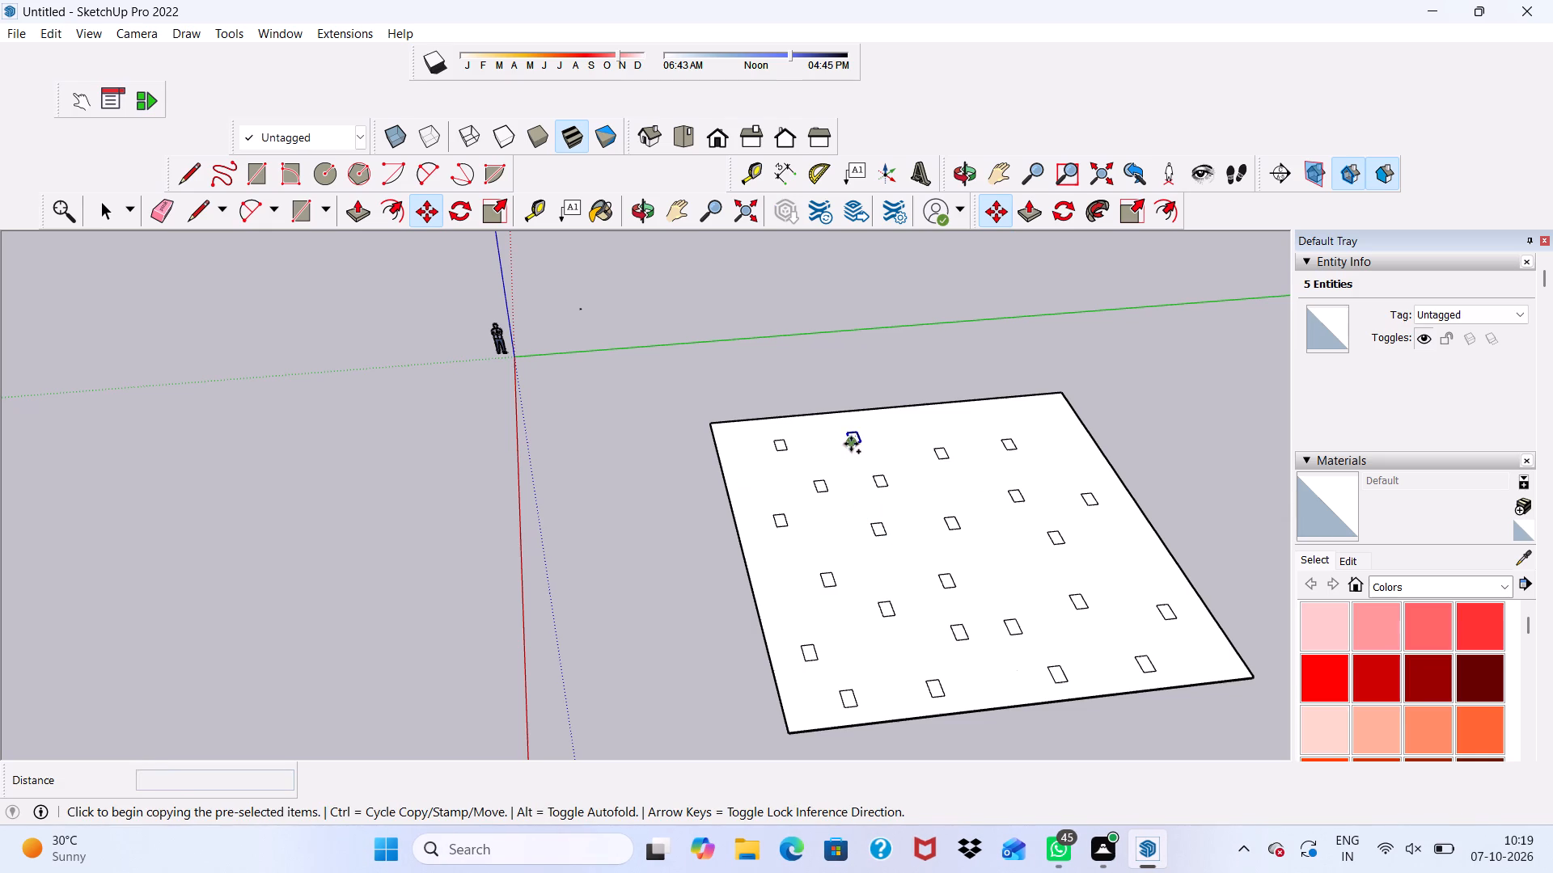
{"action": "left_click", "coordinate": [764, 487]}
{"action": "scroll", "coordinate": [881, 542], "scroll_direction": "down", "scroll_amount": 4}
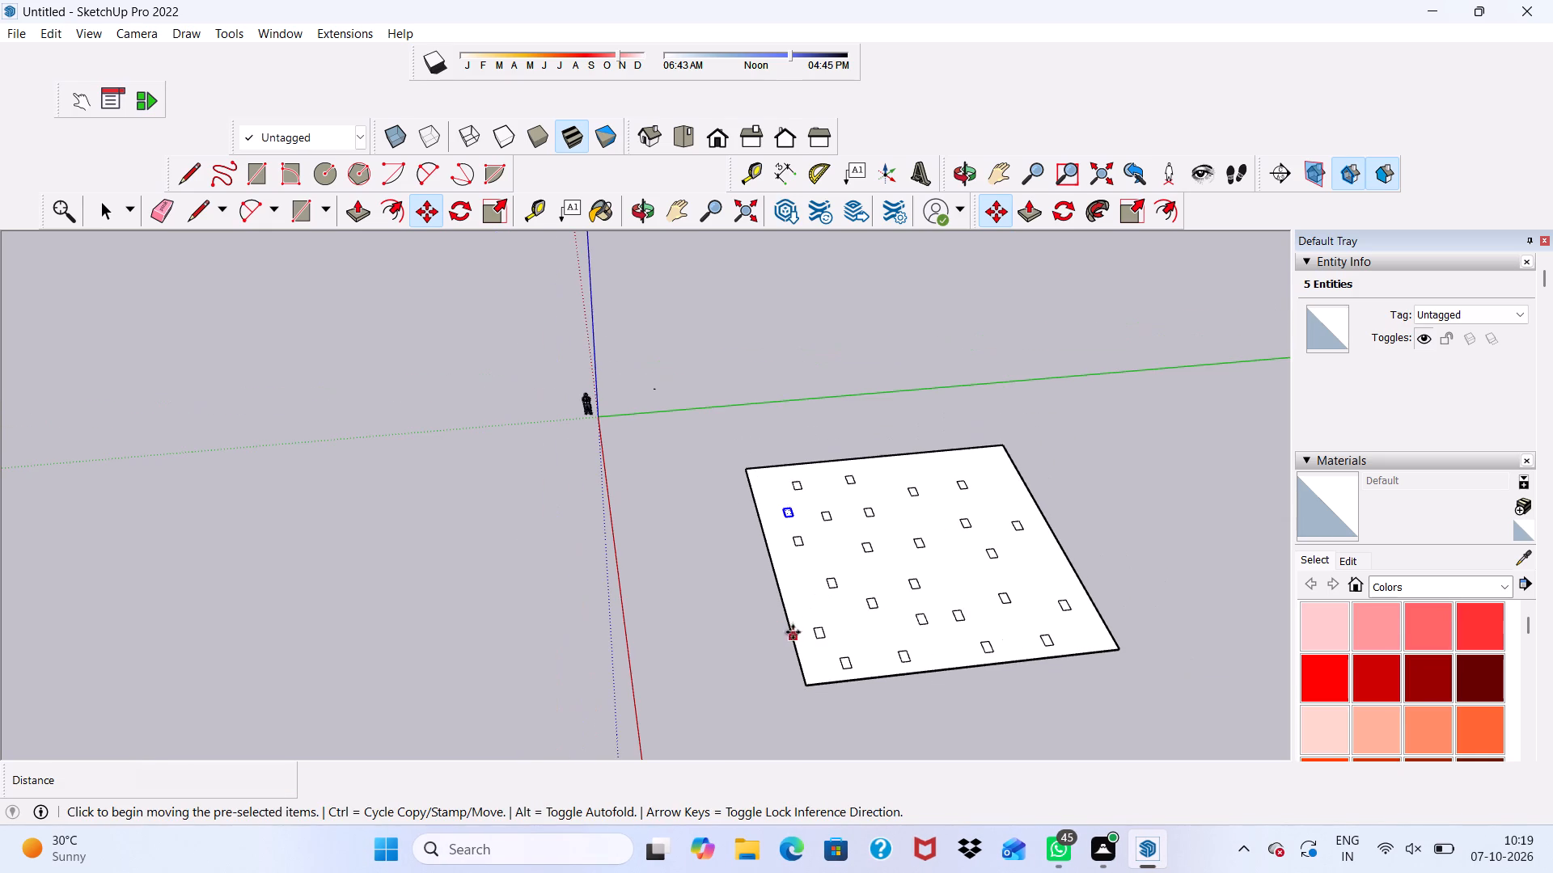
{"action": "left_click", "coordinate": [781, 517]}
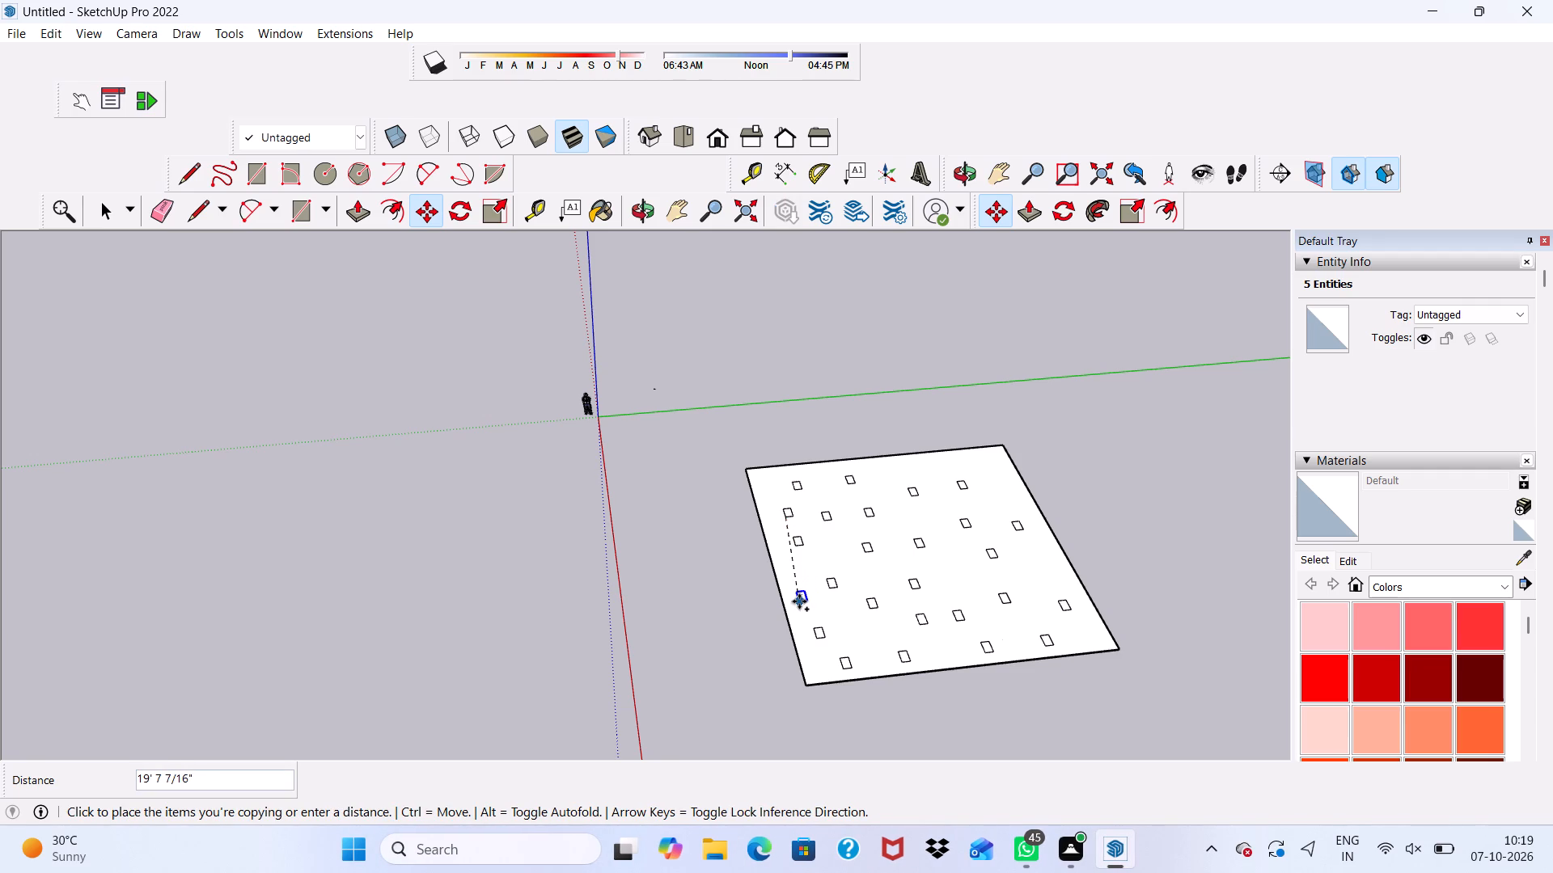
{"action": "left_click", "coordinate": [799, 601]}
Copy the last post rectangle about 42' 4" across the slab toward the opposite edge, and clear the selection.
{"action": "scroll", "coordinate": [810, 606], "scroll_direction": "down", "scroll_amount": 4}
{"action": "middle_click_drag", "start_coordinate": [807, 639], "coordinate": [916, 550]}
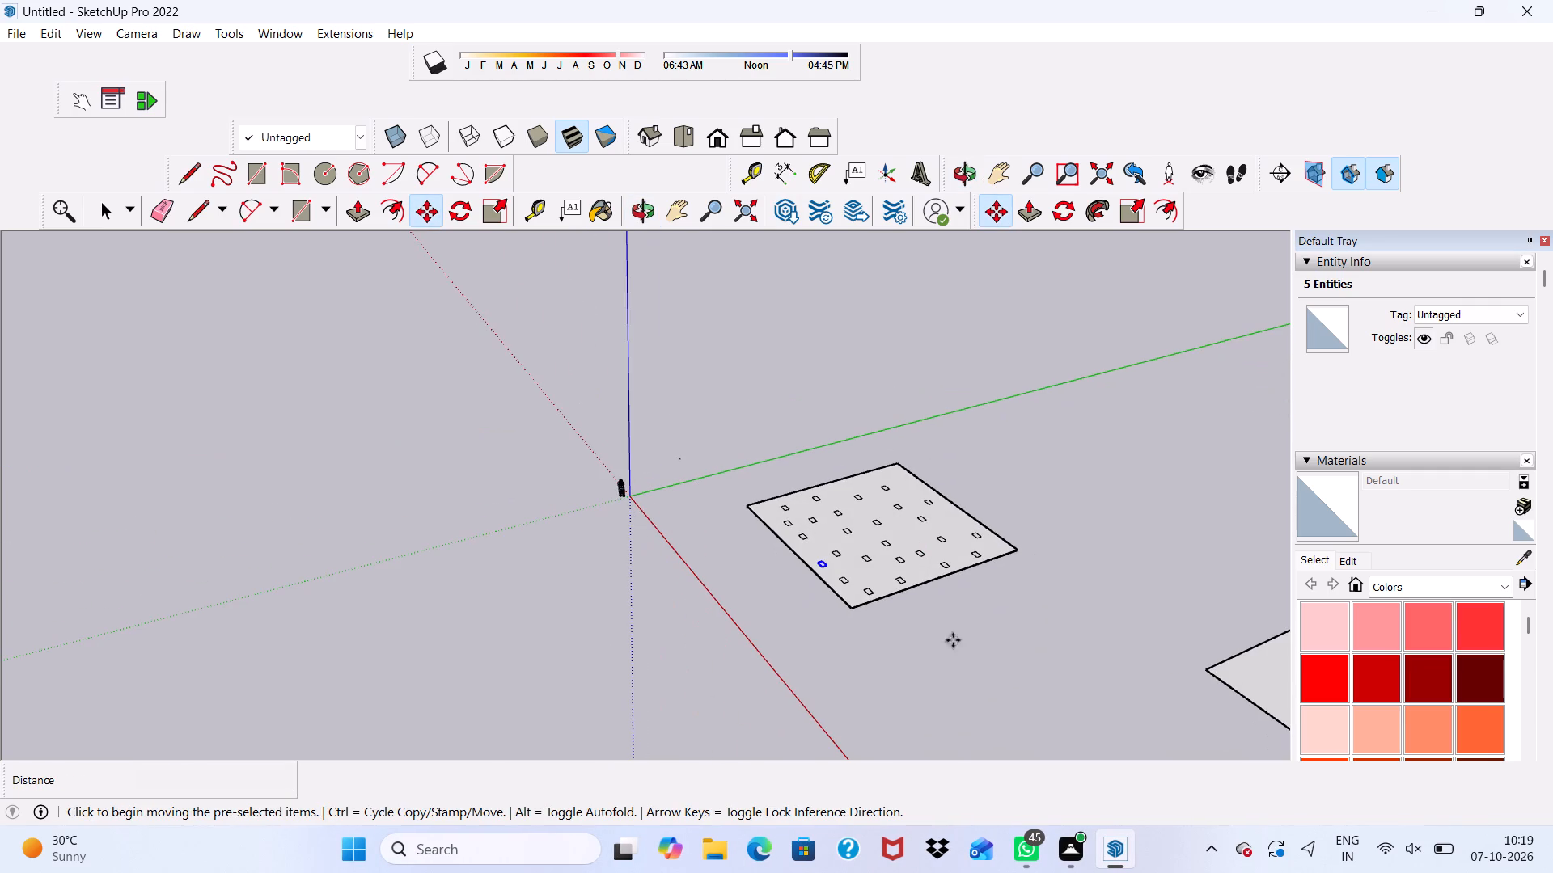
{"action": "scroll", "coordinate": [958, 578], "scroll_direction": "up", "scroll_amount": 4}
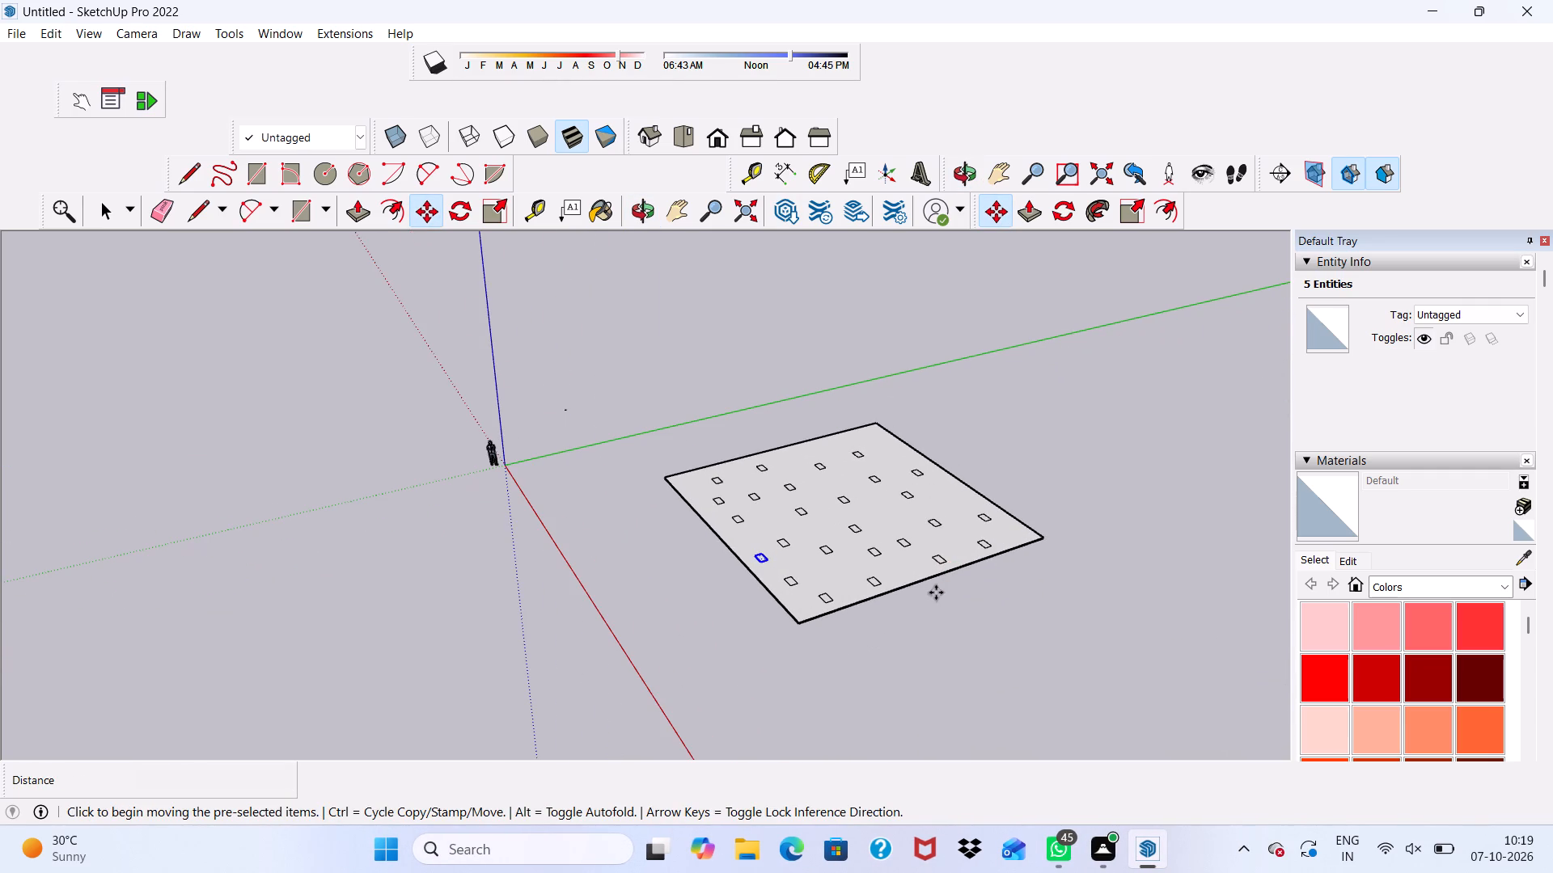
{"action": "scroll", "coordinate": [936, 593], "scroll_direction": "down", "scroll_amount": 2}
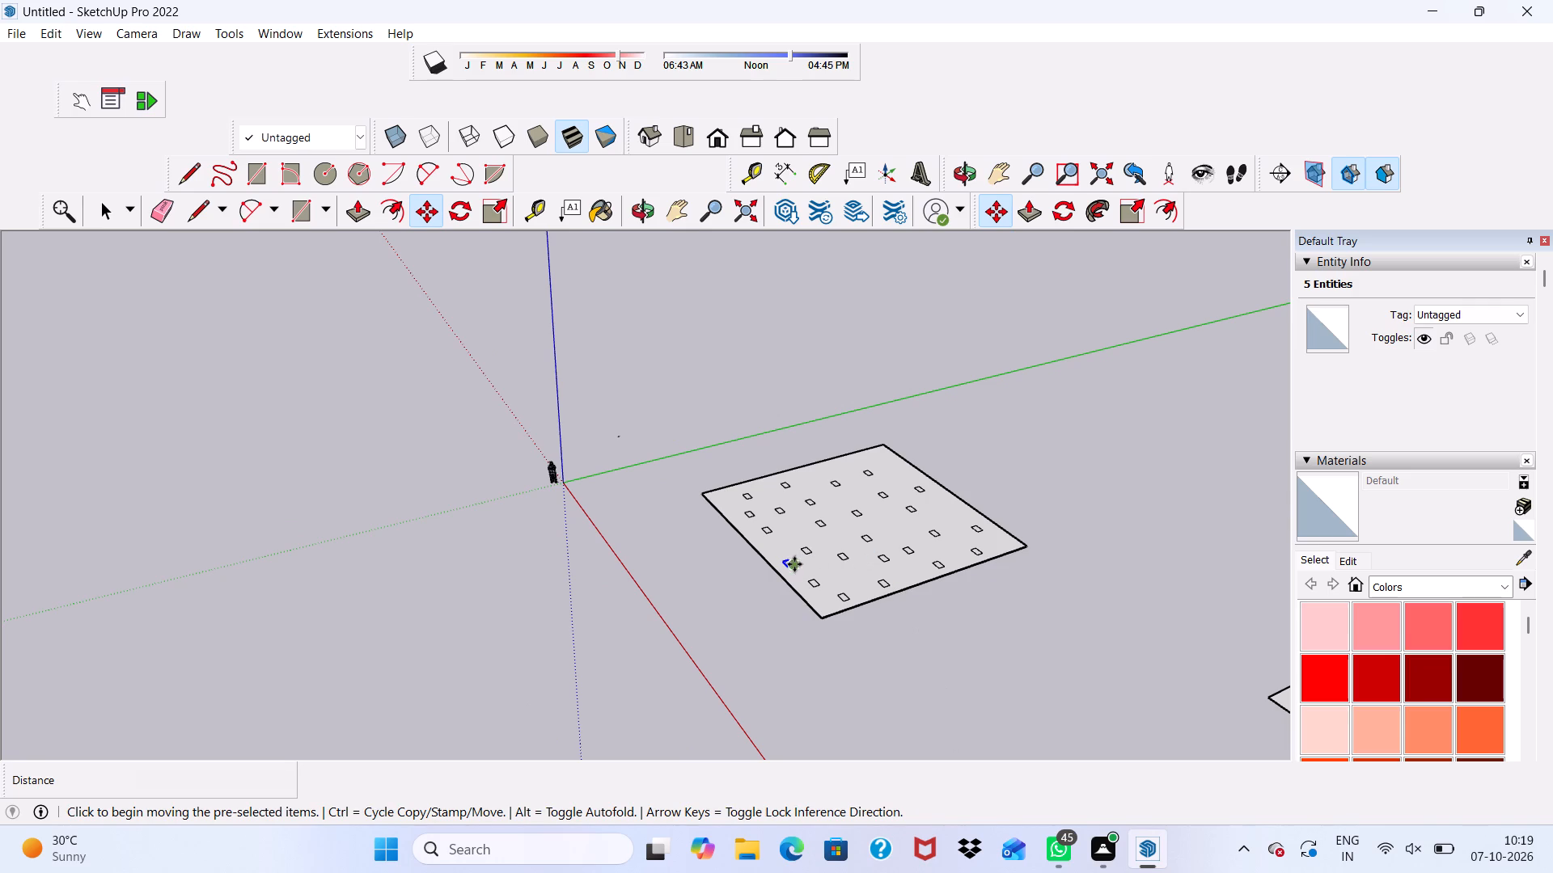
{"action": "left_click", "coordinate": [794, 564]}
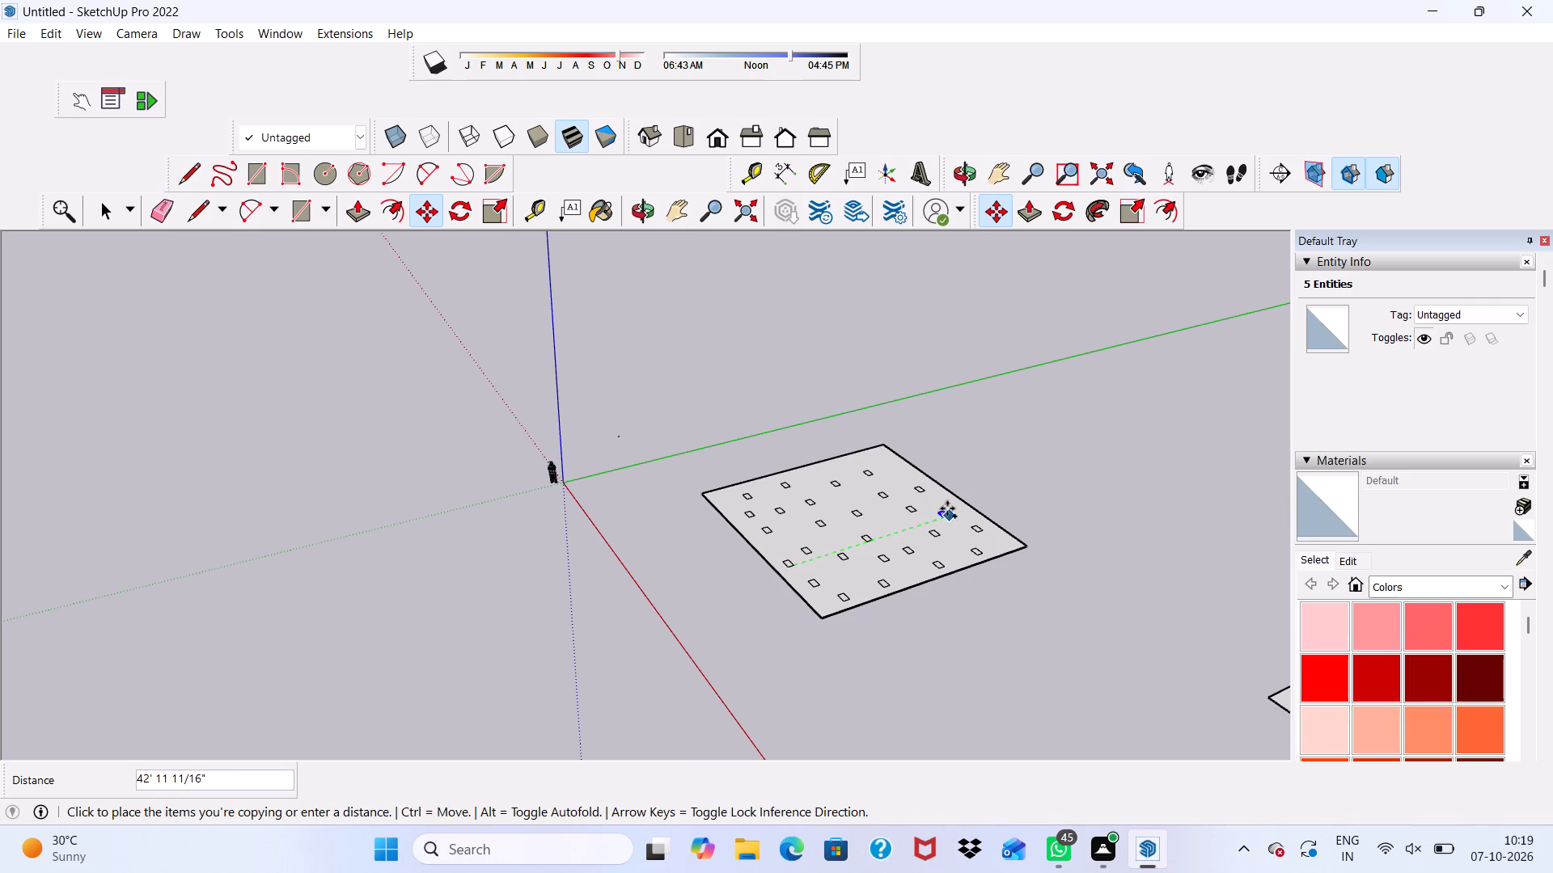
{"action": "left_click", "coordinate": [944, 508]}
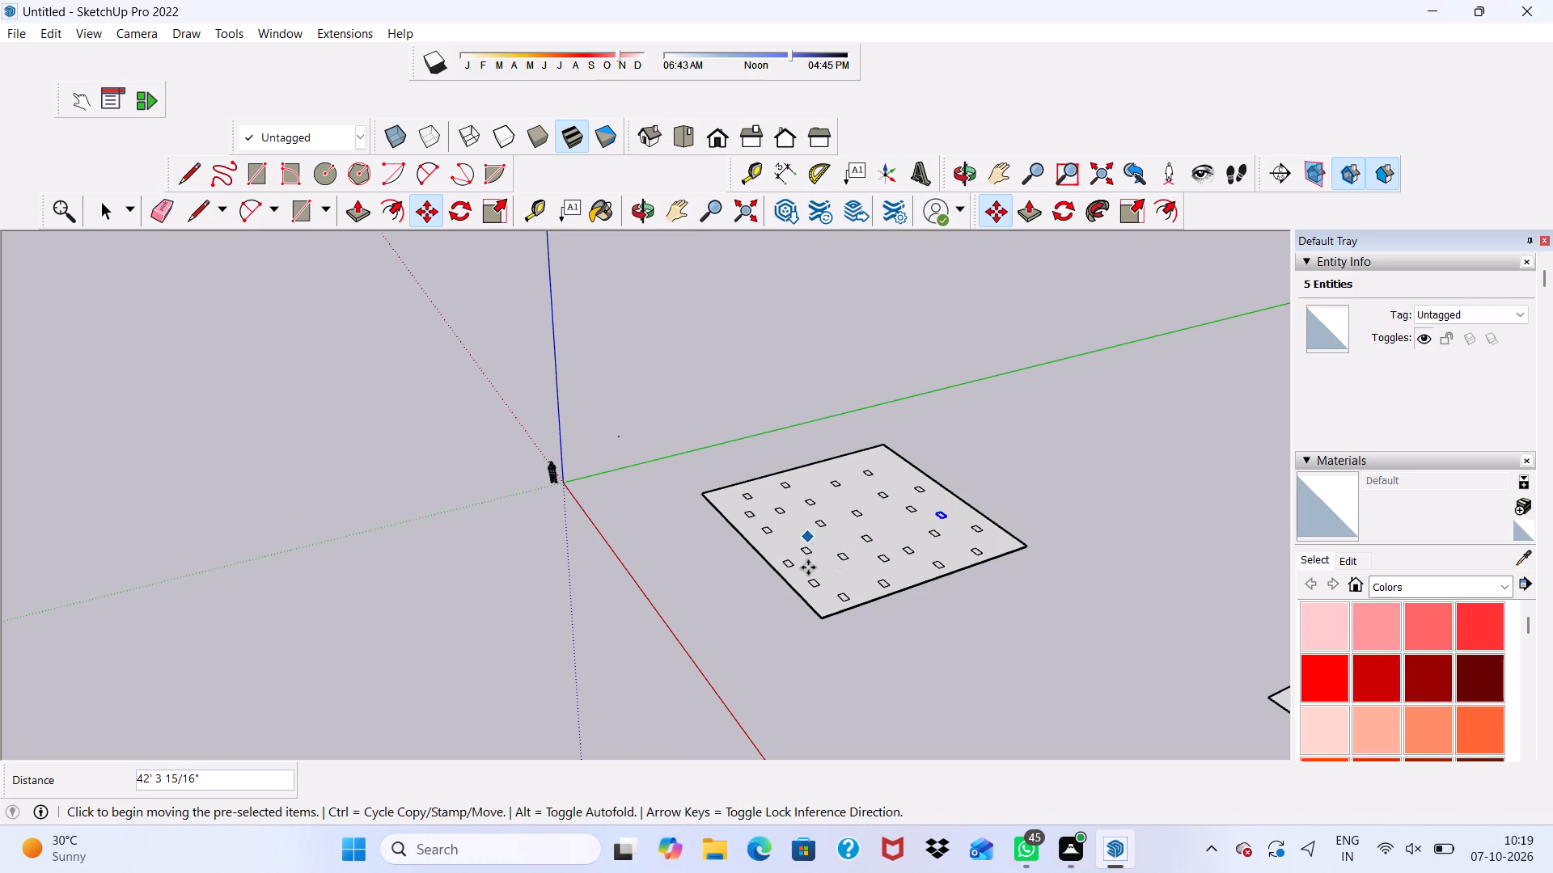
{"action": "key", "text": "space"}
{"action": "scroll", "coordinate": [829, 505], "scroll_direction": "up", "scroll_amount": 3}
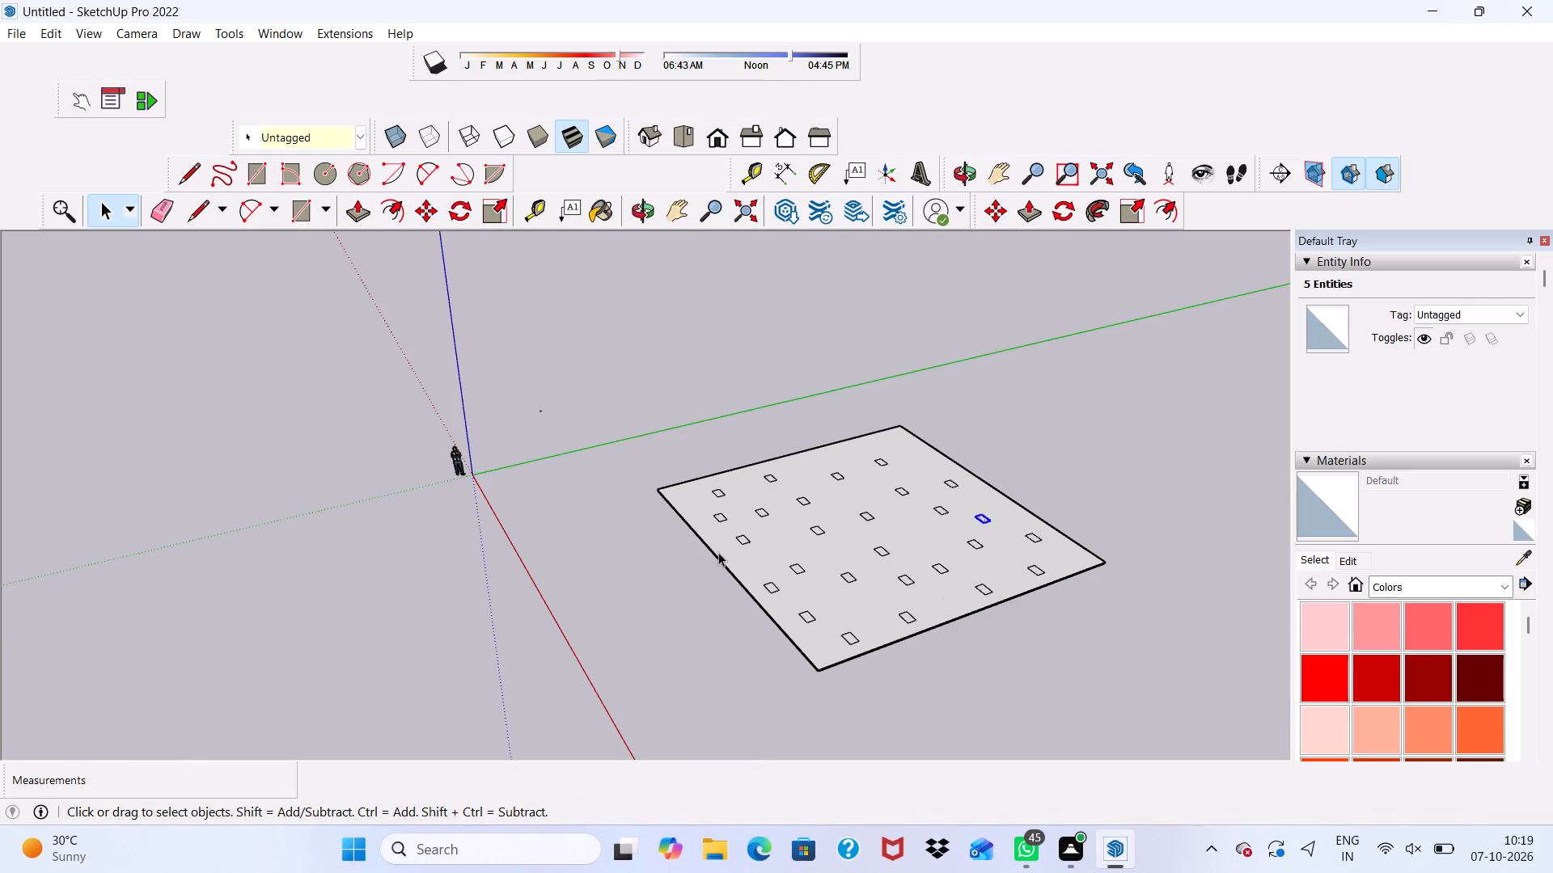
{"action": "key", "text": "space"}
{"action": "left_click", "coordinate": [698, 583]}
{"action": "key", "text": "space"}
Extrude the post rectangle nearest the slab corner closest to the origin up 10' with Push/Pull.
{"action": "scroll", "coordinate": [623, 468], "scroll_direction": "up", "scroll_amount": 8}
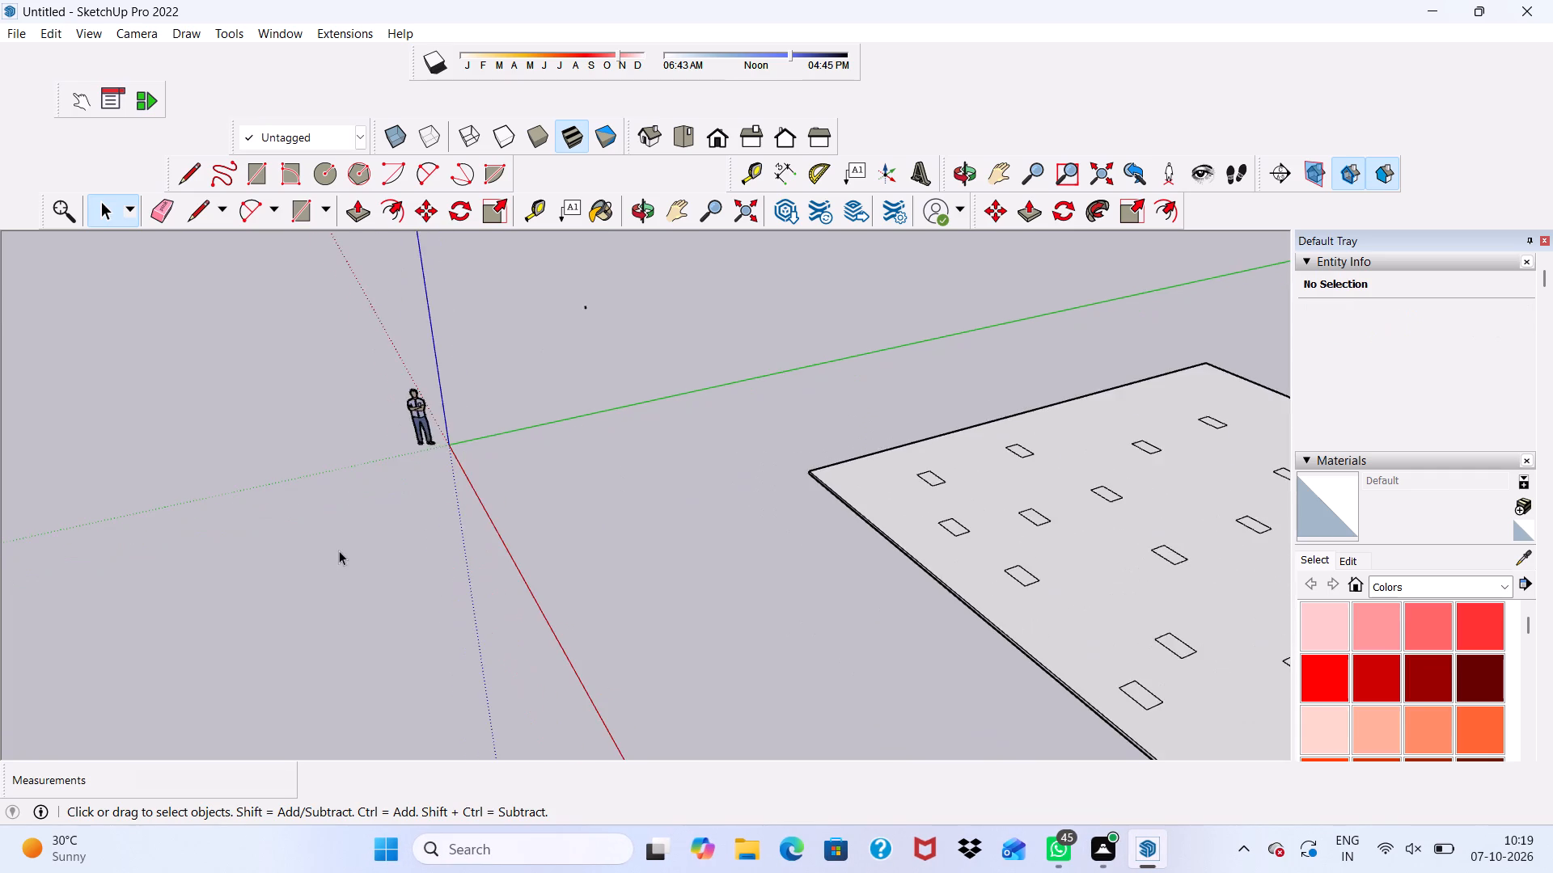
{"action": "middle_click_drag", "start_coordinate": [340, 547], "coordinate": [784, 474]}
{"action": "scroll", "coordinate": [789, 354], "scroll_direction": "up", "scroll_amount": 8}
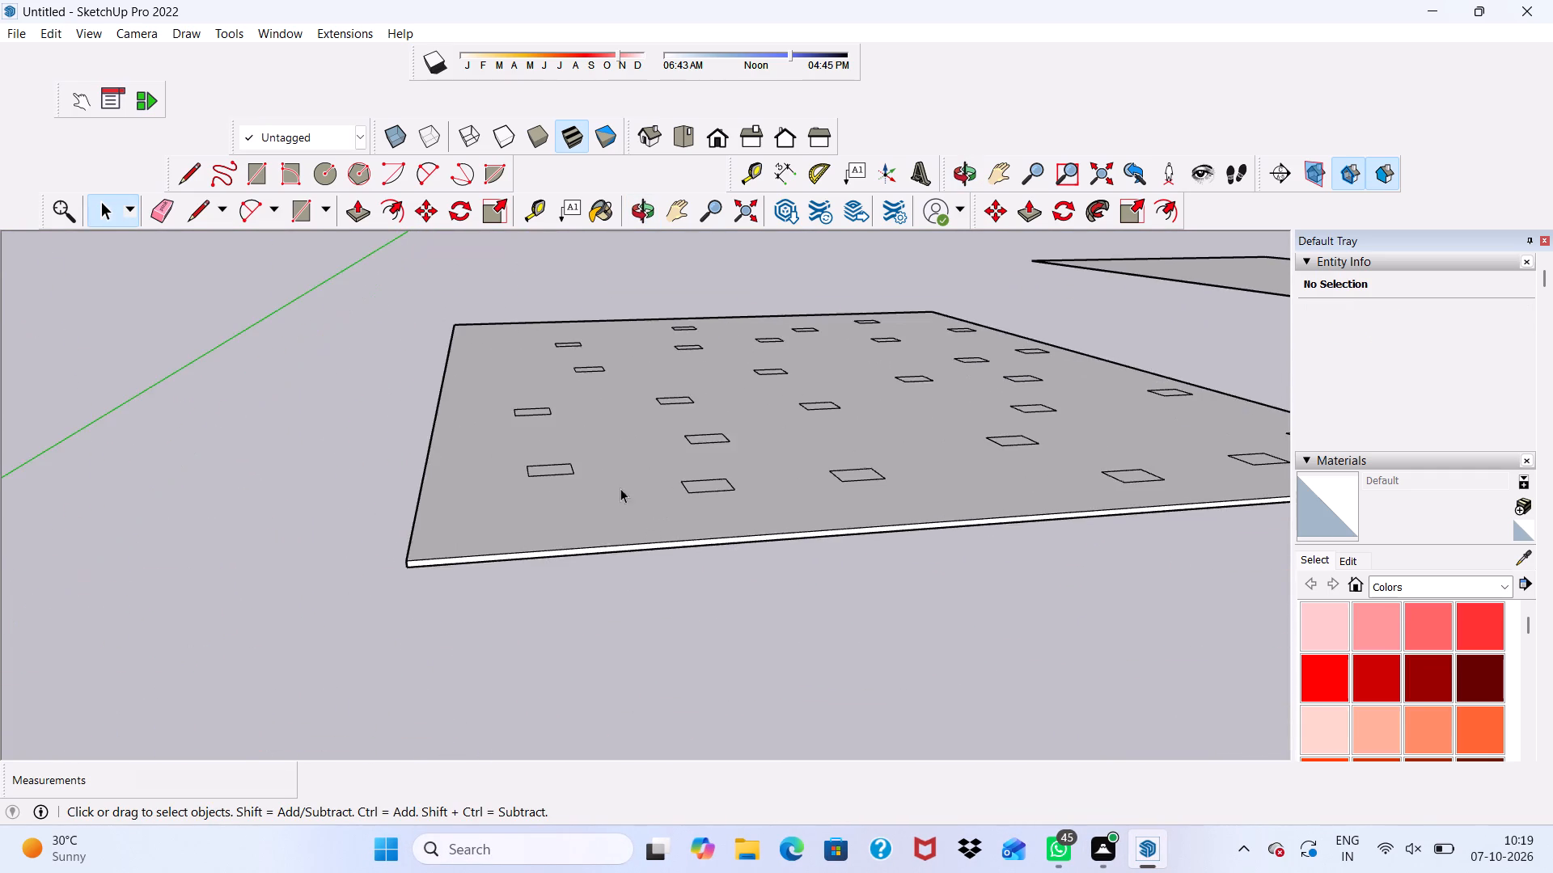
{"action": "scroll", "coordinate": [547, 473], "scroll_direction": "down", "scroll_amount": 10}
{"action": "middle_click_drag", "start_coordinate": [602, 574], "coordinate": [586, 740]}
{"action": "scroll", "coordinate": [568, 549], "scroll_direction": "up", "scroll_amount": 2}
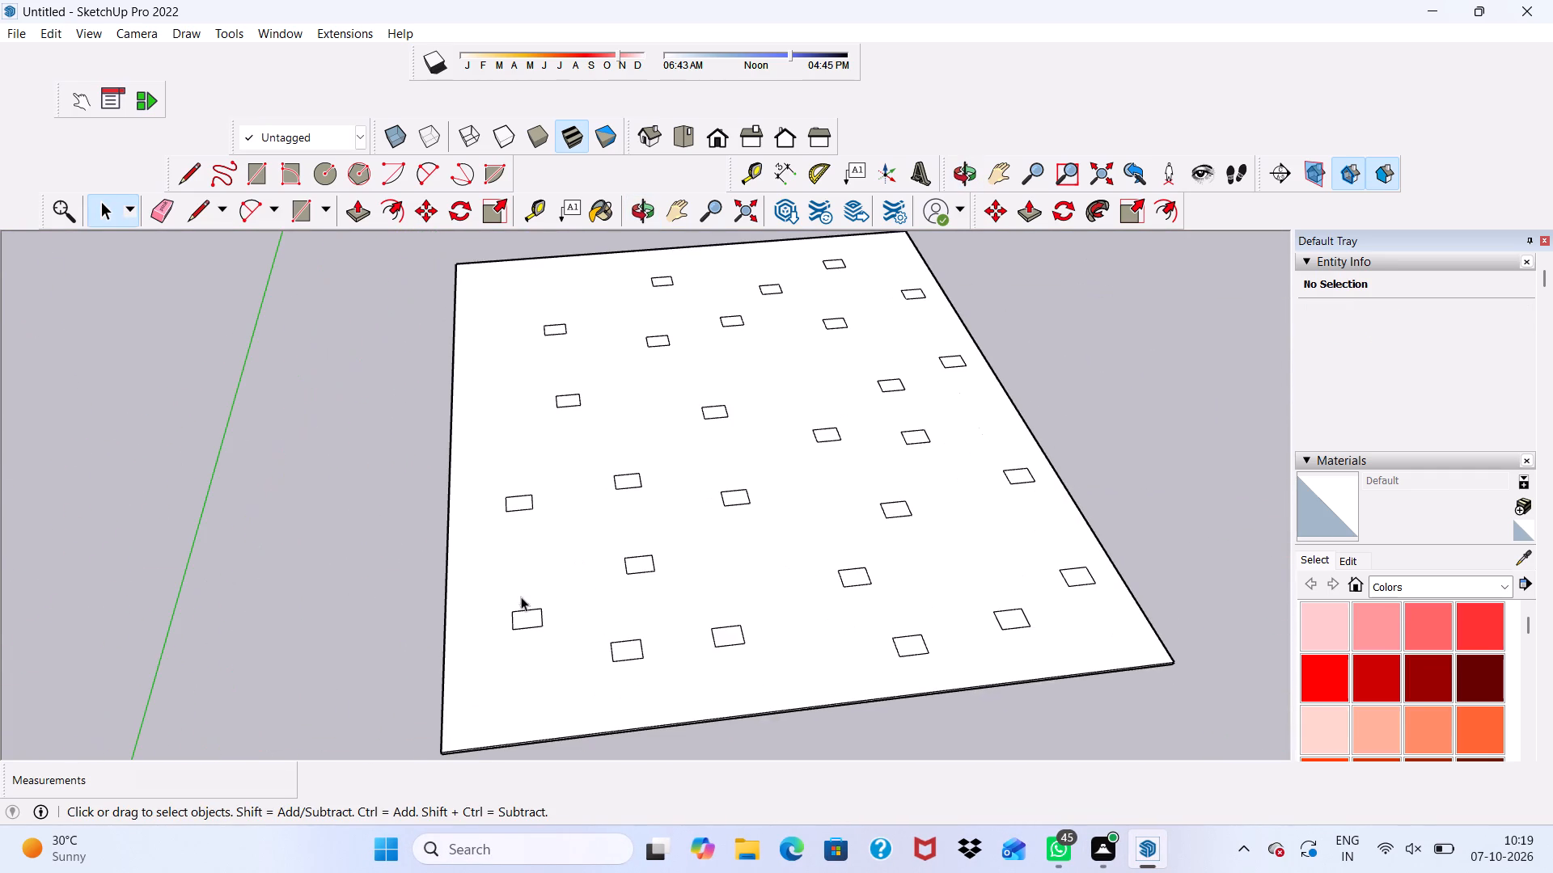
{"action": "left_click", "coordinate": [521, 619]}
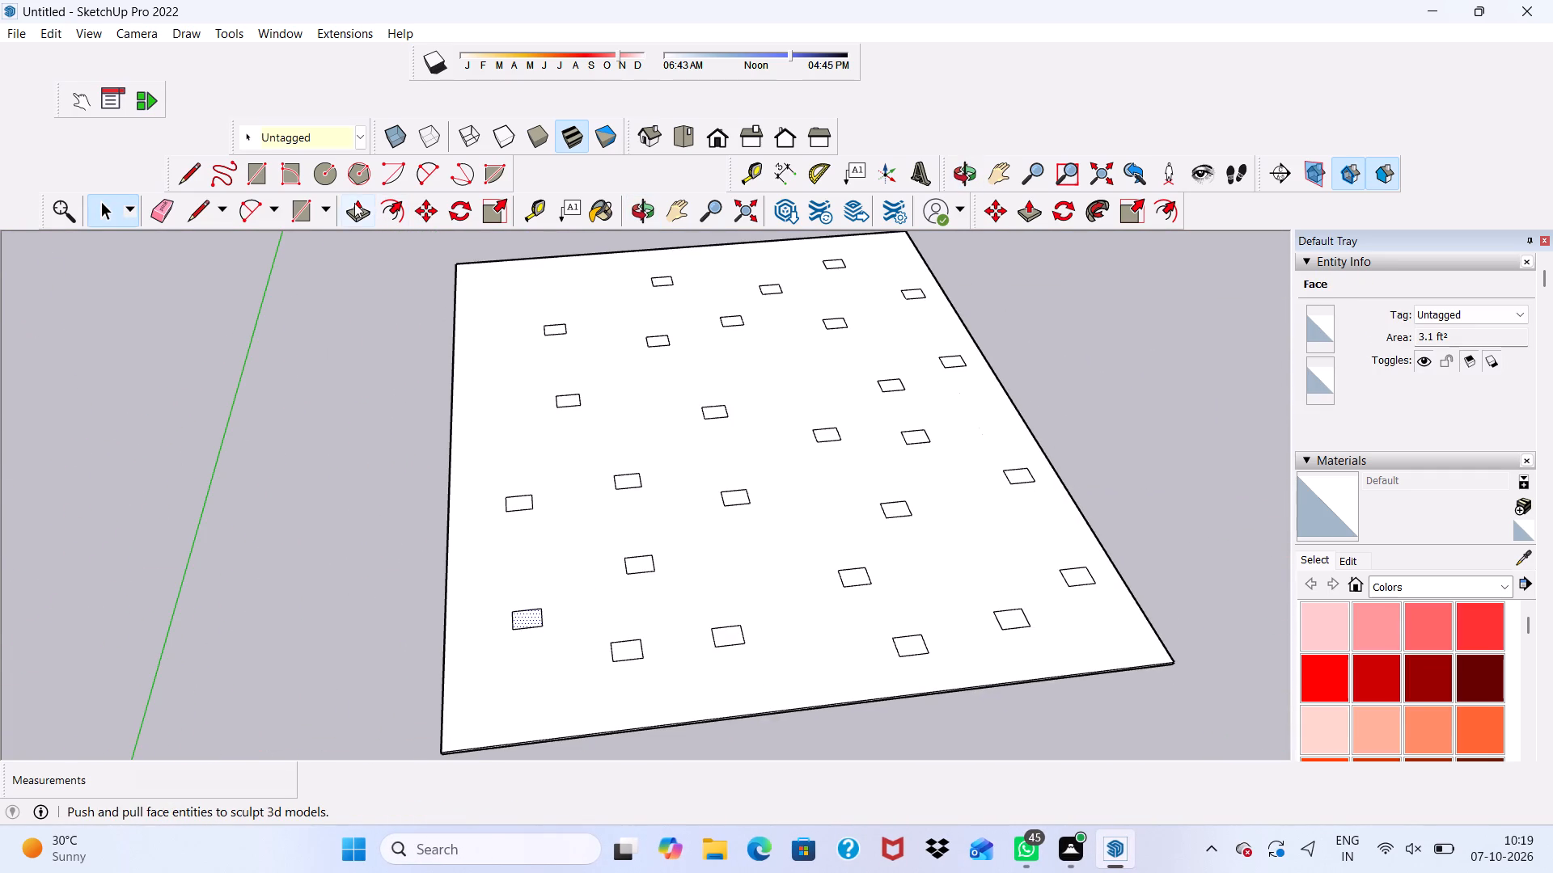
{"action": "left_click", "coordinate": [354, 203]}
{"action": "left_click", "coordinate": [538, 607]}
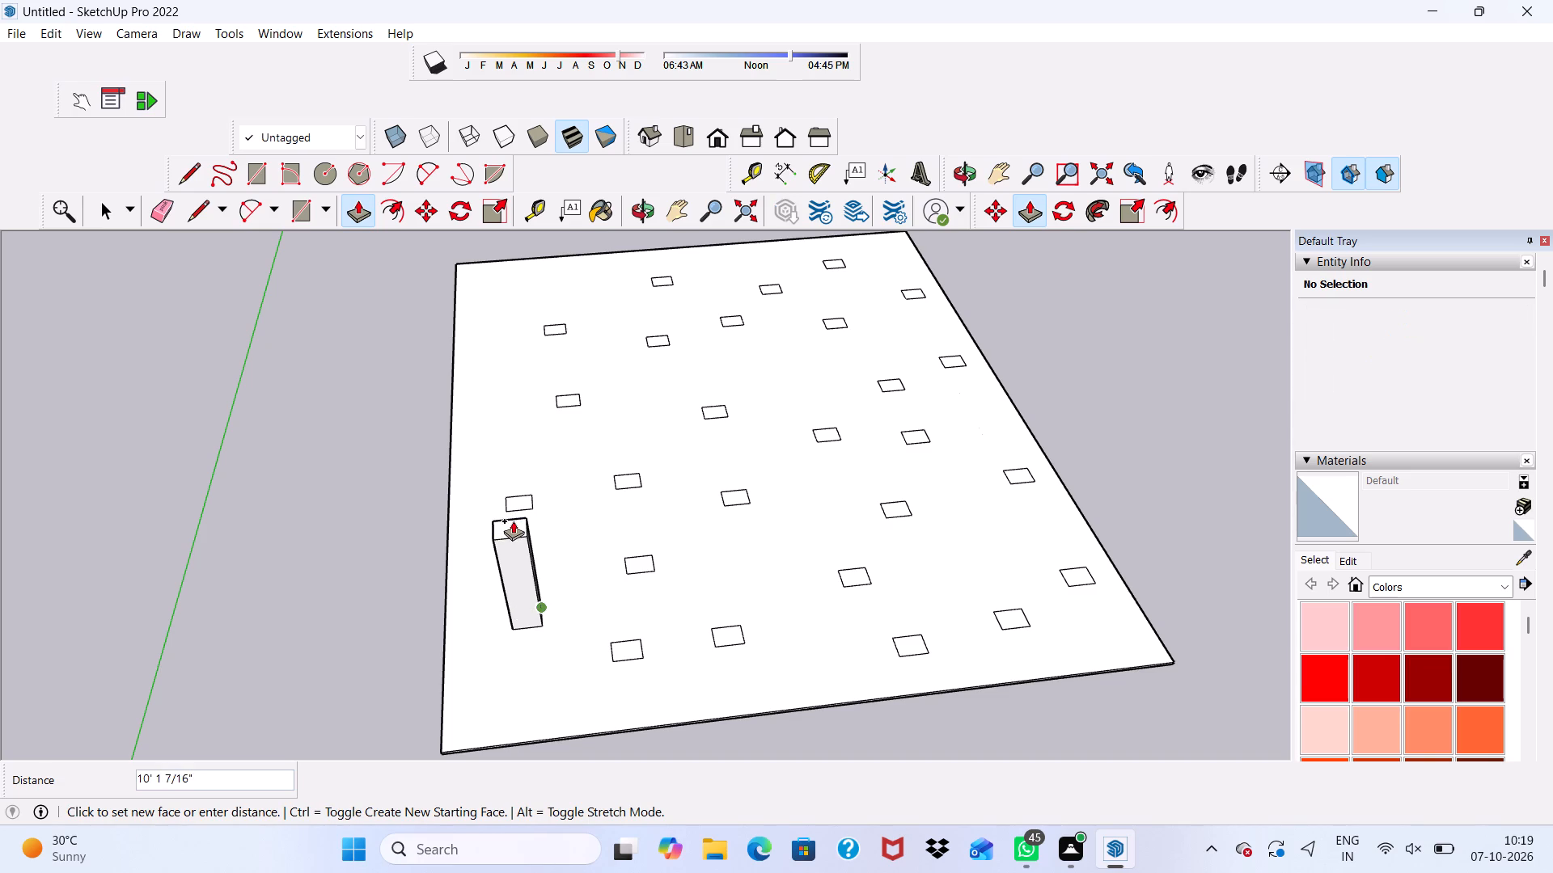
{"action": "key", "text": "1"}
{"action": "type", "text": "0'"}
{"action": "key", "text": "Return"}
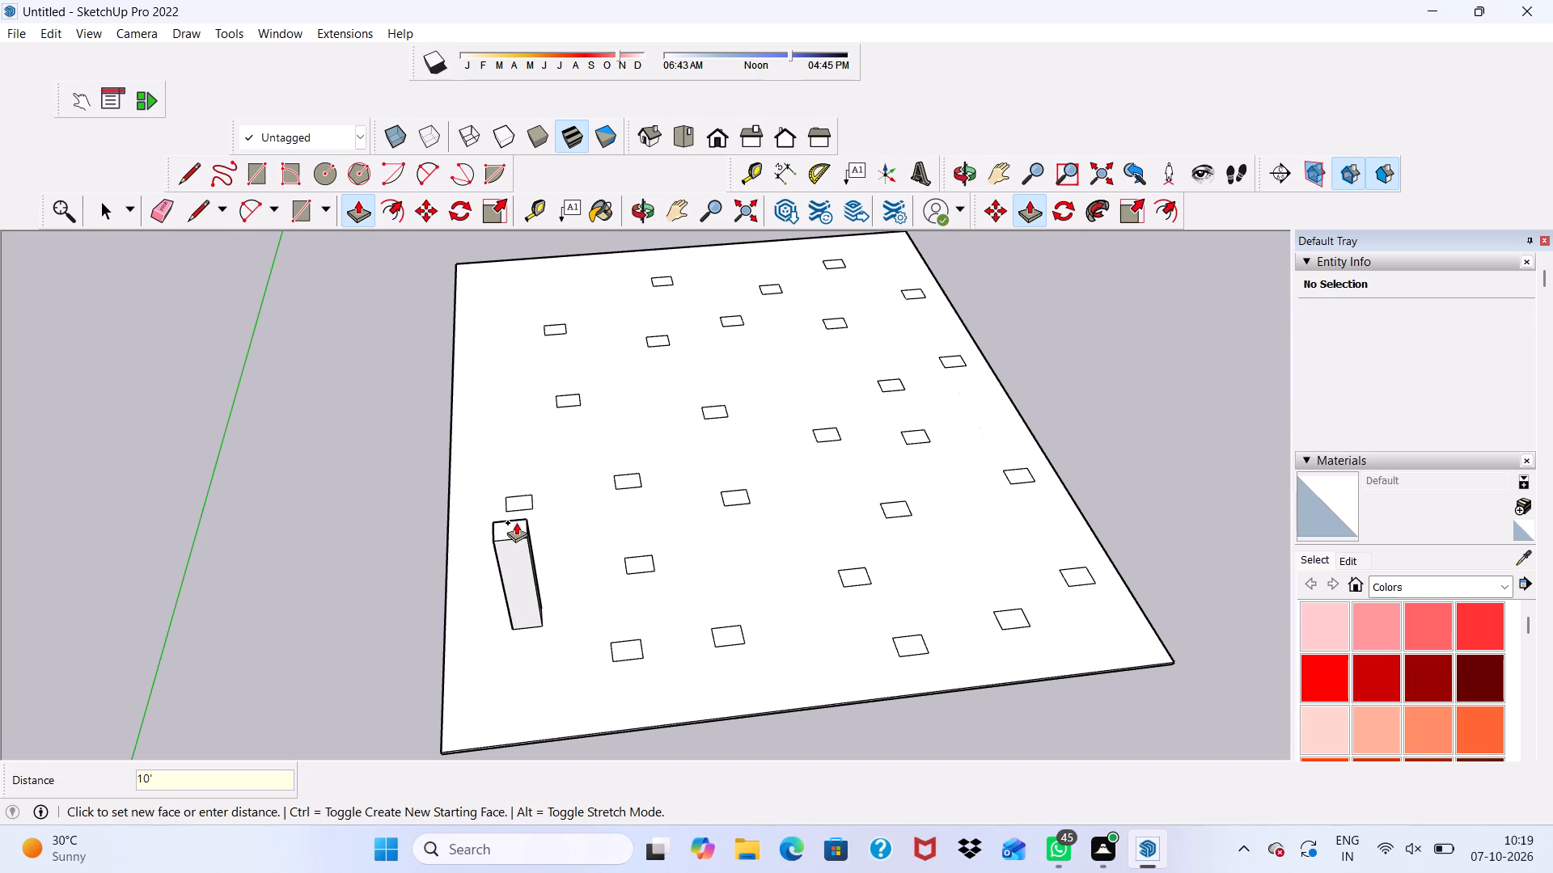
Extrude four more post rectangles in the slab area facing the red axis, matching the first post's 10' height.
{"action": "scroll", "coordinate": [556, 479], "scroll_direction": "down", "scroll_amount": 8}
{"action": "middle_click_drag", "start_coordinate": [560, 493], "coordinate": [506, 259]}
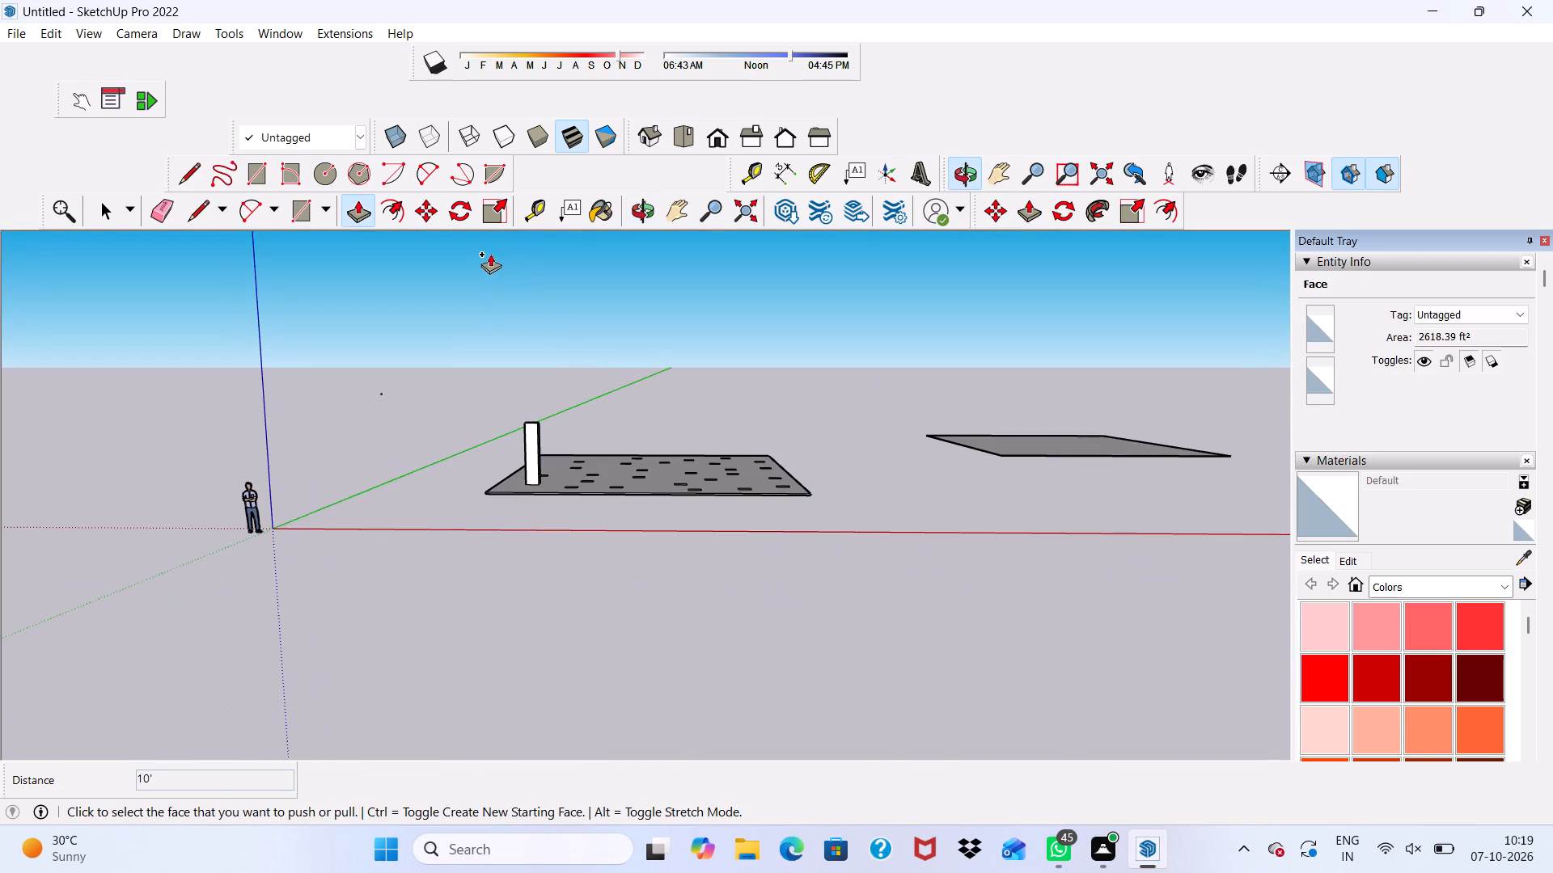
{"action": "scroll", "coordinate": [574, 415], "scroll_direction": "up", "scroll_amount": 5}
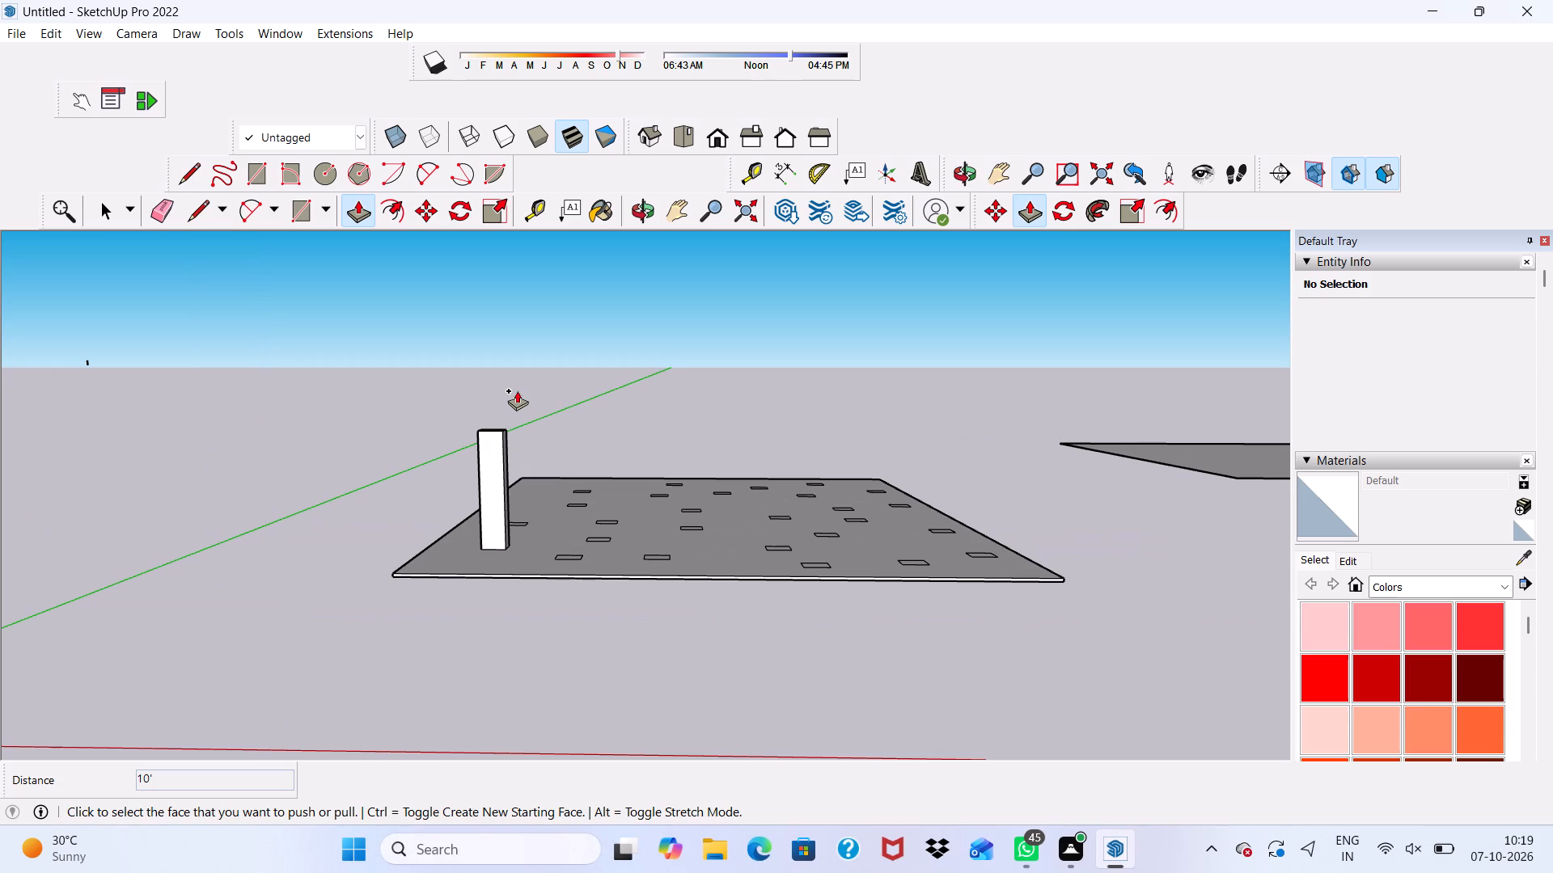
{"action": "scroll", "coordinate": [595, 552], "scroll_direction": "up", "scroll_amount": 6}
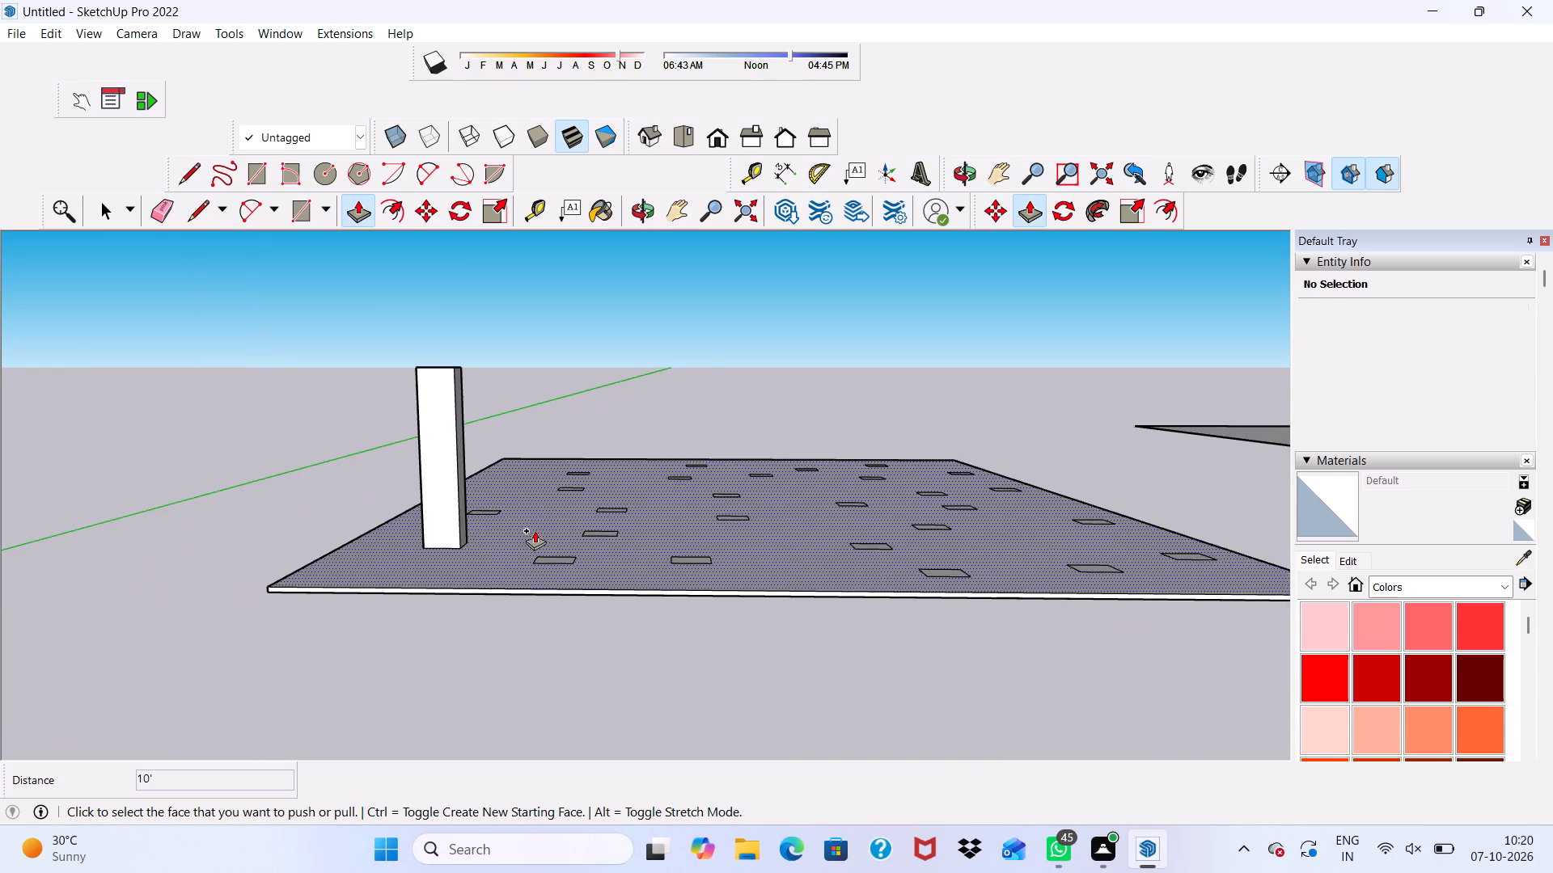
{"action": "scroll", "coordinate": [535, 530], "scroll_direction": "up", "scroll_amount": 1}
{"action": "scroll", "coordinate": [595, 550], "scroll_direction": "down", "scroll_amount": 1}
{"action": "middle_click_drag", "start_coordinate": [595, 550], "coordinate": [577, 650]}
{"action": "left_click", "coordinate": [554, 666]}
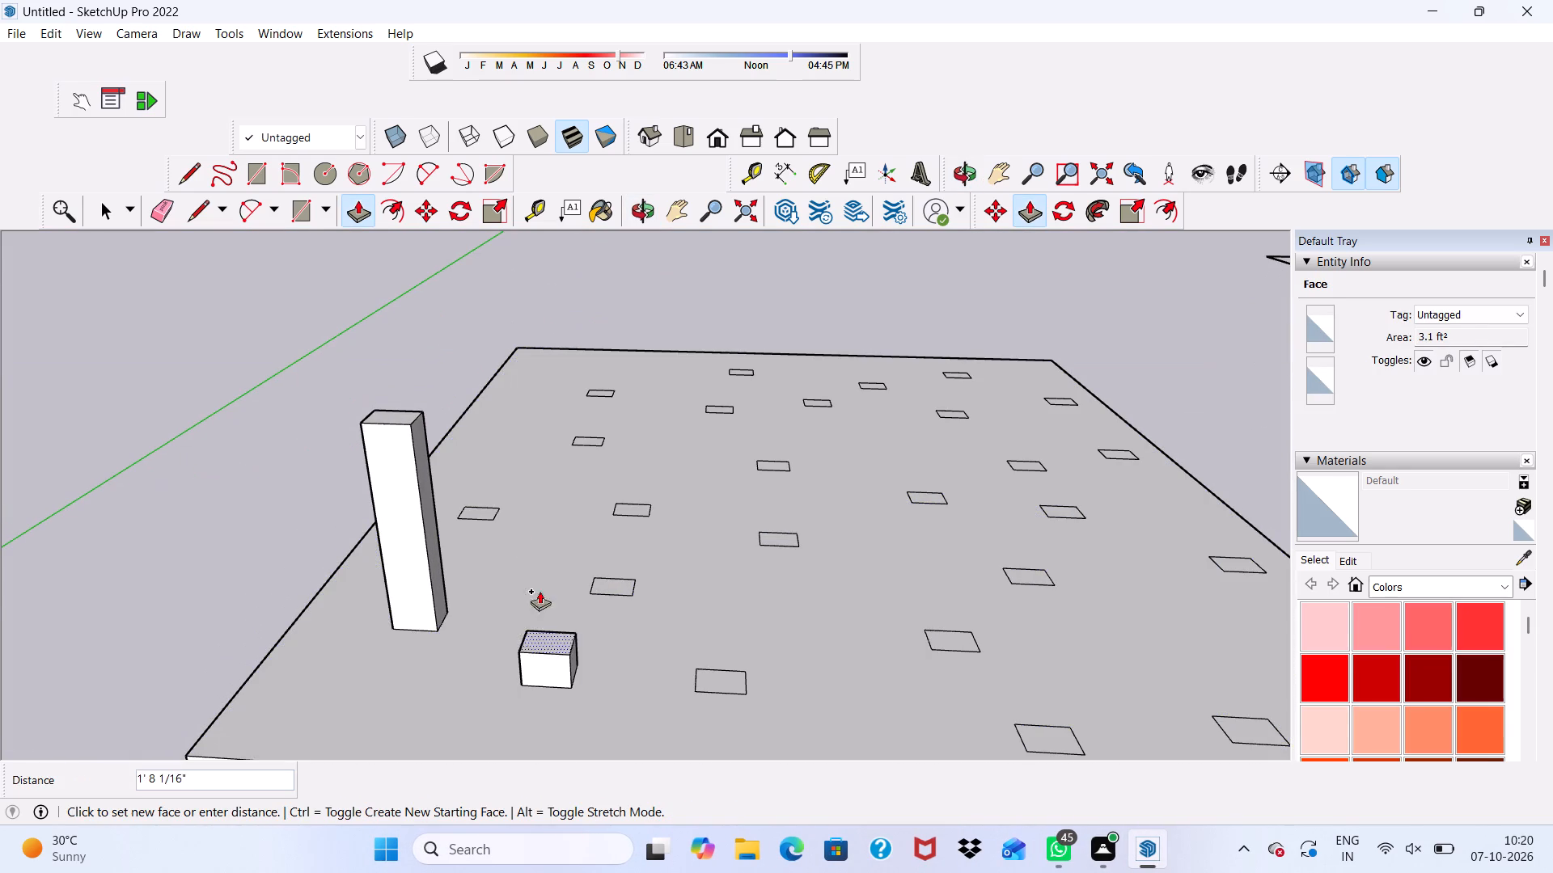
{"action": "left_click_drag", "start_coordinate": [410, 418], "coordinate": [419, 441]}
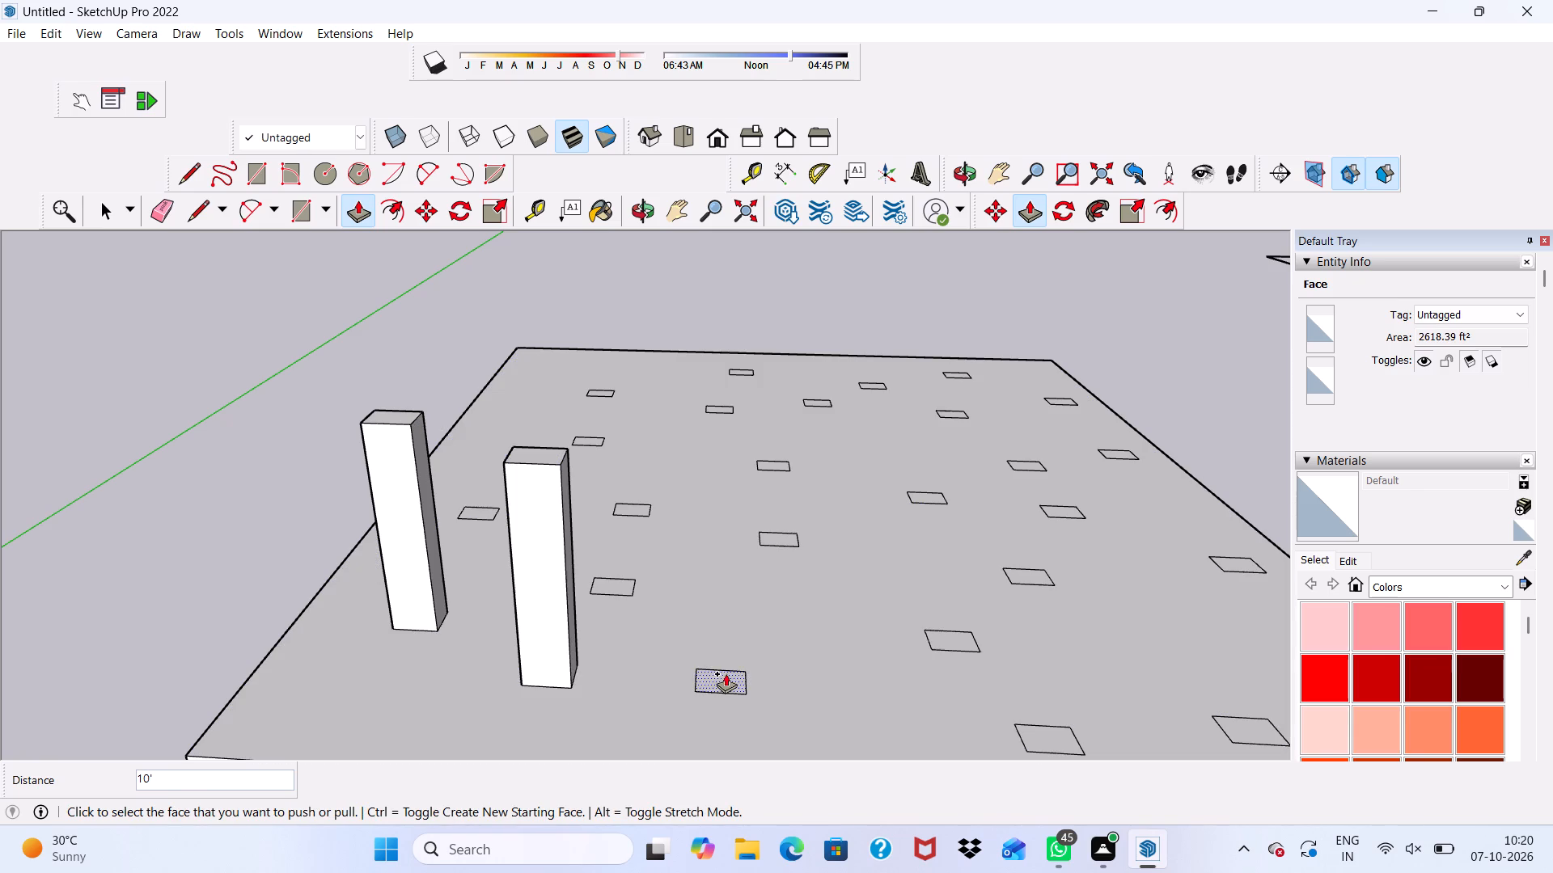
{"action": "left_click", "coordinate": [726, 673]}
{"action": "left_click", "coordinate": [538, 462]}
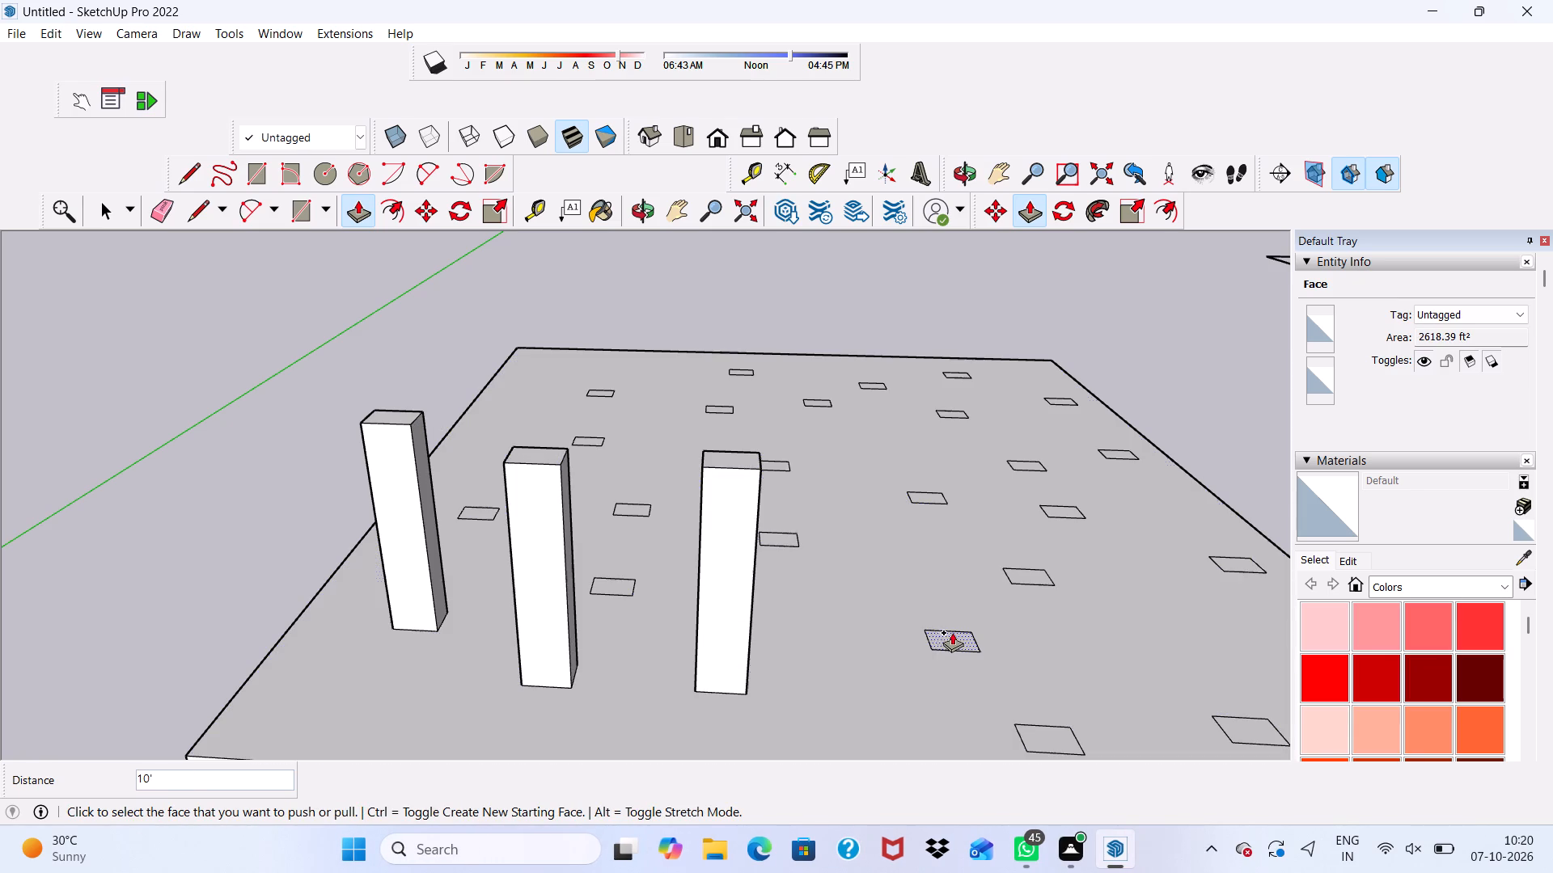
{"action": "left_click", "coordinate": [951, 637]}
{"action": "left_click", "coordinate": [730, 470]}
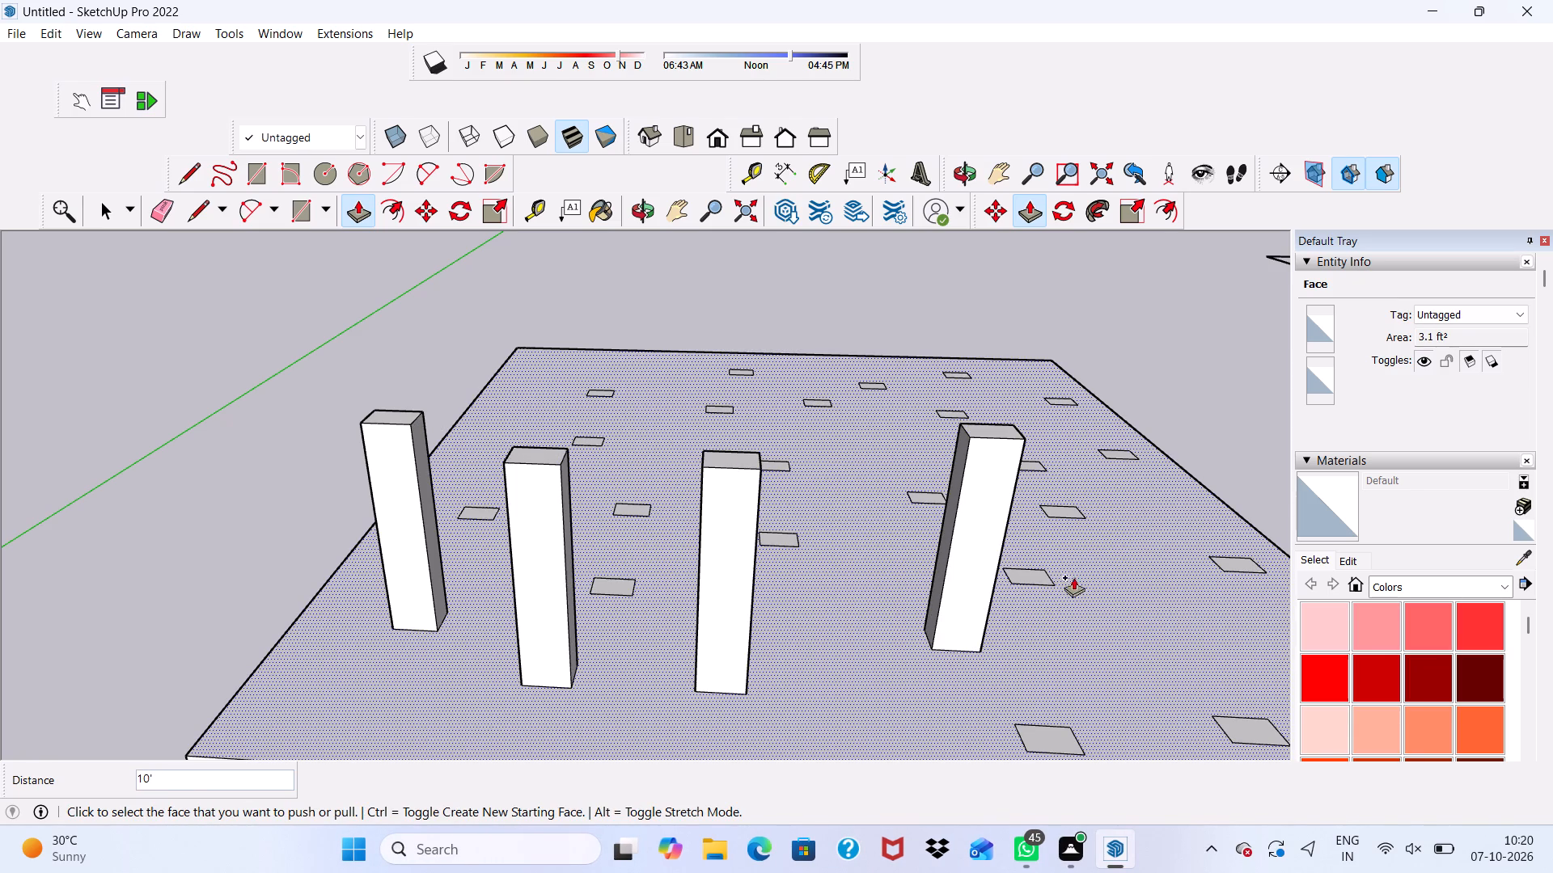
{"action": "scroll", "coordinate": [1040, 585], "scroll_direction": "up", "scroll_amount": 5}
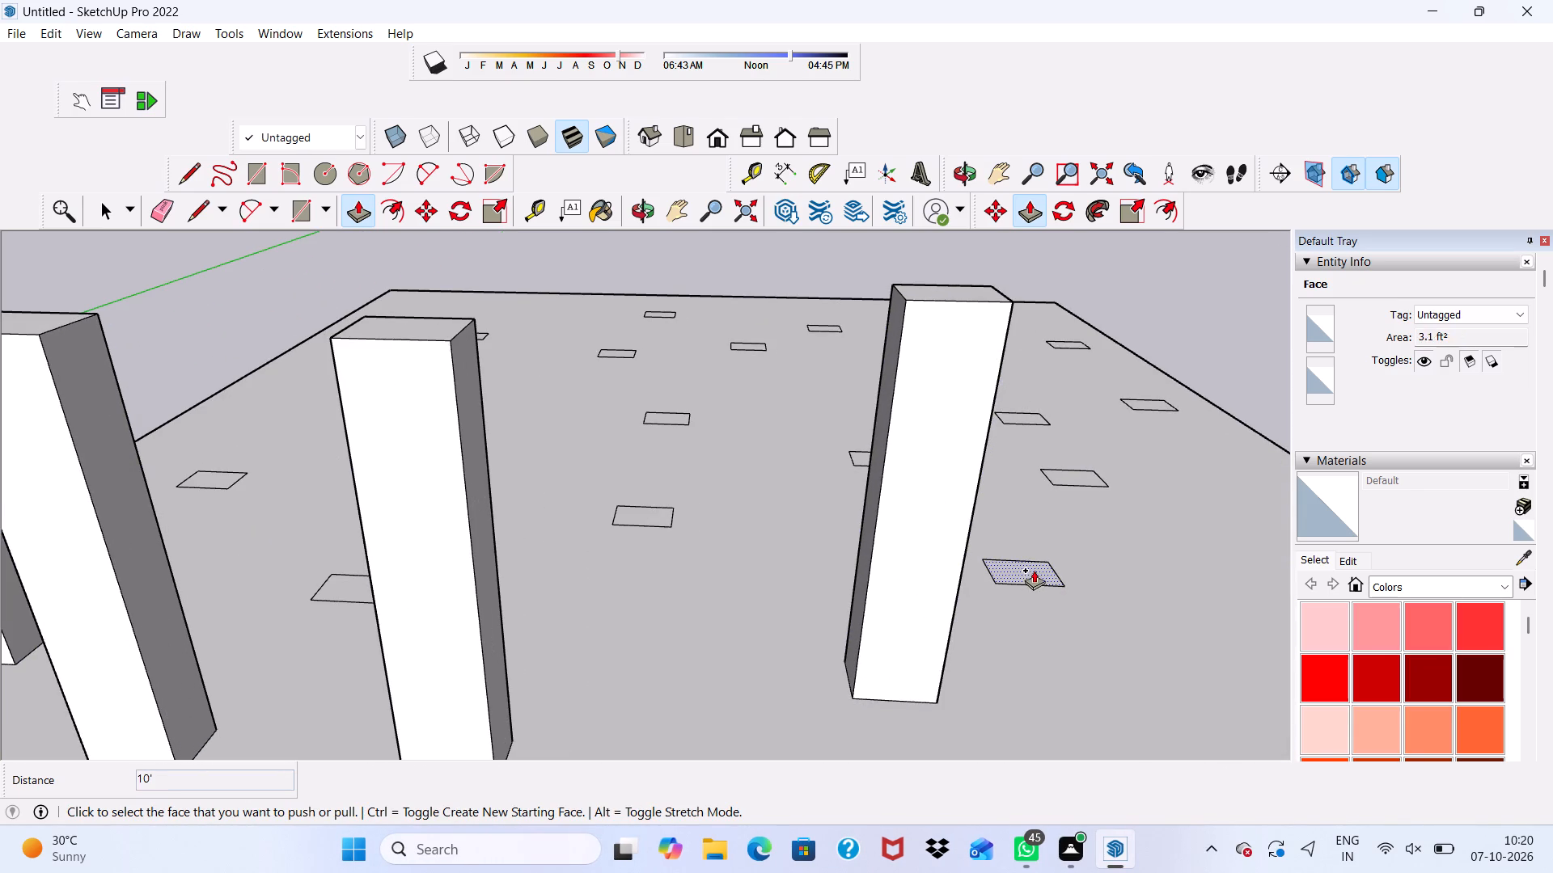
{"action": "left_click", "coordinate": [1034, 570]}
{"action": "left_click", "coordinate": [908, 299]}
Extrude the next post rectangle along the slab edge facing the red axis to the same 10' height as its neighbours.
{"action": "scroll", "coordinate": [874, 331], "scroll_direction": "down", "scroll_amount": 10}
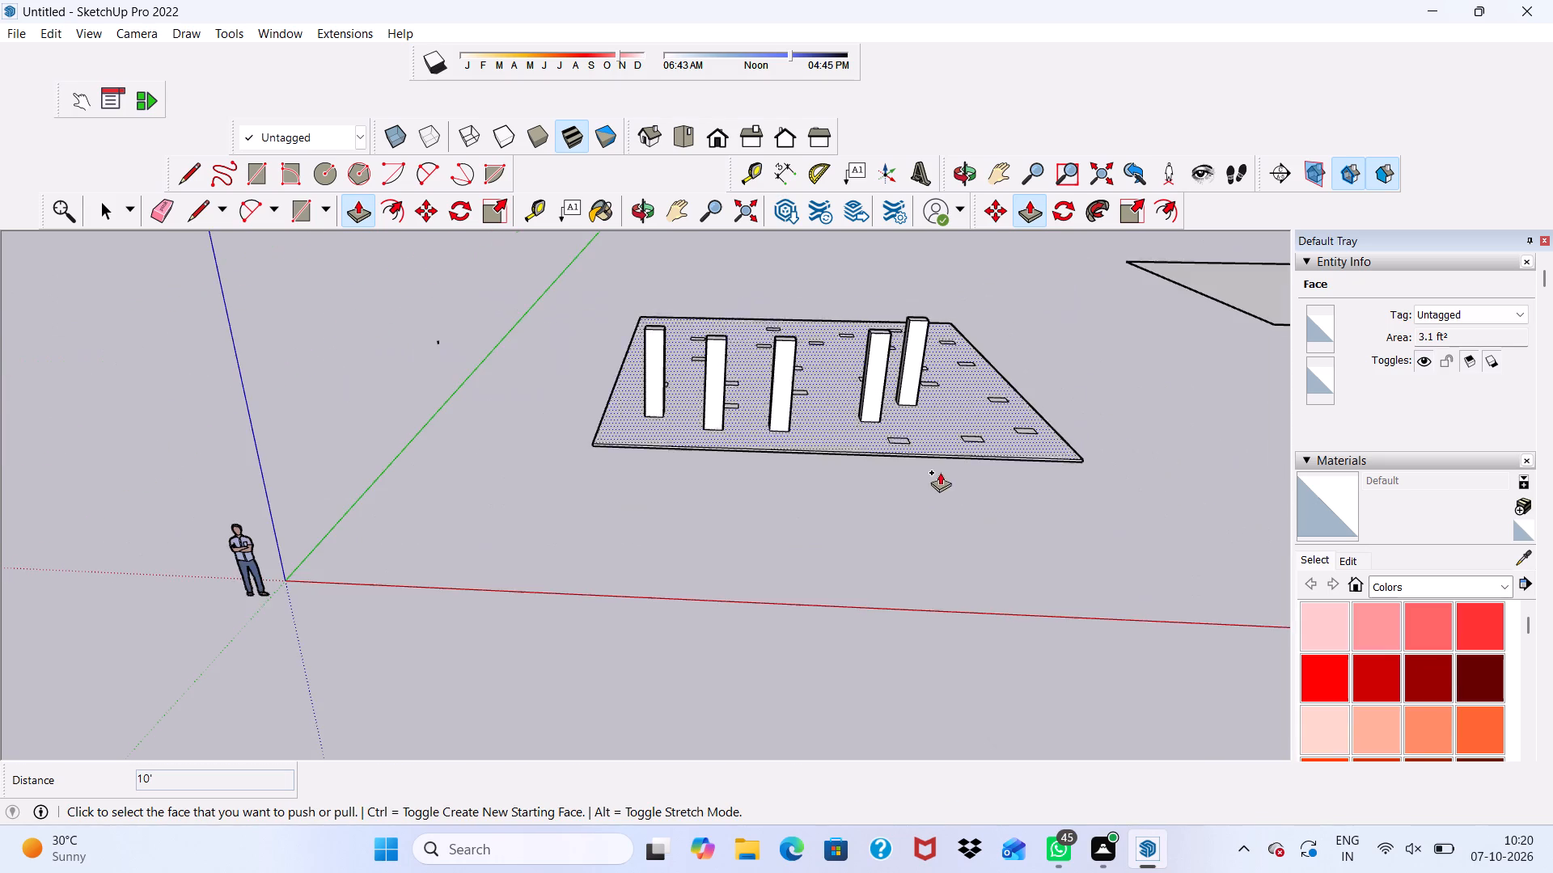
{"action": "scroll", "coordinate": [892, 453], "scroll_direction": "up", "scroll_amount": 14}
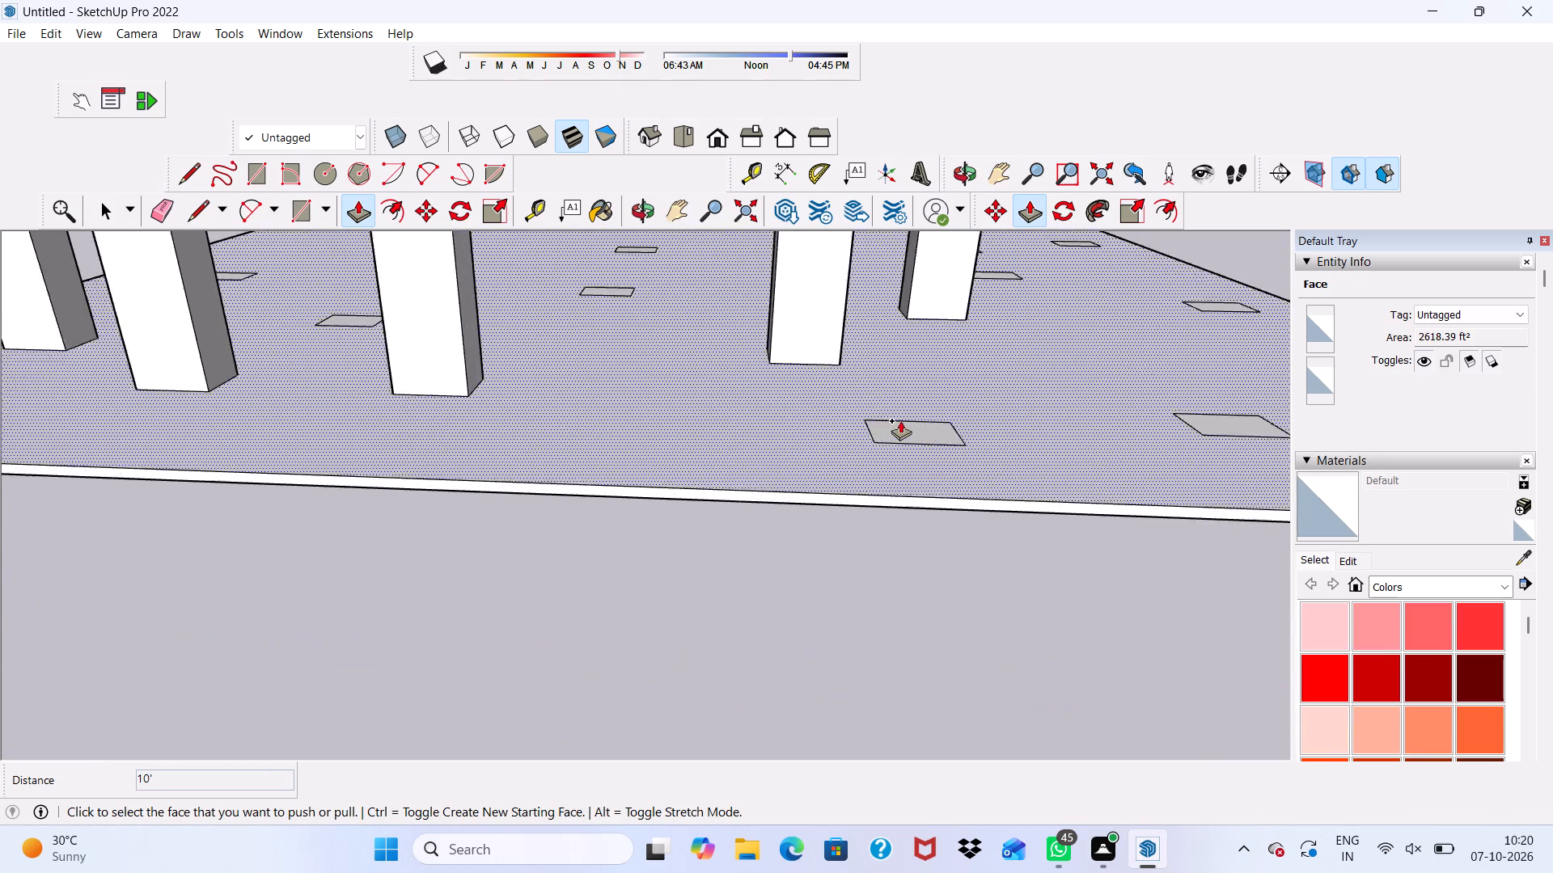
{"action": "scroll", "coordinate": [900, 420], "scroll_direction": "up", "scroll_amount": 5}
{"action": "left_click", "coordinate": [908, 438]}
{"action": "scroll", "coordinate": [884, 375], "scroll_direction": "down", "scroll_amount": 8}
{"action": "scroll", "coordinate": [516, 296], "scroll_direction": "down", "scroll_amount": 4}
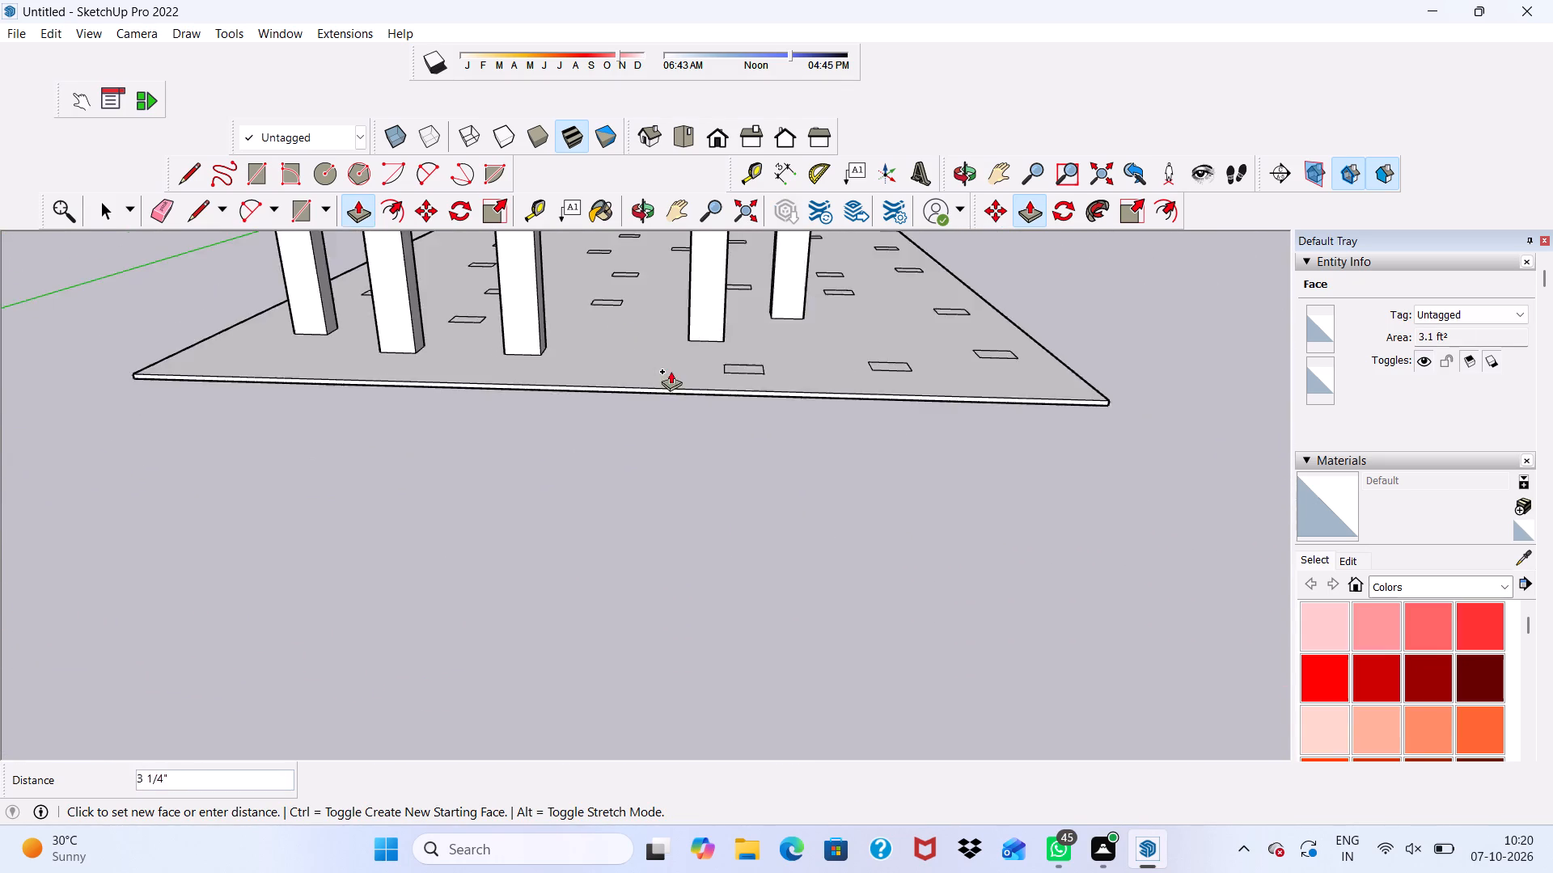
{"action": "scroll", "coordinate": [671, 371], "scroll_direction": "down", "scroll_amount": 11}
{"action": "left_click", "coordinate": [621, 289]}
Extrude the following post rectangle on the edge facing the red axis, toward the corner farther from the origin, to 10'.
{"action": "scroll", "coordinate": [827, 363], "scroll_direction": "up", "scroll_amount": 7}
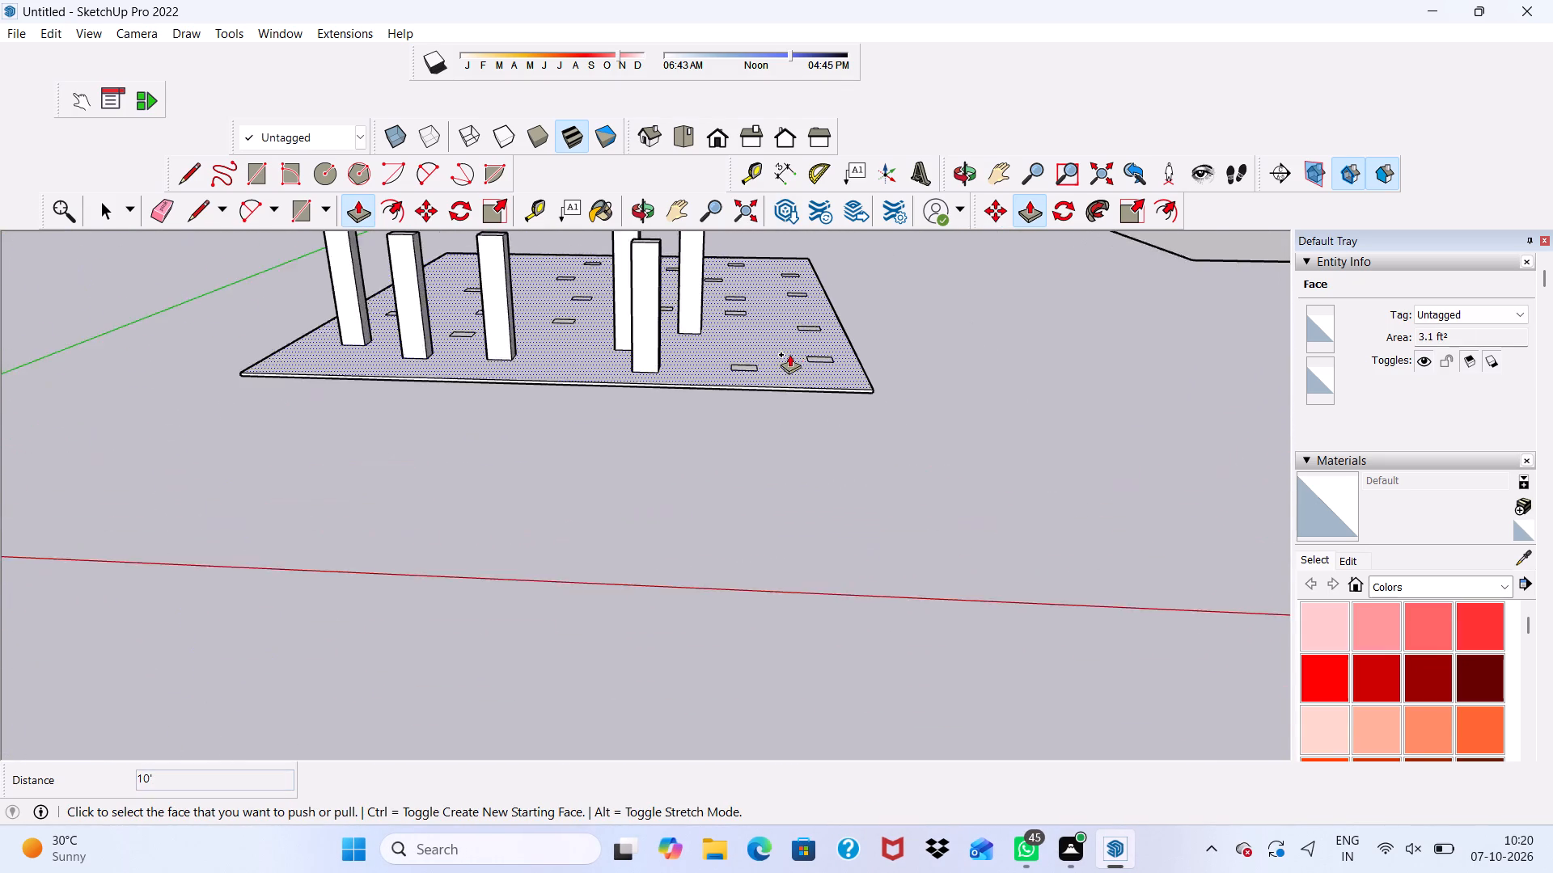
{"action": "scroll", "coordinate": [789, 354], "scroll_direction": "up", "scroll_amount": 3}
{"action": "middle_click_drag", "start_coordinate": [750, 367], "coordinate": [743, 459]}
{"action": "scroll", "coordinate": [731, 463], "scroll_direction": "up", "scroll_amount": 2}
{"action": "left_click", "coordinate": [714, 479]}
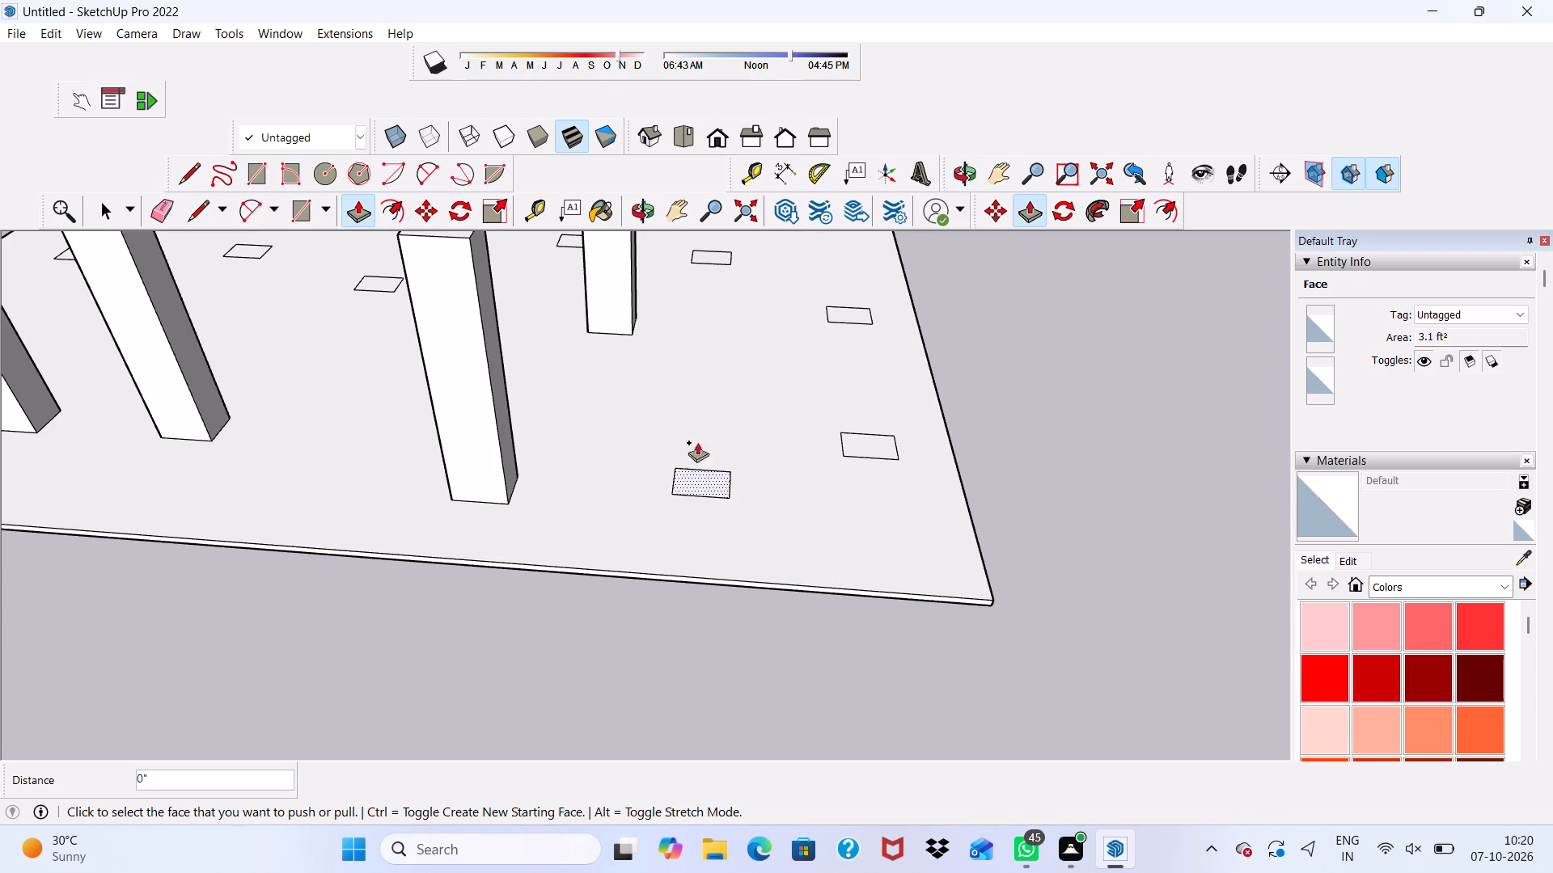
{"action": "scroll", "coordinate": [683, 477], "scroll_direction": "up", "scroll_amount": 2}
{"action": "left_click", "coordinate": [697, 491]}
{"action": "scroll", "coordinate": [698, 444], "scroll_direction": "down", "scroll_amount": 2}
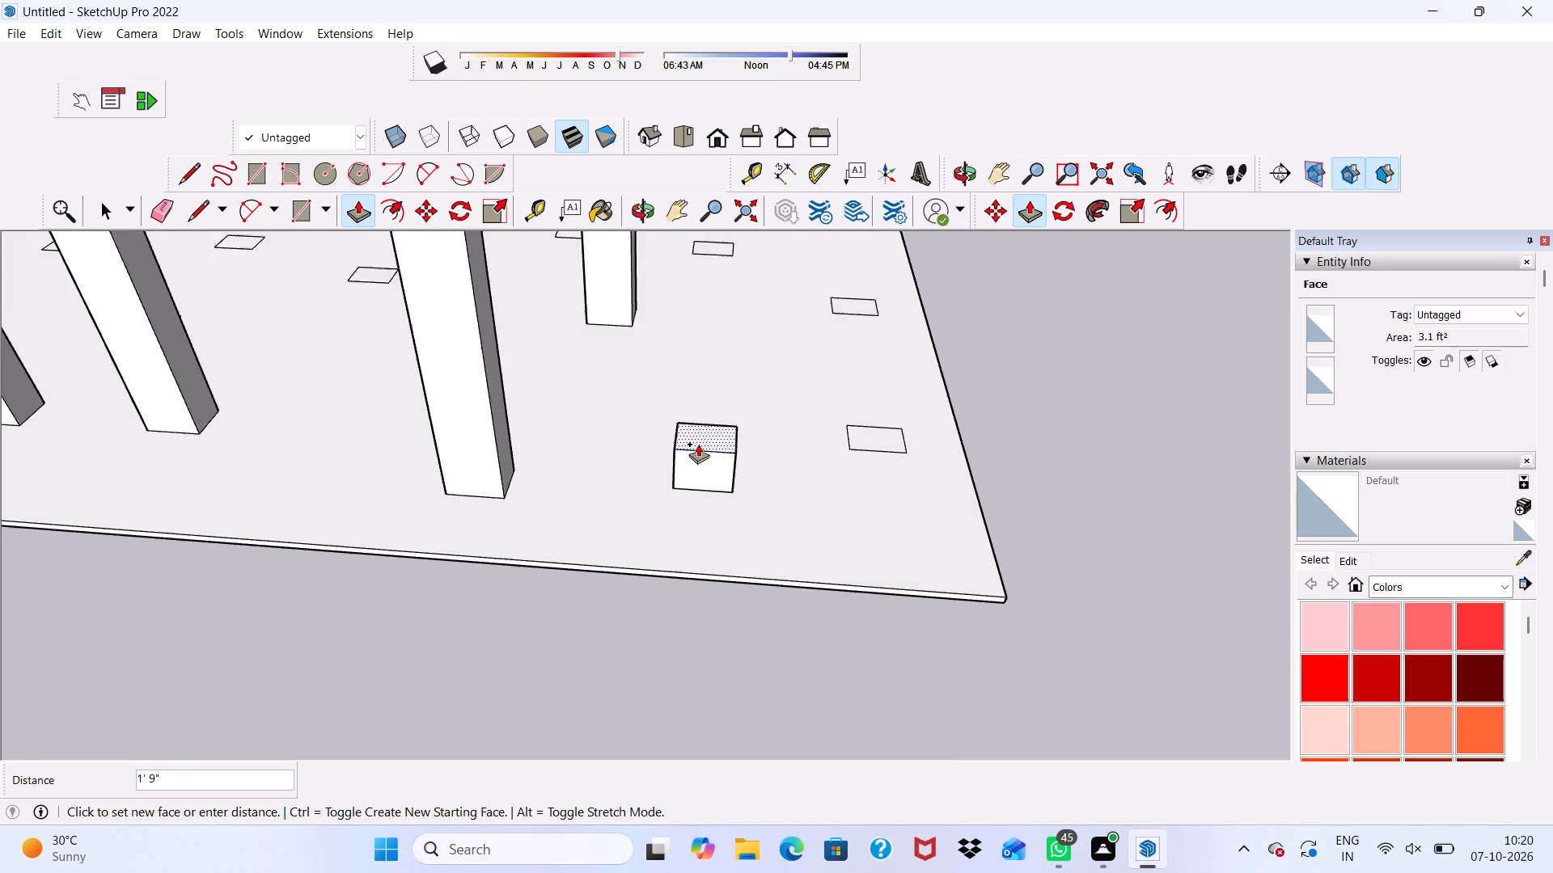
{"action": "scroll", "coordinate": [698, 444], "scroll_direction": "down", "scroll_amount": 5}
{"action": "left_click", "coordinate": [562, 290]}
Extrude the post rectangle nearest the far corner of the red-axis-facing edge up 10', matching the existing posts.
{"action": "scroll", "coordinate": [612, 378], "scroll_direction": "down", "scroll_amount": 8}
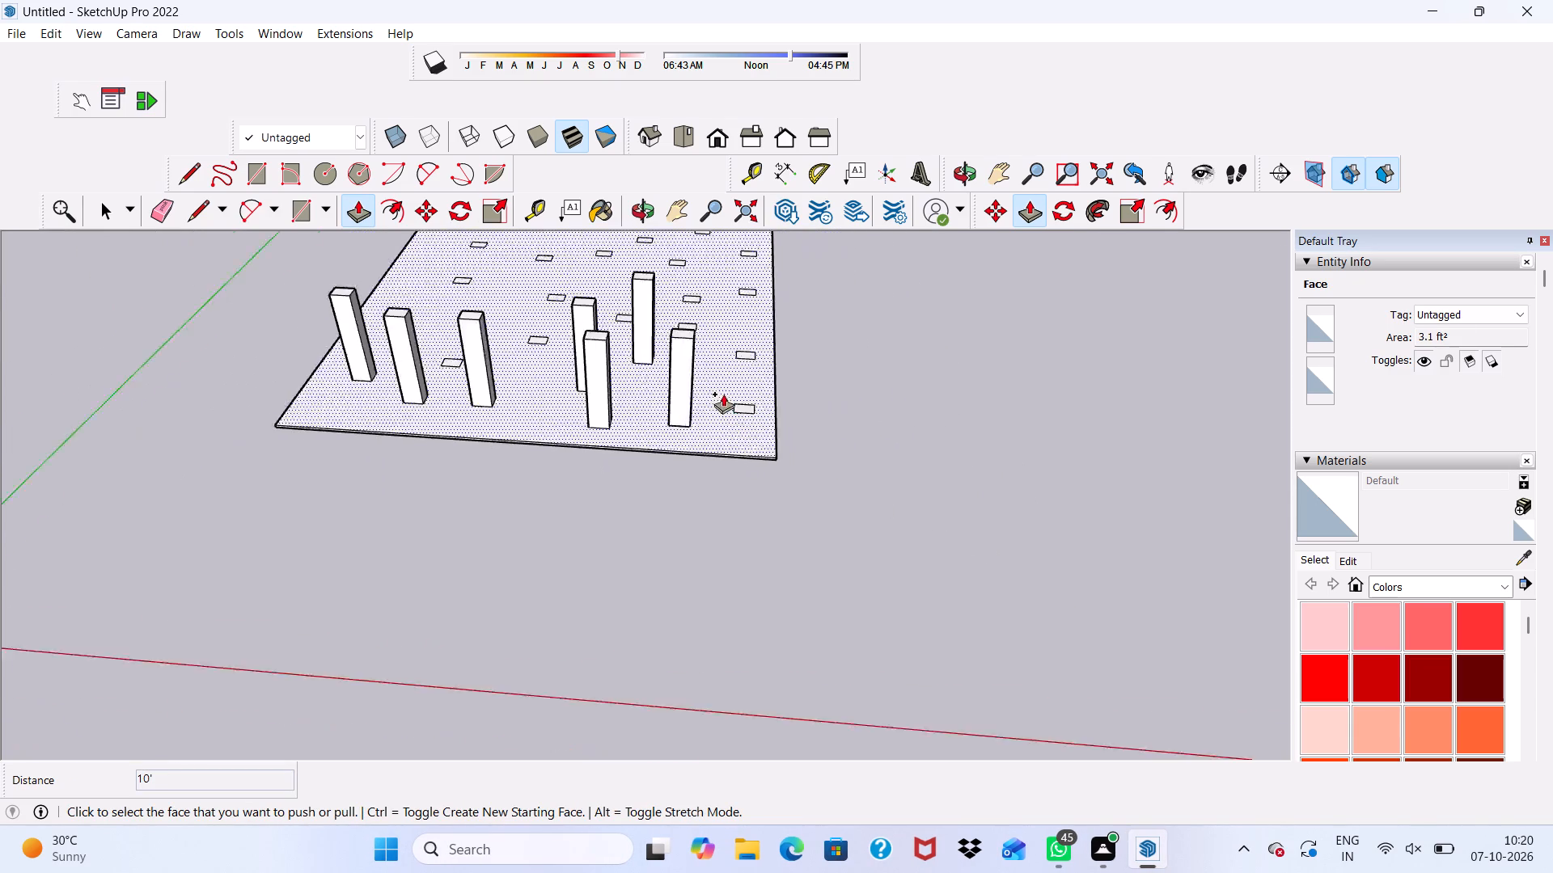
{"action": "scroll", "coordinate": [723, 394], "scroll_direction": "down", "scroll_amount": 2}
{"action": "middle_click_drag", "start_coordinate": [726, 403], "coordinate": [296, 410]}
{"action": "scroll", "coordinate": [726, 403], "scroll_direction": "down", "scroll_amount": 1}
{"action": "scroll", "coordinate": [734, 489], "scroll_direction": "up", "scroll_amount": 4}
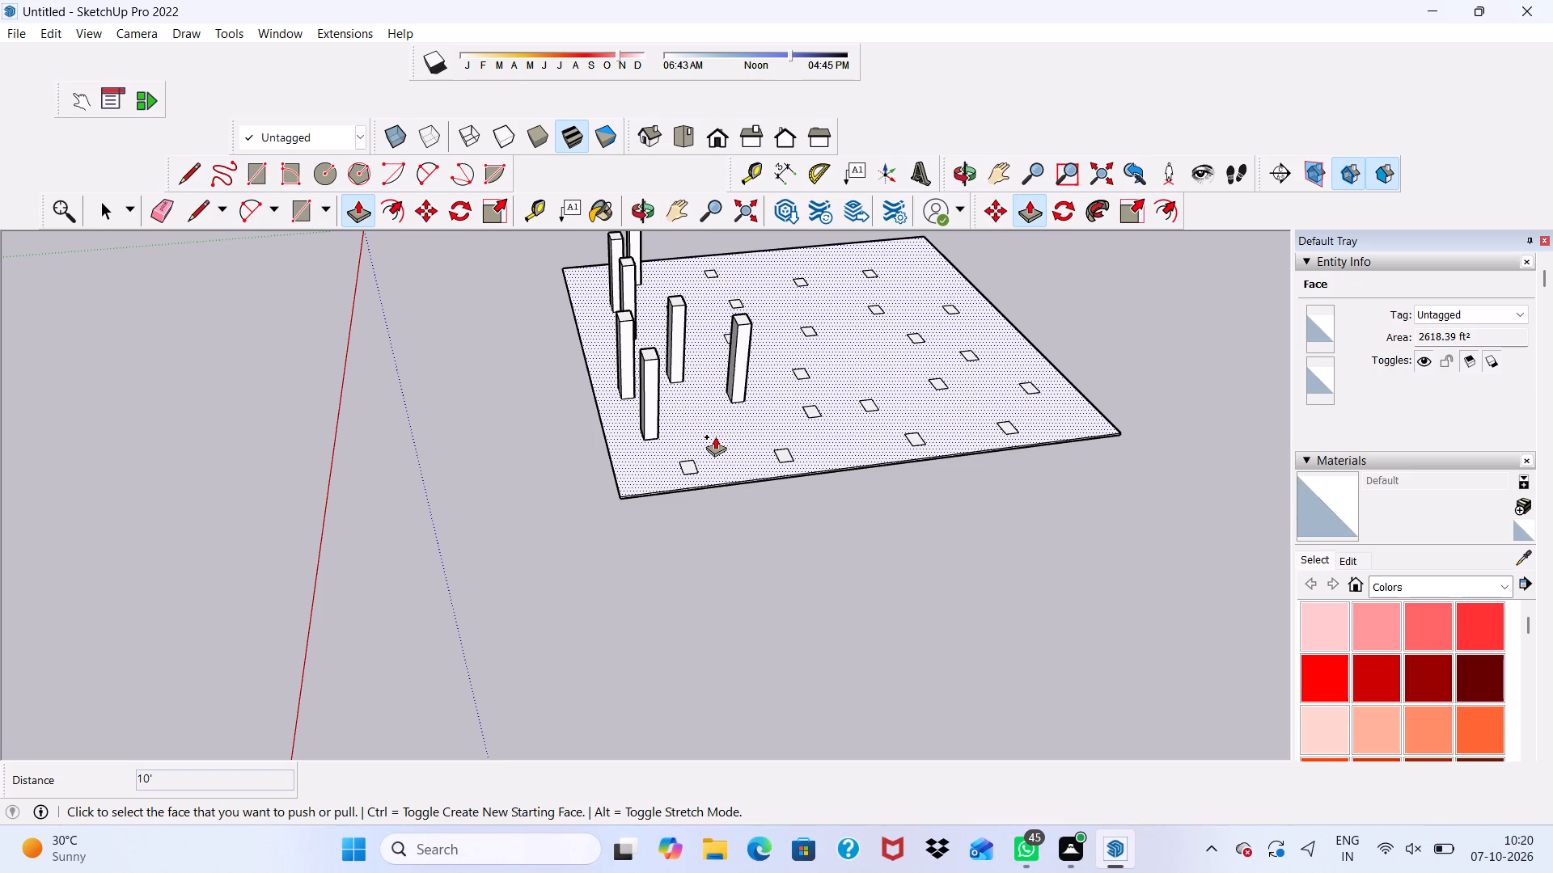
{"action": "scroll", "coordinate": [738, 499], "scroll_direction": "down", "scroll_amount": 1}
{"action": "scroll", "coordinate": [782, 538], "scroll_direction": "up", "scroll_amount": 2}
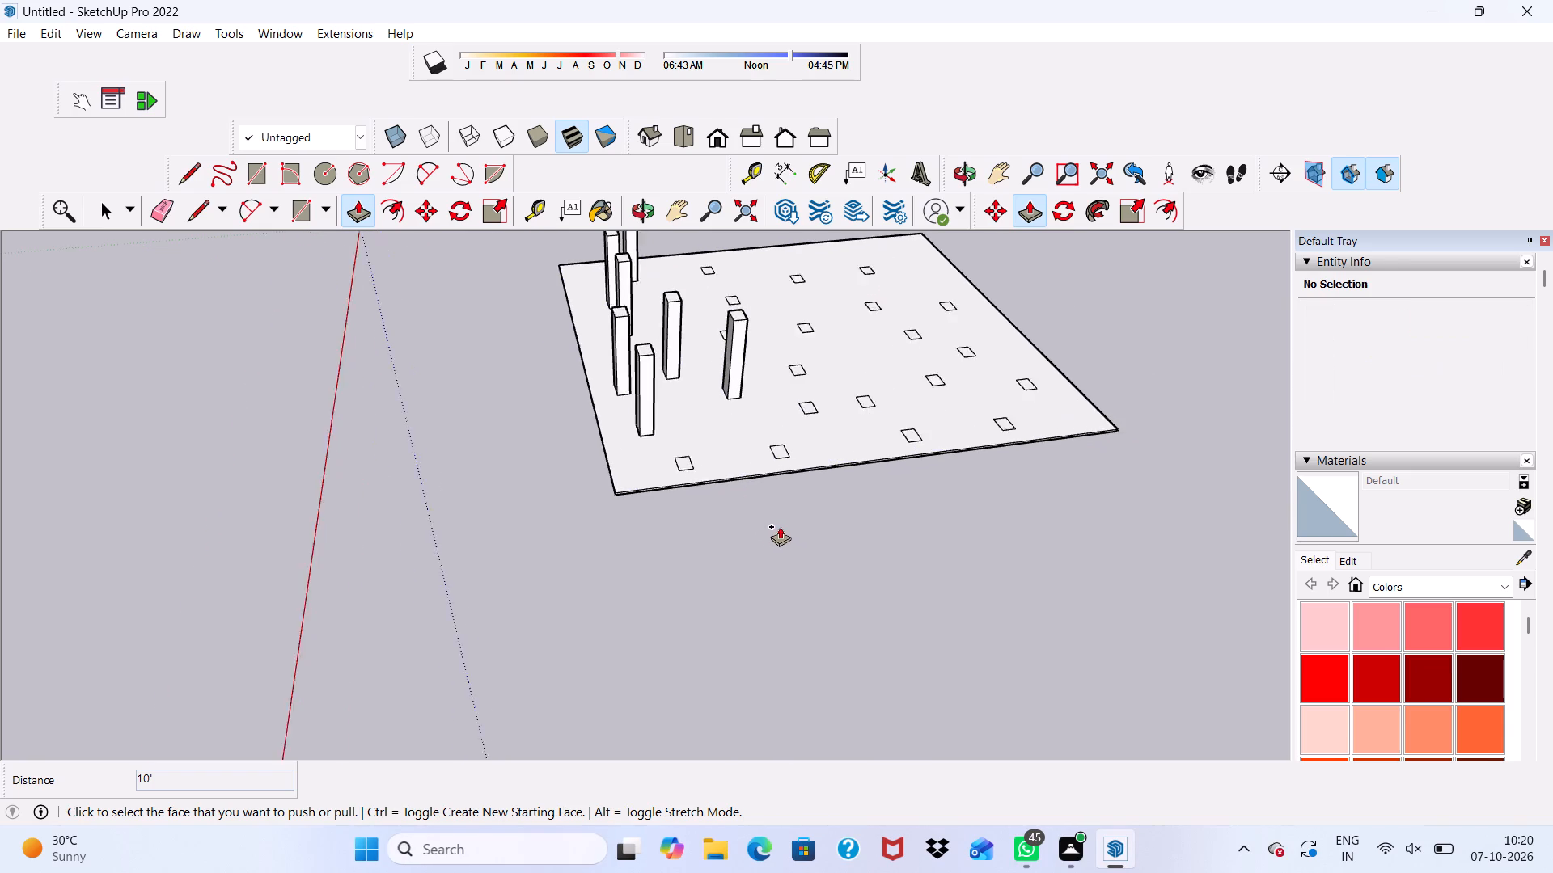
{"action": "scroll", "coordinate": [780, 526], "scroll_direction": "up", "scroll_amount": 5}
{"action": "scroll", "coordinate": [654, 451], "scroll_direction": "up", "scroll_amount": 5}
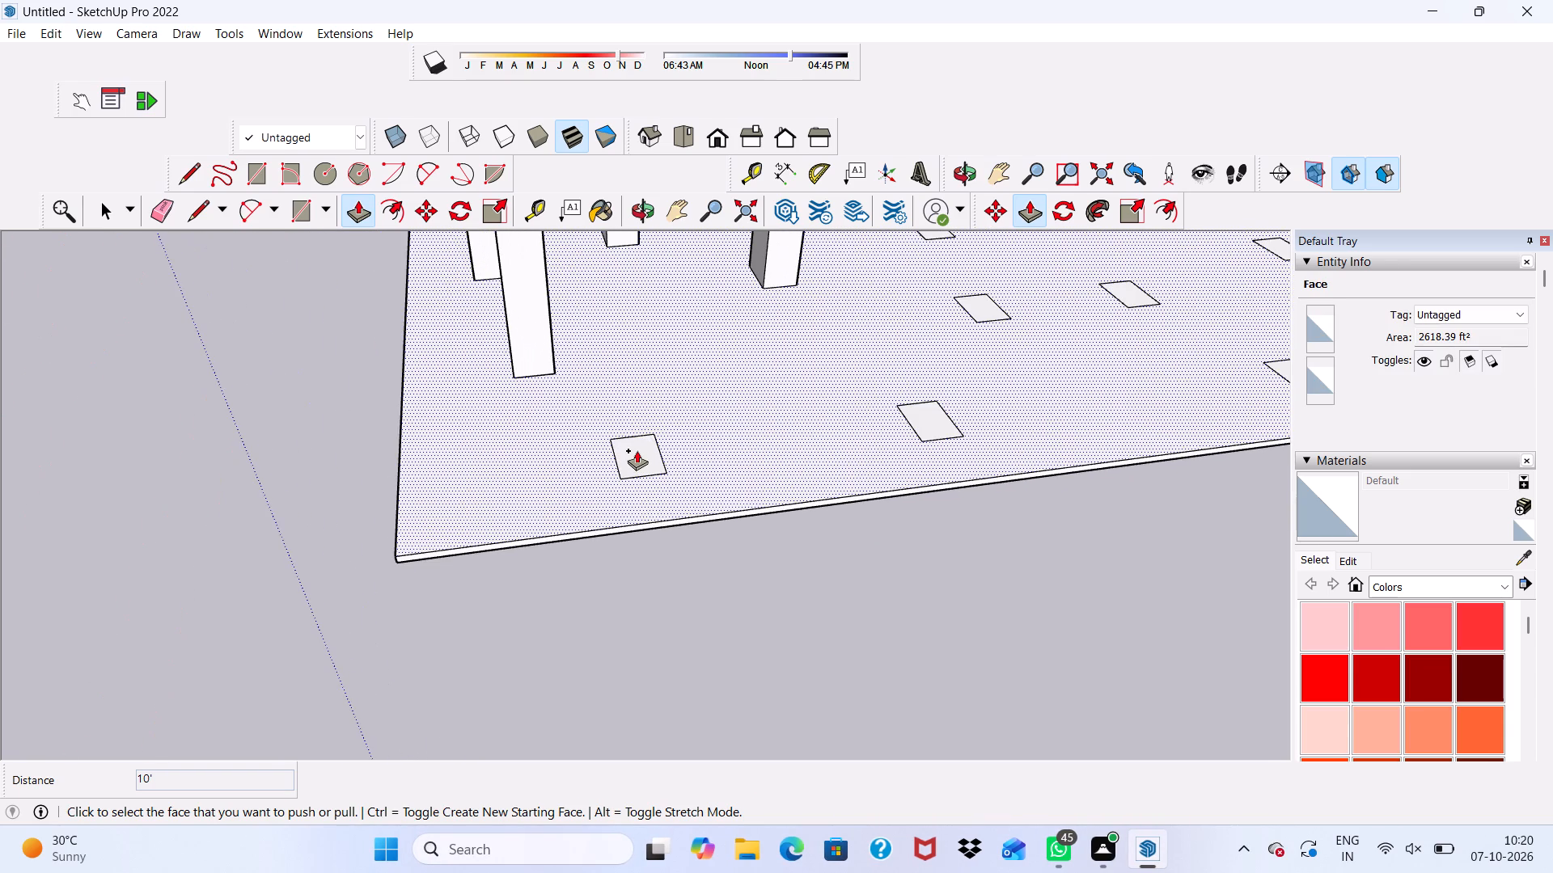
{"action": "left_click", "coordinate": [637, 450]}
{"action": "scroll", "coordinate": [643, 407], "scroll_direction": "down", "scroll_amount": 16}
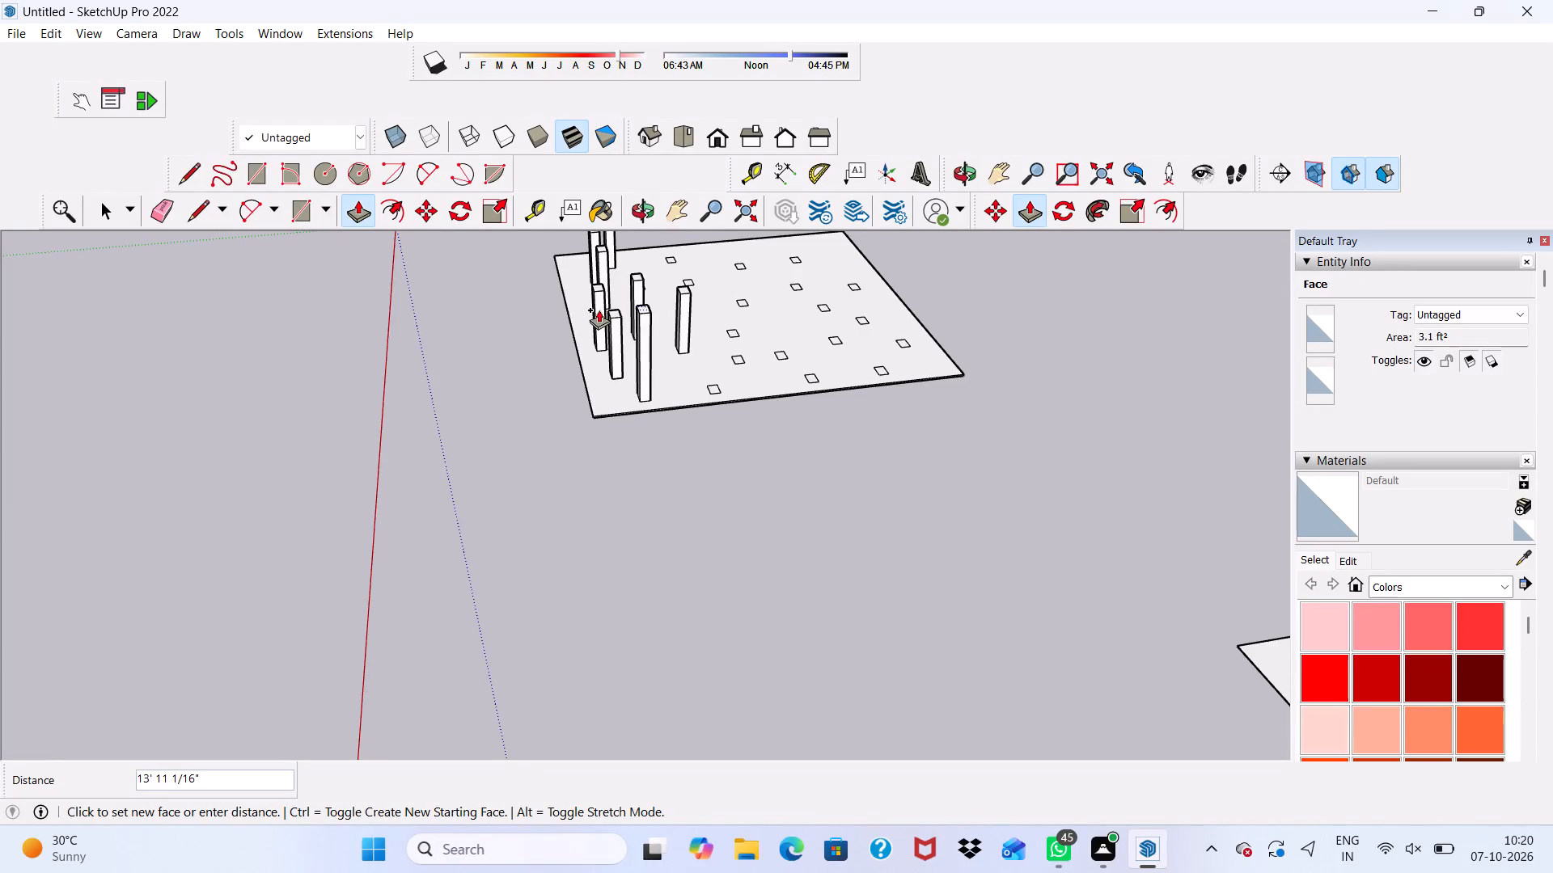
{"action": "left_click", "coordinate": [618, 316]}
Extrude two more post rectangles to 10': the second along the slab's far end edge and the adjacent one just inward.
{"action": "scroll", "coordinate": [840, 300], "scroll_direction": "up", "scroll_amount": 4}
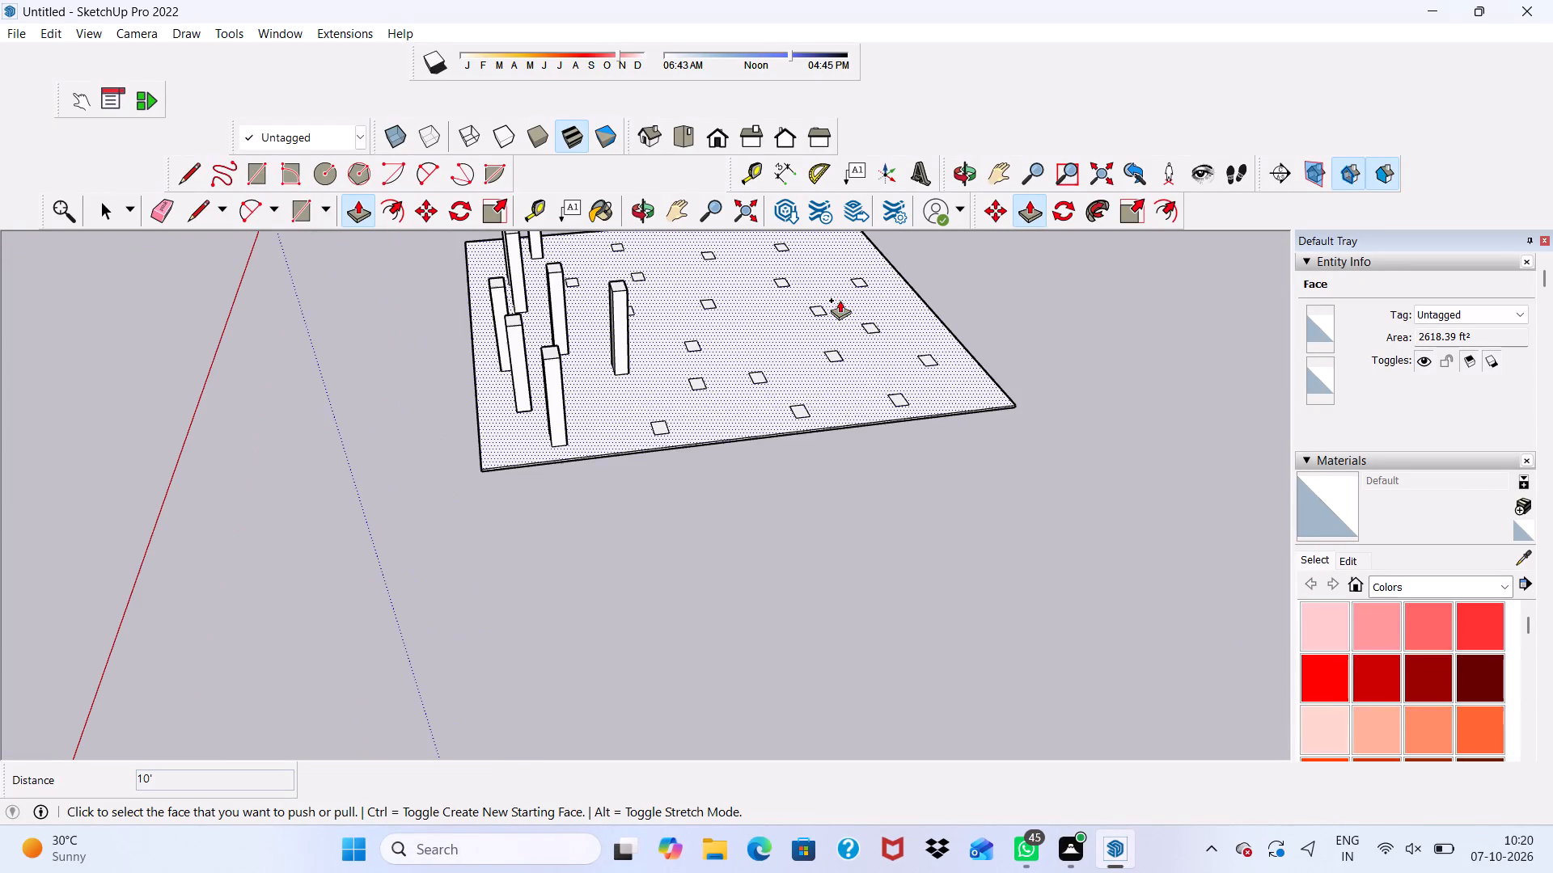
{"action": "scroll", "coordinate": [675, 429], "scroll_direction": "up", "scroll_amount": 10}
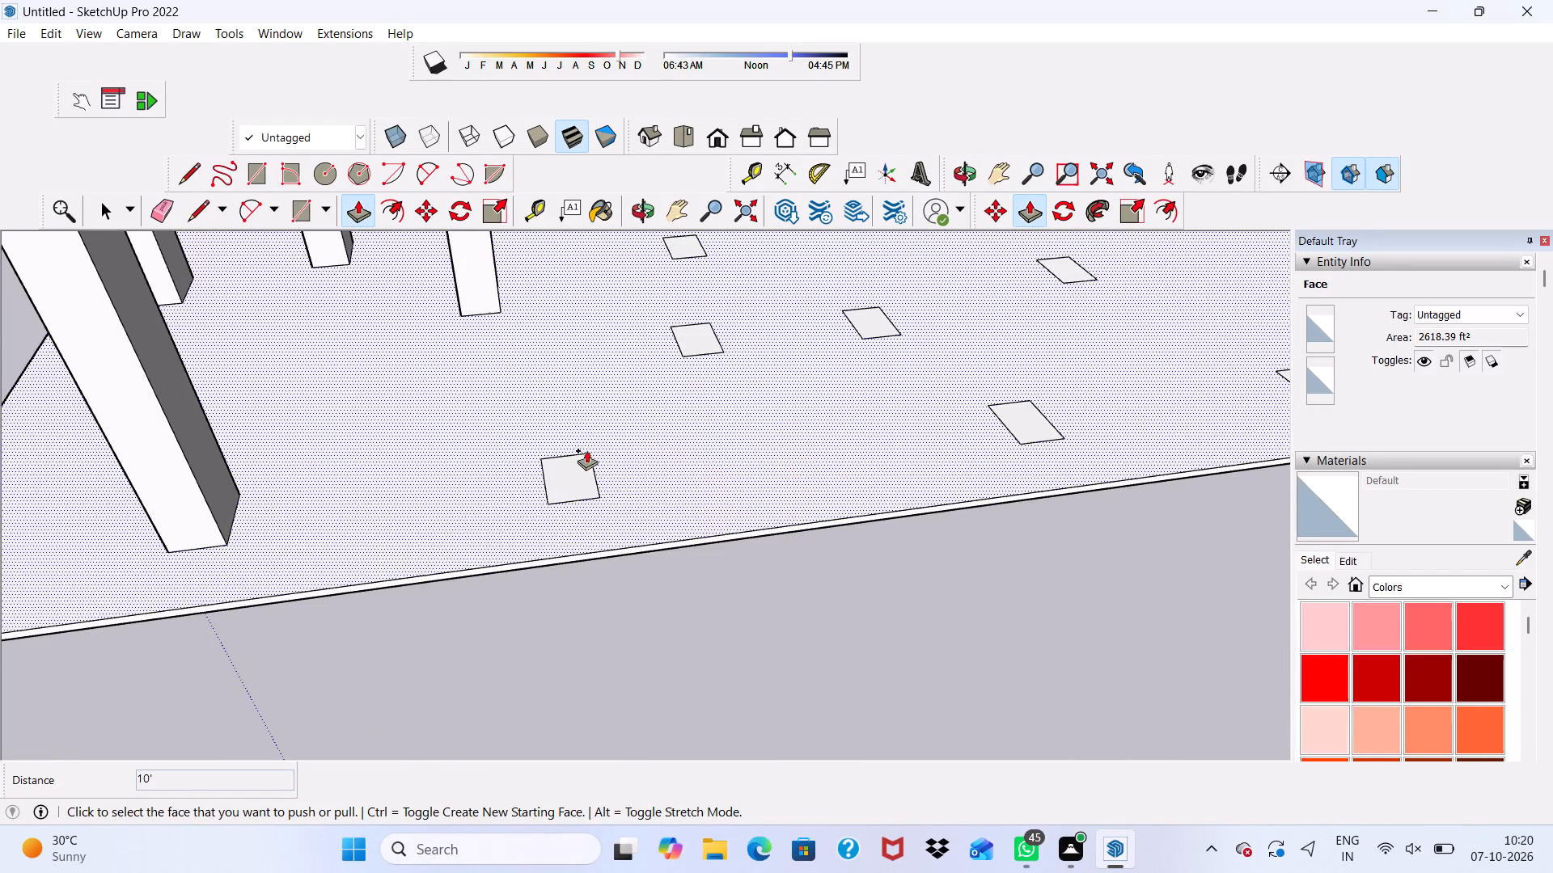
{"action": "left_click", "coordinate": [578, 465]}
{"action": "scroll", "coordinate": [553, 411], "scroll_direction": "down", "scroll_amount": 9}
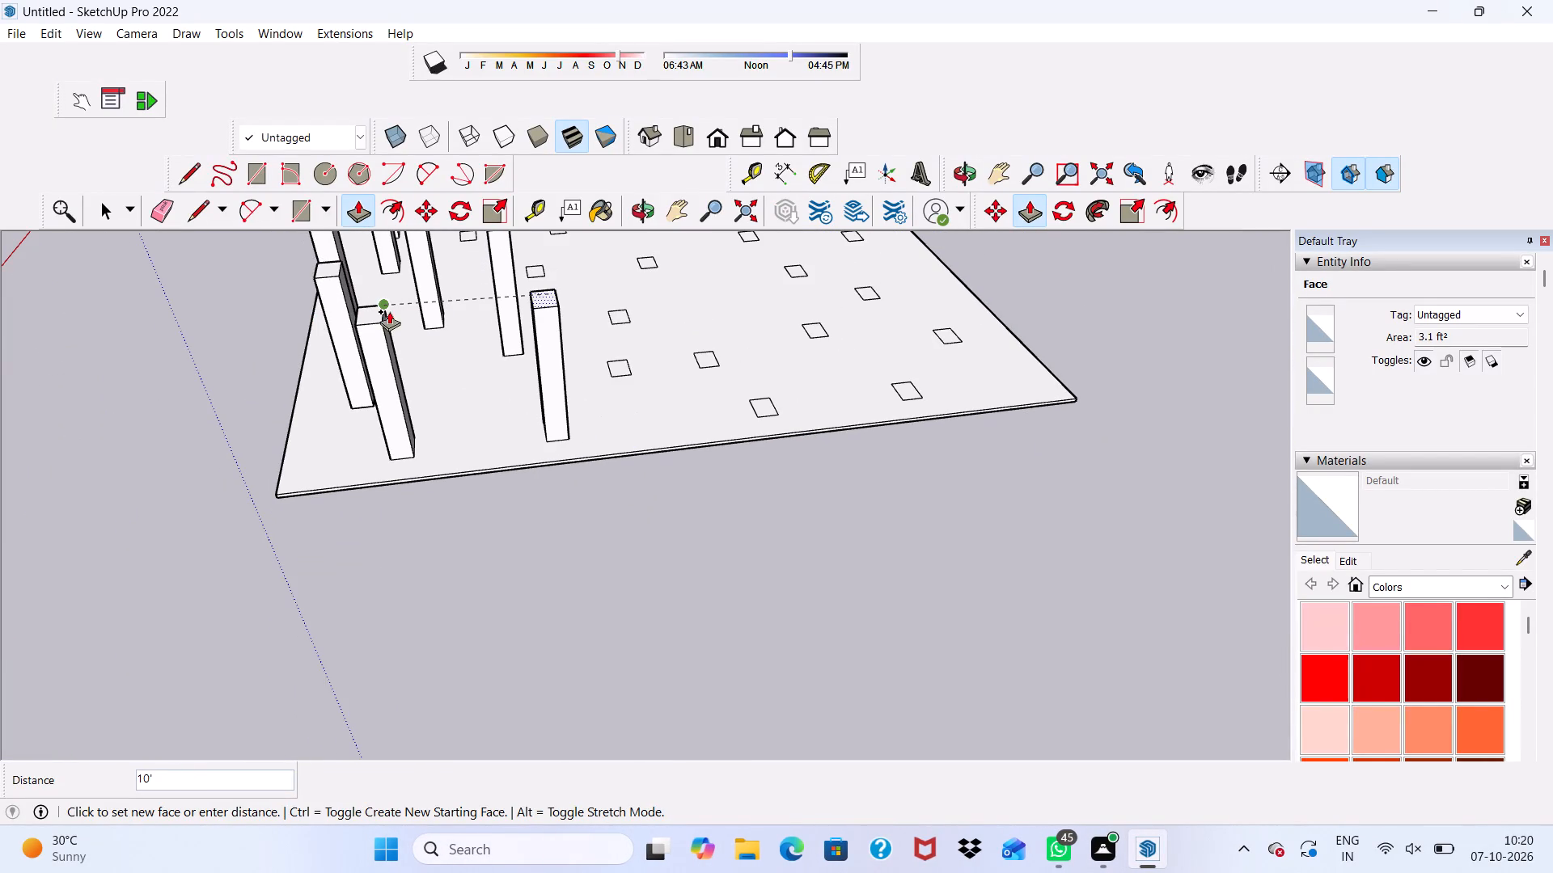
{"action": "left_click", "coordinate": [387, 312]}
{"action": "scroll", "coordinate": [653, 368], "scroll_direction": "down", "scroll_amount": 11}
{"action": "scroll", "coordinate": [716, 399], "scroll_direction": "down", "scroll_amount": 3}
{"action": "scroll", "coordinate": [706, 323], "scroll_direction": "up", "scroll_amount": 2}
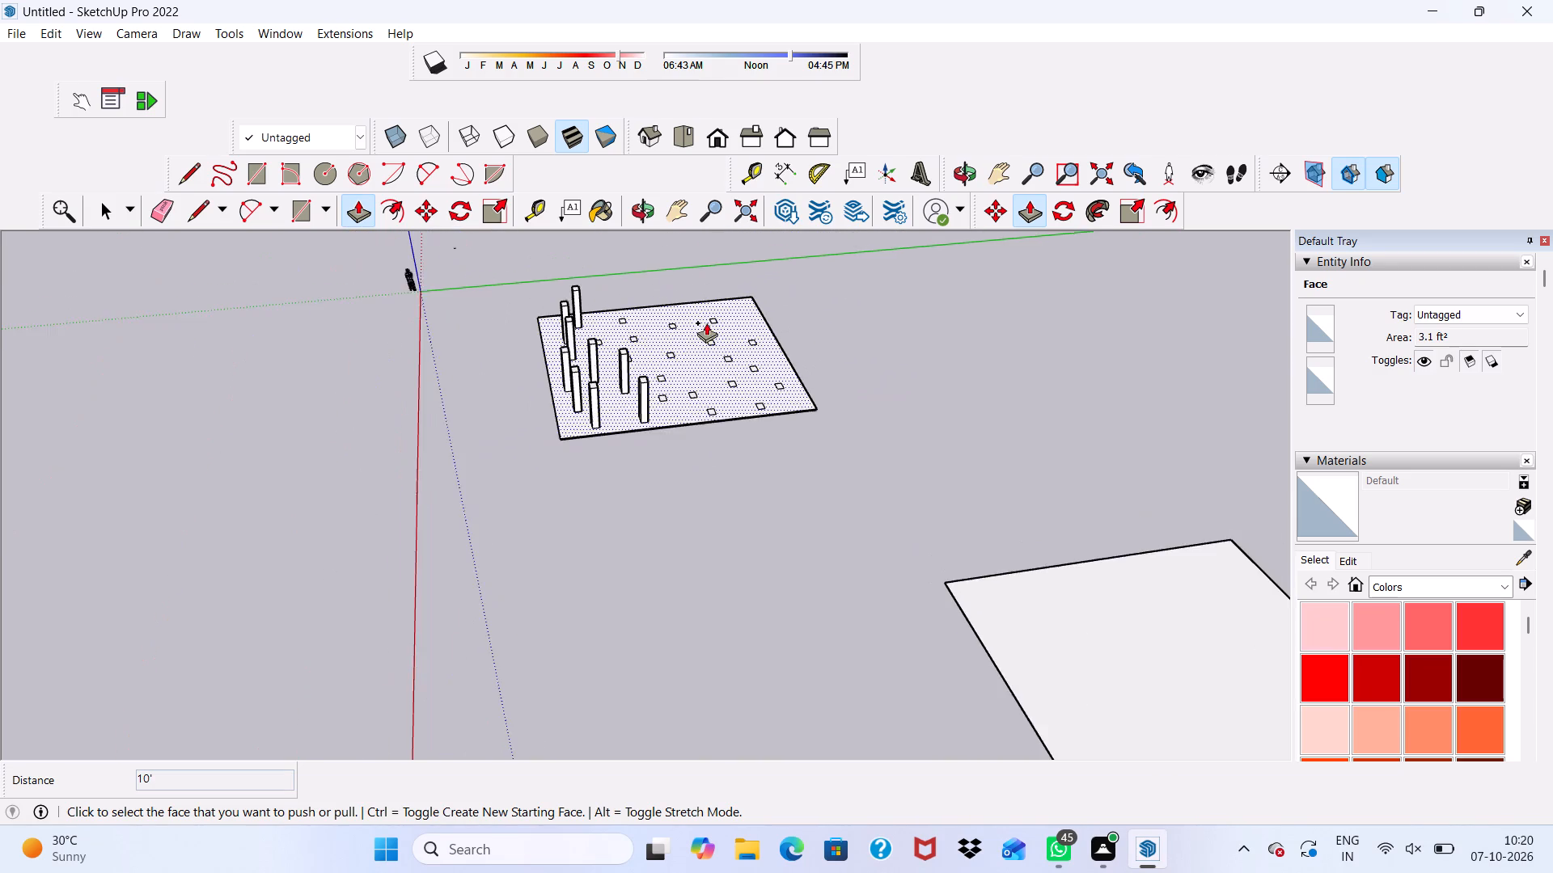
{"action": "scroll", "coordinate": [706, 323], "scroll_direction": "up", "scroll_amount": 3}
{"action": "scroll", "coordinate": [635, 418], "scroll_direction": "up", "scroll_amount": 5}
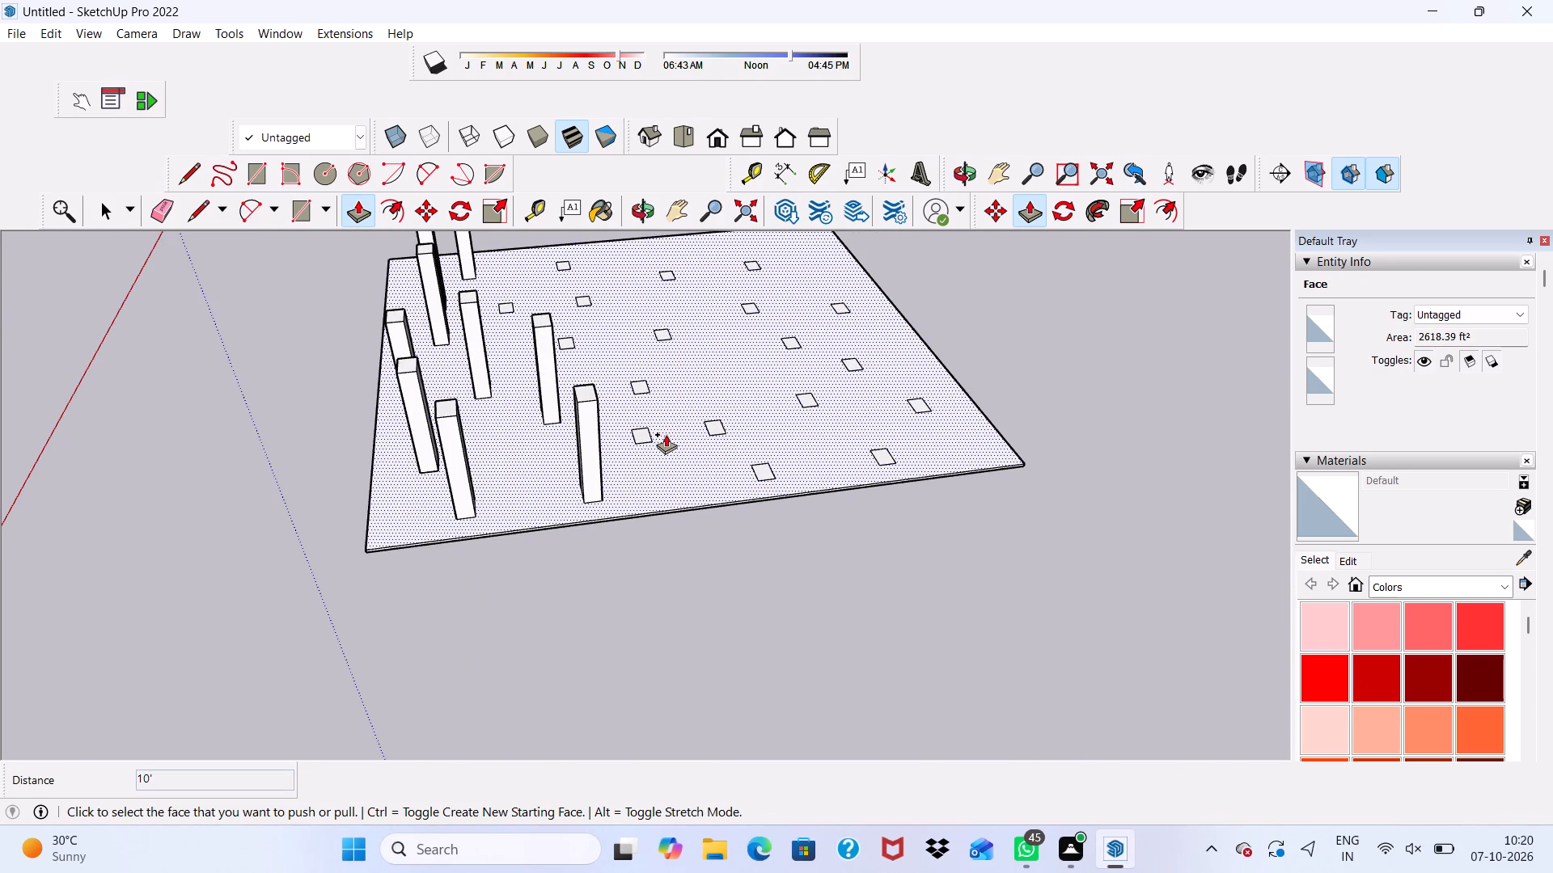
{"action": "scroll", "coordinate": [660, 458], "scroll_direction": "up", "scroll_amount": 10}
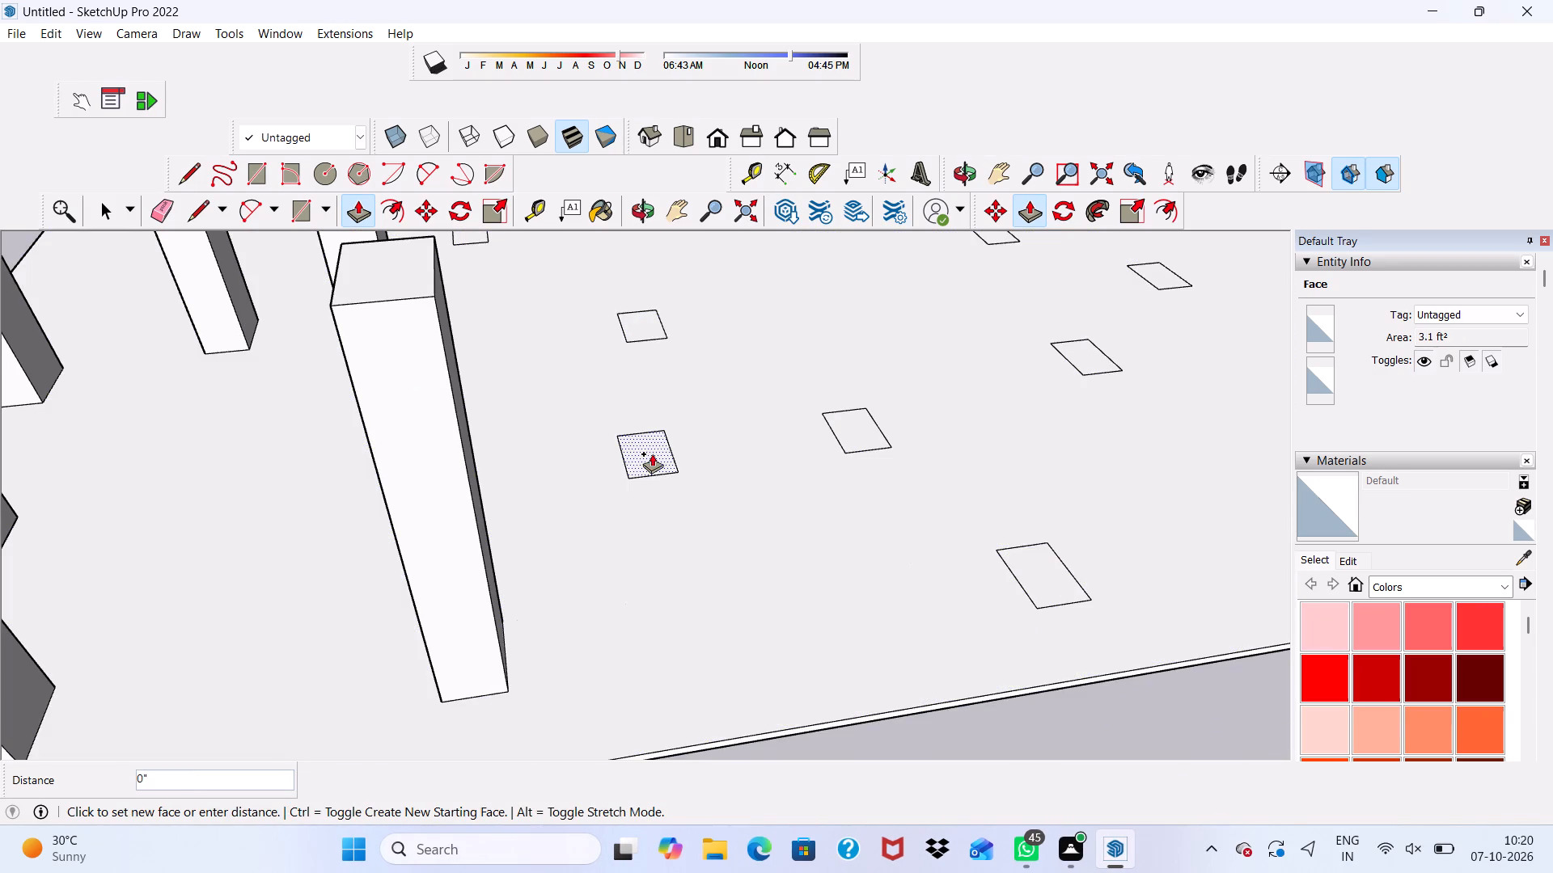
{"action": "left_click", "coordinate": [652, 453]}
{"action": "left_click", "coordinate": [421, 280]}
Extrude the remaining two post rectangles along the slab's far end edge to the other posts' 10' height.
{"action": "scroll", "coordinate": [421, 280], "scroll_direction": "down", "scroll_amount": 10}
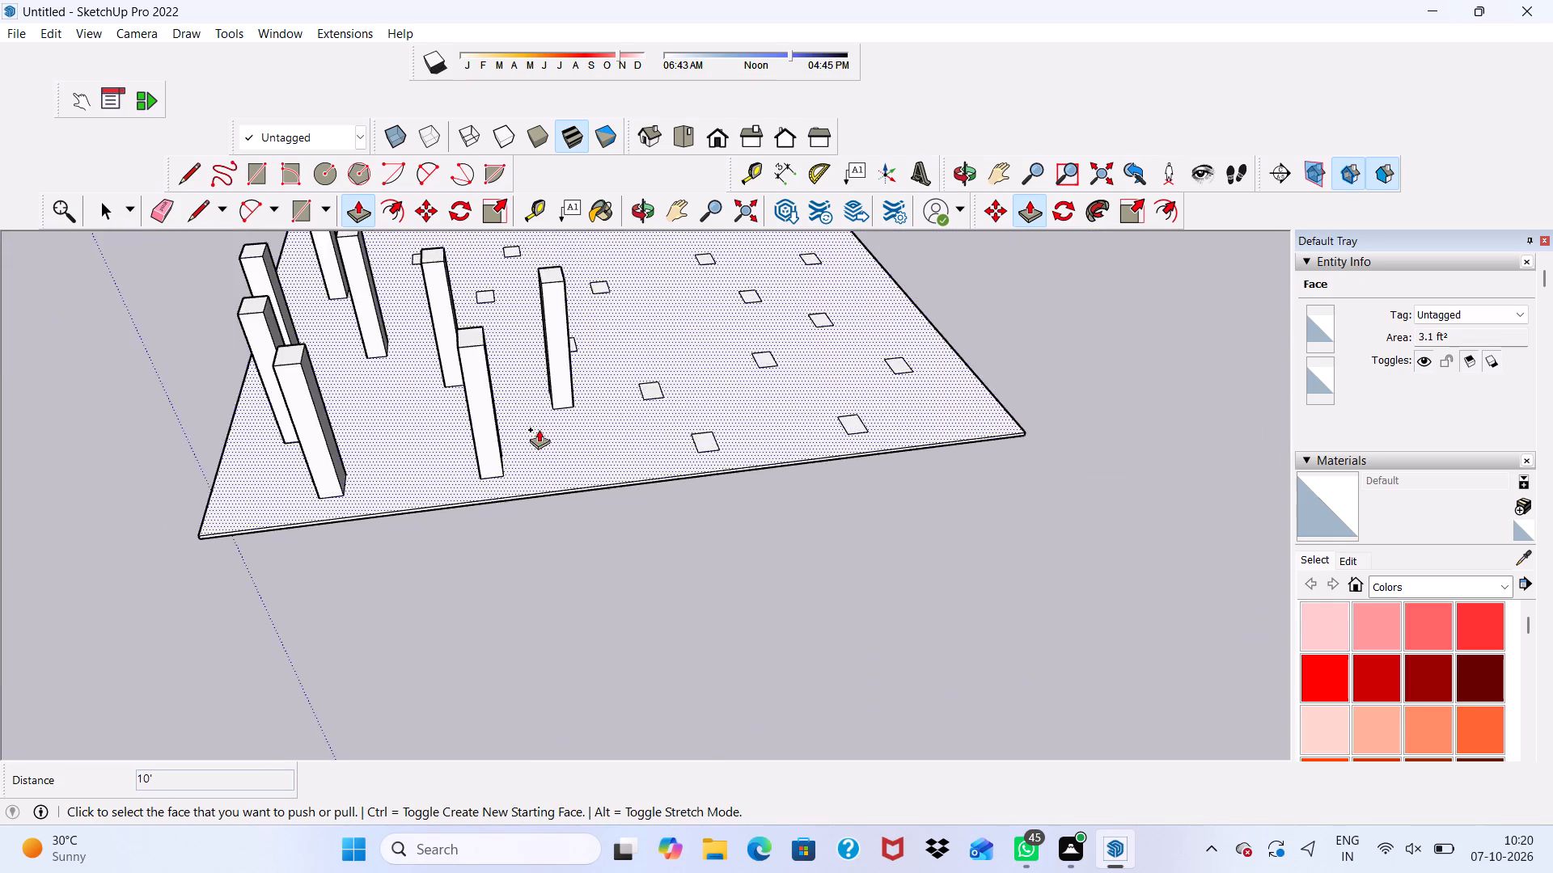
{"action": "scroll", "coordinate": [539, 429], "scroll_direction": "down", "scroll_amount": 5}
{"action": "scroll", "coordinate": [701, 456], "scroll_direction": "up", "scroll_amount": 8}
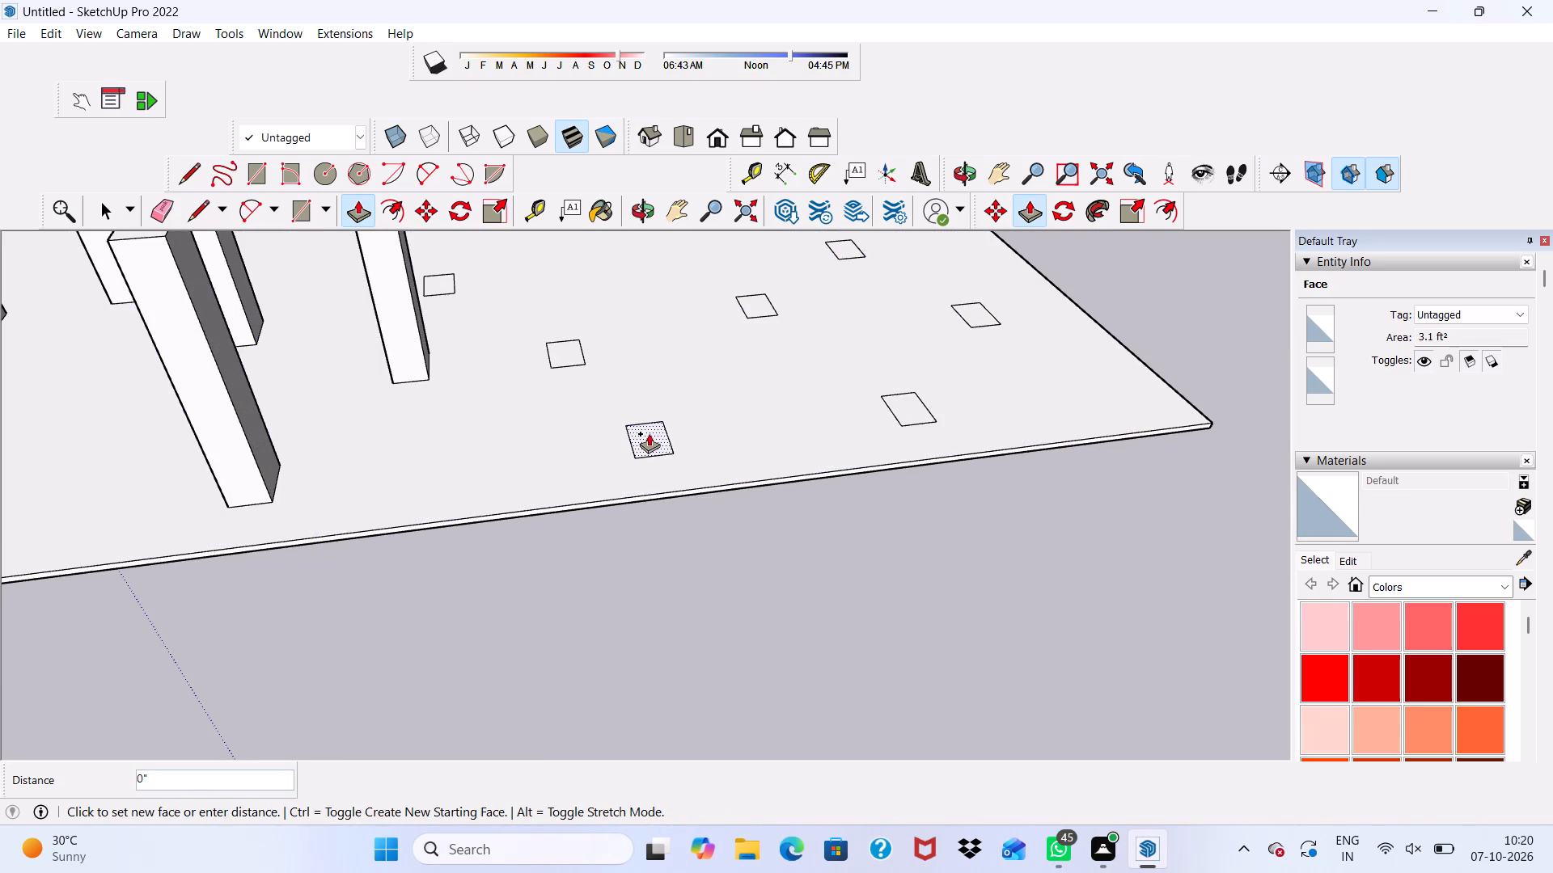
{"action": "left_click", "coordinate": [649, 433]}
{"action": "scroll", "coordinate": [484, 379], "scroll_direction": "down", "scroll_amount": 3}
{"action": "left_click", "coordinate": [240, 276]}
{"action": "scroll", "coordinate": [259, 315], "scroll_direction": "down", "scroll_amount": 3}
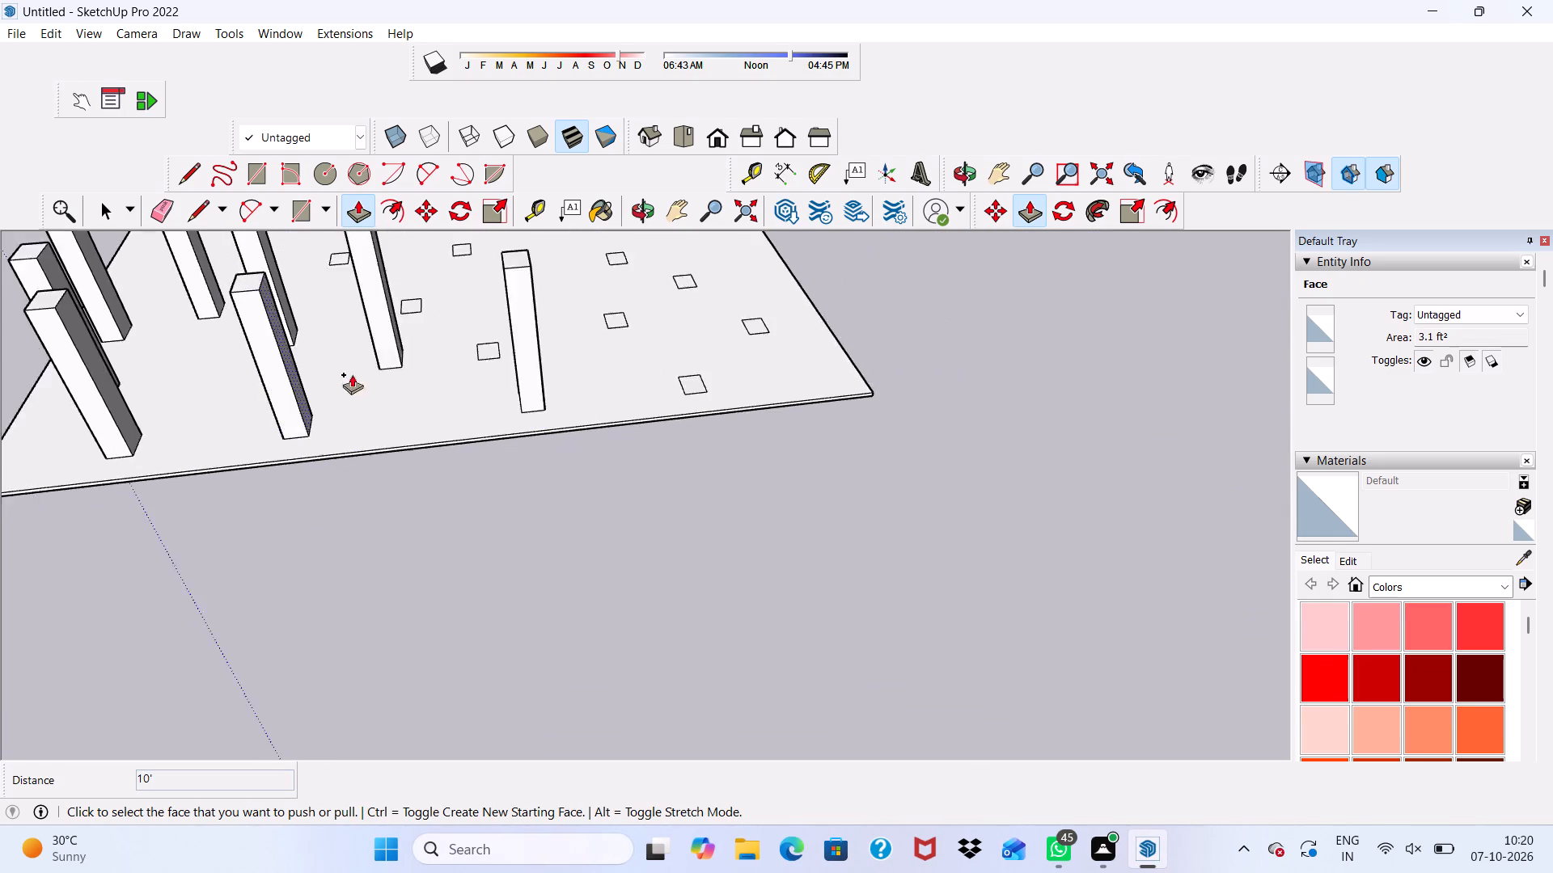
{"action": "scroll", "coordinate": [352, 374], "scroll_direction": "down", "scroll_amount": 6}
{"action": "scroll", "coordinate": [599, 399], "scroll_direction": "up", "scroll_amount": 9}
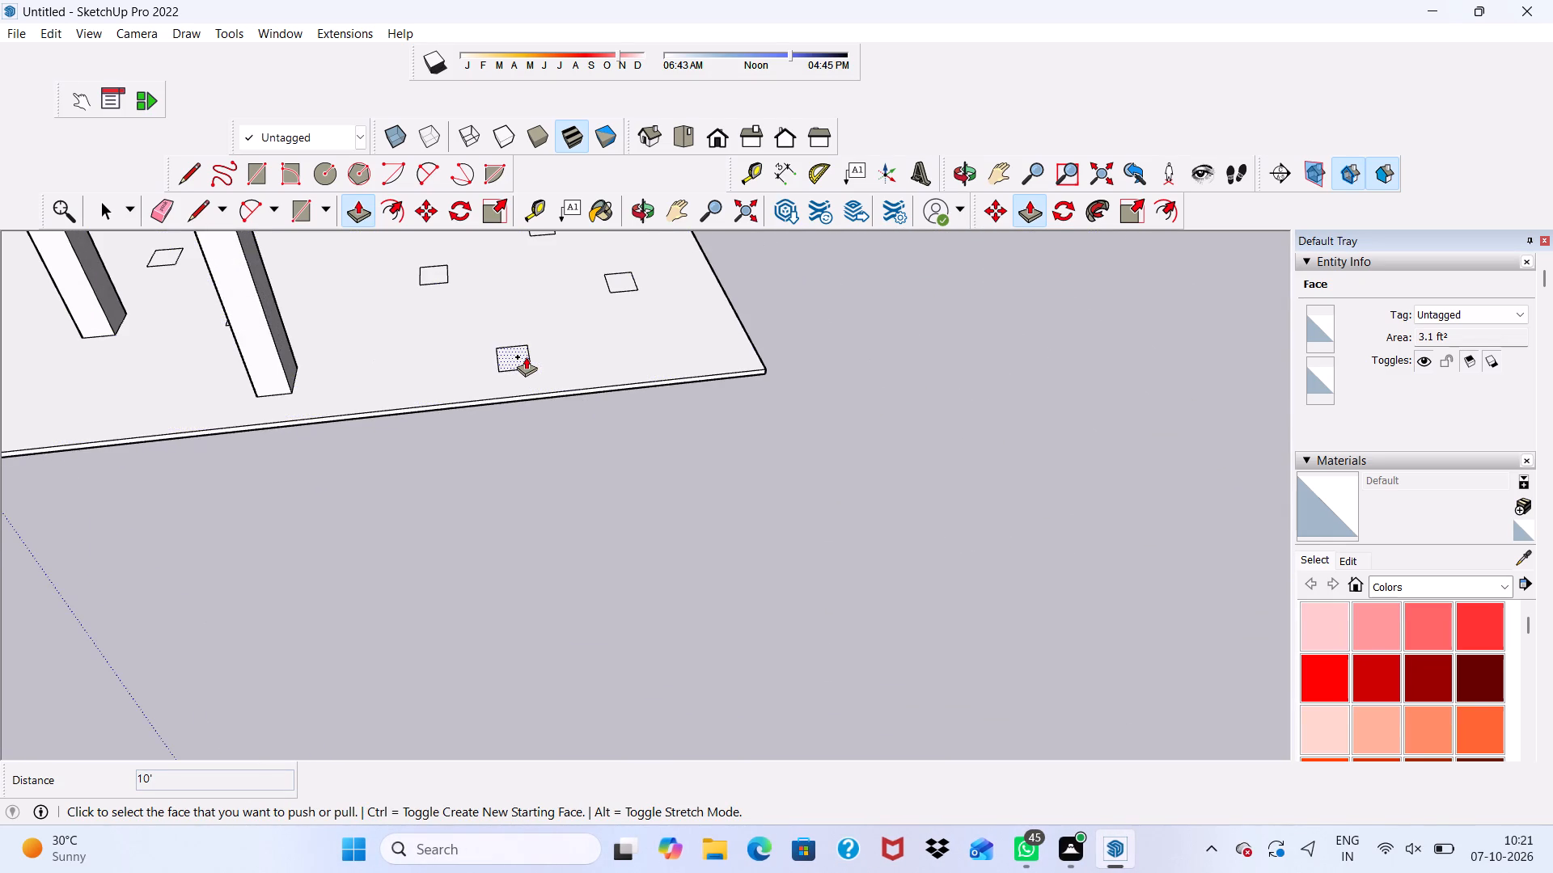
{"action": "left_click", "coordinate": [526, 356]}
{"action": "scroll", "coordinate": [526, 356], "scroll_direction": "down", "scroll_amount": 5}
{"action": "scroll", "coordinate": [429, 249], "scroll_direction": "down", "scroll_amount": 3}
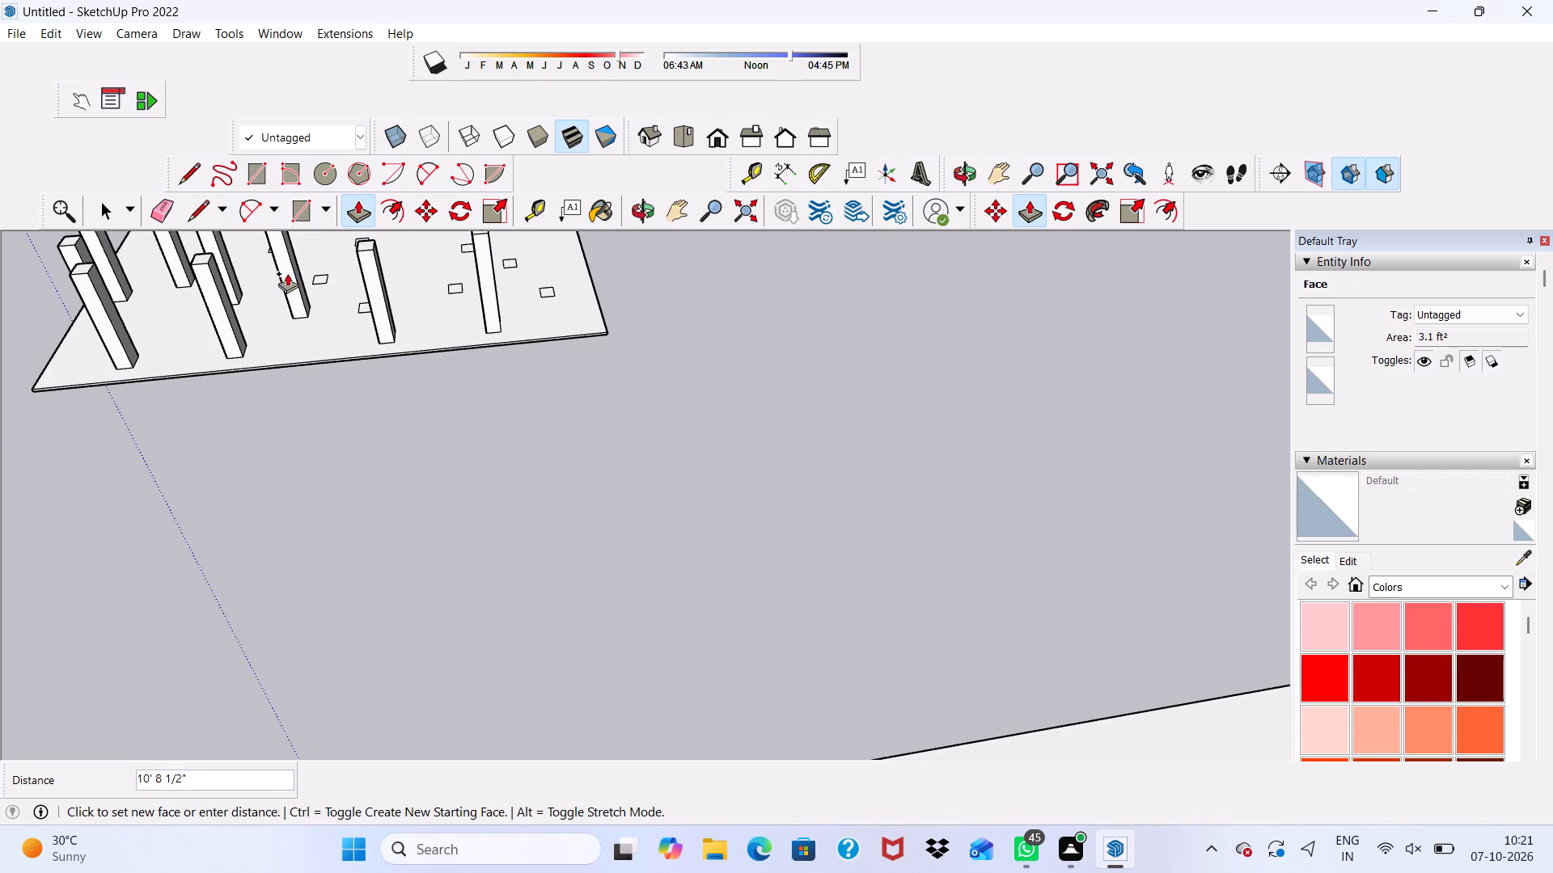
{"action": "left_click", "coordinate": [358, 247]}
Extrude the interior post rectangles beside the standing posts on the red-axis side of the slab to the same 10' height.
{"action": "scroll", "coordinate": [363, 299], "scroll_direction": "down", "scroll_amount": 5}
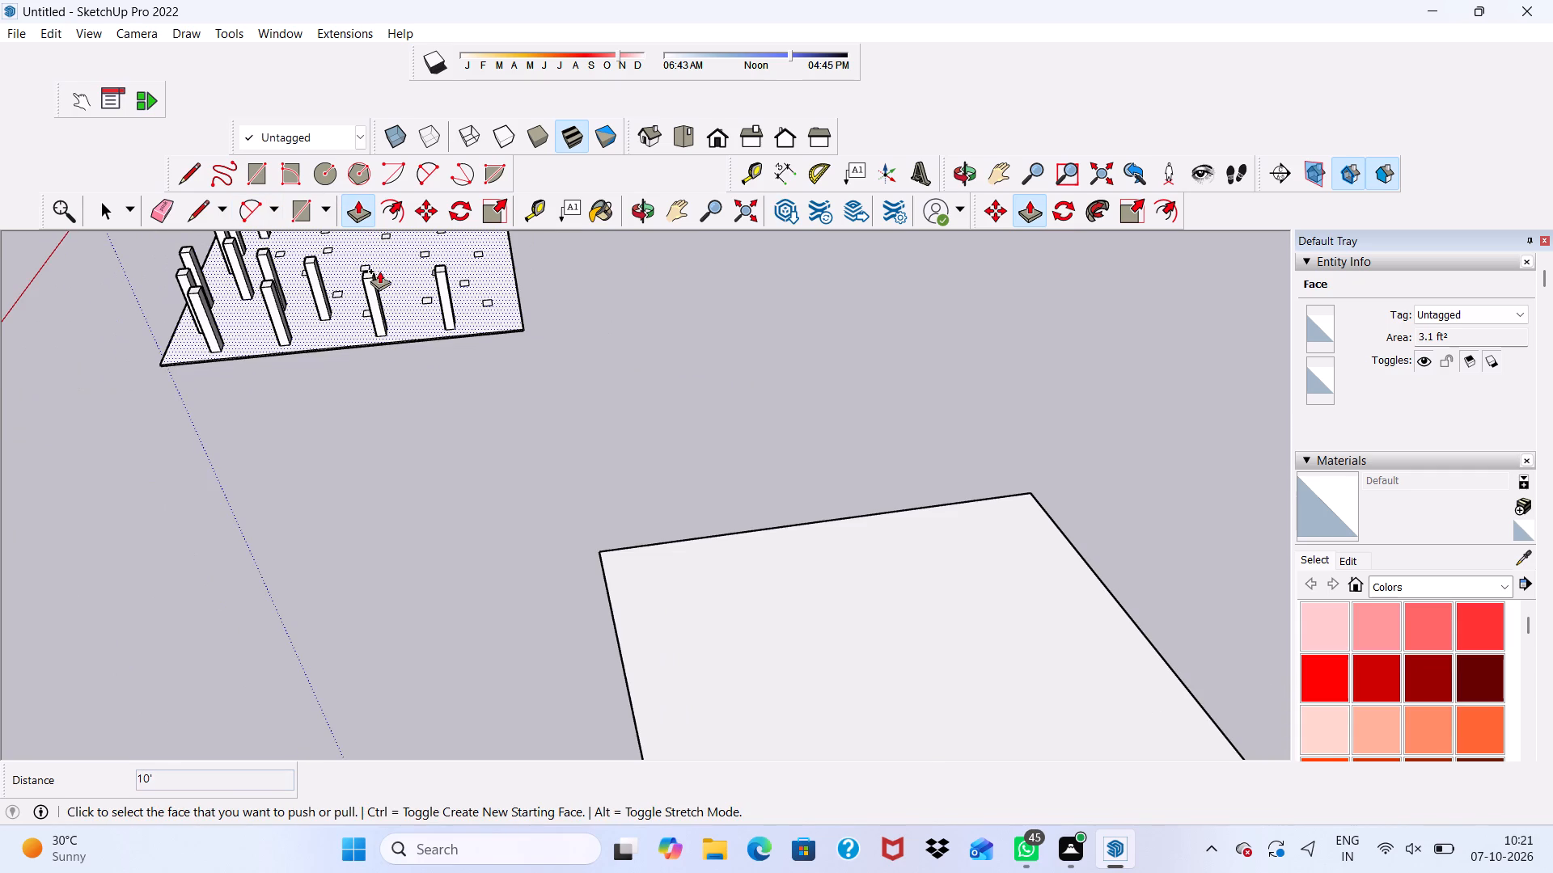
{"action": "middle_click_drag", "start_coordinate": [377, 266], "coordinate": [313, 452]}
{"action": "scroll", "coordinate": [312, 303], "scroll_direction": "down", "scroll_amount": 10}
{"action": "scroll", "coordinate": [385, 232], "scroll_direction": "up", "scroll_amount": 5}
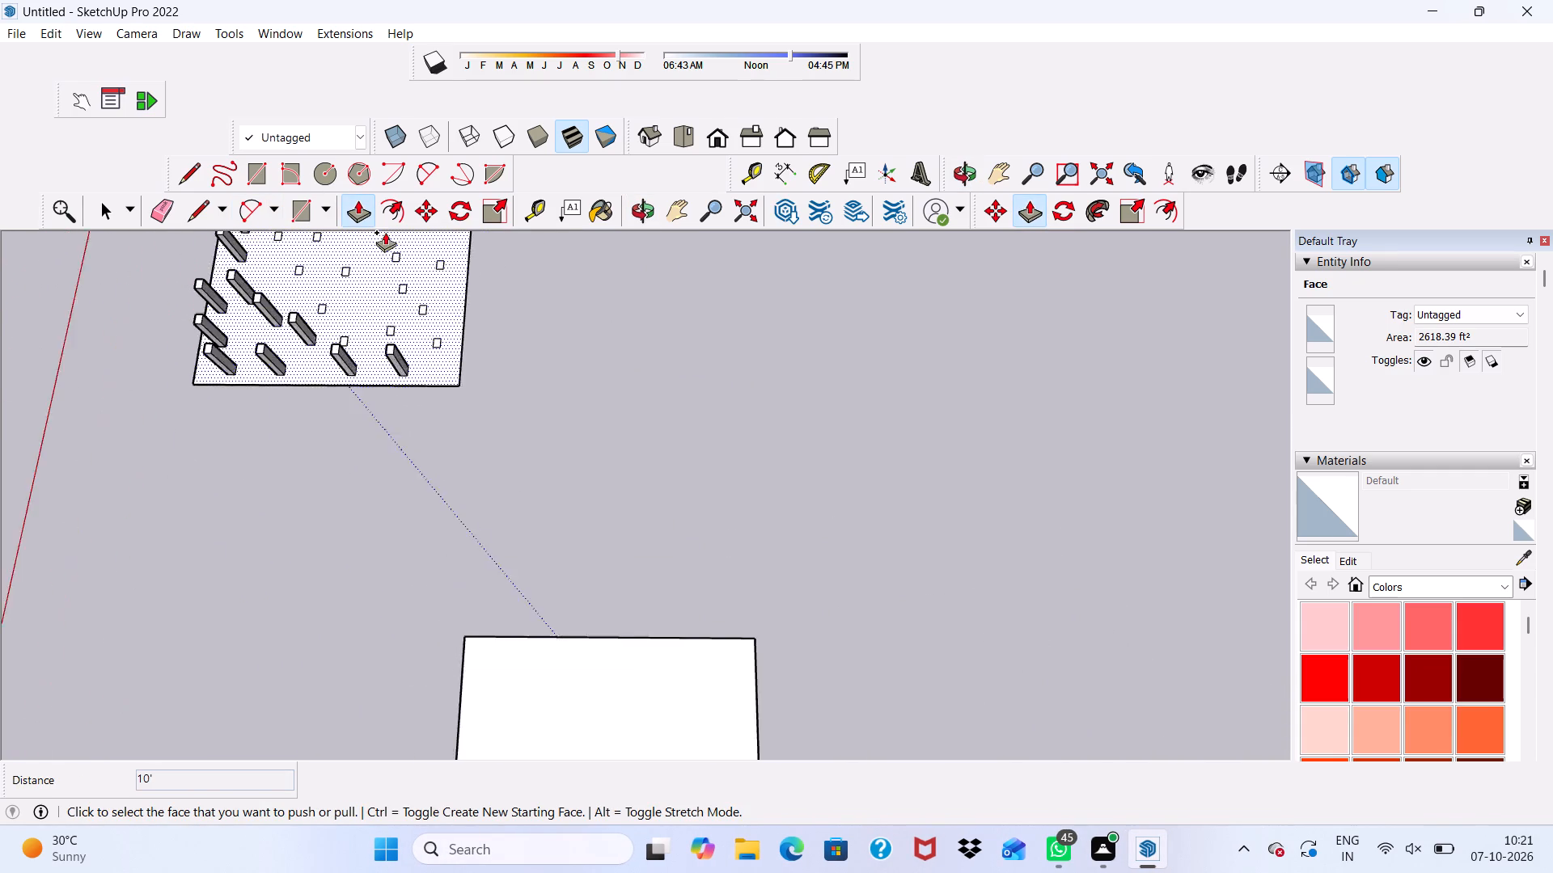
{"action": "scroll", "coordinate": [381, 259], "scroll_direction": "down", "scroll_amount": 12}
{"action": "scroll", "coordinate": [353, 258], "scroll_direction": "up", "scroll_amount": 20}
{"action": "scroll", "coordinate": [353, 258], "scroll_direction": "up", "scroll_amount": 4}
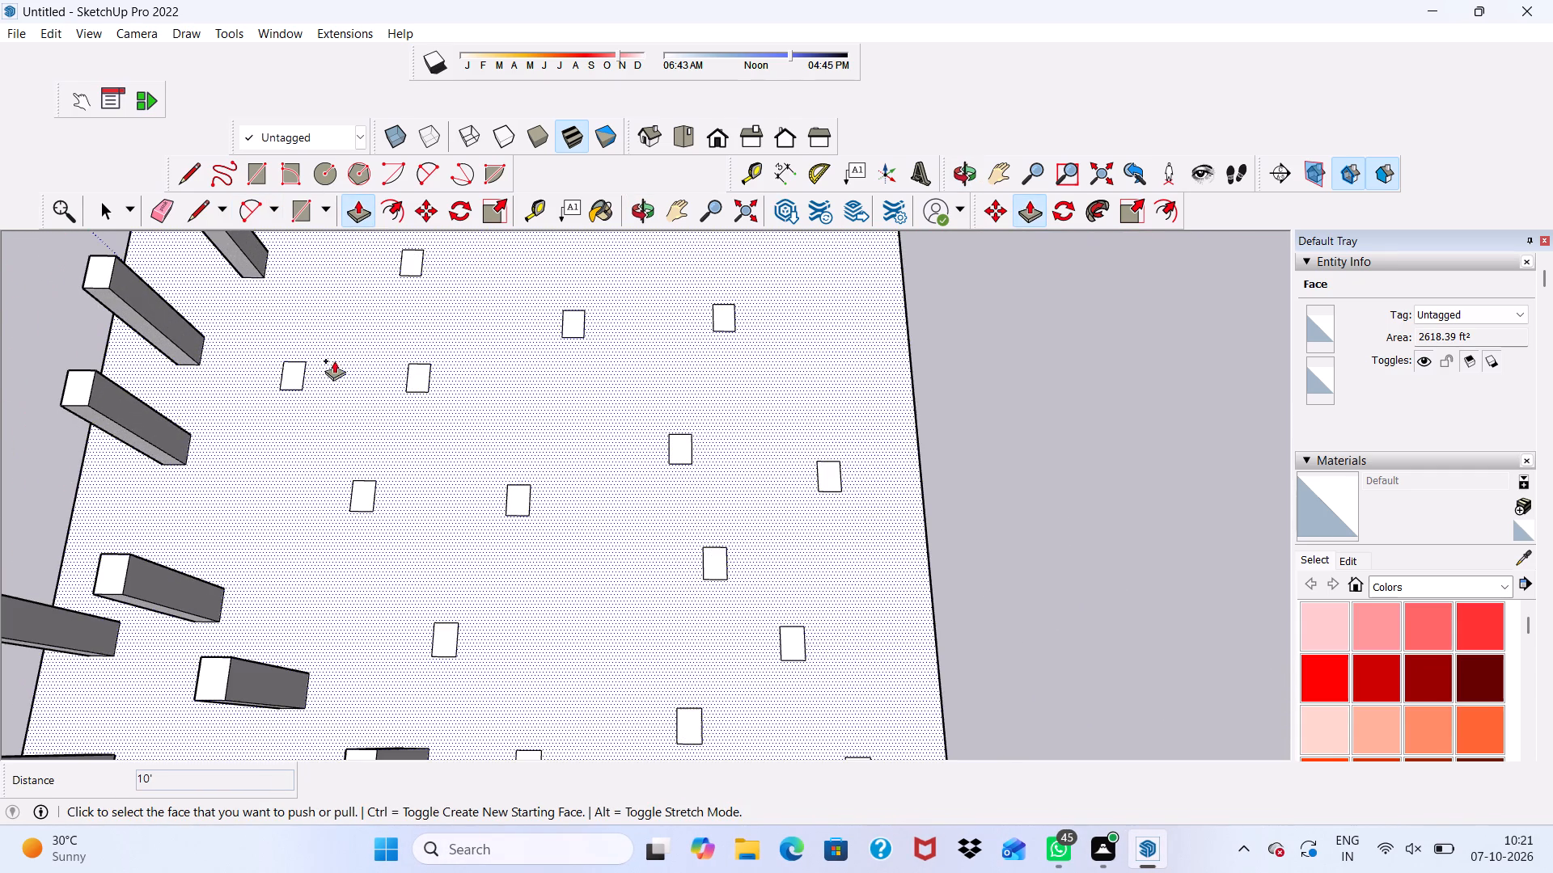
{"action": "left_click", "coordinate": [283, 371]}
{"action": "left_click", "coordinate": [77, 390]}
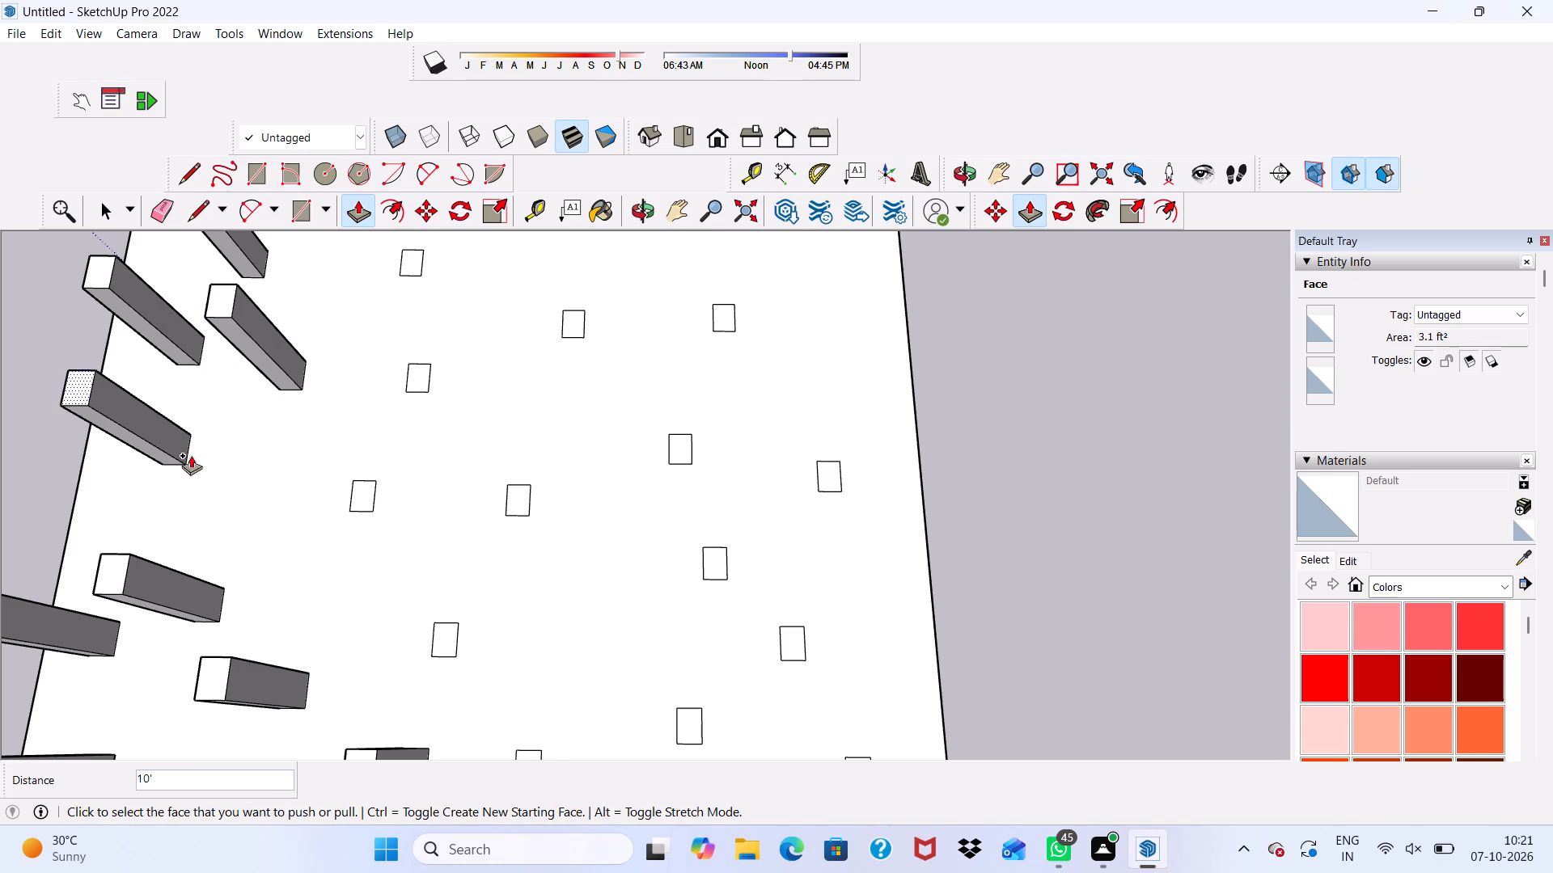
{"action": "left_click", "coordinate": [354, 487]}
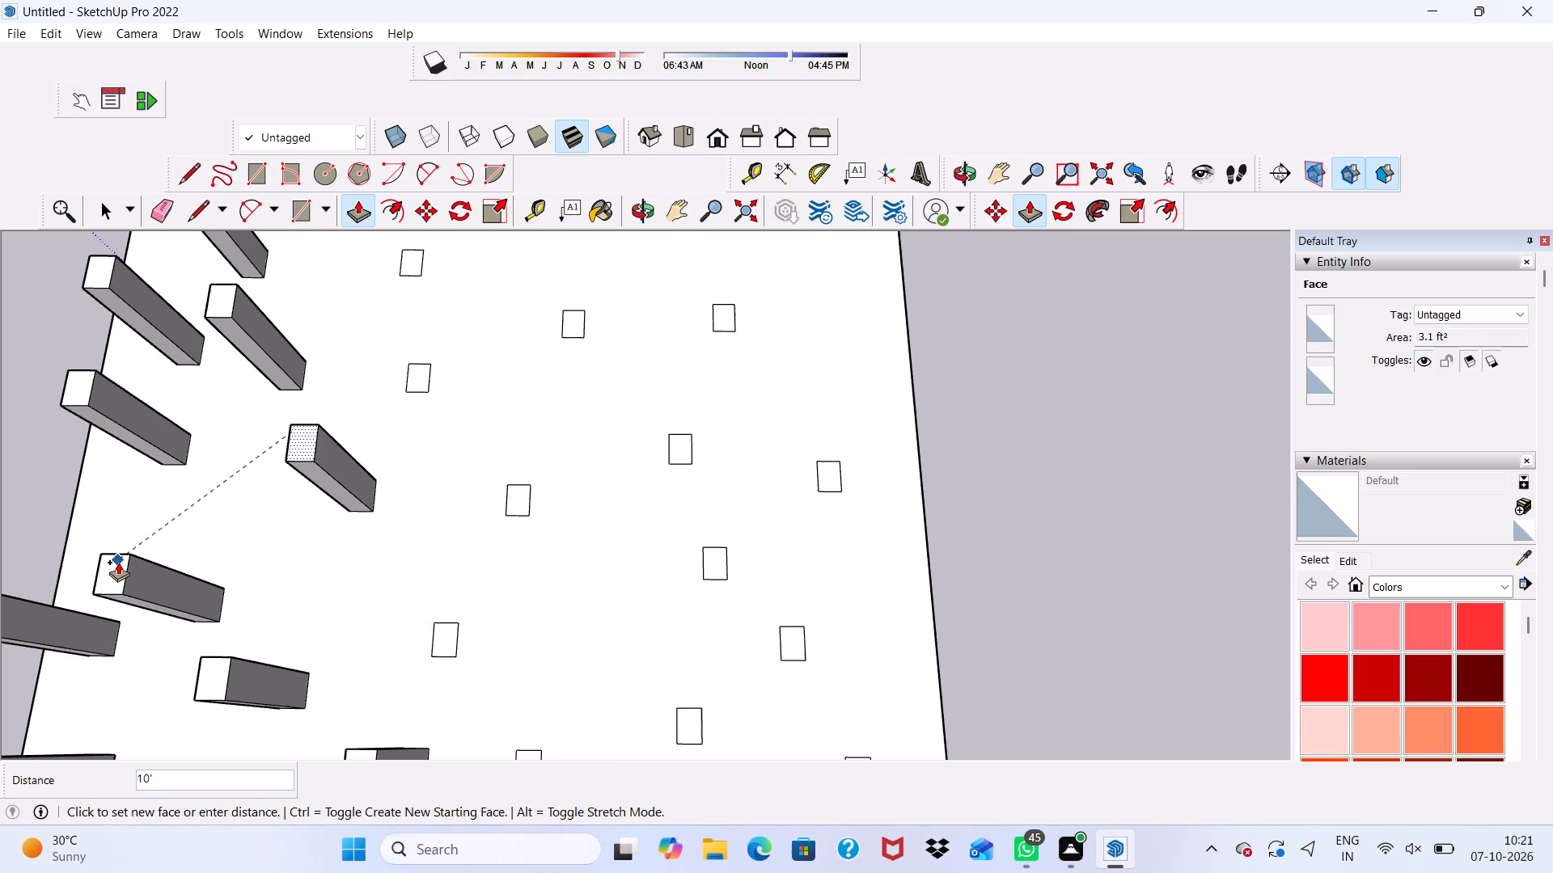
{"action": "left_click", "coordinate": [118, 562]}
{"action": "left_click", "coordinate": [413, 377]}
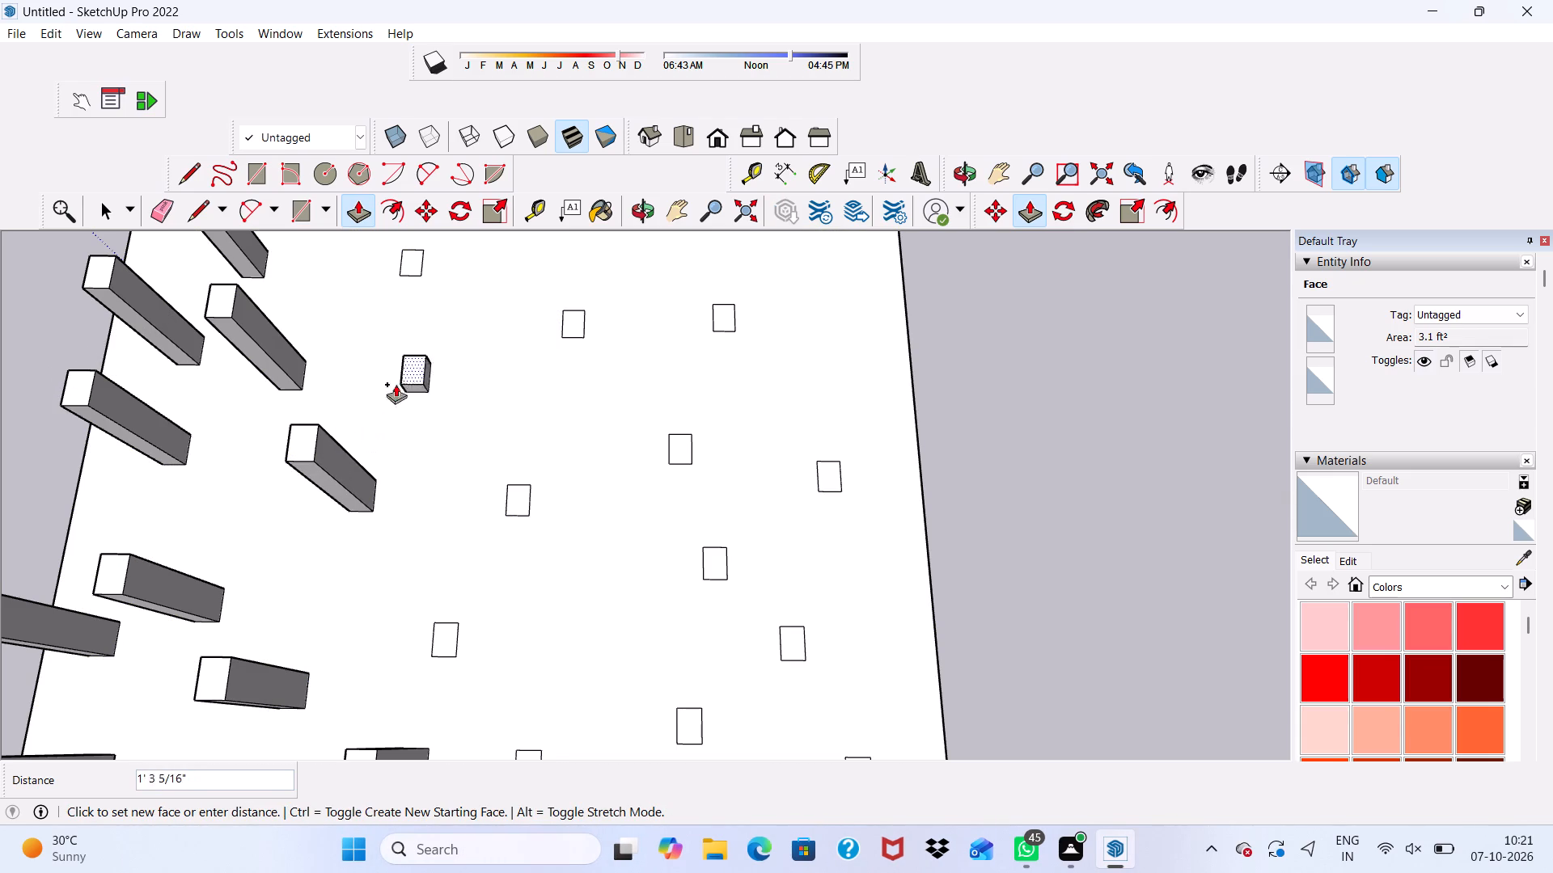
Extrude three interior post rectangles beside the standing rows up 10', matching the existing posts.
{"action": "left_click", "coordinate": [311, 439]}
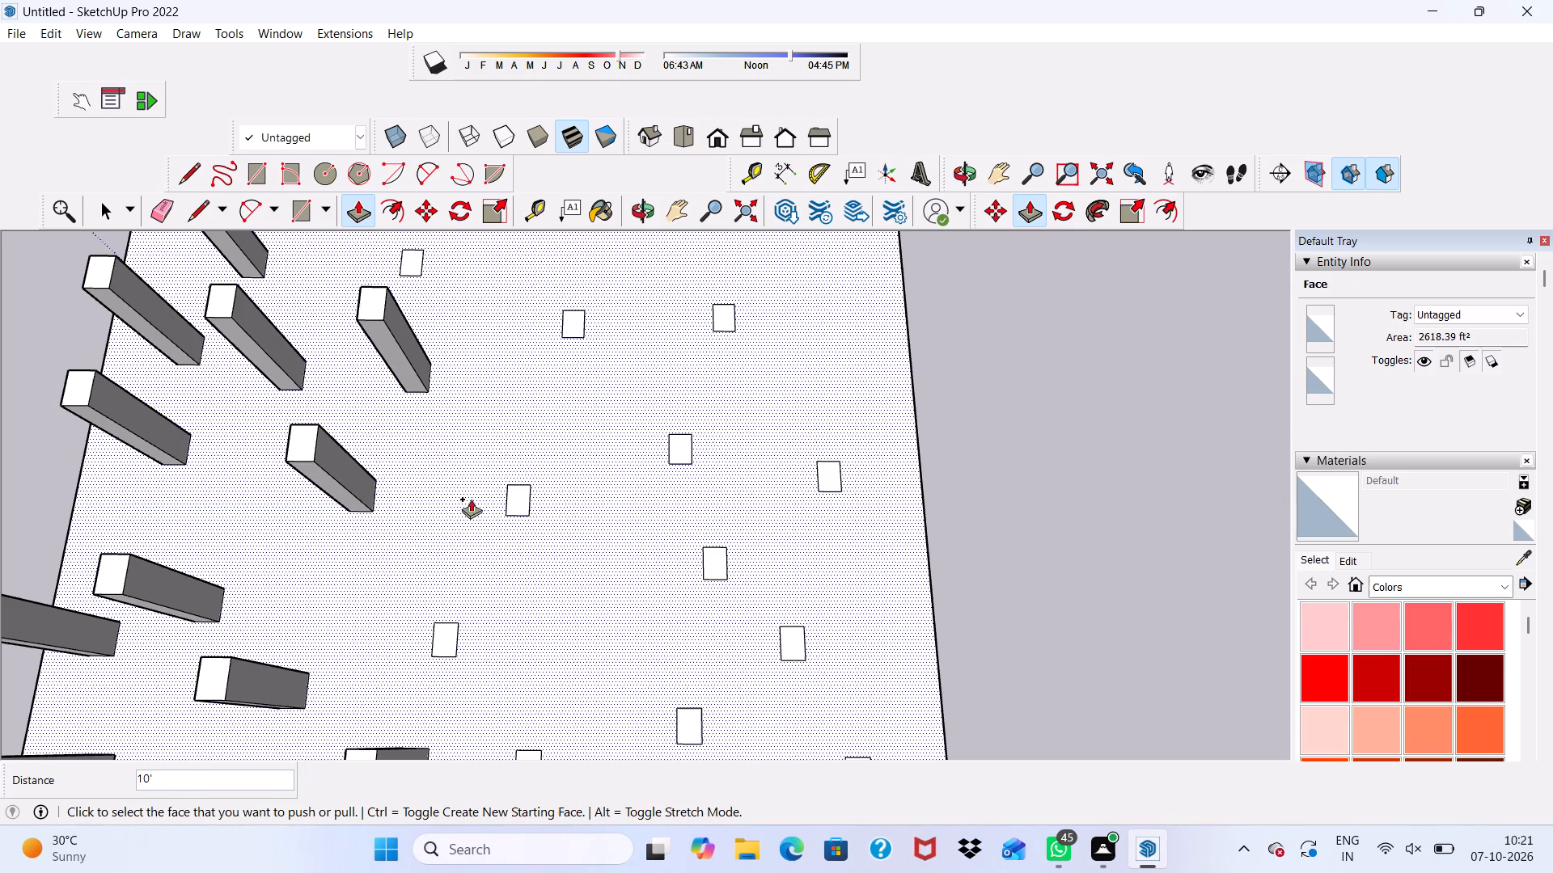
{"action": "left_click", "coordinate": [517, 499]}
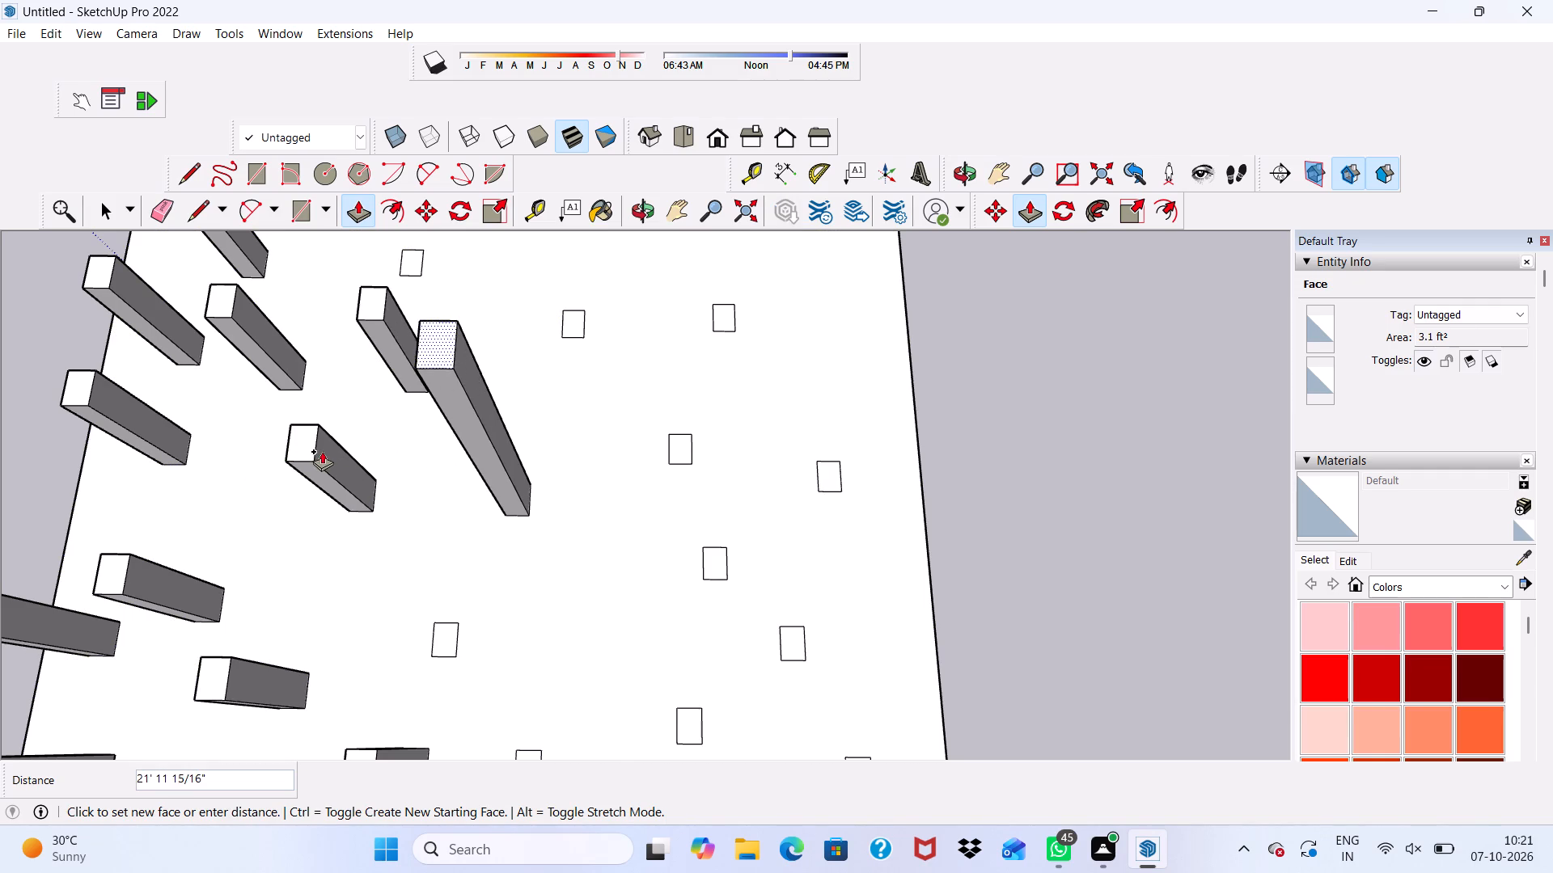
{"action": "left_click", "coordinate": [311, 450]}
{"action": "left_click", "coordinate": [439, 630]}
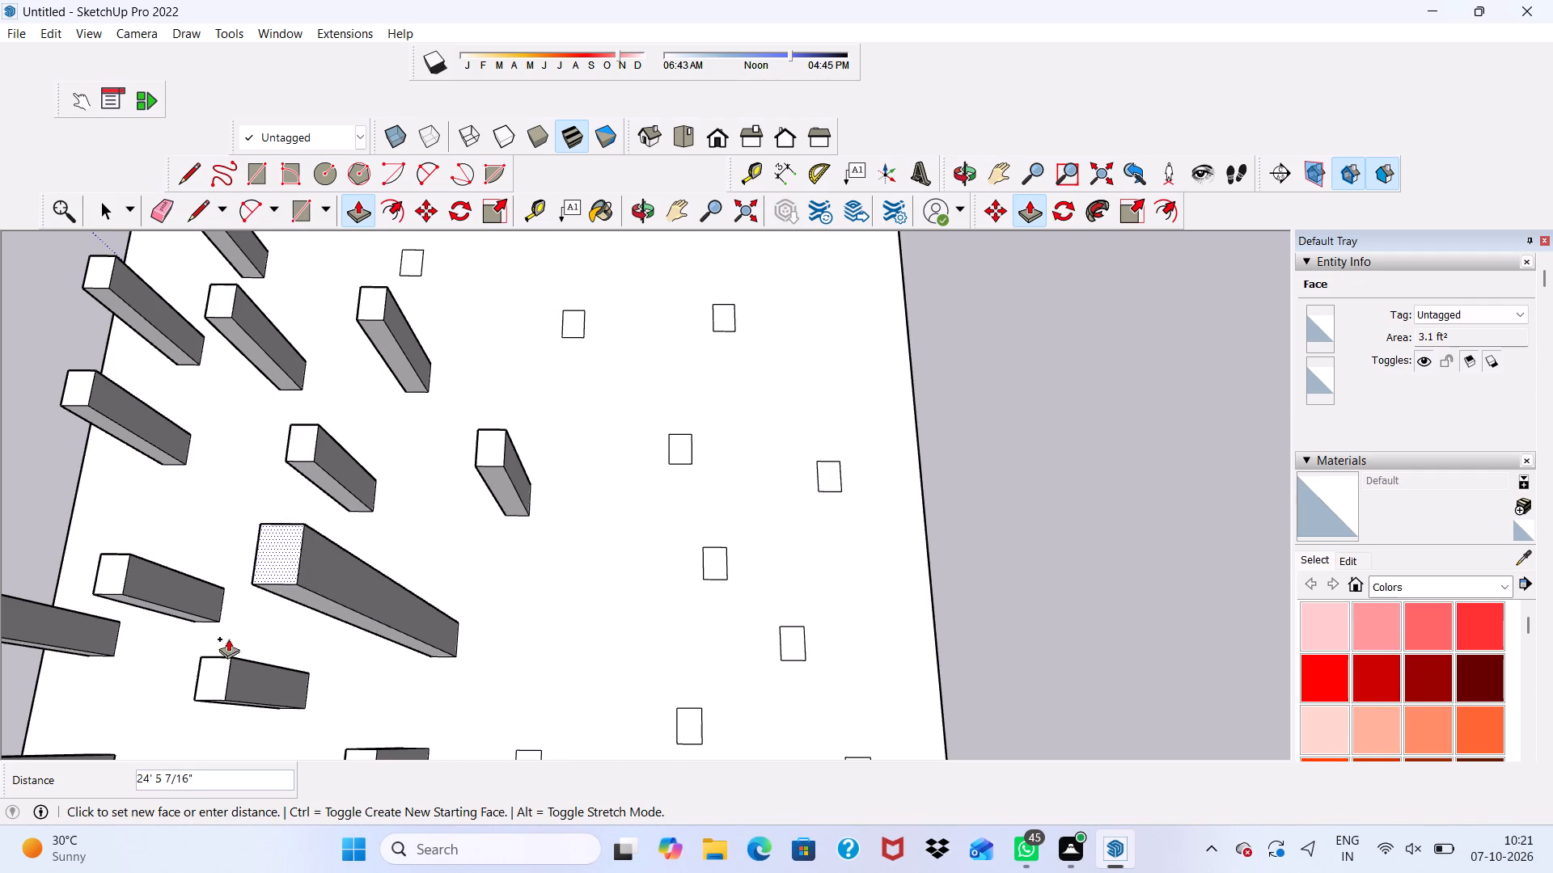
{"action": "left_click", "coordinate": [219, 672]}
Extrude the four mid-slab post rectangles toward the side edge opposite the standing rows to the same 10' height.
{"action": "left_click", "coordinate": [686, 448]}
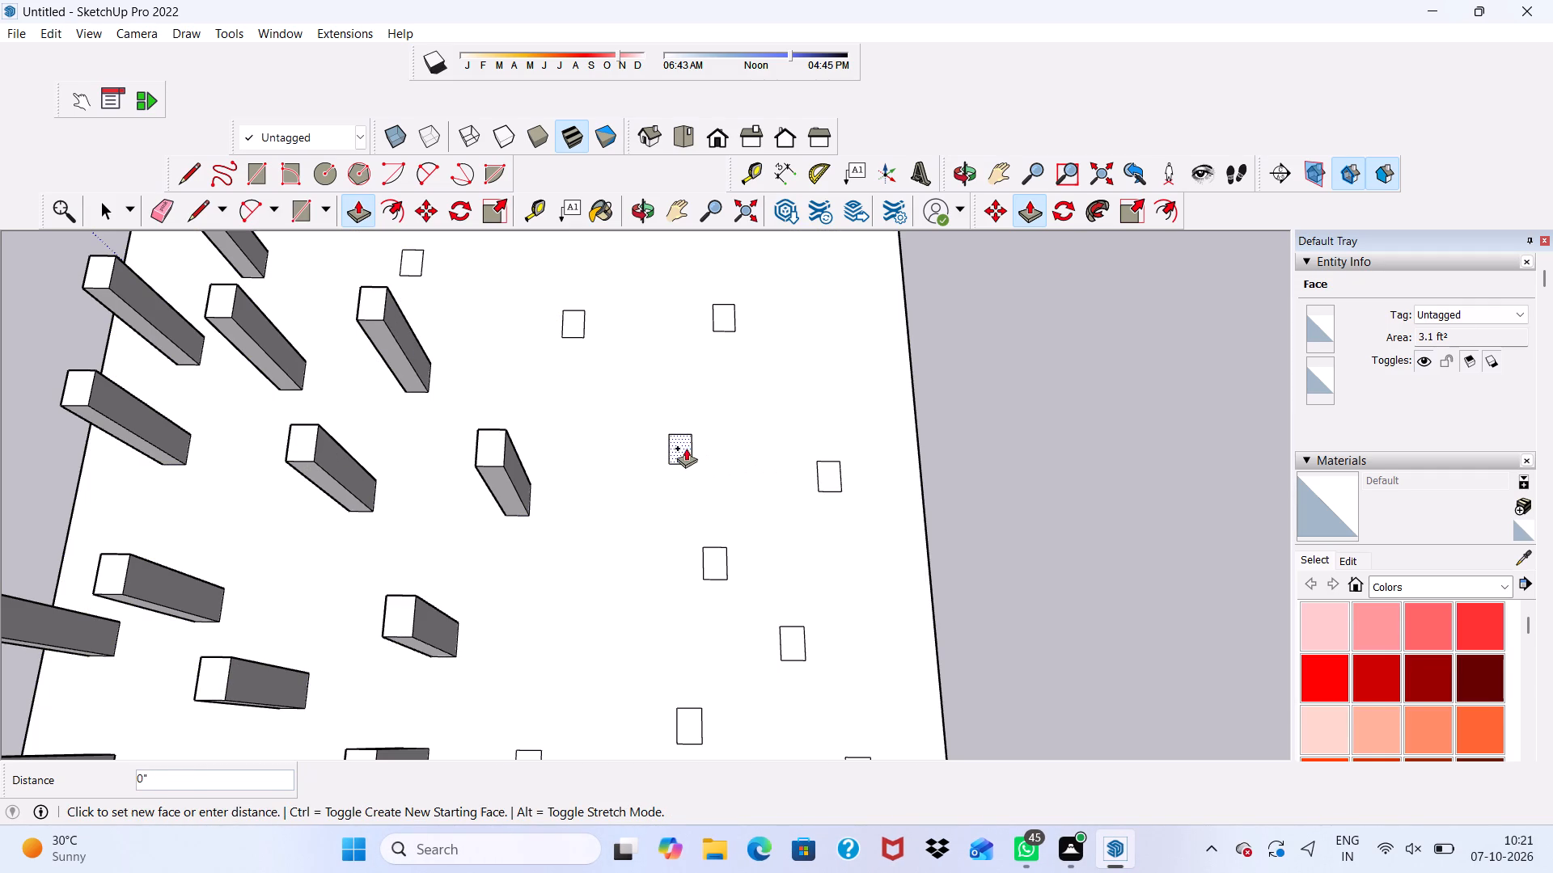
{"action": "left_click", "coordinate": [502, 438]}
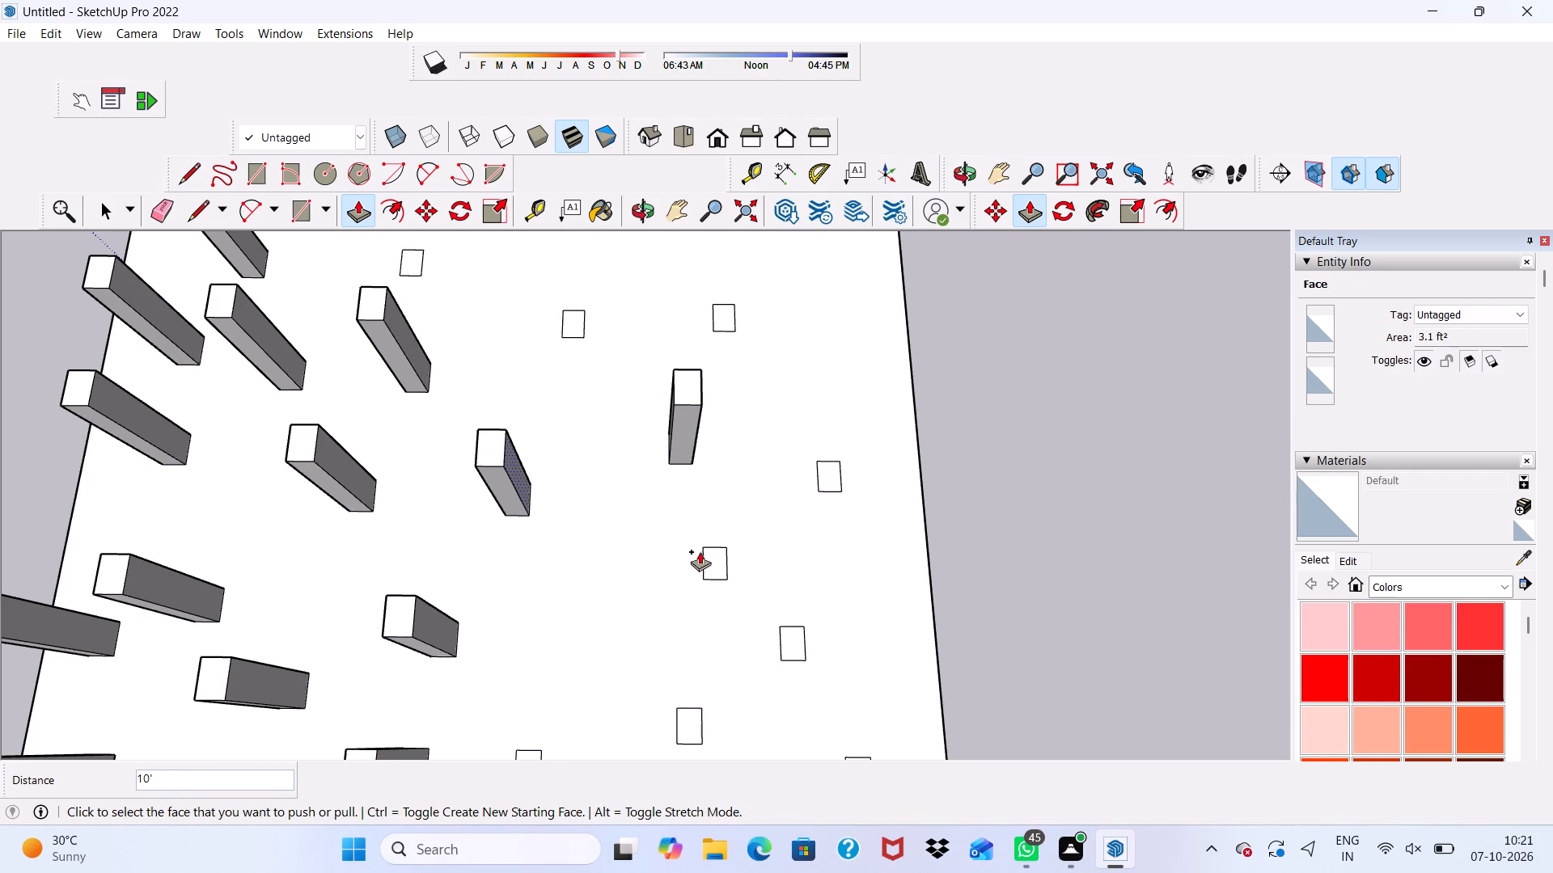
{"action": "left_click", "coordinate": [716, 552]}
{"action": "left_click", "coordinate": [497, 443]}
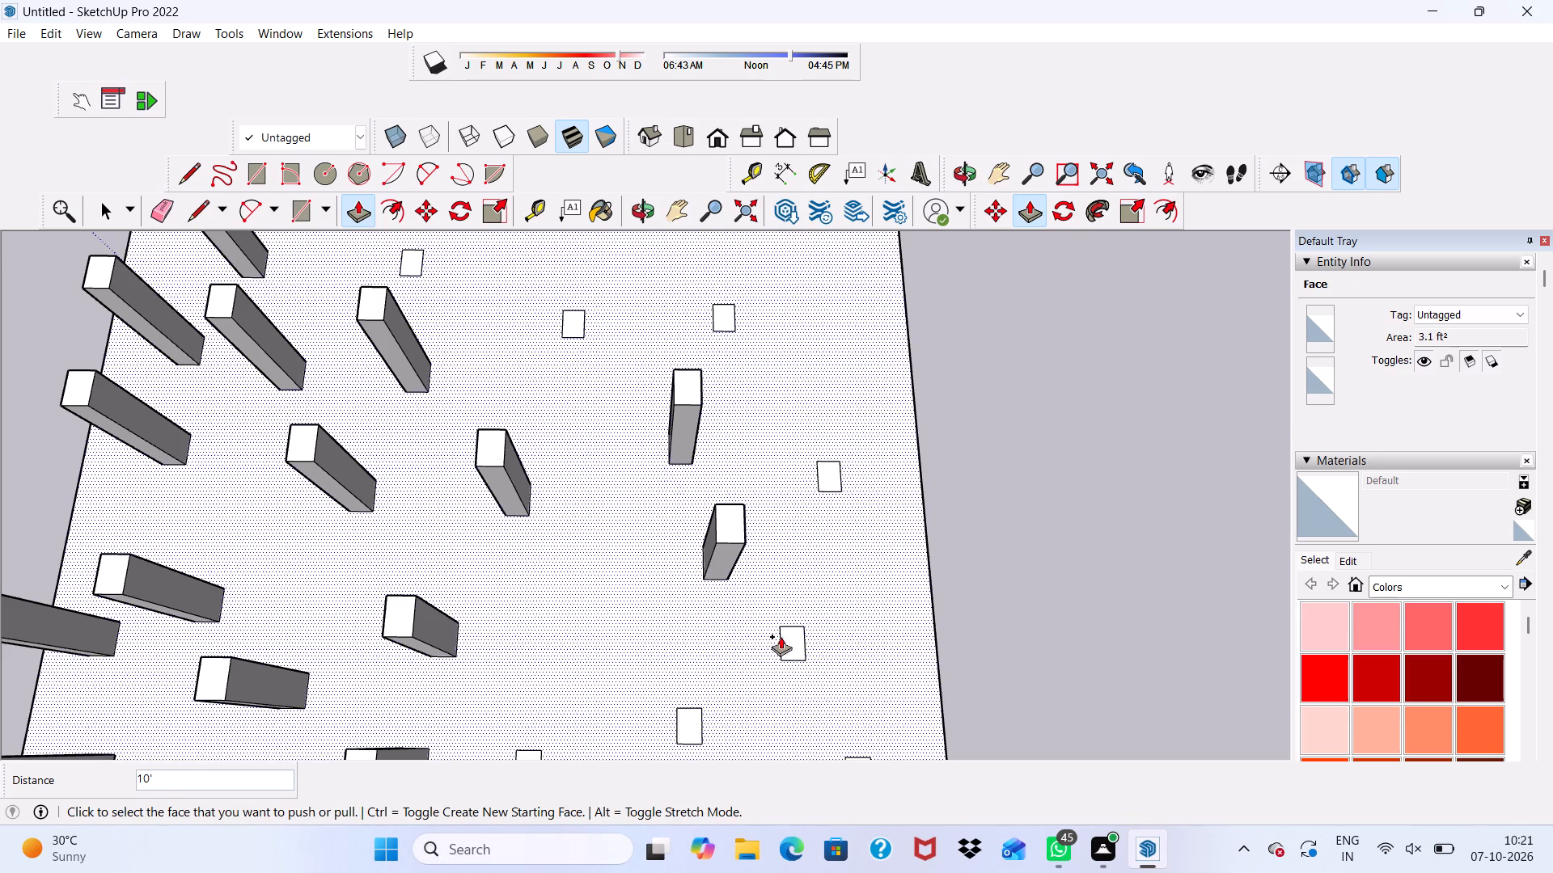
{"action": "left_click", "coordinate": [787, 640]}
{"action": "left_click", "coordinate": [721, 524]}
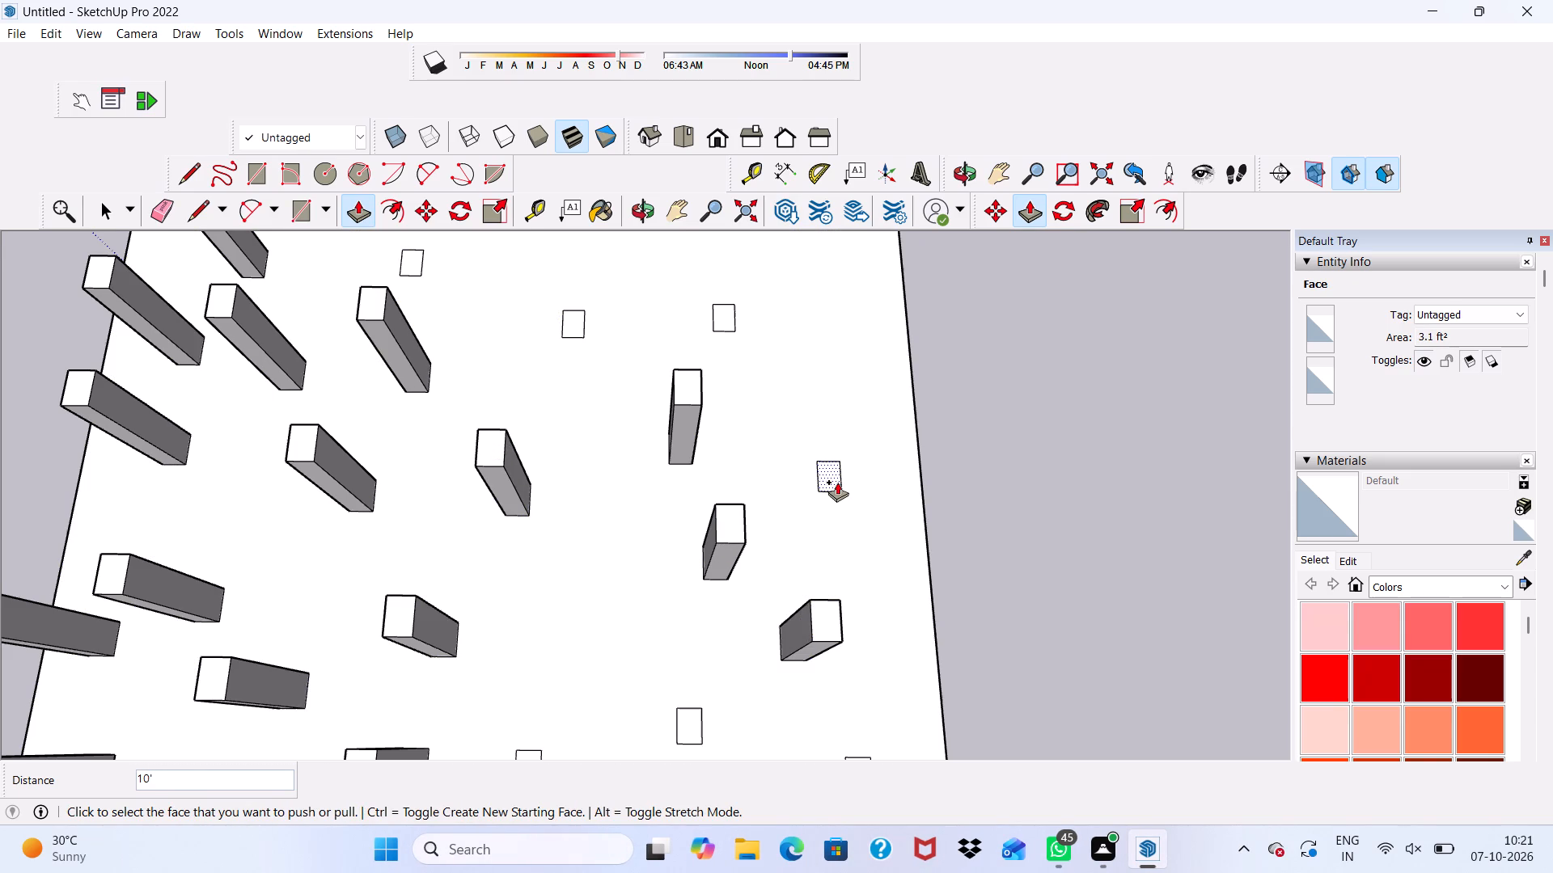
{"action": "left_click", "coordinate": [837, 480]}
{"action": "left_click", "coordinate": [734, 525]}
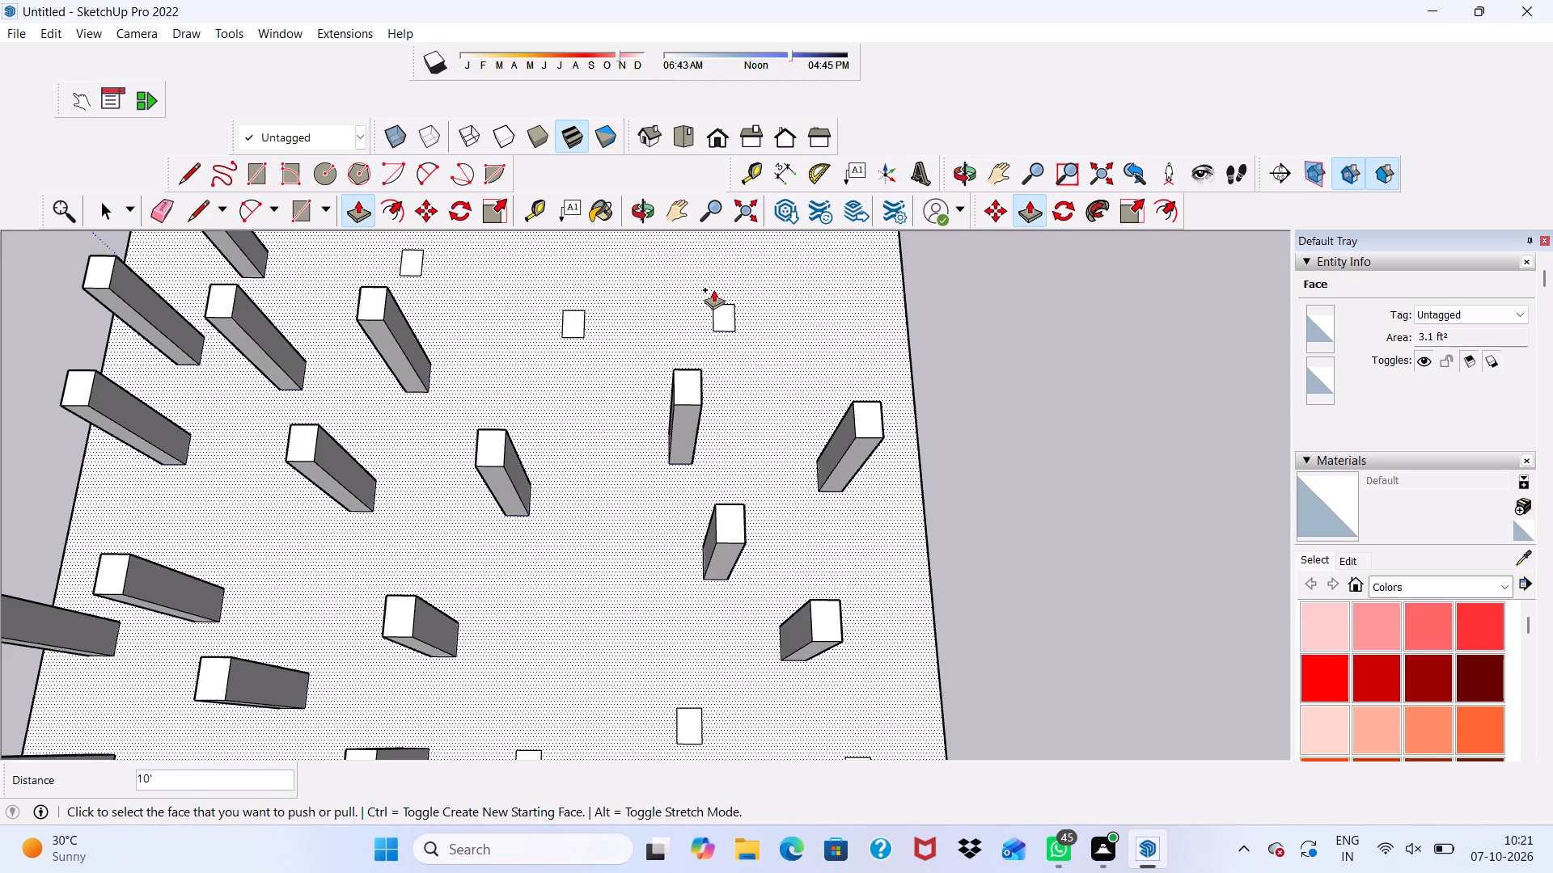
Extrude the three flat post rectangles in the row just beyond the newly raised posts to 10'.
{"action": "left_click", "coordinate": [724, 310]}
{"action": "left_click", "coordinate": [695, 377]}
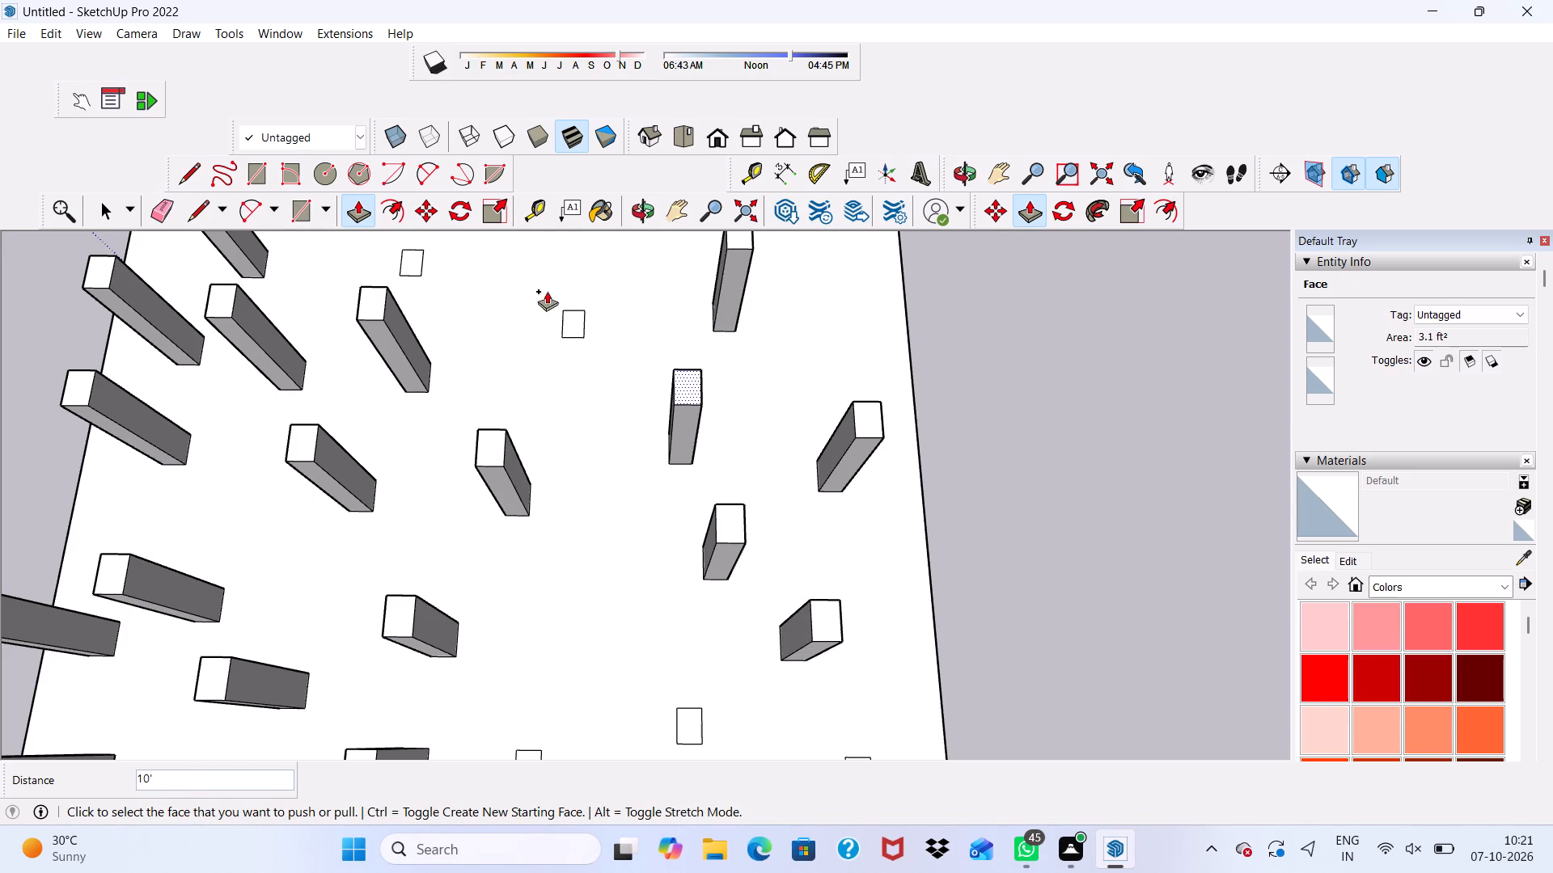
{"action": "left_click", "coordinate": [578, 316]}
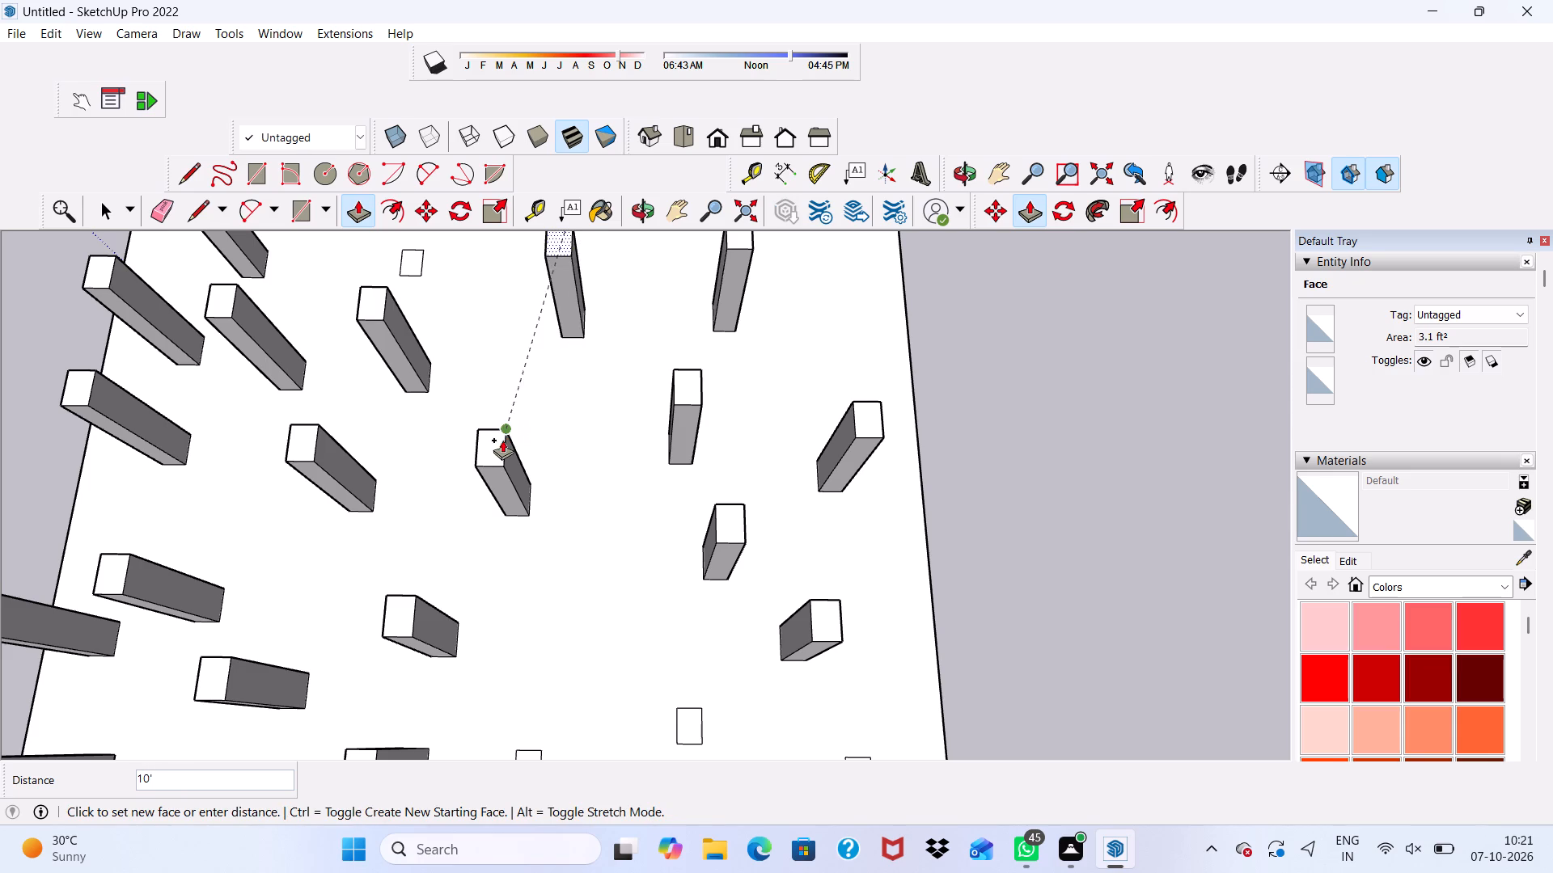
{"action": "left_click", "coordinate": [500, 441]}
{"action": "left_click", "coordinate": [412, 262]}
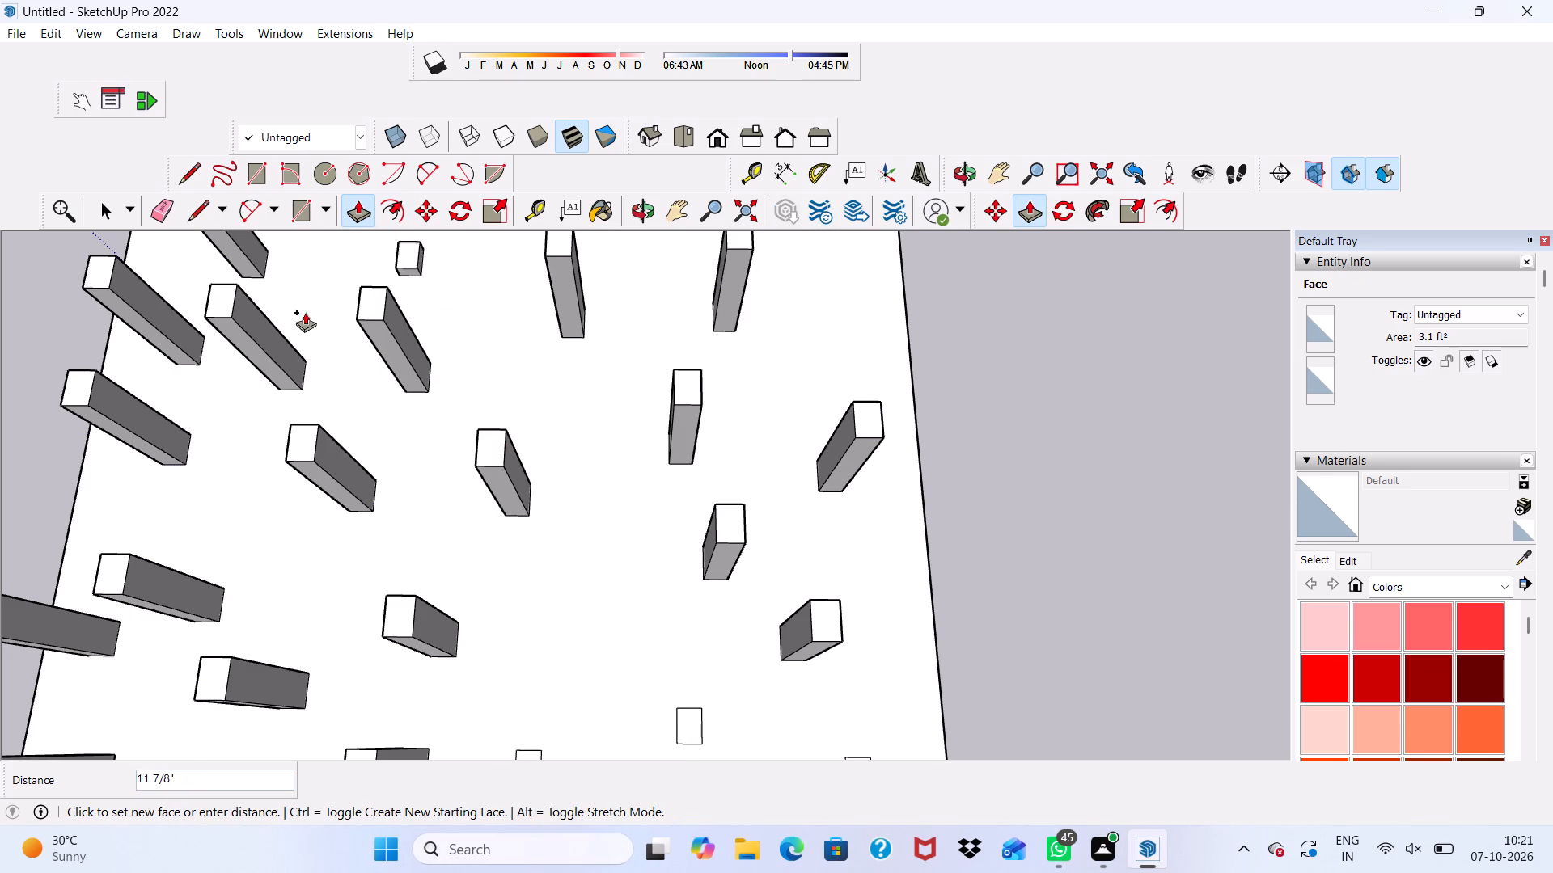
{"action": "left_click", "coordinate": [296, 433]}
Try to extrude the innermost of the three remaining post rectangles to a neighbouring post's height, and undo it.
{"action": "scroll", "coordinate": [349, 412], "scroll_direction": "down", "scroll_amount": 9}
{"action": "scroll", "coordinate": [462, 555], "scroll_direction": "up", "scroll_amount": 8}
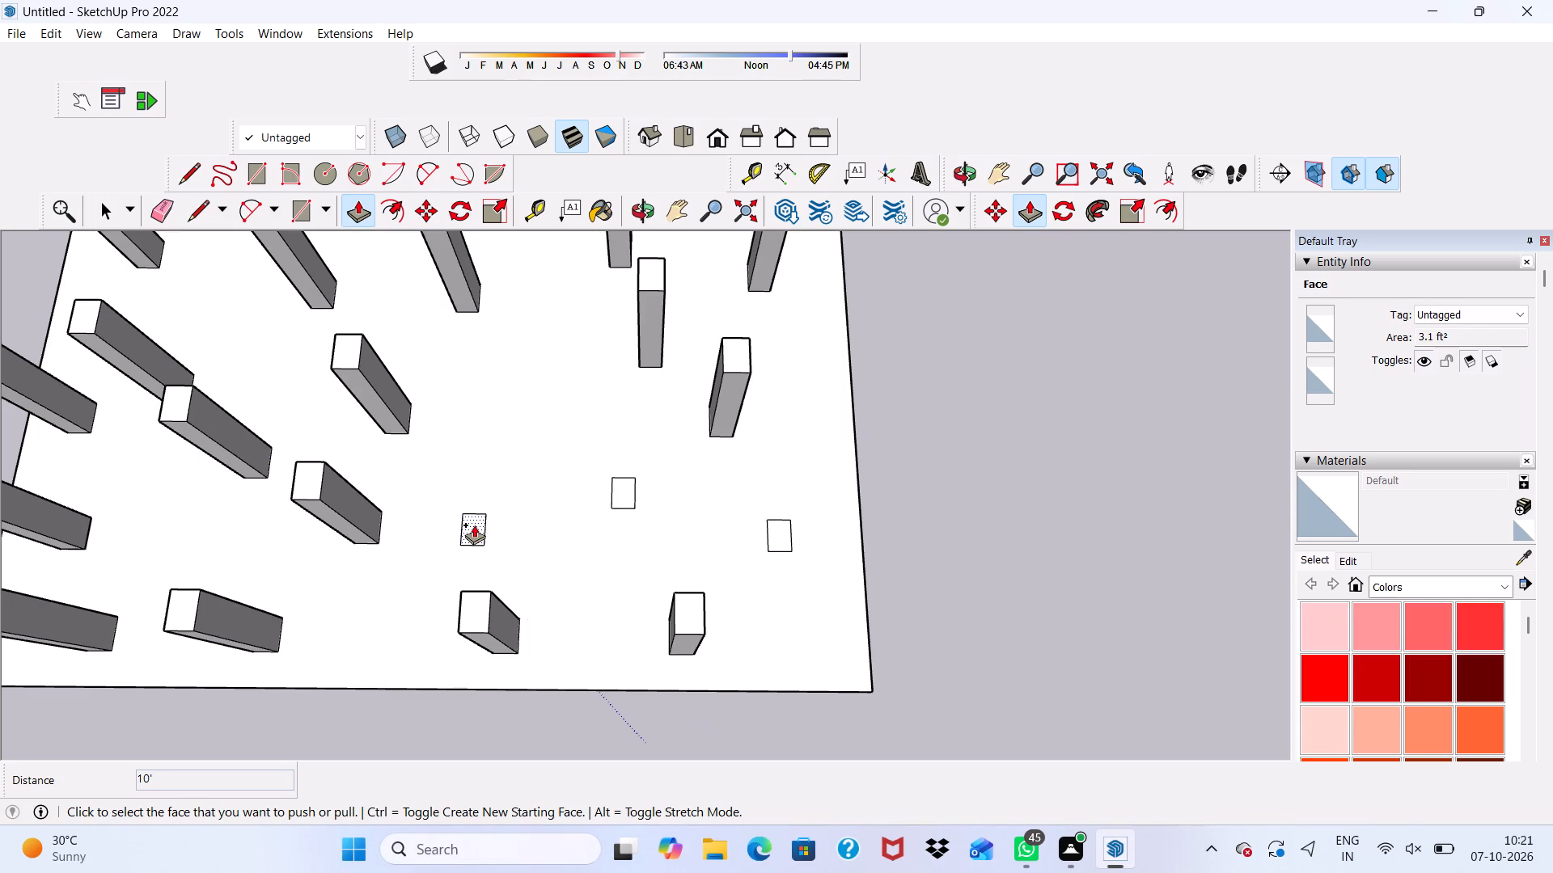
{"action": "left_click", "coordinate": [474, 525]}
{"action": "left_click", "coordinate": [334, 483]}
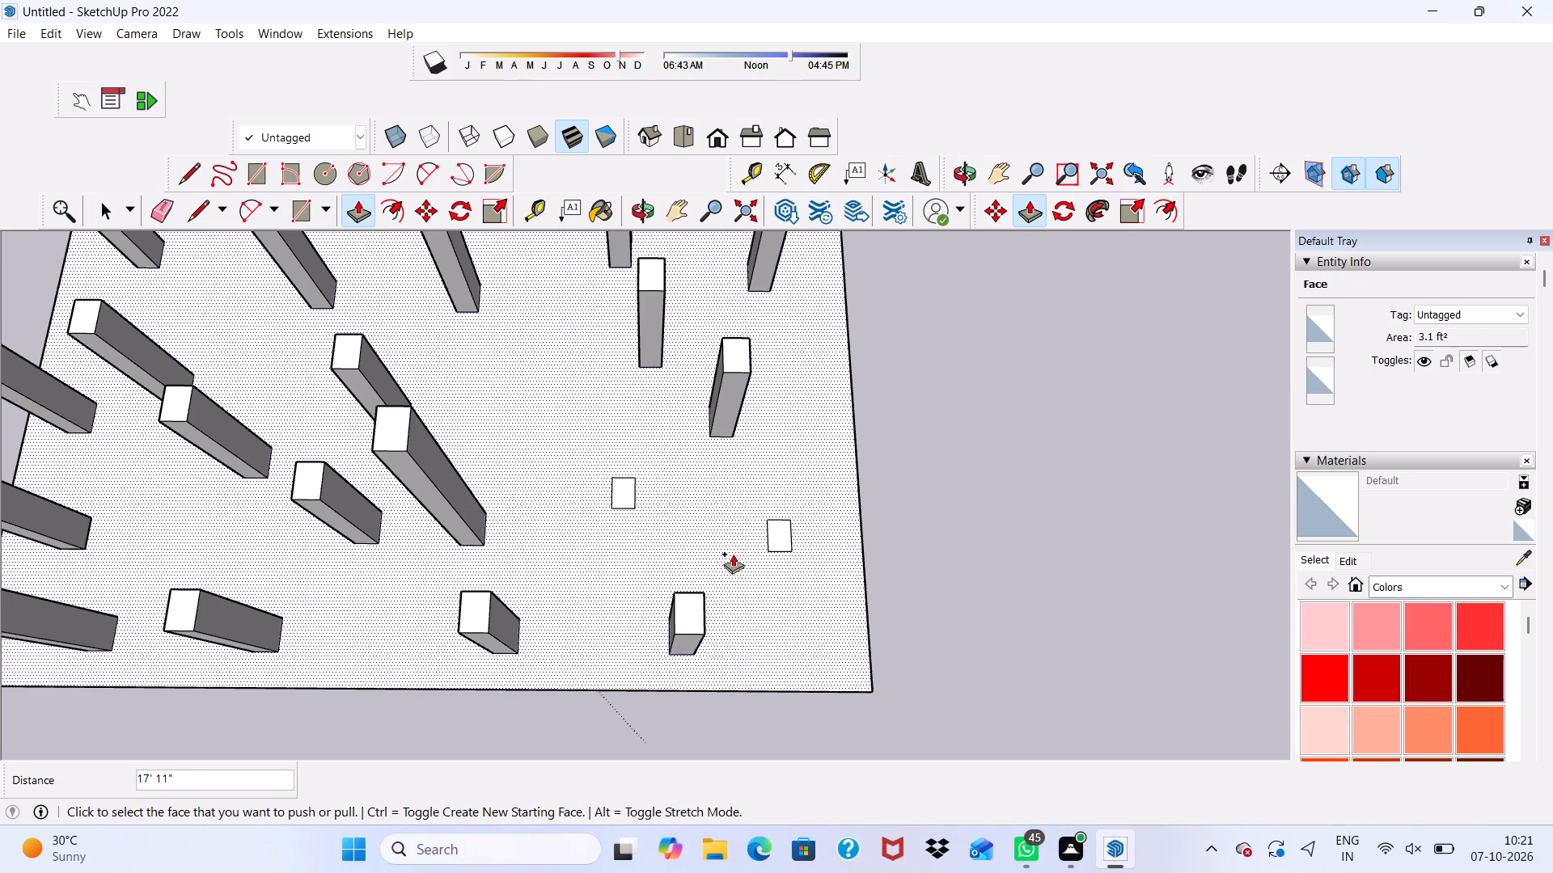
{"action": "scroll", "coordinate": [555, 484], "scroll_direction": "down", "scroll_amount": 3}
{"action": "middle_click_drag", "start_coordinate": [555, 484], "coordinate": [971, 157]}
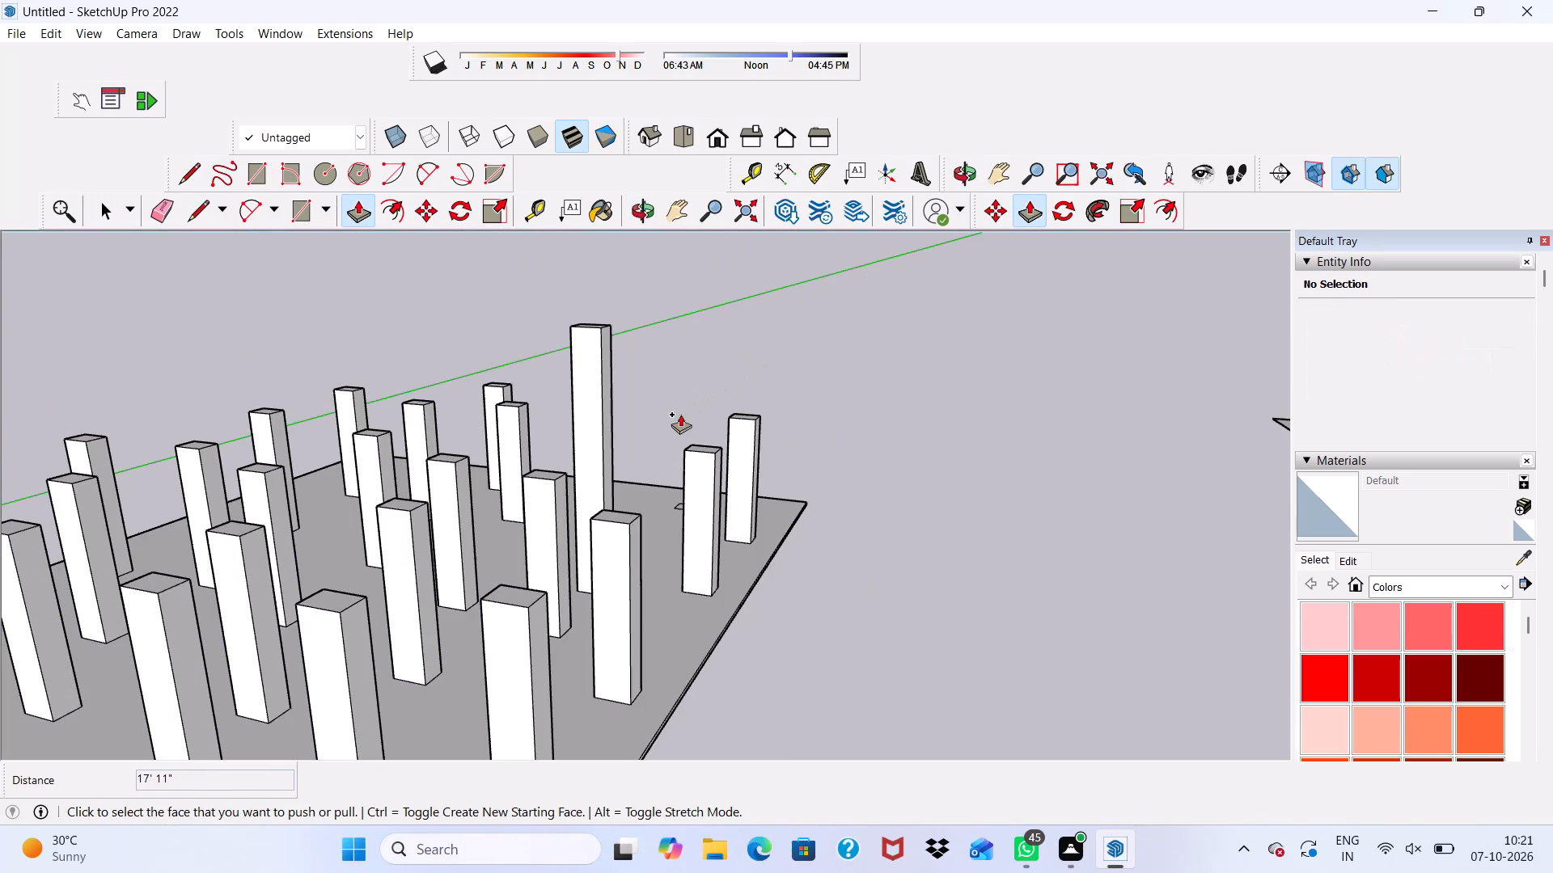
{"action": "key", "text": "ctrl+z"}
Extrude the last three flat post rectangles near the slab's end to 10', matching the neighbouring post tops.
{"action": "scroll", "coordinate": [584, 386], "scroll_direction": "down", "scroll_amount": 1}
{"action": "middle_click_drag", "start_coordinate": [586, 381], "coordinate": [517, 455]}
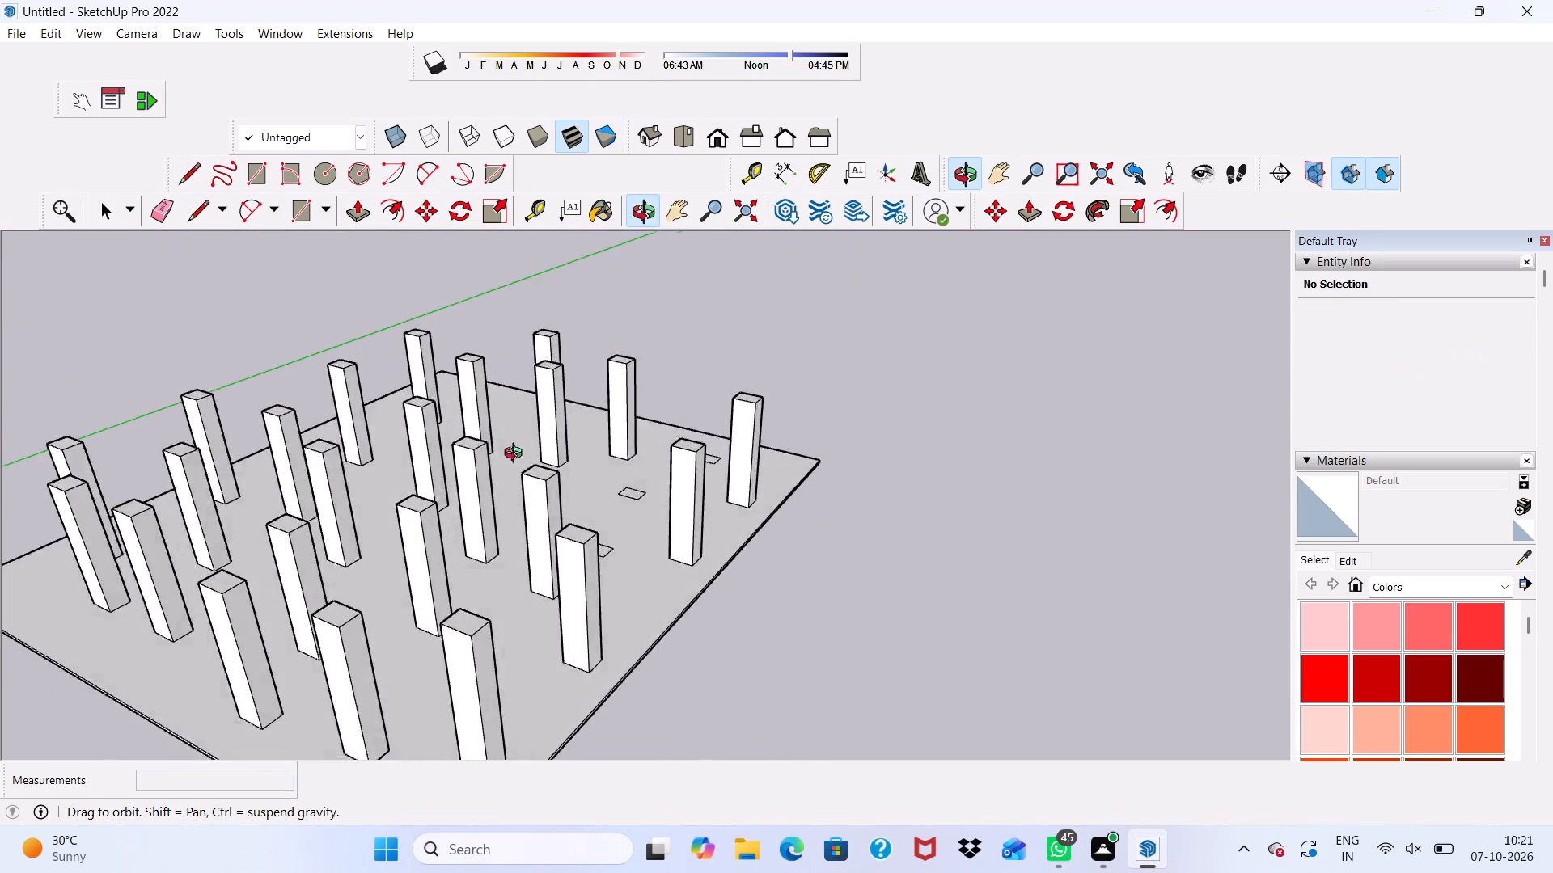
{"action": "middle_click_drag", "start_coordinate": [517, 455], "coordinate": [413, 487]}
{"action": "scroll", "coordinate": [626, 480], "scroll_direction": "up", "scroll_amount": 9}
{"action": "left_click", "coordinate": [569, 611]}
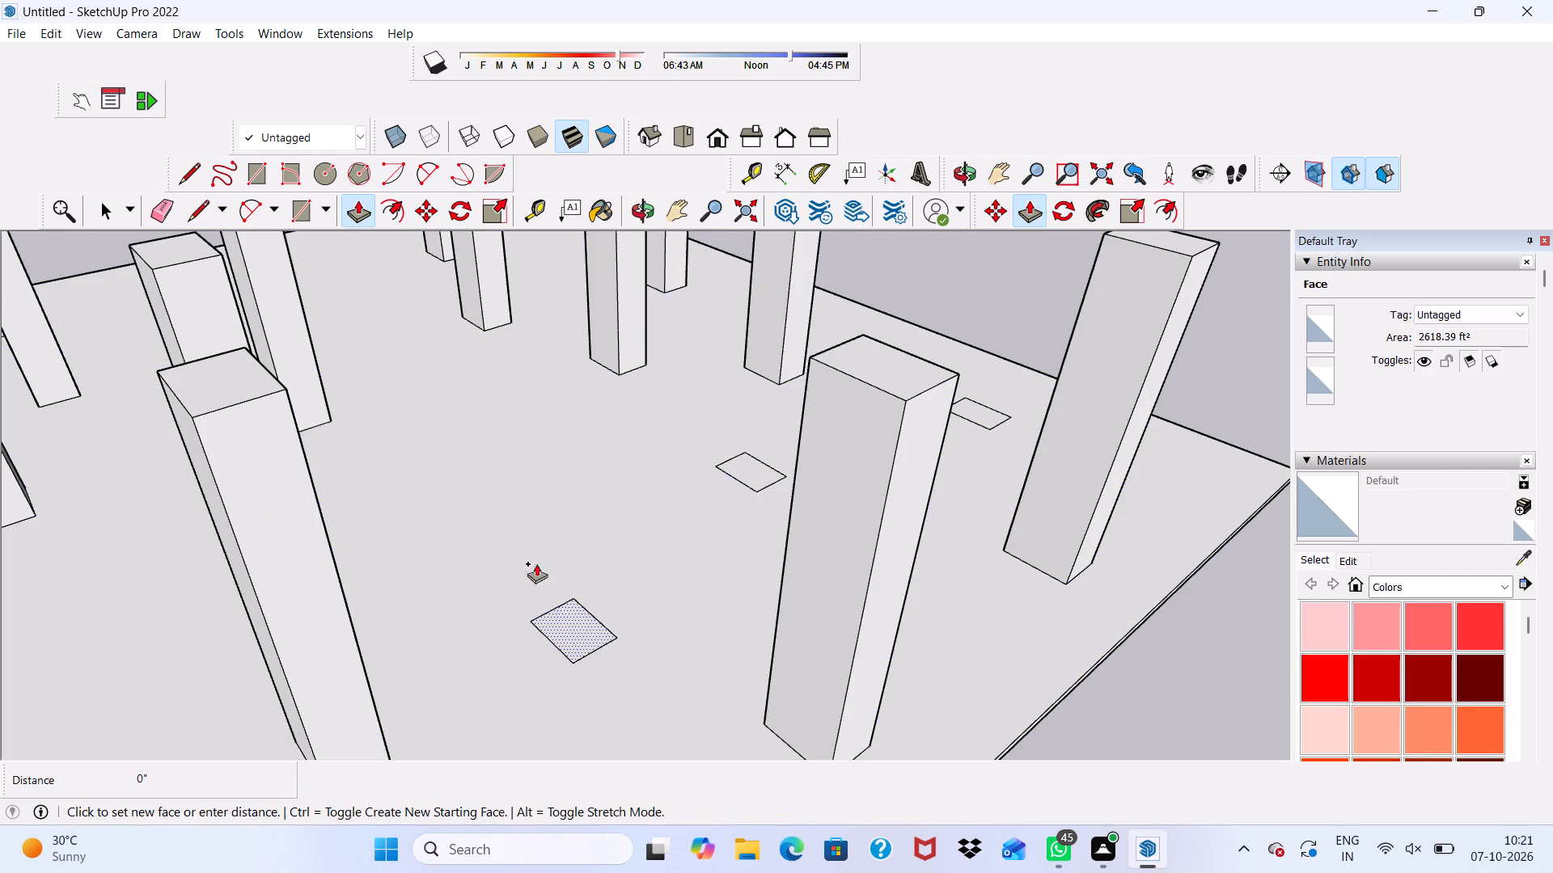
{"action": "left_click", "coordinate": [273, 391]}
{"action": "scroll", "coordinate": [422, 407], "scroll_direction": "down", "scroll_amount": 9}
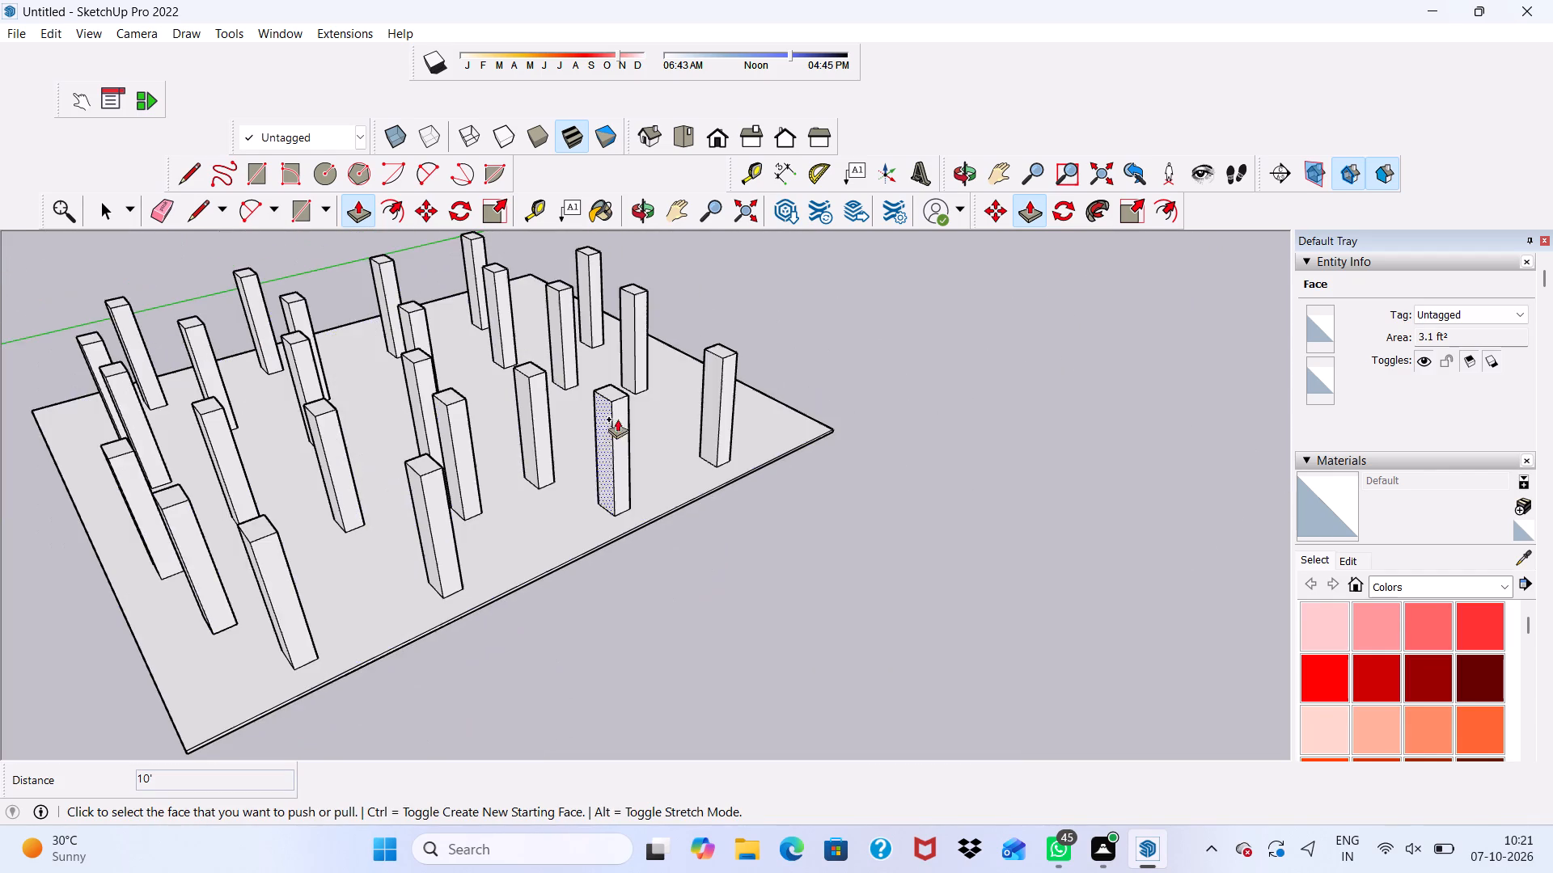
{"action": "middle_click_drag", "start_coordinate": [631, 370], "coordinate": [423, 485]}
{"action": "scroll", "coordinate": [658, 452], "scroll_direction": "up", "scroll_amount": 3}
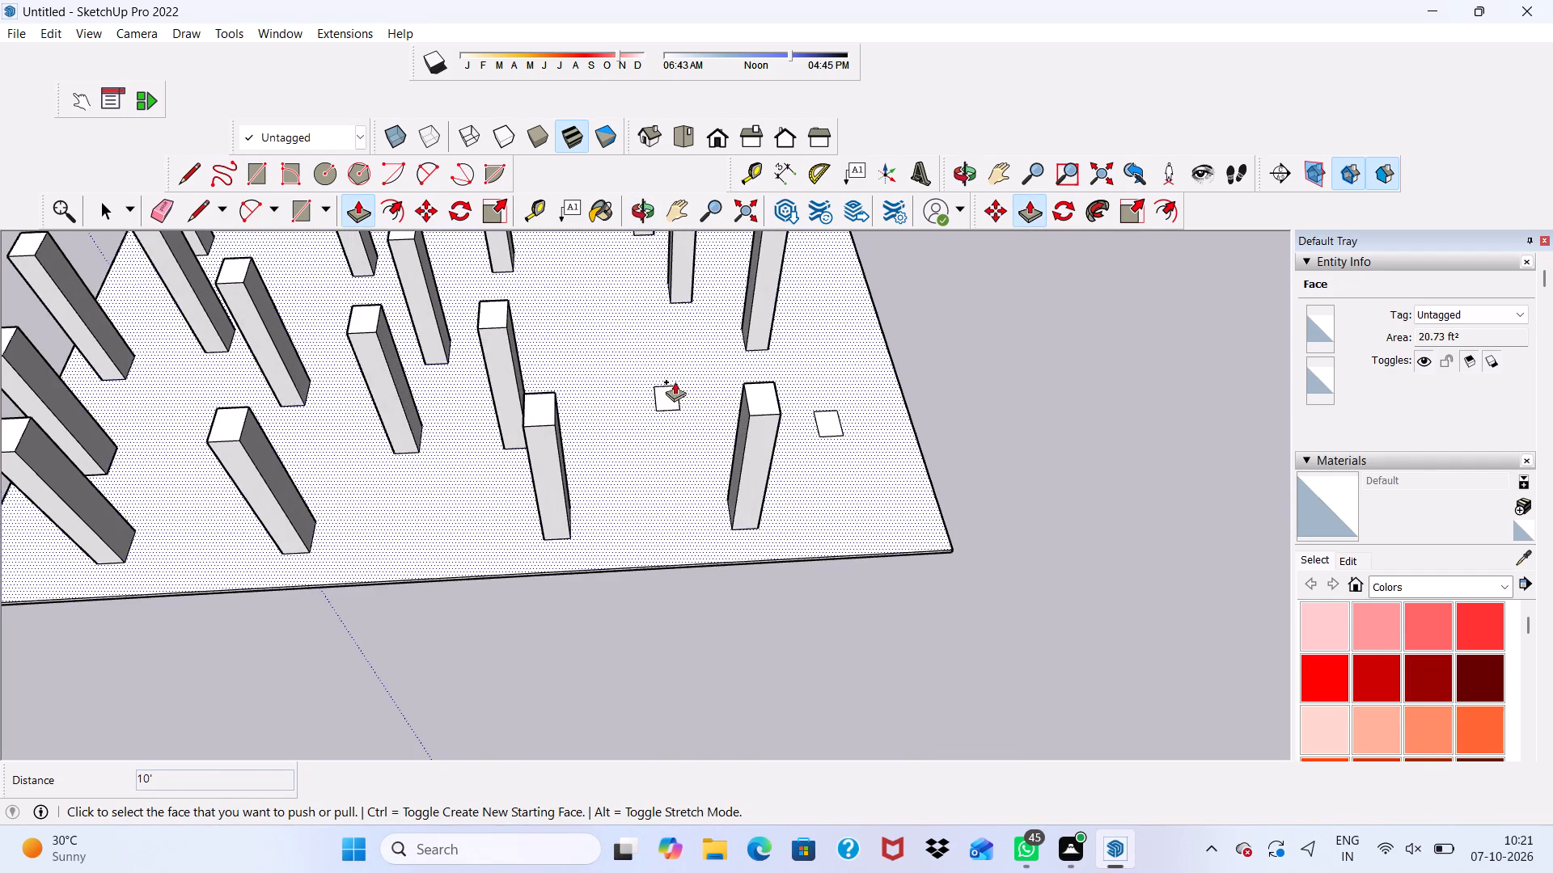
{"action": "left_click", "coordinate": [673, 390]}
{"action": "left_click", "coordinate": [769, 411]}
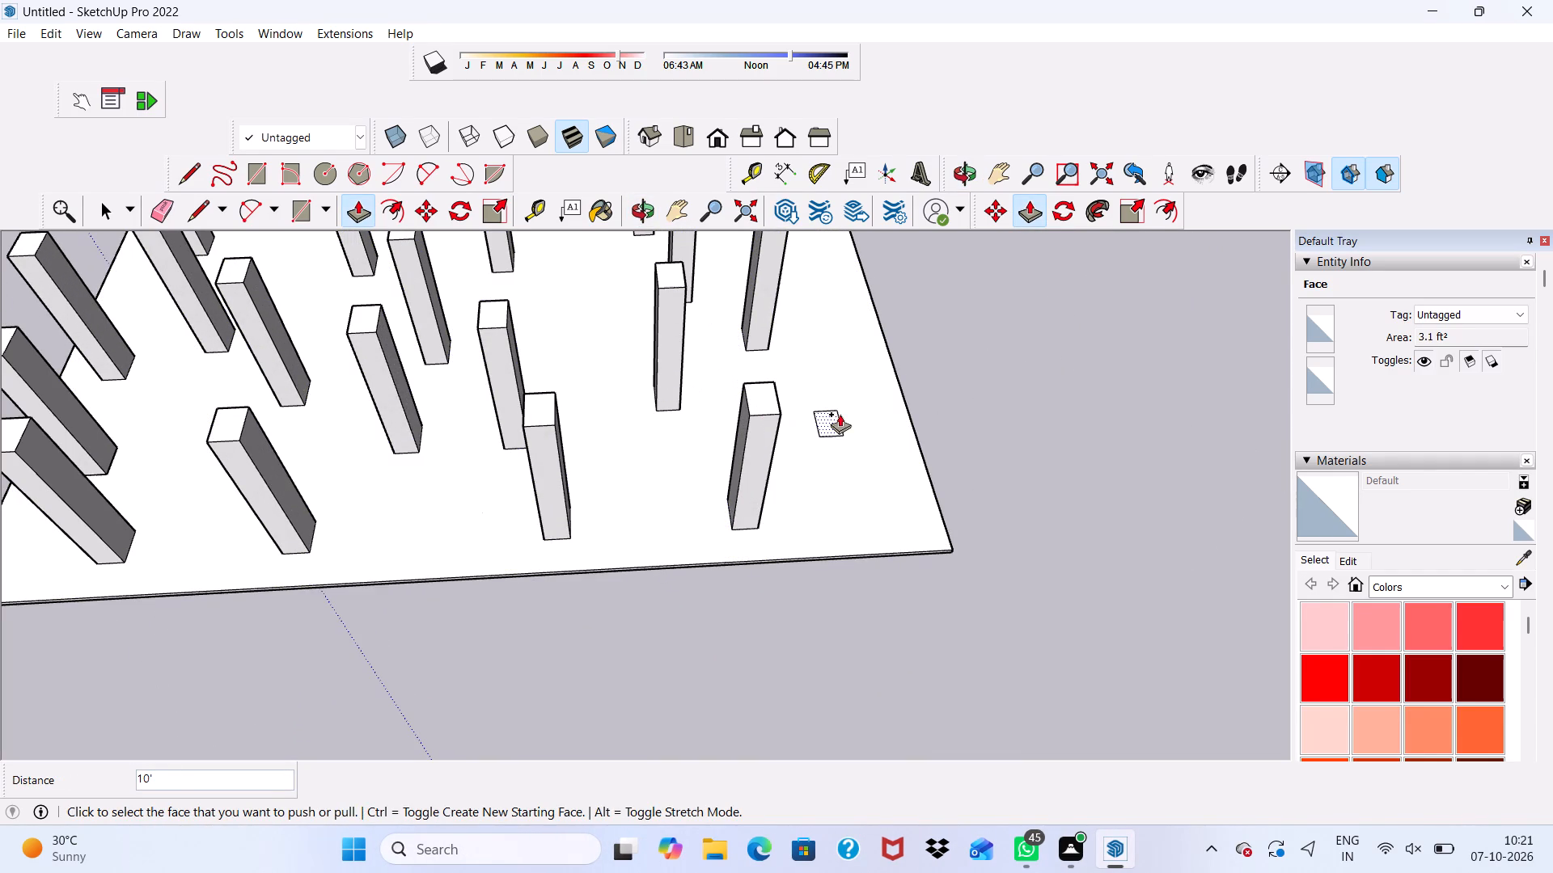
{"action": "left_click", "coordinate": [834, 414]}
{"action": "left_click", "coordinate": [763, 394]}
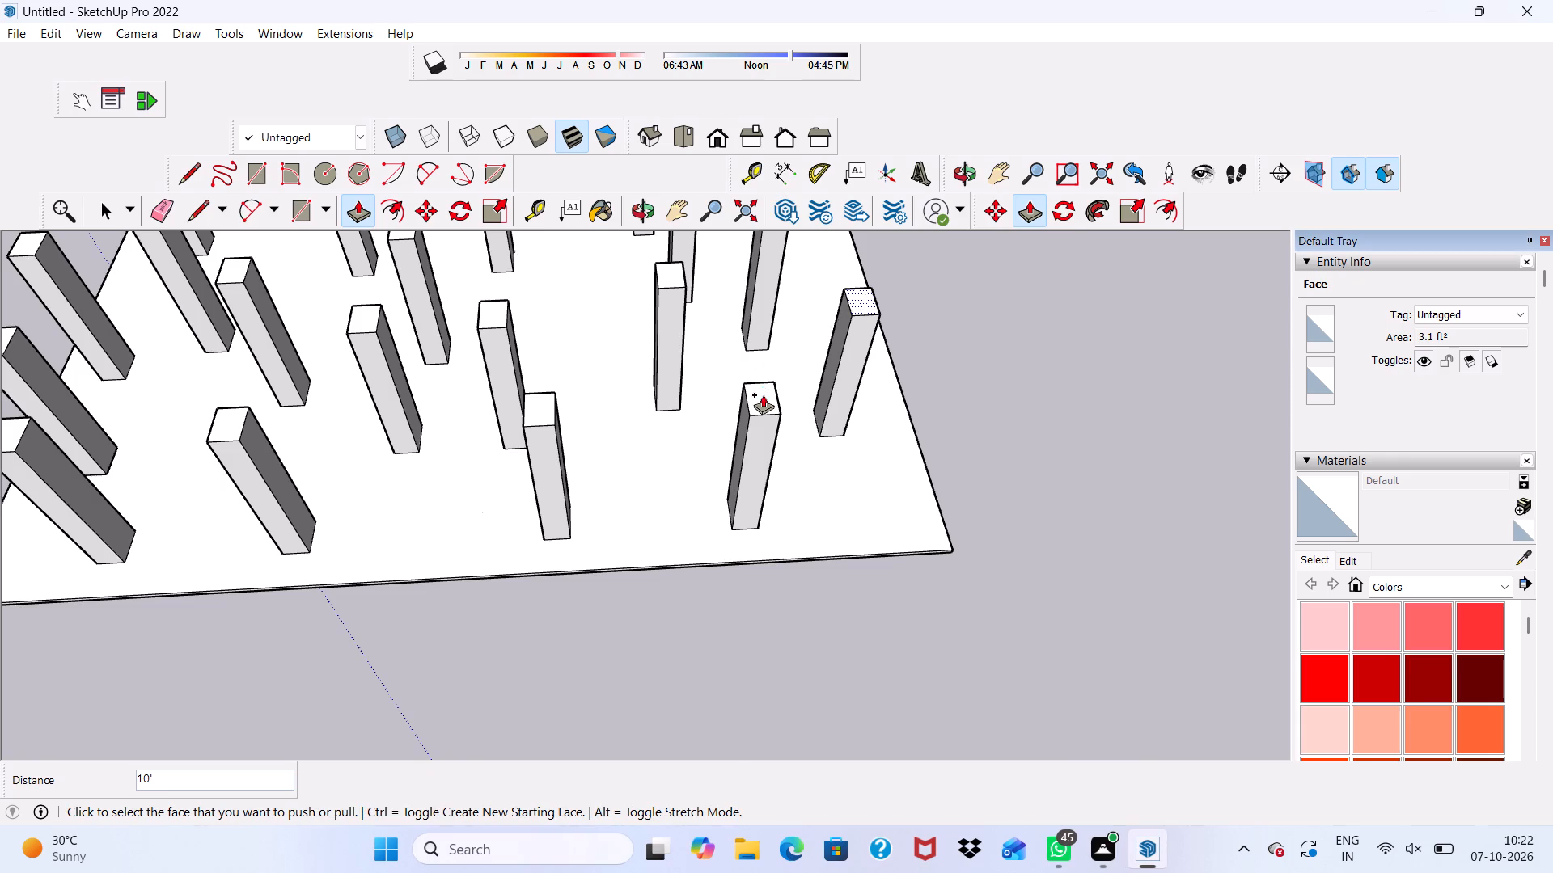
Inspect the posts on the slab from several angles, including a low side view, to check their heights.
{"action": "scroll", "coordinate": [695, 429], "scroll_direction": "down", "scroll_amount": 17}
{"action": "middle_click_drag", "start_coordinate": [554, 407], "coordinate": [531, 344]}
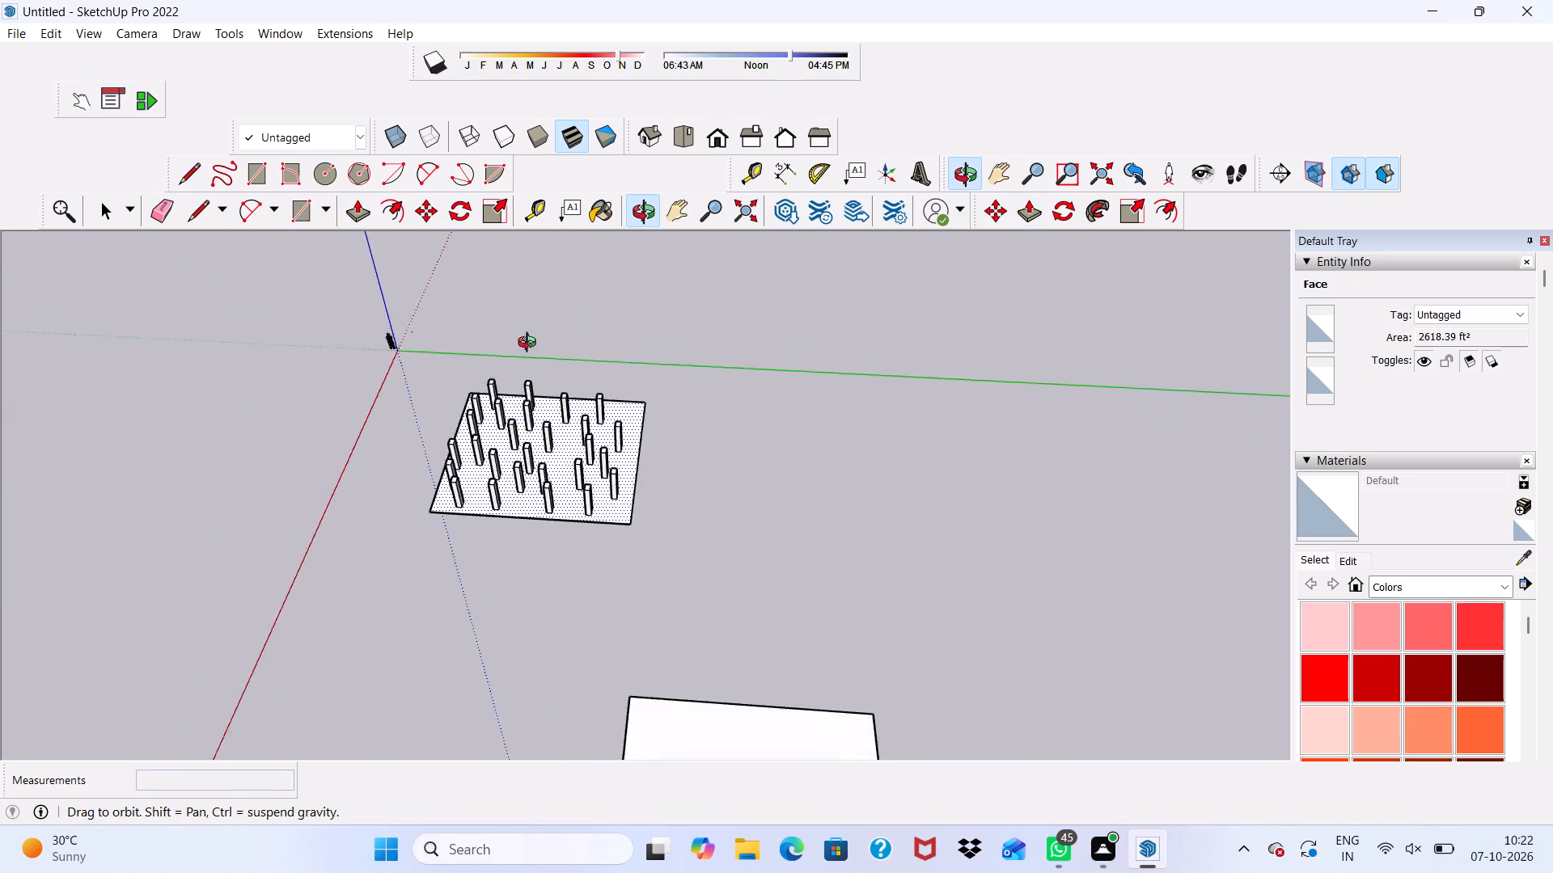
{"action": "middle_click_drag", "start_coordinate": [531, 344], "coordinate": [699, 259]}
{"action": "scroll", "coordinate": [747, 315], "scroll_direction": "up", "scroll_amount": 4}
{"action": "key", "text": "space"}
{"action": "key", "text": "space"}
{"action": "scroll", "coordinate": [157, 459], "scroll_direction": "up", "scroll_amount": 10}
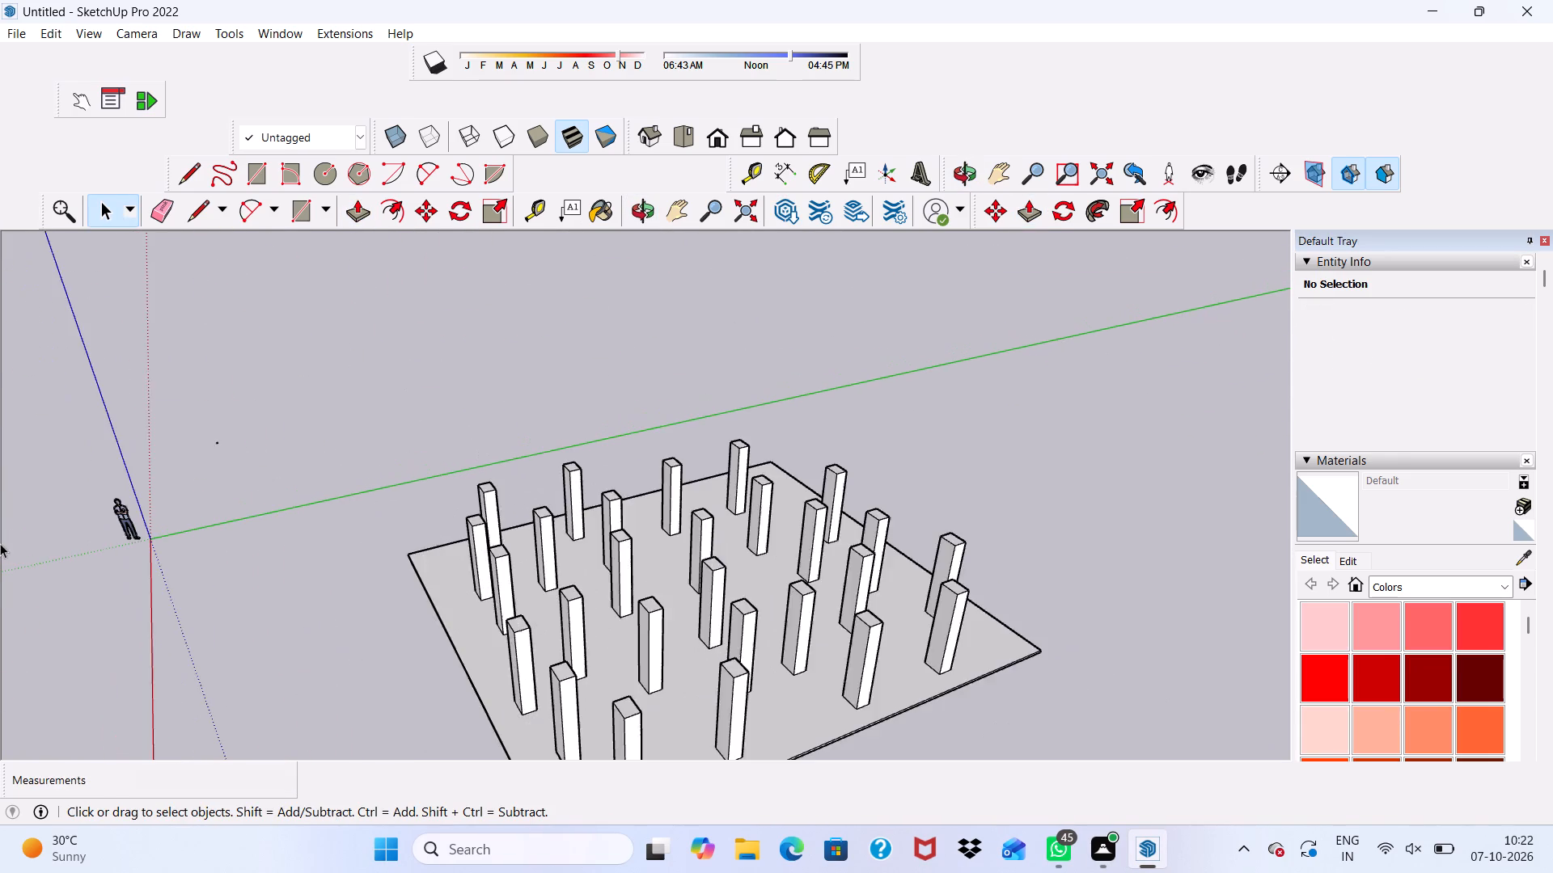
{"action": "scroll", "coordinate": [0, 543], "scroll_direction": "up", "scroll_amount": 1}
{"action": "scroll", "coordinate": [47, 565], "scroll_direction": "down", "scroll_amount": 2}
{"action": "middle_click_drag", "start_coordinate": [47, 565], "coordinate": [550, 325]}
{"action": "scroll", "coordinate": [568, 504], "scroll_direction": "up", "scroll_amount": 5}
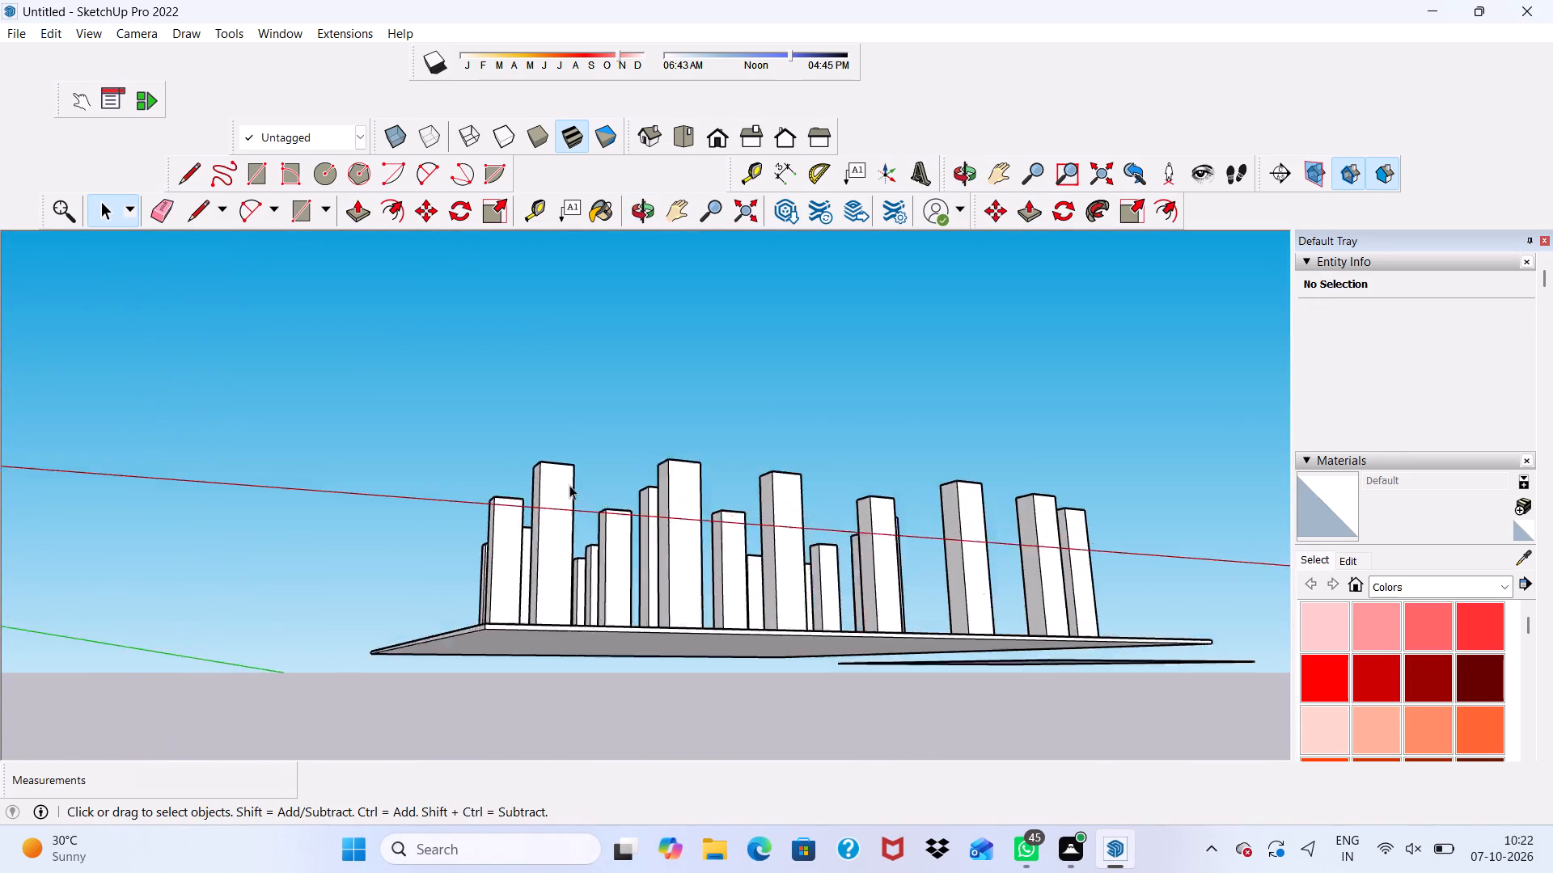
{"action": "scroll", "coordinate": [569, 485], "scroll_direction": "up", "scroll_amount": 2}
{"action": "scroll", "coordinate": [569, 485], "scroll_direction": "down", "scroll_amount": 3}
{"action": "middle_click_drag", "start_coordinate": [569, 485], "coordinate": [401, 699]}
{"action": "scroll", "coordinate": [402, 636], "scroll_direction": "down", "scroll_amount": 7}
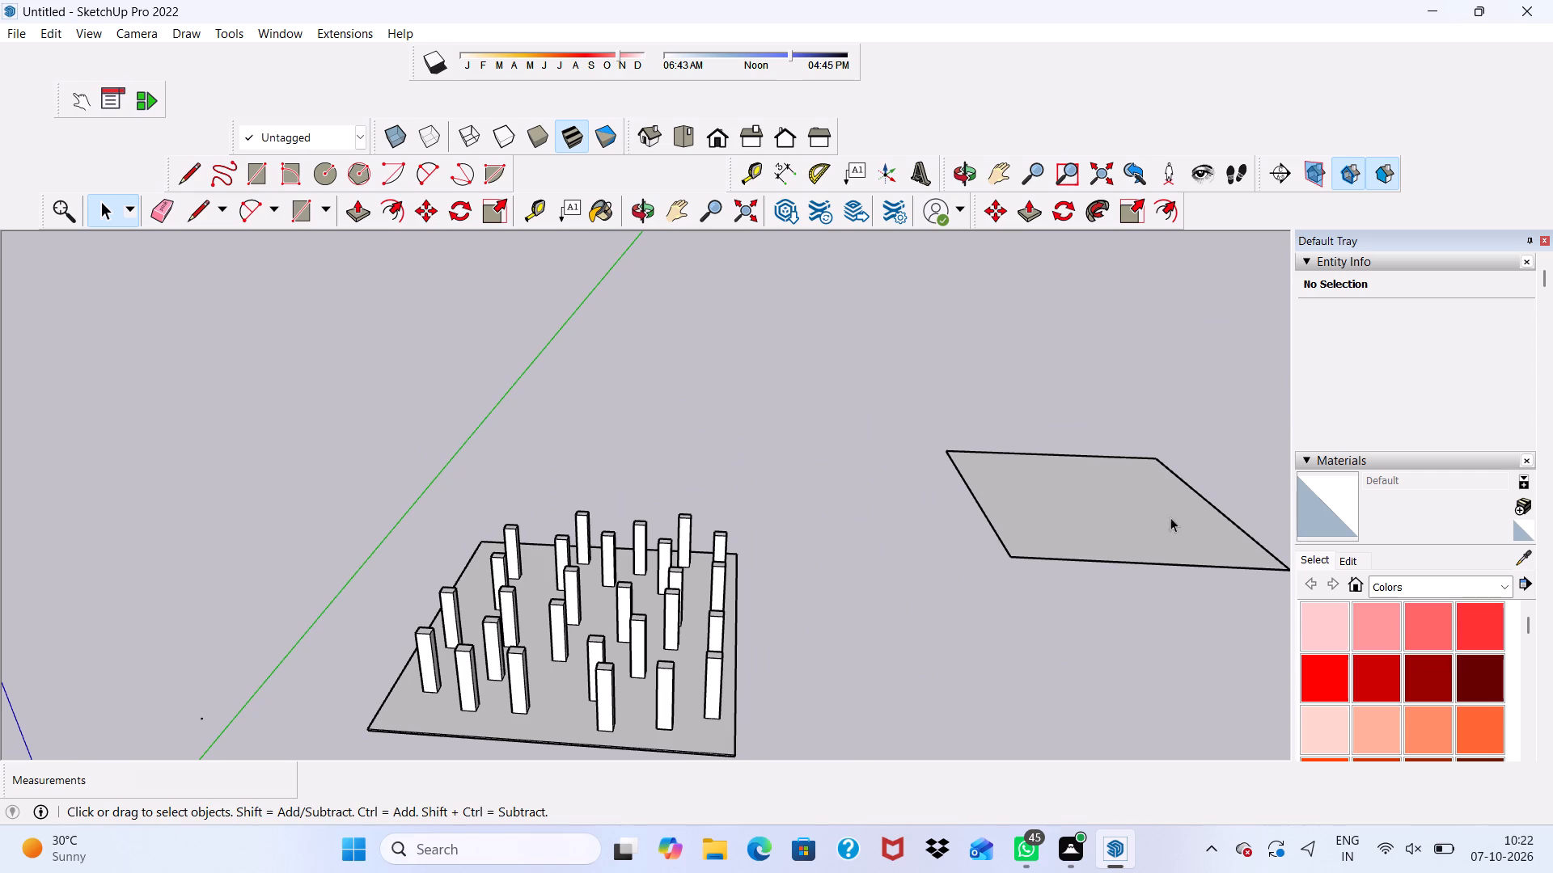
Extrude the copied rectangle beside the post structure by 3" to make the top slab.
{"action": "double_click", "coordinate": [1039, 533]}
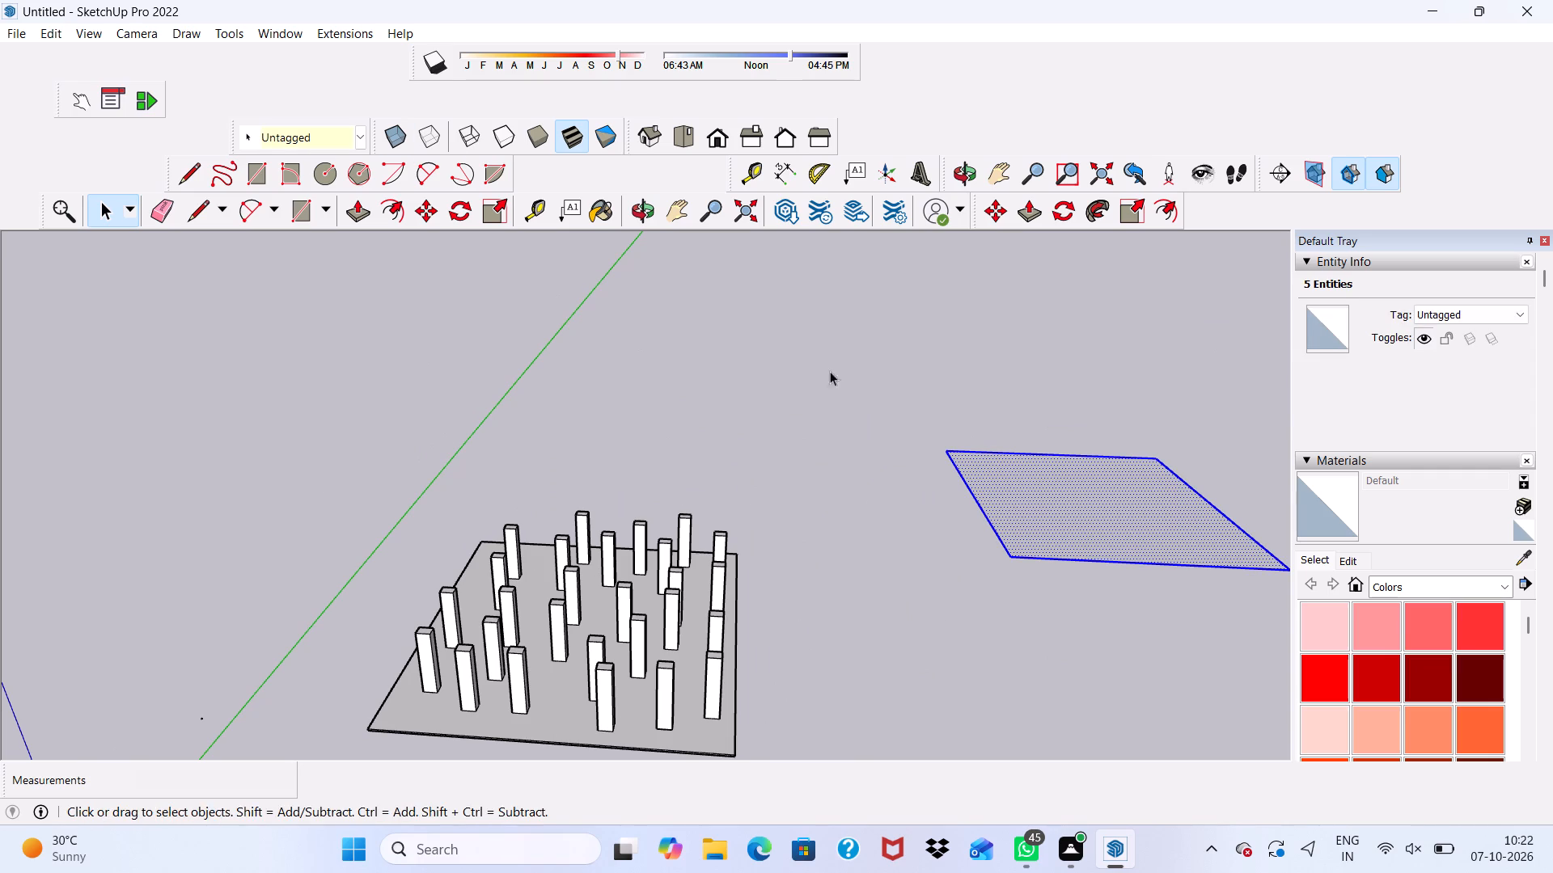
{"action": "left_click", "coordinate": [351, 217]}
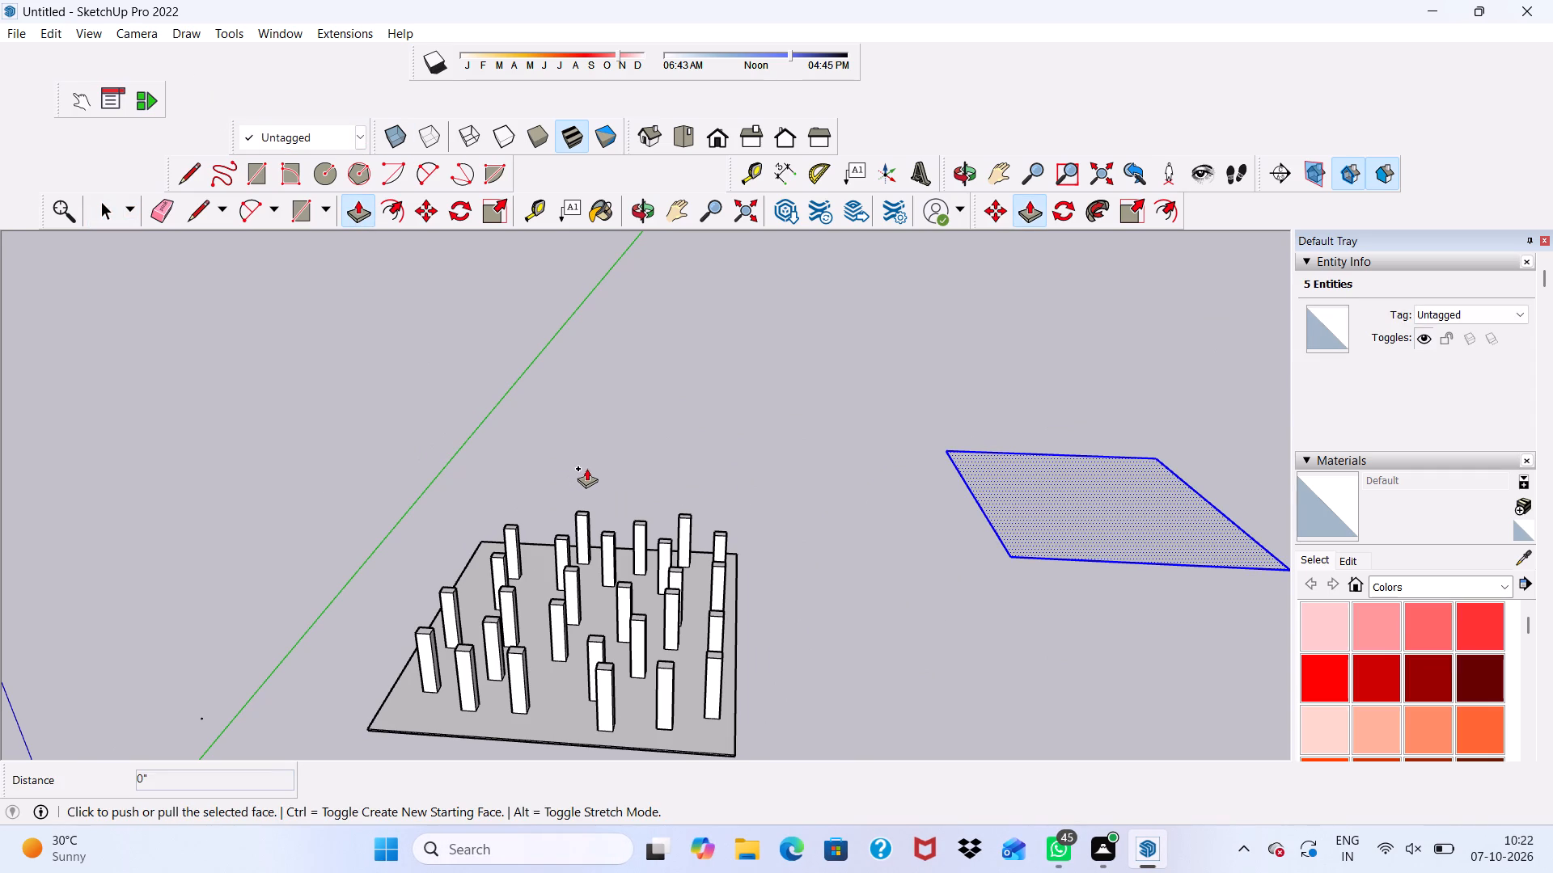
{"action": "left_click", "coordinate": [1093, 496]}
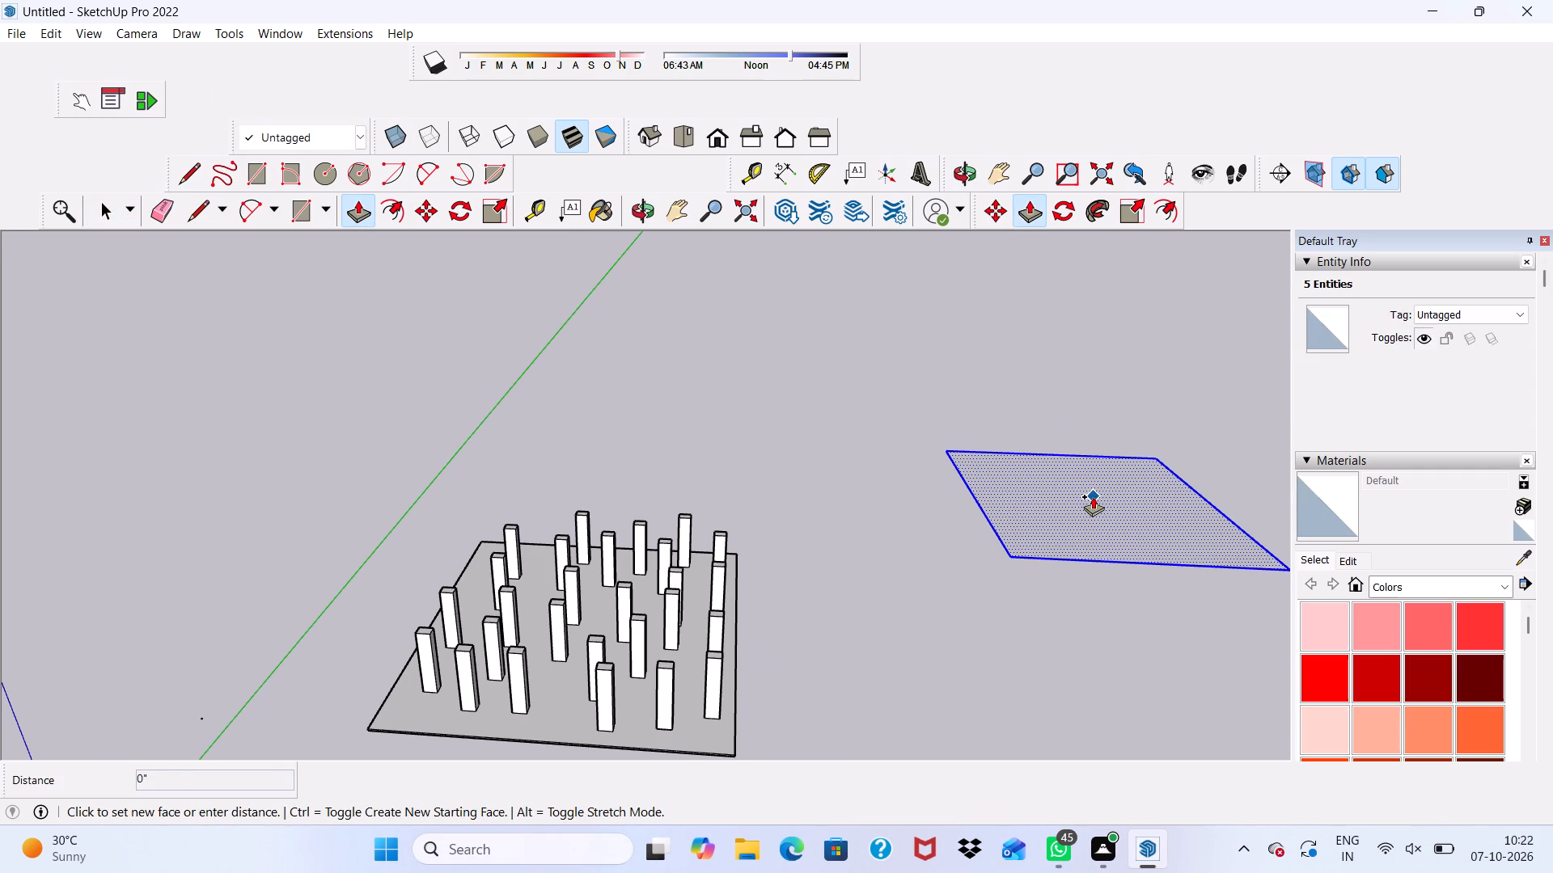
{"action": "key", "text": "2"}
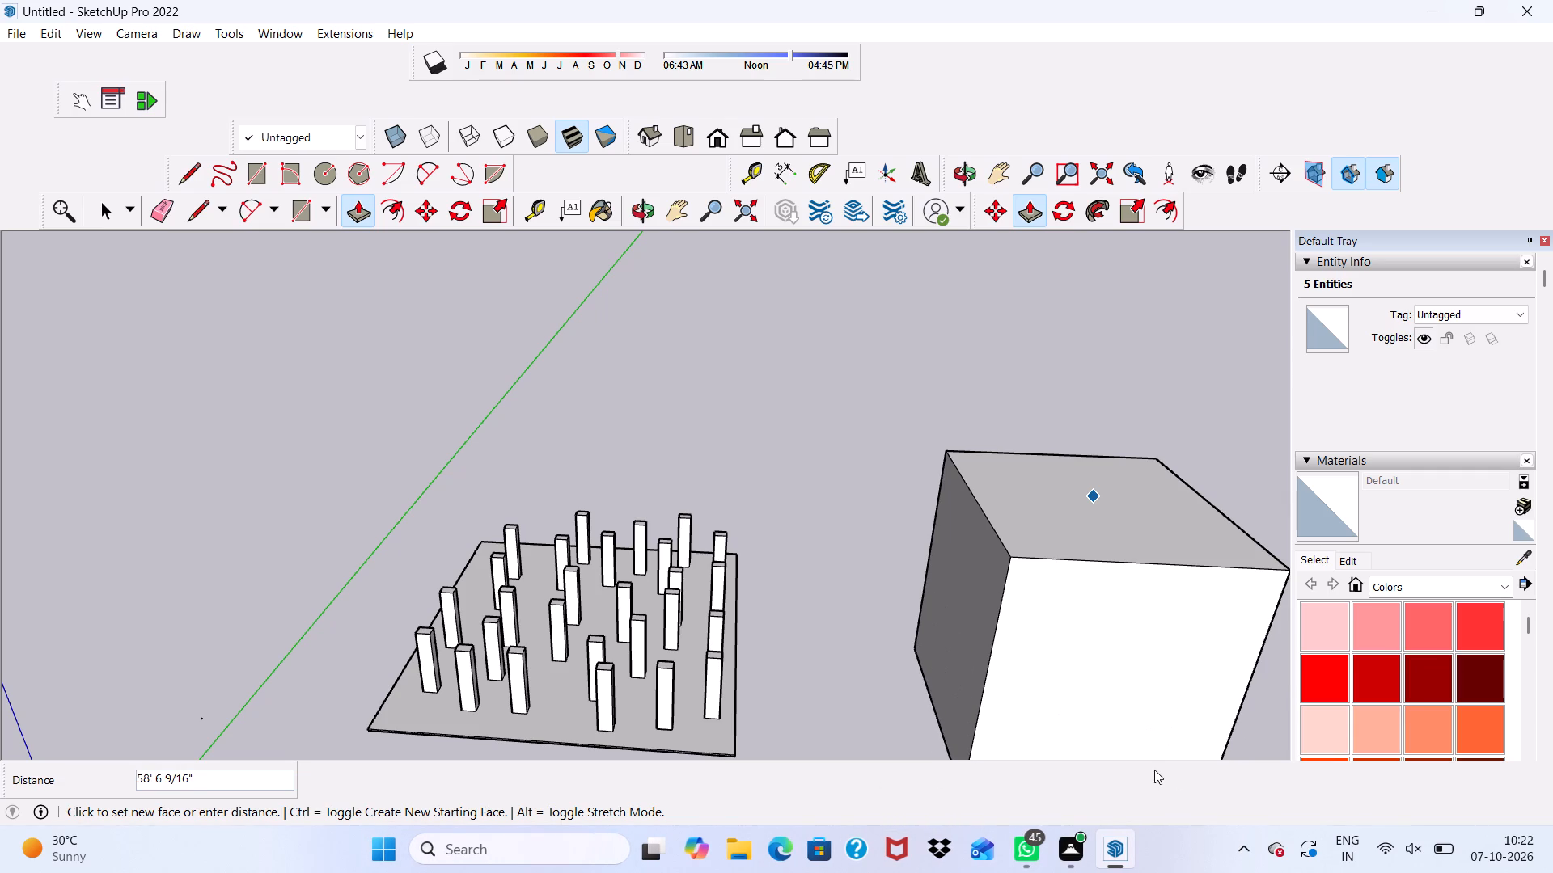
{"action": "key", "text": "3"}
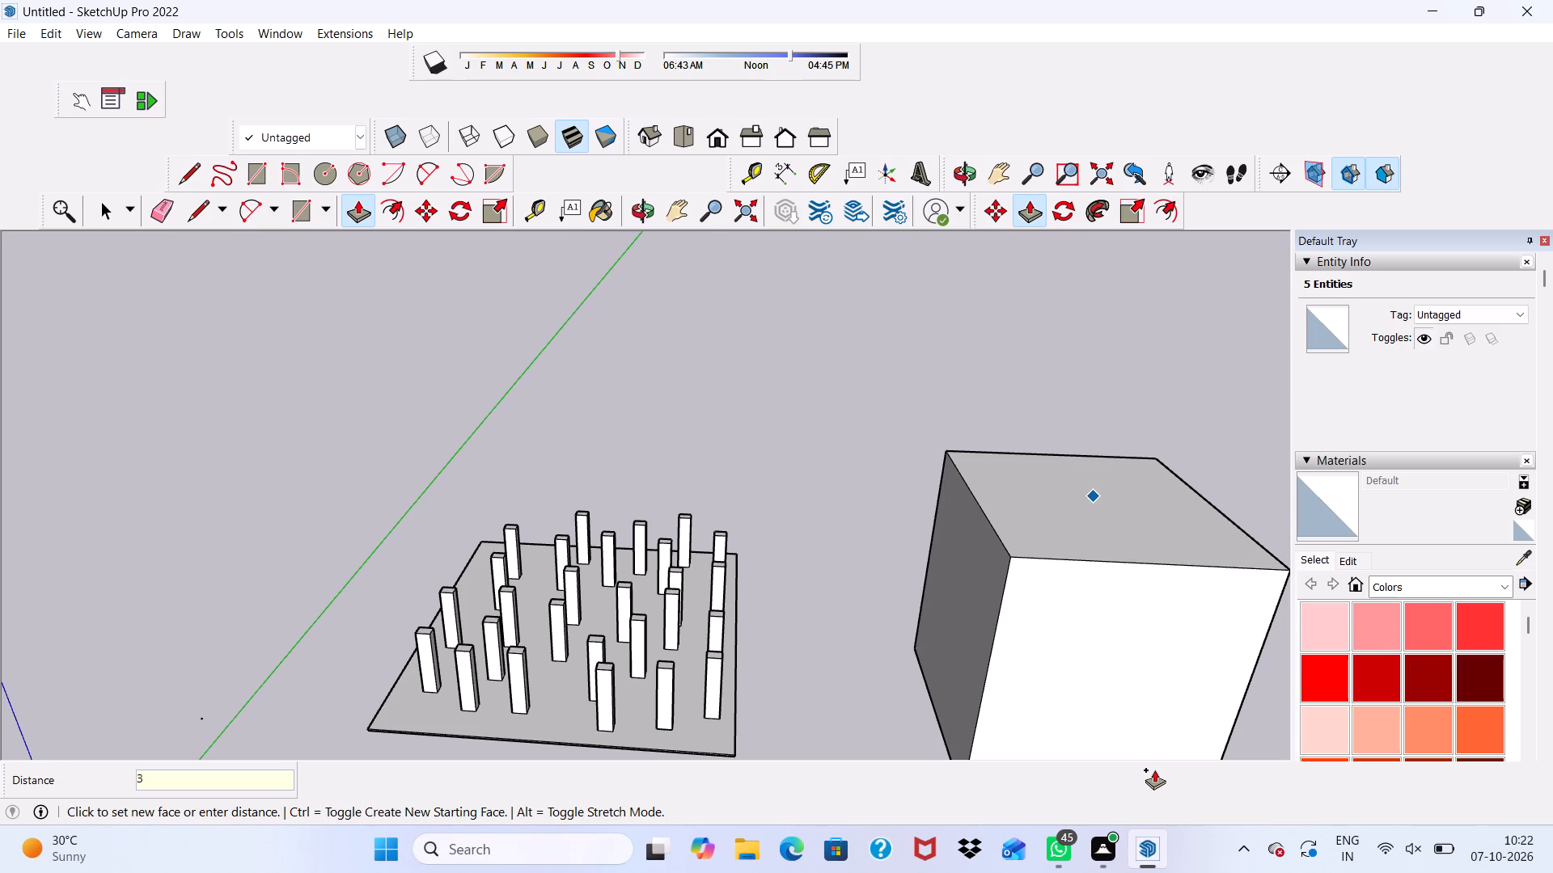
{"action": "key", "text": "shift+quotedbl"}
{"action": "key", "text": "Return"}
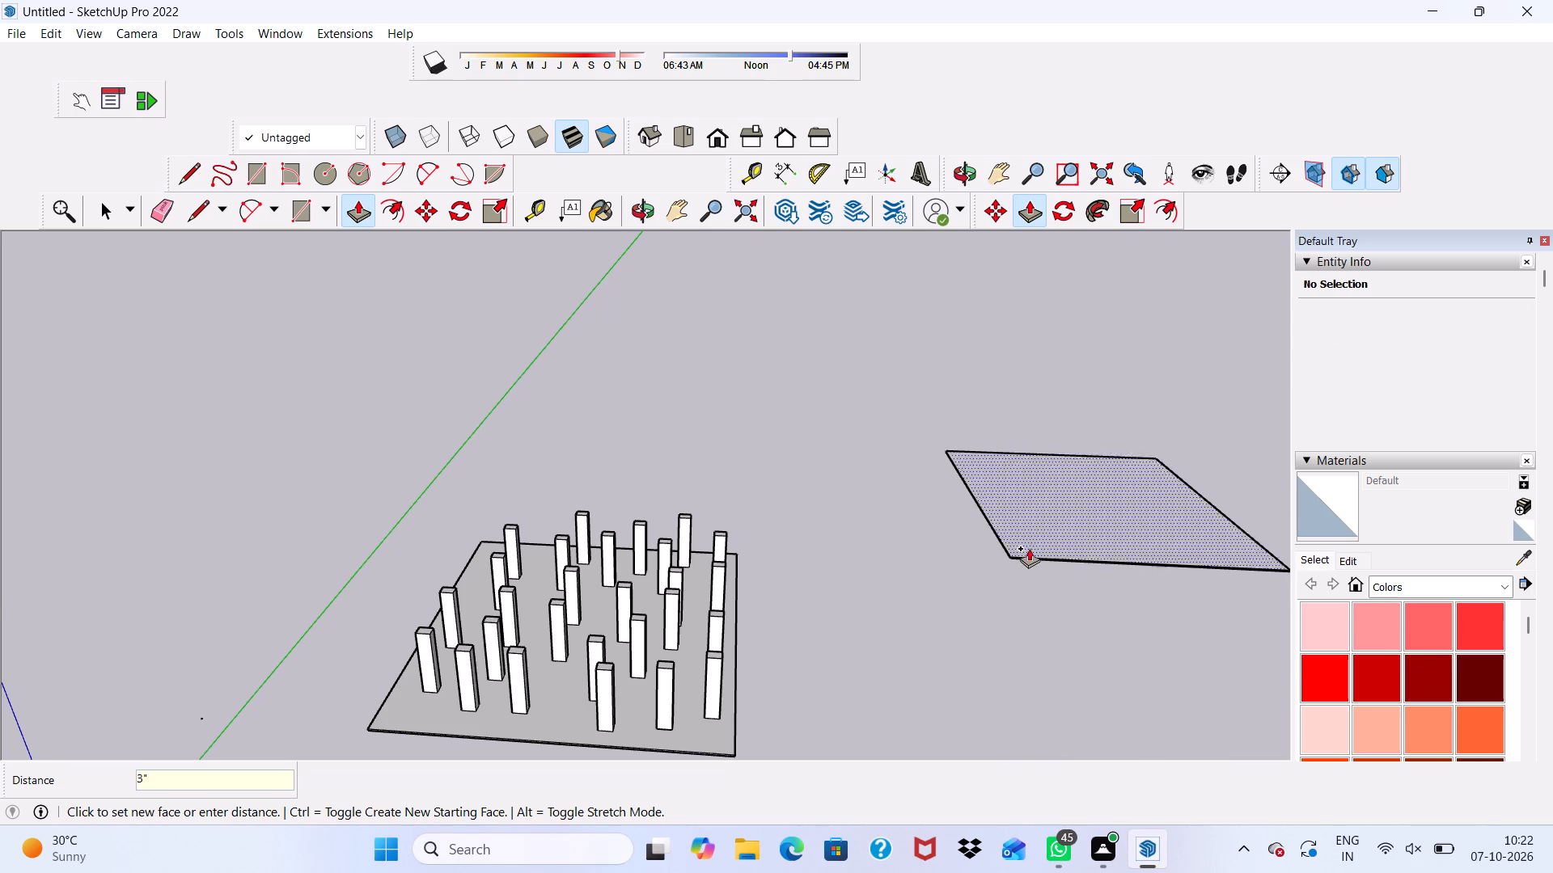
{"action": "scroll", "coordinate": [1030, 558], "scroll_direction": "up", "scroll_amount": 4}
{"action": "middle_click_drag", "start_coordinate": [1032, 545], "coordinate": [1056, 529]}
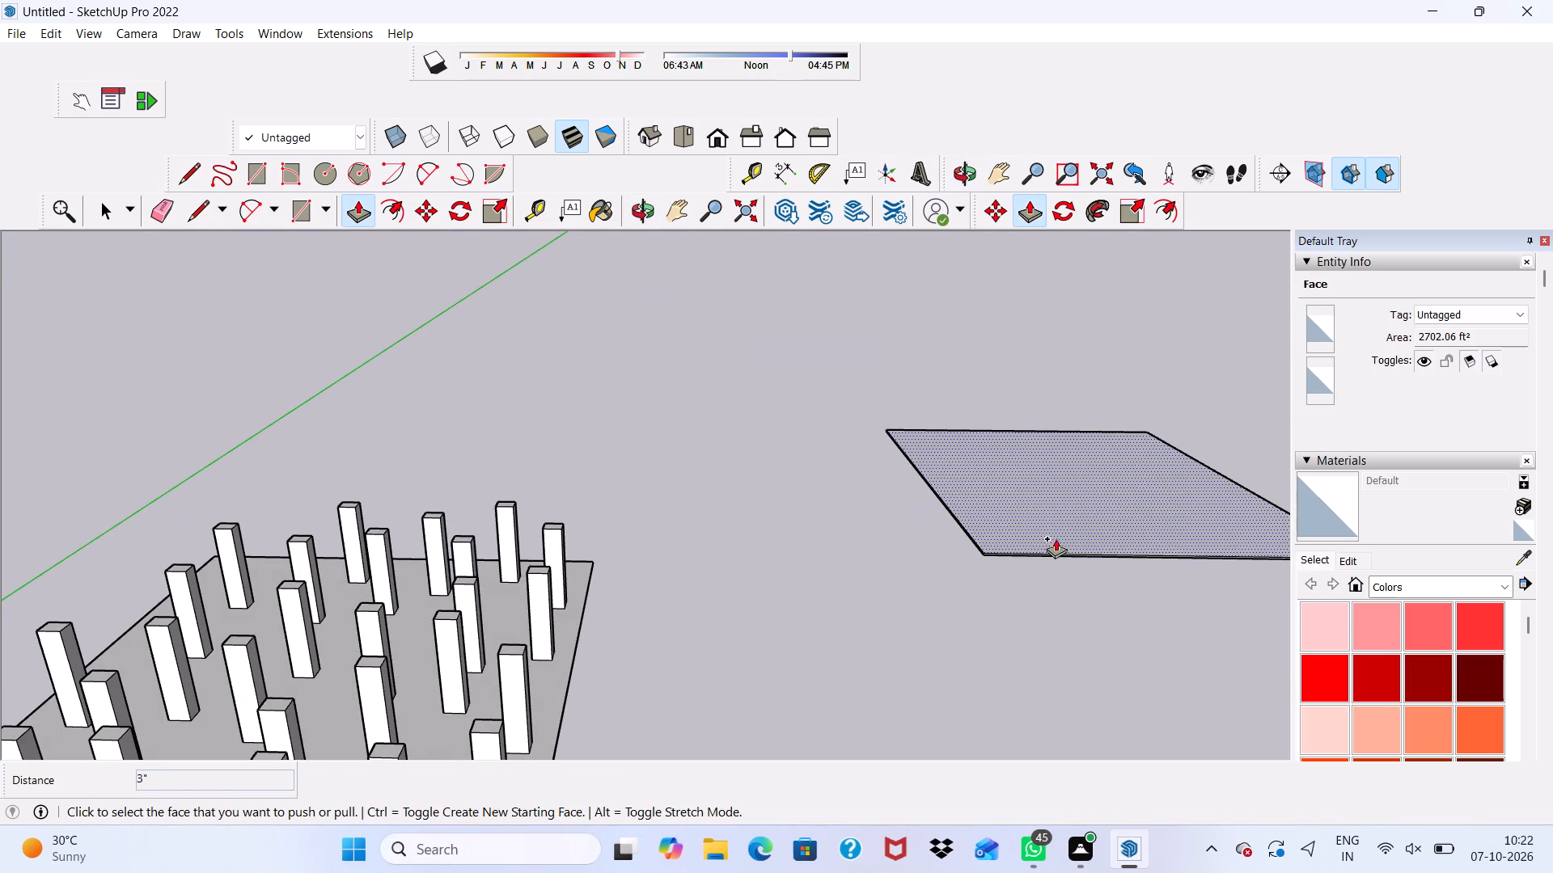
{"action": "key", "text": "space"}
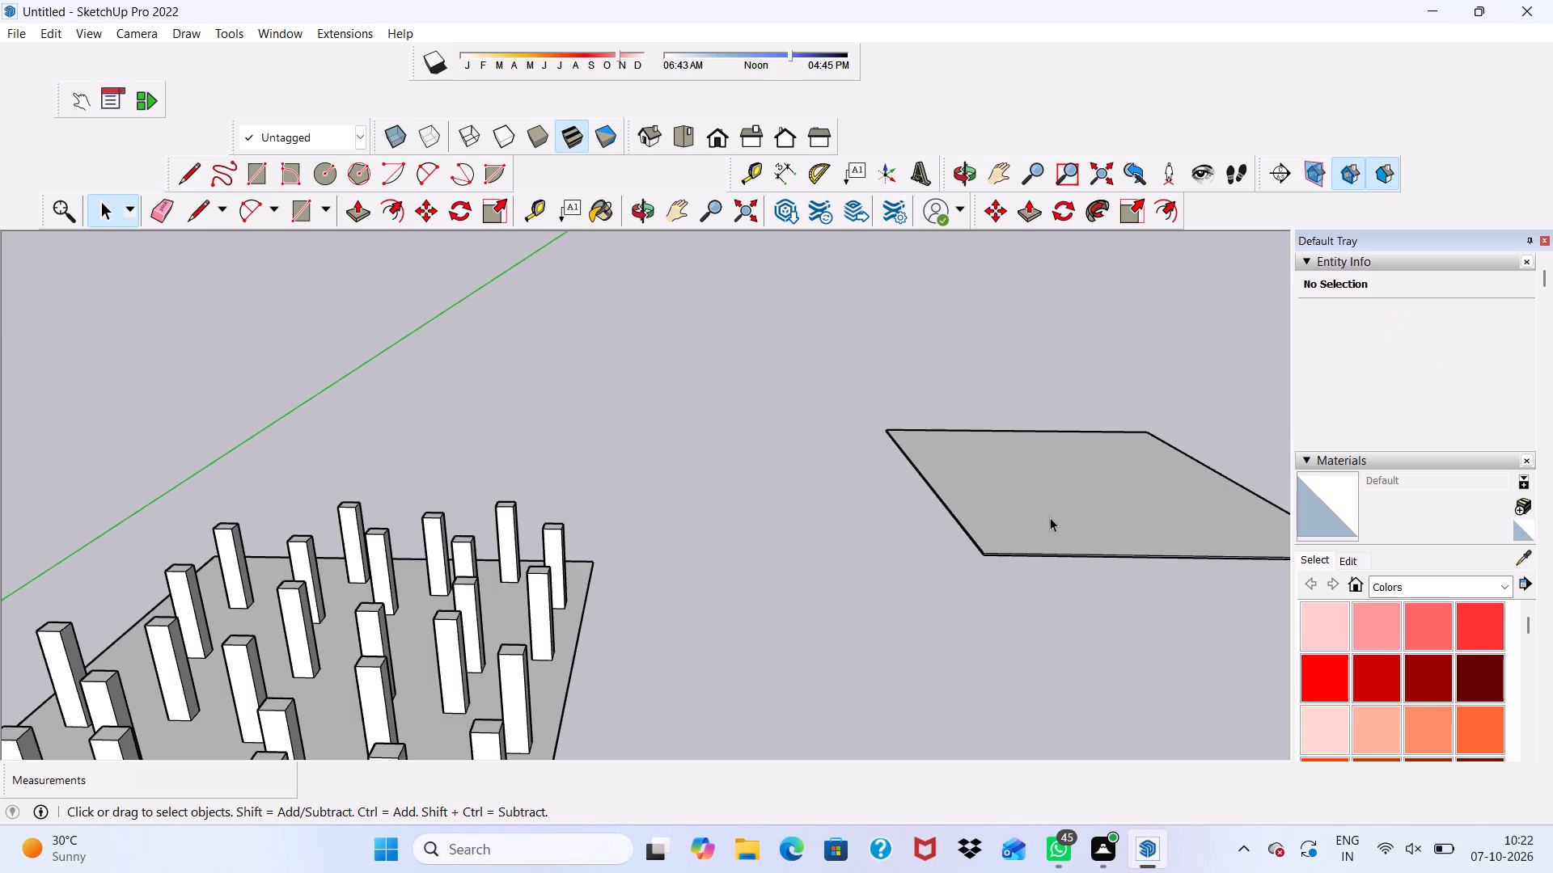
Select the whole 3" top slab and move it by its corner to open space closer to the post structure.
{"action": "scroll", "coordinate": [916, 393], "scroll_direction": "down", "scroll_amount": 6}
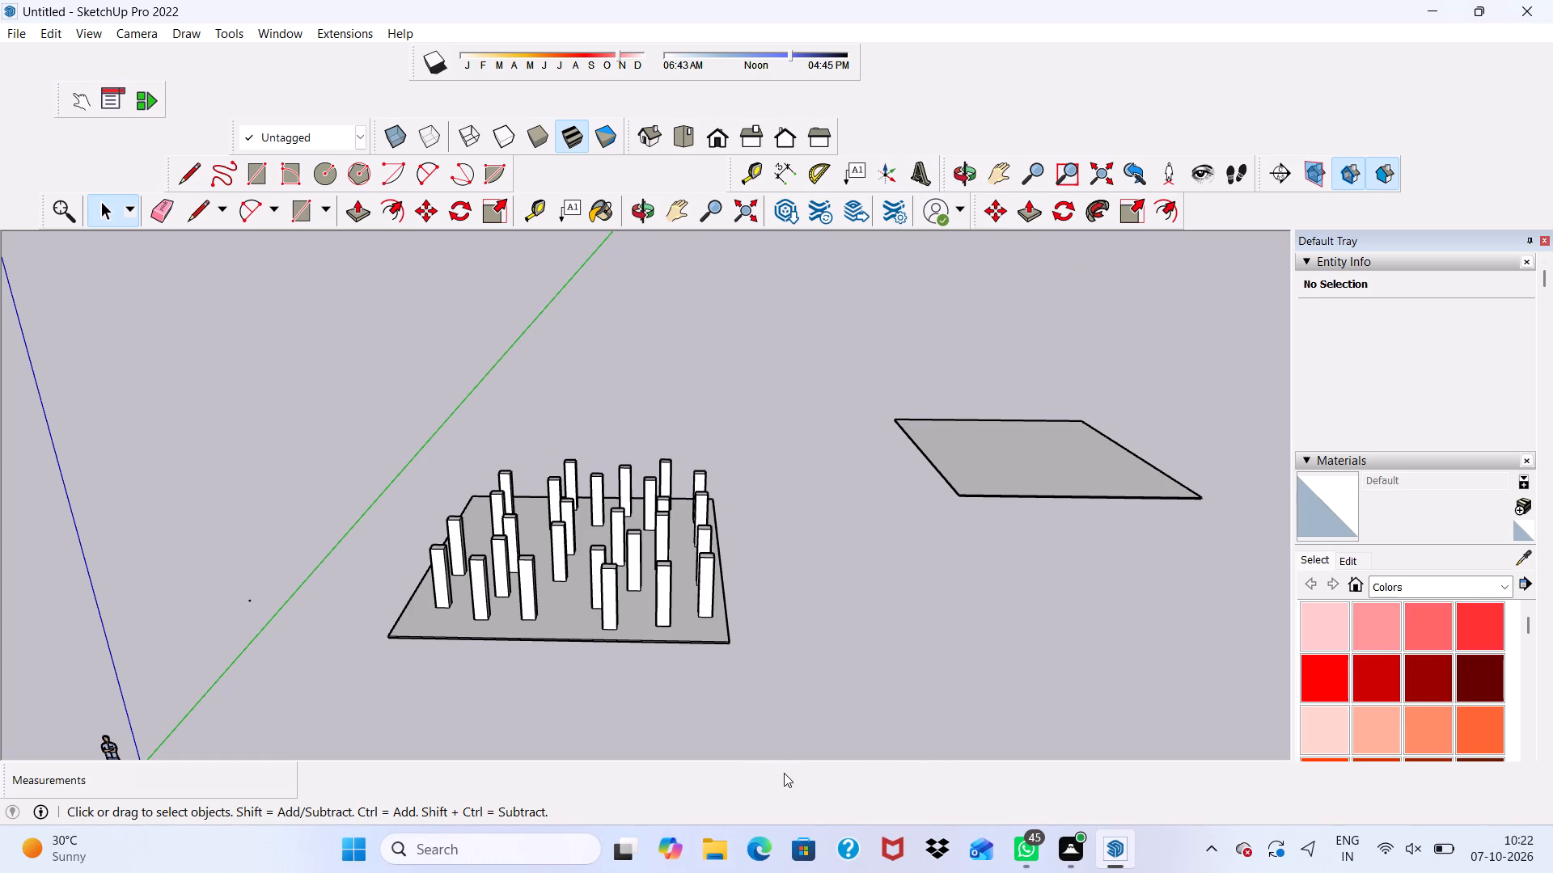
{"action": "triple_click", "coordinate": [1016, 495]}
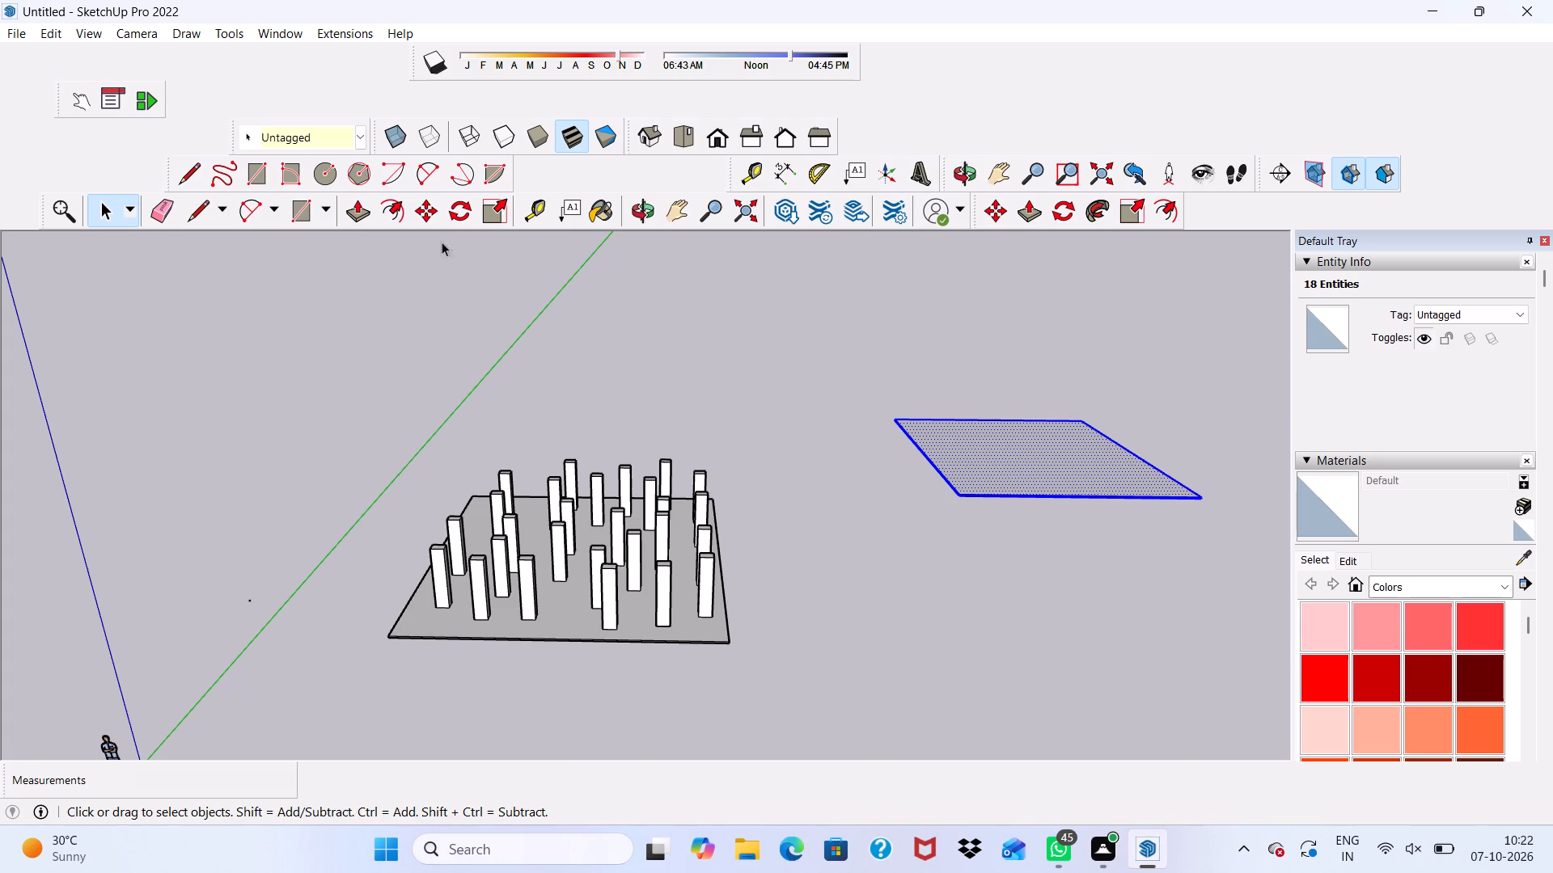
{"action": "left_click", "coordinate": [424, 209]}
{"action": "scroll", "coordinate": [975, 495], "scroll_direction": "up", "scroll_amount": 8}
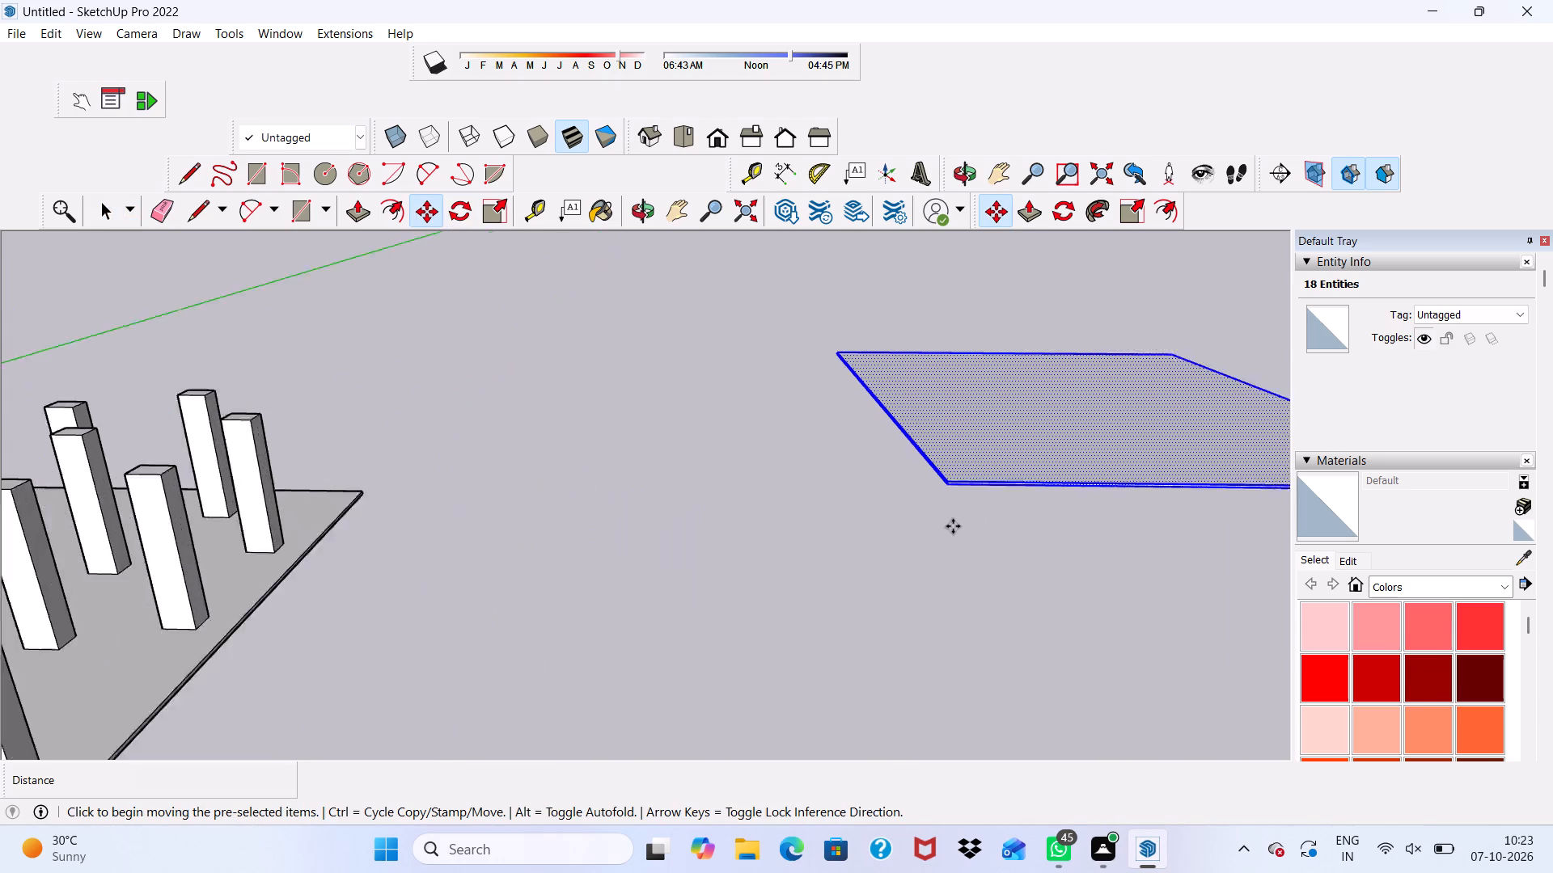
{"action": "scroll", "coordinate": [953, 526], "scroll_direction": "up", "scroll_amount": 8}
{"action": "left_click", "coordinate": [951, 462]}
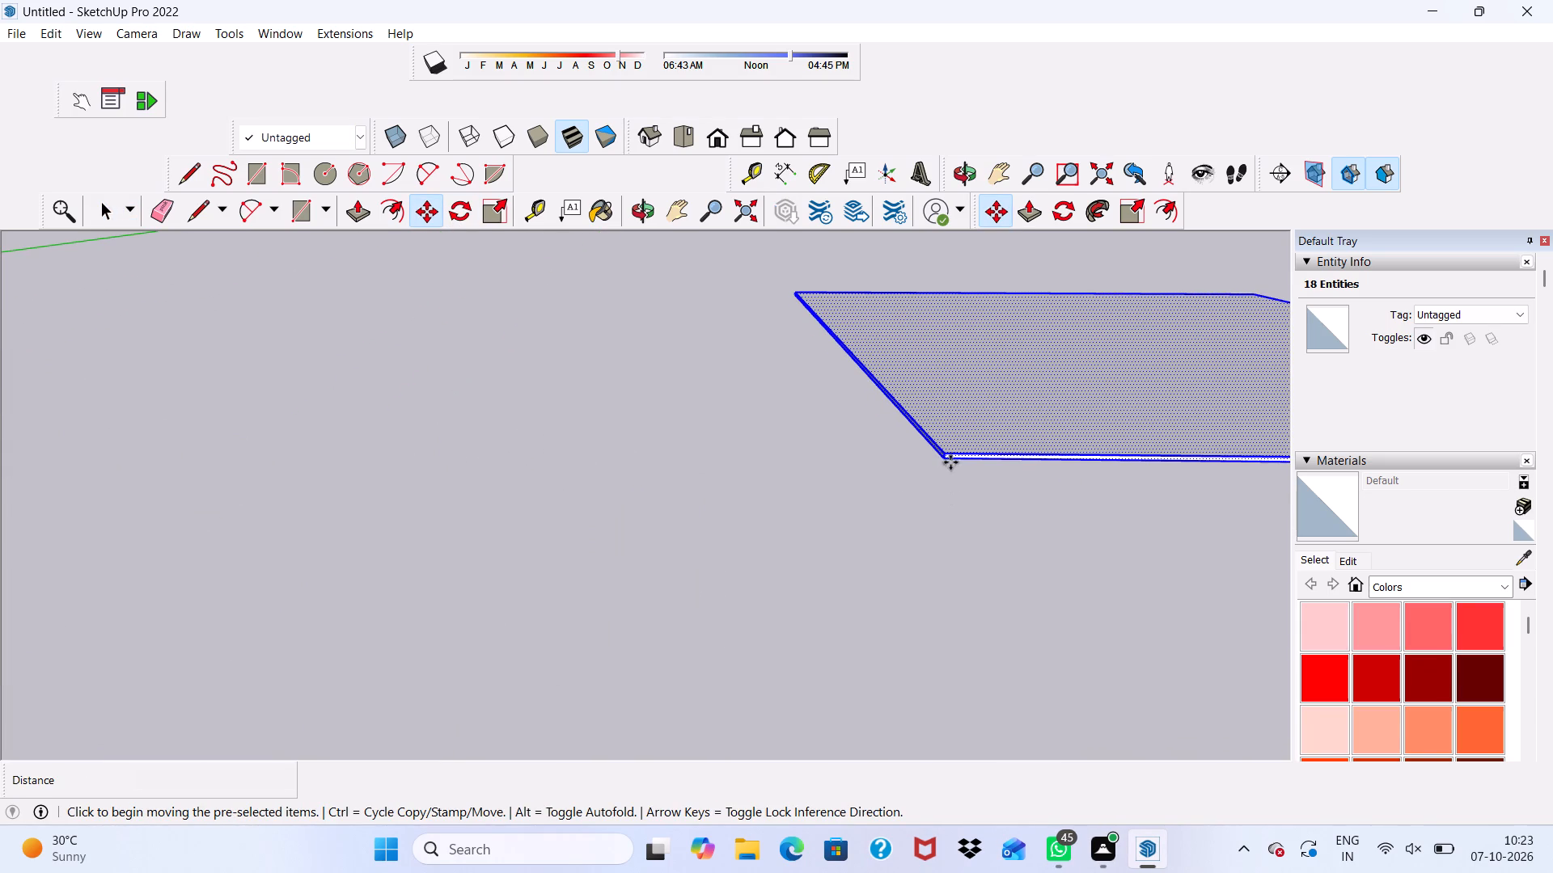
{"action": "scroll", "coordinate": [442, 497], "scroll_direction": "down", "scroll_amount": 19}
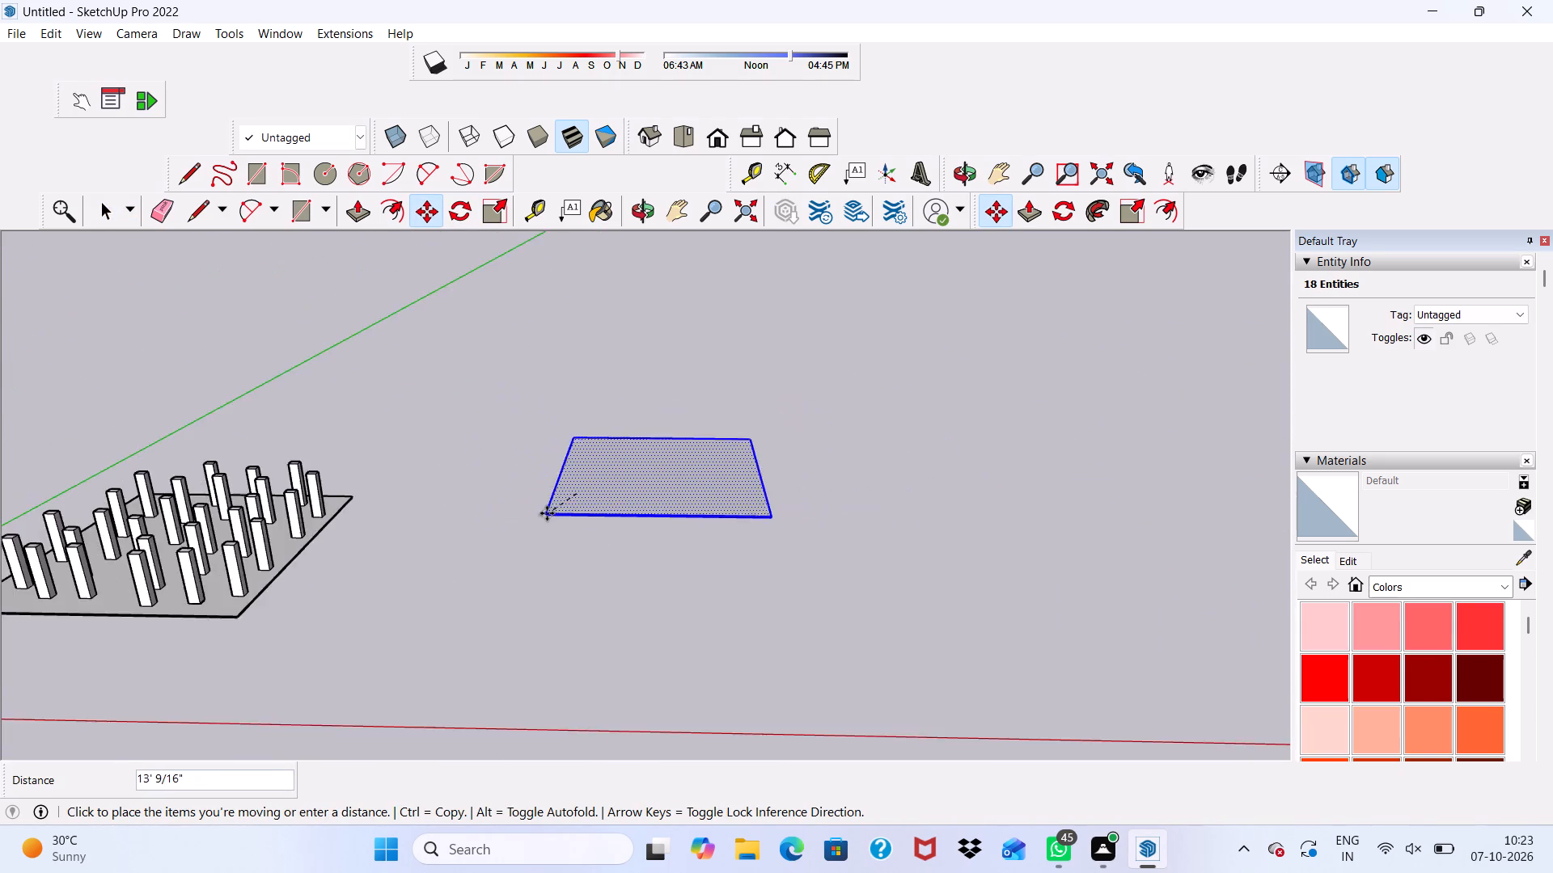
{"action": "scroll", "coordinate": [547, 513], "scroll_direction": "down", "scroll_amount": 4}
{"action": "scroll", "coordinate": [257, 521], "scroll_direction": "up", "scroll_amount": 4}
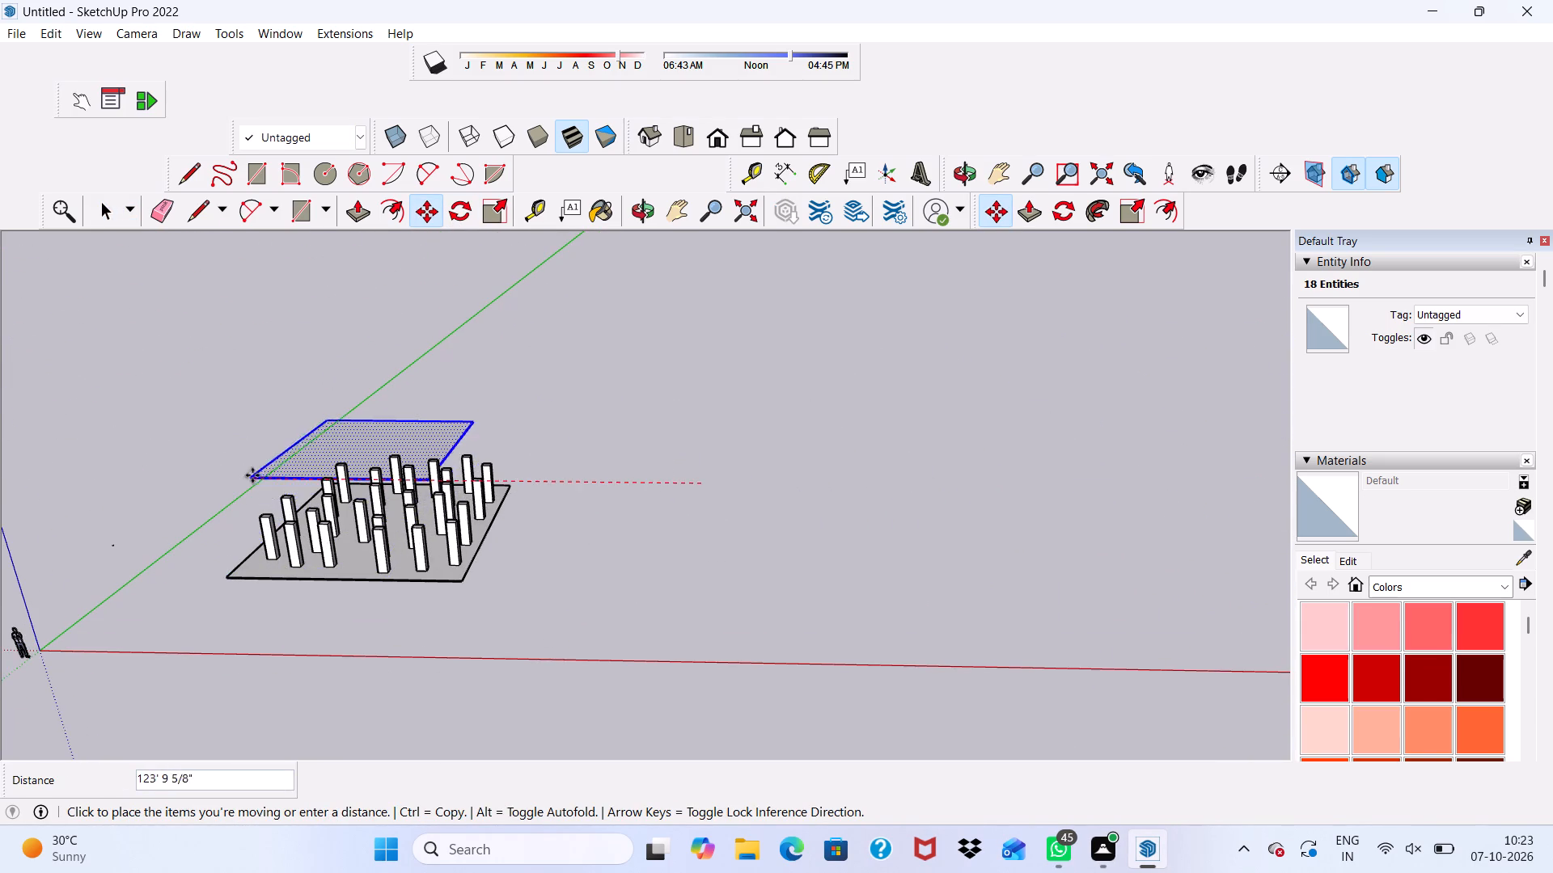
{"action": "scroll", "coordinate": [311, 485], "scroll_direction": "down", "scroll_amount": 4}
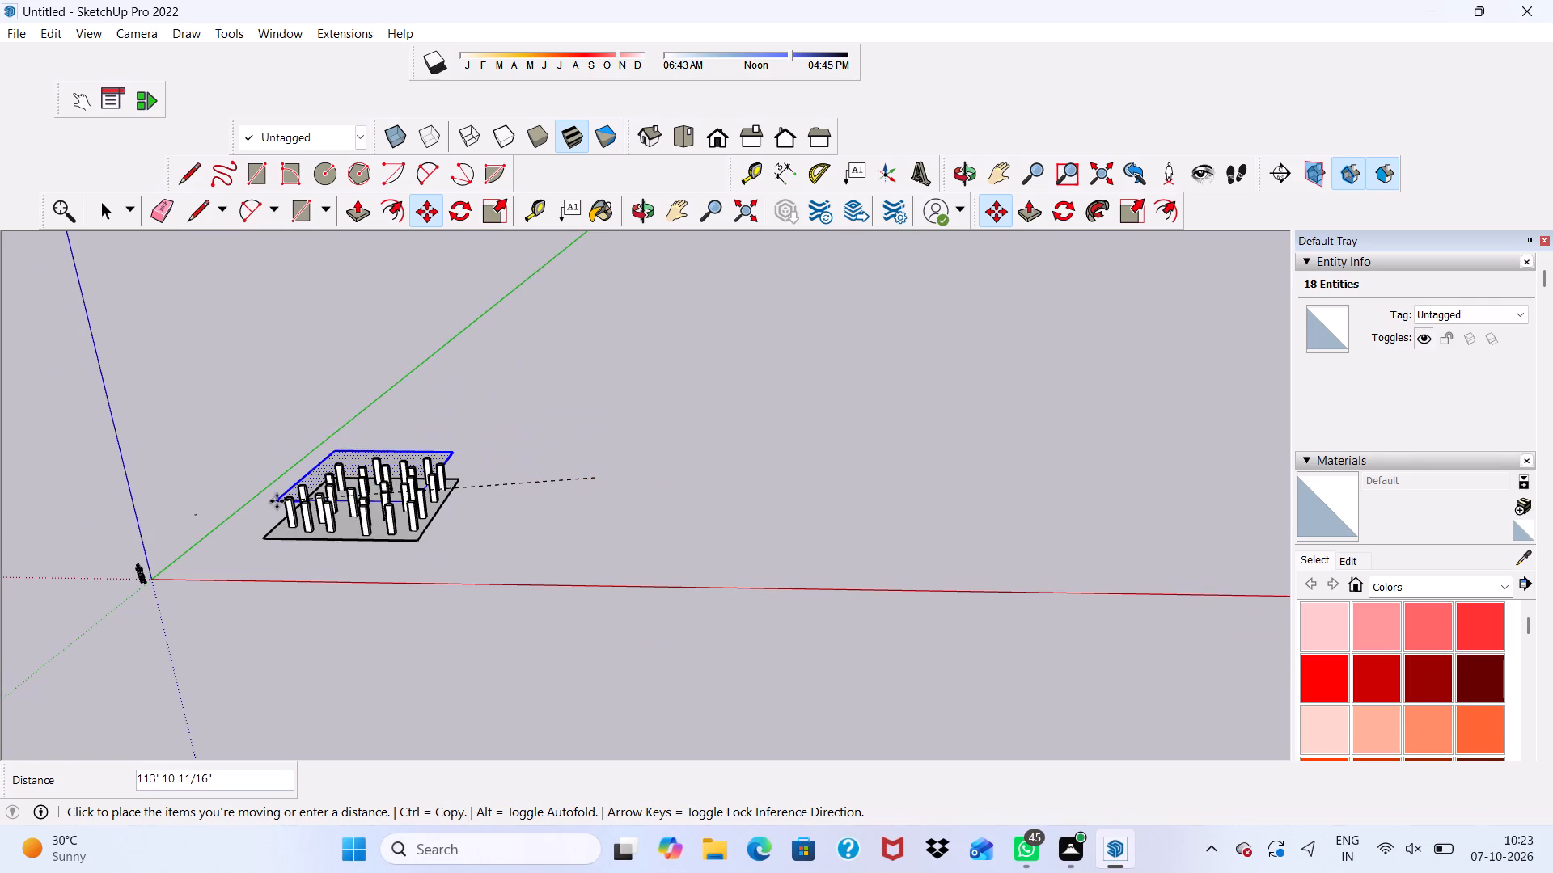
{"action": "scroll", "coordinate": [275, 500], "scroll_direction": "down", "scroll_amount": 6}
{"action": "middle_click_drag", "start_coordinate": [294, 496], "coordinate": [0, 645]}
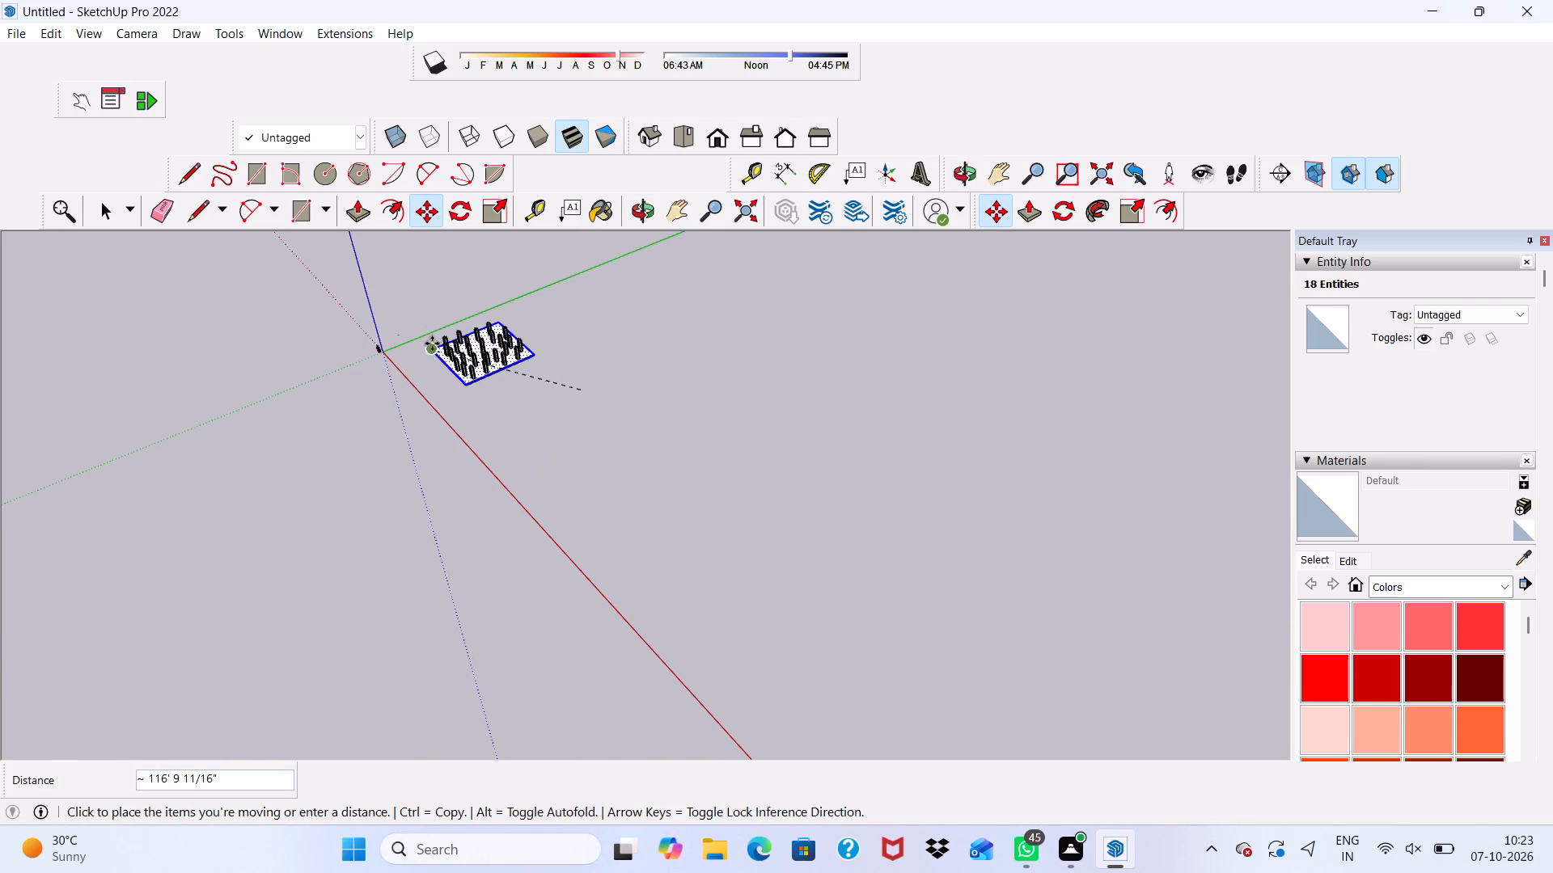
{"action": "scroll", "coordinate": [469, 337], "scroll_direction": "up", "scroll_amount": 1}
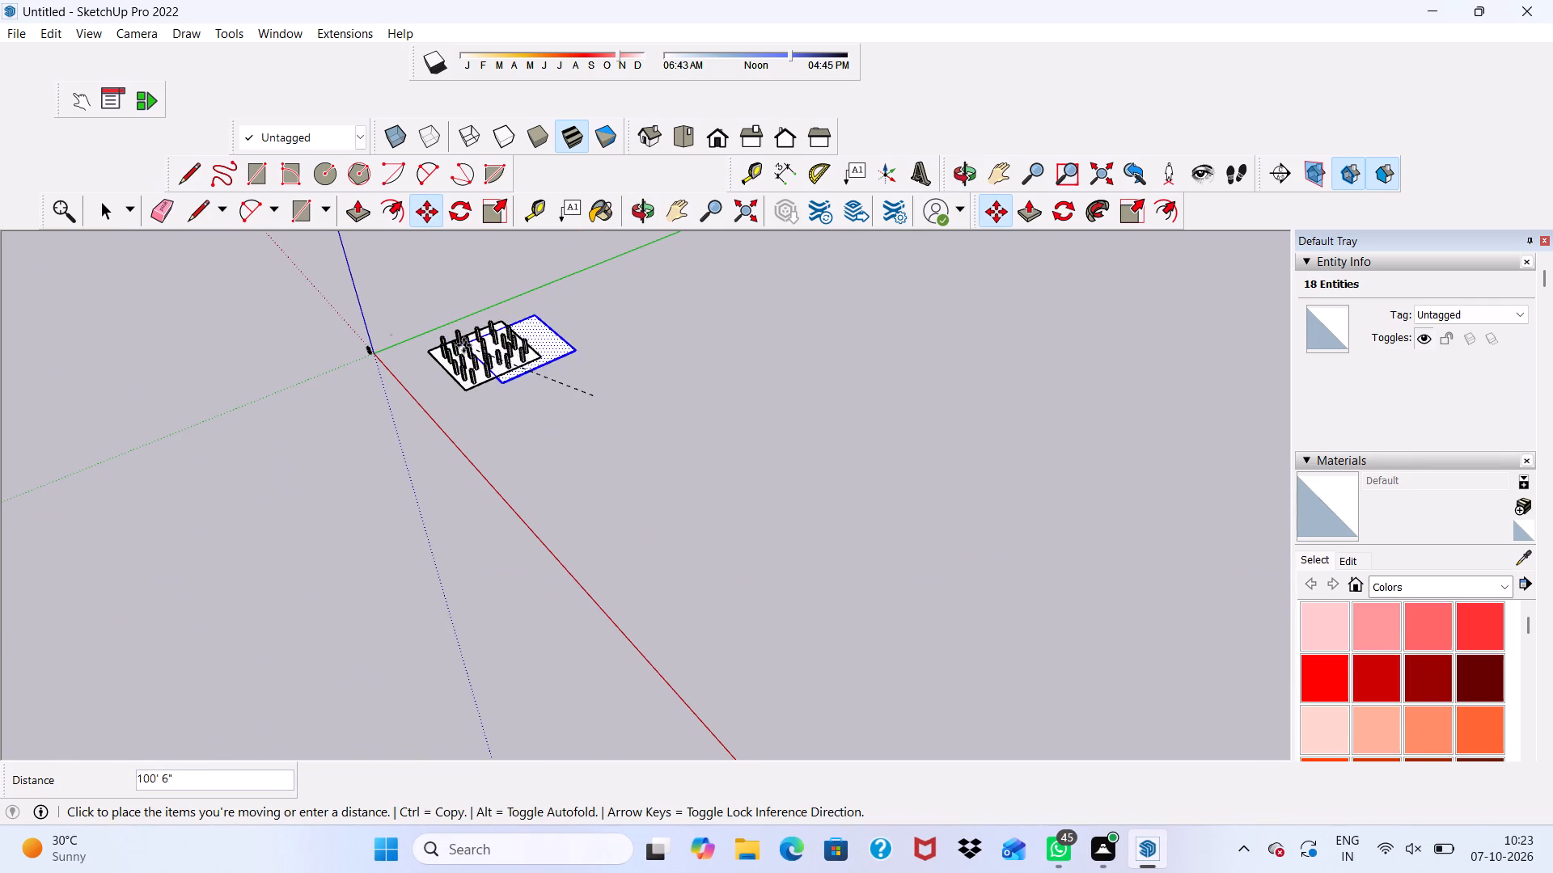
{"action": "left_click", "coordinate": [520, 399]}
{"action": "scroll", "coordinate": [417, 744], "scroll_direction": "down", "scroll_amount": 6}
{"action": "scroll", "coordinate": [540, 417], "scroll_direction": "up", "scroll_amount": 4}
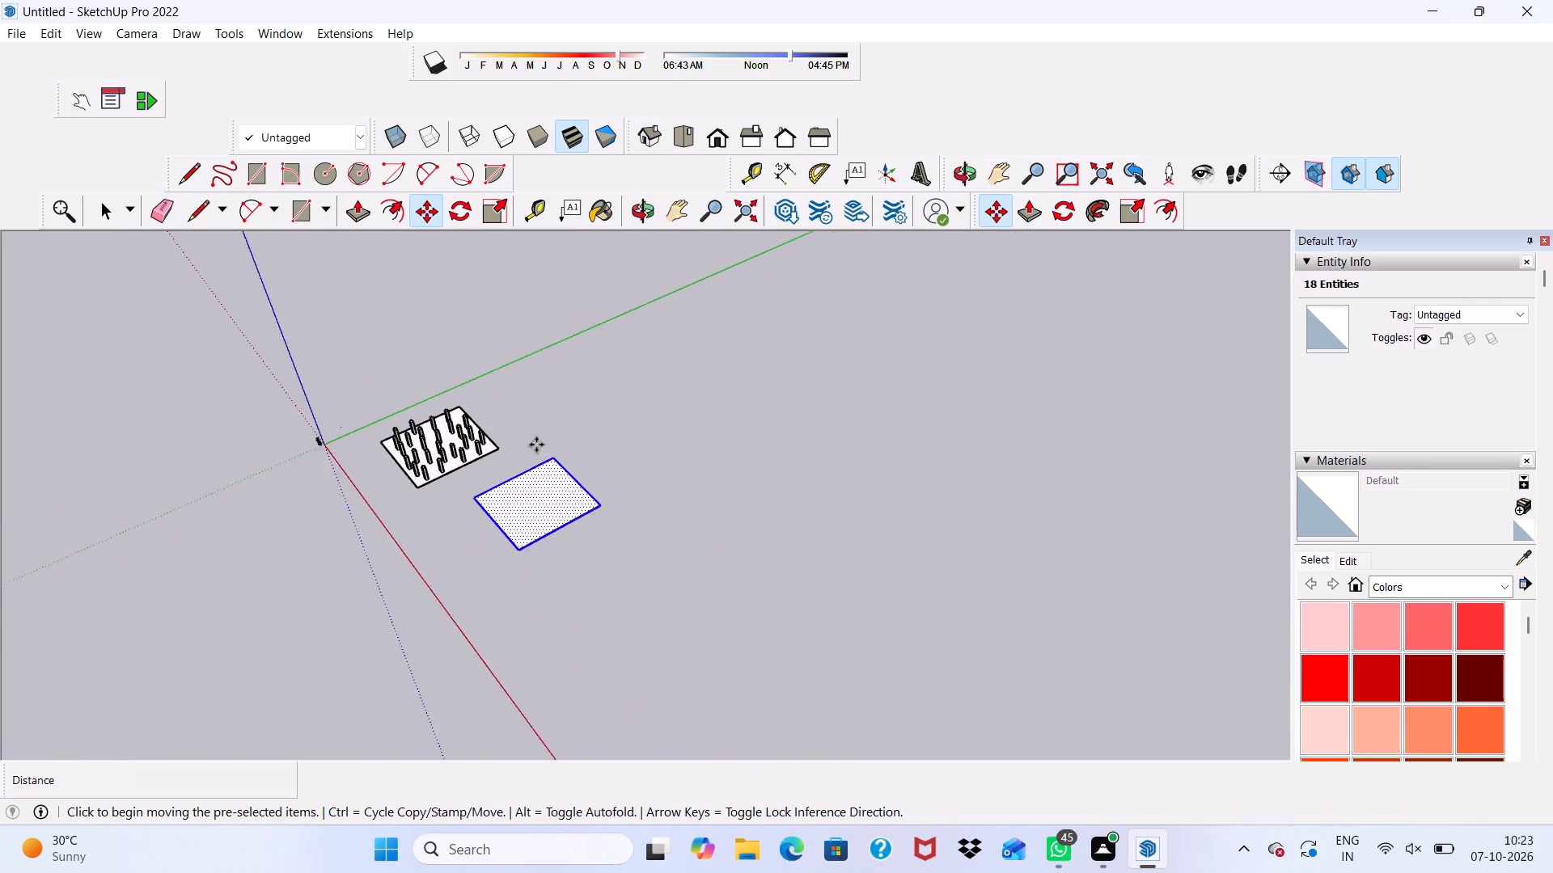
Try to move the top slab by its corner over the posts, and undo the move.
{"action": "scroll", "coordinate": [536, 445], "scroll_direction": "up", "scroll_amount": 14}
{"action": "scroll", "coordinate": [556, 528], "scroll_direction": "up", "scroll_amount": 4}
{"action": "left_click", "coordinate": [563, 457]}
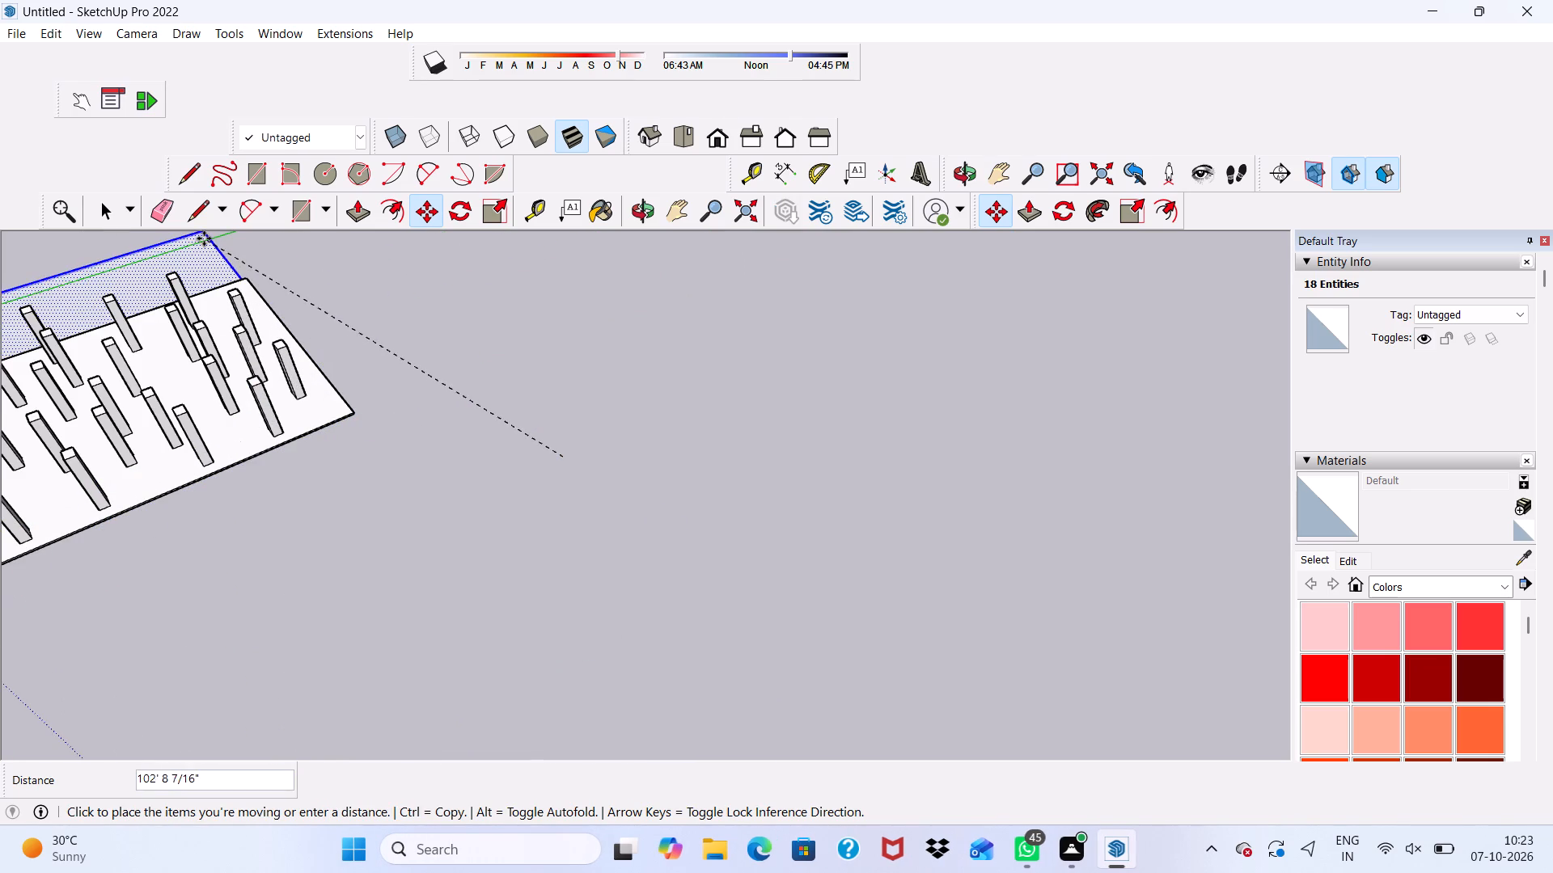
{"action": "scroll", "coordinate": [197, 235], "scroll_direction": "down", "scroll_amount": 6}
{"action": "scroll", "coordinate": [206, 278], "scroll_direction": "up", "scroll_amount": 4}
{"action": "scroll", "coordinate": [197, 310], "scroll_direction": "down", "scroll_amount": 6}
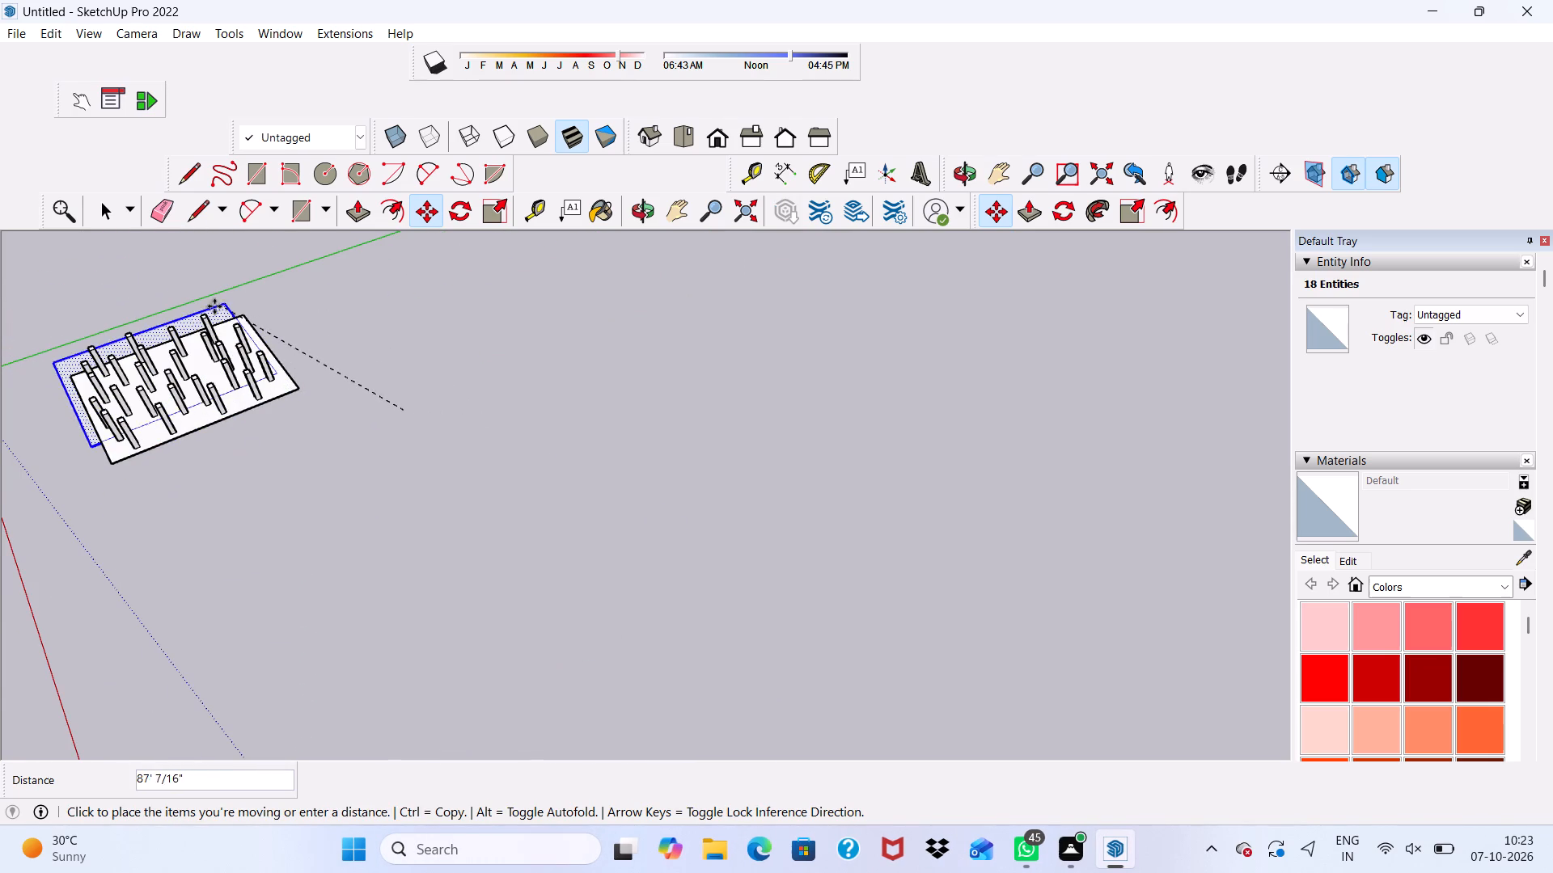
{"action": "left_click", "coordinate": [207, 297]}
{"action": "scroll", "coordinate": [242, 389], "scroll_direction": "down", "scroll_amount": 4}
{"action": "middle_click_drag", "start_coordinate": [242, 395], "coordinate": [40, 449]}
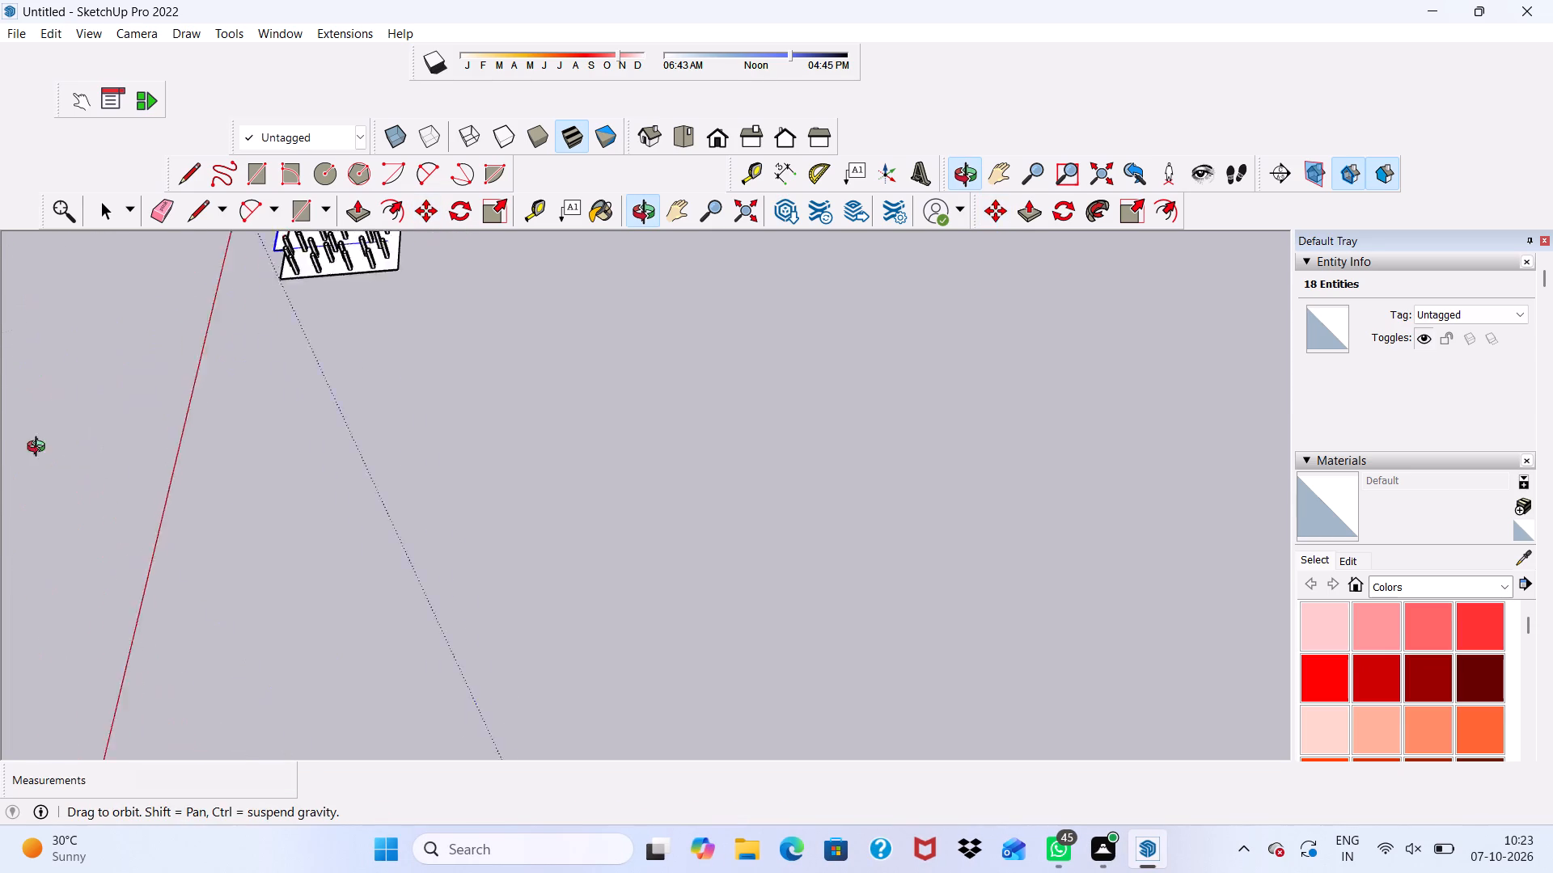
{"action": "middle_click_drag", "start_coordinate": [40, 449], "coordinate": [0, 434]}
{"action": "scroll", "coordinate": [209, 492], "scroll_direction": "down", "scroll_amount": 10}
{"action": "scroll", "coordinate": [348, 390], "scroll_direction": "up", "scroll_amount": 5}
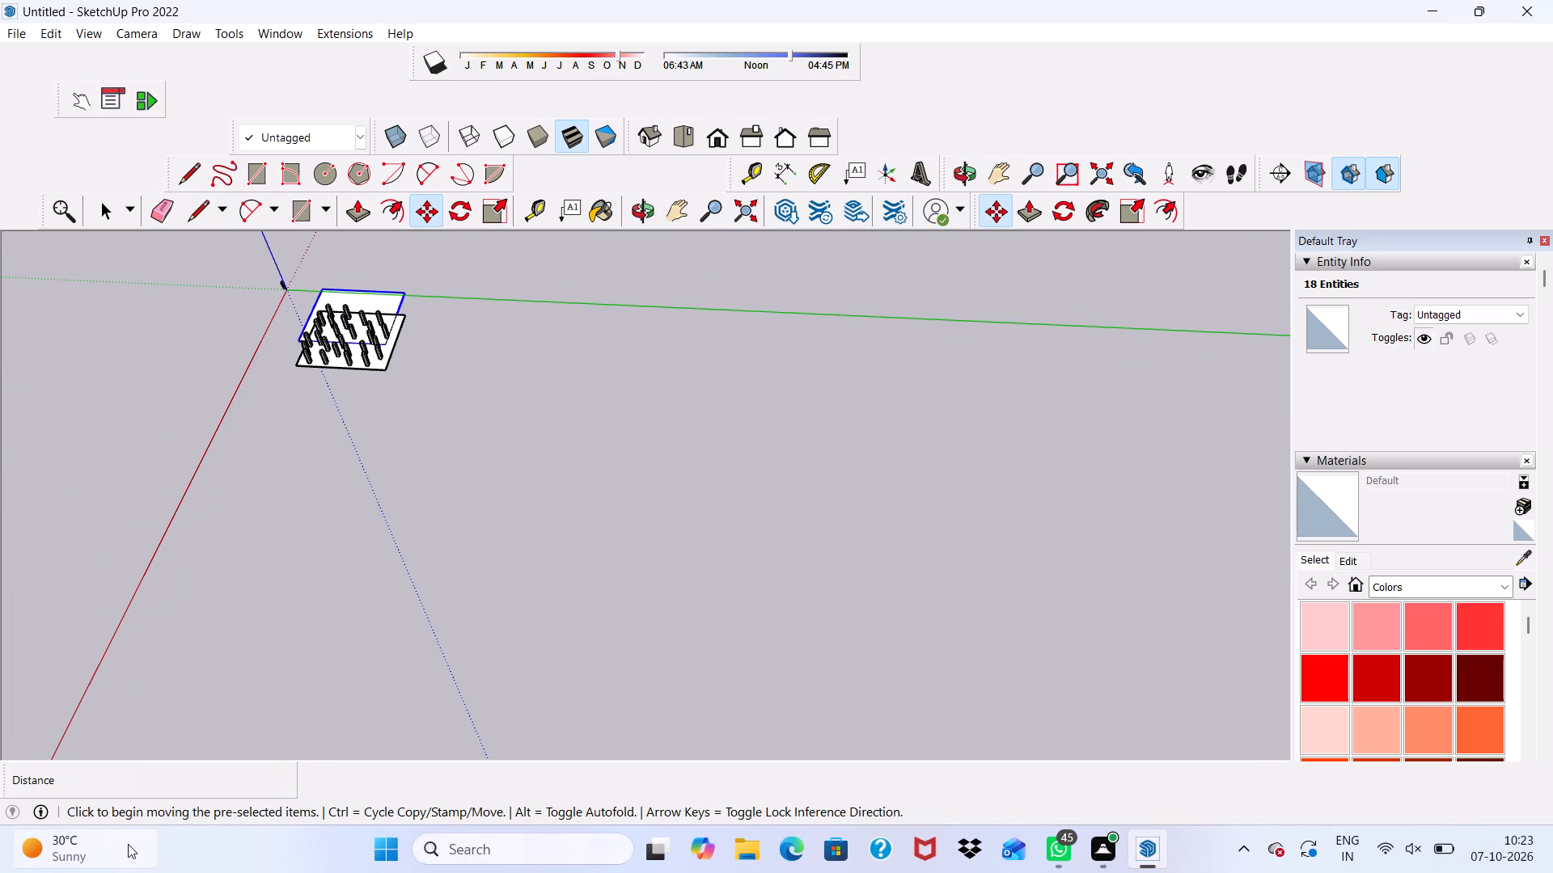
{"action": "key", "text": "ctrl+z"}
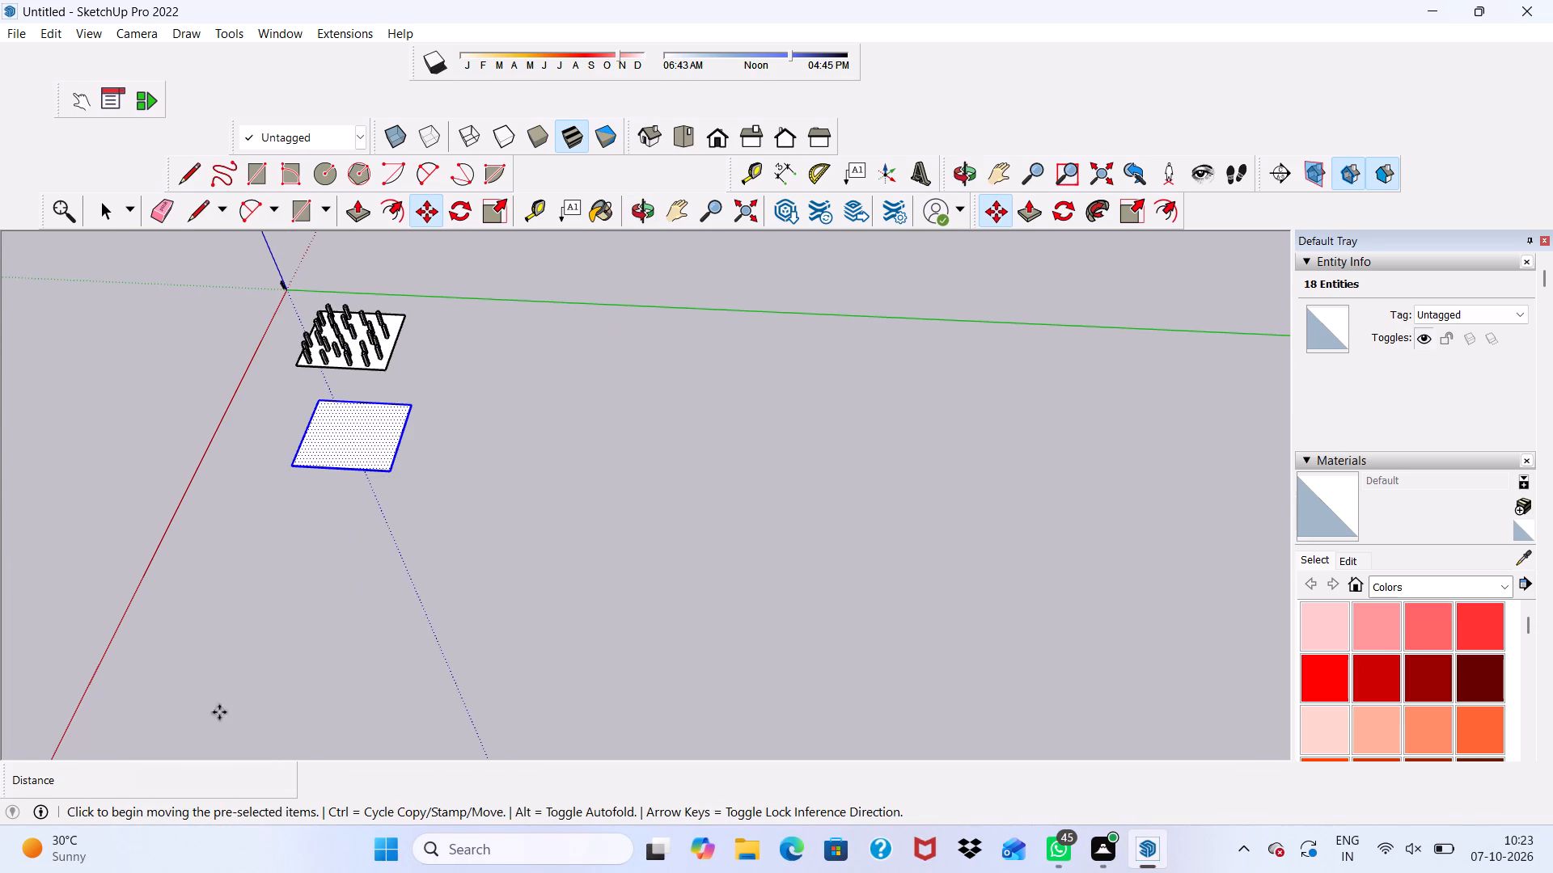
Move the top slab by one corner about 208' across to the far side of the post structure.
{"action": "scroll", "coordinate": [542, 254], "scroll_direction": "up", "scroll_amount": 1}
{"action": "scroll", "coordinate": [518, 377], "scroll_direction": "down", "scroll_amount": 1}
{"action": "middle_click_drag", "start_coordinate": [530, 429], "coordinate": [387, 268]}
{"action": "scroll", "coordinate": [384, 272], "scroll_direction": "up", "scroll_amount": 10}
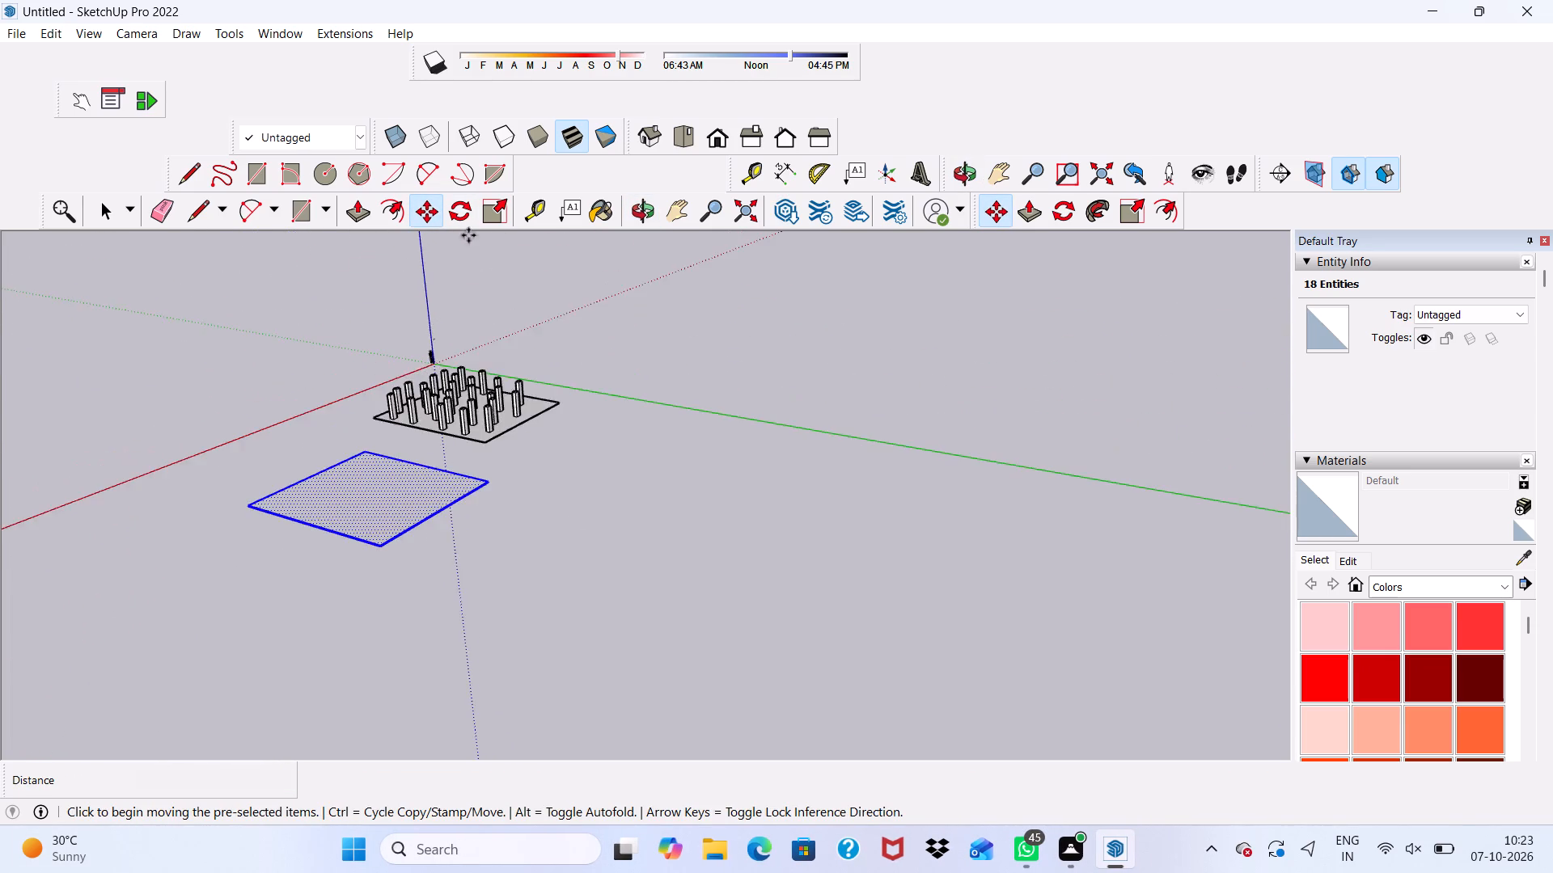
{"action": "scroll", "coordinate": [468, 235], "scroll_direction": "up", "scroll_amount": 13}
{"action": "scroll", "coordinate": [420, 466], "scroll_direction": "up", "scroll_amount": 3}
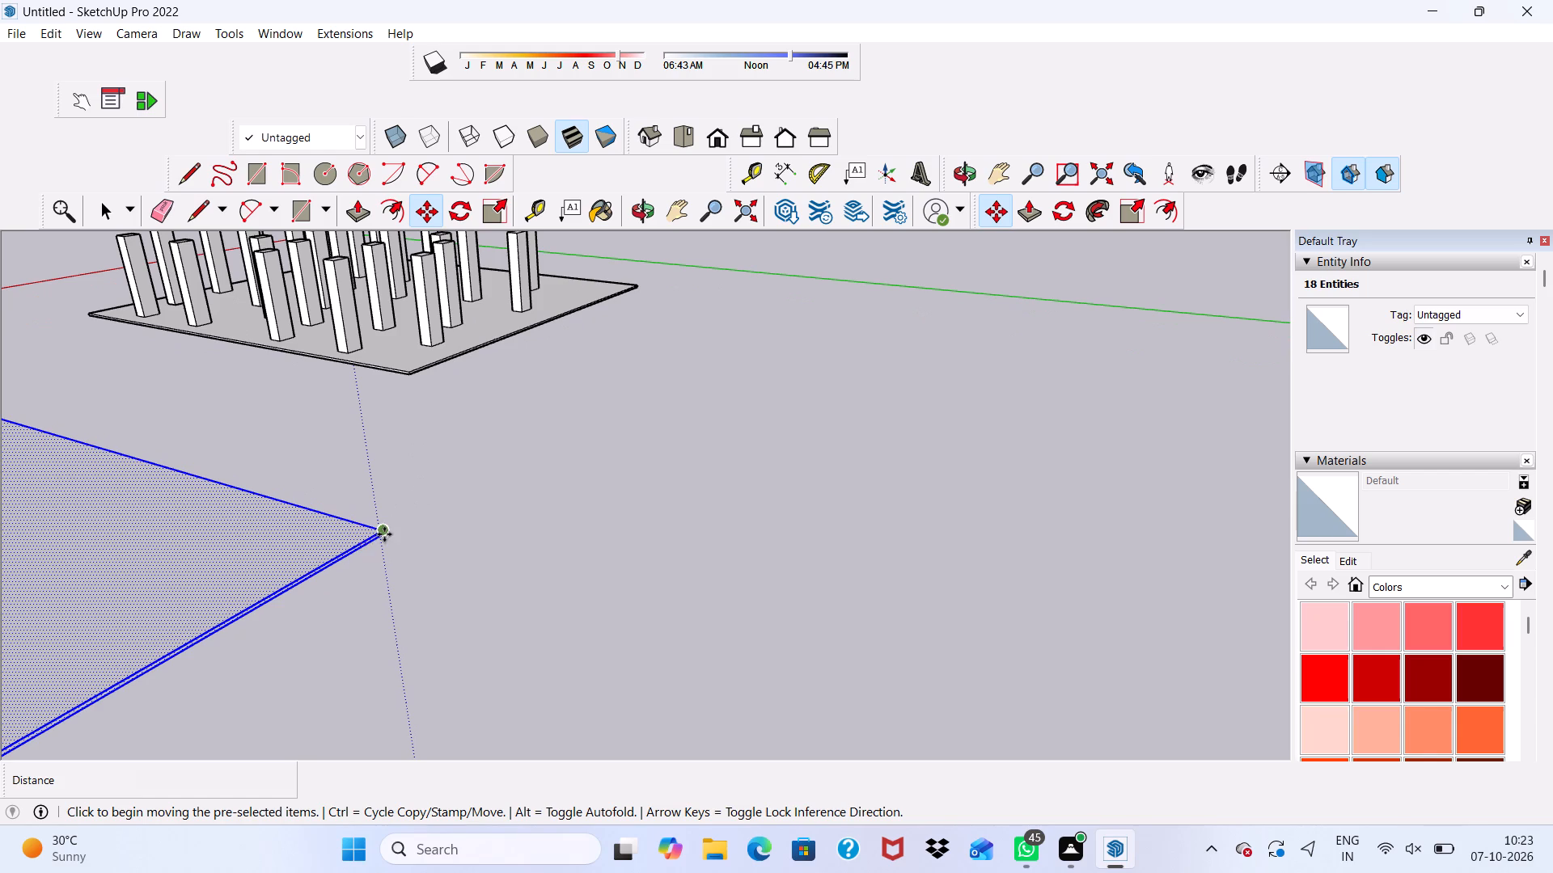
{"action": "left_click", "coordinate": [384, 534]}
{"action": "scroll", "coordinate": [442, 292], "scroll_direction": "down", "scroll_amount": 9}
{"action": "scroll", "coordinate": [482, 252], "scroll_direction": "up", "scroll_amount": 1}
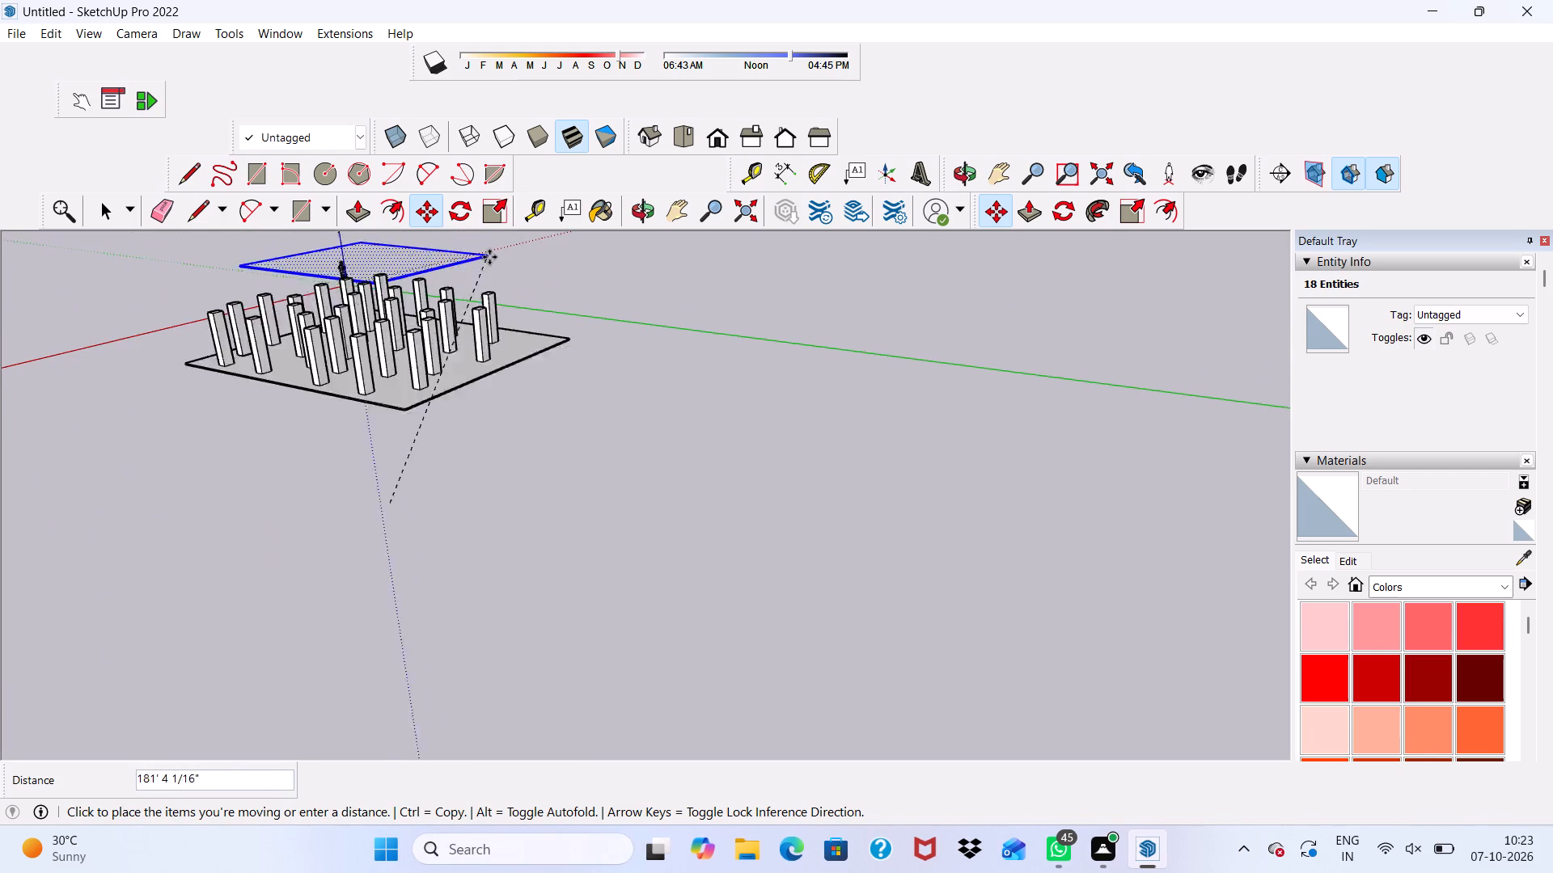
{"action": "scroll", "coordinate": [489, 257], "scroll_direction": "up", "scroll_amount": 3}
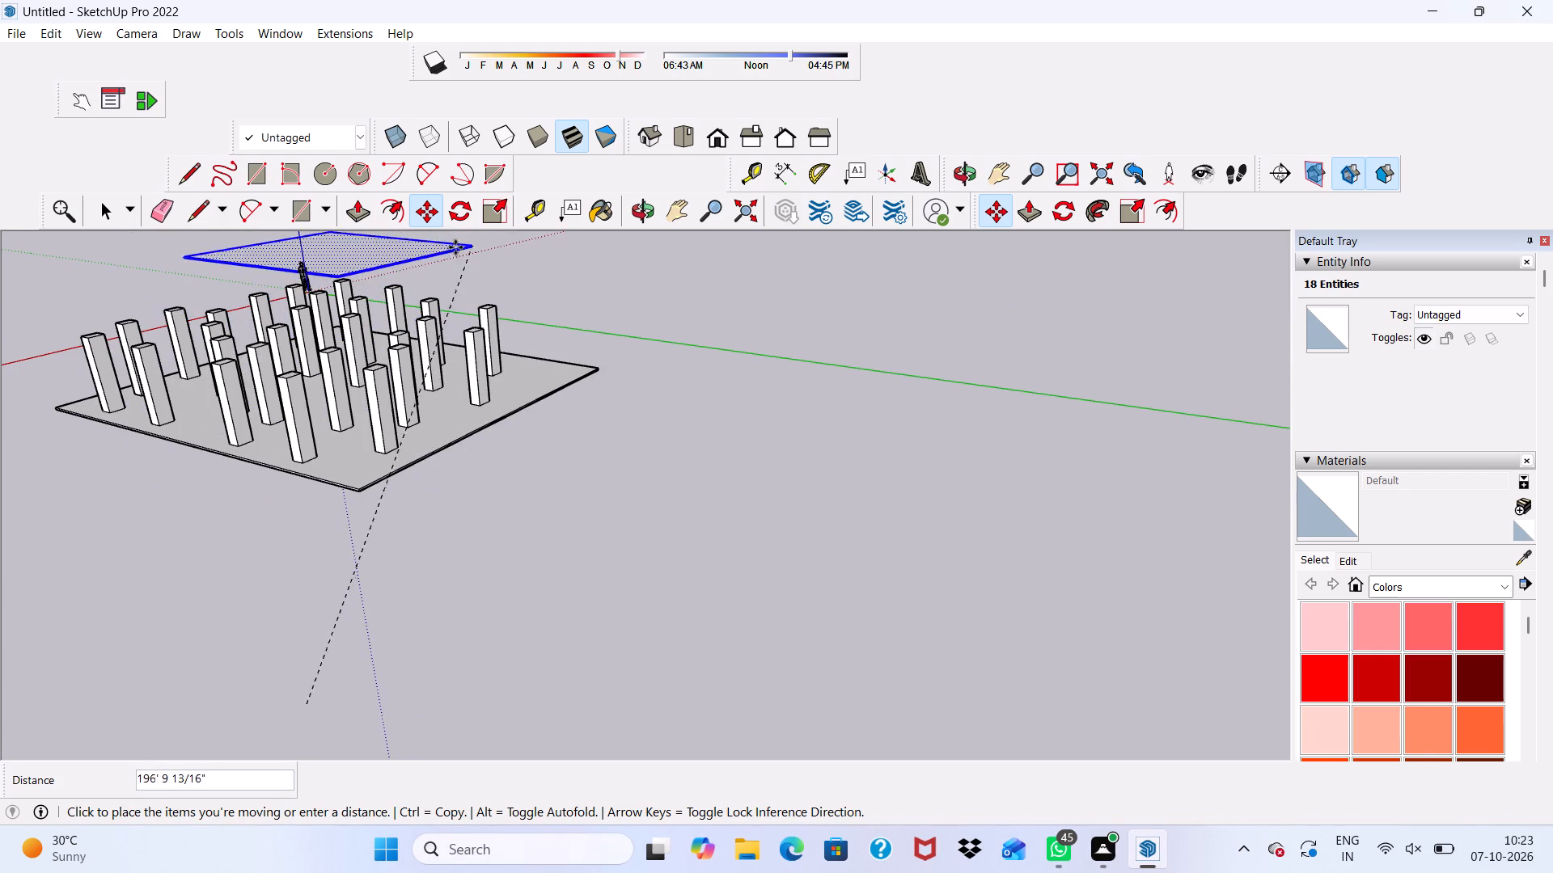
{"action": "left_click", "coordinate": [394, 242]}
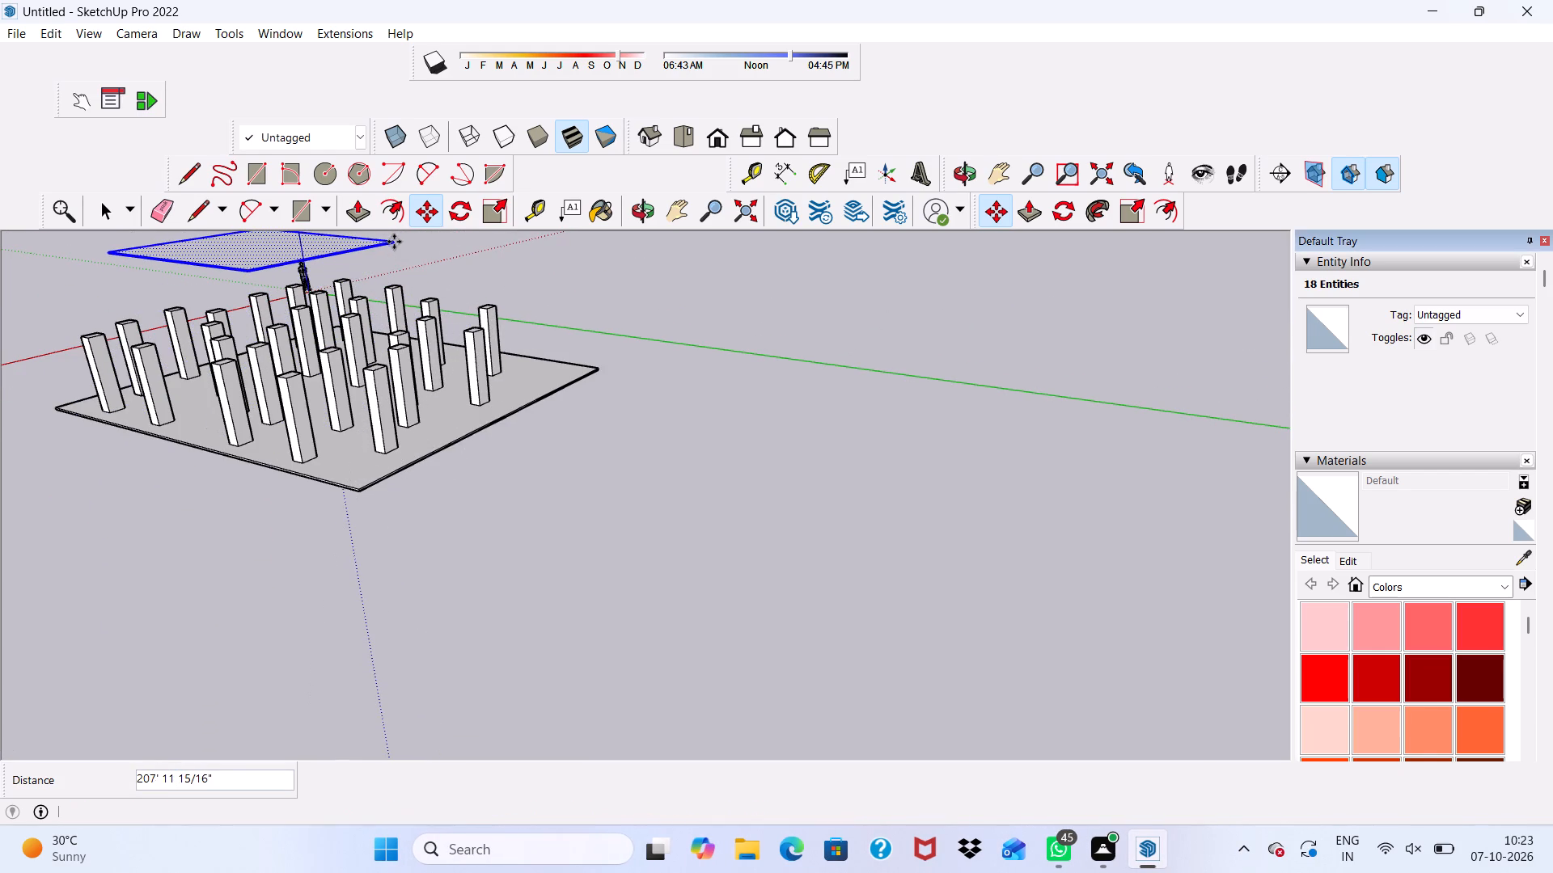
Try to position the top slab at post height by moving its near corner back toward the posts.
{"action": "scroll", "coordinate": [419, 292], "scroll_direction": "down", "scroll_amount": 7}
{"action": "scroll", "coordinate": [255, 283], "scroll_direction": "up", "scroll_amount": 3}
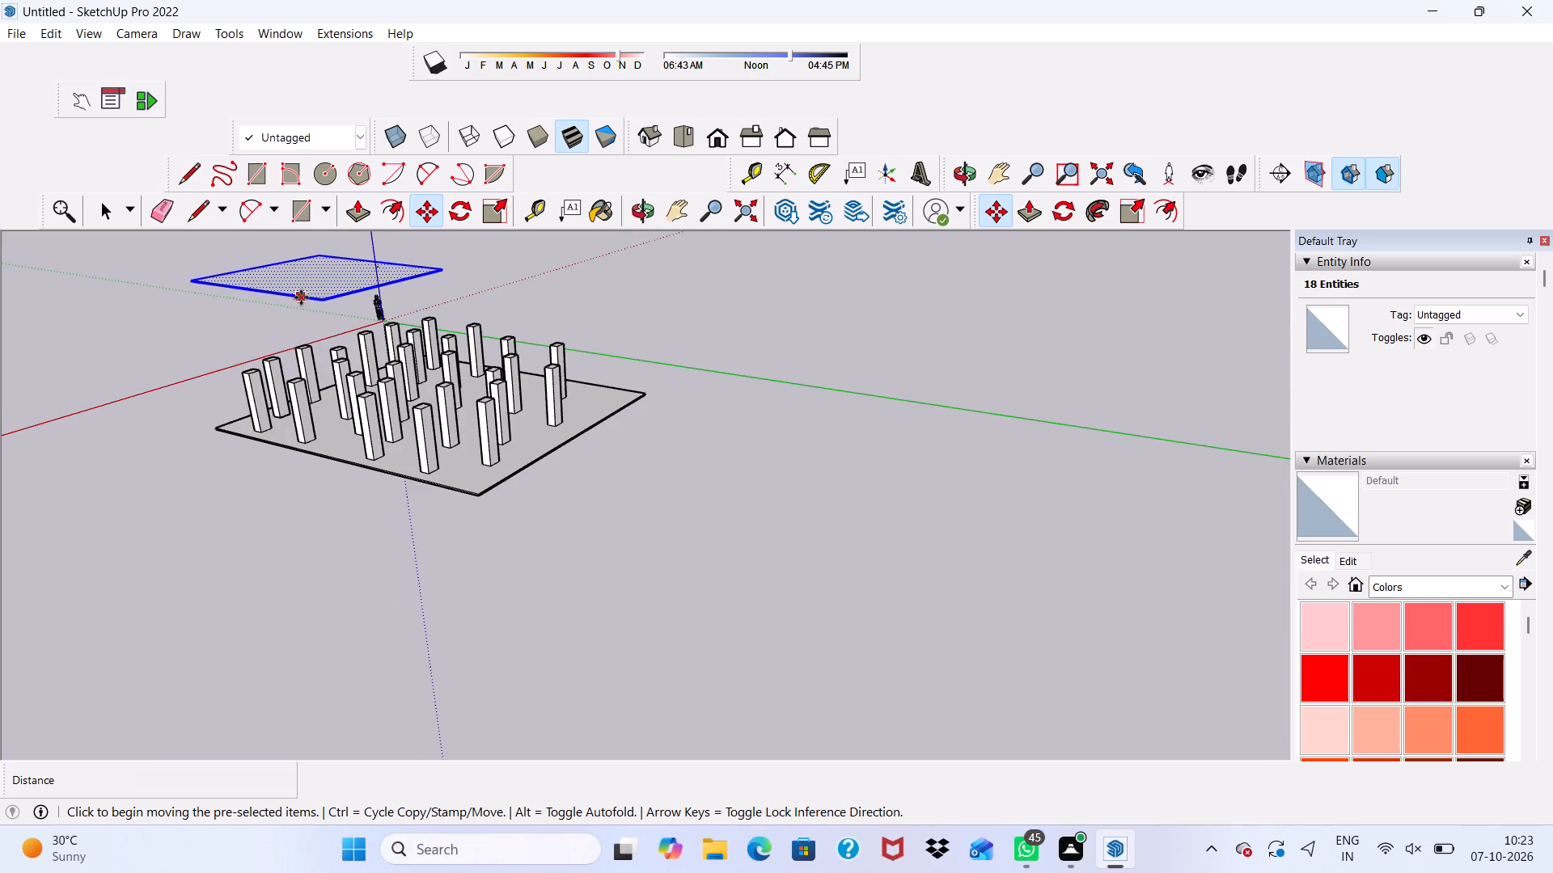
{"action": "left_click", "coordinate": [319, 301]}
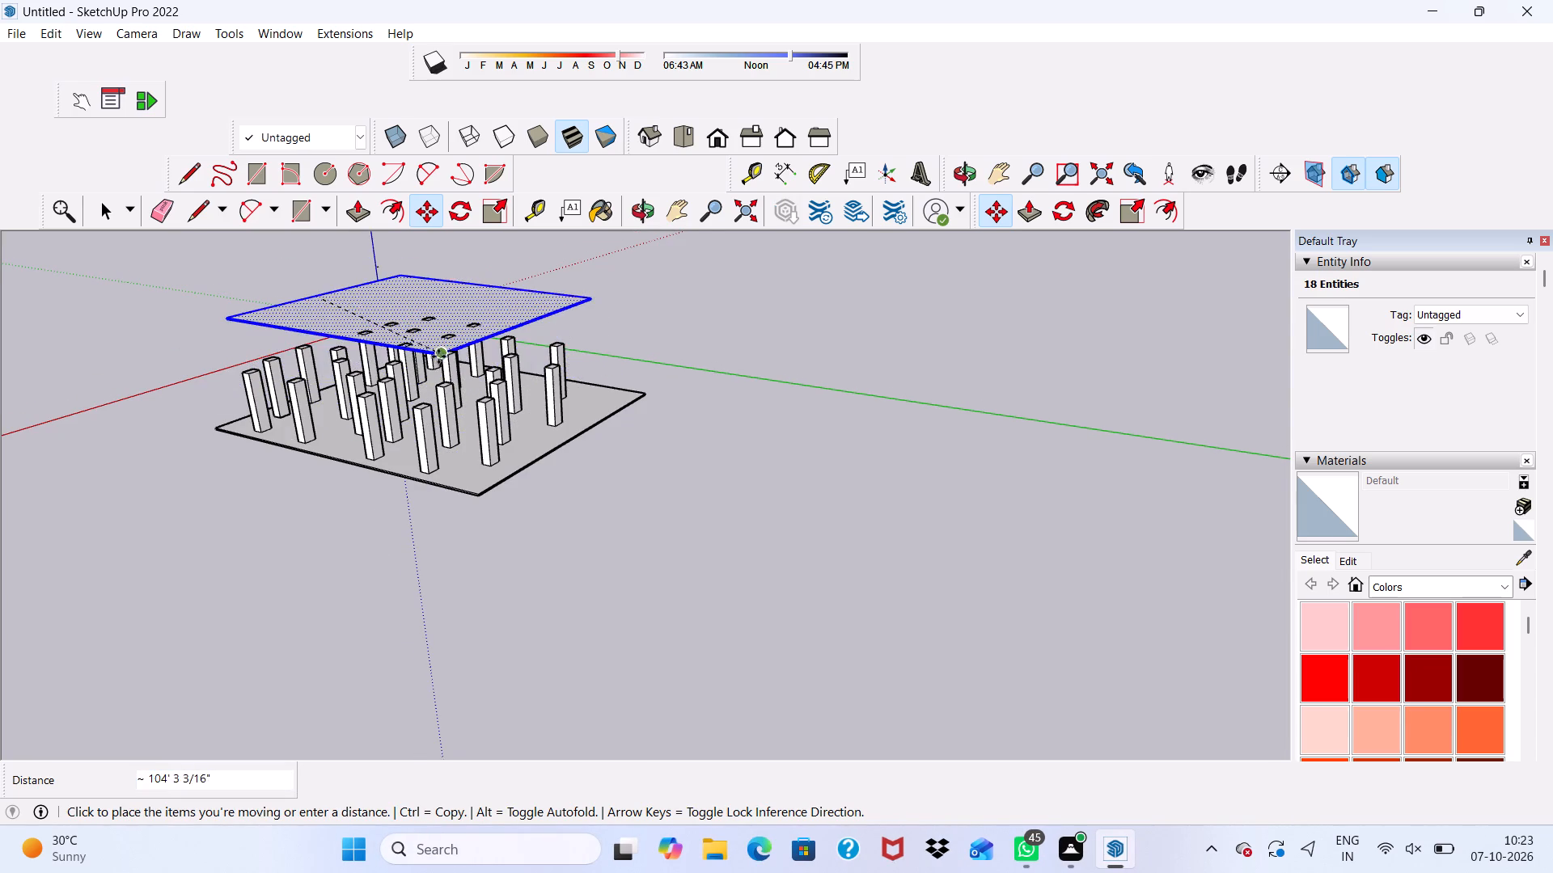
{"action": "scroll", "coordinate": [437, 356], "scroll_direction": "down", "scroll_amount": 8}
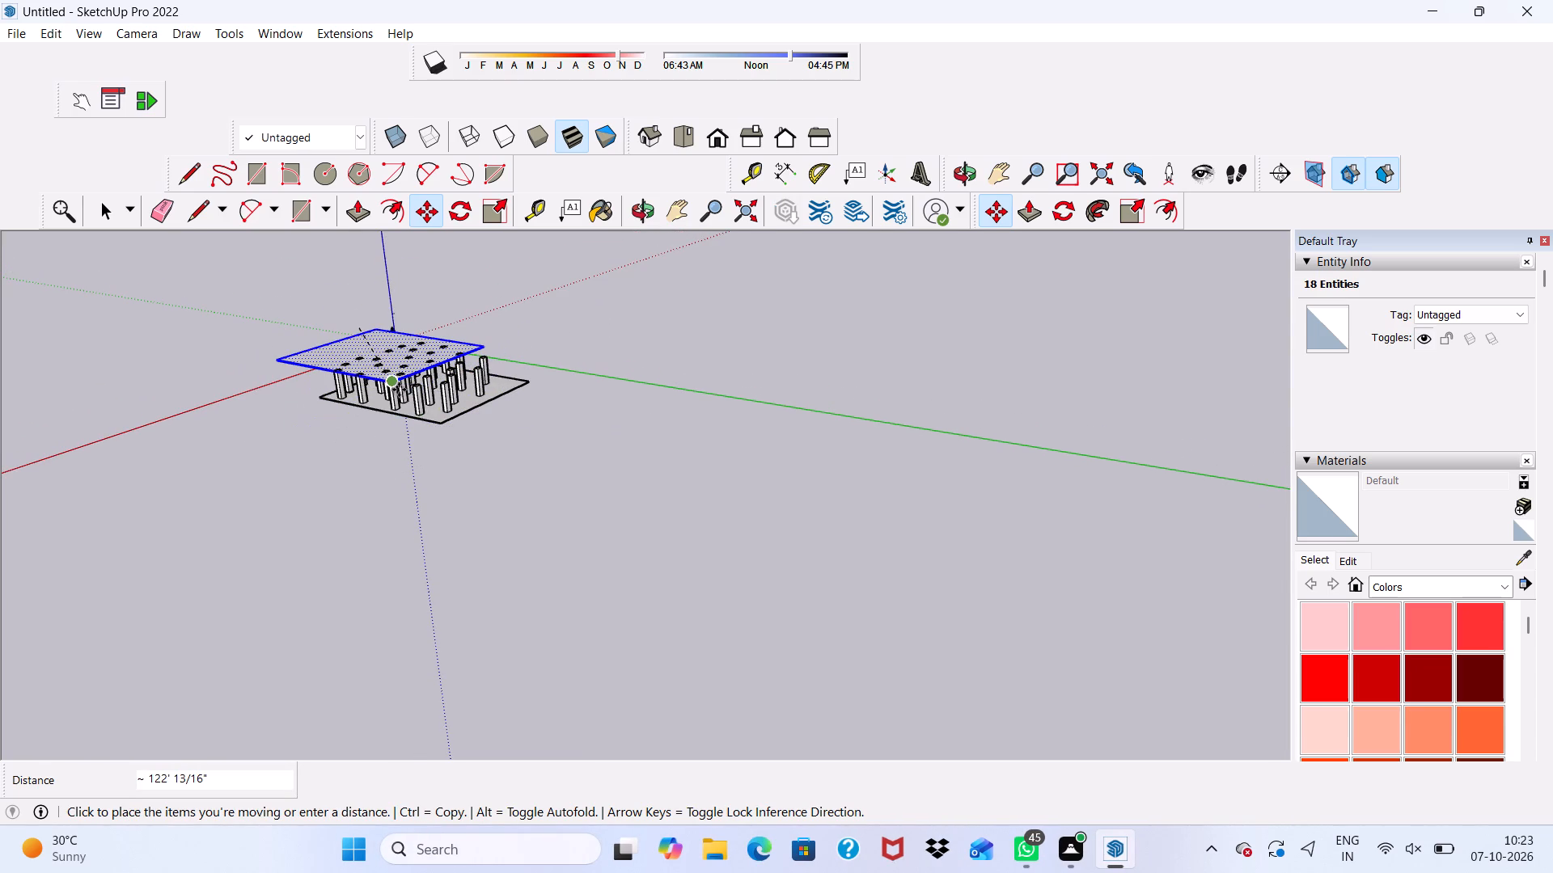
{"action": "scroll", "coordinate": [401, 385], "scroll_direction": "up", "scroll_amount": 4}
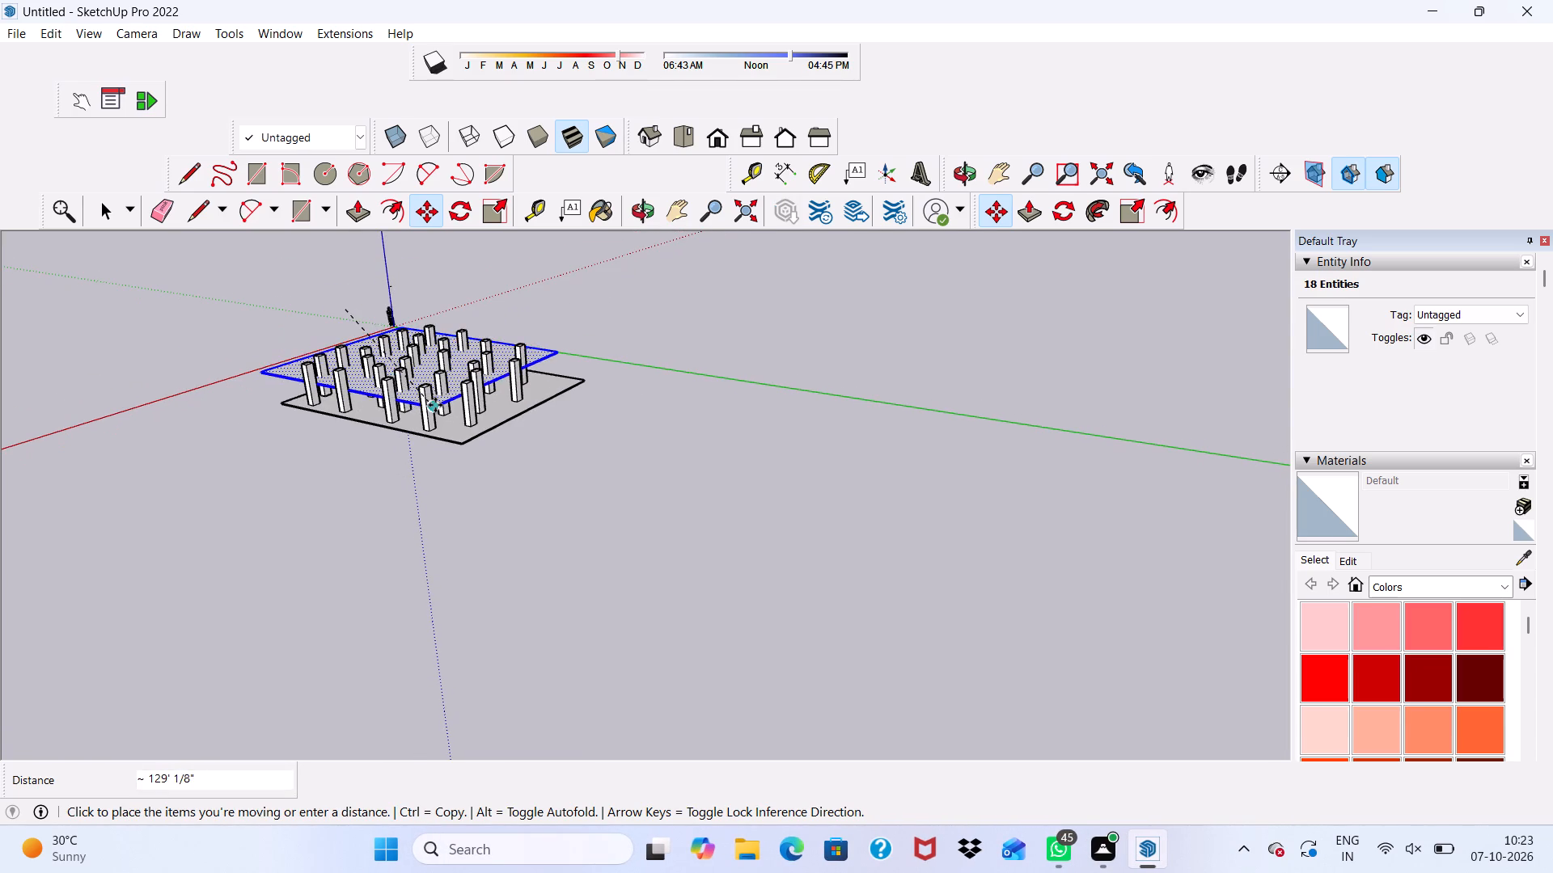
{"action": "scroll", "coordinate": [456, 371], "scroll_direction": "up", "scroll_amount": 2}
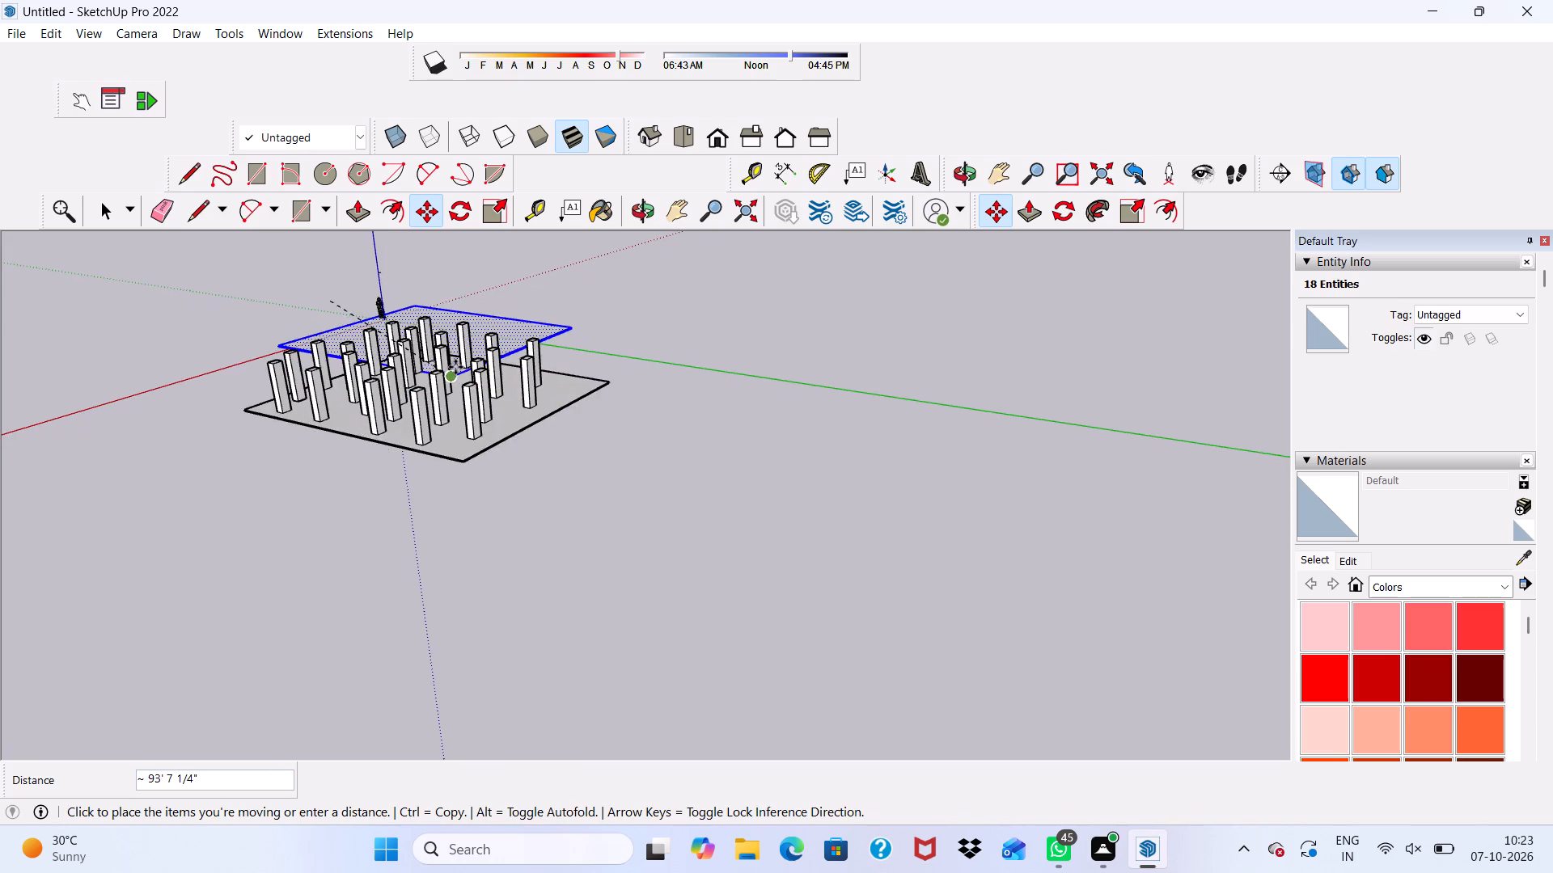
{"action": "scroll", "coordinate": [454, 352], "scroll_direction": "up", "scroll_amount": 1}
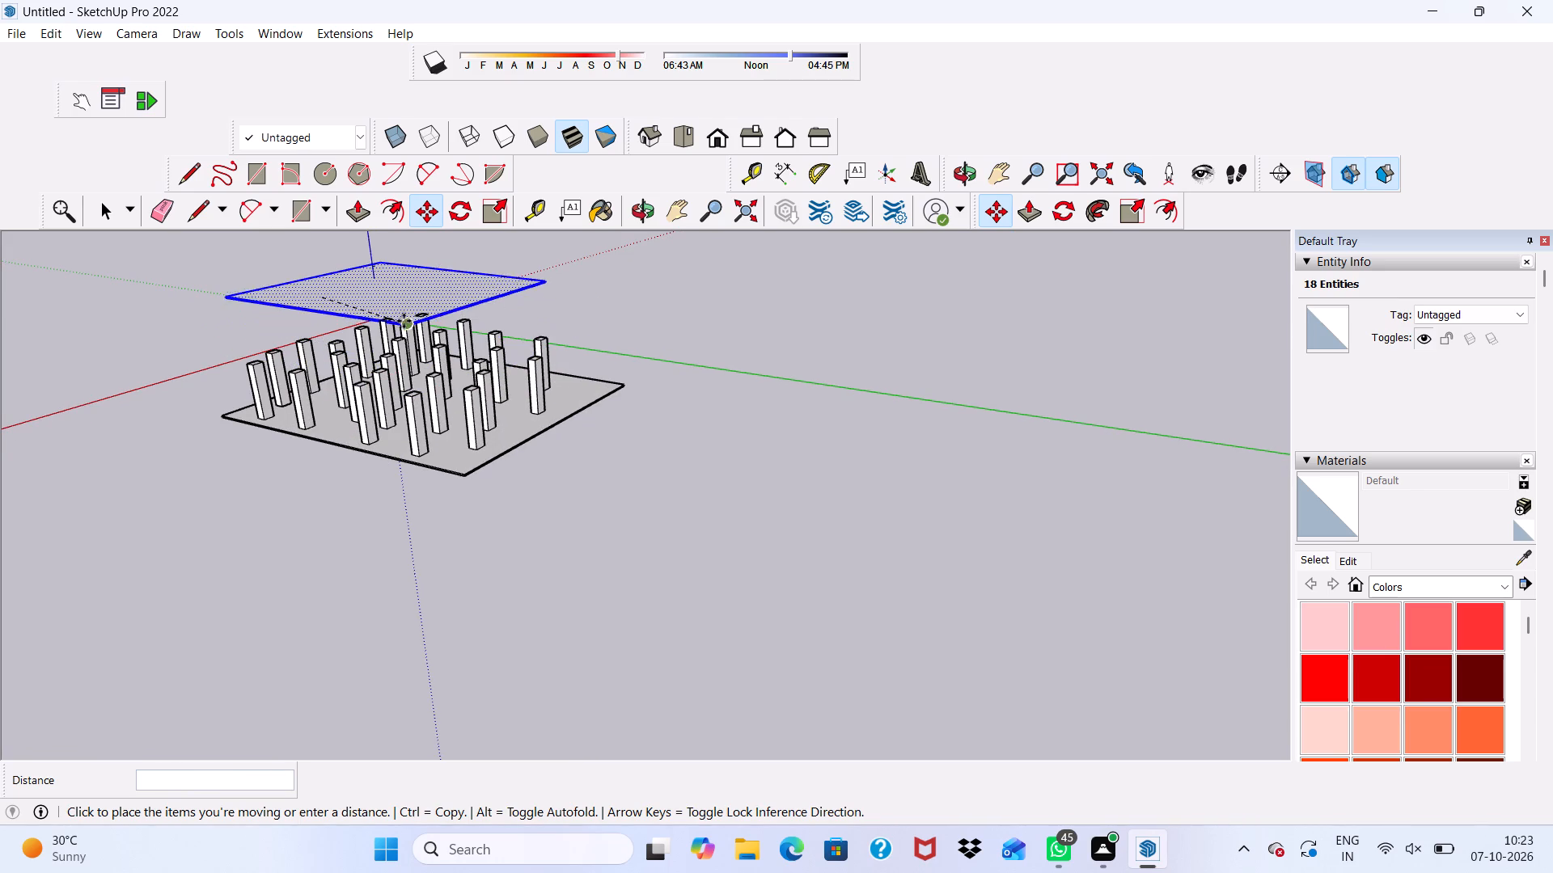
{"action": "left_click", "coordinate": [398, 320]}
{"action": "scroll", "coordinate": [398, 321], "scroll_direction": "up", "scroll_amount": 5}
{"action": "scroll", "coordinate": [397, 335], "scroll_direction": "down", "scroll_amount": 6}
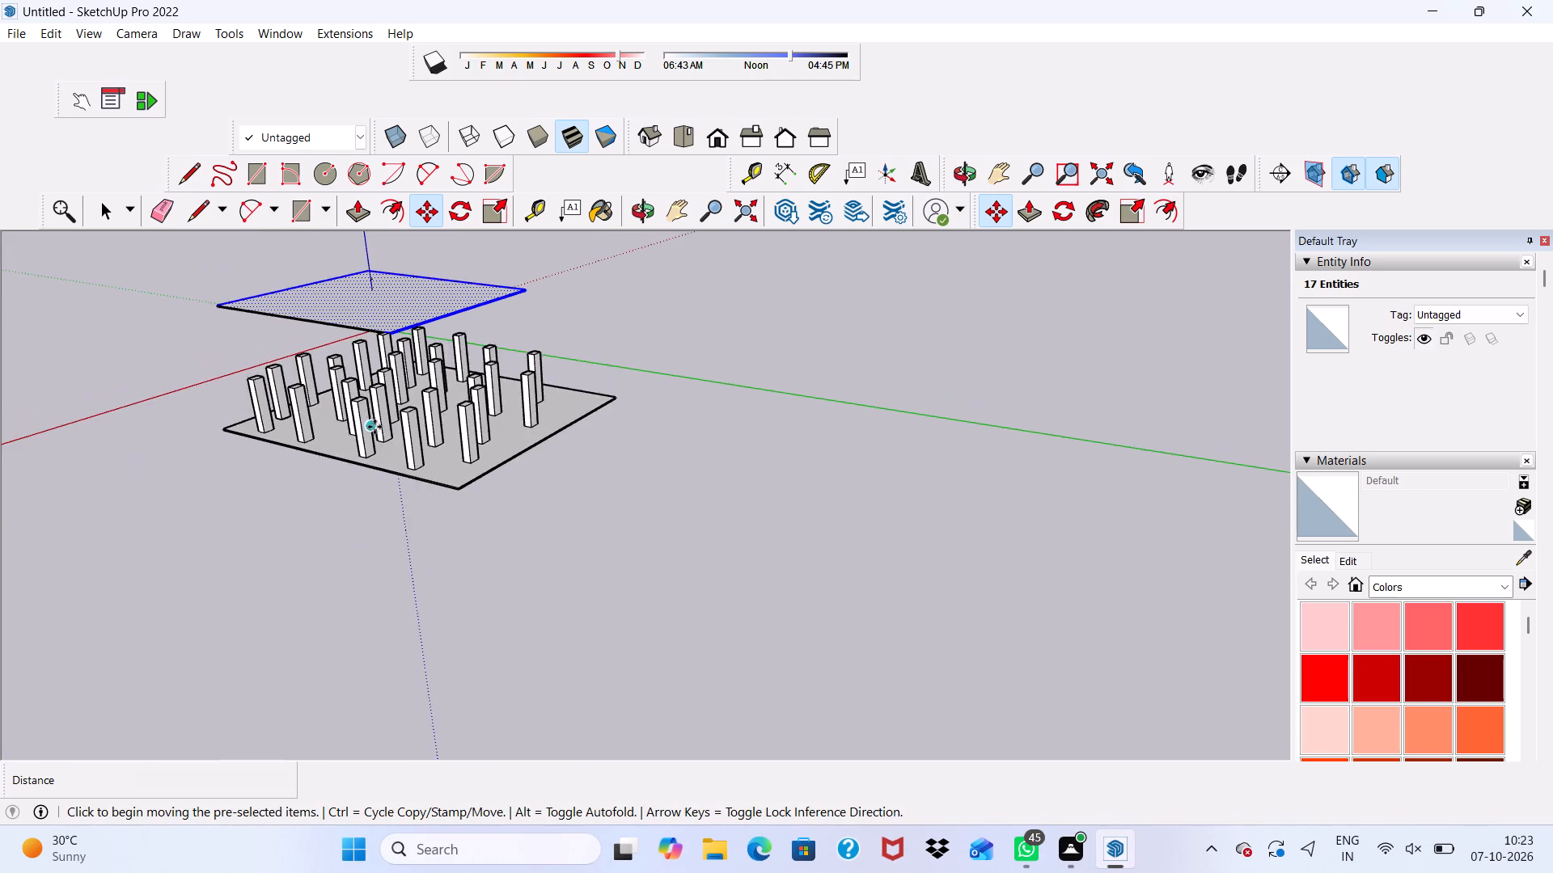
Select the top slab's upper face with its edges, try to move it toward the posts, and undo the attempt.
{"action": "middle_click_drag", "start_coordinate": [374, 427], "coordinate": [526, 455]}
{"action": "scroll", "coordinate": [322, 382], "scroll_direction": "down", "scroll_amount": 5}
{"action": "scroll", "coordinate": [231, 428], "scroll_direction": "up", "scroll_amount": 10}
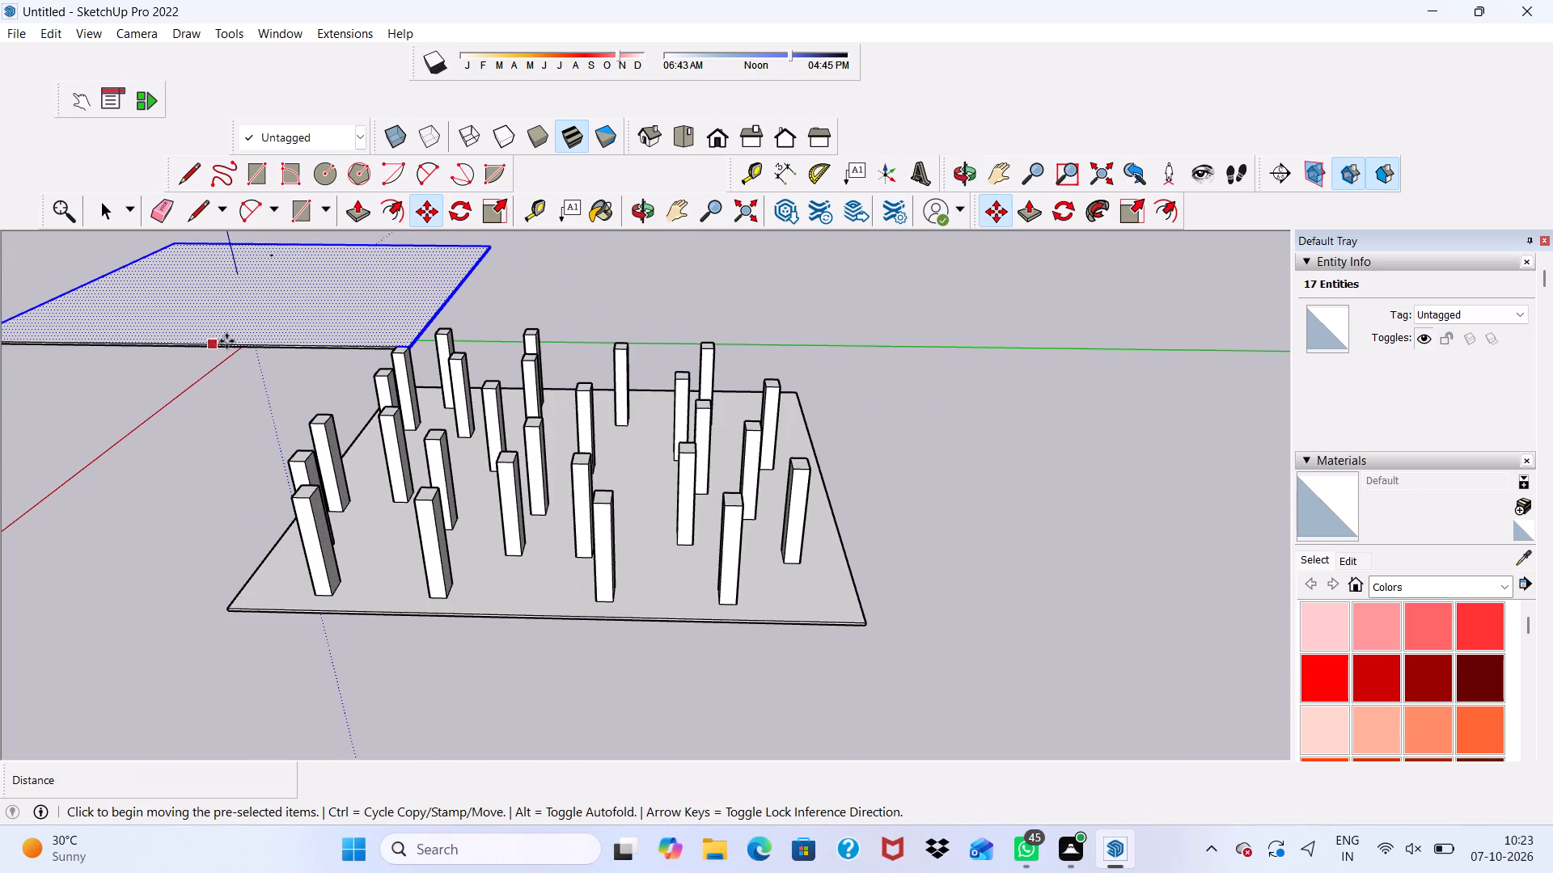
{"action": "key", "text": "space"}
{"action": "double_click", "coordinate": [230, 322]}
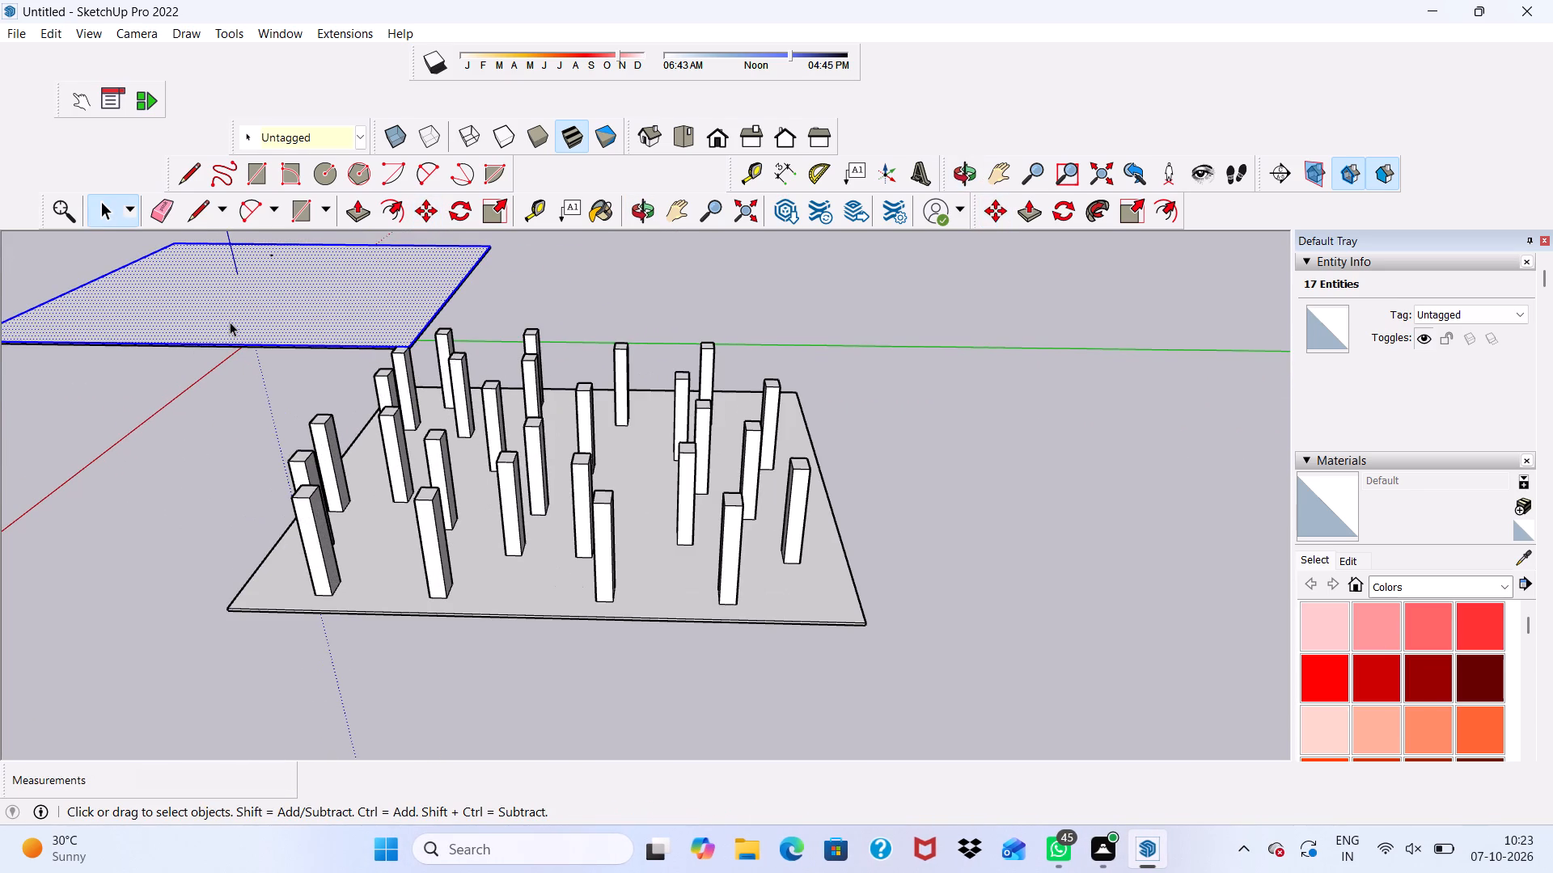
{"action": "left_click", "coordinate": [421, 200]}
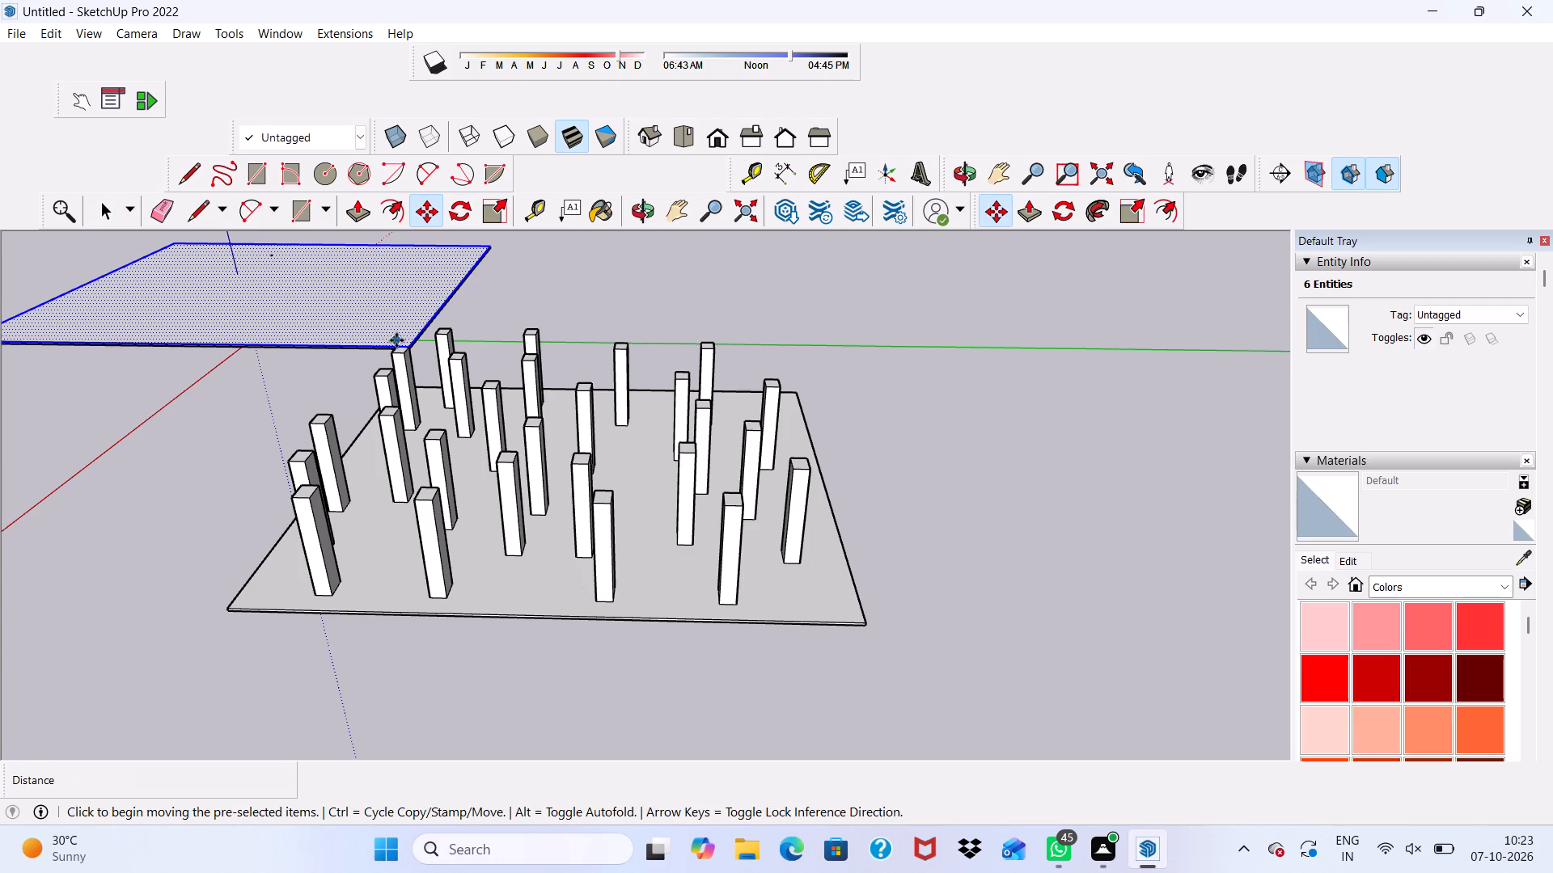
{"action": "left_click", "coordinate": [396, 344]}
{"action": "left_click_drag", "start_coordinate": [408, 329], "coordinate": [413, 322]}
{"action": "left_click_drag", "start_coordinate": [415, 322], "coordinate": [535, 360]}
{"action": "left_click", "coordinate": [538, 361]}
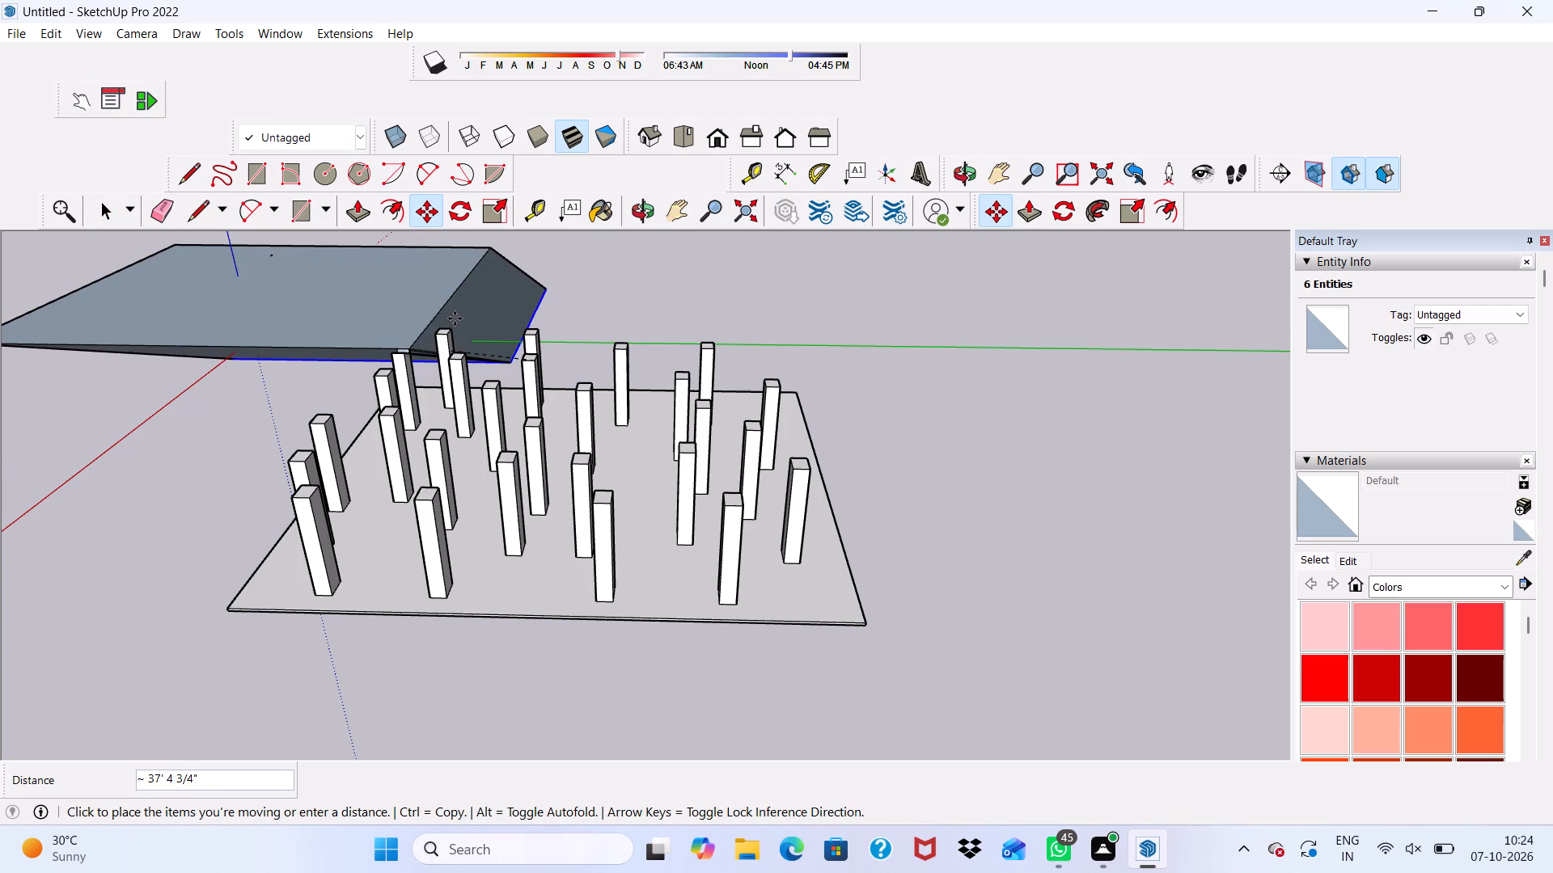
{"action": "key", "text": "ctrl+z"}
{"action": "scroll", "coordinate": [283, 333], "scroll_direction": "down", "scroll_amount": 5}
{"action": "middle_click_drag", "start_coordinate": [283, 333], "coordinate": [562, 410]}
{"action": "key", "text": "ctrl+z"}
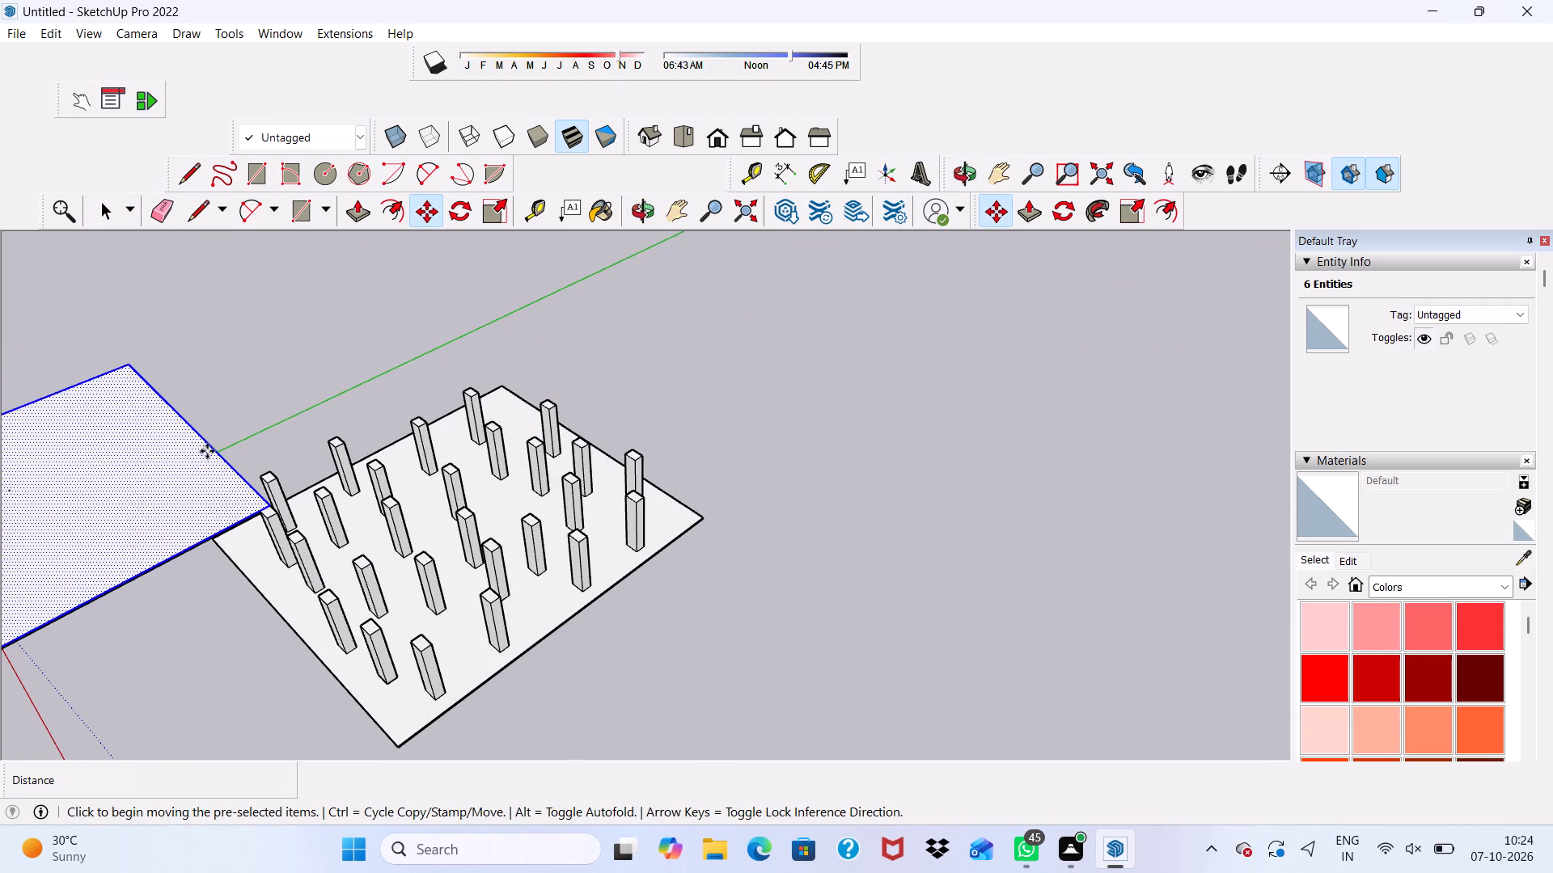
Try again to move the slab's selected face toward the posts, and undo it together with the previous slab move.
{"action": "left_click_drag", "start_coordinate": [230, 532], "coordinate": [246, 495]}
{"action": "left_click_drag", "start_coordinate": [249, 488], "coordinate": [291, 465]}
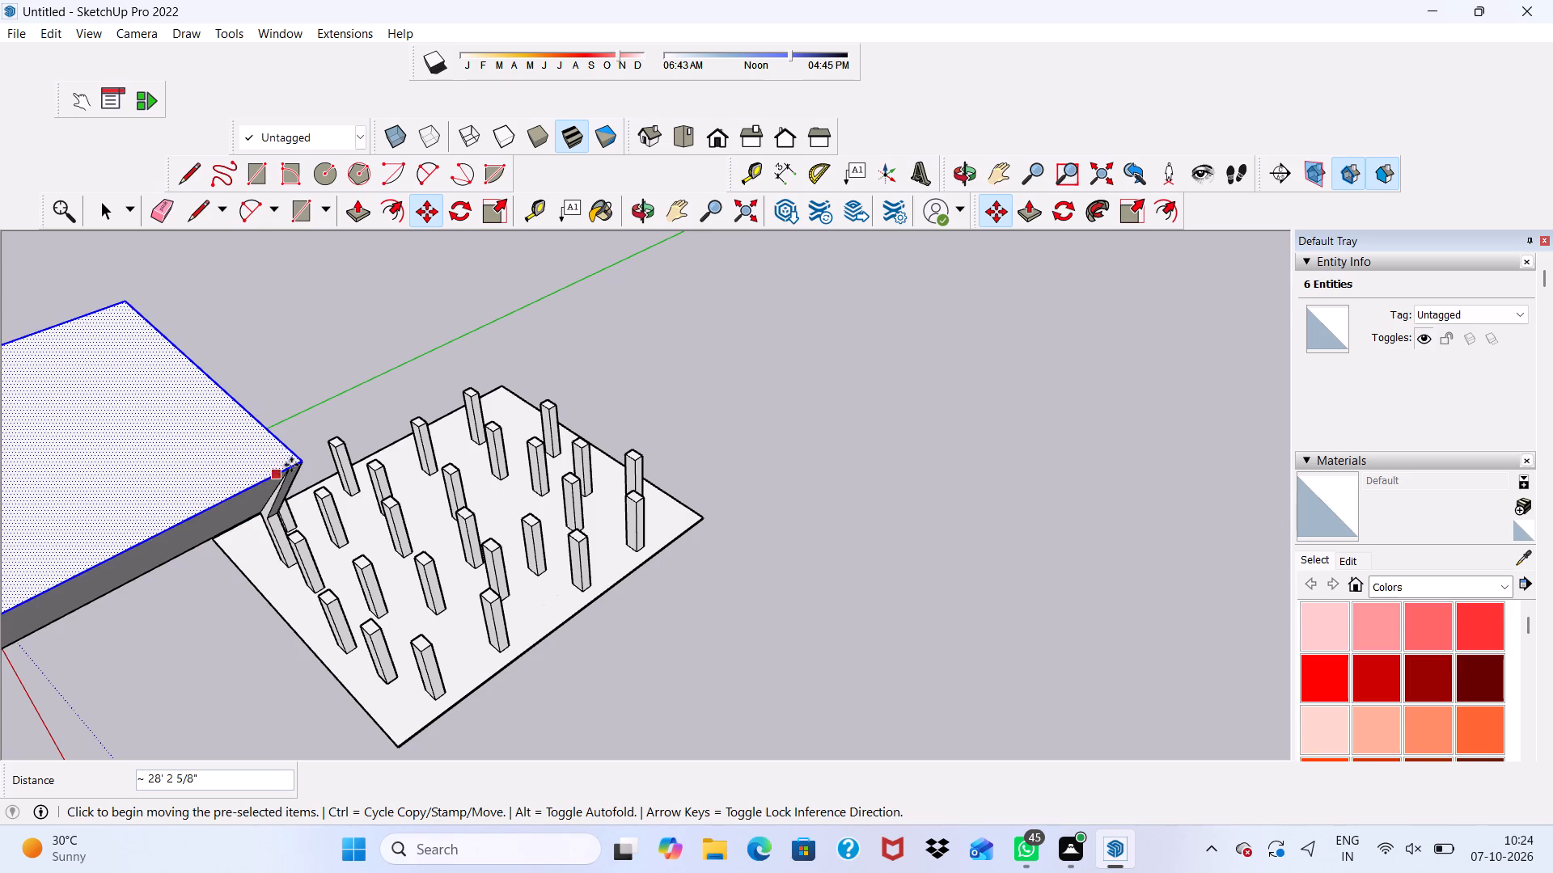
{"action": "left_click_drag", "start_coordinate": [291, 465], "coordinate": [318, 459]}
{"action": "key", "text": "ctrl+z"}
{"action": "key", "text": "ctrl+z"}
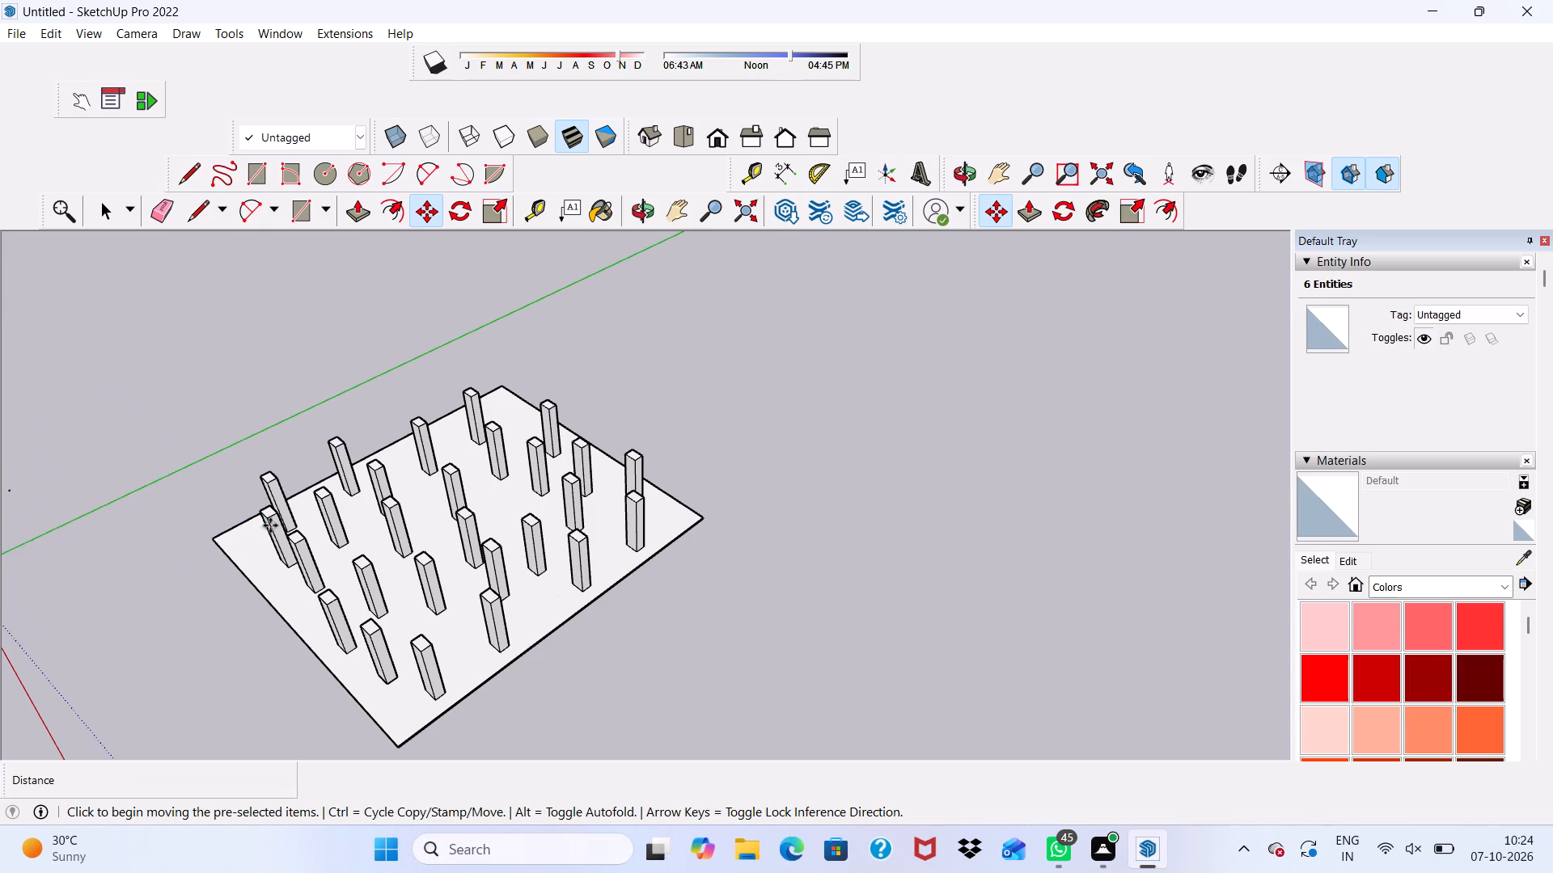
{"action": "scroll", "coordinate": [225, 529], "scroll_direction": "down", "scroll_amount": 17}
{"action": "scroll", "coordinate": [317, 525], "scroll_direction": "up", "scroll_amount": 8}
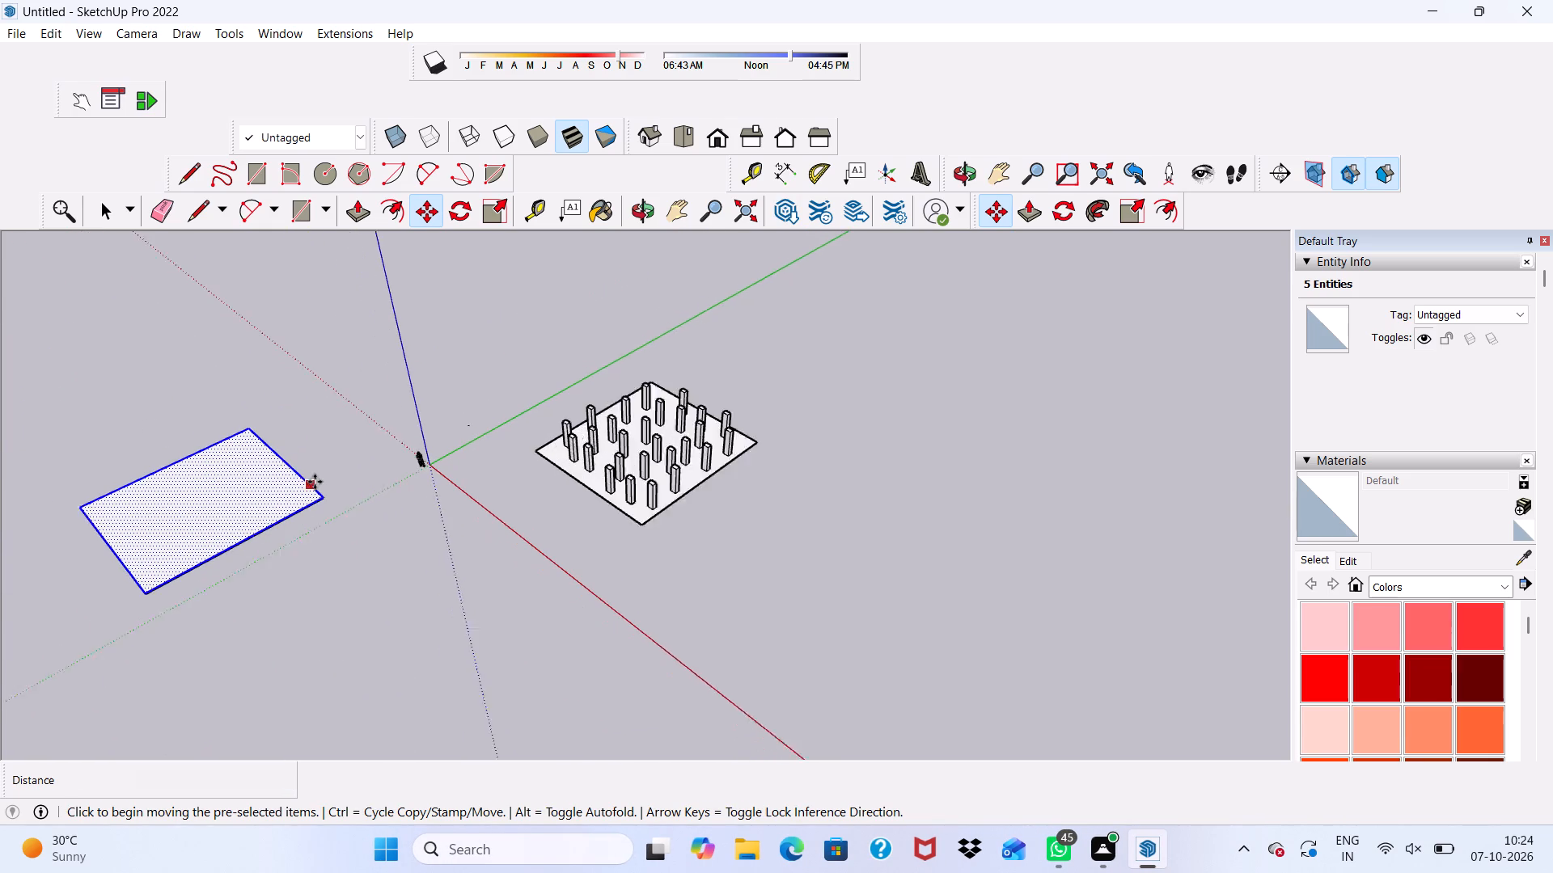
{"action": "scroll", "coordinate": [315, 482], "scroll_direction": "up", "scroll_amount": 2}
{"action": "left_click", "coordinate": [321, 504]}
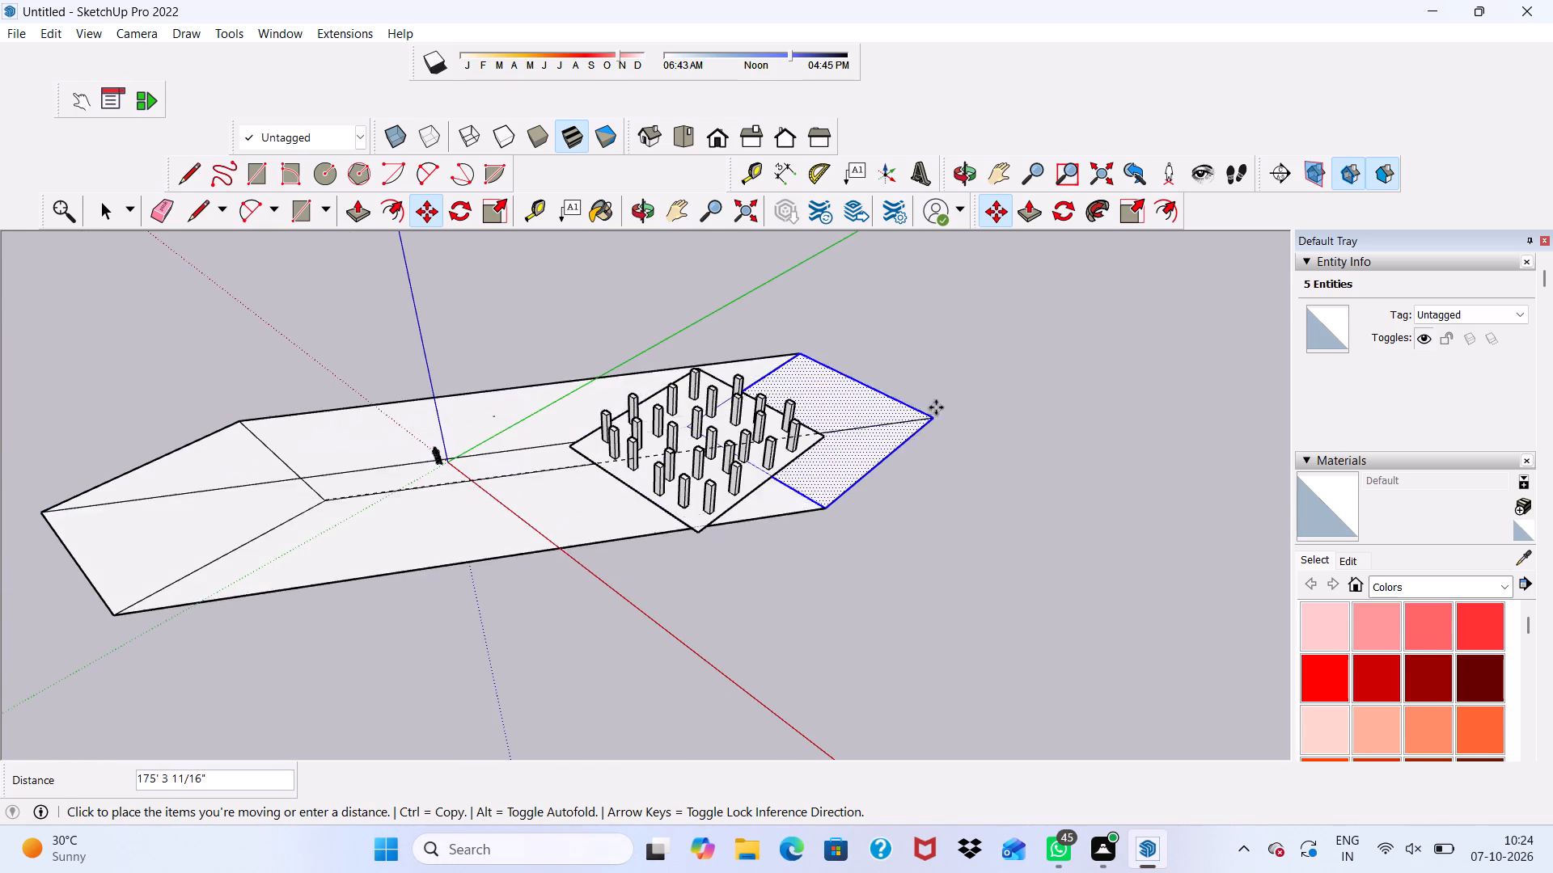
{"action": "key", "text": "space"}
Select the entire copied 3" slab with all its connected faces and edges.
{"action": "scroll", "coordinate": [273, 517], "scroll_direction": "up", "scroll_amount": 2}
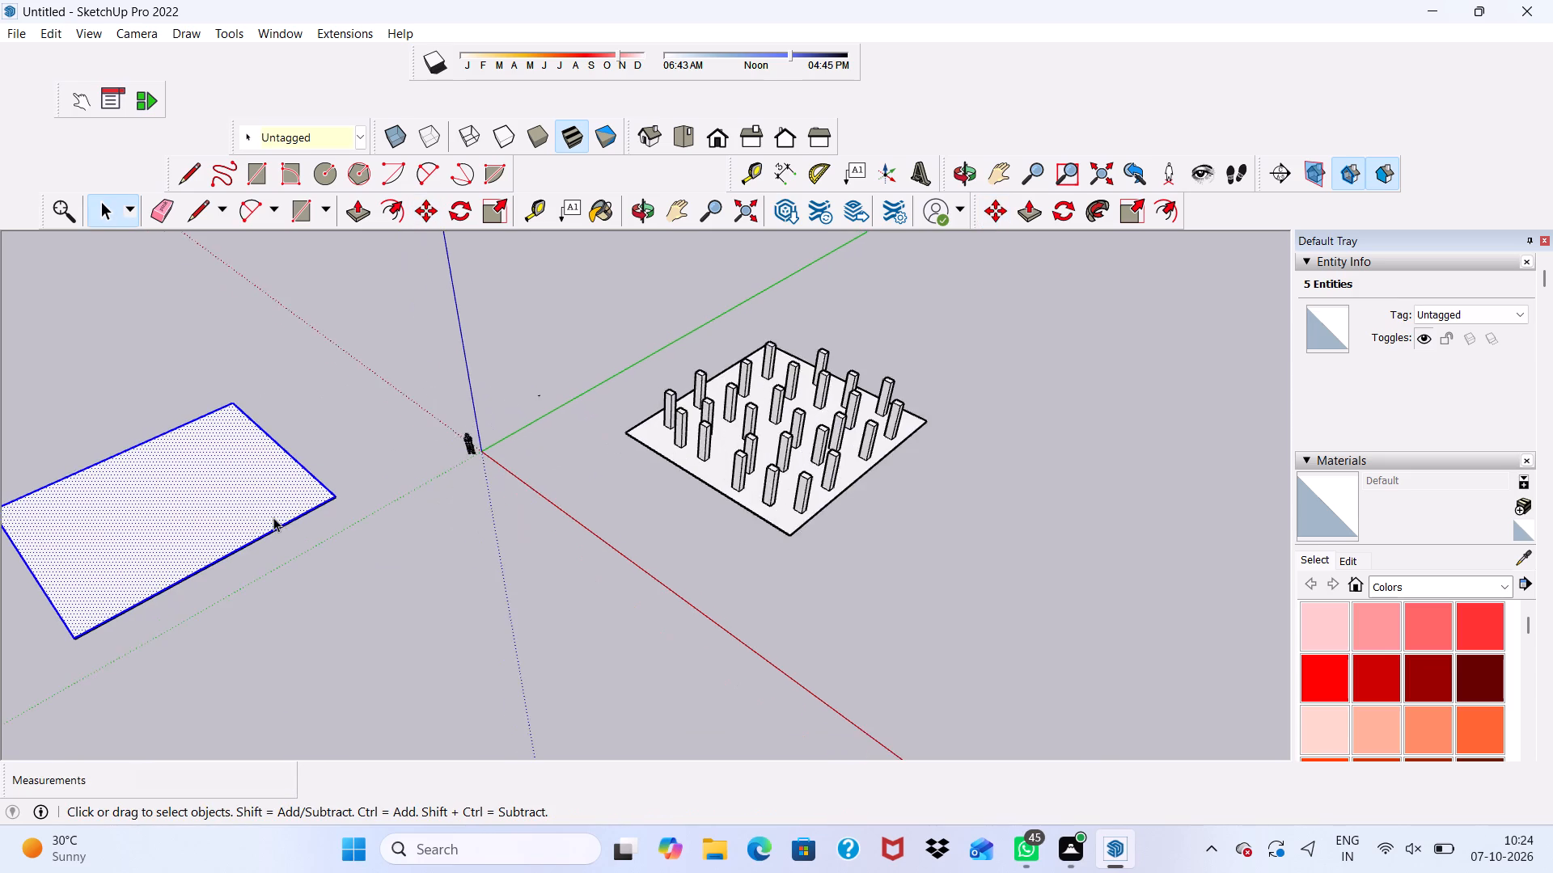
{"action": "scroll", "coordinate": [214, 584], "scroll_direction": "up", "scroll_amount": 5}
{"action": "scroll", "coordinate": [214, 584], "scroll_direction": "down", "scroll_amount": 1}
{"action": "middle_click_drag", "start_coordinate": [214, 584], "coordinate": [231, 364]}
{"action": "scroll", "coordinate": [230, 464], "scroll_direction": "up", "scroll_amount": 10}
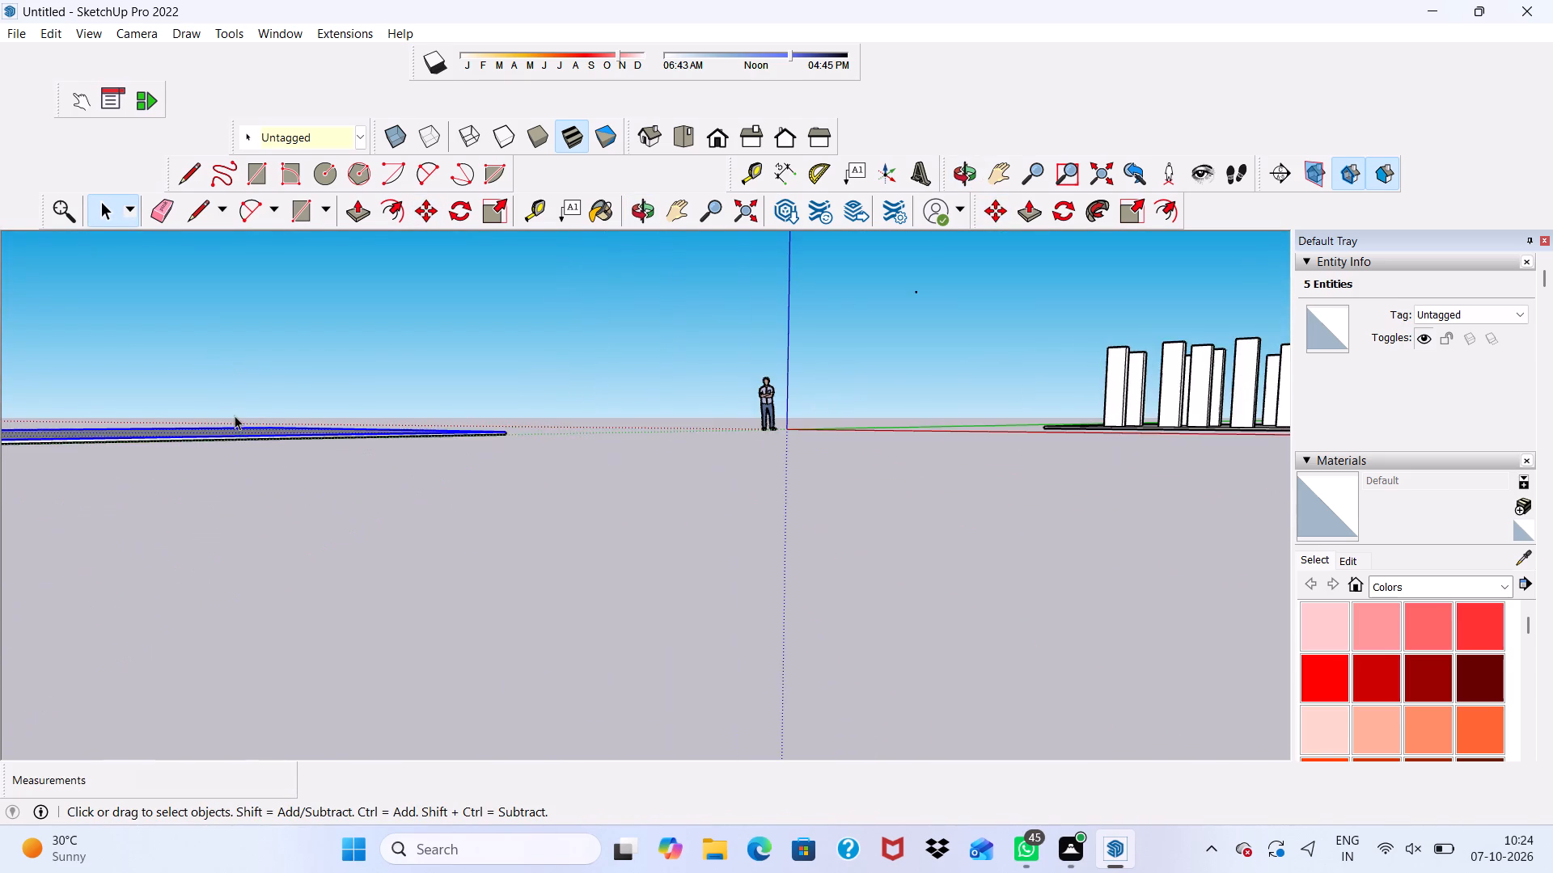
{"action": "scroll", "coordinate": [231, 424], "scroll_direction": "up", "scroll_amount": 6}
{"action": "left_click", "coordinate": [238, 468]}
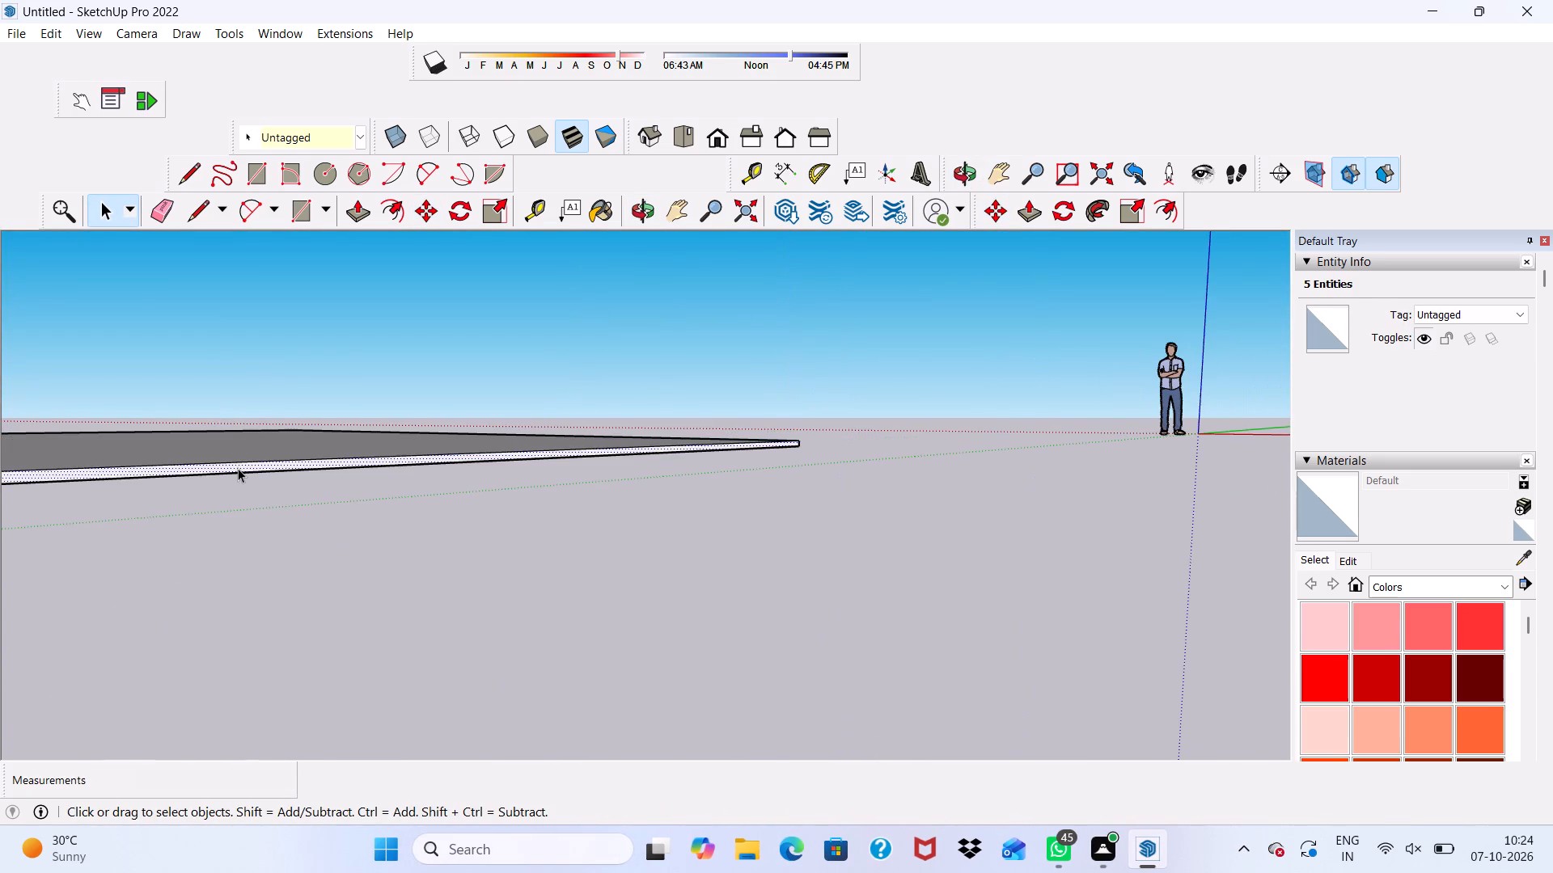
{"action": "triple_click", "coordinate": [239, 450]}
{"action": "left_click", "coordinate": [239, 450]}
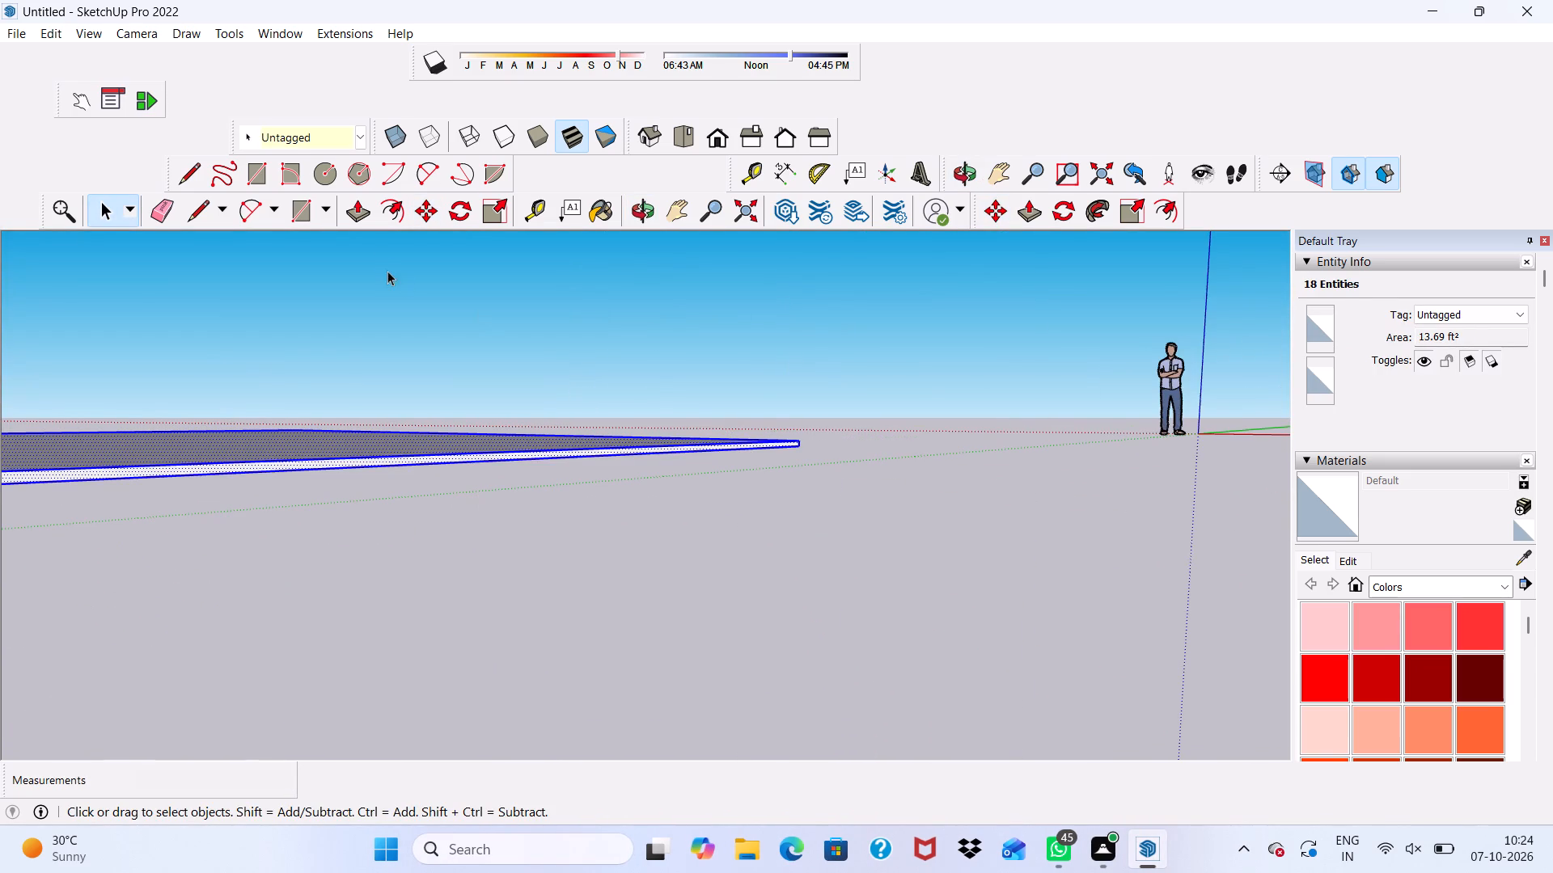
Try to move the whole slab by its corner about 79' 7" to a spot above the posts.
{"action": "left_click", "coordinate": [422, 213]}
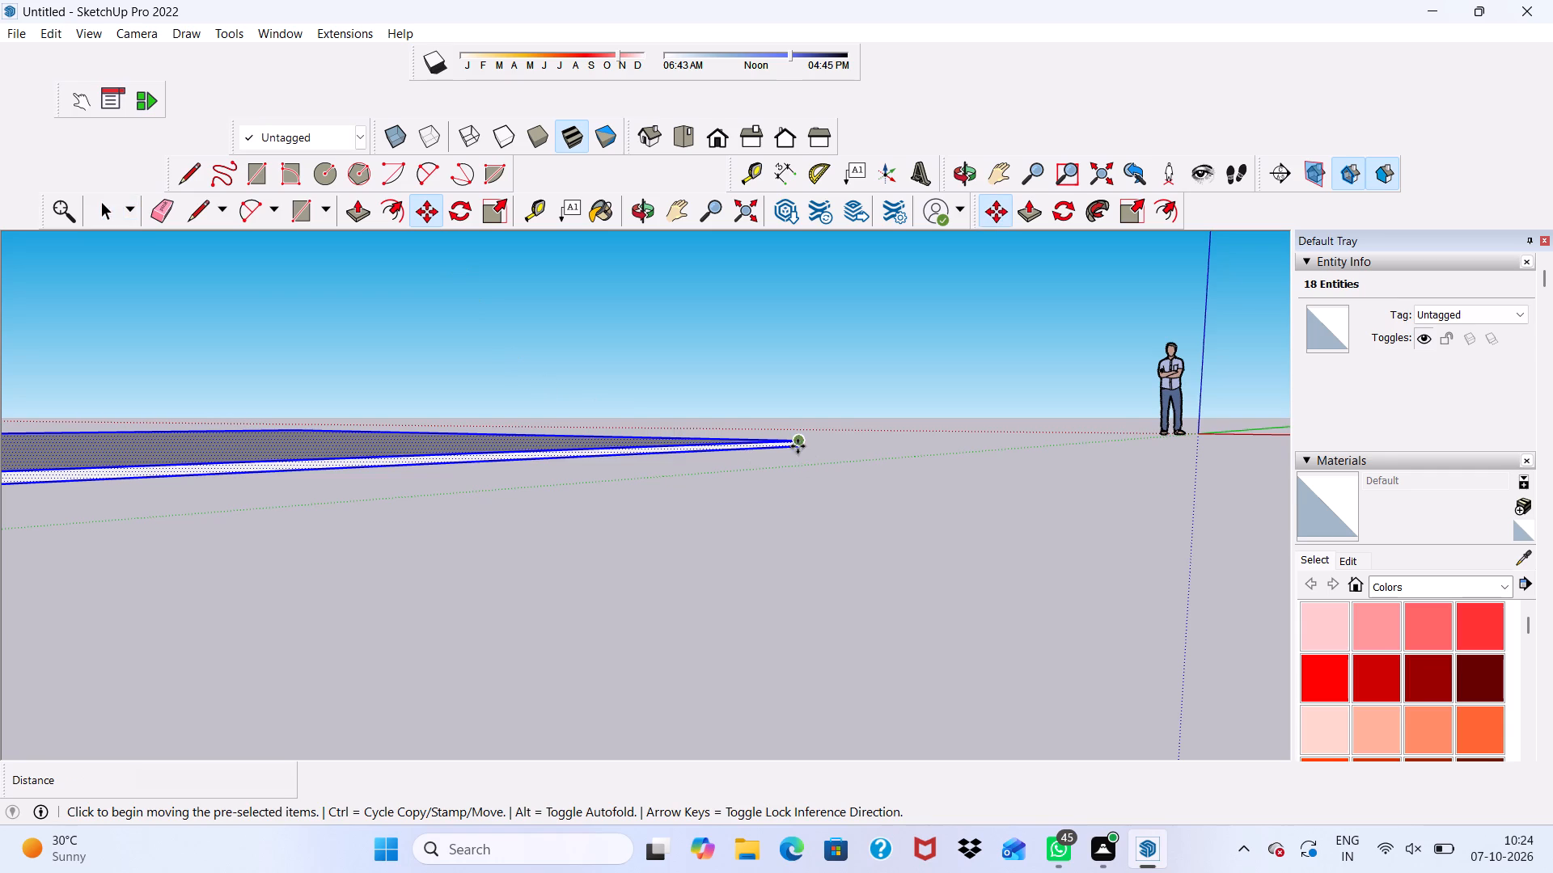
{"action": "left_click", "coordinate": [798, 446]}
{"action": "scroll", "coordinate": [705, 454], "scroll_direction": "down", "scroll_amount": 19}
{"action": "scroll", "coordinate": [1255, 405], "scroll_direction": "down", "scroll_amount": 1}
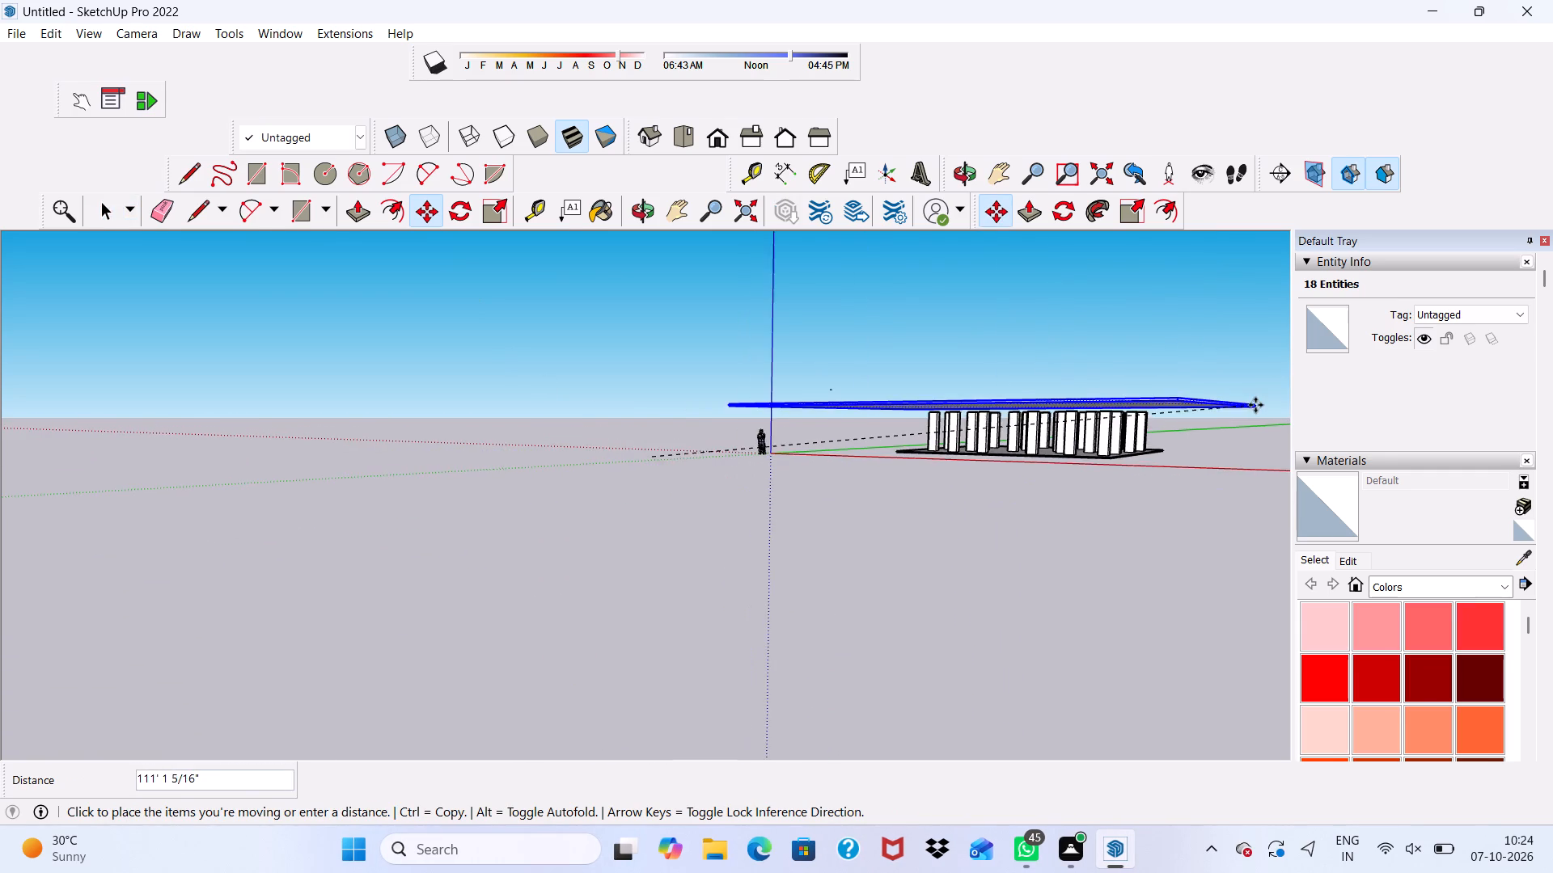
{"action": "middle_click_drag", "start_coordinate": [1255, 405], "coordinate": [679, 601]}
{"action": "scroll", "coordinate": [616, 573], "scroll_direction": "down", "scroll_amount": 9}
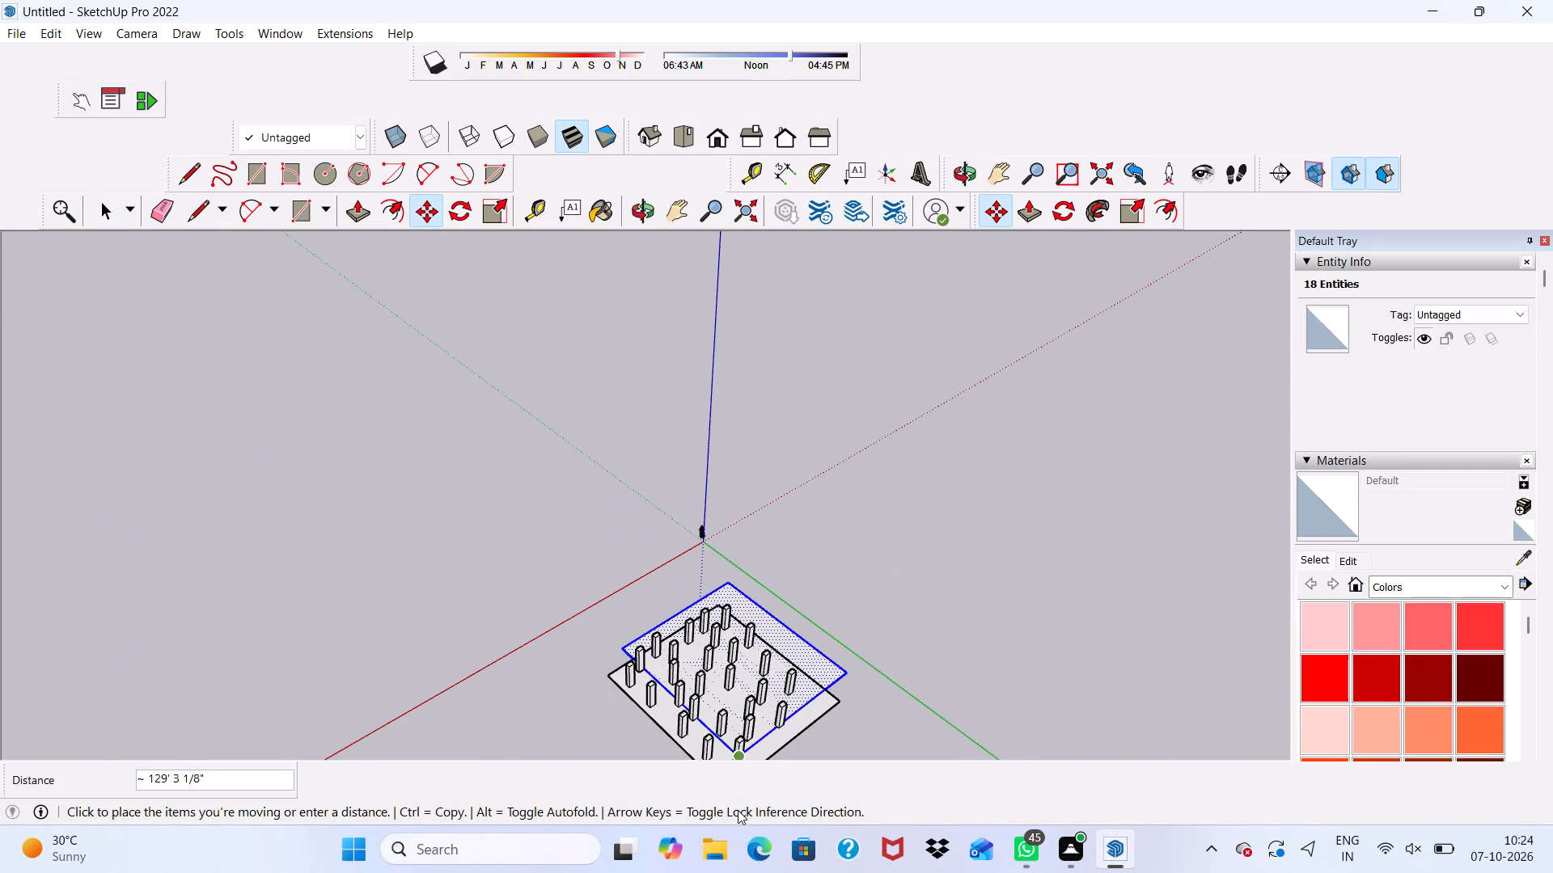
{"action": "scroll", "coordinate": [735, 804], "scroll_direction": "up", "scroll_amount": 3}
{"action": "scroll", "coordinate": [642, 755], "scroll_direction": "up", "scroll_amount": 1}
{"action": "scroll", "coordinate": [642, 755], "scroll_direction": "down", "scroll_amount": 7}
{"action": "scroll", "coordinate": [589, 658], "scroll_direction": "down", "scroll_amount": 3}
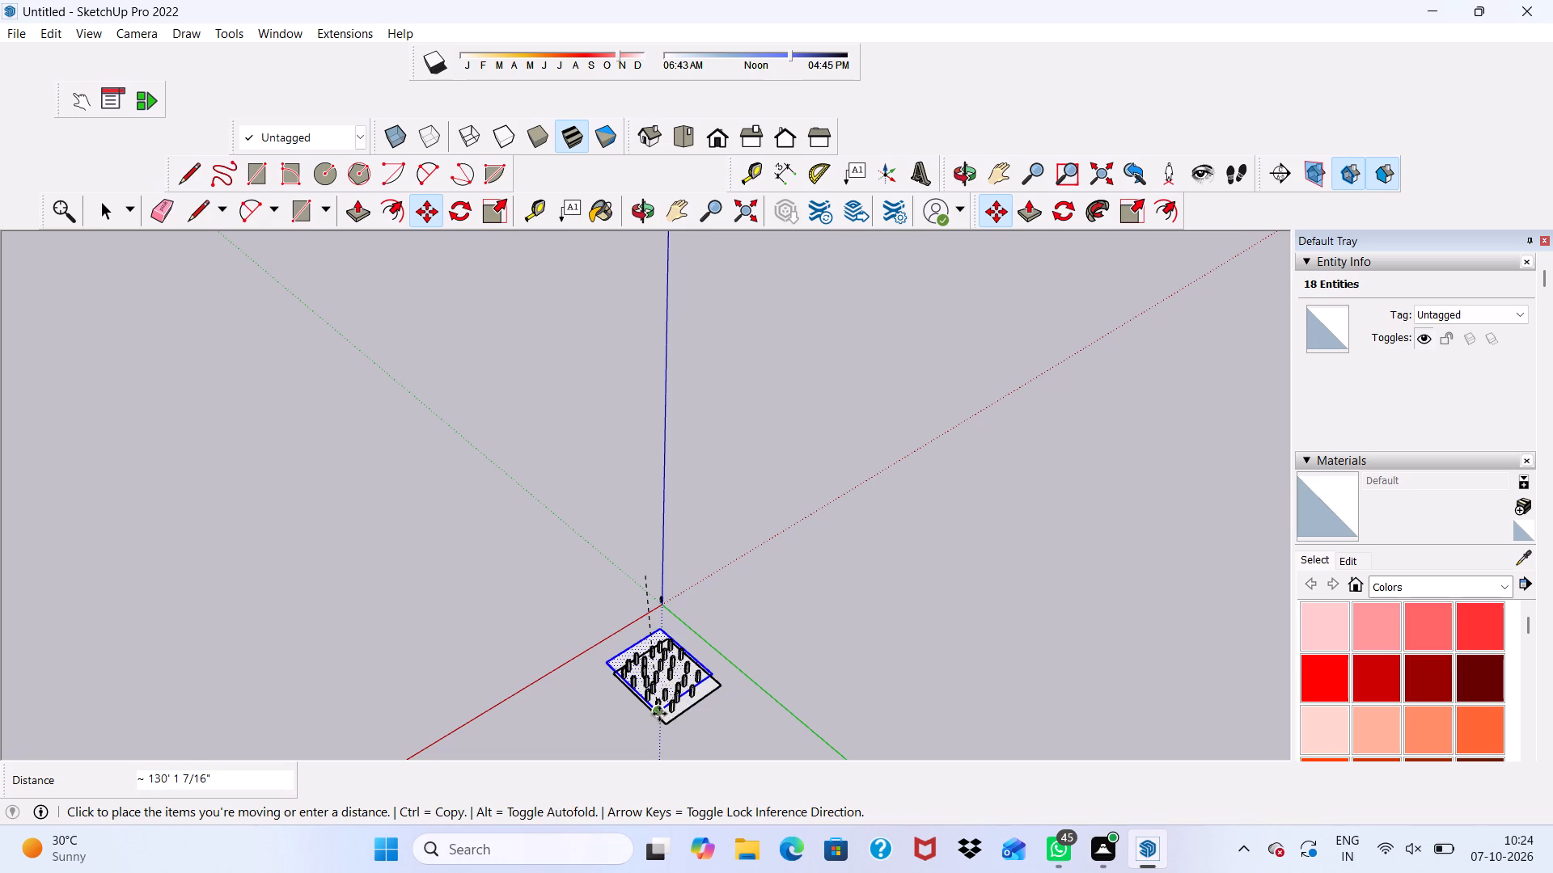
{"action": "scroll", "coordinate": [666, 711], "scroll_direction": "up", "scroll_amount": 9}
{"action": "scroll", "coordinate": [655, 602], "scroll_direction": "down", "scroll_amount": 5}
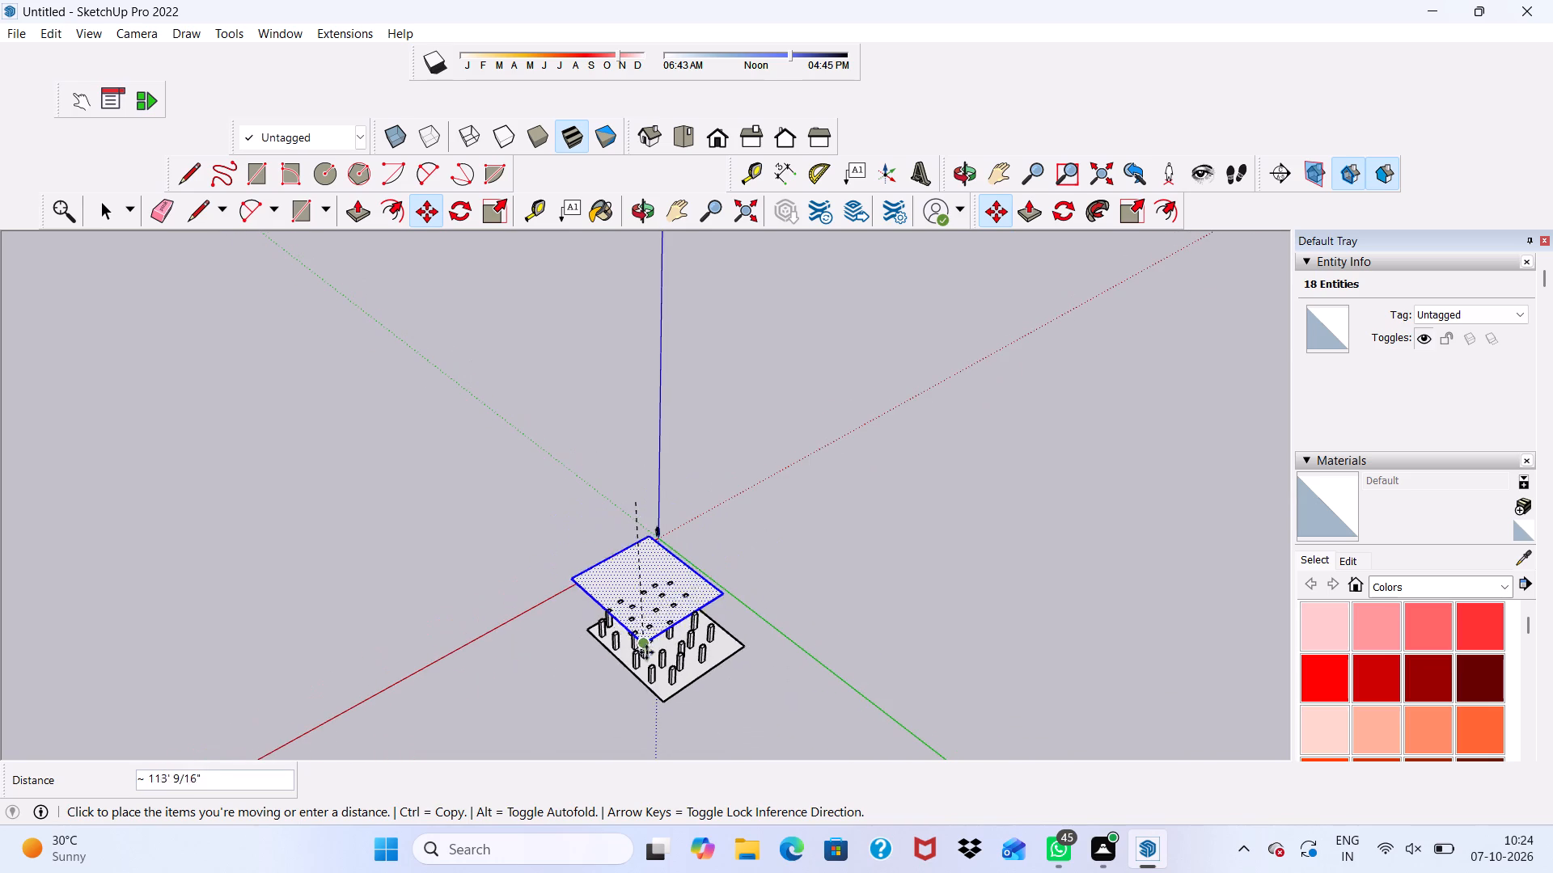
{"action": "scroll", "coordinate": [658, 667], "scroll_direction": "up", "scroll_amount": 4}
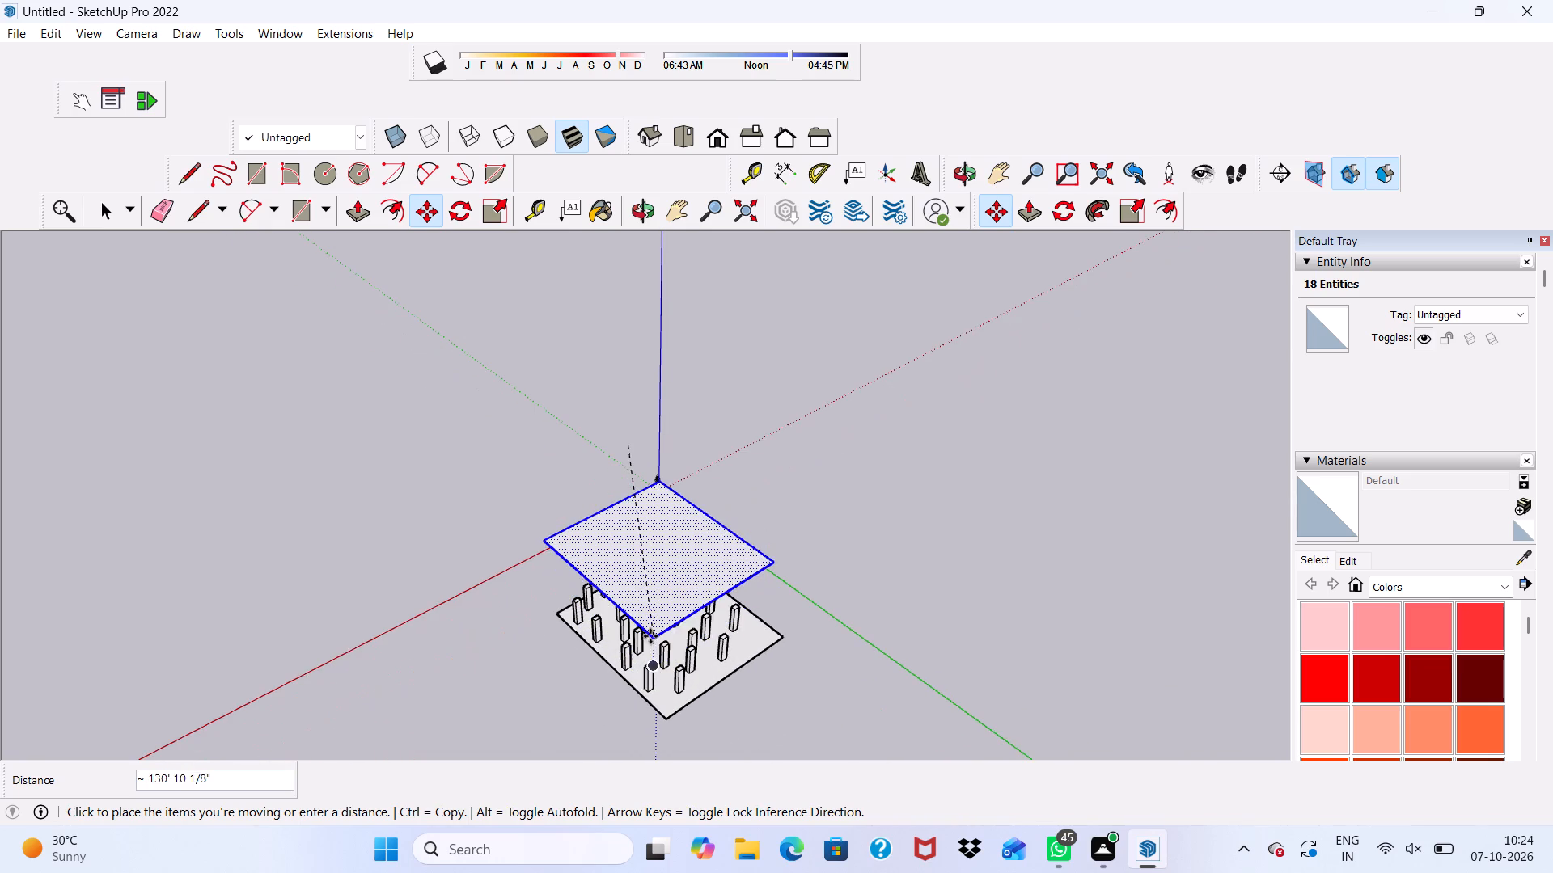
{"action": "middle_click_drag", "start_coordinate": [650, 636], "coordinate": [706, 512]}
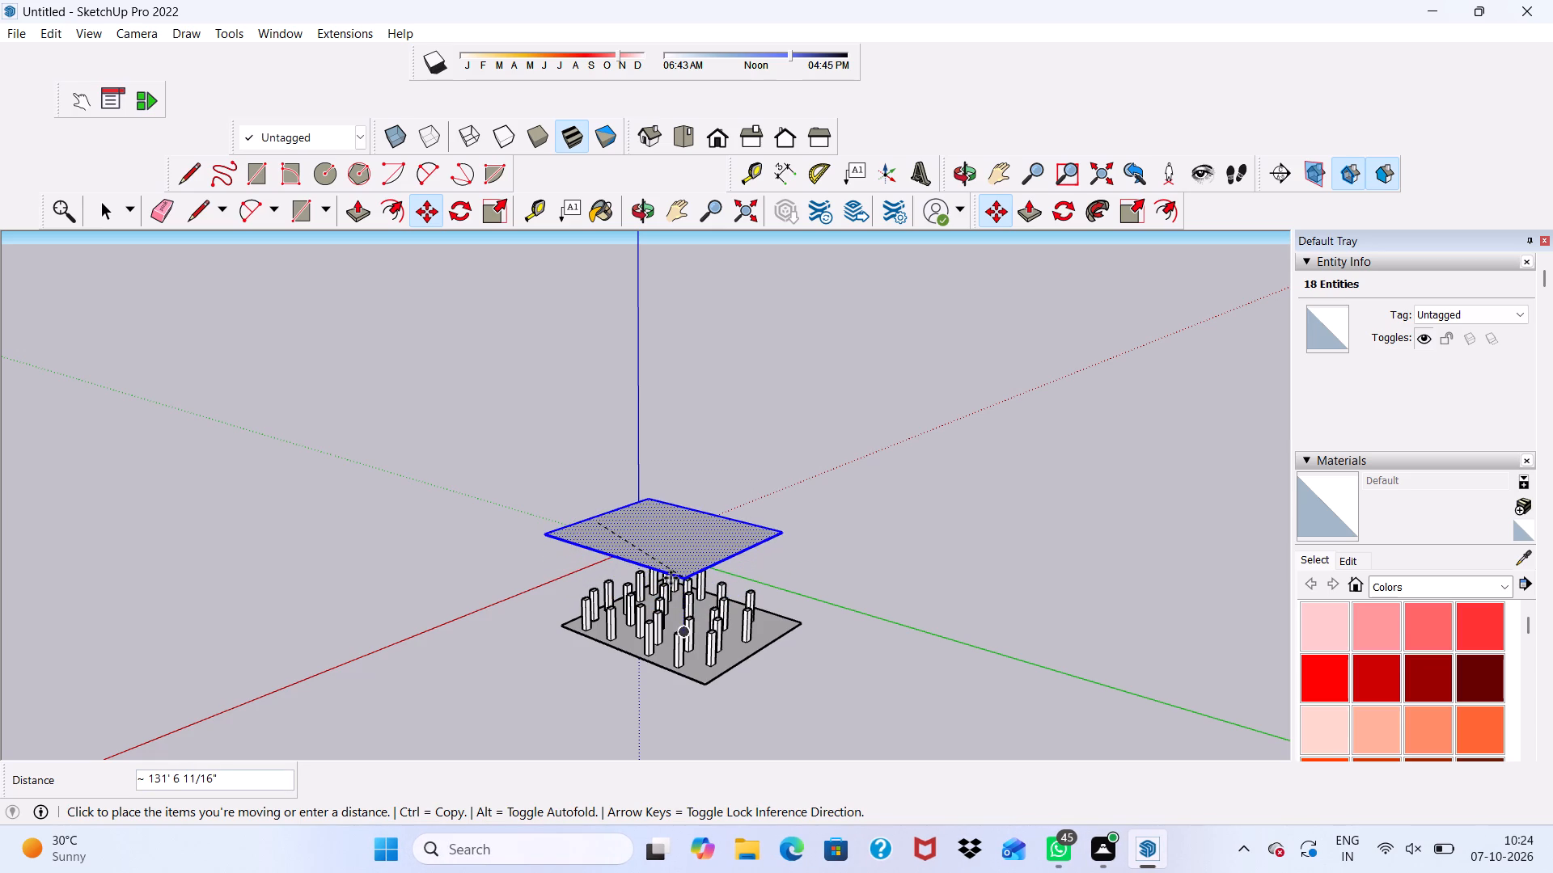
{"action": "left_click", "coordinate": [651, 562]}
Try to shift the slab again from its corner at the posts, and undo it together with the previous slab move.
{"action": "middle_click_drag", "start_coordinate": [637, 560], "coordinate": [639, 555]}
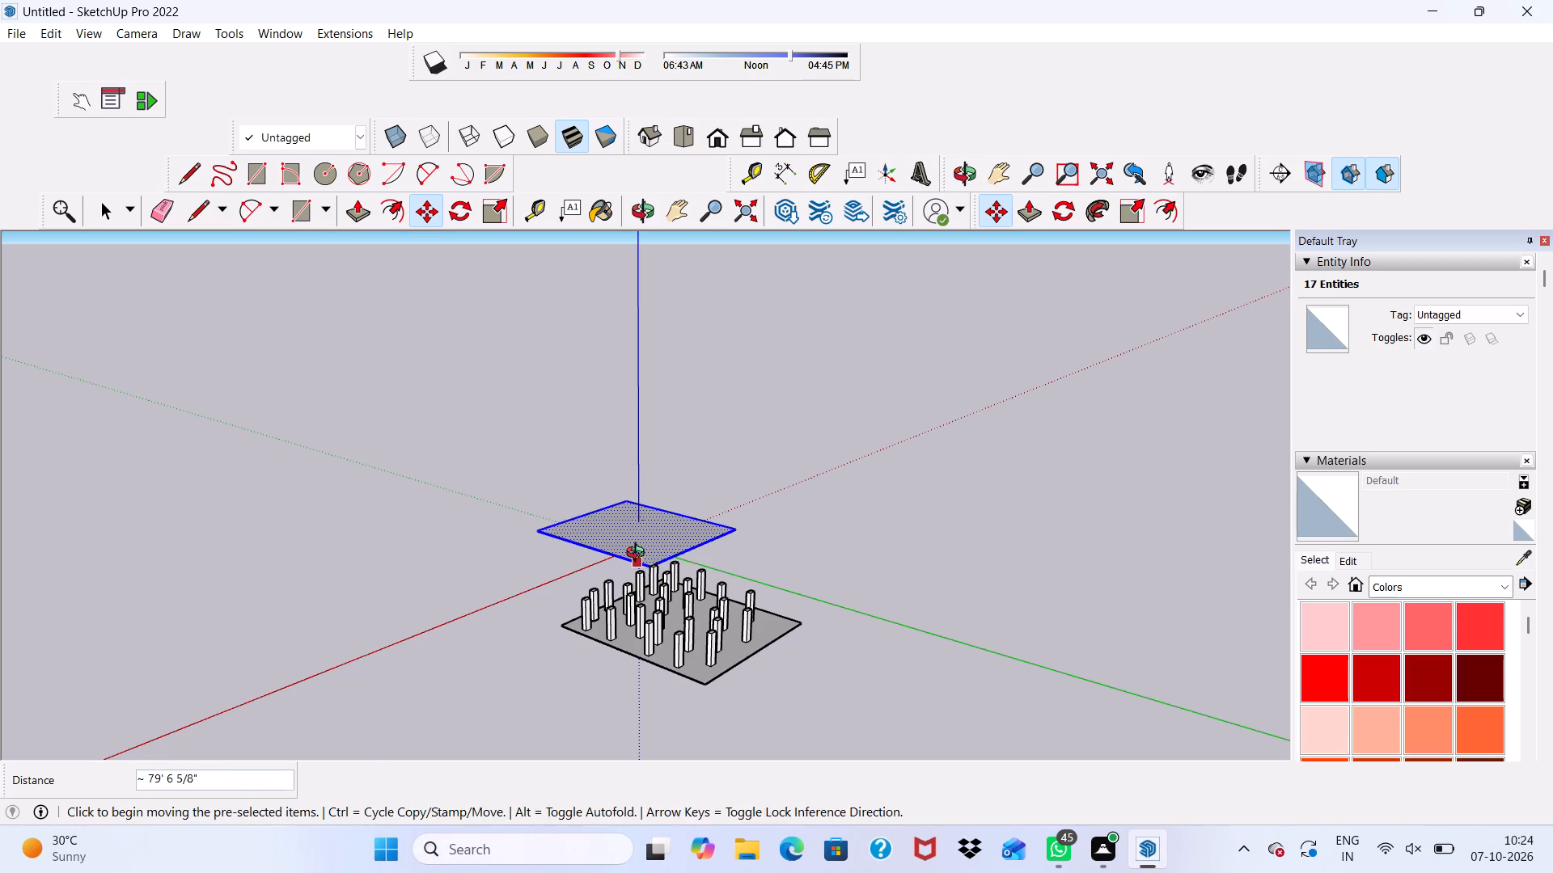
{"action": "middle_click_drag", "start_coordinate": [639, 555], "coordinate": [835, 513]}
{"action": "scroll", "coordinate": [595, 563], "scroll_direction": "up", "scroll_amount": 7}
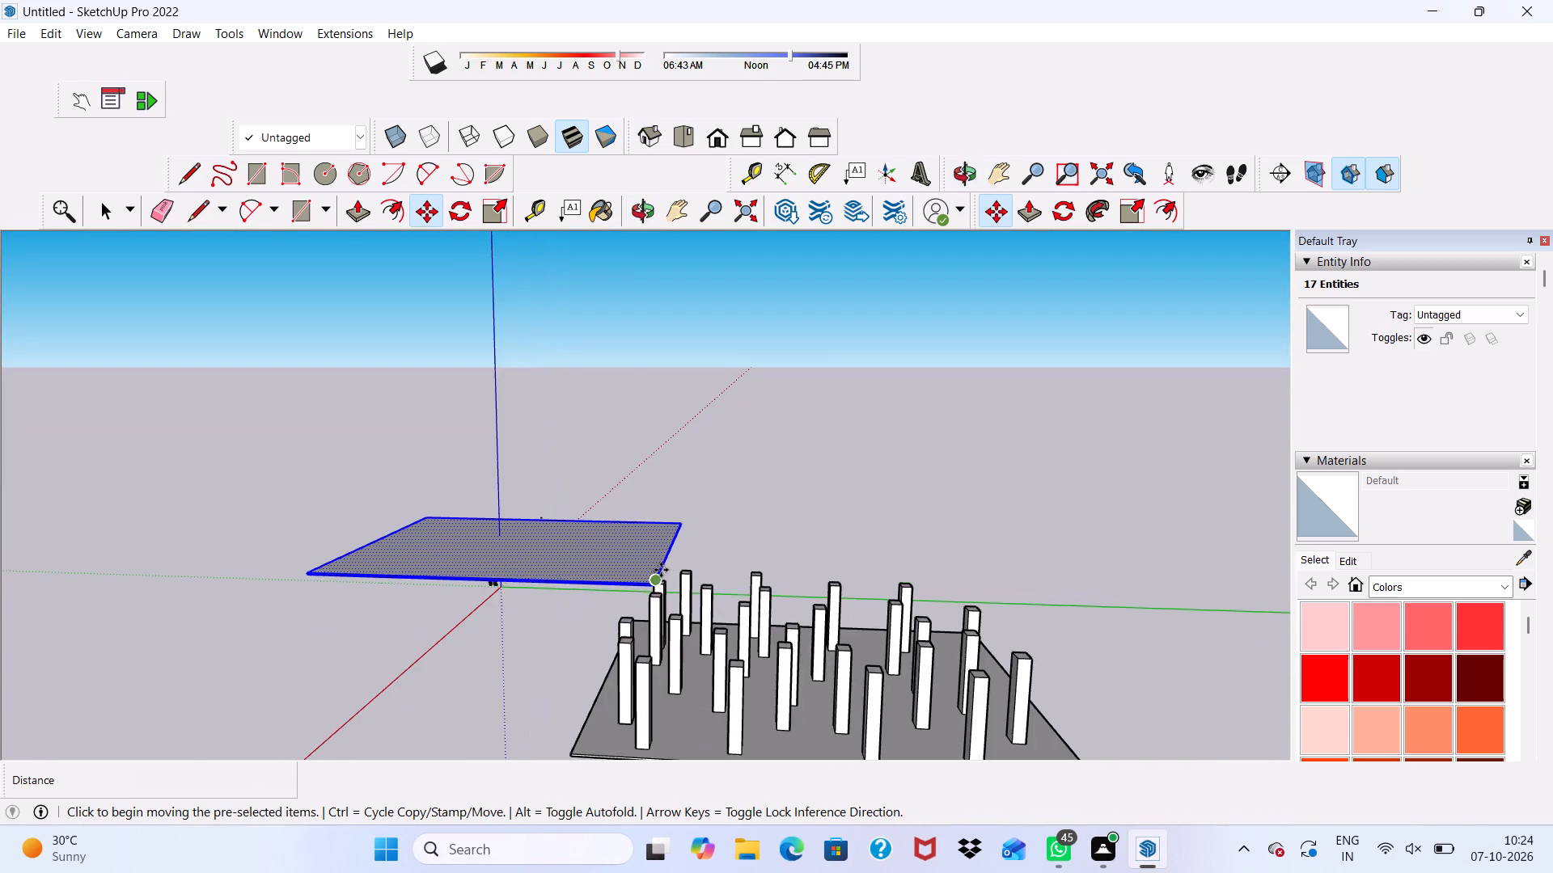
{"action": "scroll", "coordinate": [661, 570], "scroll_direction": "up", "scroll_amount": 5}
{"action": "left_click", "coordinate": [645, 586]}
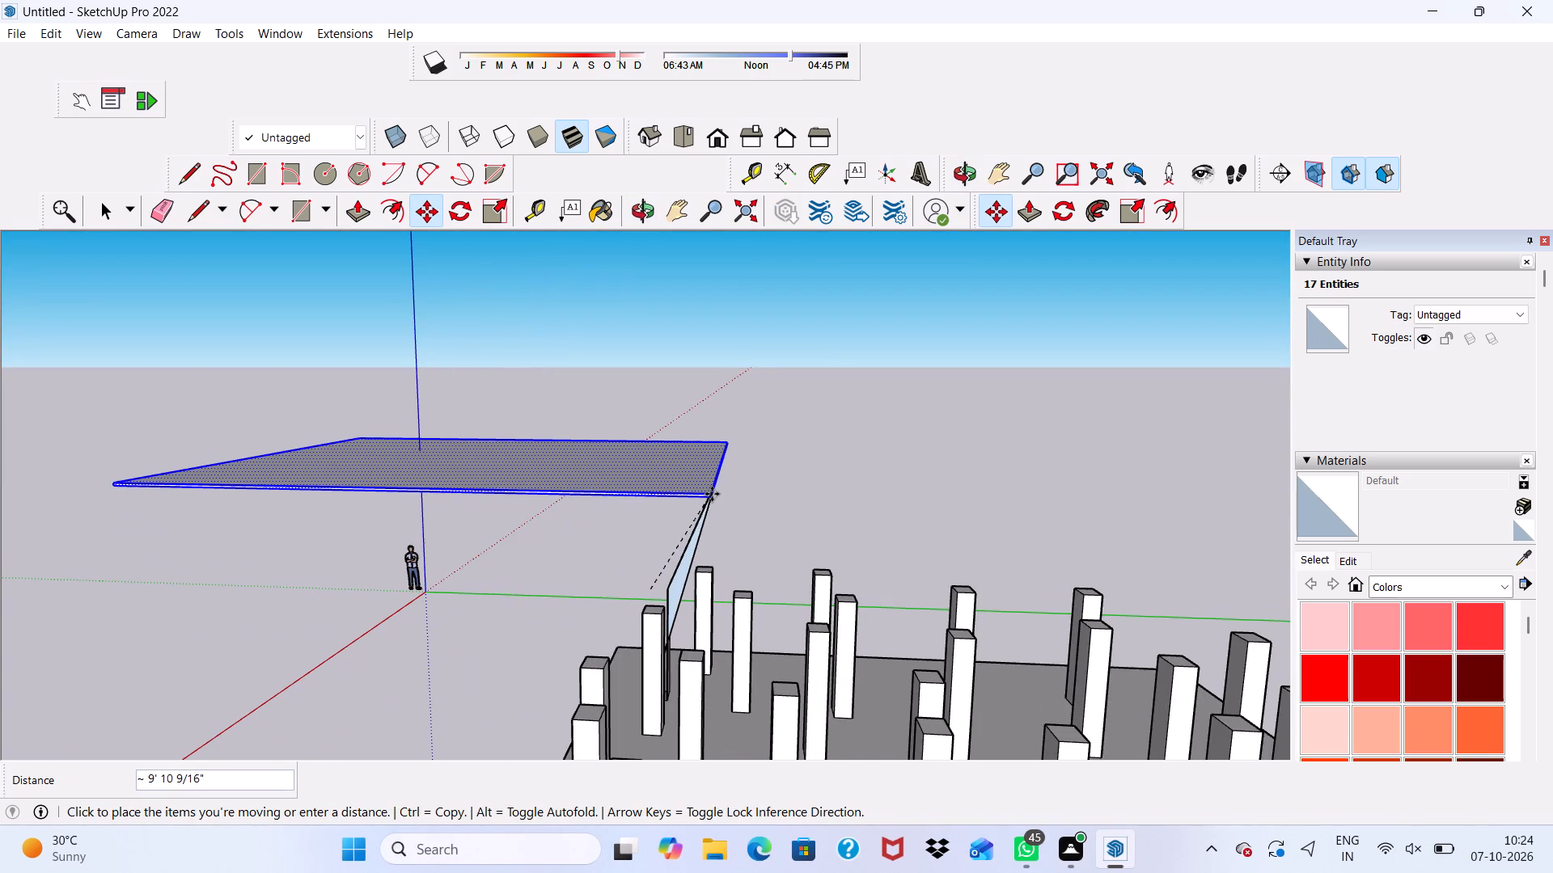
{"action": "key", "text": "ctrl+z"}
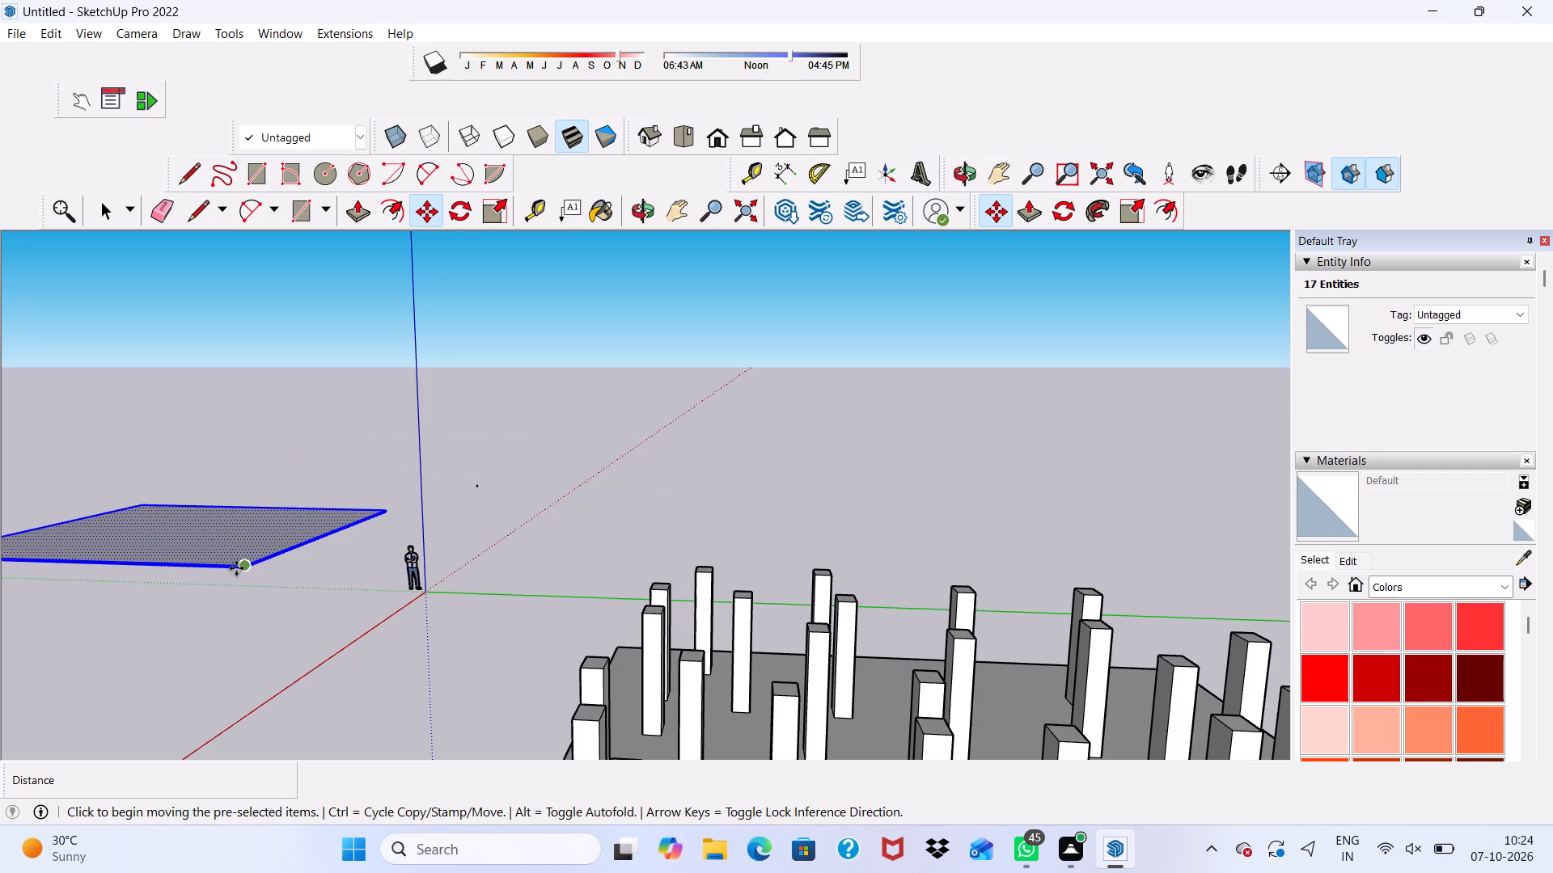
Move the whole slab by its near corner from the ground to a position floating above the post grid.
{"action": "left_click", "coordinate": [247, 569]}
{"action": "scroll", "coordinate": [247, 569], "scroll_direction": "down", "scroll_amount": 4}
{"action": "scroll", "coordinate": [490, 516], "scroll_direction": "down", "scroll_amount": 1}
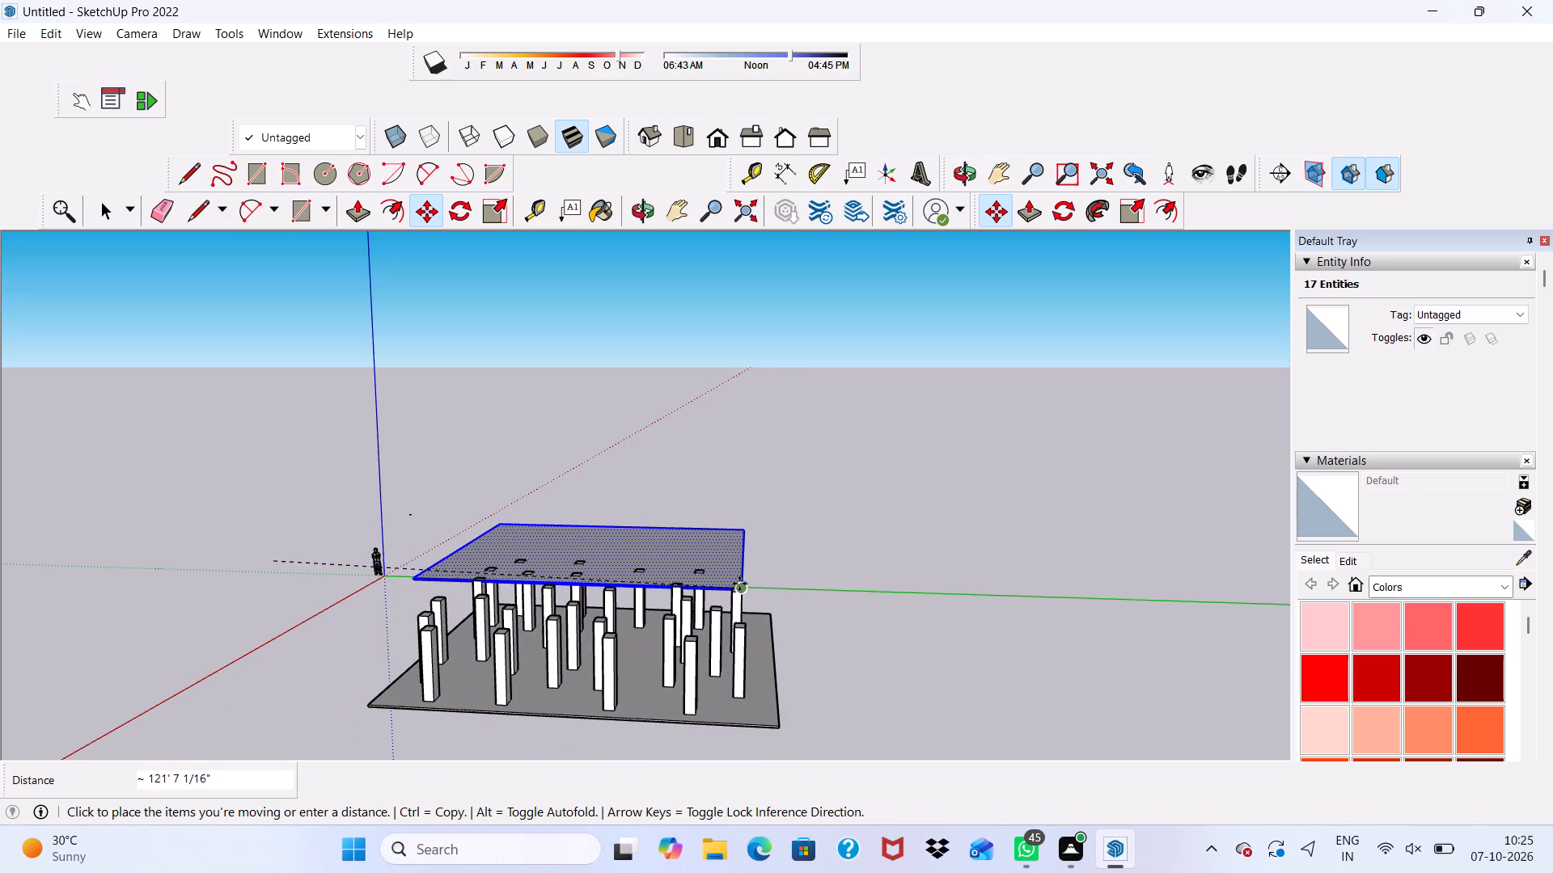
{"action": "left_click", "coordinate": [725, 546]}
{"action": "key", "text": "space"}
Move the floating slab by its corner about 27' 9" to shift it over the posts.
{"action": "scroll", "coordinate": [191, 787], "scroll_direction": "down", "scroll_amount": 4}
{"action": "middle_click_drag", "start_coordinate": [129, 799], "coordinate": [601, 830]}
{"action": "scroll", "coordinate": [129, 799], "scroll_direction": "down", "scroll_amount": 1}
{"action": "scroll", "coordinate": [569, 772], "scroll_direction": "up", "scroll_amount": 1}
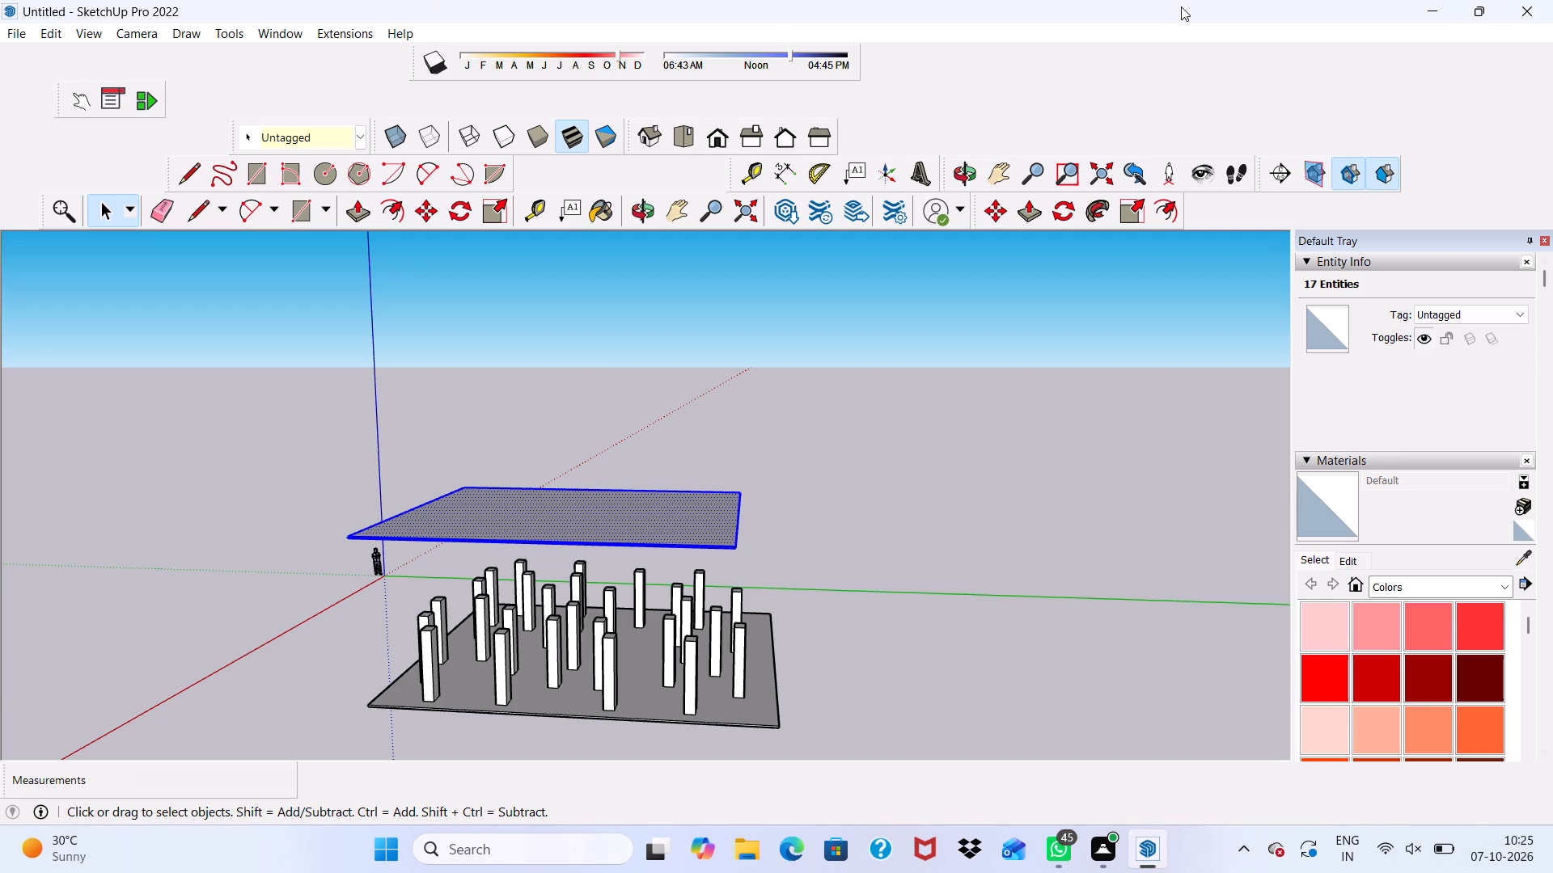
{"action": "middle_click_drag", "start_coordinate": [365, 660], "coordinate": [1208, 576]}
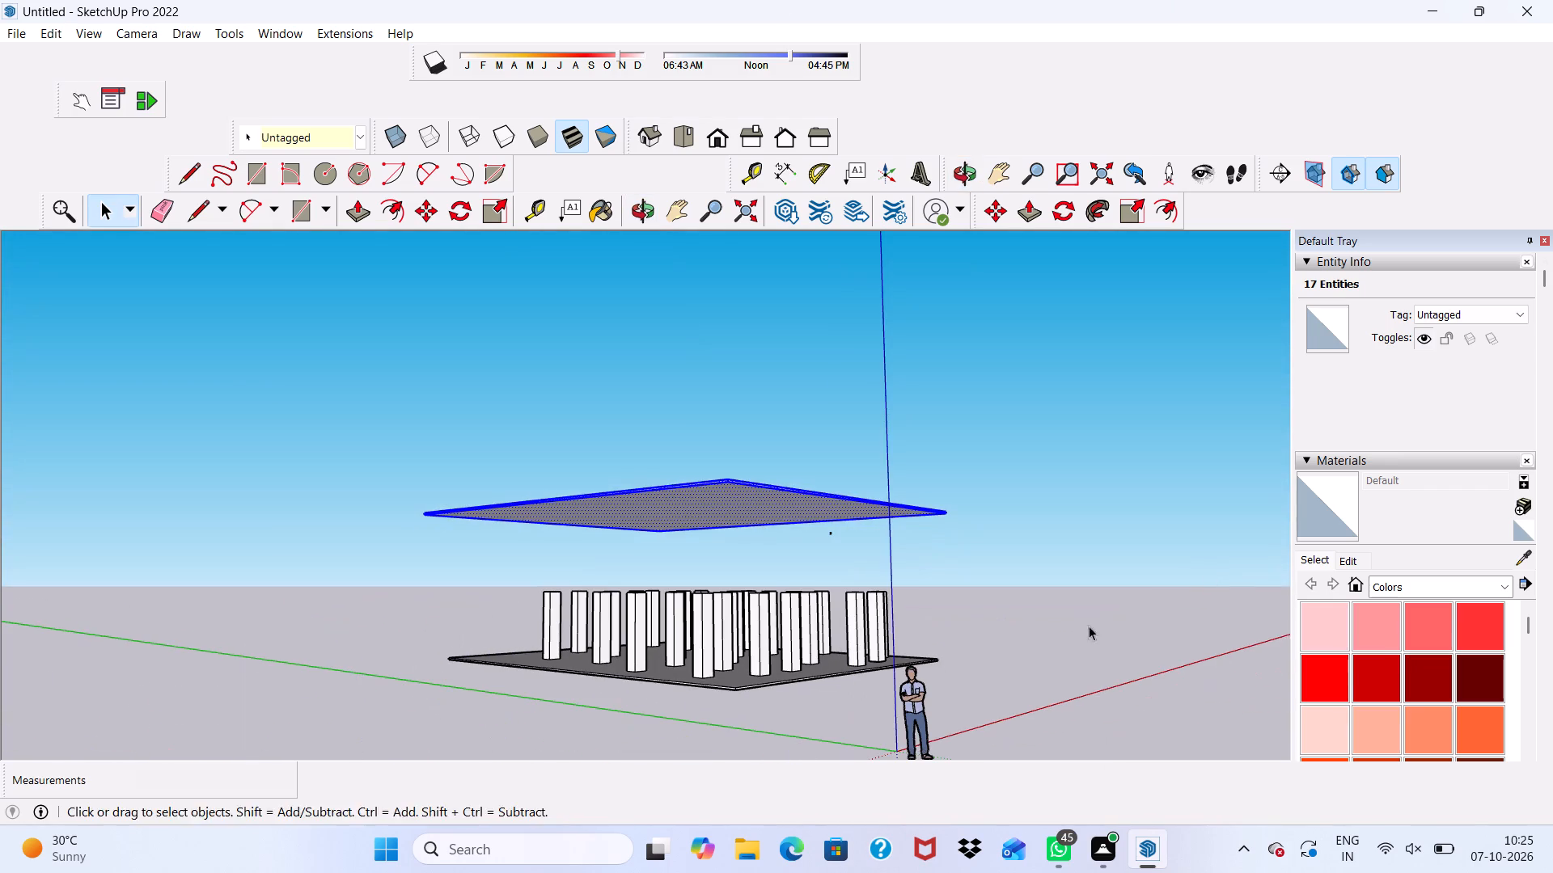
{"action": "middle_click_drag", "start_coordinate": [1040, 636], "coordinate": [713, 727]}
{"action": "scroll", "coordinate": [713, 723], "scroll_direction": "down", "scroll_amount": 1}
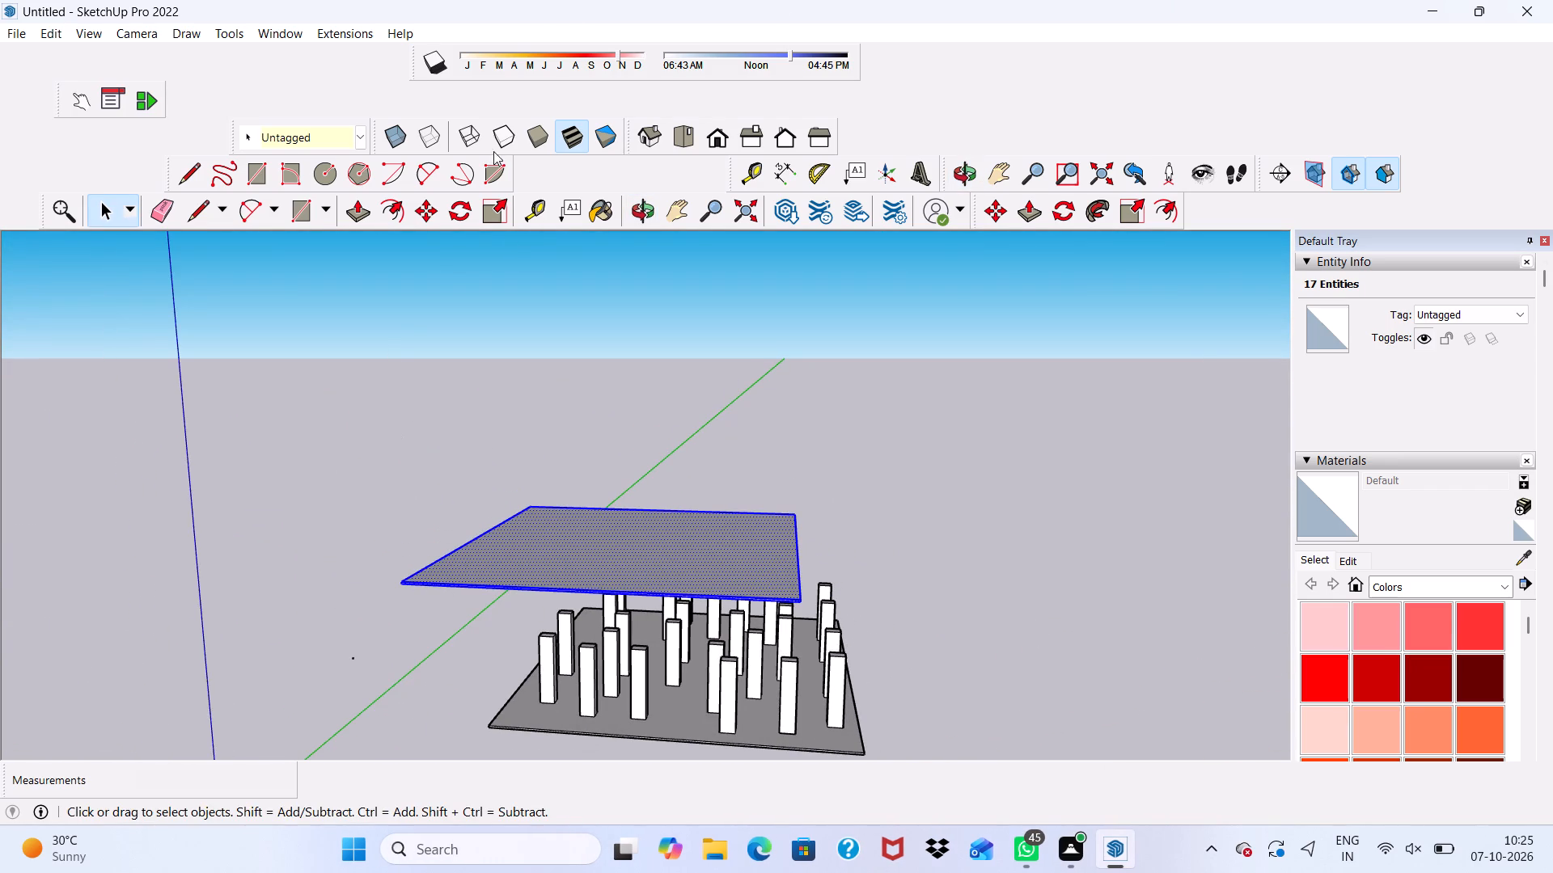
{"action": "left_click", "coordinate": [433, 209]}
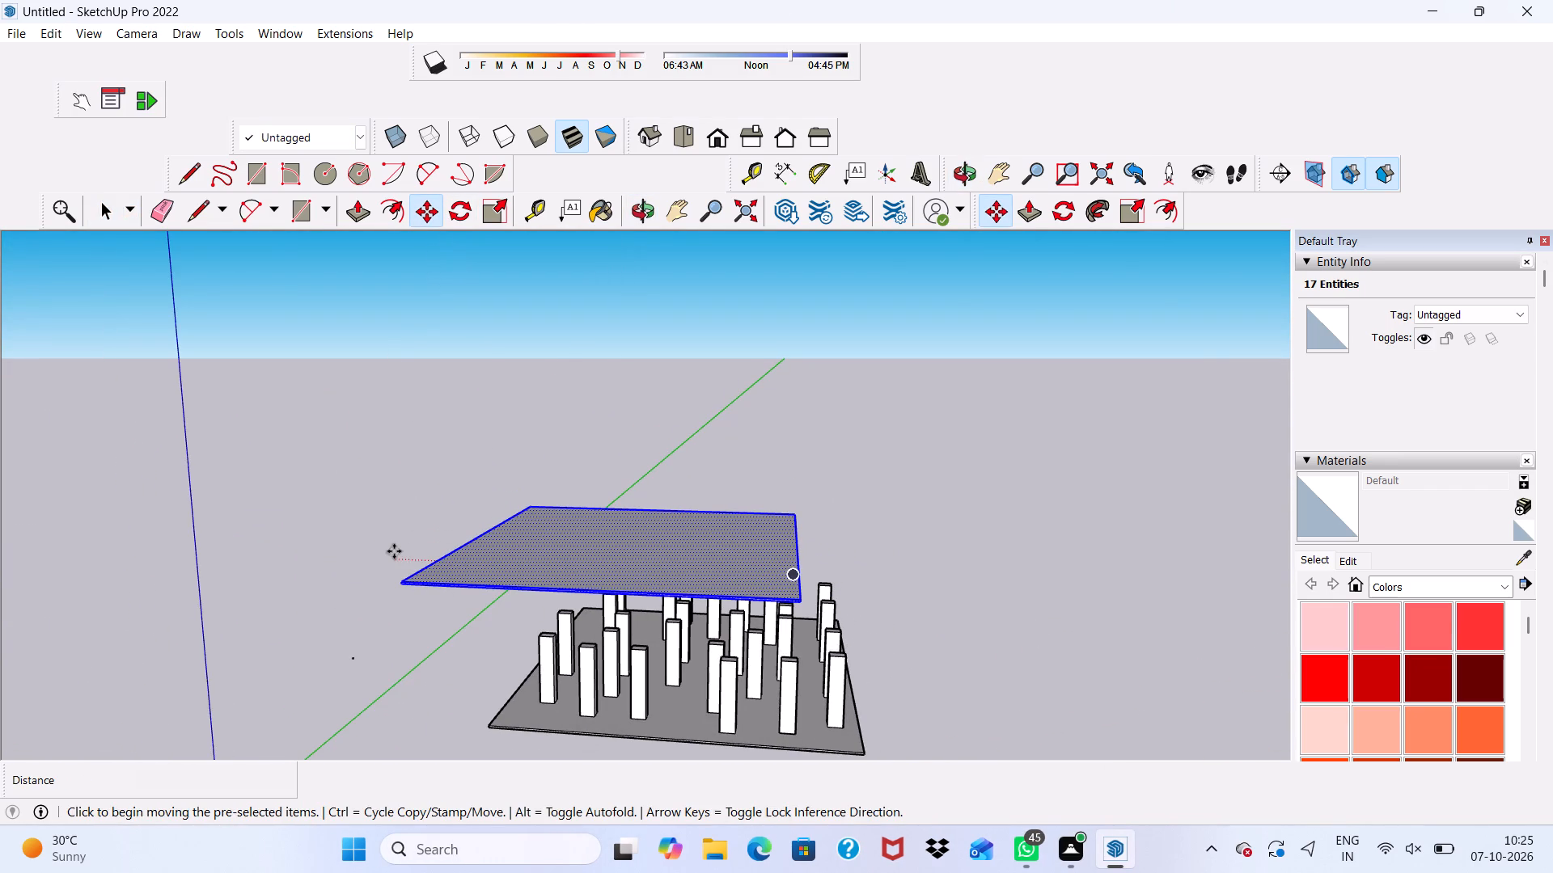
{"action": "double_click", "coordinate": [401, 583]}
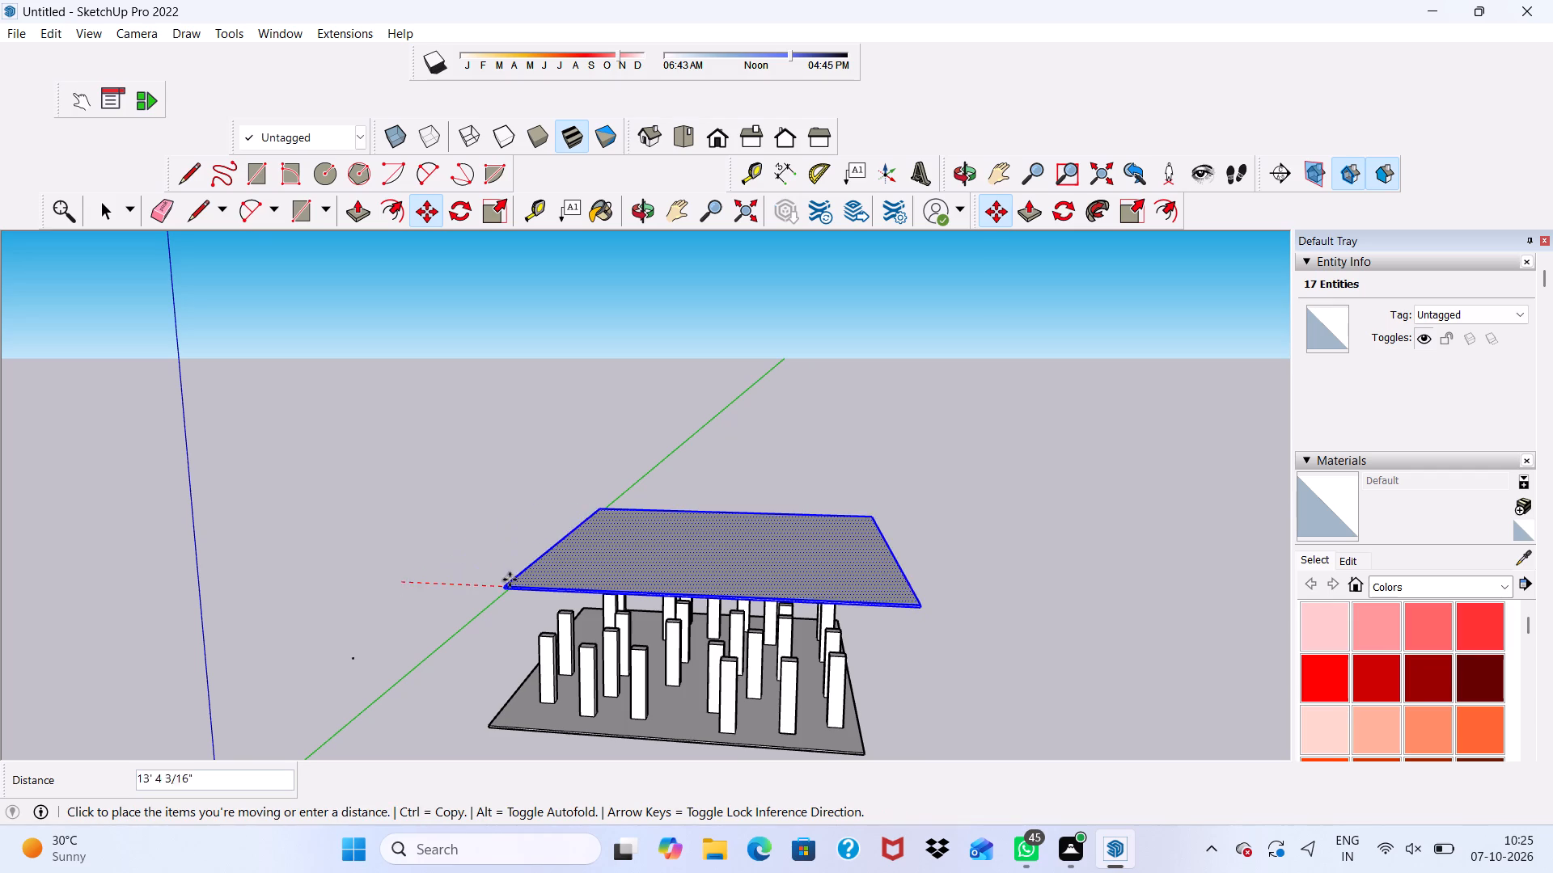
{"action": "left_click", "coordinate": [464, 648]}
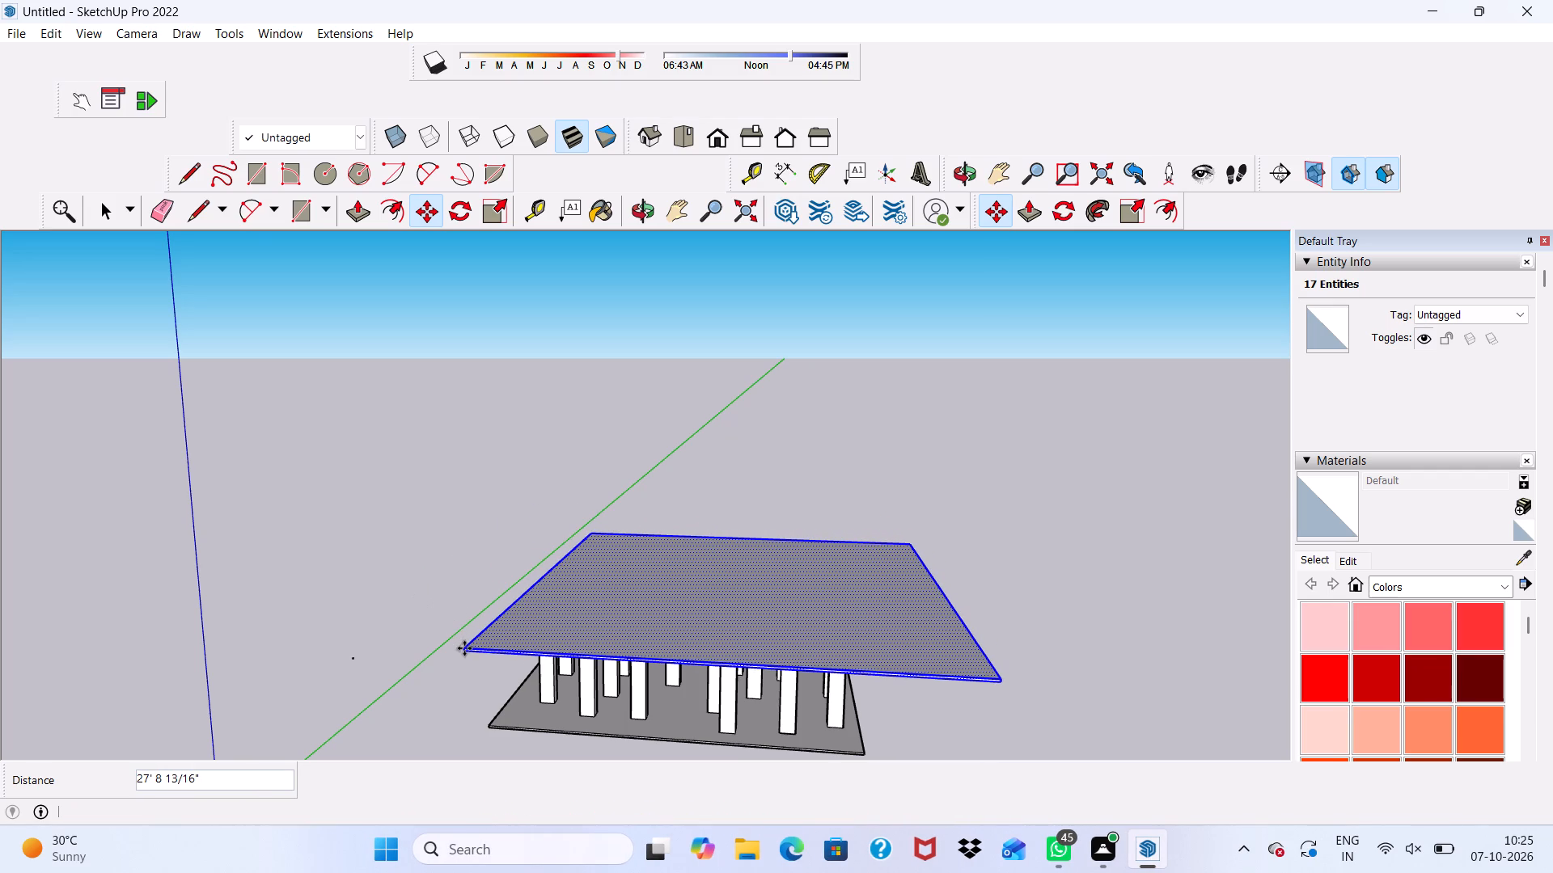
Move the slab by its corner about 8' 3" closer to the post tops.
{"action": "middle_click_drag", "start_coordinate": [599, 682], "coordinate": [607, 616]}
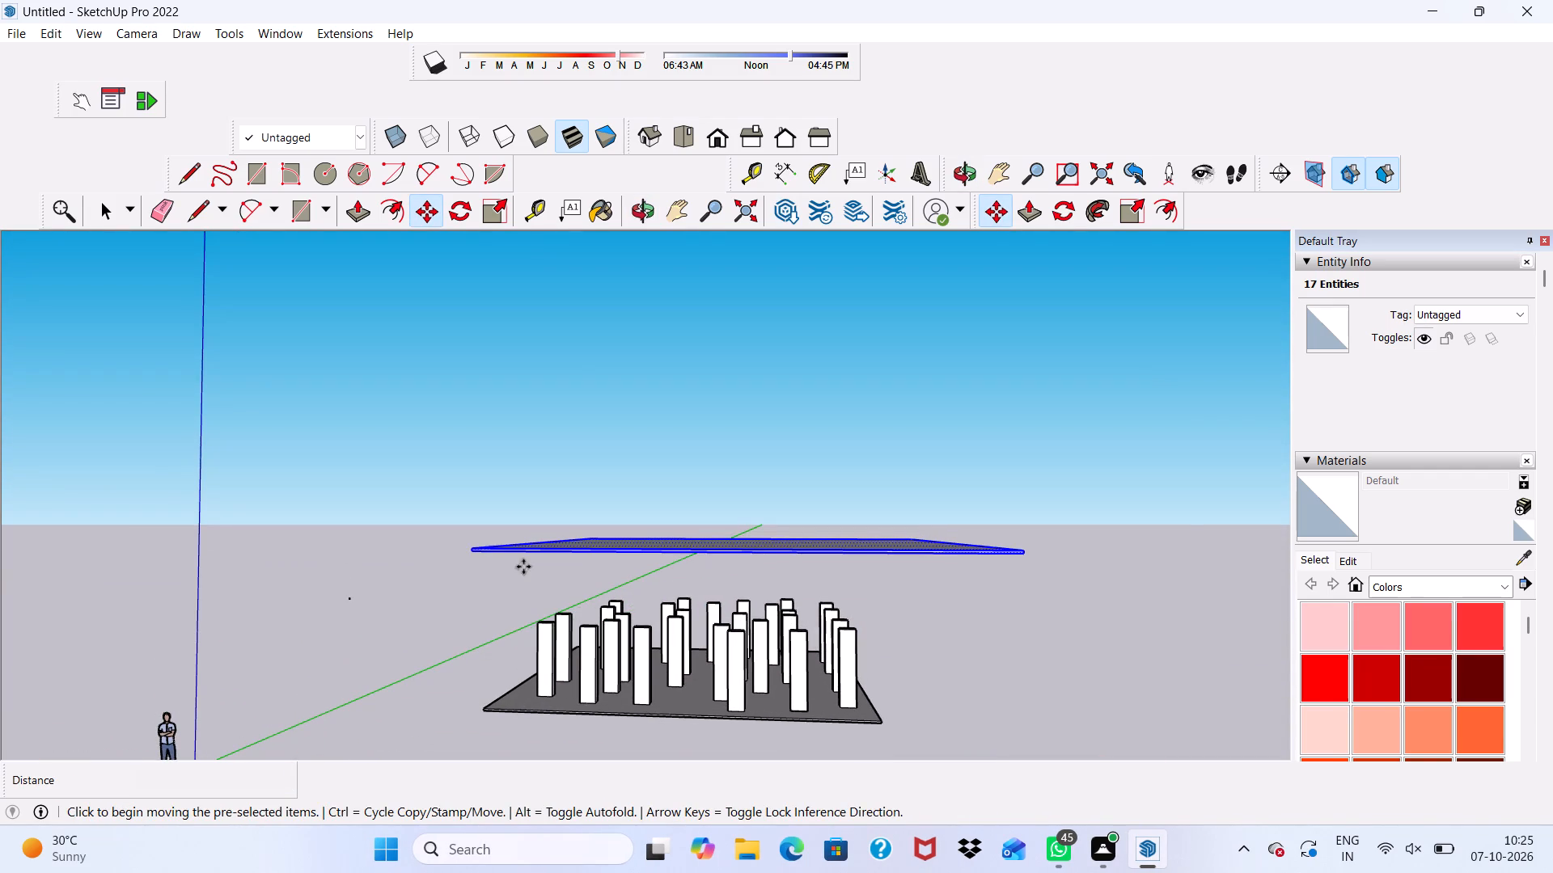
{"action": "left_click_drag", "start_coordinate": [470, 548], "coordinate": [433, 626]}
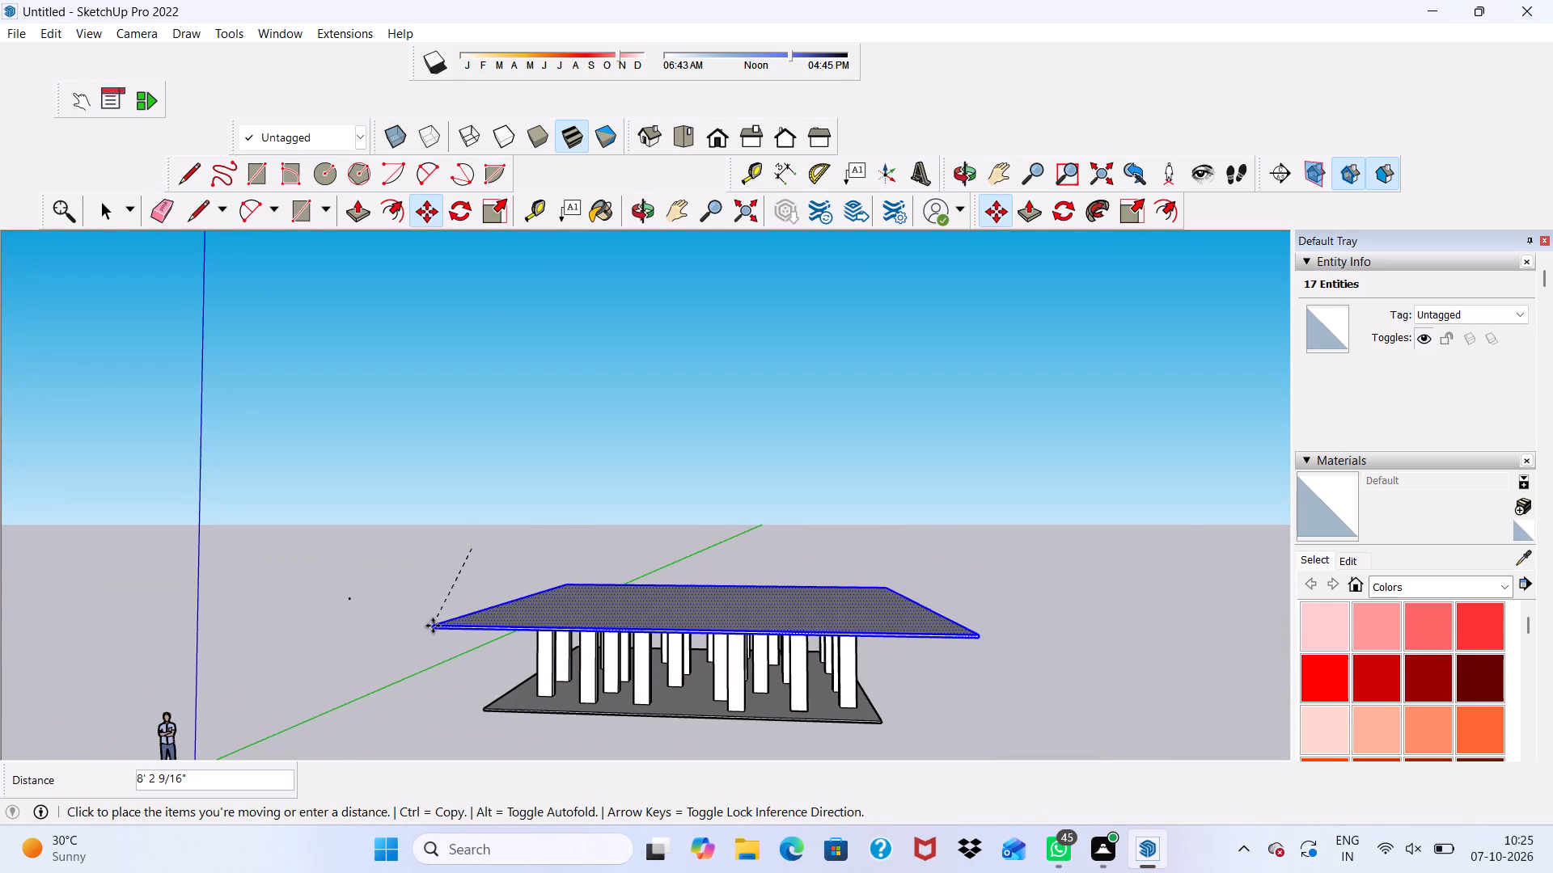
{"action": "left_click_drag", "start_coordinate": [433, 626], "coordinate": [430, 630]}
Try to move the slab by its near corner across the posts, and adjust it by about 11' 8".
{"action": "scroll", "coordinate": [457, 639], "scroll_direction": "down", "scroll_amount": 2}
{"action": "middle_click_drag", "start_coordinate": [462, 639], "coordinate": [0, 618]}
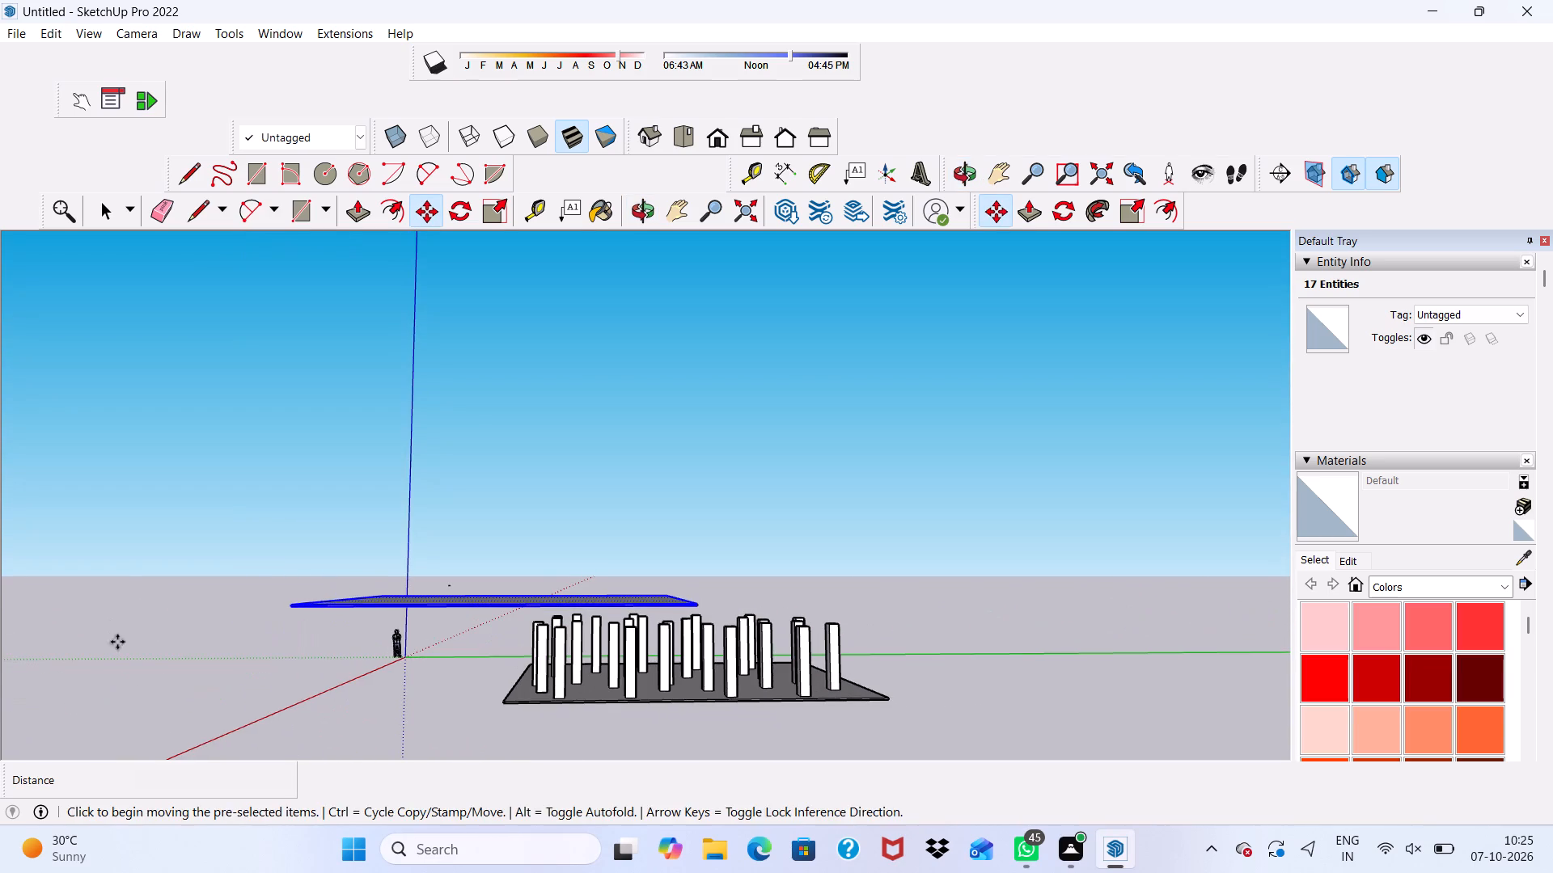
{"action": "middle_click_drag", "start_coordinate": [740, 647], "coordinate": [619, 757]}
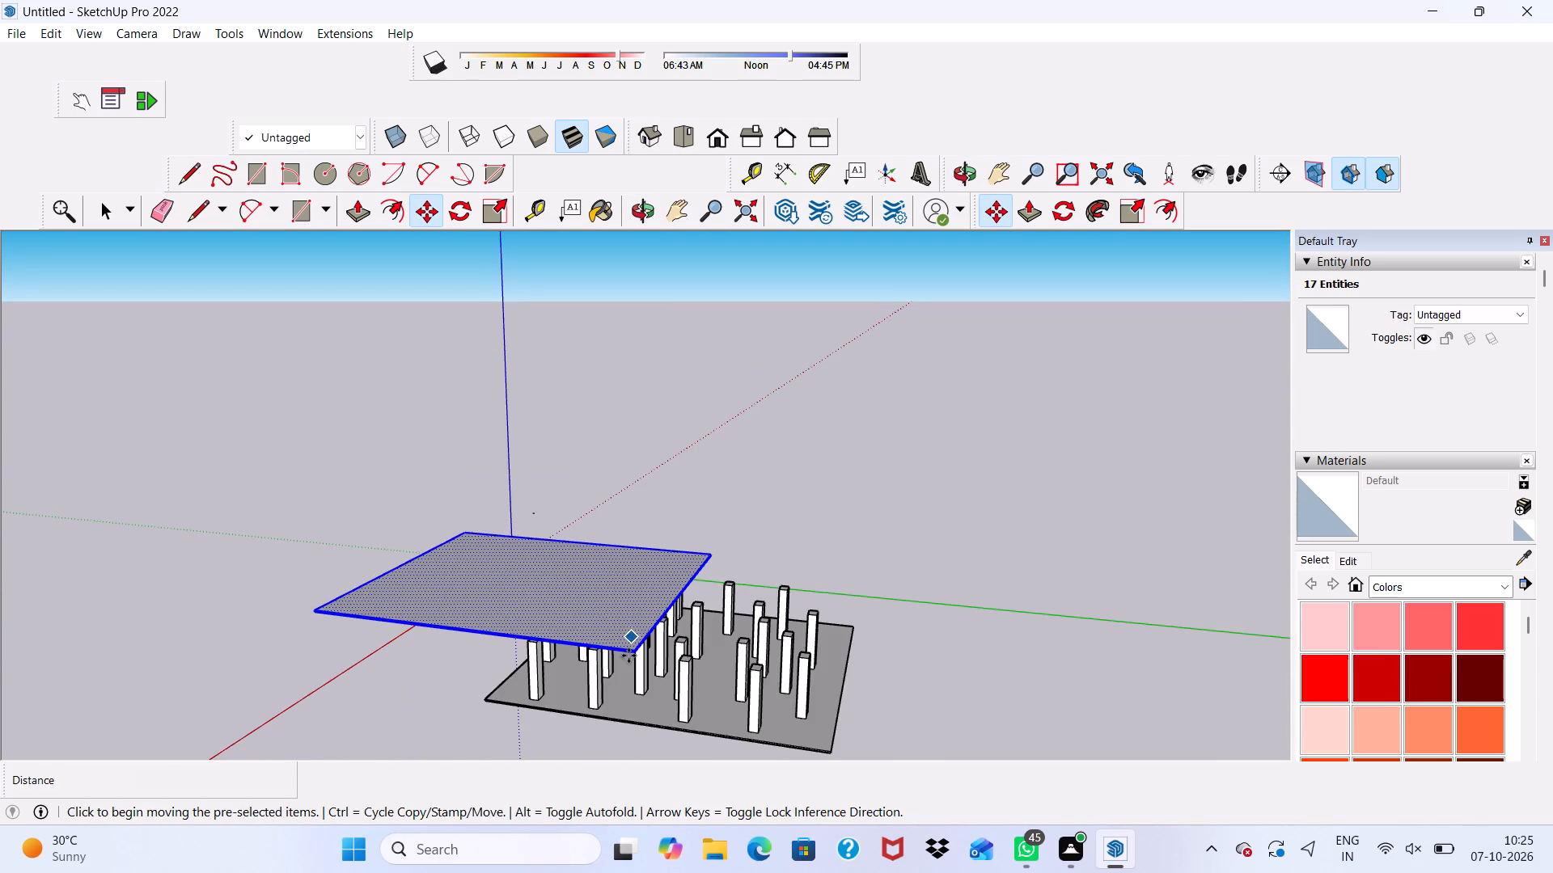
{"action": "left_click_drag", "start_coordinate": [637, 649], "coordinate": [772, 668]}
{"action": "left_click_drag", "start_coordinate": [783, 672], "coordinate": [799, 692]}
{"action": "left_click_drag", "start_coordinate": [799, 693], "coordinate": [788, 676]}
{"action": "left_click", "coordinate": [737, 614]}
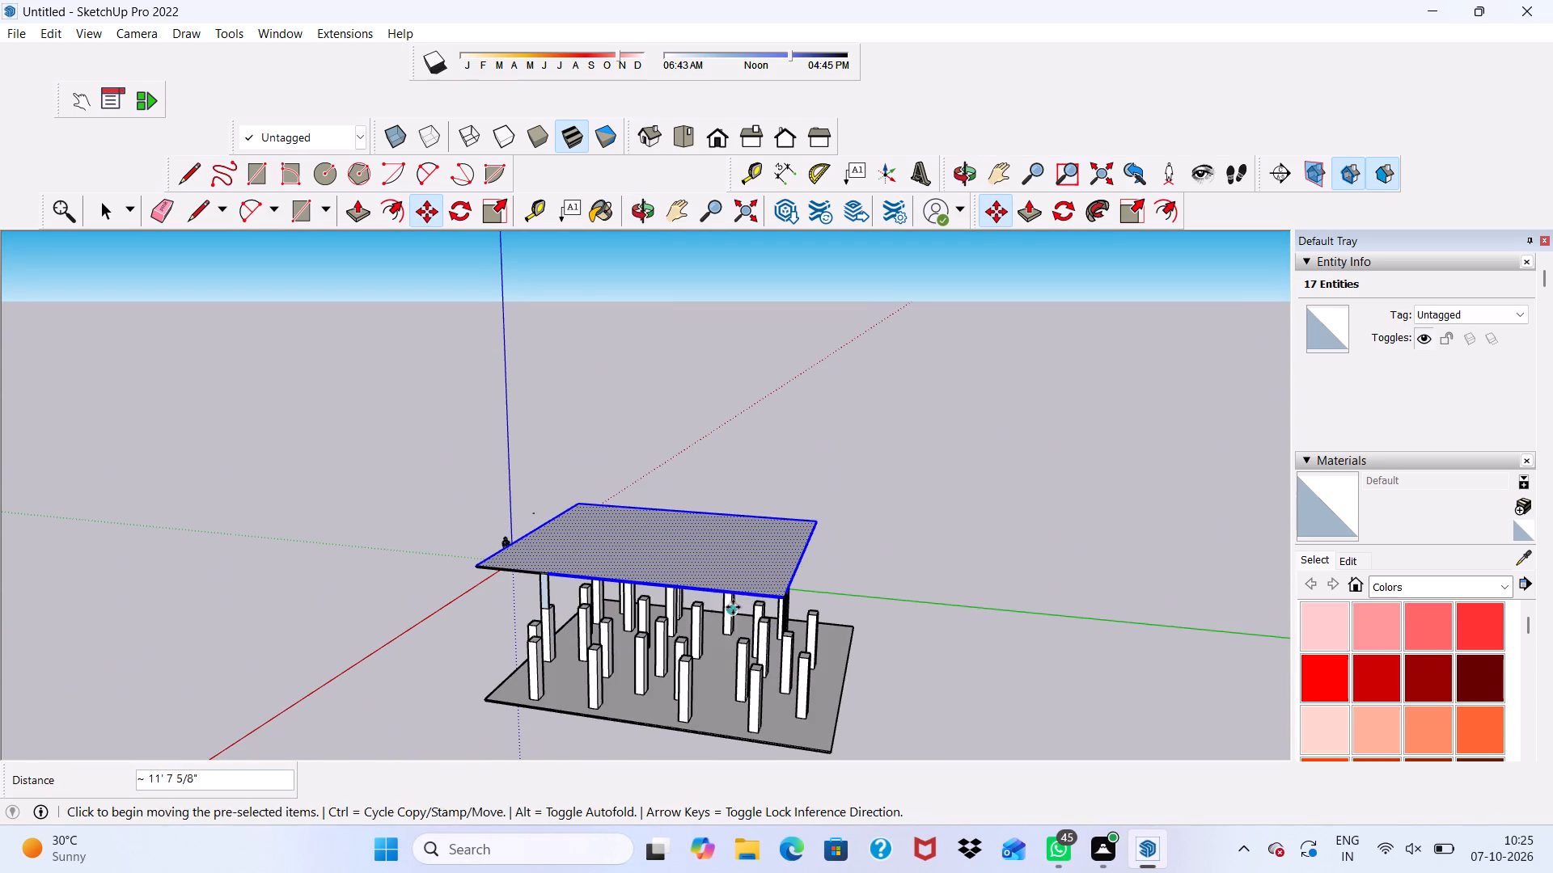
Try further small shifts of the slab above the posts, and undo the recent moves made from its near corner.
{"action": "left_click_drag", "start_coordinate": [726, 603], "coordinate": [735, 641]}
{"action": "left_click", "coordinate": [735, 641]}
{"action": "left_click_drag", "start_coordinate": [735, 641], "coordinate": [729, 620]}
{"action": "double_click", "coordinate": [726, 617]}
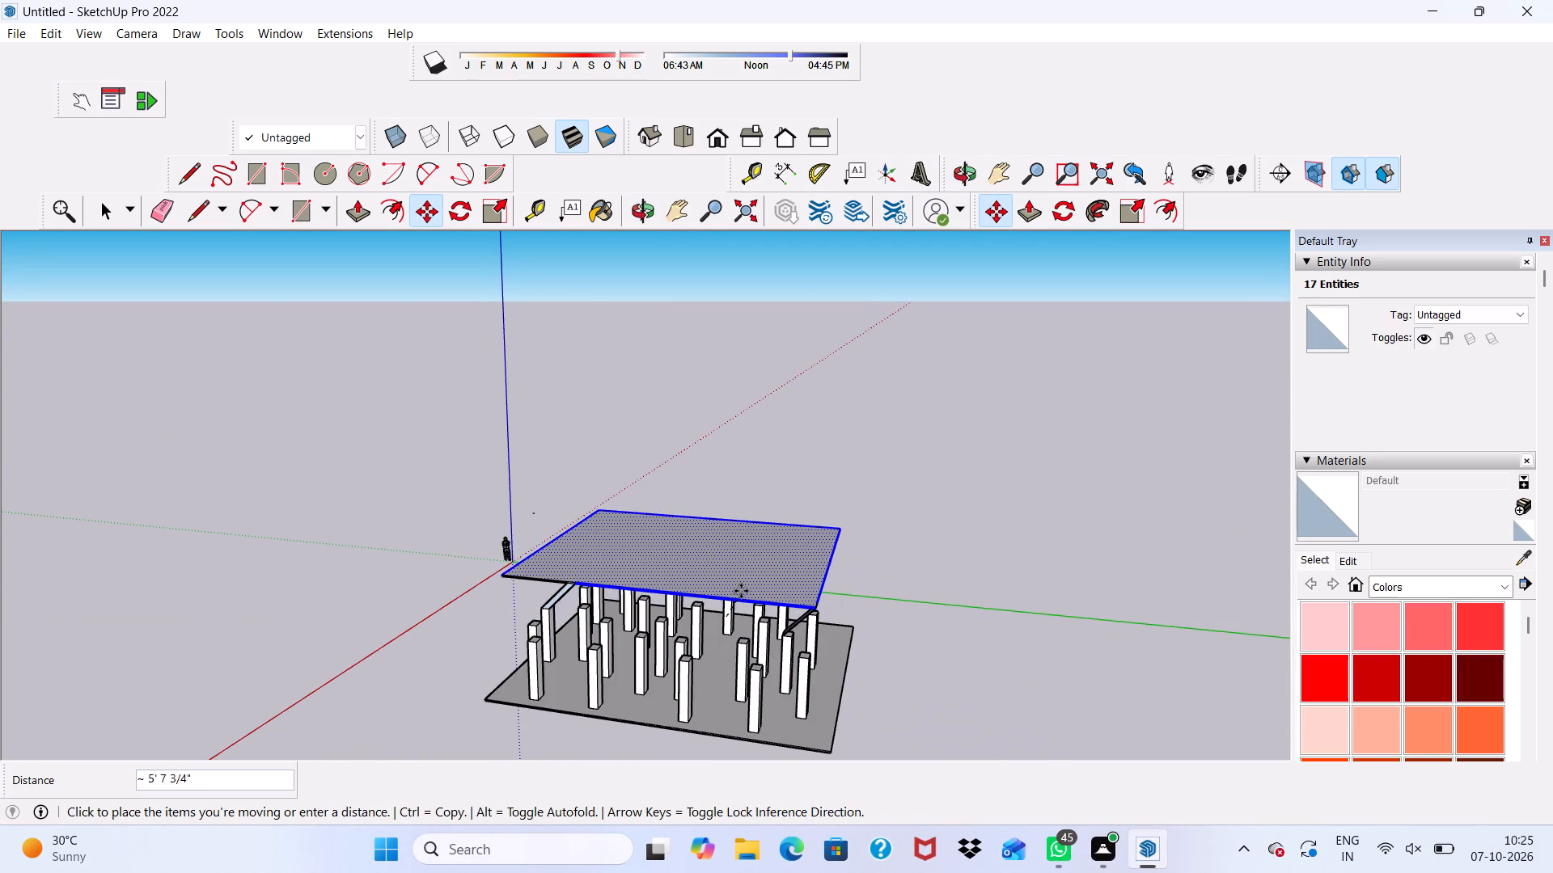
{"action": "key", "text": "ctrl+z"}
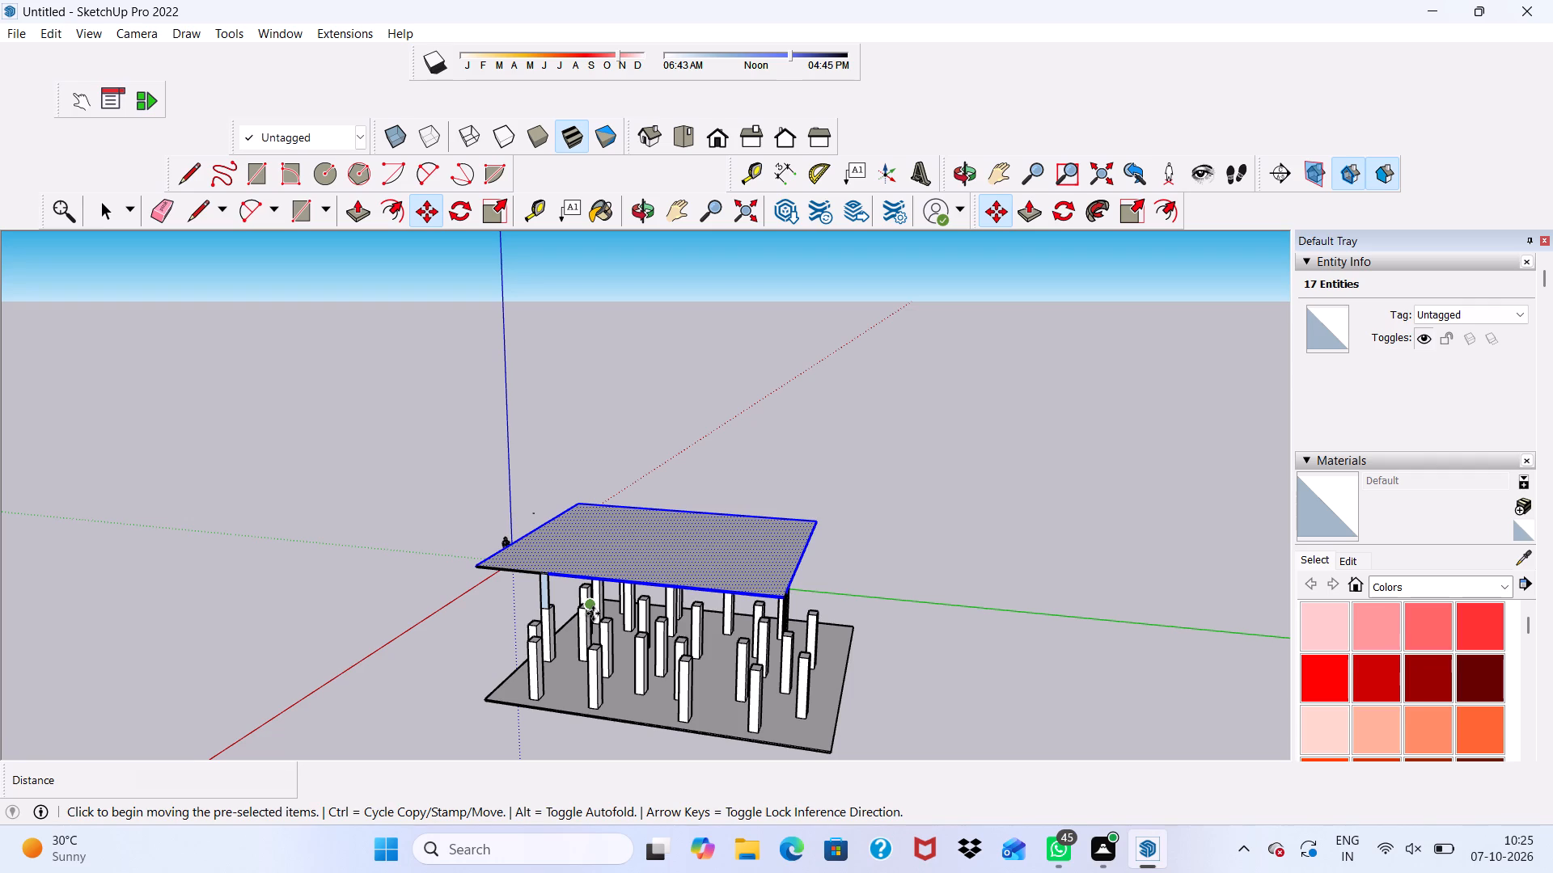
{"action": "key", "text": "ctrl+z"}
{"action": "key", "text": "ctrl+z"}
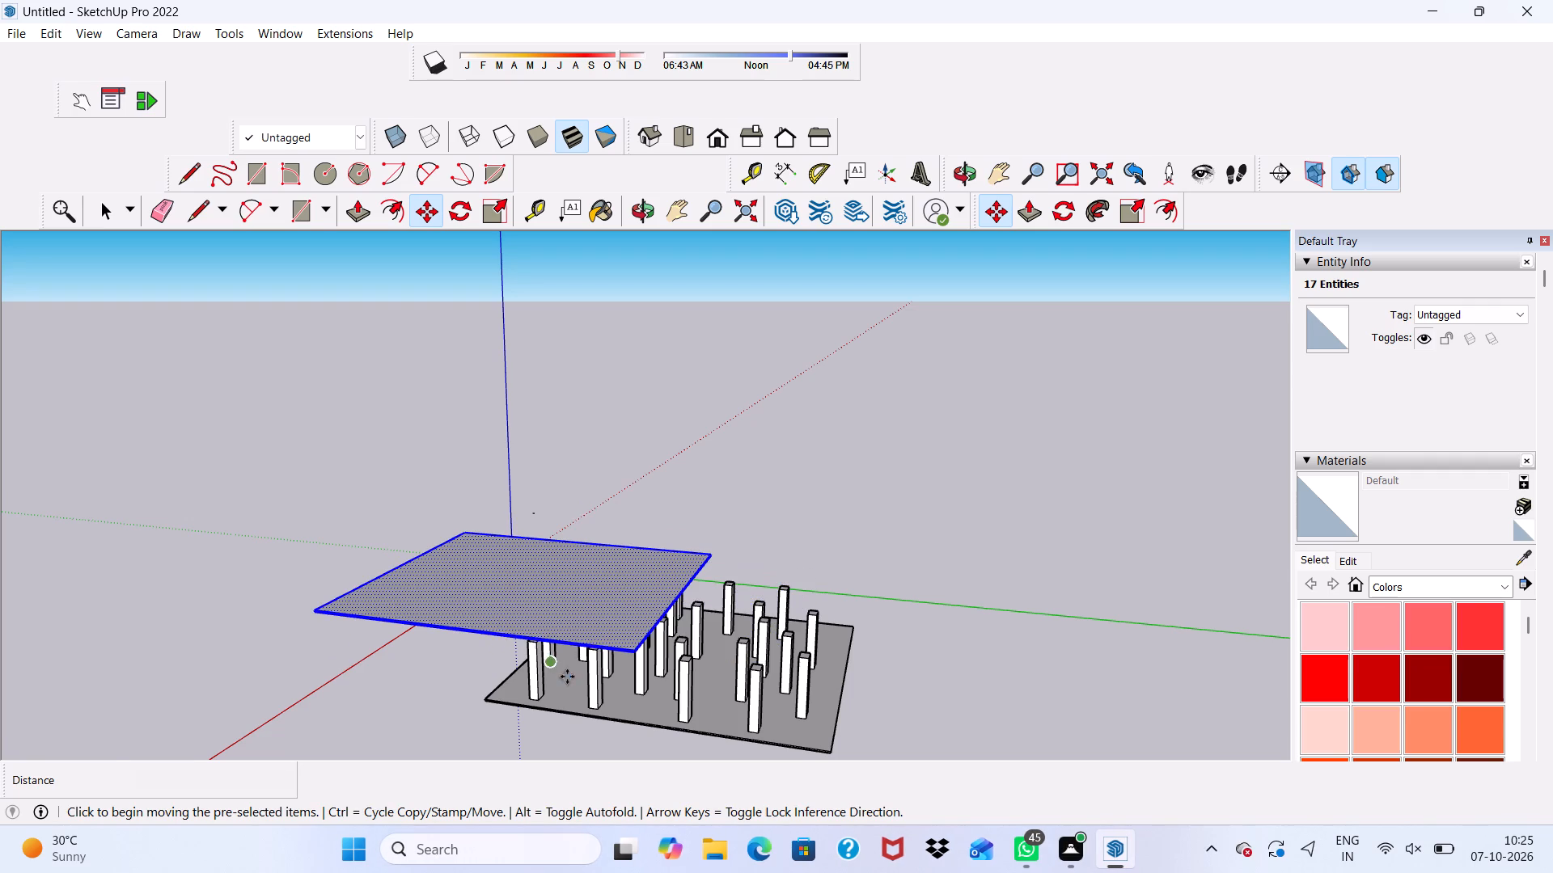
Move the slab by its near corner about 25' across the posts, and shift it about 2' 4" further to cover them.
{"action": "scroll", "coordinate": [573, 677], "scroll_direction": "up", "scroll_amount": 3}
{"action": "middle_click_drag", "start_coordinate": [639, 652], "coordinate": [704, 577]}
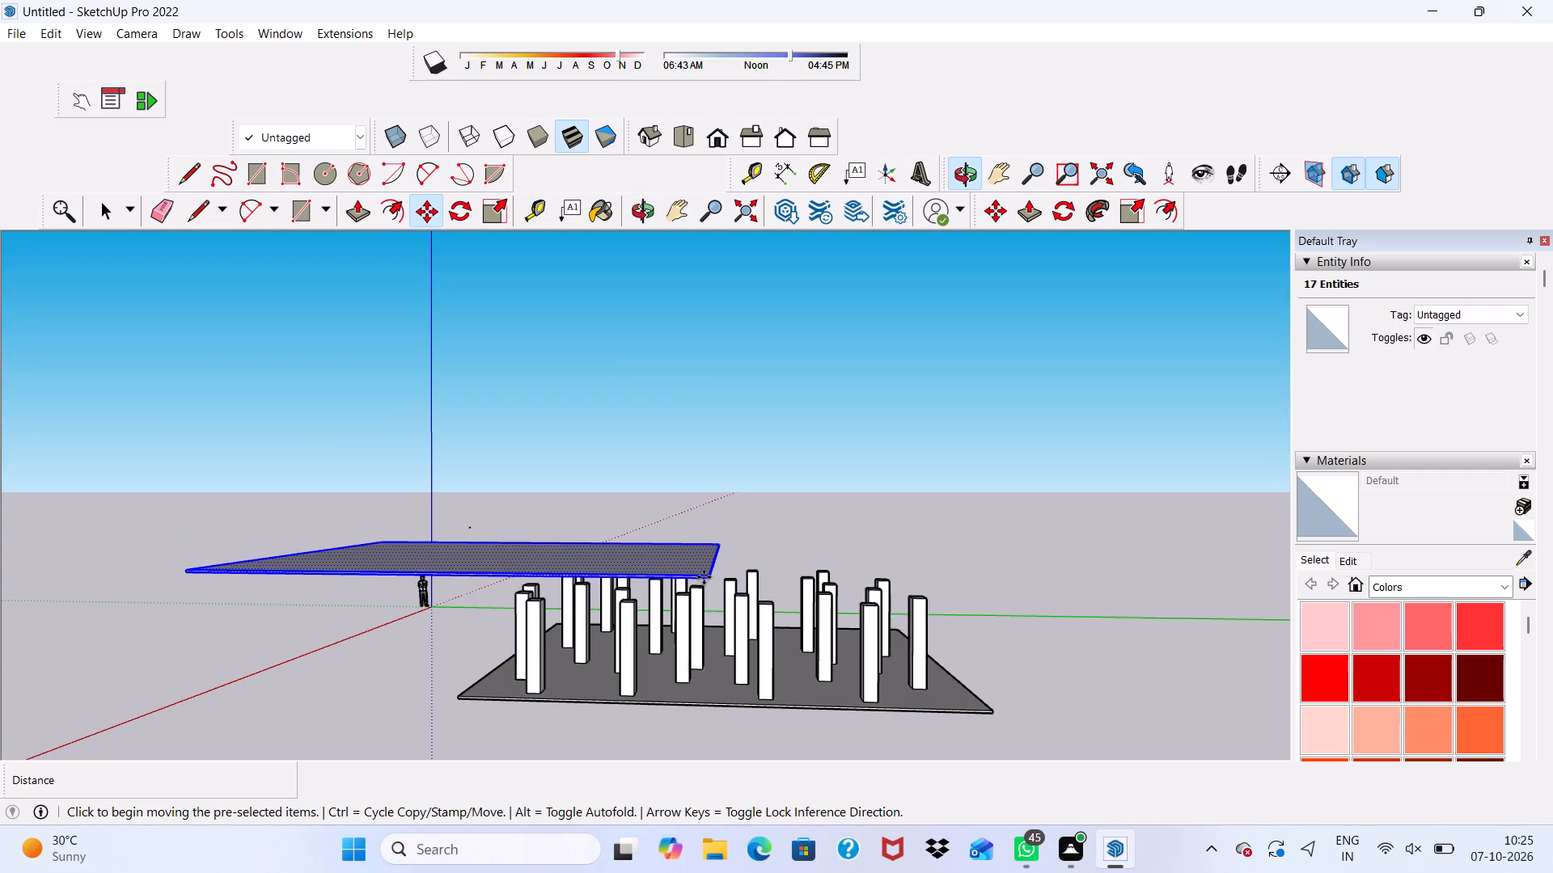
{"action": "left_click_drag", "start_coordinate": [705, 577], "coordinate": [973, 608]}
{"action": "triple_click", "coordinate": [973, 608]}
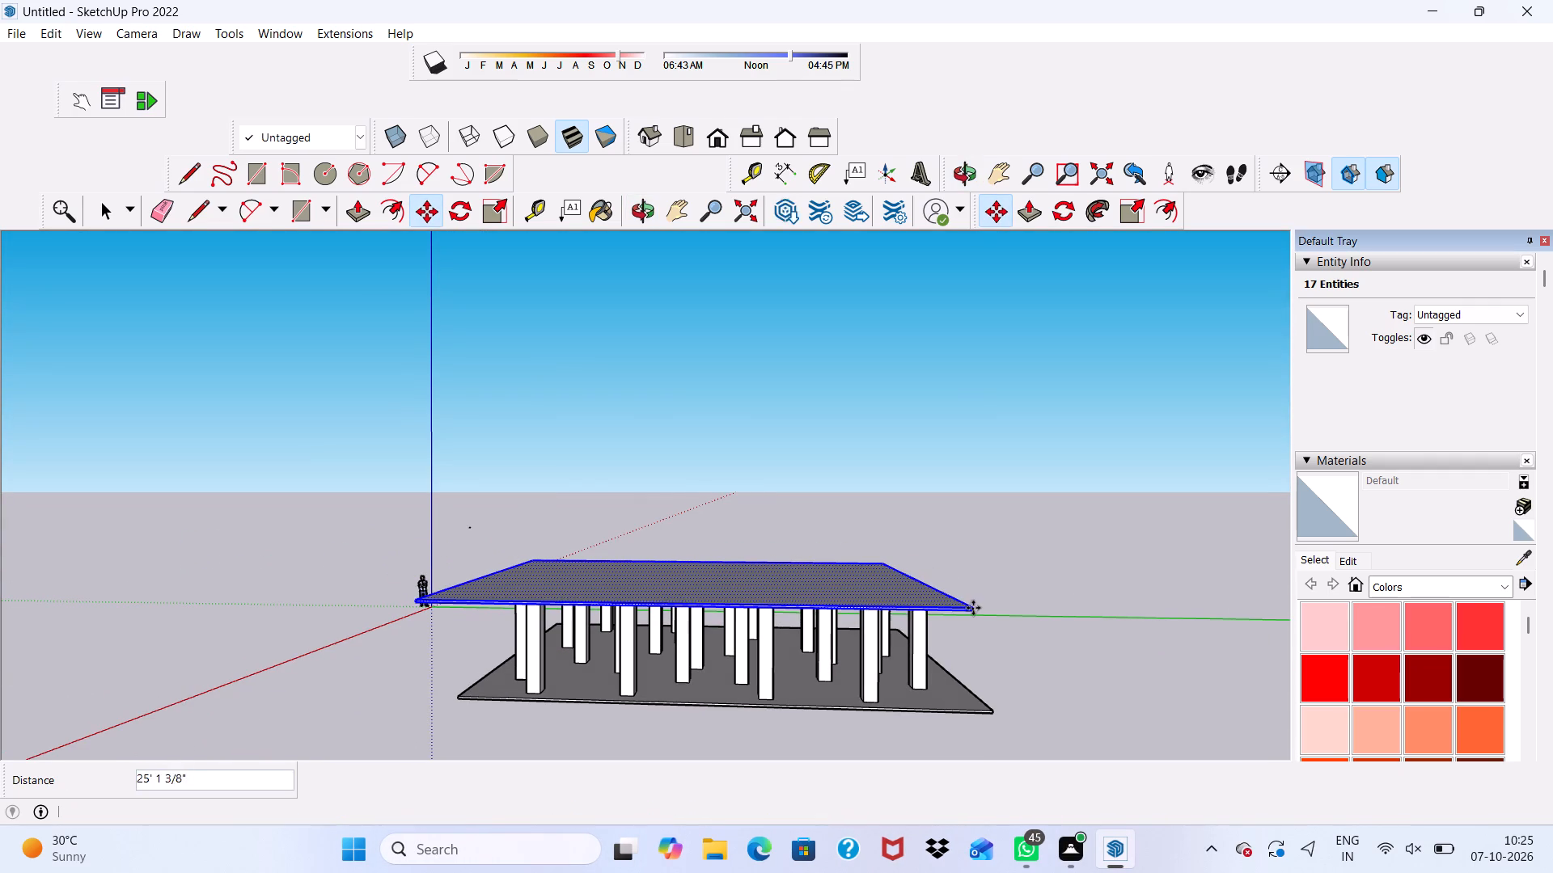
{"action": "left_click", "coordinate": [974, 613]}
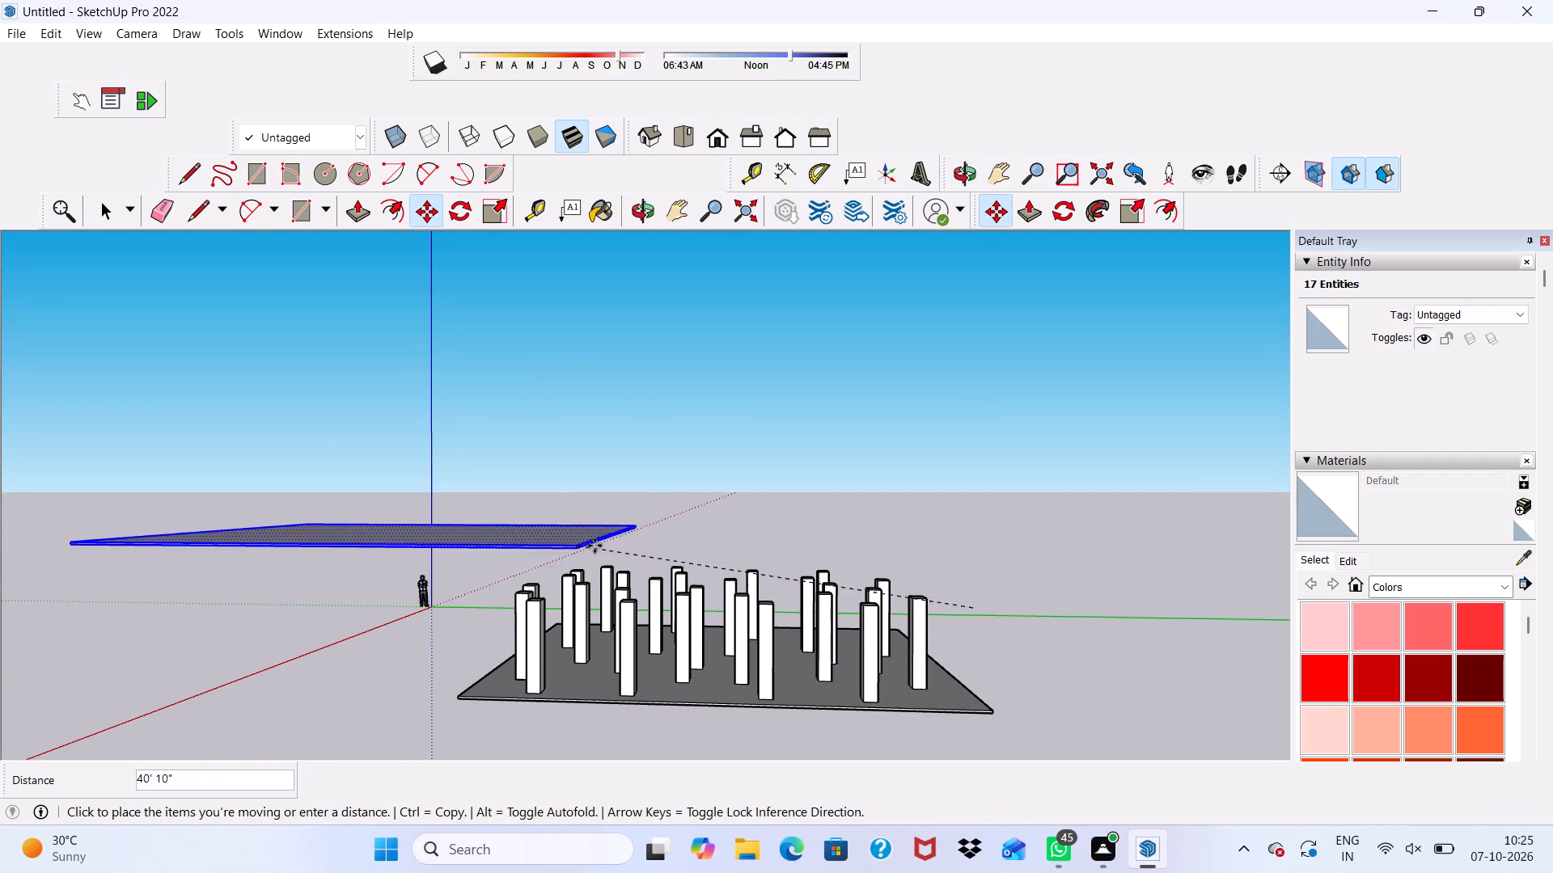
{"action": "double_click", "coordinate": [999, 607]}
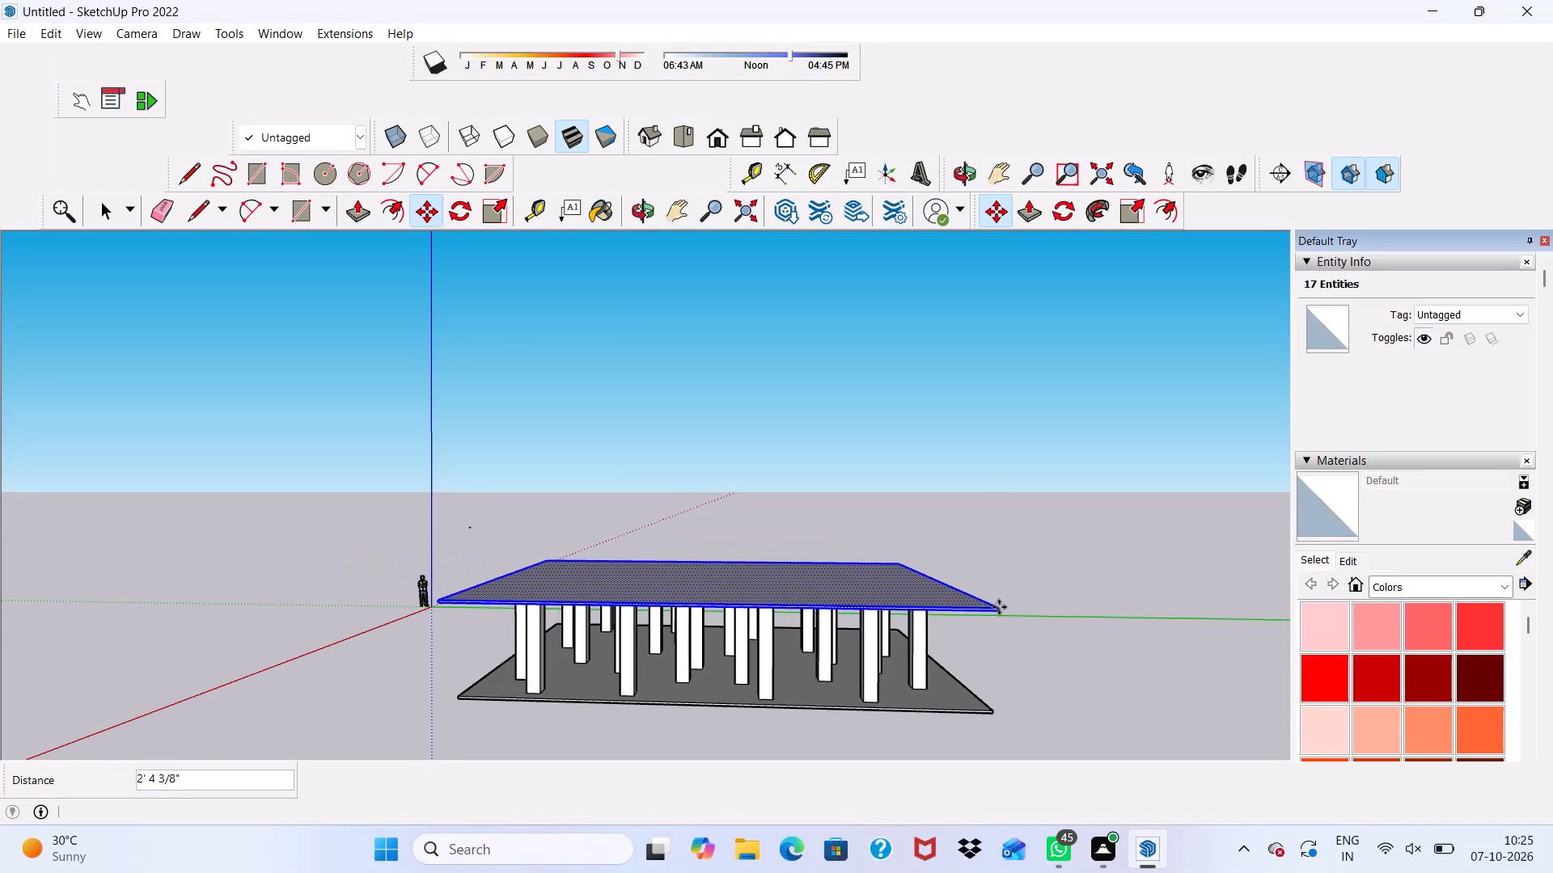
Move the selected top slab about 7' 11" along the green axis, beyond the outer posts, and deselect it.
{"action": "scroll", "coordinate": [463, 638], "scroll_direction": "down", "scroll_amount": 1}
{"action": "middle_click_drag", "start_coordinate": [463, 638], "coordinate": [488, 587]}
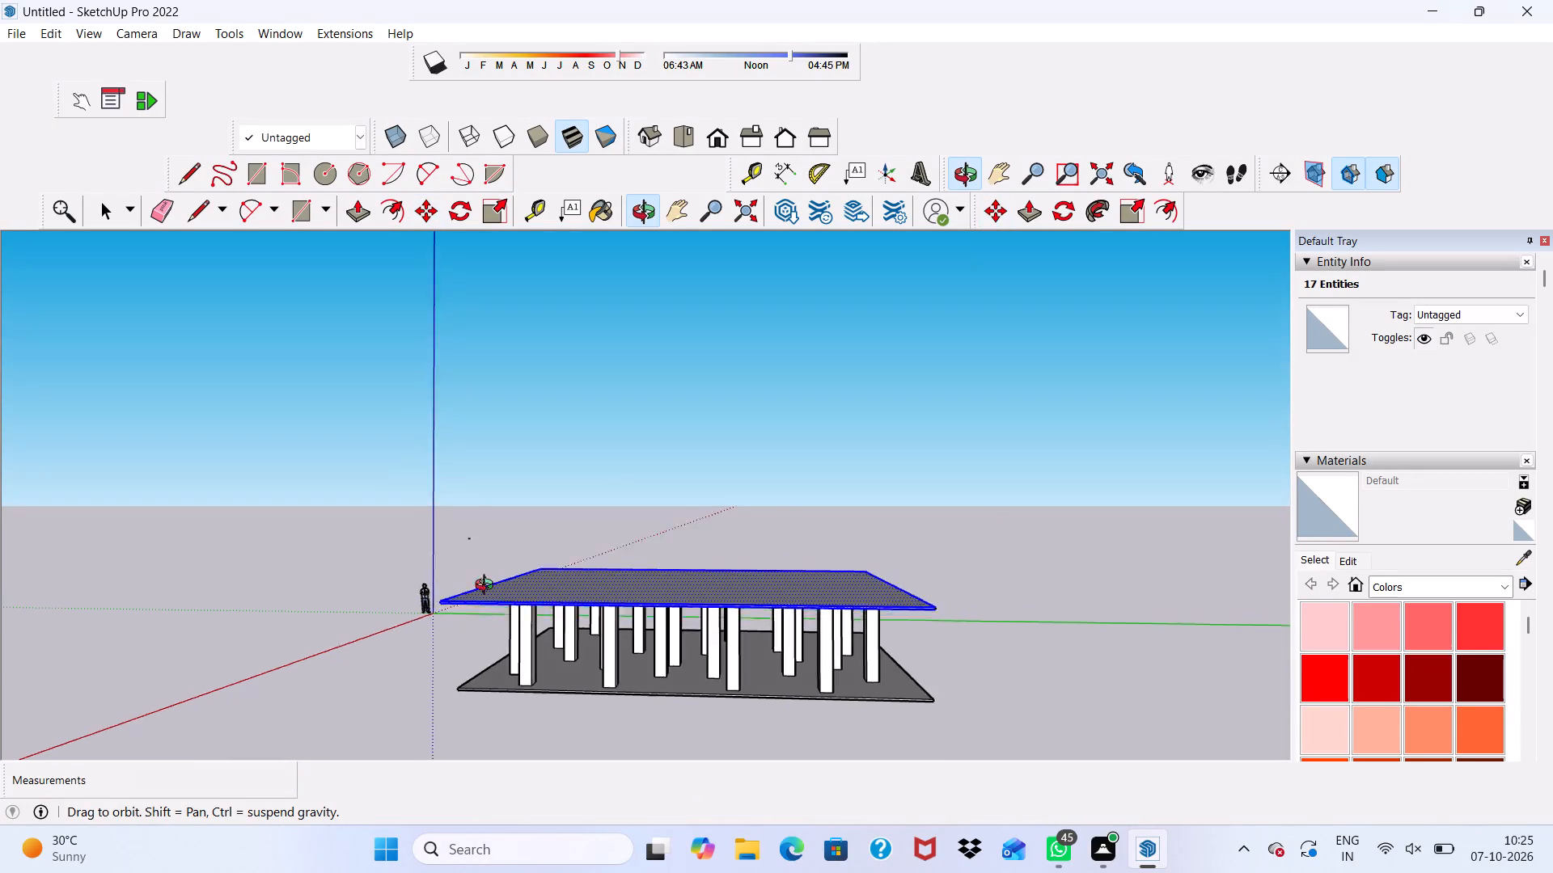
{"action": "middle_click_drag", "start_coordinate": [488, 587], "coordinate": [923, 658]}
{"action": "scroll", "coordinate": [556, 617], "scroll_direction": "up", "scroll_amount": 4}
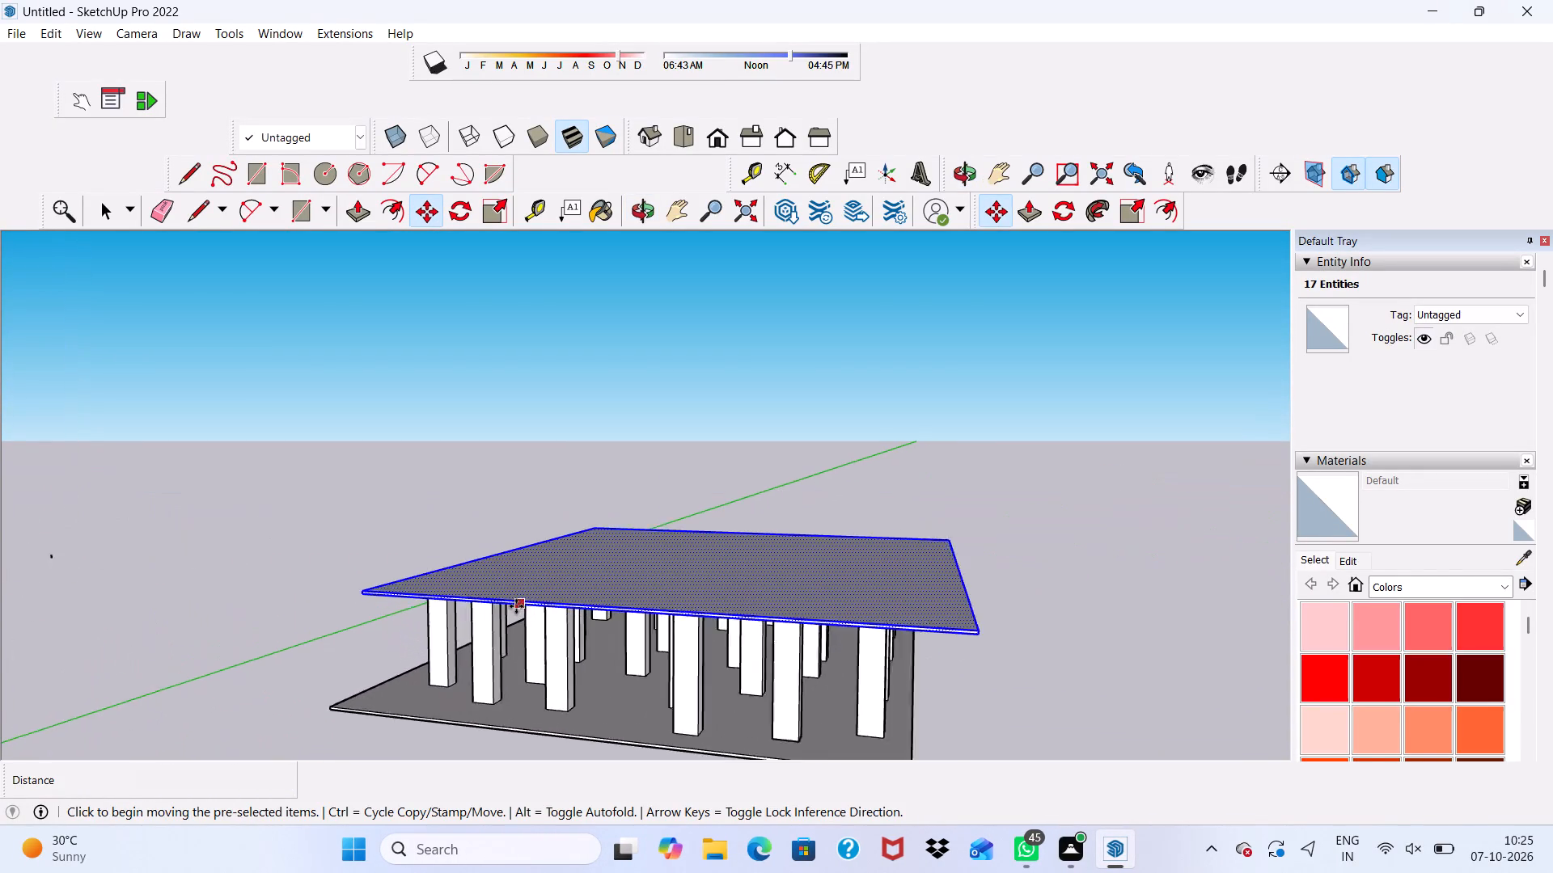
{"action": "scroll", "coordinate": [516, 606], "scroll_direction": "up", "scroll_amount": 7}
{"action": "middle_click_drag", "start_coordinate": [286, 603], "coordinate": [259, 576]}
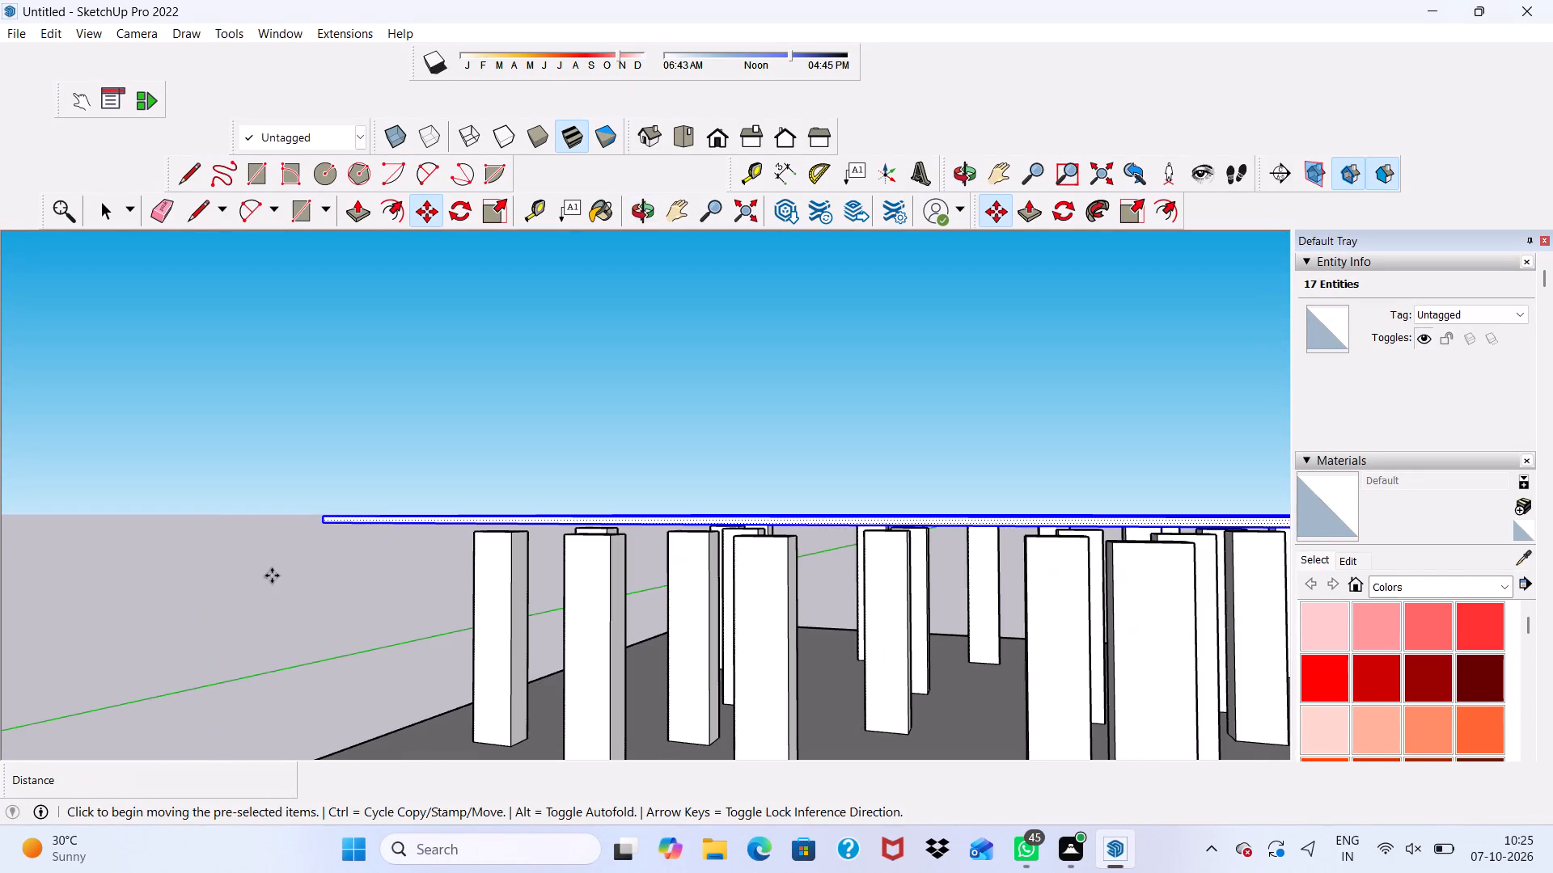
{"action": "left_click_drag", "start_coordinate": [281, 567], "coordinate": [495, 589]}
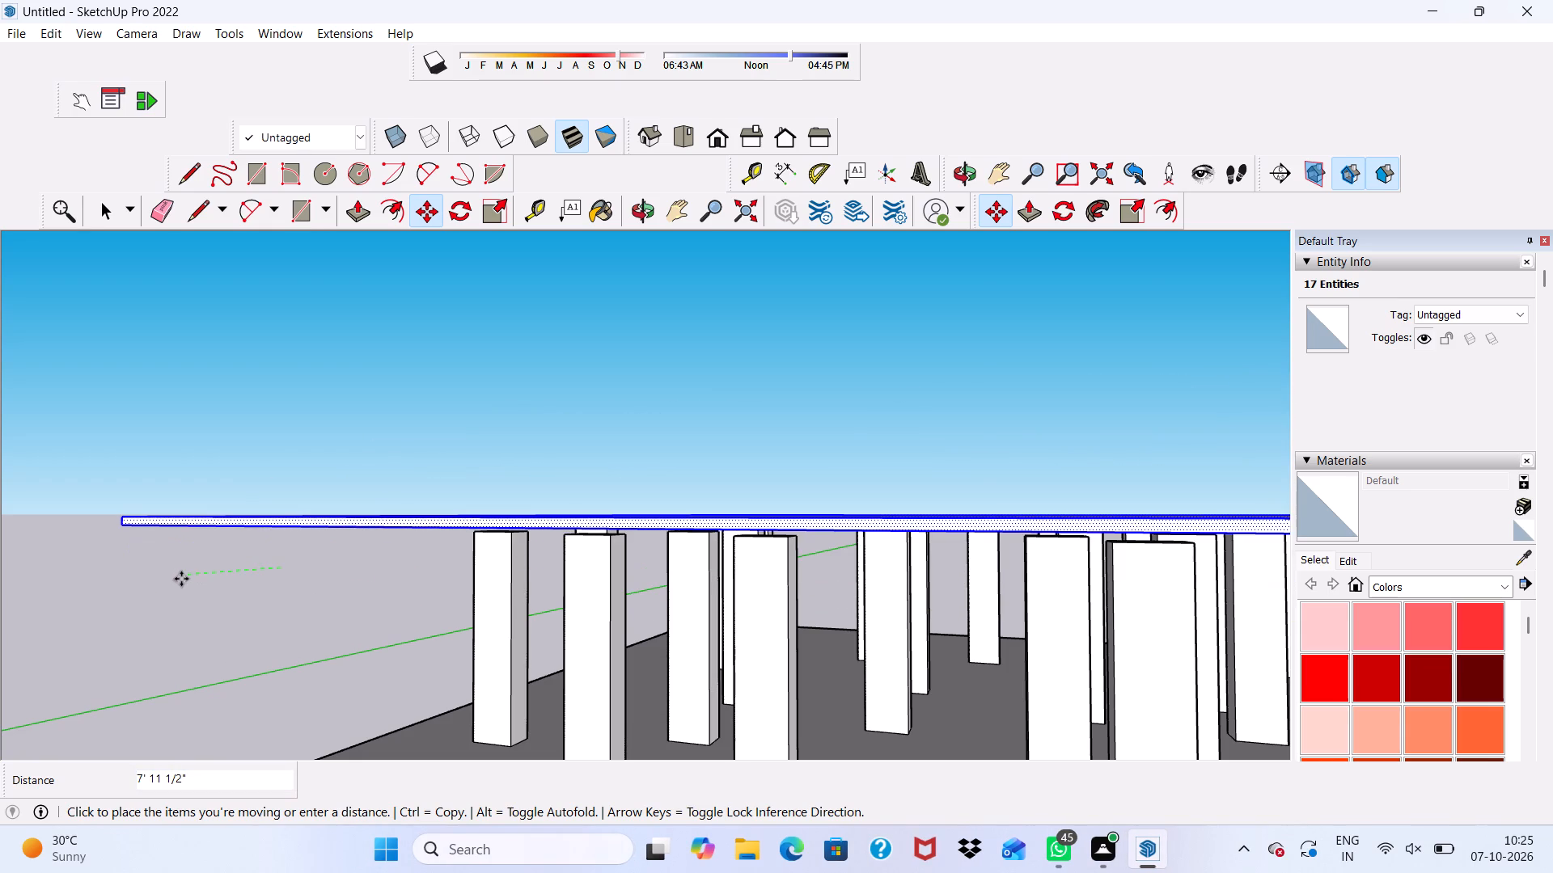
{"action": "left_click", "coordinate": [181, 579]}
{"action": "scroll", "coordinate": [238, 601], "scroll_direction": "down", "scroll_amount": 3}
{"action": "key", "text": "space"}
{"action": "middle_click_drag", "start_coordinate": [238, 601], "coordinate": [280, 518]}
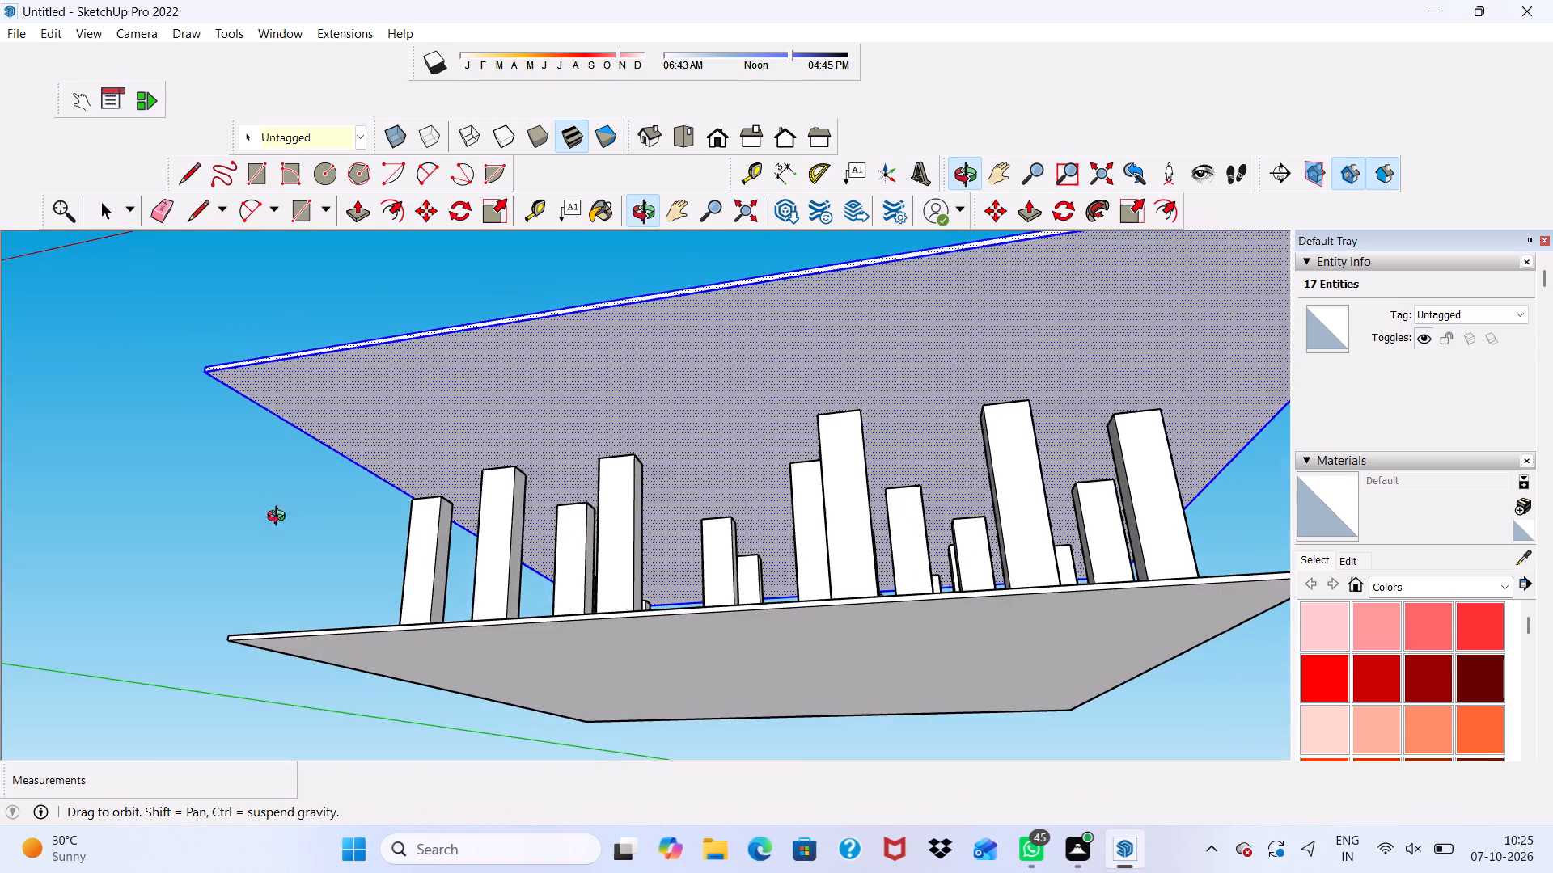
{"action": "middle_click_drag", "start_coordinate": [280, 518], "coordinate": [452, 563]}
{"action": "scroll", "coordinate": [456, 563], "scroll_direction": "up", "scroll_amount": 5}
{"action": "key", "text": "space"}
{"action": "type", "text": "n"}
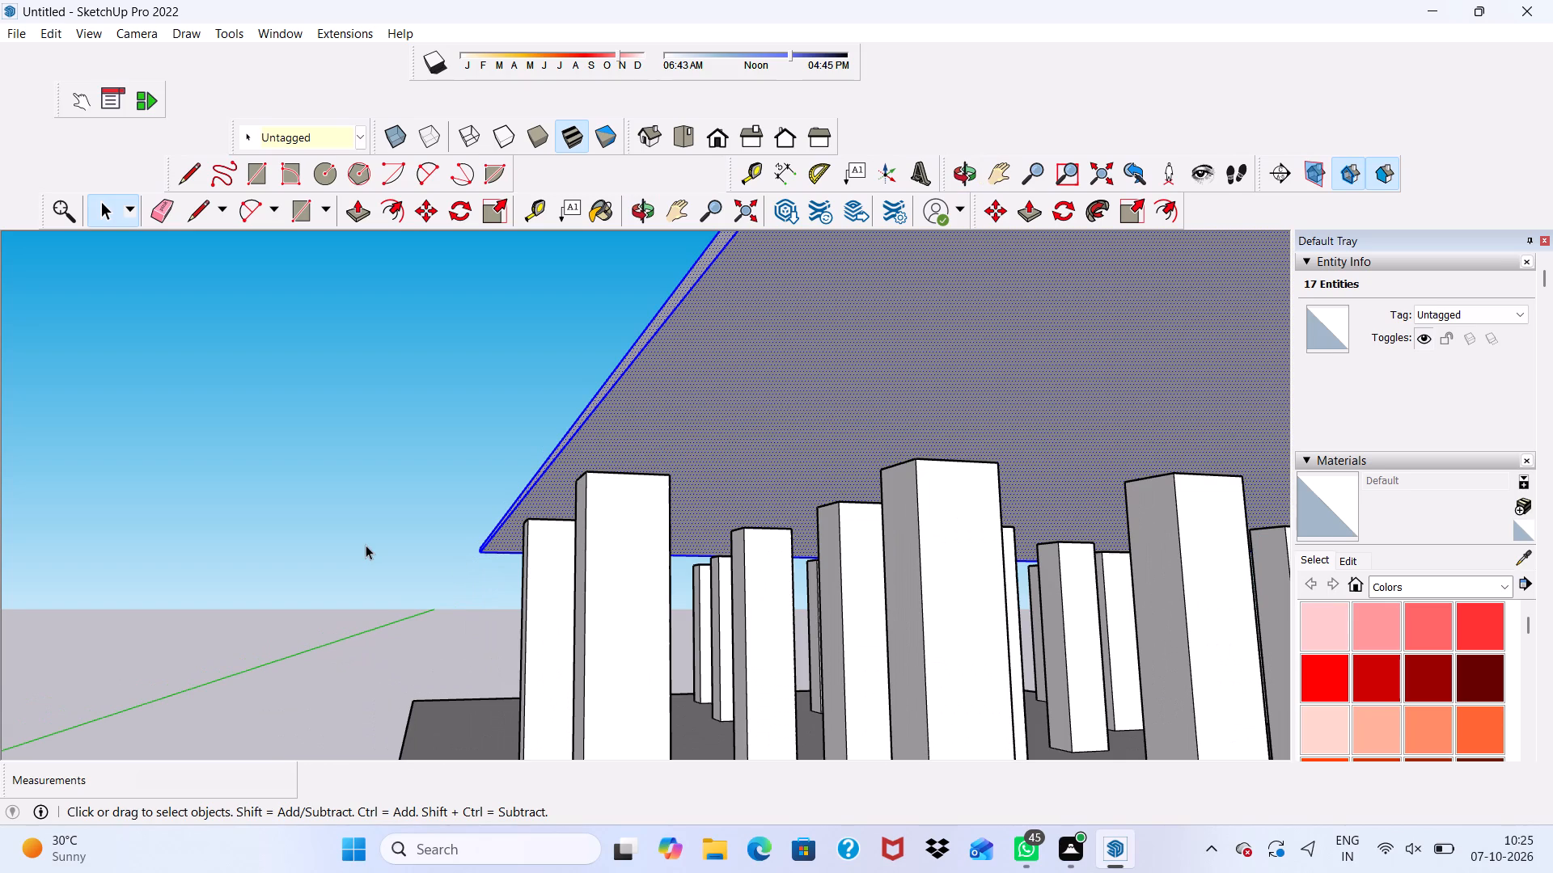
{"action": "left_click", "coordinate": [366, 545]}
Examine from the front, above and below how the top slab sits over the posts and the base slab.
{"action": "scroll", "coordinate": [365, 545], "scroll_direction": "down", "scroll_amount": 4}
{"action": "middle_click_drag", "start_coordinate": [338, 570], "coordinate": [603, 693]}
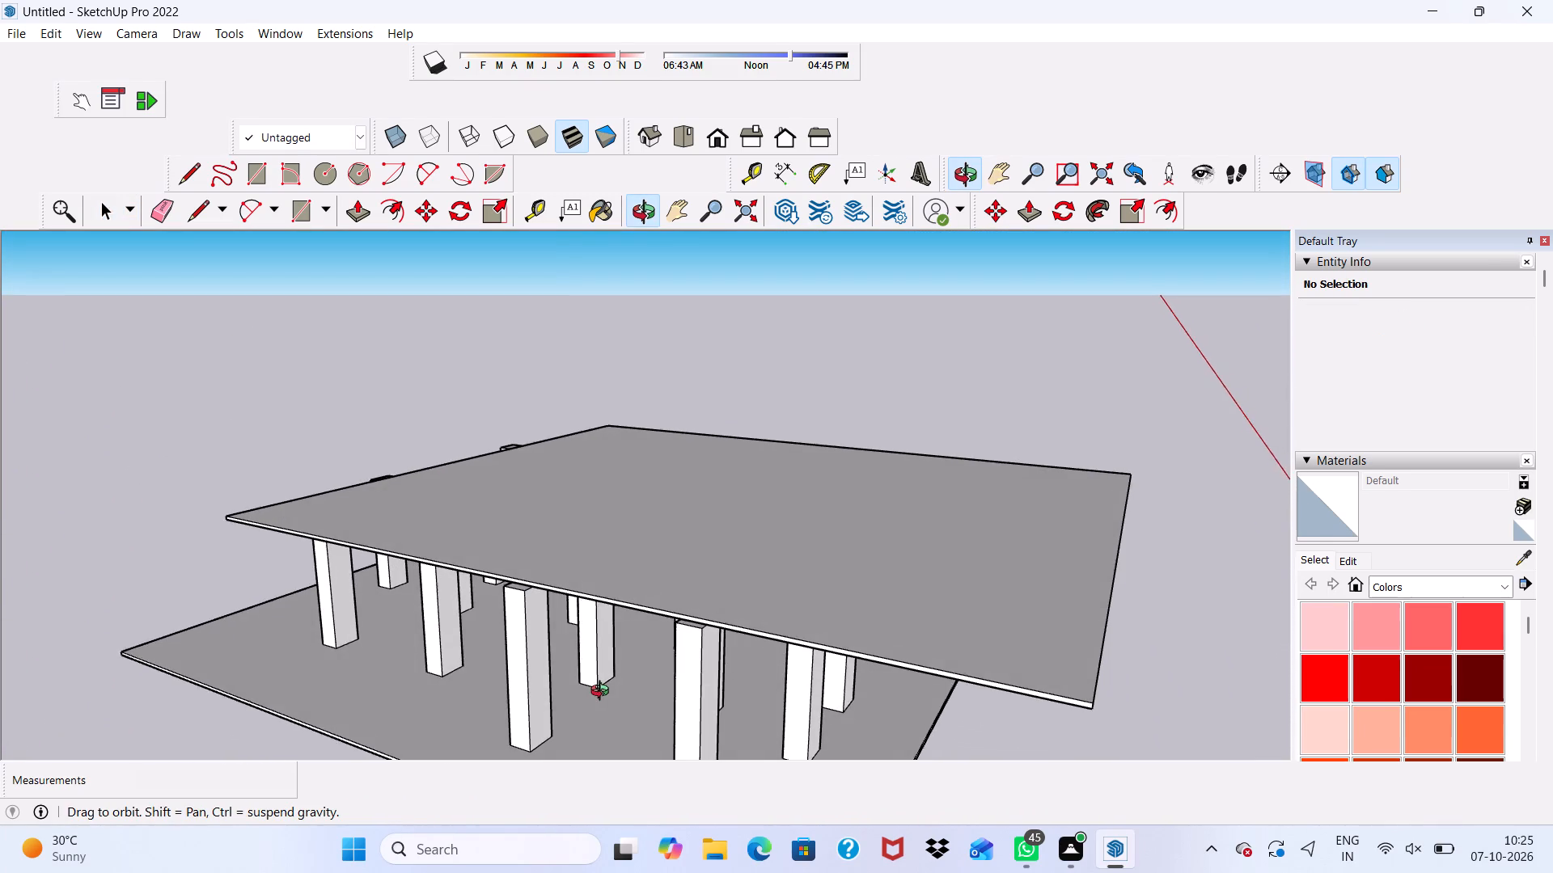
{"action": "middle_click_drag", "start_coordinate": [603, 693], "coordinate": [607, 693]}
{"action": "scroll", "coordinate": [635, 589], "scroll_direction": "up", "scroll_amount": 4}
{"action": "scroll", "coordinate": [555, 598], "scroll_direction": "up", "scroll_amount": 3}
{"action": "scroll", "coordinate": [527, 578], "scroll_direction": "down", "scroll_amount": 2}
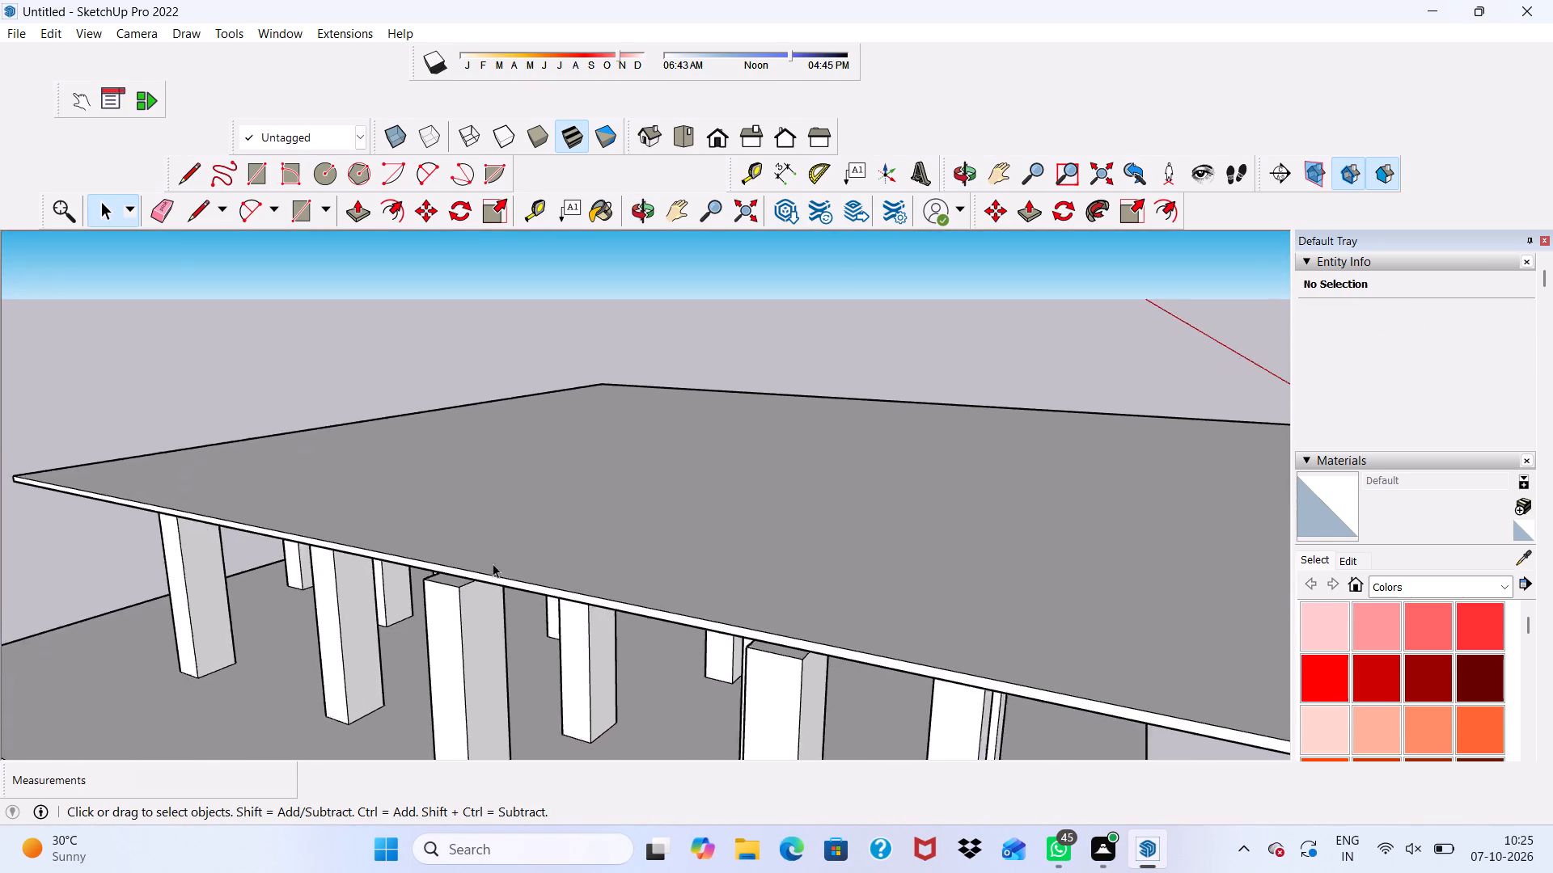
{"action": "scroll", "coordinate": [493, 563], "scroll_direction": "down", "scroll_amount": 3}
{"action": "middle_click_drag", "start_coordinate": [485, 559], "coordinate": [162, 544]}
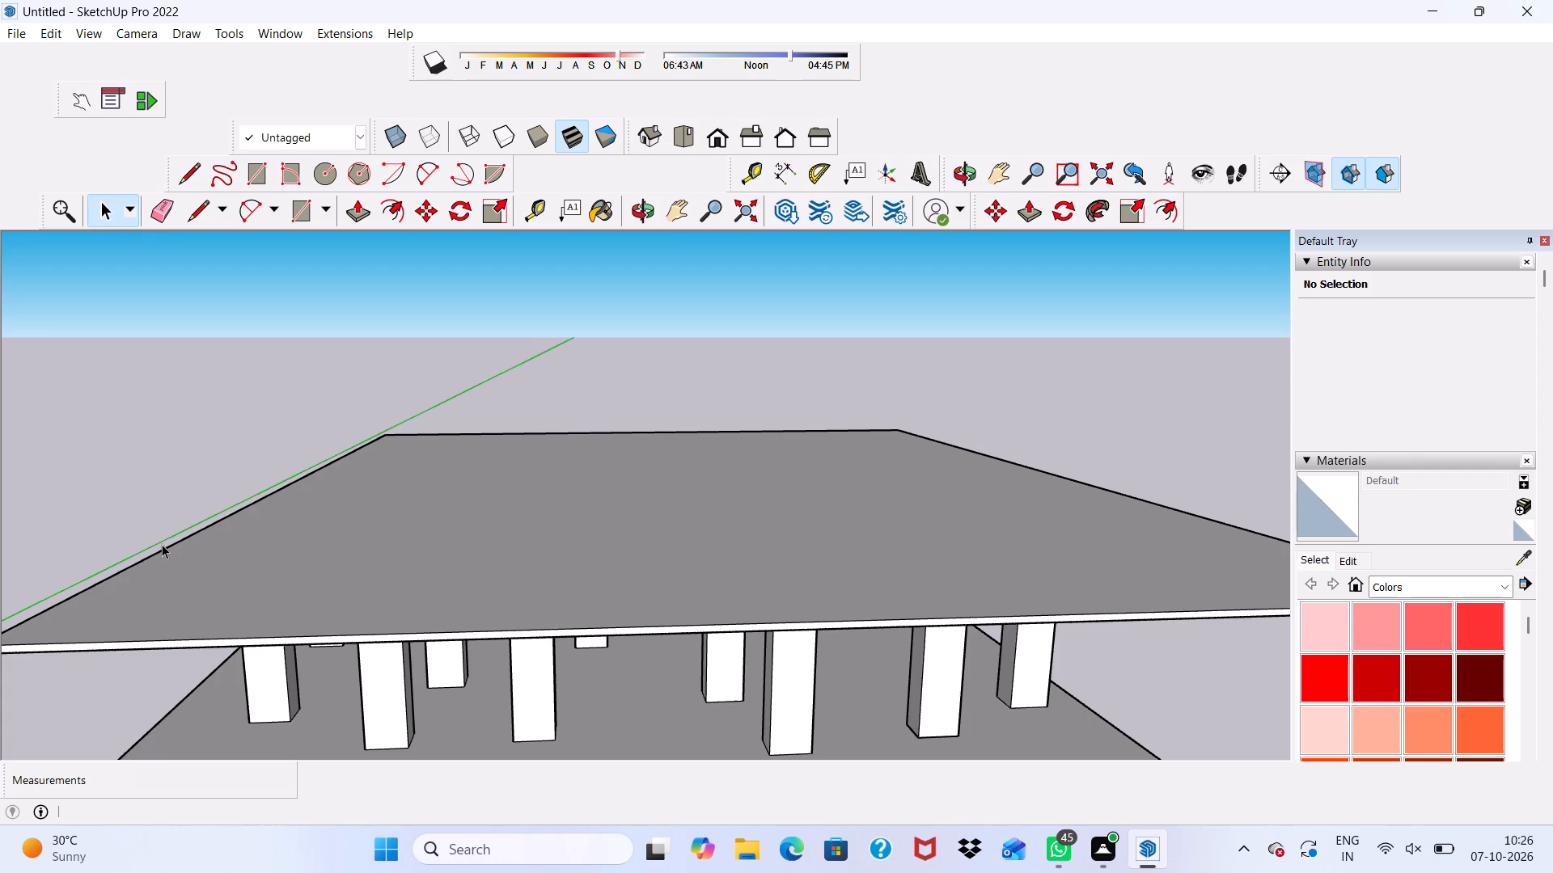
{"action": "scroll", "coordinate": [162, 544], "scroll_direction": "down", "scroll_amount": 2}
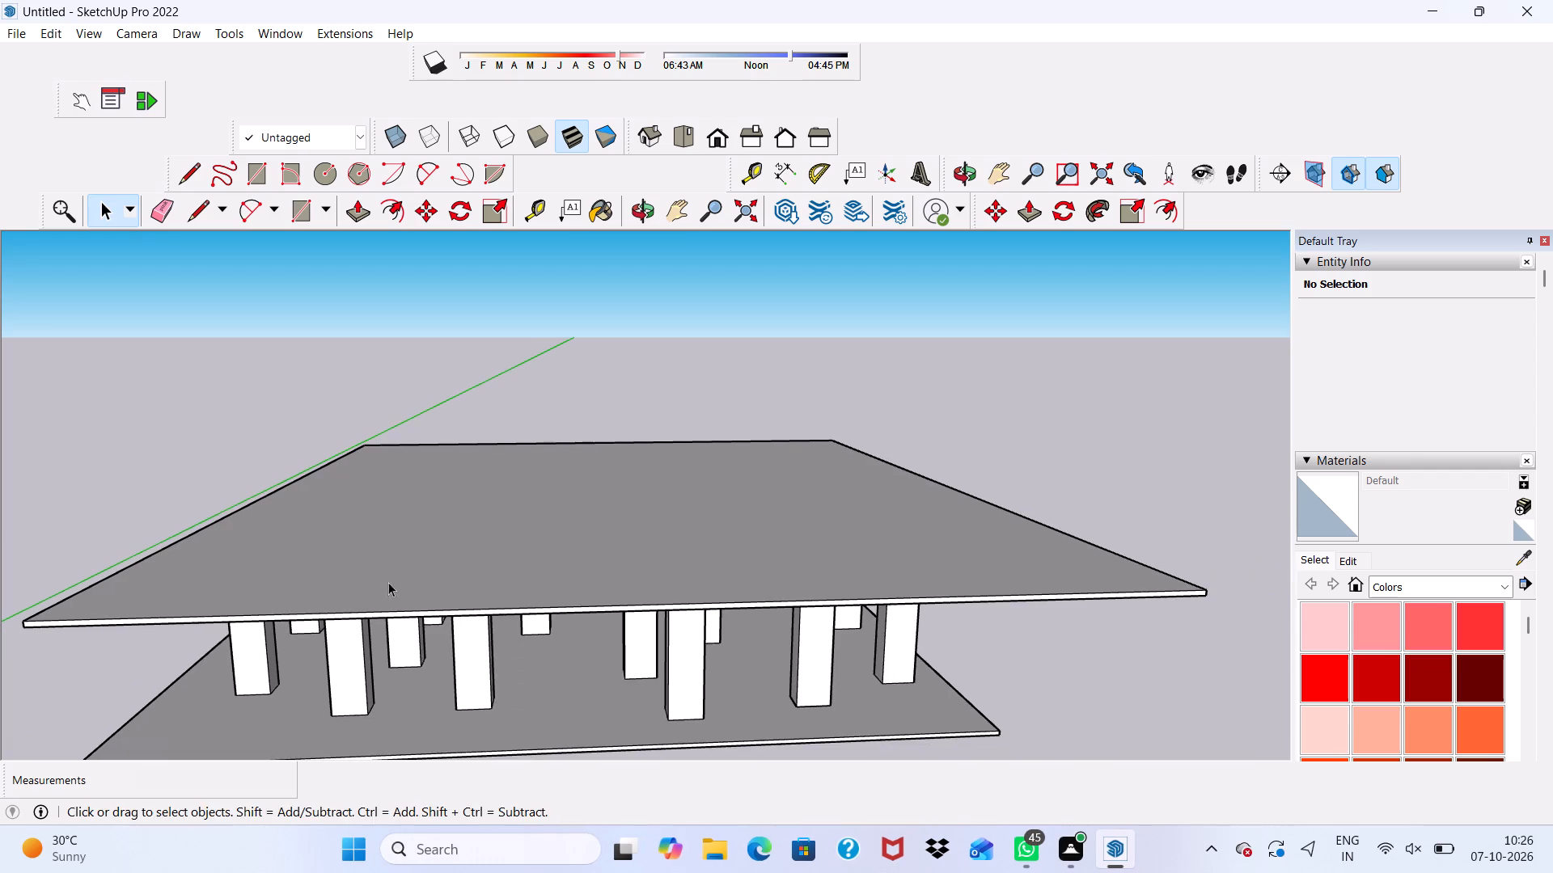
{"action": "middle_click_drag", "start_coordinate": [389, 581], "coordinate": [333, 576]}
{"action": "scroll", "coordinate": [292, 607], "scroll_direction": "up", "scroll_amount": 5}
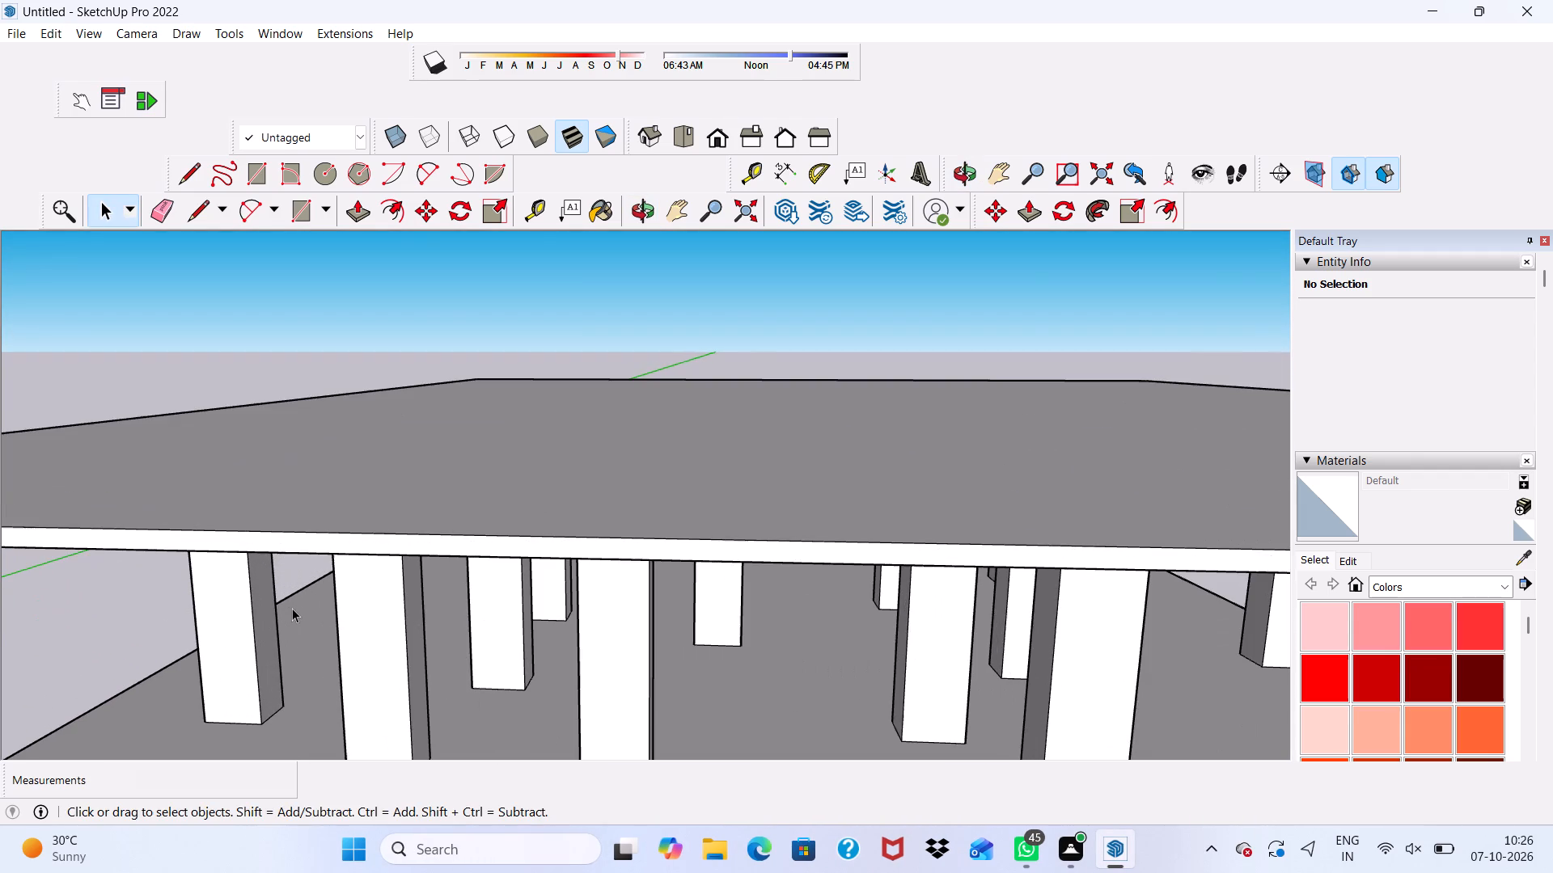
{"action": "middle_click", "coordinate": [298, 549]}
{"action": "left_click", "coordinate": [720, 133]}
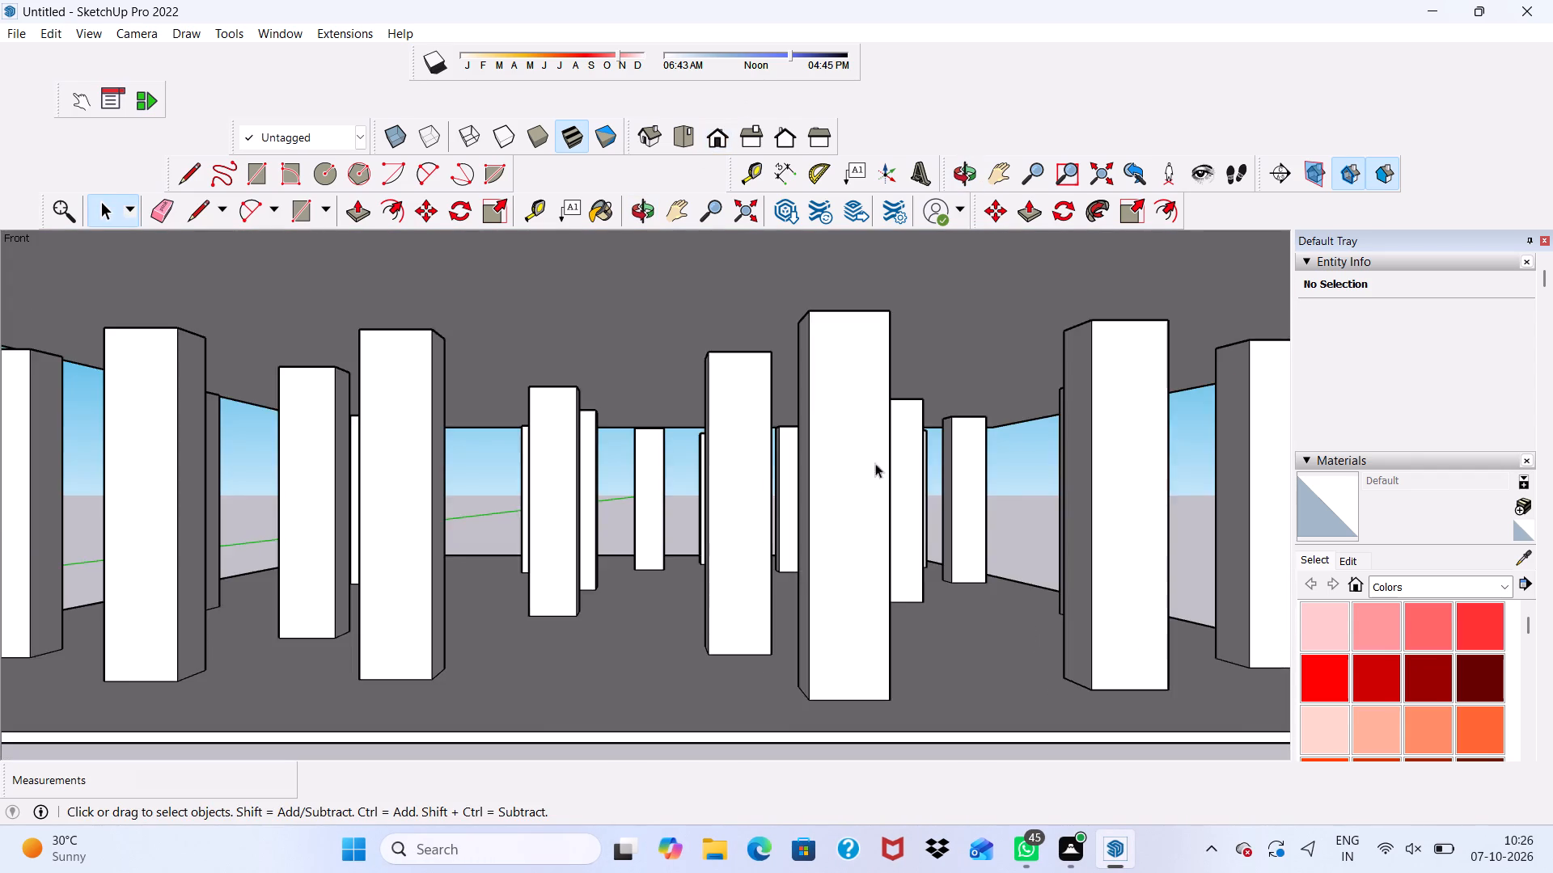
{"action": "scroll", "coordinate": [805, 482], "scroll_direction": "up", "scroll_amount": 2}
{"action": "scroll", "coordinate": [737, 530], "scroll_direction": "down", "scroll_amount": 19}
{"action": "middle_click_drag", "start_coordinate": [710, 508], "coordinate": [713, 597]}
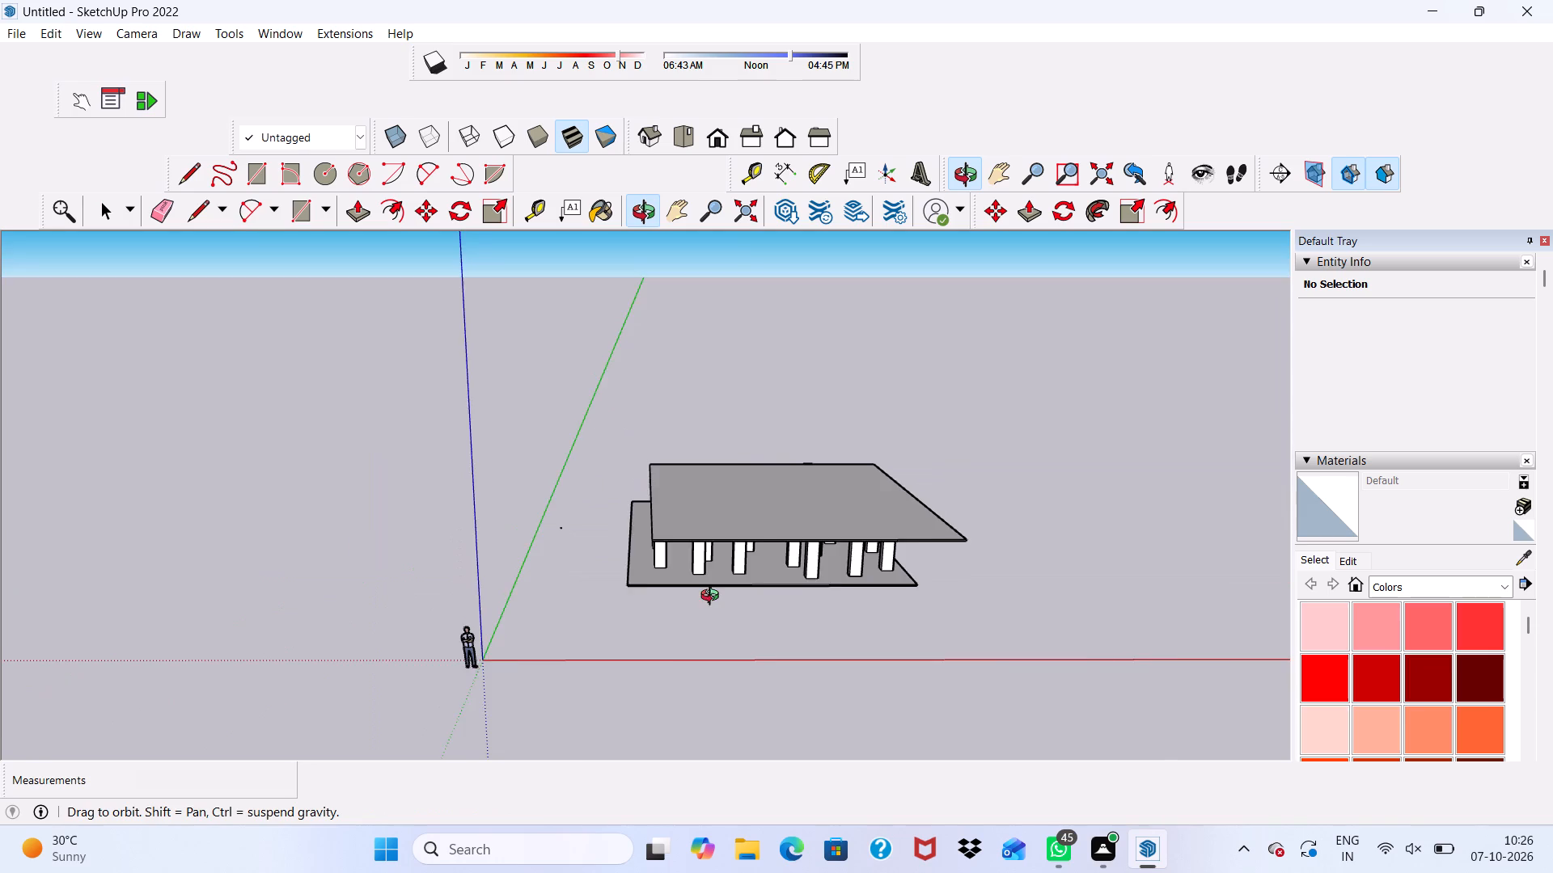
{"action": "middle_click_drag", "start_coordinate": [713, 597], "coordinate": [798, 611]}
{"action": "scroll", "coordinate": [748, 514], "scroll_direction": "up", "scroll_amount": 5}
{"action": "scroll", "coordinate": [510, 677], "scroll_direction": "up", "scroll_amount": 4}
{"action": "scroll", "coordinate": [488, 628], "scroll_direction": "down", "scroll_amount": 1}
{"action": "middle_click_drag", "start_coordinate": [487, 626], "coordinate": [413, 453]}
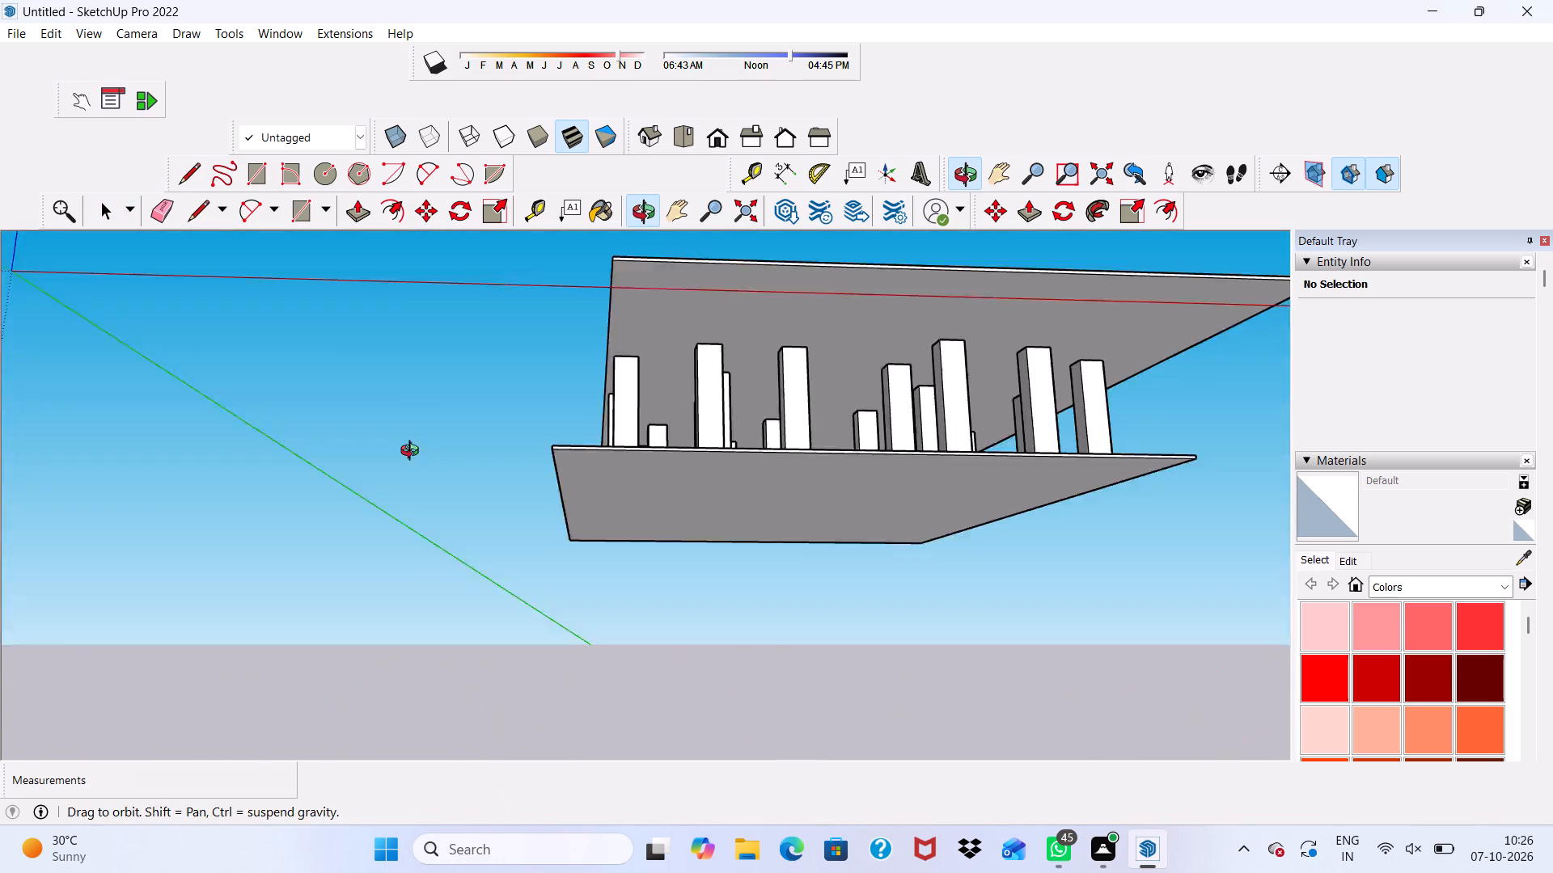
{"action": "middle_click_drag", "start_coordinate": [413, 453], "coordinate": [502, 559]}
{"action": "scroll", "coordinate": [690, 419], "scroll_direction": "up", "scroll_amount": 4}
{"action": "middle_click_drag", "start_coordinate": [675, 380], "coordinate": [759, 447]}
{"action": "scroll", "coordinate": [675, 380], "scroll_direction": "down", "scroll_amount": 1}
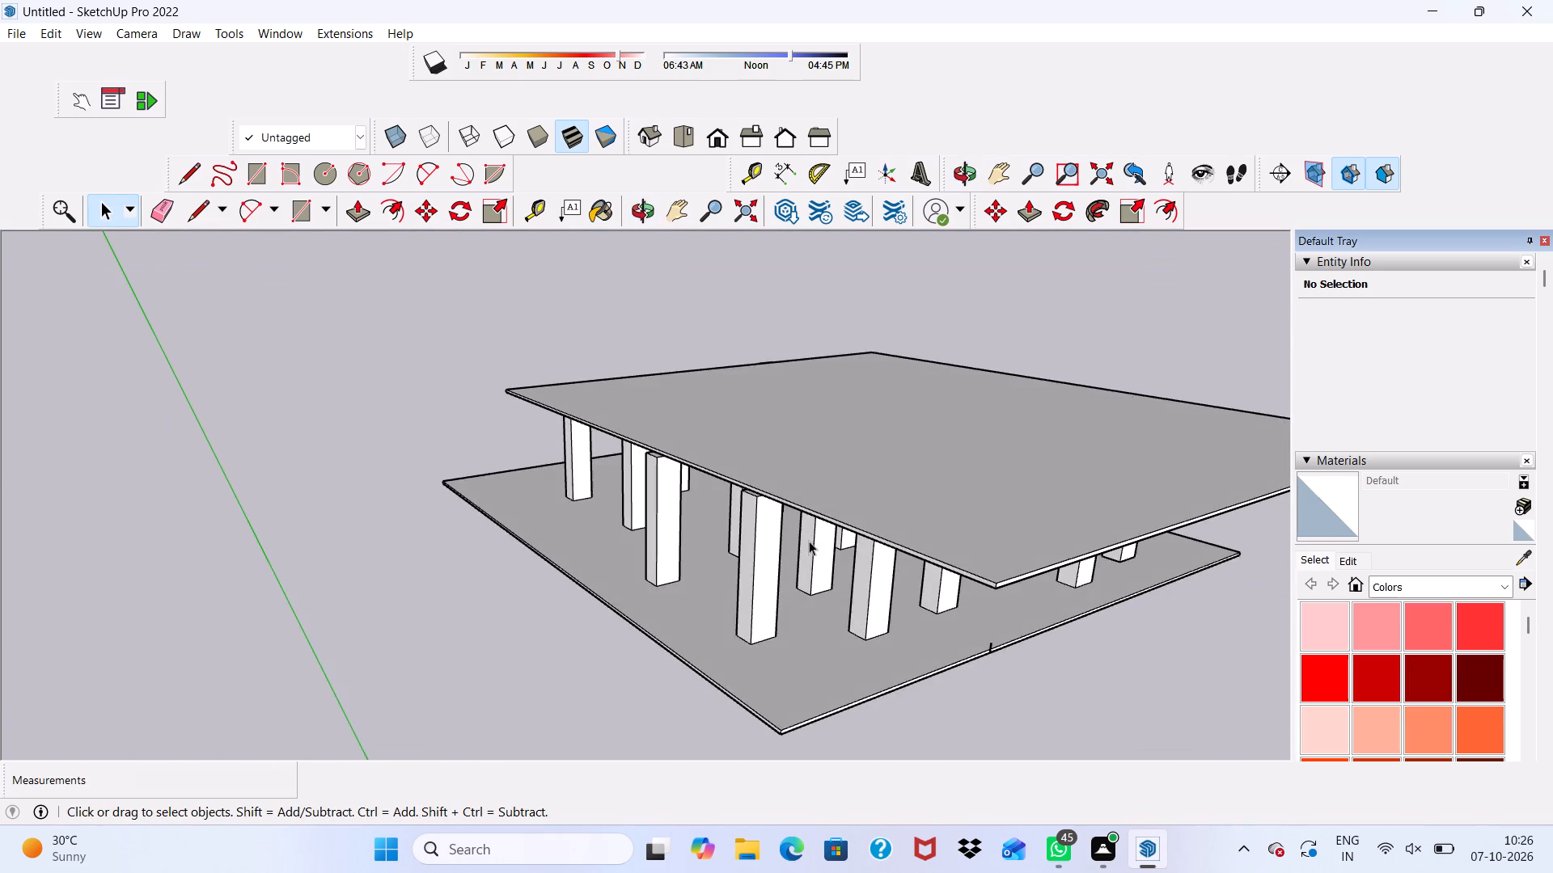
Push/Pull the top slab's side face outward by about 4' 11 3/4" to widen its overhang past the end posts.
{"action": "scroll", "coordinate": [809, 541], "scroll_direction": "up", "scroll_amount": 9}
{"action": "left_click", "coordinate": [716, 393]}
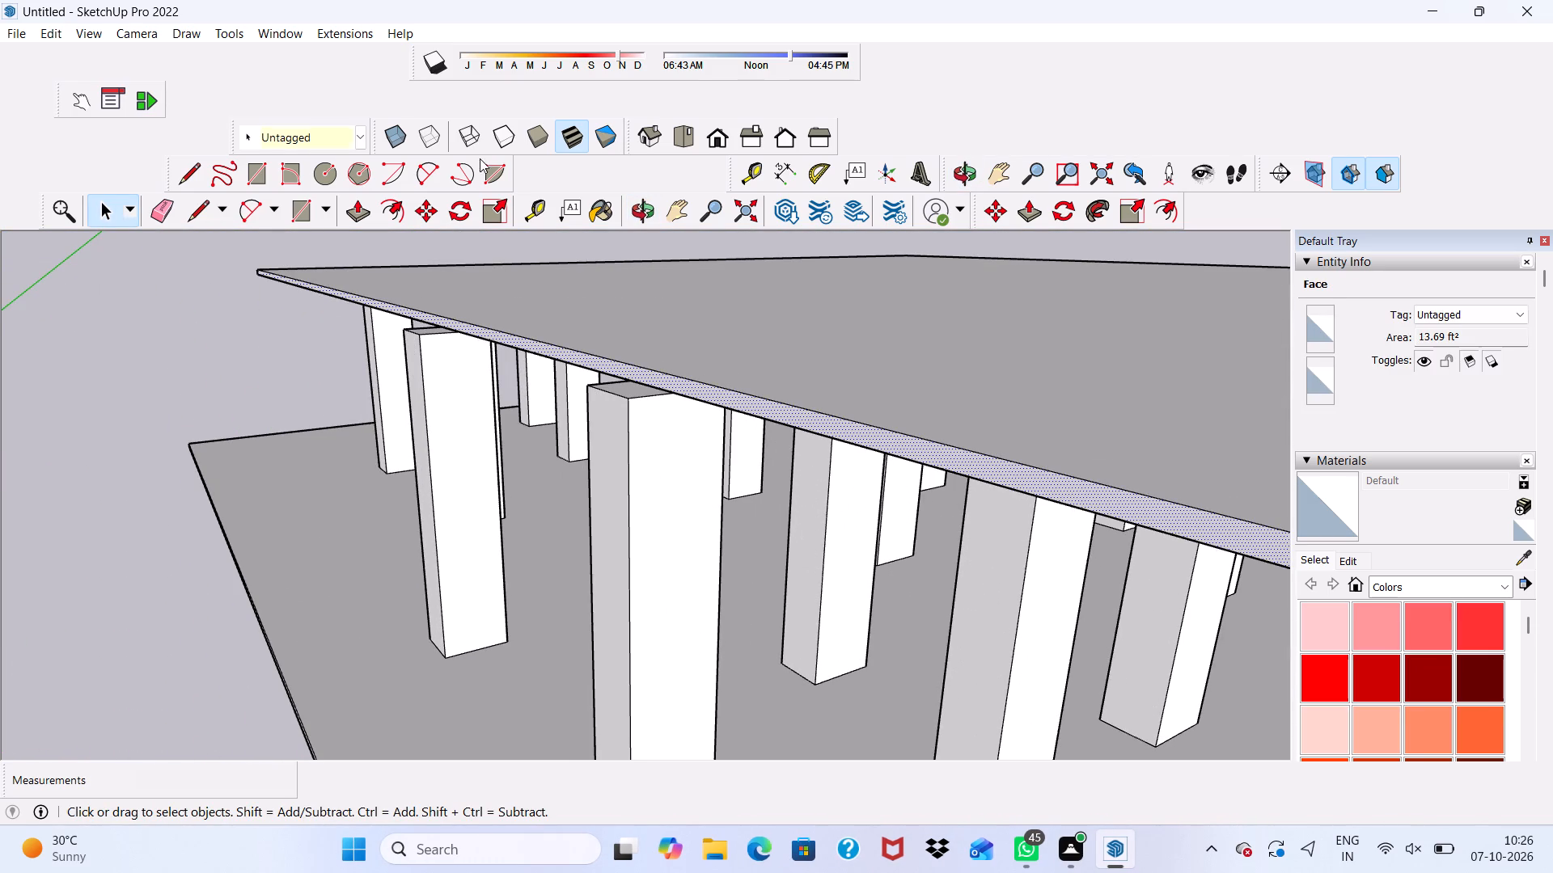
{"action": "left_click", "coordinate": [356, 209]}
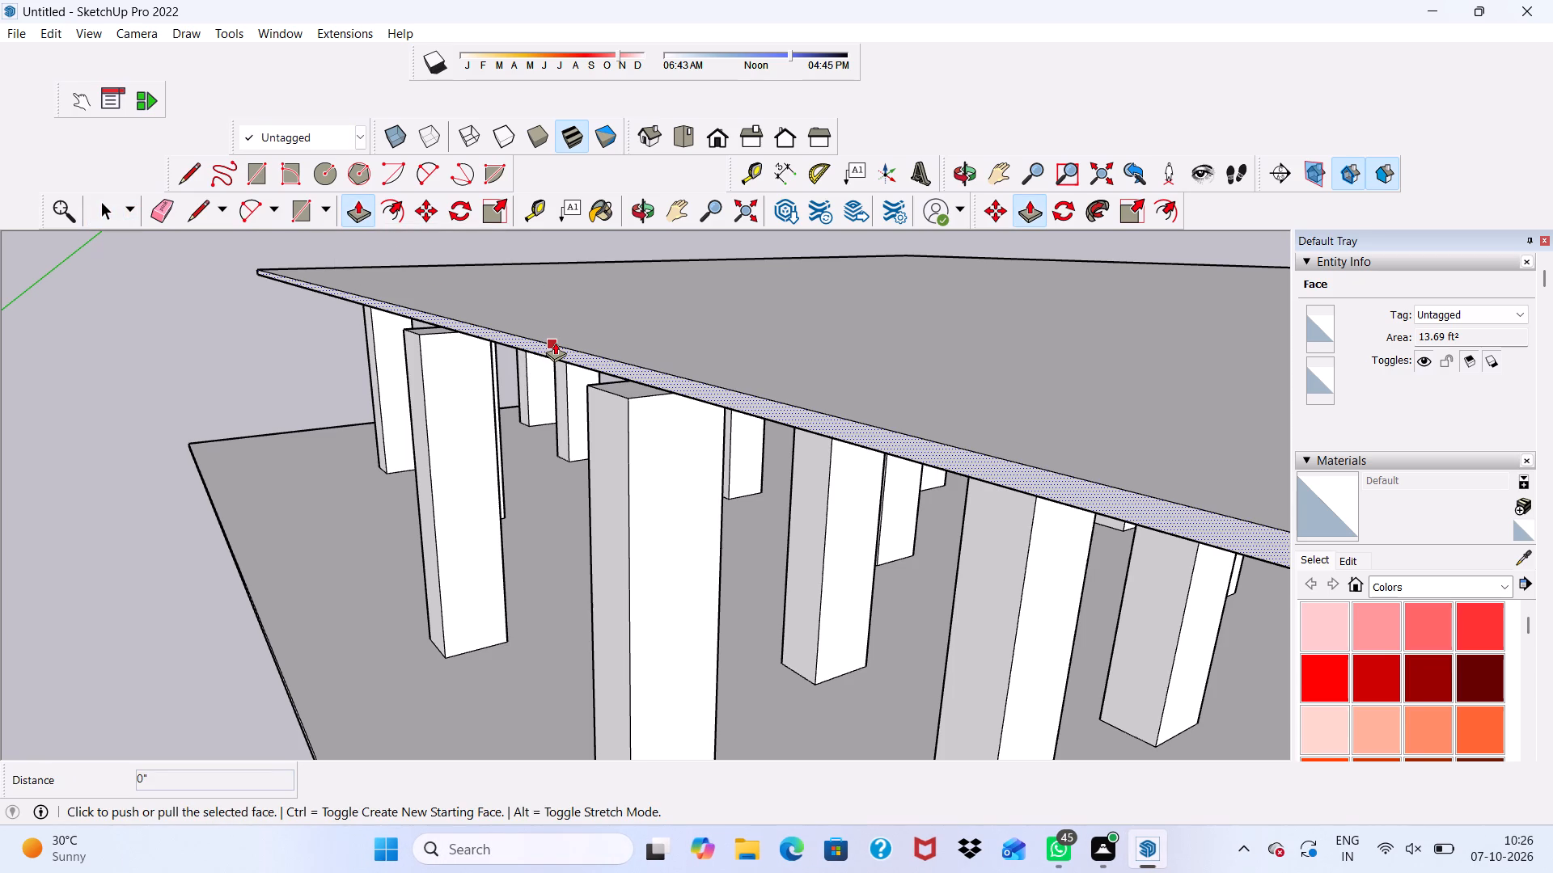
{"action": "left_click", "coordinate": [555, 342]}
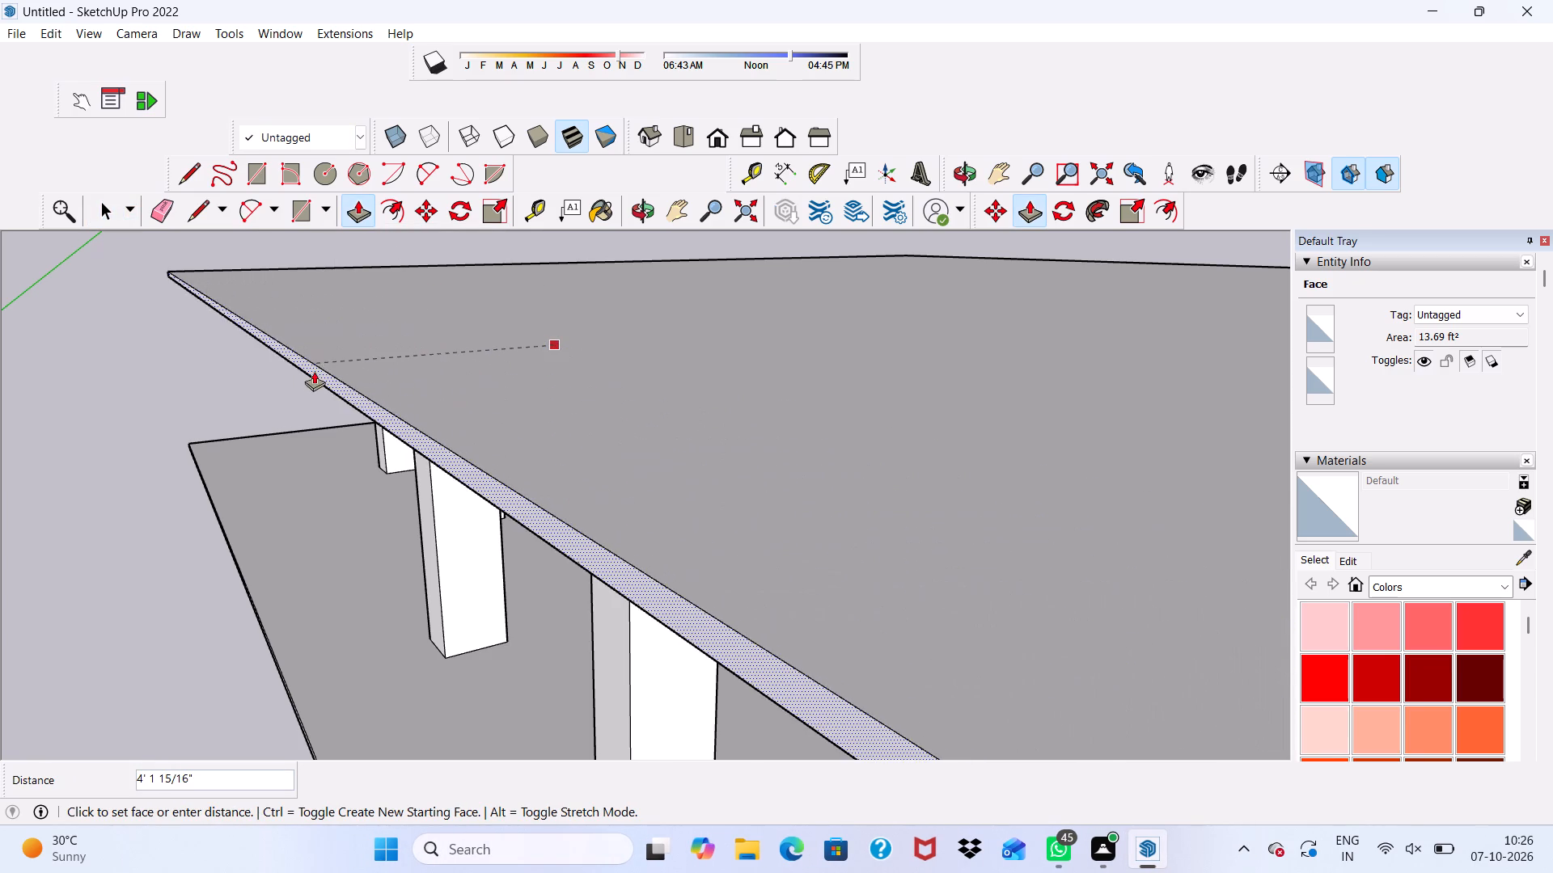
{"action": "left_click", "coordinate": [259, 384]}
{"action": "scroll", "coordinate": [0, 301], "scroll_direction": "down", "scroll_amount": 10}
{"action": "middle_click_drag", "start_coordinate": [254, 362], "coordinate": [194, 297]}
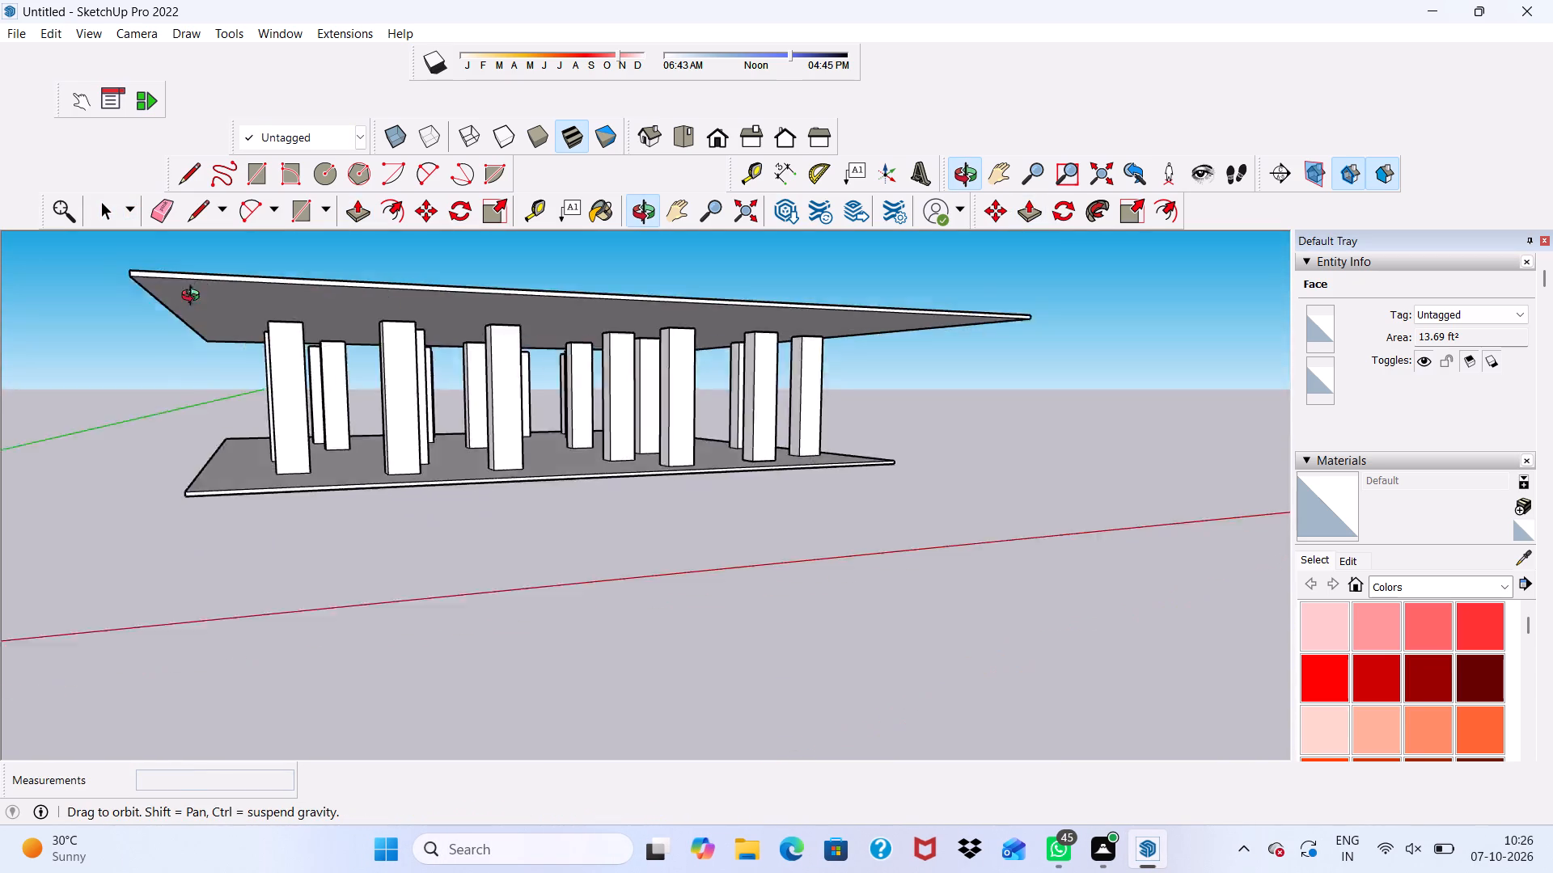
{"action": "middle_click_drag", "start_coordinate": [194, 297], "coordinate": [37, 449]}
{"action": "middle_click_drag", "start_coordinate": [382, 422], "coordinate": [396, 269]}
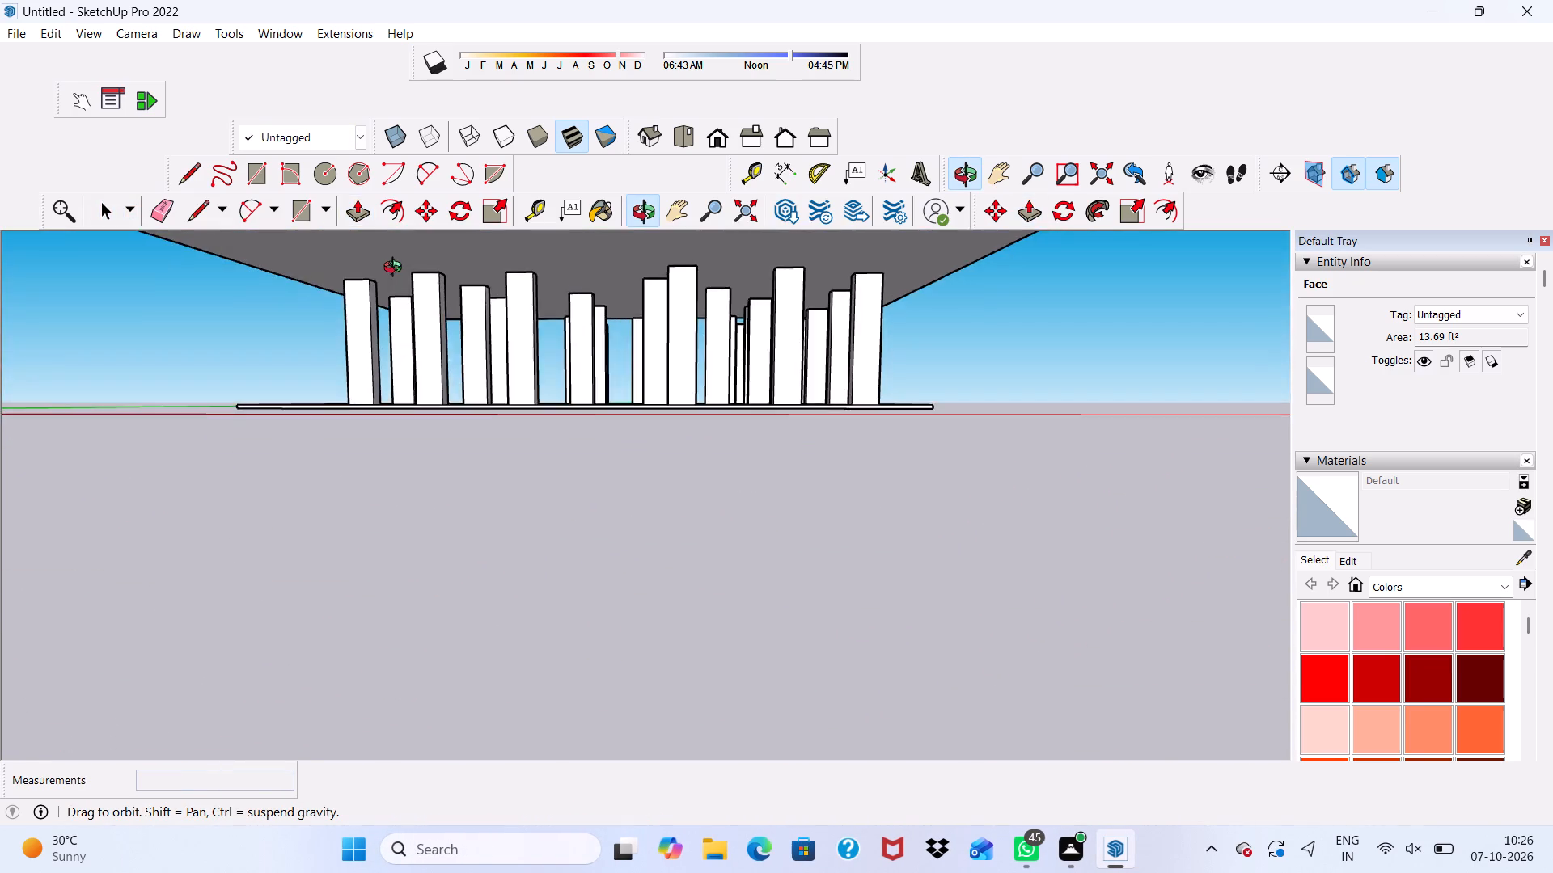
{"action": "middle_click_drag", "start_coordinate": [396, 269], "coordinate": [346, 386]}
{"action": "middle_click_drag", "start_coordinate": [414, 387], "coordinate": [442, 341]}
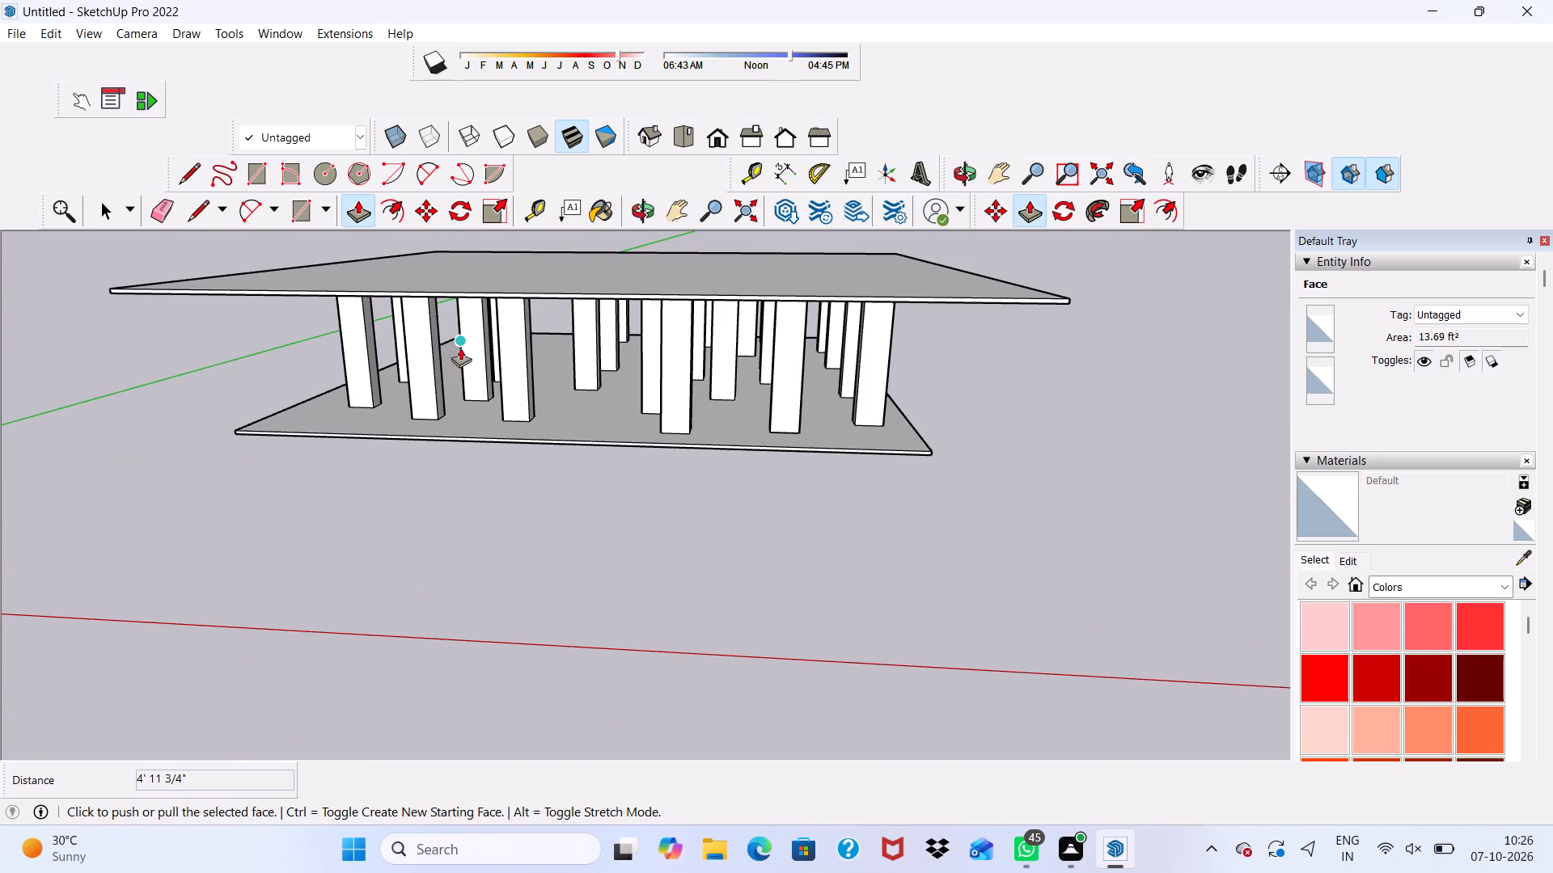
{"action": "key", "text": "space"}
Push the top slab's long front edge face inward by about 7 1/4", and by about 8' 5" more toward the front posts.
{"action": "scroll", "coordinate": [417, 287], "scroll_direction": "up", "scroll_amount": 9}
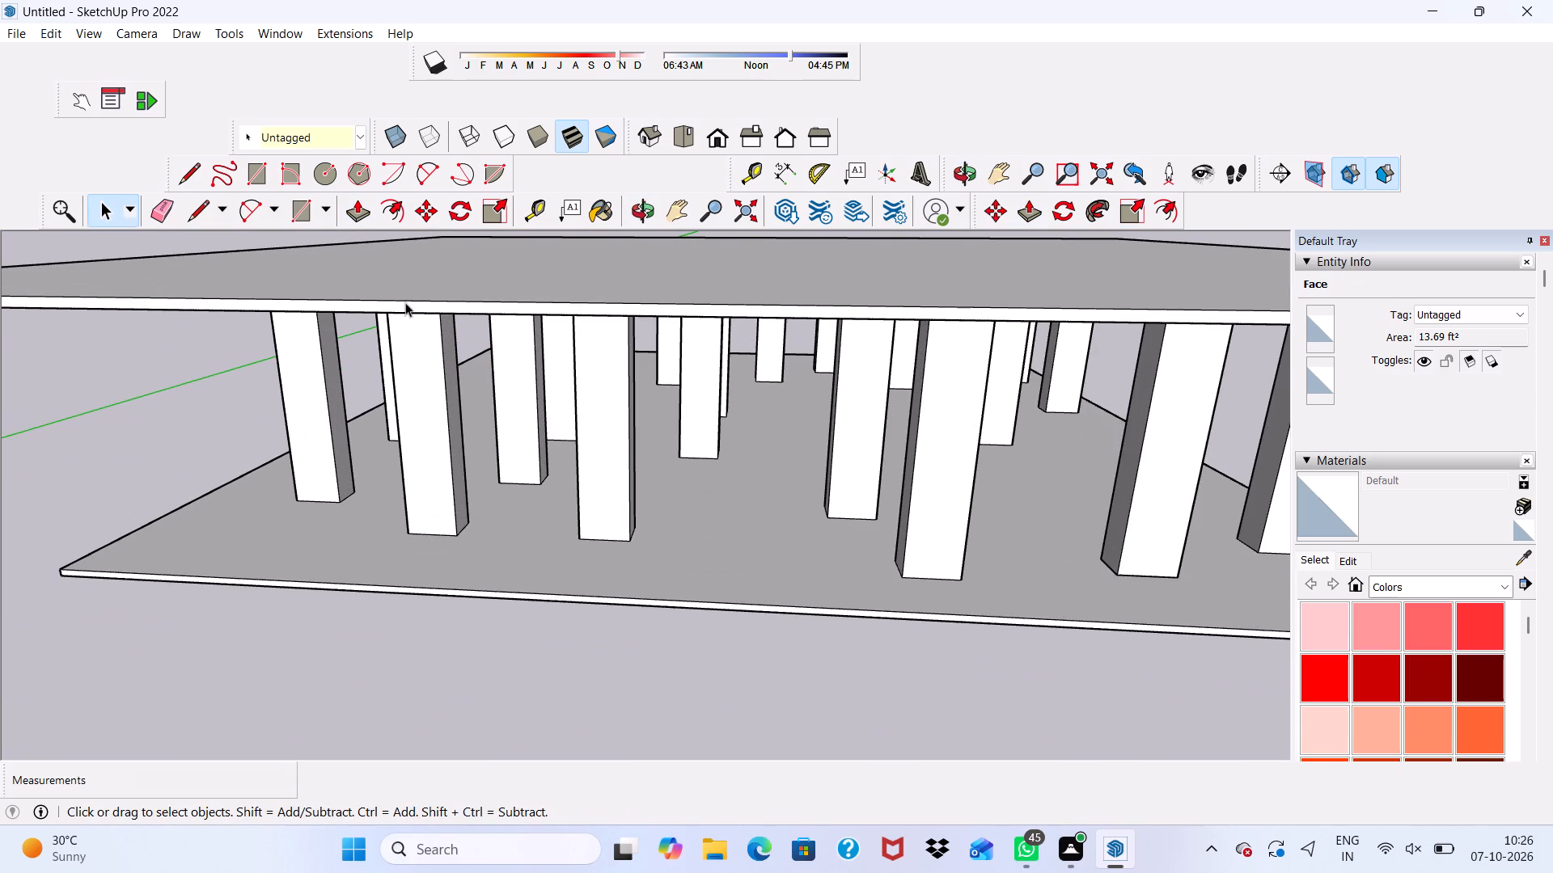
{"action": "left_click", "coordinate": [406, 303]}
{"action": "scroll", "coordinate": [413, 302], "scroll_direction": "up", "scroll_amount": 5}
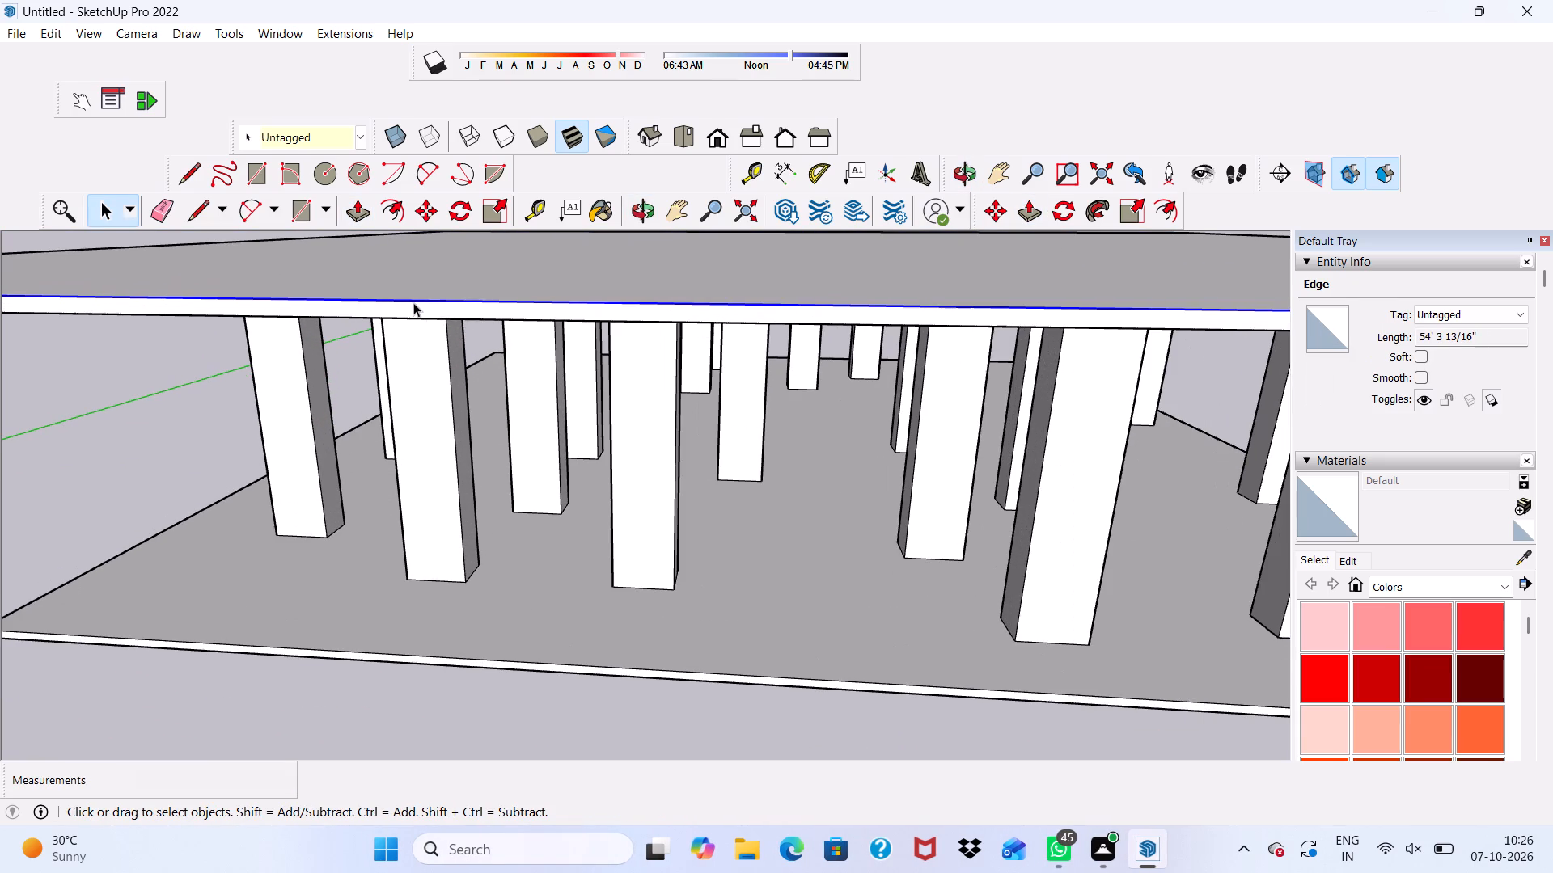
{"action": "left_click", "coordinate": [416, 308]}
{"action": "left_click", "coordinate": [356, 207]}
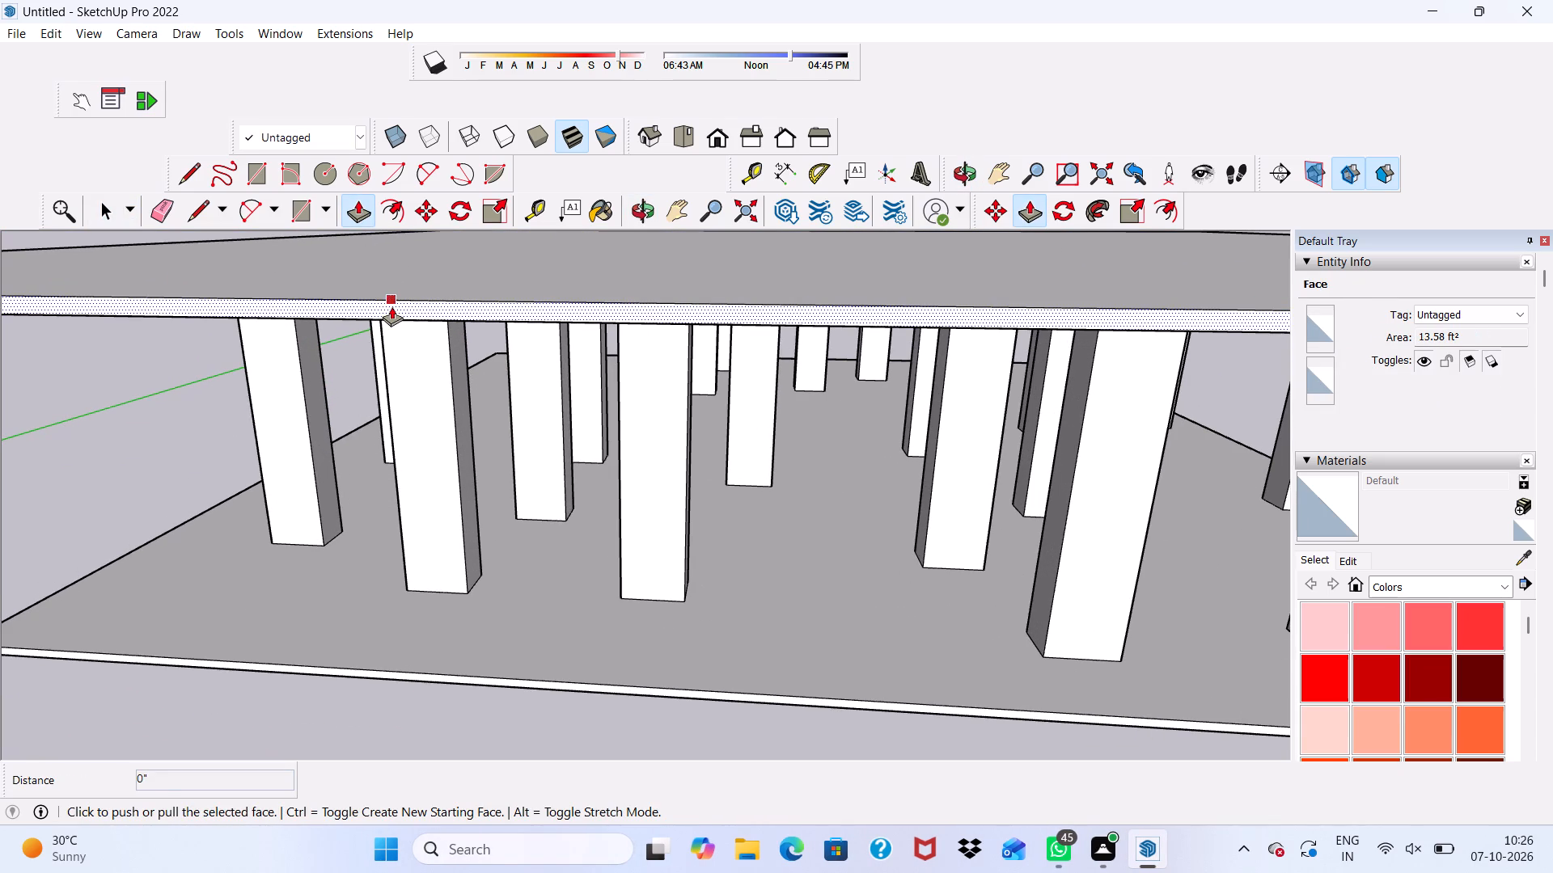
{"action": "left_click_drag", "start_coordinate": [391, 306], "coordinate": [405, 287]}
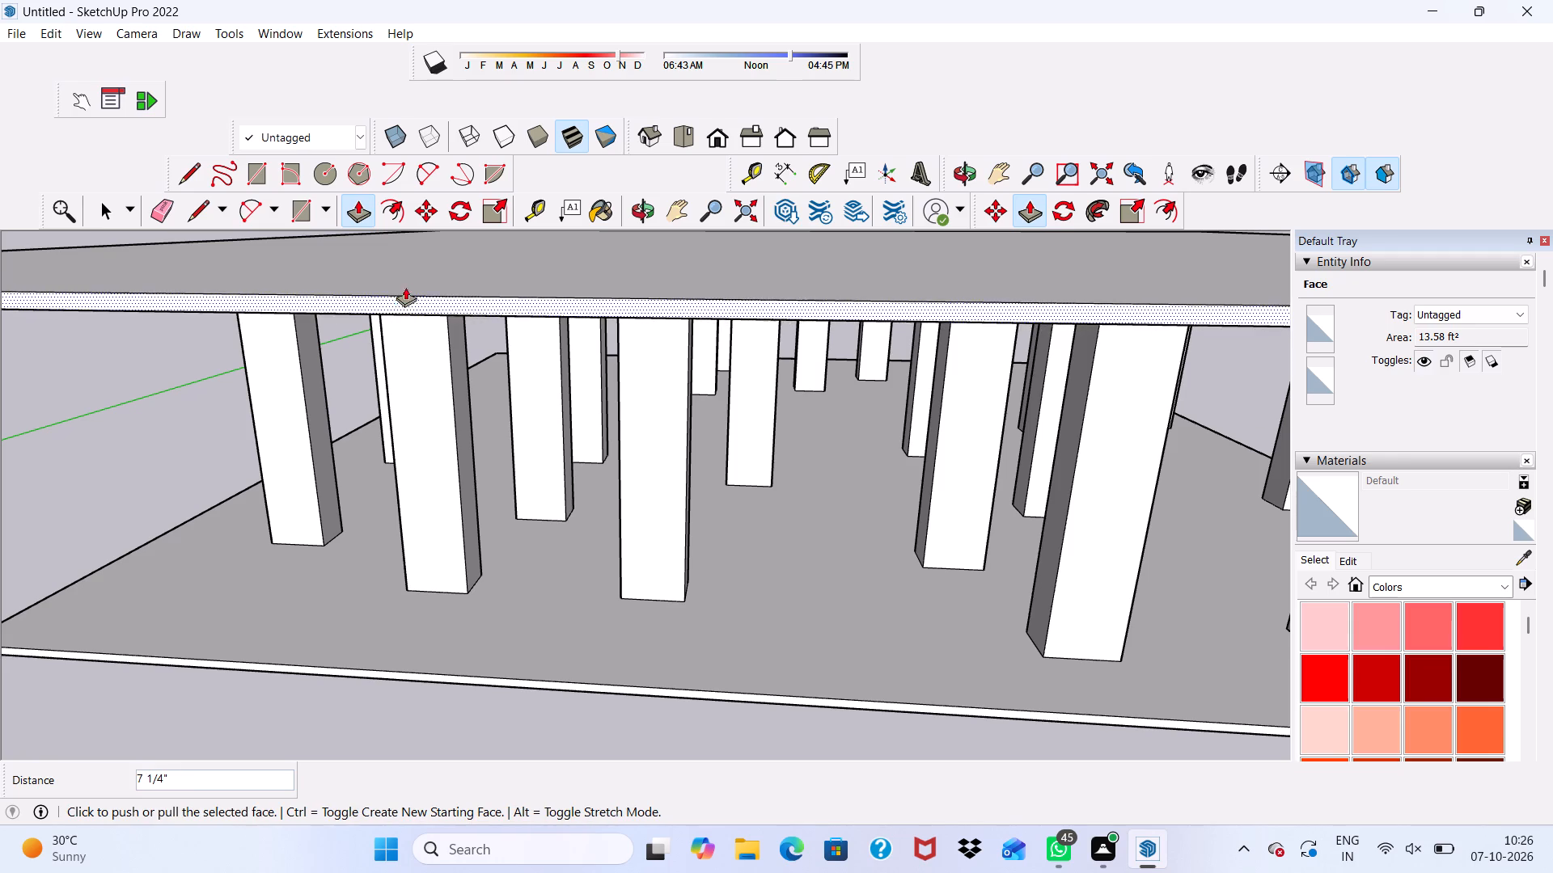
{"action": "scroll", "coordinate": [368, 445], "scroll_direction": "down", "scroll_amount": 9}
{"action": "scroll", "coordinate": [222, 742], "scroll_direction": "up", "scroll_amount": 1}
{"action": "scroll", "coordinate": [222, 694], "scroll_direction": "down", "scroll_amount": 5}
{"action": "left_click_drag", "start_coordinate": [288, 723], "coordinate": [315, 594]}
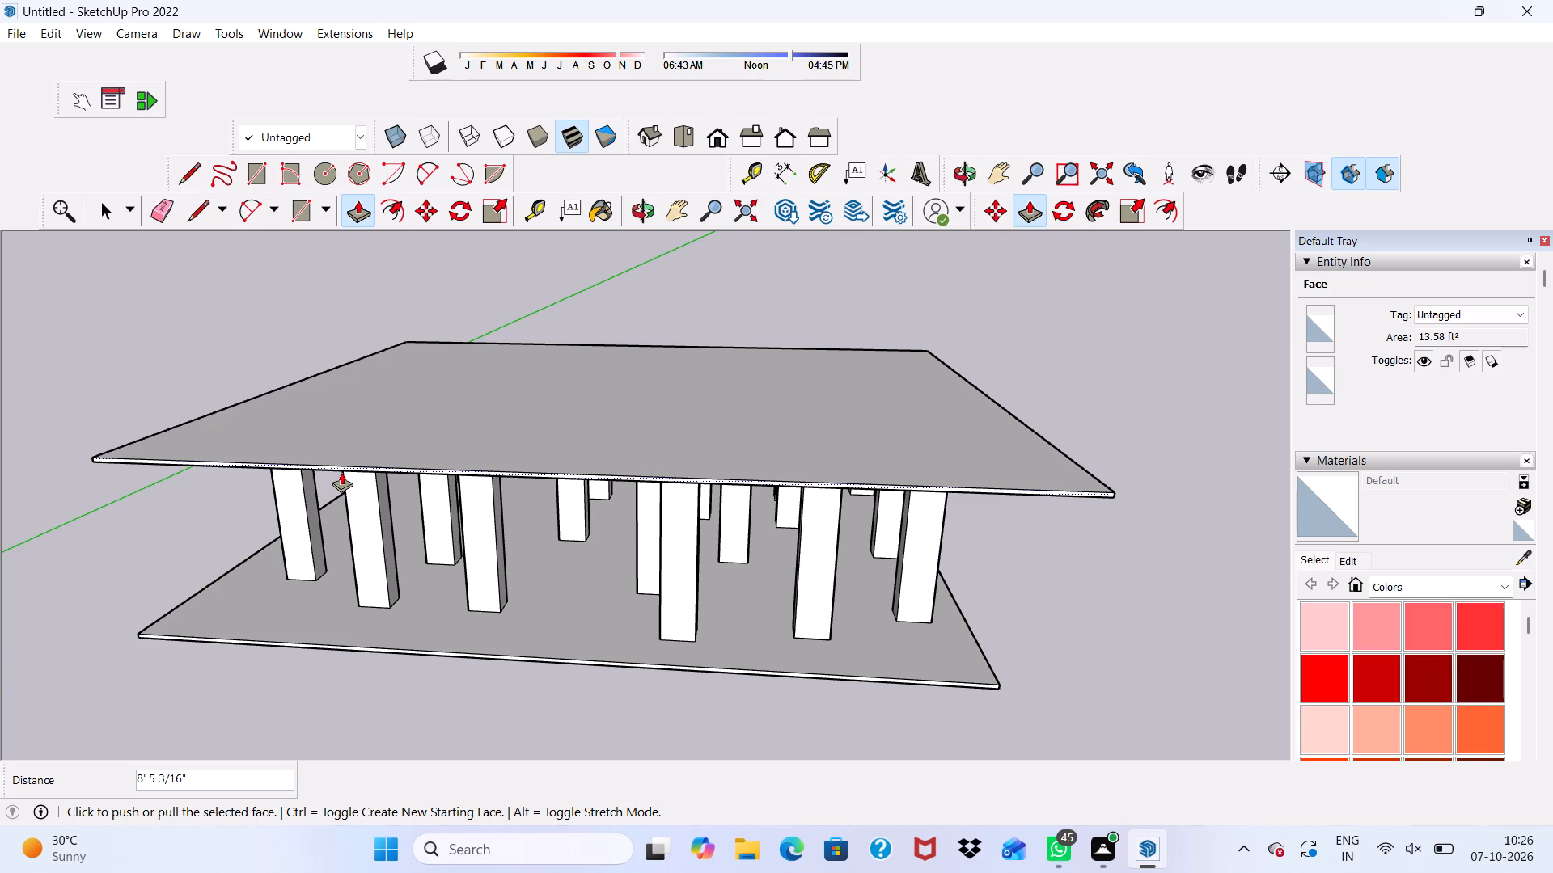
Select the top slab's underside face and Push/Pull it down by about 1/8", and by about 1 3/16" more, toward the post tops.
{"action": "scroll", "coordinate": [230, 794], "scroll_direction": "down", "scroll_amount": 4}
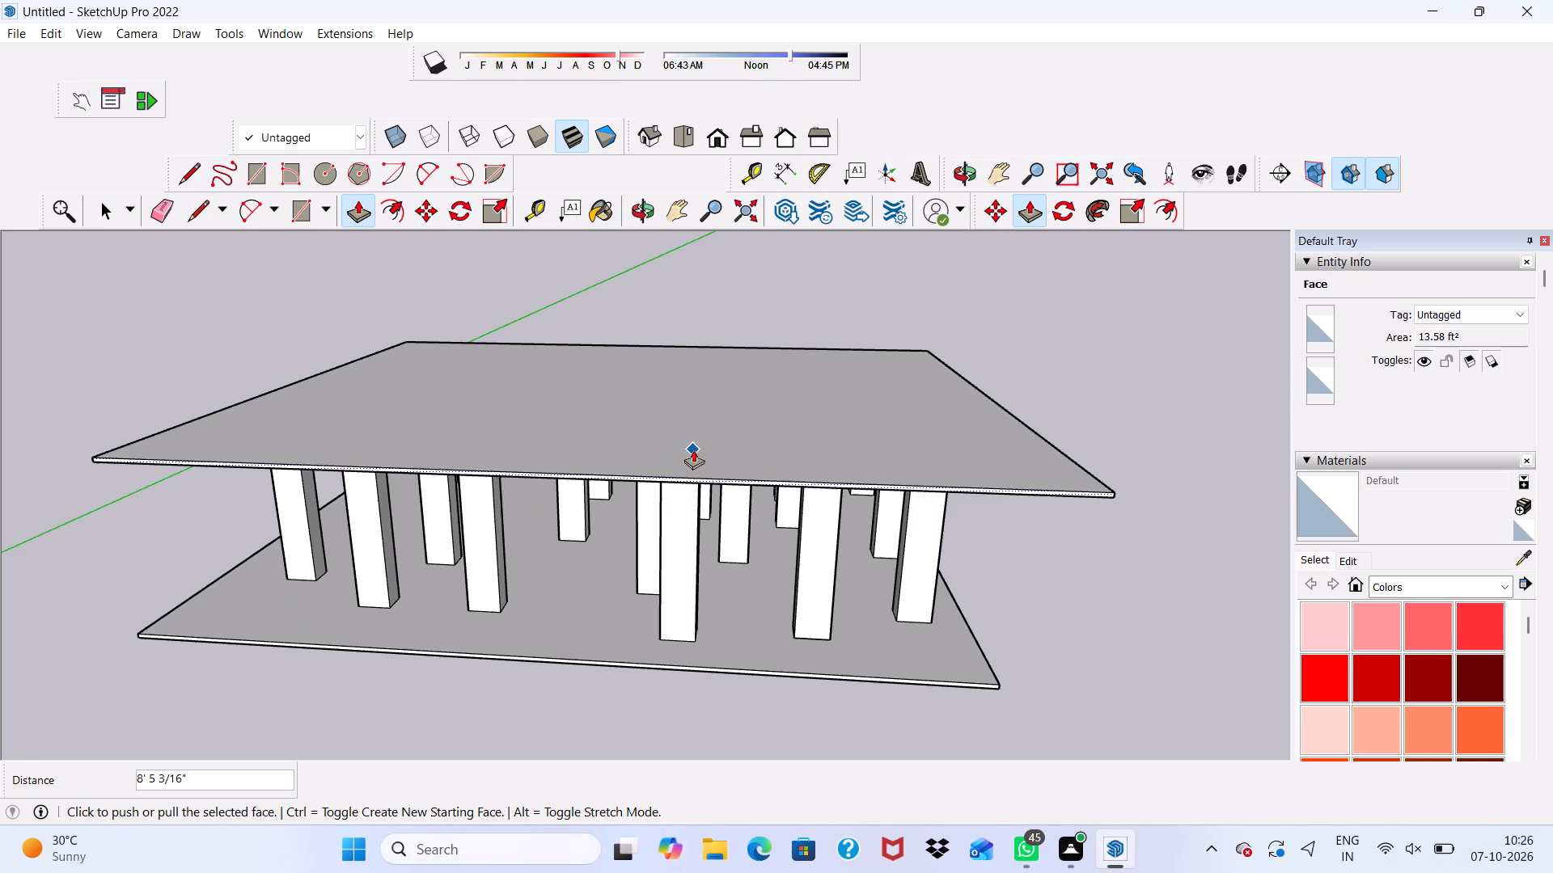
{"action": "middle_click_drag", "start_coordinate": [693, 449], "coordinate": [734, 393]}
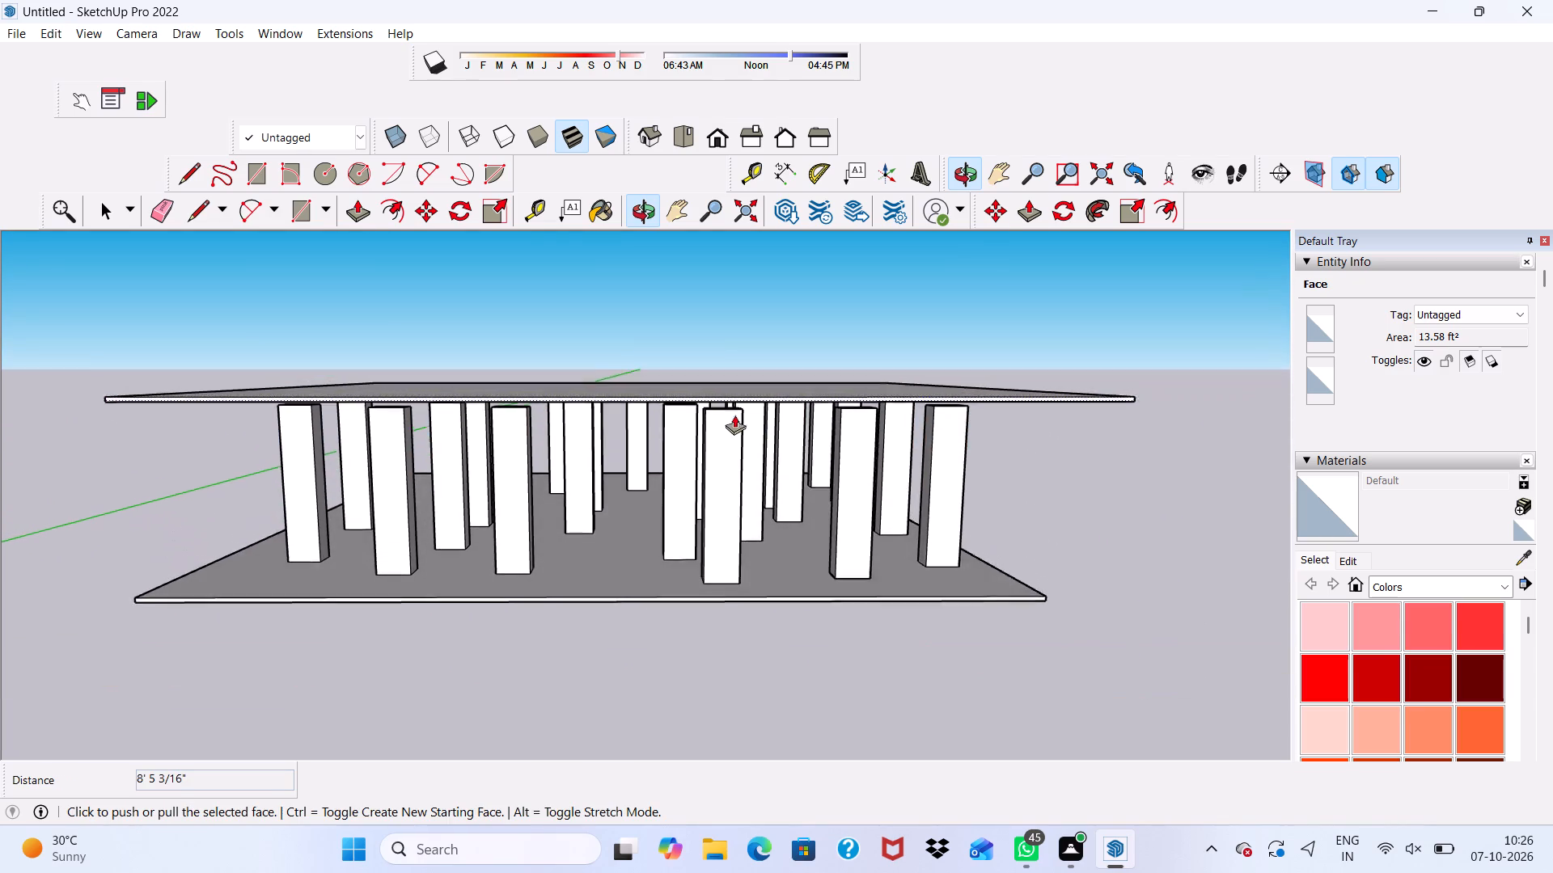
{"action": "scroll", "coordinate": [721, 412], "scroll_direction": "up", "scroll_amount": 5}
{"action": "scroll", "coordinate": [743, 452], "scroll_direction": "down", "scroll_amount": 1}
{"action": "middle_click_drag", "start_coordinate": [744, 453], "coordinate": [768, 489]}
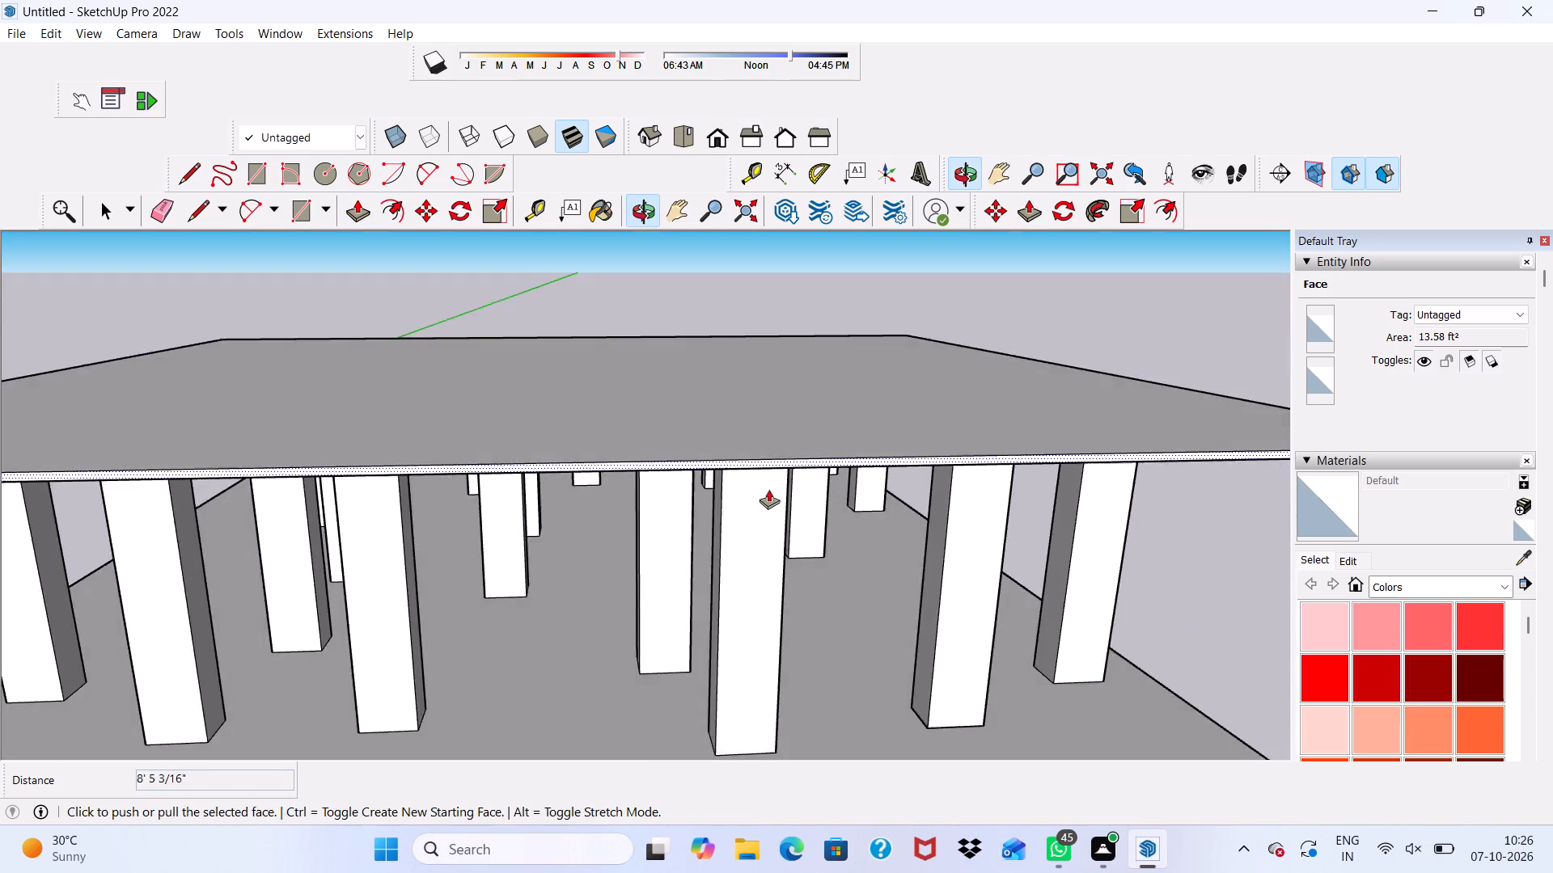
{"action": "scroll", "coordinate": [768, 489], "scroll_direction": "up", "scroll_amount": 11}
{"action": "middle_click_drag", "start_coordinate": [767, 487], "coordinate": [758, 451]}
{"action": "scroll", "coordinate": [764, 364], "scroll_direction": "up", "scroll_amount": 6}
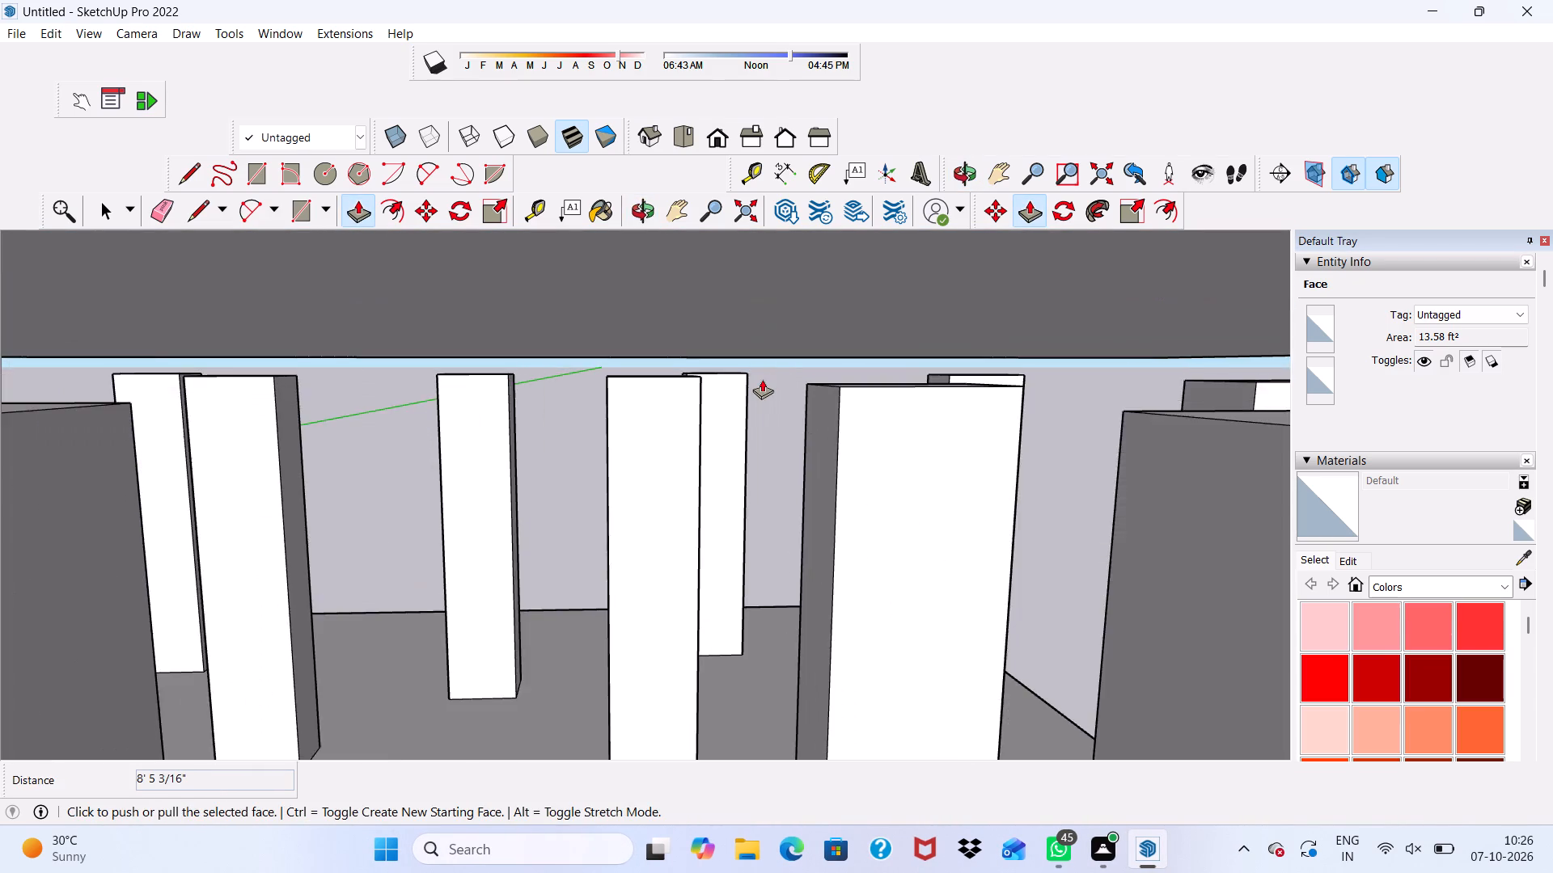
{"action": "scroll", "coordinate": [762, 379], "scroll_direction": "down", "scroll_amount": 6}
{"action": "middle_click_drag", "start_coordinate": [756, 385], "coordinate": [756, 412]}
{"action": "scroll", "coordinate": [779, 495], "scroll_direction": "up", "scroll_amount": 6}
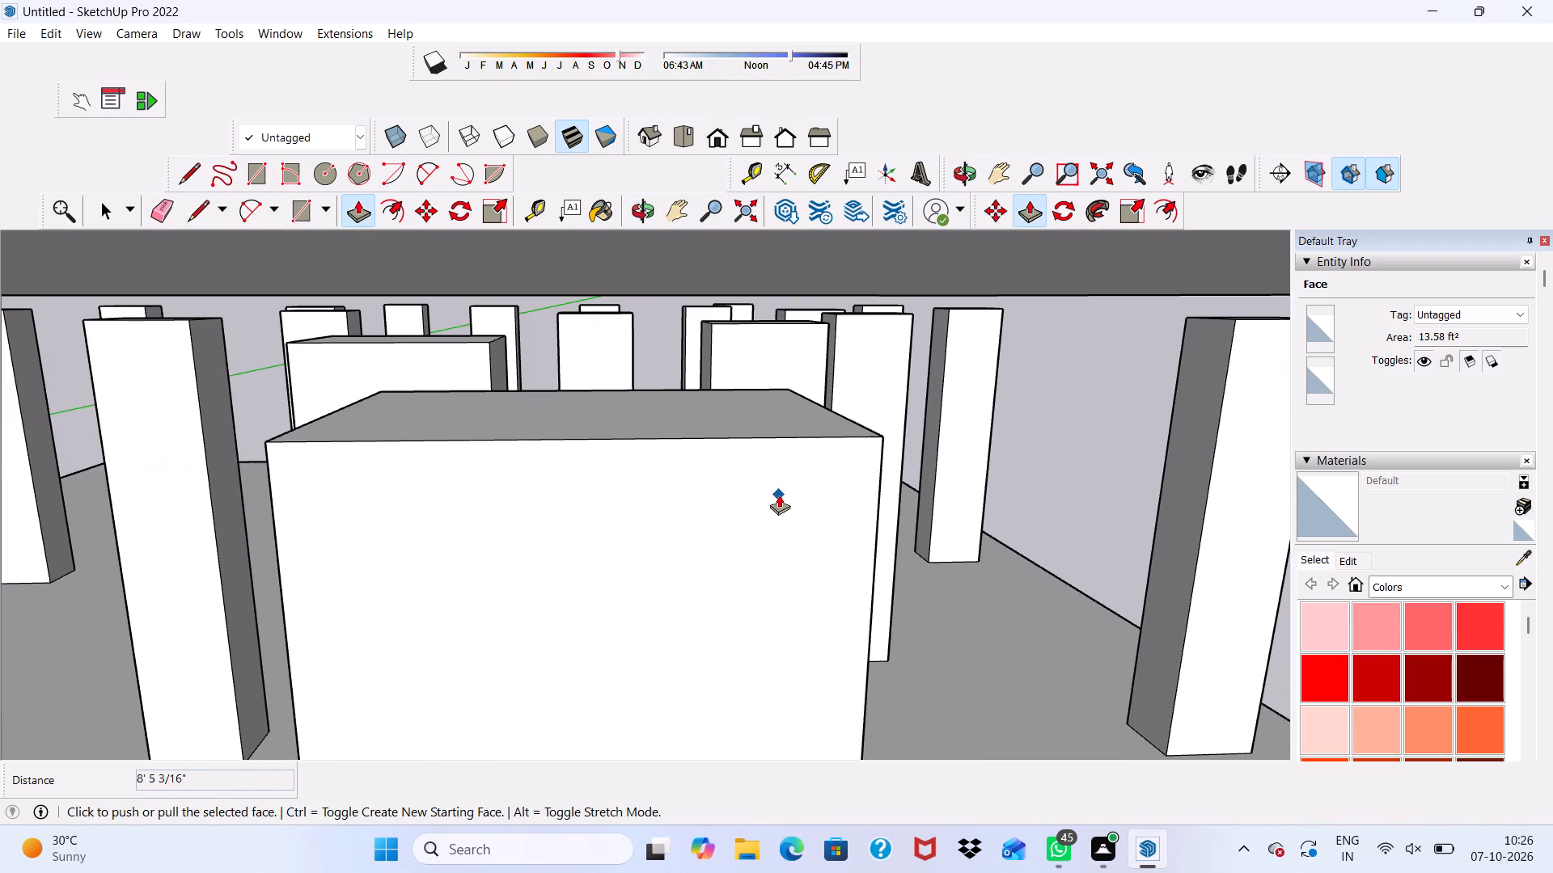
{"action": "key", "text": "space"}
{"action": "left_click", "coordinate": [744, 255]}
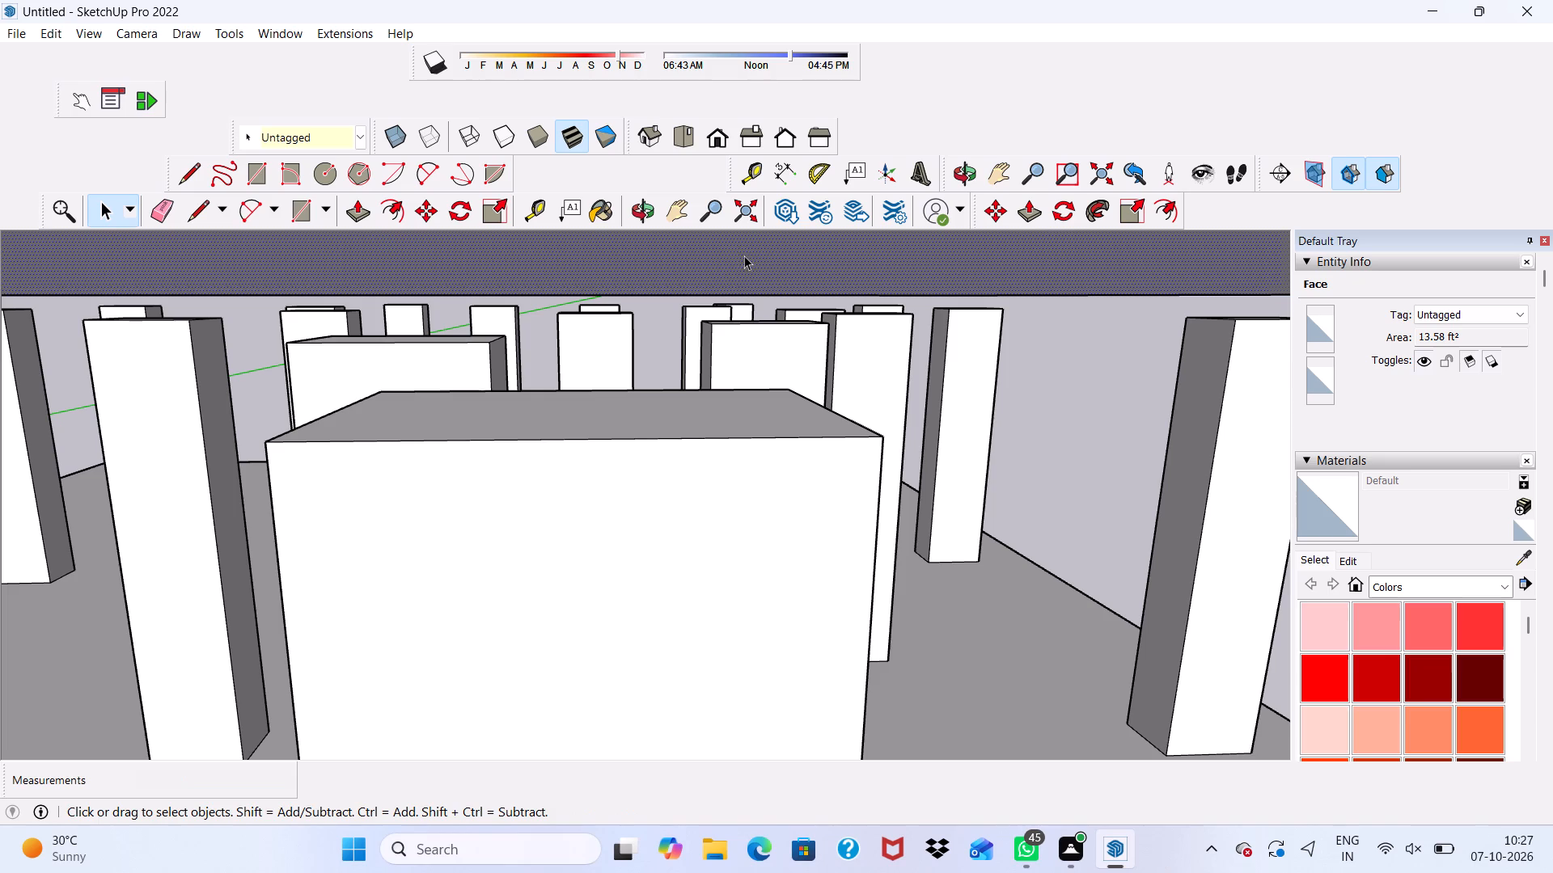
{"action": "left_click", "coordinate": [364, 213]}
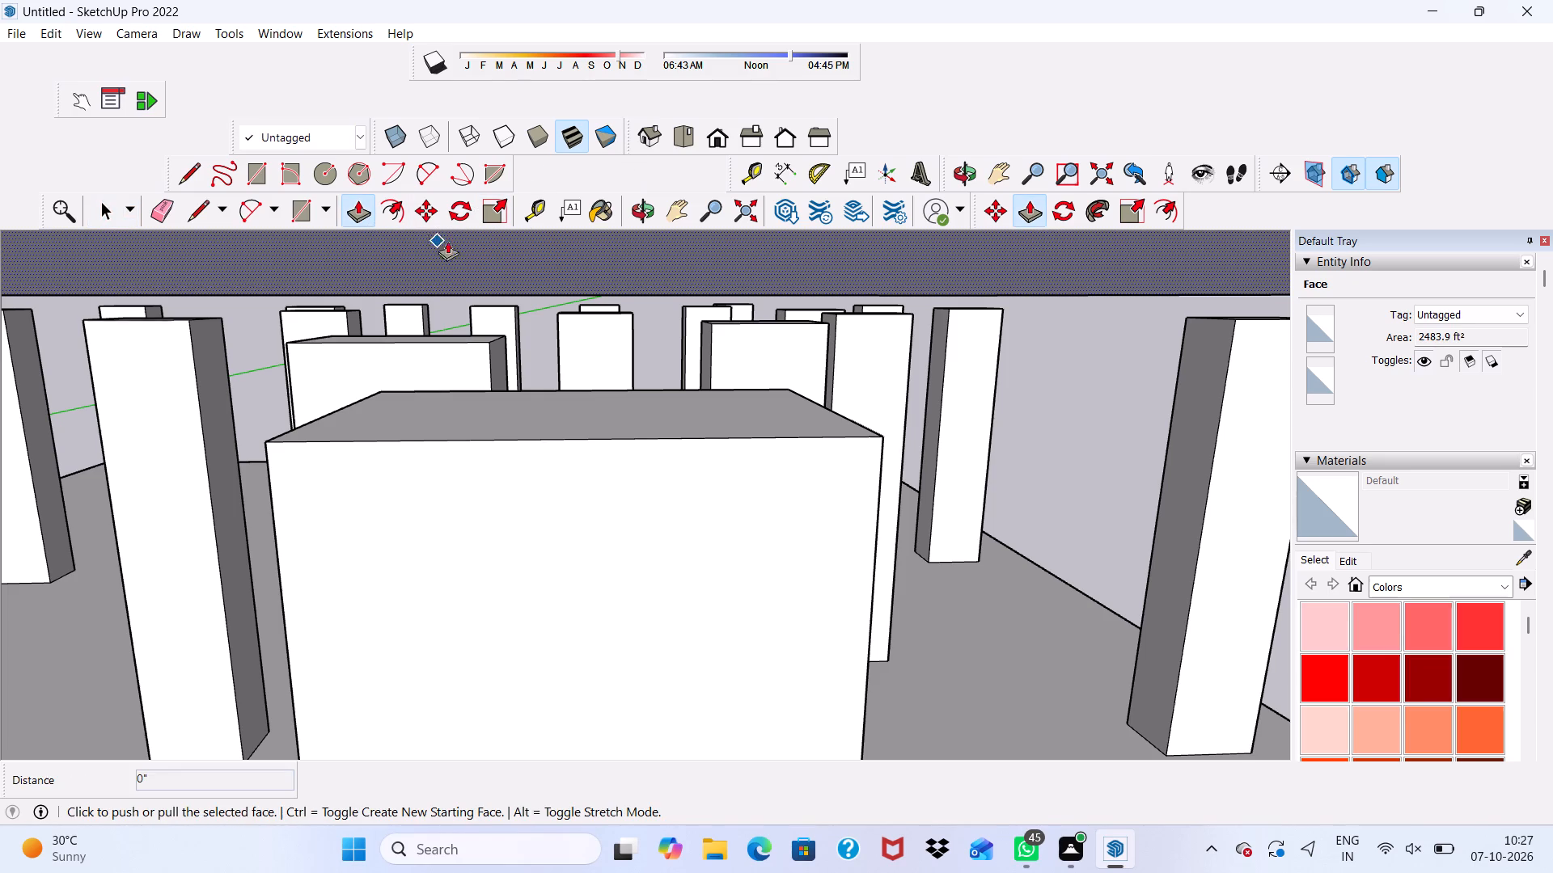
{"action": "left_click_drag", "start_coordinate": [458, 239], "coordinate": [458, 254]}
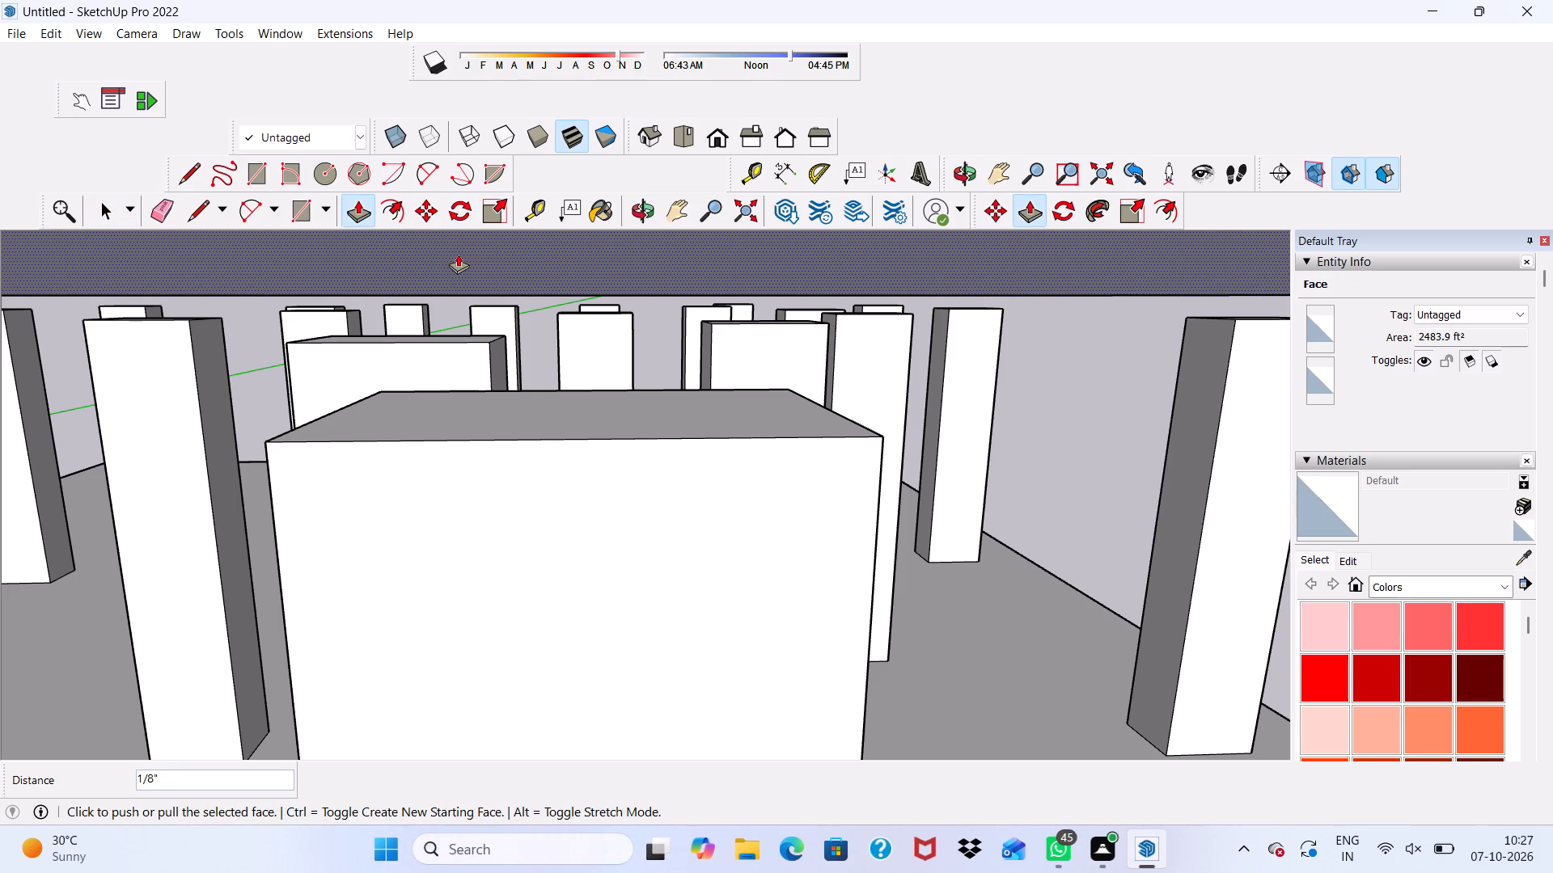
{"action": "left_click", "coordinate": [458, 254]}
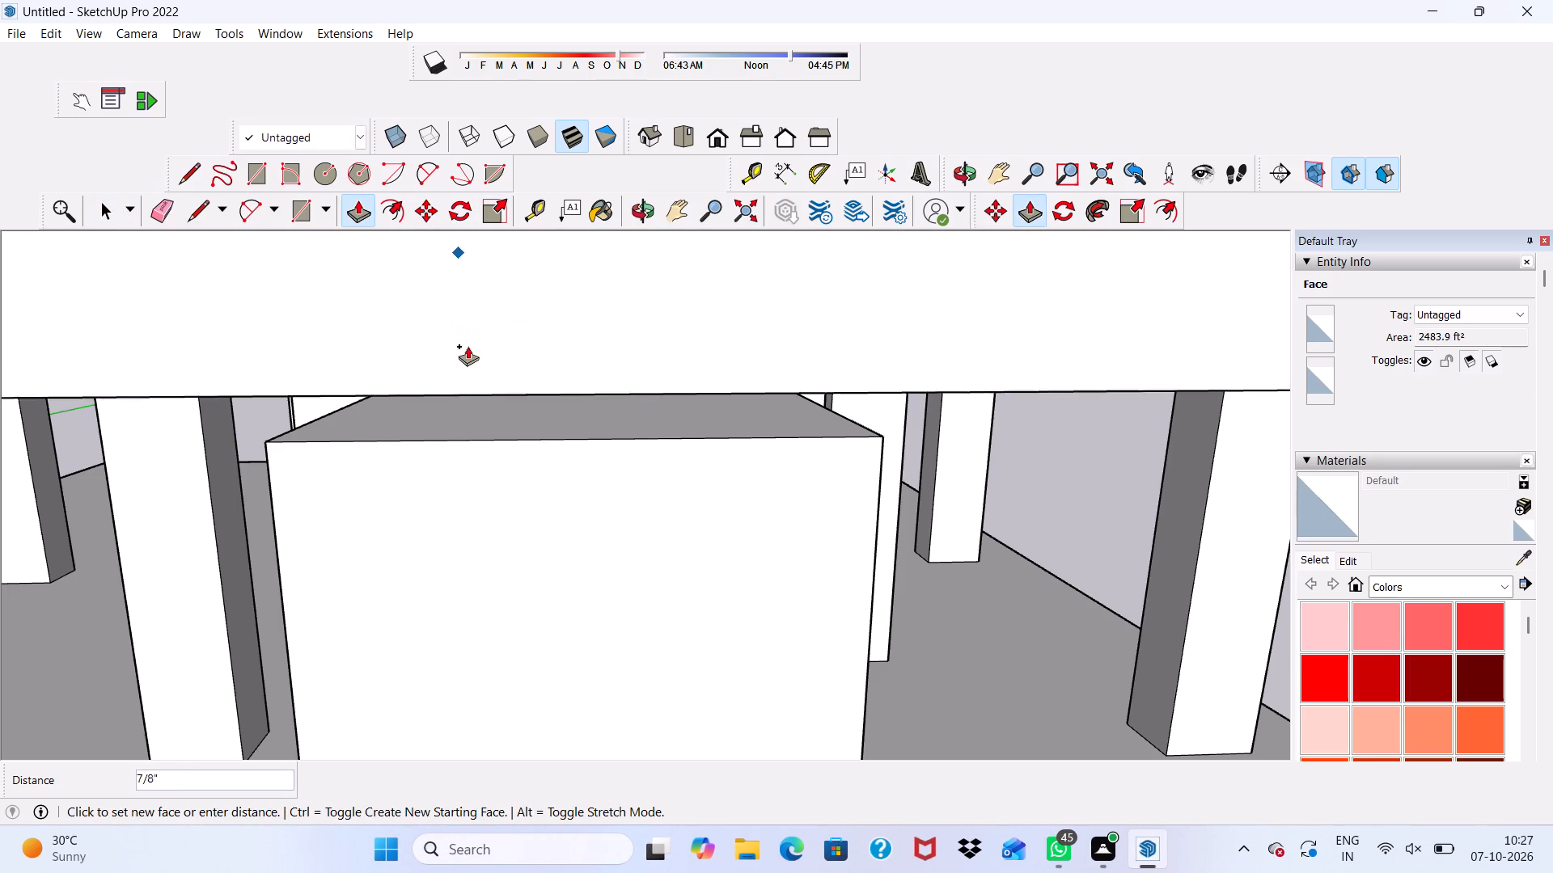
{"action": "left_click", "coordinate": [470, 367]}
Push/Pull the top slab's underside down by about 4 7/16" more to meet the post tops.
{"action": "scroll", "coordinate": [469, 368], "scroll_direction": "down", "scroll_amount": 12}
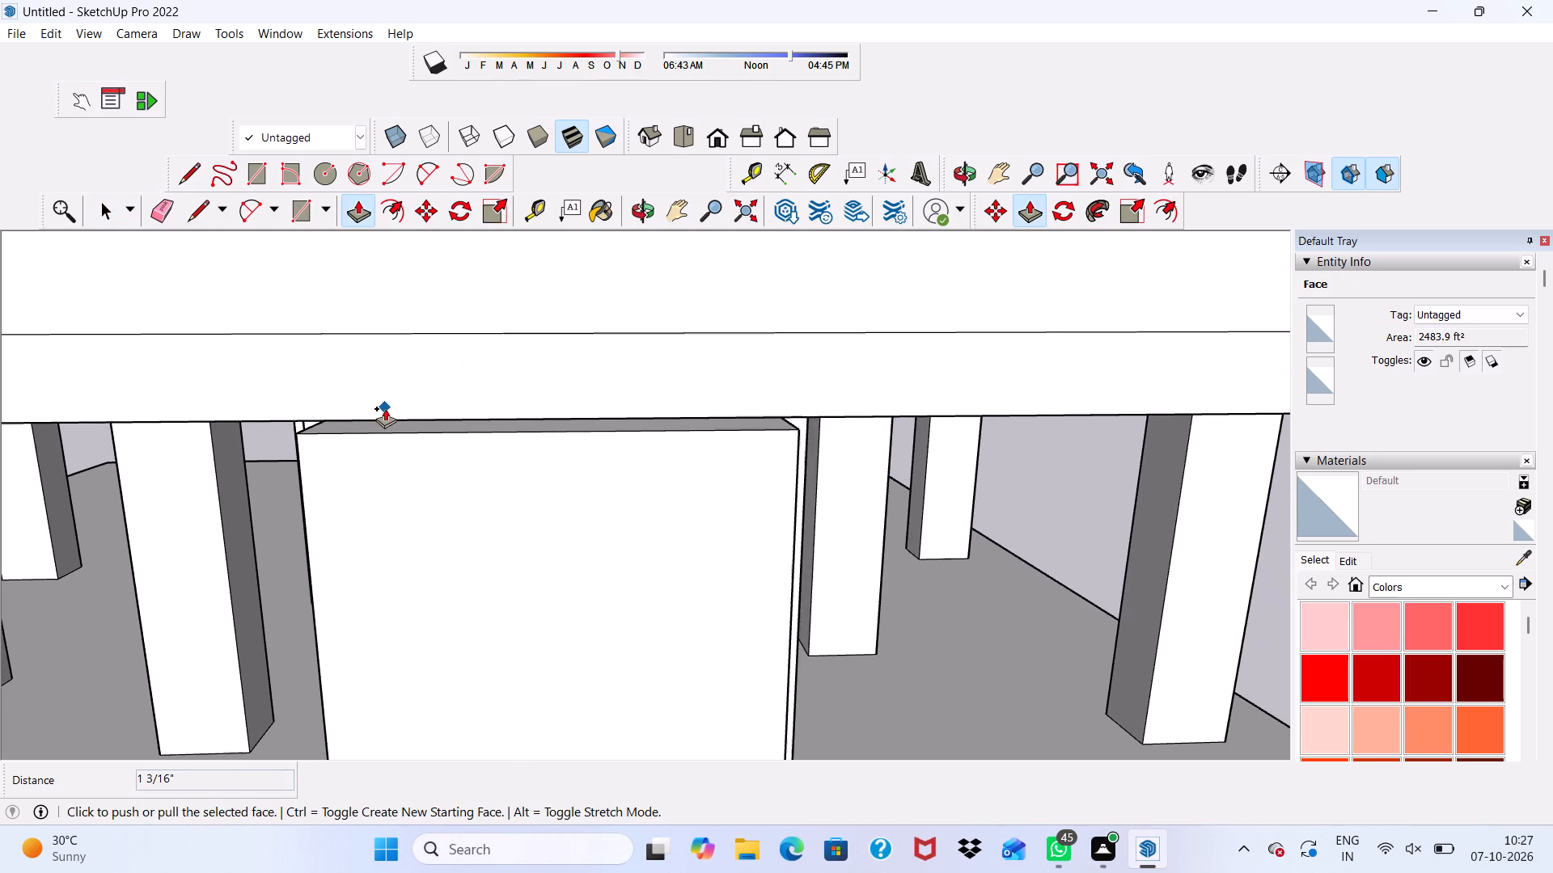
{"action": "middle_click_drag", "start_coordinate": [383, 408], "coordinate": [400, 369]}
{"action": "scroll", "coordinate": [375, 447], "scroll_direction": "down", "scroll_amount": 2}
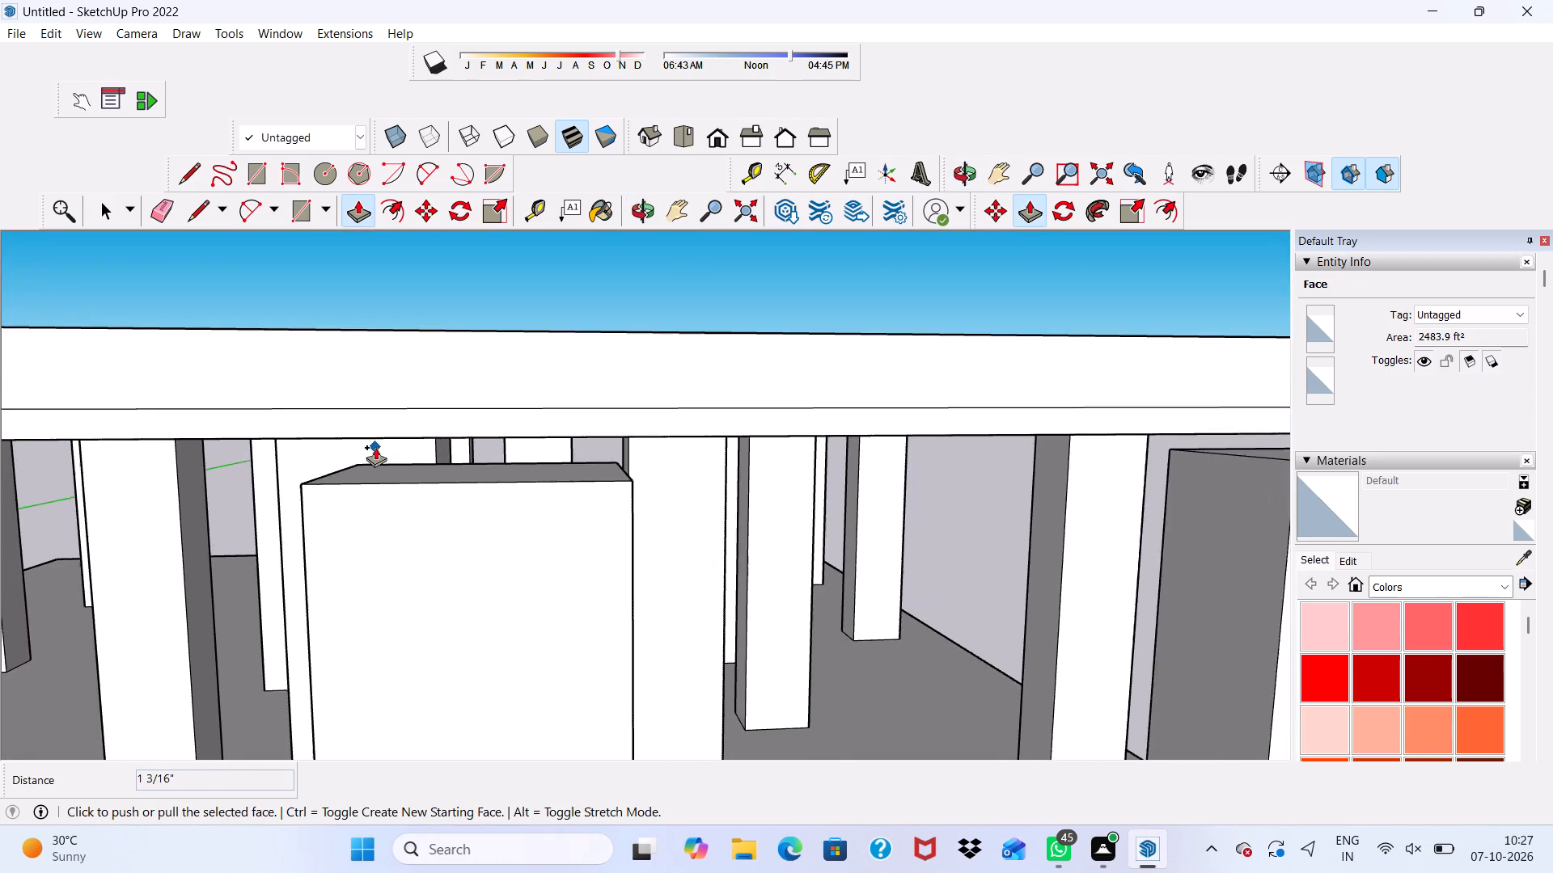
{"action": "middle_click_drag", "start_coordinate": [375, 447], "coordinate": [330, 440]}
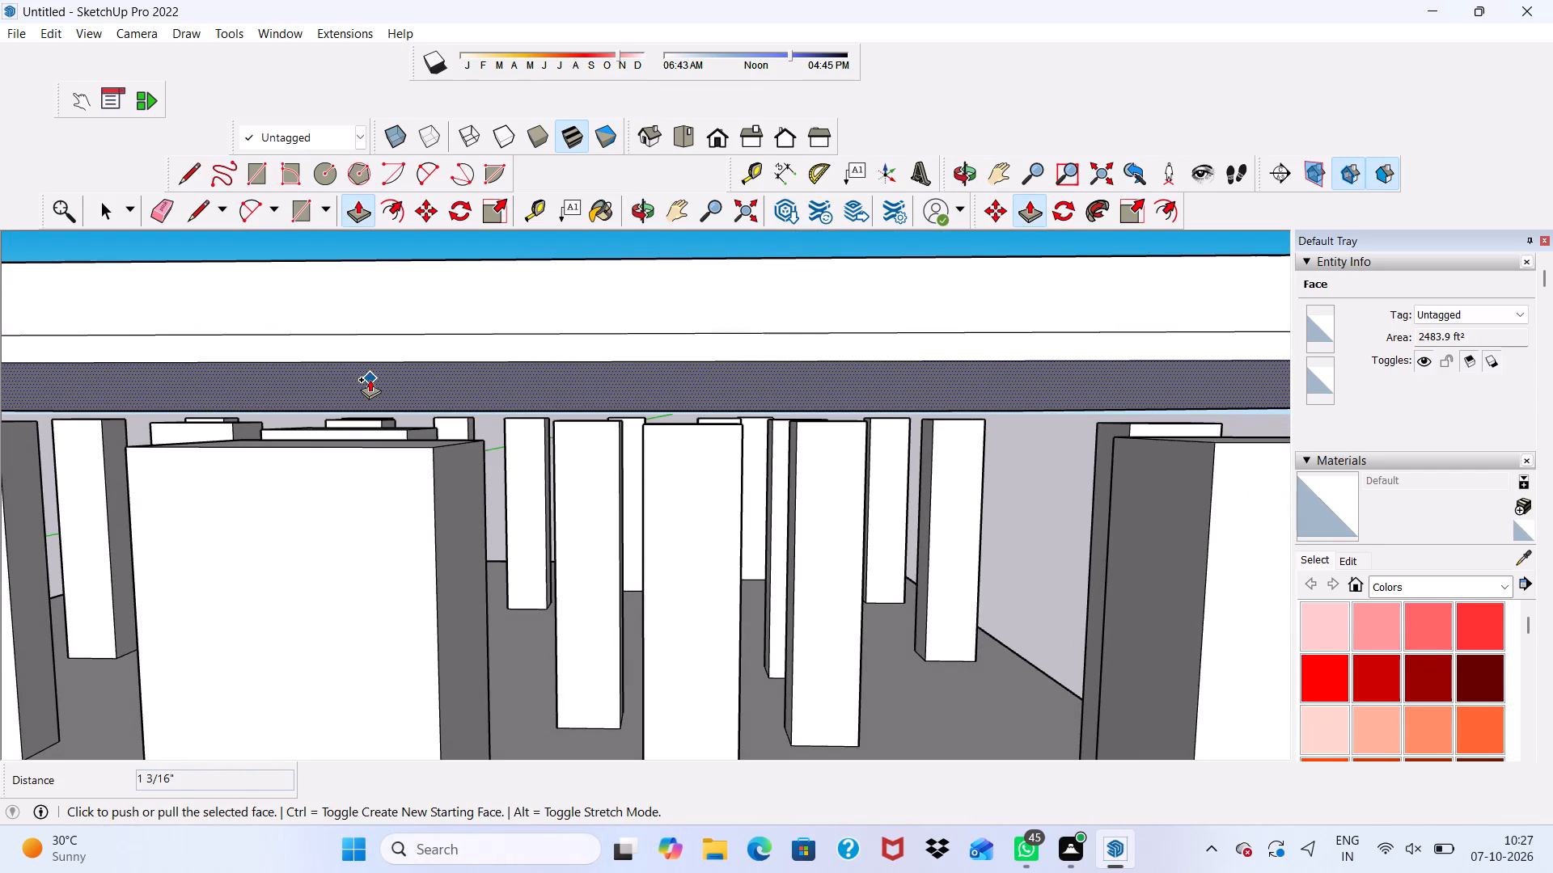
{"action": "left_click_drag", "start_coordinate": [370, 379], "coordinate": [350, 449]}
{"action": "scroll", "coordinate": [350, 449], "scroll_direction": "down", "scroll_amount": 6}
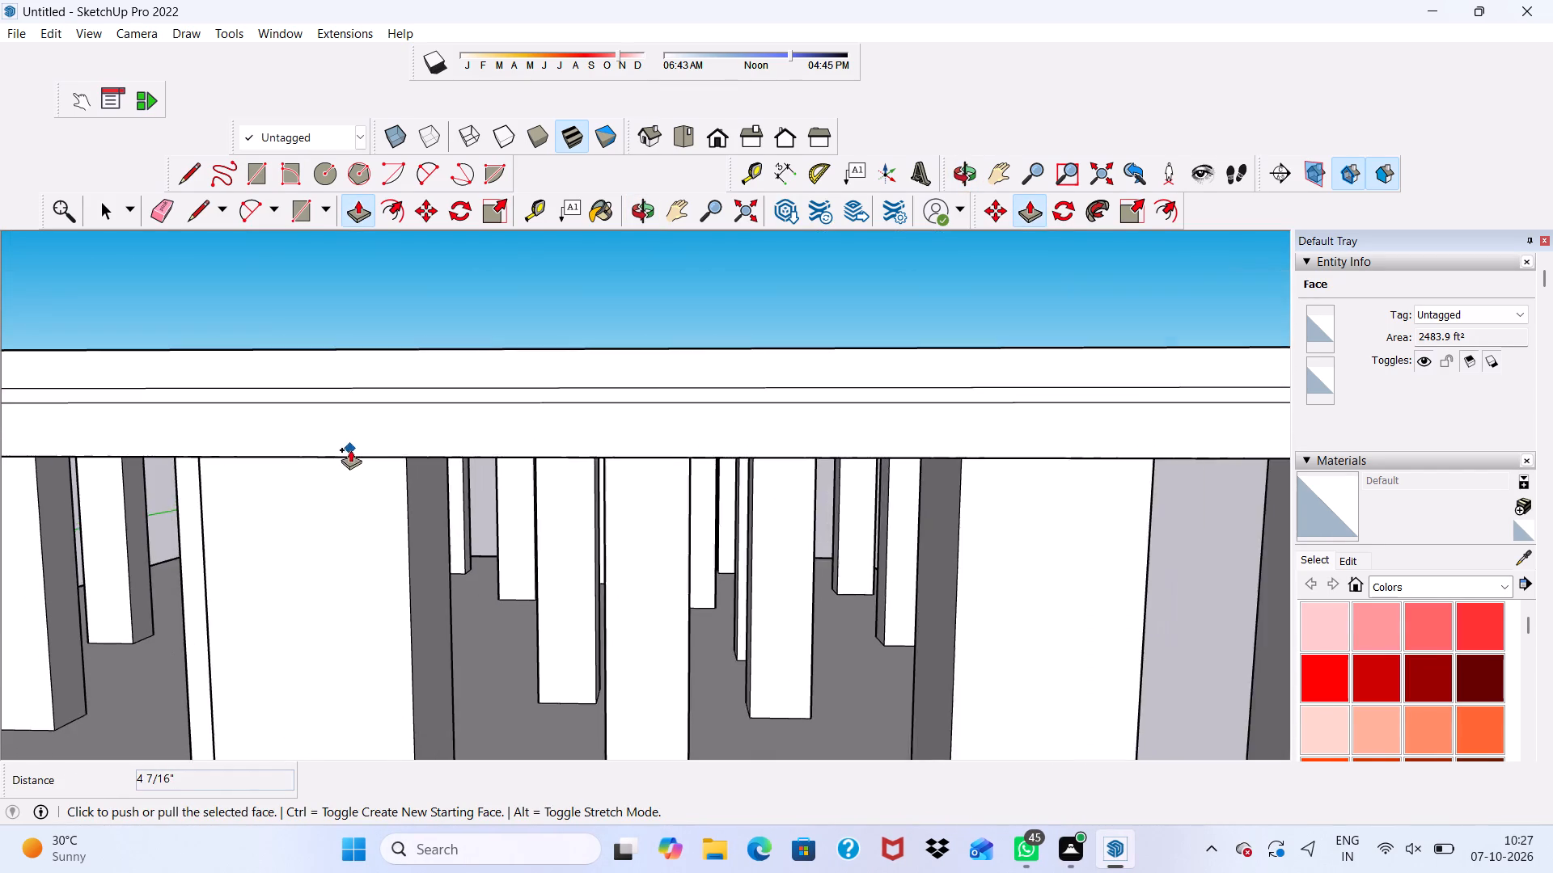
Erase the two leftover seam lines running along one side face of the thickened top slab.
{"action": "scroll", "coordinate": [350, 449], "scroll_direction": "down", "scroll_amount": 6}
{"action": "middle_click_drag", "start_coordinate": [378, 432], "coordinate": [338, 483]}
{"action": "scroll", "coordinate": [378, 432], "scroll_direction": "down", "scroll_amount": 1}
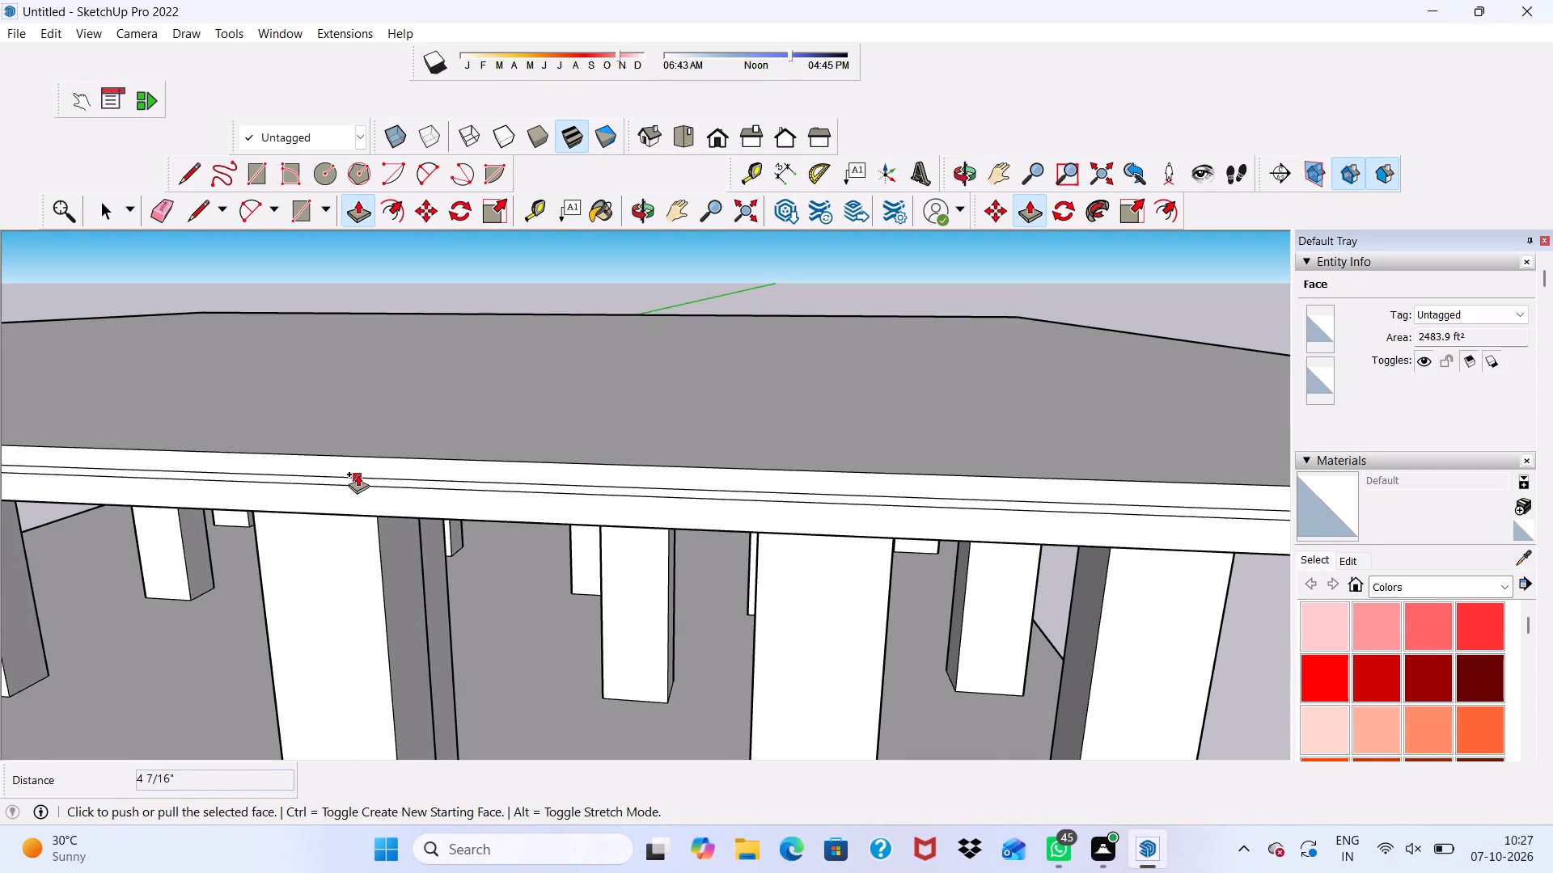
{"action": "scroll", "coordinate": [357, 466], "scroll_direction": "down", "scroll_amount": 2}
{"action": "middle_click_drag", "start_coordinate": [357, 466], "coordinate": [733, 443]}
{"action": "scroll", "coordinate": [753, 432], "scroll_direction": "up", "scroll_amount": 1}
{"action": "scroll", "coordinate": [695, 424], "scroll_direction": "down", "scroll_amount": 10}
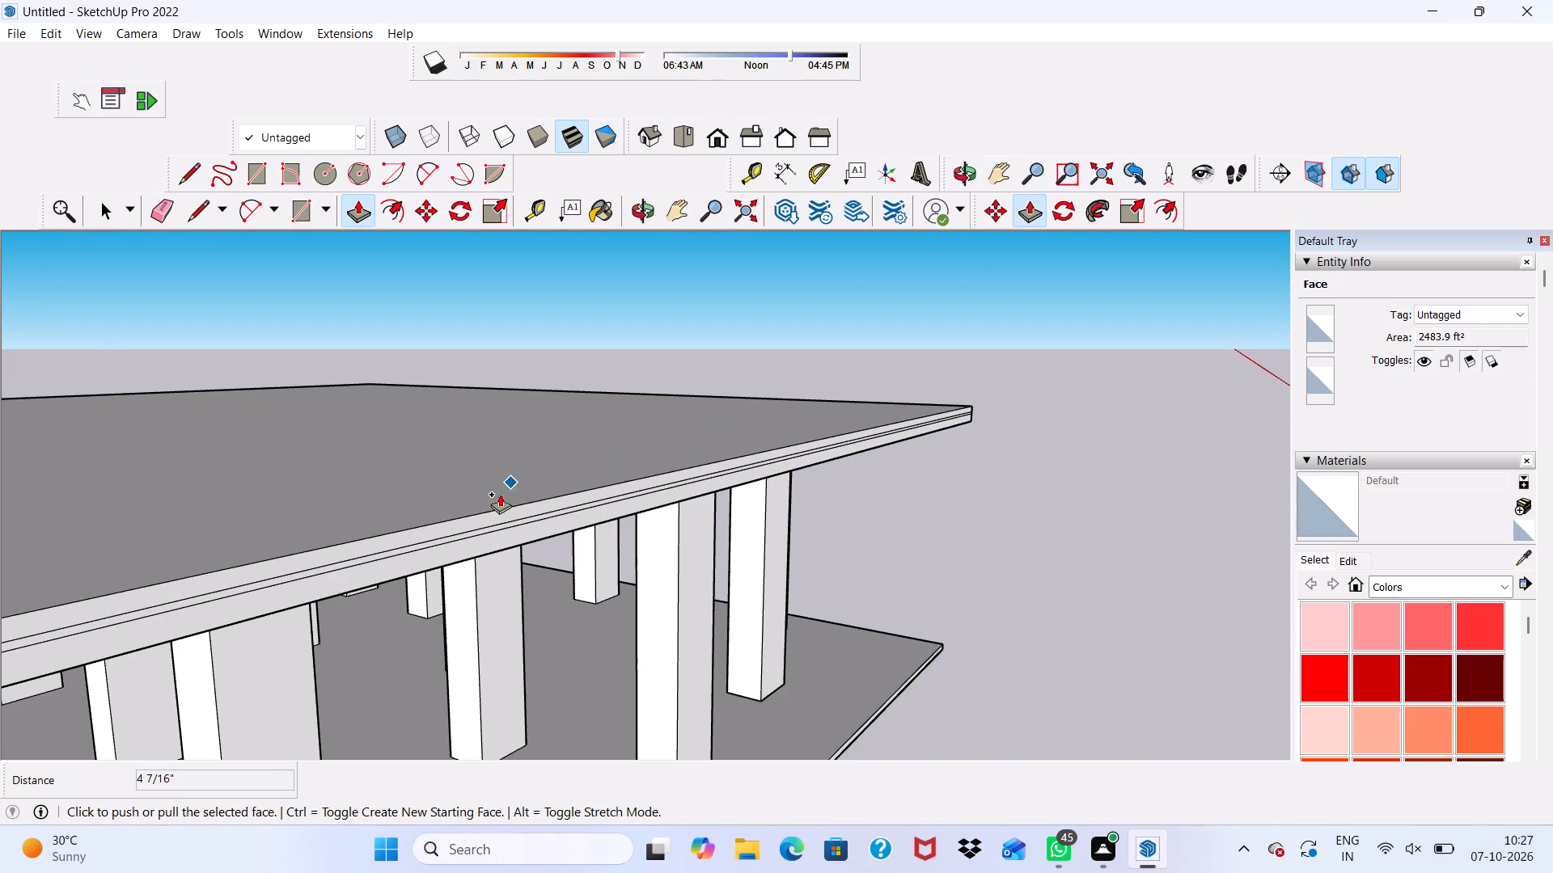
{"action": "middle_click_drag", "start_coordinate": [500, 496], "coordinate": [575, 416]}
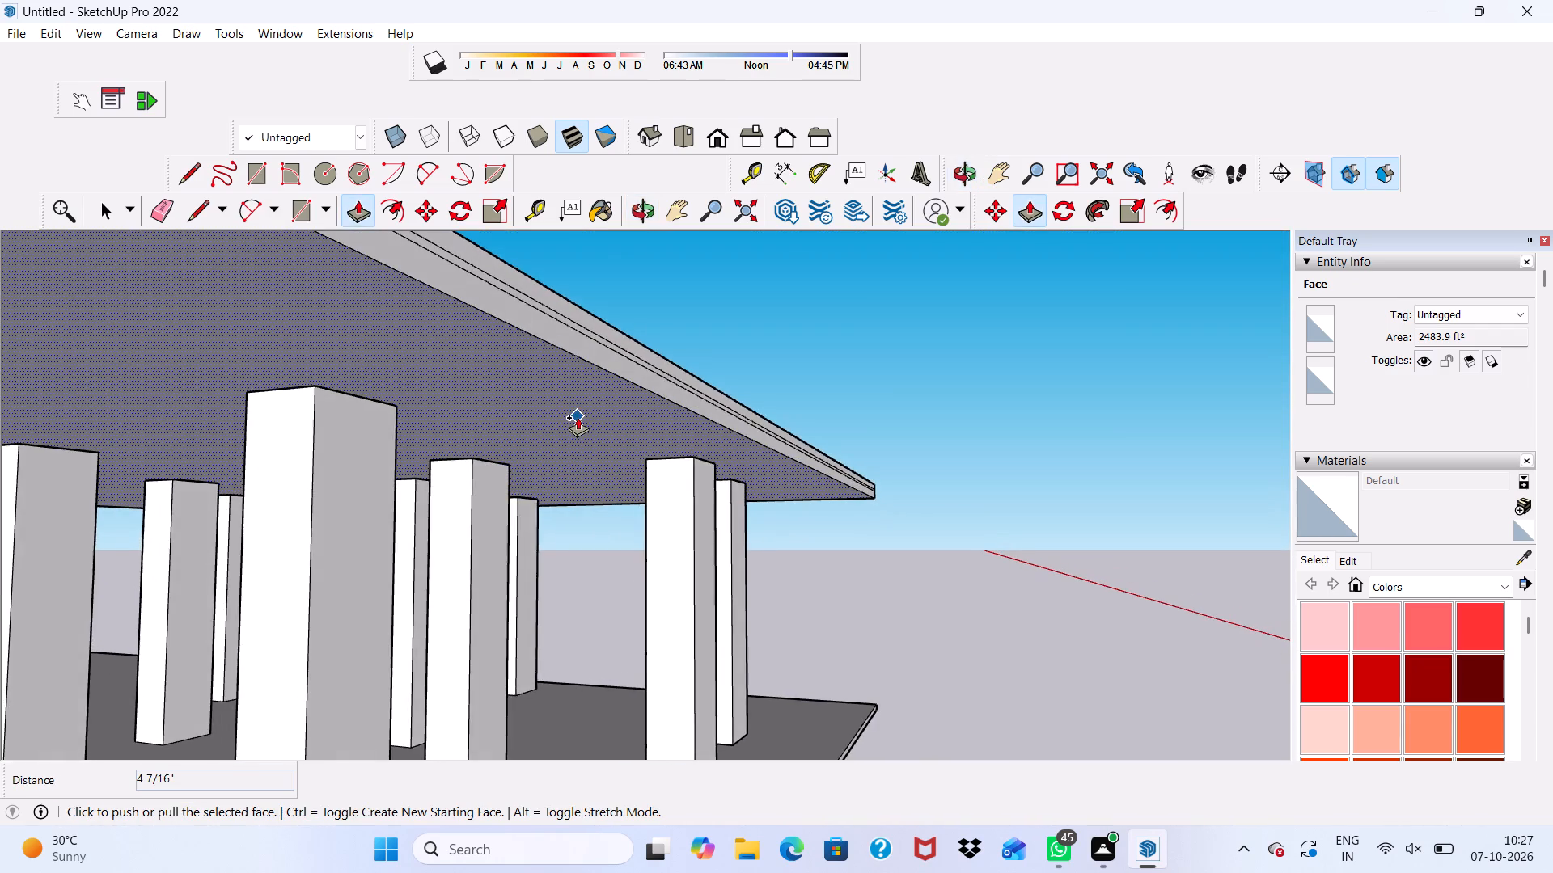
{"action": "scroll", "coordinate": [578, 417], "scroll_direction": "up", "scroll_amount": 4}
{"action": "middle_click_drag", "start_coordinate": [266, 332], "coordinate": [301, 408]}
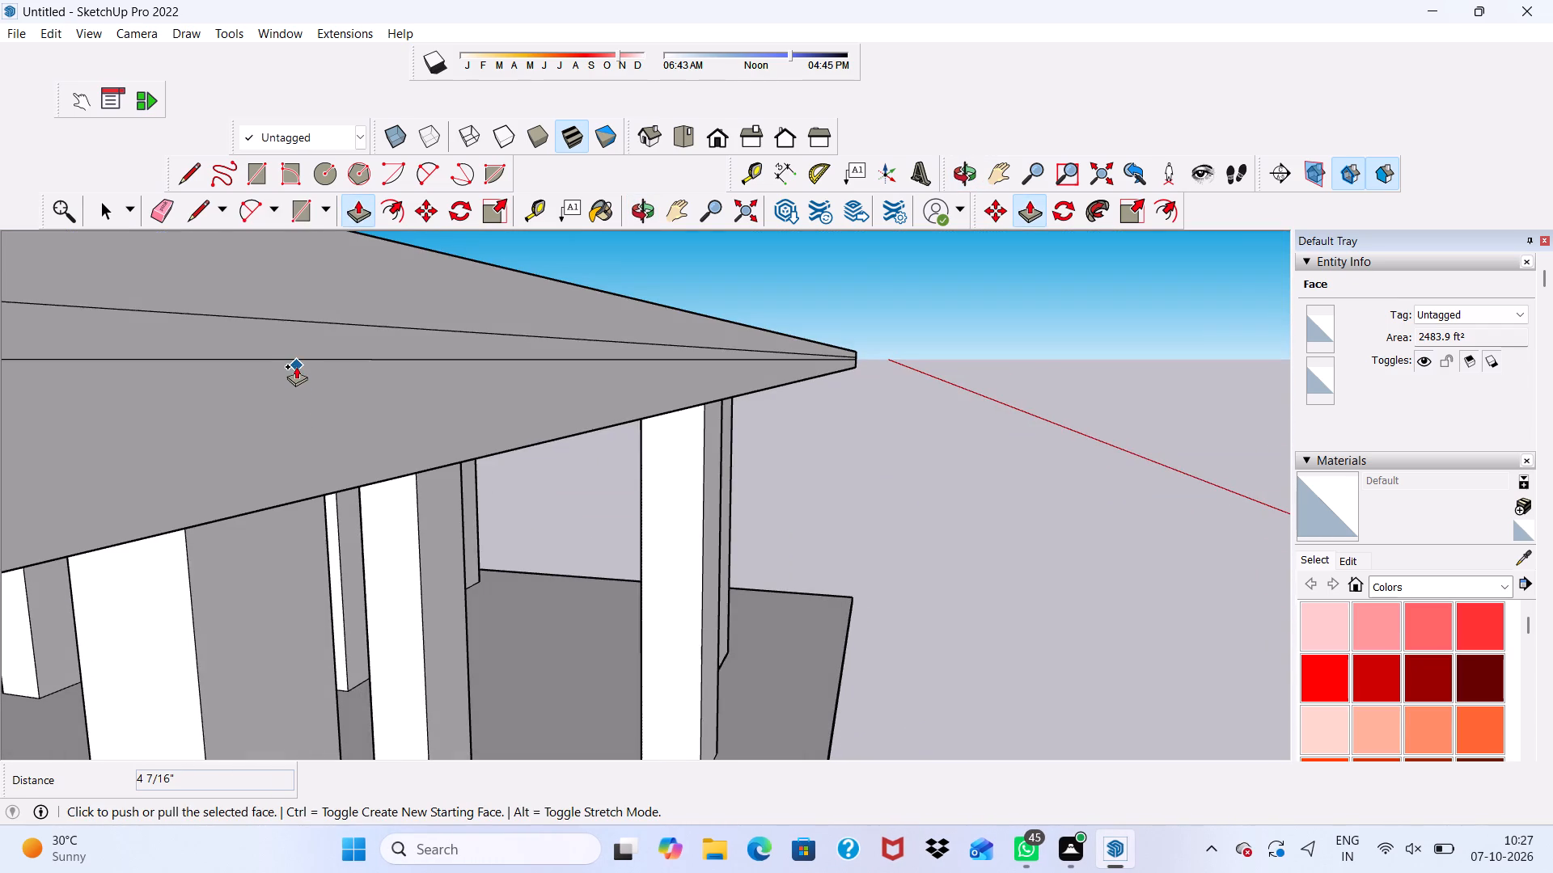
{"action": "scroll", "coordinate": [295, 369], "scroll_direction": "down", "scroll_amount": 16}
{"action": "scroll", "coordinate": [621, 302], "scroll_direction": "up", "scroll_amount": 4}
{"action": "middle_click_drag", "start_coordinate": [618, 300], "coordinate": [617, 303]}
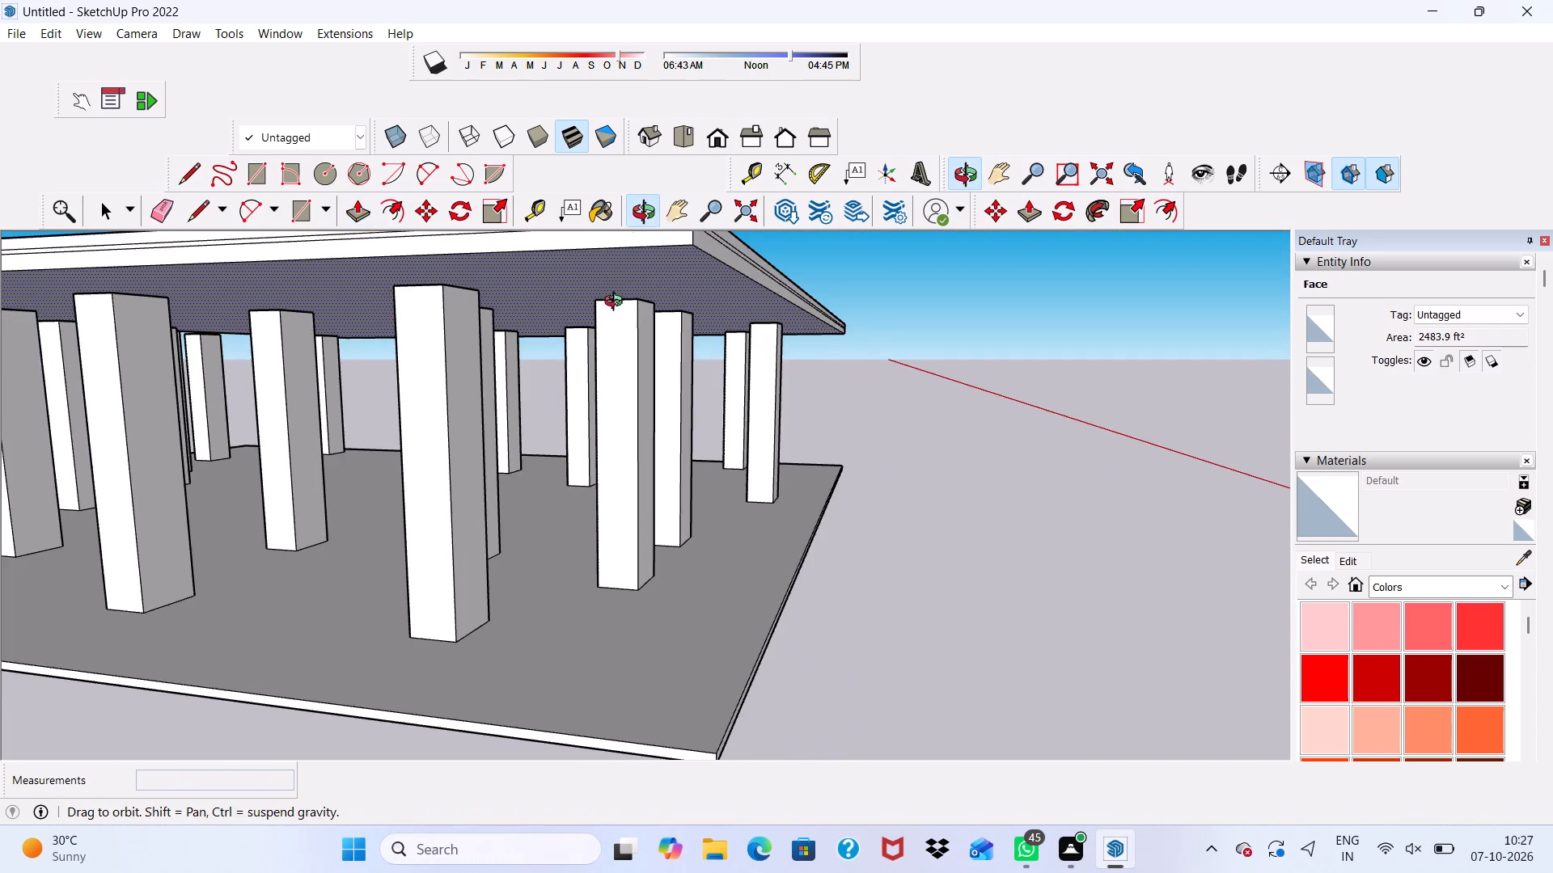
{"action": "middle_click_drag", "start_coordinate": [617, 303], "coordinate": [914, 322]}
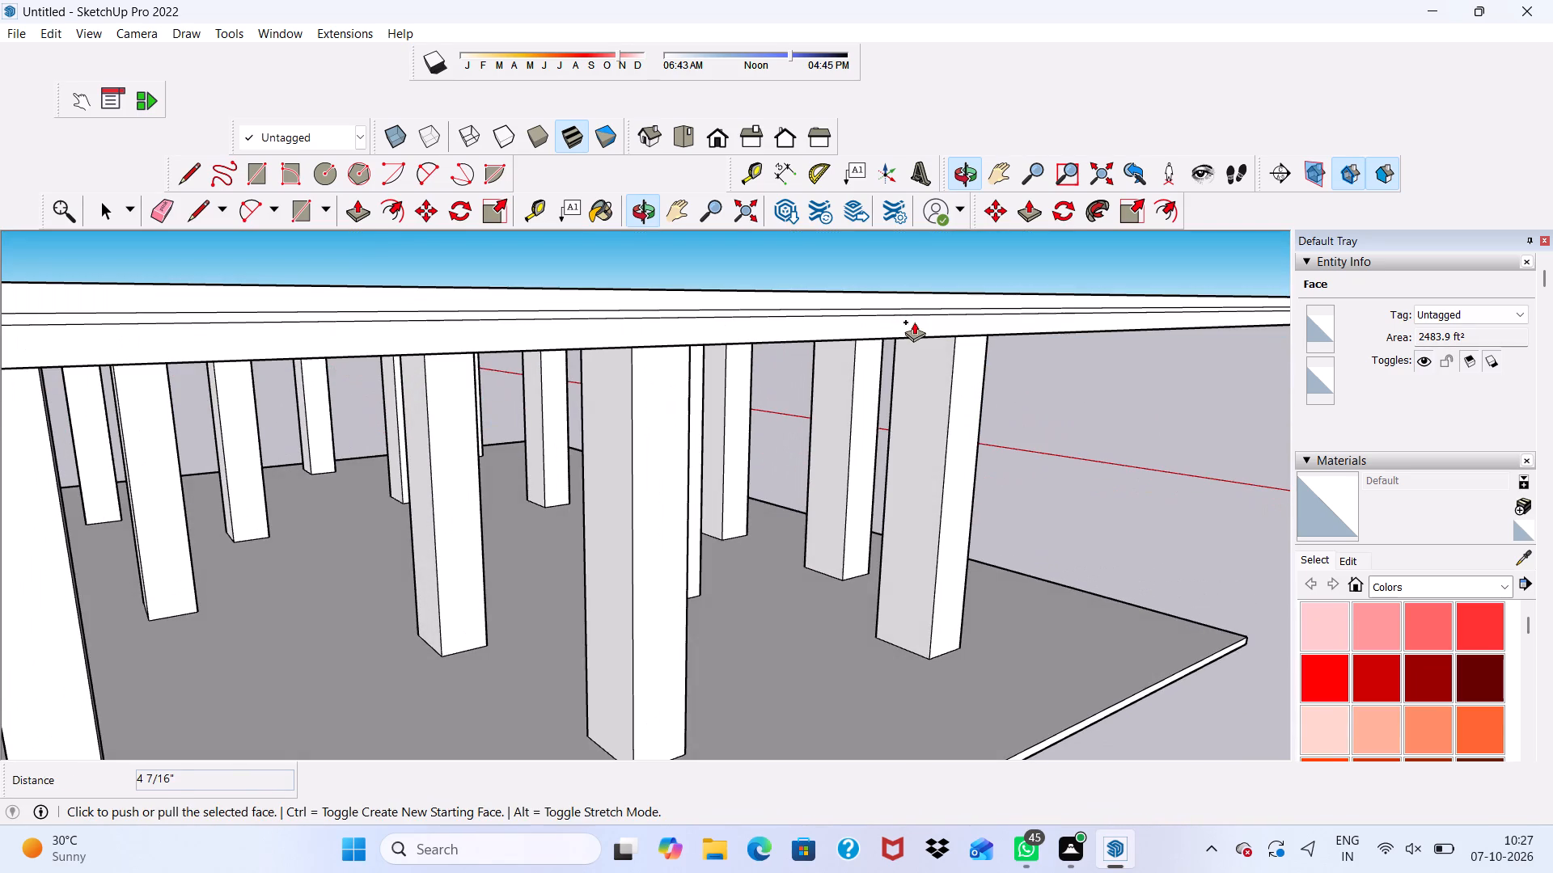
{"action": "key", "text": "space"}
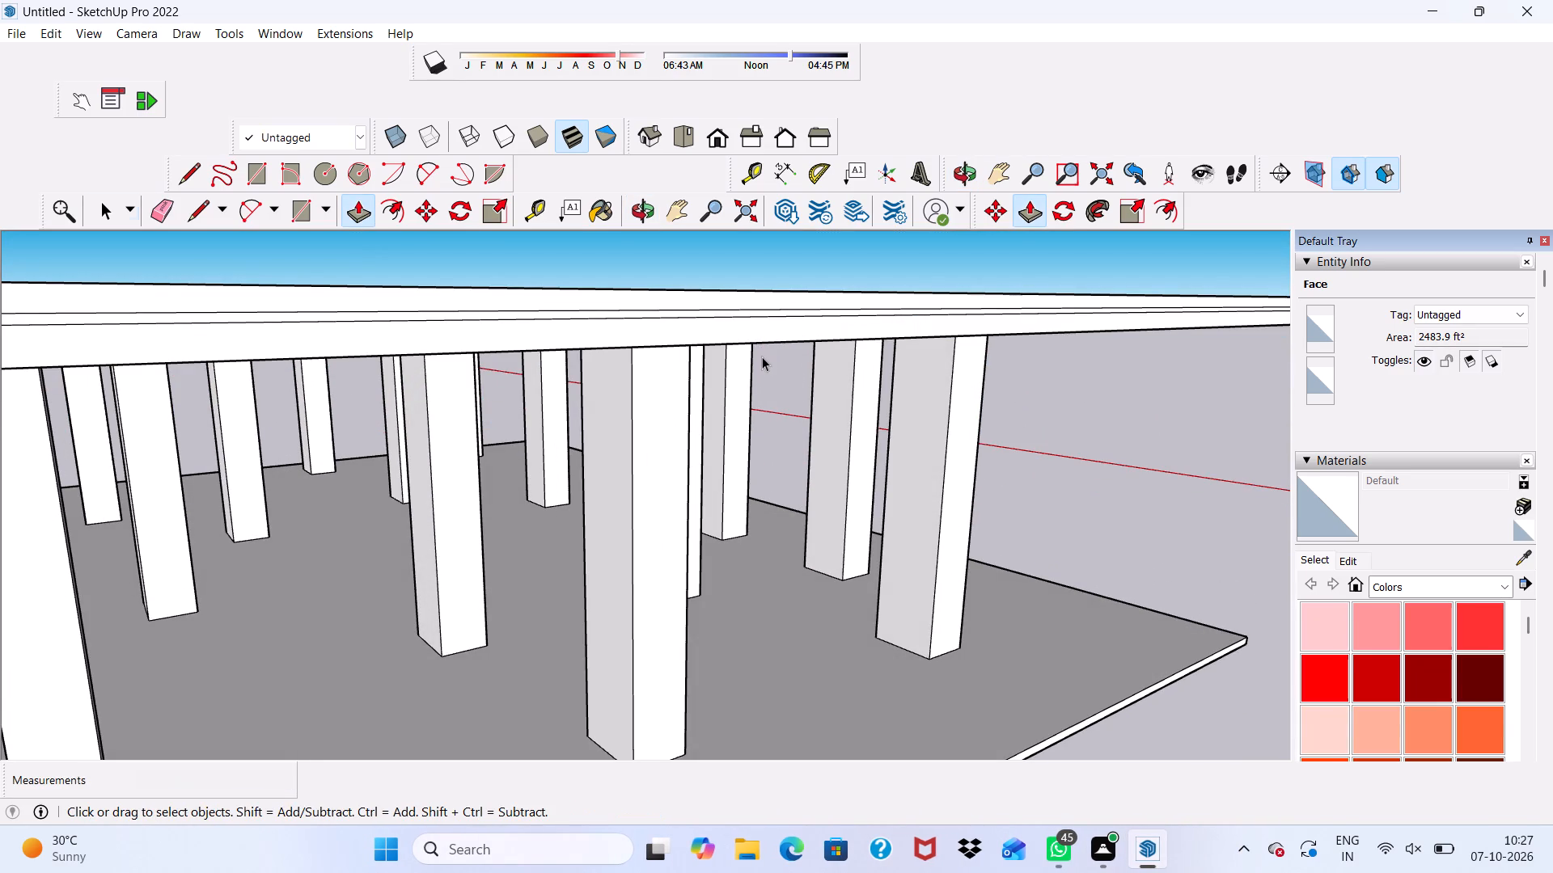
{"action": "left_click", "coordinate": [154, 206]}
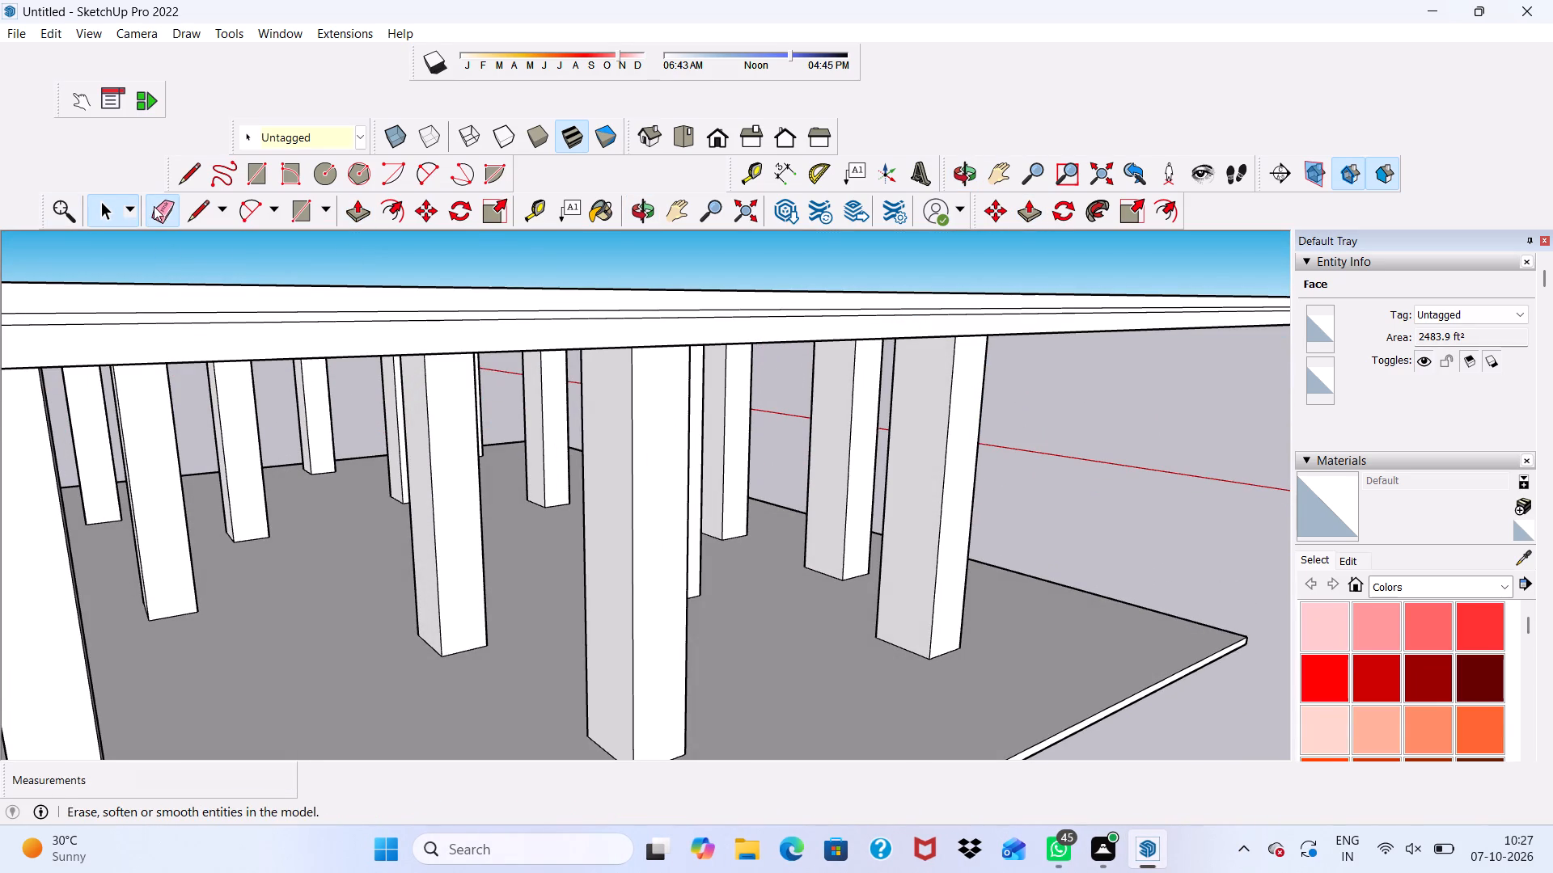
{"action": "left_click_drag", "start_coordinate": [233, 301], "coordinate": [233, 320]}
{"action": "left_click_drag", "start_coordinate": [233, 320], "coordinate": [233, 336]}
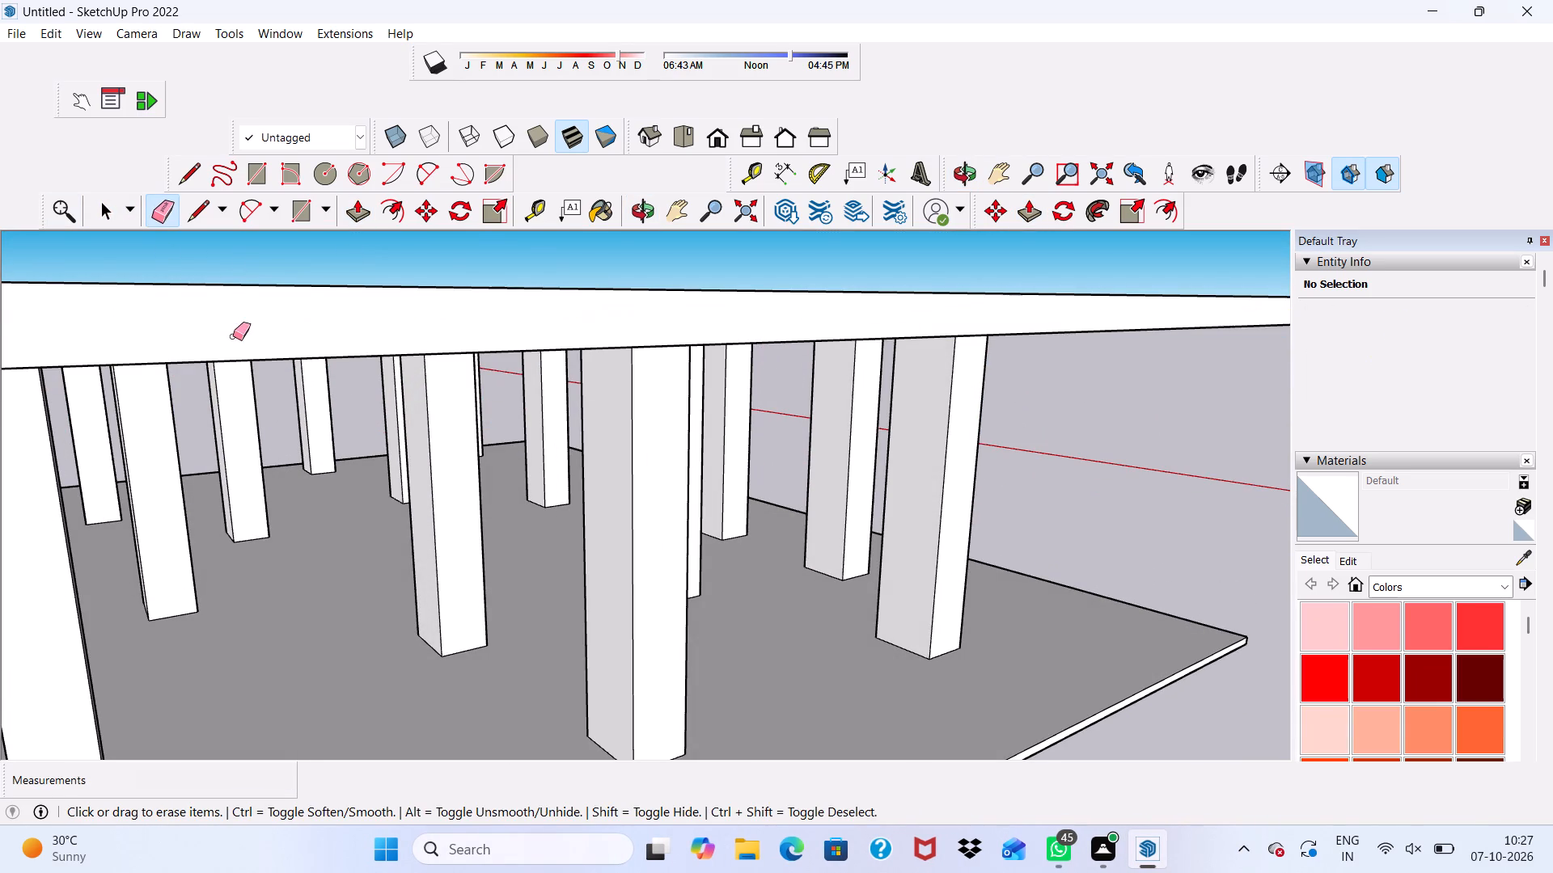
Erase the leftover seam lines on the adjoining side faces of the top slab.
{"action": "scroll", "coordinate": [221, 335], "scroll_direction": "down", "scroll_amount": 13}
{"action": "middle_click_drag", "start_coordinate": [421, 311], "coordinate": [0, 476]}
{"action": "scroll", "coordinate": [387, 423], "scroll_direction": "up", "scroll_amount": 14}
{"action": "scroll", "coordinate": [590, 448], "scroll_direction": "down", "scroll_amount": 3}
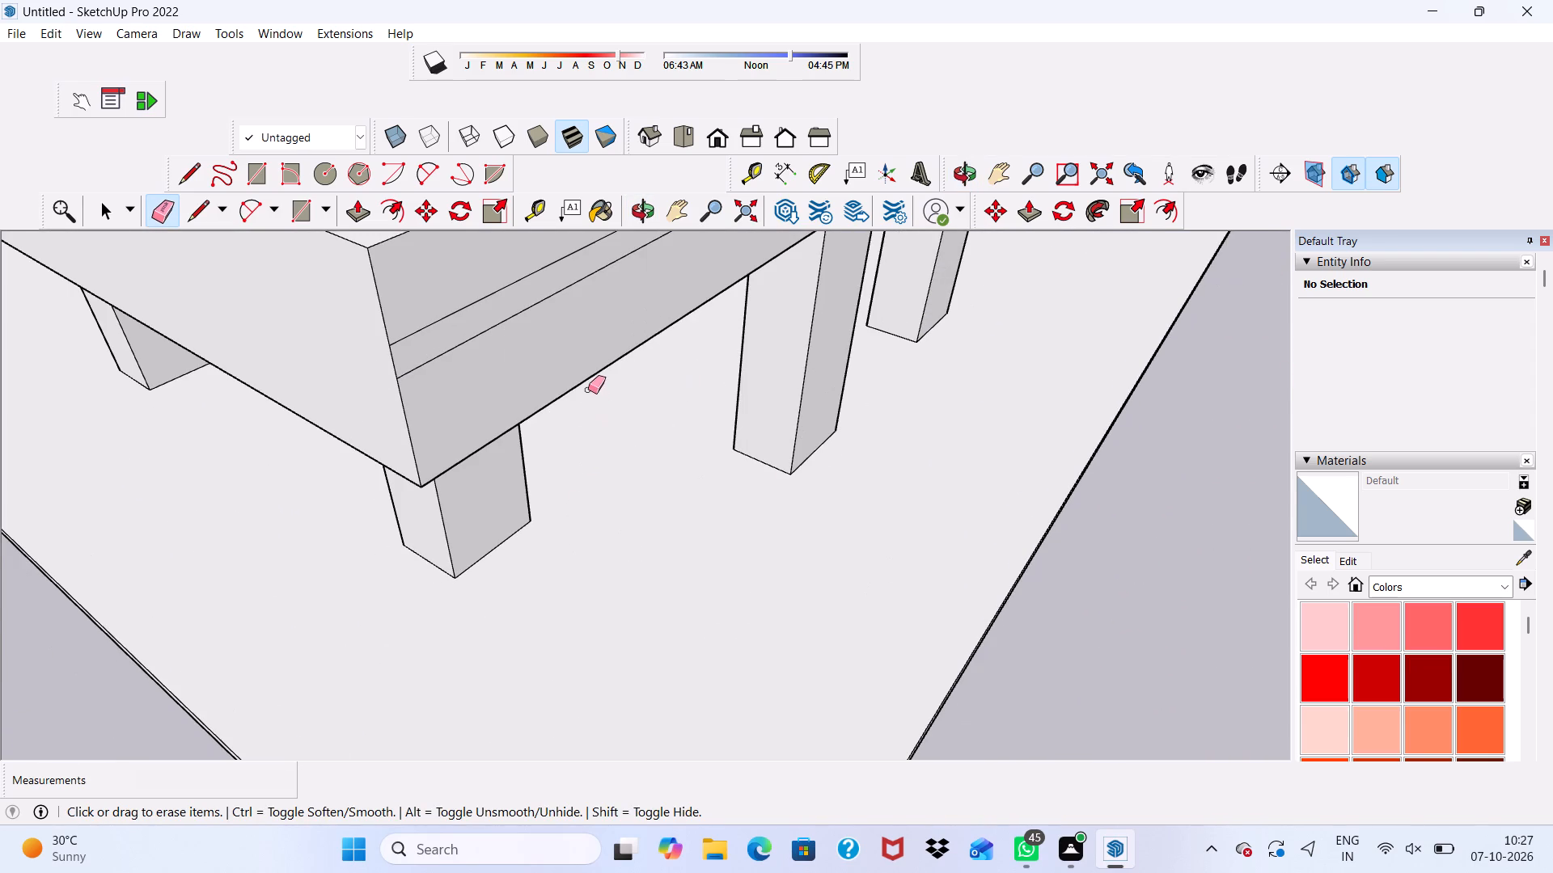
{"action": "left_click_drag", "start_coordinate": [588, 390], "coordinate": [588, 408]}
{"action": "scroll", "coordinate": [487, 403], "scroll_direction": "down", "scroll_amount": 20}
{"action": "scroll", "coordinate": [487, 403], "scroll_direction": "down", "scroll_amount": 2}
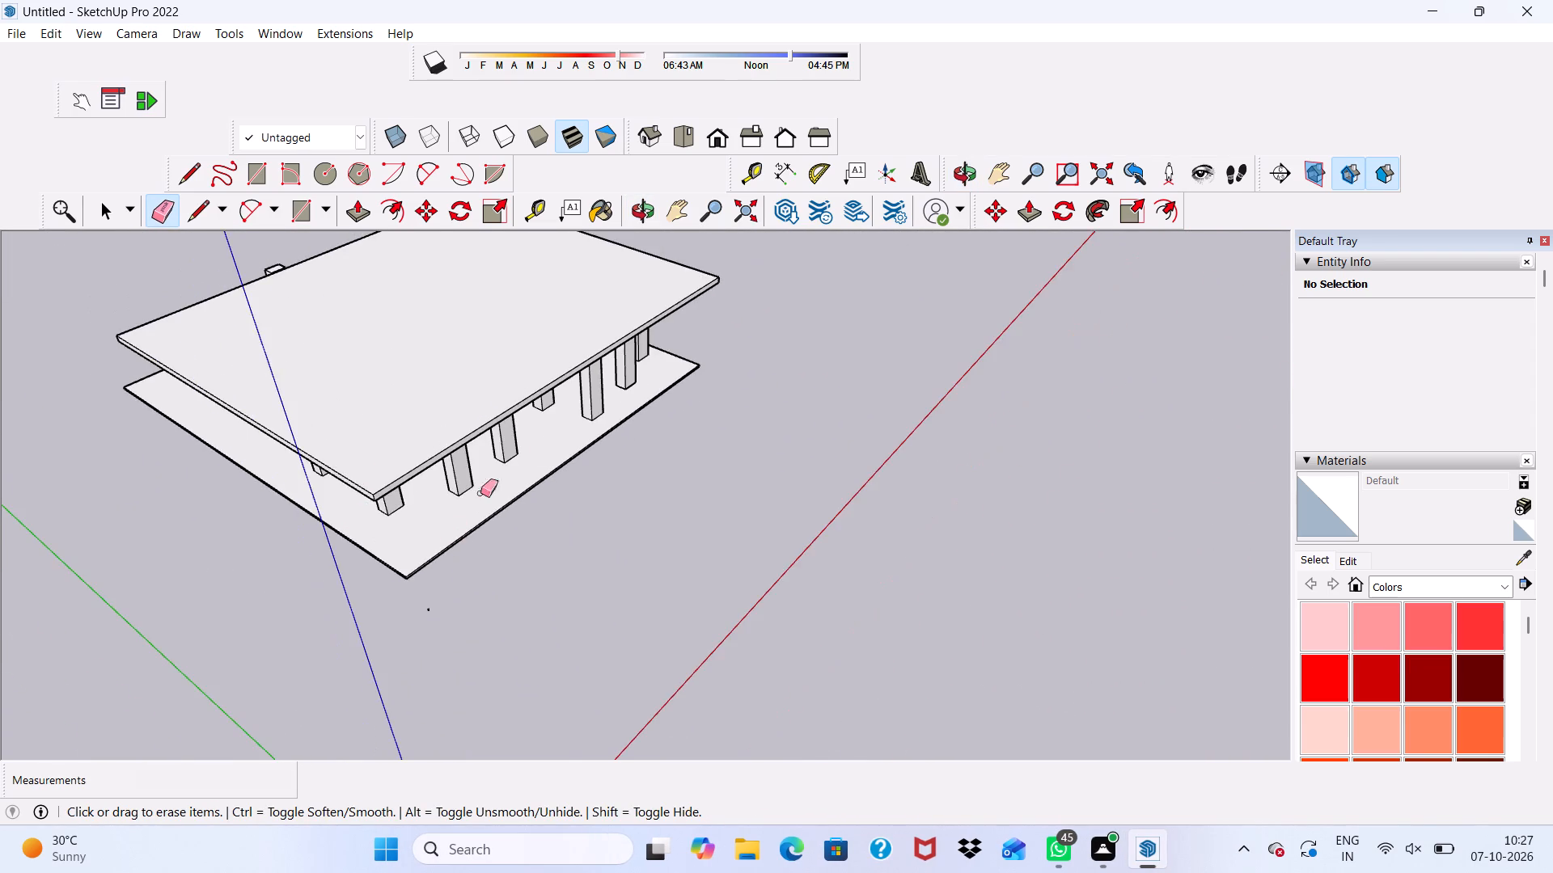
{"action": "scroll", "coordinate": [591, 409], "scroll_direction": "up", "scroll_amount": 1}
{"action": "middle_click_drag", "start_coordinate": [591, 409], "coordinate": [104, 264]}
{"action": "scroll", "coordinate": [1108, 376], "scroll_direction": "up", "scroll_amount": 6}
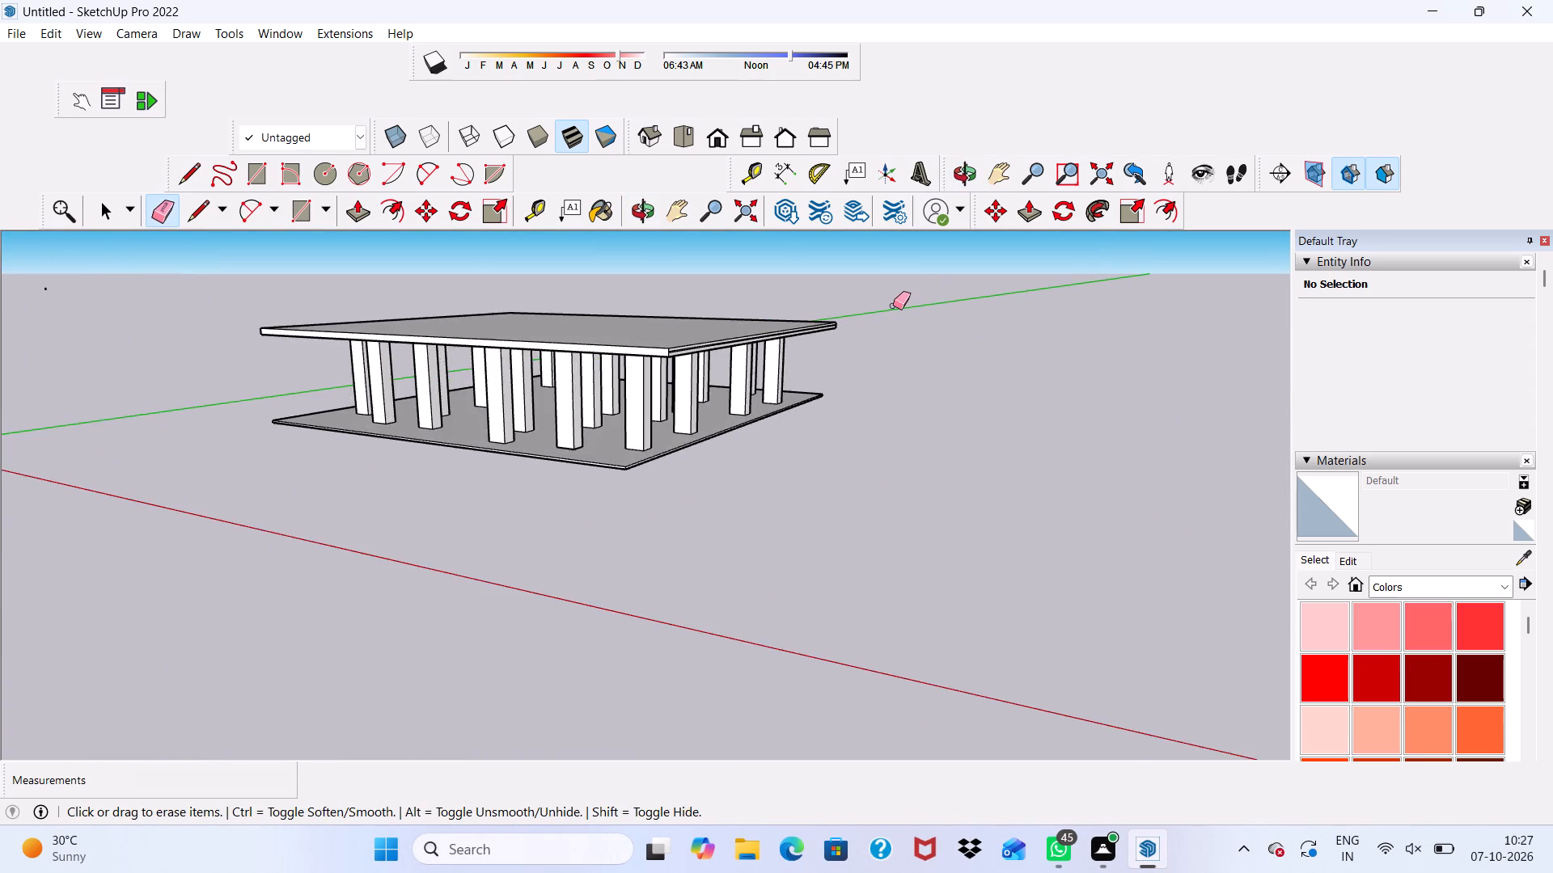
{"action": "scroll", "coordinate": [893, 306], "scroll_direction": "up", "scroll_amount": 10}
{"action": "left_click_drag", "start_coordinate": [582, 448], "coordinate": [582, 457]}
Erase the leftover seam line along the top slab's long rear side face, opposite the origin.
{"action": "scroll", "coordinate": [523, 446], "scroll_direction": "down", "scroll_amount": 11}
{"action": "middle_click_drag", "start_coordinate": [674, 483], "coordinate": [0, 380]}
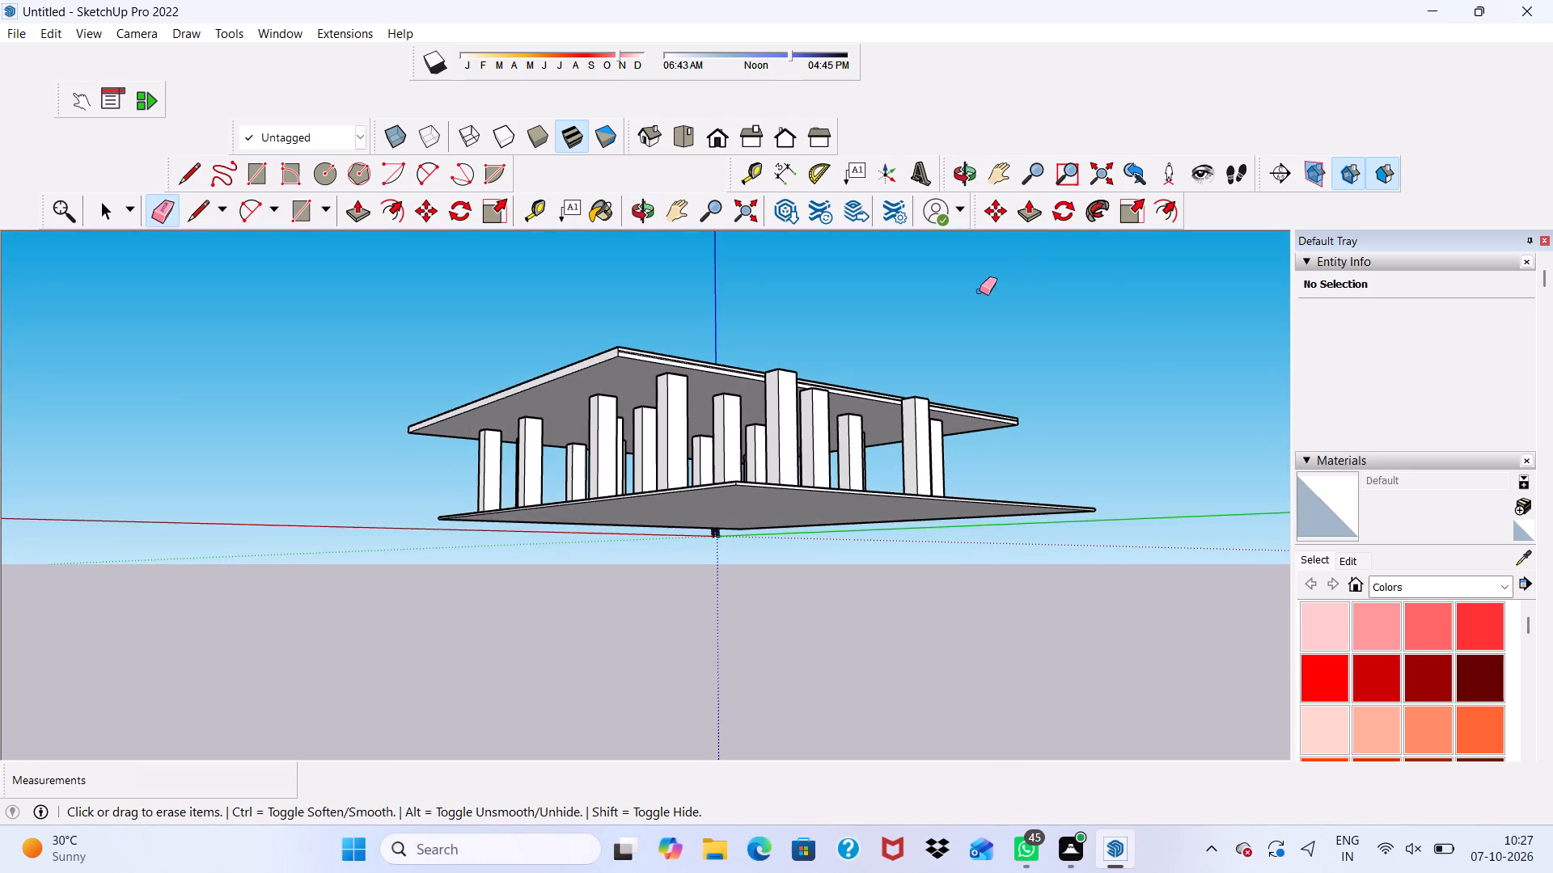
{"action": "scroll", "coordinate": [863, 324], "scroll_direction": "up", "scroll_amount": 5}
{"action": "middle_click_drag", "start_coordinate": [863, 324], "coordinate": [769, 503]}
{"action": "scroll", "coordinate": [648, 609], "scroll_direction": "up", "scroll_amount": 5}
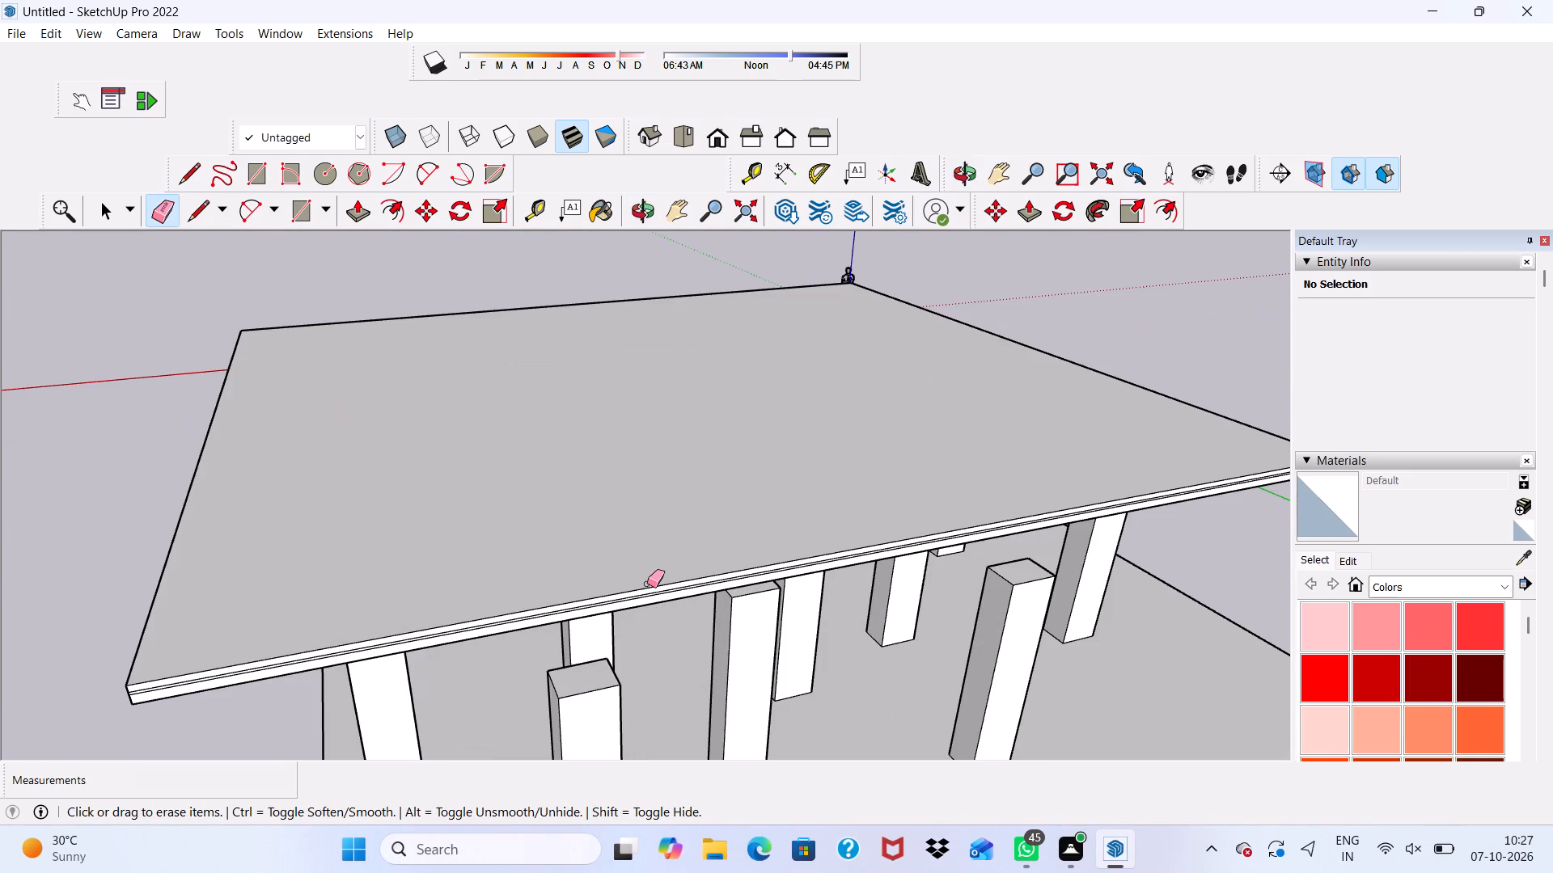
{"action": "left_click", "coordinate": [654, 590]}
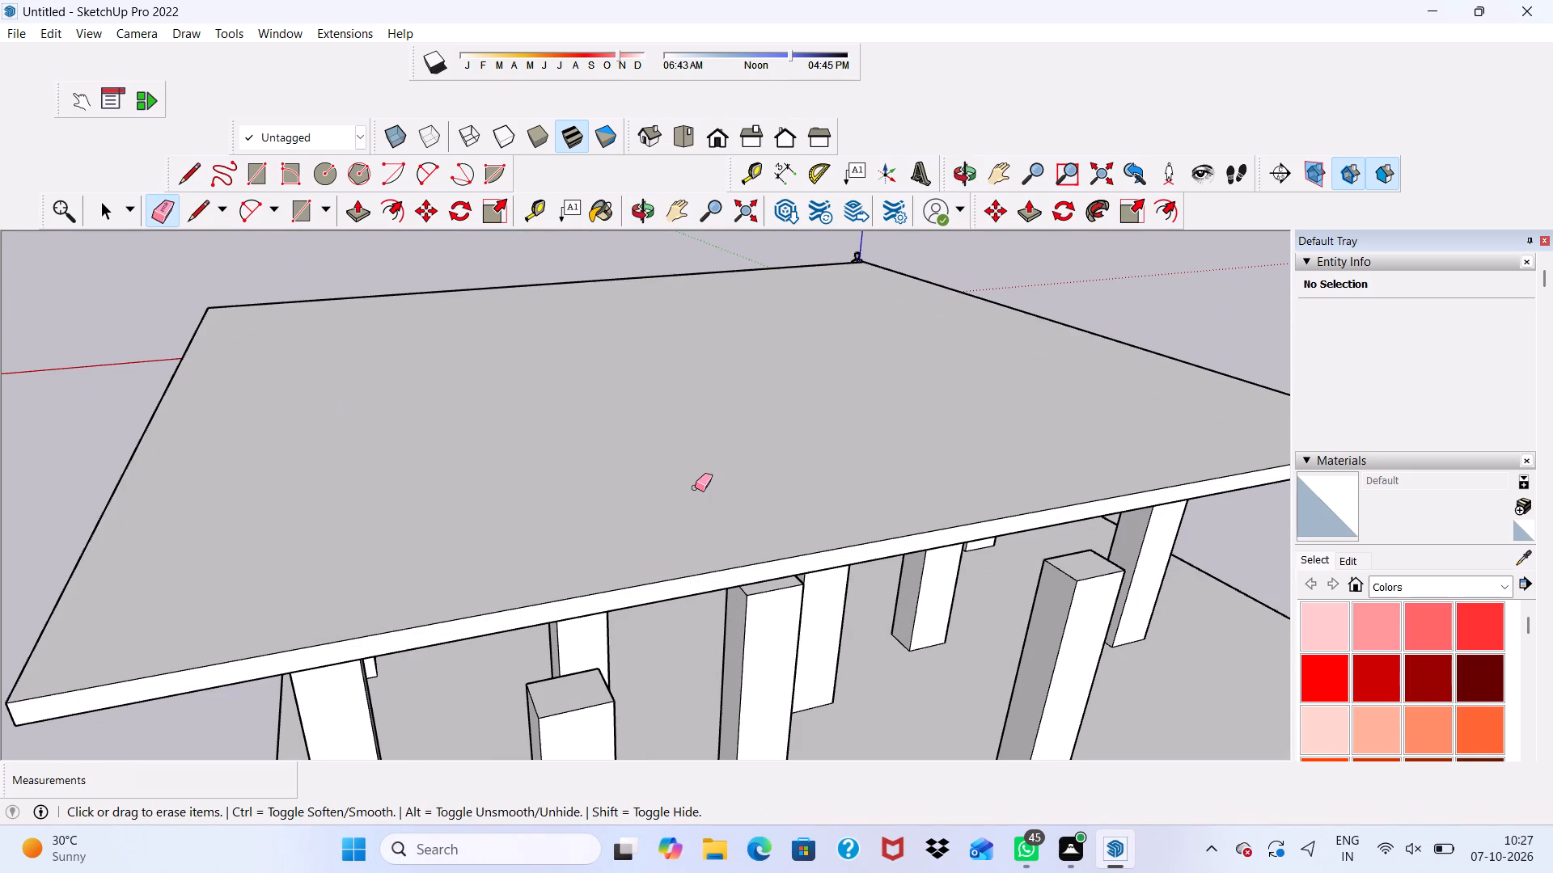
Push/Pull the top slab's long rear side face outward by about 6' 15/16" along the green axis.
{"action": "key", "text": "space"}
{"action": "left_click", "coordinate": [647, 599]}
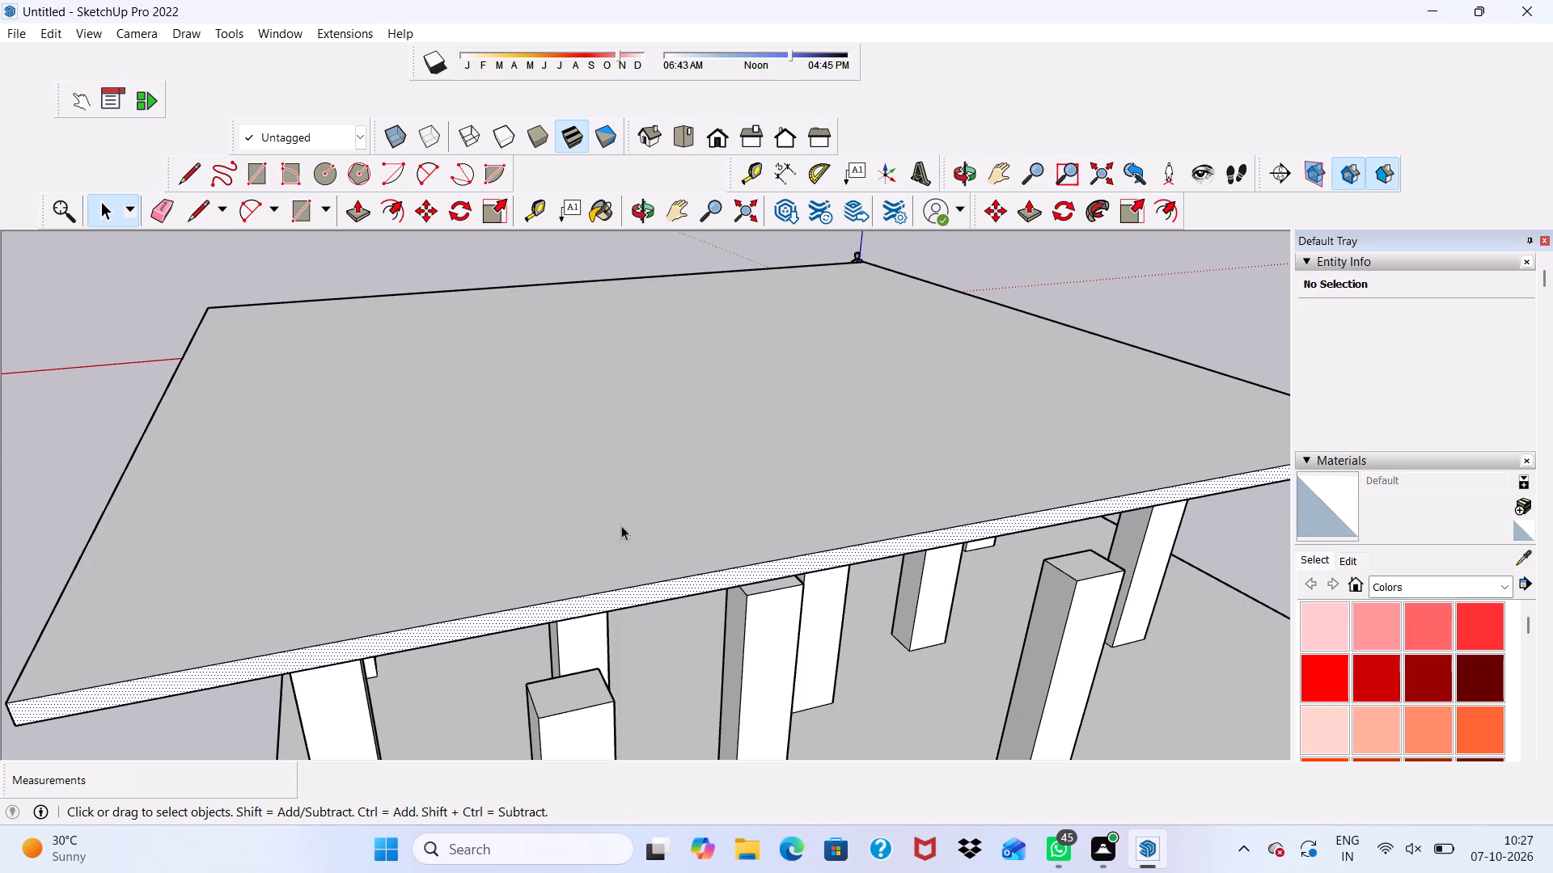
{"action": "left_click", "coordinate": [354, 218]}
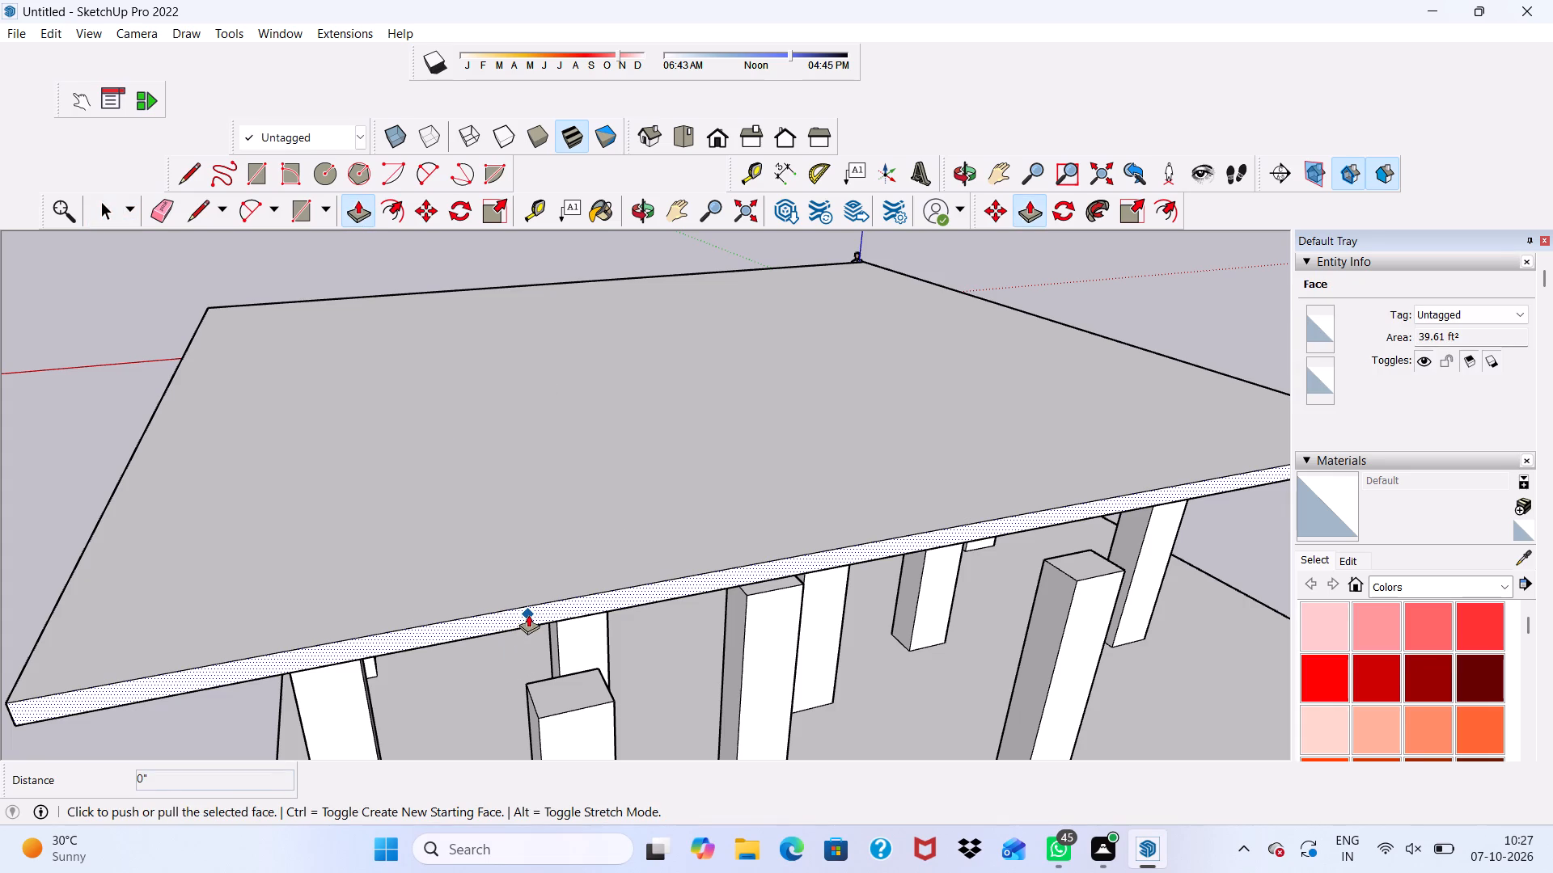
{"action": "left_click", "coordinate": [528, 614]}
{"action": "scroll", "coordinate": [549, 662], "scroll_direction": "down", "scroll_amount": 7}
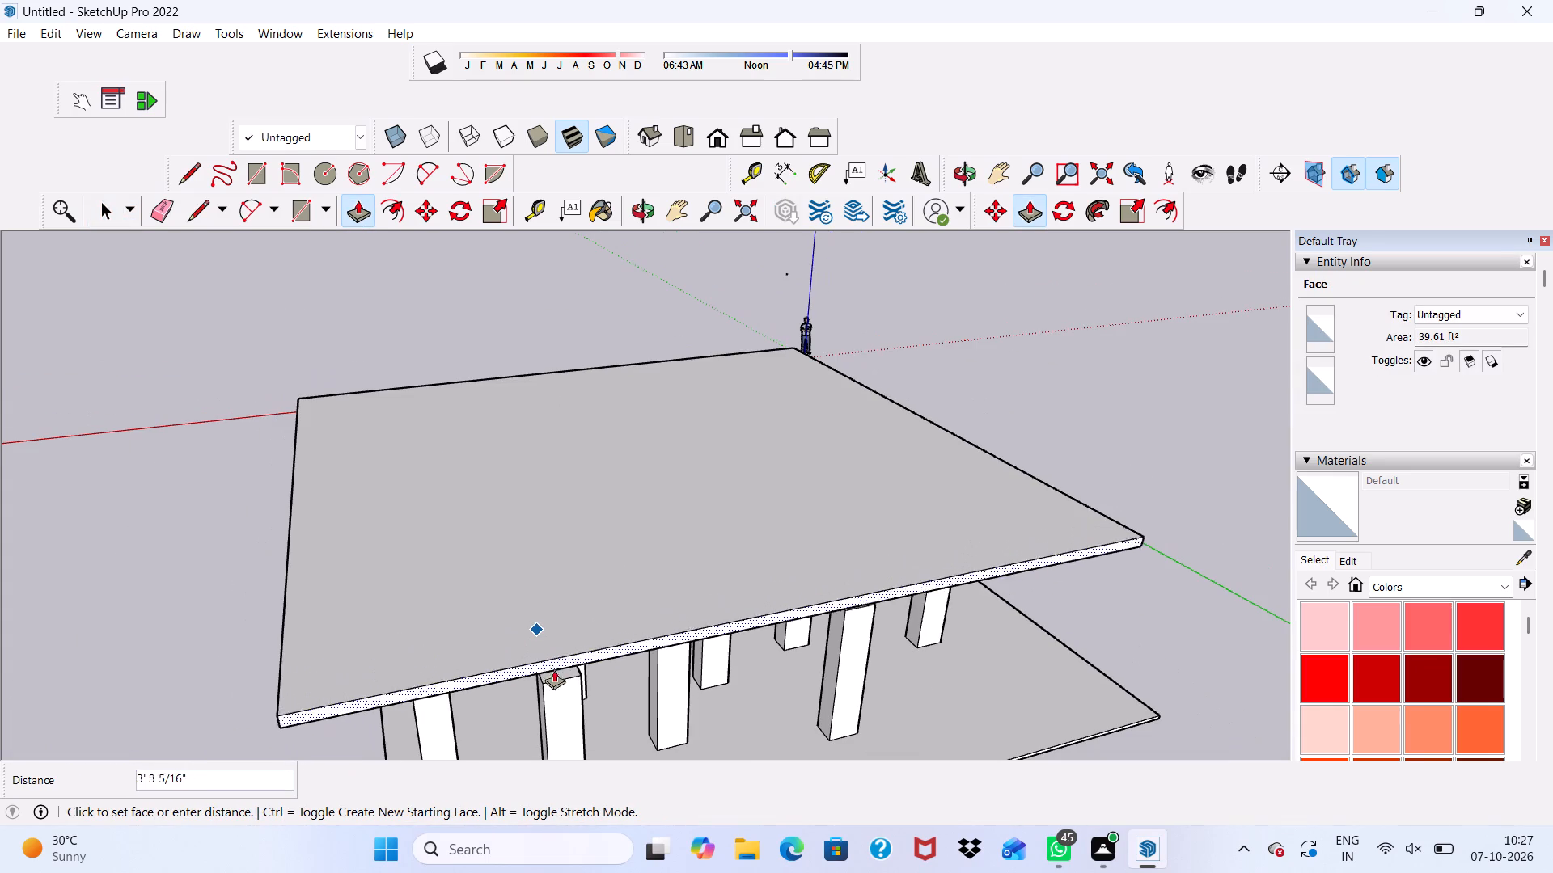
{"action": "left_click", "coordinate": [561, 698]}
Examine from the front, below and above how the thickened, extended top slab sits over the posts.
{"action": "scroll", "coordinate": [550, 573], "scroll_direction": "down", "scroll_amount": 6}
{"action": "middle_click_drag", "start_coordinate": [548, 572], "coordinate": [597, 565]}
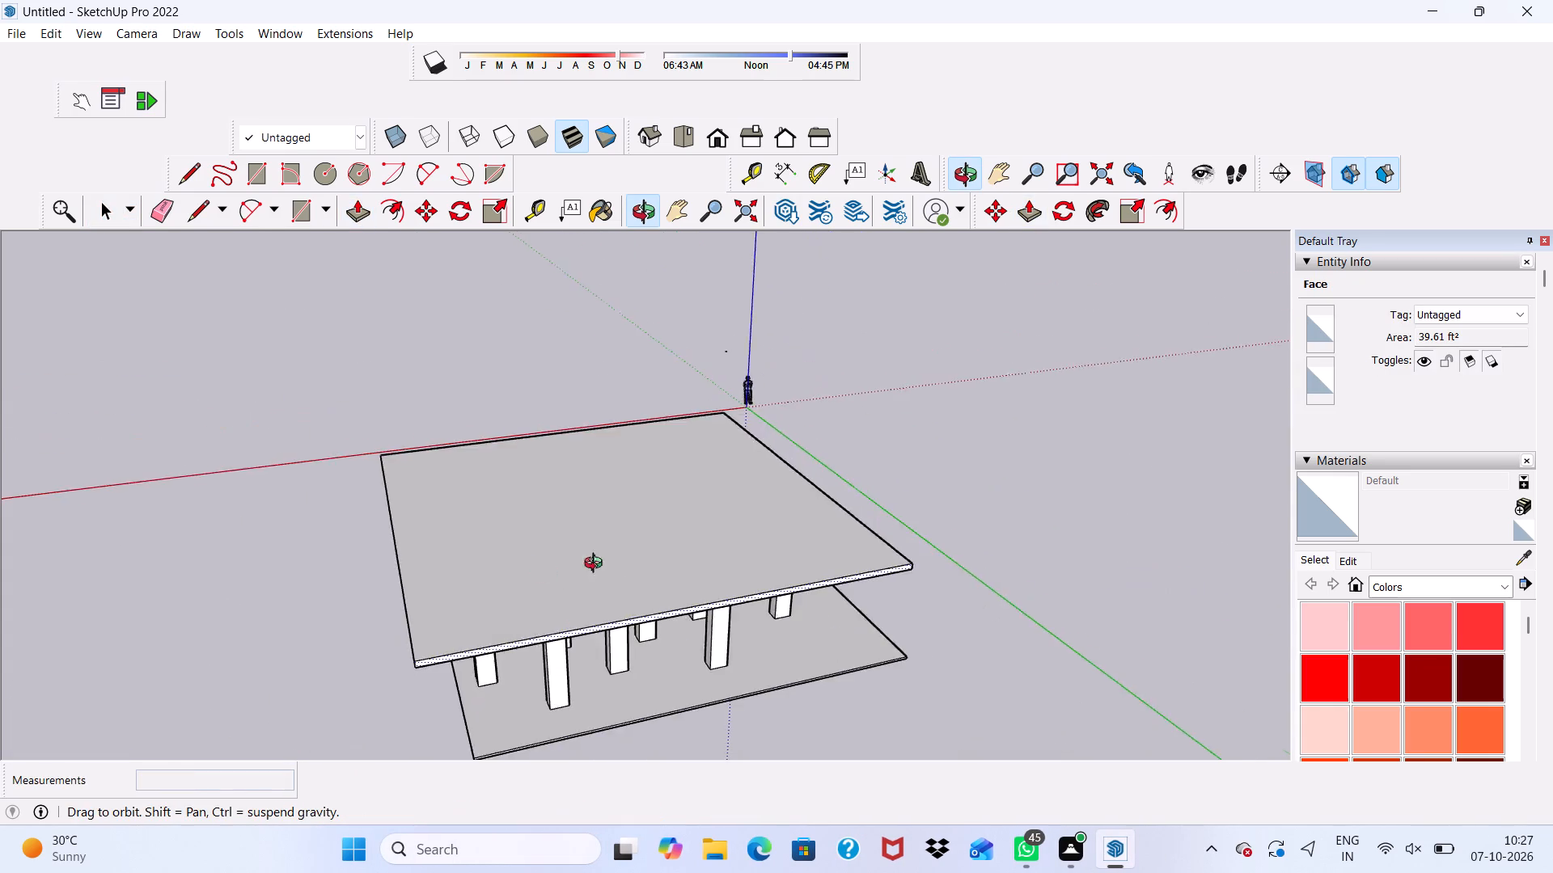
{"action": "middle_click_drag", "start_coordinate": [597, 565], "coordinate": [1011, 542]}
{"action": "scroll", "coordinate": [565, 540], "scroll_direction": "down", "scroll_amount": 2}
{"action": "middle_click_drag", "start_coordinate": [565, 540], "coordinate": [1151, 390]}
{"action": "middle_click_drag", "start_coordinate": [1152, 390], "coordinate": [1060, 457]}
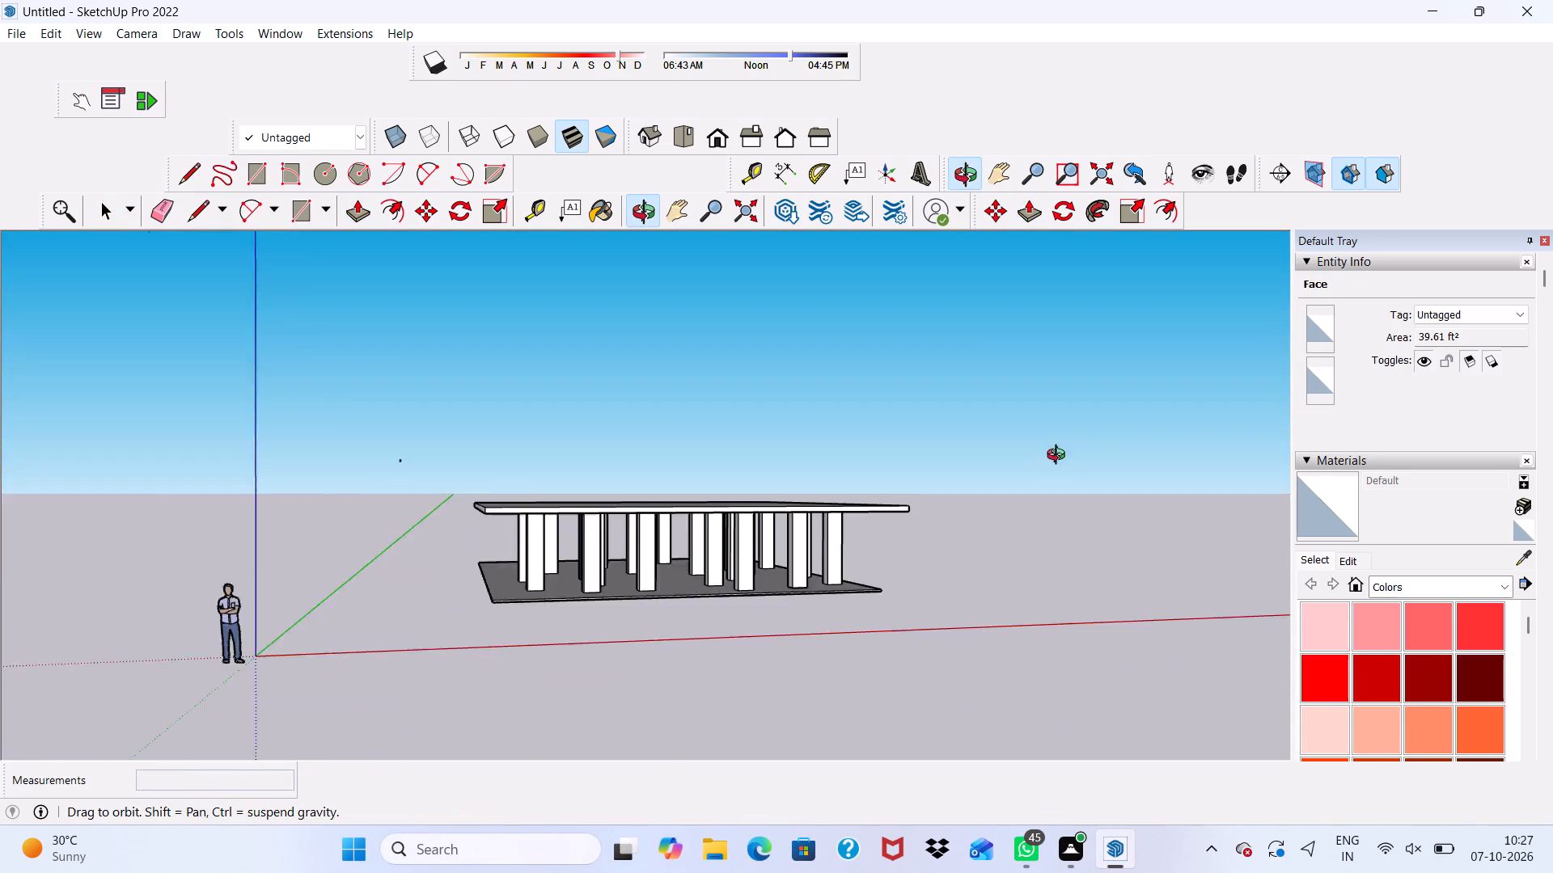
{"action": "middle_click_drag", "start_coordinate": [1060, 457], "coordinate": [1024, 447]}
{"action": "scroll", "coordinate": [721, 520], "scroll_direction": "up", "scroll_amount": 15}
{"action": "middle_click_drag", "start_coordinate": [721, 520], "coordinate": [751, 392]}
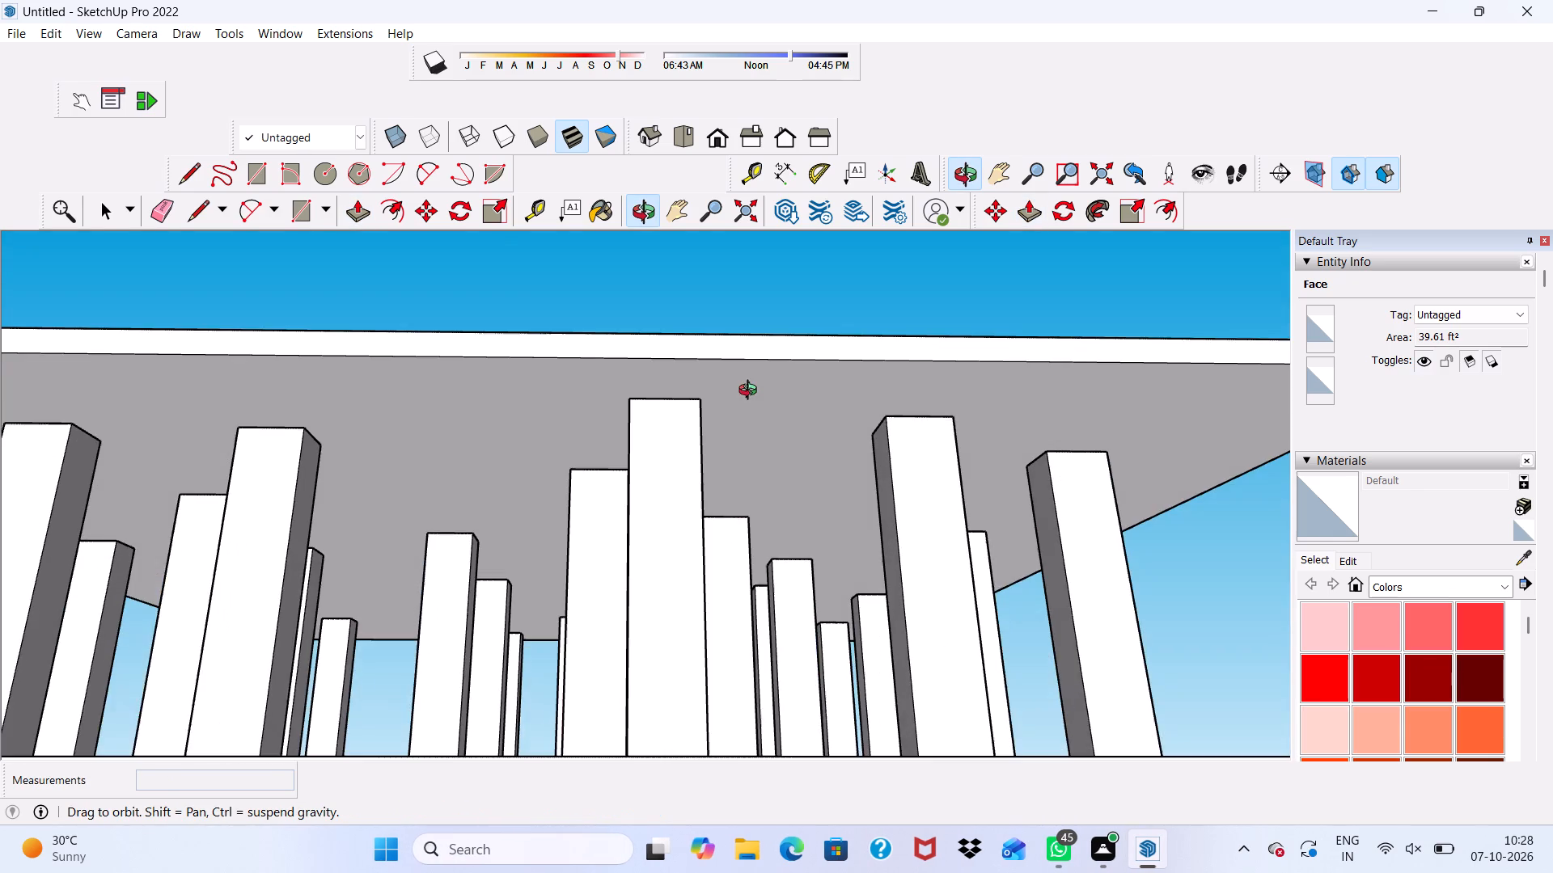
{"action": "middle_click_drag", "start_coordinate": [751, 392], "coordinate": [773, 587]}
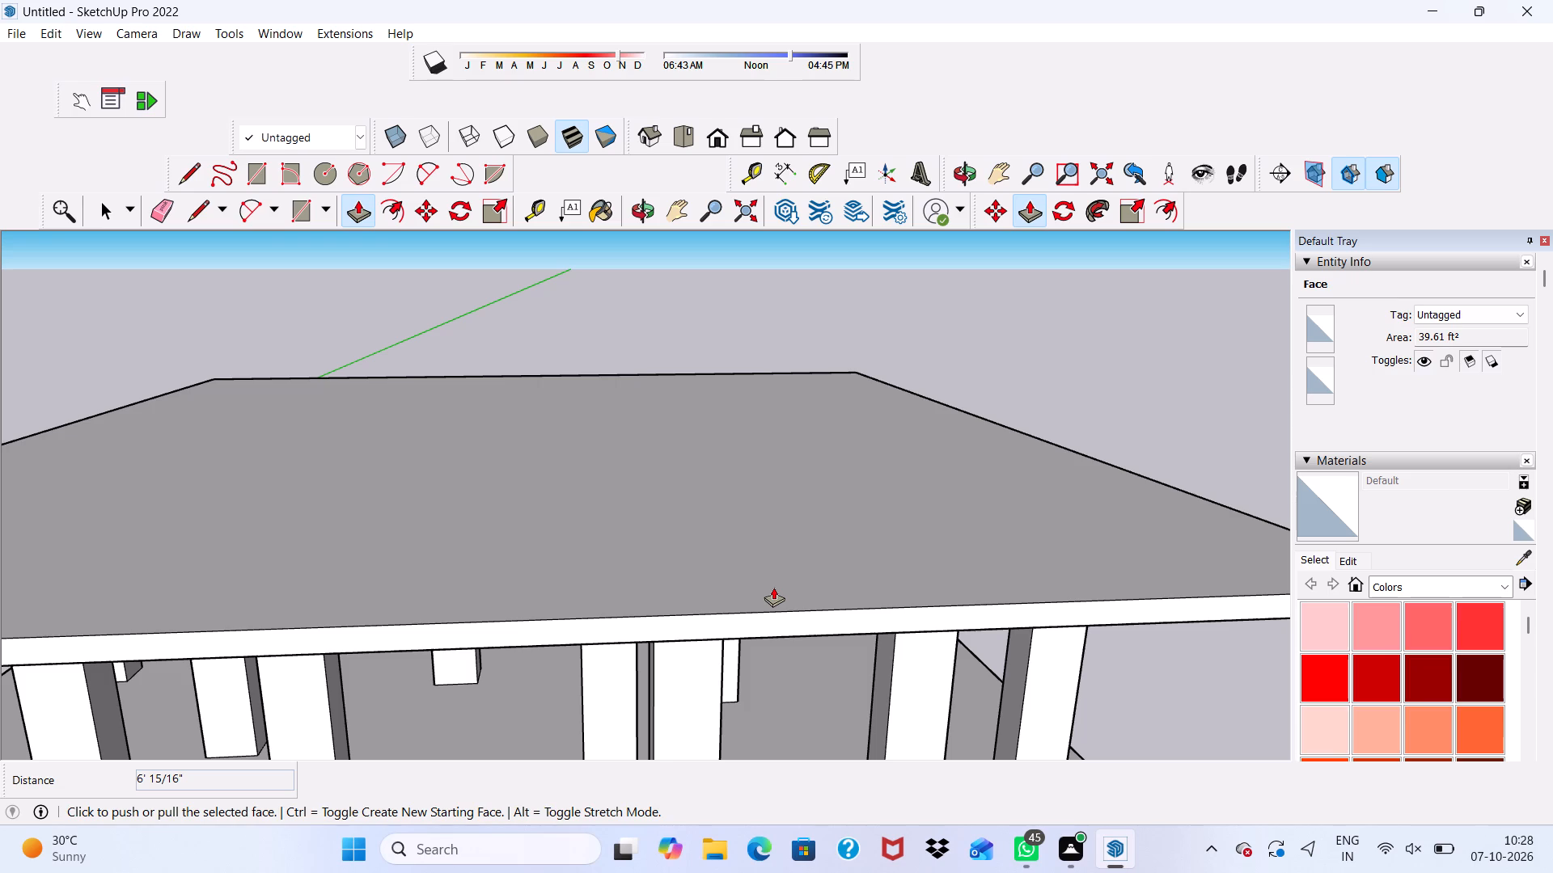
Examine how the top slab's edges overhang the posts and base slab, from above and at eye level.
{"action": "scroll", "coordinate": [718, 526], "scroll_direction": "down", "scroll_amount": 7}
{"action": "key", "text": "space"}
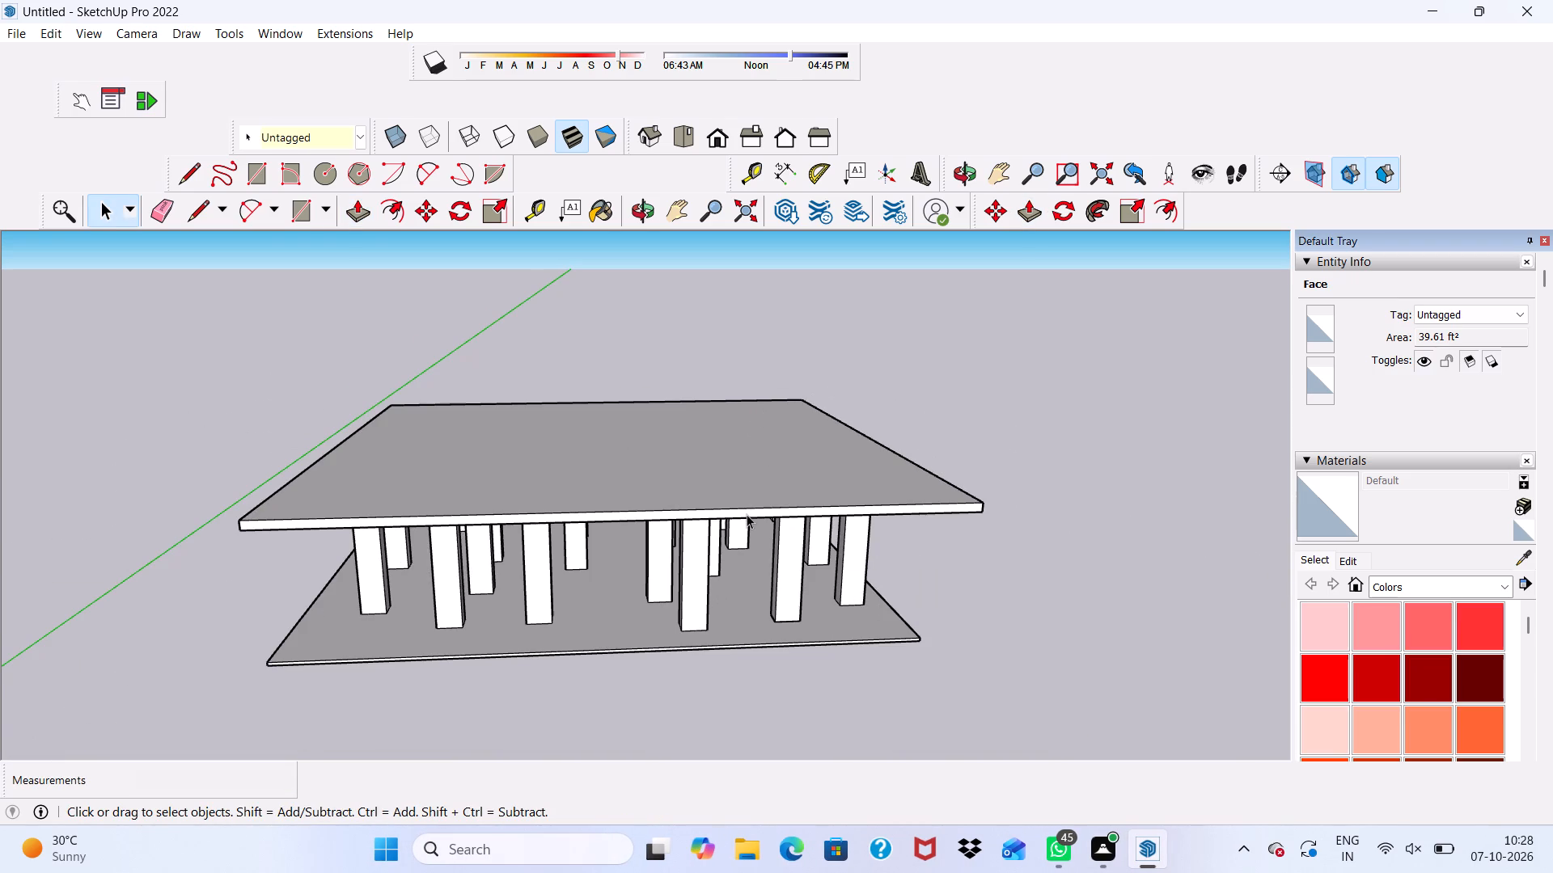
{"action": "scroll", "coordinate": [747, 515], "scroll_direction": "up", "scroll_amount": 3}
{"action": "scroll", "coordinate": [747, 515], "scroll_direction": "down", "scroll_amount": 6}
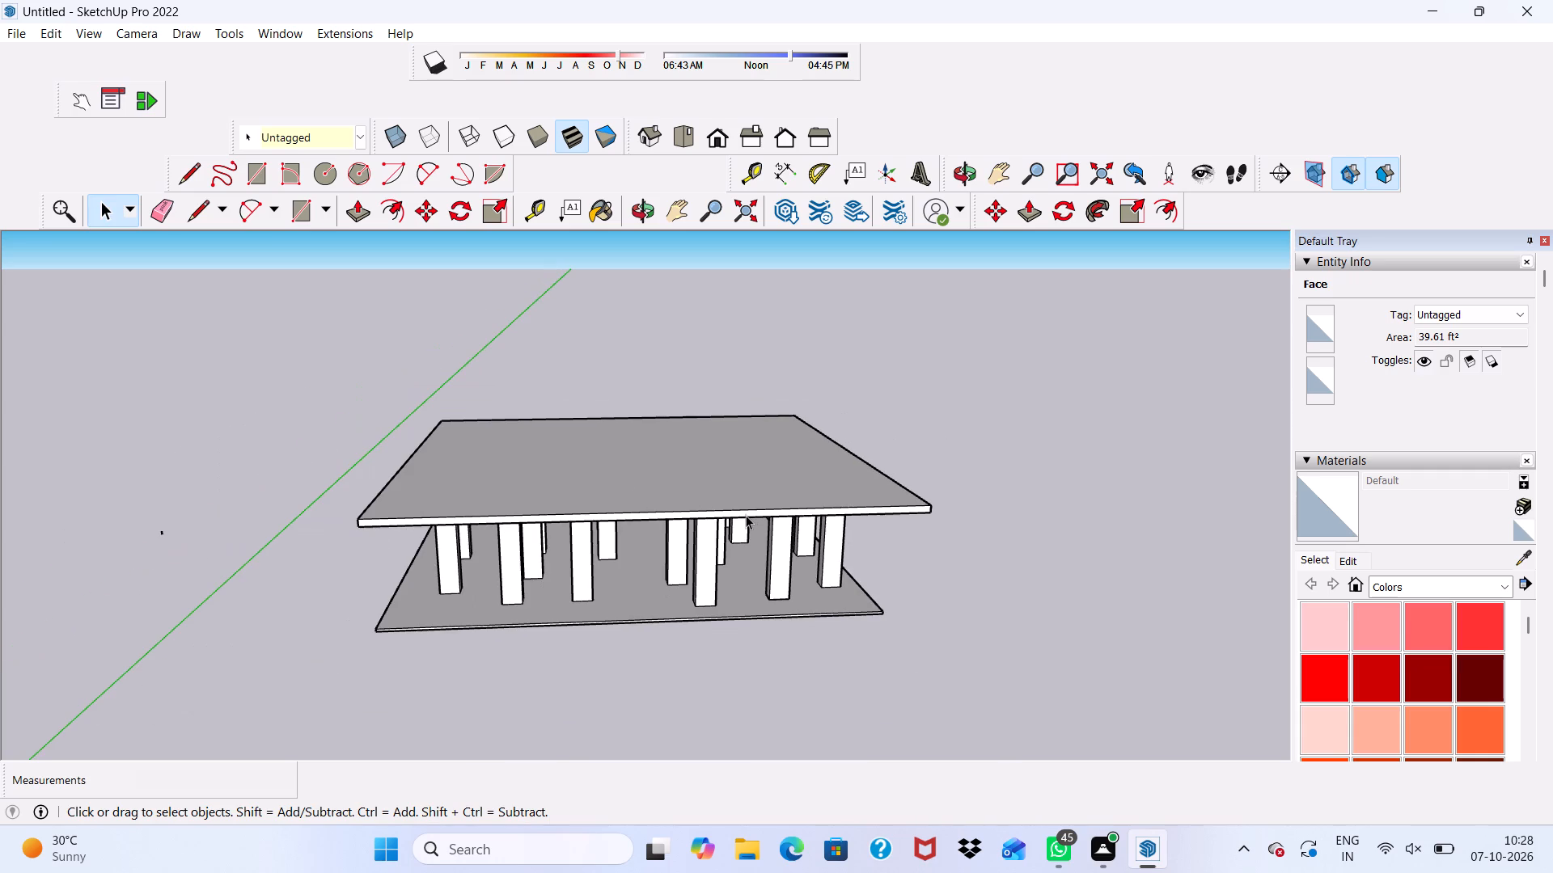
{"action": "middle_click_drag", "start_coordinate": [746, 515], "coordinate": [679, 441]}
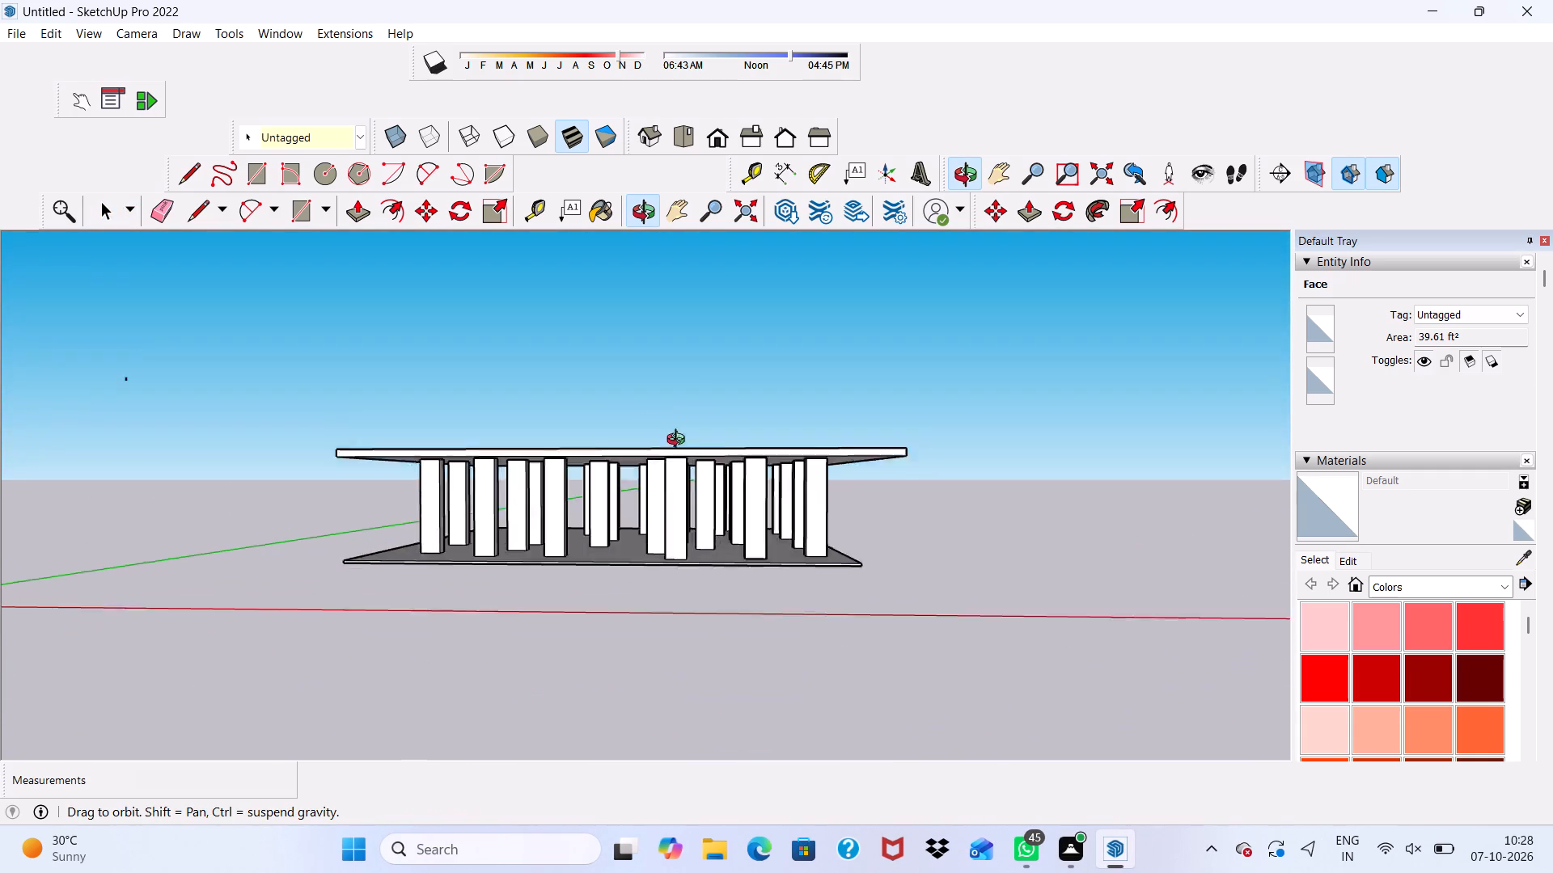
{"action": "middle_click_drag", "start_coordinate": [679, 441], "coordinate": [803, 490]}
{"action": "scroll", "coordinate": [803, 490], "scroll_direction": "up", "scroll_amount": 11}
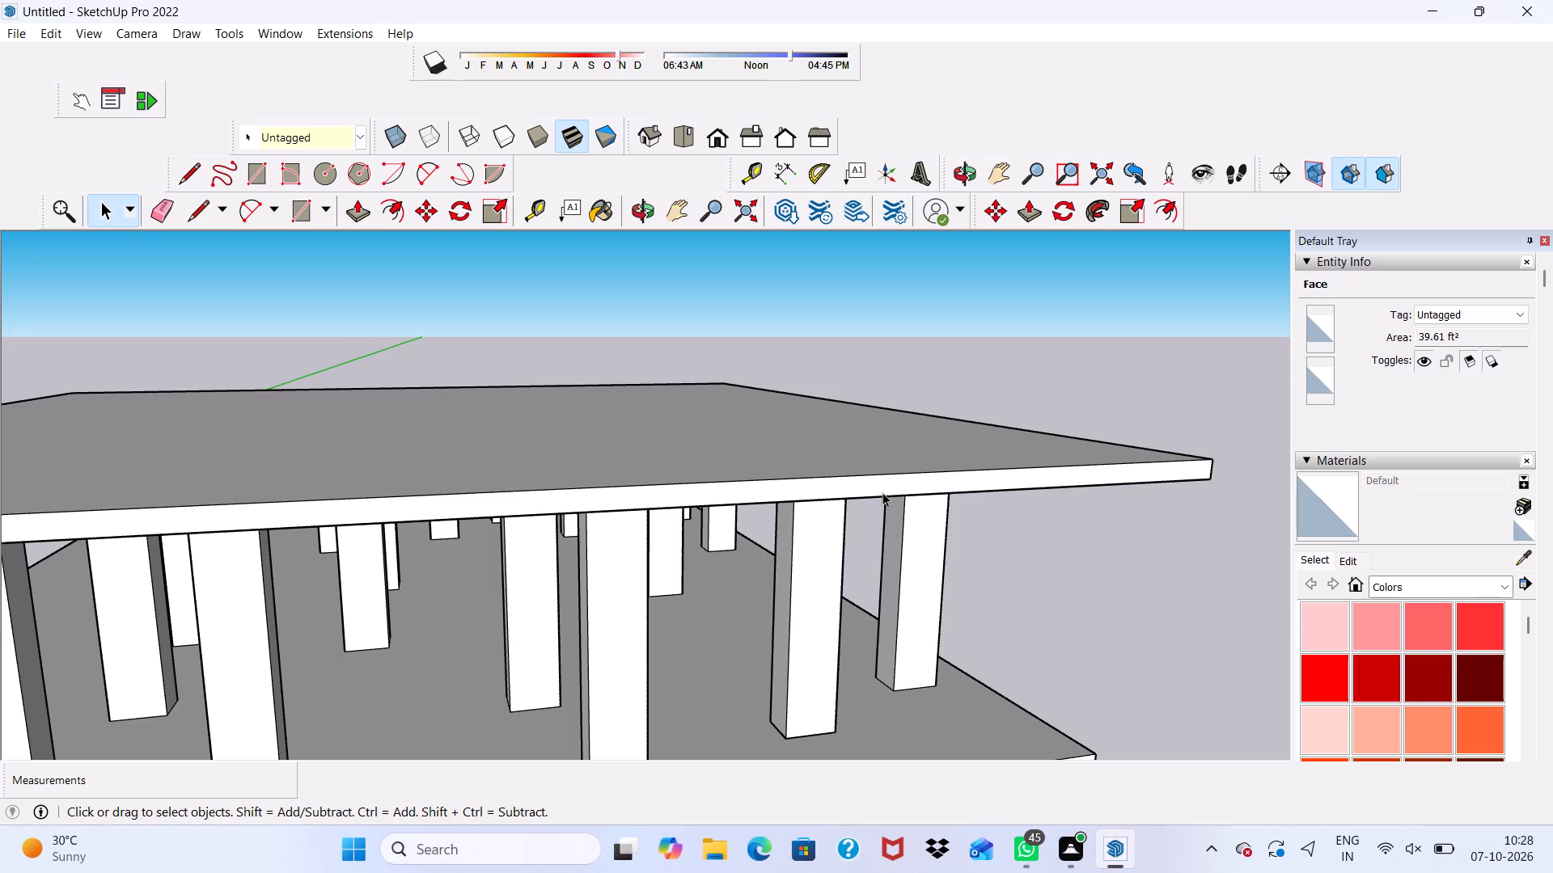
{"action": "scroll", "coordinate": [851, 549], "scroll_direction": "down", "scroll_amount": 2}
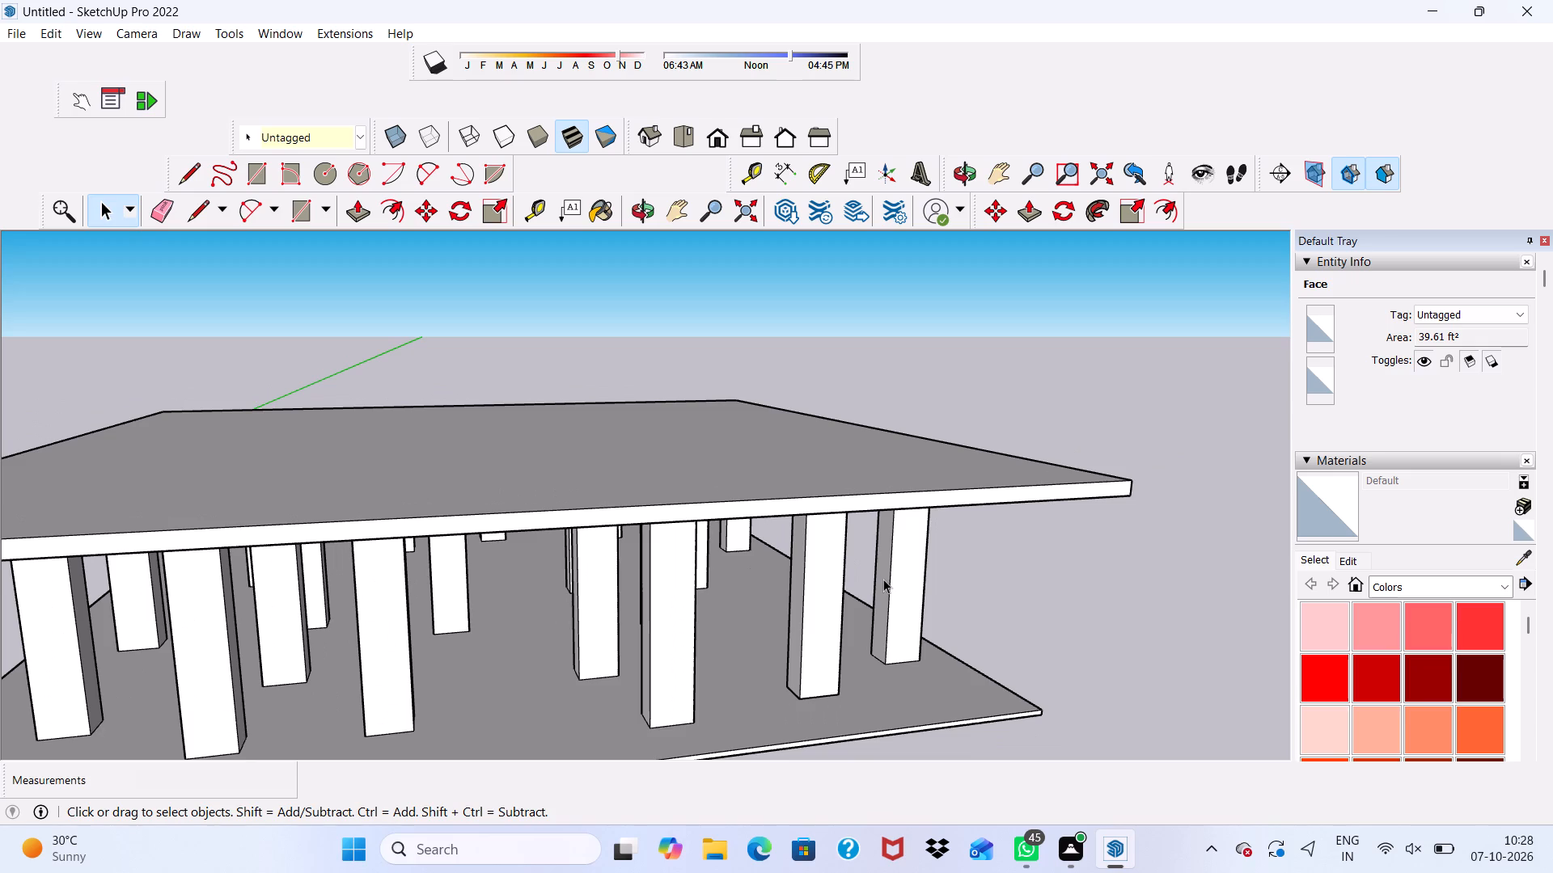
{"action": "middle_click_drag", "start_coordinate": [883, 579], "coordinate": [825, 652]}
{"action": "scroll", "coordinate": [791, 526], "scroll_direction": "down", "scroll_amount": 4}
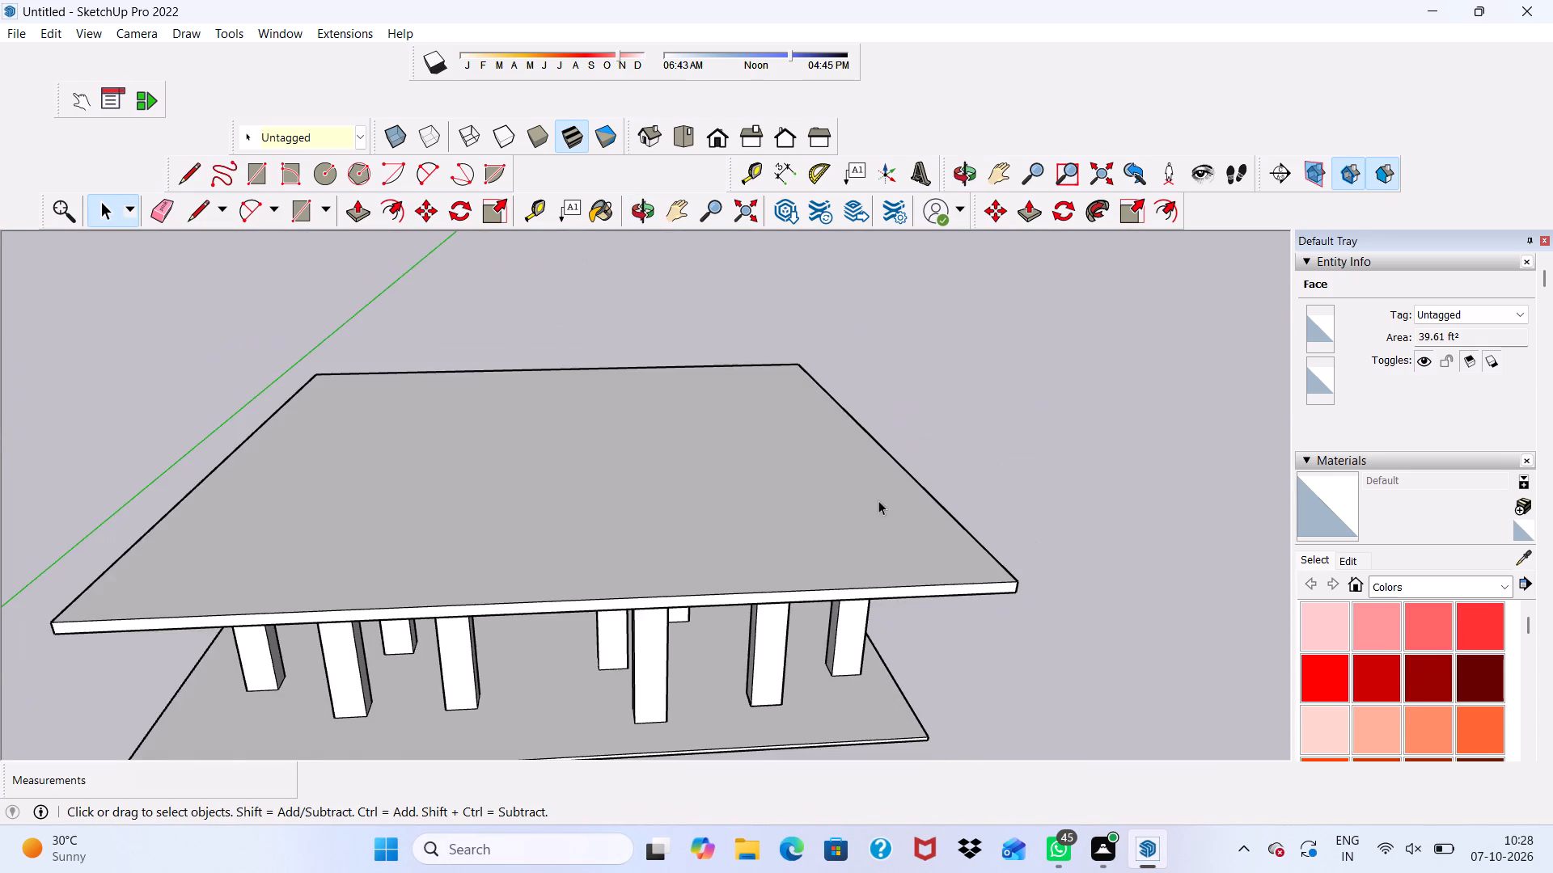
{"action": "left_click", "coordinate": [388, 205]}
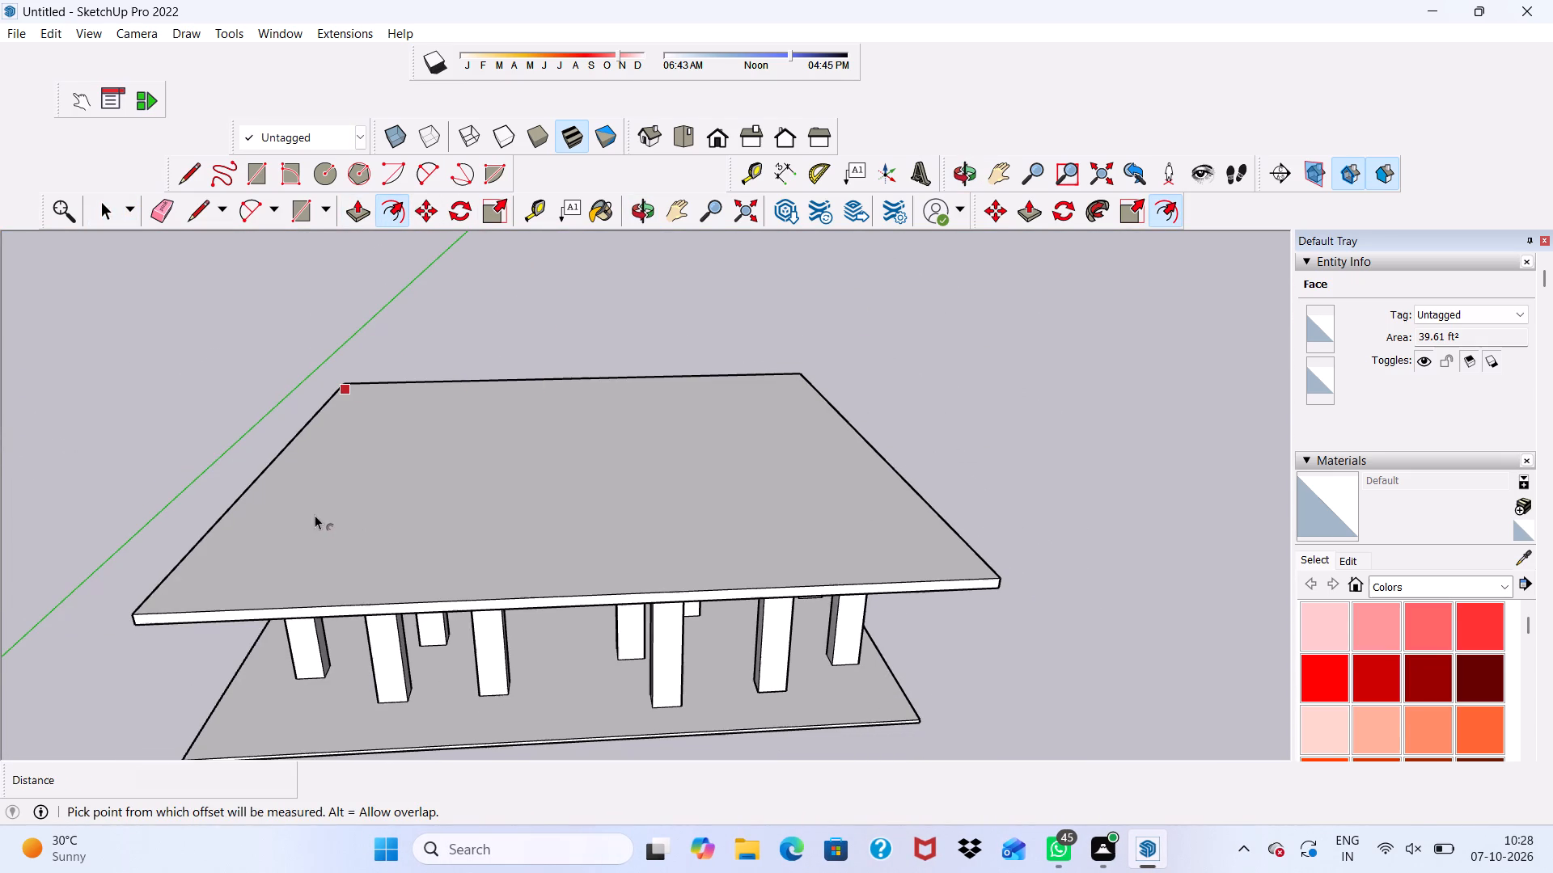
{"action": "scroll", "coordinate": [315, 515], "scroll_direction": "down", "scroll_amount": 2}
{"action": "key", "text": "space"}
Examine the slab-and-post structure from below, in the standard front view, and from above the top slab.
{"action": "scroll", "coordinate": [395, 445], "scroll_direction": "down", "scroll_amount": 4}
{"action": "middle_click_drag", "start_coordinate": [404, 449], "coordinate": [441, 230]}
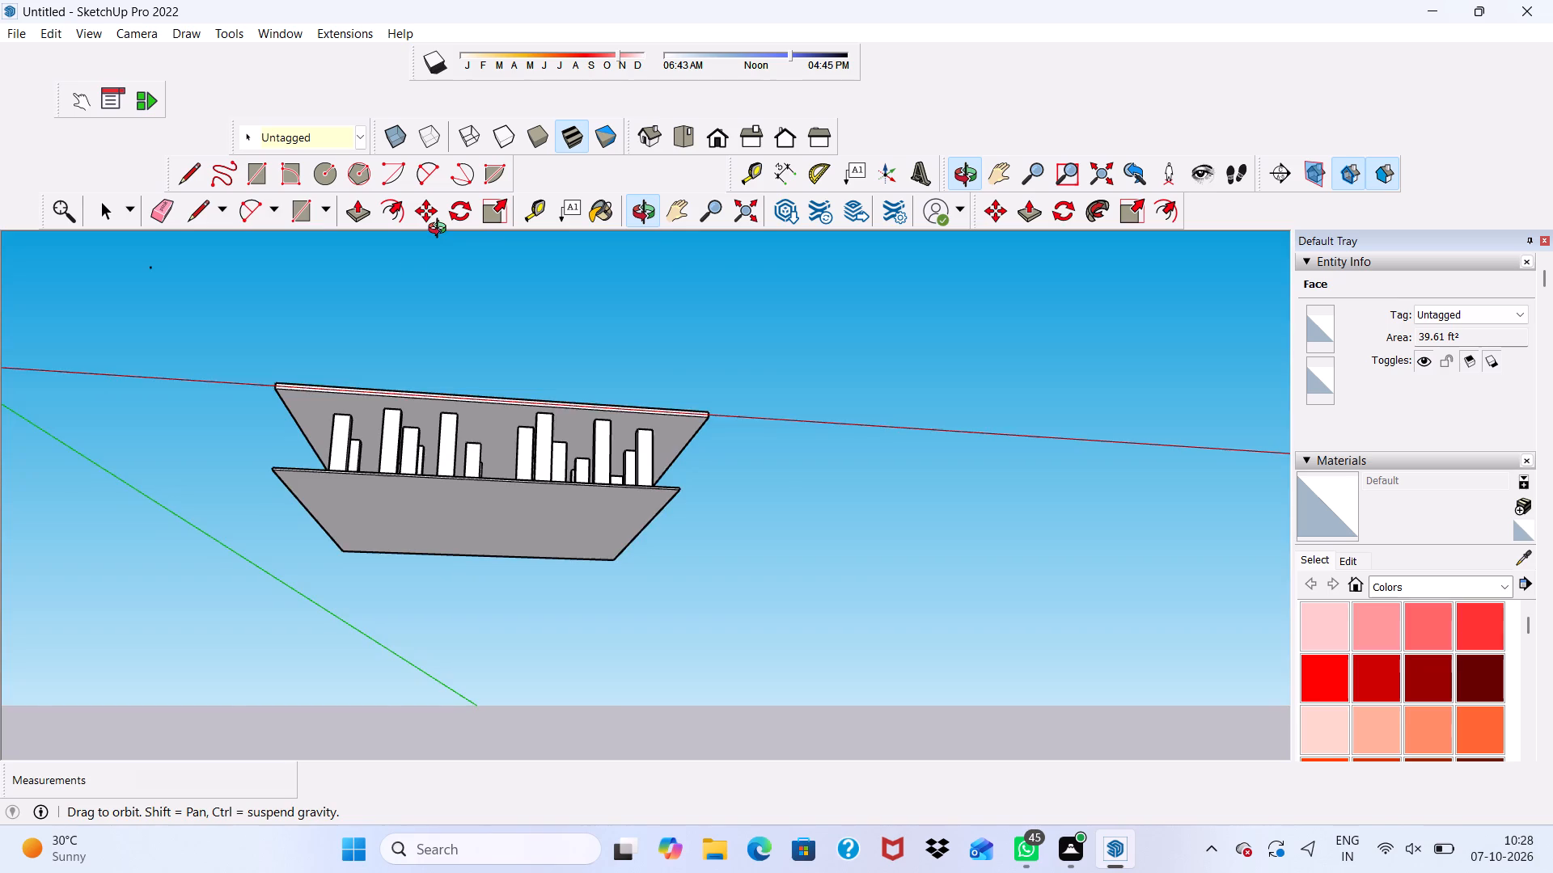
{"action": "middle_click_drag", "start_coordinate": [441, 230], "coordinate": [343, 443]}
{"action": "left_click", "coordinate": [711, 143]}
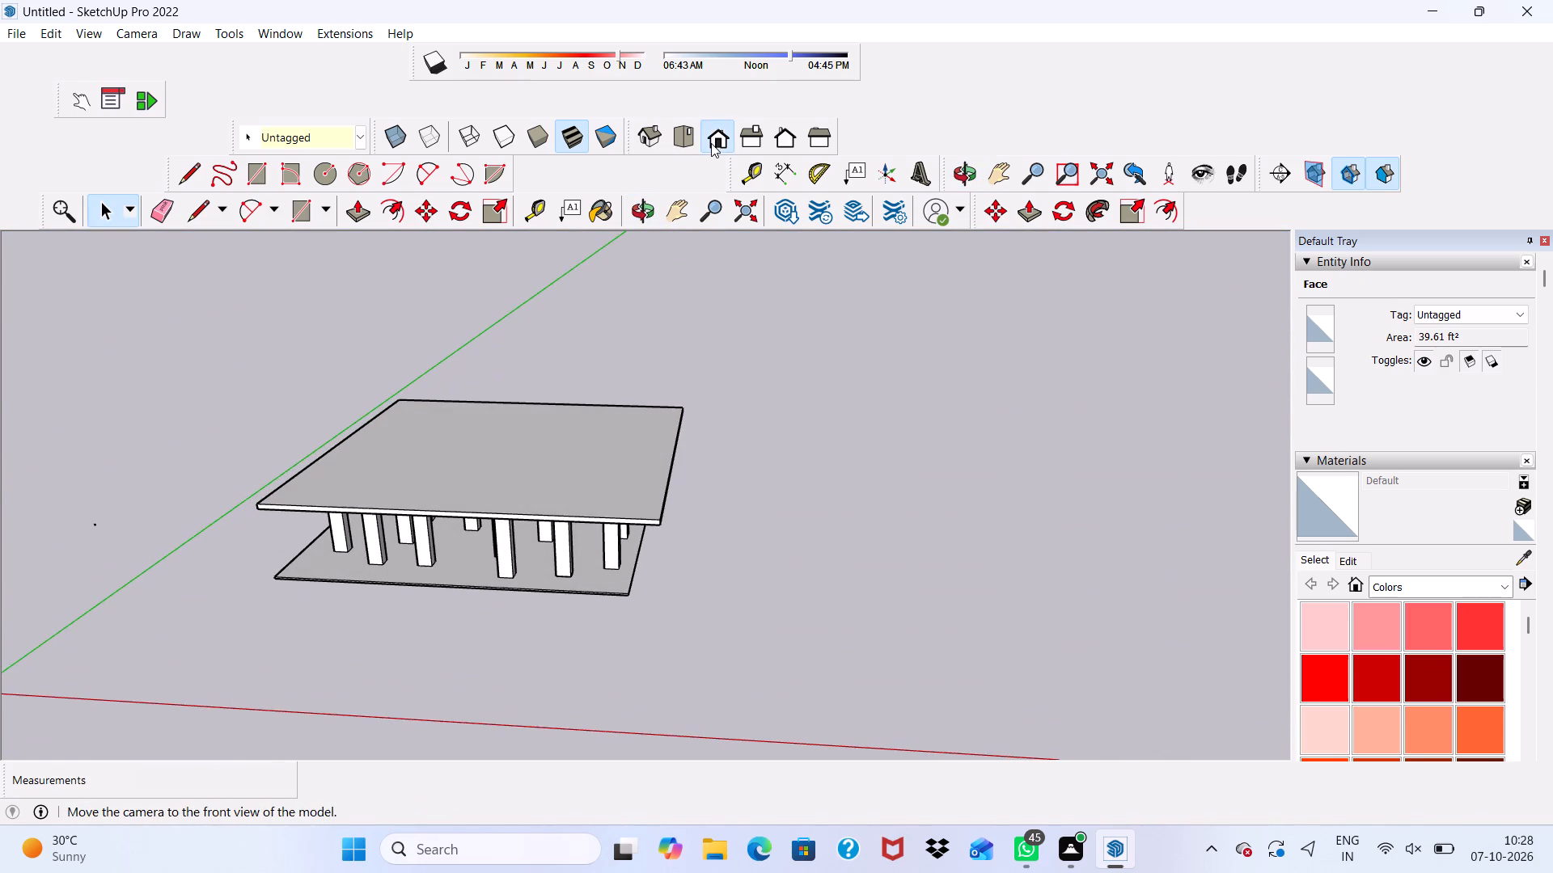
{"action": "scroll", "coordinate": [772, 373], "scroll_direction": "down", "scroll_amount": 2}
{"action": "scroll", "coordinate": [664, 432], "scroll_direction": "up", "scroll_amount": 4}
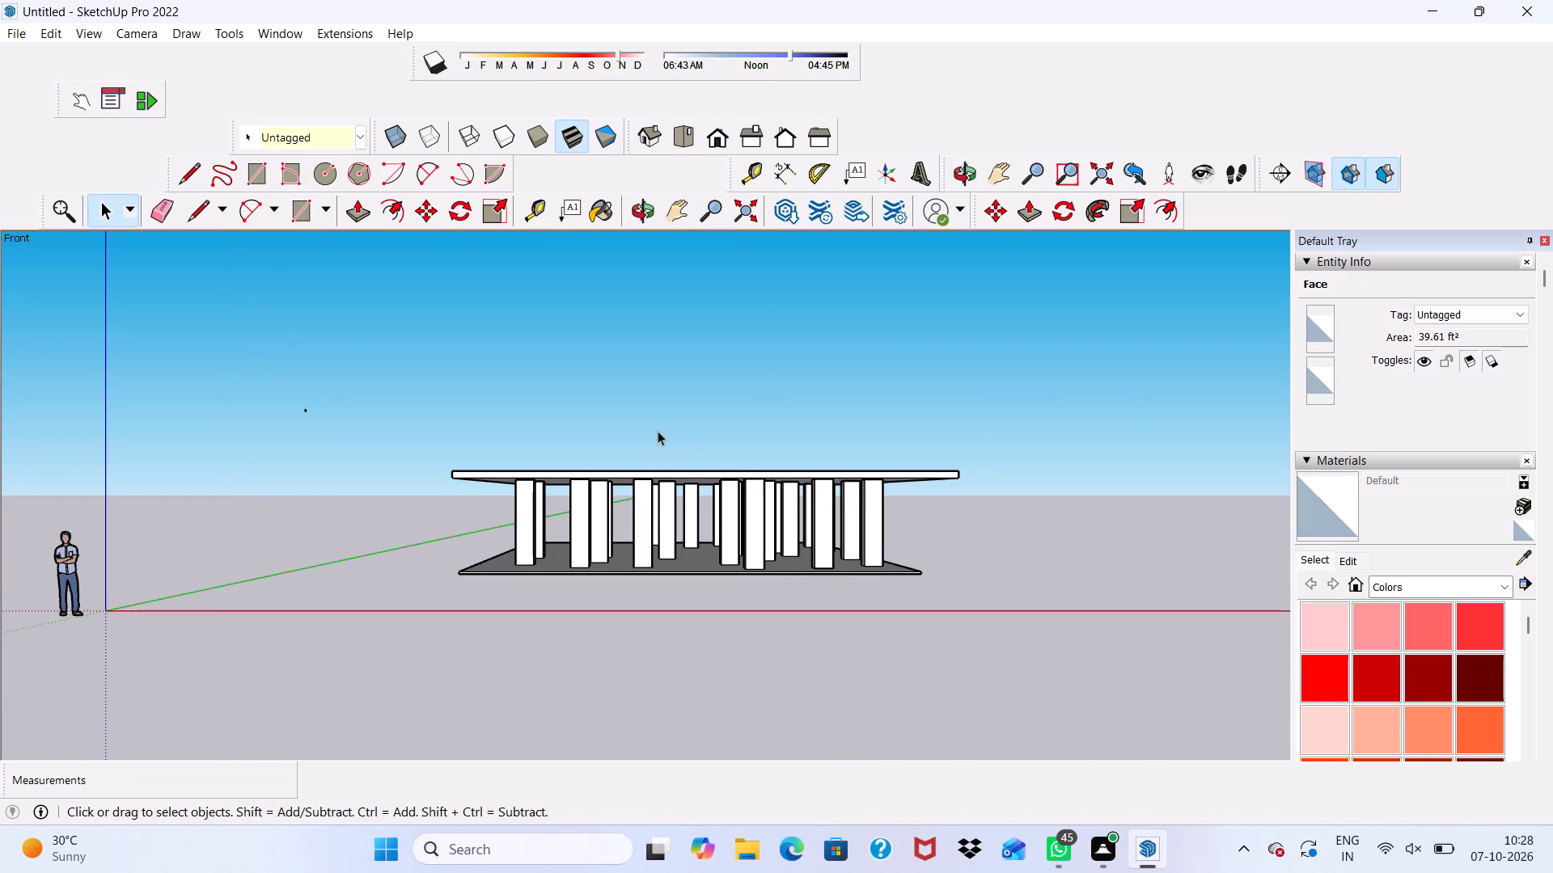
{"action": "scroll", "coordinate": [655, 431], "scroll_direction": "up", "scroll_amount": 3}
{"action": "middle_click_drag", "start_coordinate": [655, 431], "coordinate": [658, 432]}
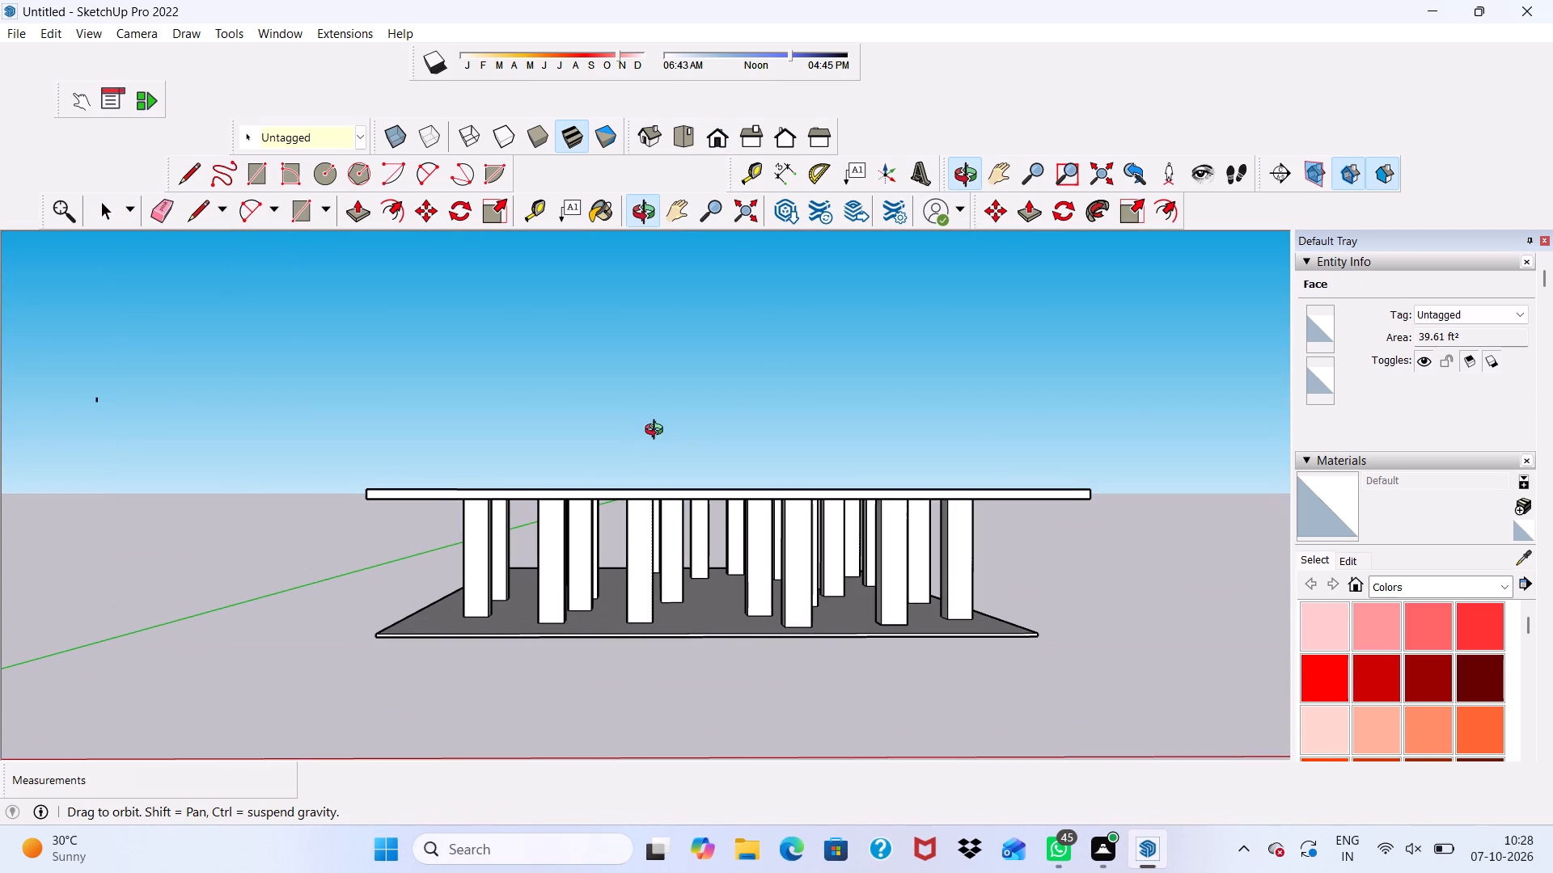
{"action": "middle_click_drag", "start_coordinate": [658, 432], "coordinate": [658, 433]}
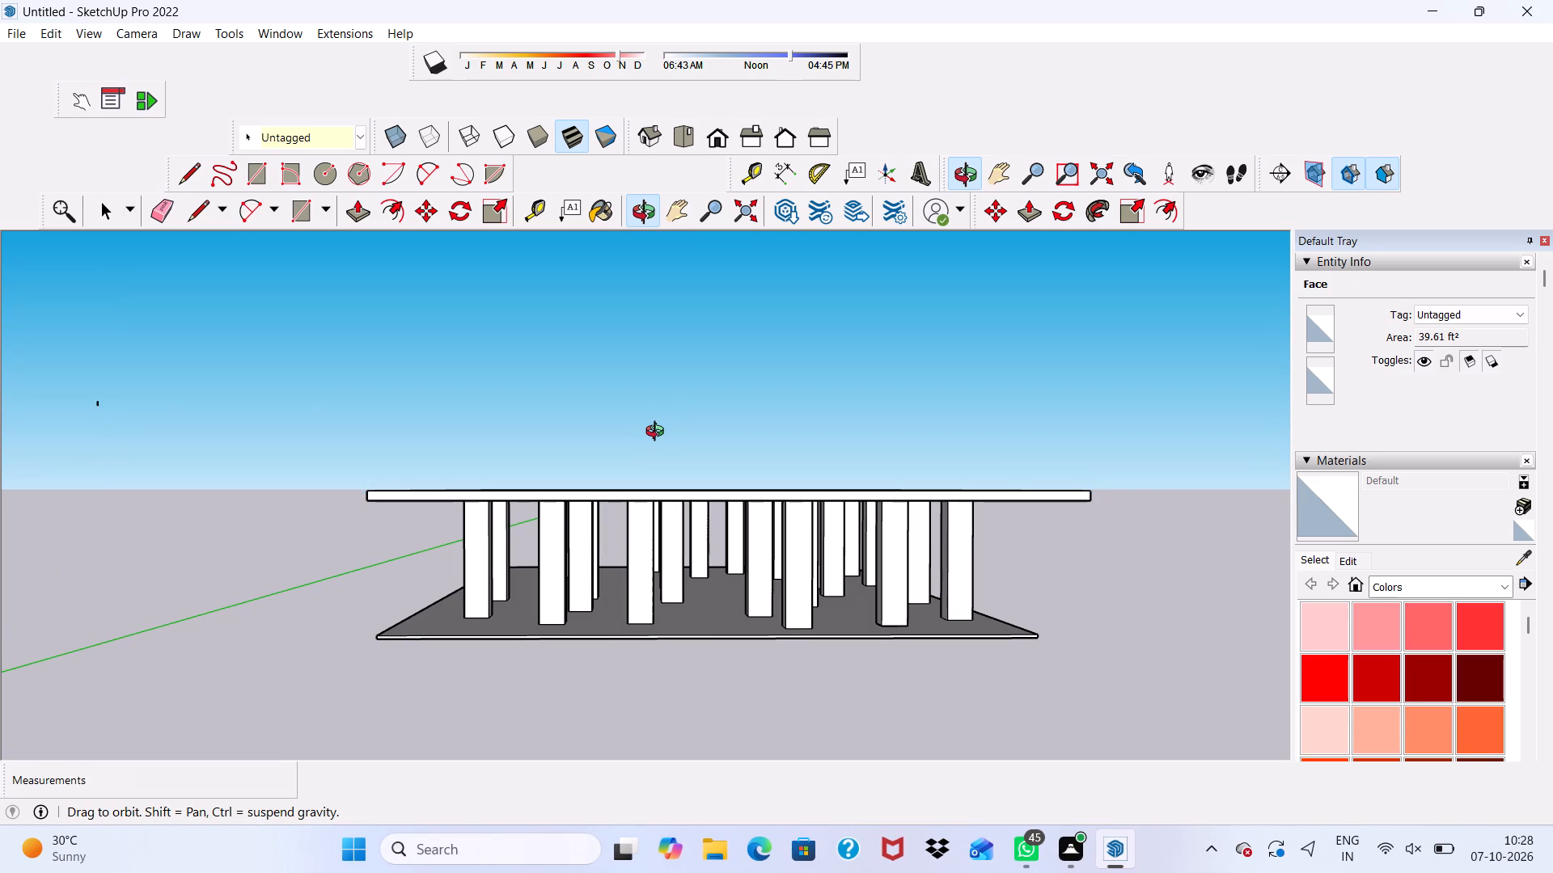
{"action": "middle_click_drag", "start_coordinate": [658, 433], "coordinate": [662, 478]}
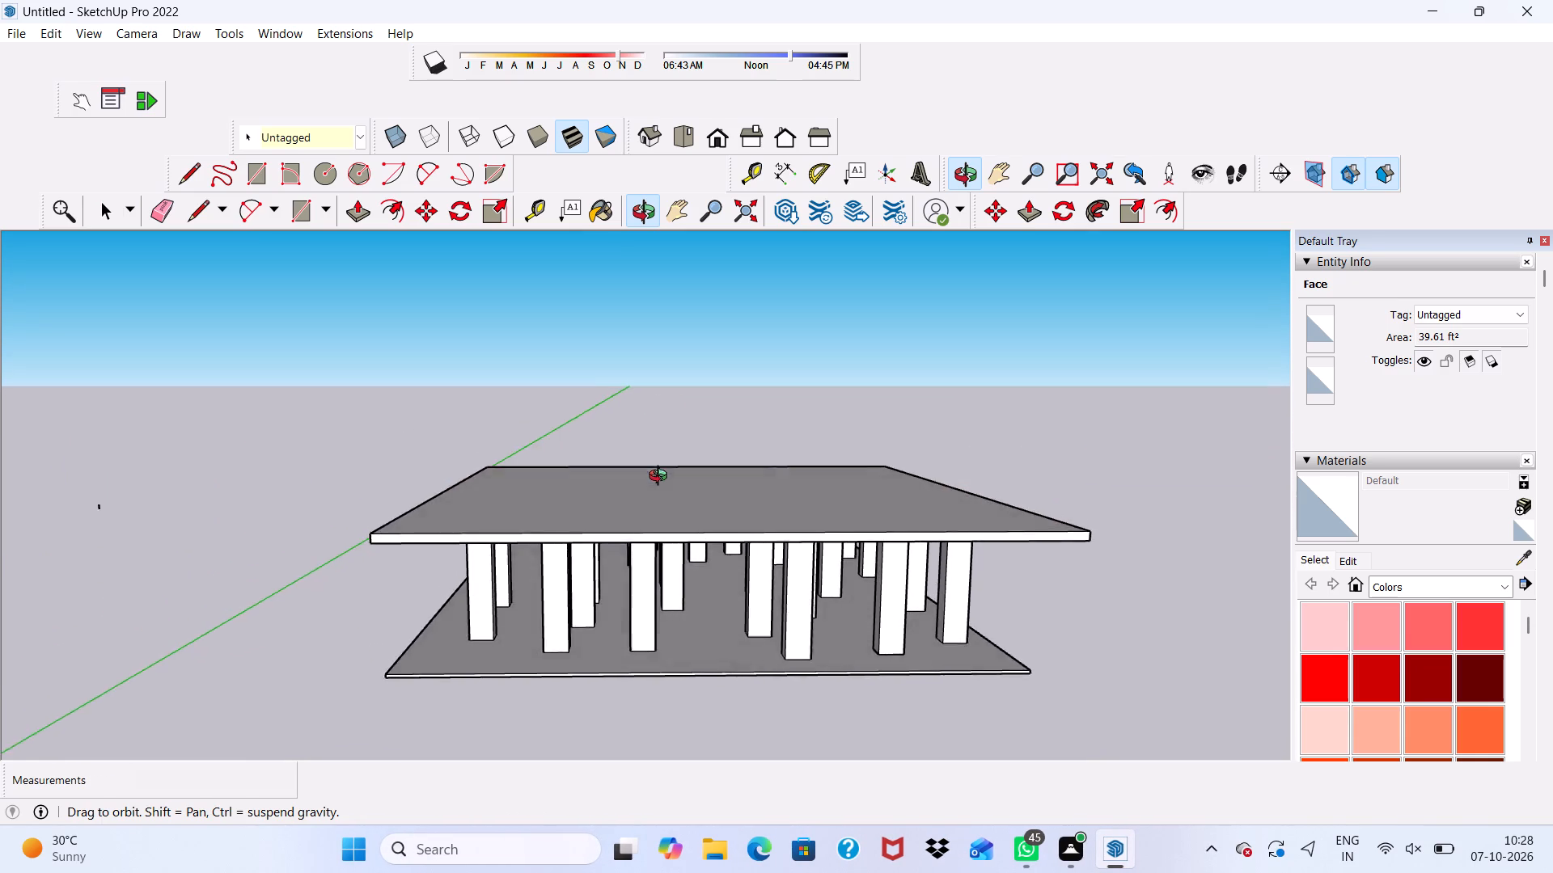
{"action": "middle_click_drag", "start_coordinate": [662, 478], "coordinate": [690, 550]}
{"action": "scroll", "coordinate": [713, 517], "scroll_direction": "up", "scroll_amount": 3}
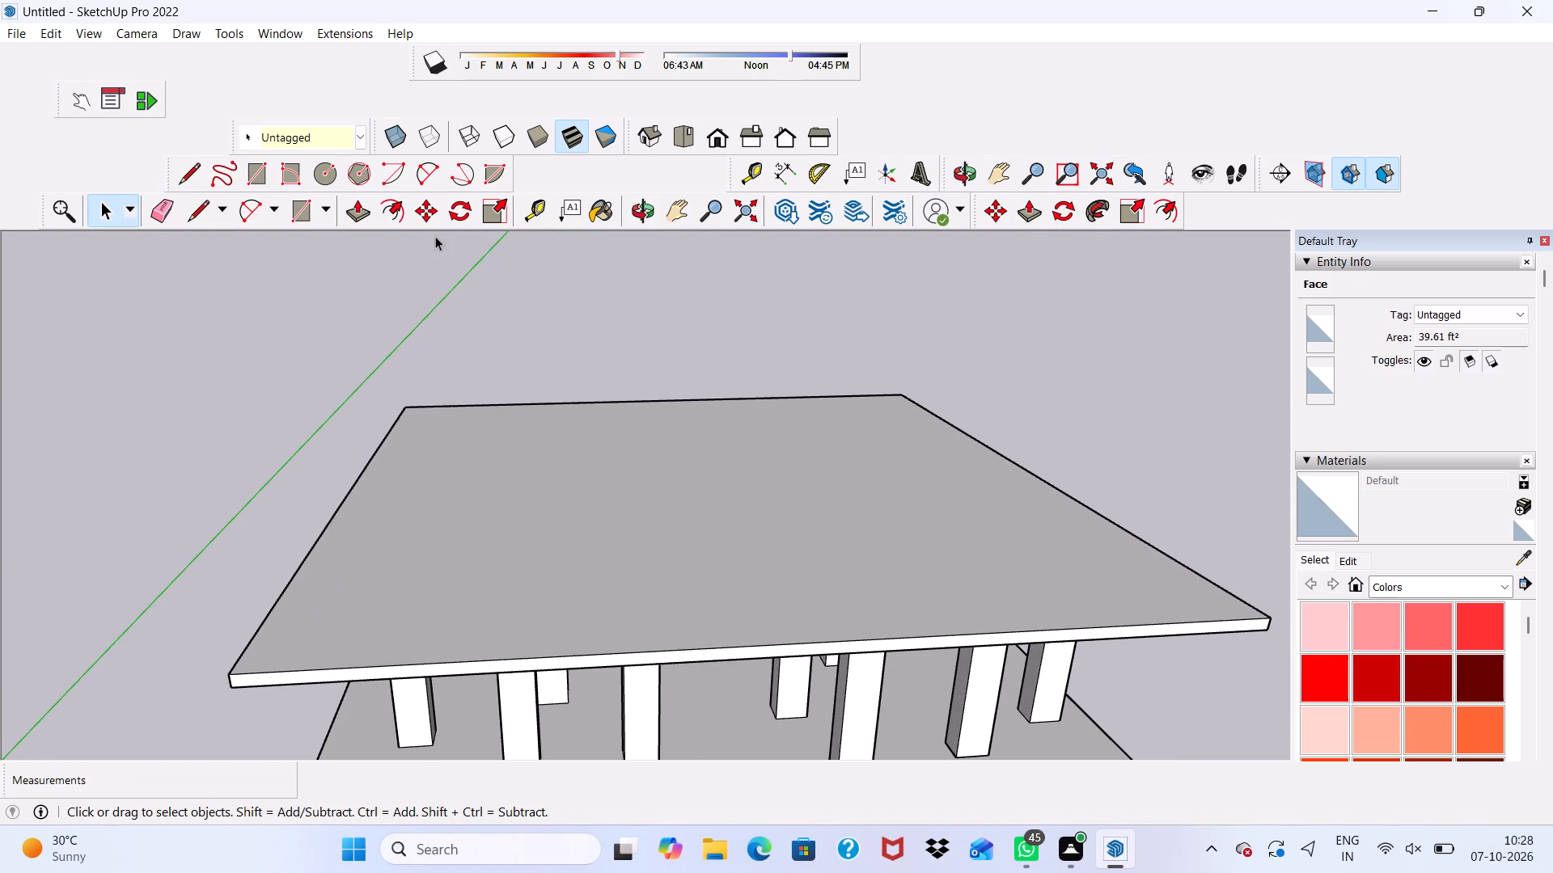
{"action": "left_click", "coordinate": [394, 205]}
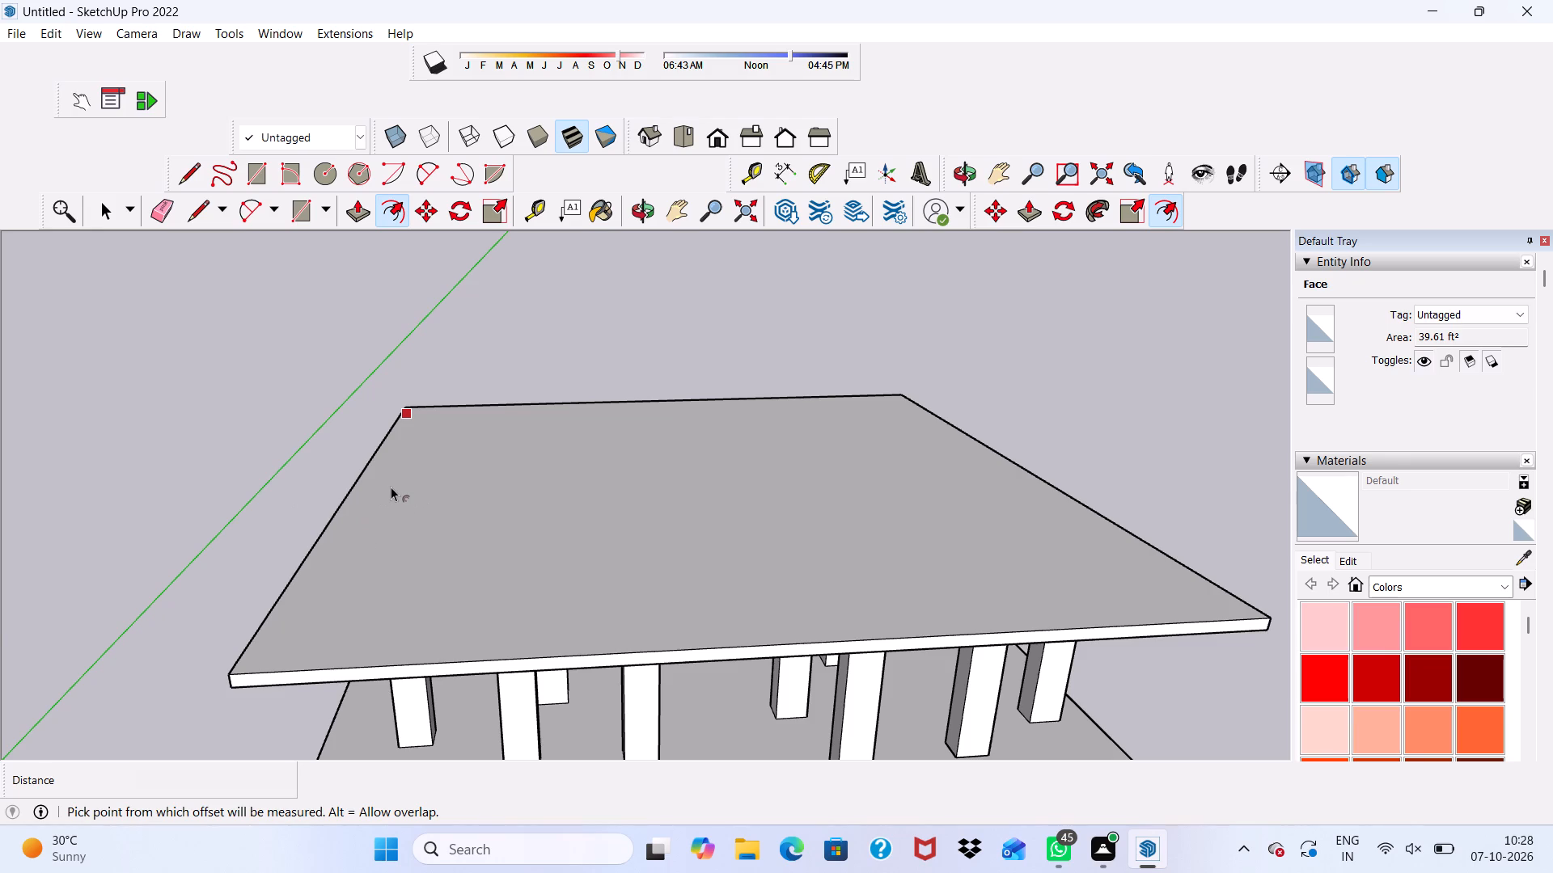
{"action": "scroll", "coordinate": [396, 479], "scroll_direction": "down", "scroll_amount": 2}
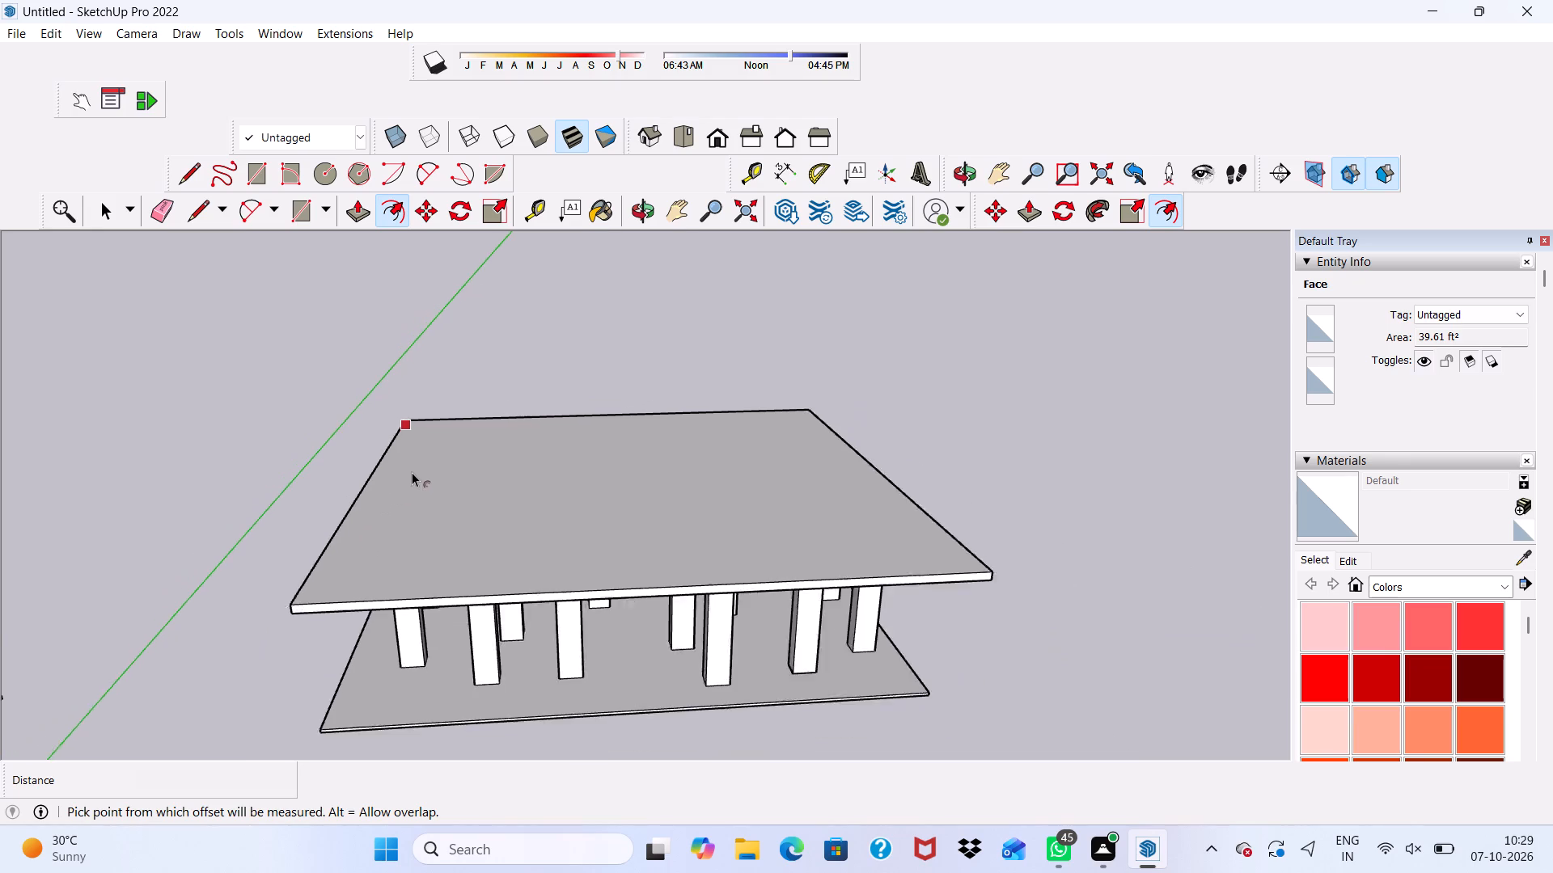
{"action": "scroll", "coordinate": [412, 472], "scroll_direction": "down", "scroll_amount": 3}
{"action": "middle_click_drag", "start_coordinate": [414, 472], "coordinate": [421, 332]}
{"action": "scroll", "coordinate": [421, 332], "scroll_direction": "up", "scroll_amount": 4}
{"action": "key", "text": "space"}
Push/Pull the top slab's front side face, the one facing the red axis, outward by 2'.
{"action": "scroll", "coordinate": [456, 480], "scroll_direction": "up", "scroll_amount": 4}
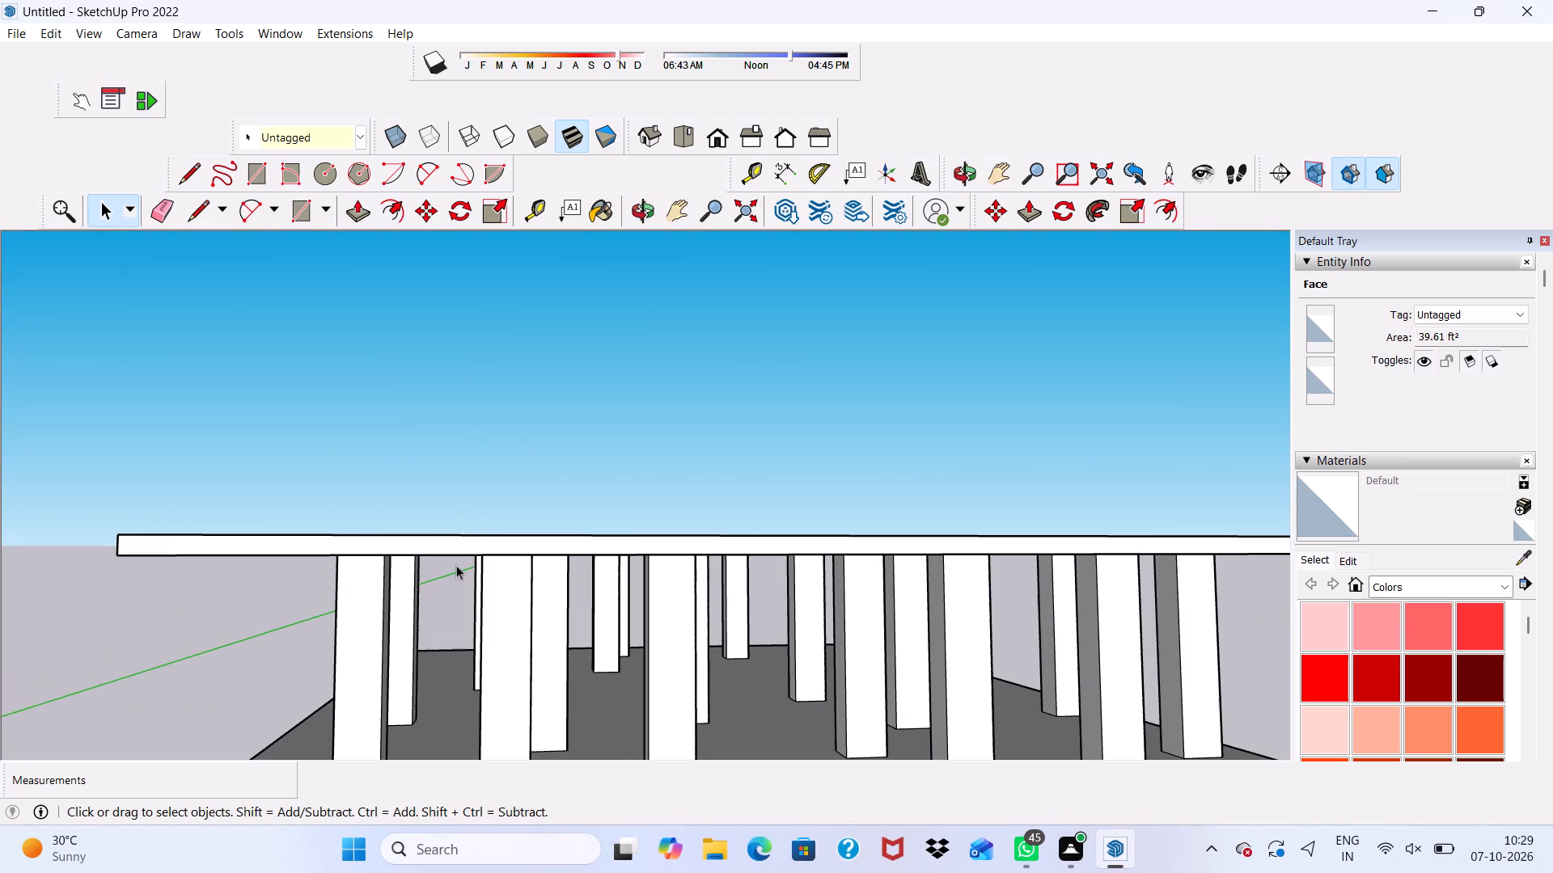
{"action": "left_click", "coordinate": [464, 550]}
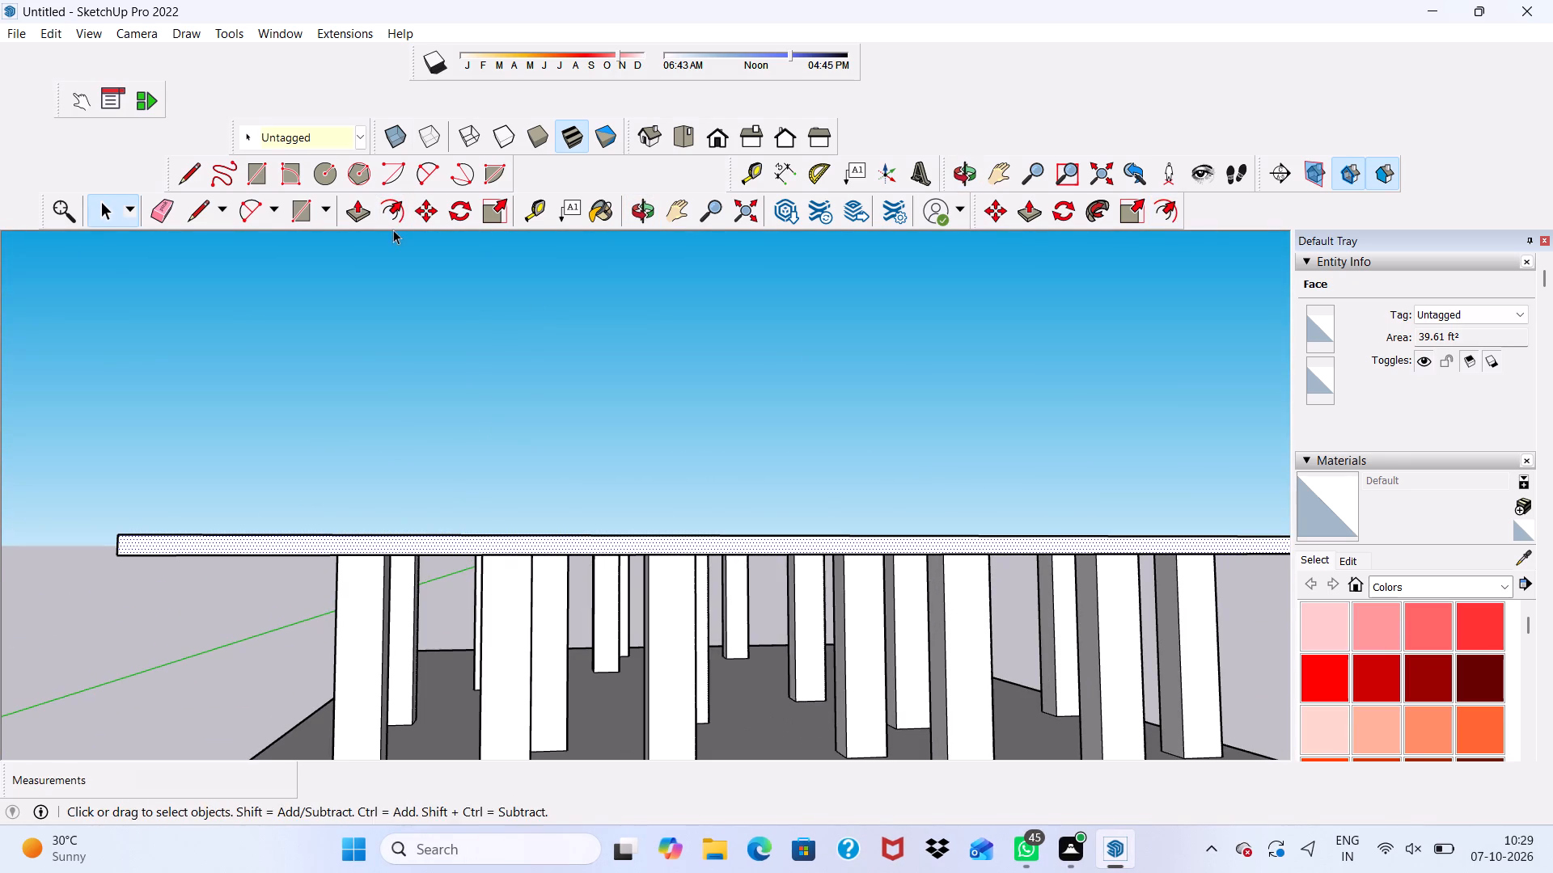
{"action": "left_click", "coordinate": [356, 205]}
{"action": "left_click", "coordinate": [414, 533]}
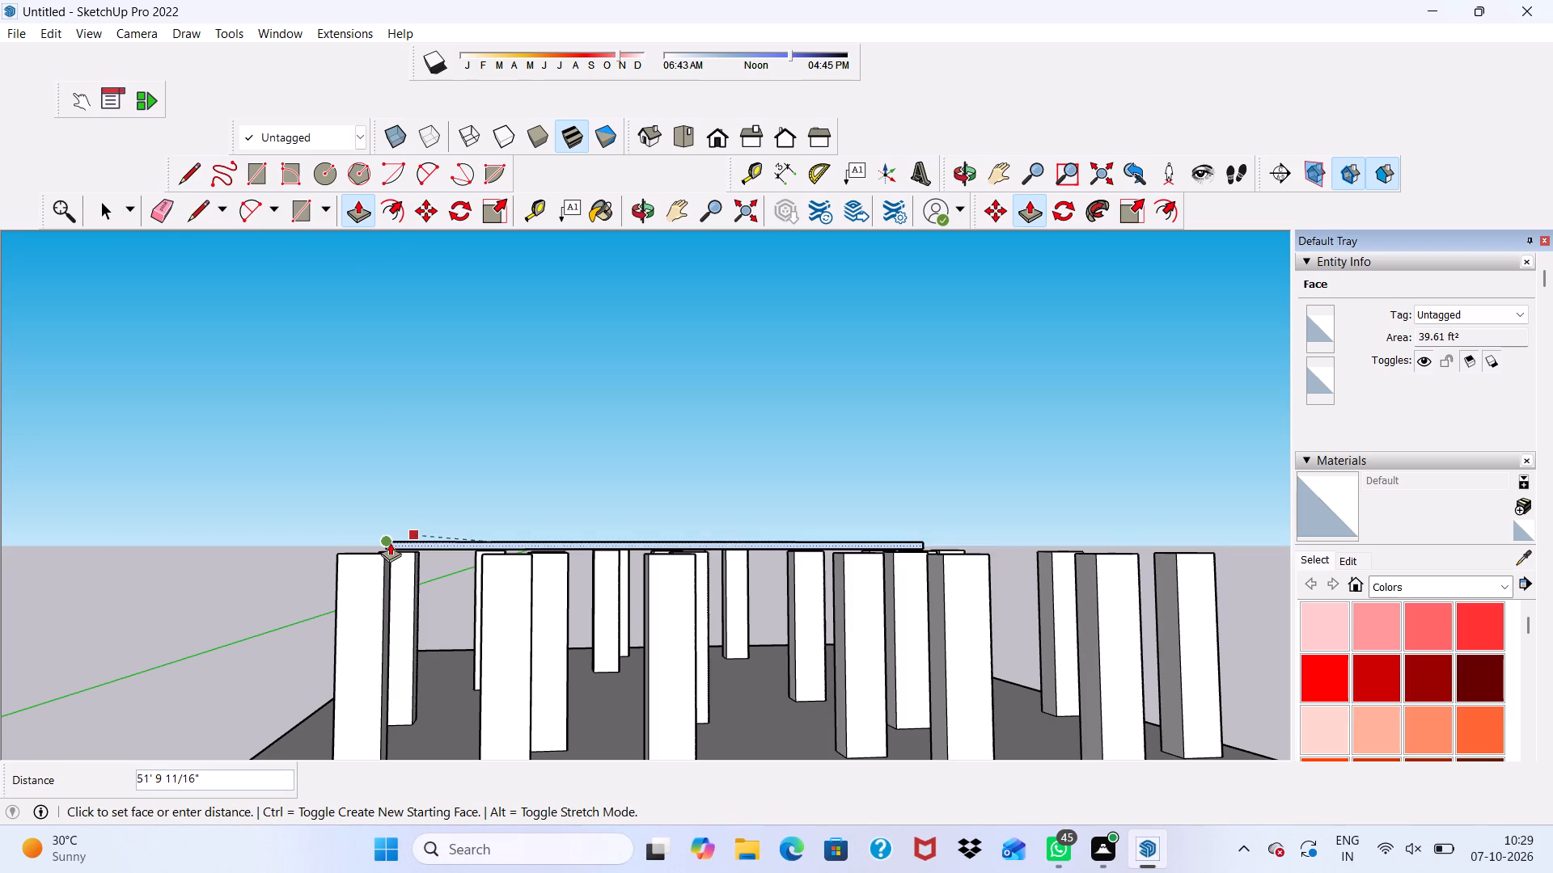
{"action": "type", "text": "2'"}
{"action": "key", "text": "Return"}
Push/Pull the top slab's side face nearest the origin along the red axis outward by 2'.
{"action": "scroll", "coordinate": [368, 541], "scroll_direction": "down", "scroll_amount": 6}
{"action": "middle_click_drag", "start_coordinate": [375, 541], "coordinate": [452, 676]}
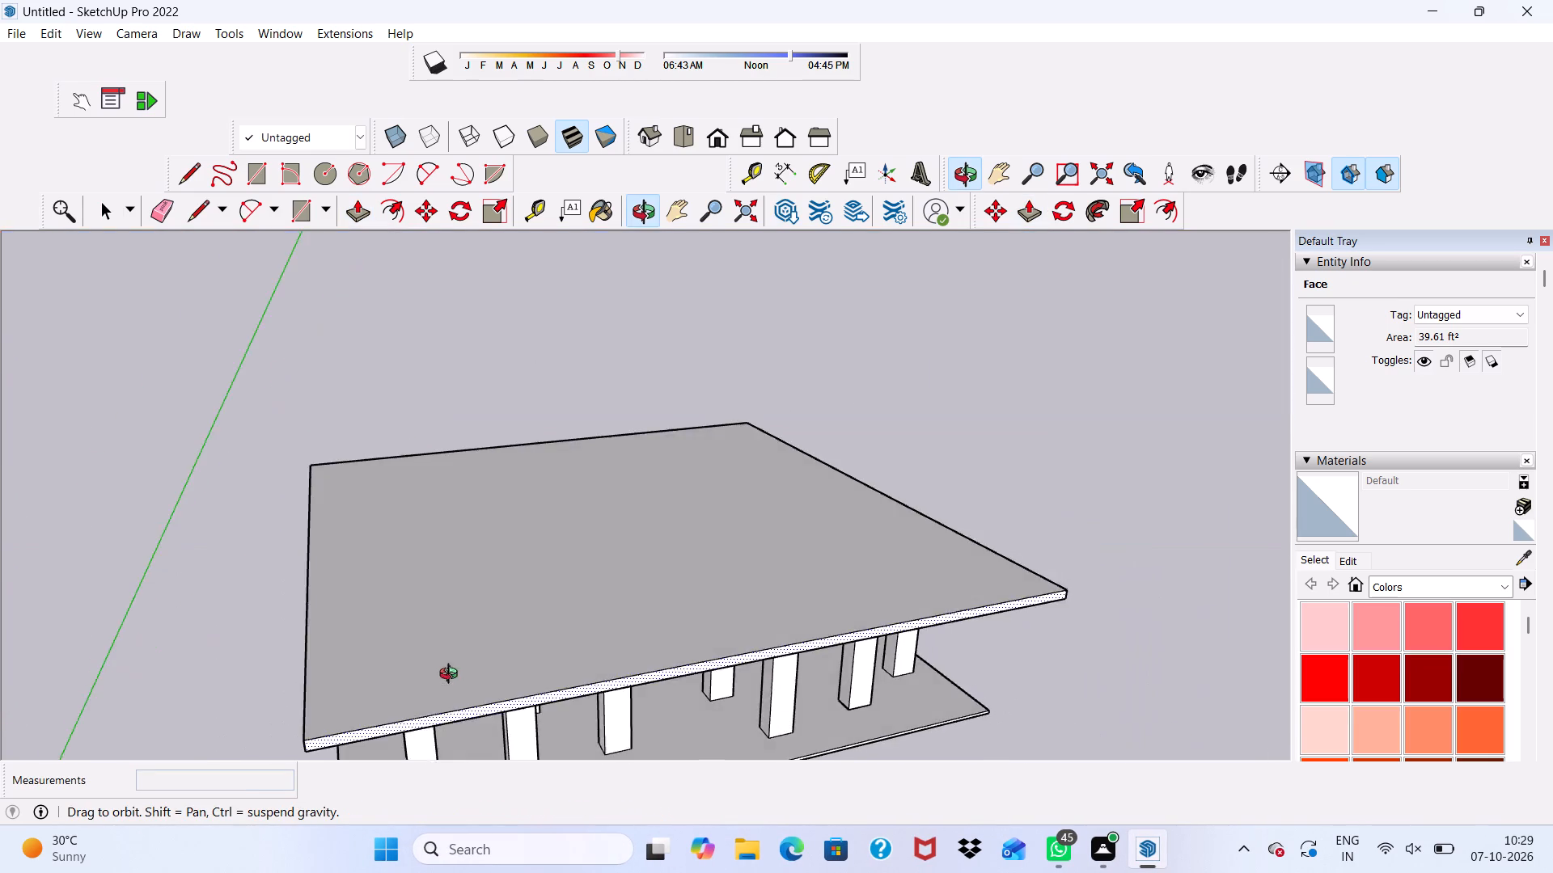
{"action": "middle_click_drag", "start_coordinate": [452, 676], "coordinate": [836, 614]}
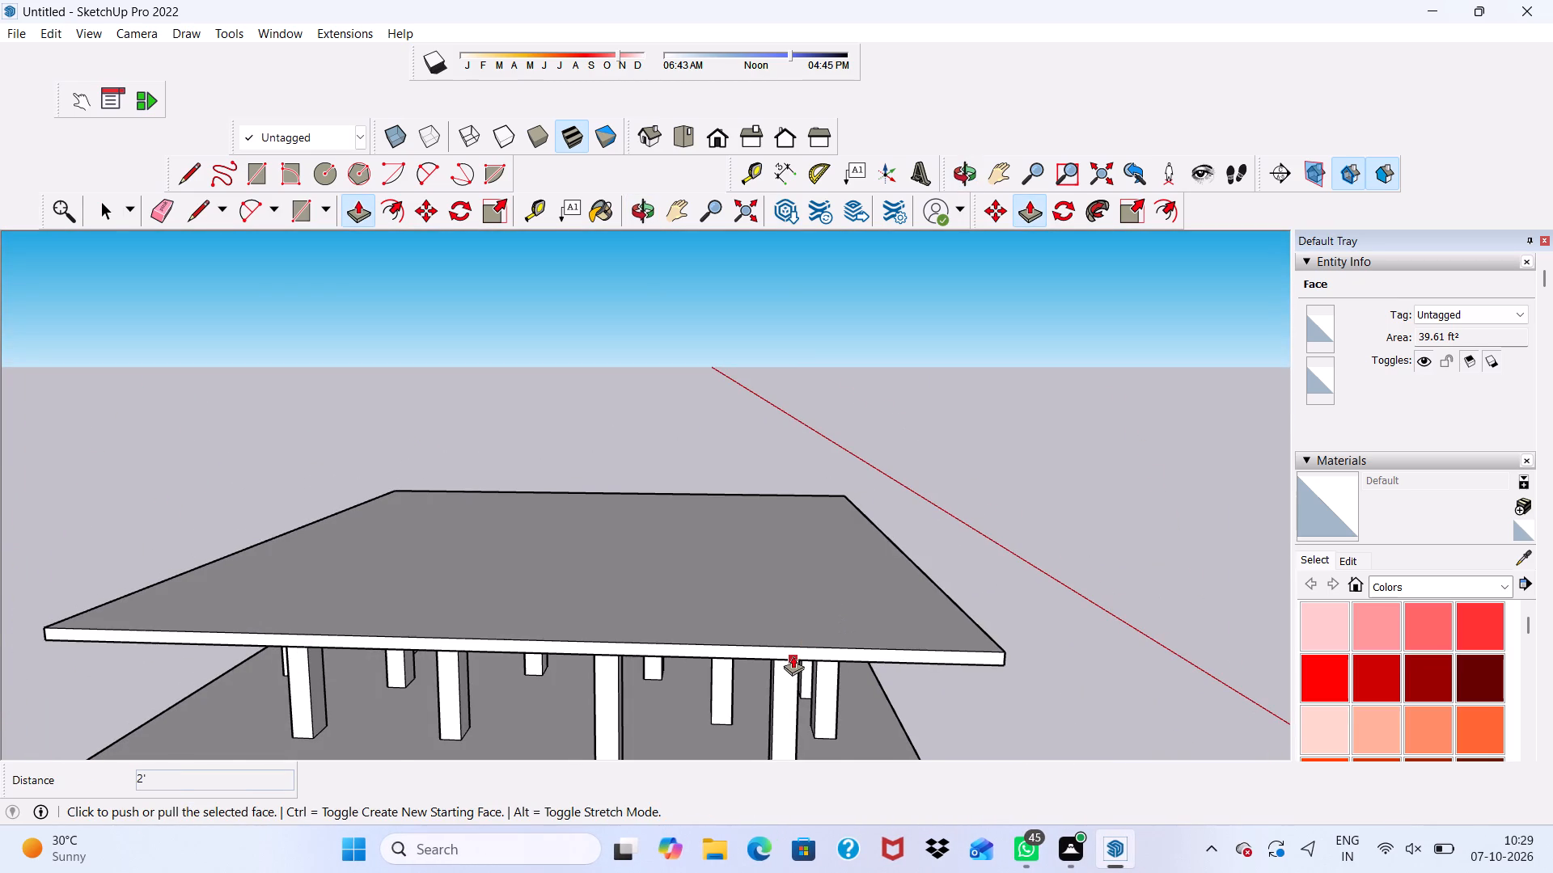
{"action": "scroll", "coordinate": [793, 656], "scroll_direction": "up", "scroll_amount": 2}
{"action": "key", "text": "space"}
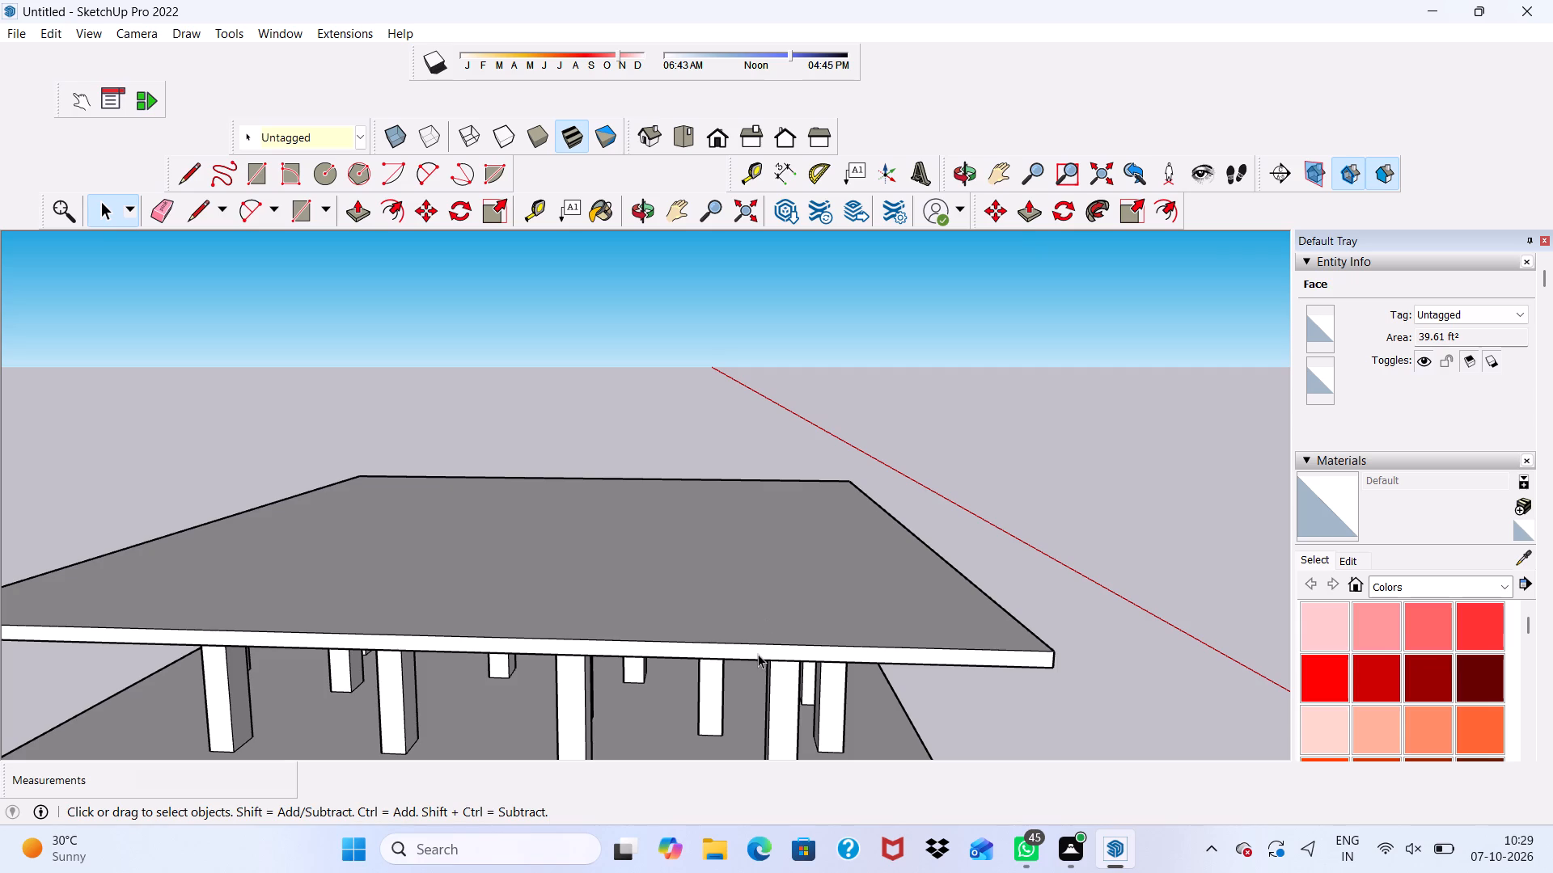
{"action": "left_click", "coordinate": [755, 653]}
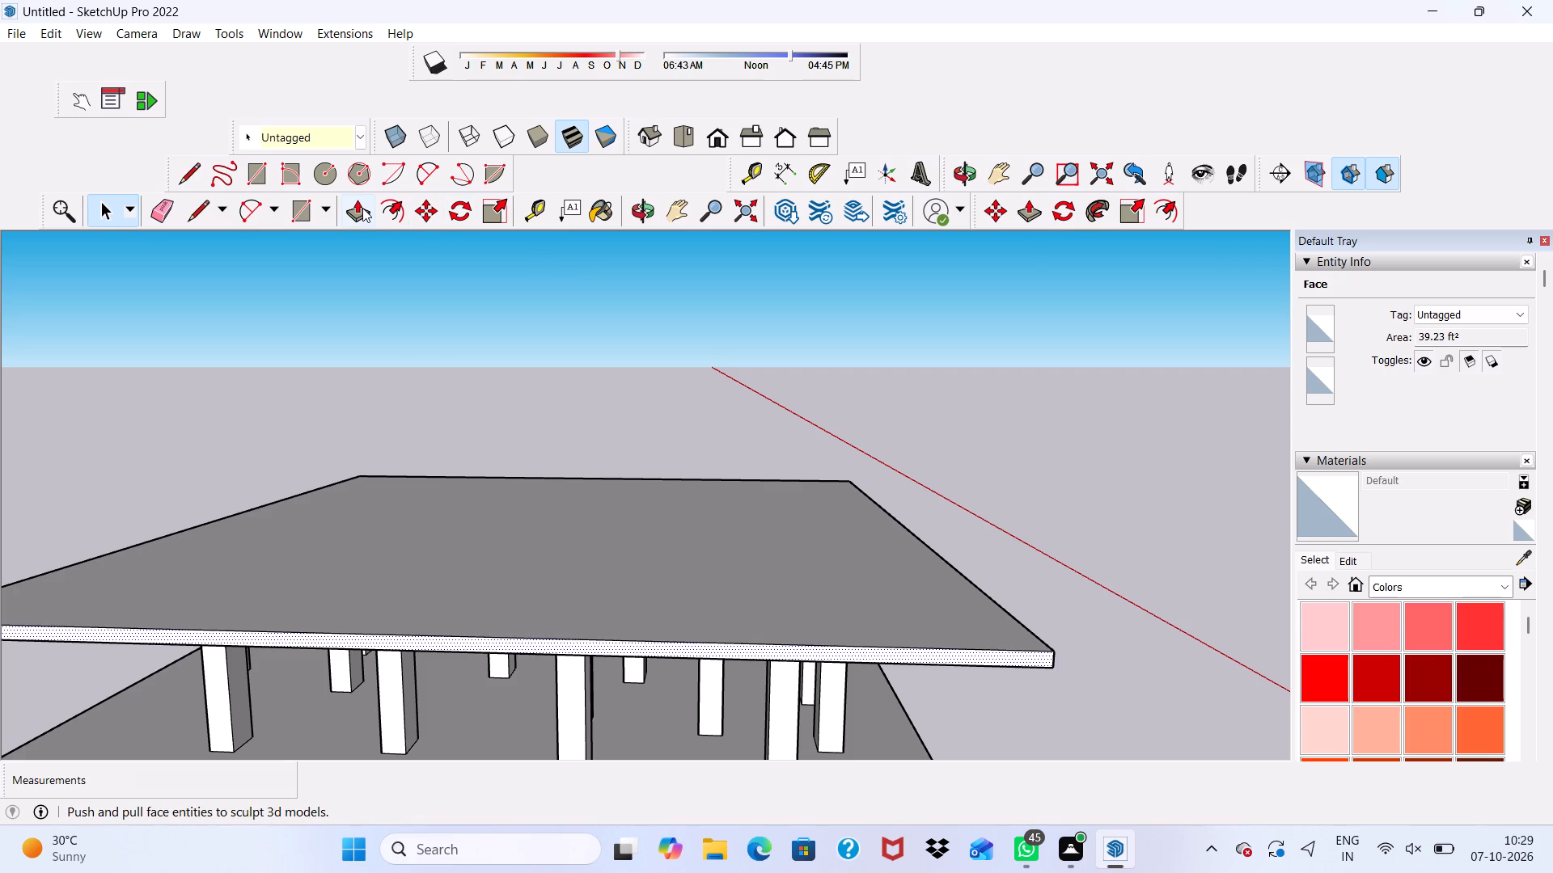
{"action": "left_click", "coordinate": [362, 208]}
{"action": "left_click", "coordinate": [664, 644]}
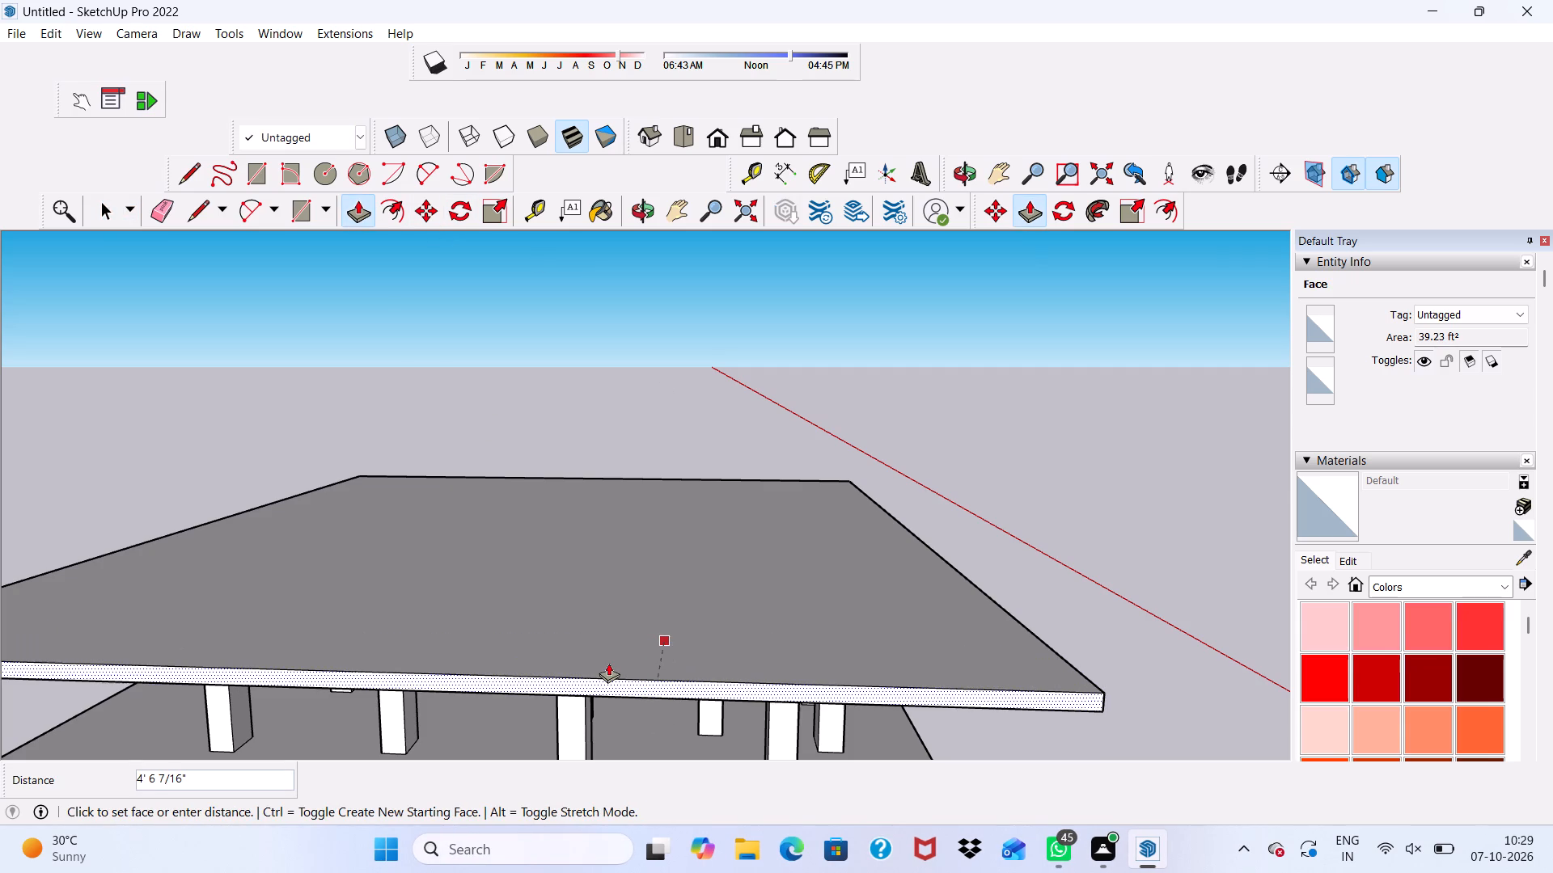
{"action": "type", "text": "2'"}
{"action": "key", "text": "Return"}
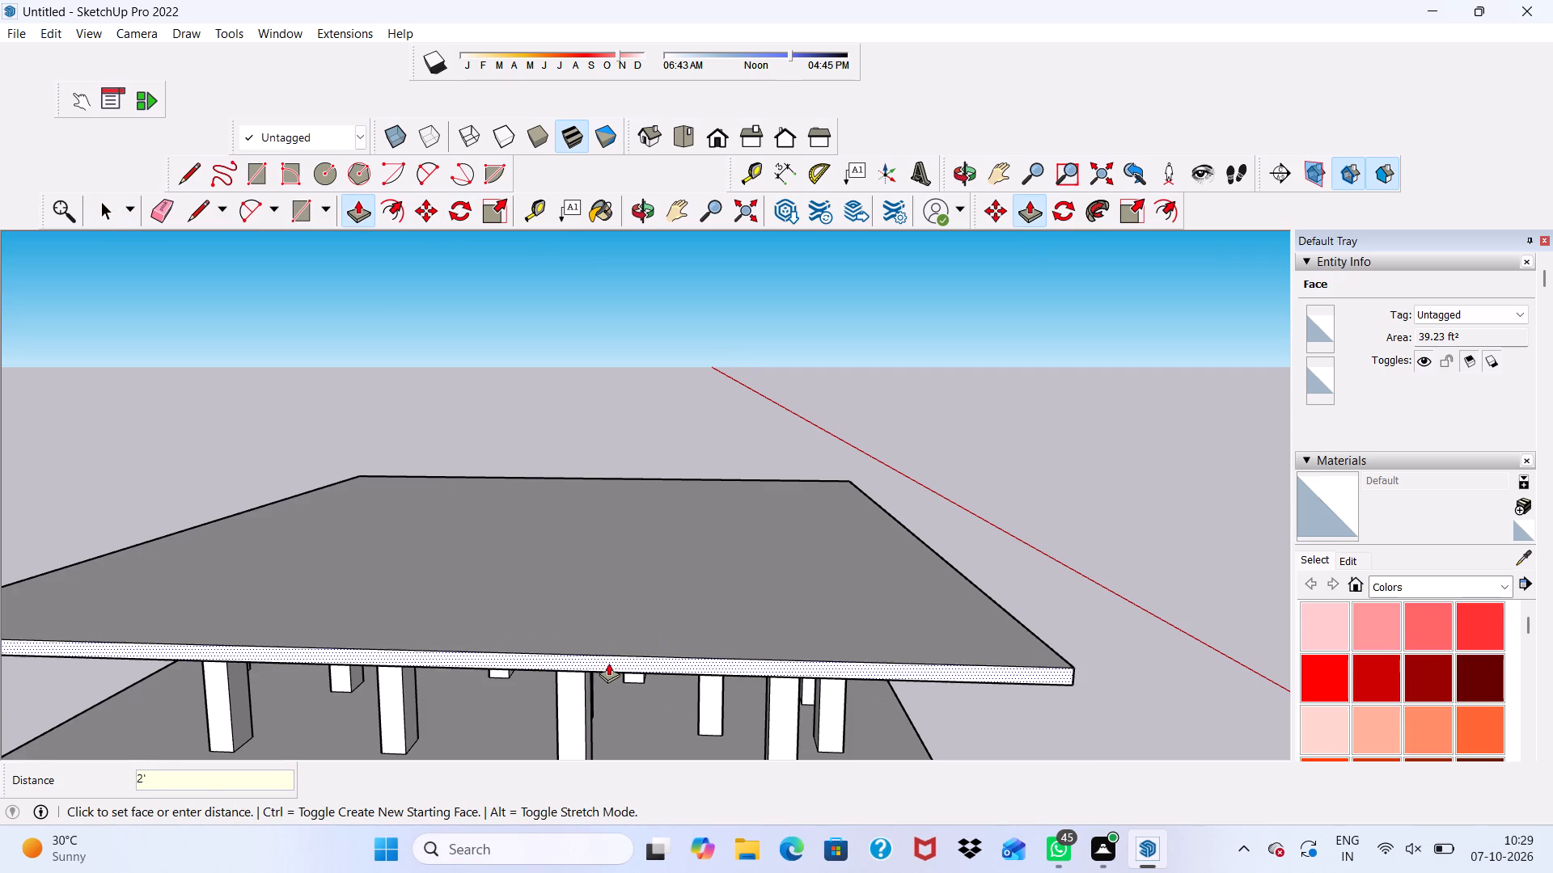
Push/Pull the top slab's rear side face, farthest along the green axis, outward by 2'.
{"action": "scroll", "coordinate": [607, 663], "scroll_direction": "down", "scroll_amount": 6}
{"action": "middle_click_drag", "start_coordinate": [730, 554], "coordinate": [1136, 514]}
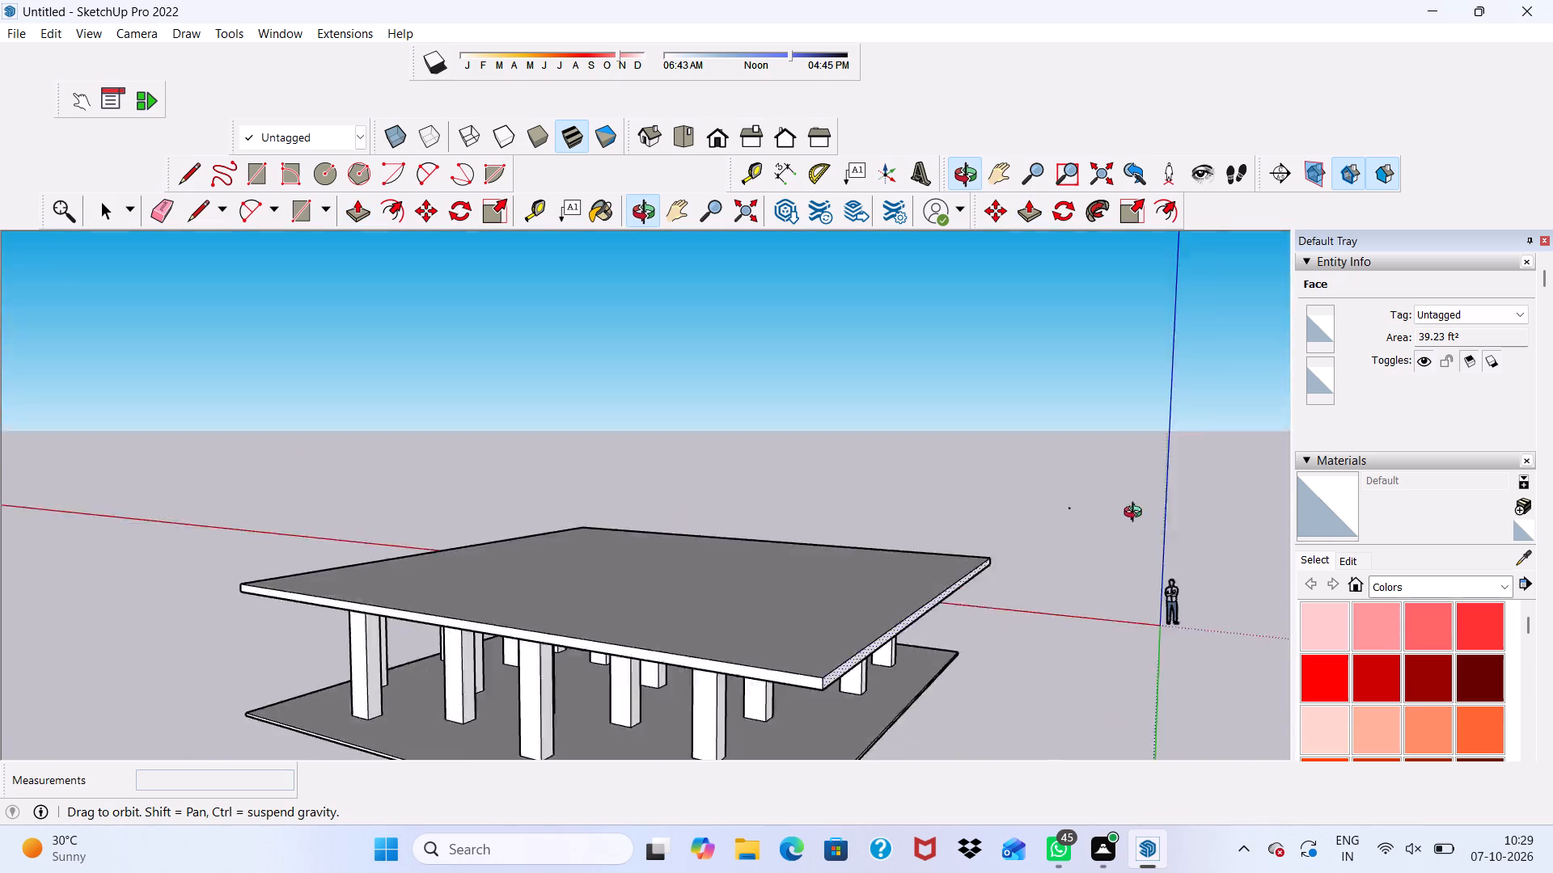
{"action": "middle_click_drag", "start_coordinate": [1136, 514], "coordinate": [1221, 510]}
{"action": "key", "text": "space"}
{"action": "scroll", "coordinate": [804, 630], "scroll_direction": "up", "scroll_amount": 9}
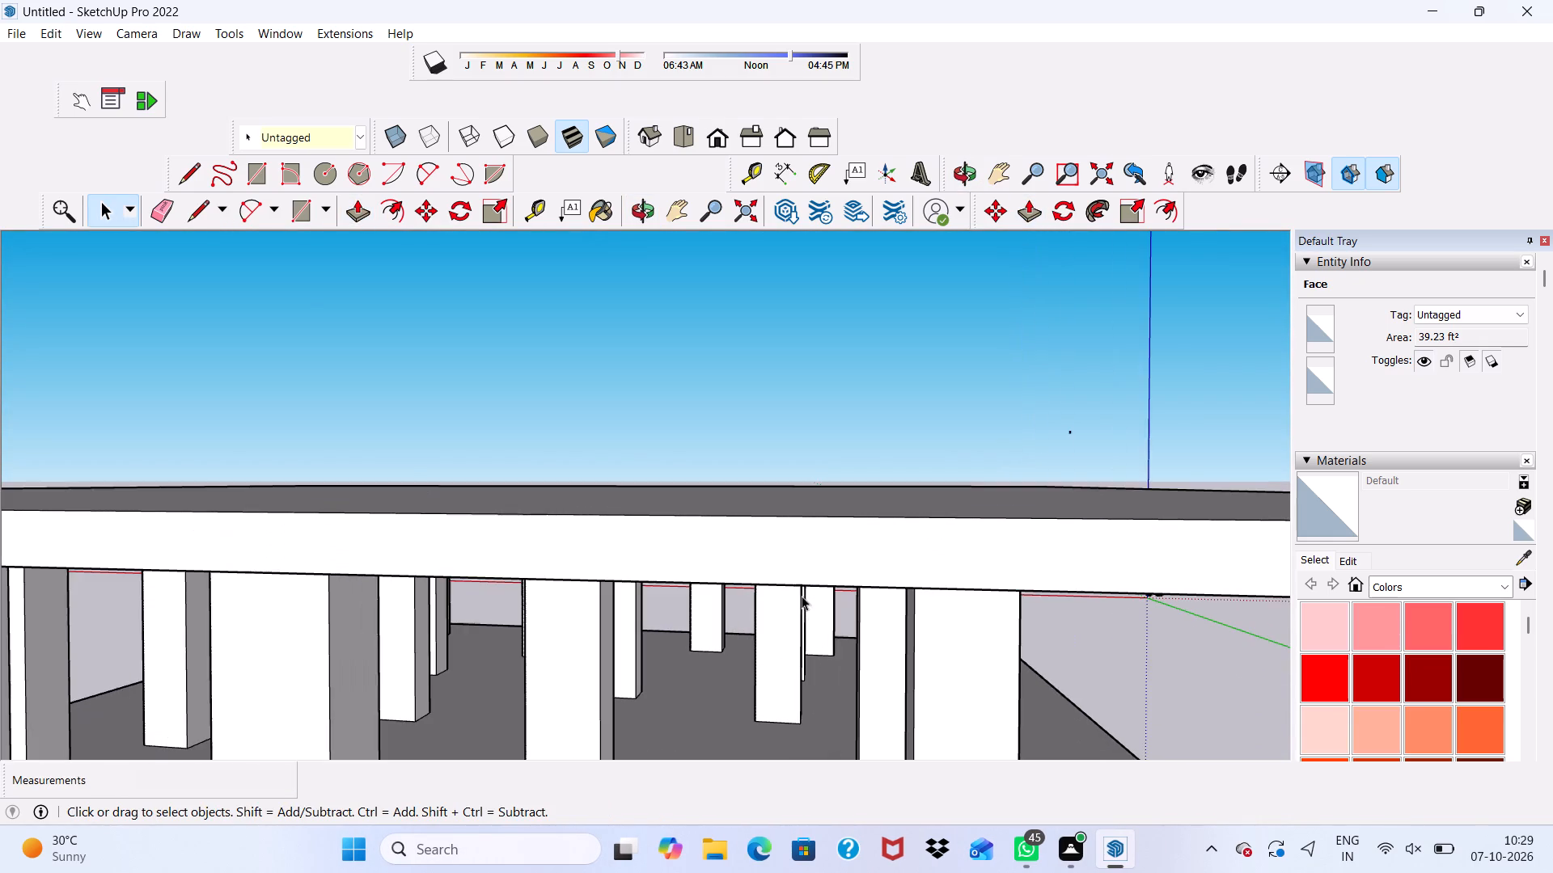
{"action": "left_click", "coordinate": [806, 546]}
{"action": "left_click", "coordinate": [355, 209]}
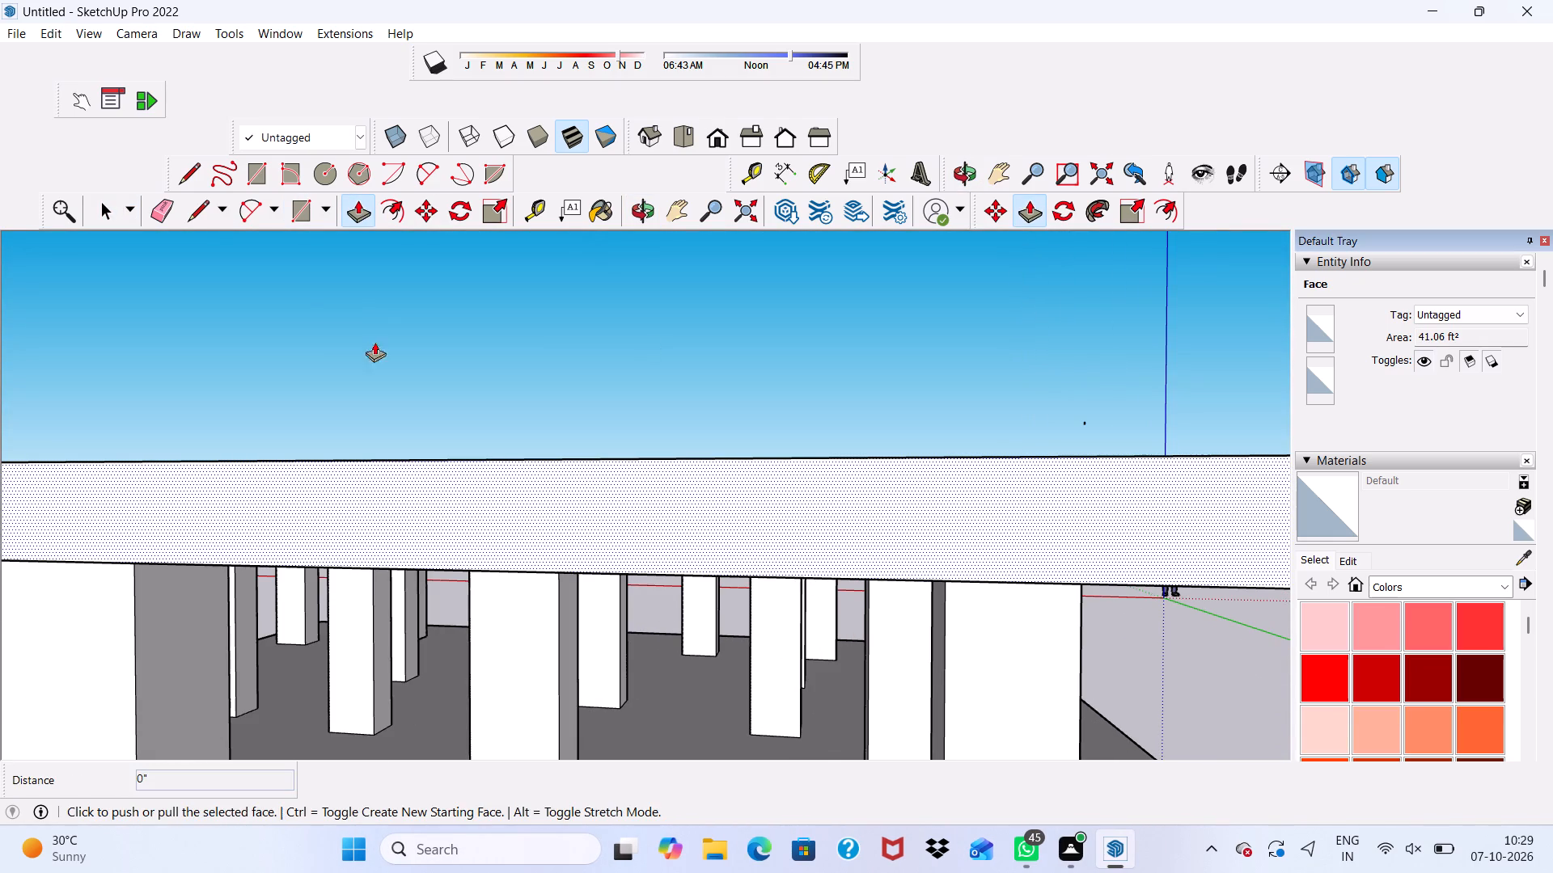
{"action": "left_click", "coordinate": [376, 484]}
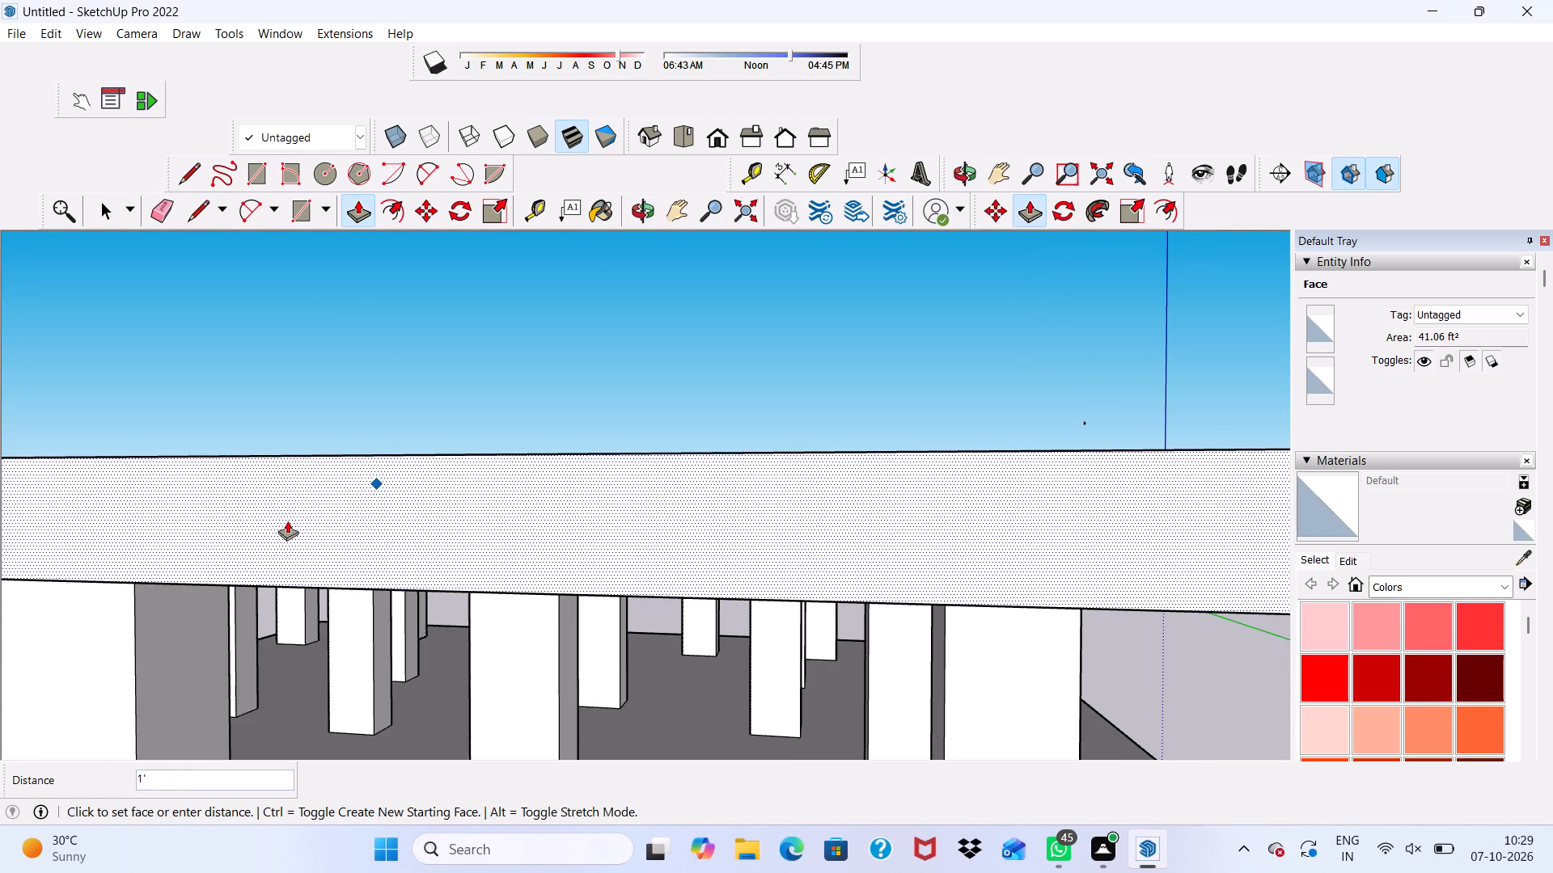
{"action": "type", "text": "2'"}
{"action": "key", "text": "Return"}
Push/Pull the top slab's remaining side face, farthest from the origin along the red axis, outward by 2'.
{"action": "scroll", "coordinate": [287, 522], "scroll_direction": "down", "scroll_amount": 18}
{"action": "scroll", "coordinate": [554, 484], "scroll_direction": "down", "scroll_amount": 1}
{"action": "middle_click_drag", "start_coordinate": [554, 484], "coordinate": [1117, 479]}
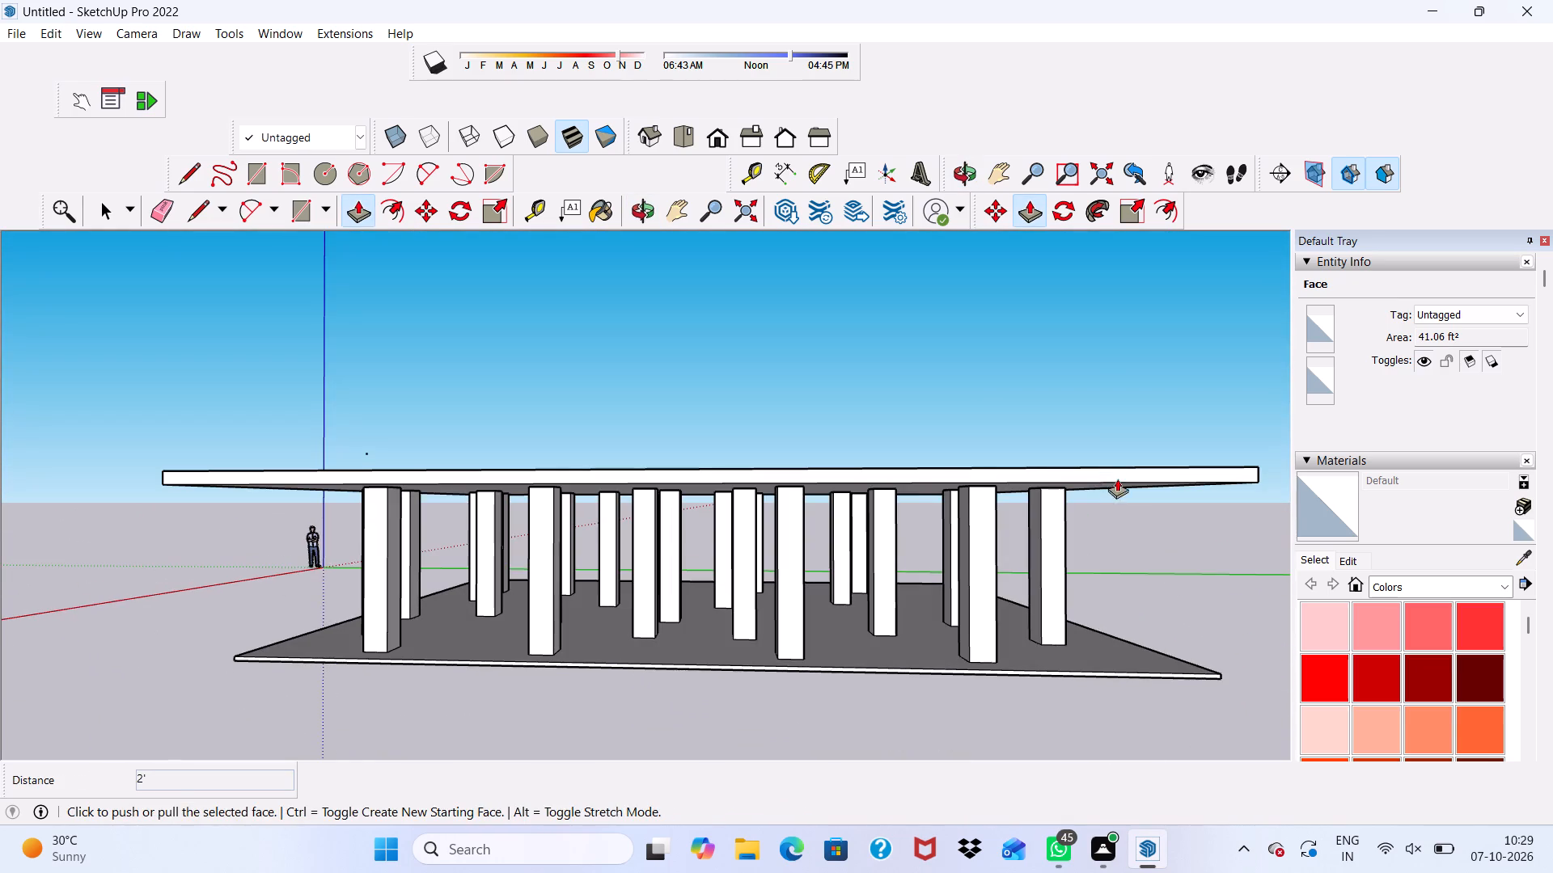
{"action": "key", "text": "space"}
{"action": "scroll", "coordinate": [797, 476], "scroll_direction": "up", "scroll_amount": 5}
{"action": "left_click", "coordinate": [759, 477]}
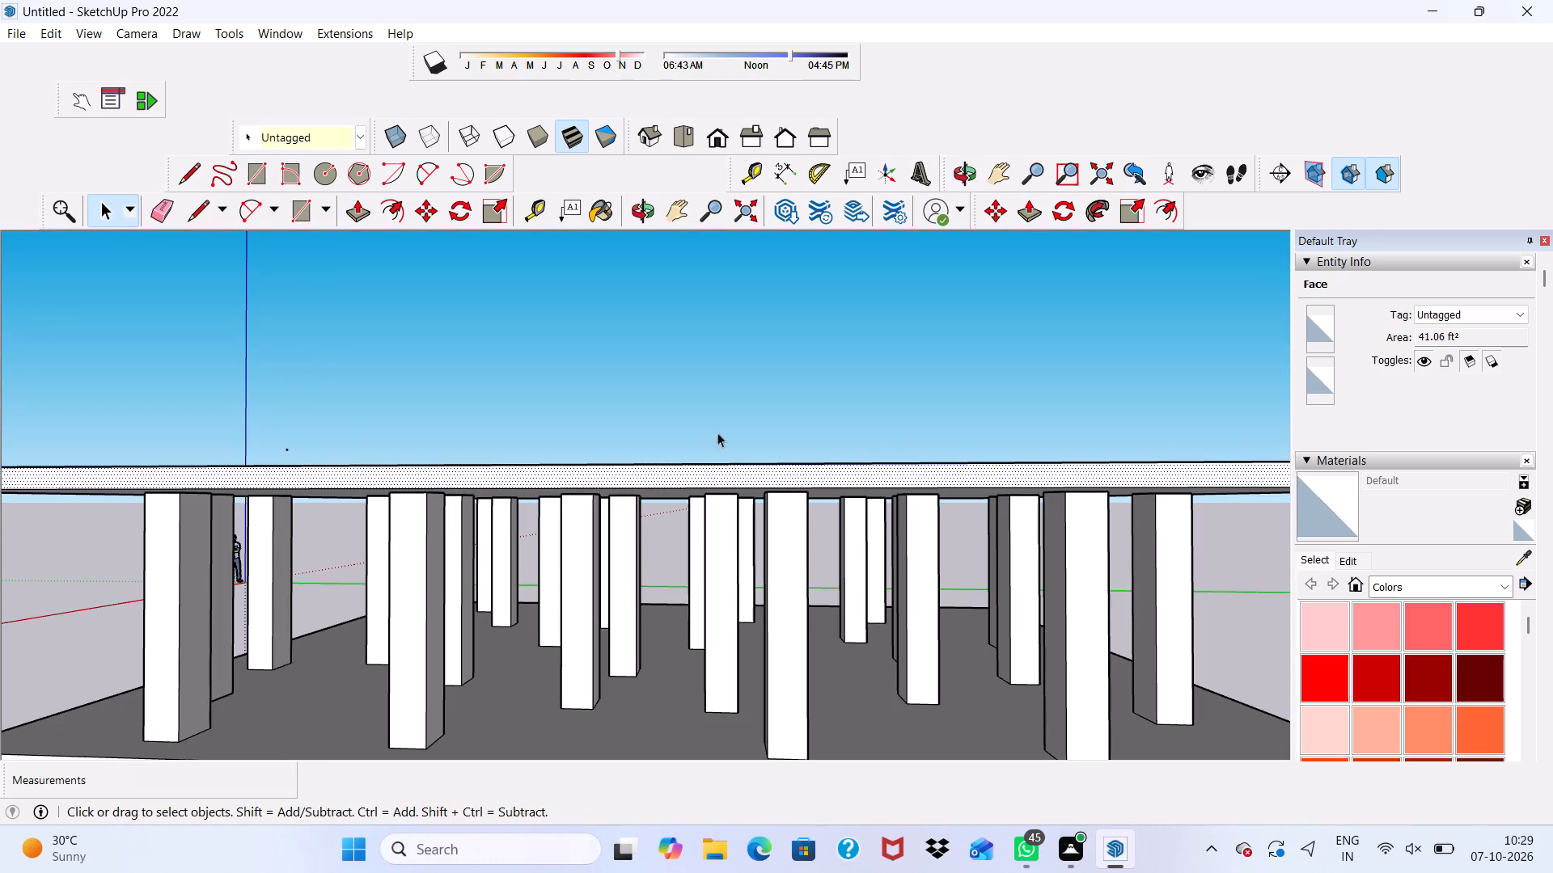
{"action": "left_click", "coordinate": [360, 213]}
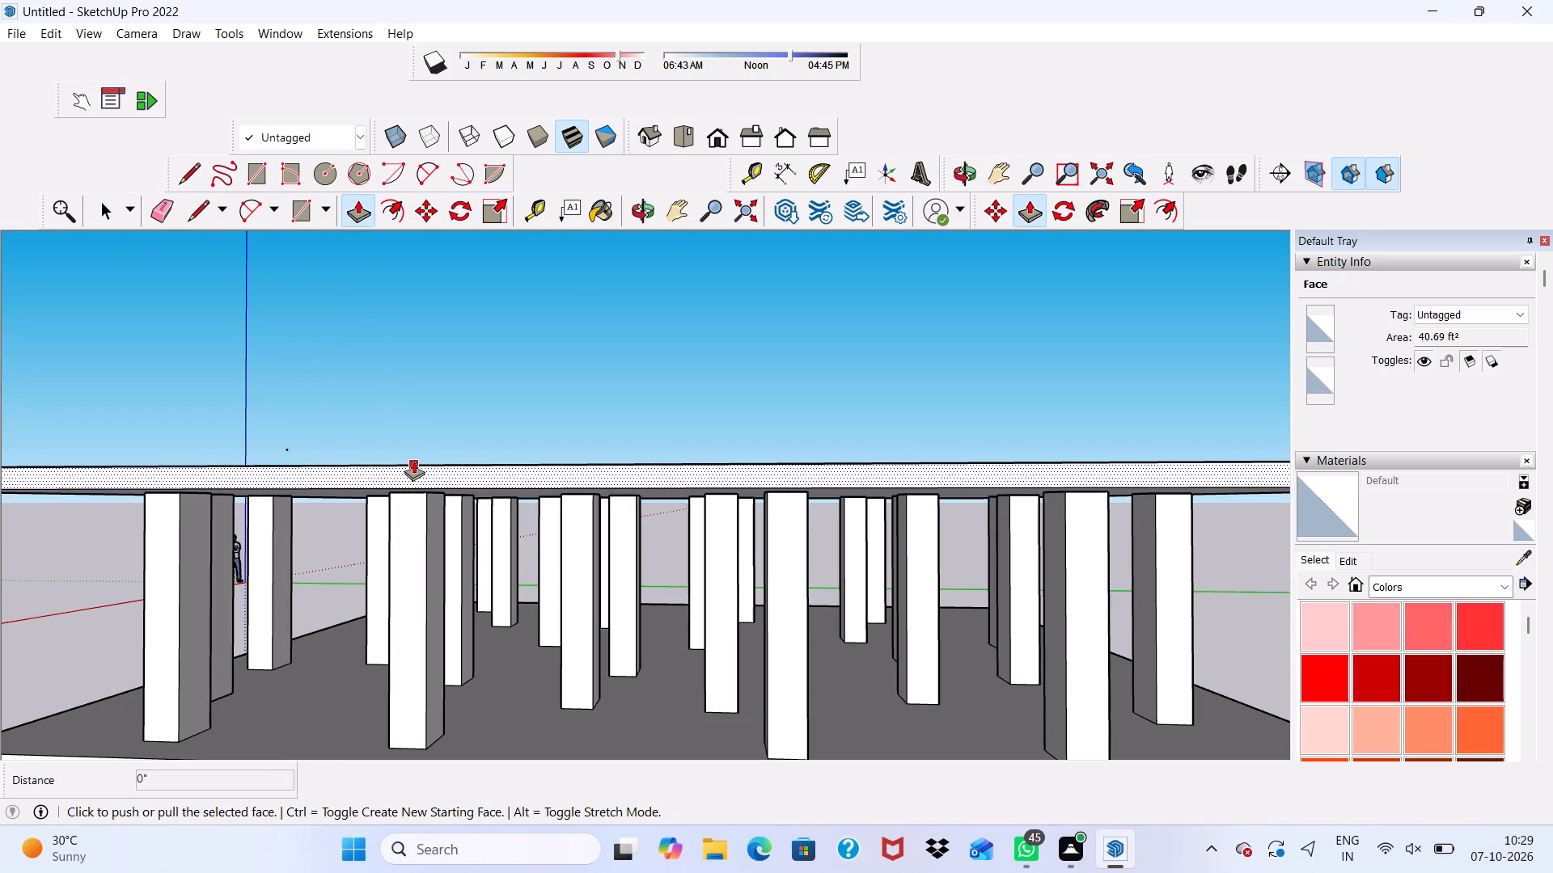
{"action": "left_click", "coordinate": [413, 461]}
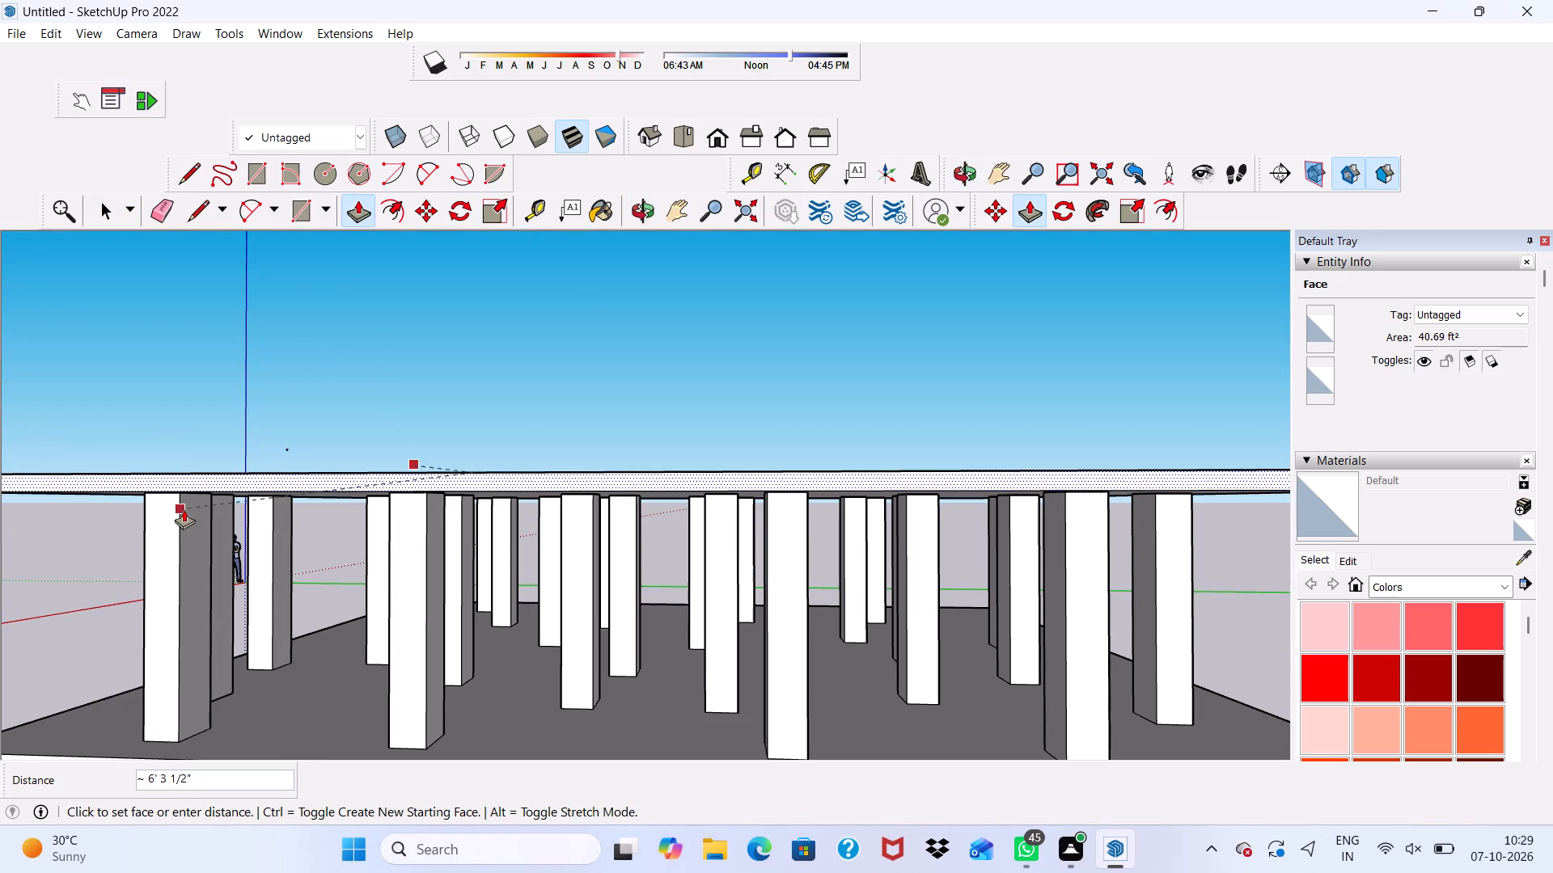
{"action": "scroll", "coordinate": [205, 477], "scroll_direction": "down", "scroll_amount": 3}
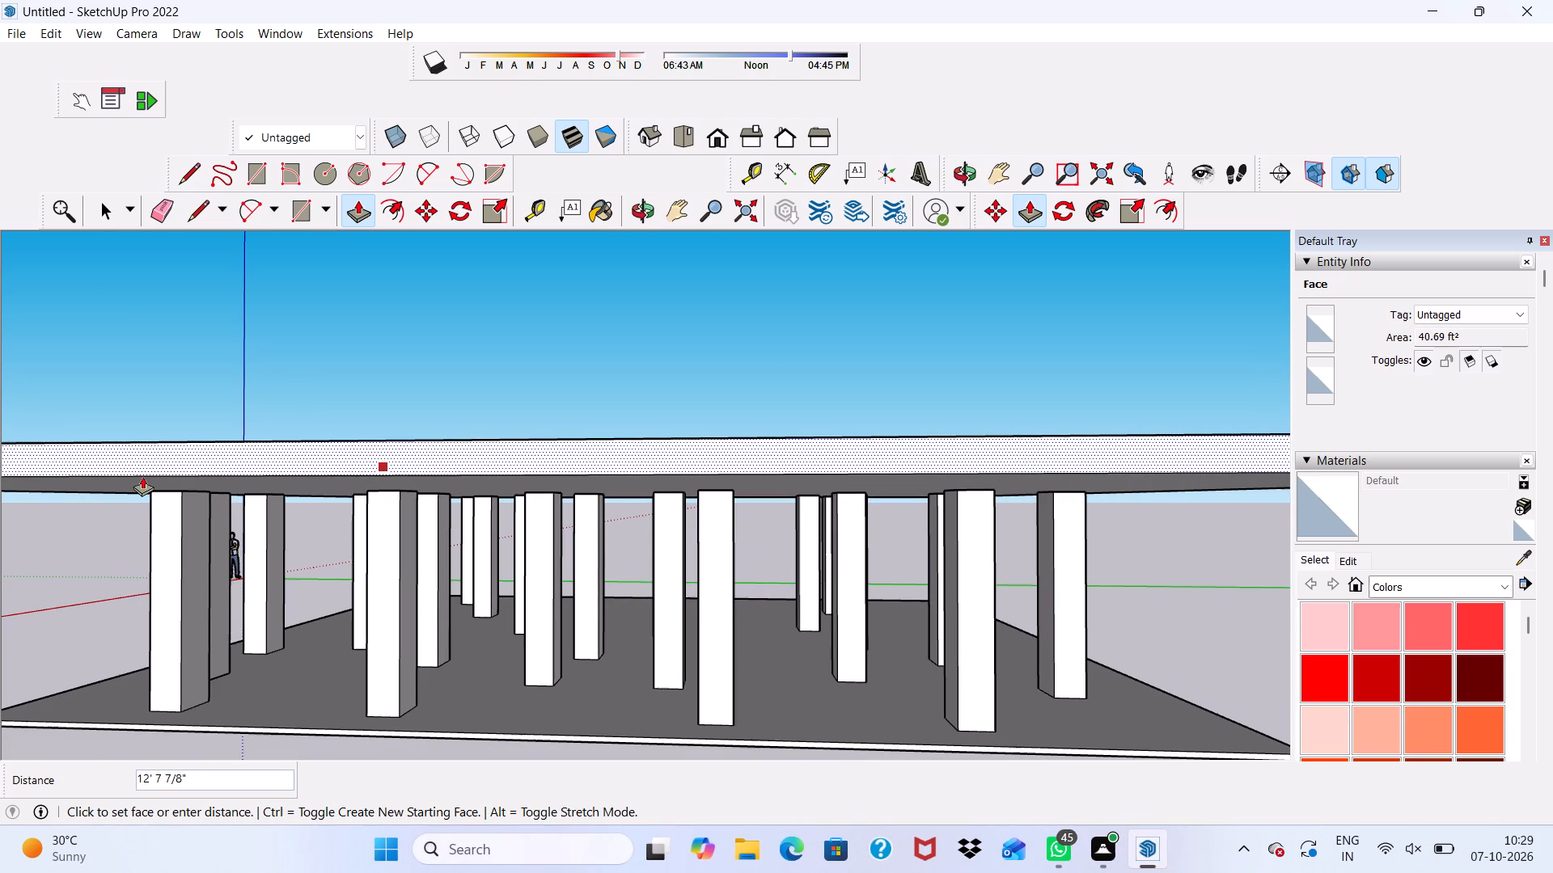
{"action": "type", "text": "2'"}
{"action": "key", "text": "Return"}
{"action": "scroll", "coordinate": [147, 506], "scroll_direction": "down", "scroll_amount": 4}
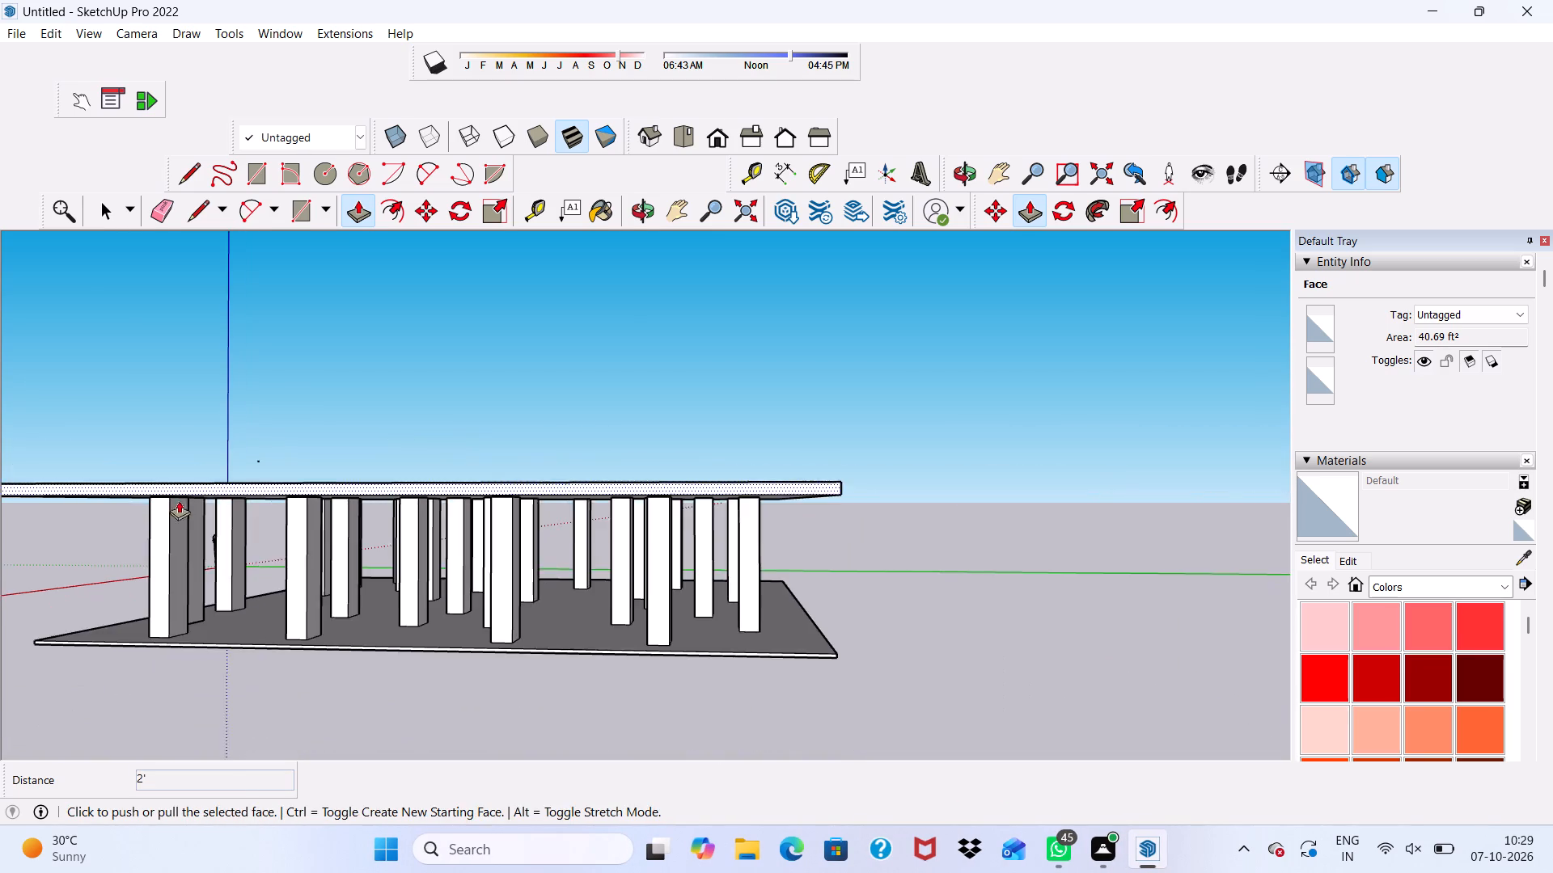
Offset the outline of the top slab's upper face inward by 9".
{"action": "scroll", "coordinate": [179, 500], "scroll_direction": "down", "scroll_amount": 2}
{"action": "middle_click_drag", "start_coordinate": [183, 500], "coordinate": [699, 549]}
{"action": "scroll", "coordinate": [694, 581], "scroll_direction": "down", "scroll_amount": 6}
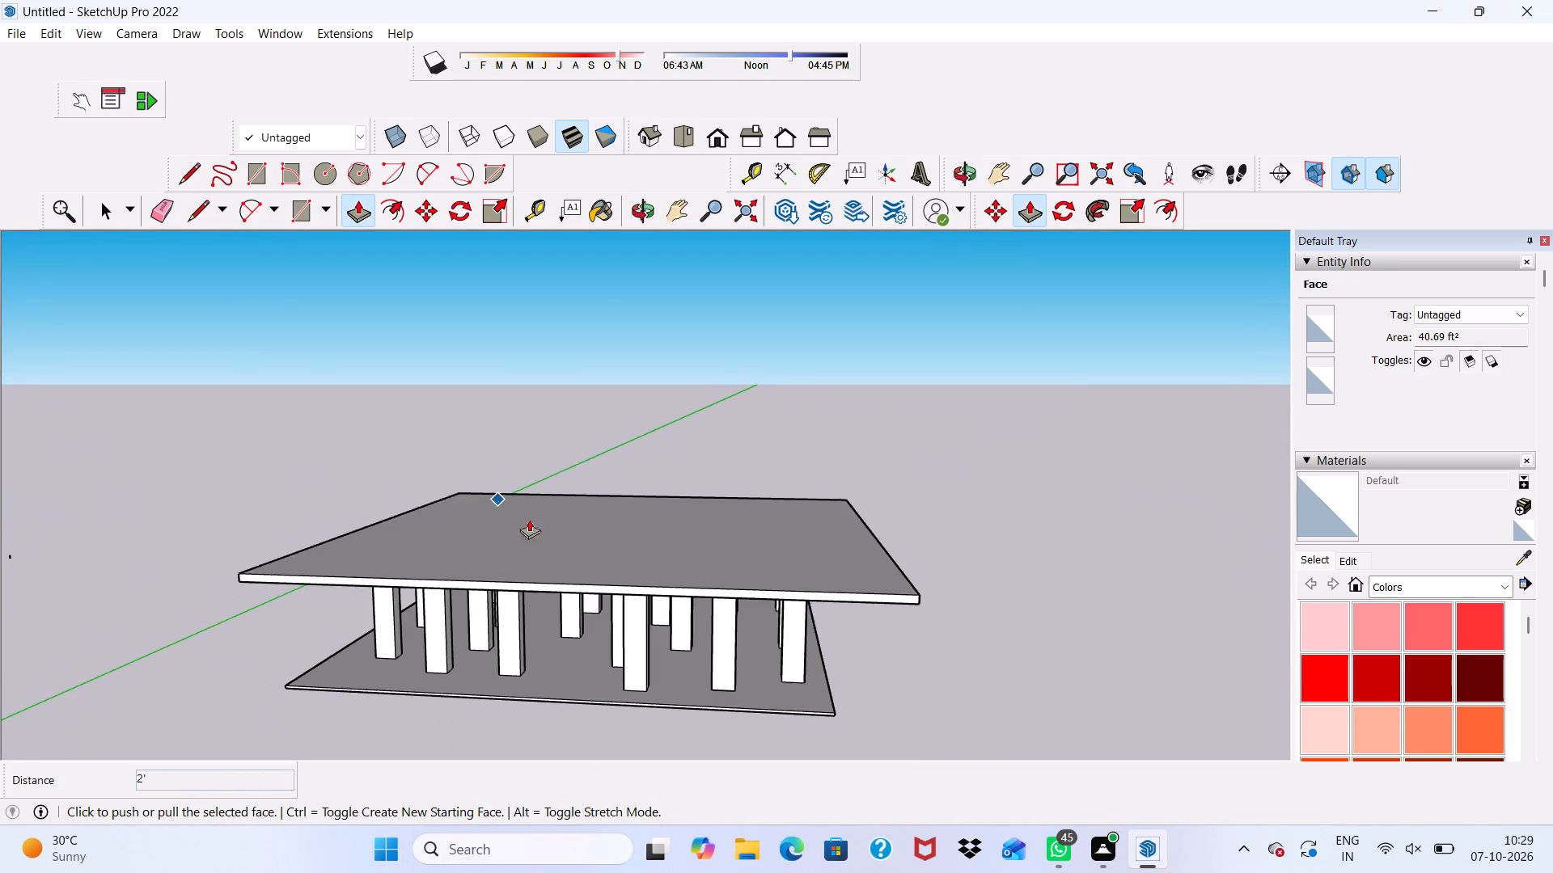
{"action": "scroll", "coordinate": [529, 519], "scroll_direction": "down", "scroll_amount": 1}
{"action": "key", "text": "space"}
{"action": "left_click", "coordinate": [720, 133]}
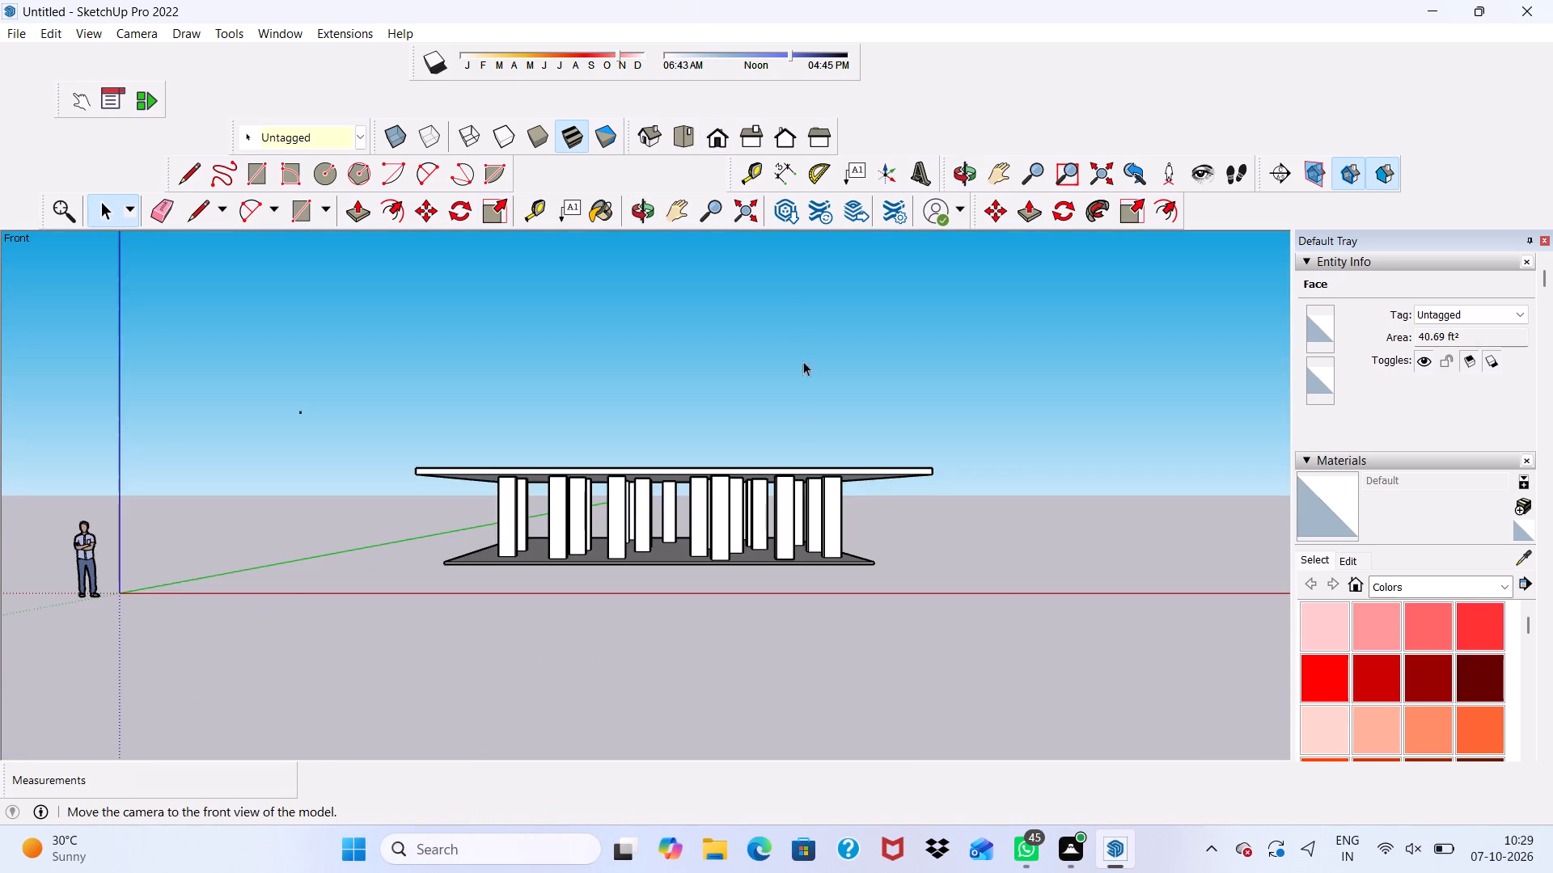
{"action": "scroll", "coordinate": [727, 453], "scroll_direction": "up", "scroll_amount": 4}
{"action": "middle_click_drag", "start_coordinate": [676, 349], "coordinate": [696, 424]}
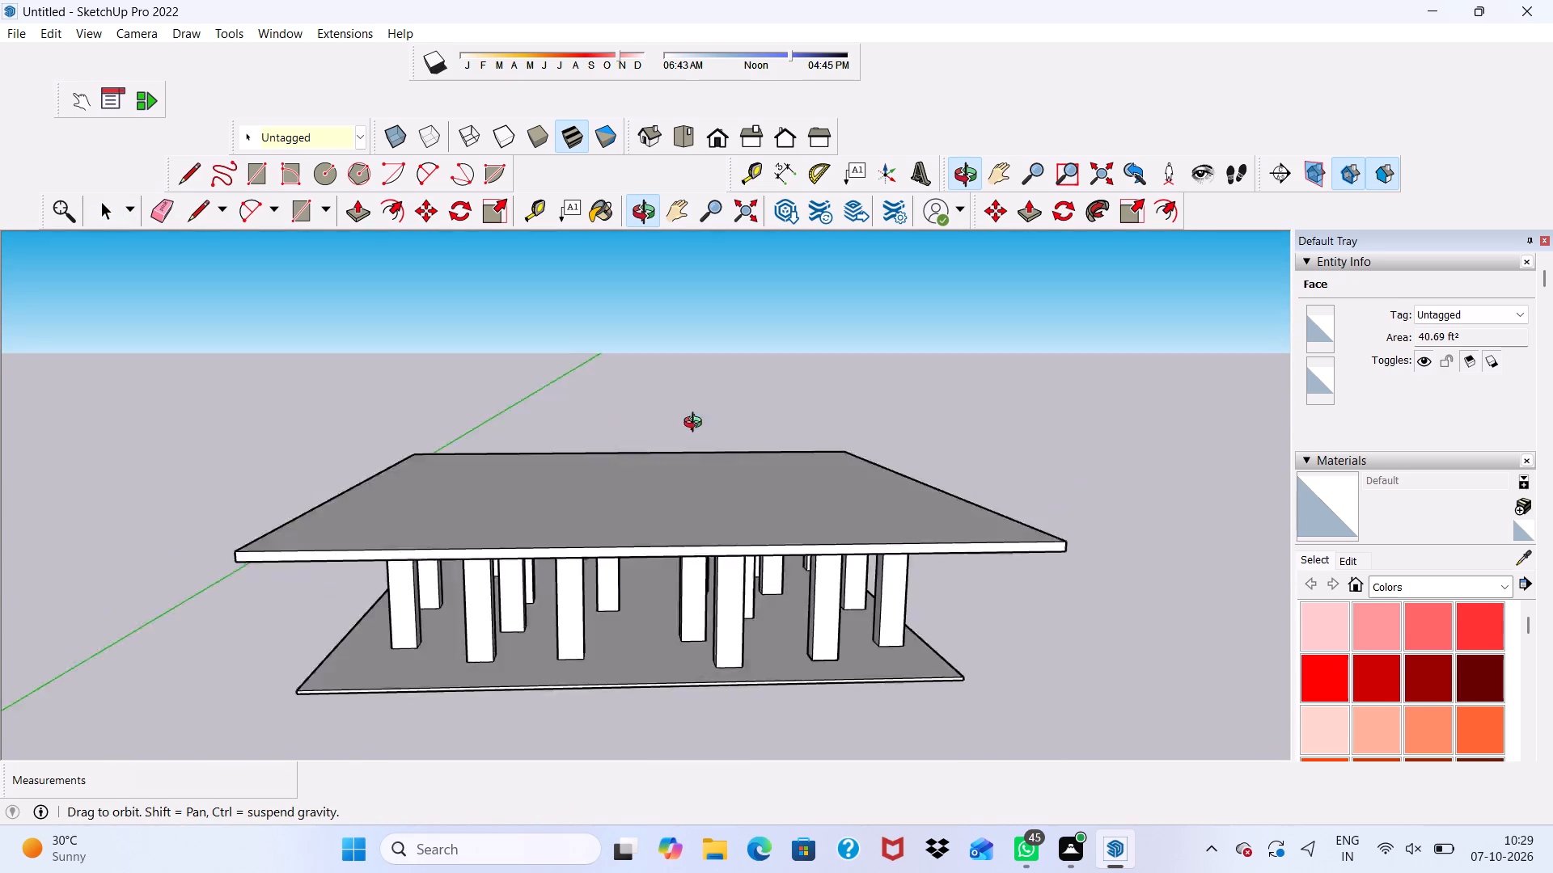
{"action": "middle_click_drag", "start_coordinate": [696, 424], "coordinate": [686, 519]}
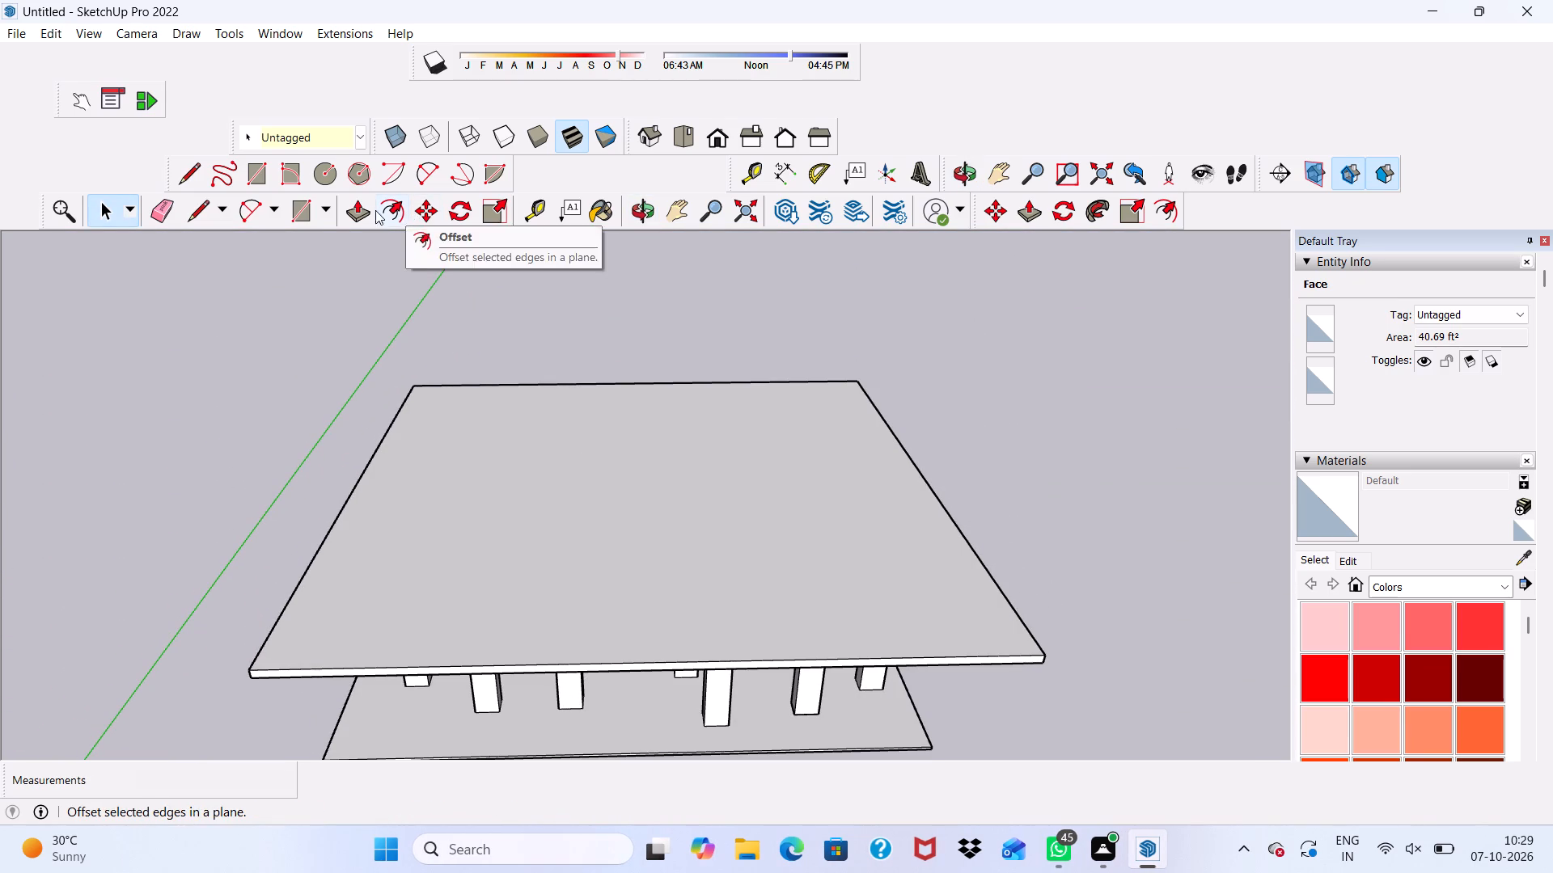
{"action": "left_click", "coordinate": [390, 207]}
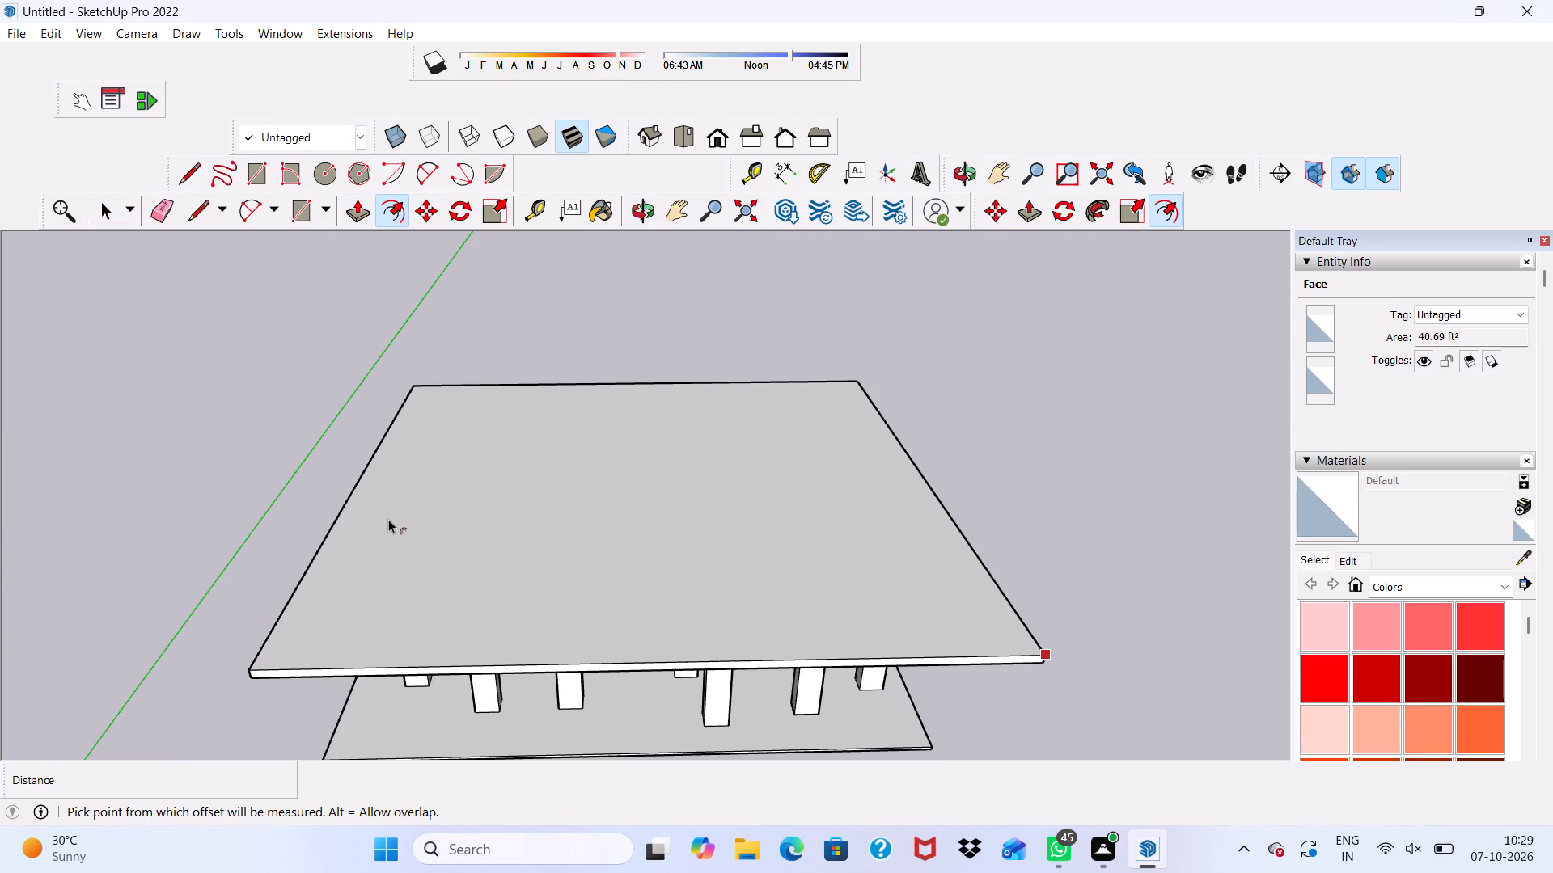
{"action": "key", "text": "space"}
{"action": "left_click", "coordinate": [449, 566]}
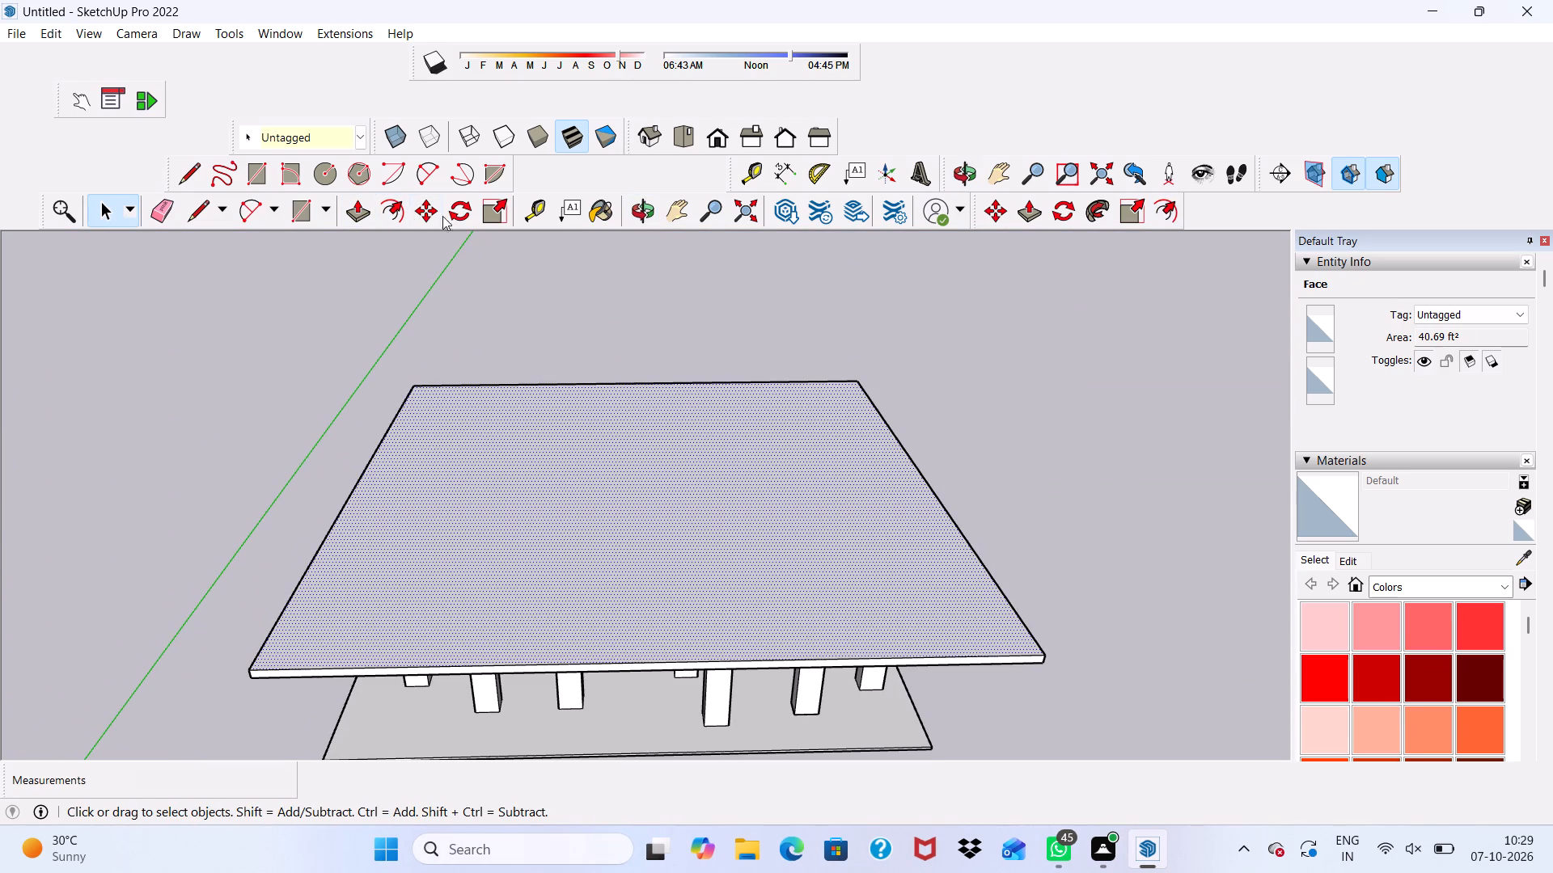
{"action": "left_click", "coordinate": [392, 197]}
{"action": "left_click", "coordinate": [399, 480]}
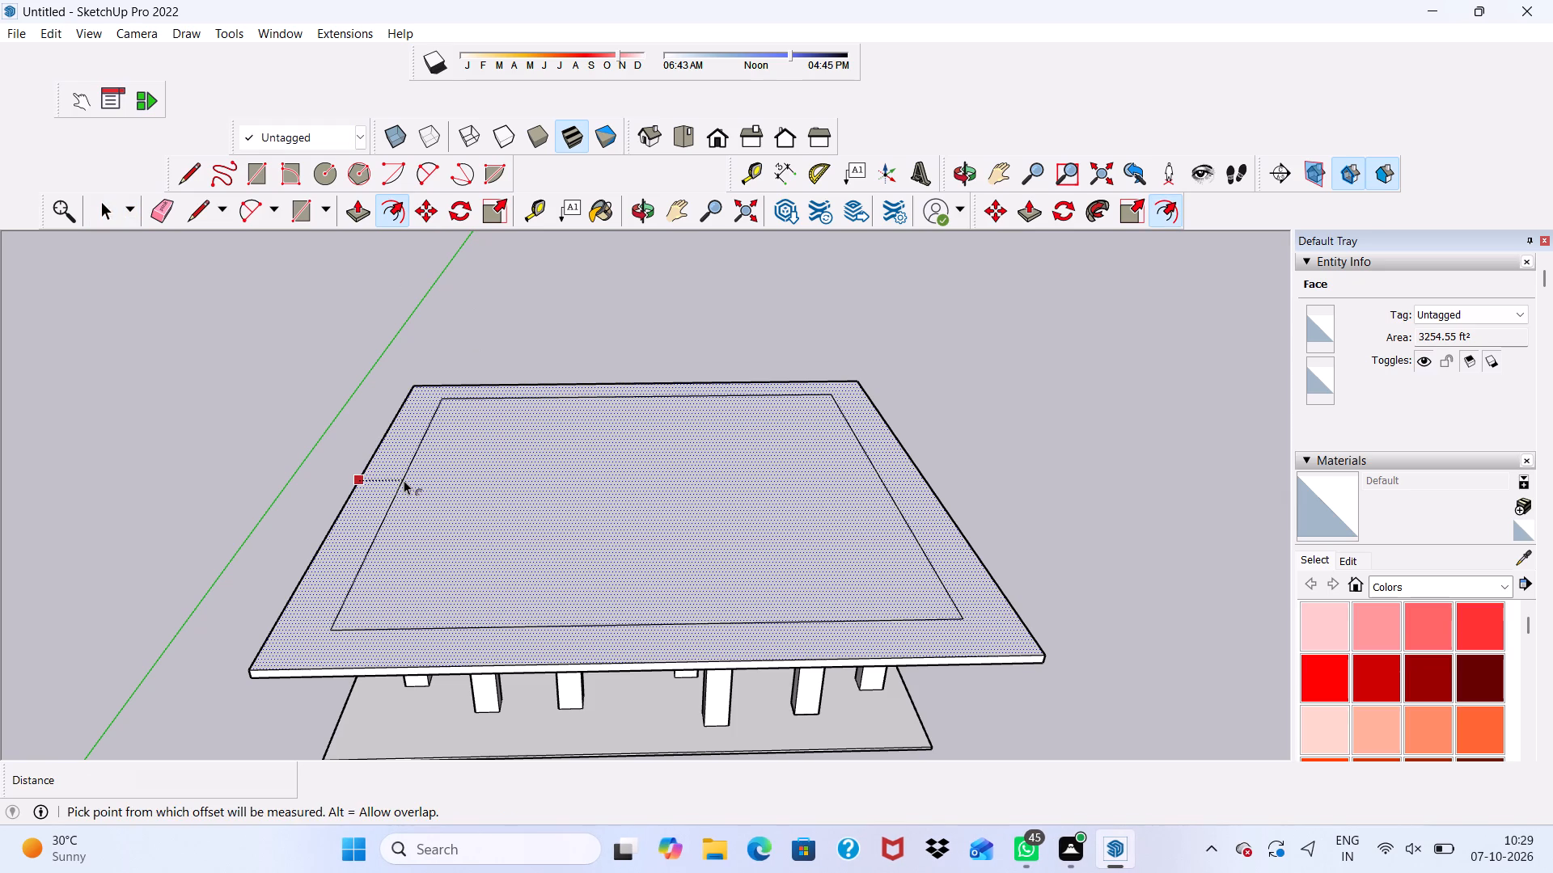
{"action": "key", "text": "9"}
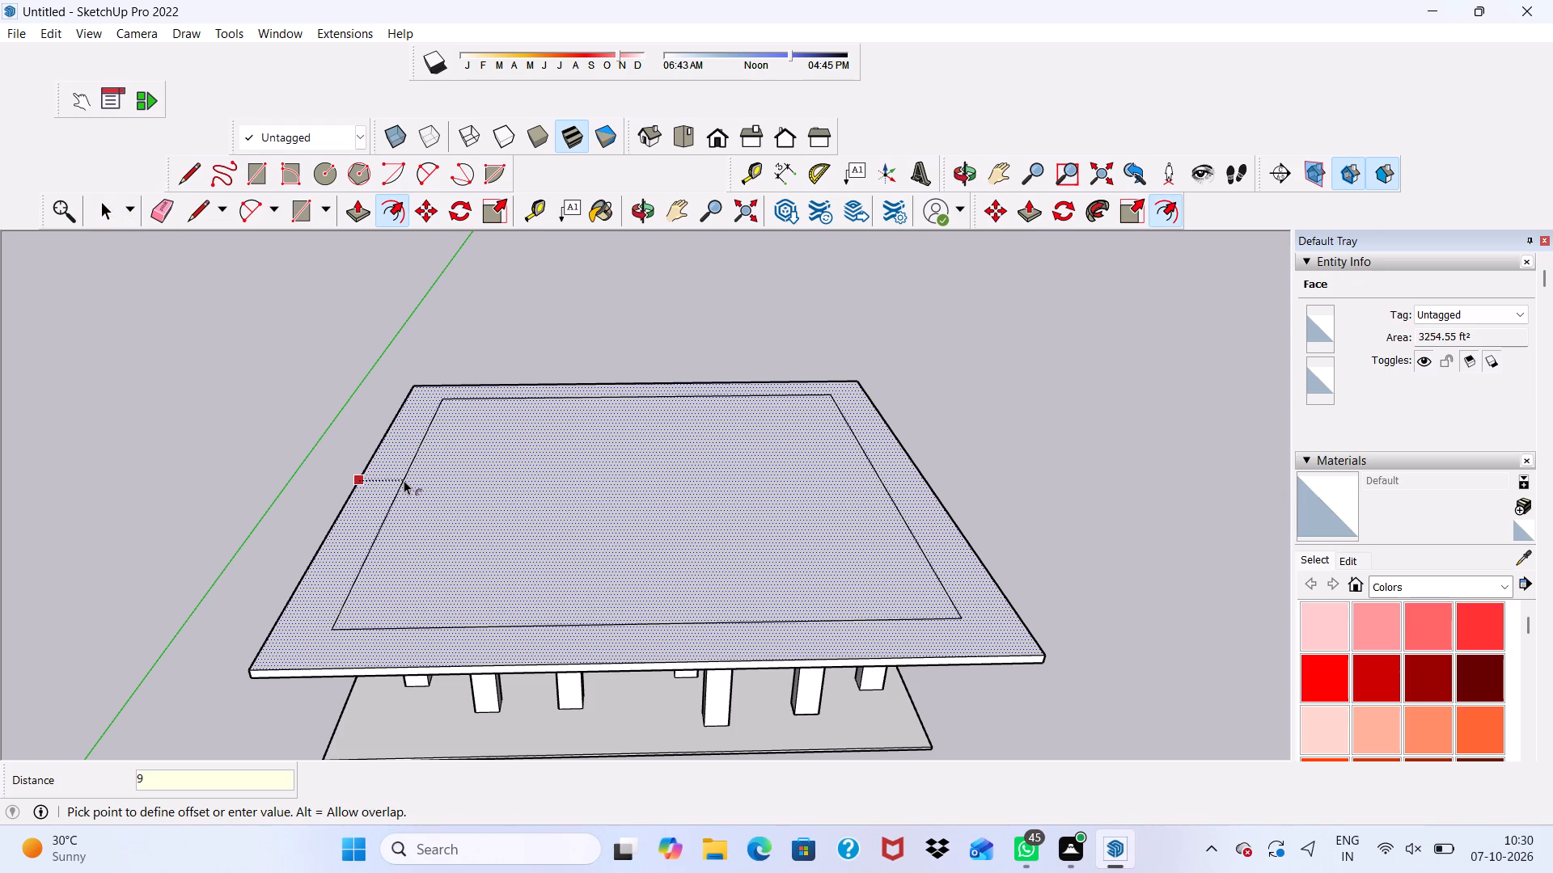
{"action": "key", "text": "shift+quotedbl"}
{"action": "key", "text": "Return"}
{"action": "scroll", "coordinate": [404, 480], "scroll_direction": "up", "scroll_amount": 1}
{"action": "key", "text": "space"}
{"action": "key", "text": "space"}
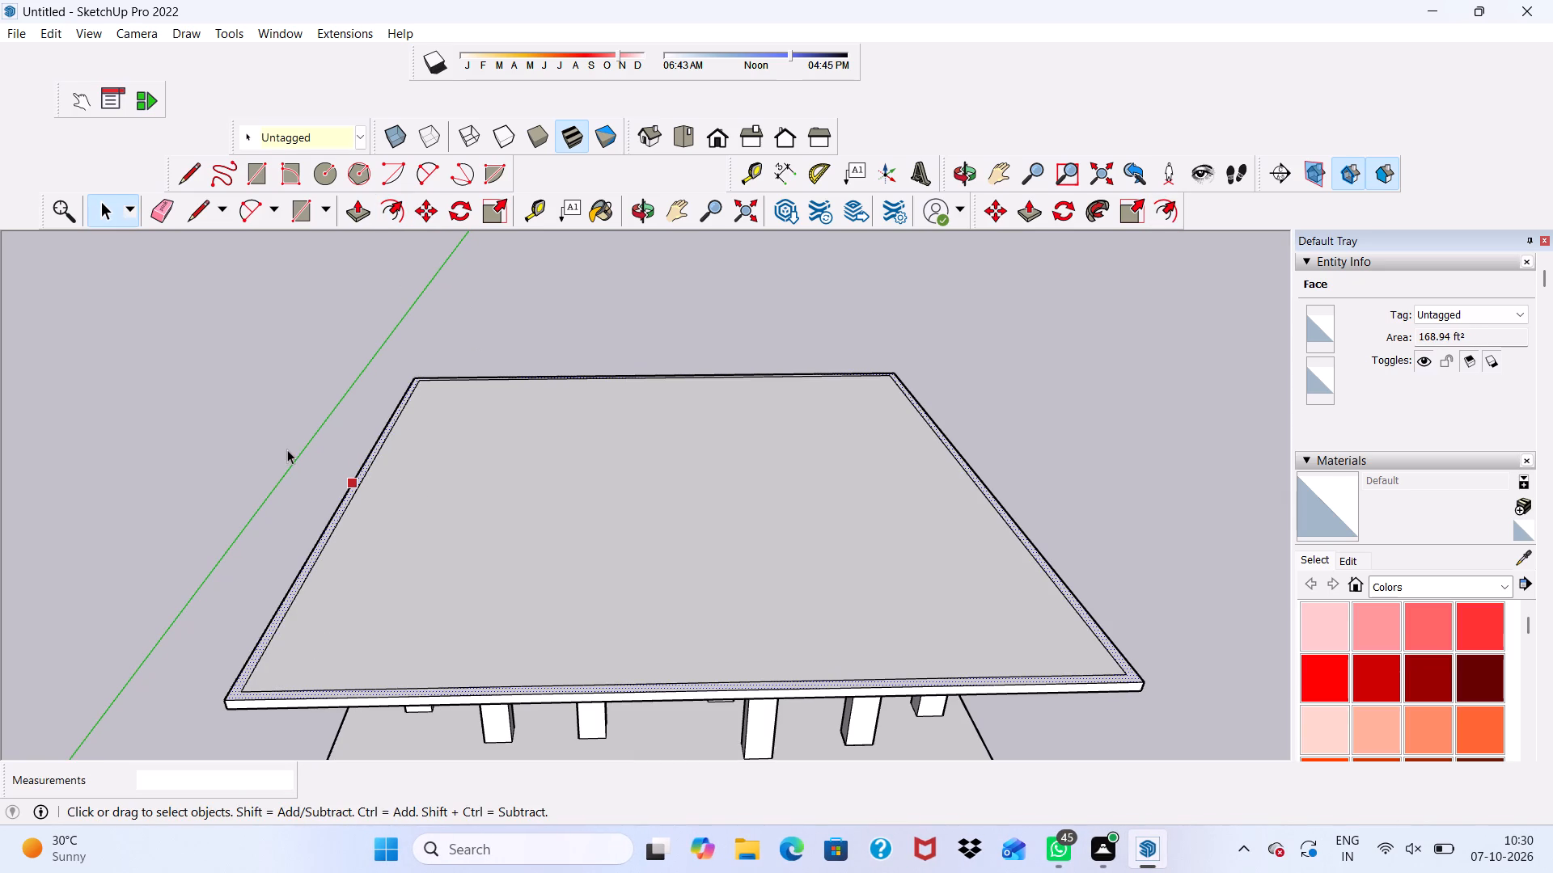
{"action": "left_click_drag", "start_coordinate": [289, 448], "coordinate": [298, 465]}
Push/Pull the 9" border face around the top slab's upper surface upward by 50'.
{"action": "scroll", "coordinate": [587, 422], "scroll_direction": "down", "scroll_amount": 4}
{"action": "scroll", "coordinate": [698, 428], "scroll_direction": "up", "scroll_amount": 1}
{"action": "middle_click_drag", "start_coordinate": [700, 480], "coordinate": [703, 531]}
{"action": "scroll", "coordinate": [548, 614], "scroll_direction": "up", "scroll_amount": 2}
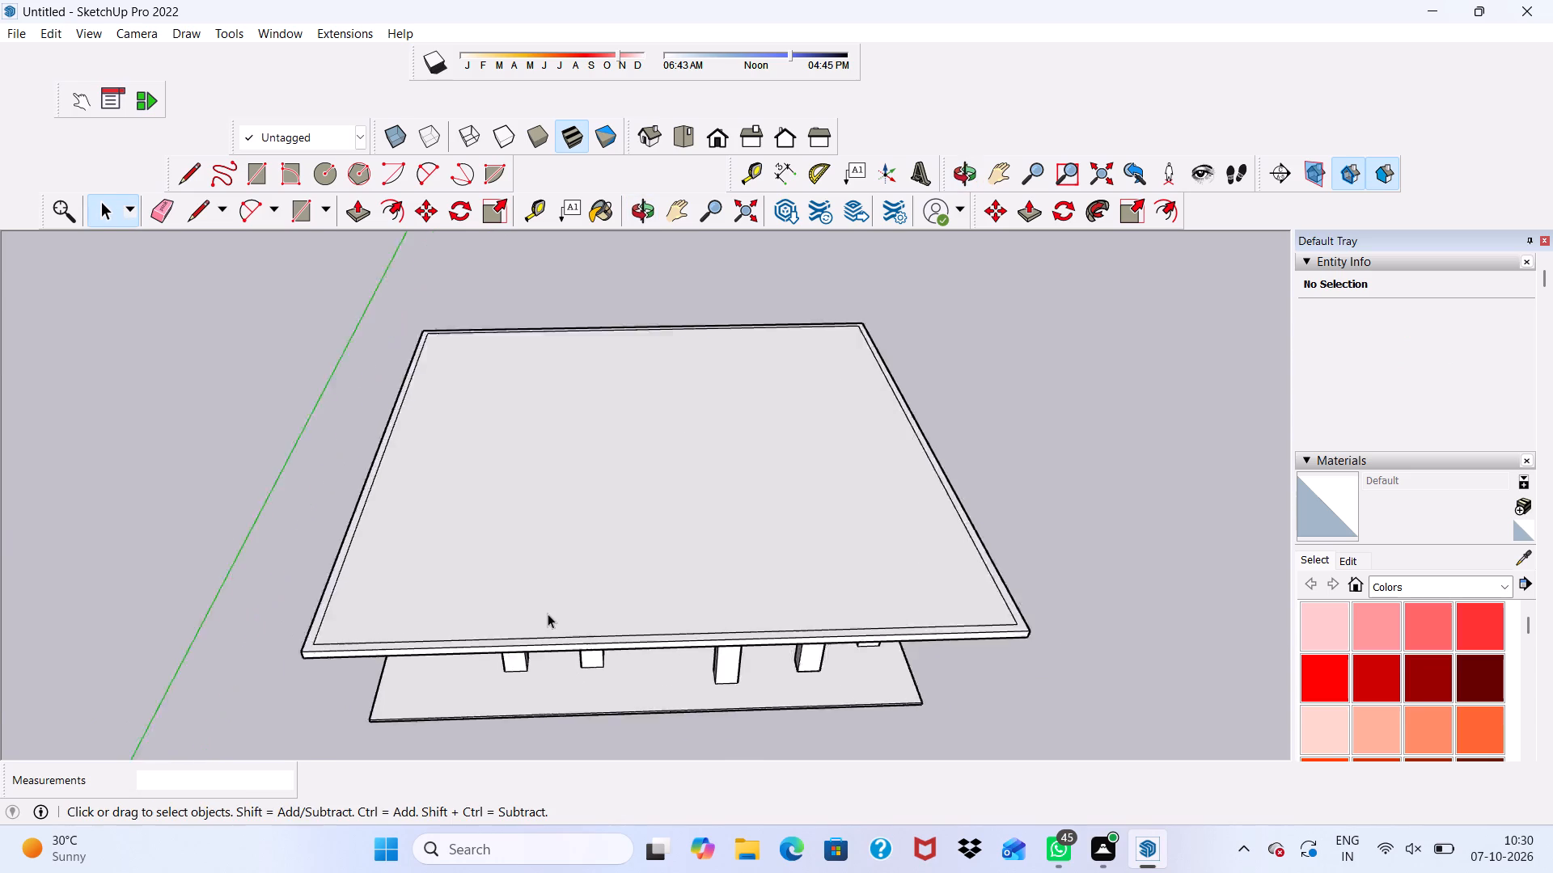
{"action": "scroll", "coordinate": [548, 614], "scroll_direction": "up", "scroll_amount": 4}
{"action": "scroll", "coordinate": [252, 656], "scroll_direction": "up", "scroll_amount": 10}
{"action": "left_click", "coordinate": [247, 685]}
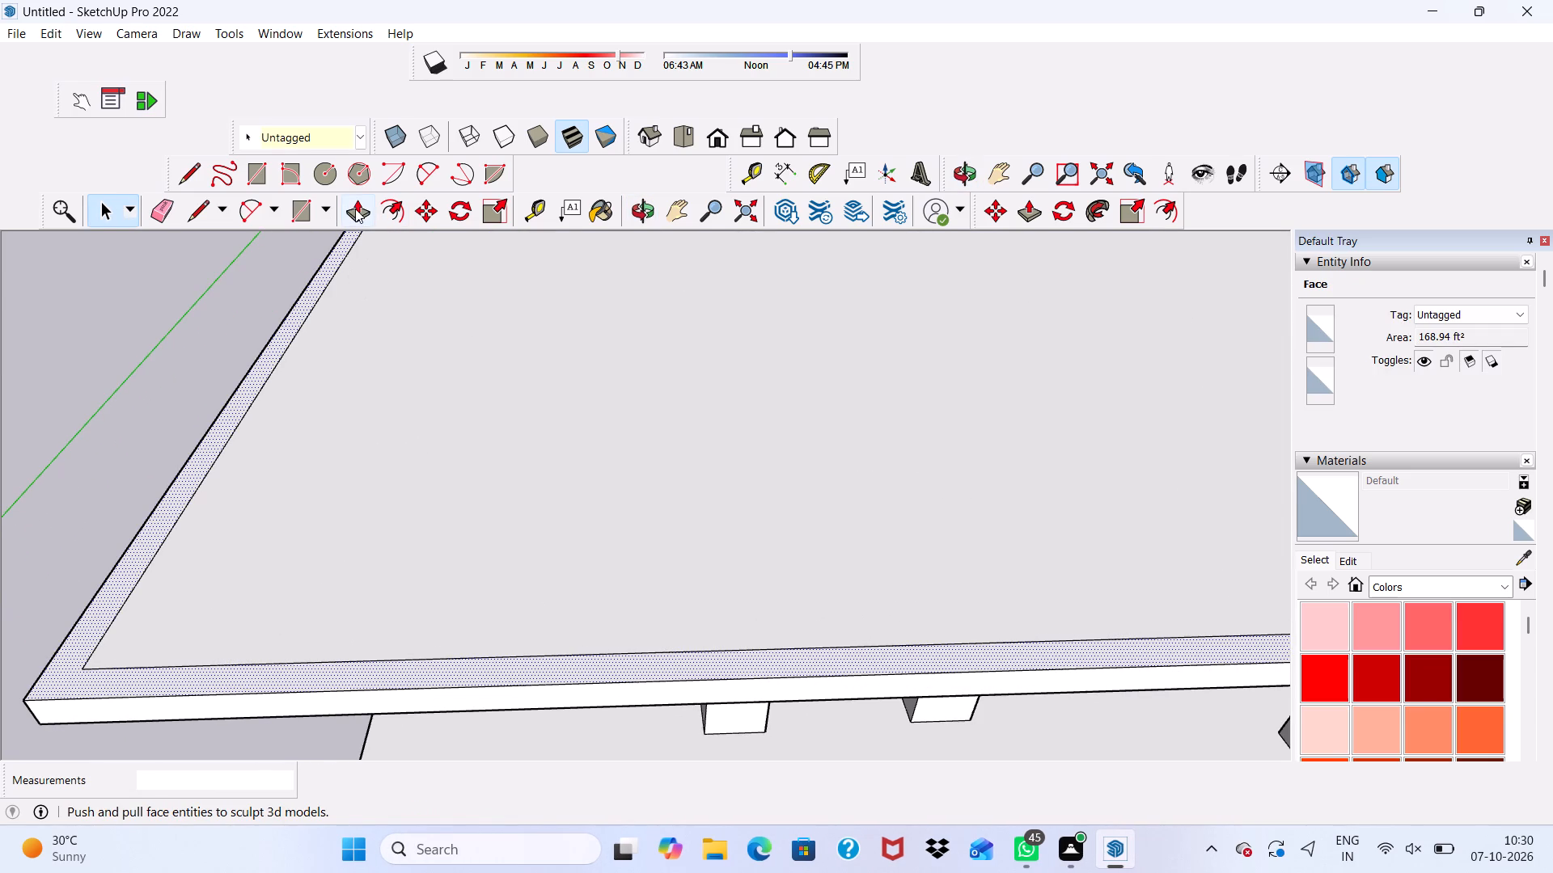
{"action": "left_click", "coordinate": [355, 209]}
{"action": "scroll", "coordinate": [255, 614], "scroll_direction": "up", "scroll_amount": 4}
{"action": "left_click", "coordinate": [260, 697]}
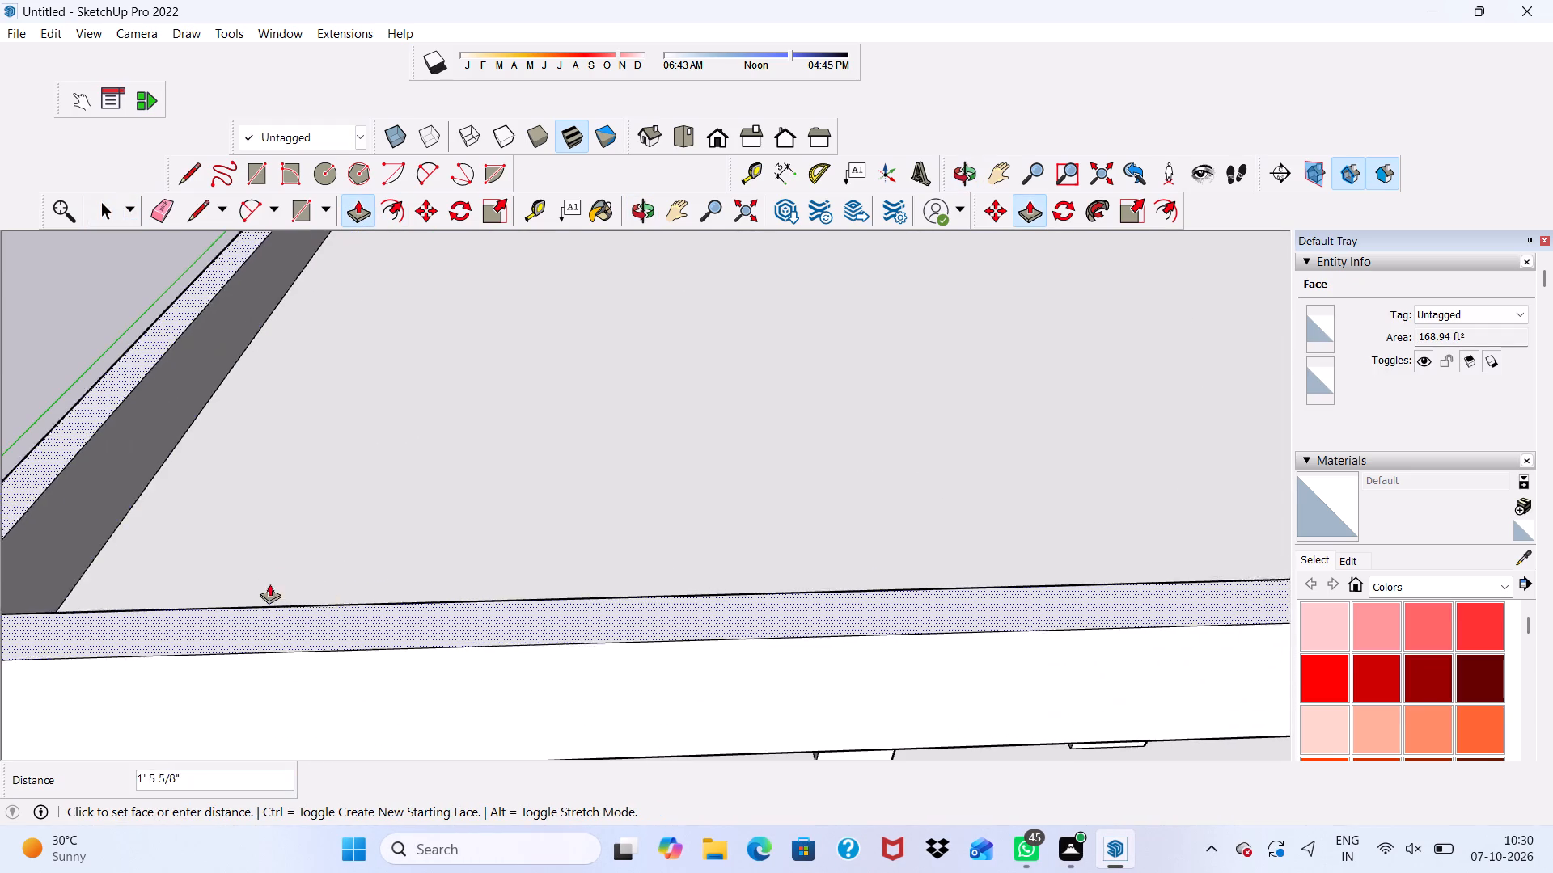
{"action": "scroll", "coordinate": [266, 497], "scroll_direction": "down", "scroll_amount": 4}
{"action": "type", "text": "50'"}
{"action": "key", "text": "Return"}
Examine the raised perimeter walls against the posts and base slab from the front and from the corners.
{"action": "scroll", "coordinate": [279, 446], "scroll_direction": "down", "scroll_amount": 9}
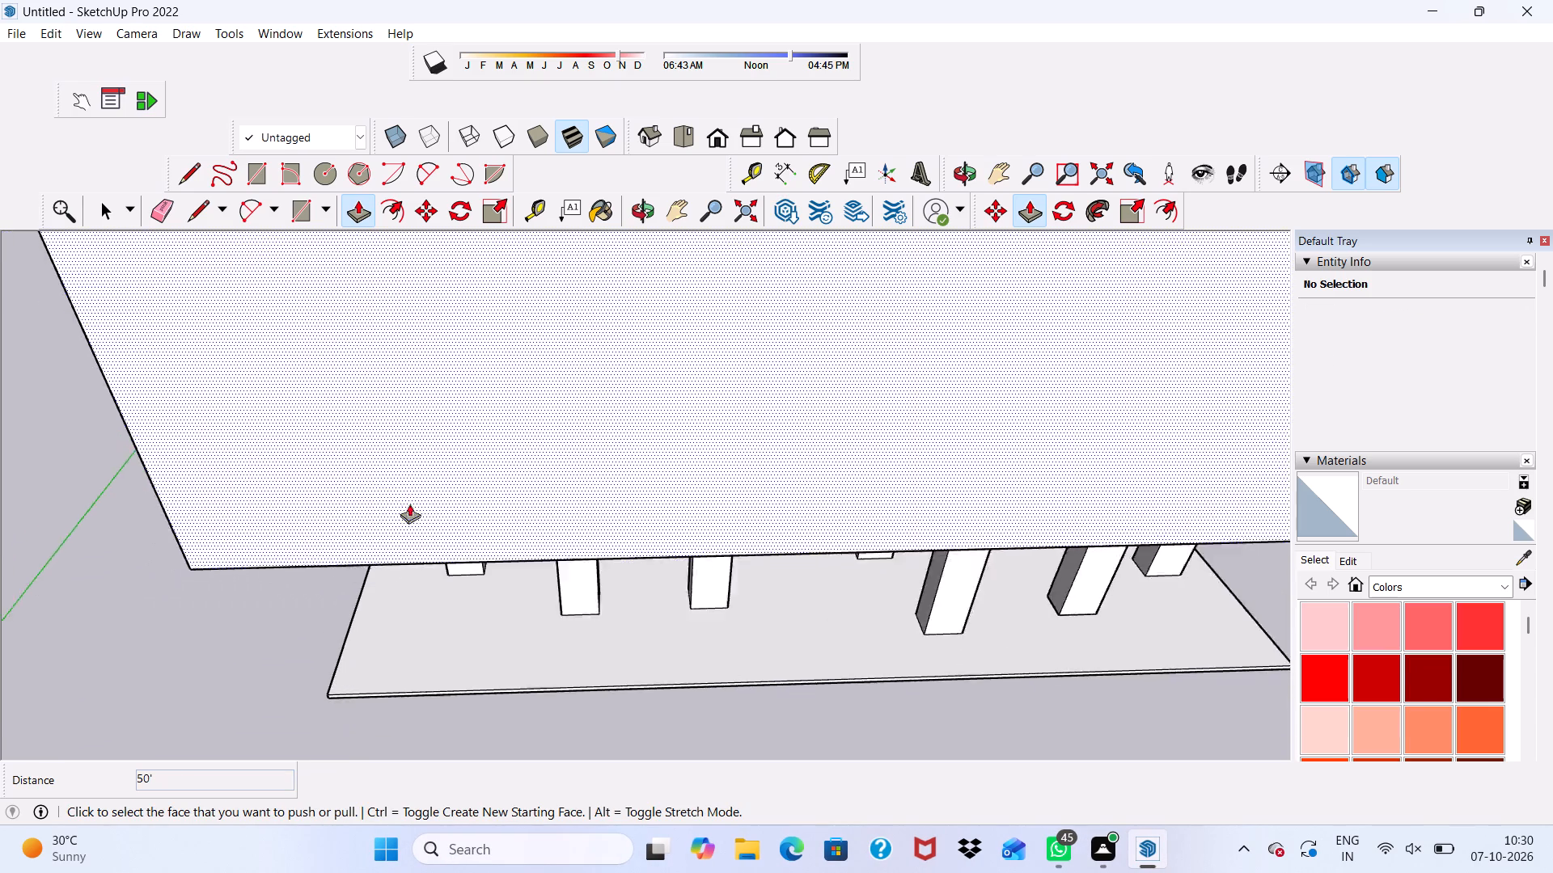
{"action": "scroll", "coordinate": [409, 504], "scroll_direction": "down", "scroll_amount": 14}
{"action": "middle_click_drag", "start_coordinate": [537, 563], "coordinate": [548, 519]}
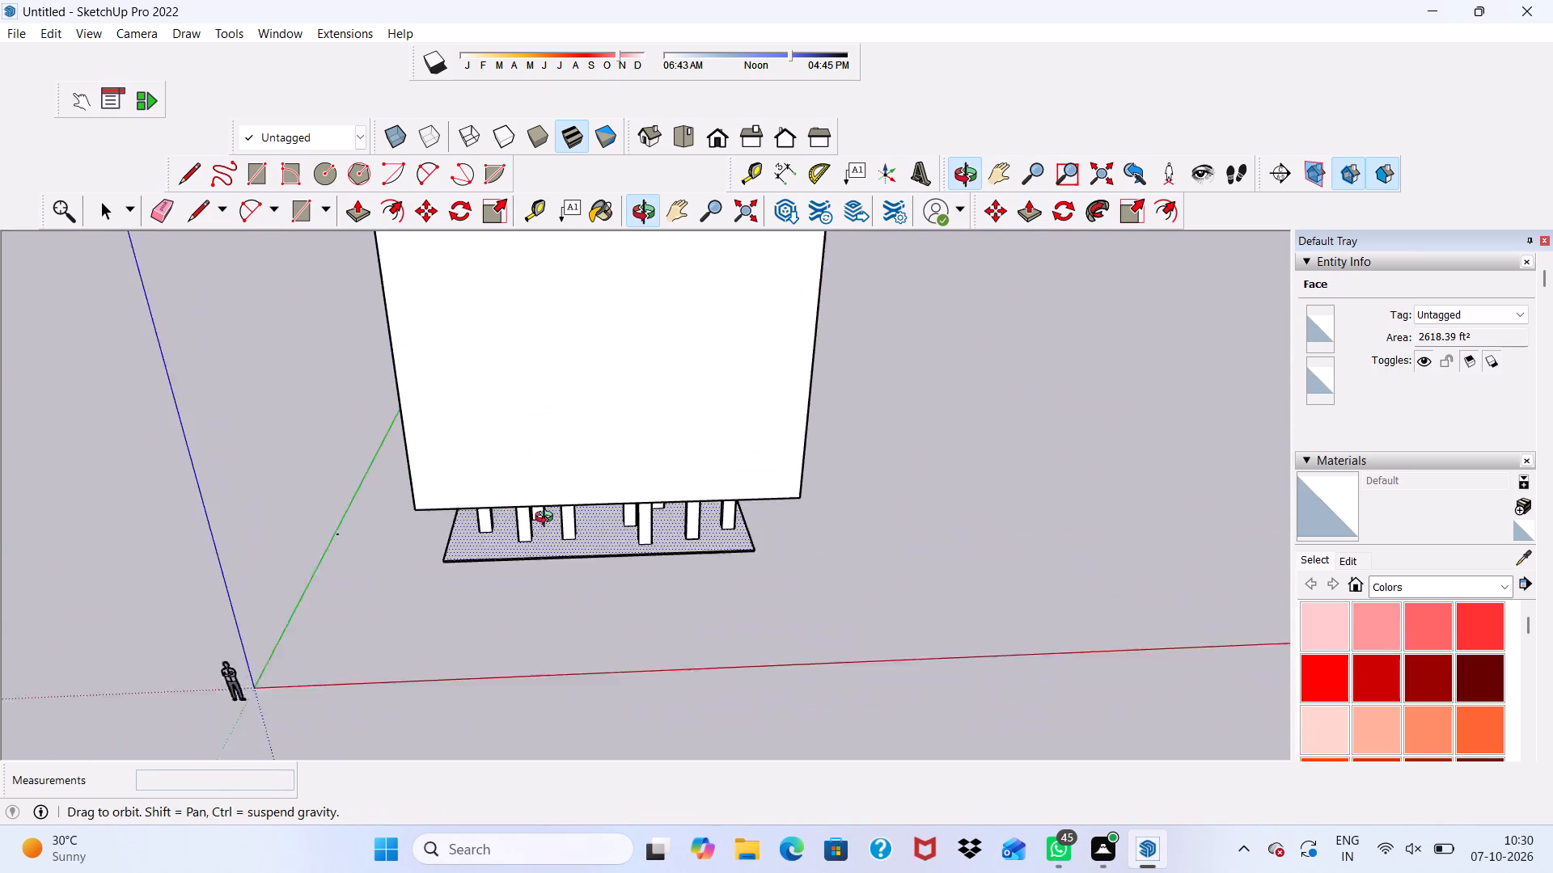
{"action": "middle_click_drag", "start_coordinate": [548, 519], "coordinate": [549, 533]}
{"action": "scroll", "coordinate": [549, 546], "scroll_direction": "down", "scroll_amount": 11}
{"action": "middle_click_drag", "start_coordinate": [534, 477], "coordinate": [513, 294]}
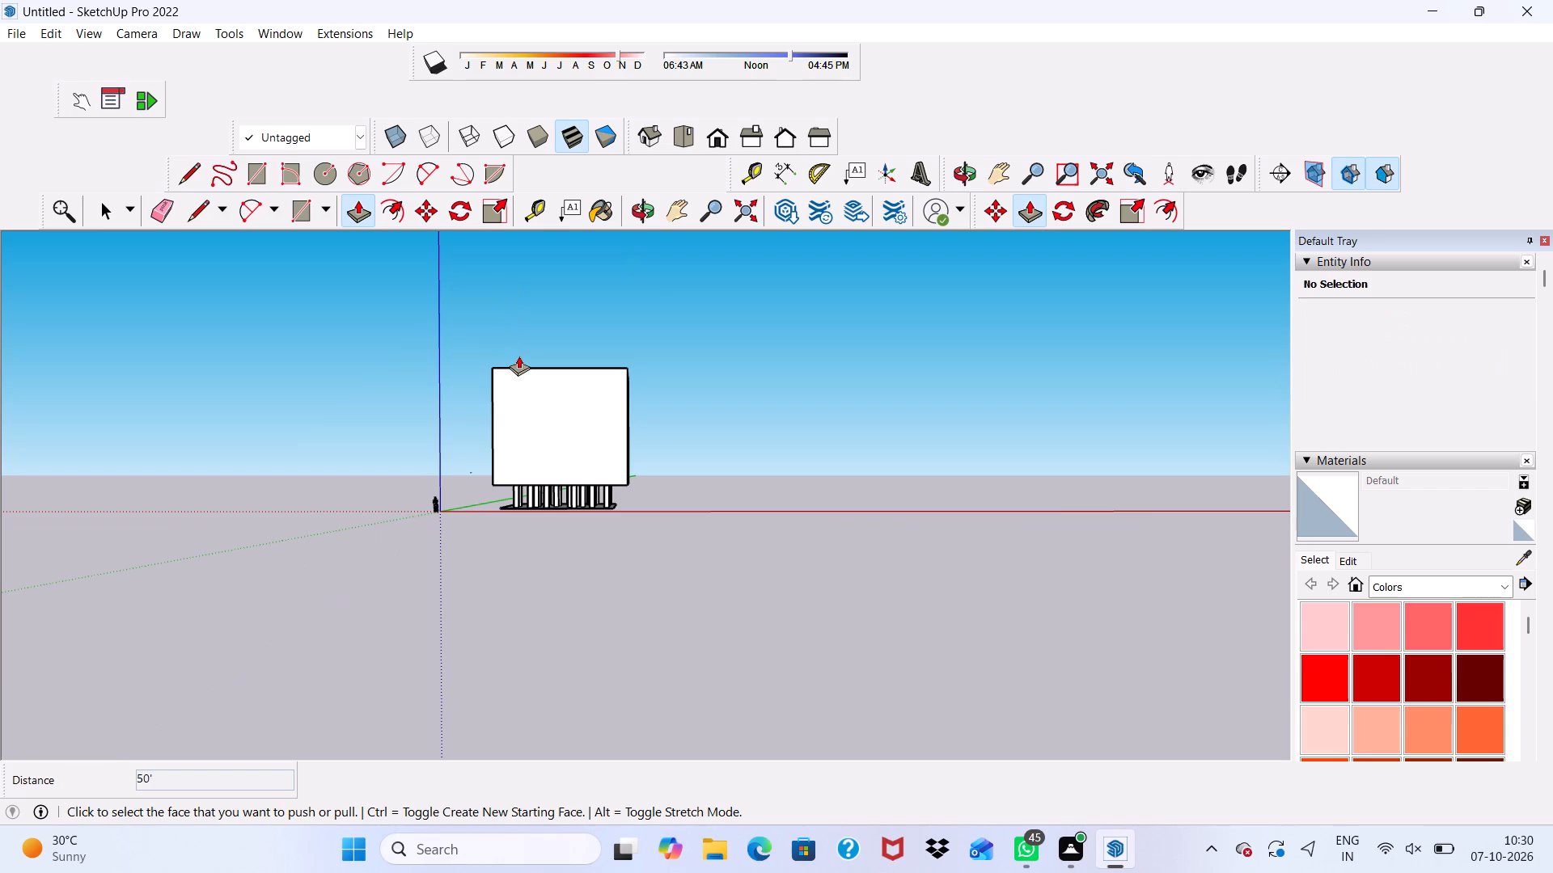
{"action": "key", "text": "space"}
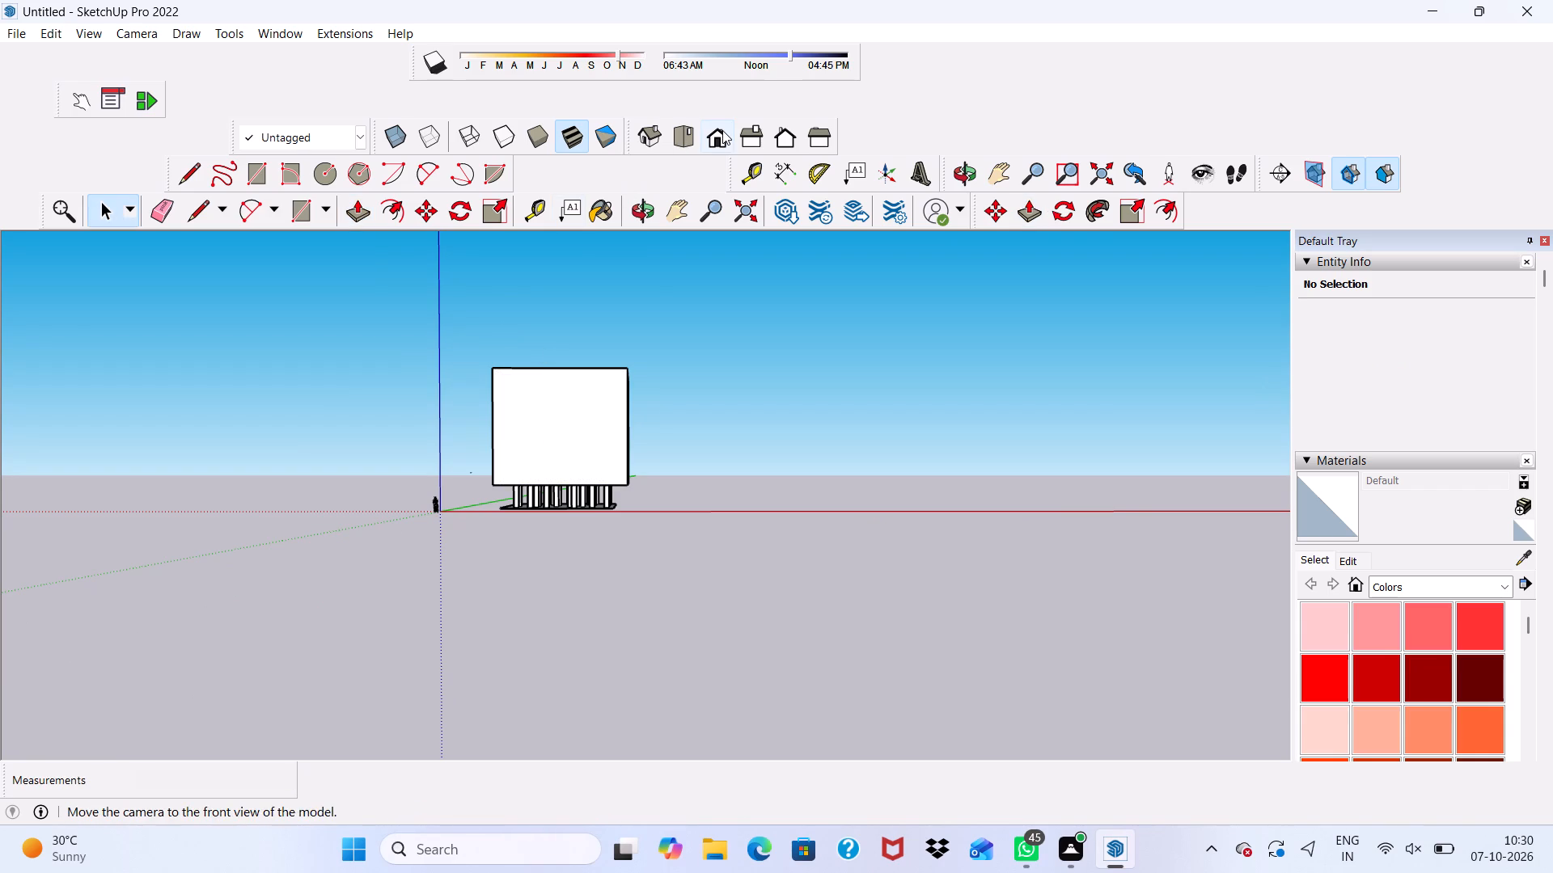
{"action": "left_click", "coordinate": [722, 130]}
{"action": "scroll", "coordinate": [663, 403], "scroll_direction": "up", "scroll_amount": 11}
{"action": "scroll", "coordinate": [430, 264], "scroll_direction": "down", "scroll_amount": 6}
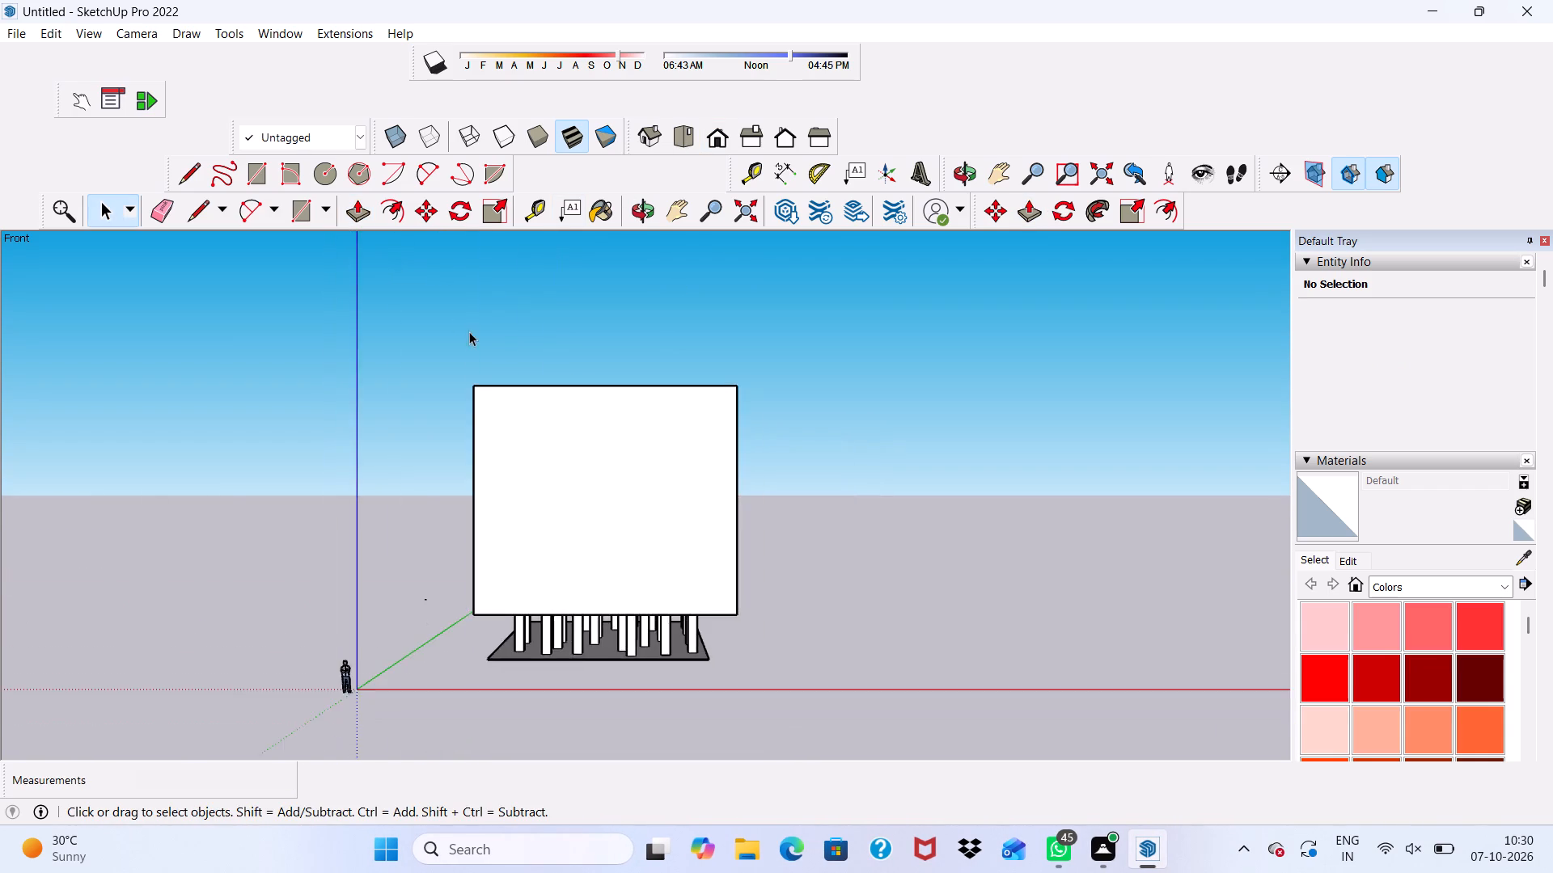
{"action": "middle_click_drag", "start_coordinate": [469, 331], "coordinate": [603, 333]}
{"action": "scroll", "coordinate": [588, 422], "scroll_direction": "up", "scroll_amount": 12}
{"action": "scroll", "coordinate": [364, 336], "scroll_direction": "down", "scroll_amount": 11}
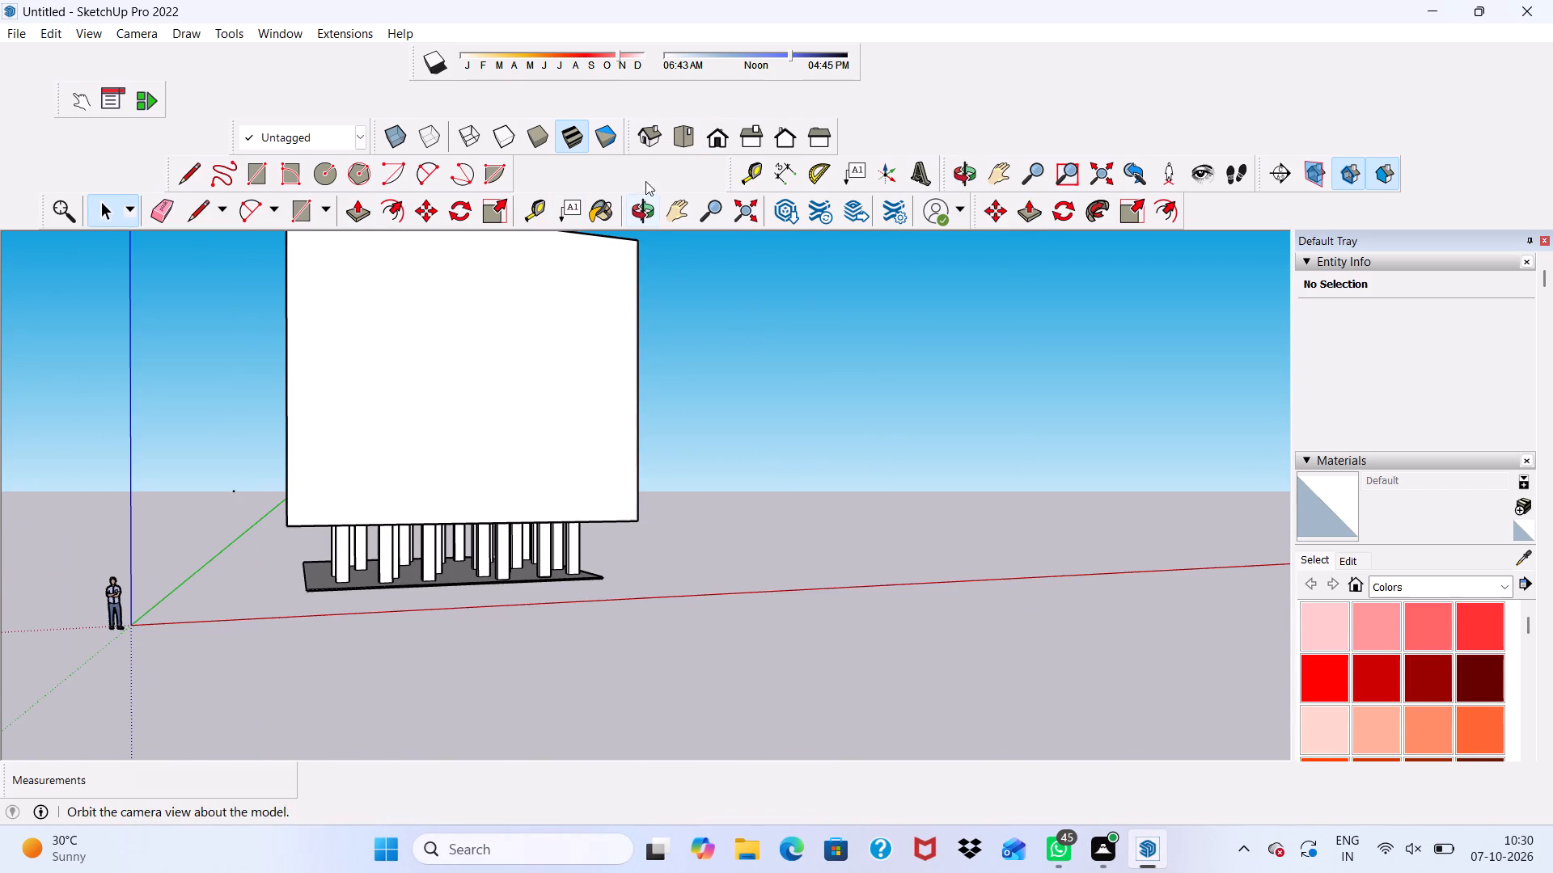
{"action": "left_click", "coordinate": [725, 143]}
{"action": "scroll", "coordinate": [688, 475], "scroll_direction": "up", "scroll_amount": 4}
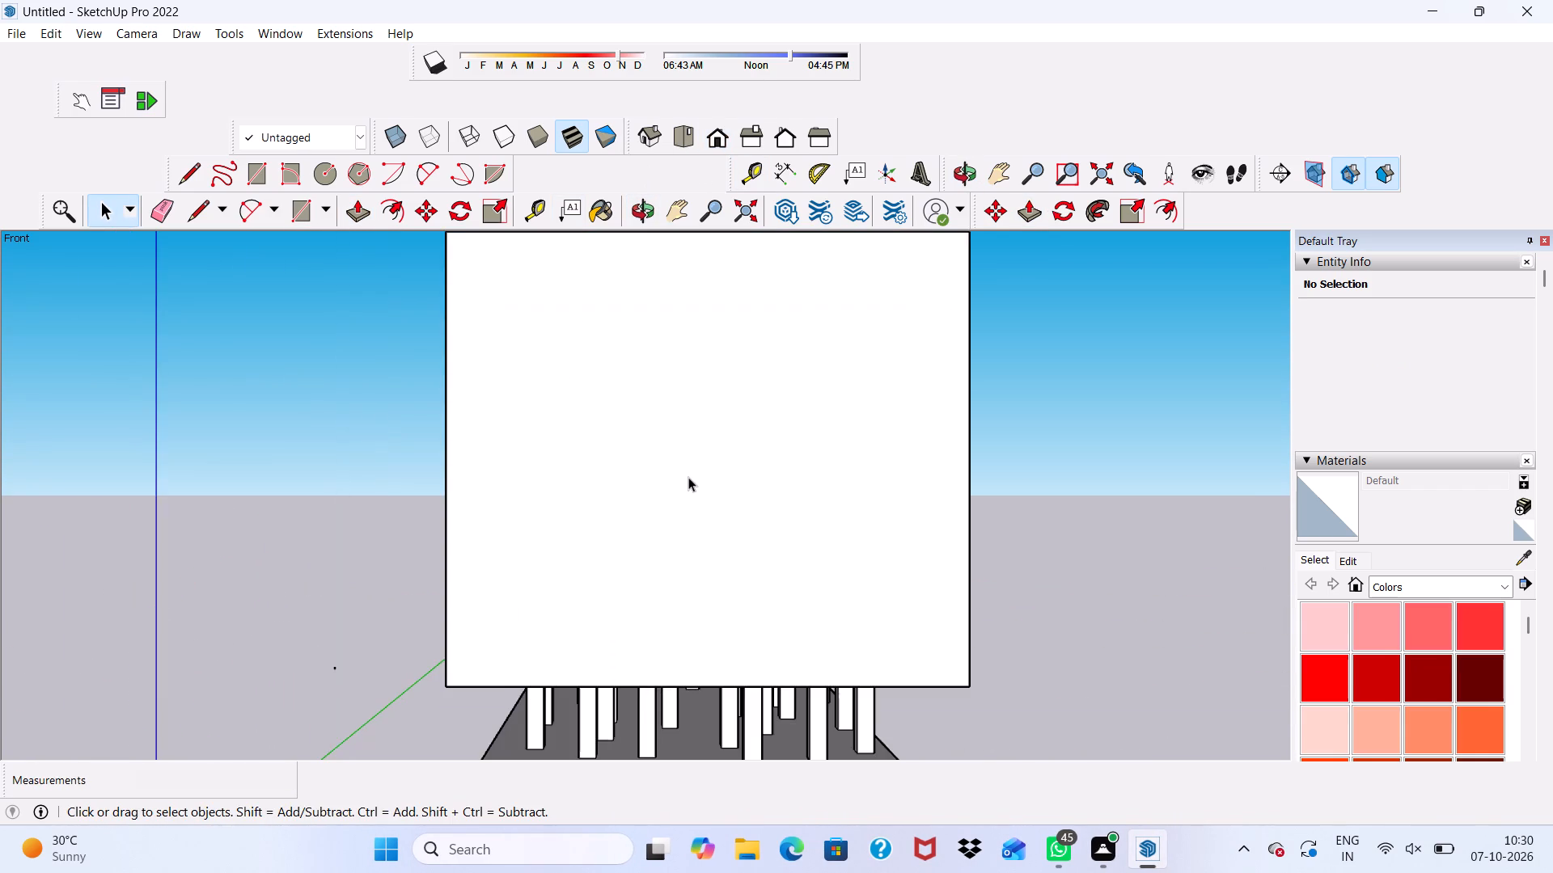
{"action": "scroll", "coordinate": [688, 477], "scroll_direction": "down", "scroll_amount": 3}
{"action": "scroll", "coordinate": [613, 481], "scroll_direction": "down", "scroll_amount": 1}
{"action": "middle_click_drag", "start_coordinate": [613, 481], "coordinate": [857, 440]}
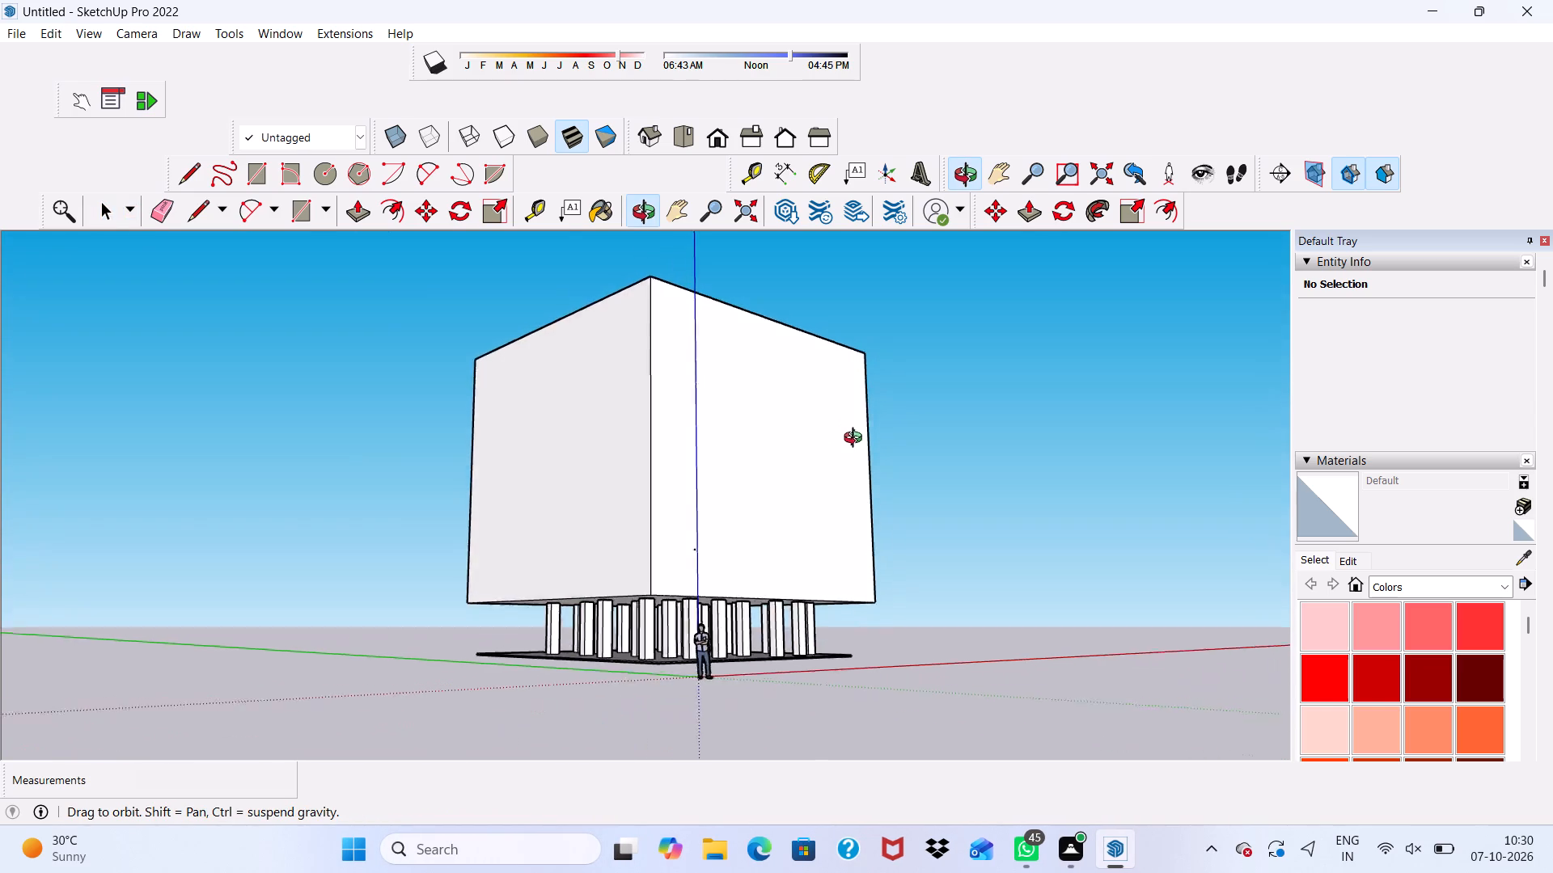
{"action": "middle_click_drag", "start_coordinate": [857, 440], "coordinate": [533, 509]}
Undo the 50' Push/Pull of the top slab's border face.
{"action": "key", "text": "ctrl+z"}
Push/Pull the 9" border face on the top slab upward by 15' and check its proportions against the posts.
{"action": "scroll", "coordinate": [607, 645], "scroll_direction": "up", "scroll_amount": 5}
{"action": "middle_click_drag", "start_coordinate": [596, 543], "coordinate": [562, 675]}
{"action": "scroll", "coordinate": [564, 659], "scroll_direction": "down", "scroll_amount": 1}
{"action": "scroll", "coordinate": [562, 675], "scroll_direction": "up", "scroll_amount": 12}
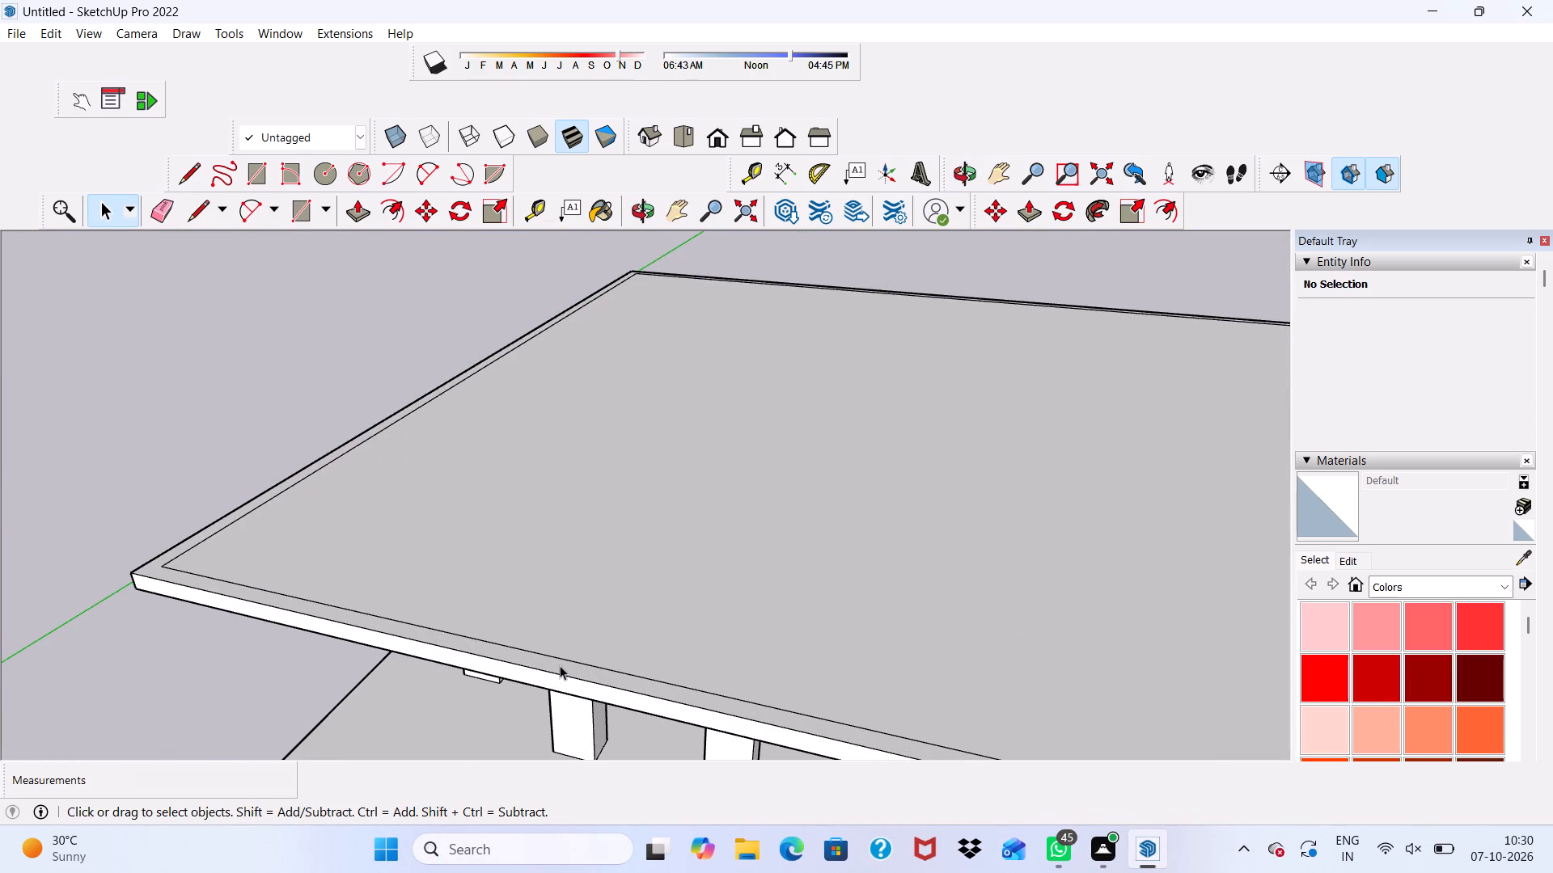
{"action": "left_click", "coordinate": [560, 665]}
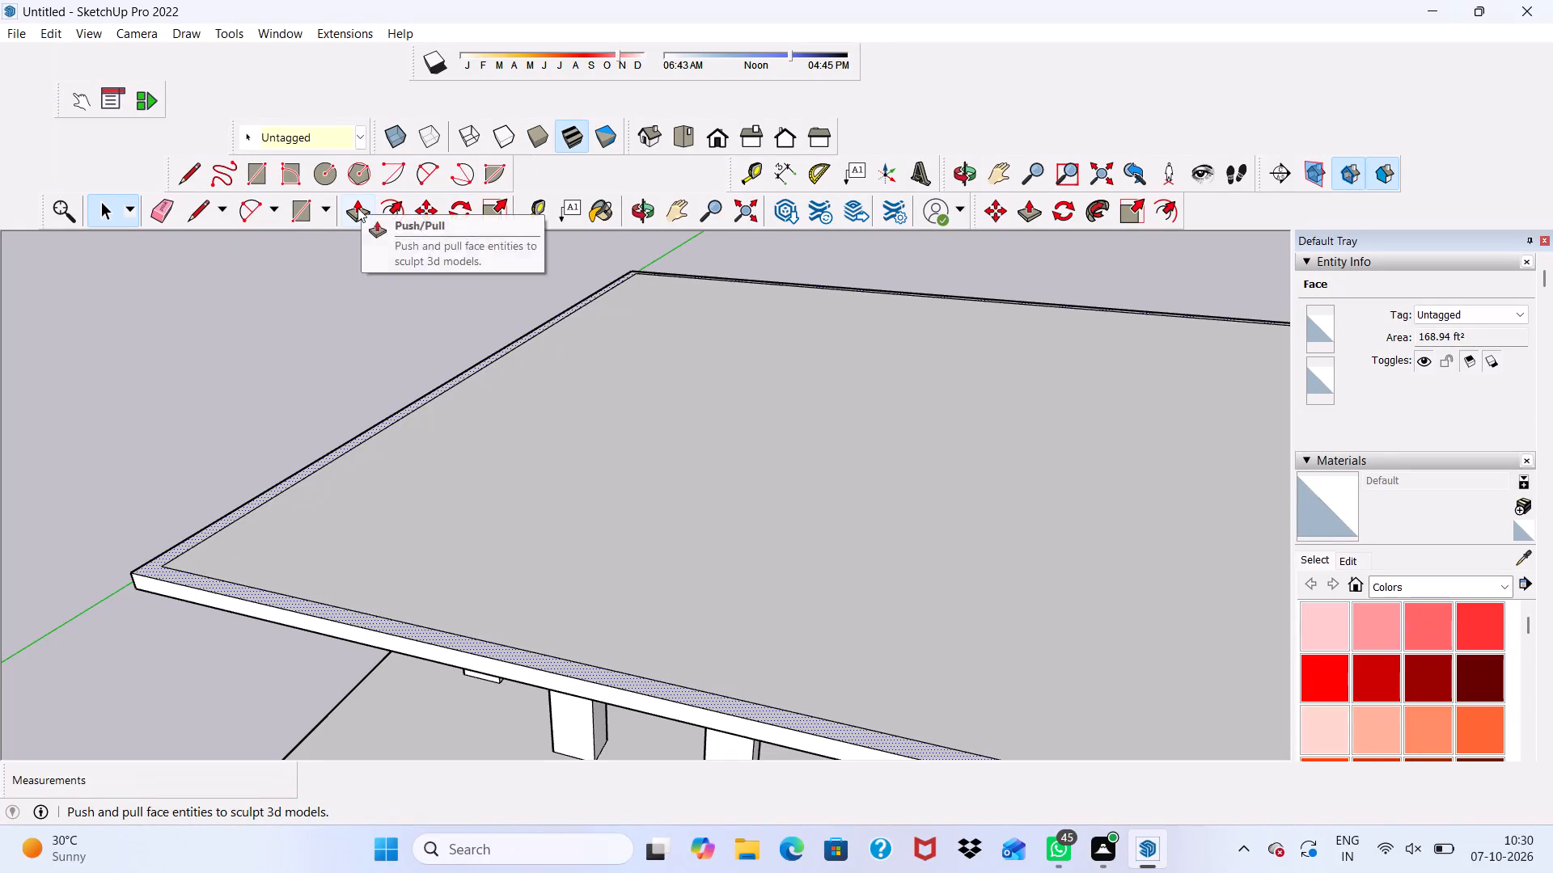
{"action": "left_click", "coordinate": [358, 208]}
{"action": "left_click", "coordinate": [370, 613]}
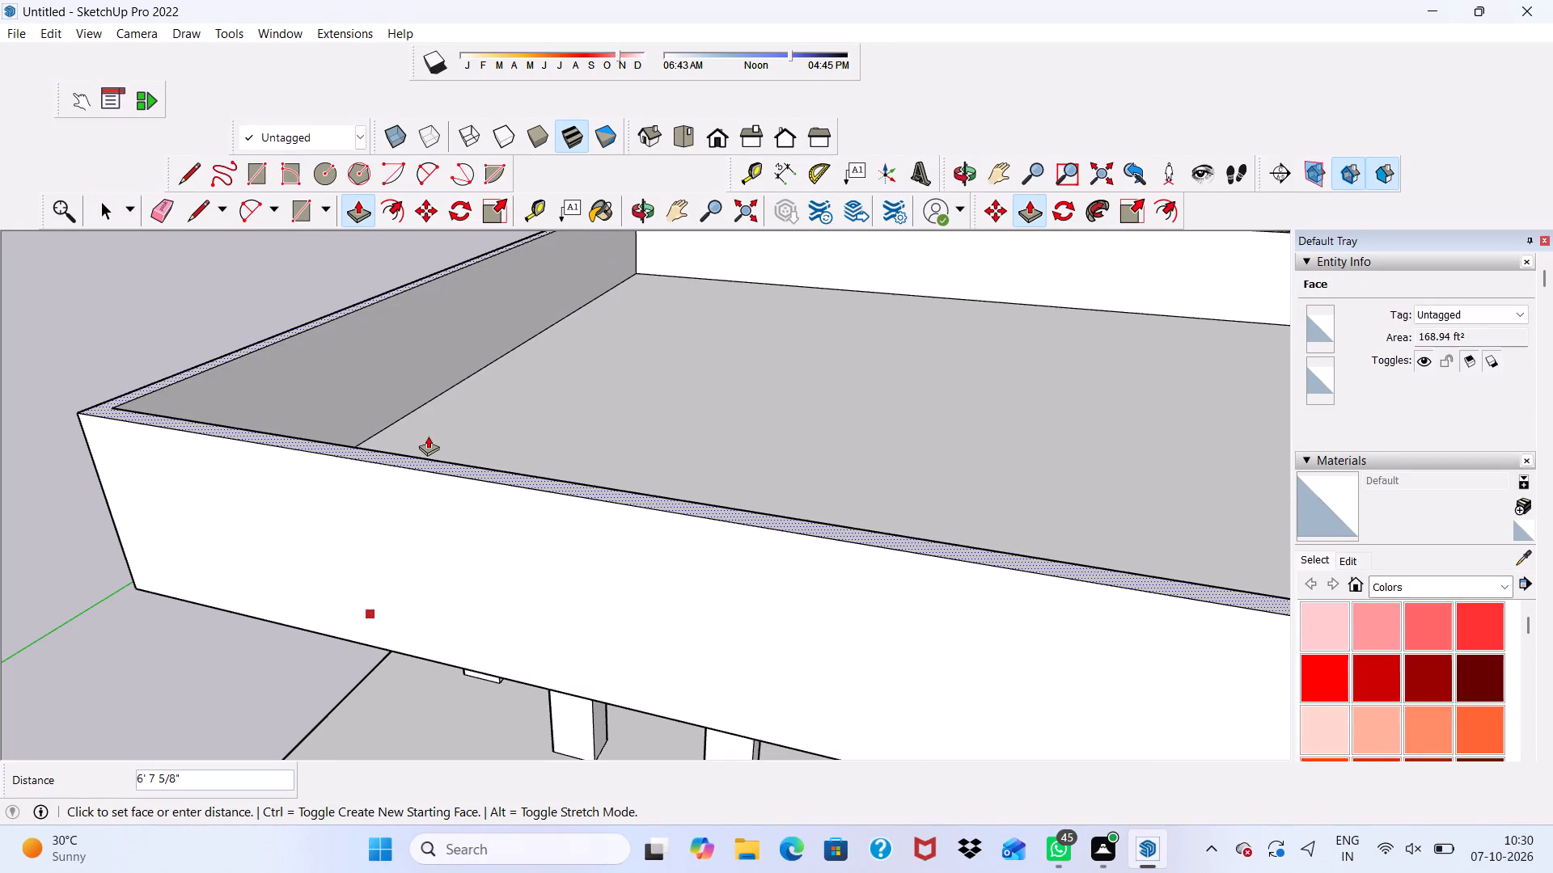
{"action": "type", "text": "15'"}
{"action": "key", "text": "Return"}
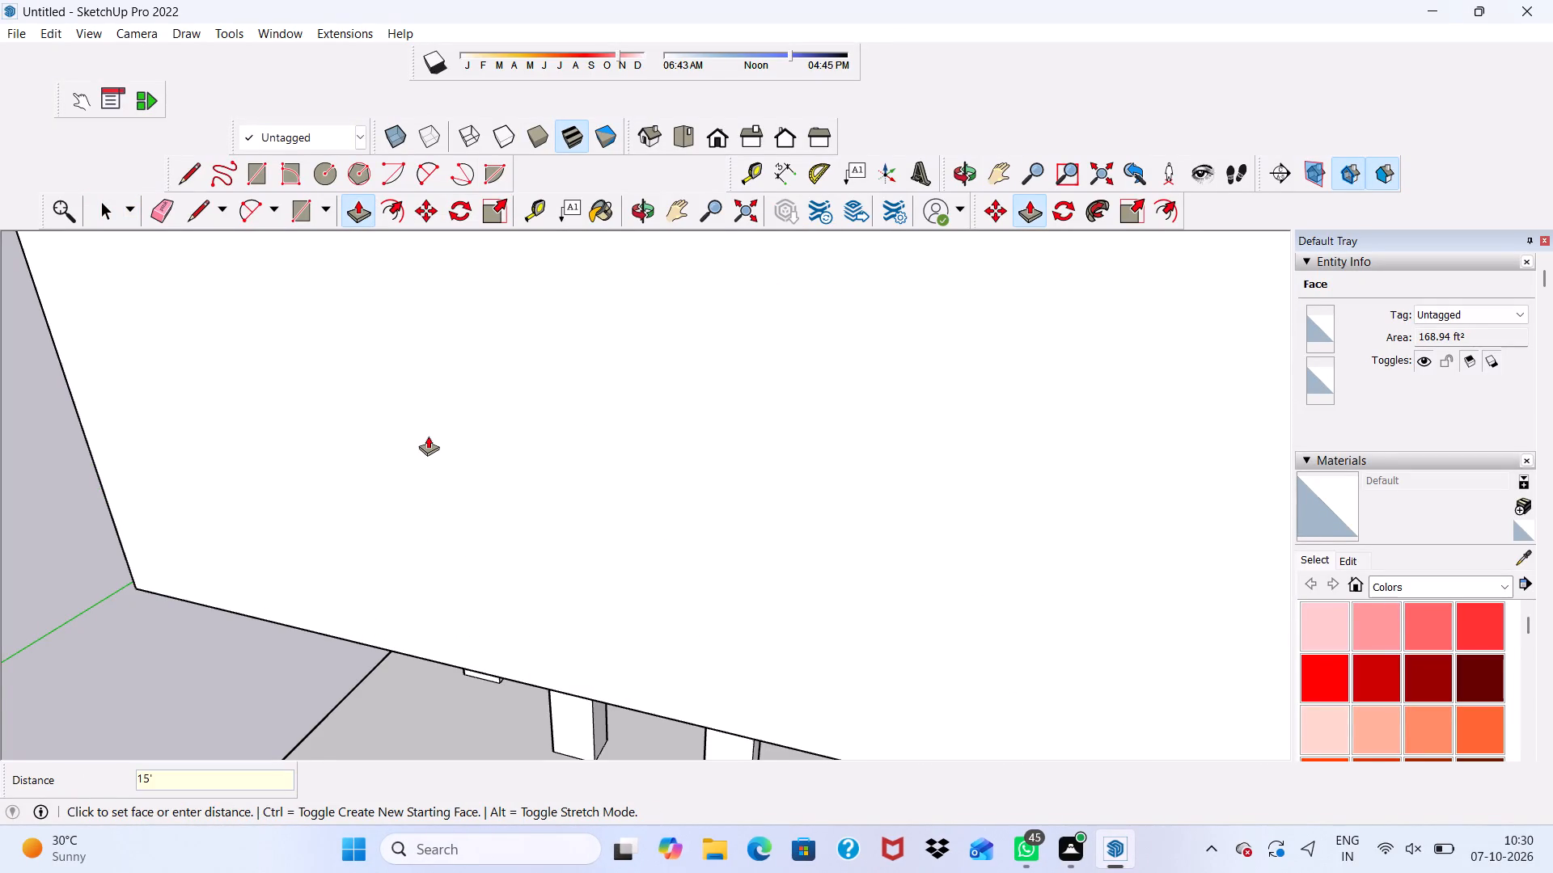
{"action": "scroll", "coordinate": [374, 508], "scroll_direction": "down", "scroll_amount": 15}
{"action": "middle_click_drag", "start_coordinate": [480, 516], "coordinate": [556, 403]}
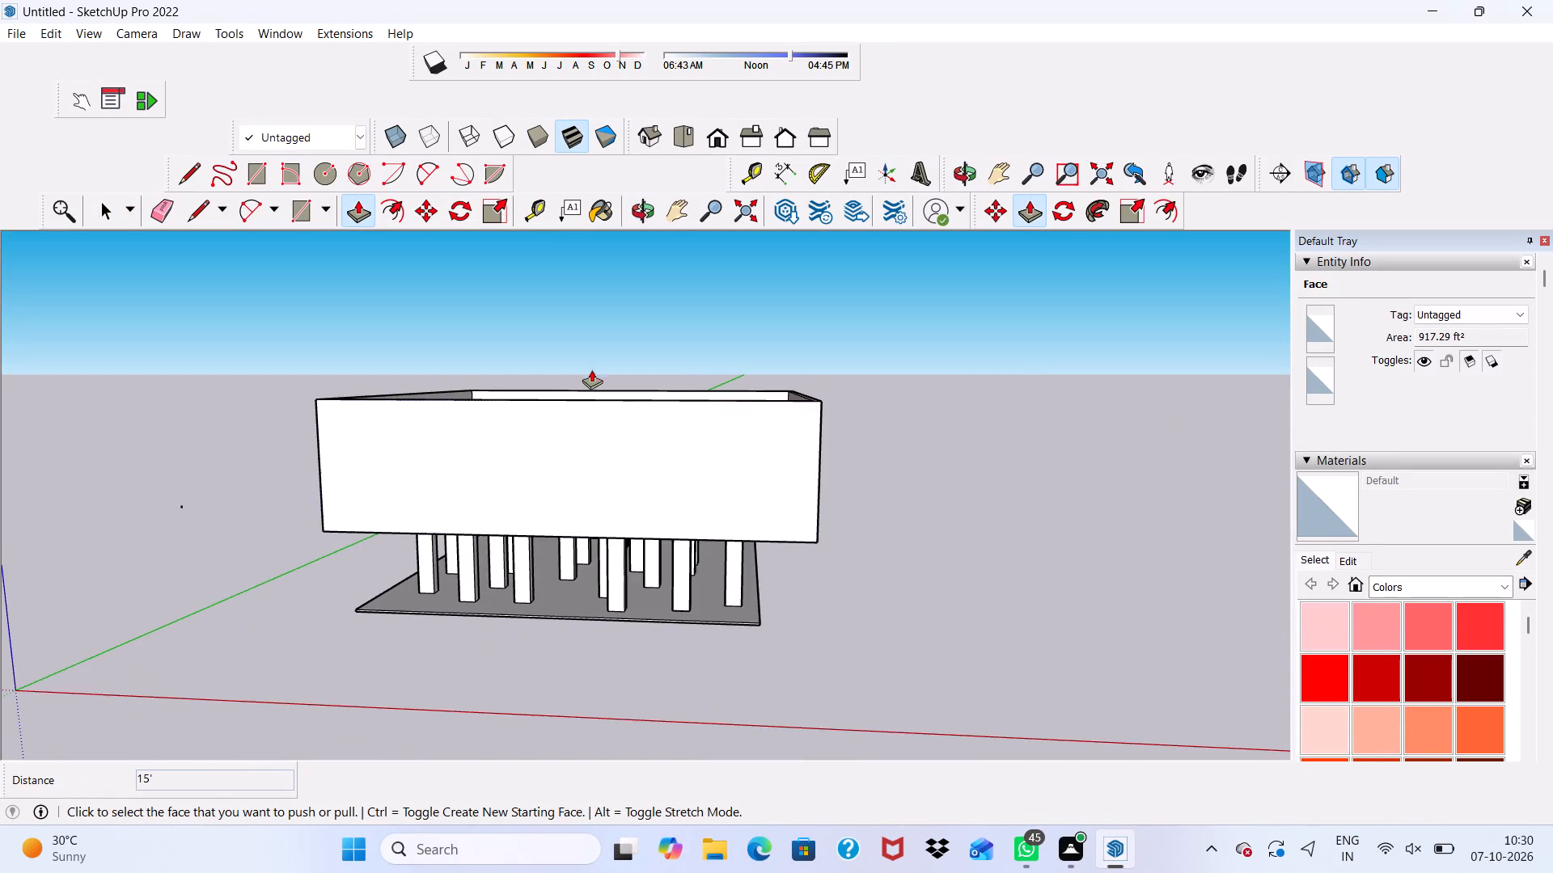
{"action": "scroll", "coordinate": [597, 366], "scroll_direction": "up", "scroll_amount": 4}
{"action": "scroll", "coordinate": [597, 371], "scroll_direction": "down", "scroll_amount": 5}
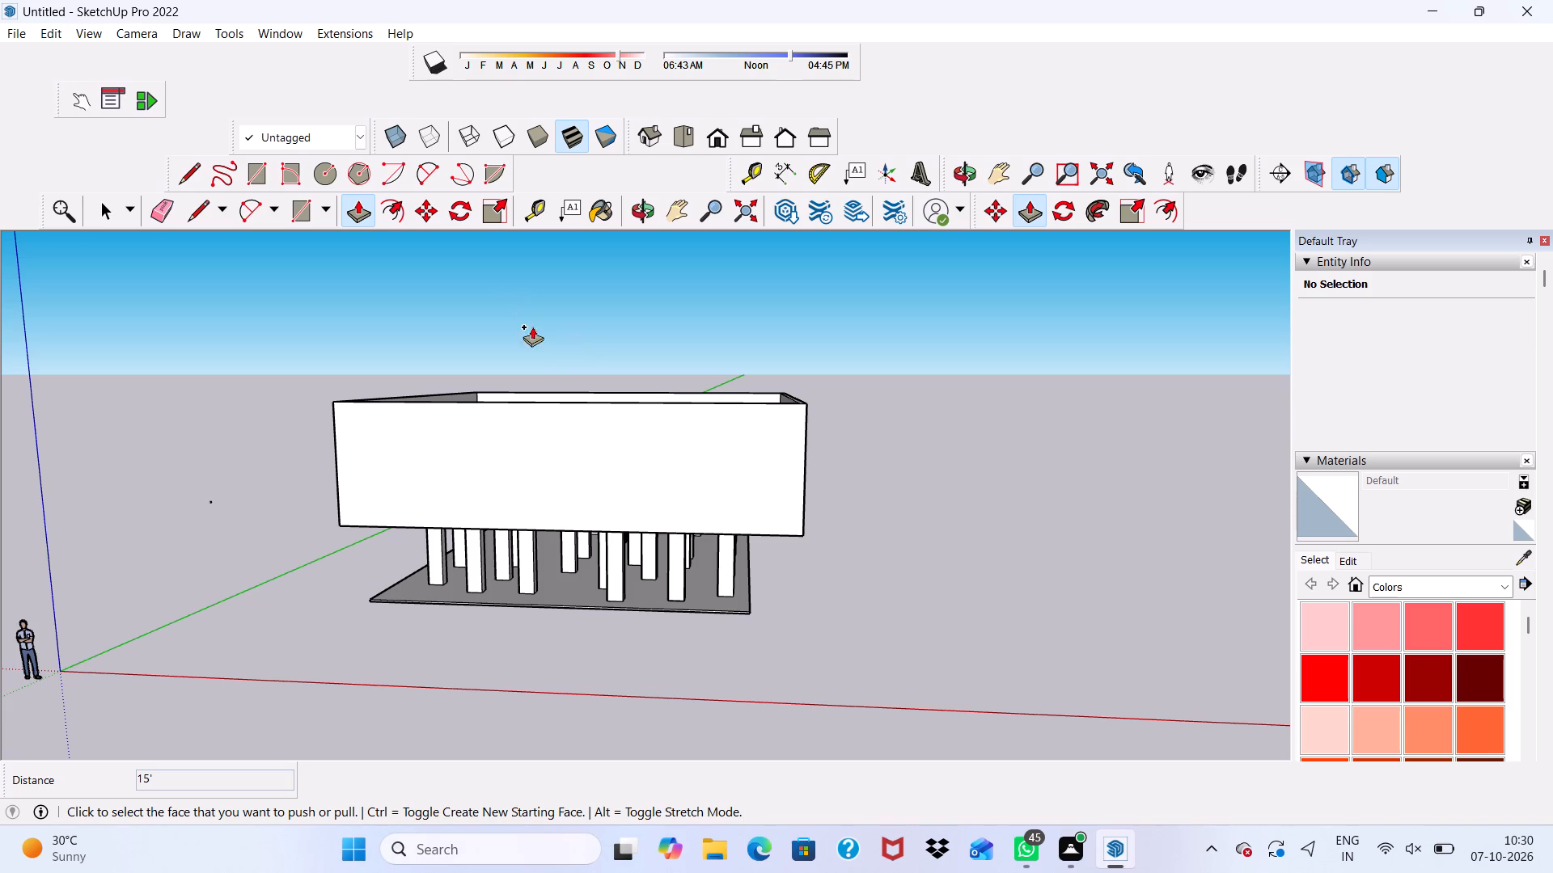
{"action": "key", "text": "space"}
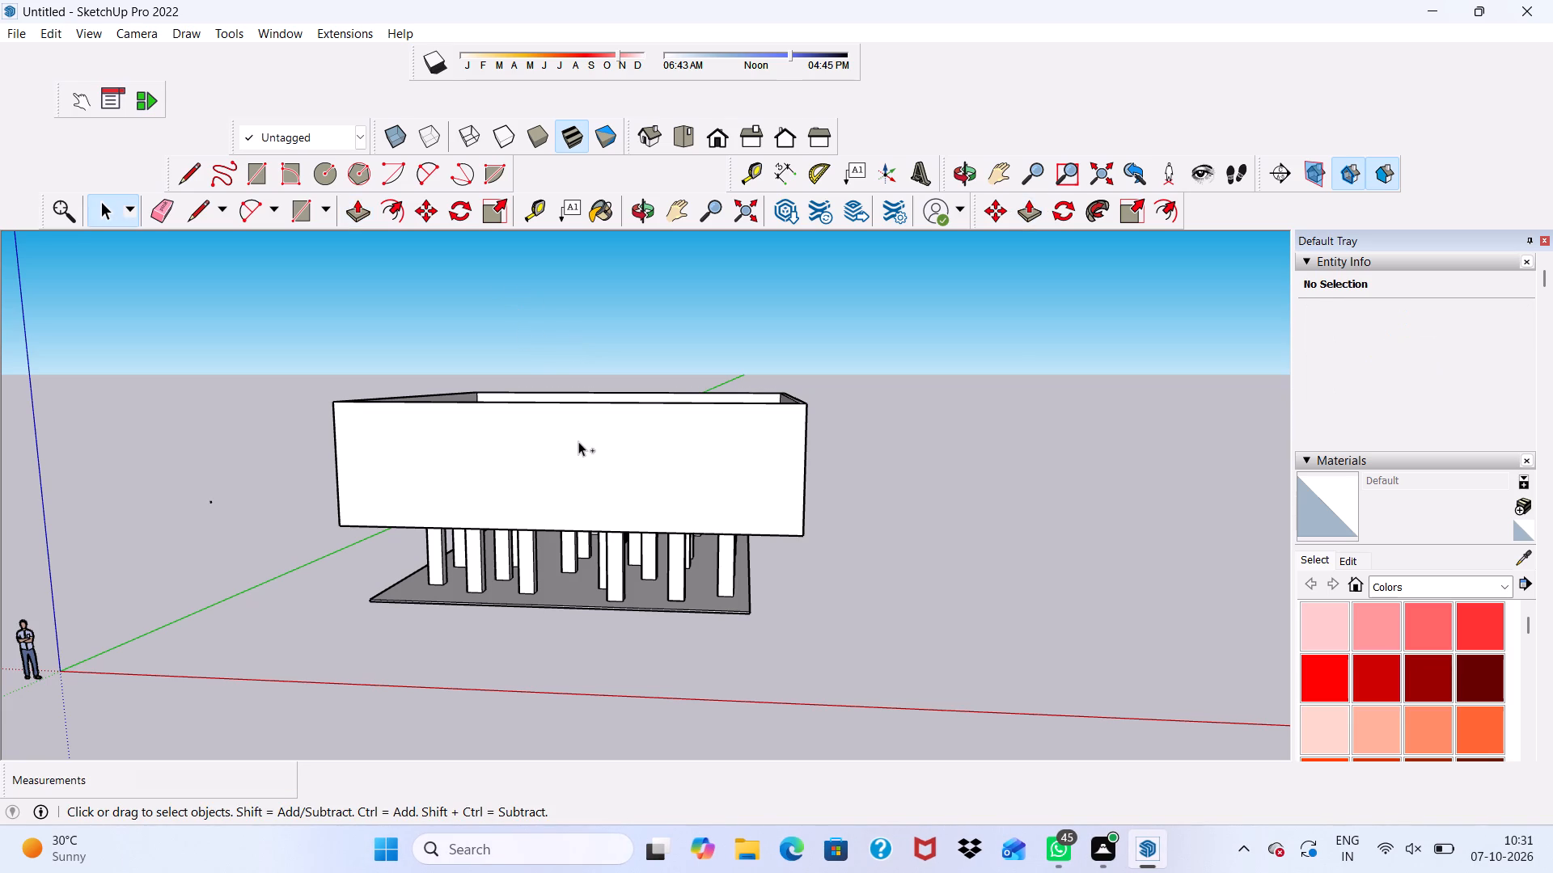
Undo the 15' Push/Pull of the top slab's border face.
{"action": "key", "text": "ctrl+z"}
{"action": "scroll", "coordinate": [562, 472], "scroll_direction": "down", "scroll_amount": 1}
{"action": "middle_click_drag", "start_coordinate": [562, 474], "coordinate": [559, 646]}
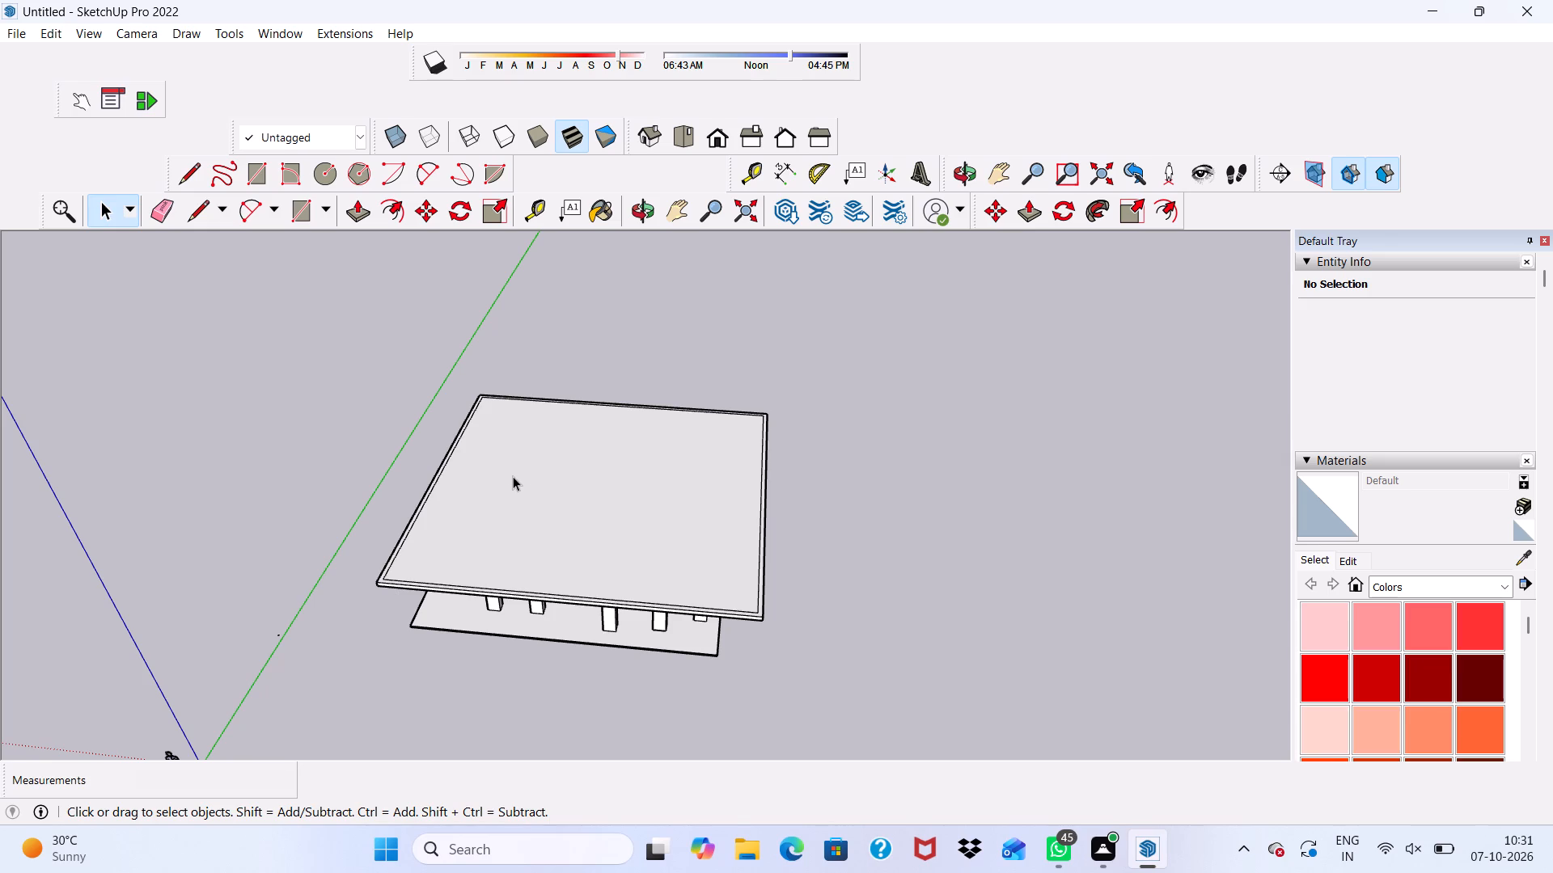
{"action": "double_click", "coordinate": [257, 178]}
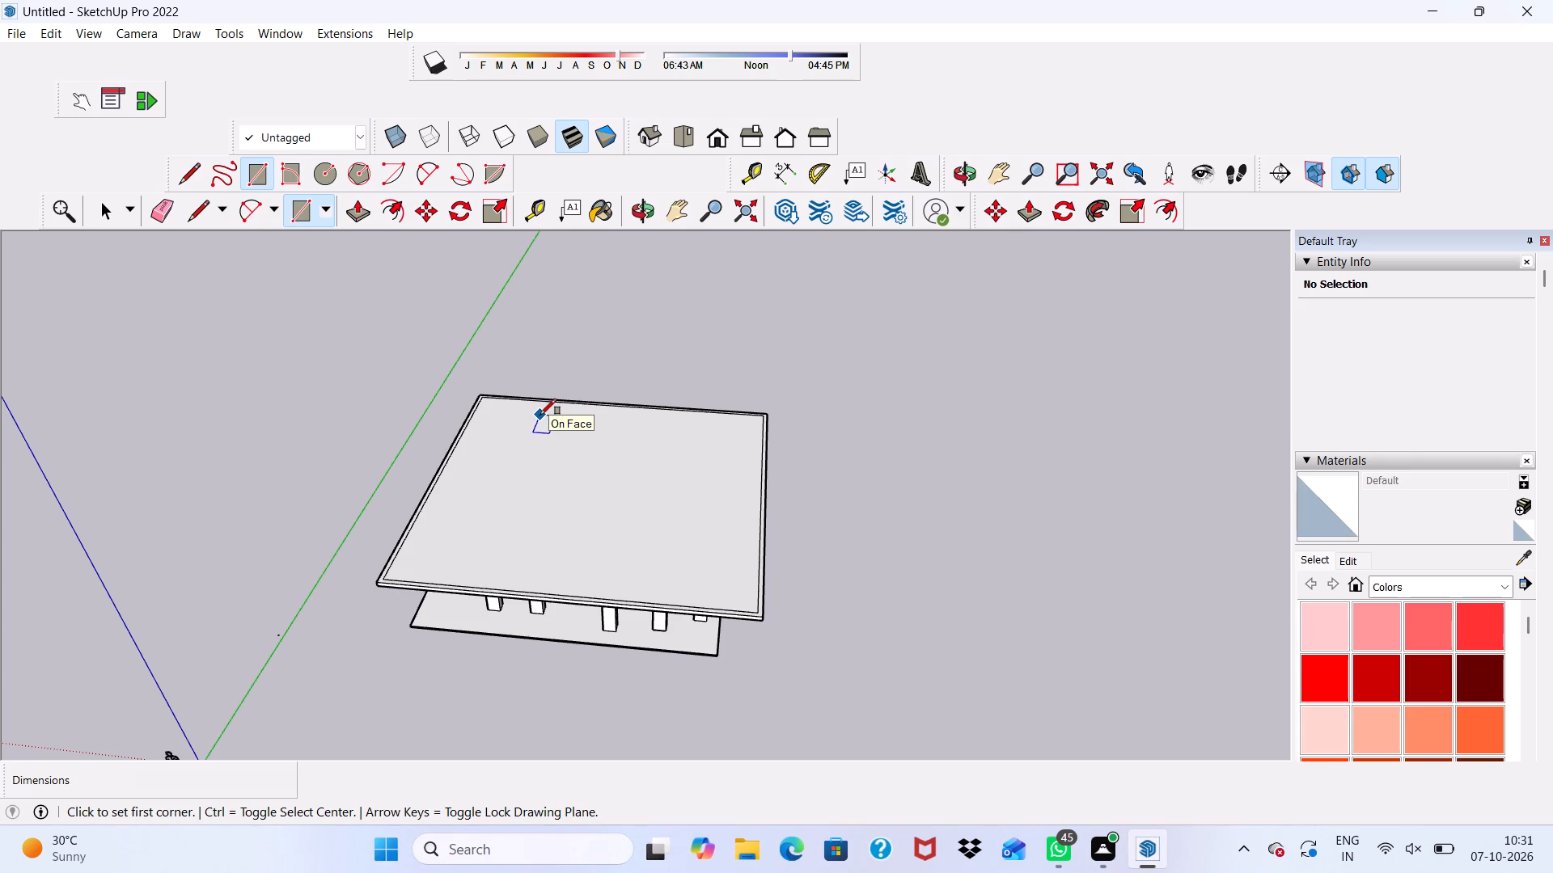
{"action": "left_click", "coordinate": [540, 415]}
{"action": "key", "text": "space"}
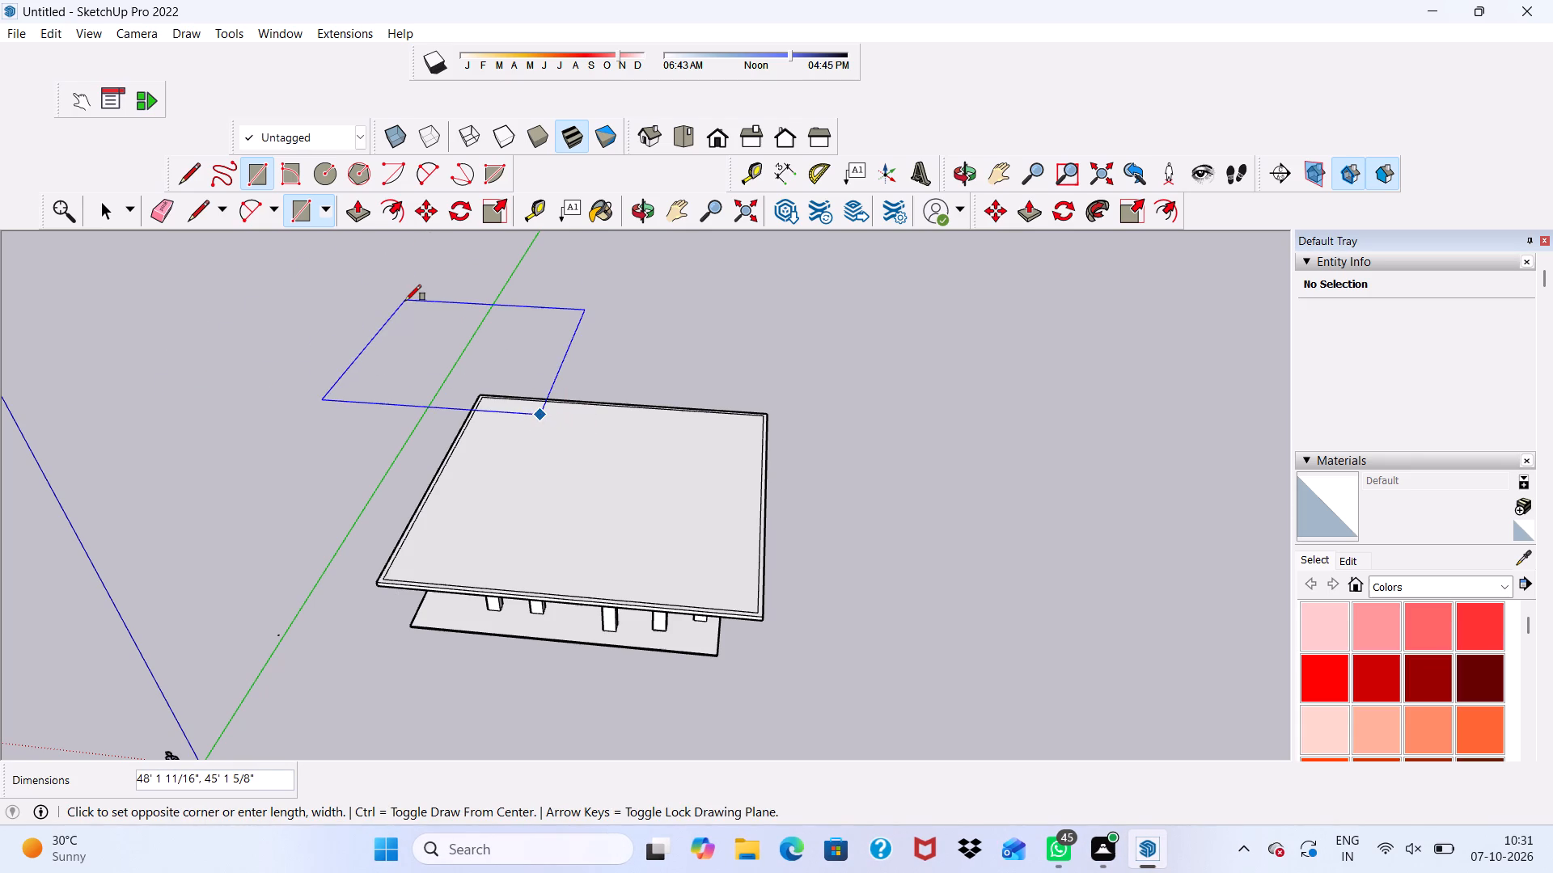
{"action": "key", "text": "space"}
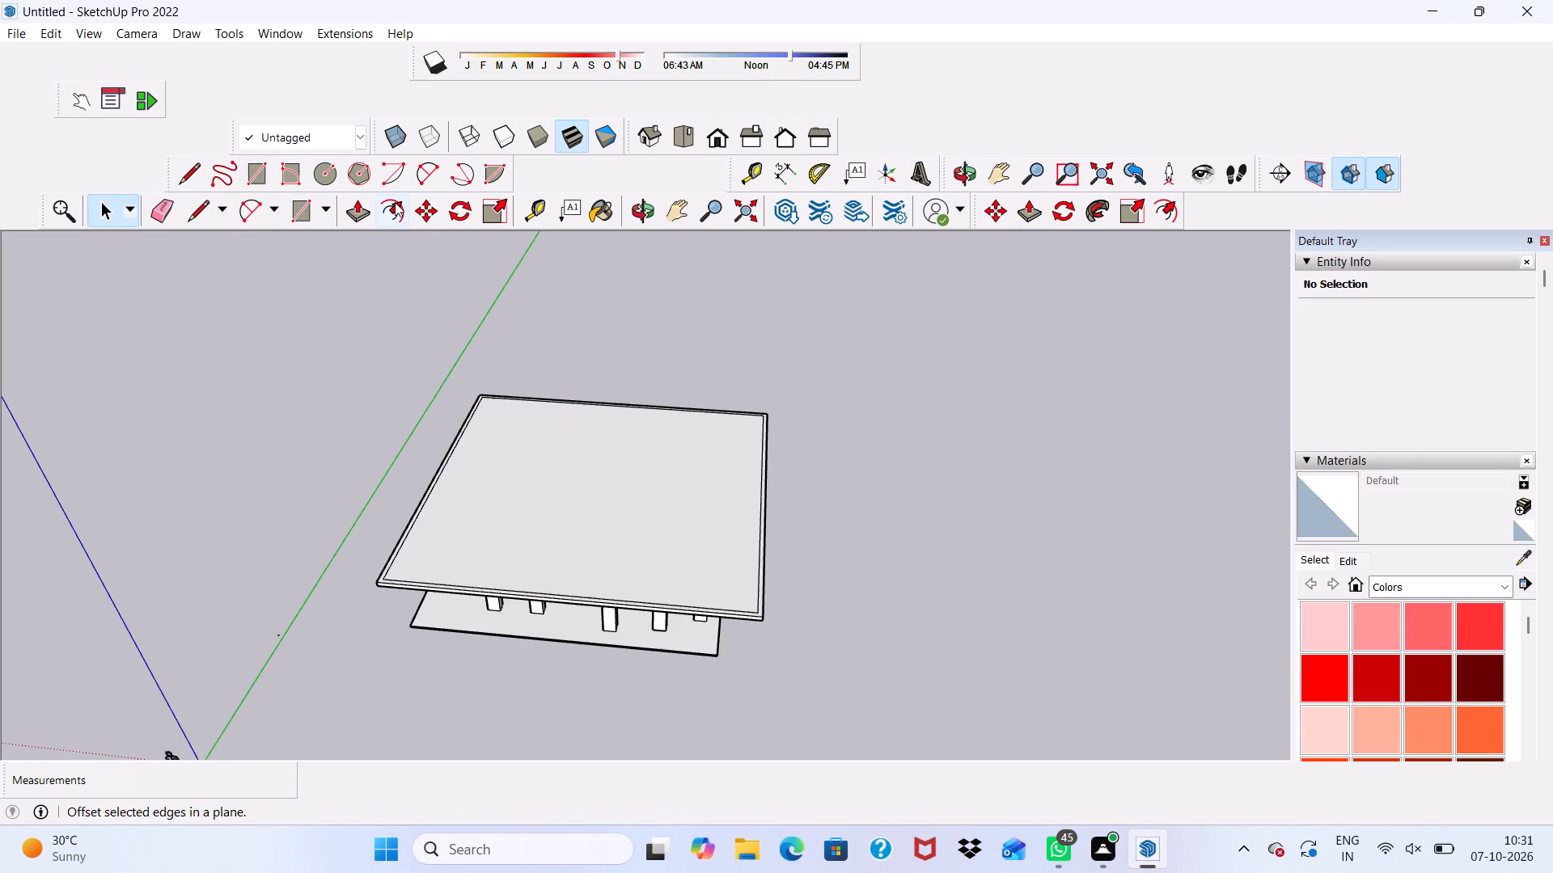
Offset the inner face on top of the slab inward by about 4' 2".
{"action": "left_click", "coordinate": [395, 202]}
{"action": "left_click", "coordinate": [457, 491]}
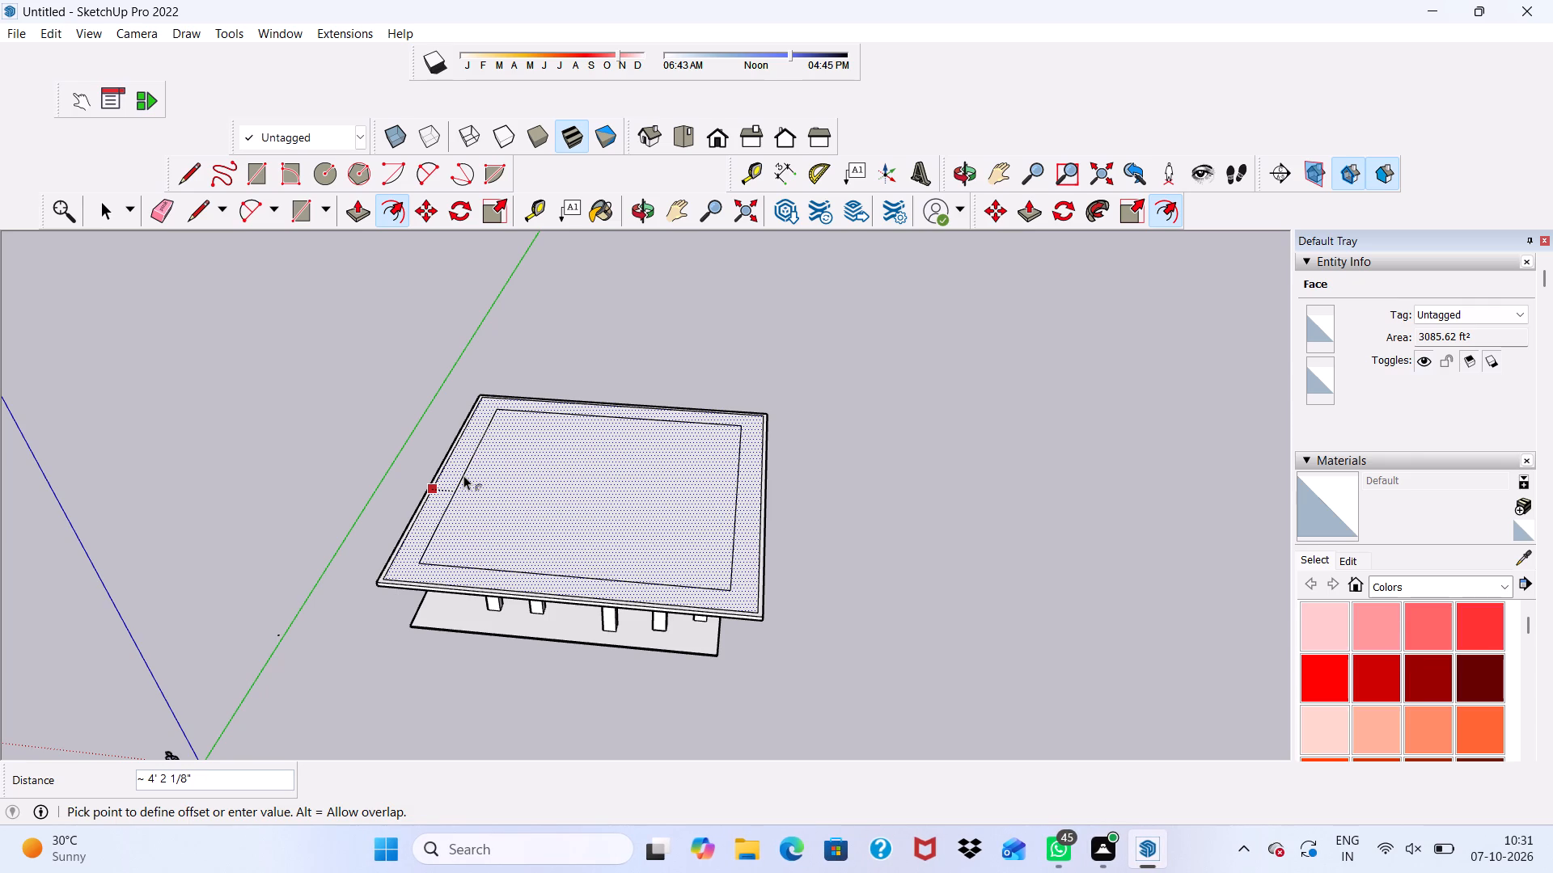
{"action": "left_click", "coordinate": [463, 475]}
{"action": "key", "text": "space"}
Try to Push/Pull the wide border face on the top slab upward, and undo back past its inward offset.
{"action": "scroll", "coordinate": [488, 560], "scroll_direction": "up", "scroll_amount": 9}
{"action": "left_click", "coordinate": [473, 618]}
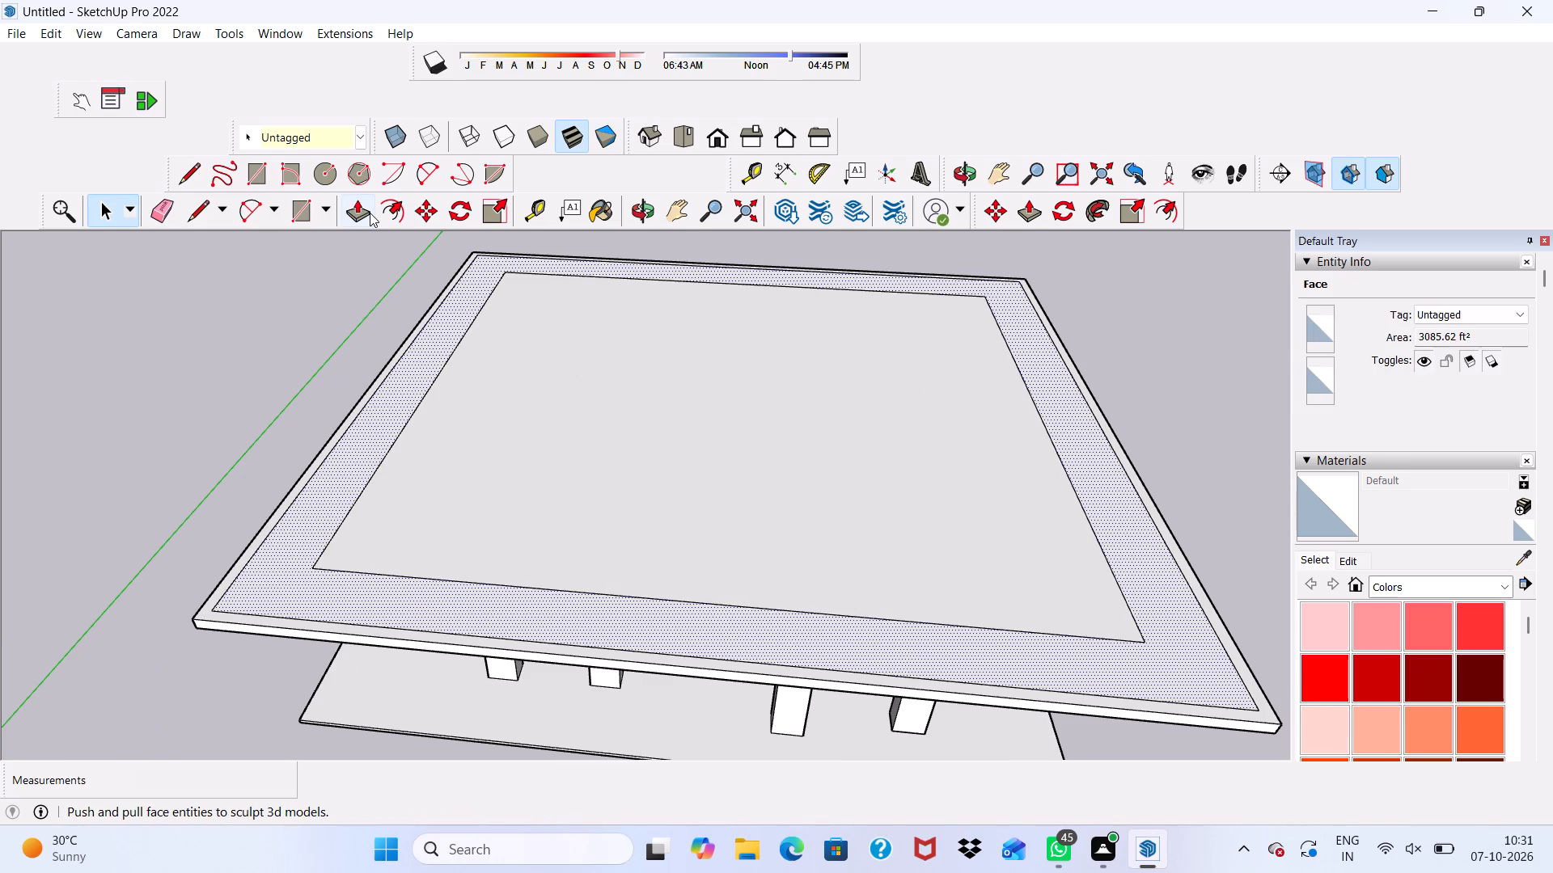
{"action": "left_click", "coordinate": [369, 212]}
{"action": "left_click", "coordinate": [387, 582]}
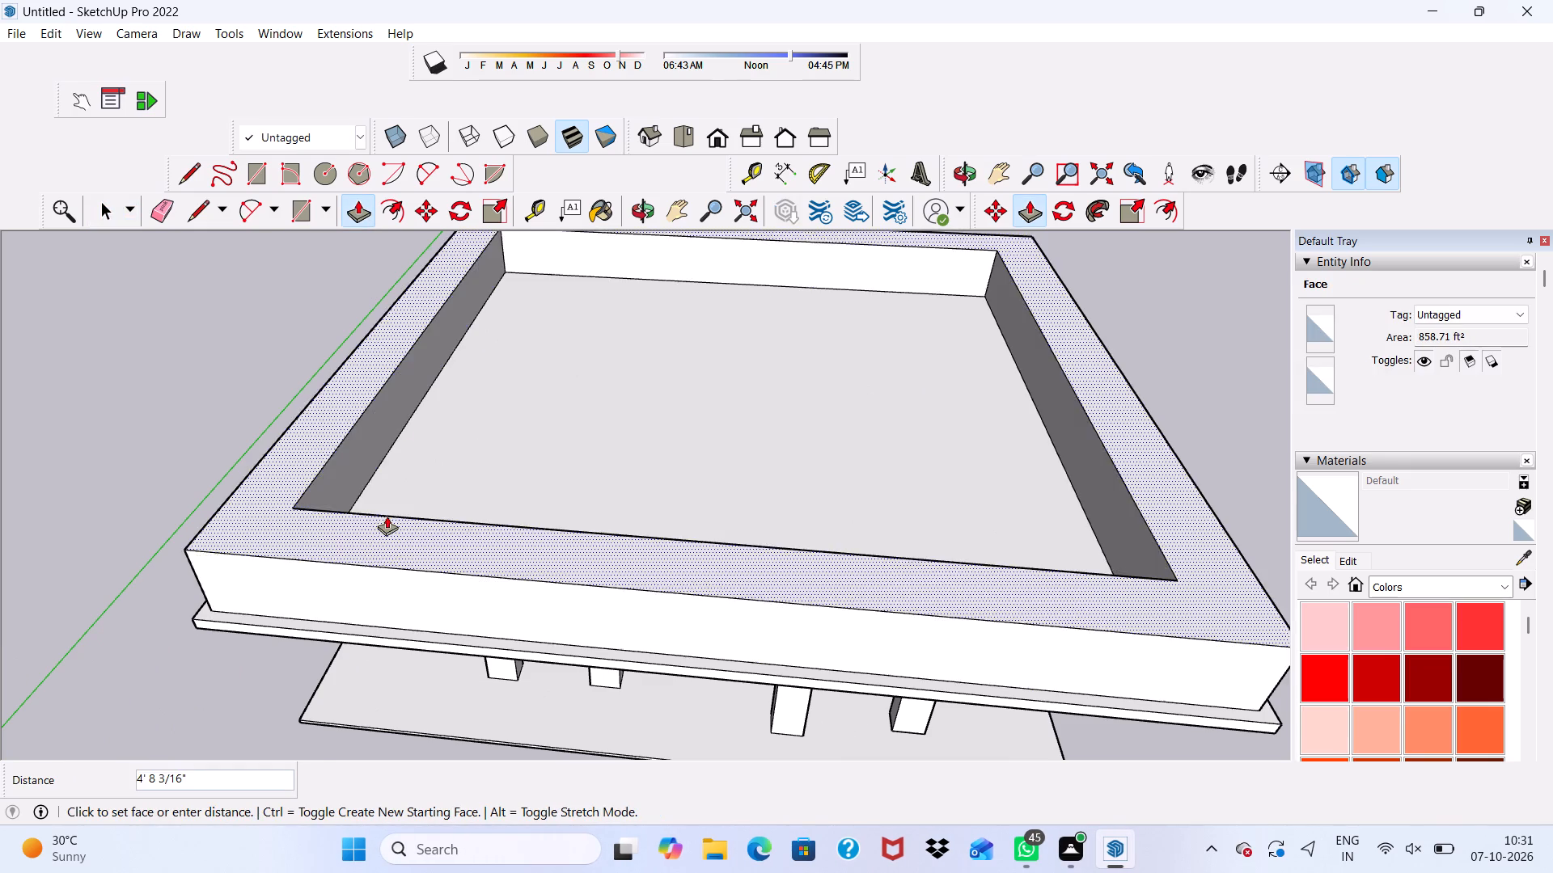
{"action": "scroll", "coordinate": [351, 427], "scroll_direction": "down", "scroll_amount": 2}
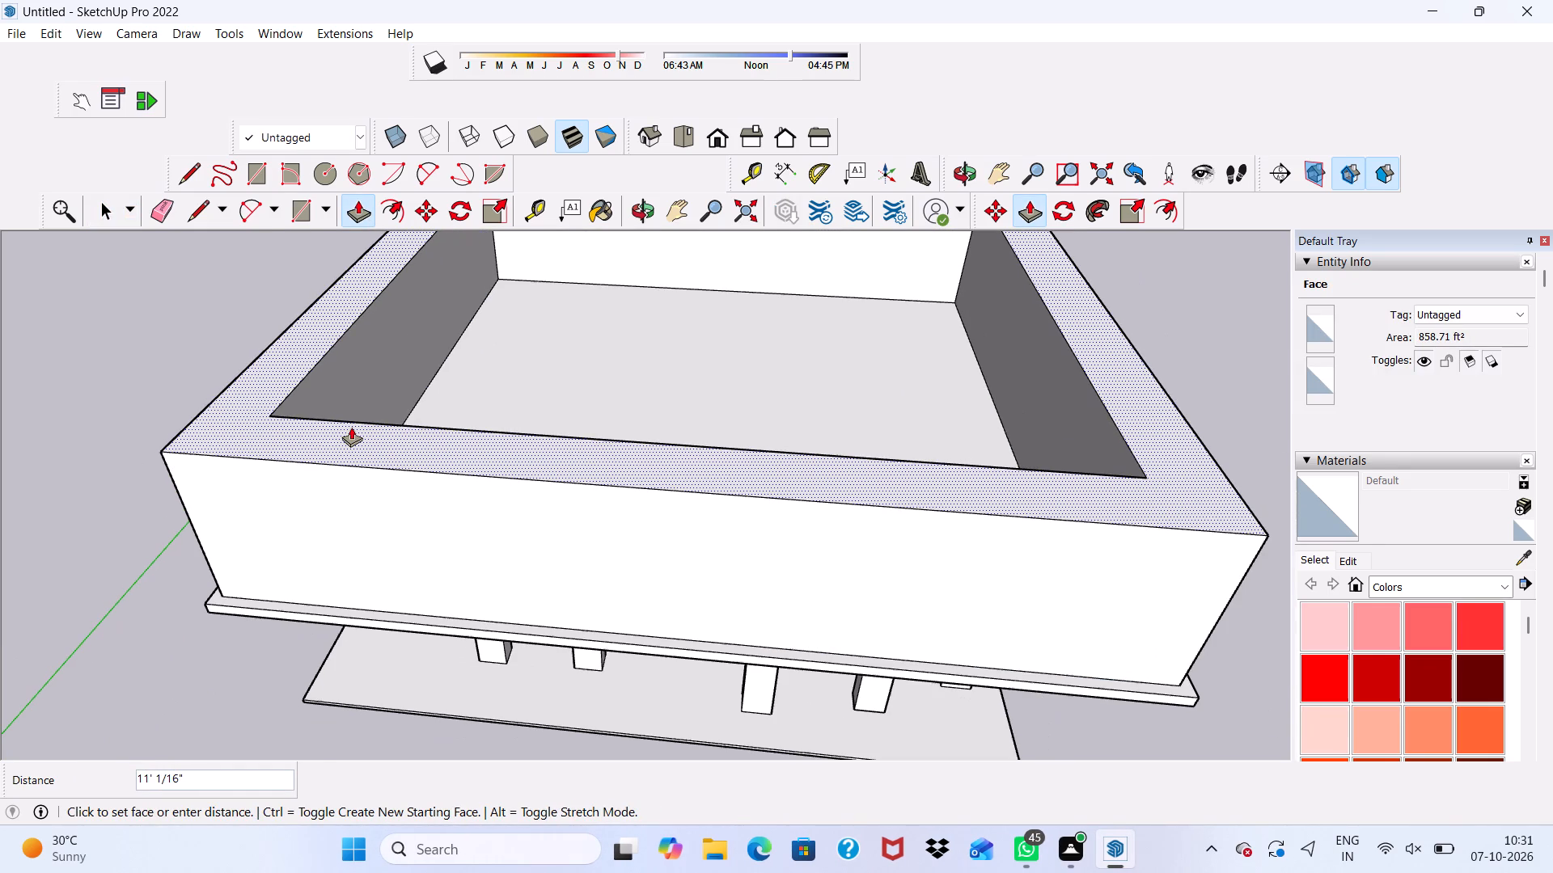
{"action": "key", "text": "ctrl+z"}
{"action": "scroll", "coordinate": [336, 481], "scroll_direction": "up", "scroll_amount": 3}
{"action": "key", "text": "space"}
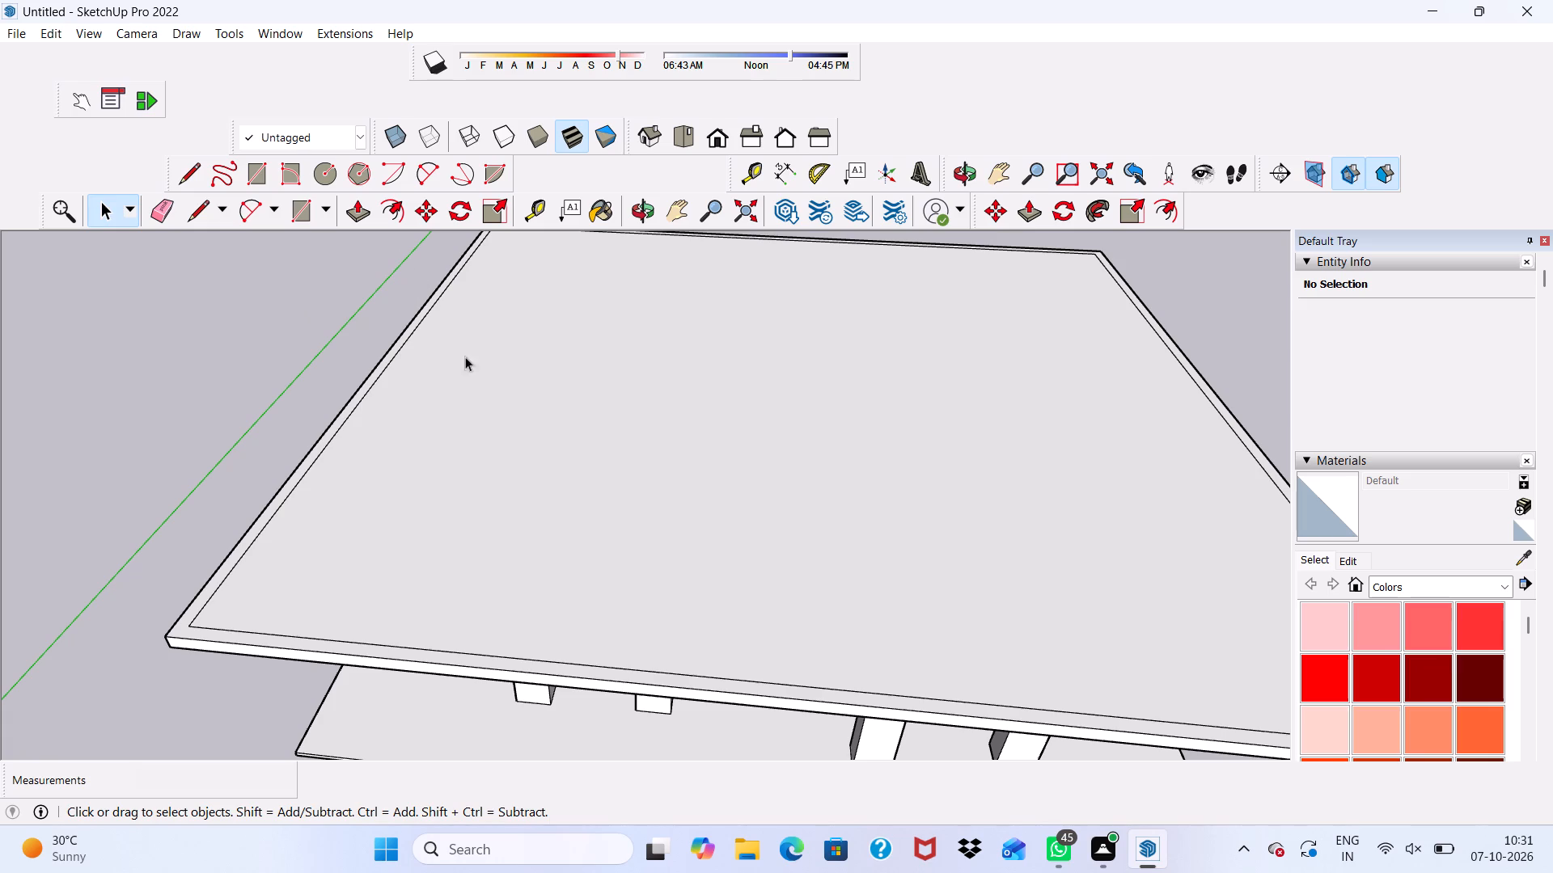
Offset the inner face on top of the slab inward by about 4' for the walls' outer line.
{"action": "scroll", "coordinate": [540, 410], "scroll_direction": "down", "scroll_amount": 3}
{"action": "middle_click_drag", "start_coordinate": [540, 410], "coordinate": [511, 509]}
{"action": "scroll", "coordinate": [511, 509], "scroll_direction": "up", "scroll_amount": 4}
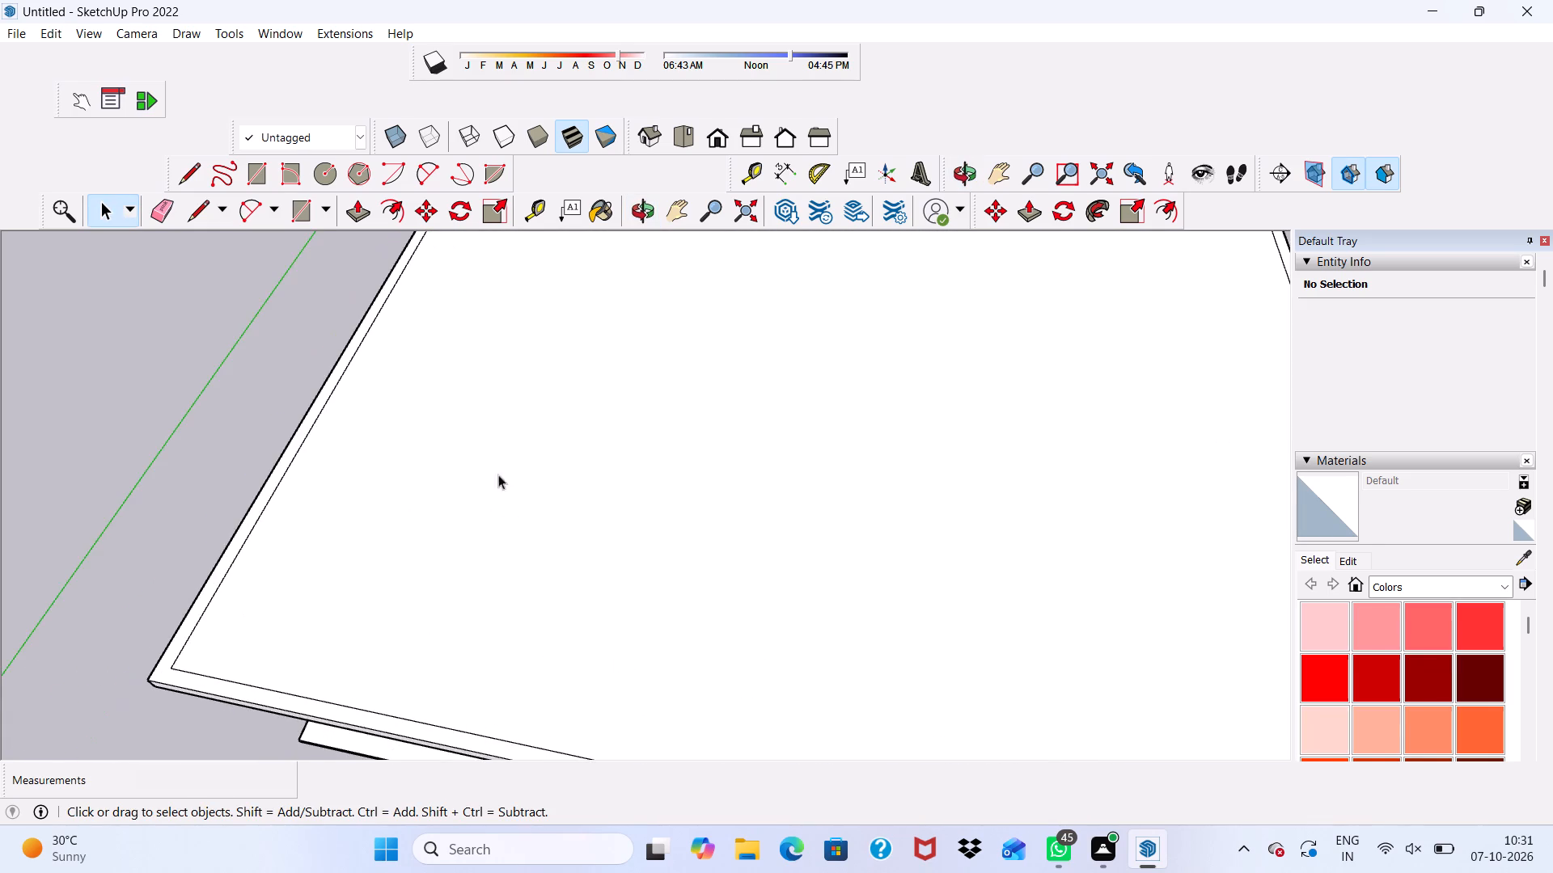
{"action": "scroll", "coordinate": [483, 415], "scroll_direction": "down", "scroll_amount": 4}
{"action": "scroll", "coordinate": [461, 413], "scroll_direction": "up", "scroll_amount": 3}
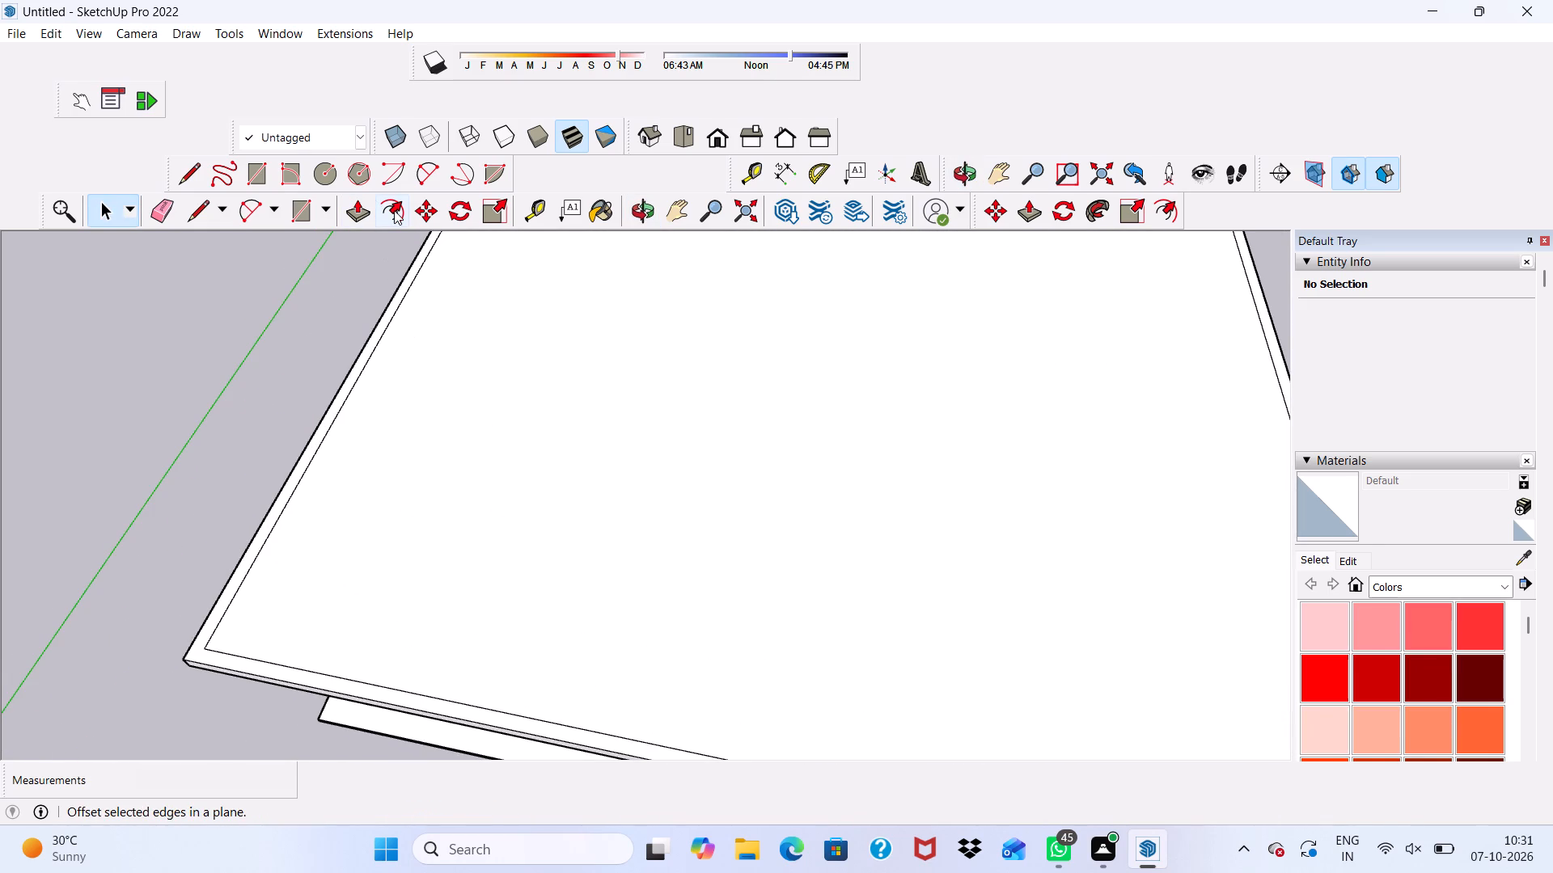
{"action": "left_click", "coordinate": [394, 210]}
{"action": "left_click", "coordinate": [413, 361]}
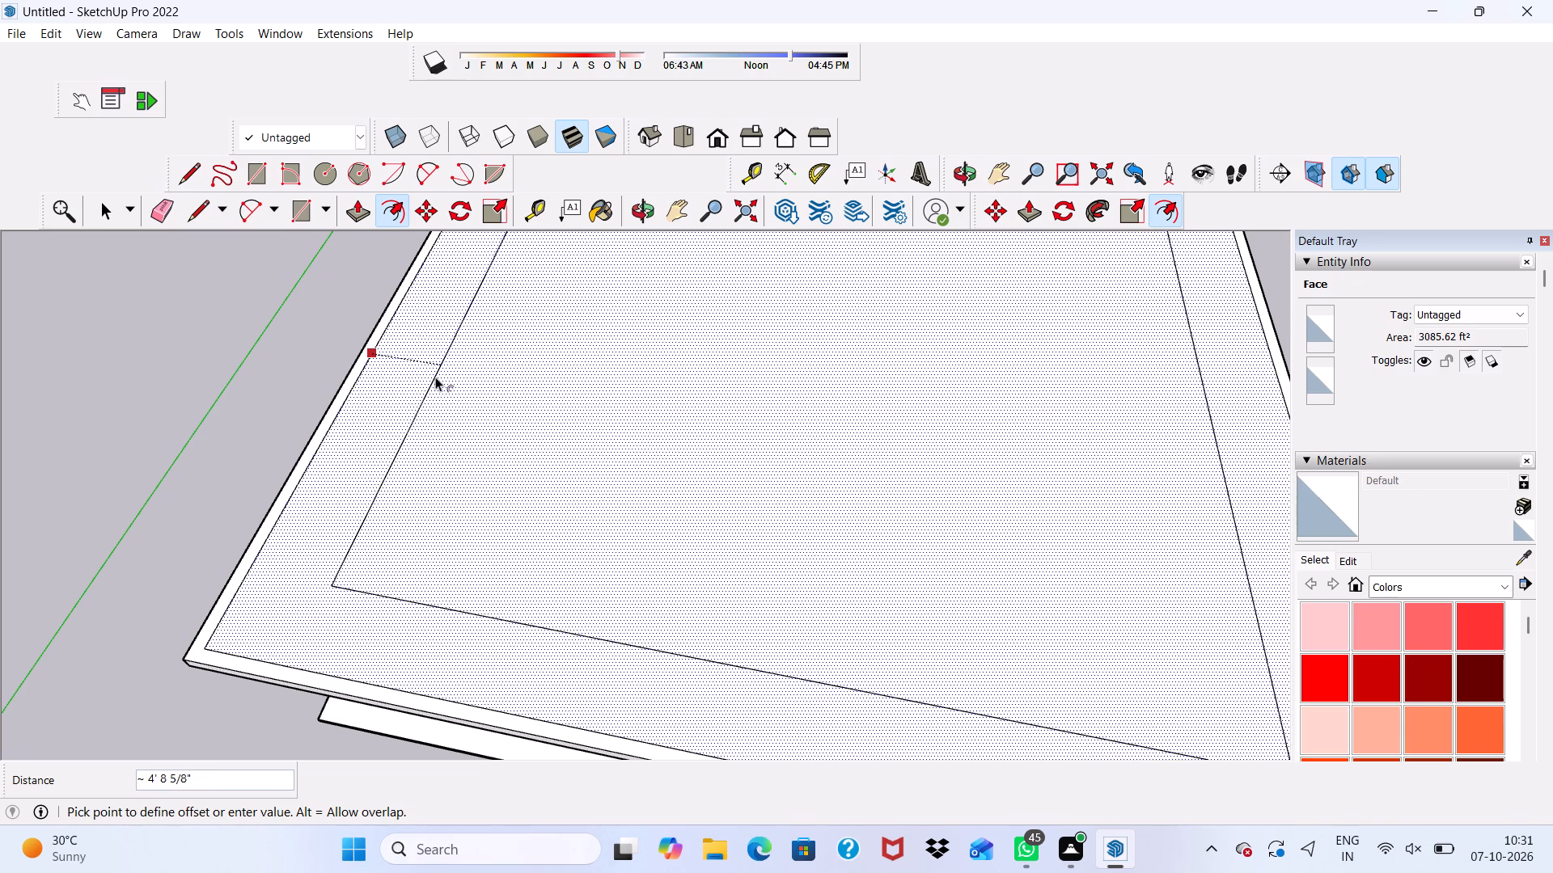
{"action": "left_click", "coordinate": [426, 373]}
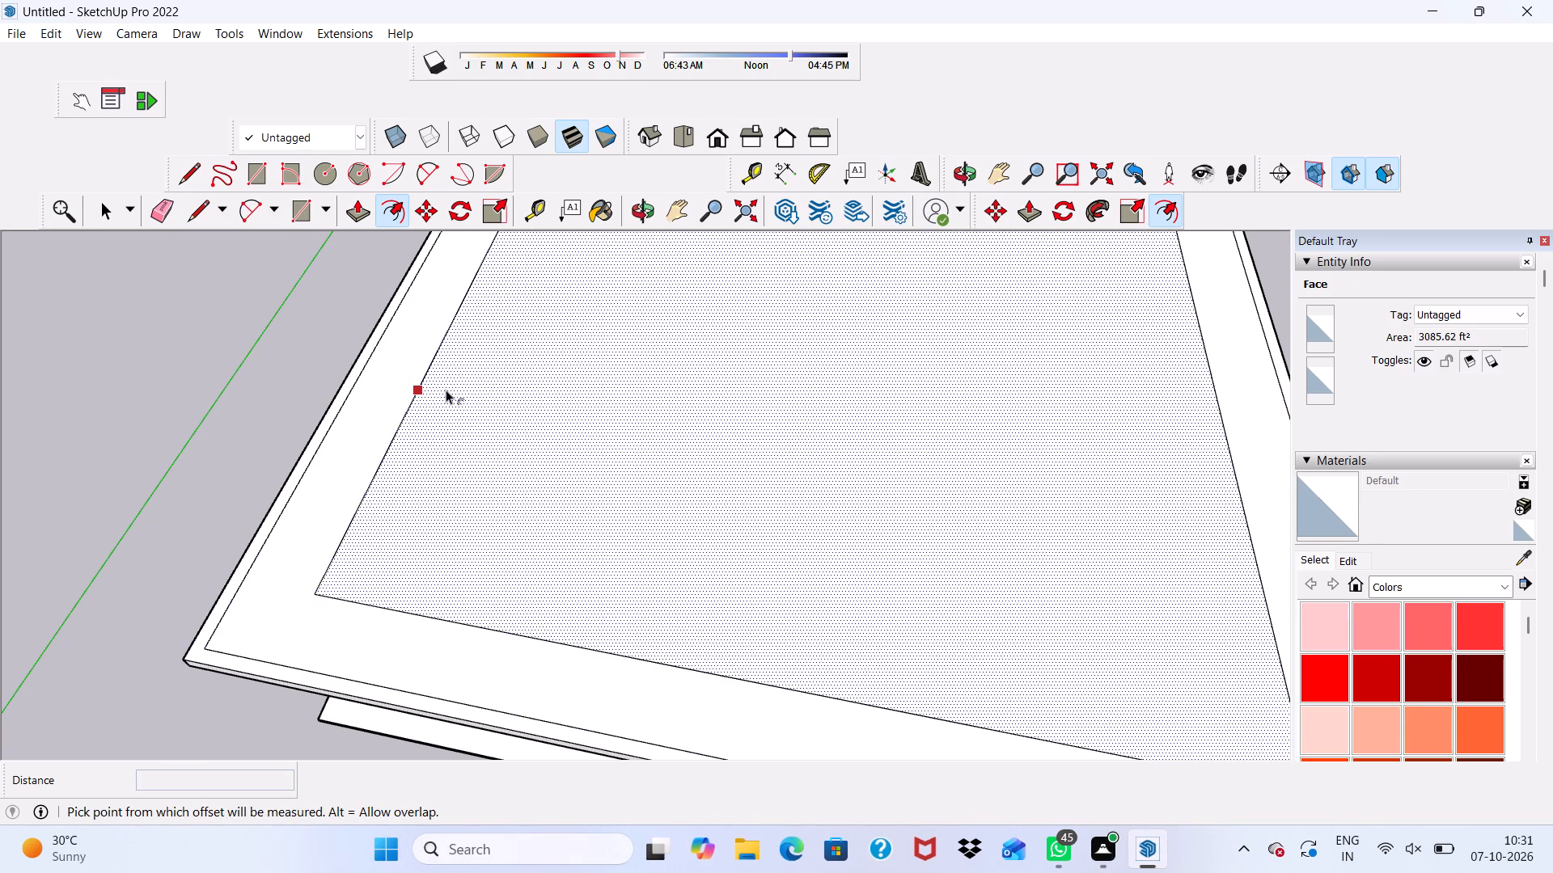
Offset the new inner face on the slab inward by 9" to outline the wall thickness.
{"action": "left_click", "coordinate": [446, 390]}
{"action": "type", "text": "9\""}
{"action": "key", "text": "Return"}
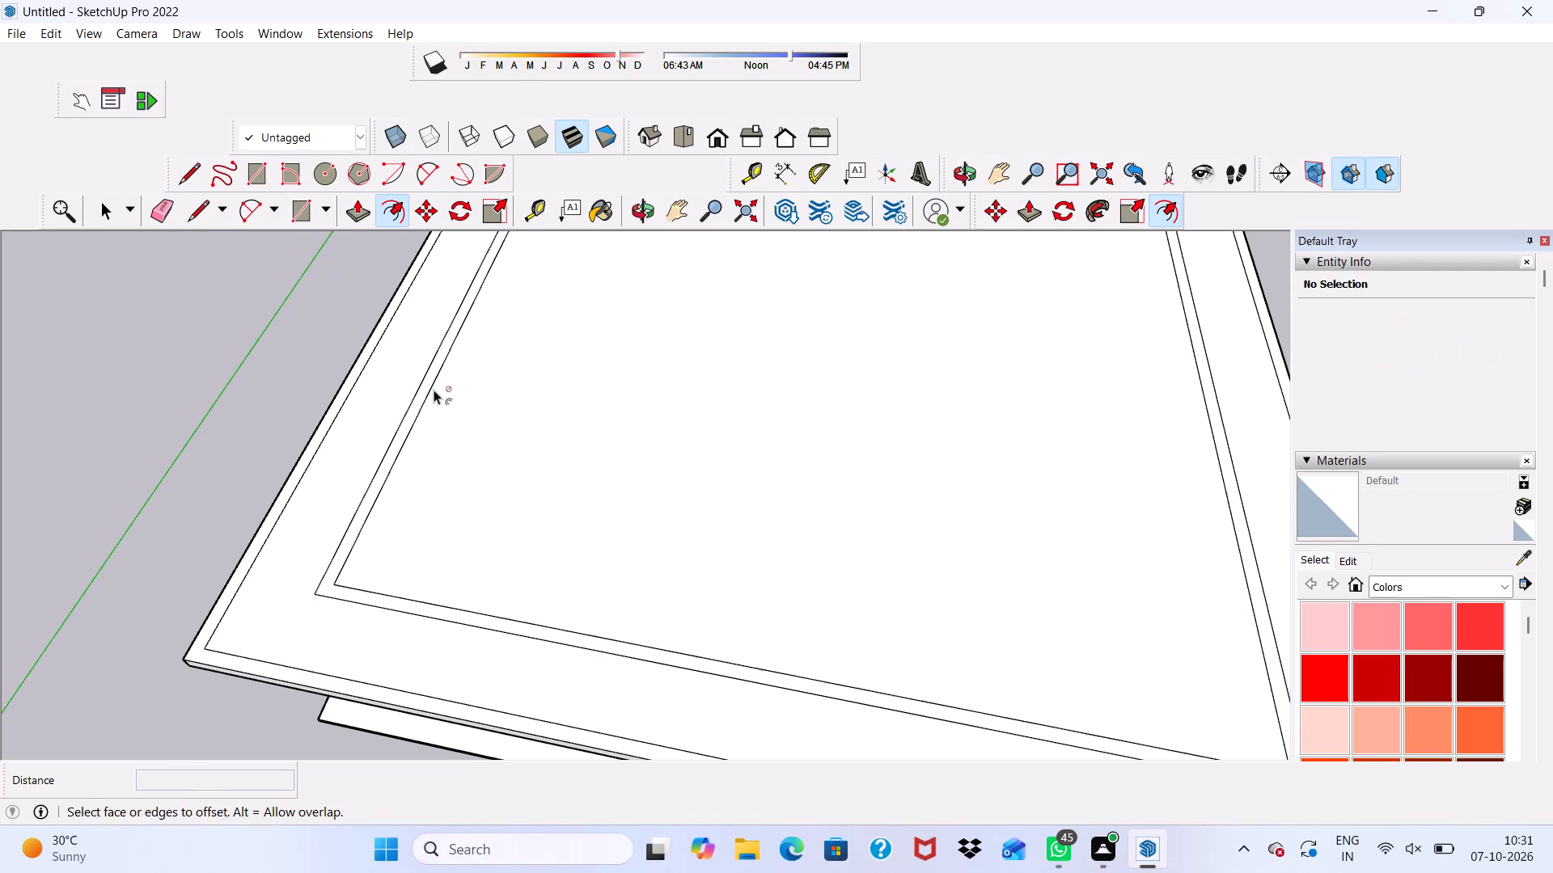
{"action": "key", "text": "space"}
Push/Pull the 9" border face on the top slab upward by 10' to raise the perimeter walls.
{"action": "scroll", "coordinate": [399, 417], "scroll_direction": "down", "scroll_amount": 2}
{"action": "scroll", "coordinate": [496, 447], "scroll_direction": "down", "scroll_amount": 2}
{"action": "scroll", "coordinate": [517, 488], "scroll_direction": "up", "scroll_amount": 3}
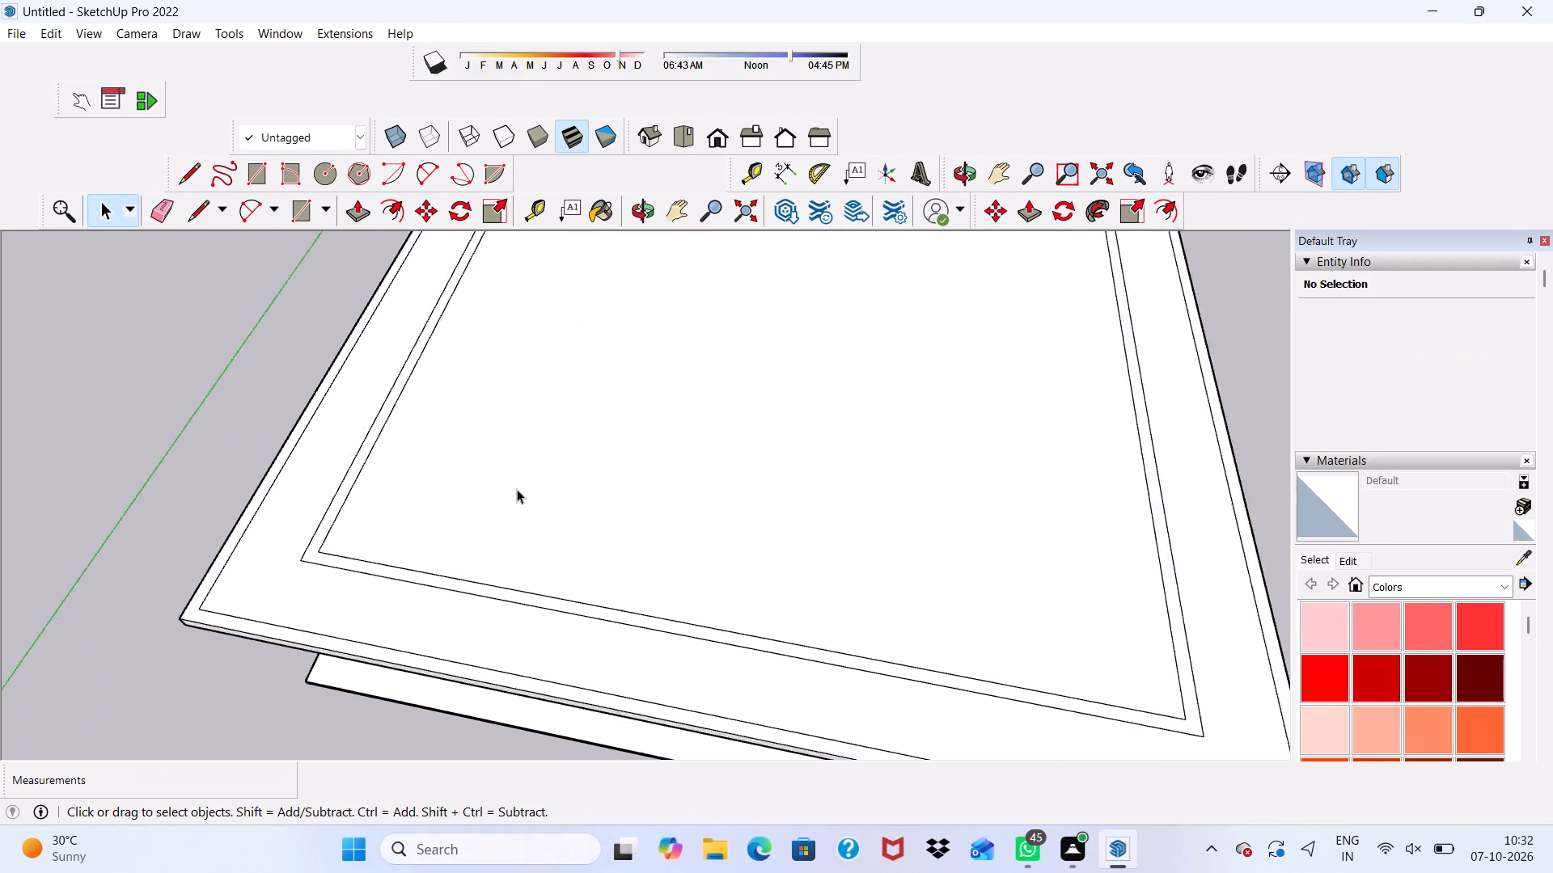
{"action": "scroll", "coordinate": [517, 489], "scroll_direction": "up", "scroll_amount": 2}
{"action": "scroll", "coordinate": [490, 550], "scroll_direction": "down", "scroll_amount": 1}
{"action": "middle_click_drag", "start_coordinate": [490, 550], "coordinate": [543, 491]}
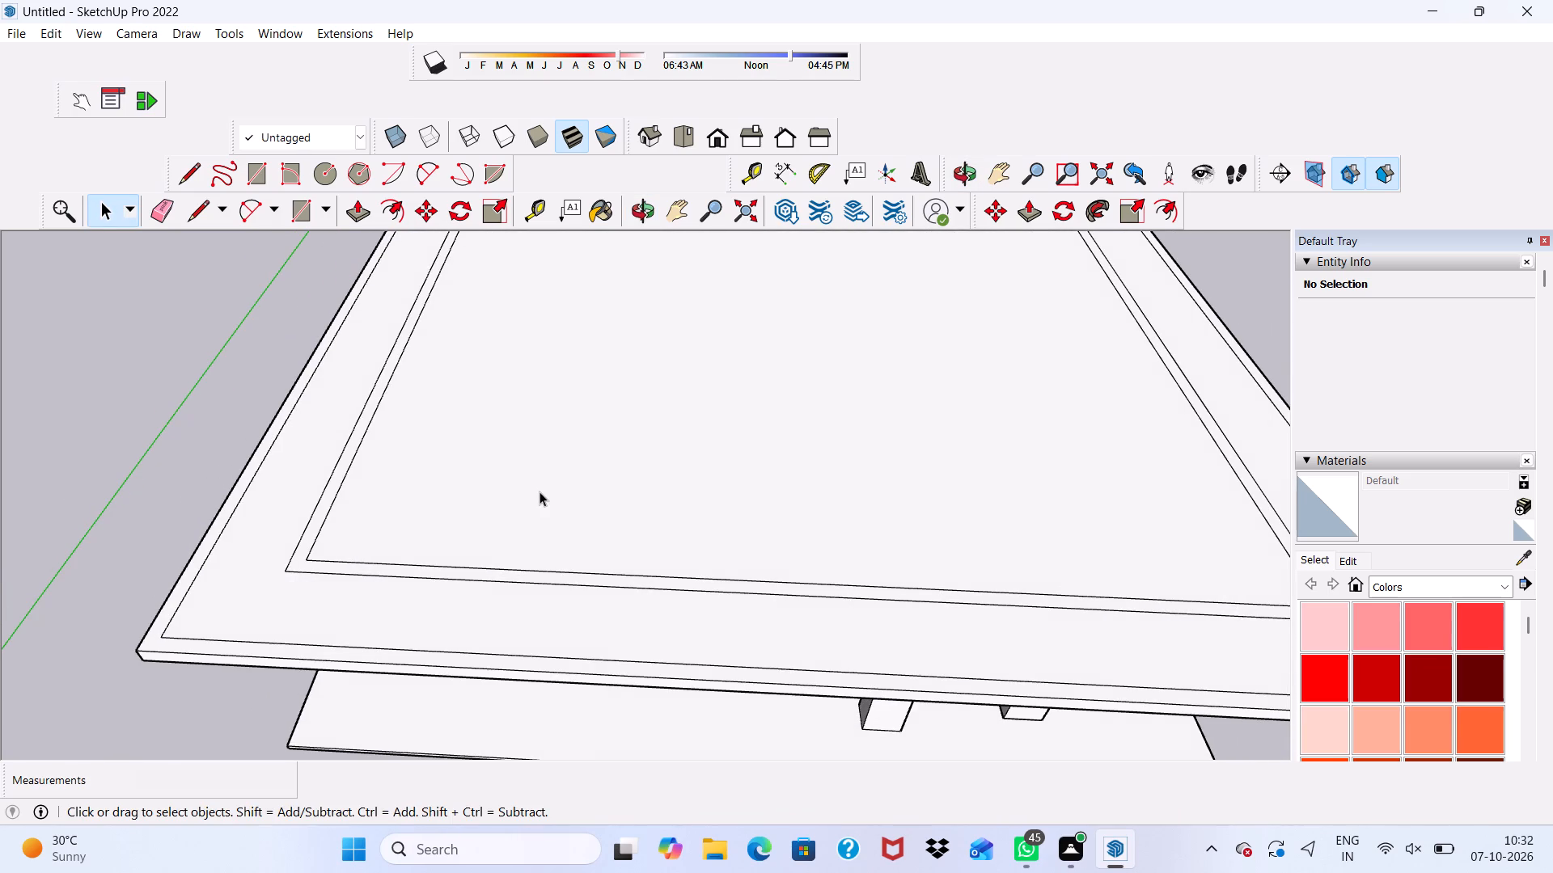
{"action": "scroll", "coordinate": [450, 535], "scroll_direction": "up", "scroll_amount": 2}
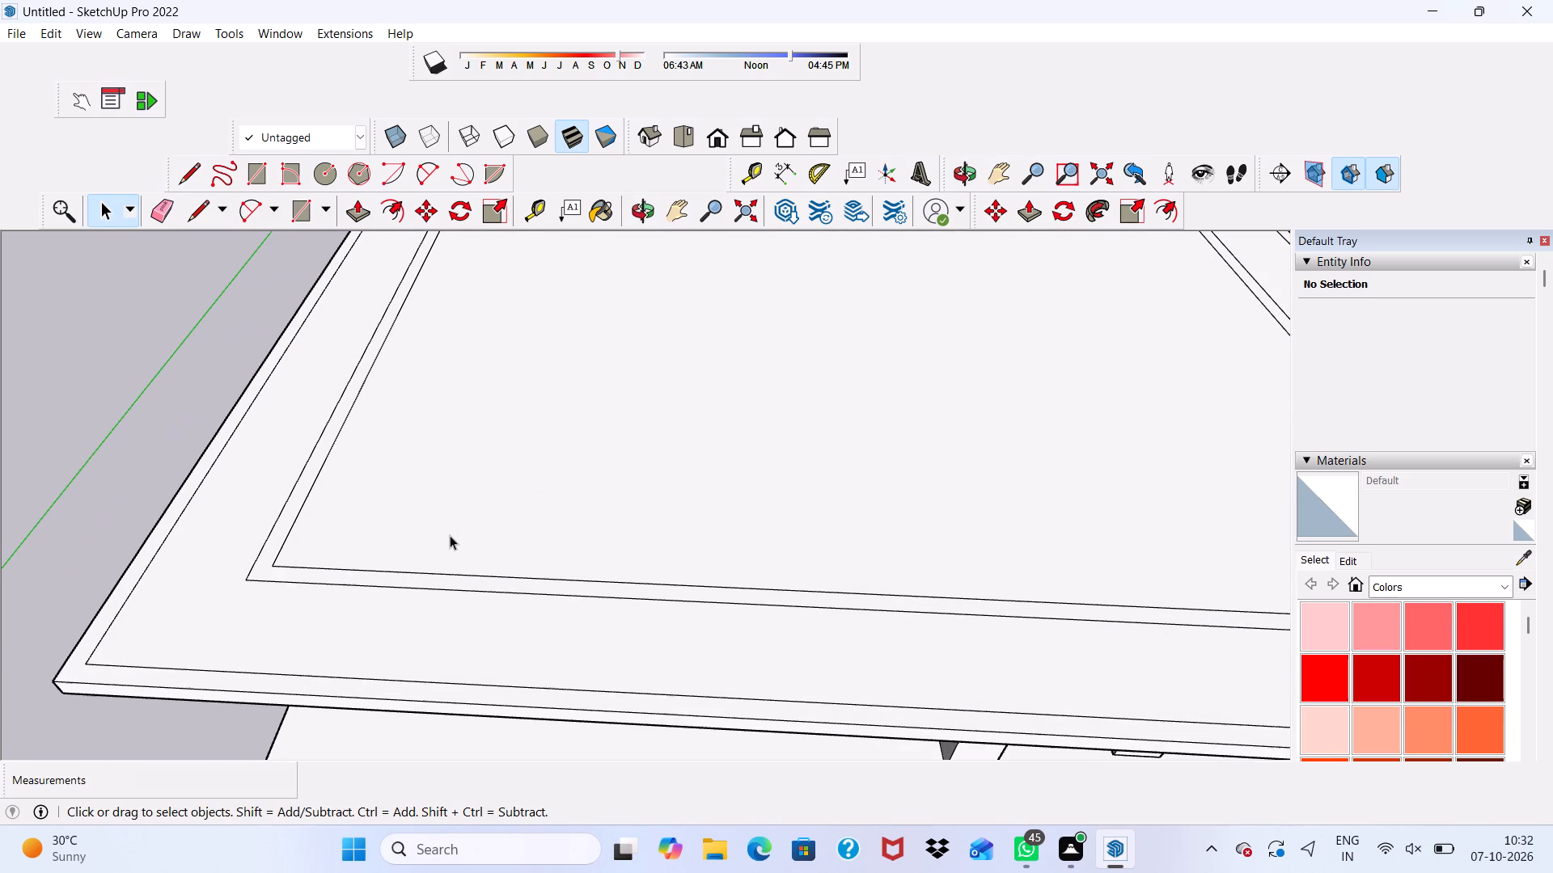
{"action": "scroll", "coordinate": [432, 589], "scroll_direction": "up", "scroll_amount": 10}
{"action": "left_click", "coordinate": [435, 572]}
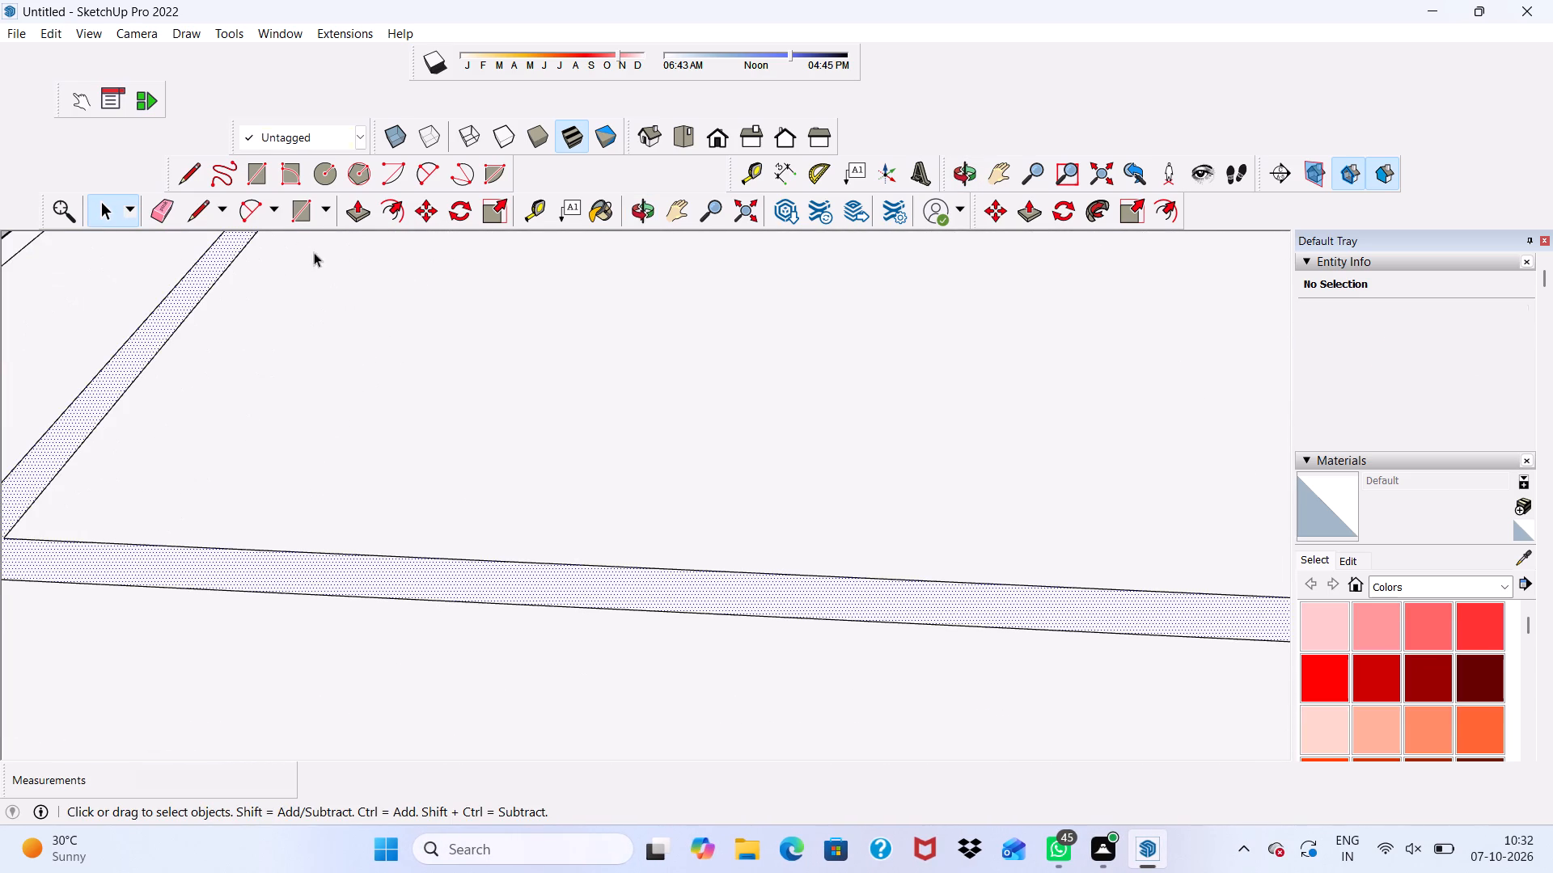
{"action": "left_click", "coordinate": [358, 213]}
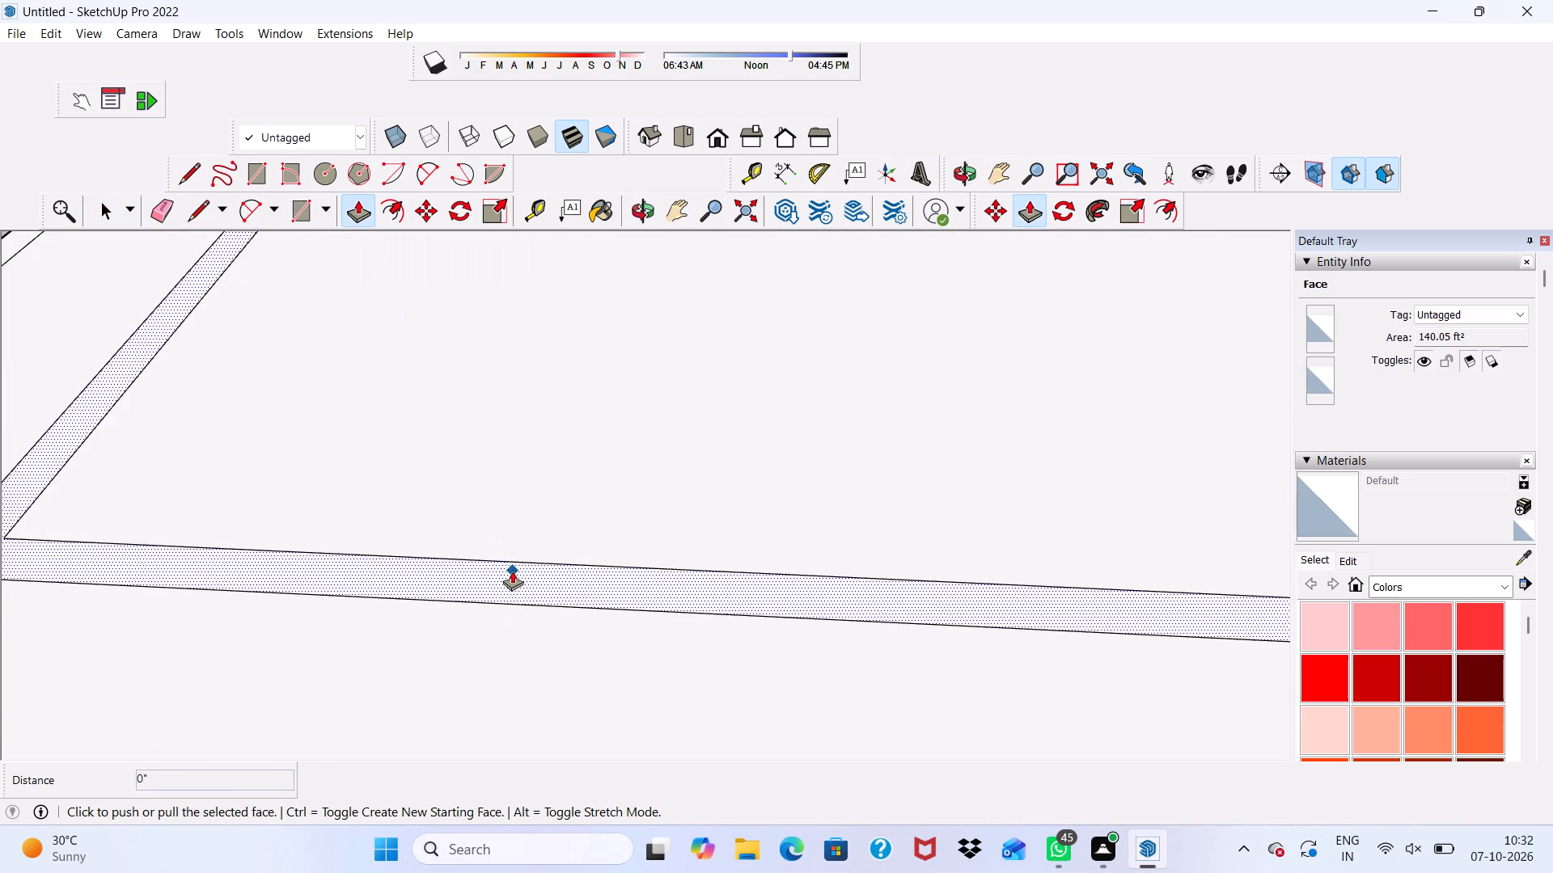
{"action": "left_click", "coordinate": [512, 571]}
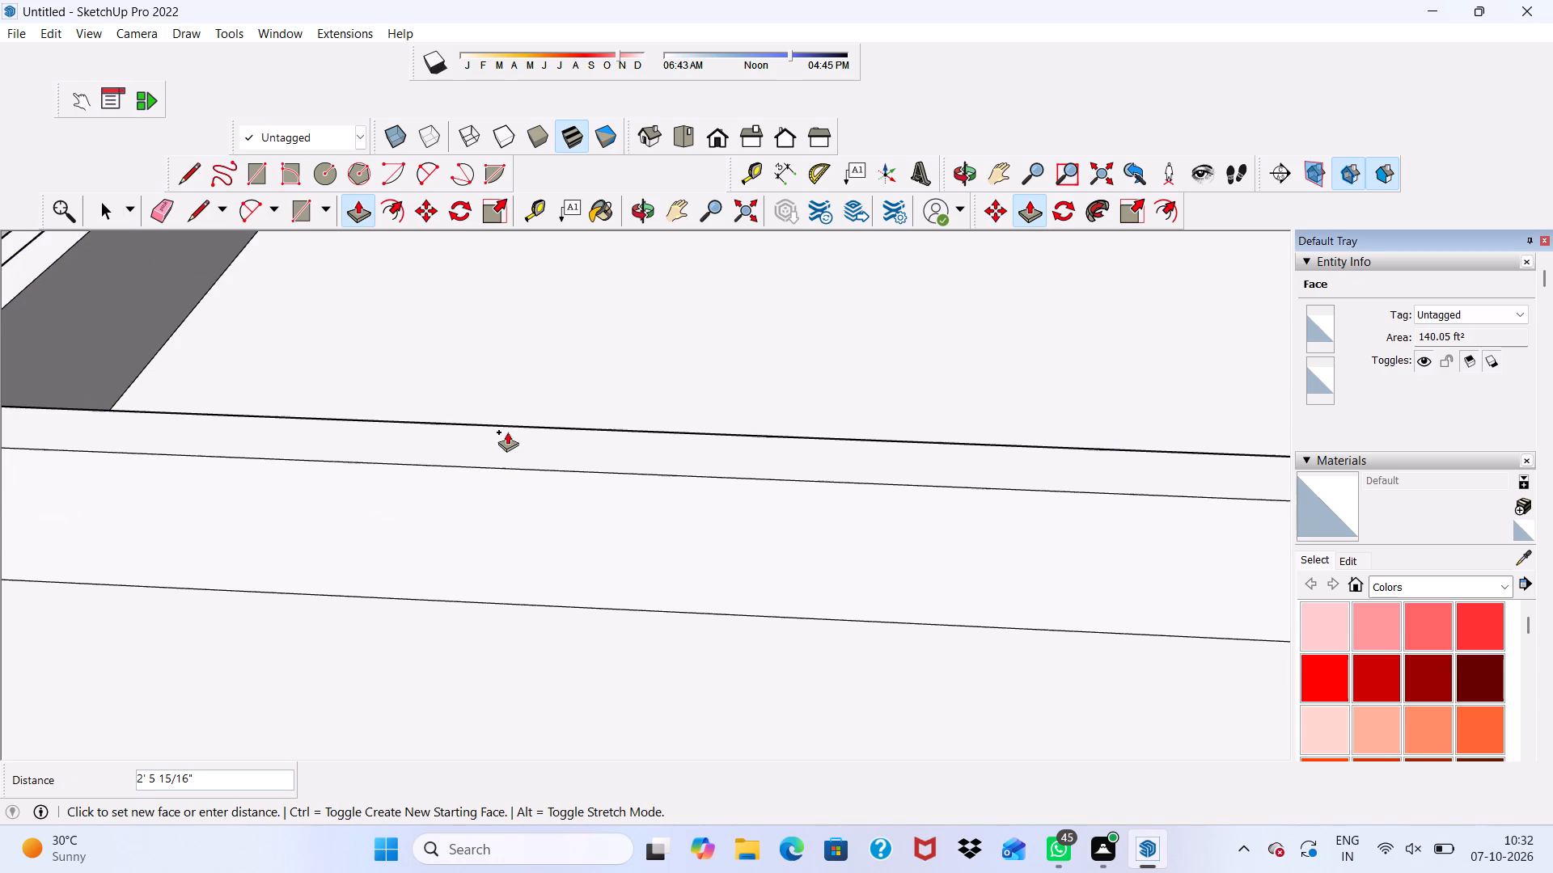
{"action": "type", "text": "10'"}
{"action": "key", "text": "Return"}
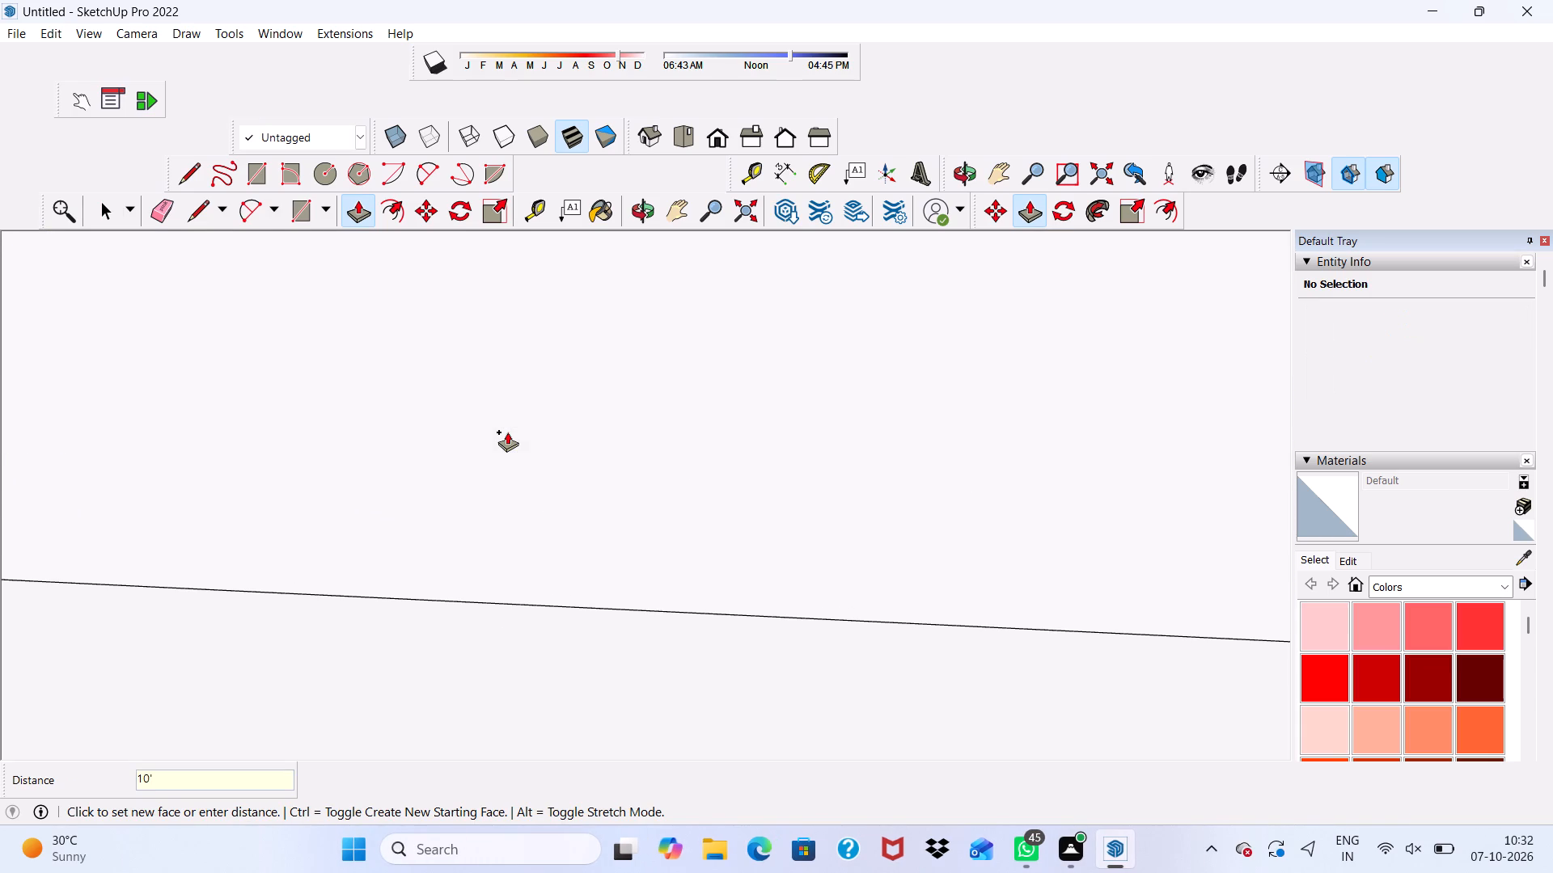
Examine the perimeter walls from the side and from above against the slab and posts.
{"action": "scroll", "coordinate": [442, 515], "scroll_direction": "down", "scroll_amount": 20}
{"action": "scroll", "coordinate": [442, 515], "scroll_direction": "down", "scroll_amount": 1}
{"action": "middle_click_drag", "start_coordinate": [549, 508], "coordinate": [504, 281]}
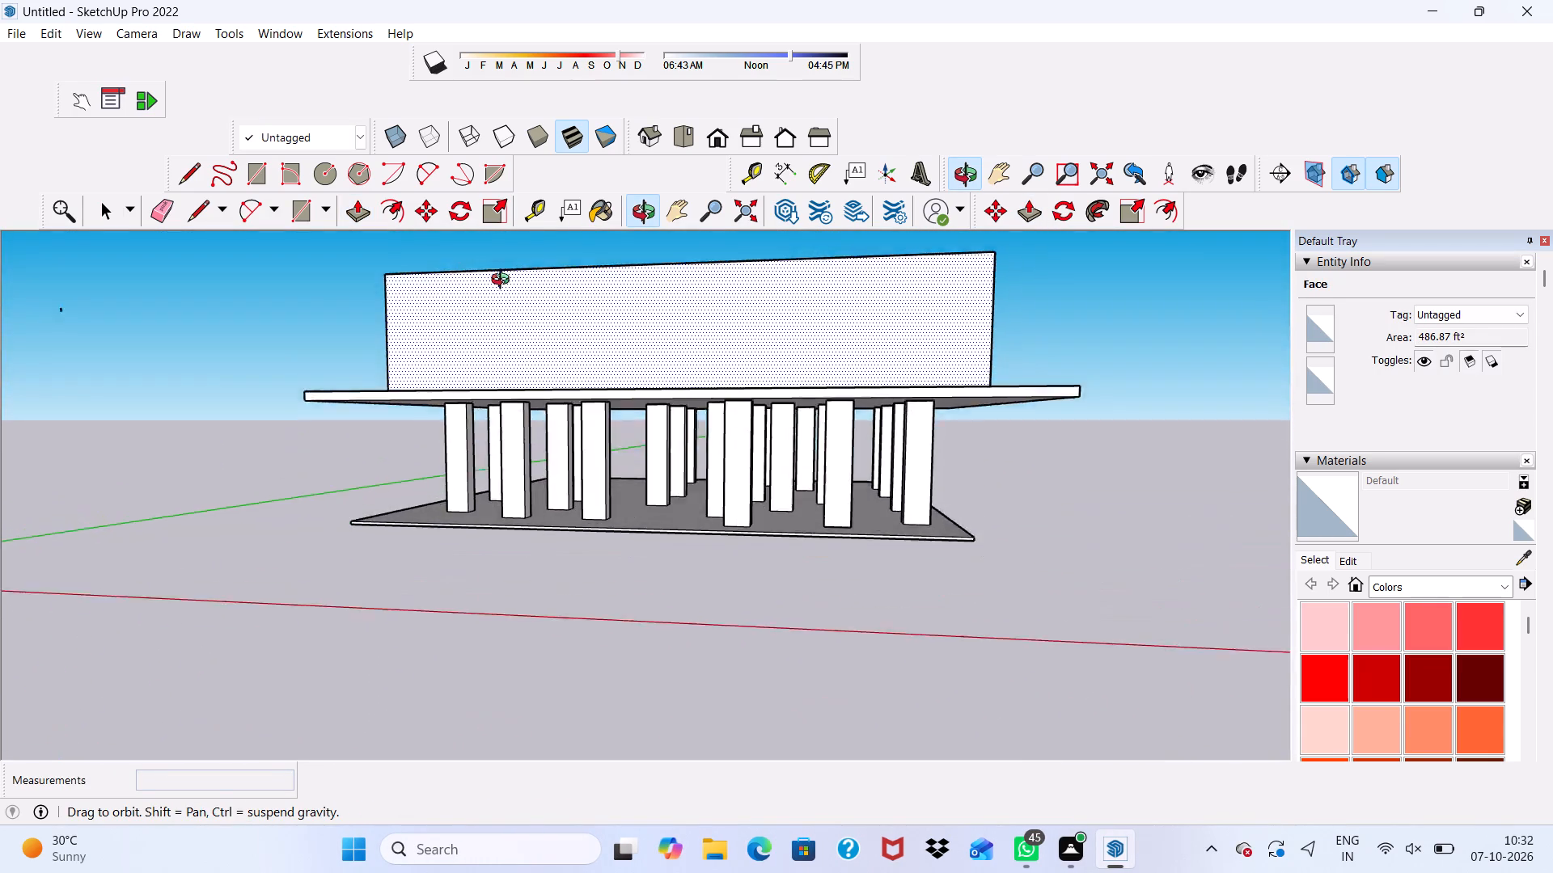
{"action": "middle_click_drag", "start_coordinate": [504, 281], "coordinate": [517, 317]}
{"action": "scroll", "coordinate": [578, 350], "scroll_direction": "up", "scroll_amount": 6}
{"action": "scroll", "coordinate": [648, 362], "scroll_direction": "down", "scroll_amount": 3}
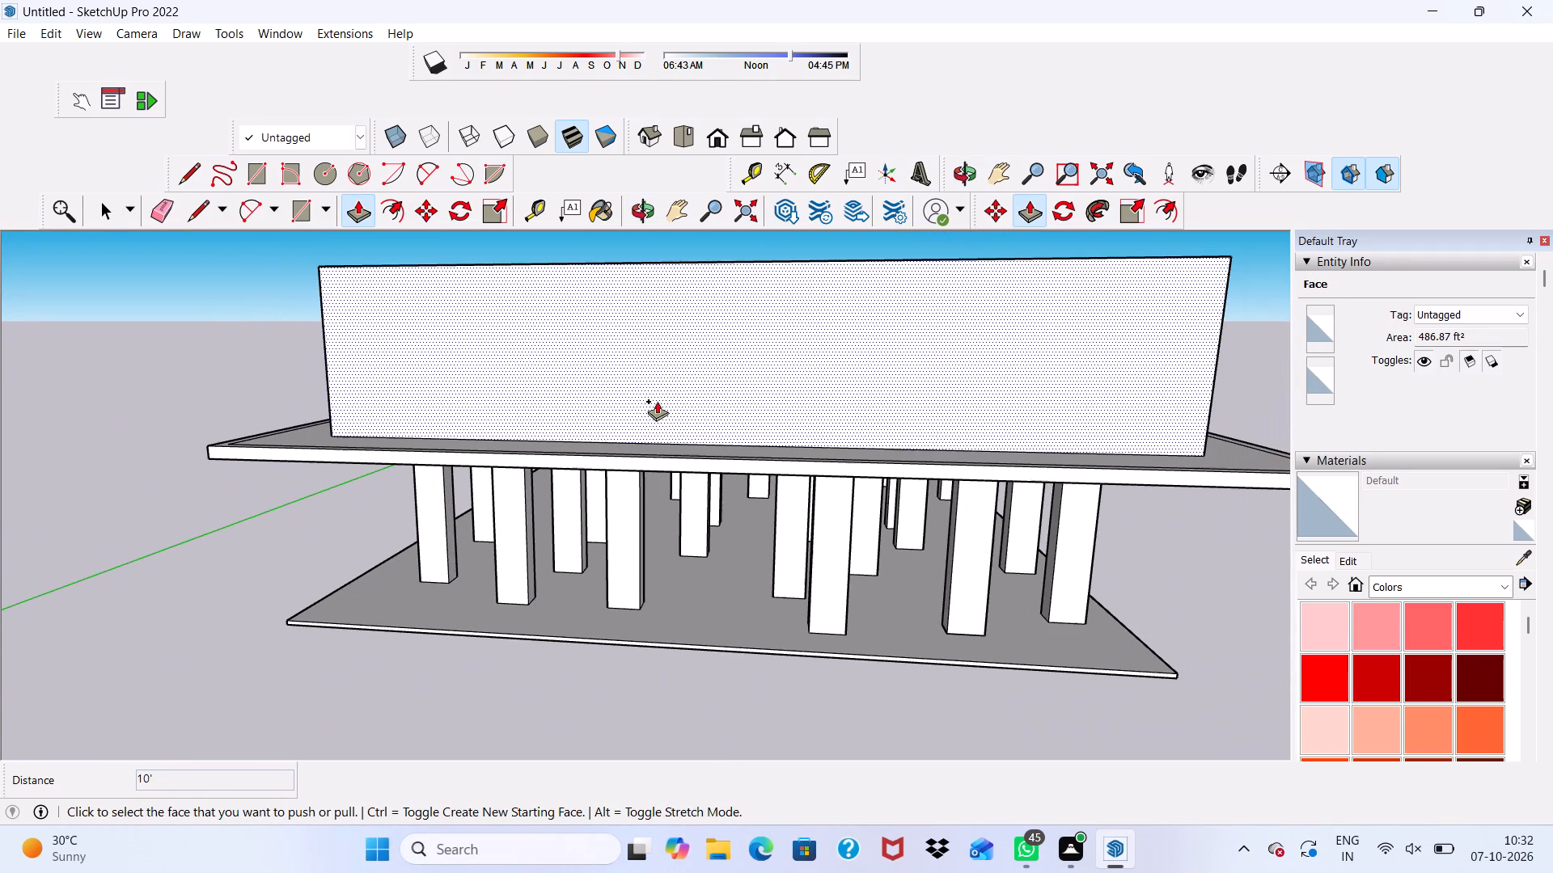
{"action": "key", "text": "space"}
{"action": "scroll", "coordinate": [633, 391], "scroll_direction": "down", "scroll_amount": 5}
{"action": "middle_click_drag", "start_coordinate": [648, 365], "coordinate": [661, 392]}
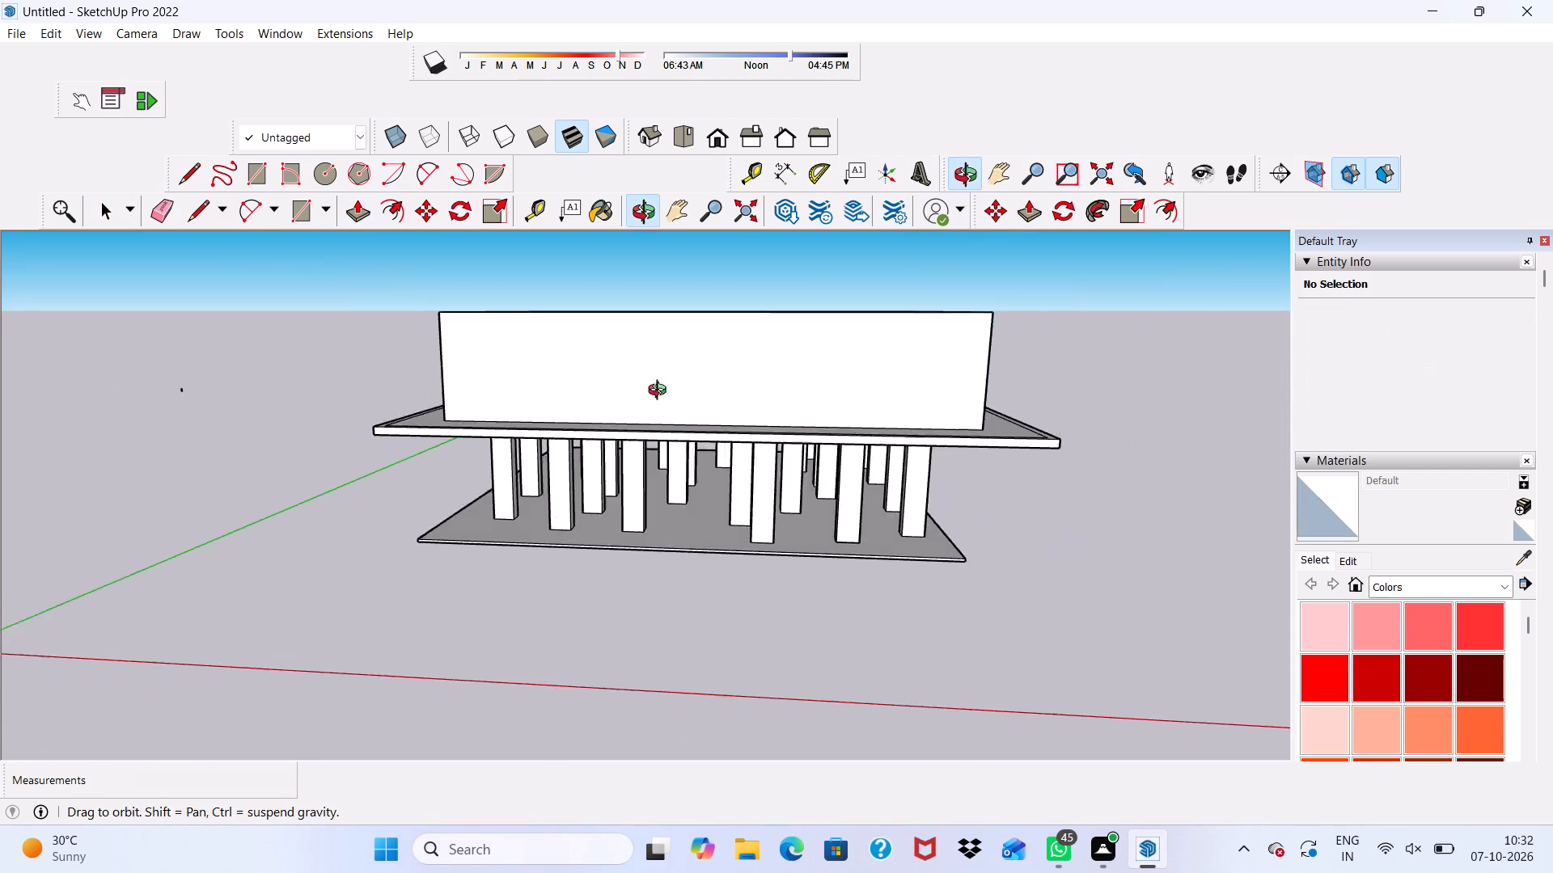
{"action": "middle_click_drag", "start_coordinate": [661, 392], "coordinate": [692, 568]}
{"action": "scroll", "coordinate": [524, 436], "scroll_direction": "up", "scroll_amount": 4}
{"action": "scroll", "coordinate": [506, 518], "scroll_direction": "down", "scroll_amount": 3}
{"action": "middle_click_drag", "start_coordinate": [478, 521], "coordinate": [475, 491]}
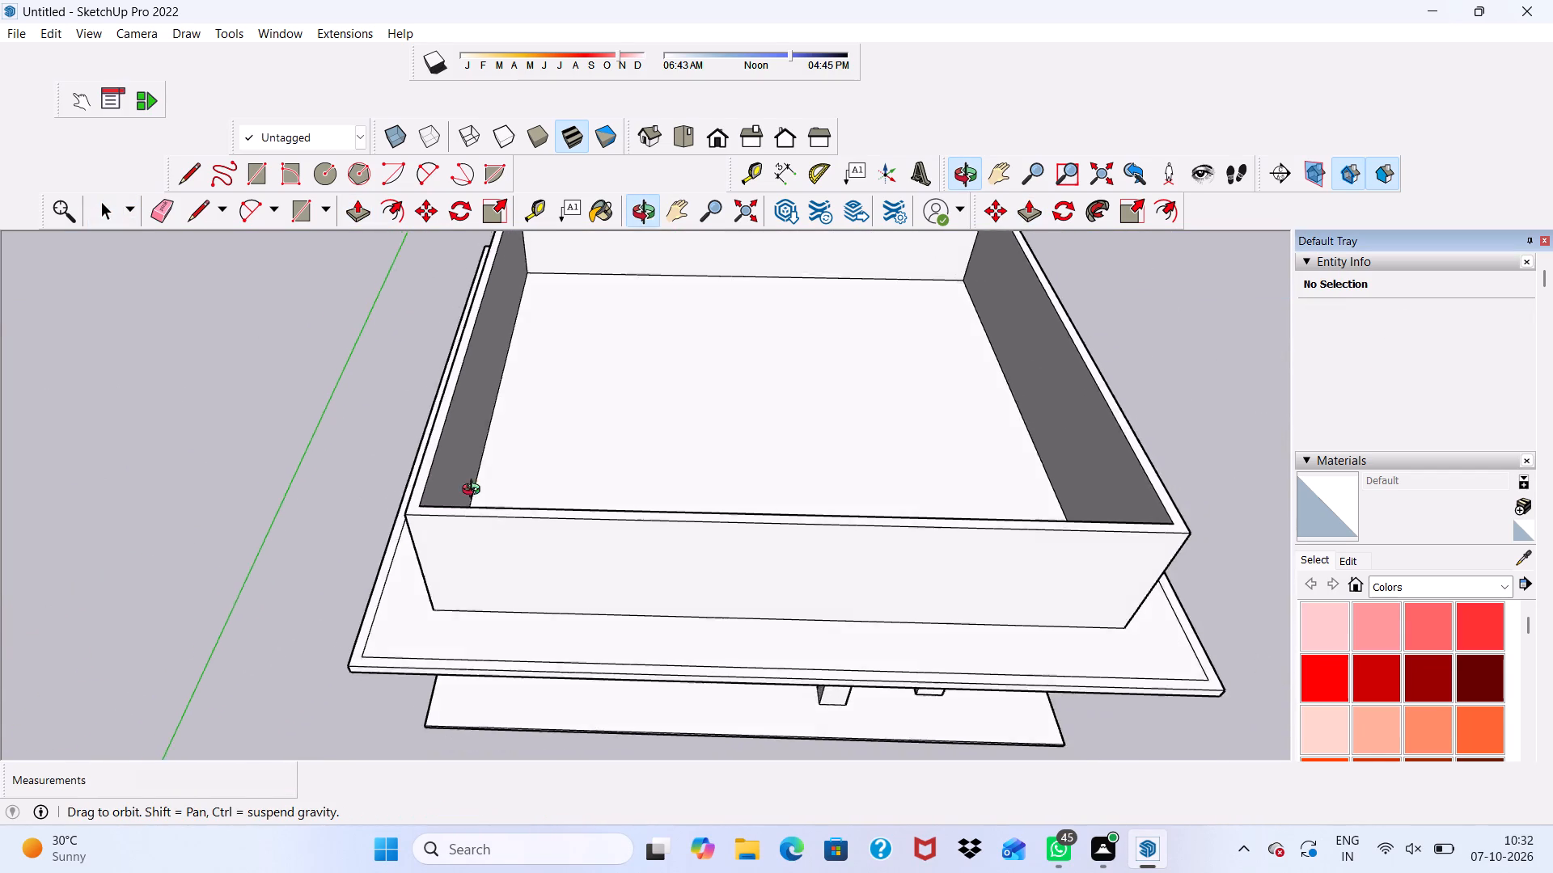
{"action": "middle_click_drag", "start_coordinate": [475, 491], "coordinate": [501, 290]}
{"action": "middle_click_drag", "start_coordinate": [473, 362], "coordinate": [338, 579]}
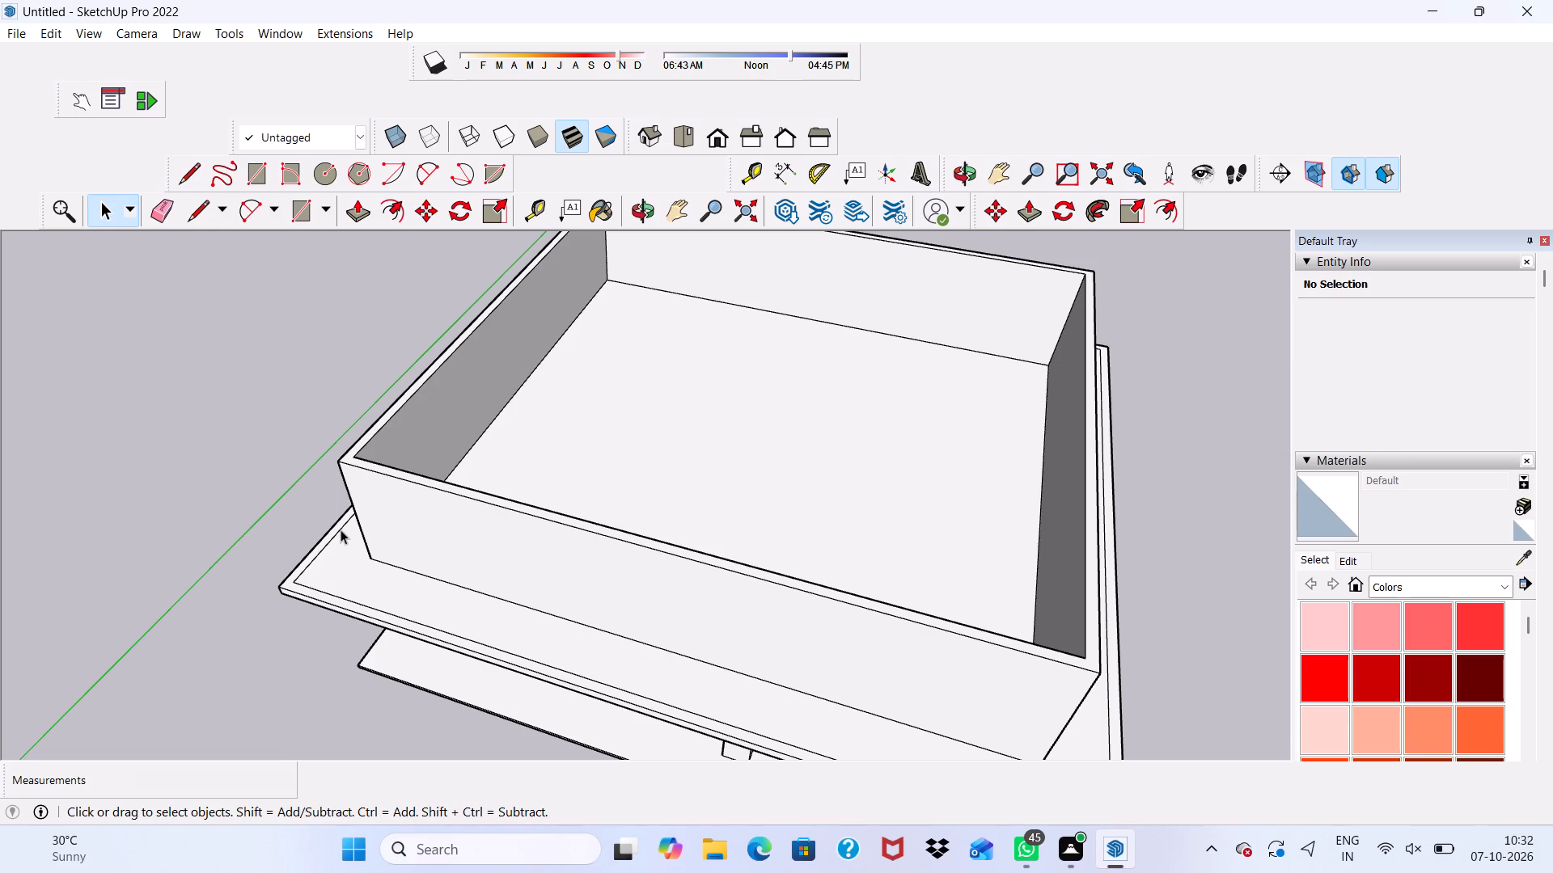
Push/Pull the top rim of the perimeter walls up another 10' as a separate second tier.
{"action": "scroll", "coordinate": [531, 463], "scroll_direction": "down", "scroll_amount": 2}
{"action": "middle_click_drag", "start_coordinate": [529, 435], "coordinate": [533, 444]}
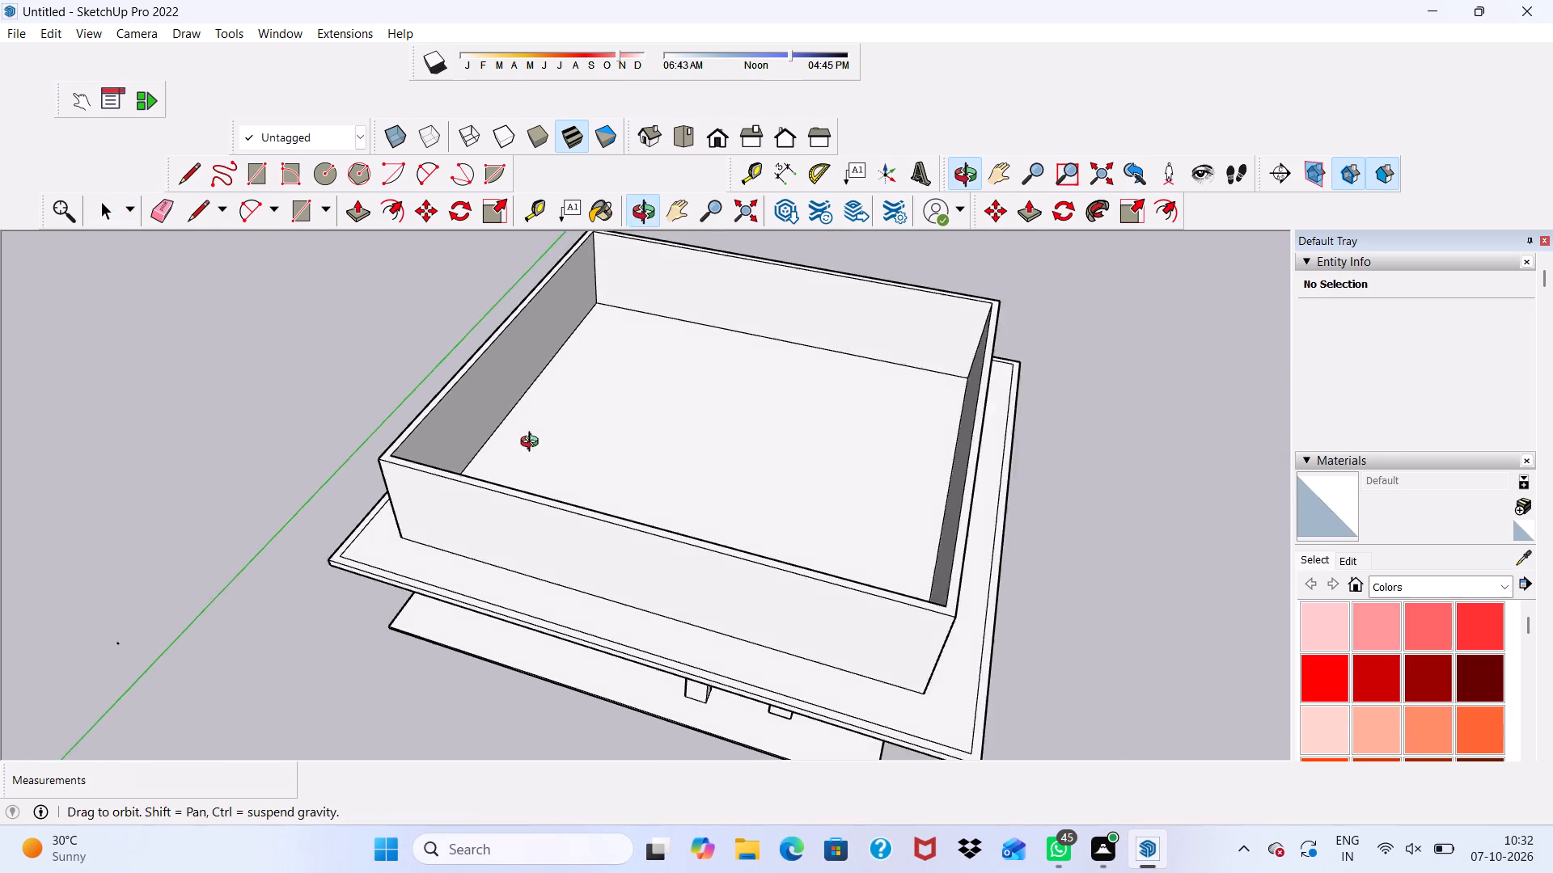
{"action": "middle_click_drag", "start_coordinate": [533, 444], "coordinate": [583, 519]}
{"action": "scroll", "coordinate": [585, 537], "scroll_direction": "up", "scroll_amount": 9}
{"action": "left_click", "coordinate": [452, 656]}
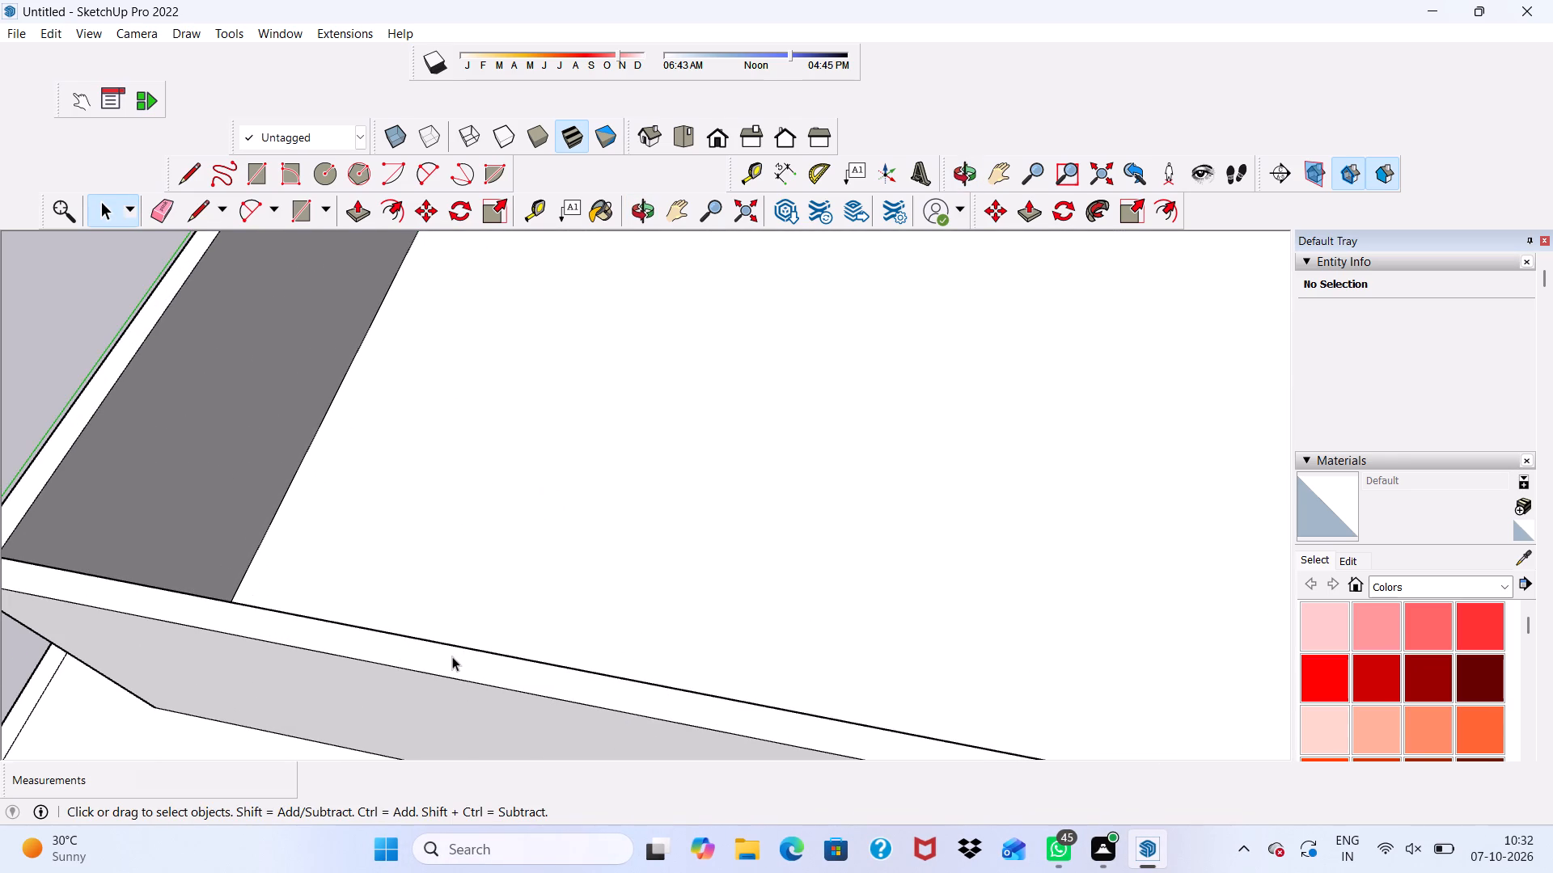
{"action": "left_click", "coordinate": [347, 209]}
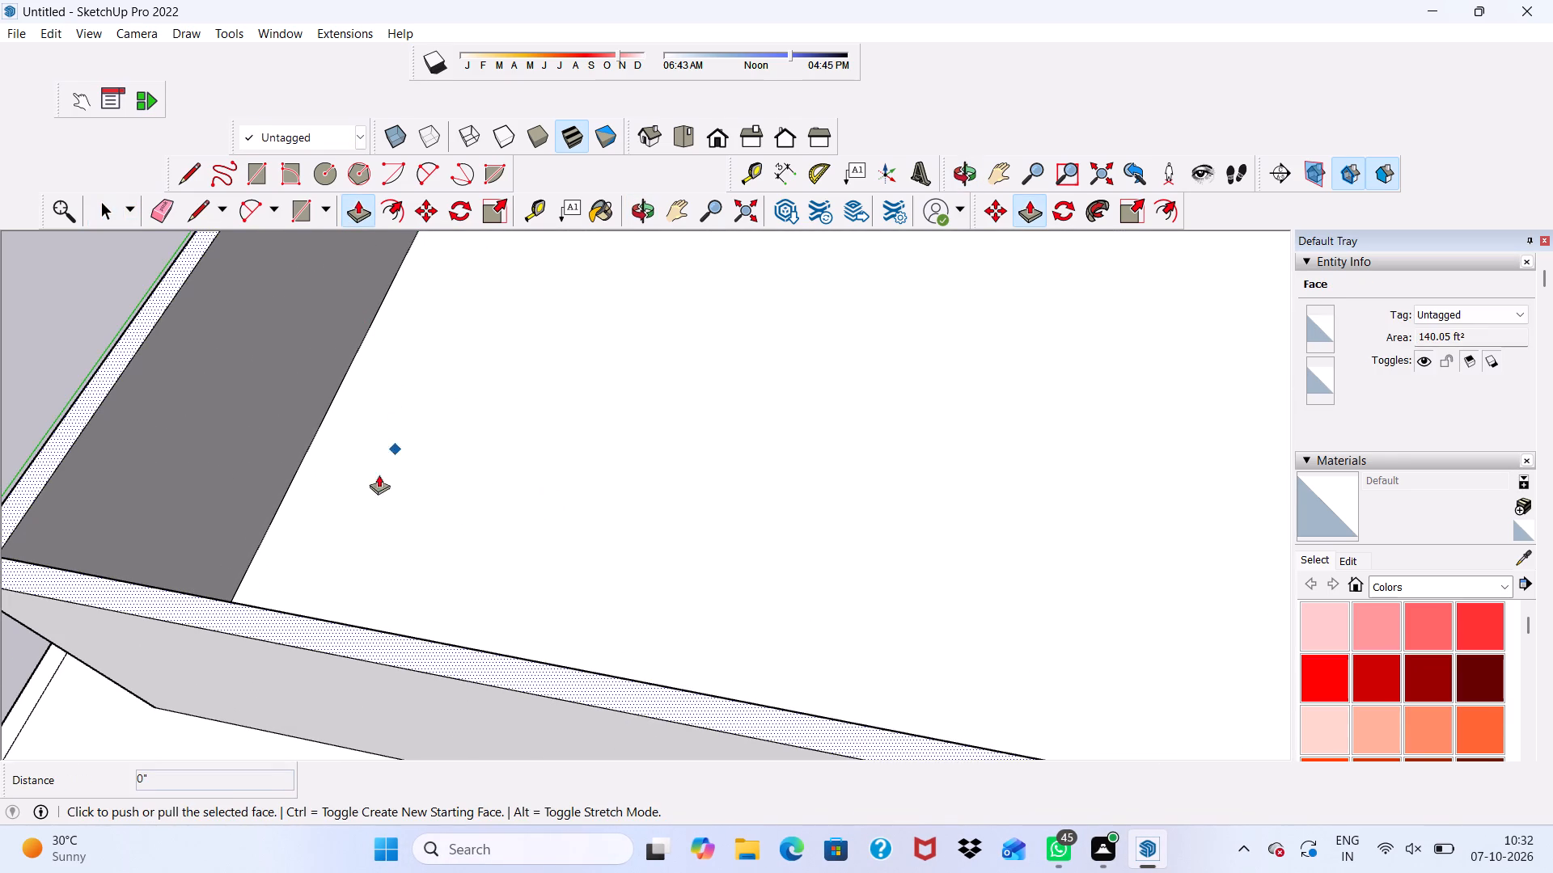
{"action": "left_click", "coordinate": [337, 626]}
{"action": "scroll", "coordinate": [332, 597], "scroll_direction": "down", "scroll_amount": 6}
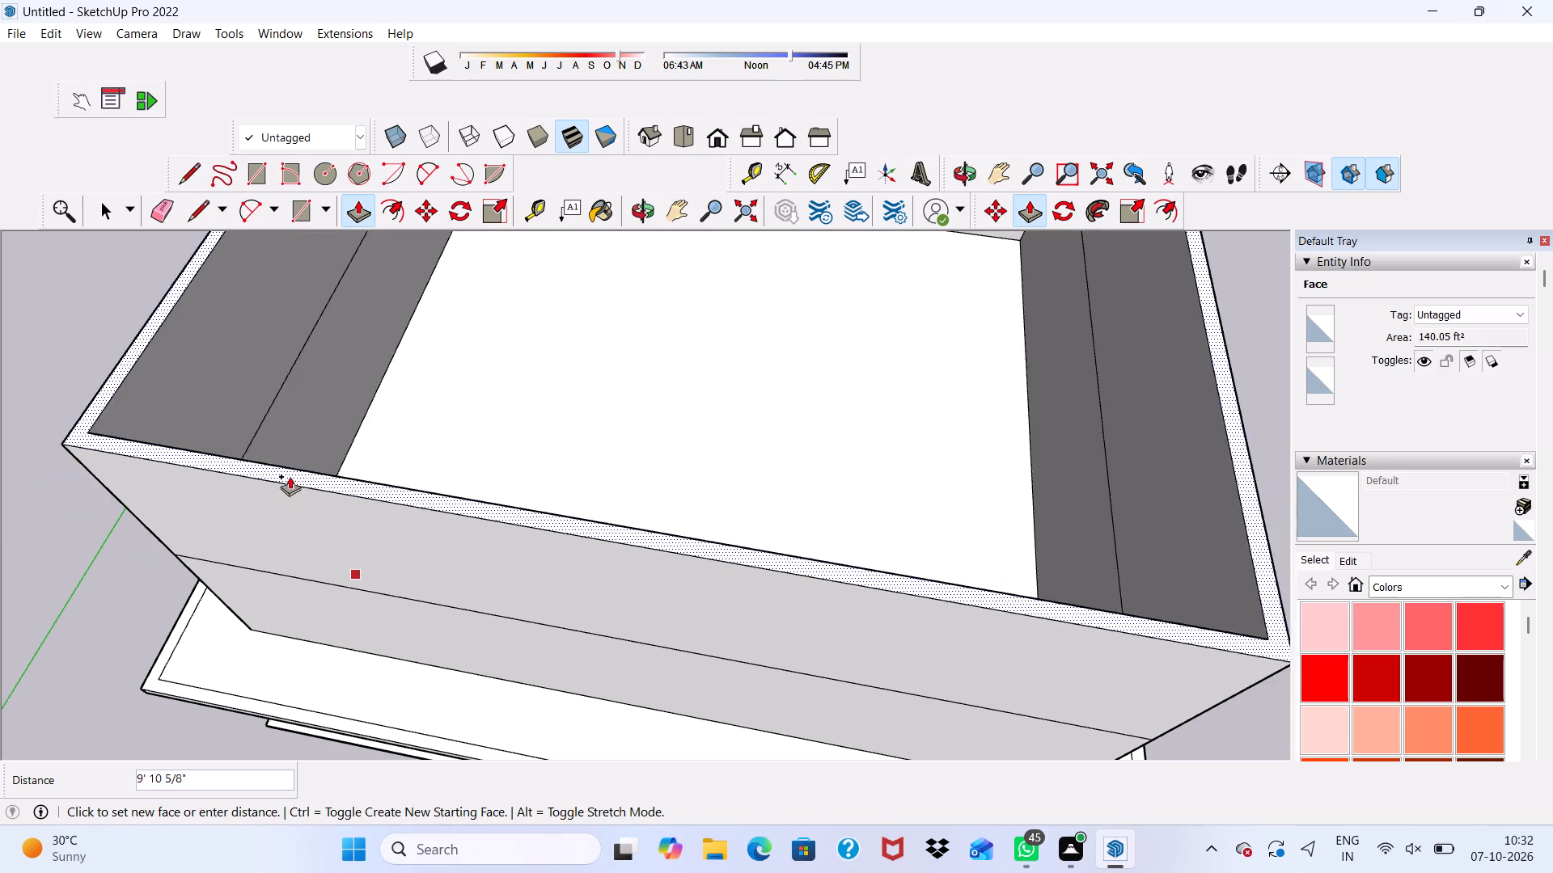
{"action": "type", "text": "10'"}
{"action": "key", "text": "Return"}
Push/Pull the rim of the second wall tier up 10' to add a third tier.
{"action": "scroll", "coordinate": [327, 405], "scroll_direction": "up", "scroll_amount": 1}
{"action": "scroll", "coordinate": [368, 422], "scroll_direction": "down", "scroll_amount": 4}
{"action": "scroll", "coordinate": [352, 509], "scroll_direction": "up", "scroll_amount": 6}
{"action": "scroll", "coordinate": [337, 441], "scroll_direction": "up", "scroll_amount": 2}
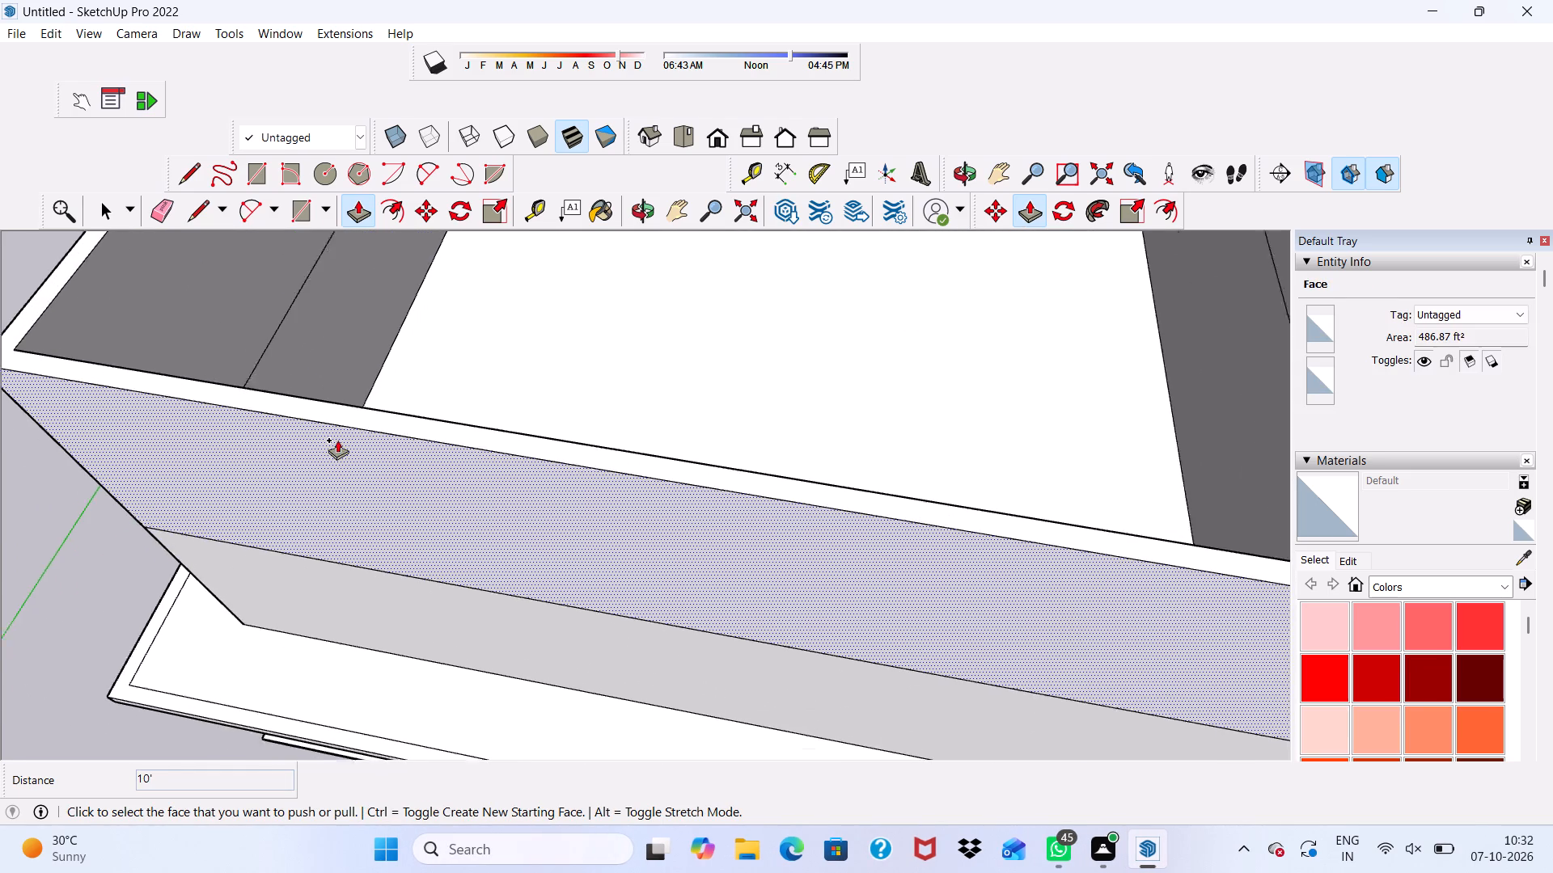
{"action": "scroll", "coordinate": [337, 440], "scroll_direction": "up", "scroll_amount": 2}
{"action": "left_click", "coordinate": [336, 402]}
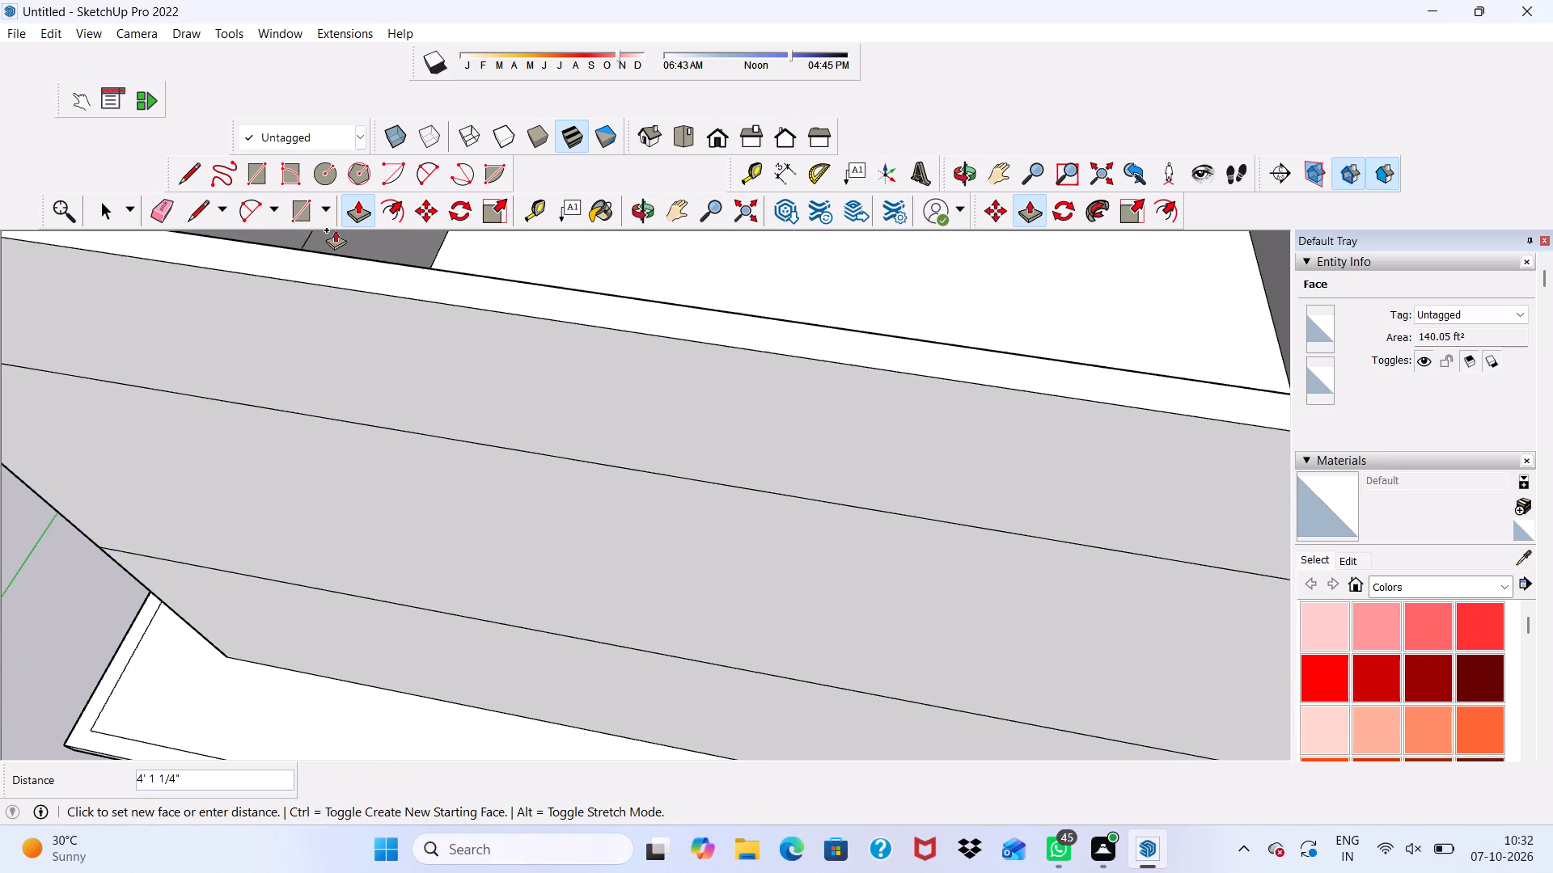
{"action": "type", "text": "10'"}
{"action": "key", "text": "Return"}
Push/Pull the rim of the third wall tier up 10' to add a fourth tier.
{"action": "scroll", "coordinate": [365, 127], "scroll_direction": "down", "scroll_amount": 3}
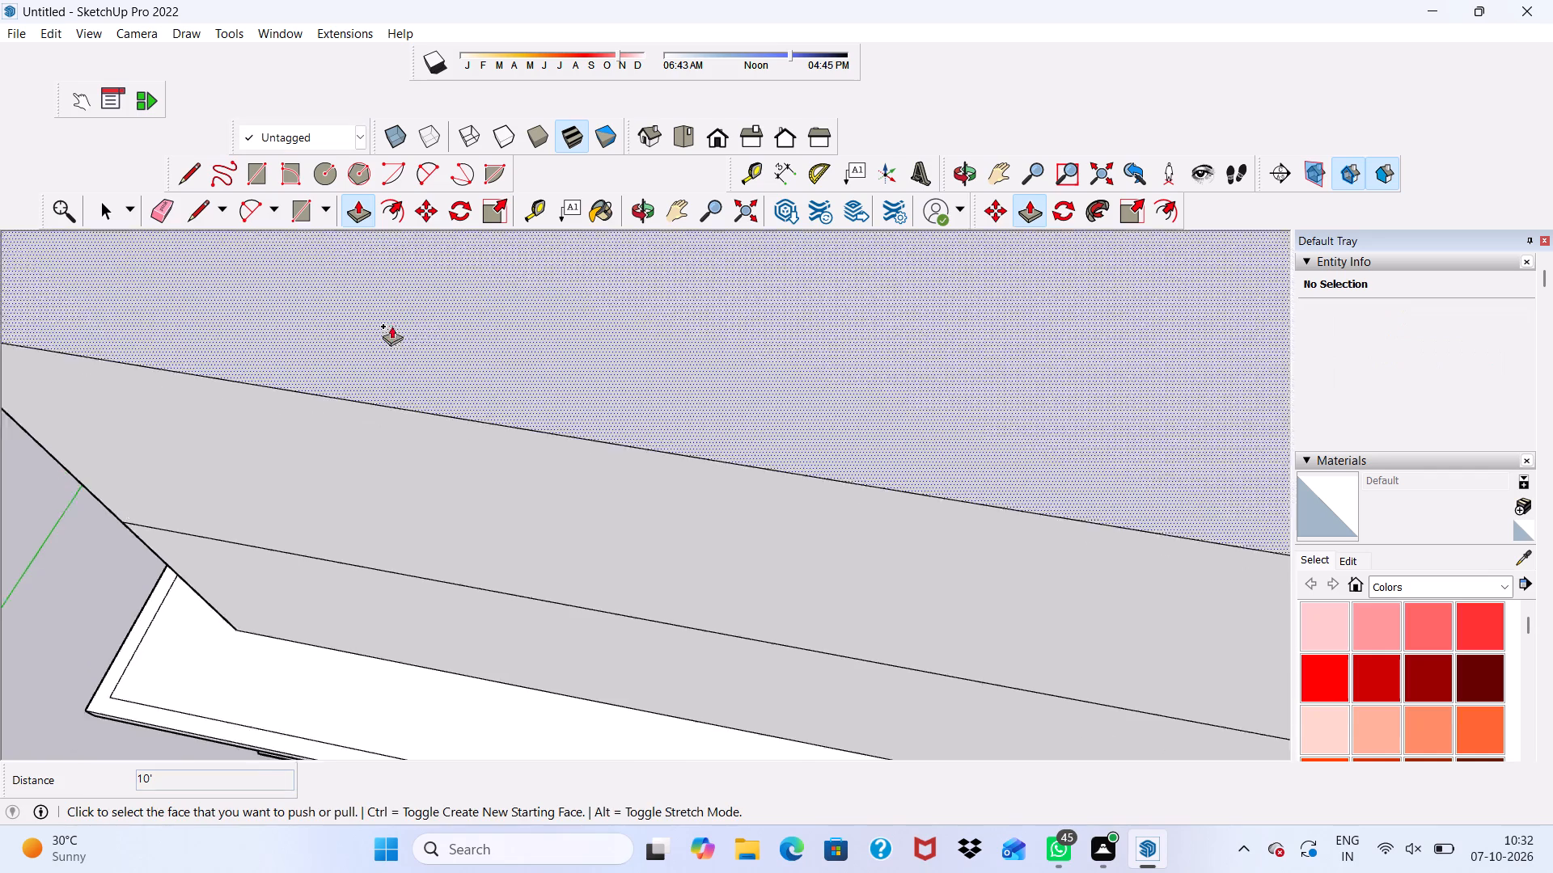
{"action": "scroll", "coordinate": [391, 326], "scroll_direction": "down", "scroll_amount": 14}
{"action": "scroll", "coordinate": [455, 313], "scroll_direction": "up", "scroll_amount": 6}
{"action": "scroll", "coordinate": [438, 397], "scroll_direction": "up", "scroll_amount": 5}
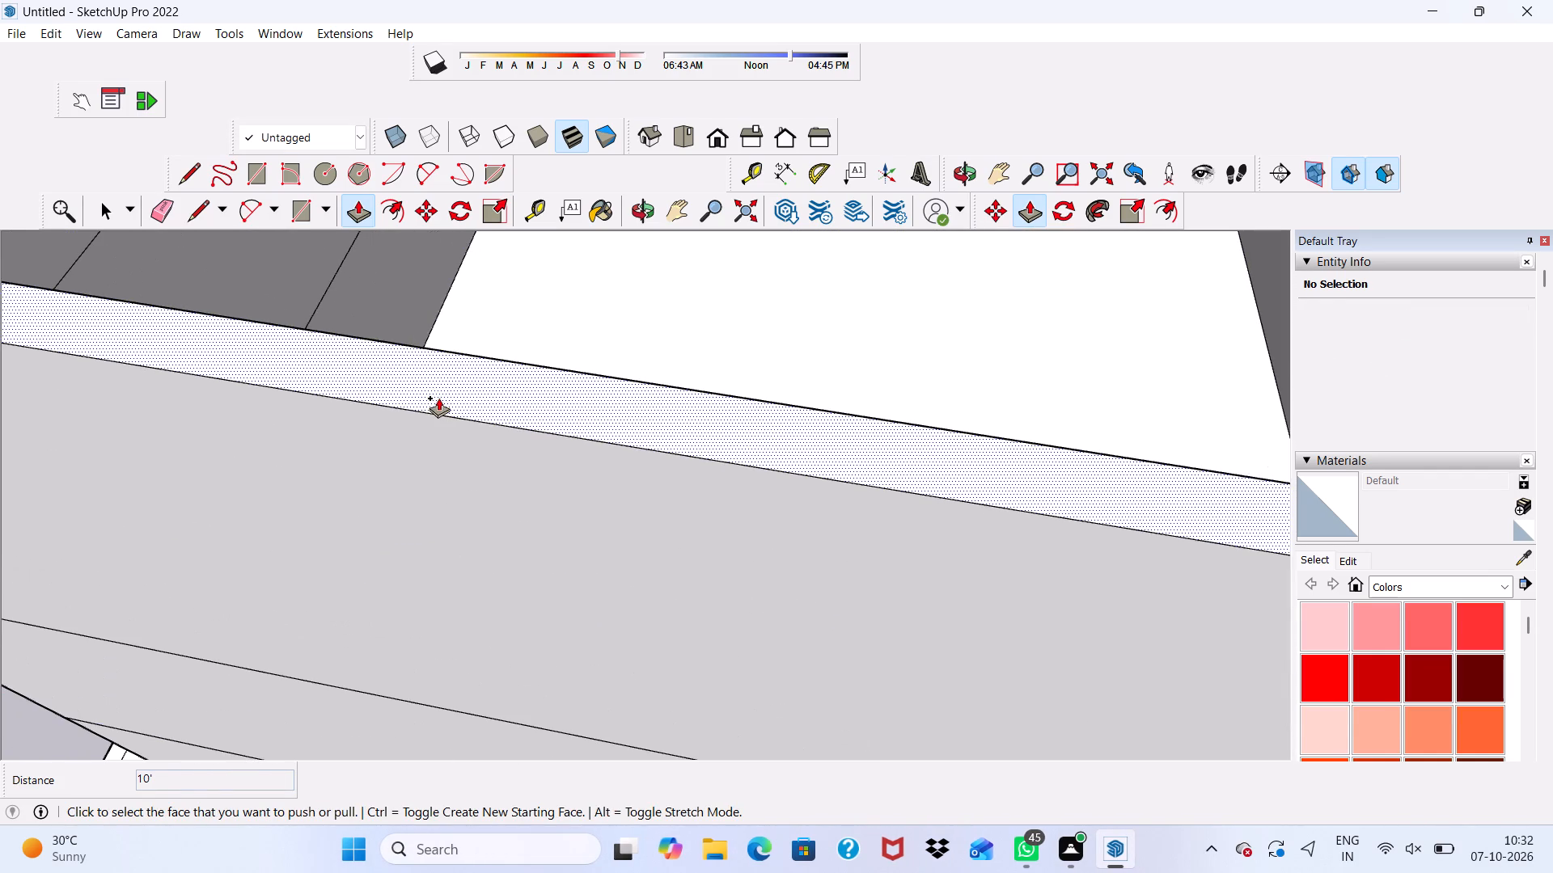
{"action": "left_click", "coordinate": [438, 398]}
{"action": "type", "text": "10'"}
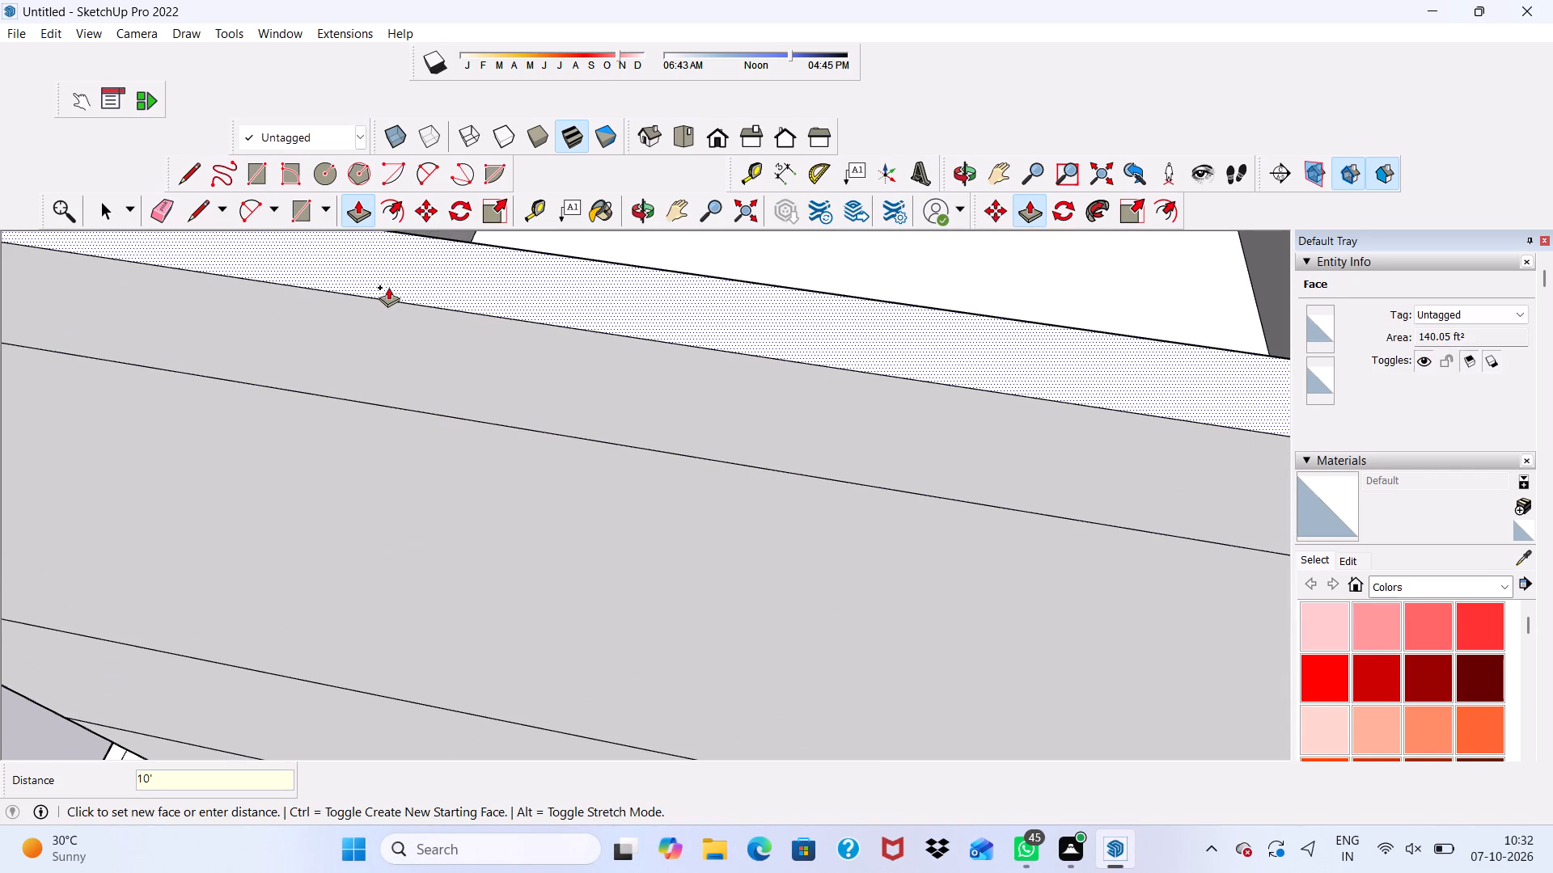
{"action": "key", "text": "Return"}
{"action": "scroll", "coordinate": [398, 290], "scroll_direction": "down", "scroll_amount": 5}
{"action": "key", "text": "space"}
Examine the whole stacked building from around it and in the standard front view.
{"action": "scroll", "coordinate": [478, 399], "scroll_direction": "down", "scroll_amount": 4}
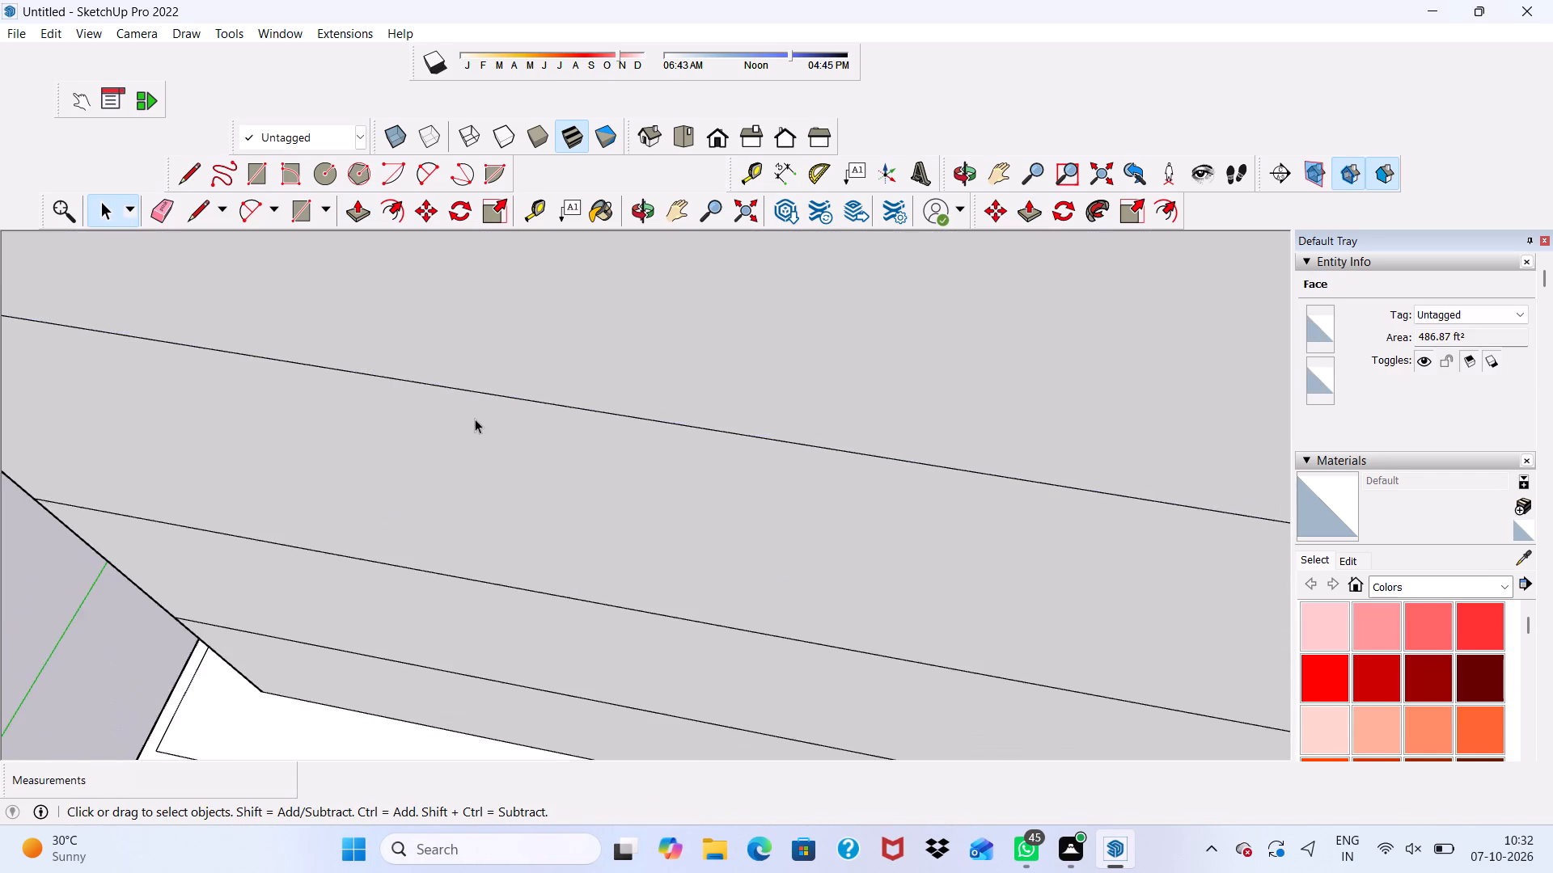
{"action": "scroll", "coordinate": [475, 419], "scroll_direction": "down", "scroll_amount": 8}
{"action": "middle_click_drag", "start_coordinate": [438, 496], "coordinate": [459, 299]}
{"action": "scroll", "coordinate": [465, 302], "scroll_direction": "up", "scroll_amount": 1}
{"action": "scroll", "coordinate": [465, 302], "scroll_direction": "down", "scroll_amount": 9}
{"action": "middle_click_drag", "start_coordinate": [599, 495], "coordinate": [768, 451]}
{"action": "scroll", "coordinate": [678, 371], "scroll_direction": "up", "scroll_amount": 4}
{"action": "scroll", "coordinate": [678, 371], "scroll_direction": "down", "scroll_amount": 5}
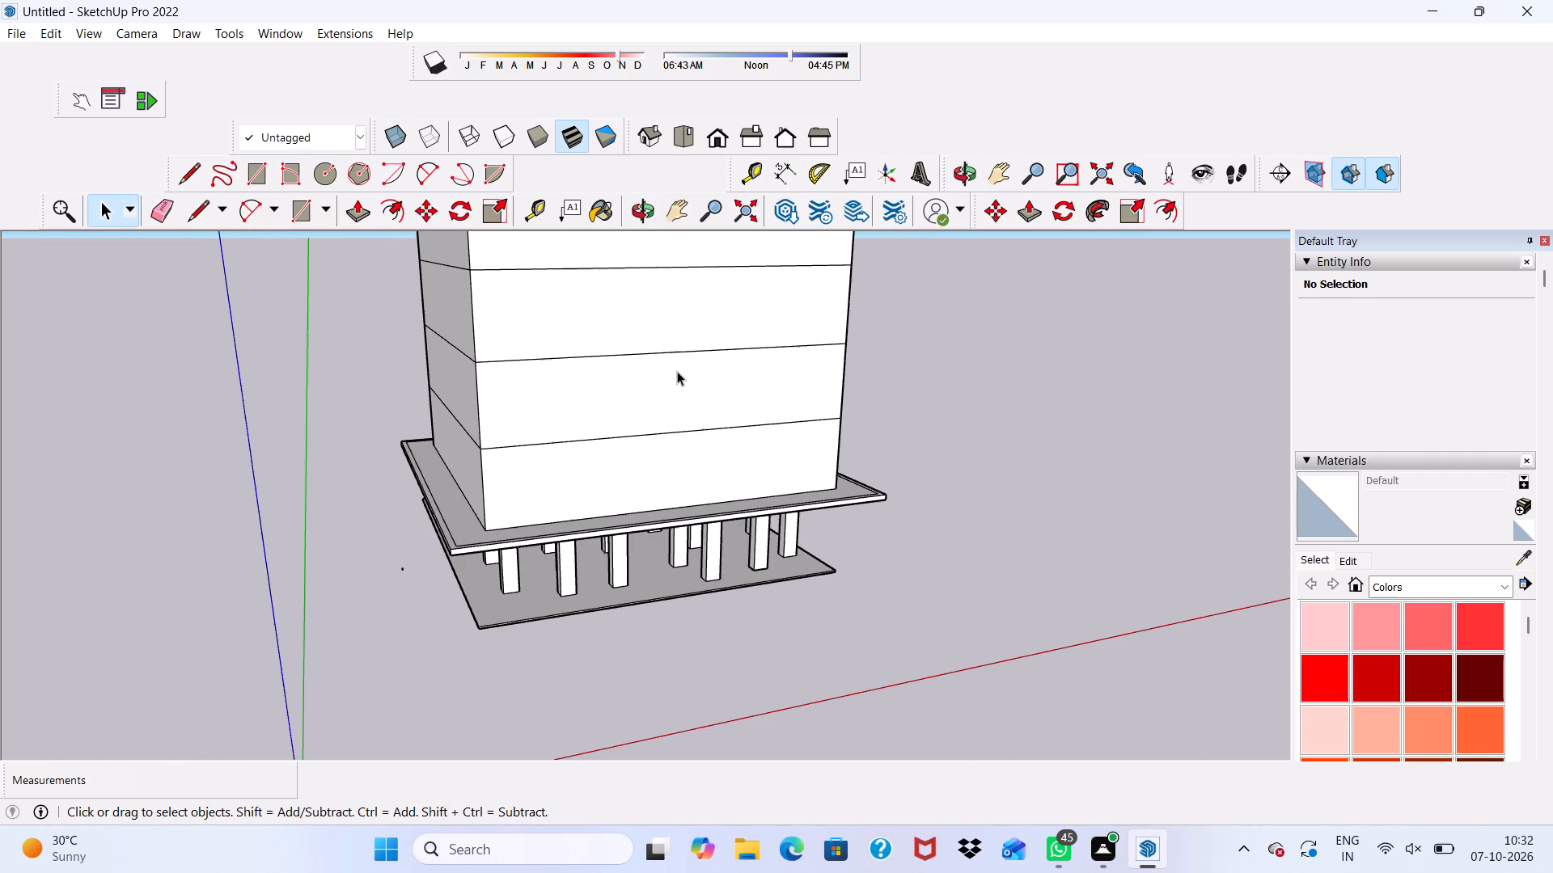
{"action": "scroll", "coordinate": [677, 373], "scroll_direction": "down", "scroll_amount": 3}
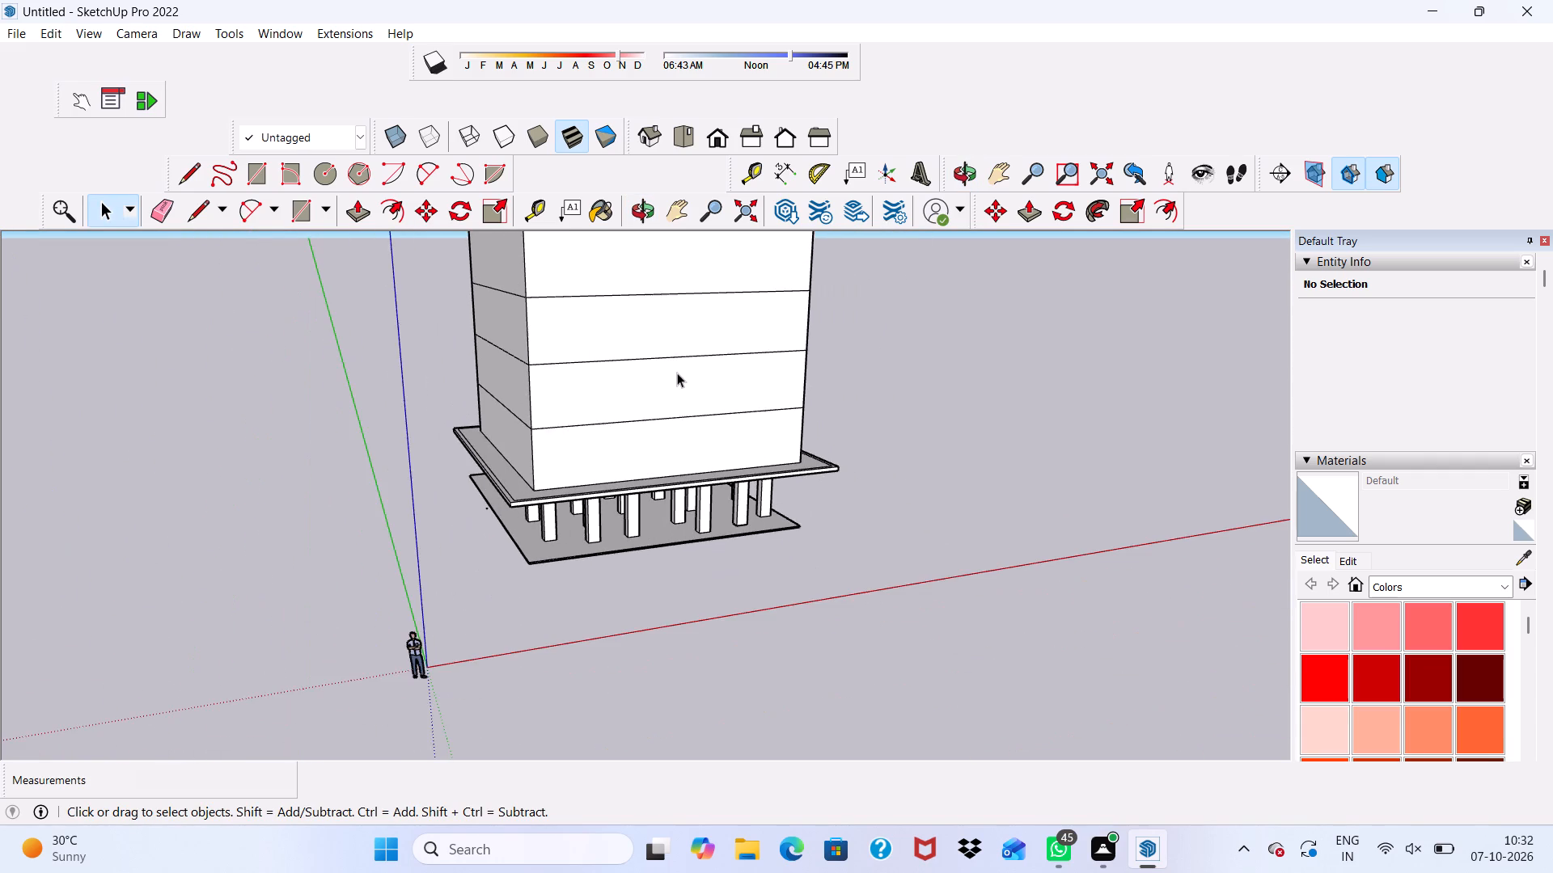
{"action": "scroll", "coordinate": [677, 373], "scroll_direction": "down", "scroll_amount": 3}
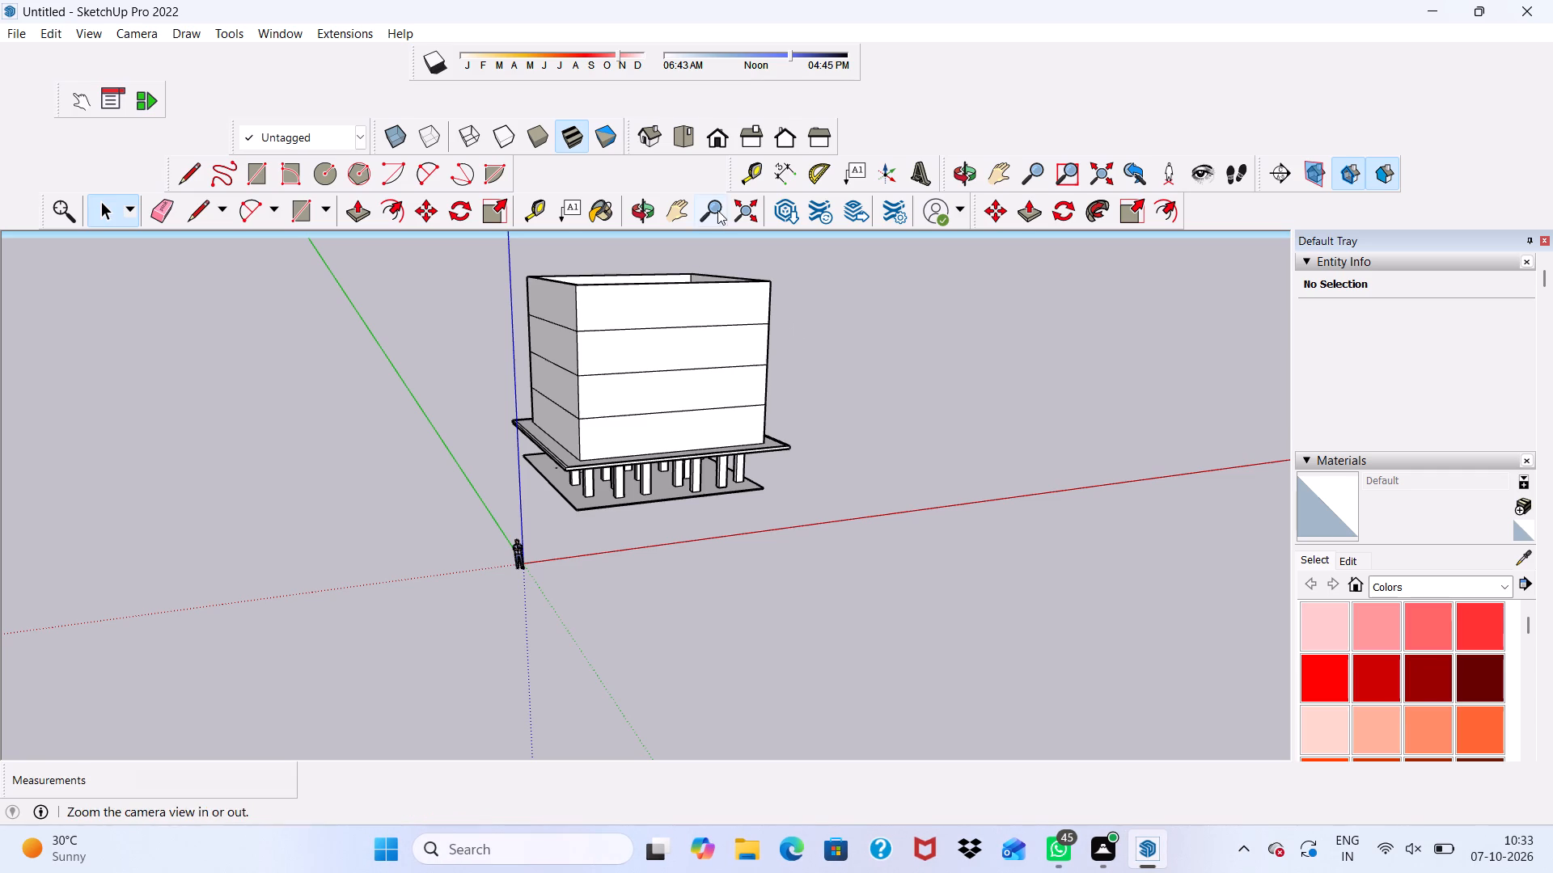
{"action": "left_click", "coordinate": [721, 127]}
{"action": "scroll", "coordinate": [561, 431], "scroll_direction": "up", "scroll_amount": 4}
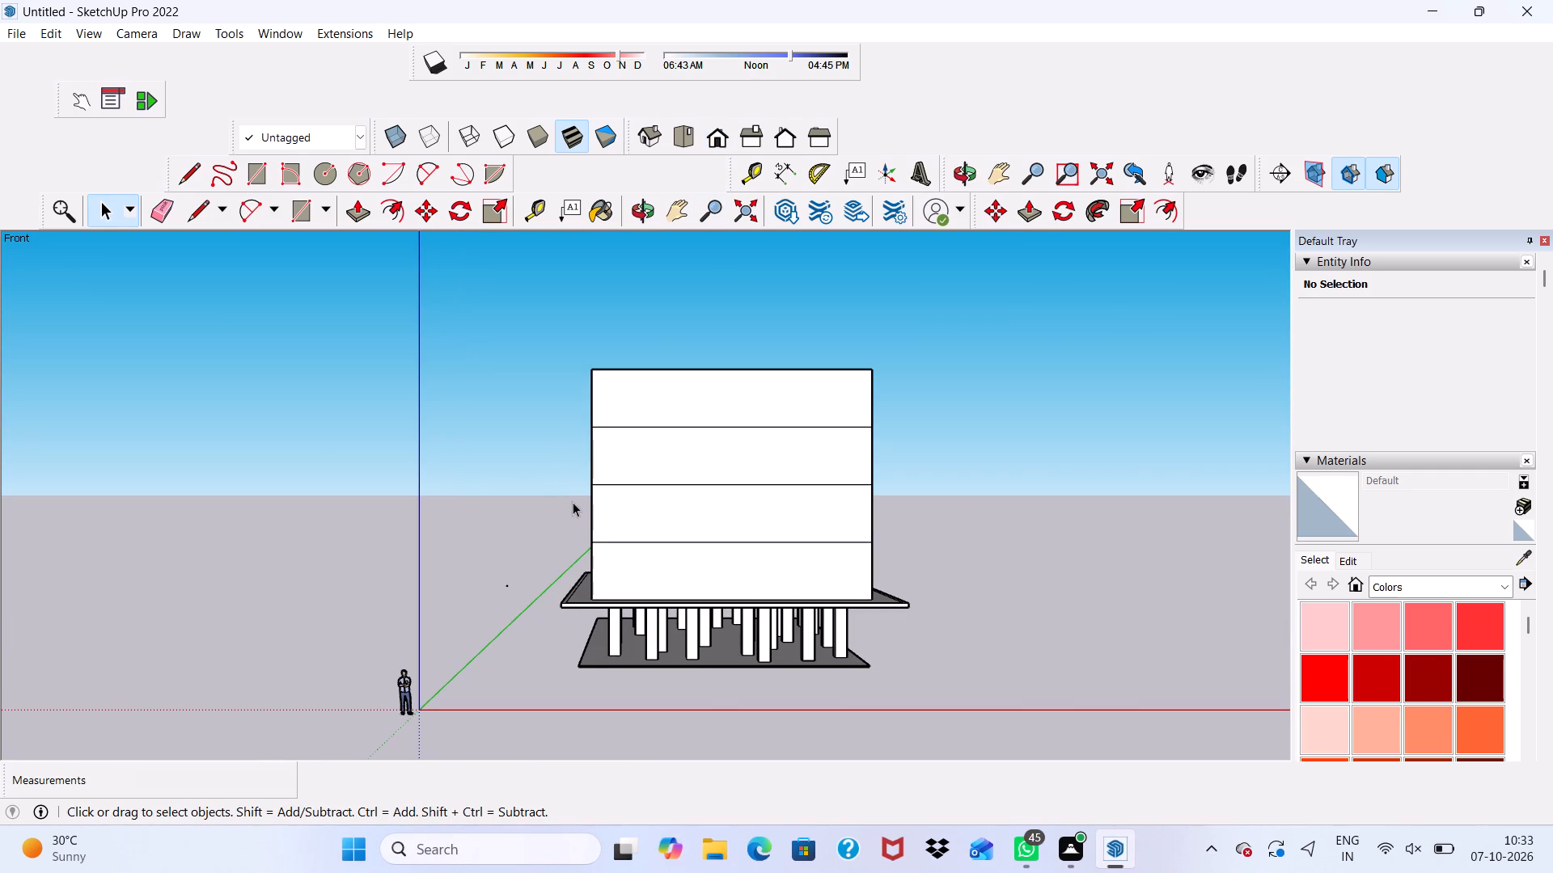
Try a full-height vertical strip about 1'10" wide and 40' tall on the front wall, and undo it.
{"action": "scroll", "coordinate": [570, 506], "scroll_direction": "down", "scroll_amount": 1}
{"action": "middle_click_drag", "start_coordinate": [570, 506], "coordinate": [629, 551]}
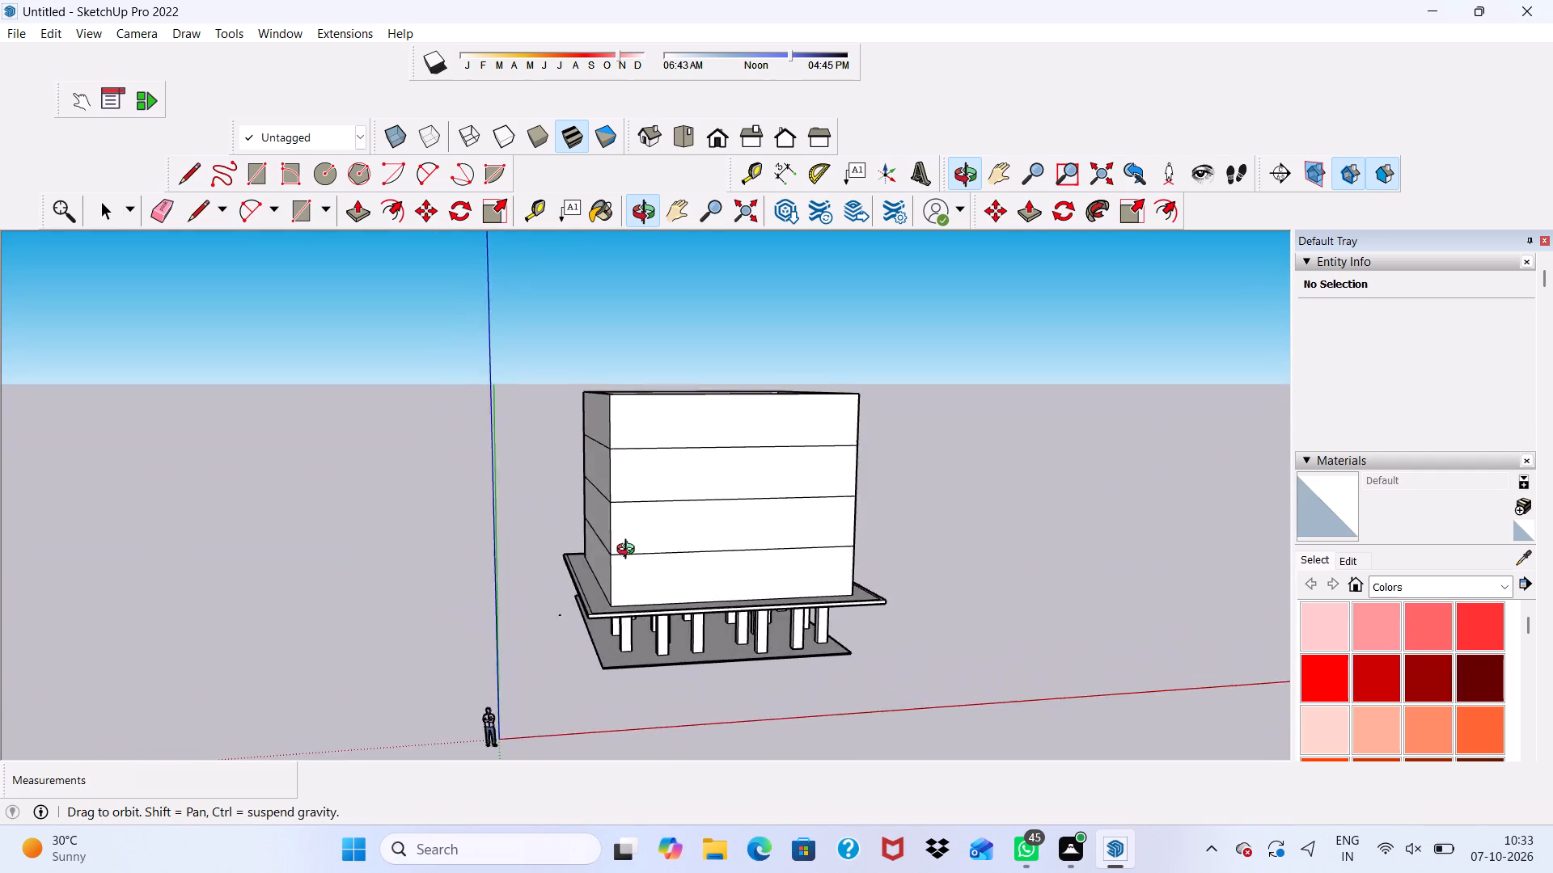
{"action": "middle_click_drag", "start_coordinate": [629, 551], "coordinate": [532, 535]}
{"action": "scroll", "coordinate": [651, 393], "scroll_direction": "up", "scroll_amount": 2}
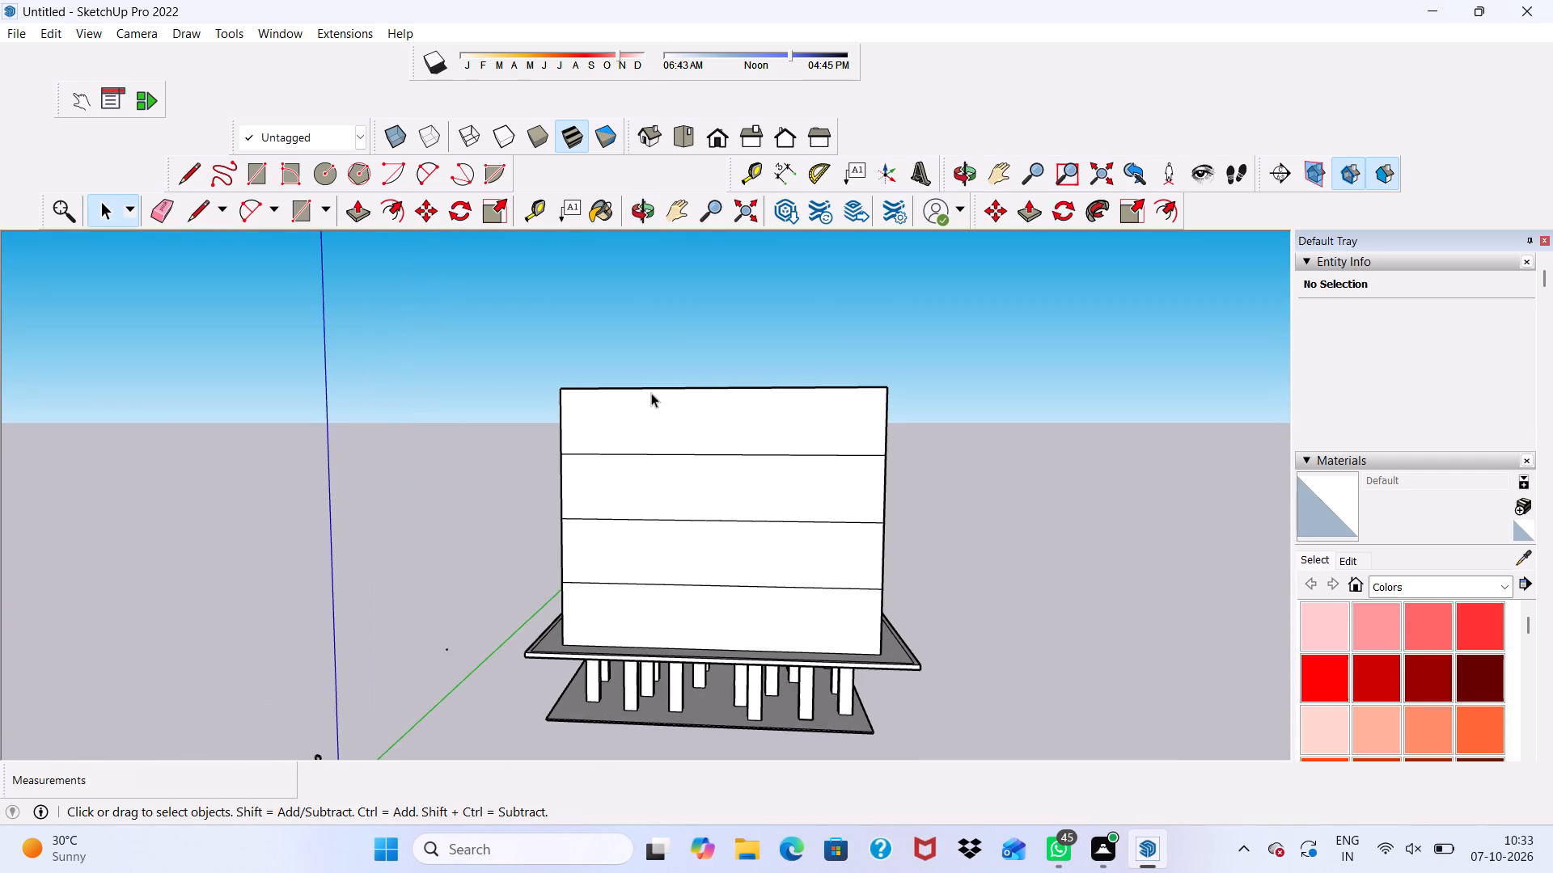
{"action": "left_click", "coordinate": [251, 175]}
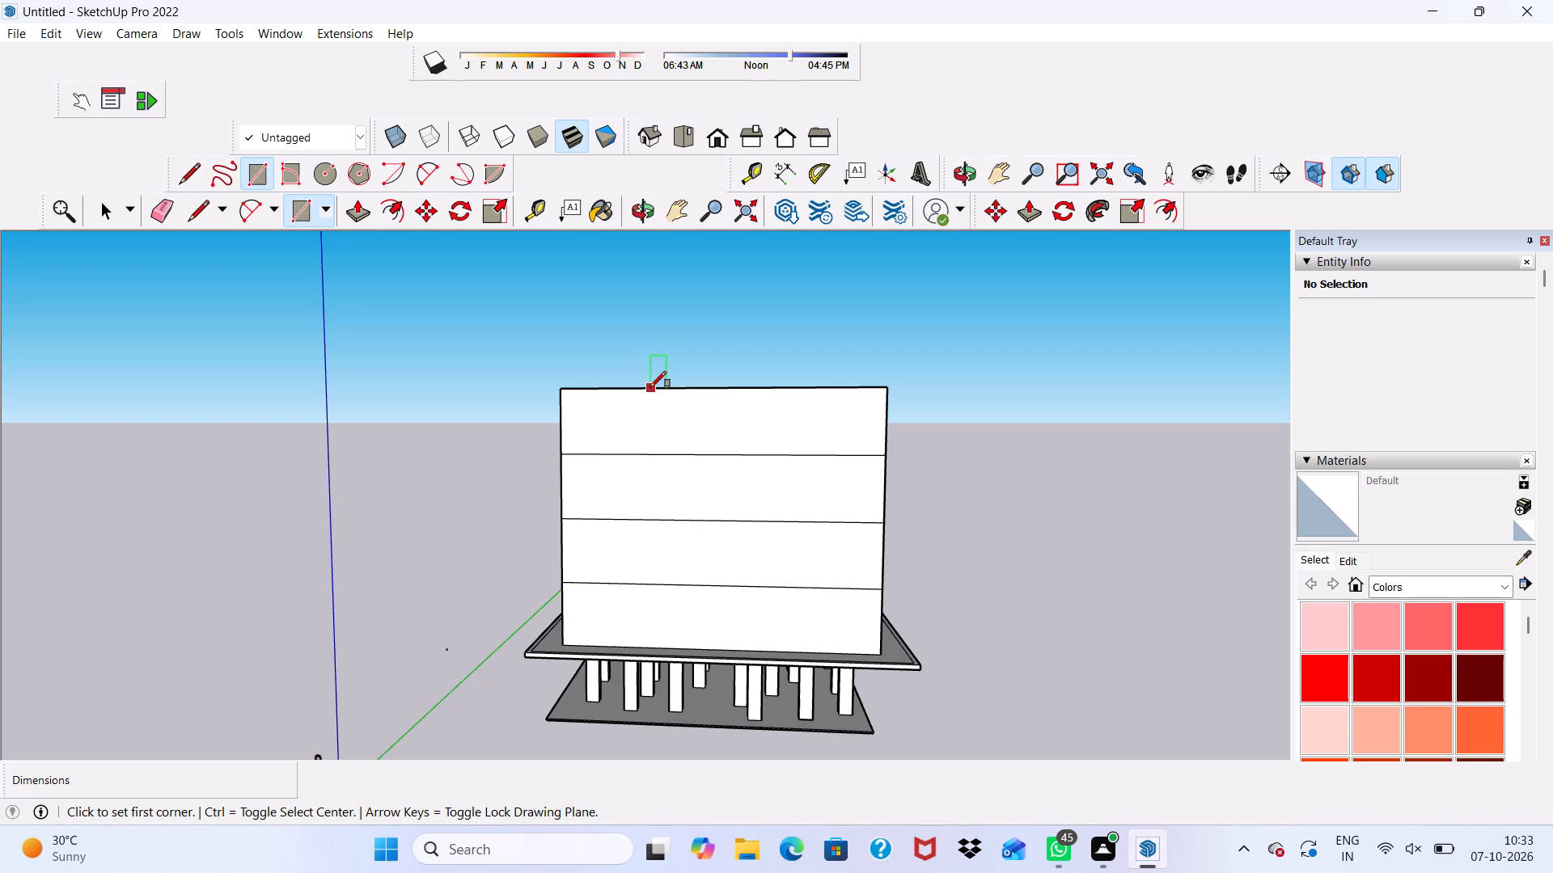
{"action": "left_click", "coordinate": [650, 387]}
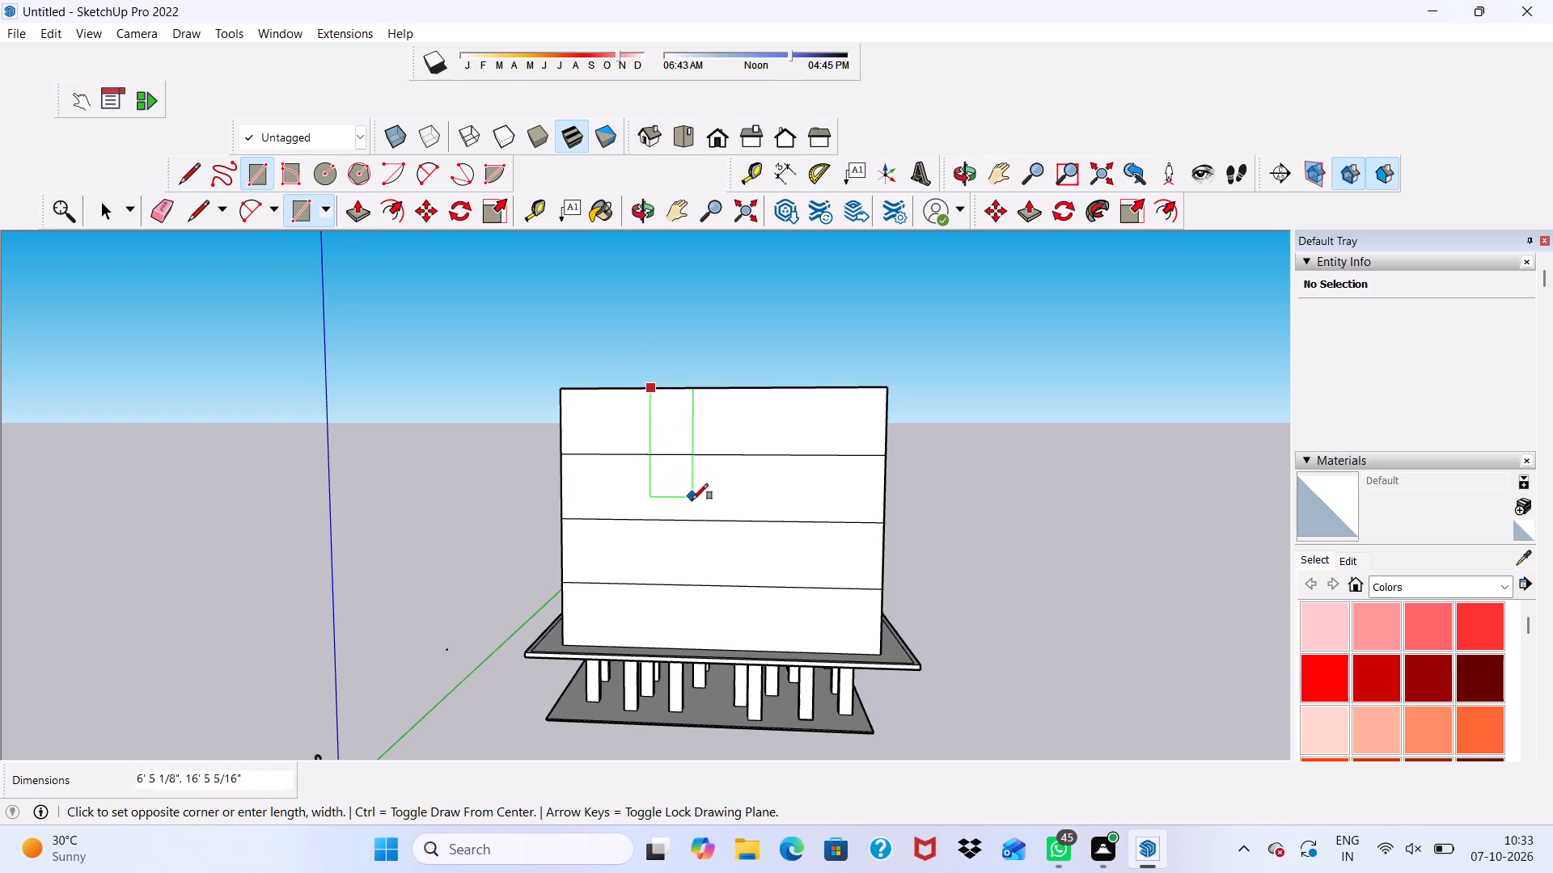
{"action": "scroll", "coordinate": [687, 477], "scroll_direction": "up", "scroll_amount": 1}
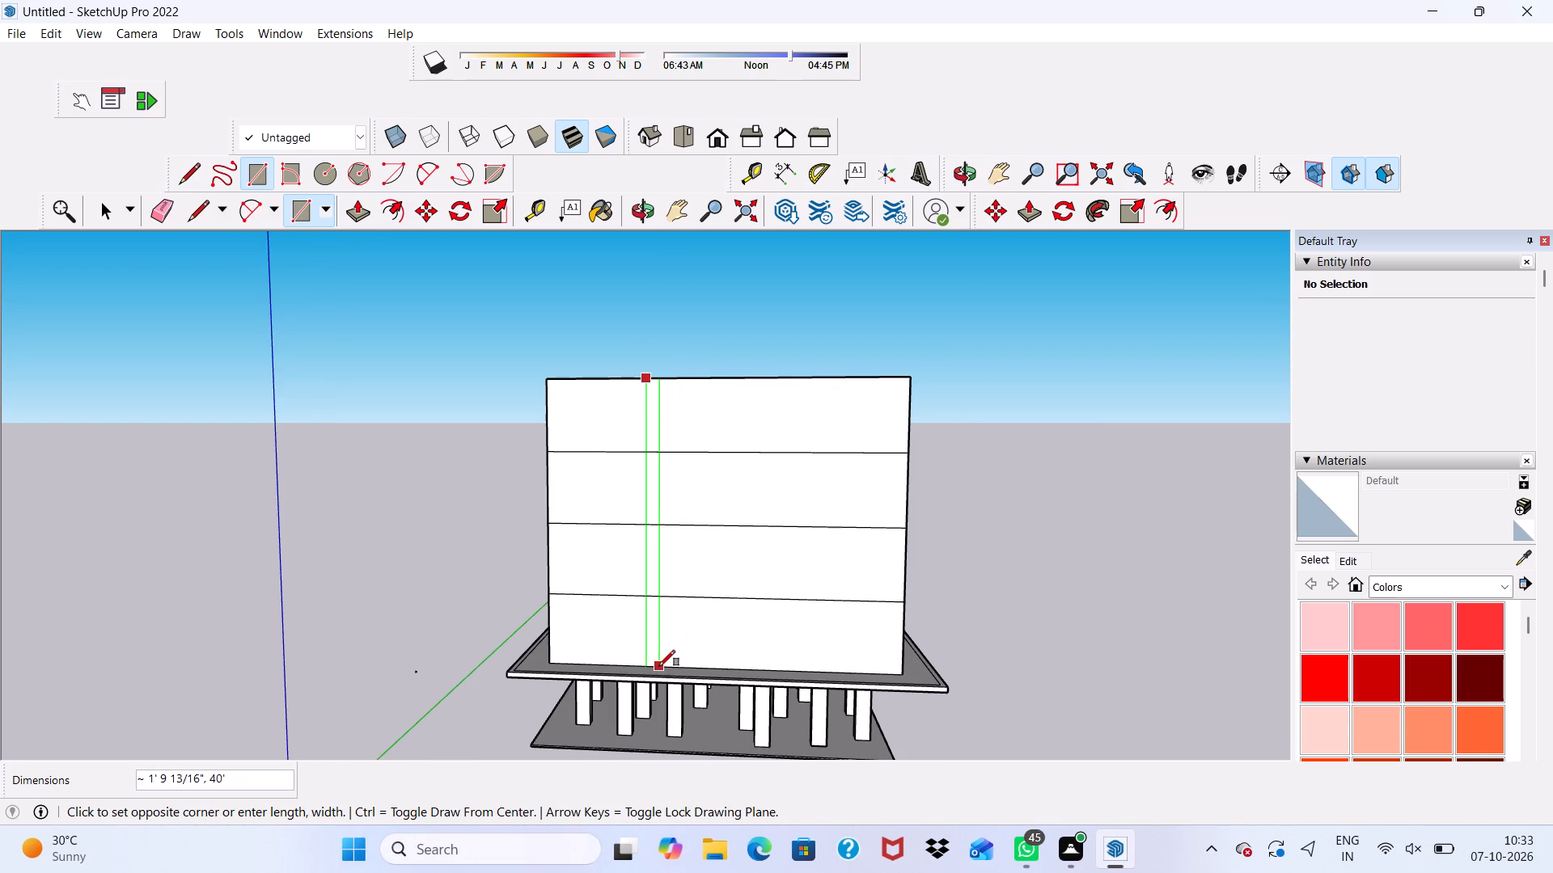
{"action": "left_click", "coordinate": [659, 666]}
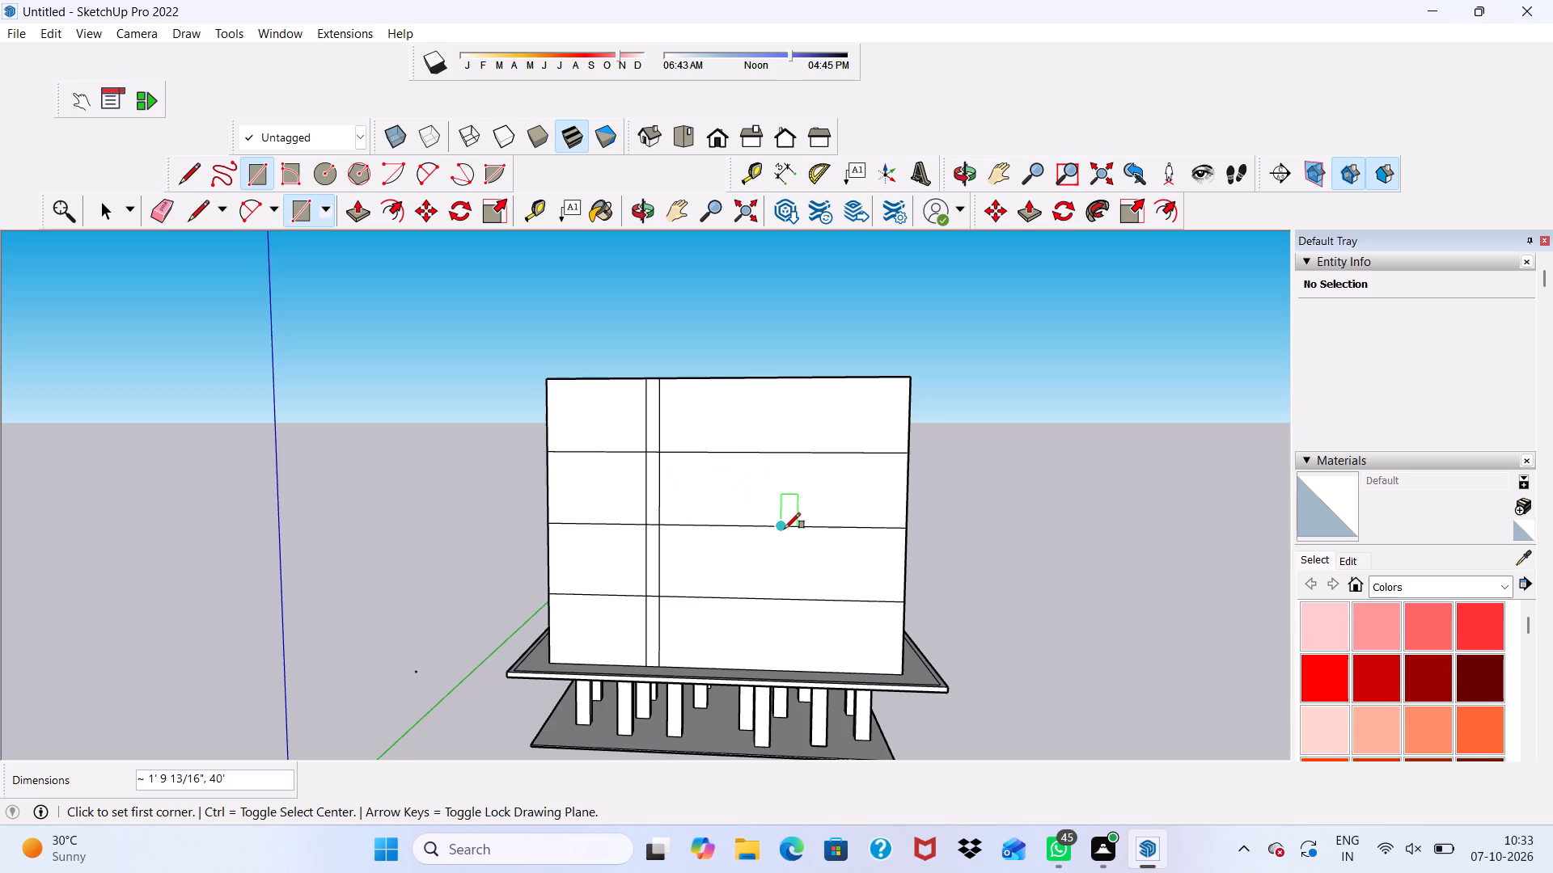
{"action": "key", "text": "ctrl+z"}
Draw a full-height vertical strip about 1'5" wide and 40' tall near the left end of the front wall.
{"action": "scroll", "coordinate": [625, 369], "scroll_direction": "up", "scroll_amount": 2}
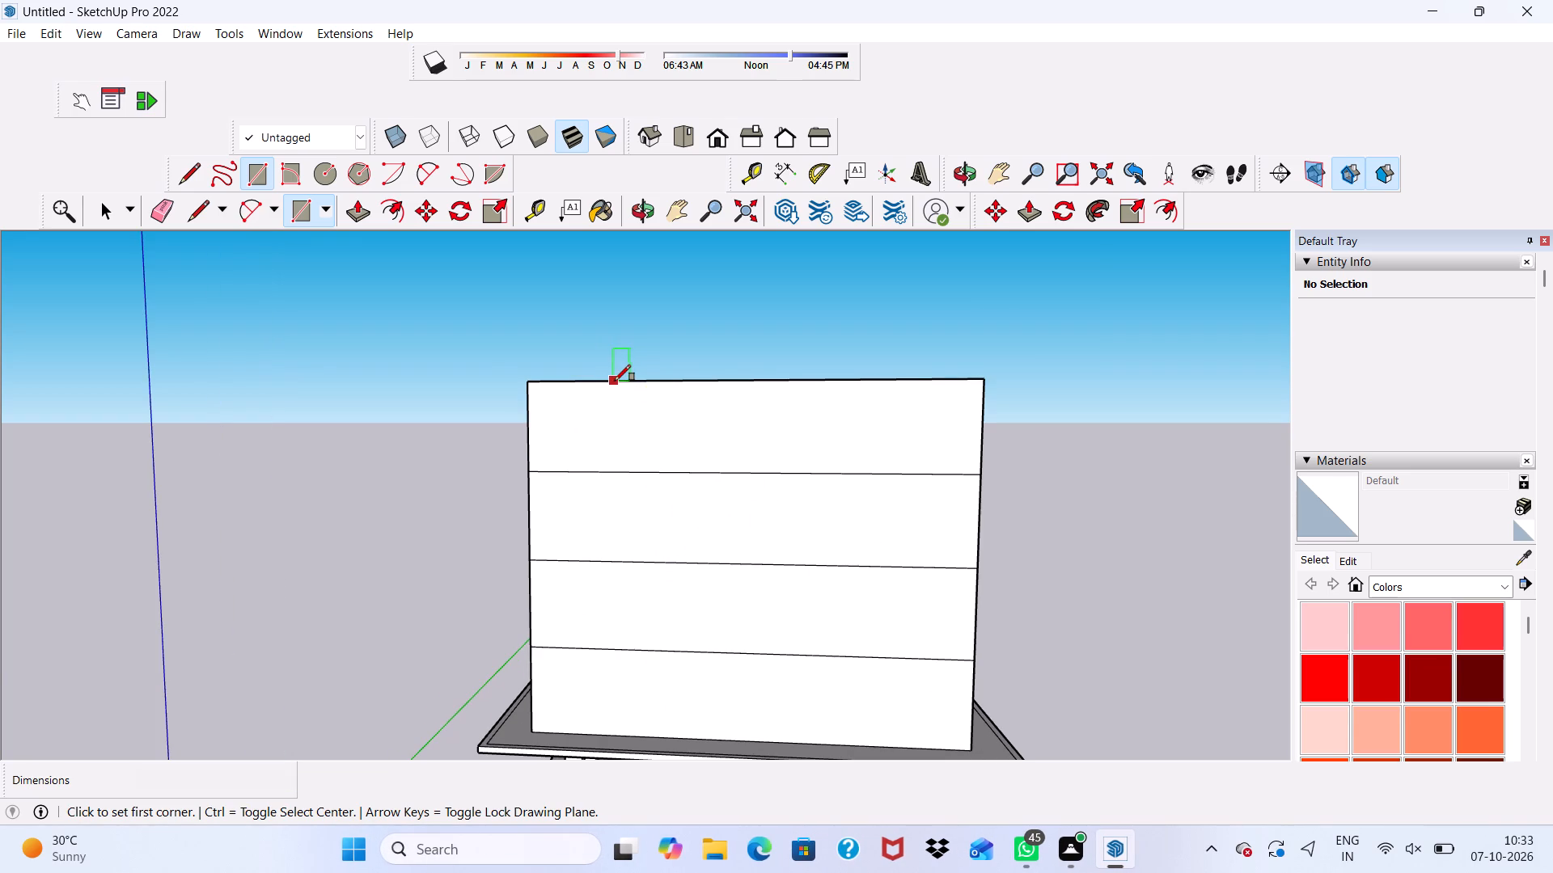
{"action": "left_click", "coordinate": [615, 381]}
{"action": "scroll", "coordinate": [615, 382], "scroll_direction": "down", "scroll_amount": 5}
{"action": "scroll", "coordinate": [636, 609], "scroll_direction": "up", "scroll_amount": 3}
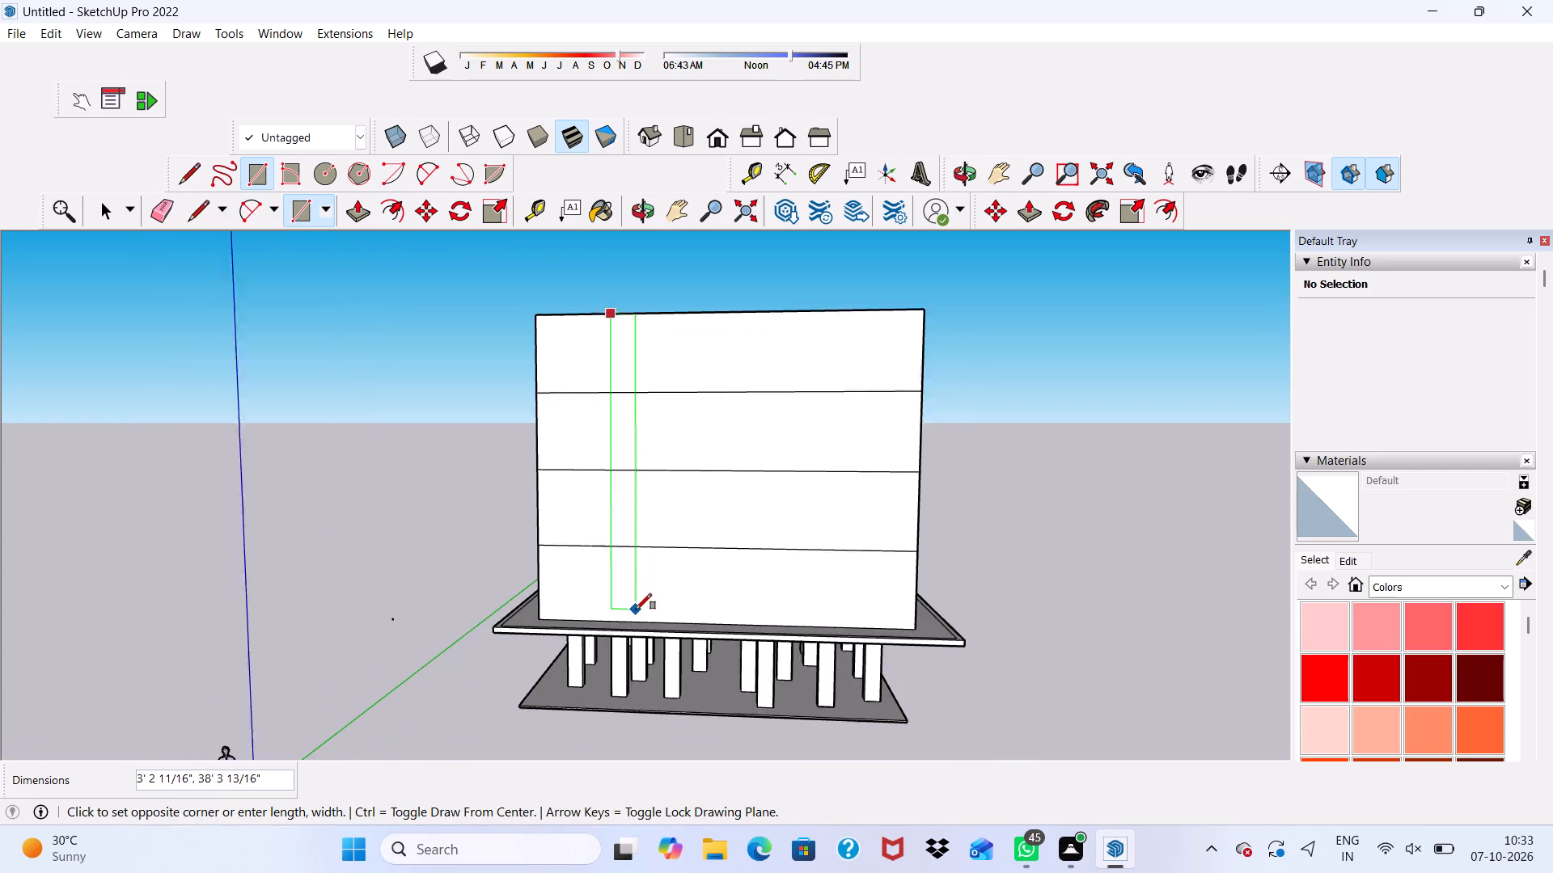
{"action": "scroll", "coordinate": [636, 609], "scroll_direction": "up", "scroll_amount": 1}
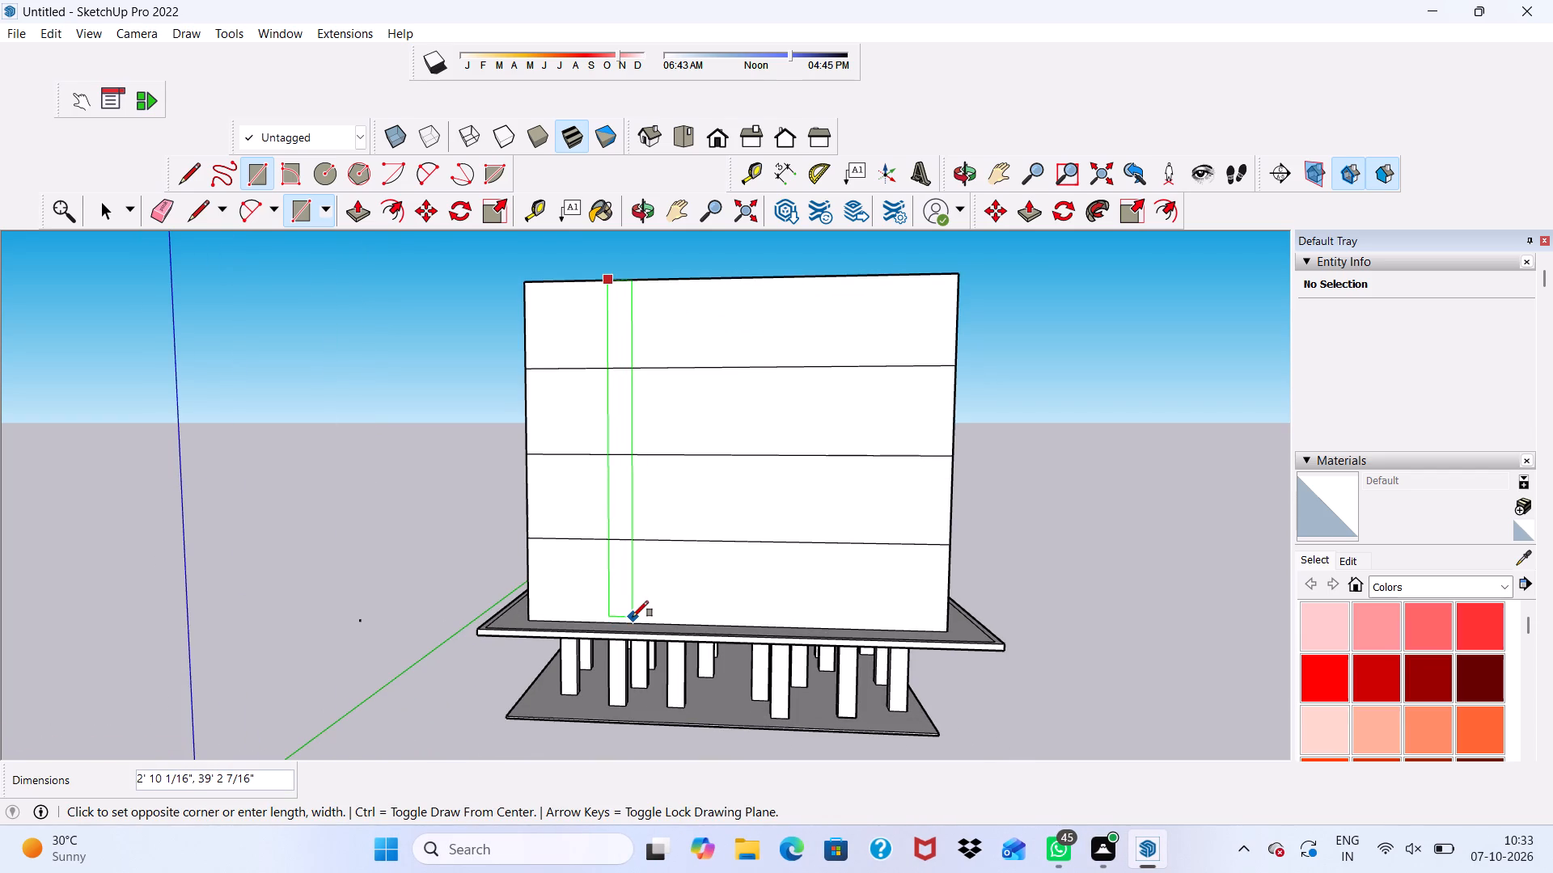
{"action": "scroll", "coordinate": [627, 643], "scroll_direction": "up", "scroll_amount": 4}
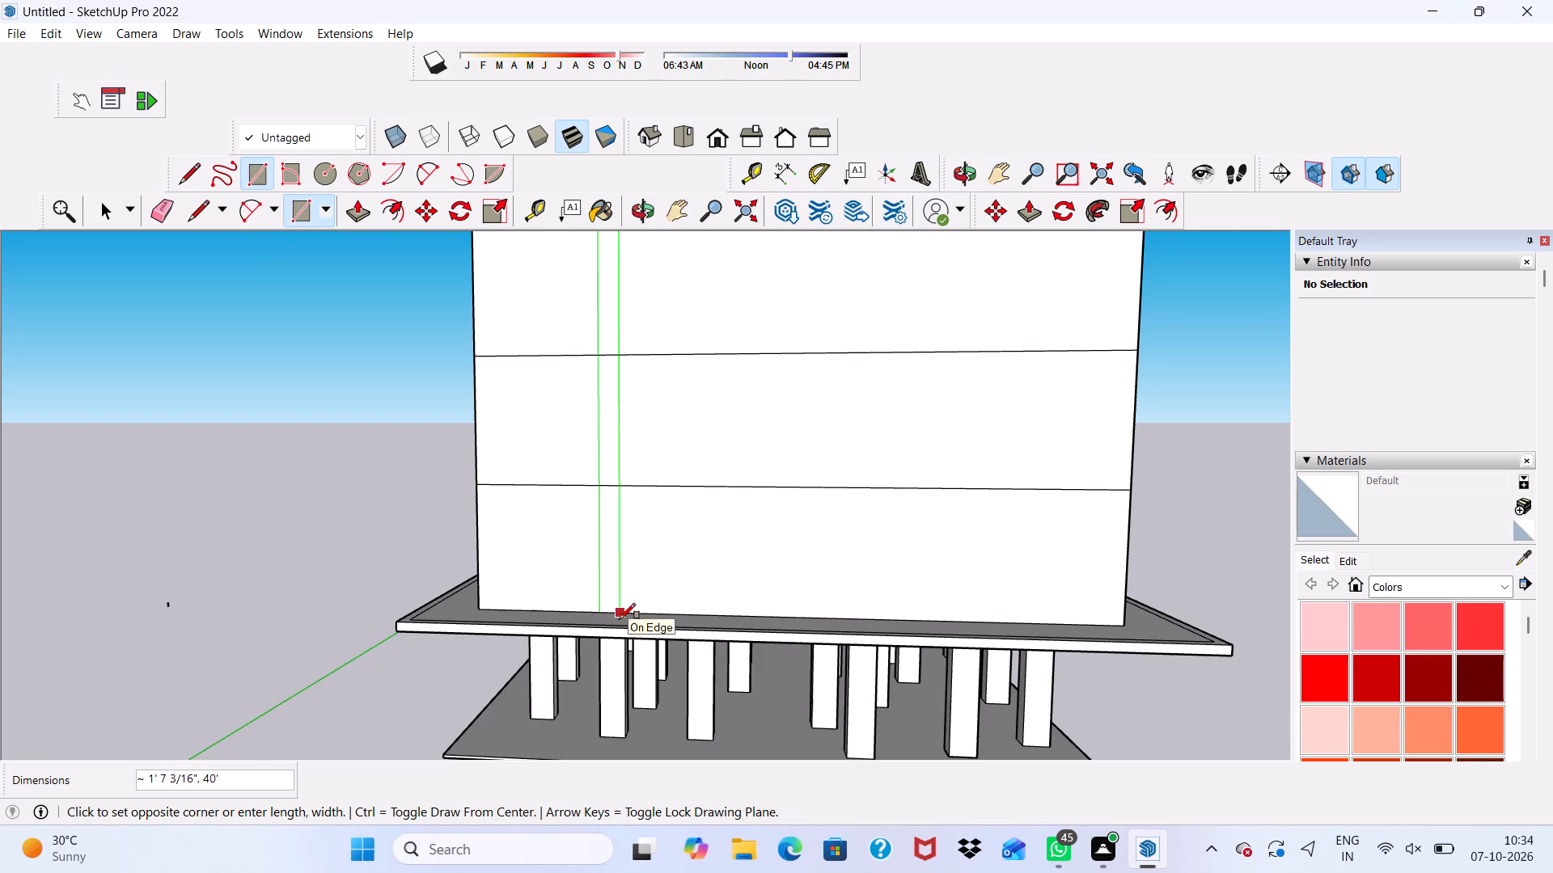
{"action": "left_click", "coordinate": [617, 617]}
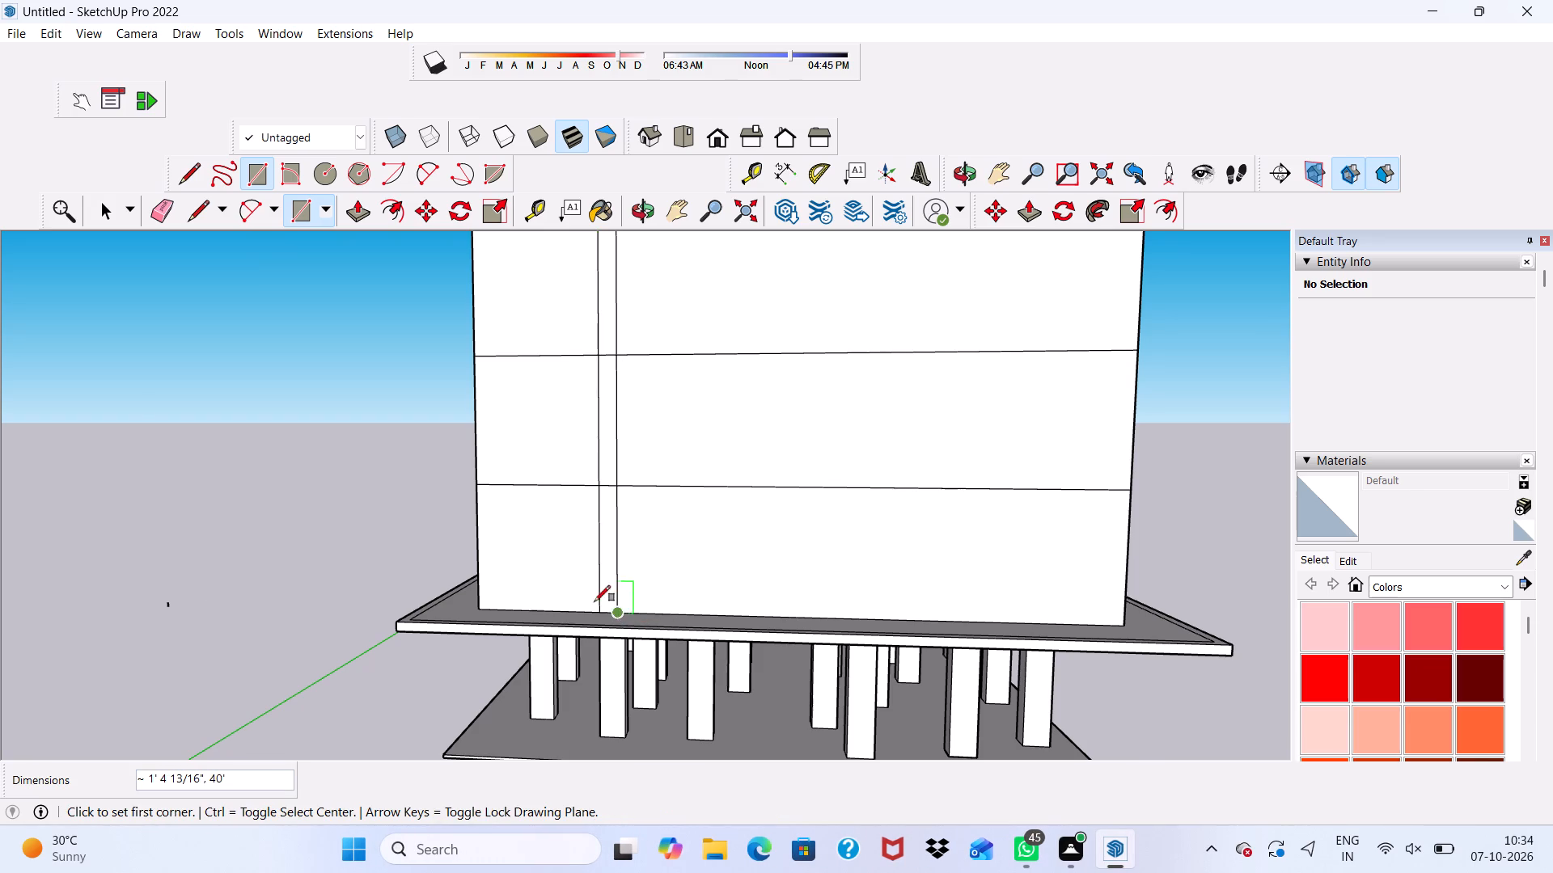
Copy the top-tier section of the vertical strip about 12'7" horizontally along the front wall.
{"action": "scroll", "coordinate": [504, 587], "scroll_direction": "down", "scroll_amount": 10}
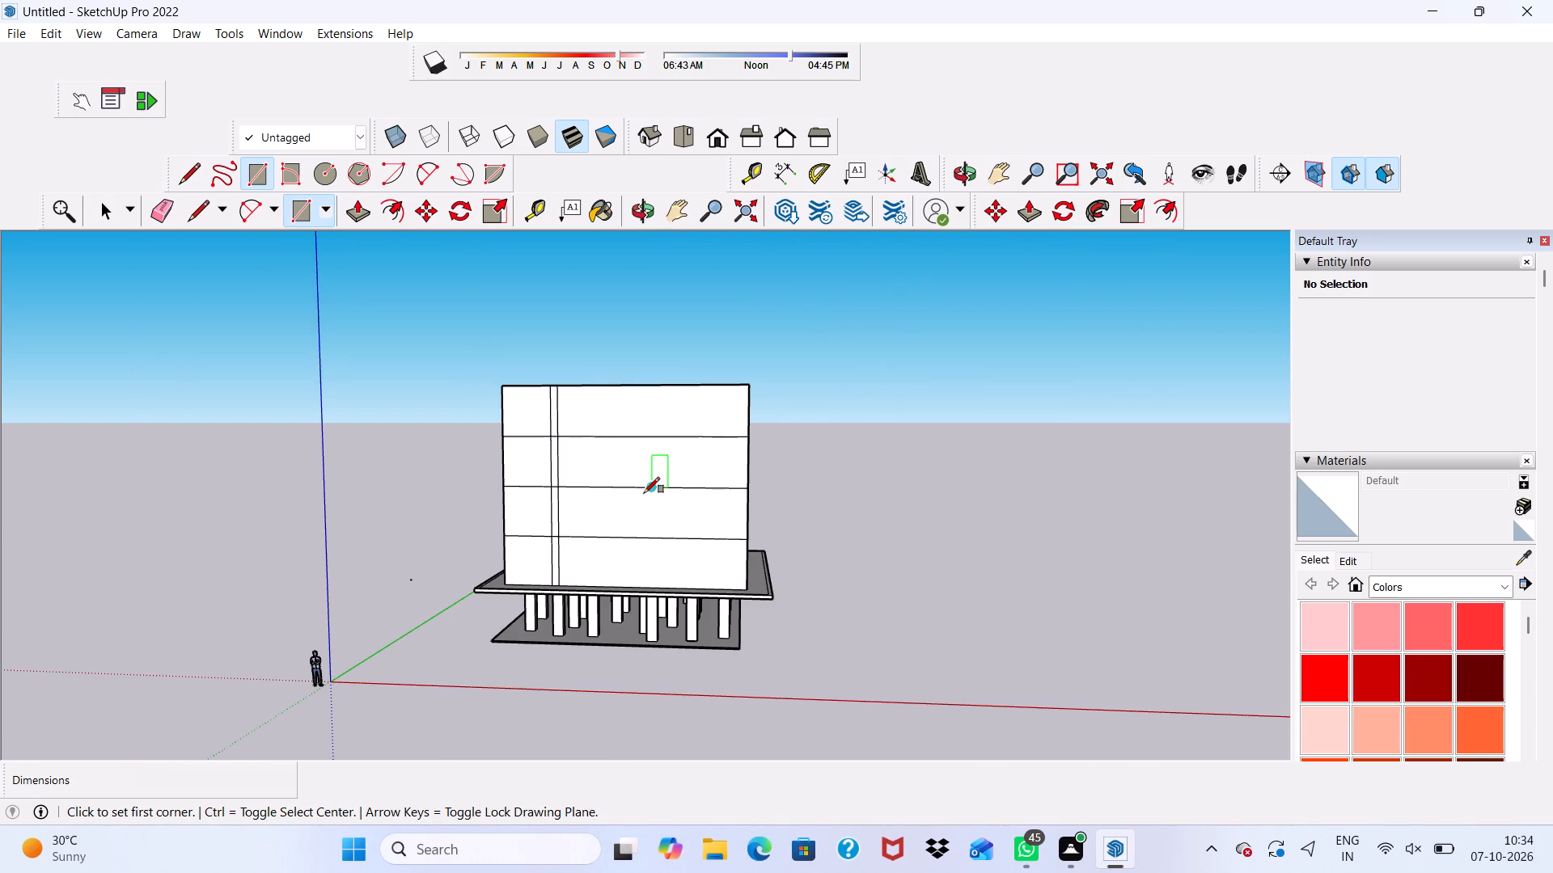
{"action": "key", "text": "space"}
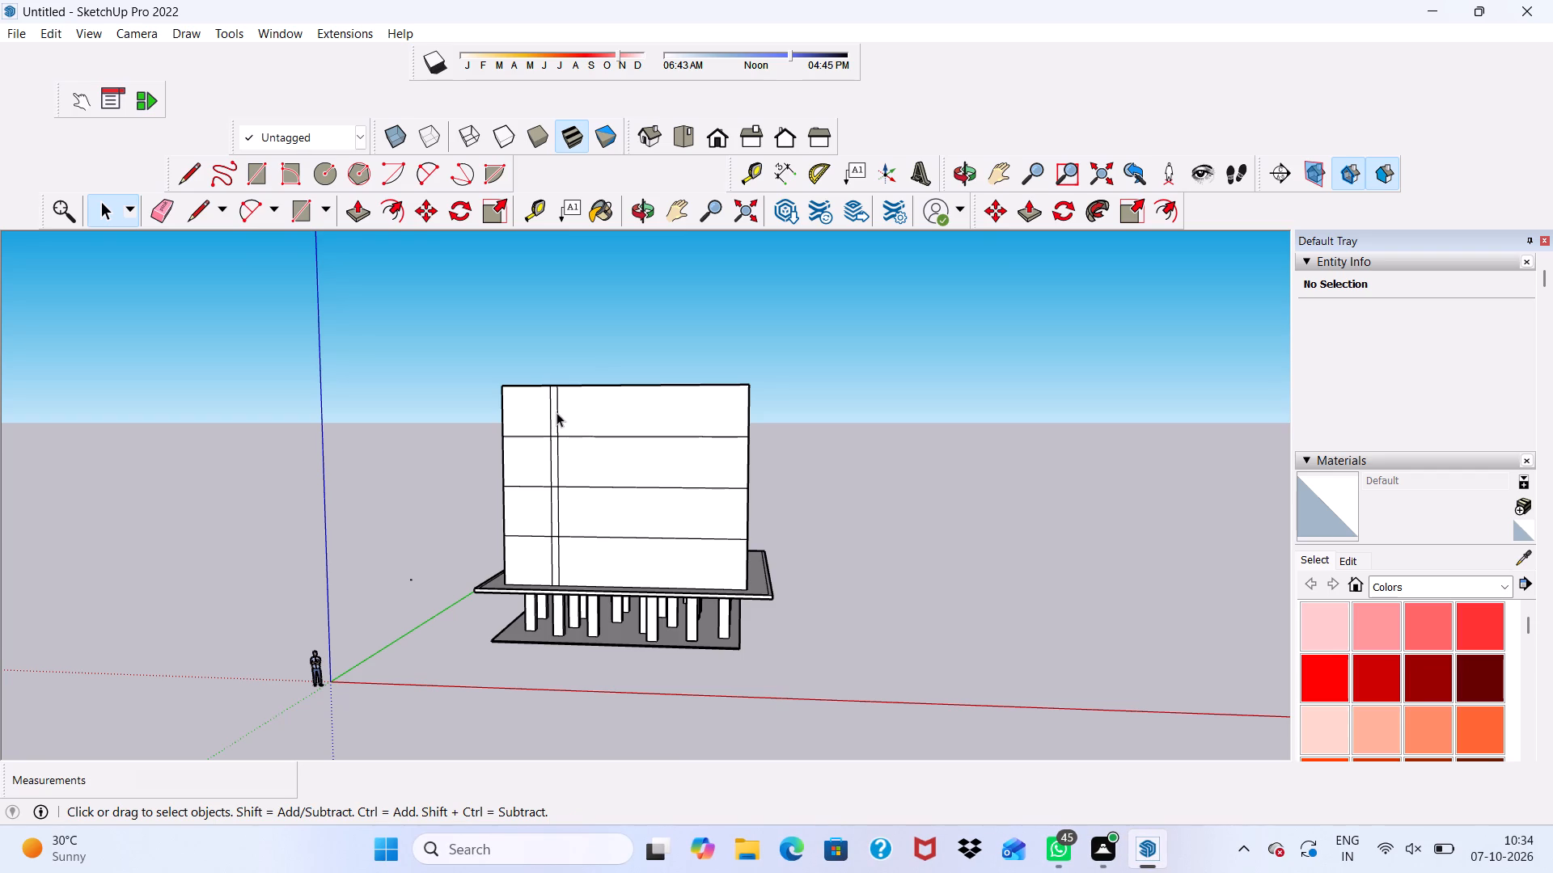
{"action": "double_click", "coordinate": [552, 415]}
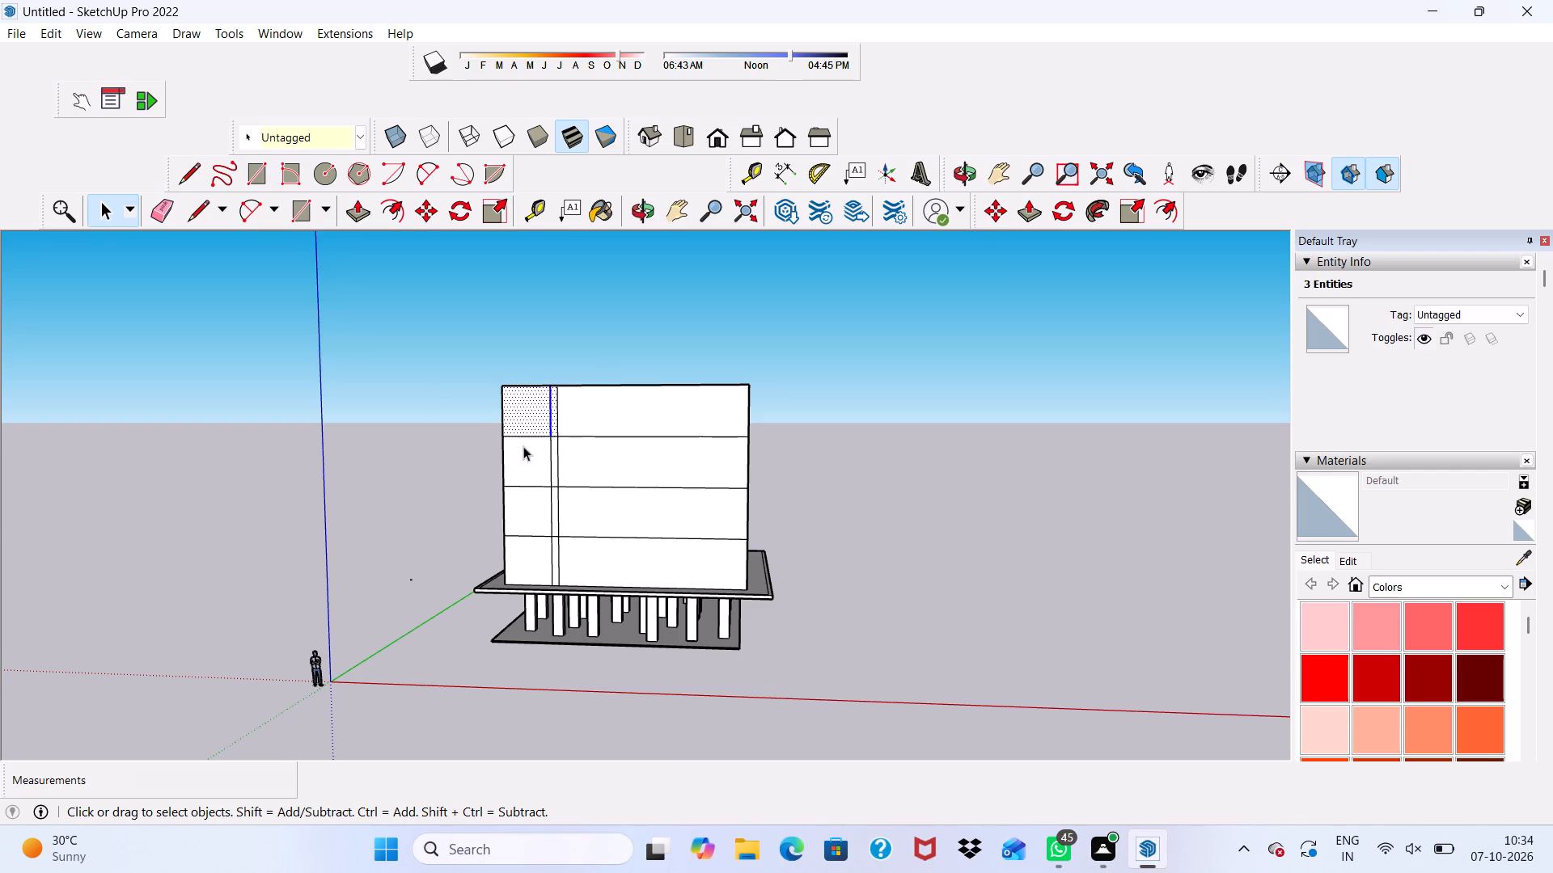
{"action": "scroll", "coordinate": [429, 391], "scroll_direction": "up", "scroll_amount": 5}
{"action": "left_click", "coordinate": [403, 367]}
{"action": "scroll", "coordinate": [707, 457], "scroll_direction": "up", "scroll_amount": 3}
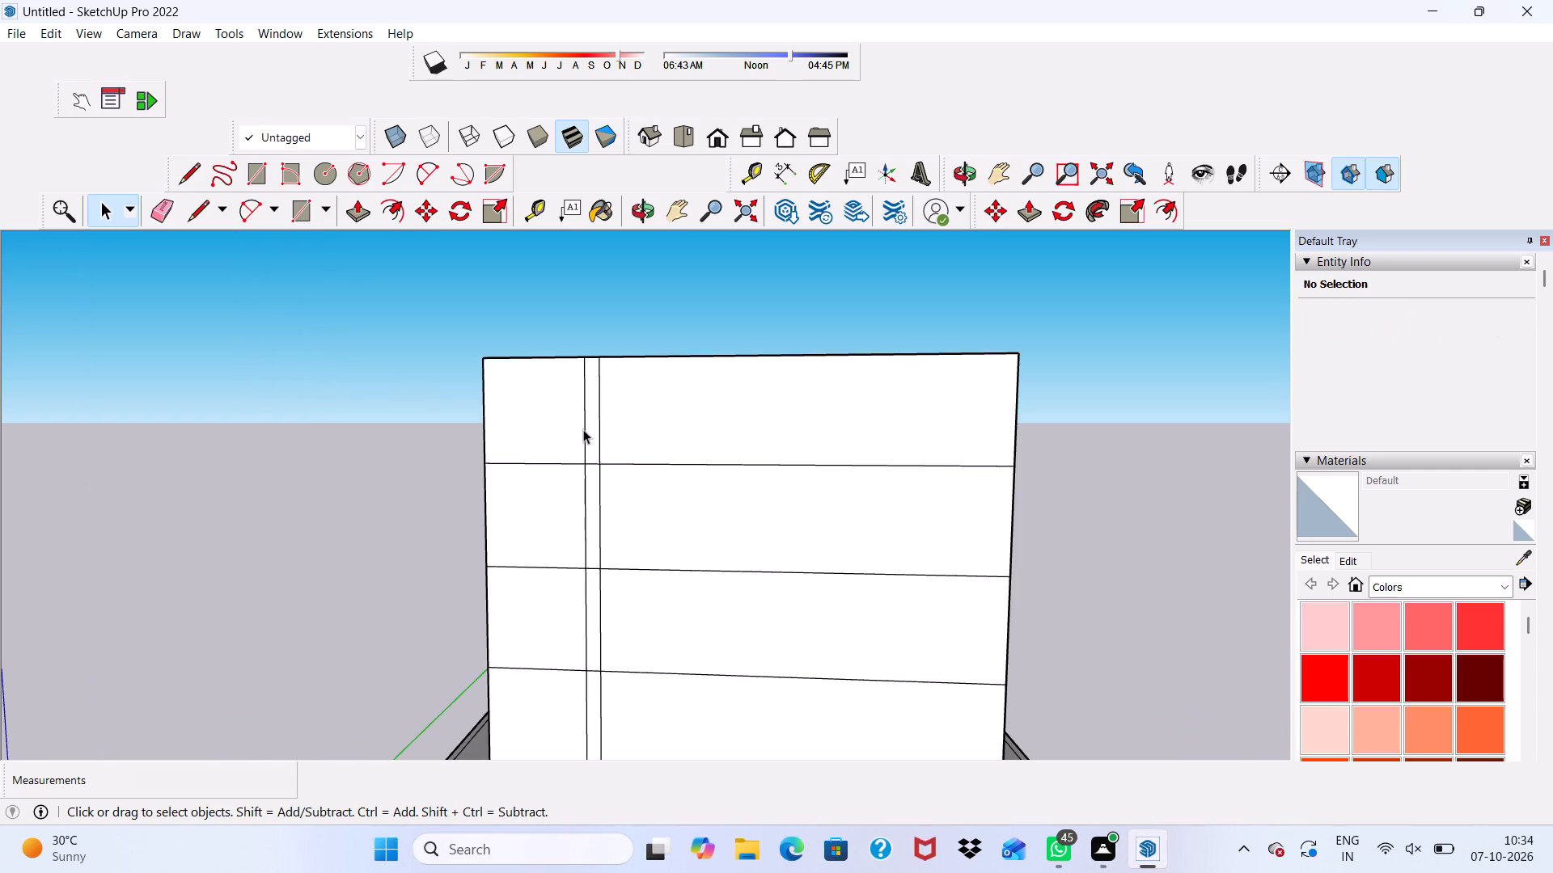
{"action": "double_click", "coordinate": [588, 429]}
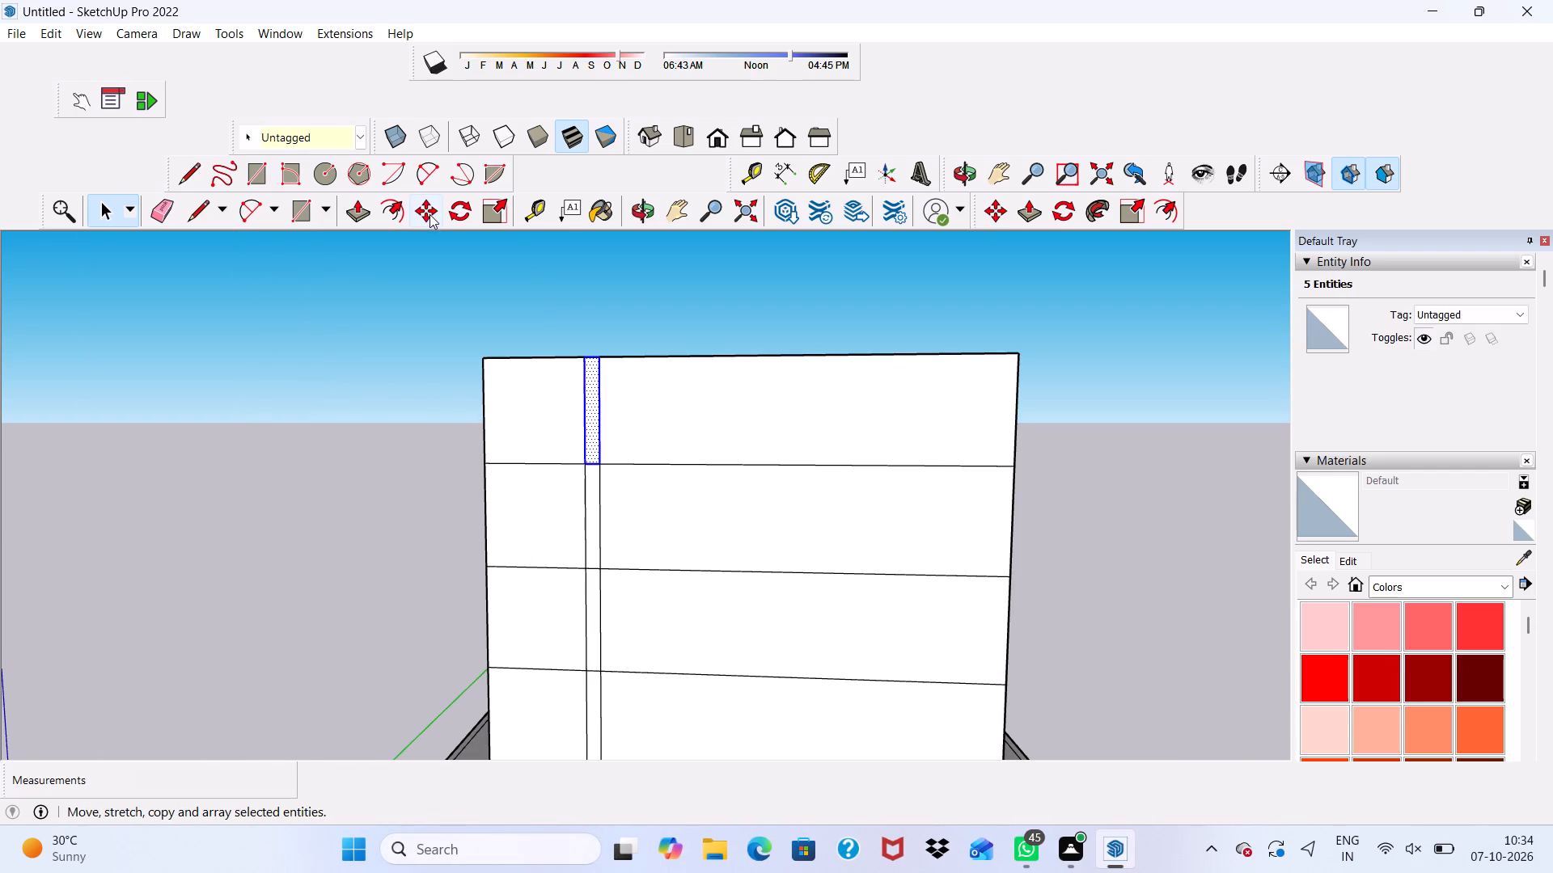
{"action": "left_click", "coordinate": [430, 214]}
{"action": "left_click", "coordinate": [594, 403]}
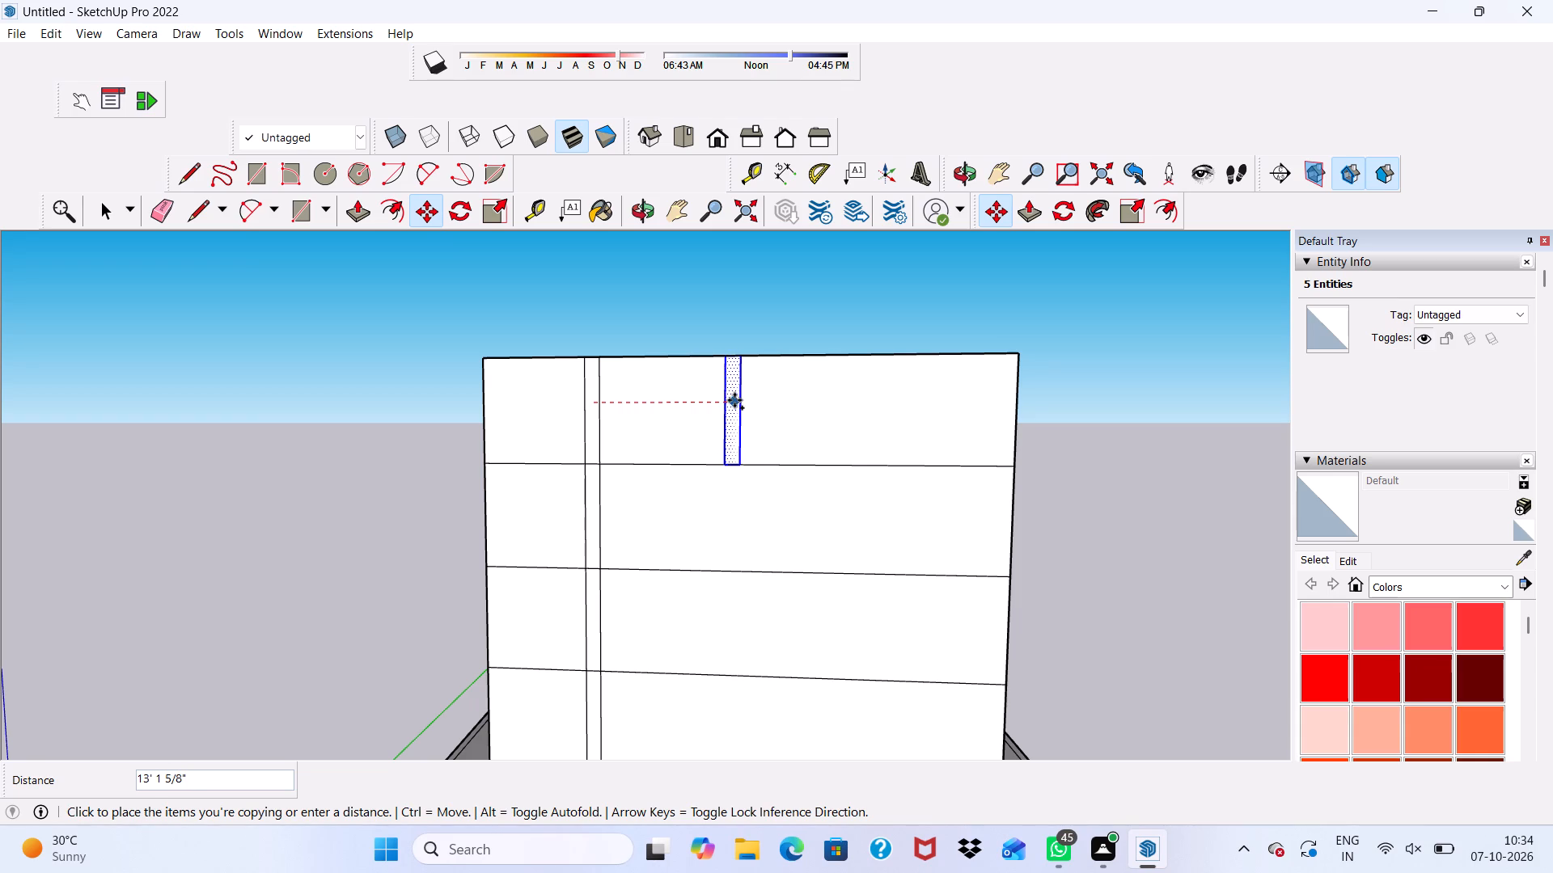
{"action": "left_click", "coordinate": [729, 394]}
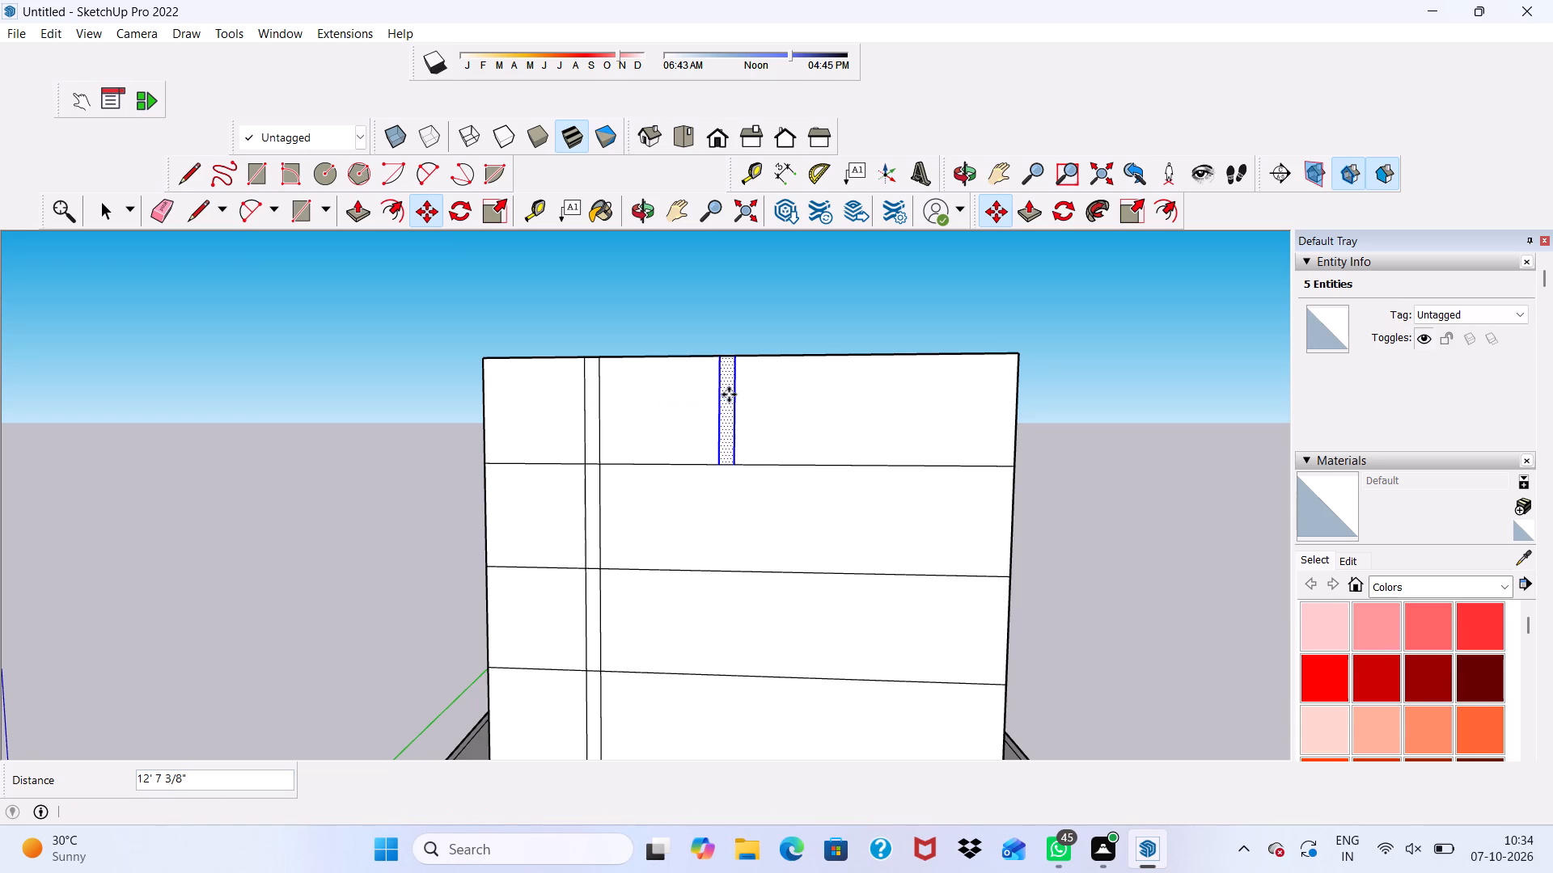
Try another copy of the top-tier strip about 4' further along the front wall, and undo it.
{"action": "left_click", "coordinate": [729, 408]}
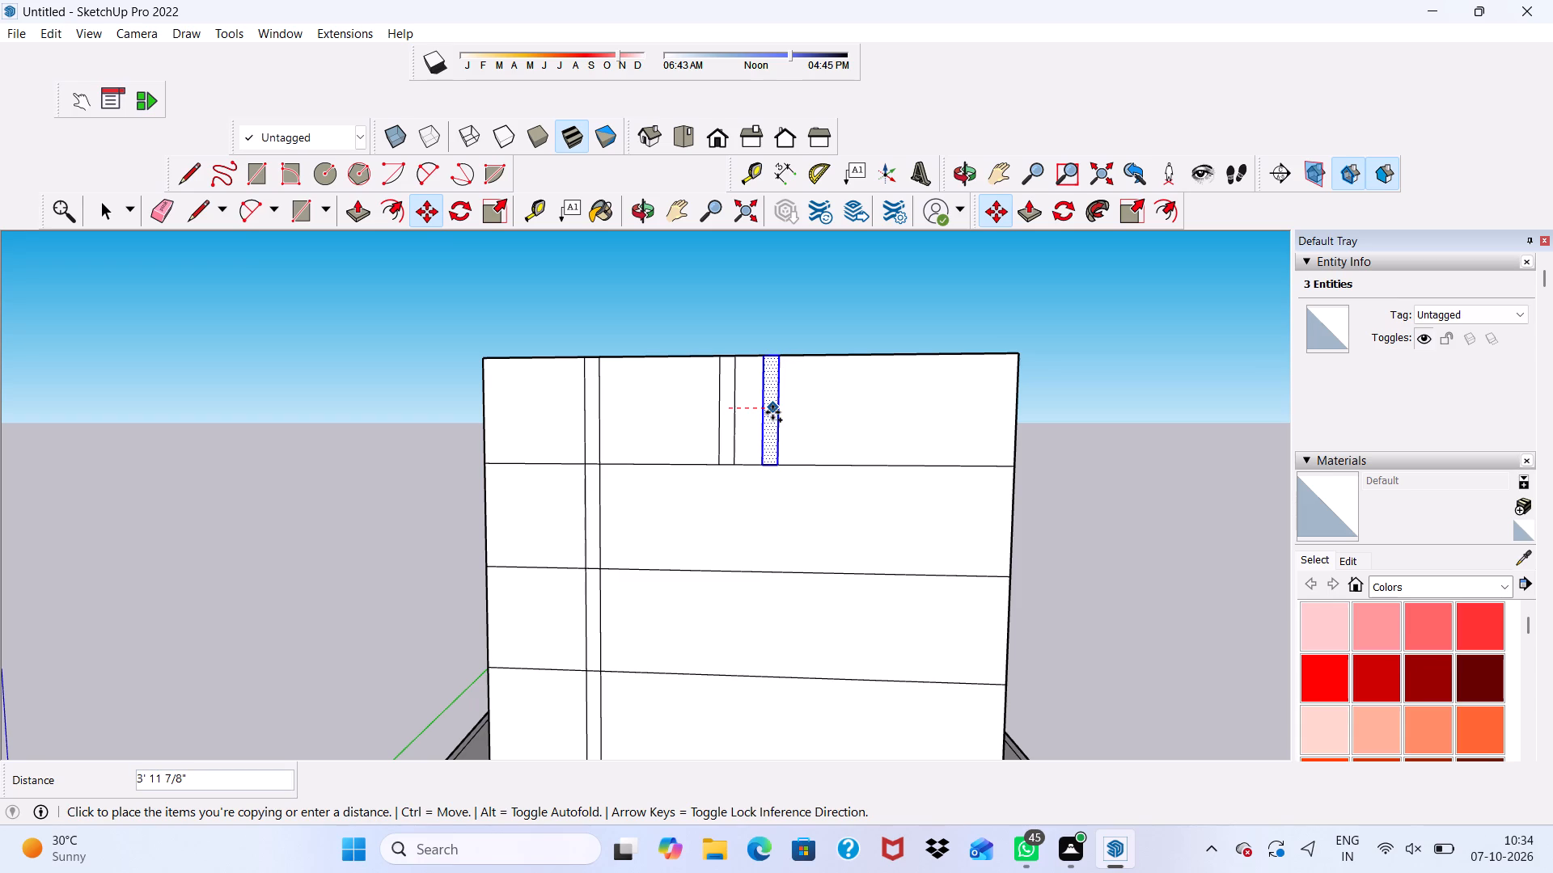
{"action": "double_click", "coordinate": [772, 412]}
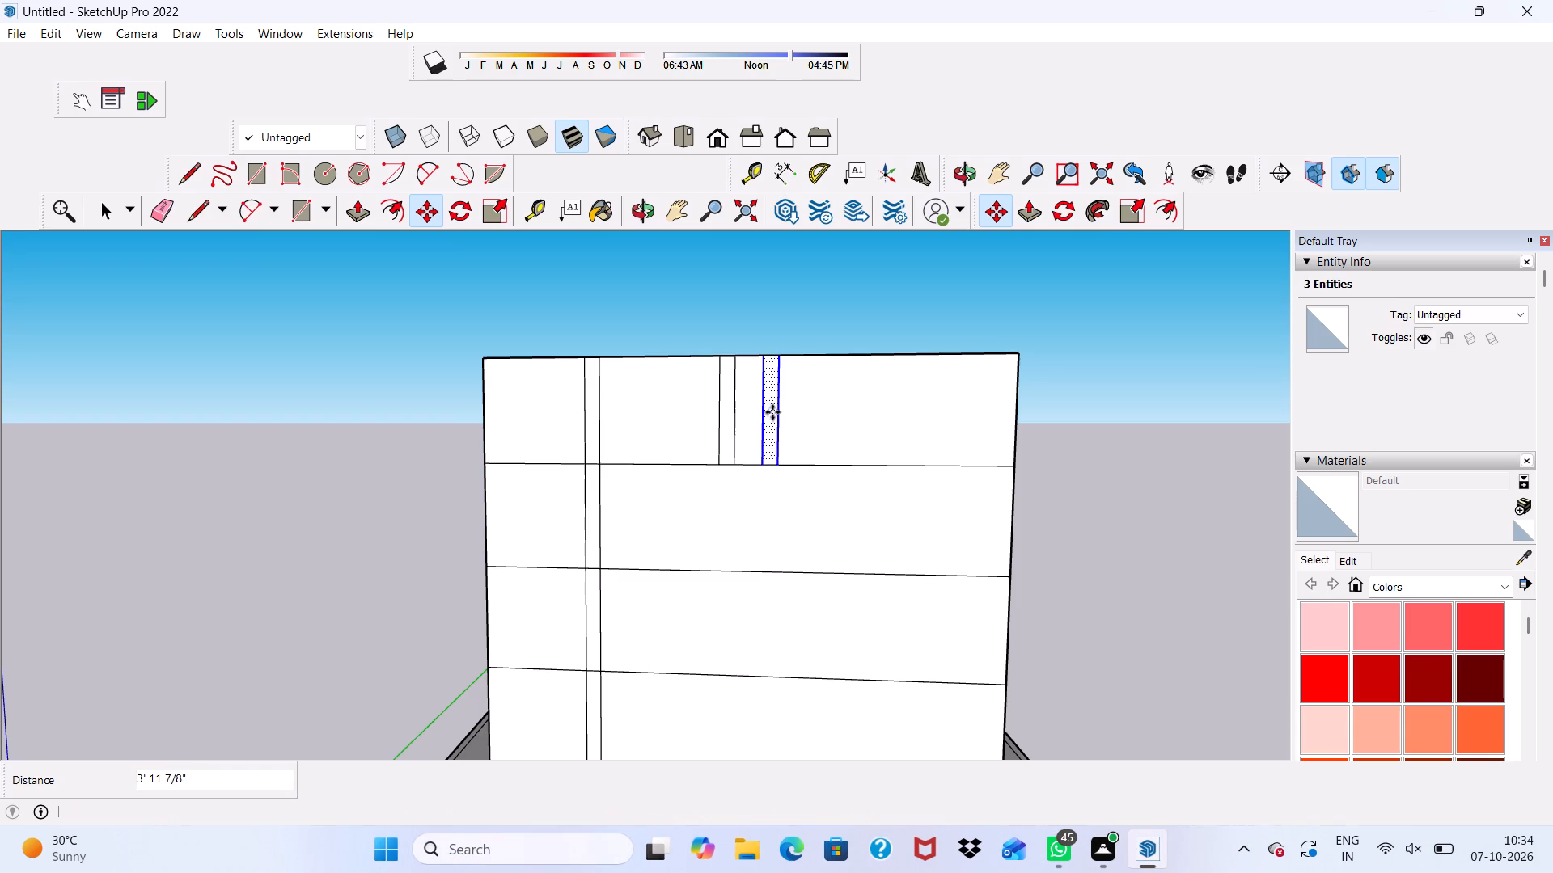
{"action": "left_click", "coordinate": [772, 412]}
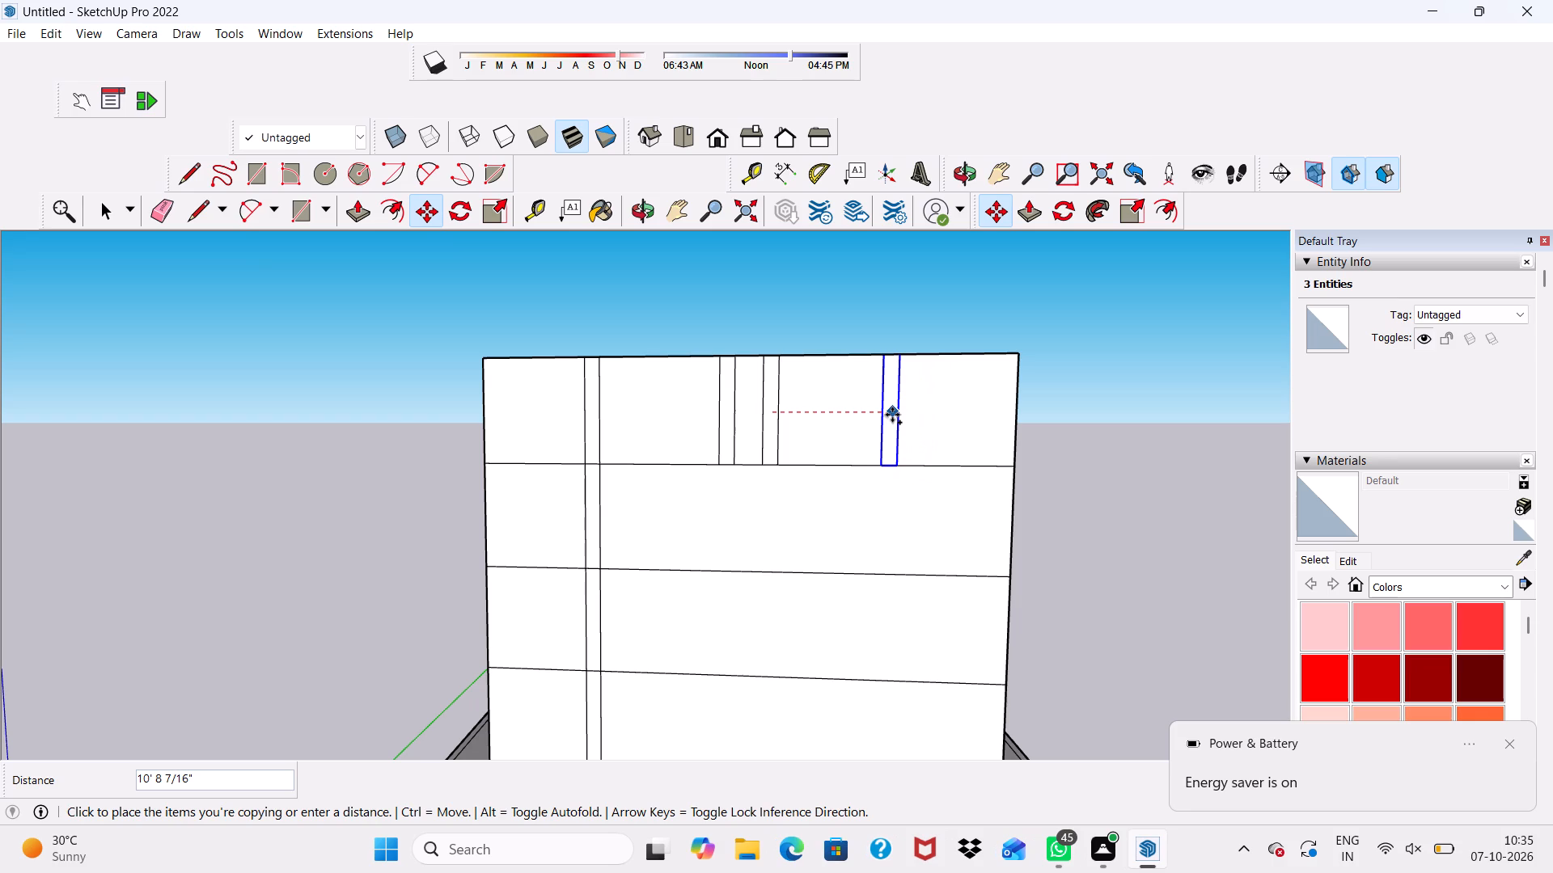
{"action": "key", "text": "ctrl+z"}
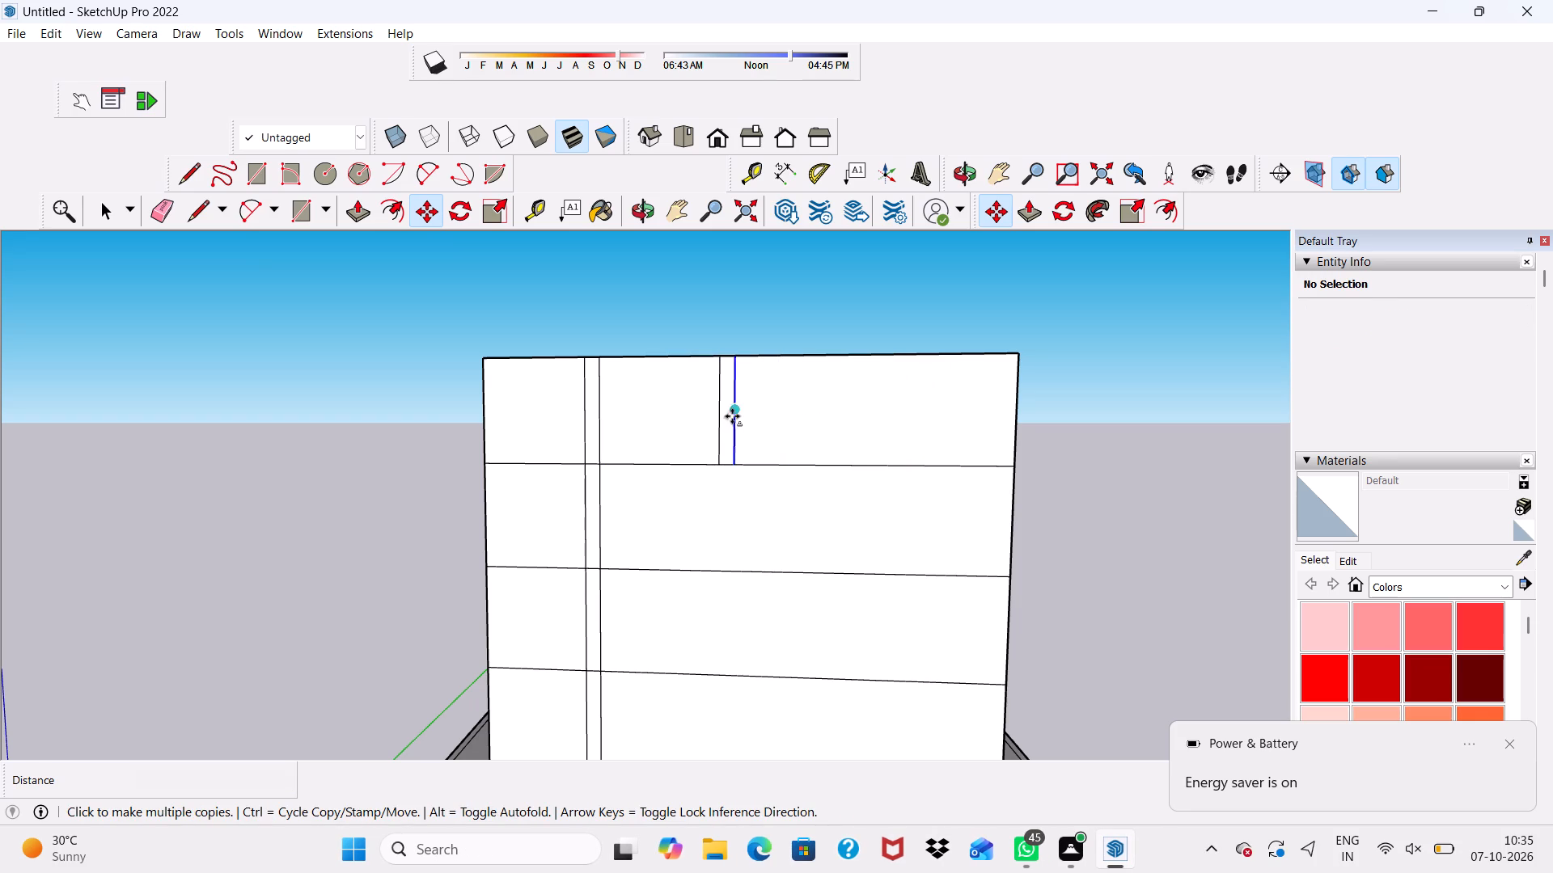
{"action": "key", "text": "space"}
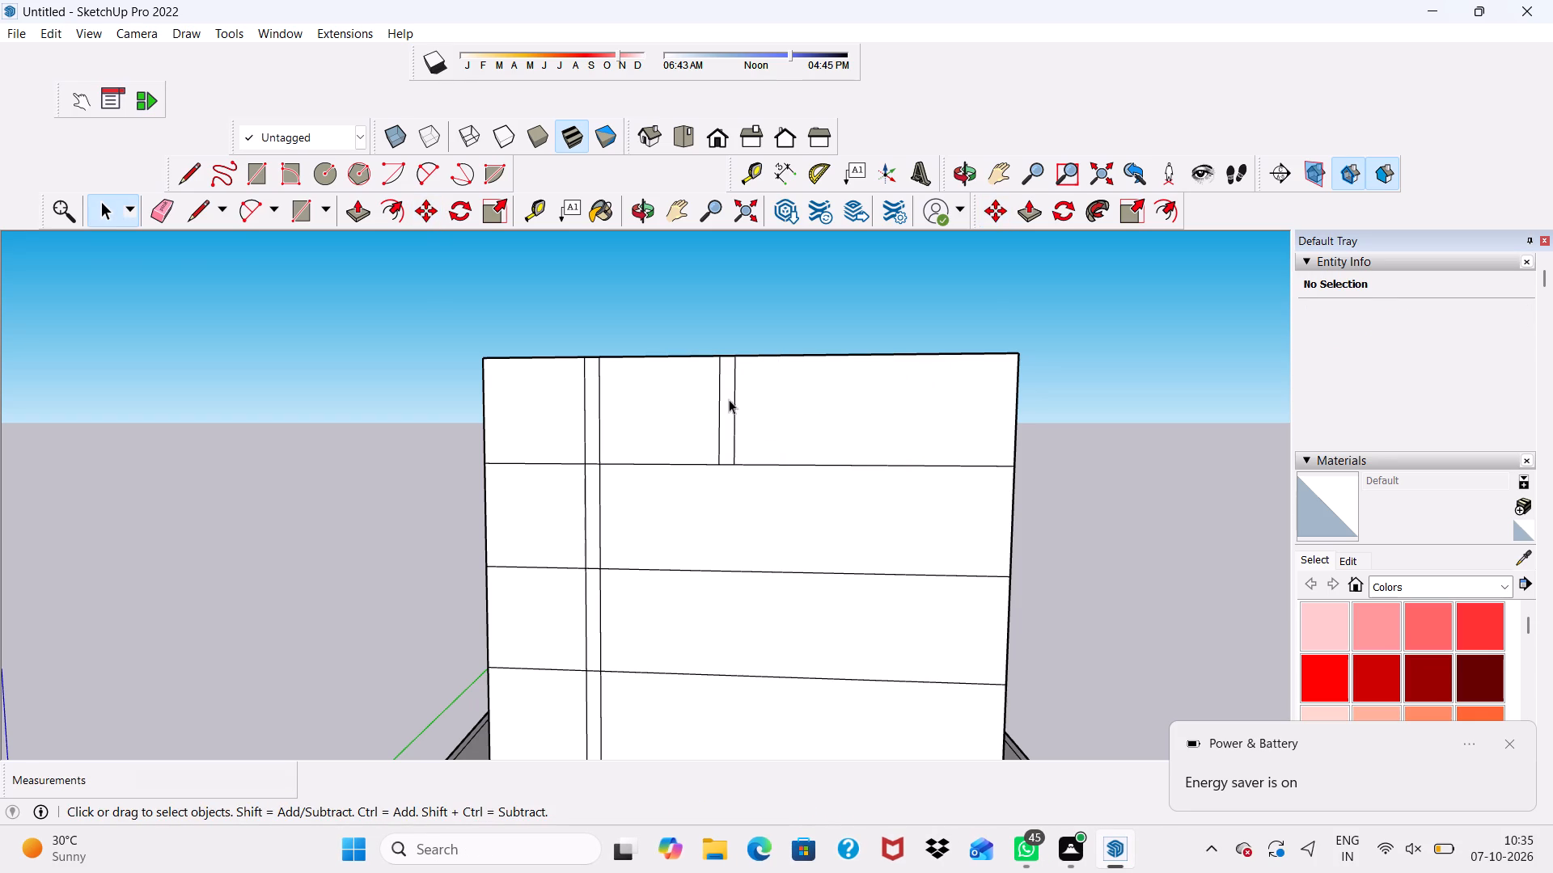
Move the copied top-tier strip about 2'3" further along the front wall, away from the original strip.
{"action": "left_click", "coordinate": [725, 402]}
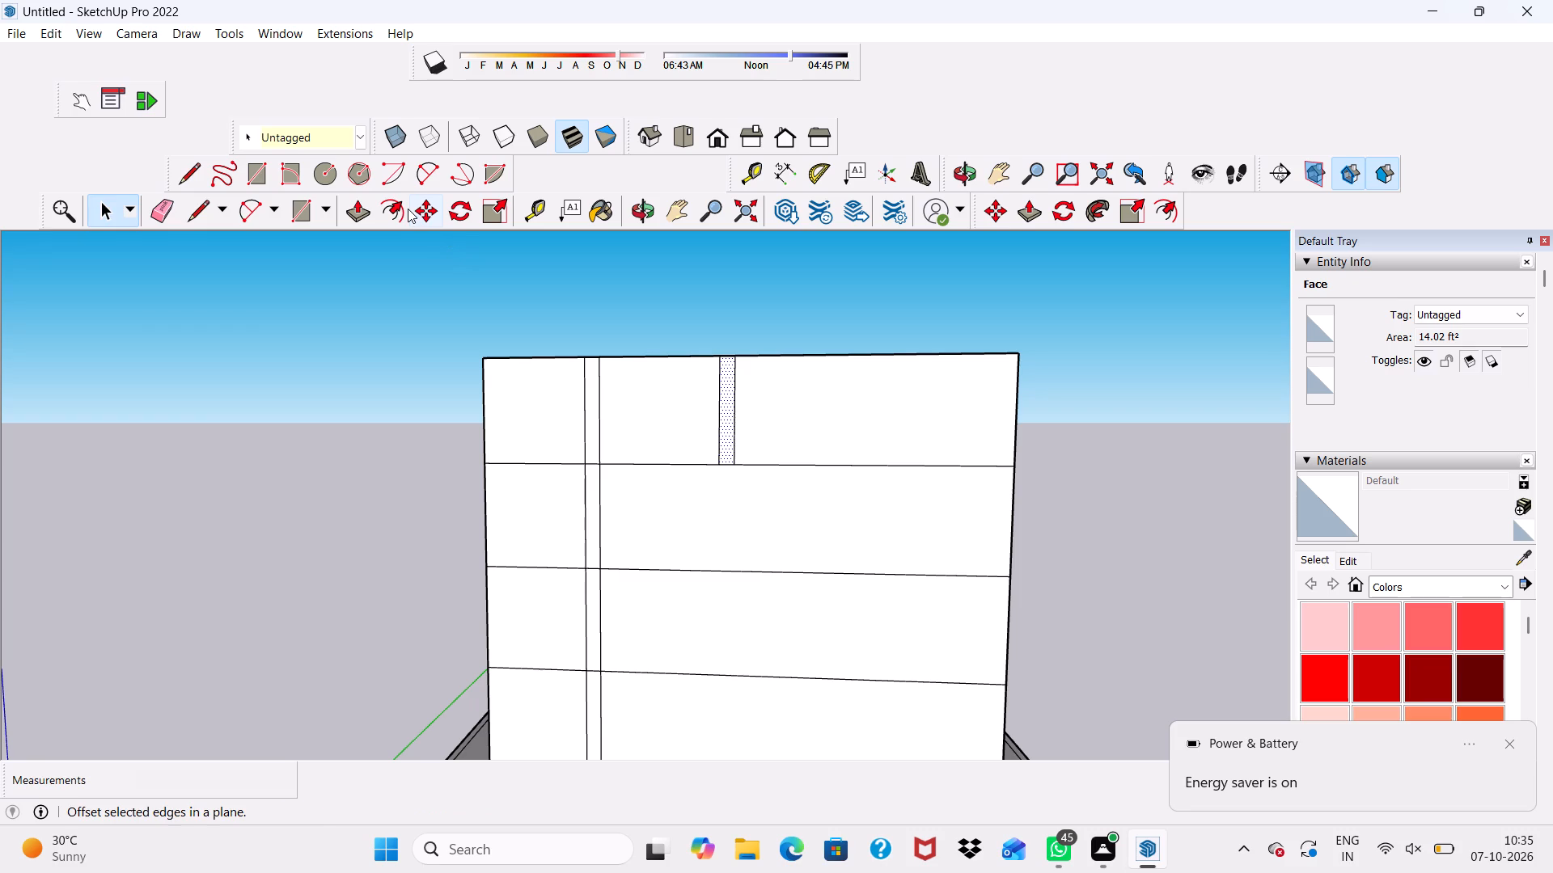
{"action": "left_click", "coordinate": [427, 208]}
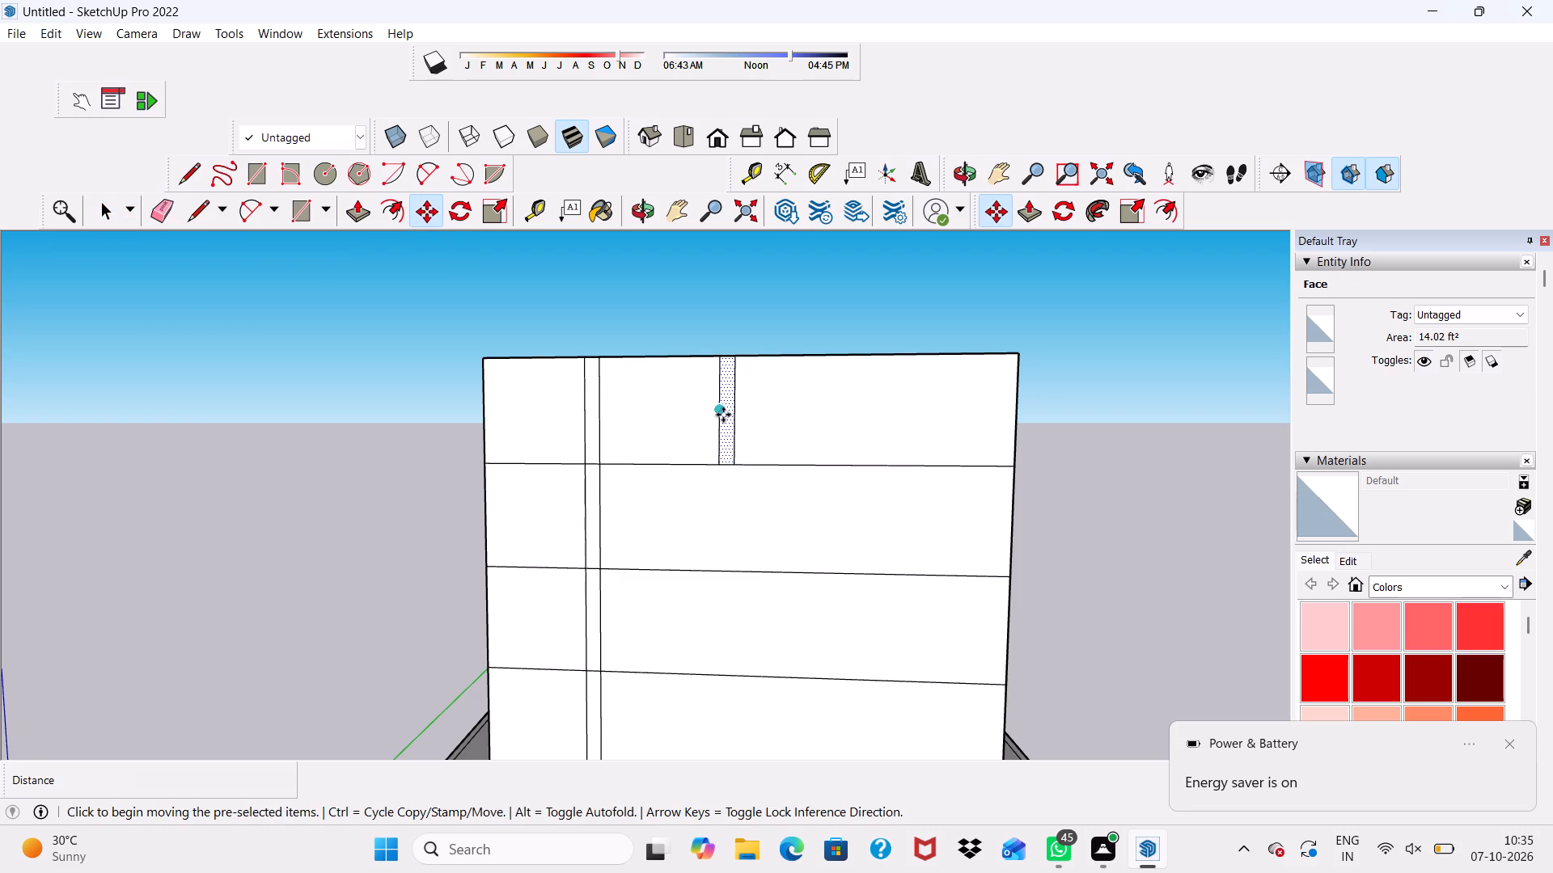
{"action": "left_click", "coordinate": [725, 418]}
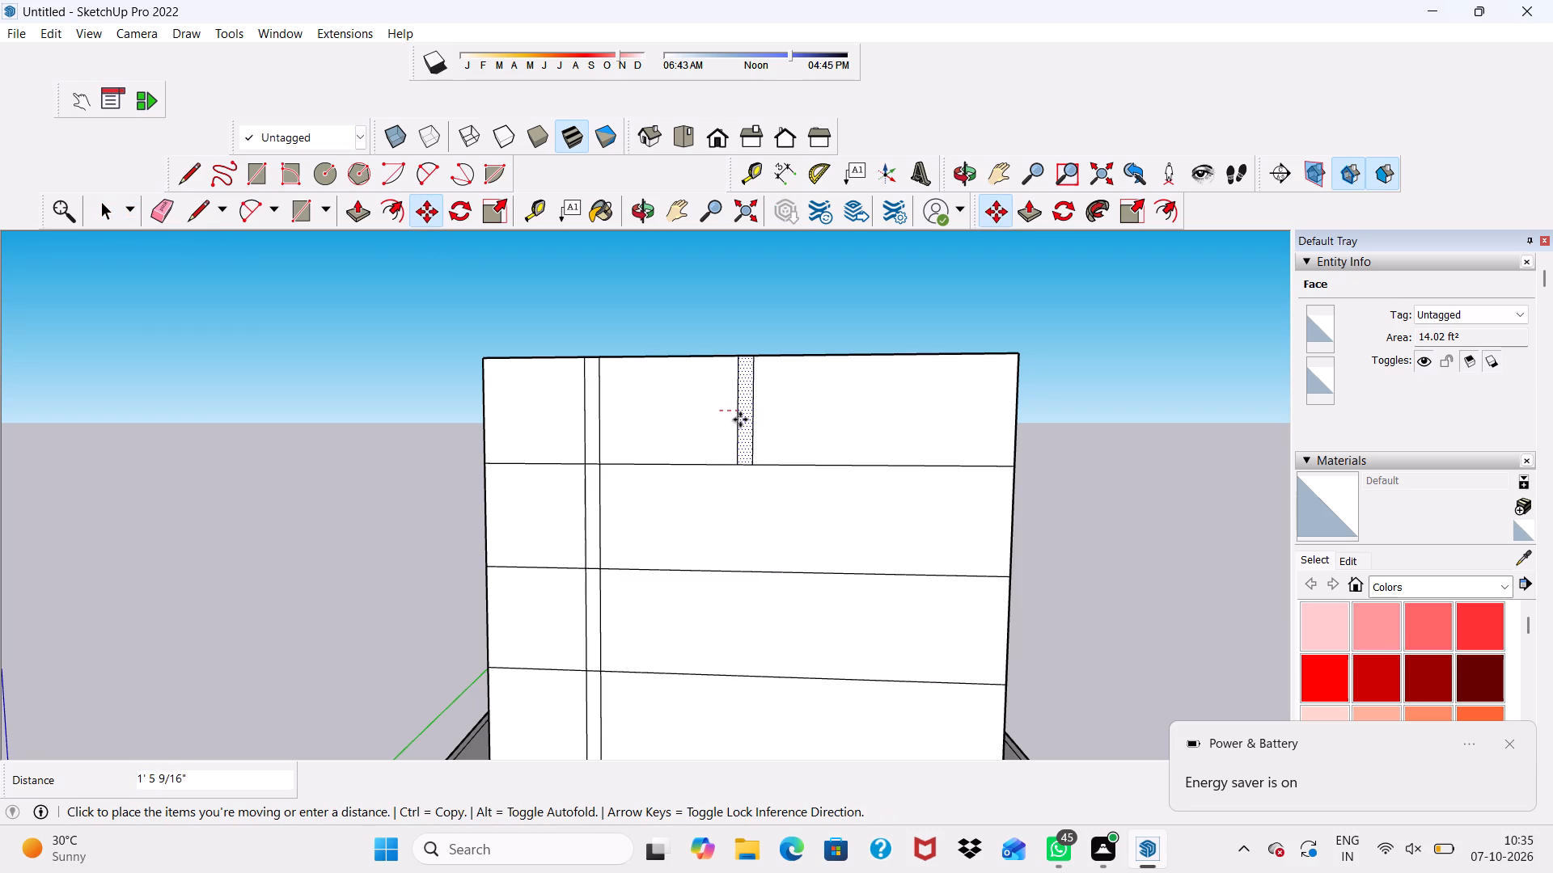
{"action": "left_click", "coordinate": [744, 421]}
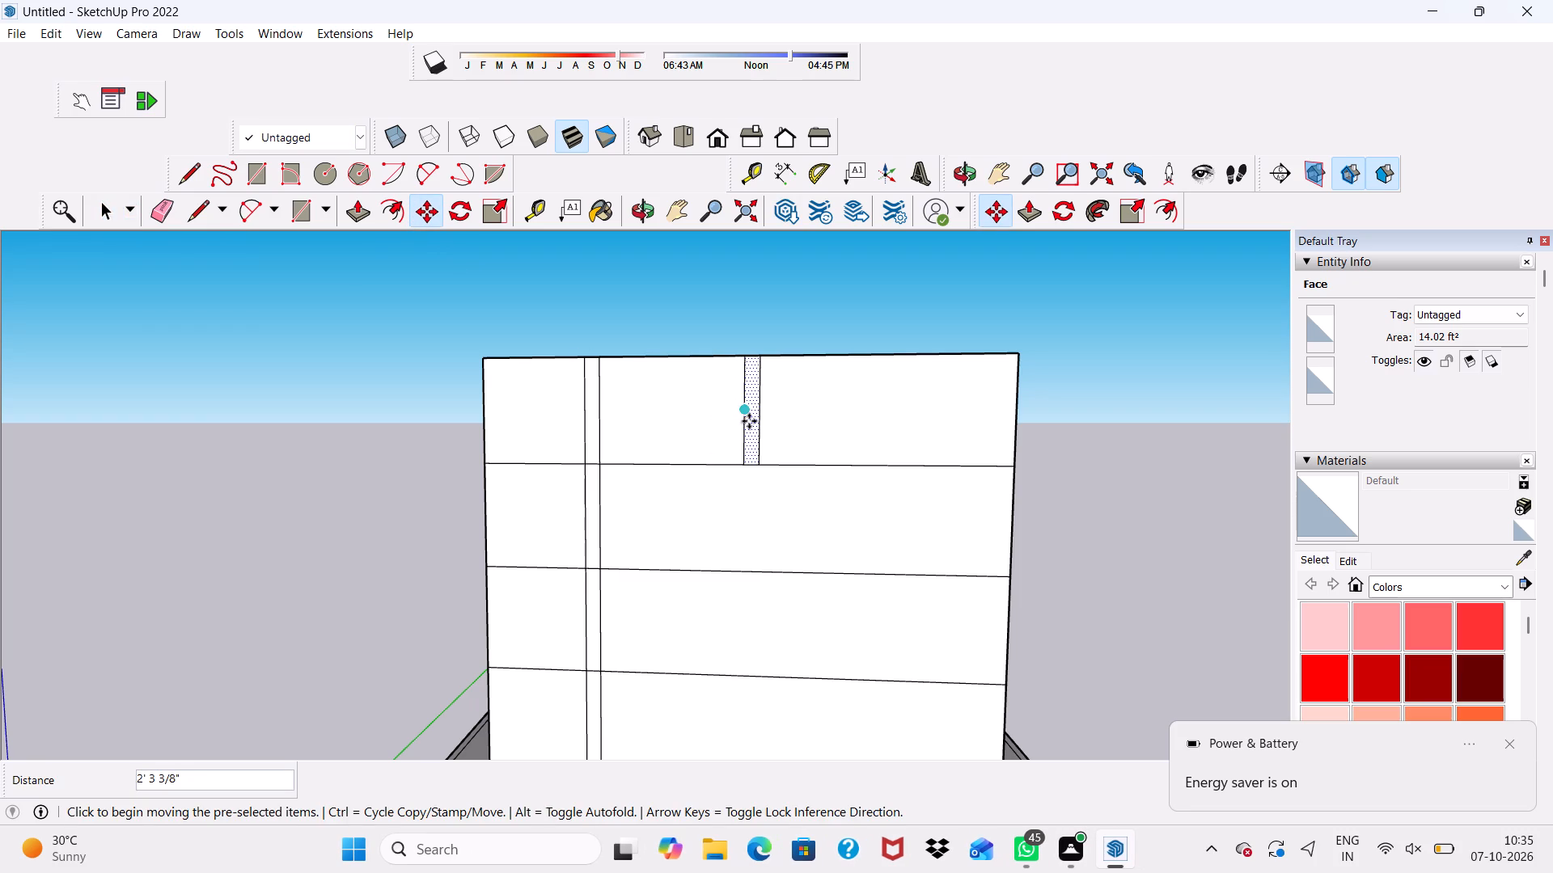
Copy the moved top-tier strip about 4'6" further along the front wall.
{"action": "left_click", "coordinate": [755, 420]}
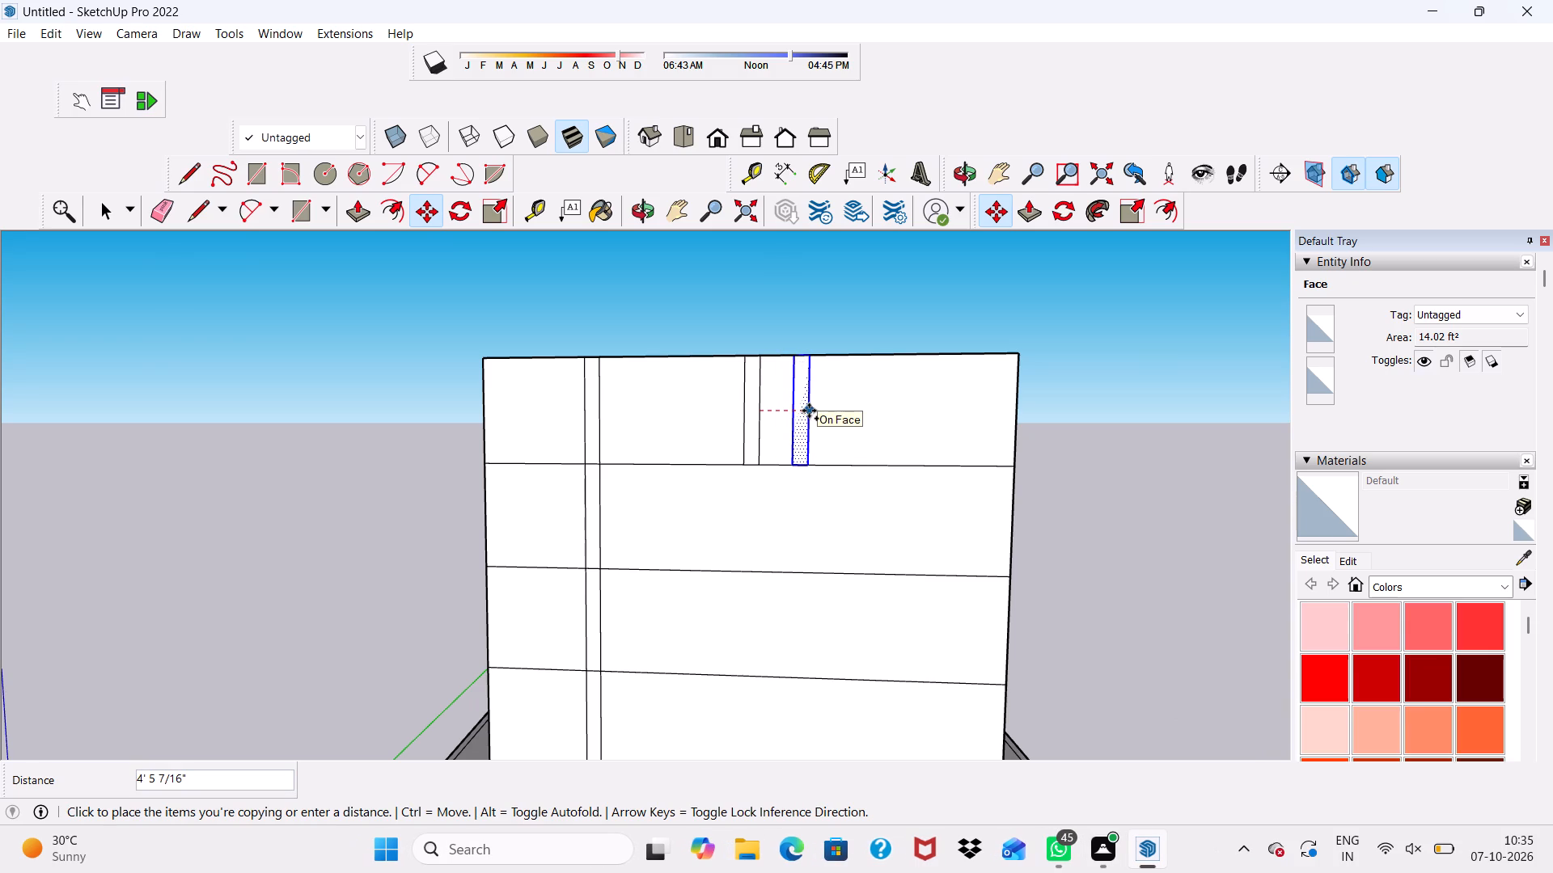
{"action": "left_click", "coordinate": [810, 411]}
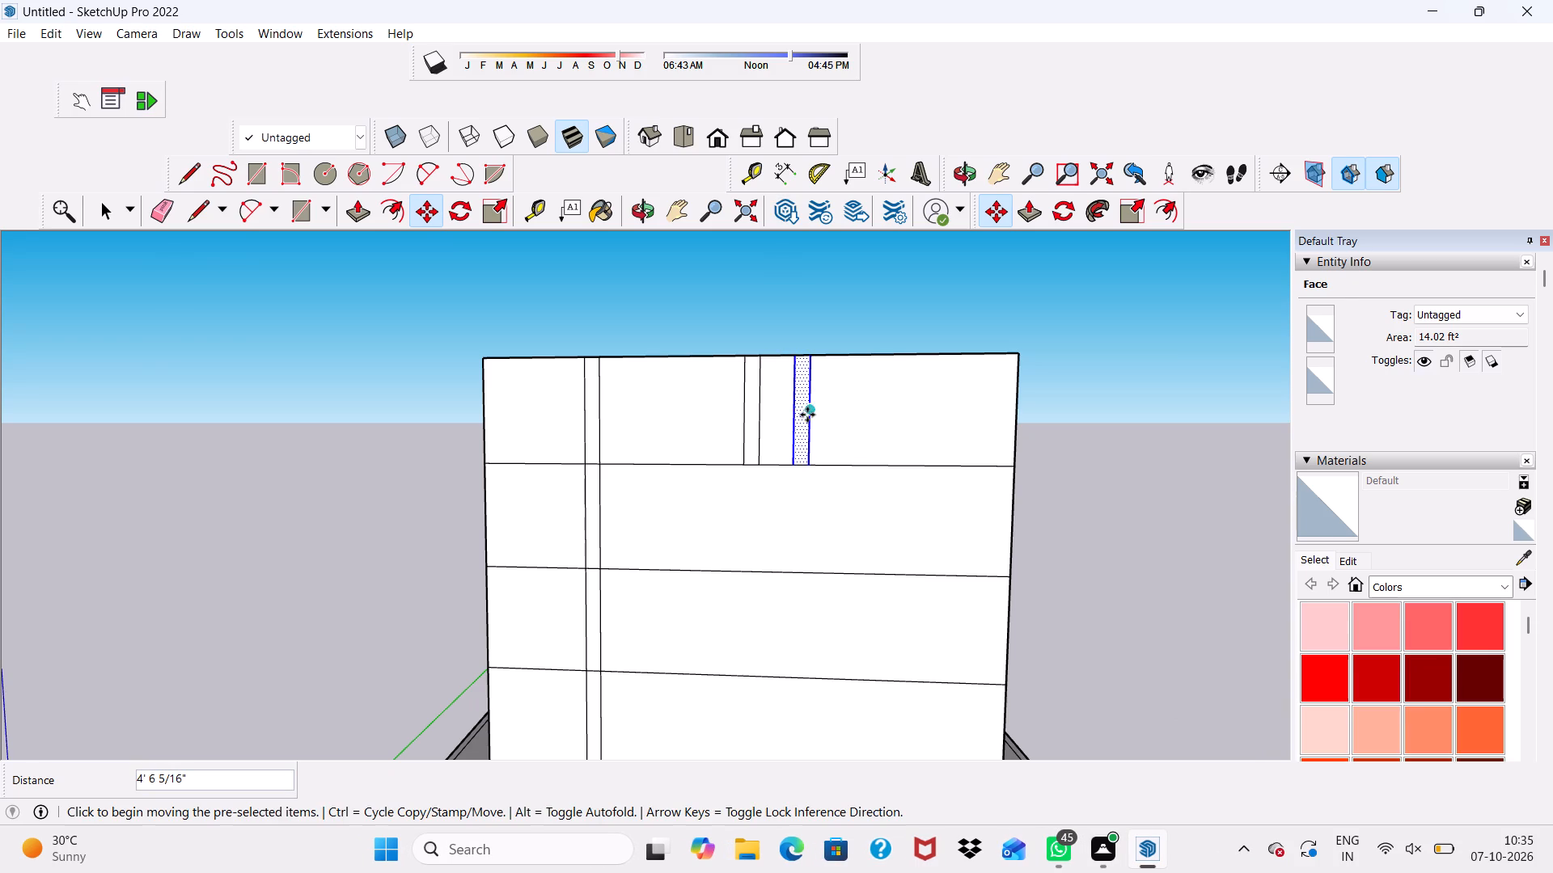
Copy the newest top-tier strip about 18'1" along the front wall so it ends flush with the far corner.
{"action": "left_click", "coordinate": [804, 418]}
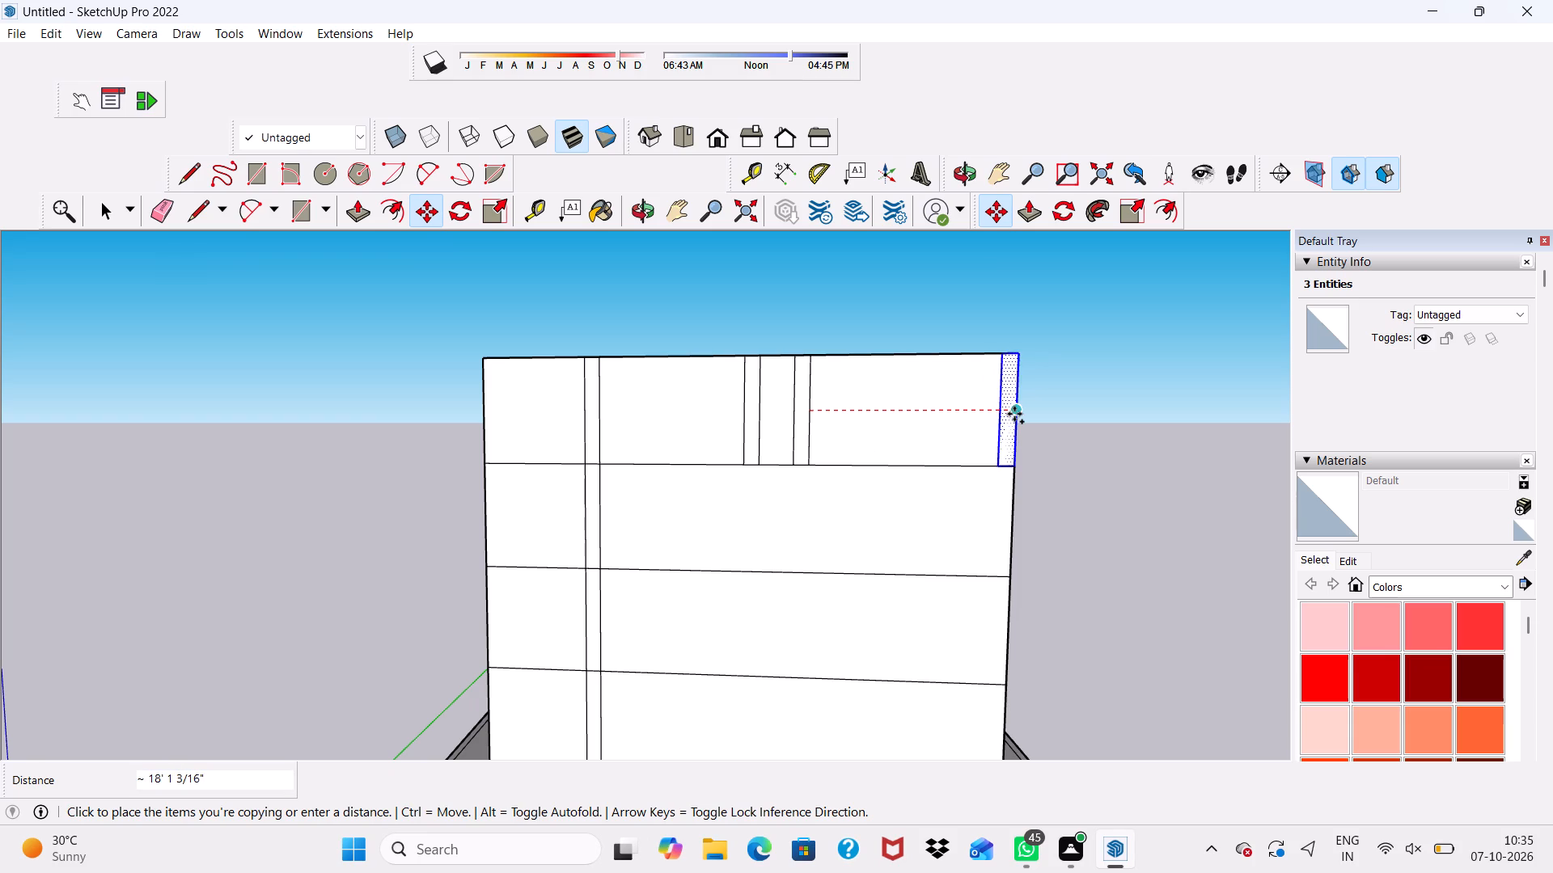
{"action": "scroll", "coordinate": [1006, 414], "scroll_direction": "up", "scroll_amount": 8}
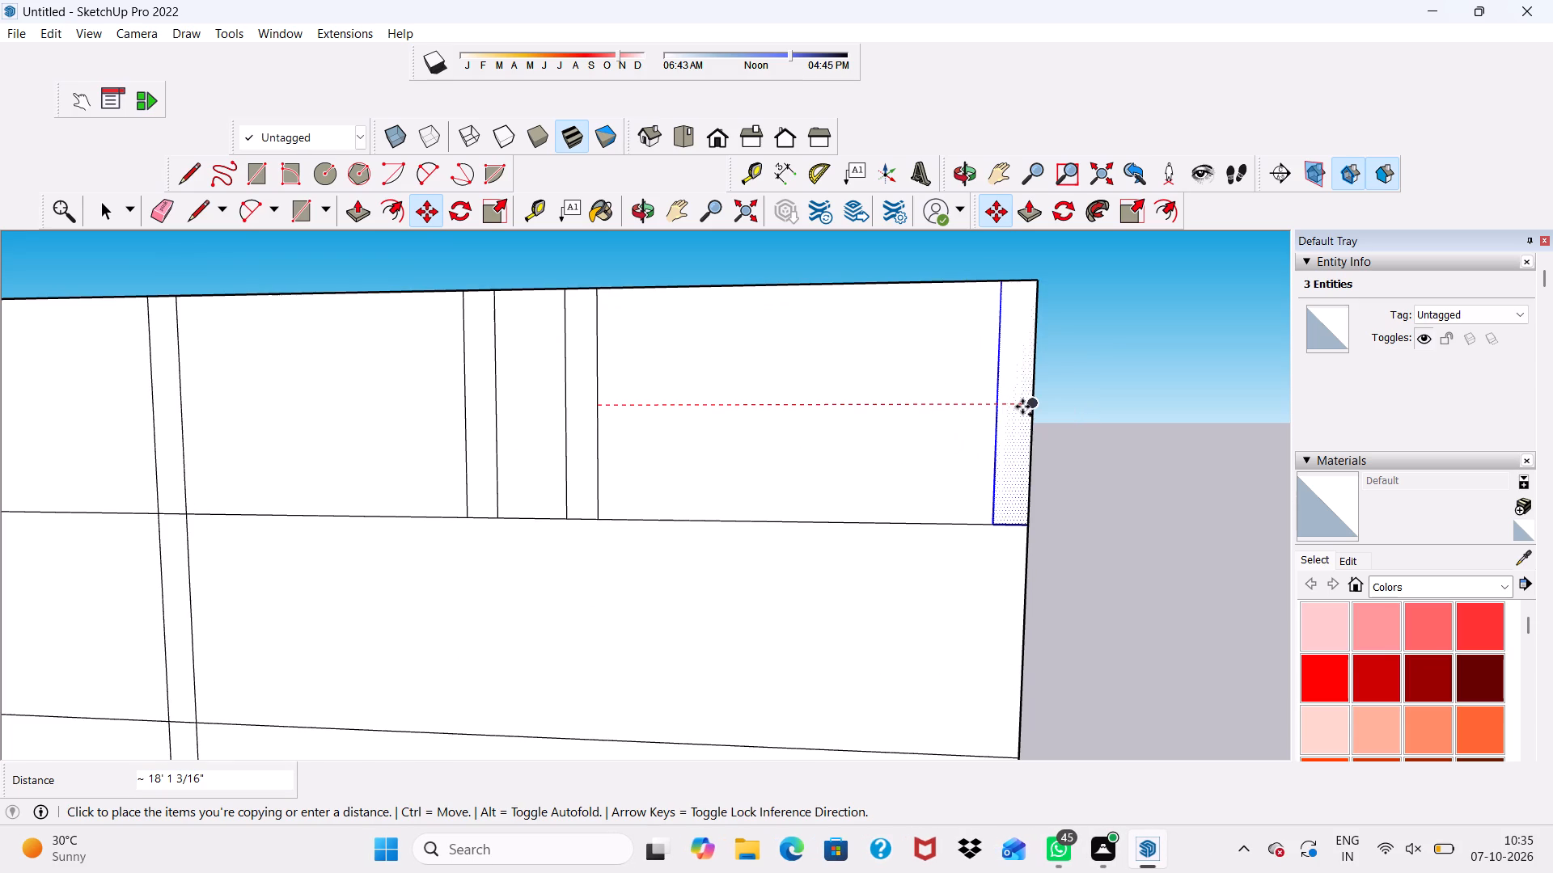
{"action": "left_click", "coordinate": [1022, 407]}
{"action": "scroll", "coordinate": [1021, 415], "scroll_direction": "down", "scroll_amount": 4}
{"action": "middle_click_drag", "start_coordinate": [939, 518], "coordinate": [806, 500]}
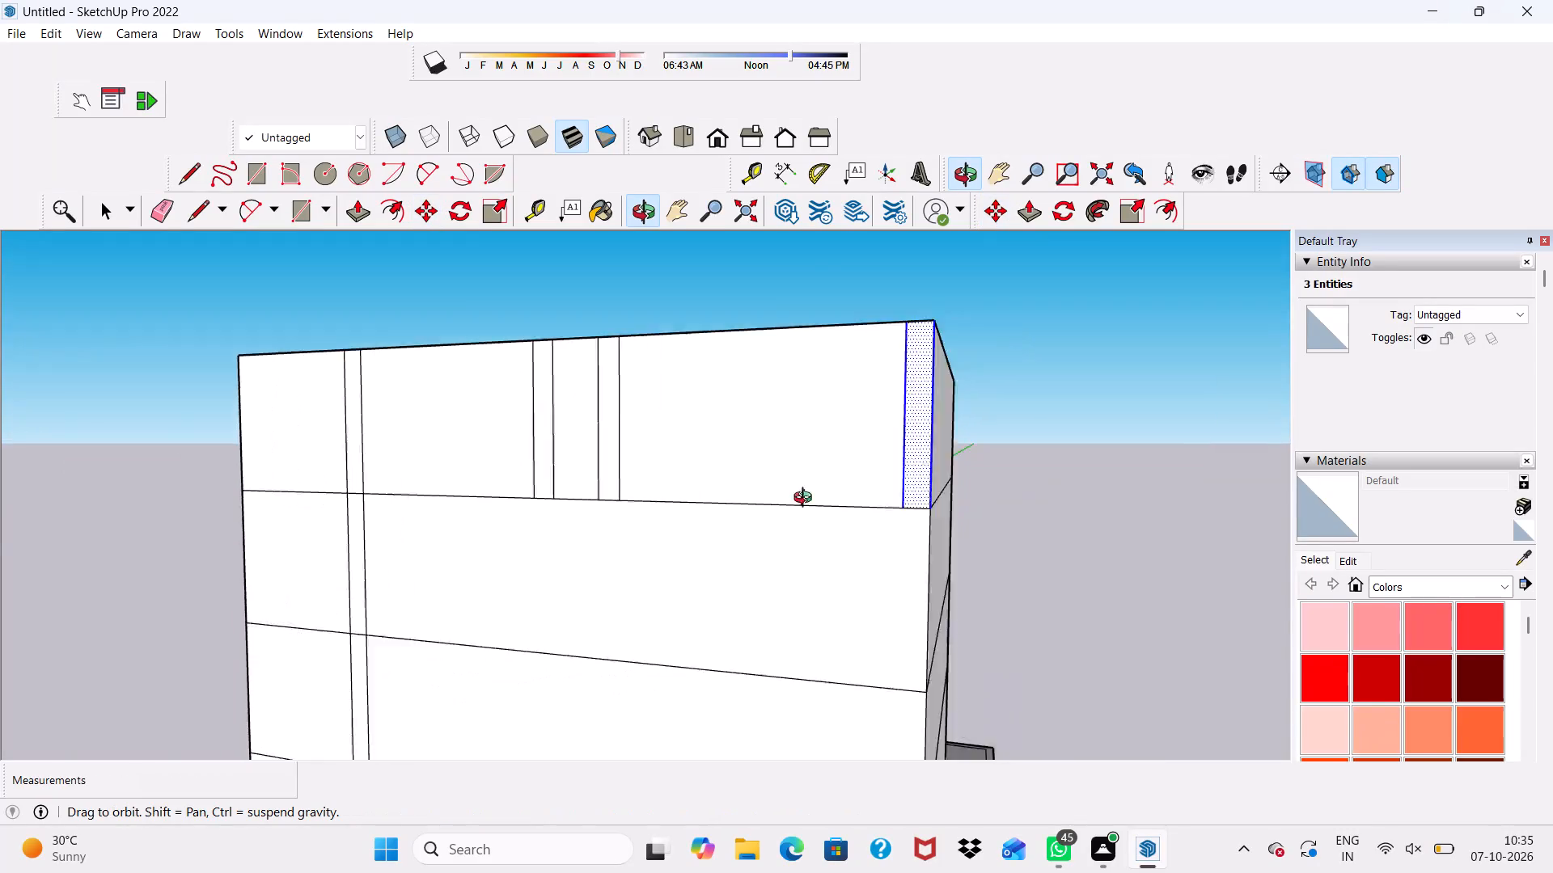
{"action": "middle_click_drag", "start_coordinate": [806, 500], "coordinate": [758, 491]}
{"action": "scroll", "coordinate": [818, 427], "scroll_direction": "up", "scroll_amount": 3}
{"action": "scroll", "coordinate": [818, 427], "scroll_direction": "down", "scroll_amount": 3}
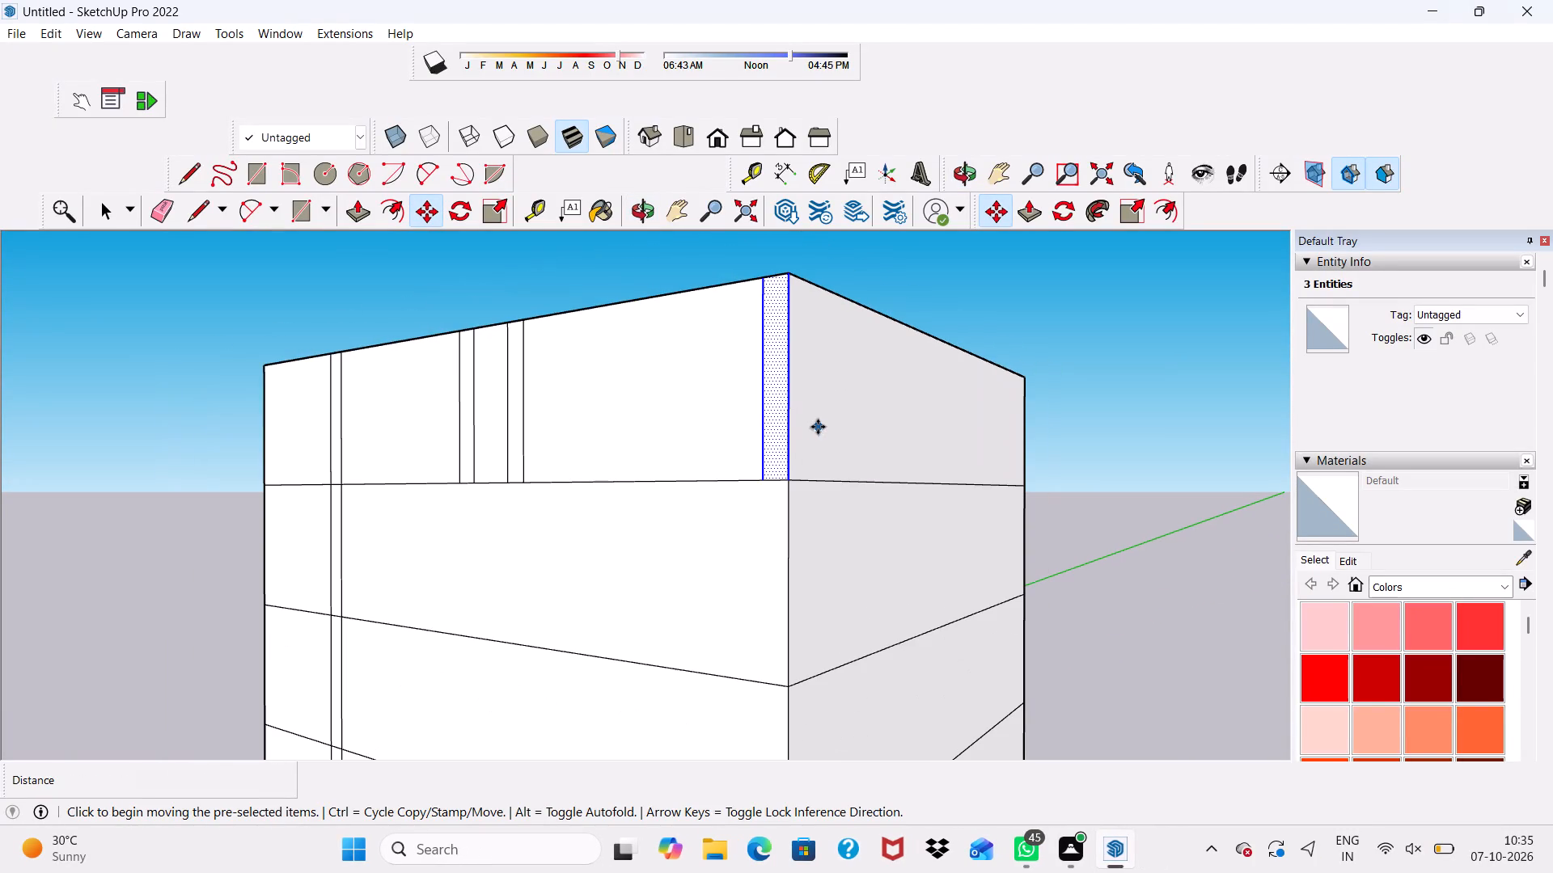
{"action": "key", "text": "space"}
{"action": "left_click", "coordinate": [948, 298]}
{"action": "scroll", "coordinate": [697, 461], "scroll_direction": "down", "scroll_amount": 1}
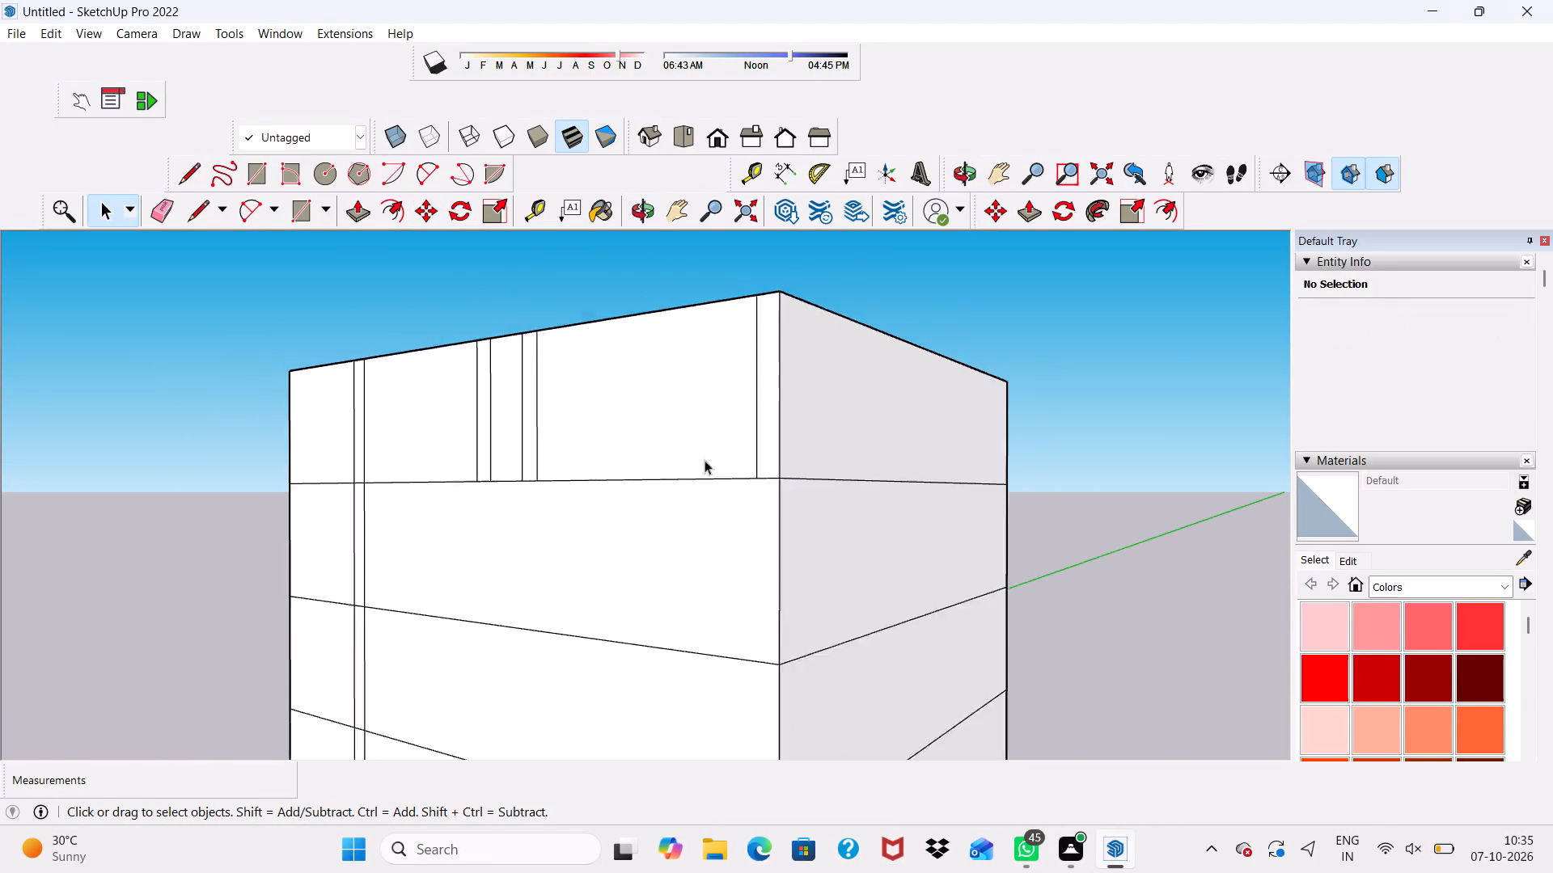
Push/Pull the original top-tier strip out 1' from the front wall.
{"action": "scroll", "coordinate": [705, 460], "scroll_direction": "down", "scroll_amount": 6}
{"action": "scroll", "coordinate": [791, 591], "scroll_direction": "down", "scroll_amount": 4}
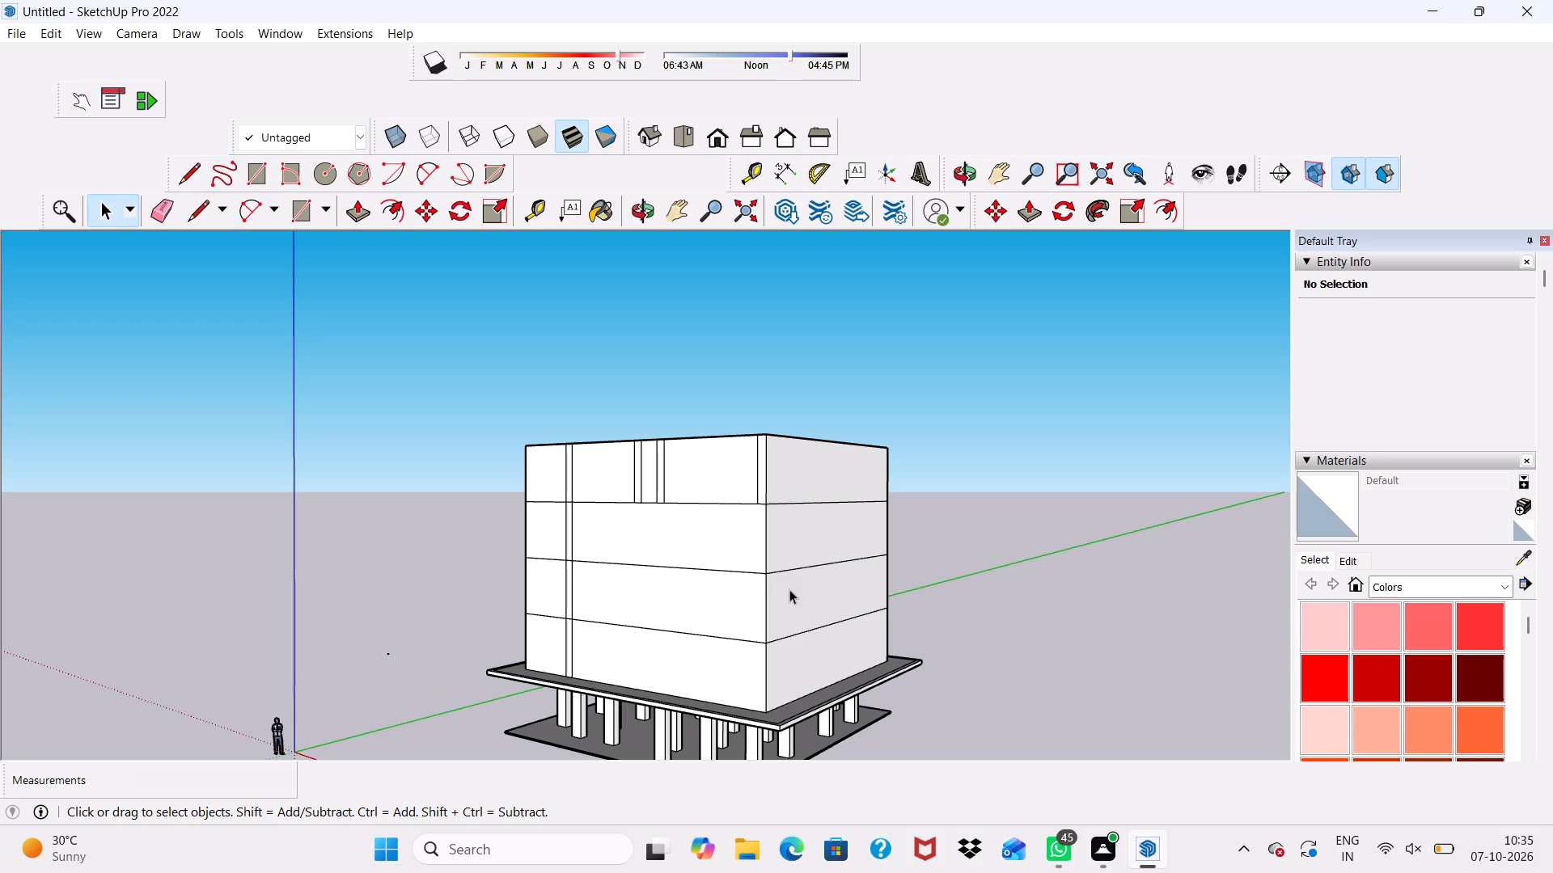
{"action": "scroll", "coordinate": [789, 589], "scroll_direction": "down", "scroll_amount": 4}
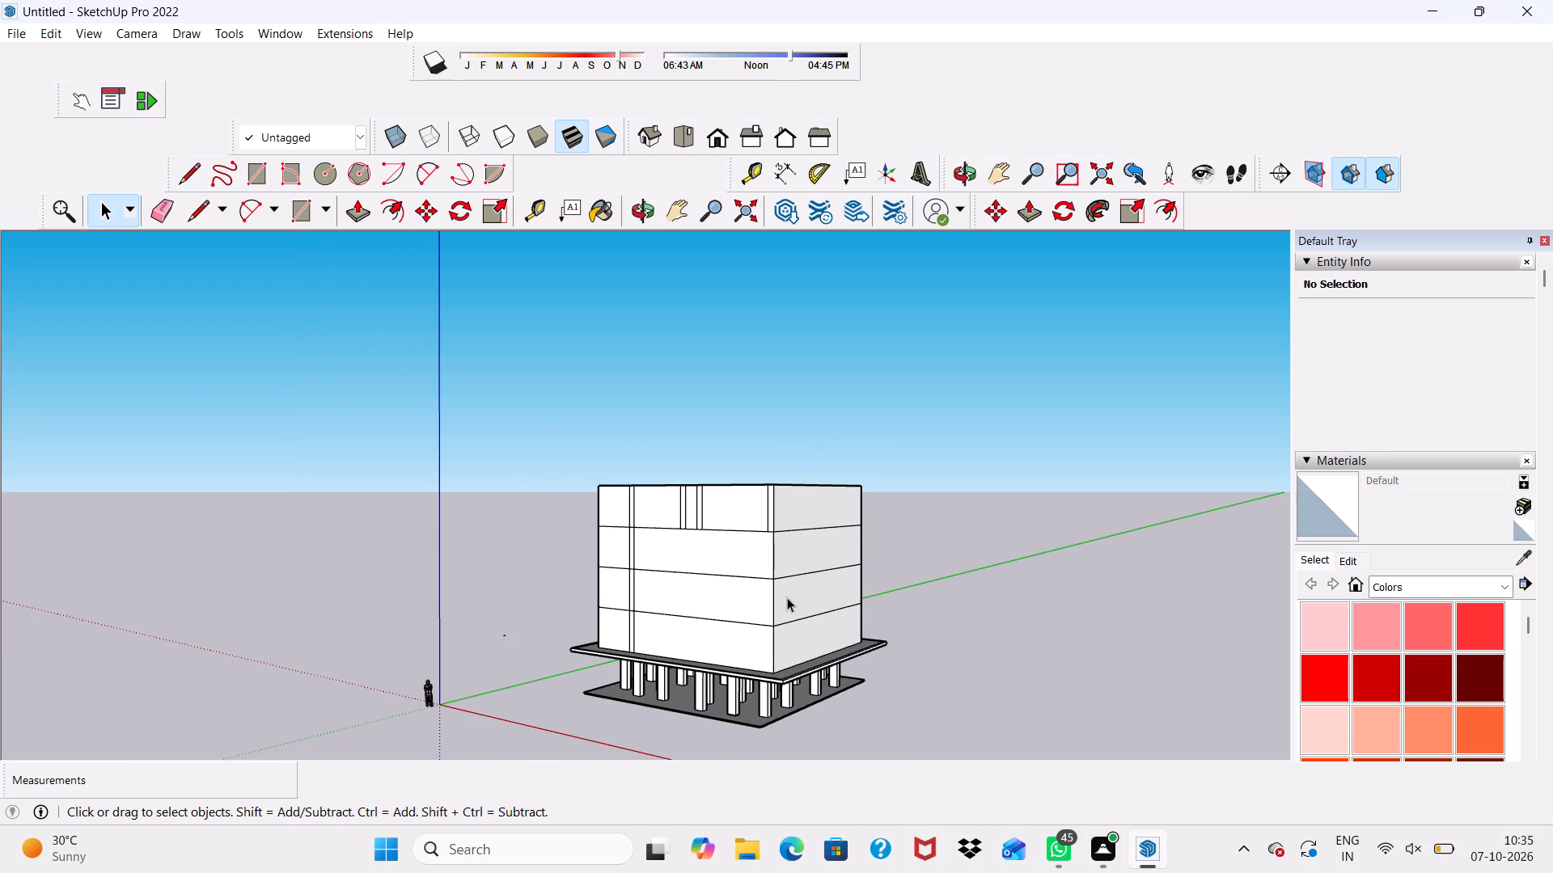
{"action": "middle_click_drag", "start_coordinate": [787, 597], "coordinate": [668, 619]}
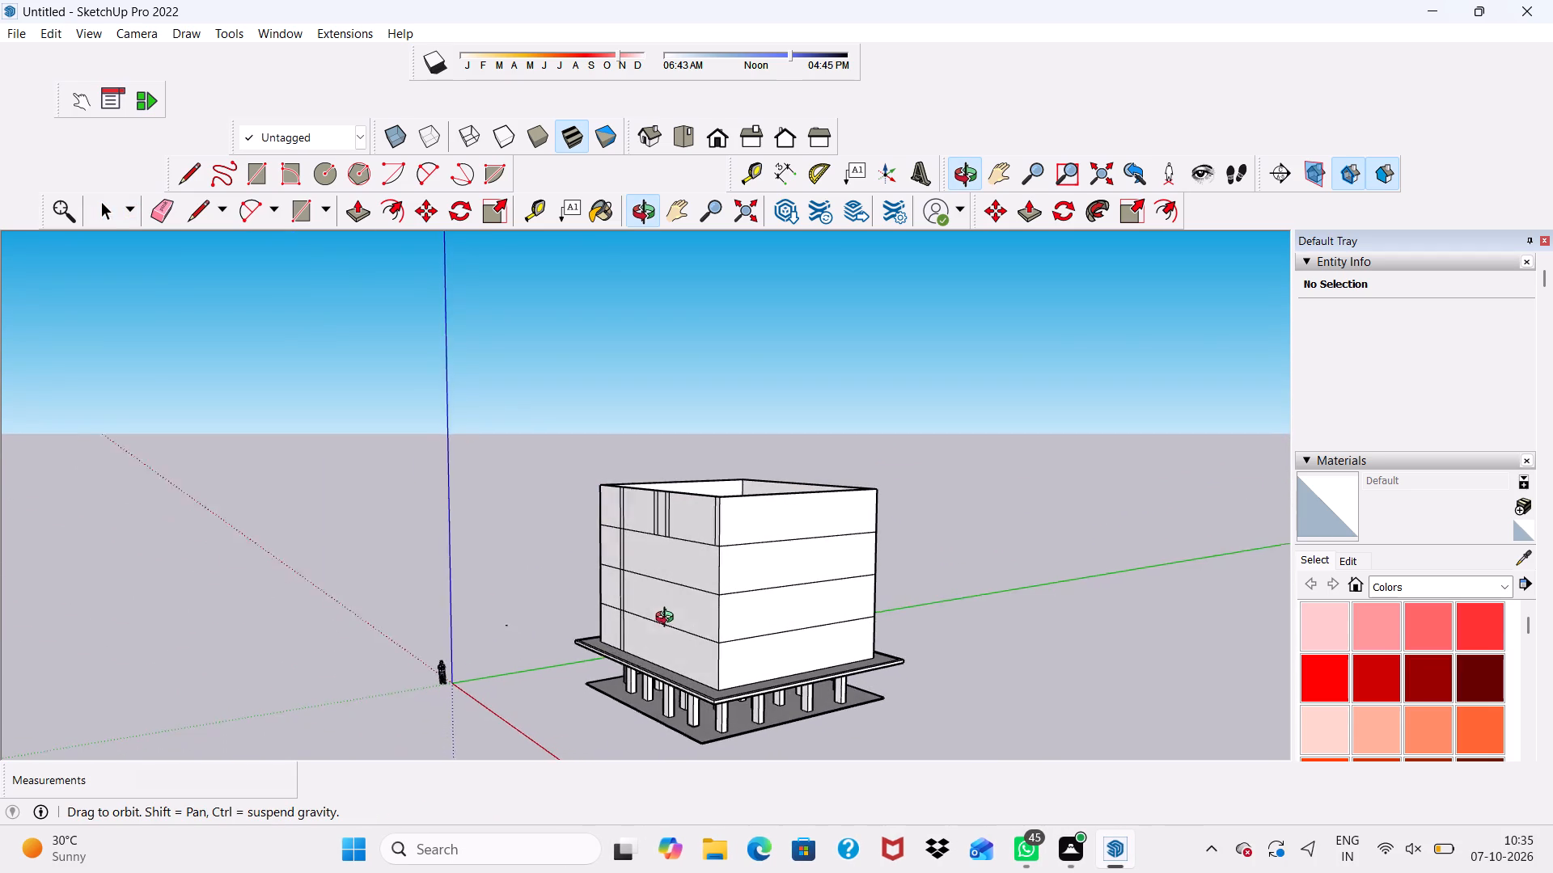
{"action": "middle_click_drag", "start_coordinate": [668, 619], "coordinate": [646, 617]}
{"action": "middle_click_drag", "start_coordinate": [658, 592], "coordinate": [853, 605]}
{"action": "scroll", "coordinate": [713, 521], "scroll_direction": "up", "scroll_amount": 10}
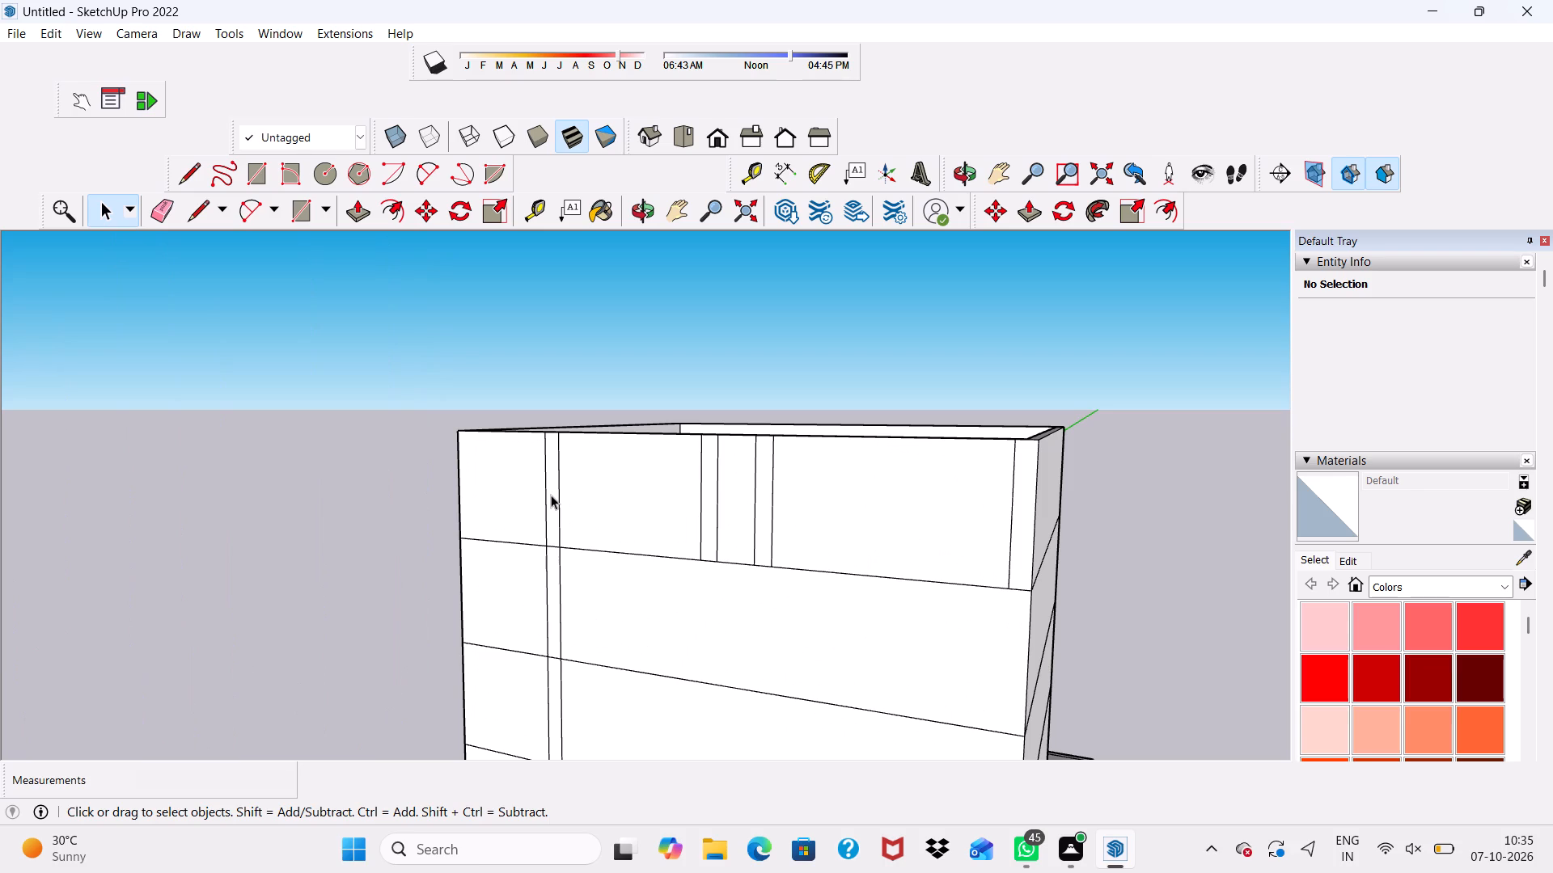
{"action": "left_click", "coordinate": [551, 495]}
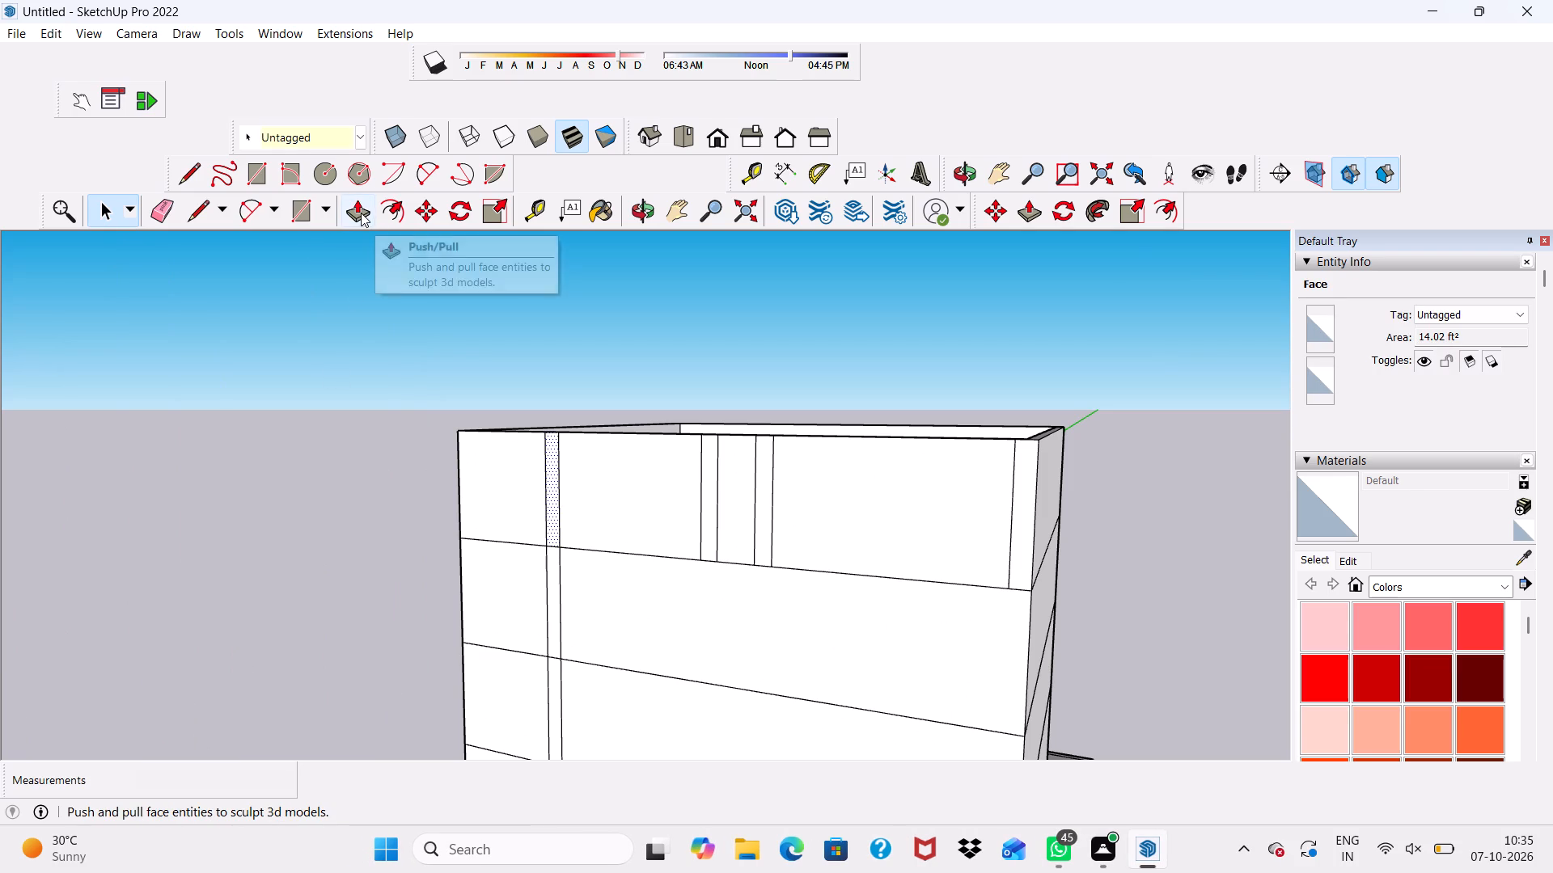
{"action": "left_click", "coordinate": [361, 213]}
{"action": "scroll", "coordinate": [547, 469], "scroll_direction": "up", "scroll_amount": 2}
{"action": "left_click", "coordinate": [552, 489]}
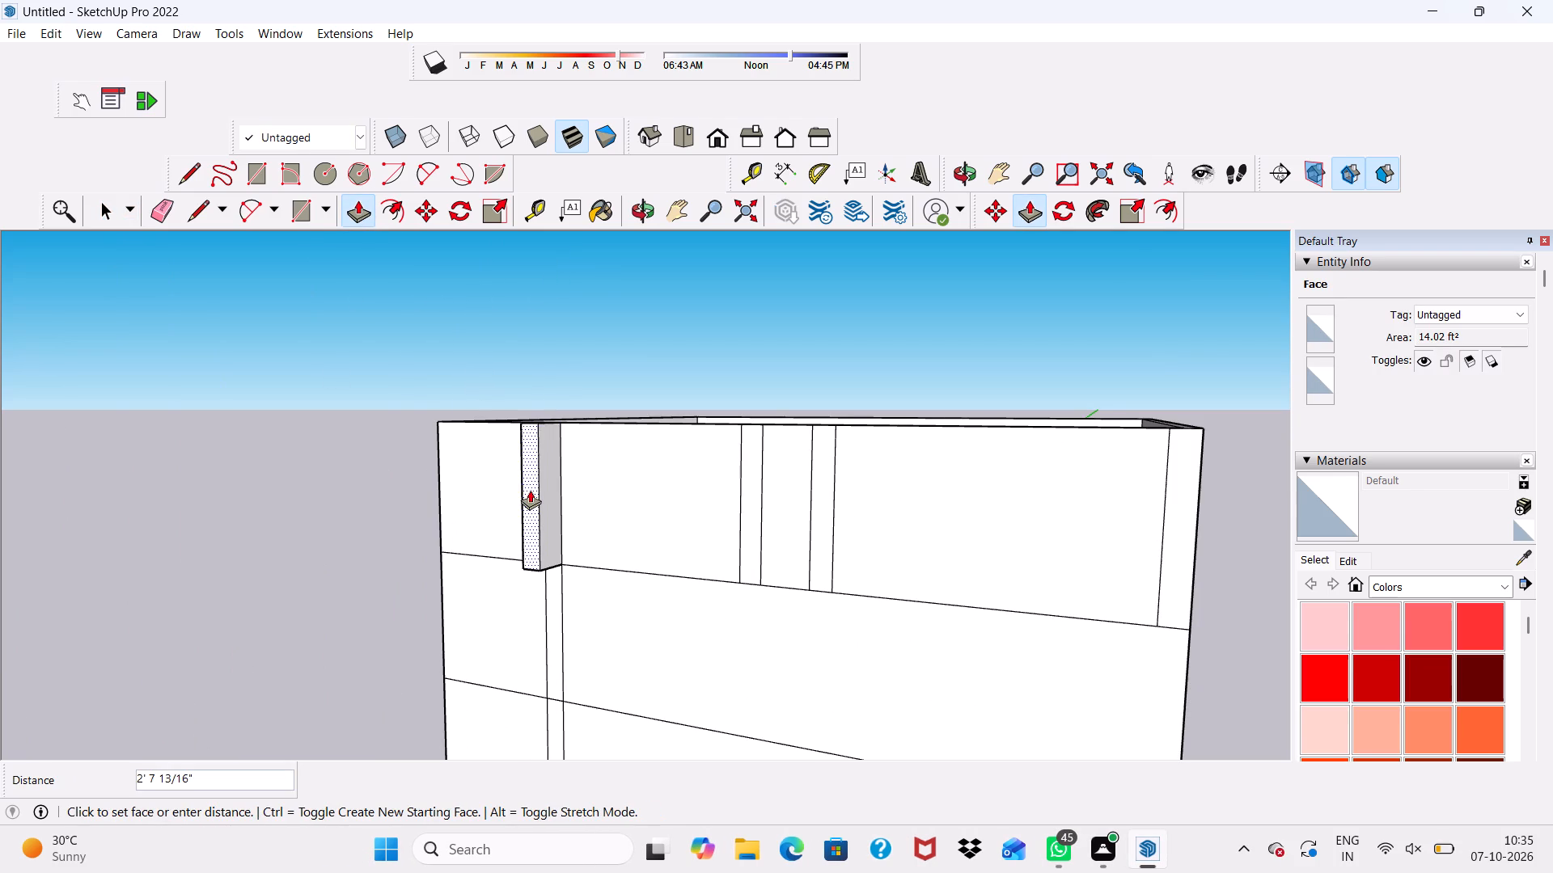
{"action": "type", "text": "1'"}
{"action": "key", "text": "Return"}
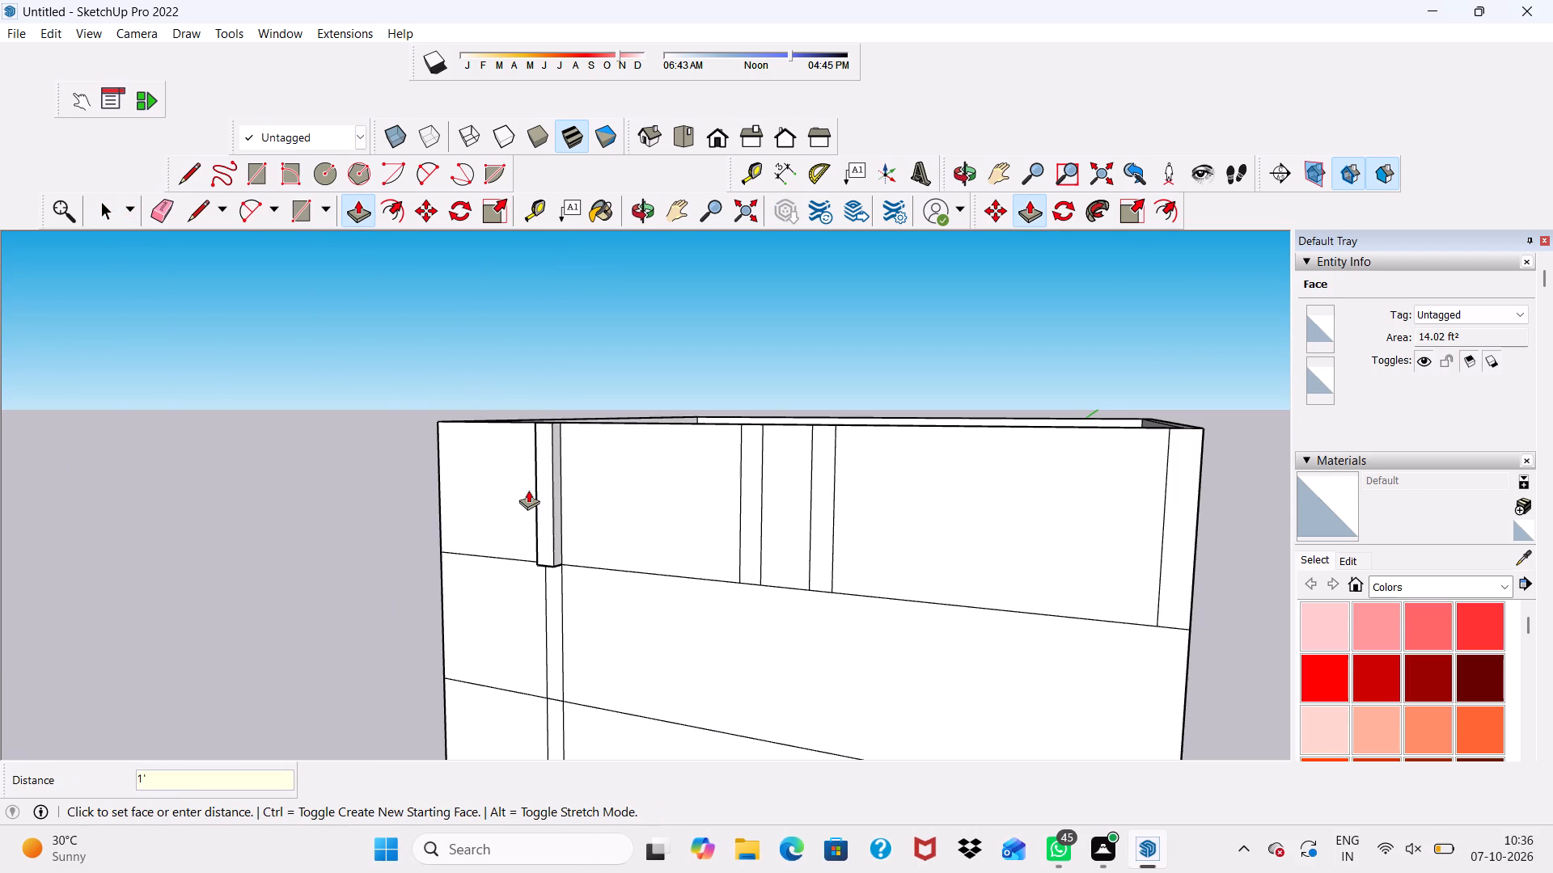
Extend the underside of the extruded top-tier strip 30' down to the slab, forming a full-height fin.
{"action": "scroll", "coordinate": [597, 483], "scroll_direction": "down", "scroll_amount": 5}
{"action": "scroll", "coordinate": [645, 407], "scroll_direction": "up", "scroll_amount": 1}
{"action": "scroll", "coordinate": [629, 522], "scroll_direction": "down", "scroll_amount": 3}
{"action": "scroll", "coordinate": [569, 559], "scroll_direction": "up", "scroll_amount": 17}
{"action": "middle_click_drag", "start_coordinate": [590, 516], "coordinate": [659, 348]}
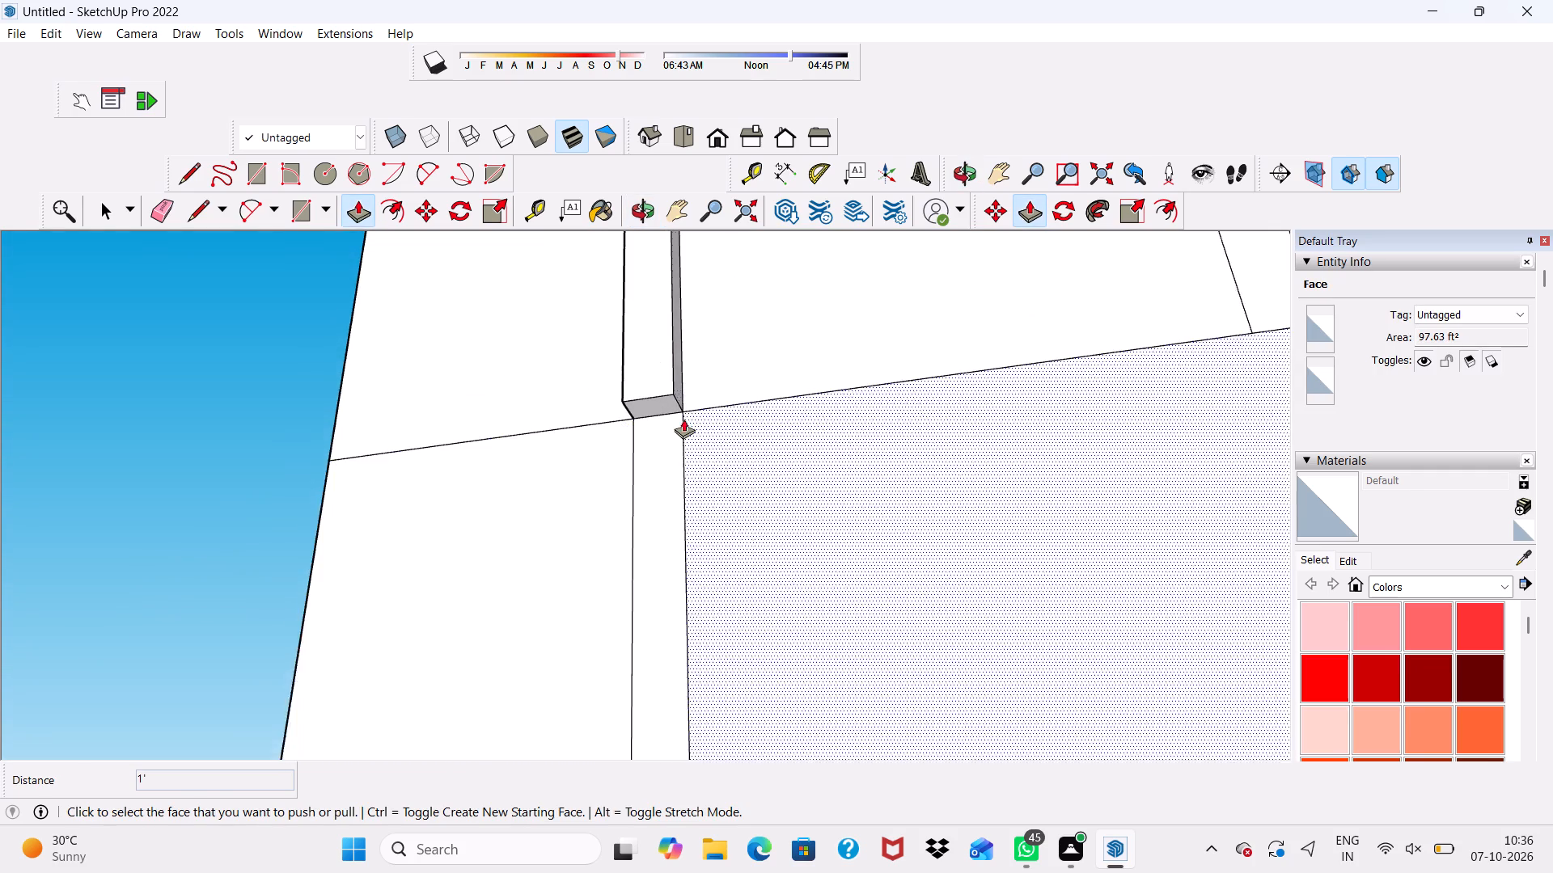
{"action": "scroll", "coordinate": [683, 419], "scroll_direction": "up", "scroll_amount": 1}
{"action": "left_click", "coordinate": [655, 405]}
{"action": "scroll", "coordinate": [658, 453], "scroll_direction": "down", "scroll_amount": 13}
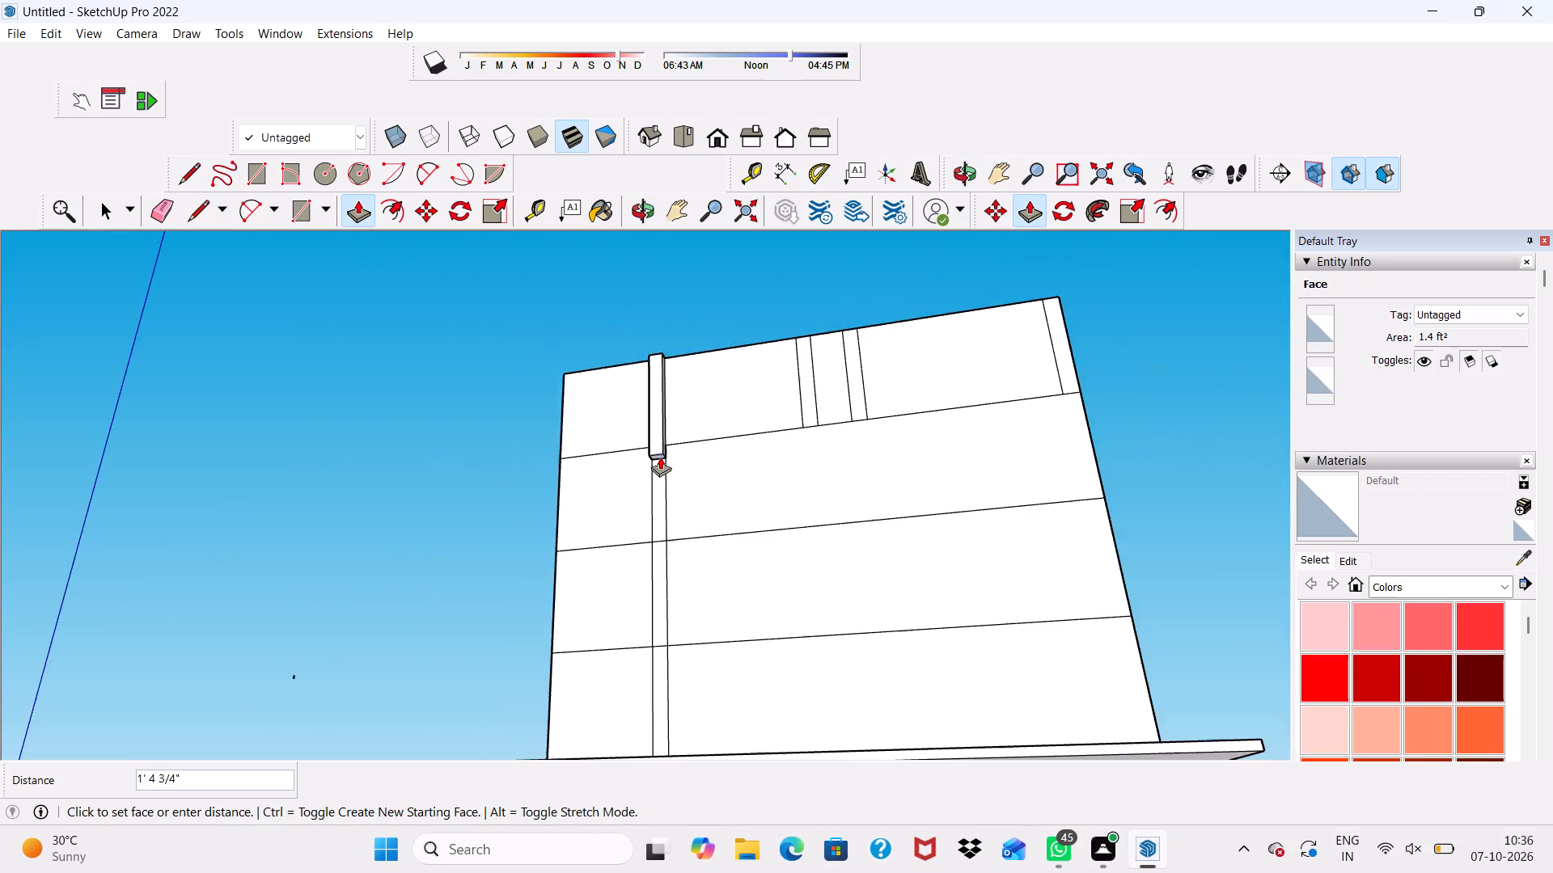
{"action": "scroll", "coordinate": [660, 457], "scroll_direction": "down", "scroll_amount": 7}
{"action": "scroll", "coordinate": [662, 533], "scroll_direction": "down", "scroll_amount": 2}
{"action": "middle_click_drag", "start_coordinate": [647, 604], "coordinate": [647, 665]}
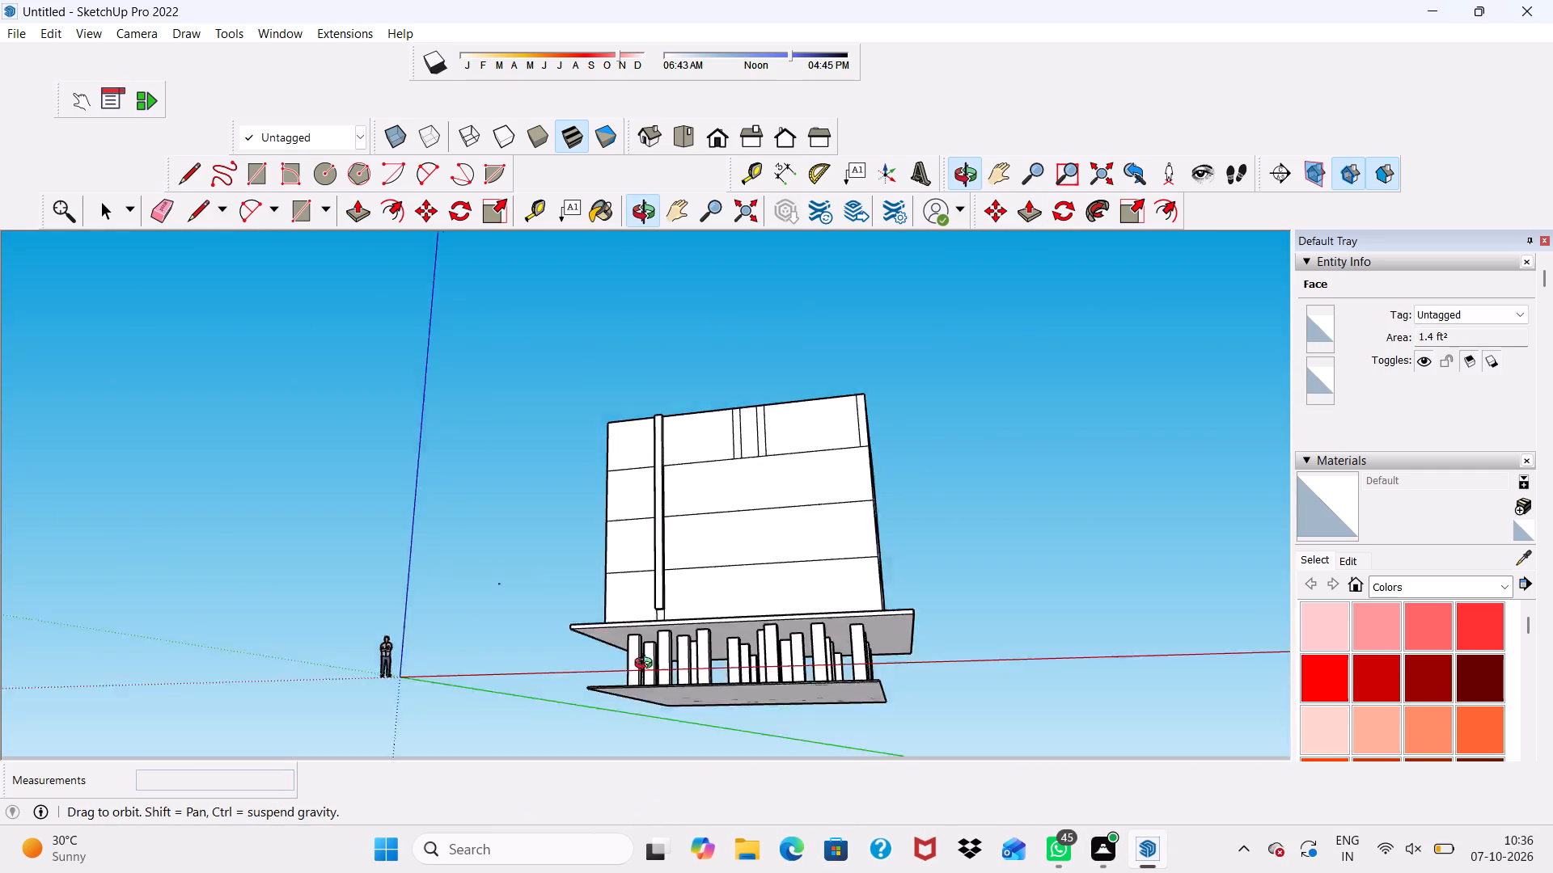
{"action": "middle_click_drag", "start_coordinate": [647, 665], "coordinate": [649, 725]}
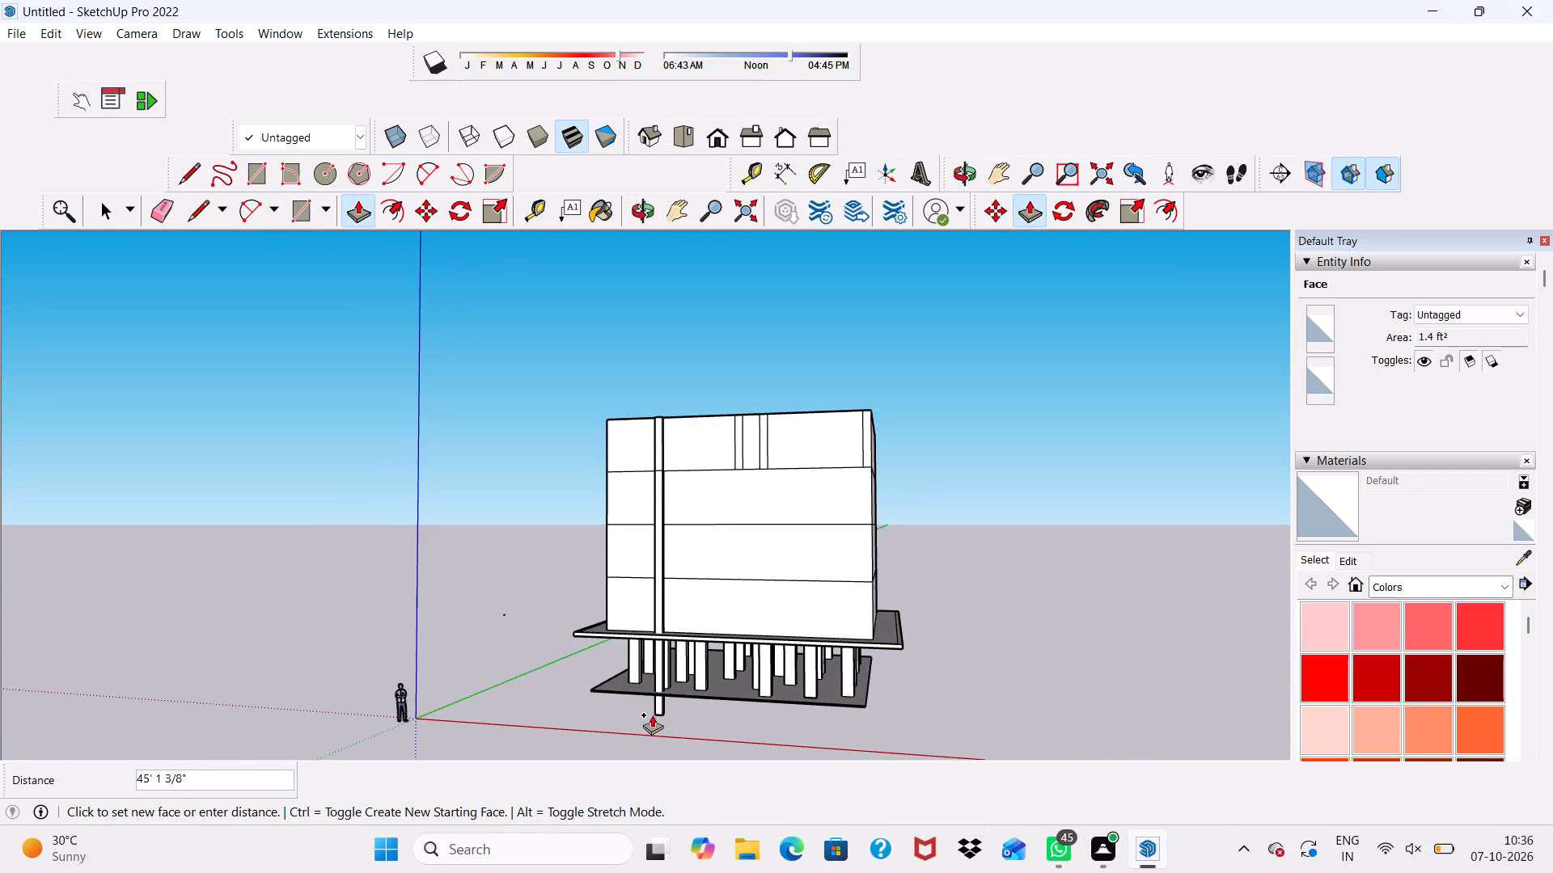
{"action": "scroll", "coordinate": [679, 641], "scroll_direction": "up", "scroll_amount": 10}
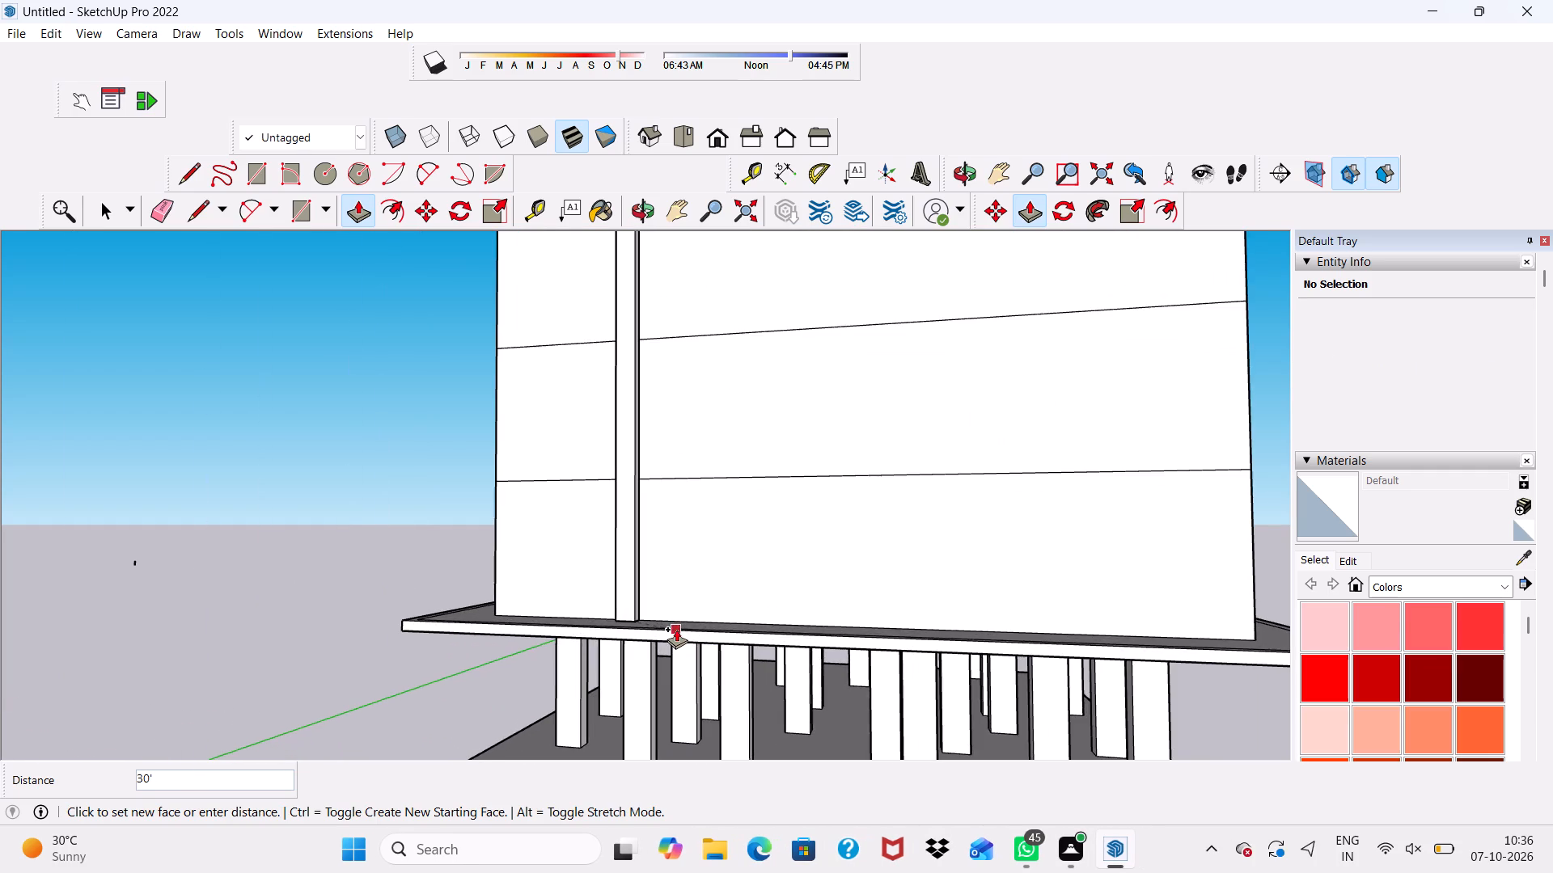
{"action": "middle_click_drag", "start_coordinate": [676, 629], "coordinate": [667, 681]}
{"action": "left_click", "coordinate": [645, 669]}
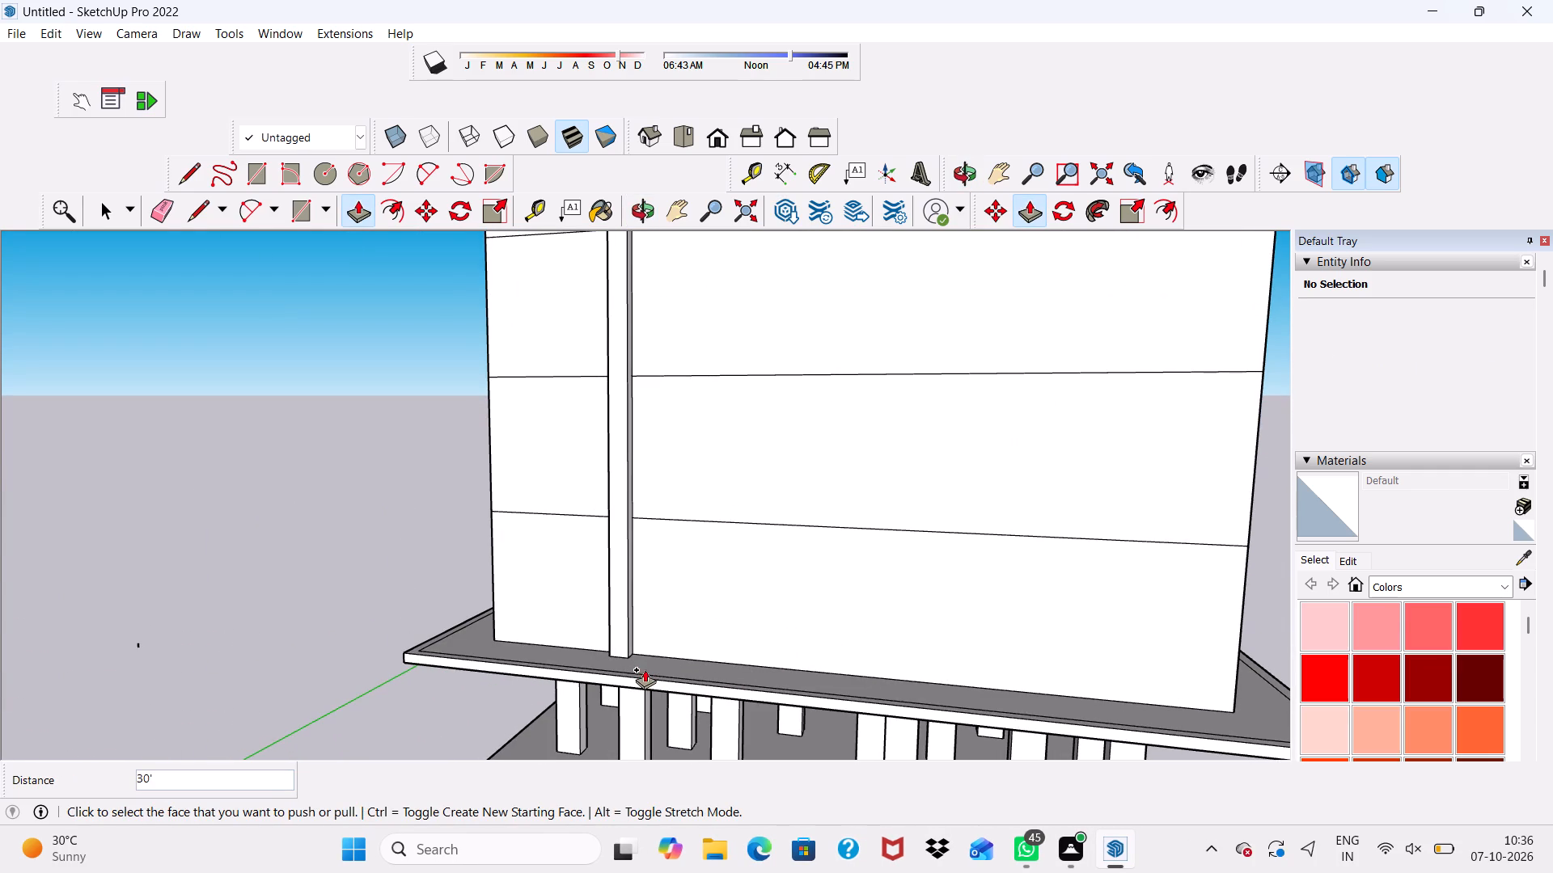
Deepen the first fin by about 3'10", pulling out its lower front face and its top-tier face flush with it.
{"action": "left_click", "coordinate": [616, 589]}
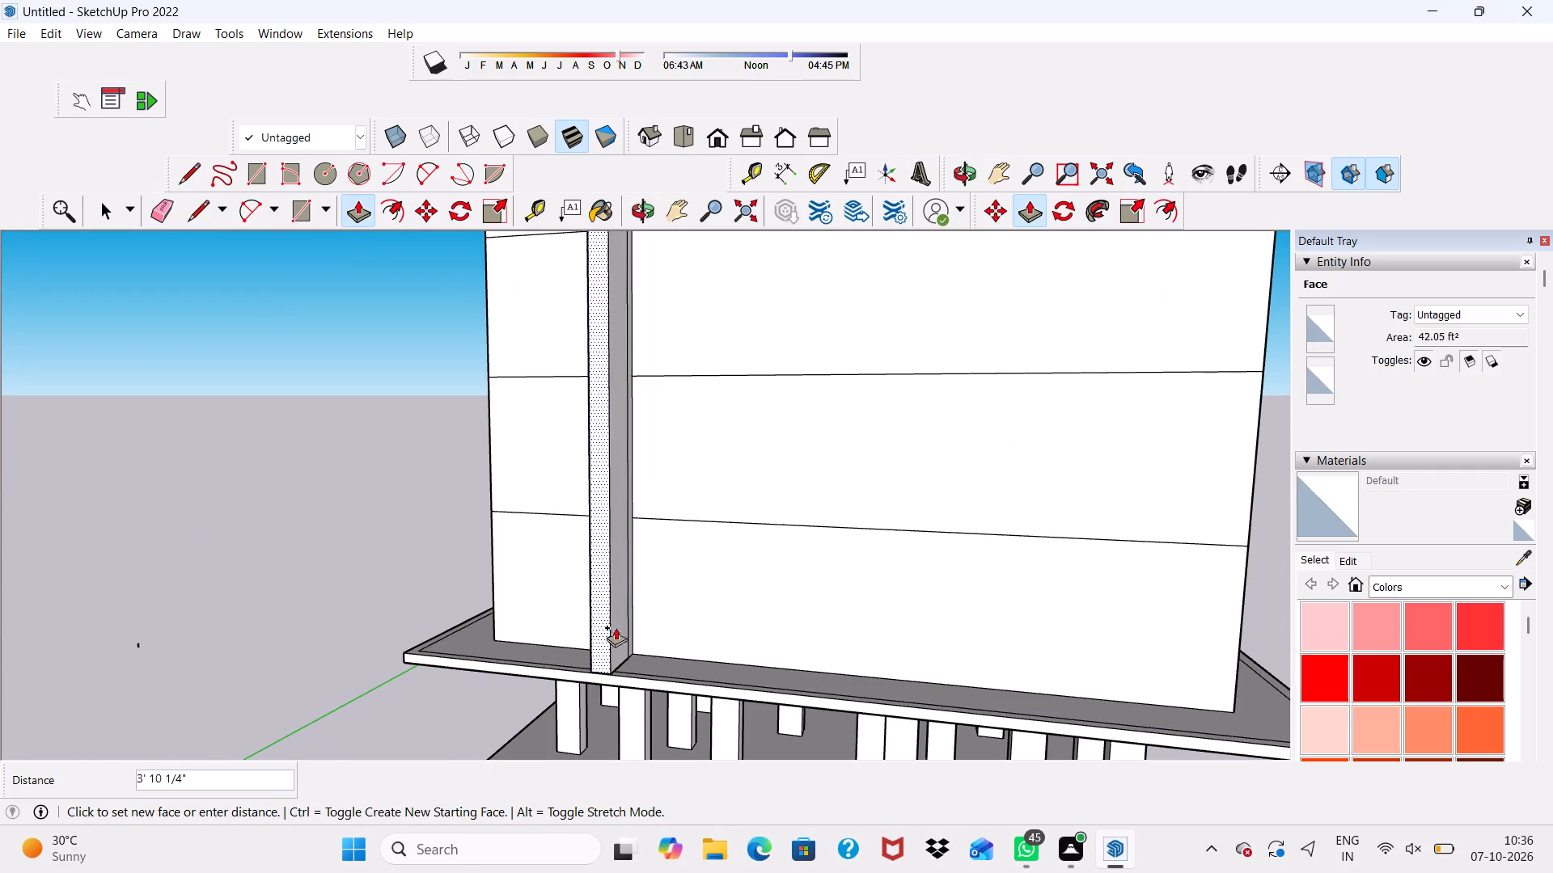
{"action": "left_click", "coordinate": [626, 686]}
{"action": "scroll", "coordinate": [532, 581], "scroll_direction": "down", "scroll_amount": 10}
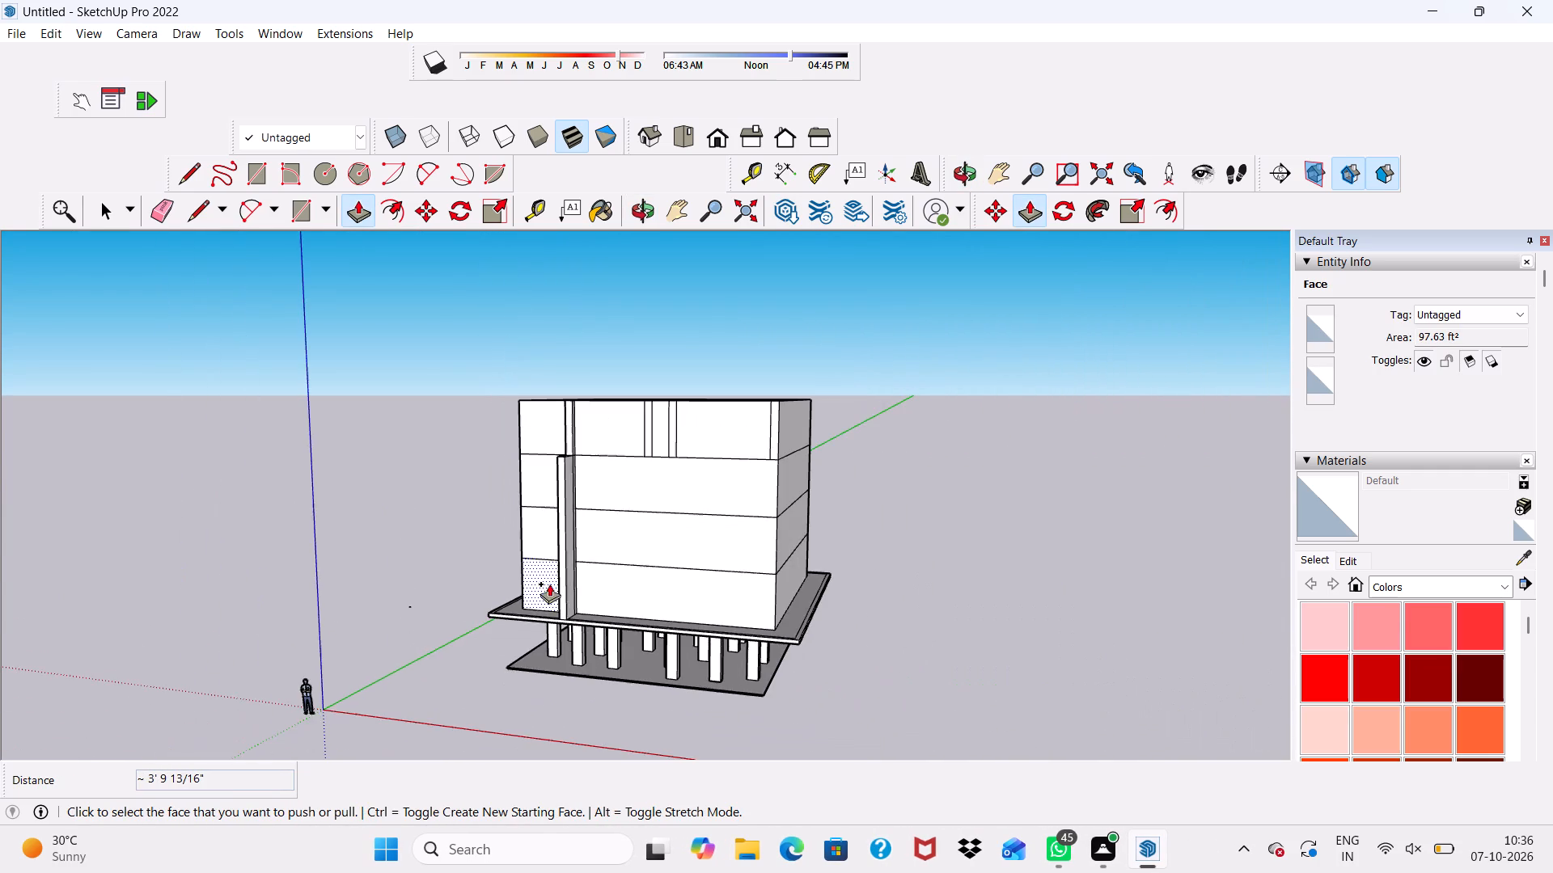
{"action": "middle_click_drag", "start_coordinate": [548, 583], "coordinate": [777, 633]}
{"action": "scroll", "coordinate": [625, 523], "scroll_direction": "up", "scroll_amount": 10}
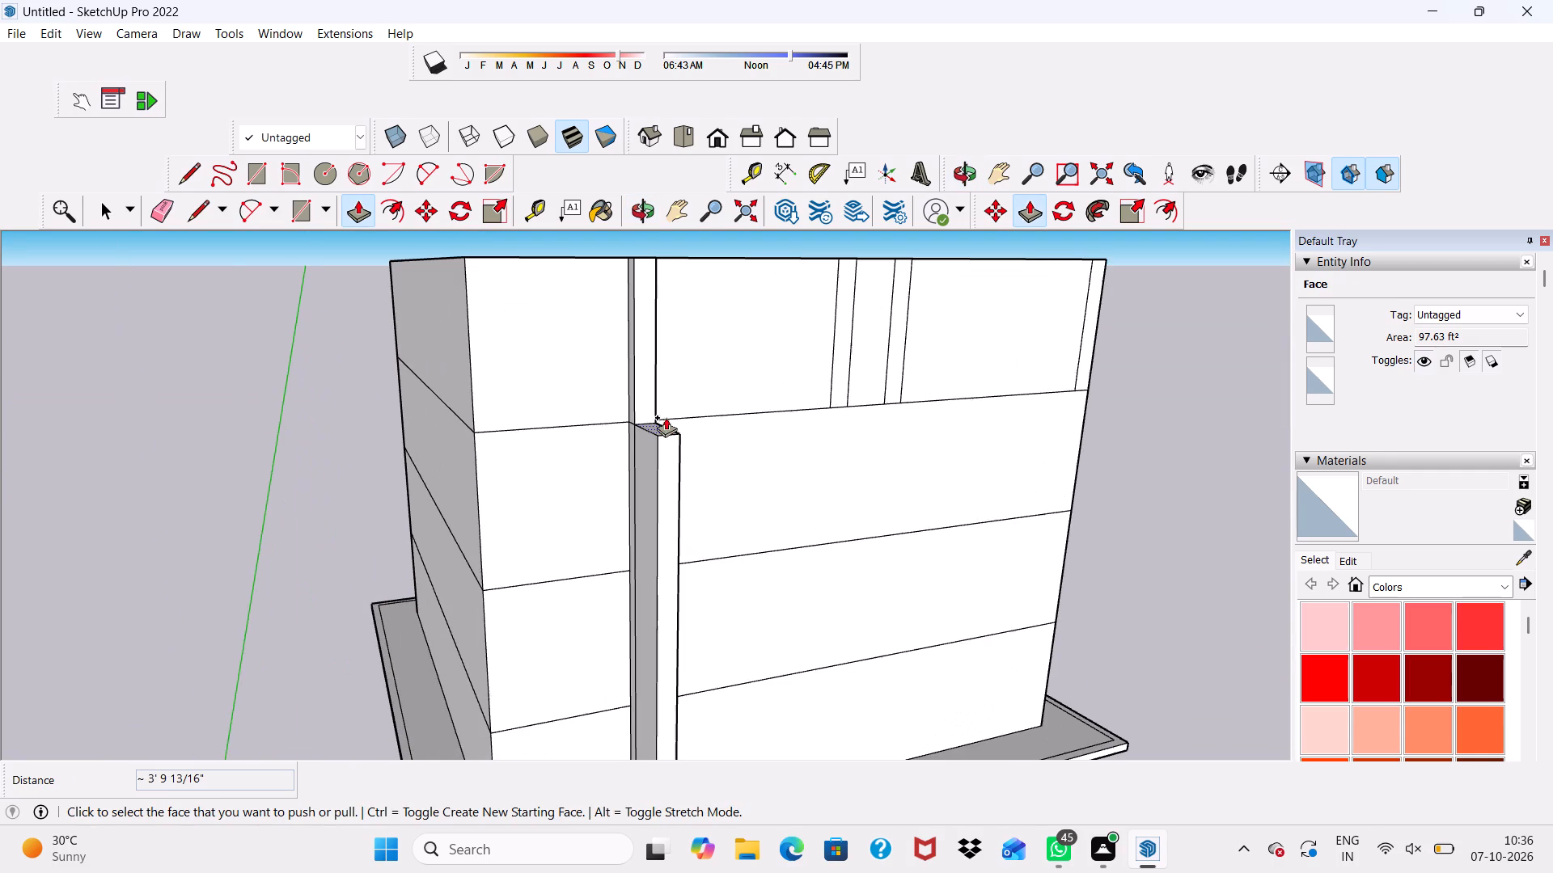
{"action": "left_click", "coordinate": [648, 332]}
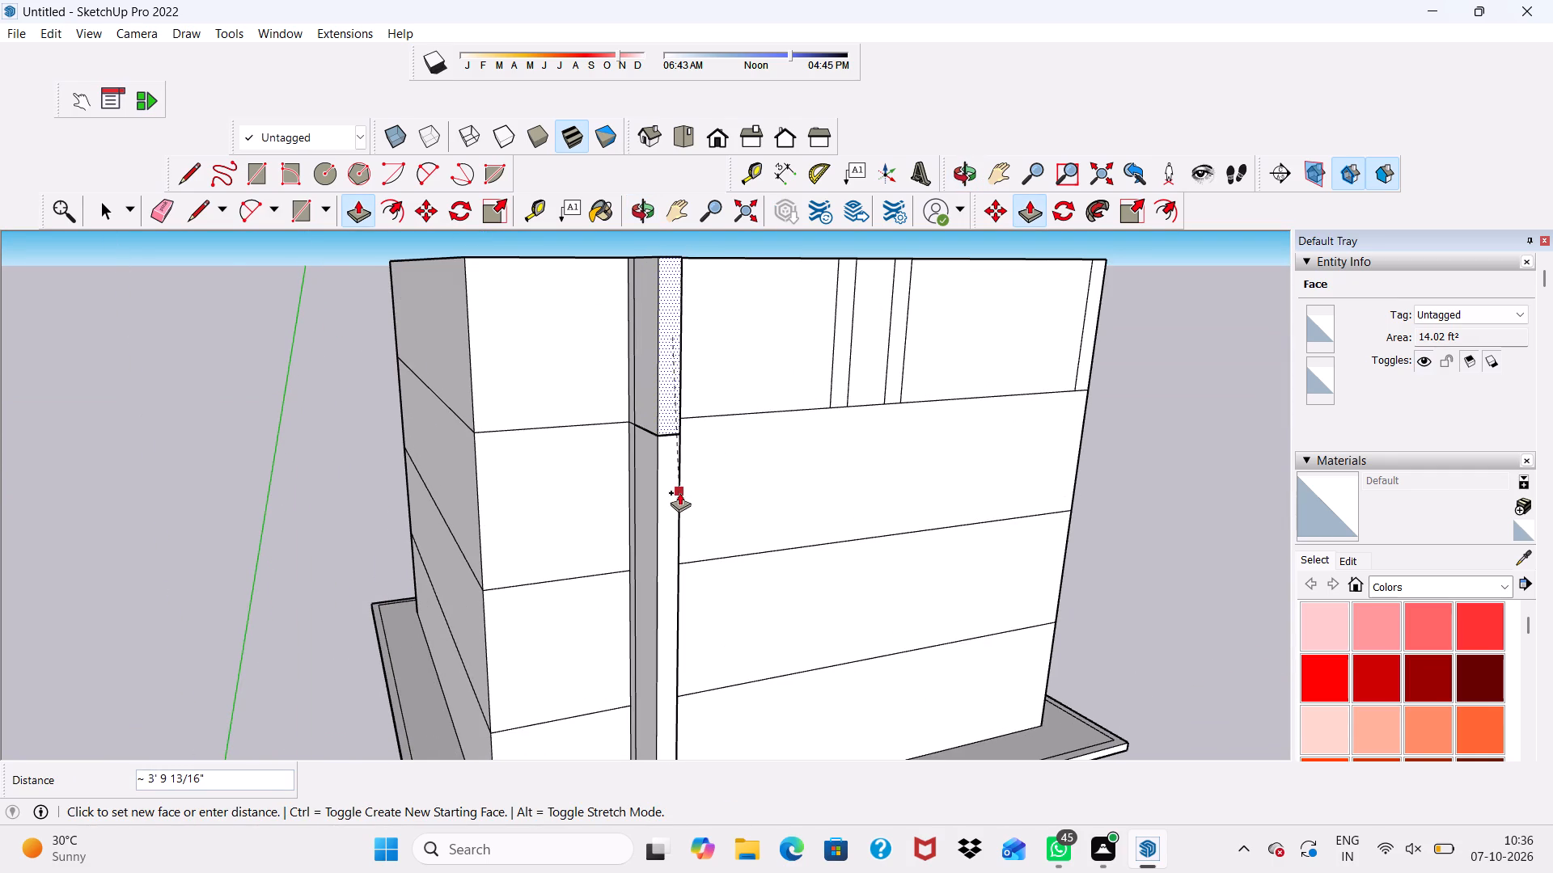
{"action": "left_click", "coordinate": [678, 491]}
Push/Pull the second top-tier strip out about 4'10" from the front wall, flush with the first fin's front face.
{"action": "scroll", "coordinate": [659, 472], "scroll_direction": "down", "scroll_amount": 8}
{"action": "middle_click_drag", "start_coordinate": [724, 481], "coordinate": [450, 505]}
{"action": "scroll", "coordinate": [450, 505], "scroll_direction": "down", "scroll_amount": 1}
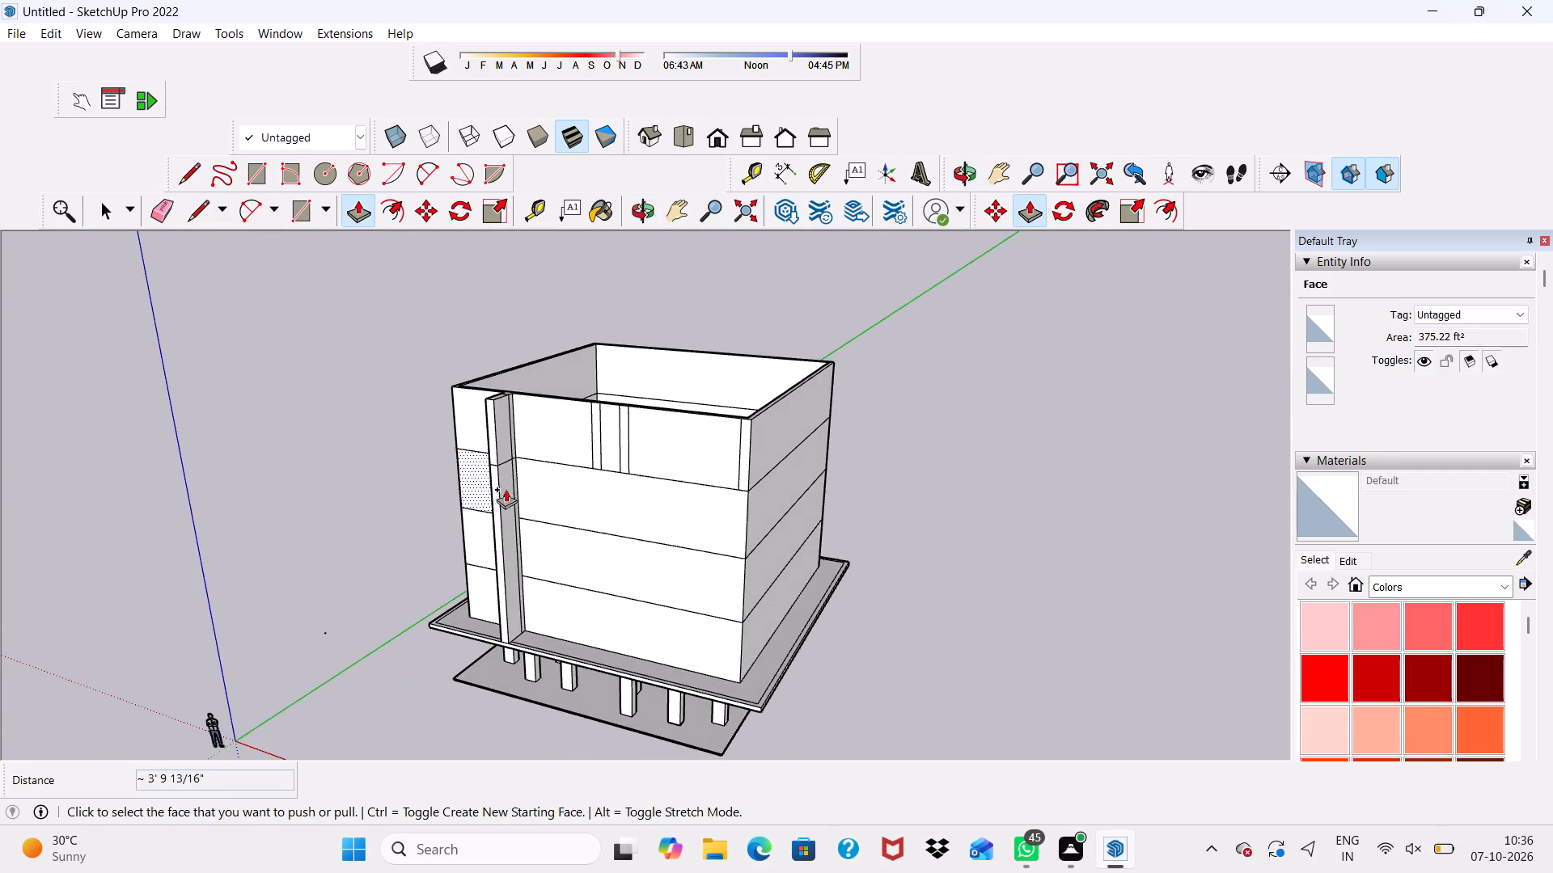
{"action": "scroll", "coordinate": [593, 409], "scroll_direction": "up", "scroll_amount": 9}
{"action": "left_click", "coordinate": [603, 444]}
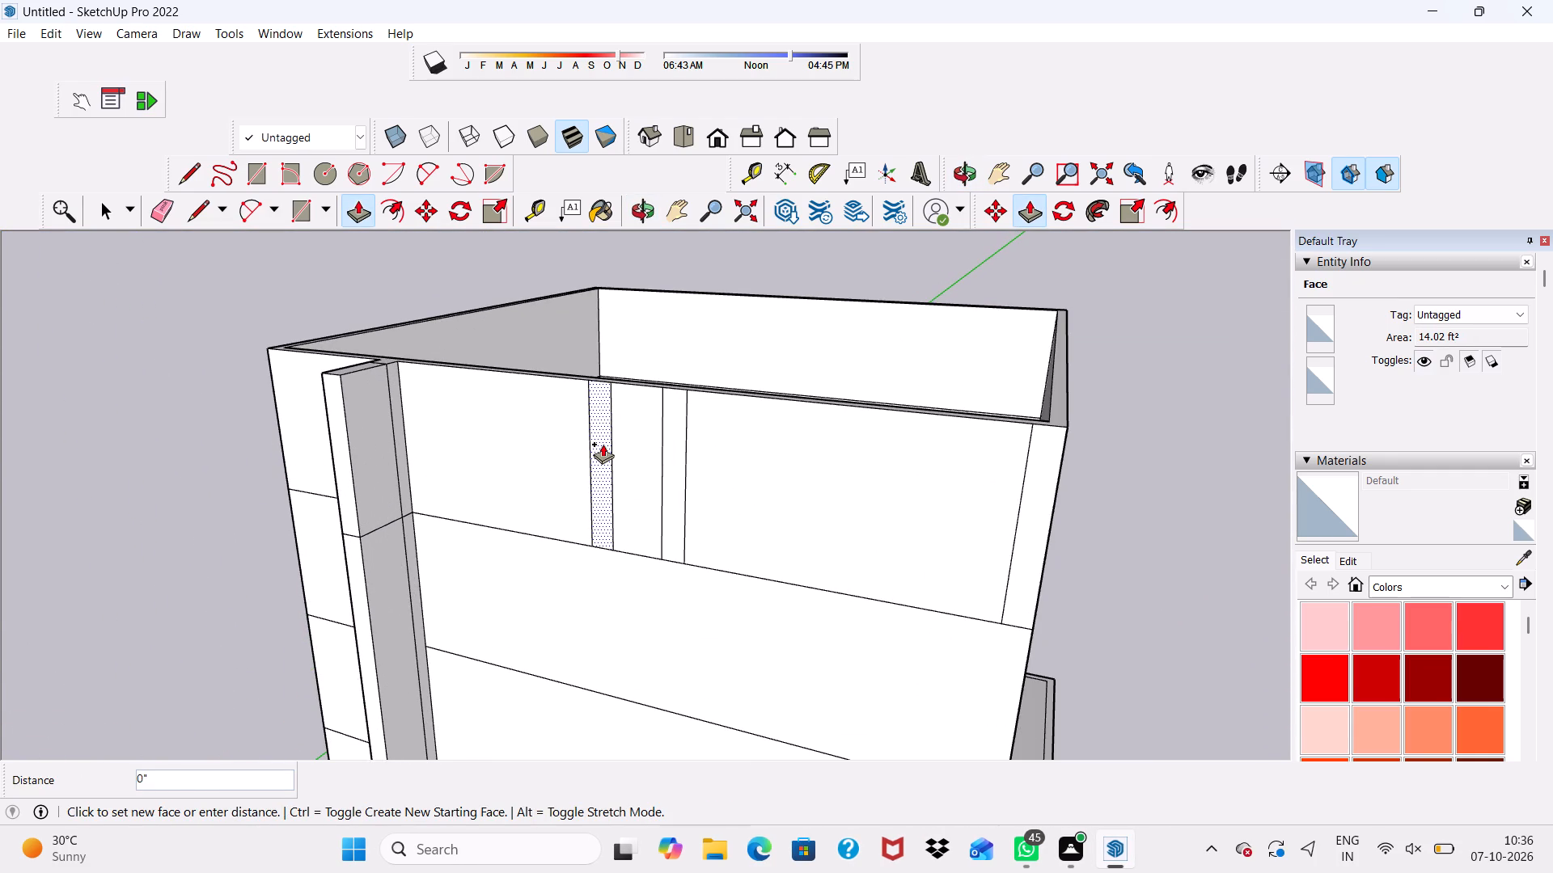
{"action": "left_click", "coordinate": [340, 420]}
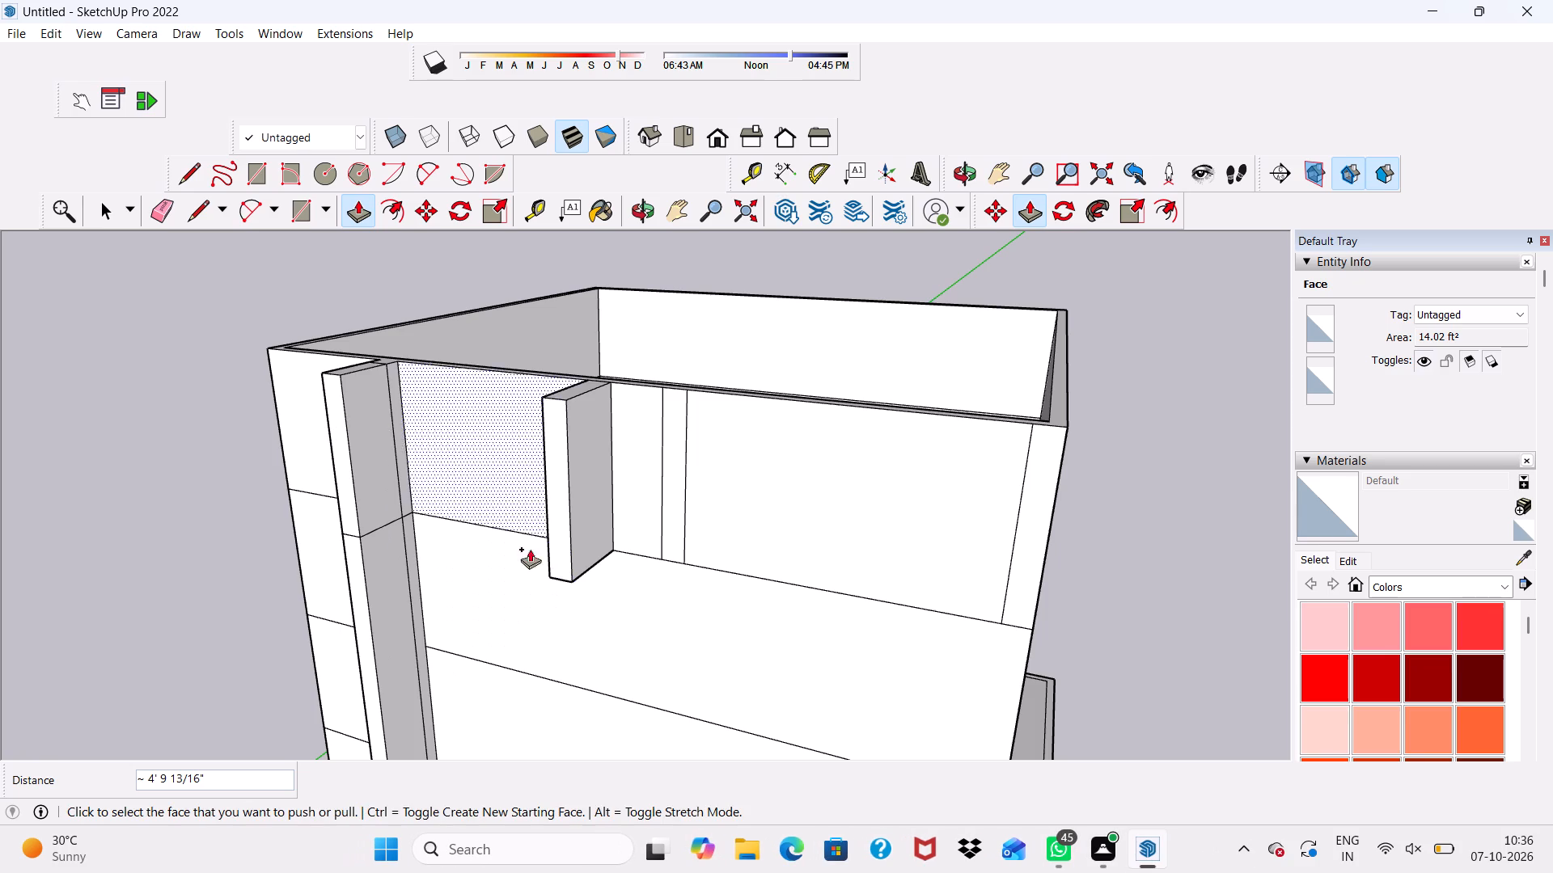
Extend the underside of the second fin 30' down to the slab, level with the first fin's base.
{"action": "middle_click_drag", "start_coordinate": [578, 601], "coordinate": [680, 504]}
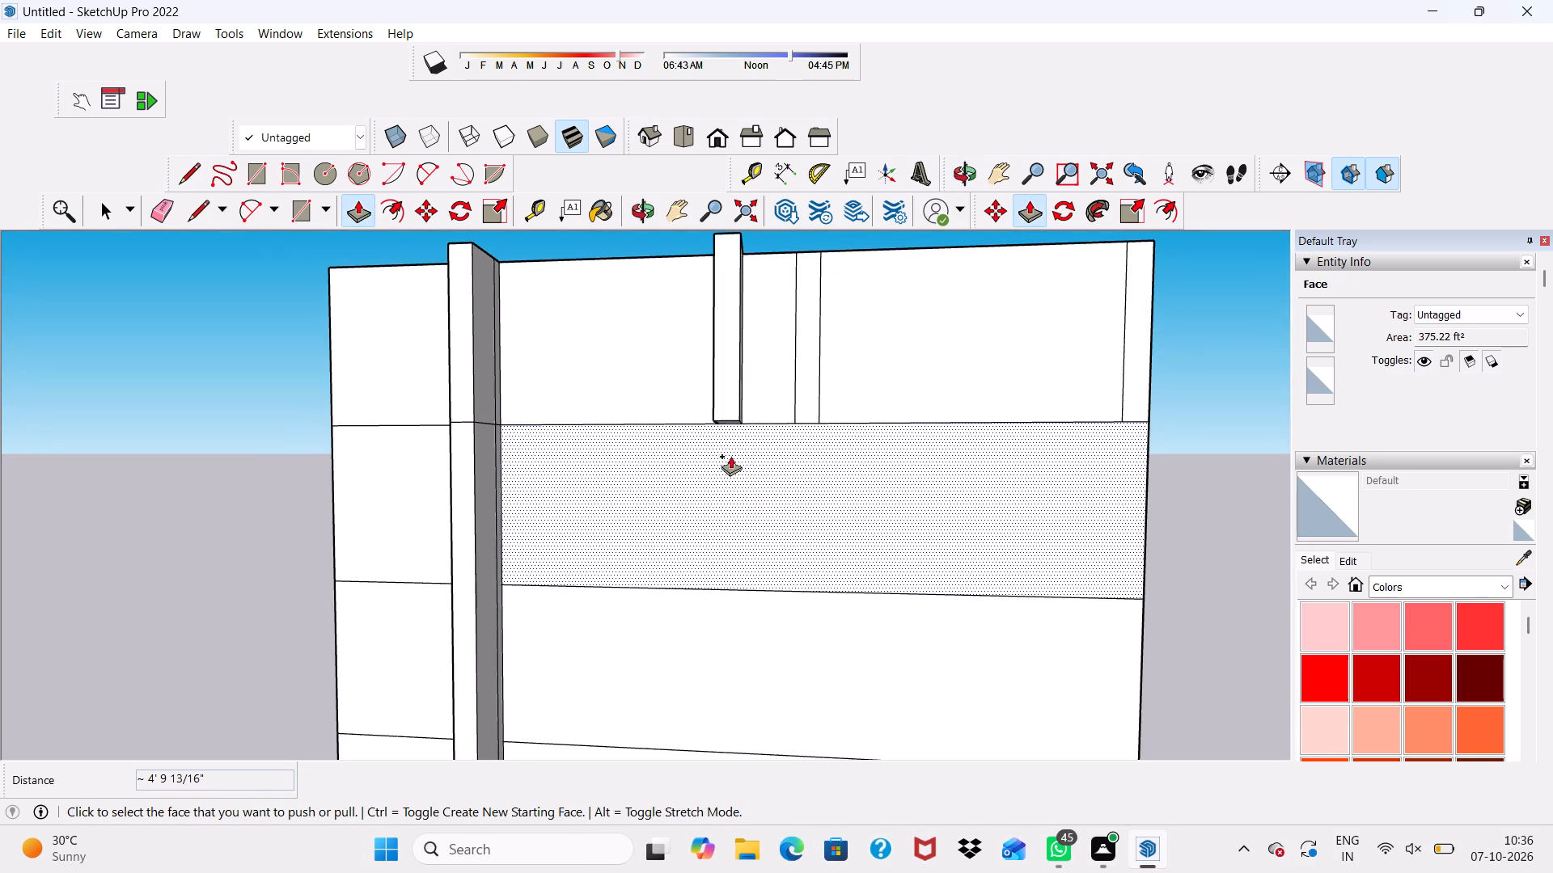
{"action": "middle_click_drag", "start_coordinate": [730, 449], "coordinate": [802, 391]}
{"action": "scroll", "coordinate": [812, 363], "scroll_direction": "up", "scroll_amount": 3}
{"action": "scroll", "coordinate": [798, 360], "scroll_direction": "down", "scroll_amount": 1}
{"action": "left_click", "coordinate": [797, 360]}
{"action": "scroll", "coordinate": [796, 459], "scroll_direction": "down", "scroll_amount": 15}
{"action": "middle_click_drag", "start_coordinate": [779, 592], "coordinate": [771, 690]}
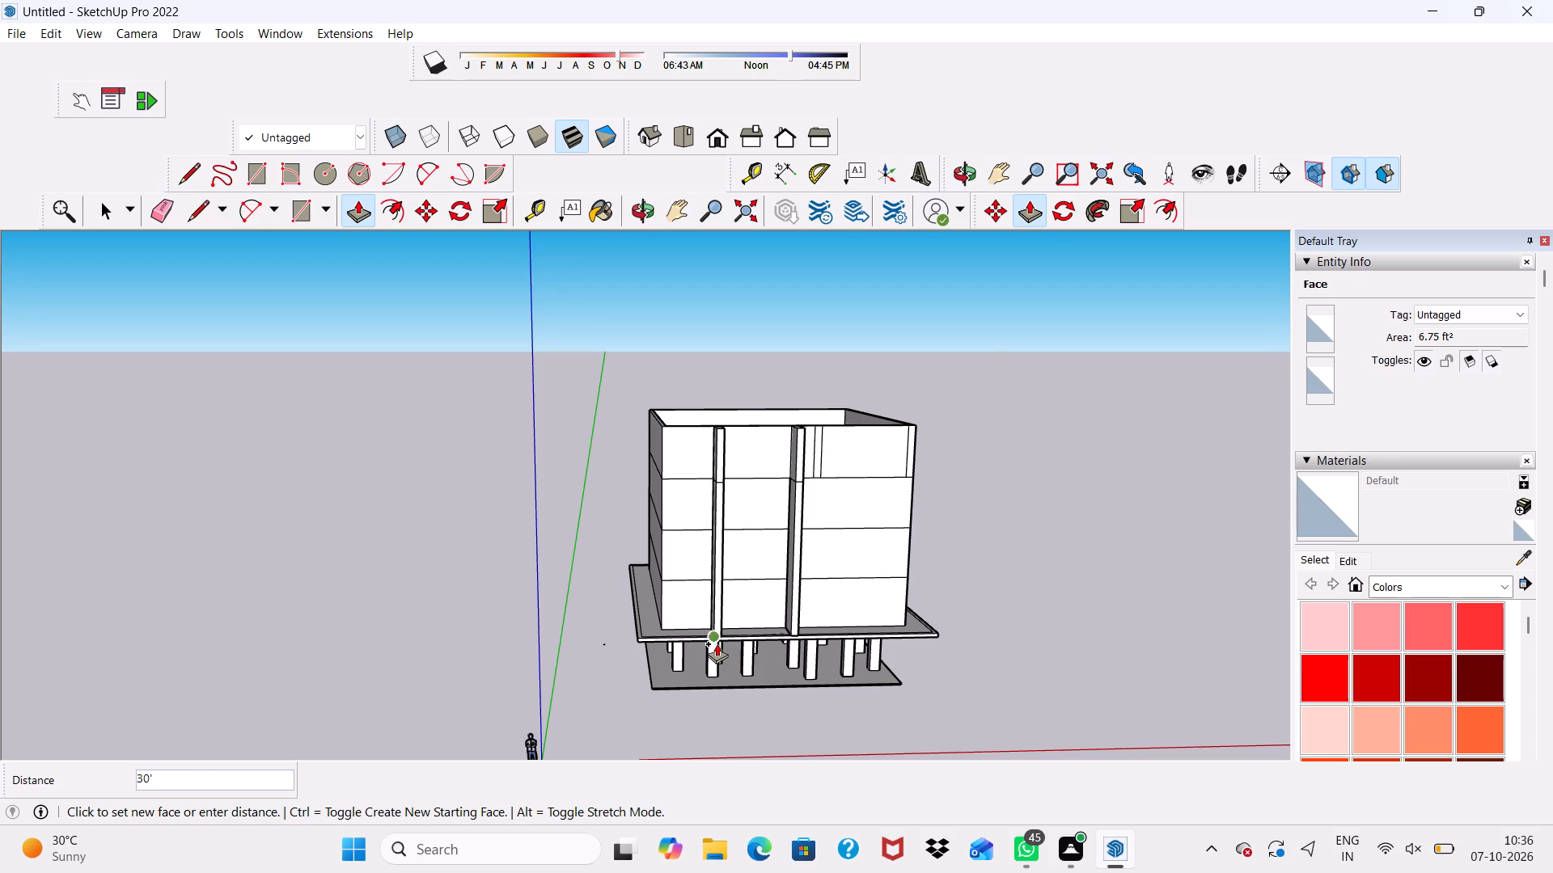
{"action": "scroll", "coordinate": [717, 645], "scroll_direction": "up", "scroll_amount": 11}
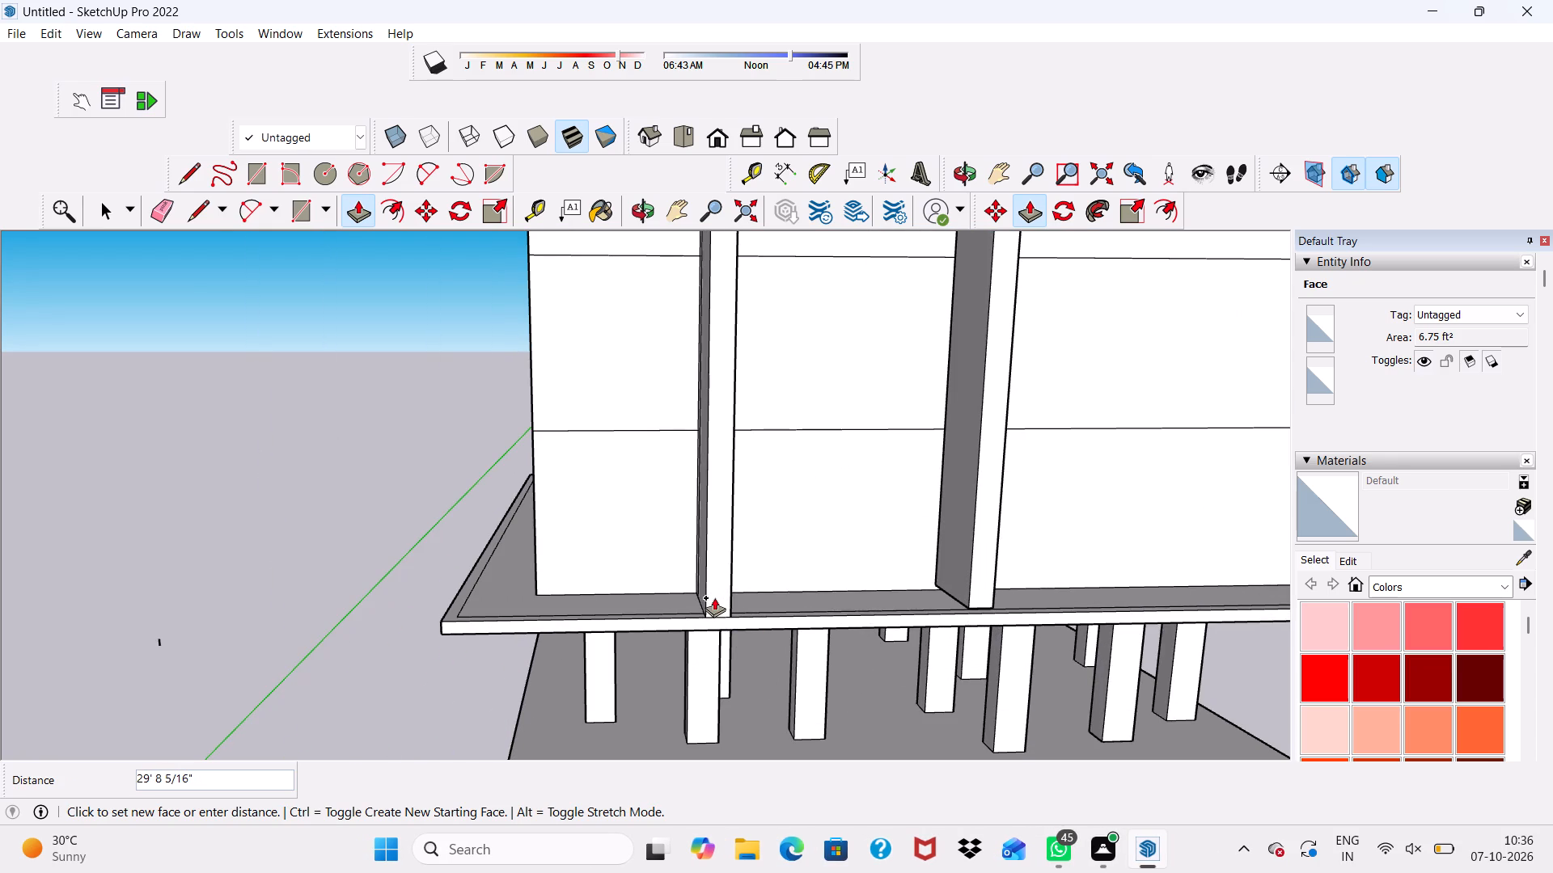
{"action": "left_click", "coordinate": [710, 608]}
Push/Pull the third top-tier strip out about 4'10" from the front wall, flush with the second fin.
{"action": "scroll", "coordinate": [709, 608], "scroll_direction": "down", "scroll_amount": 3}
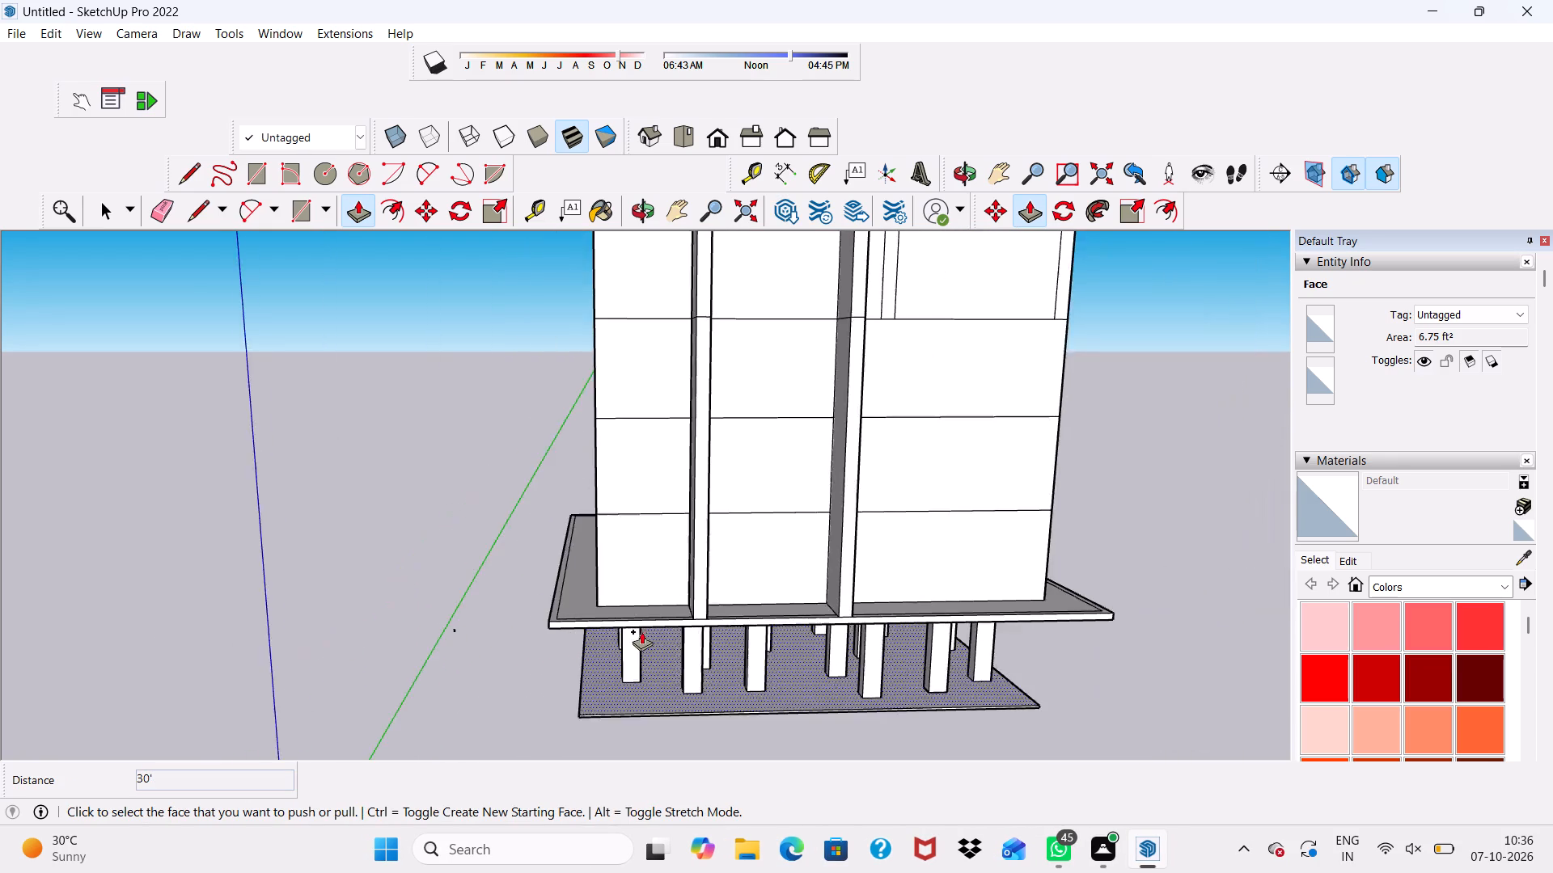
{"action": "scroll", "coordinate": [641, 631], "scroll_direction": "down", "scroll_amount": 9}
{"action": "scroll", "coordinate": [773, 427], "scroll_direction": "up", "scroll_amount": 11}
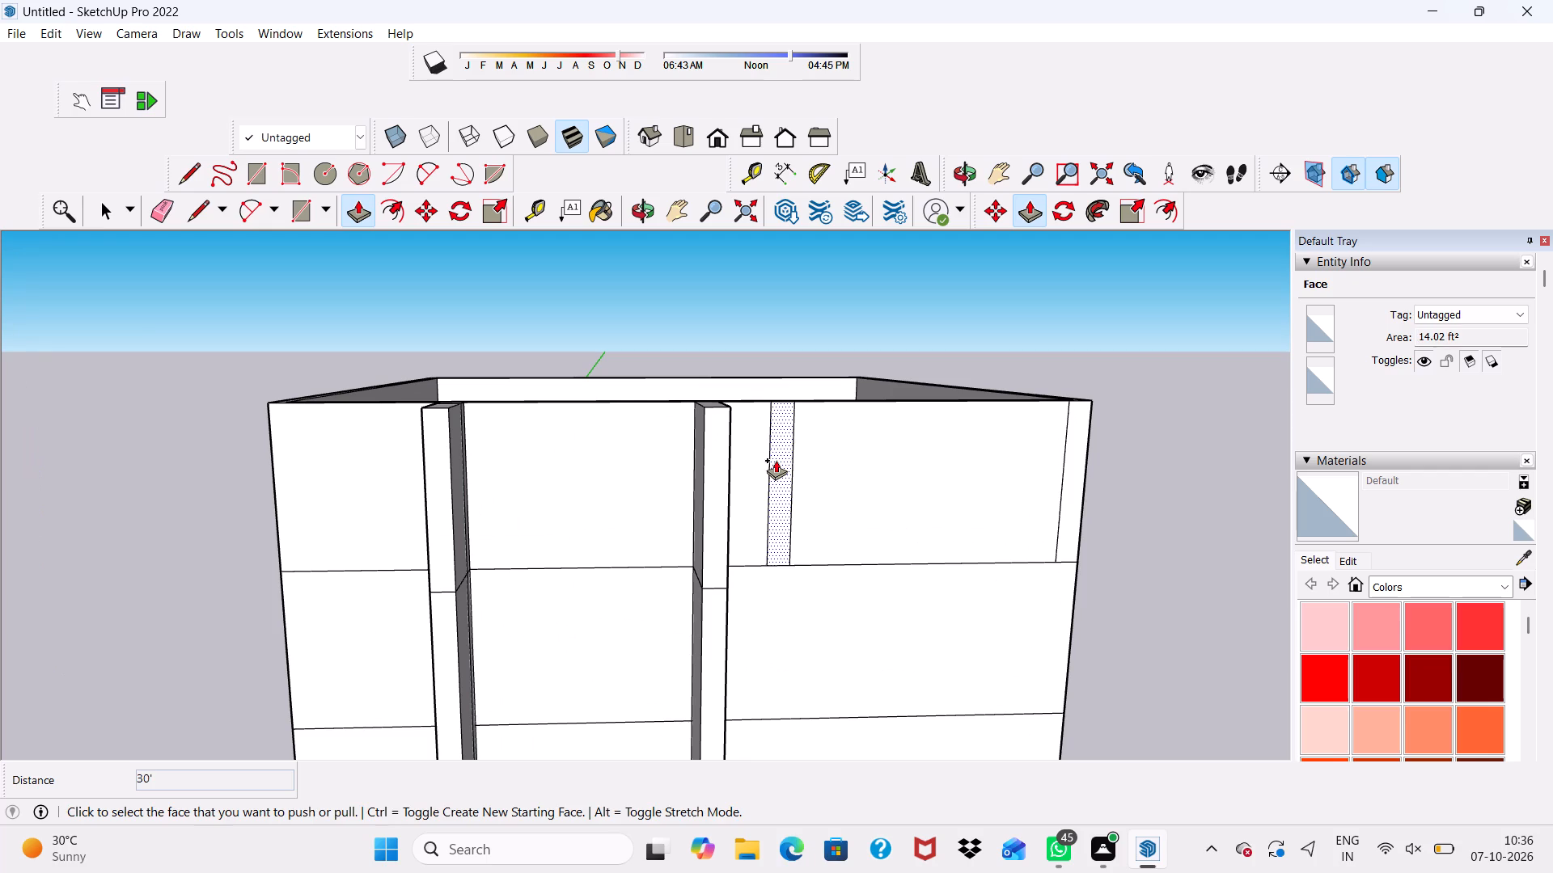
{"action": "left_click", "coordinate": [776, 460]}
{"action": "scroll", "coordinate": [793, 591], "scroll_direction": "down", "scroll_amount": 7}
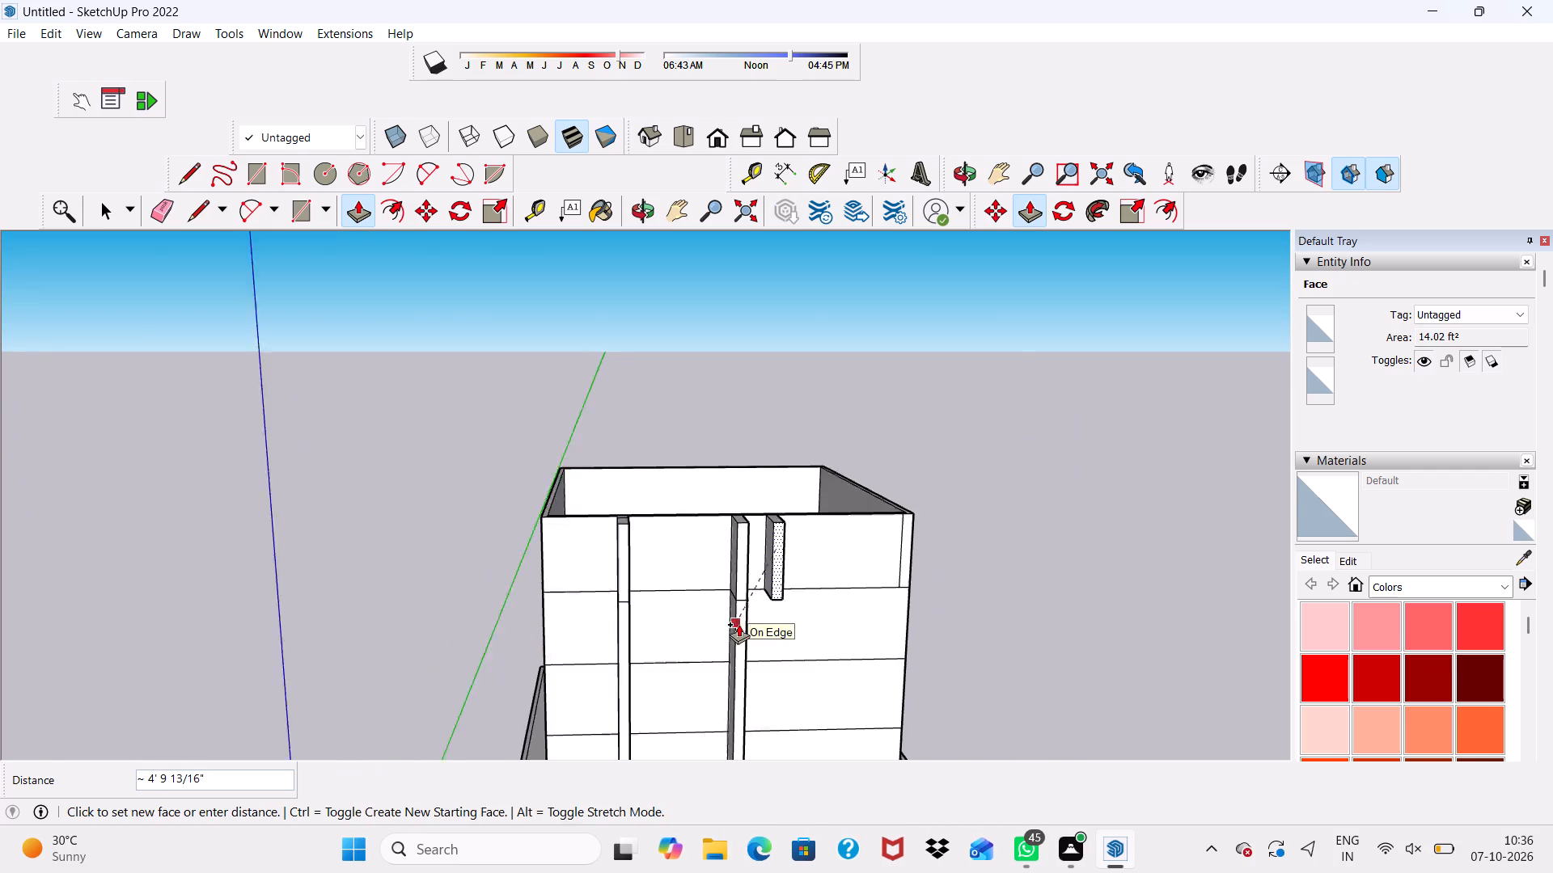
{"action": "scroll", "coordinate": [738, 624], "scroll_direction": "down", "scroll_amount": 10}
{"action": "scroll", "coordinate": [753, 686], "scroll_direction": "up", "scroll_amount": 4}
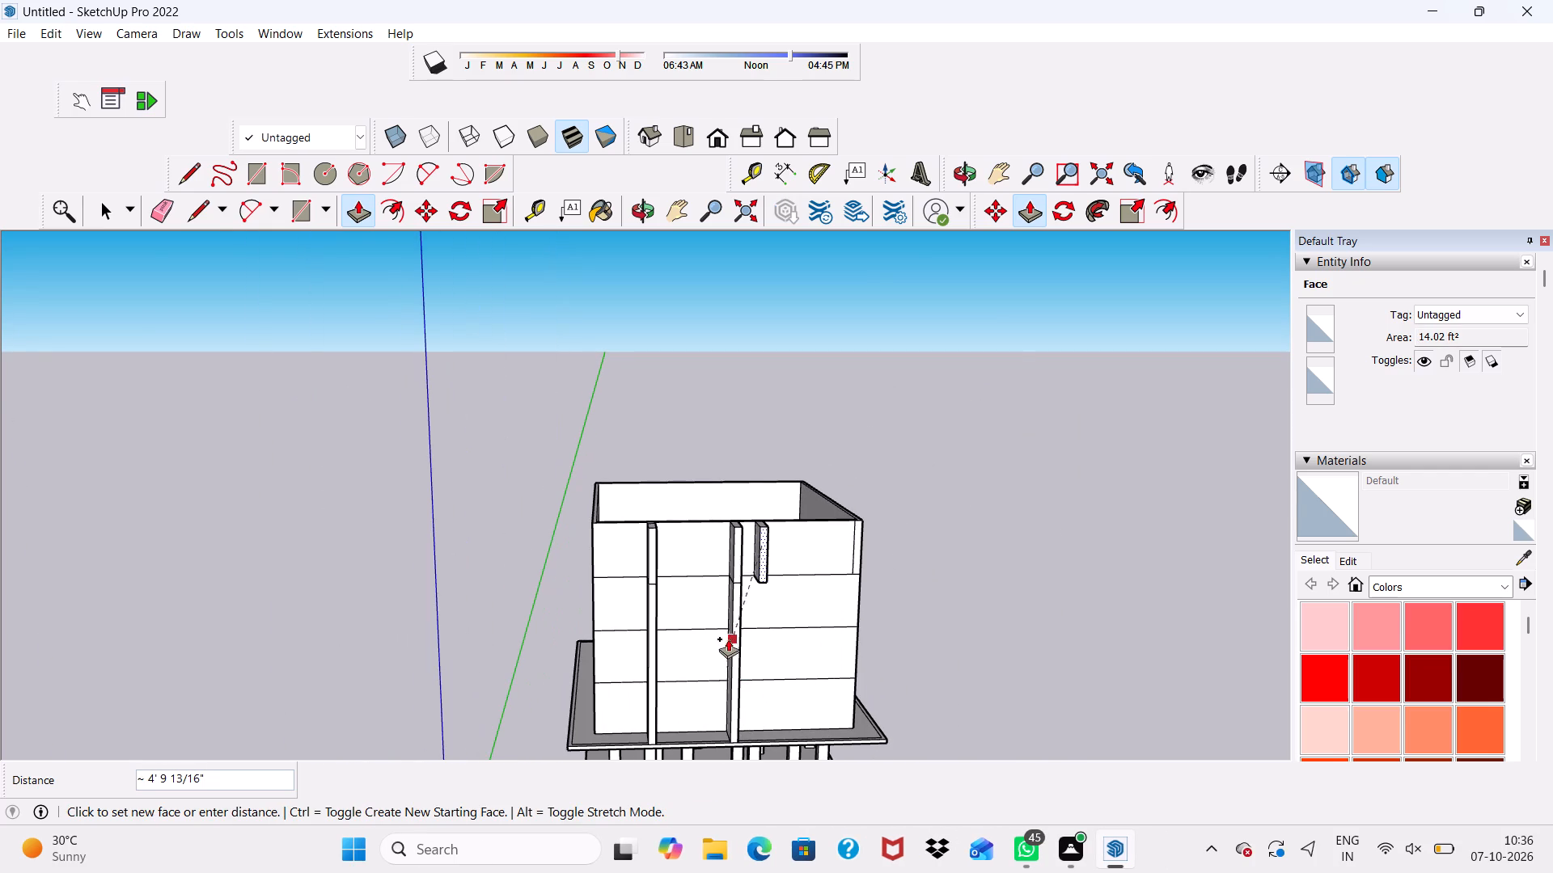
{"action": "left_click", "coordinate": [734, 618]}
Extend the underside of the third fin 30' down to the slab, level with the second fin's base.
{"action": "middle_click_drag", "start_coordinate": [771, 604], "coordinate": [769, 506]}
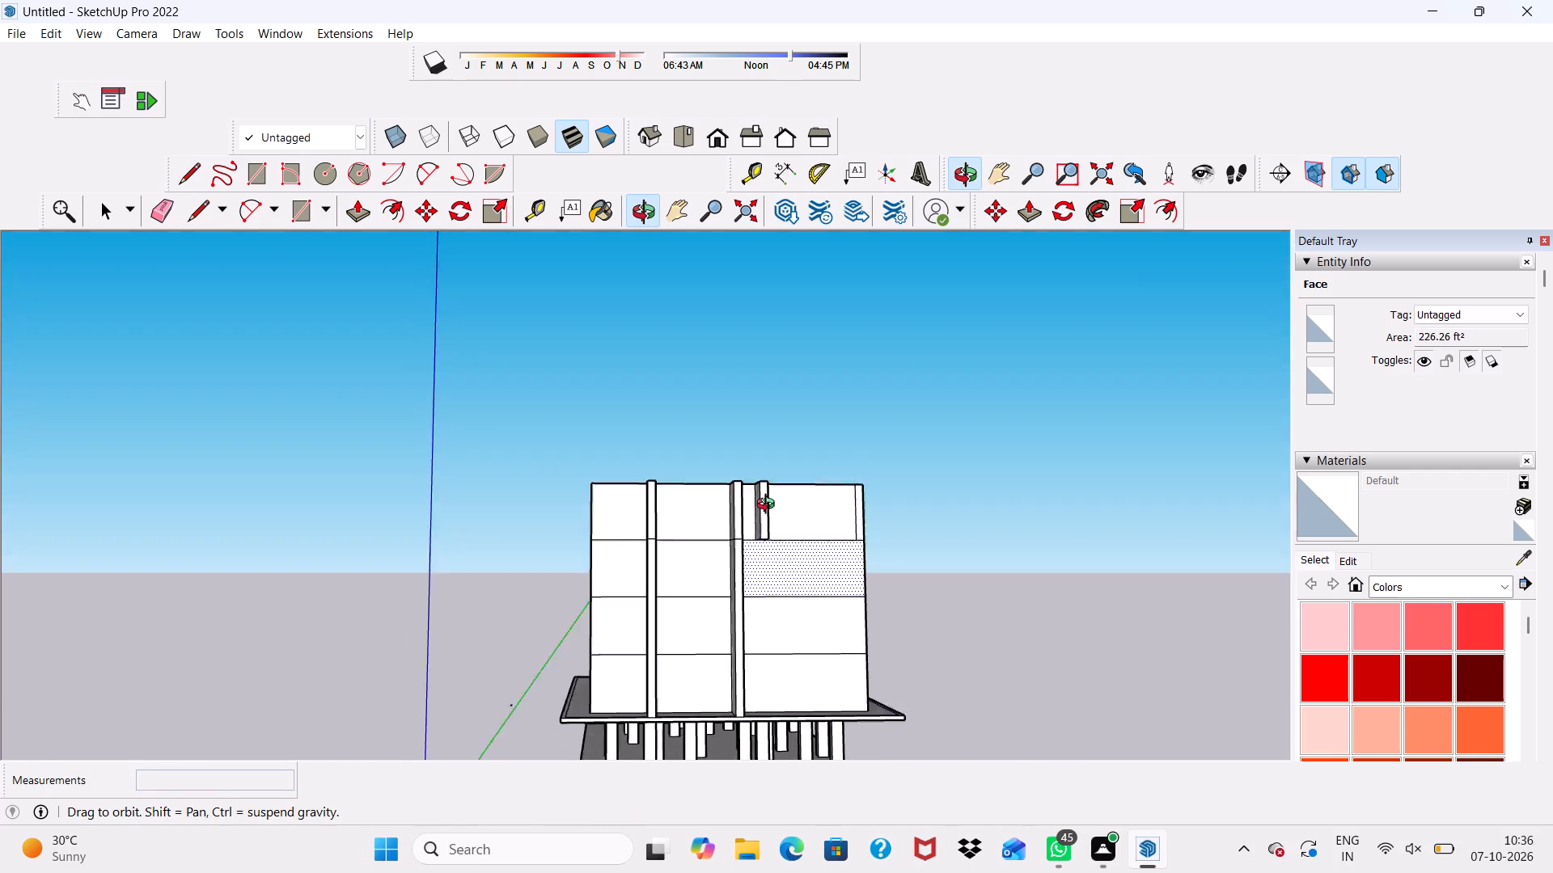
{"action": "middle_click_drag", "start_coordinate": [769, 506], "coordinate": [769, 463]}
{"action": "scroll", "coordinate": [766, 601], "scroll_direction": "up", "scroll_amount": 6}
{"action": "scroll", "coordinate": [772, 440], "scroll_direction": "up", "scroll_amount": 4}
{"action": "left_click", "coordinate": [756, 428]}
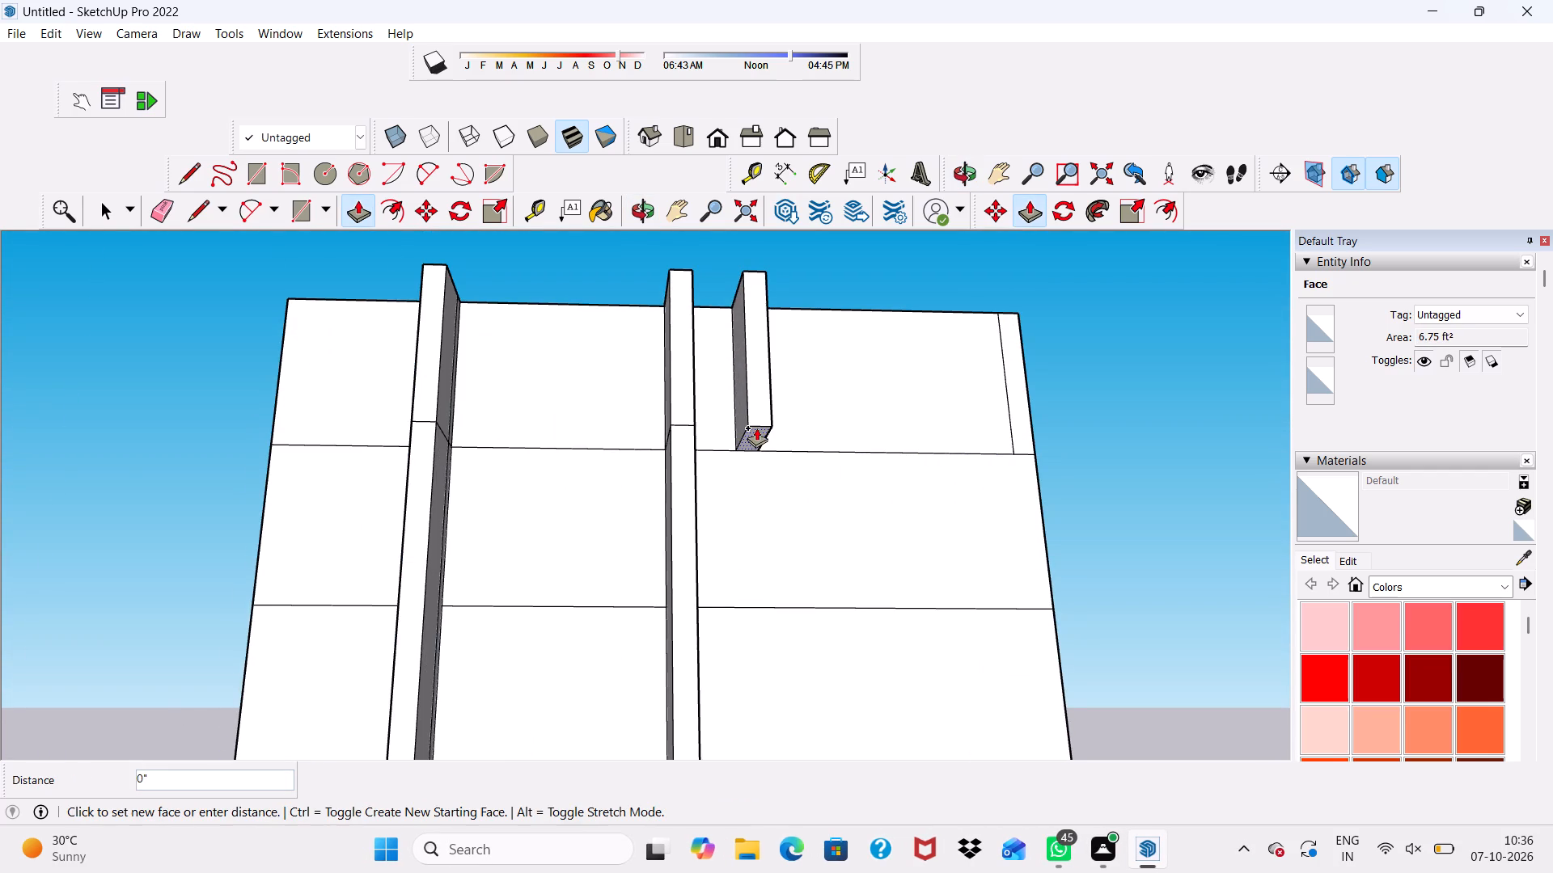
{"action": "scroll", "coordinate": [762, 517], "scroll_direction": "down", "scroll_amount": 9}
{"action": "scroll", "coordinate": [781, 609], "scroll_direction": "up", "scroll_amount": 1}
{"action": "scroll", "coordinate": [781, 625], "scroll_direction": "down", "scroll_amount": 3}
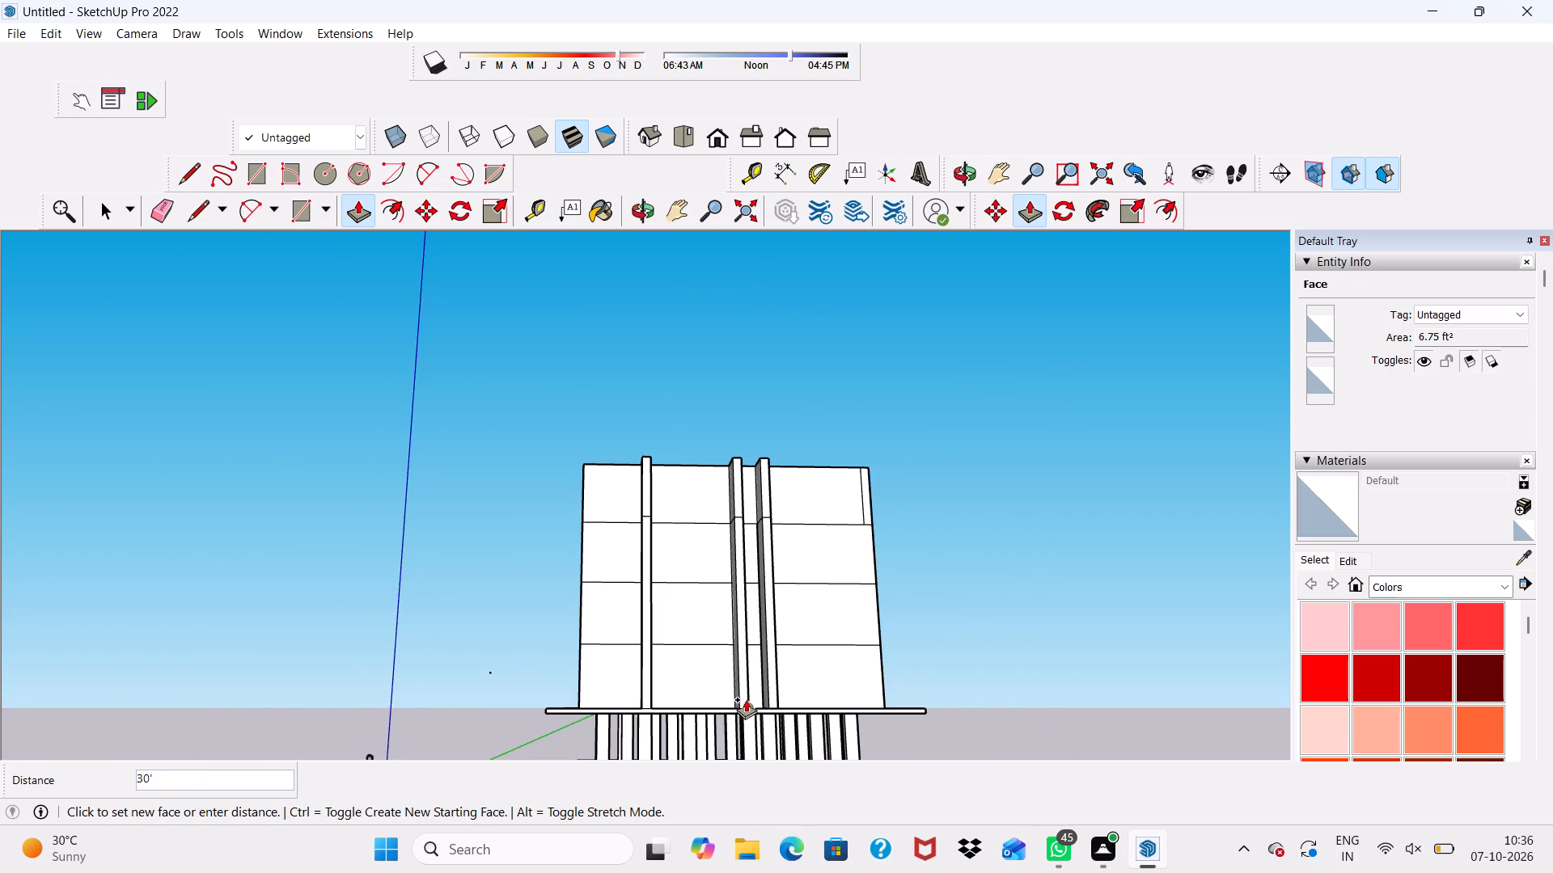
{"action": "scroll", "coordinate": [741, 695], "scroll_direction": "up", "scroll_amount": 3}
{"action": "middle_click_drag", "start_coordinate": [738, 695], "coordinate": [719, 762]}
{"action": "scroll", "coordinate": [738, 695], "scroll_direction": "down", "scroll_amount": 1}
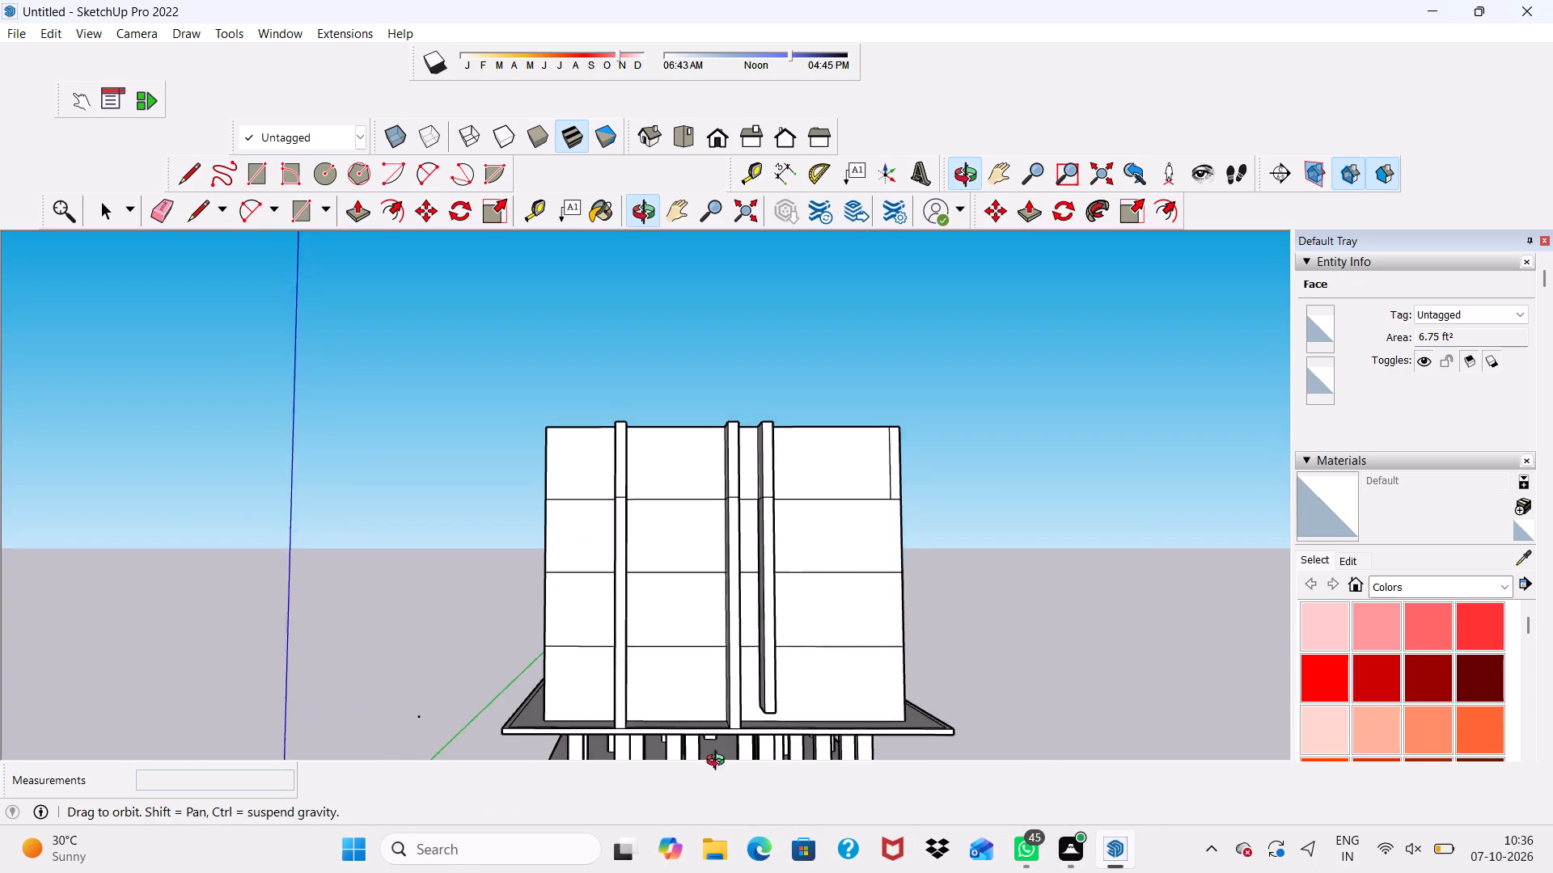
{"action": "middle_click_drag", "start_coordinate": [719, 762], "coordinate": [710, 776]}
{"action": "scroll", "coordinate": [715, 737], "scroll_direction": "up", "scroll_amount": 3}
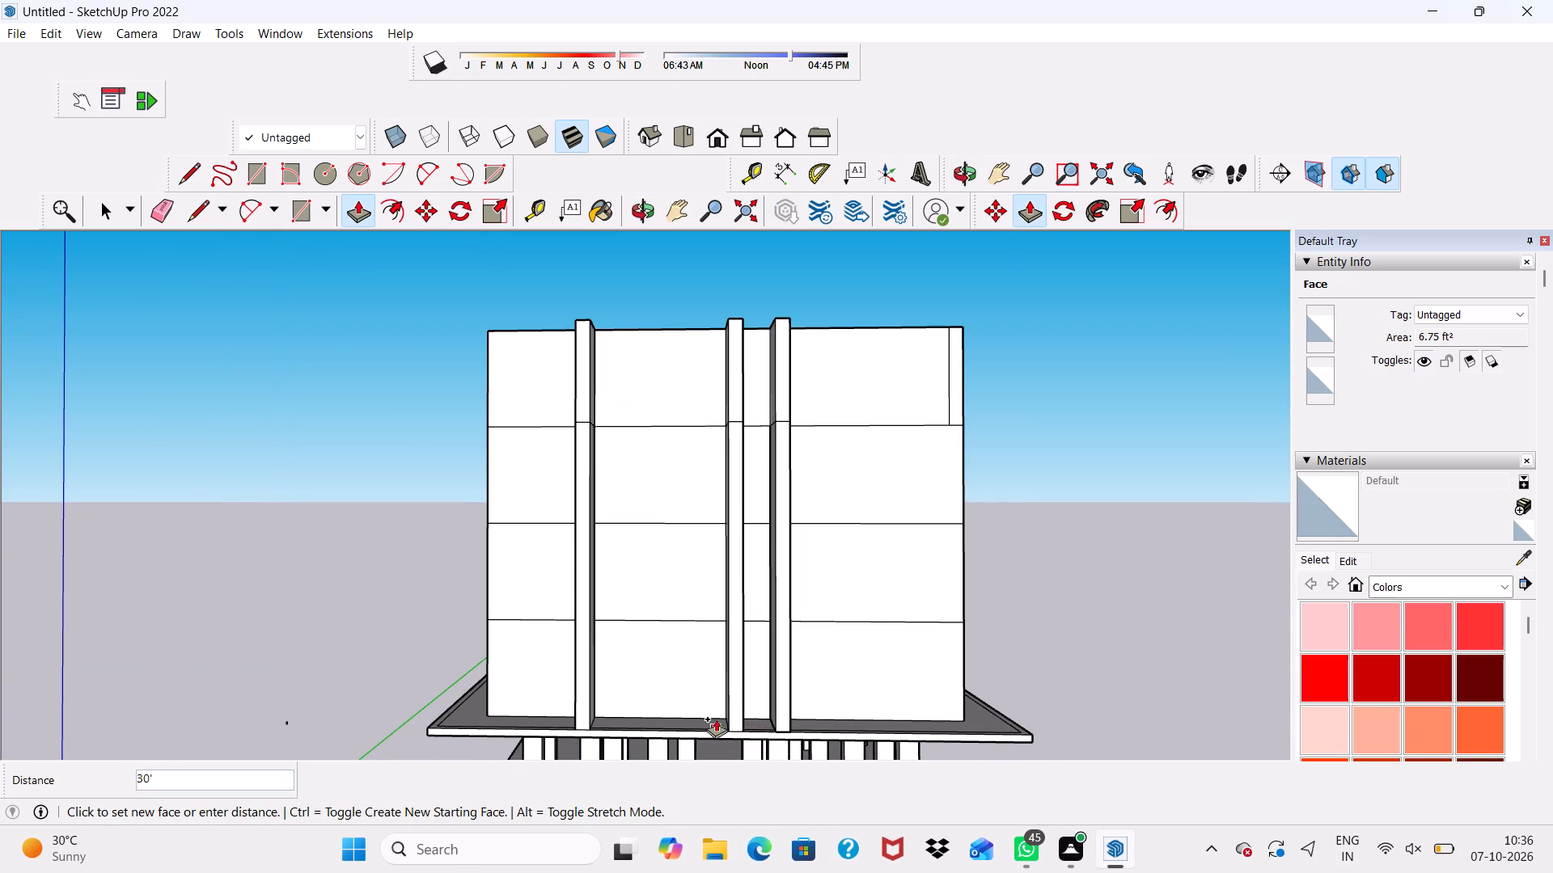
{"action": "scroll", "coordinate": [721, 710], "scroll_direction": "up", "scroll_amount": 5}
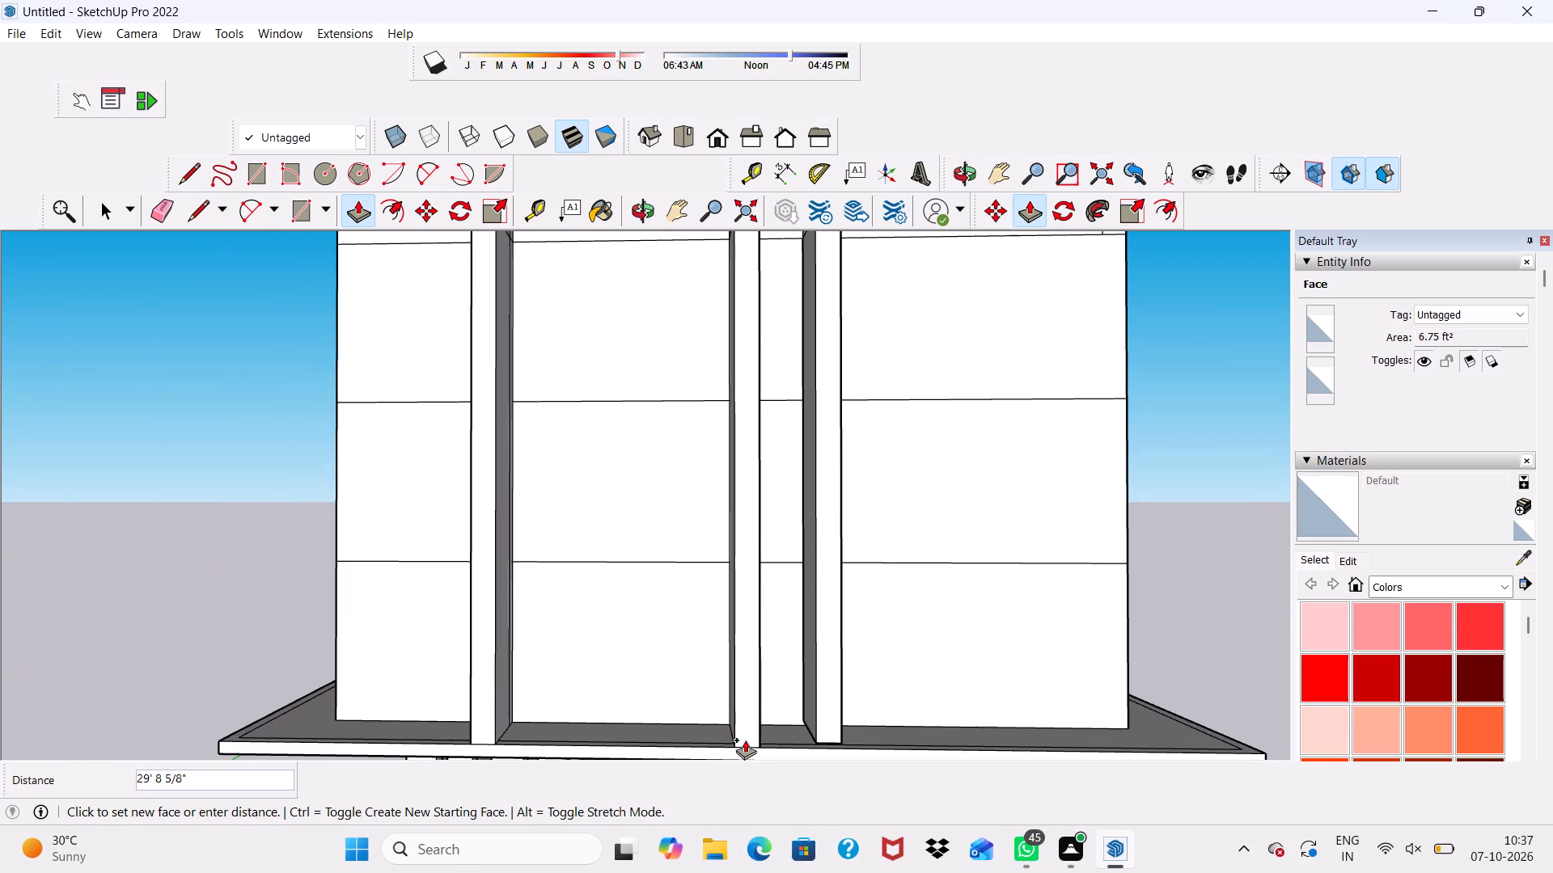
{"action": "scroll", "coordinate": [746, 731], "scroll_direction": "down", "scroll_amount": 8}
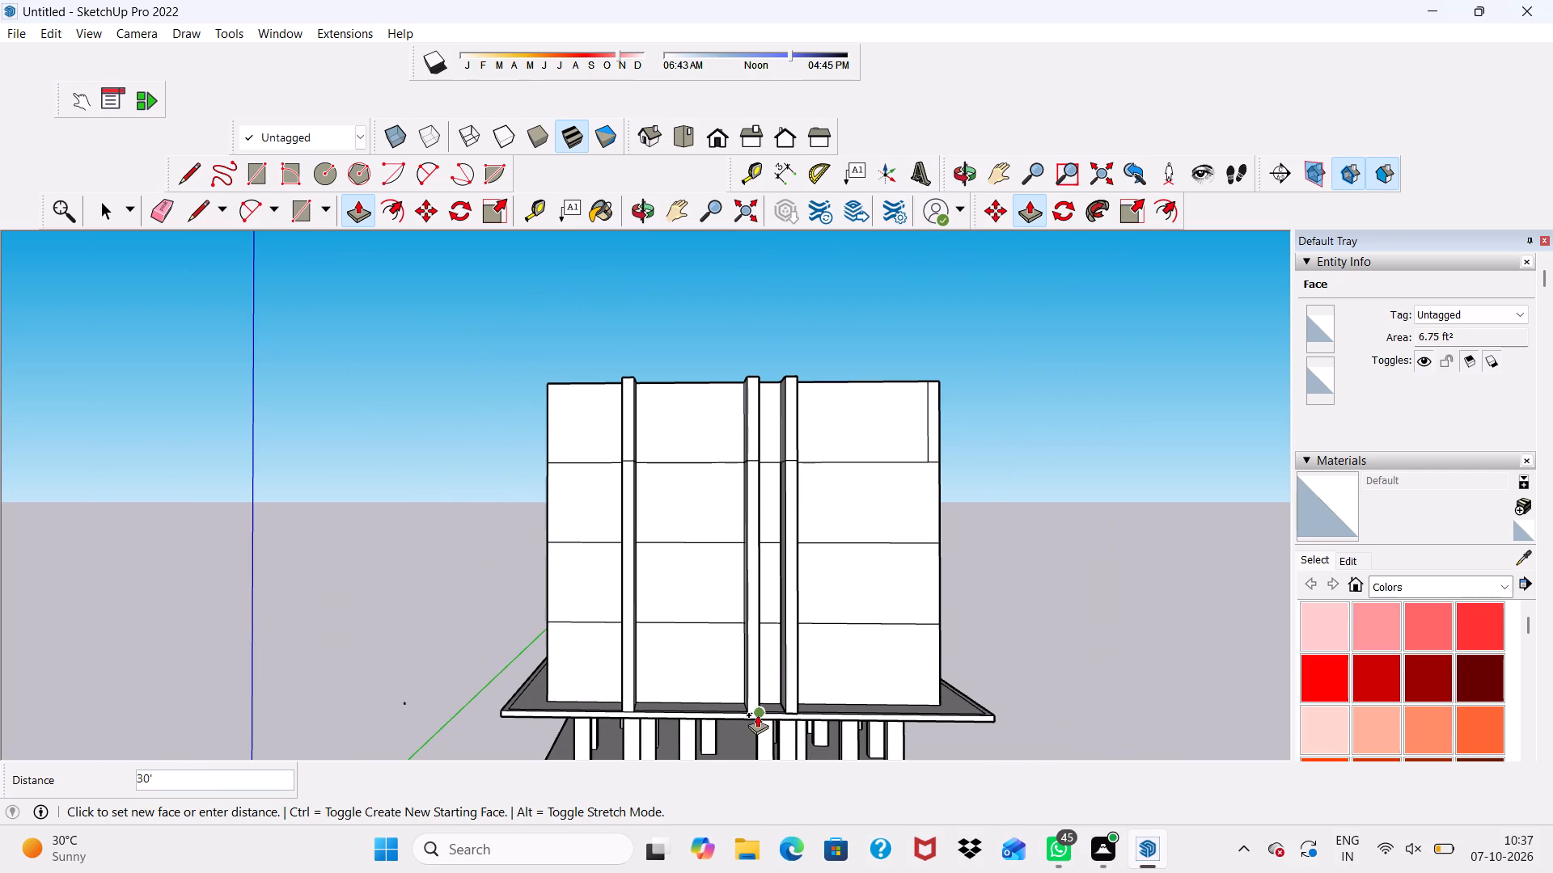
{"action": "left_click", "coordinate": [757, 714]}
Push/Pull the fourth top-tier strip, at the facade's right end, out about 4'10" from the wall, flush with the third fin.
{"action": "scroll", "coordinate": [926, 386], "scroll_direction": "up", "scroll_amount": 4}
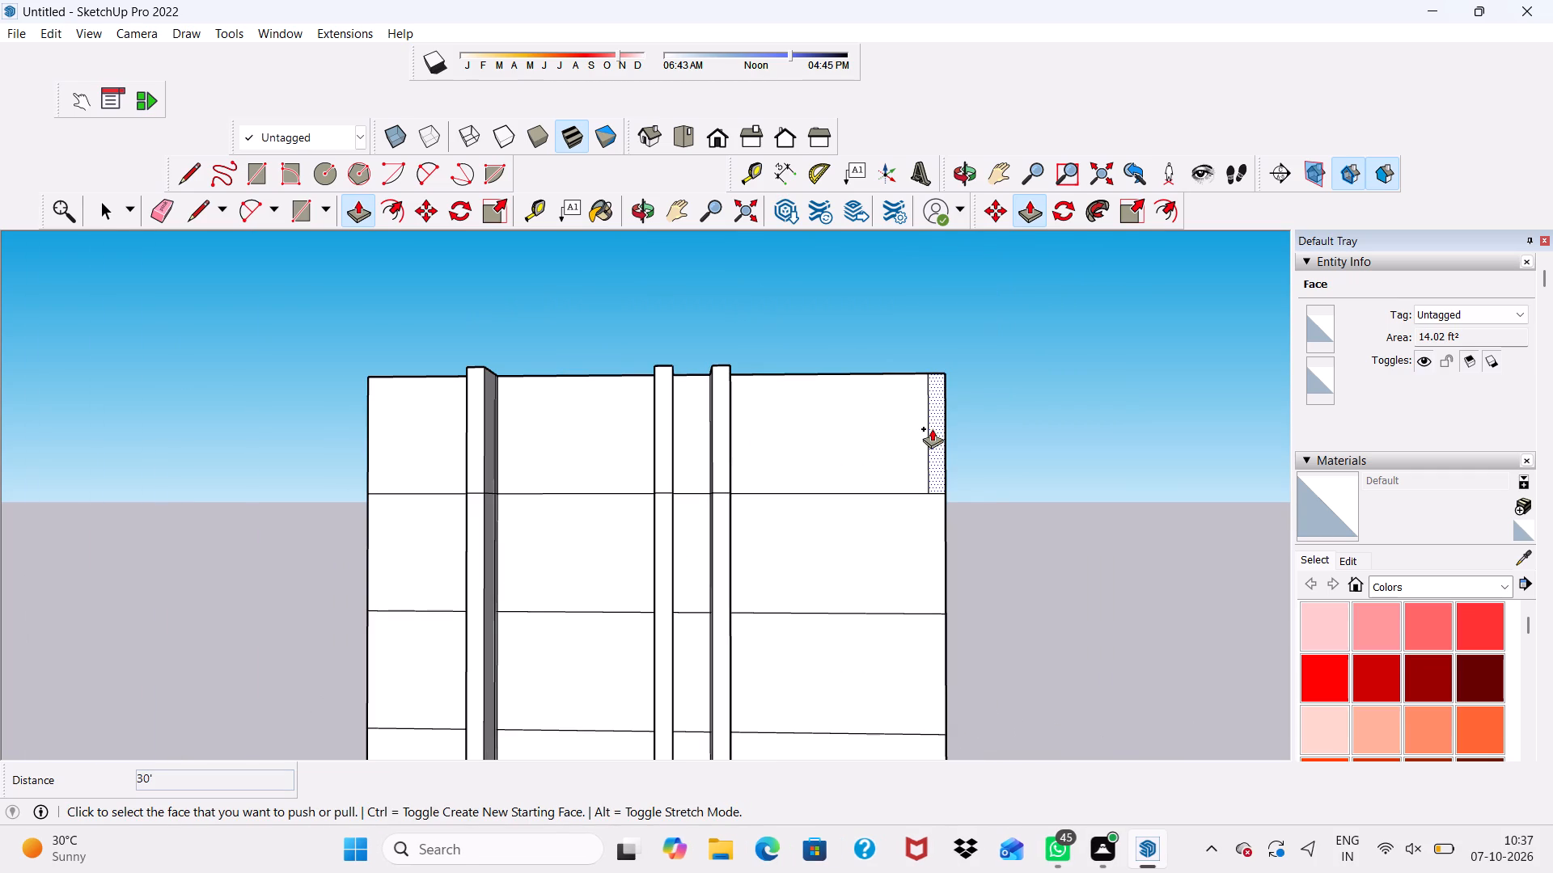
{"action": "left_click", "coordinate": [932, 428]}
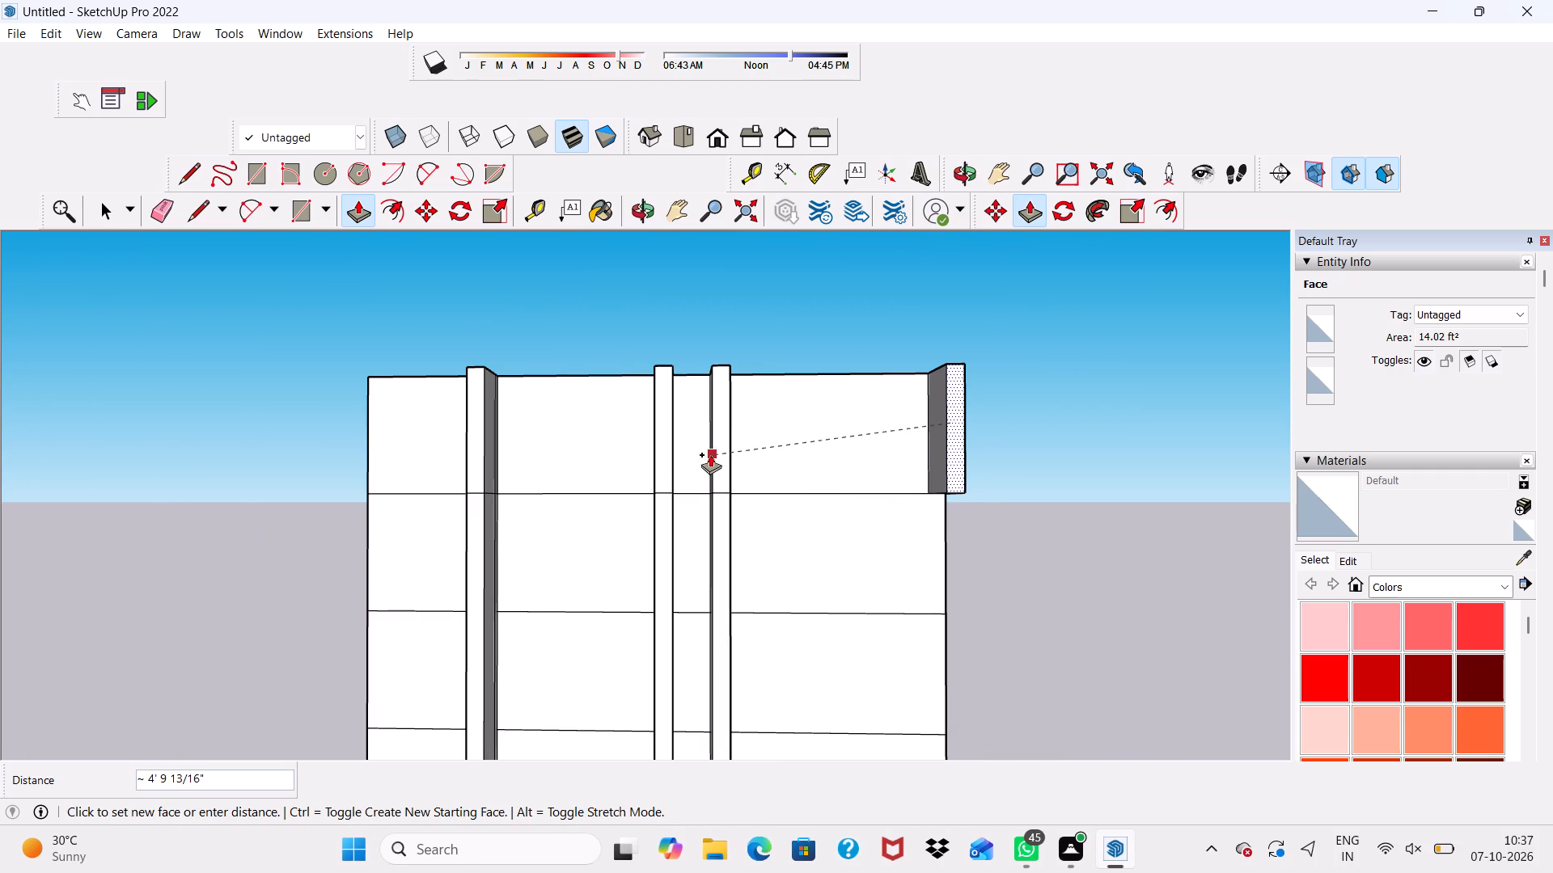
{"action": "scroll", "coordinate": [726, 470], "scroll_direction": "up", "scroll_amount": 4}
{"action": "middle_click_drag", "start_coordinate": [726, 470], "coordinate": [529, 546]}
{"action": "left_click", "coordinate": [679, 474]}
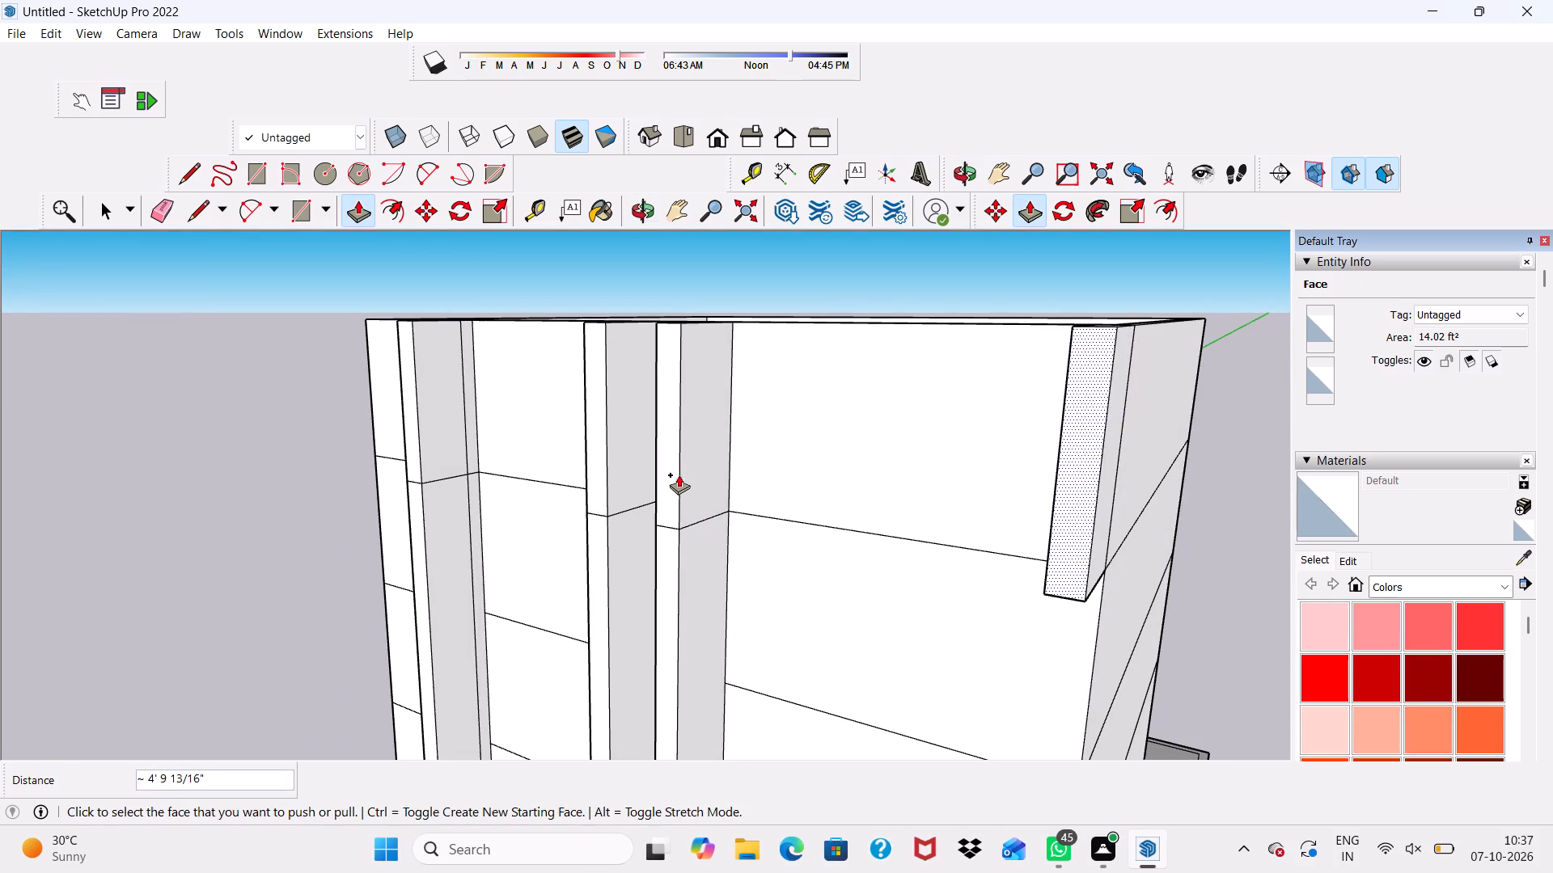
Extend the underside of the fourth fin 30' down to the slab, level with the other fins' bases.
{"action": "middle_click_drag", "start_coordinate": [783, 570], "coordinate": [948, 395]}
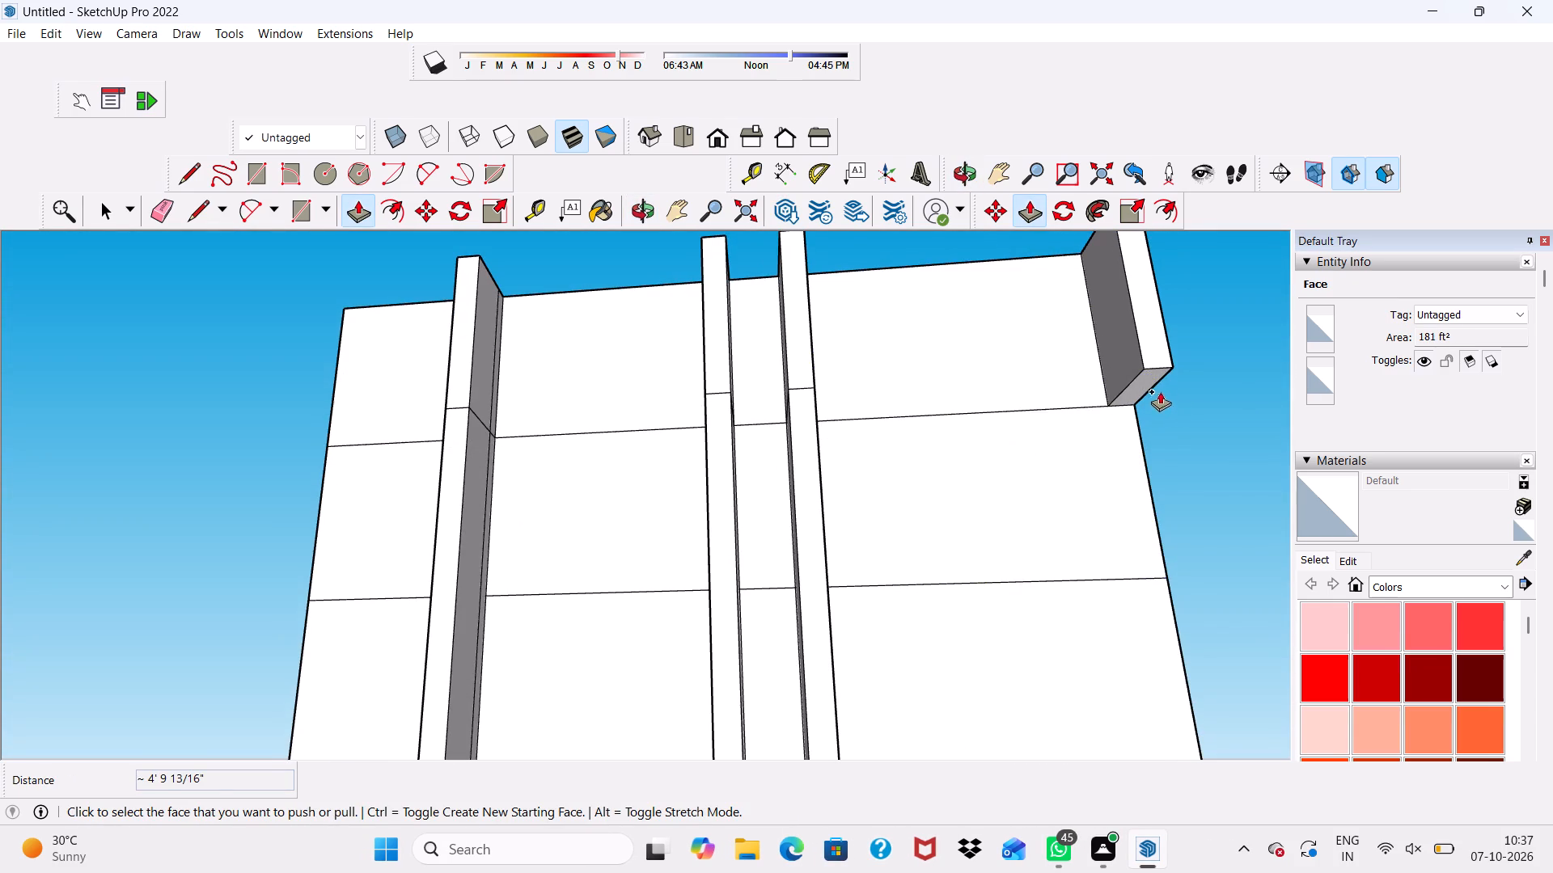
{"action": "left_click", "coordinate": [1145, 379]}
{"action": "scroll", "coordinate": [1116, 429], "scroll_direction": "down", "scroll_amount": 14}
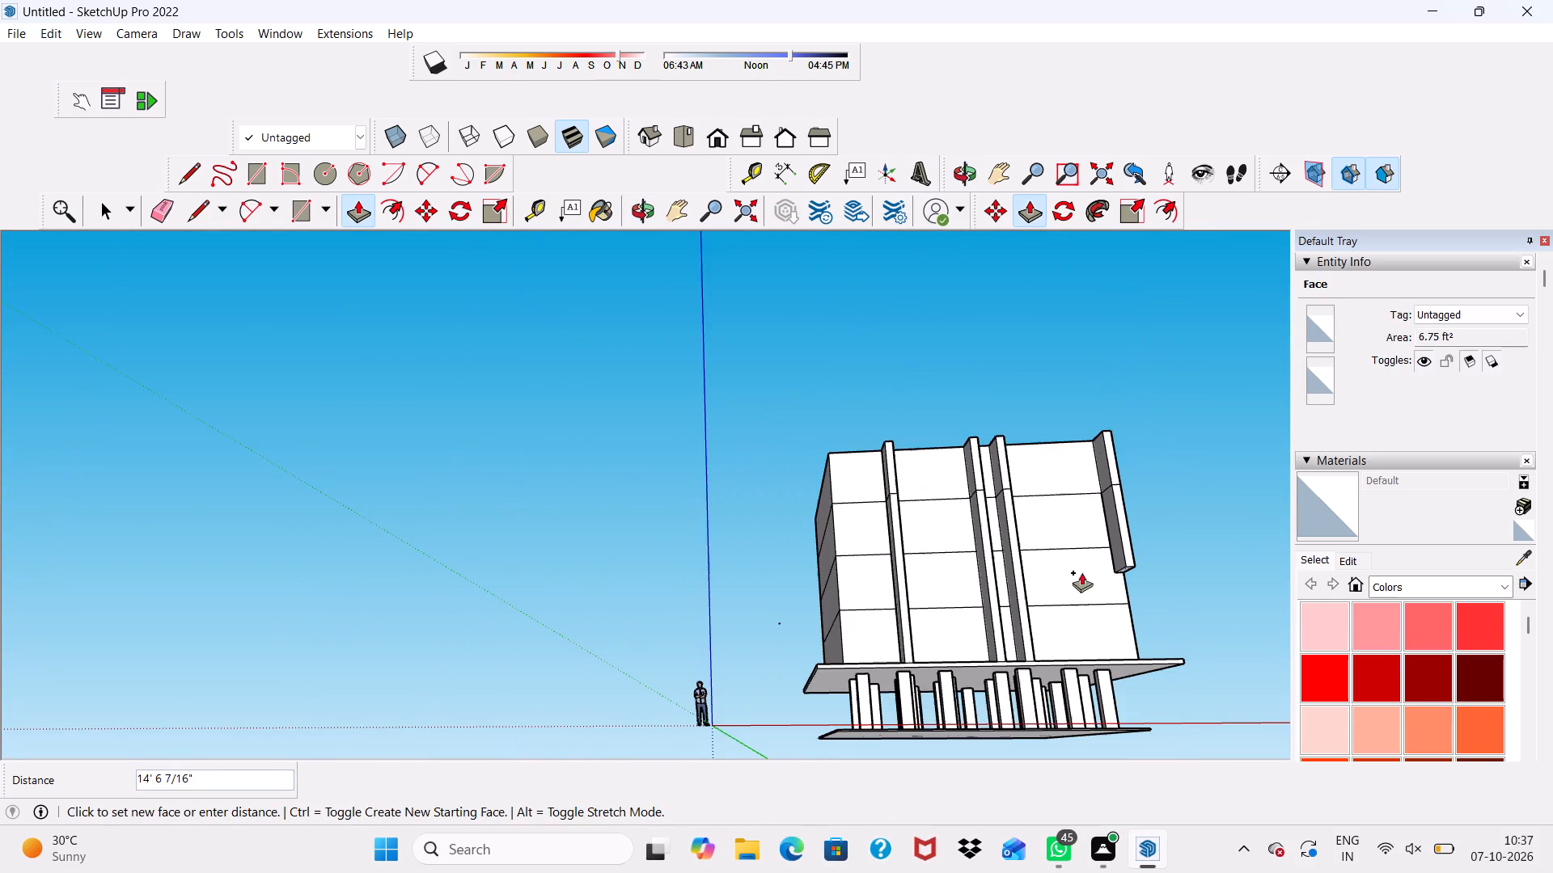
{"action": "scroll", "coordinate": [992, 603], "scroll_direction": "down", "scroll_amount": 1}
{"action": "scroll", "coordinate": [1064, 626], "scroll_direction": "up", "scroll_amount": 5}
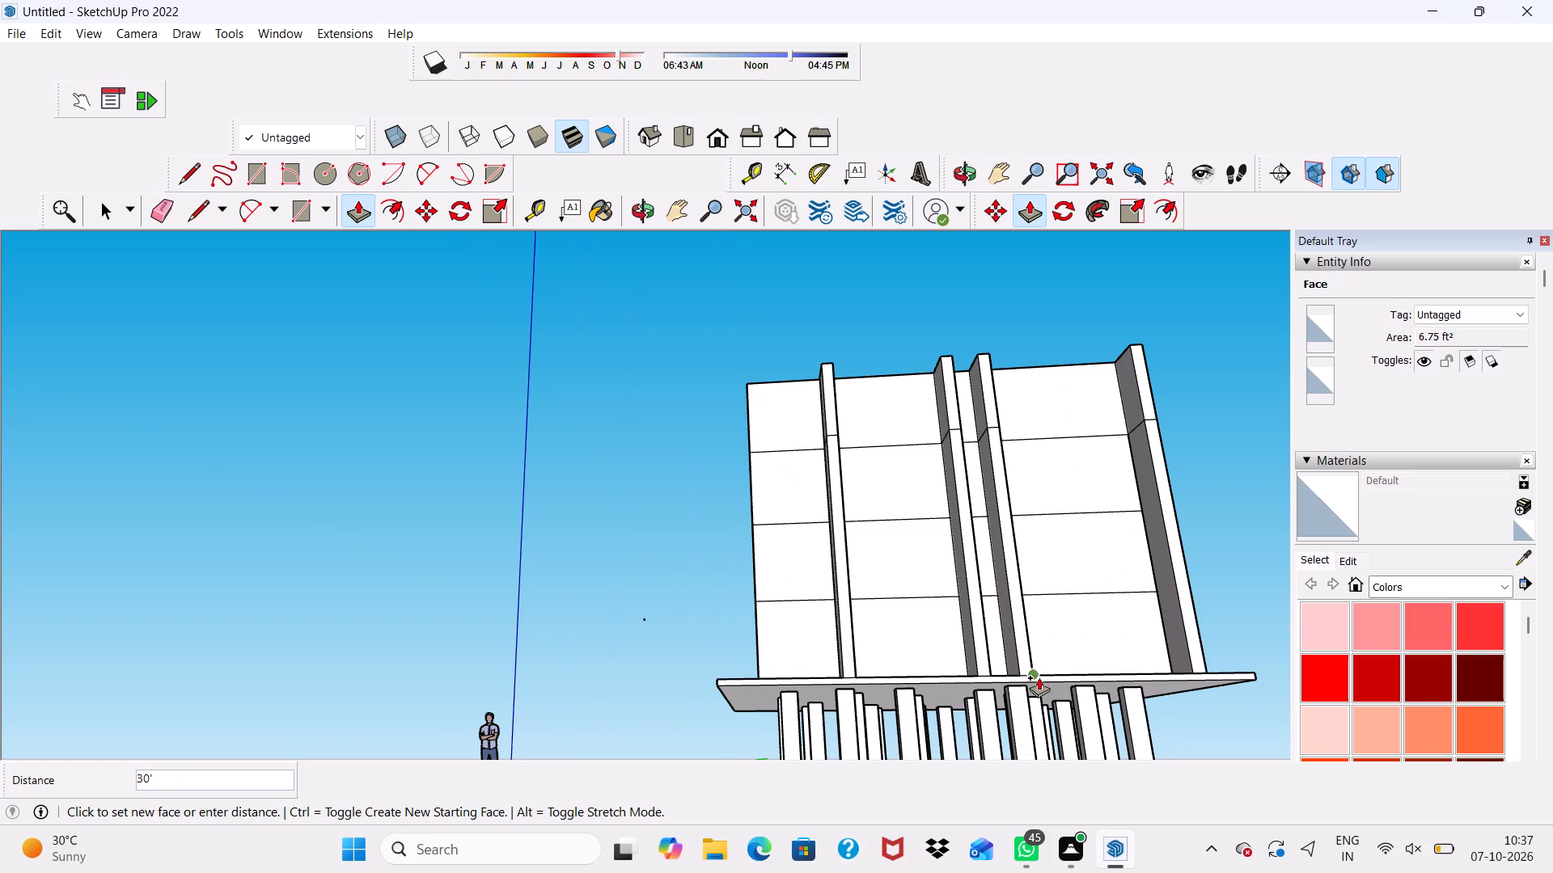
{"action": "middle_click_drag", "start_coordinate": [1039, 677], "coordinate": [955, 736]}
{"action": "scroll", "coordinate": [1039, 678], "scroll_direction": "down", "scroll_amount": 1}
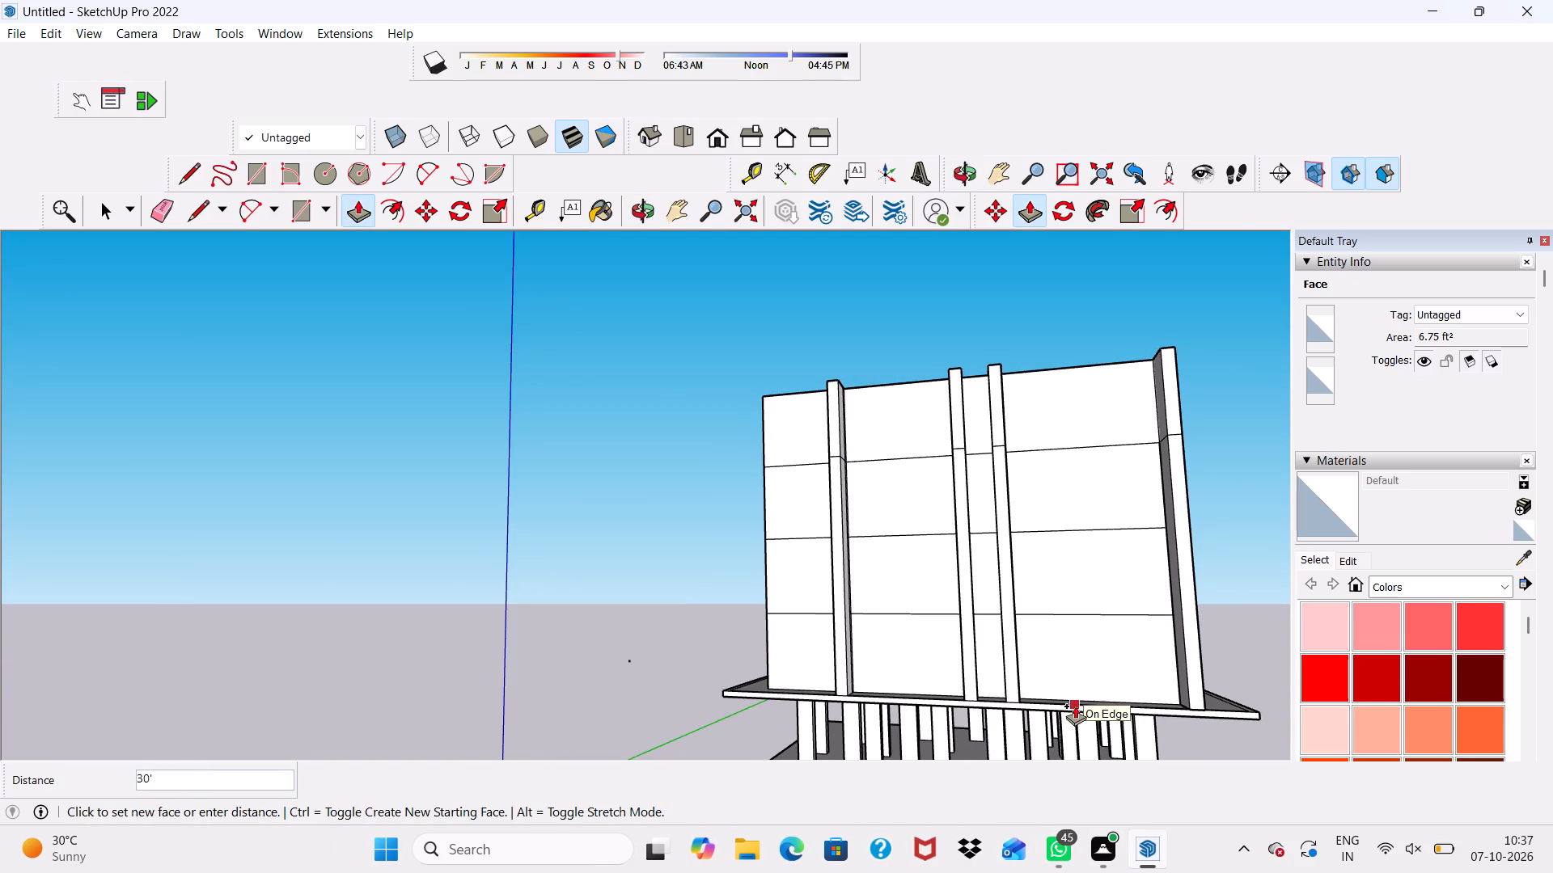
{"action": "scroll", "coordinate": [1075, 706], "scroll_direction": "up", "scroll_amount": 10}
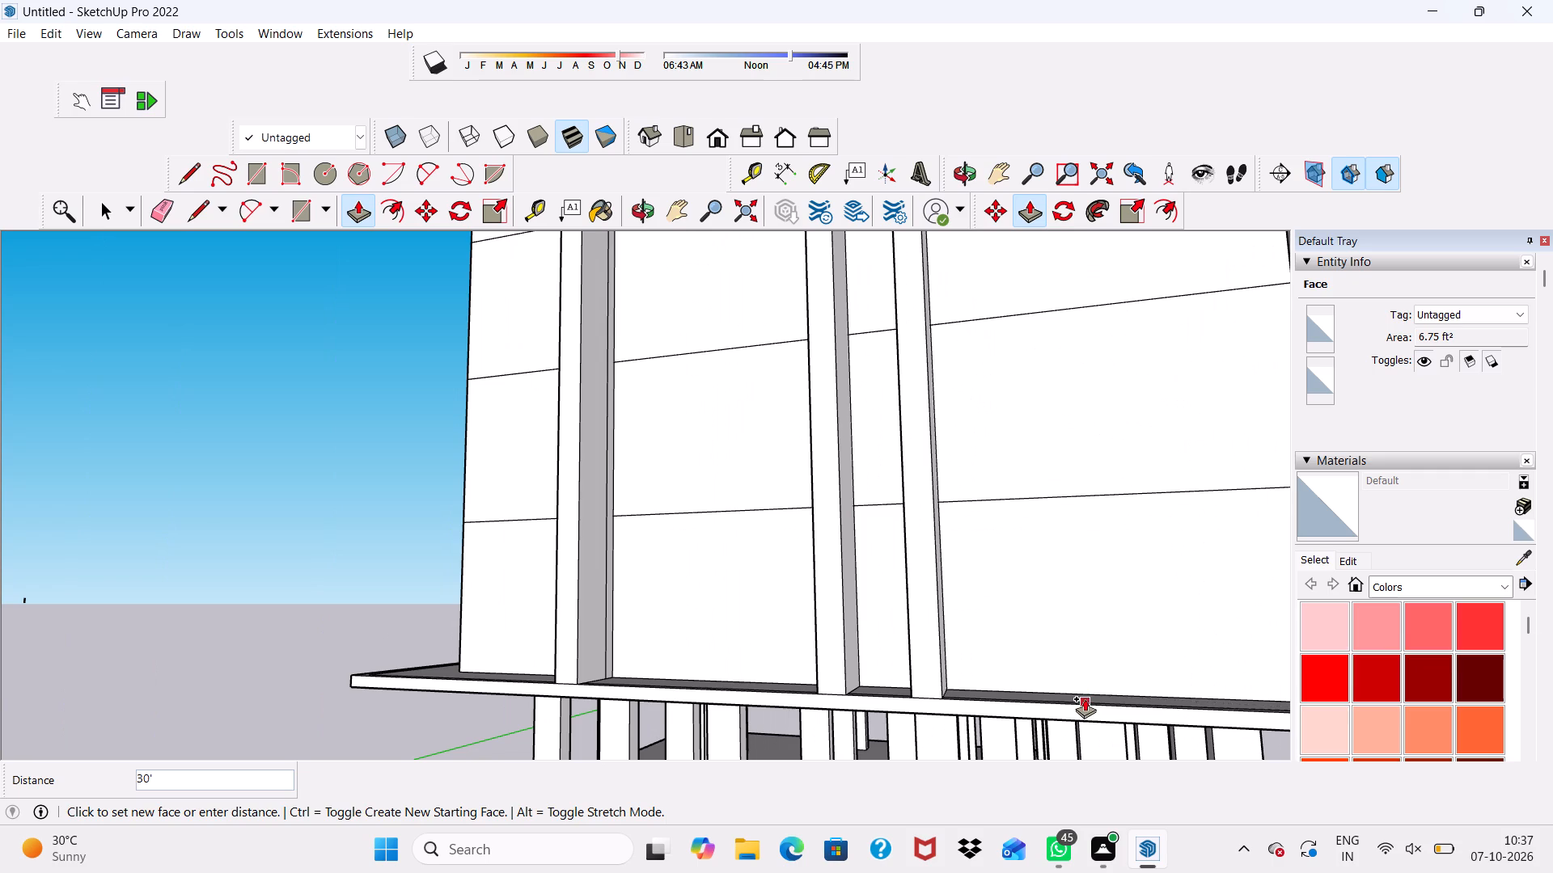
{"action": "left_click", "coordinate": [1085, 698]}
Erase the leftover vertical line near the wall on the first fin's right side face.
{"action": "scroll", "coordinate": [901, 652], "scroll_direction": "down", "scroll_amount": 16}
{"action": "middle_click_drag", "start_coordinate": [916, 609], "coordinate": [646, 658]}
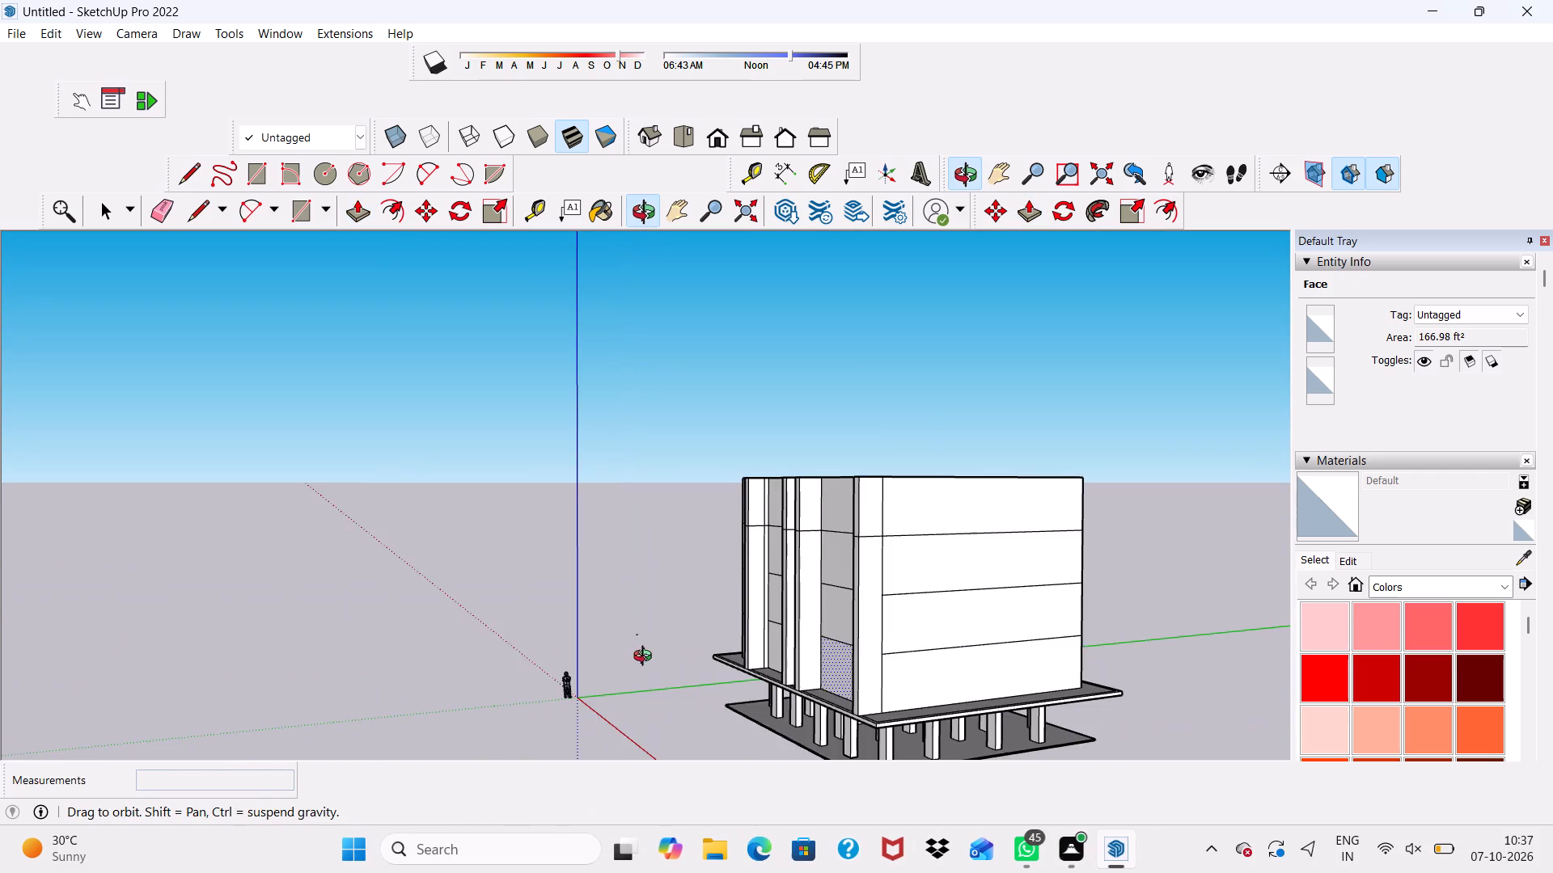
{"action": "middle_click_drag", "start_coordinate": [646, 658], "coordinate": [962, 659]}
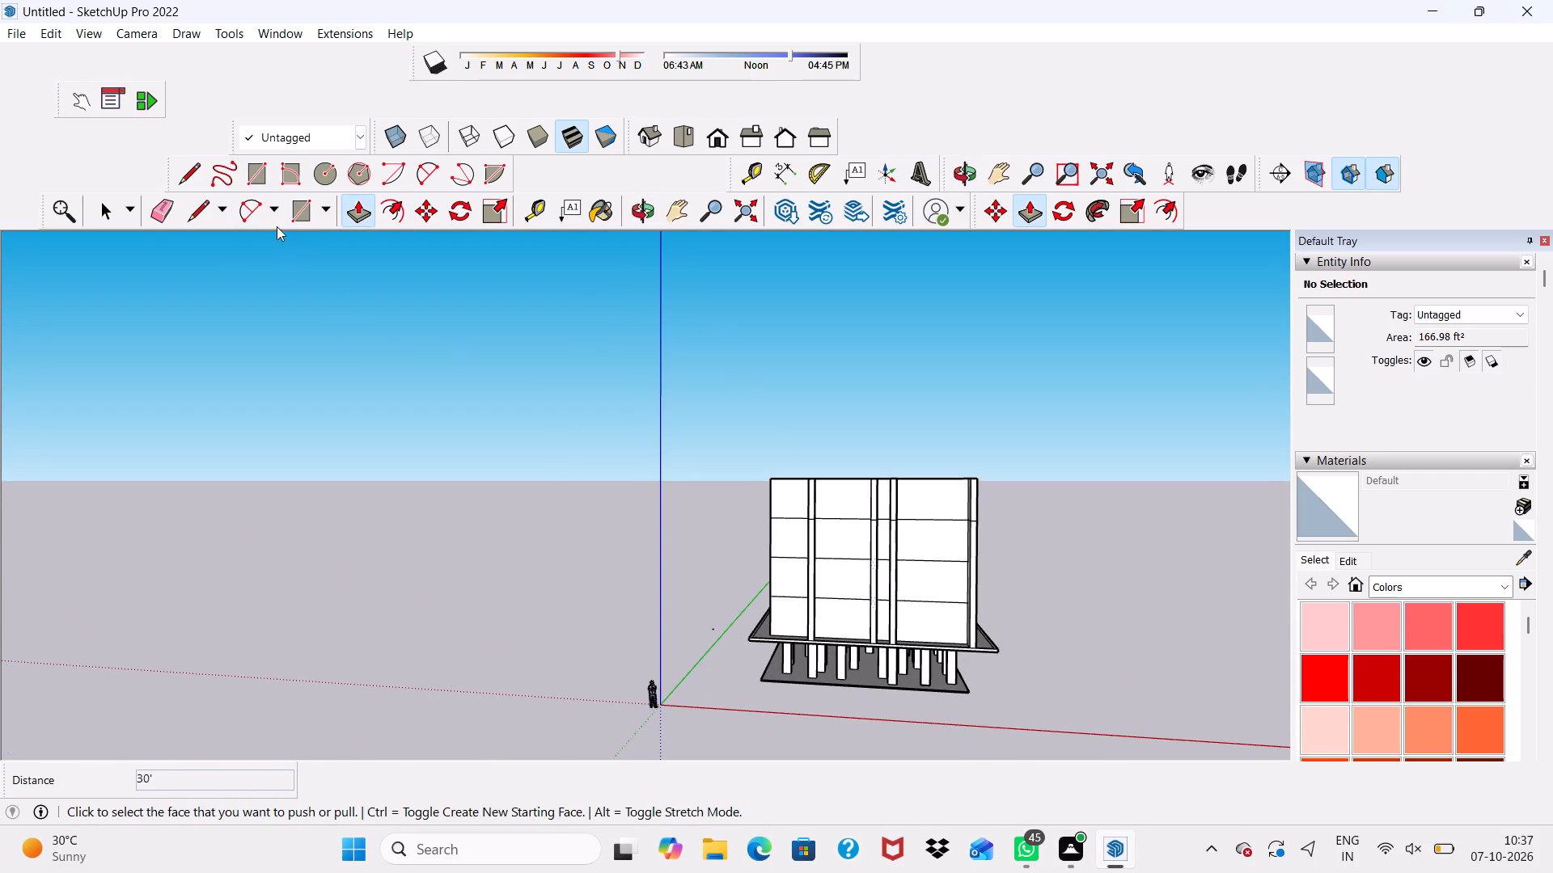
{"action": "left_click", "coordinate": [168, 200]}
{"action": "scroll", "coordinate": [932, 485], "scroll_direction": "up", "scroll_amount": 10}
{"action": "scroll", "coordinate": [758, 501], "scroll_direction": "up", "scroll_amount": 15}
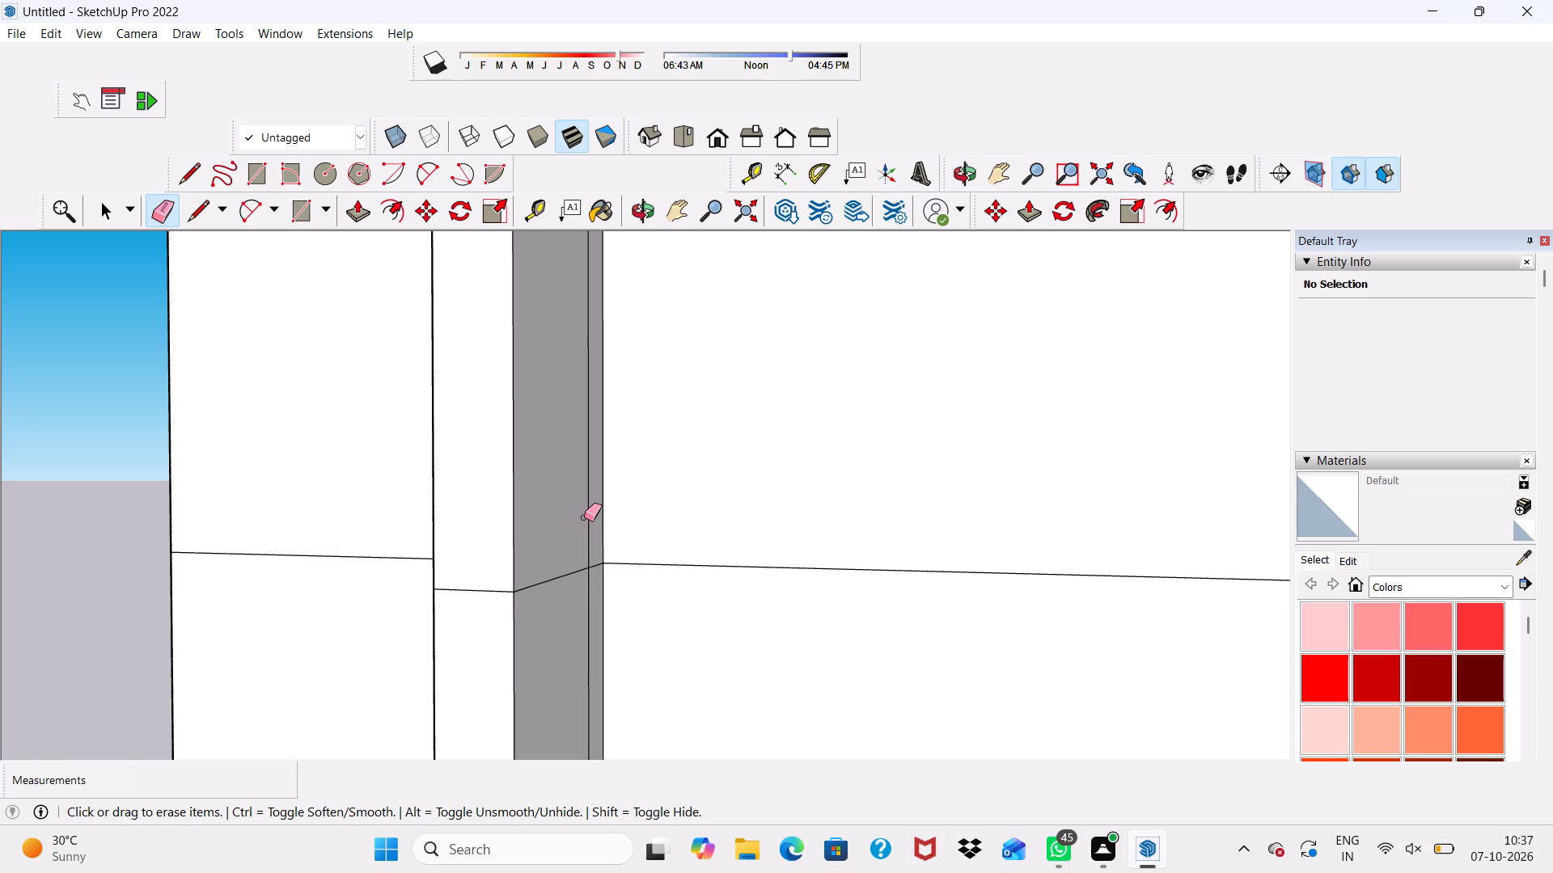
{"action": "left_click_drag", "start_coordinate": [585, 517], "coordinate": [593, 495]}
{"action": "left_click_drag", "start_coordinate": [595, 570], "coordinate": [586, 585]}
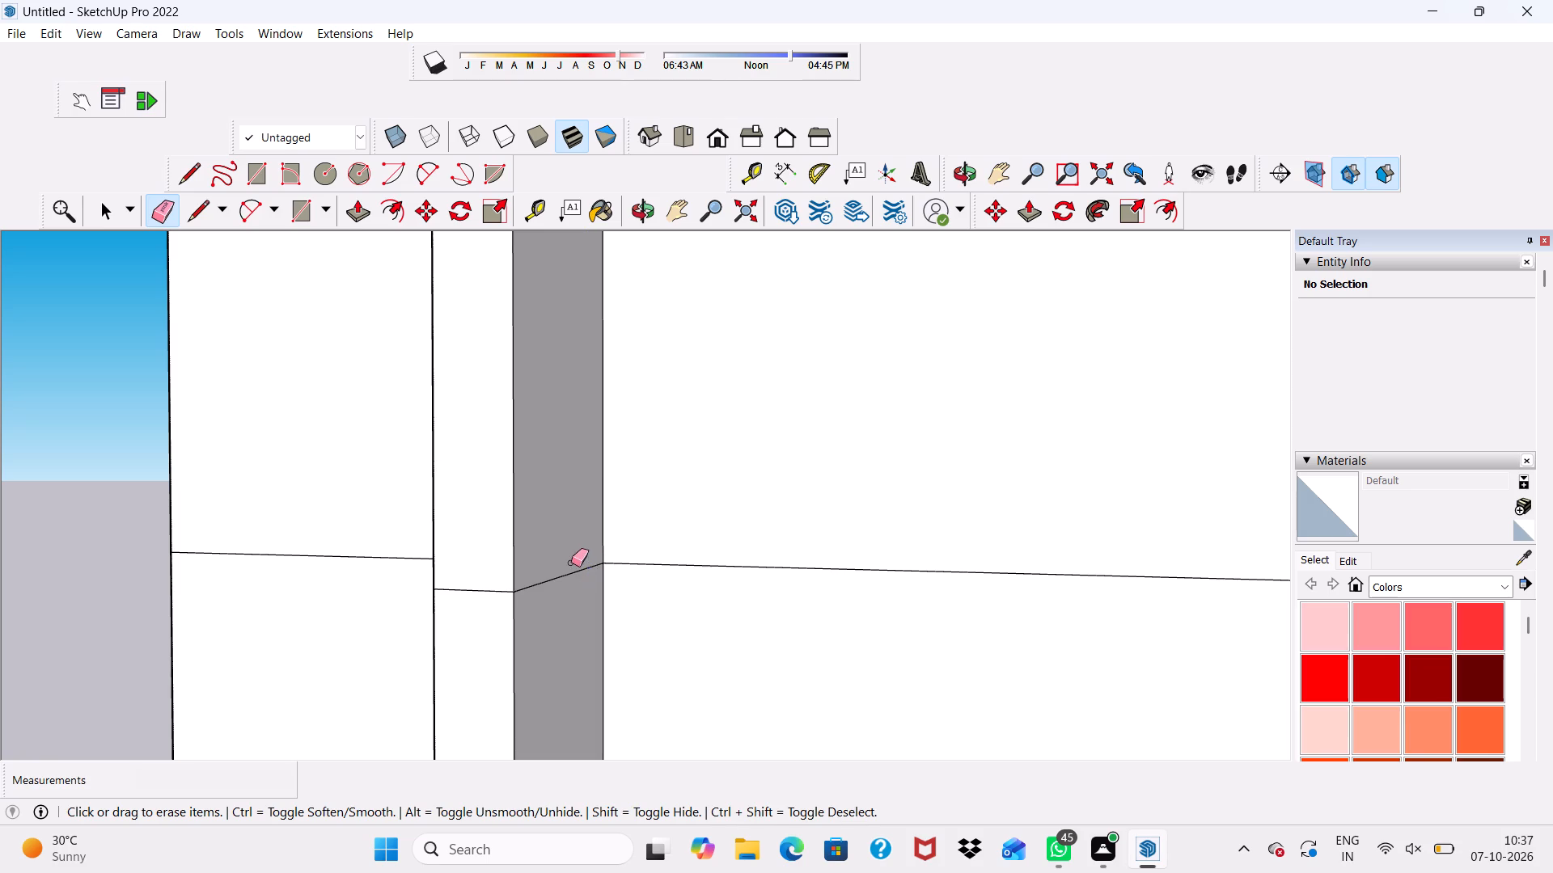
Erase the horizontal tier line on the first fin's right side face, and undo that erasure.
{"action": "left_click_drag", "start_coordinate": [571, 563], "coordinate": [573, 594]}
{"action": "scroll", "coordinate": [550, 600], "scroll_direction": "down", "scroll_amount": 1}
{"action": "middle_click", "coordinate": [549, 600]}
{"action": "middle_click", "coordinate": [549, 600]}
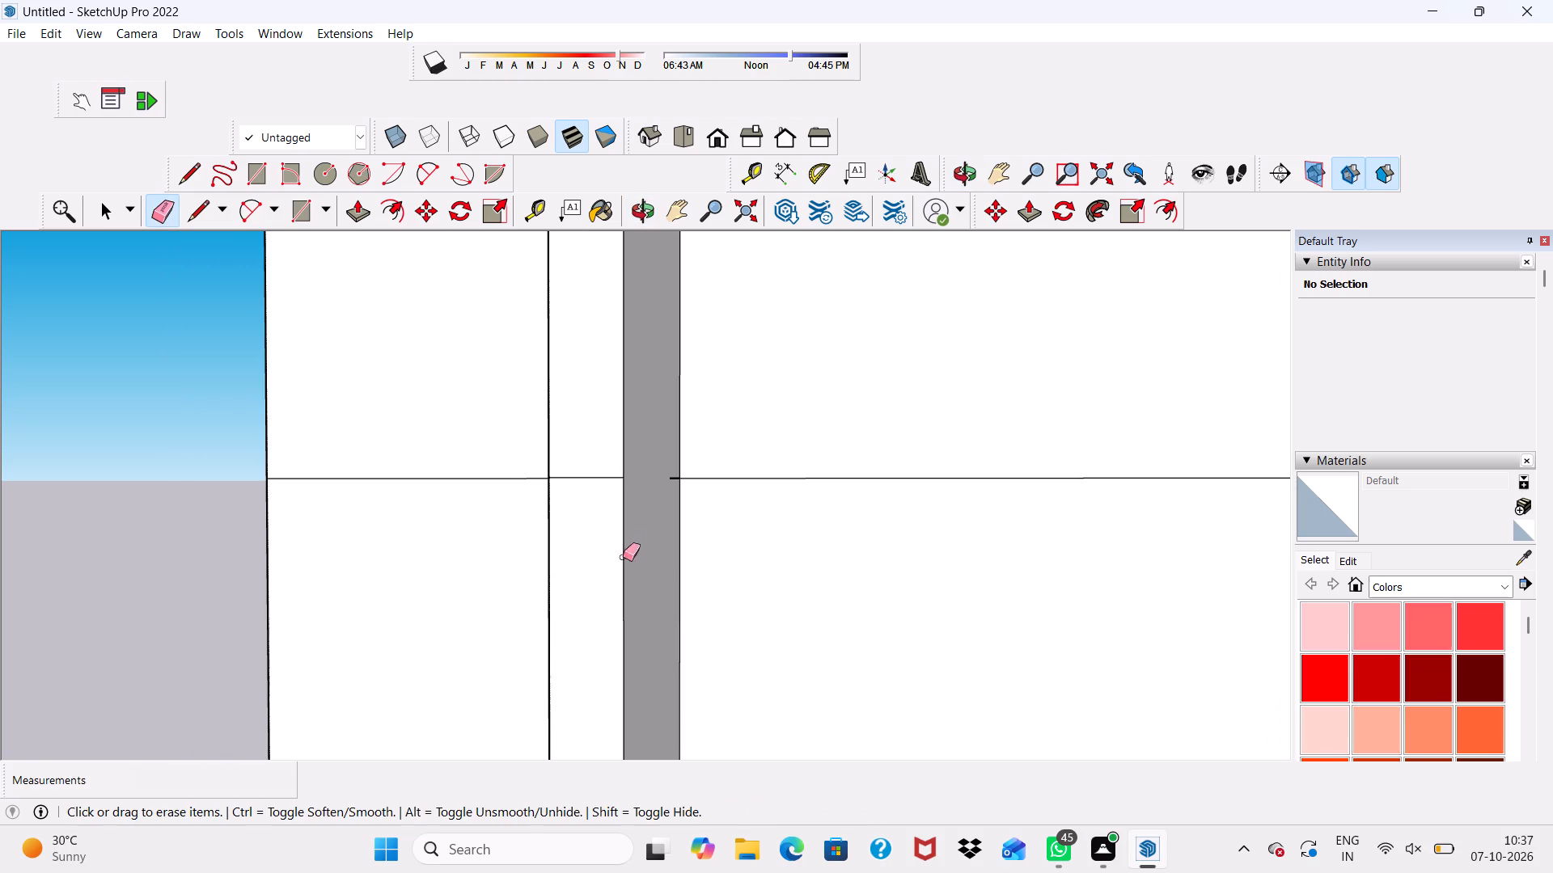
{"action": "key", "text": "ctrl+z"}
Erase the horizontal tier line from the first fin's front and left side faces, plus the leftover vertical line on its left side.
{"action": "scroll", "coordinate": [624, 513], "scroll_direction": "down", "scroll_amount": 6}
{"action": "middle_click_drag", "start_coordinate": [616, 500], "coordinate": [815, 489]}
{"action": "scroll", "coordinate": [713, 462], "scroll_direction": "up", "scroll_amount": 5}
{"action": "left_click_drag", "start_coordinate": [643, 482], "coordinate": [646, 538]}
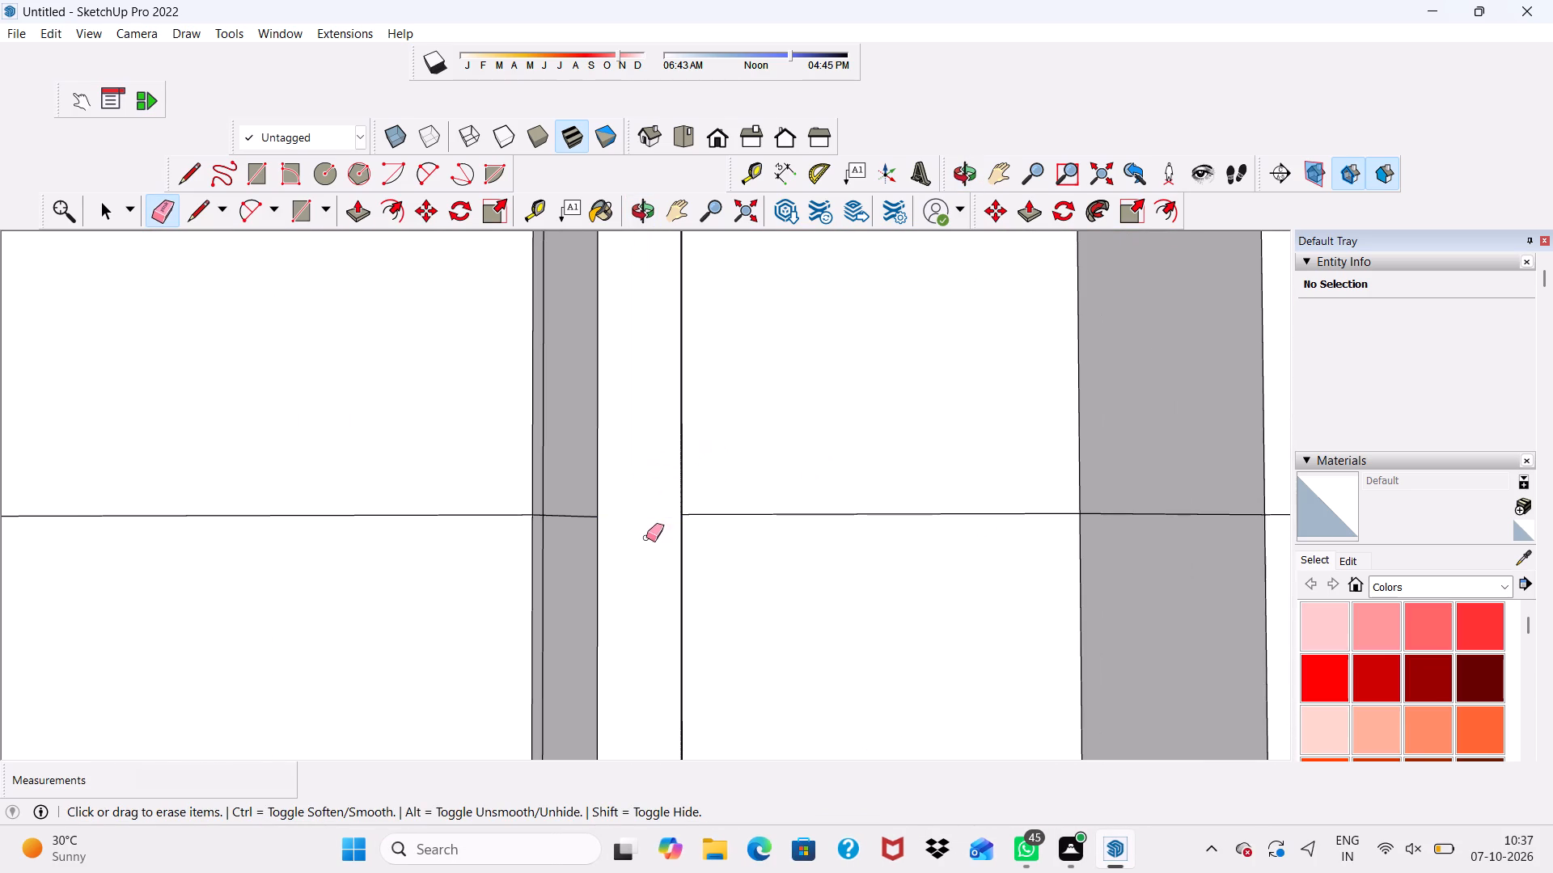
{"action": "scroll", "coordinate": [642, 517], "scroll_direction": "down", "scroll_amount": 16}
{"action": "middle_click_drag", "start_coordinate": [678, 536], "coordinate": [856, 580]}
{"action": "scroll", "coordinate": [798, 438], "scroll_direction": "up", "scroll_amount": 3}
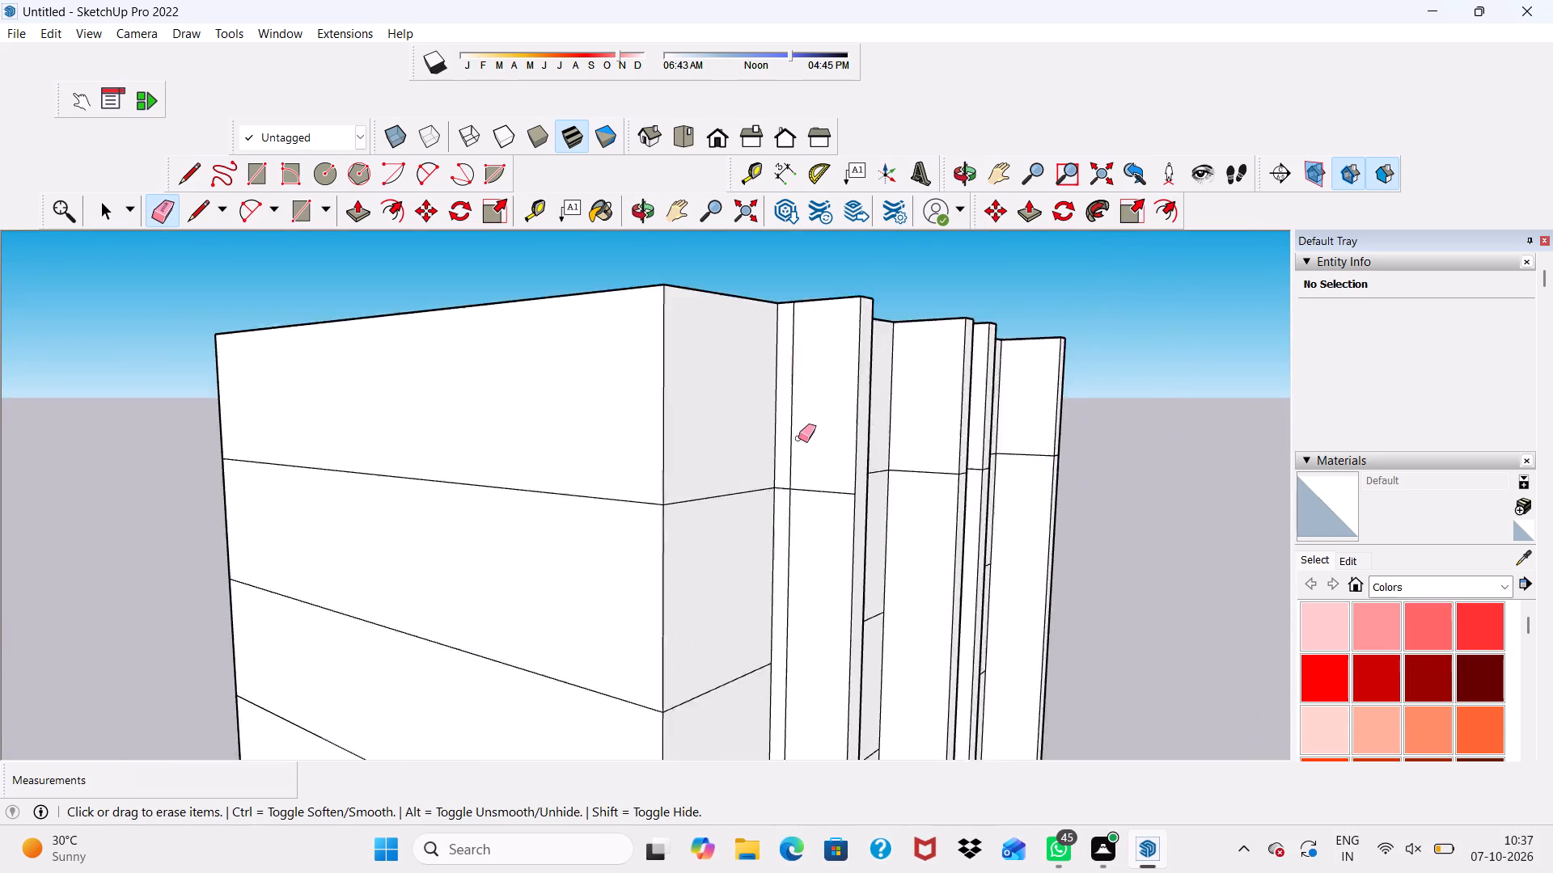
{"action": "scroll", "coordinate": [798, 438], "scroll_direction": "up", "scroll_amount": 7}
{"action": "left_click_drag", "start_coordinate": [798, 438], "coordinate": [785, 530]}
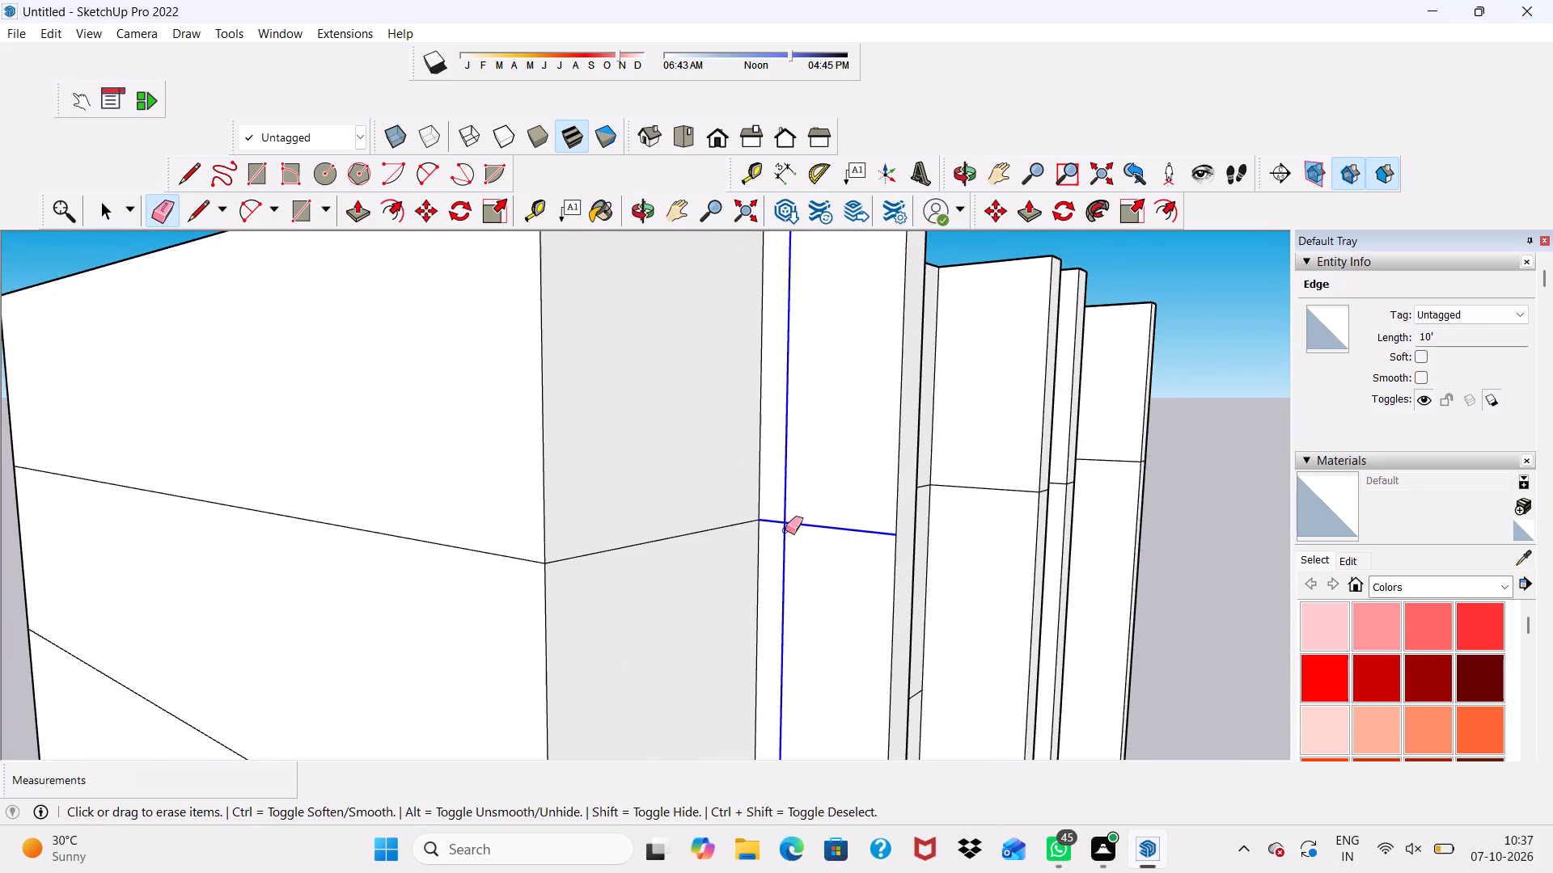
{"action": "left_click_drag", "start_coordinate": [785, 530], "coordinate": [785, 576]}
Erase the horizontal tier line from the left side, front and right side faces of the second fin.
{"action": "scroll", "coordinate": [793, 489], "scroll_direction": "down", "scroll_amount": 9}
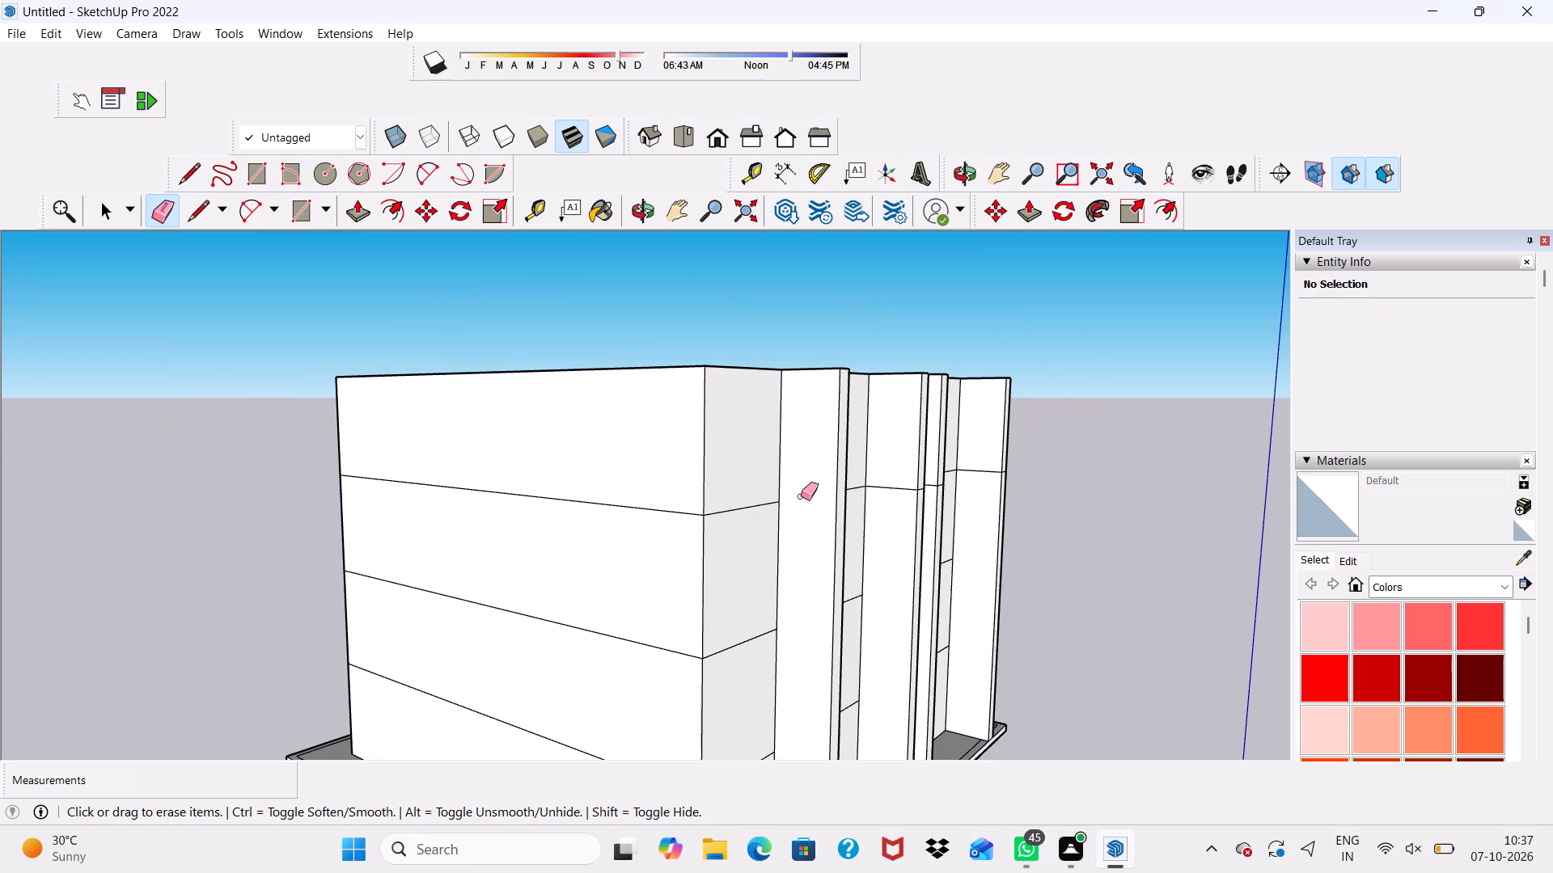
{"action": "scroll", "coordinate": [802, 502], "scroll_direction": "down", "scroll_amount": 5}
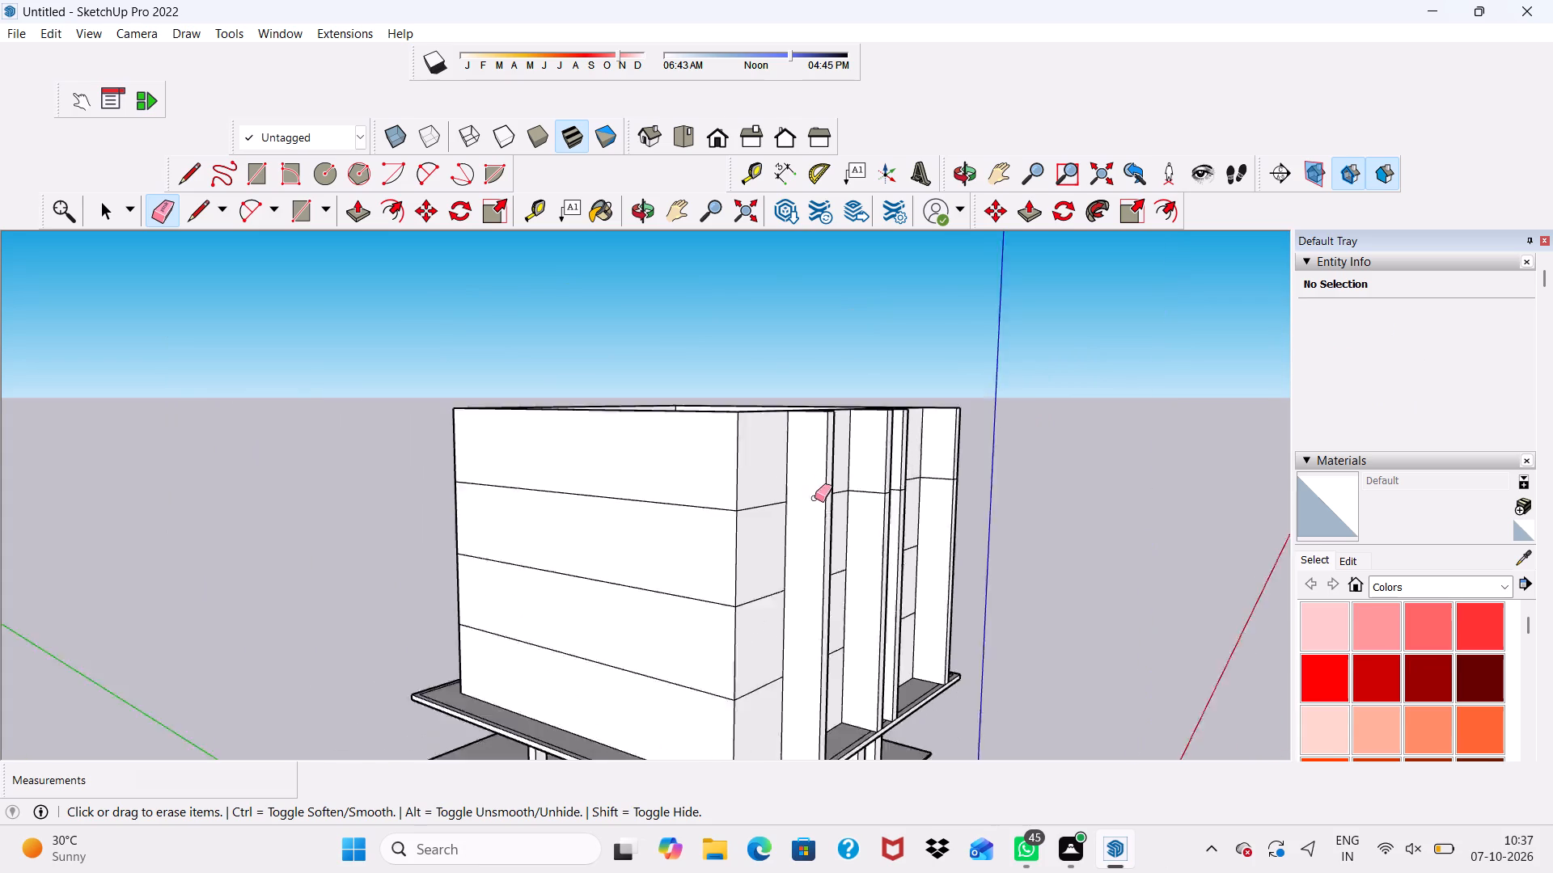
{"action": "scroll", "coordinate": [815, 498], "scroll_direction": "down", "scroll_amount": 4}
{"action": "scroll", "coordinate": [801, 630], "scroll_direction": "up", "scroll_amount": 5}
{"action": "middle_click_drag", "start_coordinate": [825, 605], "coordinate": [411, 623]}
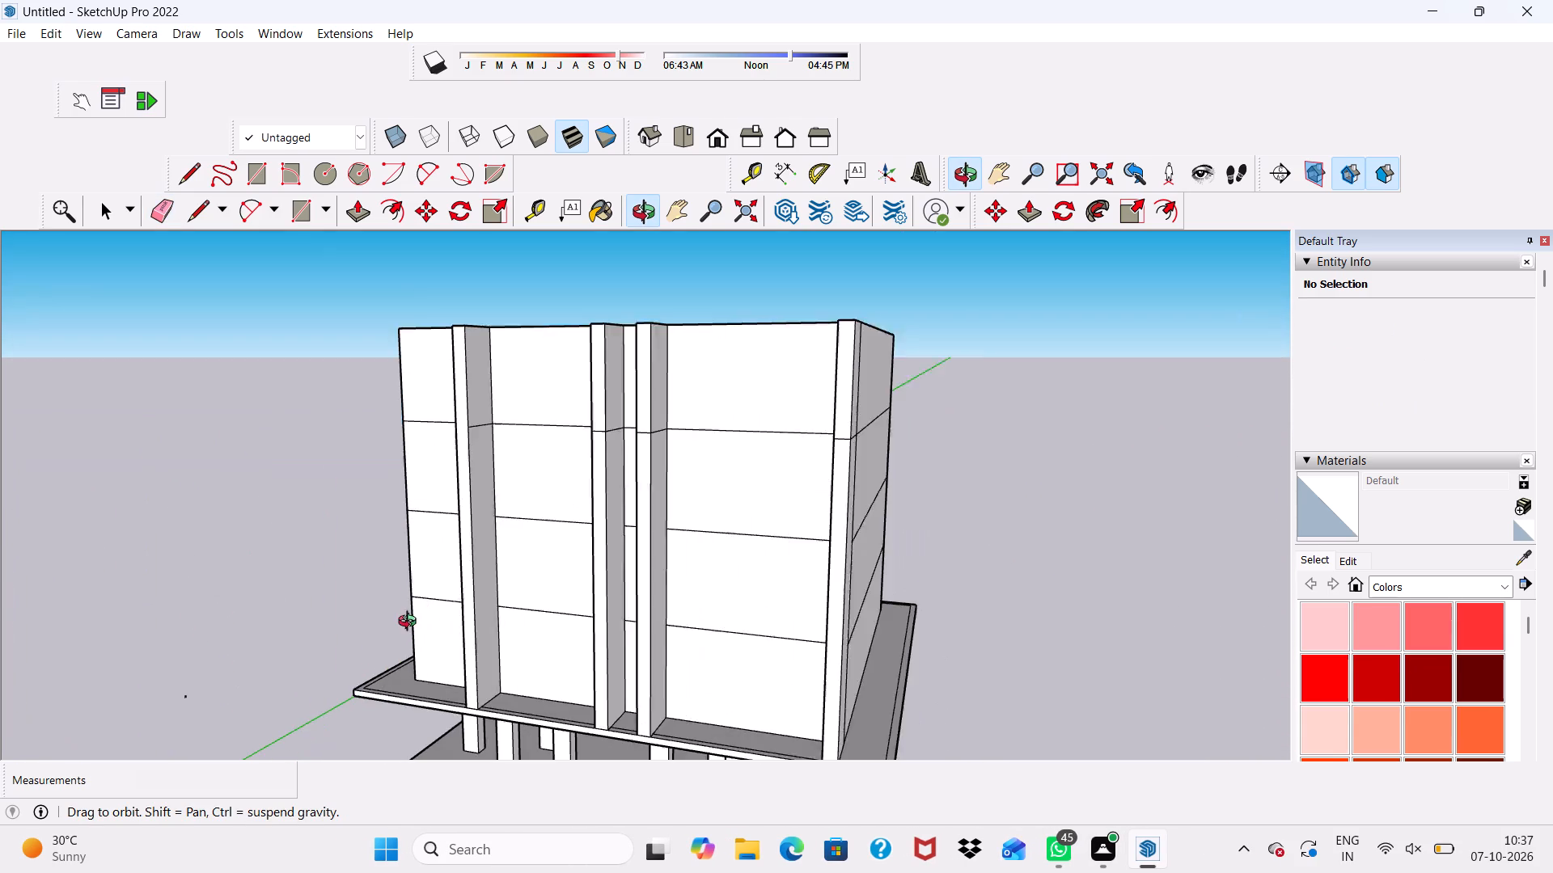
{"action": "middle_click_drag", "start_coordinate": [411, 623], "coordinate": [400, 626]}
{"action": "scroll", "coordinate": [478, 449], "scroll_direction": "up", "scroll_amount": 5}
{"action": "scroll", "coordinate": [489, 445], "scroll_direction": "down", "scroll_amount": 1}
{"action": "middle_click_drag", "start_coordinate": [495, 445], "coordinate": [743, 437]}
{"action": "scroll", "coordinate": [861, 419], "scroll_direction": "up", "scroll_amount": 2}
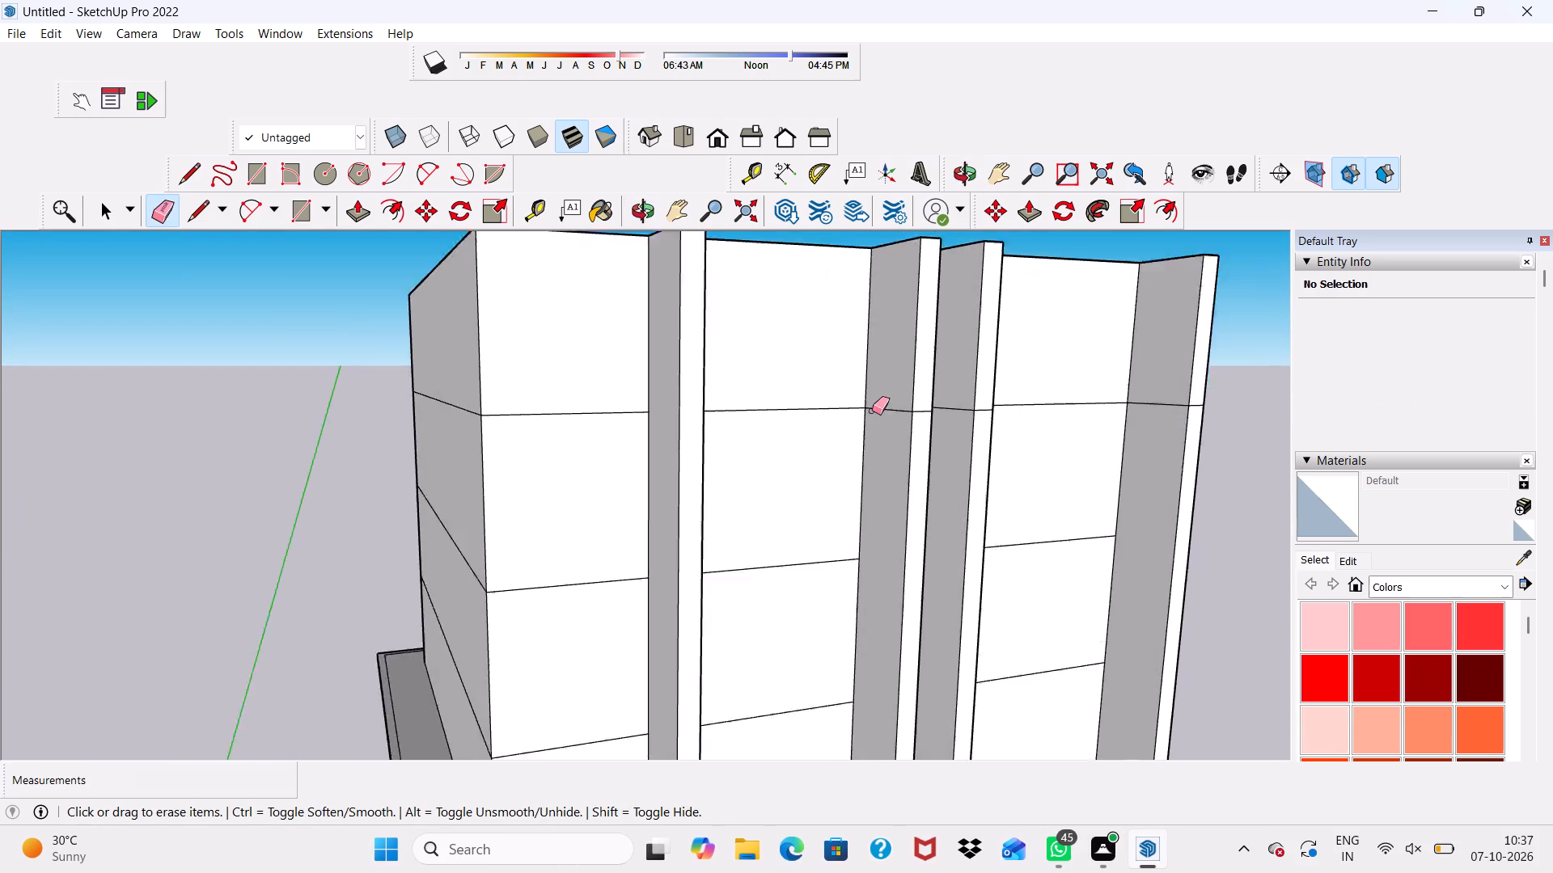
{"action": "scroll", "coordinate": [872, 411], "scroll_direction": "up", "scroll_amount": 2}
{"action": "left_click_drag", "start_coordinate": [885, 395], "coordinate": [889, 439]}
{"action": "middle_click_drag", "start_coordinate": [914, 436], "coordinate": [780, 415]}
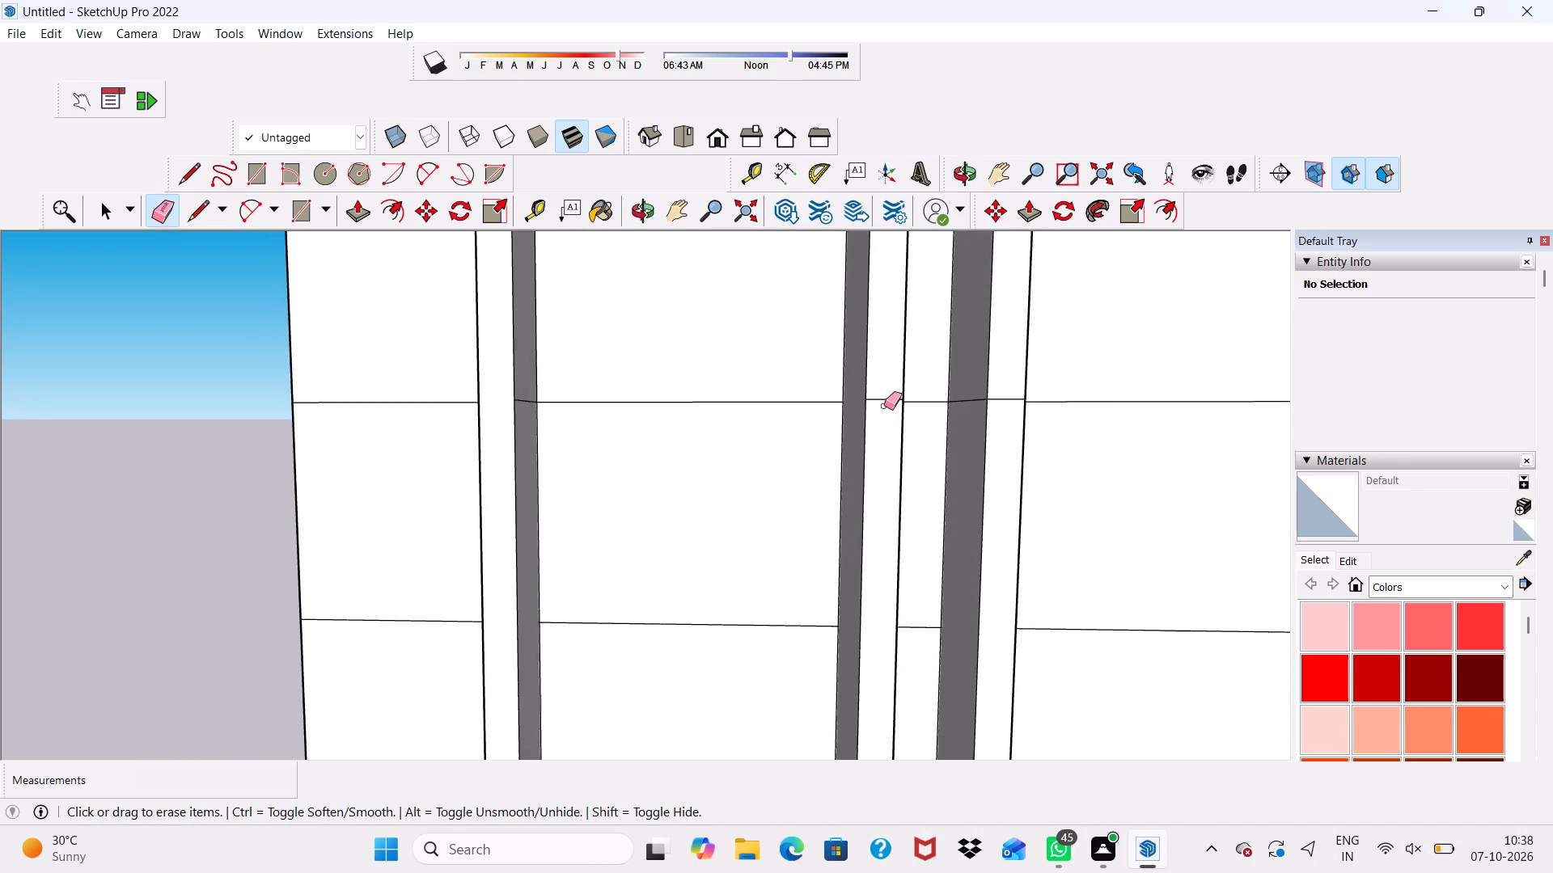
{"action": "scroll", "coordinate": [884, 406], "scroll_direction": "up", "scroll_amount": 4}
{"action": "left_click_drag", "start_coordinate": [878, 381], "coordinate": [878, 439]}
{"action": "middle_click_drag", "start_coordinate": [901, 440], "coordinate": [694, 440]}
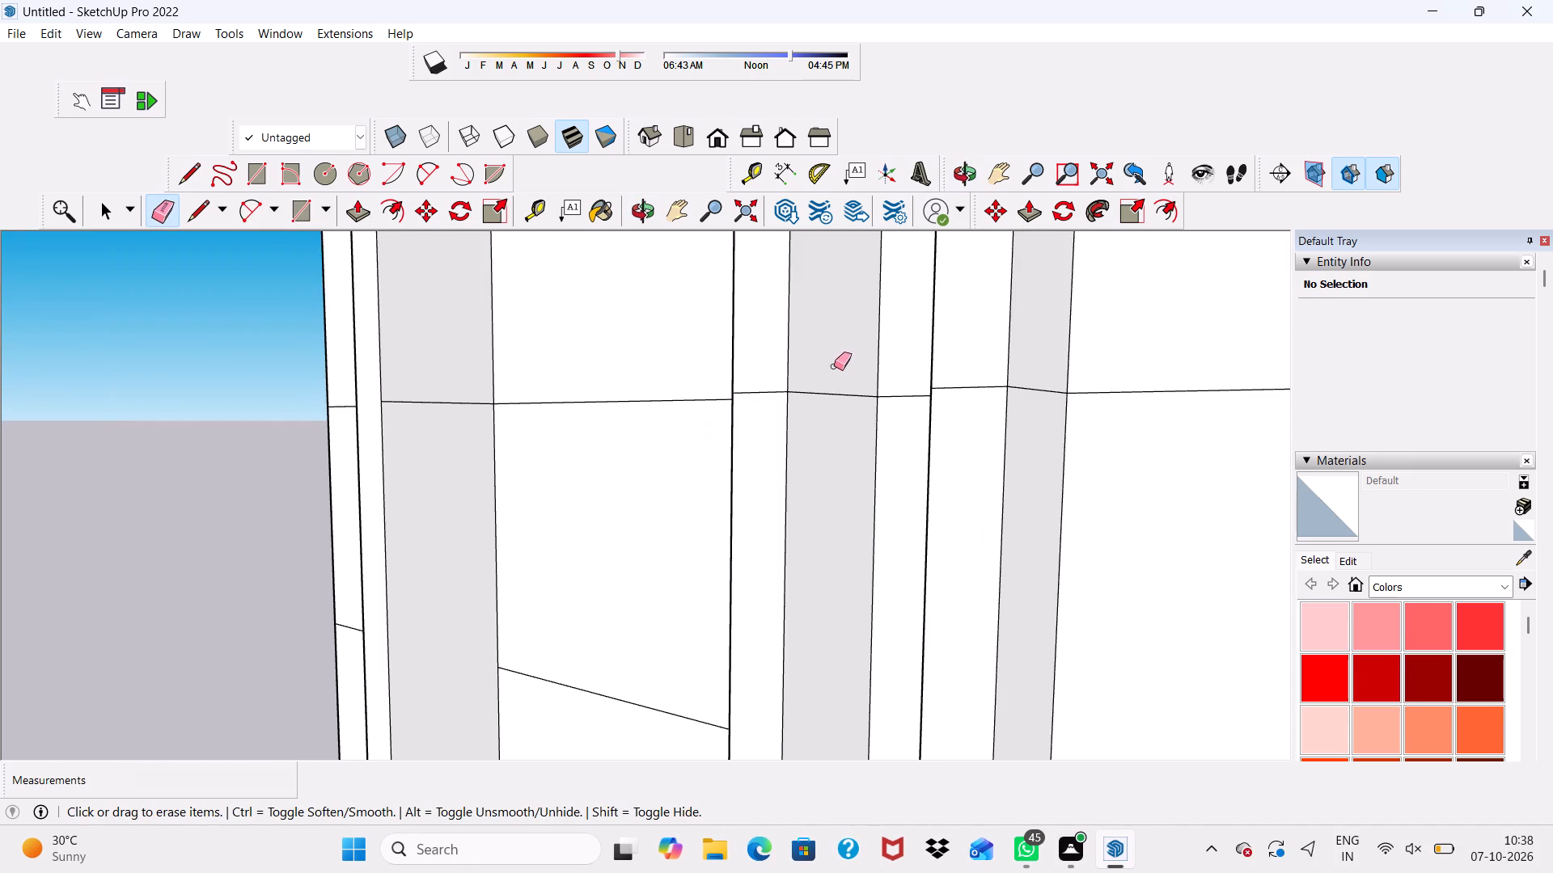
{"action": "left_click_drag", "start_coordinate": [834, 365], "coordinate": [842, 429]}
{"action": "left_click_drag", "start_coordinate": [762, 388], "coordinate": [762, 426]}
Erase the uppermost horizontal tier line on the narrow wall strip between the second and third fins.
{"action": "scroll", "coordinate": [762, 426], "scroll_direction": "down", "scroll_amount": 4}
{"action": "middle_click_drag", "start_coordinate": [764, 428], "coordinate": [887, 445]}
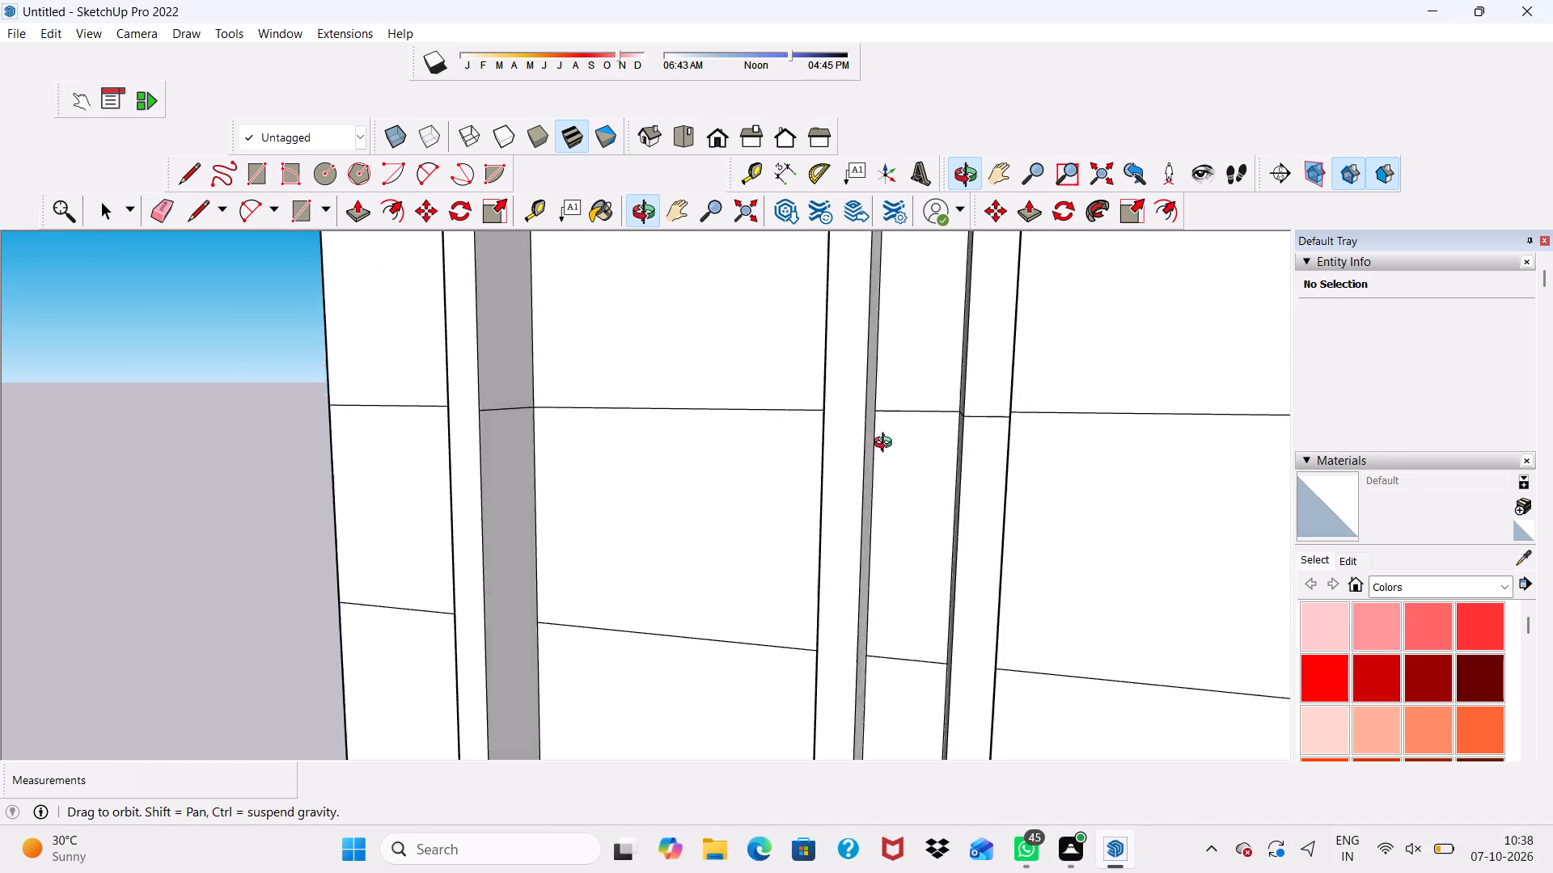
{"action": "middle_click_drag", "start_coordinate": [887, 445], "coordinate": [920, 453]}
{"action": "left_click_drag", "start_coordinate": [934, 391], "coordinate": [925, 445]}
Erase the horizontal tier line from the left side, front and right side faces of the third fin.
{"action": "middle_click_drag", "start_coordinate": [925, 445], "coordinate": [1043, 438]}
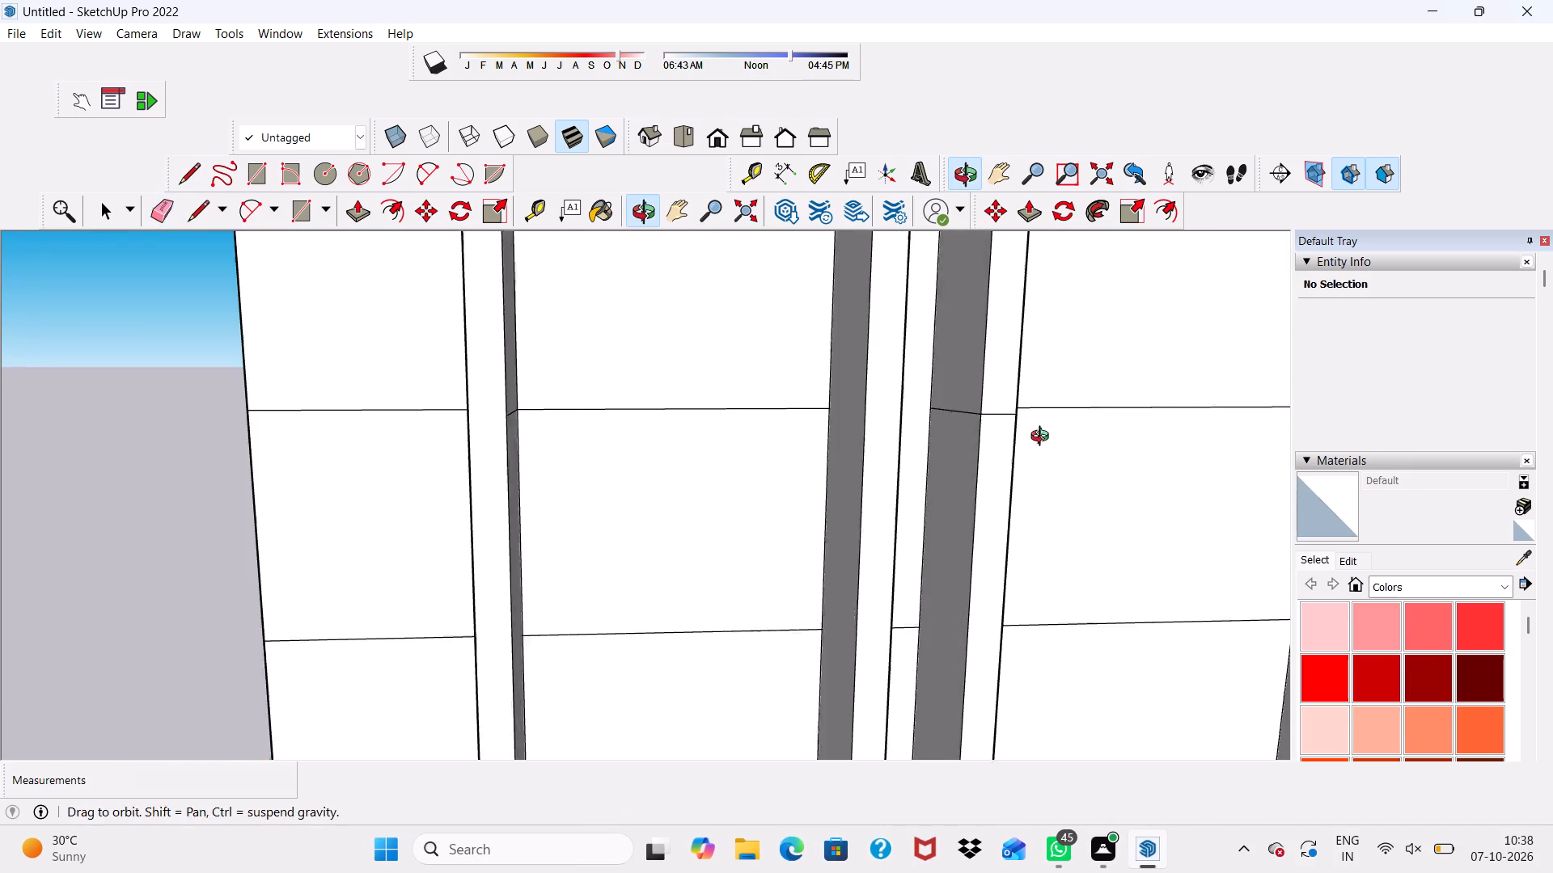
{"action": "middle_click_drag", "start_coordinate": [1043, 438], "coordinate": [1047, 438]}
{"action": "left_click_drag", "start_coordinate": [960, 397], "coordinate": [960, 424]}
{"action": "left_click_drag", "start_coordinate": [983, 407], "coordinate": [986, 430]}
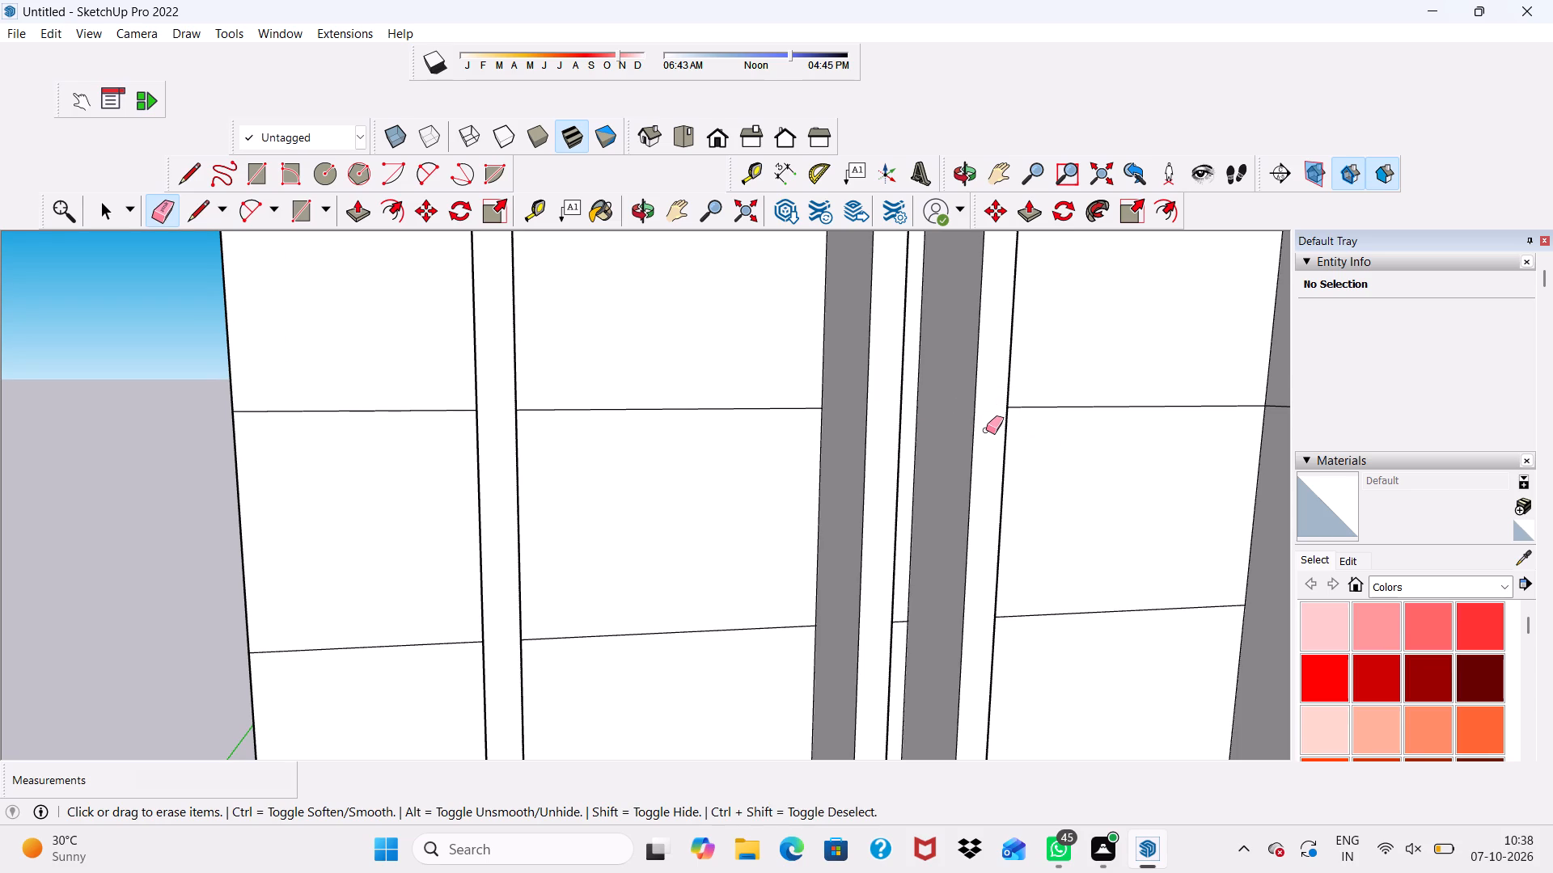
{"action": "scroll", "coordinate": [979, 436], "scroll_direction": "up", "scroll_amount": 2}
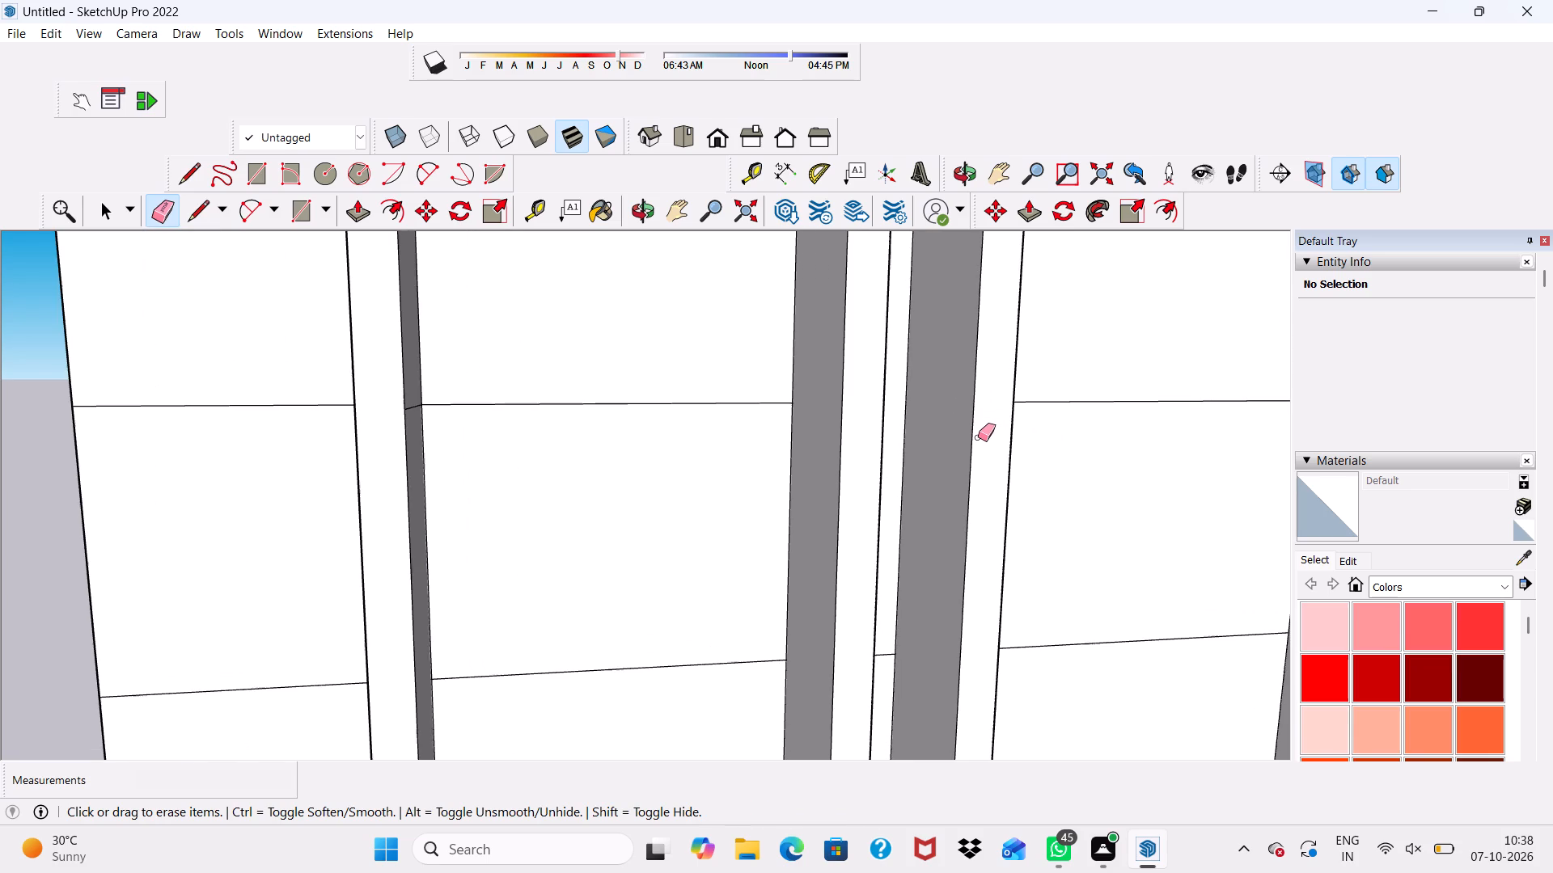
{"action": "scroll", "coordinate": [975, 437], "scroll_direction": "down", "scroll_amount": 1}
{"action": "middle_click_drag", "start_coordinate": [975, 437], "coordinate": [666, 413]}
{"action": "scroll", "coordinate": [931, 391], "scroll_direction": "up", "scroll_amount": 4}
{"action": "scroll", "coordinate": [868, 367], "scroll_direction": "down", "scroll_amount": 8}
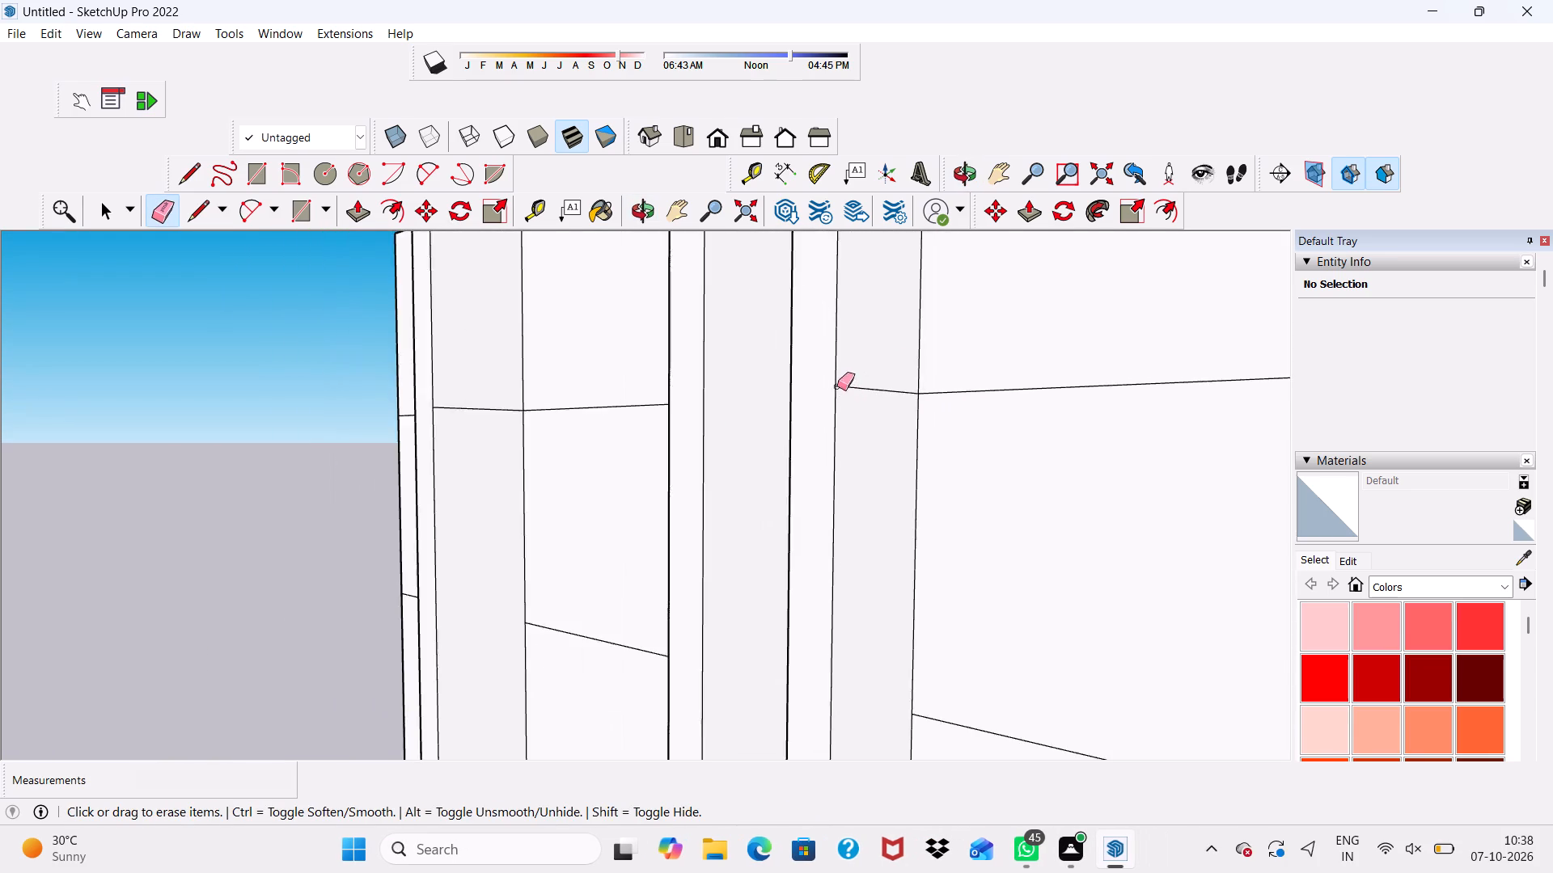
{"action": "scroll", "coordinate": [837, 386], "scroll_direction": "down", "scroll_amount": 11}
{"action": "scroll", "coordinate": [879, 437], "scroll_direction": "up", "scroll_amount": 9}
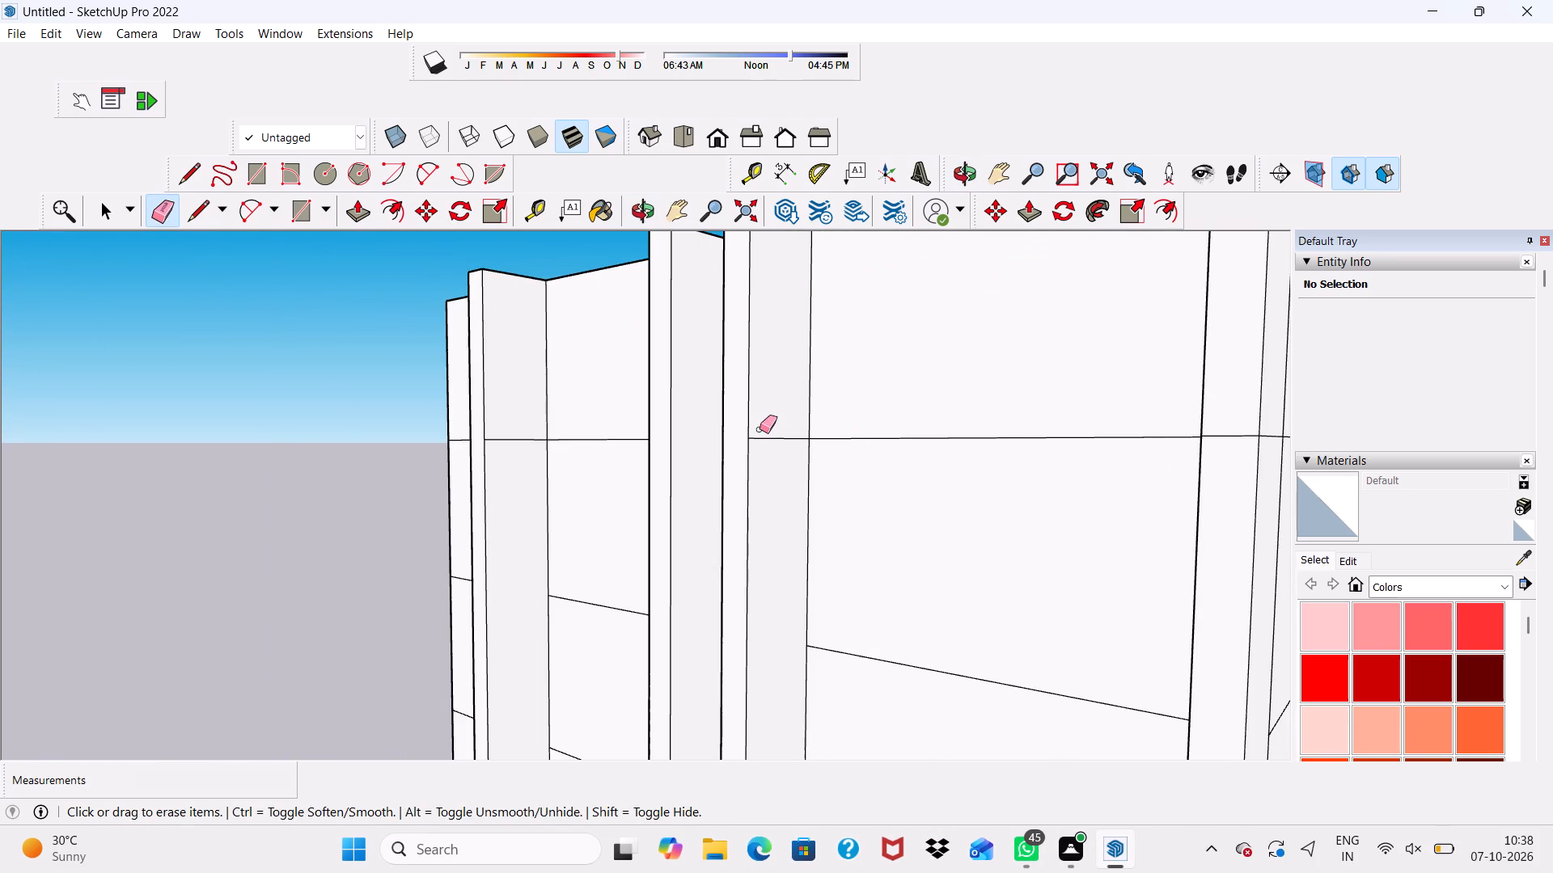
{"action": "left_click_drag", "start_coordinate": [759, 430], "coordinate": [770, 490]}
Erase the horizontal tier line from the left side, front and right side faces of the fourth fin.
{"action": "scroll", "coordinate": [765, 484], "scroll_direction": "down", "scroll_amount": 8}
{"action": "middle_click_drag", "start_coordinate": [724, 467], "coordinate": [964, 540]}
{"action": "scroll", "coordinate": [1051, 512], "scroll_direction": "up", "scroll_amount": 4}
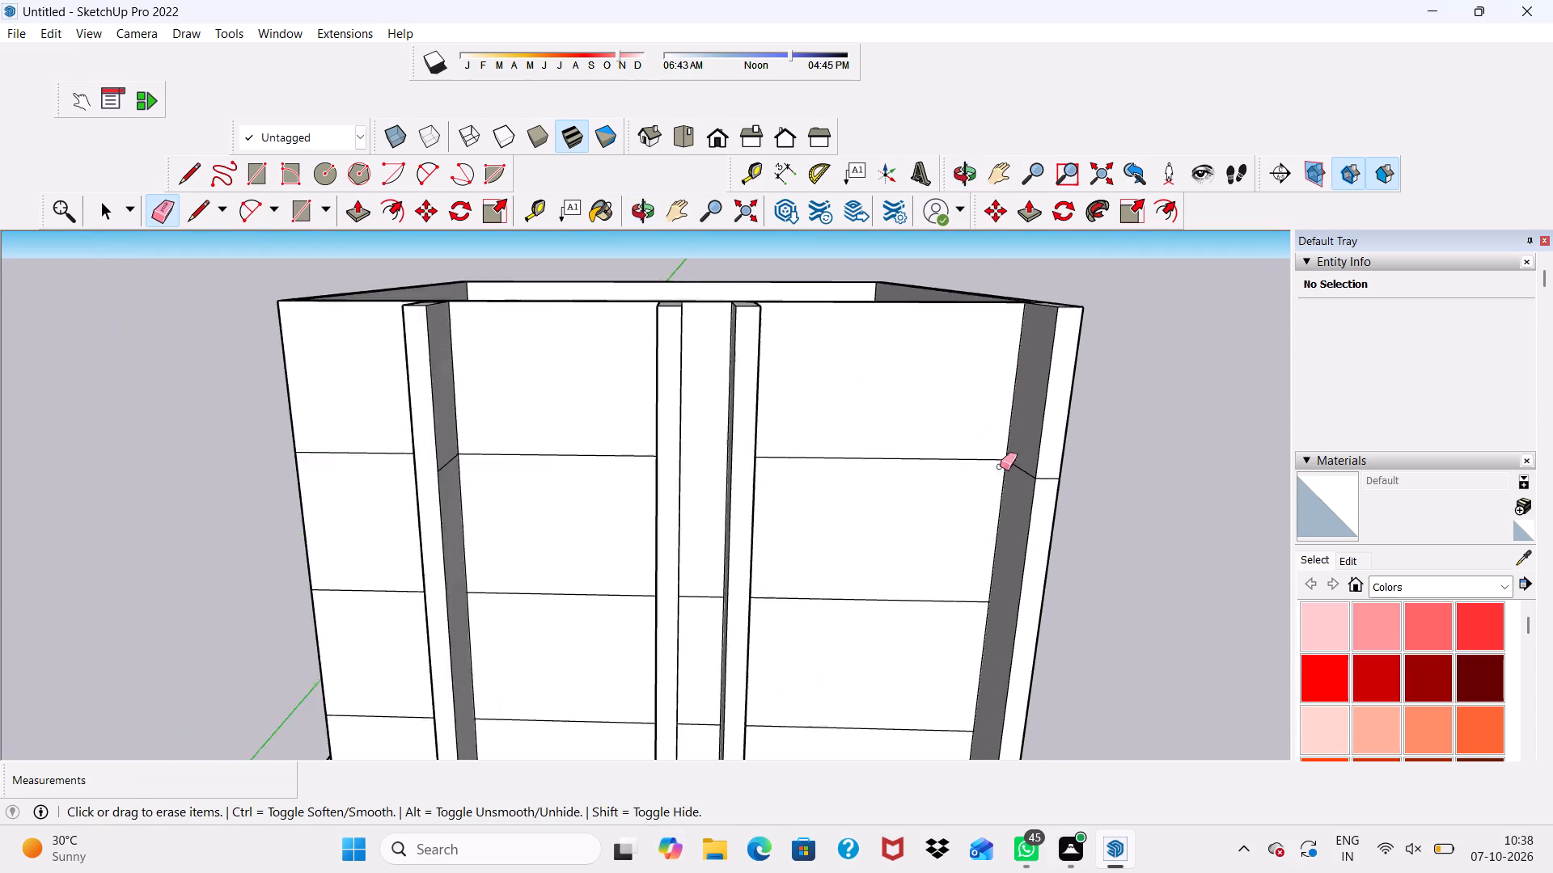
{"action": "scroll", "coordinate": [1000, 466], "scroll_direction": "up", "scroll_amount": 8}
{"action": "left_click_drag", "start_coordinate": [1018, 468], "coordinate": [1022, 523]}
{"action": "left_click_drag", "start_coordinate": [1071, 487], "coordinate": [1071, 488]}
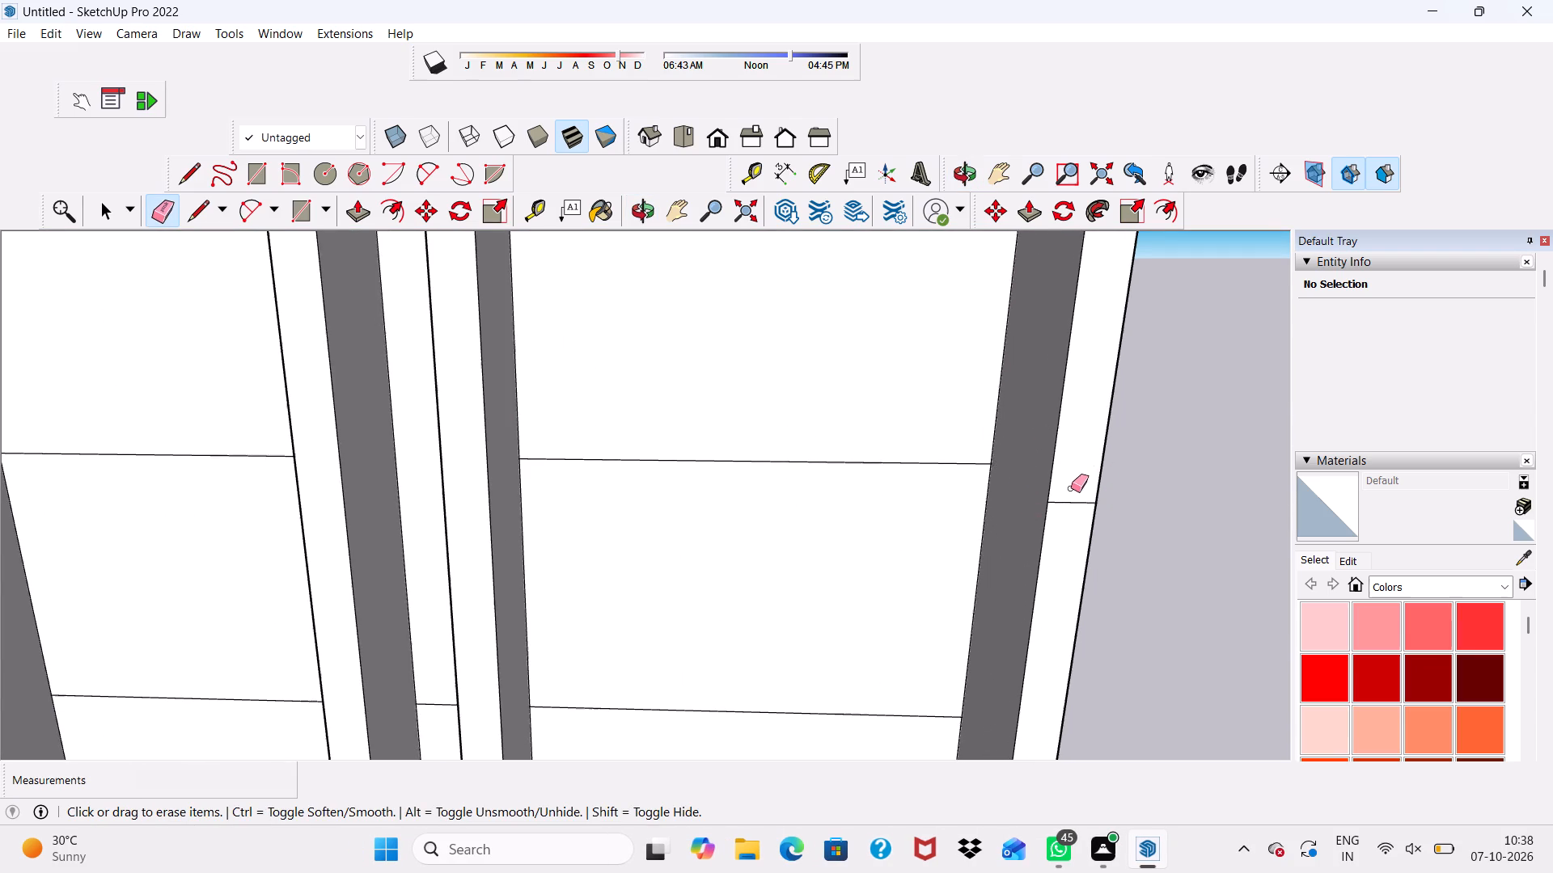
{"action": "left_click_drag", "start_coordinate": [1071, 488], "coordinate": [1068, 531]}
{"action": "scroll", "coordinate": [1073, 531], "scroll_direction": "up", "scroll_amount": 7}
{"action": "left_click_drag", "start_coordinate": [1077, 476], "coordinate": [1075, 497]}
{"action": "scroll", "coordinate": [1060, 509], "scroll_direction": "down", "scroll_amount": 1}
{"action": "middle_click_drag", "start_coordinate": [1060, 509], "coordinate": [830, 473]}
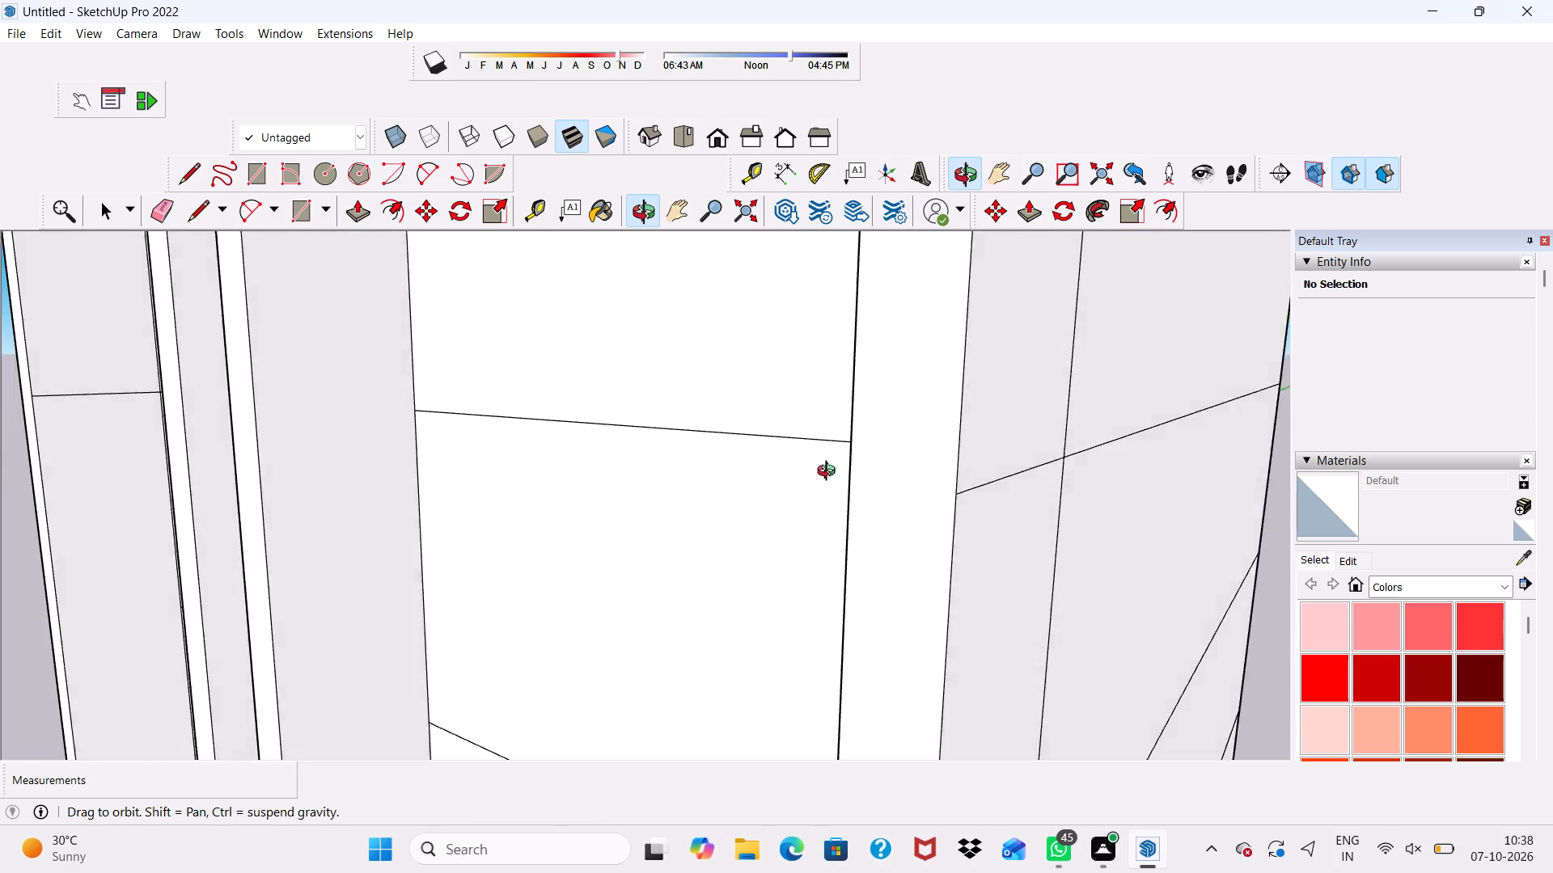
{"action": "middle_click_drag", "start_coordinate": [830, 473], "coordinate": [819, 470]}
{"action": "left_click_drag", "start_coordinate": [980, 439], "coordinate": [982, 537]}
Examine the whole building and its four front fins, with the Select tool active.
{"action": "scroll", "coordinate": [982, 537], "scroll_direction": "down", "scroll_amount": 11}
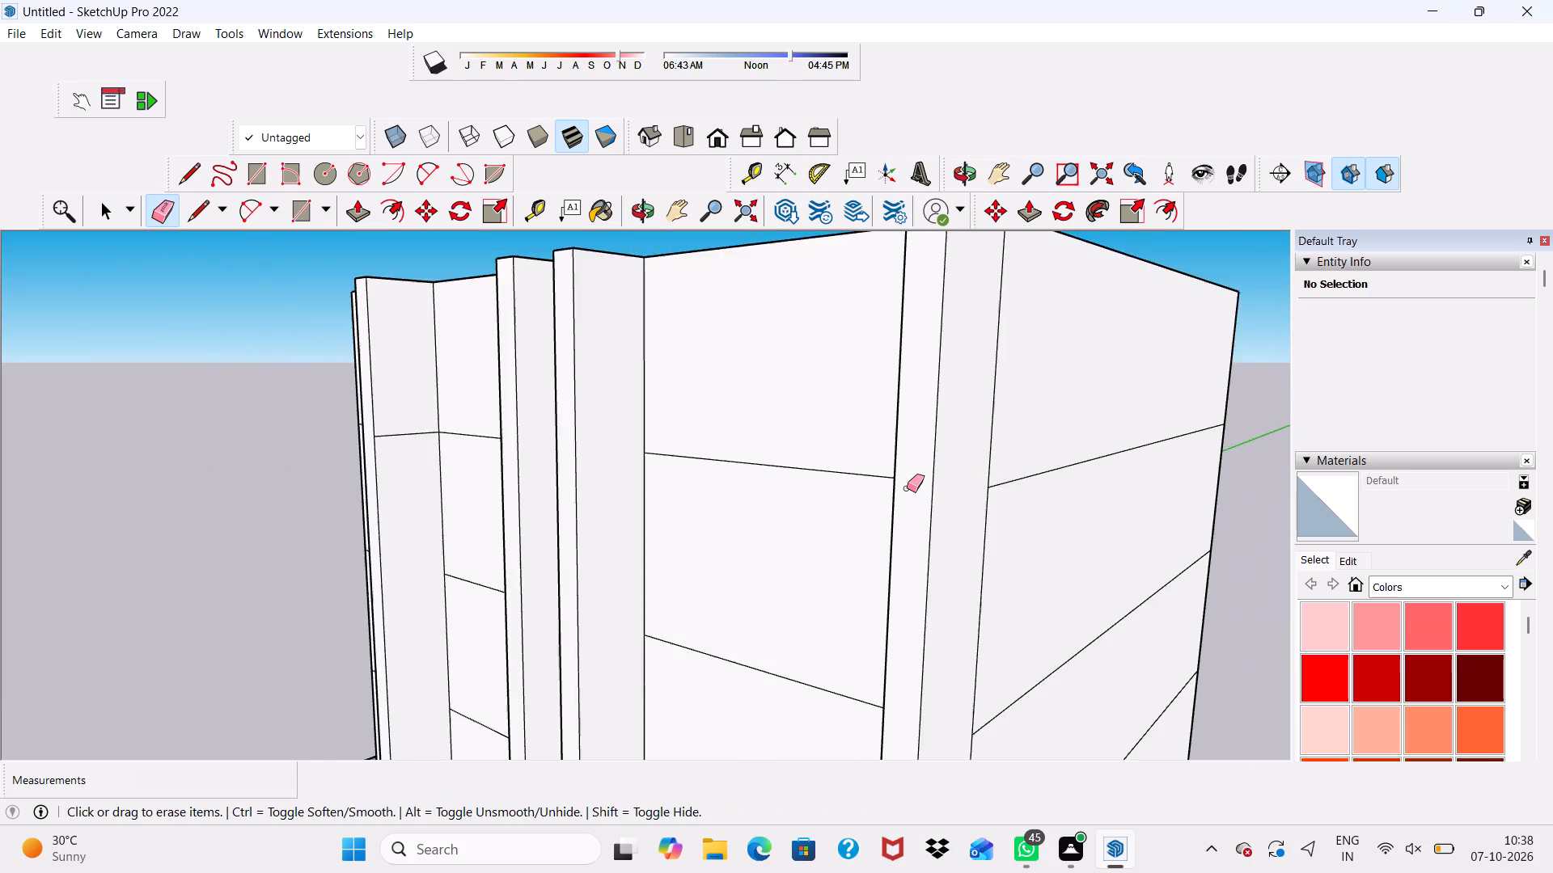
{"action": "scroll", "coordinate": [907, 488], "scroll_direction": "down", "scroll_amount": 11}
{"action": "middle_click_drag", "start_coordinate": [899, 487], "coordinate": [1284, 496]}
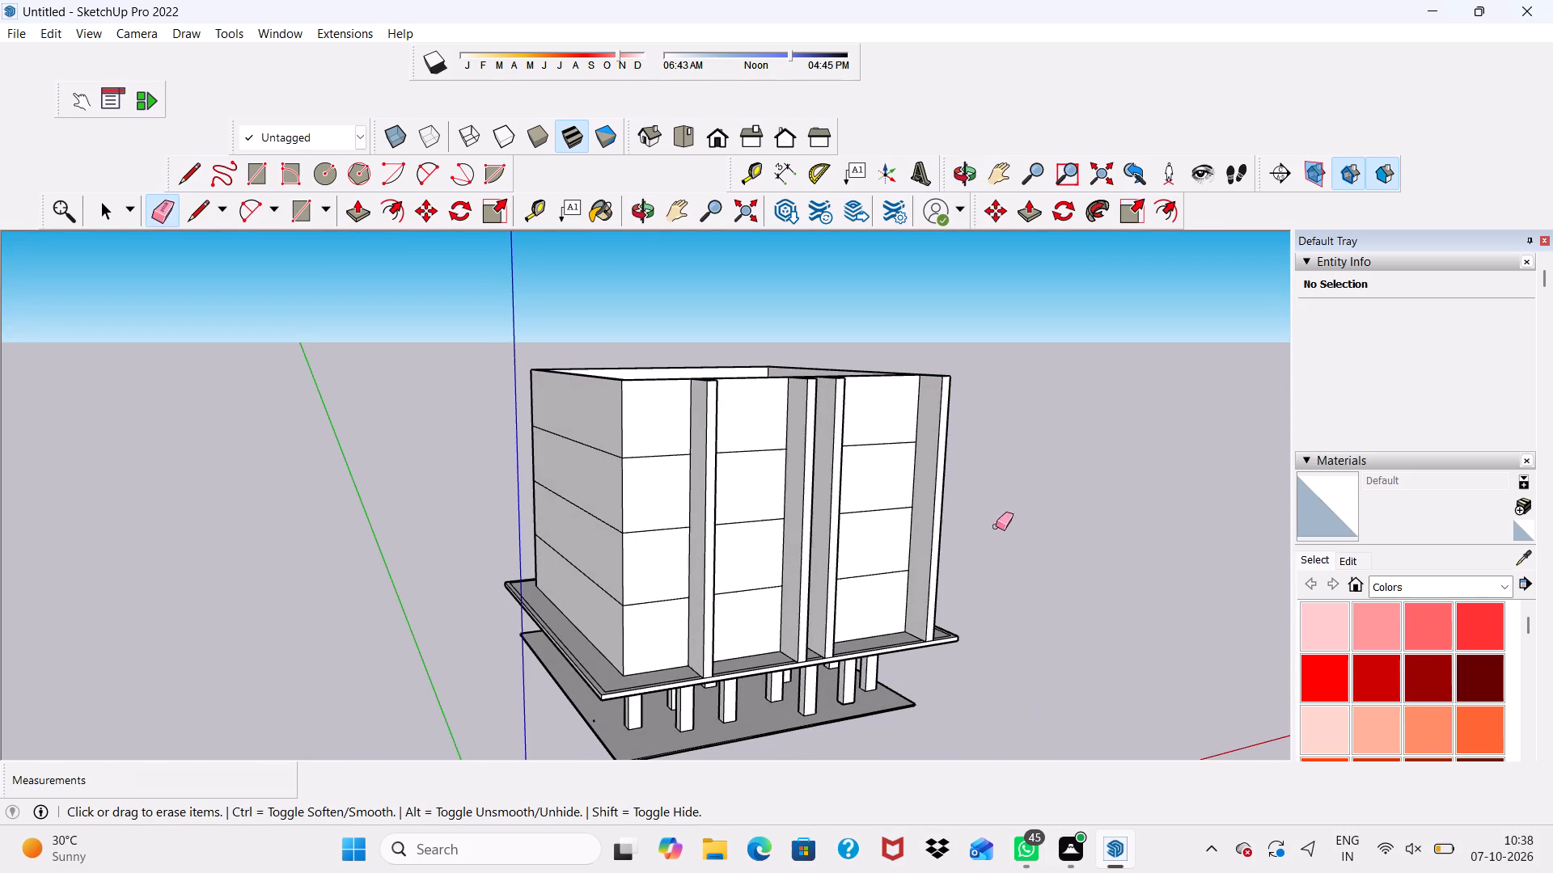
{"action": "scroll", "coordinate": [809, 525], "scroll_direction": "up", "scroll_amount": 1}
{"action": "scroll", "coordinate": [806, 525], "scroll_direction": "down", "scroll_amount": 1}
{"action": "key", "text": "space"}
{"action": "scroll", "coordinate": [798, 523], "scroll_direction": "up", "scroll_amount": 4}
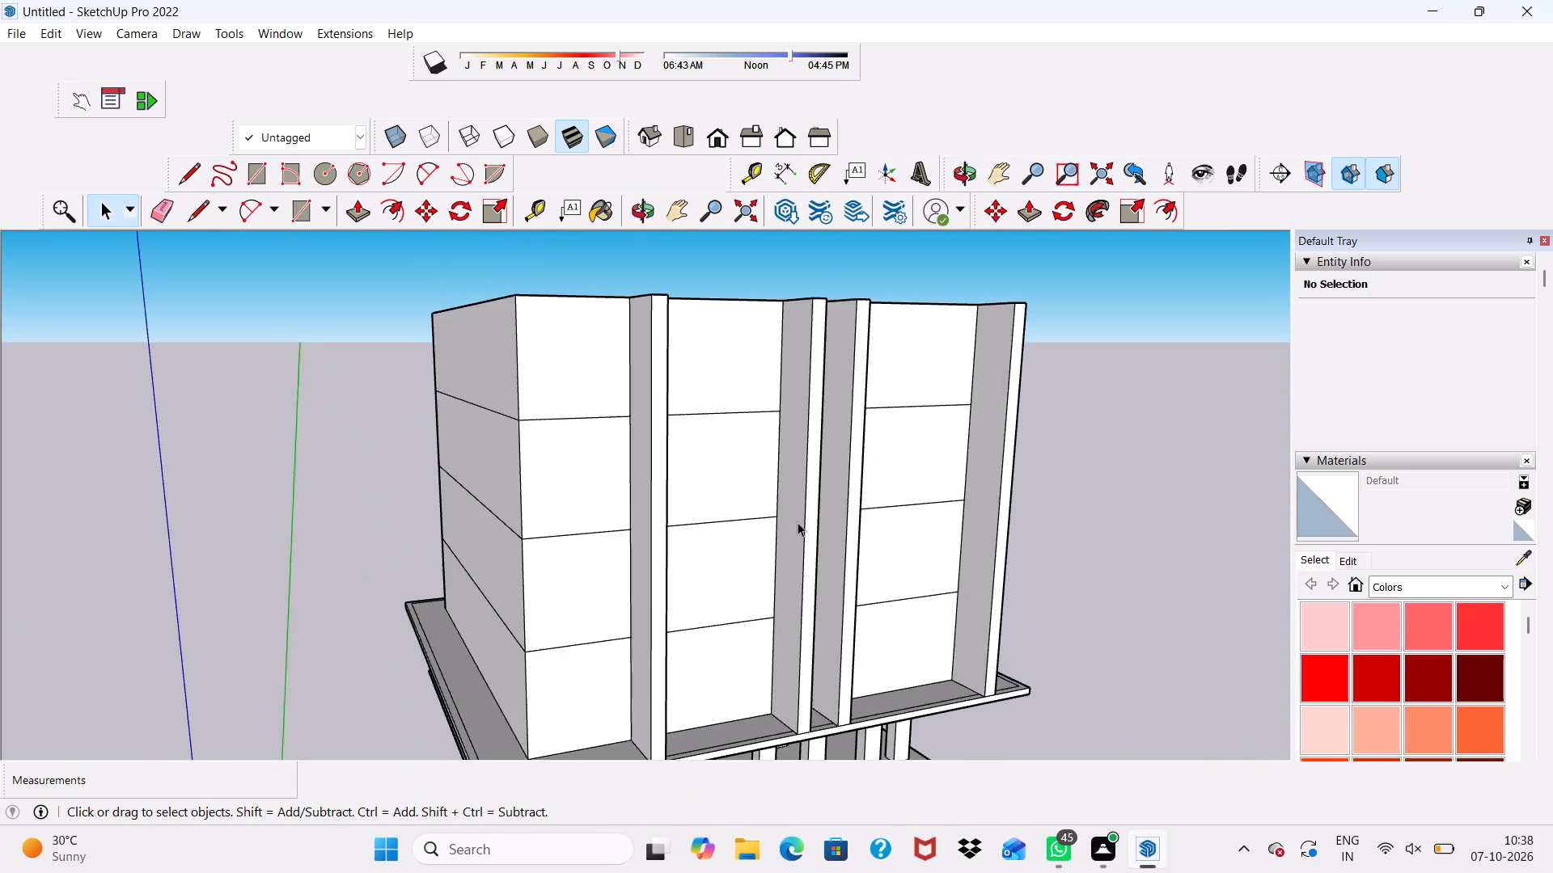
{"action": "scroll", "coordinate": [798, 521], "scroll_direction": "down", "scroll_amount": 7}
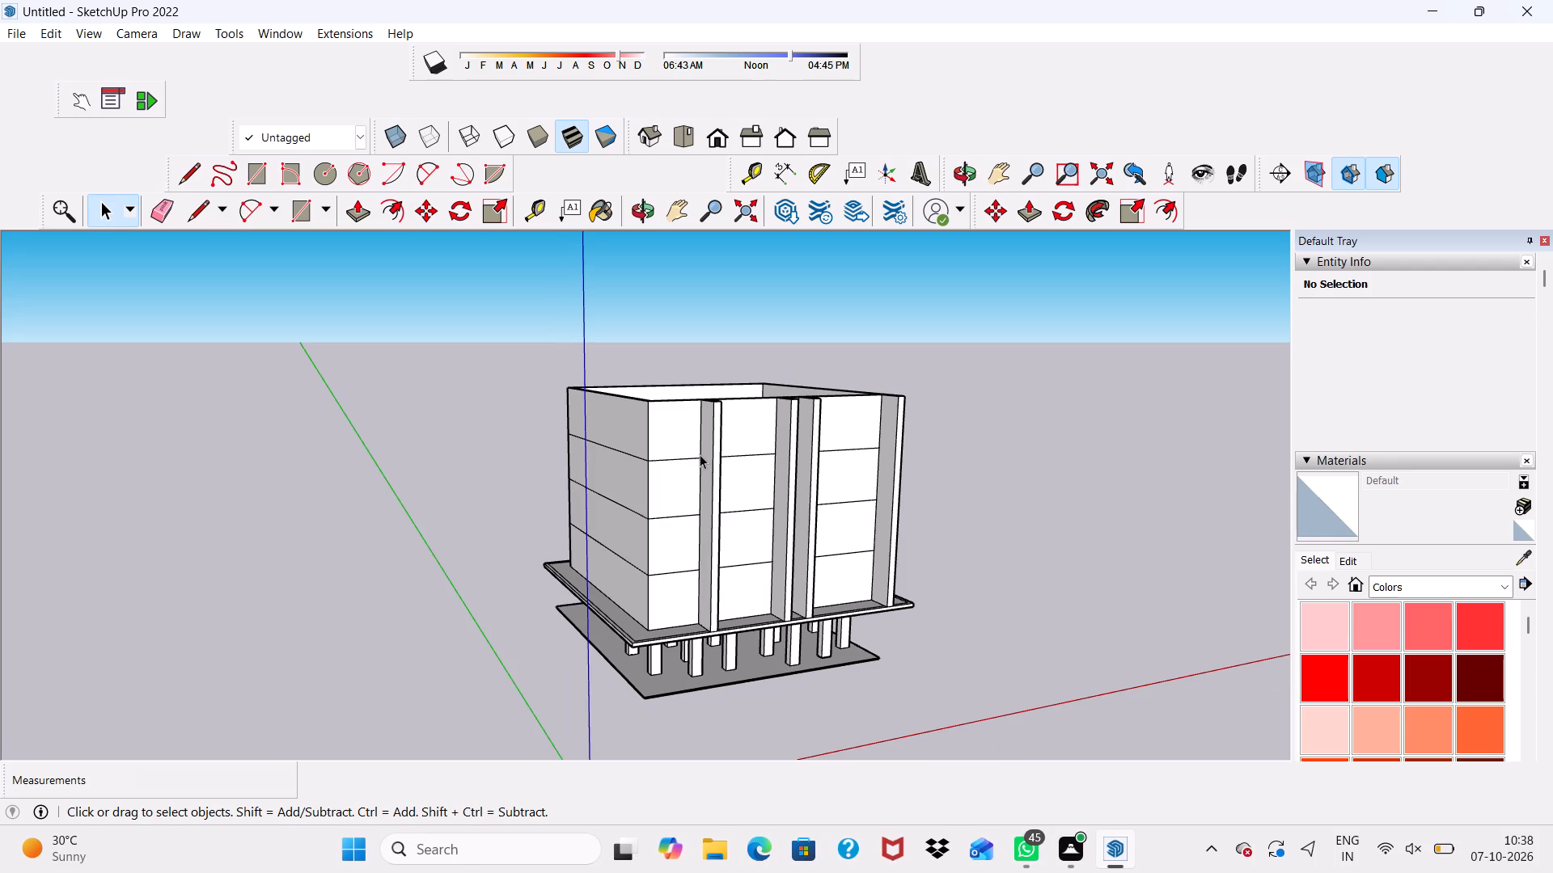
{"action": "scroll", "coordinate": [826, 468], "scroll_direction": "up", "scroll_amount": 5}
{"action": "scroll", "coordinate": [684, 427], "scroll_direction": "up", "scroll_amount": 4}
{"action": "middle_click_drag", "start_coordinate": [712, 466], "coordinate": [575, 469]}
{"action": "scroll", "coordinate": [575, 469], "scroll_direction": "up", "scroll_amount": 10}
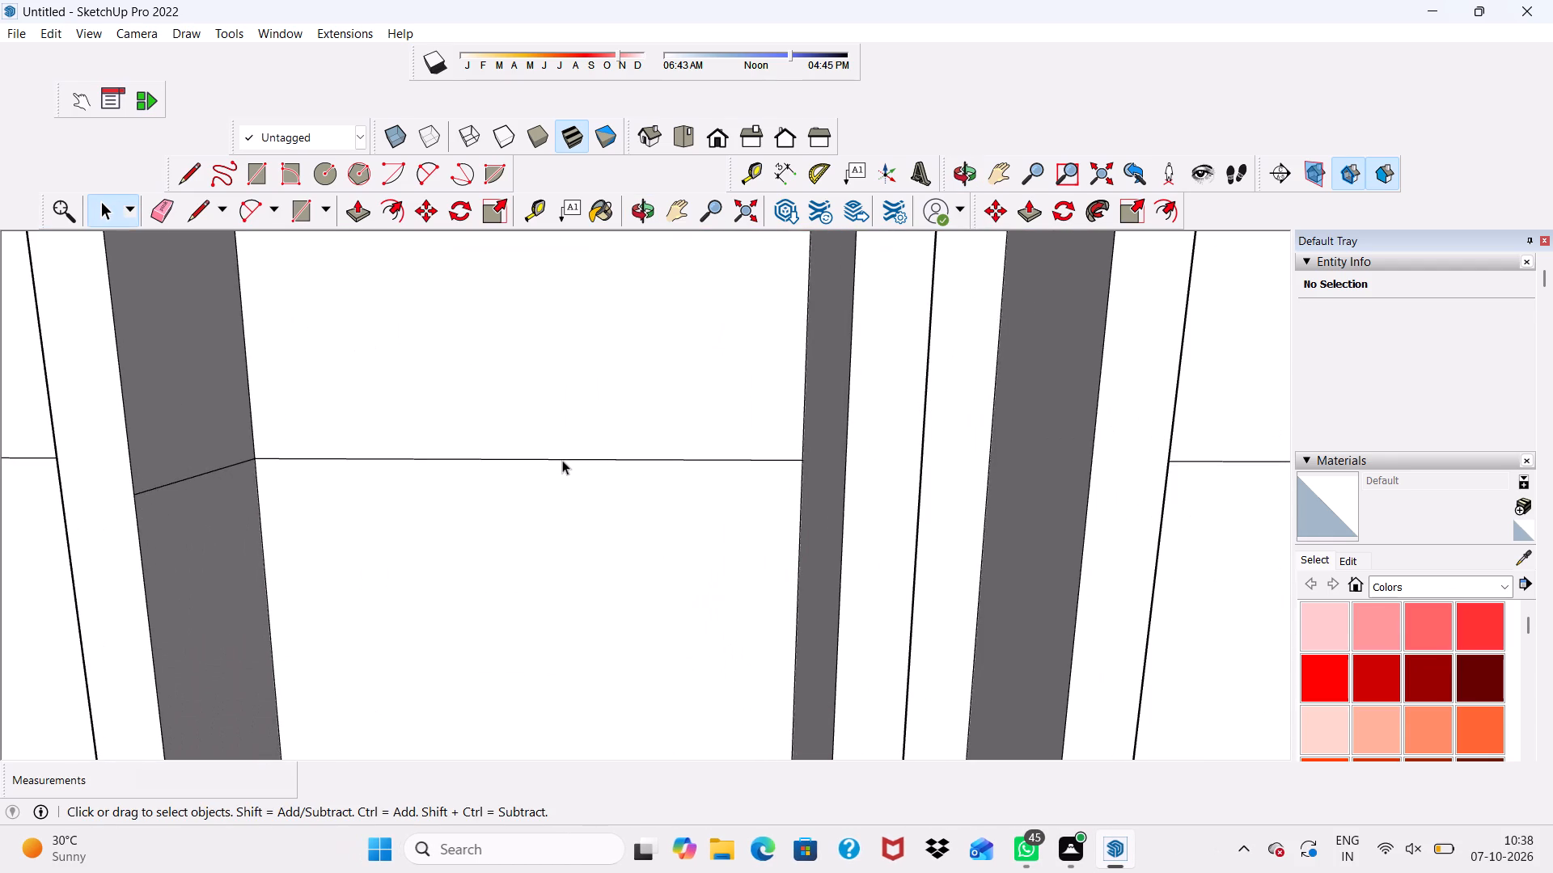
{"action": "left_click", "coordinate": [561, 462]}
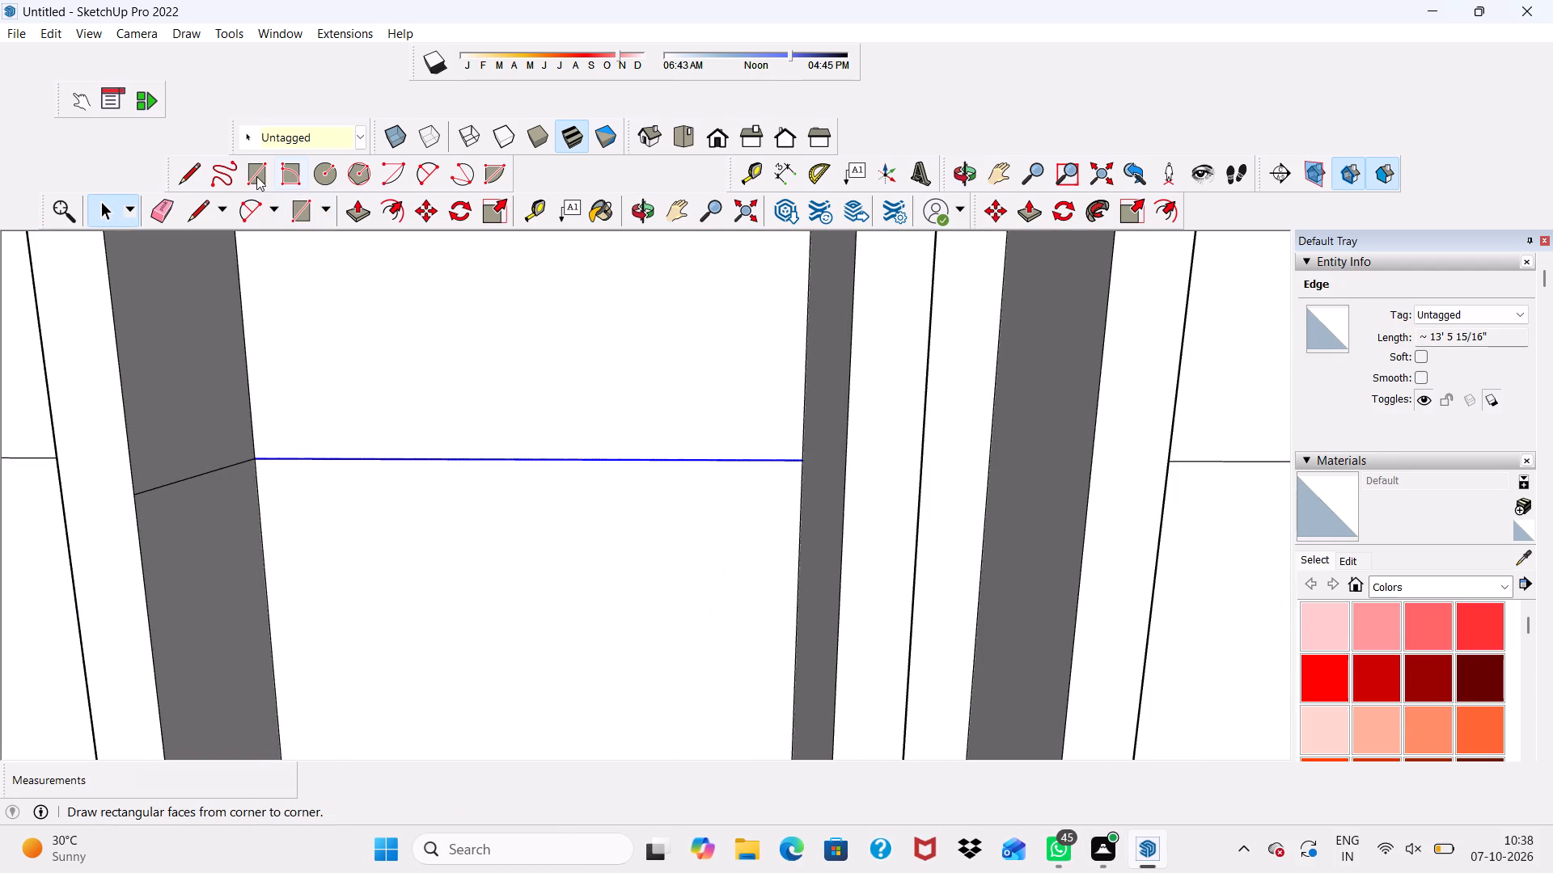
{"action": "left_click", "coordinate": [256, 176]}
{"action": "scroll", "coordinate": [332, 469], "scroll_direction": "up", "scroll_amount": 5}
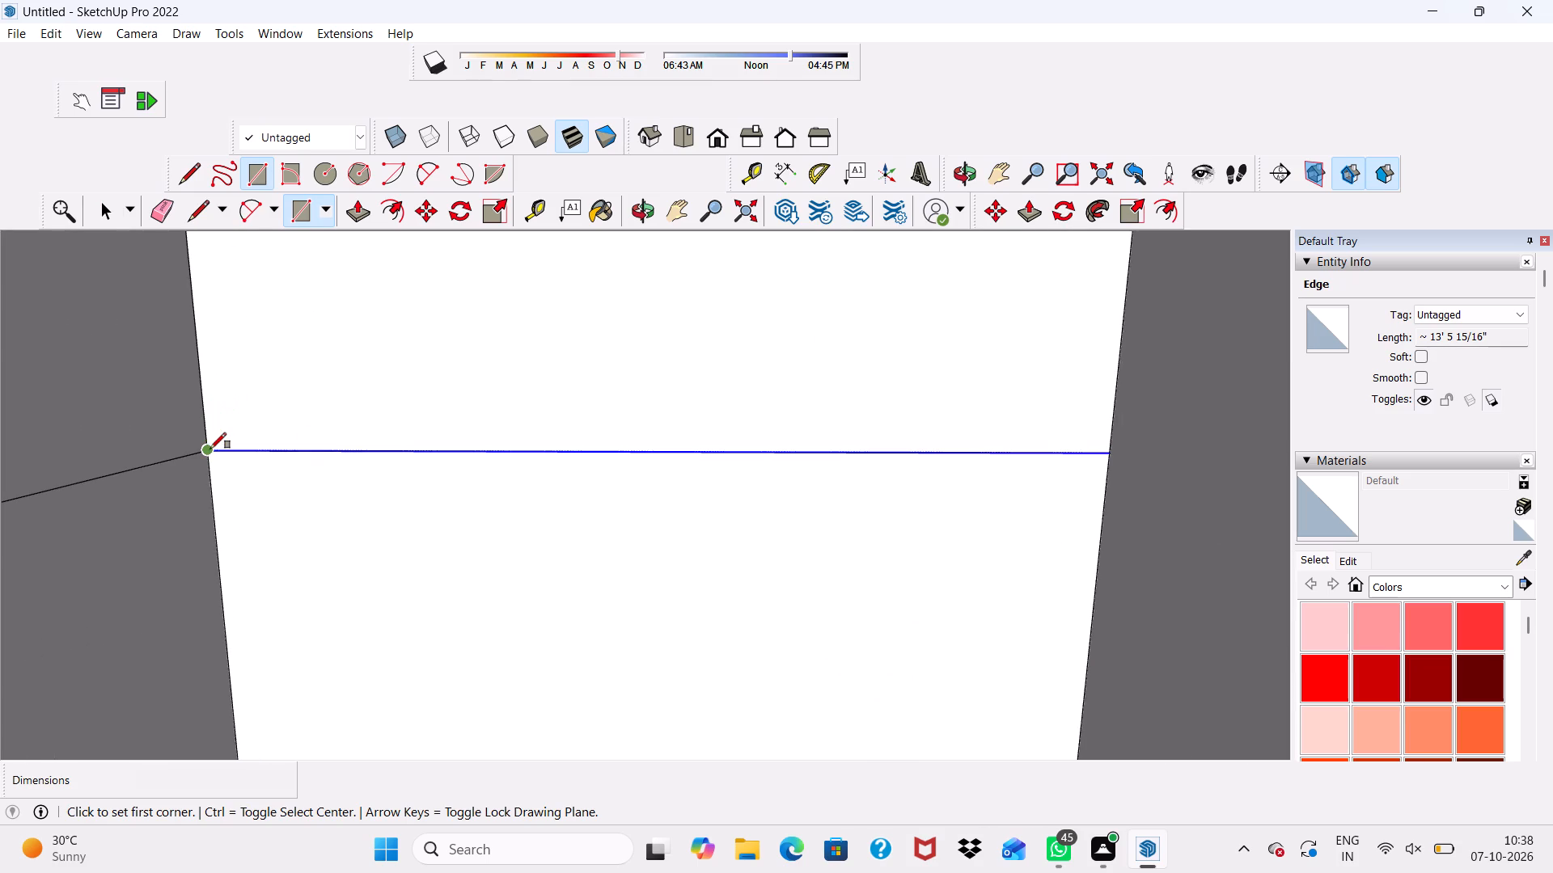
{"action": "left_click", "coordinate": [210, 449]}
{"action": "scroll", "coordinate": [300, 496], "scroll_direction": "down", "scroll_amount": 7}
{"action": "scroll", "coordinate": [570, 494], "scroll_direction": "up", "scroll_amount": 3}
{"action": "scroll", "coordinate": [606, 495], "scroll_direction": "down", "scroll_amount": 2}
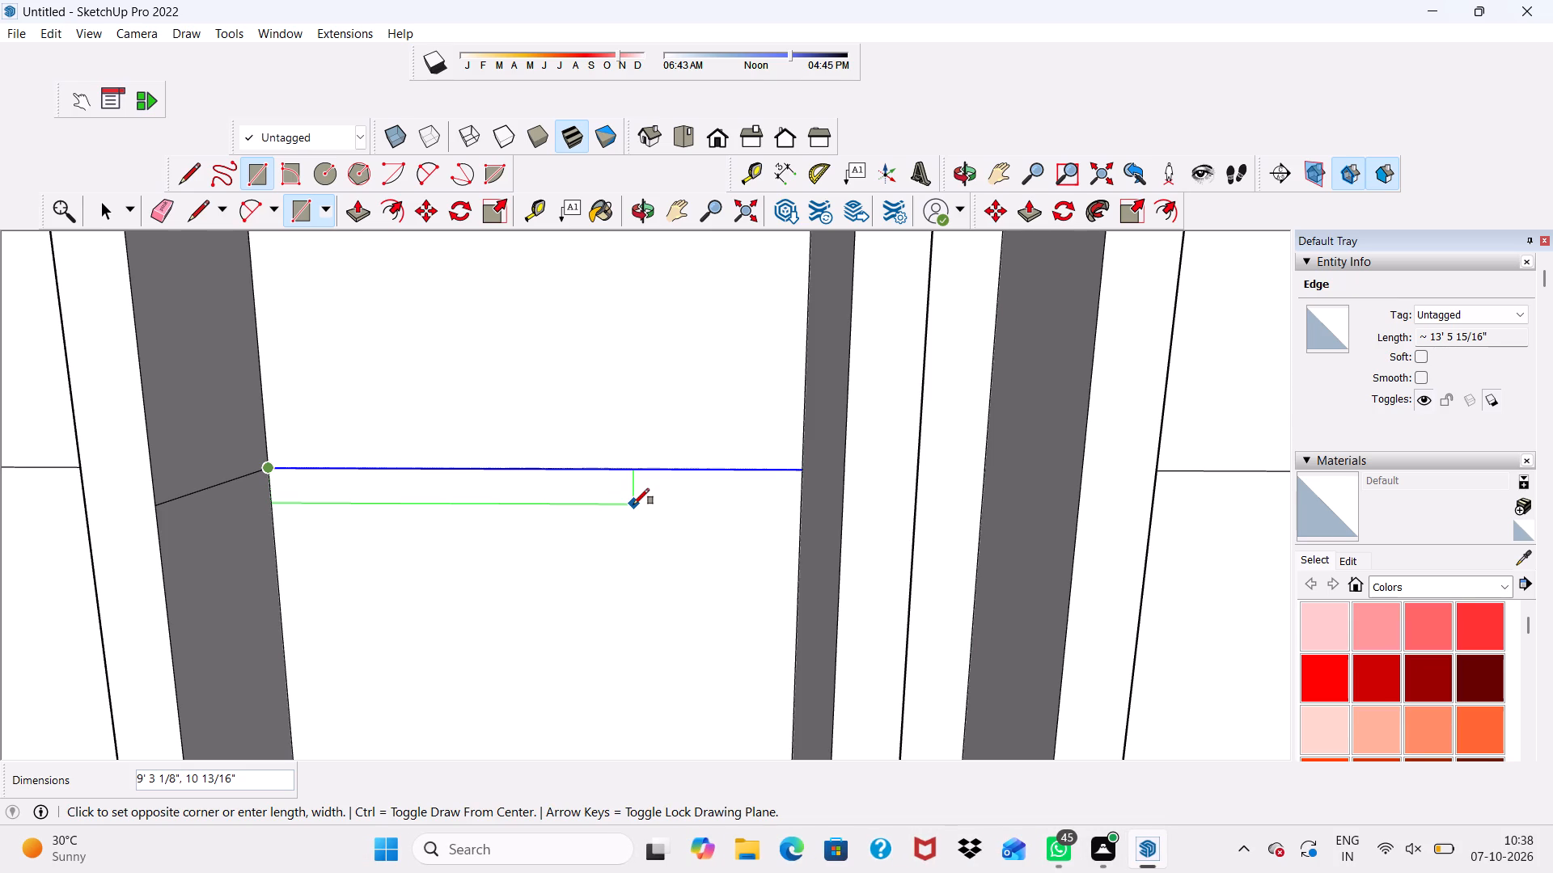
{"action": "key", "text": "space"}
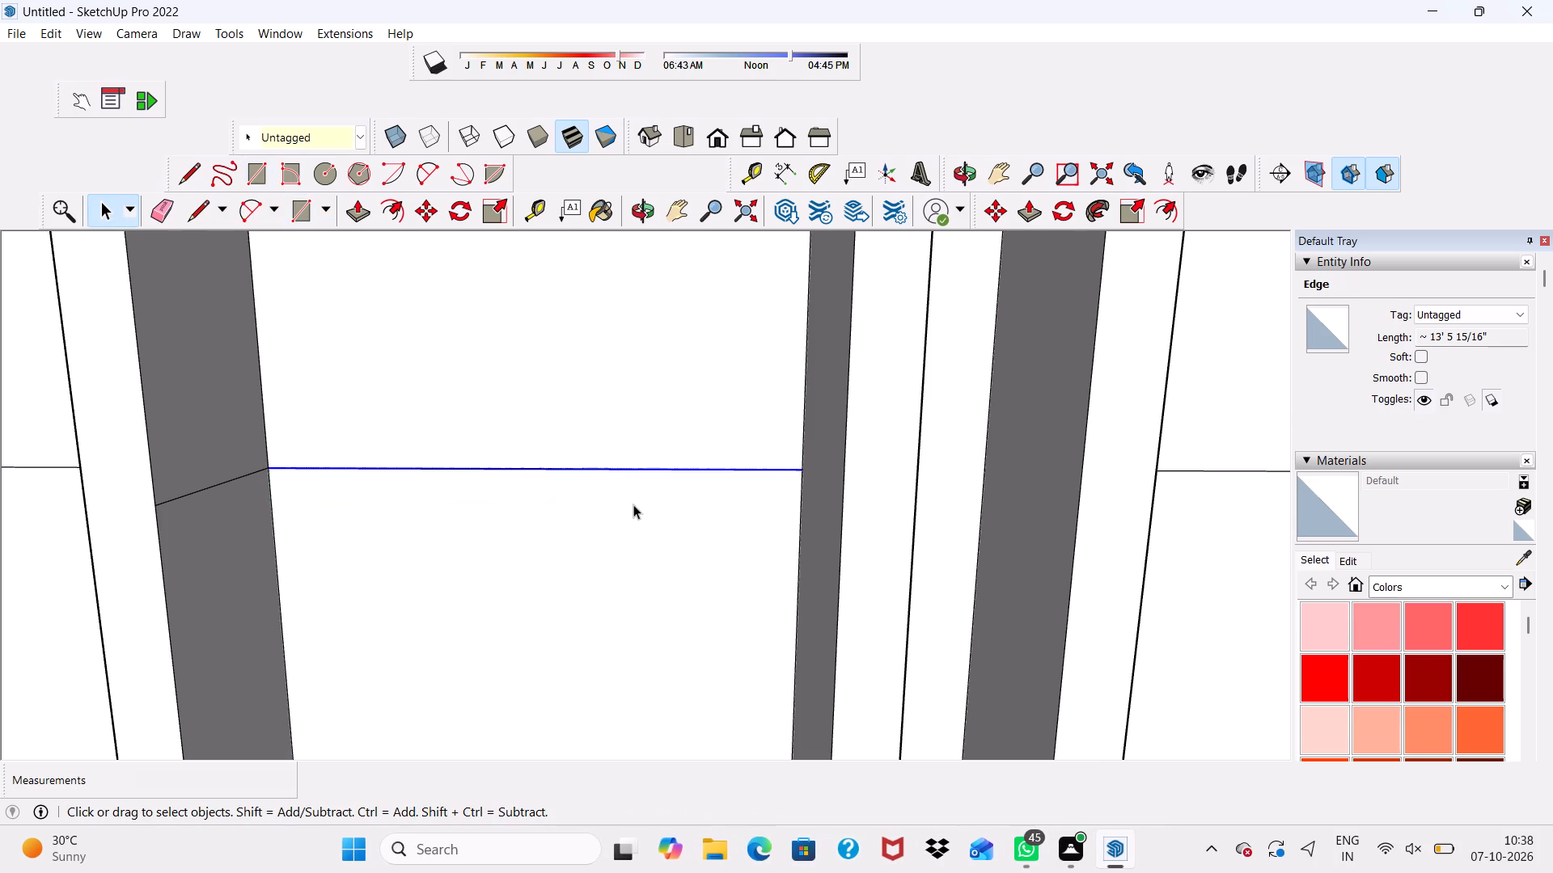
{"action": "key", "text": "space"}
Push/Pull the raised floor slab's edge face on the side beside the fourth fin outward by about 15' 11".
{"action": "scroll", "coordinate": [492, 171], "scroll_direction": "down", "scroll_amount": 7}
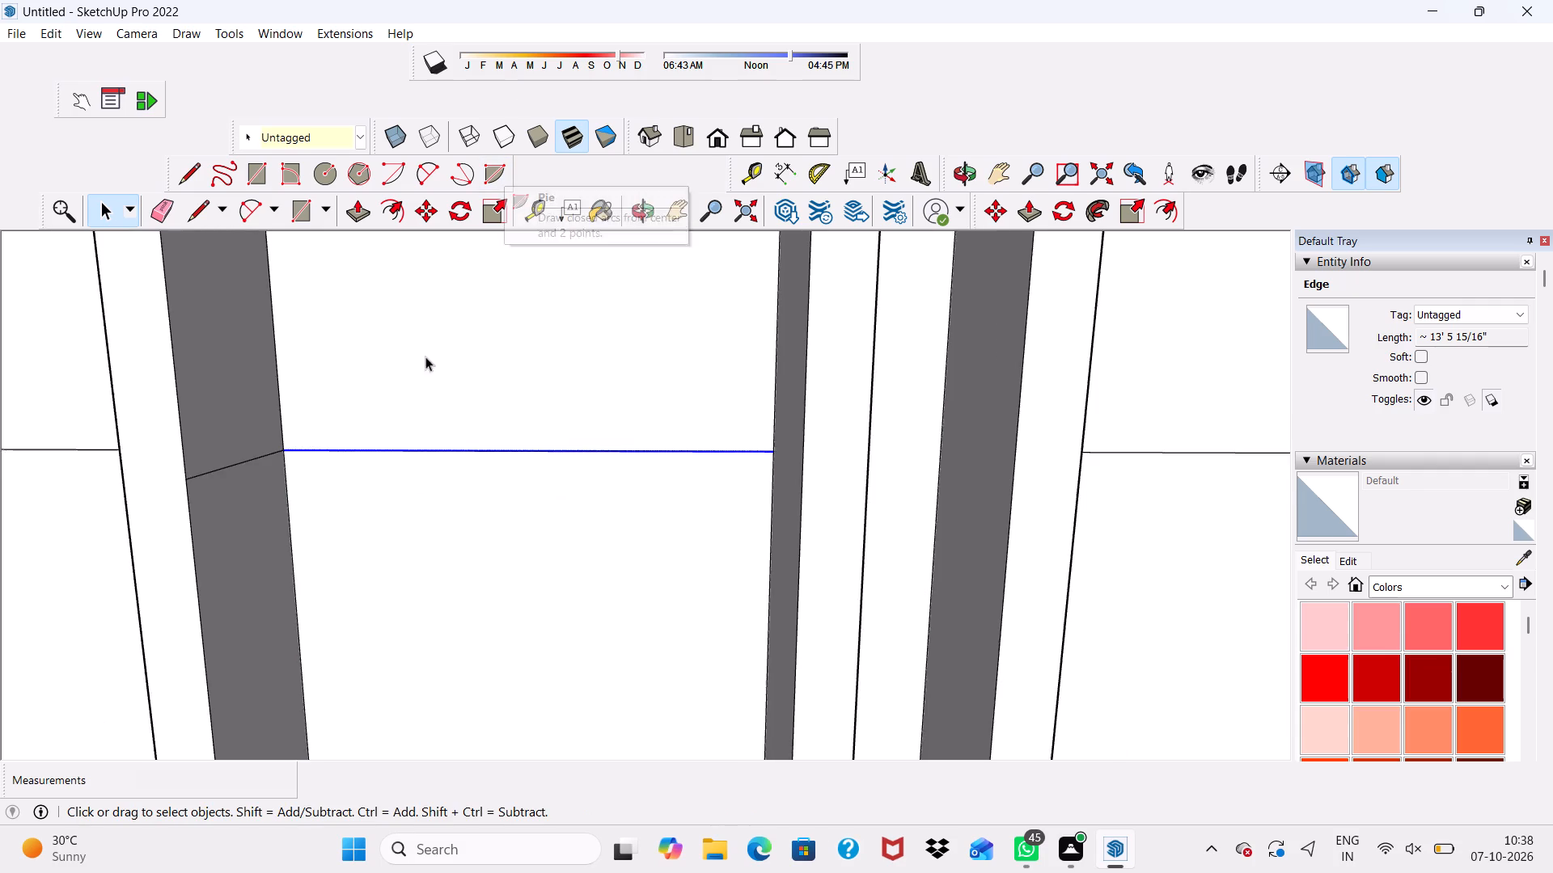
{"action": "scroll", "coordinate": [425, 356], "scroll_direction": "down", "scroll_amount": 12}
{"action": "scroll", "coordinate": [474, 459], "scroll_direction": "down", "scroll_amount": 1}
{"action": "middle_click_drag", "start_coordinate": [474, 459], "coordinate": [240, 442]}
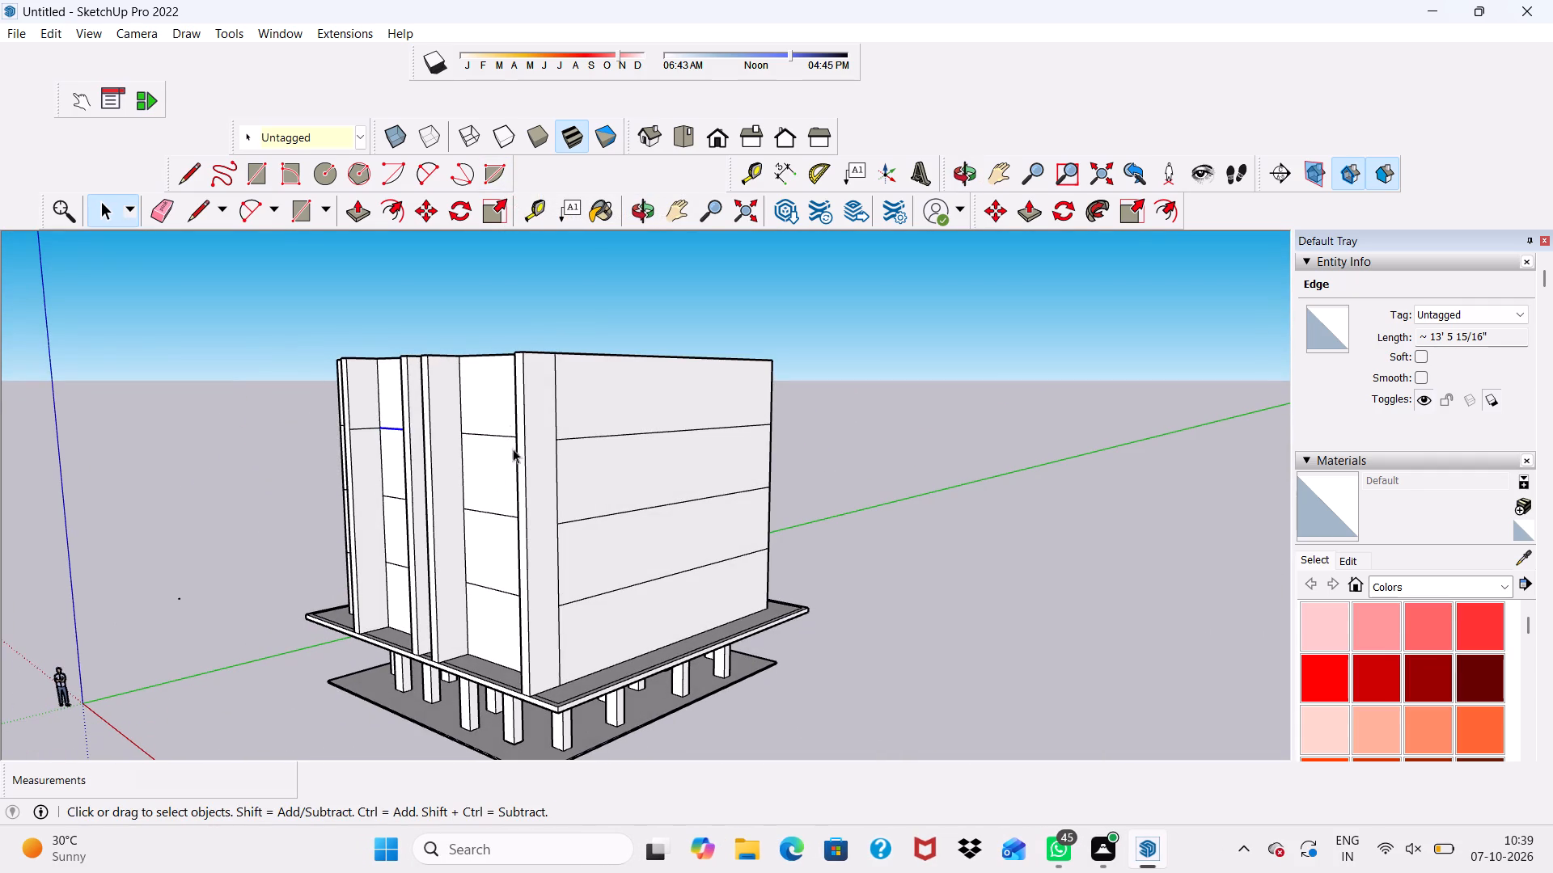
{"action": "left_click", "coordinate": [593, 392]}
{"action": "scroll", "coordinate": [637, 699], "scroll_direction": "up", "scroll_amount": 5}
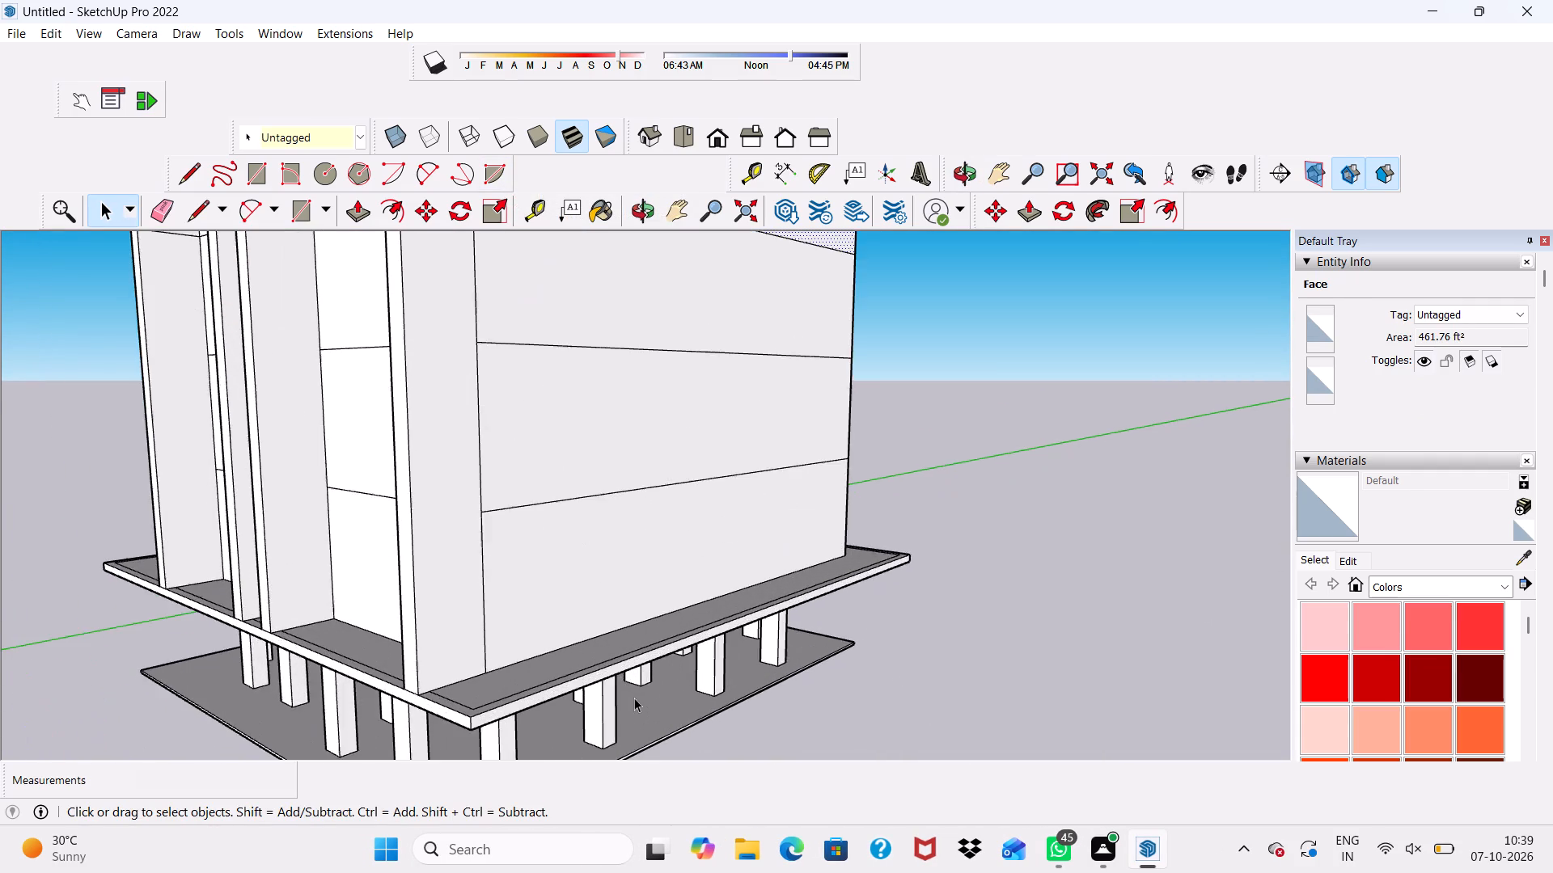
{"action": "scroll", "coordinate": [604, 671], "scroll_direction": "up", "scroll_amount": 6}
{"action": "scroll", "coordinate": [475, 652], "scroll_direction": "down", "scroll_amount": 6}
{"action": "scroll", "coordinate": [518, 685], "scroll_direction": "up", "scroll_amount": 6}
{"action": "scroll", "coordinate": [514, 658], "scroll_direction": "down", "scroll_amount": 10}
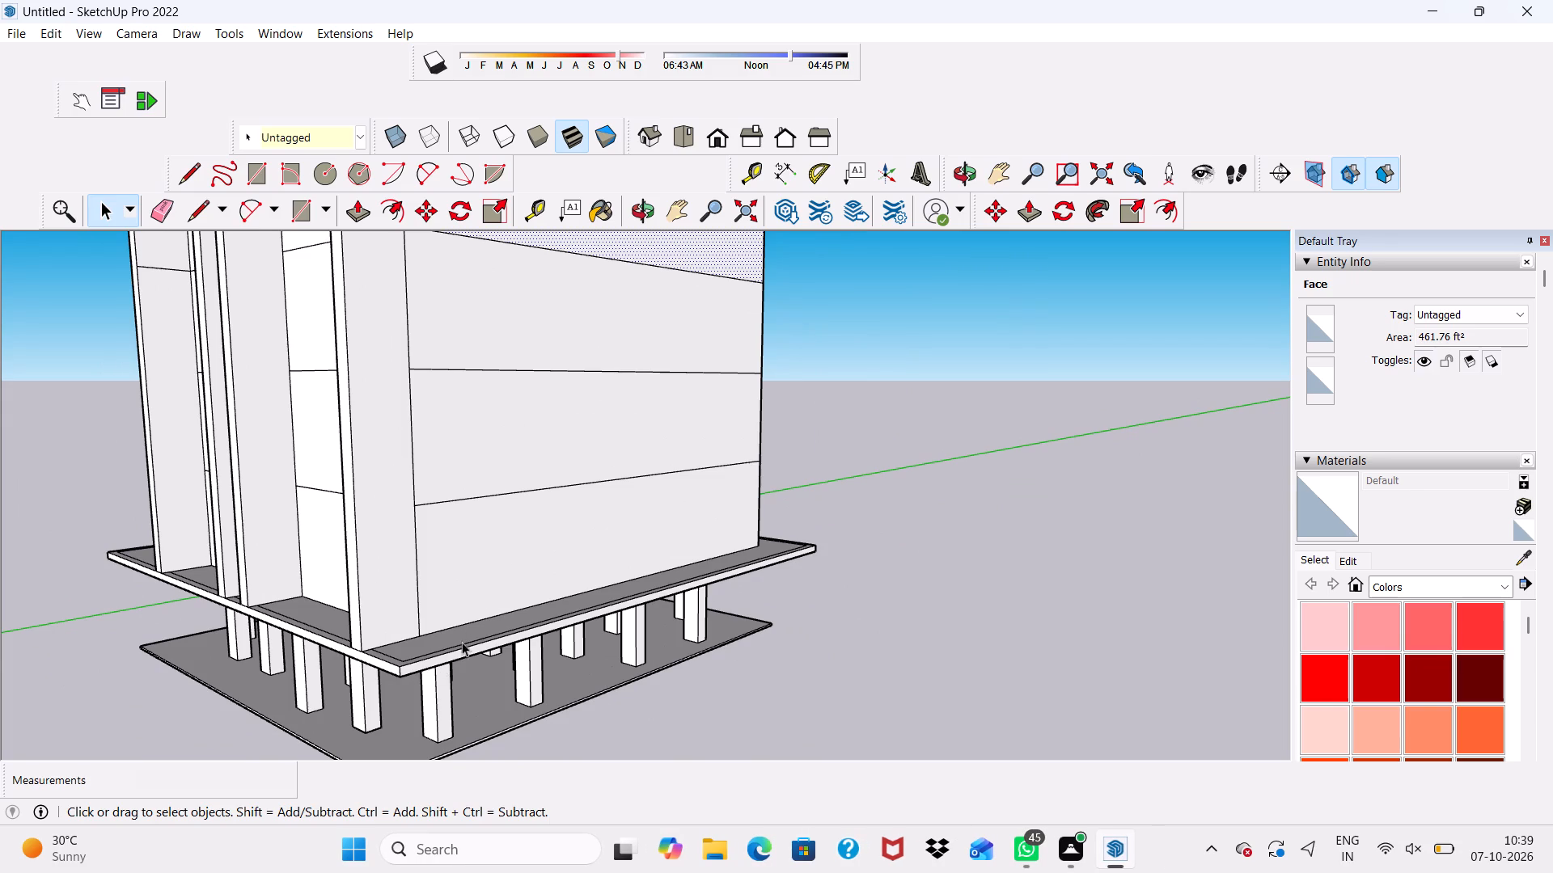
{"action": "scroll", "coordinate": [442, 663], "scroll_direction": "up", "scroll_amount": 8}
{"action": "left_click", "coordinate": [432, 663]}
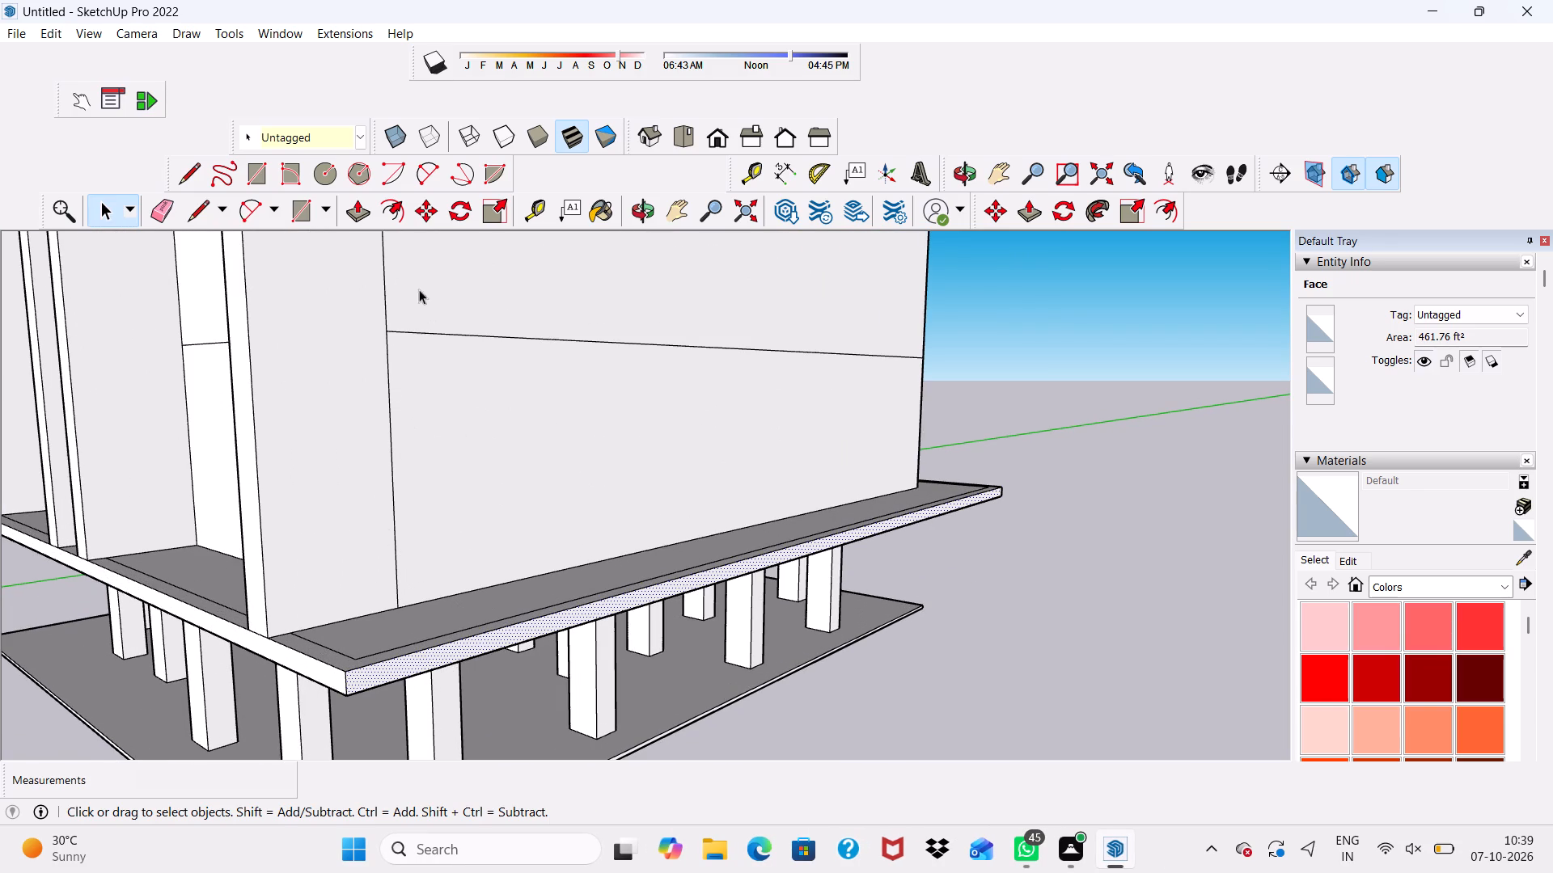
{"action": "left_click", "coordinate": [361, 212]}
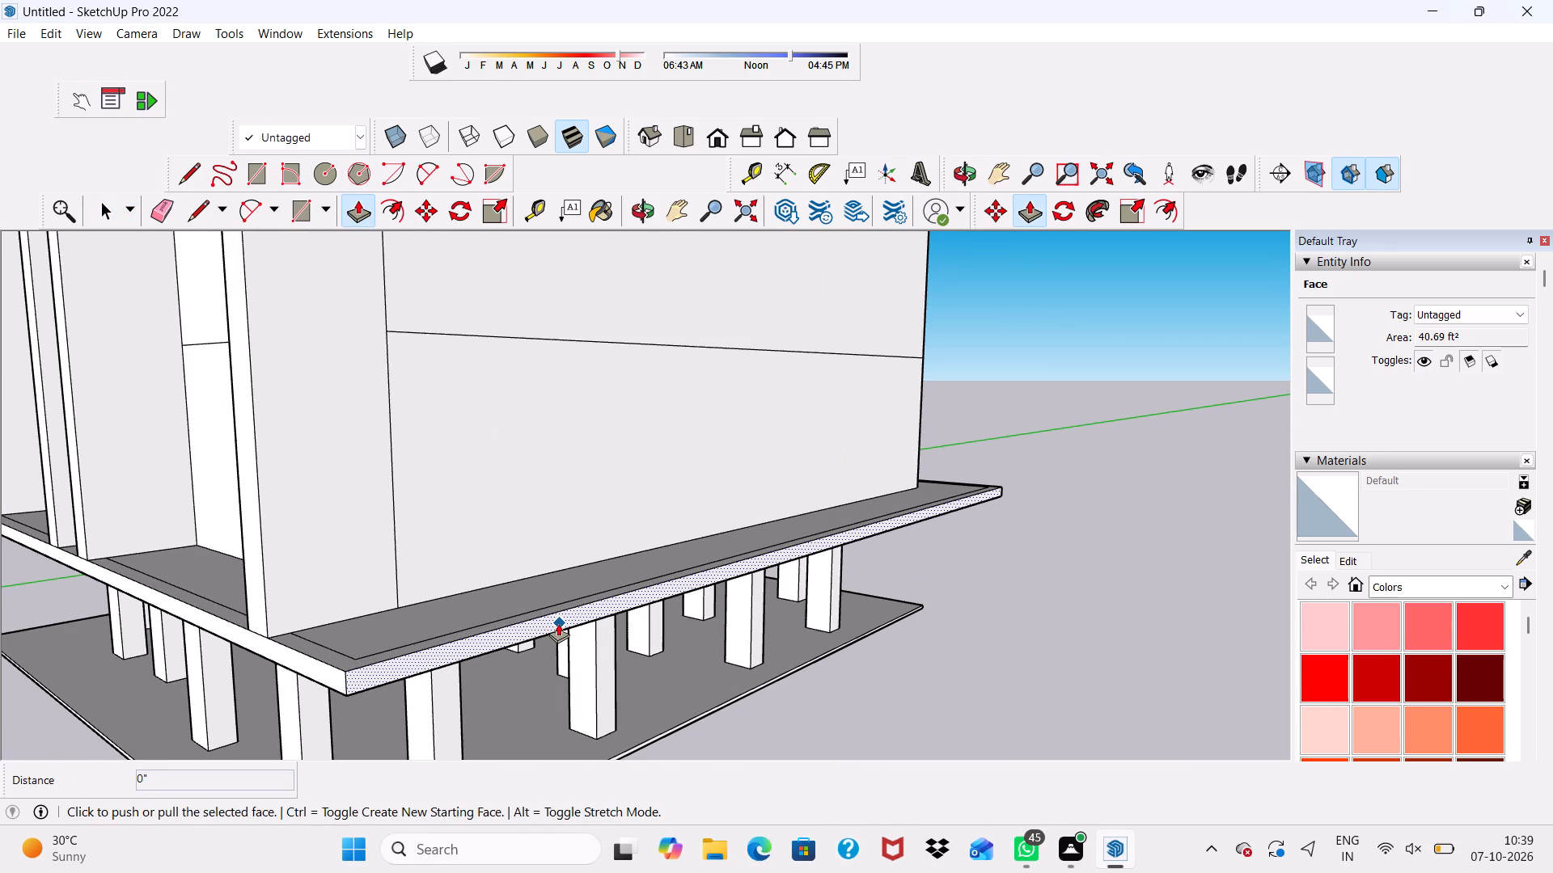
{"action": "left_click_drag", "start_coordinate": [558, 623], "coordinate": [739, 777]}
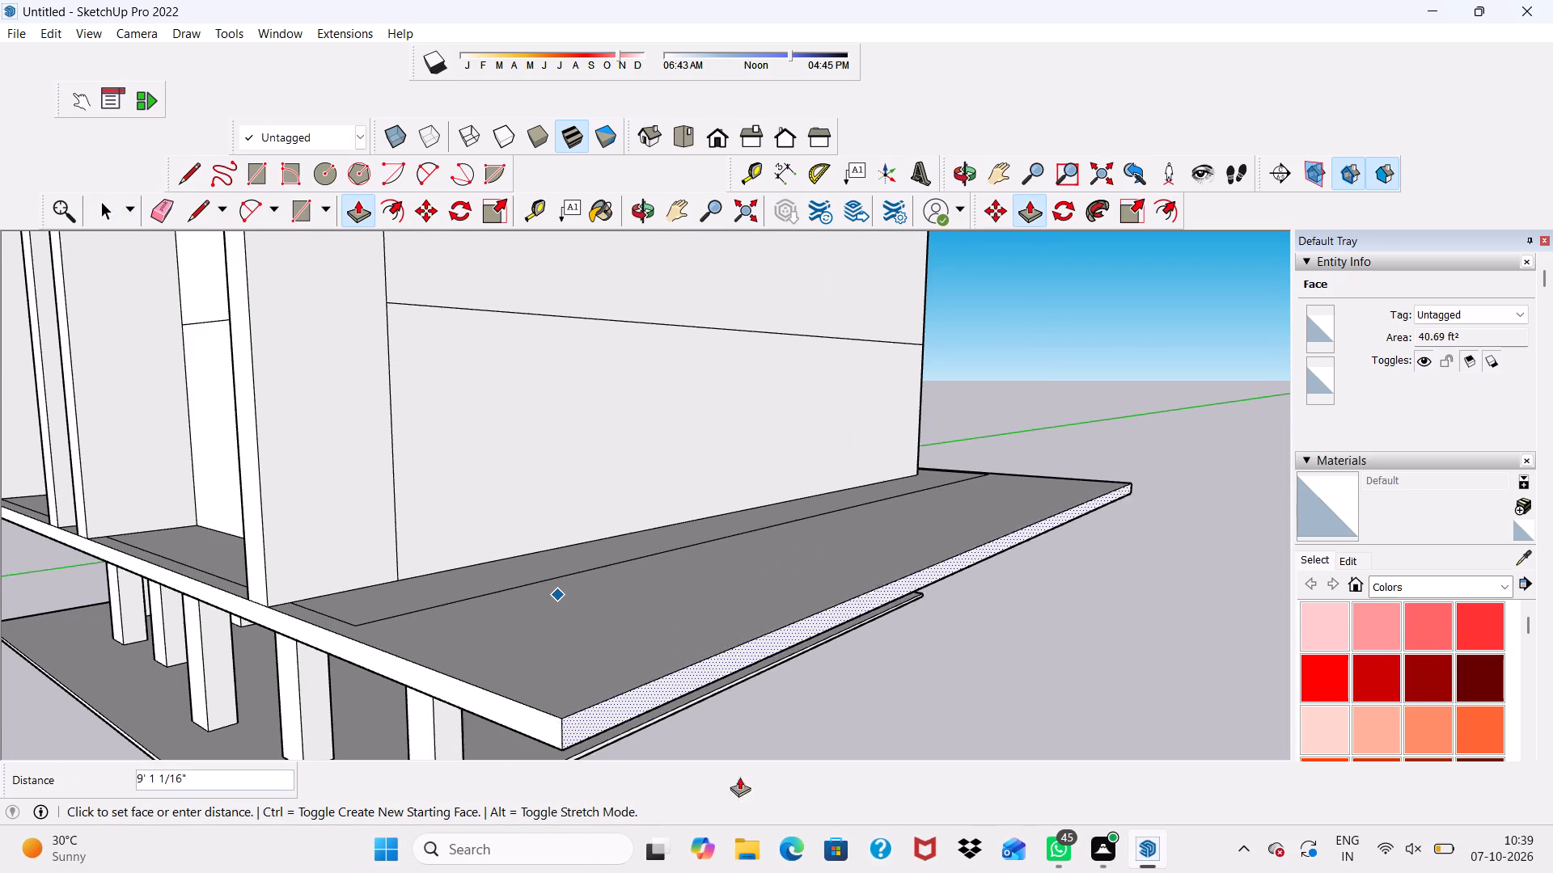
{"action": "left_click_drag", "start_coordinate": [739, 777], "coordinate": [985, 854]}
{"action": "scroll", "coordinate": [610, 591], "scroll_direction": "down", "scroll_amount": 2}
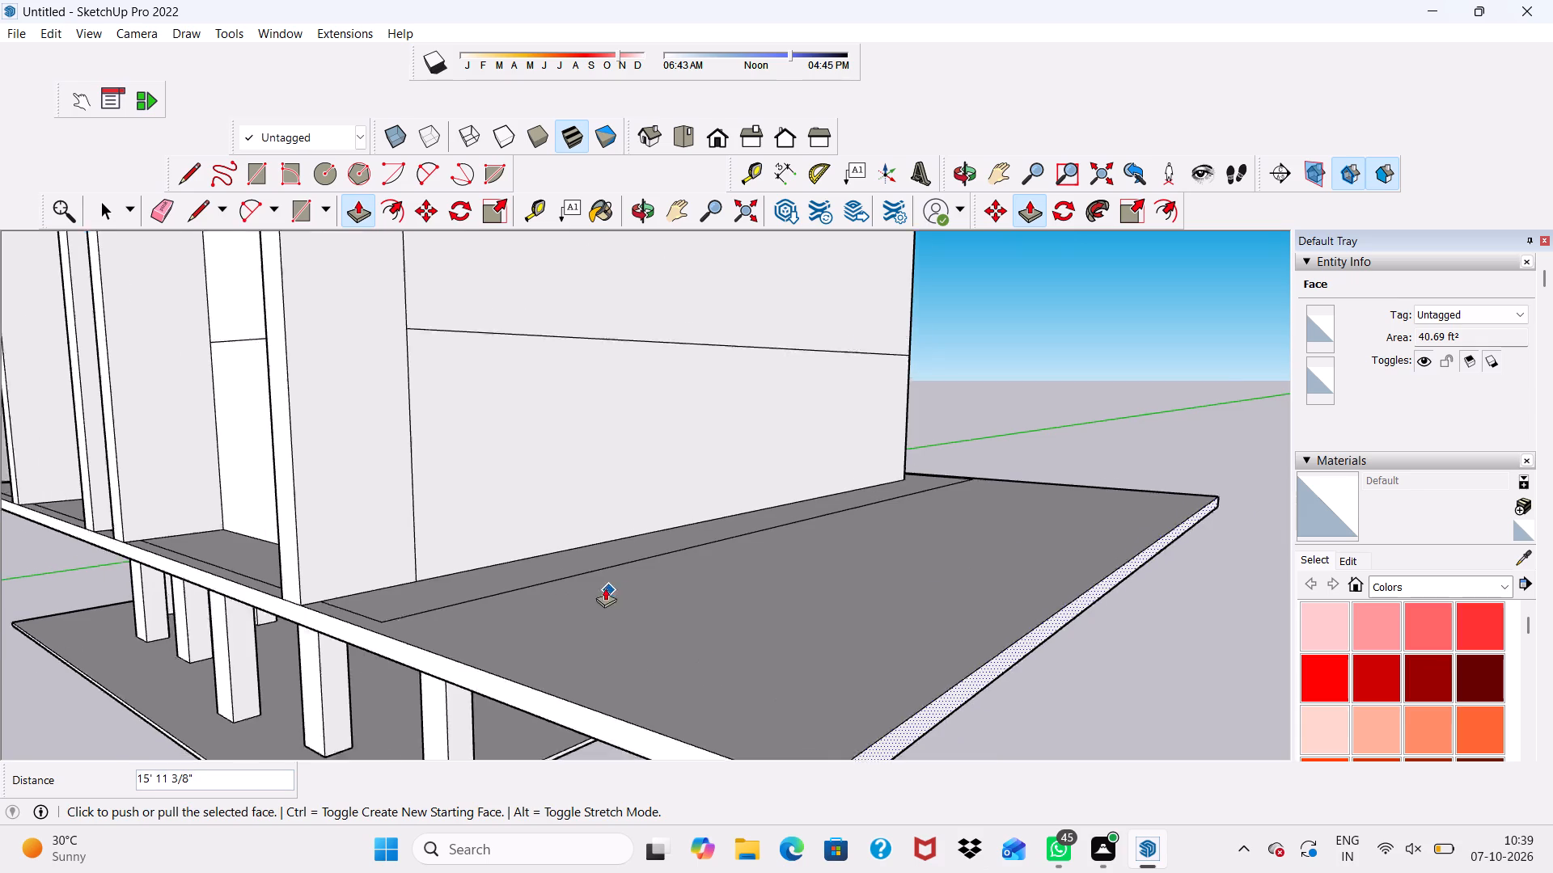
{"action": "scroll", "coordinate": [605, 588], "scroll_direction": "down", "scroll_amount": 7}
{"action": "middle_click_drag", "start_coordinate": [569, 588], "coordinate": [706, 649]}
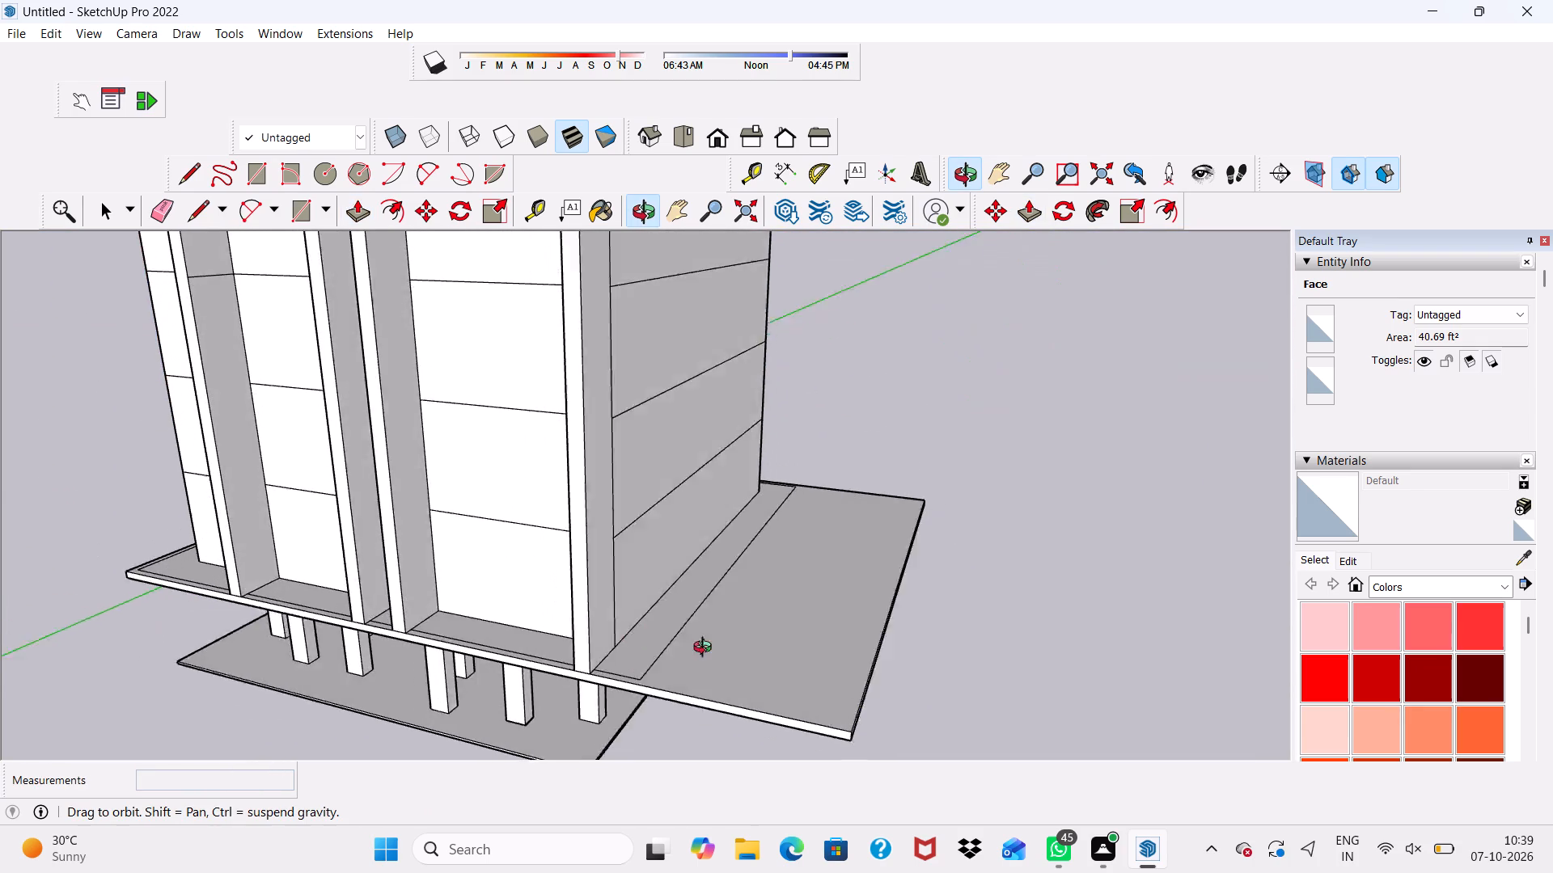
{"action": "middle_click_drag", "start_coordinate": [706, 649], "coordinate": [737, 649]}
{"action": "key", "text": "space"}
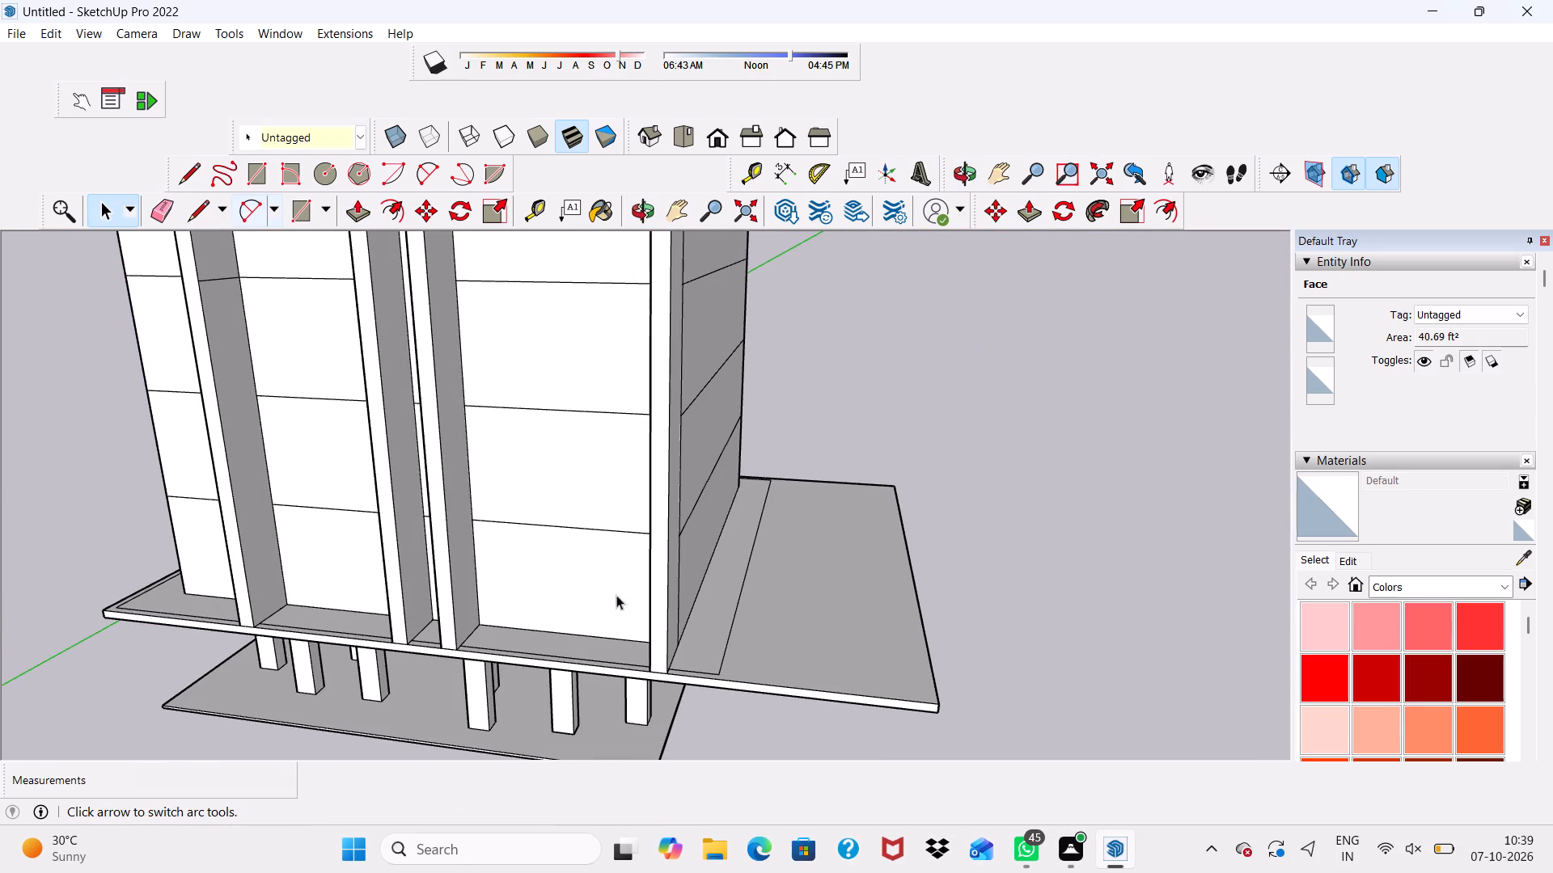
Examine the extended slab beside the building, including its inset outline near the fourth fin and its outer edge.
{"action": "scroll", "coordinate": [705, 612], "scroll_direction": "up", "scroll_amount": 5}
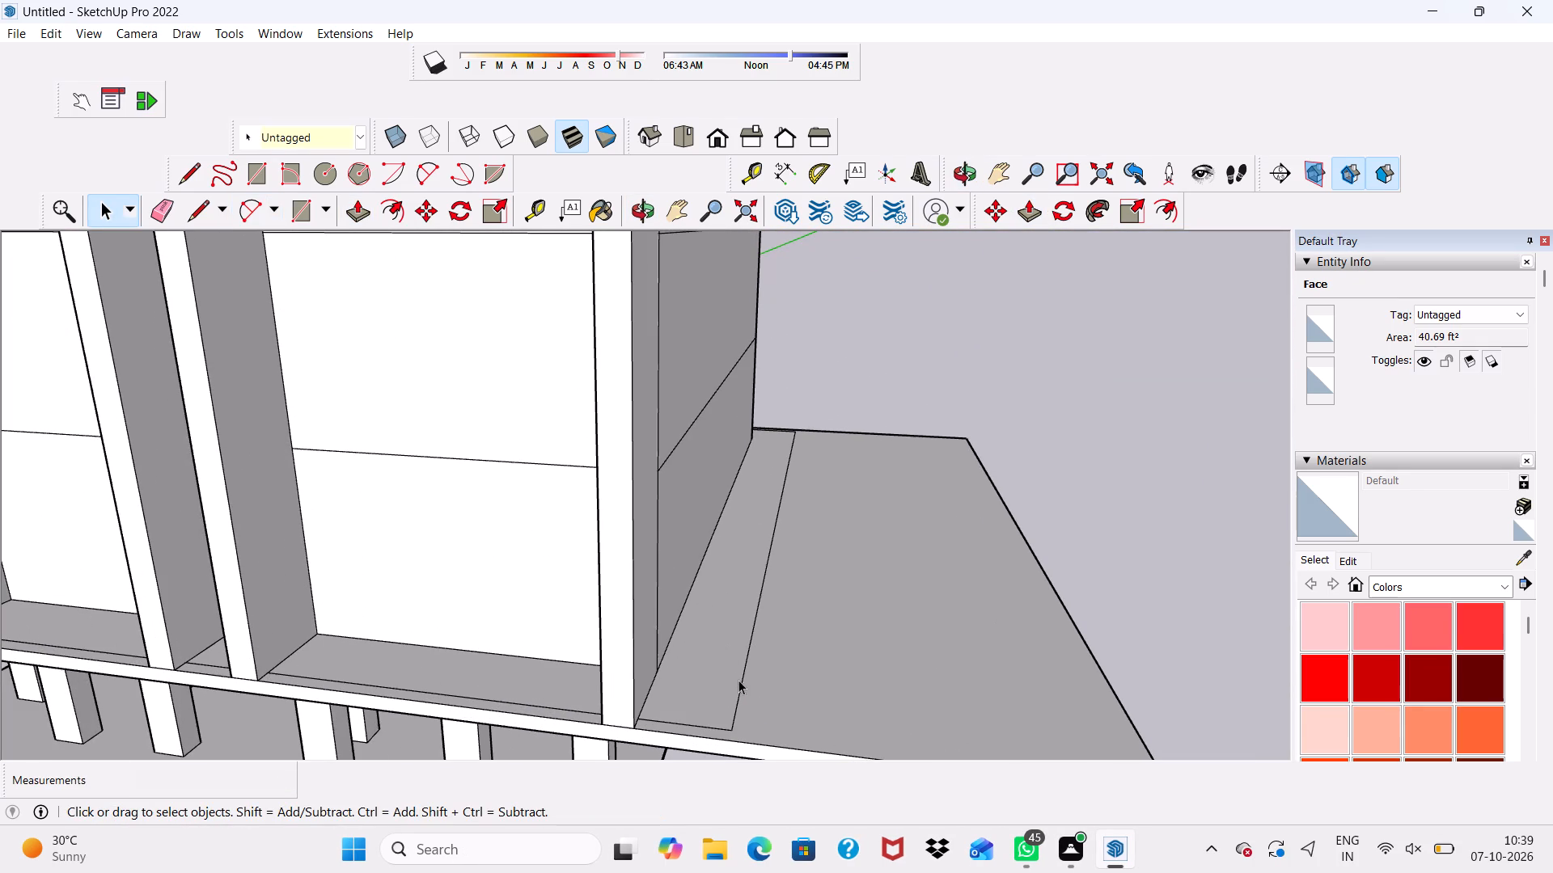
{"action": "scroll", "coordinate": [700, 665], "scroll_direction": "down", "scroll_amount": 15}
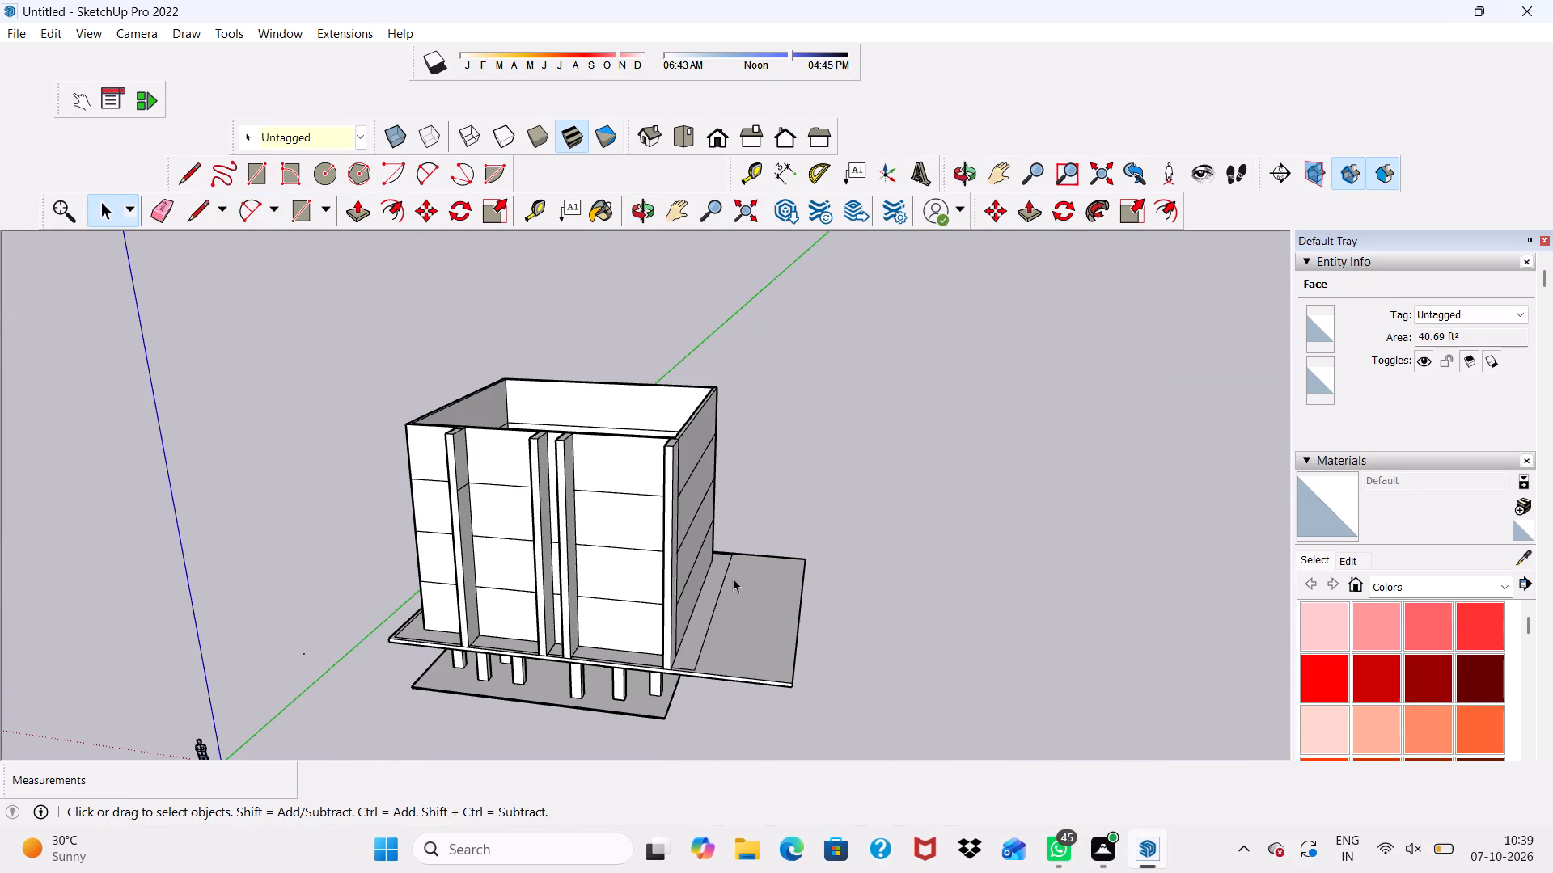
{"action": "scroll", "coordinate": [737, 567], "scroll_direction": "up", "scroll_amount": 6}
{"action": "scroll", "coordinate": [675, 533], "scroll_direction": "down", "scroll_amount": 4}
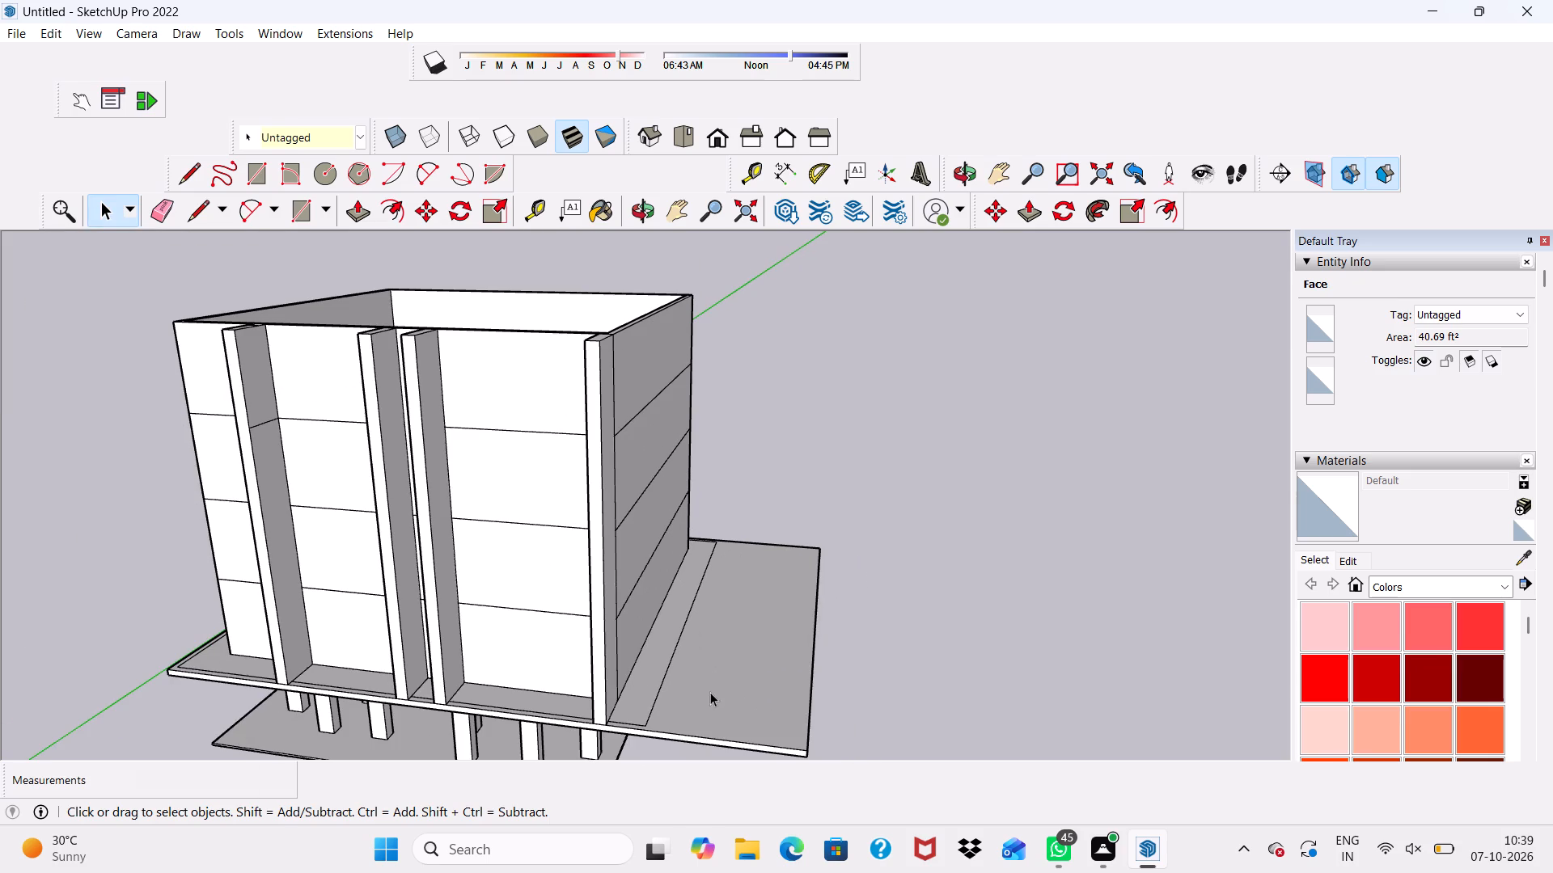
{"action": "scroll", "coordinate": [635, 695], "scroll_direction": "up", "scroll_amount": 6}
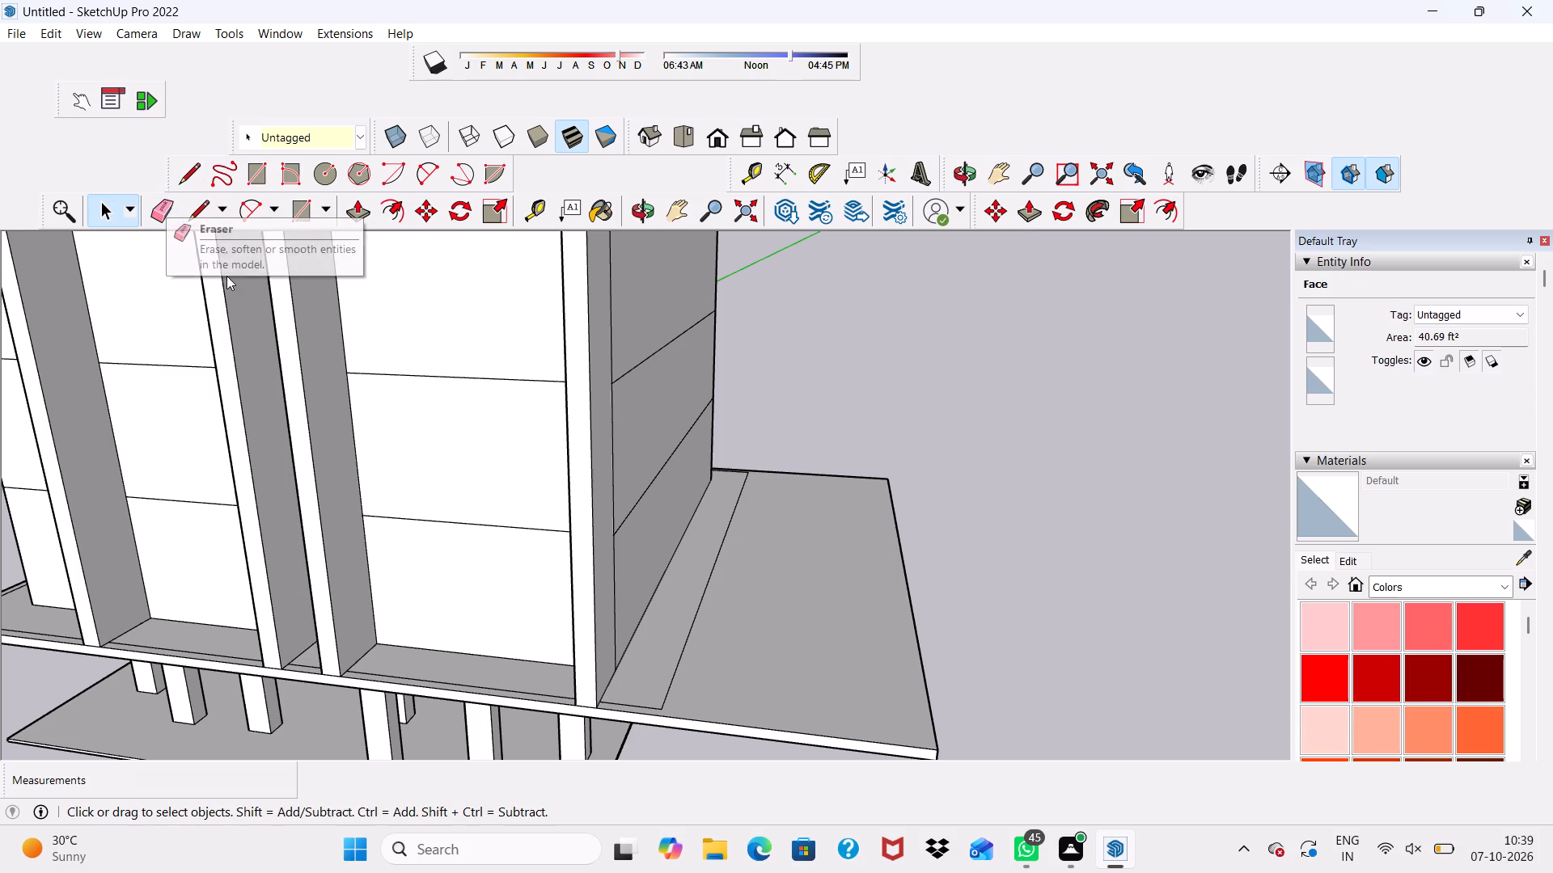
{"action": "scroll", "coordinate": [666, 714], "scroll_direction": "up", "scroll_amount": 9}
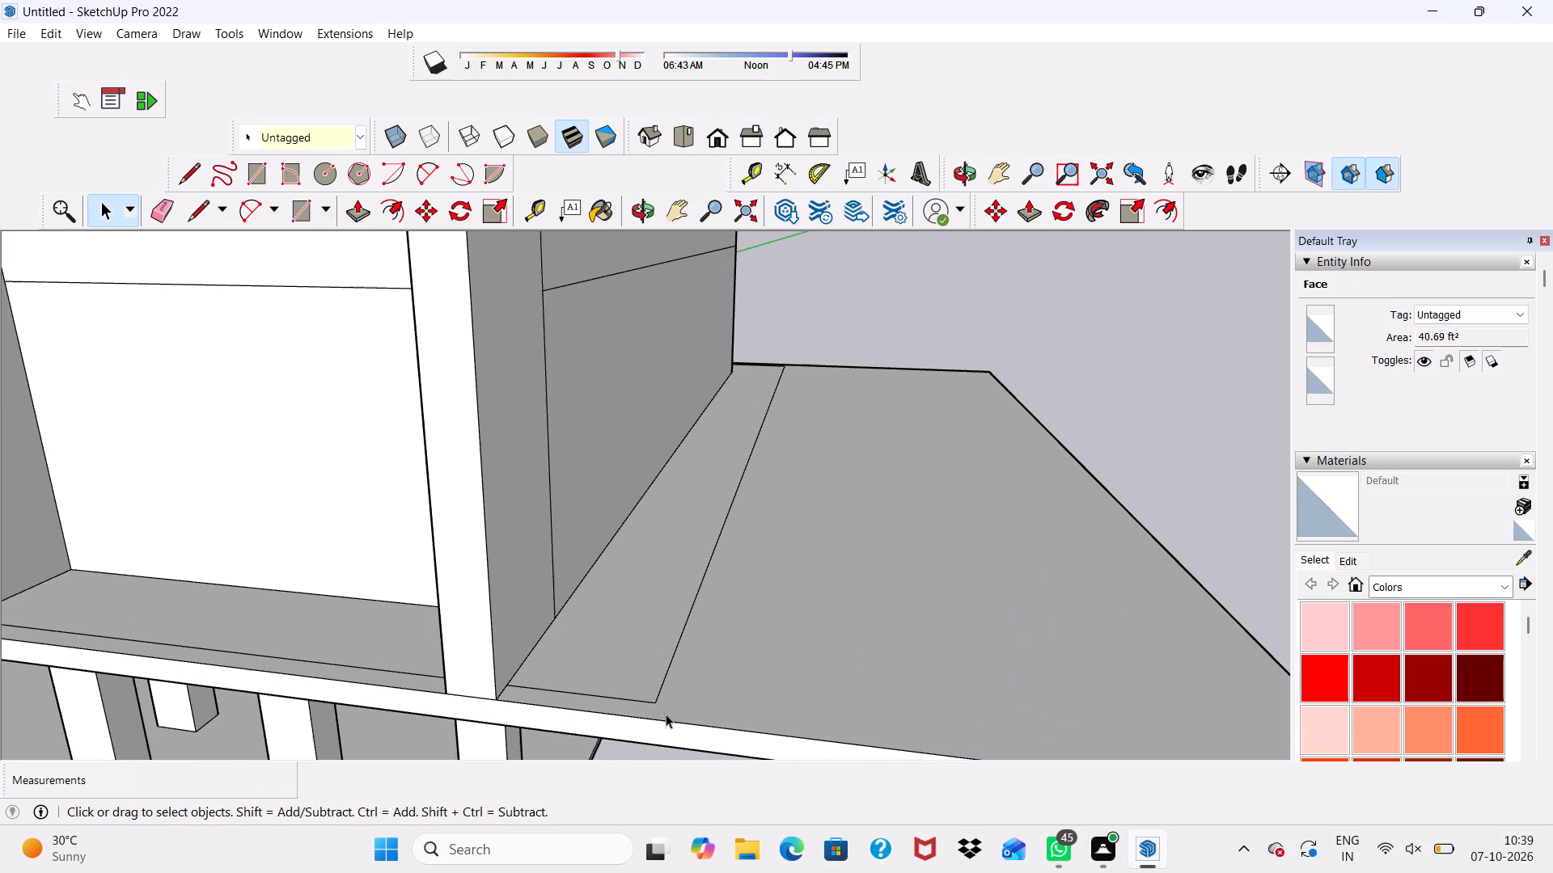
{"action": "scroll", "coordinate": [247, 372], "scroll_direction": "down", "scroll_amount": 4}
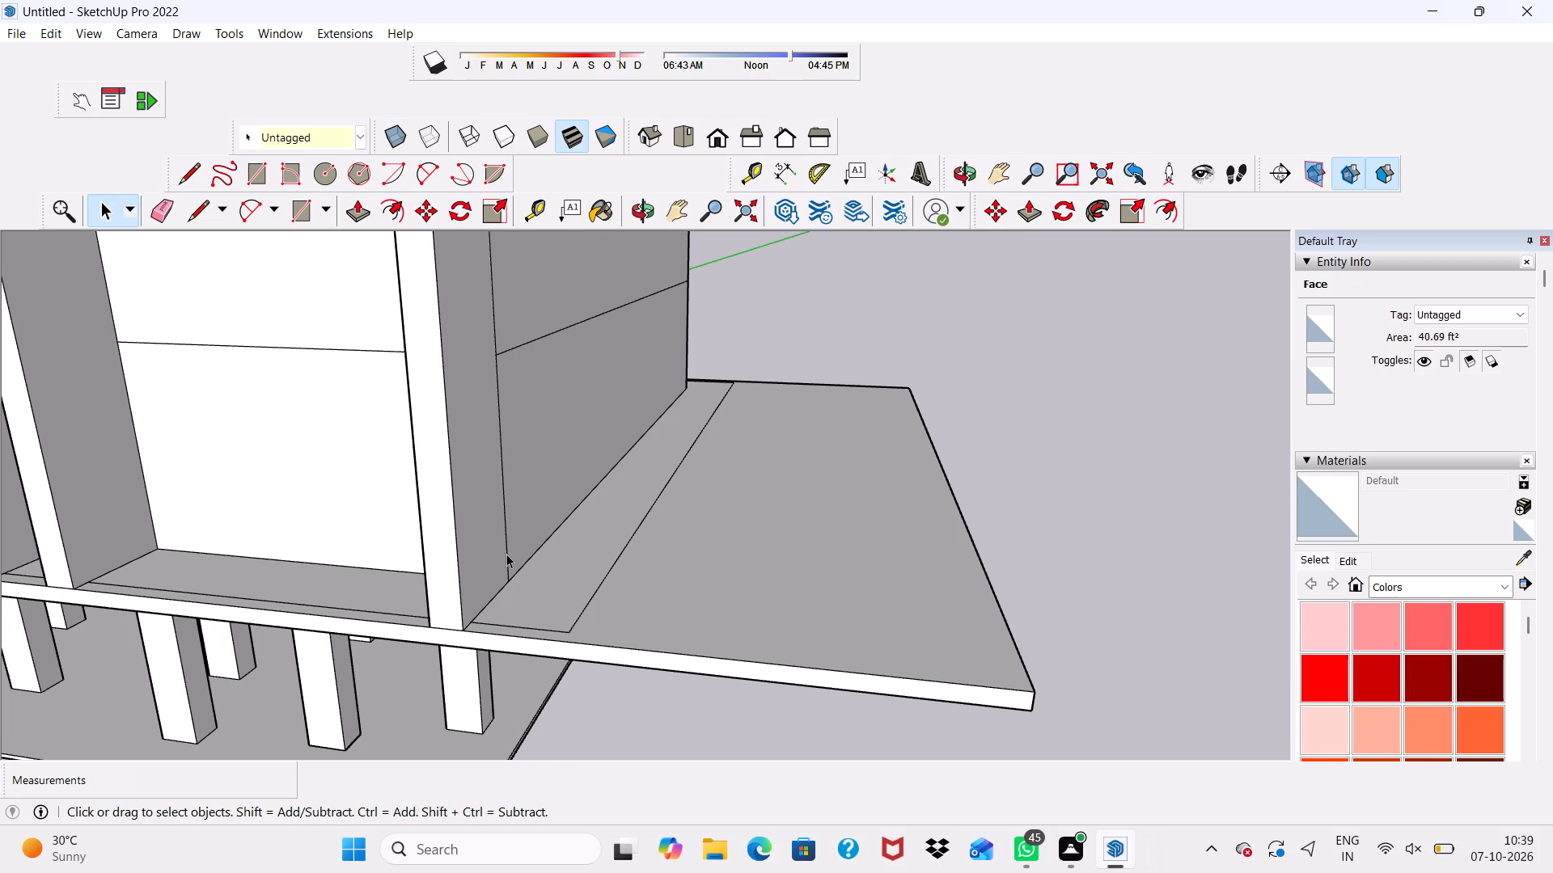
{"action": "scroll", "coordinate": [500, 551], "scroll_direction": "down", "scroll_amount": 5}
{"action": "scroll", "coordinate": [583, 561], "scroll_direction": "down", "scroll_amount": 1}
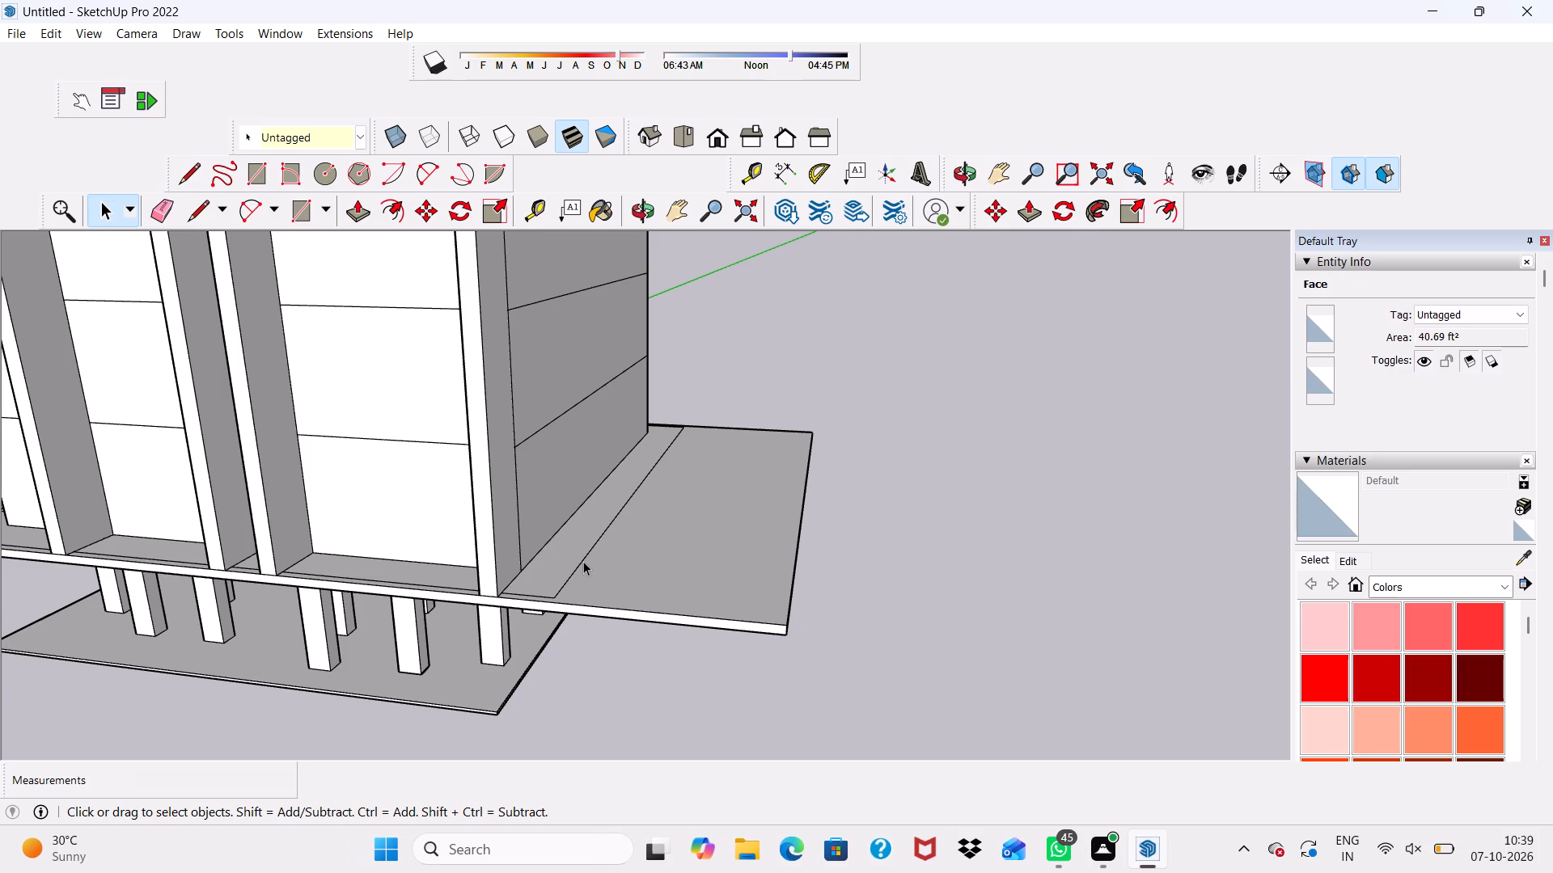
{"action": "scroll", "coordinate": [583, 561], "scroll_direction": "down", "scroll_amount": 6}
{"action": "middle_click_drag", "start_coordinate": [592, 567], "coordinate": [493, 459]}
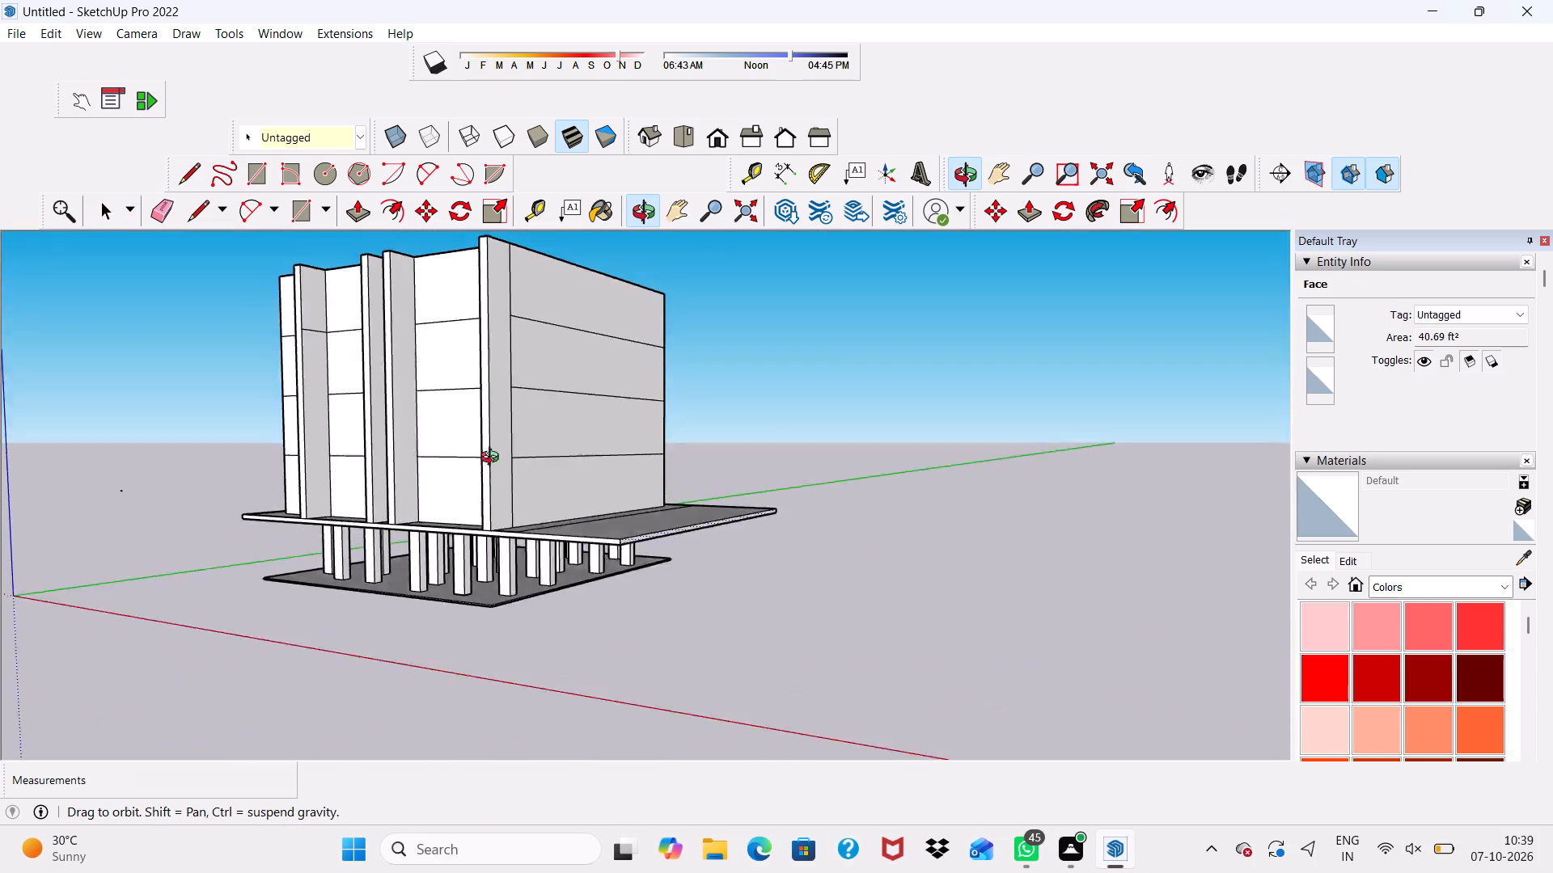
{"action": "middle_click_drag", "start_coordinate": [493, 459], "coordinate": [635, 498]}
{"action": "scroll", "coordinate": [726, 603], "scroll_direction": "up", "scroll_amount": 6}
{"action": "scroll", "coordinate": [722, 601], "scroll_direction": "down", "scroll_amount": 3}
{"action": "scroll", "coordinate": [650, 567], "scroll_direction": "down", "scroll_amount": 4}
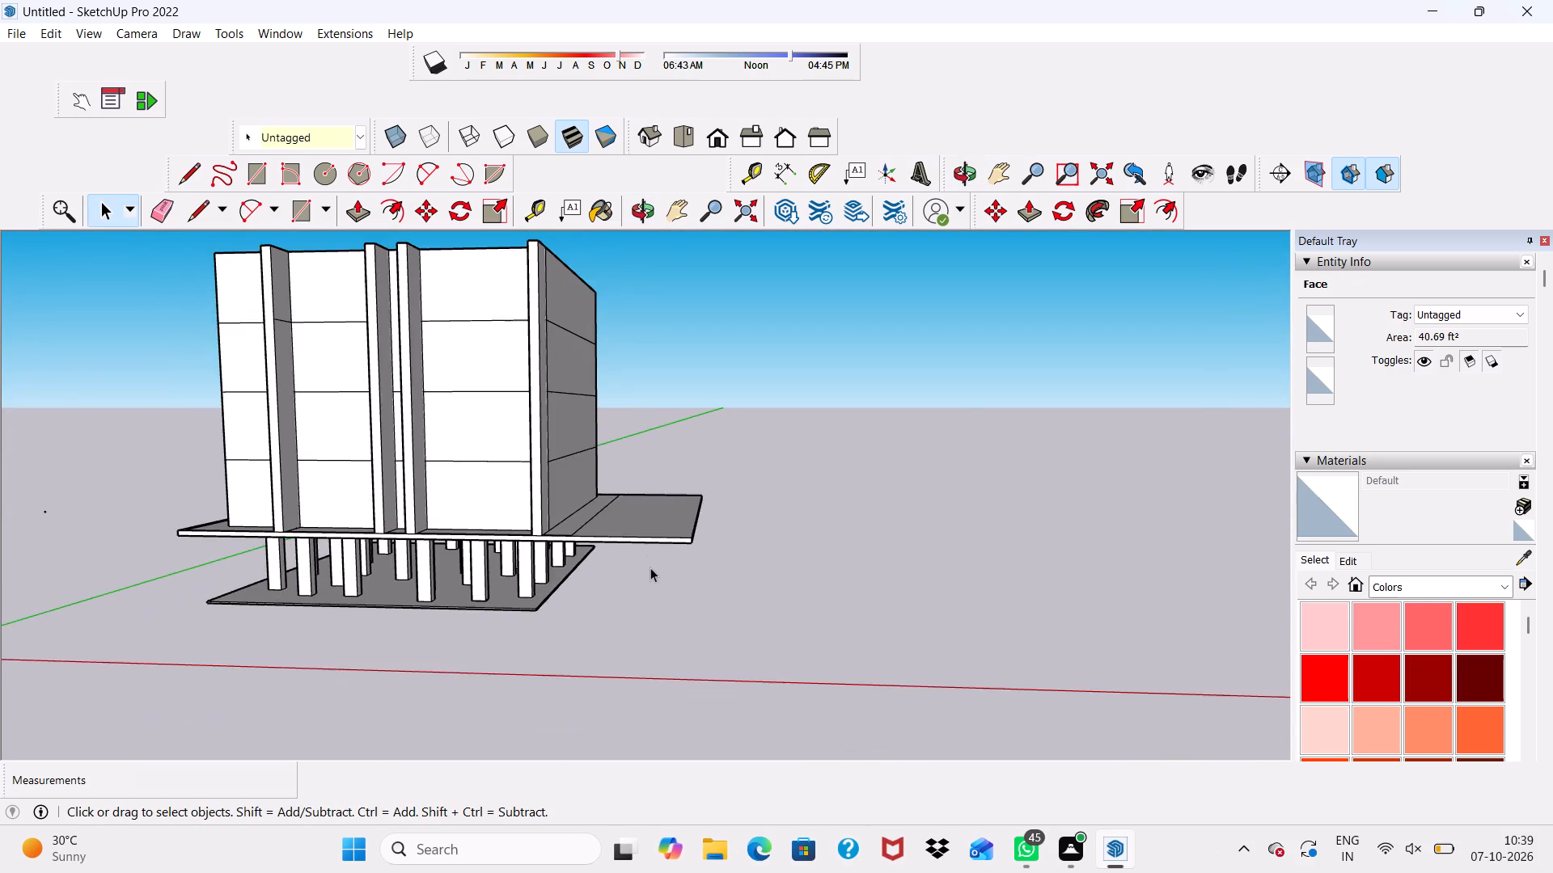
{"action": "middle_click_drag", "start_coordinate": [650, 567], "coordinate": [573, 677]}
{"action": "scroll", "coordinate": [680, 613], "scroll_direction": "up", "scroll_amount": 11}
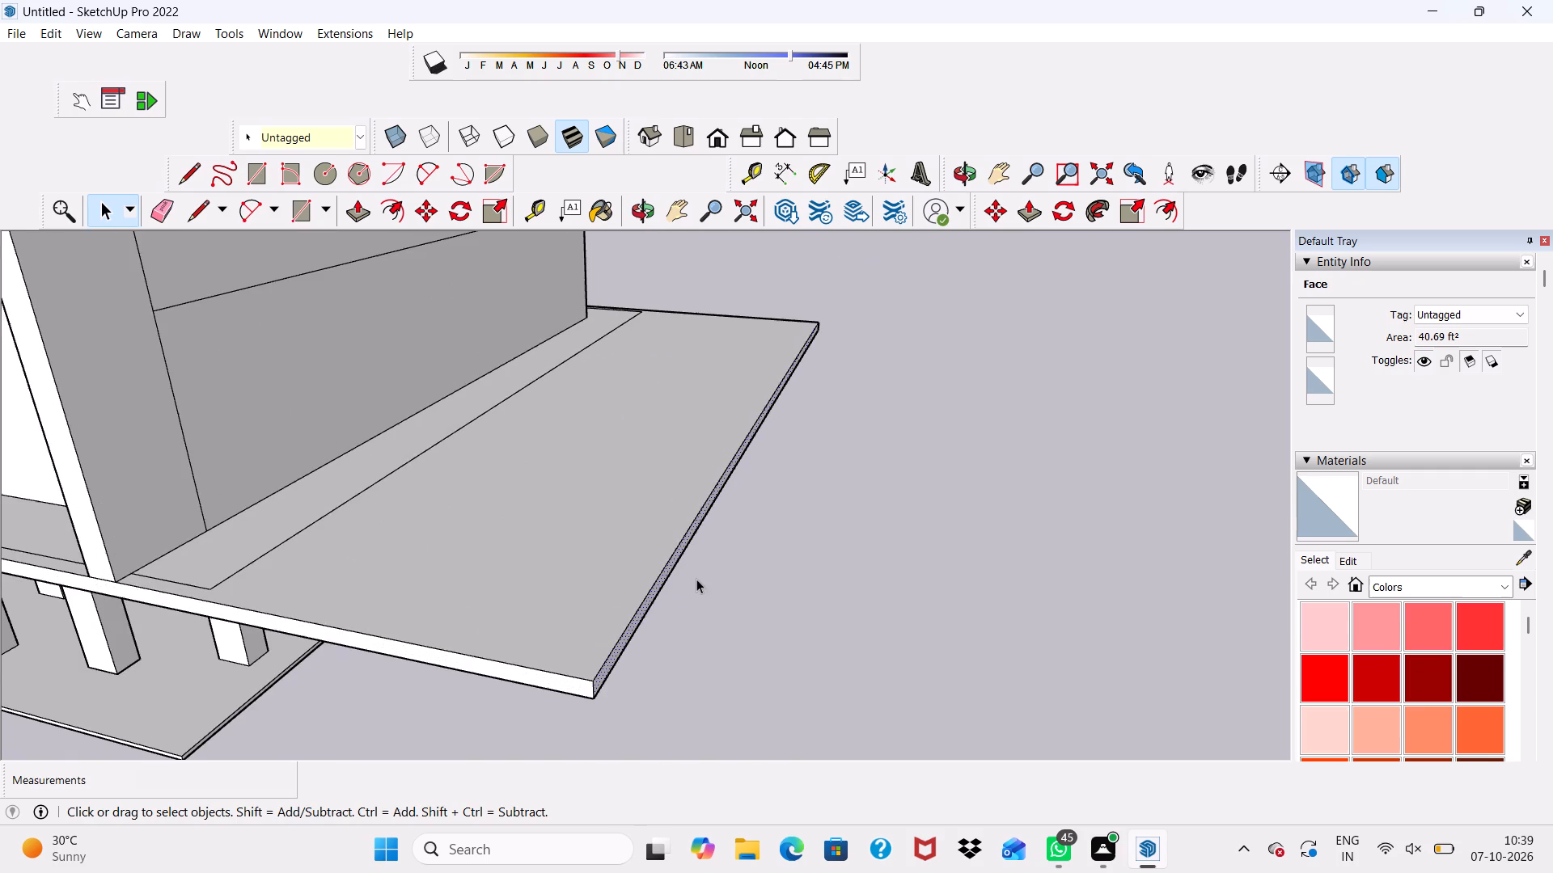
{"action": "scroll", "coordinate": [697, 591], "scroll_direction": "up", "scroll_amount": 3}
{"action": "scroll", "coordinate": [406, 531], "scroll_direction": "down", "scroll_amount": 2}
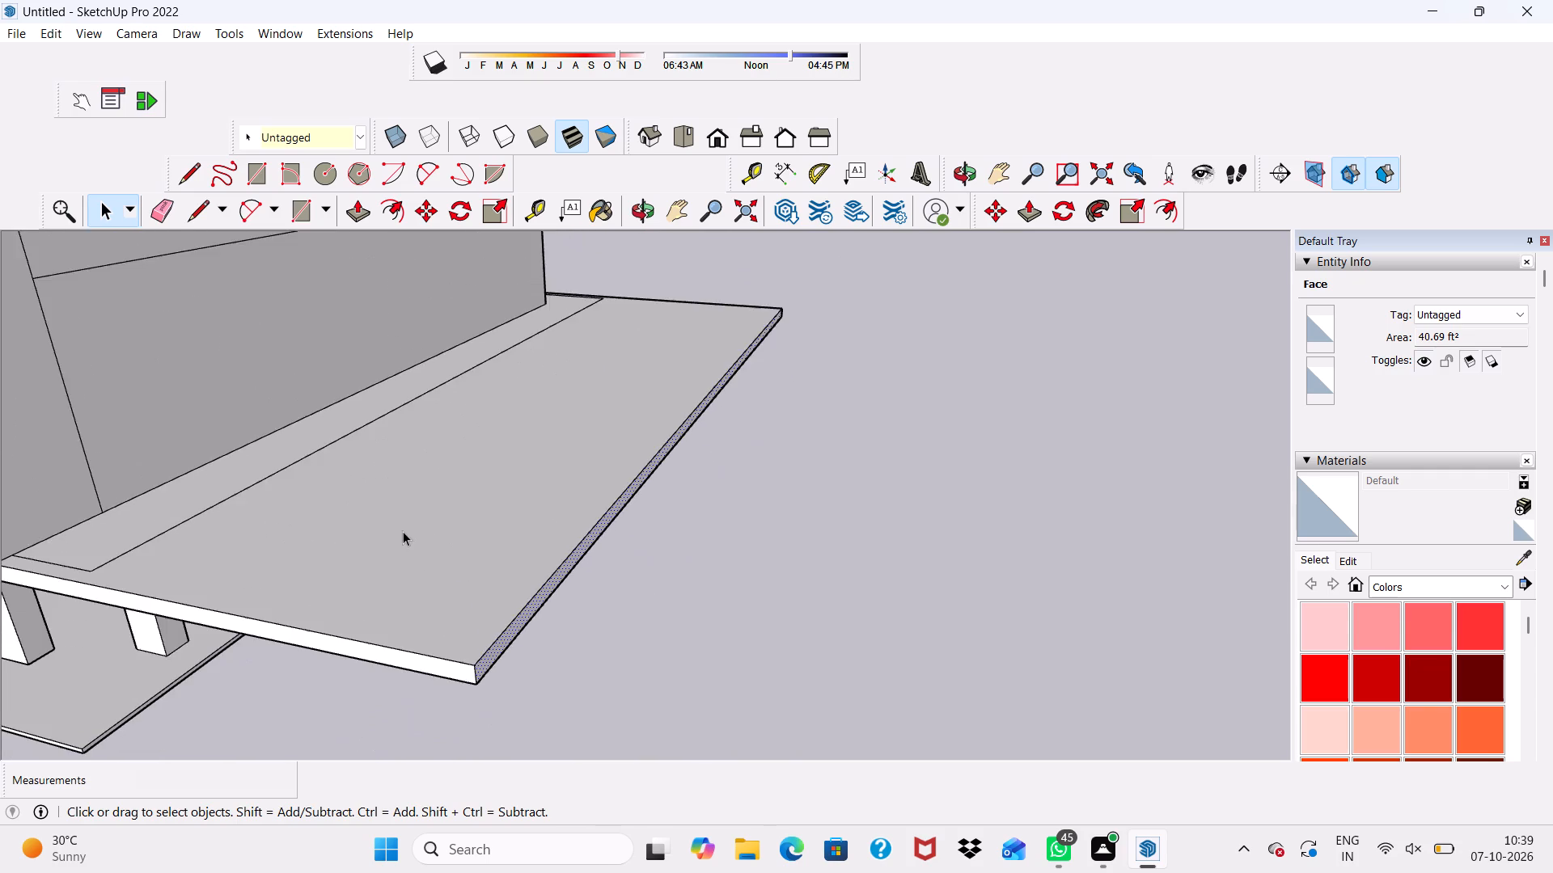
{"action": "scroll", "coordinate": [403, 531], "scroll_direction": "down", "scroll_amount": 12}
{"action": "middle_click_drag", "start_coordinate": [378, 555], "coordinate": [471, 580]}
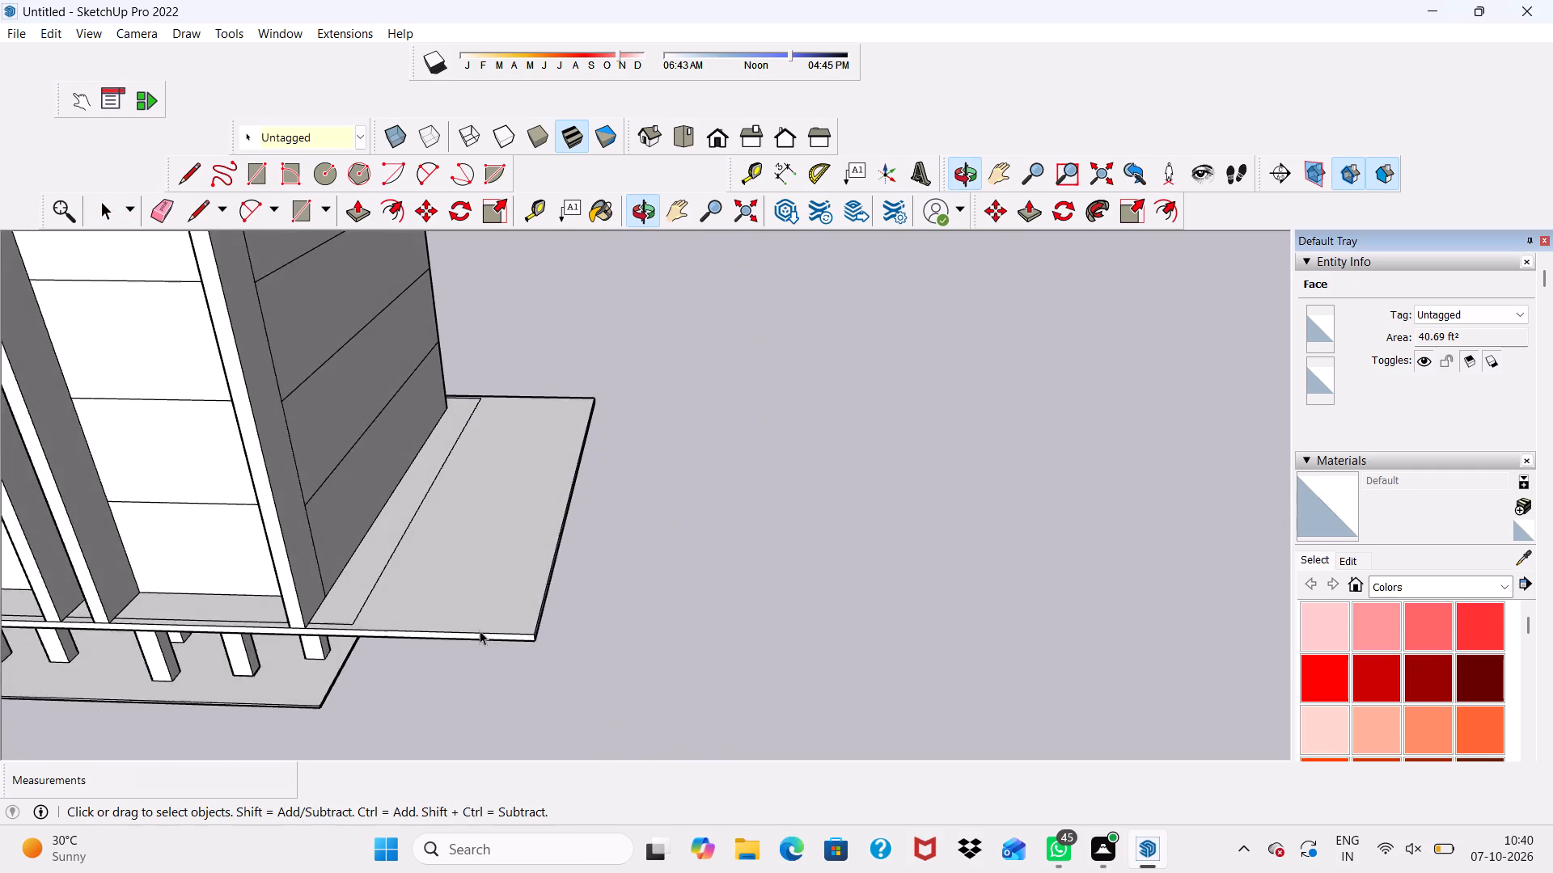
Draw a line about 16' 8" long continuing the slab's front inset line from its corner near the fourth fin to the outer side edge.
{"action": "scroll", "coordinate": [480, 630], "scroll_direction": "up", "scroll_amount": 11}
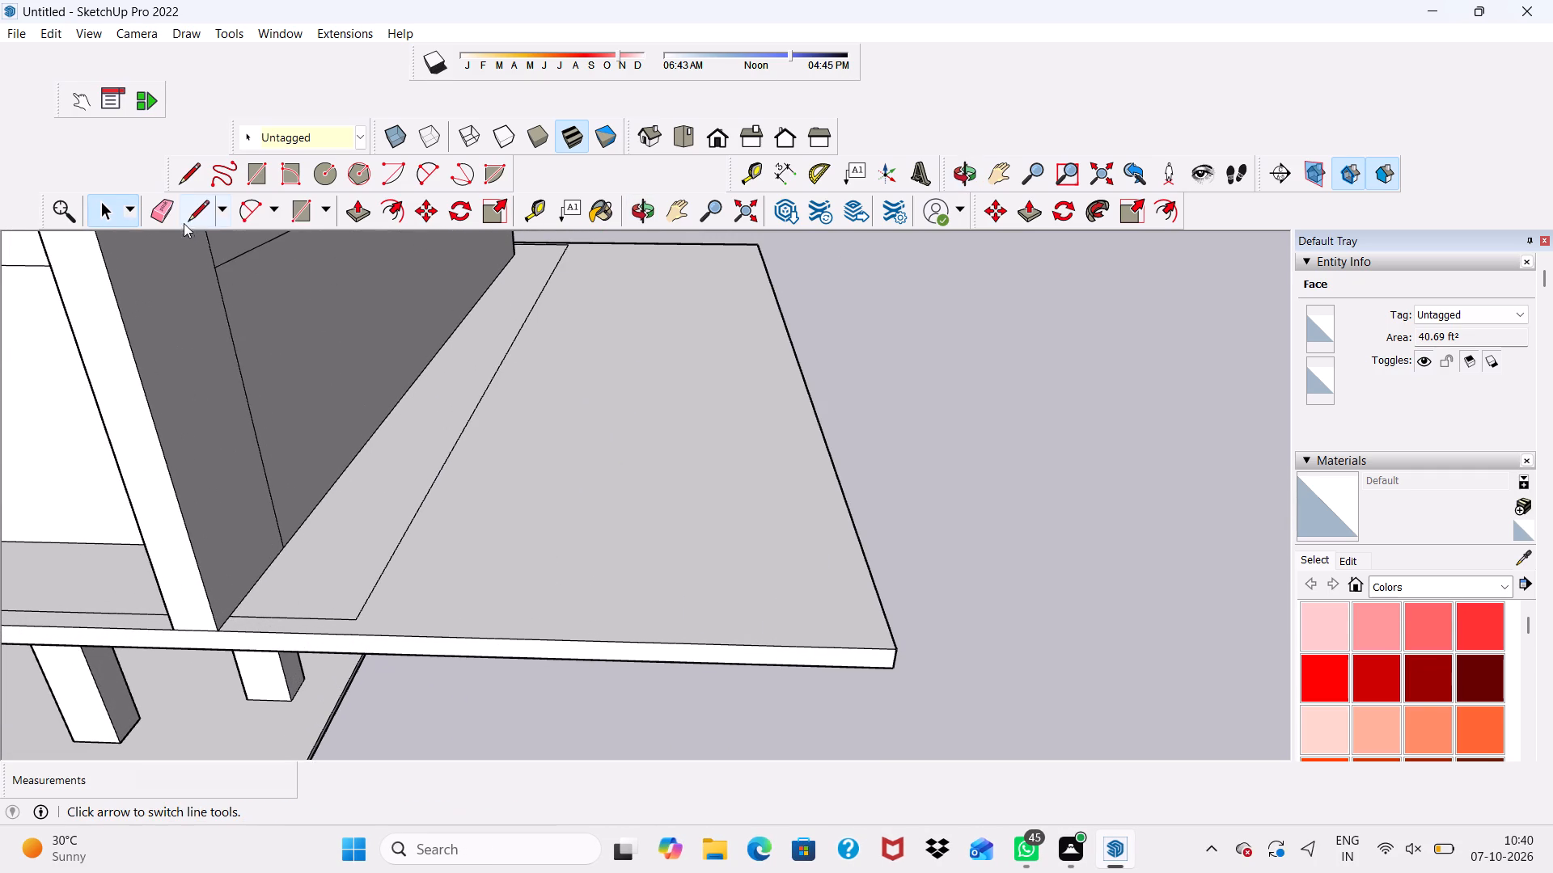
{"action": "left_click", "coordinate": [202, 209]}
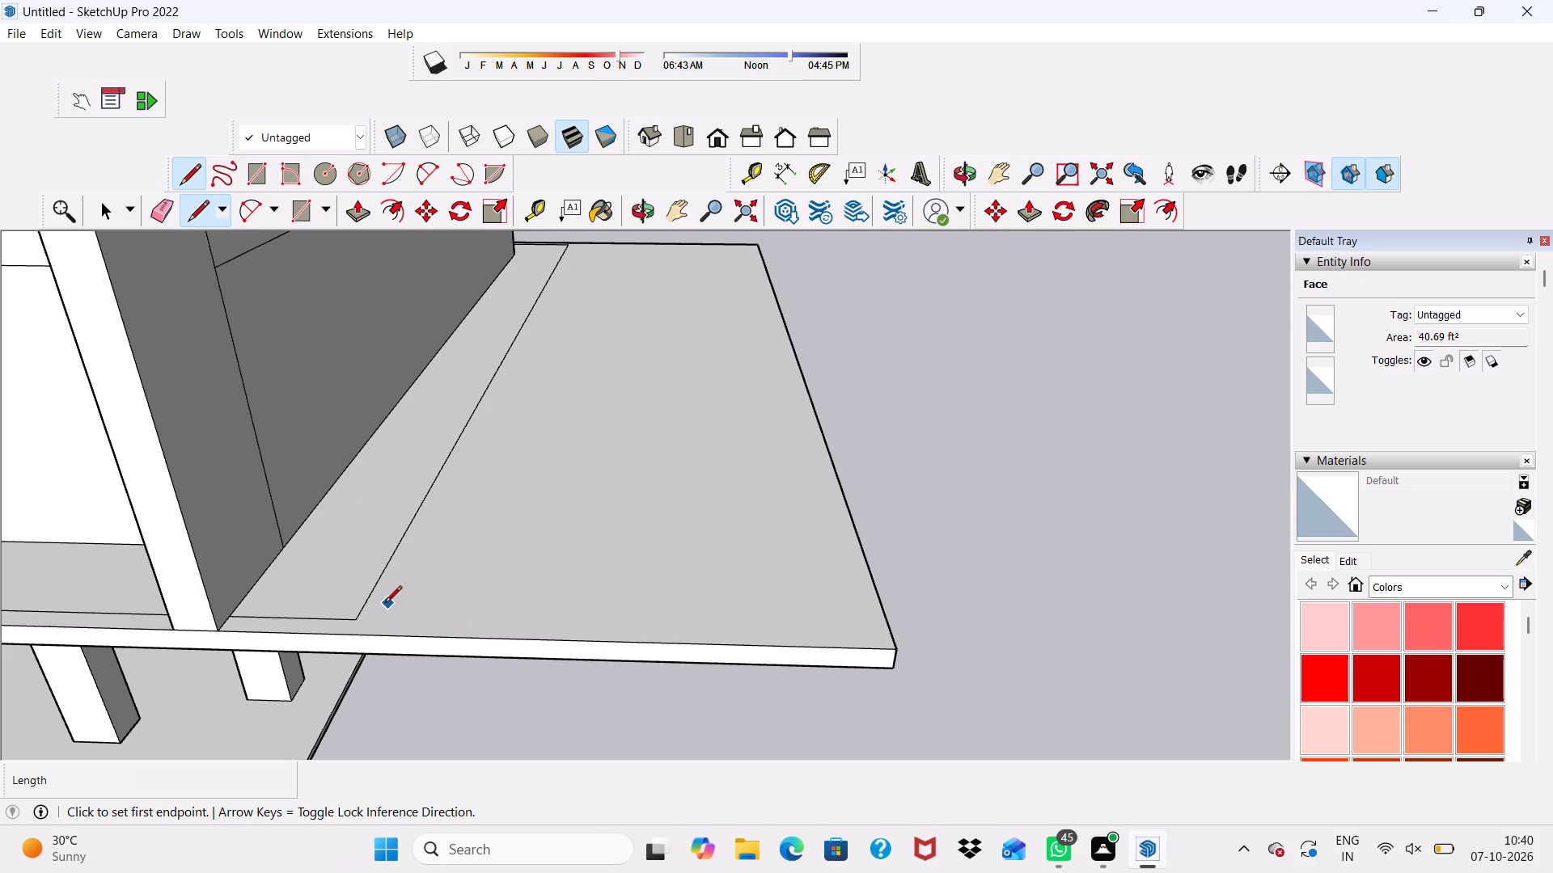
{"action": "left_click", "coordinate": [359, 620]}
{"action": "left_click", "coordinate": [887, 635]}
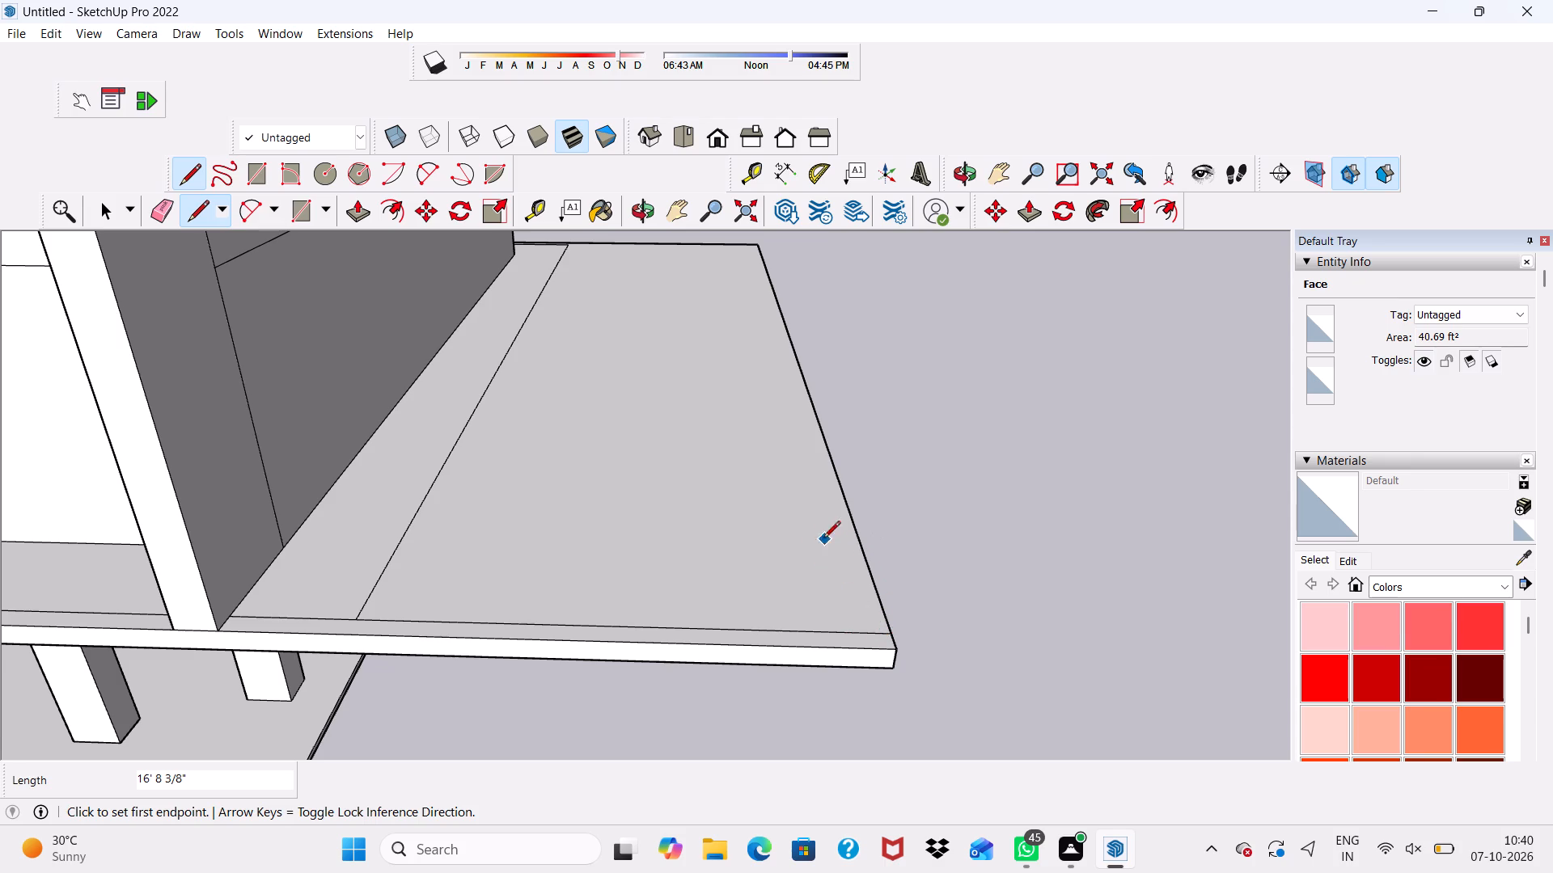
{"action": "scroll", "coordinate": [782, 558], "scroll_direction": "down", "scroll_amount": 2}
{"action": "middle_click_drag", "start_coordinate": [714, 566], "coordinate": [412, 607]}
{"action": "scroll", "coordinate": [527, 635], "scroll_direction": "up", "scroll_amount": 1}
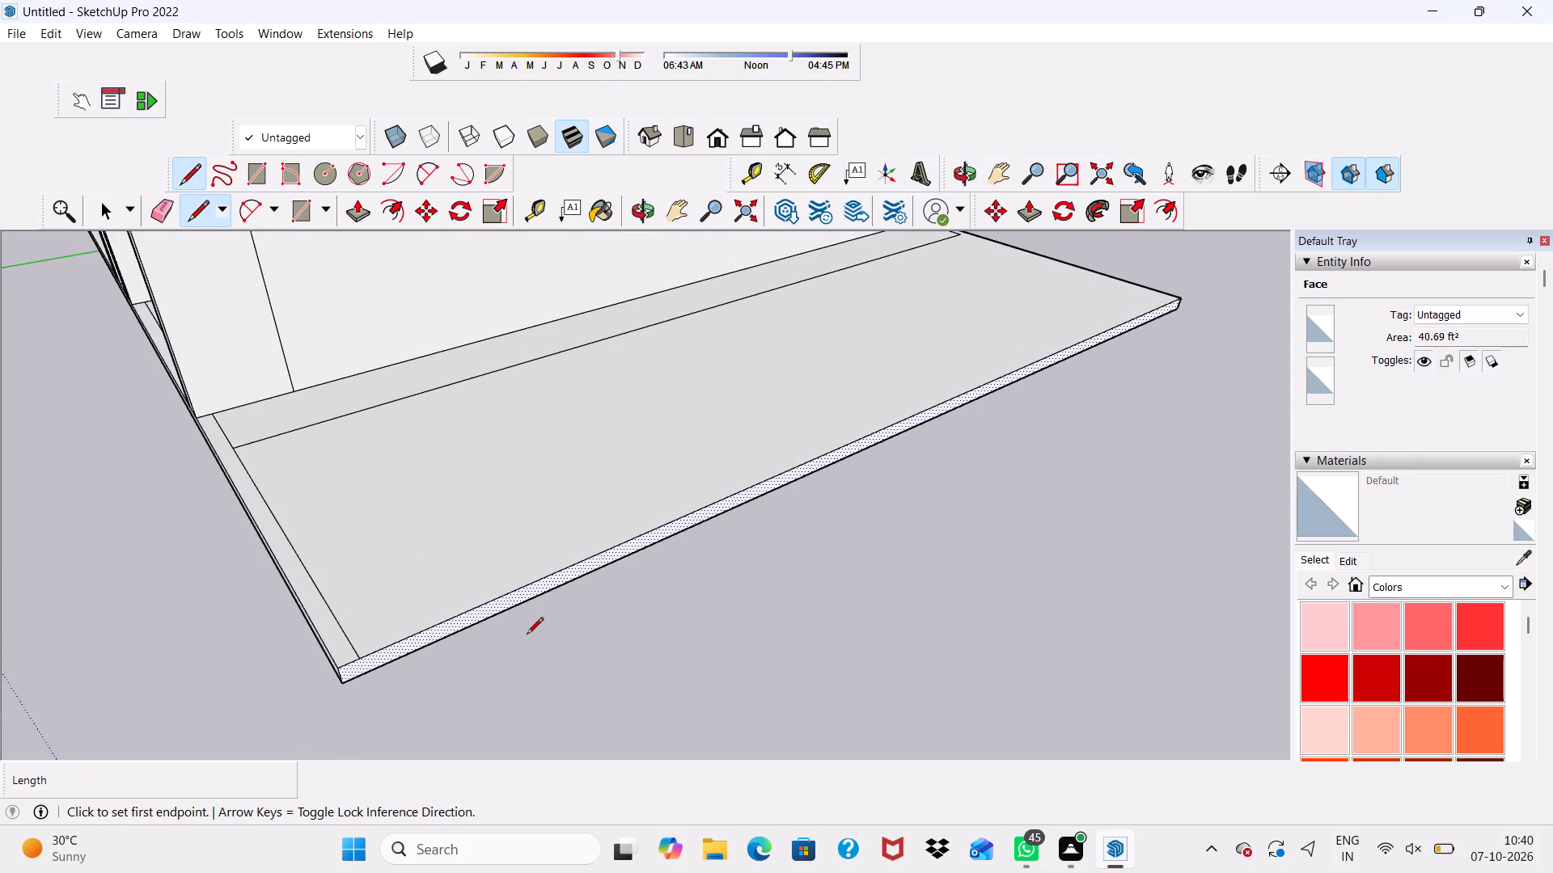
{"action": "key", "text": "space"}
Push/Pull the extended slab's outer side edge face outward by about 4' 7".
{"action": "scroll", "coordinate": [516, 622], "scroll_direction": "up", "scroll_amount": 7}
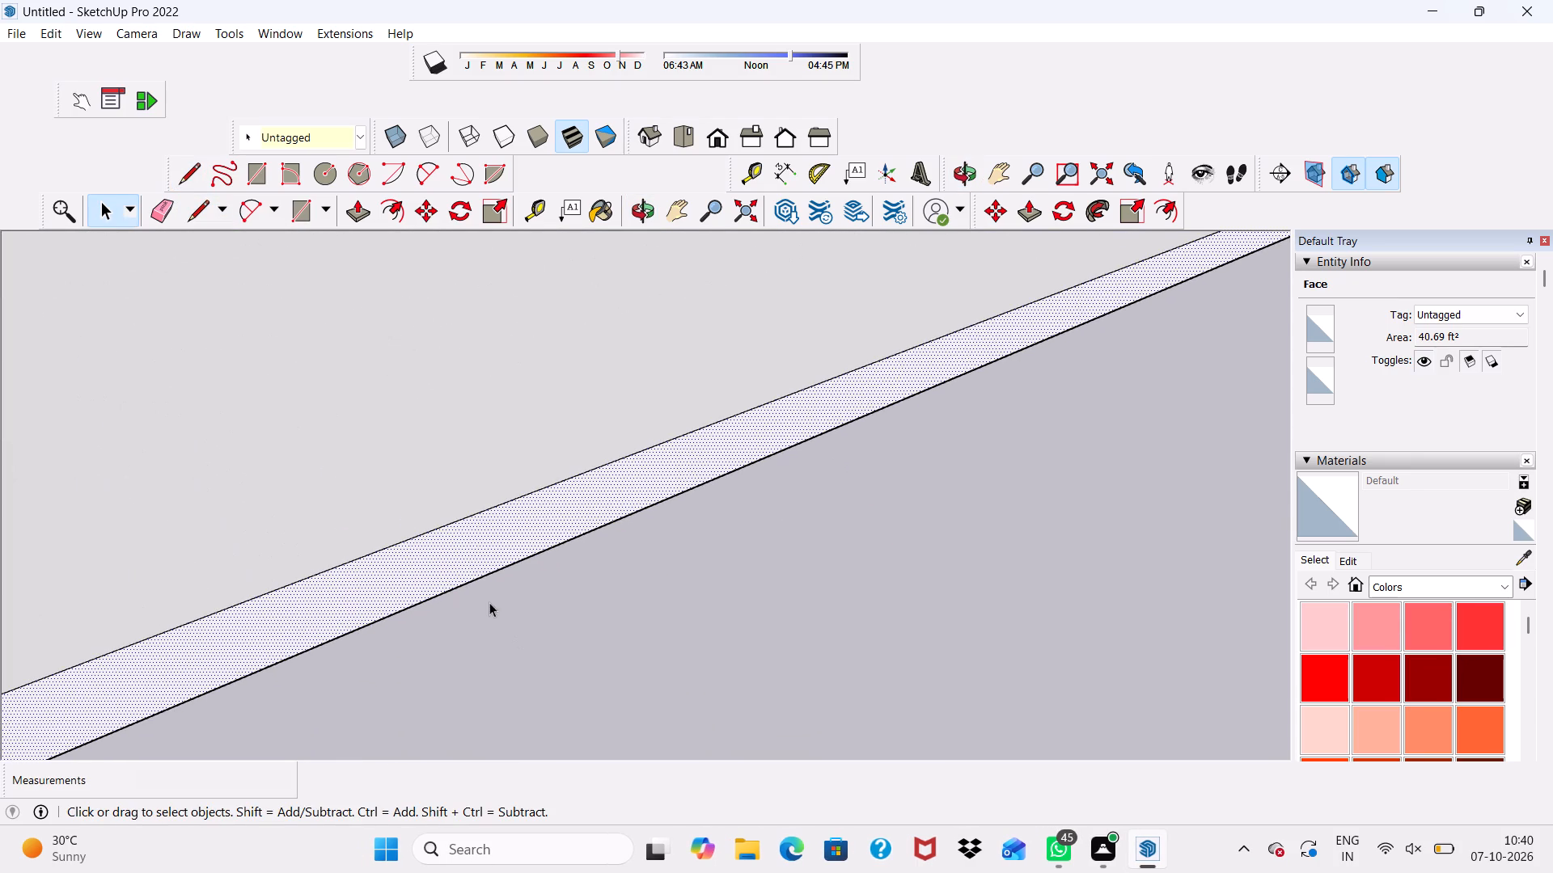
{"action": "left_click", "coordinate": [473, 554]}
{"action": "left_click", "coordinate": [351, 211]}
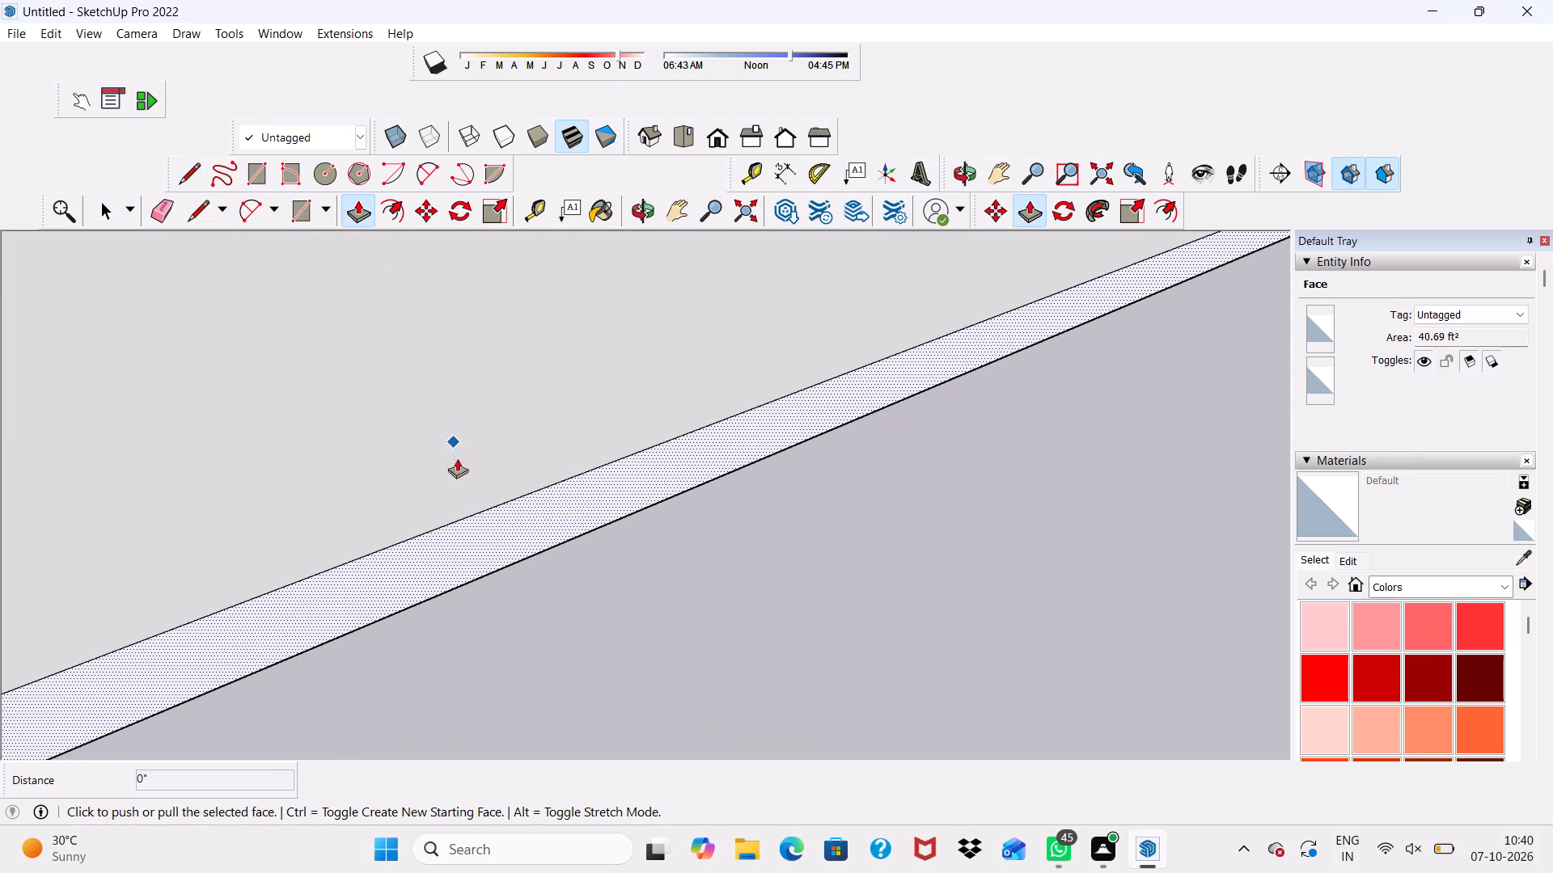
{"action": "left_click", "coordinate": [462, 522]}
{"action": "scroll", "coordinate": [565, 580], "scroll_direction": "down", "scroll_amount": 19}
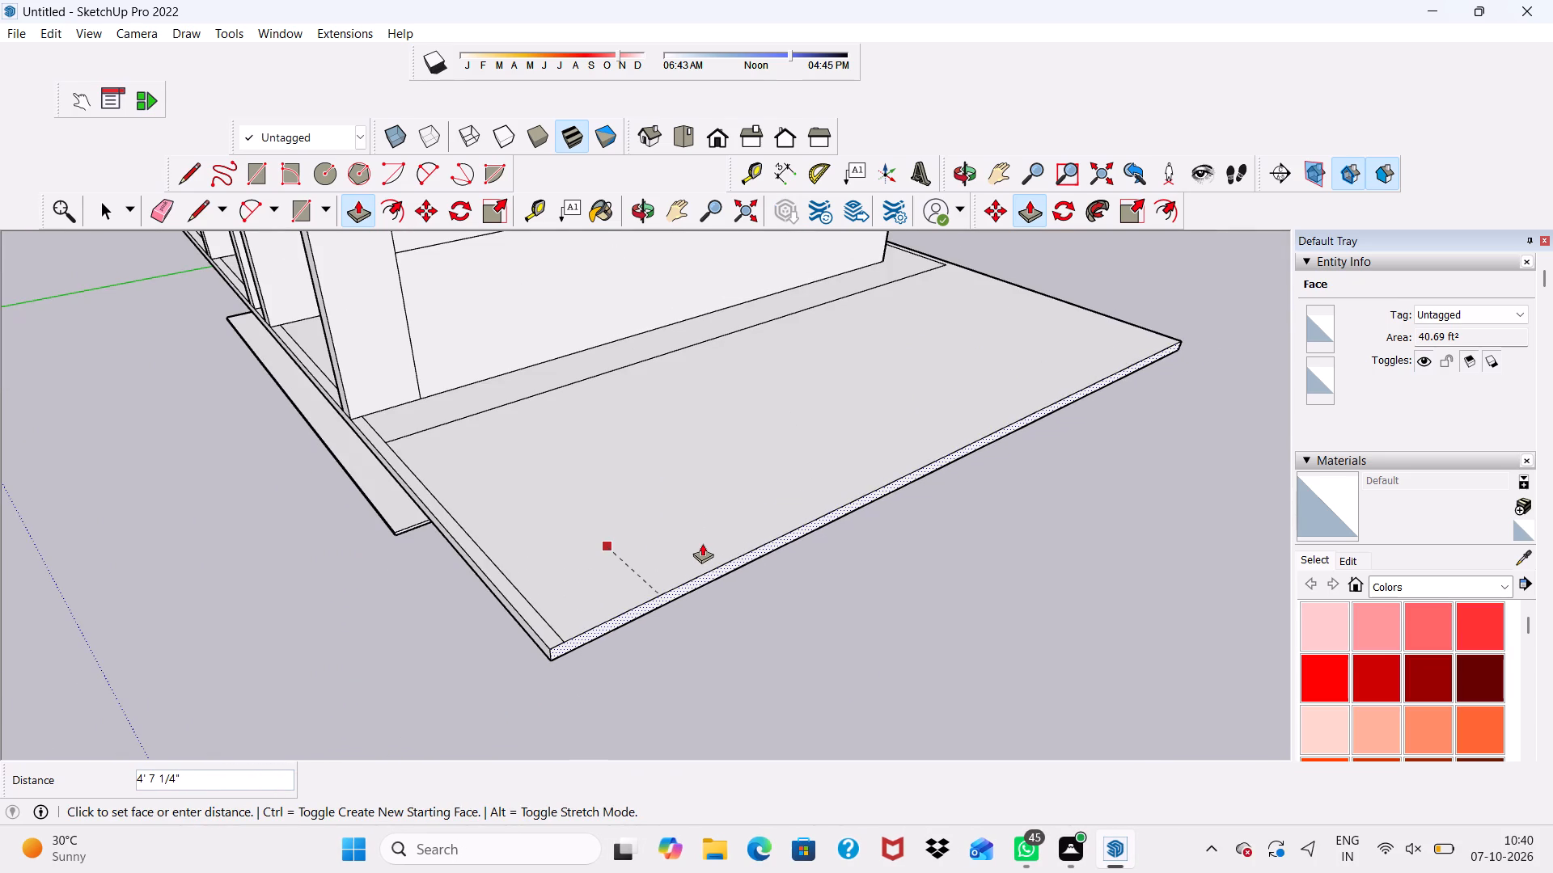
{"action": "left_click", "coordinate": [702, 543]}
{"action": "scroll", "coordinate": [607, 572], "scroll_direction": "down", "scroll_amount": 5}
{"action": "middle_click_drag", "start_coordinate": [578, 577], "coordinate": [797, 520]}
{"action": "scroll", "coordinate": [768, 344], "scroll_direction": "up", "scroll_amount": 5}
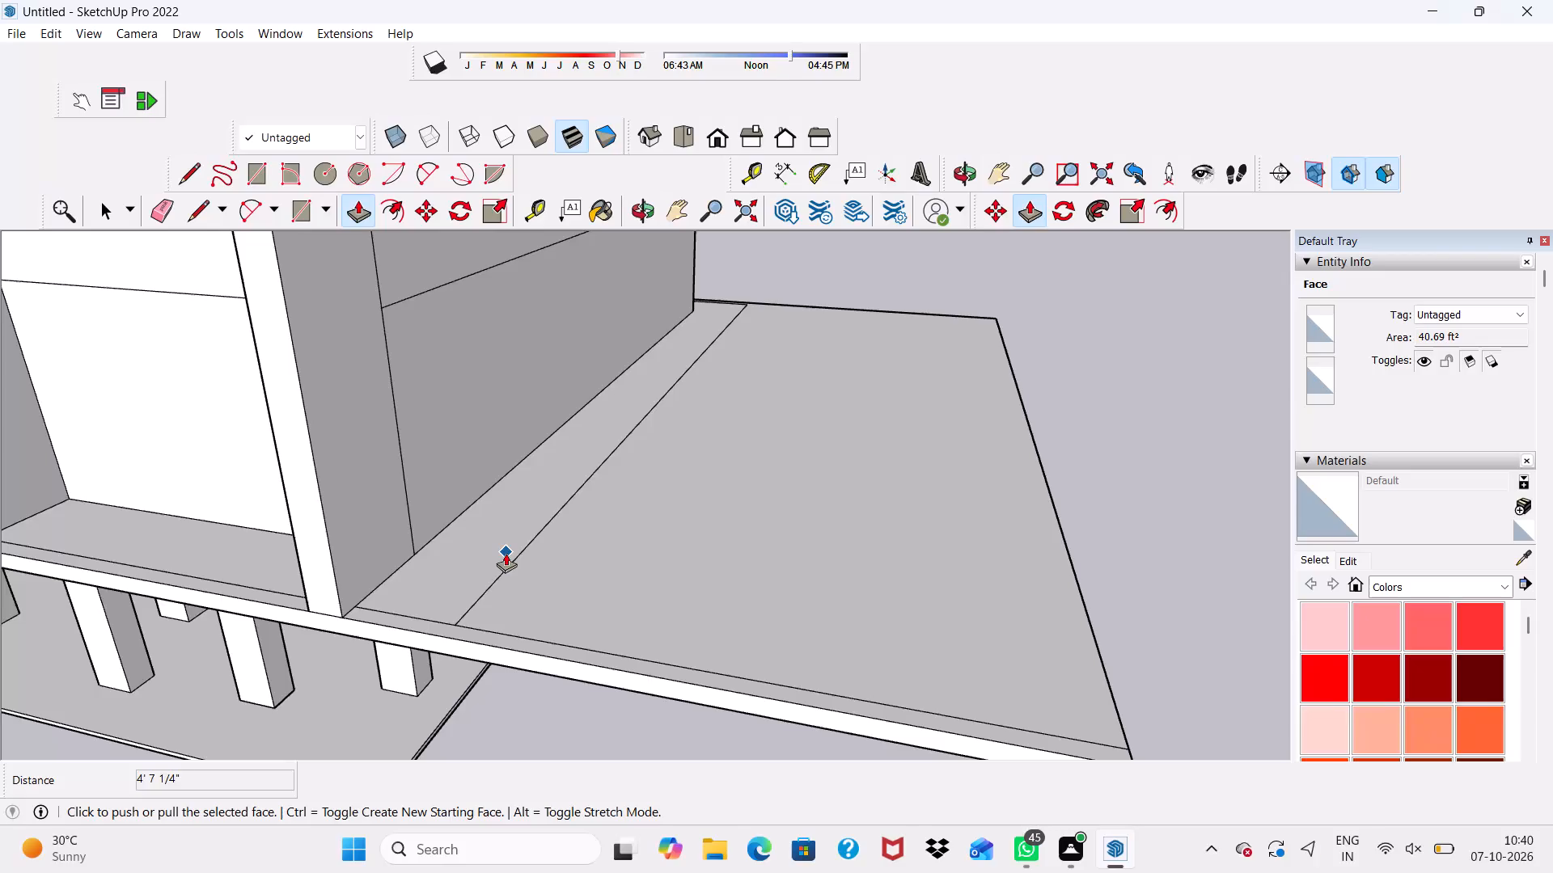
{"action": "scroll", "coordinate": [506, 553], "scroll_direction": "down", "scroll_amount": 4}
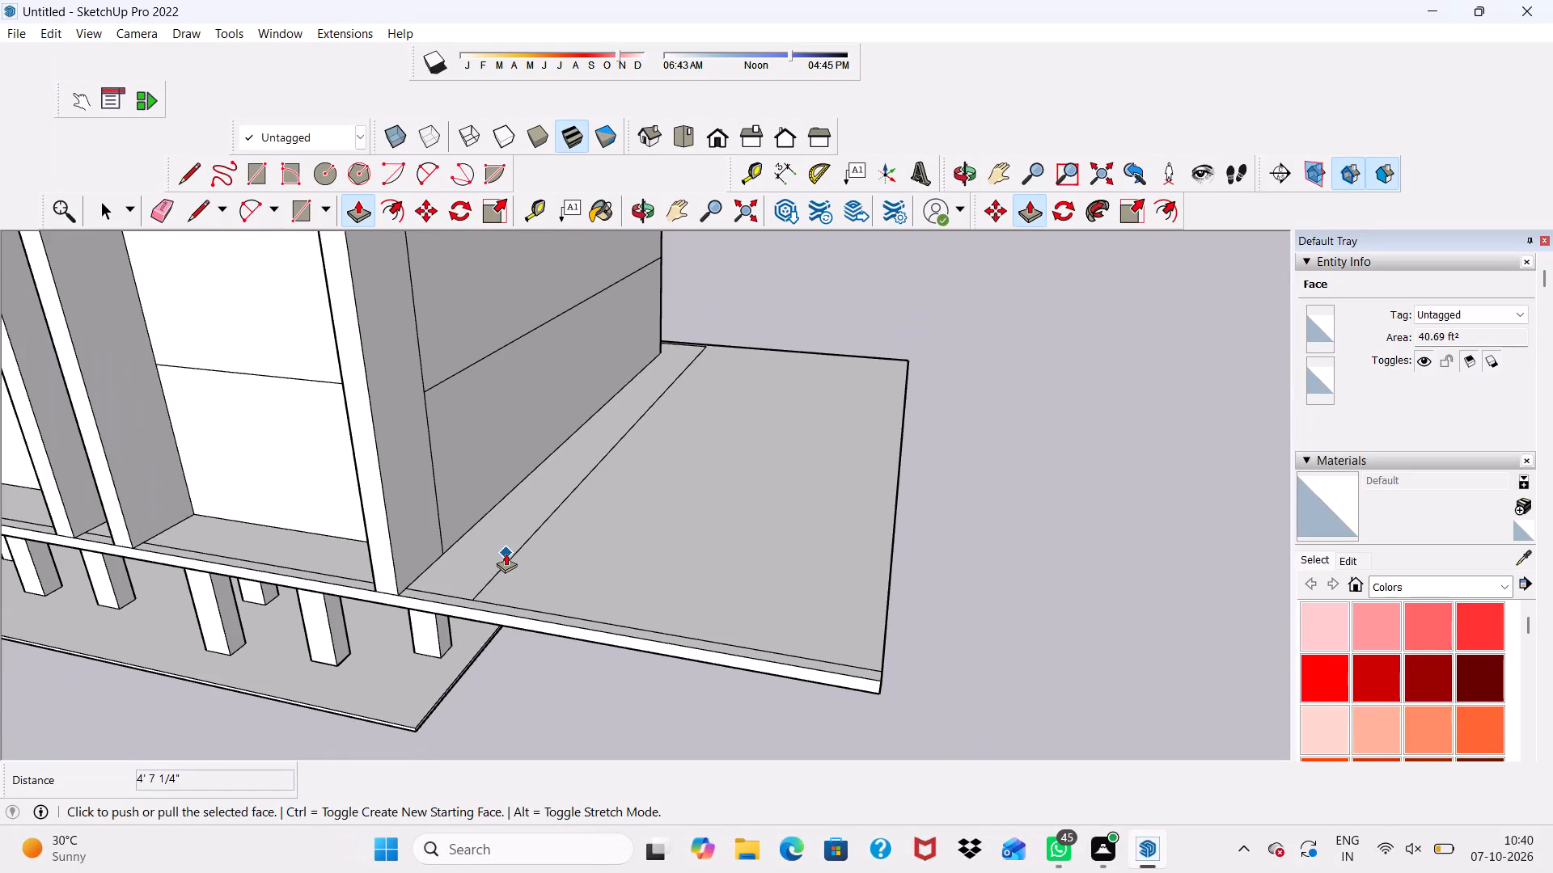
{"action": "key", "text": "space"}
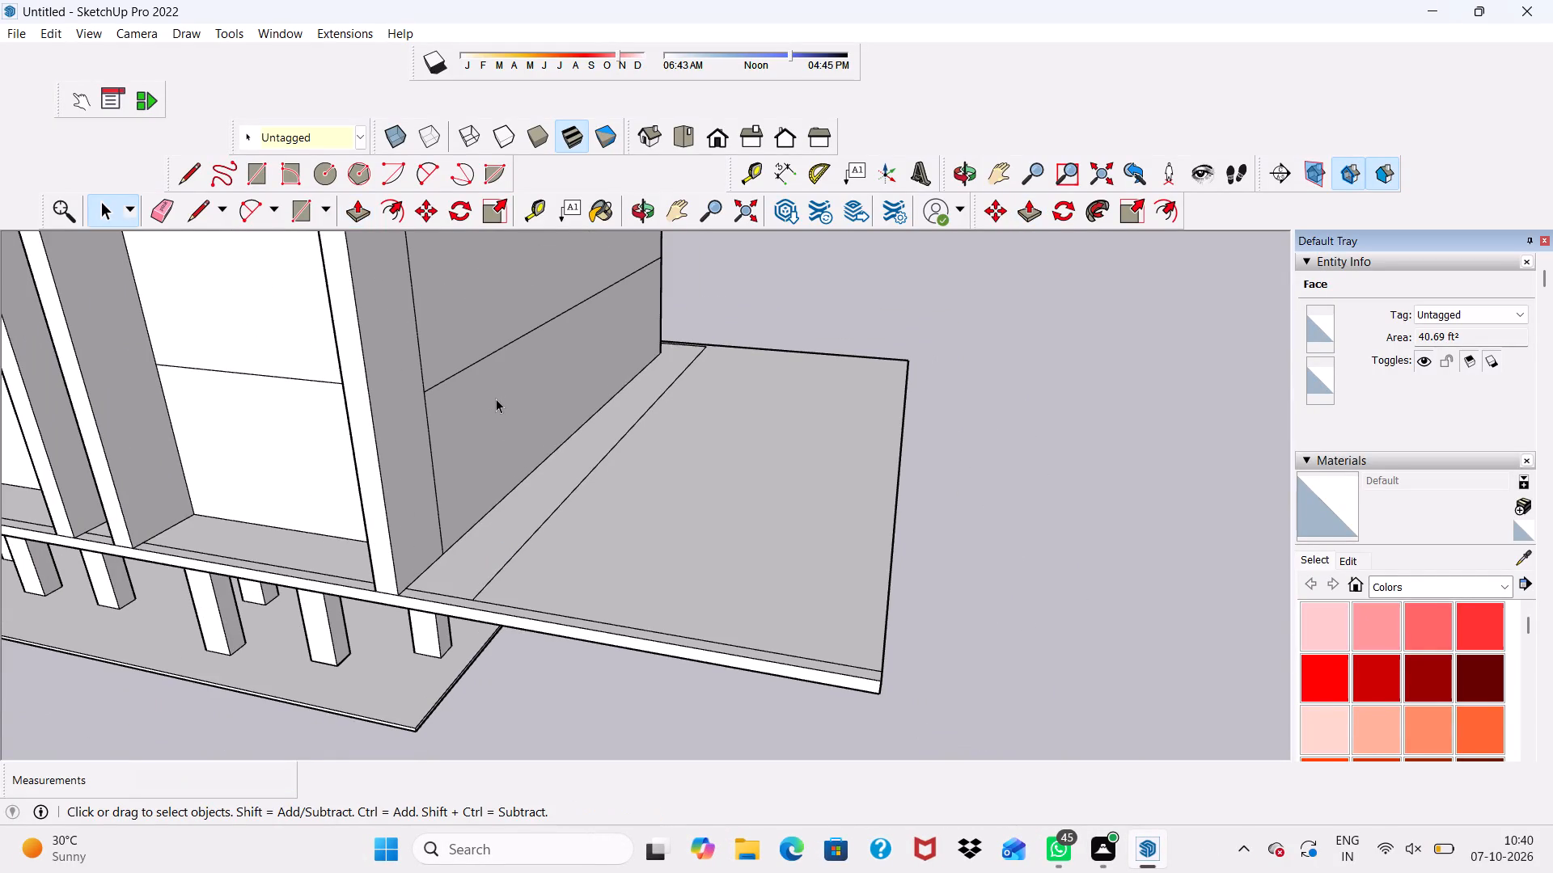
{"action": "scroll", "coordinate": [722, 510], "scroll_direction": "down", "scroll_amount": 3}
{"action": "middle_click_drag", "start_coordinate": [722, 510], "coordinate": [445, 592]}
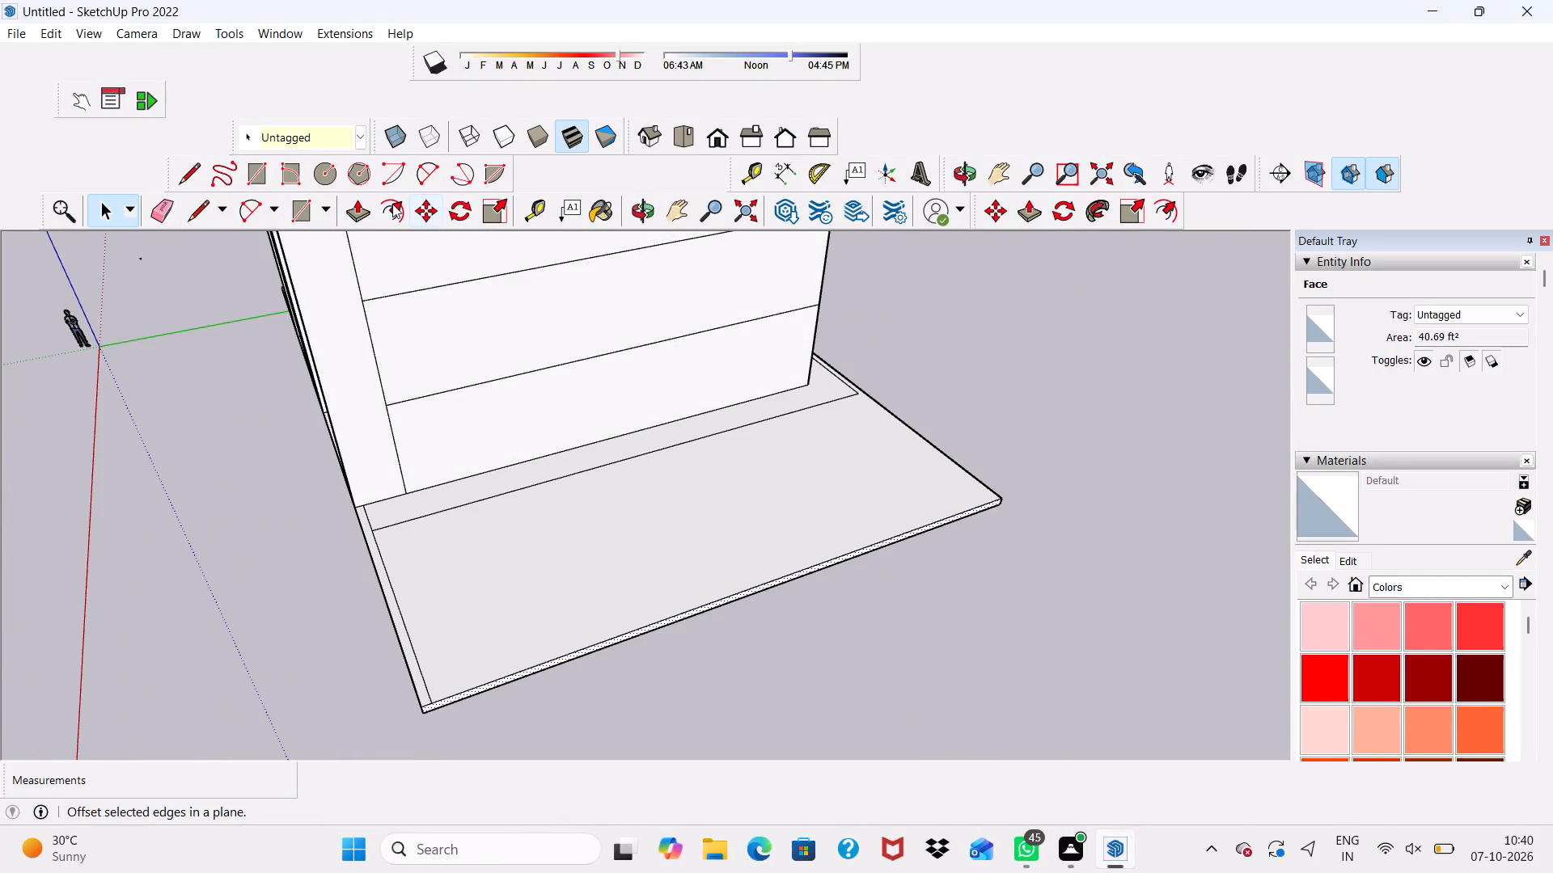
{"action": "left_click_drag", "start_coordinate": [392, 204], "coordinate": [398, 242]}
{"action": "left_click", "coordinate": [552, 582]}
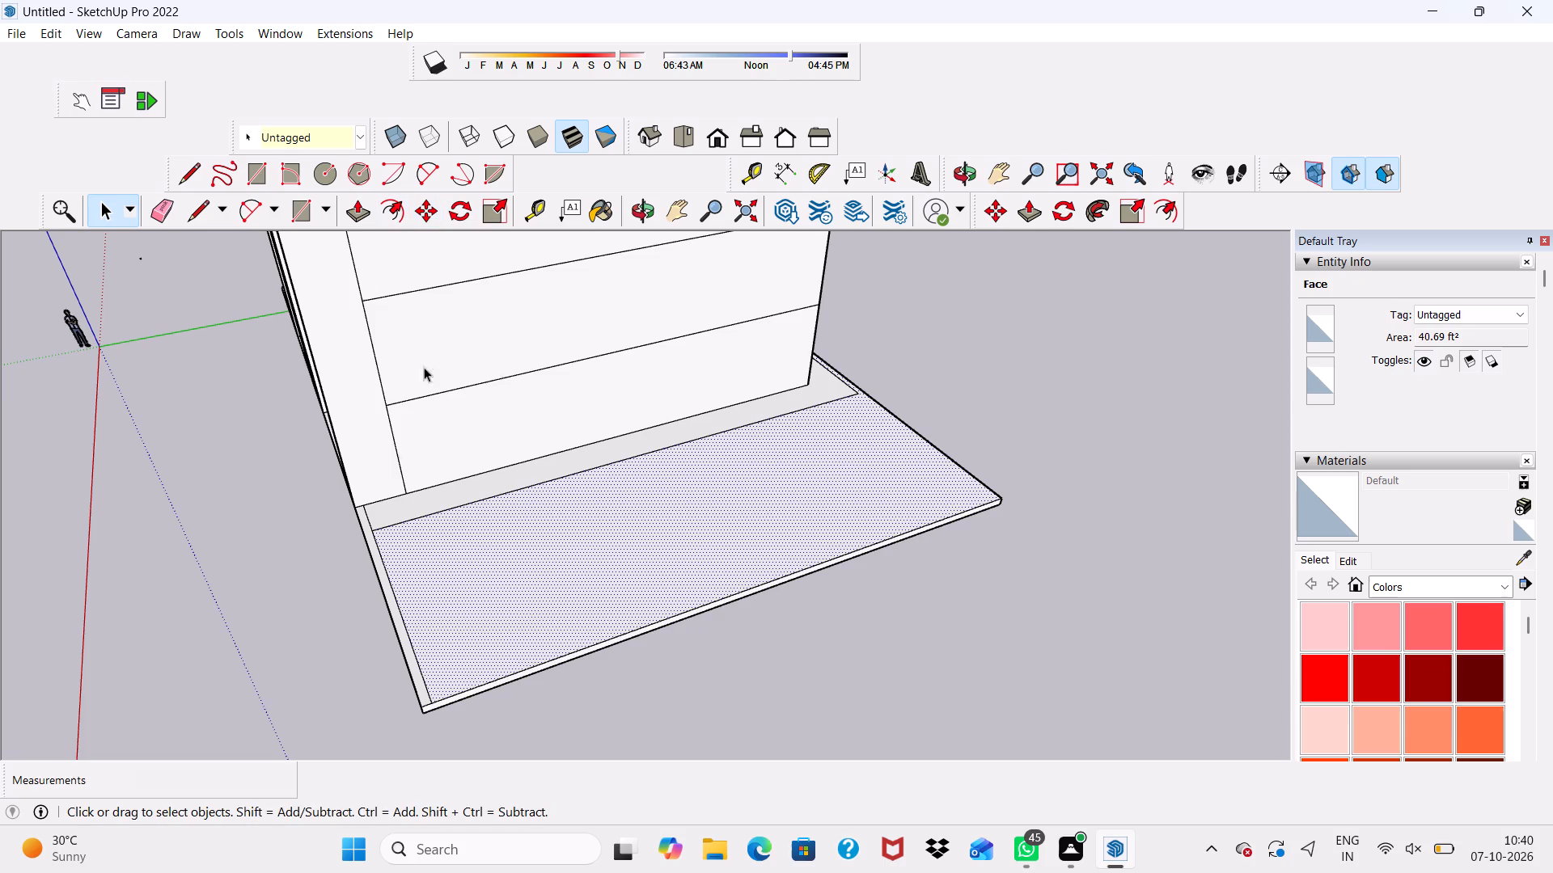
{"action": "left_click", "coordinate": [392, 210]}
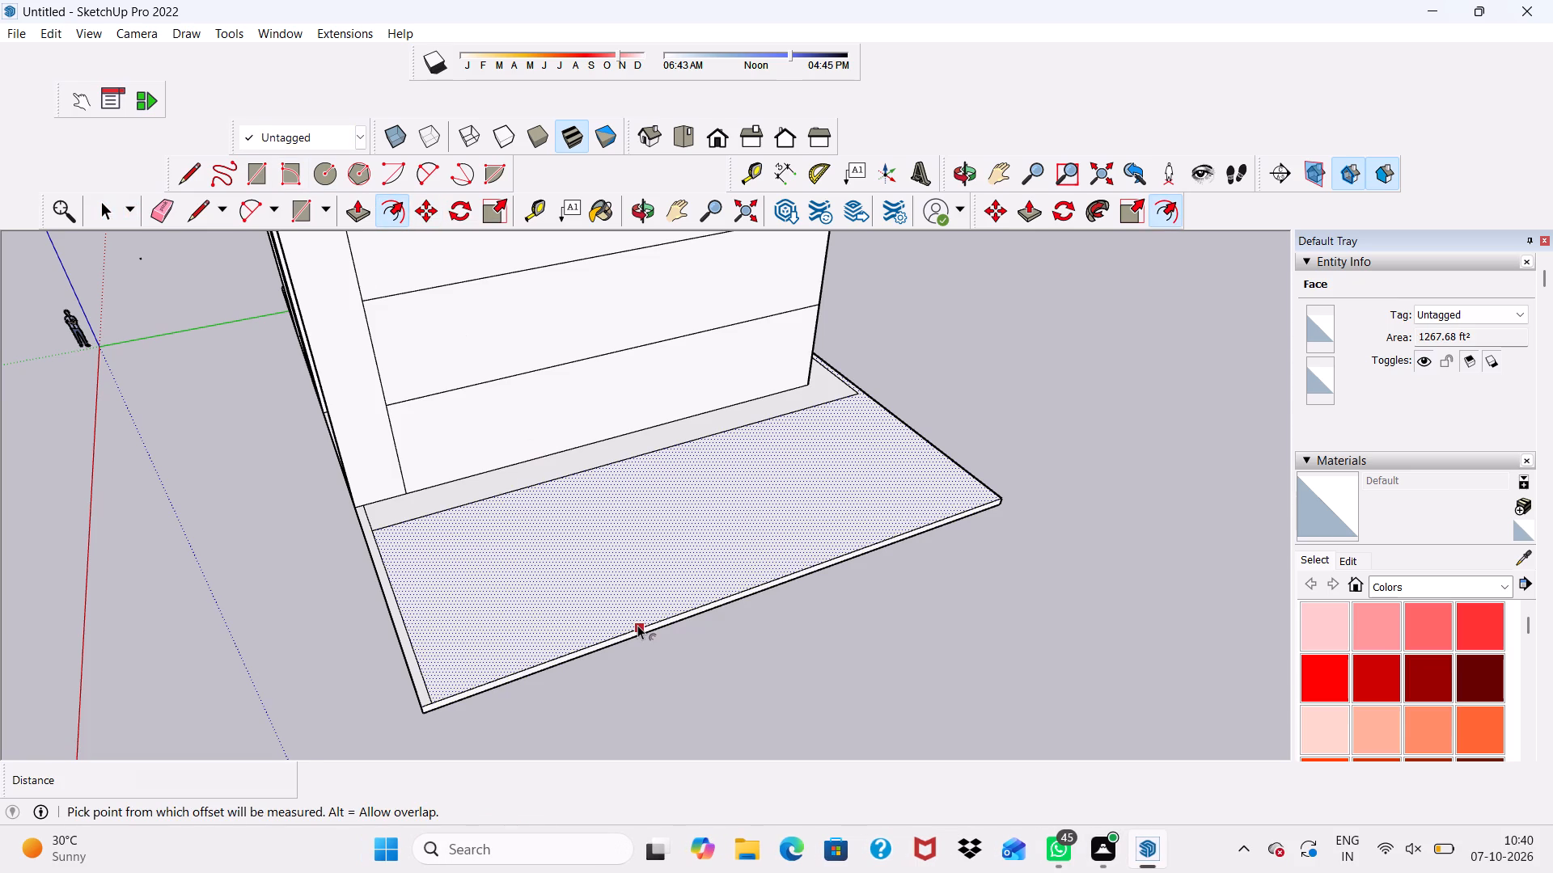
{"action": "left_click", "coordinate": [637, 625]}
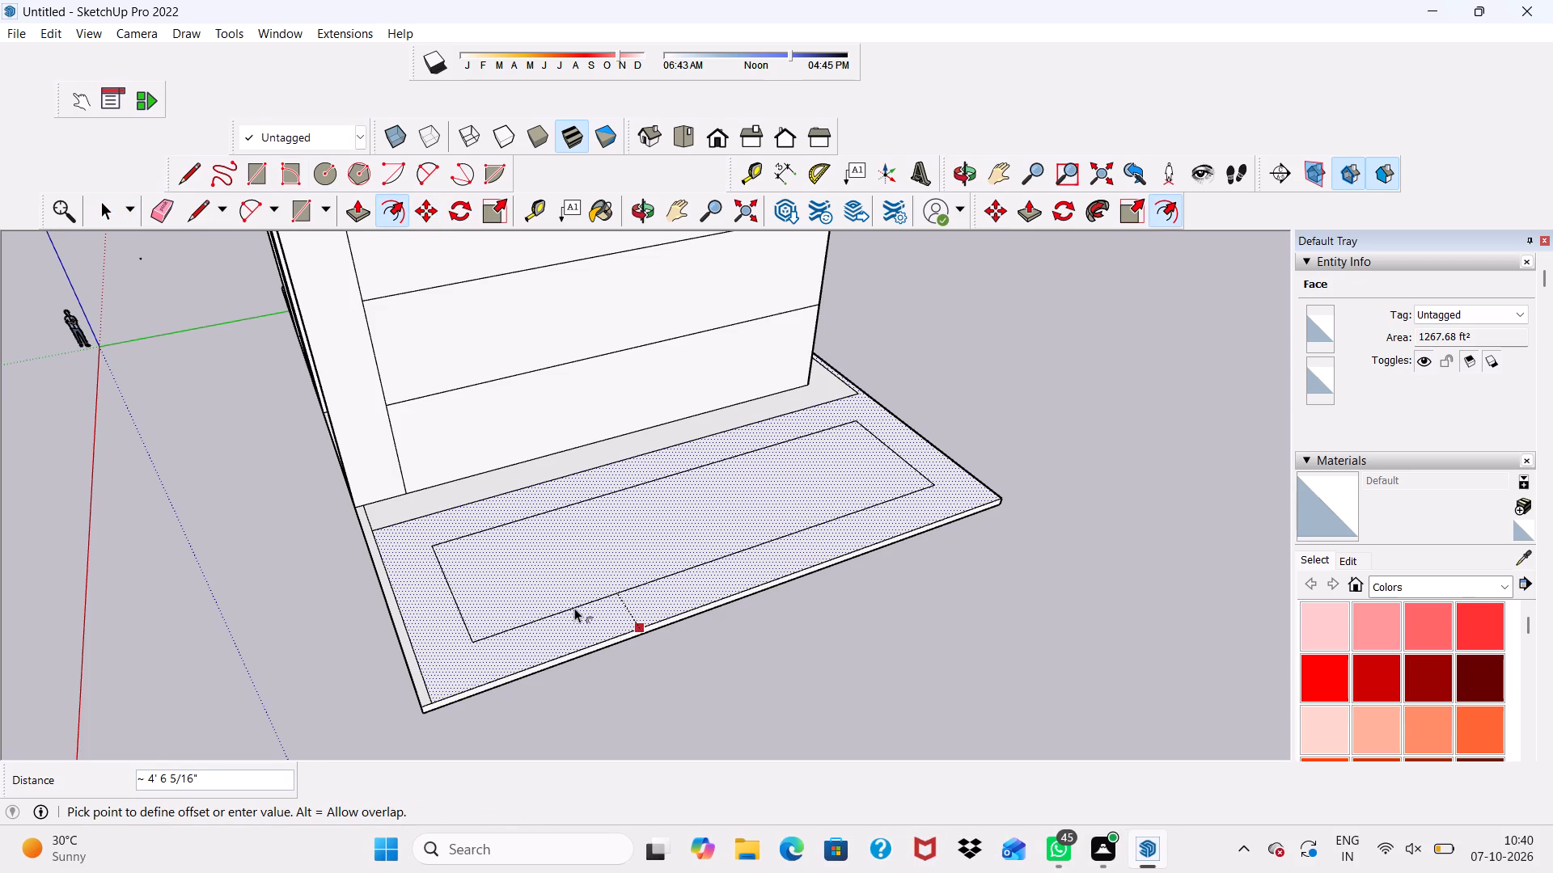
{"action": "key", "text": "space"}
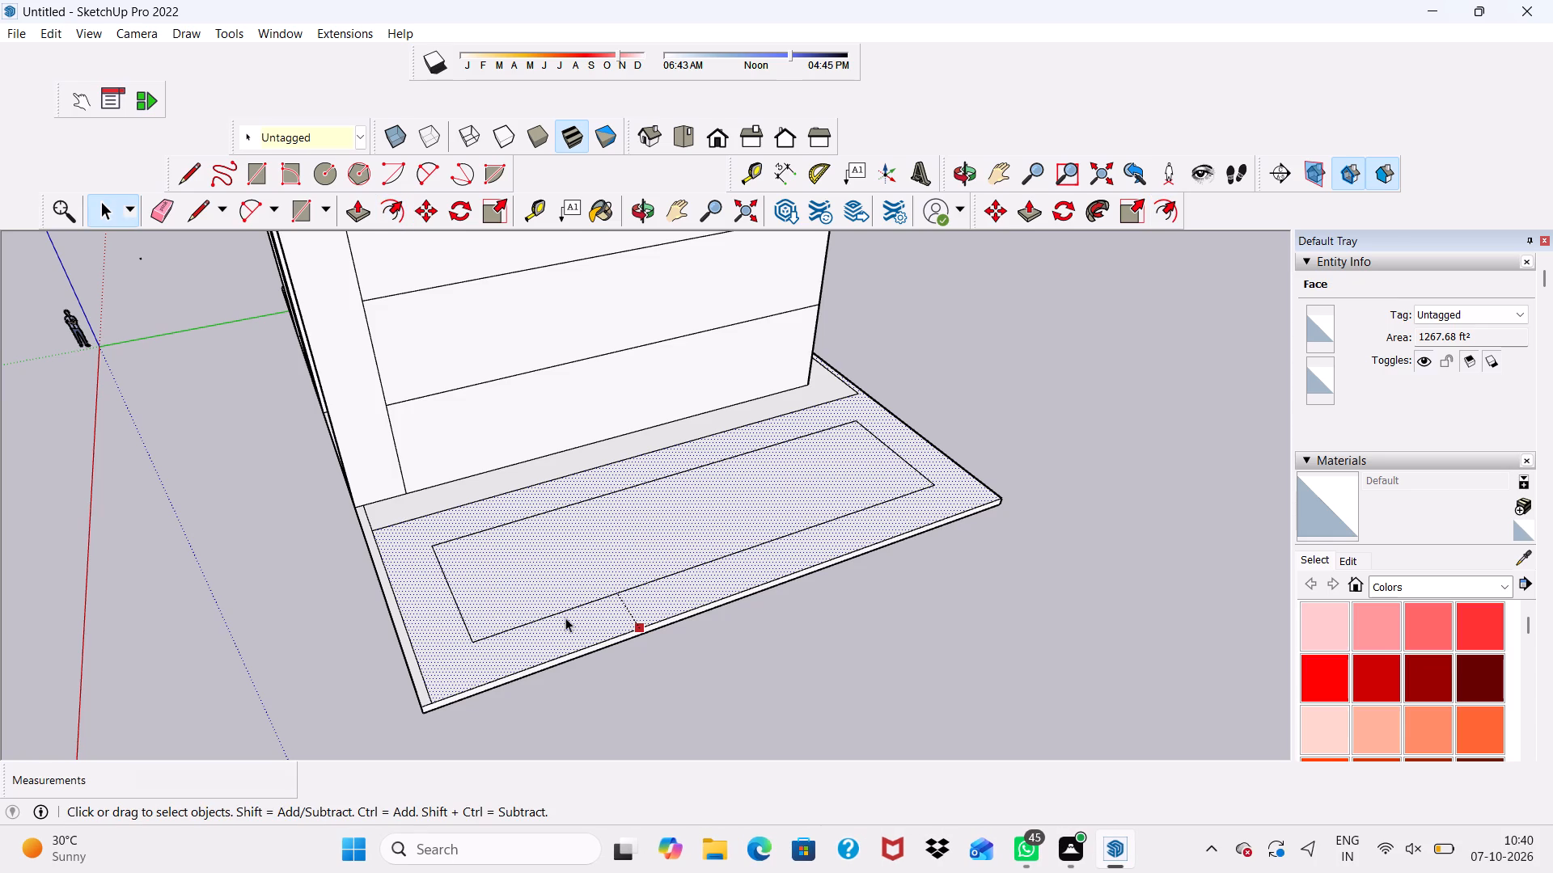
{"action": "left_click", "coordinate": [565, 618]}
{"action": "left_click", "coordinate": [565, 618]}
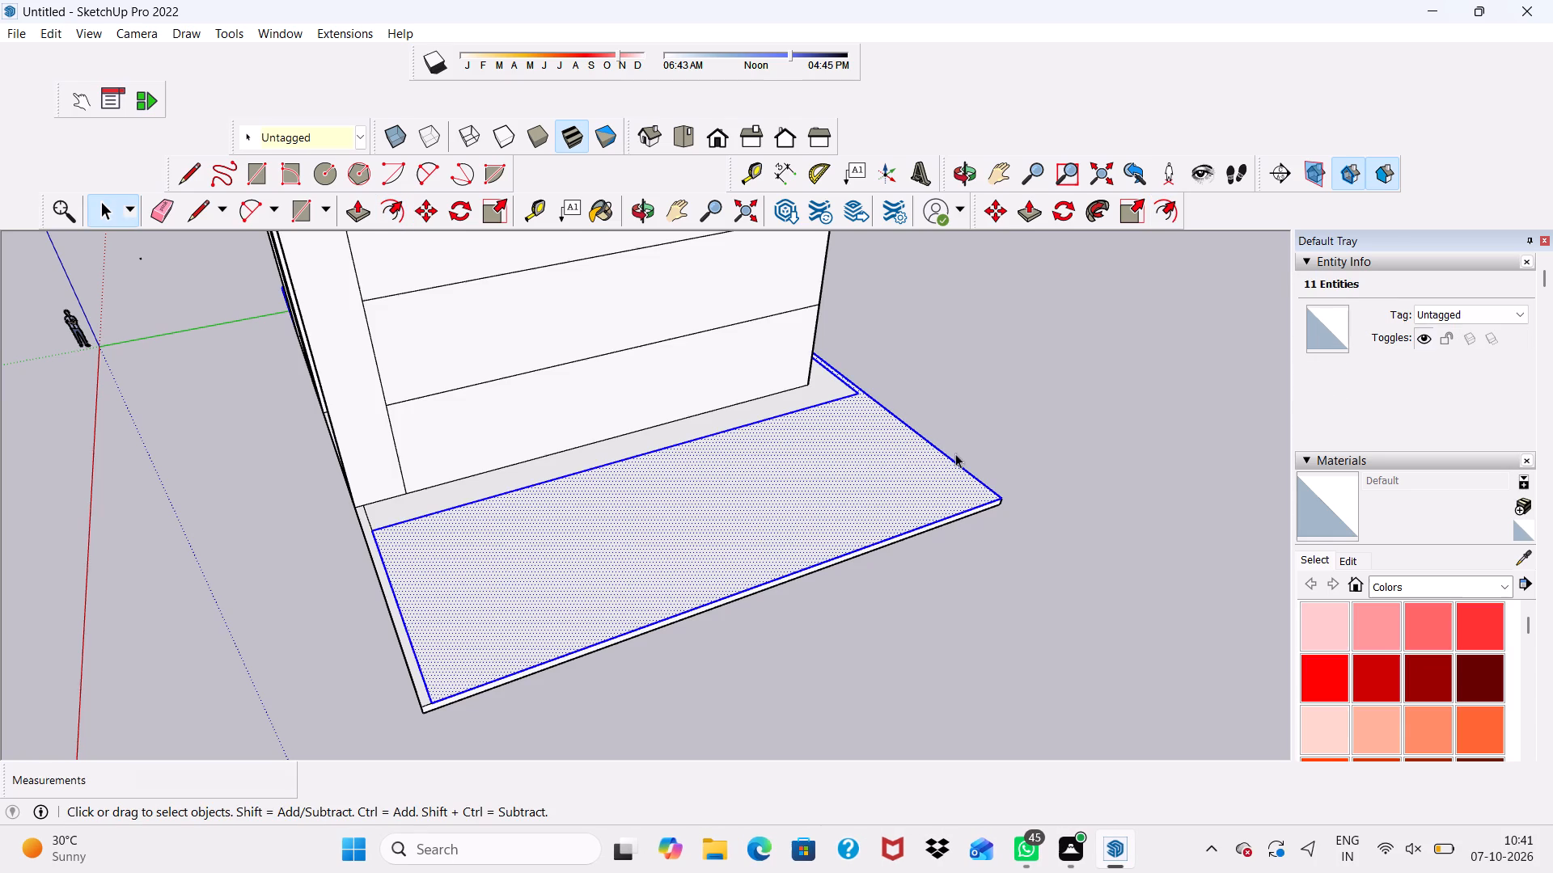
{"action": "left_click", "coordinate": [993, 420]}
Draw a 9" line along the slab's front inset line, starting from its outer end at the side edge.
{"action": "scroll", "coordinate": [818, 584], "scroll_direction": "up", "scroll_amount": 5}
{"action": "scroll", "coordinate": [504, 491], "scroll_direction": "down", "scroll_amount": 4}
{"action": "scroll", "coordinate": [605, 556], "scroll_direction": "down", "scroll_amount": 4}
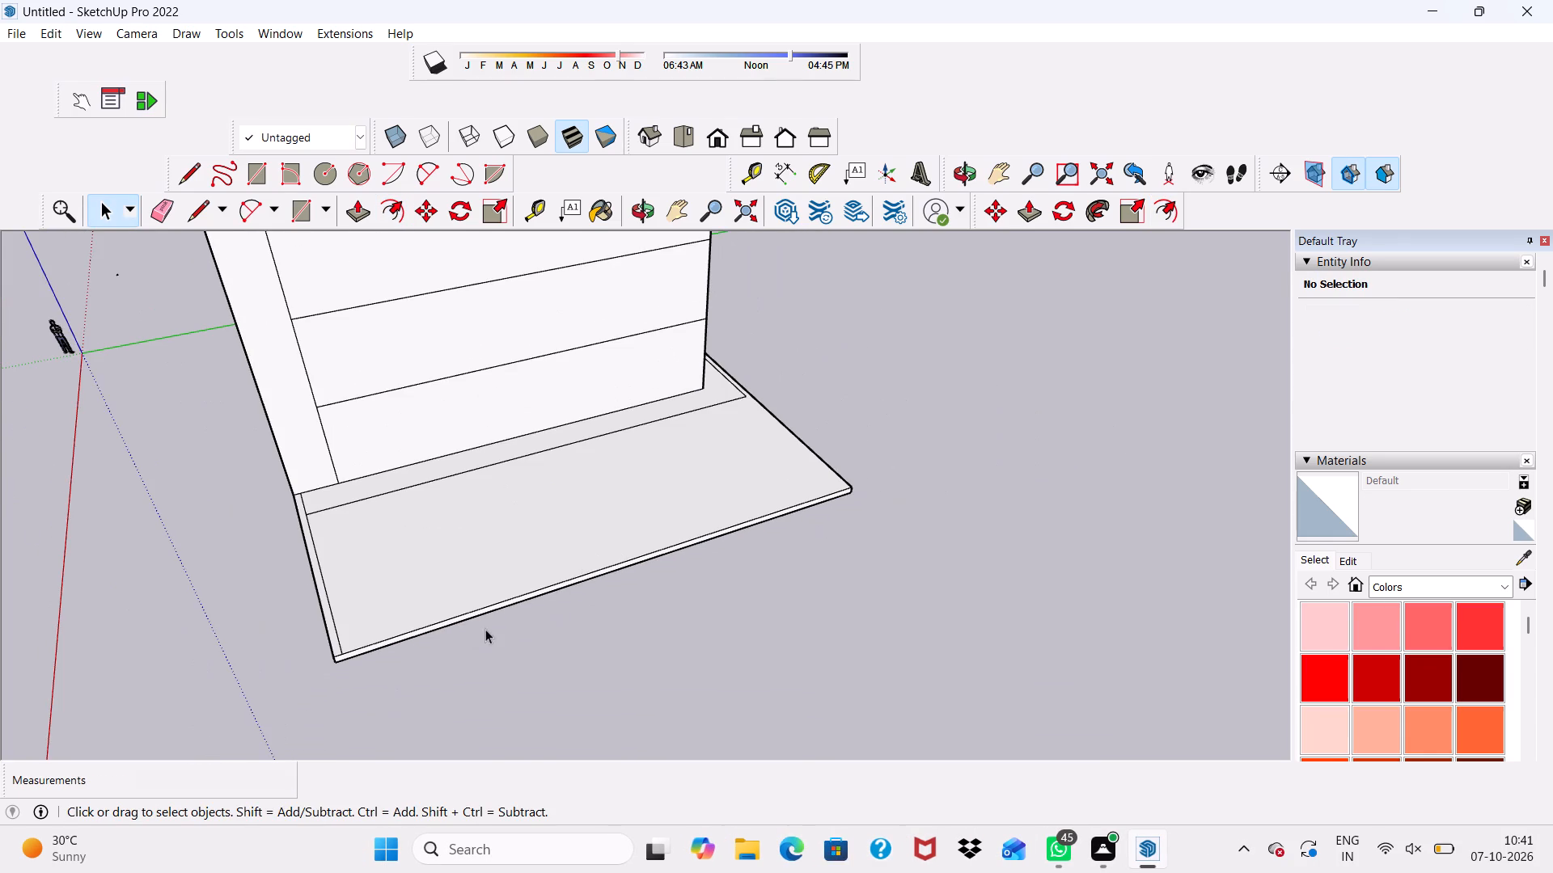
{"action": "left_click", "coordinate": [198, 177]}
{"action": "scroll", "coordinate": [389, 817], "scroll_direction": "up", "scroll_amount": 4}
{"action": "scroll", "coordinate": [329, 650], "scroll_direction": "up", "scroll_amount": 9}
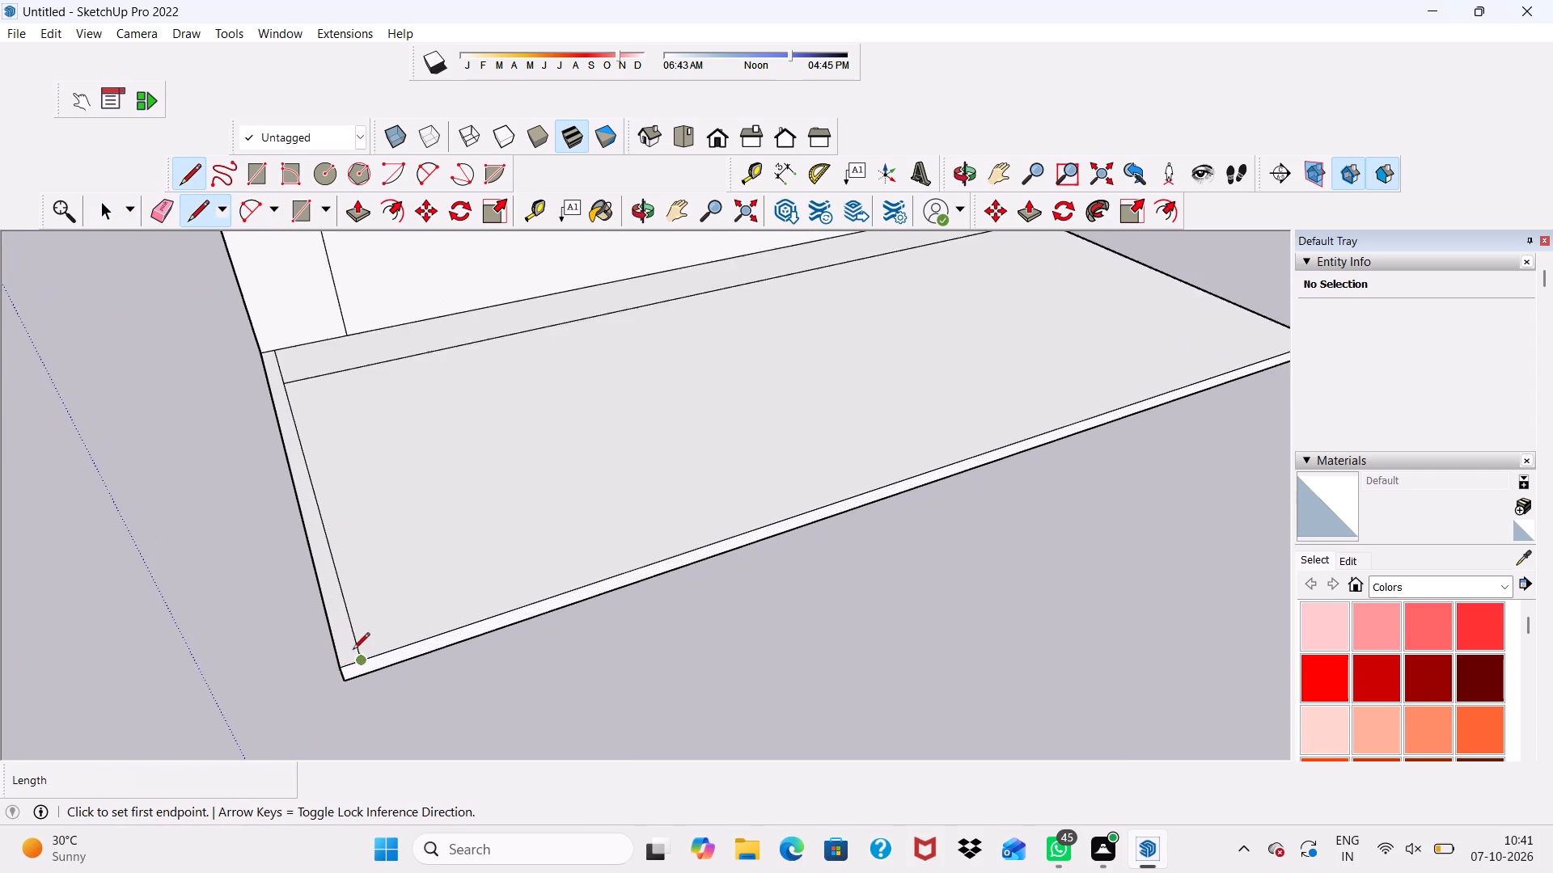
{"action": "scroll", "coordinate": [353, 651], "scroll_direction": "up", "scroll_amount": 5}
{"action": "left_click", "coordinate": [367, 666]}
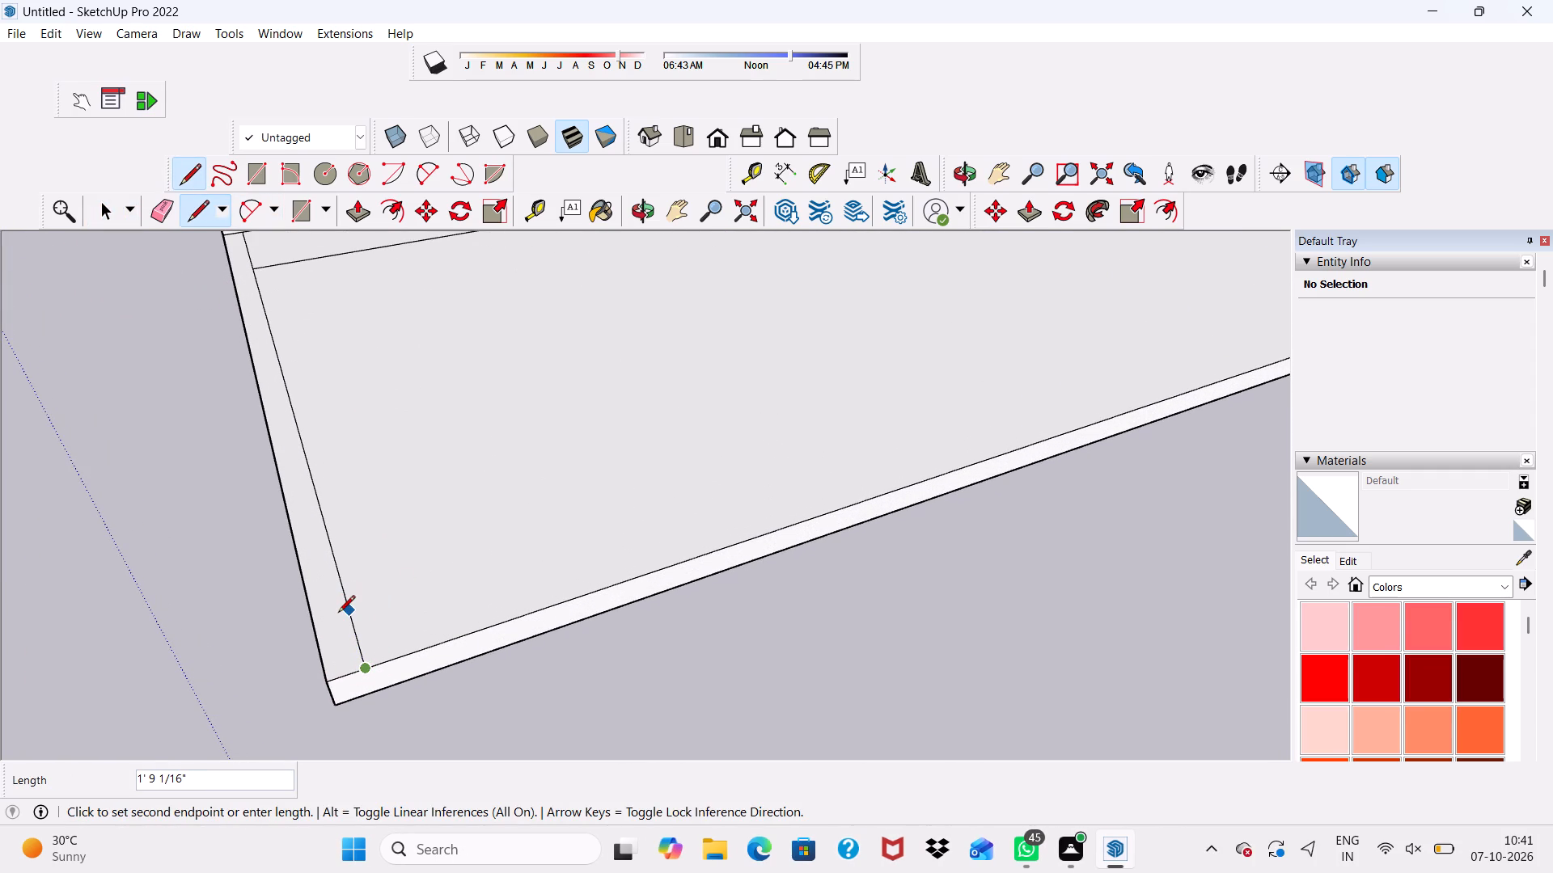
{"action": "type", "text": "9\""}
{"action": "key", "text": "Return"}
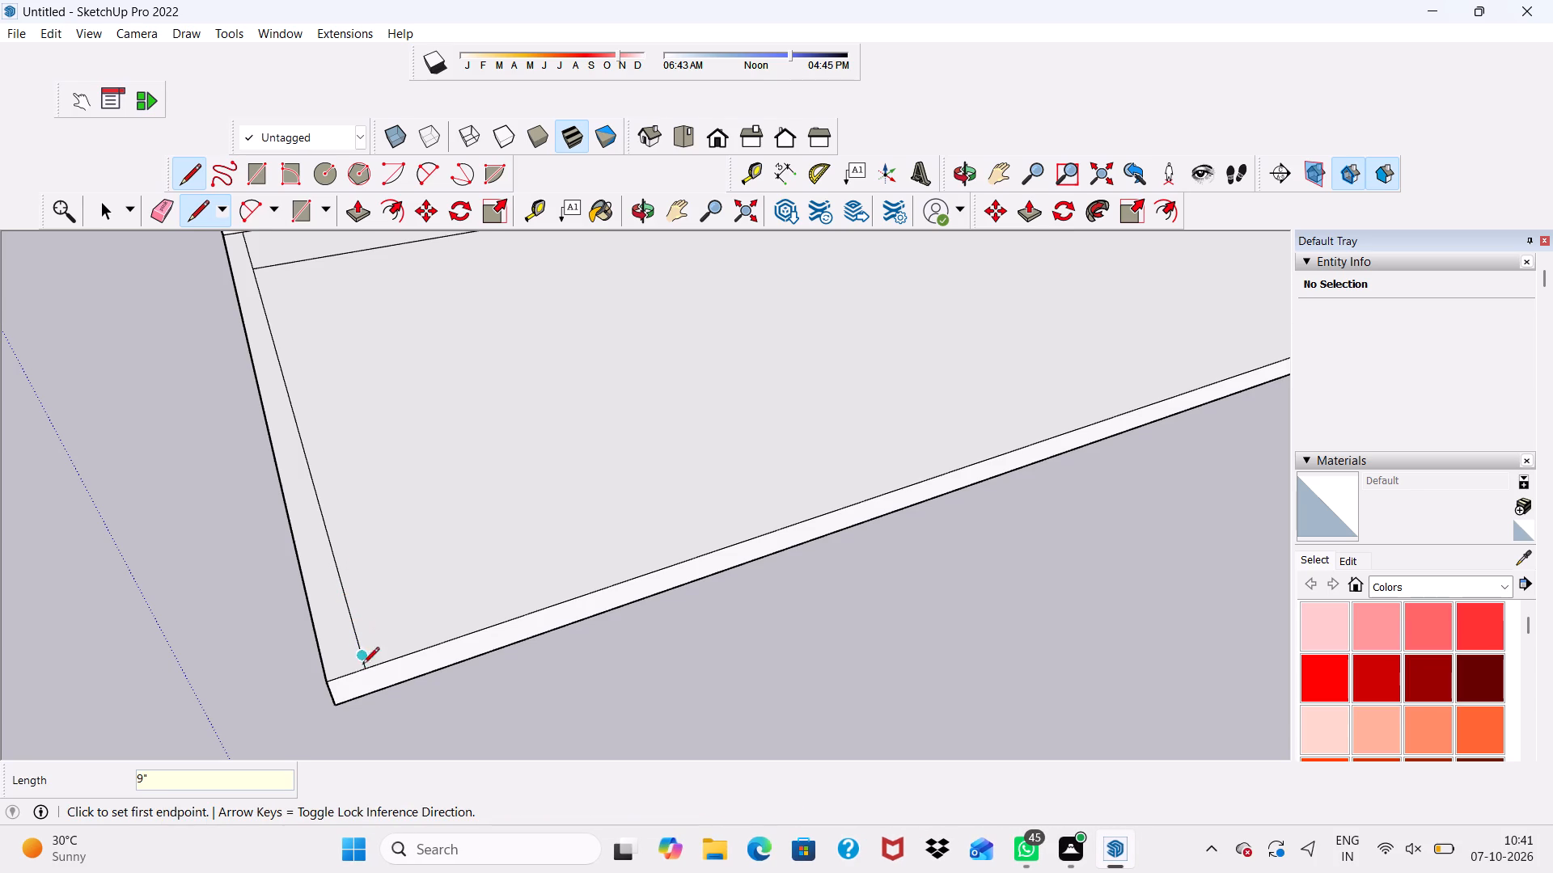
Draw a line about 55' 1" long from the 9" mark, parallel to the outer side edge, to the slab's rear edge.
{"action": "scroll", "coordinate": [366, 673], "scroll_direction": "up", "scroll_amount": 8}
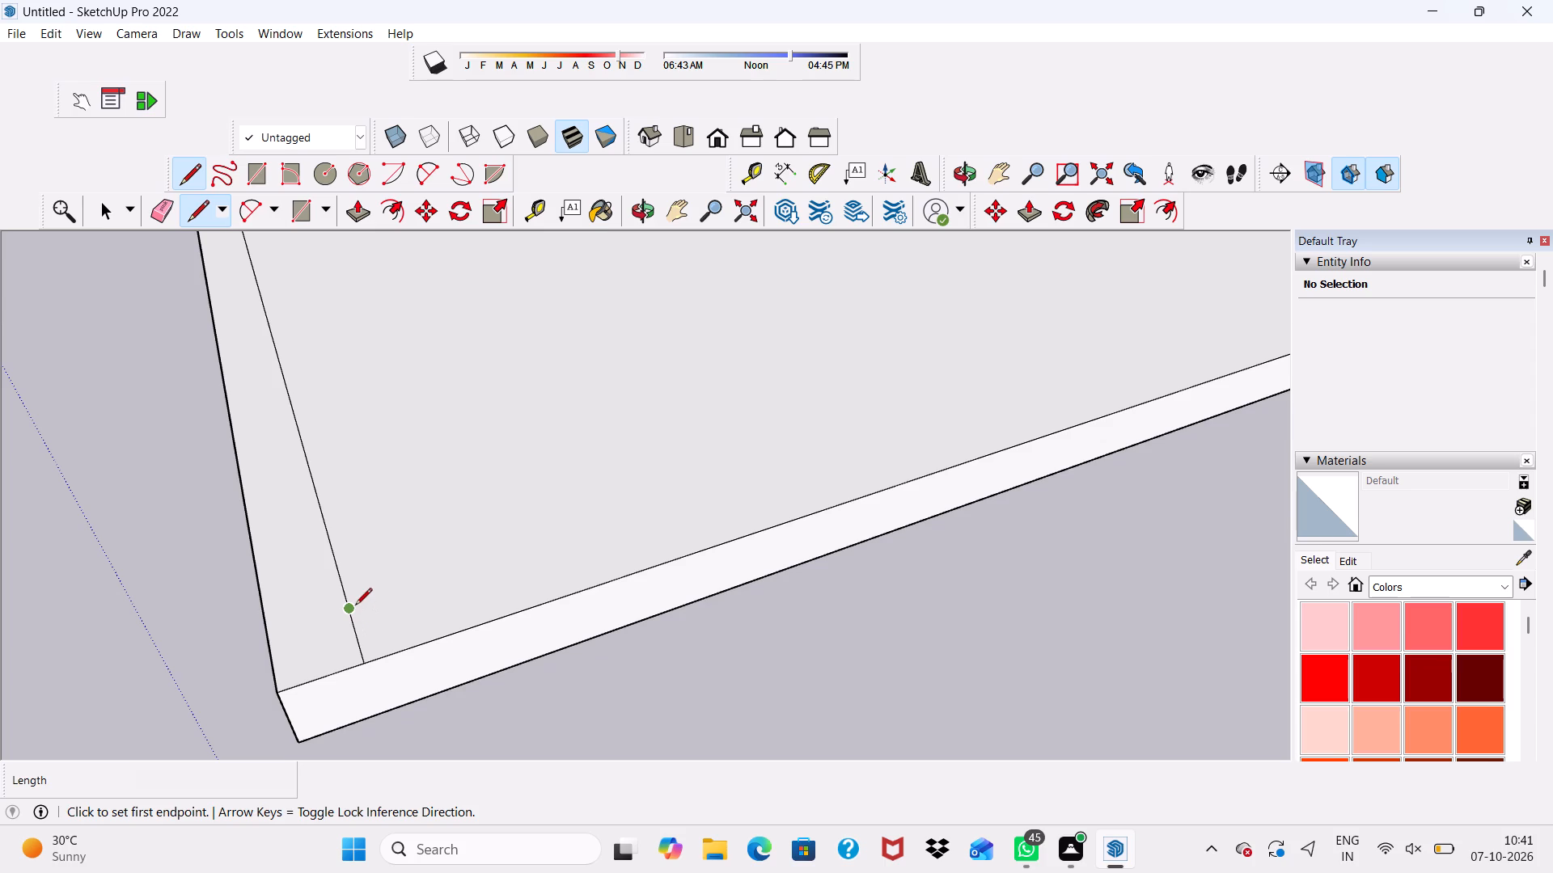
{"action": "left_click", "coordinate": [355, 606]}
{"action": "scroll", "coordinate": [451, 567], "scroll_direction": "down", "scroll_amount": 20}
{"action": "scroll", "coordinate": [451, 567], "scroll_direction": "down", "scroll_amount": 3}
{"action": "scroll", "coordinate": [698, 428], "scroll_direction": "up", "scroll_amount": 1}
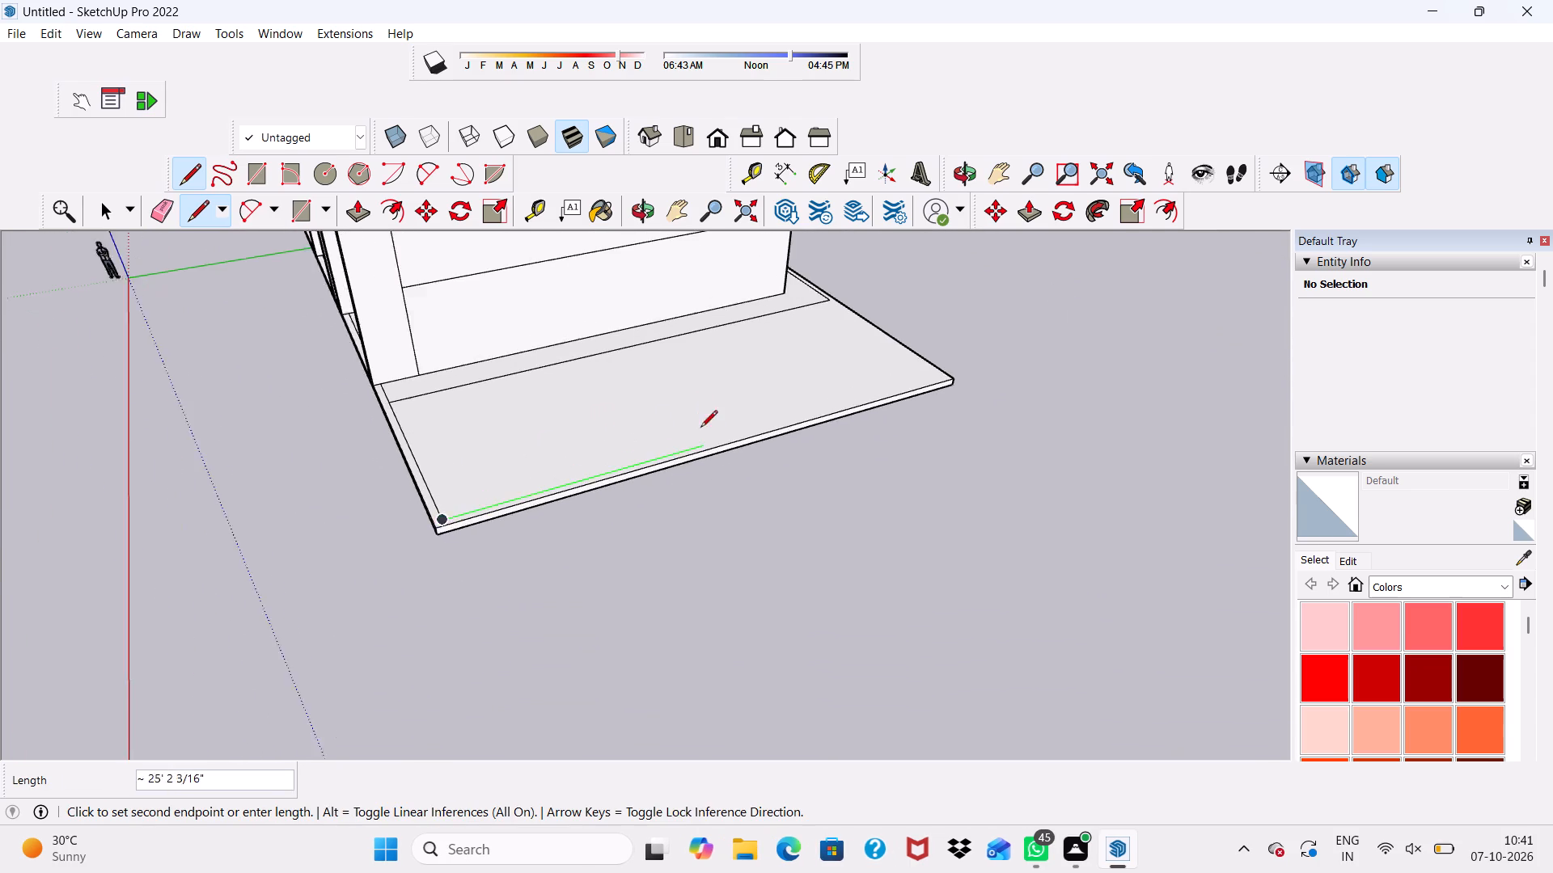
{"action": "scroll", "coordinate": [700, 428], "scroll_direction": "up", "scroll_amount": 2}
{"action": "scroll", "coordinate": [963, 346], "scroll_direction": "up", "scroll_amount": 4}
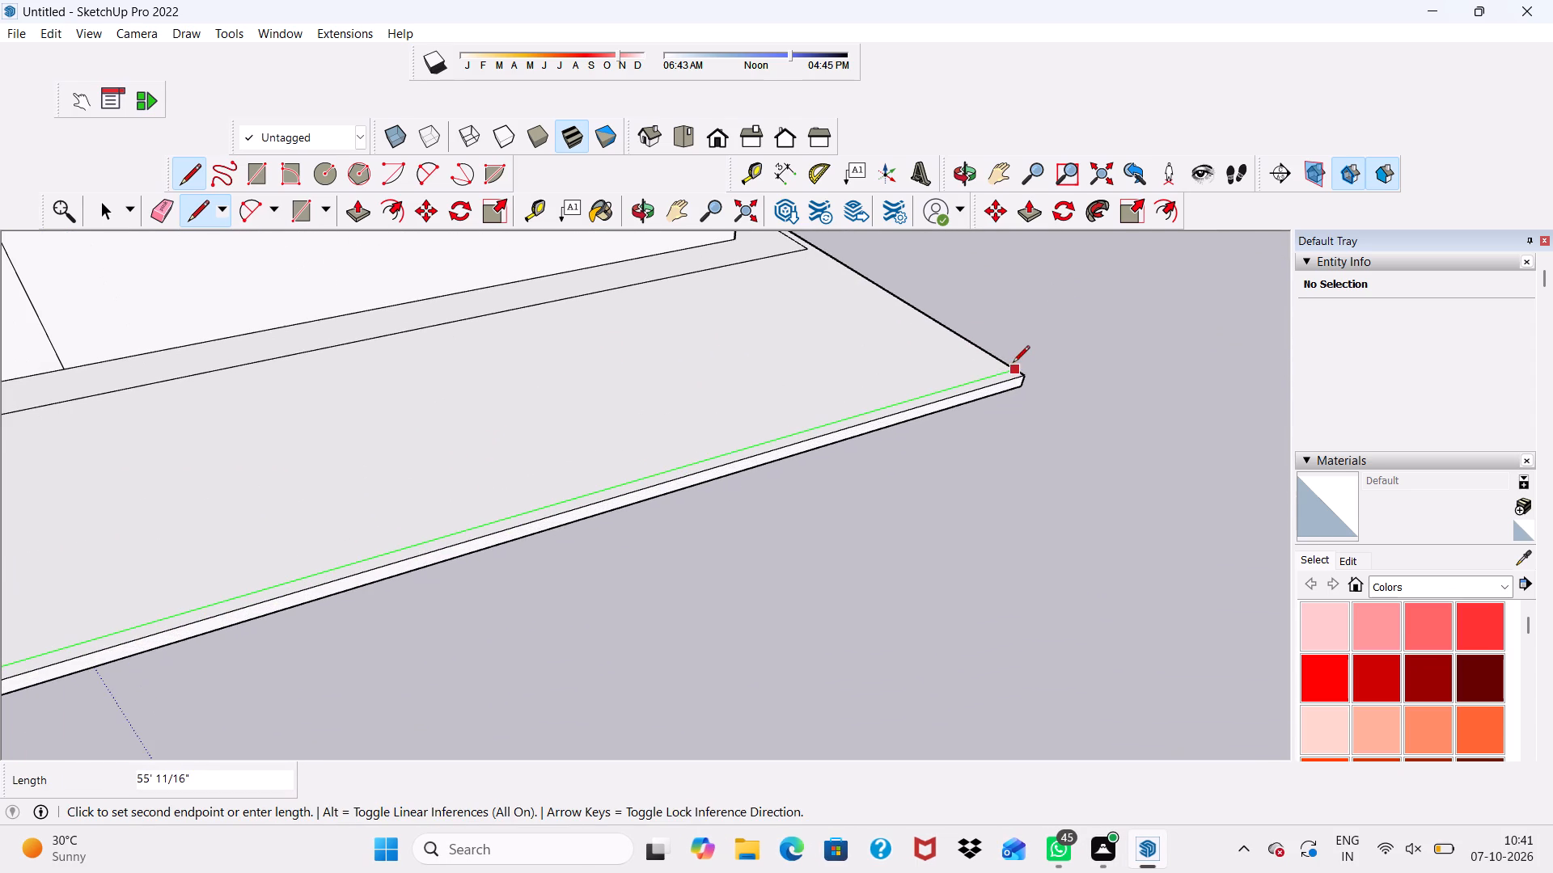
{"action": "scroll", "coordinate": [1013, 356], "scroll_direction": "up", "scroll_amount": 4}
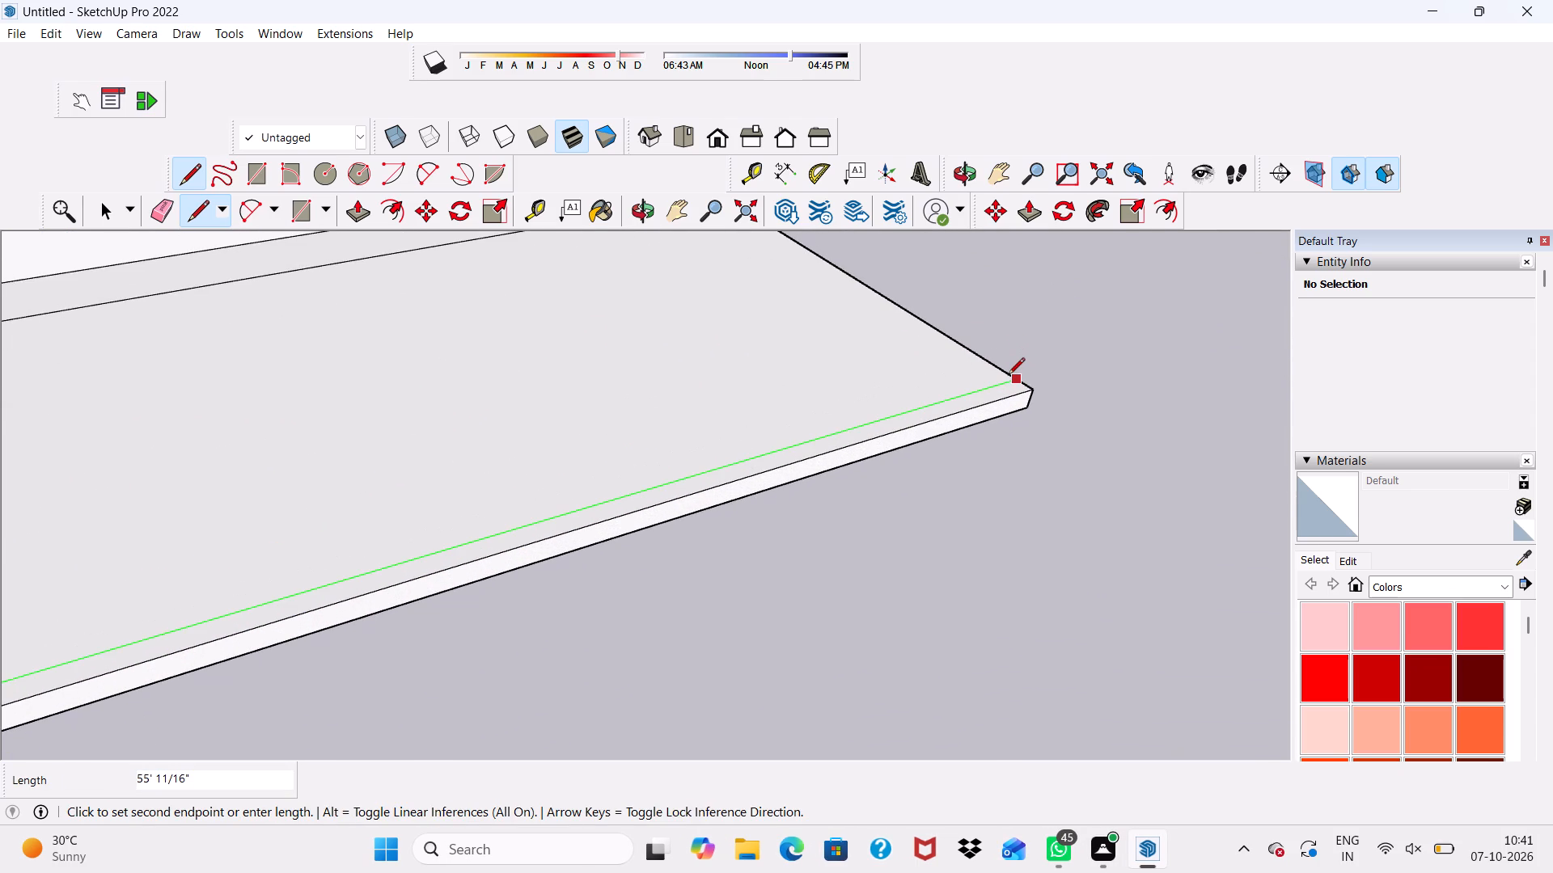
{"action": "left_click", "coordinate": [1008, 376]}
Draw a 9" line back along the new side inset line, starting from its end at the slab's rear edge.
{"action": "scroll", "coordinate": [1000, 382], "scroll_direction": "up", "scroll_amount": 3}
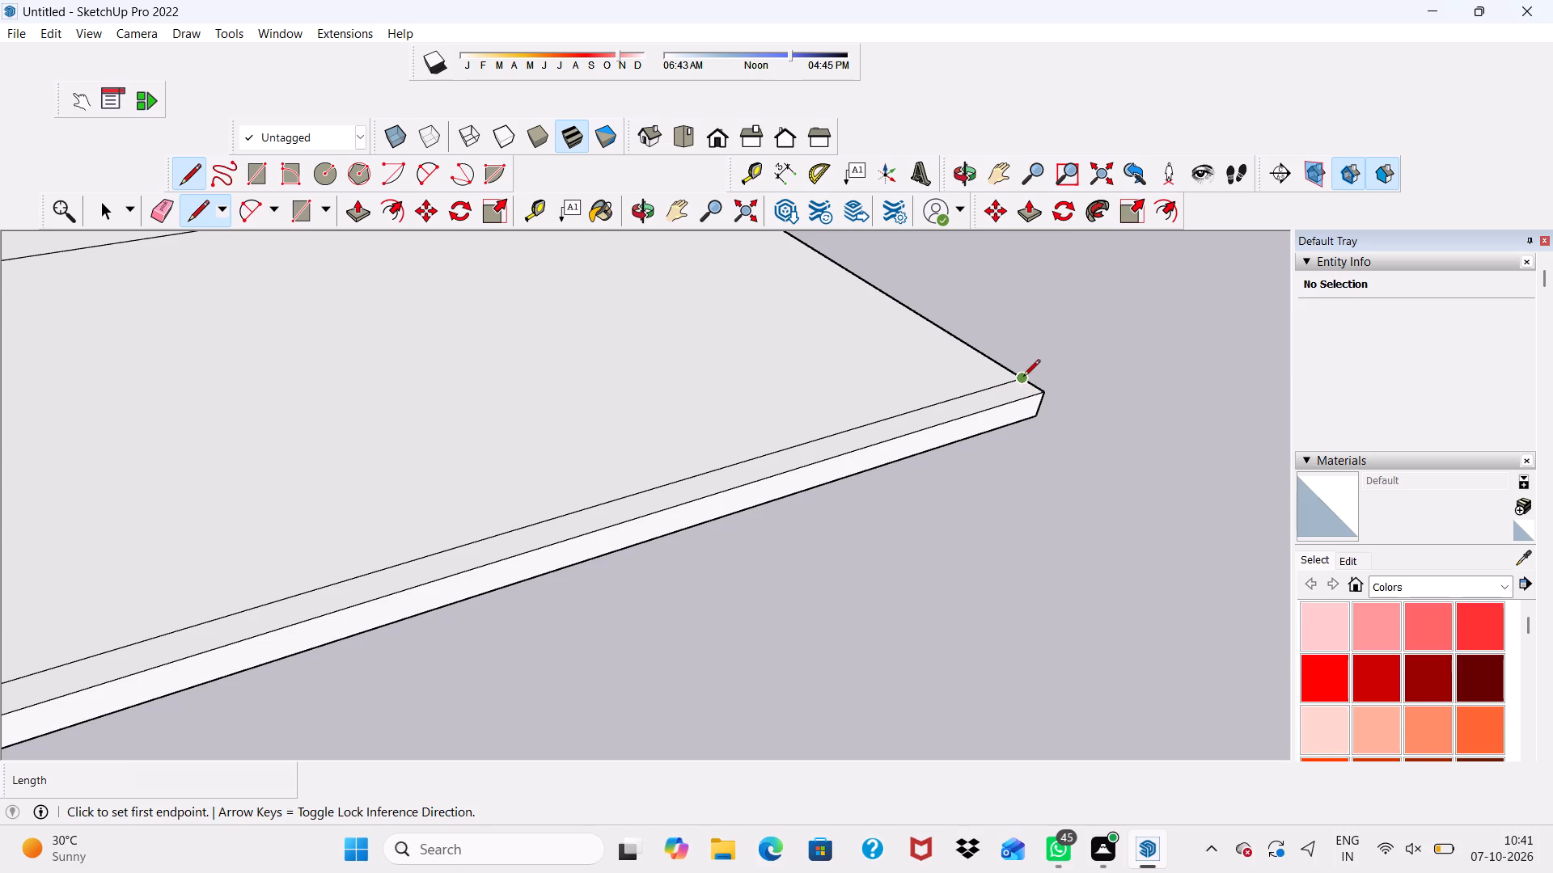
{"action": "left_click", "coordinate": [1023, 377]}
{"action": "type", "text": "9\""}
{"action": "key", "text": "Return"}
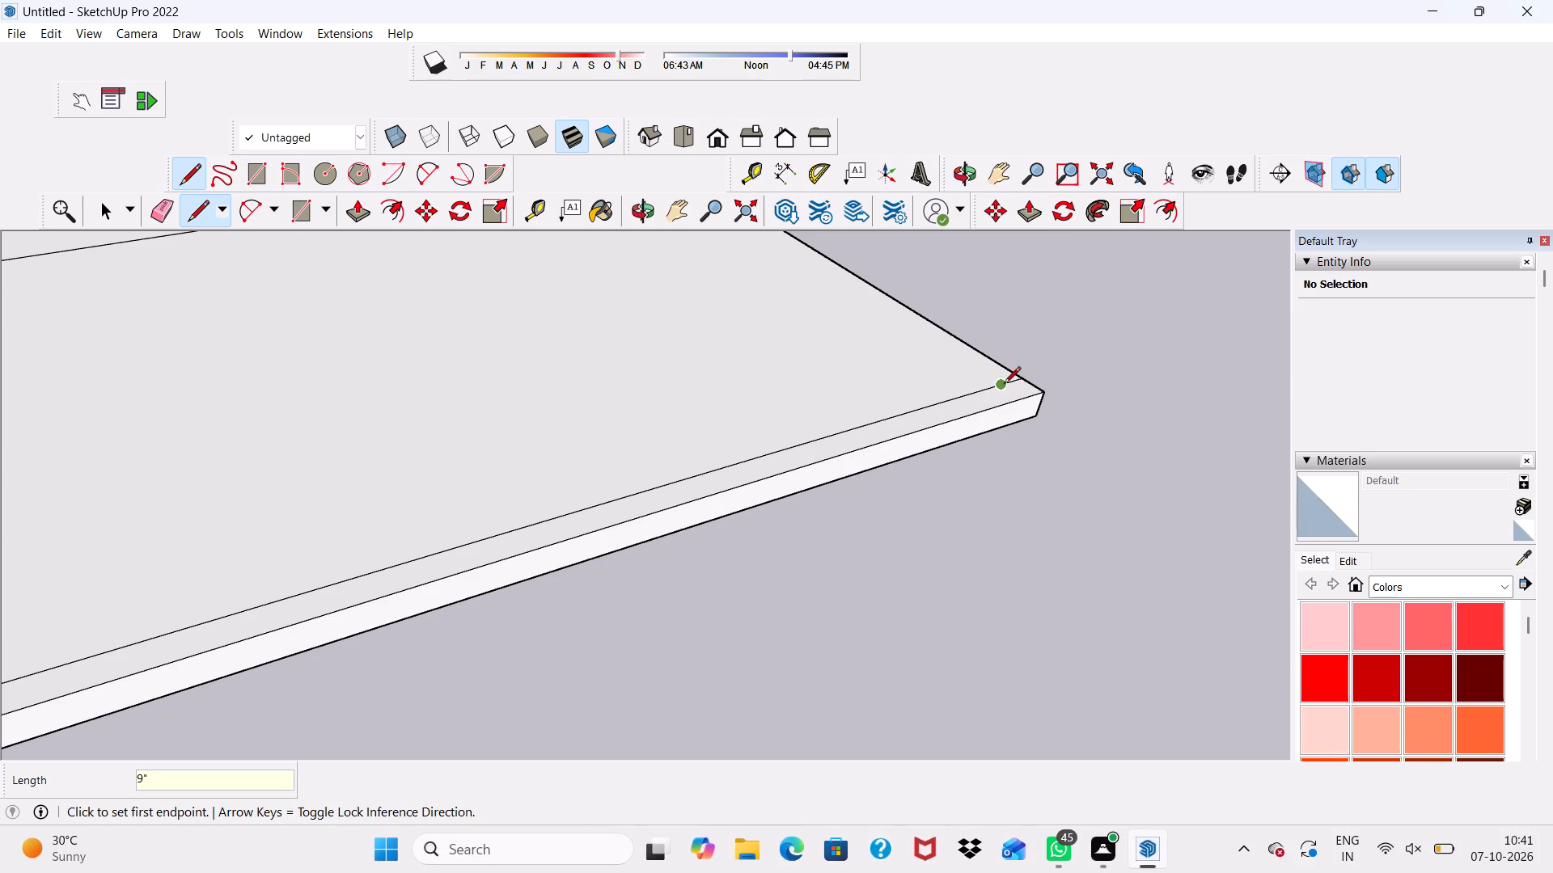
Draw a line from the rear 9" mark, parallel to the slab's rear edge, to the existing inset corner beside the building.
{"action": "left_click", "coordinate": [1001, 386]}
{"action": "scroll", "coordinate": [943, 356], "scroll_direction": "down", "scroll_amount": 17}
{"action": "middle_click_drag", "start_coordinate": [882, 350], "coordinate": [881, 350]}
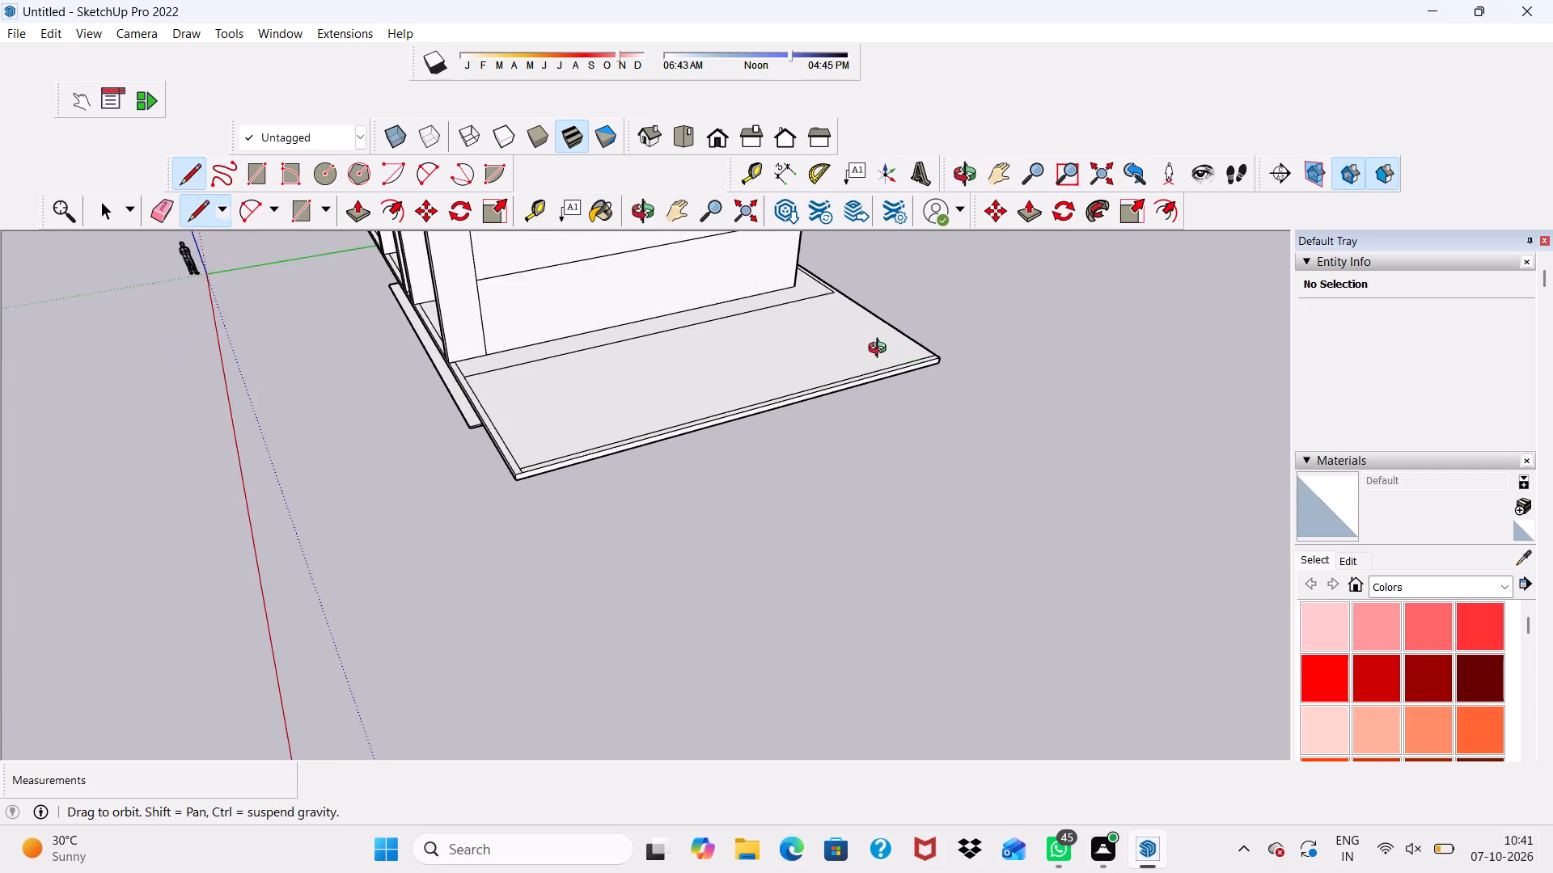
{"action": "middle_click_drag", "start_coordinate": [881, 350], "coordinate": [731, 432]}
{"action": "scroll", "coordinate": [891, 365], "scroll_direction": "up", "scroll_amount": 4}
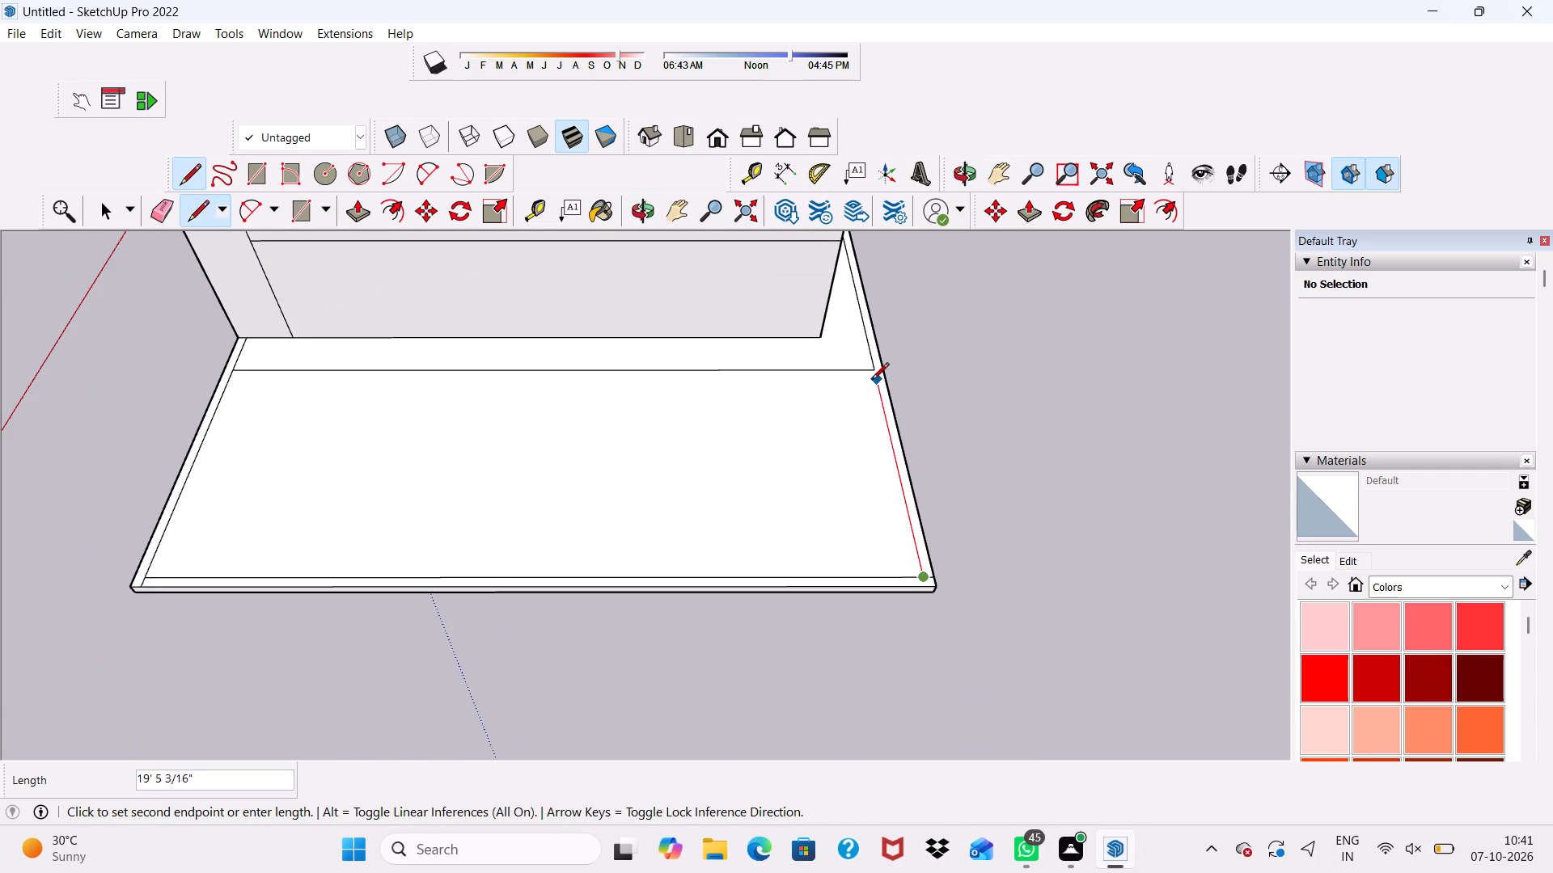
{"action": "scroll", "coordinate": [873, 376], "scroll_direction": "up", "scroll_amount": 4}
{"action": "left_click", "coordinate": [871, 358]}
{"action": "scroll", "coordinate": [842, 338], "scroll_direction": "down", "scroll_amount": 3}
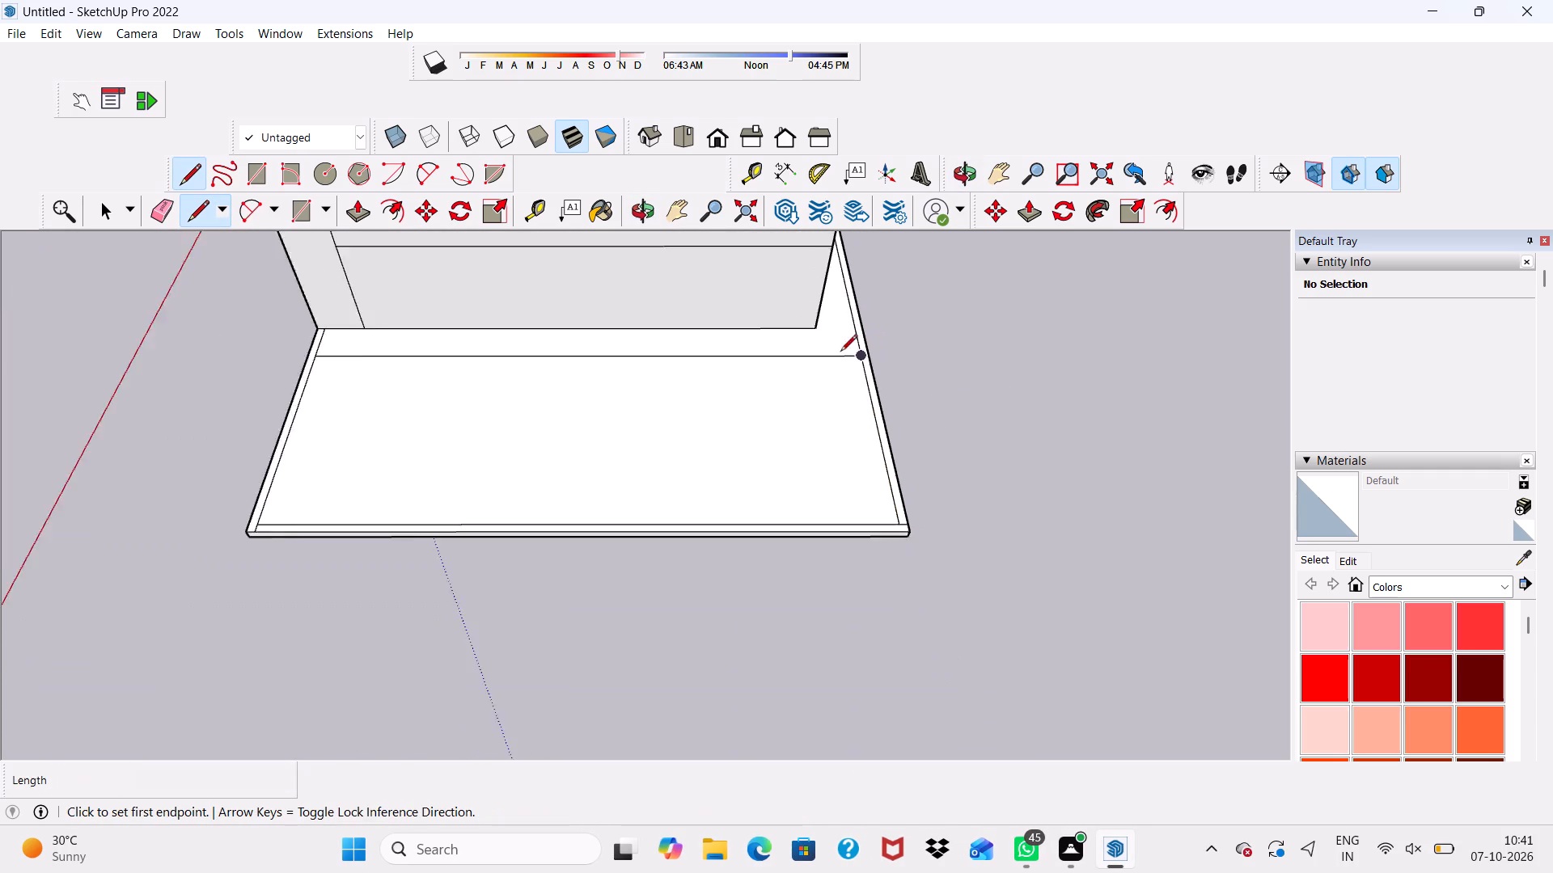
{"action": "scroll", "coordinate": [840, 352], "scroll_direction": "down", "scroll_amount": 9}
{"action": "middle_click_drag", "start_coordinate": [823, 378], "coordinate": [1233, 311]}
{"action": "scroll", "coordinate": [937, 322], "scroll_direction": "up", "scroll_amount": 5}
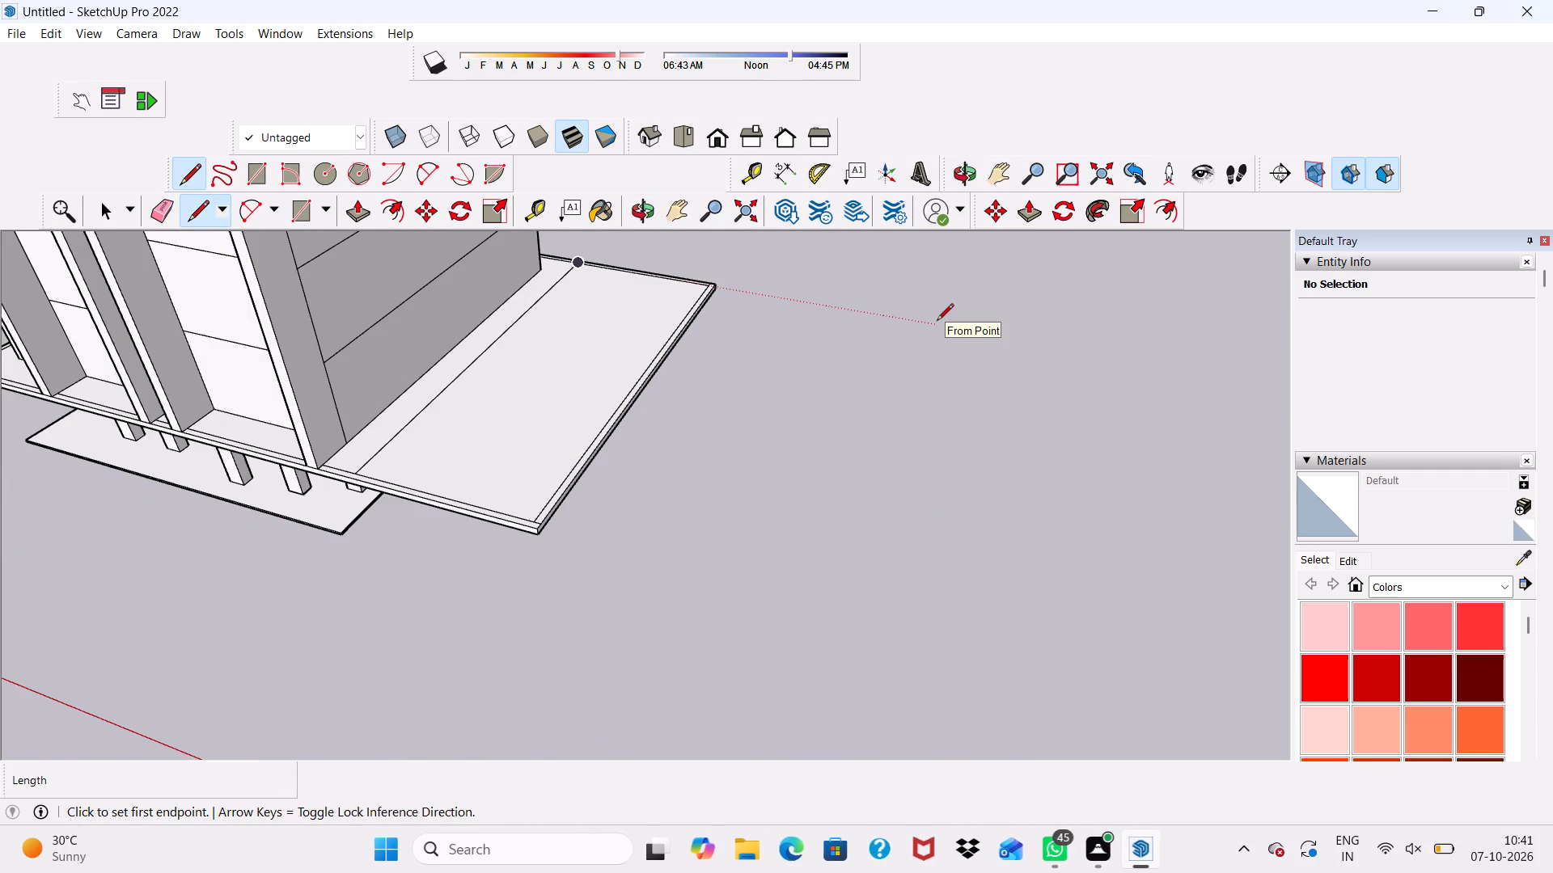
{"action": "key", "text": "space"}
Push/Pull the building's lowest side wall face behind the fourth fin outward about 24' 8" over the extended slab, with a new starting face.
{"action": "scroll", "coordinate": [937, 322], "scroll_direction": "down", "scroll_amount": 2}
{"action": "scroll", "coordinate": [508, 531], "scroll_direction": "up", "scroll_amount": 2}
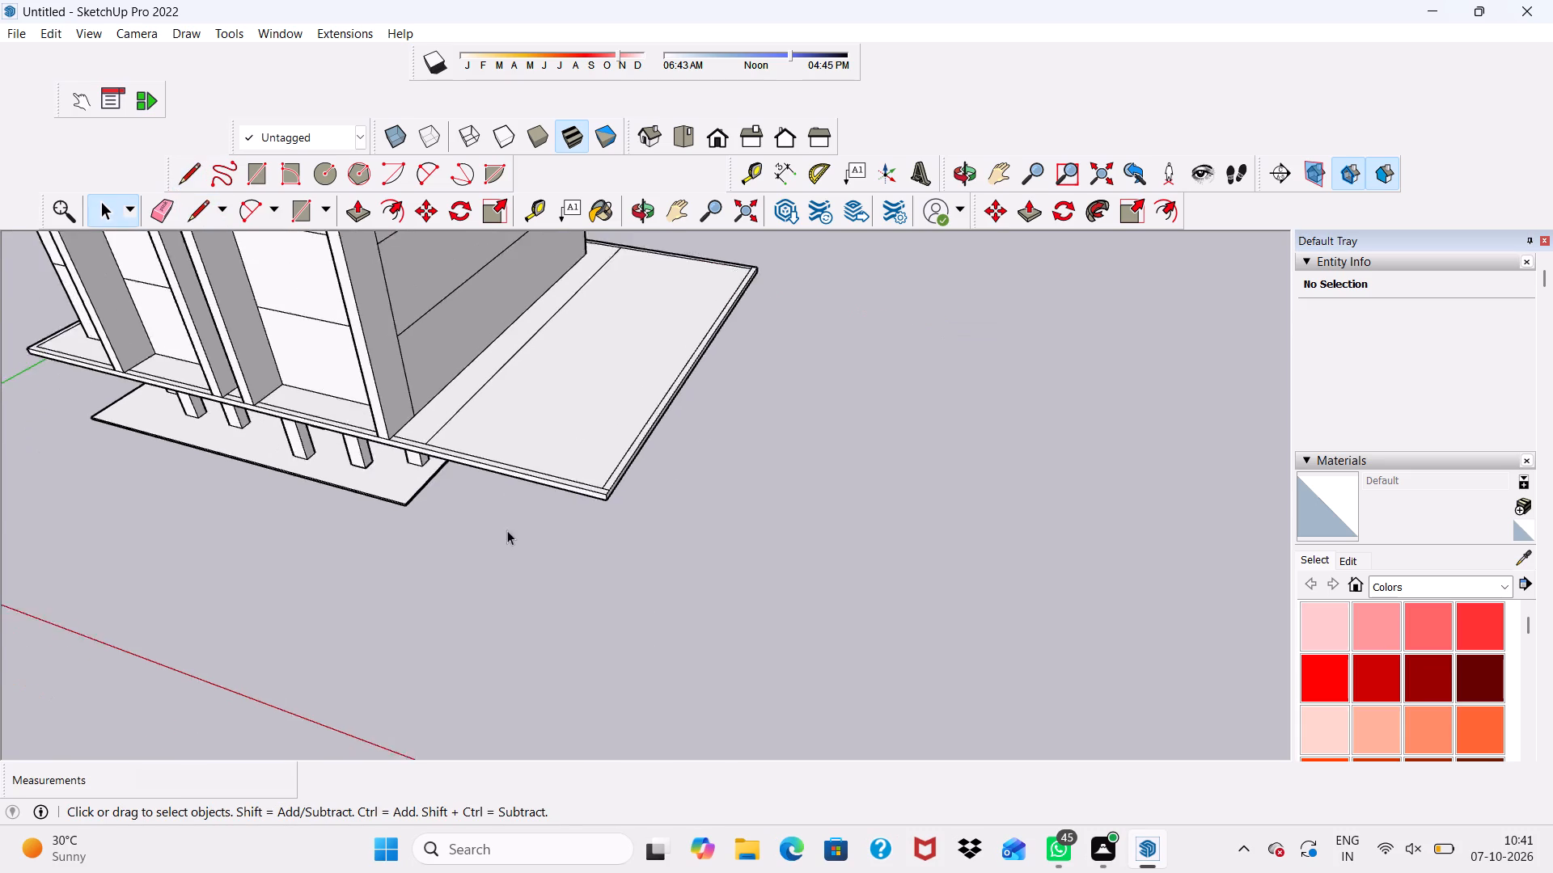
{"action": "scroll", "coordinate": [507, 530], "scroll_direction": "up", "scroll_amount": 7}
{"action": "middle_click_drag", "start_coordinate": [430, 406], "coordinate": [540, 507]}
{"action": "scroll", "coordinate": [454, 483], "scroll_direction": "down", "scroll_amount": 1}
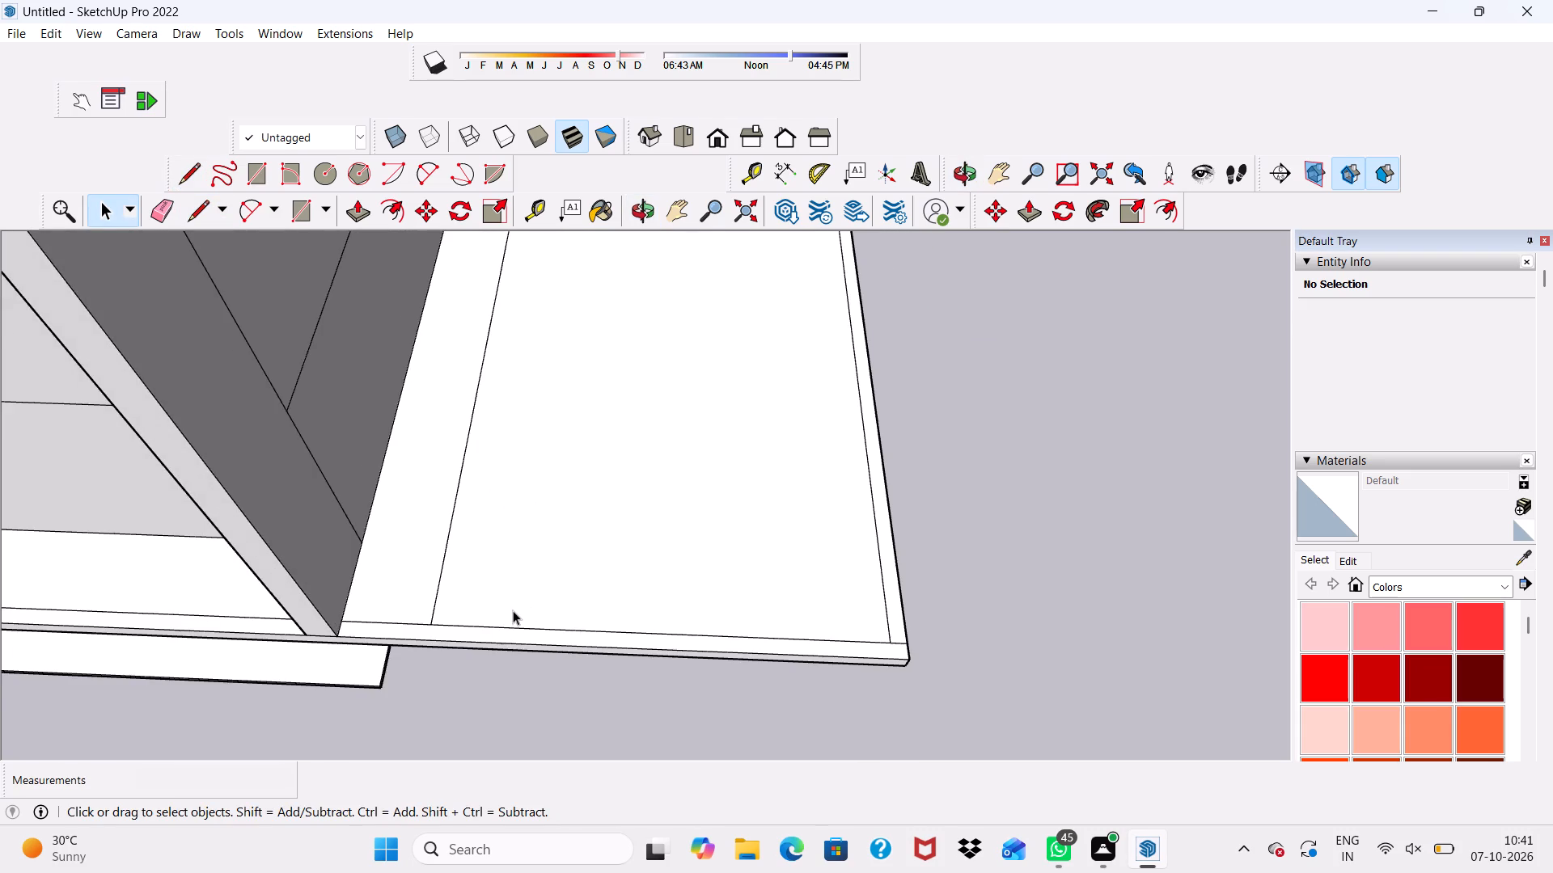
{"action": "scroll", "coordinate": [513, 610], "scroll_direction": "up", "scroll_amount": 3}
{"action": "scroll", "coordinate": [513, 610], "scroll_direction": "down", "scroll_amount": 5}
{"action": "scroll", "coordinate": [422, 453], "scroll_direction": "up", "scroll_amount": 1}
{"action": "scroll", "coordinate": [353, 425], "scroll_direction": "up", "scroll_amount": 1}
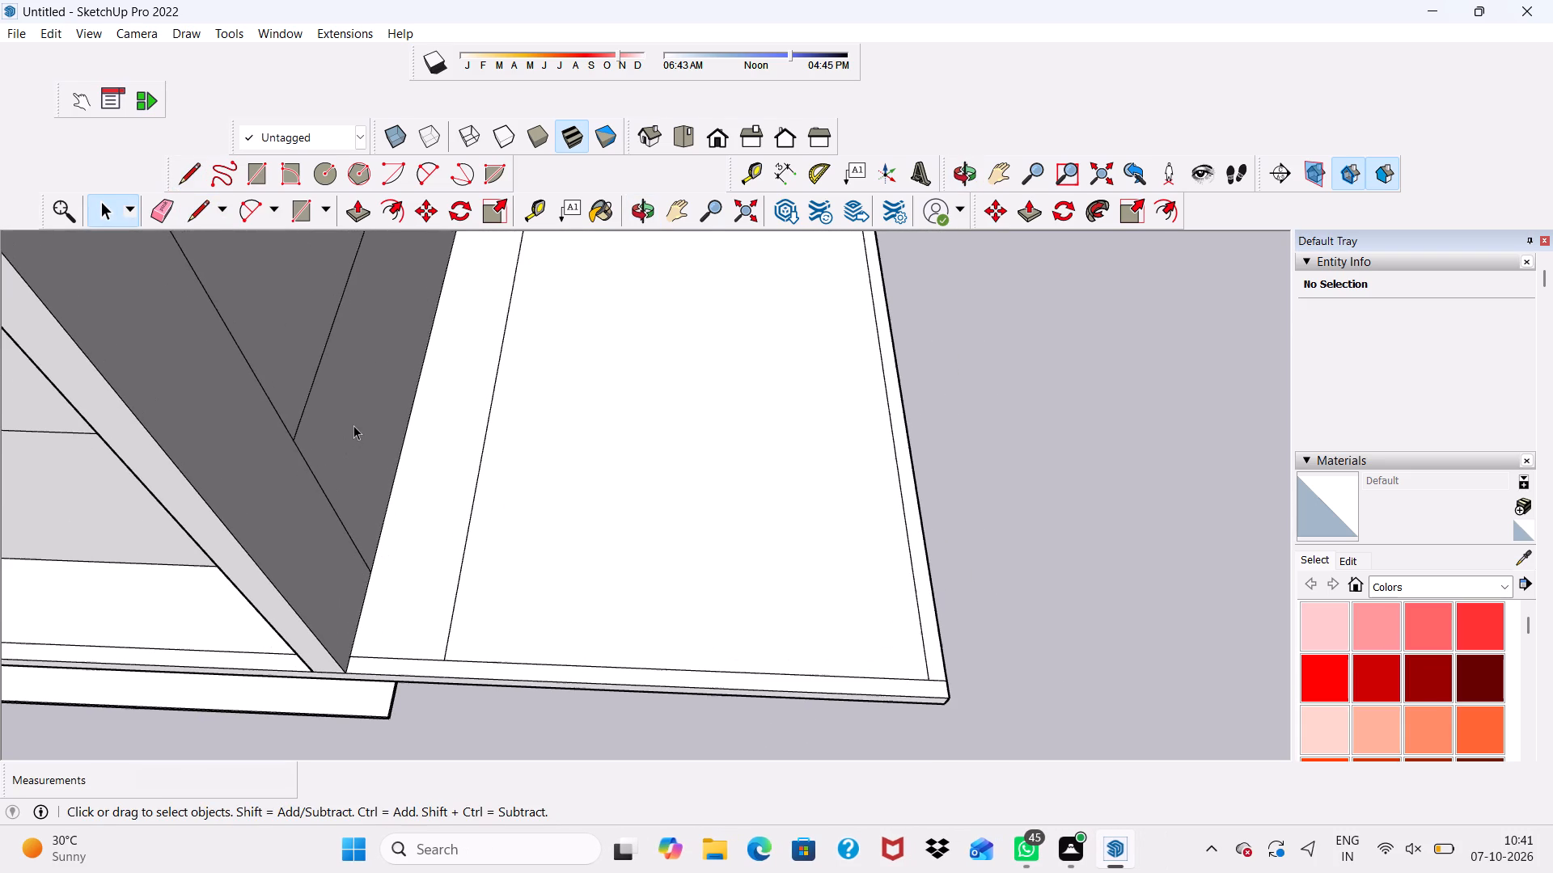
{"action": "left_click", "coordinate": [353, 425]}
{"action": "left_click", "coordinate": [359, 210]}
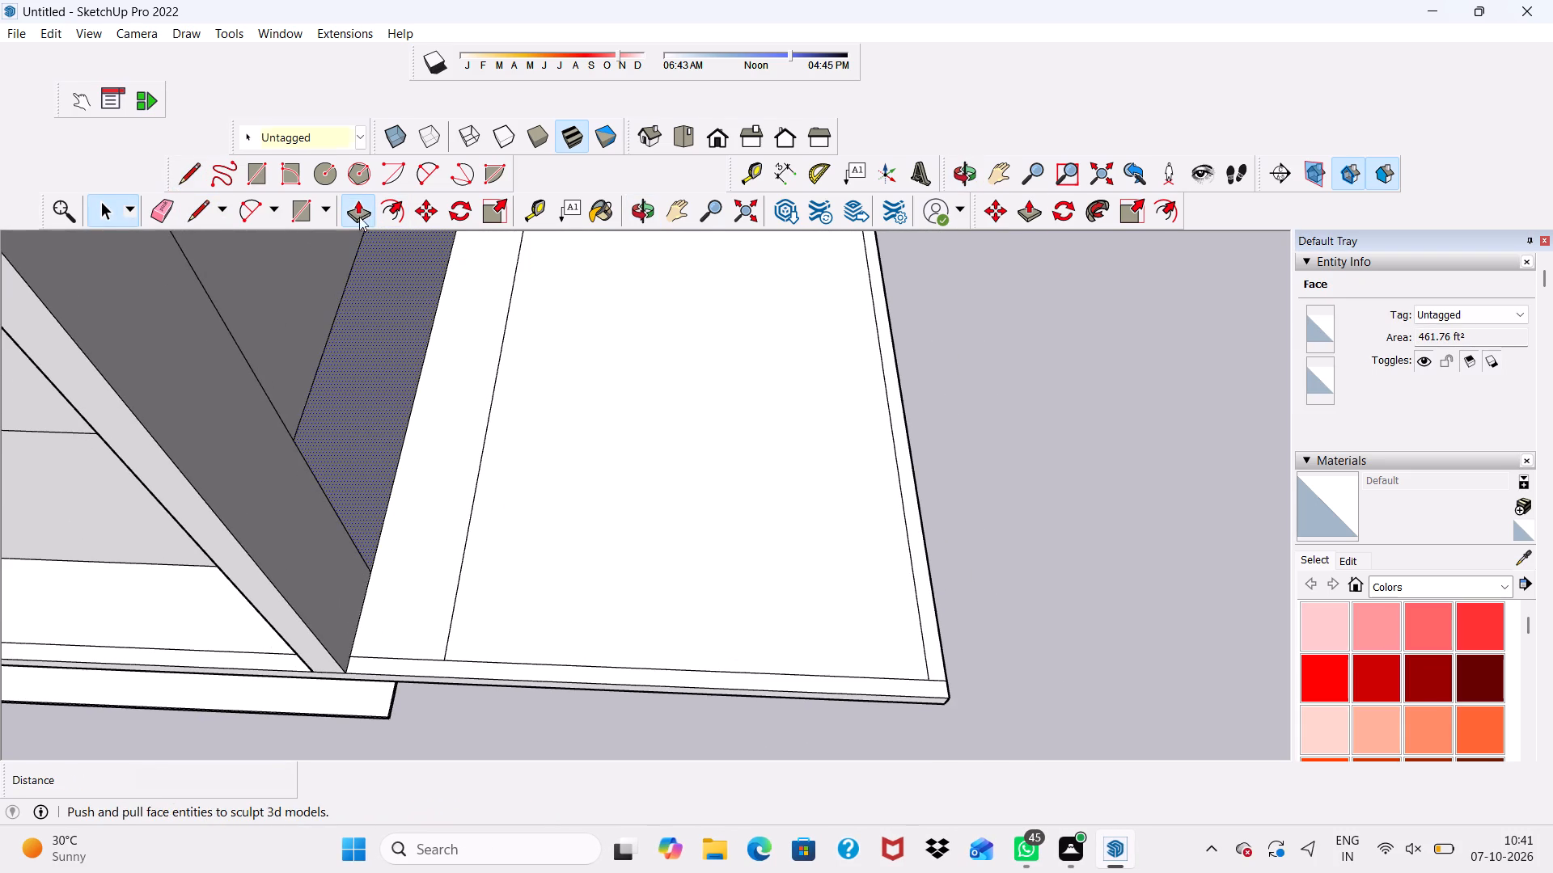
{"action": "left_click", "coordinate": [343, 441]}
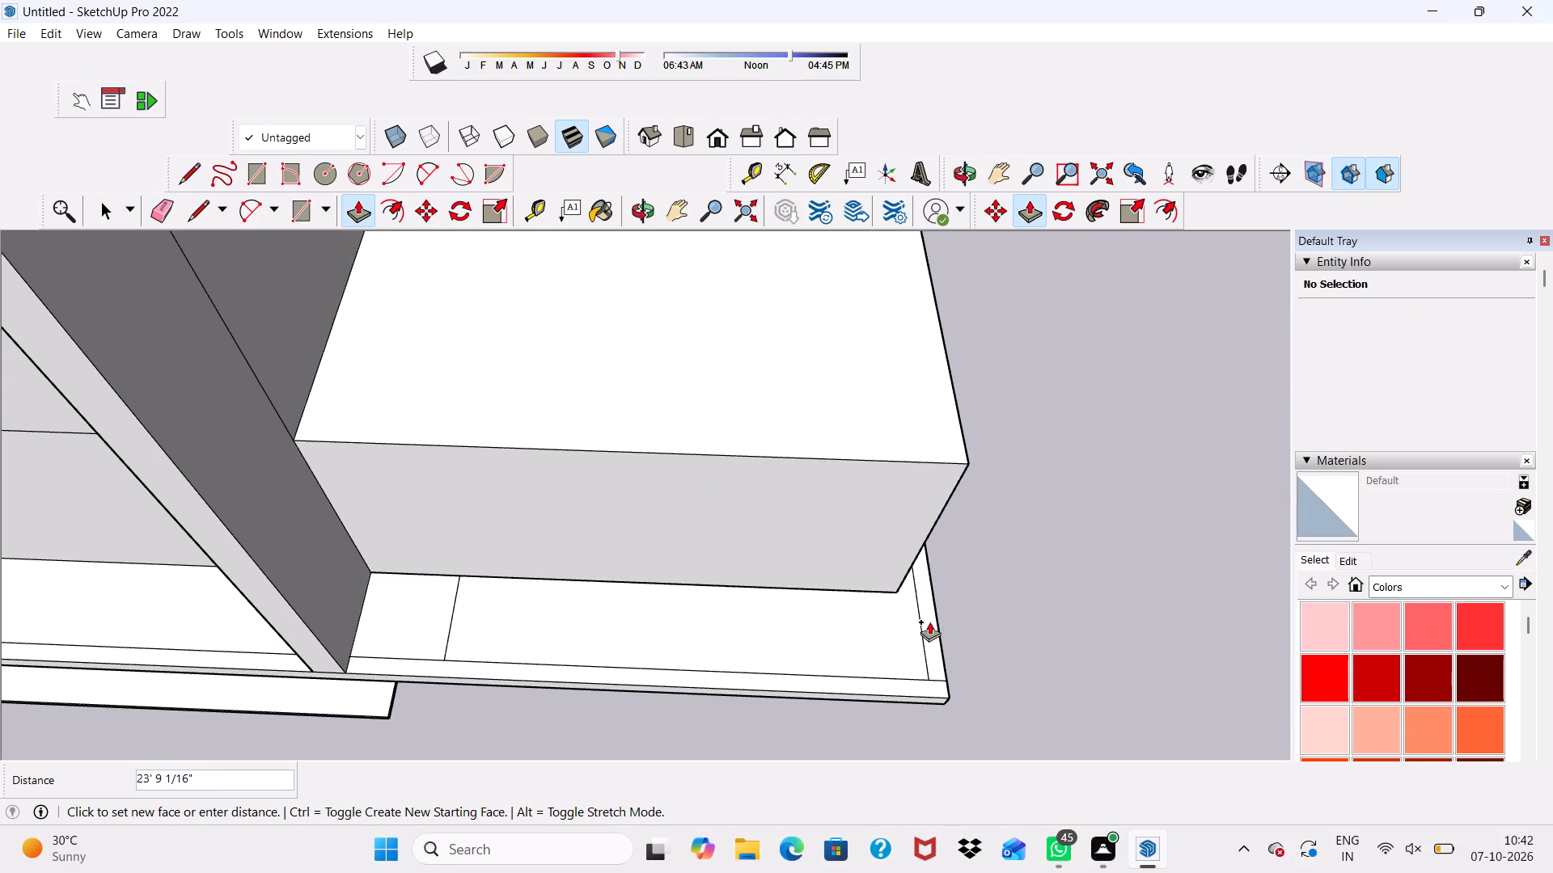
{"action": "middle_click_drag", "start_coordinate": [924, 606], "coordinate": [528, 492]}
{"action": "scroll", "coordinate": [528, 492], "scroll_direction": "down", "scroll_amount": 1}
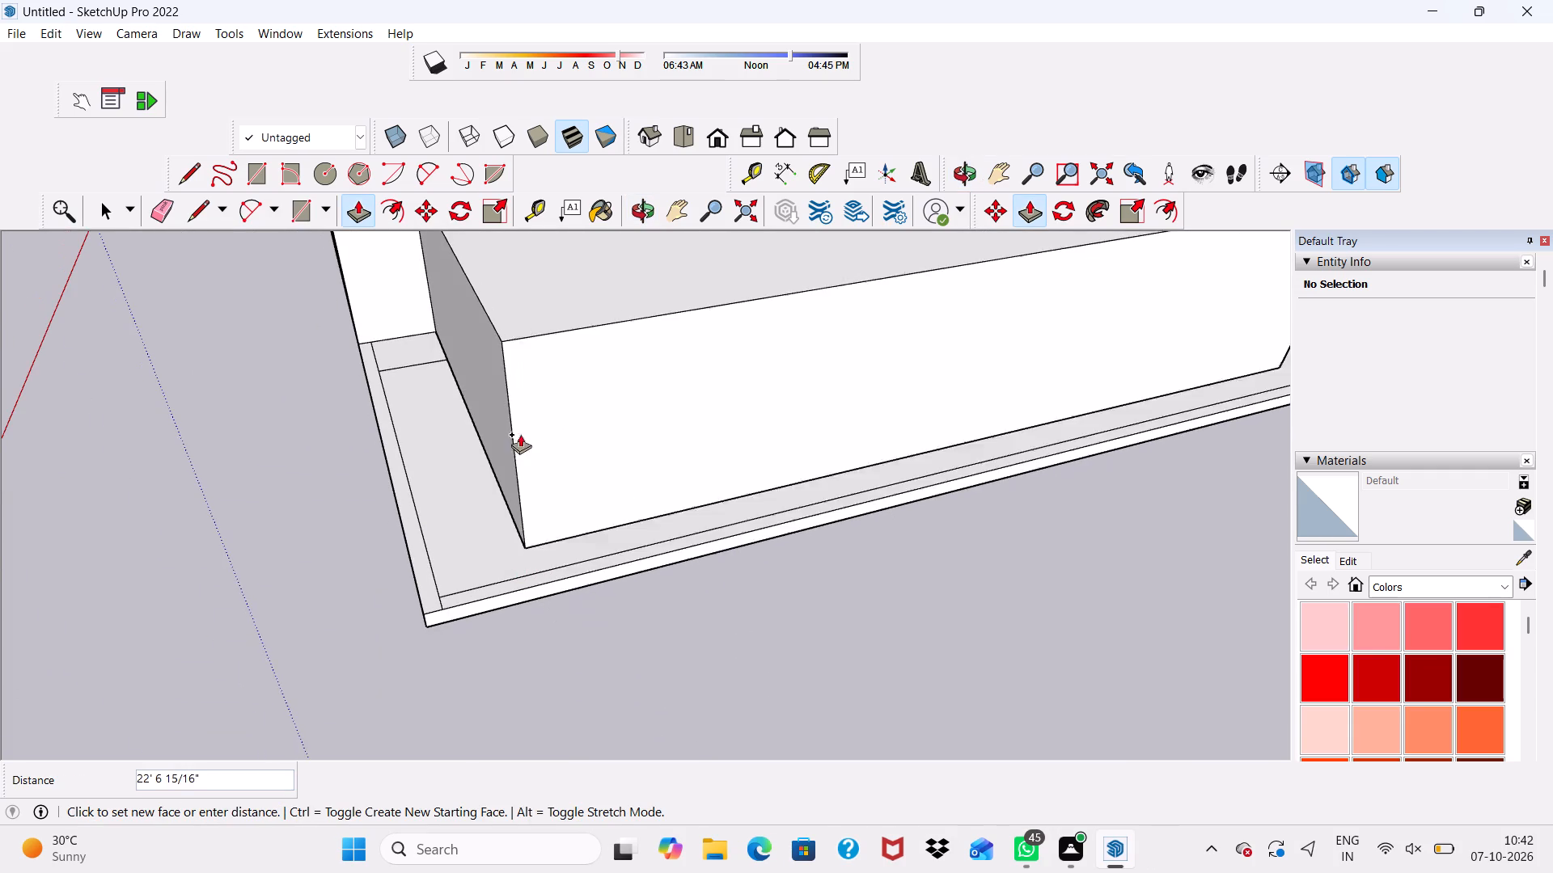
{"action": "scroll", "coordinate": [456, 485], "scroll_direction": "down", "scroll_amount": 1}
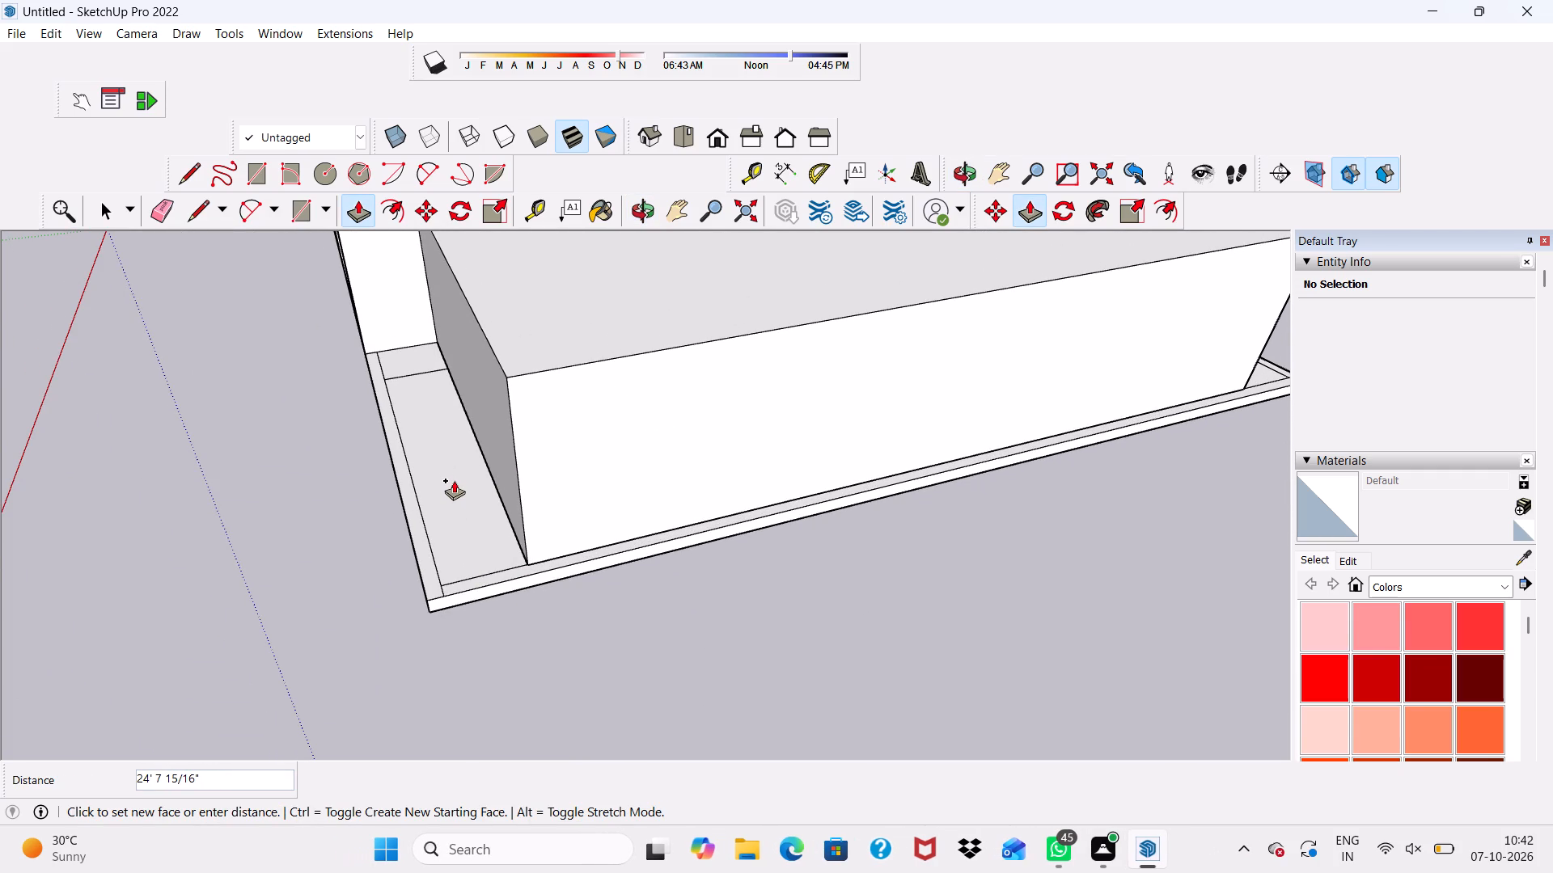
{"action": "left_click", "coordinate": [454, 480]}
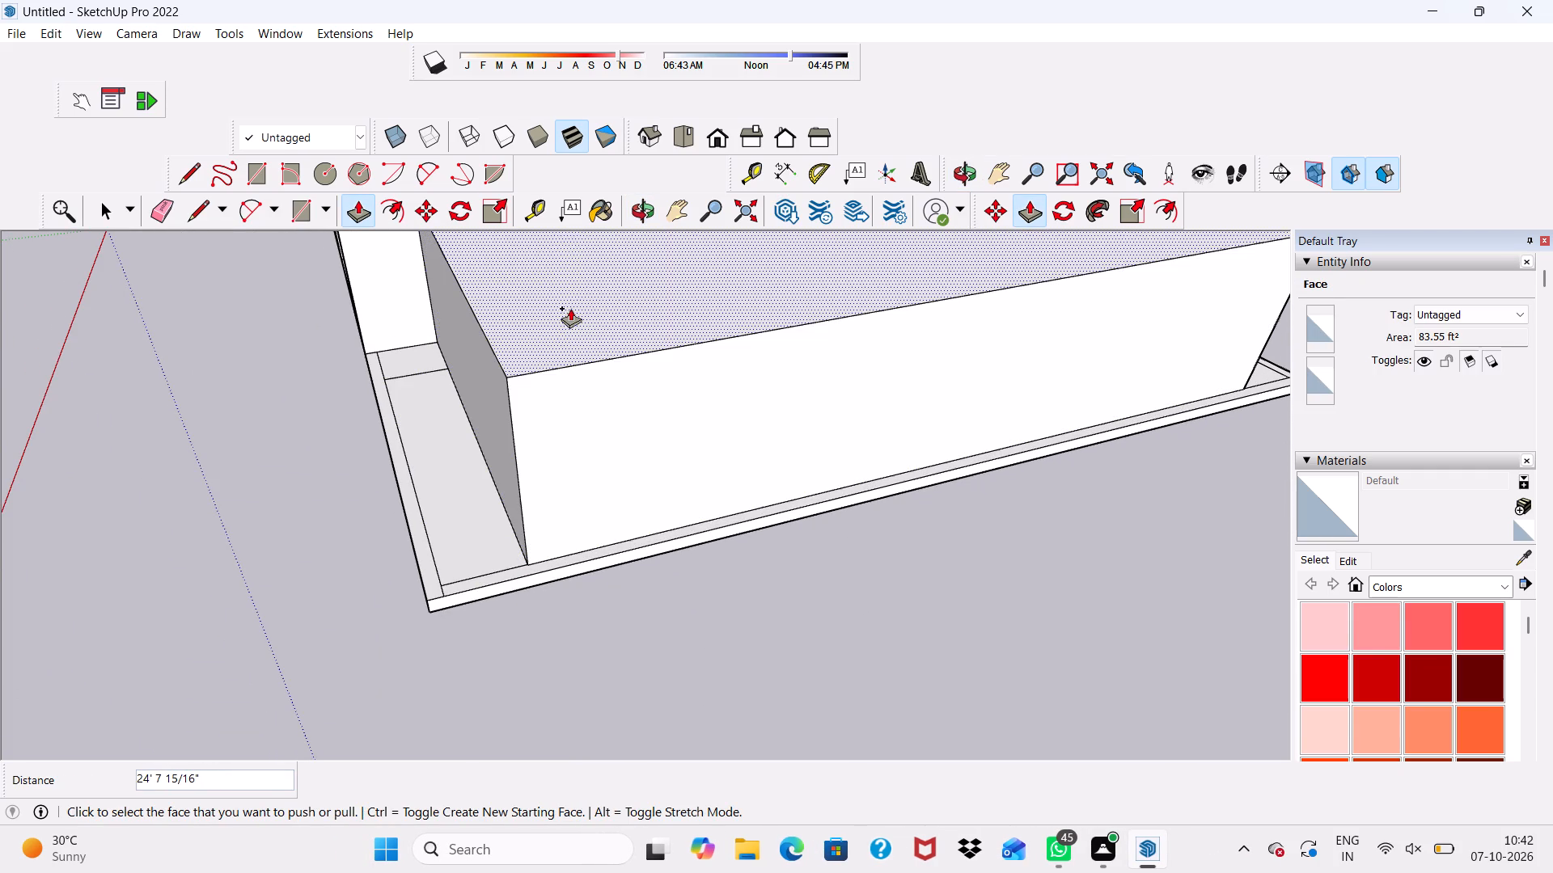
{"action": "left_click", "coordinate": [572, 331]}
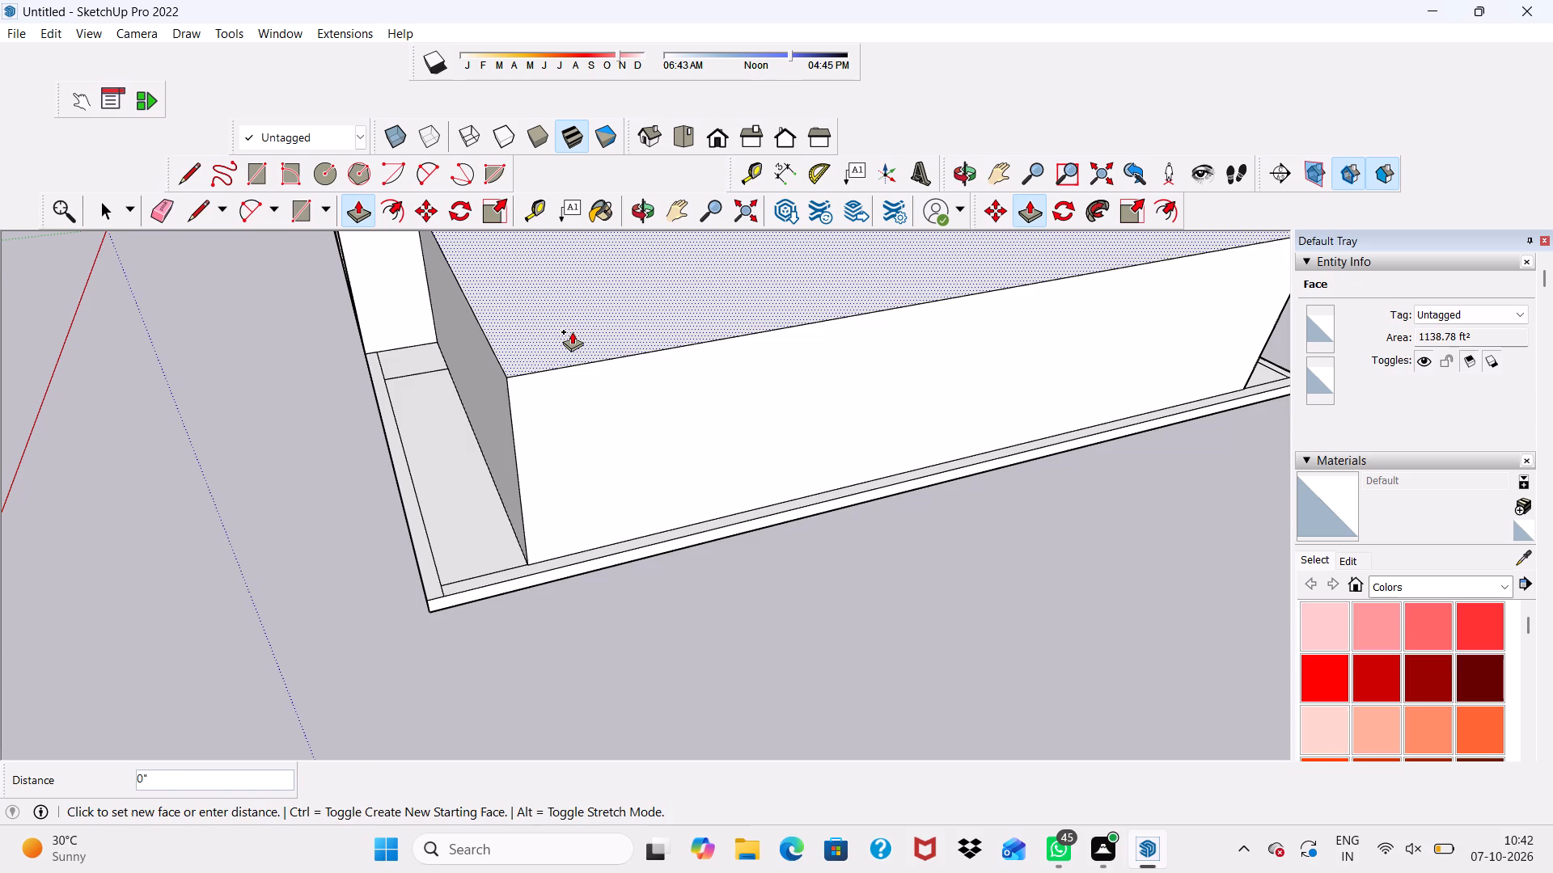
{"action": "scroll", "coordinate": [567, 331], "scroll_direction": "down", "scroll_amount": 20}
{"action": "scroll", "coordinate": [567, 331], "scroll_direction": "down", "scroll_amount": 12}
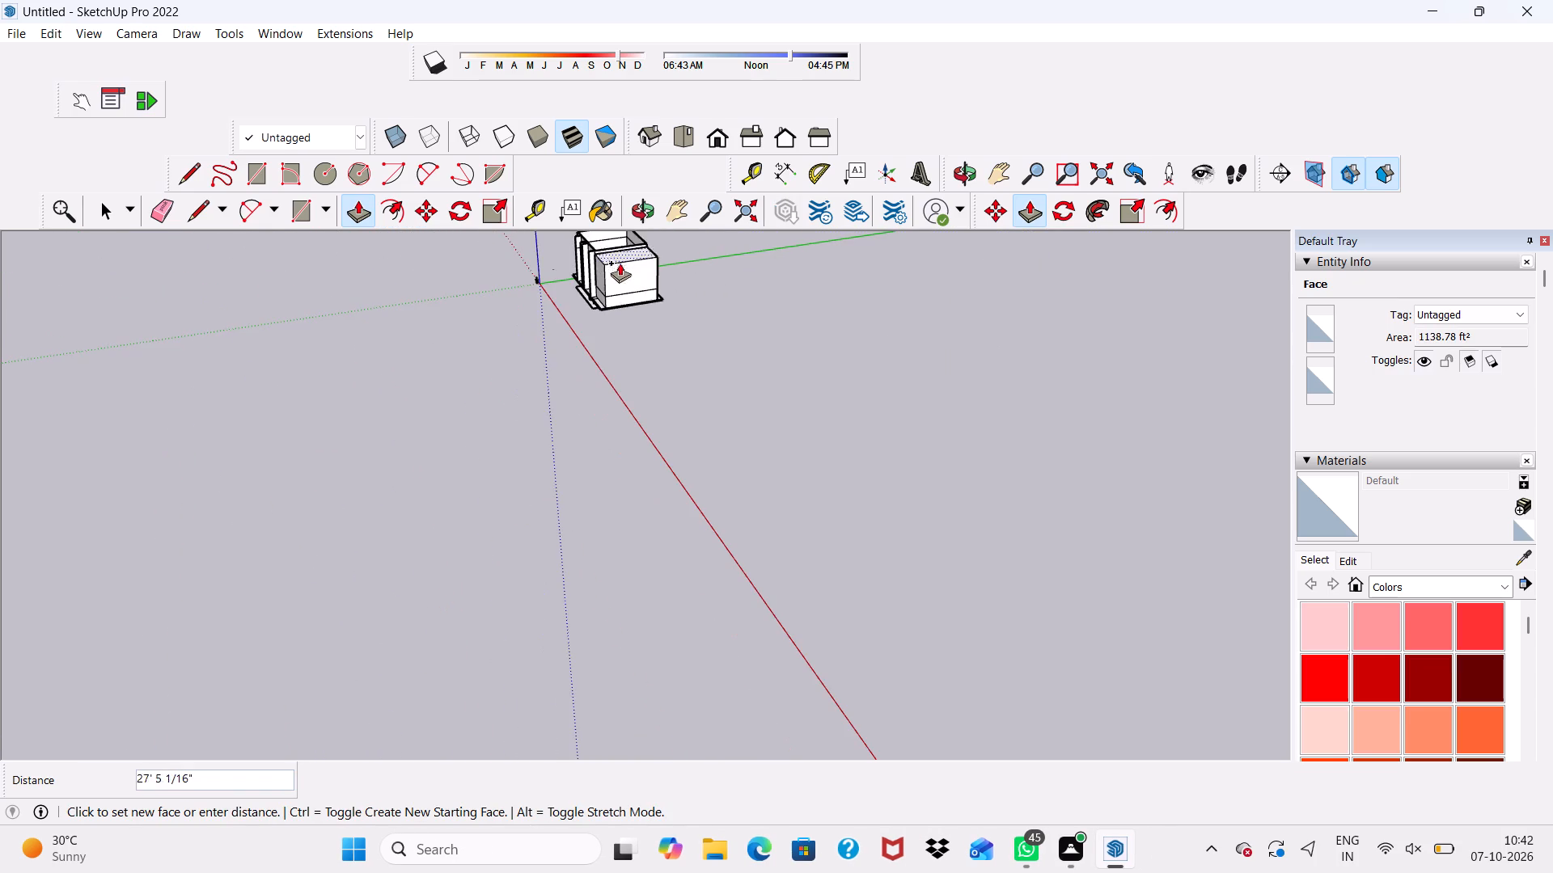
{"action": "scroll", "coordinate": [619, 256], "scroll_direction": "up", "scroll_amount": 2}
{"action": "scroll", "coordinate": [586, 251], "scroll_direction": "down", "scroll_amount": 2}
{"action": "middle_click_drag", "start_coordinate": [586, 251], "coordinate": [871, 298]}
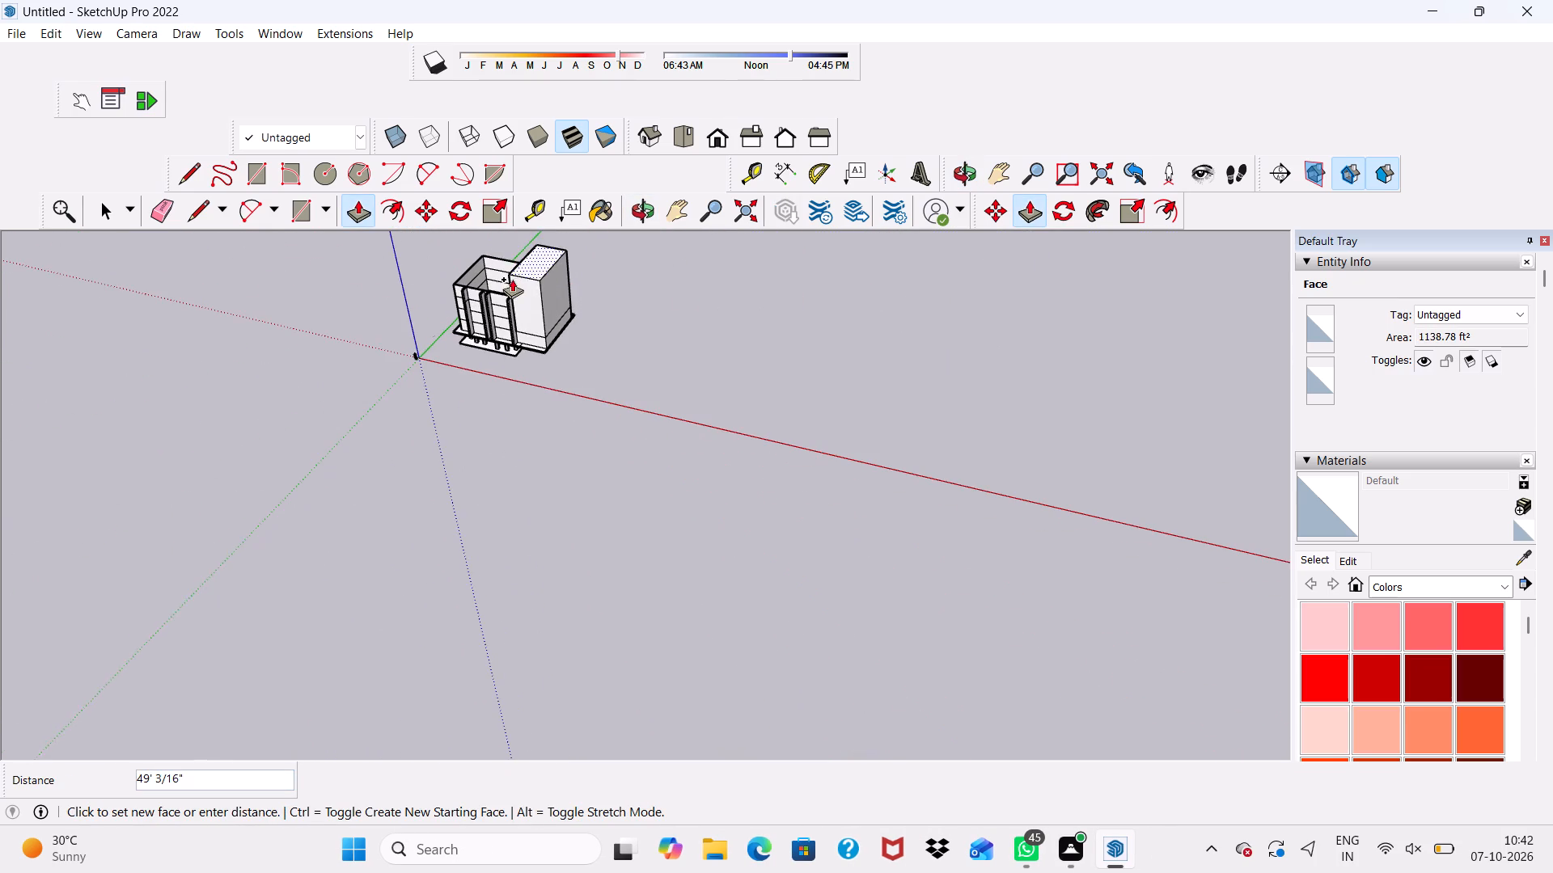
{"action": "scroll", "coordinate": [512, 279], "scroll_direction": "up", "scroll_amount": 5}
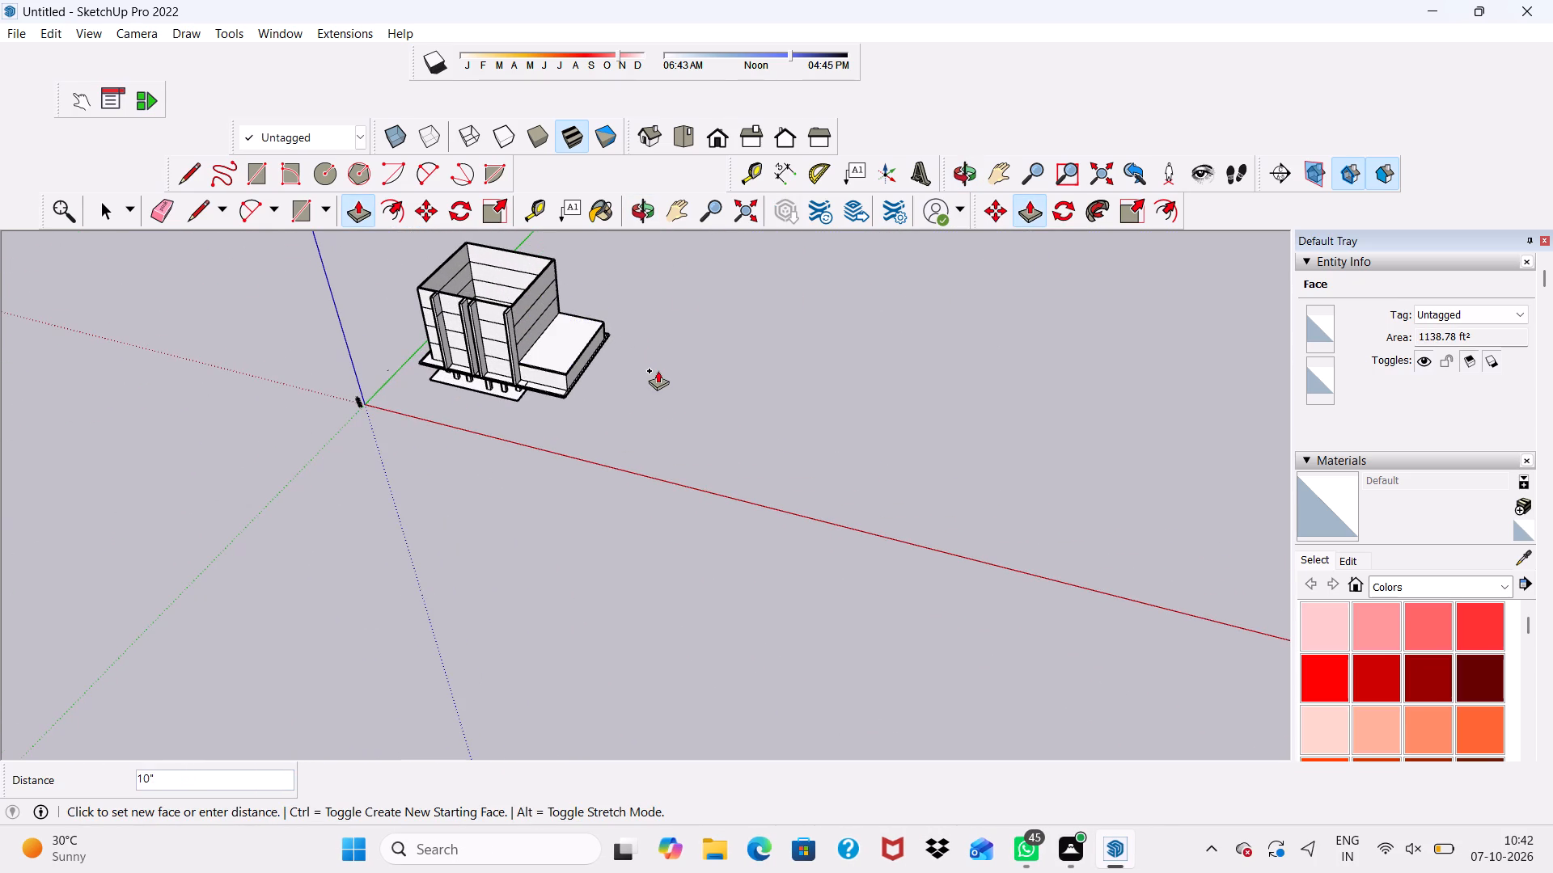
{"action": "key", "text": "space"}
Undo the Push/Pull that formed the lower side wing over the extended slab.
{"action": "key", "text": "ctrl+z"}
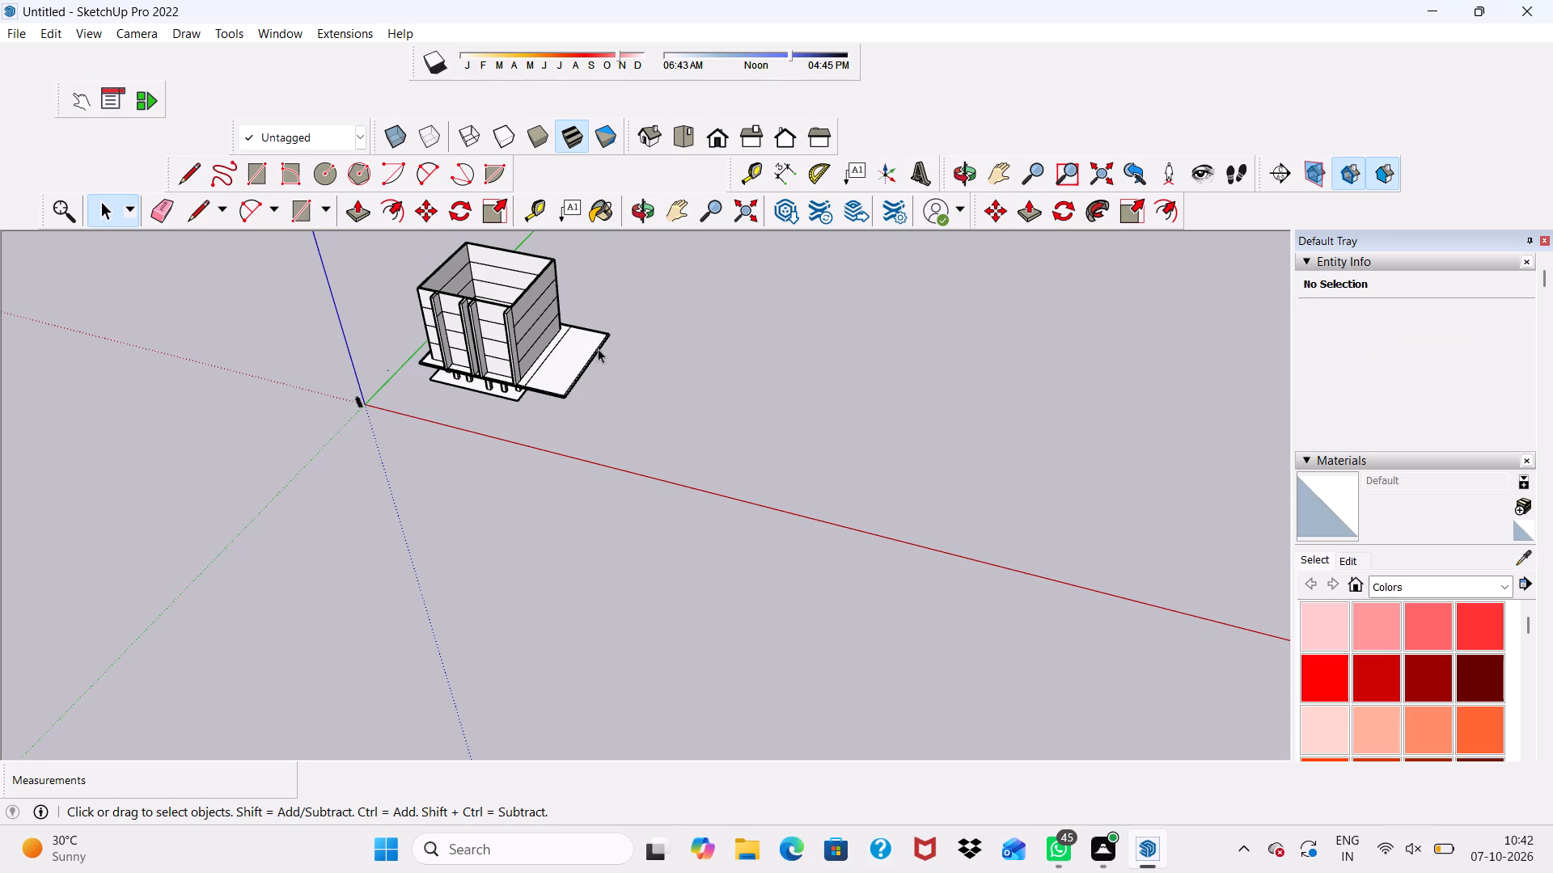
{"action": "key", "text": "space"}
Erase the old lengthwise line on the extended slab that runs parallel to the building's side wall.
{"action": "scroll", "coordinate": [573, 364], "scroll_direction": "up", "scroll_amount": 15}
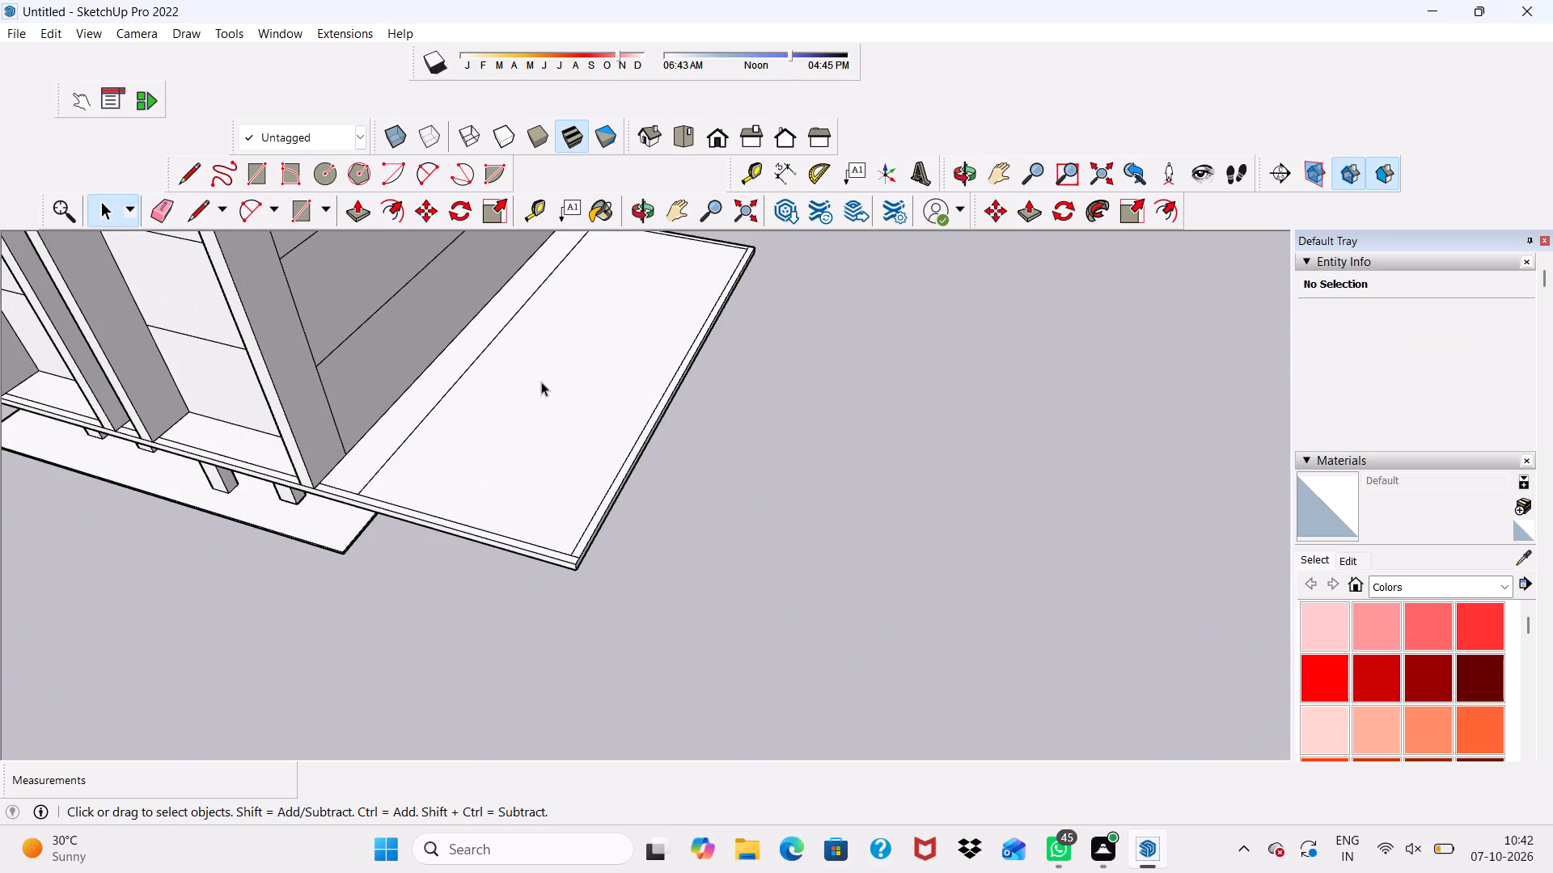
{"action": "middle_click_drag", "start_coordinate": [473, 403], "coordinate": [506, 491]}
{"action": "scroll", "coordinate": [505, 424], "scroll_direction": "down", "scroll_amount": 5}
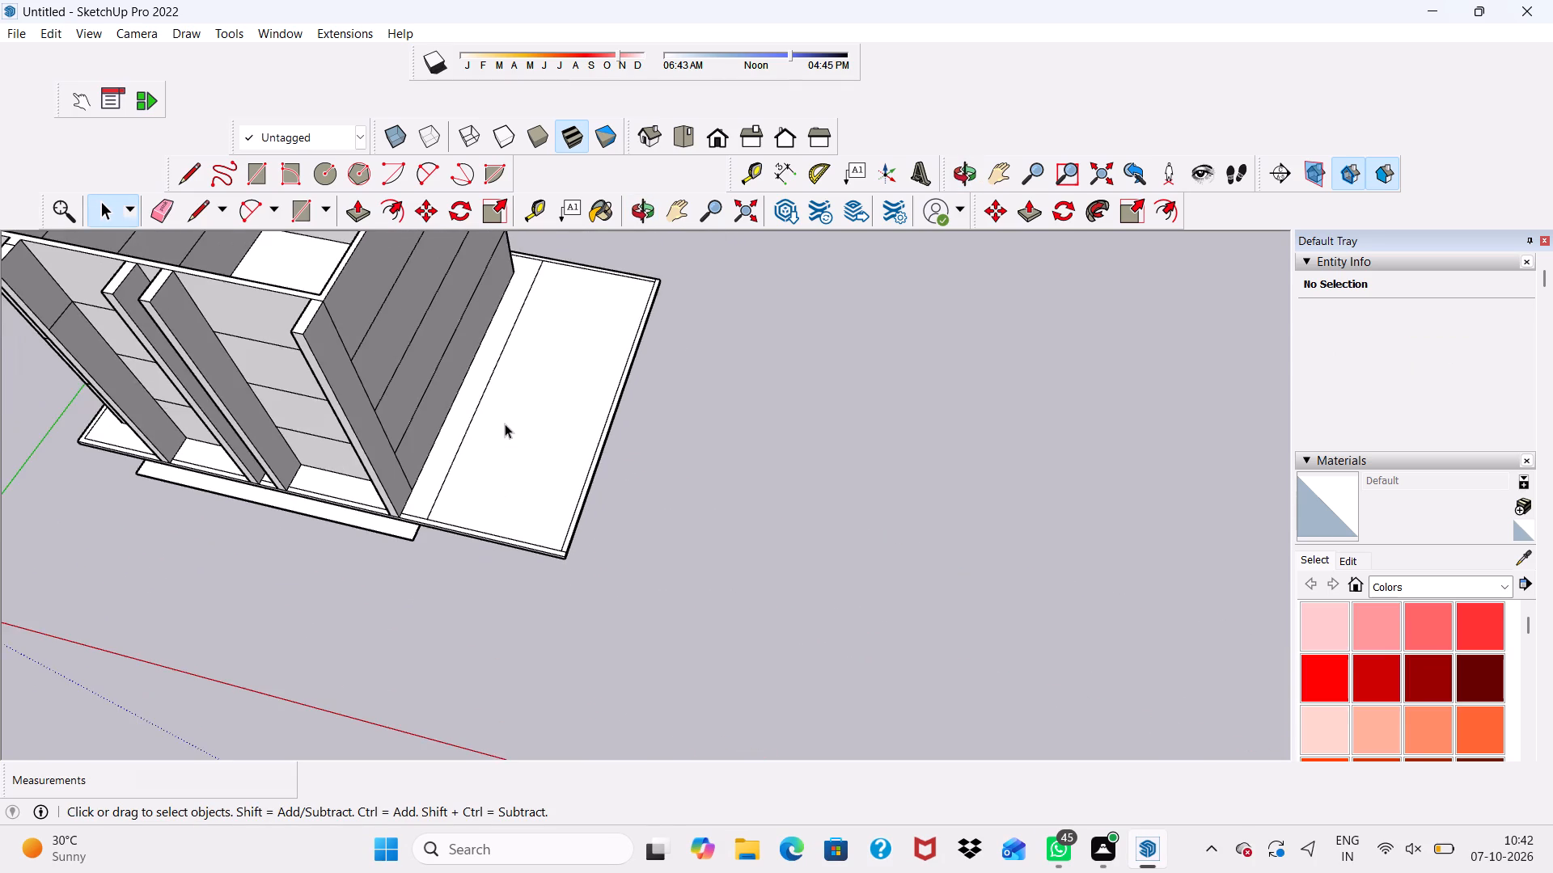
{"action": "middle_click_drag", "start_coordinate": [505, 424], "coordinate": [641, 213]}
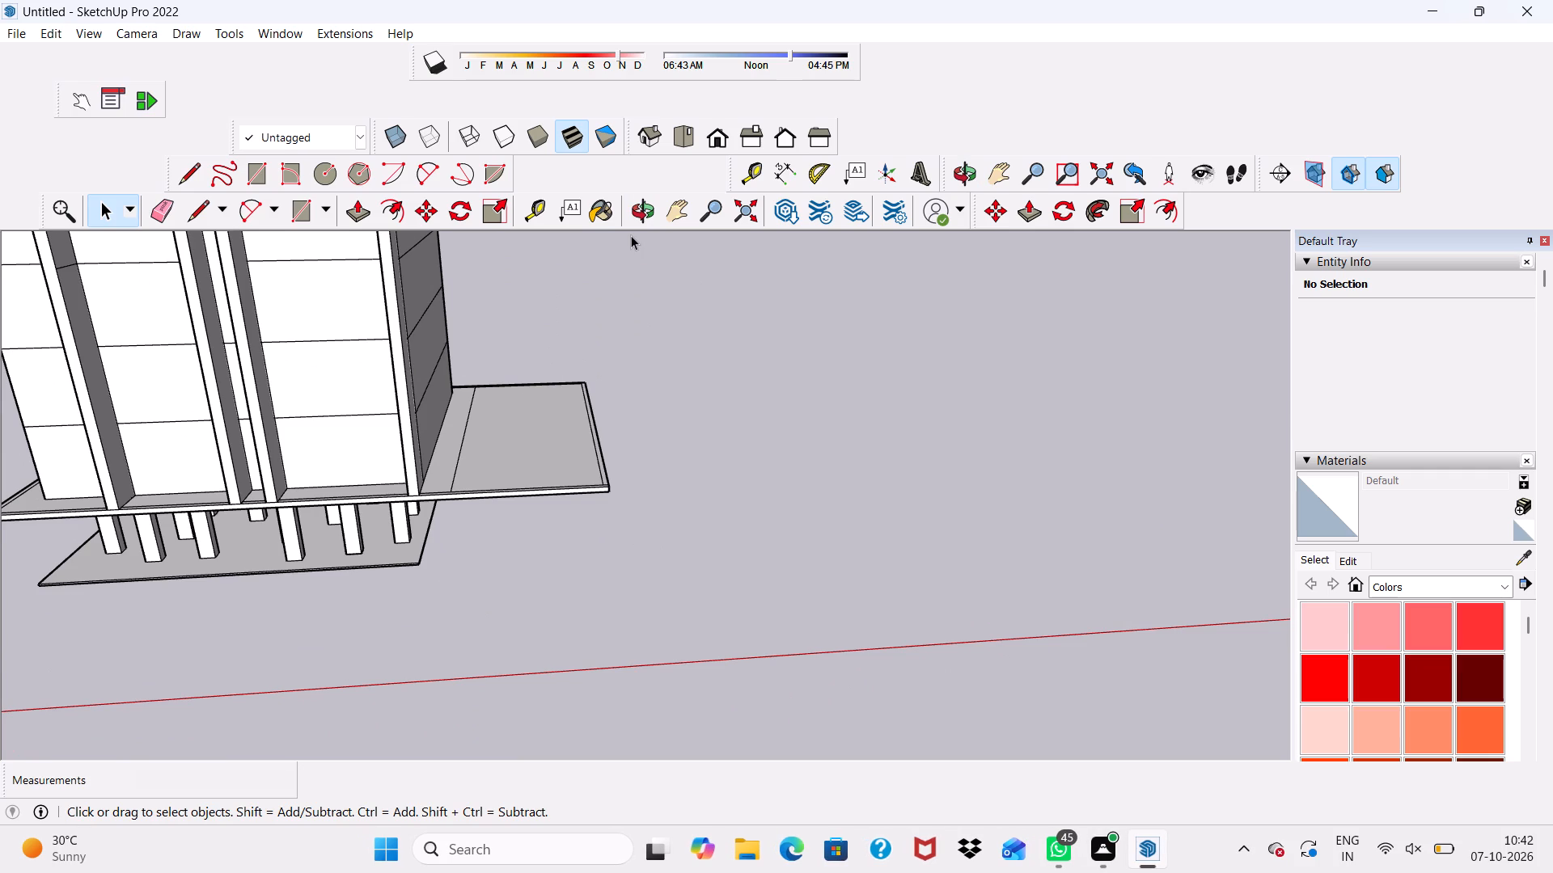
{"action": "scroll", "coordinate": [607, 327], "scroll_direction": "down", "scroll_amount": 1}
{"action": "scroll", "coordinate": [573, 381], "scroll_direction": "up", "scroll_amount": 5}
{"action": "middle_click_drag", "start_coordinate": [549, 403], "coordinate": [509, 573]}
{"action": "scroll", "coordinate": [510, 279], "scroll_direction": "up", "scroll_amount": 4}
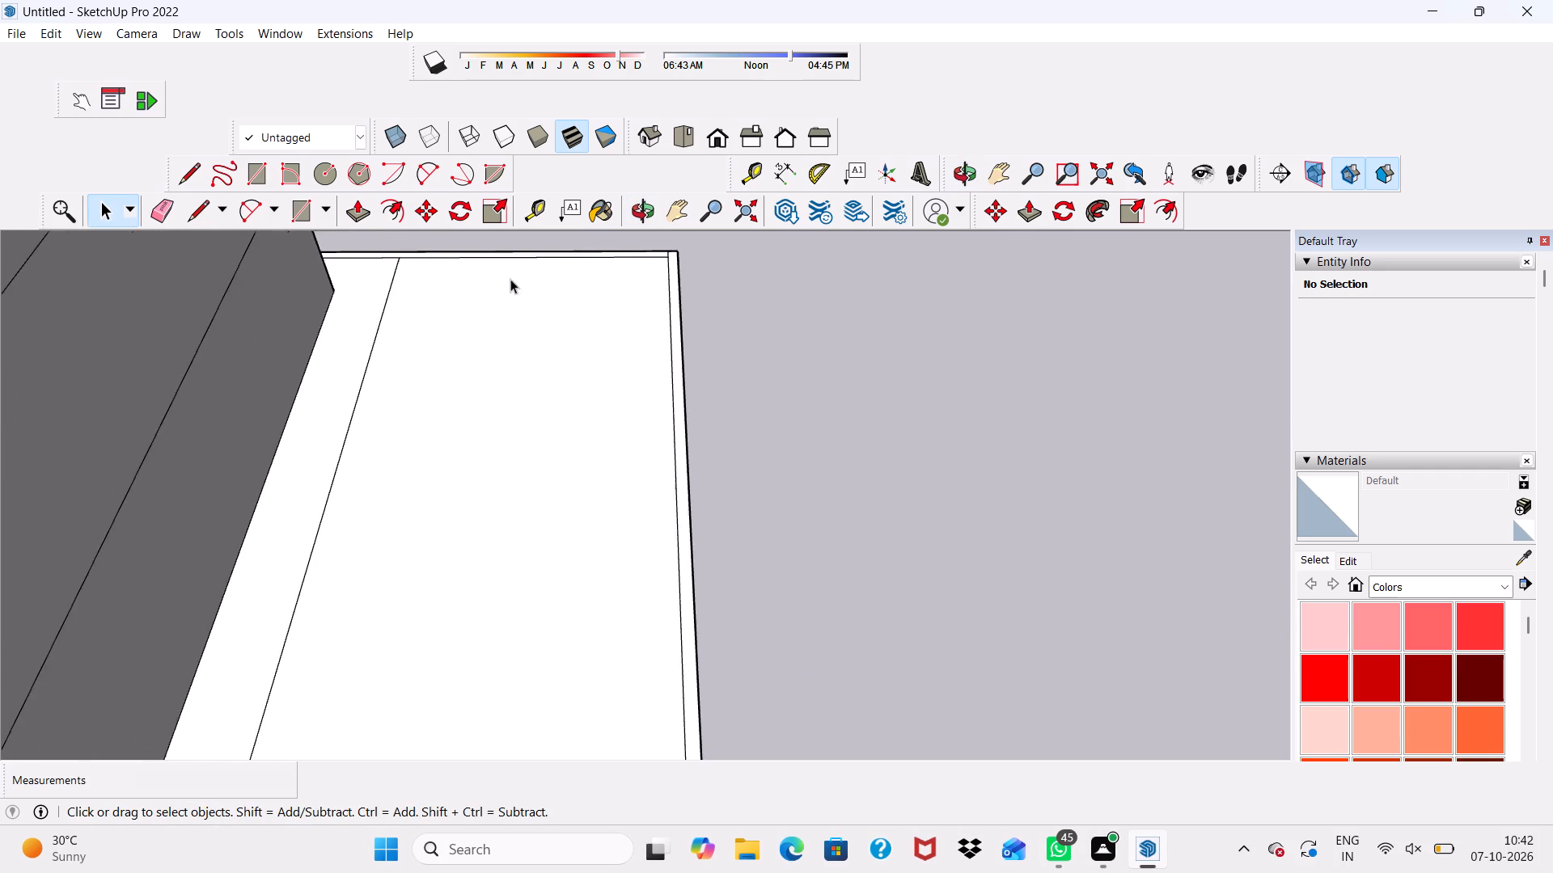
{"action": "scroll", "coordinate": [510, 279], "scroll_direction": "up", "scroll_amount": 1}
{"action": "scroll", "coordinate": [390, 327], "scroll_direction": "up", "scroll_amount": 3}
{"action": "scroll", "coordinate": [368, 300], "scroll_direction": "down", "scroll_amount": 5}
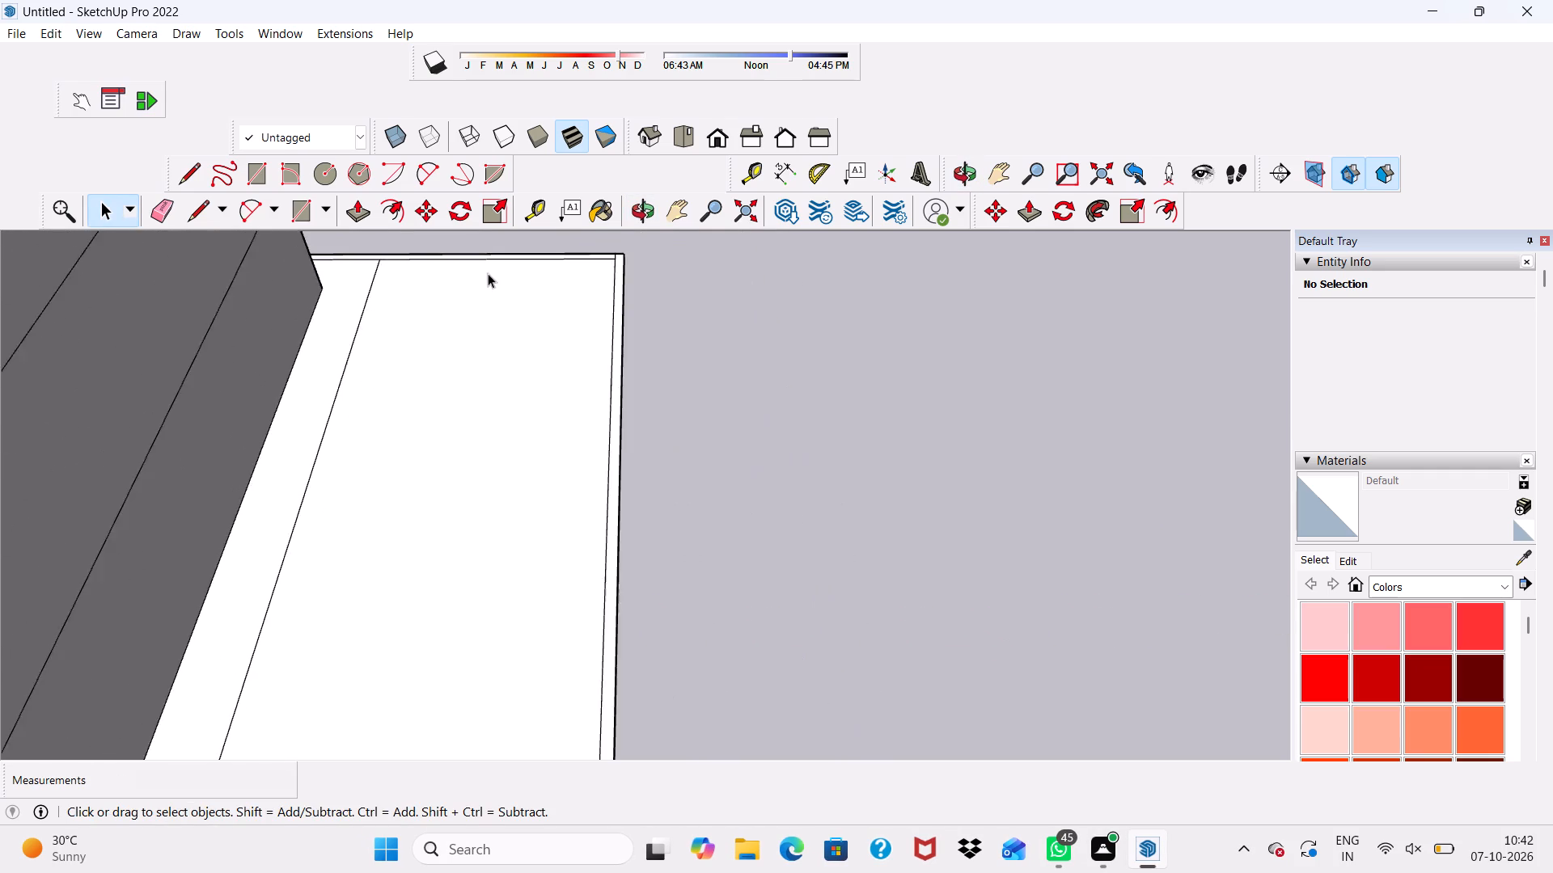
{"action": "scroll", "coordinate": [488, 273], "scroll_direction": "down", "scroll_amount": 10}
{"action": "scroll", "coordinate": [430, 489], "scroll_direction": "up", "scroll_amount": 5}
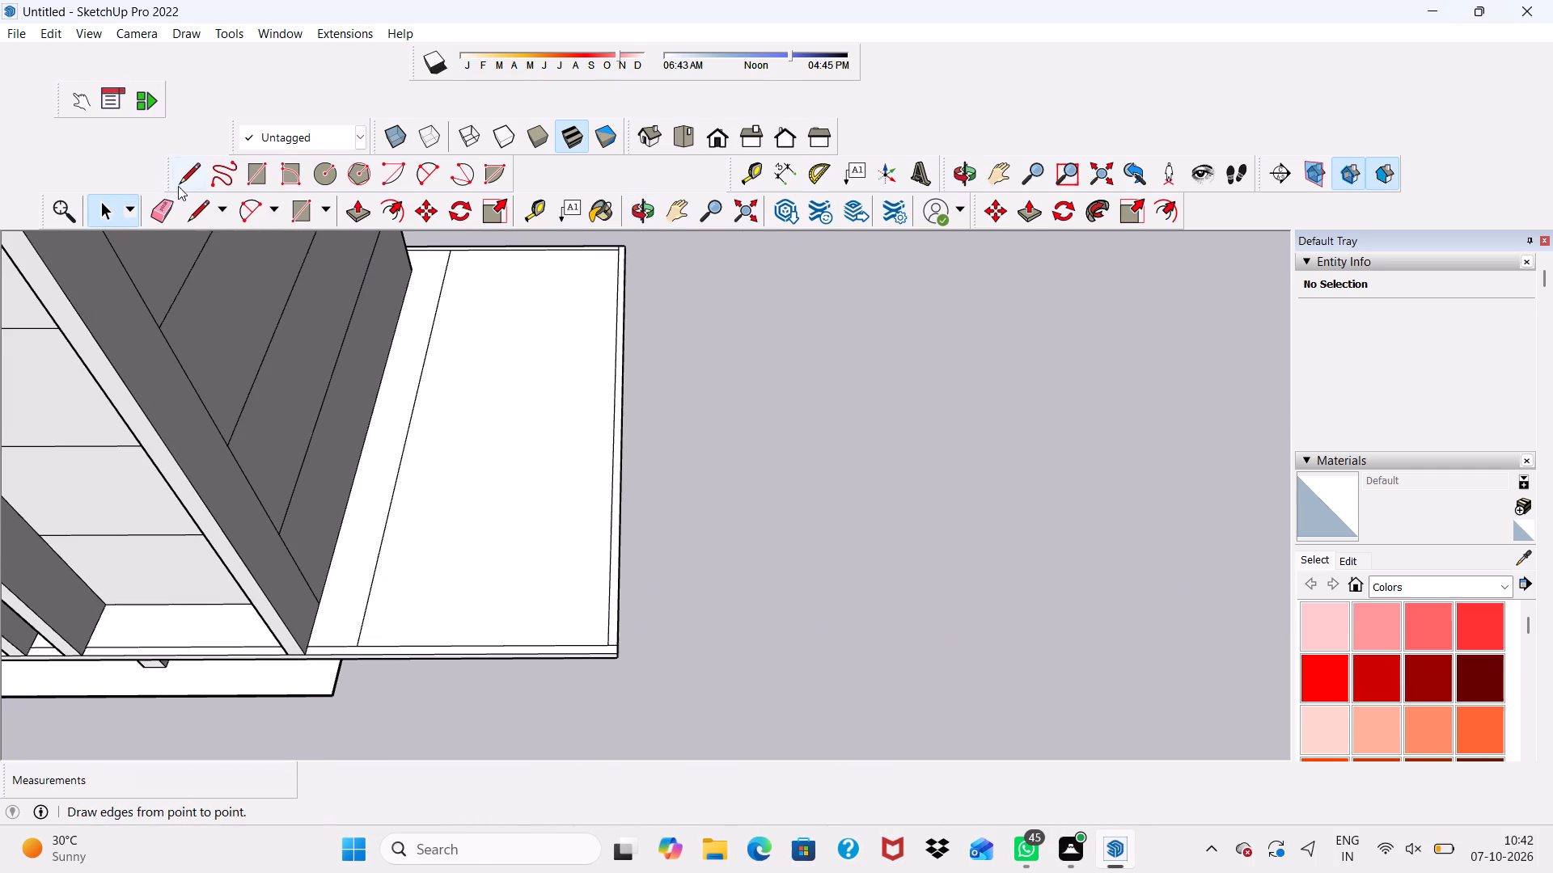
{"action": "left_click", "coordinate": [164, 201]}
{"action": "left_click", "coordinate": [402, 457]}
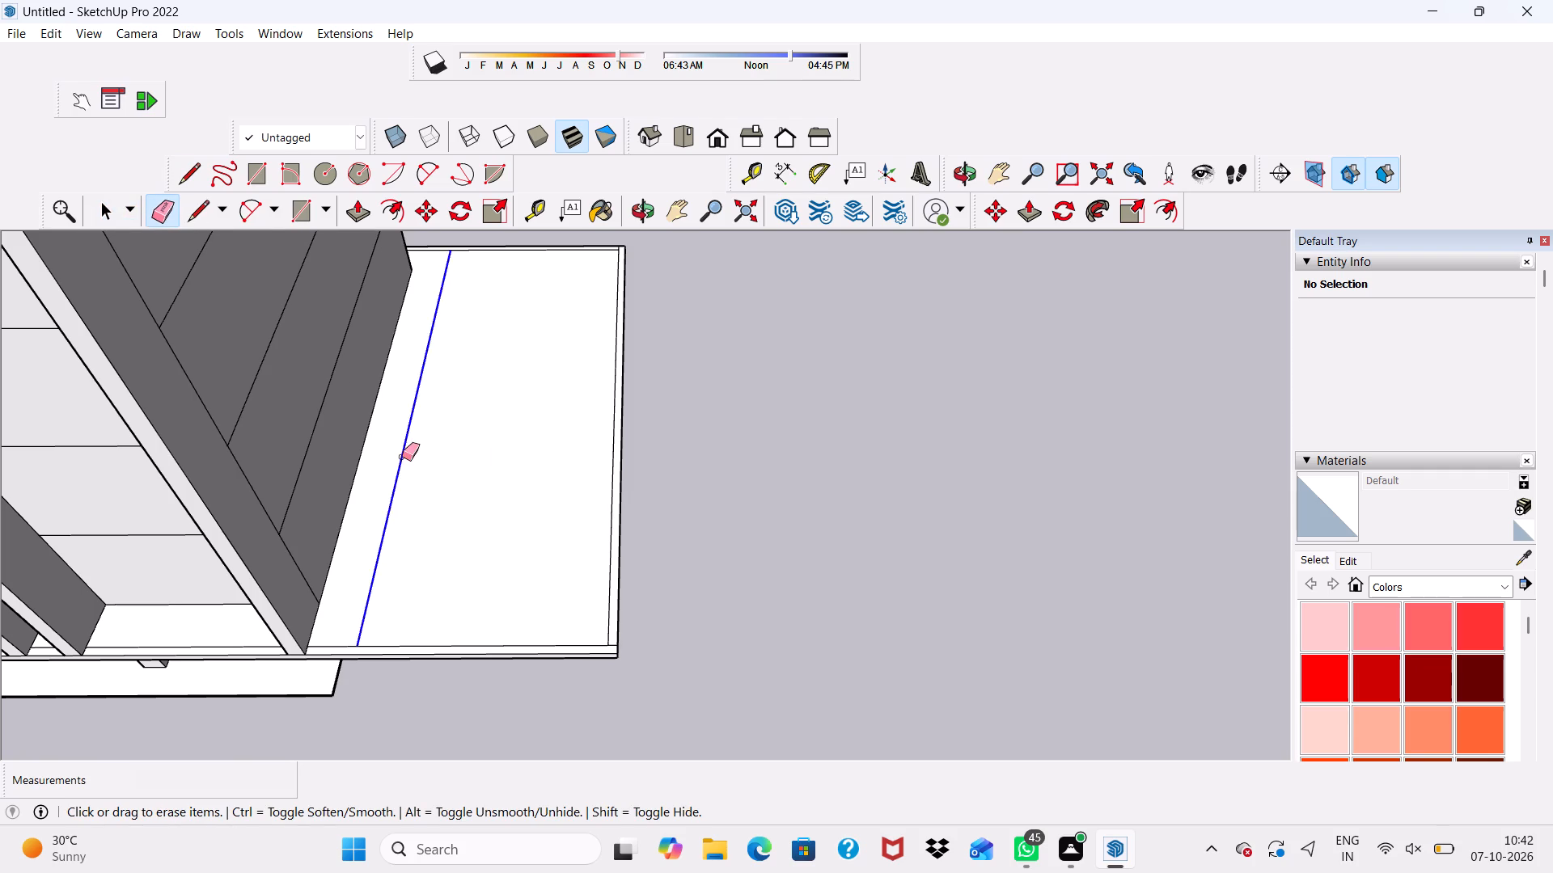
{"action": "key", "text": "space"}
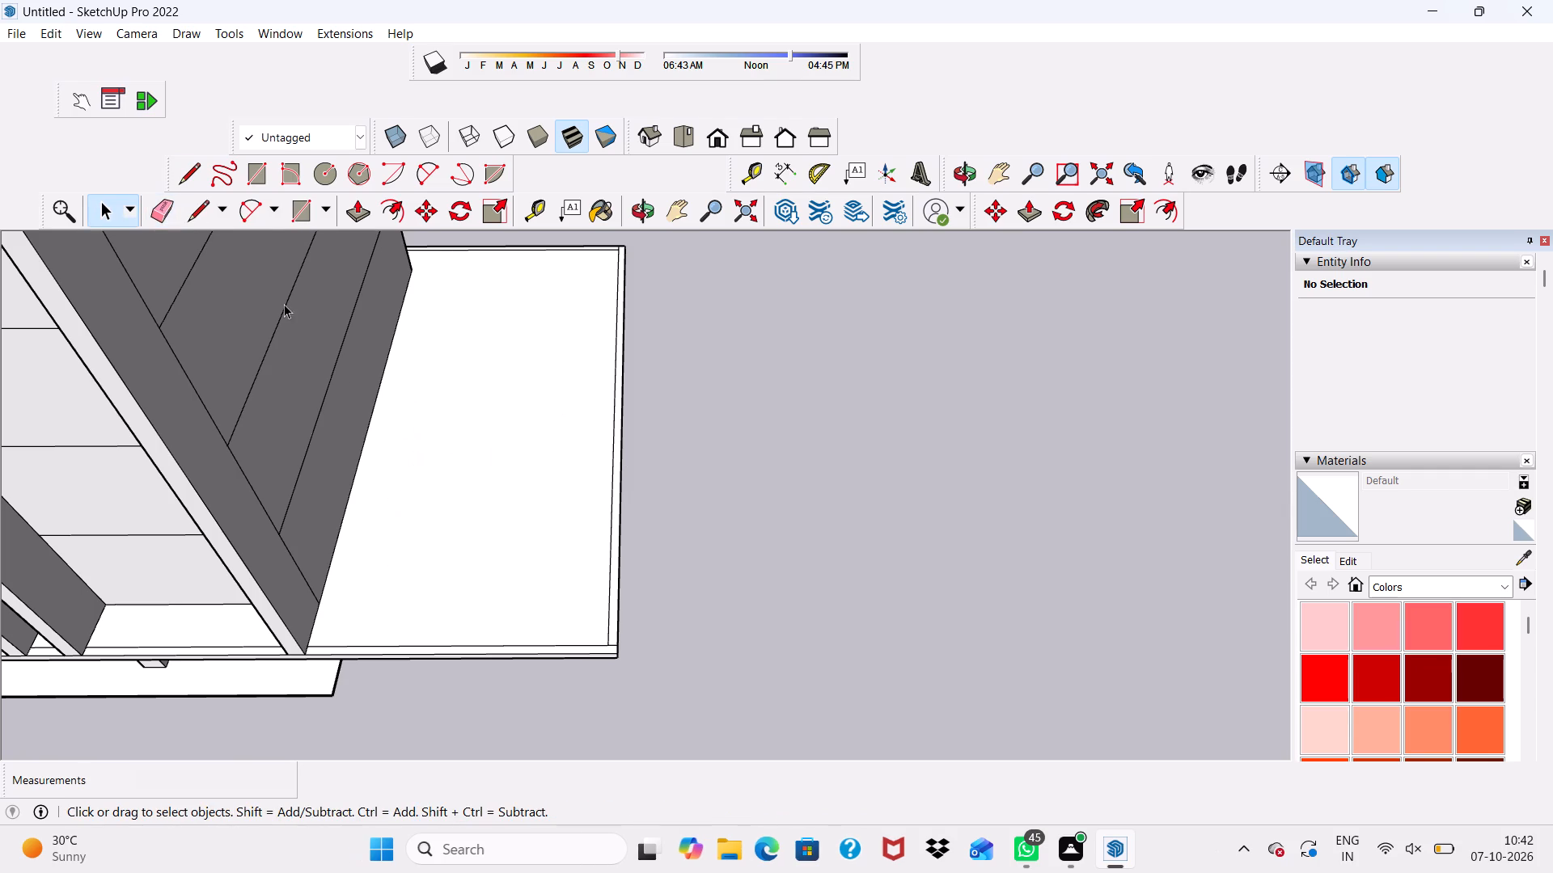
Draw a line about 54' long across the extended slab from the rear inset line to the front inset line, parallel to the building's side wall.
{"action": "scroll", "coordinate": [560, 351], "scroll_direction": "up", "scroll_amount": 1}
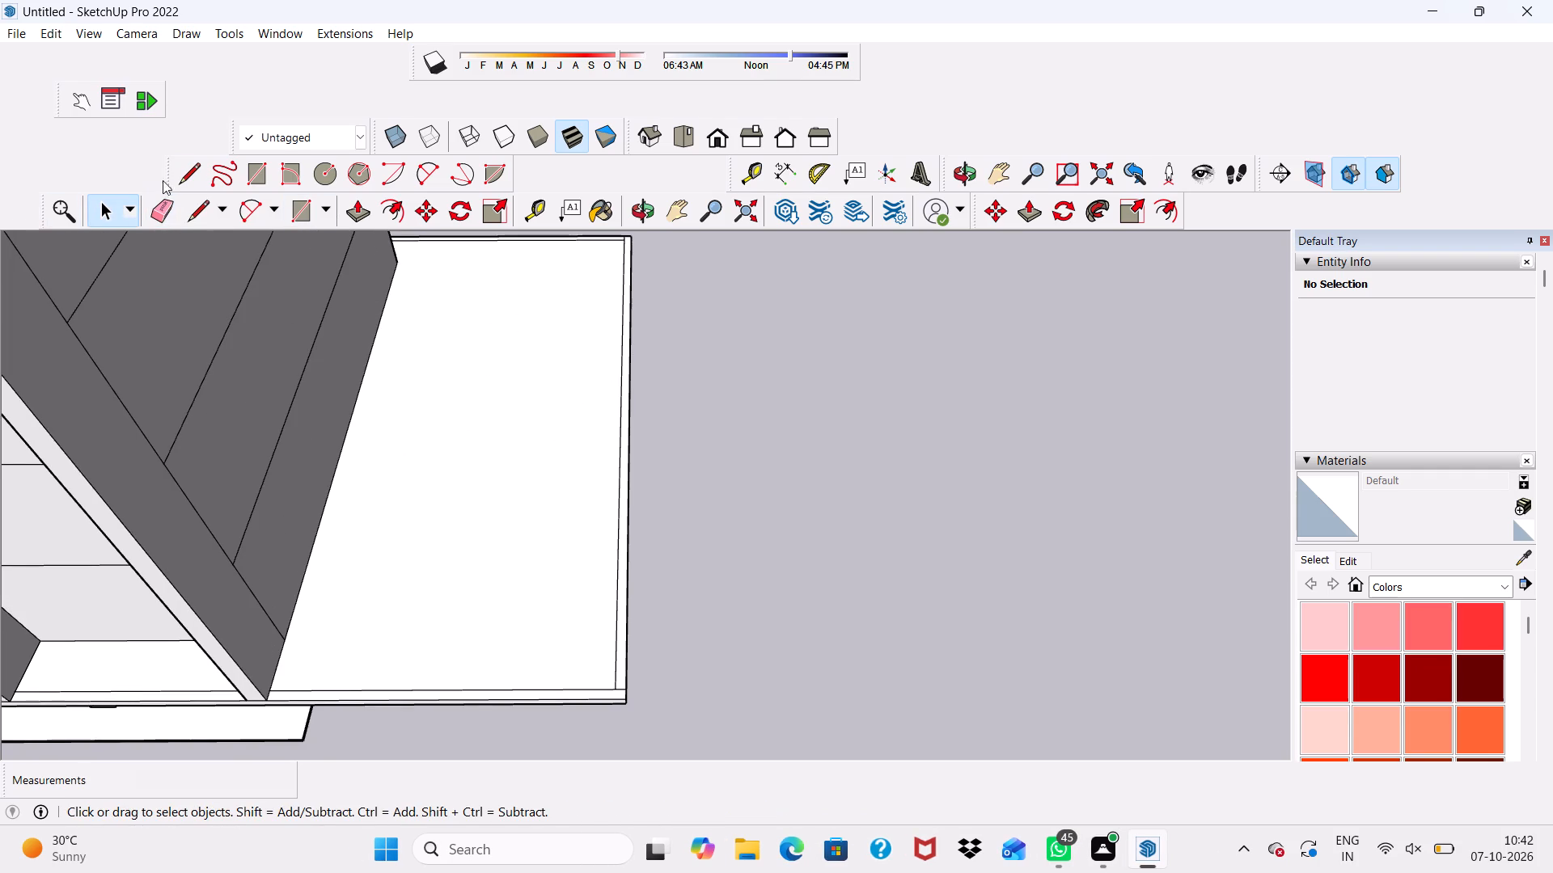
{"action": "left_click", "coordinate": [197, 169]}
{"action": "scroll", "coordinate": [434, 242], "scroll_direction": "up", "scroll_amount": 3}
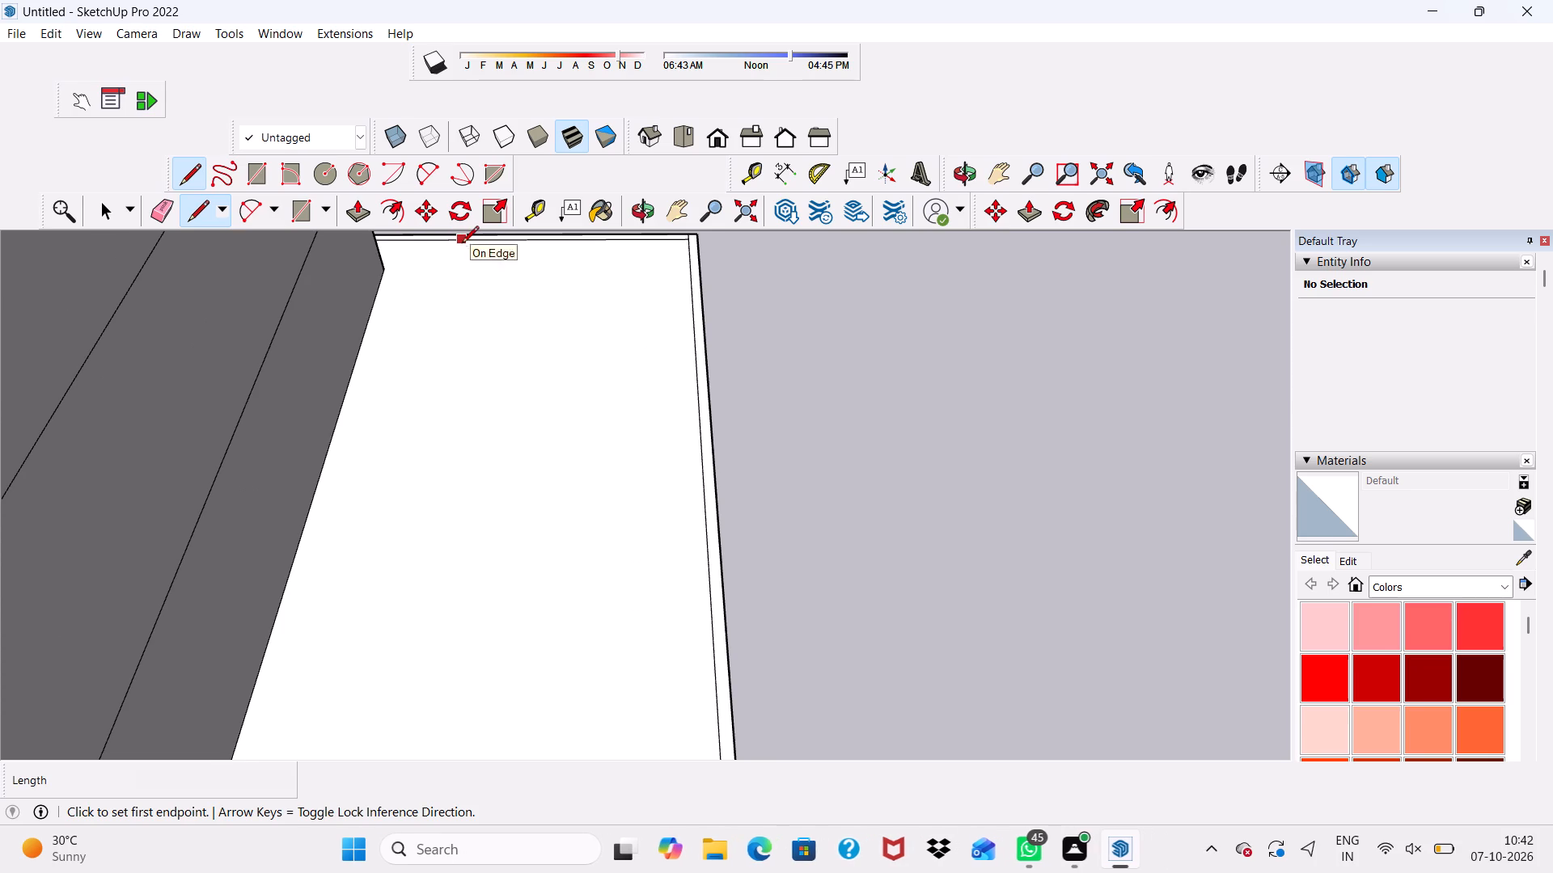
{"action": "left_click", "coordinate": [492, 242]}
{"action": "scroll", "coordinate": [511, 288], "scroll_direction": "down", "scroll_amount": 3}
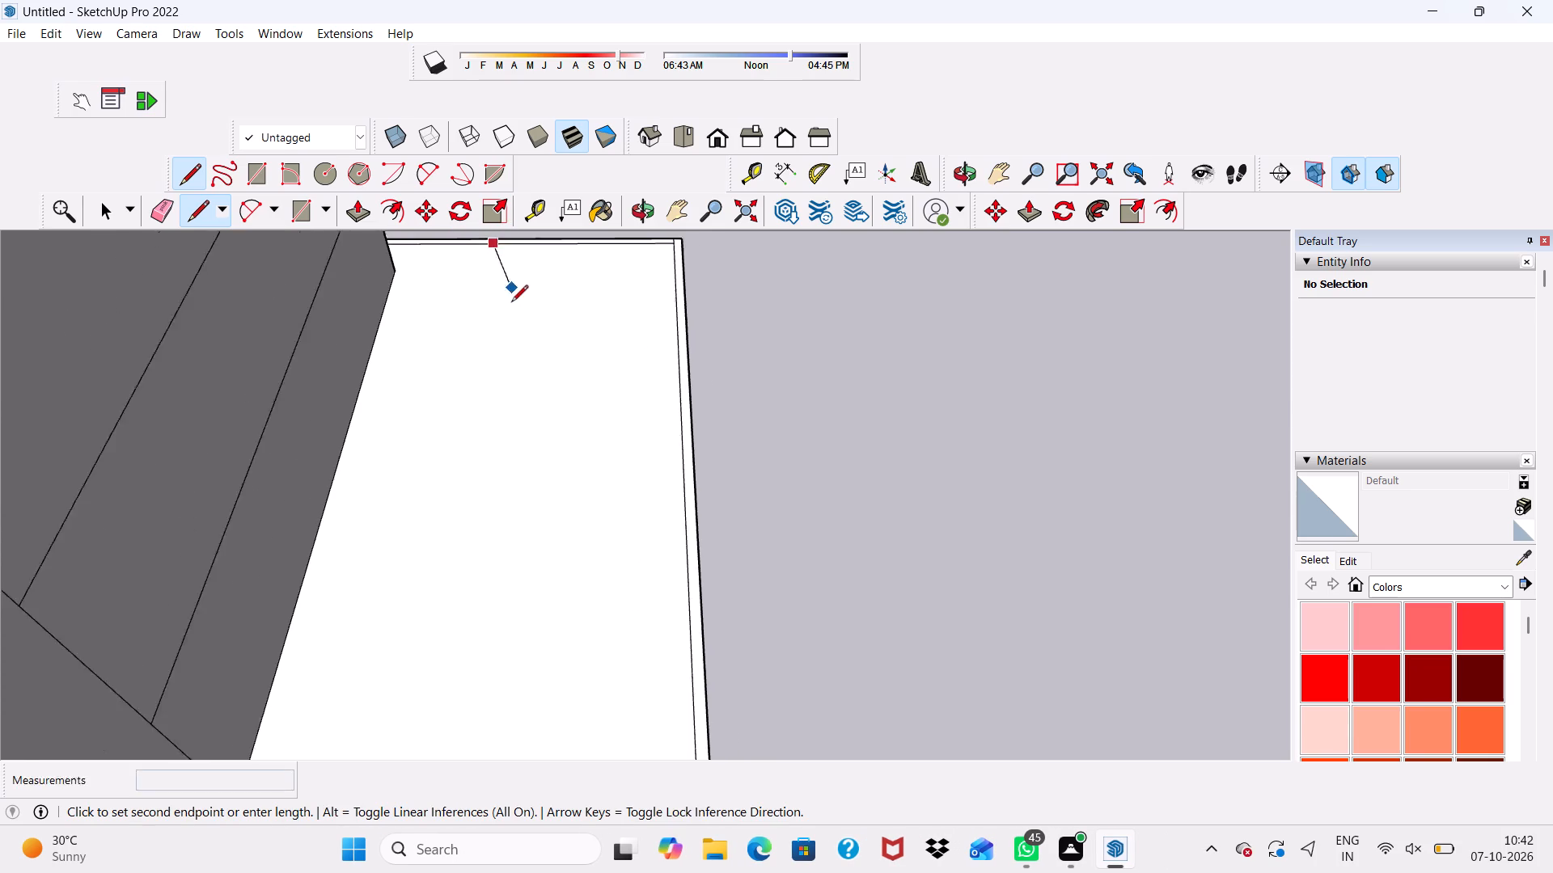
{"action": "scroll", "coordinate": [511, 303], "scroll_direction": "down", "scroll_amount": 1}
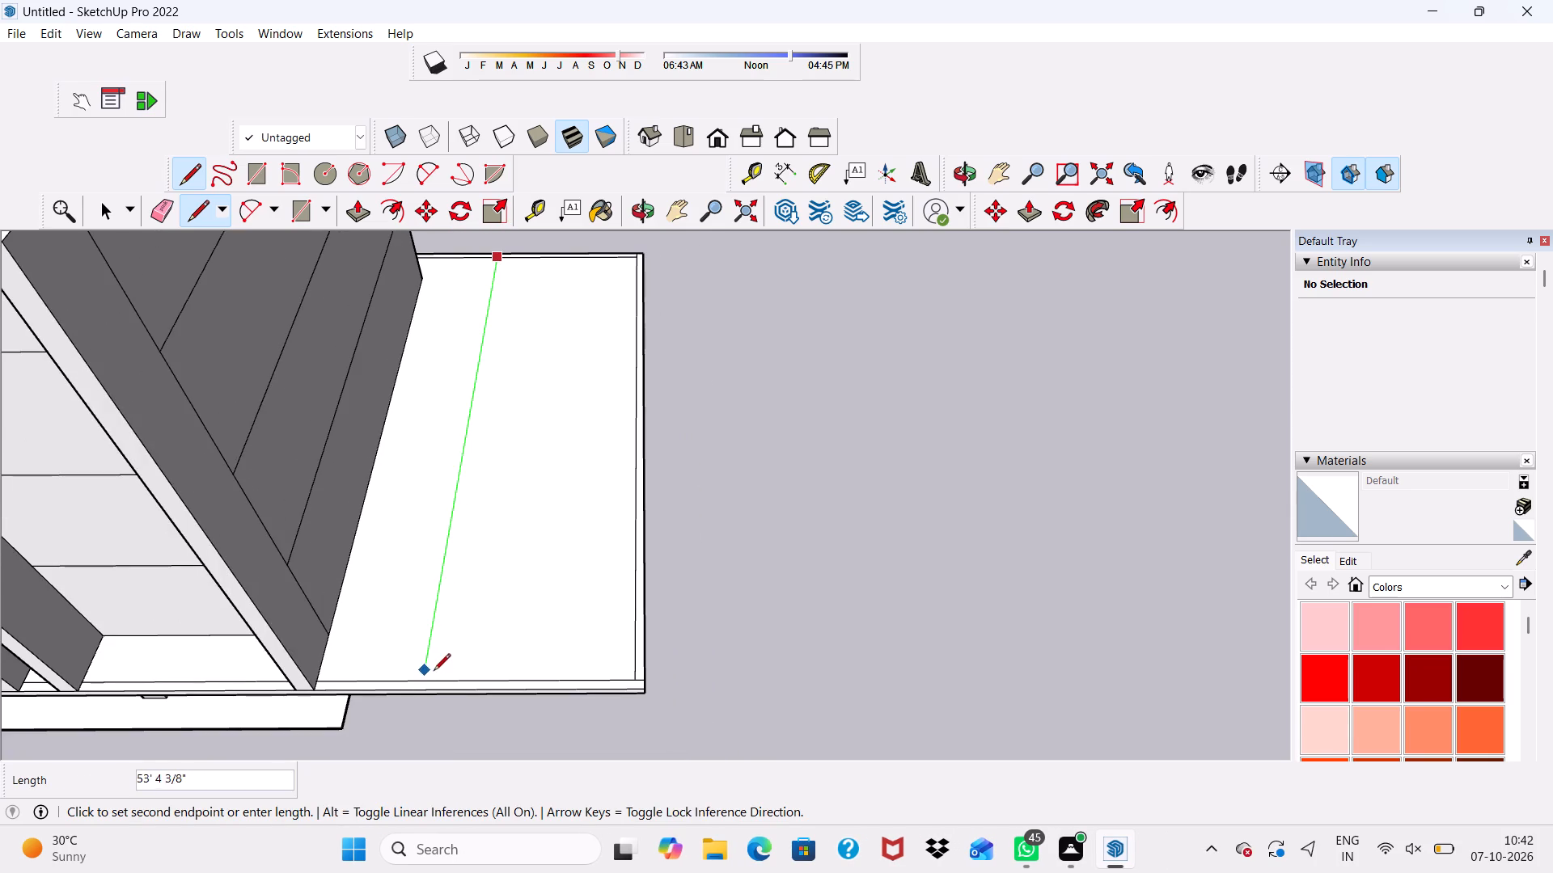
{"action": "left_click", "coordinate": [424, 677]}
{"action": "scroll", "coordinate": [514, 552], "scroll_direction": "down", "scroll_amount": 4}
{"action": "scroll", "coordinate": [697, 511], "scroll_direction": "down", "scroll_amount": 1}
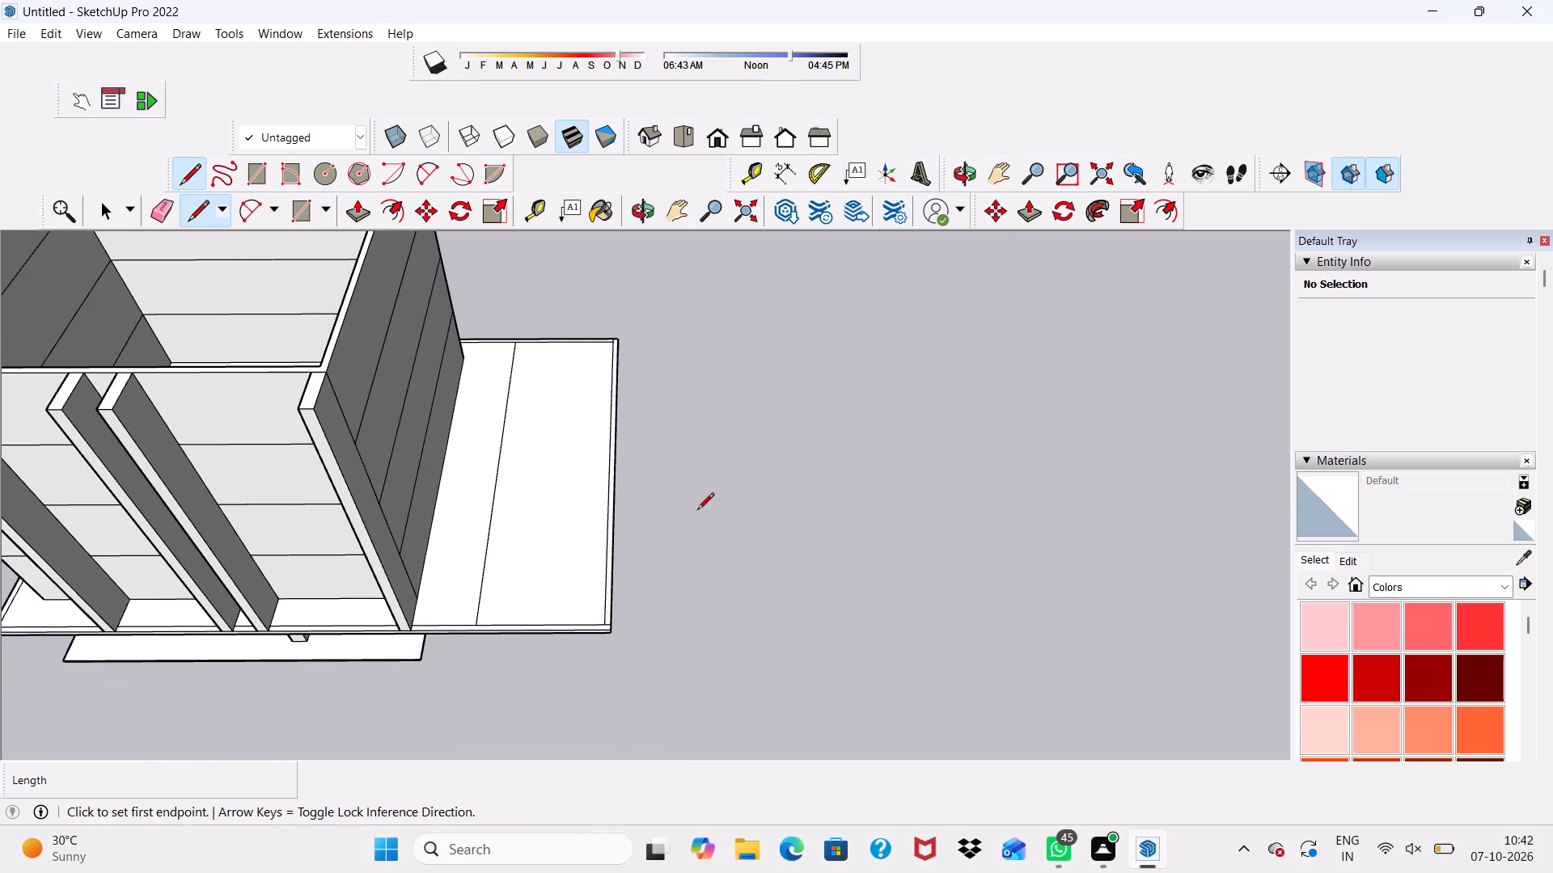
{"action": "key", "text": "space"}
Draw a 9" line along the rear inset line, from the new lengthwise line's rear end toward the slab's outer side.
{"action": "scroll", "coordinate": [702, 511], "scroll_direction": "down", "scroll_amount": 4}
{"action": "middle_click_drag", "start_coordinate": [621, 373], "coordinate": [383, 458]}
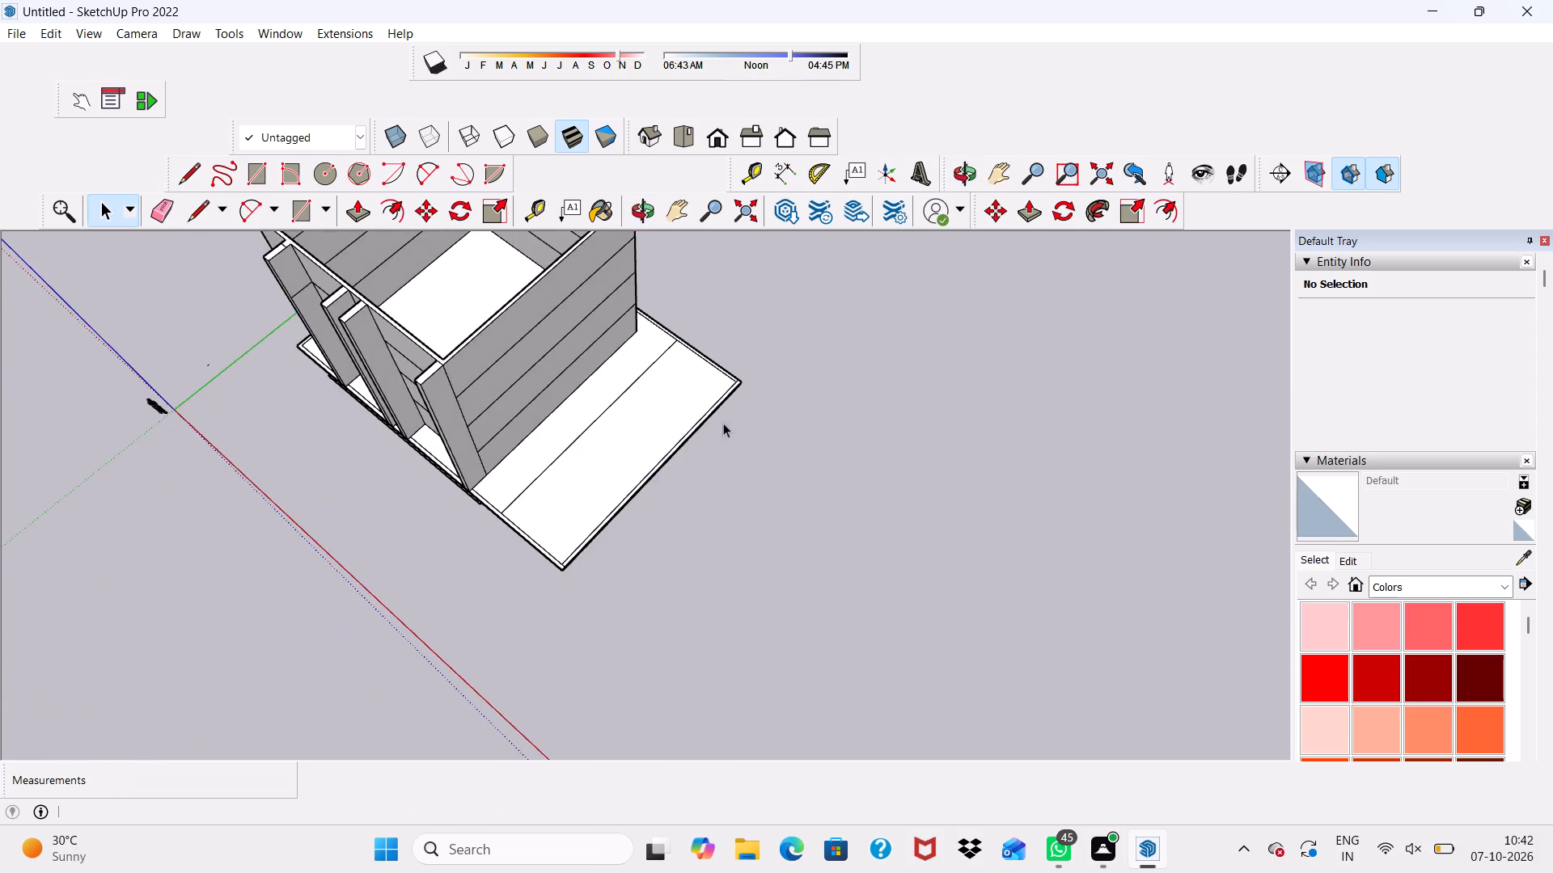
{"action": "scroll", "coordinate": [730, 407], "scroll_direction": "up", "scroll_amount": 10}
{"action": "scroll", "coordinate": [612, 348], "scroll_direction": "up", "scroll_amount": 5}
{"action": "scroll", "coordinate": [612, 348], "scroll_direction": "down", "scroll_amount": 4}
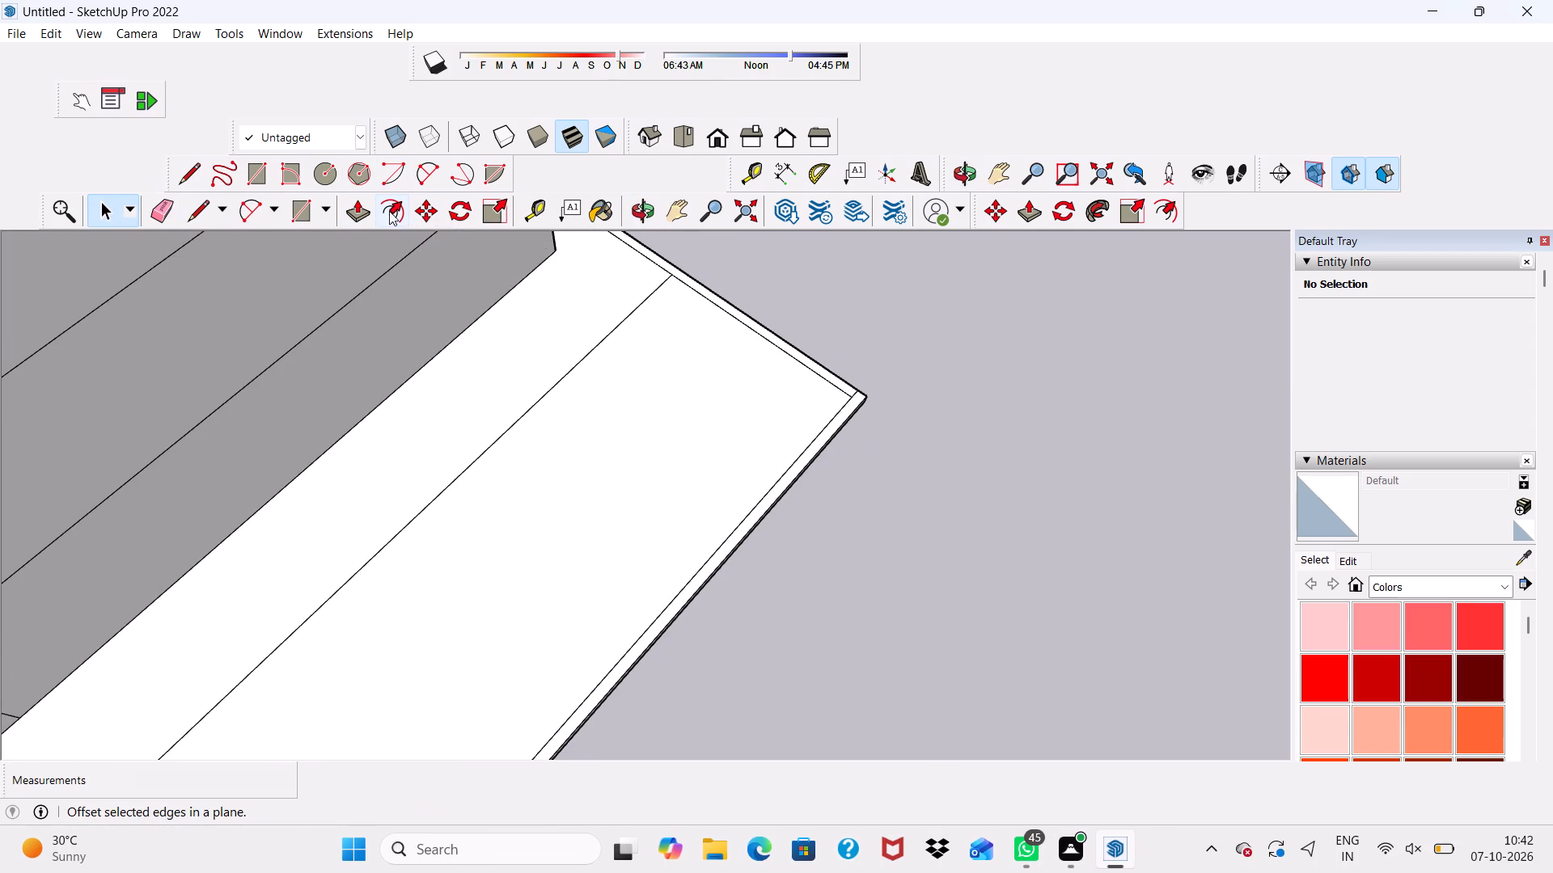
{"action": "left_click", "coordinate": [205, 200]}
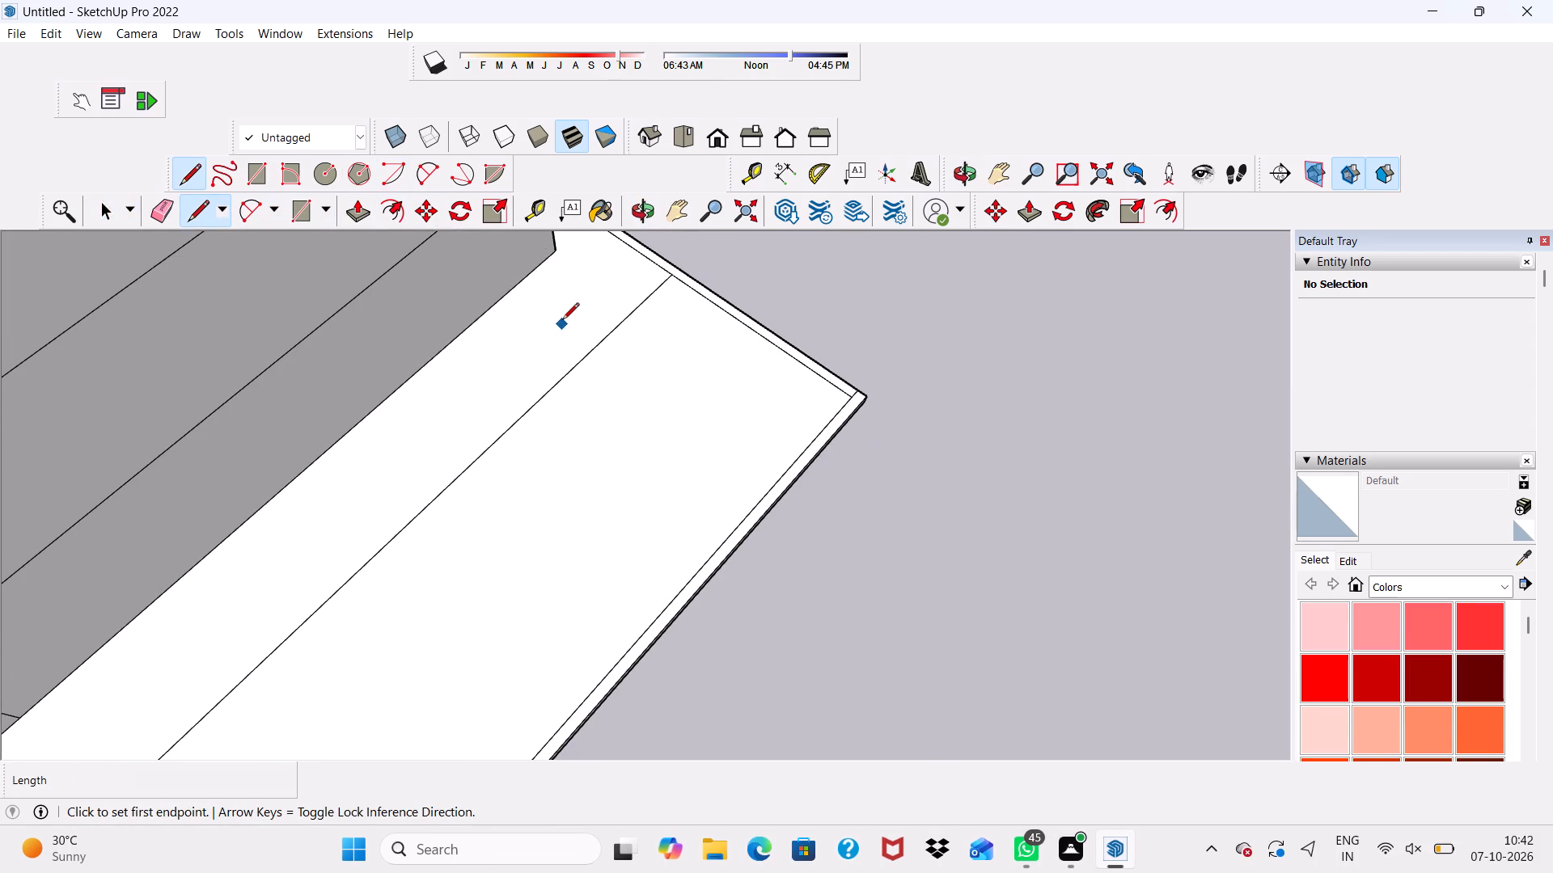
{"action": "left_click", "coordinate": [666, 276]}
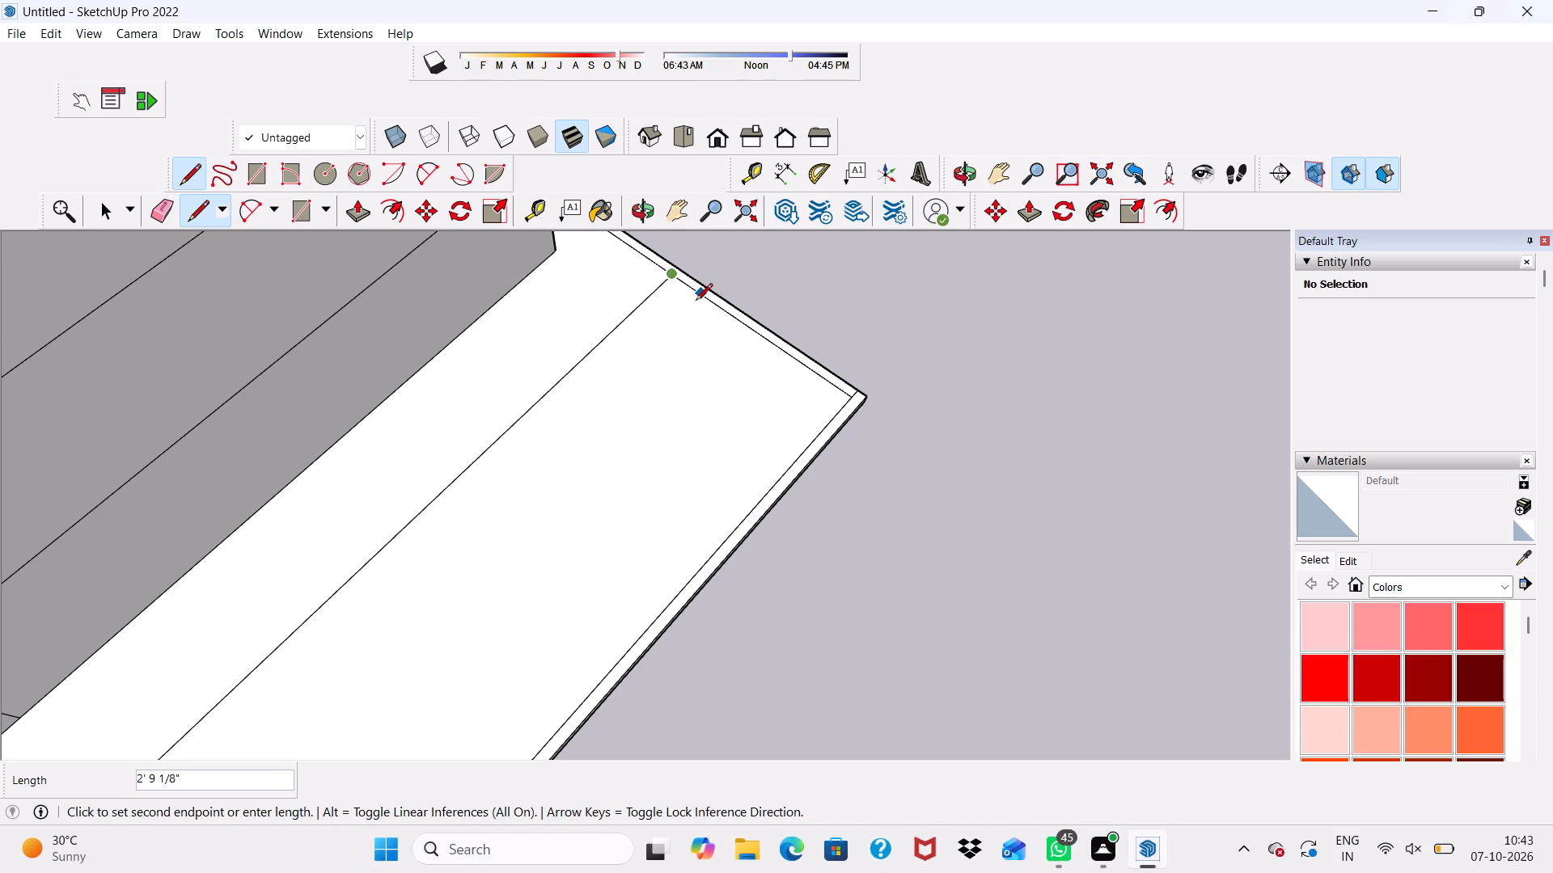
{"action": "scroll", "coordinate": [696, 302], "scroll_direction": "up", "scroll_amount": 1}
{"action": "scroll", "coordinate": [696, 302], "scroll_direction": "down", "scroll_amount": 6}
{"action": "middle_click_drag", "start_coordinate": [747, 447], "coordinate": [855, 137]}
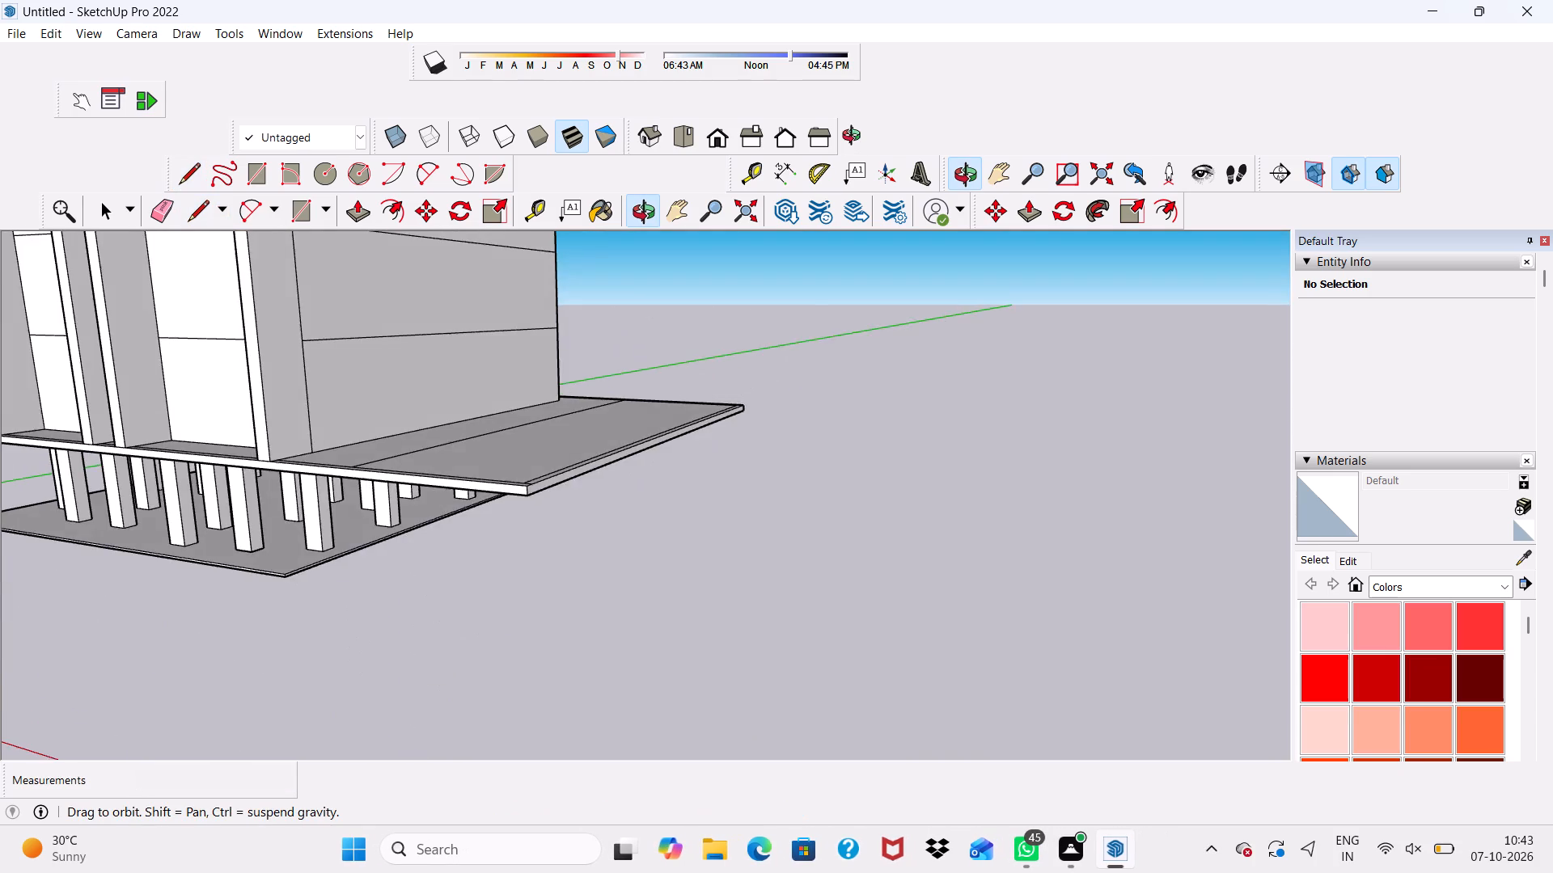
{"action": "middle_click_drag", "start_coordinate": [855, 137], "coordinate": [857, 179]}
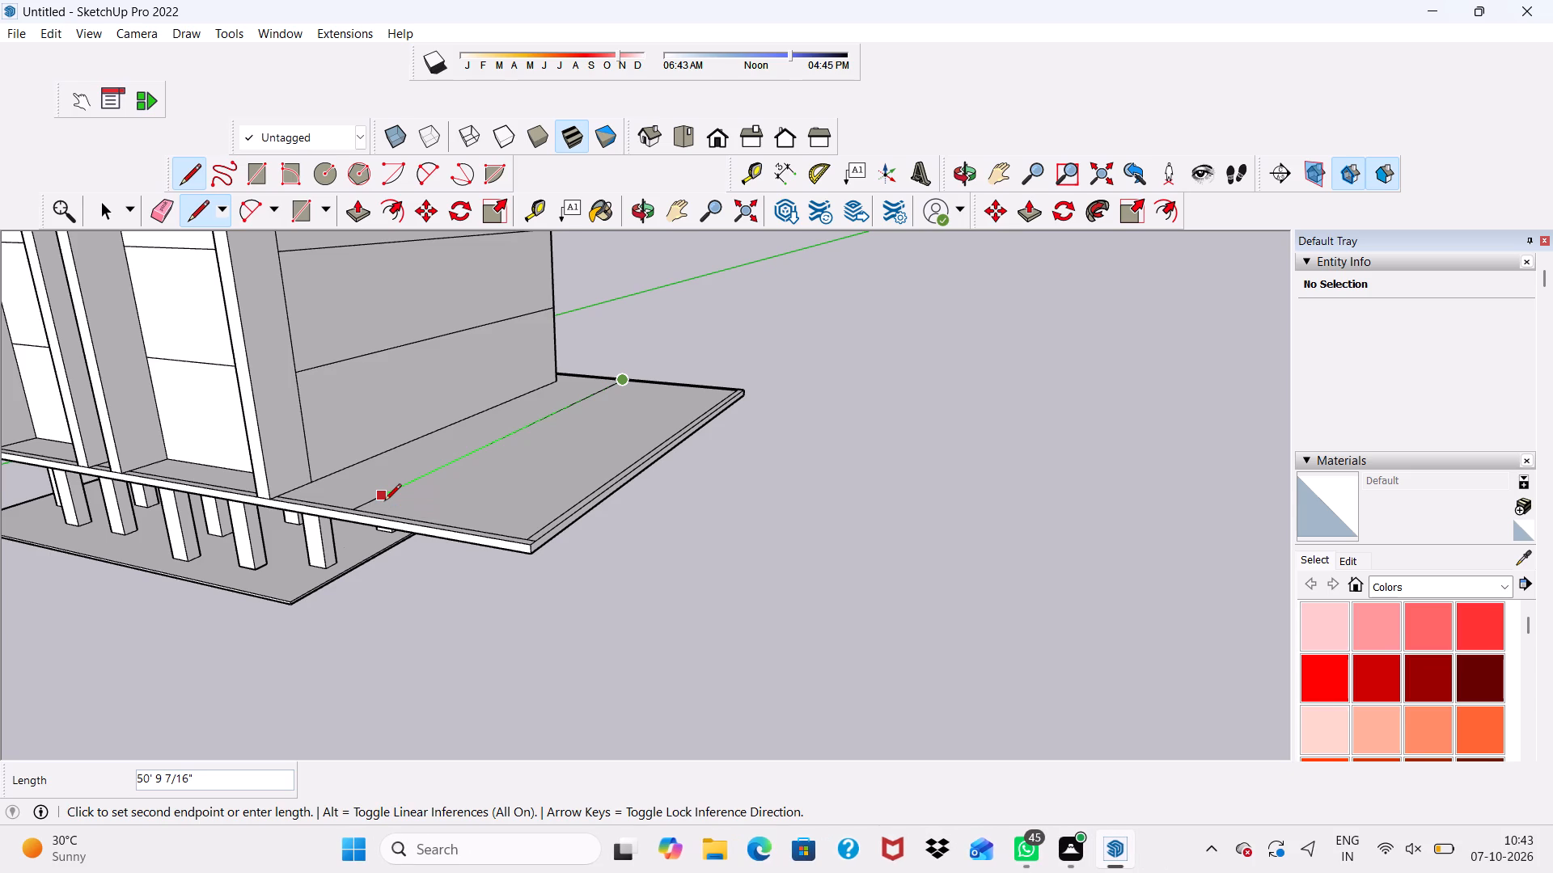
{"action": "scroll", "coordinate": [660, 359], "scroll_direction": "up", "scroll_amount": 7}
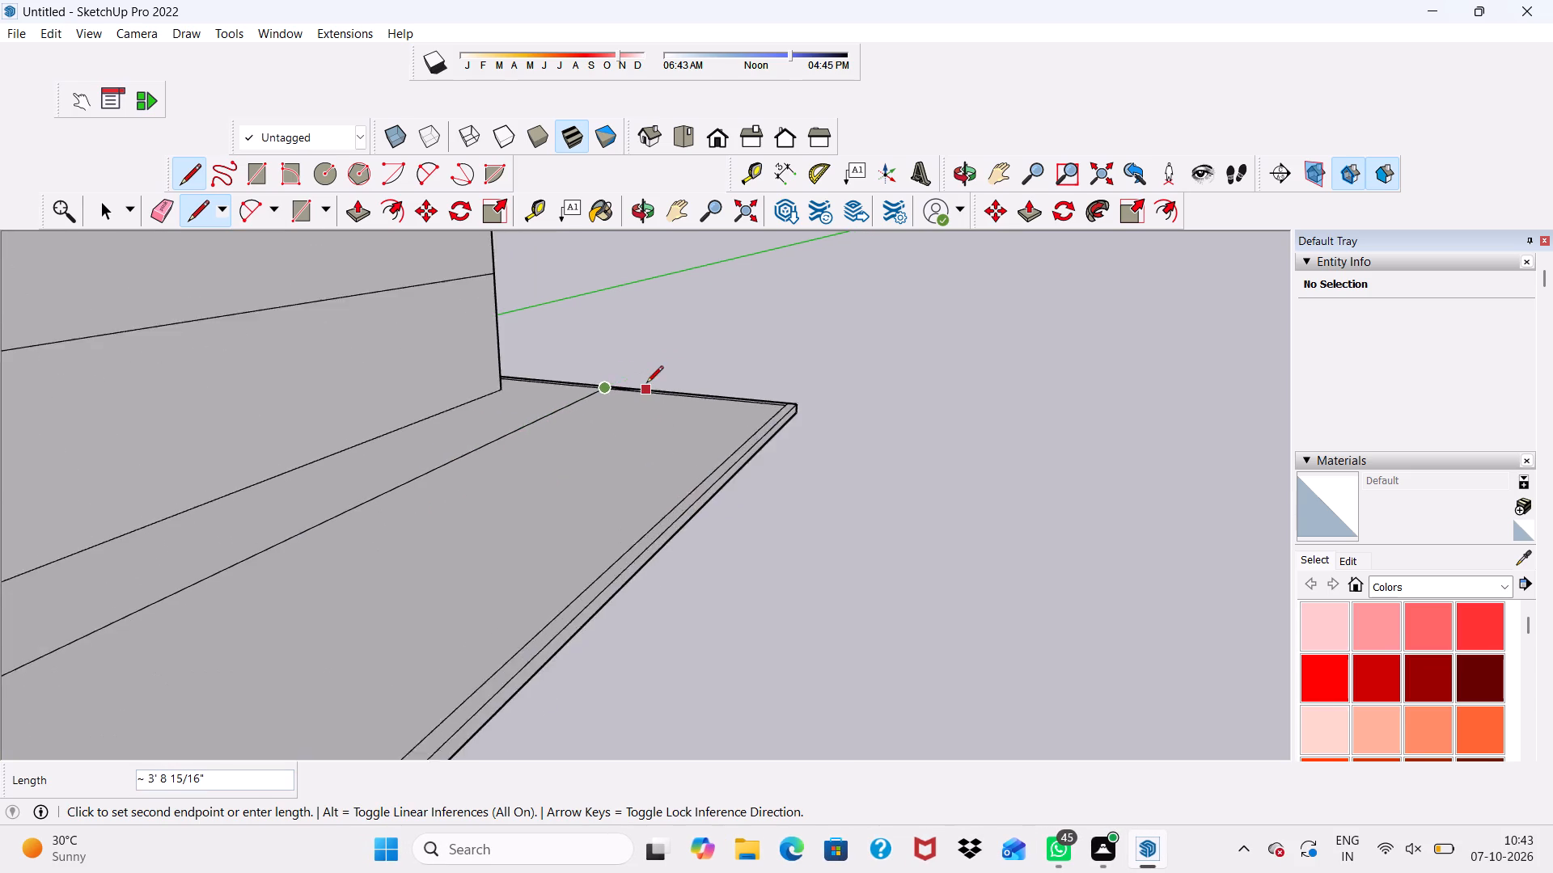
{"action": "scroll", "coordinate": [646, 384], "scroll_direction": "up", "scroll_amount": 5}
{"action": "middle_click_drag", "start_coordinate": [644, 384], "coordinate": [645, 484]}
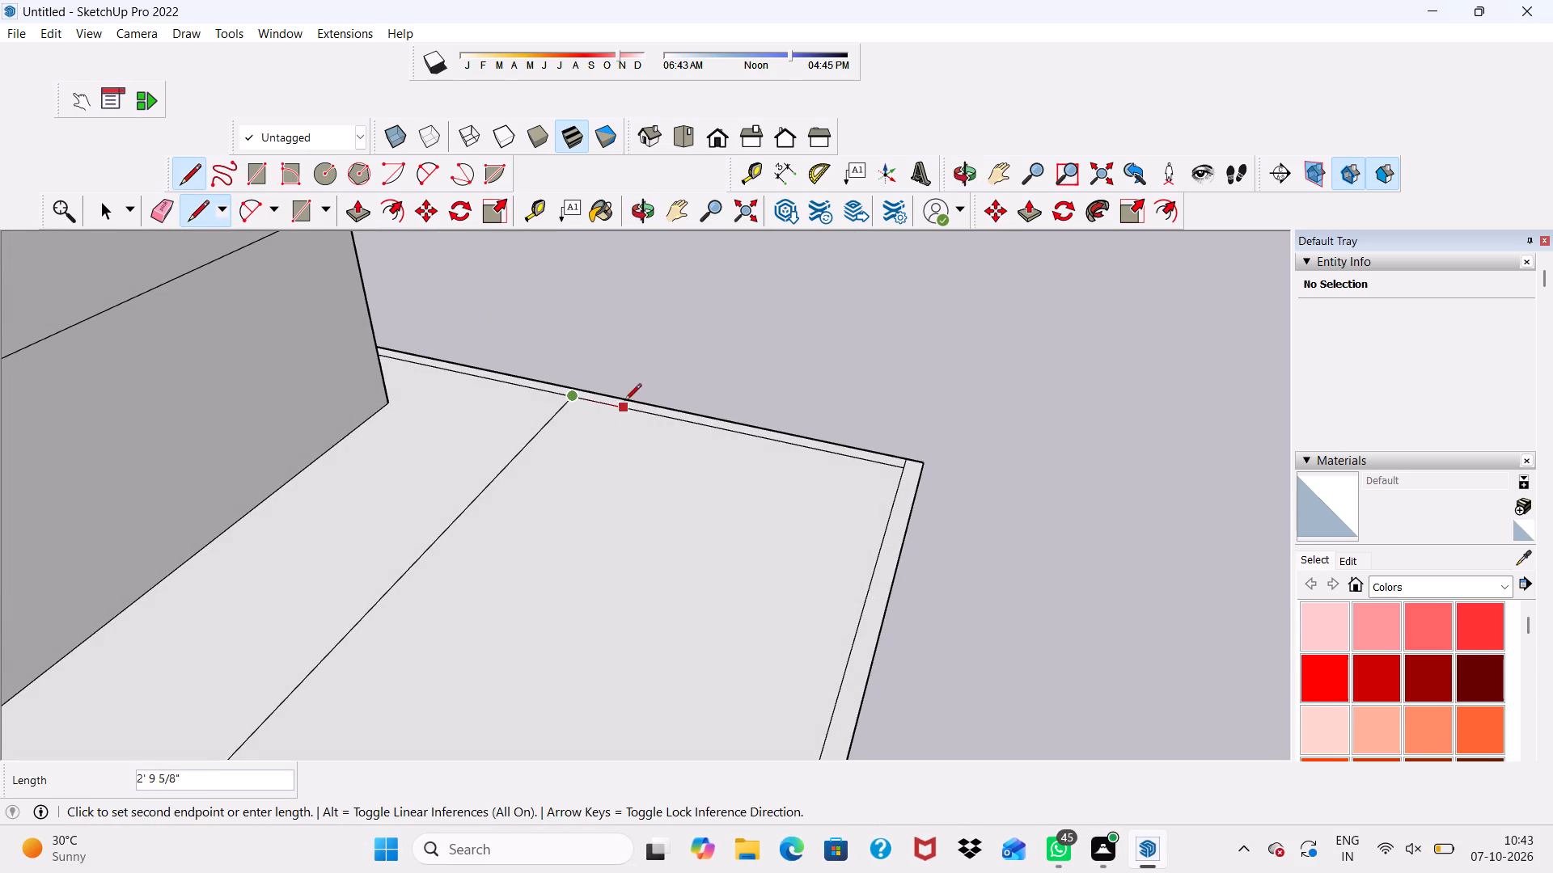
{"action": "type", "text": "9\""}
{"action": "key", "text": "Return"}
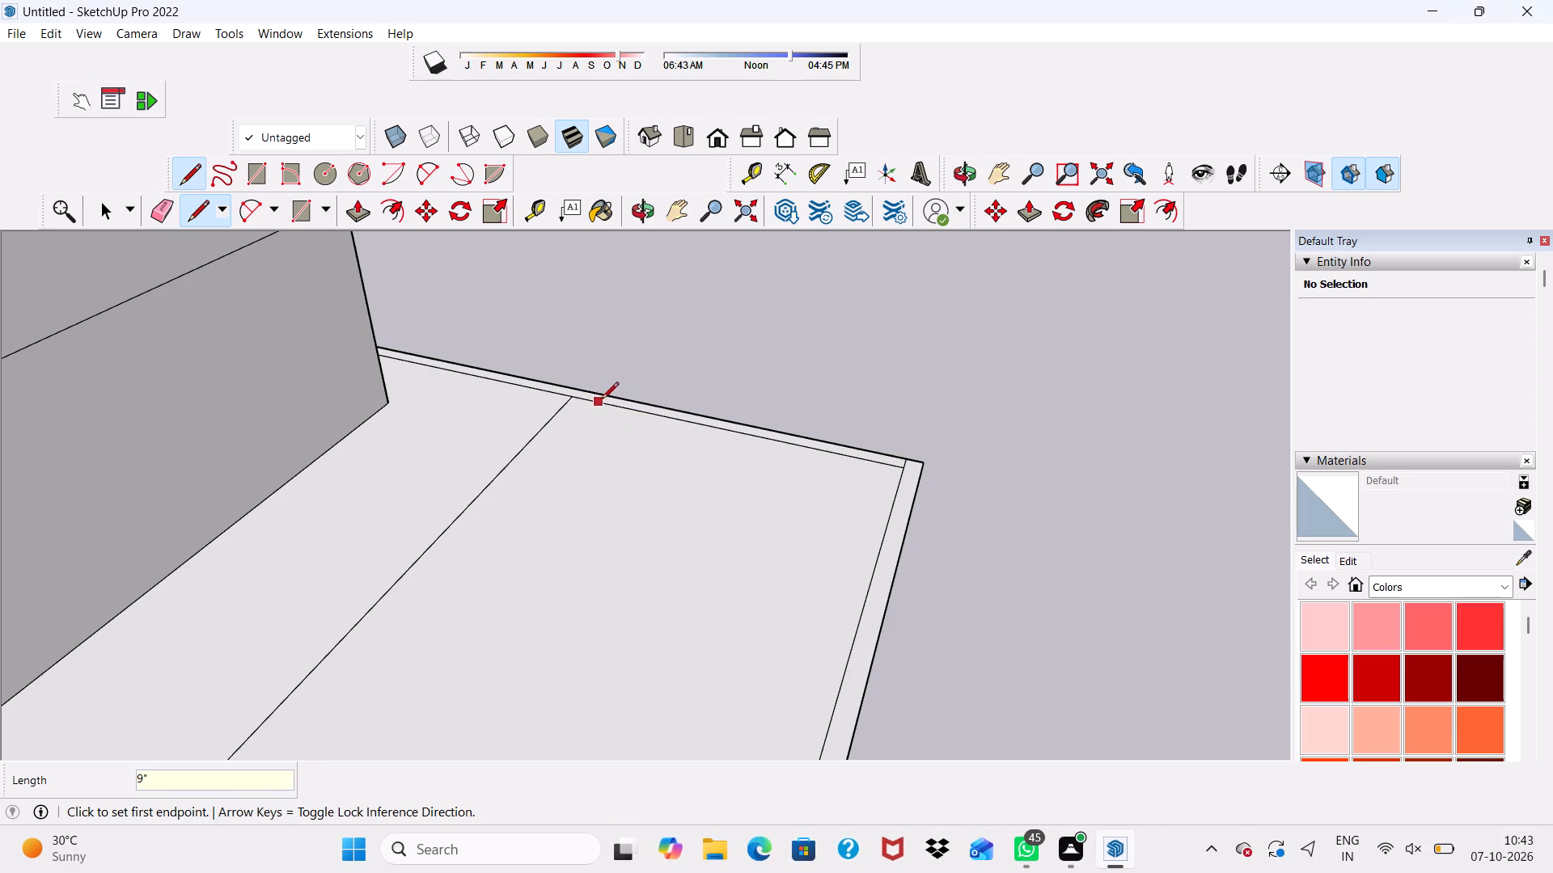
Draw a second lengthwise line about 54' 4" long from the 9" mark to the front inset line, parallel to the first.
{"action": "left_click", "coordinate": [588, 404]}
{"action": "scroll", "coordinate": [588, 404], "scroll_direction": "down", "scroll_amount": 3}
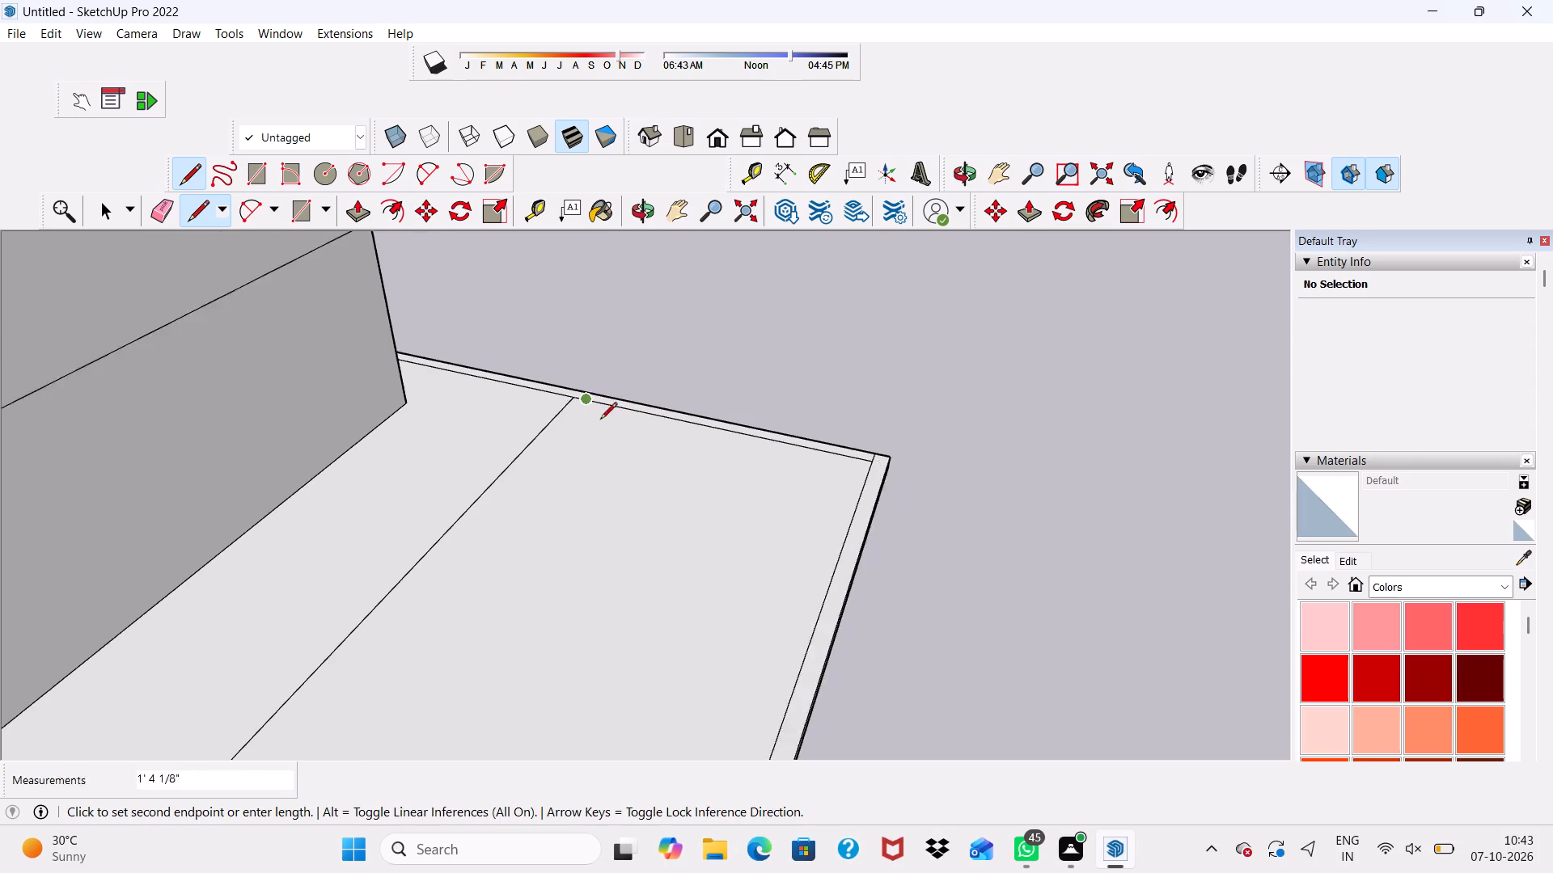
{"action": "scroll", "coordinate": [600, 420], "scroll_direction": "down", "scroll_amount": 13}
{"action": "scroll", "coordinate": [392, 628], "scroll_direction": "up", "scroll_amount": 8}
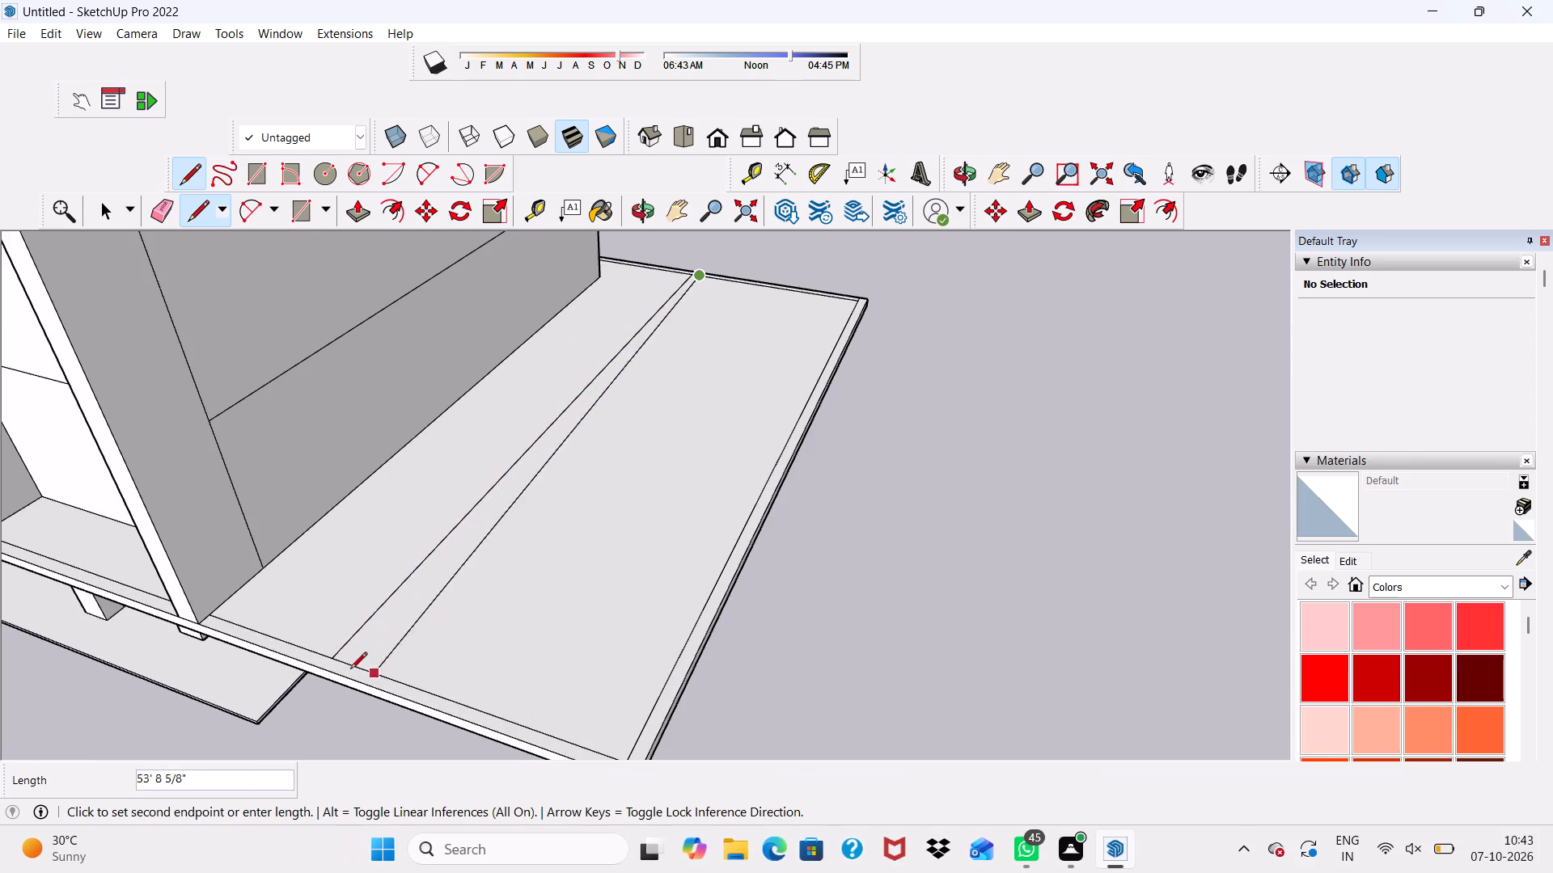
{"action": "left_click", "coordinate": [349, 662]}
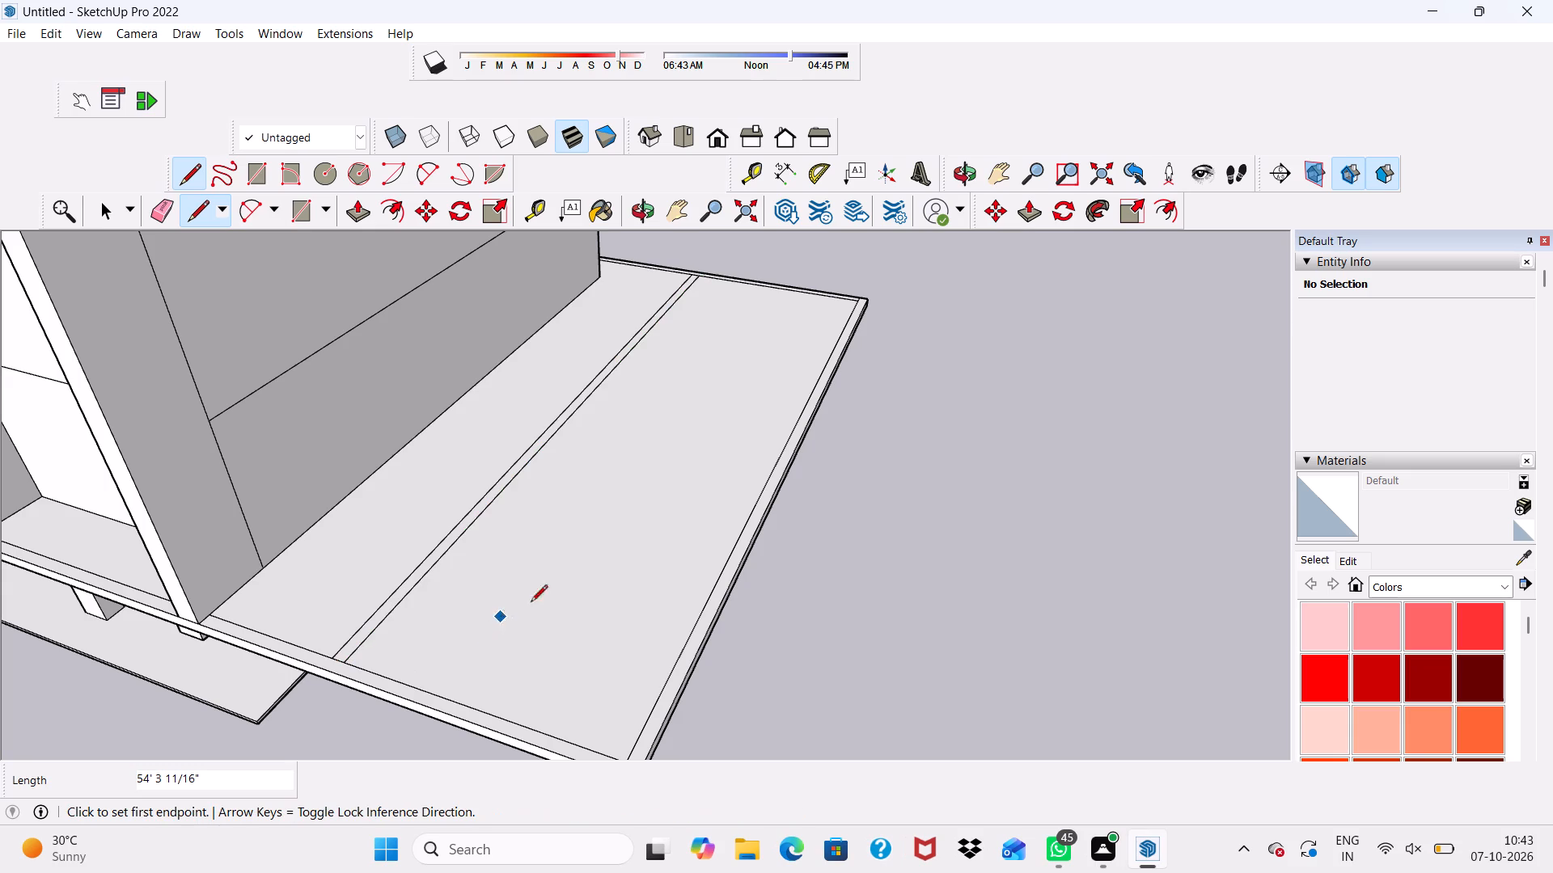
Draw a 9" line from the first lengthwise line's rear end across the border strip to the slab's rear edge.
{"action": "scroll", "coordinate": [772, 292], "scroll_direction": "up", "scroll_amount": 8}
{"action": "scroll", "coordinate": [692, 309], "scroll_direction": "down", "scroll_amount": 8}
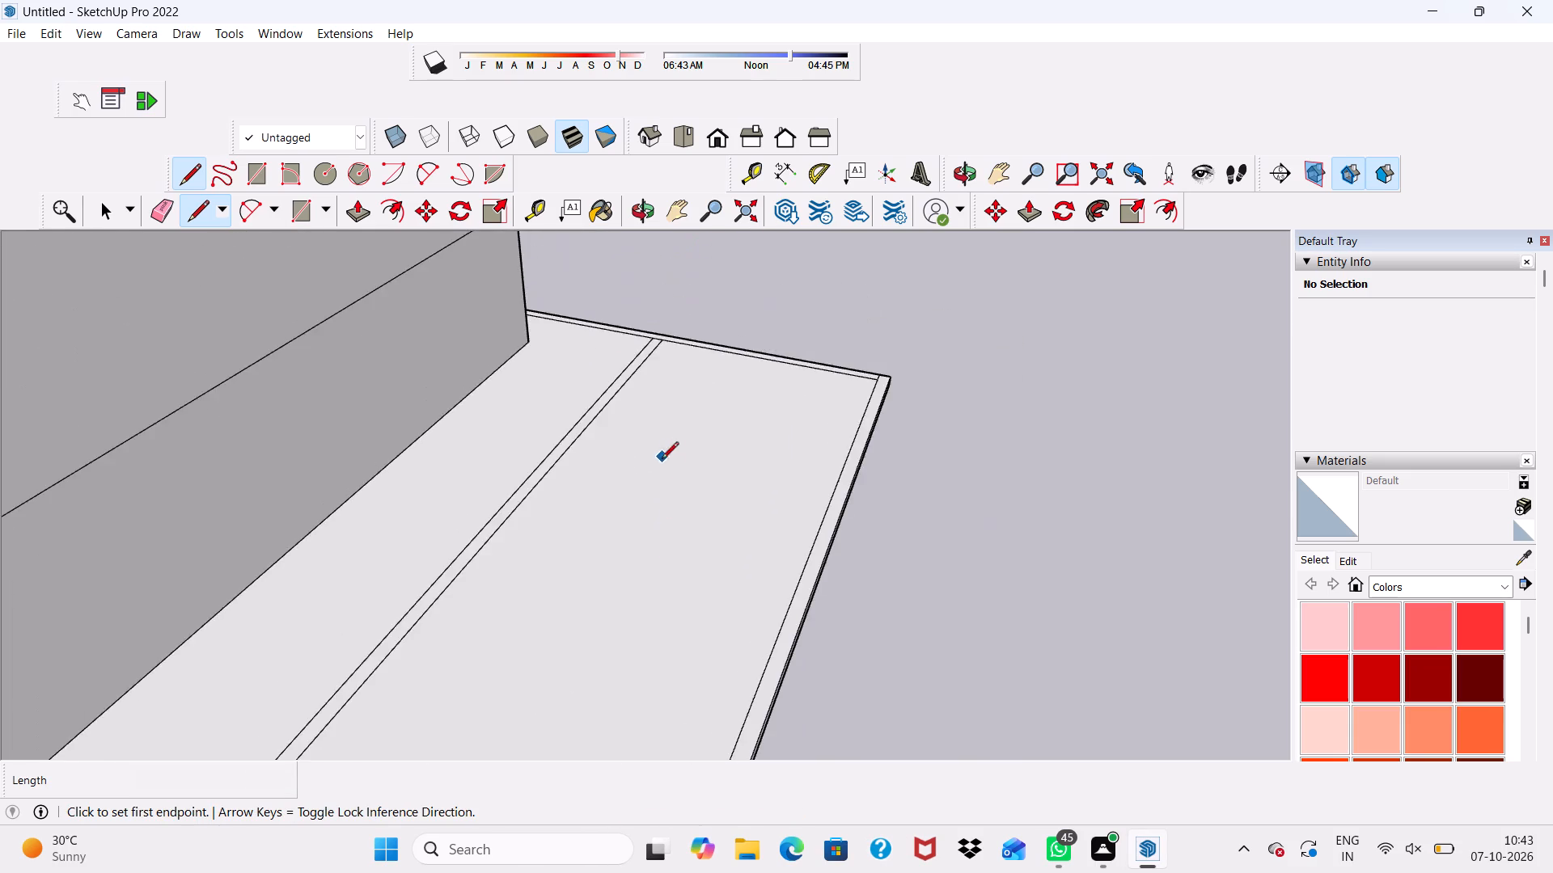
{"action": "scroll", "coordinate": [662, 460], "scroll_direction": "down", "scroll_amount": 3}
{"action": "scroll", "coordinate": [666, 319], "scroll_direction": "up", "scroll_amount": 17}
{"action": "scroll", "coordinate": [629, 424], "scroll_direction": "up", "scroll_amount": 2}
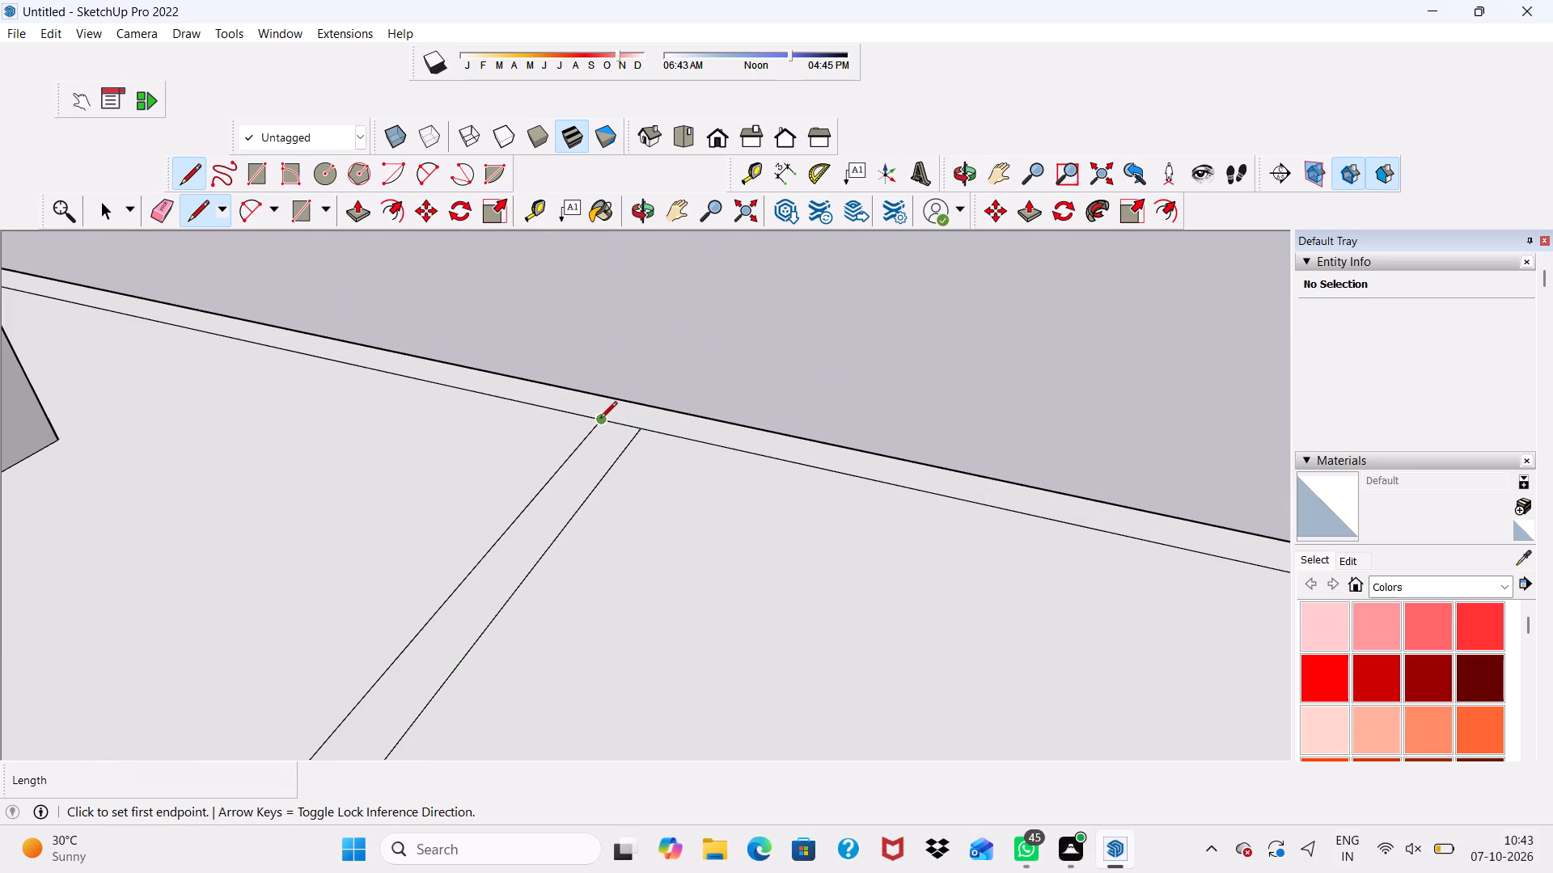
{"action": "left_click", "coordinate": [600, 421]}
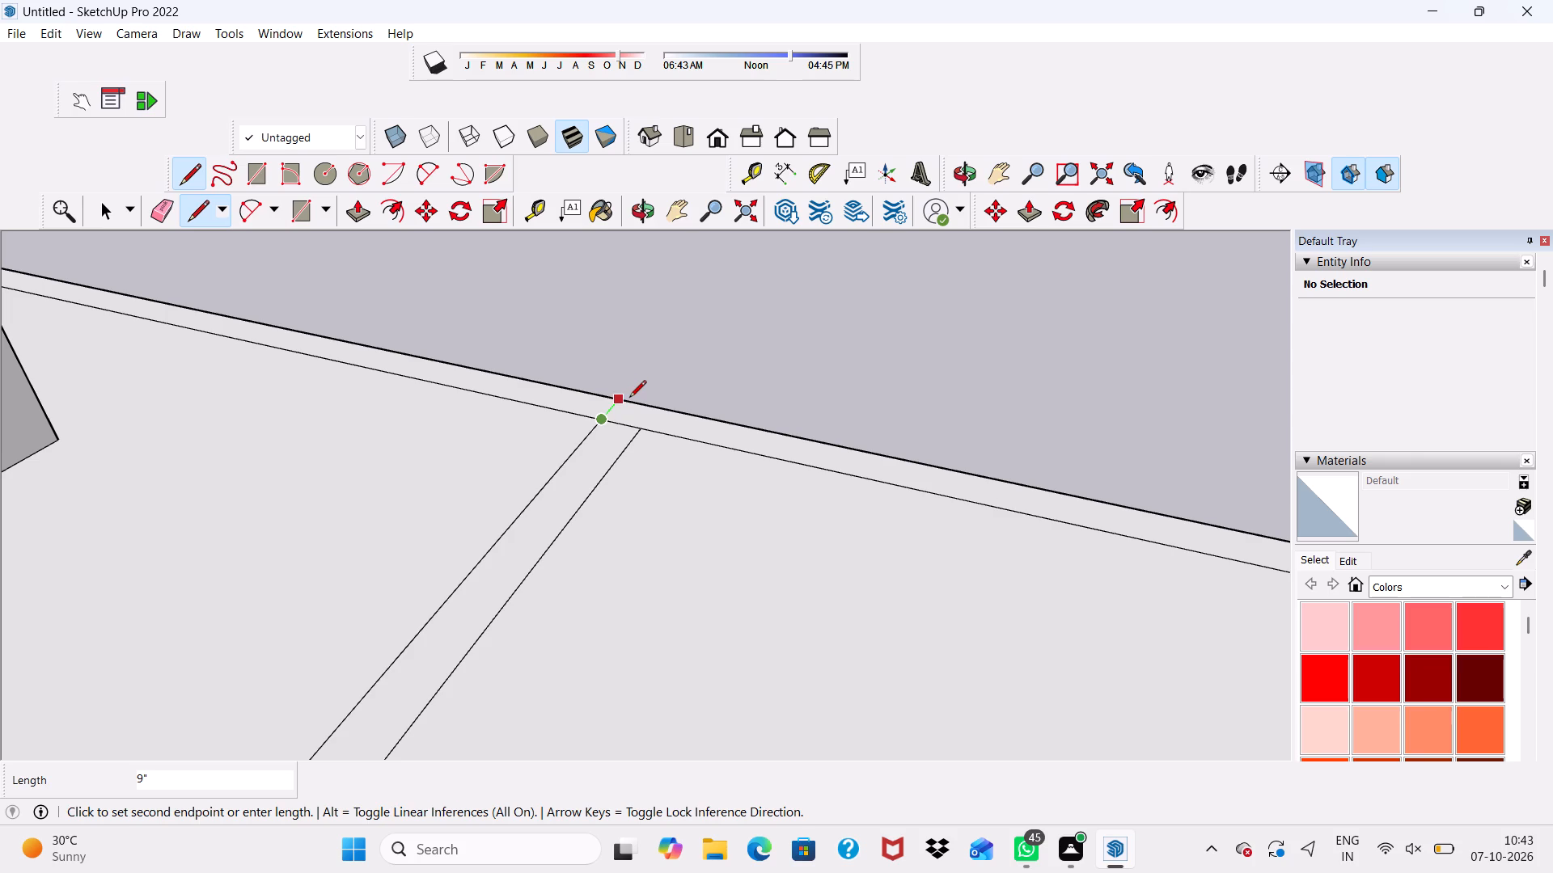
{"action": "left_click", "coordinate": [629, 399]}
{"action": "scroll", "coordinate": [565, 445], "scroll_direction": "down", "scroll_amount": 16}
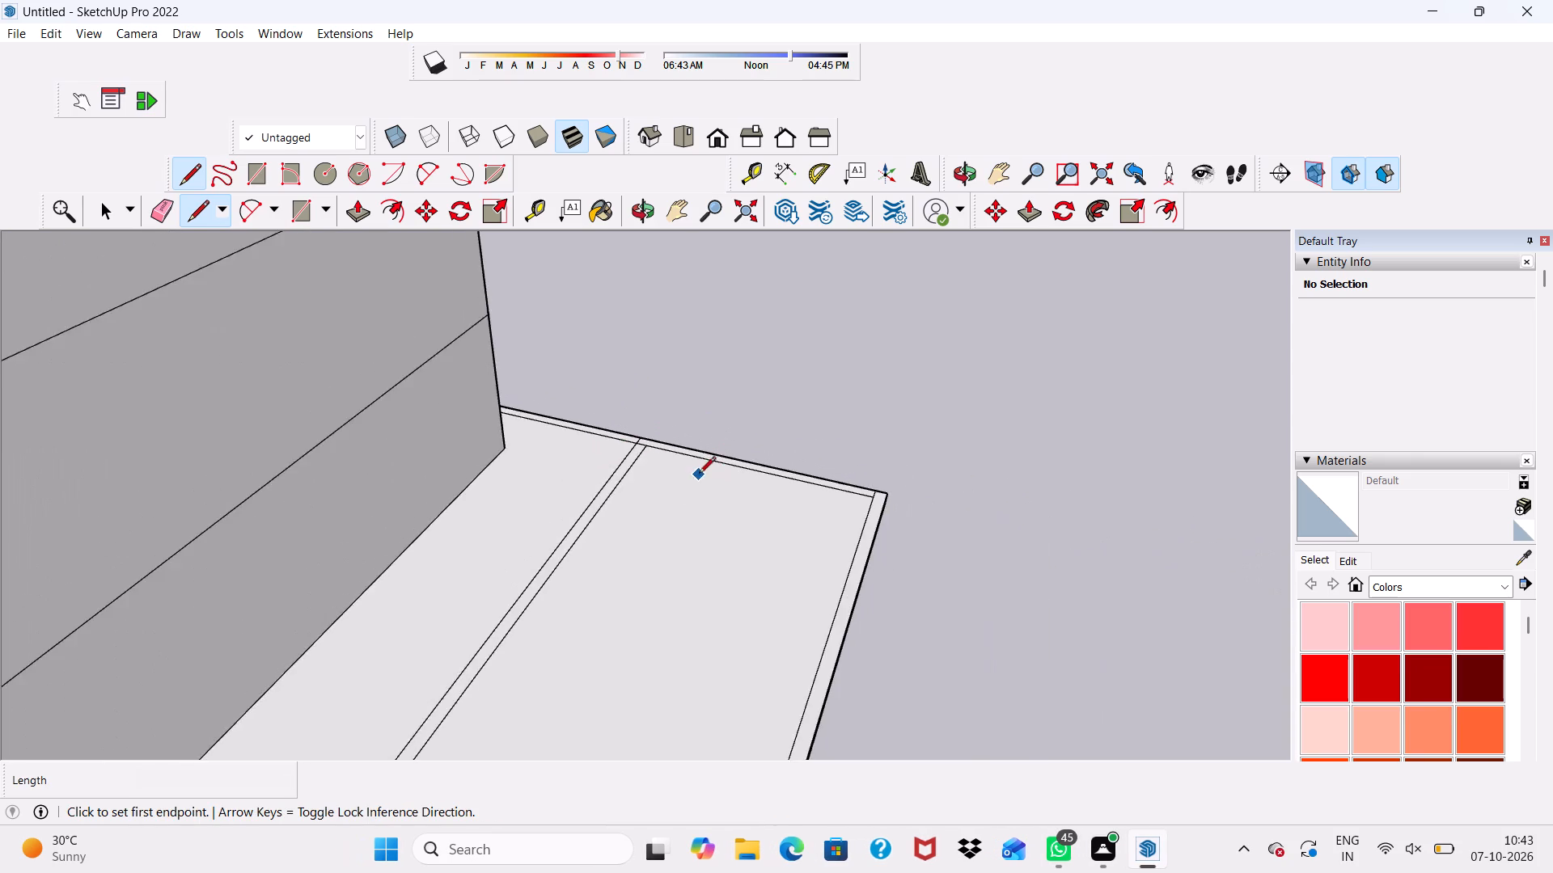
{"action": "scroll", "coordinate": [699, 474], "scroll_direction": "down", "scroll_amount": 2}
{"action": "key", "text": "space"}
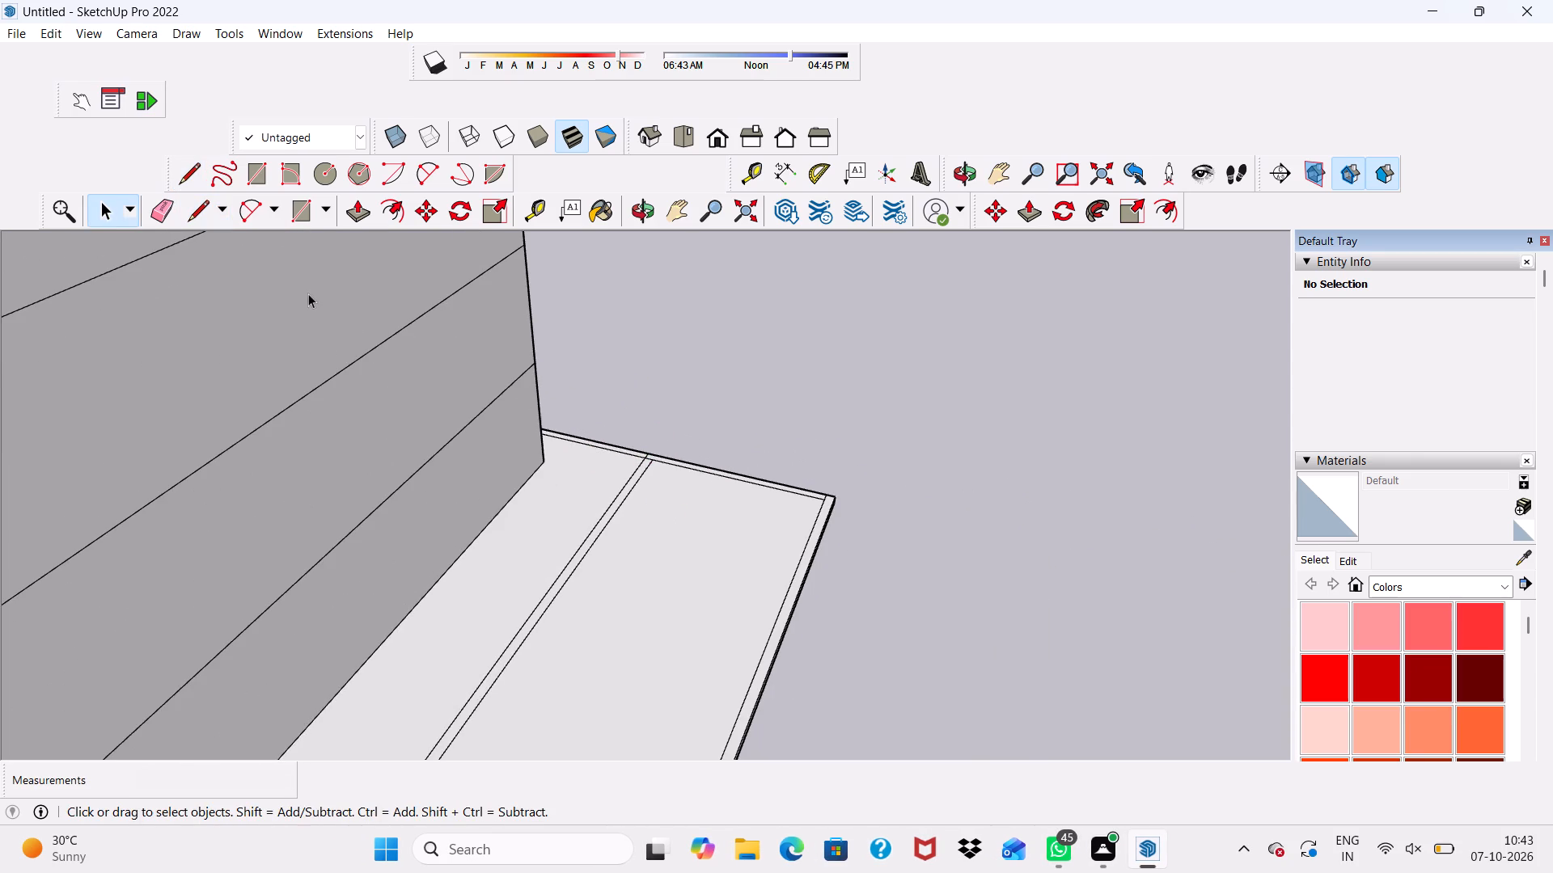
Erase the short segment of the rear inset line between the two lengthwise wall lines.
{"action": "left_click", "coordinate": [158, 205]}
{"action": "scroll", "coordinate": [691, 504], "scroll_direction": "up", "scroll_amount": 5}
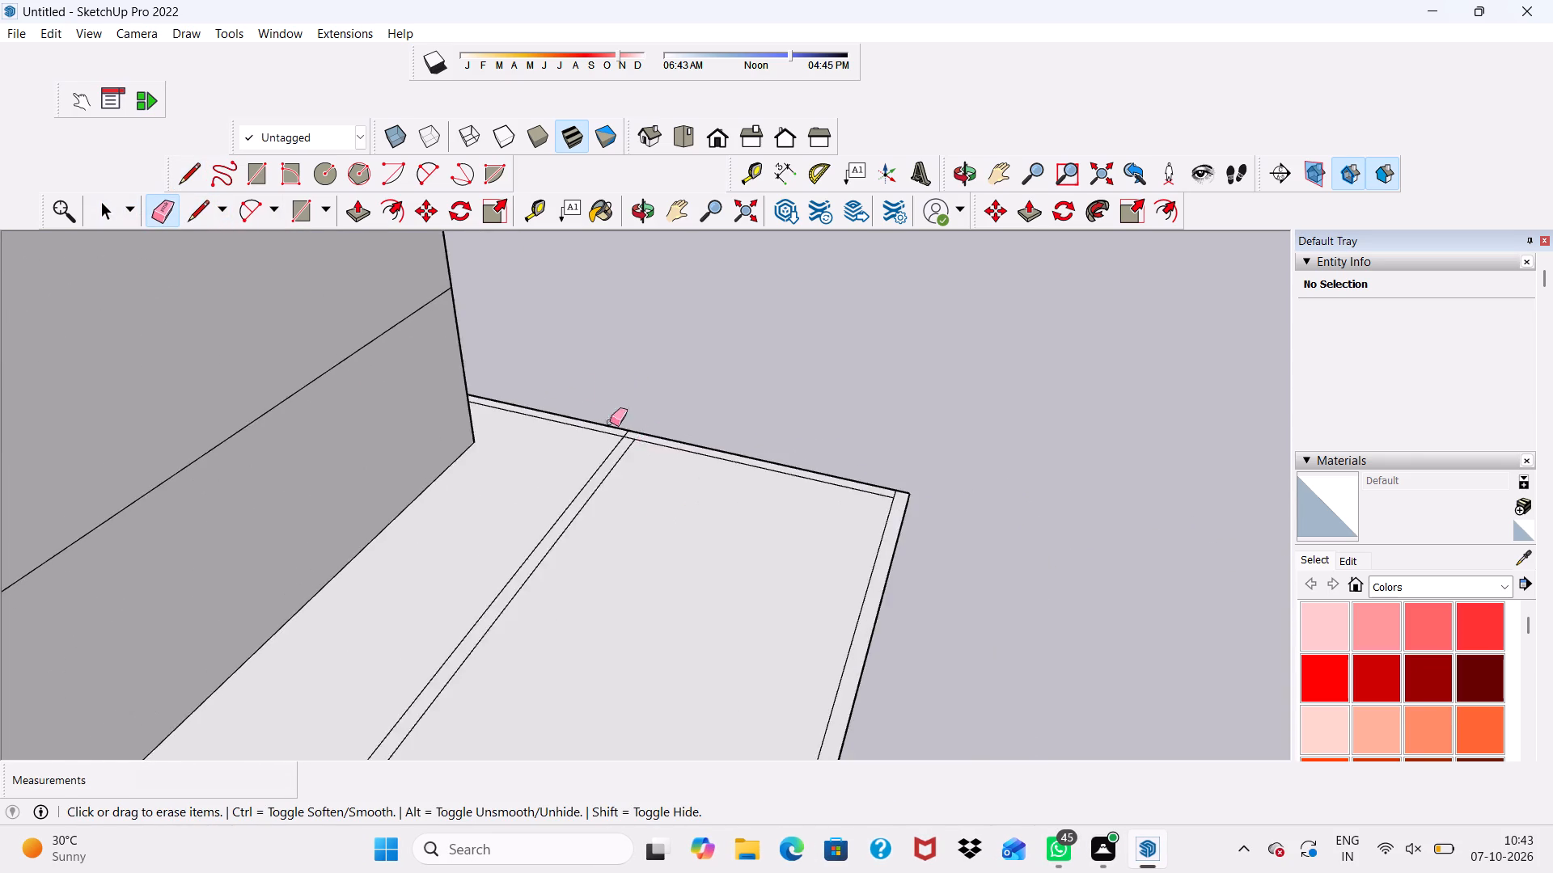
{"action": "scroll", "coordinate": [610, 422], "scroll_direction": "up", "scroll_amount": 11}
{"action": "left_click_drag", "start_coordinate": [833, 590], "coordinate": [847, 570]}
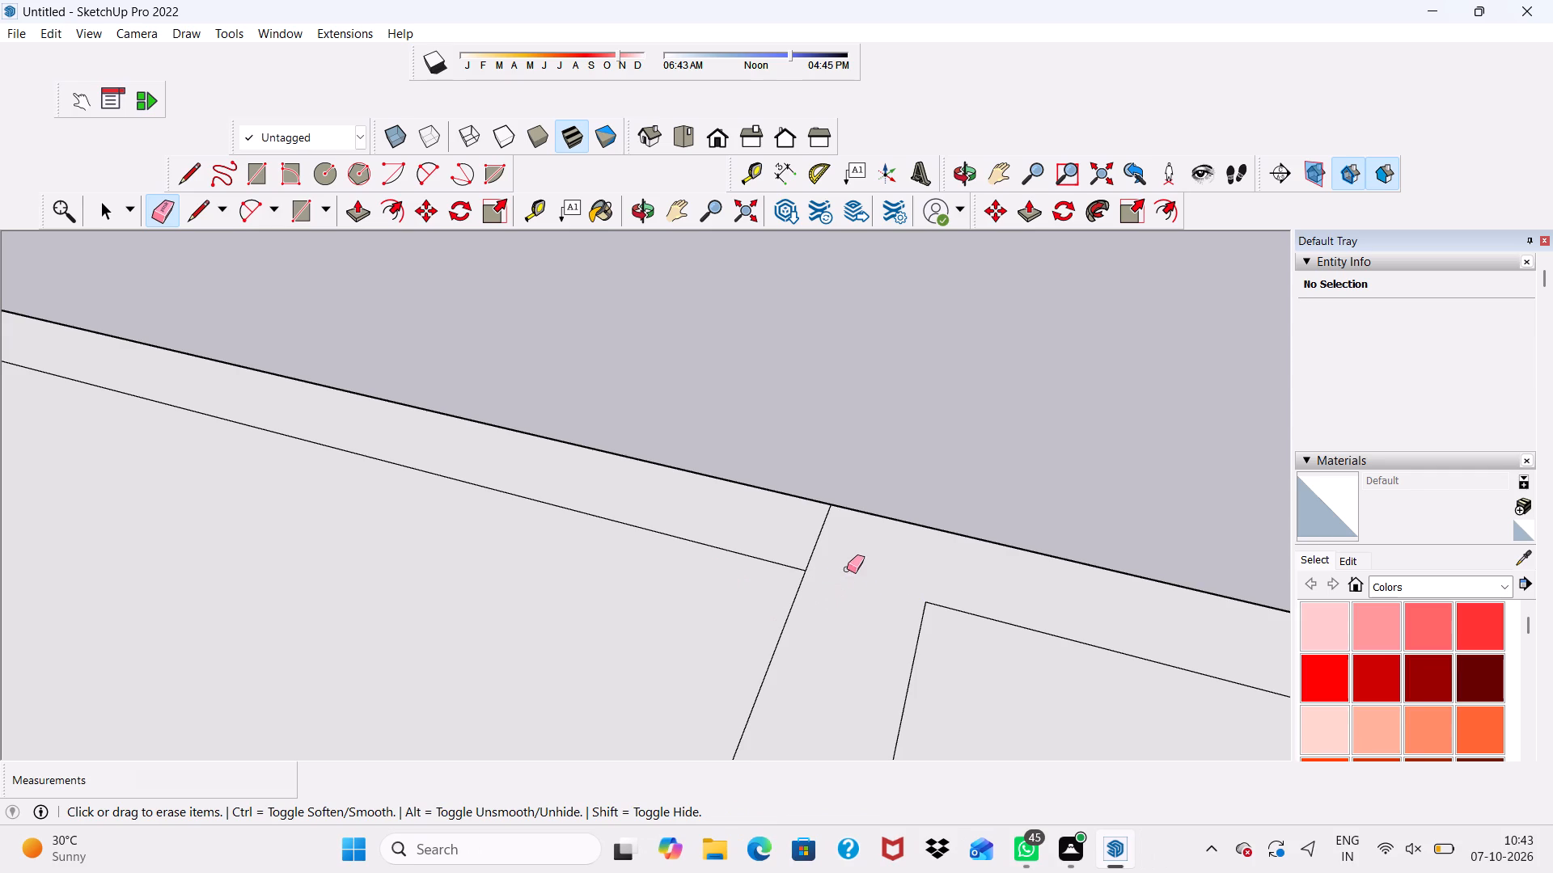
Erase the short leftover line between the inset corner and the slab's rear edge at the rear outer corner.
{"action": "scroll", "coordinate": [714, 514], "scroll_direction": "down", "scroll_amount": 20}
{"action": "scroll", "coordinate": [714, 514], "scroll_direction": "down", "scroll_amount": 8}
{"action": "scroll", "coordinate": [708, 584], "scroll_direction": "down", "scroll_amount": 2}
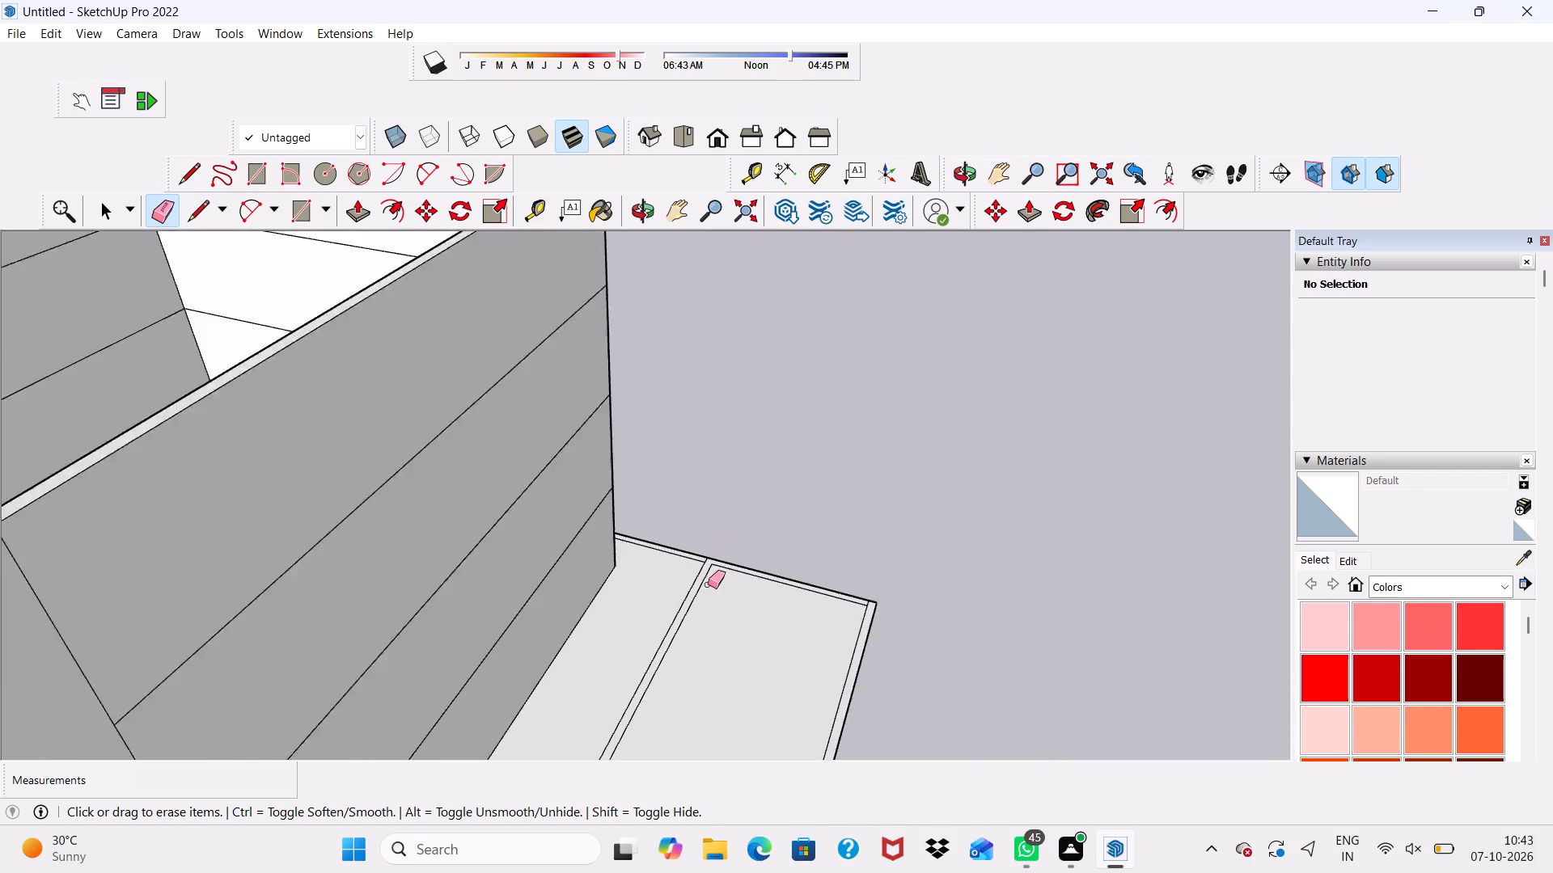
{"action": "scroll", "coordinate": [708, 584], "scroll_direction": "down", "scroll_amount": 3}
{"action": "middle_click_drag", "start_coordinate": [707, 593], "coordinate": [379, 550]}
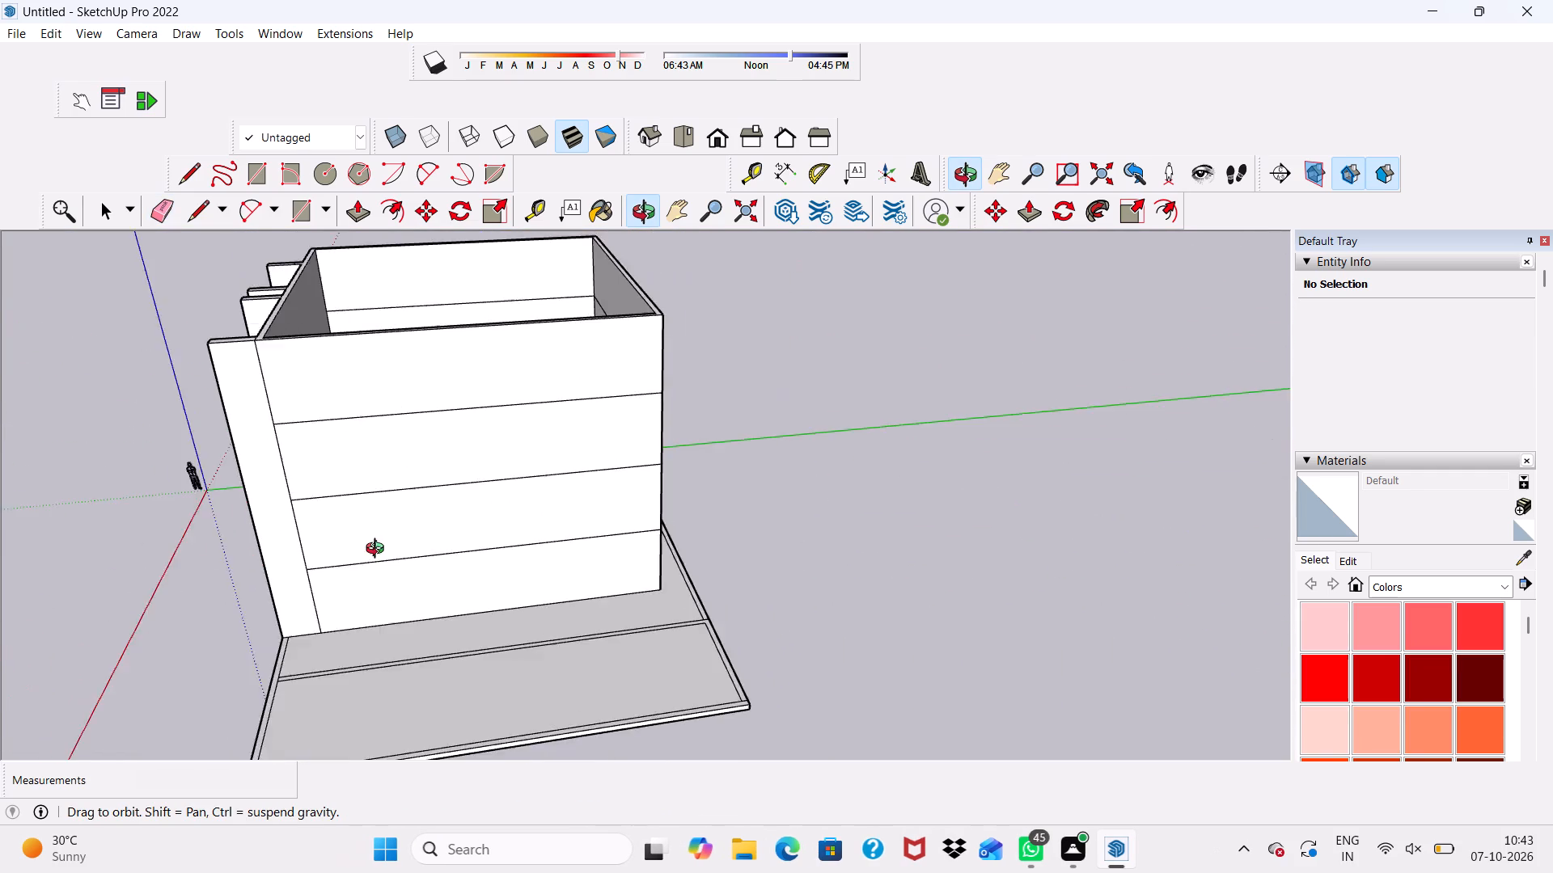
{"action": "middle_click_drag", "start_coordinate": [379, 550], "coordinate": [658, 534]}
{"action": "scroll", "coordinate": [667, 534], "scroll_direction": "up", "scroll_amount": 1}
{"action": "scroll", "coordinate": [693, 579], "scroll_direction": "down", "scroll_amount": 5}
{"action": "scroll", "coordinate": [711, 695], "scroll_direction": "up", "scroll_amount": 6}
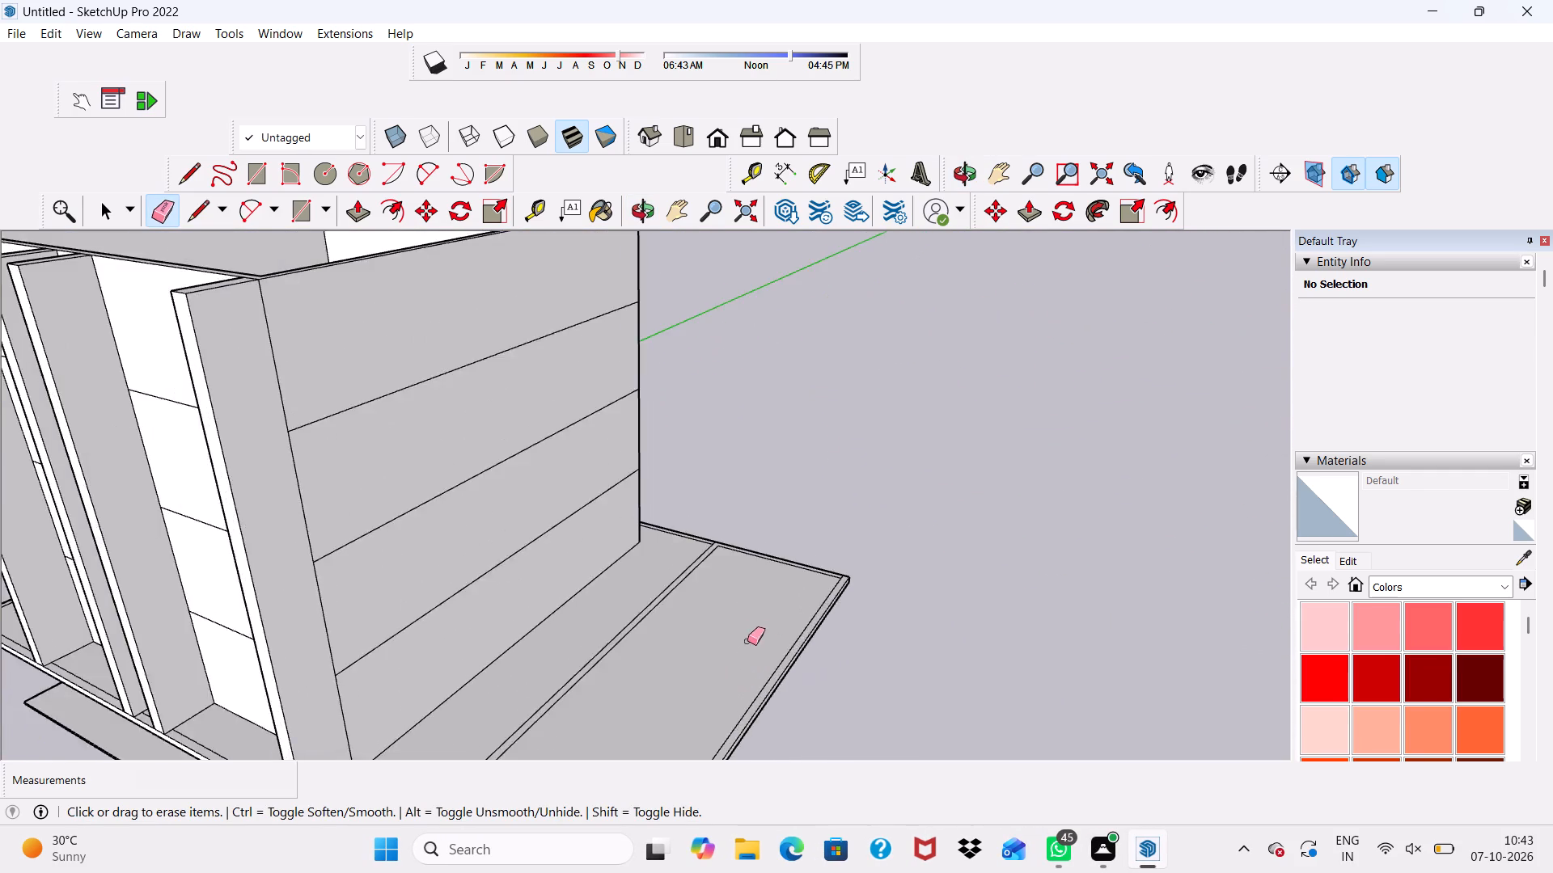
{"action": "scroll", "coordinate": [747, 641], "scroll_direction": "up", "scroll_amount": 17}
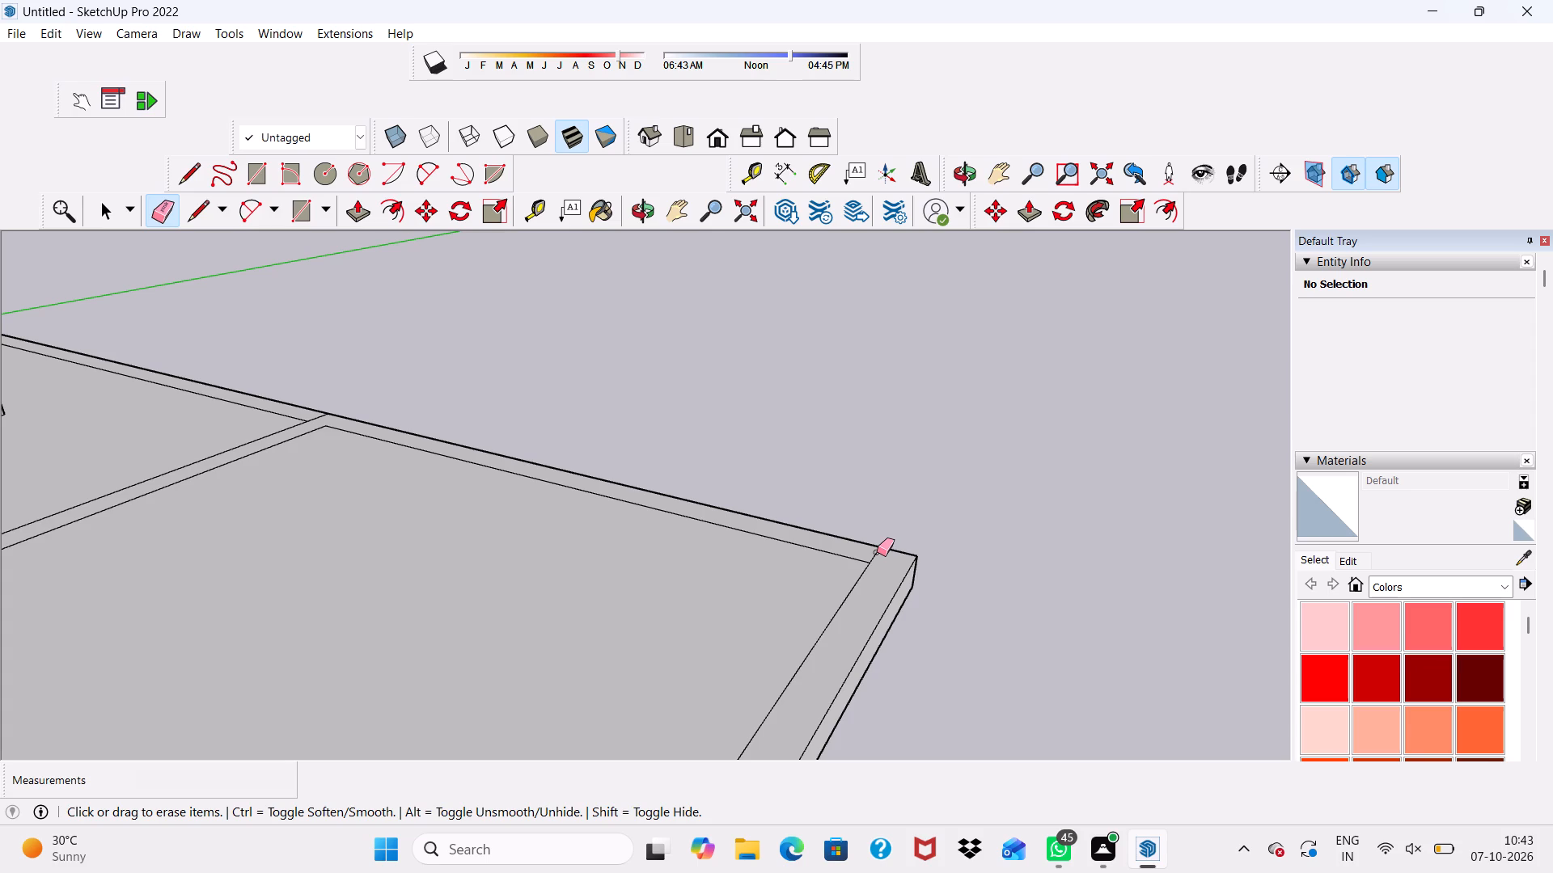
{"action": "left_click", "coordinate": [876, 552]}
Erase the short leftover line between the inset corner and the slab's edge at the front outer corner.
{"action": "scroll", "coordinate": [876, 552], "scroll_direction": "down", "scroll_amount": 20}
{"action": "scroll", "coordinate": [876, 552], "scroll_direction": "down", "scroll_amount": 1}
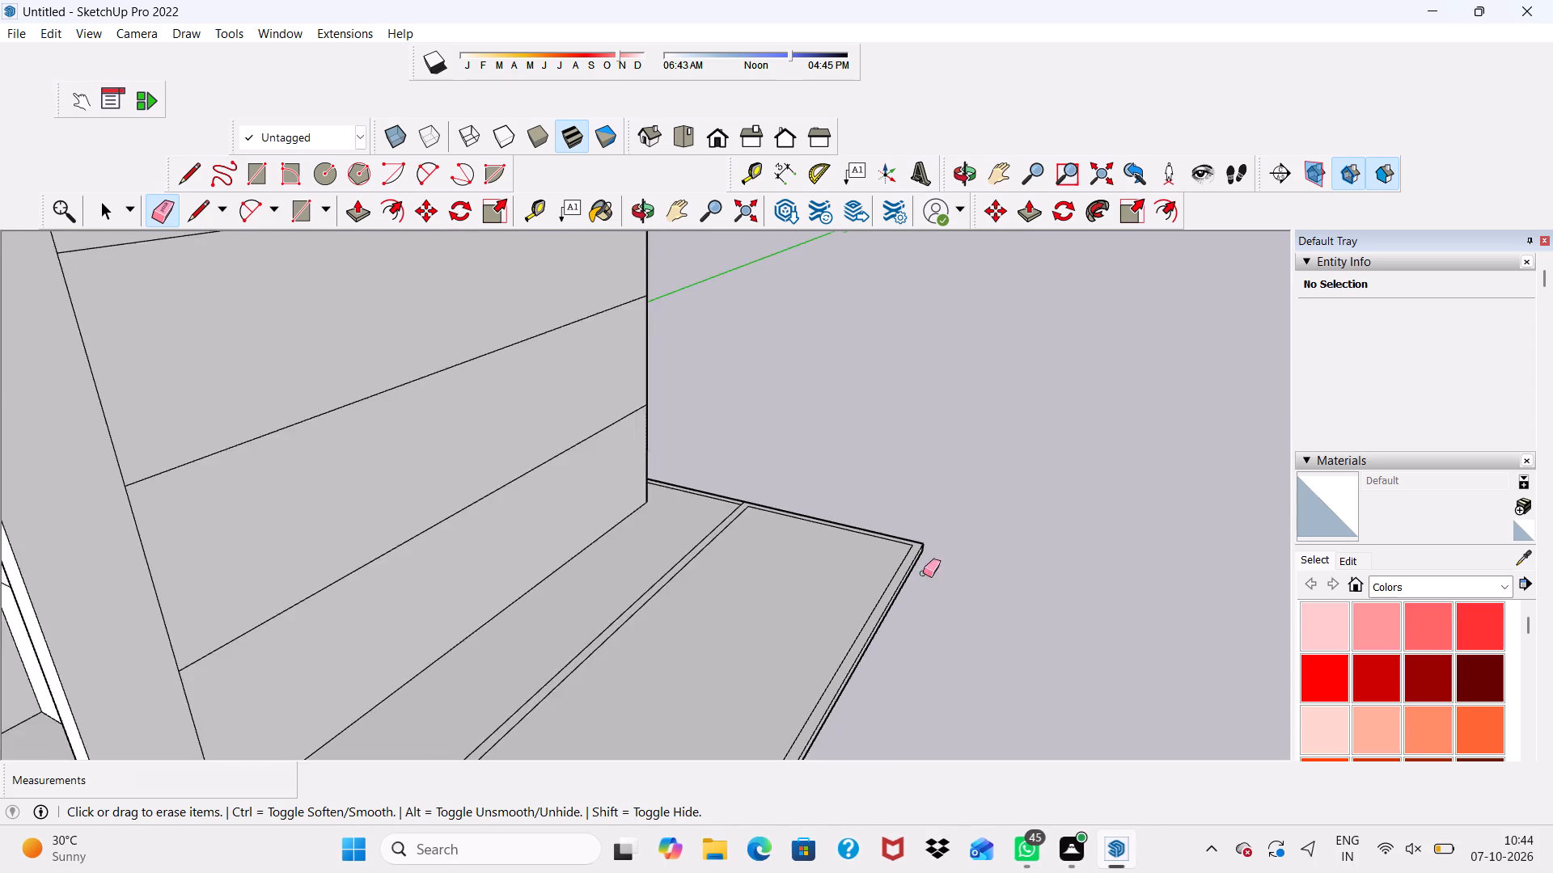
{"action": "scroll", "coordinate": [923, 573], "scroll_direction": "down", "scroll_amount": 3}
{"action": "scroll", "coordinate": [762, 586], "scroll_direction": "down", "scroll_amount": 10}
{"action": "scroll", "coordinate": [809, 705], "scroll_direction": "up", "scroll_amount": 12}
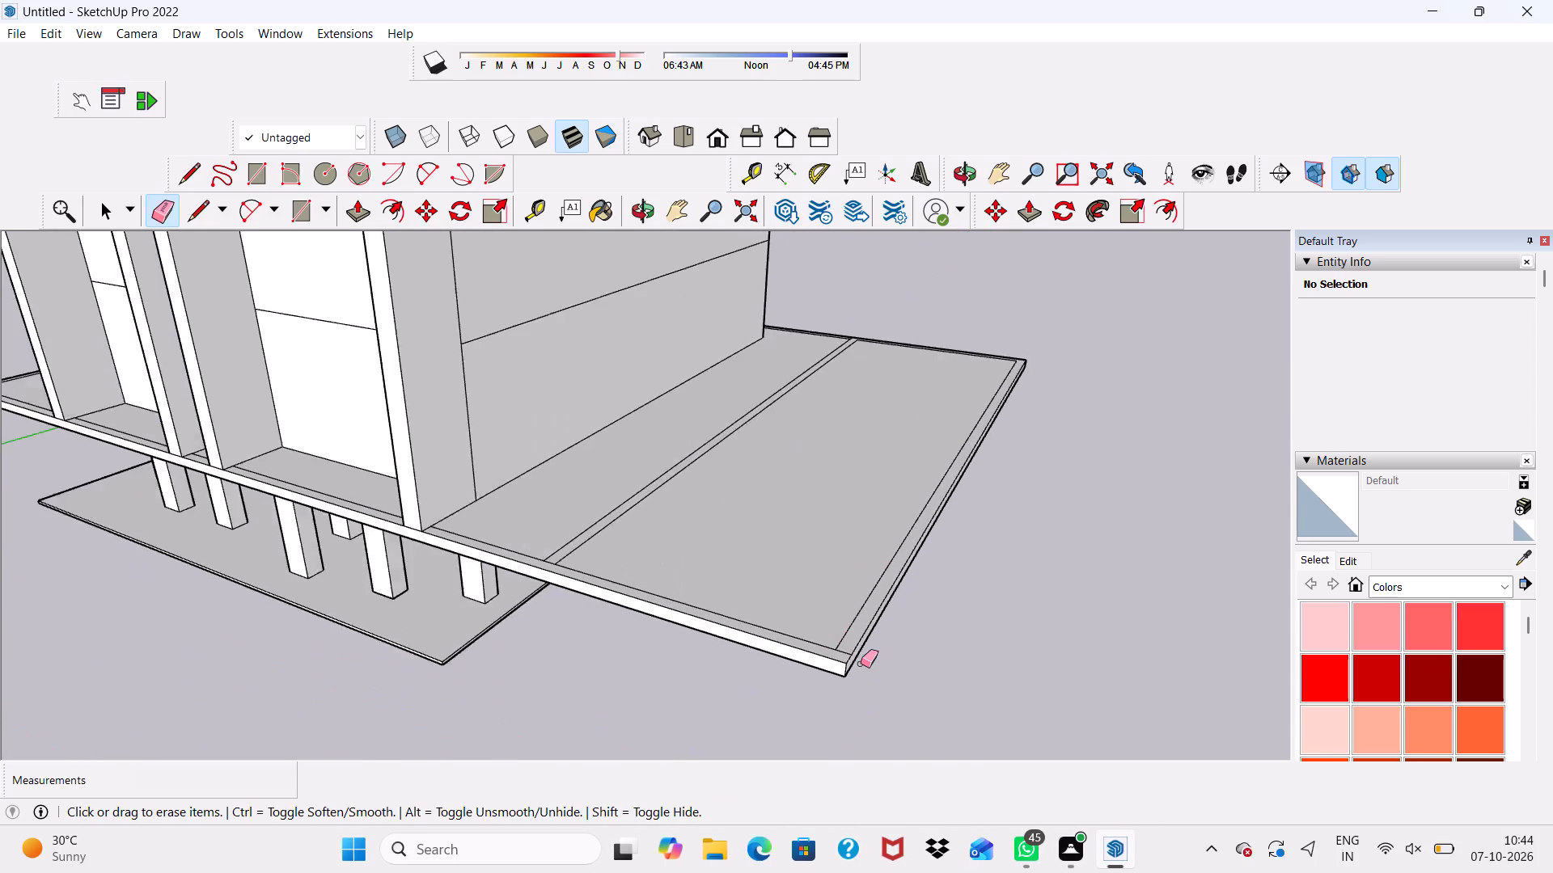
{"action": "scroll", "coordinate": [861, 664], "scroll_direction": "up", "scroll_amount": 13}
{"action": "left_click_drag", "start_coordinate": [783, 584], "coordinate": [757, 628]}
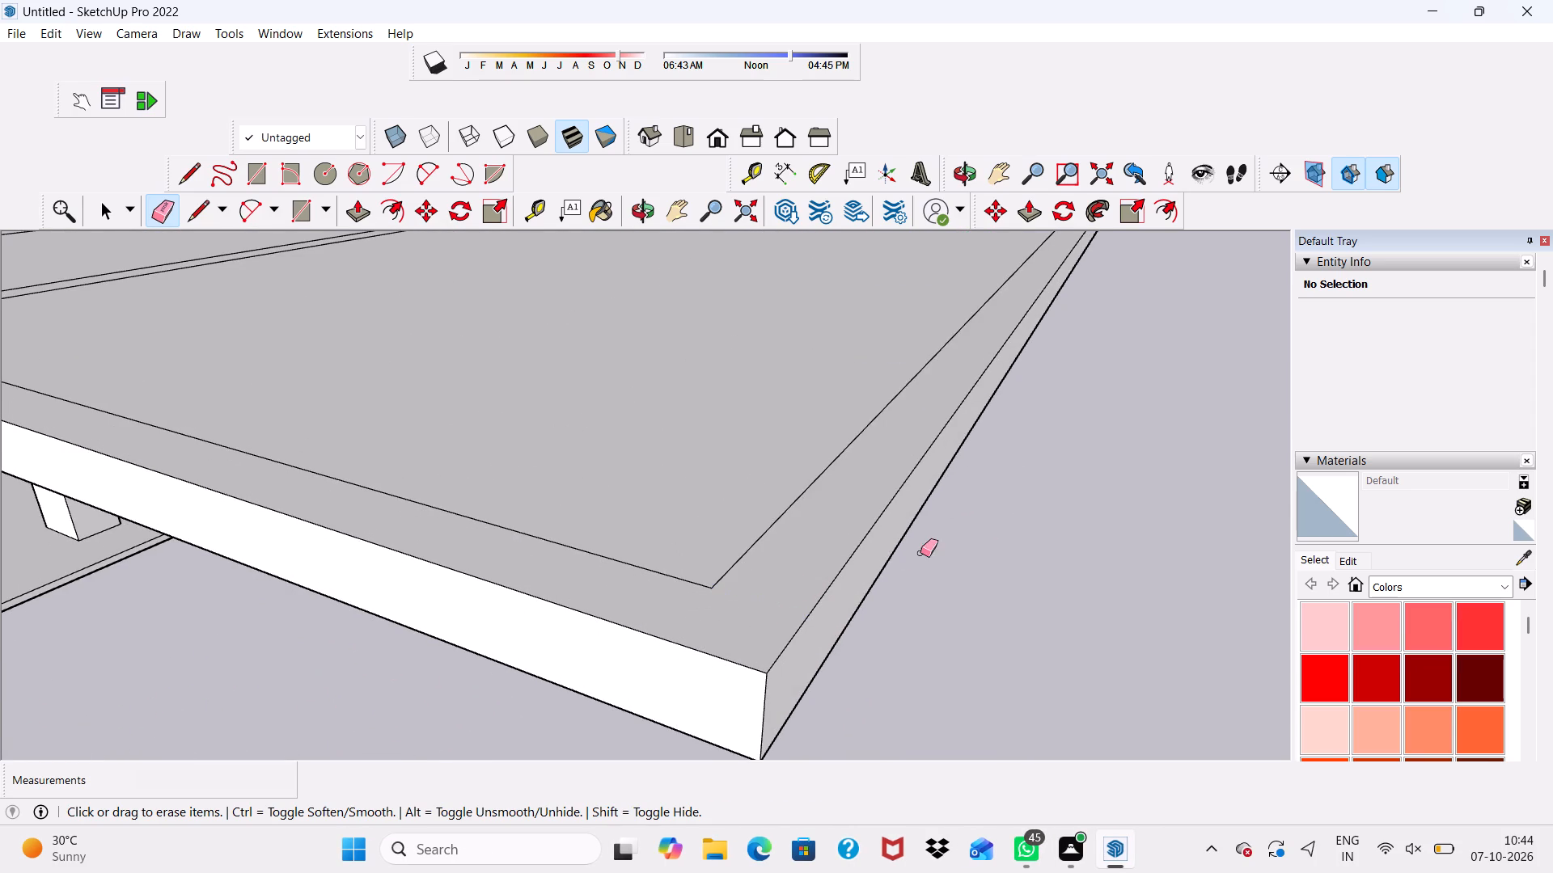
Draw a 9" line from the first lengthwise line's front end across the border strip to the slab's front edge.
{"action": "scroll", "coordinate": [920, 553], "scroll_direction": "down", "scroll_amount": 2}
{"action": "key", "text": "space"}
{"action": "scroll", "coordinate": [856, 509], "scroll_direction": "down", "scroll_amount": 3}
{"action": "scroll", "coordinate": [851, 563], "scroll_direction": "up", "scroll_amount": 4}
{"action": "left_click", "coordinate": [851, 563]}
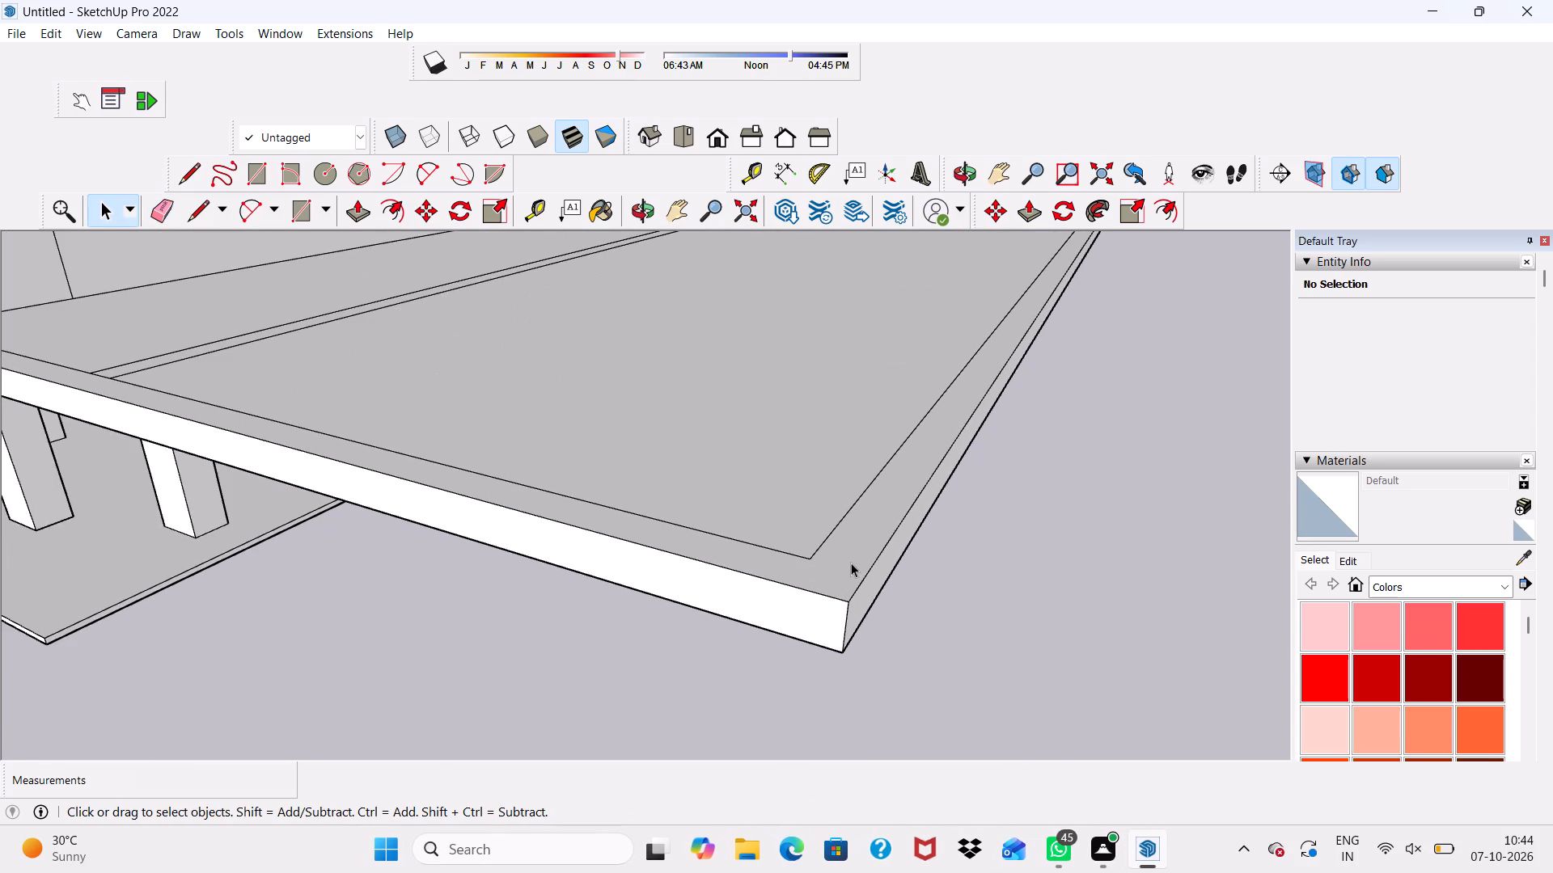
{"action": "scroll", "coordinate": [349, 344], "scroll_direction": "down", "scroll_amount": 4}
{"action": "middle_click_drag", "start_coordinate": [380, 385], "coordinate": [527, 489]}
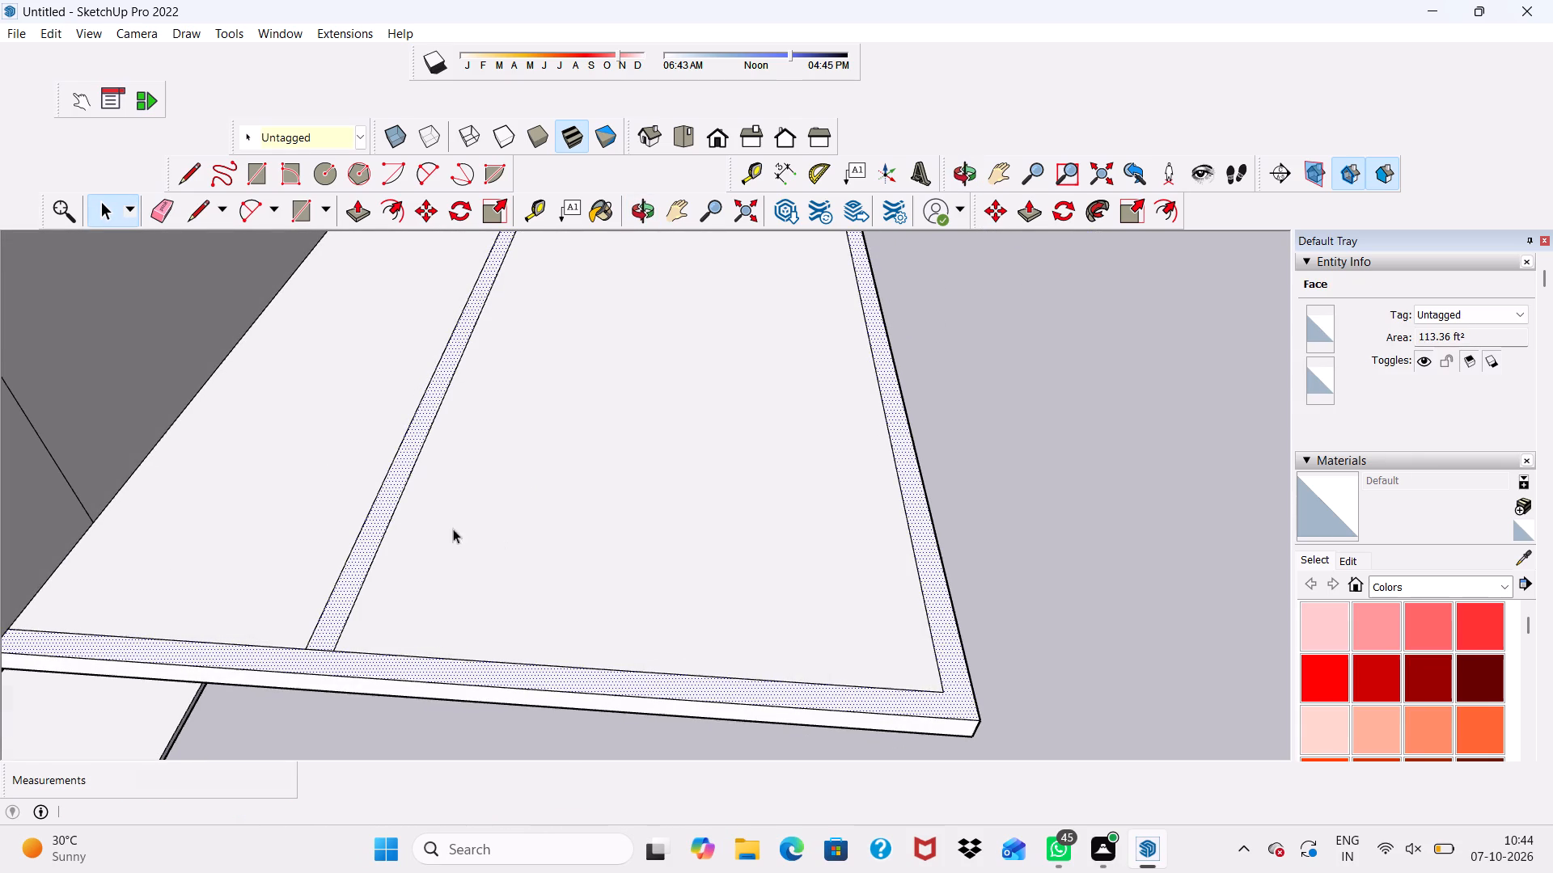
{"action": "left_click", "coordinate": [174, 175]}
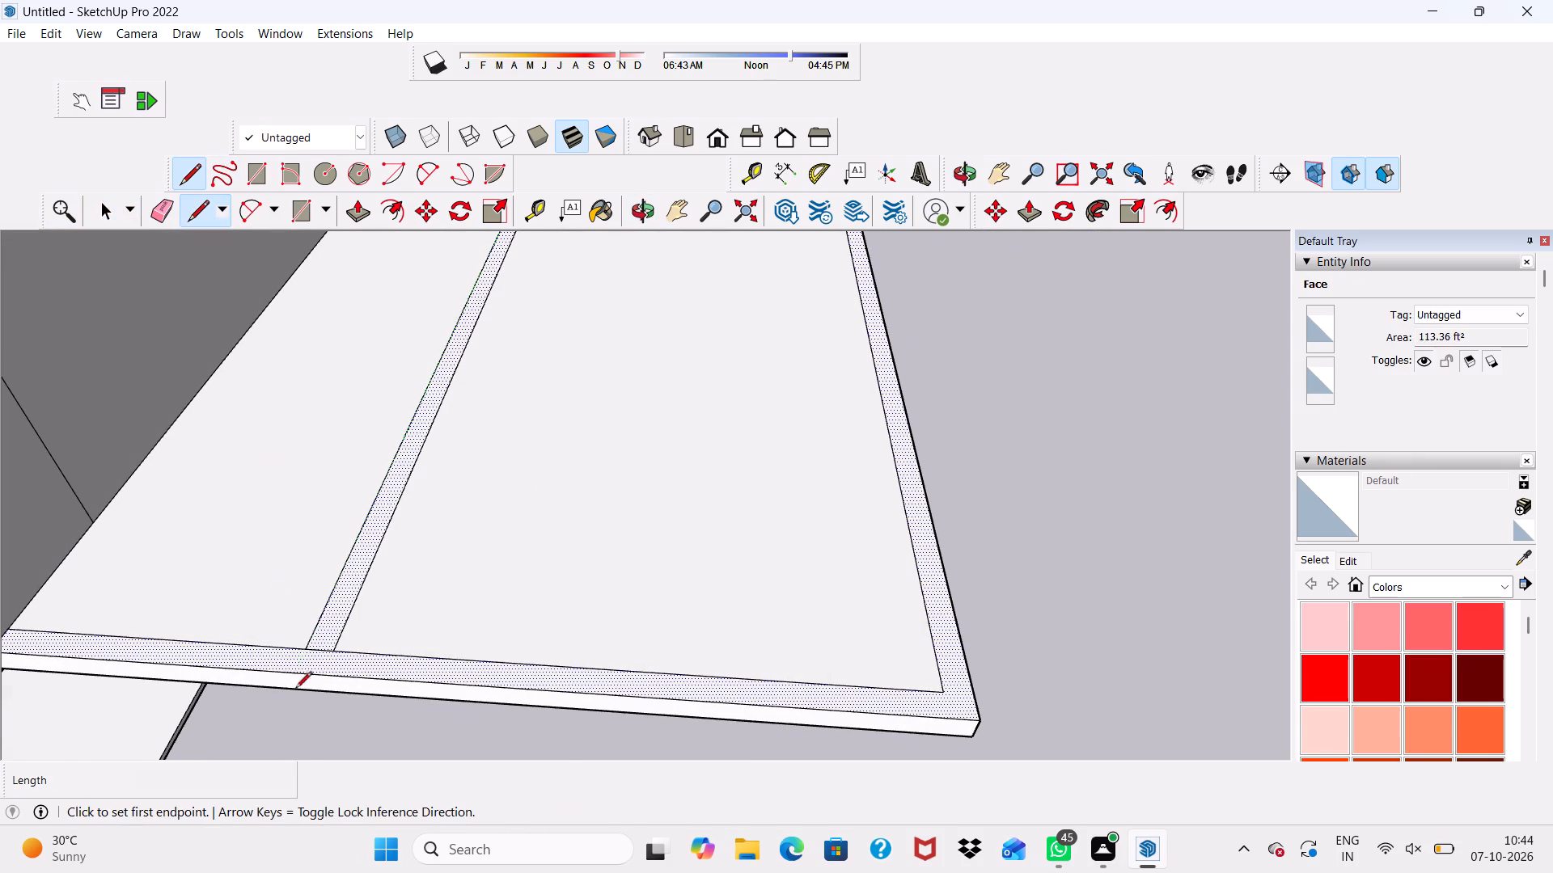
{"action": "scroll", "coordinate": [319, 646], "scroll_direction": "up", "scroll_amount": 4}
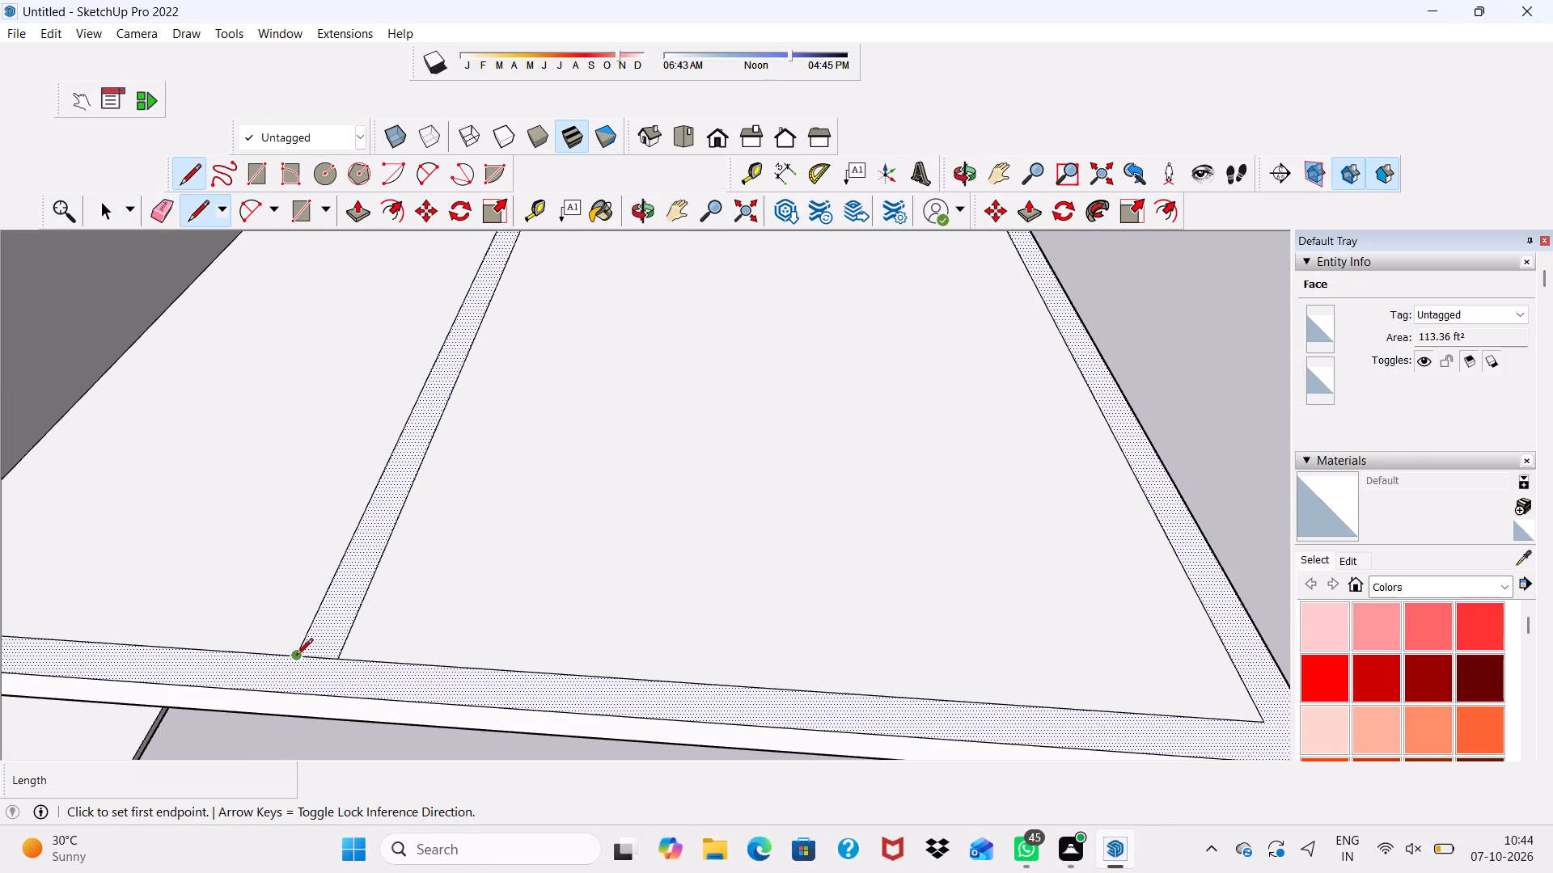
{"action": "left_click", "coordinate": [294, 656]}
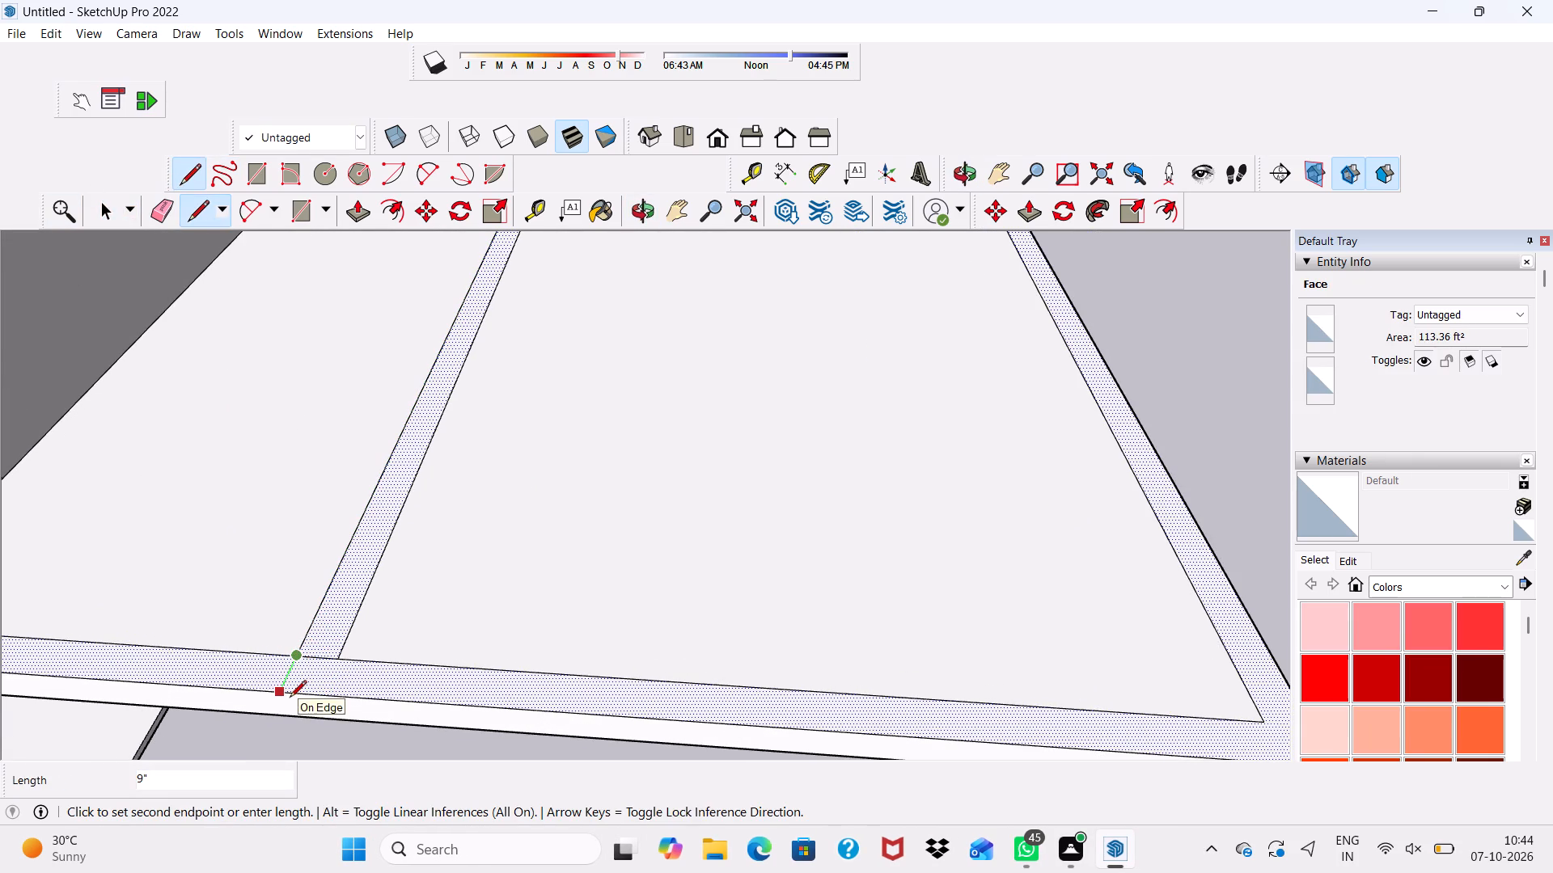
{"action": "left_click", "coordinate": [290, 698]}
{"action": "key", "text": "space"}
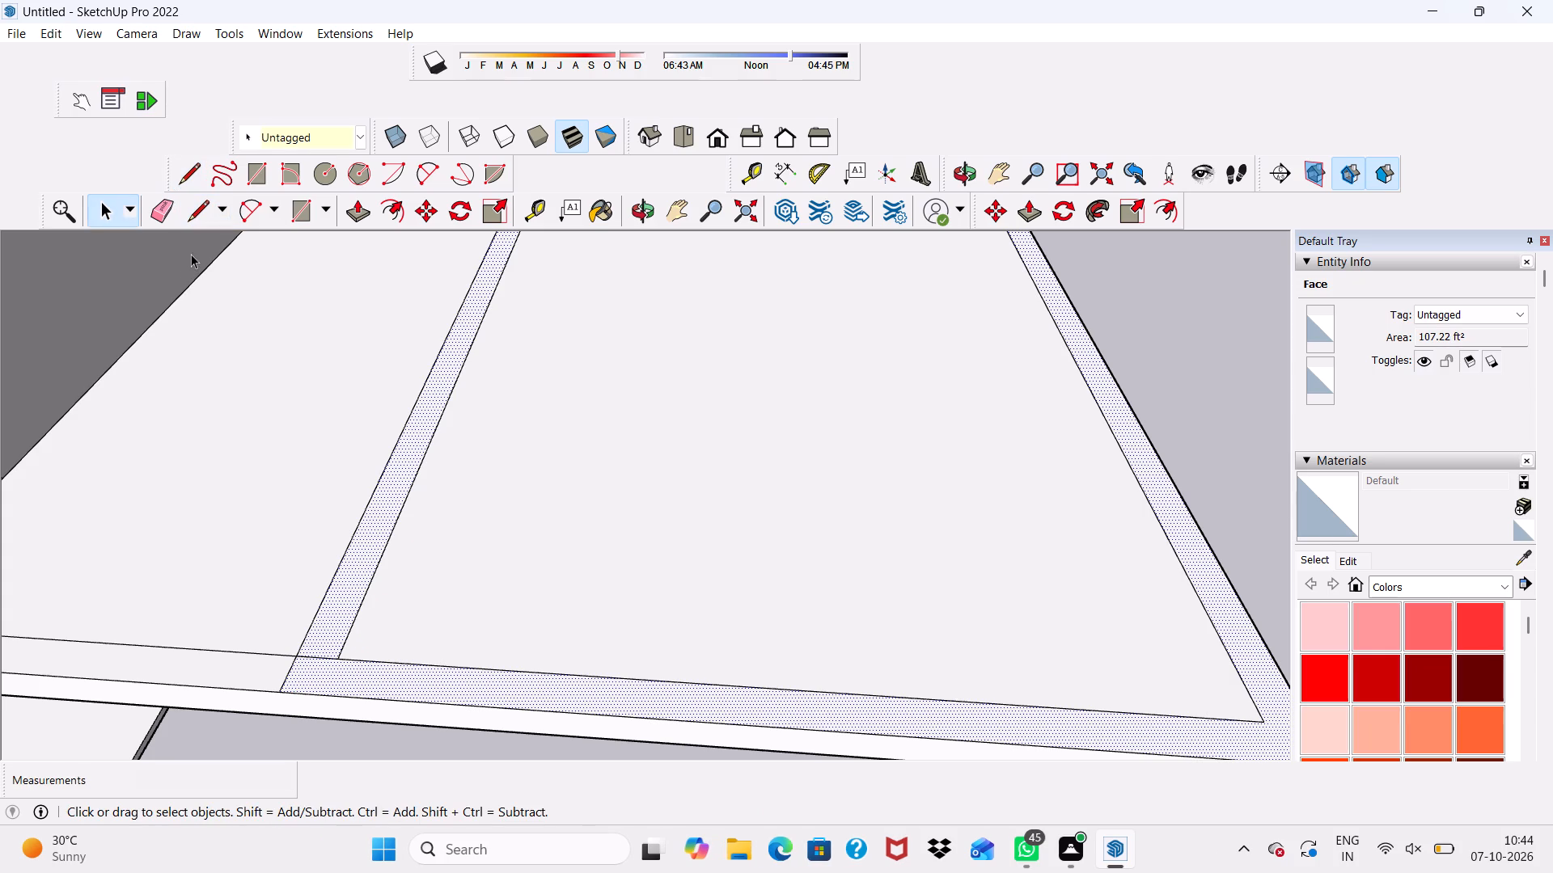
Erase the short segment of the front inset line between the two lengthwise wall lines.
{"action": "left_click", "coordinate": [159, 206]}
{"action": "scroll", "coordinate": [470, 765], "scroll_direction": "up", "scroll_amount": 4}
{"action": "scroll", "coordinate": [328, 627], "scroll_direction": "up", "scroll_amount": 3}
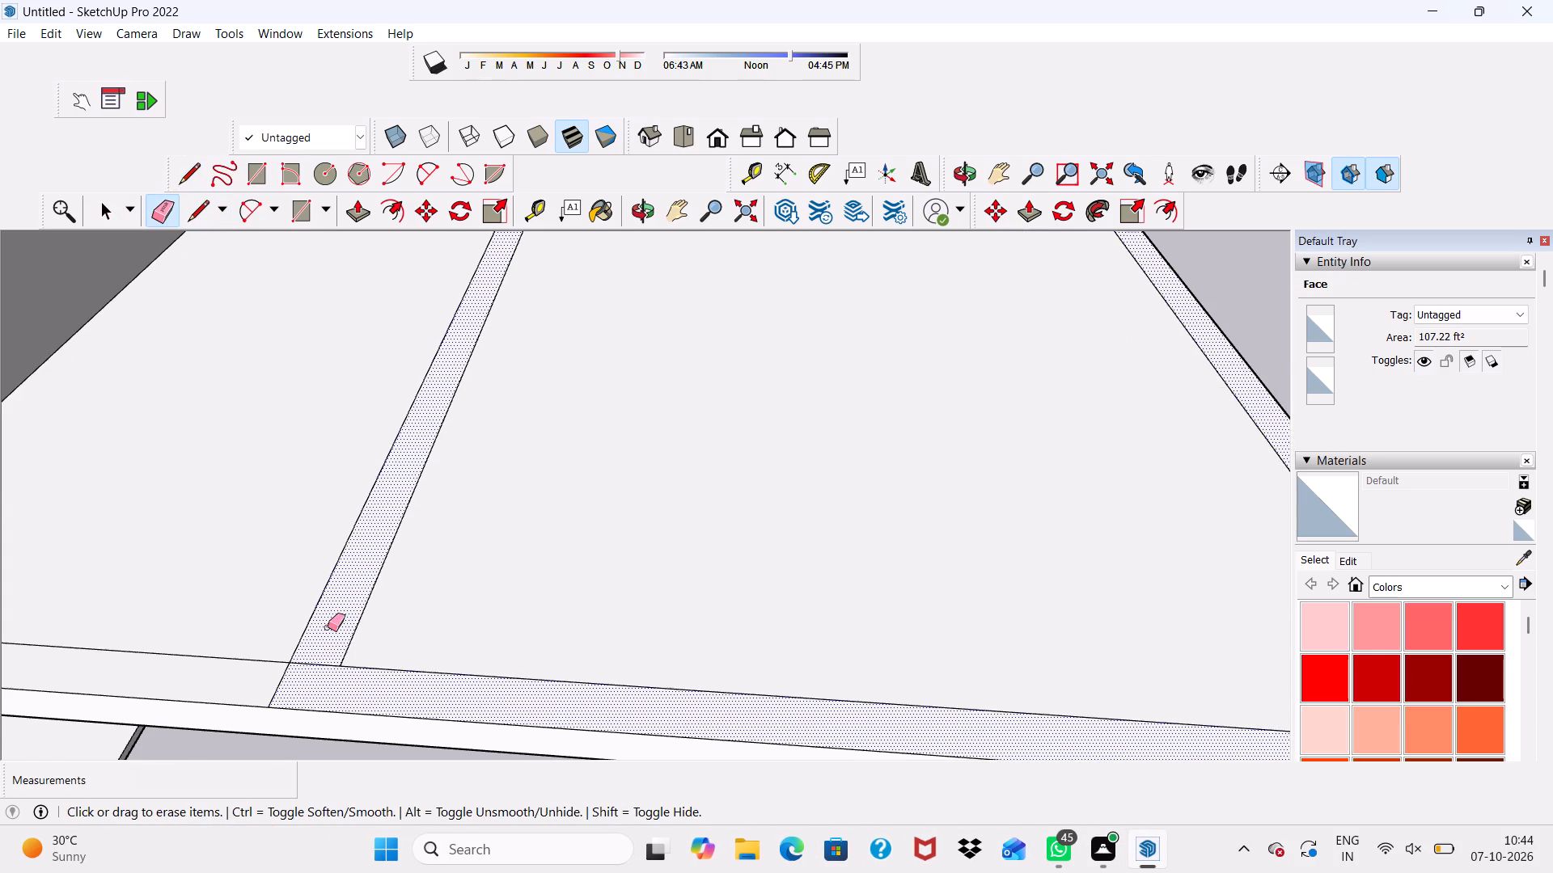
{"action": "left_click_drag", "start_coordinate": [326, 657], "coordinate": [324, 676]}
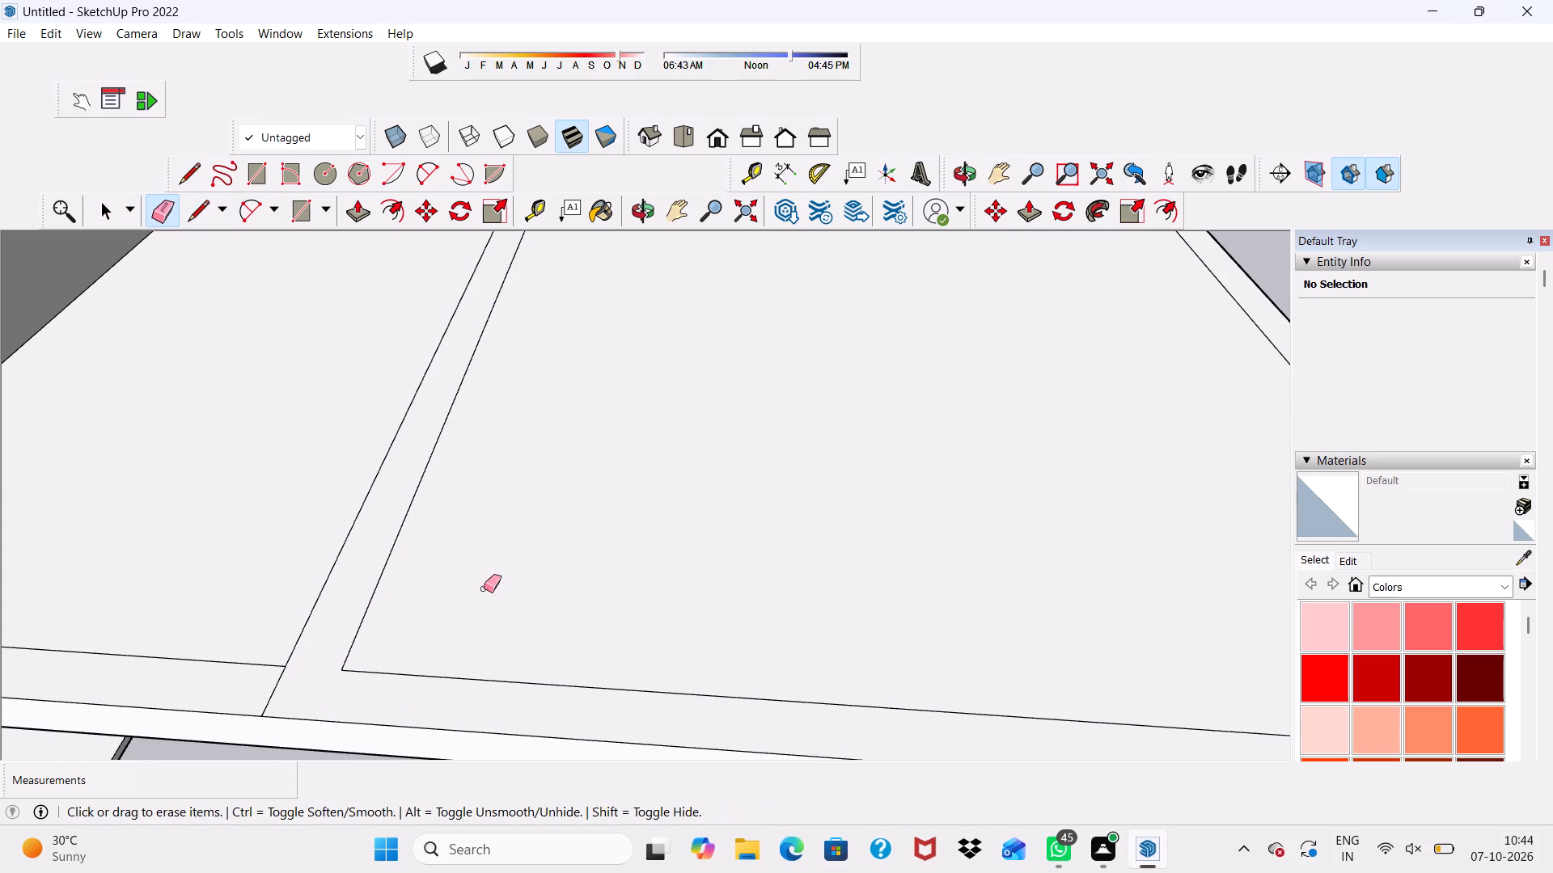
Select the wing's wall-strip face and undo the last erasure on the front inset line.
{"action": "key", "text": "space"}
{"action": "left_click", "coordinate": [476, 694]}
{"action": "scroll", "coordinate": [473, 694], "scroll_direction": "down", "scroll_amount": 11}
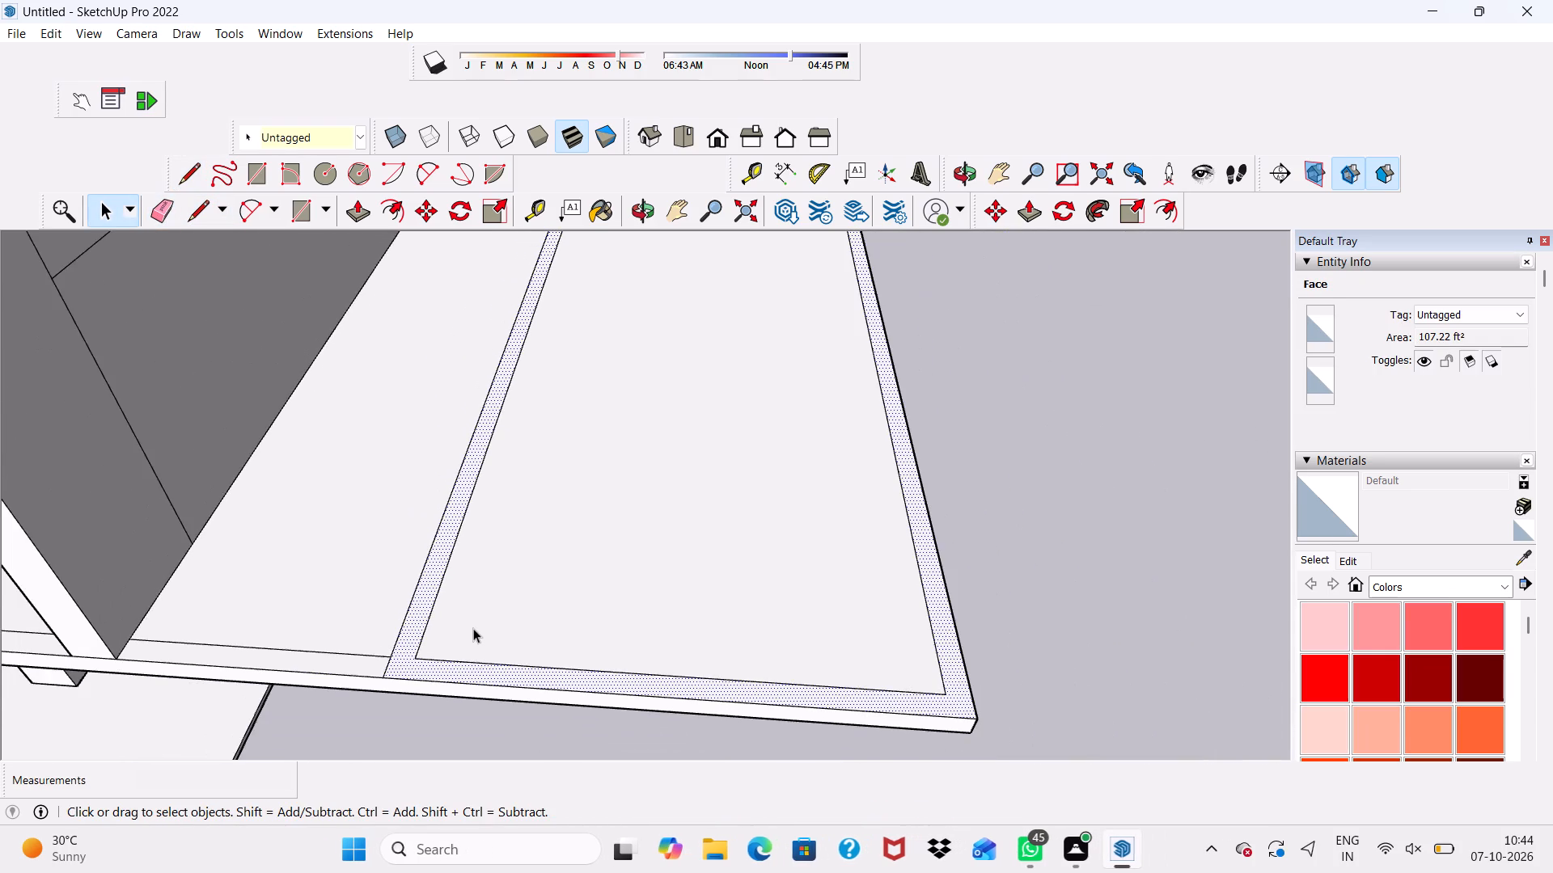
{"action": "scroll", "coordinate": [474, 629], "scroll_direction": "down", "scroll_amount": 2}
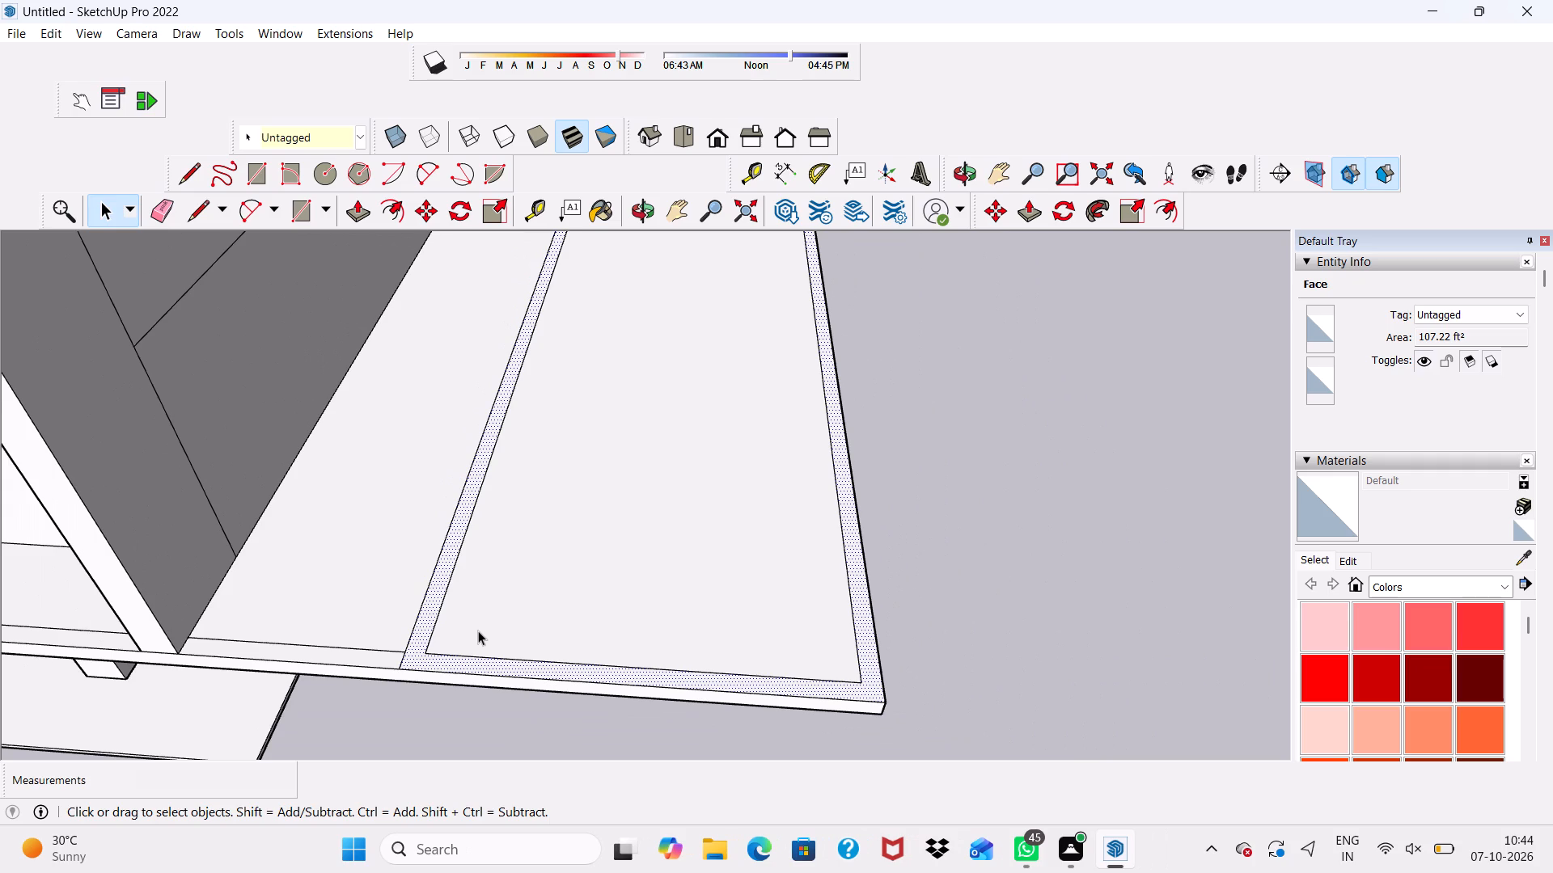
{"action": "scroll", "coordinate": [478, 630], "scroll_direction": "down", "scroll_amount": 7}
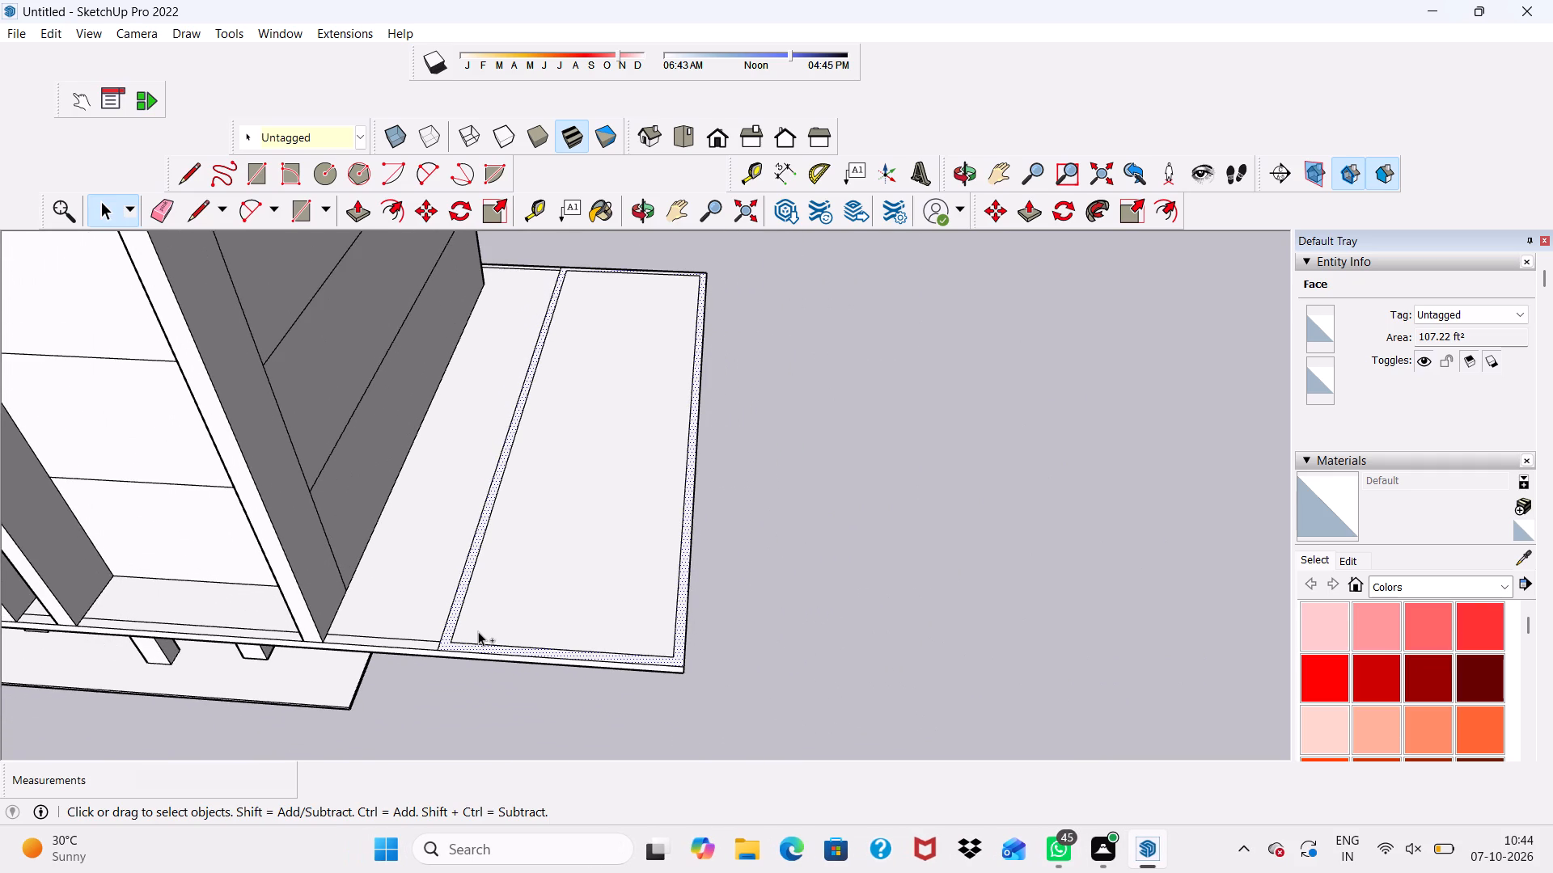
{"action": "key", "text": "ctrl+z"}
Draw a crosswise line about 25' 4" long from the fin joint at the building wall's base to the slab's outer edge.
{"action": "scroll", "coordinate": [364, 519], "scroll_direction": "up", "scroll_amount": 4}
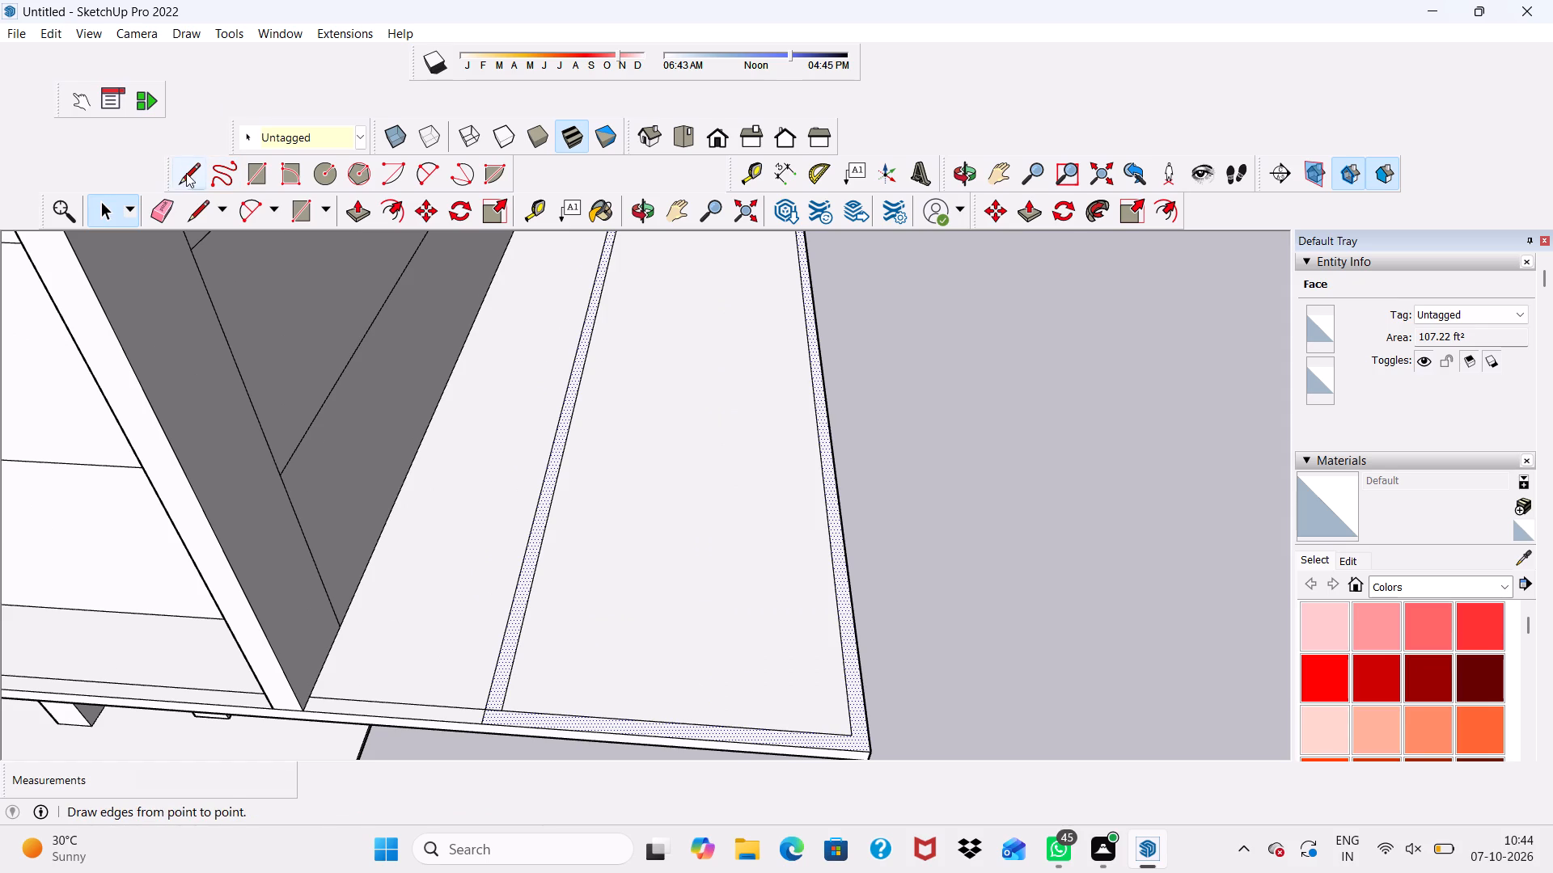
{"action": "left_click", "coordinate": [186, 173]}
{"action": "left_click", "coordinate": [348, 623]}
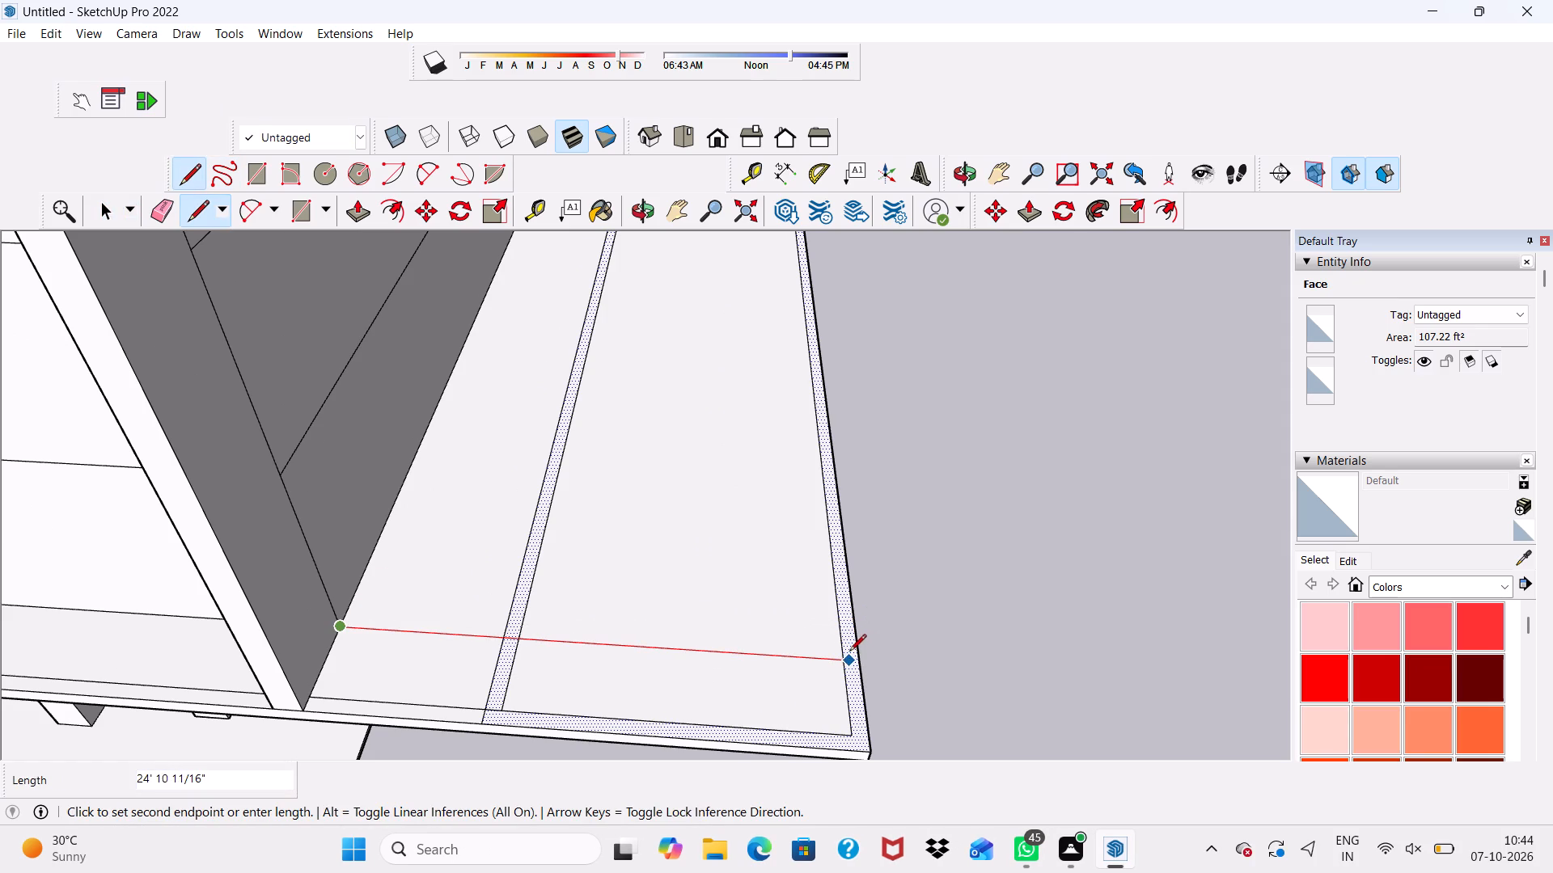
{"action": "left_click", "coordinate": [857, 659]}
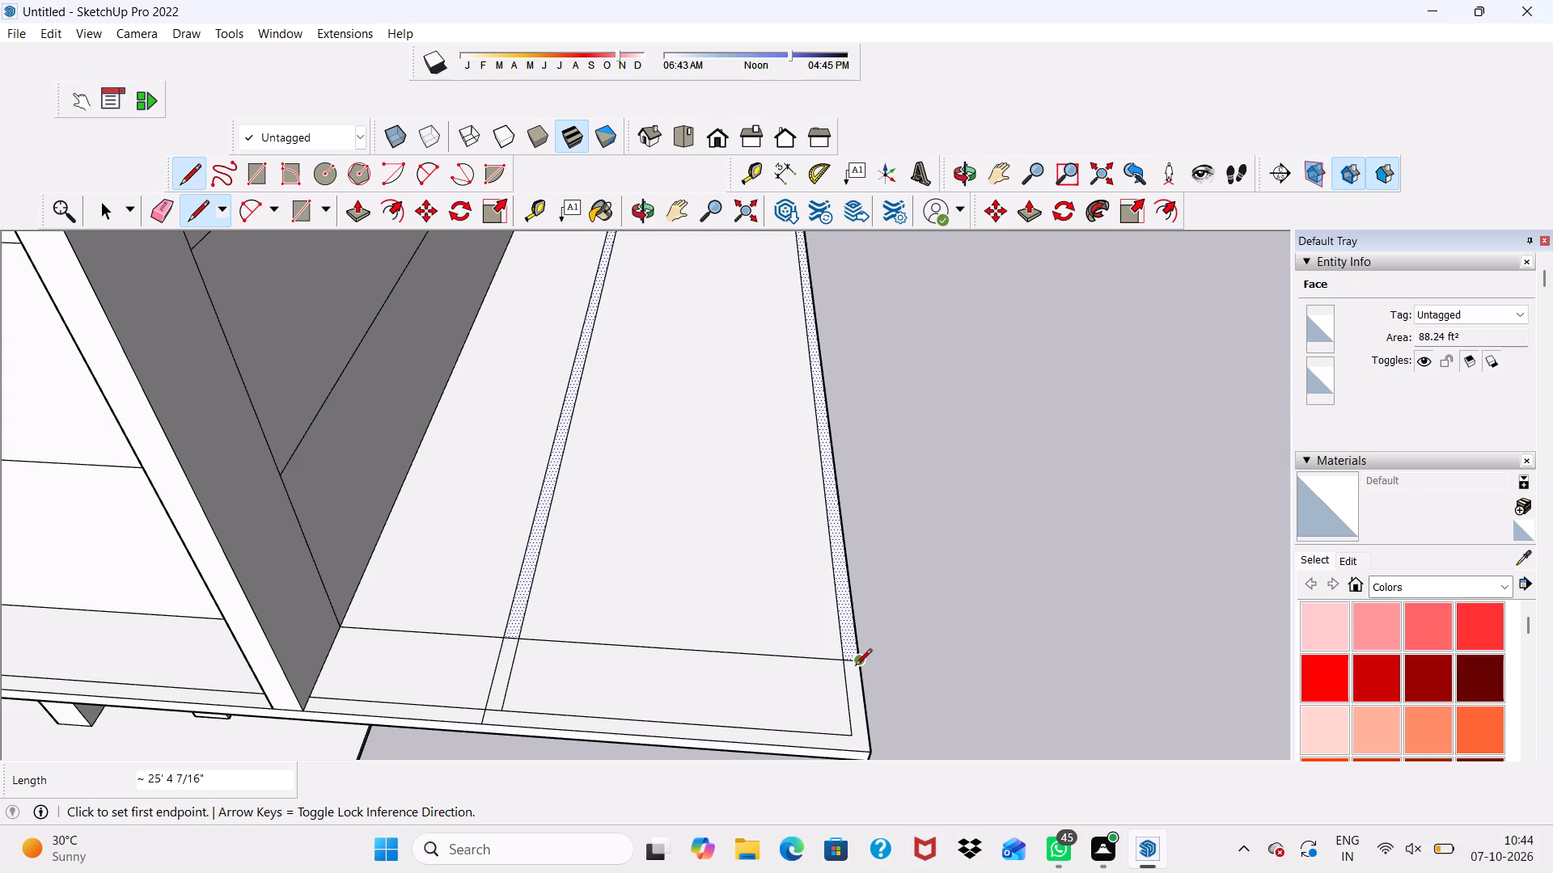
Draw a 9" line along the slab's outer edge toward the rear, starting at the crosswise line's outer end.
{"action": "left_click", "coordinate": [861, 659]}
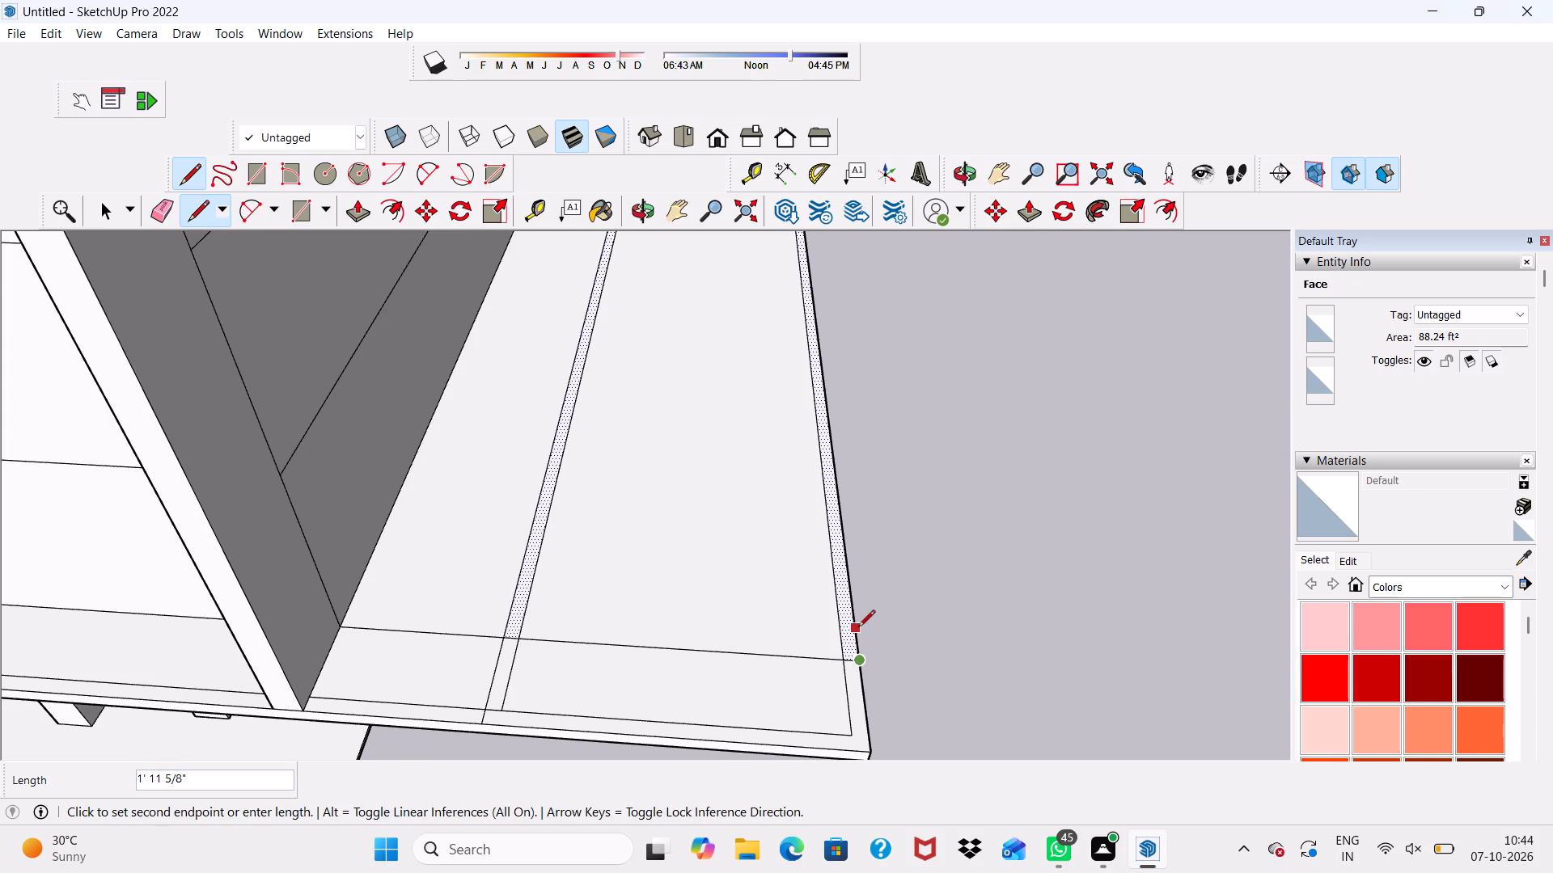
{"action": "type", "text": "9\""}
{"action": "key", "text": "Return"}
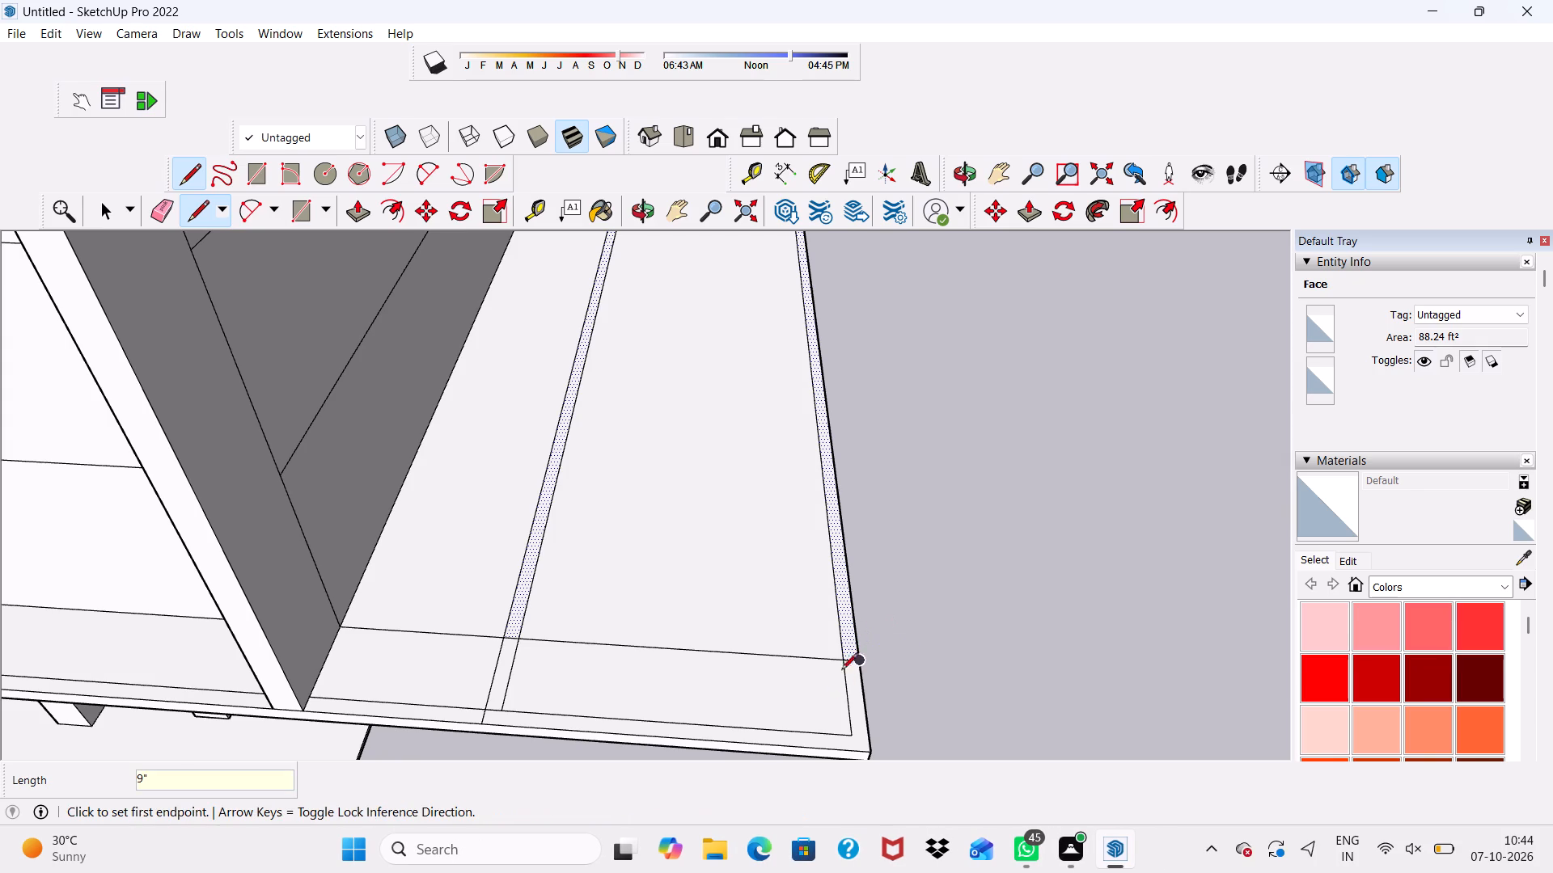
Draw a second crosswise line about 25' 4" long from the 9" mark to the building's side wall, parallel to the first.
{"action": "scroll", "coordinate": [853, 645], "scroll_direction": "up", "scroll_amount": 5}
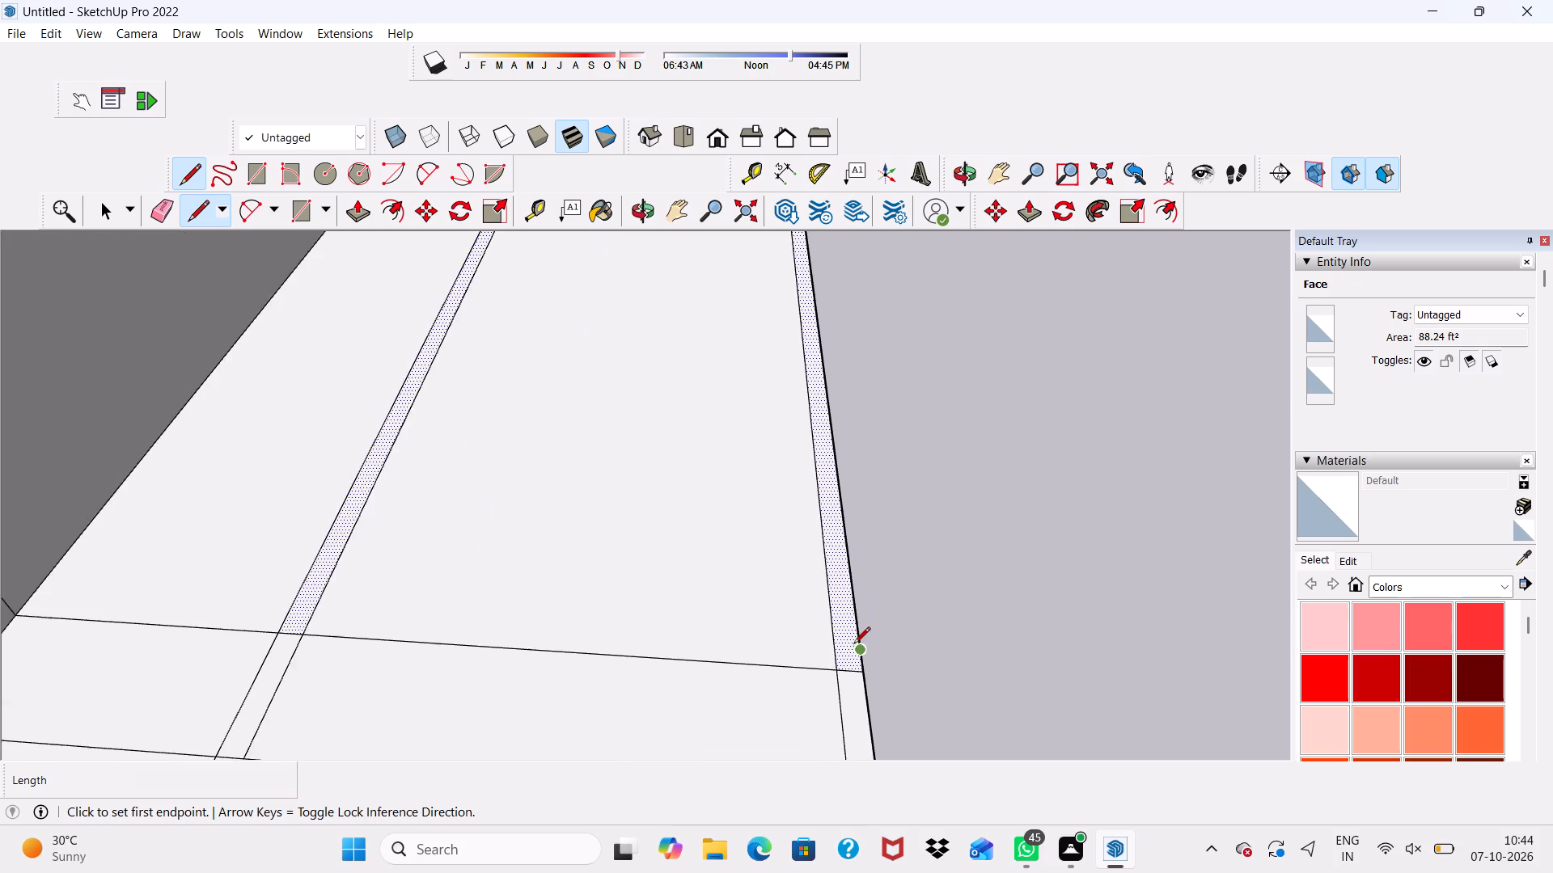
{"action": "scroll", "coordinate": [867, 609], "scroll_direction": "up", "scroll_amount": 3}
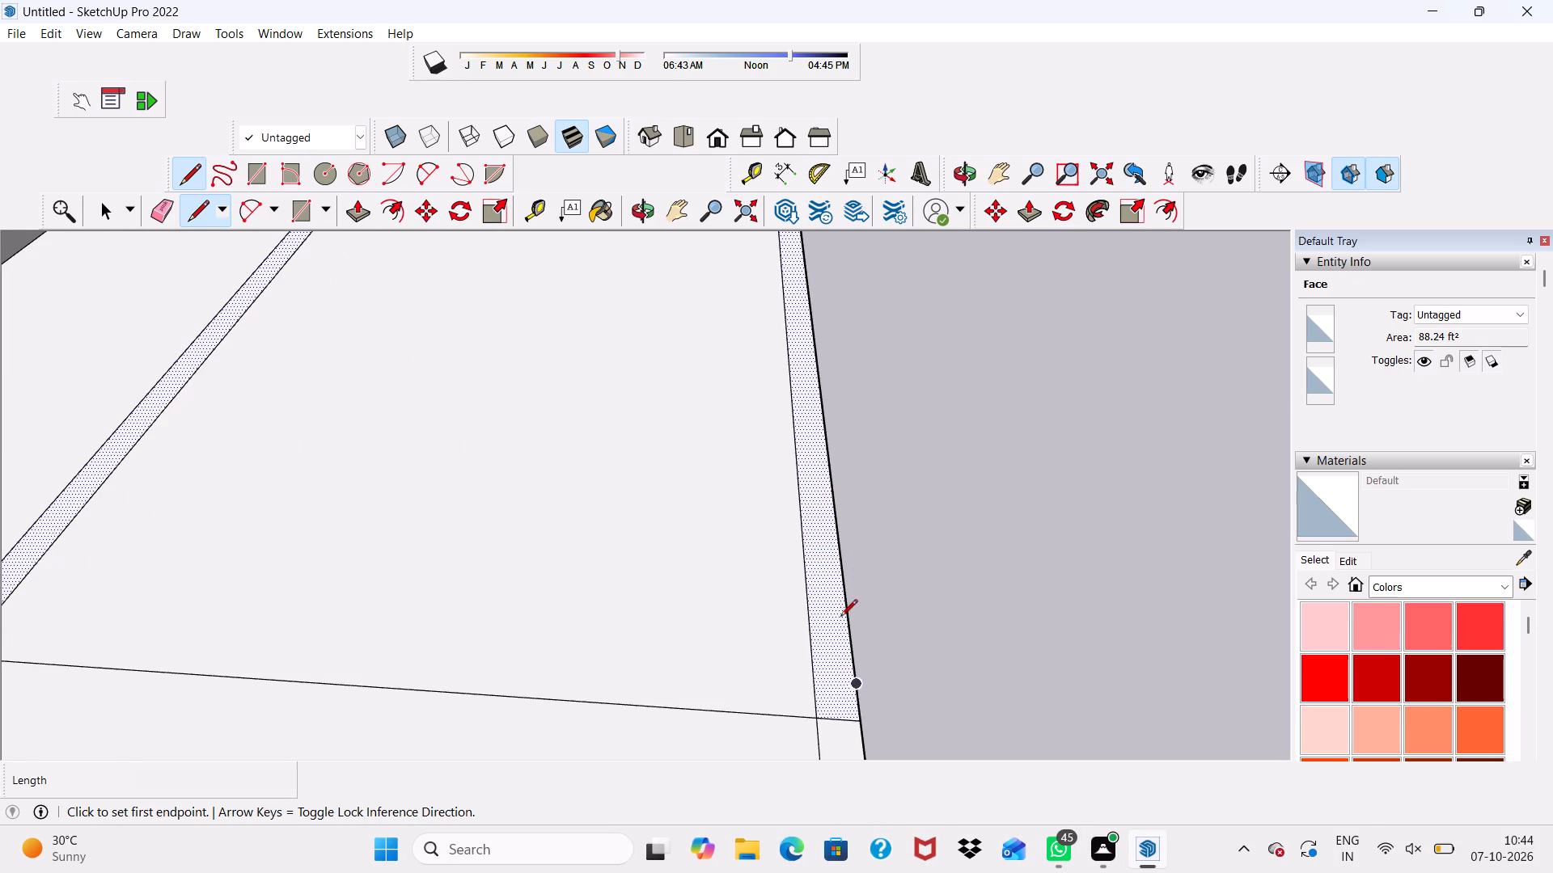
{"action": "left_click", "coordinate": [852, 686]}
{"action": "scroll", "coordinate": [675, 604], "scroll_direction": "down", "scroll_amount": 8}
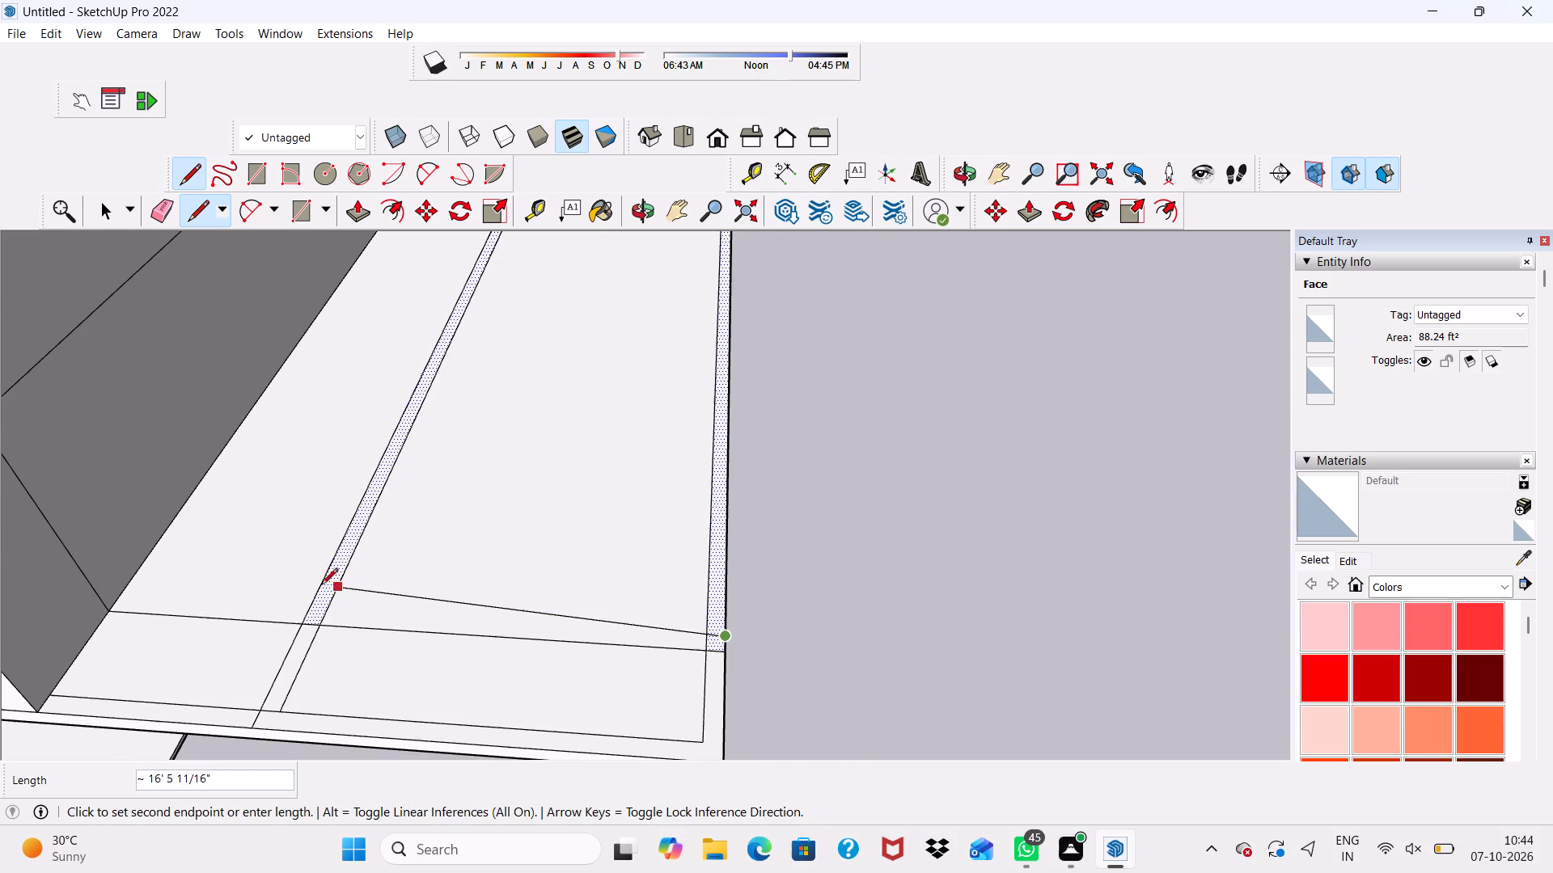
{"action": "left_click", "coordinate": [122, 601]}
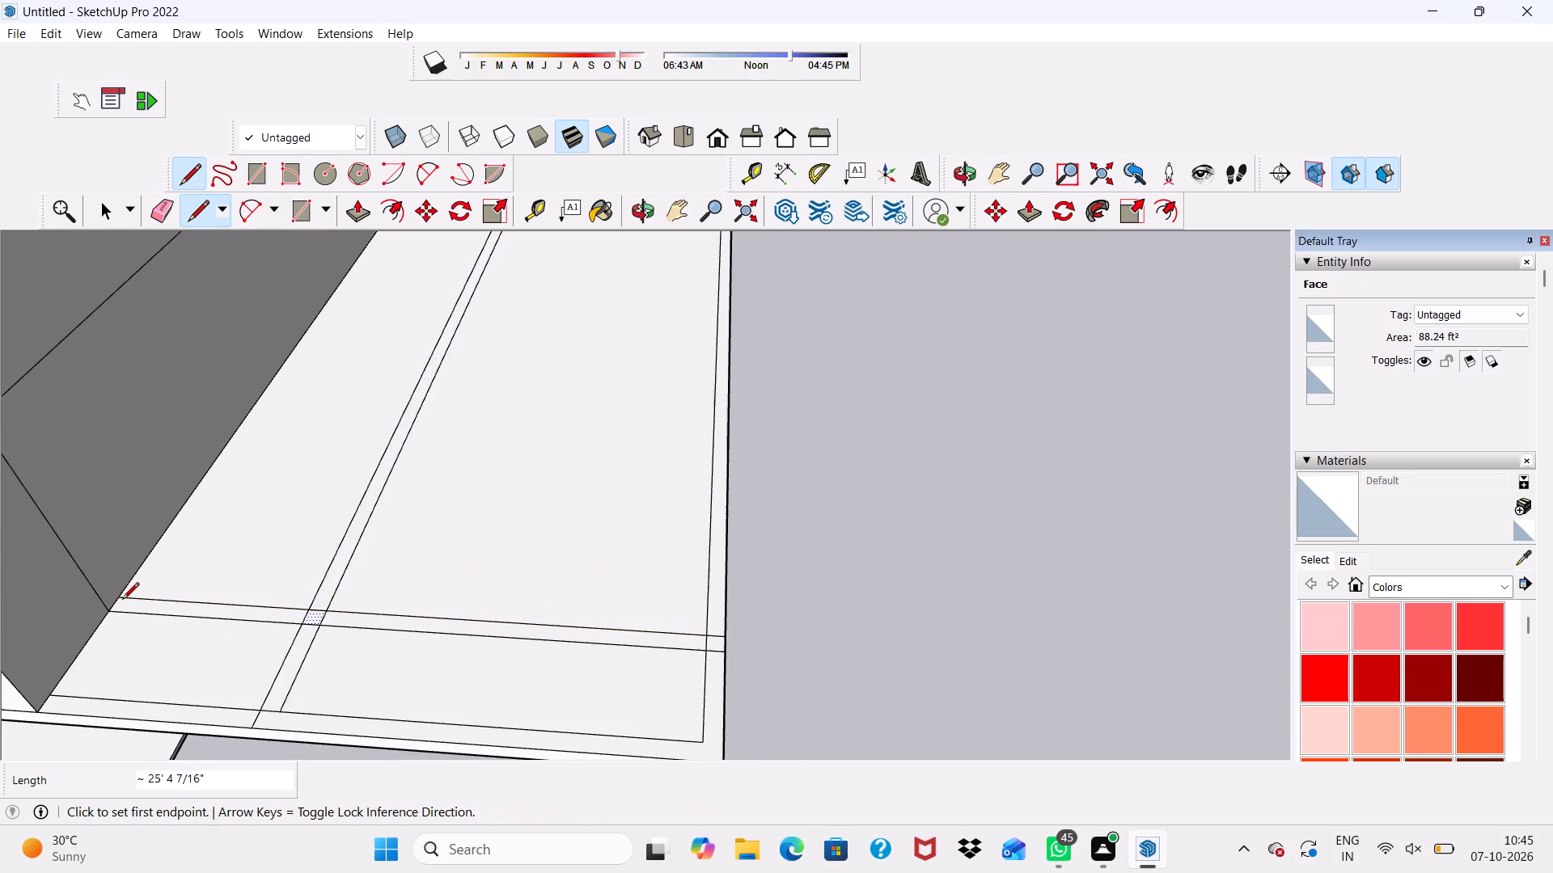
Erase the portions of both crosswise lines between the building's side wall and the first lengthwise wall line.
{"action": "scroll", "coordinate": [122, 601], "scroll_direction": "down", "scroll_amount": 4}
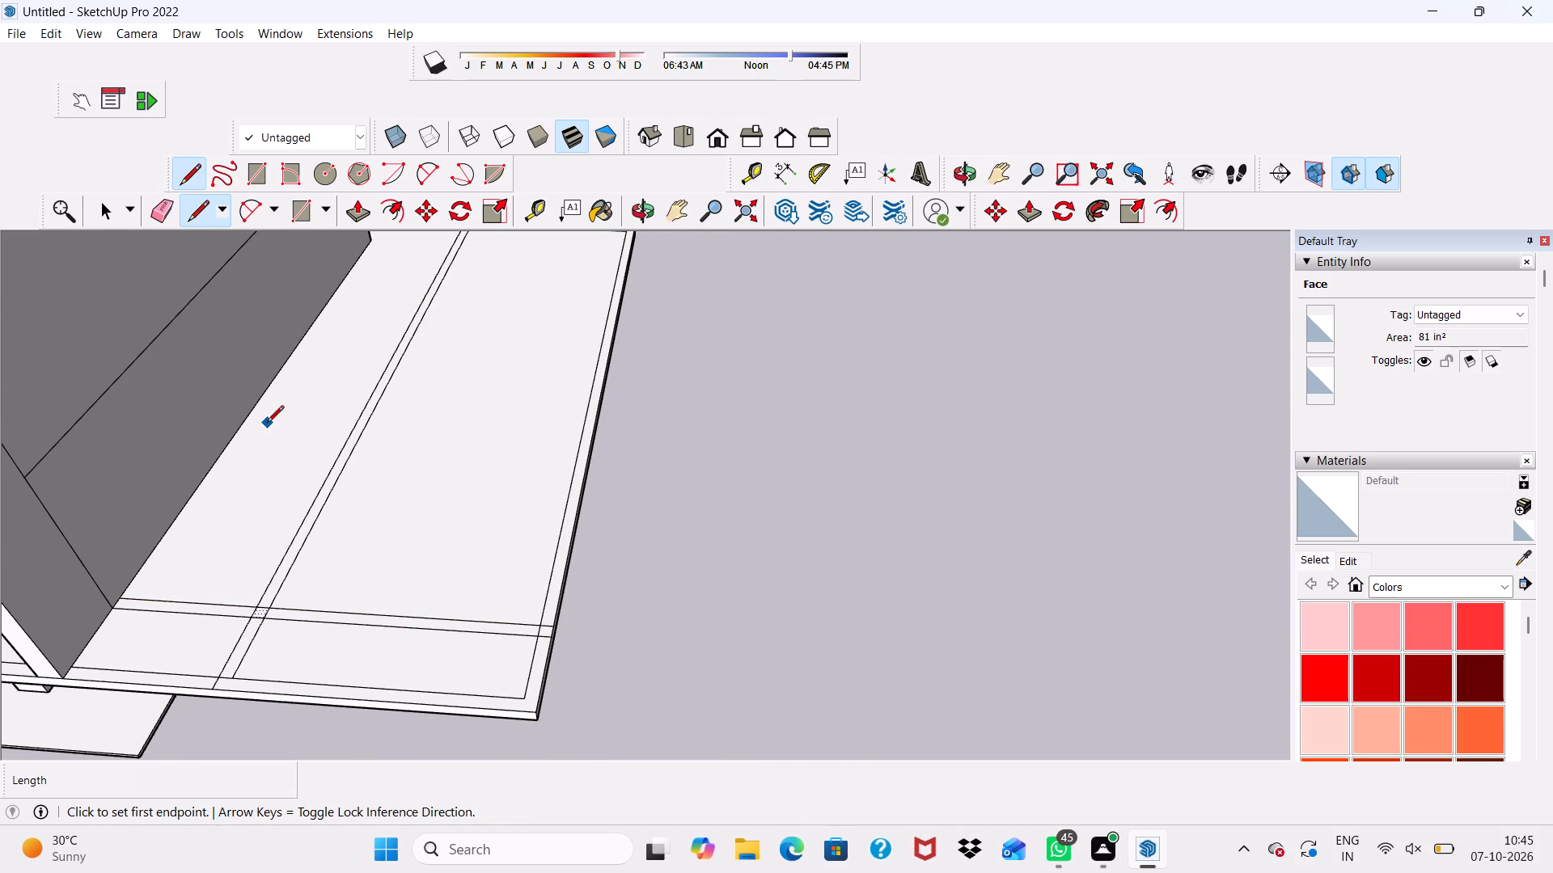
{"action": "scroll", "coordinate": [257, 435], "scroll_direction": "down", "scroll_amount": 5}
{"action": "scroll", "coordinate": [380, 578], "scroll_direction": "up", "scroll_amount": 2}
{"action": "key", "text": "space"}
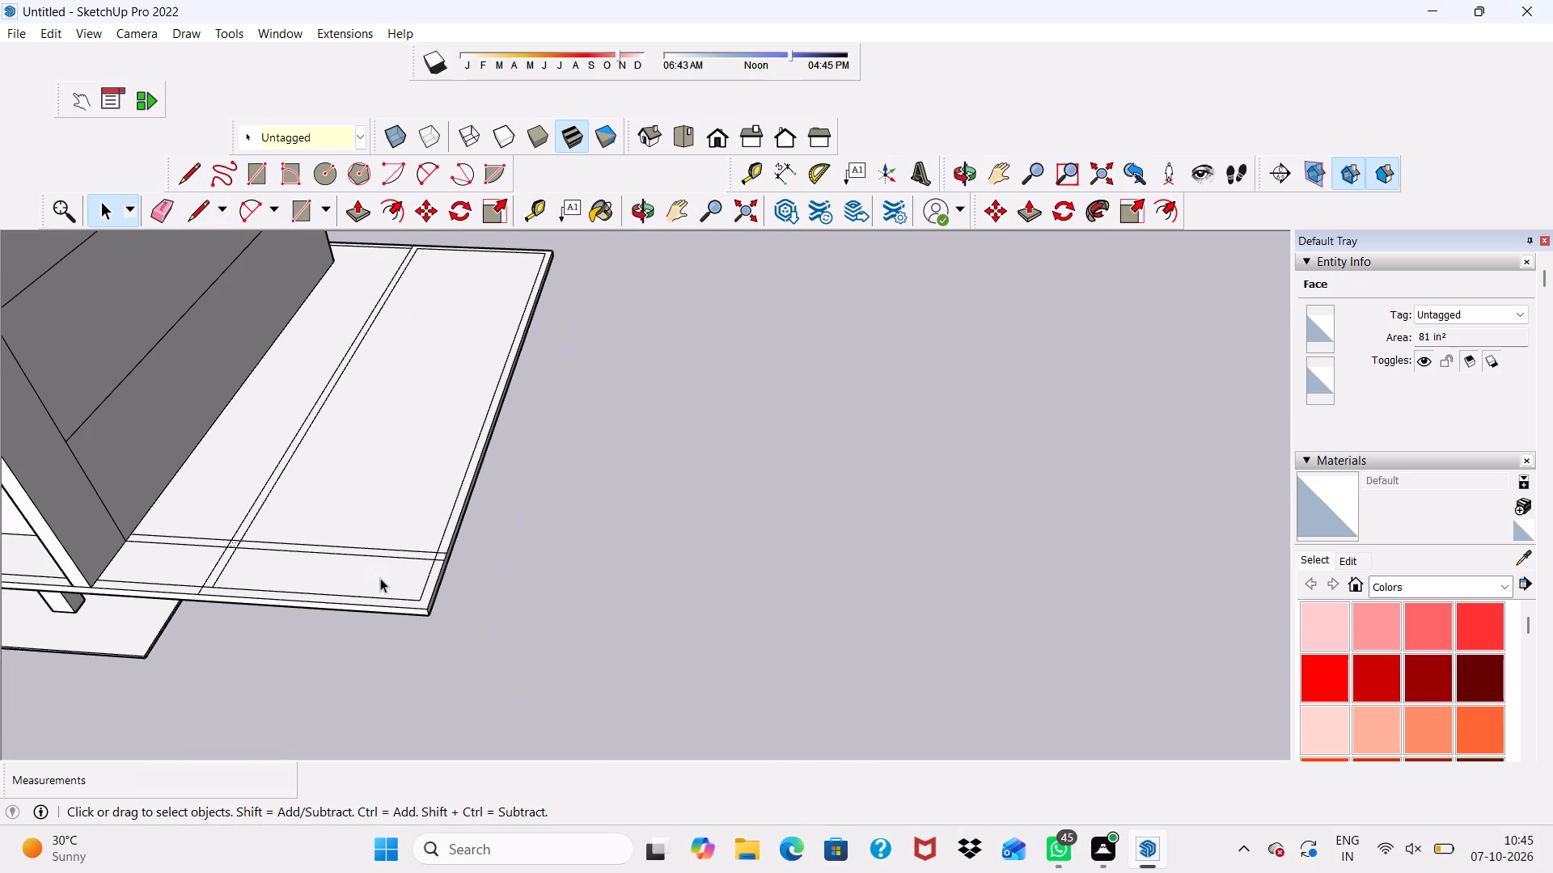
{"action": "left_click", "coordinate": [150, 205]}
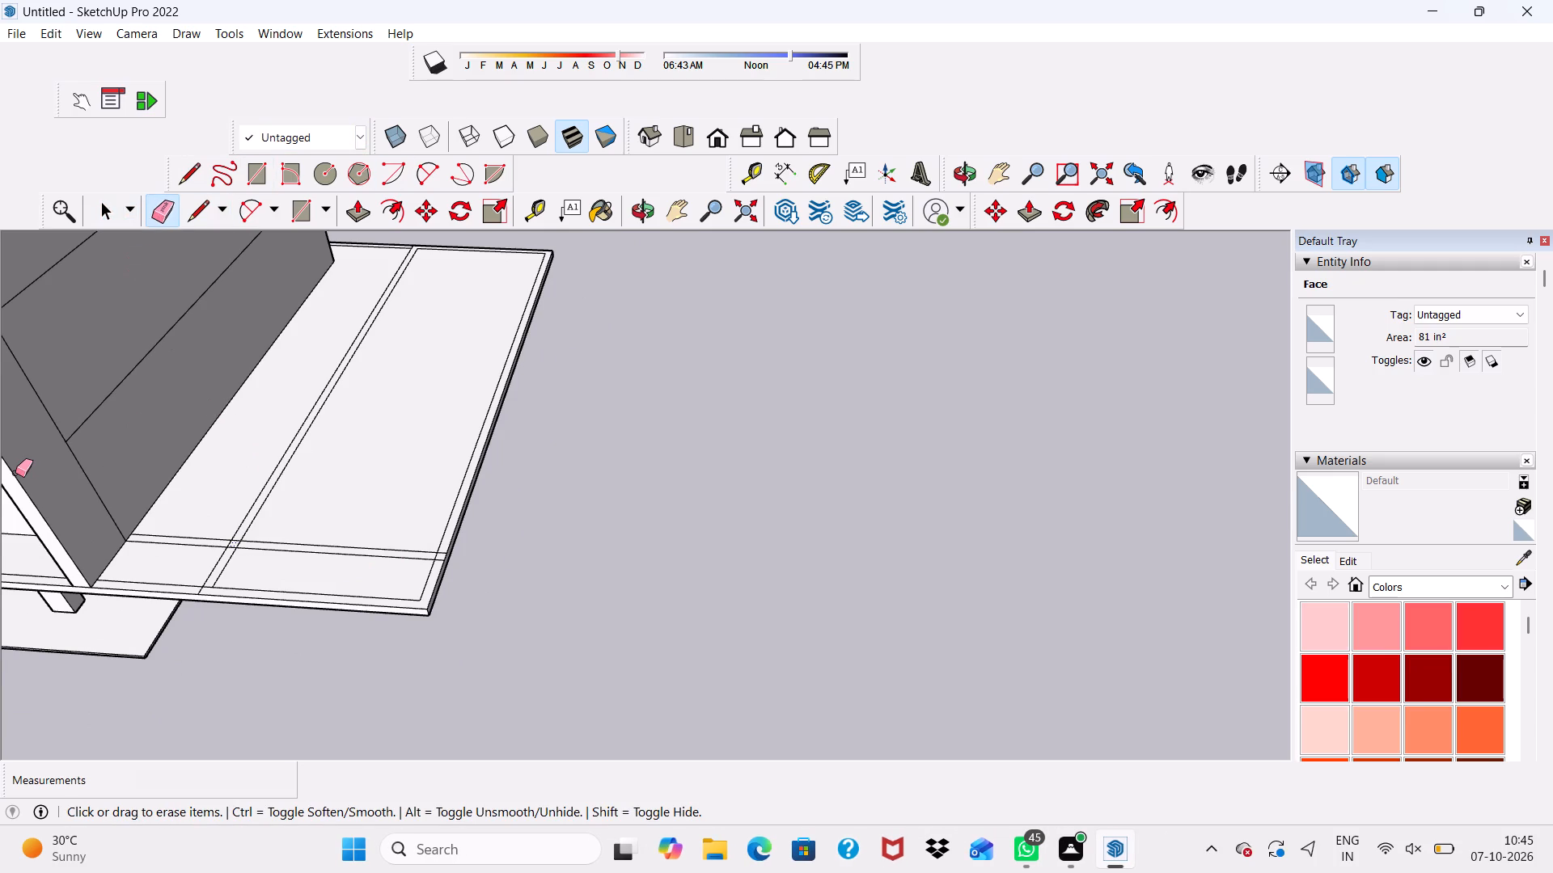
{"action": "scroll", "coordinate": [15, 473], "scroll_direction": "up", "scroll_amount": 2}
{"action": "scroll", "coordinate": [311, 512], "scroll_direction": "up", "scroll_amount": 4}
{"action": "scroll", "coordinate": [240, 571], "scroll_direction": "up", "scroll_amount": 7}
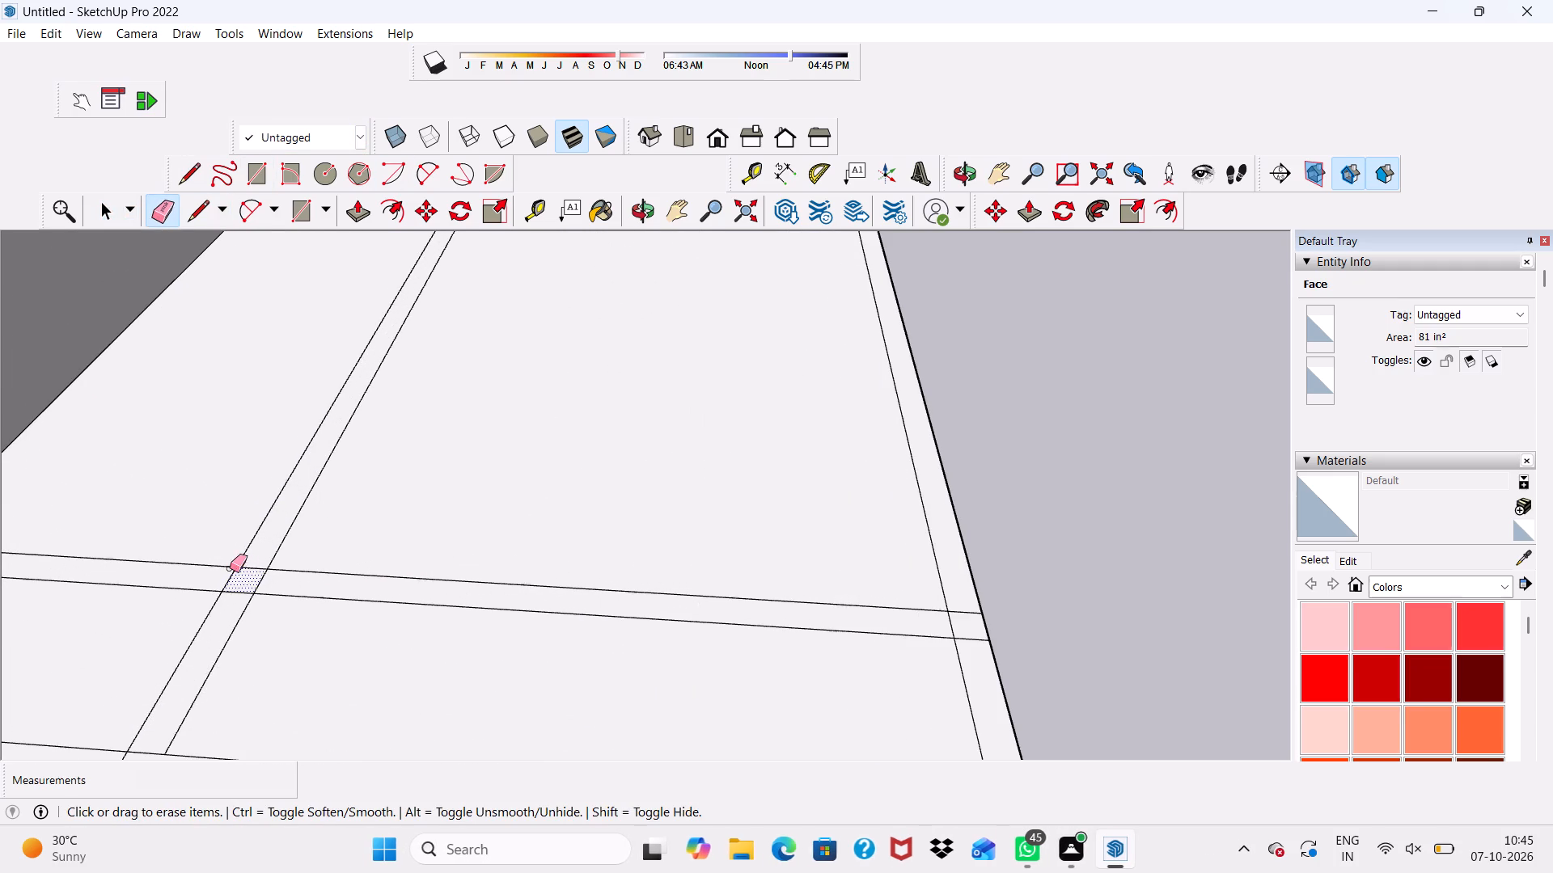
{"action": "left_click_drag", "start_coordinate": [201, 545], "coordinate": [157, 597]}
{"action": "scroll", "coordinate": [218, 551], "scroll_direction": "up", "scroll_amount": 5}
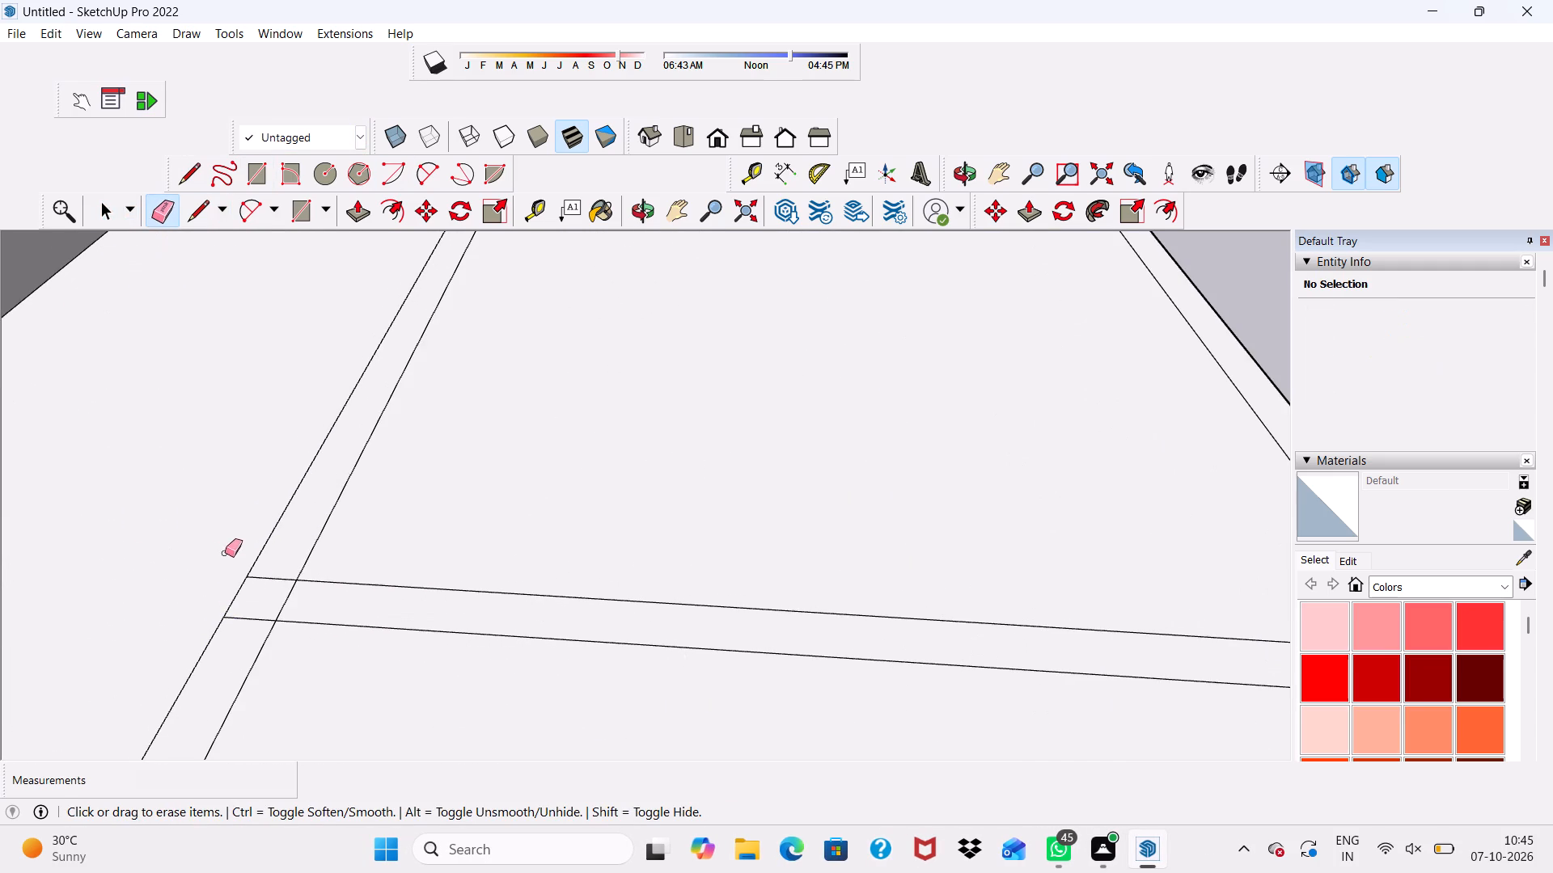
Erase the overlapping line segments inside the junctions where the crosswise wall strip meets the inner and outer lengthwise wall strips.
{"action": "left_click_drag", "start_coordinate": [272, 588], "coordinate": [277, 567]}
{"action": "left_click_drag", "start_coordinate": [284, 591], "coordinate": [290, 605]}
{"action": "scroll", "coordinate": [289, 580], "scroll_direction": "down", "scroll_amount": 12}
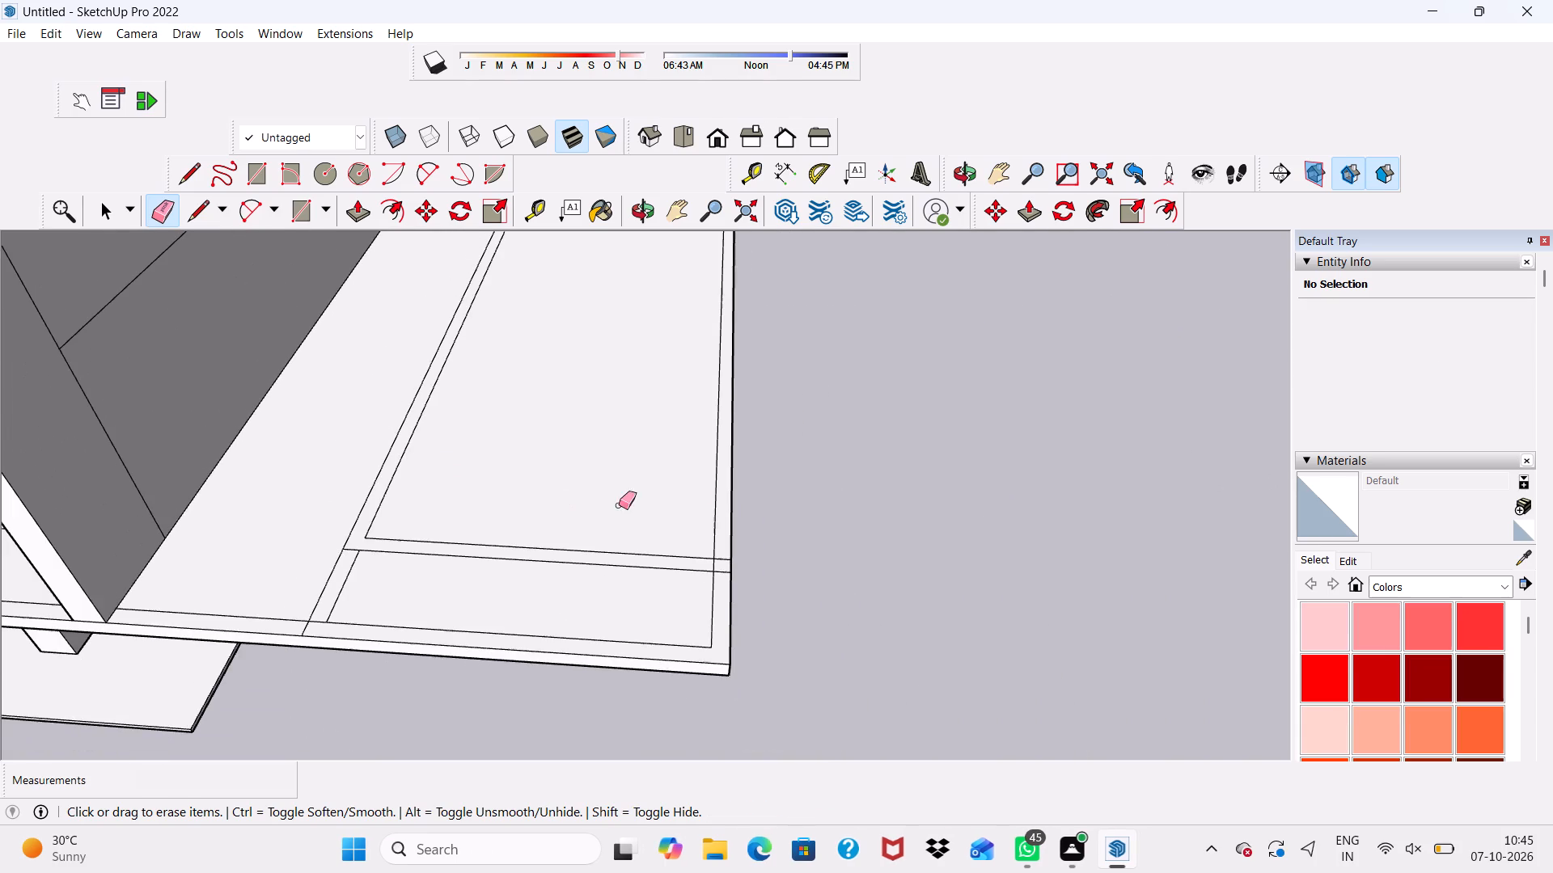
{"action": "scroll", "coordinate": [779, 555], "scroll_direction": "up", "scroll_amount": 9}
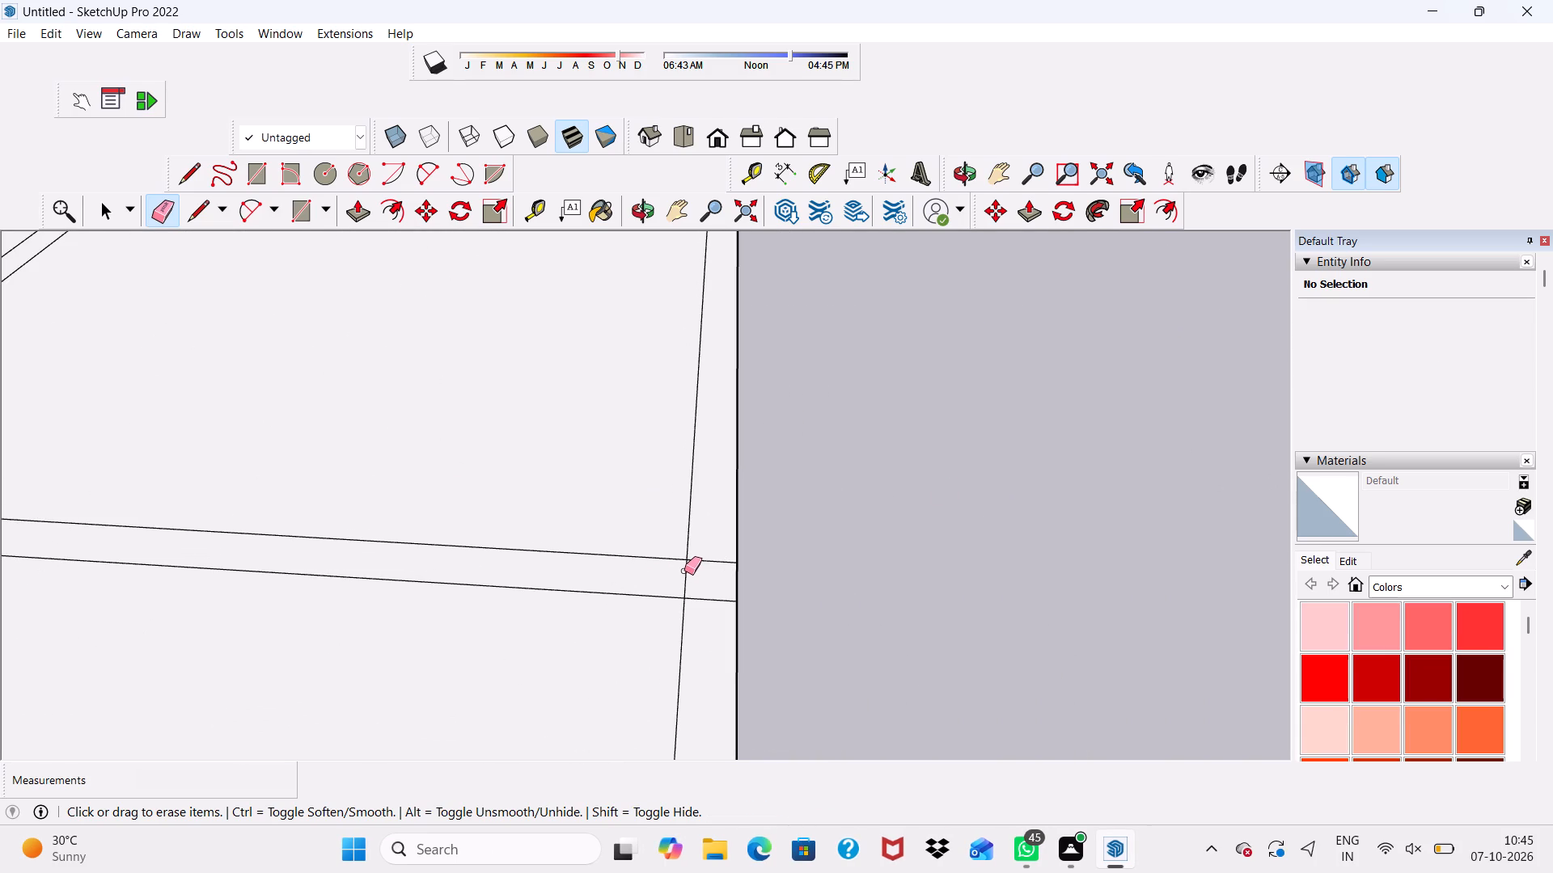
{"action": "left_click", "coordinate": [684, 571]}
{"action": "left_click_drag", "start_coordinate": [723, 557], "coordinate": [716, 588]}
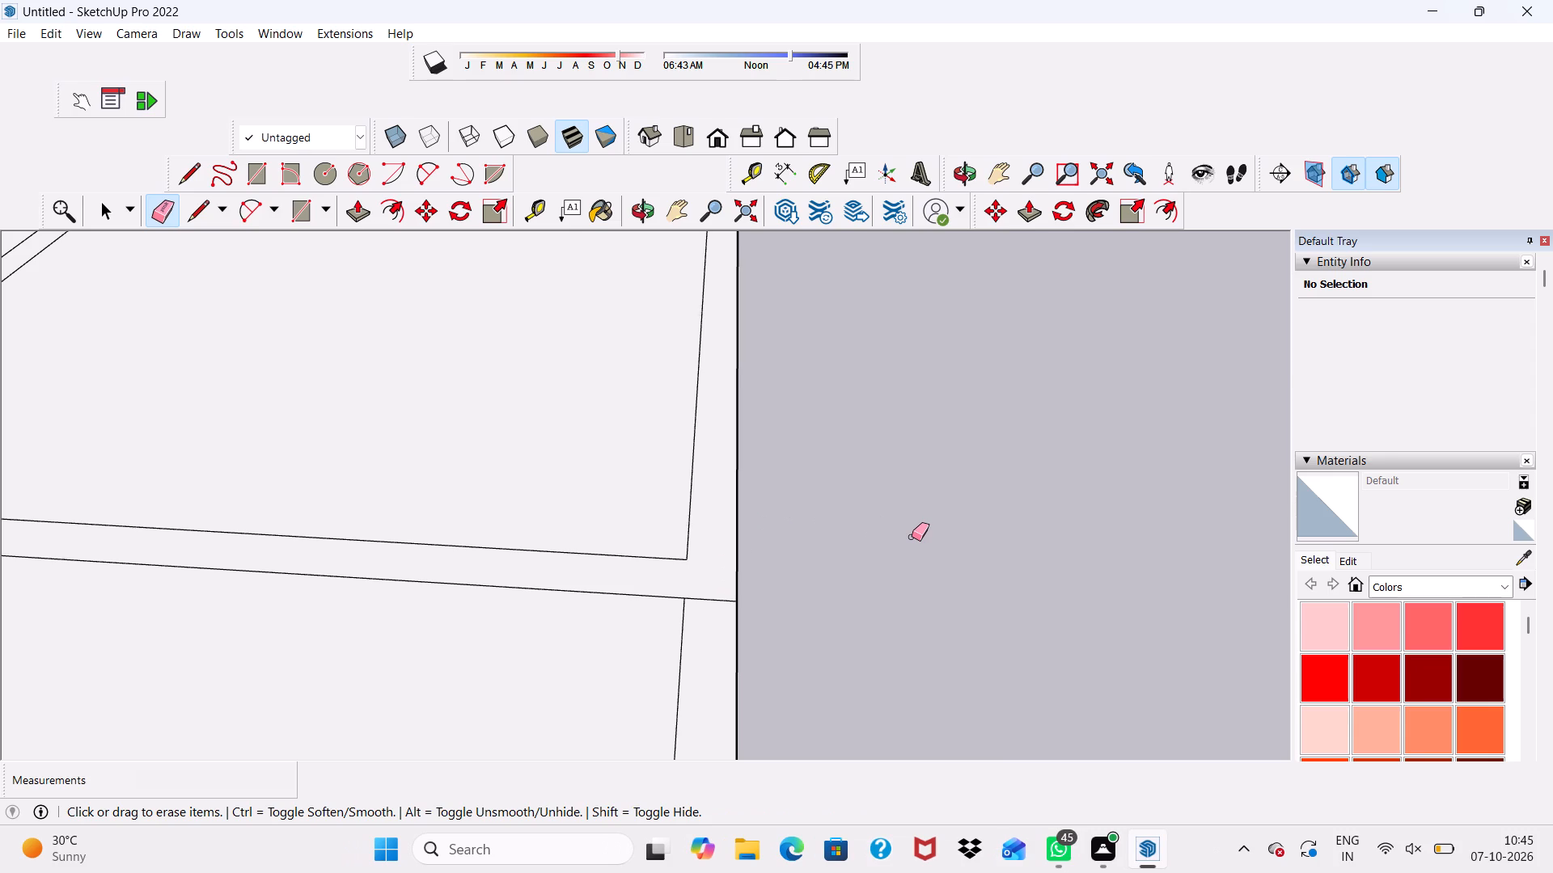
{"action": "key", "text": "space"}
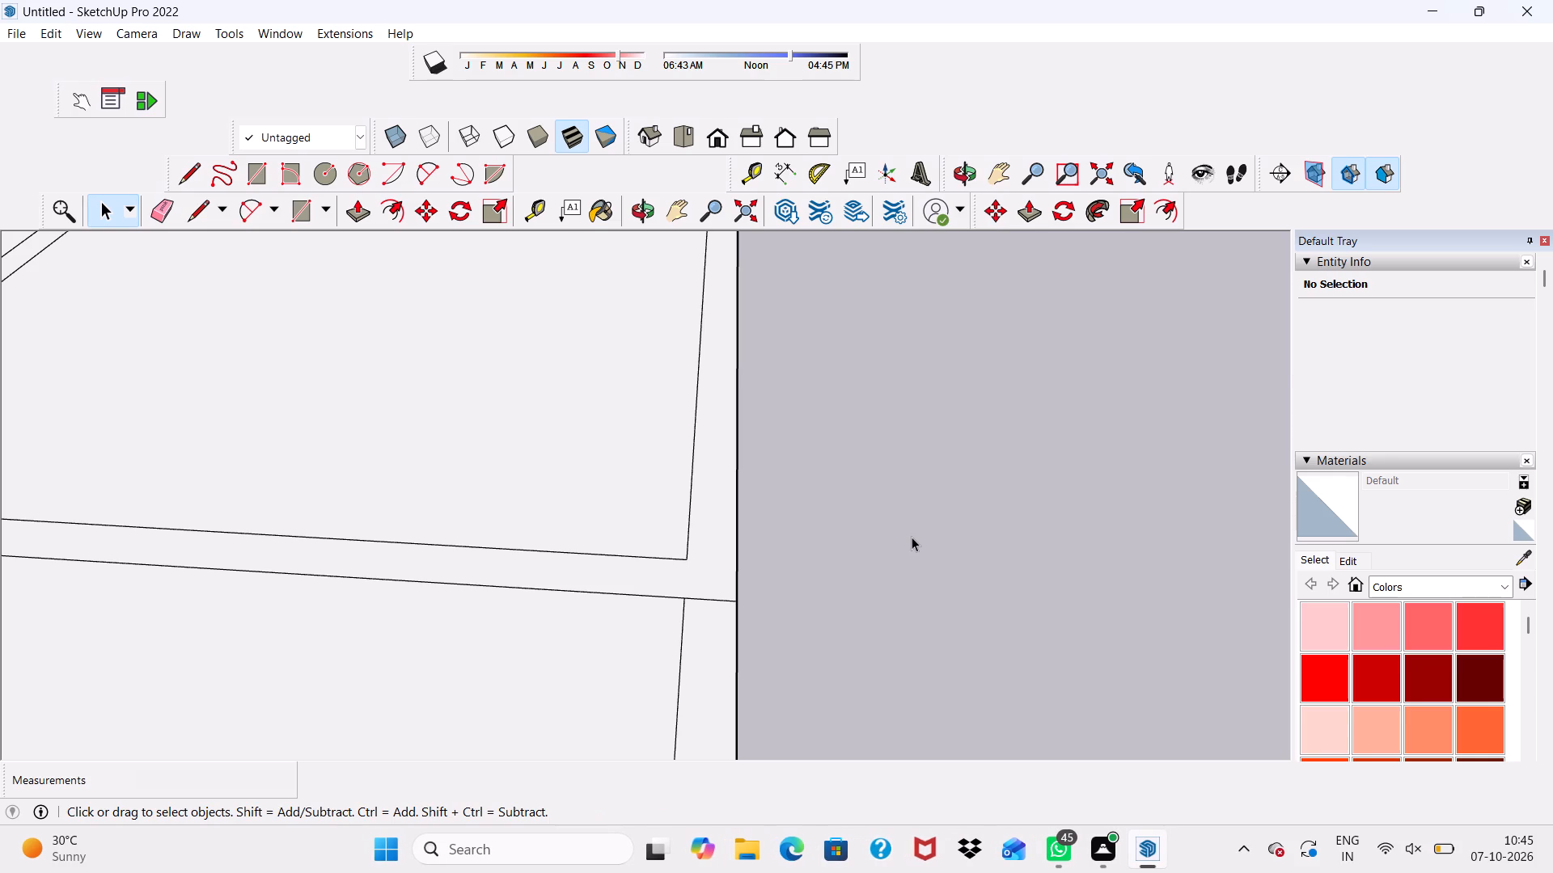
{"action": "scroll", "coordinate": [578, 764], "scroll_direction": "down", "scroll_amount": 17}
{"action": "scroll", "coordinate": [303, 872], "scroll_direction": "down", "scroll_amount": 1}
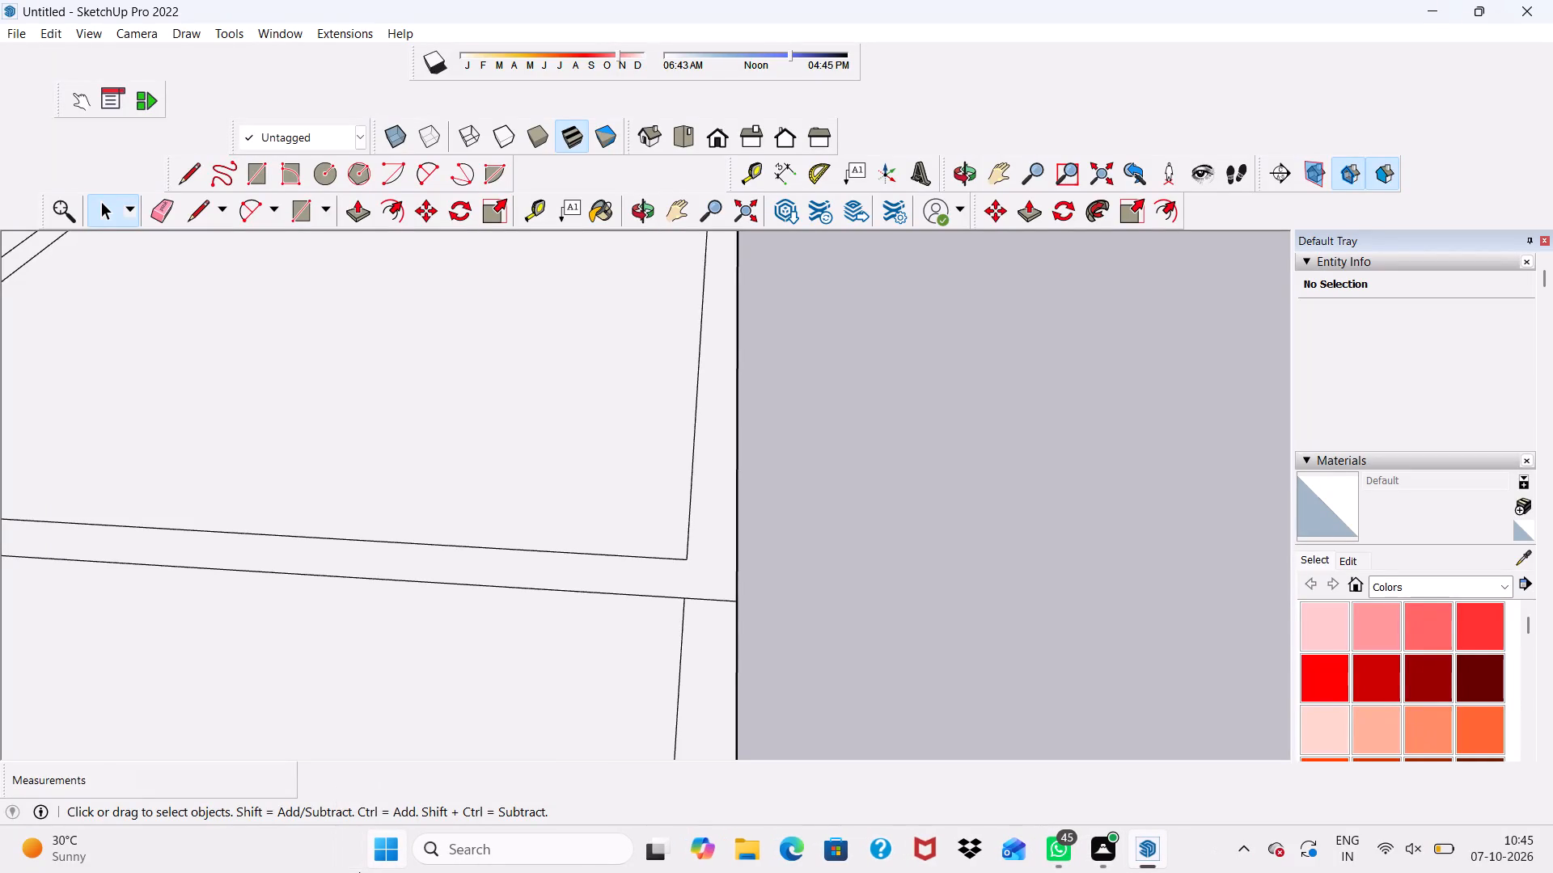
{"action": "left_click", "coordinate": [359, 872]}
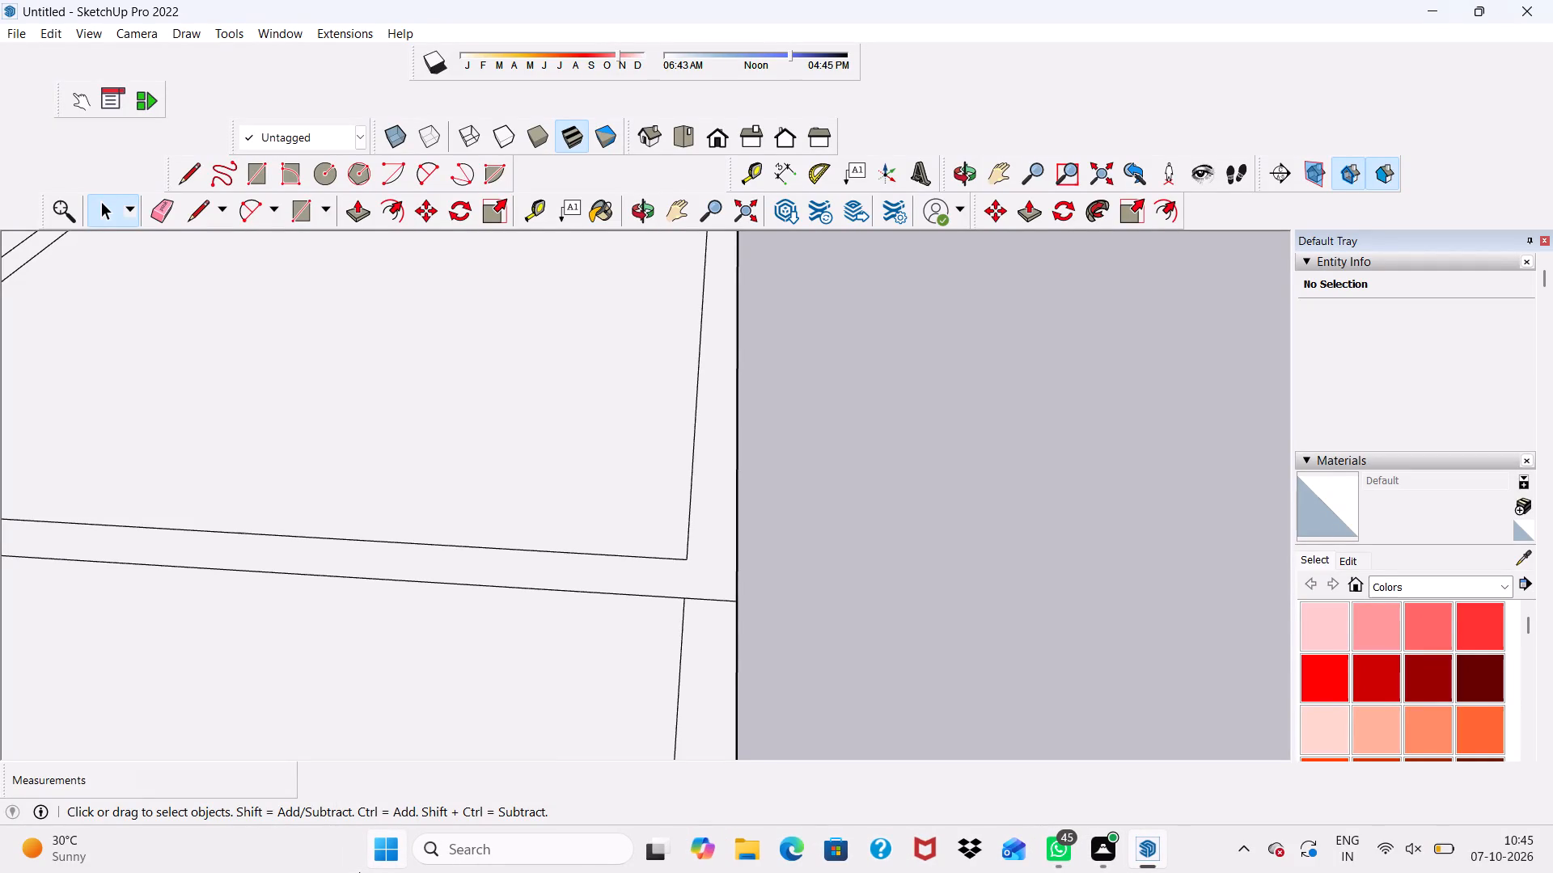
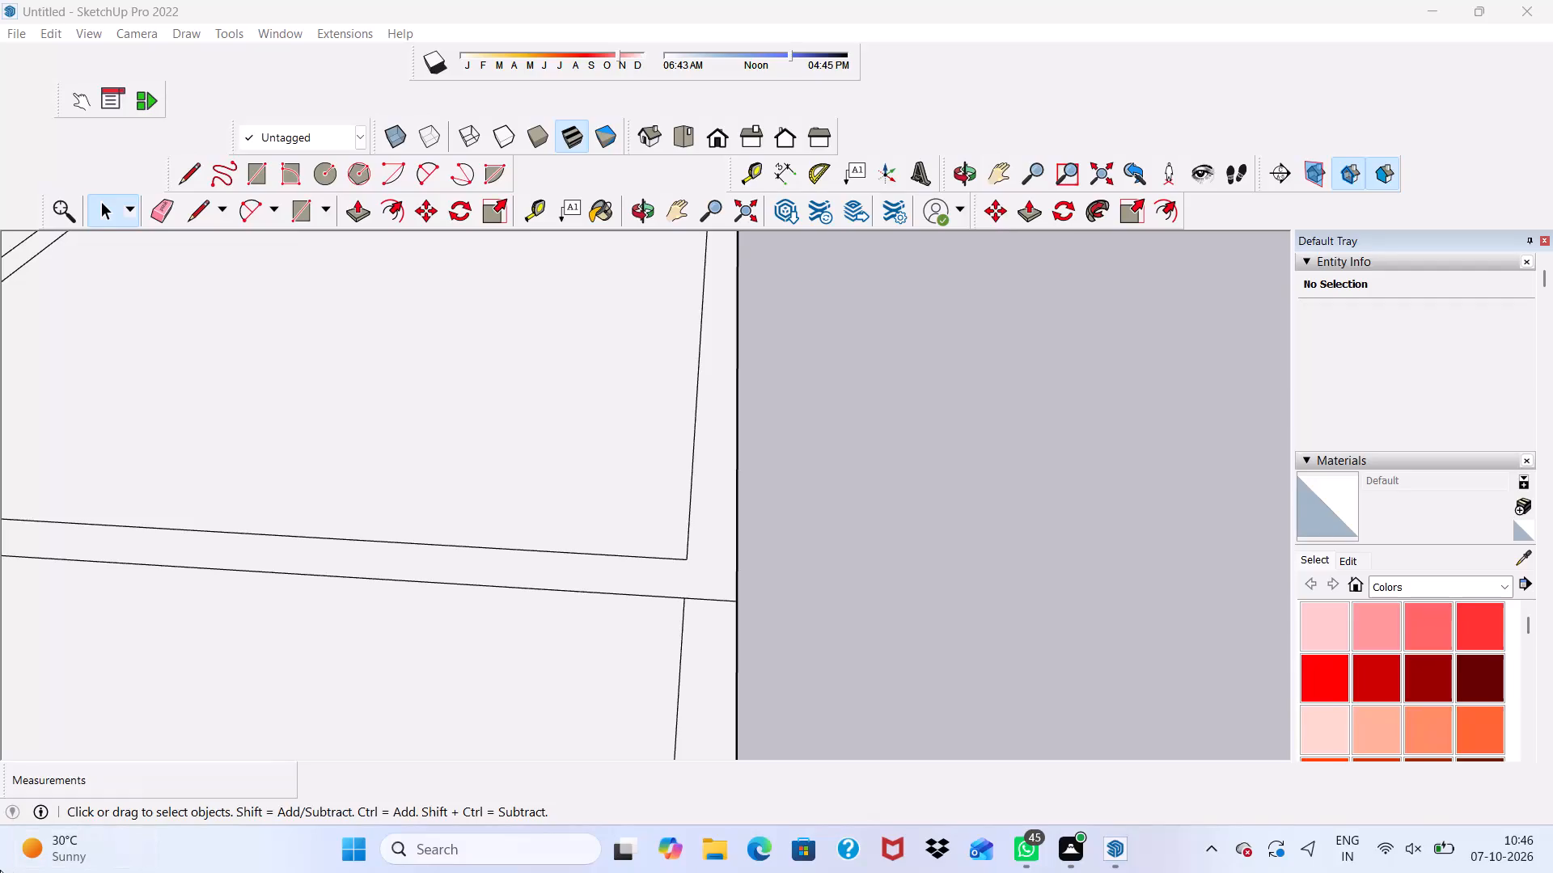
Push/Pull the wall-outline face of the narrow side block up 10' from the slab.
{"action": "scroll", "coordinate": [0, 870], "scroll_direction": "down", "scroll_amount": 15}
{"action": "scroll", "coordinate": [380, 536], "scroll_direction": "down", "scroll_amount": 19}
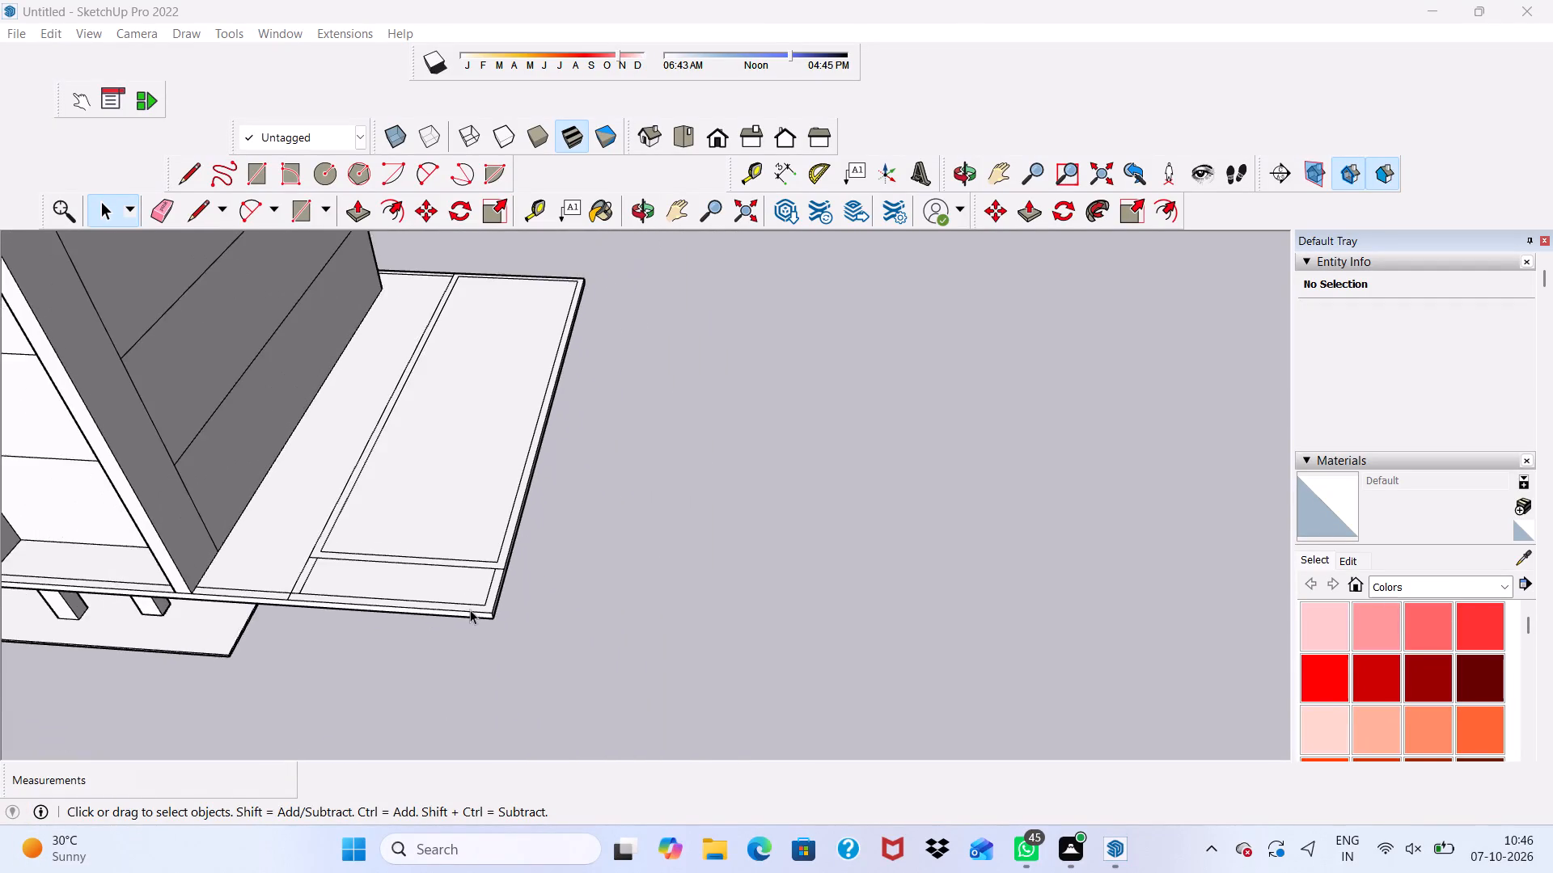
{"action": "middle_click_drag", "start_coordinate": [470, 609], "coordinate": [363, 690]}
{"action": "scroll", "coordinate": [328, 451], "scroll_direction": "up", "scroll_amount": 15}
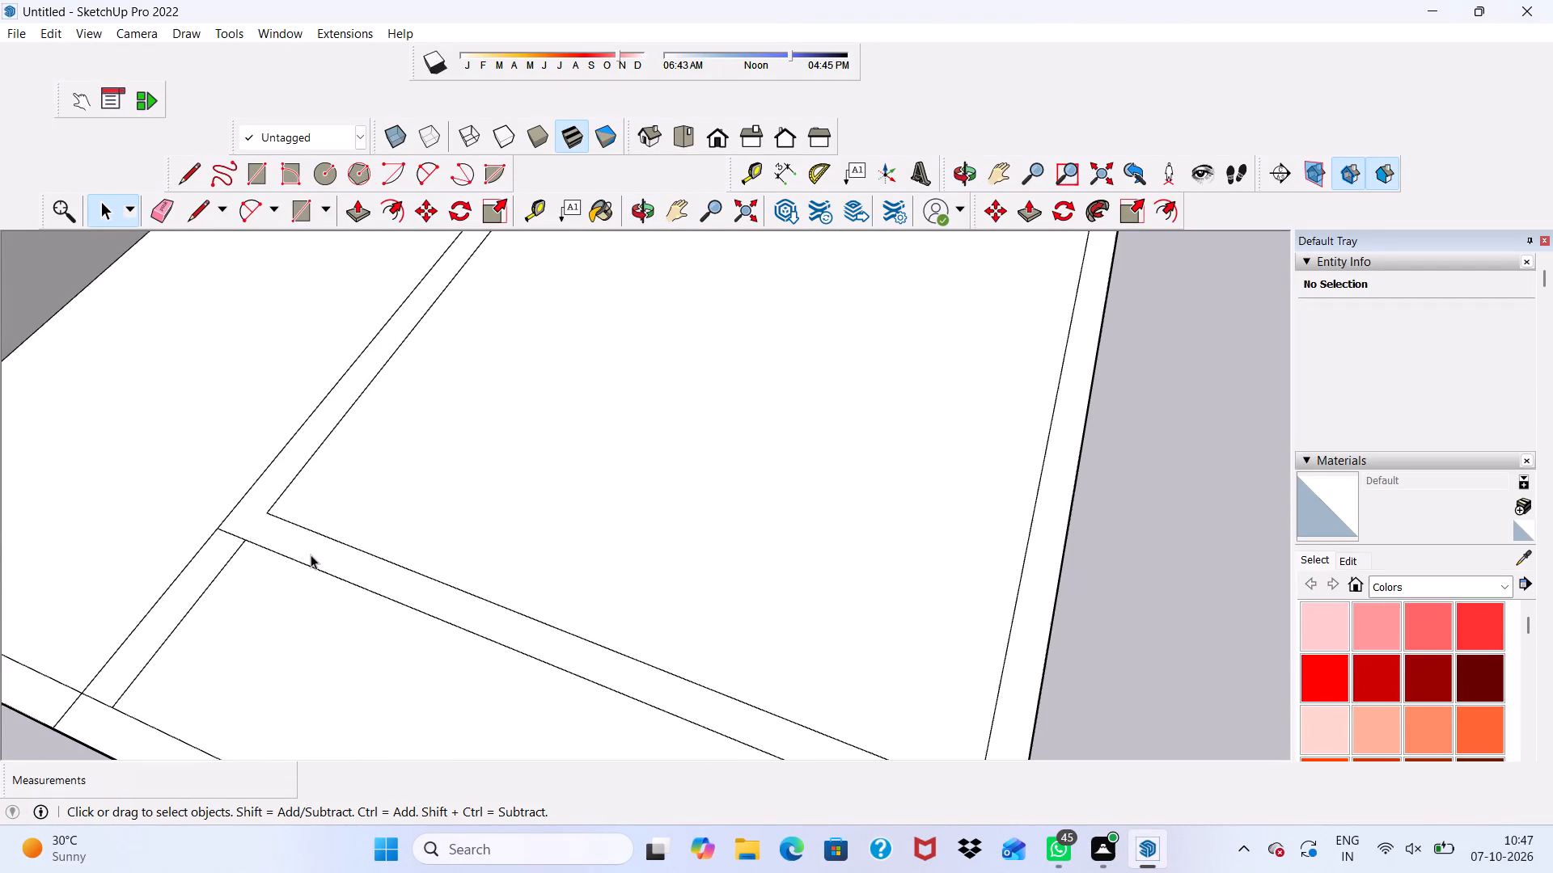
{"action": "scroll", "coordinate": [311, 556], "scroll_direction": "down", "scroll_amount": 4}
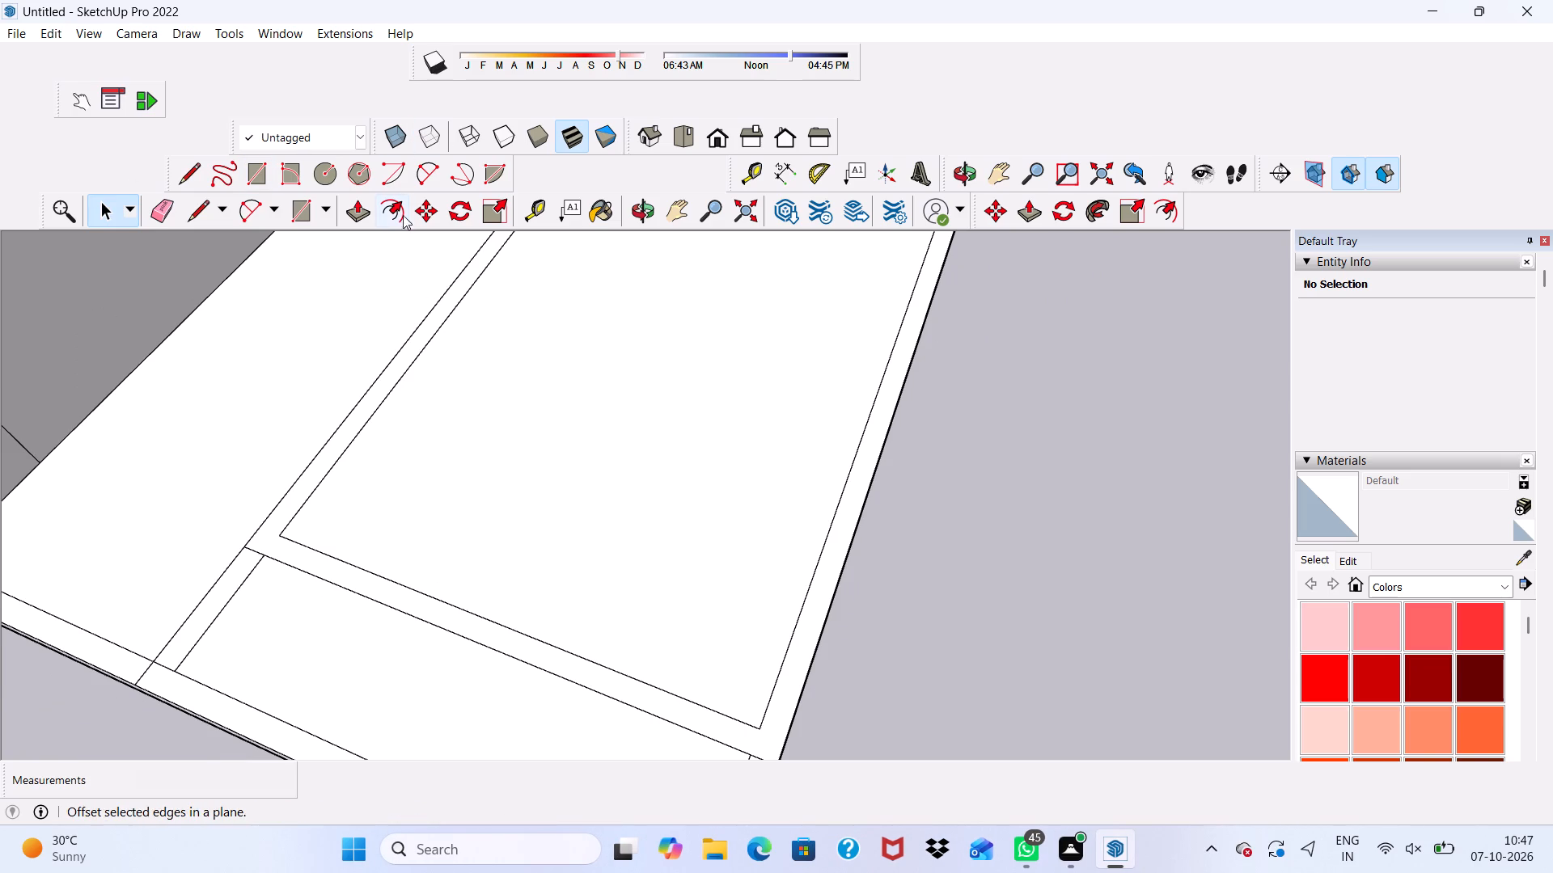
{"action": "left_click", "coordinate": [357, 210]}
{"action": "scroll", "coordinate": [341, 472], "scroll_direction": "up", "scroll_amount": 2}
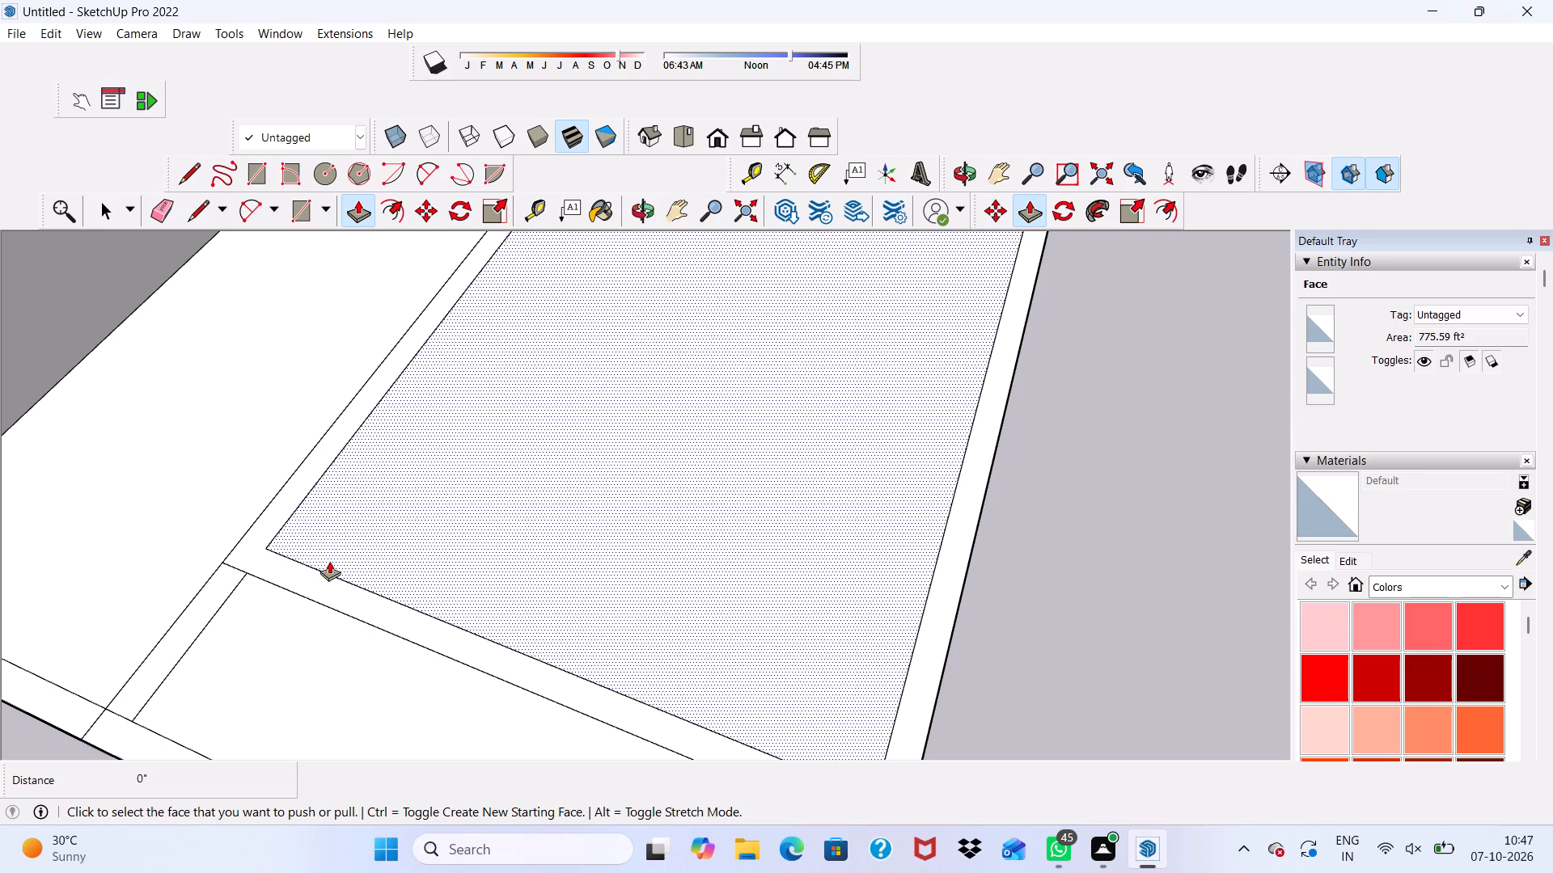
{"action": "scroll", "coordinate": [262, 554], "scroll_direction": "up", "scroll_amount": 4}
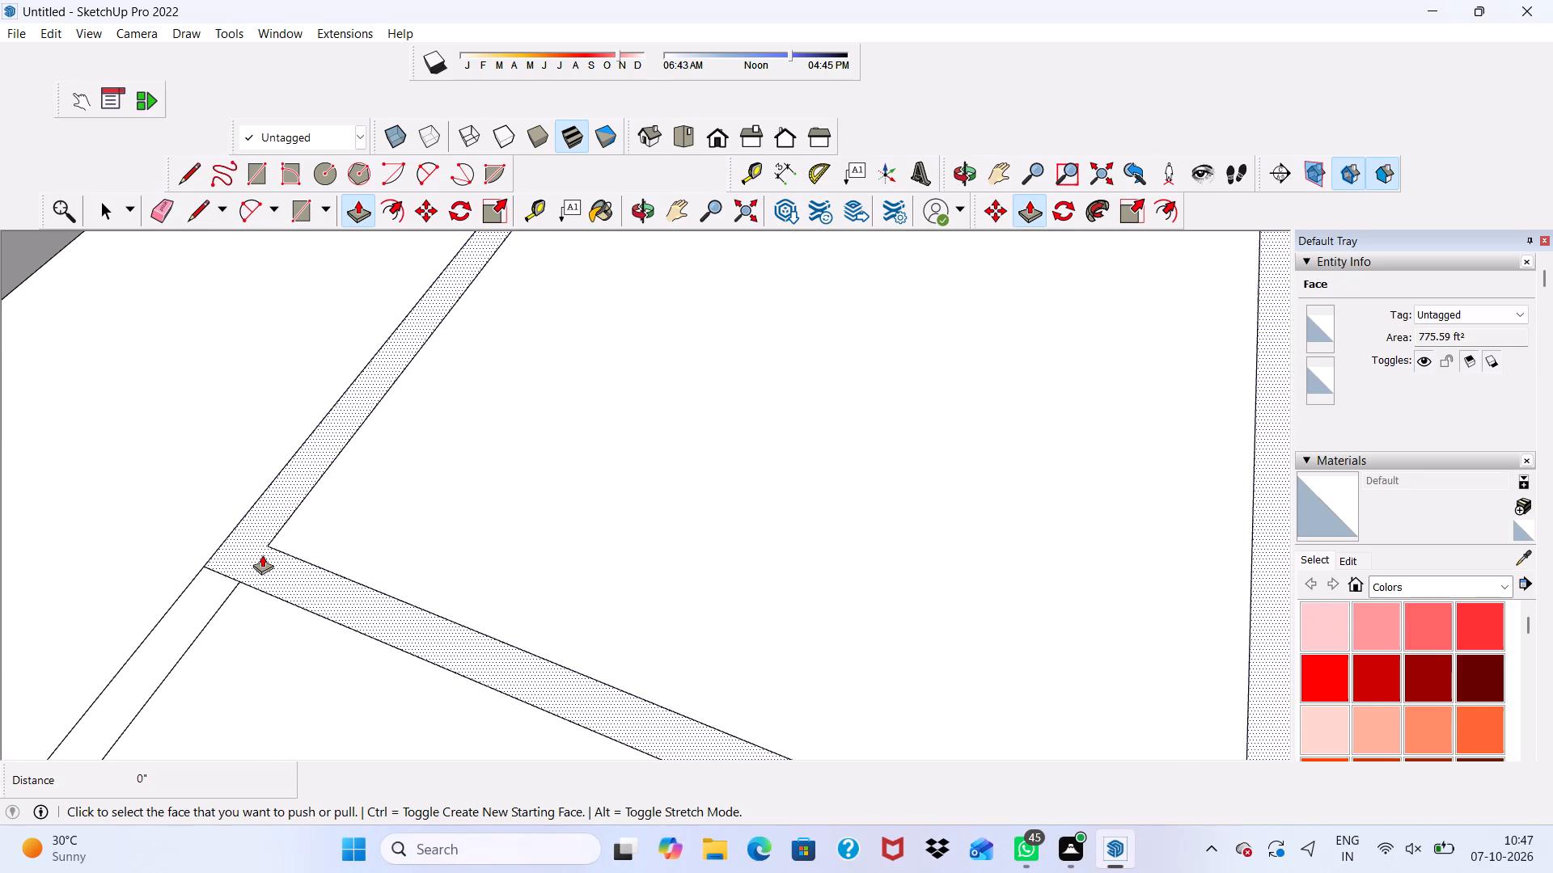
{"action": "left_click", "coordinate": [262, 555]}
{"action": "key", "text": "1"}
{"action": "key", "text": "0"}
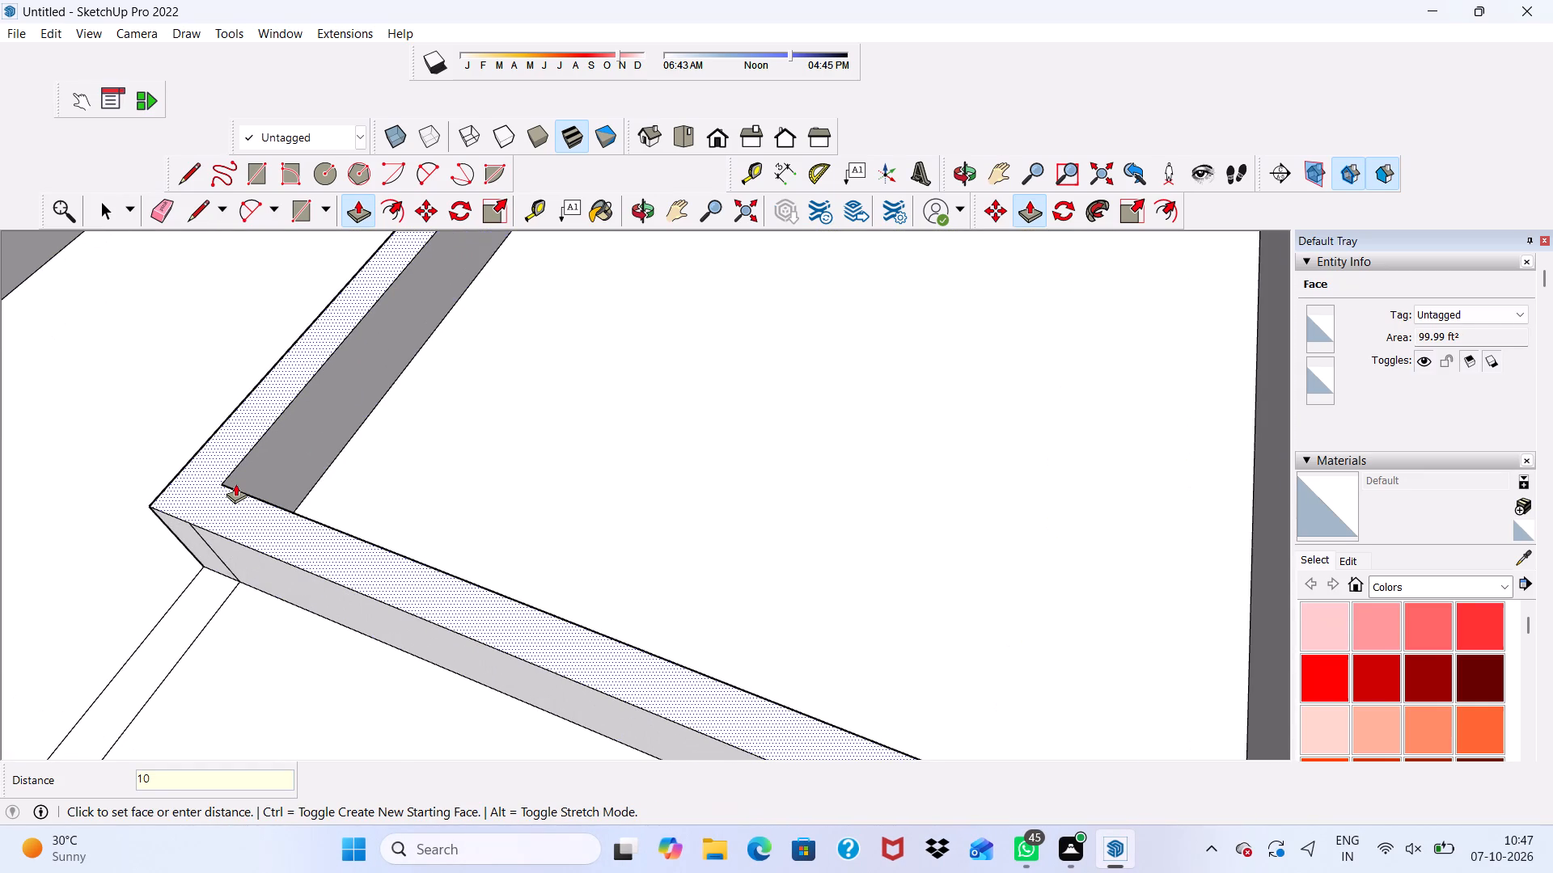
{"action": "key", "text": "BackSpace"}
{"action": "key", "text": "BackSpace"}
{"action": "key", "text": "BackSpace"}
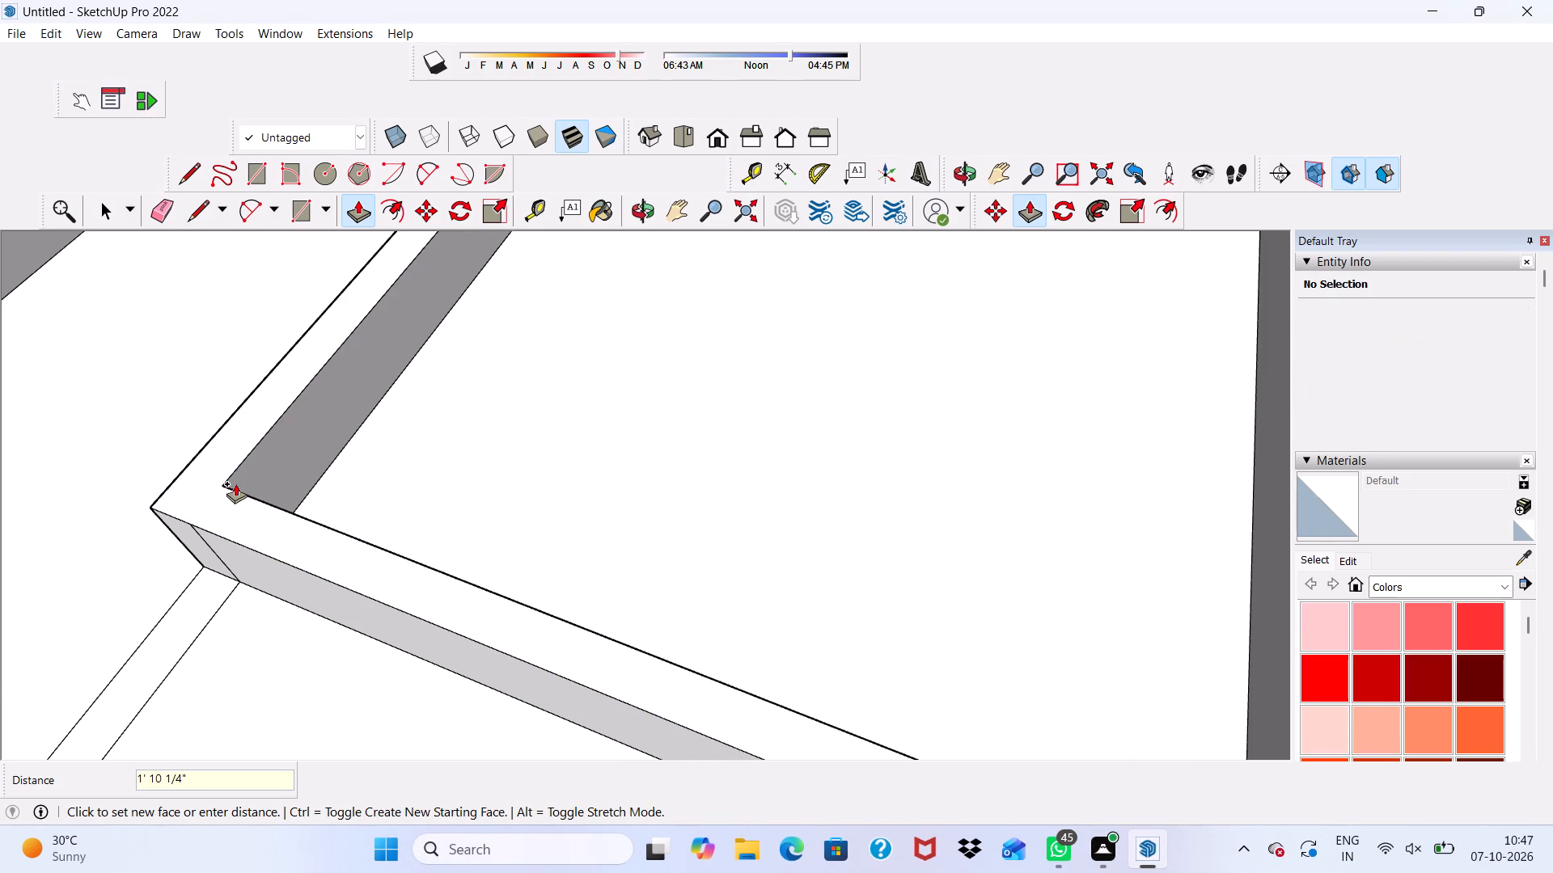
{"action": "type", "text": "10'"}
{"action": "key", "text": "Return"}
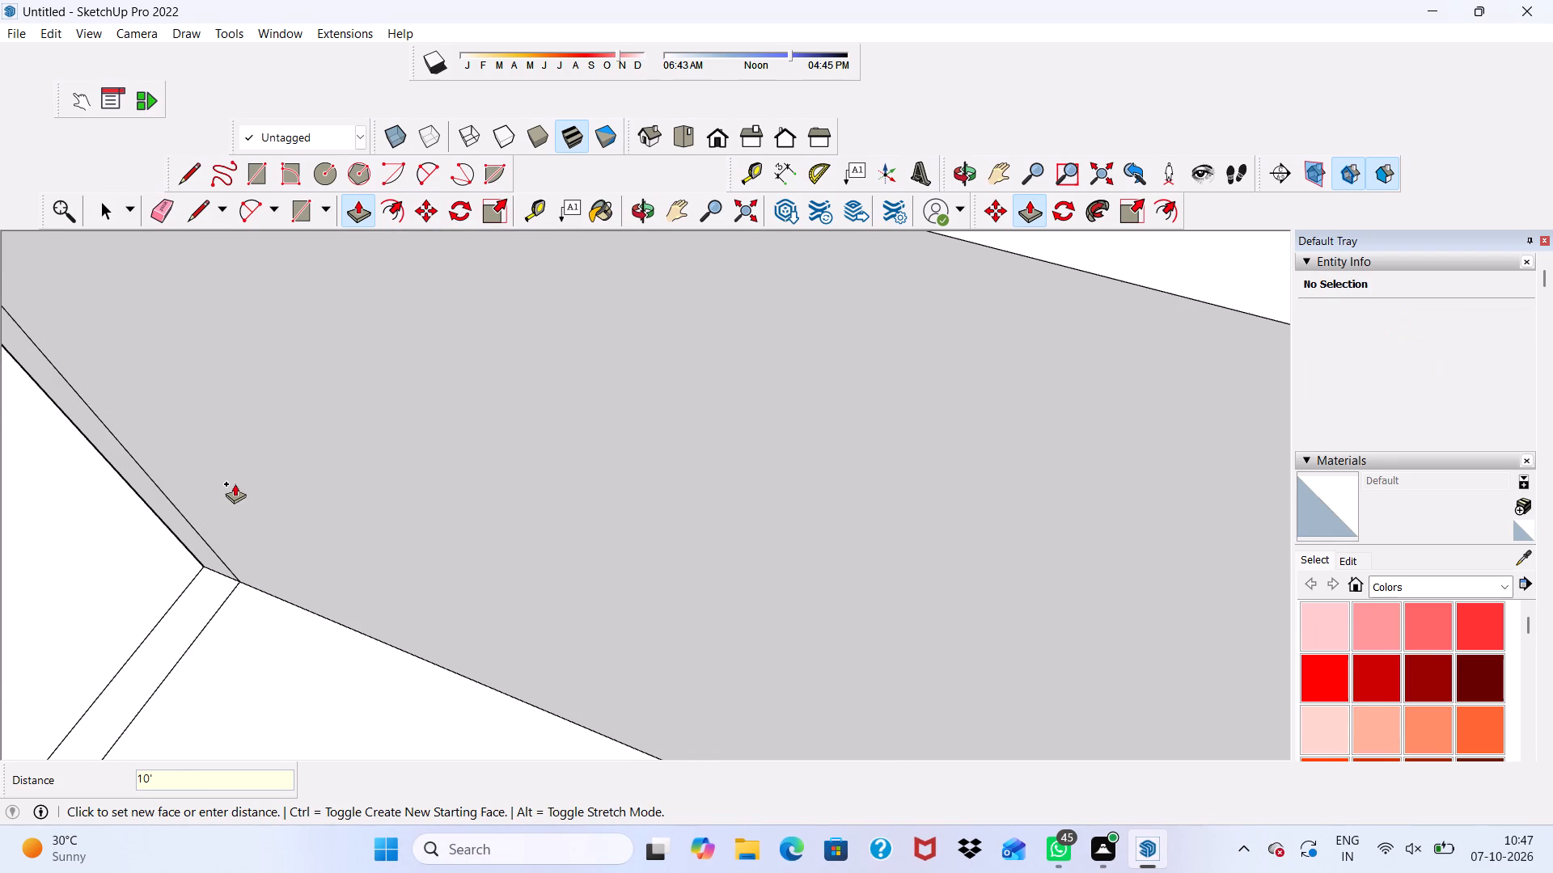
Extrude the top face of the narrow block's walls up another 10' as a second storey.
{"action": "scroll", "coordinate": [235, 484], "scroll_direction": "down", "scroll_amount": 15}
{"action": "scroll", "coordinate": [283, 540], "scroll_direction": "up", "scroll_amount": 1}
{"action": "scroll", "coordinate": [307, 615], "scroll_direction": "down", "scroll_amount": 9}
{"action": "scroll", "coordinate": [279, 538], "scroll_direction": "up", "scroll_amount": 10}
{"action": "scroll", "coordinate": [389, 518], "scroll_direction": "down", "scroll_amount": 8}
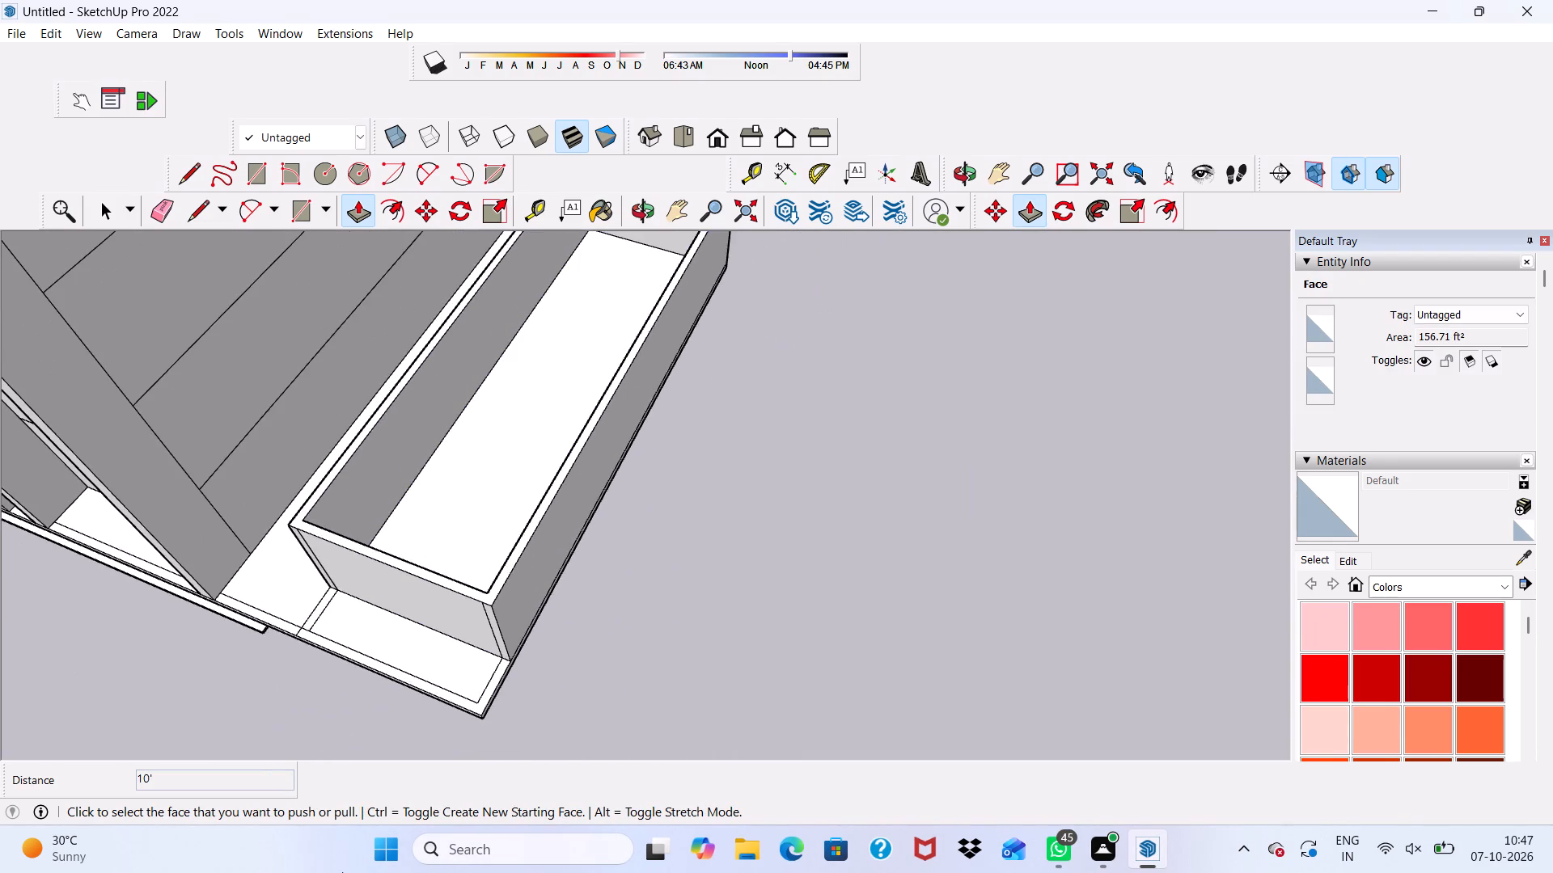
{"action": "scroll", "coordinate": [420, 218], "scroll_direction": "down", "scroll_amount": 7}
{"action": "scroll", "coordinate": [435, 538], "scroll_direction": "up", "scroll_amount": 13}
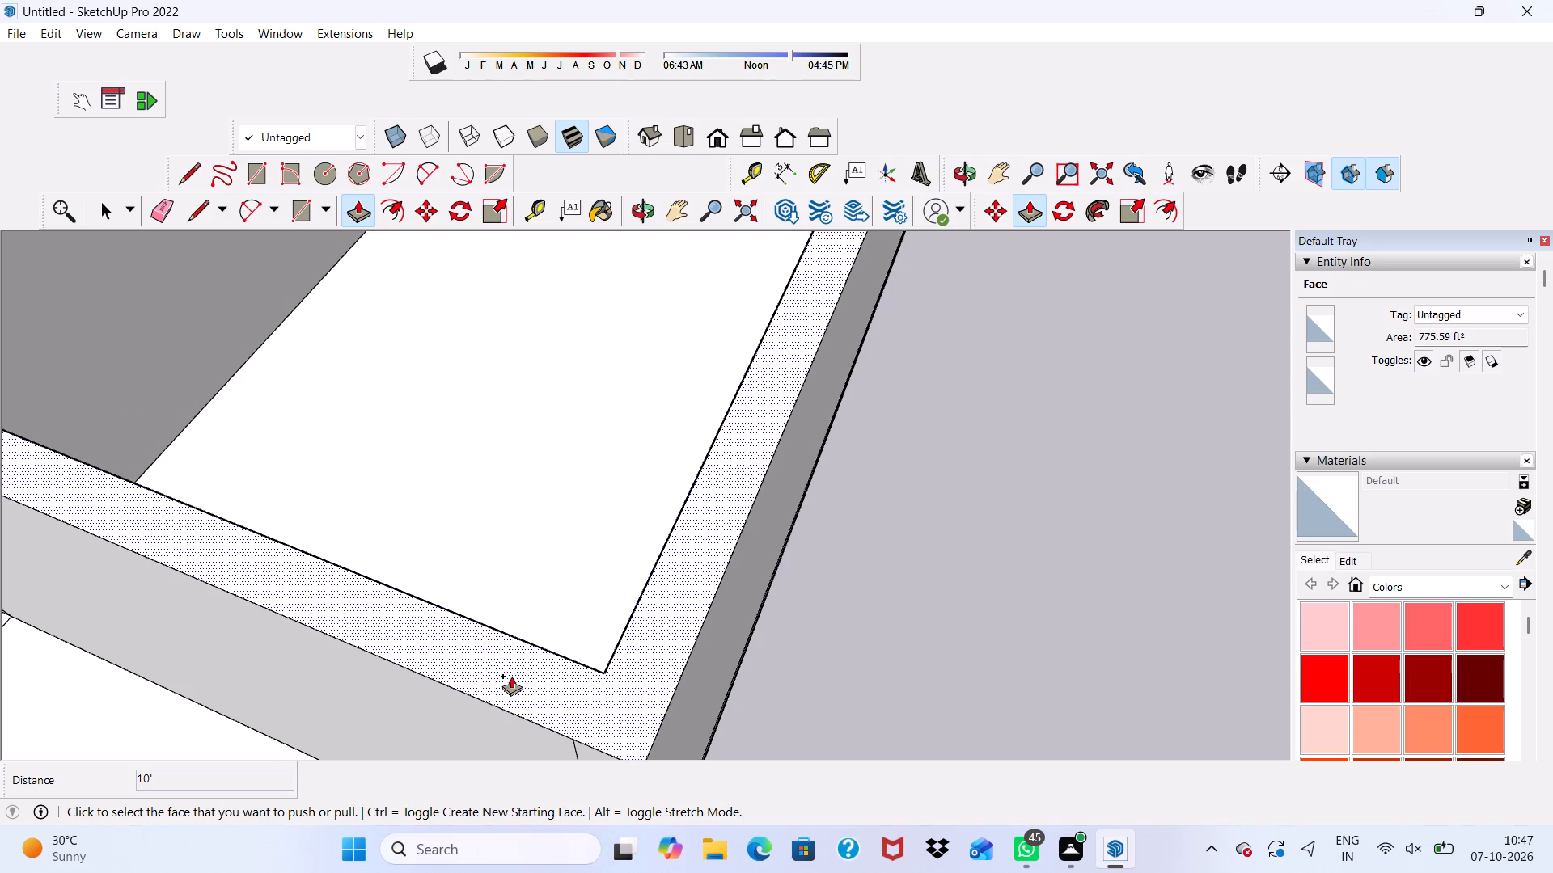
{"action": "left_click", "coordinate": [509, 674]}
{"action": "scroll", "coordinate": [507, 674], "scroll_direction": "down", "scroll_amount": 20}
{"action": "scroll", "coordinate": [507, 674], "scroll_direction": "down", "scroll_amount": 11}
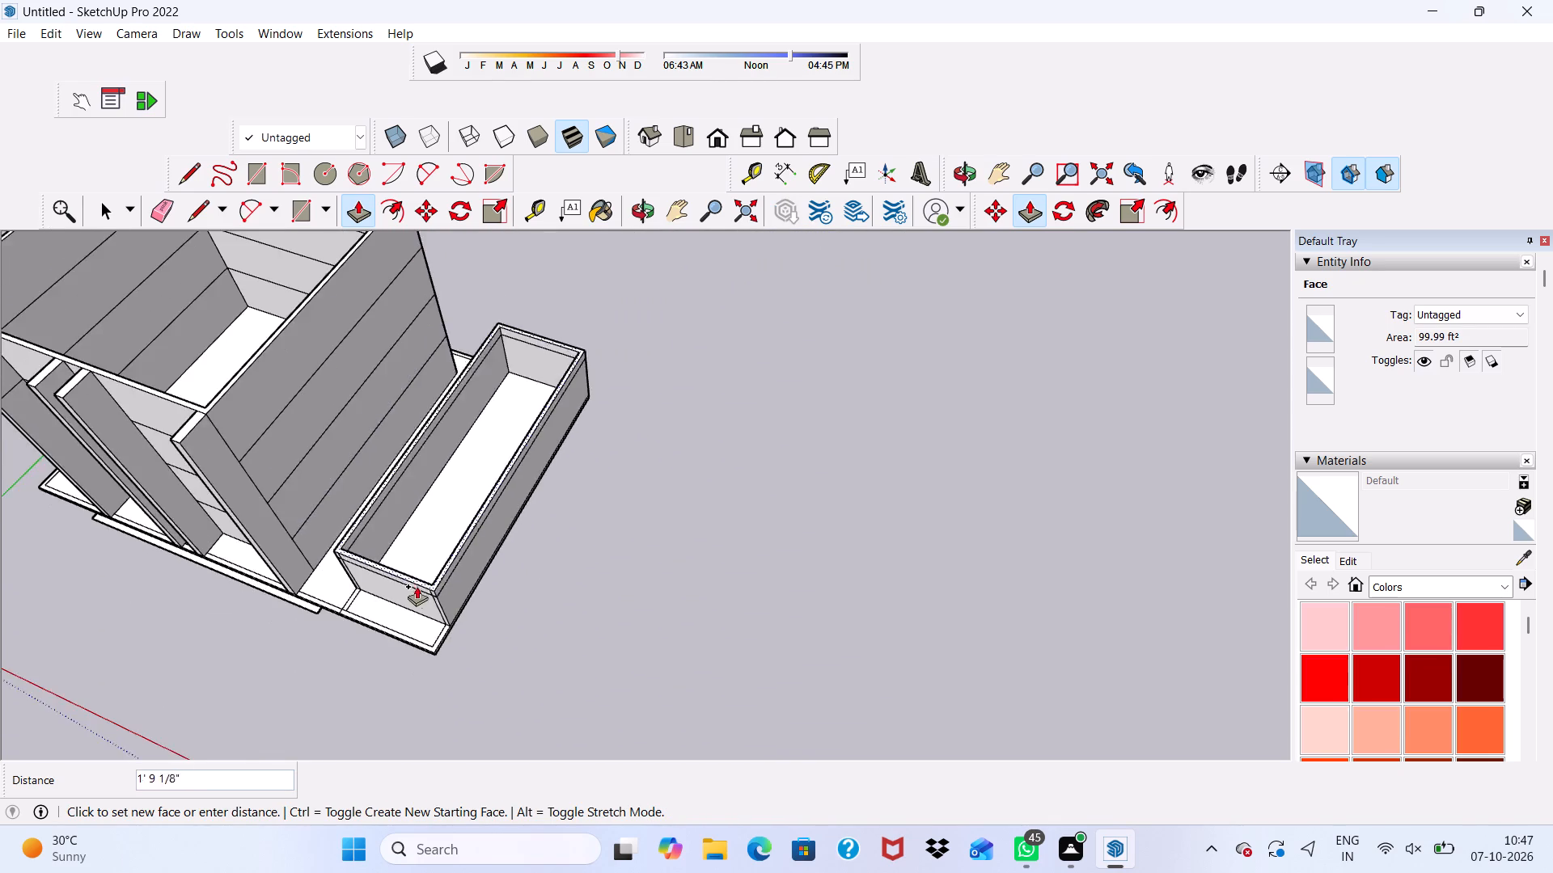
{"action": "scroll", "coordinate": [417, 586], "scroll_direction": "down", "scroll_amount": 6}
{"action": "scroll", "coordinate": [218, 411], "scroll_direction": "up", "scroll_amount": 4}
{"action": "scroll", "coordinate": [248, 470], "scroll_direction": "up", "scroll_amount": 4}
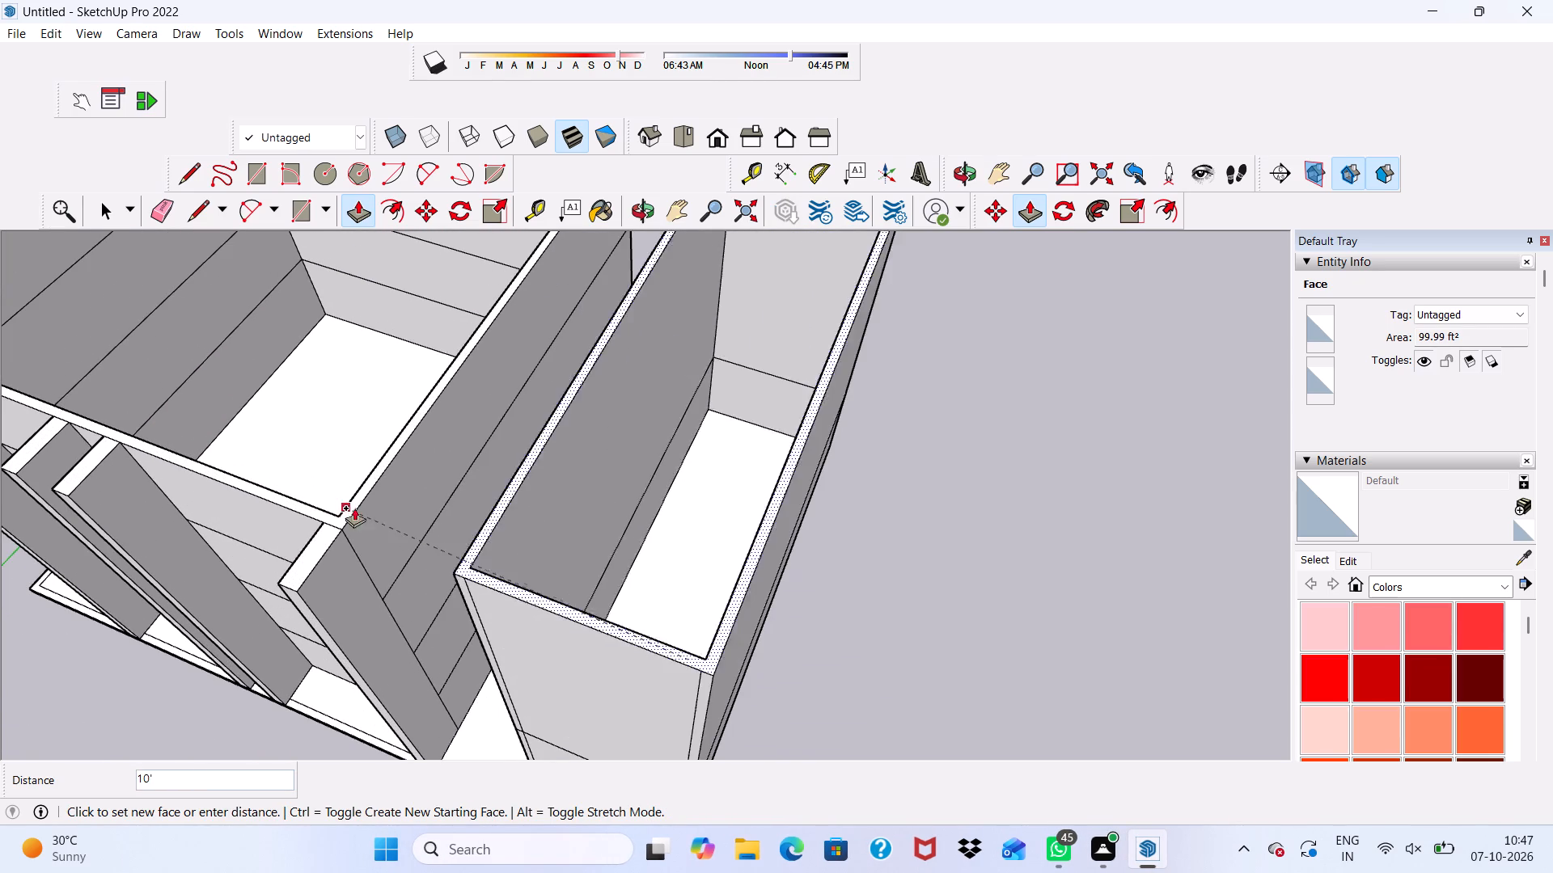
{"action": "scroll", "coordinate": [418, 594], "scroll_direction": "up", "scroll_amount": 4}
{"action": "scroll", "coordinate": [431, 605], "scroll_direction": "down", "scroll_amount": 12}
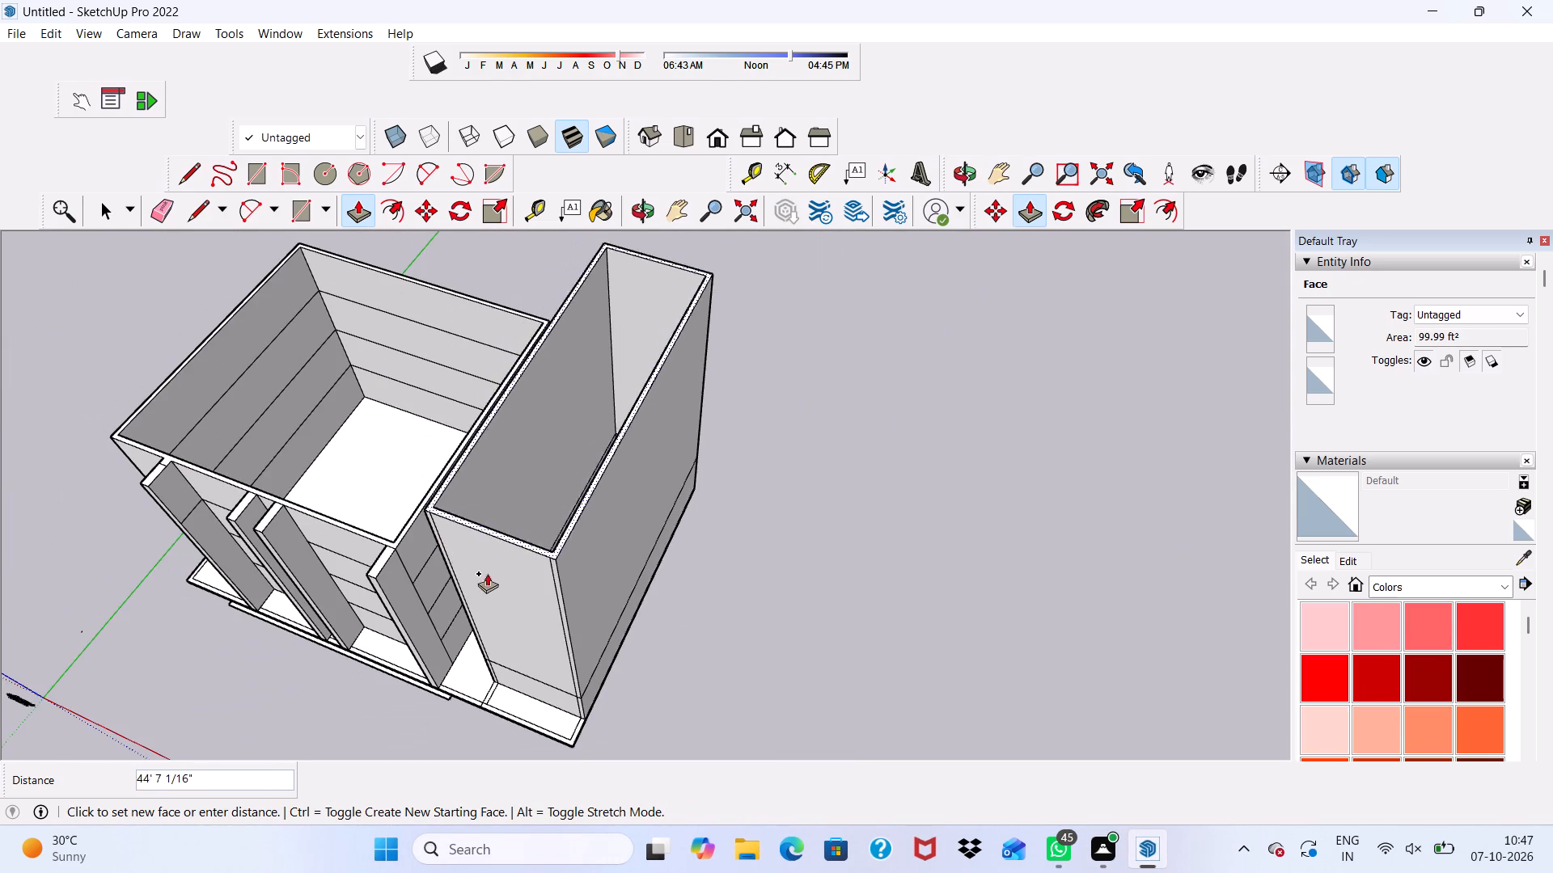
{"action": "scroll", "coordinate": [494, 583], "scroll_direction": "up", "scroll_amount": 4}
{"action": "scroll", "coordinate": [518, 637], "scroll_direction": "down", "scroll_amount": 2}
{"action": "scroll", "coordinate": [546, 676], "scroll_direction": "up", "scroll_amount": 4}
{"action": "scroll", "coordinate": [552, 681], "scroll_direction": "down", "scroll_amount": 2}
{"action": "middle_click_drag", "start_coordinate": [552, 681], "coordinate": [607, 550]}
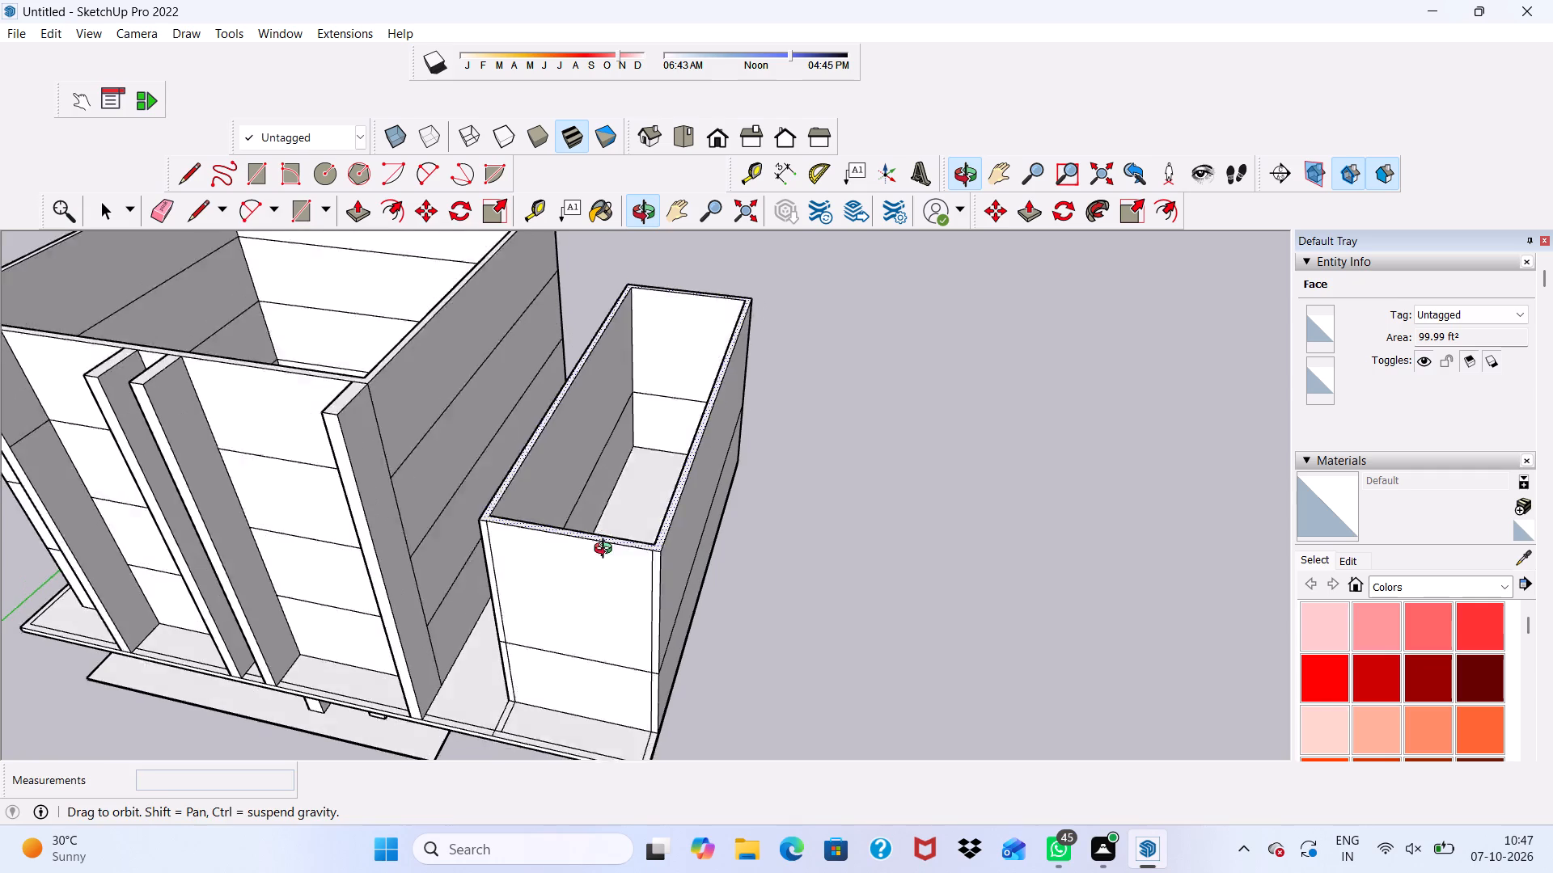
{"action": "middle_click_drag", "start_coordinate": [607, 550], "coordinate": [609, 531]}
{"action": "type", "text": "10"}
{"action": "key", "text": "apostrophe"}
{"action": "key", "text": "Return"}
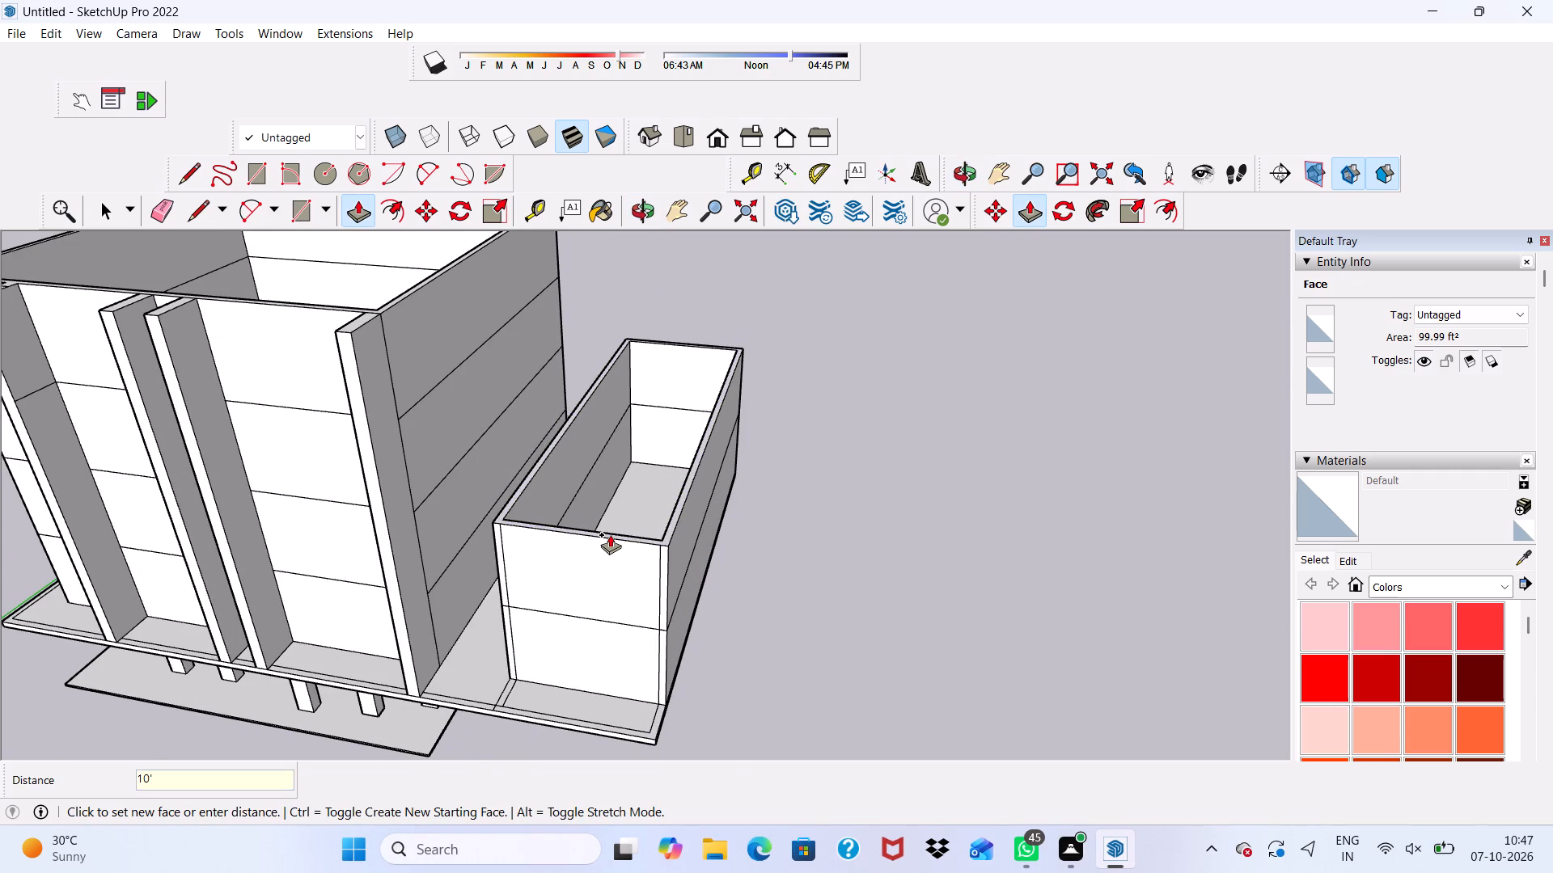
Extrude the top face of the narrow block's walls up two more storeys of 10' each.
{"action": "scroll", "coordinate": [629, 541], "scroll_direction": "up", "scroll_amount": 8}
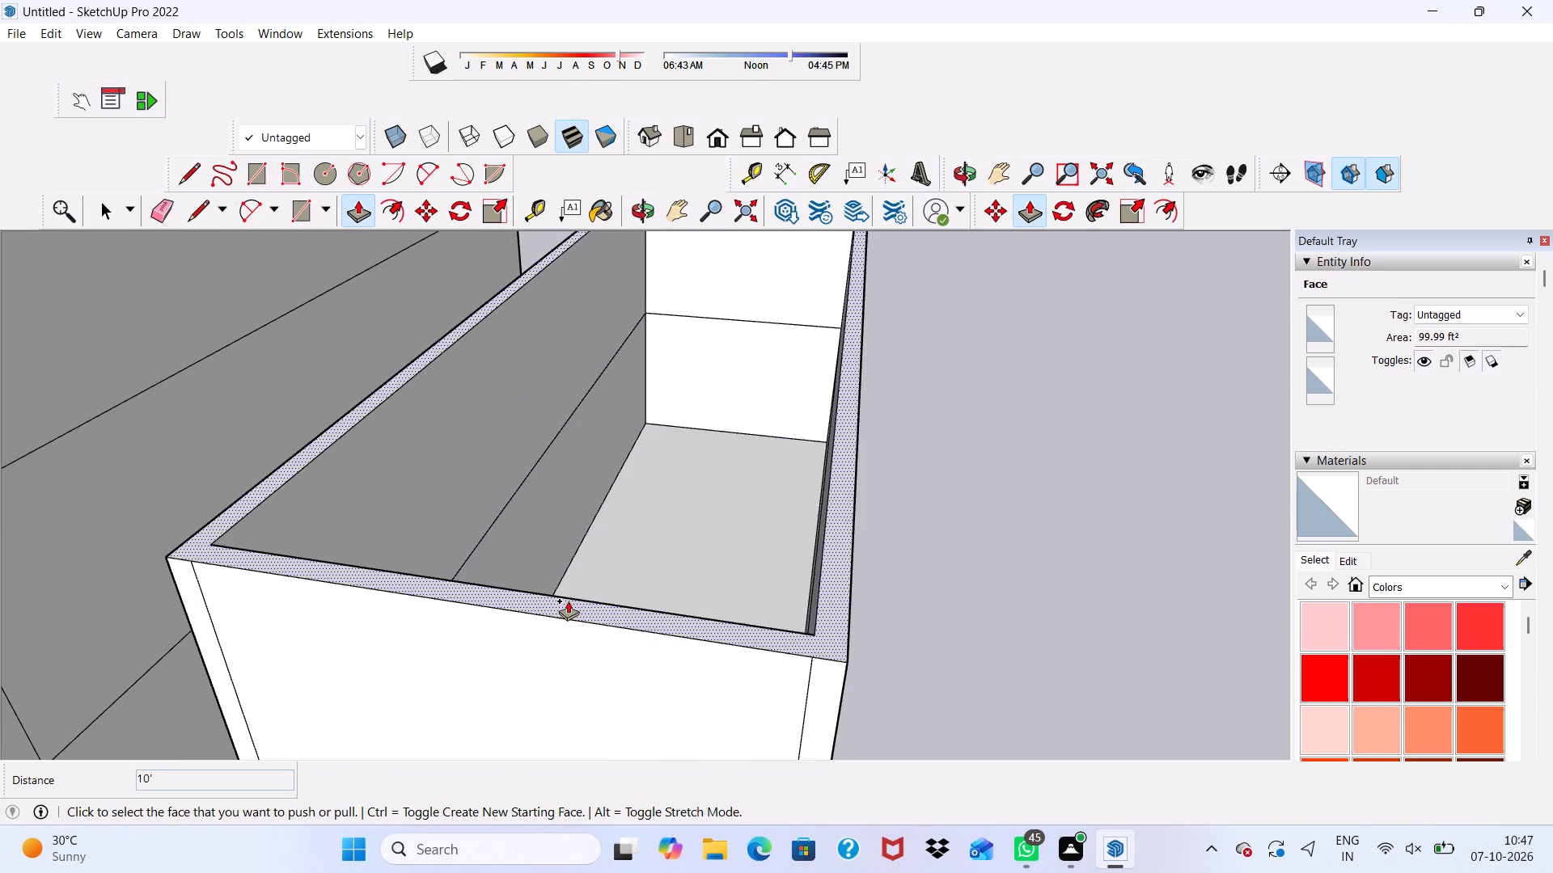
{"action": "left_click", "coordinate": [568, 601]}
{"action": "type", "text": "10'"}
{"action": "key", "text": "Return"}
{"action": "scroll", "coordinate": [542, 547], "scroll_direction": "up", "scroll_amount": 2}
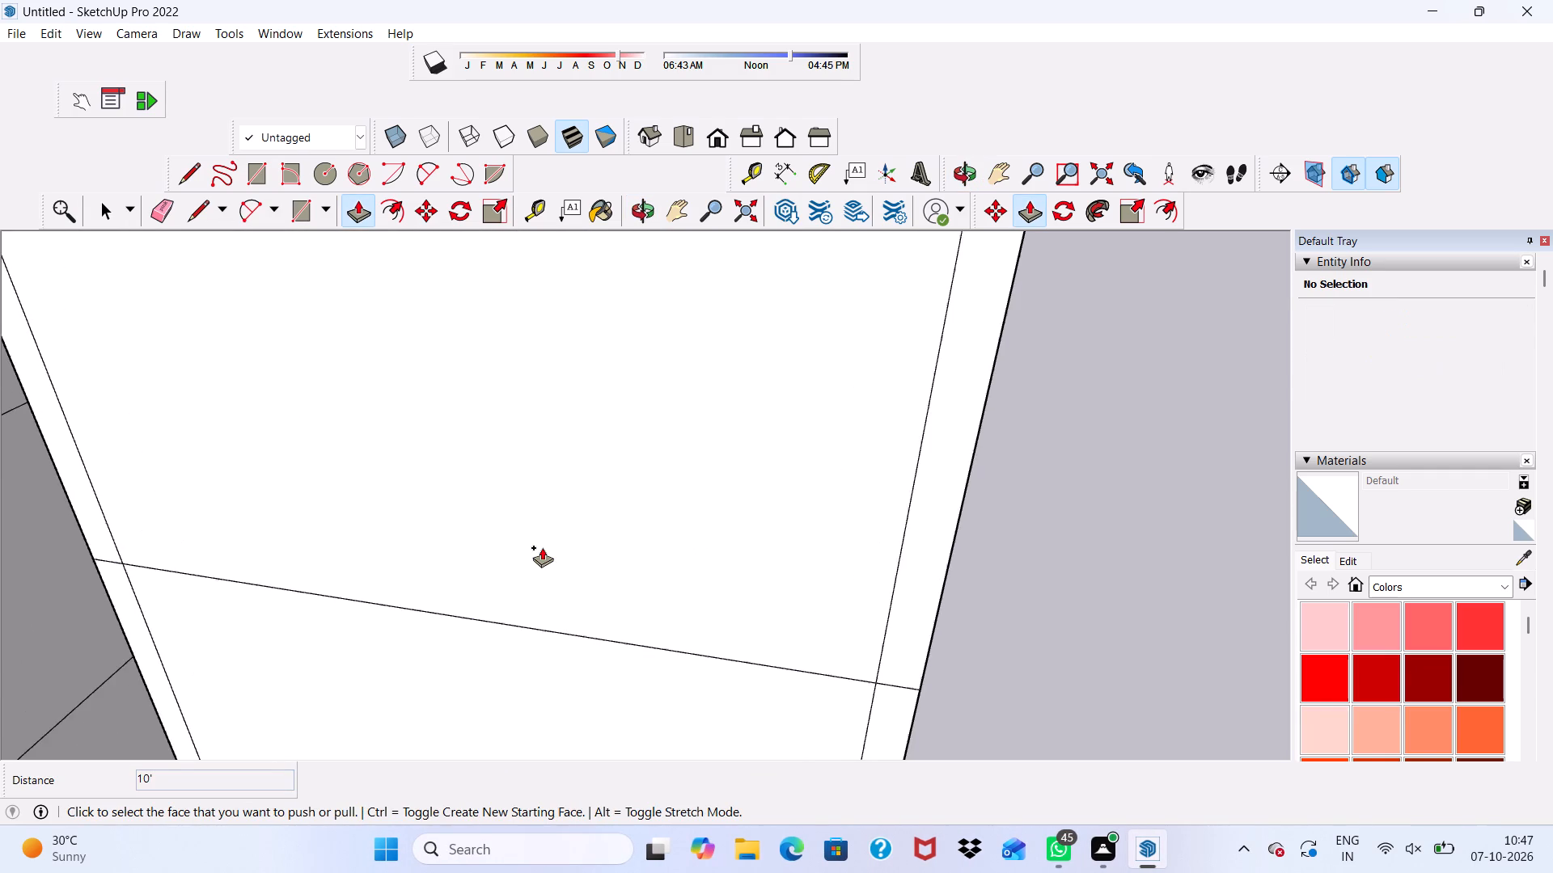
{"action": "scroll", "coordinate": [539, 568], "scroll_direction": "down", "scroll_amount": 15}
{"action": "scroll", "coordinate": [421, 449], "scroll_direction": "up", "scroll_amount": 12}
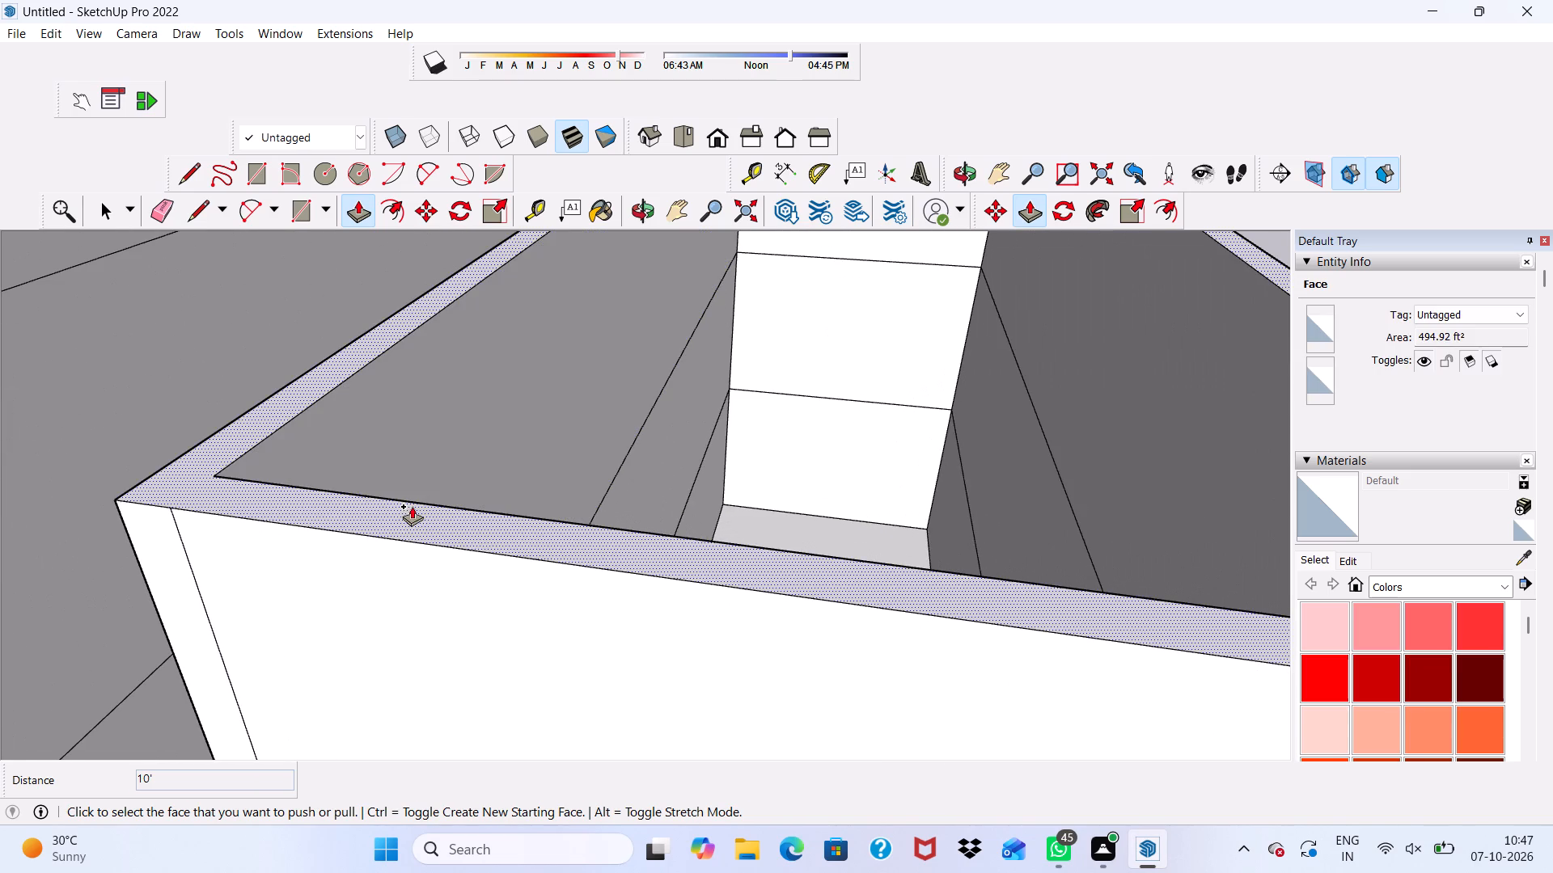
{"action": "left_click", "coordinate": [411, 515]}
{"action": "type", "text": "10'"}
{"action": "key", "text": "Return"}
Examine the massing of both blocks, the slab and the columns from several sides.
{"action": "scroll", "coordinate": [365, 404], "scroll_direction": "down", "scroll_amount": 10}
{"action": "scroll", "coordinate": [383, 521], "scroll_direction": "up", "scroll_amount": 1}
{"action": "scroll", "coordinate": [383, 529], "scroll_direction": "down", "scroll_amount": 14}
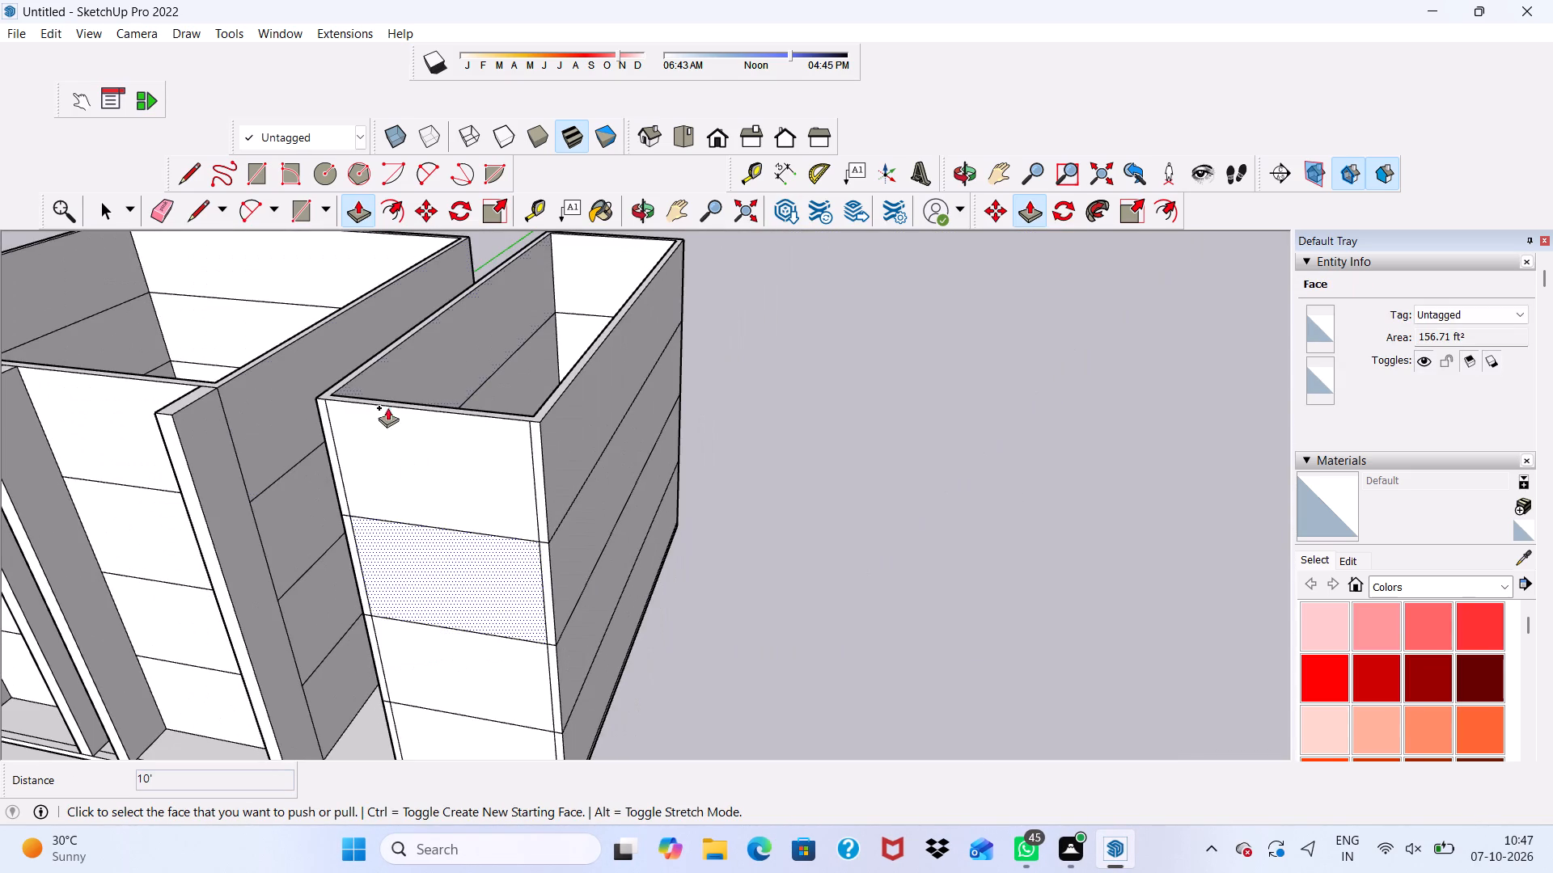
{"action": "middle_click_drag", "start_coordinate": [324, 348], "coordinate": [446, 283]}
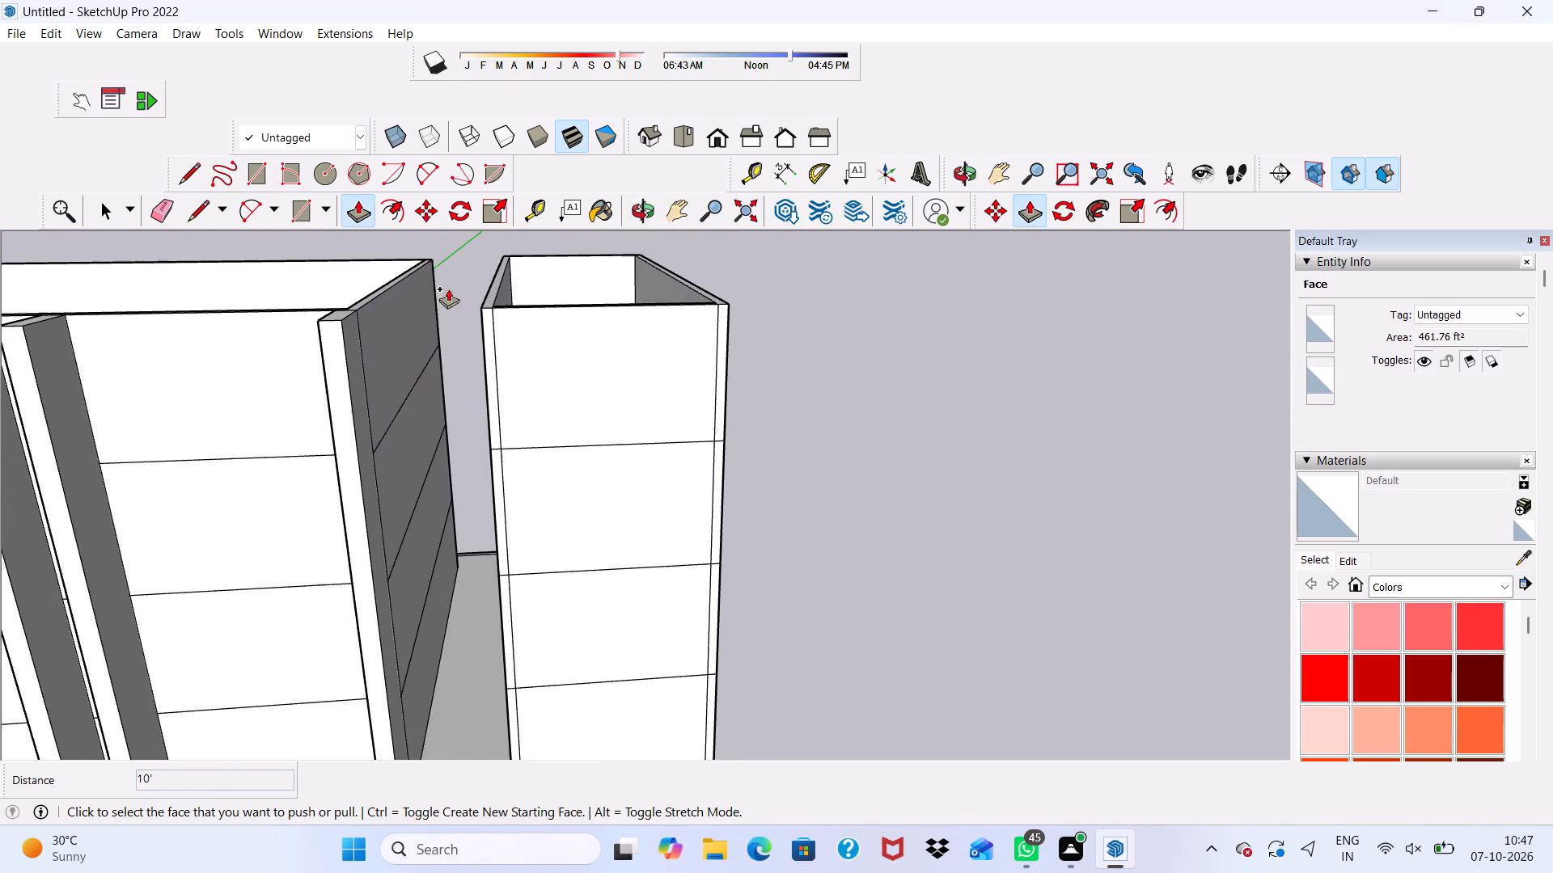
{"action": "scroll", "coordinate": [488, 369], "scroll_direction": "up", "scroll_amount": 1}
{"action": "scroll", "coordinate": [492, 402], "scroll_direction": "down", "scroll_amount": 13}
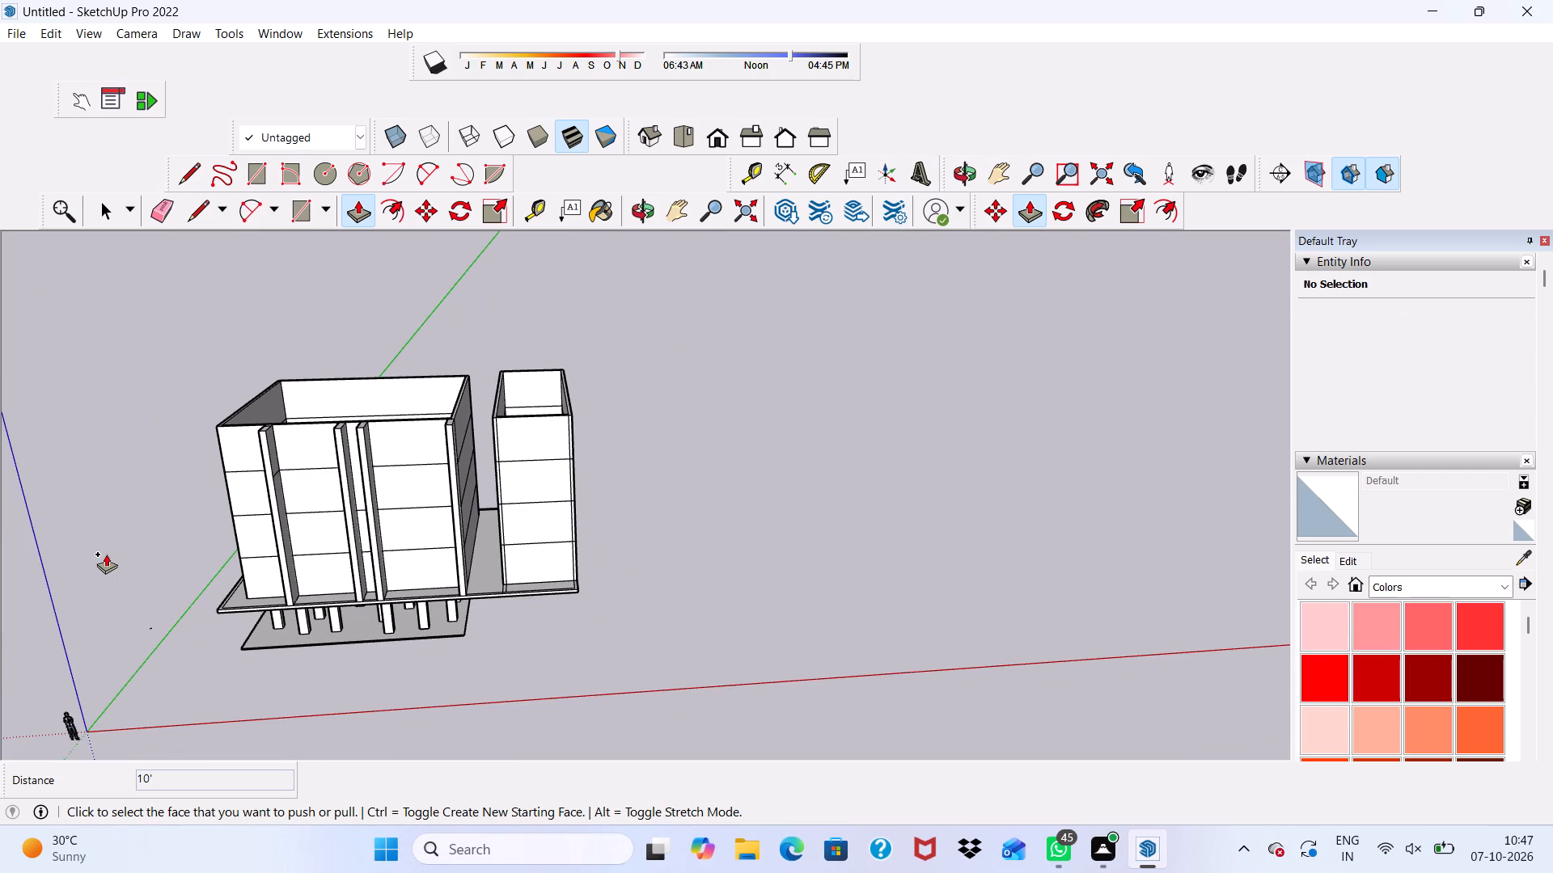
{"action": "scroll", "coordinate": [18, 642], "scroll_direction": "down", "scroll_amount": 5}
{"action": "key", "text": "space"}
{"action": "scroll", "coordinate": [316, 563], "scroll_direction": "up", "scroll_amount": 5}
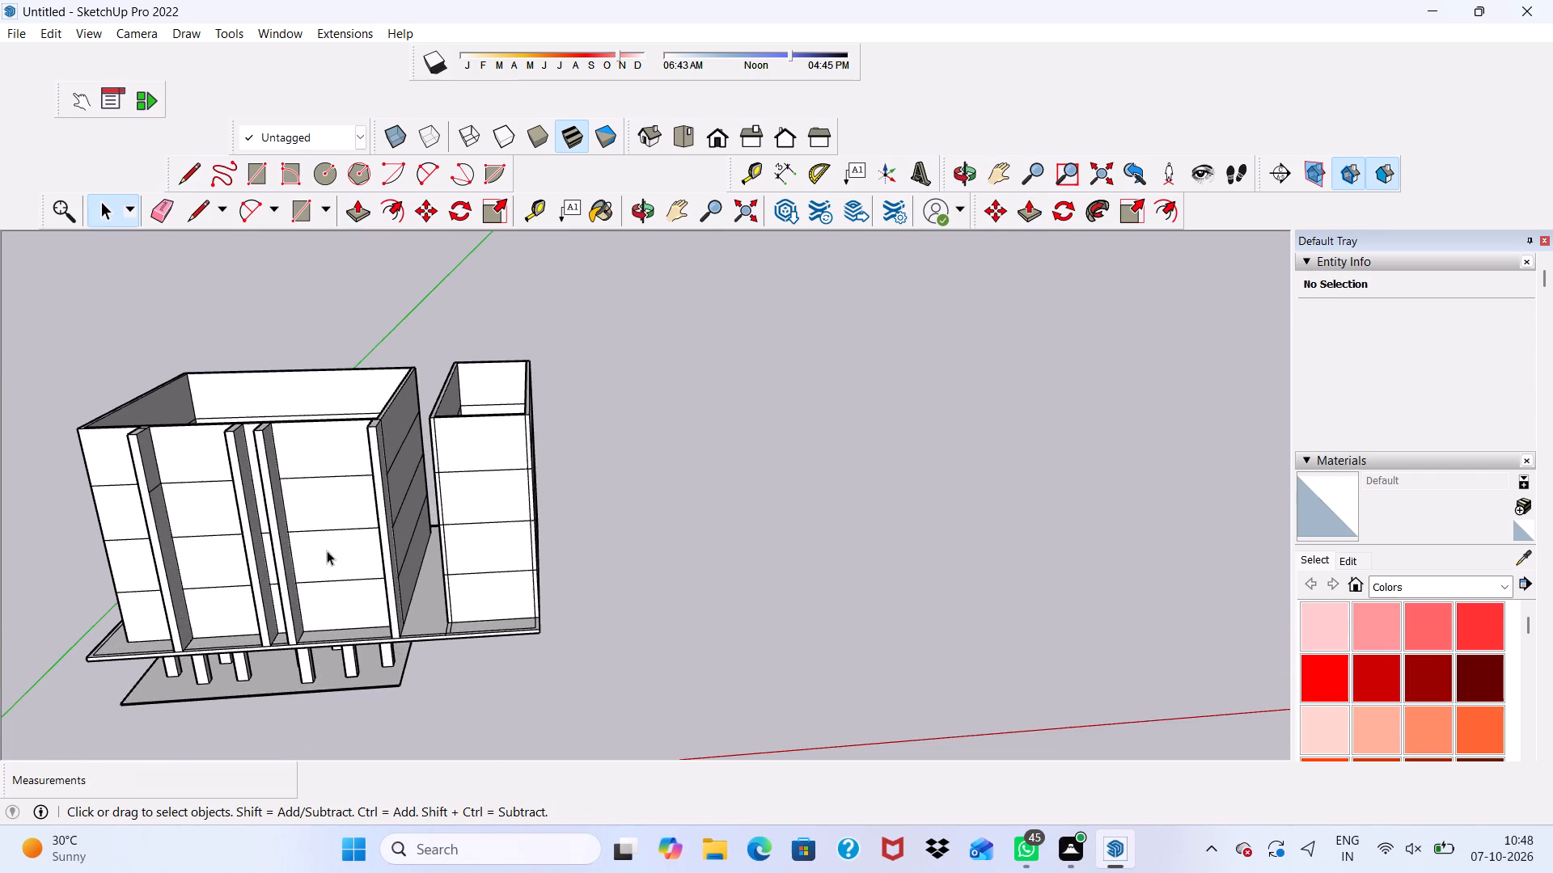
{"action": "middle_click_drag", "start_coordinate": [319, 604], "coordinate": [44, 483]}
{"action": "scroll", "coordinate": [654, 628], "scroll_direction": "up", "scroll_amount": 9}
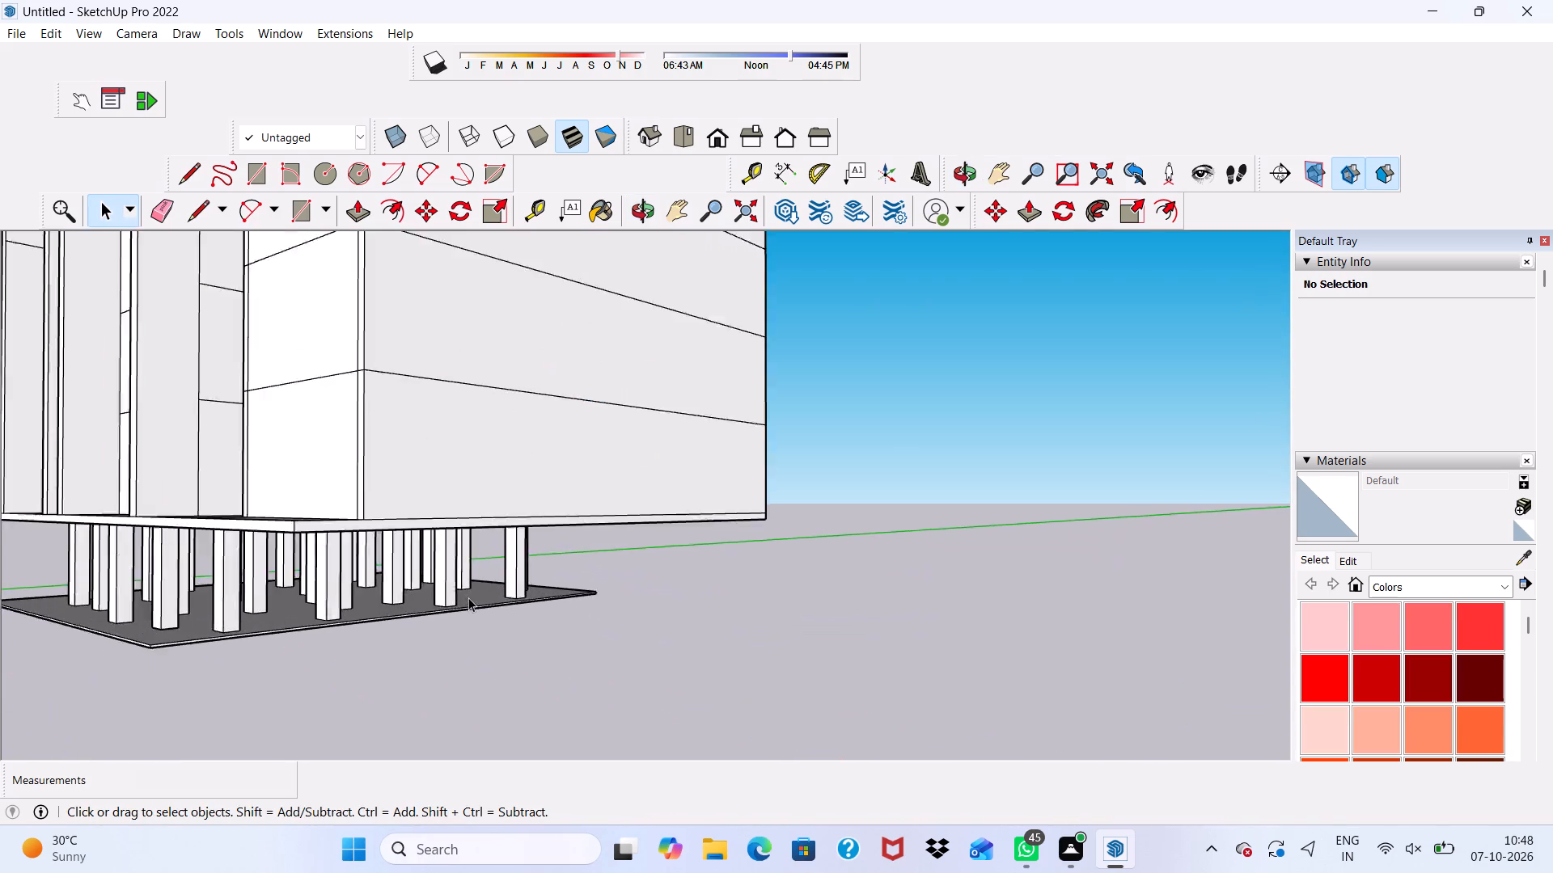
{"action": "scroll", "coordinate": [468, 597], "scroll_direction": "up", "scroll_amount": 7}
{"action": "scroll", "coordinate": [365, 604], "scroll_direction": "down", "scroll_amount": 11}
{"action": "middle_click_drag", "start_coordinate": [393, 593], "coordinate": [538, 611]}
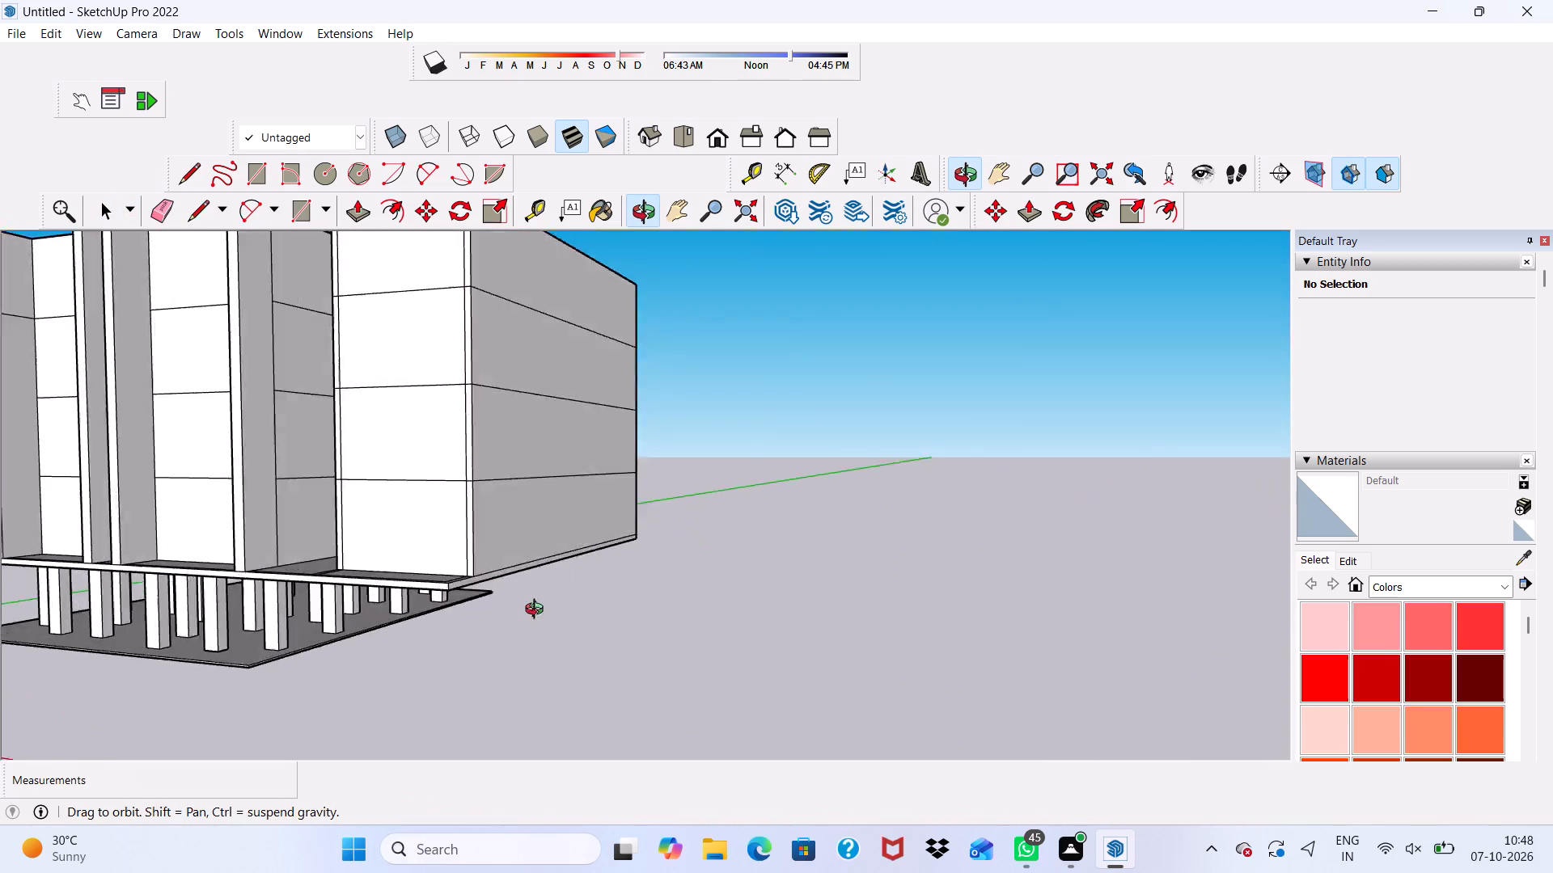
{"action": "middle_click_drag", "start_coordinate": [538, 611], "coordinate": [744, 604]}
{"action": "scroll", "coordinate": [743, 605], "scroll_direction": "up", "scroll_amount": 2}
{"action": "scroll", "coordinate": [728, 652], "scroll_direction": "down", "scroll_amount": 10}
{"action": "middle_click_drag", "start_coordinate": [655, 640], "coordinate": [501, 567]}
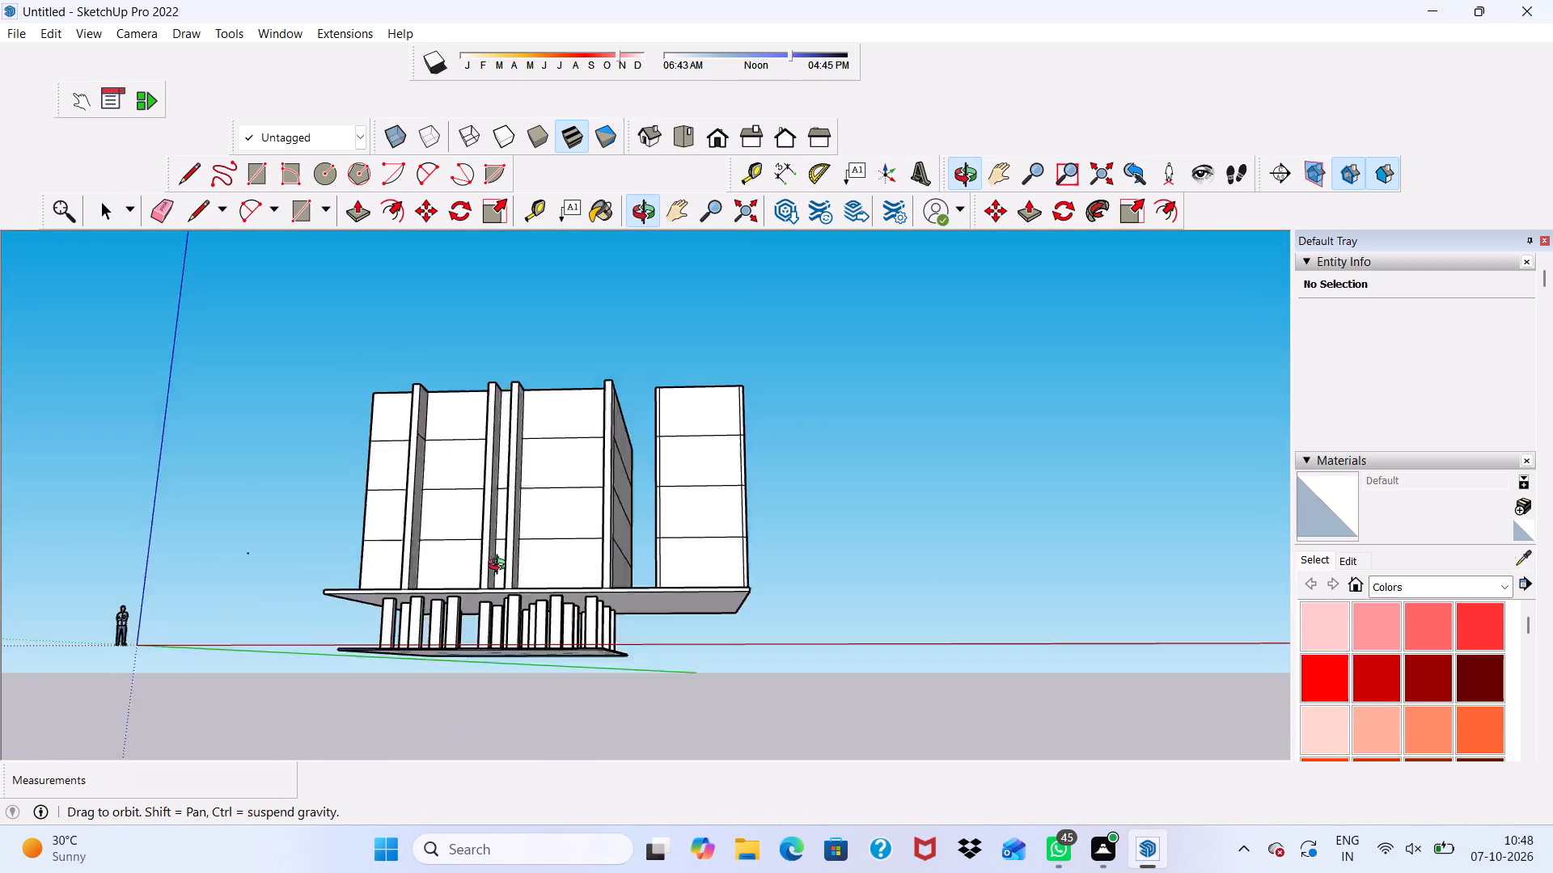
{"action": "middle_click_drag", "start_coordinate": [501, 567], "coordinate": [497, 631]}
{"action": "scroll", "coordinate": [493, 635], "scroll_direction": "up", "scroll_amount": 4}
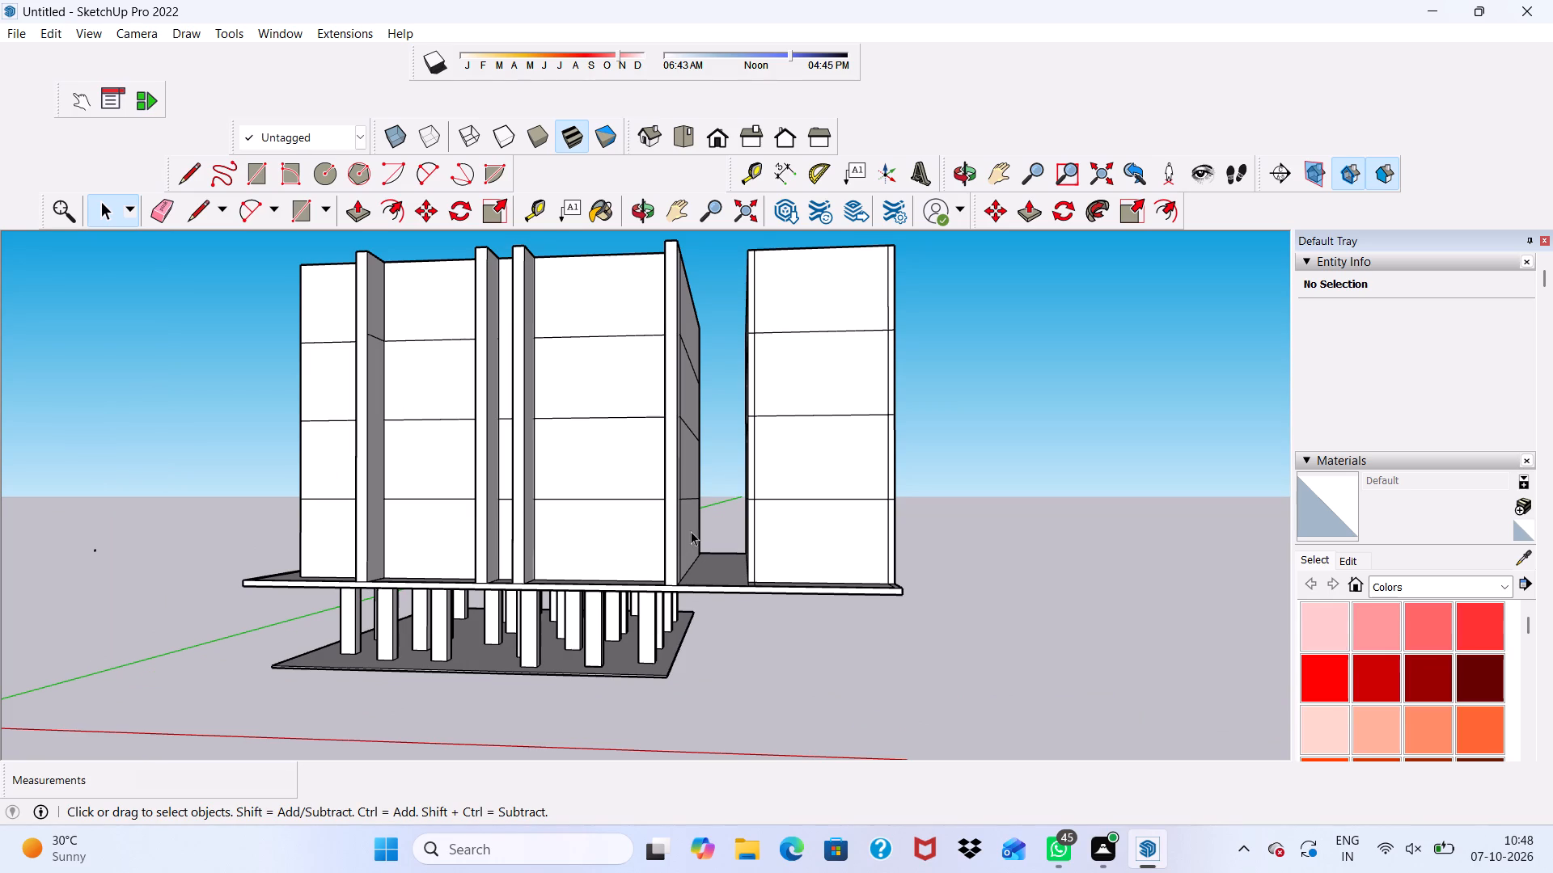
Pull the main block's lowest side-wall panel above the slab about 8' 2 3/8" across the gap to the narrow block.
{"action": "scroll", "coordinate": [701, 532], "scroll_direction": "up", "scroll_amount": 2}
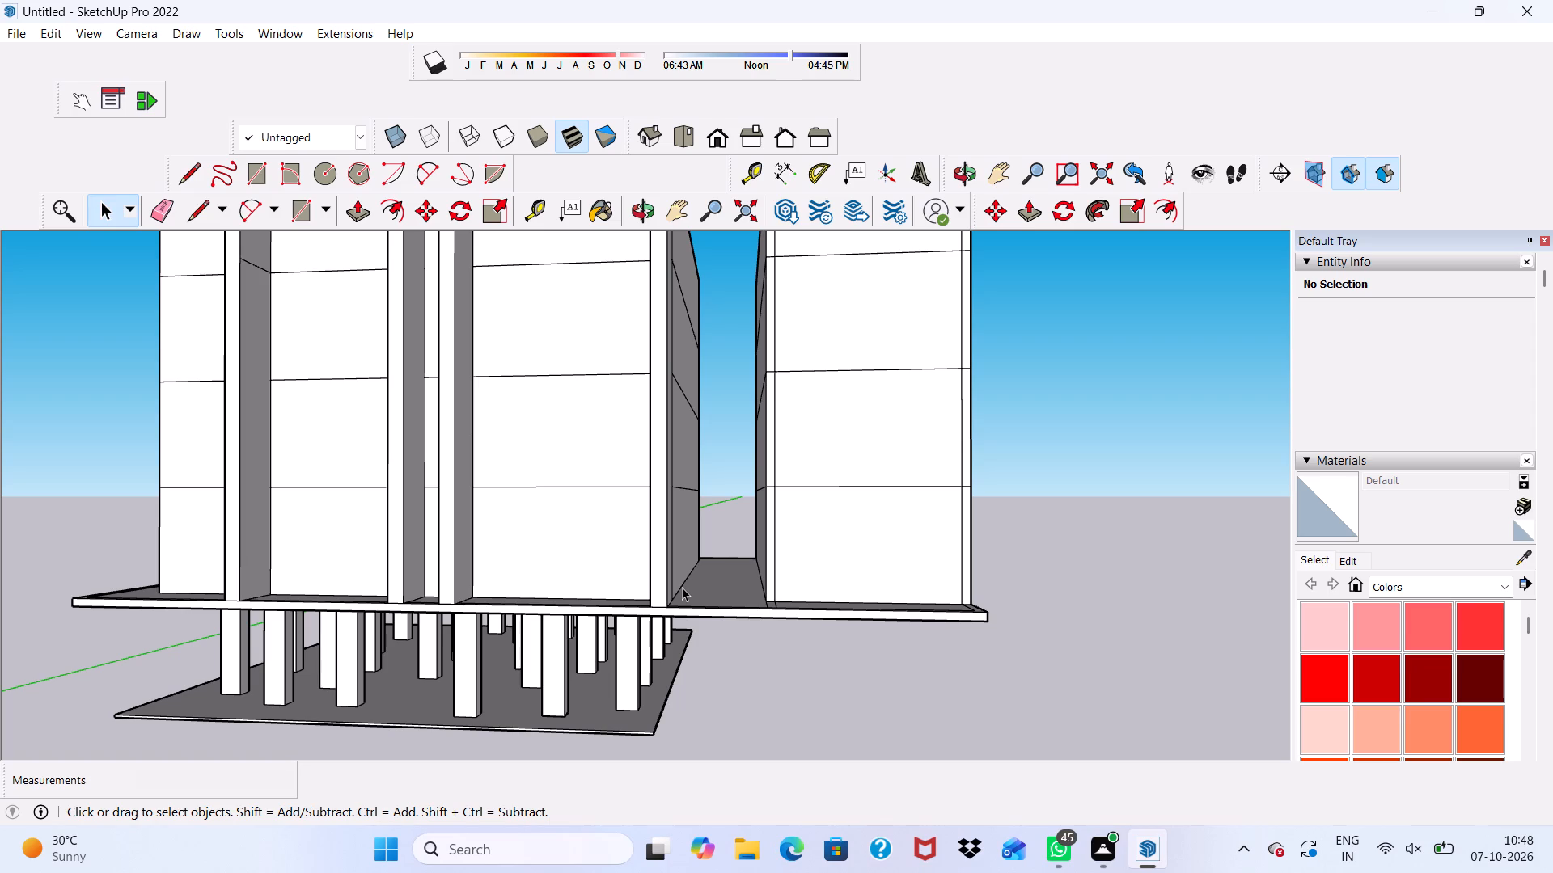
{"action": "scroll", "coordinate": [704, 470], "scroll_direction": "up", "scroll_amount": 4}
{"action": "left_click", "coordinate": [682, 545]}
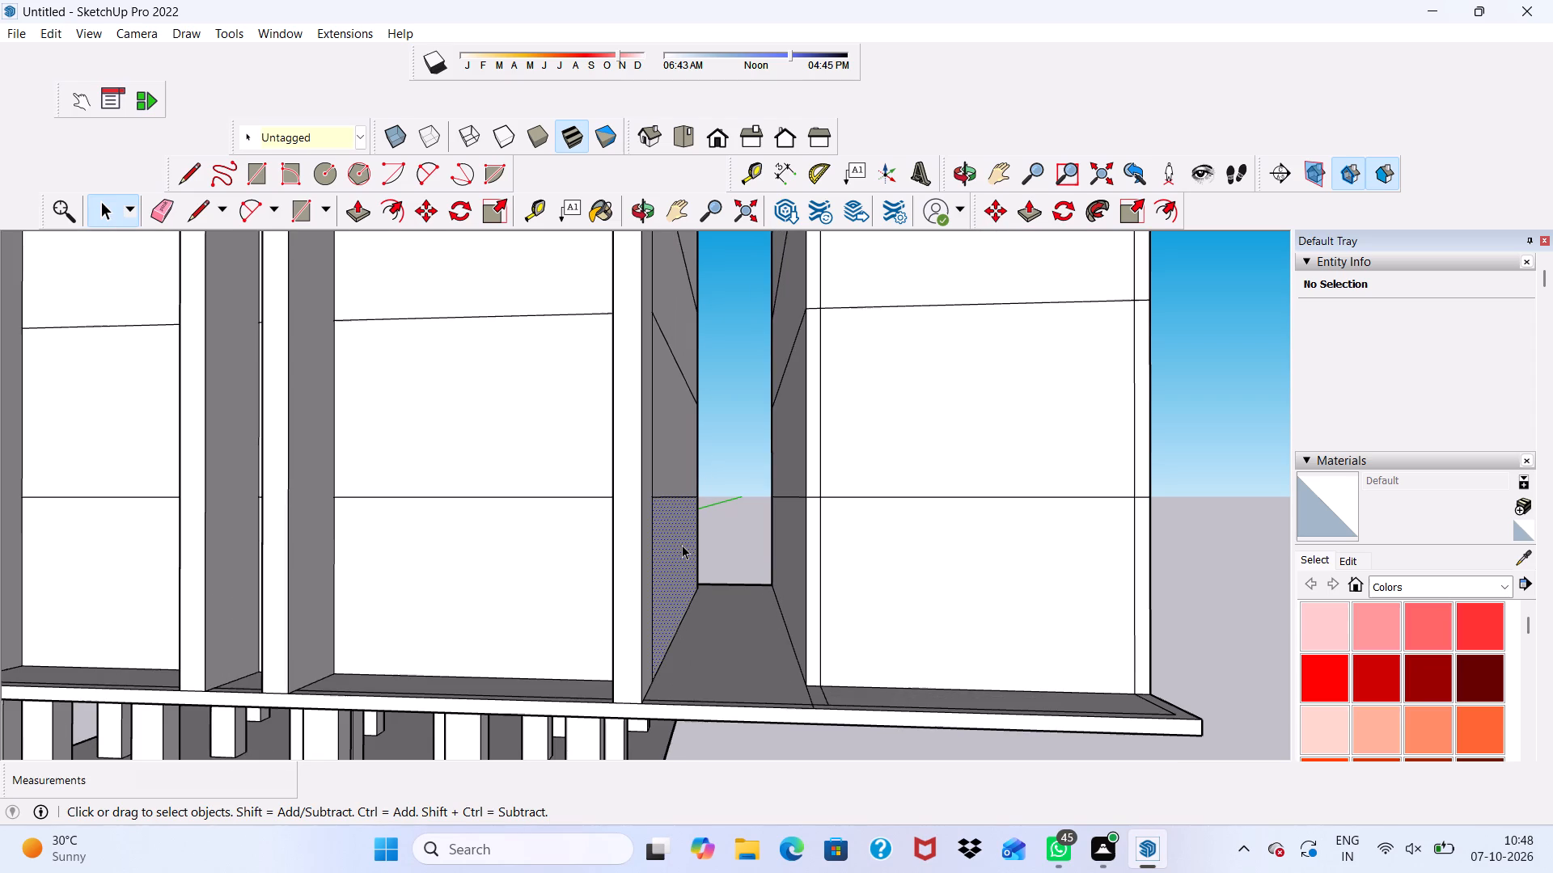
{"action": "left_click", "coordinate": [366, 217]}
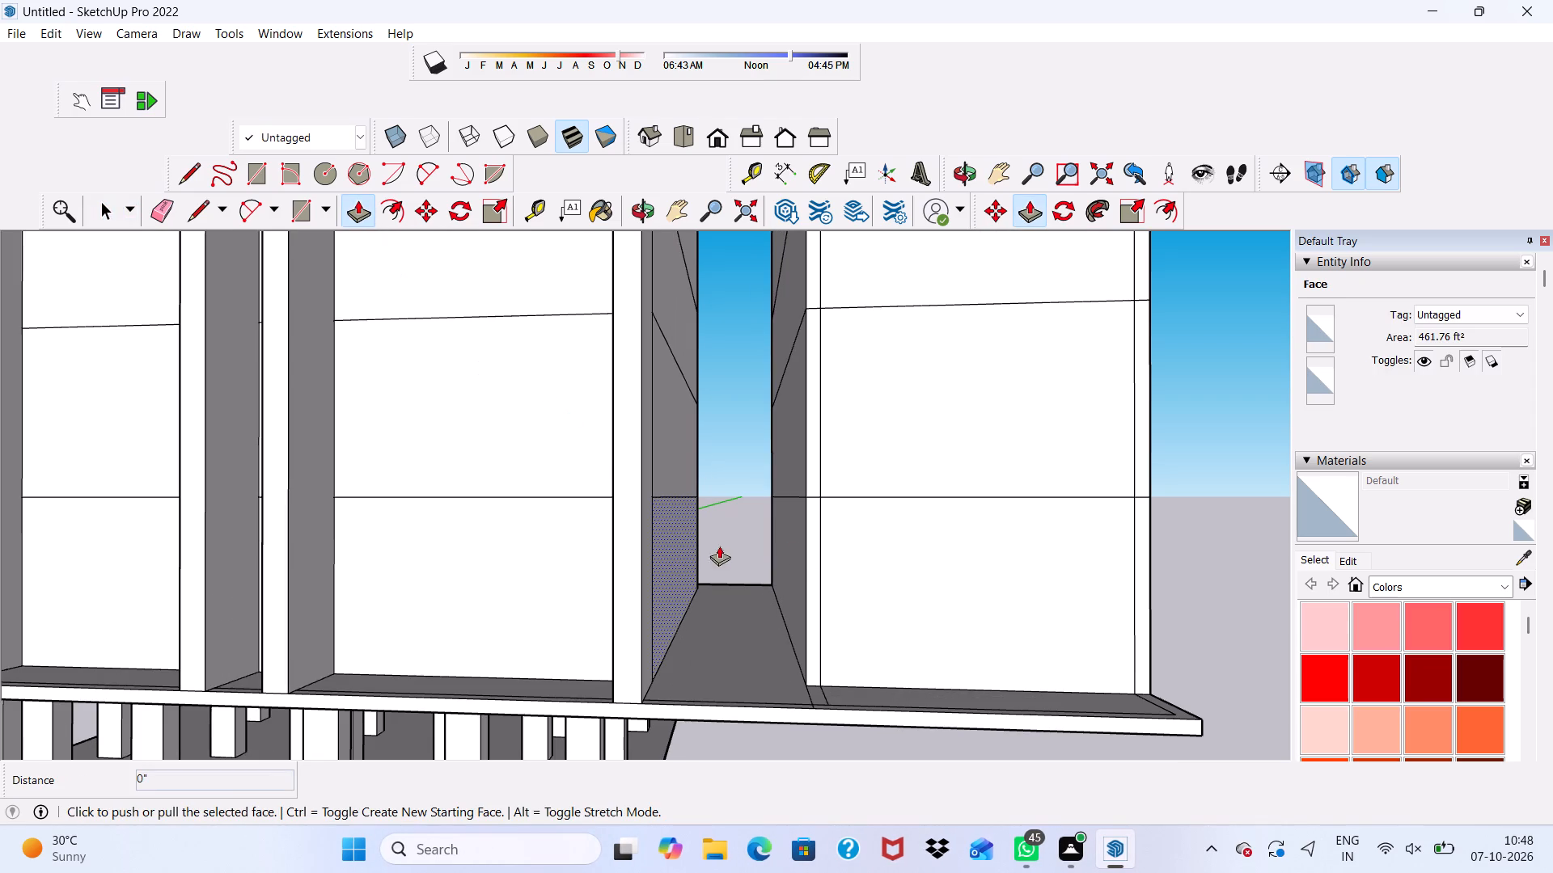
{"action": "left_click", "coordinate": [675, 534]}
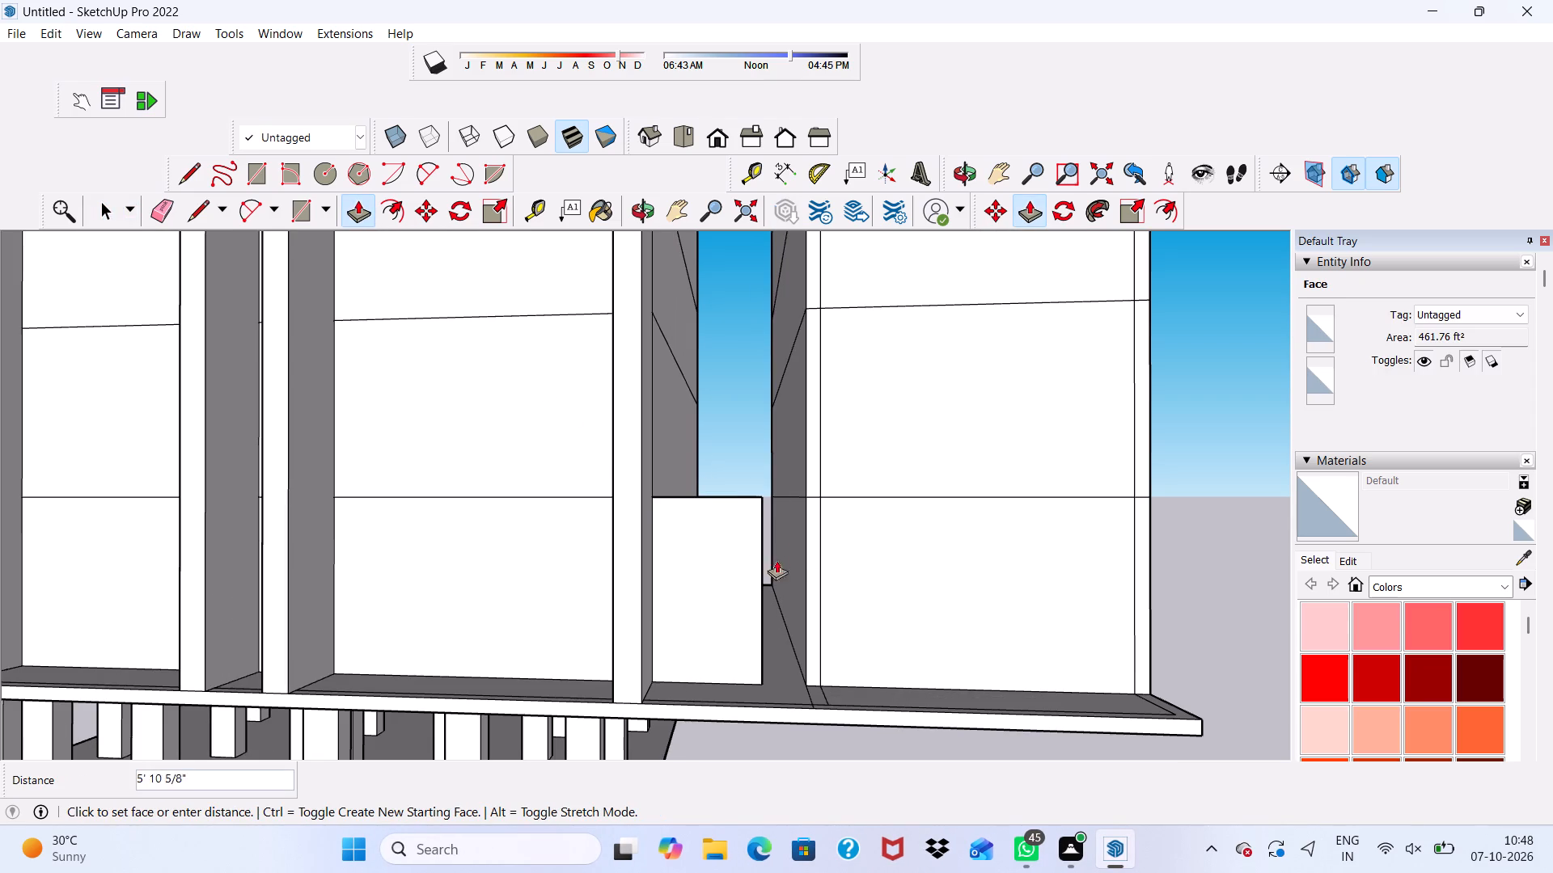
{"action": "left_click", "coordinate": [804, 580]}
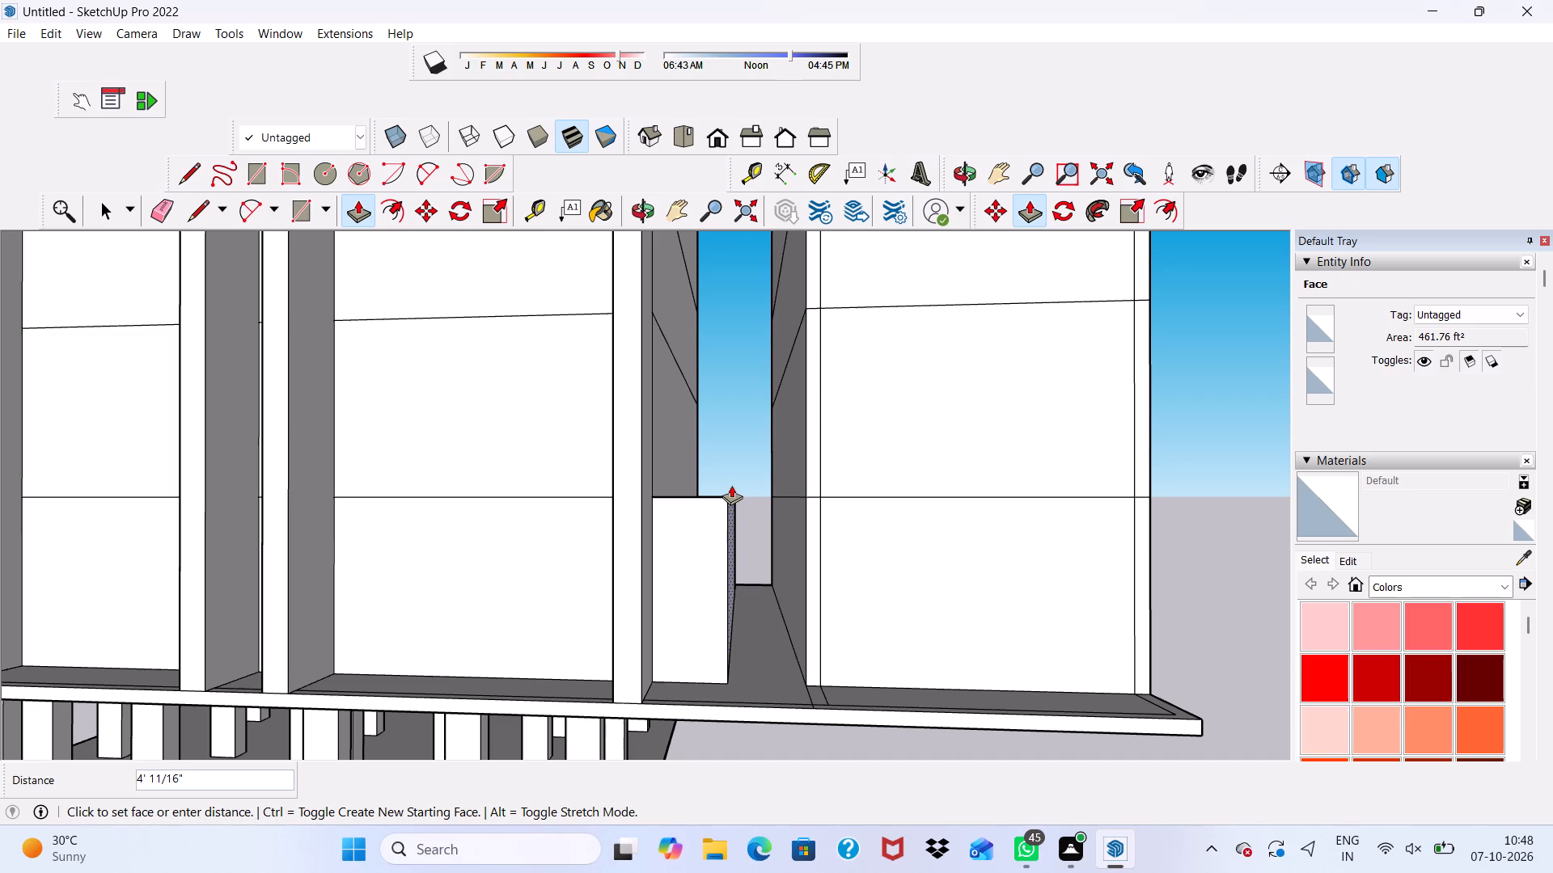
{"action": "left_click", "coordinate": [812, 563]}
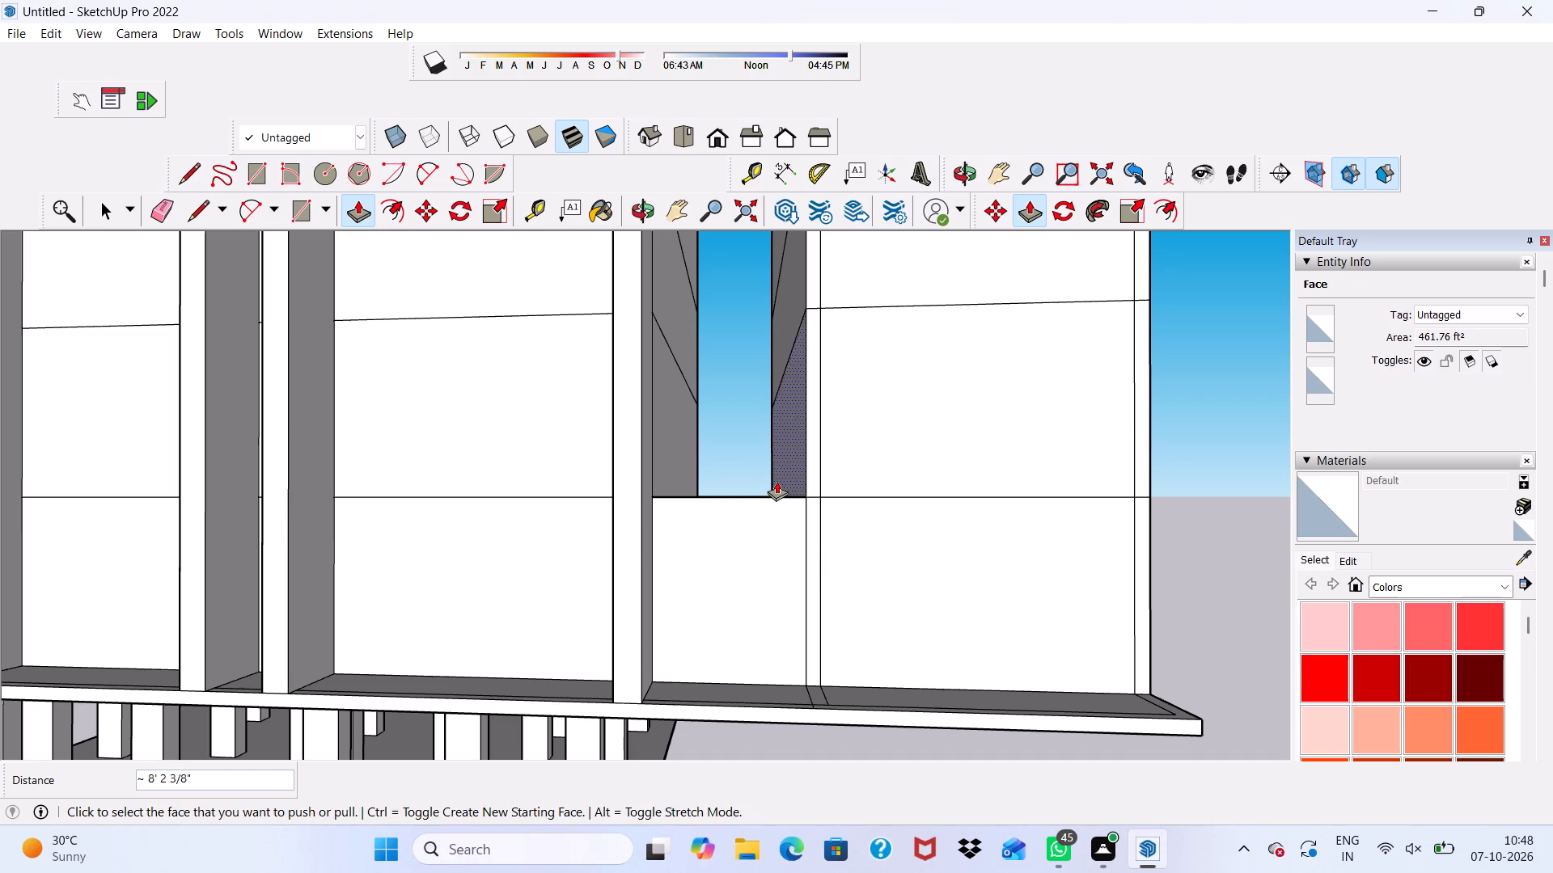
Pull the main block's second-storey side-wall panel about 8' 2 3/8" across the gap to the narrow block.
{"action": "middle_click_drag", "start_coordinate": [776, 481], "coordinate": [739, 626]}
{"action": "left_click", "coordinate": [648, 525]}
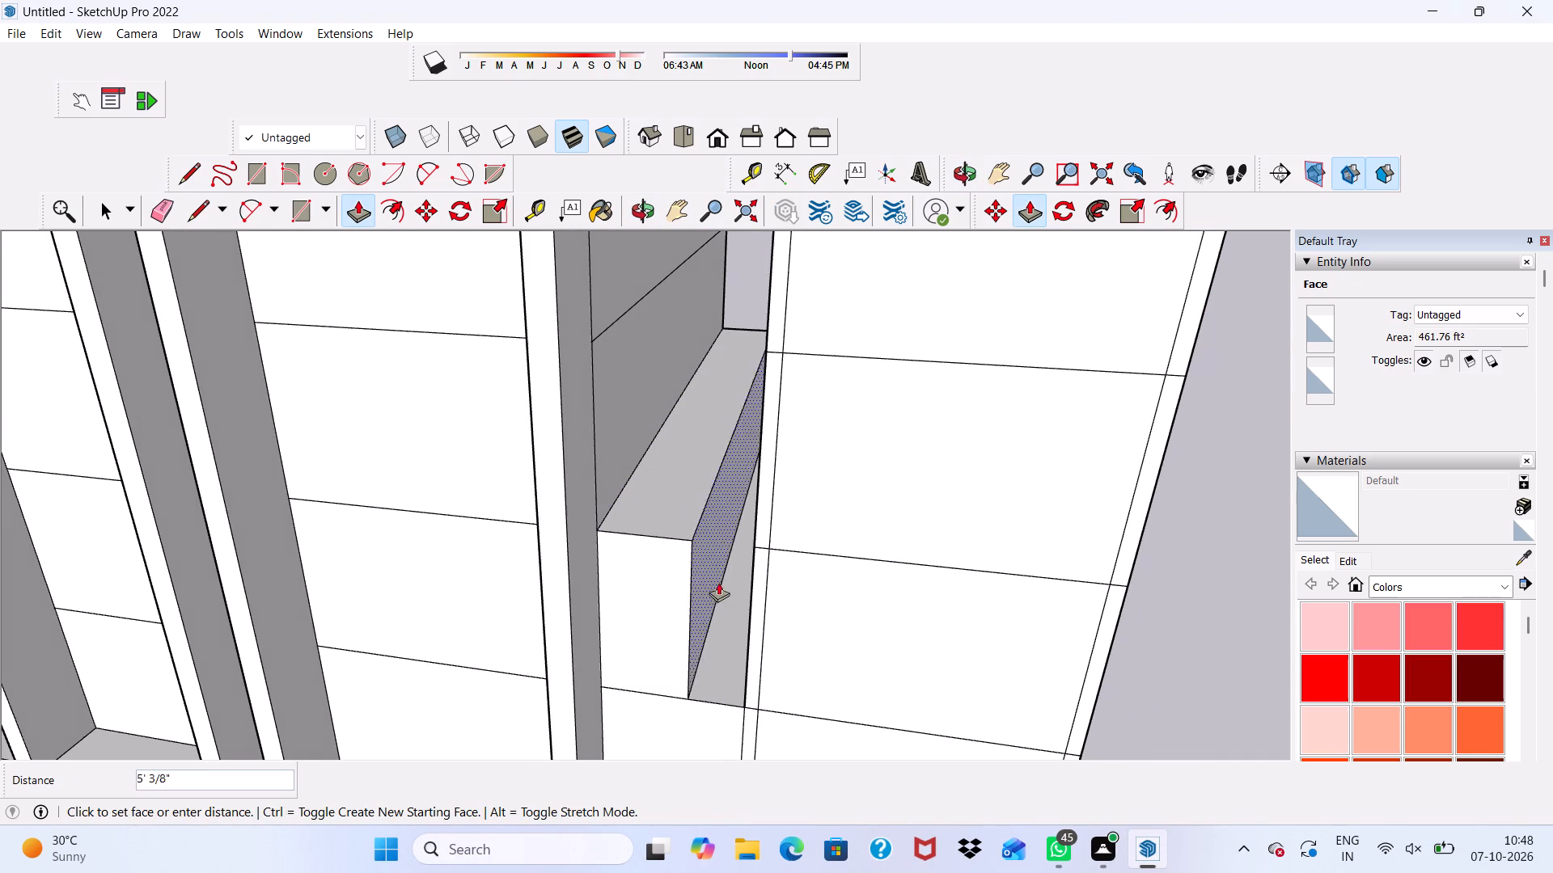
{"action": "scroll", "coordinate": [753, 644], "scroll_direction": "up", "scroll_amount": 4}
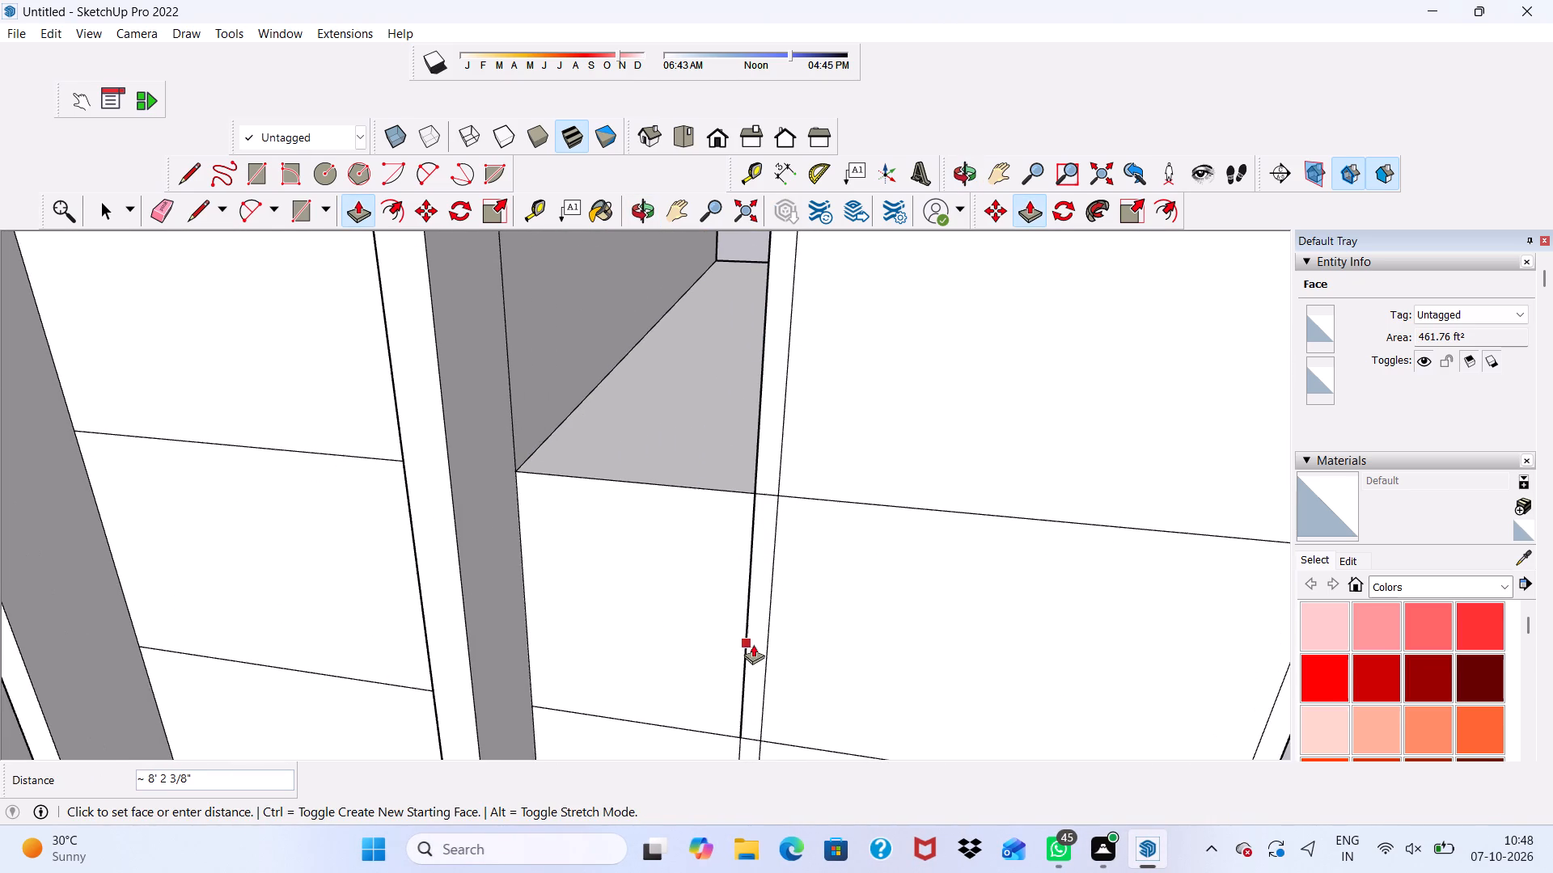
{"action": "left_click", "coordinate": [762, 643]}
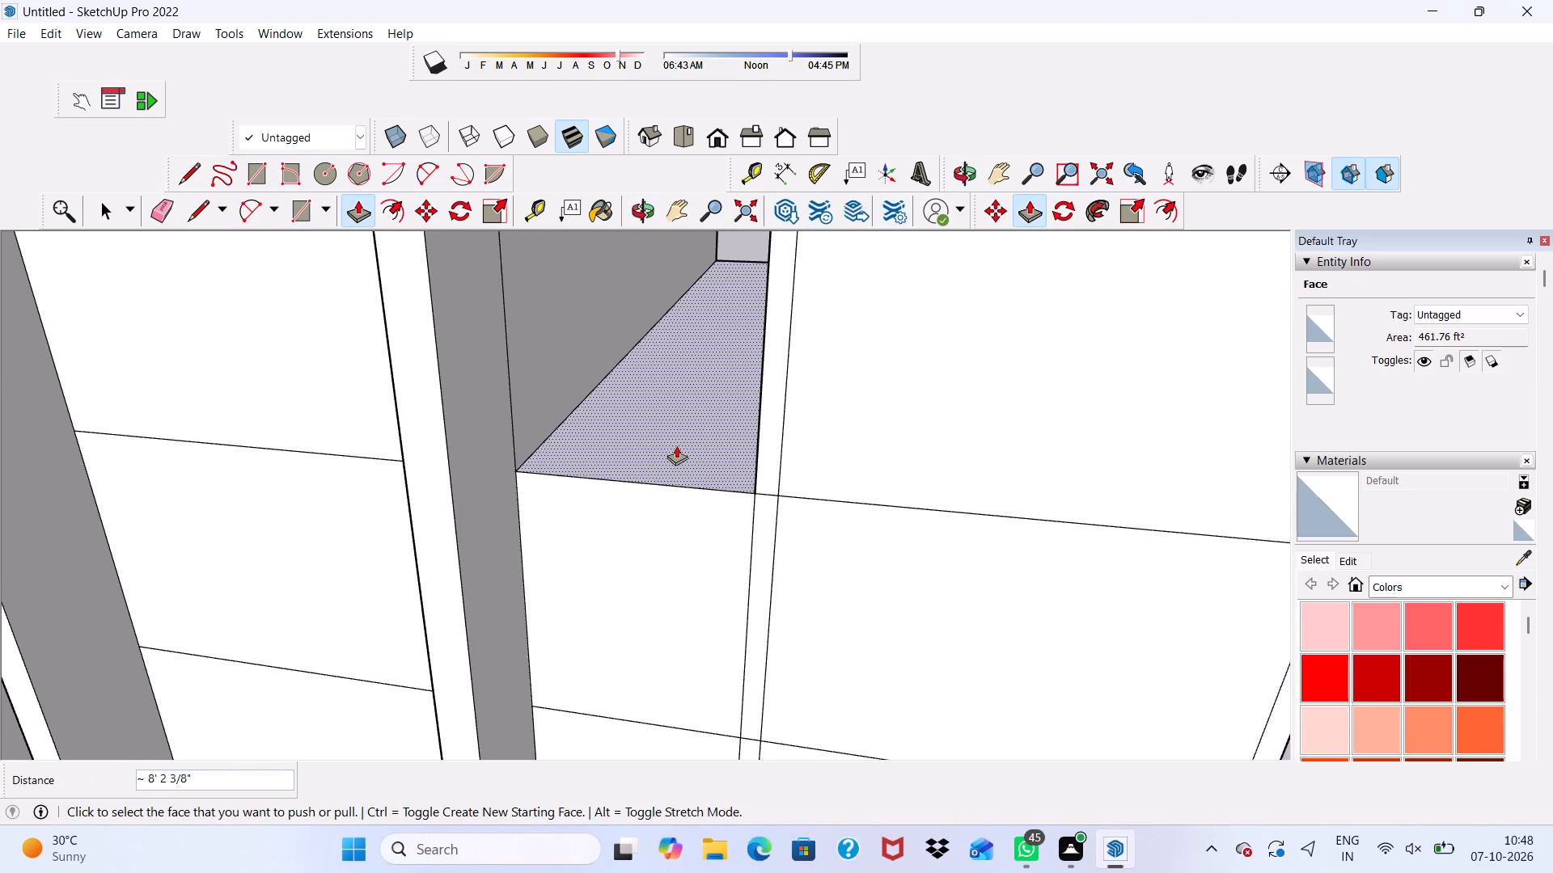
Undo the pulled side-wall panels that bridge the gap between the main block and the narrow block.
{"action": "left_click", "coordinate": [676, 442]}
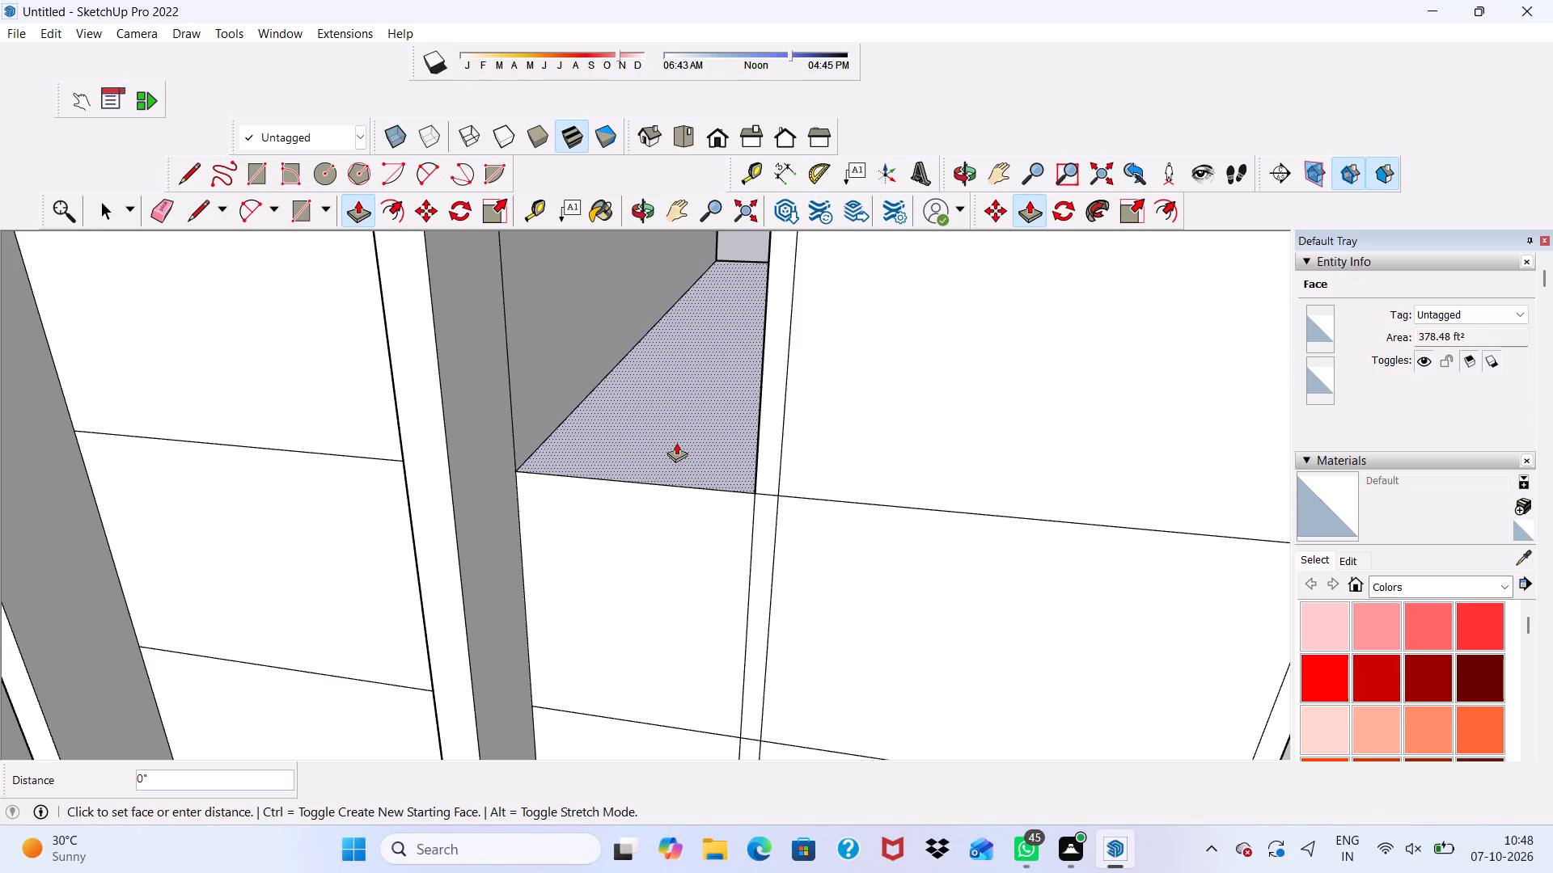
{"action": "key", "text": "ctrl+z"}
{"action": "key", "text": "ctrl+z"}
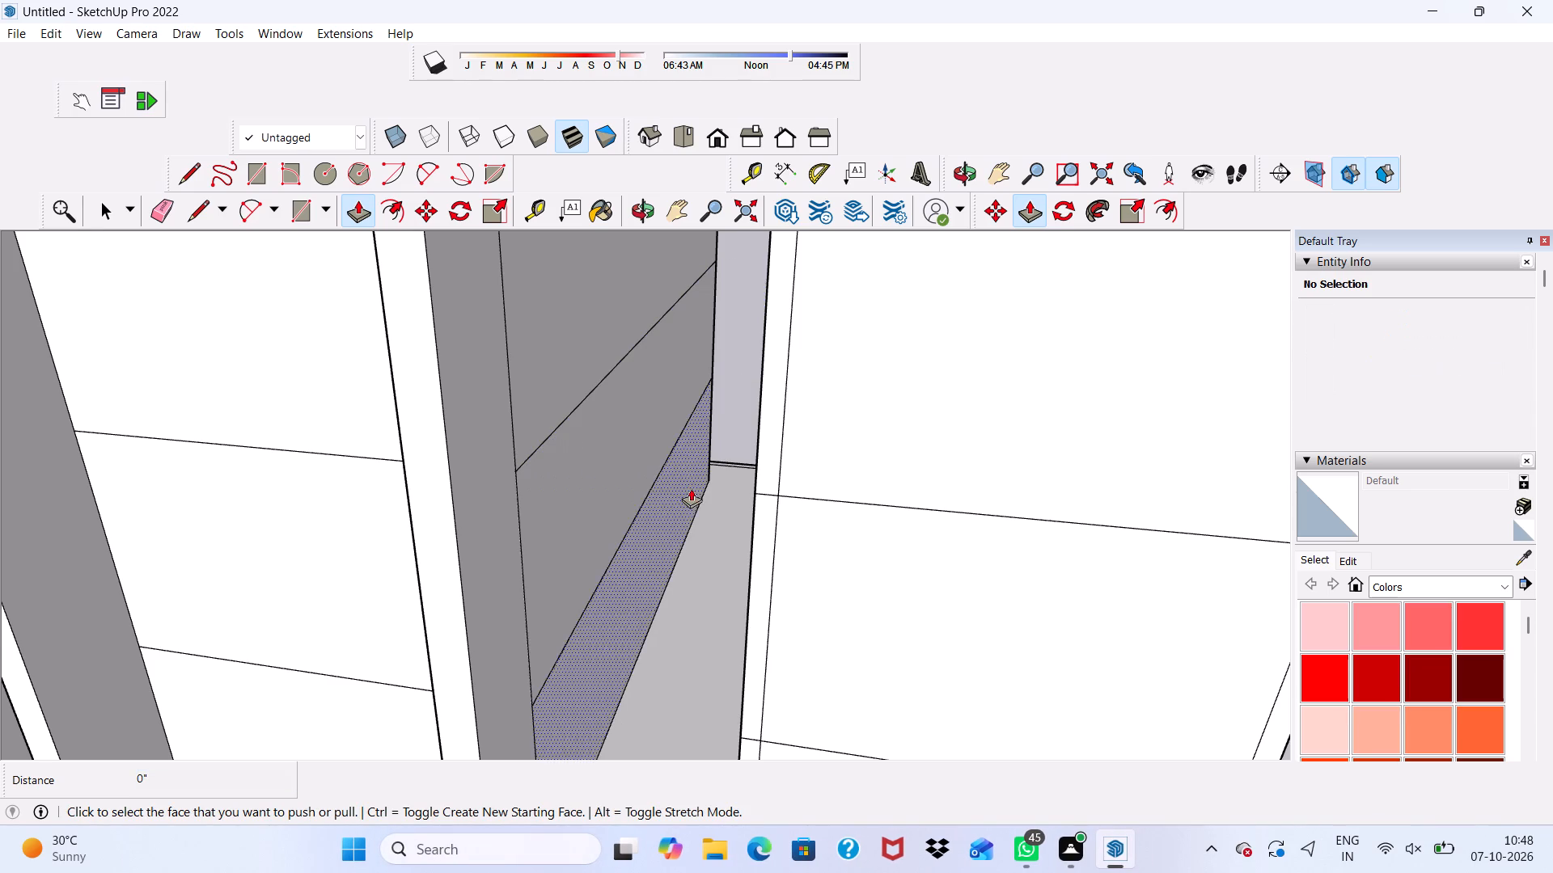
Examine the gap between the two blocks and the finned front facade from several angles.
{"action": "key", "text": "space"}
{"action": "scroll", "coordinate": [692, 491], "scroll_direction": "down", "scroll_amount": 9}
{"action": "middle_click_drag", "start_coordinate": [714, 529], "coordinate": [803, 419]}
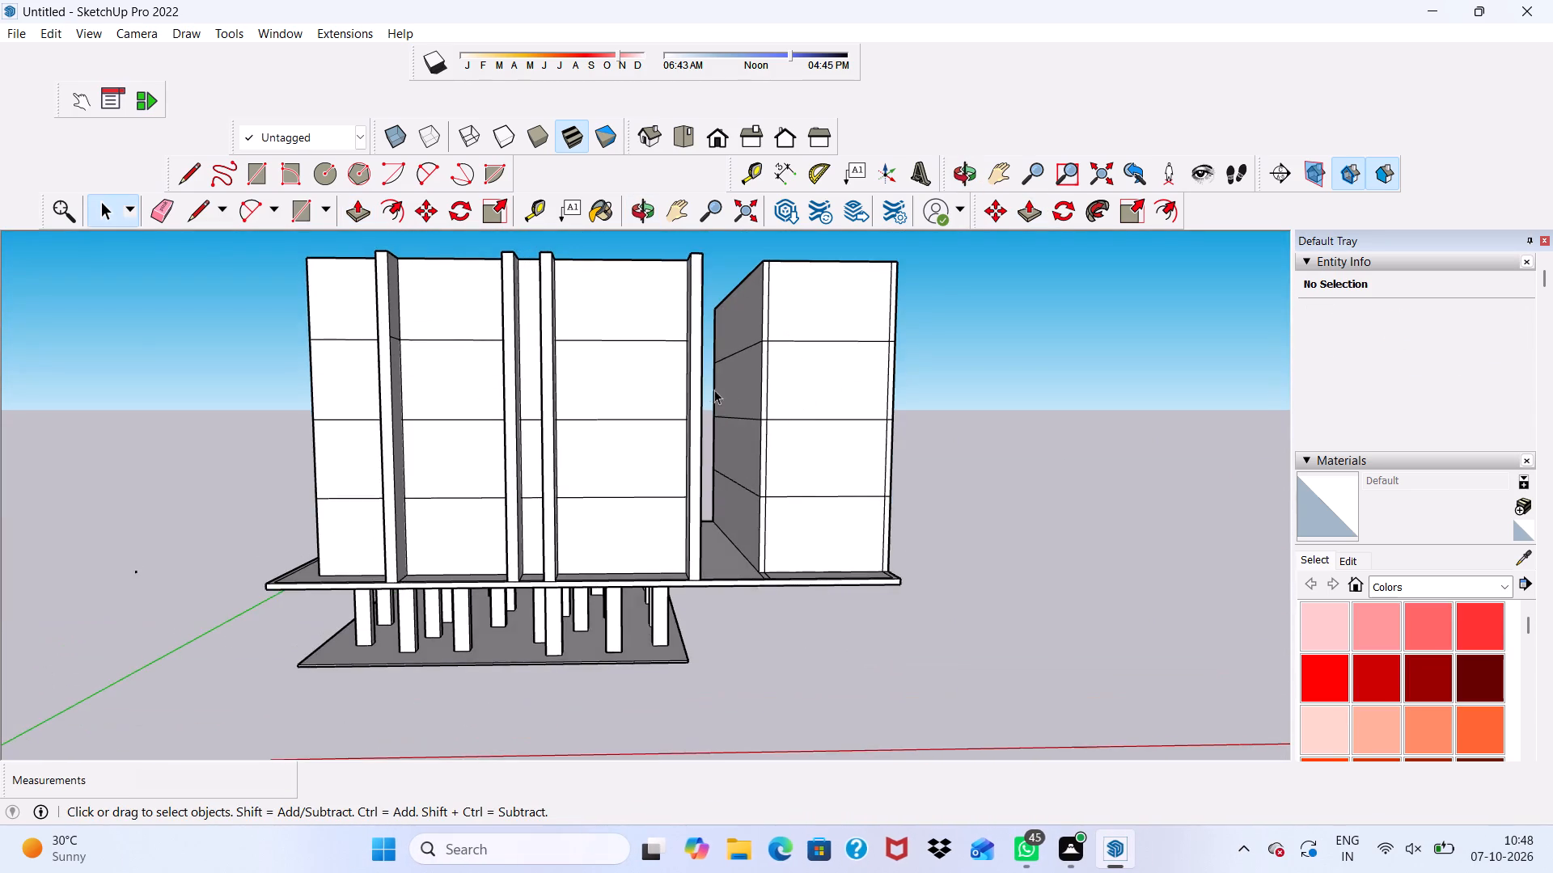
{"action": "scroll", "coordinate": [705, 386], "scroll_direction": "up", "scroll_amount": 5}
{"action": "scroll", "coordinate": [708, 394], "scroll_direction": "down", "scroll_amount": 5}
{"action": "middle_click_drag", "start_coordinate": [738, 431], "coordinate": [616, 418]}
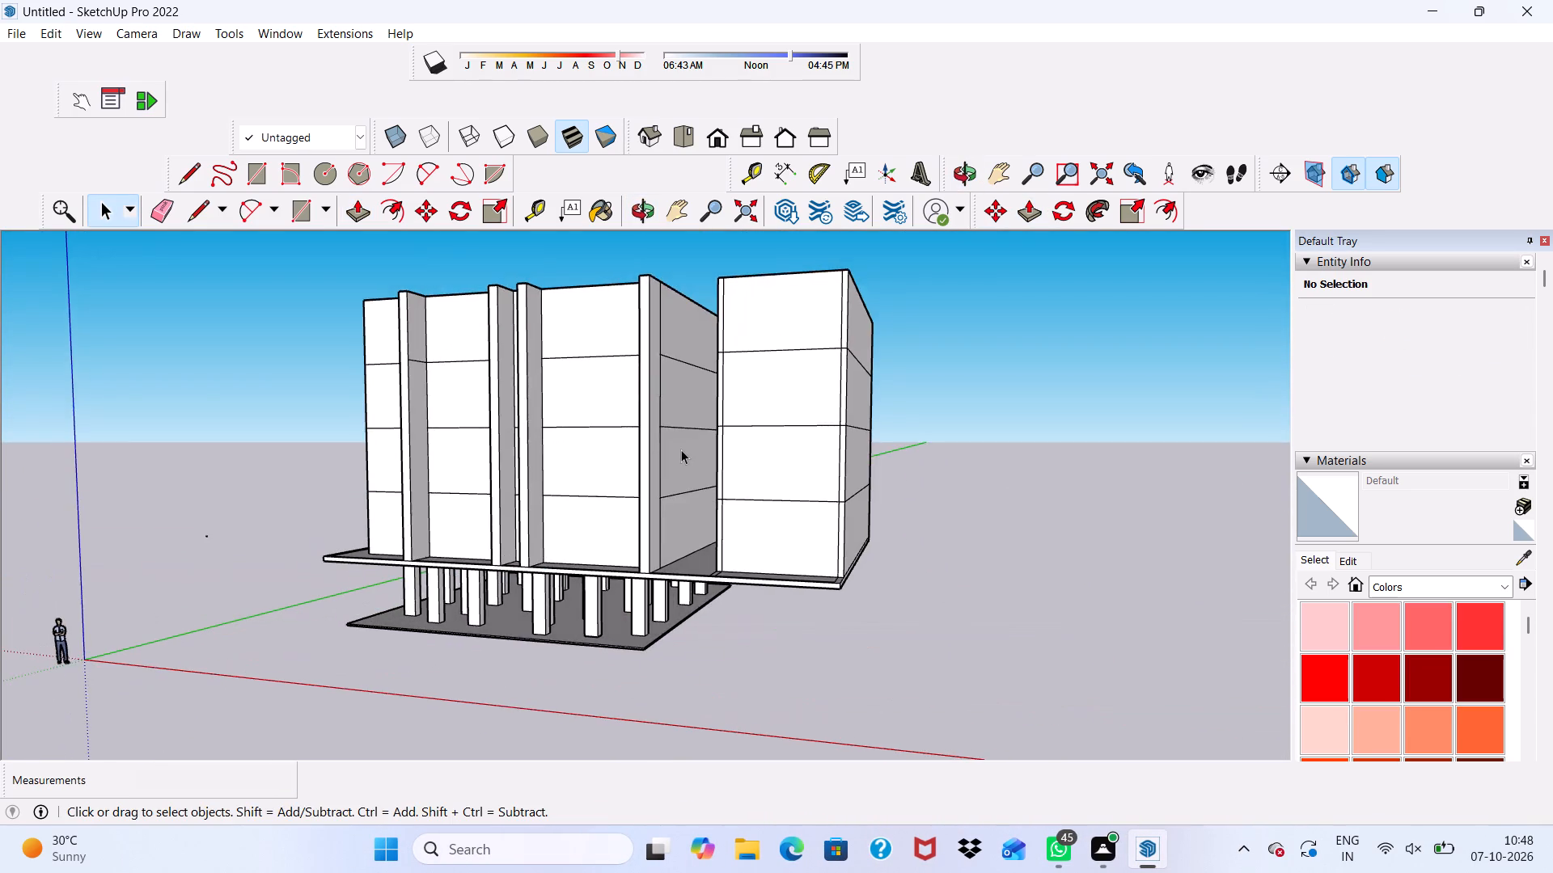
{"action": "scroll", "coordinate": [681, 449], "scroll_direction": "up", "scroll_amount": 4}
{"action": "scroll", "coordinate": [650, 422], "scroll_direction": "down", "scroll_amount": 5}
{"action": "middle_click_drag", "start_coordinate": [578, 421], "coordinate": [680, 427]}
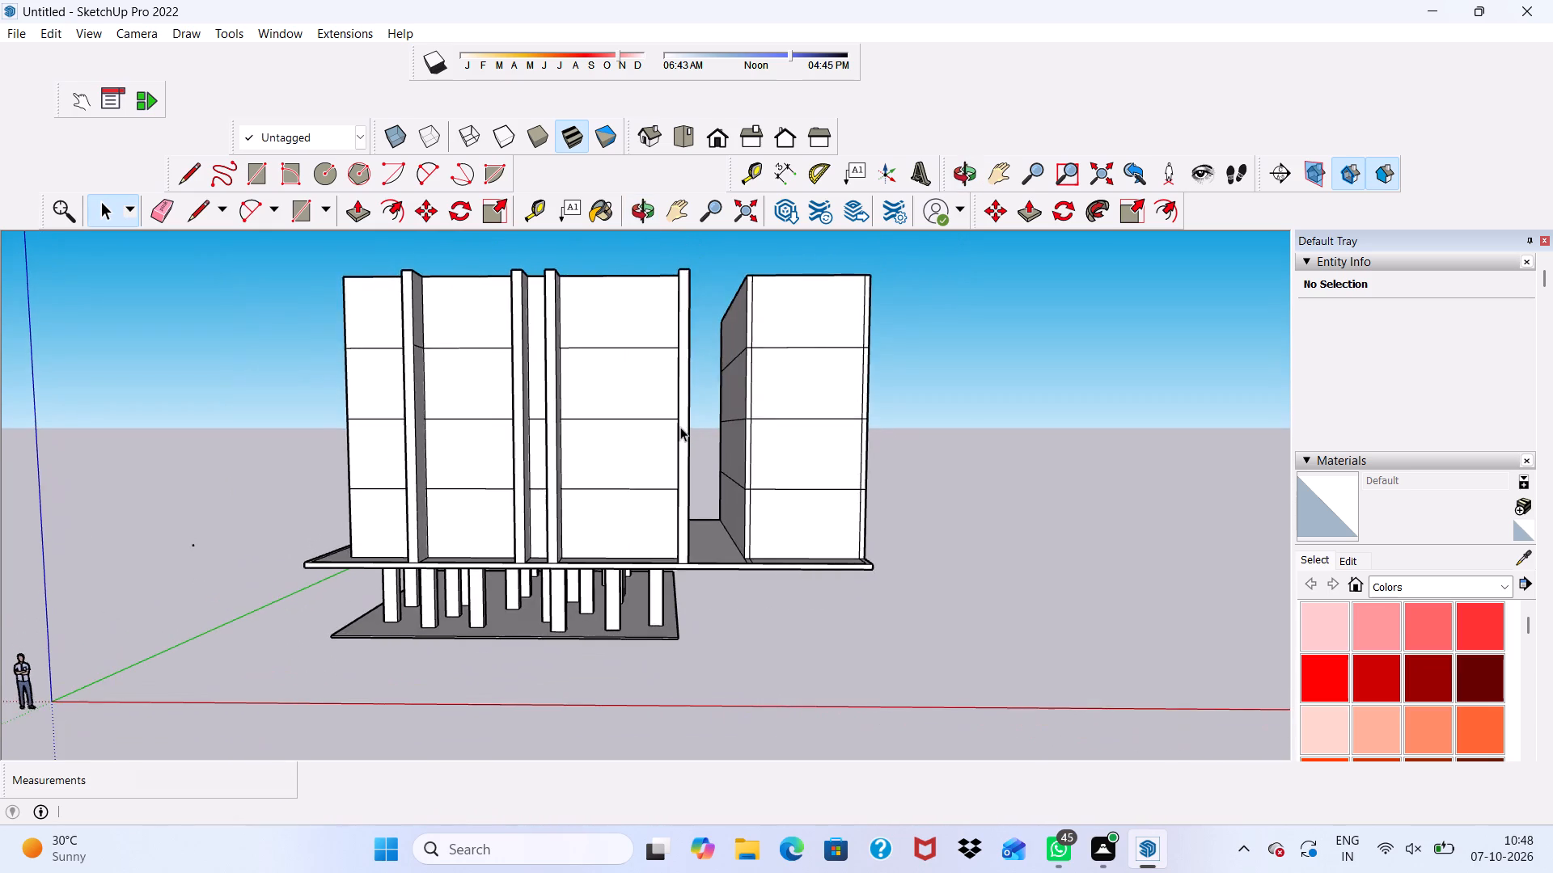
{"action": "scroll", "coordinate": [681, 428], "scroll_direction": "down", "scroll_amount": 6}
{"action": "scroll", "coordinate": [679, 397], "scroll_direction": "up", "scroll_amount": 4}
{"action": "scroll", "coordinate": [598, 394], "scroll_direction": "up", "scroll_amount": 8}
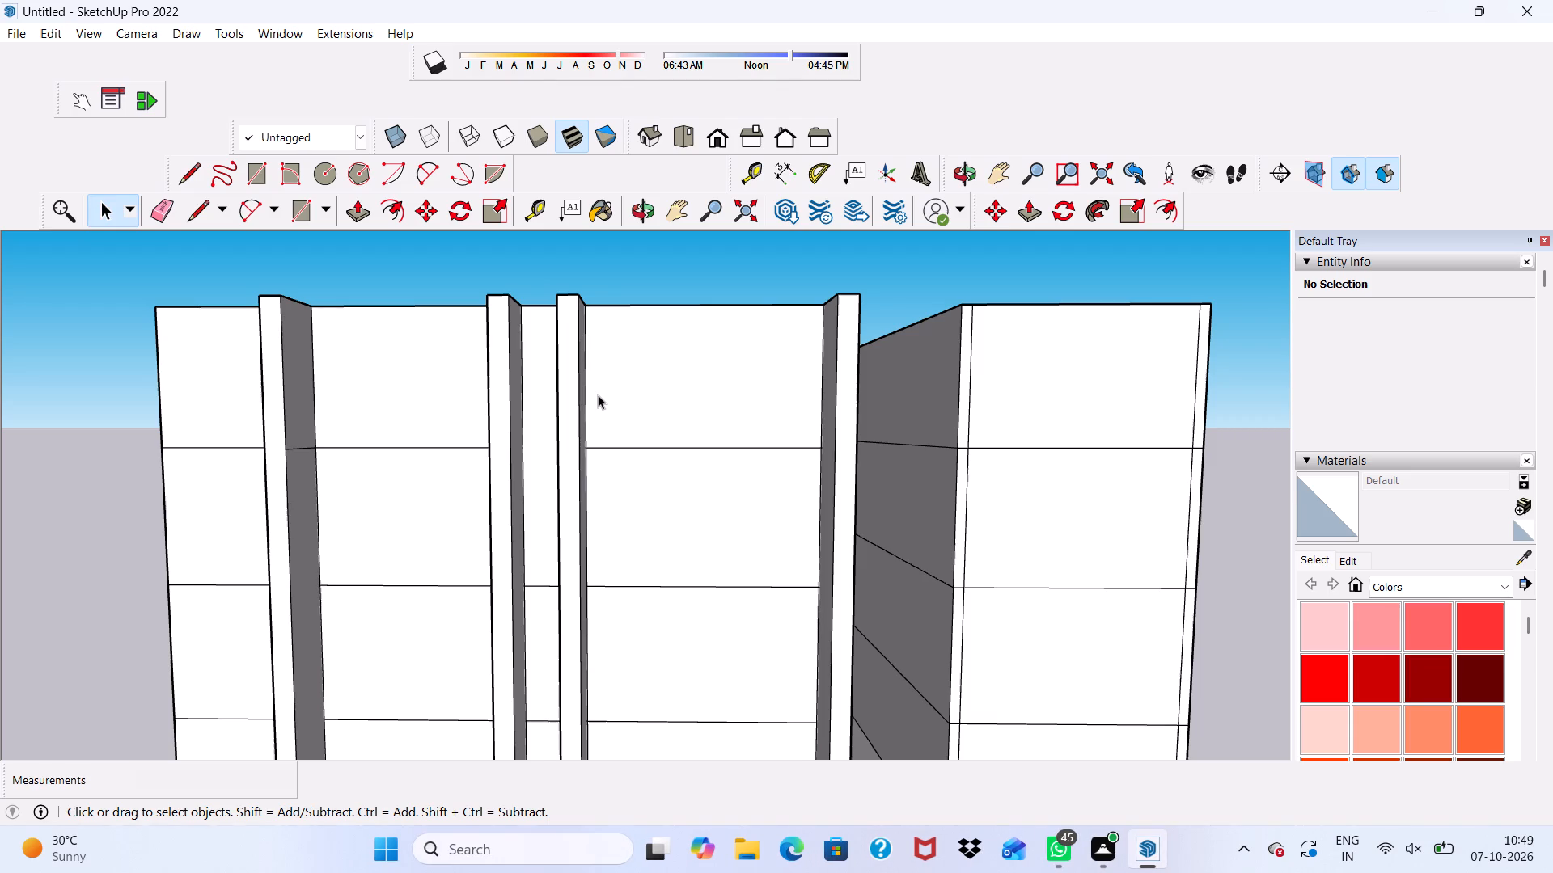
{"action": "scroll", "coordinate": [598, 394], "scroll_direction": "down", "scroll_amount": 2}
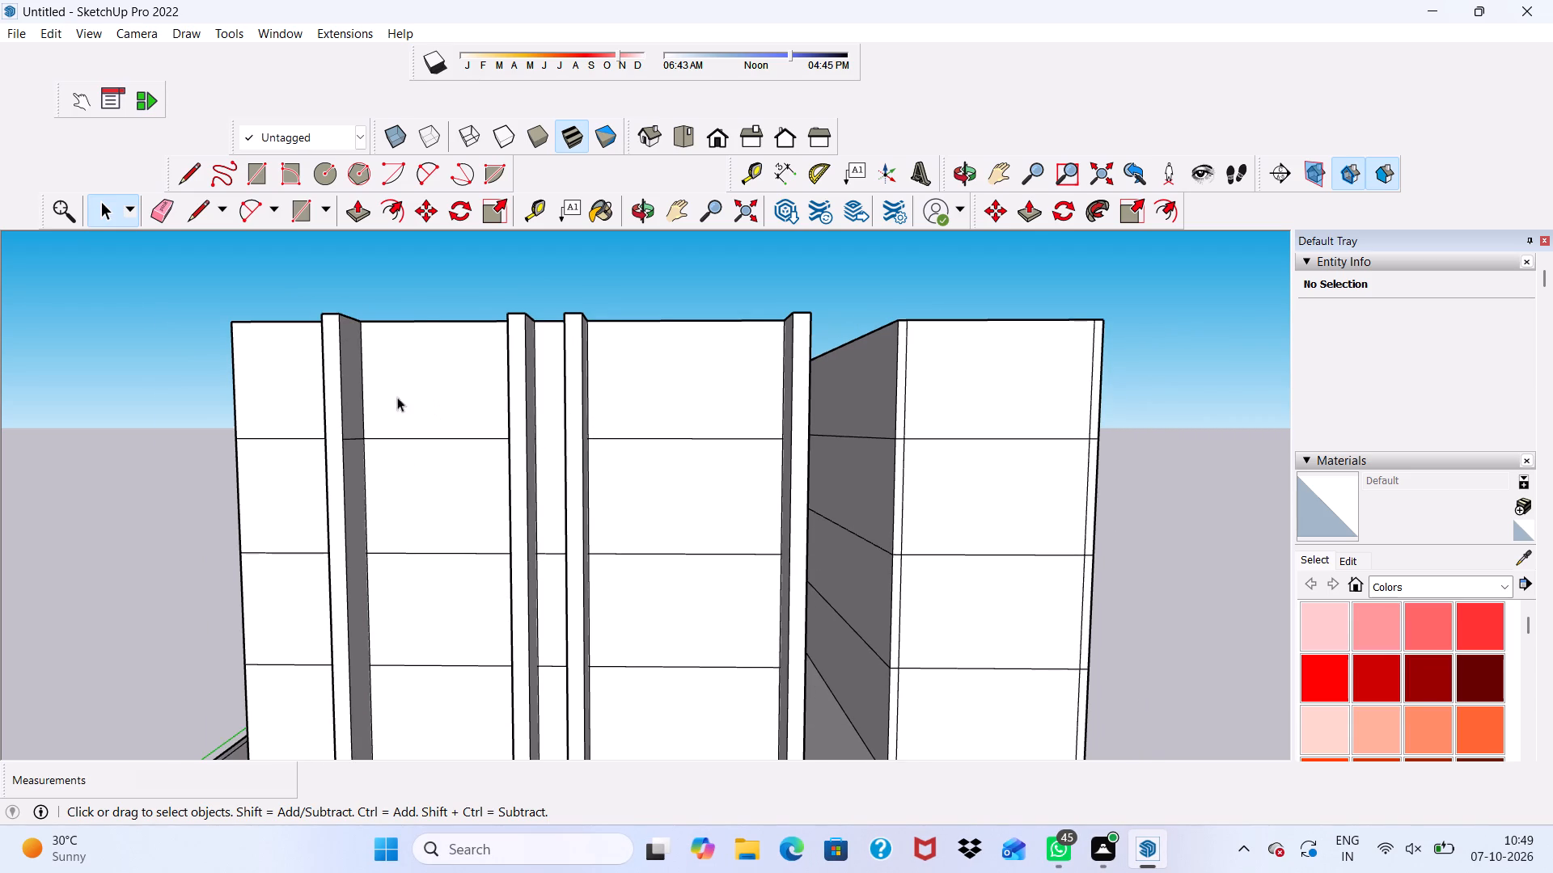
Draw a rectangle about 13' 5 15/16" by 4 5/16" along the top storey's floor line, spanning the facade bay between the first two fins.
{"action": "scroll", "coordinate": [335, 271], "scroll_direction": "up", "scroll_amount": 3}
{"action": "left_click", "coordinate": [260, 177]}
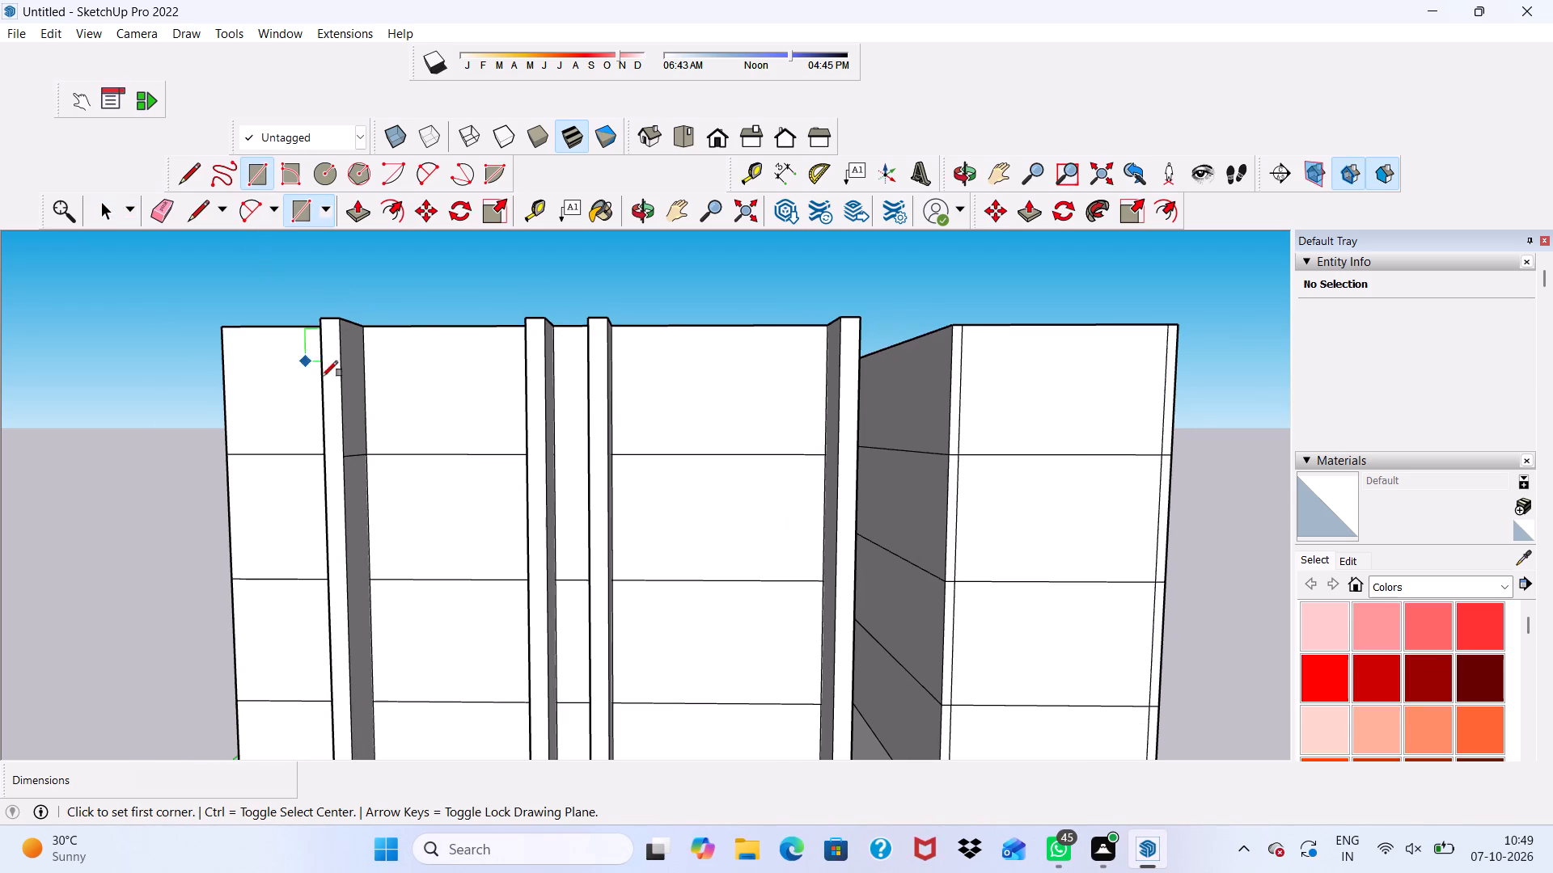
{"action": "scroll", "coordinate": [395, 432], "scroll_direction": "up", "scroll_amount": 4}
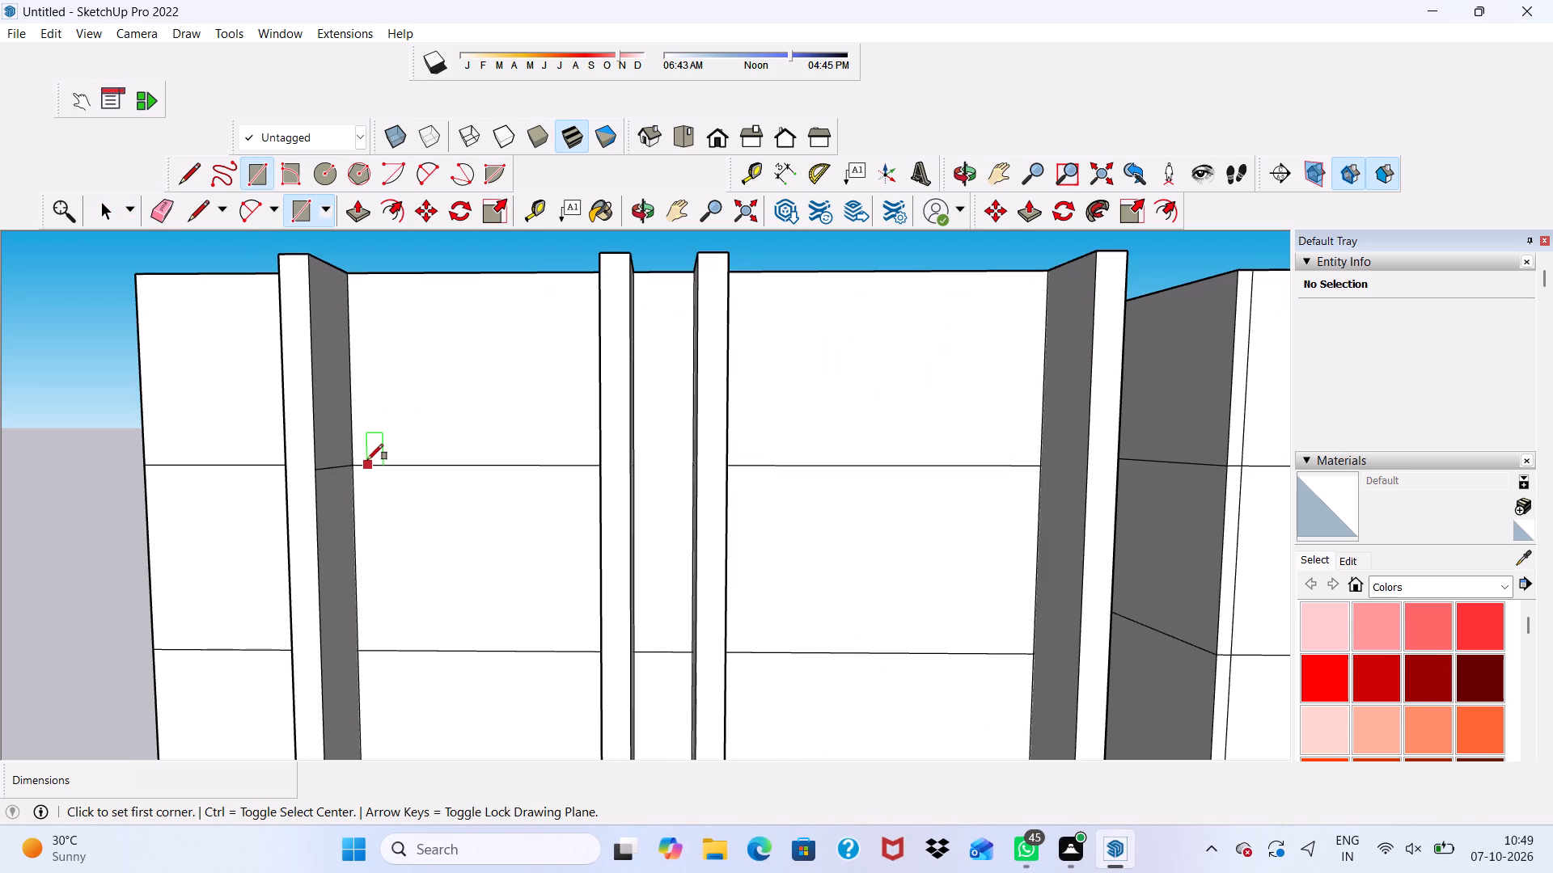
{"action": "left_click", "coordinate": [359, 464]}
{"action": "scroll", "coordinate": [442, 466], "scroll_direction": "down", "scroll_amount": 4}
{"action": "middle_click_drag", "start_coordinate": [497, 432], "coordinate": [497, 436]}
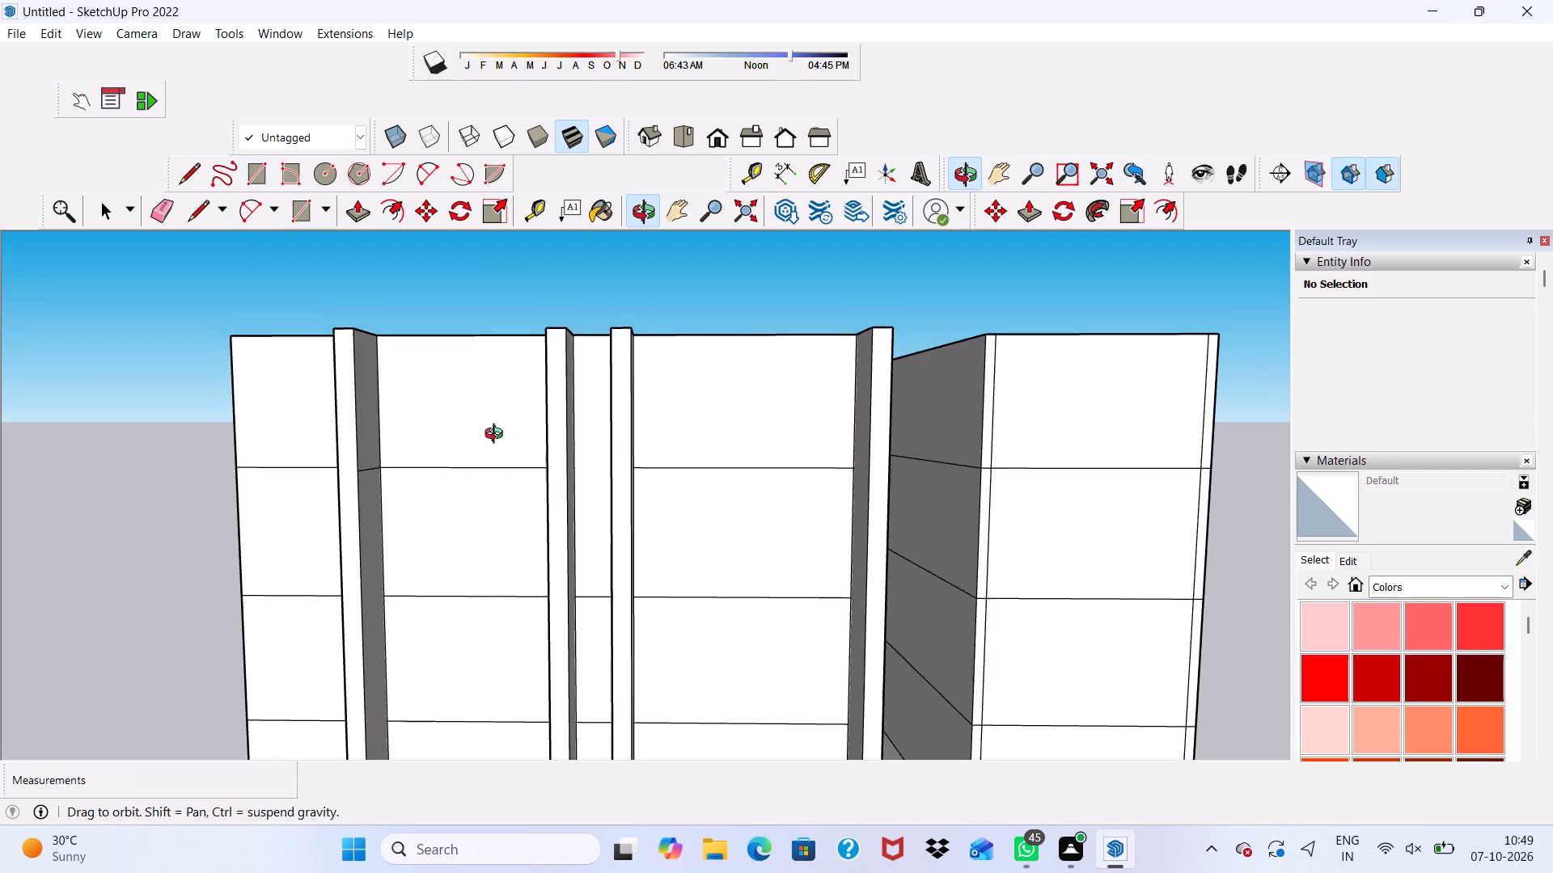
{"action": "middle_click_drag", "start_coordinate": [497, 436], "coordinate": [682, 451]}
{"action": "scroll", "coordinate": [709, 471], "scroll_direction": "up", "scroll_amount": 14}
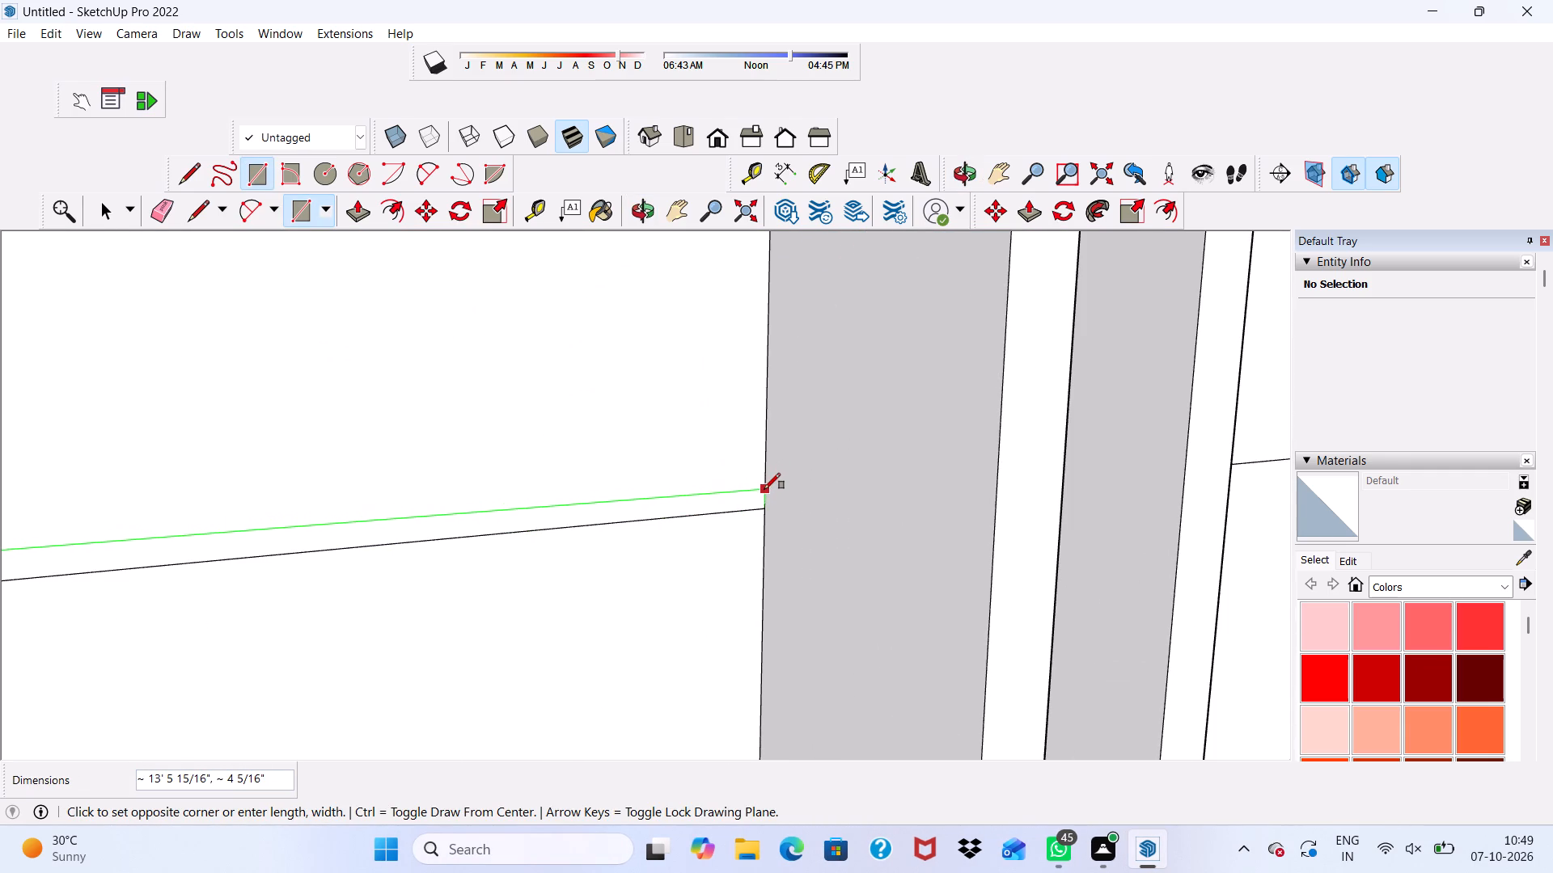
{"action": "left_click", "coordinate": [764, 489]}
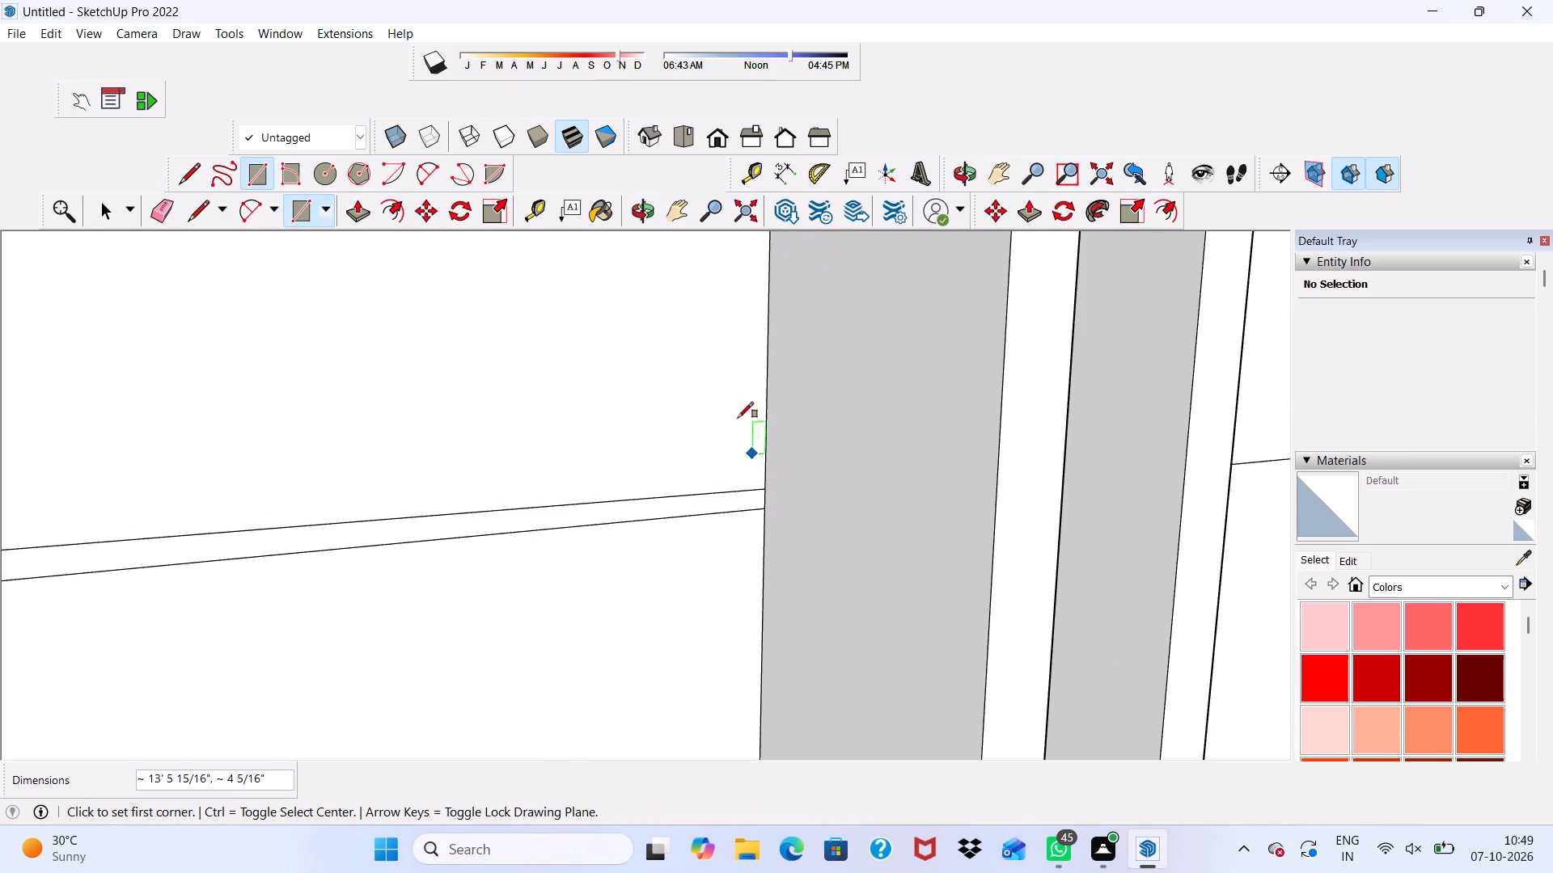
Copy the thin floor-line band with its edges 10' straight down the bay and repeat the copy 3 times.
{"action": "scroll", "coordinate": [733, 412], "scroll_direction": "down", "scroll_amount": 13}
{"action": "middle_click_drag", "start_coordinate": [730, 398], "coordinate": [582, 409]}
{"action": "scroll", "coordinate": [582, 409], "scroll_direction": "up", "scroll_amount": 3}
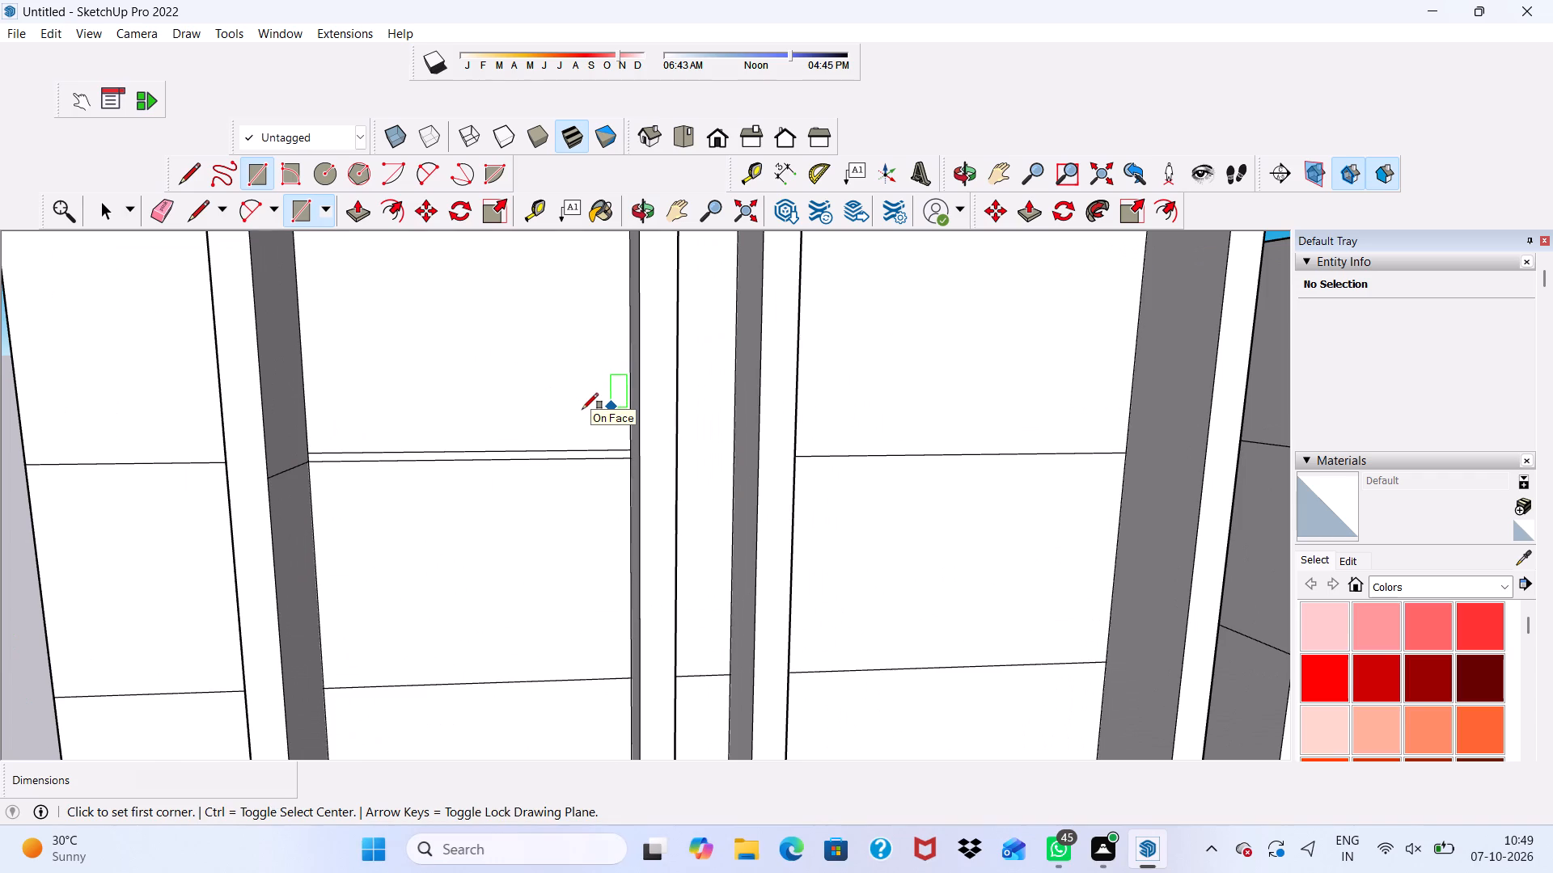
{"action": "key", "text": "space"}
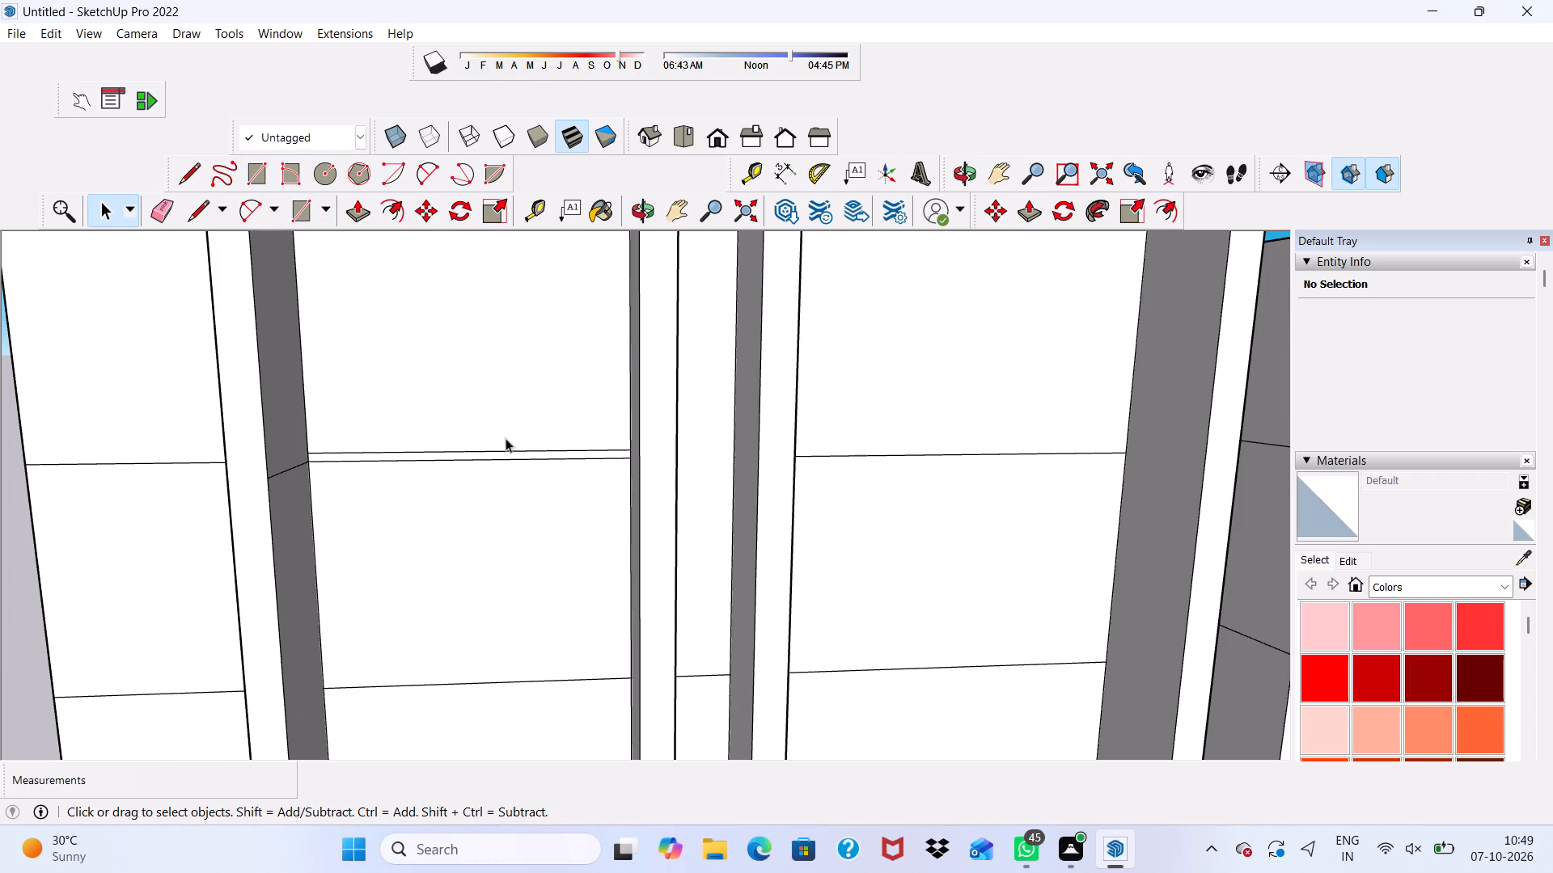
{"action": "double_click", "coordinate": [506, 453]}
{"action": "scroll", "coordinate": [497, 451], "scroll_direction": "up", "scroll_amount": 11}
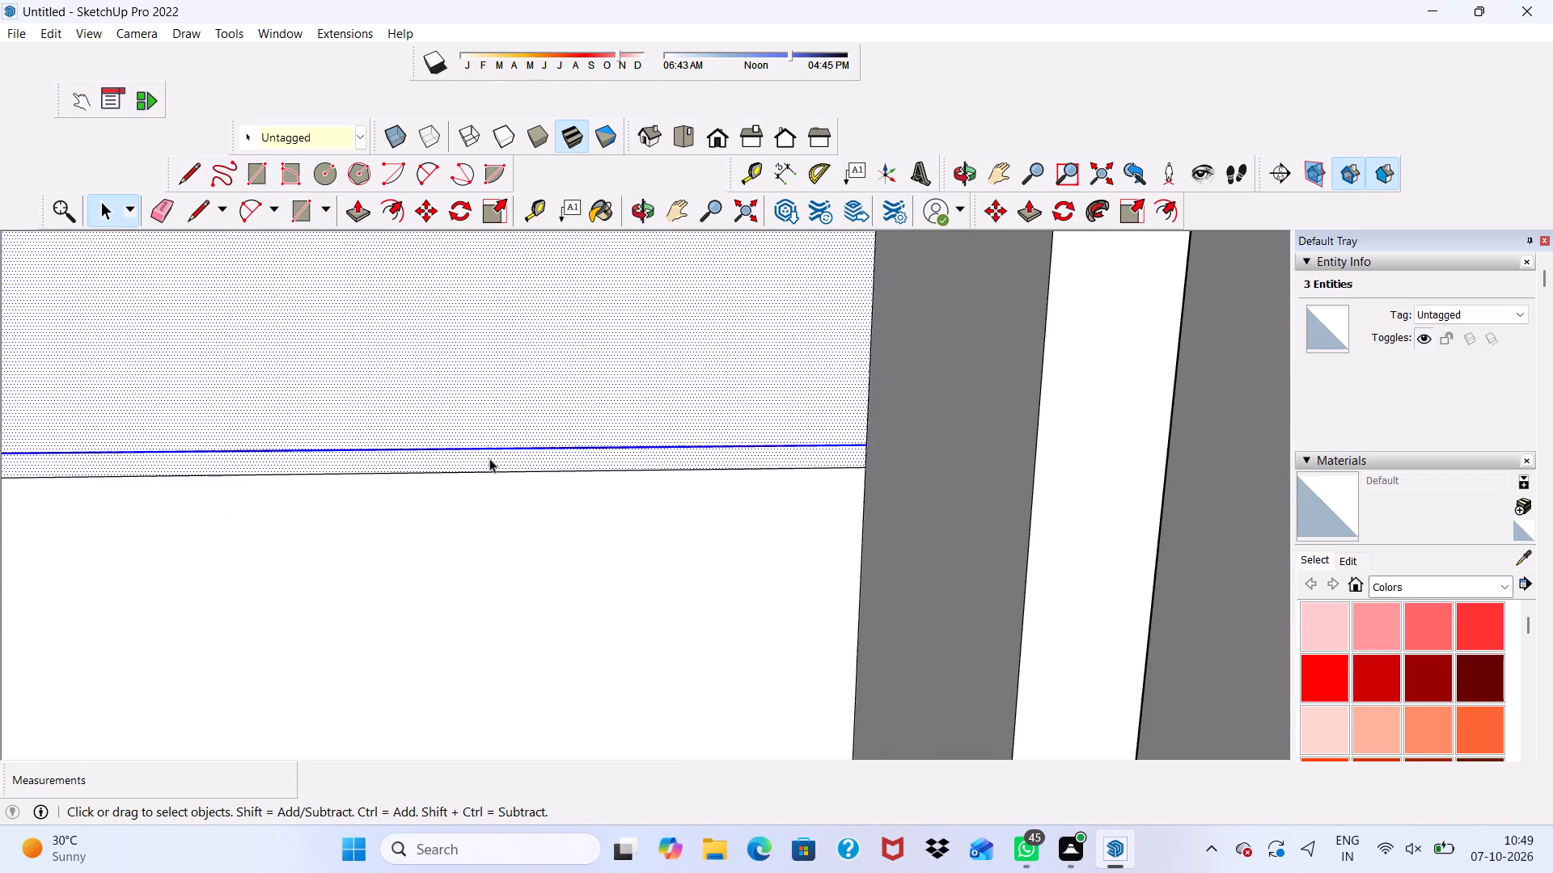
{"action": "double_click", "coordinate": [484, 468]}
{"action": "scroll", "coordinate": [489, 341], "scroll_direction": "down", "scroll_amount": 3}
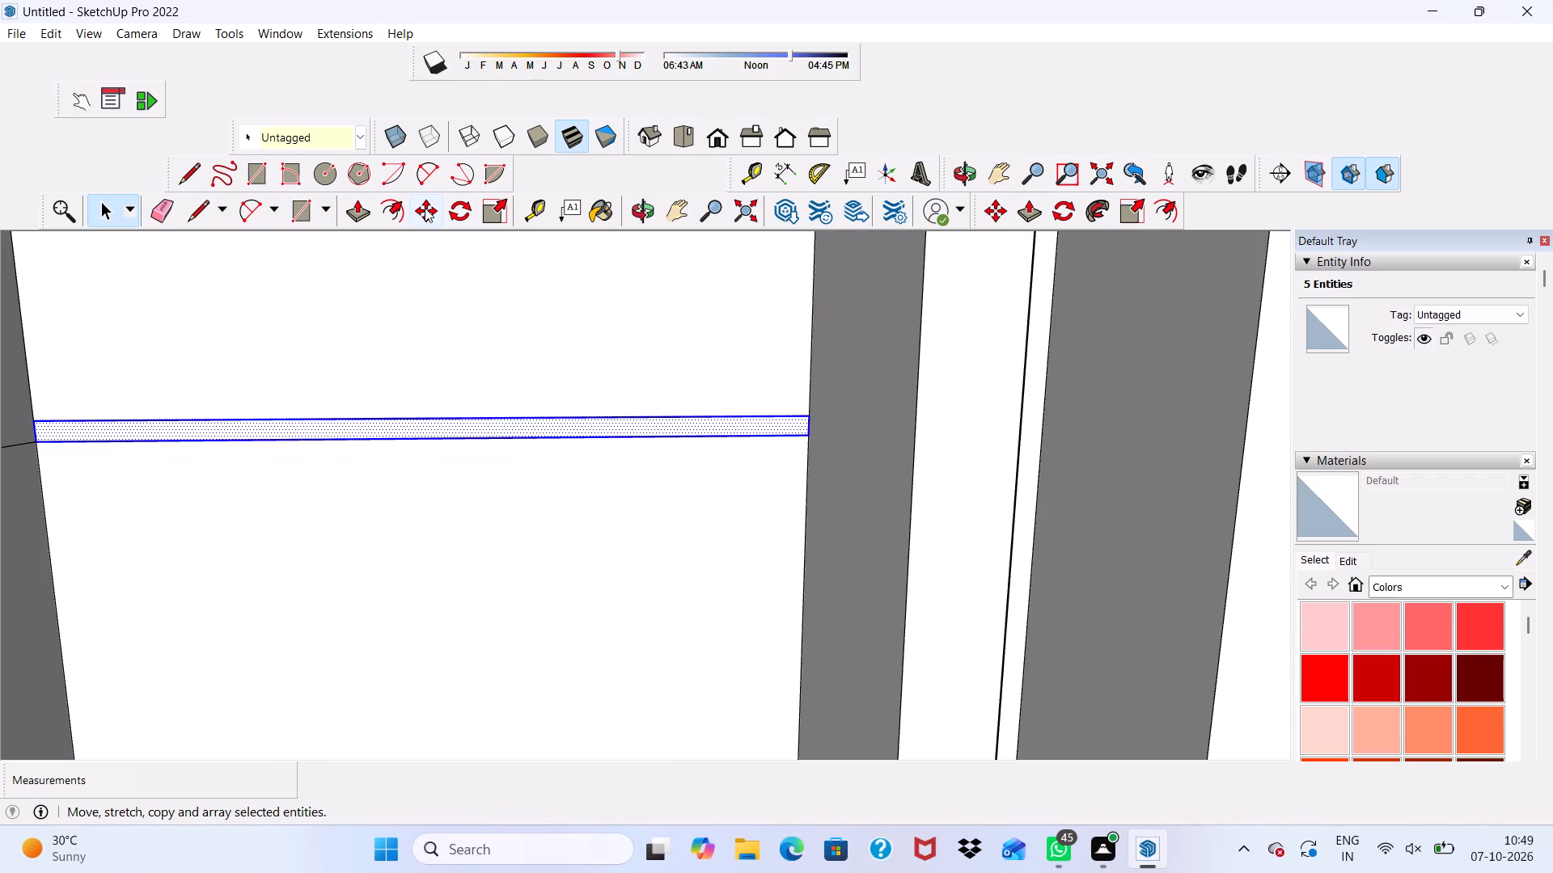
{"action": "left_click", "coordinate": [425, 208]}
{"action": "left_click", "coordinate": [409, 426]}
{"action": "scroll", "coordinate": [409, 426], "scroll_direction": "down", "scroll_amount": 5}
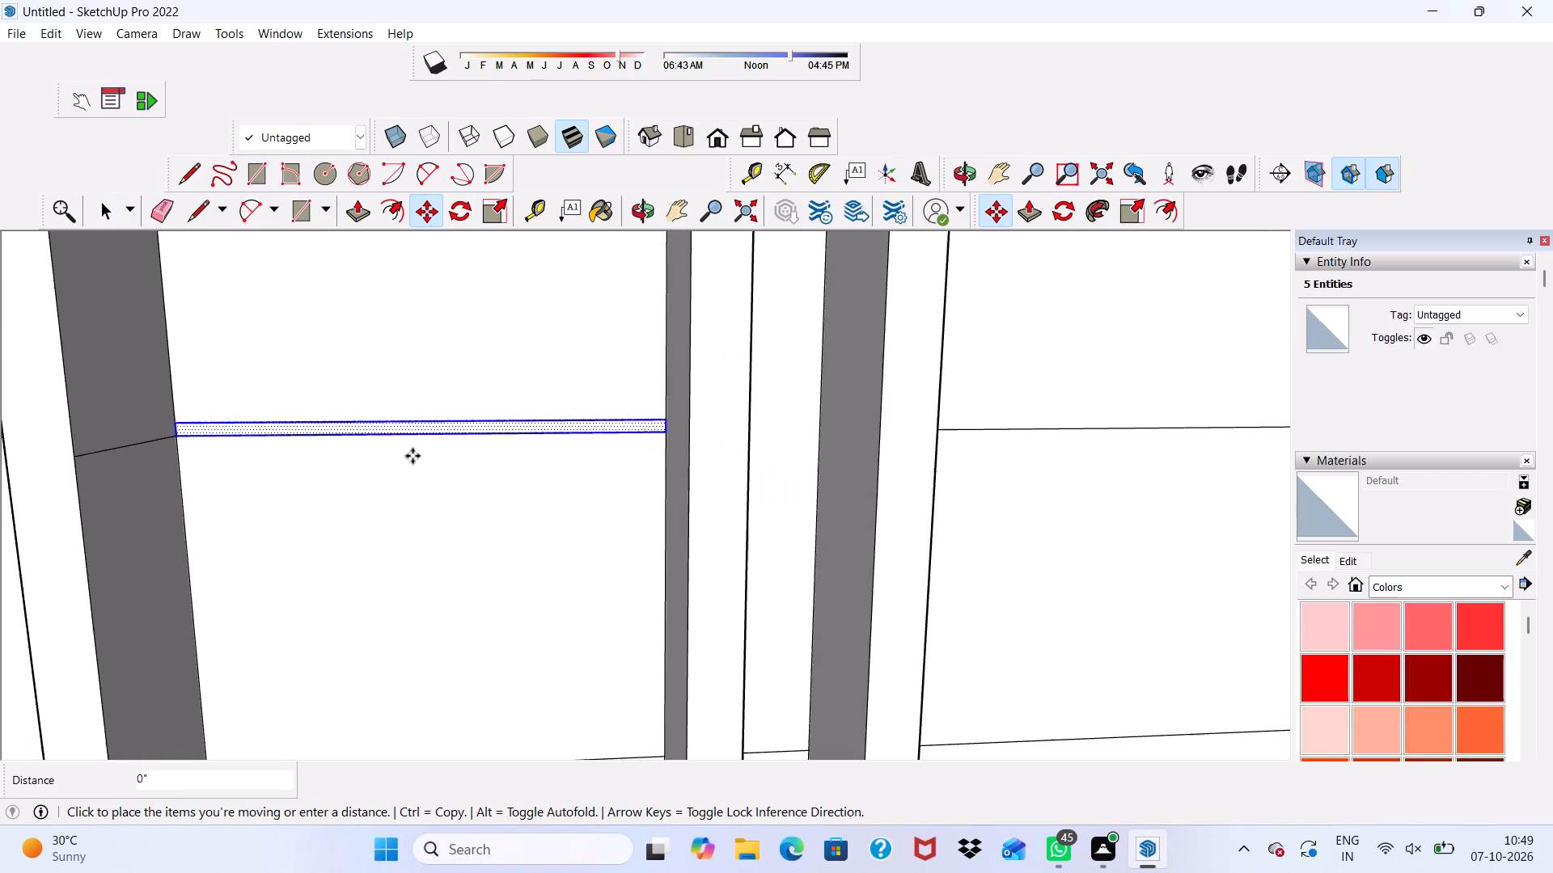
{"action": "scroll", "coordinate": [459, 445], "scroll_direction": "down", "scroll_amount": 3}
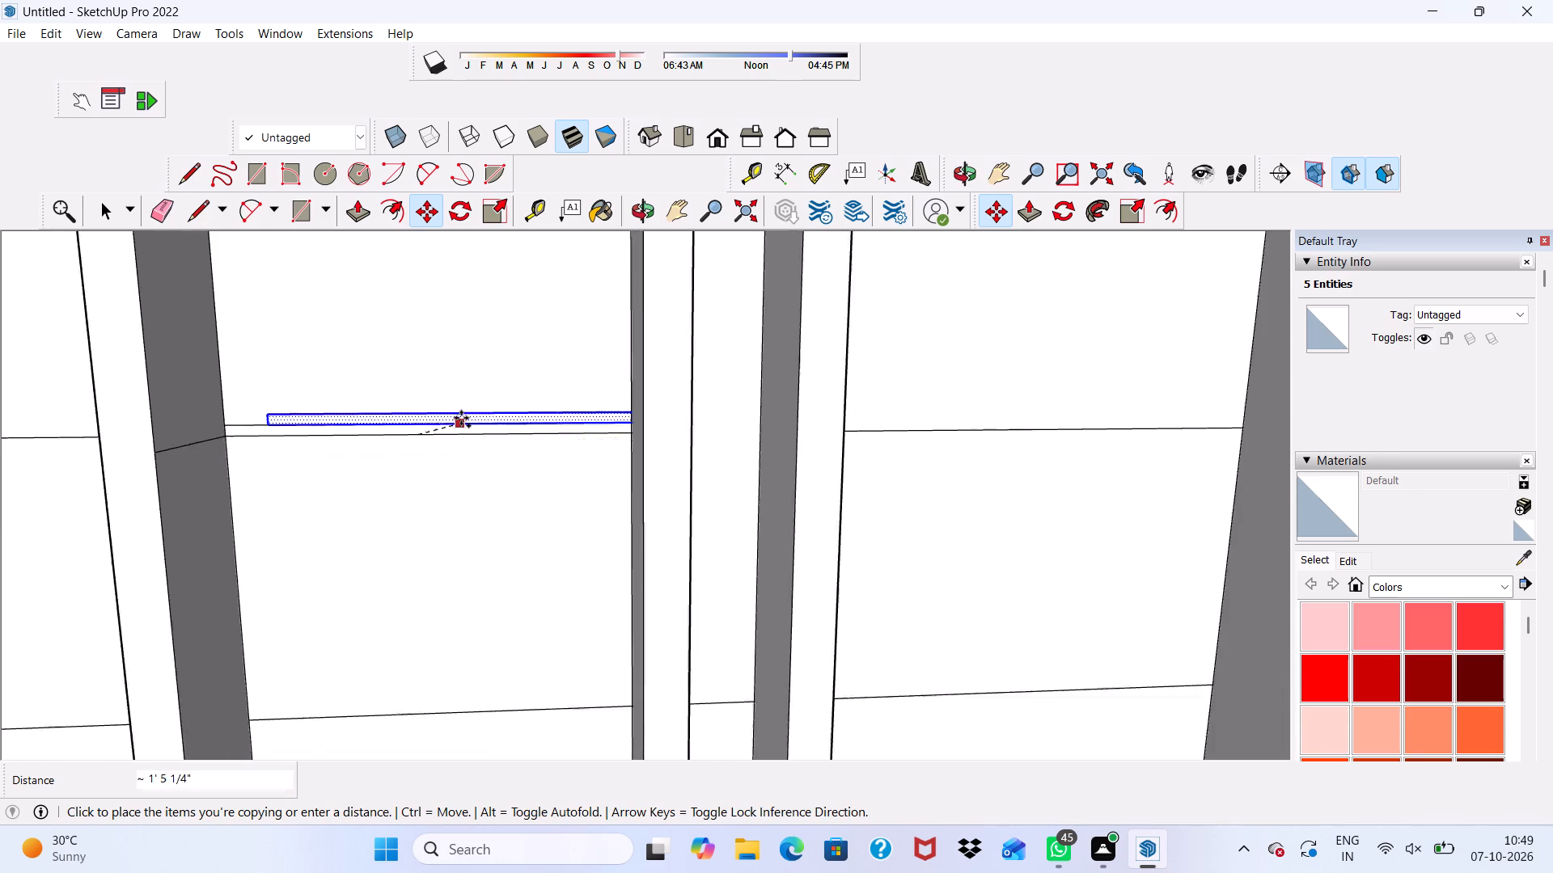
{"action": "scroll", "coordinate": [461, 418], "scroll_direction": "down", "scroll_amount": 2}
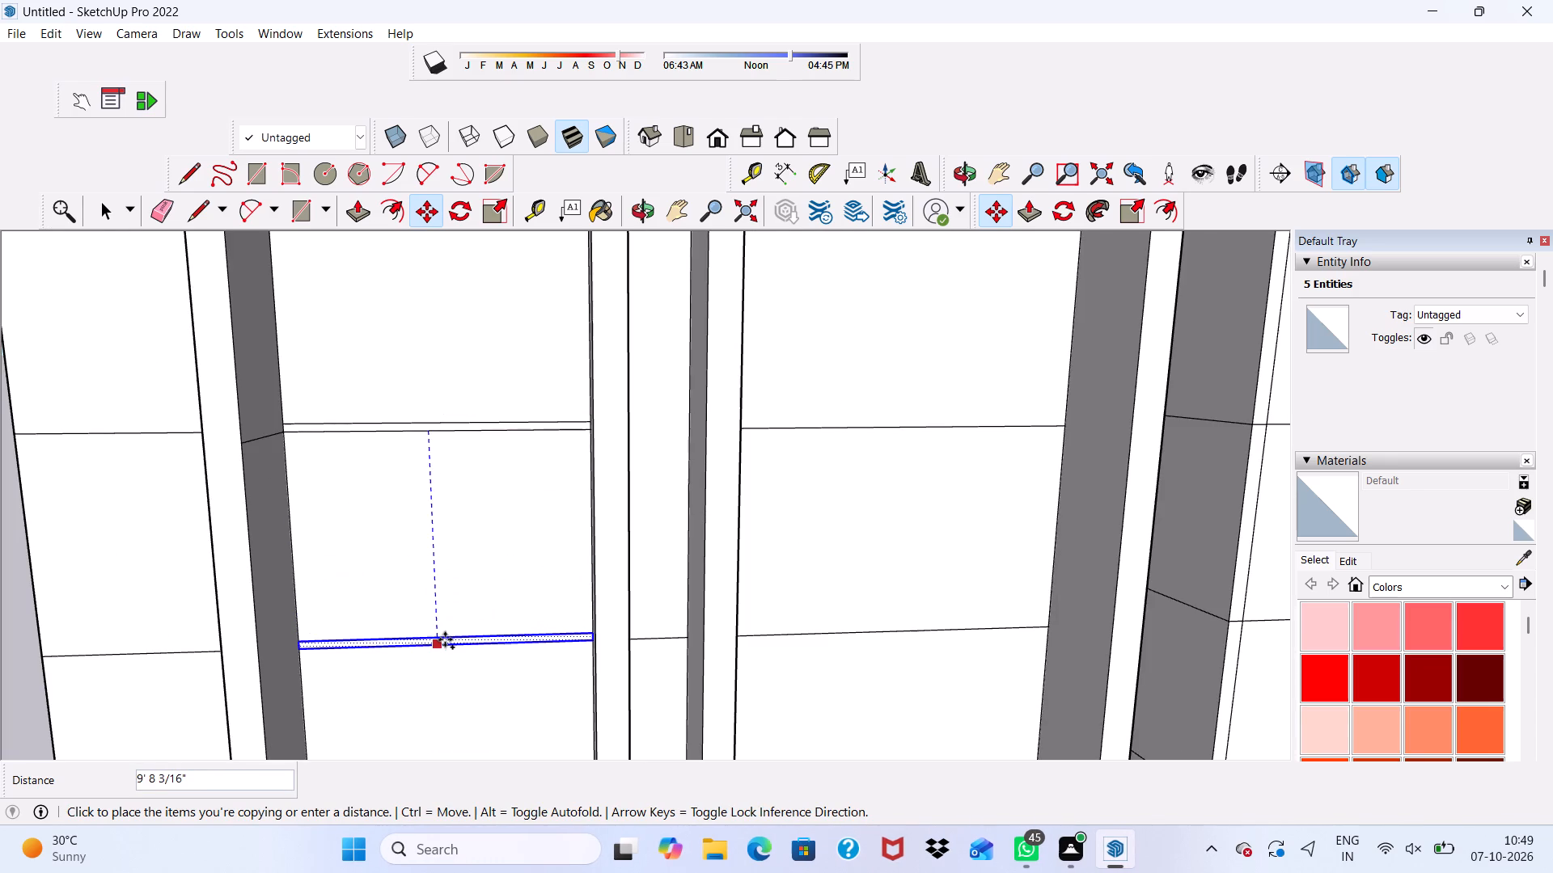
{"action": "left_click", "coordinate": [446, 640]}
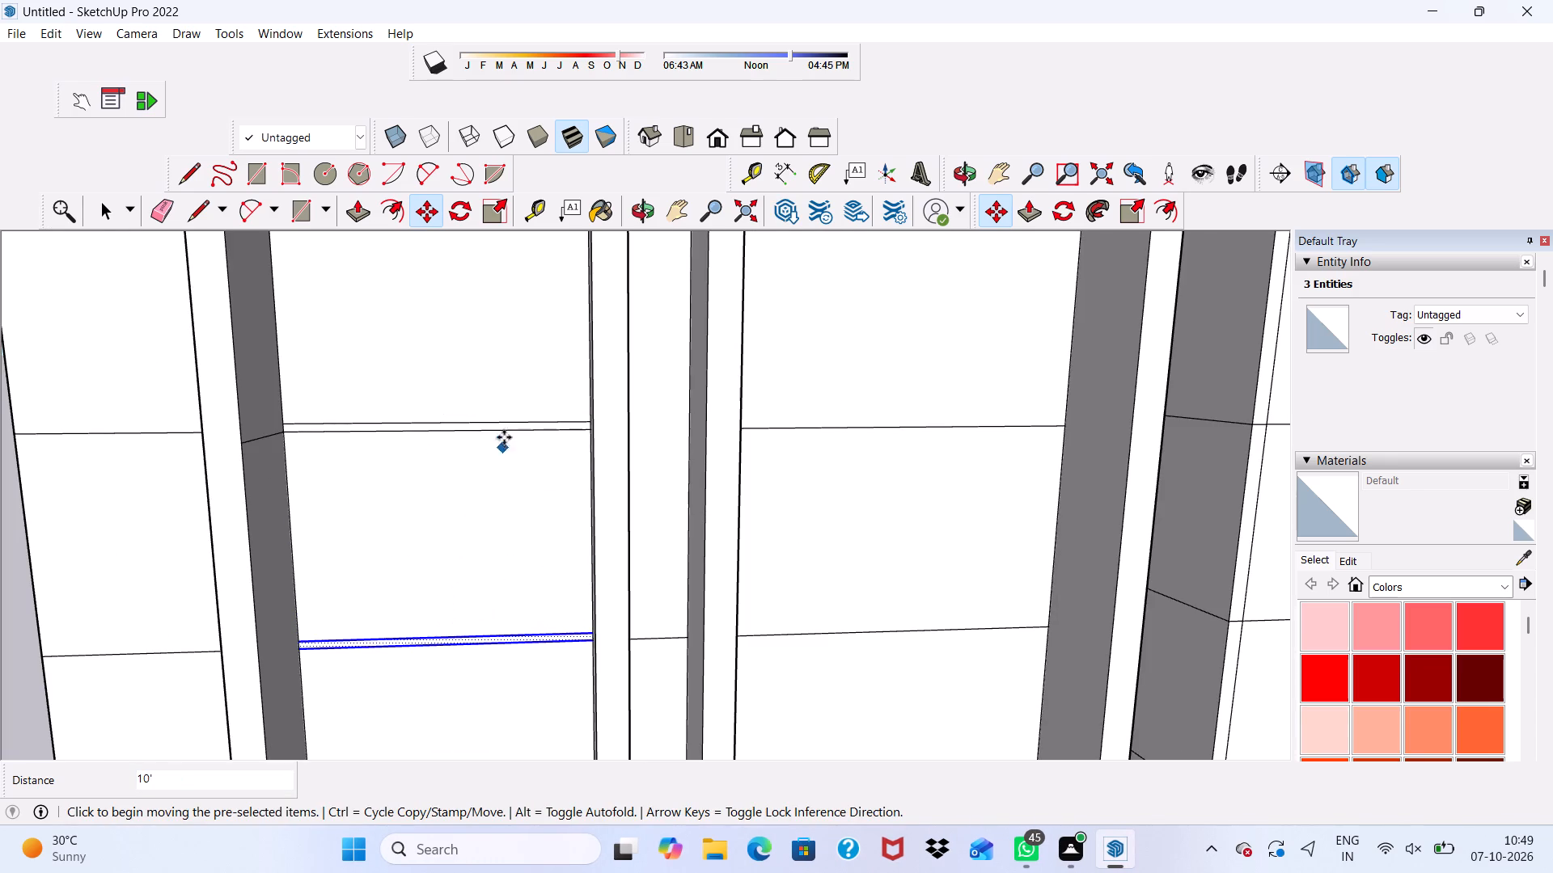
{"action": "key", "text": "shift+asterisk"}
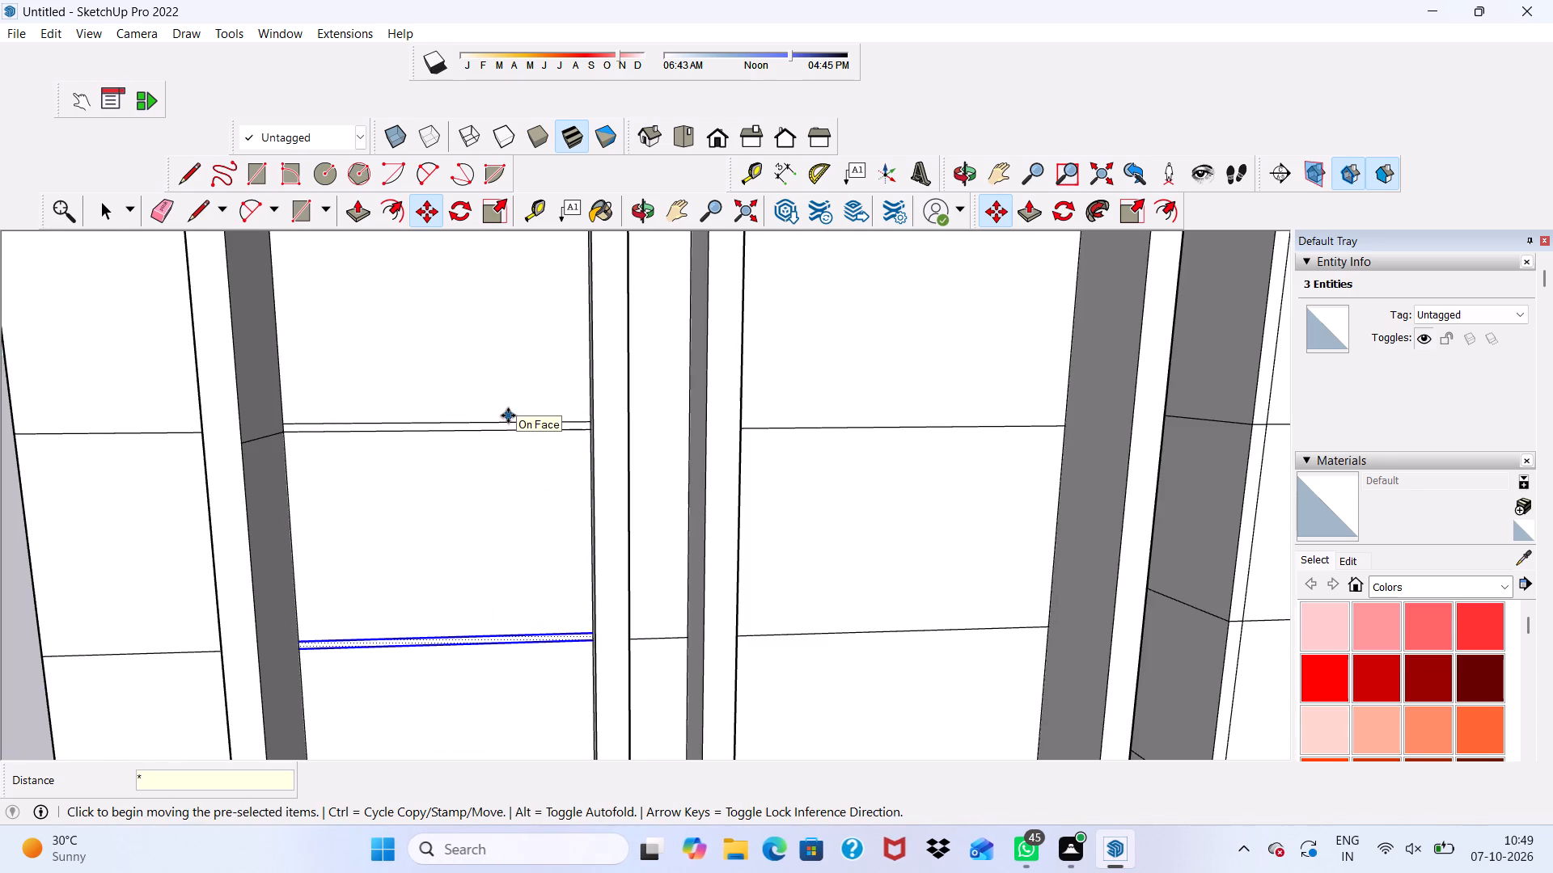
{"action": "key", "text": "3"}
{"action": "key", "text": "Return"}
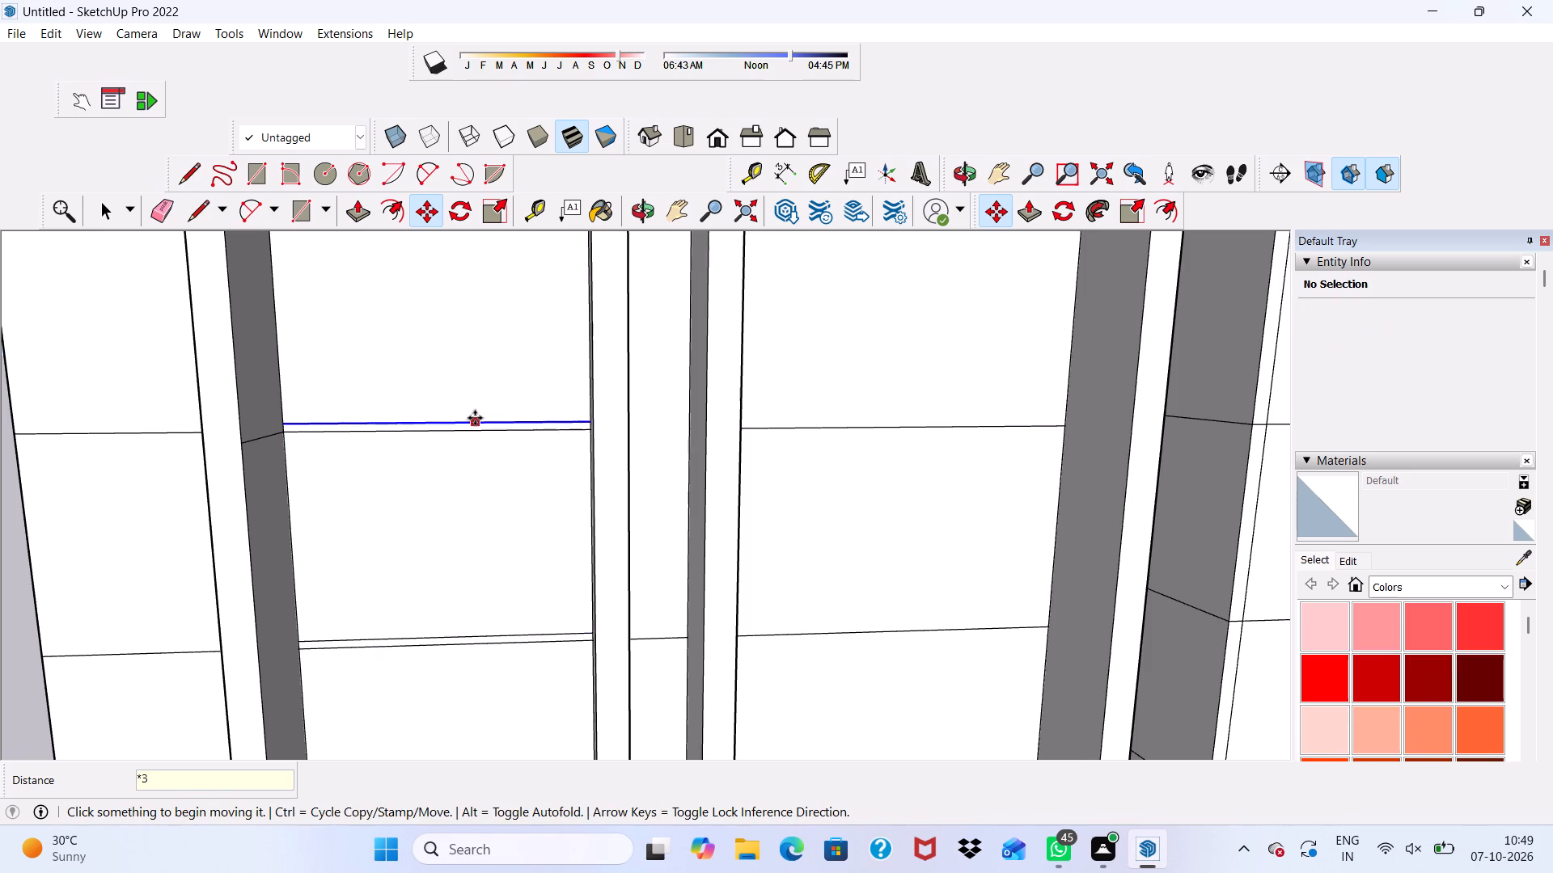
Erase the upper edge of the lowest copied band, just above the slab in the same bay.
{"action": "scroll", "coordinate": [475, 418], "scroll_direction": "down", "scroll_amount": 11}
{"action": "scroll", "coordinate": [513, 623], "scroll_direction": "up", "scroll_amount": 6}
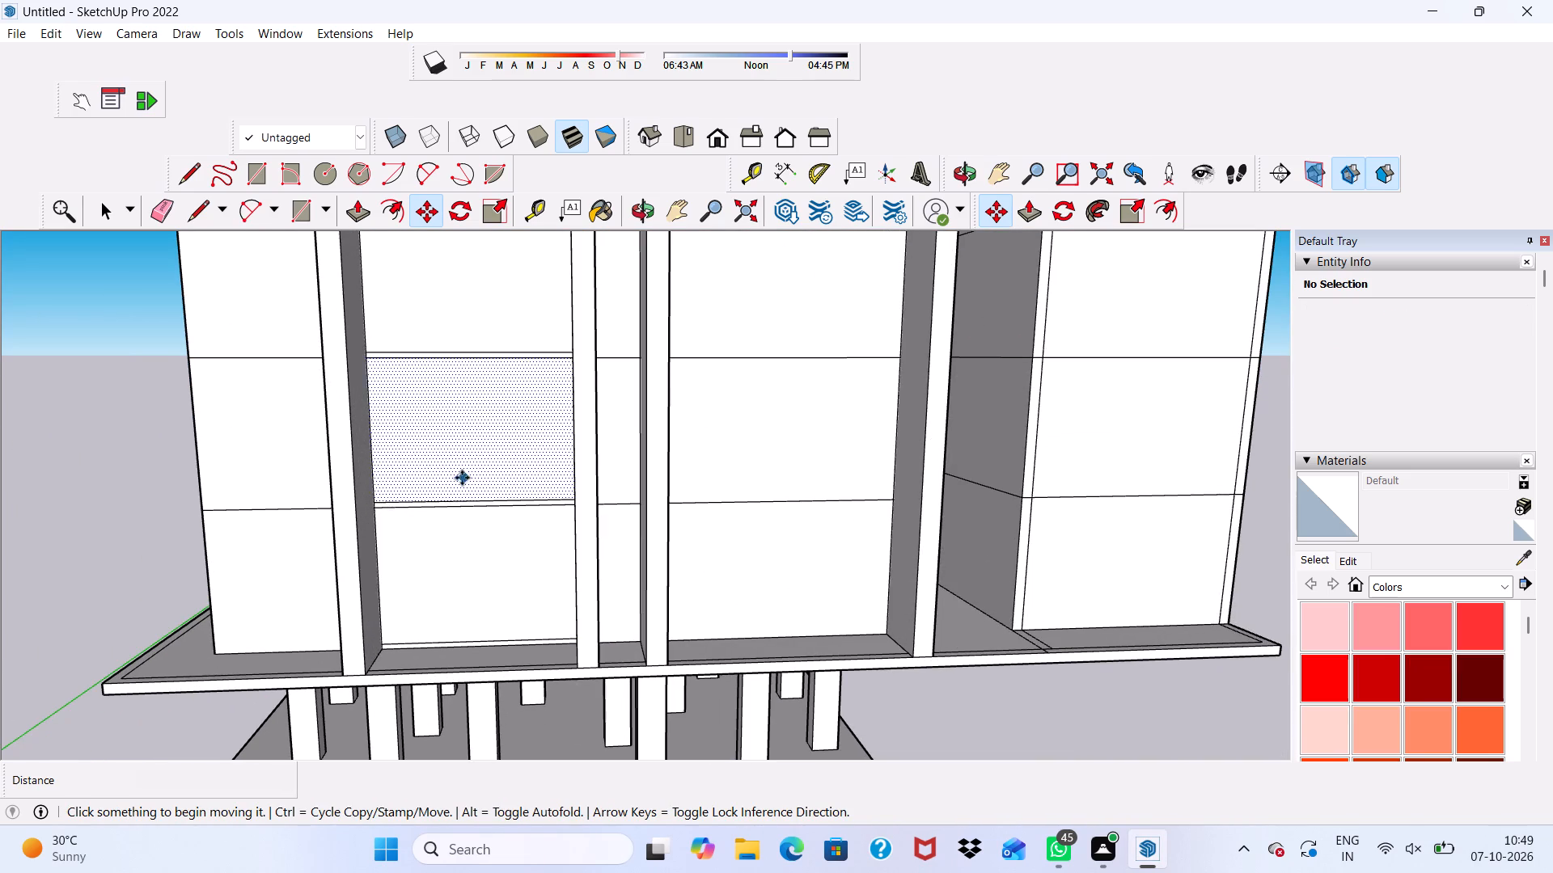
{"action": "scroll", "coordinate": [495, 623], "scroll_direction": "up", "scroll_amount": 3}
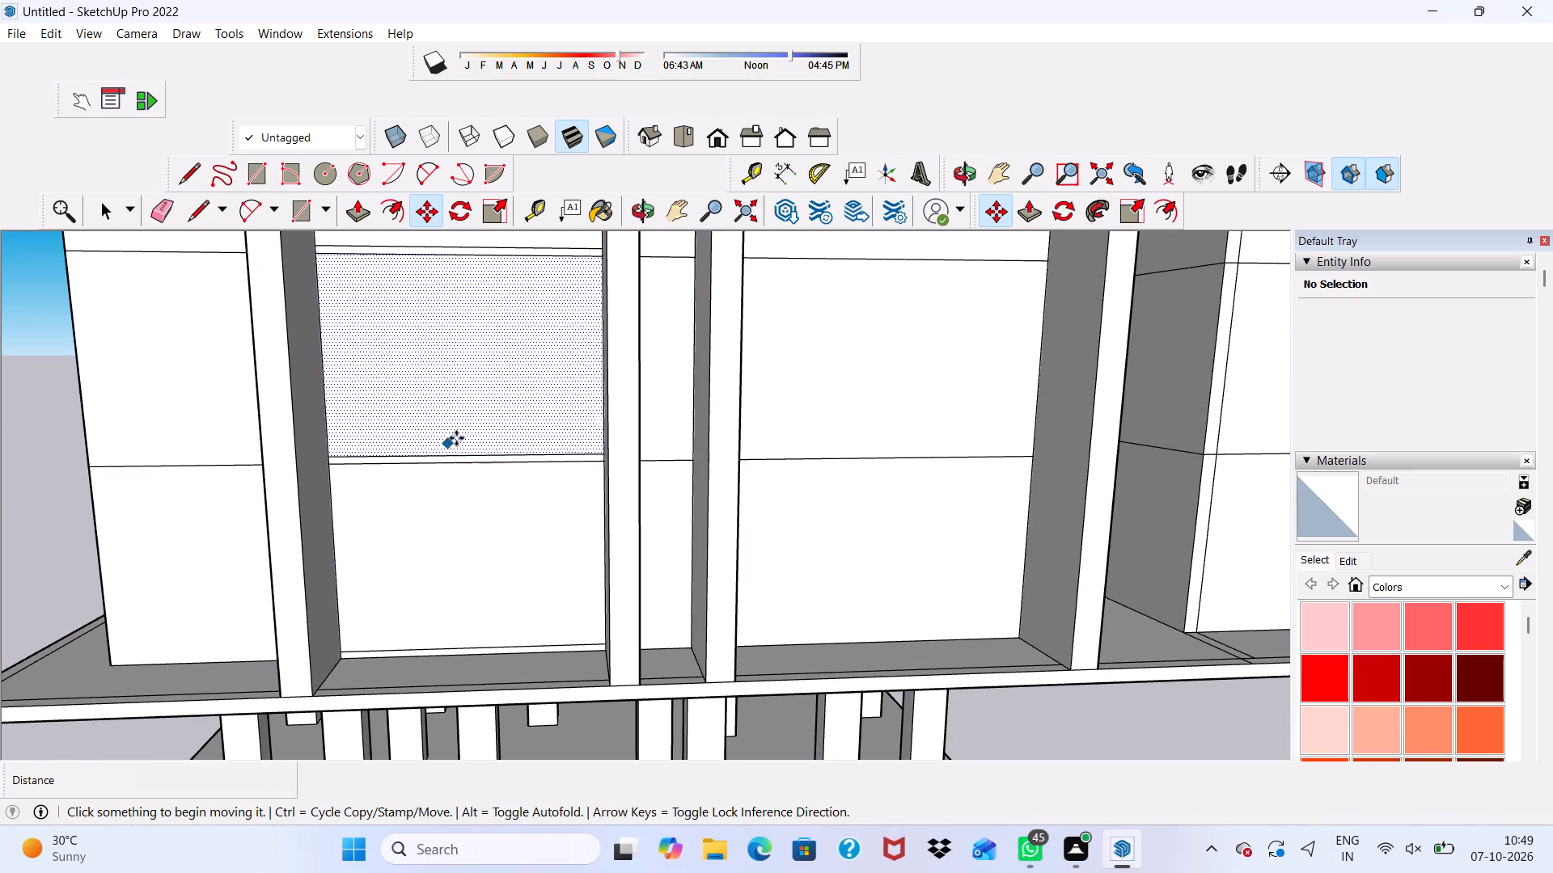
{"action": "key", "text": "space"}
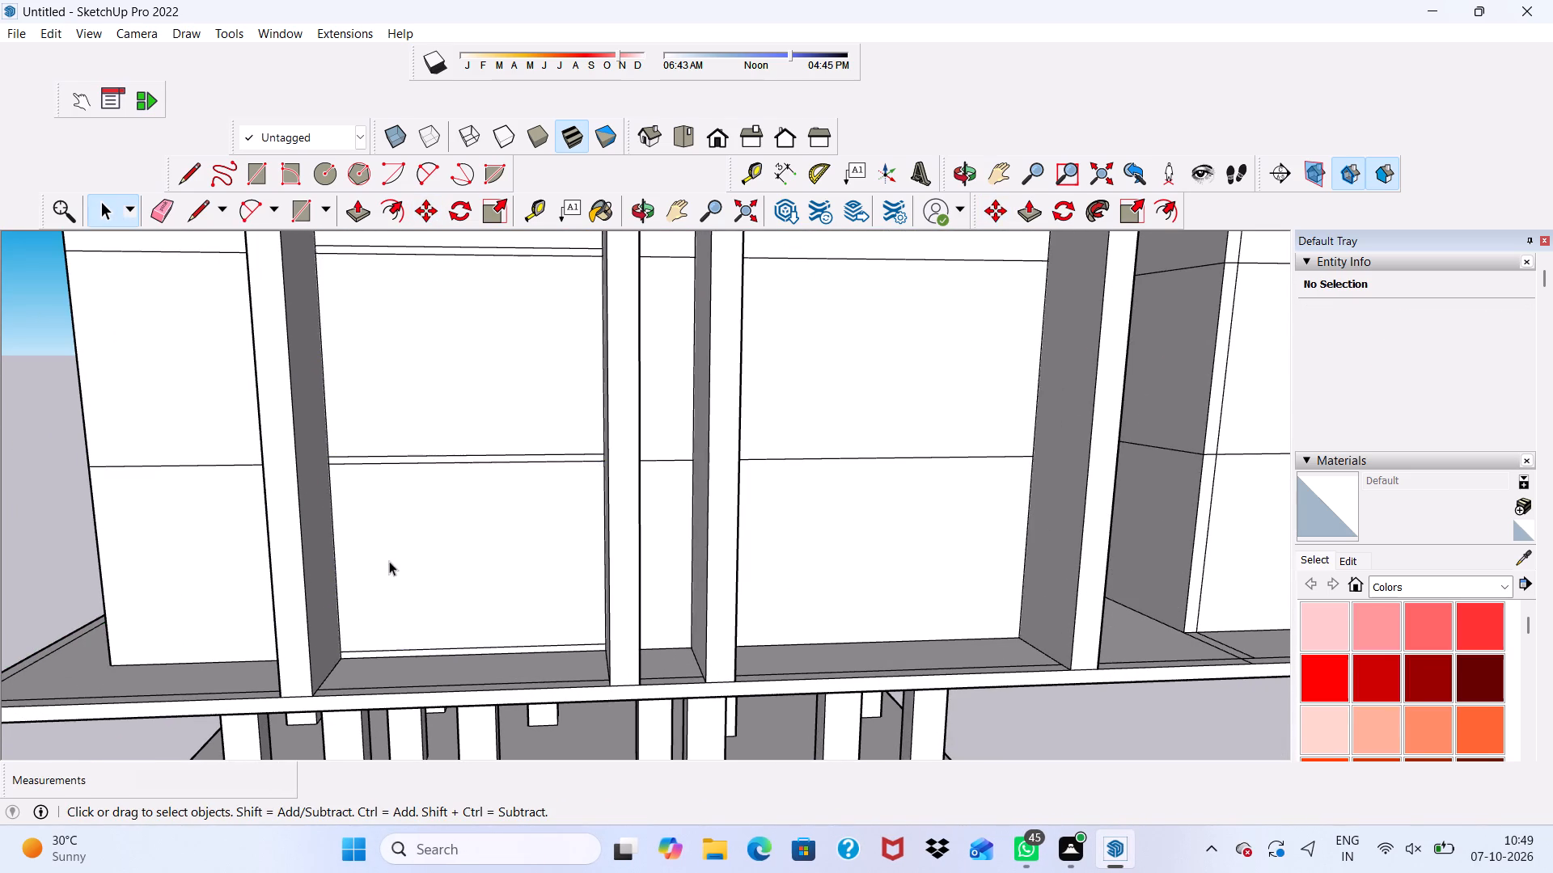
{"action": "middle_click_drag", "start_coordinate": [383, 571], "coordinate": [396, 629]}
{"action": "scroll", "coordinate": [459, 715], "scroll_direction": "up", "scroll_amount": 9}
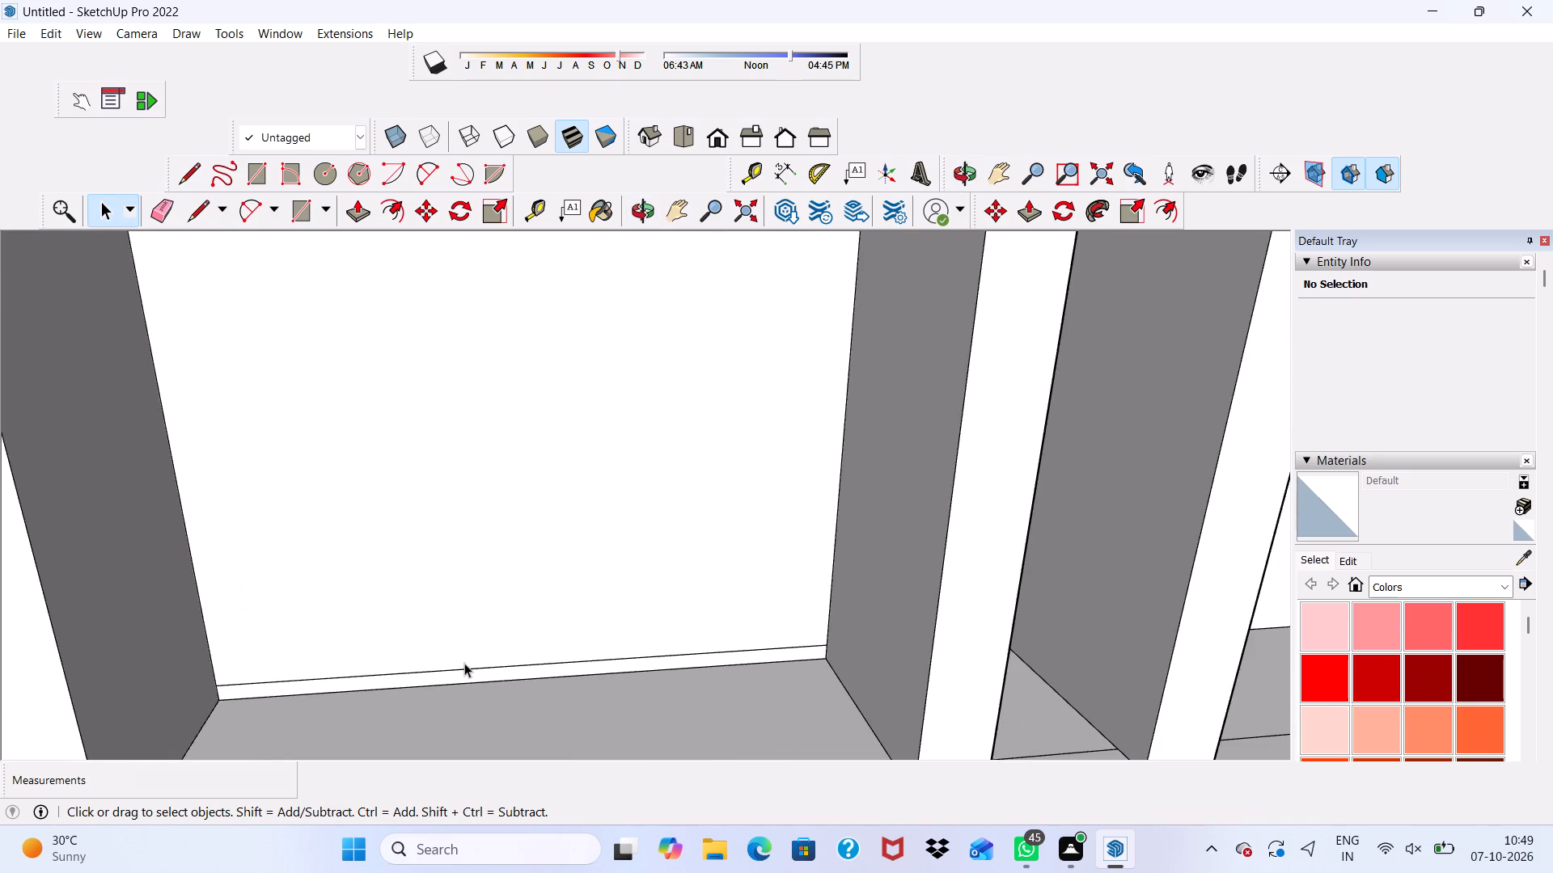
{"action": "scroll", "coordinate": [465, 663], "scroll_direction": "down", "scroll_amount": 5}
{"action": "left_click", "coordinate": [163, 211]}
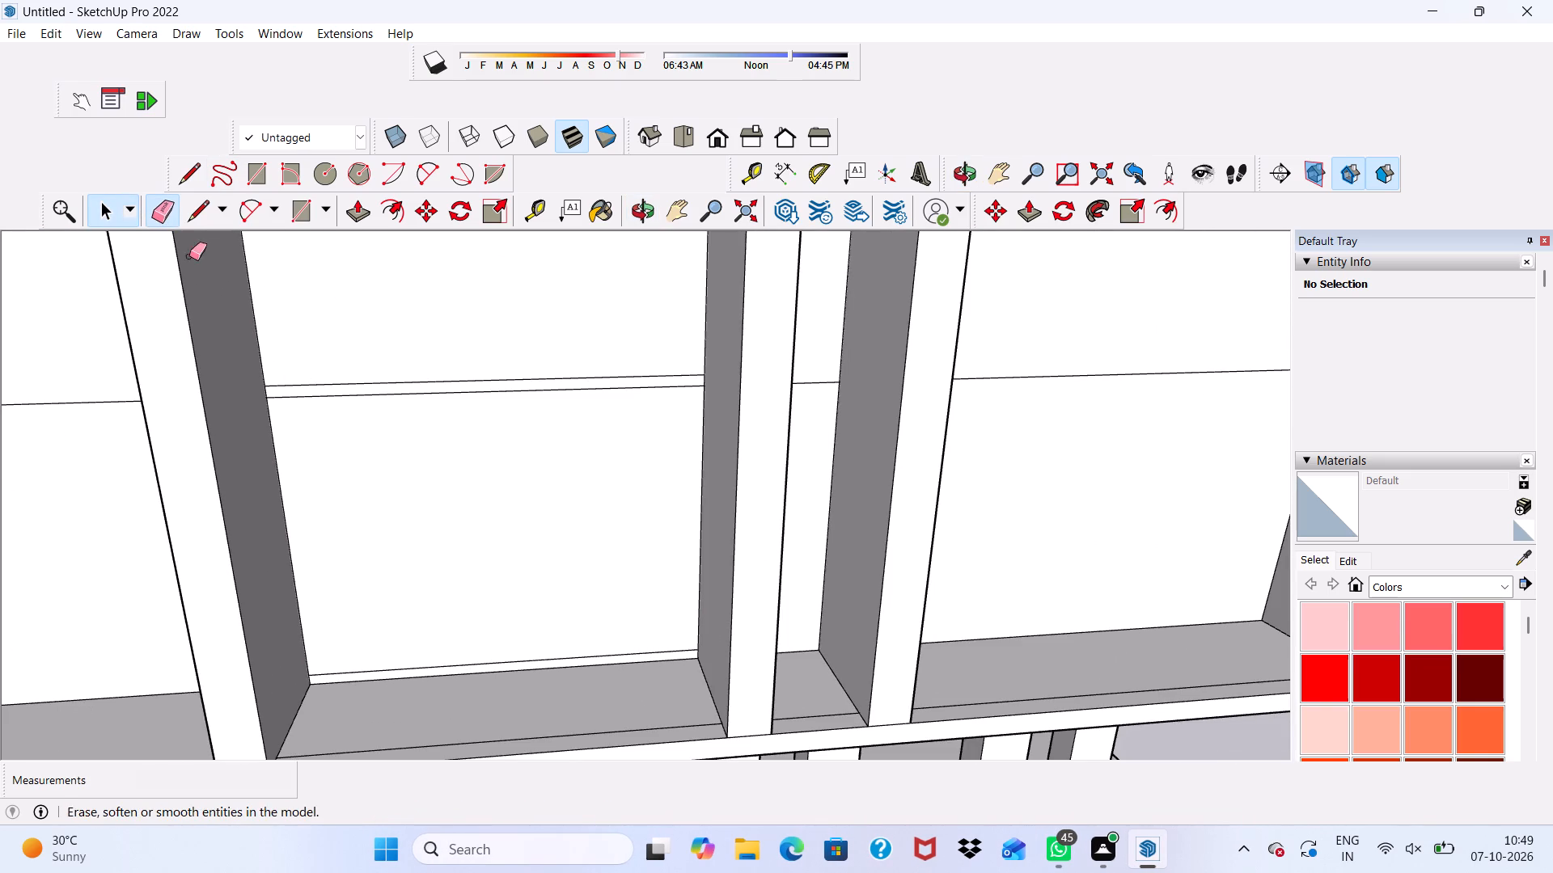
{"action": "left_click", "coordinate": [467, 664]}
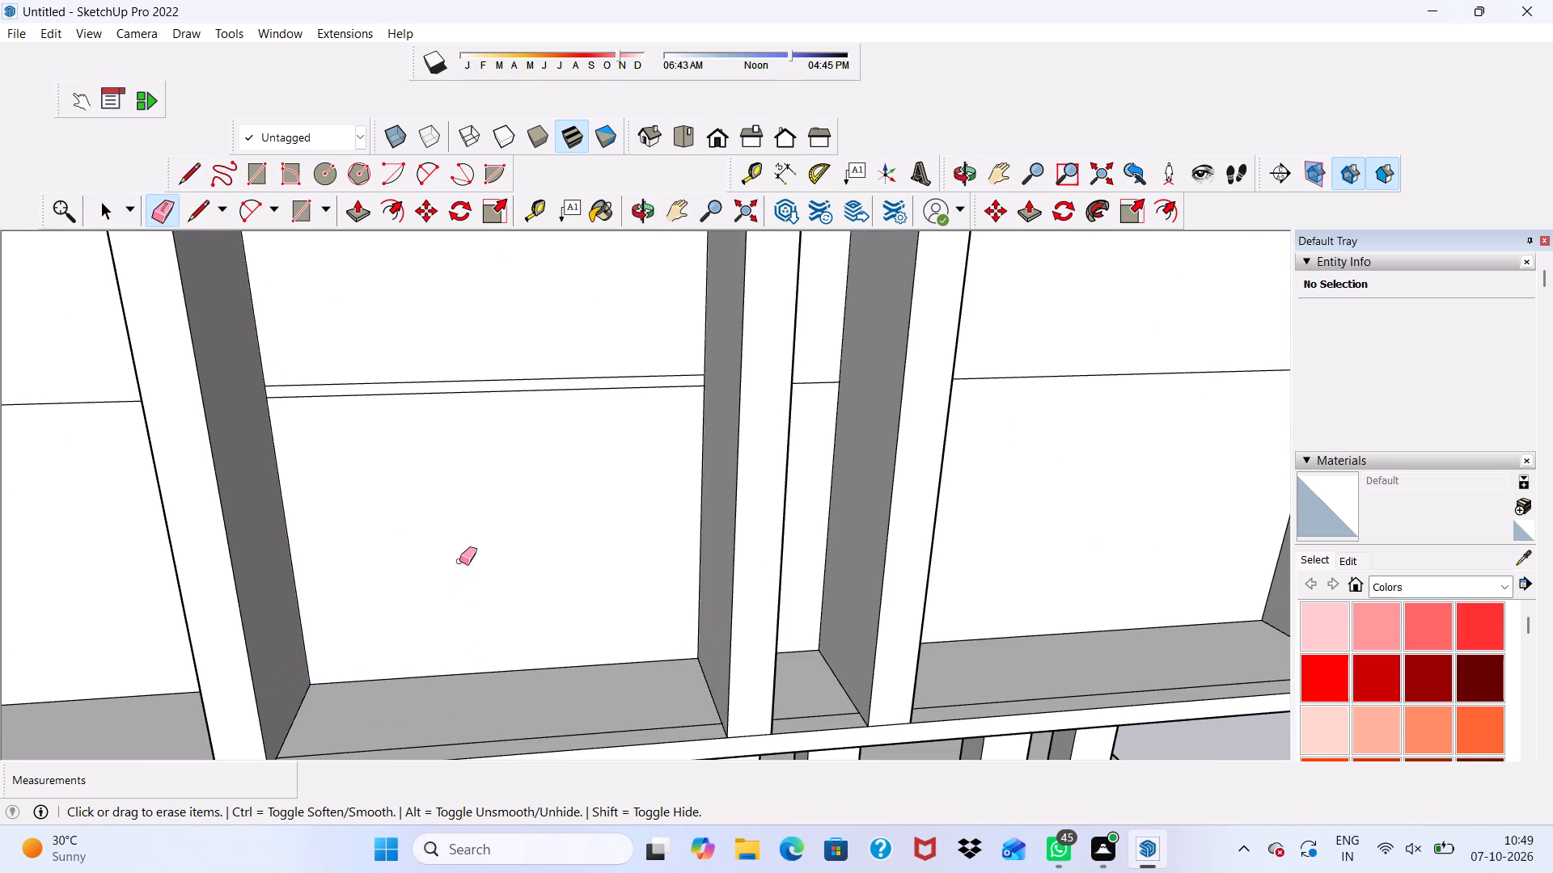
Extrude the lowest floor-line band between the first two fins outward about 4' 9 13/16", level with the slab's front edge.
{"action": "scroll", "coordinate": [459, 560], "scroll_direction": "down", "scroll_amount": 7}
{"action": "middle_click_drag", "start_coordinate": [523, 504], "coordinate": [323, 501]}
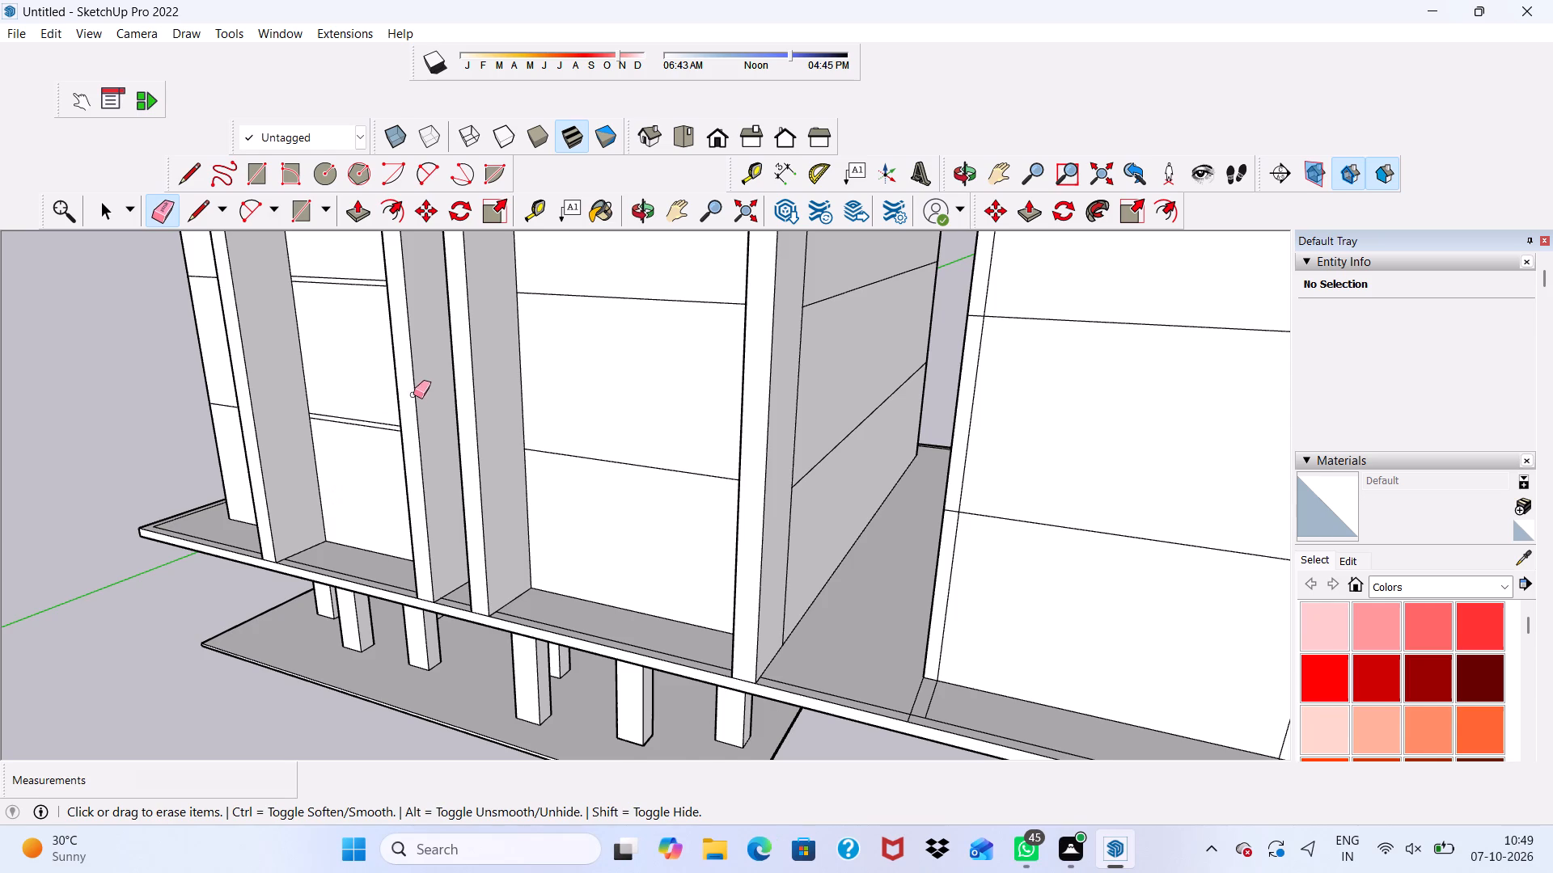
{"action": "scroll", "coordinate": [362, 417], "scroll_direction": "up", "scroll_amount": 2}
{"action": "scroll", "coordinate": [308, 470], "scroll_direction": "up", "scroll_amount": 9}
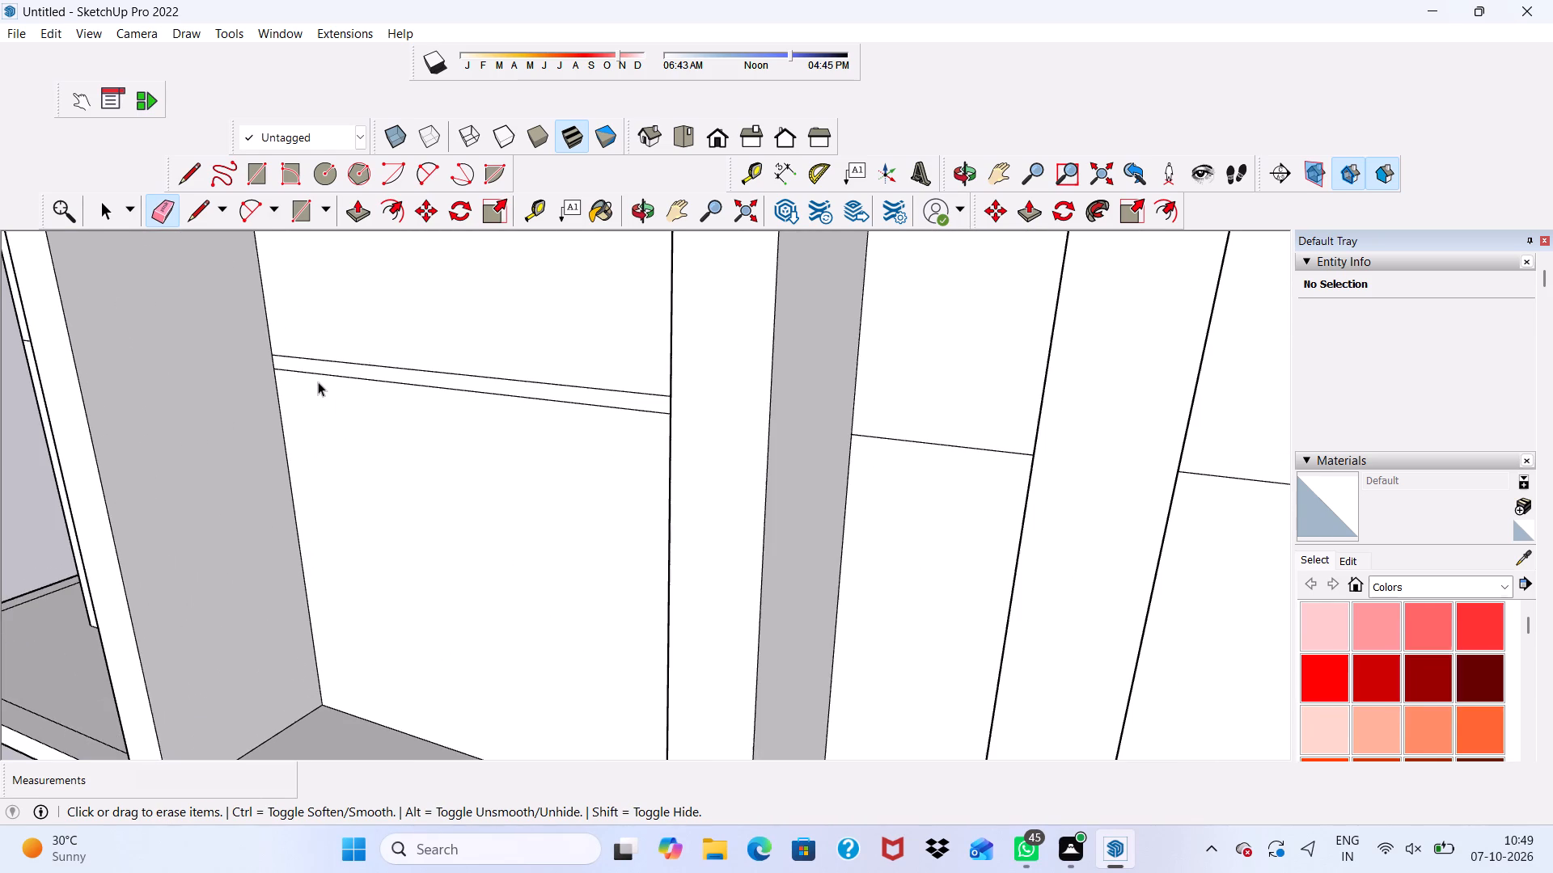
{"action": "key", "text": "space"}
{"action": "left_click", "coordinate": [318, 365]}
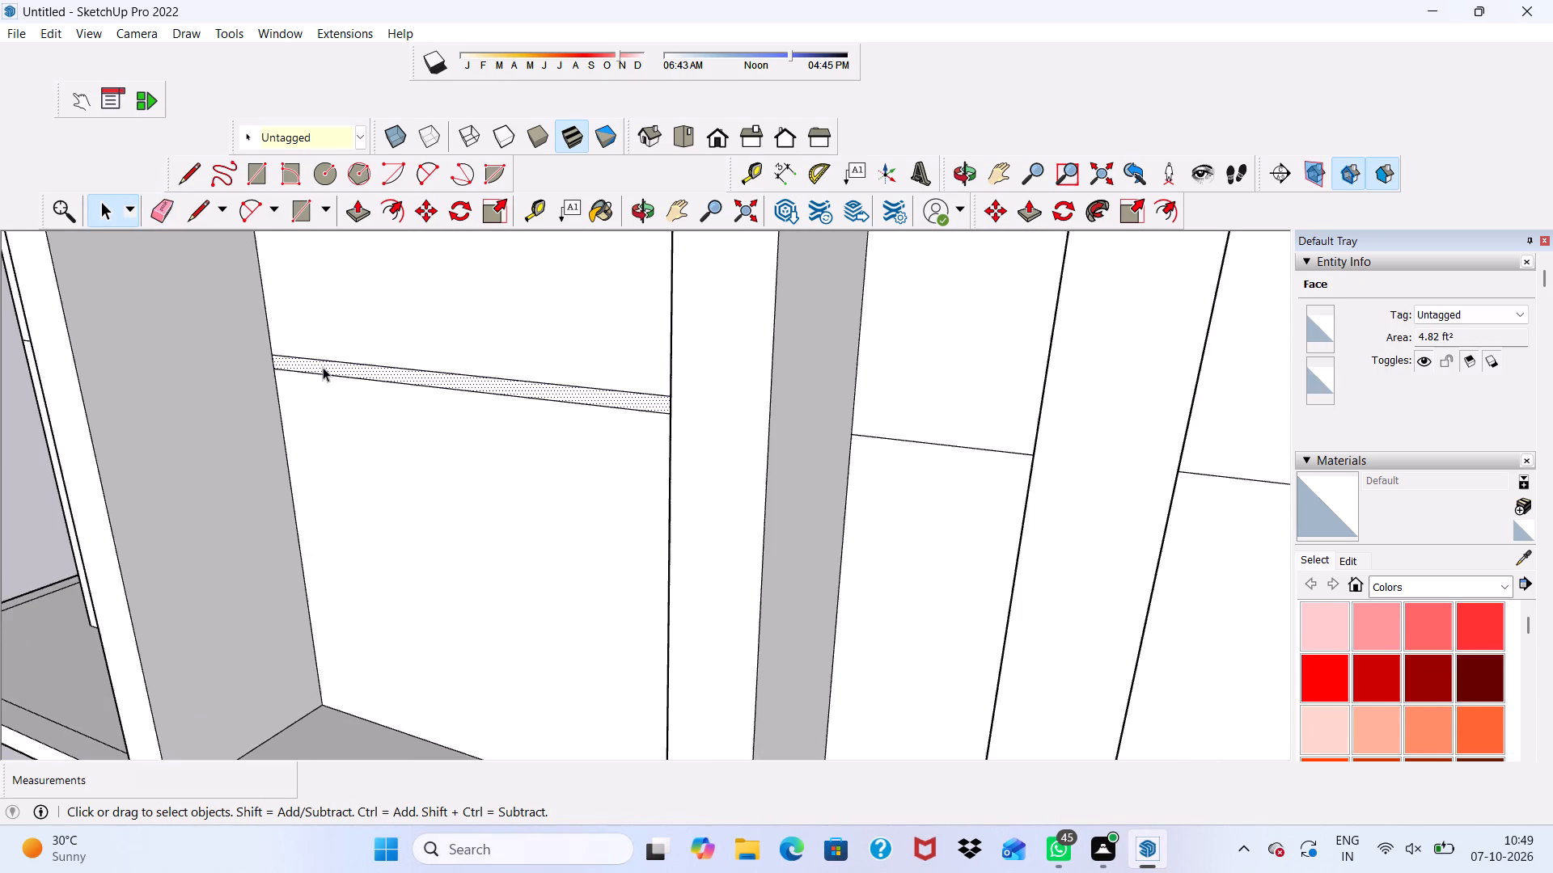
{"action": "scroll", "coordinate": [325, 368], "scroll_direction": "up", "scroll_amount": 1}
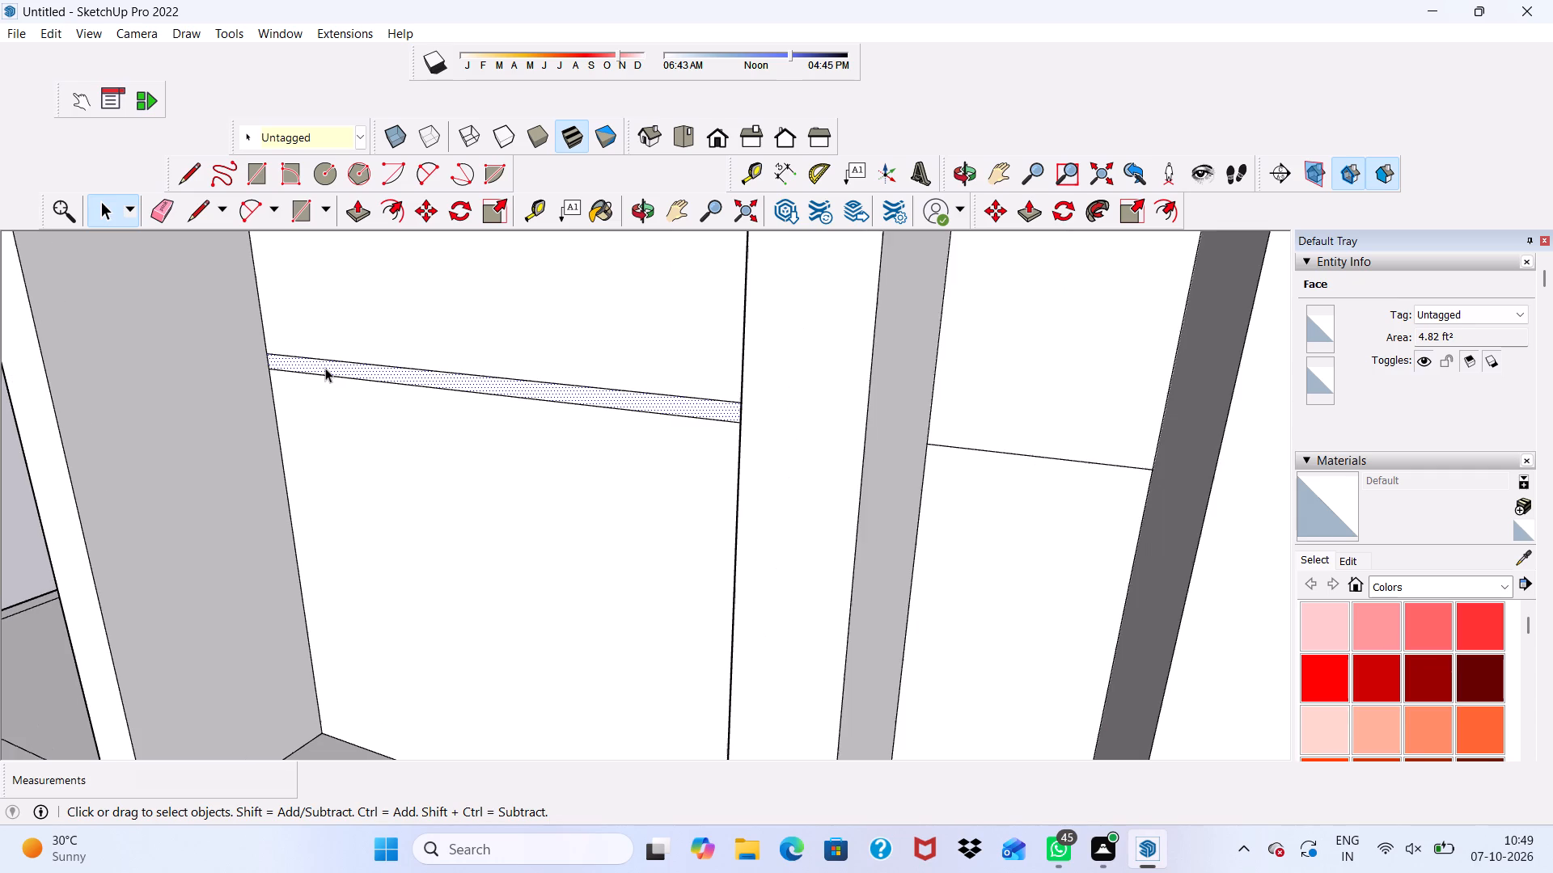
{"action": "left_click", "coordinate": [345, 208]}
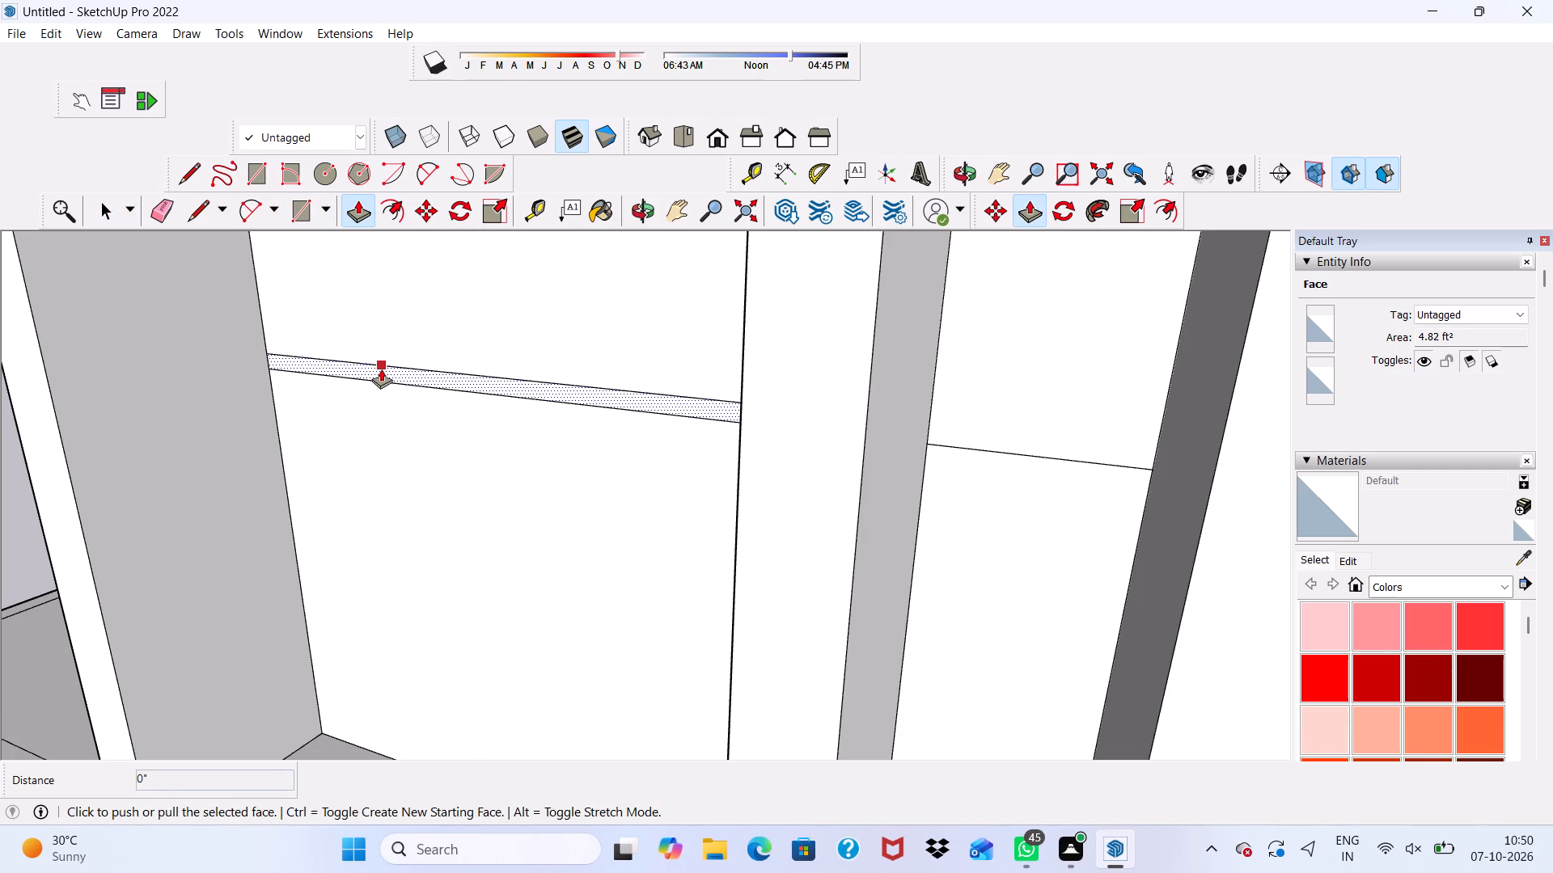
{"action": "left_click", "coordinate": [381, 369]}
{"action": "scroll", "coordinate": [371, 377], "scroll_direction": "down", "scroll_amount": 8}
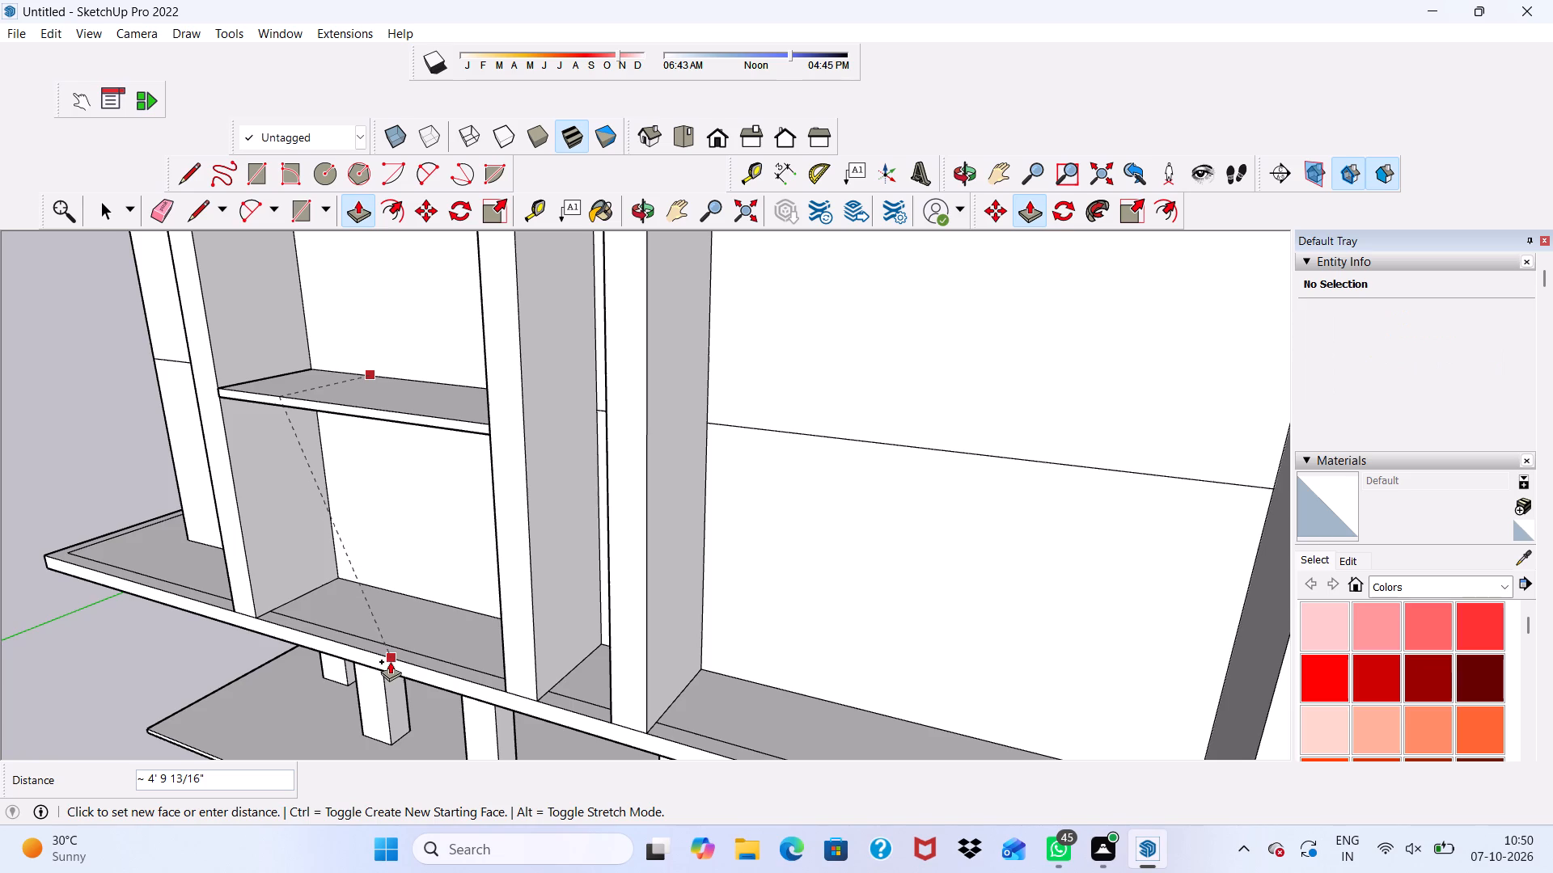
{"action": "scroll", "coordinate": [410, 664], "scroll_direction": "up", "scroll_amount": 8}
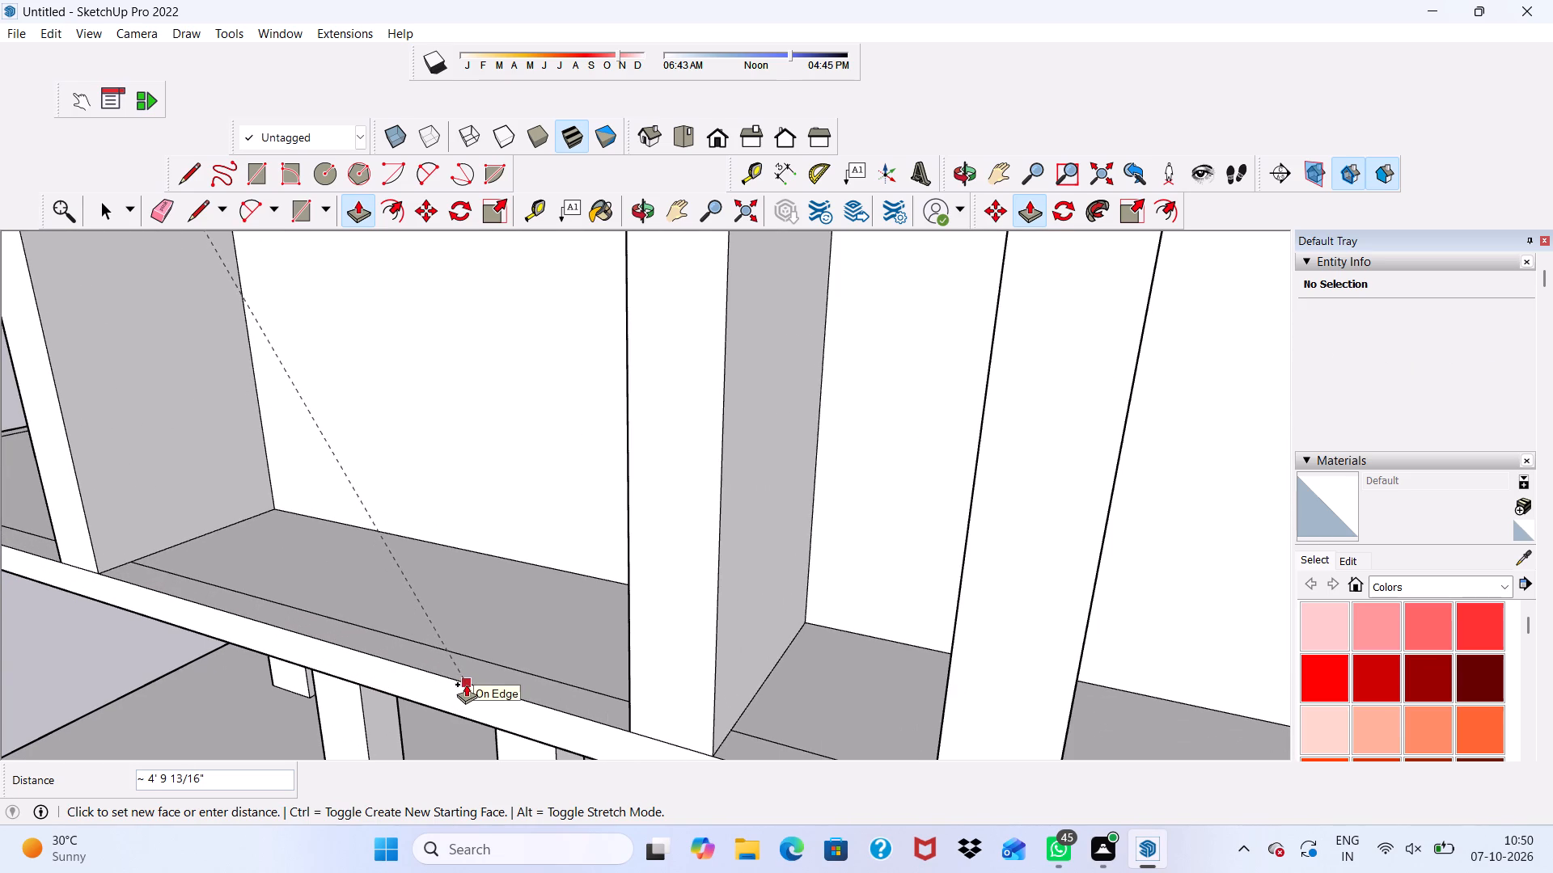
{"action": "left_click", "coordinate": [467, 683]}
{"action": "scroll", "coordinate": [452, 639], "scroll_direction": "down", "scroll_amount": 16}
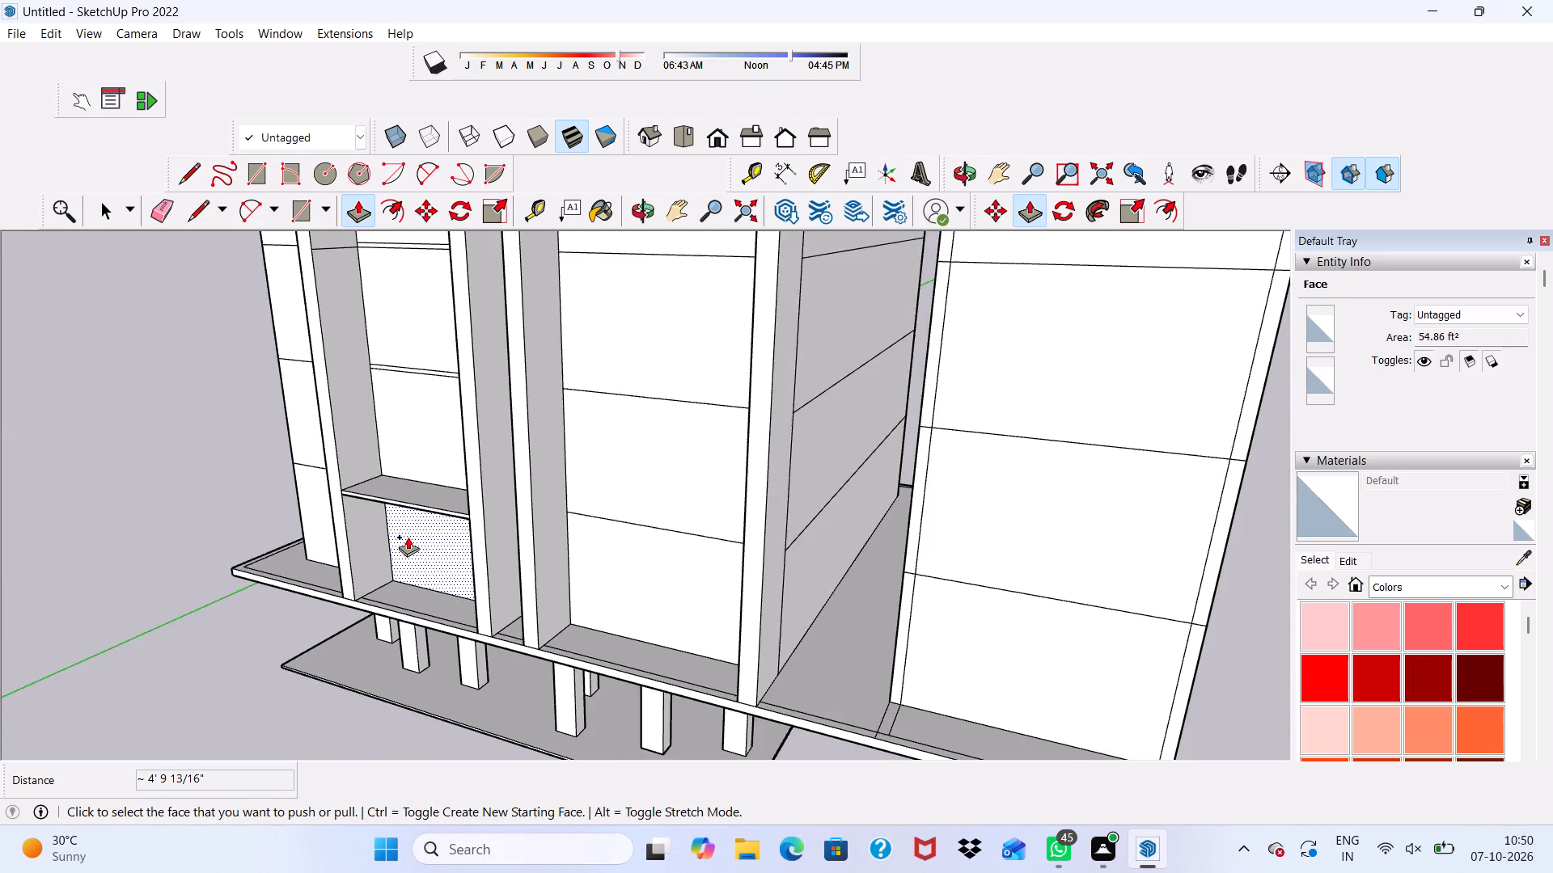
Extrude the middle floor-line band in the same bay outward about 4' 9 13/16", flush with the ledge below it.
{"action": "middle_click_drag", "start_coordinate": [408, 537], "coordinate": [542, 467]}
{"action": "scroll", "coordinate": [513, 518], "scroll_direction": "up", "scroll_amount": 1}
{"action": "scroll", "coordinate": [501, 528], "scroll_direction": "down", "scroll_amount": 4}
{"action": "middle_click_drag", "start_coordinate": [480, 555], "coordinate": [517, 454]}
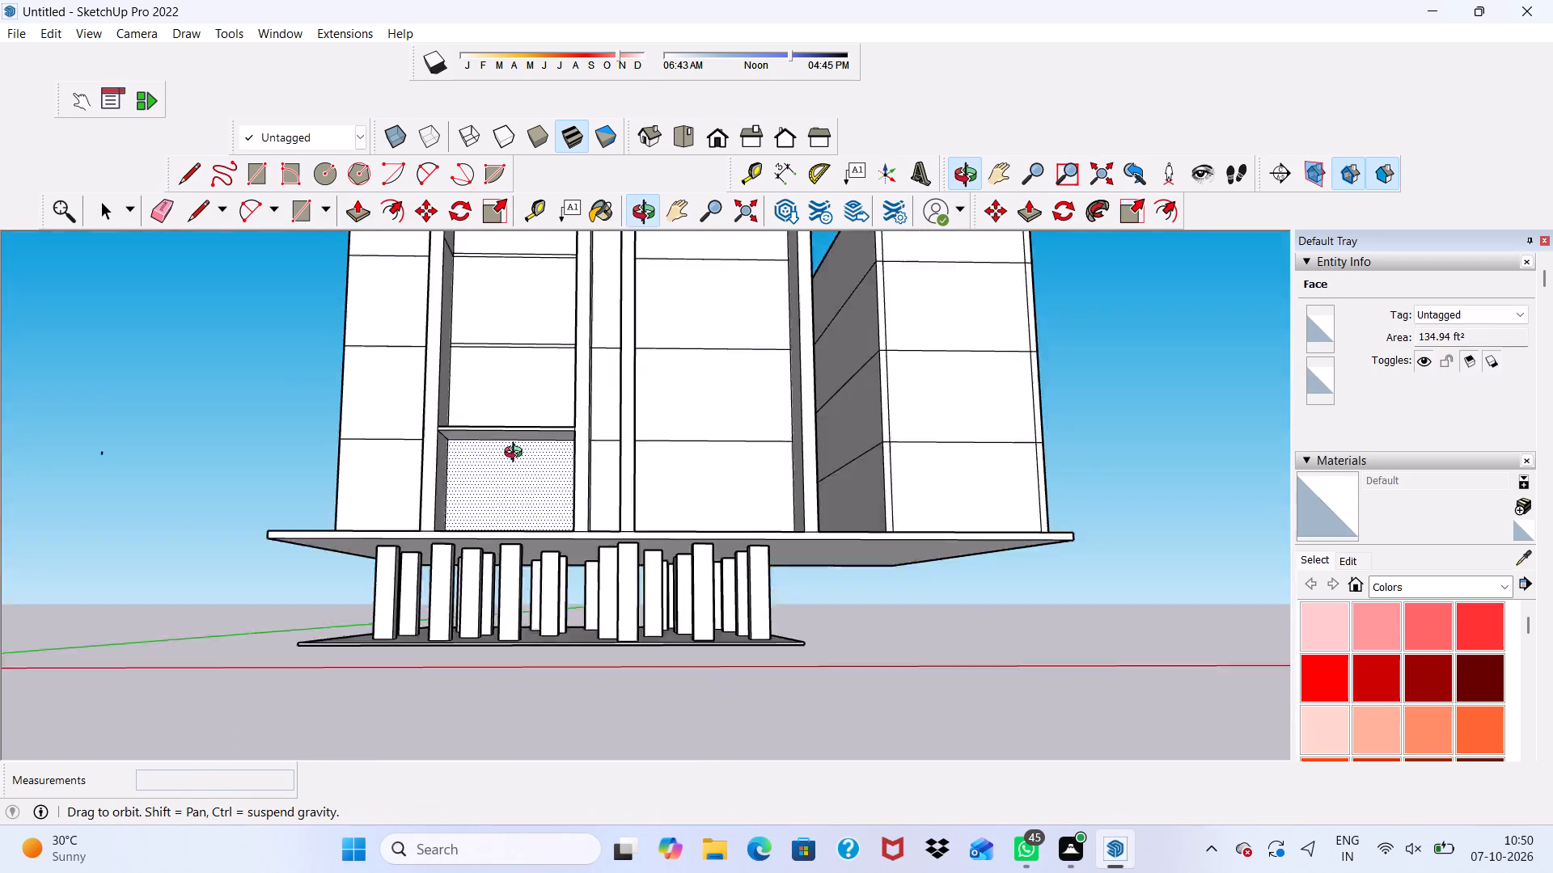
{"action": "middle_click_drag", "start_coordinate": [517, 454], "coordinate": [613, 584]}
{"action": "scroll", "coordinate": [537, 442], "scroll_direction": "up", "scroll_amount": 6}
{"action": "scroll", "coordinate": [542, 366], "scroll_direction": "up", "scroll_amount": 5}
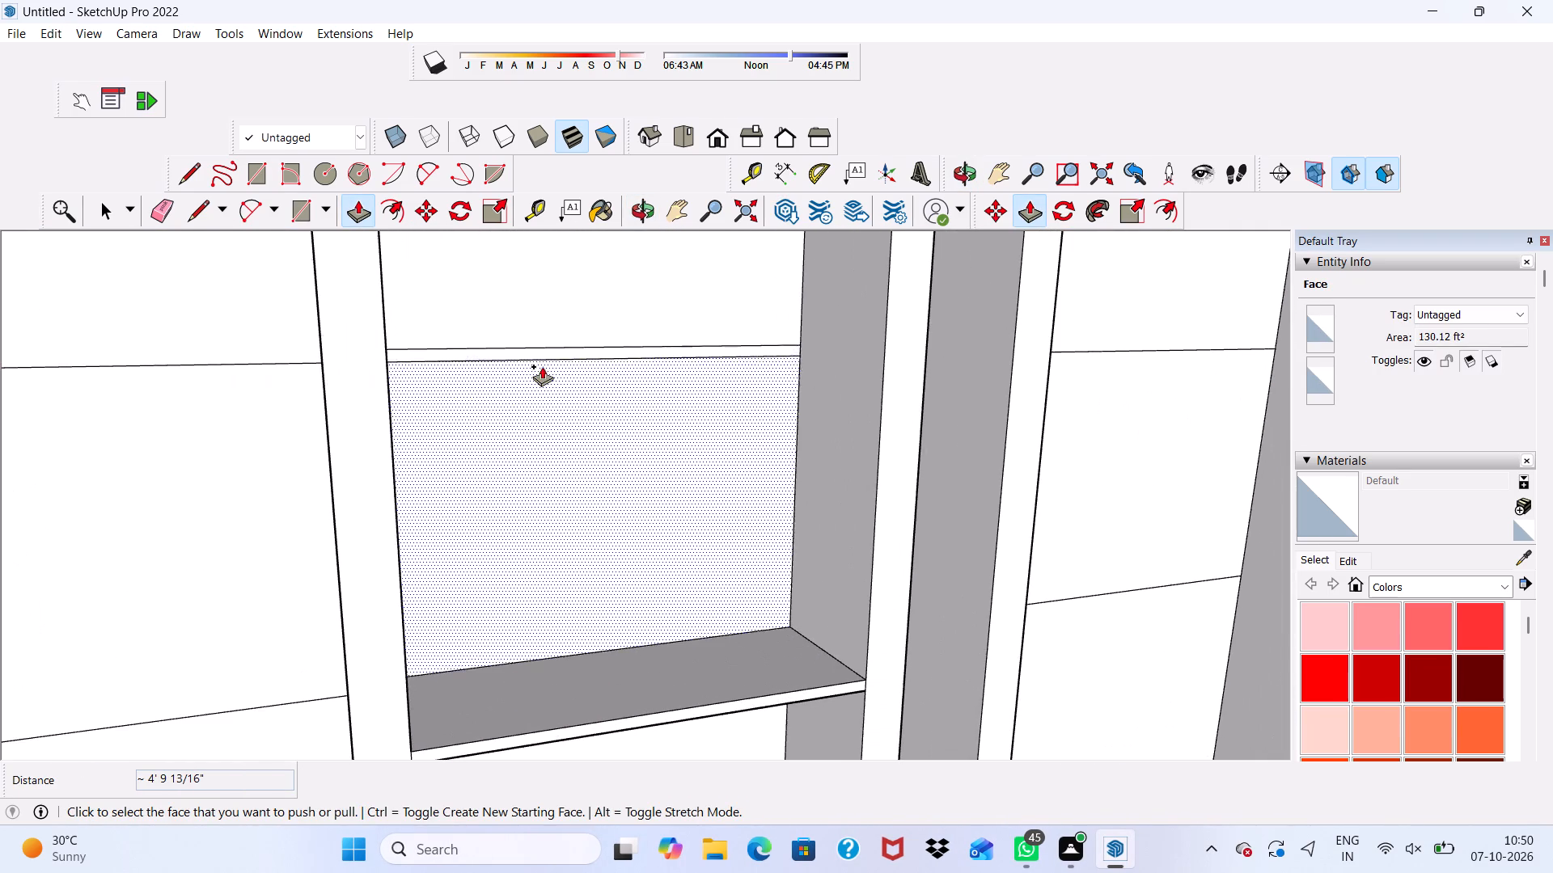
{"action": "left_click", "coordinate": [527, 353]}
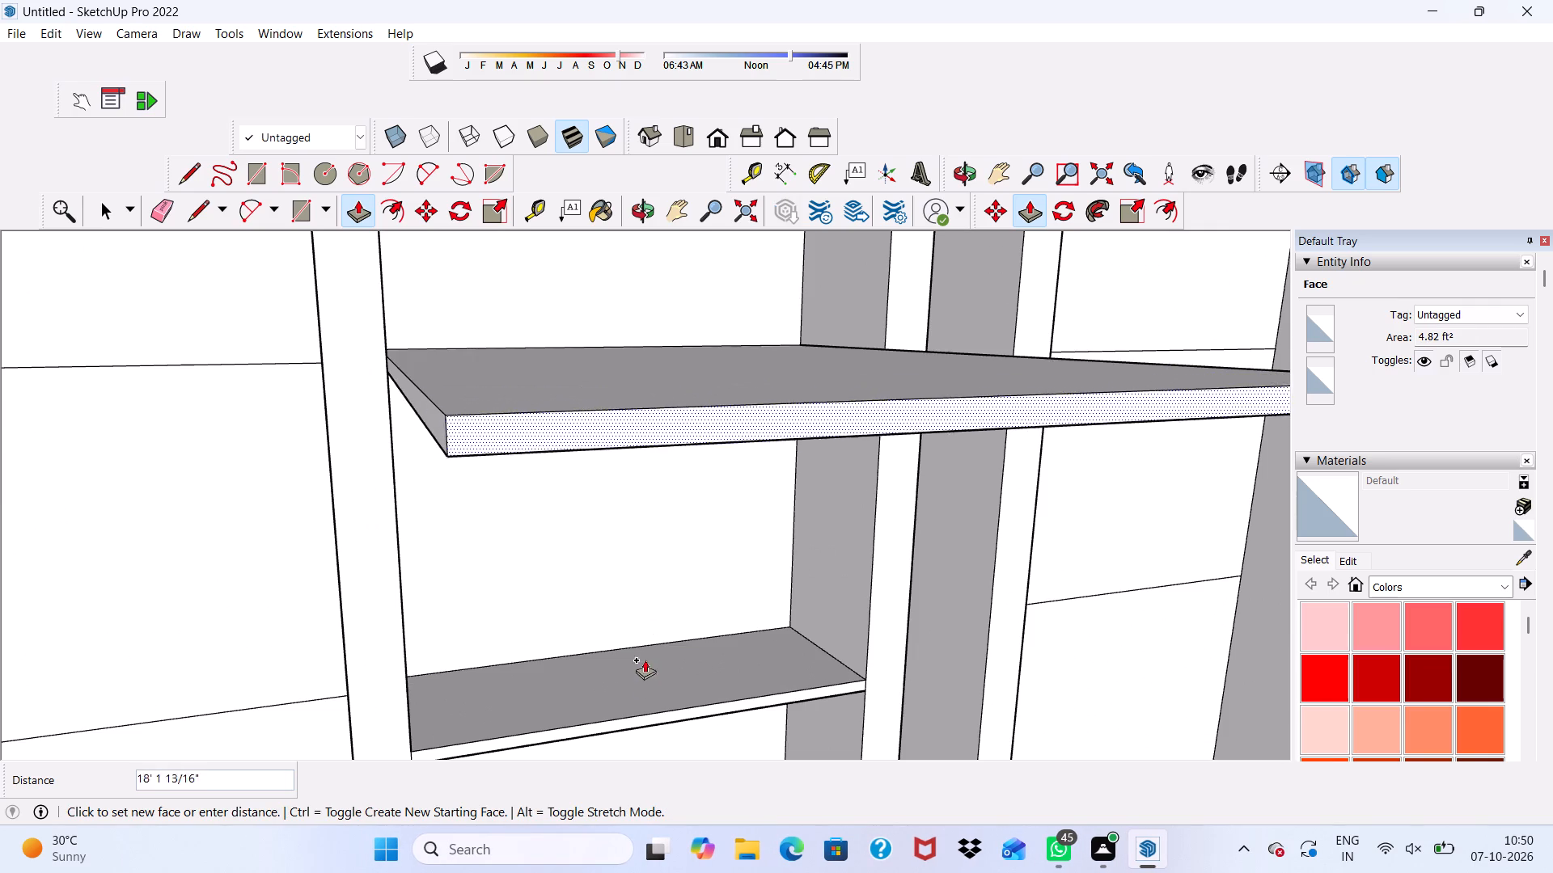
{"action": "left_click", "coordinate": [693, 719]}
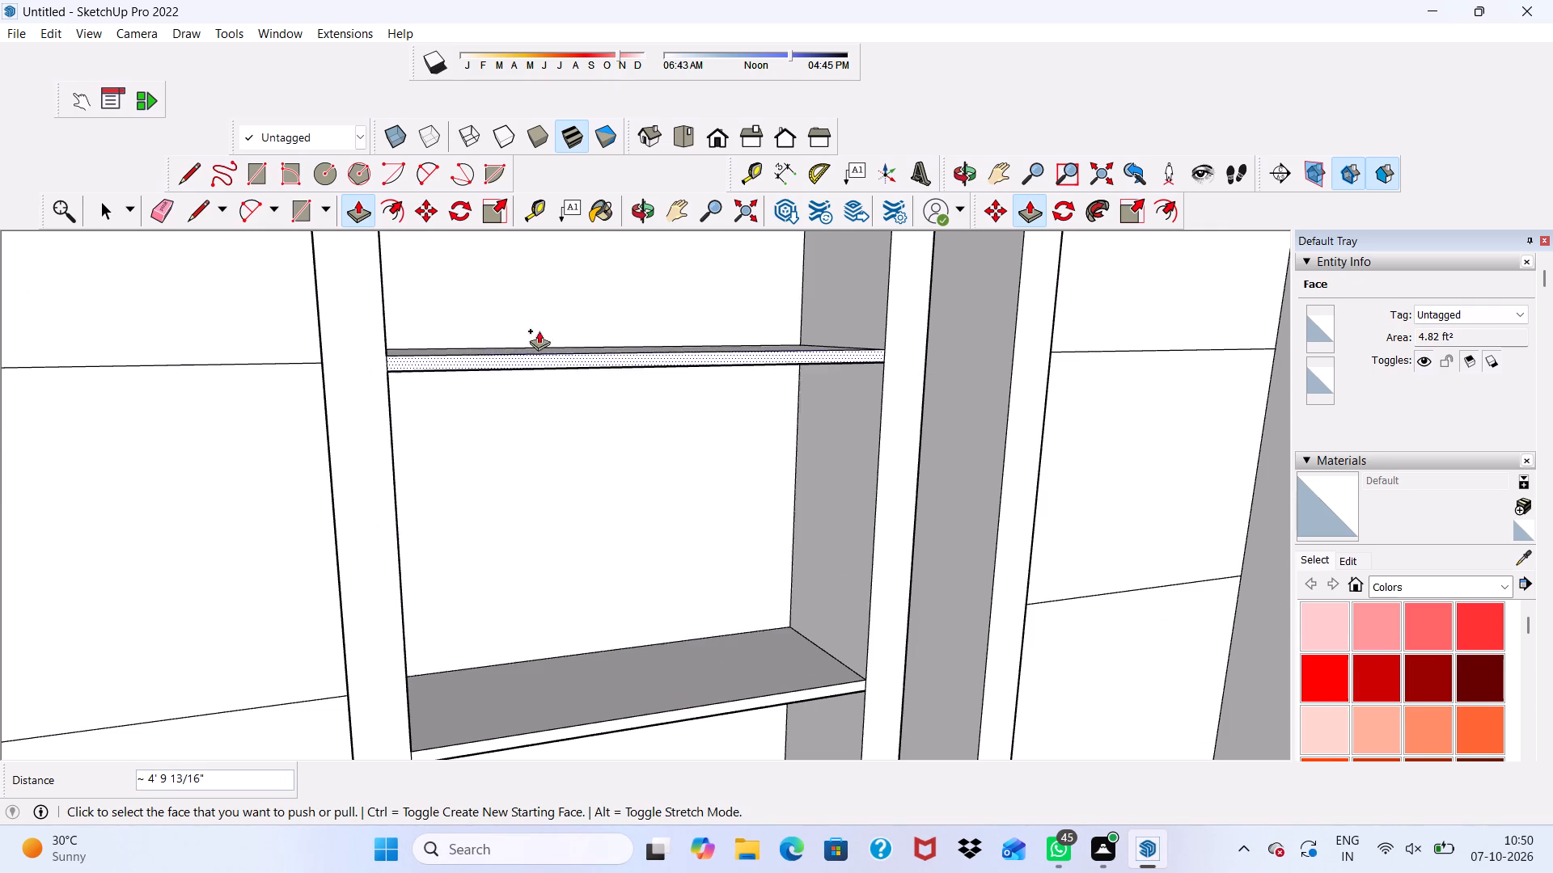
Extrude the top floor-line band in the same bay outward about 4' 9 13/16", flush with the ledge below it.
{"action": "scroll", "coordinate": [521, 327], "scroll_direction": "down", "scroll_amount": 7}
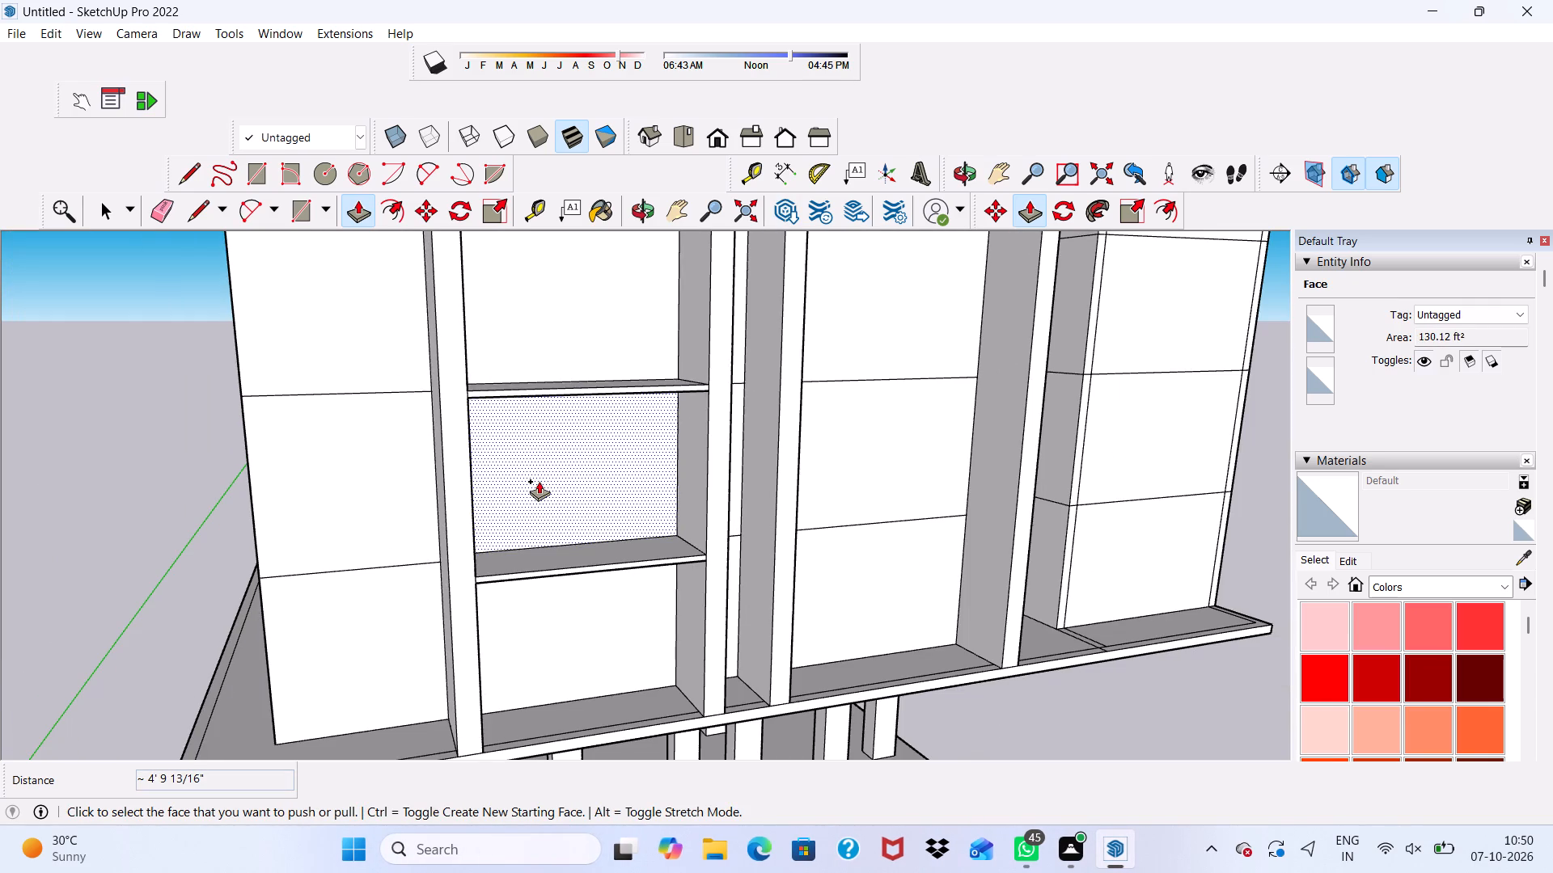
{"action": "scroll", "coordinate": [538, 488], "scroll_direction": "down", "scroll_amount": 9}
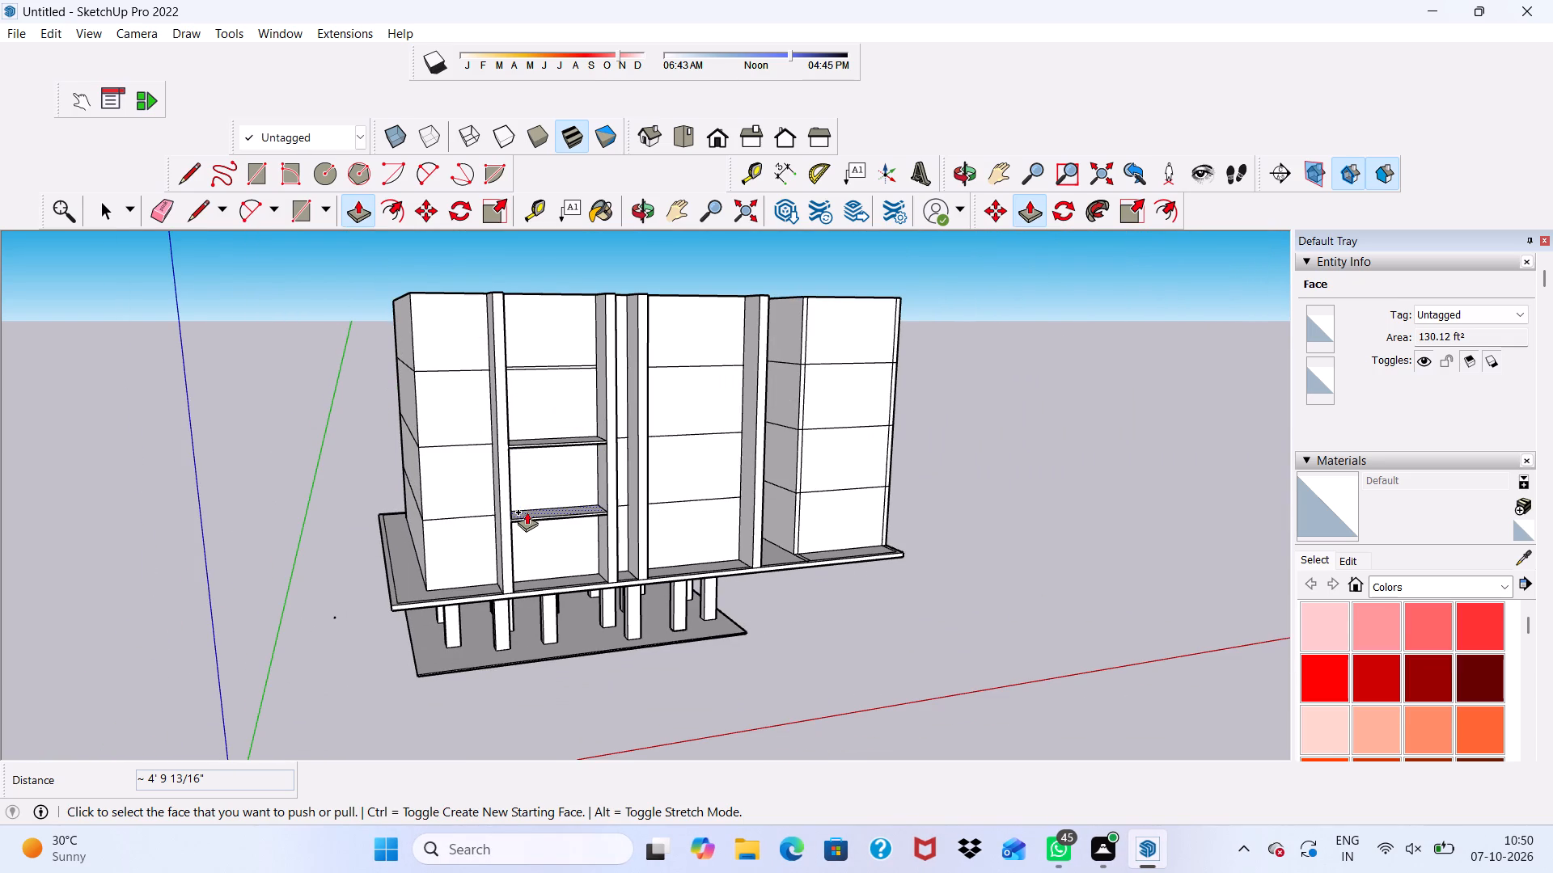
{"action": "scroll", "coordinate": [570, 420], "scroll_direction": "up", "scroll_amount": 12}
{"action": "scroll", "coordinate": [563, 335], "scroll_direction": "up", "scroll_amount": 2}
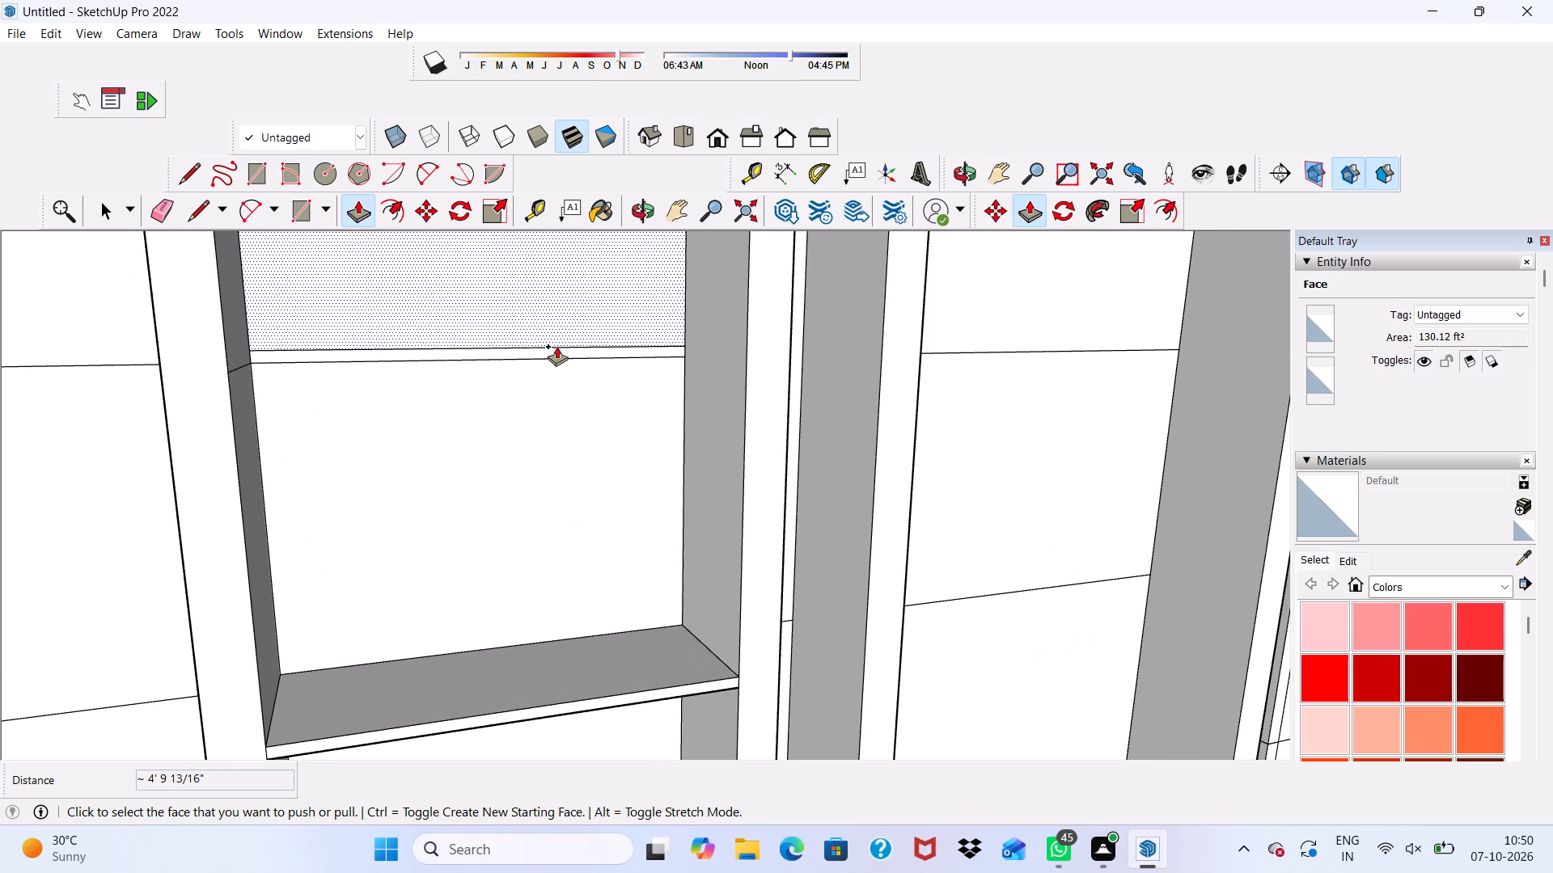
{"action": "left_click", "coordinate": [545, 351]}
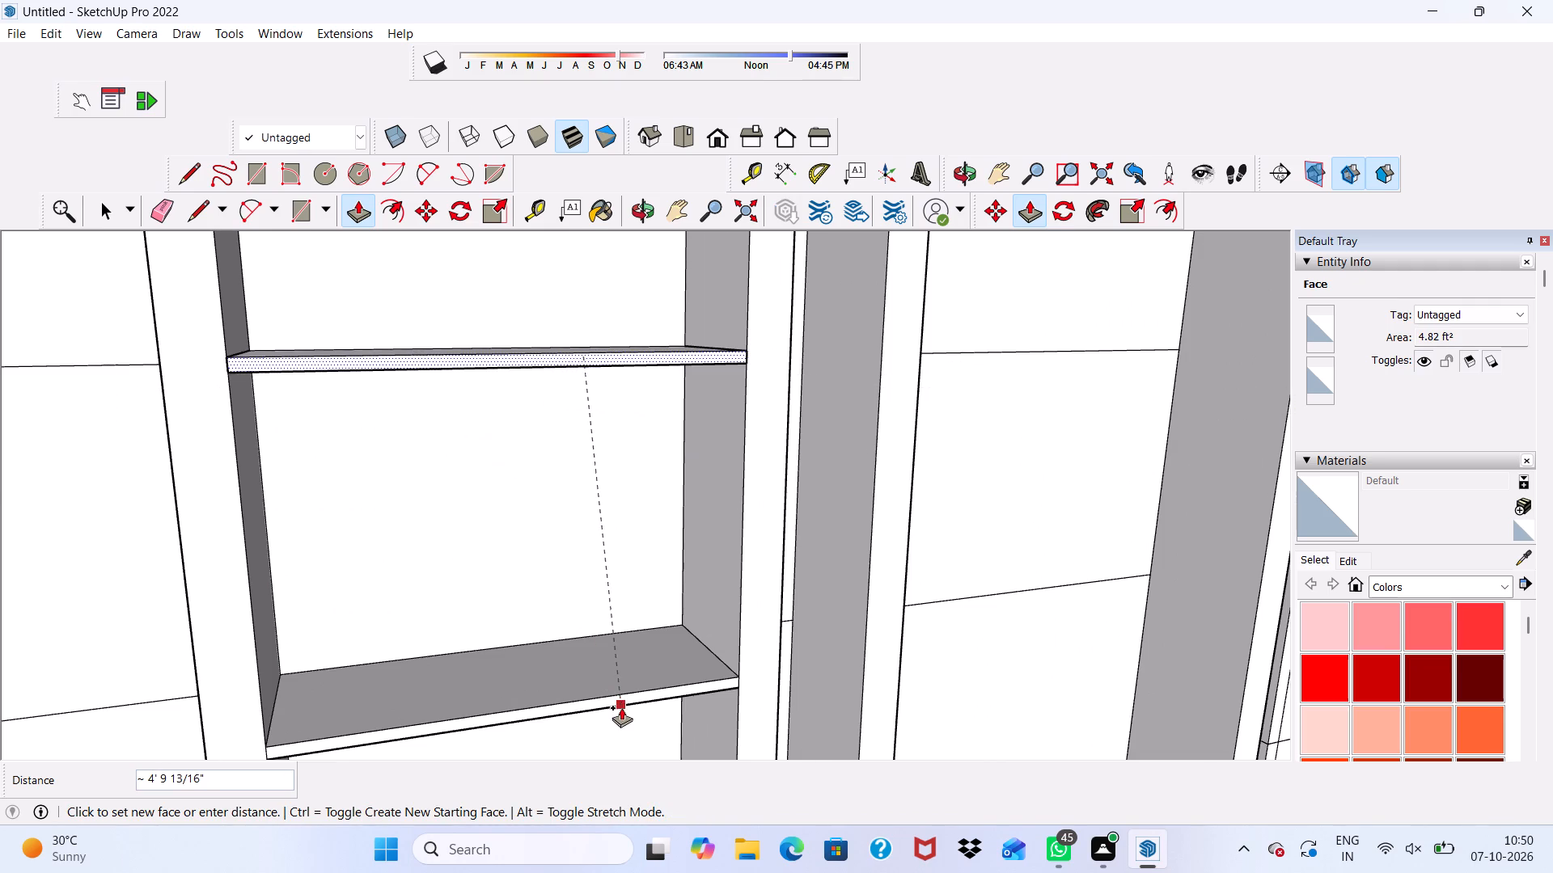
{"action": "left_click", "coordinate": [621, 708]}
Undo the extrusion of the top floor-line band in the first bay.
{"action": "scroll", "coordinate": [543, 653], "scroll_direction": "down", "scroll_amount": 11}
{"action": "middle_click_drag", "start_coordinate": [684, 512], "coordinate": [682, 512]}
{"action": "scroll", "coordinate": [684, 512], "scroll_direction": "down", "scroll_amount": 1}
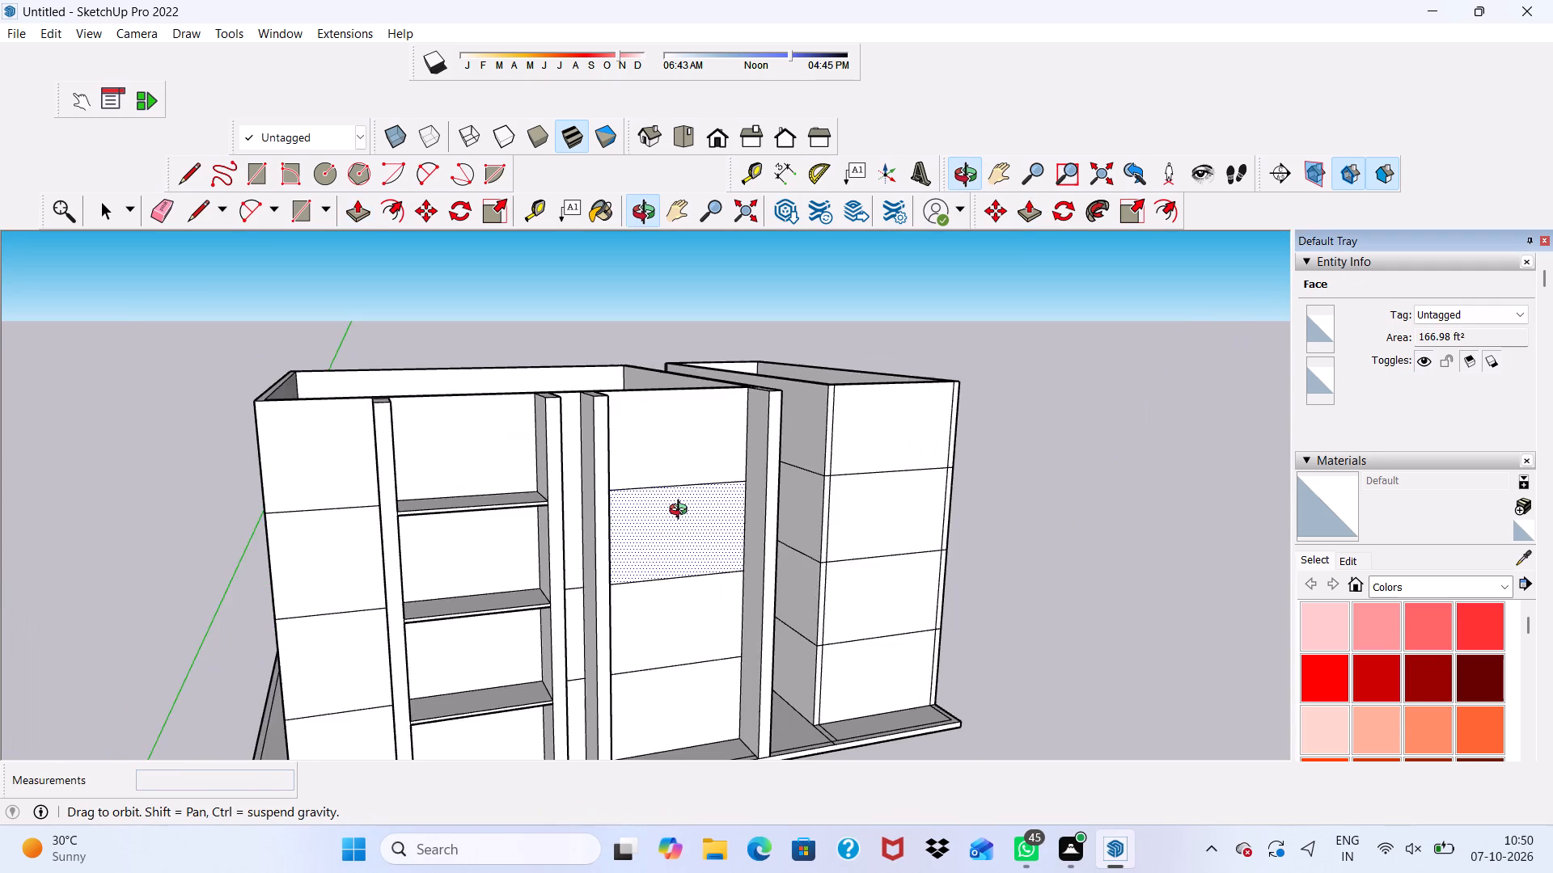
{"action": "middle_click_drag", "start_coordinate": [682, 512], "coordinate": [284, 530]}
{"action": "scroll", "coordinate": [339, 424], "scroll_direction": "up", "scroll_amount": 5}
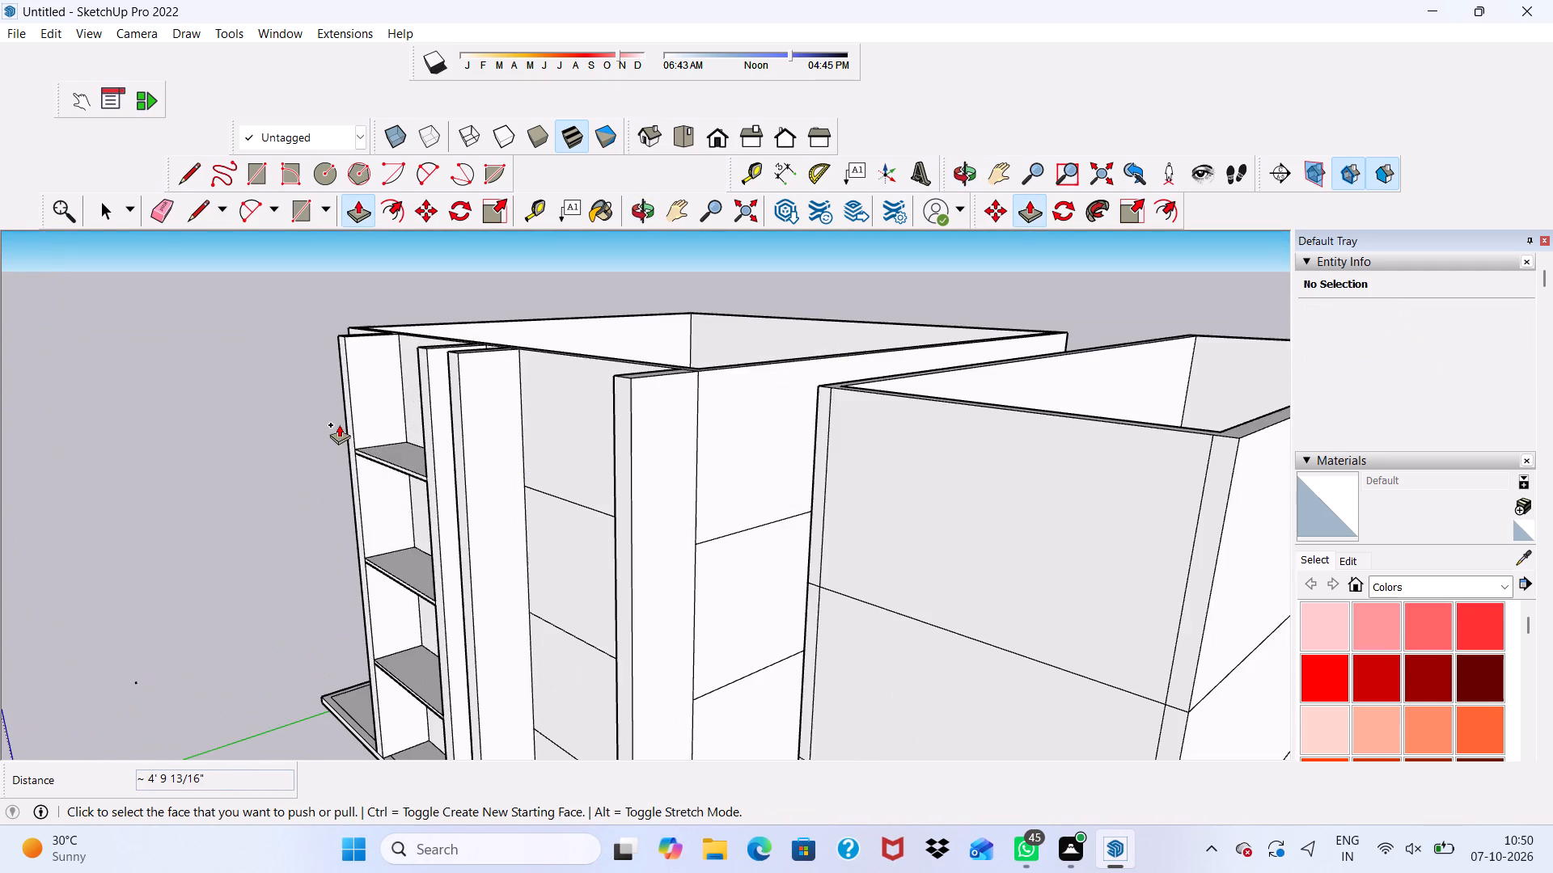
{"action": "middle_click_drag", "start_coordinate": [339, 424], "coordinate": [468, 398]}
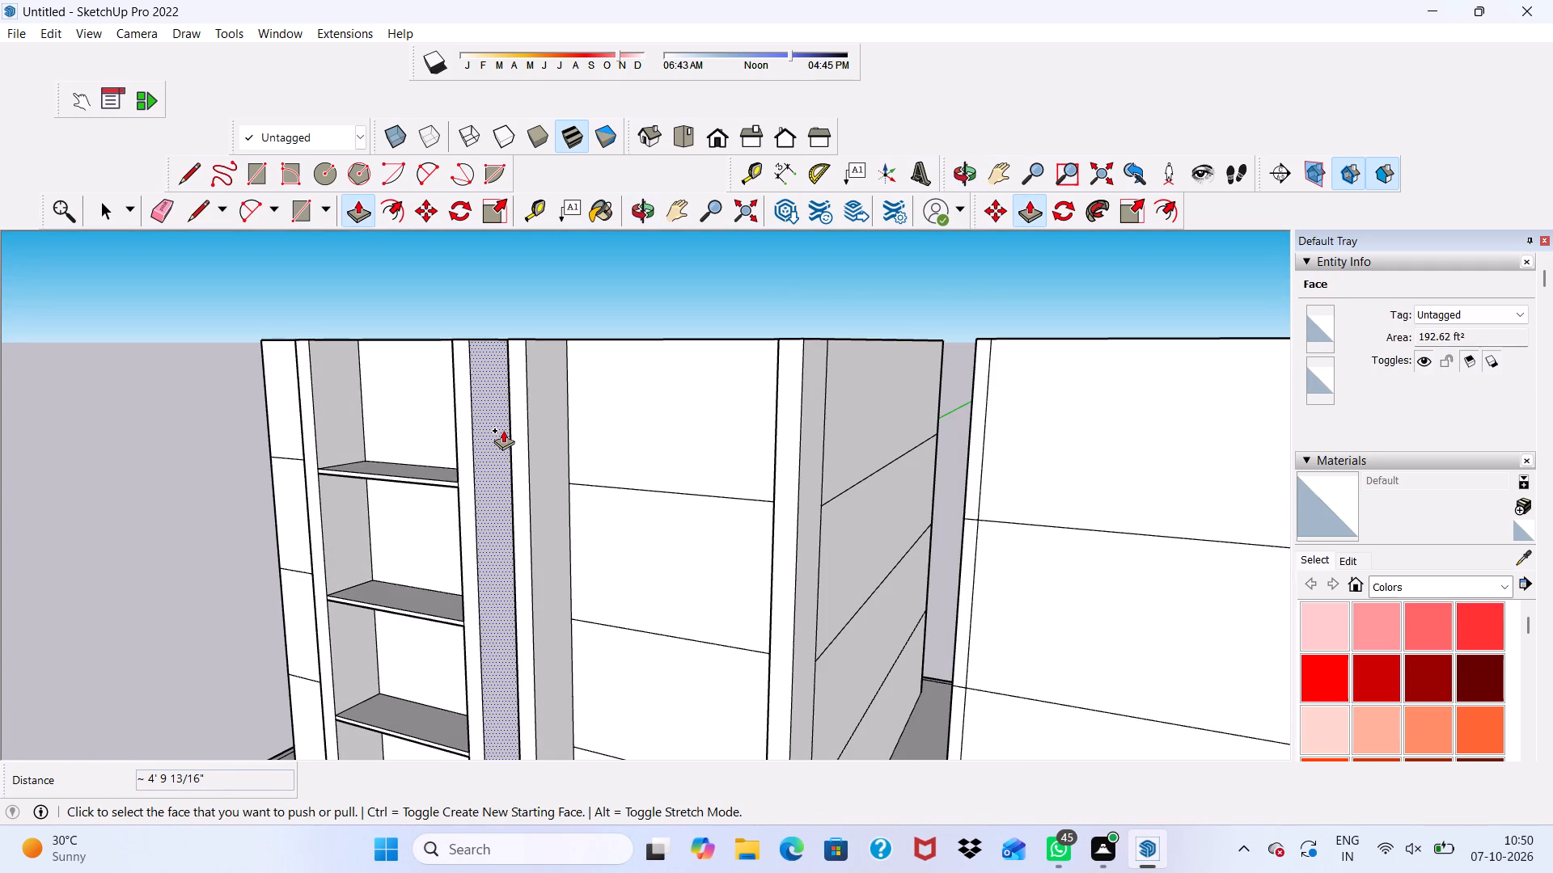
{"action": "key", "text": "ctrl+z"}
Copy the top floor-line band with its edges about 19' 5 1/8" horizontally into the wide bay beyond the paired fins.
{"action": "key", "text": "space"}
{"action": "scroll", "coordinate": [463, 484], "scroll_direction": "up", "scroll_amount": 9}
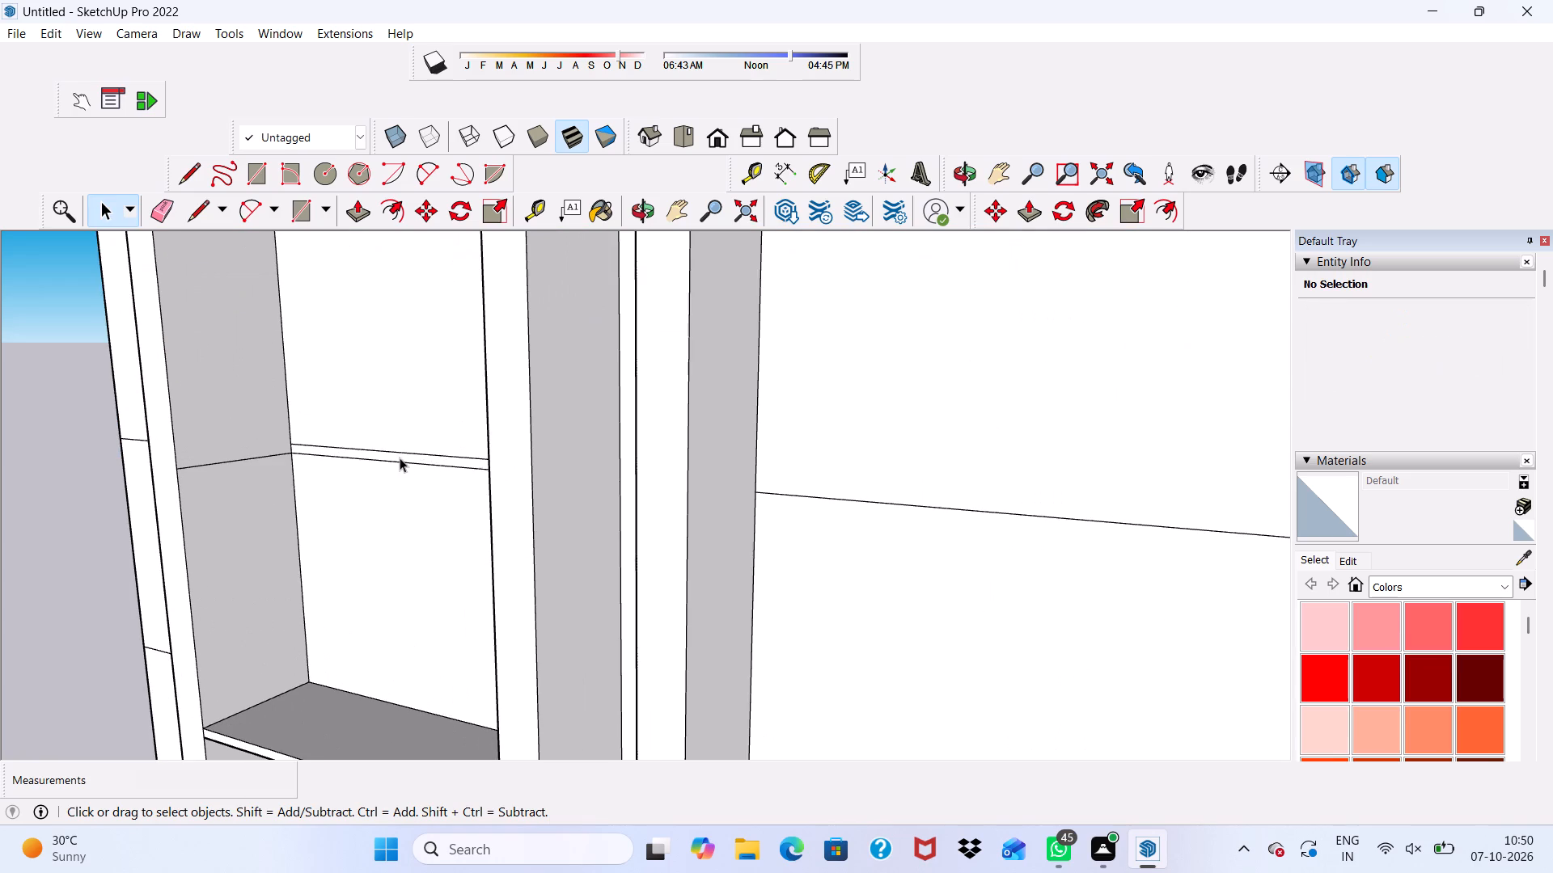
{"action": "double_click", "coordinate": [400, 458]}
{"action": "scroll", "coordinate": [399, 458], "scroll_direction": "down", "scroll_amount": 9}
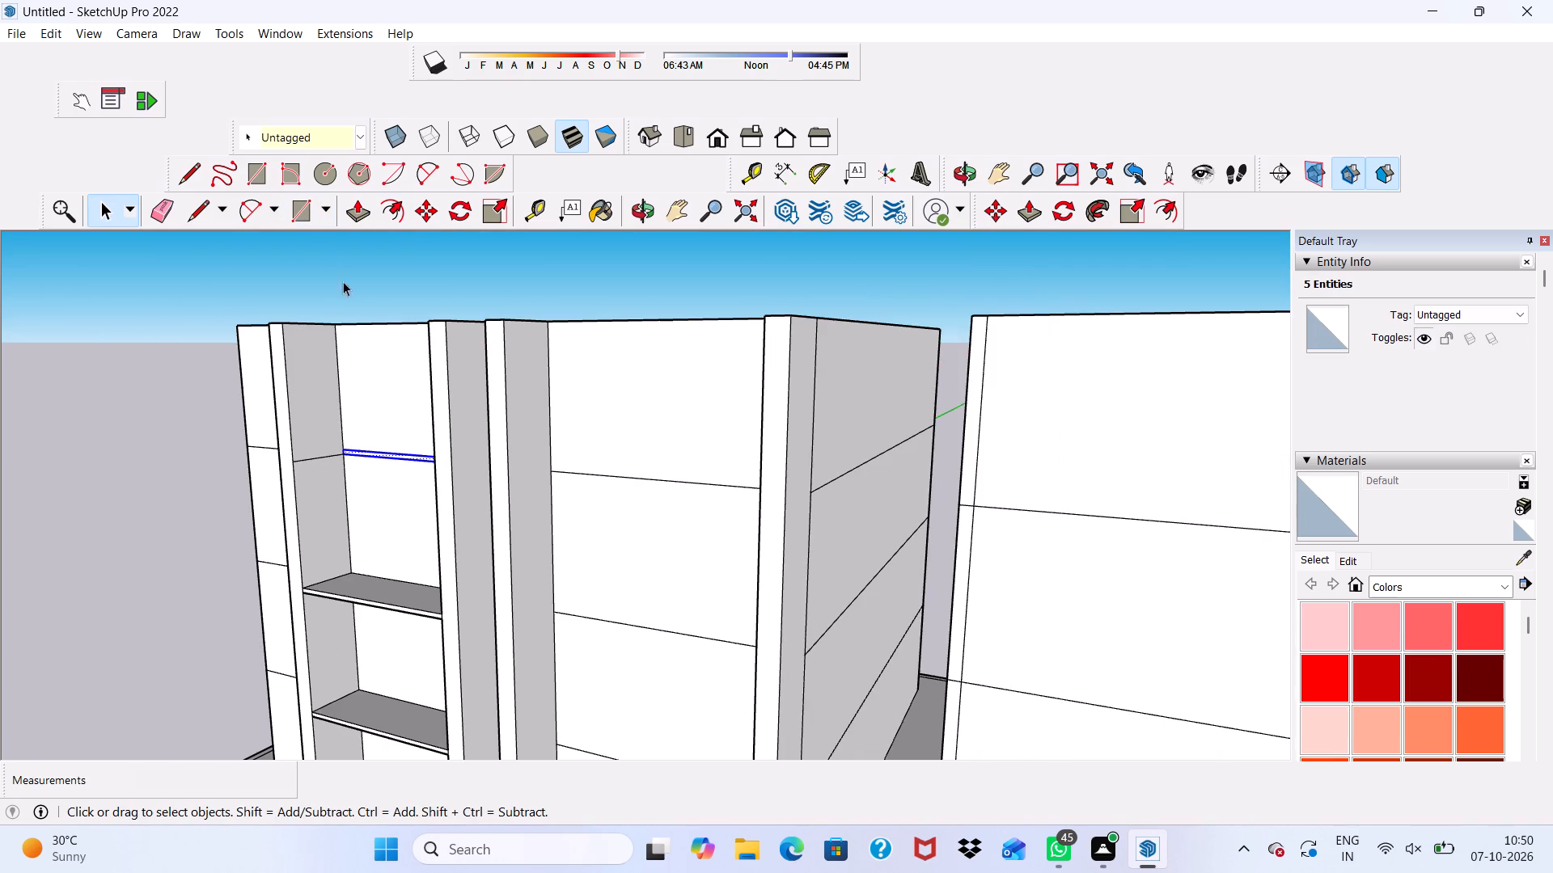
{"action": "key", "text": "space"}
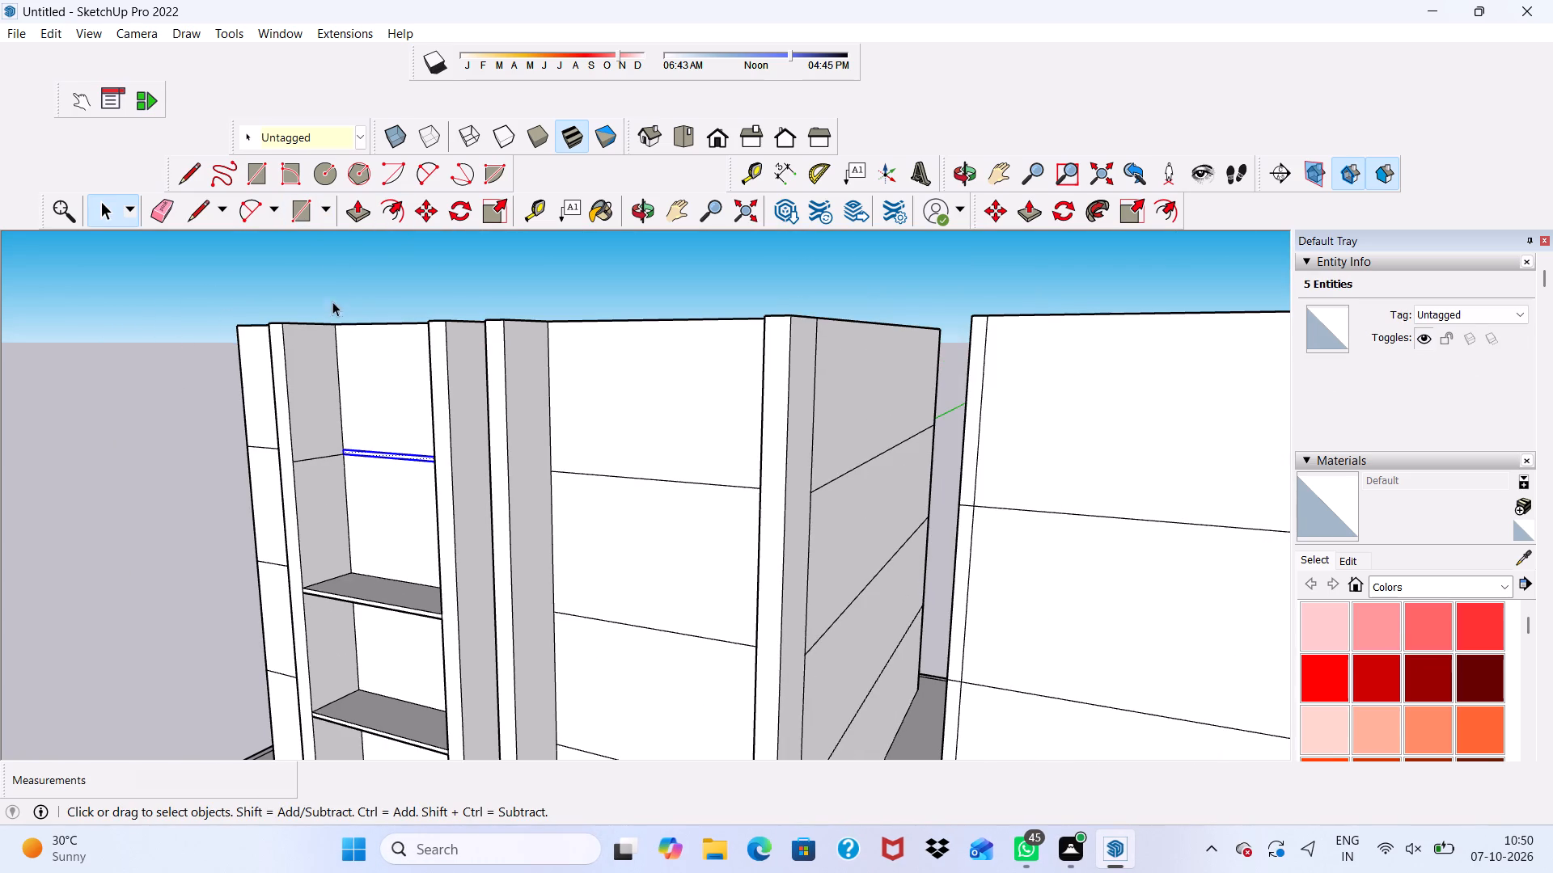
{"action": "left_click", "coordinate": [421, 213]}
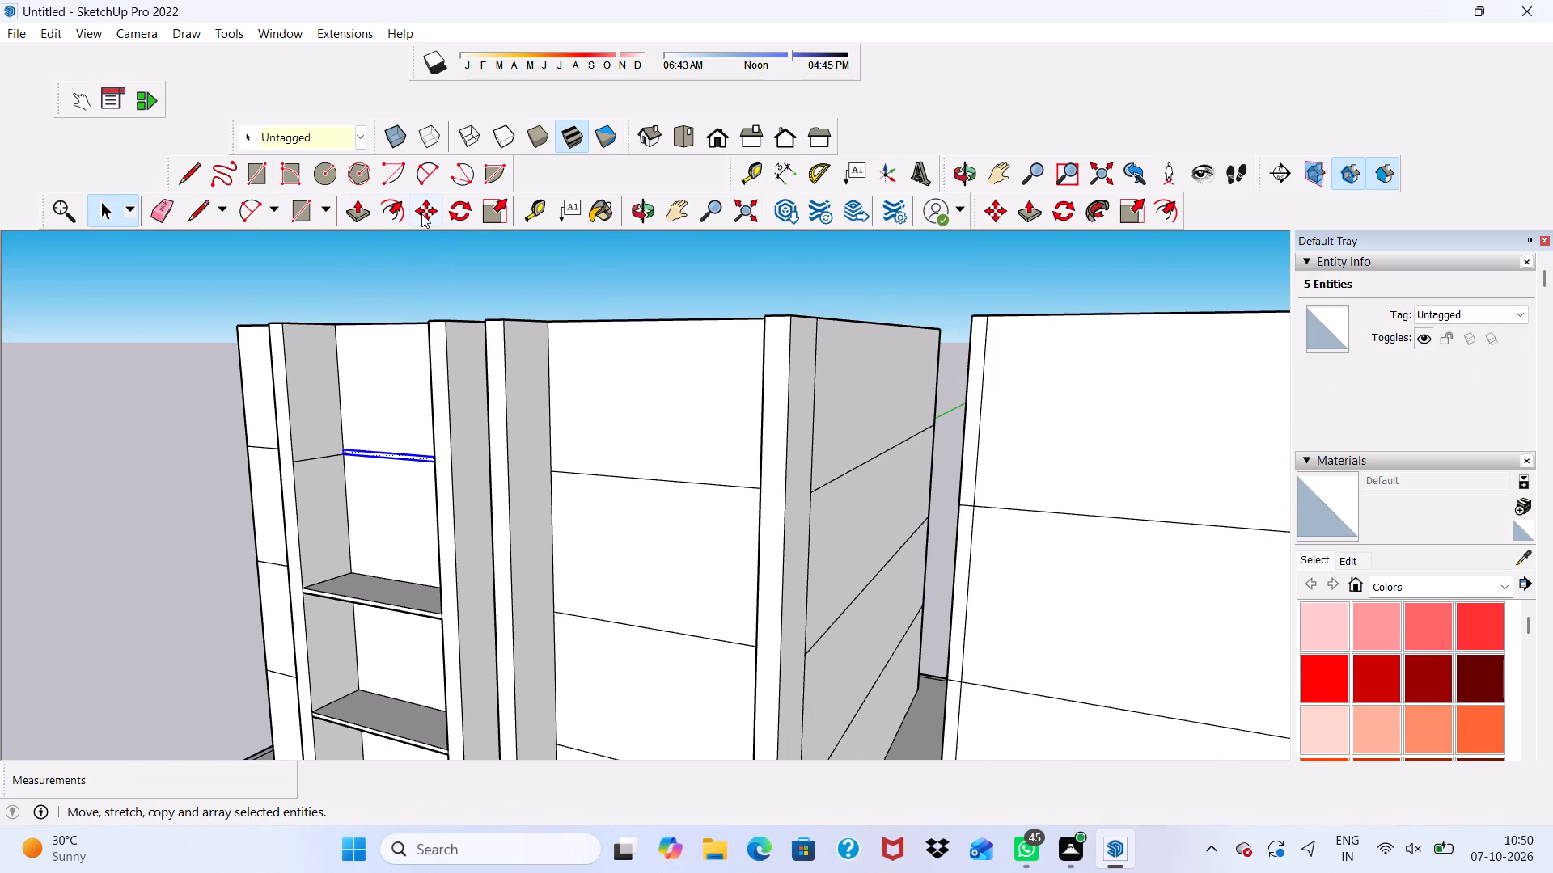
{"action": "scroll", "coordinate": [342, 486], "scroll_direction": "up", "scroll_amount": 4}
{"action": "left_click", "coordinate": [400, 445]}
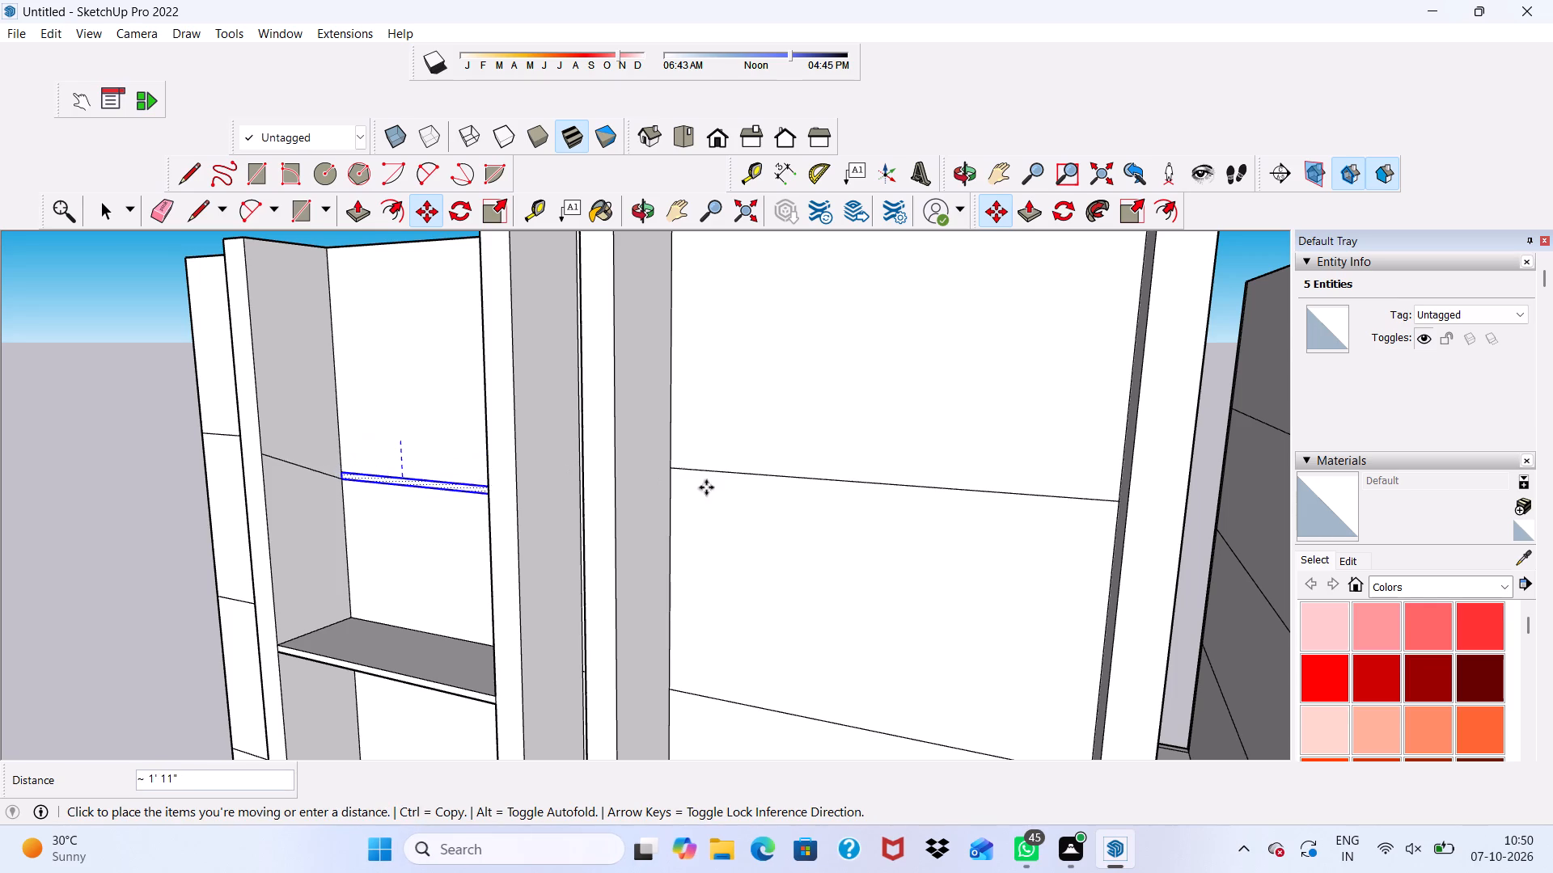
{"action": "scroll", "coordinate": [730, 452], "scroll_direction": "up", "scroll_amount": 4}
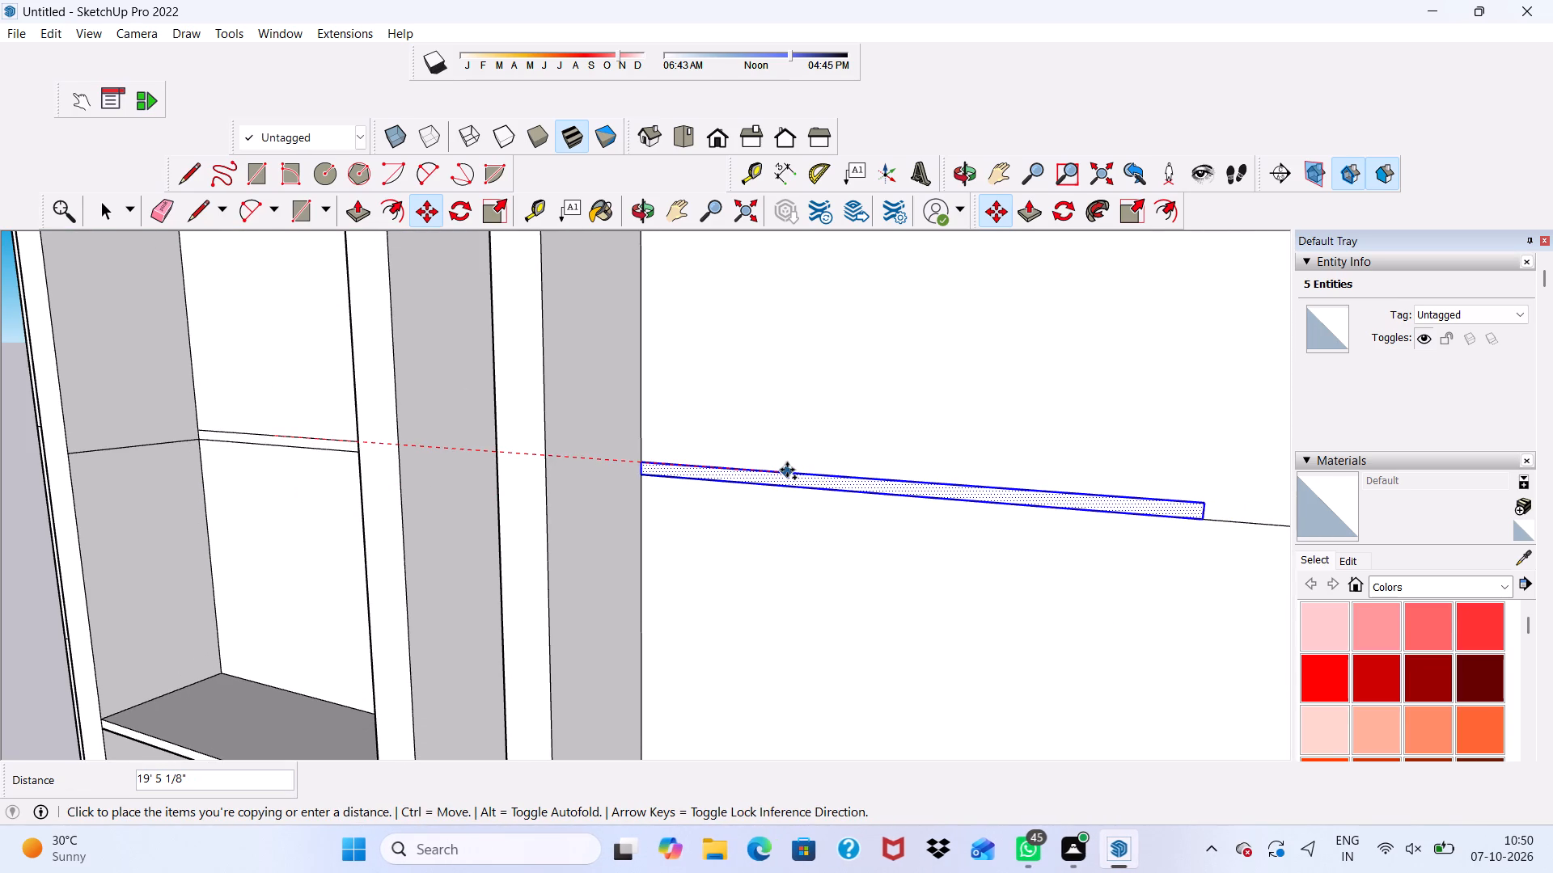
{"action": "left_click", "coordinate": [787, 470]}
{"action": "scroll", "coordinate": [555, 527], "scroll_direction": "down", "scroll_amount": 6}
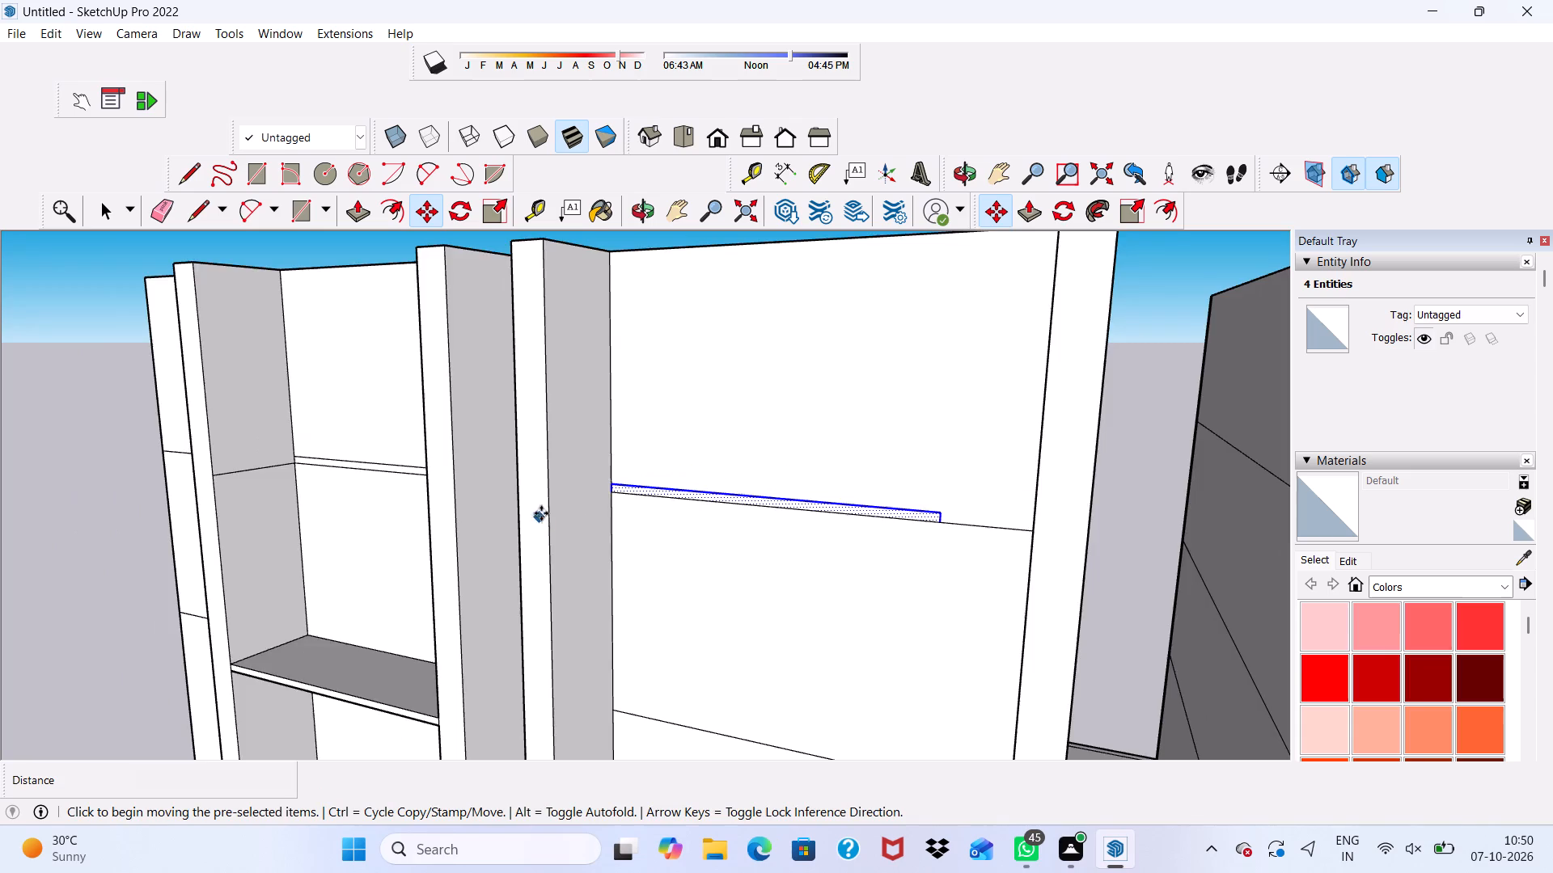
Examine how the copied band sits along the top floor line of the wide bay, and clear the selection.
{"action": "scroll", "coordinate": [541, 513], "scroll_direction": "down", "scroll_amount": 4}
{"action": "middle_click_drag", "start_coordinate": [544, 511], "coordinate": [706, 563]}
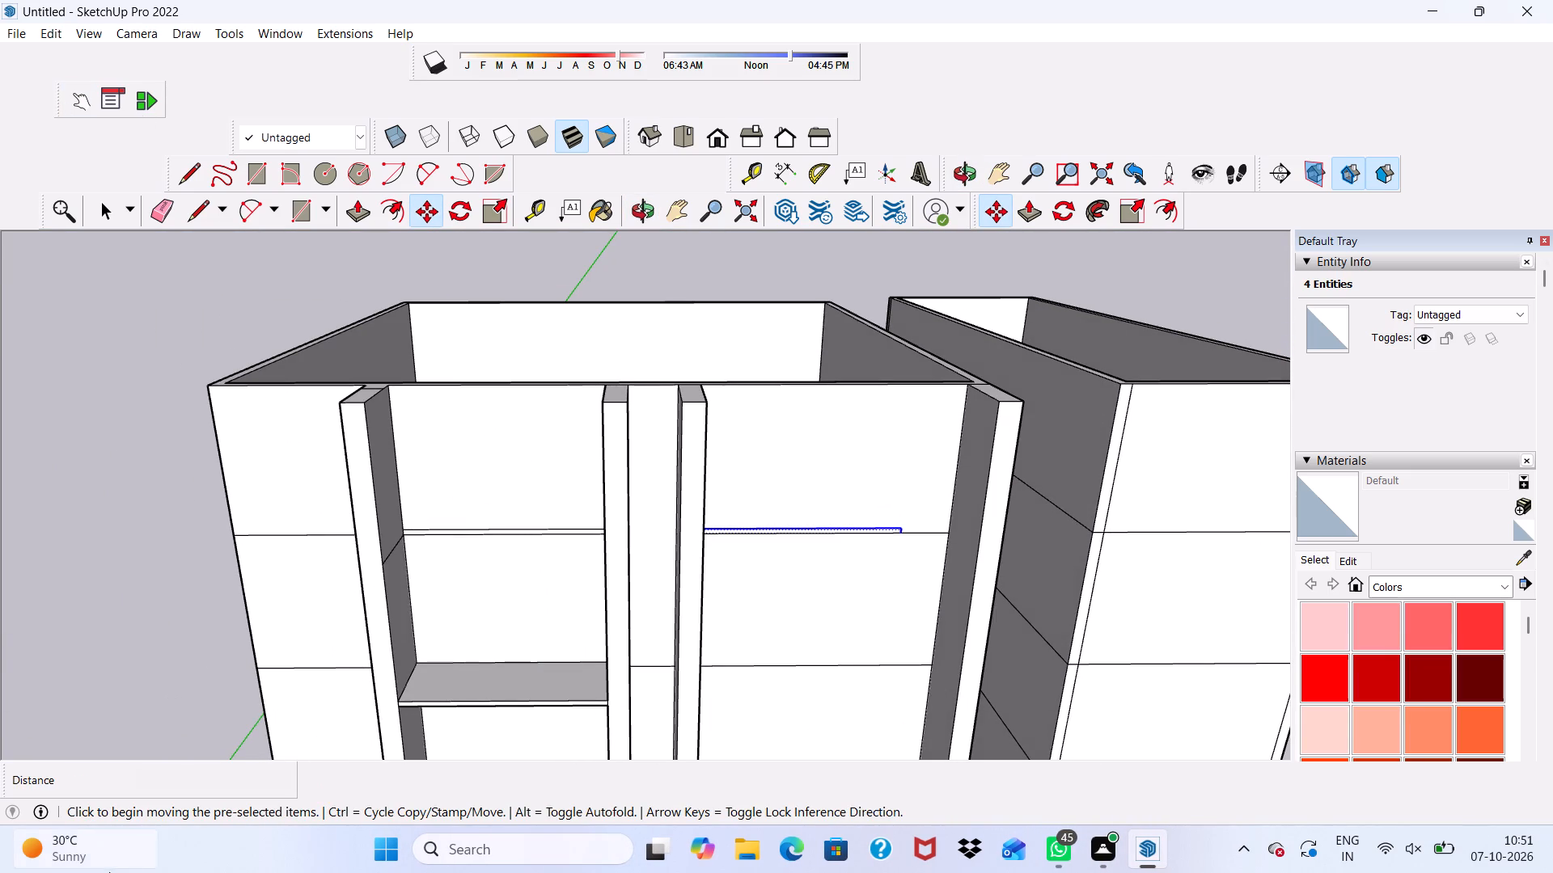
{"action": "key", "text": "space"}
{"action": "scroll", "coordinate": [493, 707], "scroll_direction": "down", "scroll_amount": 4}
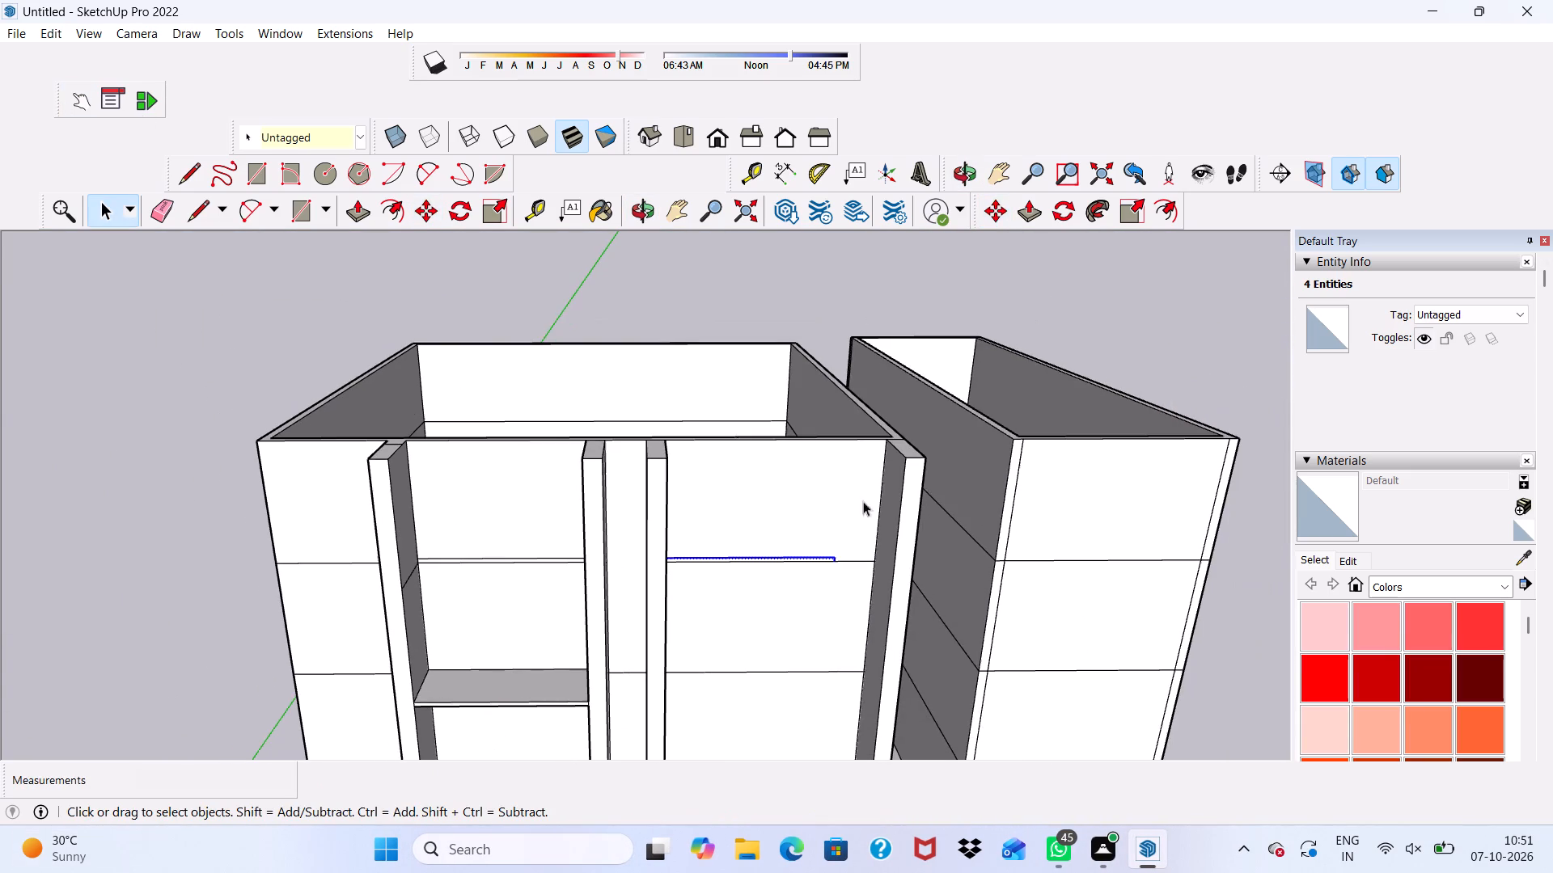
{"action": "scroll", "coordinate": [806, 579], "scroll_direction": "up", "scroll_amount": 4}
{"action": "middle_click_drag", "start_coordinate": [739, 609], "coordinate": [659, 565]}
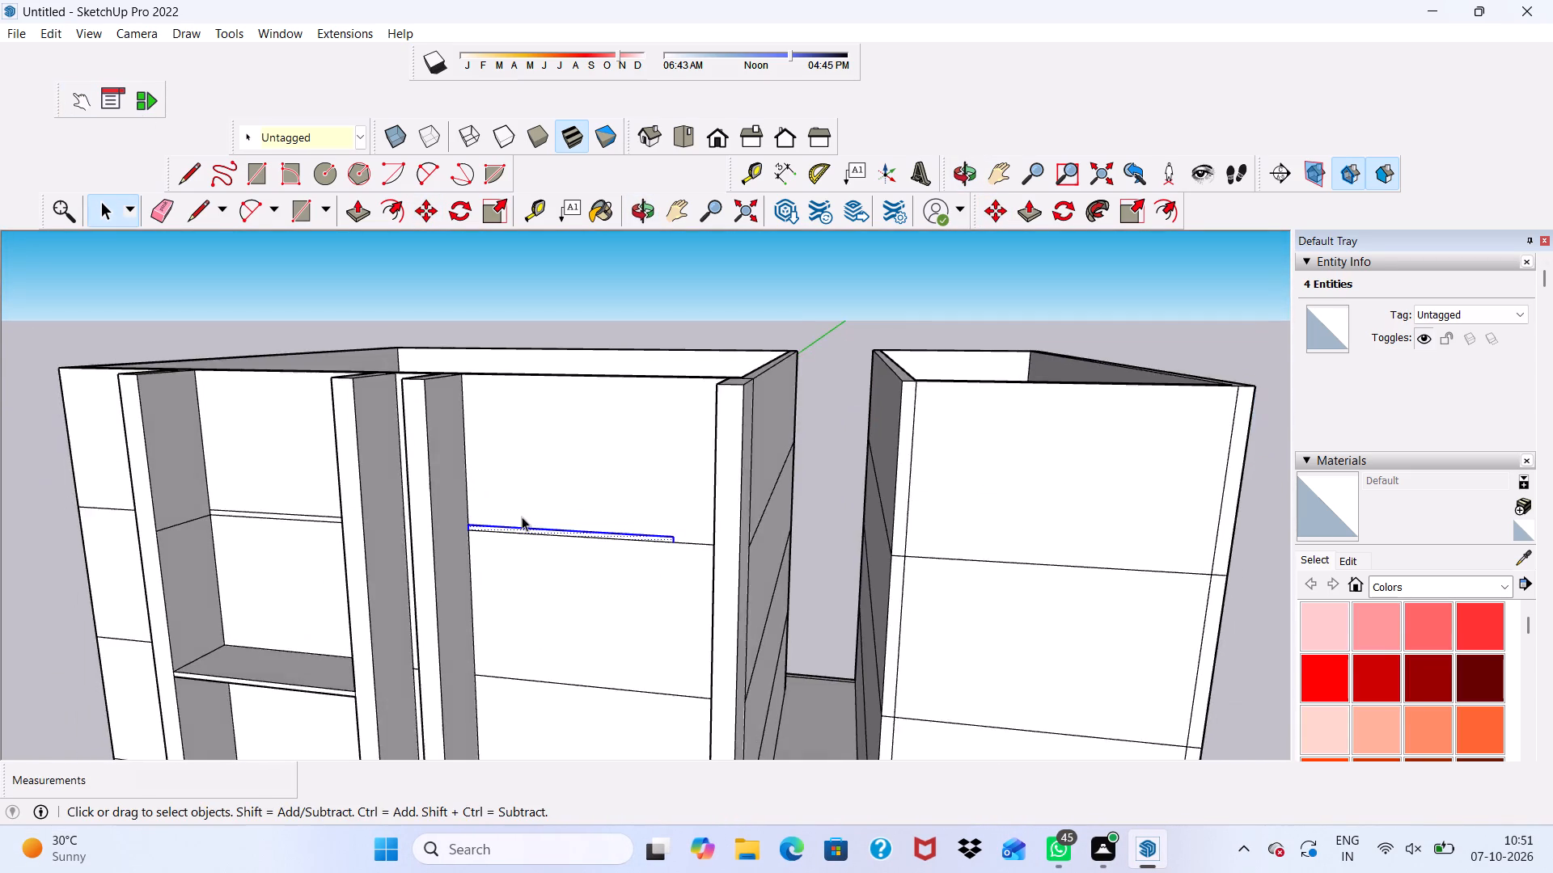
{"action": "scroll", "coordinate": [503, 517], "scroll_direction": "up", "scroll_amount": 11}
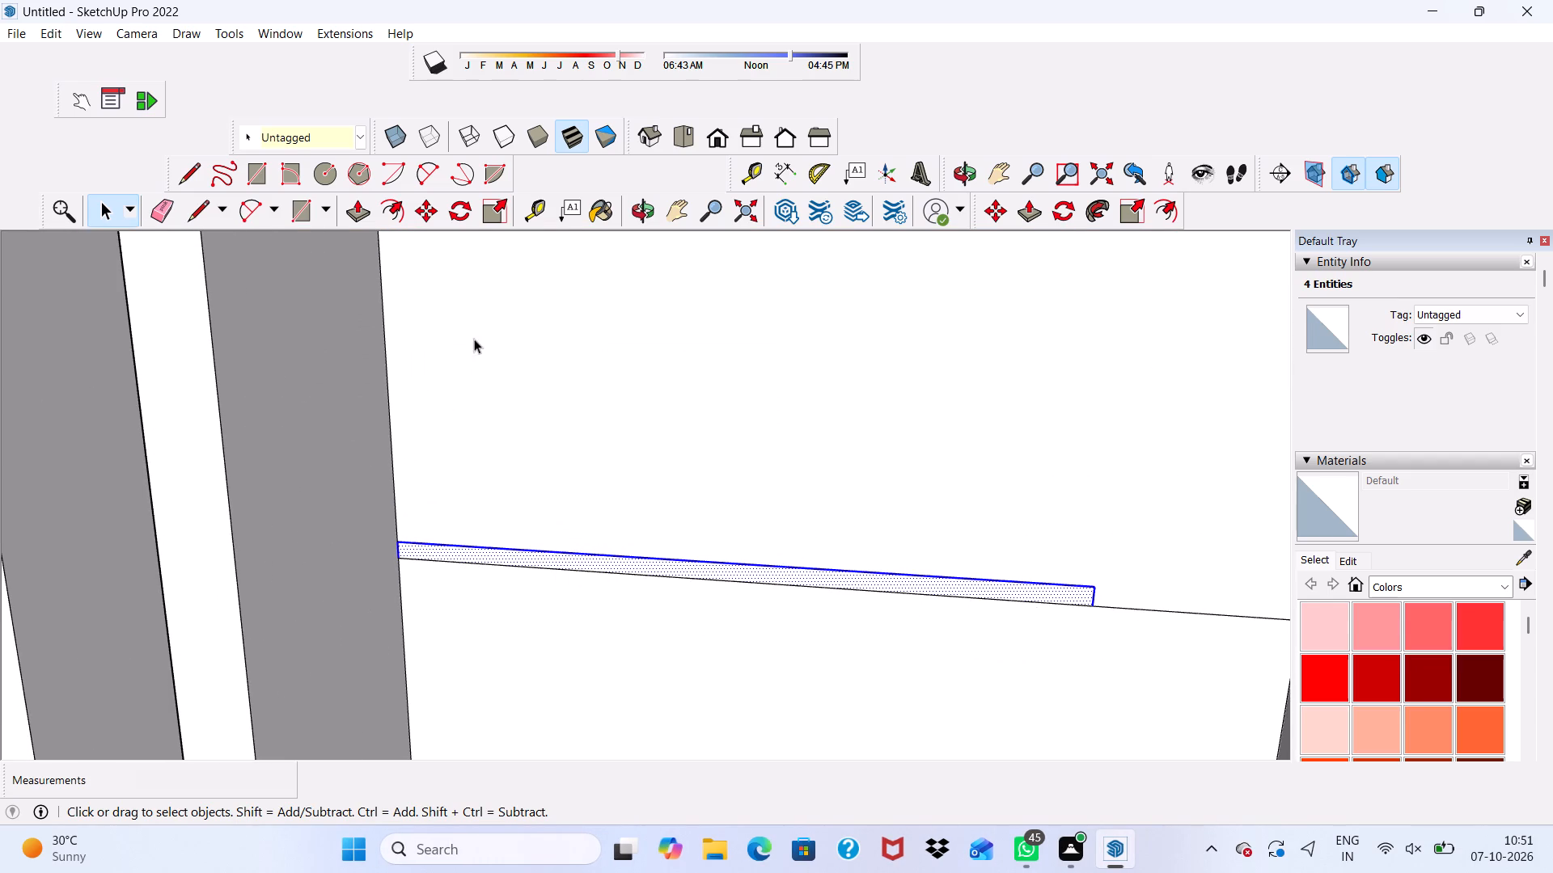
{"action": "scroll", "coordinate": [375, 456], "scroll_direction": "down", "scroll_amount": 14}
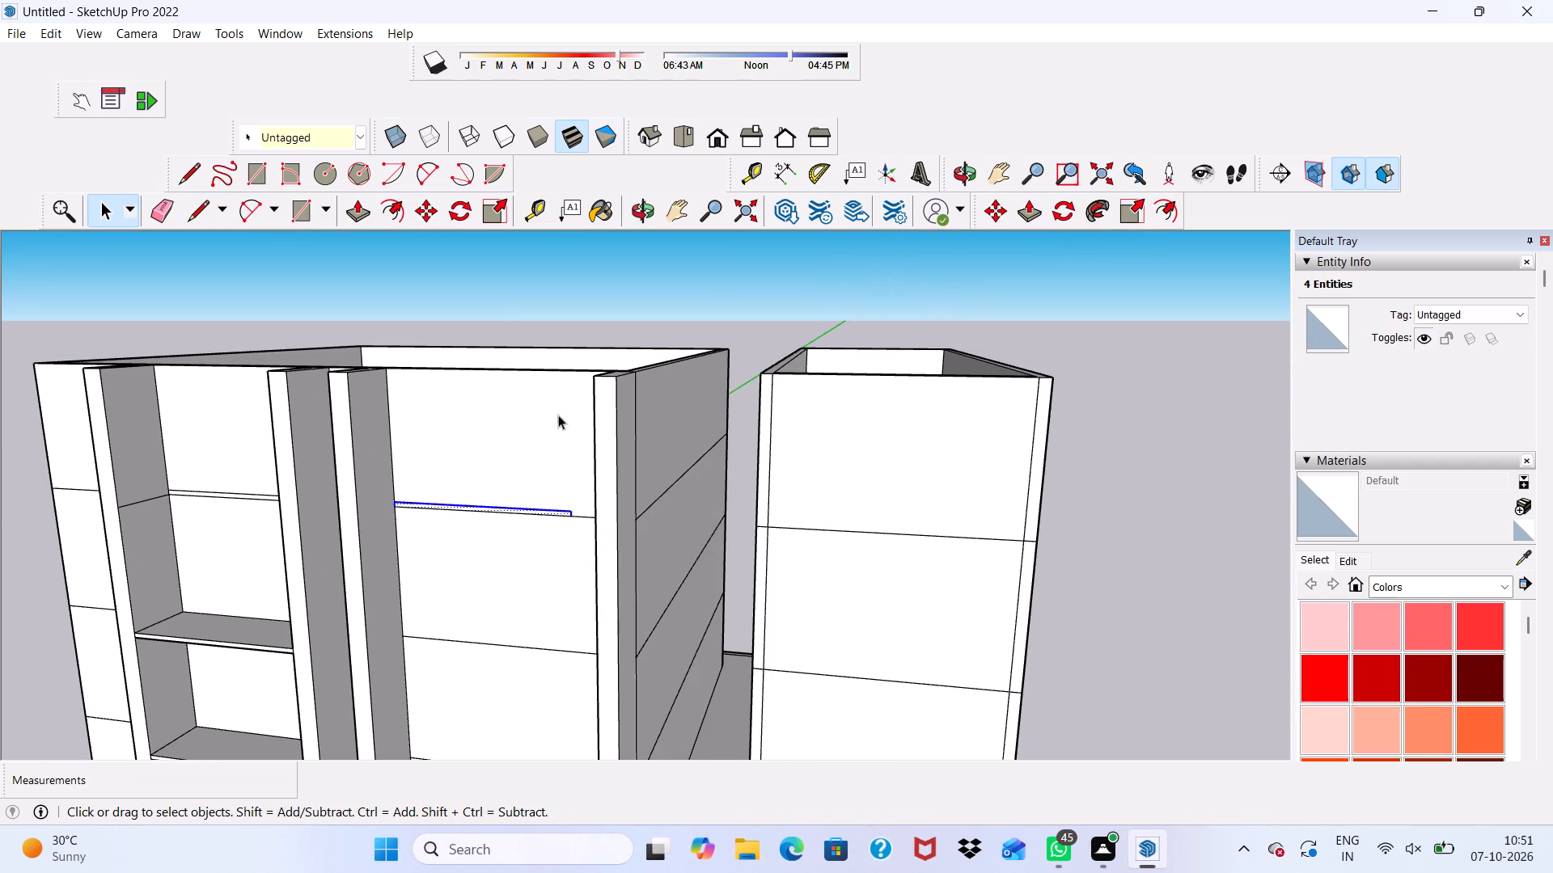
{"action": "left_click", "coordinate": [686, 293]}
Erase the short vertical end edge of the copied top floor-line band in the wide bay.
{"action": "middle_click_drag", "start_coordinate": [510, 593], "coordinate": [513, 593]}
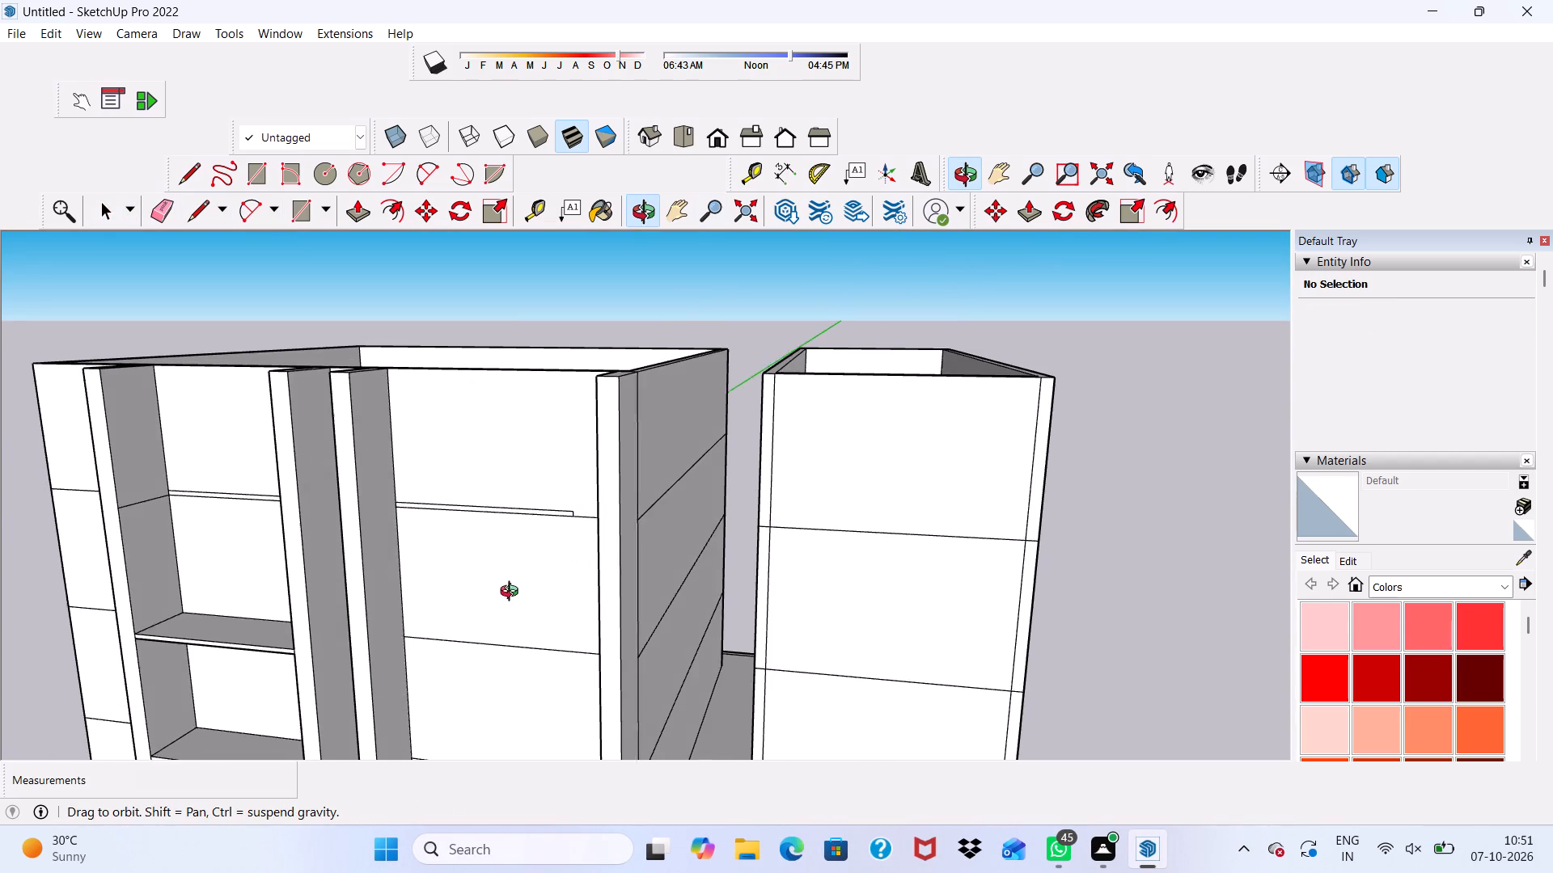
{"action": "middle_click_drag", "start_coordinate": [513, 593], "coordinate": [638, 529]}
{"action": "scroll", "coordinate": [640, 529], "scroll_direction": "up", "scroll_amount": 4}
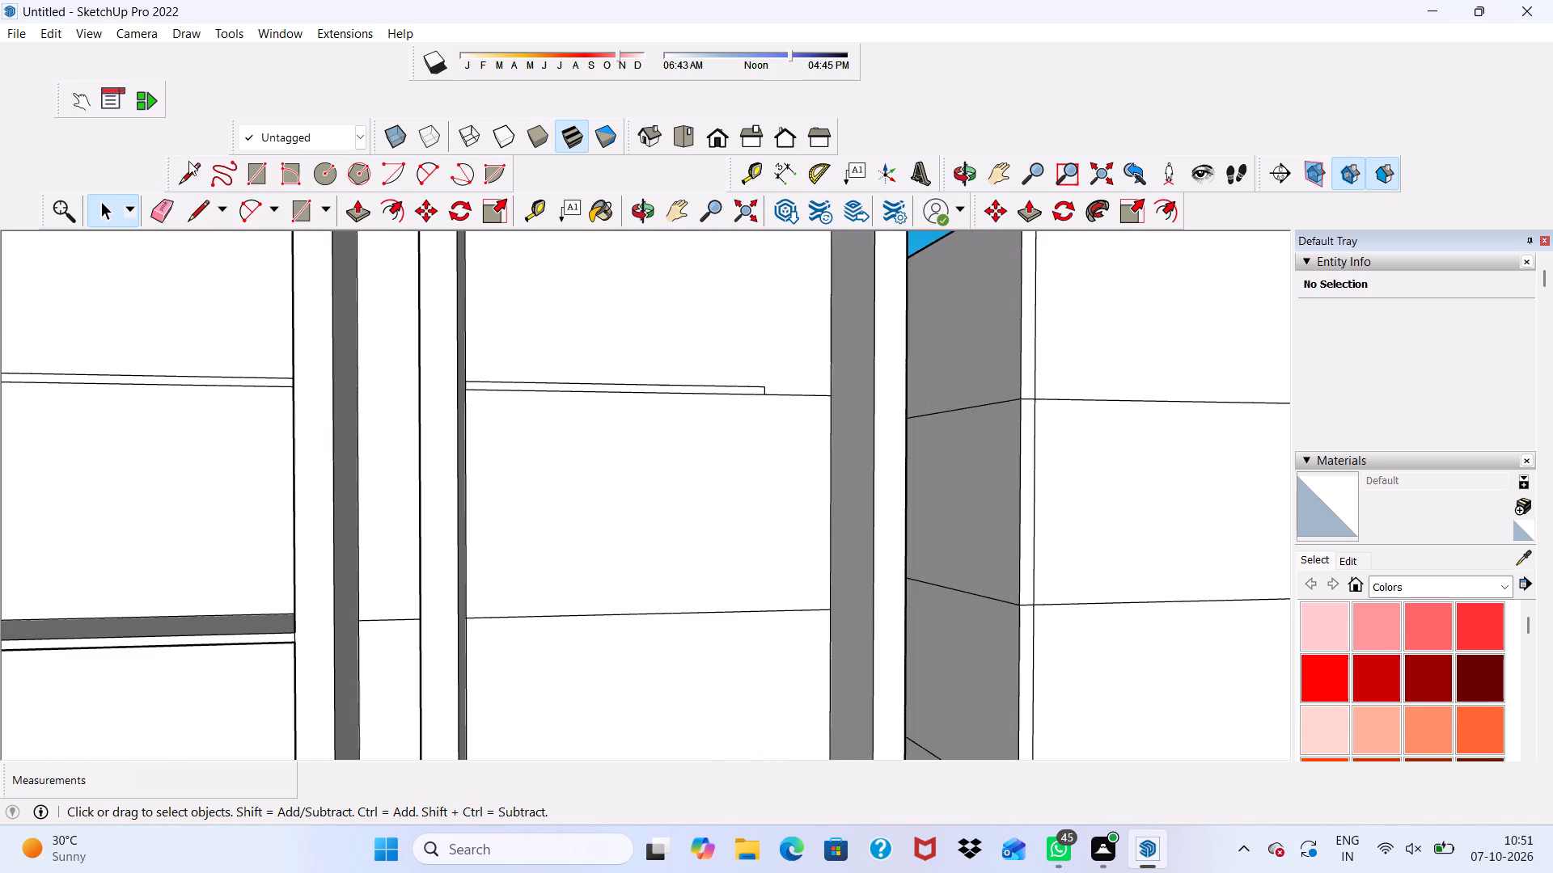
{"action": "left_click", "coordinate": [167, 210]}
{"action": "scroll", "coordinate": [547, 357], "scroll_direction": "up", "scroll_amount": 3}
{"action": "scroll", "coordinate": [318, 432], "scroll_direction": "down", "scroll_amount": 5}
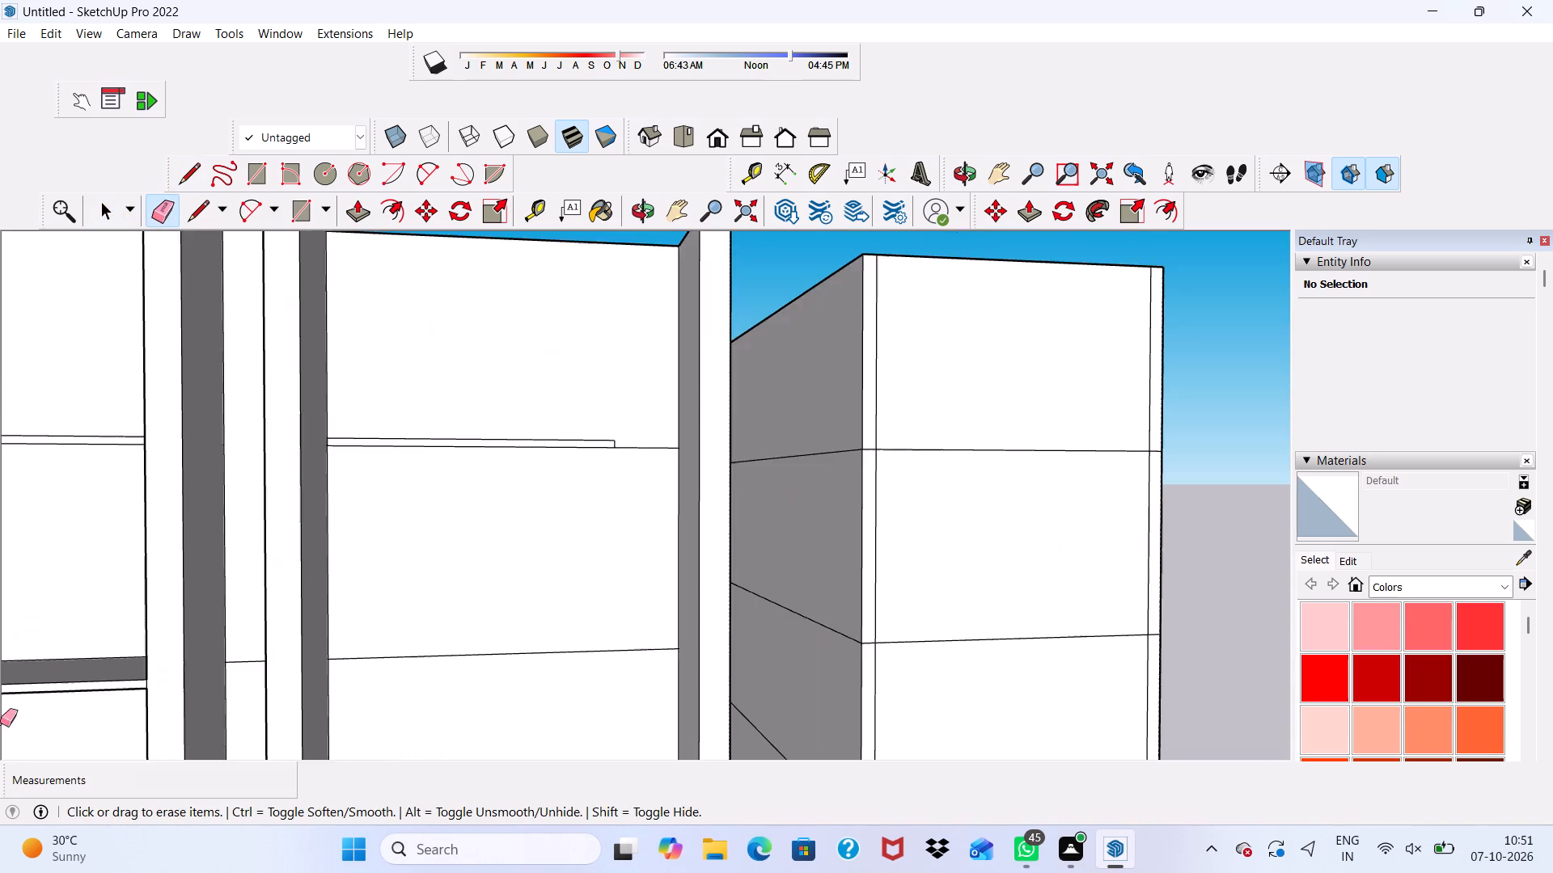
{"action": "scroll", "coordinate": [569, 578], "scroll_direction": "down", "scroll_amount": 2}
{"action": "scroll", "coordinate": [686, 491], "scroll_direction": "up", "scroll_amount": 12}
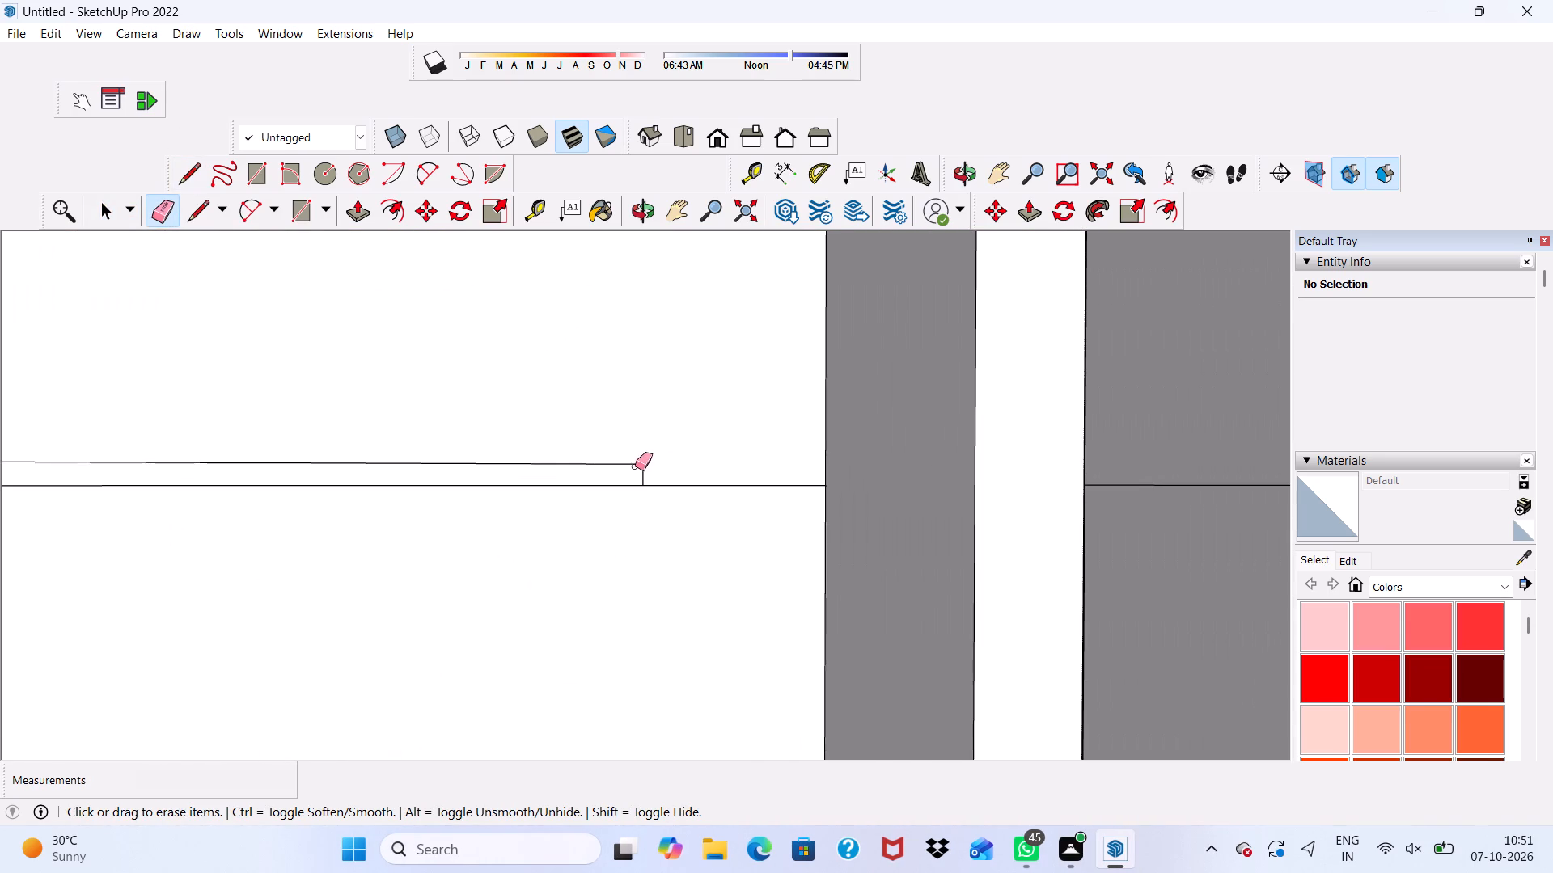
{"action": "left_click", "coordinate": [644, 474]}
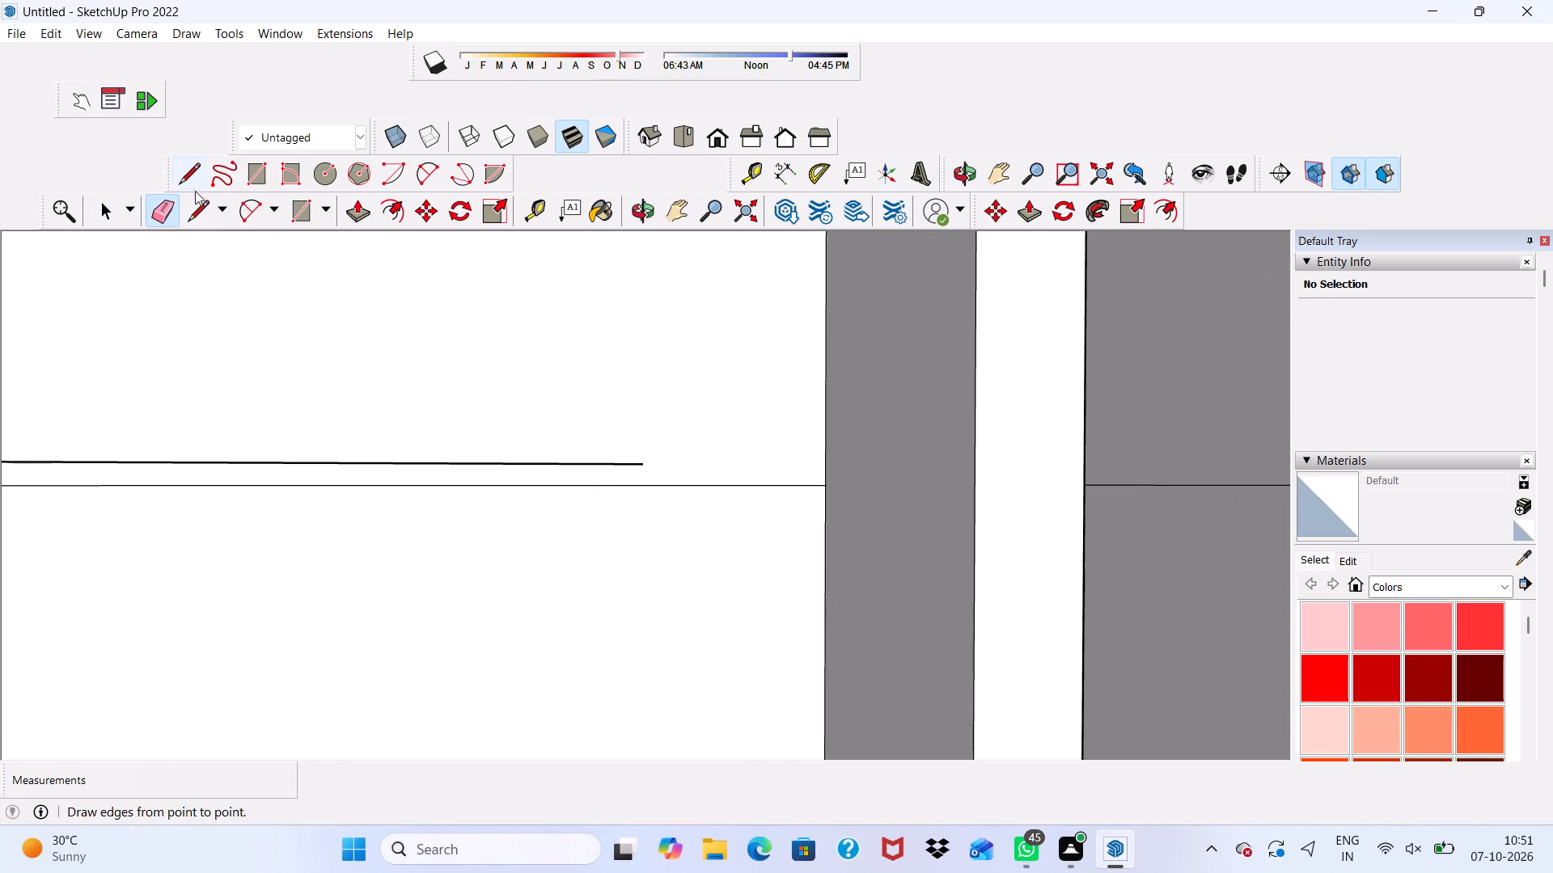
Draw a line extending the band's upper edge horizontally to the fin at the far end of the wide bay.
{"action": "left_click", "coordinate": [197, 205]}
{"action": "scroll", "coordinate": [652, 431], "scroll_direction": "up", "scroll_amount": 3}
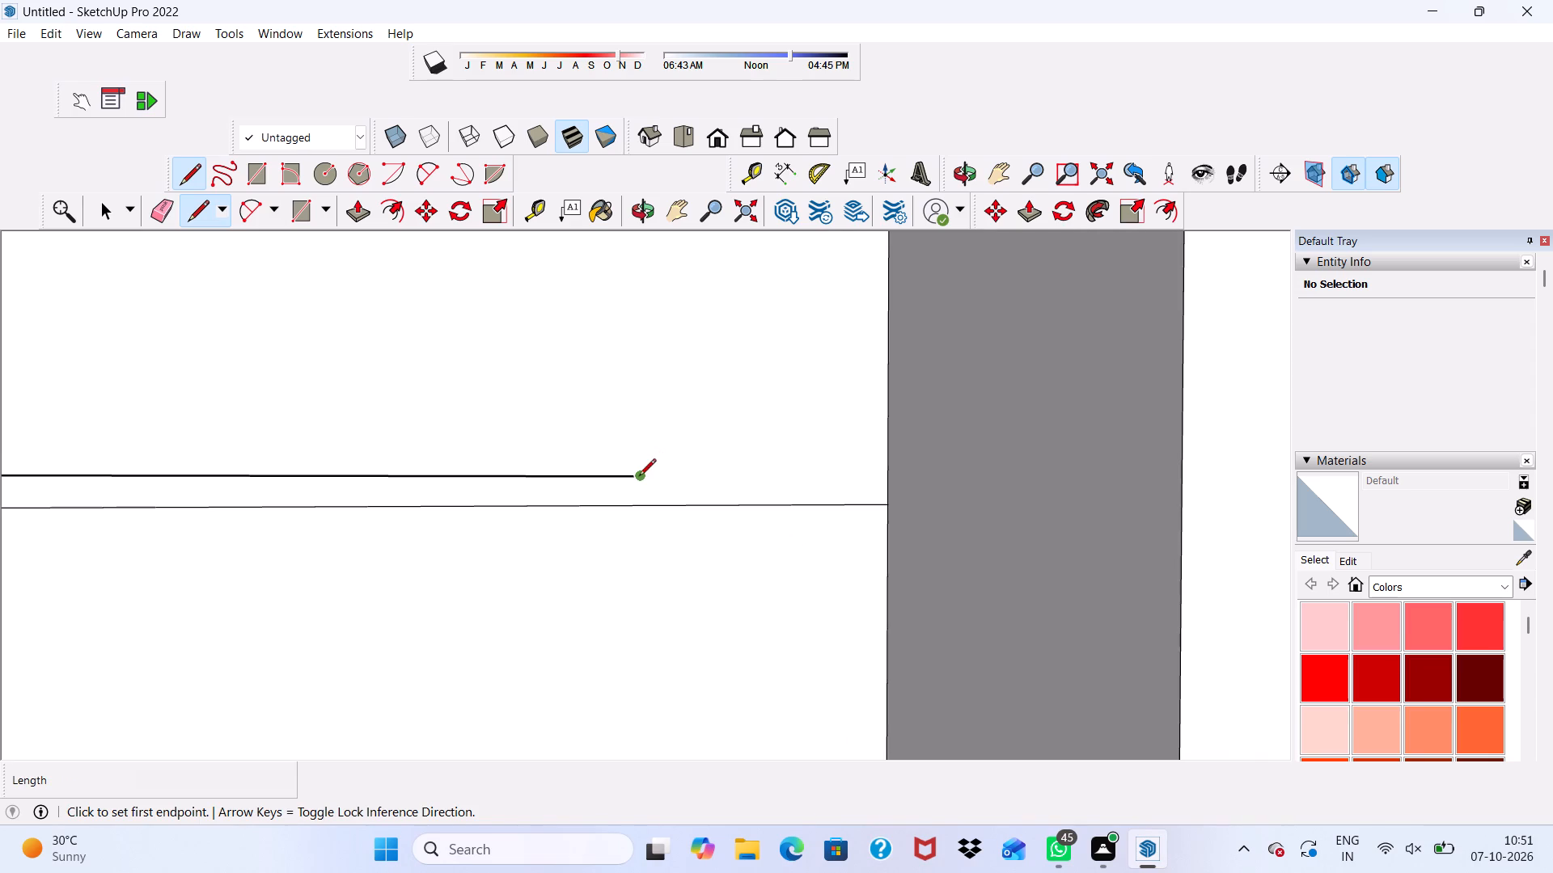
{"action": "left_click", "coordinate": [639, 477]}
{"action": "left_click", "coordinate": [887, 477]}
{"action": "scroll", "coordinate": [715, 470], "scroll_direction": "down", "scroll_amount": 4}
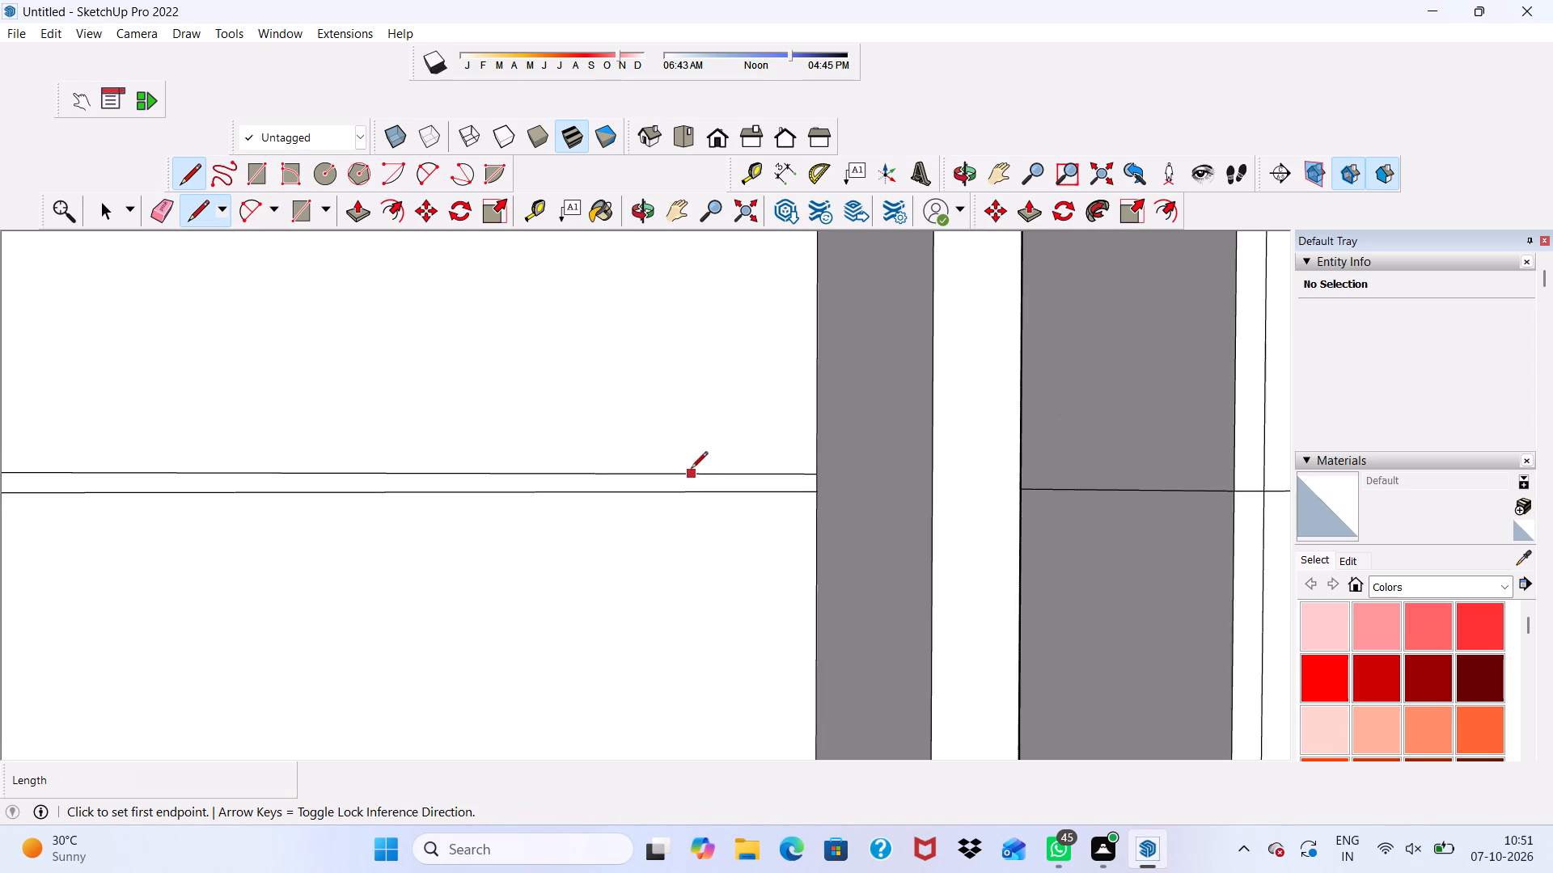
{"action": "scroll", "coordinate": [691, 470], "scroll_direction": "down", "scroll_amount": 6}
{"action": "key", "text": "space"}
Copy the full-width top floor-line band about 9' 11 7/8" straight down the wide bay and multiply it to four copies.
{"action": "scroll", "coordinate": [497, 466], "scroll_direction": "up", "scroll_amount": 4}
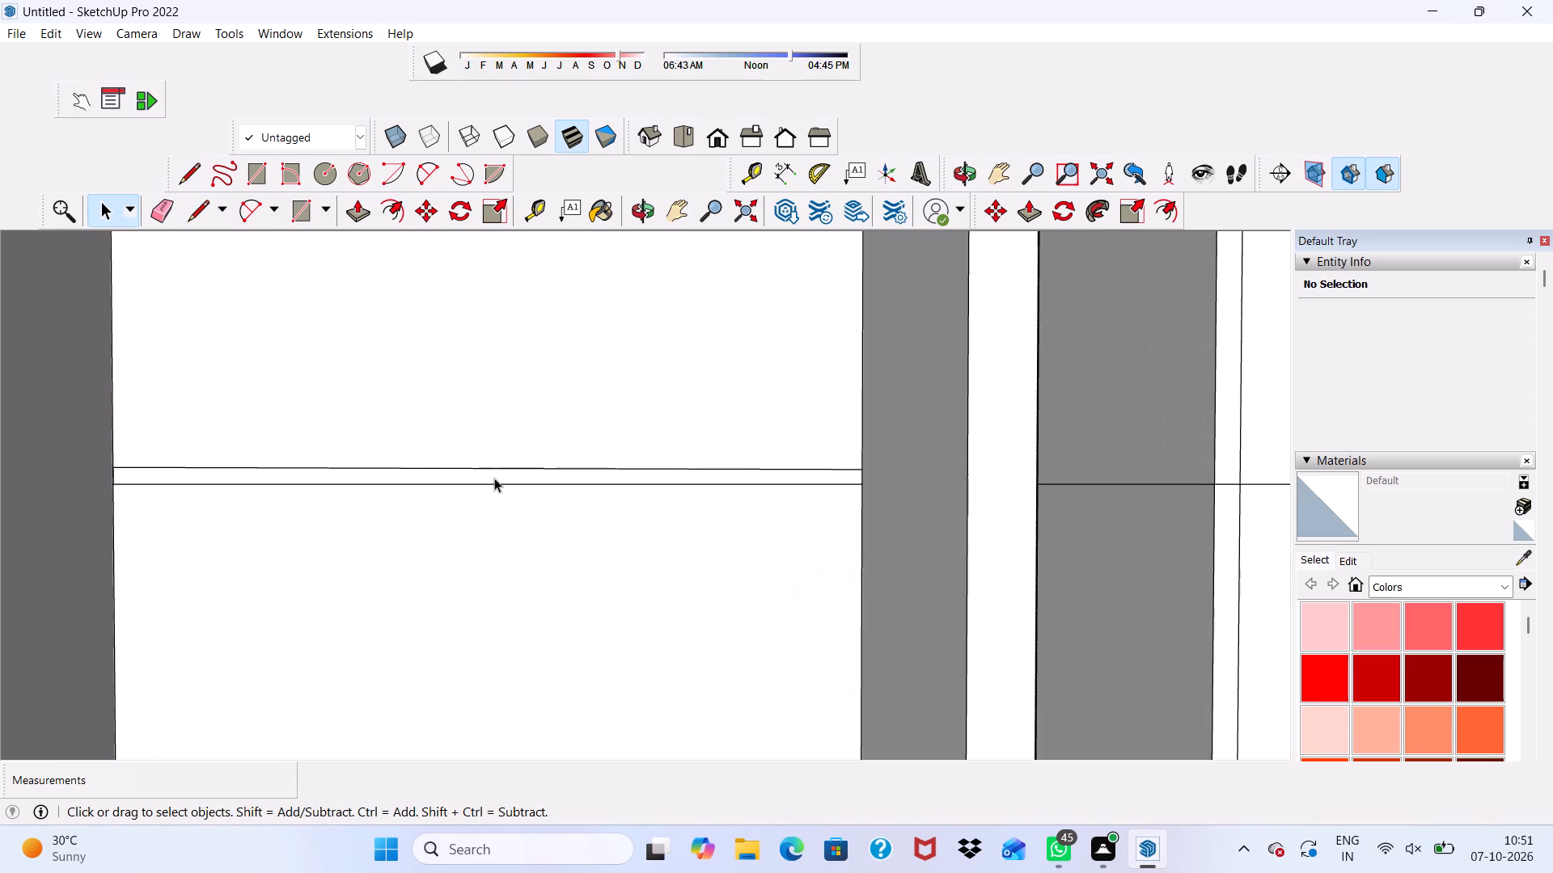
{"action": "double_click", "coordinate": [494, 478]}
{"action": "left_click", "coordinate": [421, 213]}
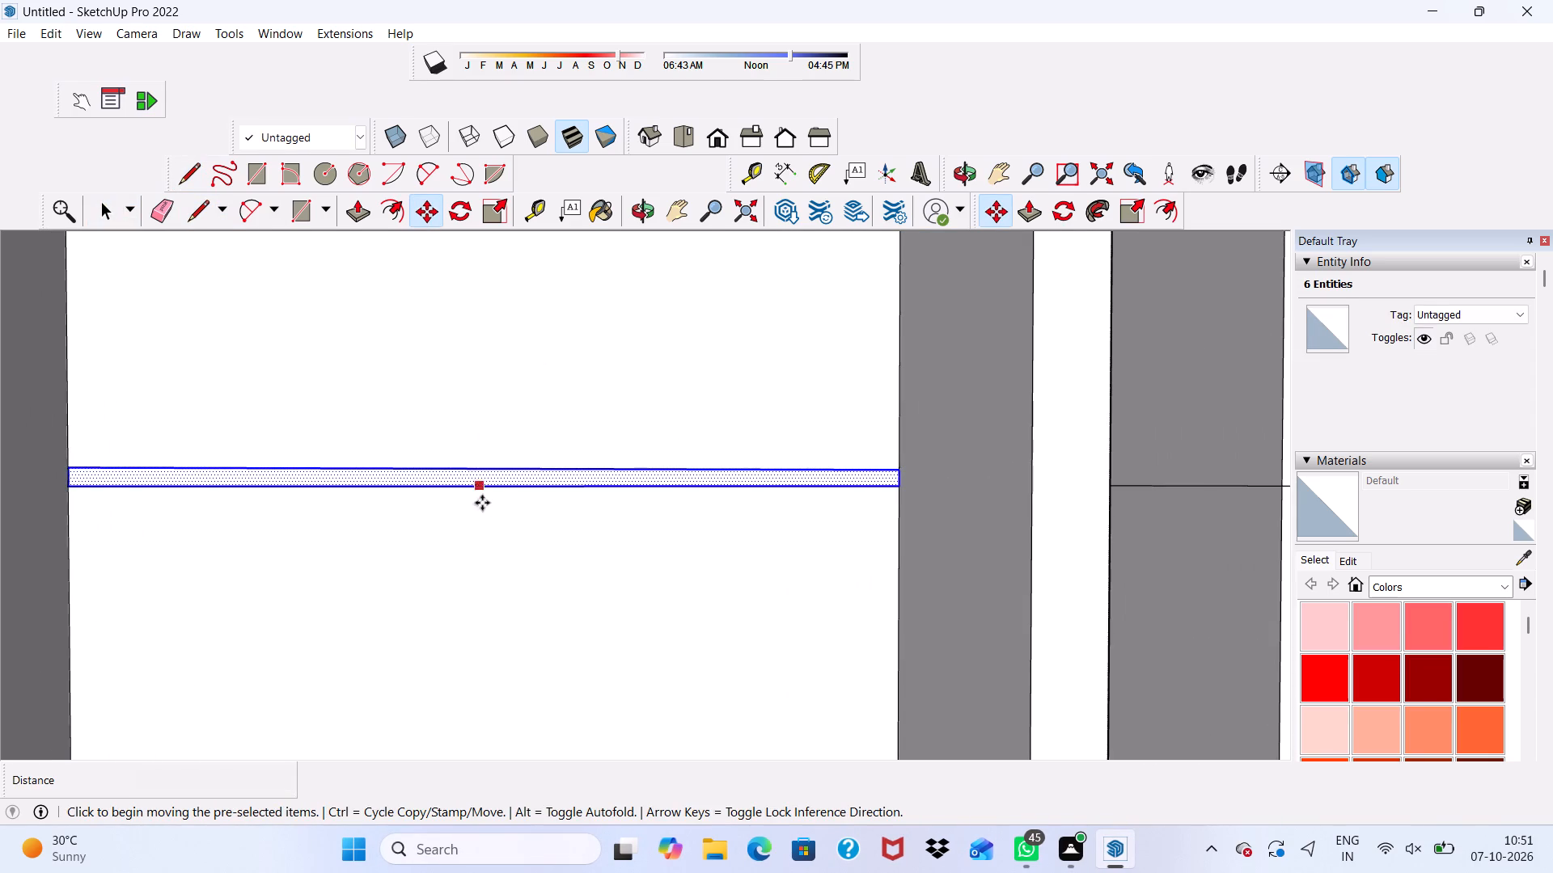
{"action": "left_click", "coordinate": [480, 477]}
{"action": "scroll", "coordinate": [485, 504], "scroll_direction": "down", "scroll_amount": 4}
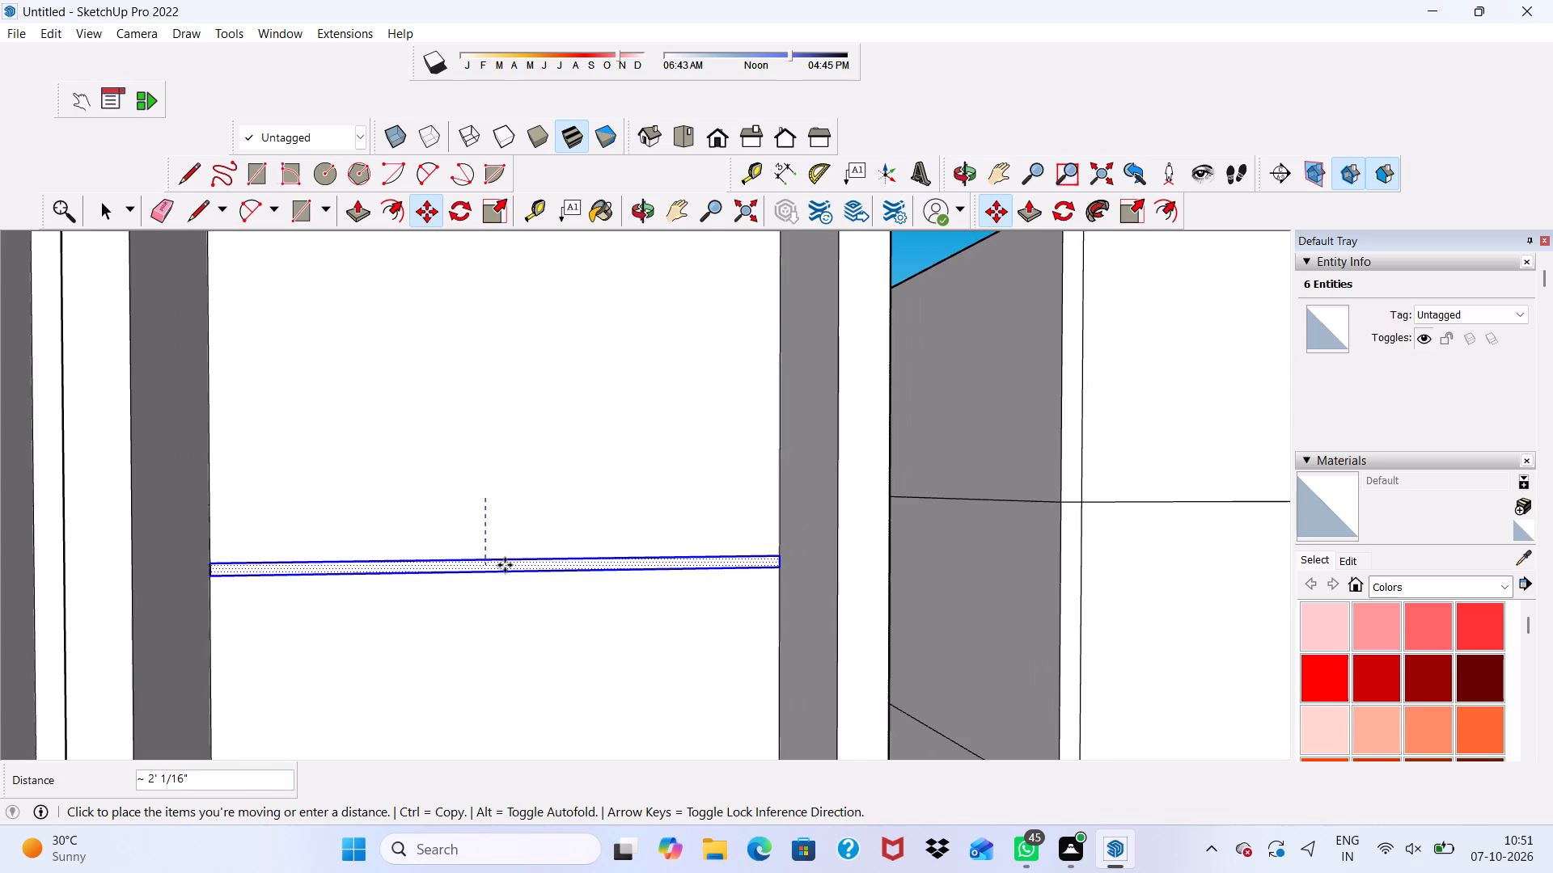
{"action": "scroll", "coordinate": [505, 565], "scroll_direction": "down", "scroll_amount": 11}
{"action": "scroll", "coordinate": [495, 643], "scroll_direction": "up", "scroll_amount": 12}
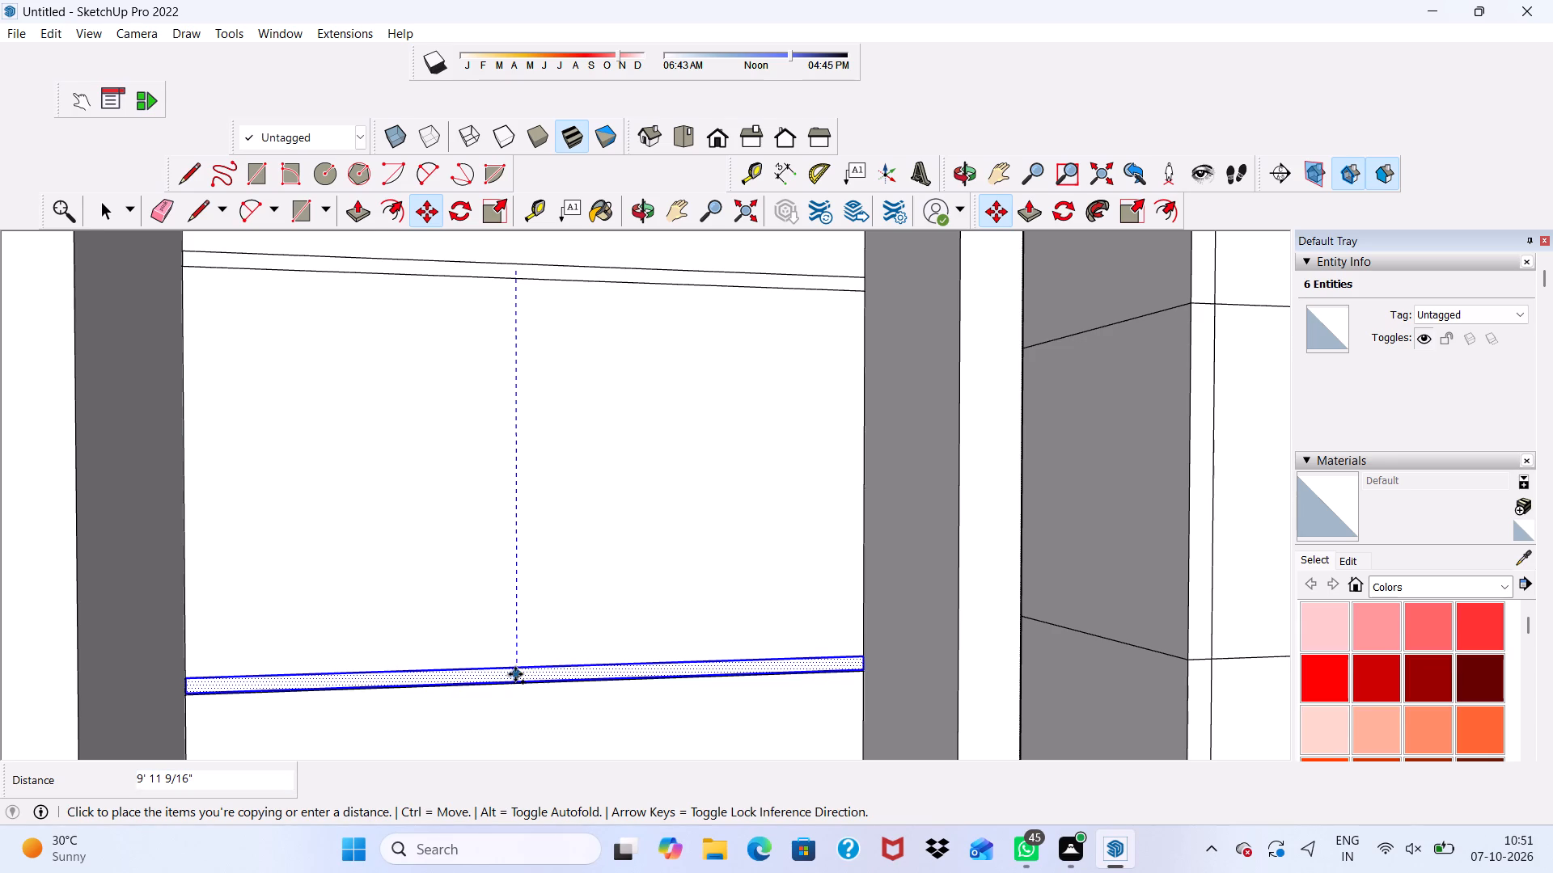
{"action": "scroll", "coordinate": [515, 674], "scroll_direction": "up", "scroll_amount": 3}
{"action": "middle_click_drag", "start_coordinate": [515, 674], "coordinate": [520, 624]}
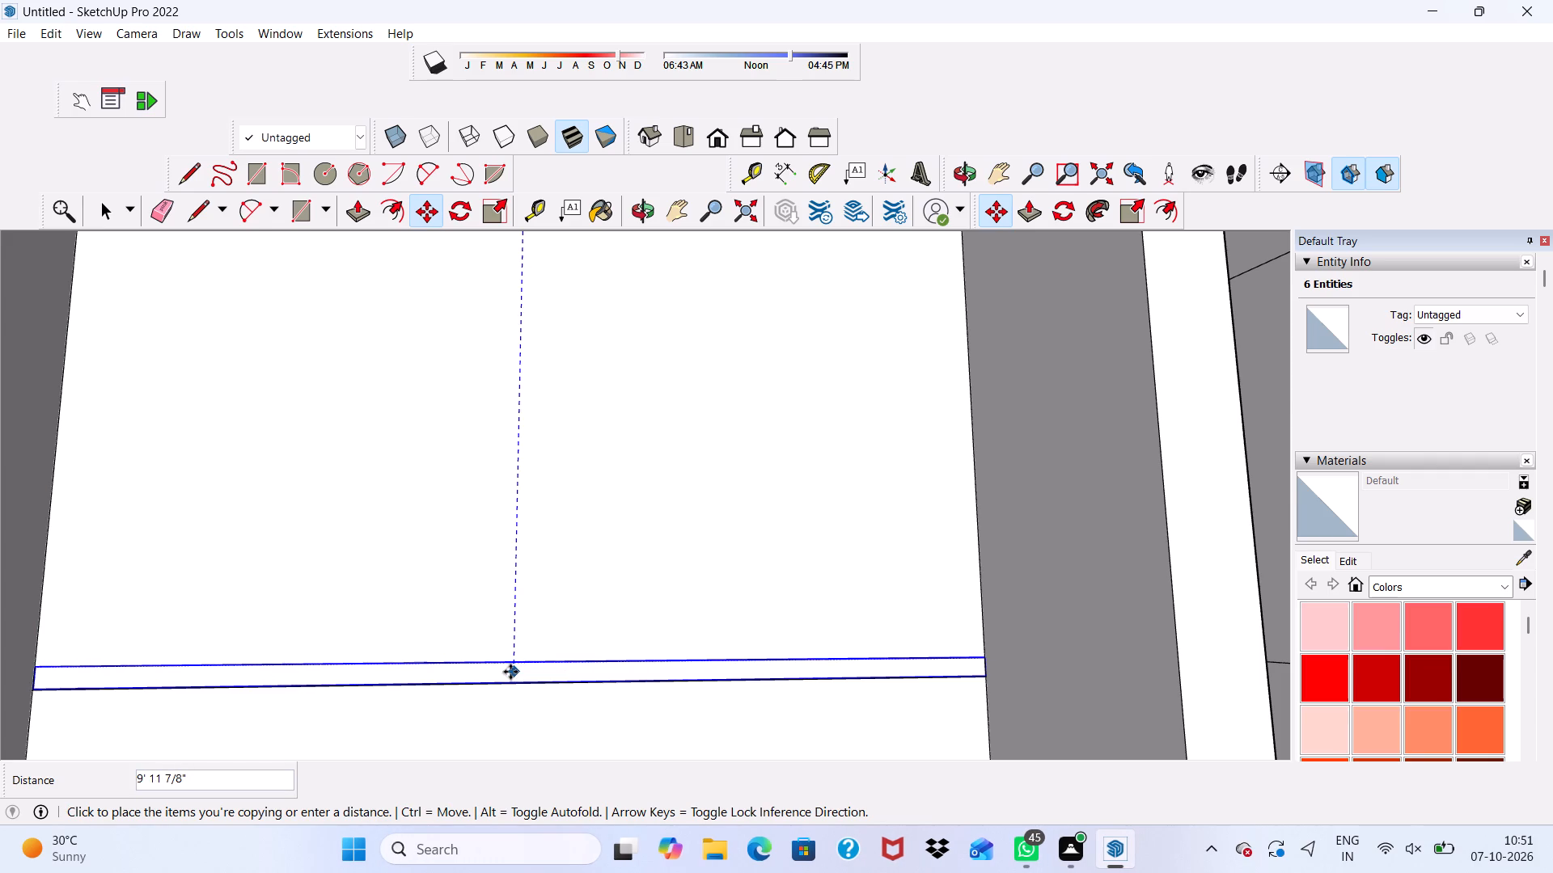
{"action": "left_click", "coordinate": [510, 672]}
{"action": "key", "text": "shift+asterisk"}
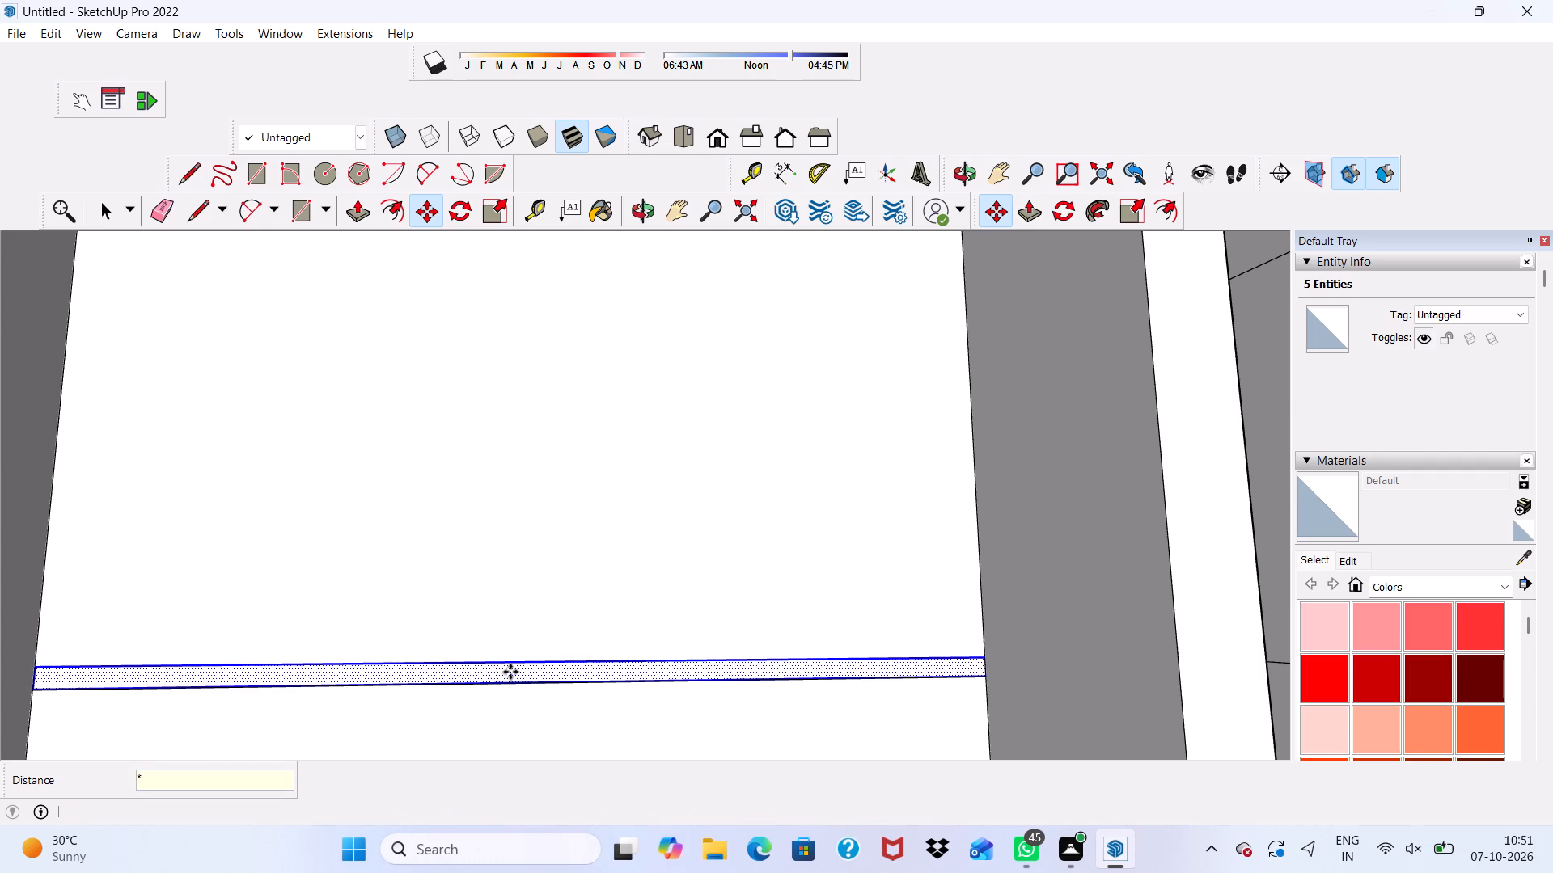
{"action": "key", "text": "4"}
{"action": "key", "text": "Return"}
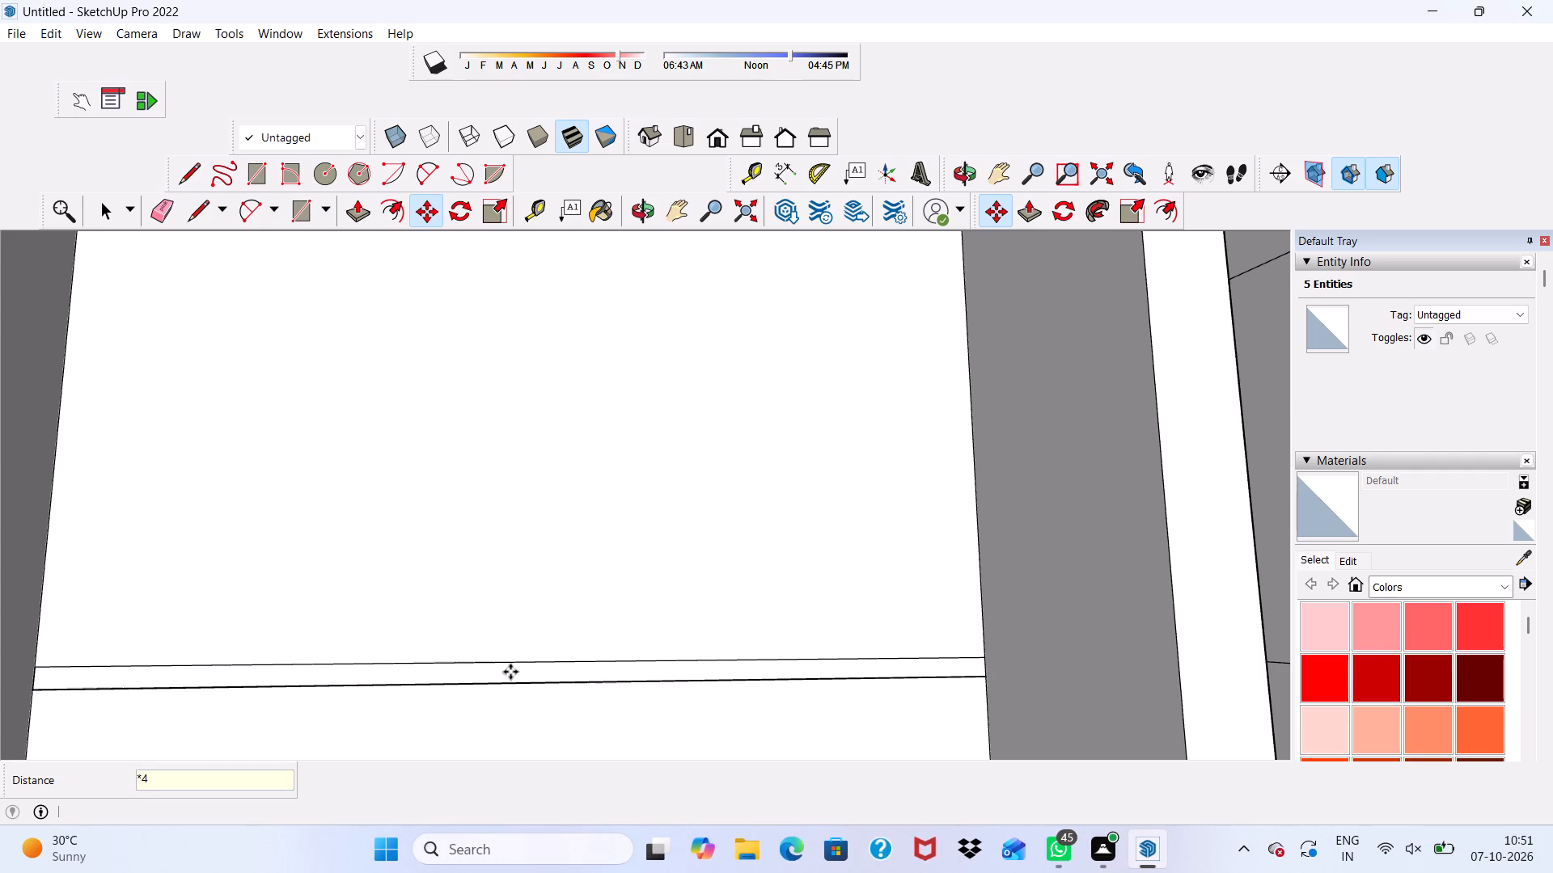
Erase the surplus band copy that lies below the raised slab among the columns.
{"action": "scroll", "coordinate": [510, 672], "scroll_direction": "down", "scroll_amount": 20}
{"action": "scroll", "coordinate": [510, 672], "scroll_direction": "down", "scroll_amount": 6}
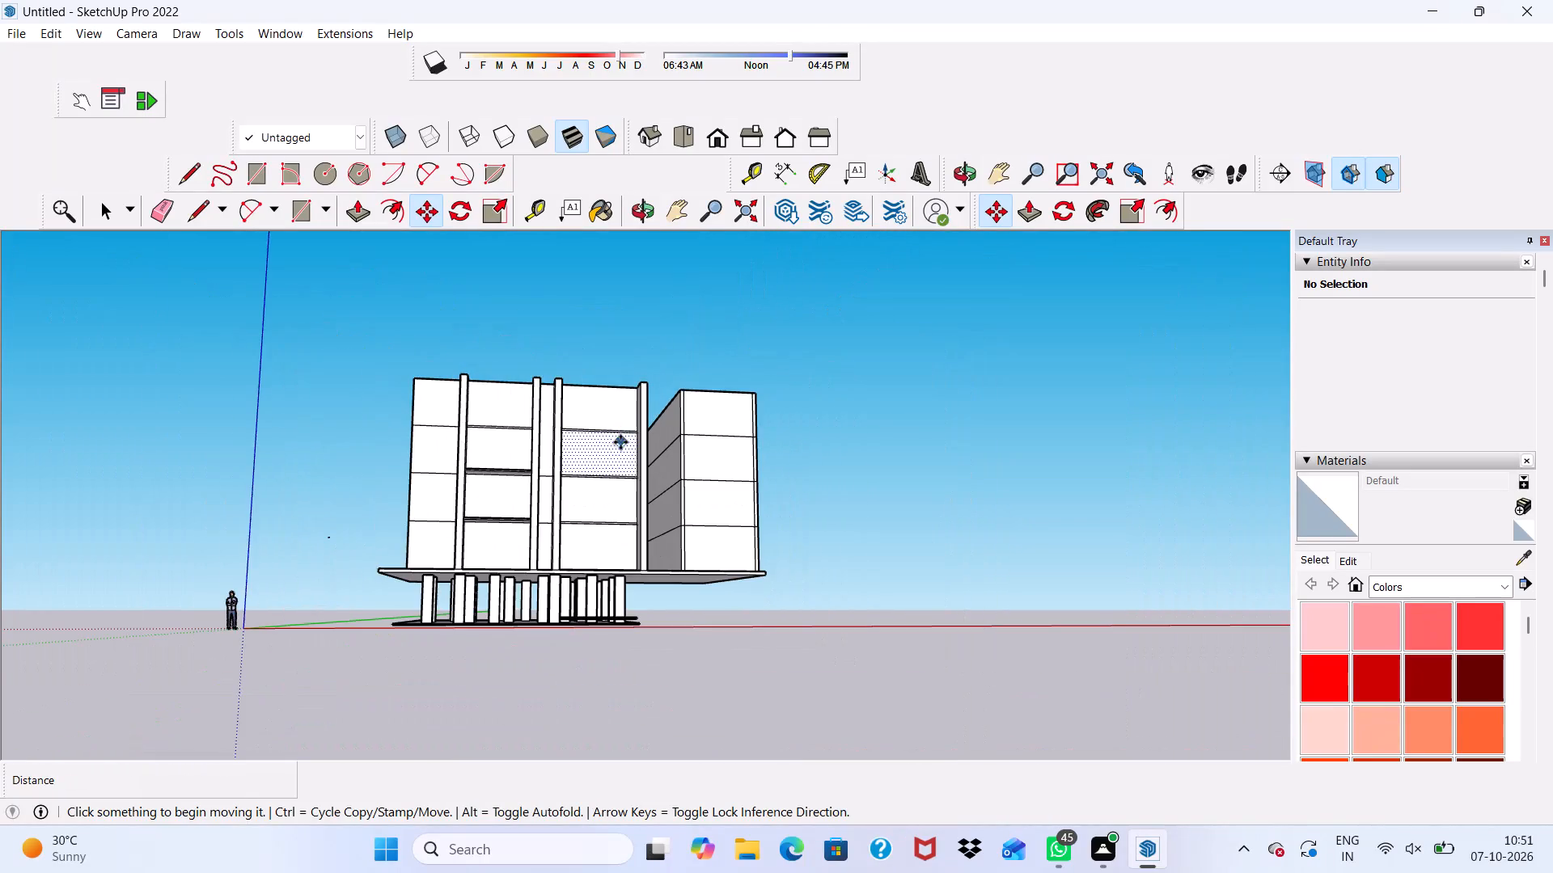
{"action": "middle_click_drag", "start_coordinate": [620, 443], "coordinate": [618, 508]}
{"action": "scroll", "coordinate": [605, 574], "scroll_direction": "up", "scroll_amount": 10}
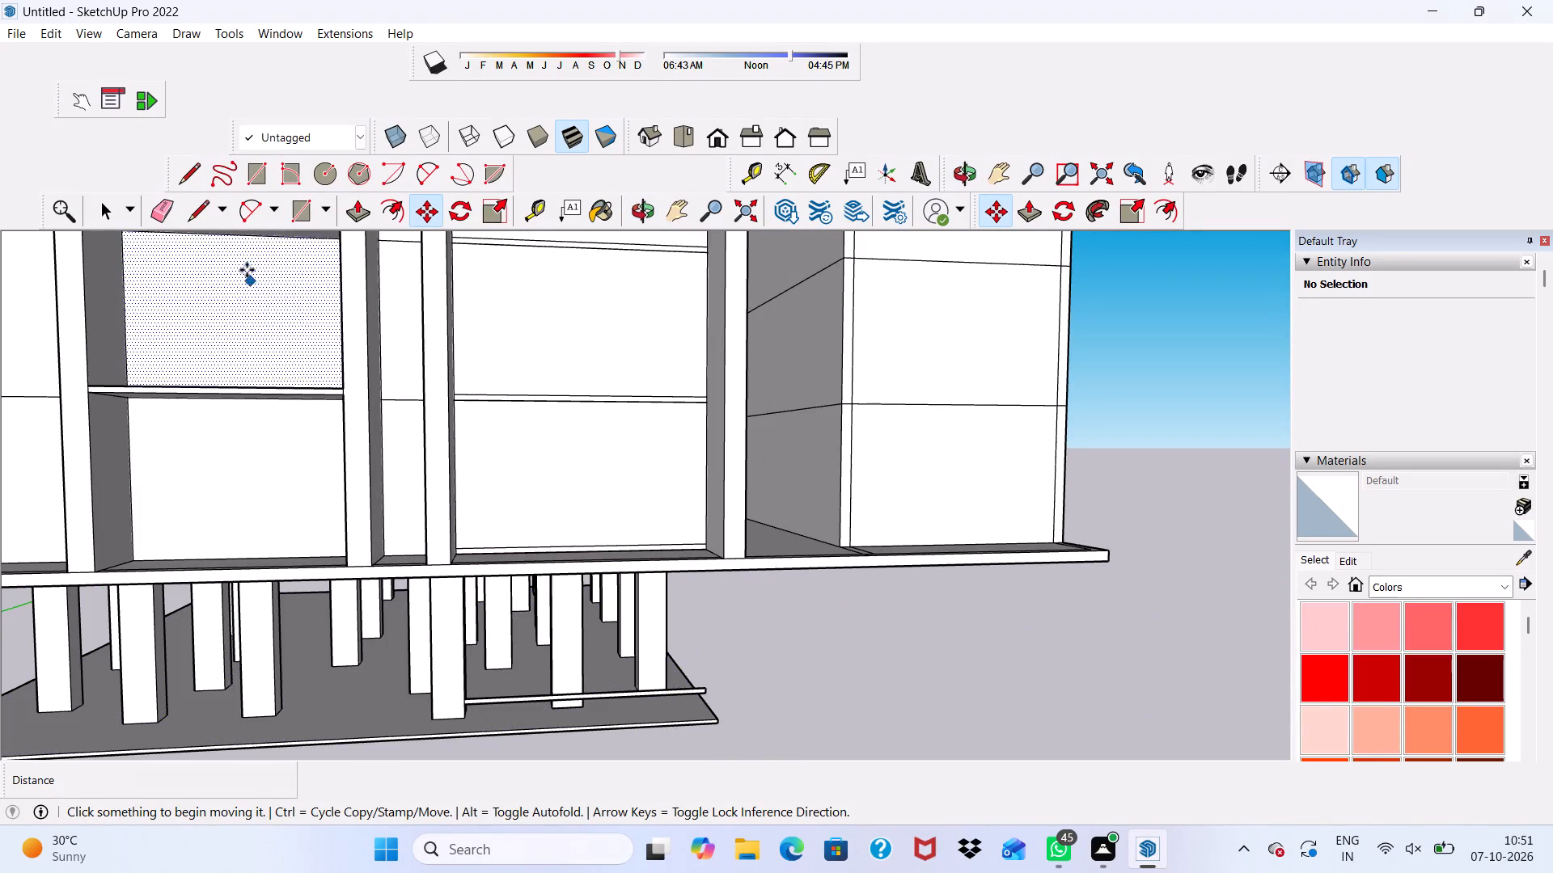
{"action": "left_click", "coordinate": [155, 209]}
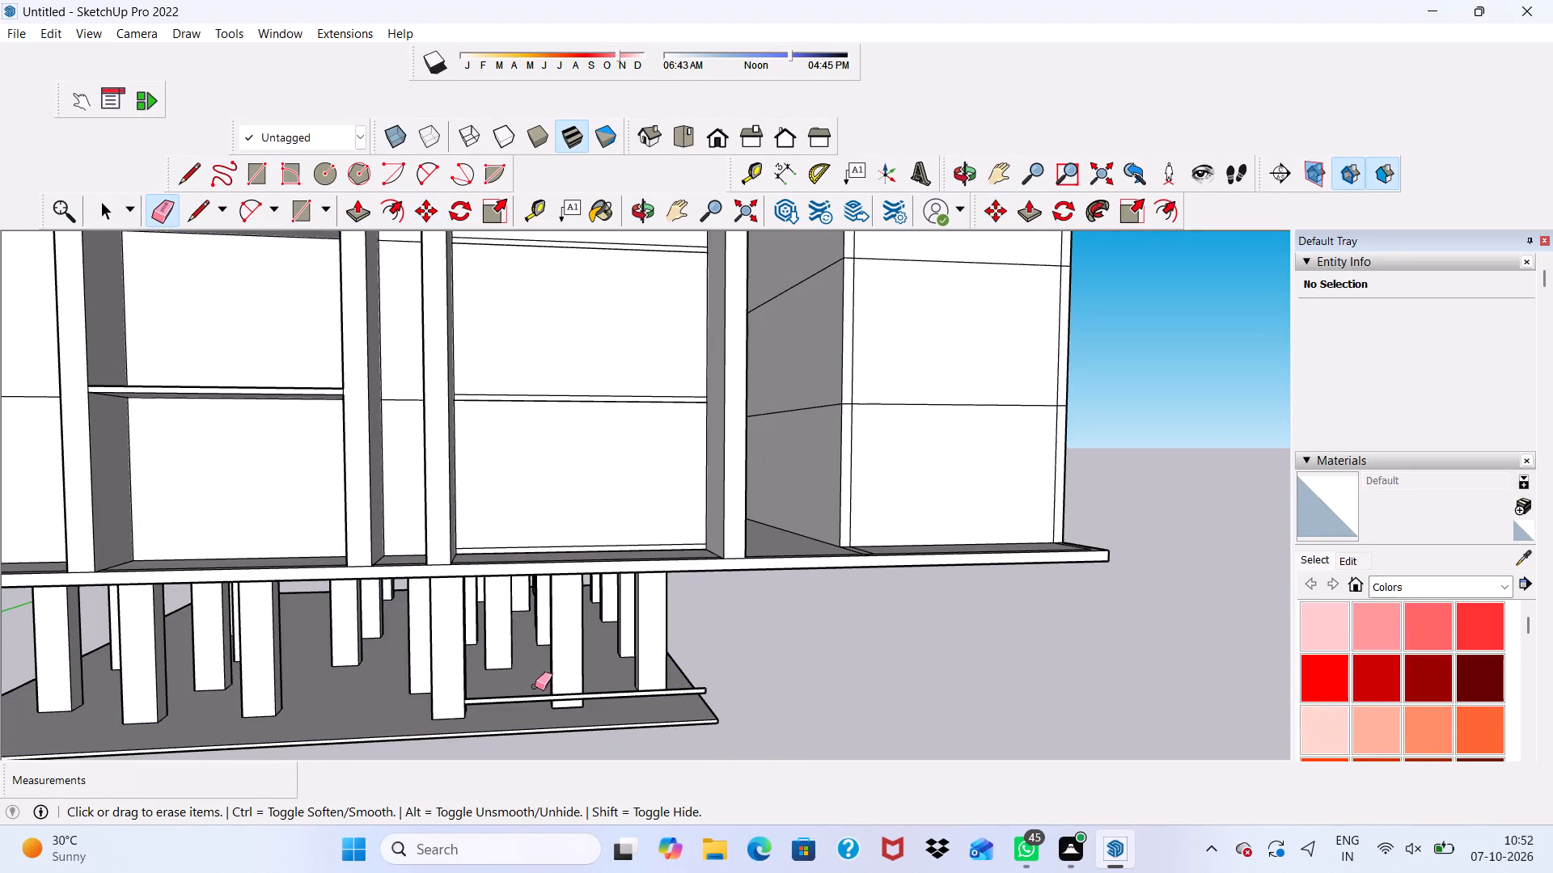
{"action": "left_click_drag", "start_coordinate": [531, 683], "coordinate": [526, 700]}
{"action": "scroll", "coordinate": [700, 681], "scroll_direction": "up", "scroll_amount": 4}
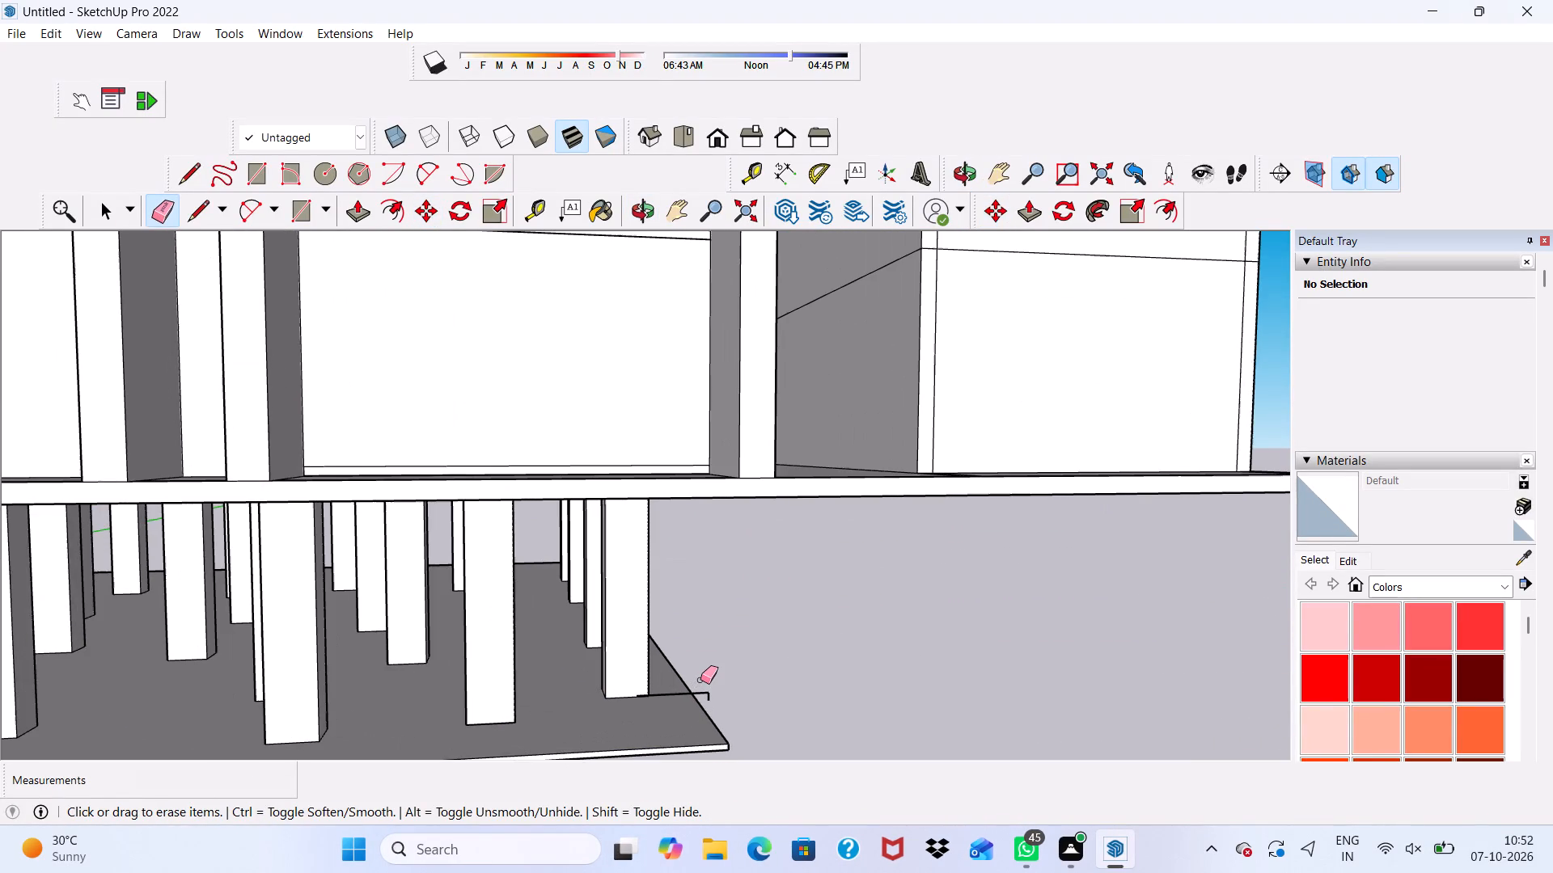
{"action": "left_click_drag", "start_coordinate": [700, 680], "coordinate": [699, 693]}
{"action": "left_click_drag", "start_coordinate": [706, 694], "coordinate": [716, 700]}
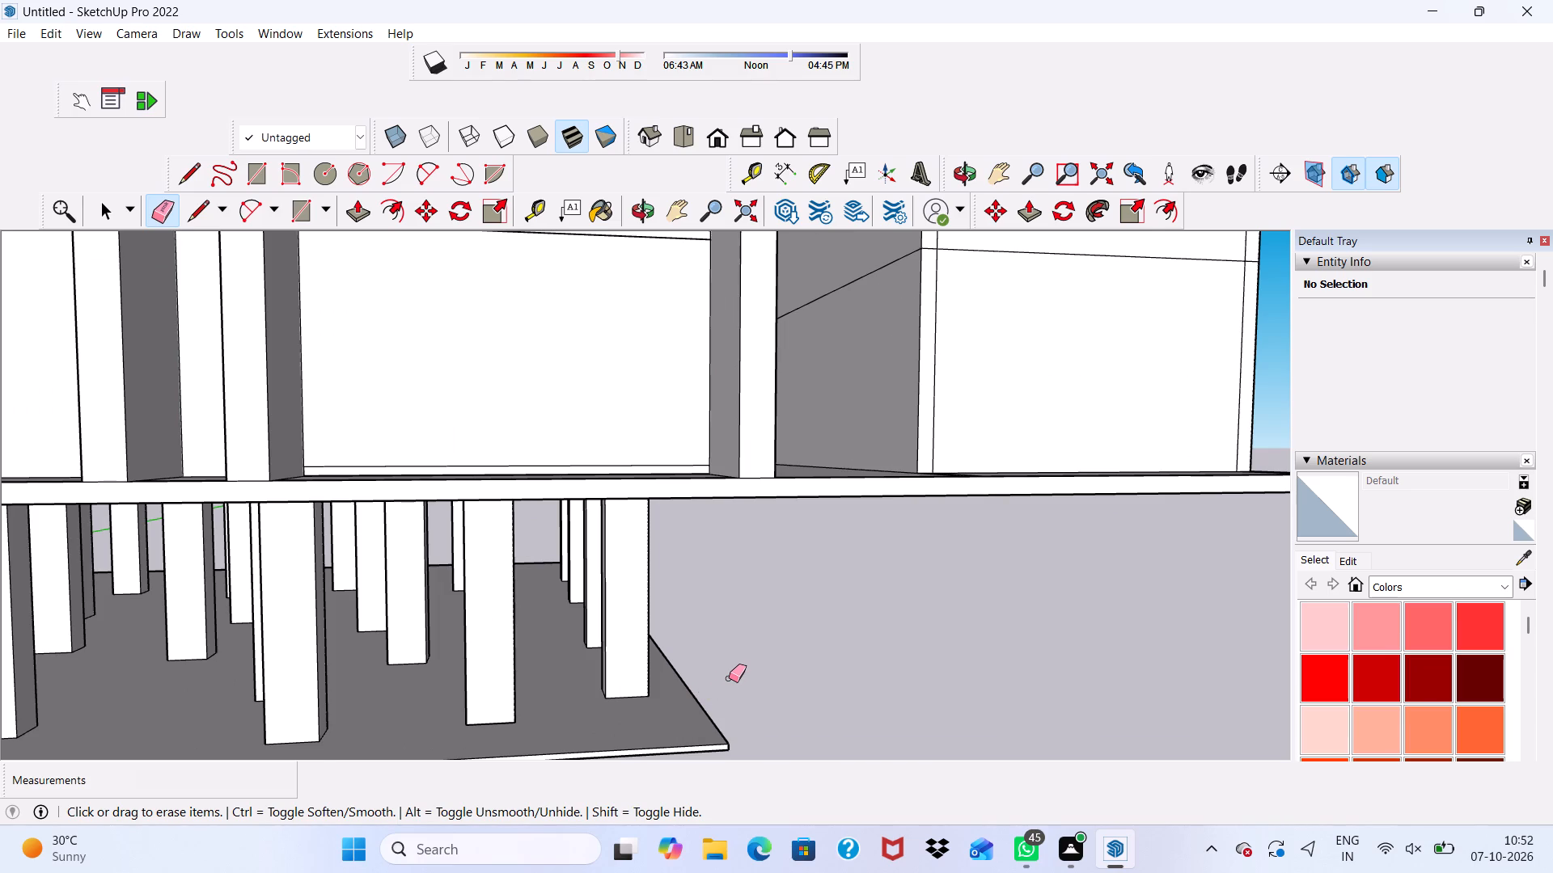
Erase the upper edge of the lowest band copy, just above the raised slab in the wide bay.
{"action": "scroll", "coordinate": [729, 678], "scroll_direction": "down", "scroll_amount": 2}
{"action": "scroll", "coordinate": [729, 678], "scroll_direction": "up", "scroll_amount": 1}
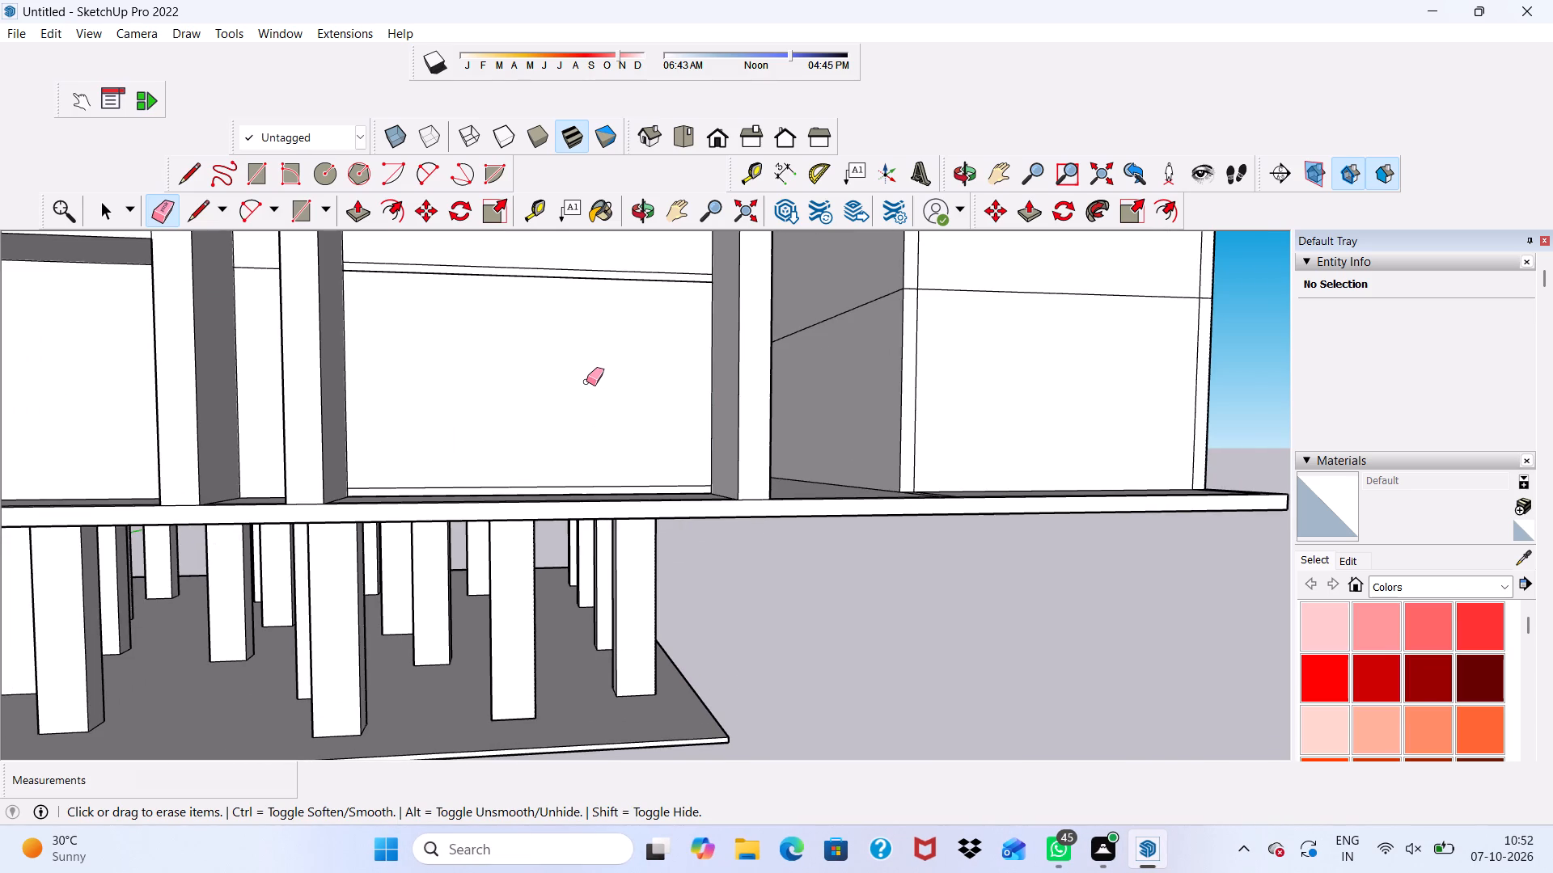
{"action": "scroll", "coordinate": [700, 408], "scroll_direction": "up", "scroll_amount": 3}
{"action": "scroll", "coordinate": [700, 408], "scroll_direction": "down", "scroll_amount": 4}
{"action": "middle_click_drag", "start_coordinate": [702, 411], "coordinate": [561, 598]}
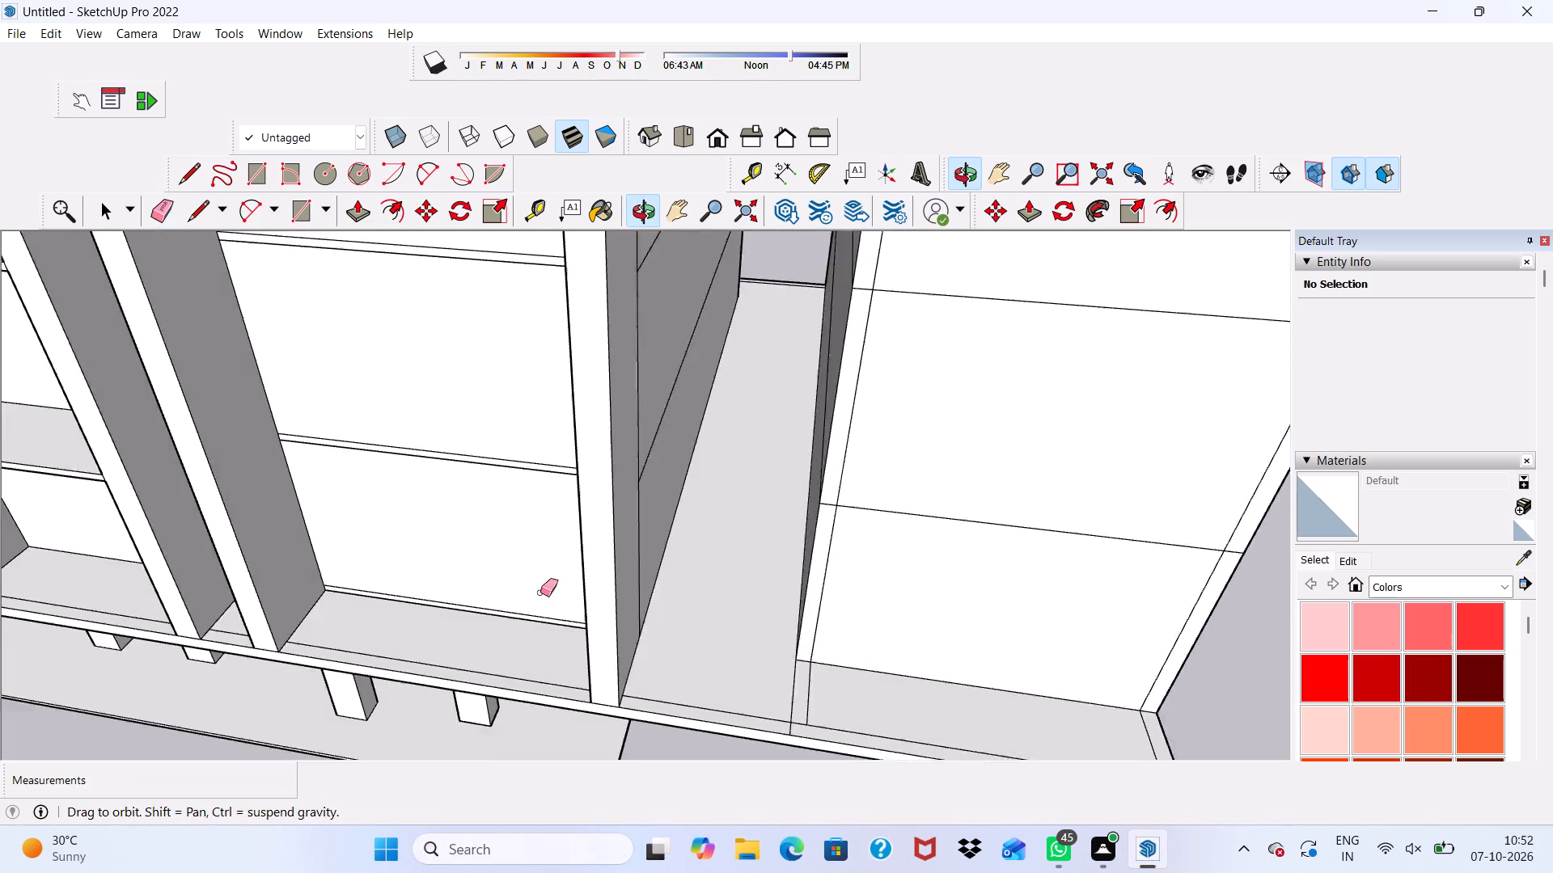
{"action": "scroll", "coordinate": [448, 577], "scroll_direction": "up", "scroll_amount": 9}
{"action": "left_click_drag", "start_coordinate": [444, 605], "coordinate": [446, 614]}
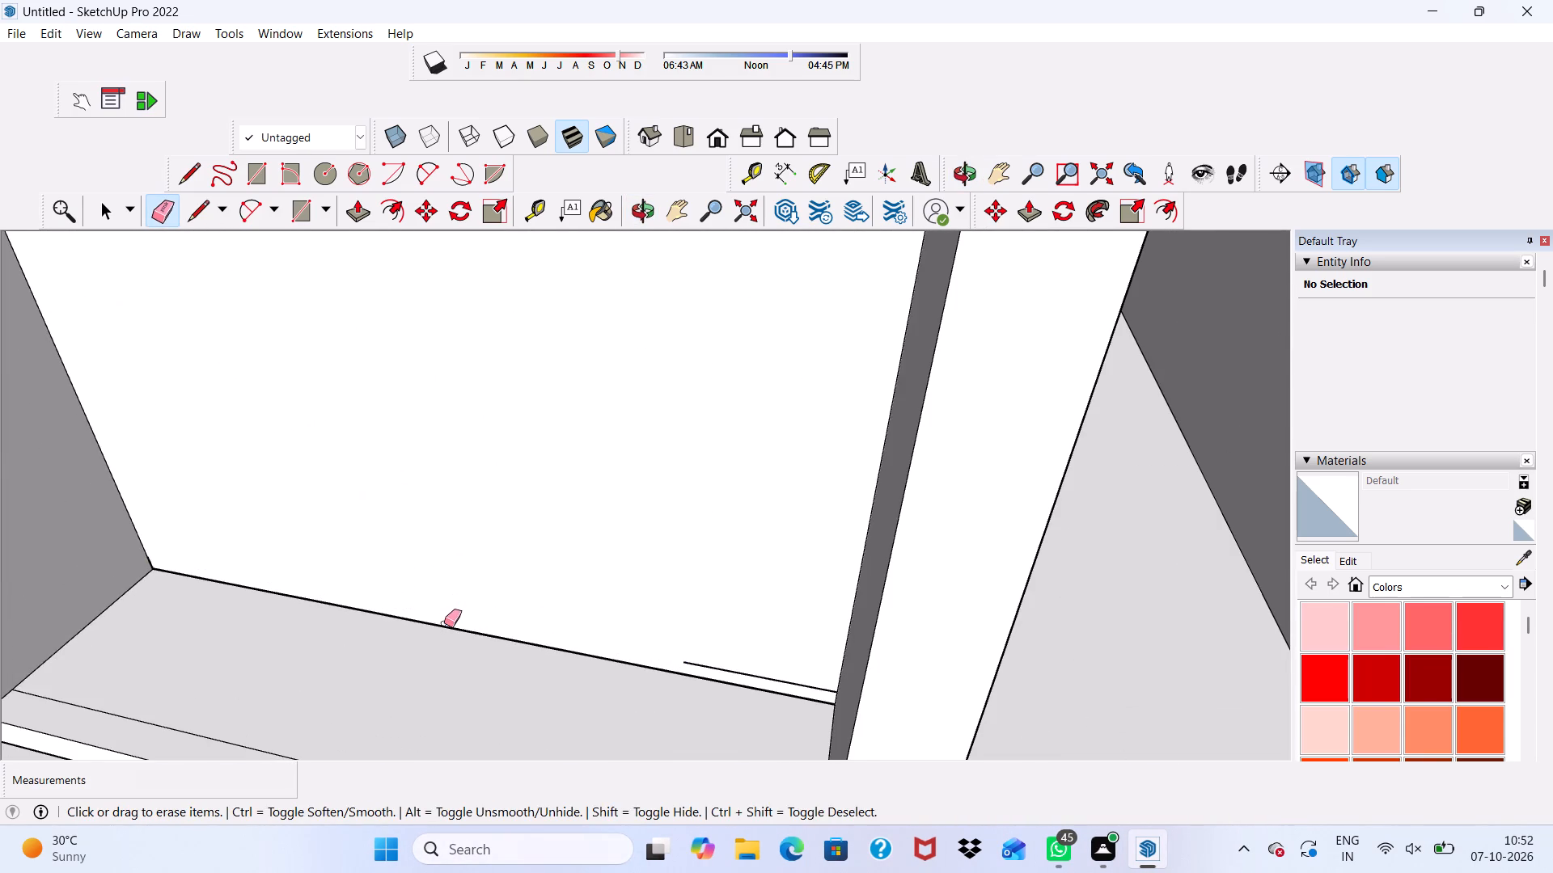
{"action": "scroll", "coordinate": [442, 628], "scroll_direction": "up", "scroll_amount": 3}
{"action": "left_click_drag", "start_coordinate": [920, 679], "coordinate": [920, 705]}
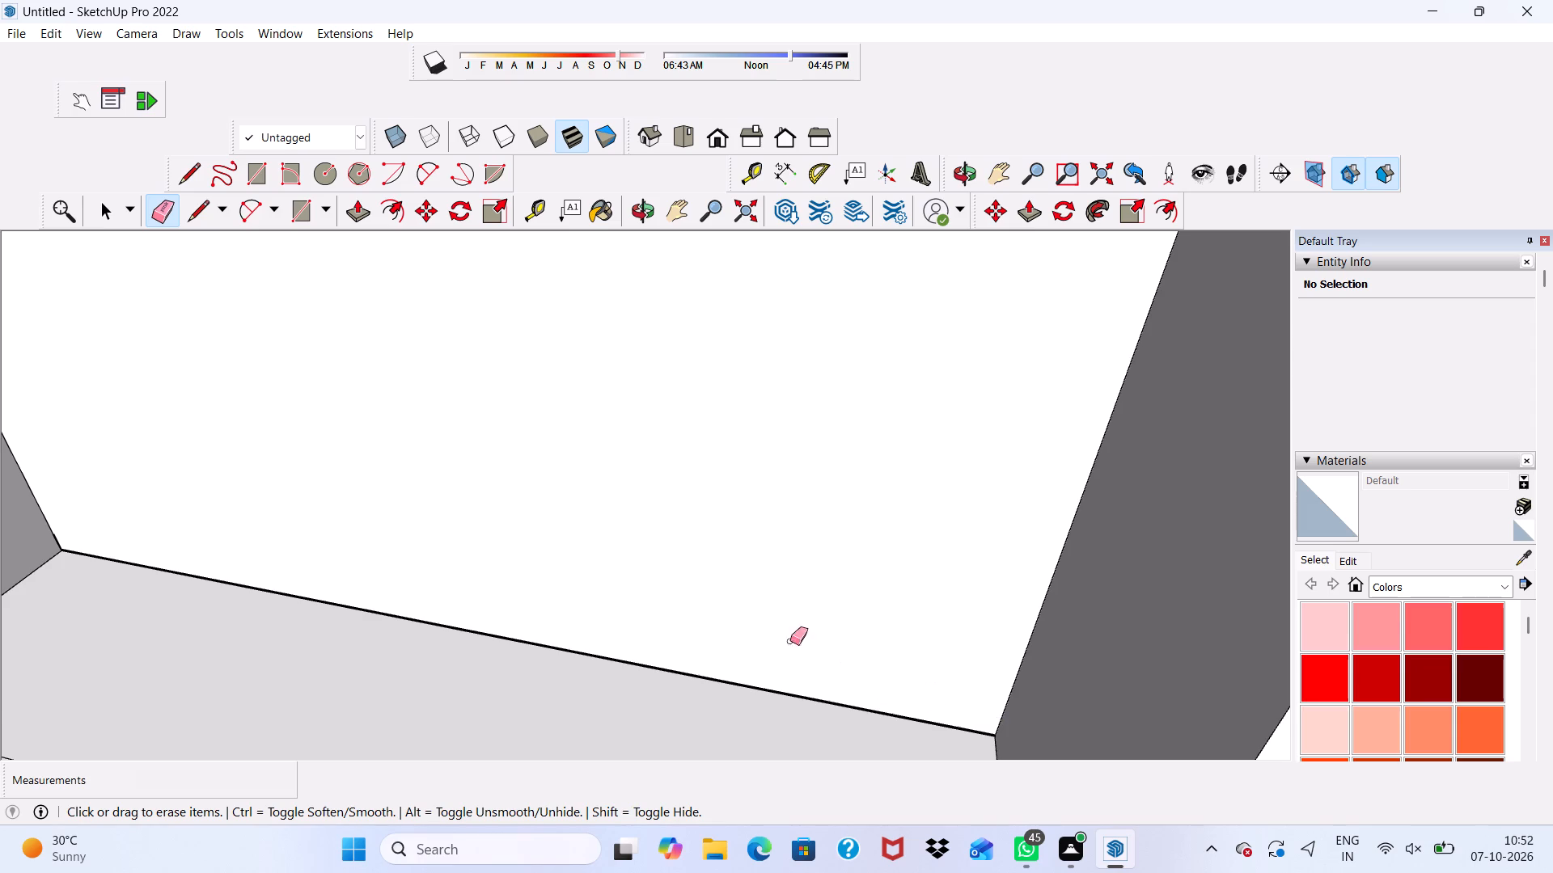
Examine the wide bay's base along the raised slab and the floor-line band above it.
{"action": "scroll", "coordinate": [755, 622], "scroll_direction": "down", "scroll_amount": 13}
{"action": "scroll", "coordinate": [616, 646], "scroll_direction": "up", "scroll_amount": 5}
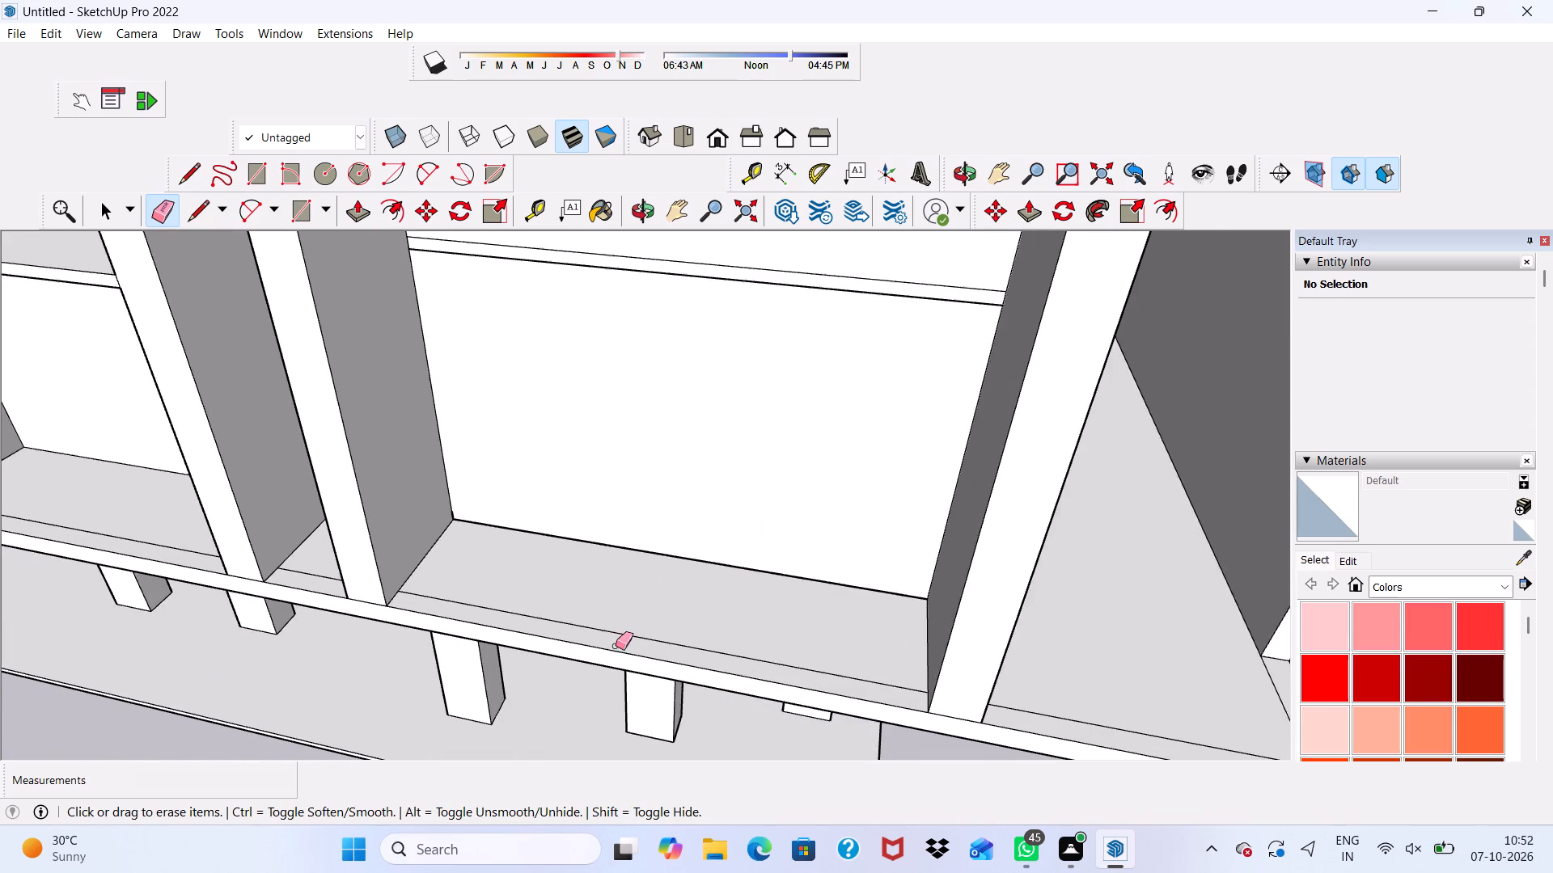
{"action": "scroll", "coordinate": [611, 647], "scroll_direction": "down", "scroll_amount": 1}
{"action": "middle_click_drag", "start_coordinate": [611, 647], "coordinate": [759, 587]}
{"action": "scroll", "coordinate": [759, 587], "scroll_direction": "up", "scroll_amount": 4}
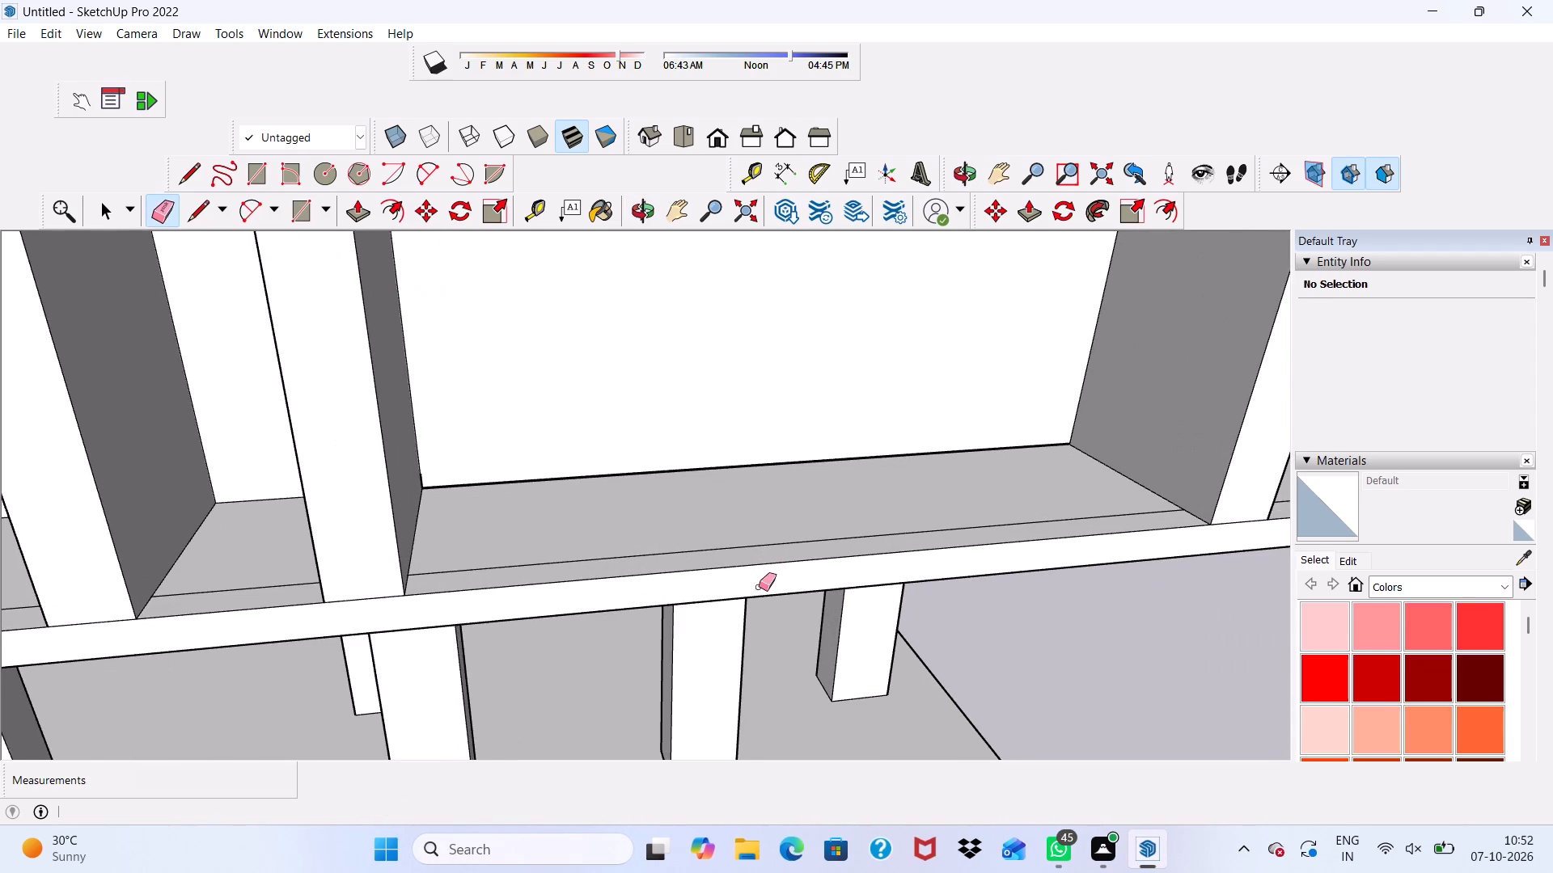
{"action": "scroll", "coordinate": [759, 587], "scroll_direction": "up", "scroll_amount": 1}
{"action": "key", "text": "space"}
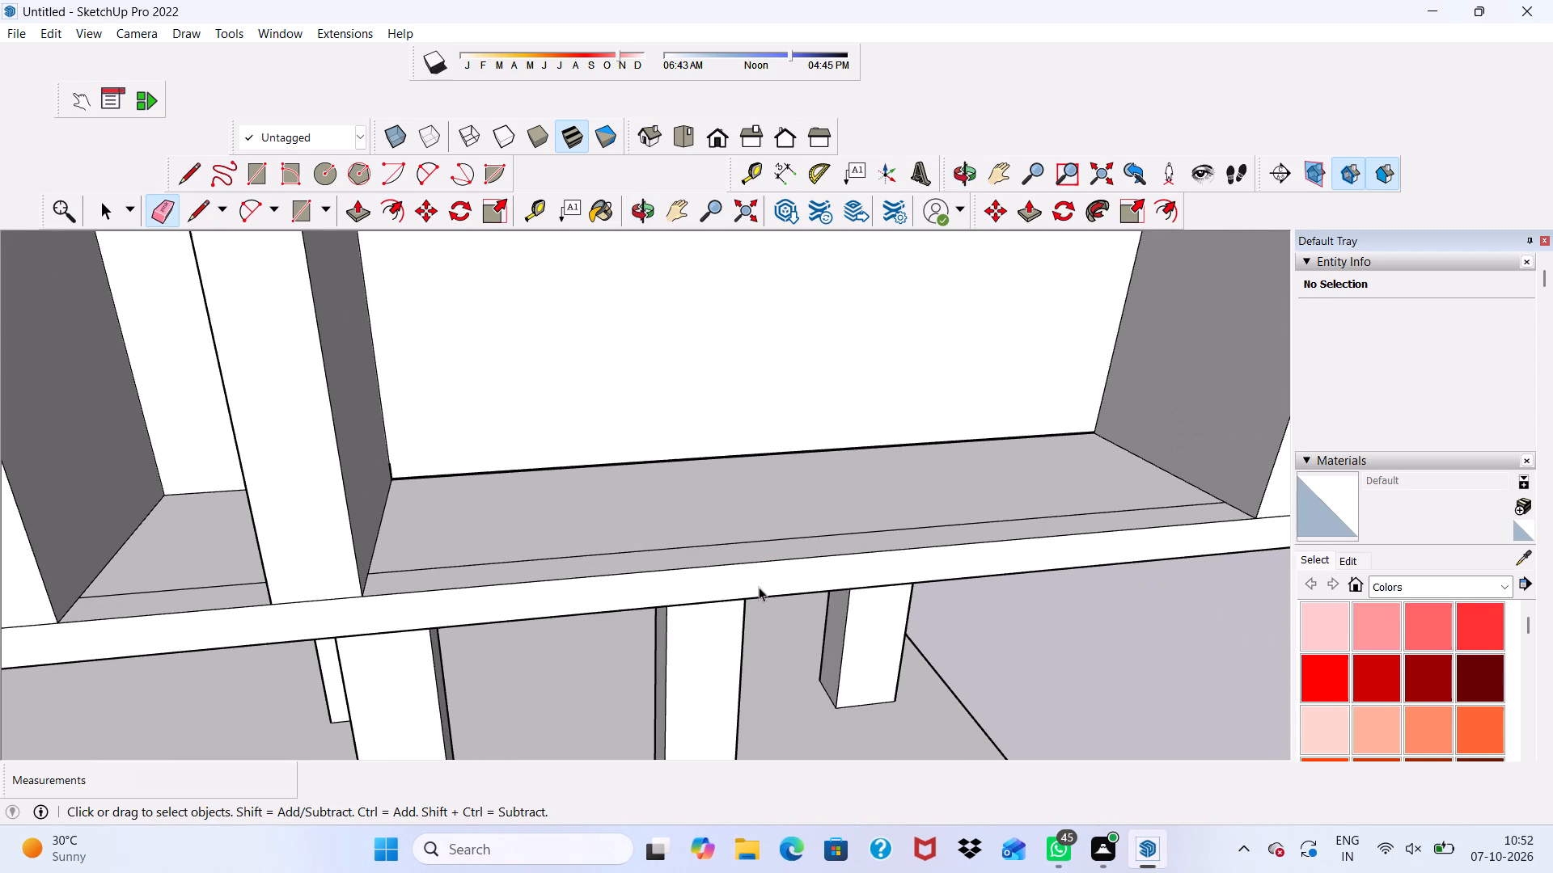
{"action": "scroll", "coordinate": [759, 587], "scroll_direction": "down", "scroll_amount": 10}
{"action": "middle_click_drag", "start_coordinate": [760, 587], "coordinate": [656, 647]}
{"action": "scroll", "coordinate": [654, 647], "scroll_direction": "down", "scroll_amount": 1}
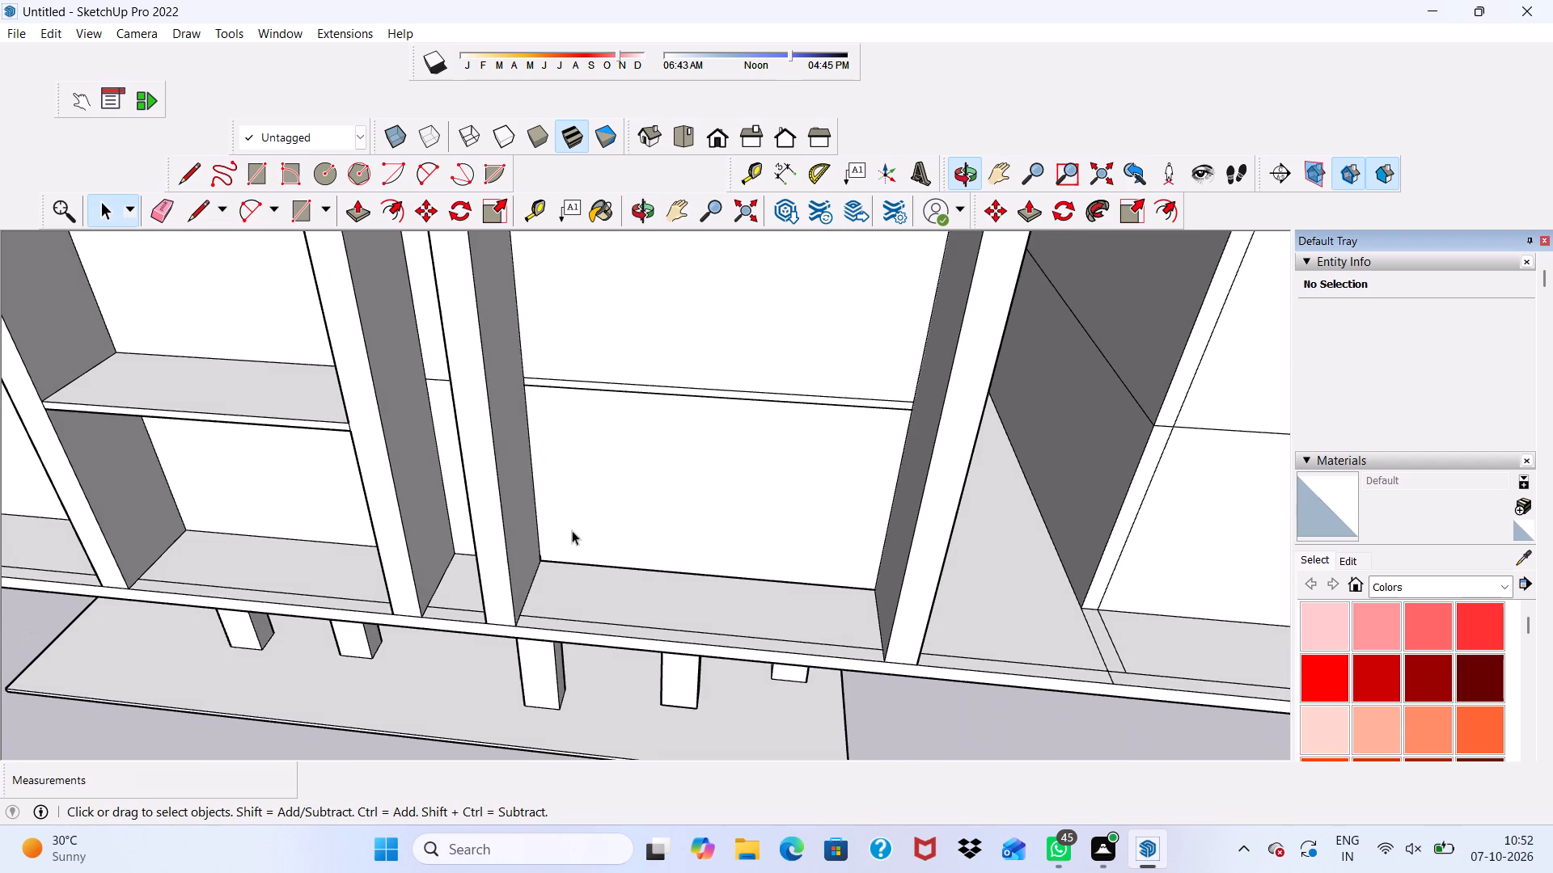
{"action": "scroll", "coordinate": [560, 479], "scroll_direction": "up", "scroll_amount": 4}
{"action": "scroll", "coordinate": [471, 639], "scroll_direction": "down", "scroll_amount": 2}
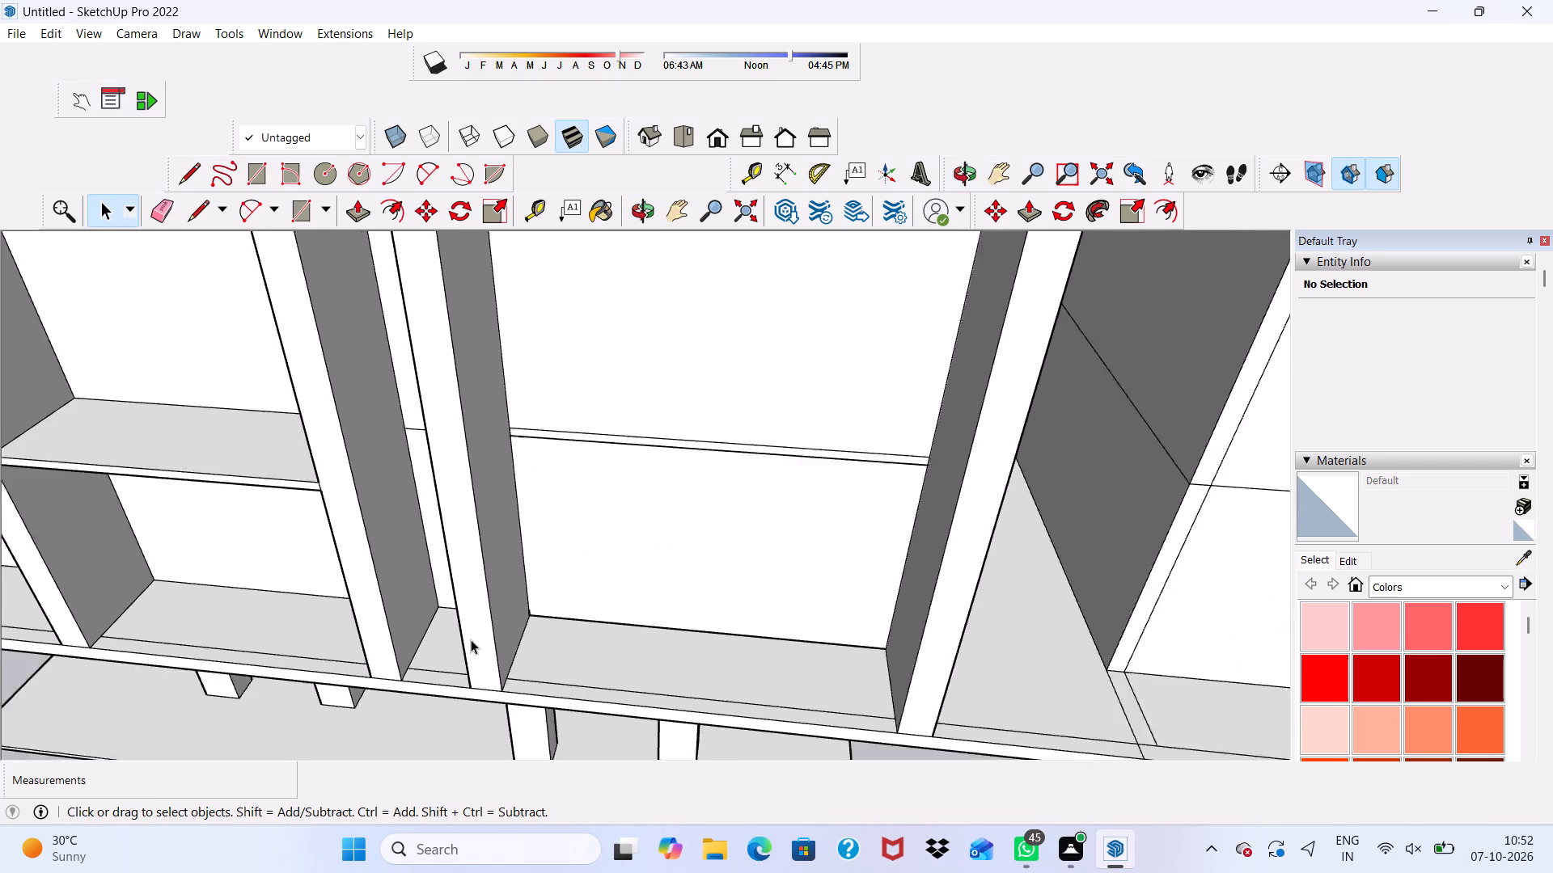
{"action": "scroll", "coordinate": [471, 639], "scroll_direction": "down", "scroll_amount": 2}
{"action": "scroll", "coordinate": [531, 597], "scroll_direction": "up", "scroll_amount": 2}
{"action": "scroll", "coordinate": [783, 359], "scroll_direction": "up", "scroll_amount": 7}
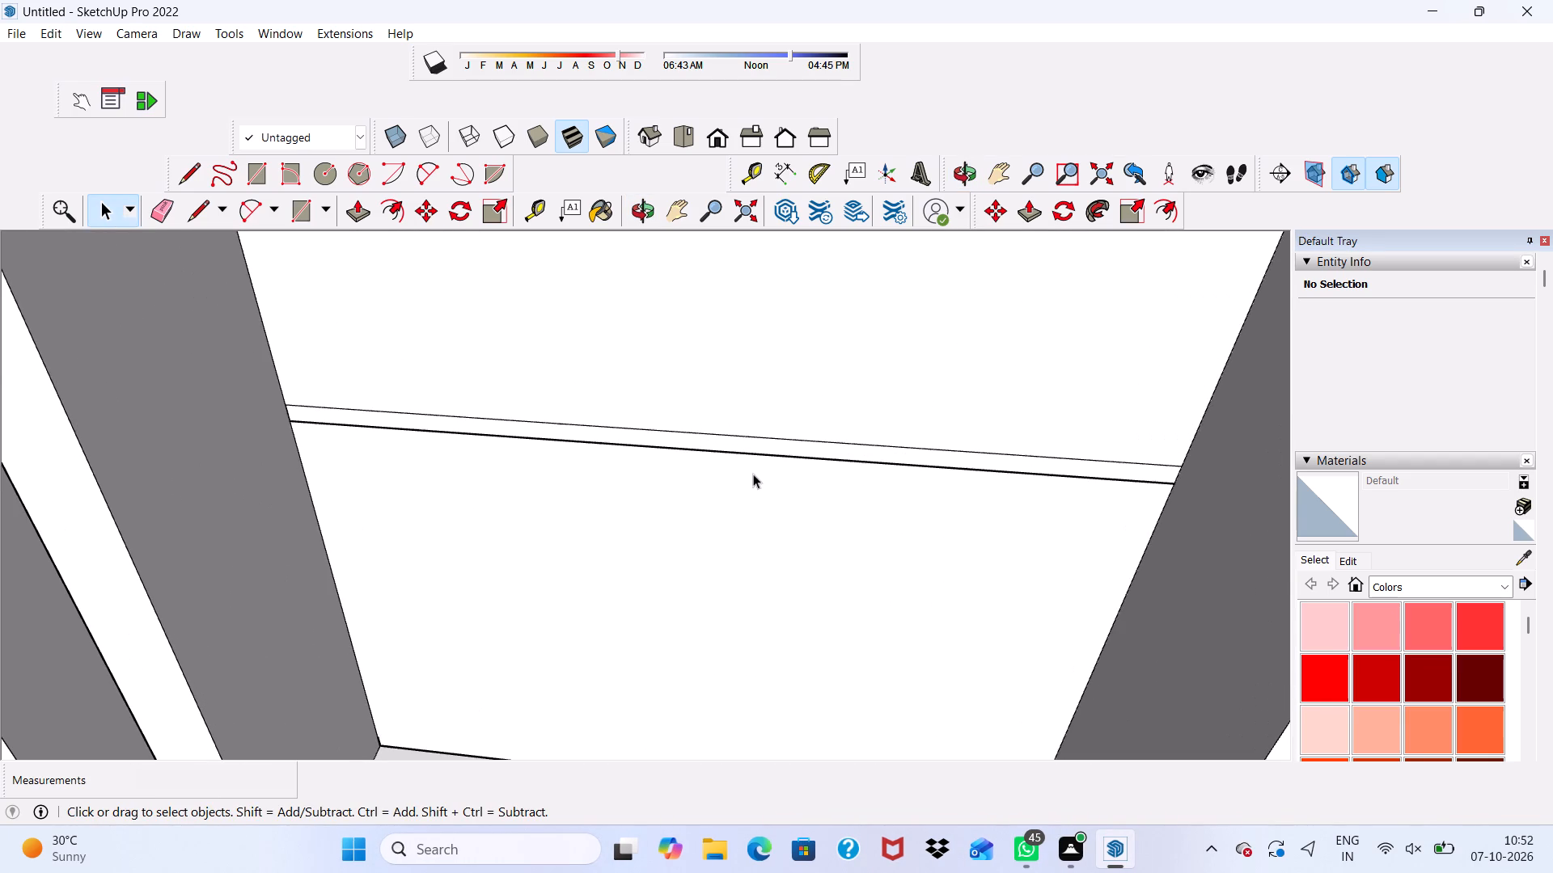
{"action": "scroll", "coordinate": [746, 433], "scroll_direction": "down", "scroll_amount": 11}
Push/Pull the lowest floor-line band in the wide bay outward about 4' 9 13/16", flush with the raised slab's front edge.
{"action": "middle_click_drag", "start_coordinate": [722, 499], "coordinate": [850, 348]}
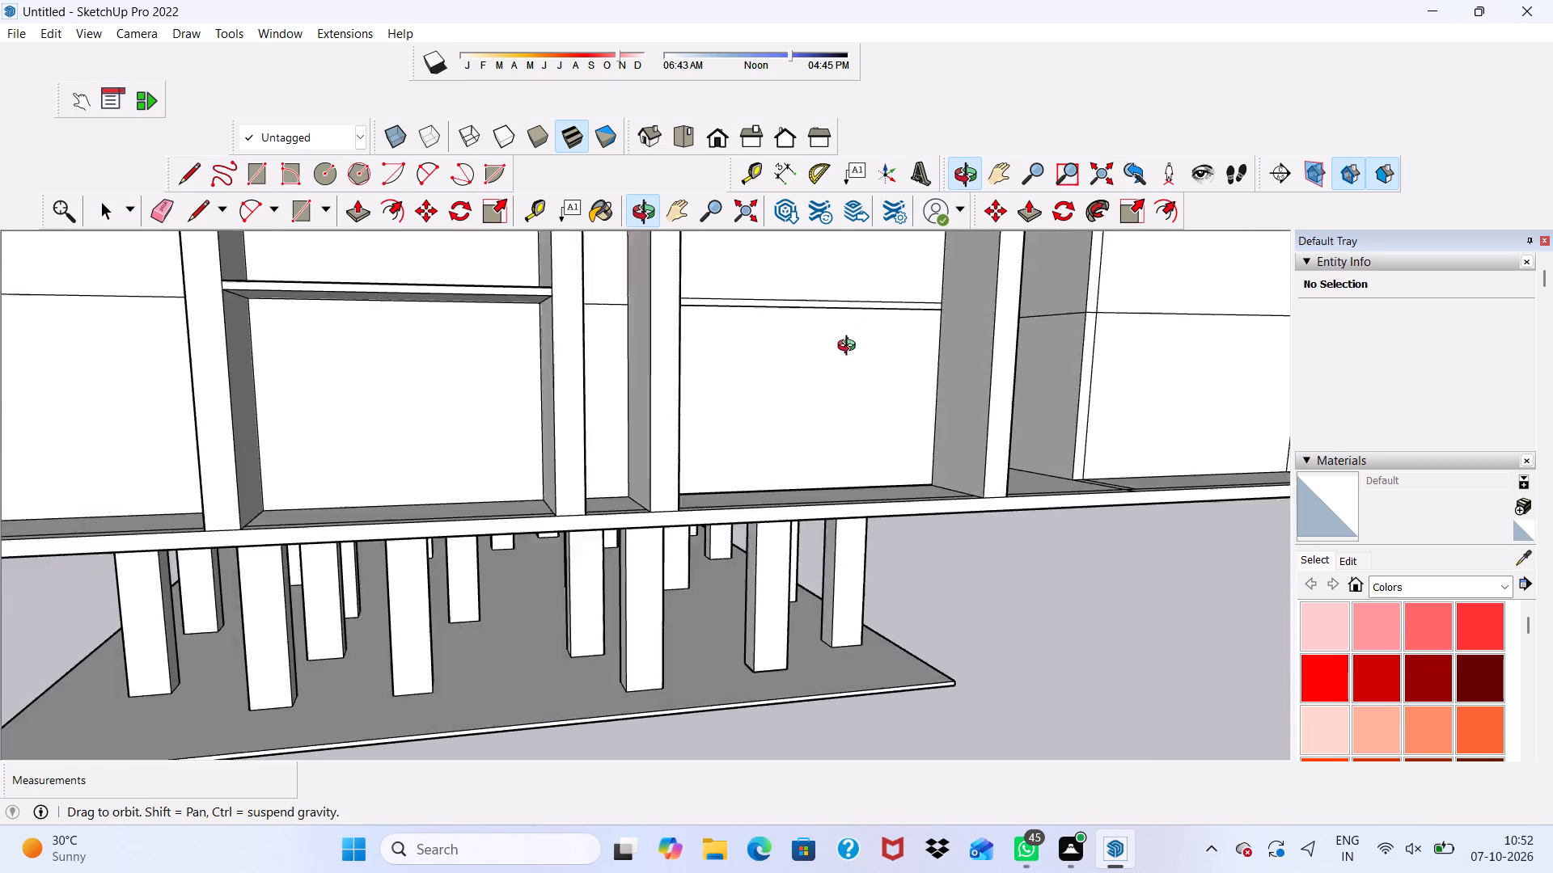
{"action": "middle_click_drag", "start_coordinate": [850, 348], "coordinate": [794, 354]}
{"action": "scroll", "coordinate": [694, 316], "scroll_direction": "up", "scroll_amount": 8}
{"action": "left_click", "coordinate": [707, 302]}
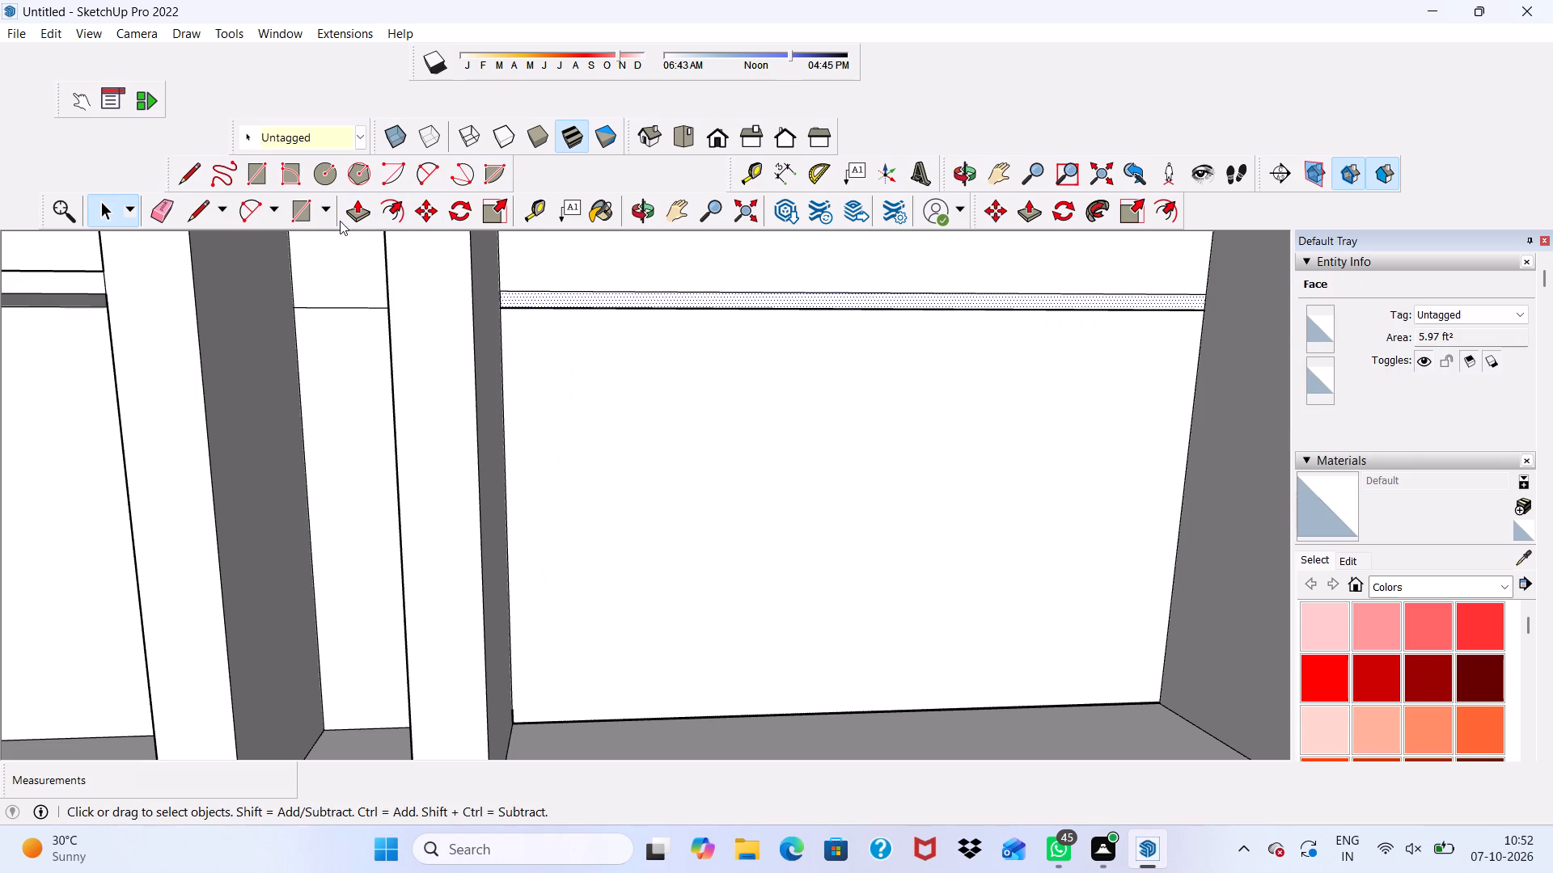
{"action": "left_click", "coordinate": [362, 208]}
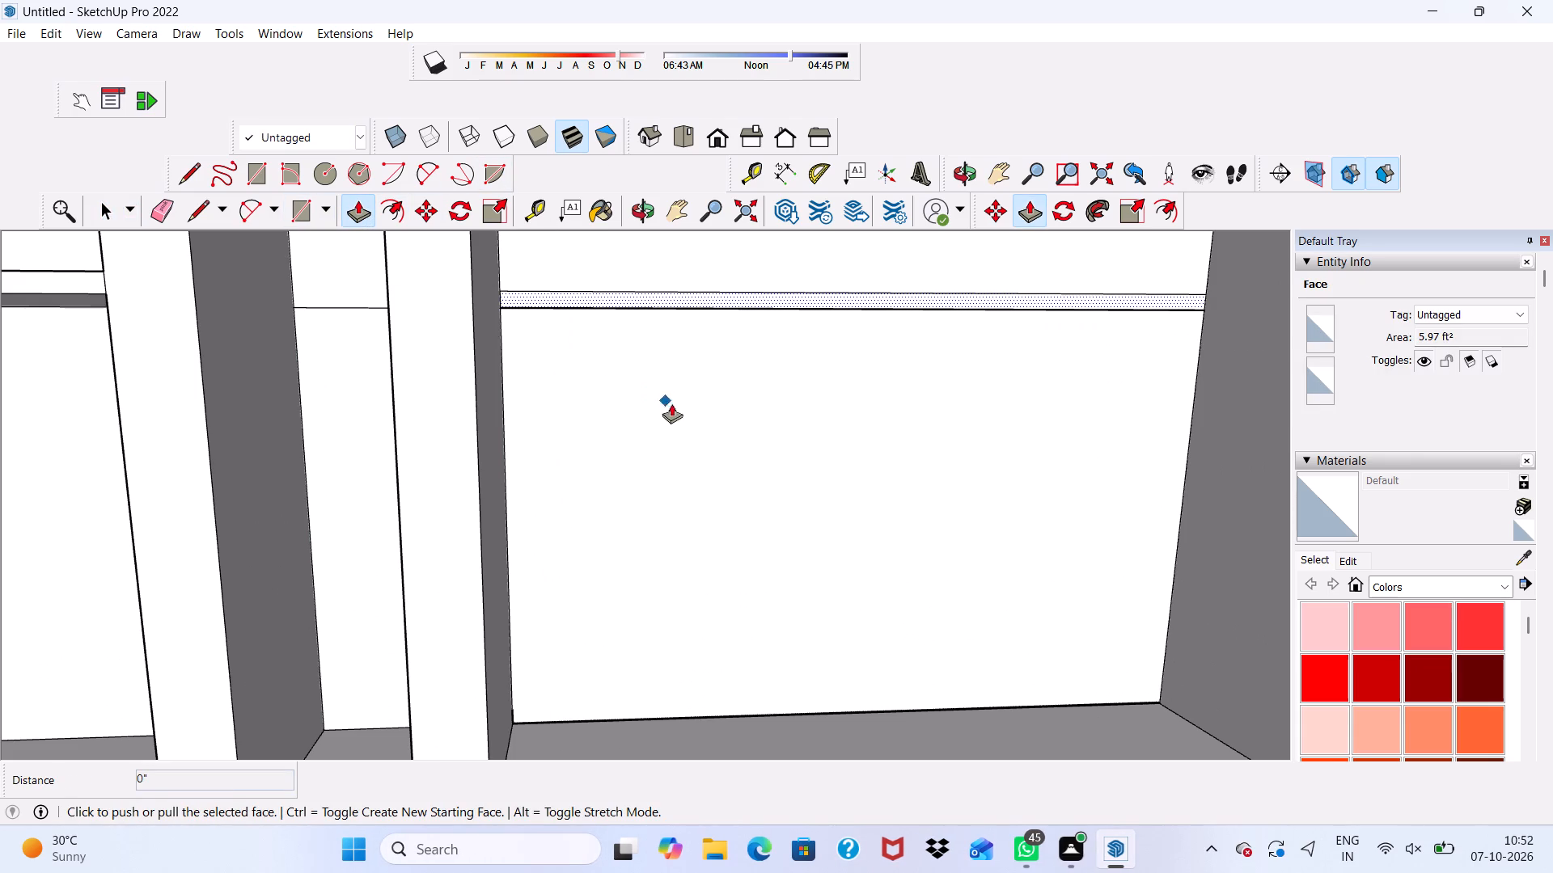
{"action": "left_click", "coordinate": [737, 291]}
{"action": "scroll", "coordinate": [737, 291], "scroll_direction": "down", "scroll_amount": 1}
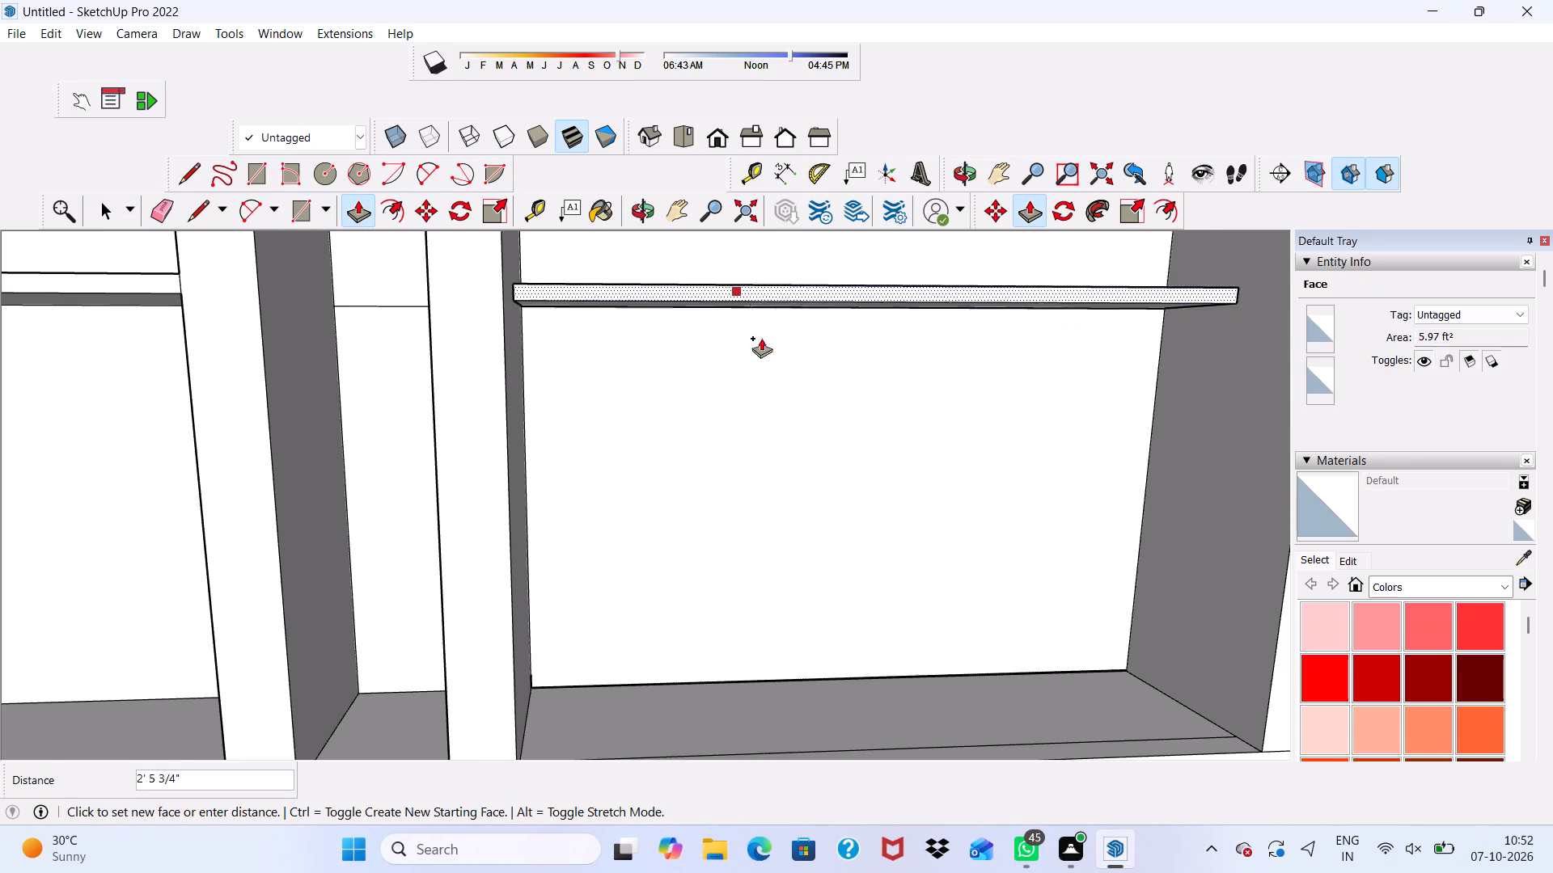
{"action": "scroll", "coordinate": [743, 668], "scroll_direction": "down", "scroll_amount": 10}
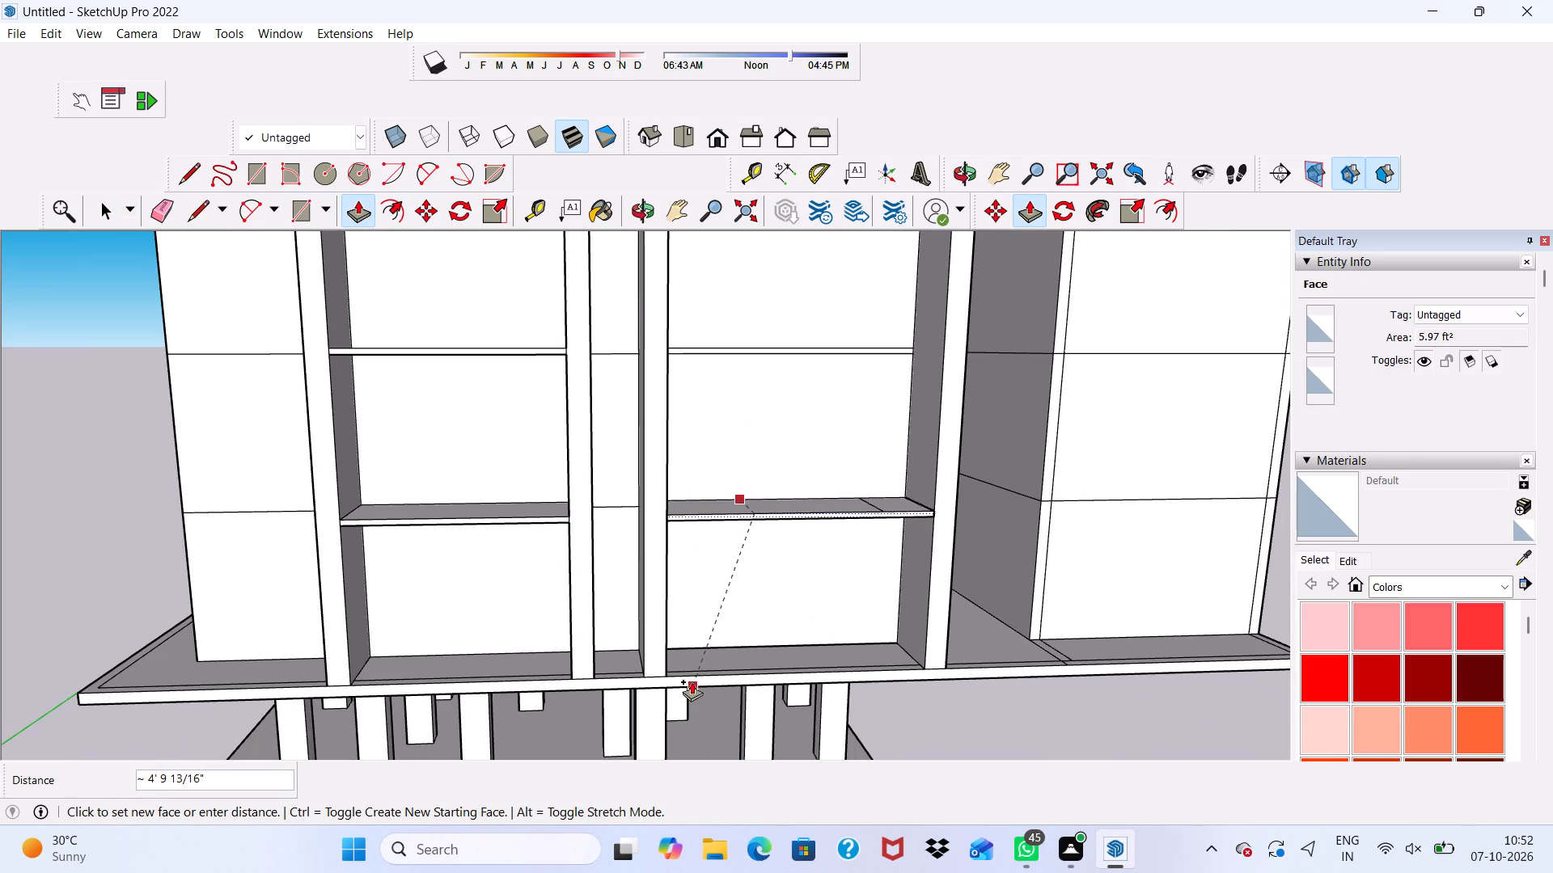
{"action": "scroll", "coordinate": [692, 681], "scroll_direction": "up", "scroll_amount": 15}
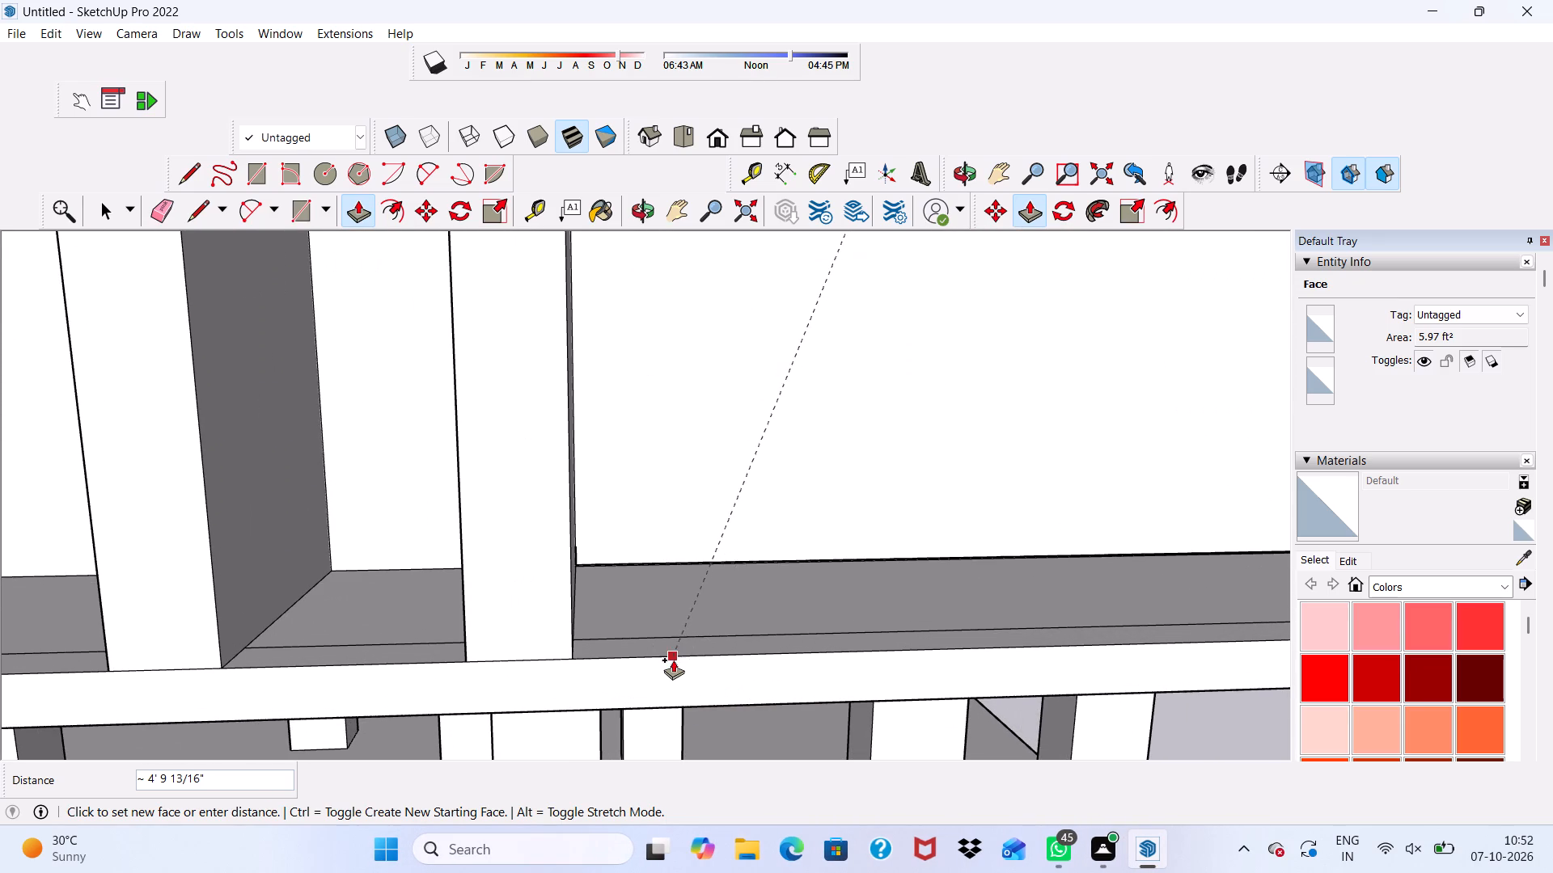
{"action": "left_click", "coordinate": [673, 657]}
Push/Pull the wide bay's middle floor-line band outward about 4' 9 13/16", aligning it with the front of the ledge below.
{"action": "scroll", "coordinate": [673, 657], "scroll_direction": "down", "scroll_amount": 18}
{"action": "scroll", "coordinate": [721, 470], "scroll_direction": "down", "scroll_amount": 4}
{"action": "middle_click_drag", "start_coordinate": [718, 441], "coordinate": [691, 618]}
{"action": "scroll", "coordinate": [675, 529], "scroll_direction": "up", "scroll_amount": 8}
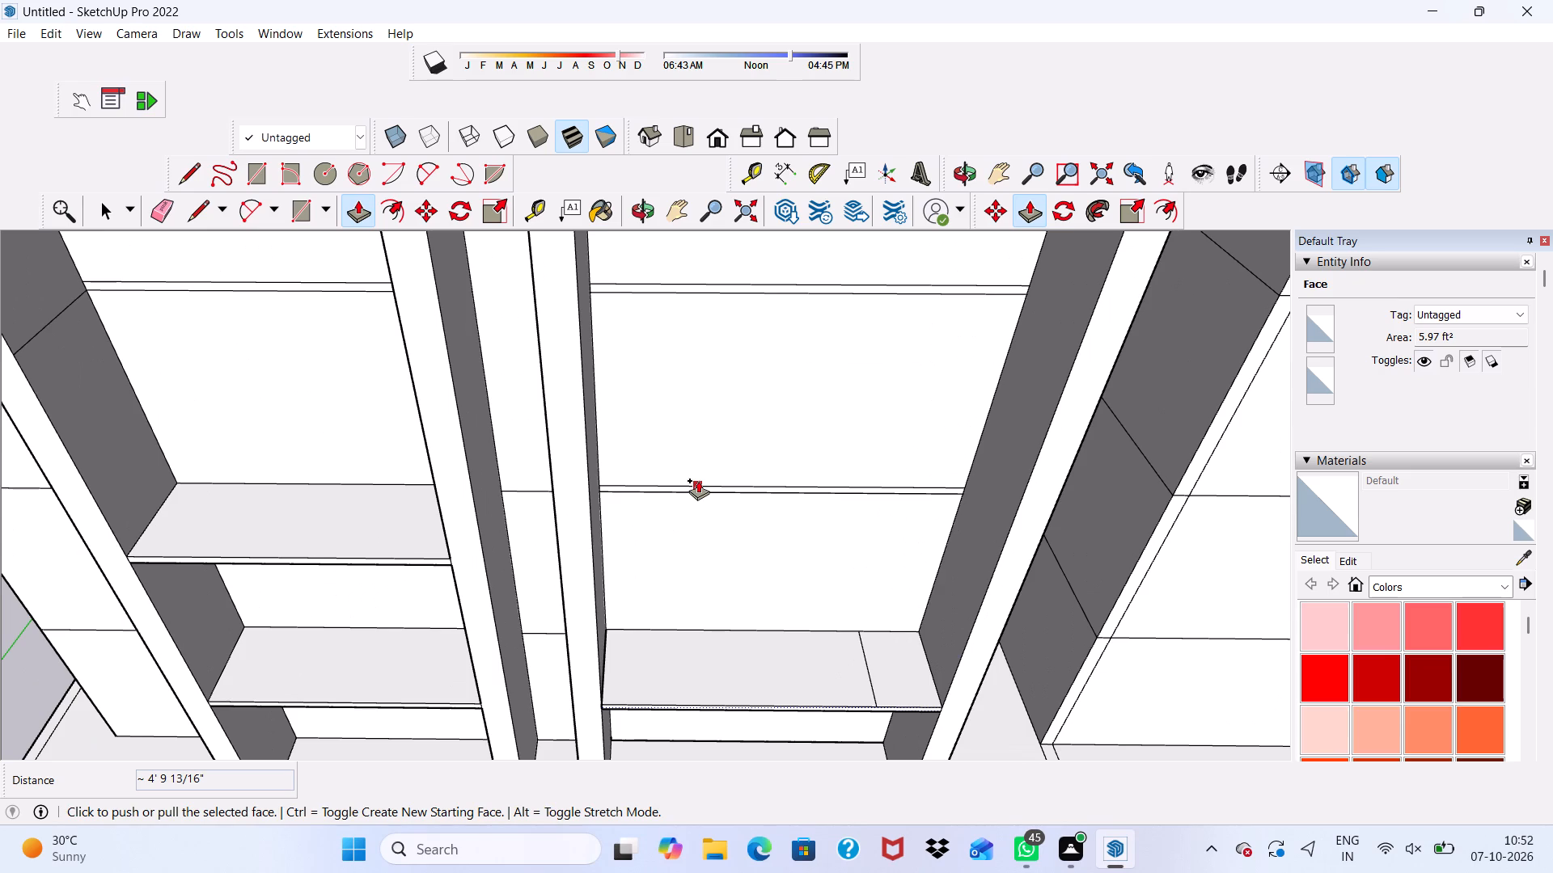
{"action": "scroll", "coordinate": [707, 433], "scroll_direction": "up", "scroll_amount": 2}
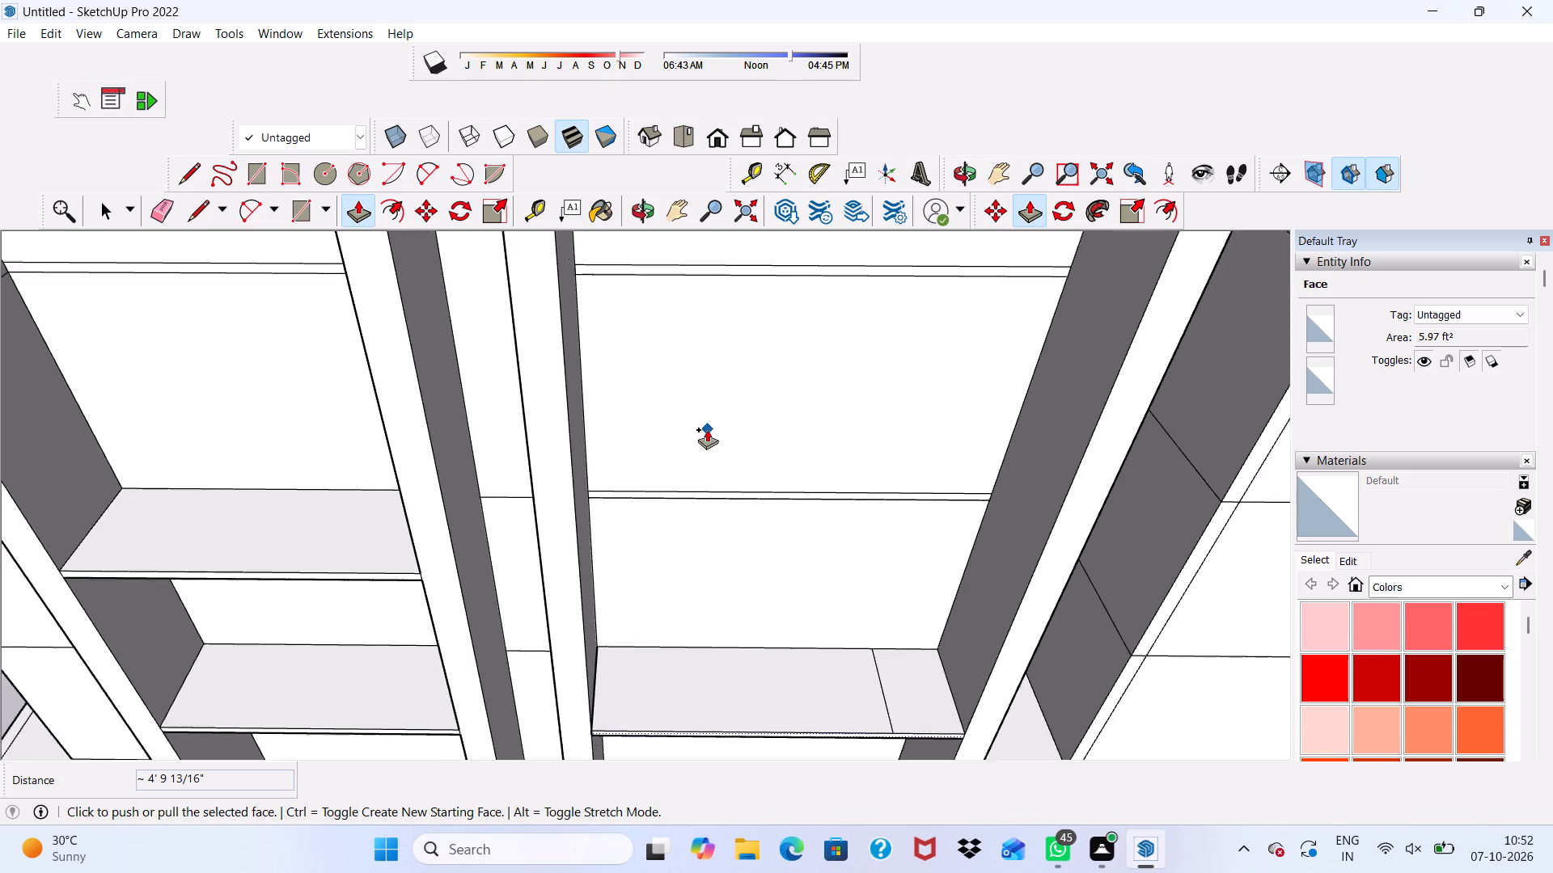
{"action": "scroll", "coordinate": [707, 429], "scroll_direction": "up", "scroll_amount": 10}
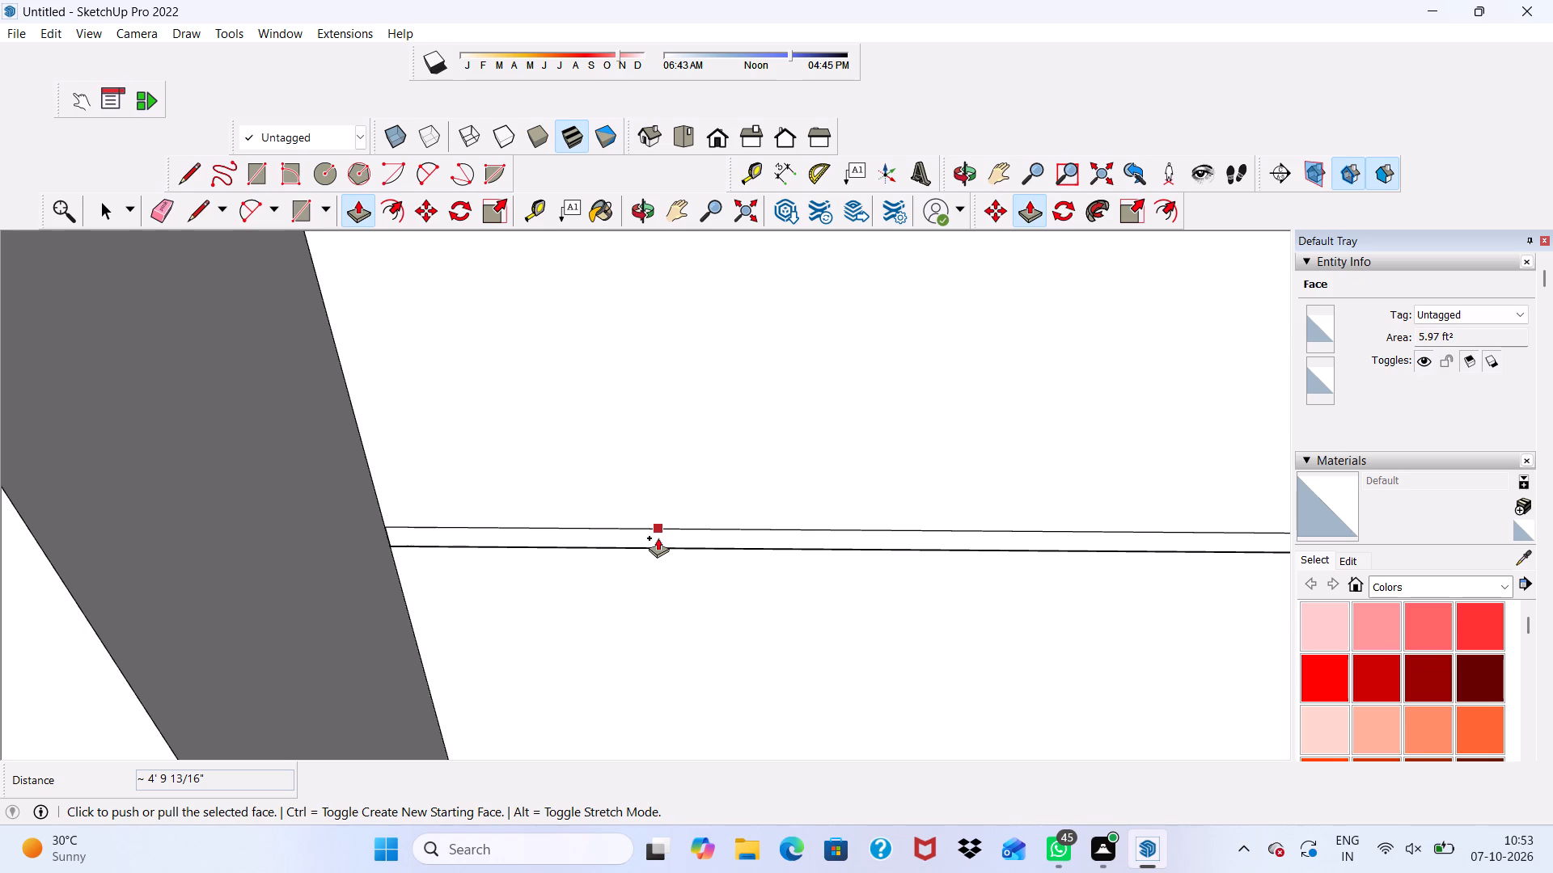
{"action": "scroll", "coordinate": [646, 449], "scroll_direction": "down", "scroll_amount": 11}
{"action": "scroll", "coordinate": [747, 435], "scroll_direction": "down", "scroll_amount": 1}
{"action": "scroll", "coordinate": [713, 502], "scroll_direction": "up", "scroll_amount": 3}
{"action": "left_click", "coordinate": [713, 502]}
{"action": "scroll", "coordinate": [710, 502], "scroll_direction": "up", "scroll_amount": 4}
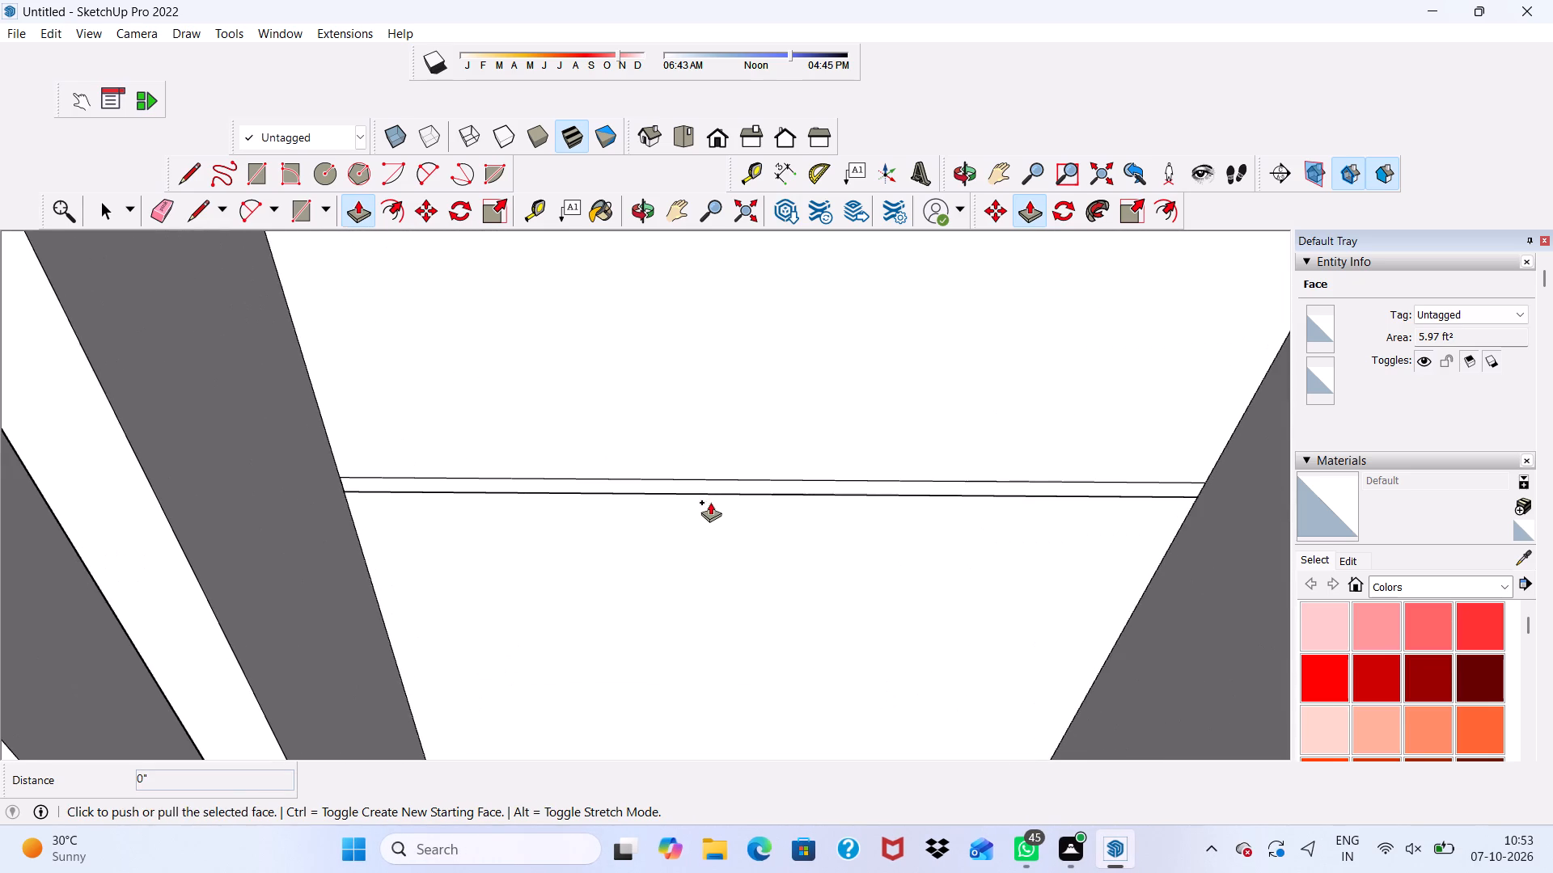
{"action": "key", "text": "space"}
{"action": "scroll", "coordinate": [708, 492], "scroll_direction": "up", "scroll_amount": 4}
{"action": "middle_click_drag", "start_coordinate": [707, 488], "coordinate": [737, 373]}
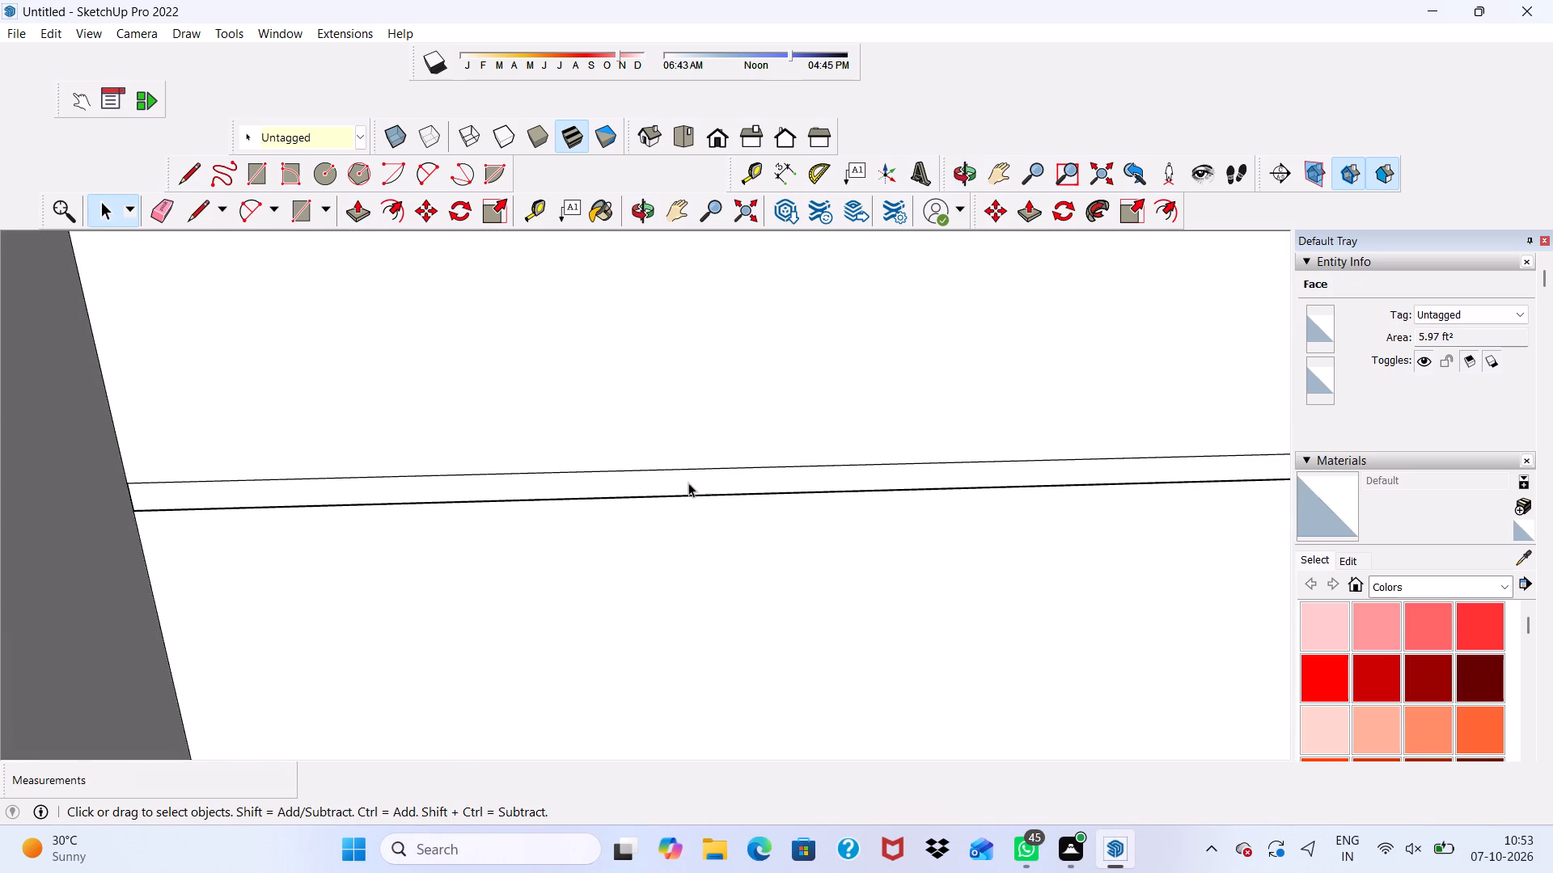
{"action": "left_click", "coordinate": [688, 483]}
{"action": "left_click", "coordinate": [352, 208]}
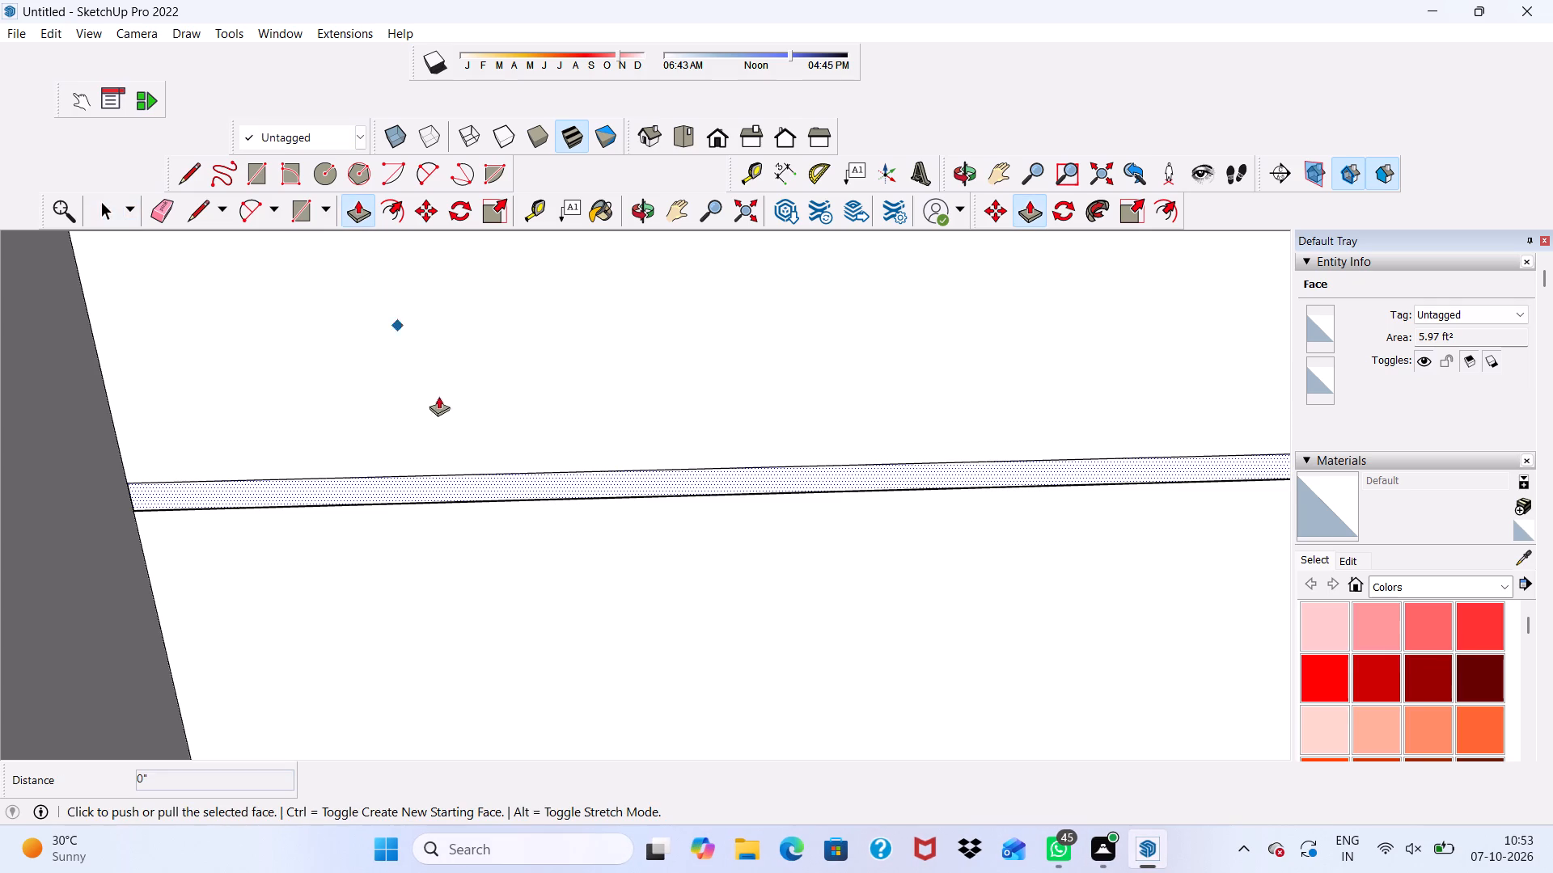
{"action": "left_click", "coordinate": [493, 477]}
{"action": "scroll", "coordinate": [493, 477], "scroll_direction": "down", "scroll_amount": 13}
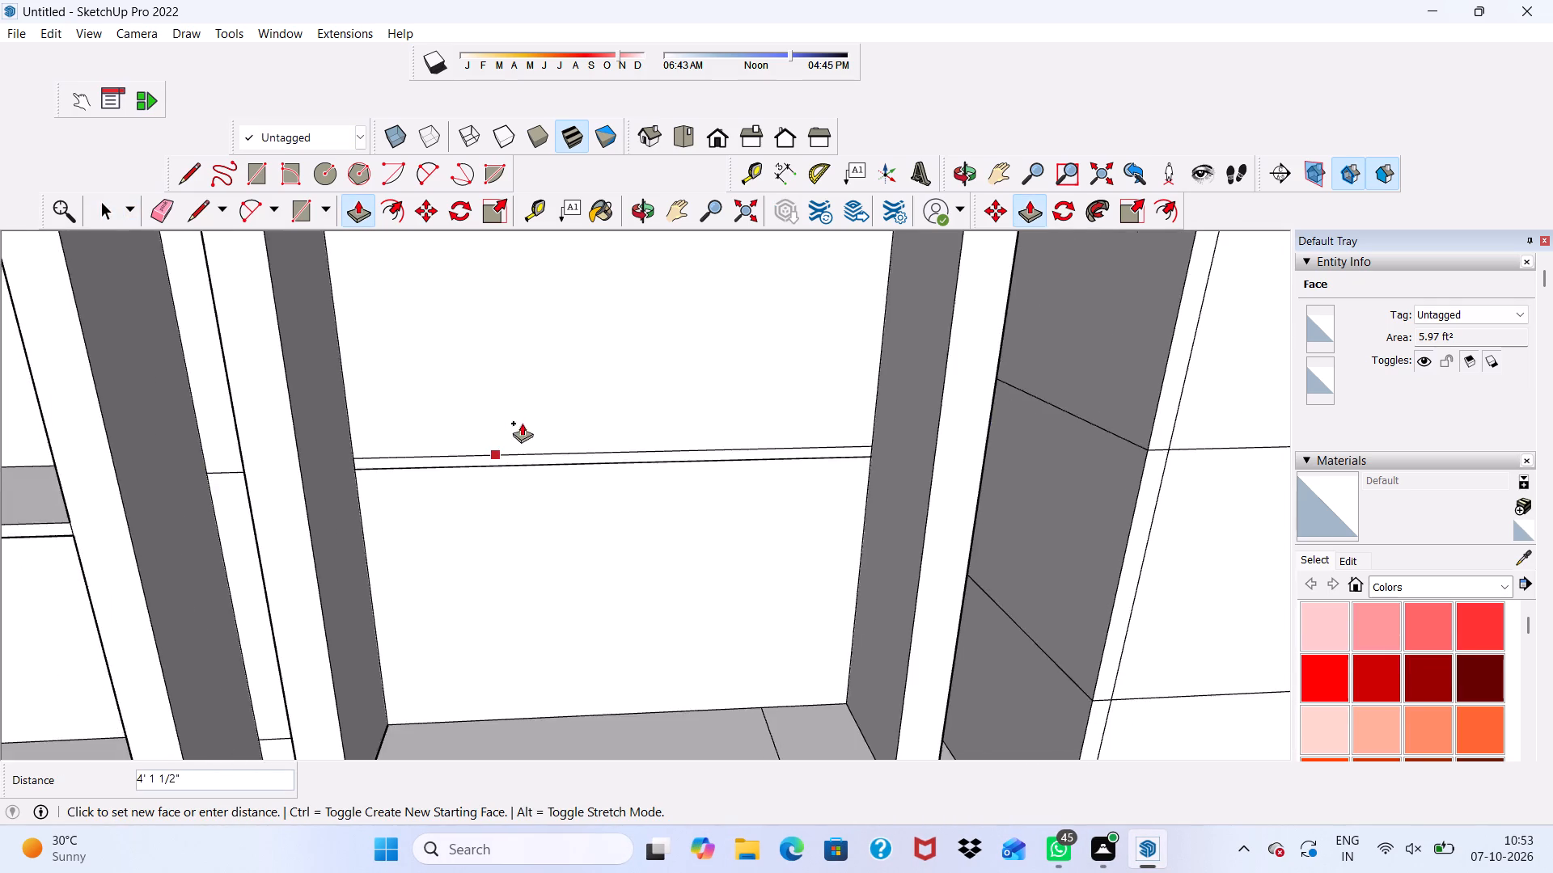
{"action": "scroll", "coordinate": [522, 423], "scroll_direction": "down", "scroll_amount": 2}
{"action": "scroll", "coordinate": [582, 671], "scroll_direction": "down", "scroll_amount": 5}
{"action": "middle_click_drag", "start_coordinate": [582, 671], "coordinate": [629, 479]}
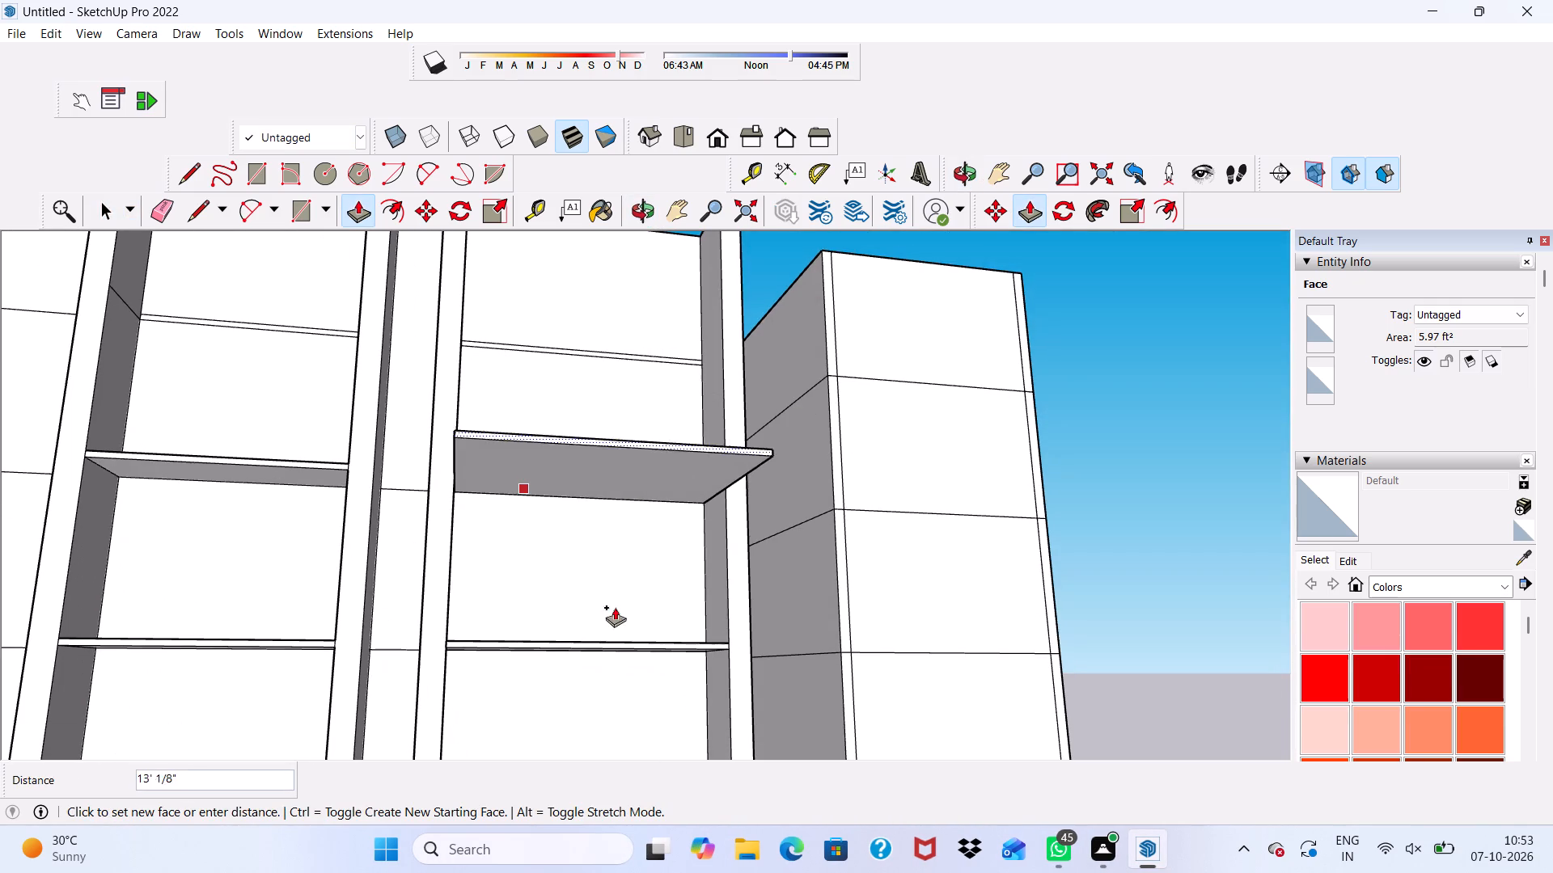
{"action": "left_click", "coordinate": [610, 647]}
Push/Pull the wide bay's top floor-line band outward about 4' 9 13/16" to match the ledge below it.
{"action": "scroll", "coordinate": [511, 311], "scroll_direction": "up", "scroll_amount": 10}
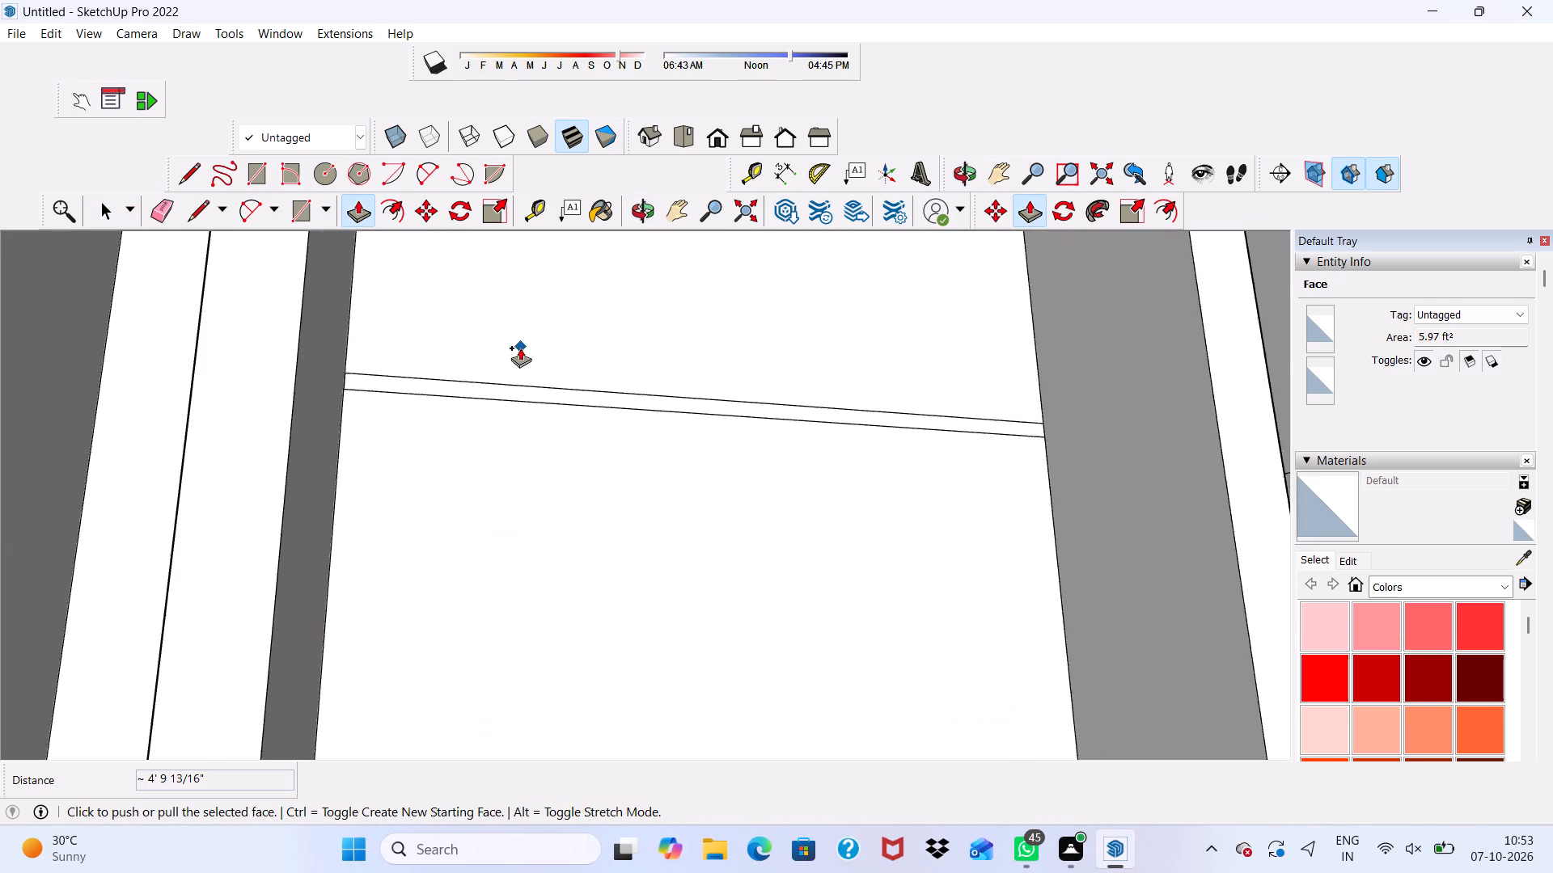
{"action": "scroll", "coordinate": [520, 348], "scroll_direction": "up", "scroll_amount": 6}
{"action": "scroll", "coordinate": [521, 373], "scroll_direction": "down", "scroll_amount": 11}
{"action": "middle_click_drag", "start_coordinate": [550, 378], "coordinate": [333, 542]}
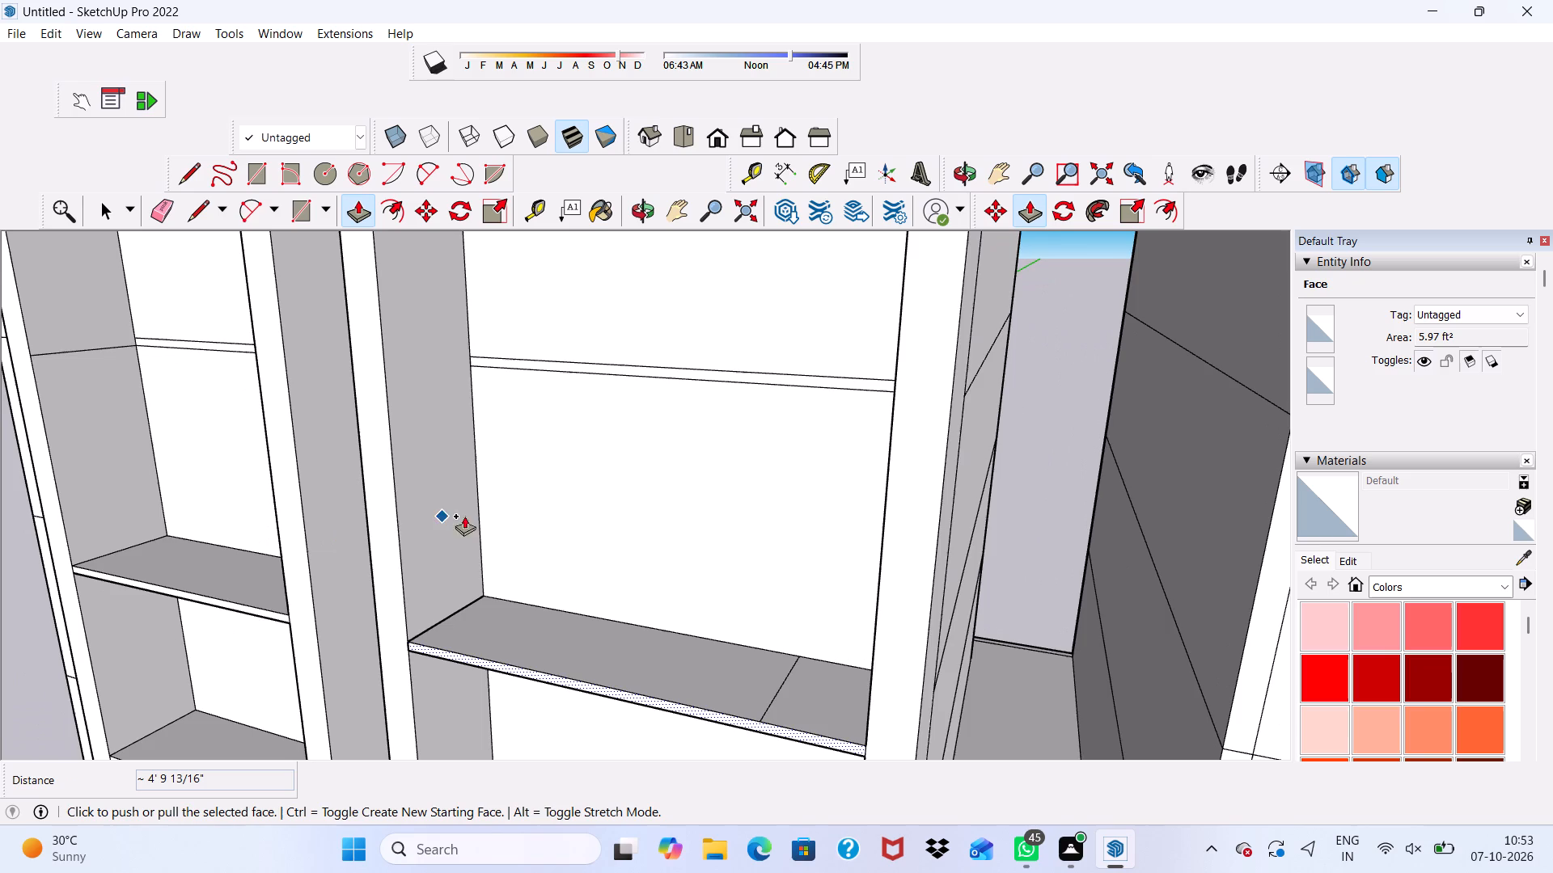
{"action": "scroll", "coordinate": [548, 419], "scroll_direction": "up", "scroll_amount": 3}
{"action": "key", "text": "space"}
{"action": "scroll", "coordinate": [479, 352], "scroll_direction": "up", "scroll_amount": 3}
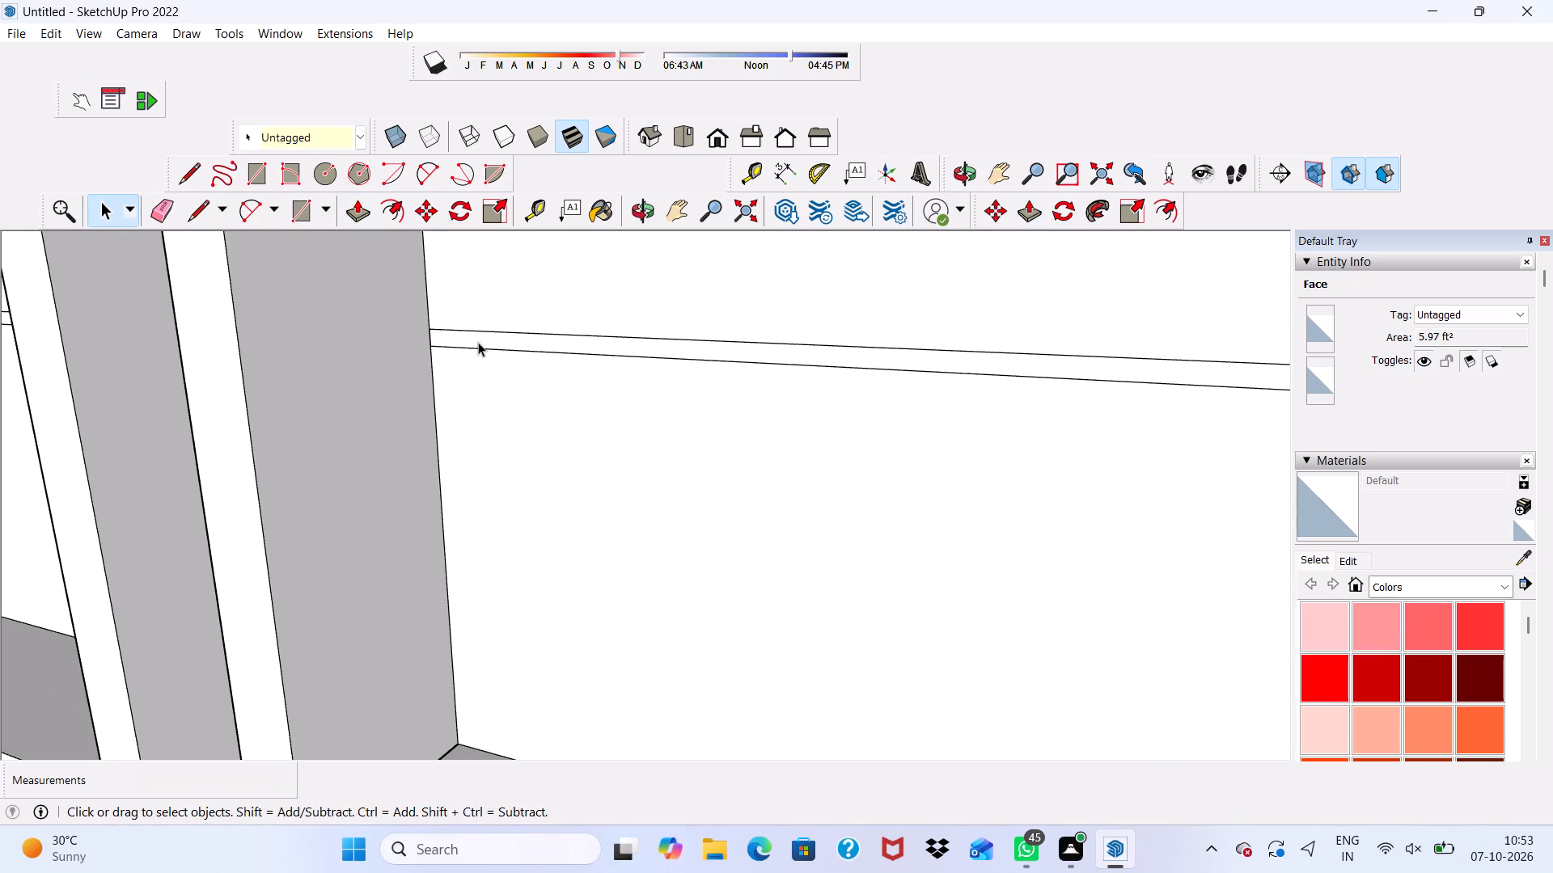
{"action": "left_click", "coordinate": [478, 342]}
{"action": "left_click", "coordinate": [355, 201]}
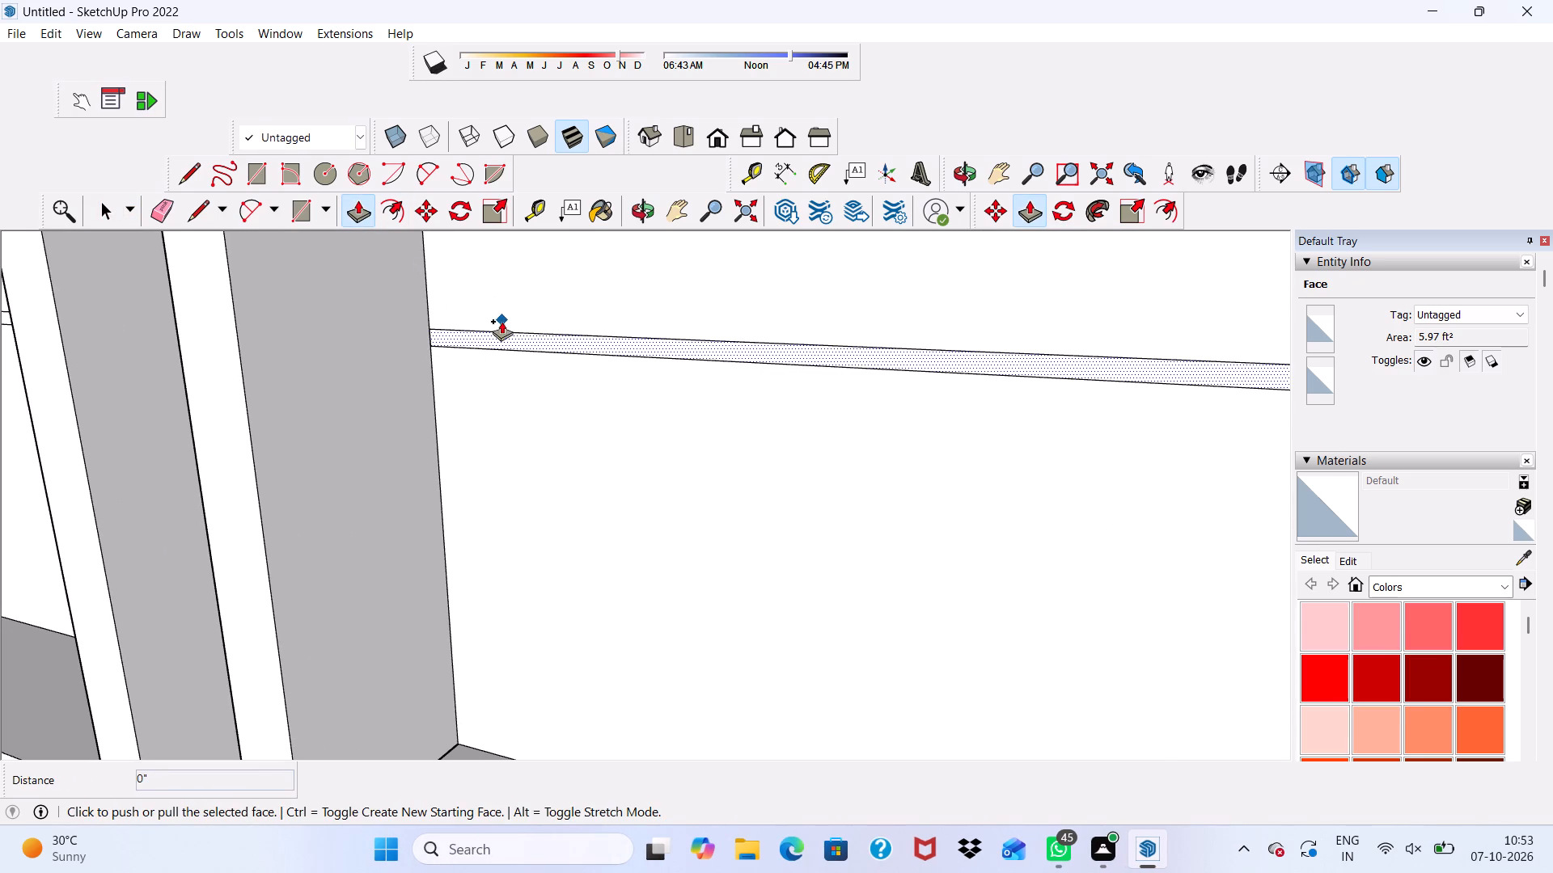
{"action": "left_click", "coordinate": [502, 328]}
{"action": "scroll", "coordinate": [502, 328], "scroll_direction": "down", "scroll_amount": 9}
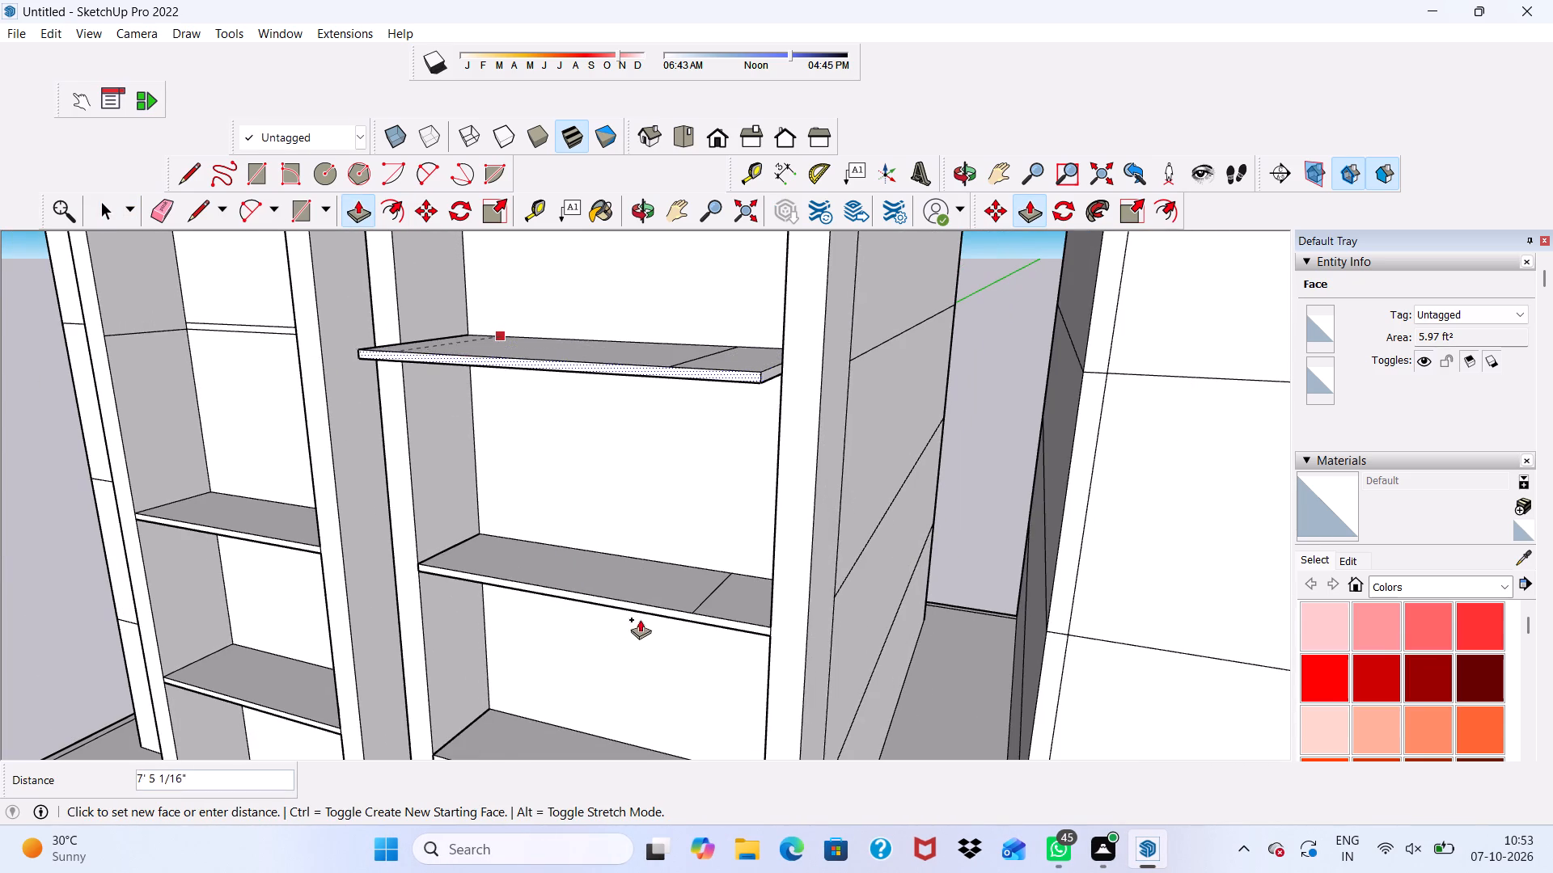
{"action": "left_click", "coordinate": [665, 609]}
Push/Pull the narrower bay's top floor-line band outward about 4' 9 13/16" to match the ledge below it.
{"action": "scroll", "coordinate": [604, 593], "scroll_direction": "down", "scroll_amount": 12}
{"action": "middle_click_drag", "start_coordinate": [557, 542], "coordinate": [626, 486]}
{"action": "scroll", "coordinate": [557, 542], "scroll_direction": "down", "scroll_amount": 1}
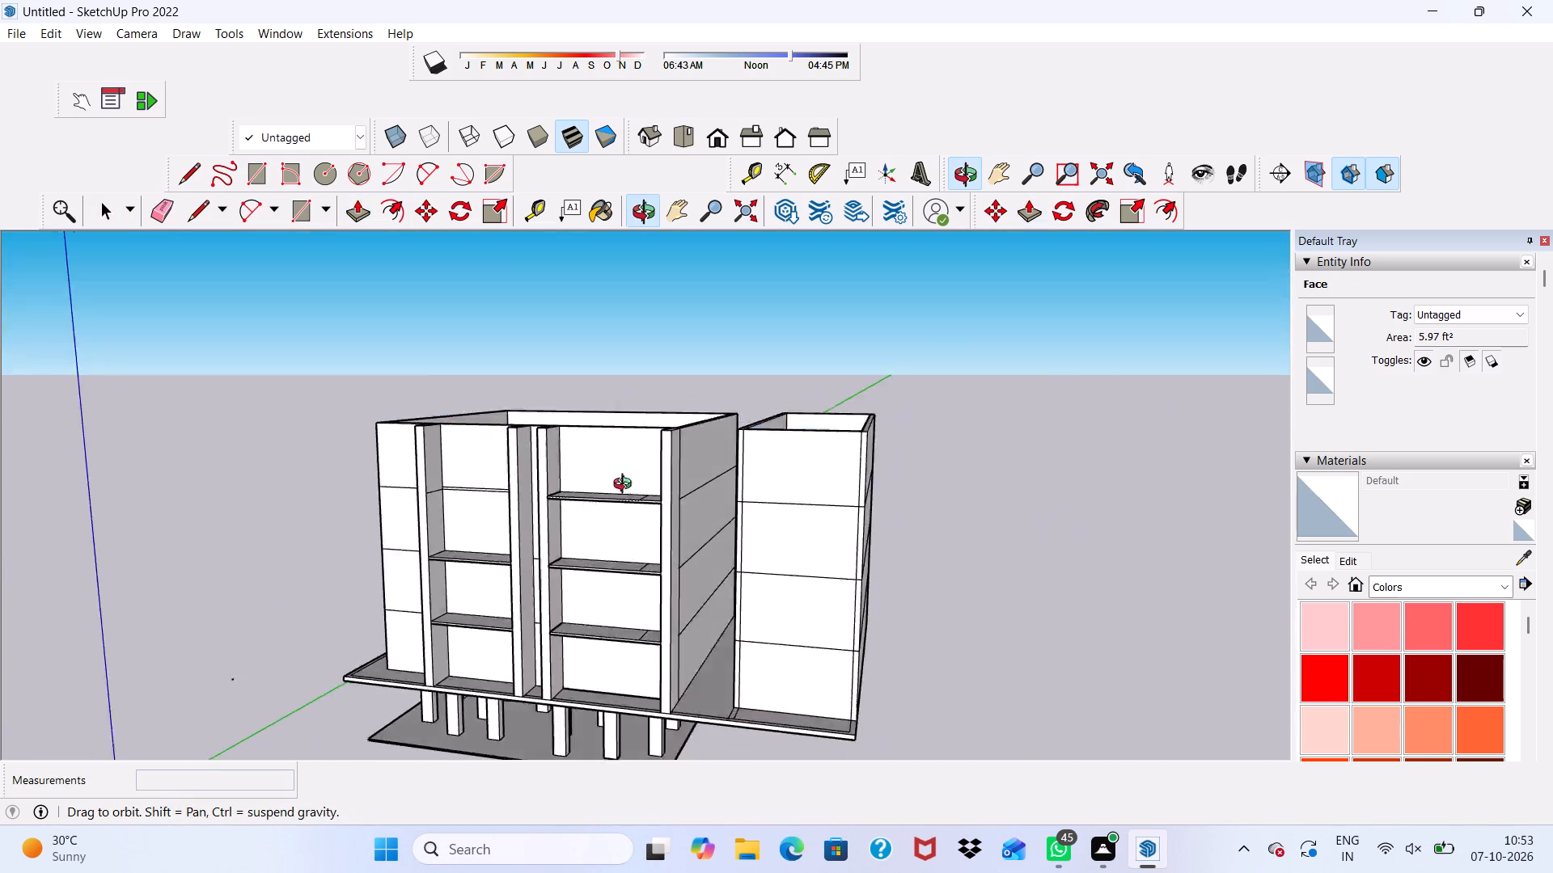
{"action": "middle_click_drag", "start_coordinate": [626, 486], "coordinate": [961, 453]}
{"action": "scroll", "coordinate": [709, 466], "scroll_direction": "up", "scroll_amount": 19}
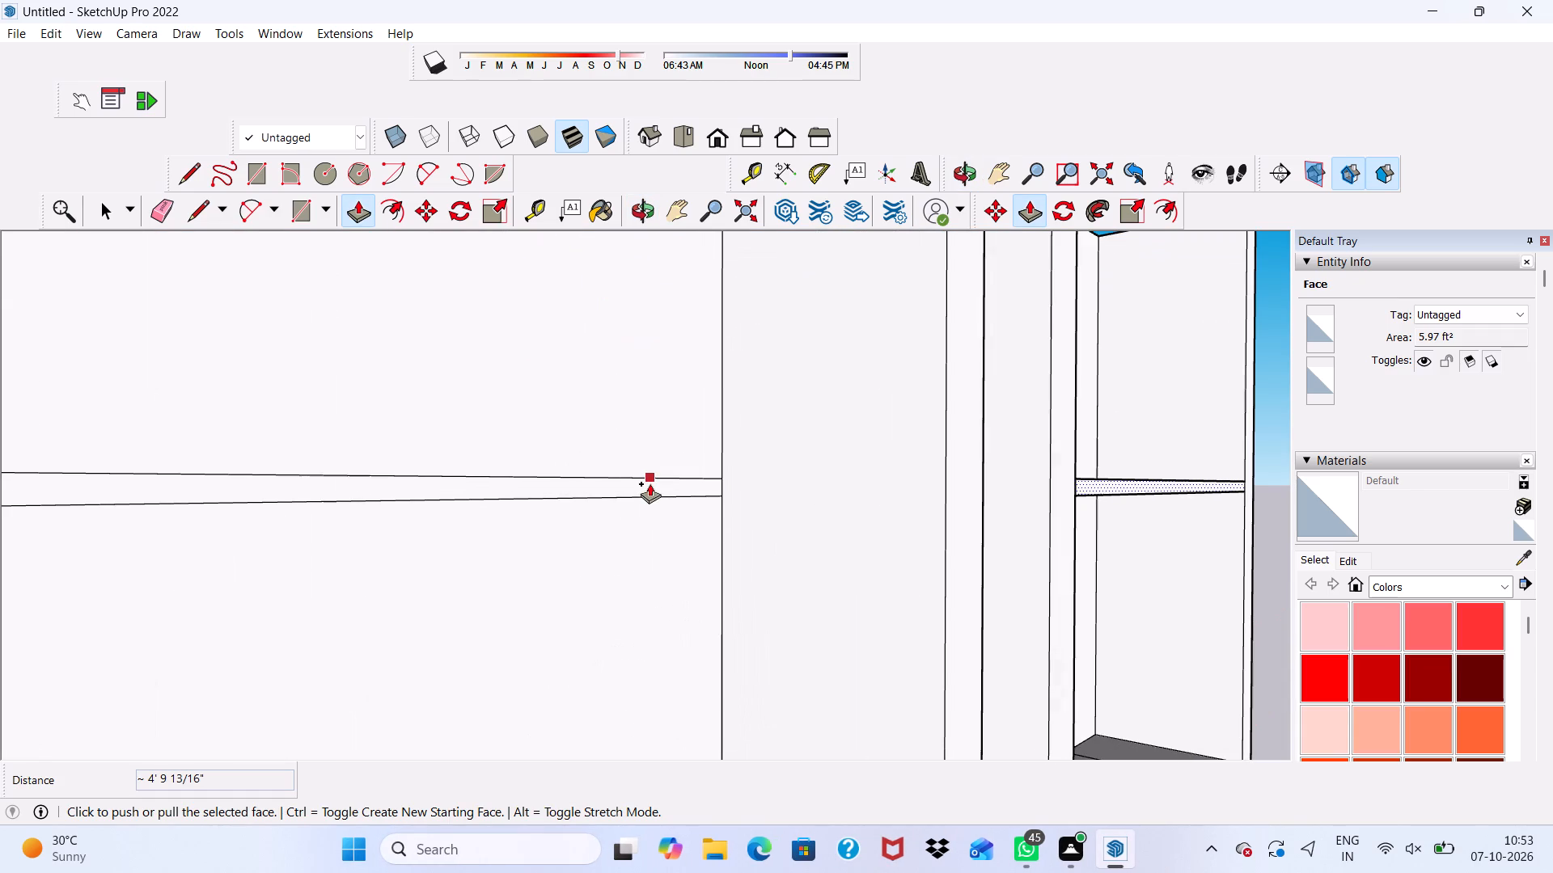
{"action": "key", "text": "space"}
{"action": "scroll", "coordinate": [590, 476], "scroll_direction": "up", "scroll_amount": 4}
{"action": "left_click", "coordinate": [584, 494]}
{"action": "scroll", "coordinate": [584, 494], "scroll_direction": "down", "scroll_amount": 6}
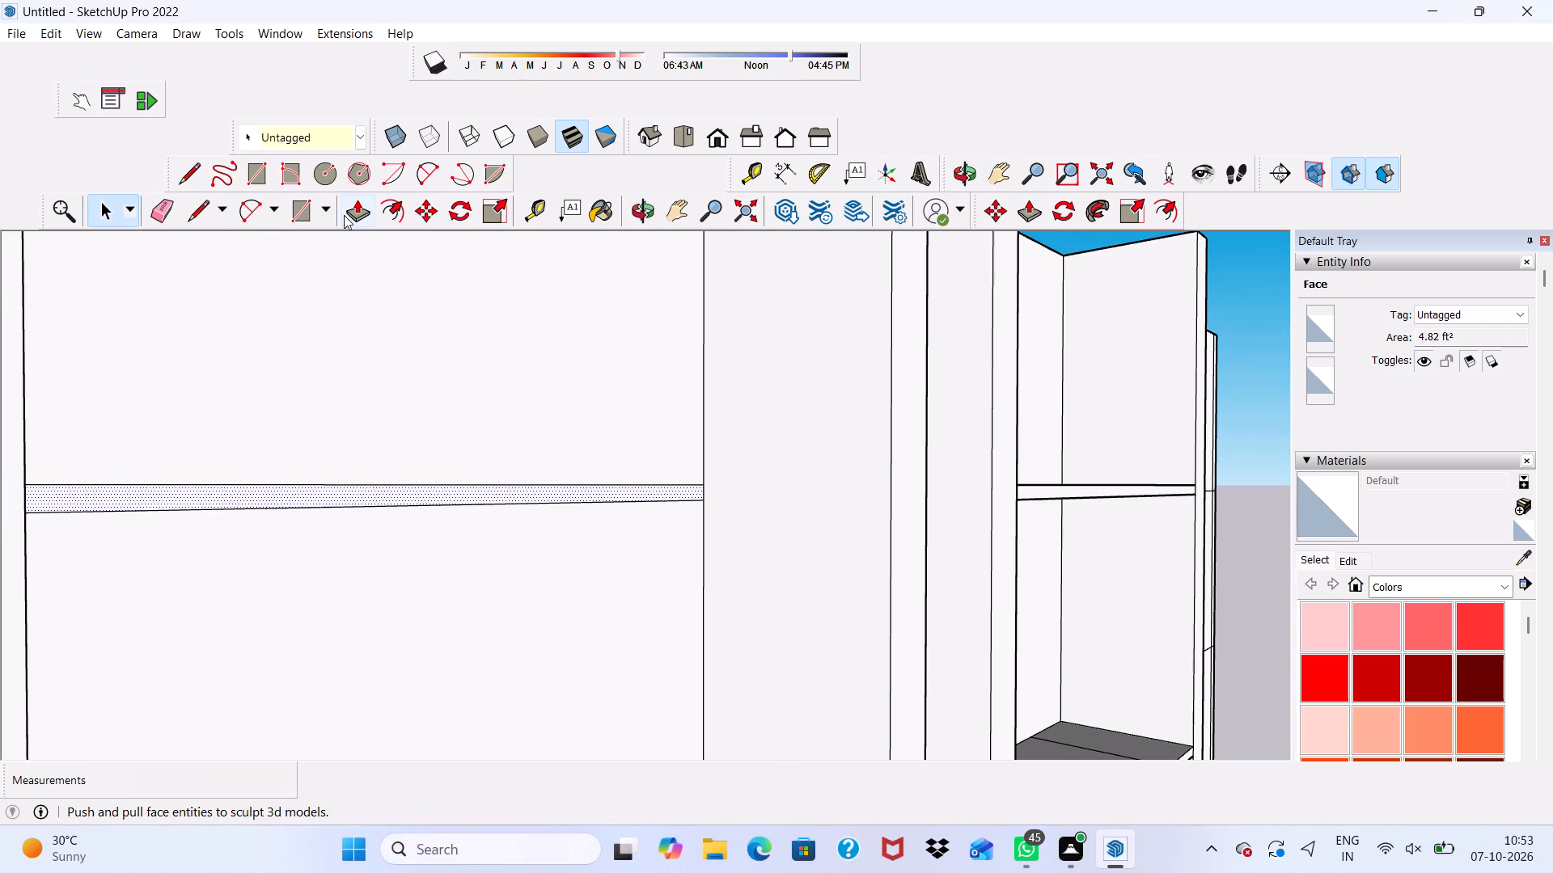
{"action": "left_click", "coordinate": [359, 210]}
{"action": "left_click", "coordinate": [436, 487]}
{"action": "scroll", "coordinate": [436, 487], "scroll_direction": "down", "scroll_amount": 2}
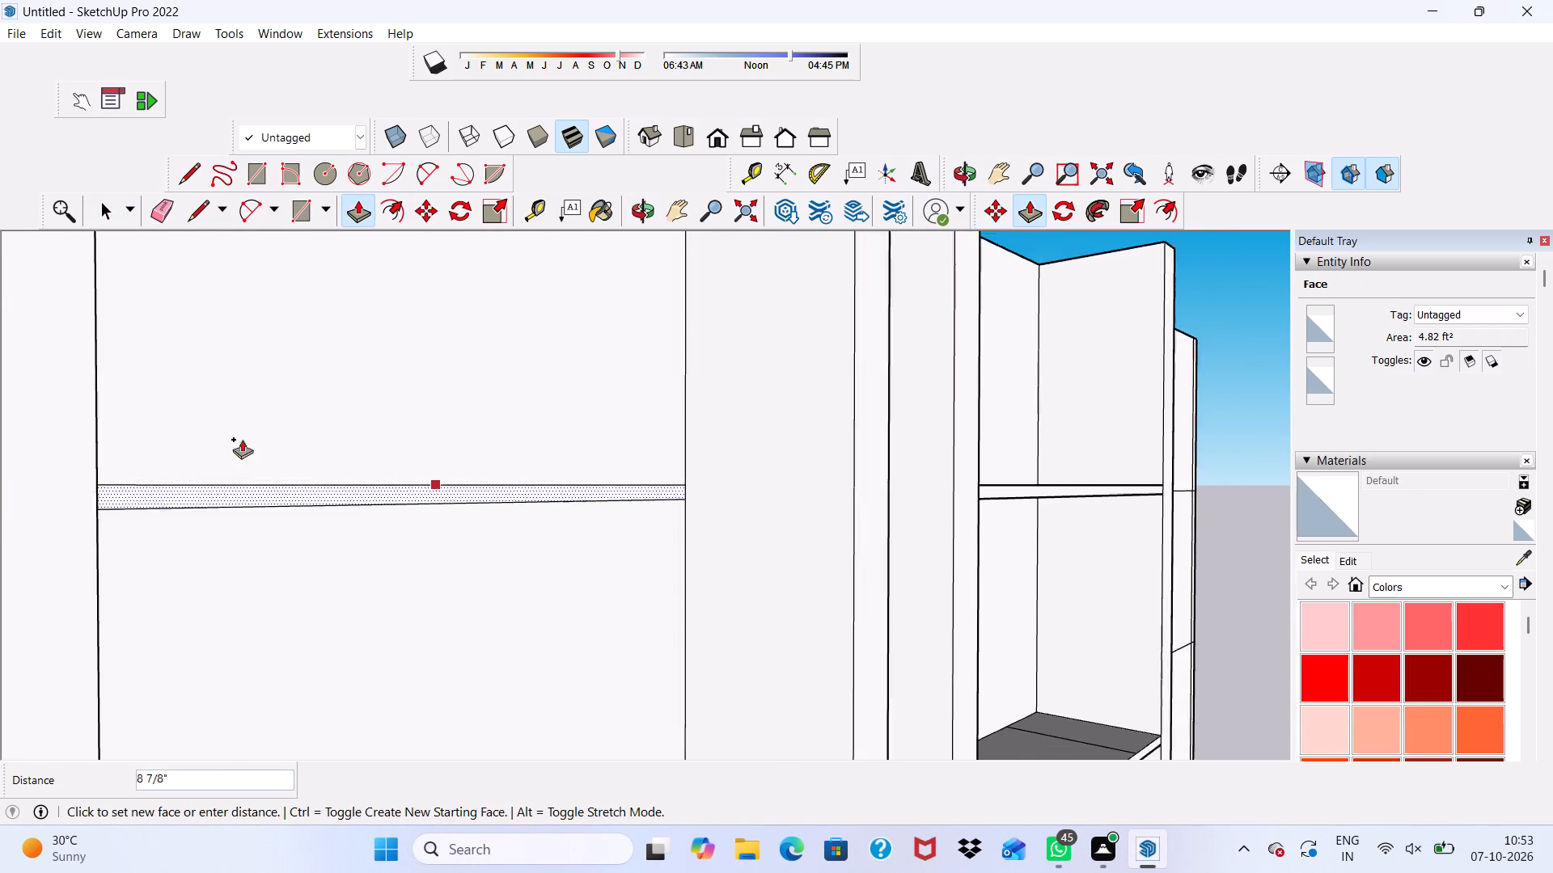
{"action": "scroll", "coordinate": [242, 439], "scroll_direction": "down", "scroll_amount": 11}
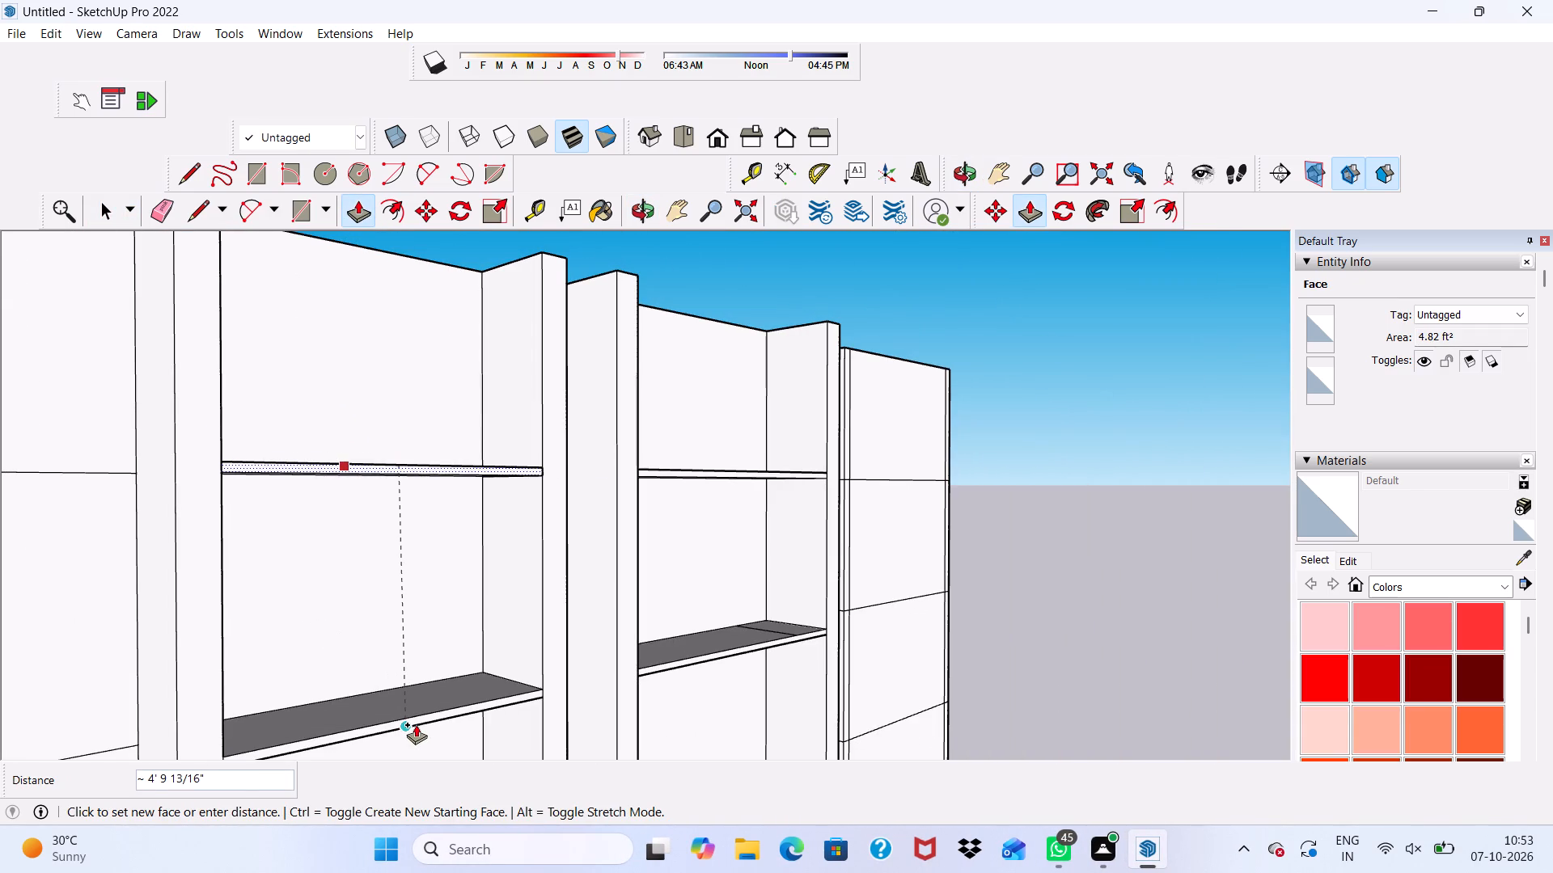
{"action": "left_click", "coordinate": [416, 724]}
Examine the ledges in both bays and the front and side faces of the neighbouring block.
{"action": "scroll", "coordinate": [408, 708], "scroll_direction": "down", "scroll_amount": 6}
{"action": "middle_click_drag", "start_coordinate": [393, 682], "coordinate": [229, 504]}
{"action": "scroll", "coordinate": [254, 434], "scroll_direction": "up", "scroll_amount": 6}
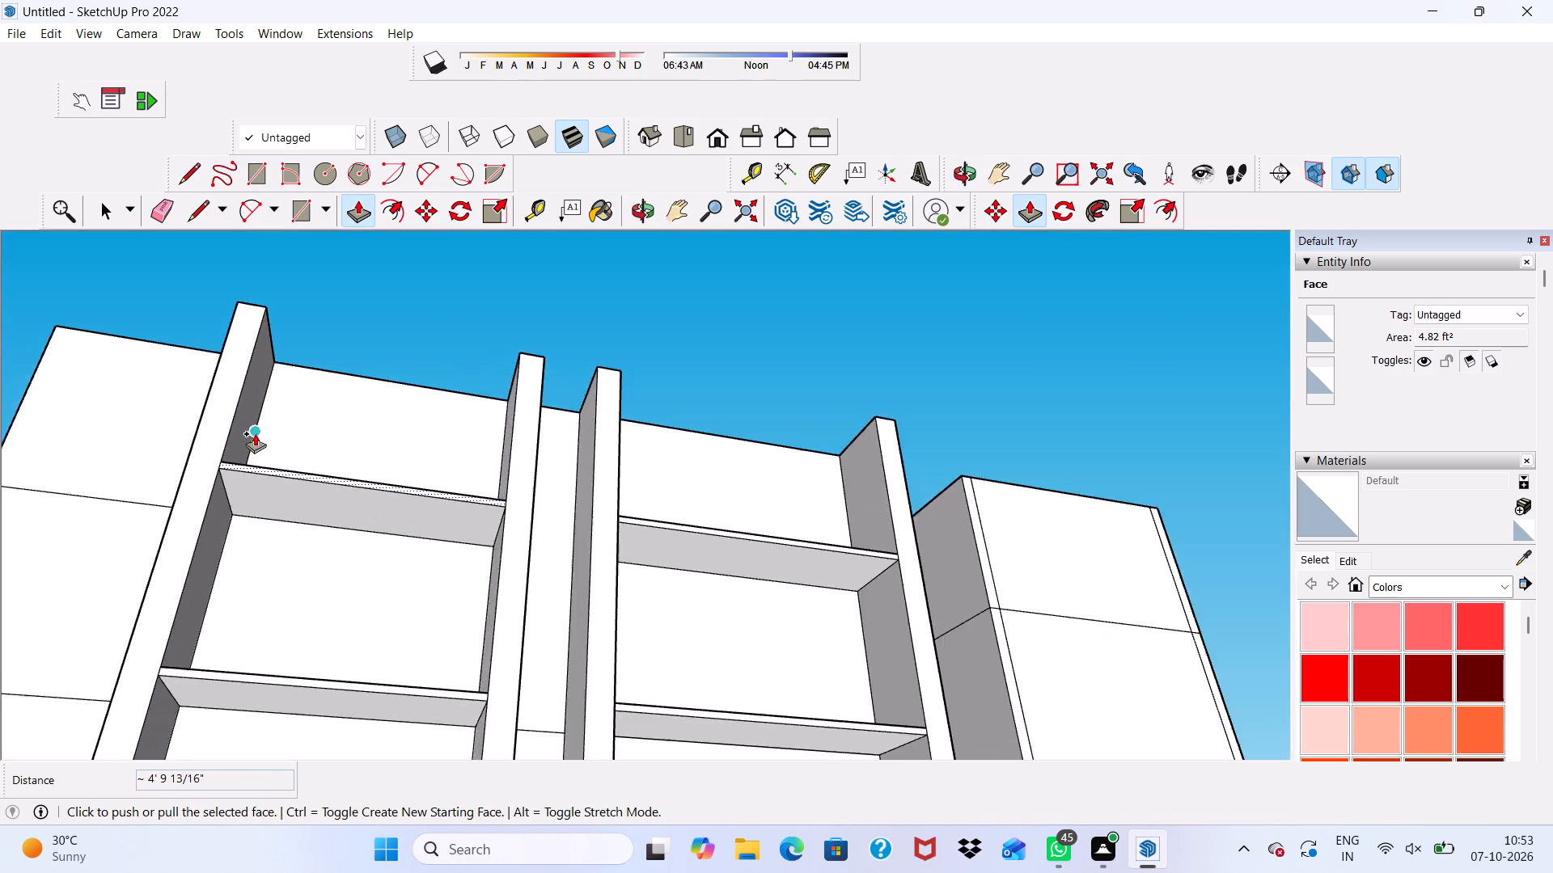
{"action": "scroll", "coordinate": [255, 433], "scroll_direction": "up", "scroll_amount": 5}
{"action": "scroll", "coordinate": [324, 404], "scroll_direction": "down", "scroll_amount": 4}
{"action": "middle_click_drag", "start_coordinate": [325, 404], "coordinate": [178, 546]}
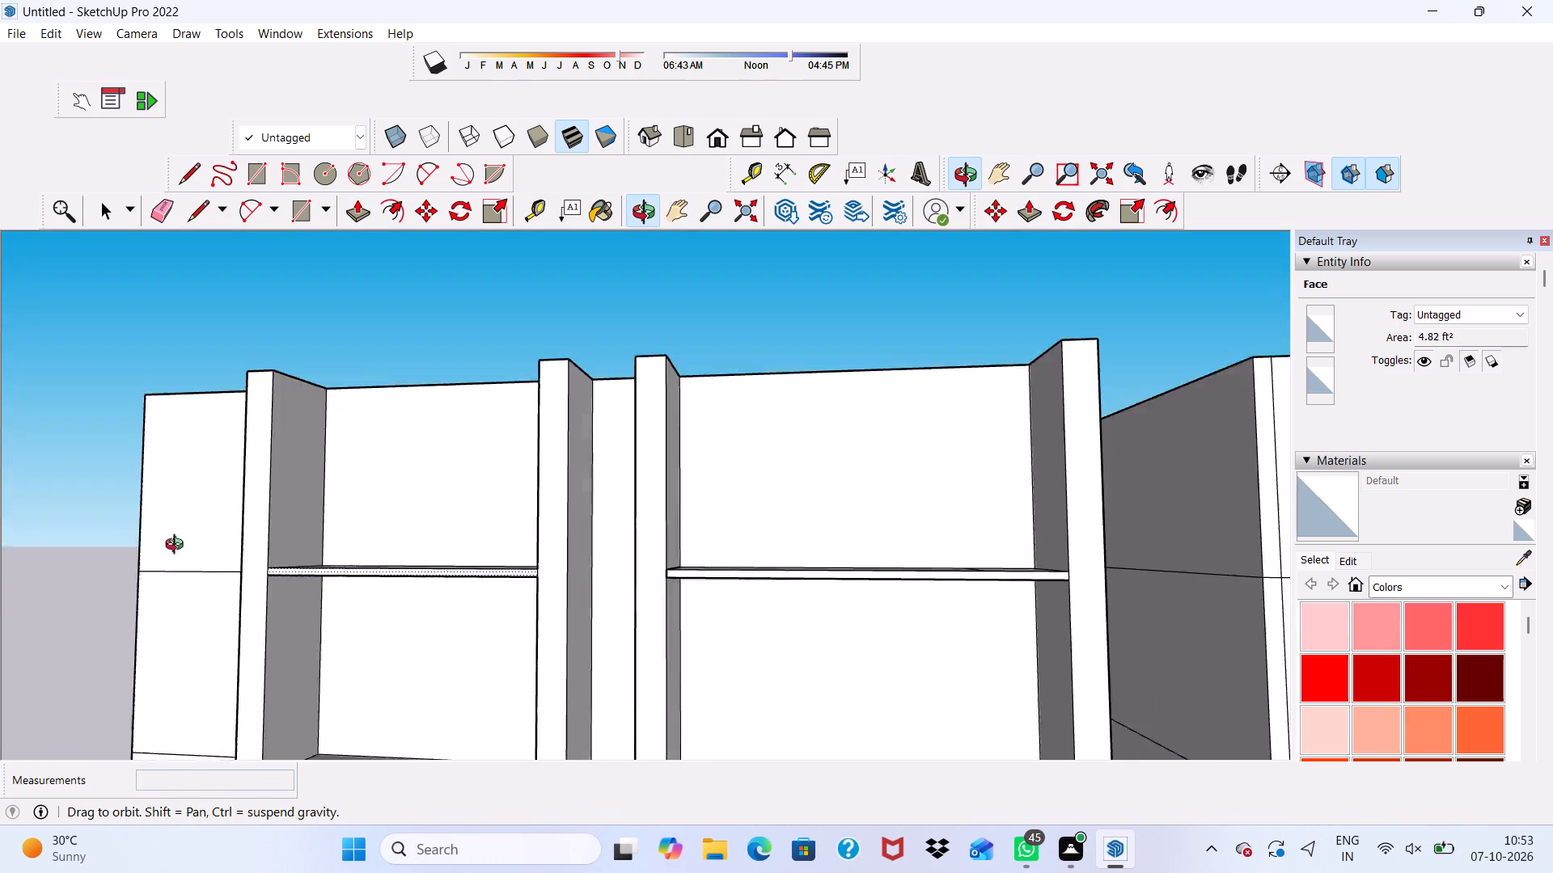
{"action": "middle_click_drag", "start_coordinate": [178, 546], "coordinate": [278, 456]}
{"action": "scroll", "coordinate": [395, 443], "scroll_direction": "down", "scroll_amount": 14}
{"action": "middle_click_drag", "start_coordinate": [778, 447], "coordinate": [439, 507]}
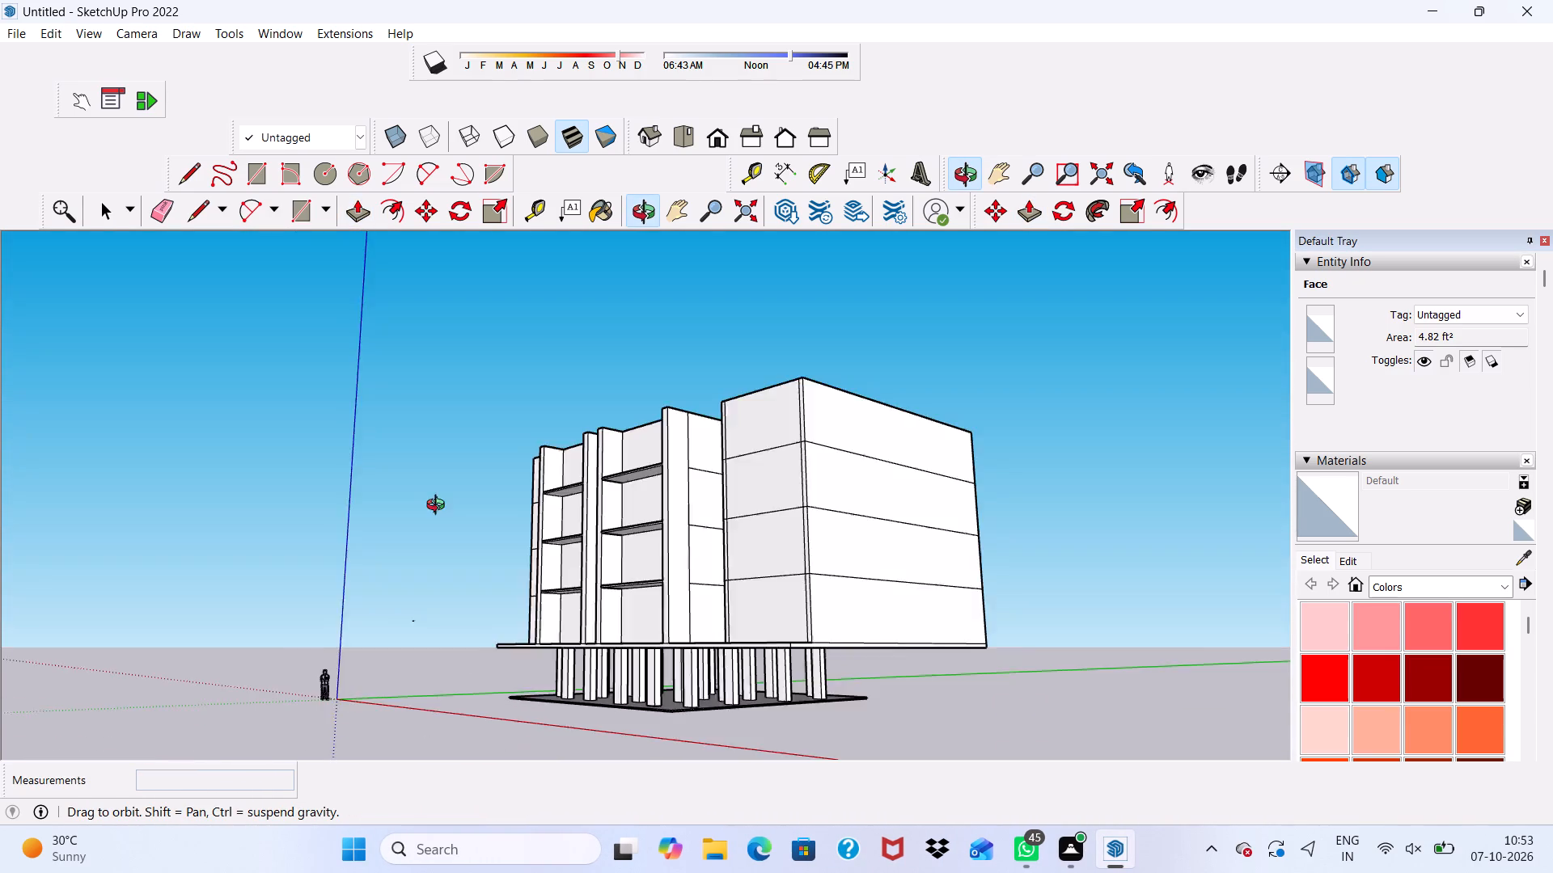
{"action": "middle_click_drag", "start_coordinate": [439, 507], "coordinate": [718, 550]}
{"action": "scroll", "coordinate": [685, 431], "scroll_direction": "up", "scroll_amount": 5}
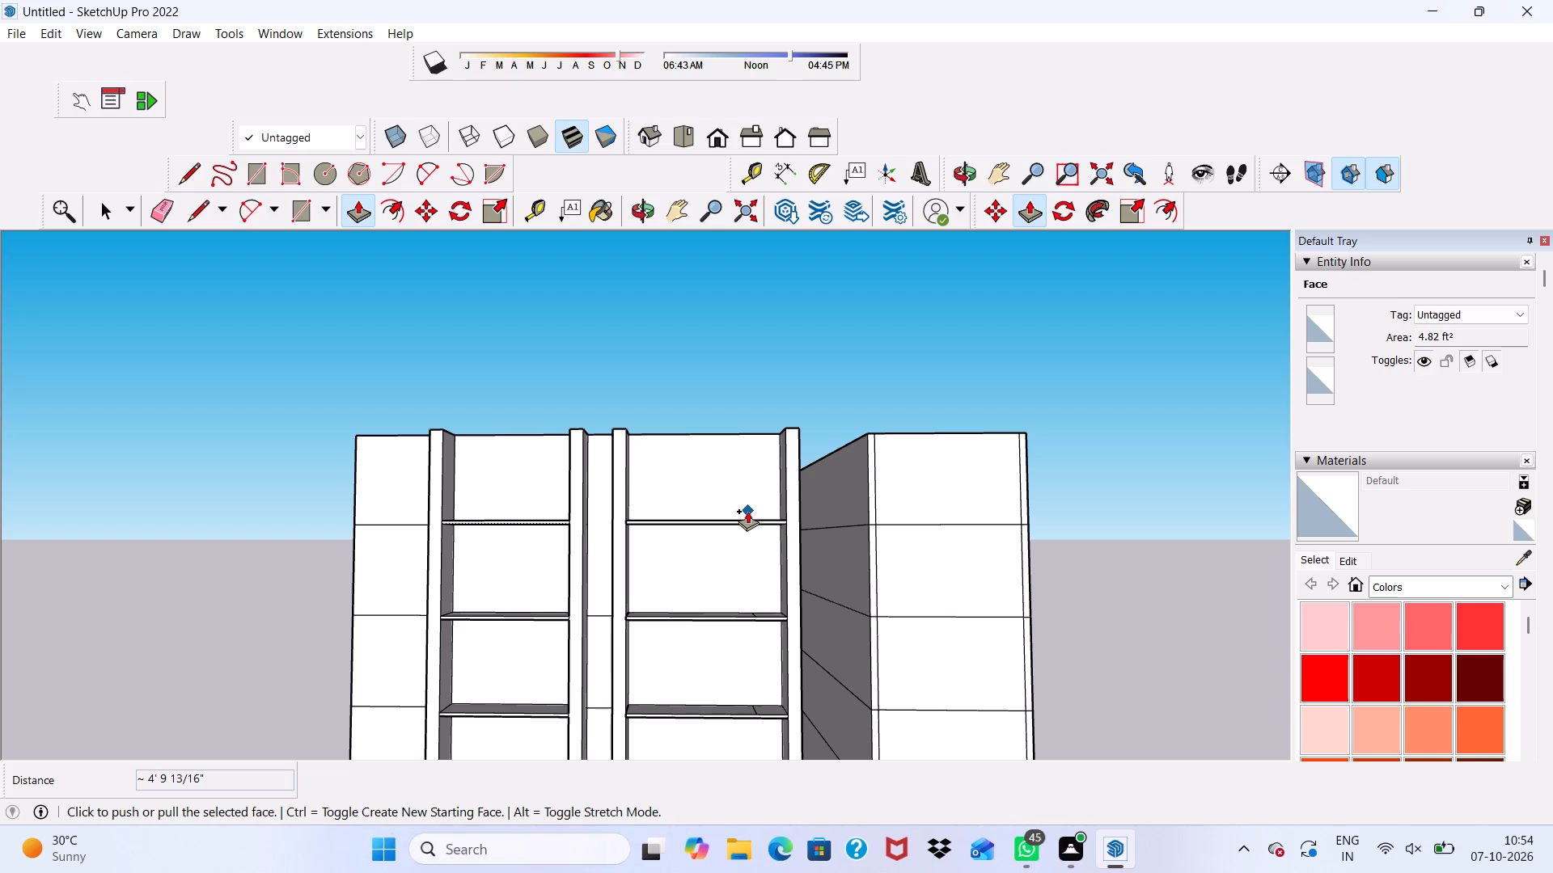
{"action": "scroll", "coordinate": [653, 493], "scroll_direction": "up", "scroll_amount": 5}
{"action": "scroll", "coordinate": [735, 534], "scroll_direction": "down", "scroll_amount": 1}
{"action": "key", "text": "space"}
{"action": "scroll", "coordinate": [716, 562], "scroll_direction": "down", "scroll_amount": 5}
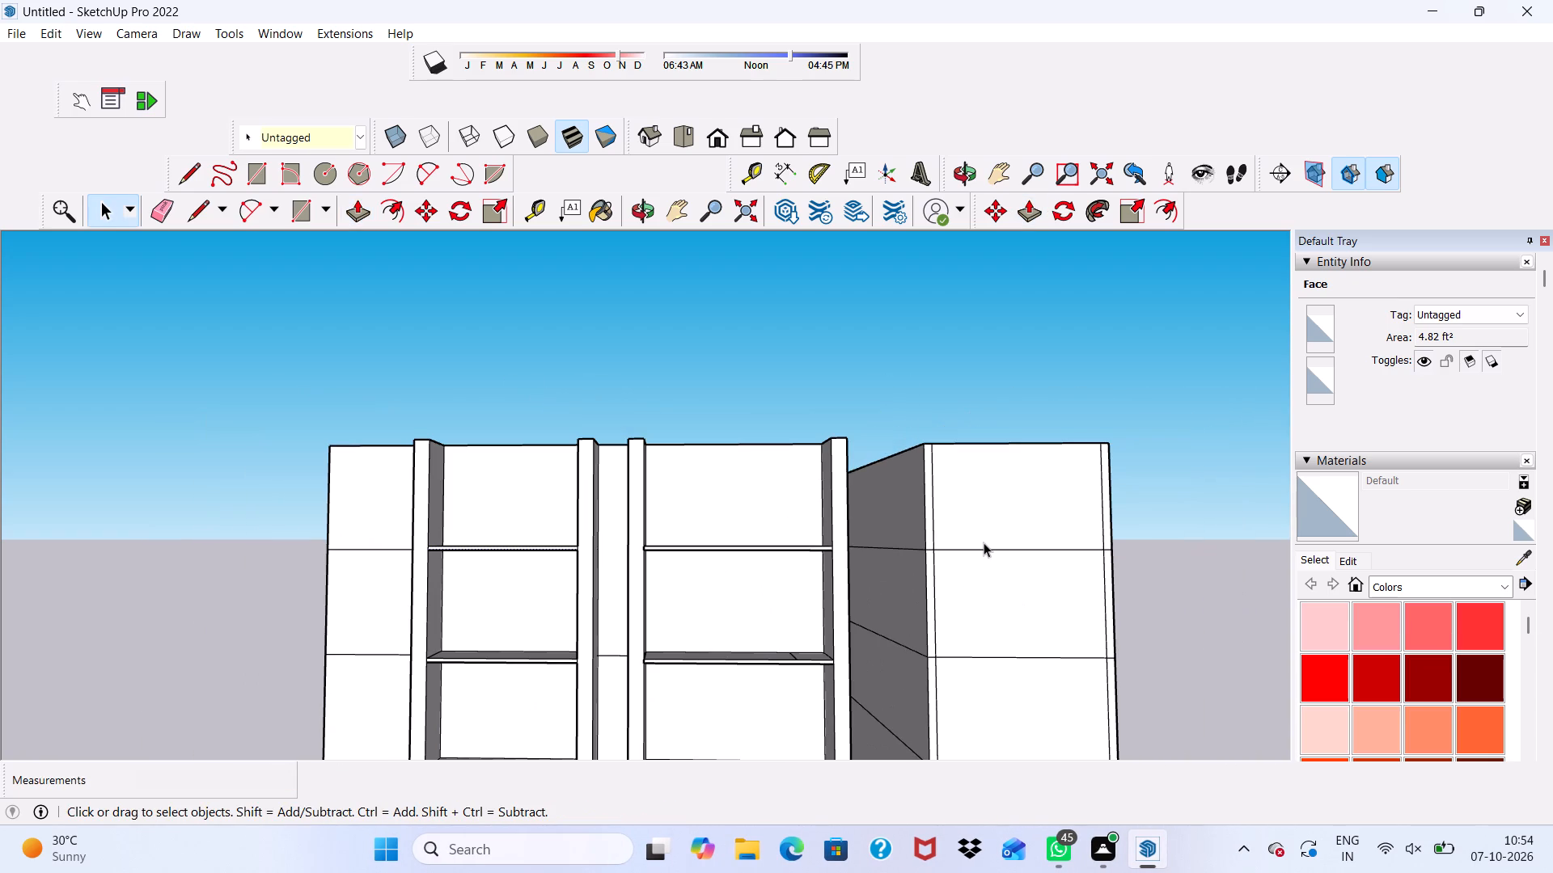
{"action": "scroll", "coordinate": [984, 542], "scroll_direction": "up", "scroll_amount": 3}
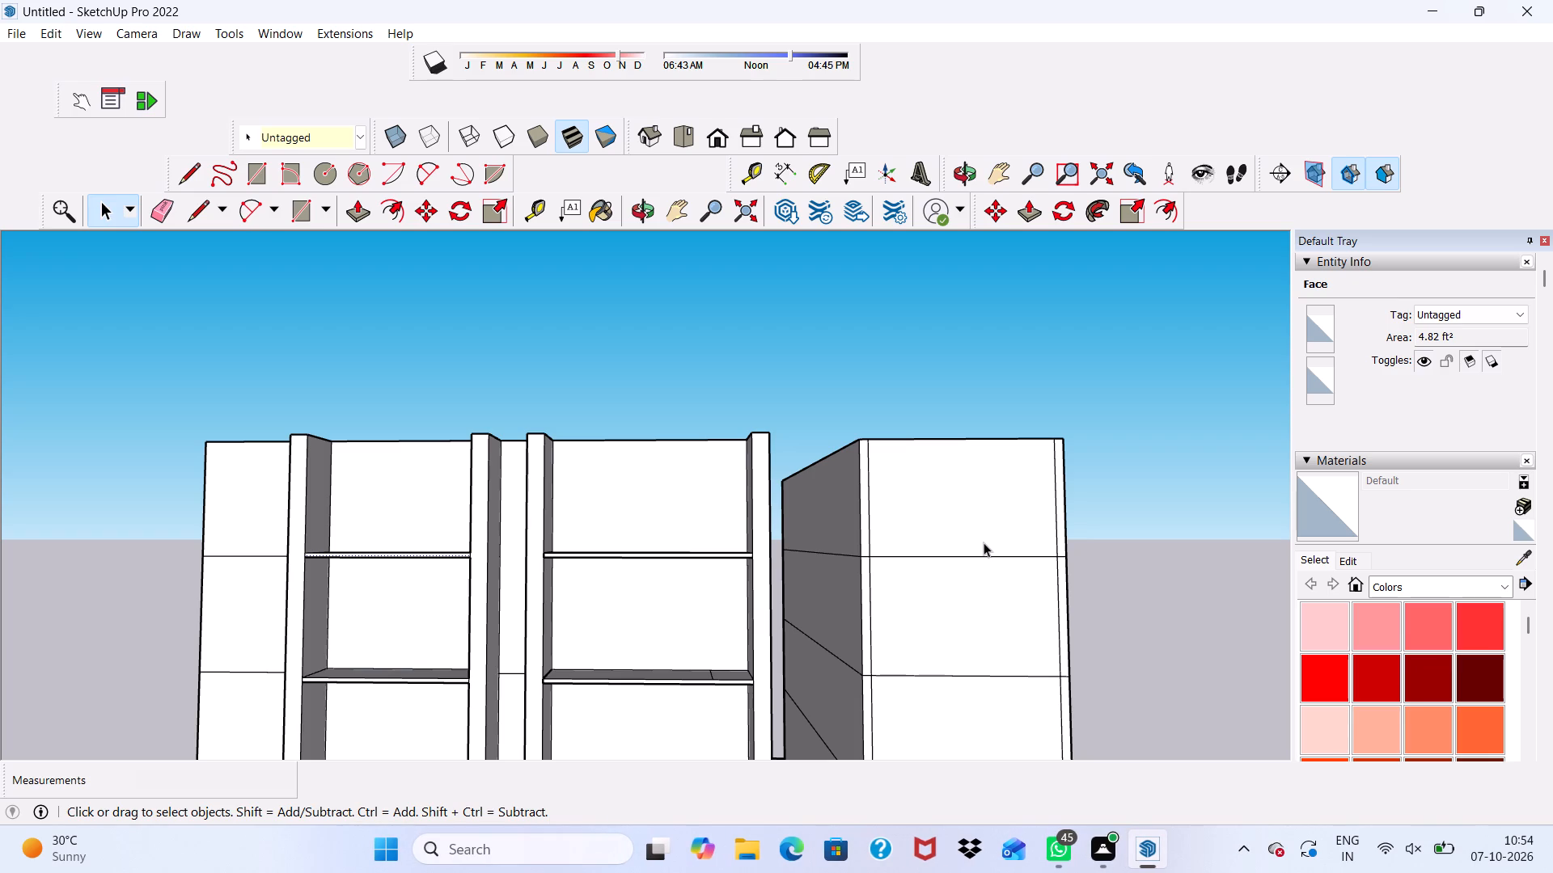
{"action": "scroll", "coordinate": [936, 520], "scroll_direction": "down", "scroll_amount": 1}
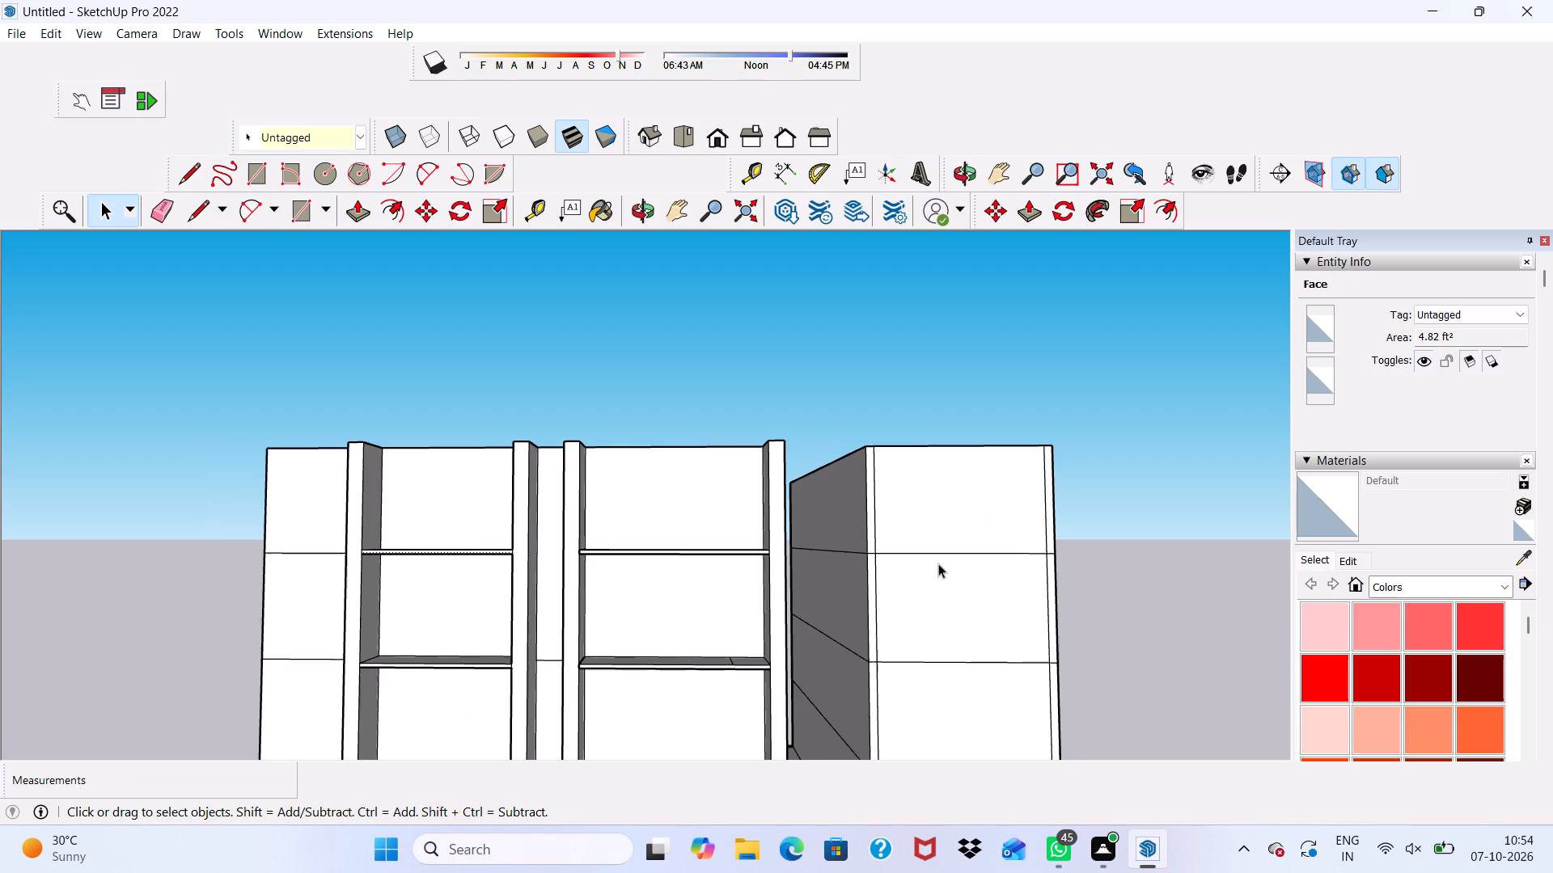
{"action": "scroll", "coordinate": [977, 622], "scroll_direction": "up", "scroll_amount": 1}
{"action": "scroll", "coordinate": [978, 621], "scroll_direction": "down", "scroll_amount": 1}
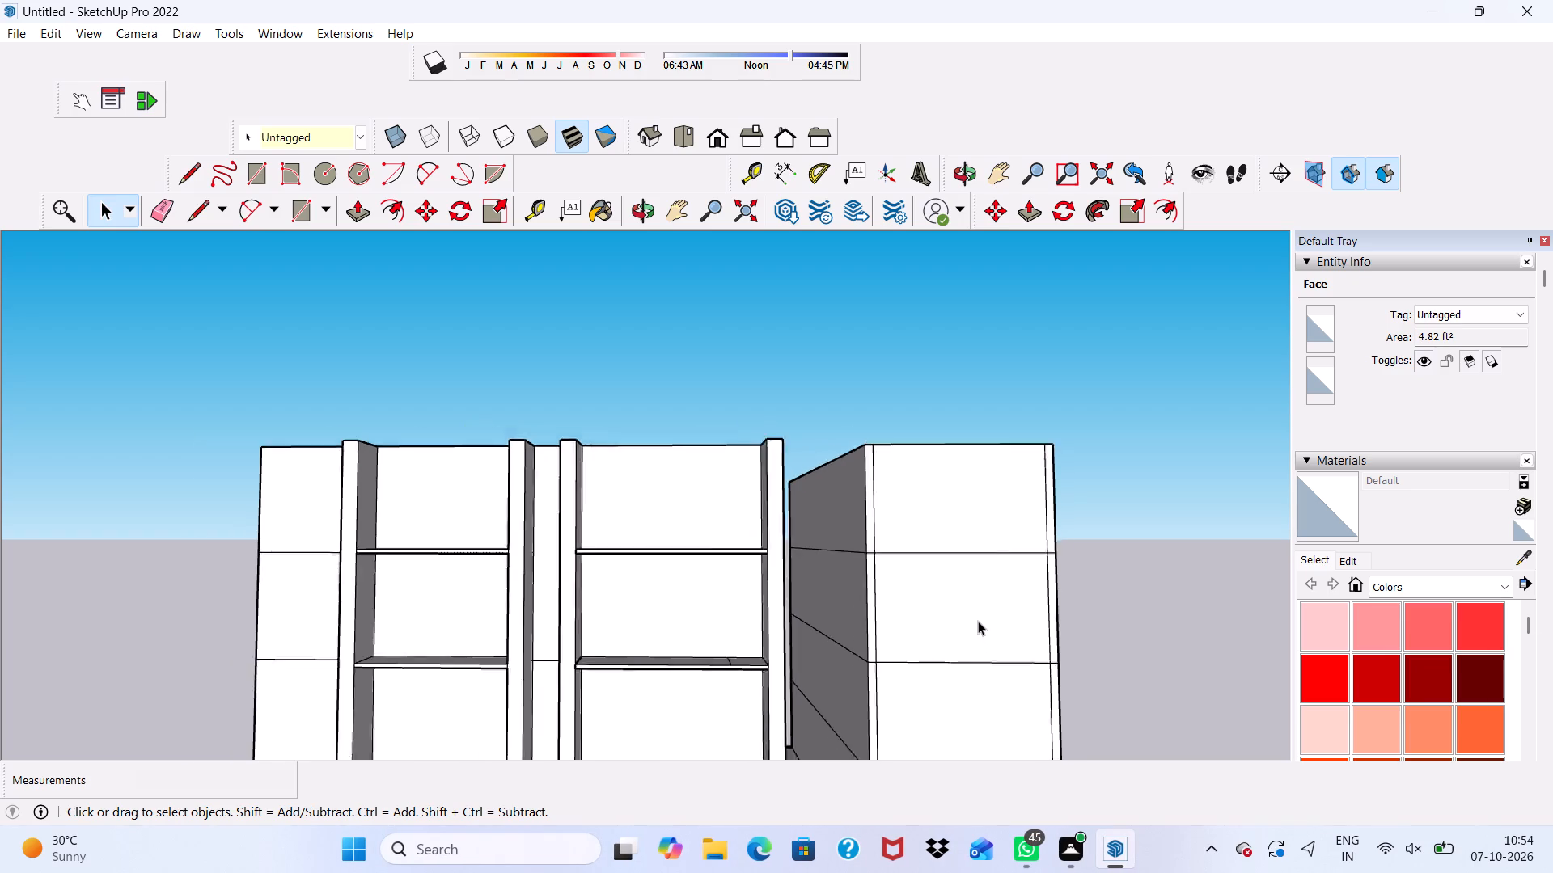
{"action": "scroll", "coordinate": [978, 621], "scroll_direction": "down", "scroll_amount": 2}
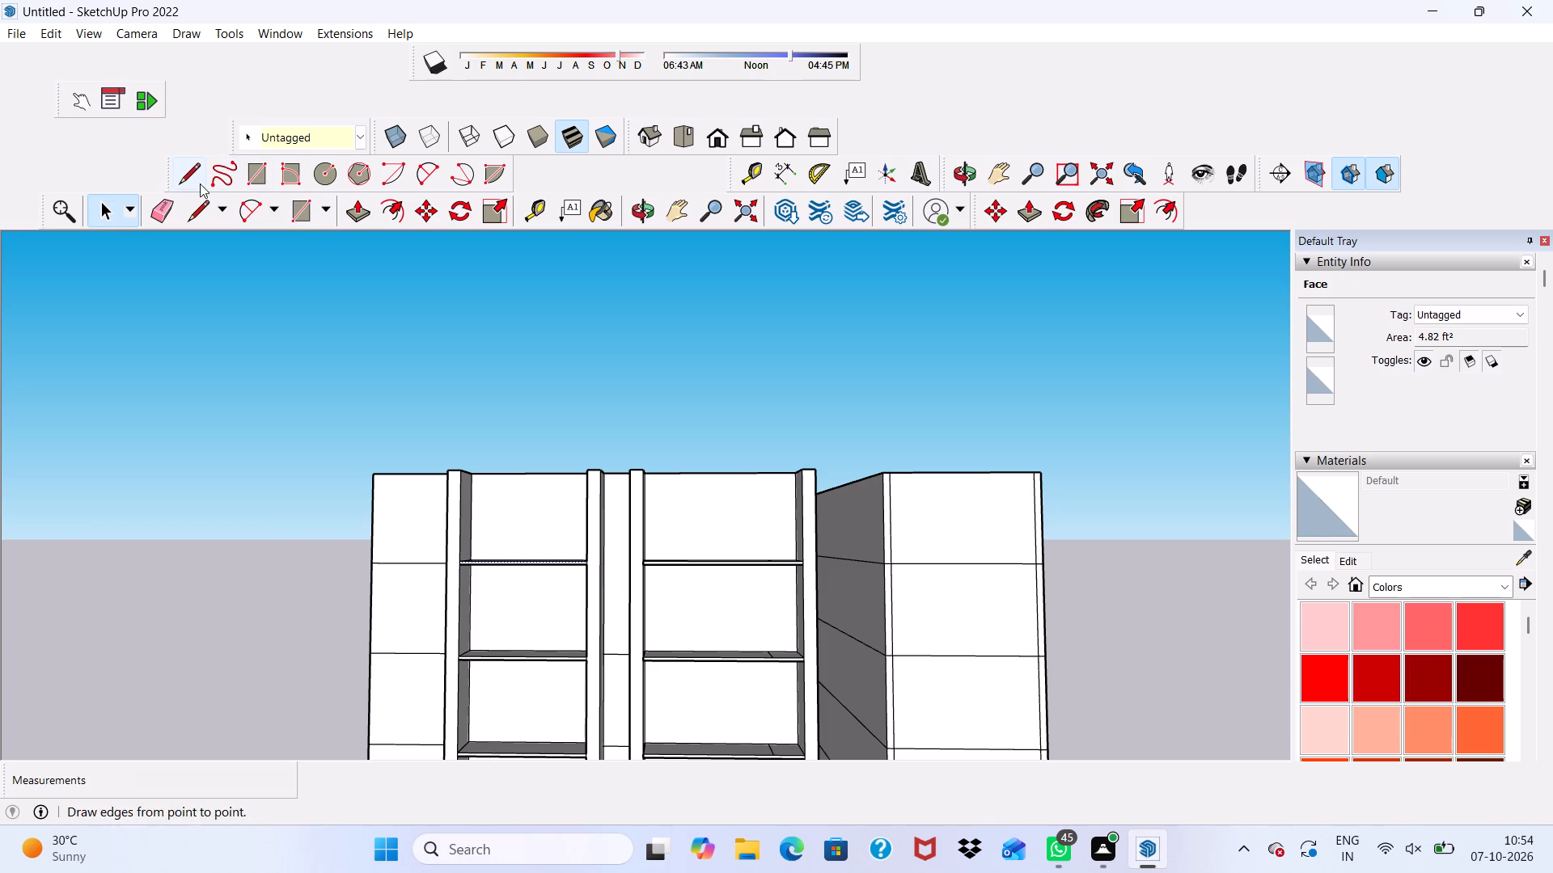
Erase the vertical line beside the narrow block's front corner nearest the wider block, across all four storeys.
{"action": "left_click", "coordinate": [162, 216]}
{"action": "scroll", "coordinate": [888, 556], "scroll_direction": "up", "scroll_amount": 6}
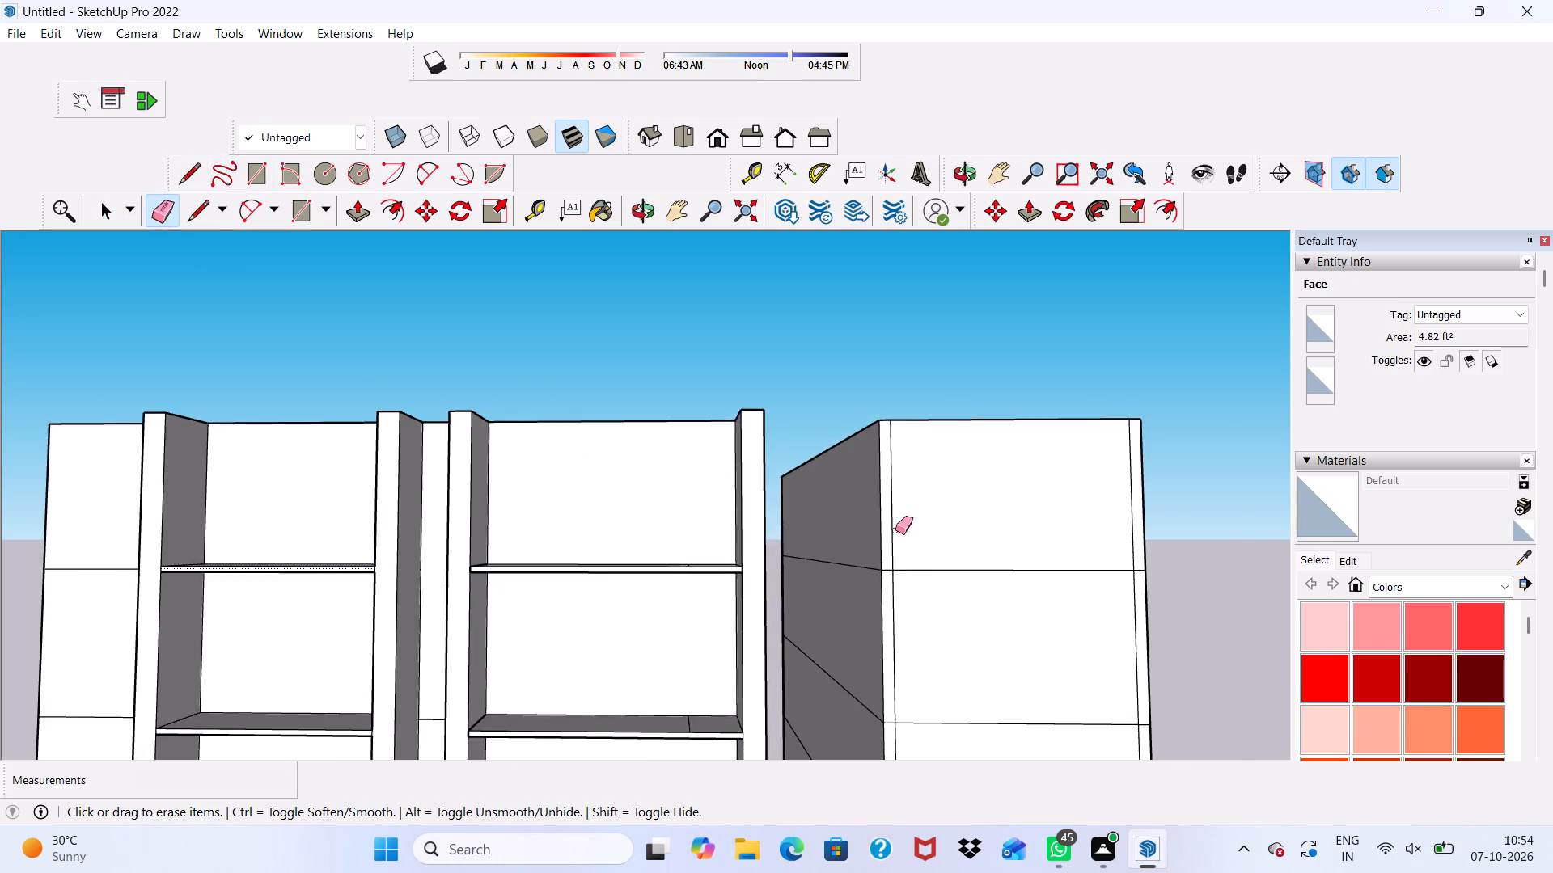
{"action": "scroll", "coordinate": [895, 530], "scroll_direction": "up", "scroll_amount": 3}
{"action": "left_click_drag", "start_coordinate": [886, 533], "coordinate": [899, 559]}
{"action": "scroll", "coordinate": [895, 538], "scroll_direction": "down", "scroll_amount": 4}
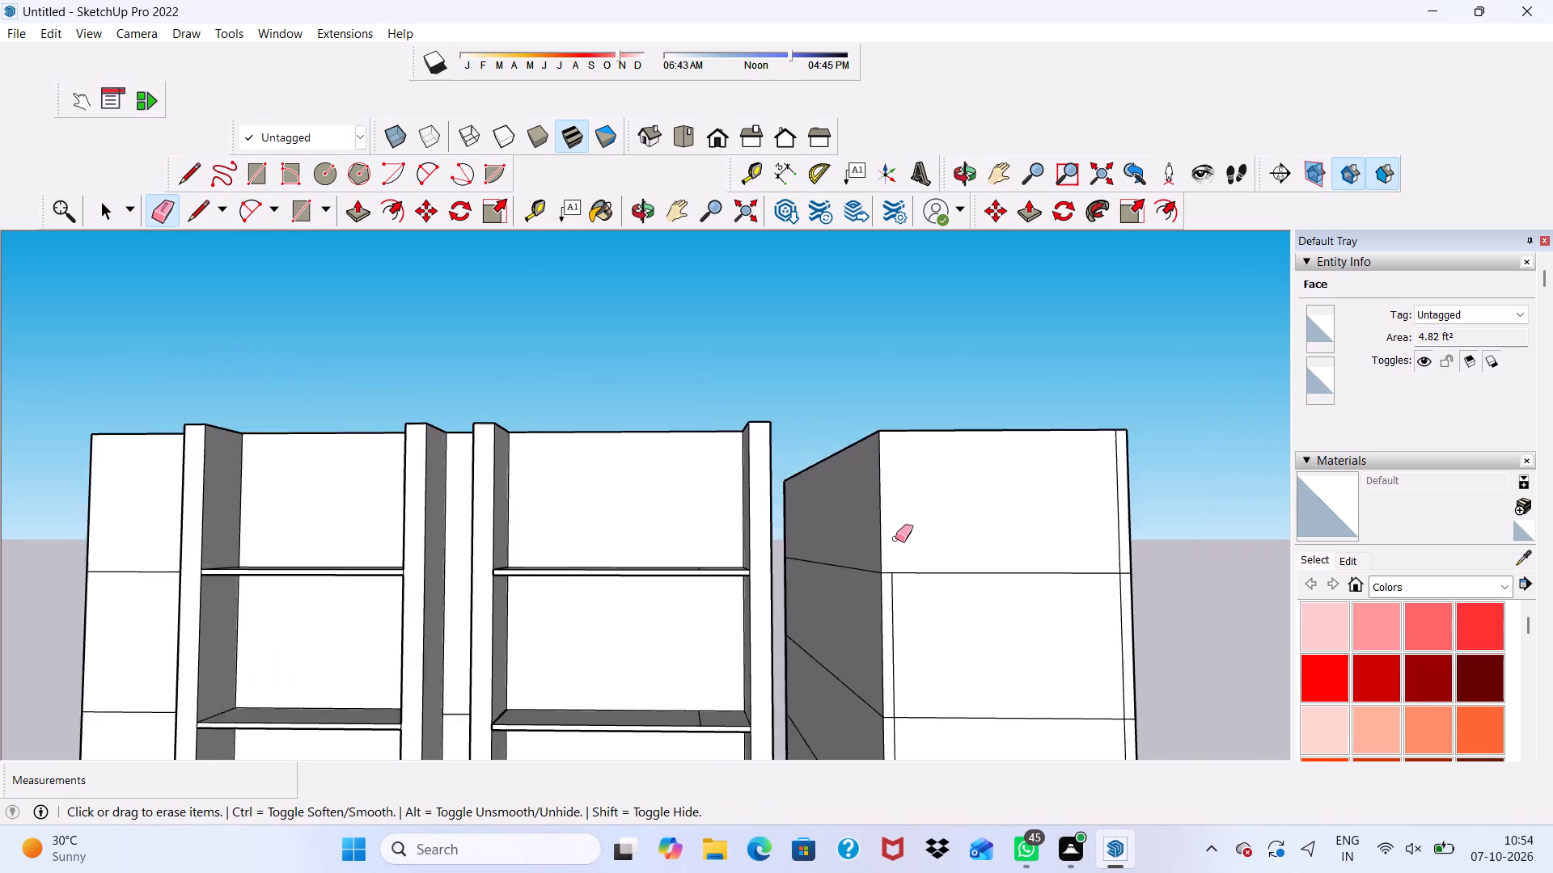
{"action": "scroll", "coordinate": [895, 538], "scroll_direction": "down", "scroll_amount": 8}
{"action": "scroll", "coordinate": [891, 611], "scroll_direction": "up", "scroll_amount": 6}
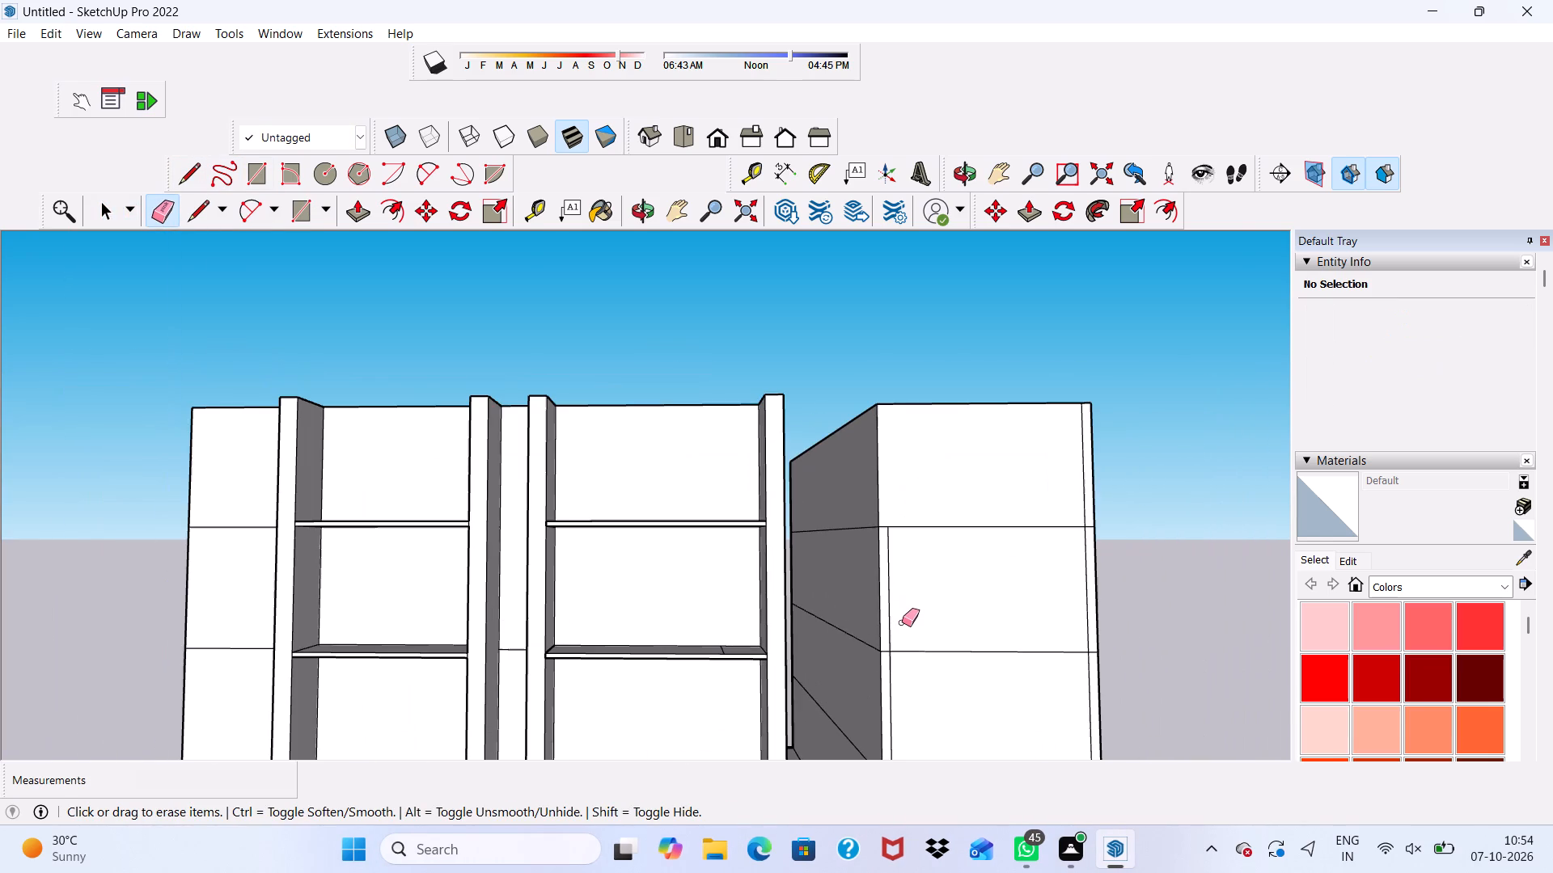
{"action": "scroll", "coordinate": [902, 622], "scroll_direction": "up", "scroll_amount": 8}
{"action": "left_click", "coordinate": [866, 574]}
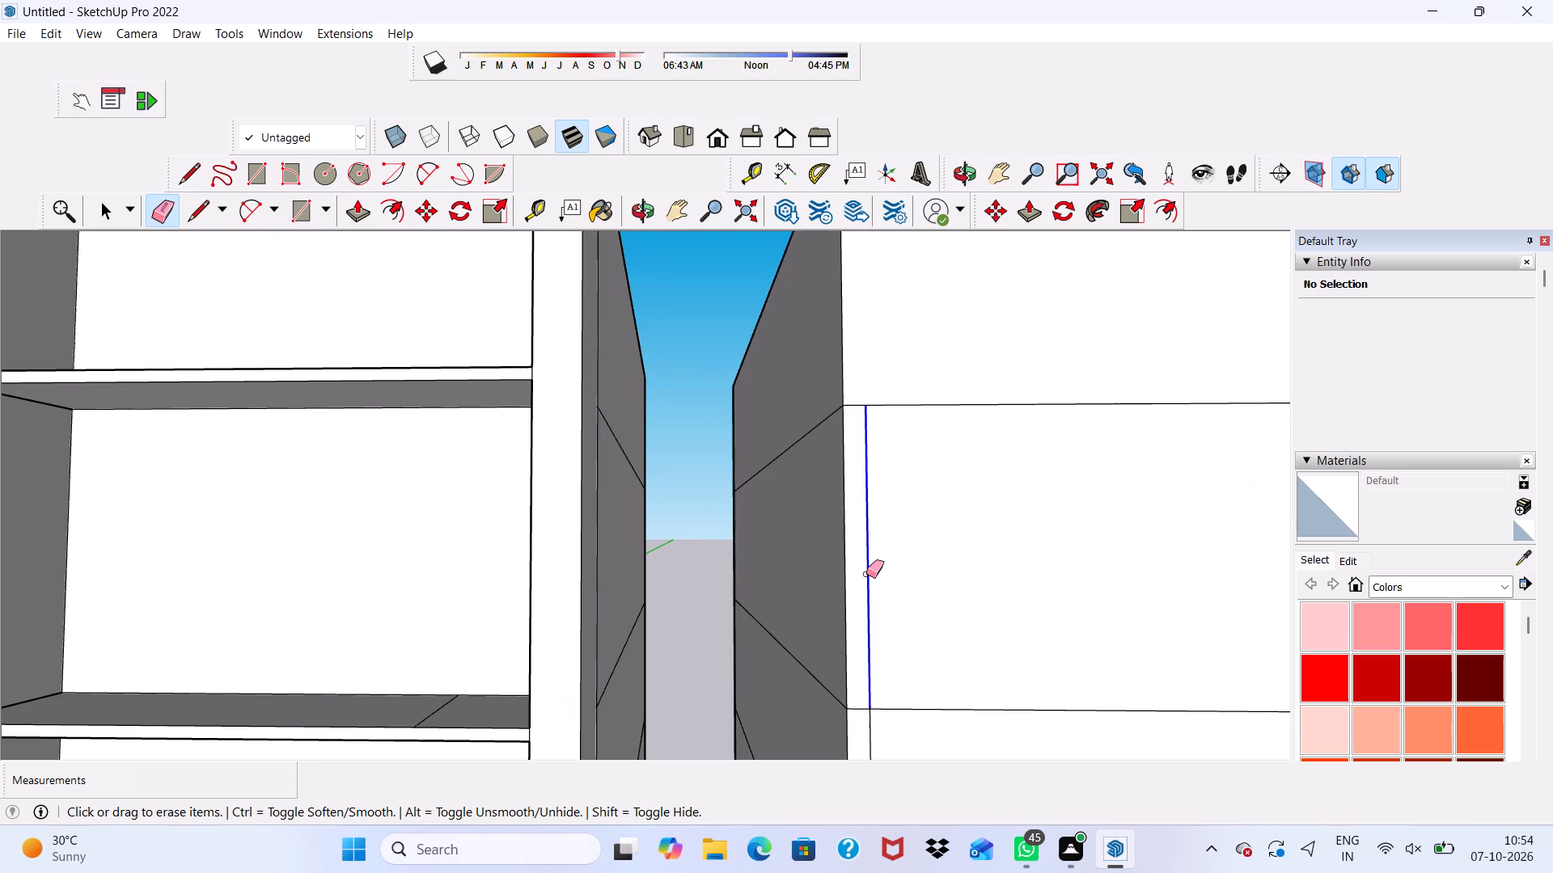
{"action": "scroll", "coordinate": [871, 558], "scroll_direction": "down", "scroll_amount": 11}
{"action": "scroll", "coordinate": [915, 668], "scroll_direction": "up", "scroll_amount": 5}
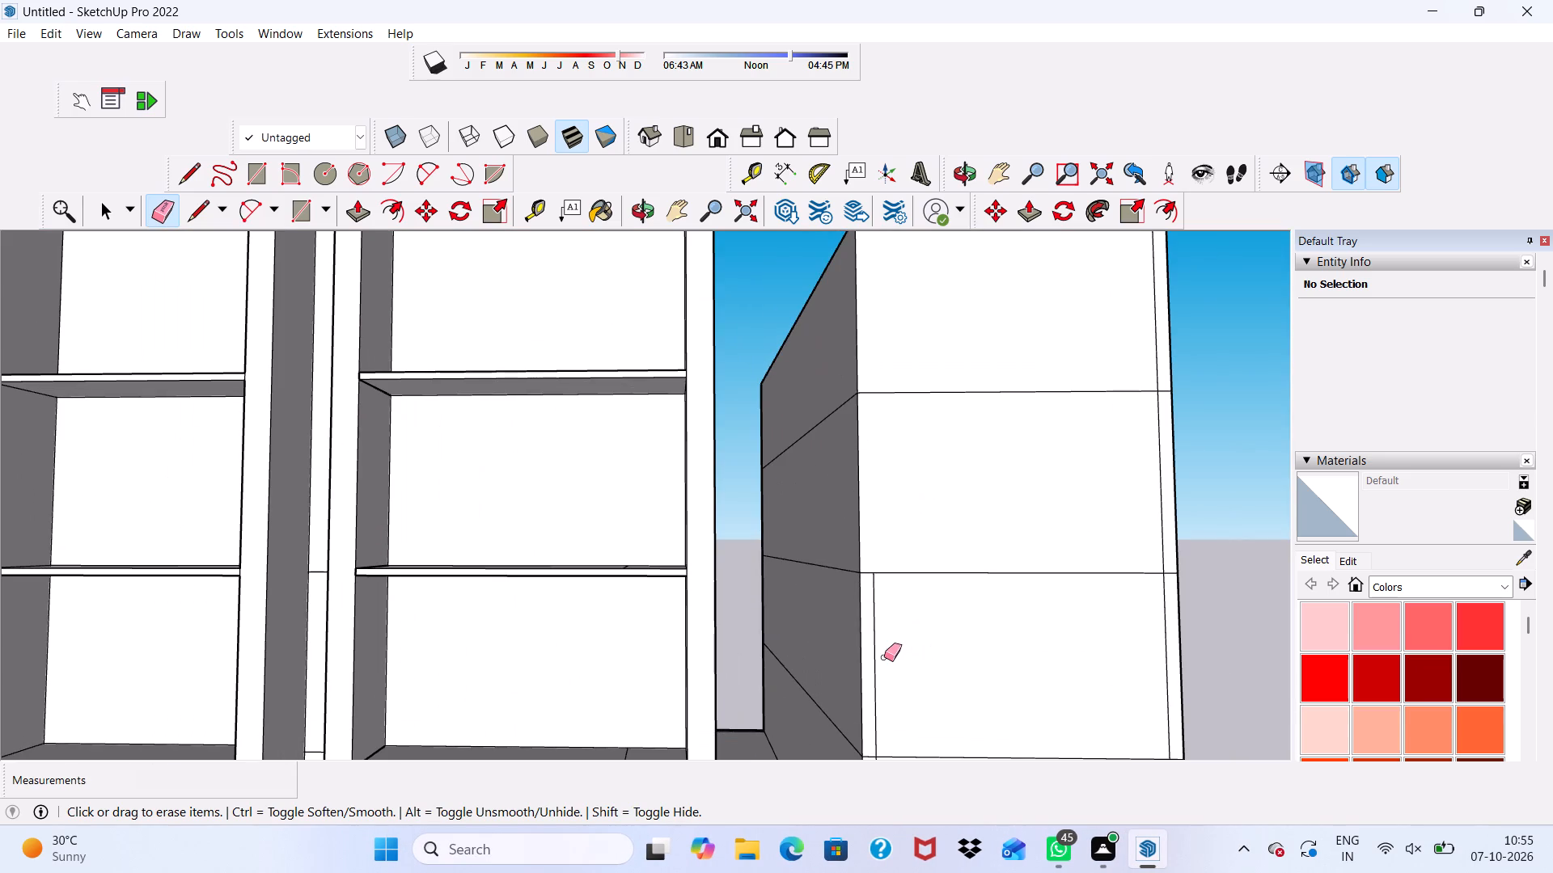
{"action": "left_click", "coordinate": [877, 664]}
{"action": "scroll", "coordinate": [882, 639], "scroll_direction": "down", "scroll_amount": 12}
{"action": "scroll", "coordinate": [918, 704], "scroll_direction": "up", "scroll_amount": 9}
{"action": "left_click_drag", "start_coordinate": [897, 688], "coordinate": [912, 687]}
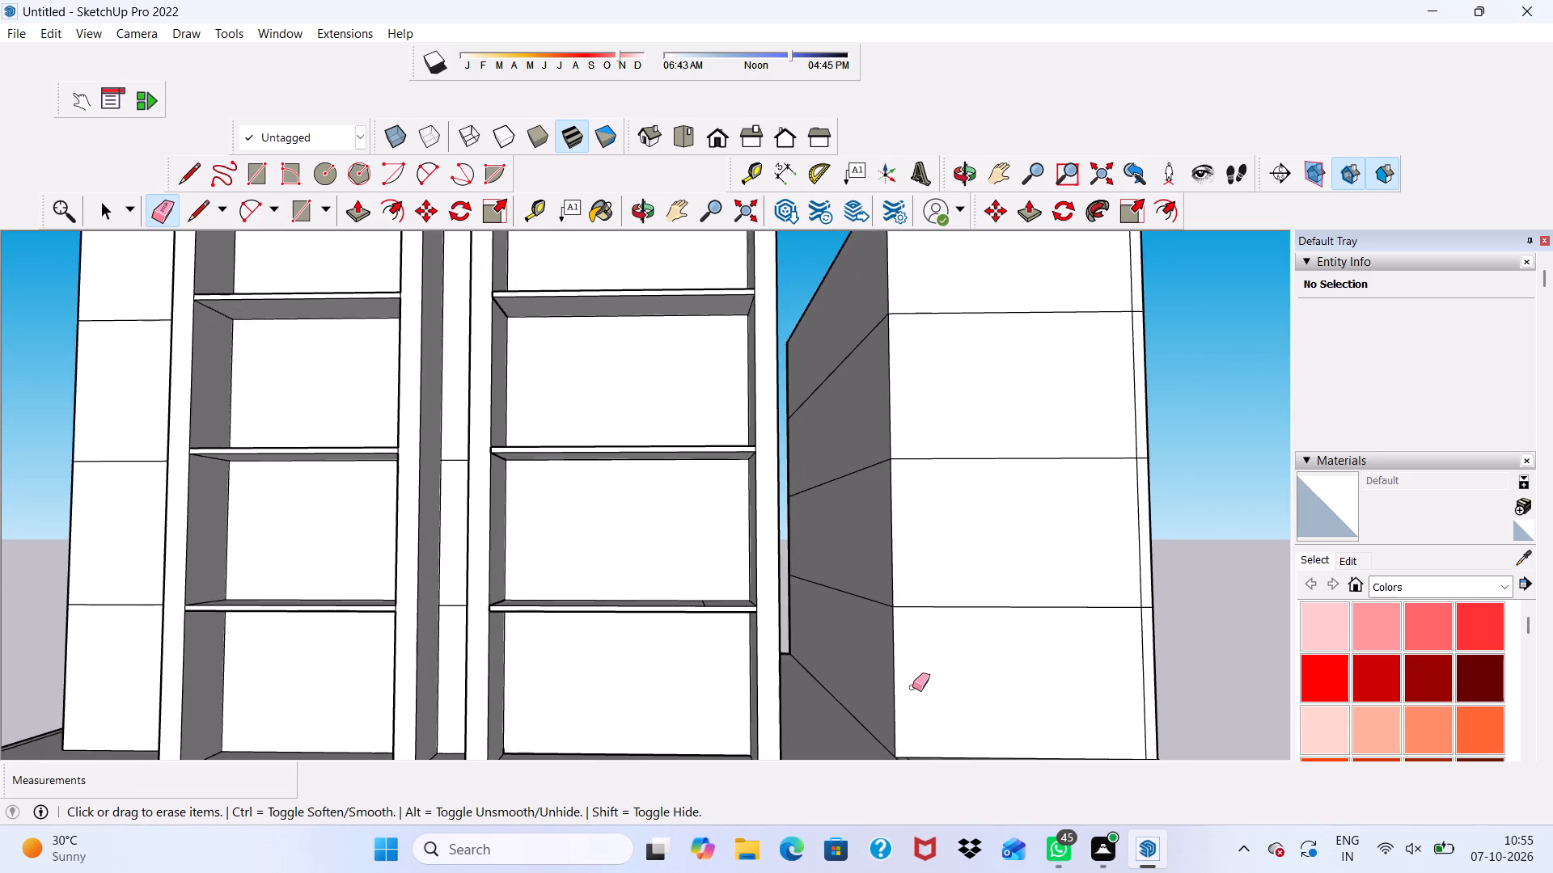
{"action": "scroll", "coordinate": [922, 683], "scroll_direction": "down", "scroll_amount": 6}
Erase the vertical line beside the narrow block's outer front corner, across all four storeys.
{"action": "scroll", "coordinate": [1068, 688], "scroll_direction": "up", "scroll_amount": 11}
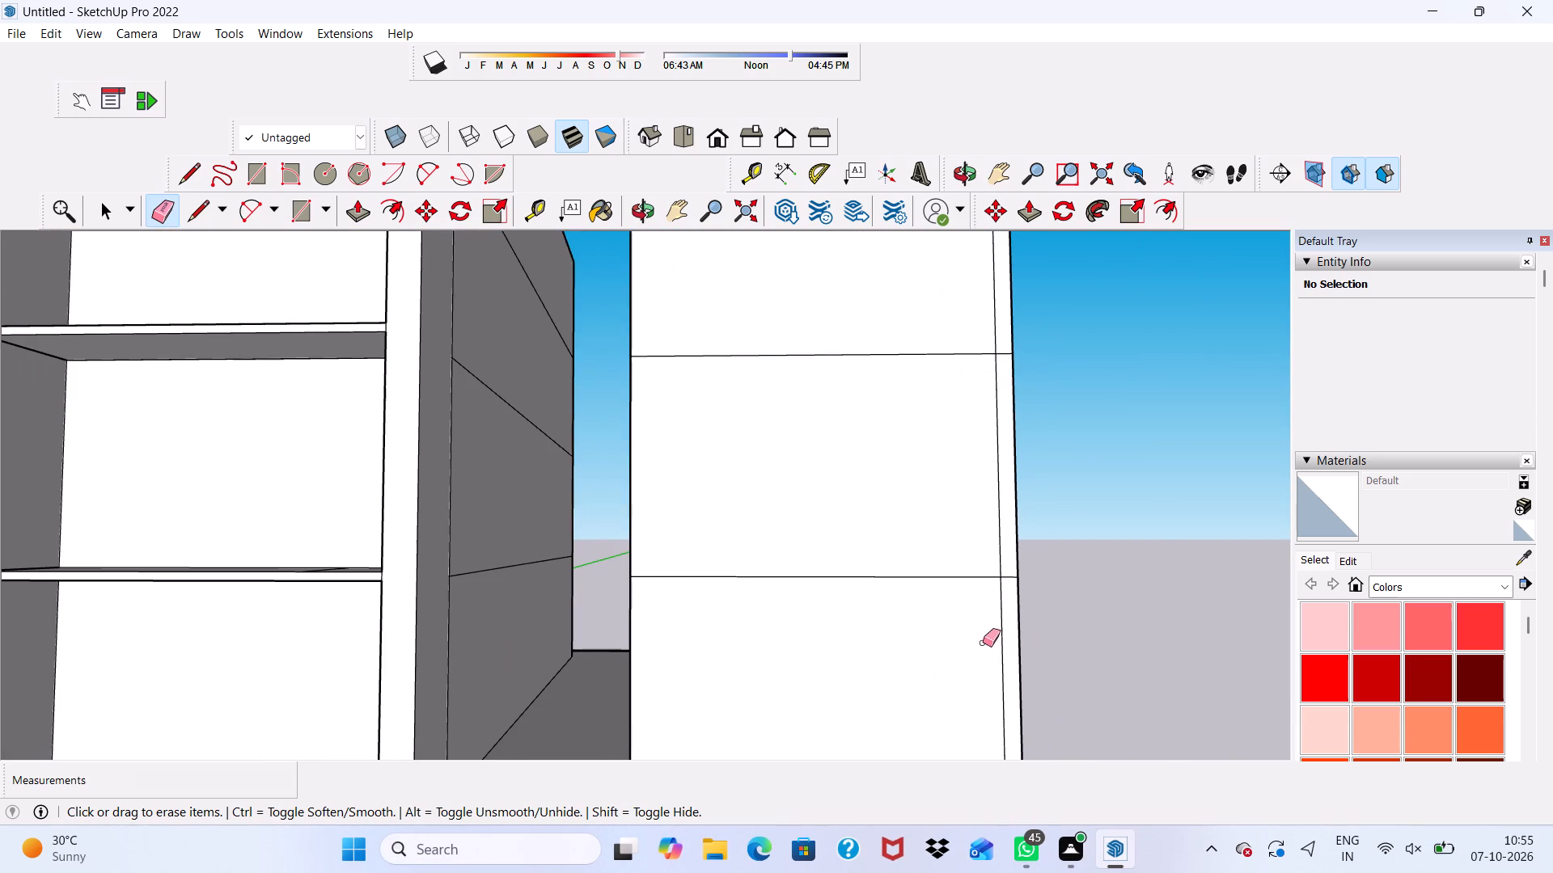
{"action": "left_click", "coordinate": [1001, 639]}
{"action": "left_click", "coordinate": [997, 533]}
{"action": "scroll", "coordinate": [970, 551], "scroll_direction": "down", "scroll_amount": 6}
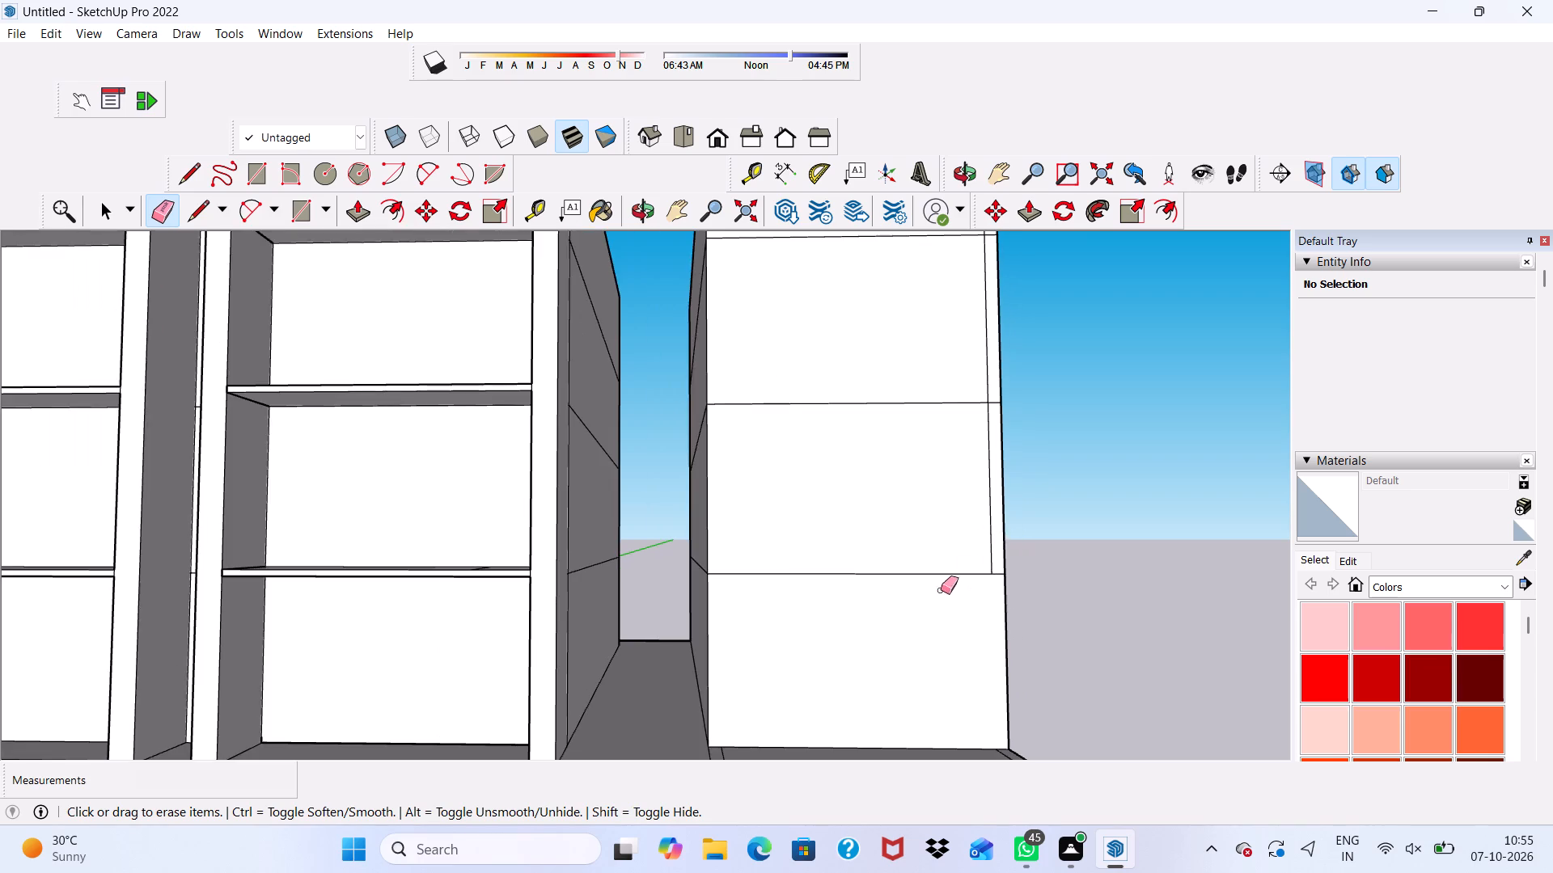
{"action": "scroll", "coordinate": [984, 524], "scroll_direction": "up", "scroll_amount": 8}
{"action": "left_click", "coordinate": [977, 441]}
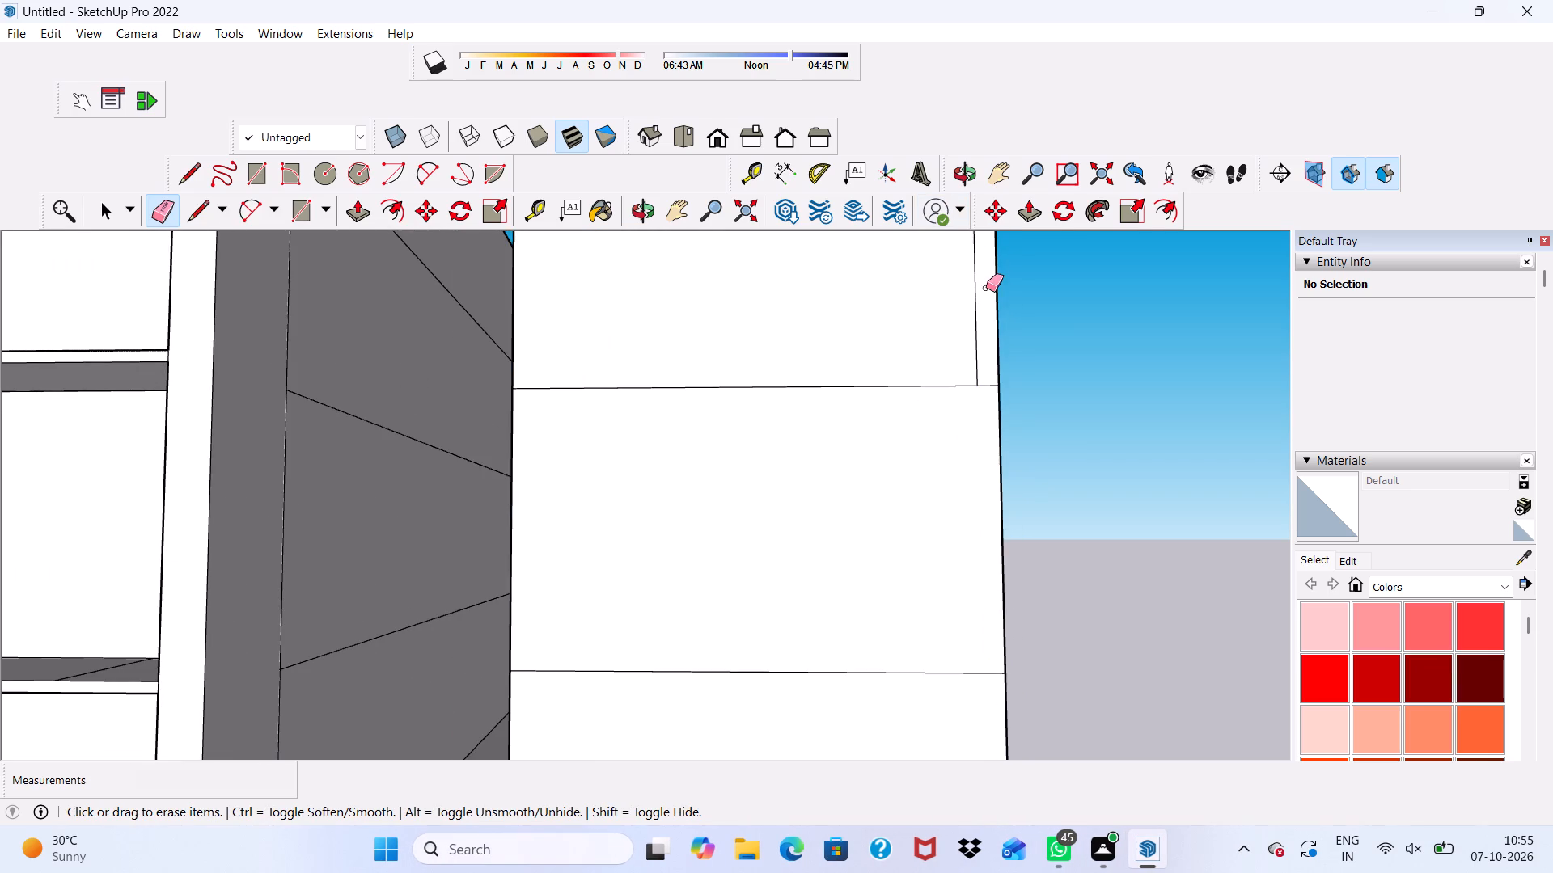
{"action": "left_click", "coordinate": [971, 304]}
{"action": "left_click", "coordinate": [975, 309]}
{"action": "scroll", "coordinate": [955, 345], "scroll_direction": "down", "scroll_amount": 7}
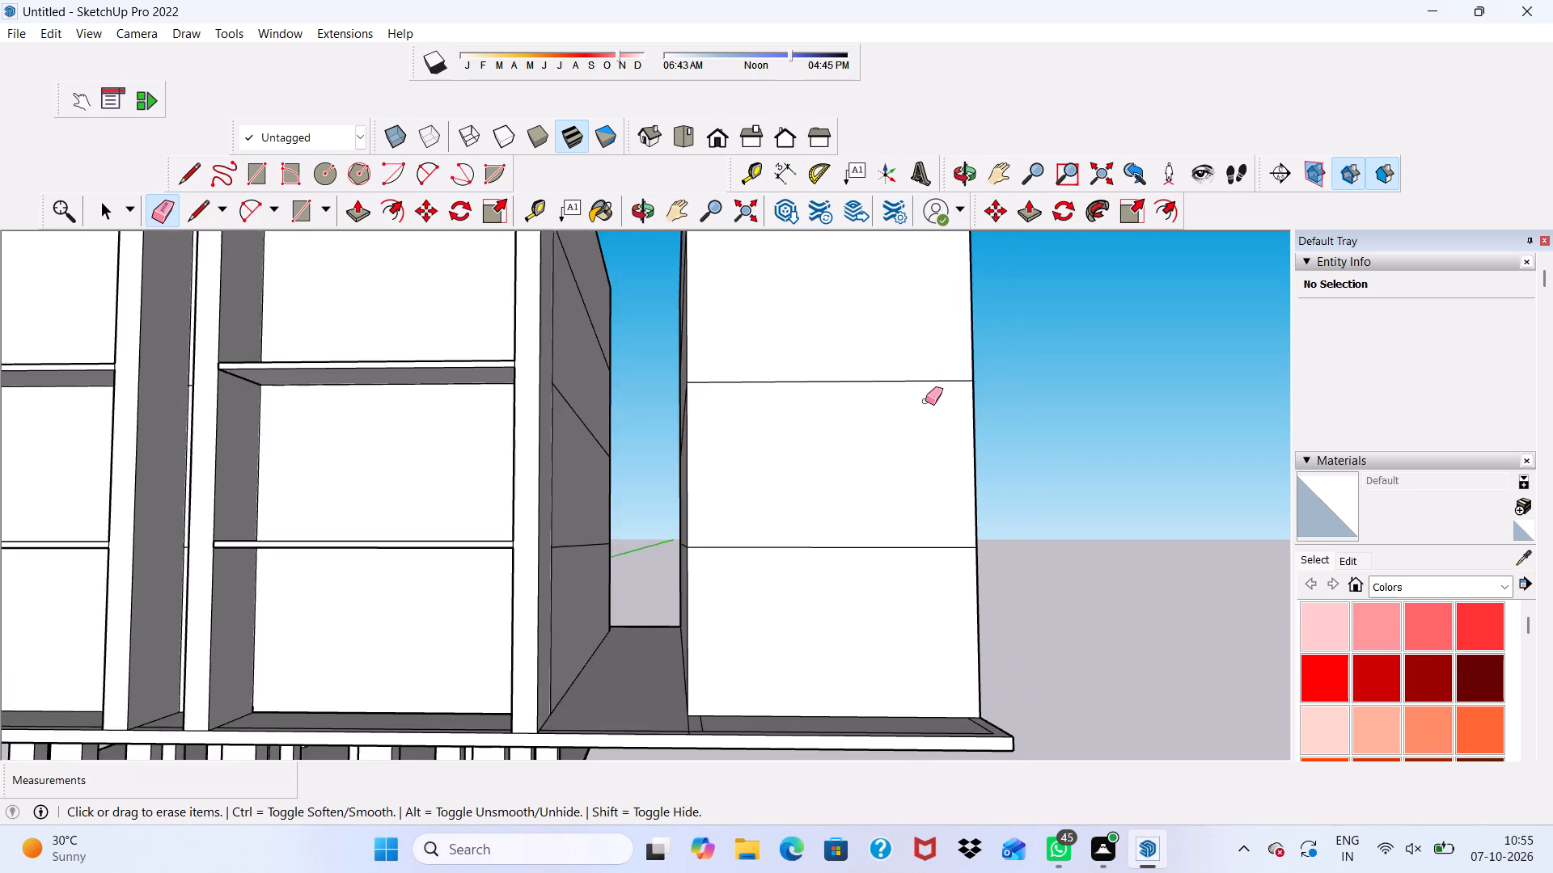
{"action": "scroll", "coordinate": [925, 401], "scroll_direction": "down", "scroll_amount": 11}
{"action": "scroll", "coordinate": [924, 316], "scroll_direction": "up", "scroll_amount": 16}
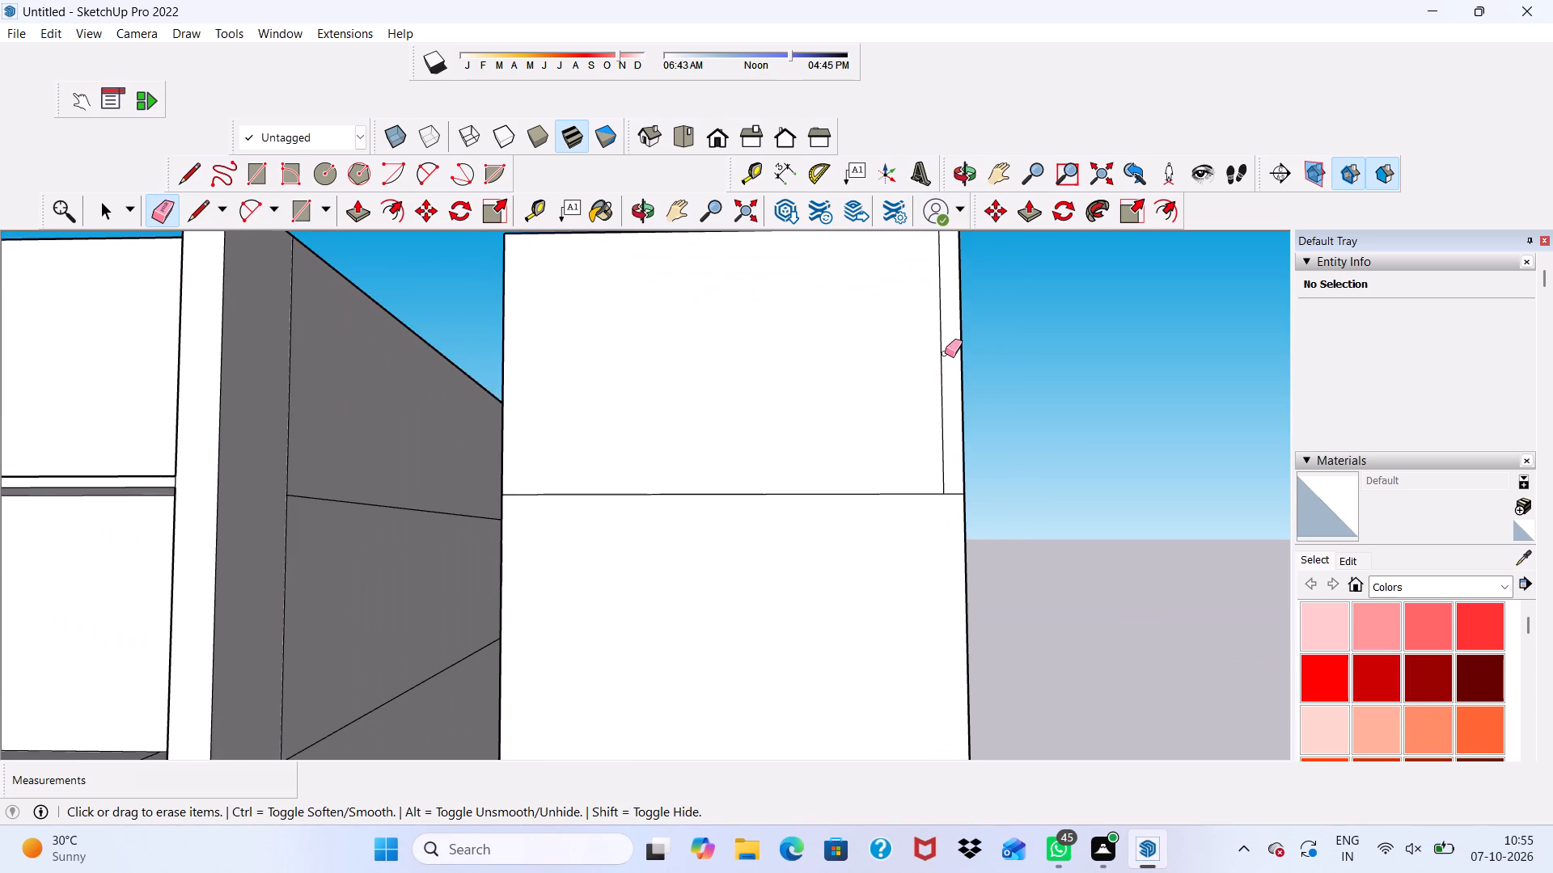
{"action": "left_click", "coordinate": [940, 357]}
{"action": "scroll", "coordinate": [964, 459], "scroll_direction": "down", "scroll_amount": 2}
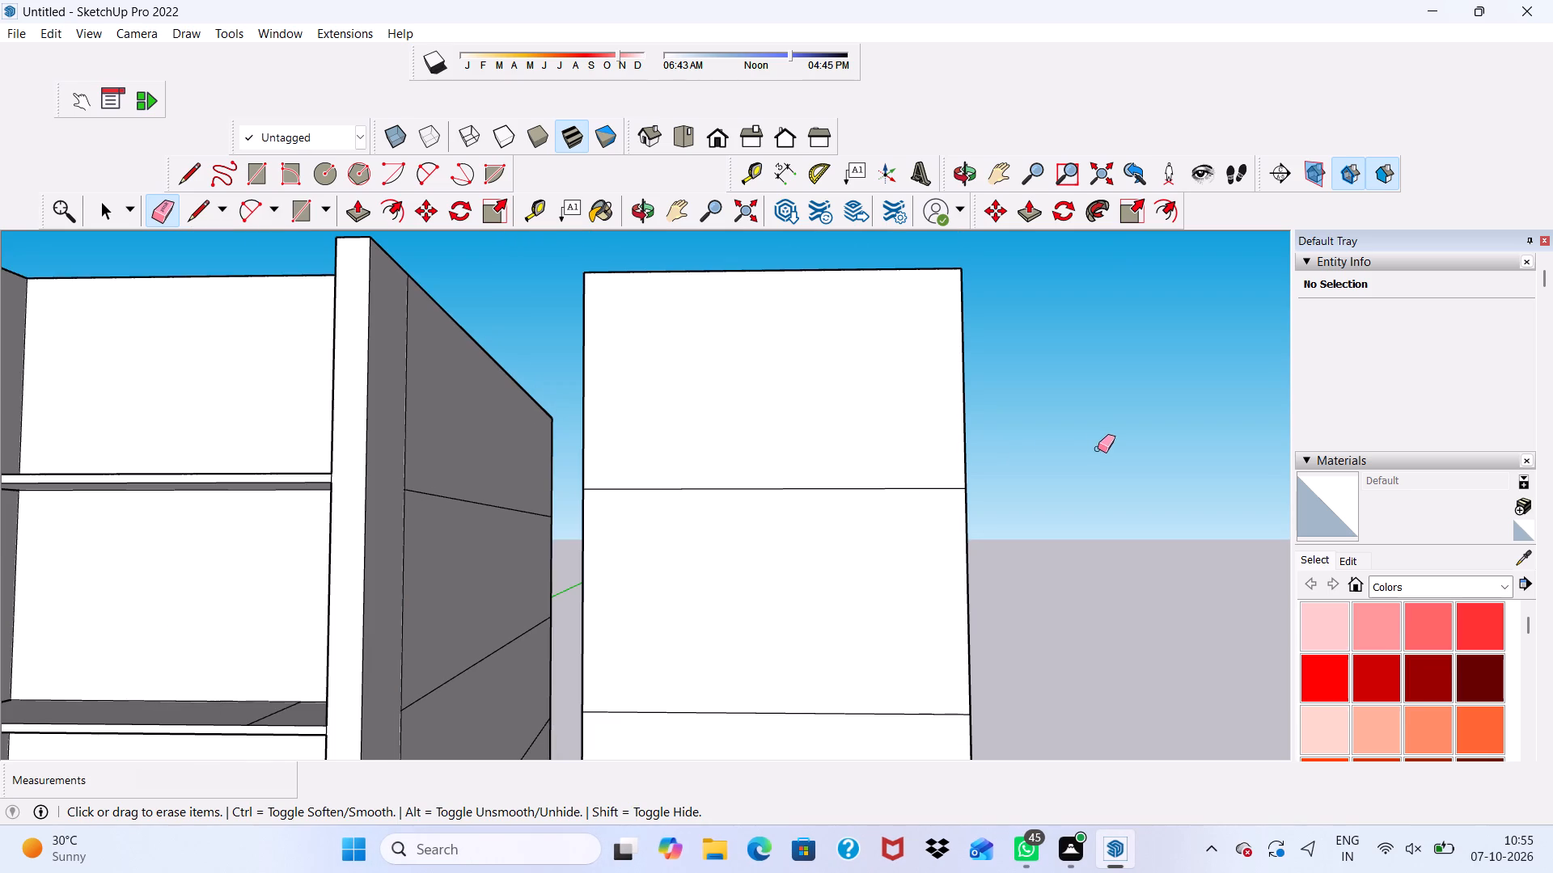
Draw a rectangle about 17' 2" by 10' over the narrow block's top-storey front face.
{"action": "key", "text": "space"}
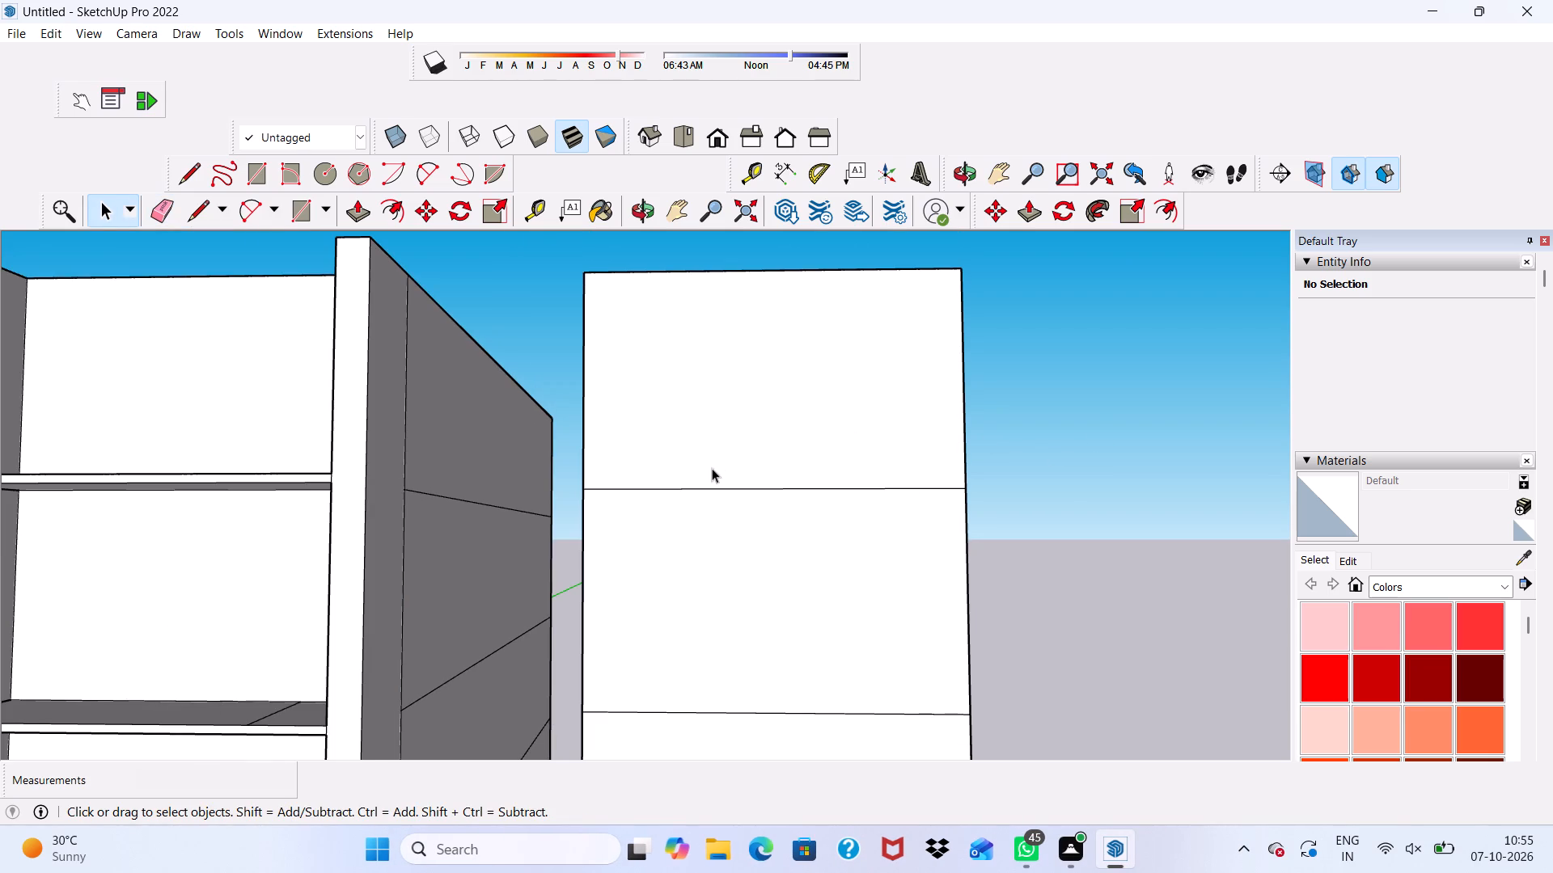
{"action": "left_click", "coordinate": [260, 171]}
{"action": "scroll", "coordinate": [637, 296], "scroll_direction": "up", "scroll_amount": 2}
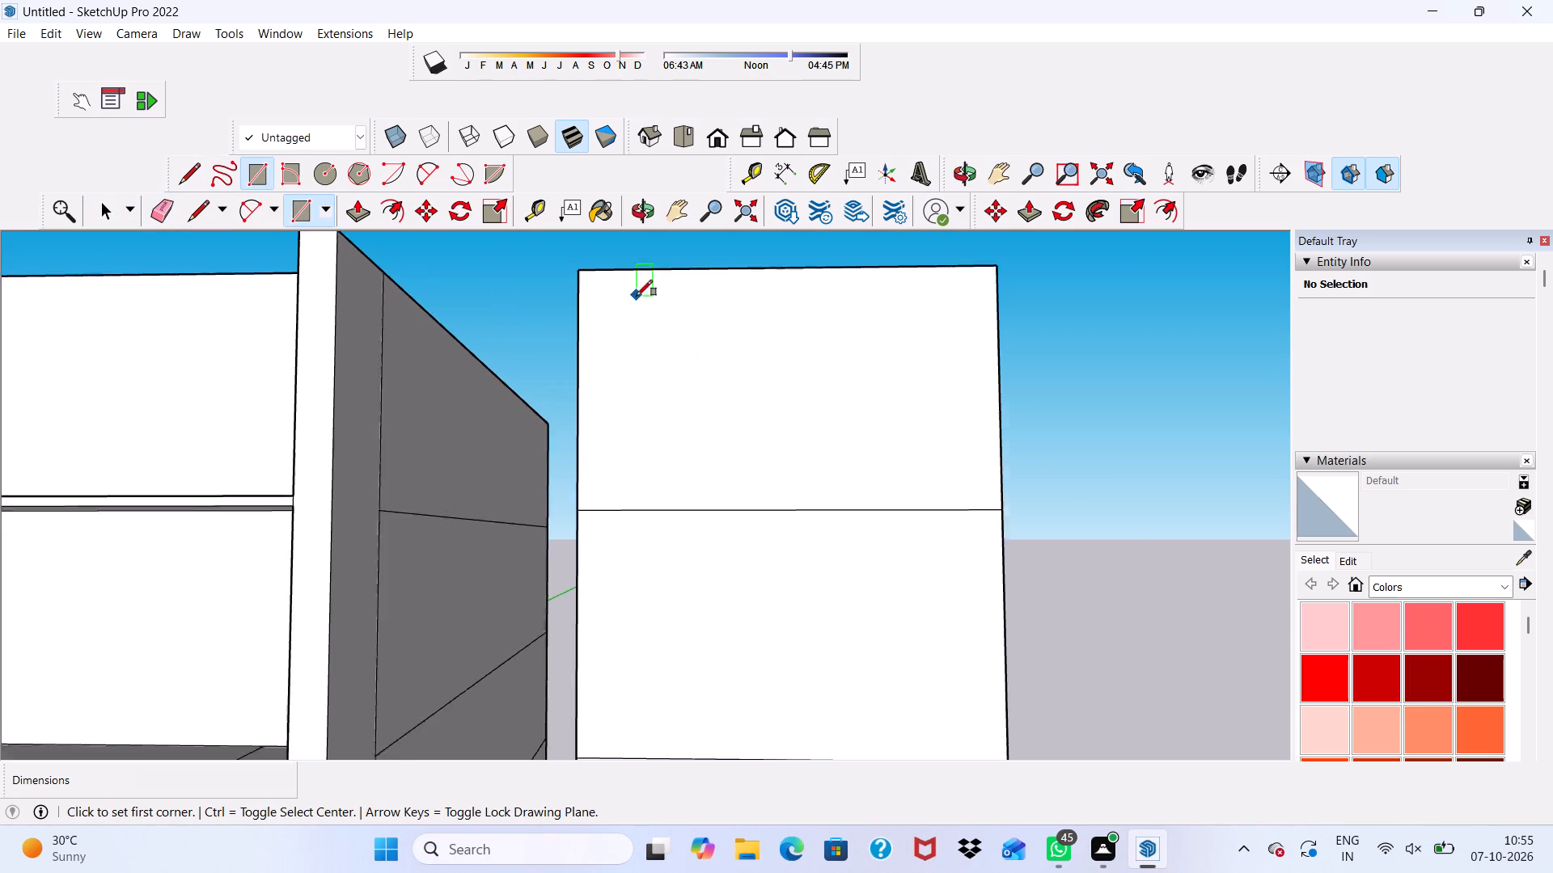
{"action": "scroll", "coordinate": [637, 296], "scroll_direction": "up", "scroll_amount": 2}
{"action": "left_click", "coordinate": [556, 265]}
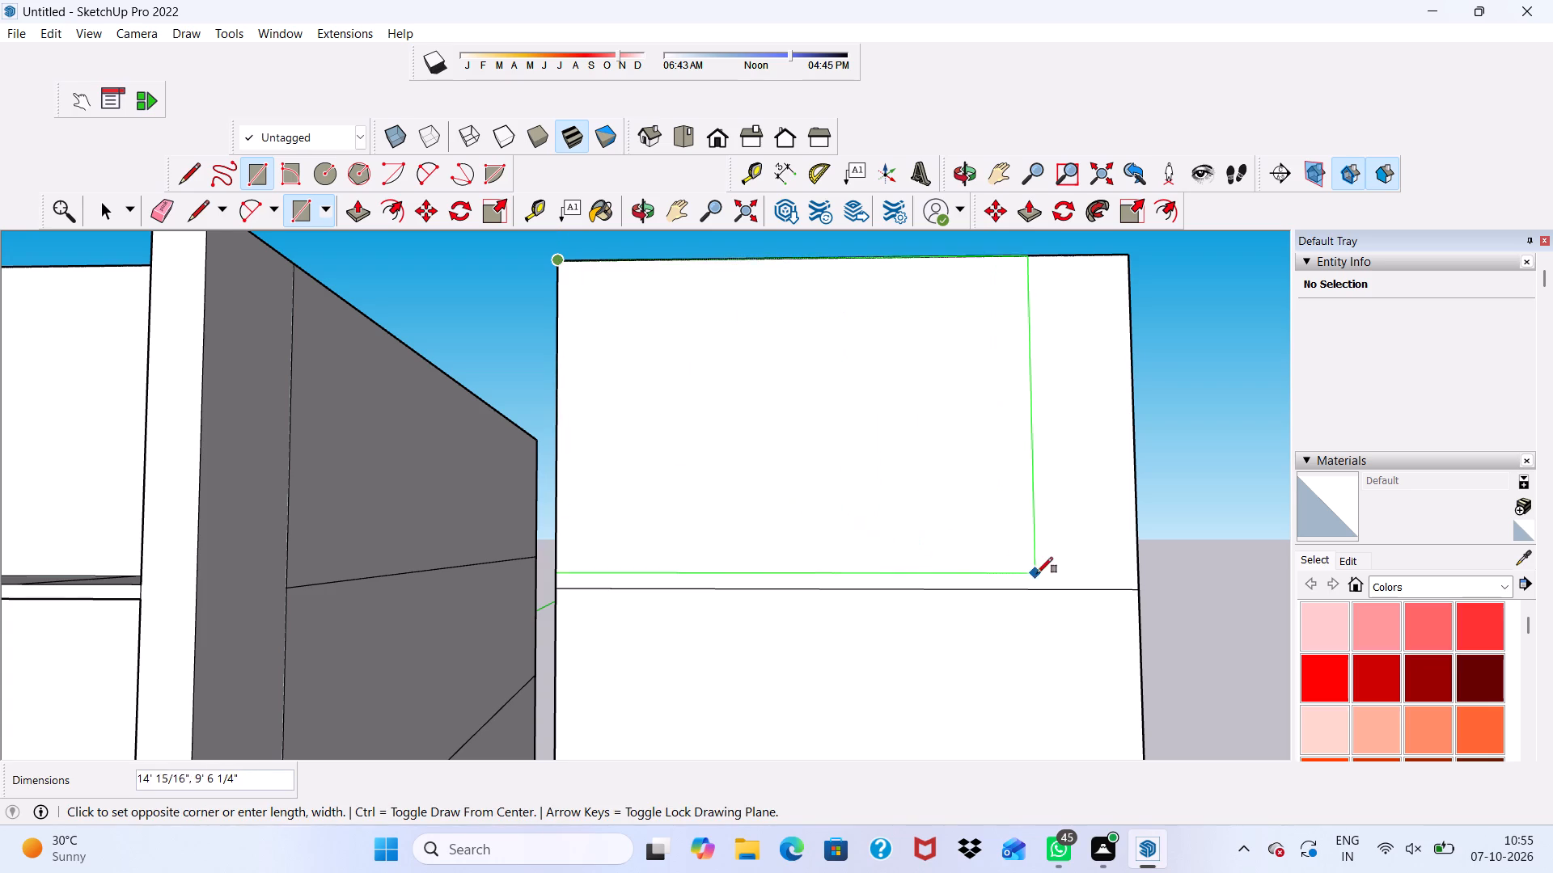
{"action": "left_click", "coordinate": [1138, 584]}
{"action": "key", "text": "space"}
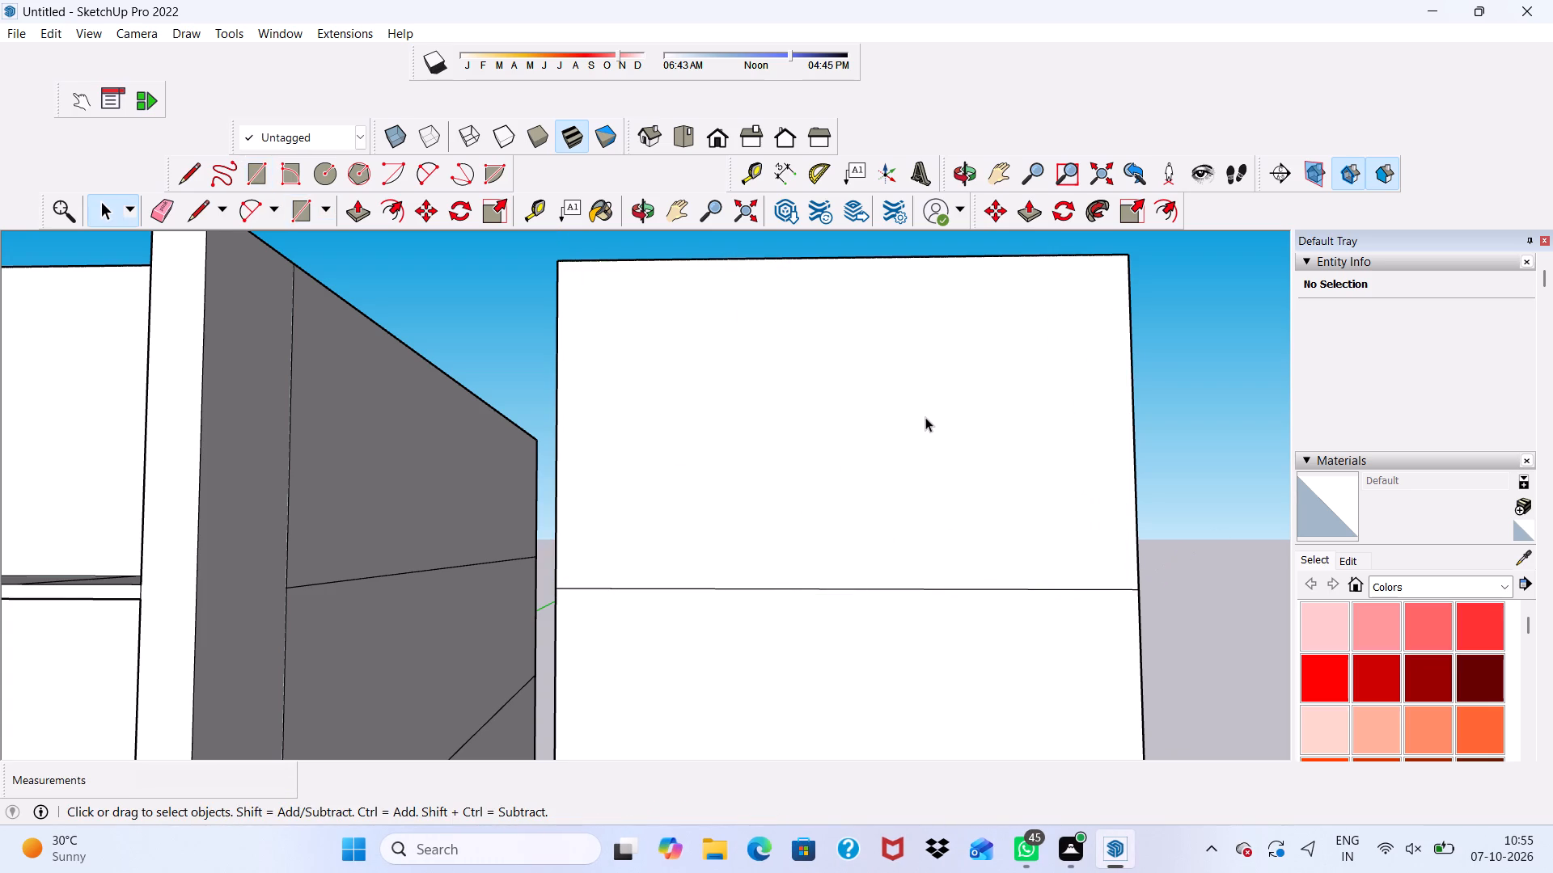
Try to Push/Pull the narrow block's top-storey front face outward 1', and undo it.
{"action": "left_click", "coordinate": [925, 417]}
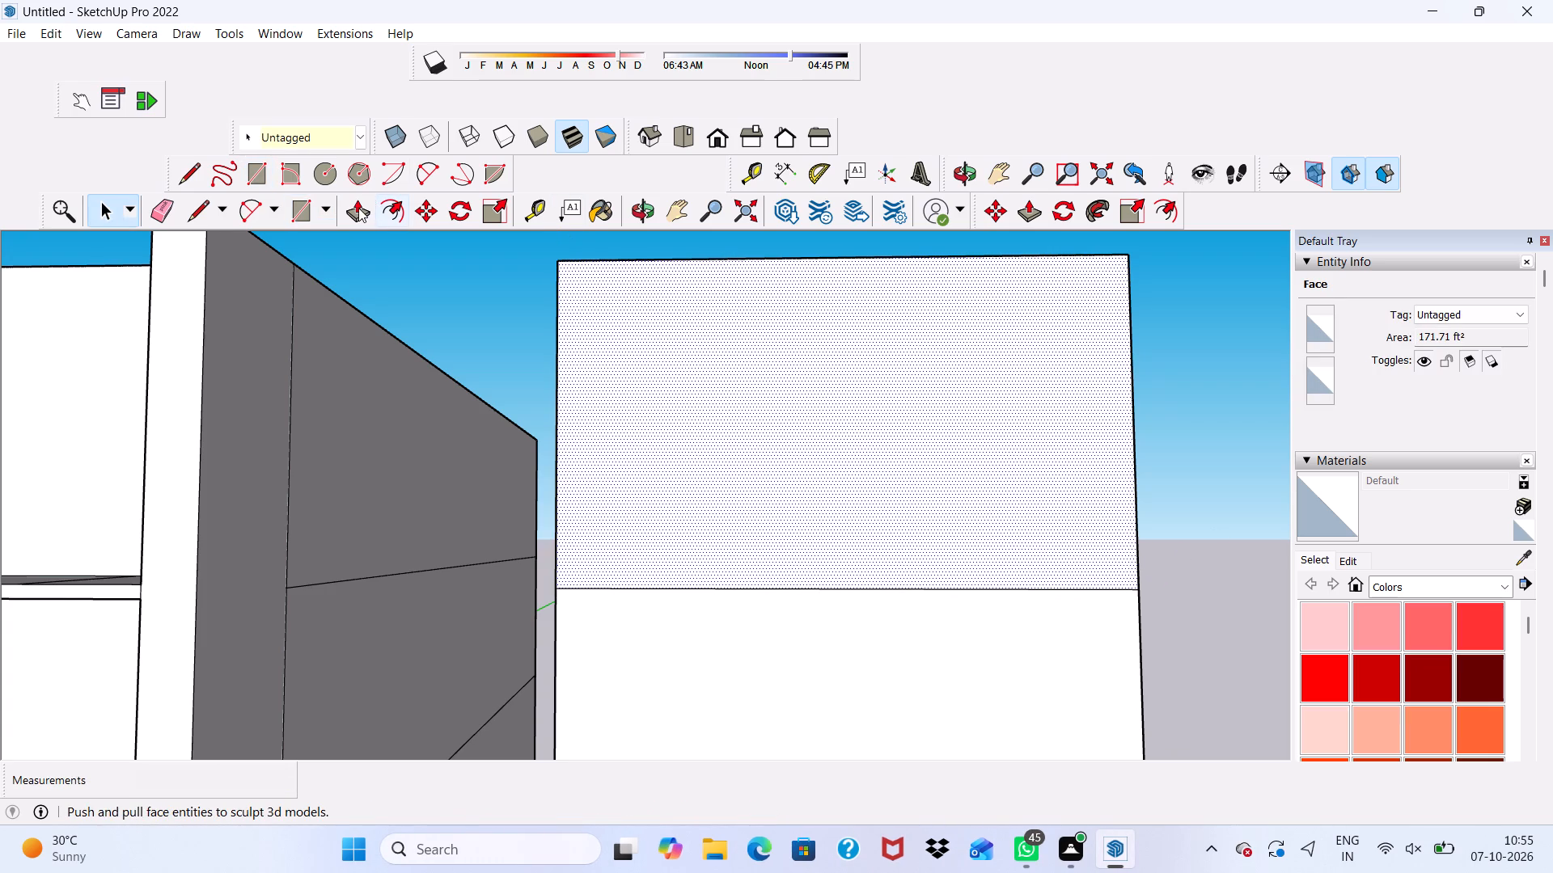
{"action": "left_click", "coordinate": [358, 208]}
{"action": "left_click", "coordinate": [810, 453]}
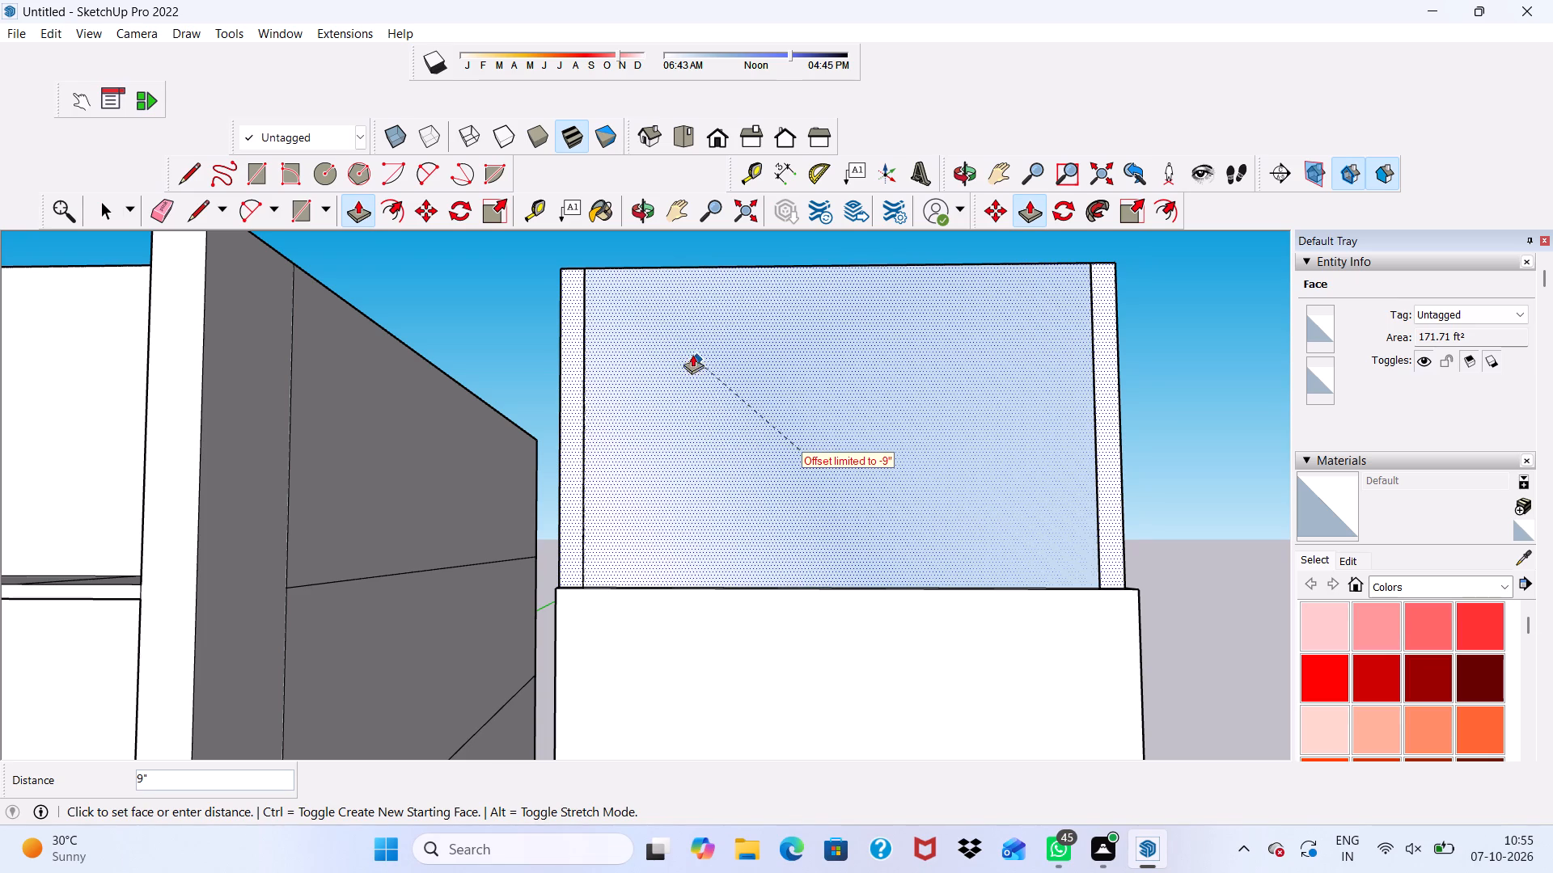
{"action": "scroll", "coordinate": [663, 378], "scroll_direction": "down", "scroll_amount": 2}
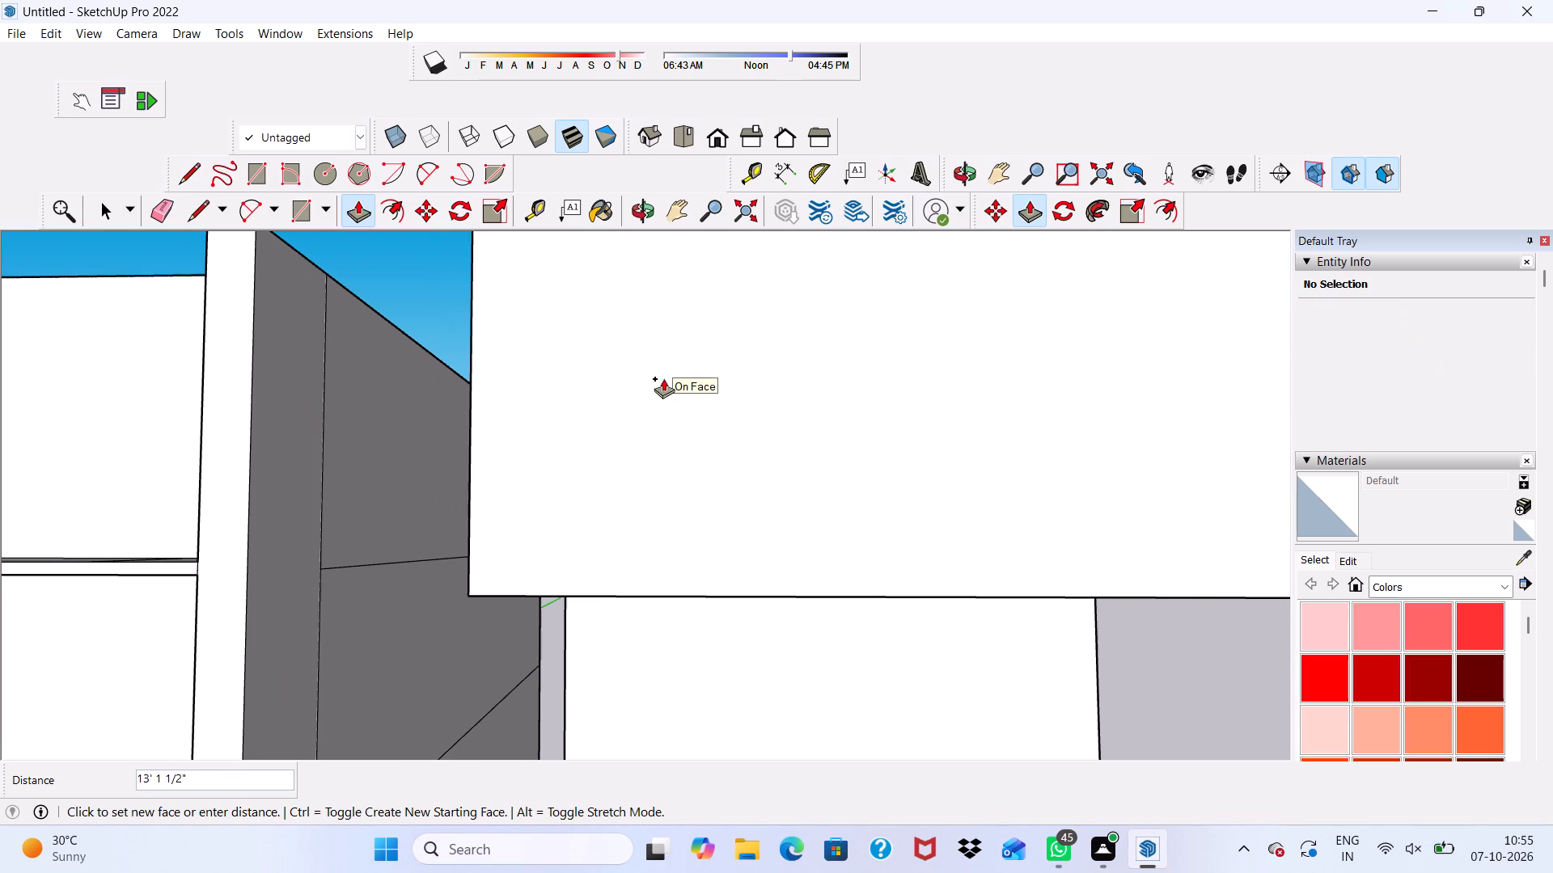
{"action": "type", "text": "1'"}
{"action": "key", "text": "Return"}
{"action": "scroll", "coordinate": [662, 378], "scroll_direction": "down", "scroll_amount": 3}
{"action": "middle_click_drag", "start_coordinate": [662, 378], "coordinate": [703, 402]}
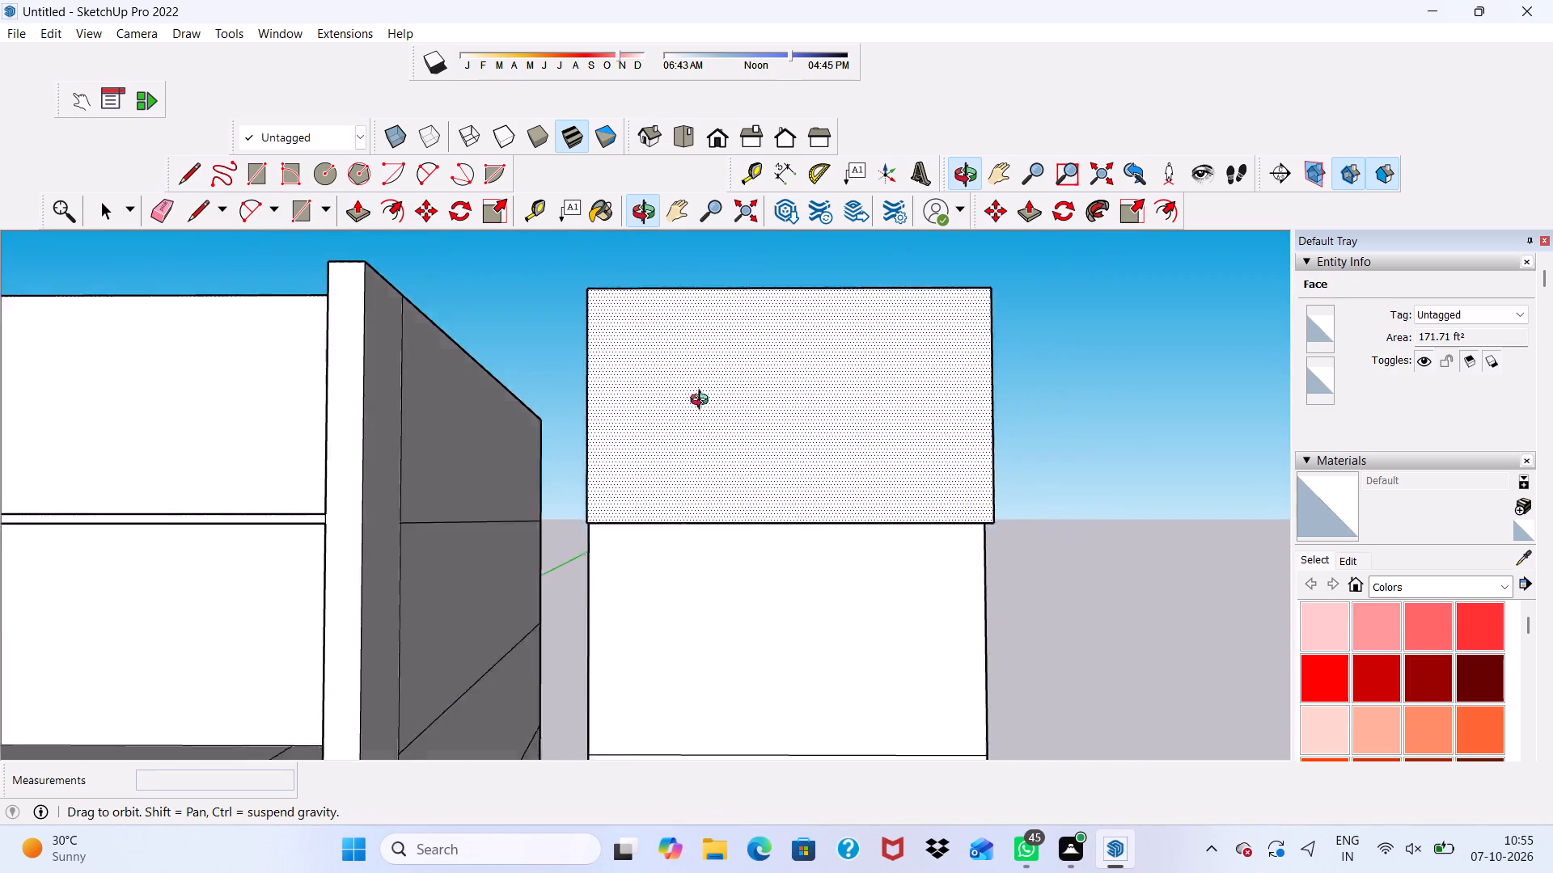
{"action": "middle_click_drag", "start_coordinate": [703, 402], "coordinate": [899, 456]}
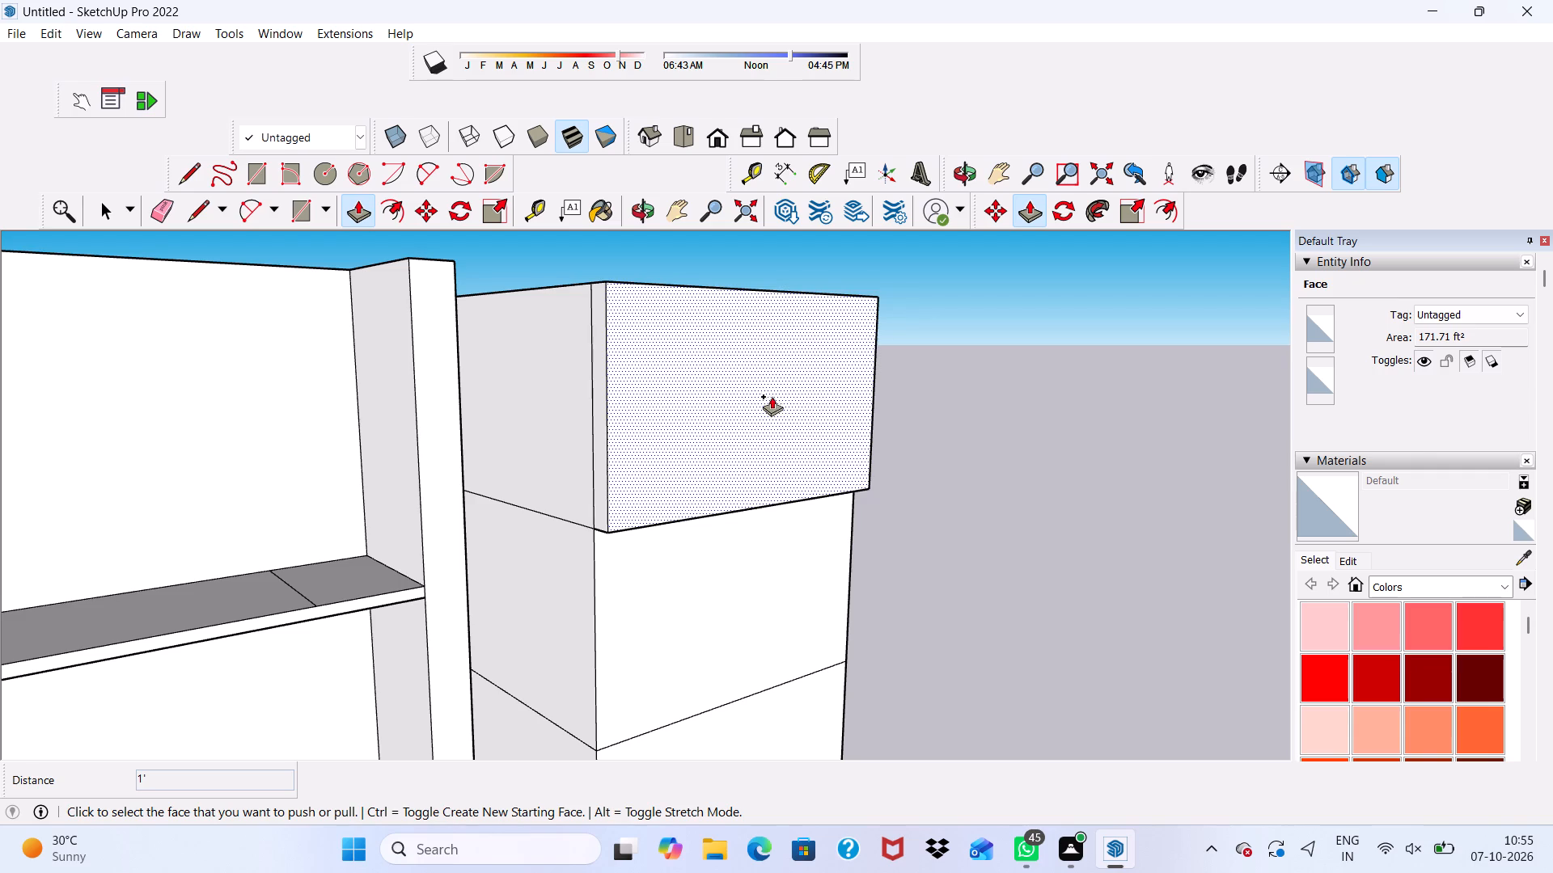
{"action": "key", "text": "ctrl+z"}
Push/Pull the narrow block's top-storey front face outward 6".
{"action": "left_click", "coordinate": [713, 394]}
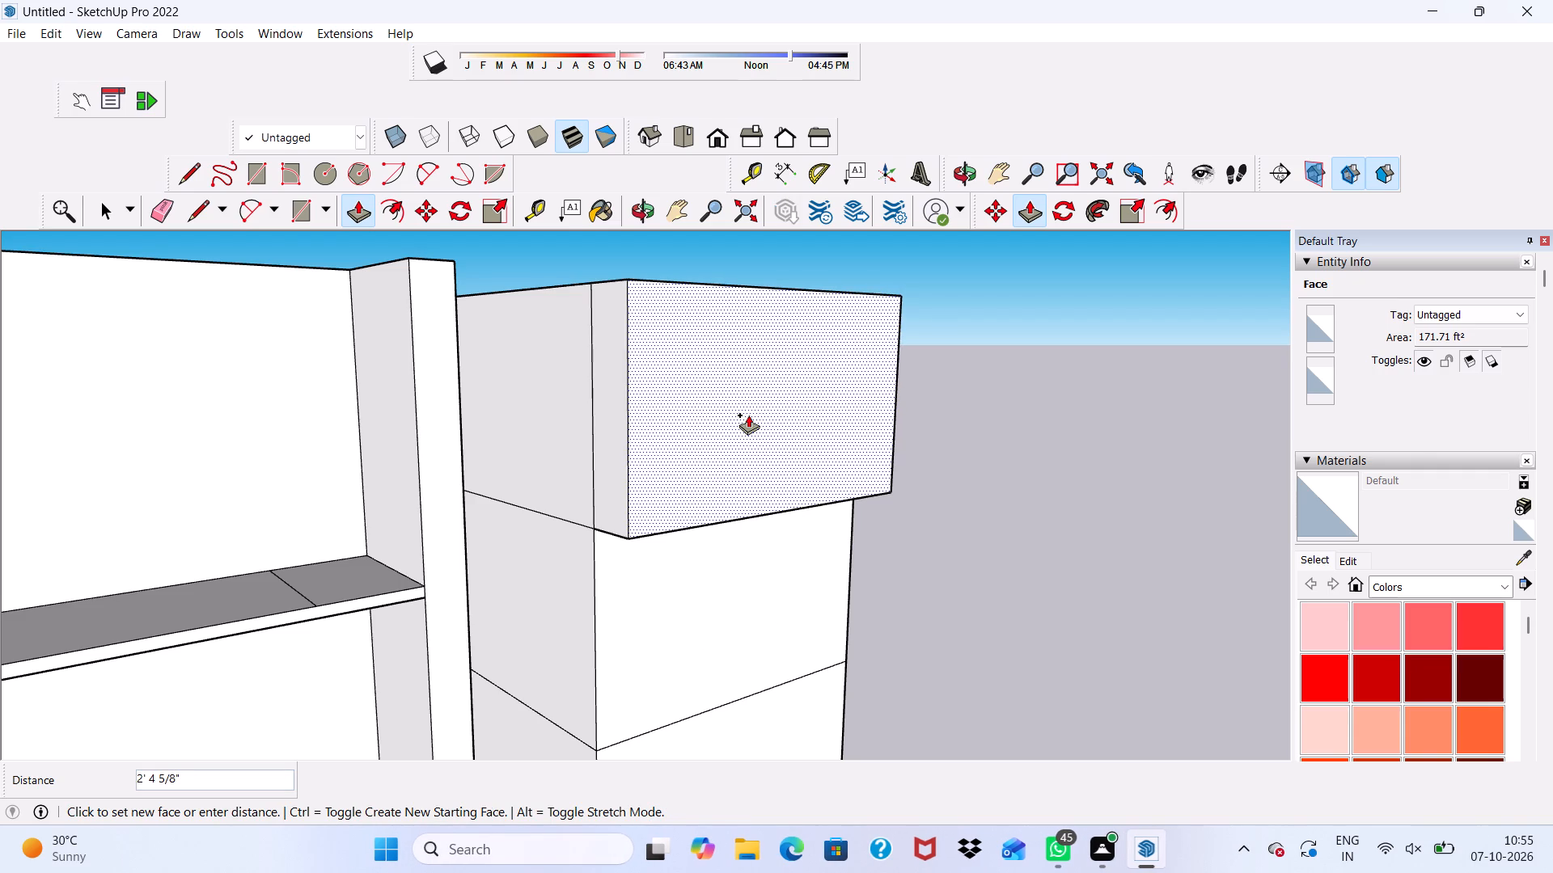
{"action": "type", "text": "6\""}
{"action": "key", "text": "Return"}
Push/Pull the narrow block's lowest-storey front face outward 6", aligning it with the projecting top-storey face.
{"action": "scroll", "coordinate": [748, 415], "scroll_direction": "down", "scroll_amount": 8}
{"action": "middle_click_drag", "start_coordinate": [785, 506], "coordinate": [639, 403]}
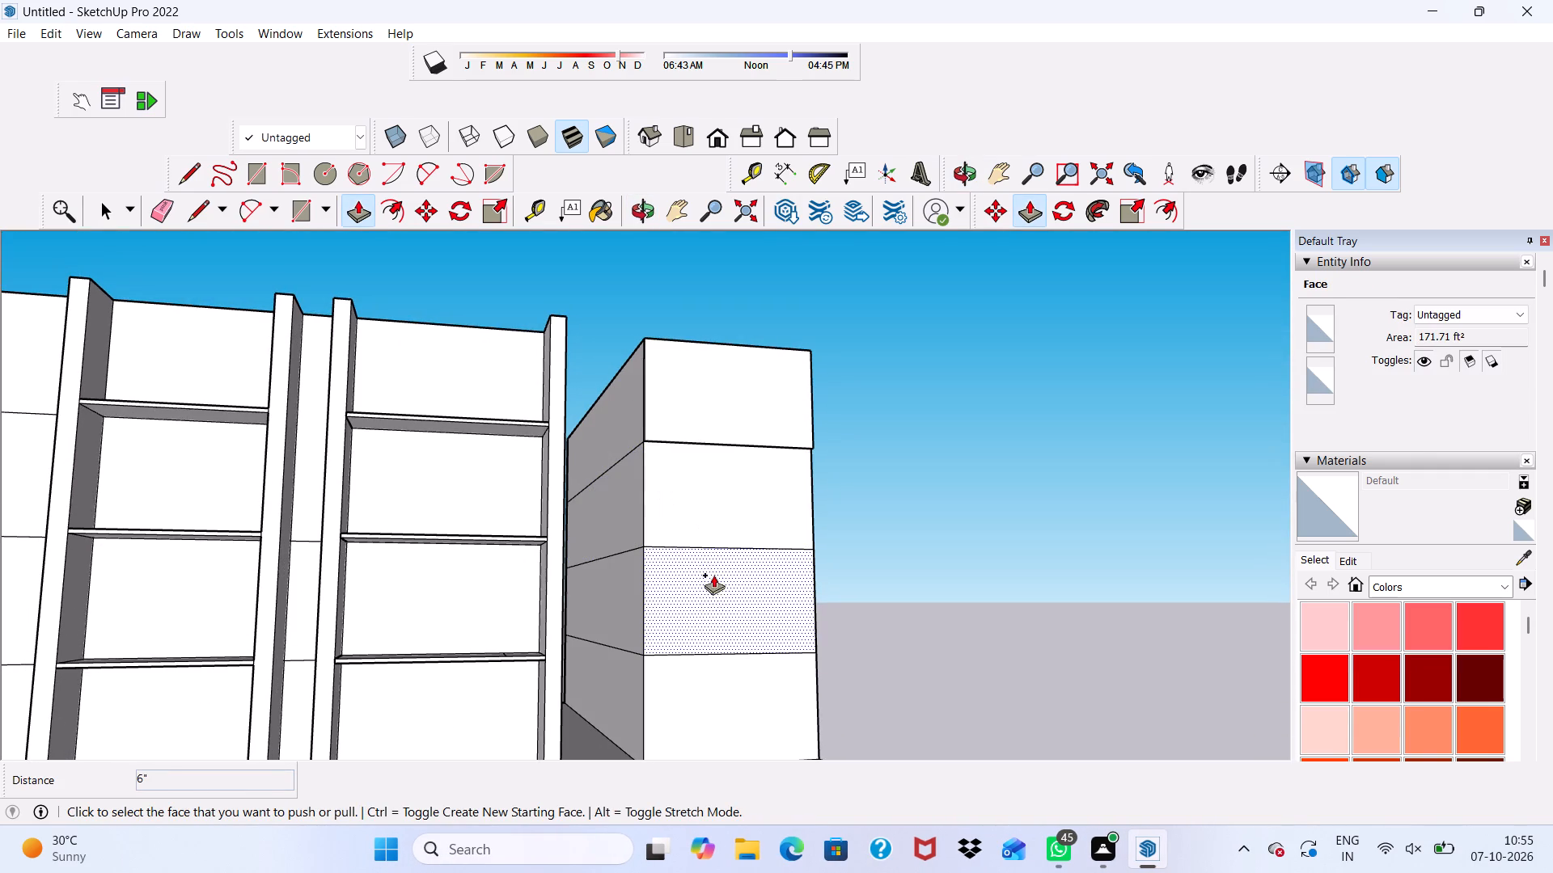
{"action": "scroll", "coordinate": [636, 670], "scroll_direction": "up", "scroll_amount": 3}
{"action": "left_click", "coordinate": [726, 690]}
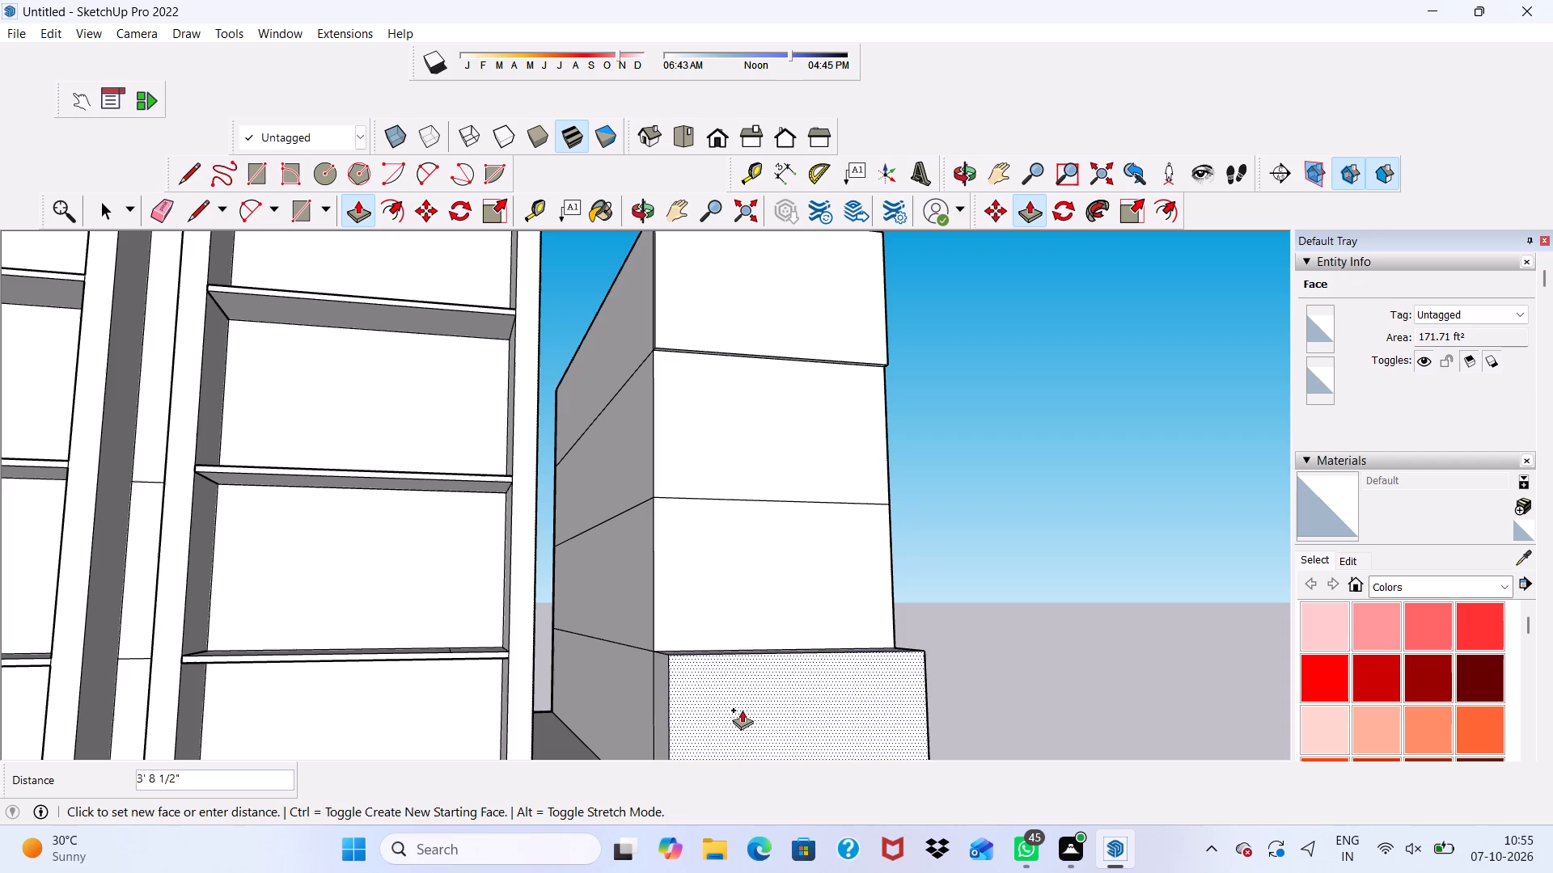
{"action": "left_click", "coordinate": [709, 339]}
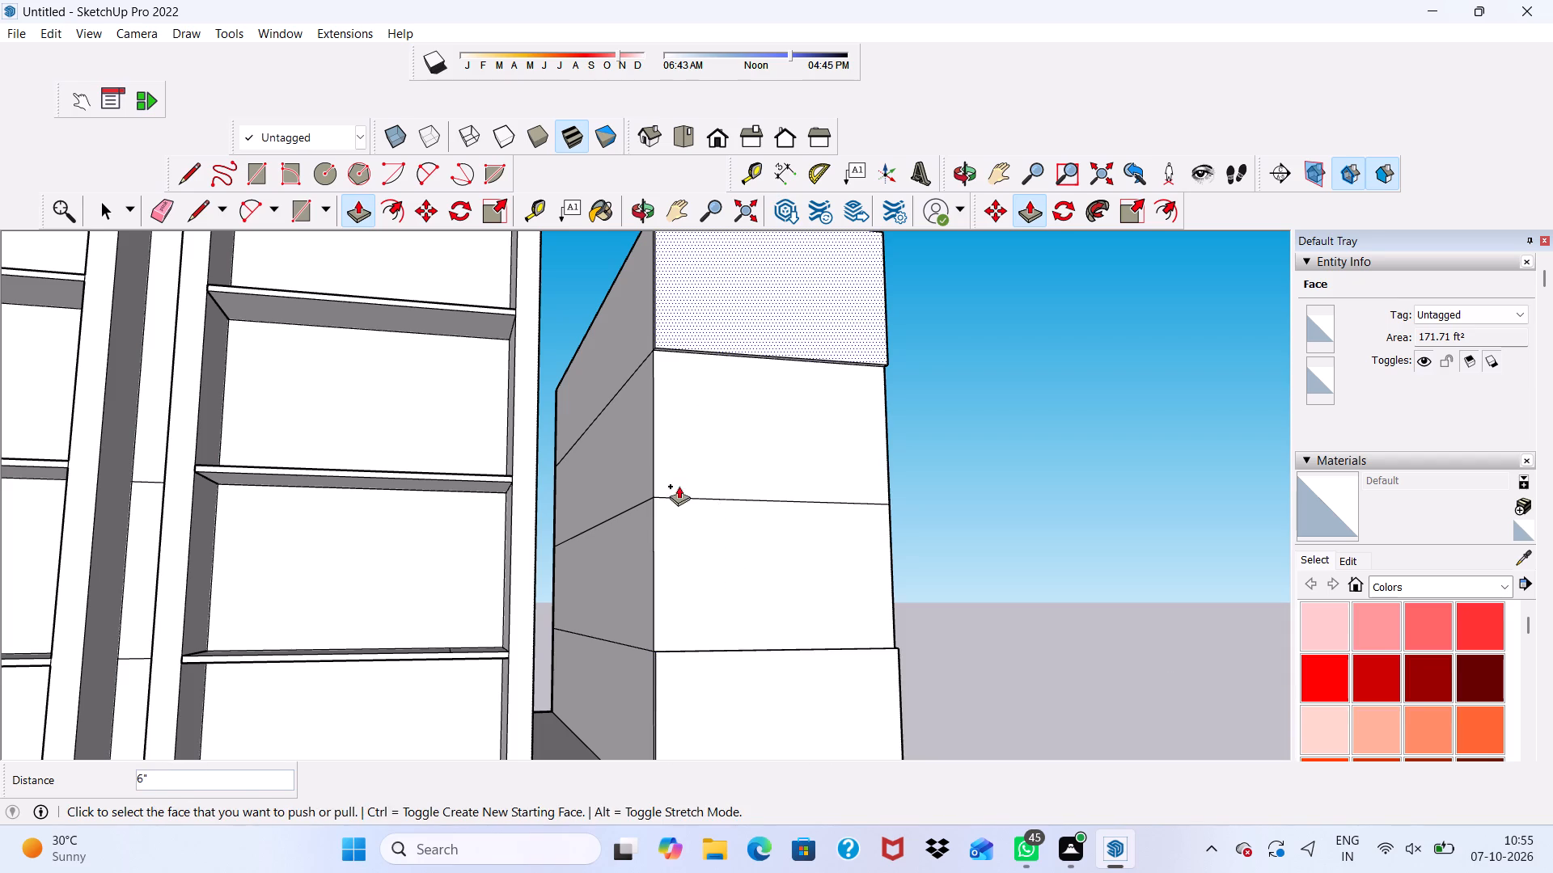
Examine the narrow block's projecting top and lowest storeys from the front and side.
{"action": "middle_click_drag", "start_coordinate": [681, 487], "coordinate": [834, 576]}
{"action": "scroll", "coordinate": [791, 576], "scroll_direction": "up", "scroll_amount": 4}
{"action": "scroll", "coordinate": [791, 576], "scroll_direction": "down", "scroll_amount": 6}
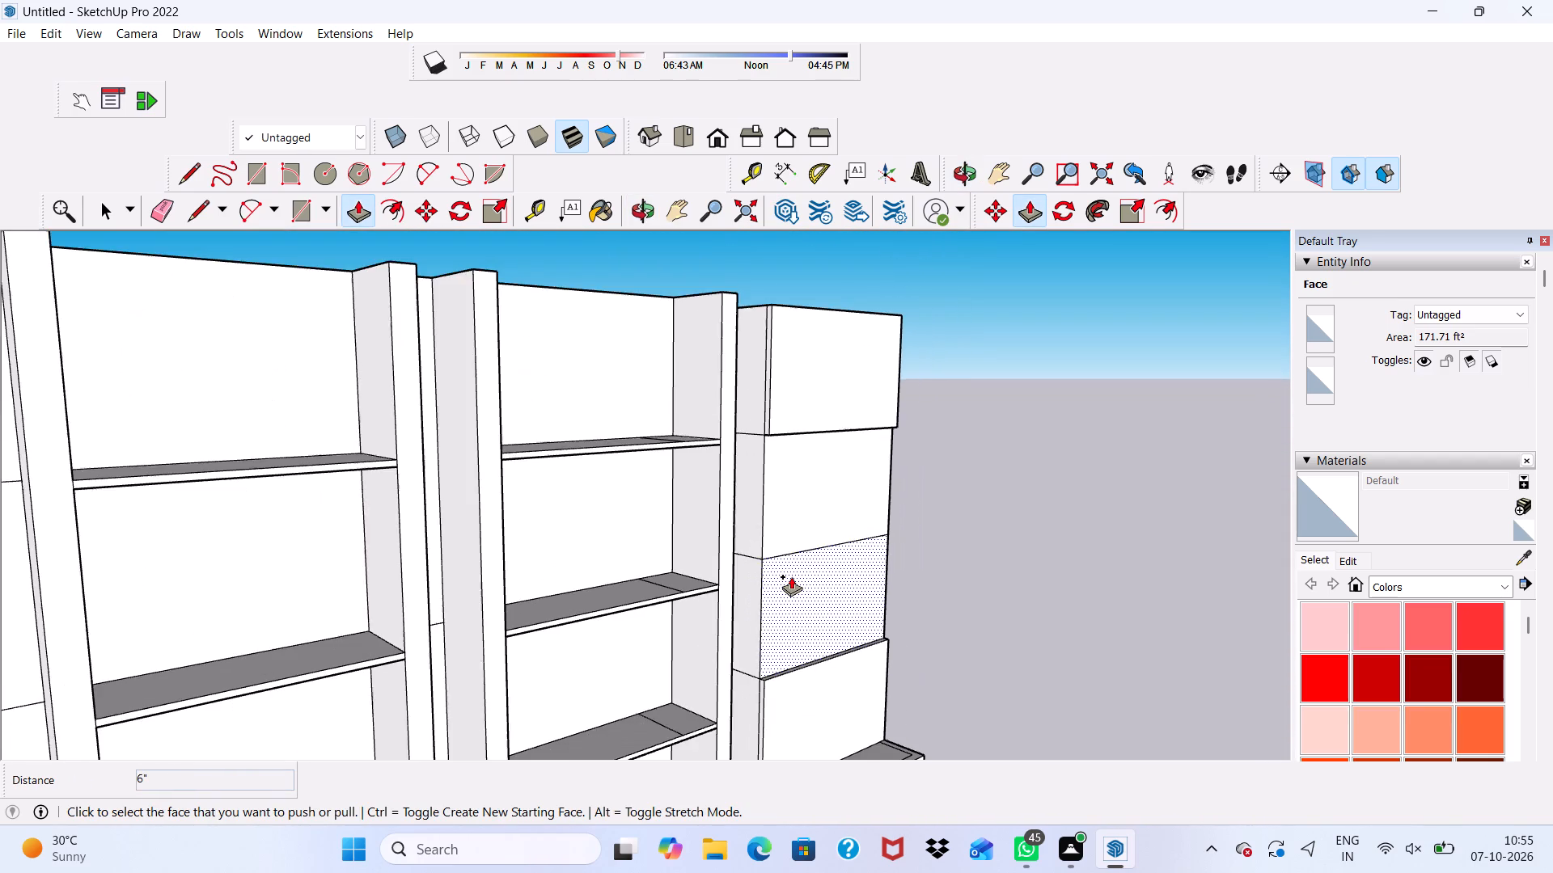
{"action": "middle_click_drag", "start_coordinate": [787, 583], "coordinate": [393, 580]}
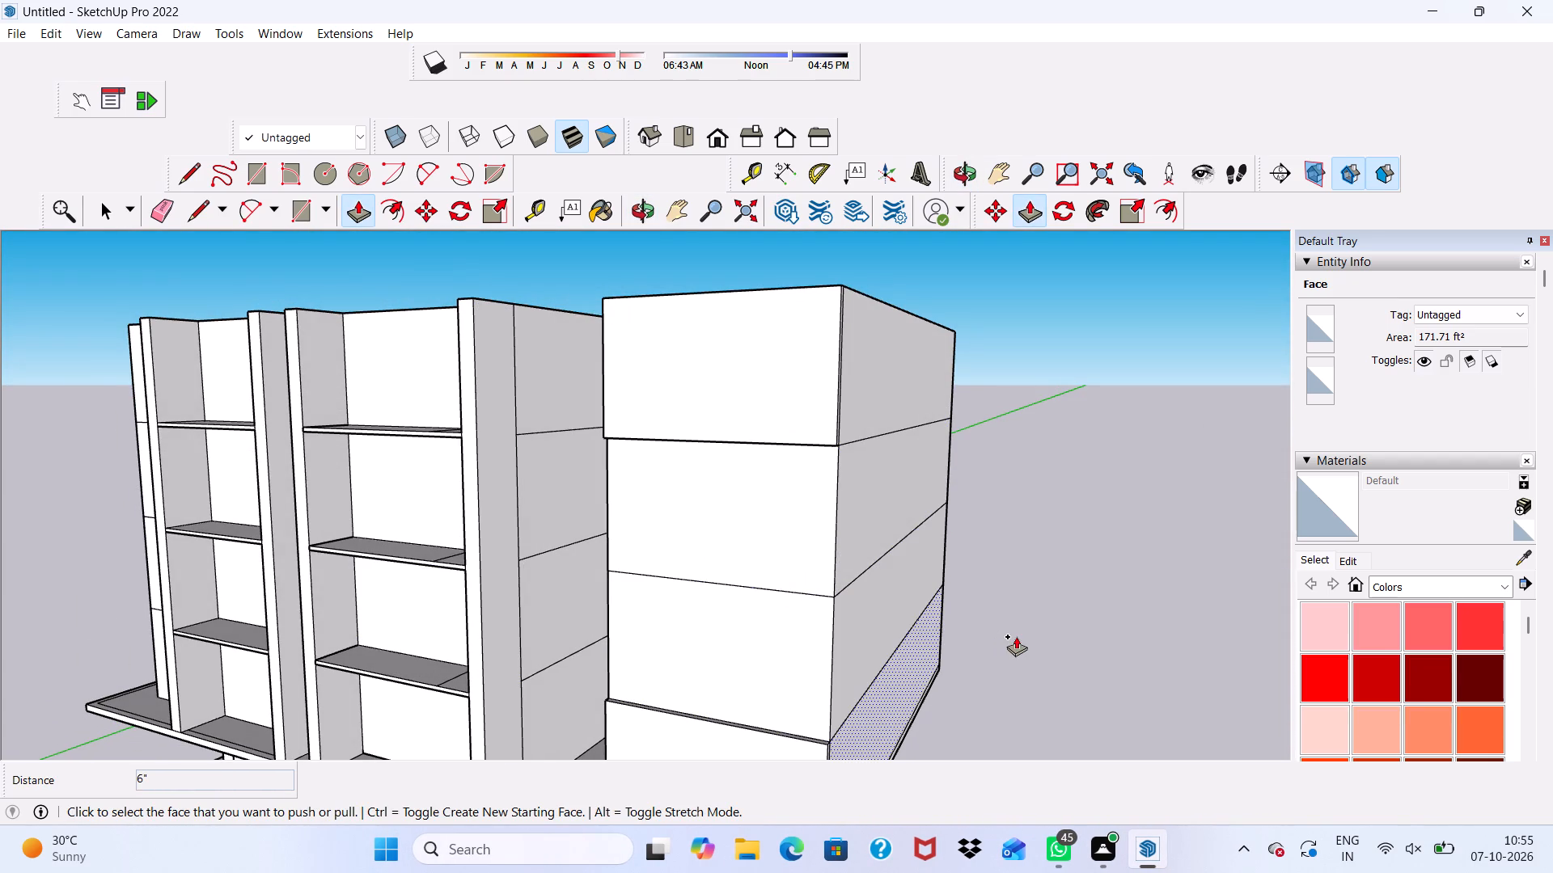
{"action": "key", "text": "space"}
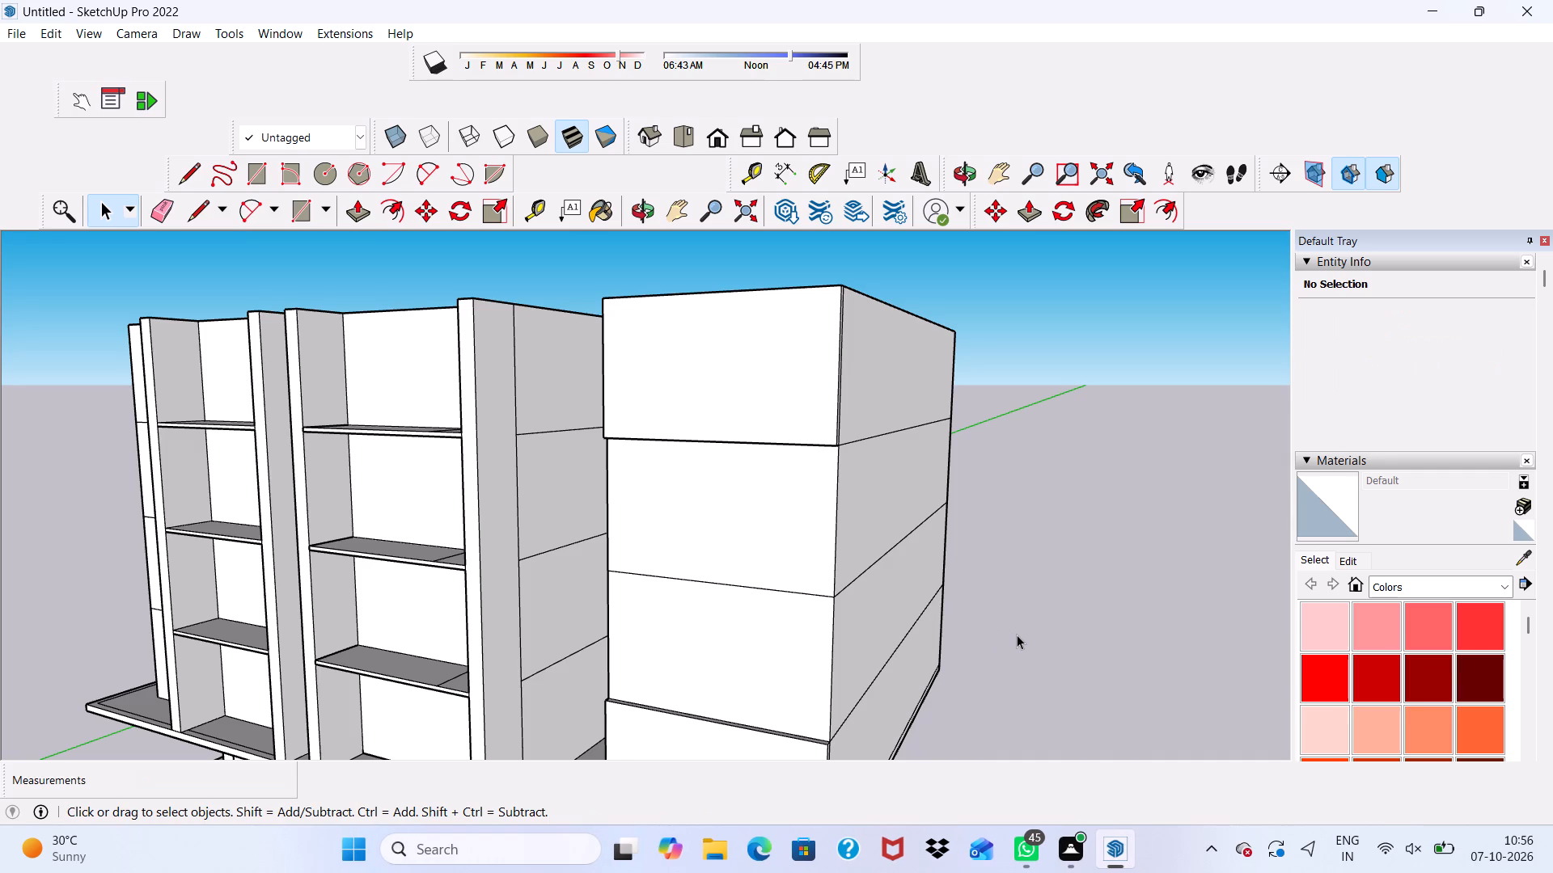
{"action": "scroll", "coordinate": [839, 601], "scroll_direction": "down", "scroll_amount": 2}
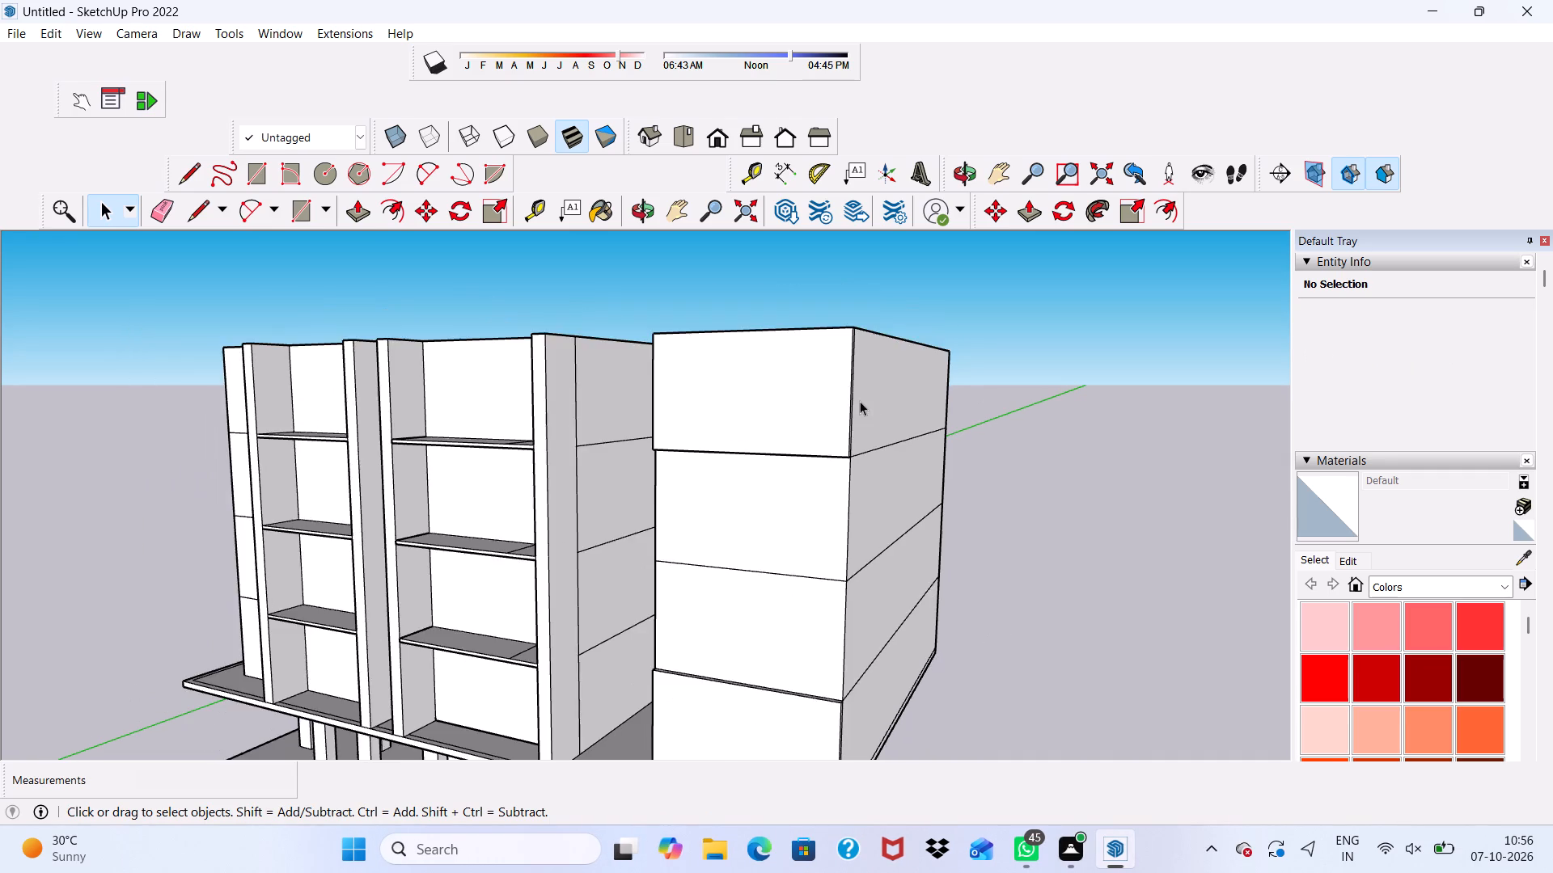
{"action": "scroll", "coordinate": [841, 413], "scroll_direction": "down", "scroll_amount": 2}
{"action": "middle_click_drag", "start_coordinate": [798, 436], "coordinate": [895, 461]}
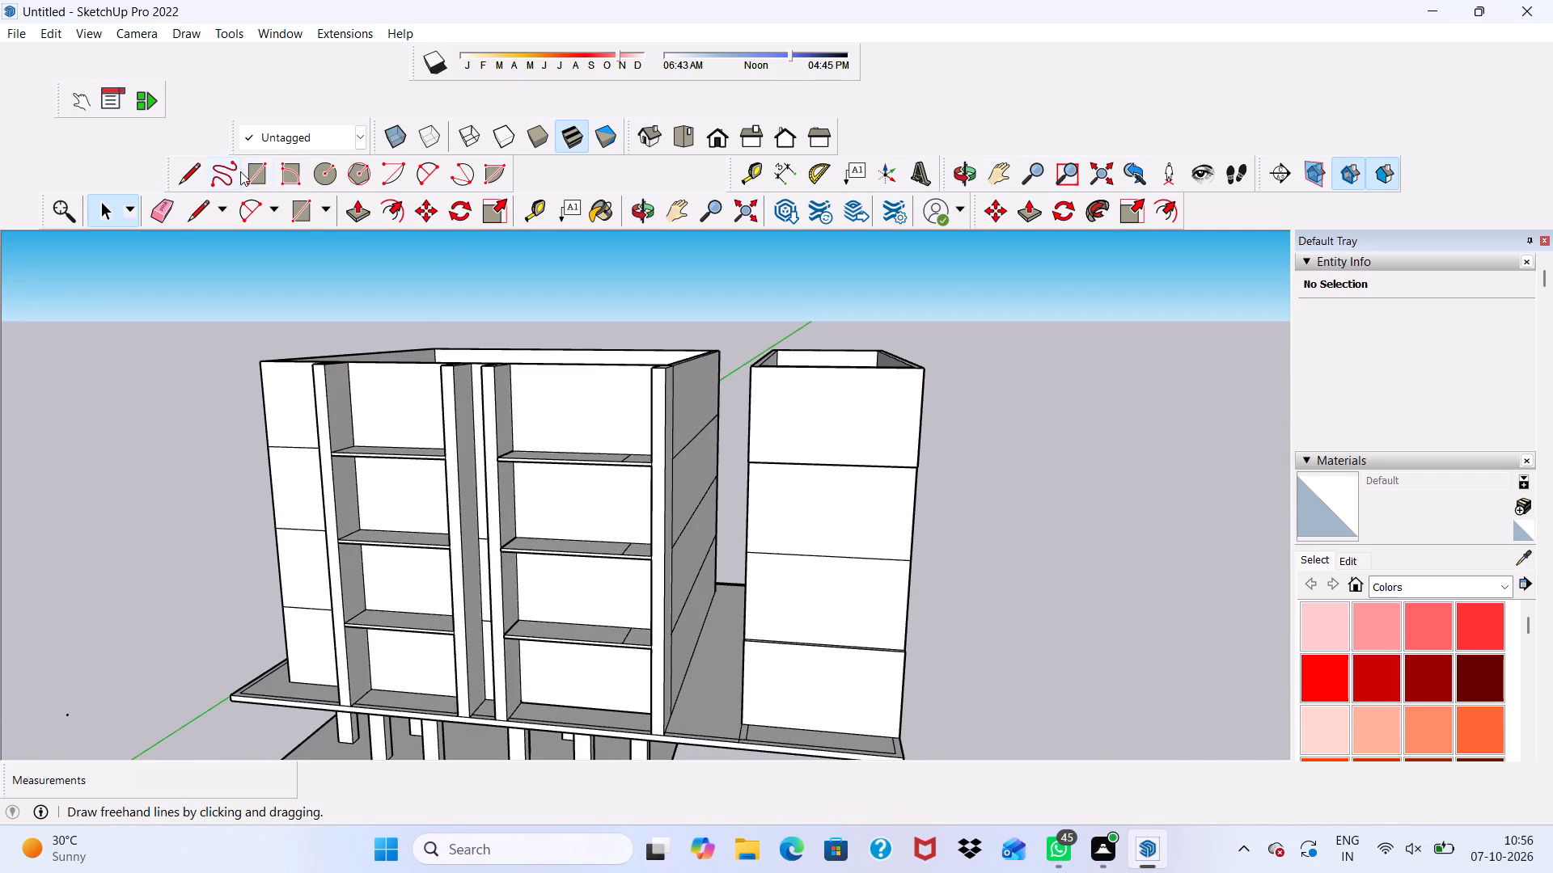
Draw a rectangle about 7' by 5' 9" on the narrow block's top-storey front face, toward its outer corner.
{"action": "left_click", "coordinate": [248, 171]}
{"action": "scroll", "coordinate": [748, 474], "scroll_direction": "up", "scroll_amount": 5}
{"action": "scroll", "coordinate": [831, 391], "scroll_direction": "up", "scroll_amount": 1}
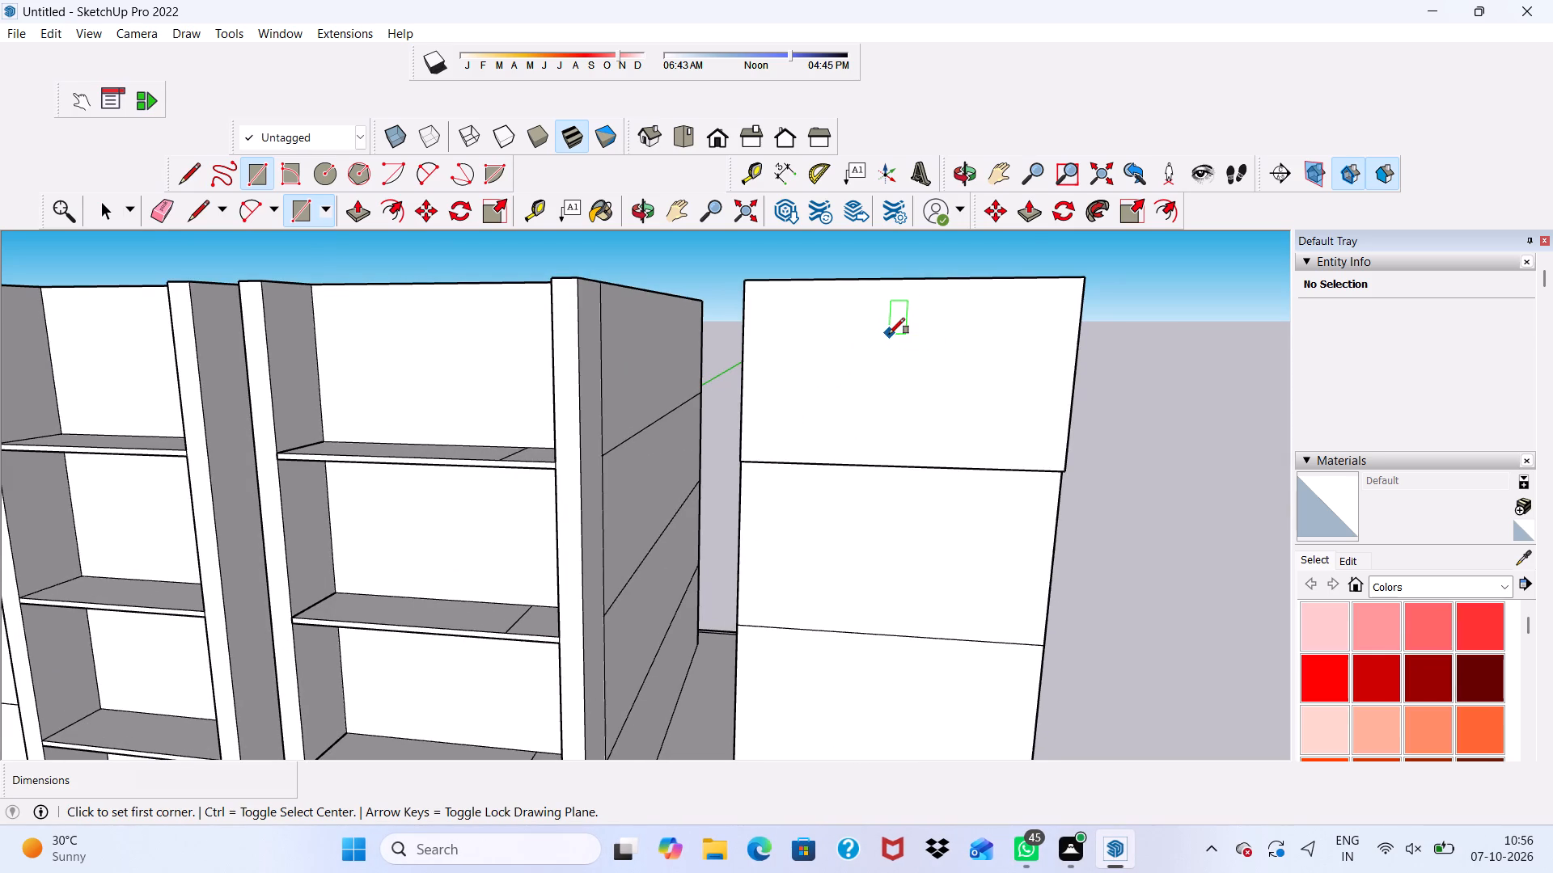
{"action": "left_click", "coordinate": [886, 326]}
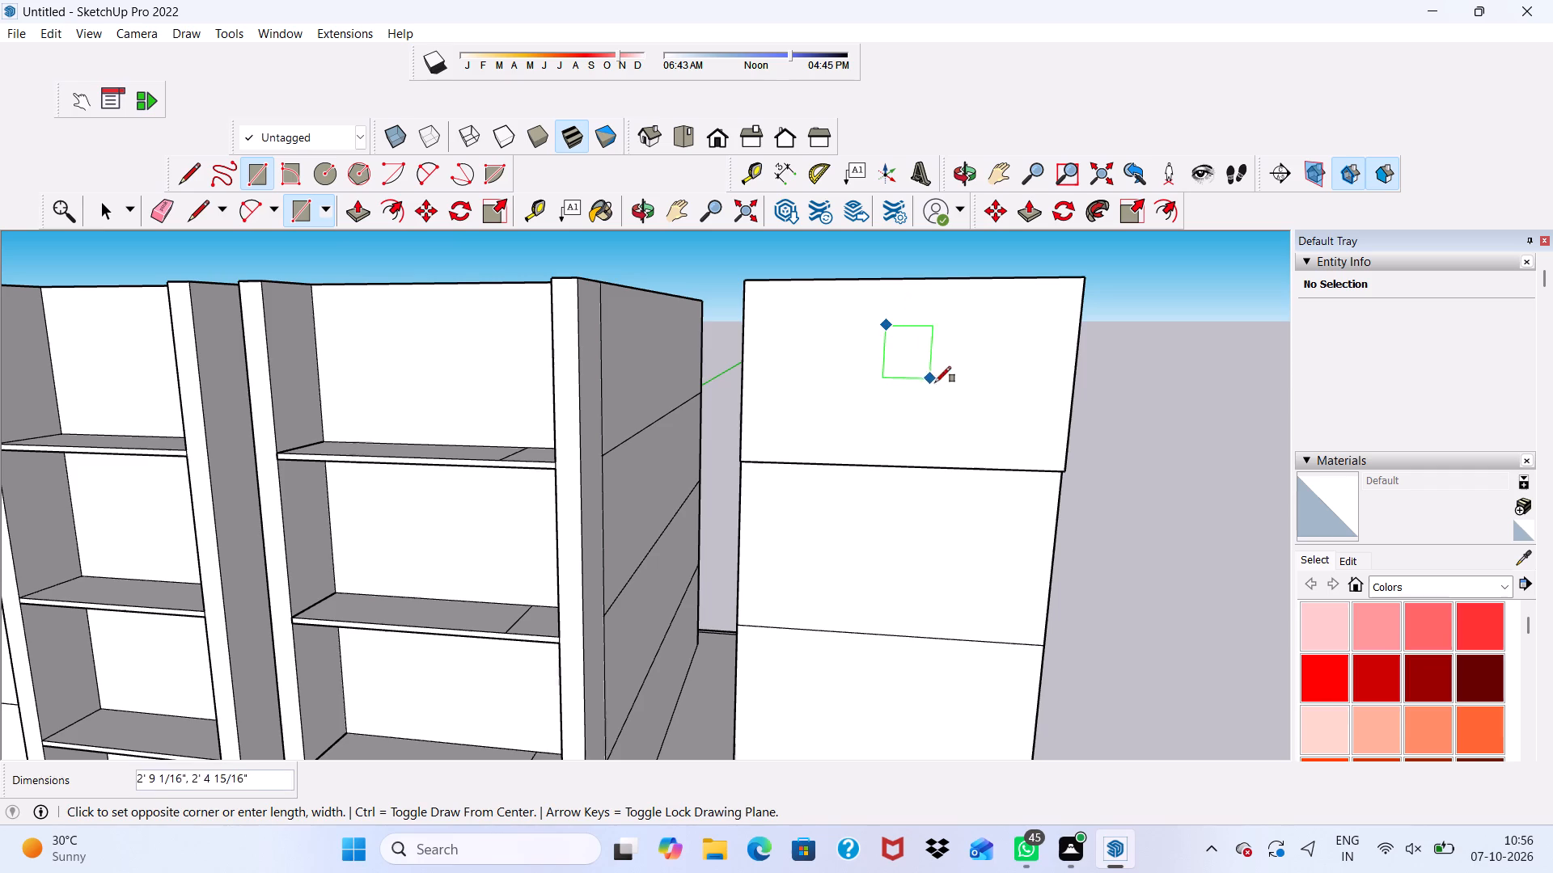
{"action": "left_click", "coordinate": [1017, 436]}
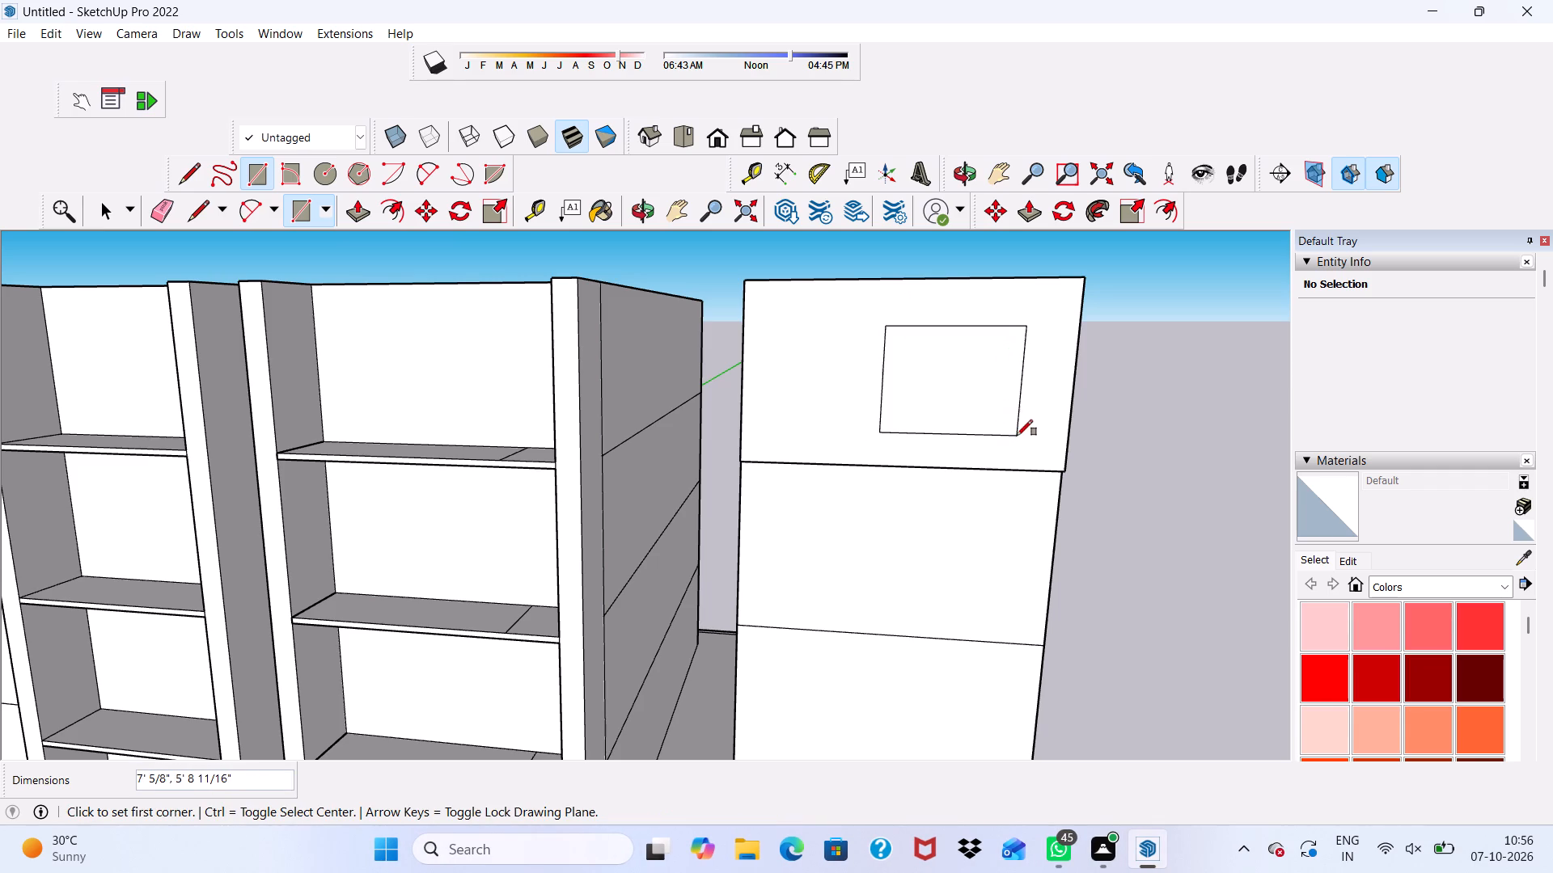
{"action": "key", "text": "space"}
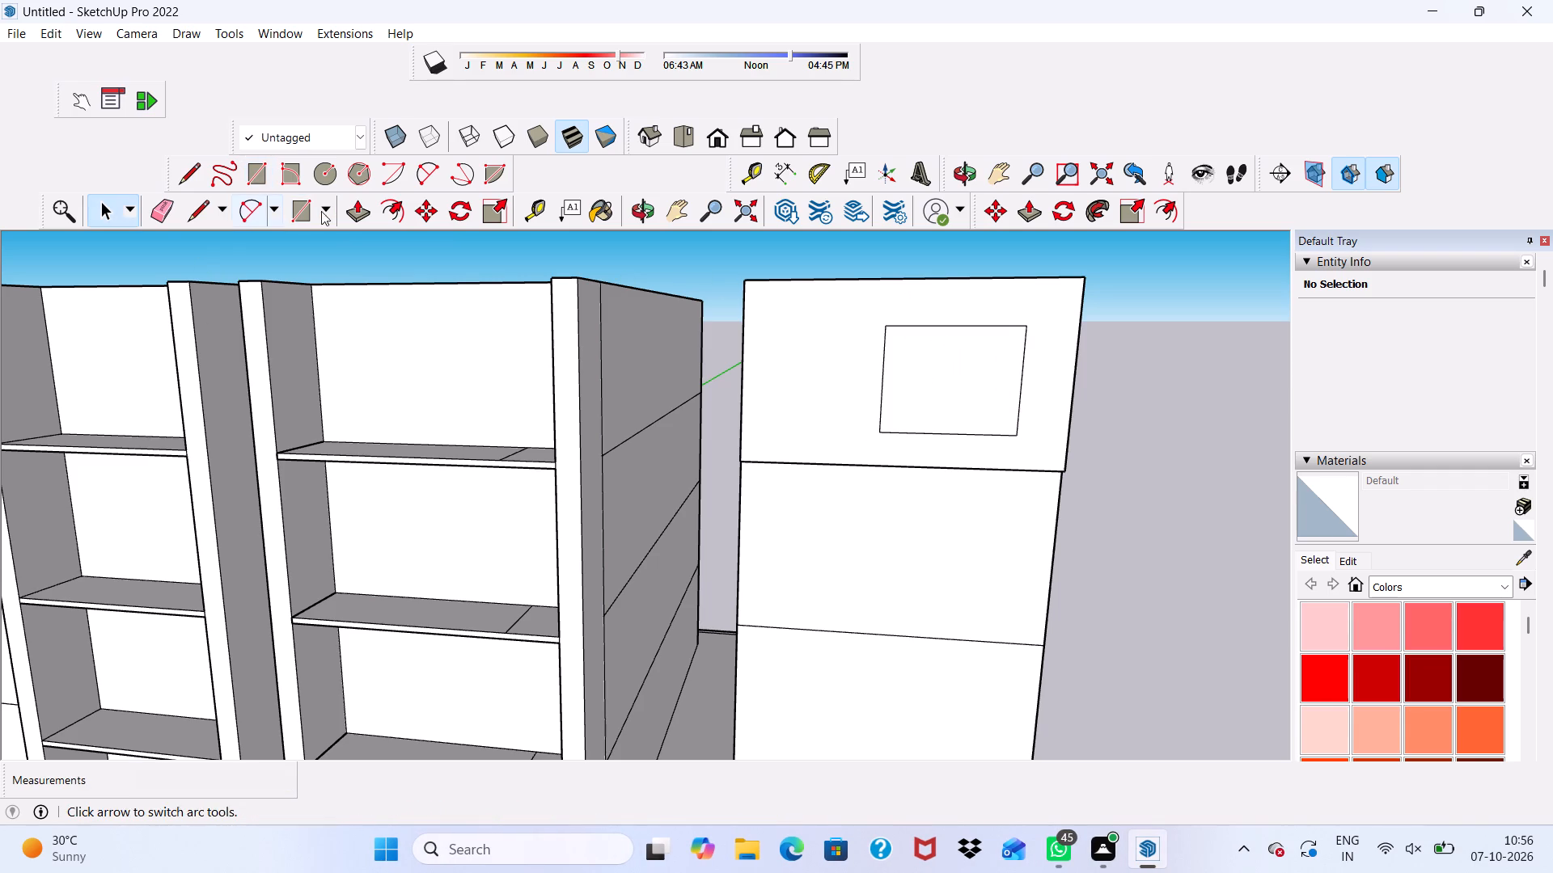
Offset the rectangle on the narrow block's top-storey front face outward about 11" to outline a window frame.
{"action": "left_click", "coordinate": [389, 217]}
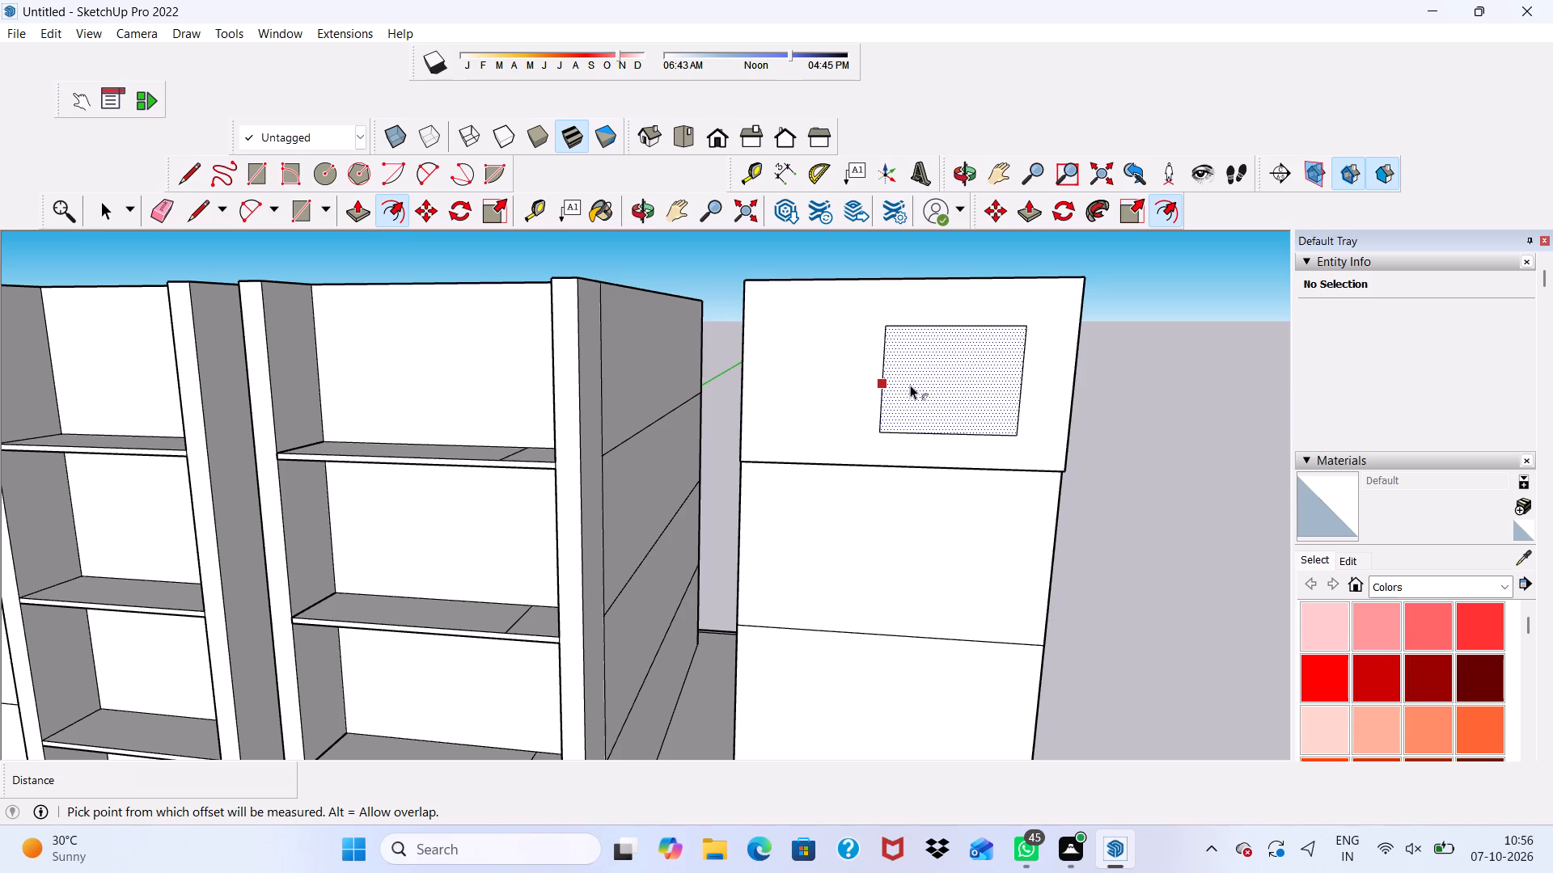
{"action": "left_click", "coordinate": [910, 385]}
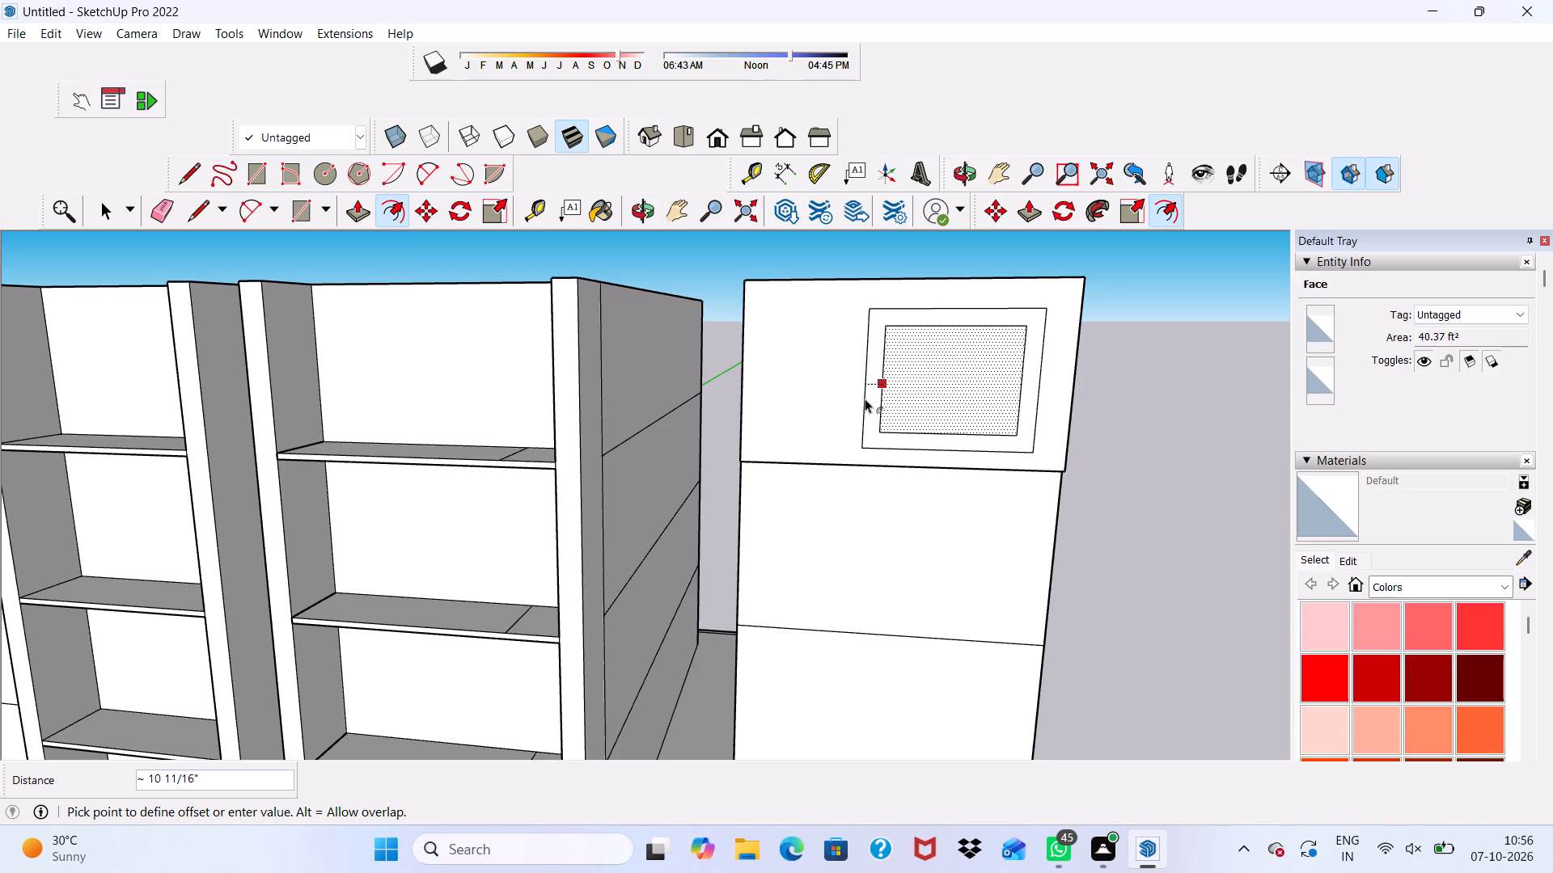
{"action": "left_click", "coordinate": [865, 399]}
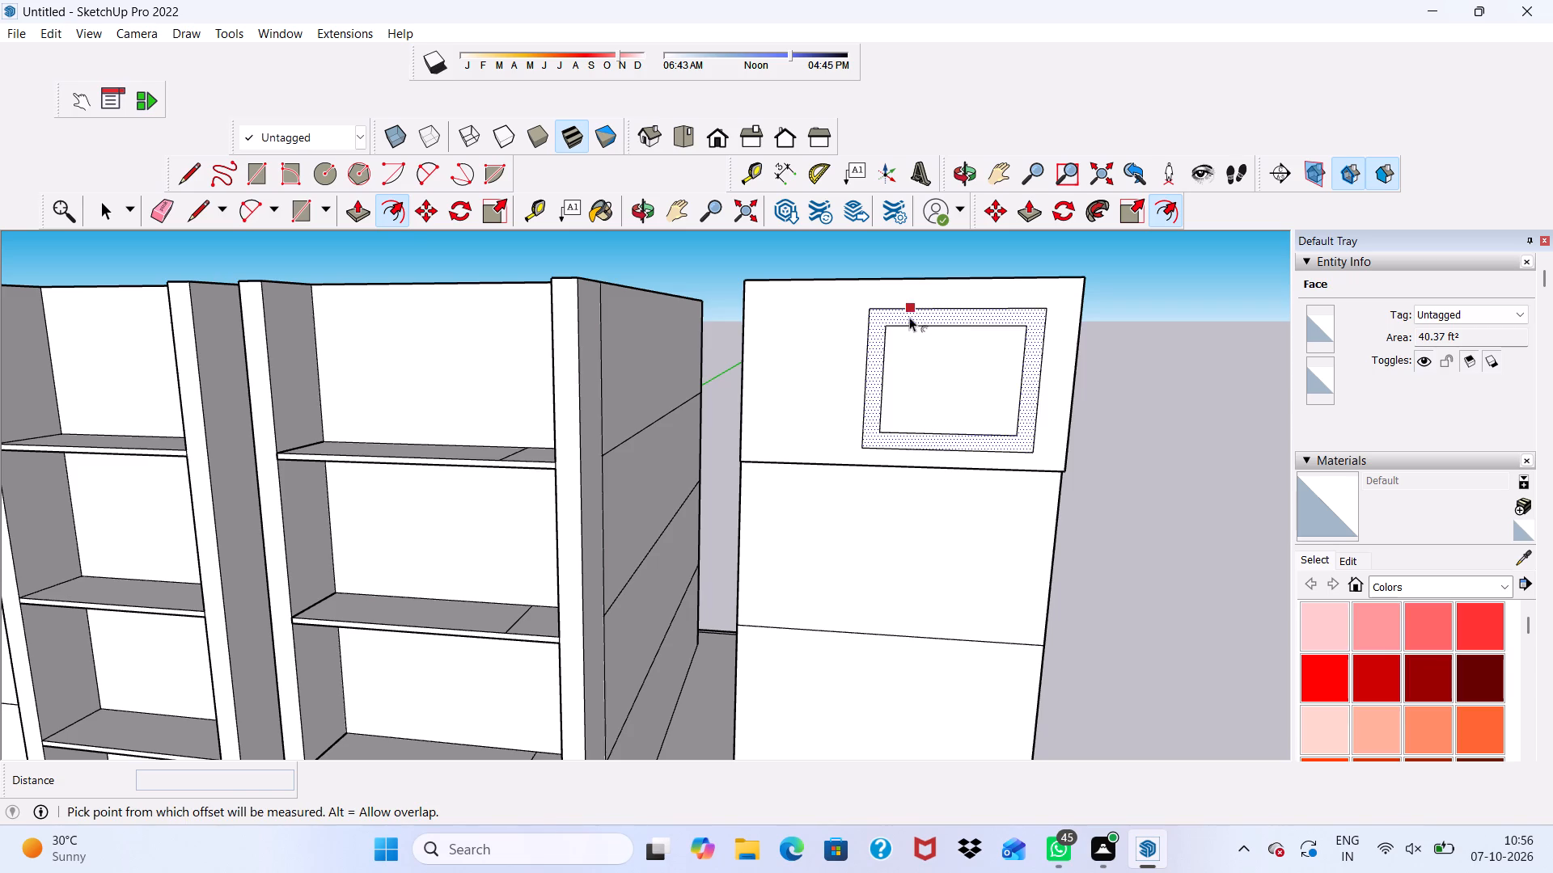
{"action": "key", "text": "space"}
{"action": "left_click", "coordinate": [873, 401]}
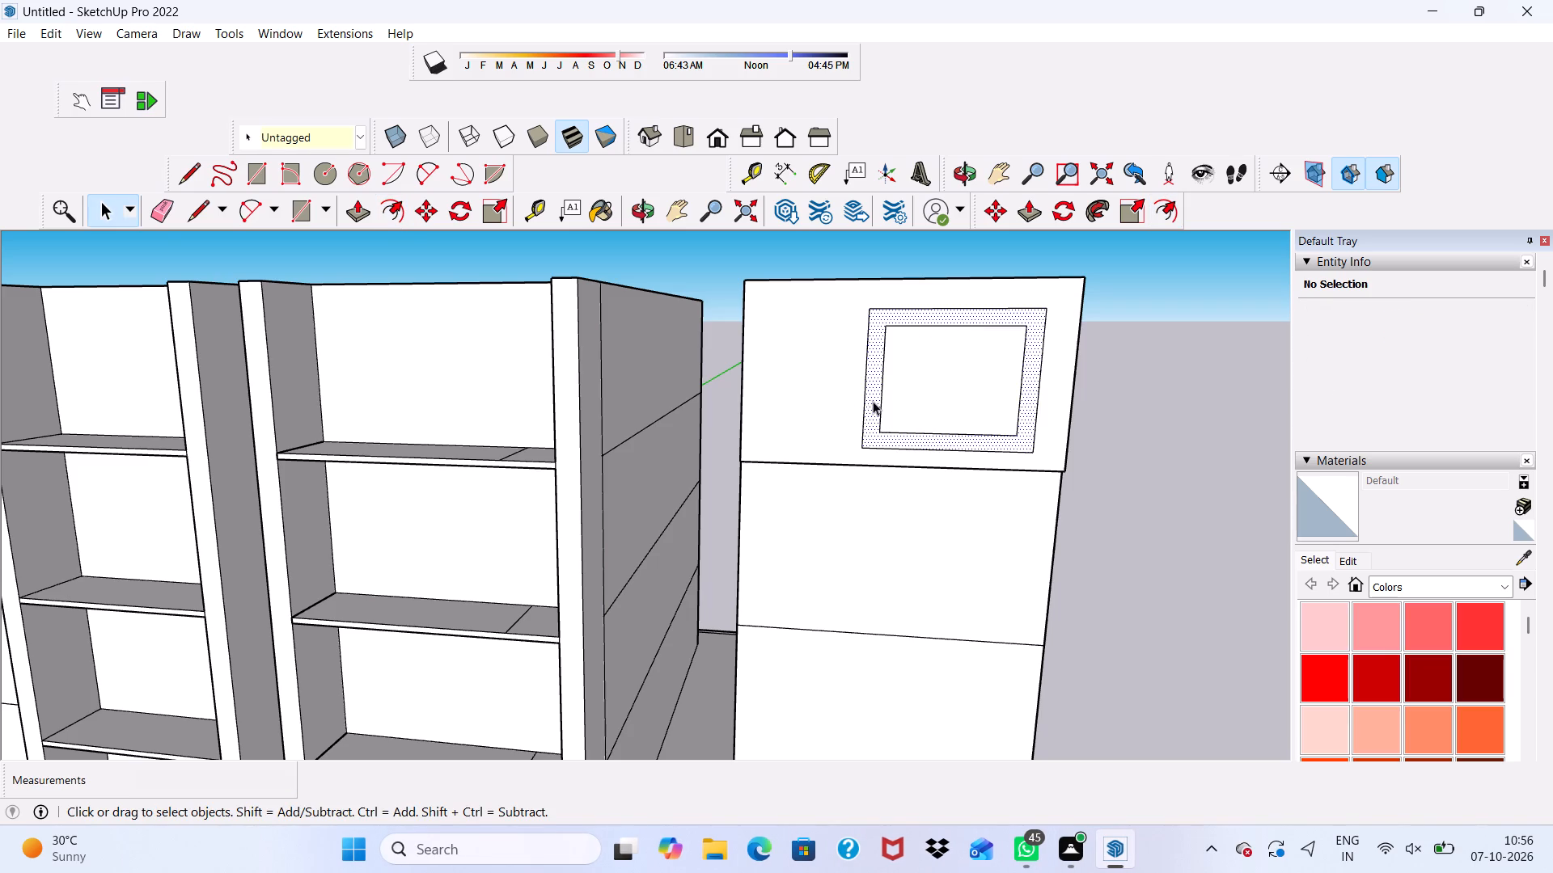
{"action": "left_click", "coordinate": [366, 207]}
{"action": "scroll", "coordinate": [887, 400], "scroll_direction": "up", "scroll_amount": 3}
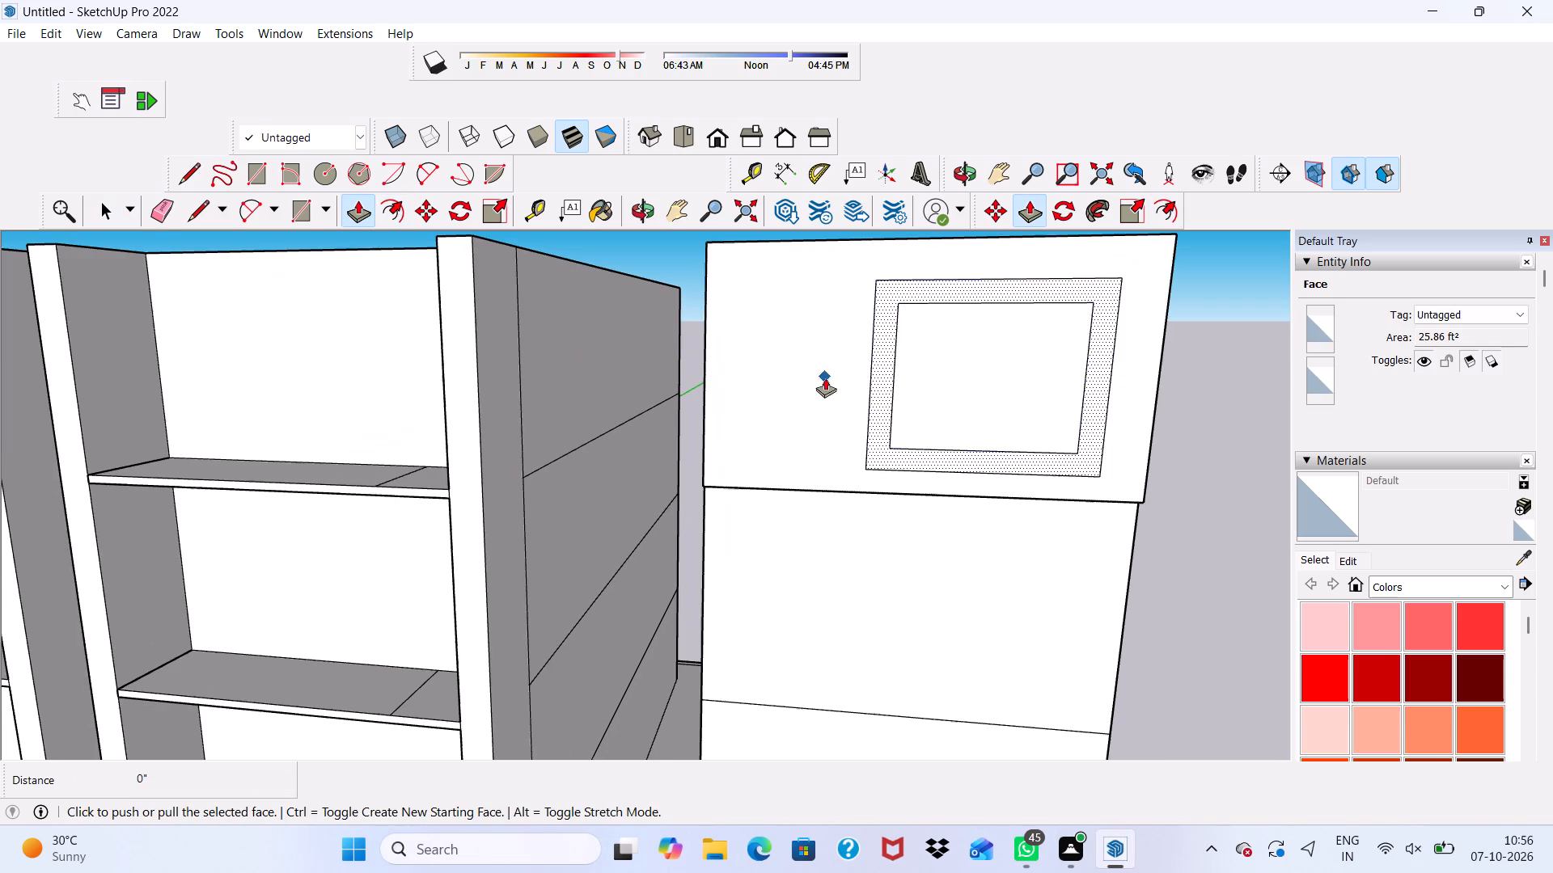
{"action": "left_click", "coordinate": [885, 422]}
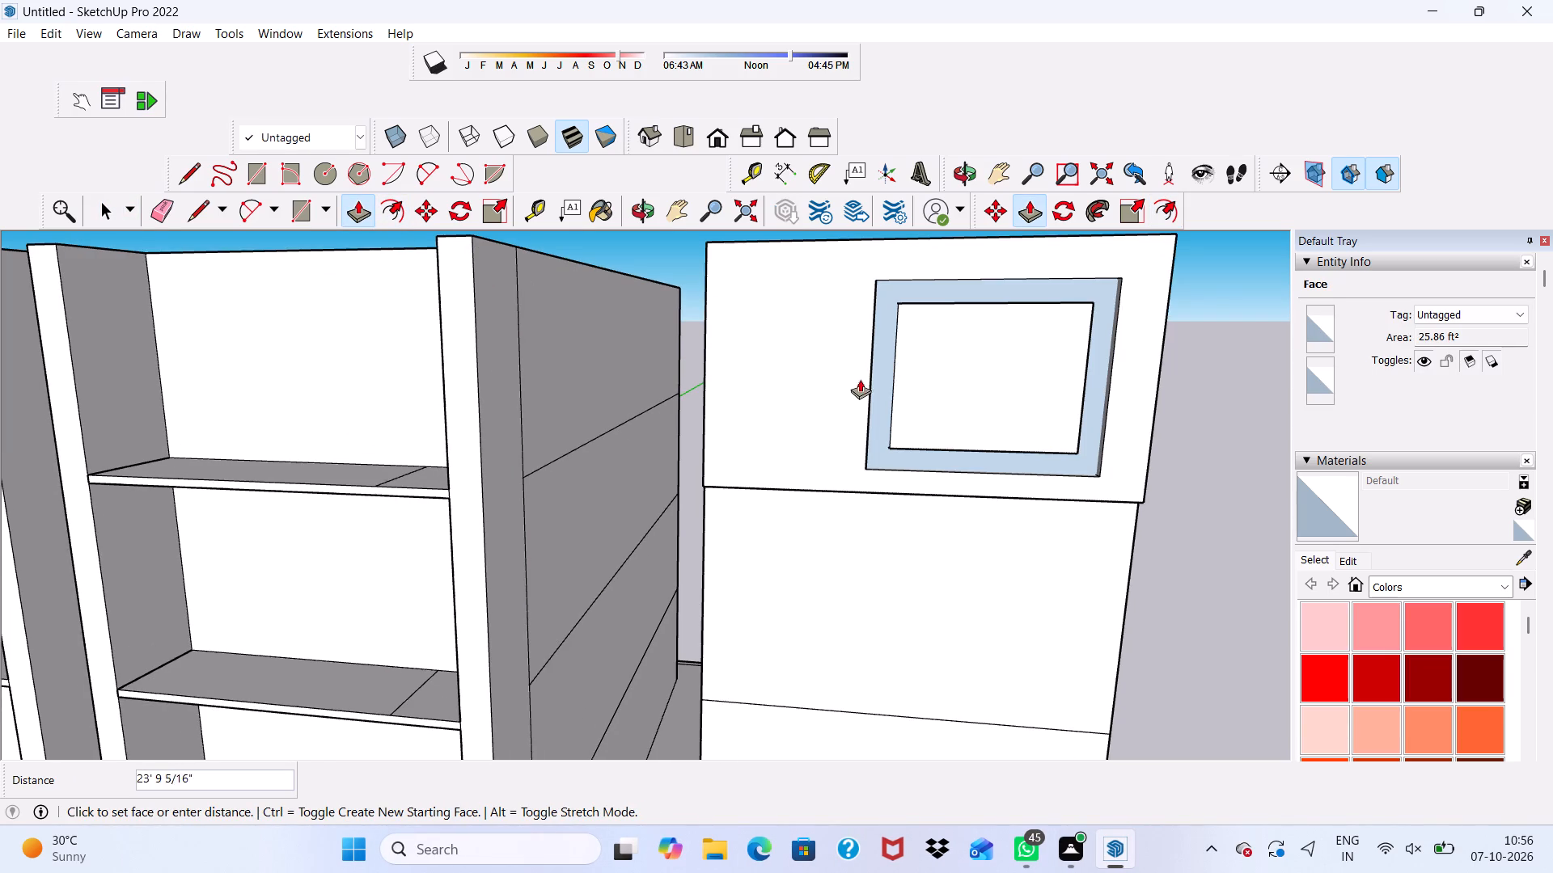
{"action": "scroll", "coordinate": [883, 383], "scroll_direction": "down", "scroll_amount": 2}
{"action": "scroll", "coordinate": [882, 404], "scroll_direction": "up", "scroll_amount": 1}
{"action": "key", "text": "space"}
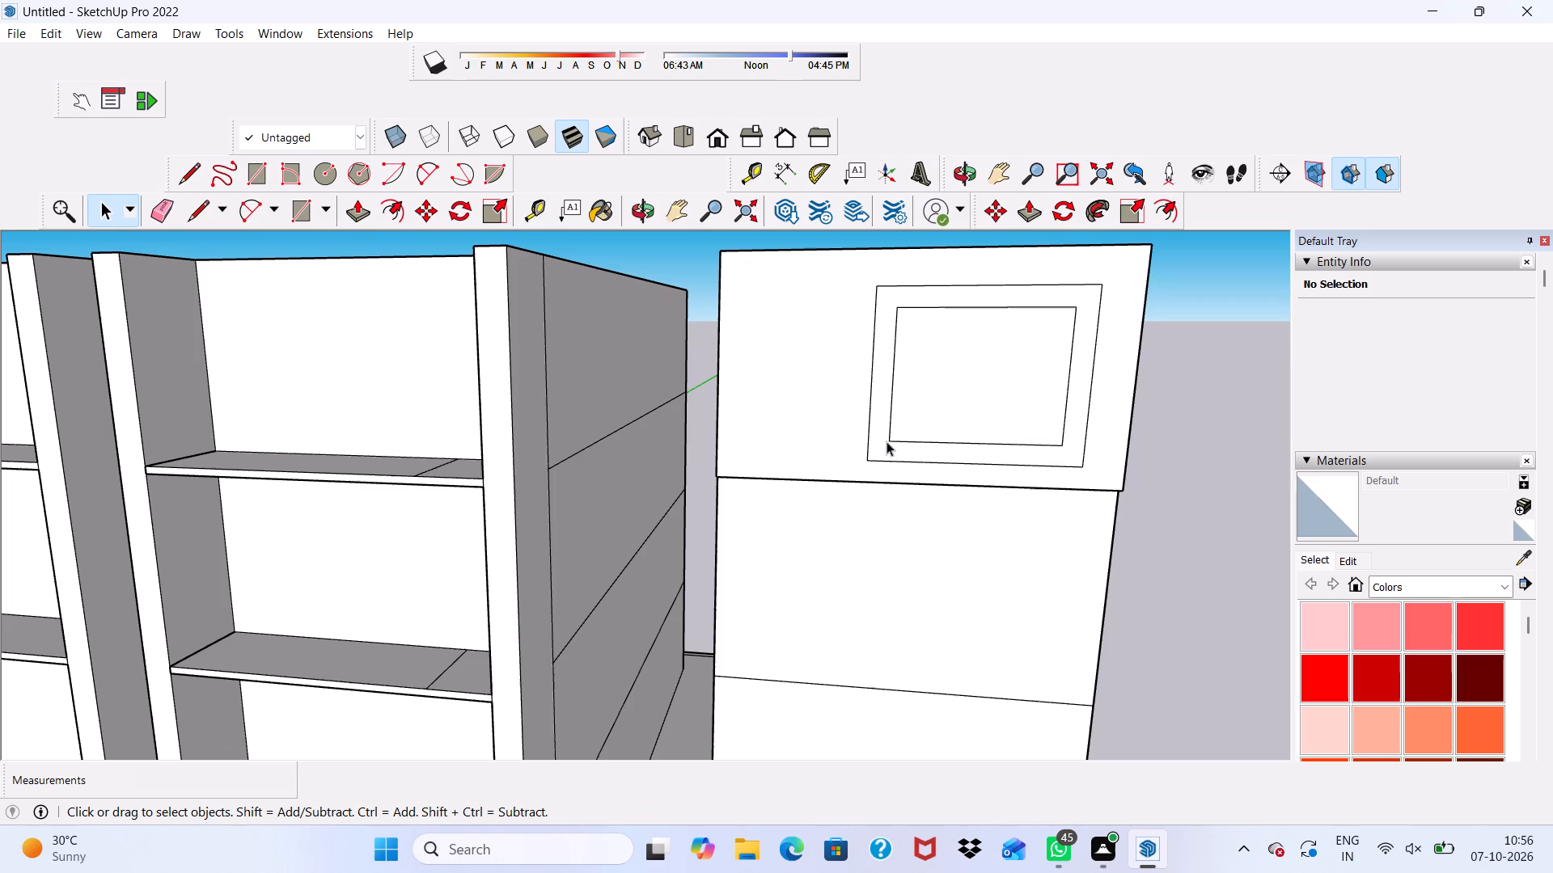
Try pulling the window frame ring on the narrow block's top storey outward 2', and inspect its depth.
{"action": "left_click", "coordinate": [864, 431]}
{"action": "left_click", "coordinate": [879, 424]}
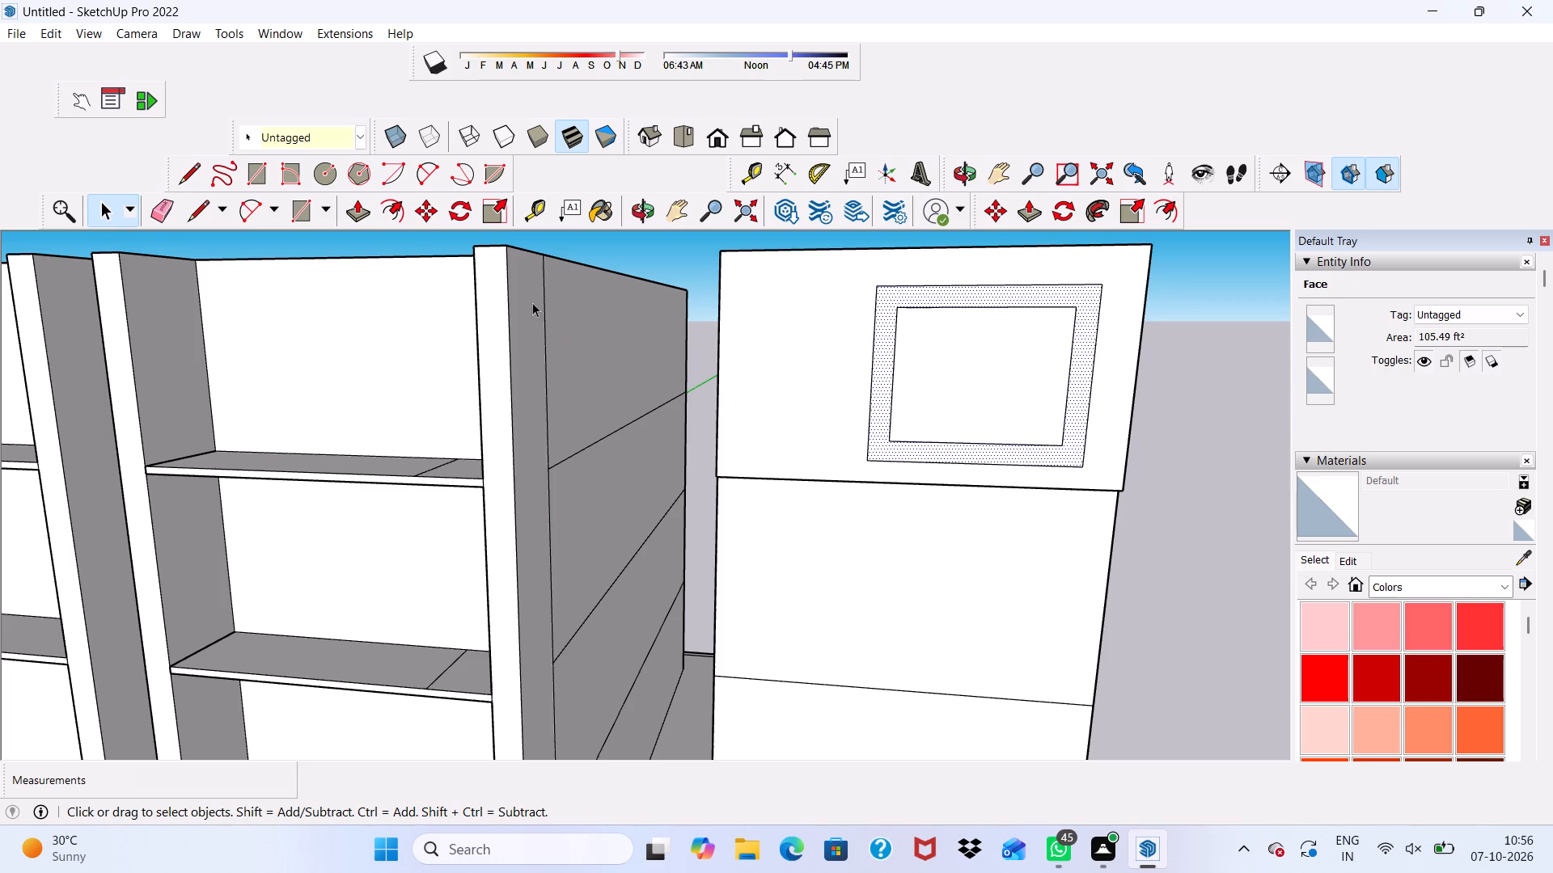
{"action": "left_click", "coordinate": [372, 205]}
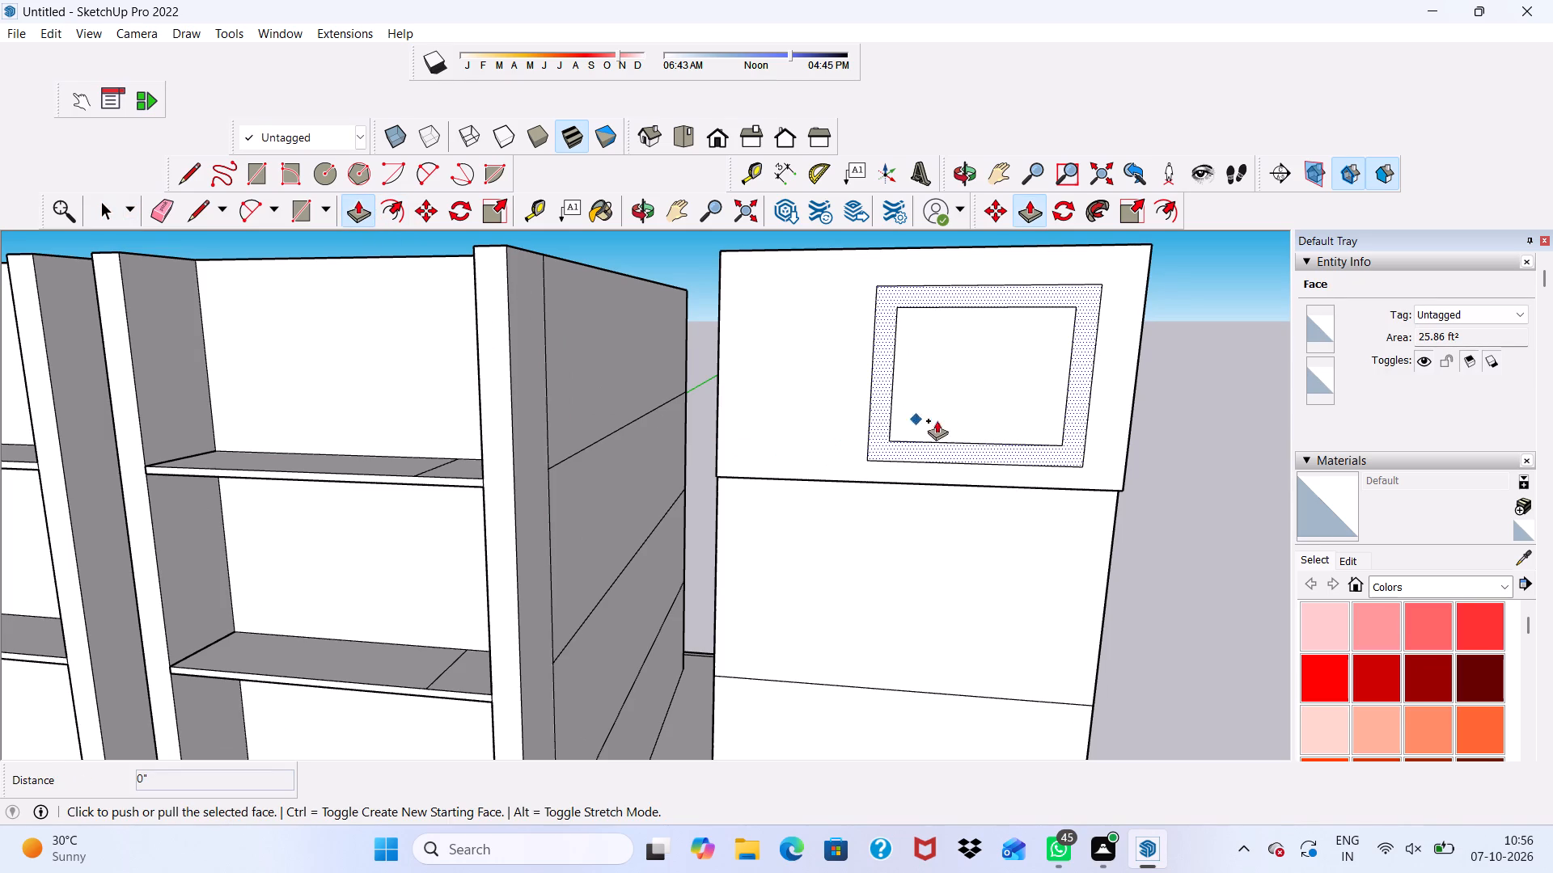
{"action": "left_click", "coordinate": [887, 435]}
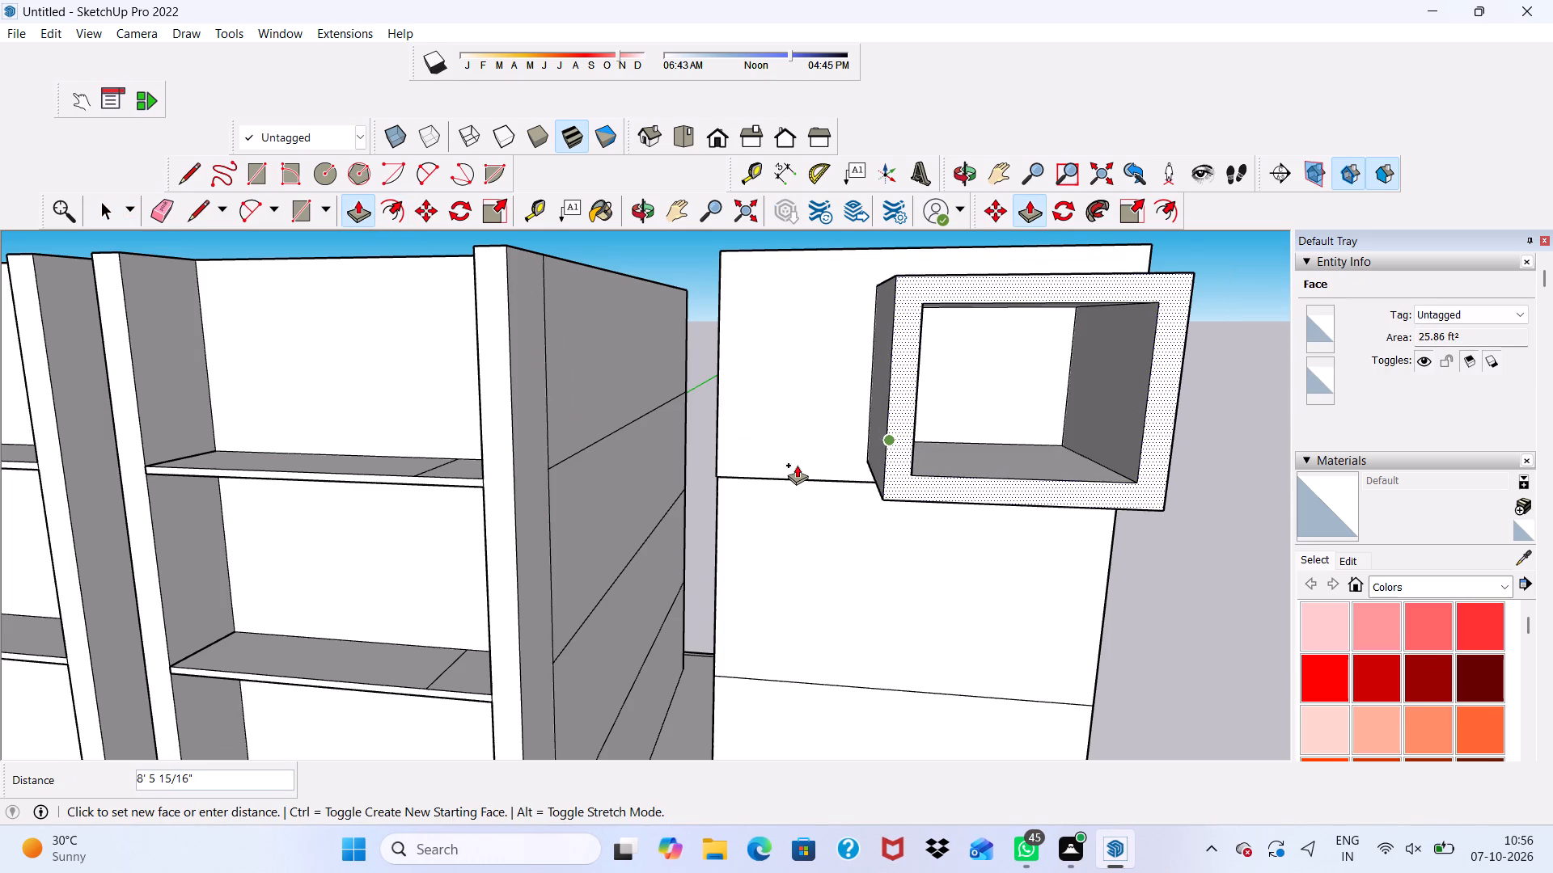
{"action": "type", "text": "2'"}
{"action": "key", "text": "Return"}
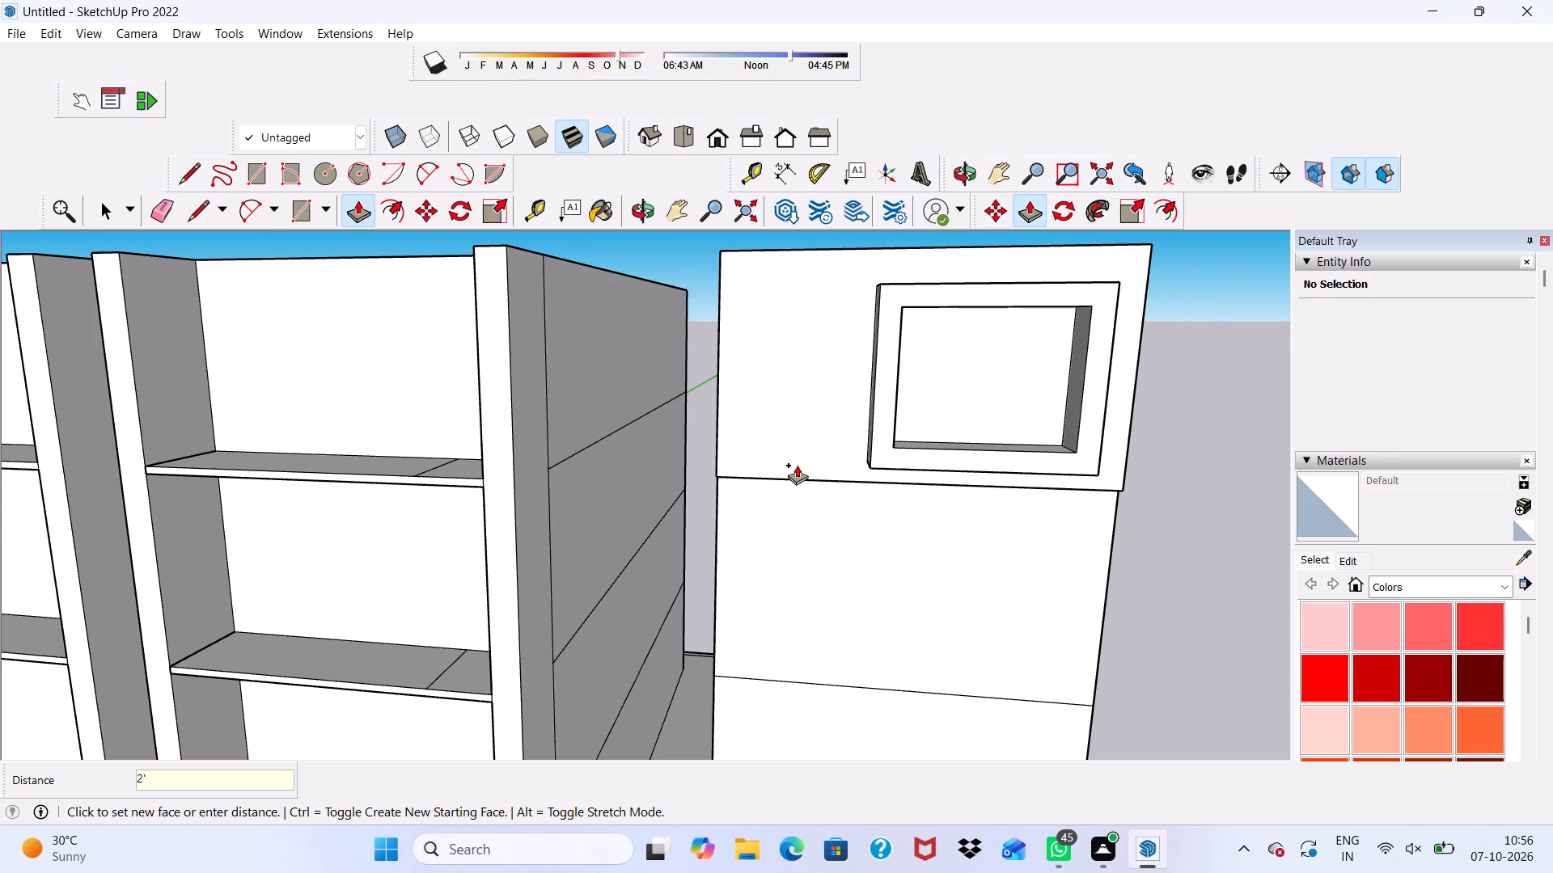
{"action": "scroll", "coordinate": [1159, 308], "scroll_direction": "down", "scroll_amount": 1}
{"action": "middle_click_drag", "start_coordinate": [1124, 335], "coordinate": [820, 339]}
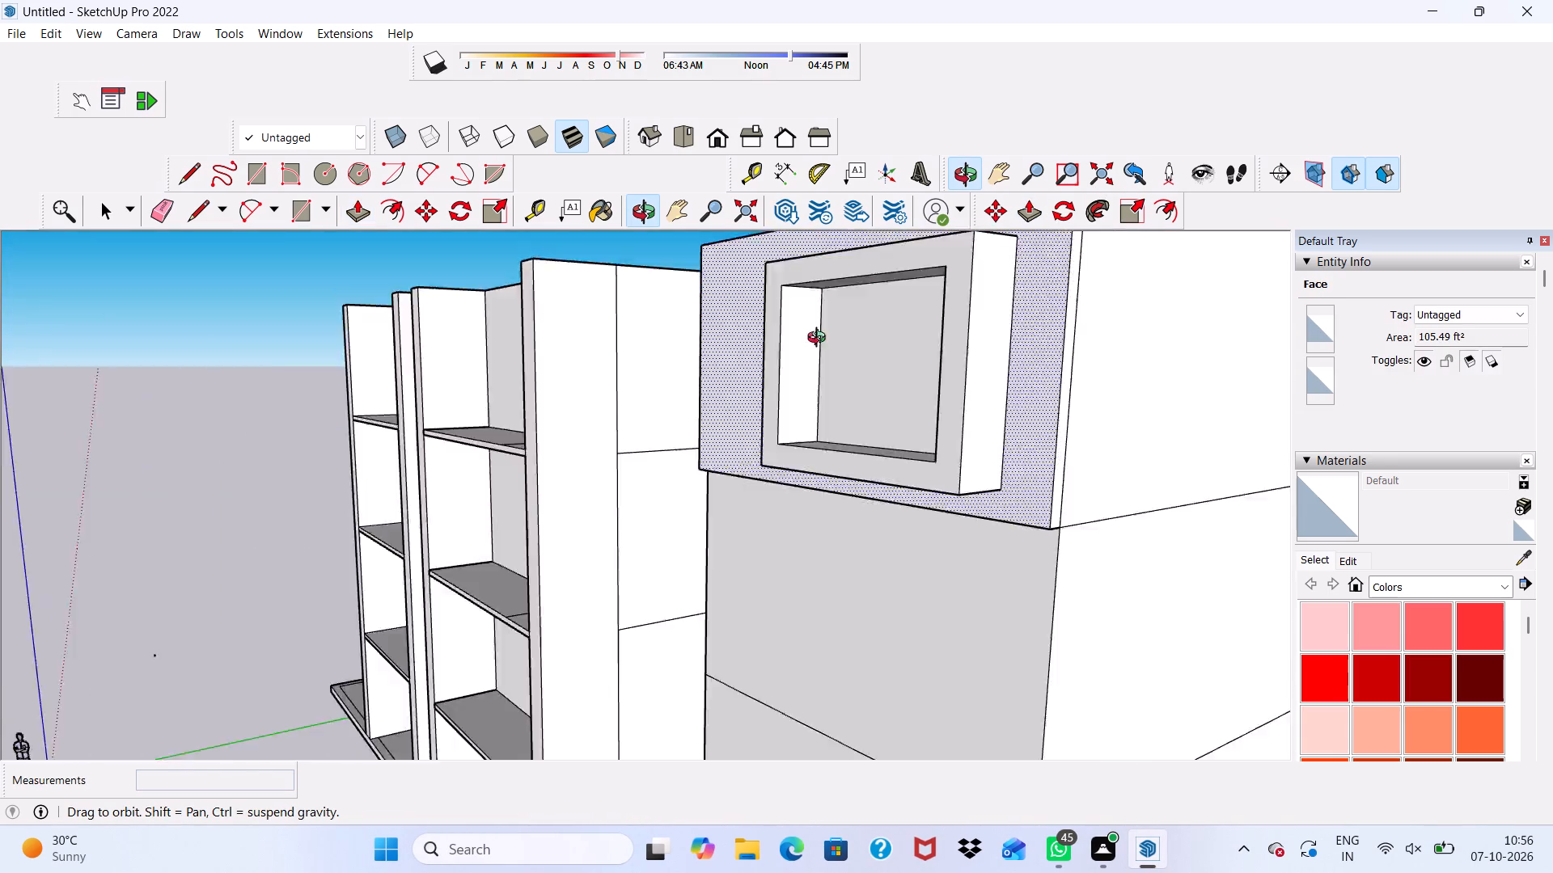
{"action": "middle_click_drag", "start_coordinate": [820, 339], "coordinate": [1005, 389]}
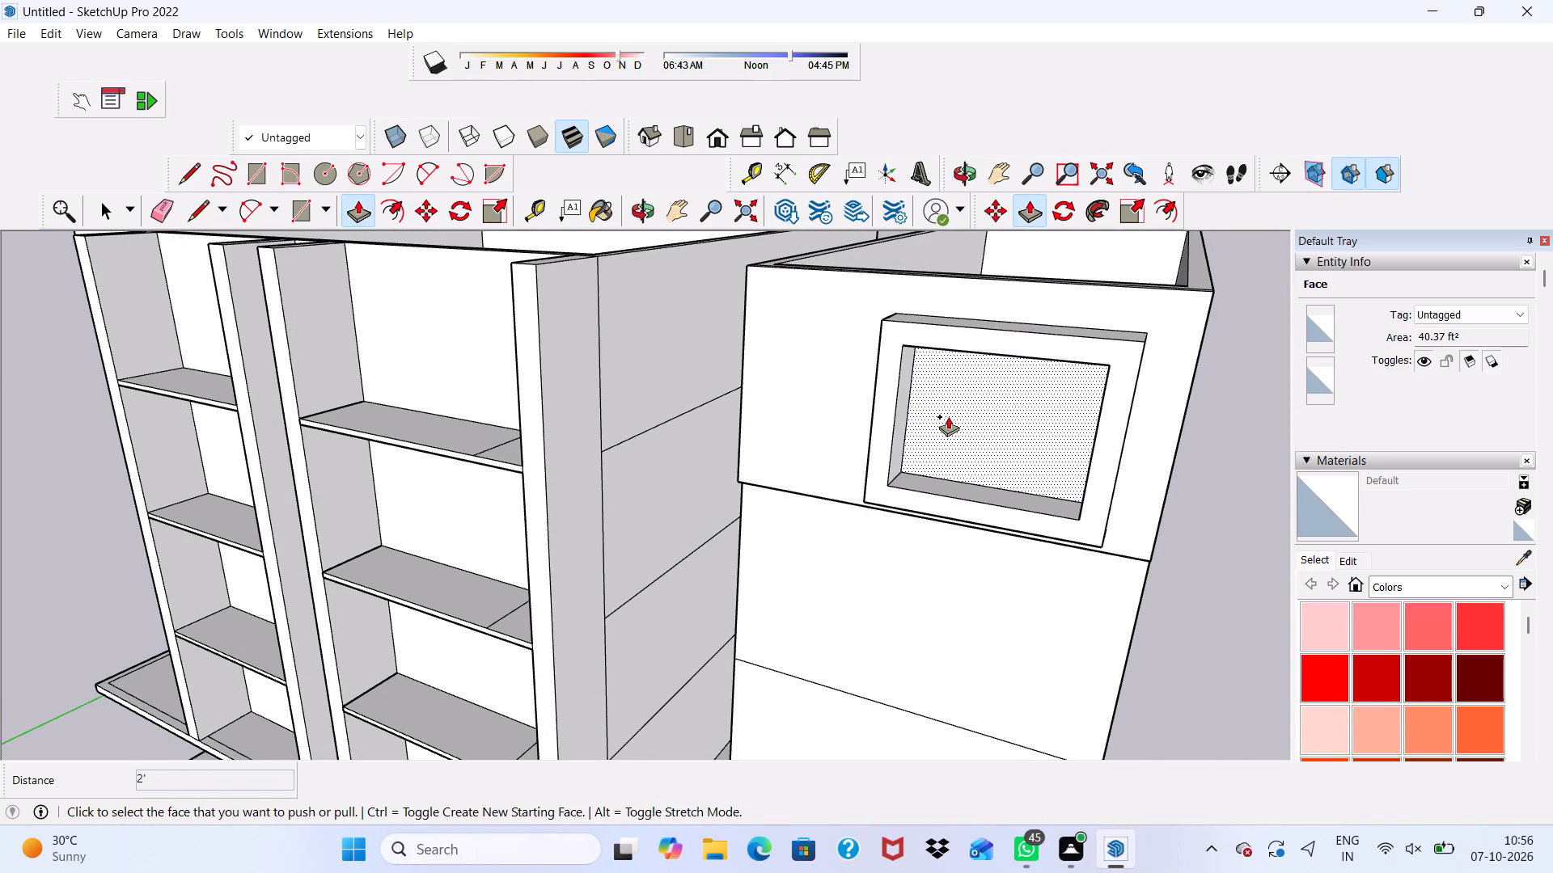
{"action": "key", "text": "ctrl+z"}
Push/Pull the window frame ring on the narrow block's top-storey face outward 1'.
{"action": "left_click", "coordinate": [895, 422]}
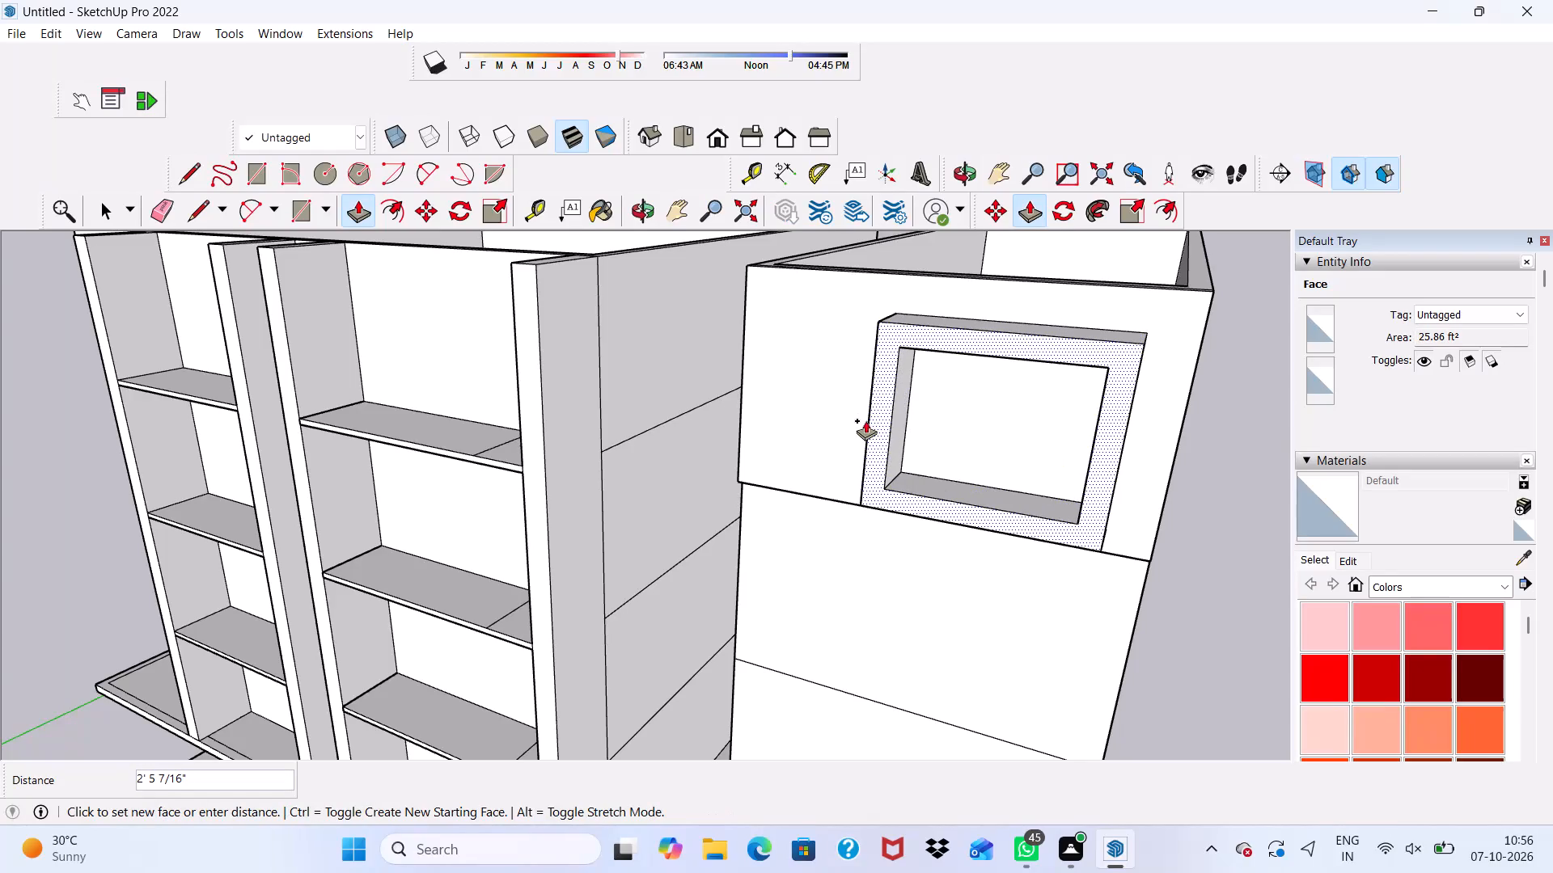
{"action": "type", "text": "1'"}
{"action": "key", "text": "Return"}
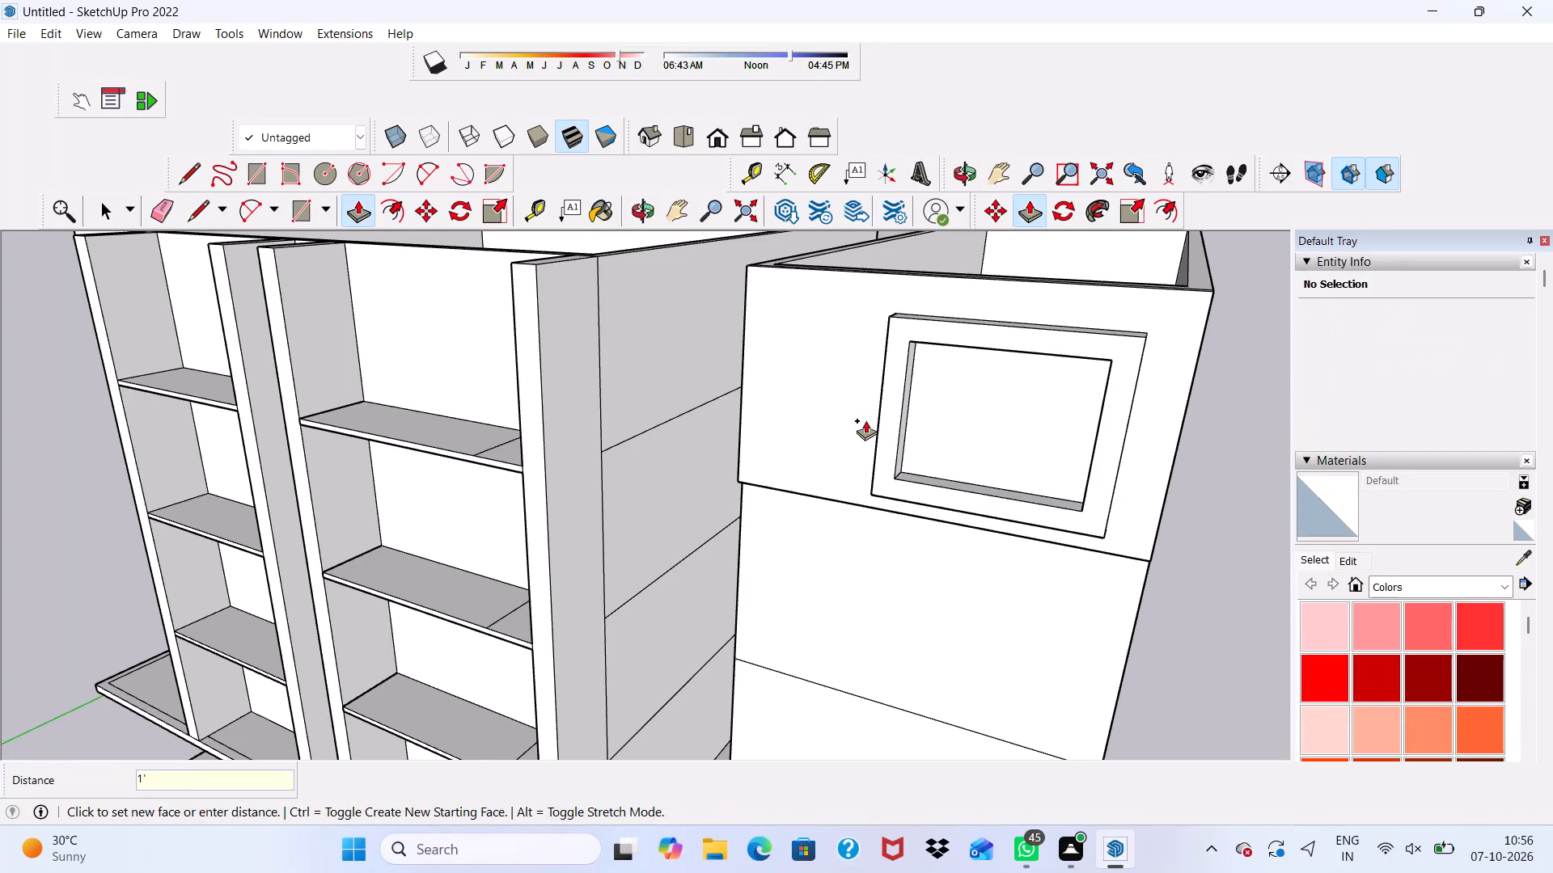
Draw a rectangle about 4' 11" by 4' 2" on the recessed face inside the projecting window frame.
{"action": "scroll", "coordinate": [874, 421], "scroll_direction": "down", "scroll_amount": 7}
{"action": "middle_click_drag", "start_coordinate": [895, 439], "coordinate": [1077, 404]}
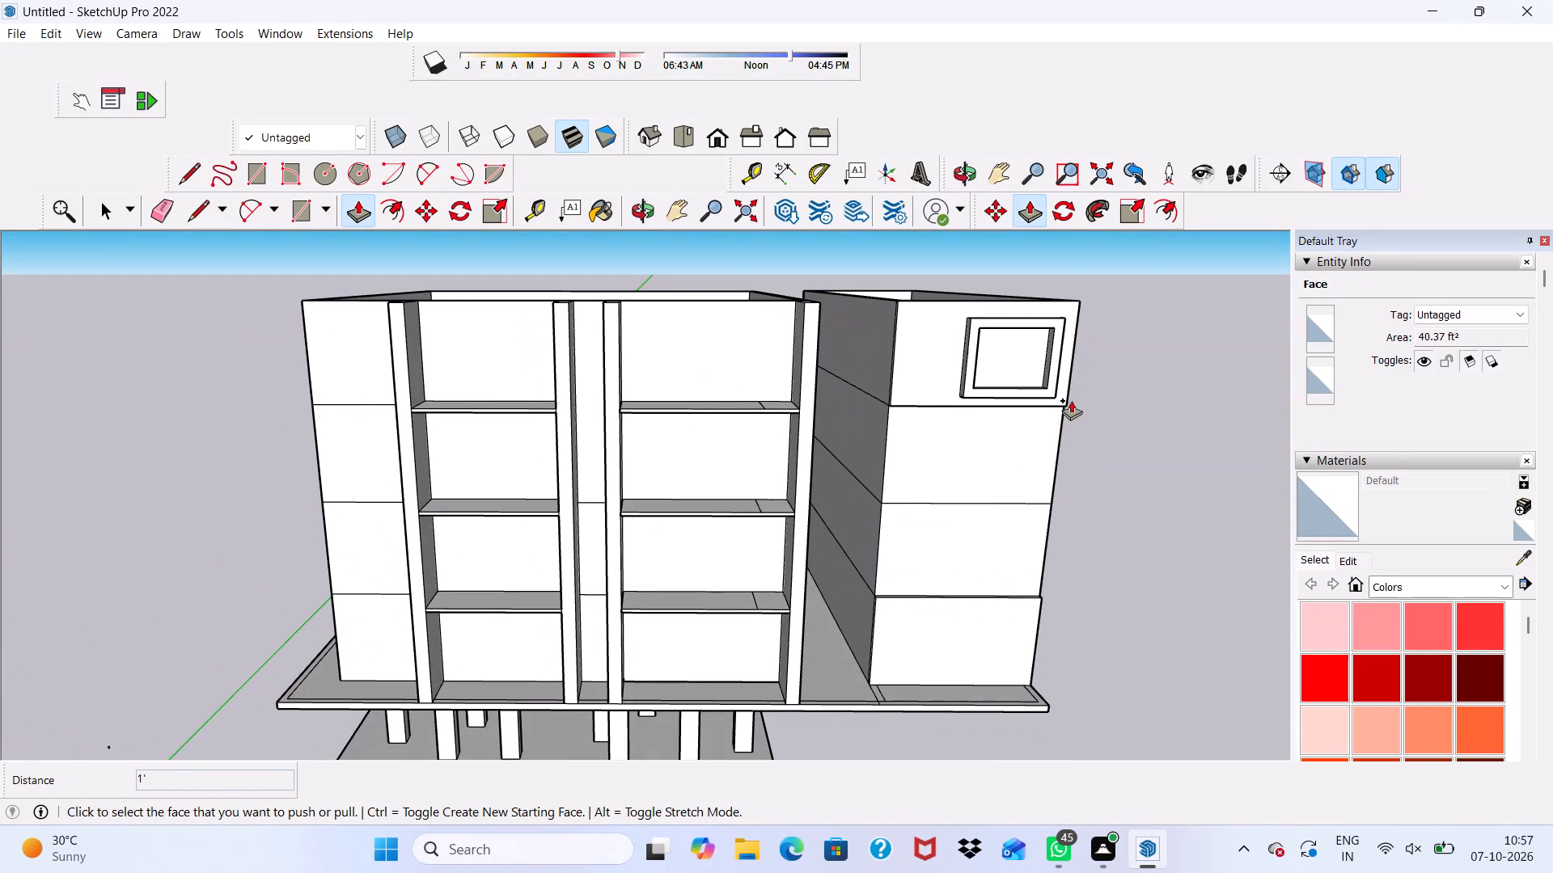
{"action": "scroll", "coordinate": [1012, 392], "scroll_direction": "up", "scroll_amount": 3}
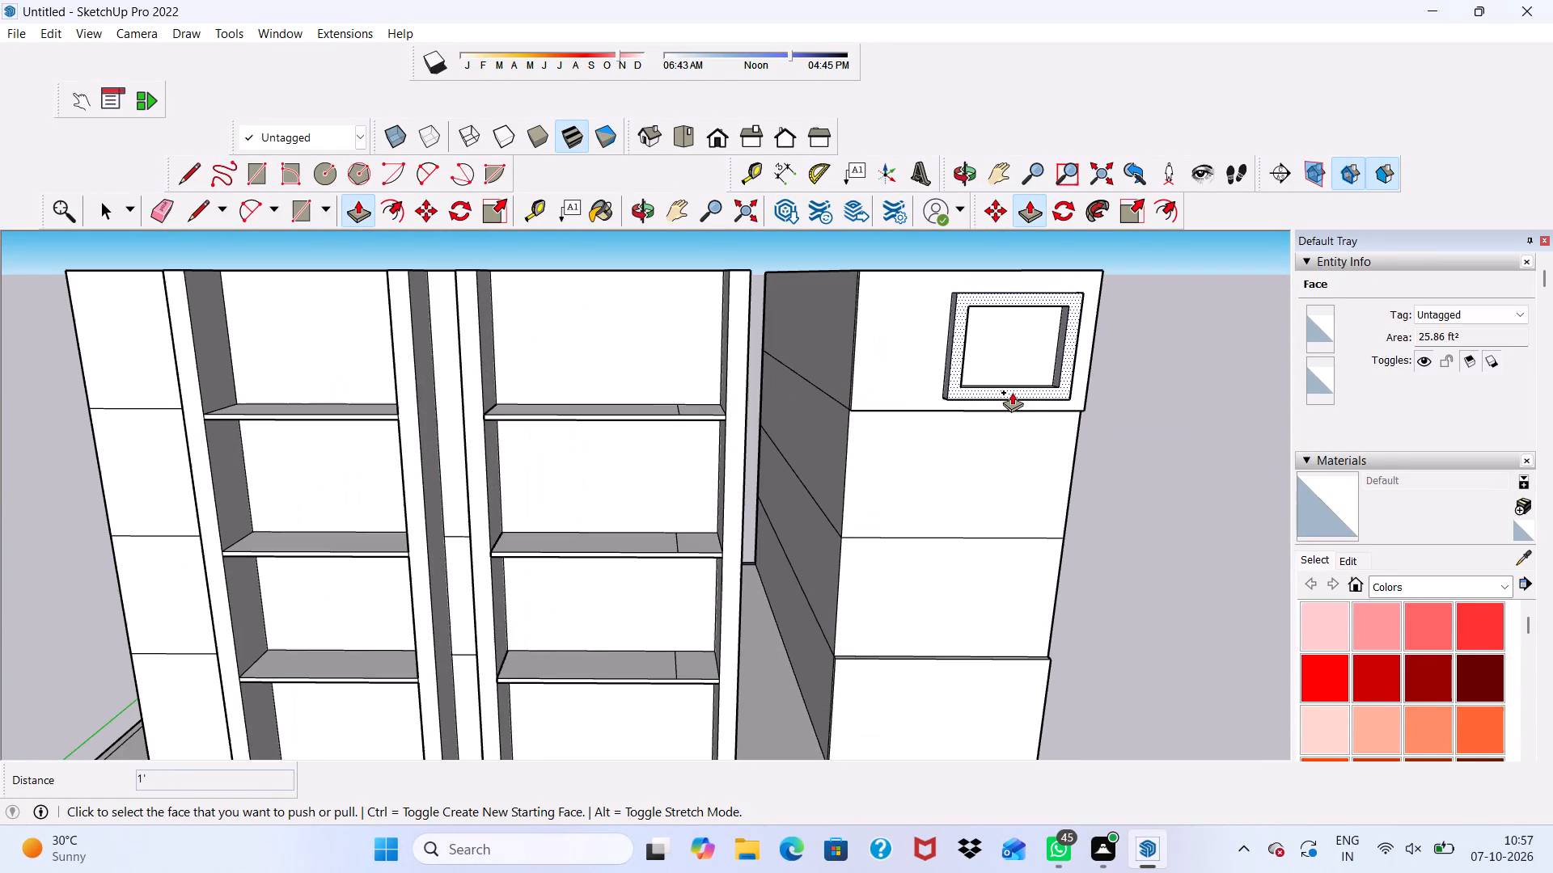
{"action": "scroll", "coordinate": [961, 300], "scroll_direction": "up", "scroll_amount": 3}
{"action": "key", "text": "space"}
{"action": "scroll", "coordinate": [1009, 330], "scroll_direction": "up", "scroll_amount": 2}
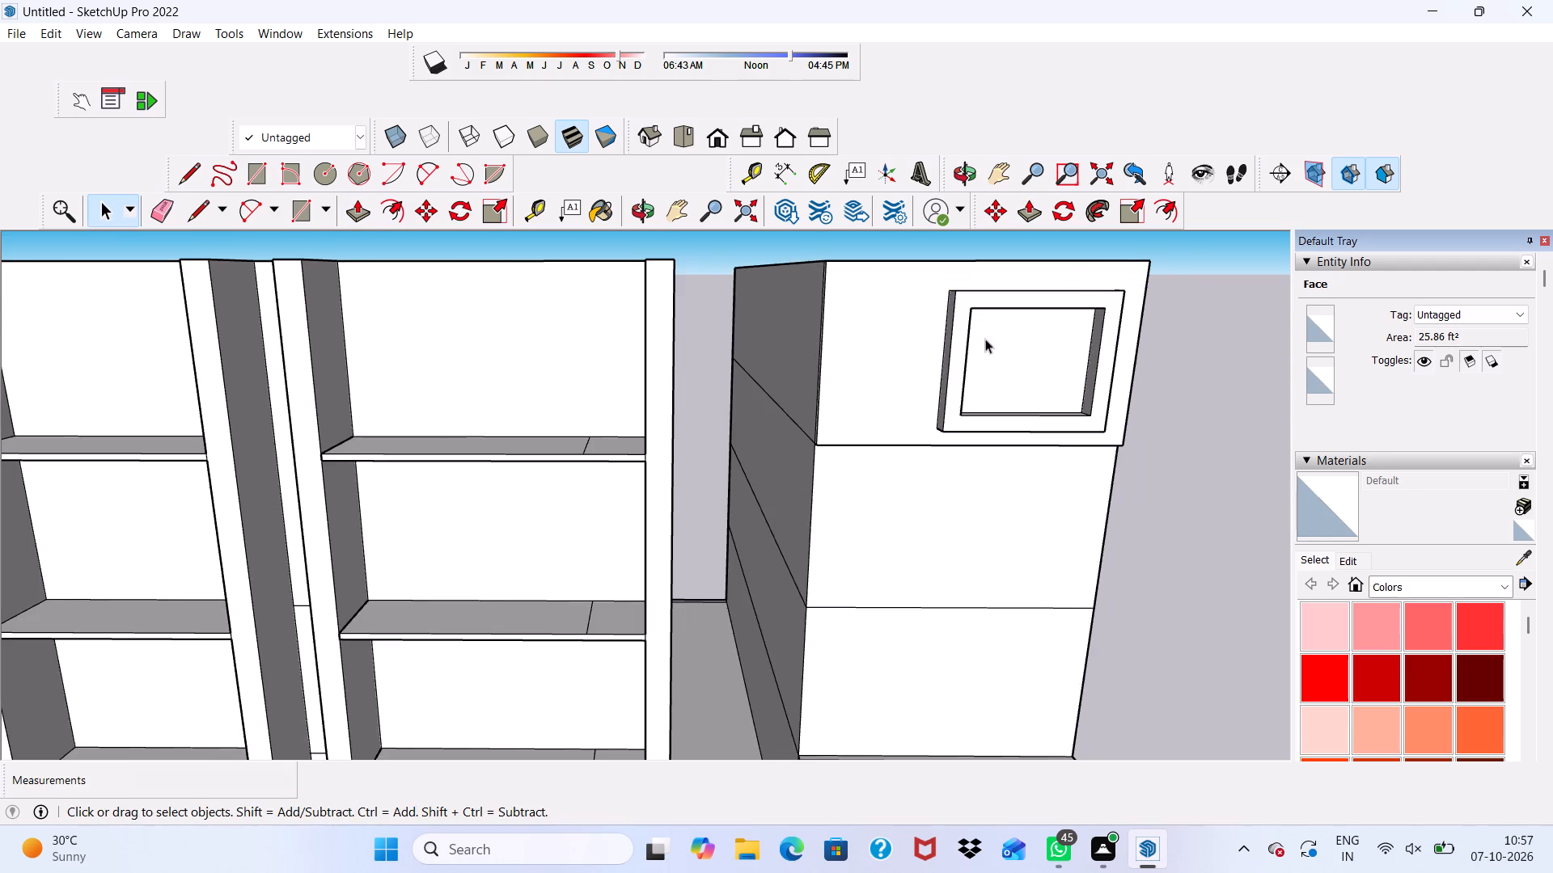
{"action": "middle_click_drag", "start_coordinate": [985, 339], "coordinate": [884, 310]}
{"action": "scroll", "coordinate": [975, 349], "scroll_direction": "up", "scroll_amount": 9}
{"action": "left_click", "coordinate": [980, 365]}
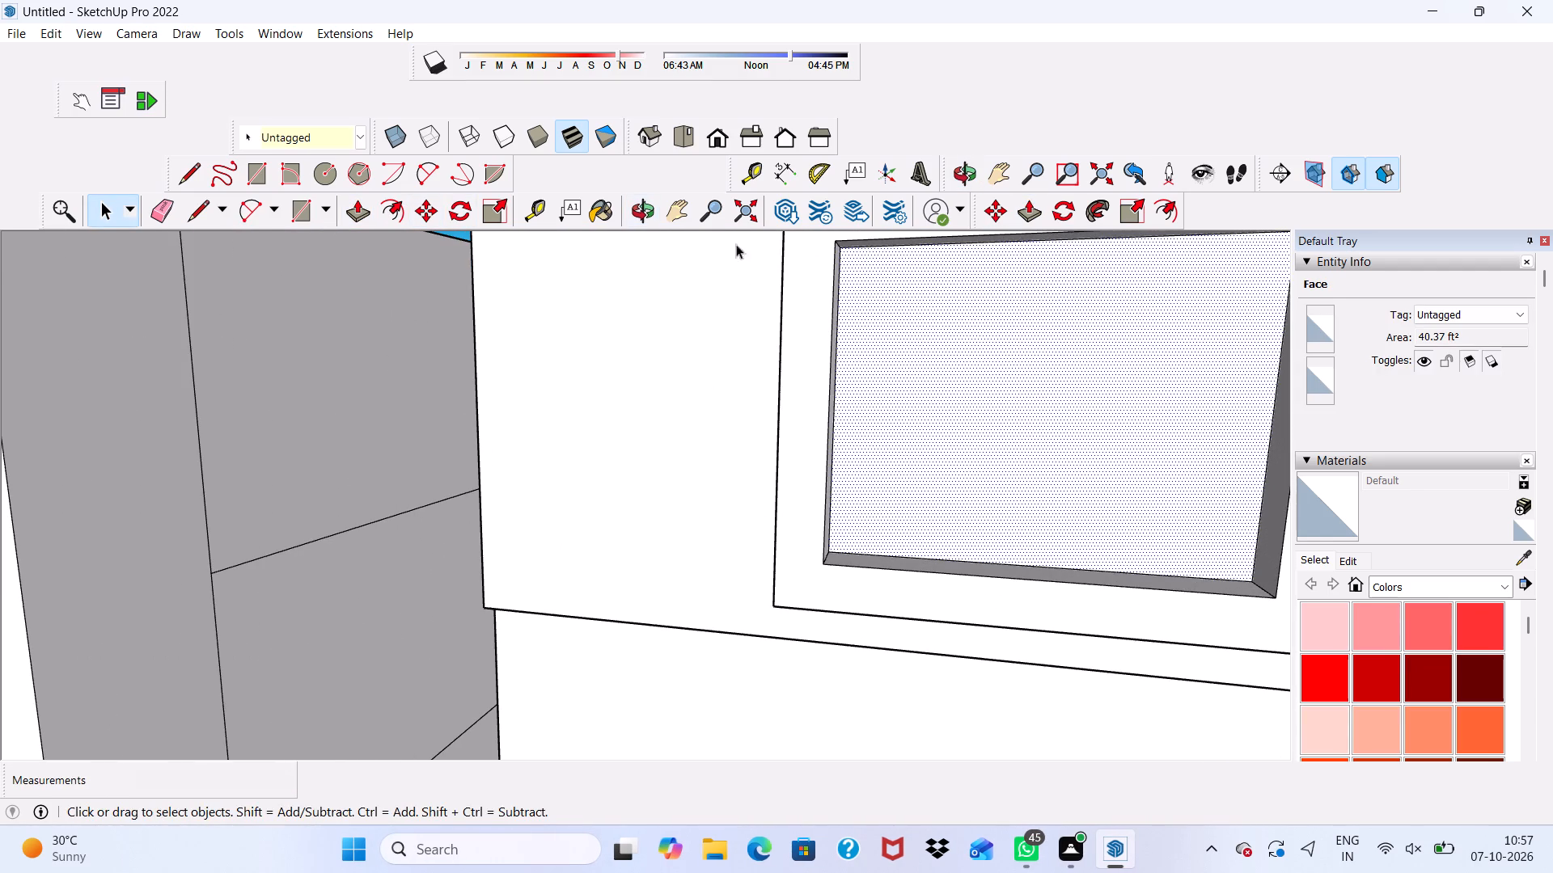
{"action": "left_click", "coordinate": [253, 177]}
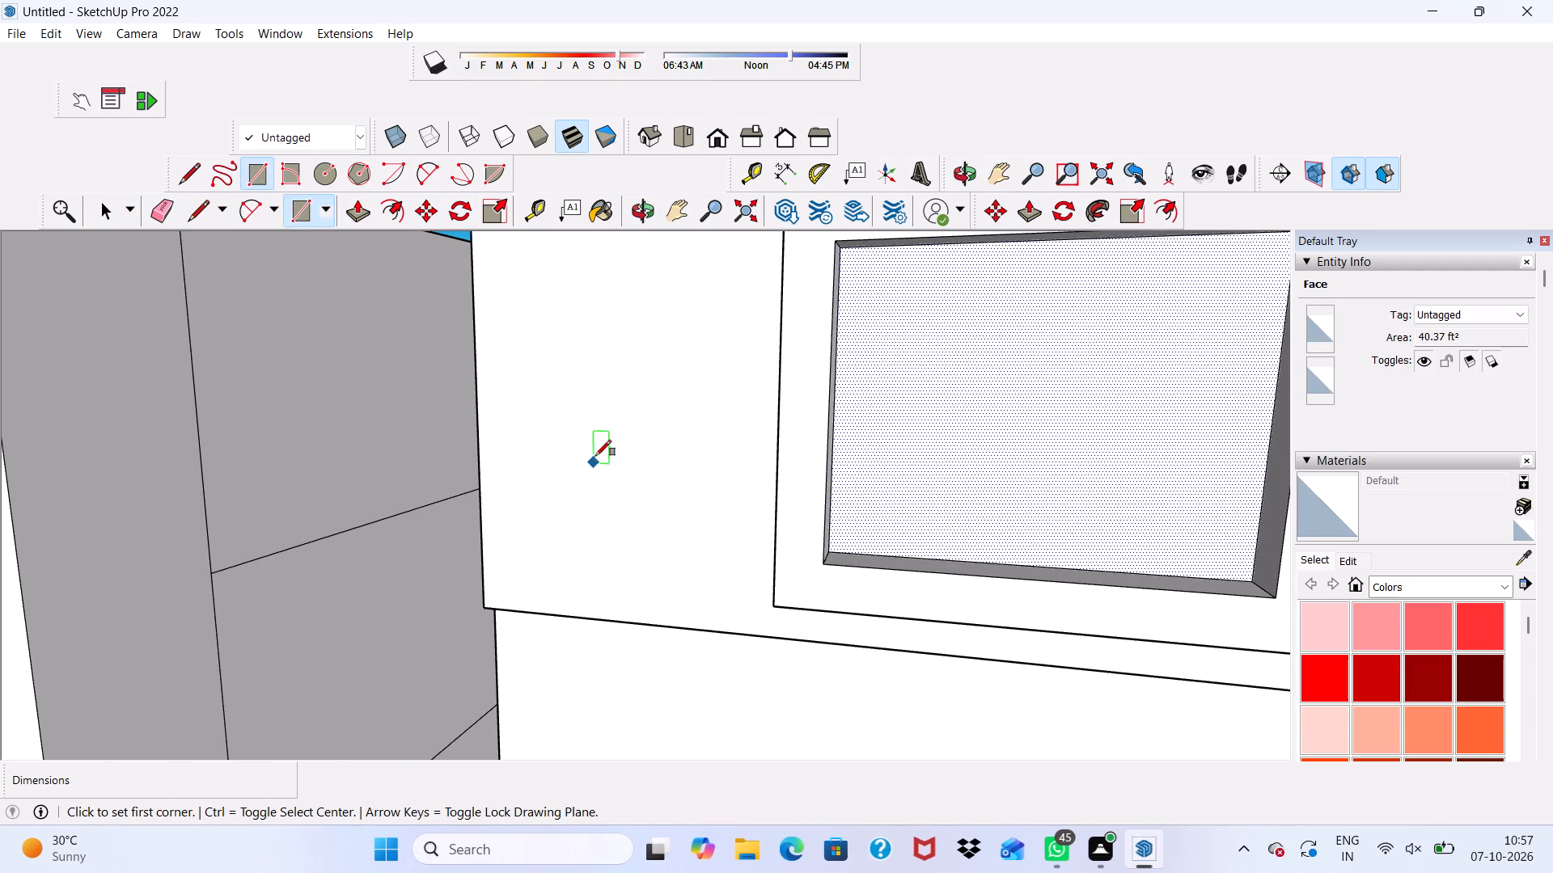
{"action": "scroll", "coordinate": [595, 456], "scroll_direction": "down", "scroll_amount": 2}
{"action": "middle_click_drag", "start_coordinate": [595, 456], "coordinate": [735, 424]}
{"action": "scroll", "coordinate": [870, 382], "scroll_direction": "up", "scroll_amount": 2}
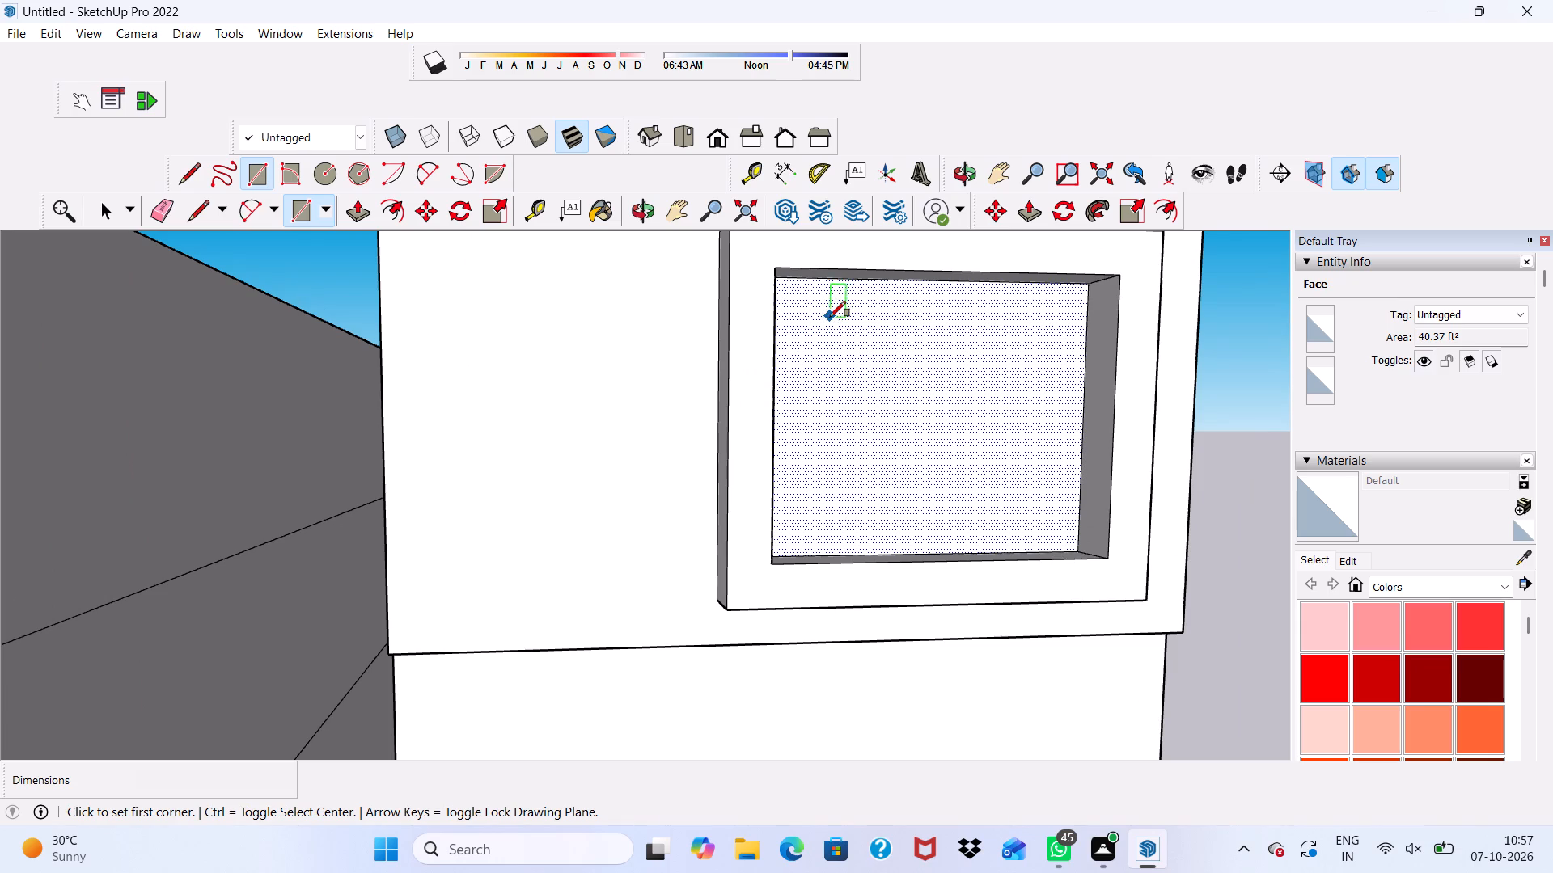
{"action": "left_click", "coordinate": [822, 318]}
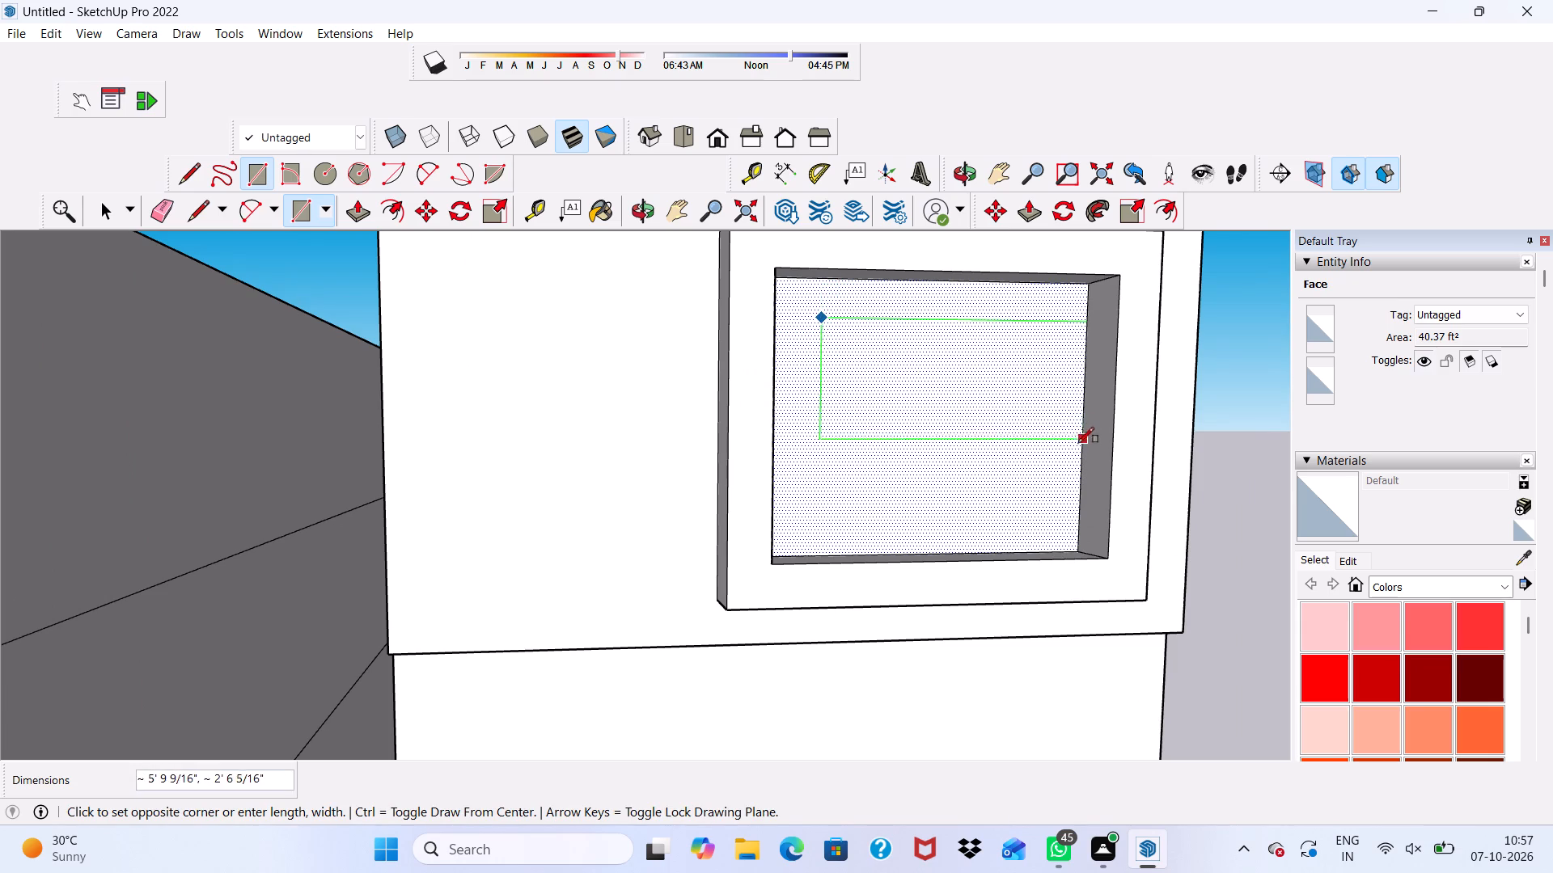
{"action": "left_click", "coordinate": [1041, 516]}
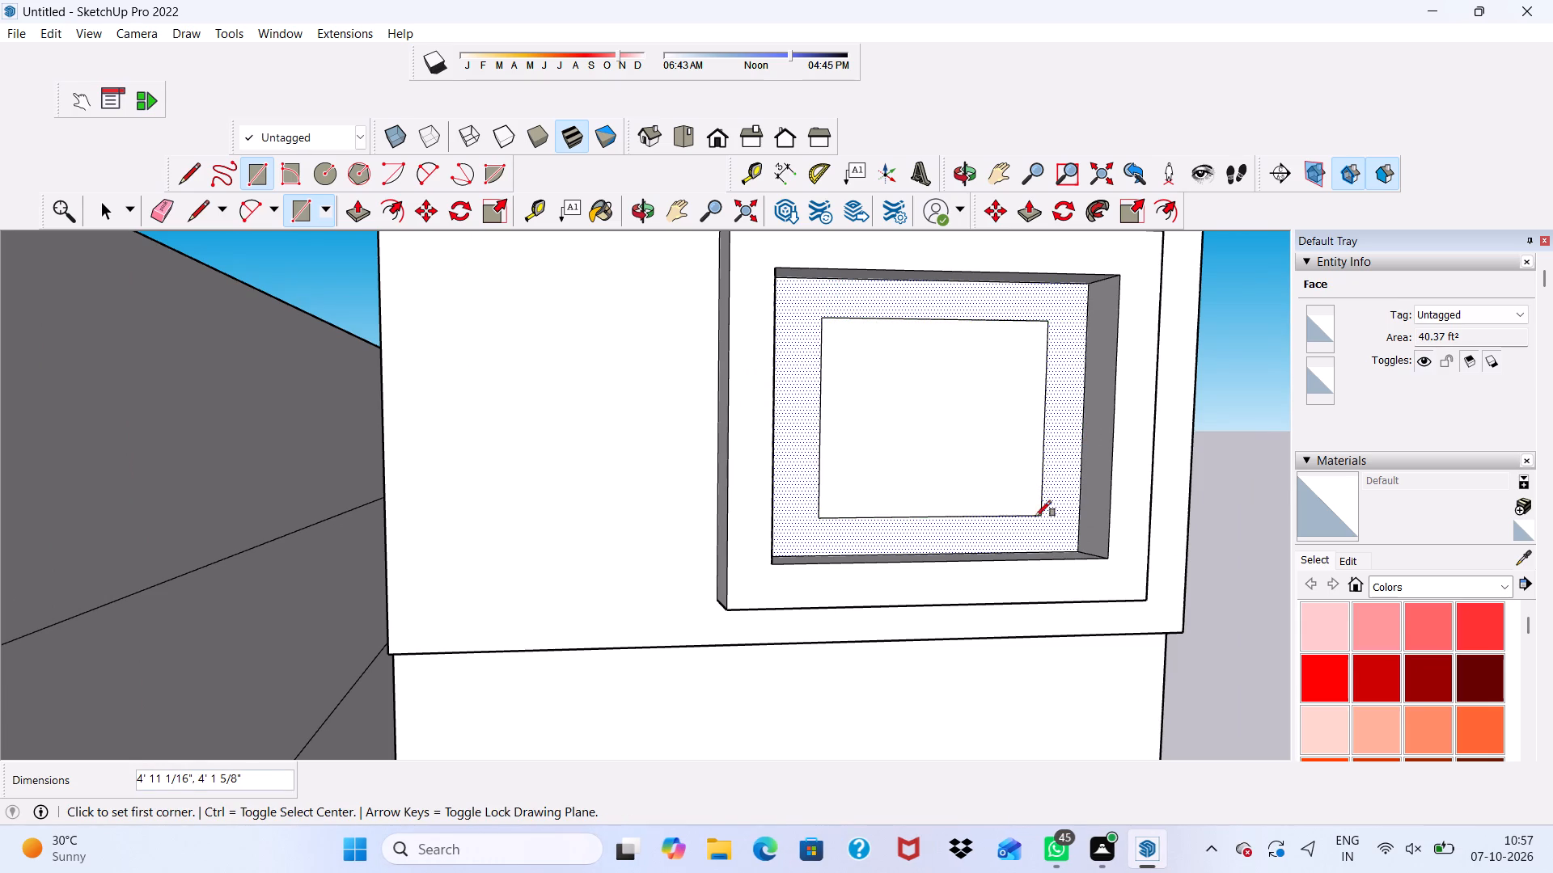
Offset the rectangle inside the window recess outward about 5 1/2" to outline an inner frame.
{"action": "key", "text": "space"}
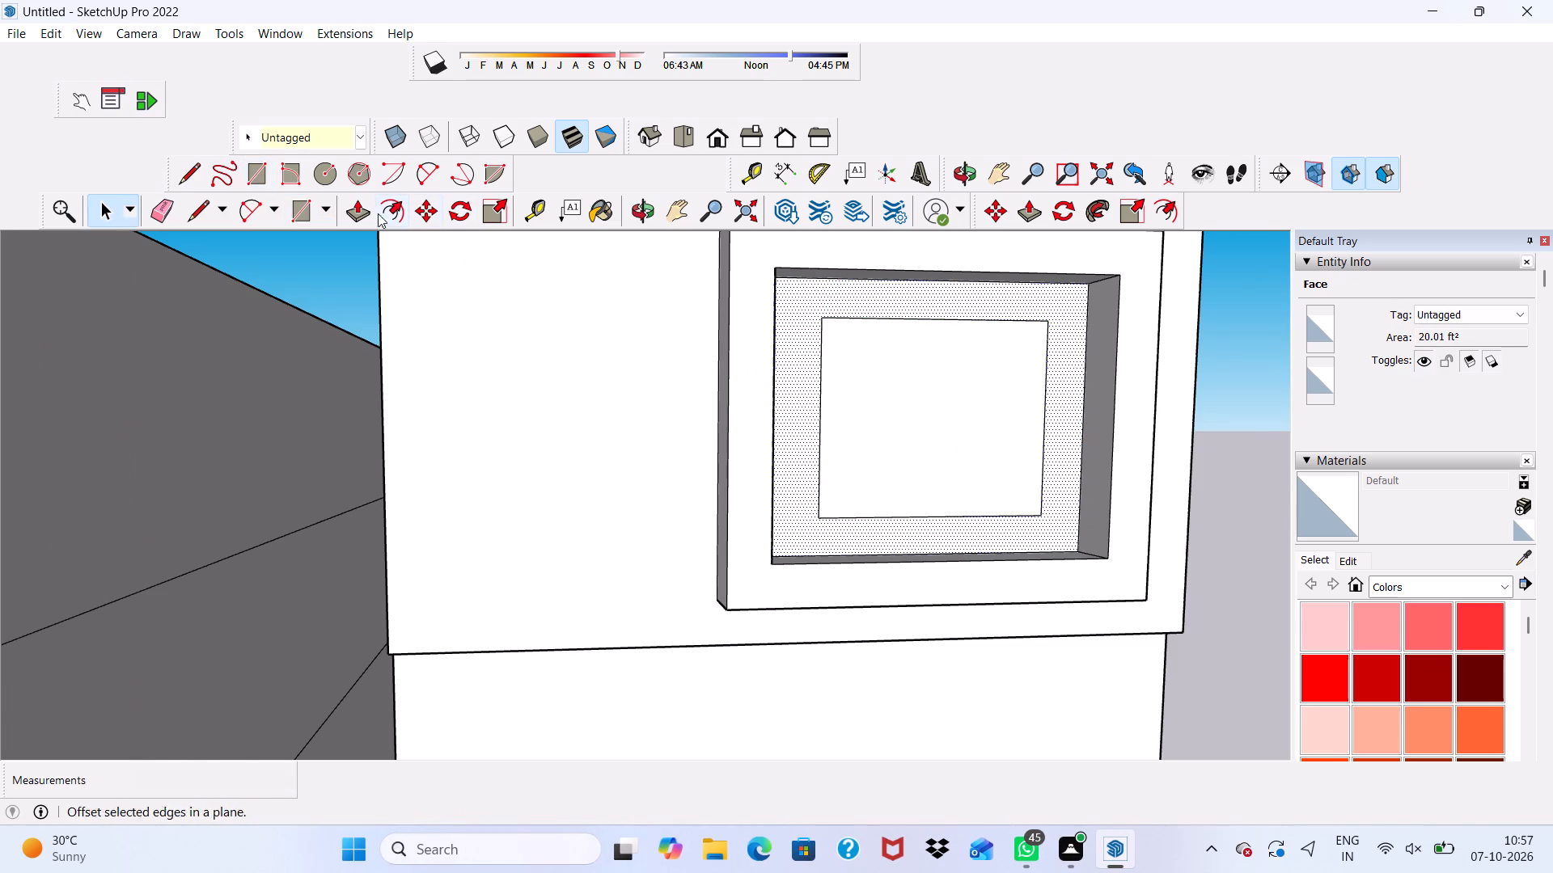
{"action": "left_click", "coordinate": [393, 207]}
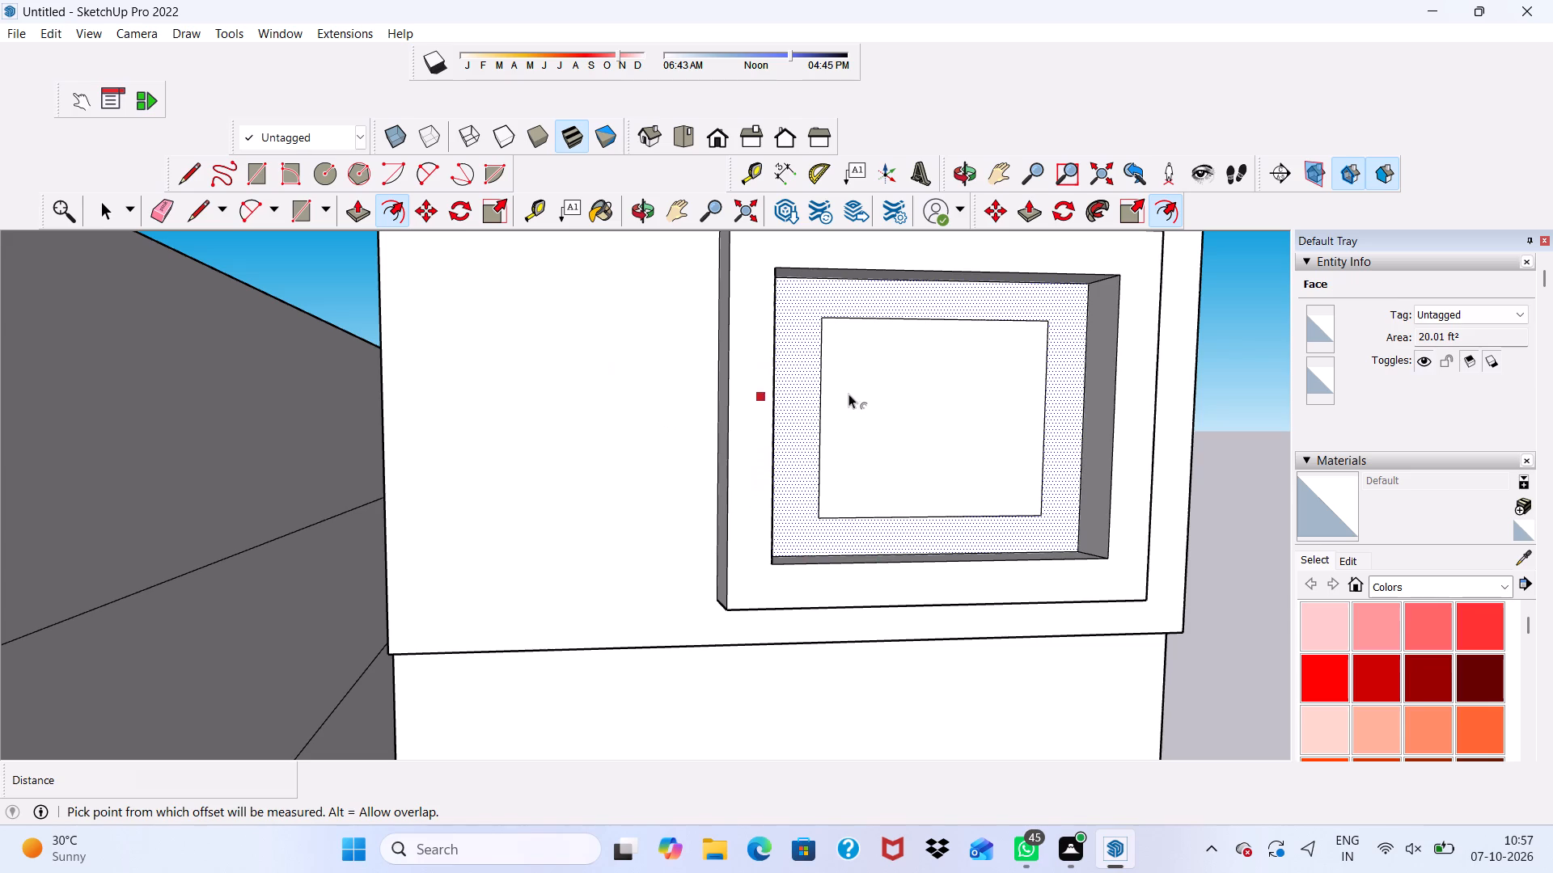
{"action": "key", "text": "space"}
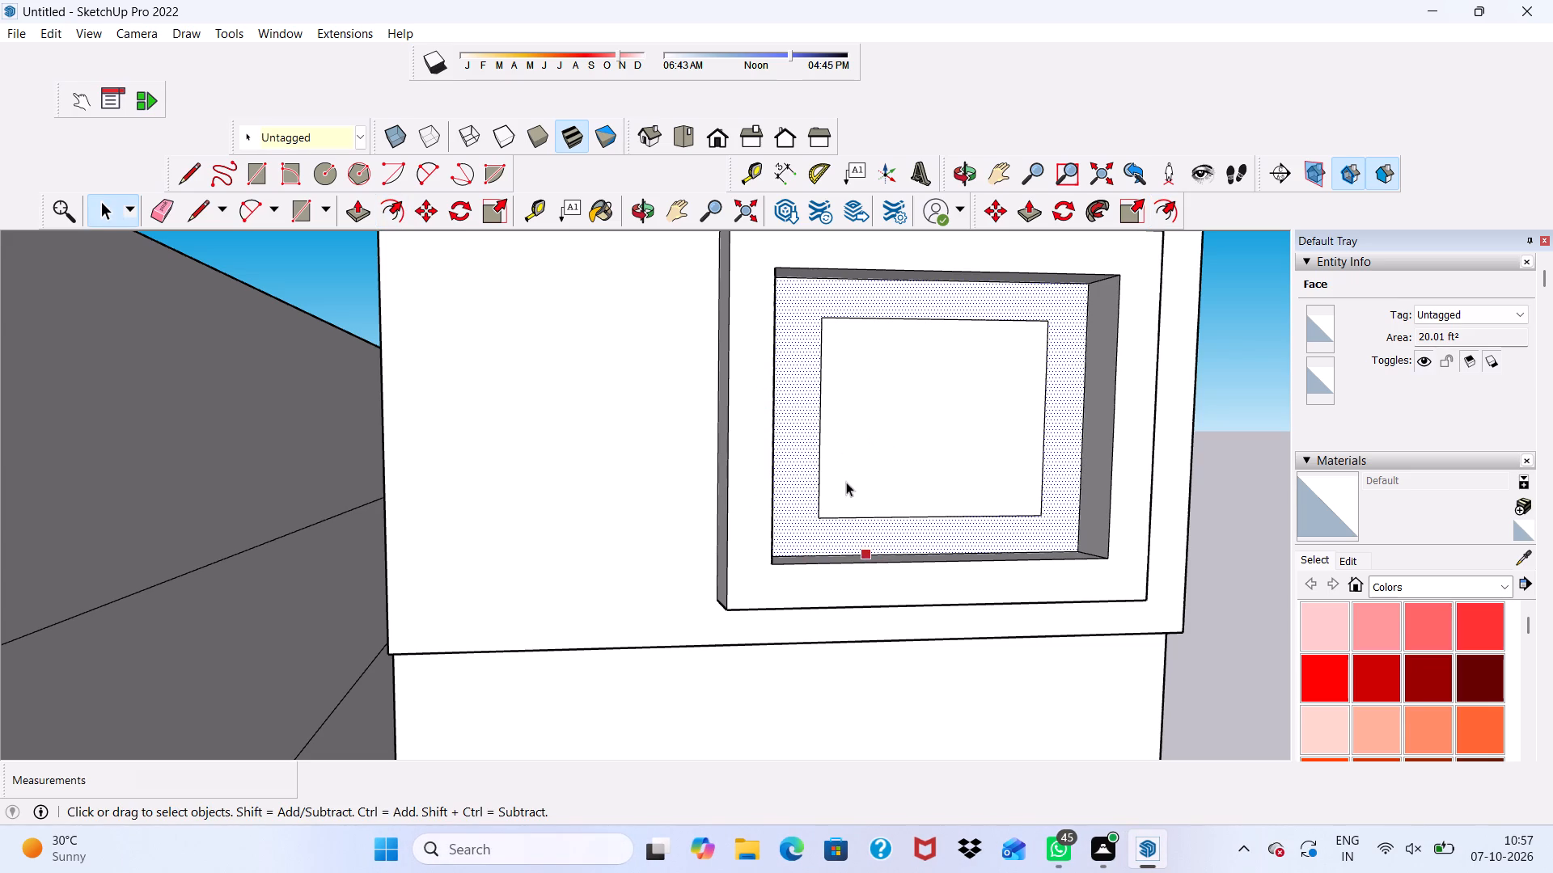
{"action": "left_click", "coordinate": [879, 459]}
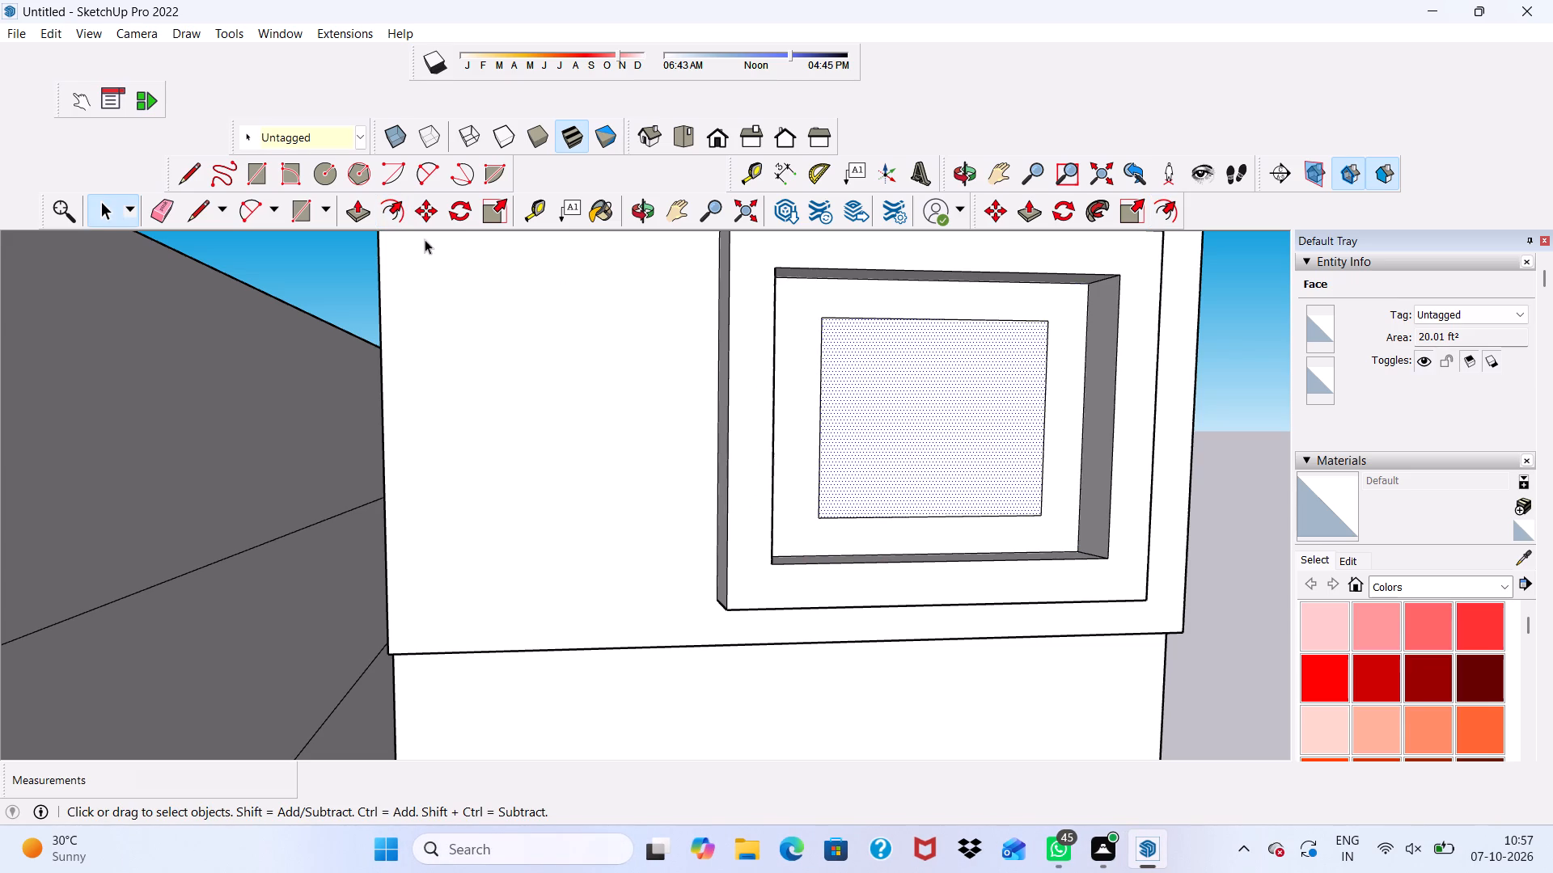
{"action": "left_click", "coordinate": [396, 211]}
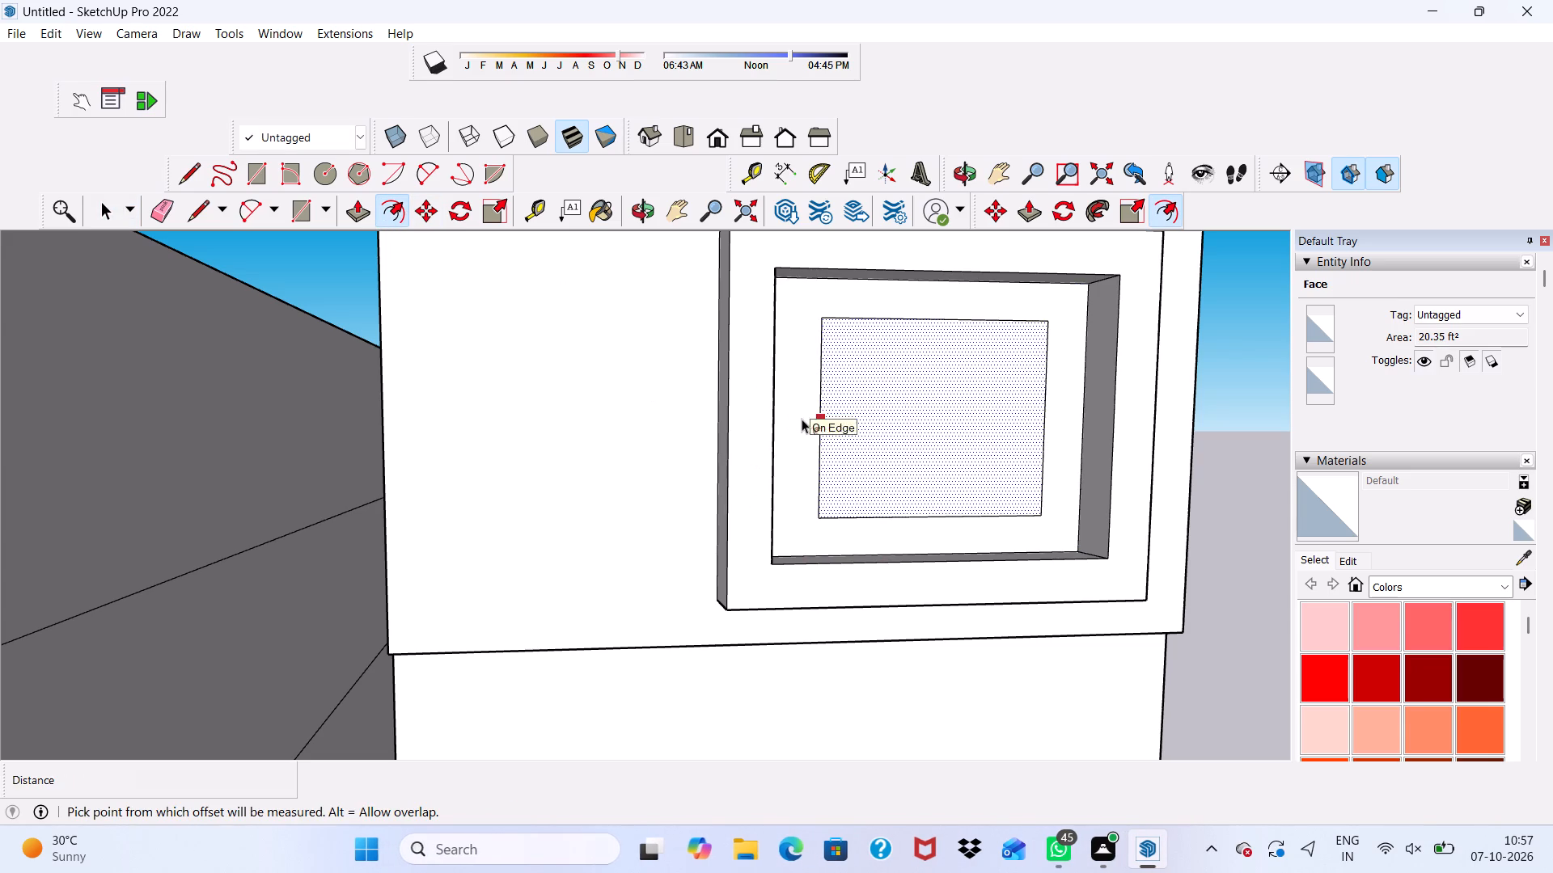
{"action": "left_click", "coordinate": [802, 419]}
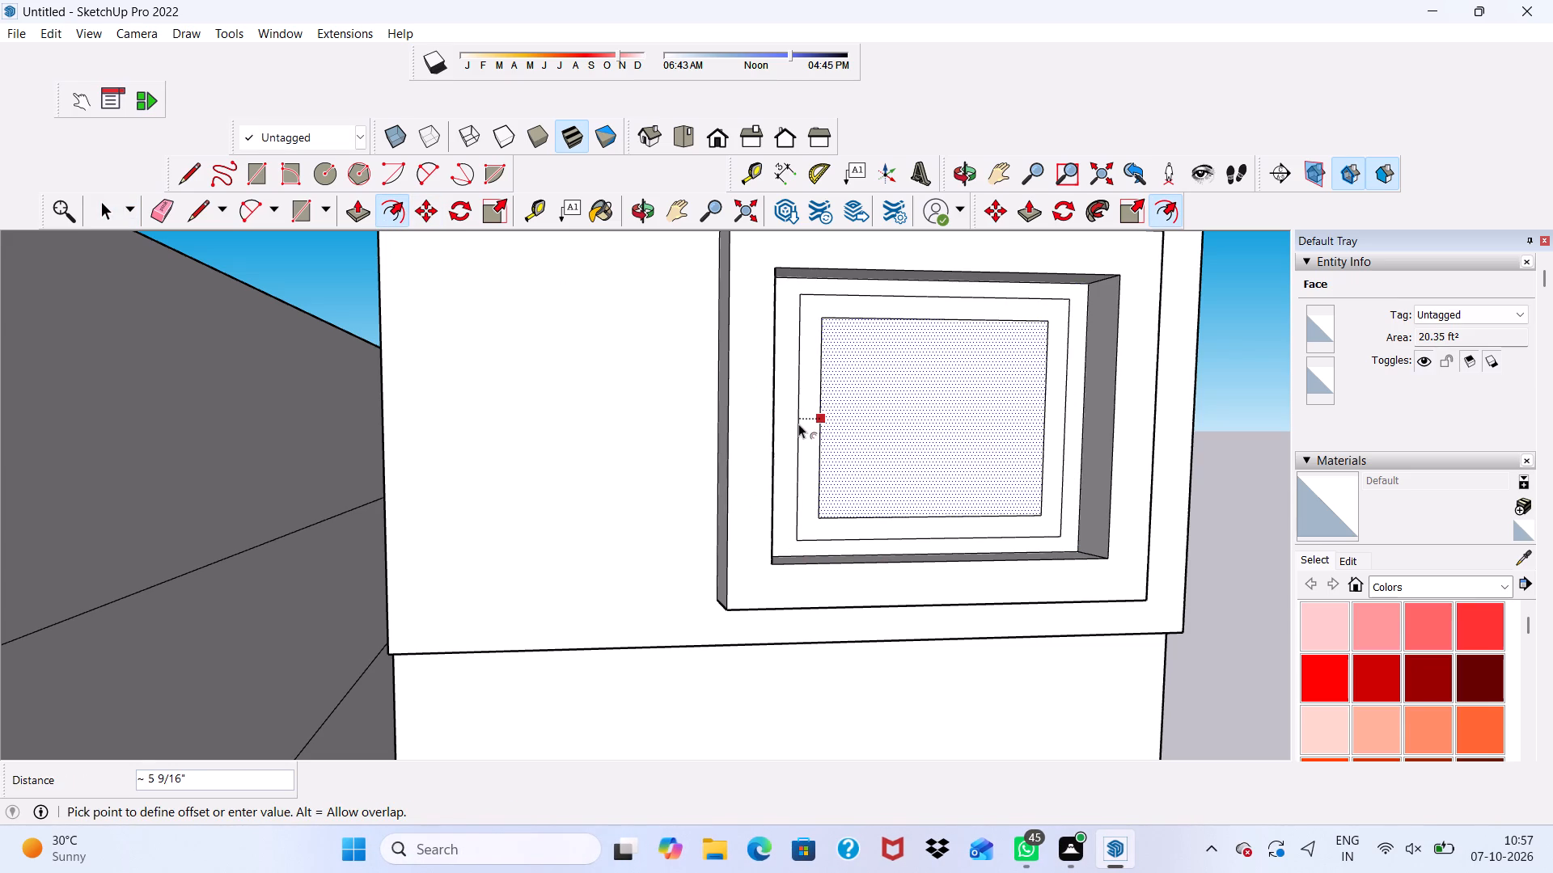
{"action": "left_click", "coordinate": [798, 424]}
{"action": "scroll", "coordinate": [718, 497], "scroll_direction": "down", "scroll_amount": 2}
{"action": "key", "text": "space"}
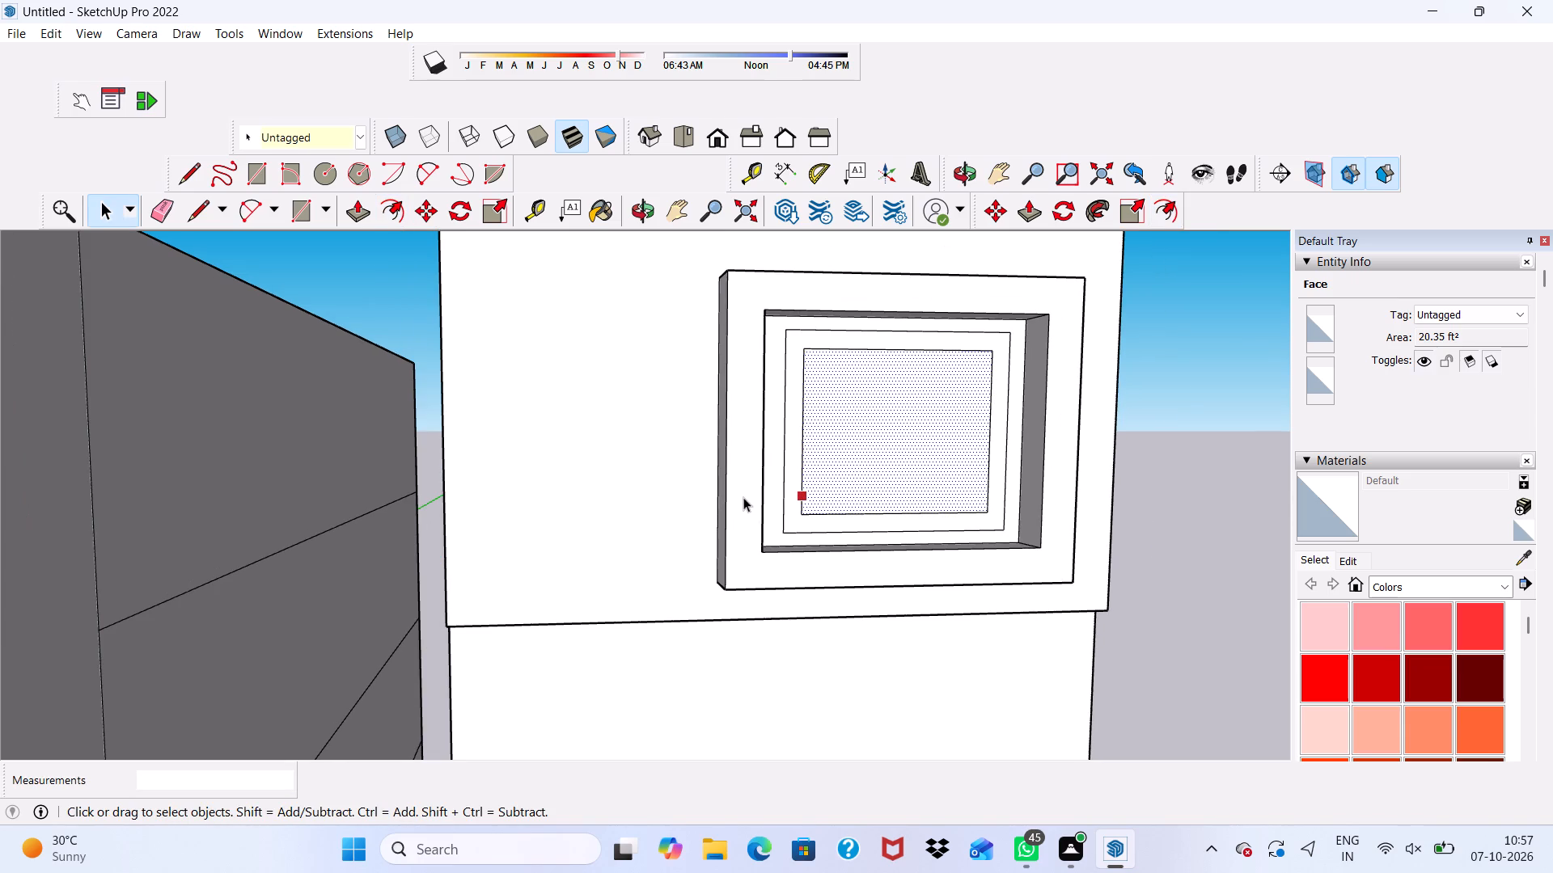
Draw a vertical mullion rectangle about 2 5/8" by 4' 1 5/8" down the middle of the inner window rectangle.
{"action": "scroll", "coordinate": [717, 538], "scroll_direction": "down", "scroll_amount": 3}
{"action": "scroll", "coordinate": [806, 417], "scroll_direction": "up", "scroll_amount": 1}
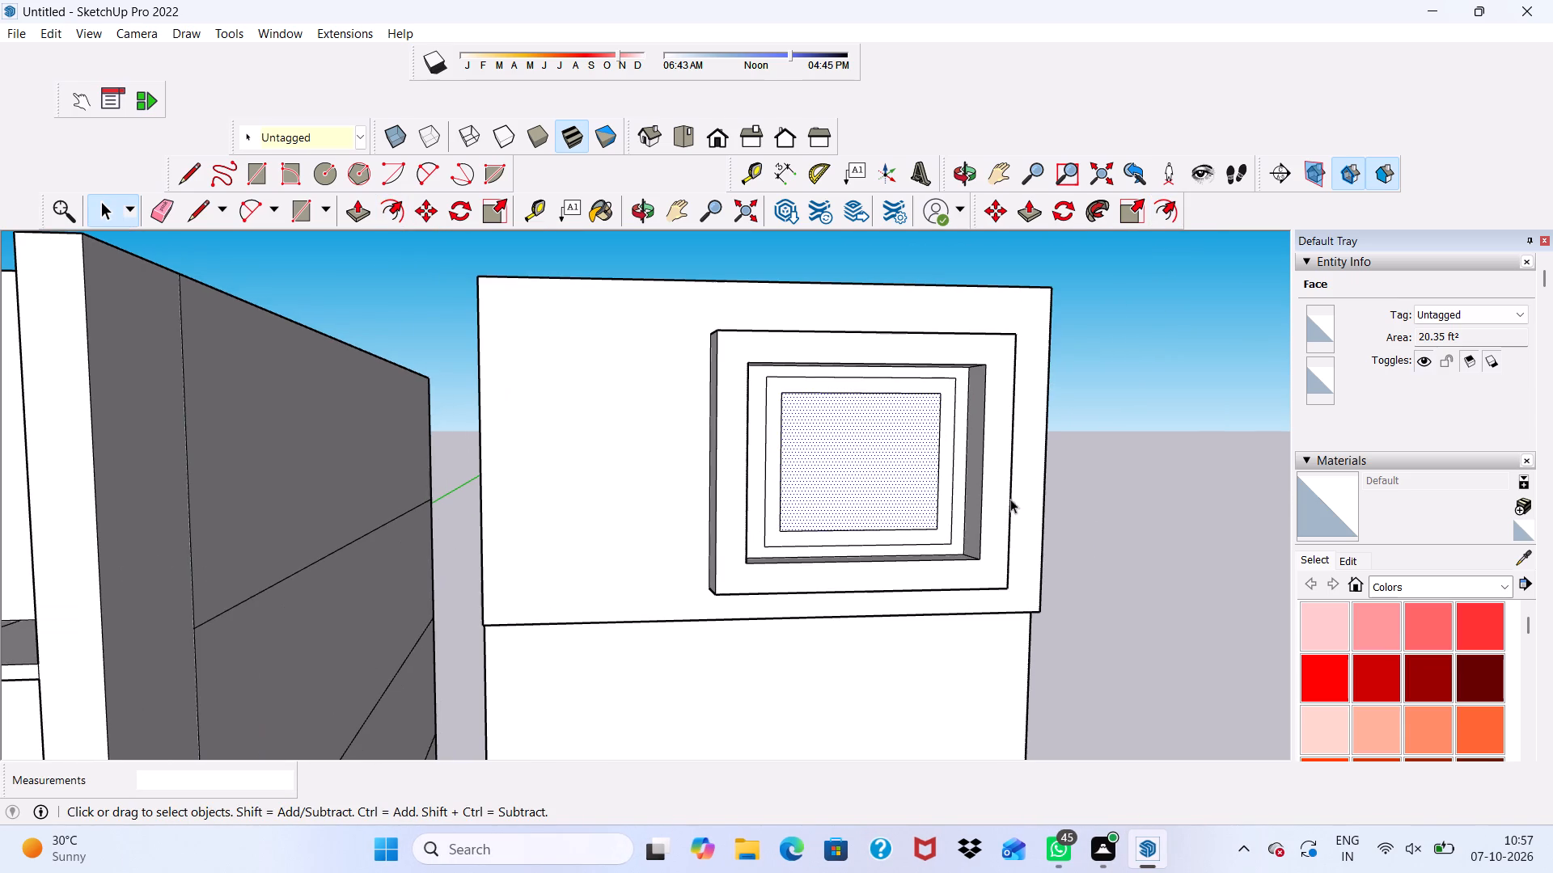
{"action": "left_click", "coordinate": [1102, 487]}
{"action": "scroll", "coordinate": [858, 407], "scroll_direction": "up", "scroll_amount": 4}
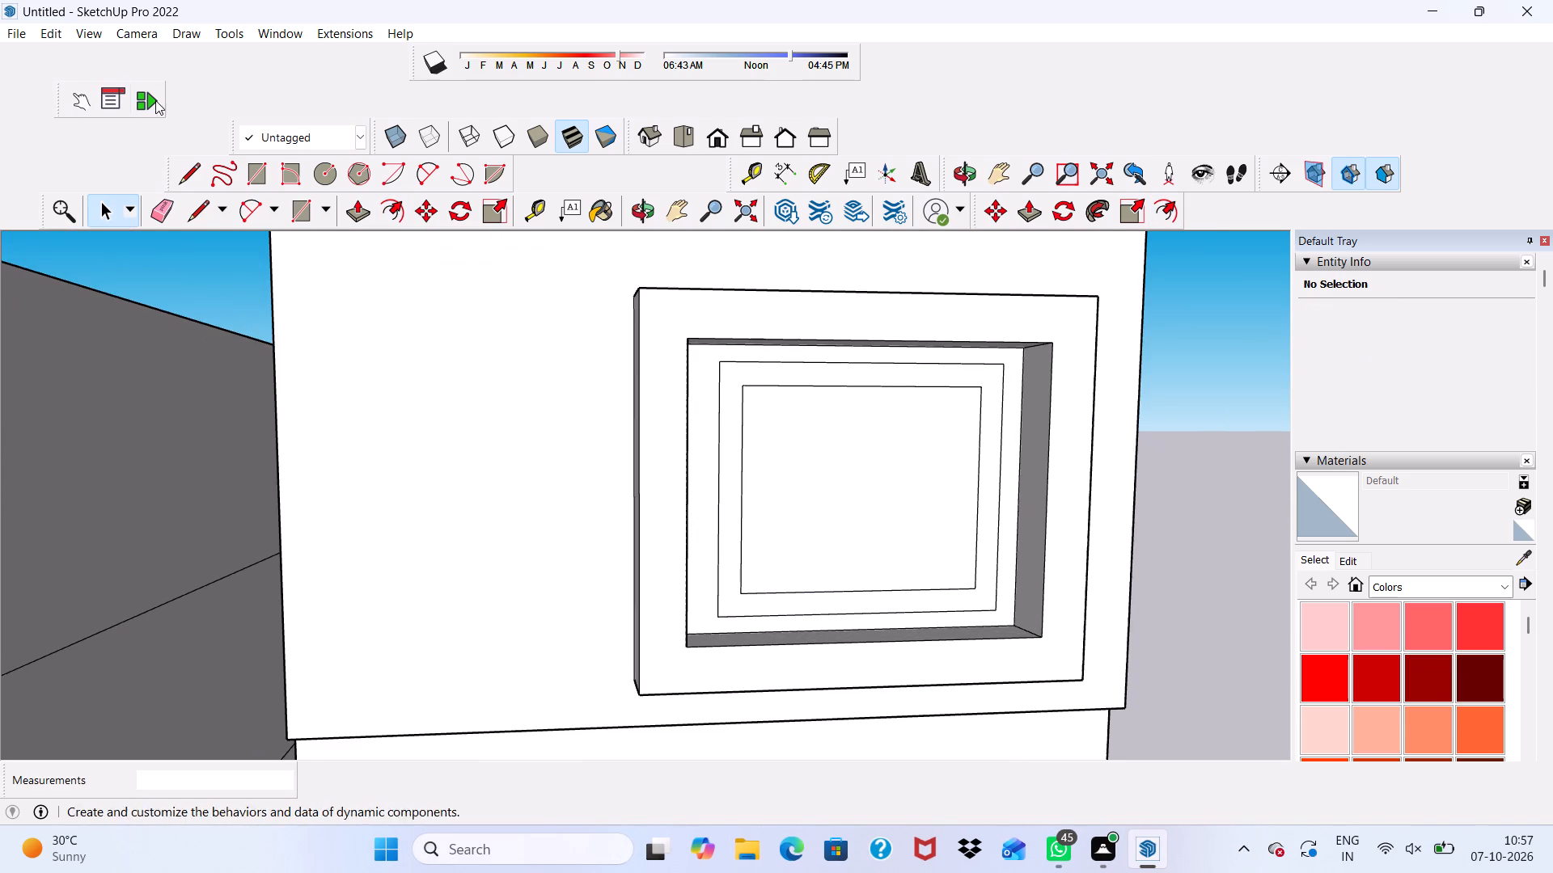
{"action": "left_click", "coordinate": [258, 167]}
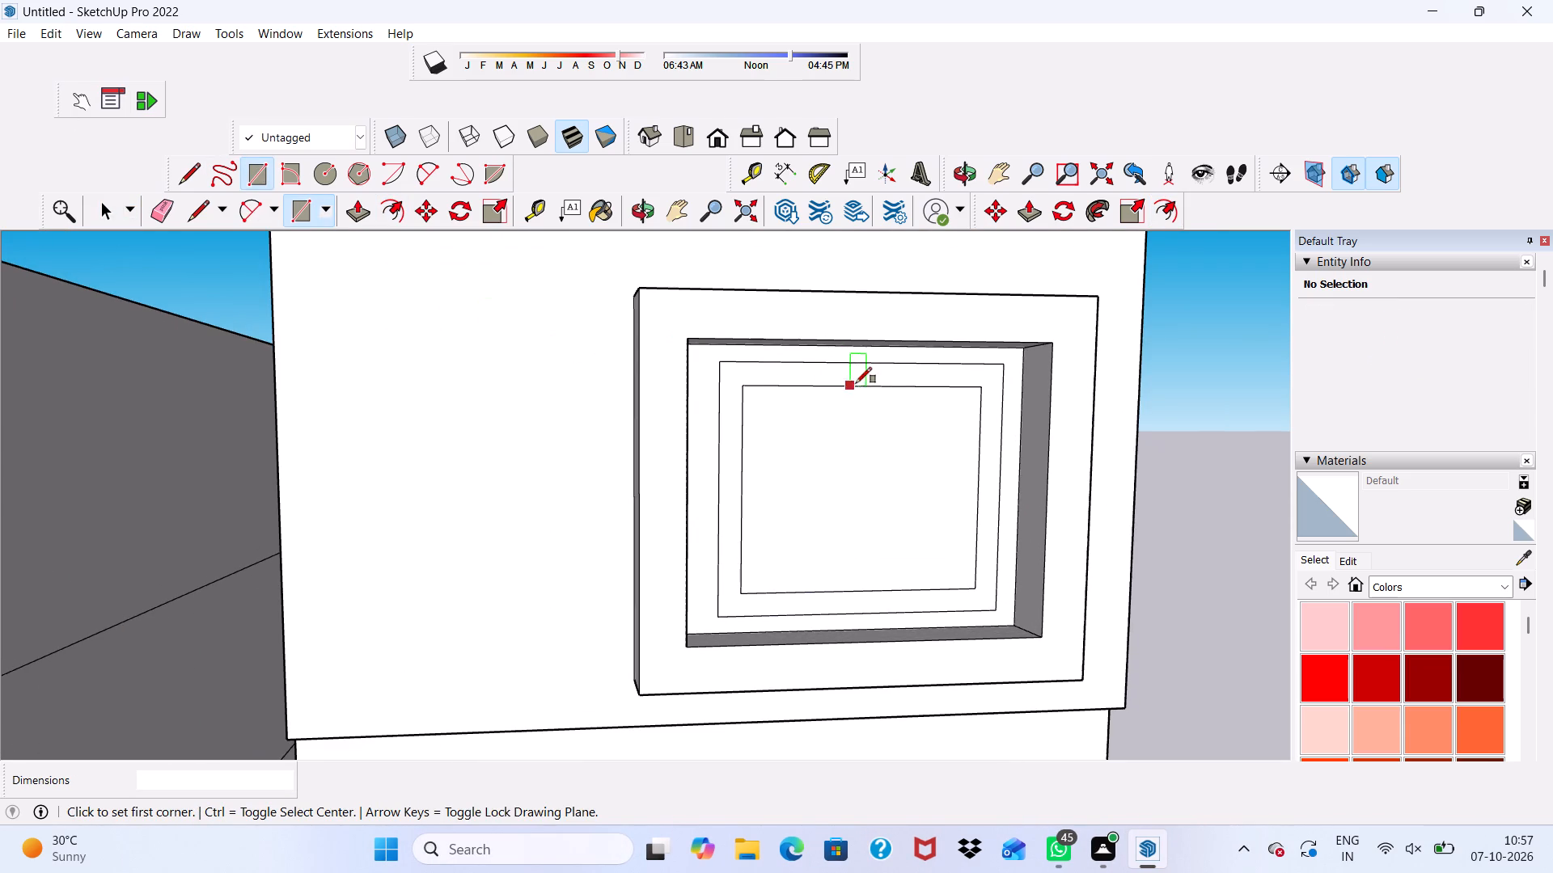
{"action": "left_click", "coordinate": [863, 390]}
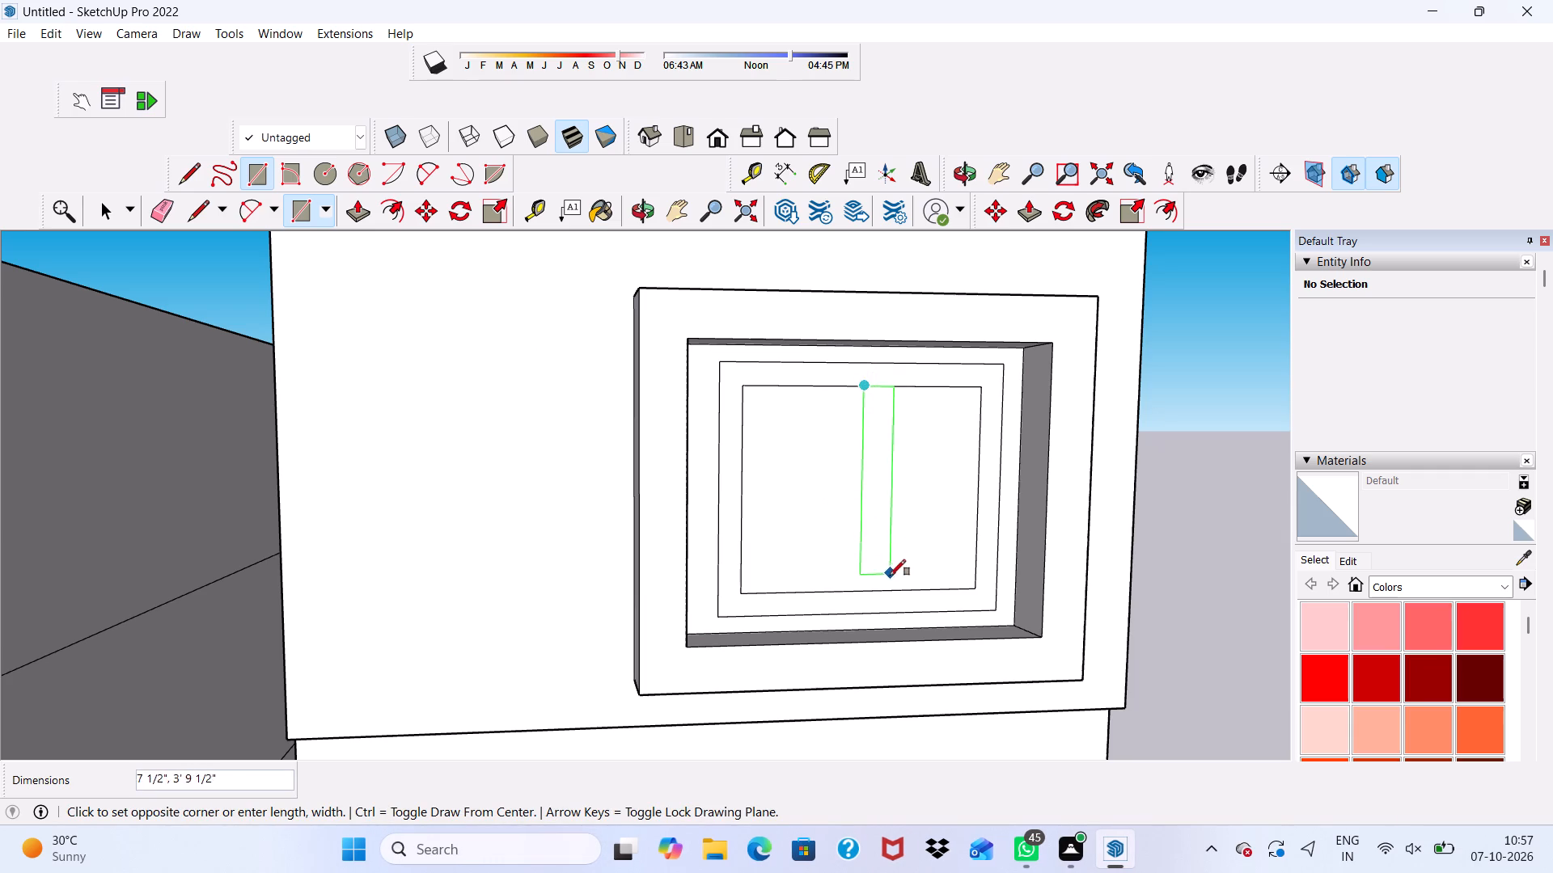
{"action": "scroll", "coordinate": [872, 592], "scroll_direction": "up", "scroll_amount": 4}
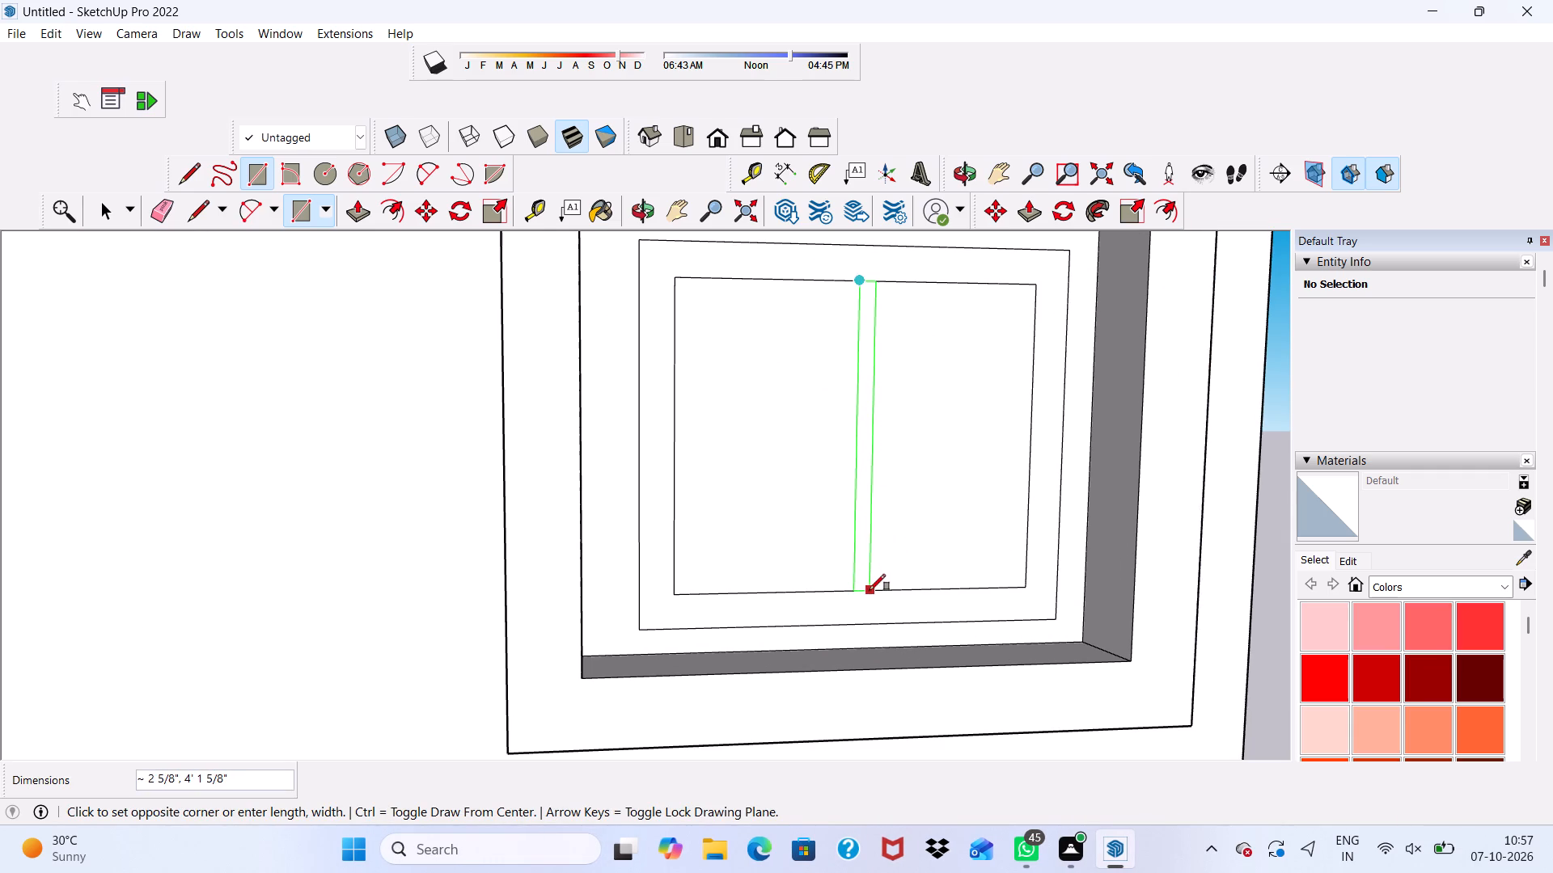
{"action": "left_click", "coordinate": [870, 591]}
{"action": "key", "text": "space"}
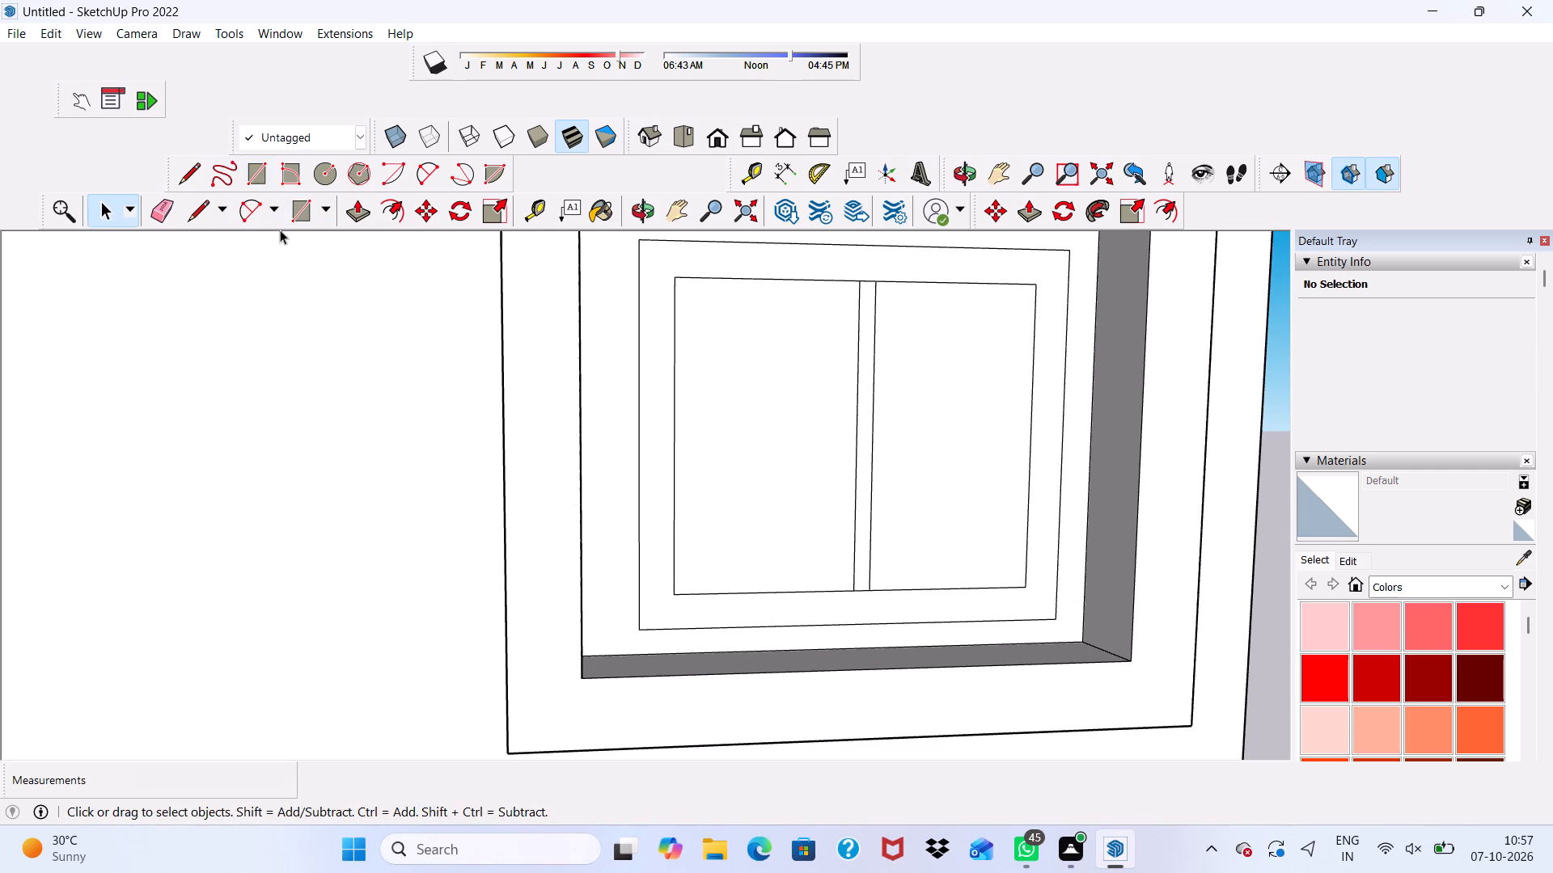
Erase the short edges at the mullion's top and bottom ends so it merges with the inner frame ring.
{"action": "left_click_drag", "start_coordinate": [160, 204], "coordinate": [172, 222]}
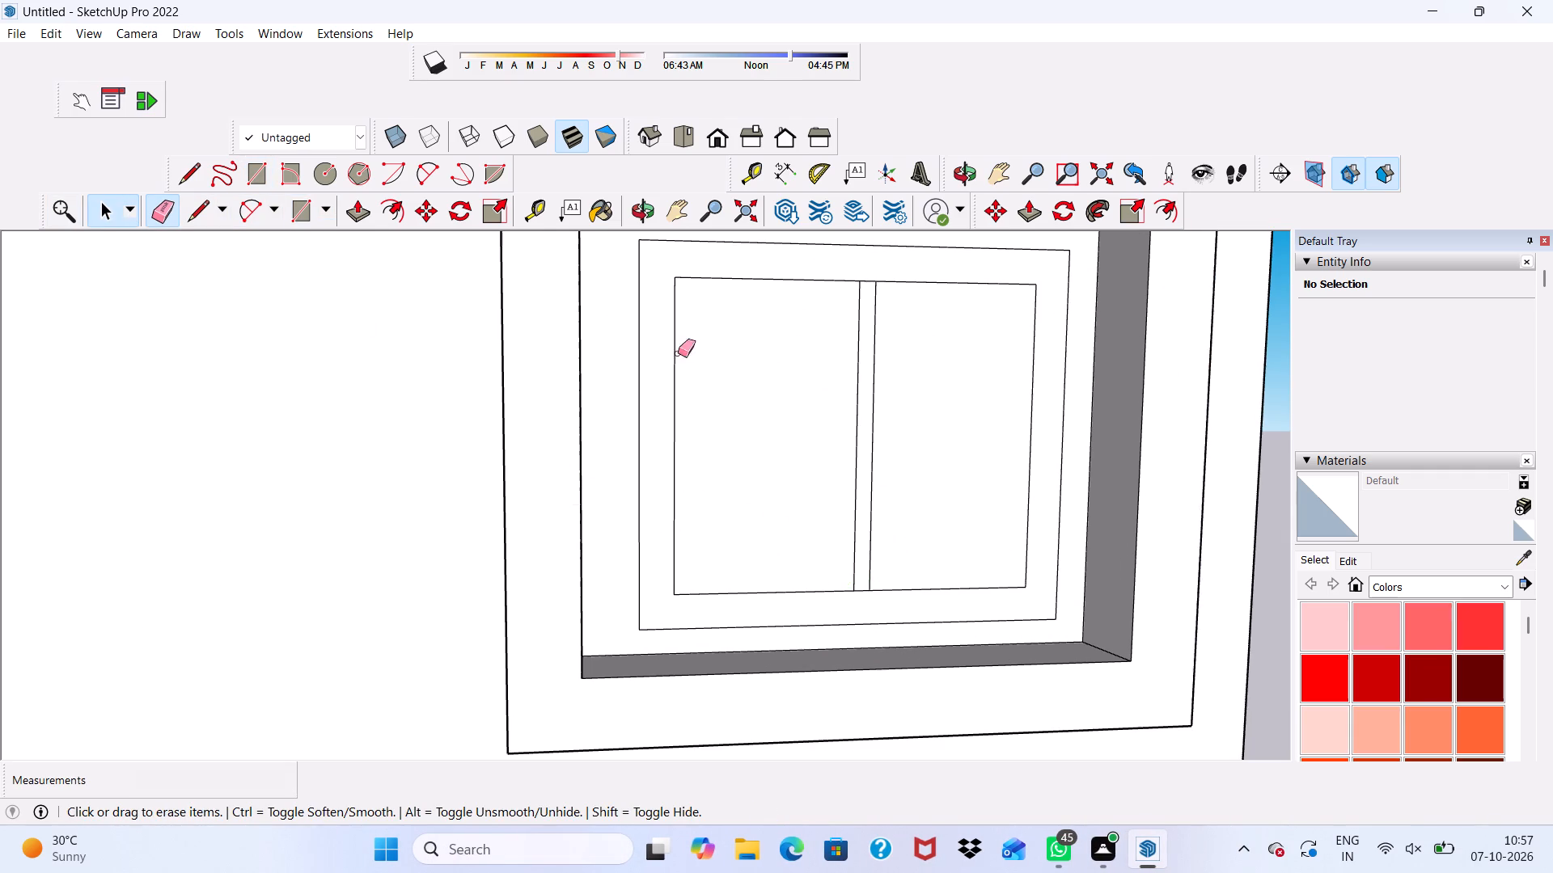
{"action": "scroll", "coordinate": [793, 315], "scroll_direction": "up", "scroll_amount": 3}
{"action": "scroll", "coordinate": [0, 872], "scroll_direction": "up", "scroll_amount": 1}
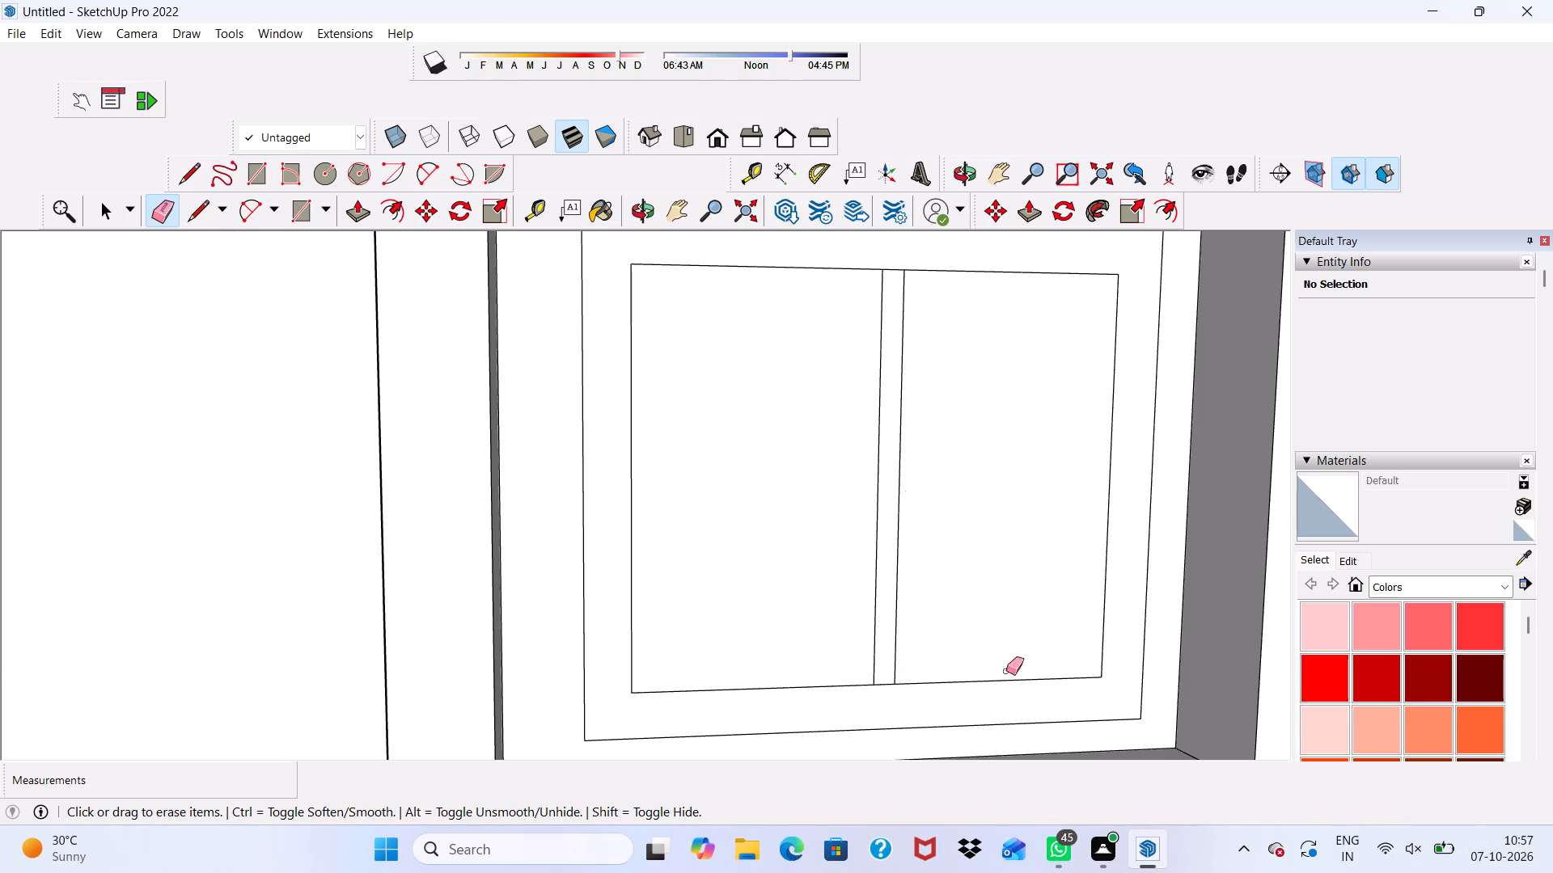
{"action": "scroll", "coordinate": [932, 275], "scroll_direction": "up", "scroll_amount": 7}
{"action": "left_click_drag", "start_coordinate": [859, 264], "coordinate": [851, 270]}
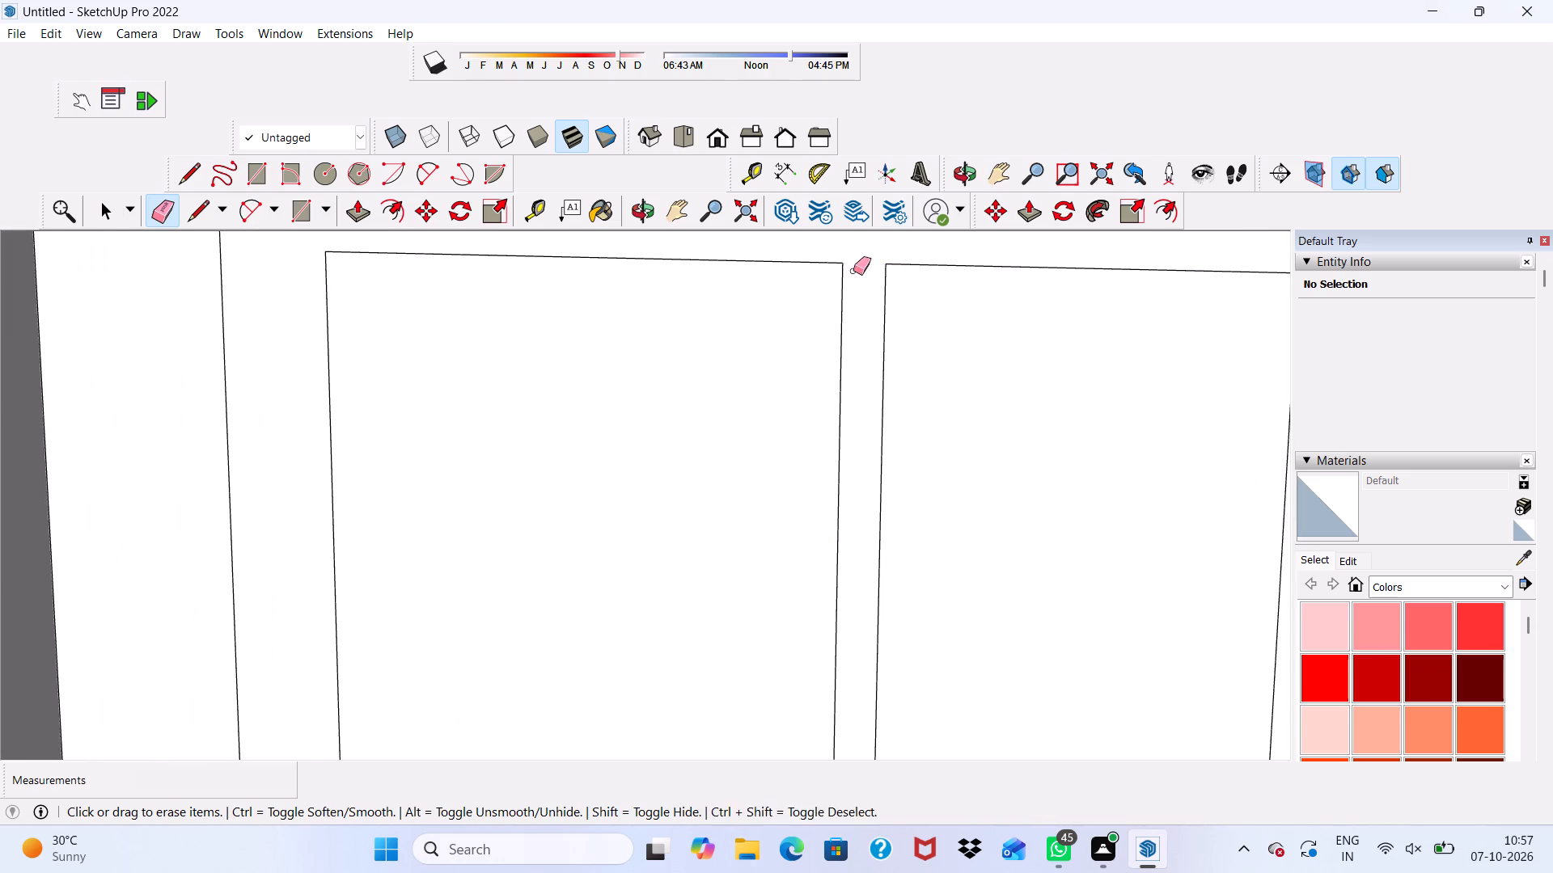
{"action": "scroll", "coordinate": [860, 285], "scroll_direction": "down", "scroll_amount": 13}
{"action": "scroll", "coordinate": [879, 593], "scroll_direction": "up", "scroll_amount": 4}
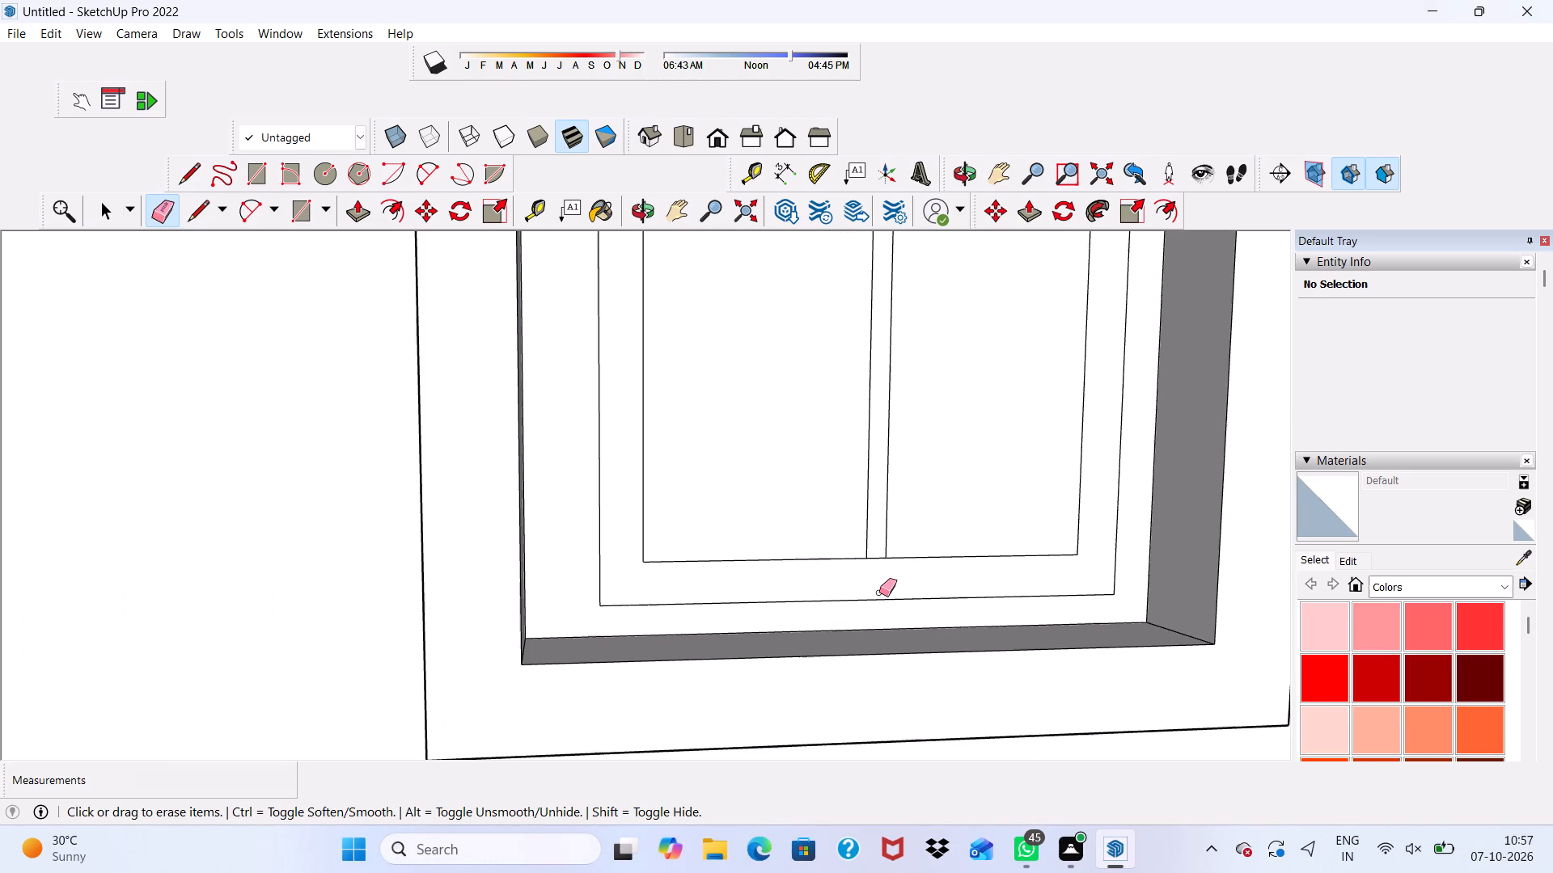
{"action": "scroll", "coordinate": [878, 593], "scroll_direction": "up", "scroll_amount": 5}
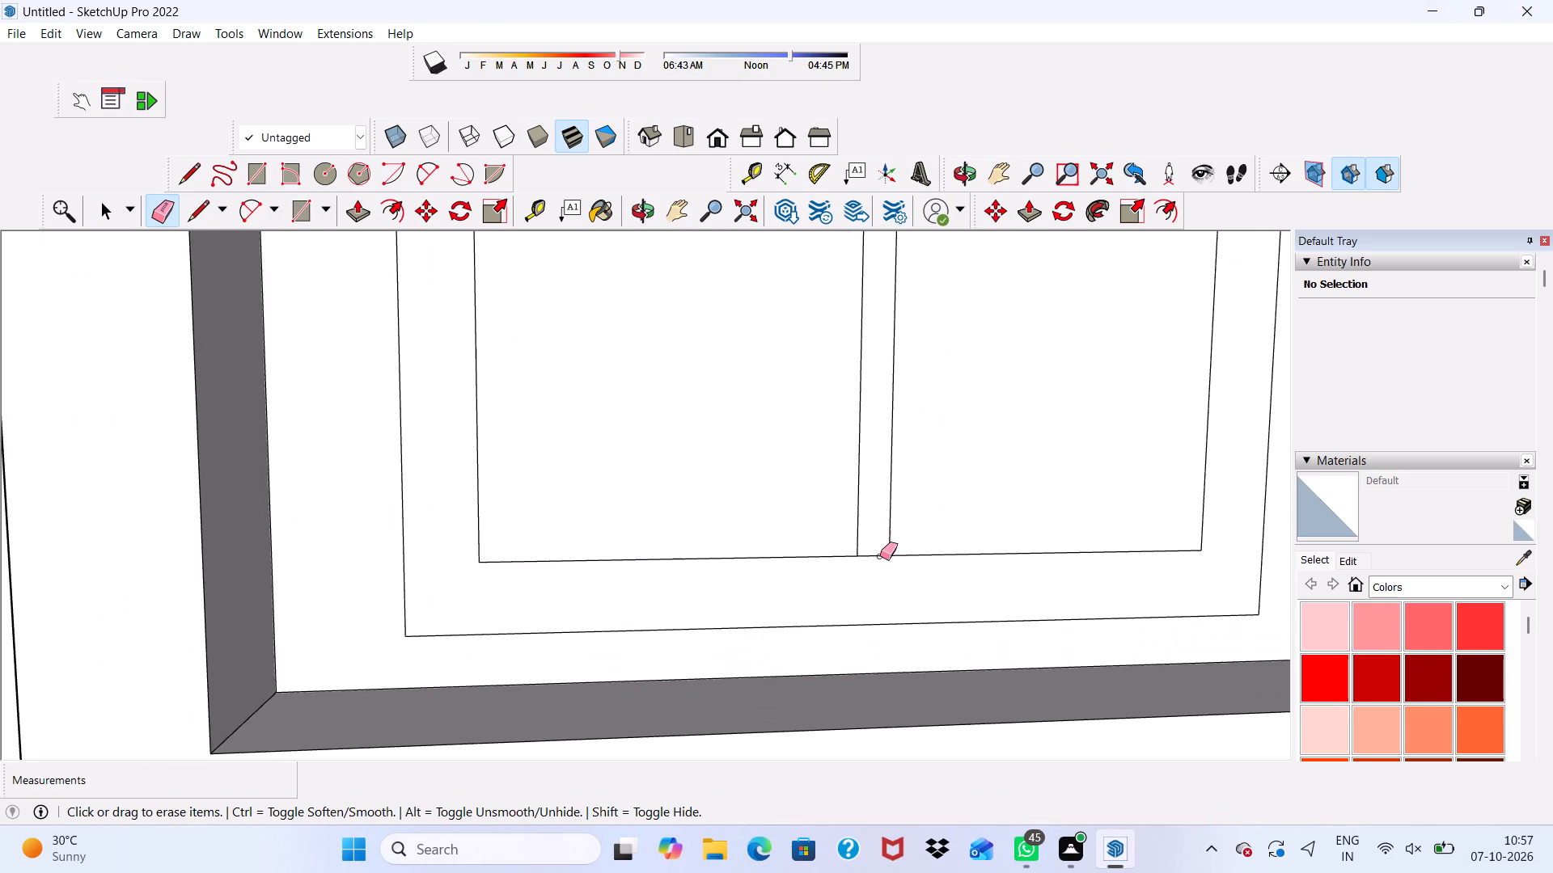
{"action": "left_click_drag", "start_coordinate": [870, 548], "coordinate": [869, 555]}
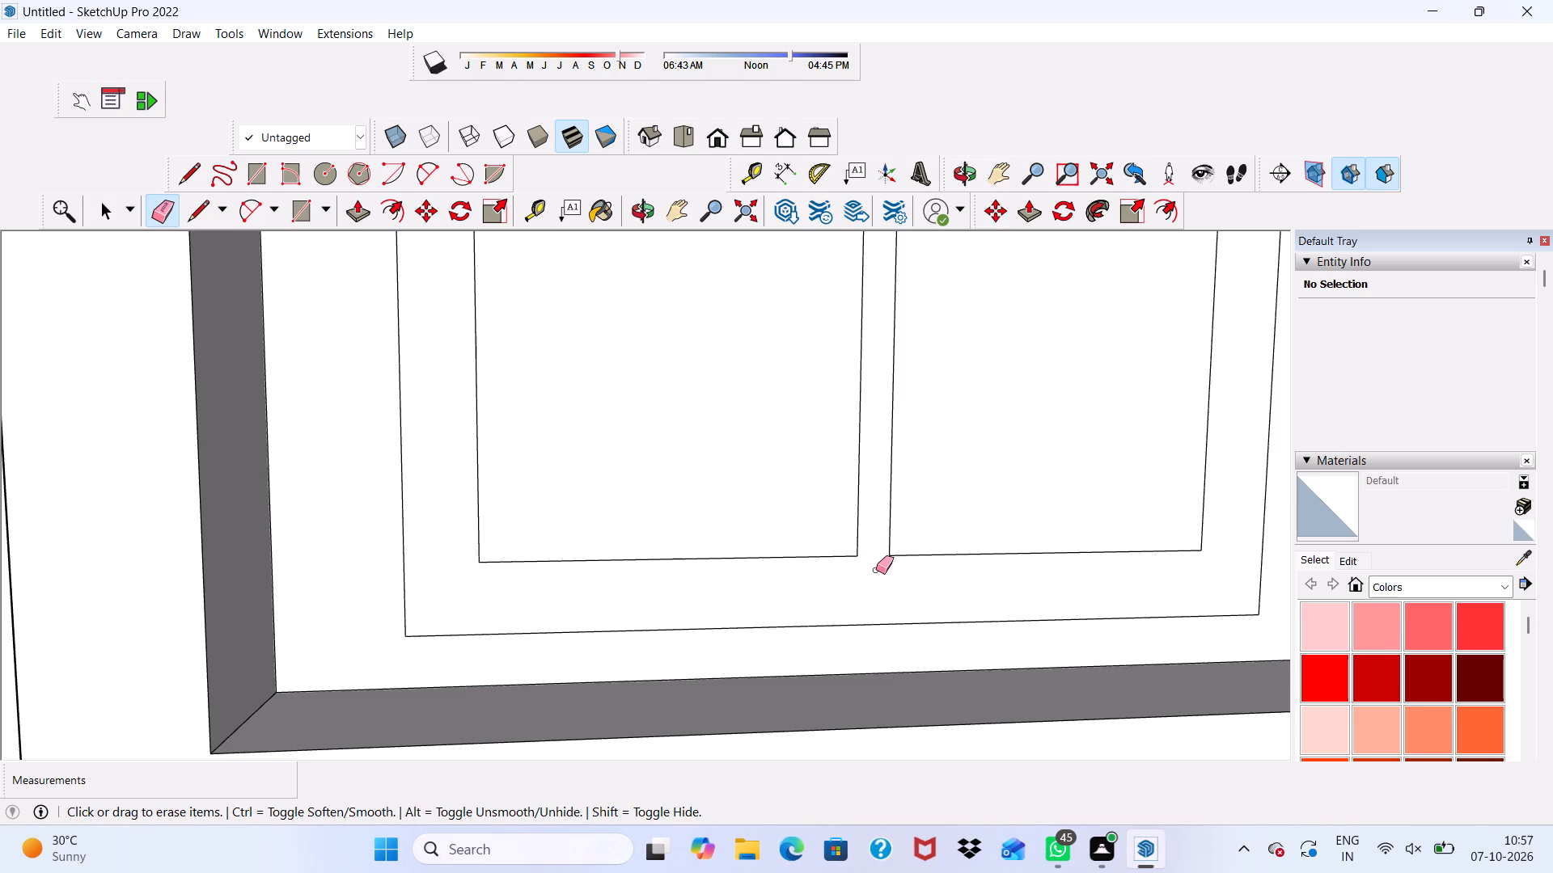
{"action": "key", "text": "space"}
Push/Pull the merged inner frame and mullion face outward 3" inside the top-storey window recess.
{"action": "left_click", "coordinate": [848, 591]}
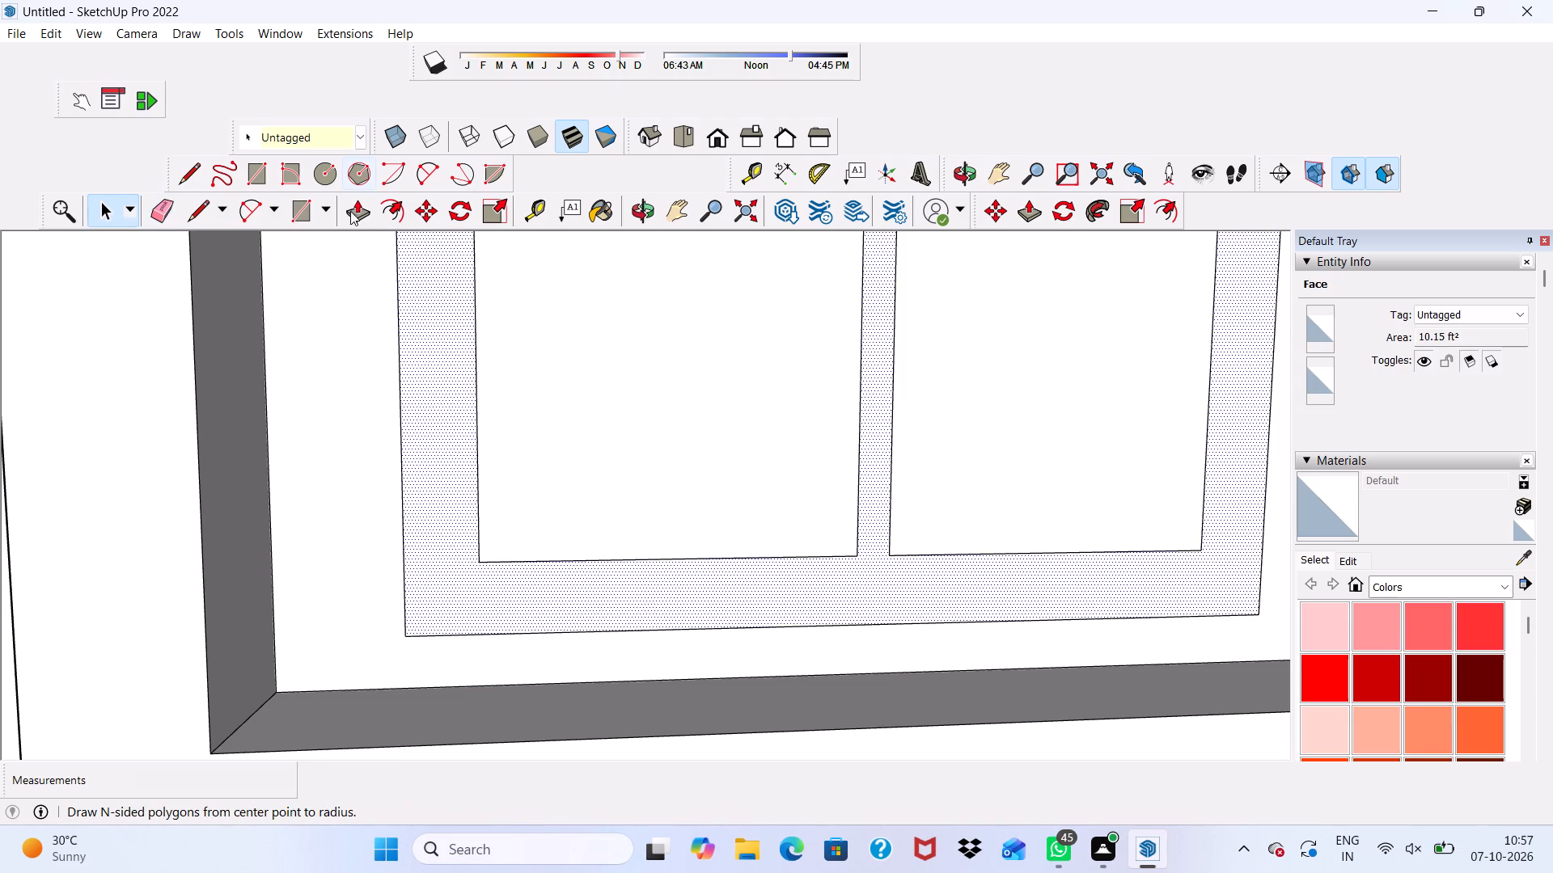
{"action": "left_click", "coordinate": [357, 212]}
{"action": "left_click", "coordinate": [447, 583]}
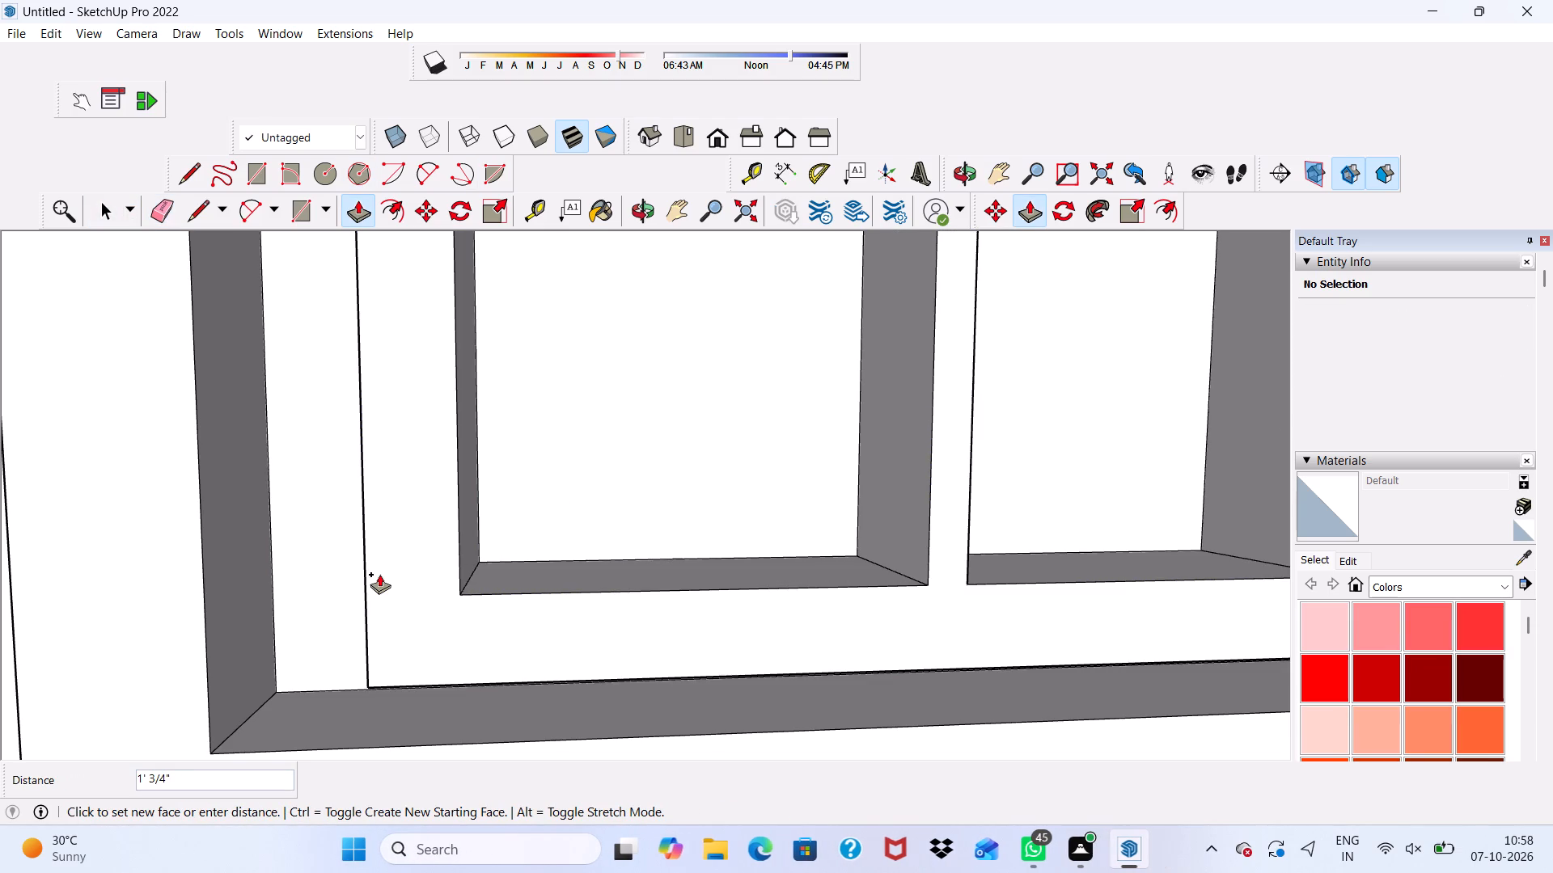
{"action": "key", "text": "3"}
{"action": "key", "text": "shift+quotedbl"}
{"action": "key", "text": "Return"}
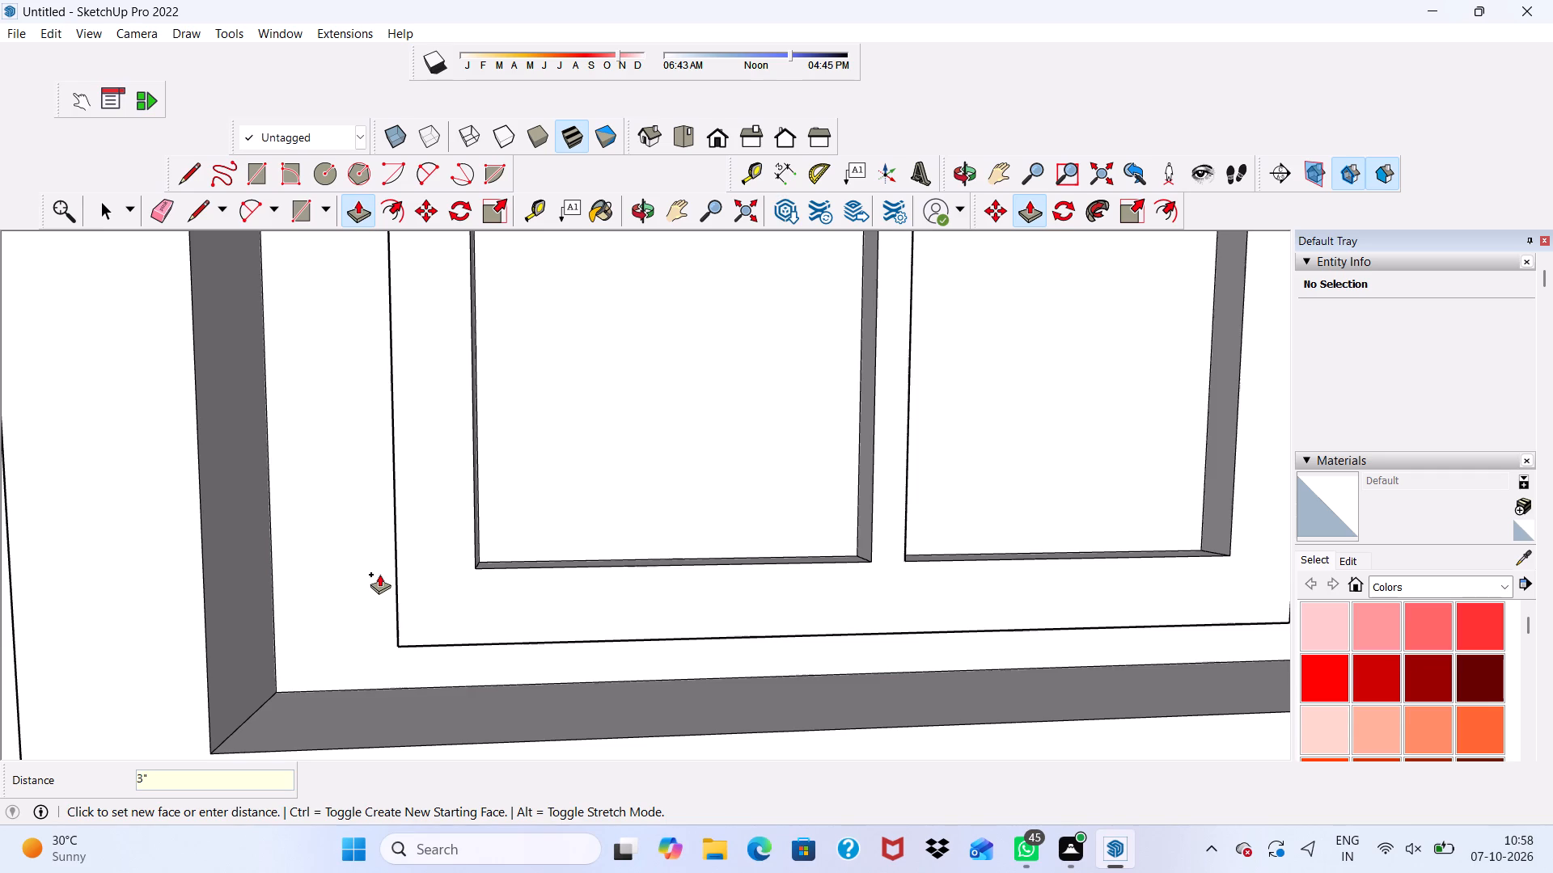
{"action": "scroll", "coordinate": [379, 574], "scroll_direction": "down", "scroll_amount": 15}
{"action": "middle_click_drag", "start_coordinate": [527, 514], "coordinate": [400, 441]}
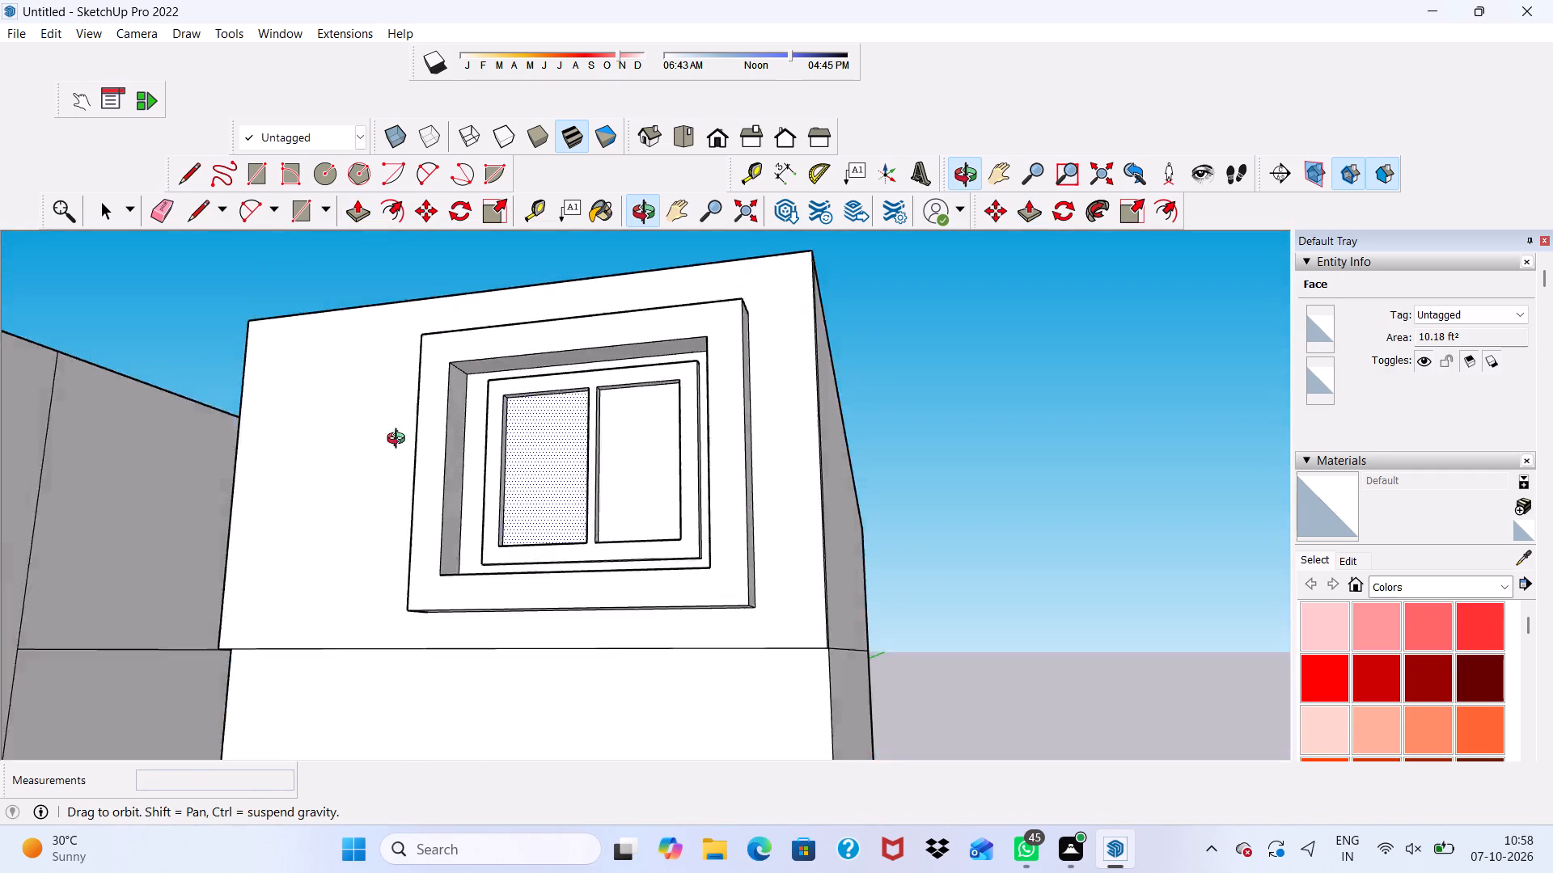
{"action": "middle_click_drag", "start_coordinate": [400, 441], "coordinate": [286, 512]}
{"action": "scroll", "coordinate": [543, 465], "scroll_direction": "down", "scroll_amount": 10}
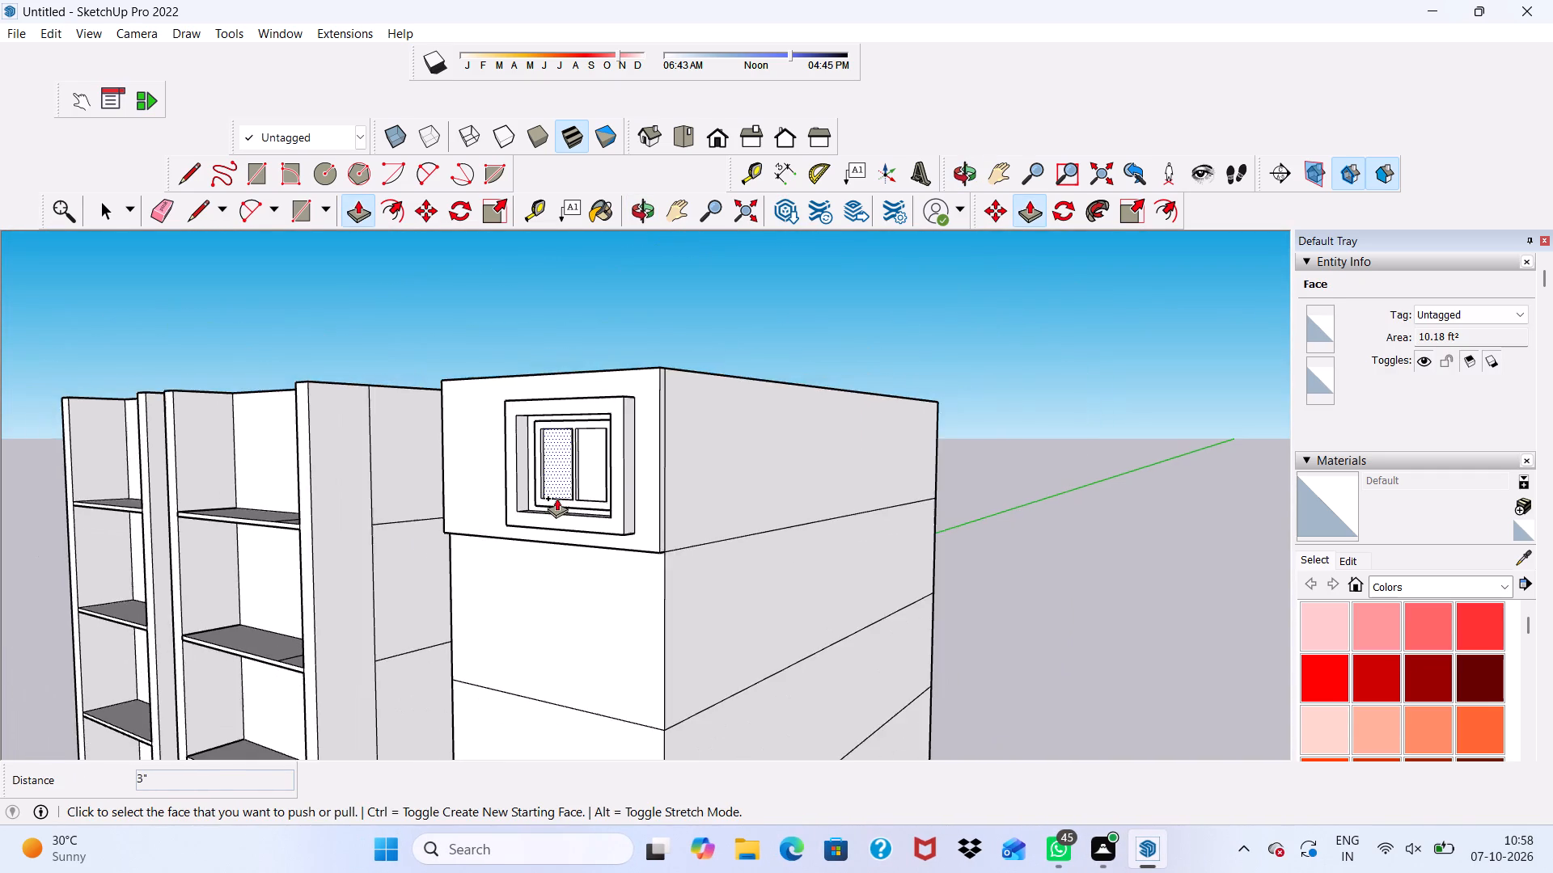
{"action": "middle_click_drag", "start_coordinate": [559, 500], "coordinate": [840, 478]}
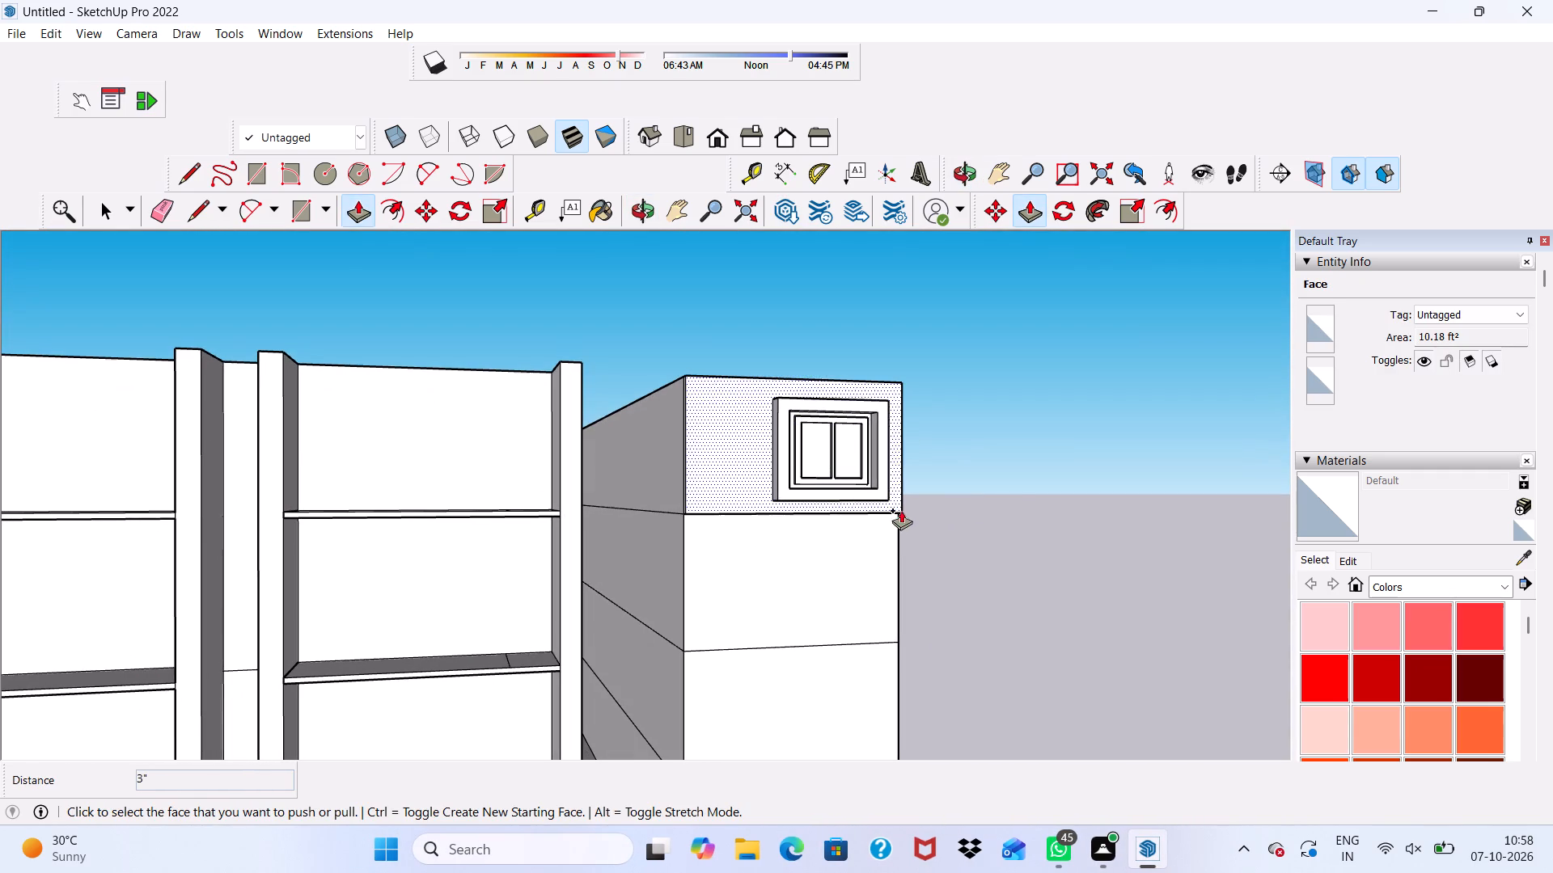
{"action": "key", "text": "space"}
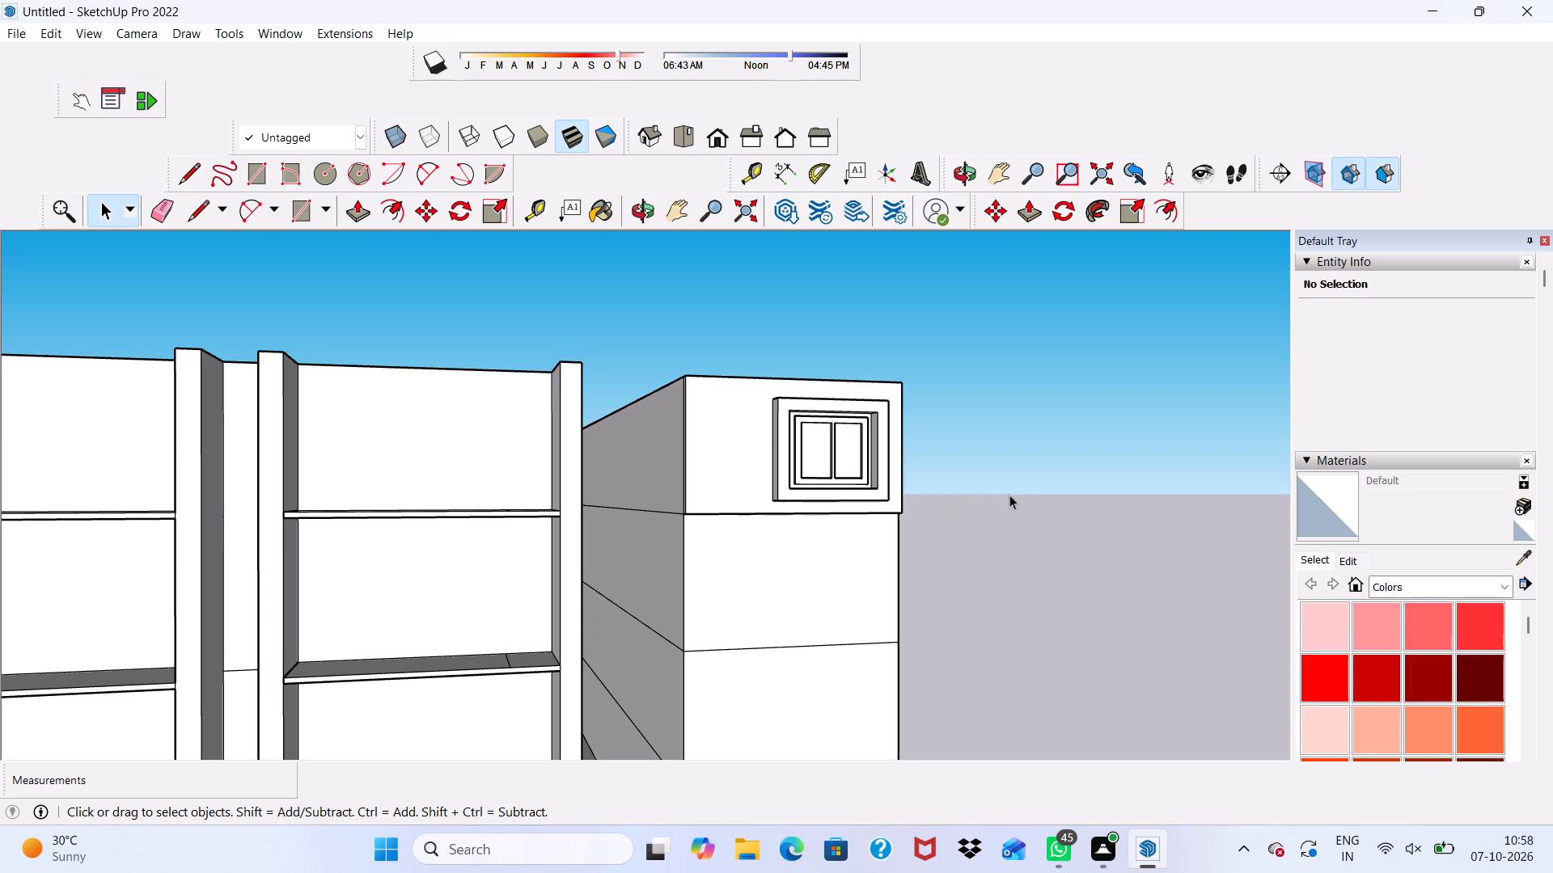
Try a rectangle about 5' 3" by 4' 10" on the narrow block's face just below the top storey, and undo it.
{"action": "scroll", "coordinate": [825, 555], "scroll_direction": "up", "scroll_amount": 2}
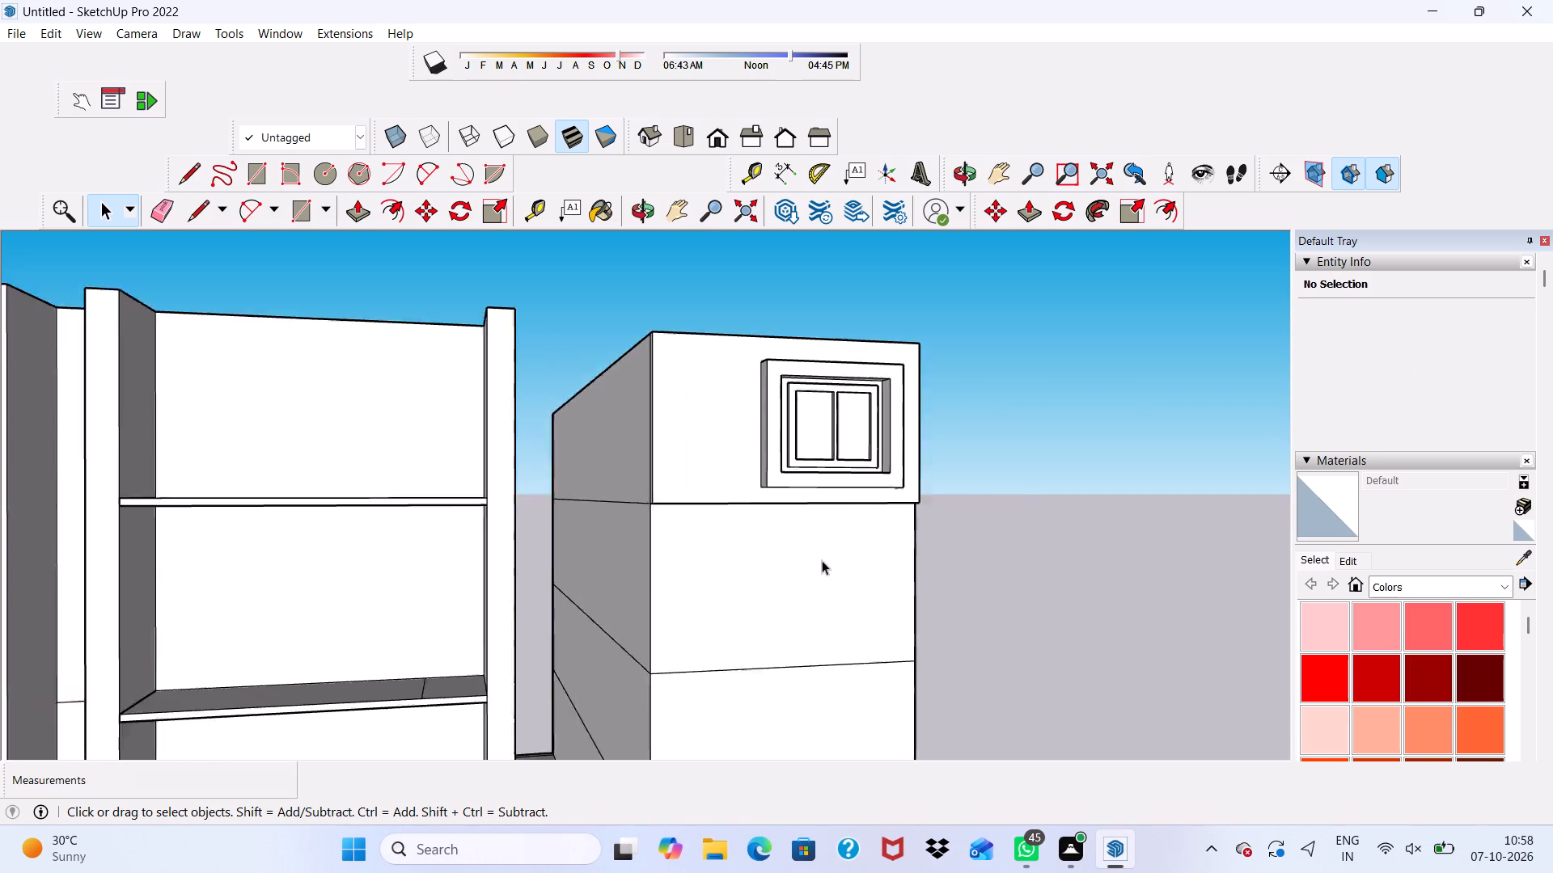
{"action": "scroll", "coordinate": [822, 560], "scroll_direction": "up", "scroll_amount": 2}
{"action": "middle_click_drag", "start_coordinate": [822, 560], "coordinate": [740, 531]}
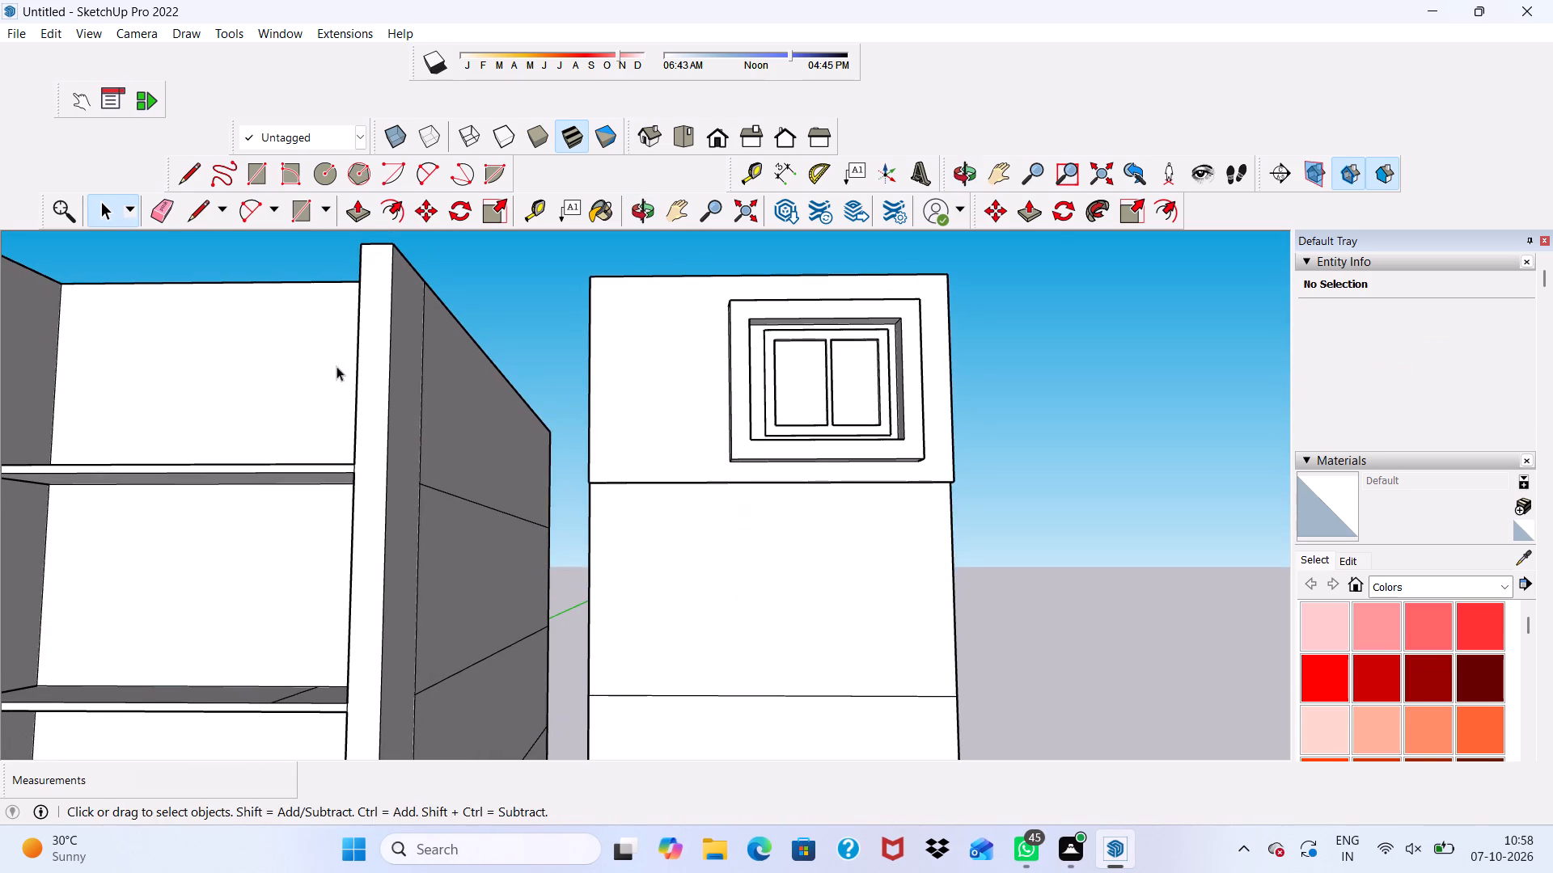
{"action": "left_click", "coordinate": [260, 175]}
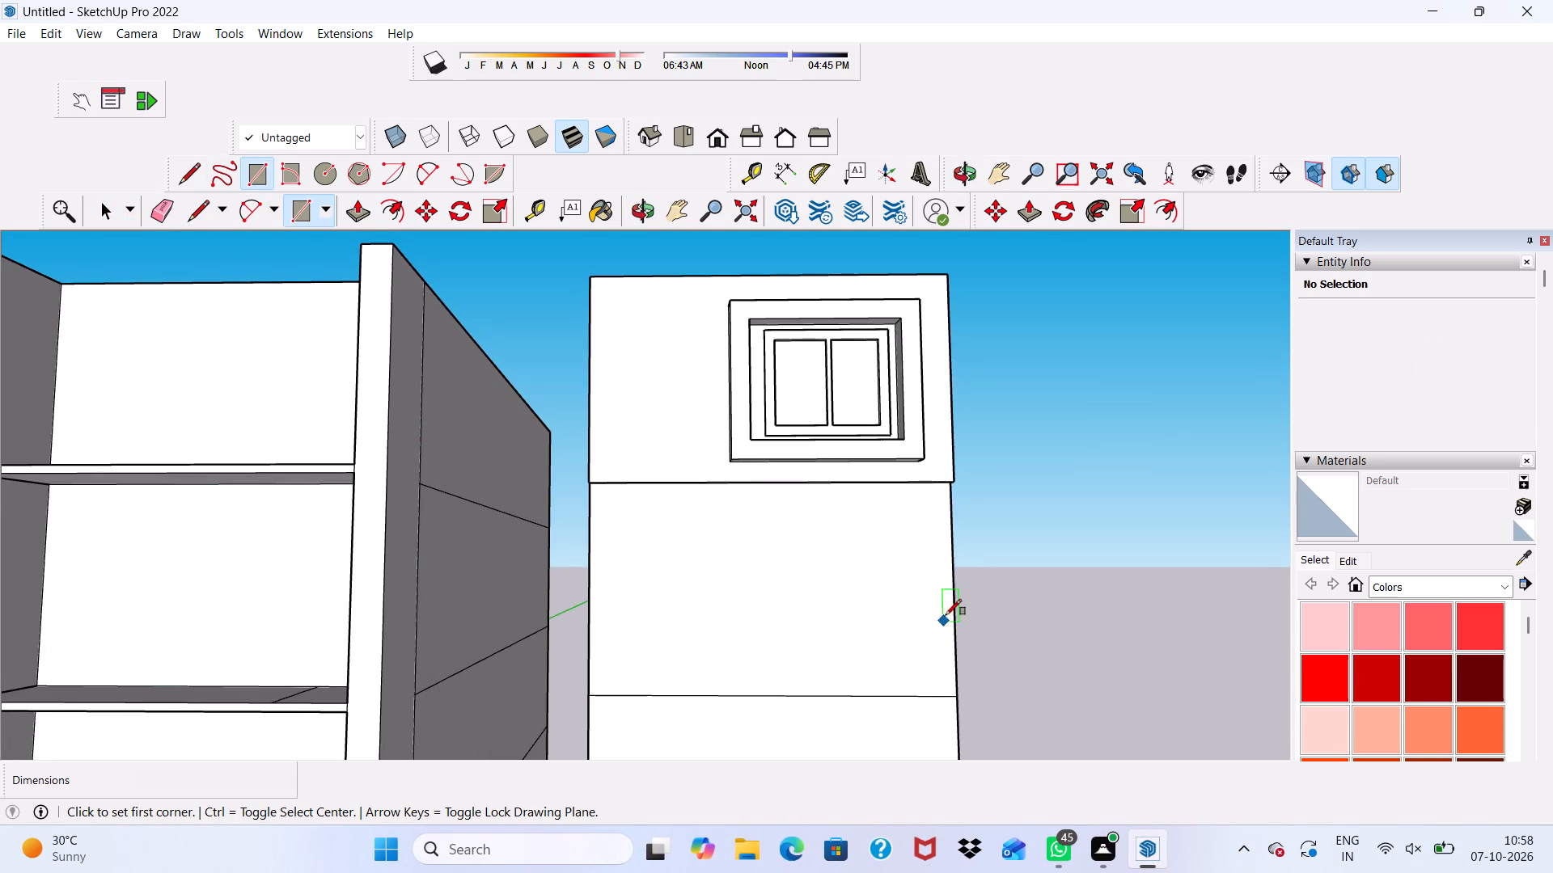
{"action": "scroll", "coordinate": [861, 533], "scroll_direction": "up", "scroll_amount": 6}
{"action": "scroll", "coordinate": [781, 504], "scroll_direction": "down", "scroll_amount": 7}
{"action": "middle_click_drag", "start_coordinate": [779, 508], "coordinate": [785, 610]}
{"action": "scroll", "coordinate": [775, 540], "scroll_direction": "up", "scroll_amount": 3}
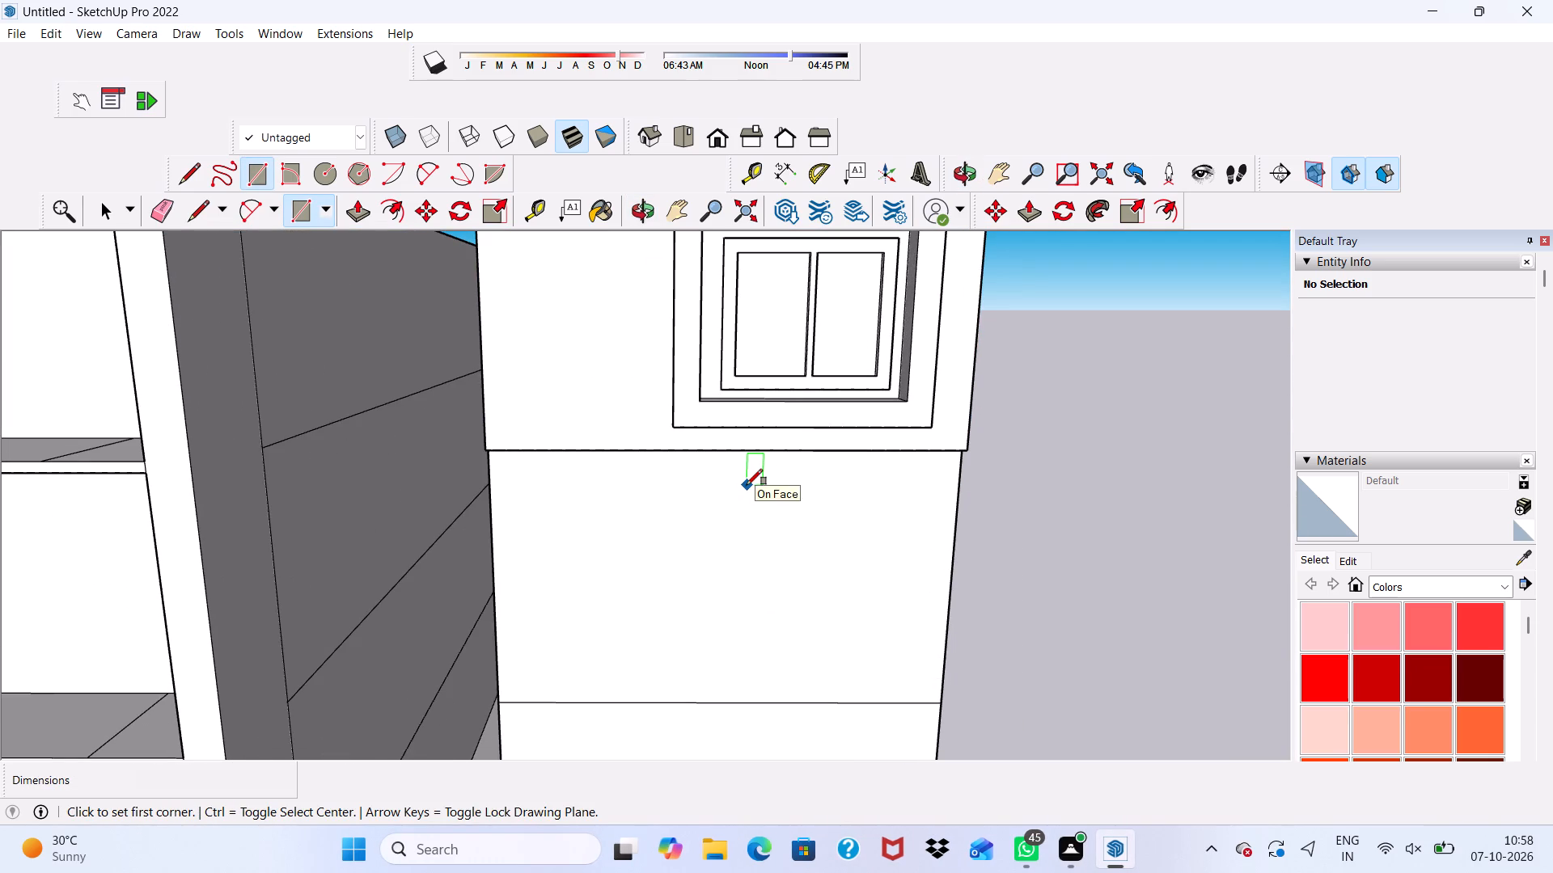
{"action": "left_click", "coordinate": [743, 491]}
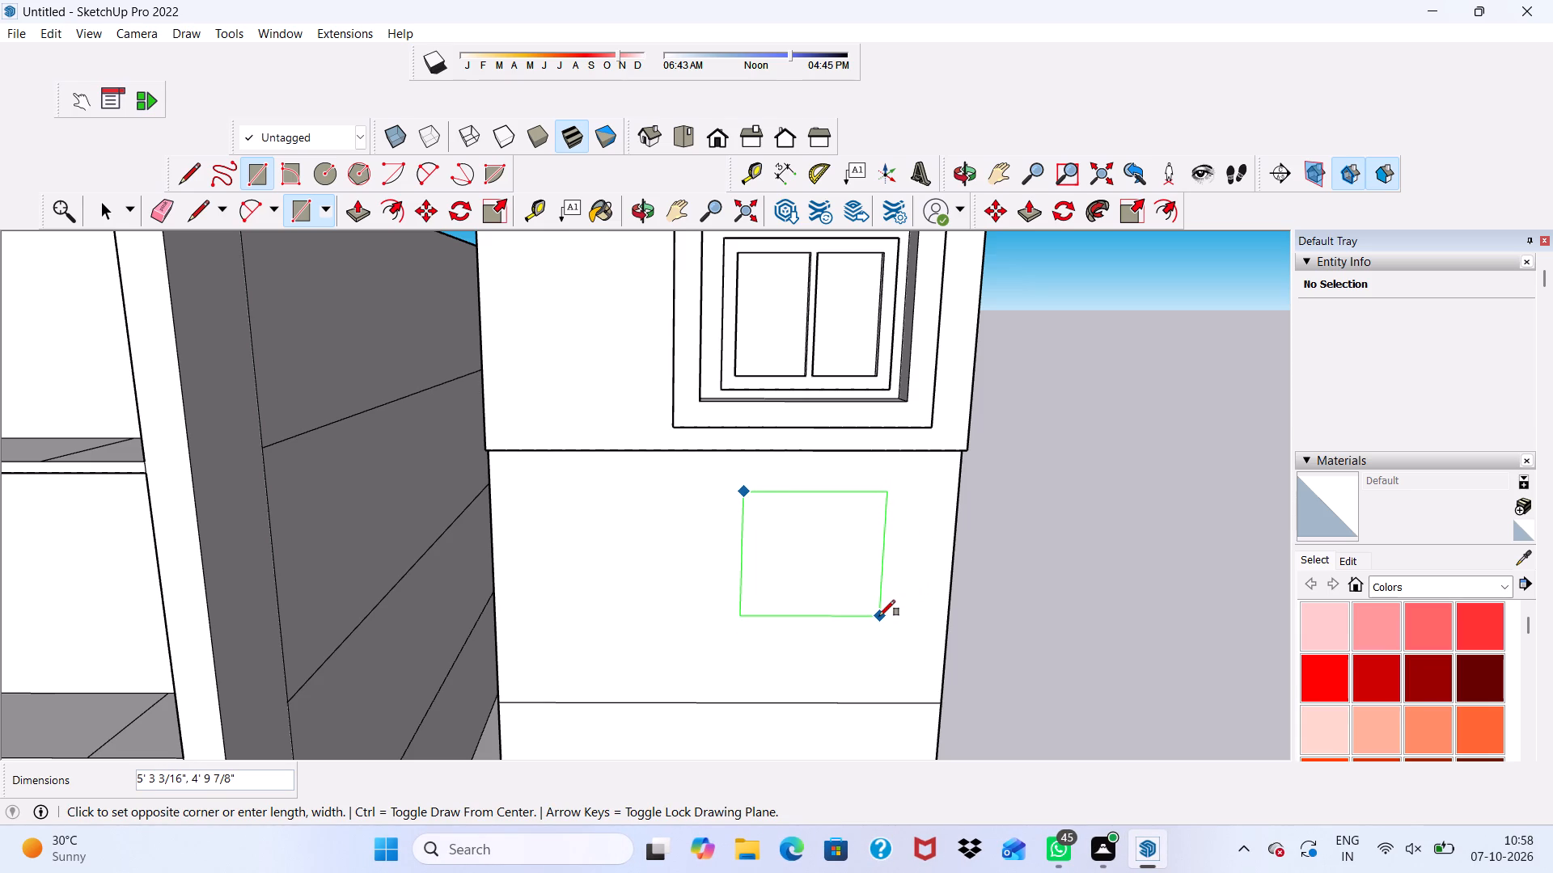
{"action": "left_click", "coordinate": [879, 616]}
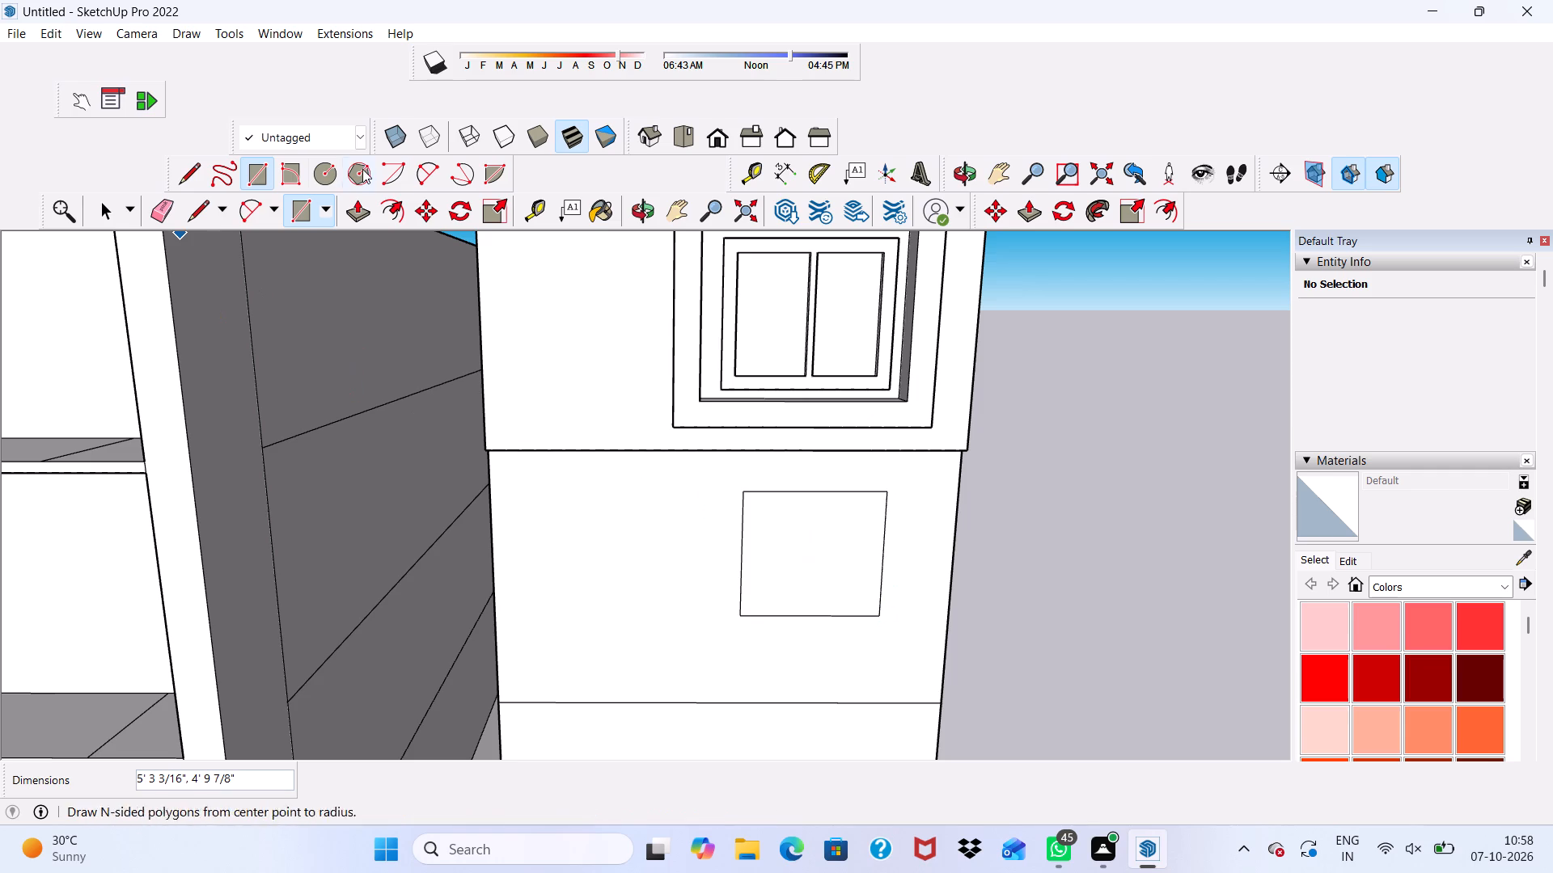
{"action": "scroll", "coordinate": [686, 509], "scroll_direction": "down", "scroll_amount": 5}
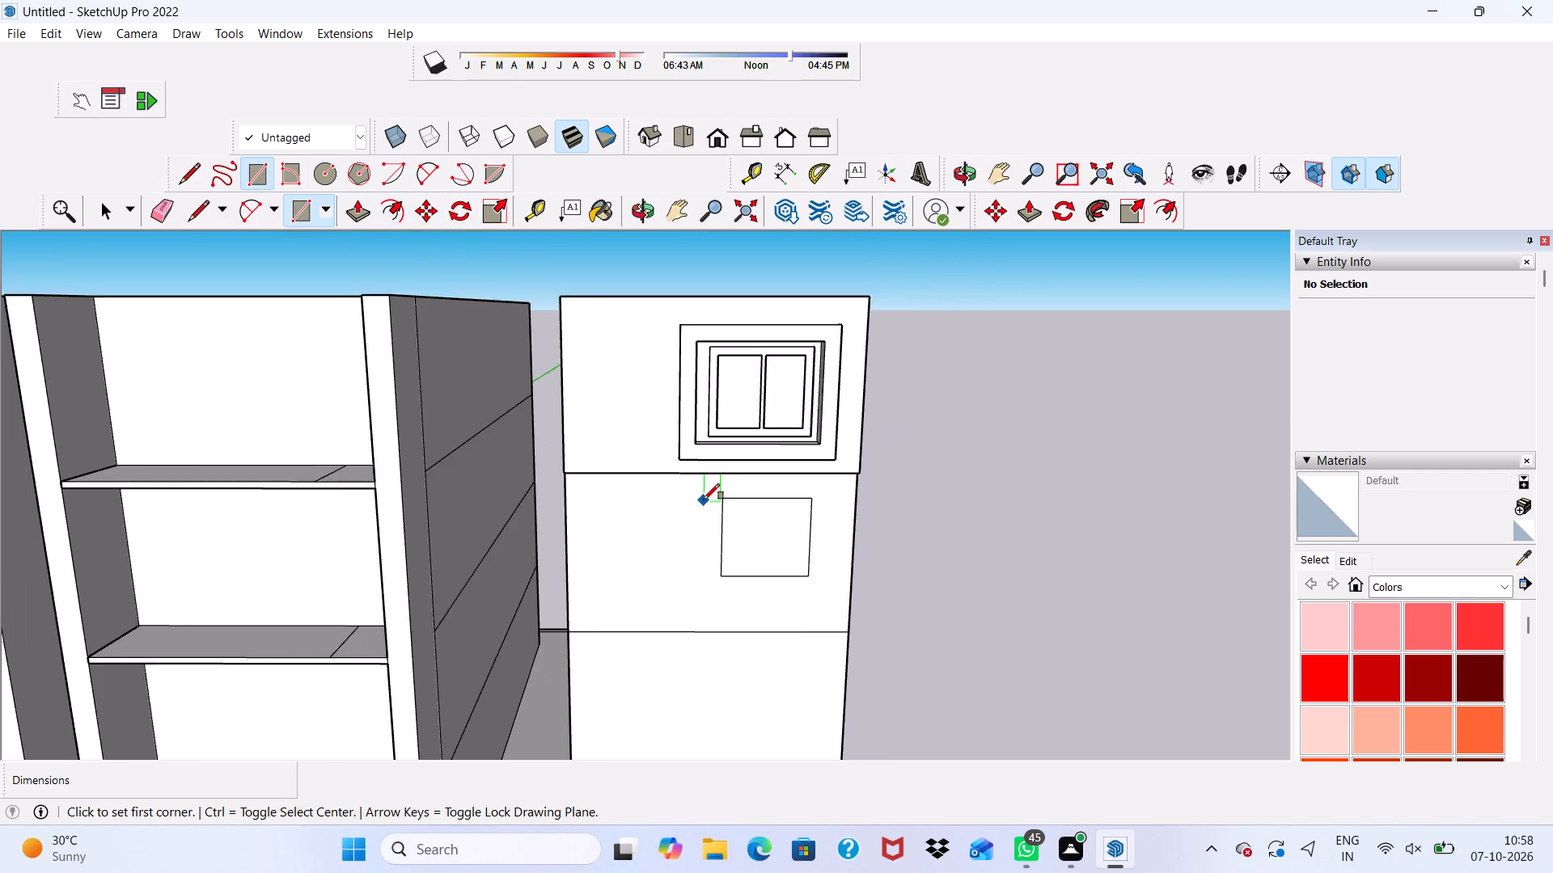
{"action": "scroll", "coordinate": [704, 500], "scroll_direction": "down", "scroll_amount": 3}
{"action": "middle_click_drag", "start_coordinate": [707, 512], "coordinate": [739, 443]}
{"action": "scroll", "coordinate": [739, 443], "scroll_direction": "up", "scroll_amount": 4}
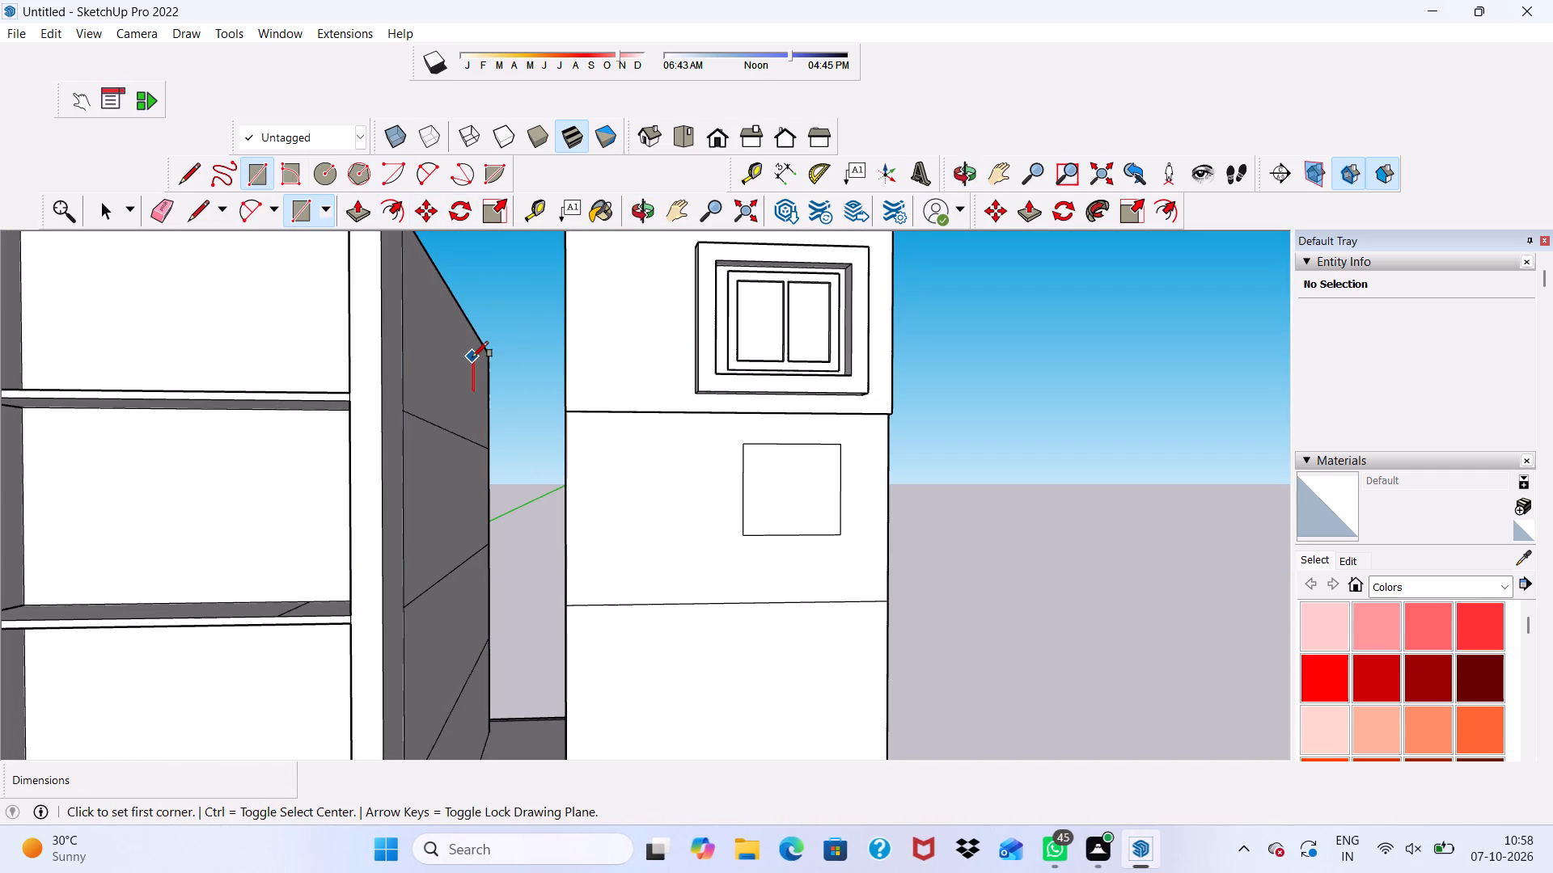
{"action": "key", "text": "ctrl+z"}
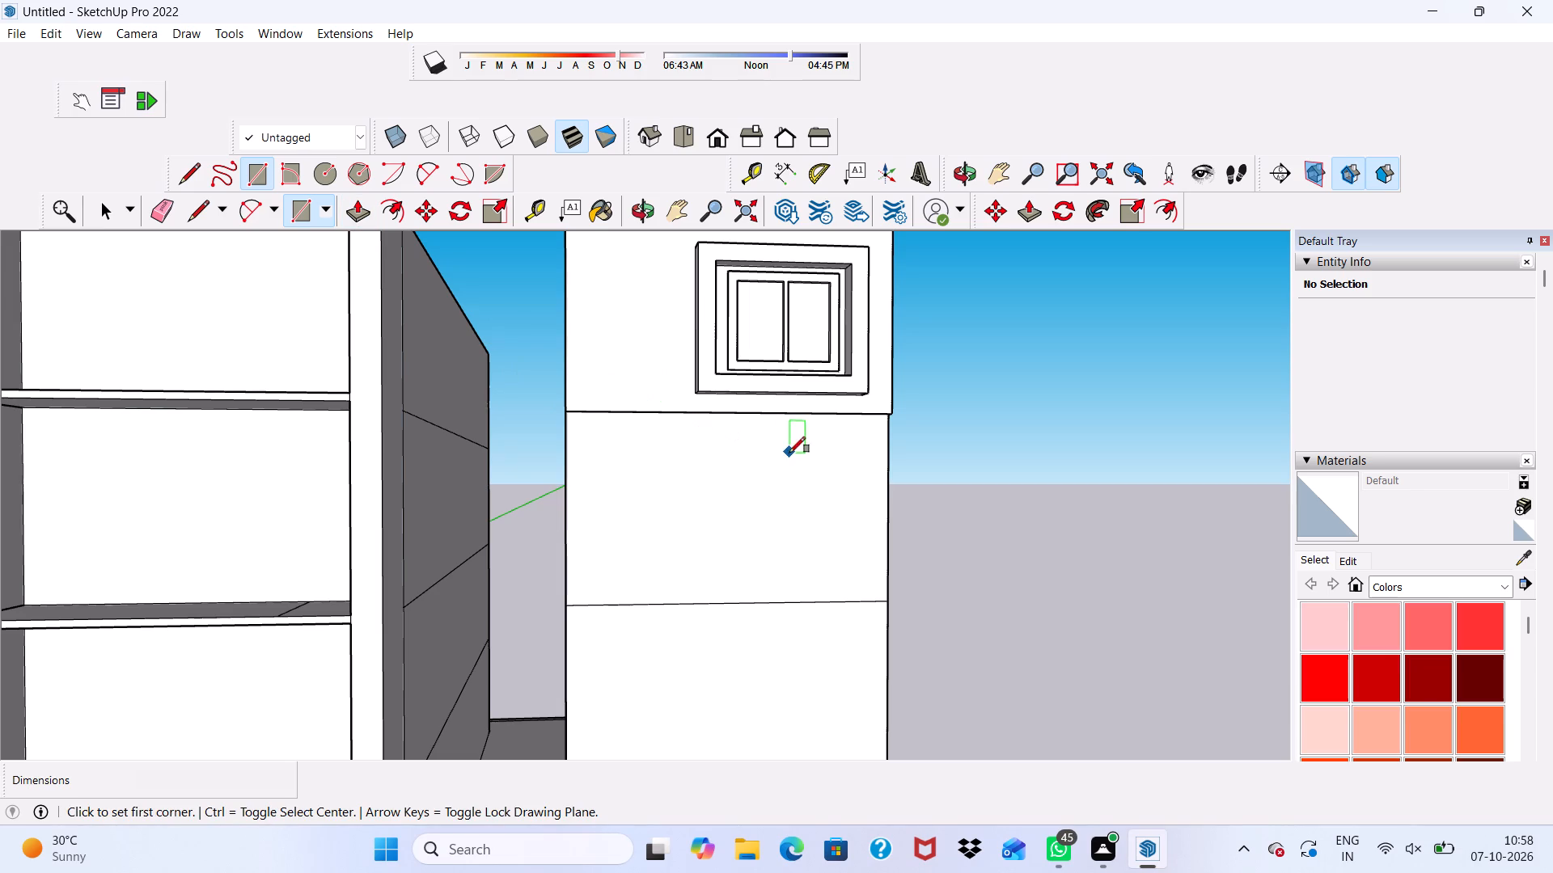
Draw a window rectangle about 6' 7" by 5' 10 1/2" on the narrow block's face just below the top storey.
{"action": "left_click", "coordinate": [742, 440]}
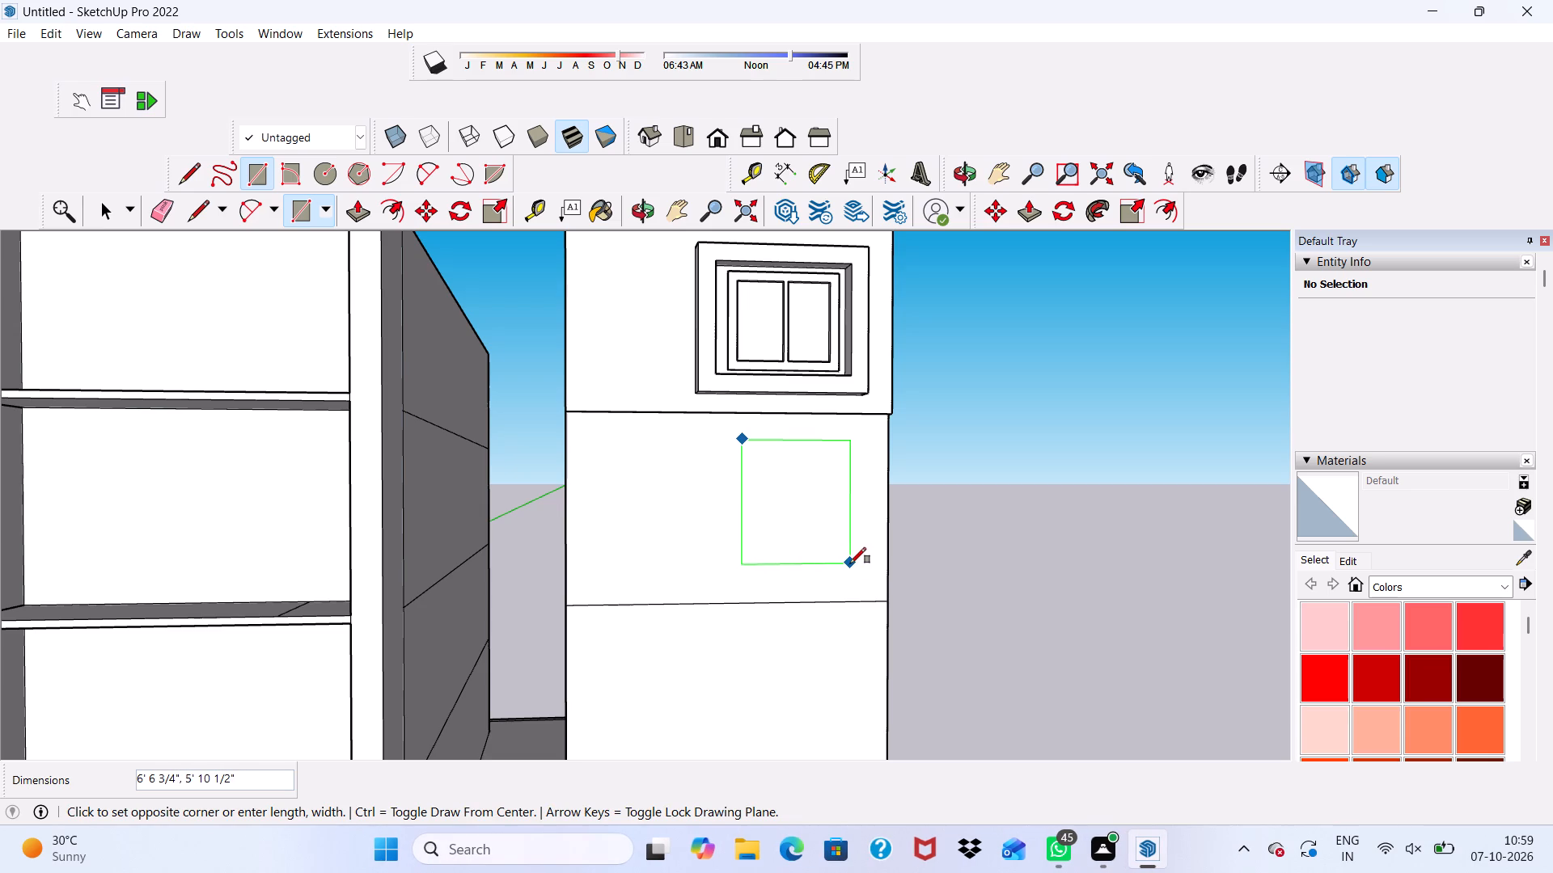
{"action": "left_click", "coordinate": [850, 563]}
{"action": "key", "text": "space"}
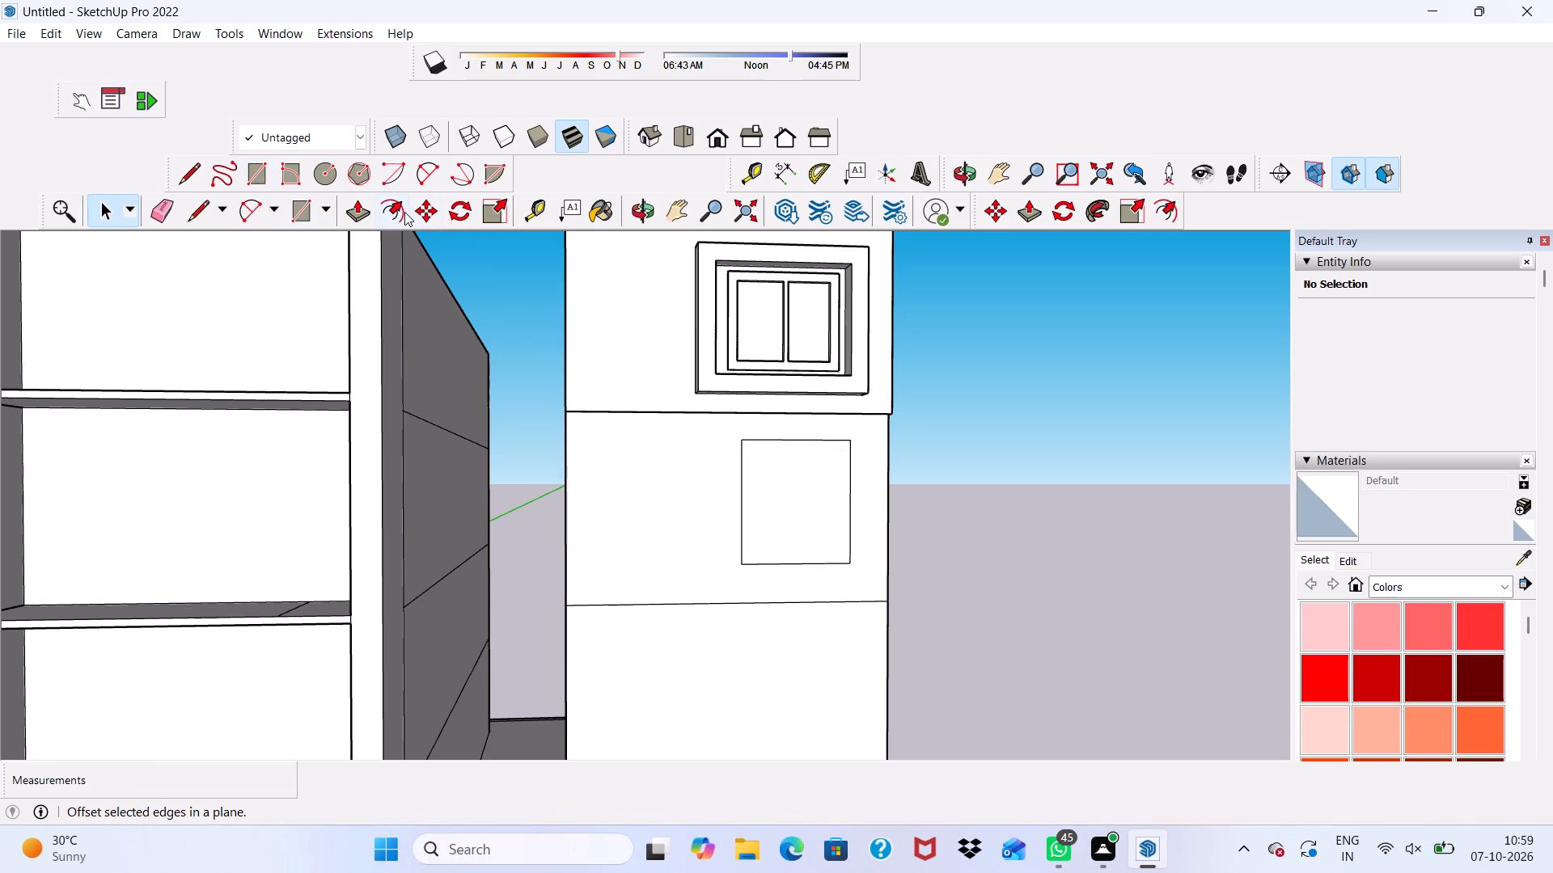
Offset the lower window rectangle inward 3" to outline its frame.
{"action": "left_click", "coordinate": [404, 212]}
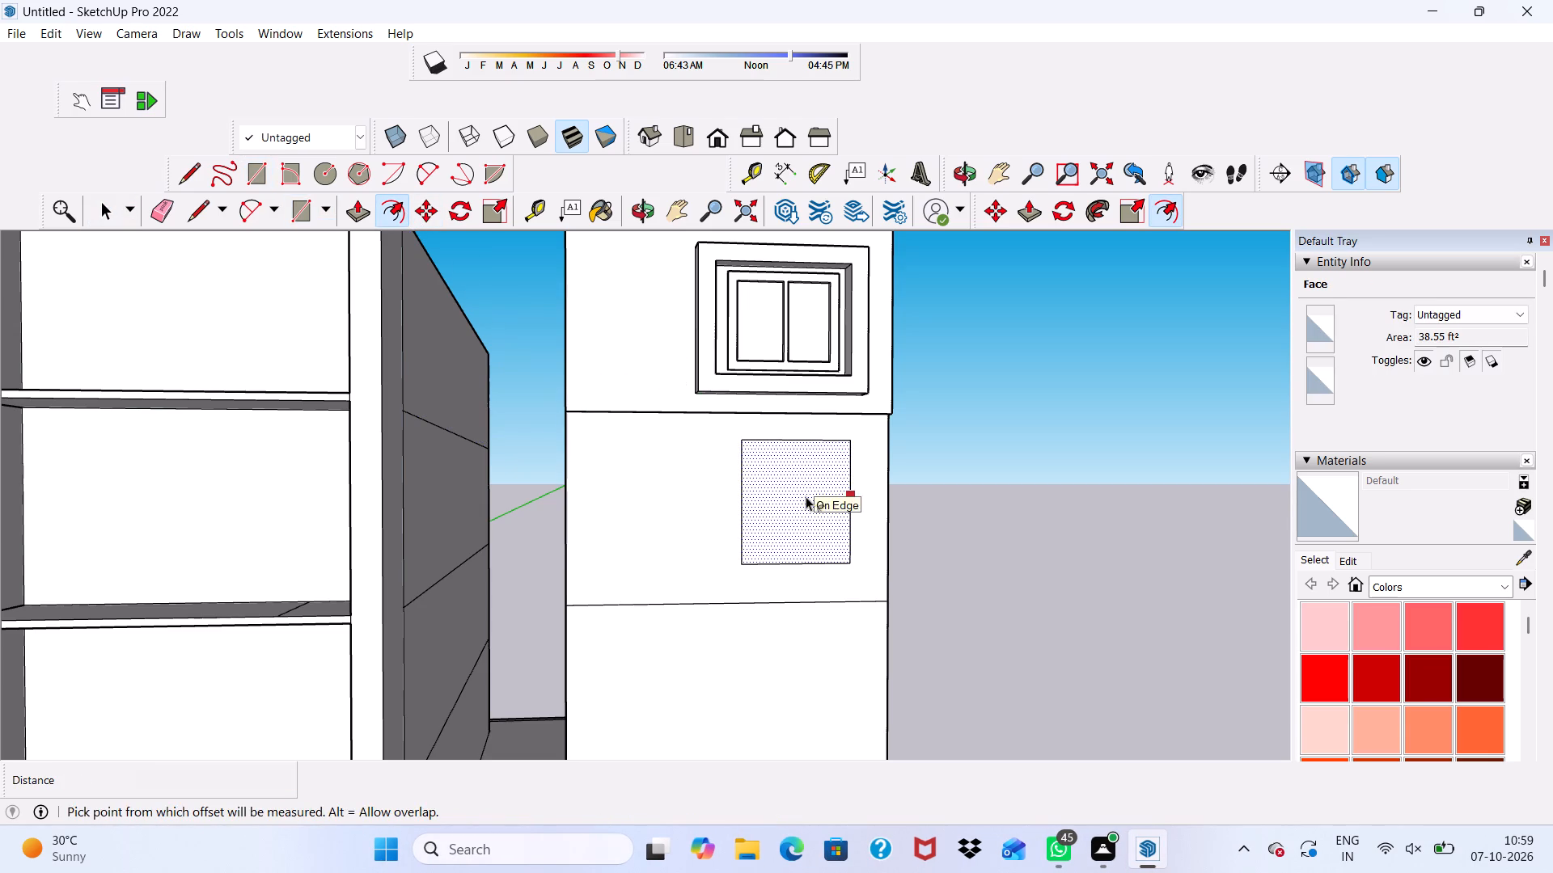
{"action": "left_click", "coordinate": [806, 496]}
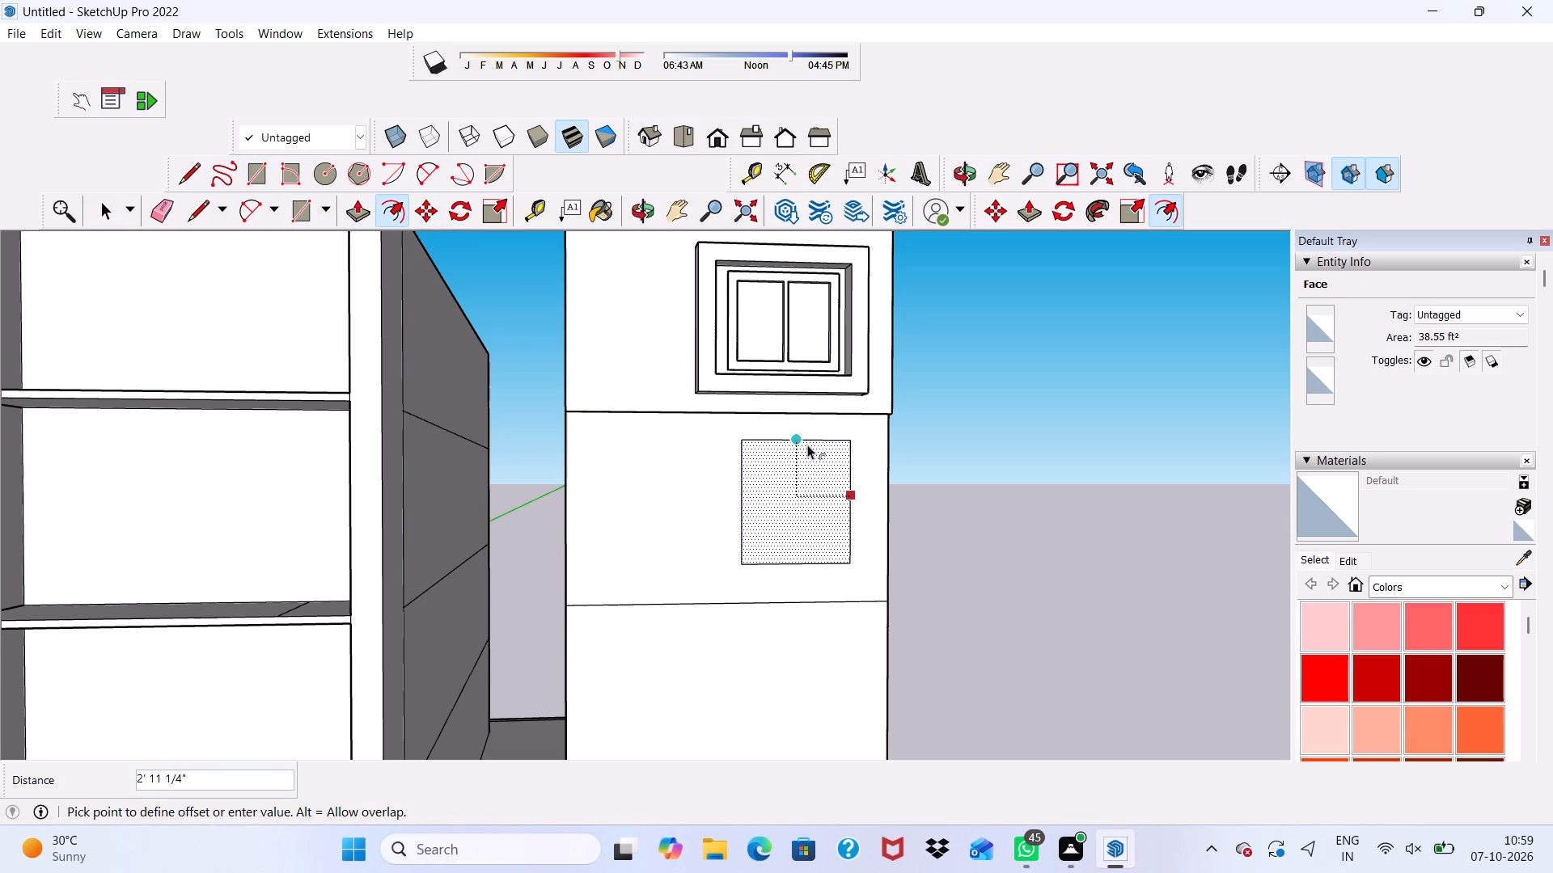
{"action": "scroll", "coordinate": [798, 486], "scroll_direction": "up", "scroll_amount": 4}
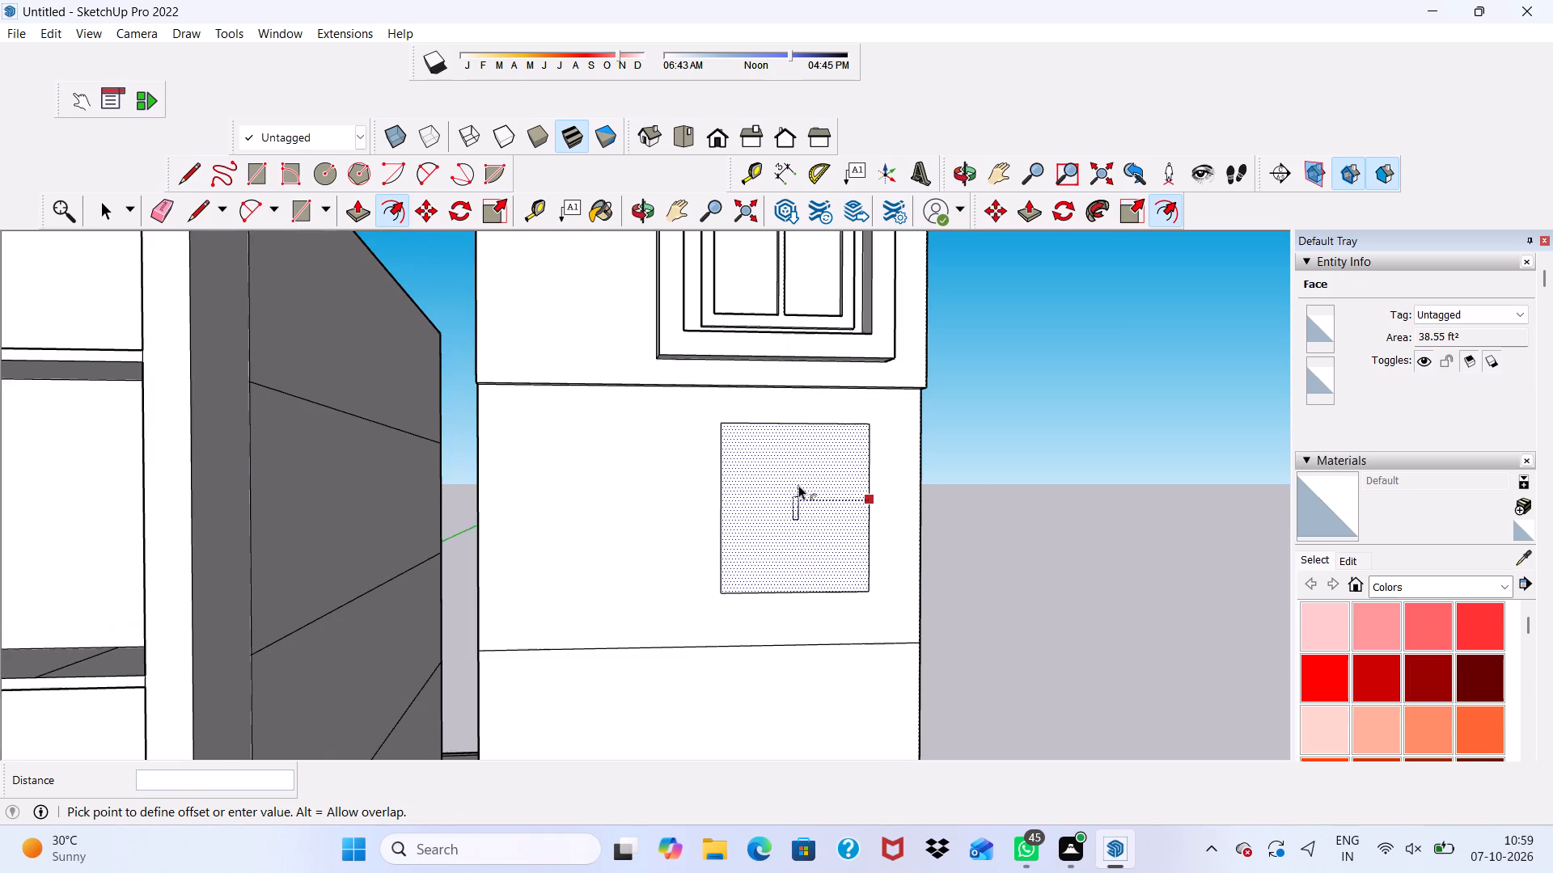
{"action": "scroll", "coordinate": [798, 485], "scroll_direction": "up", "scroll_amount": 6}
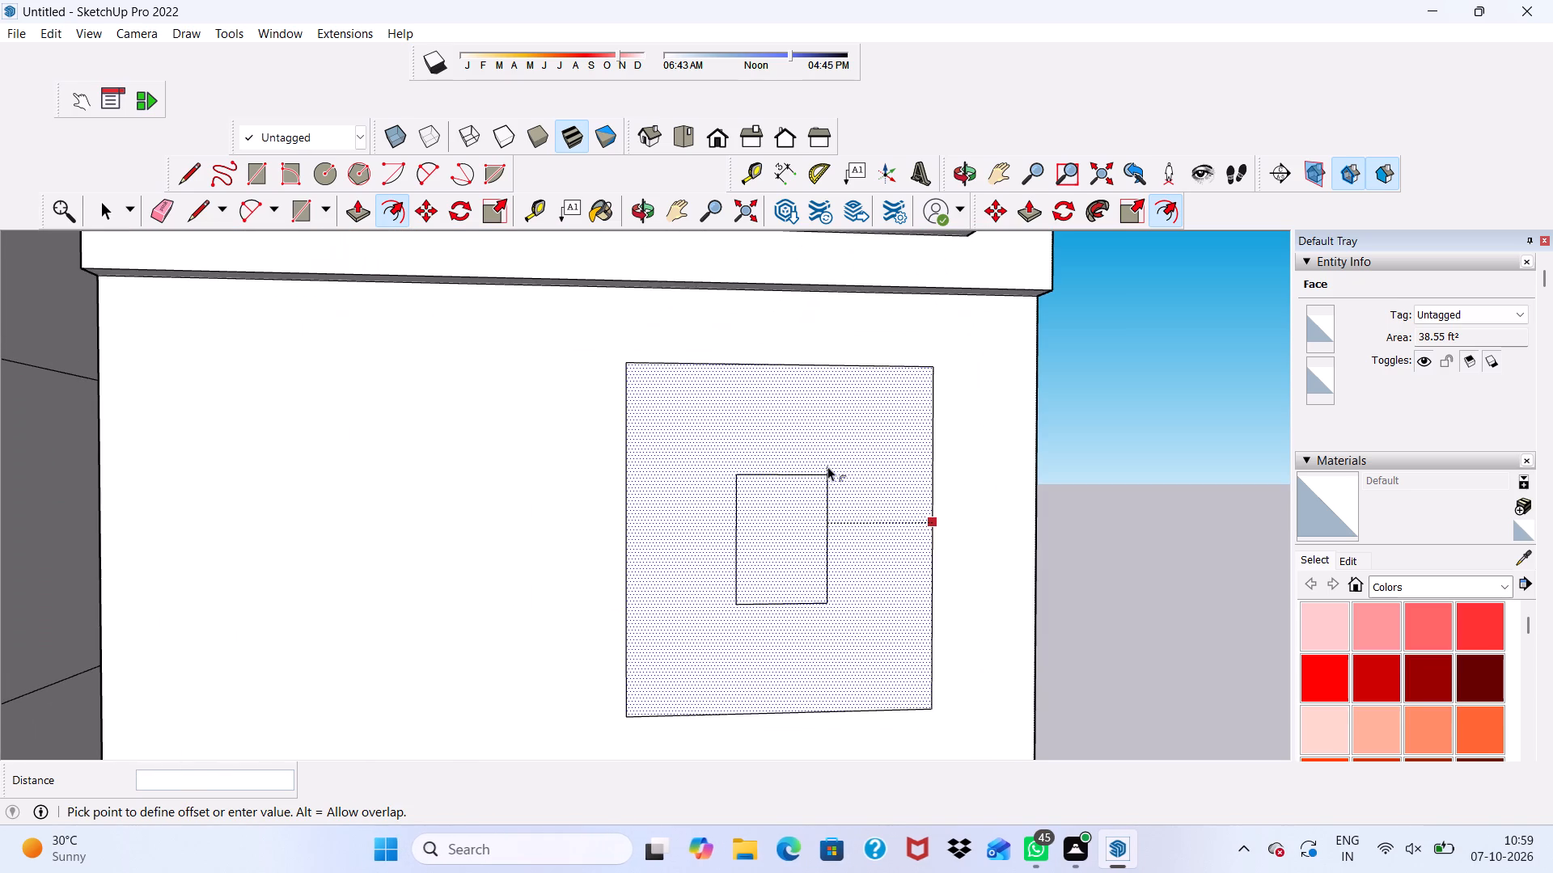
{"action": "type", "text": "3\""}
{"action": "key", "text": "Return"}
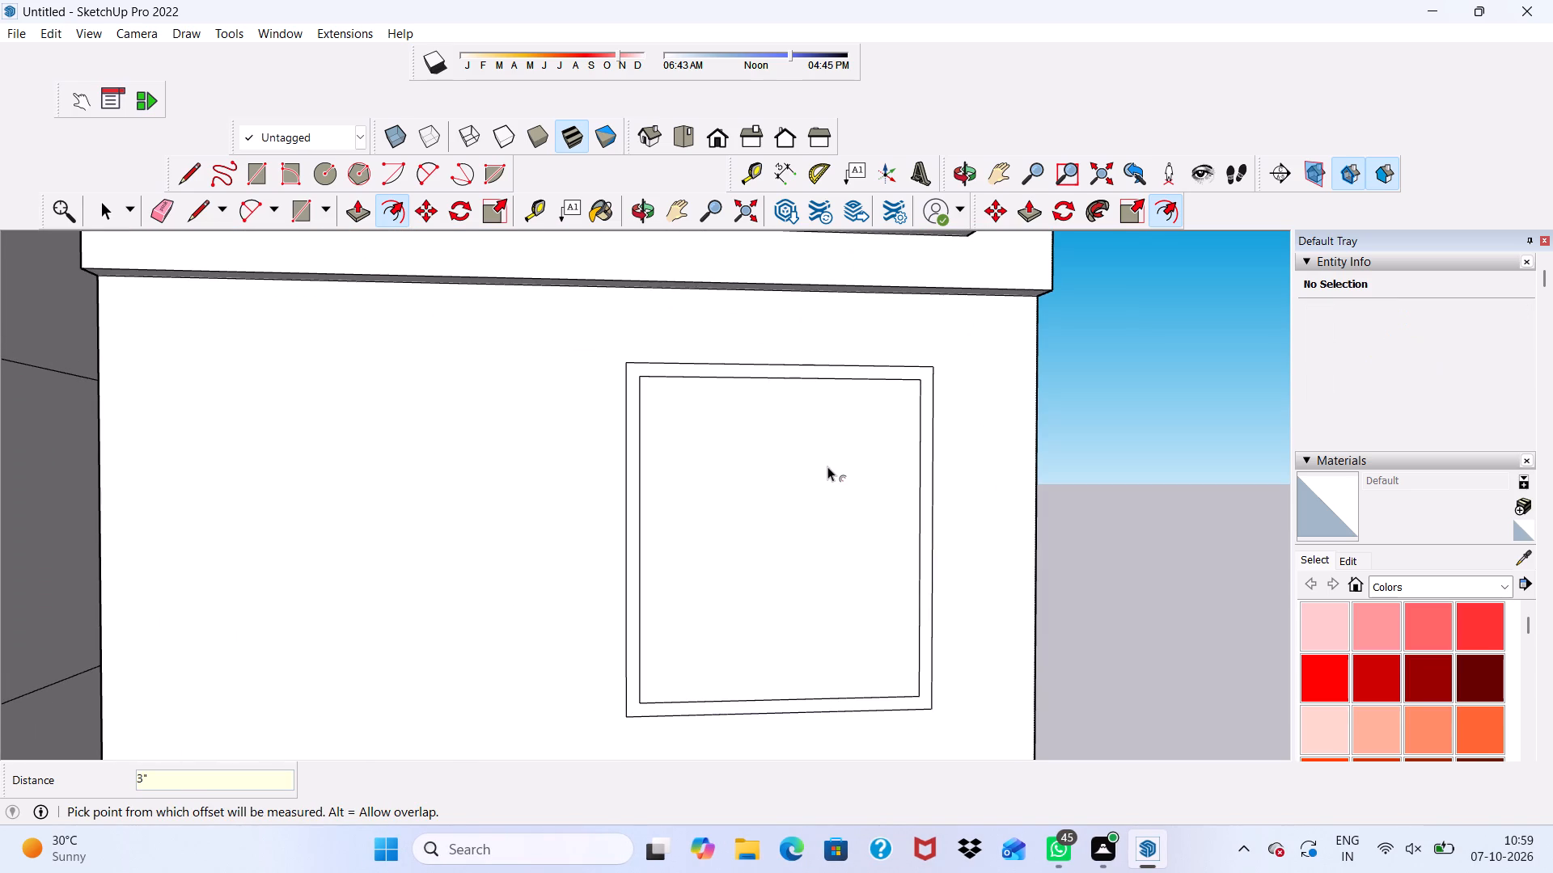
Draw a vertical mullion rectangle about 2 3/16" by 6' 3/4" down the middle of the lower window, between the frame's inner edges.
{"action": "scroll", "coordinate": [854, 480], "scroll_direction": "down", "scroll_amount": 5}
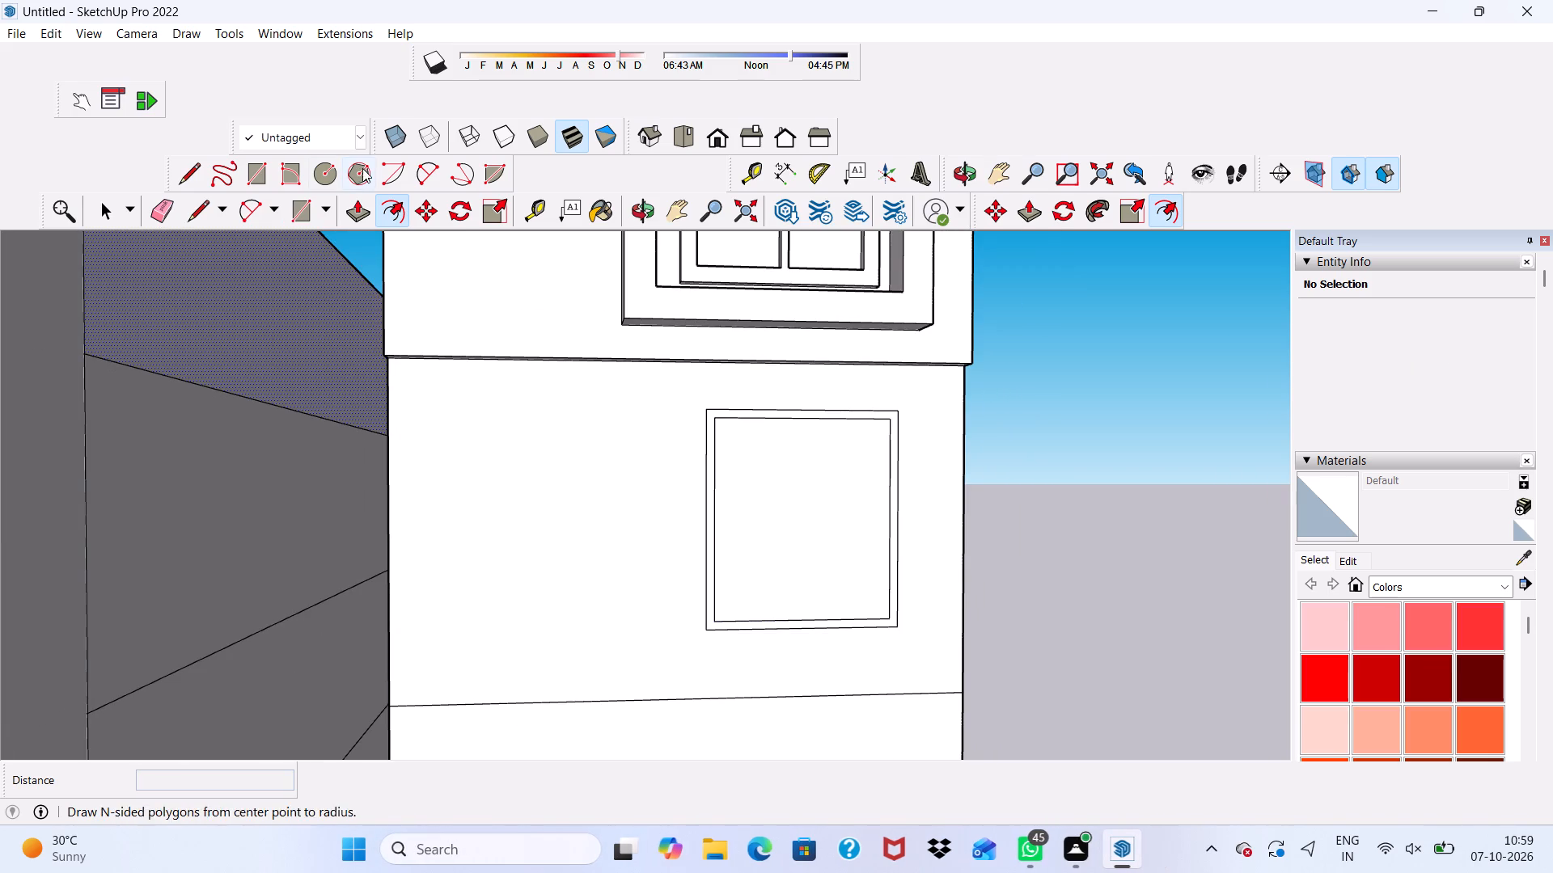
{"action": "left_click", "coordinate": [252, 173]}
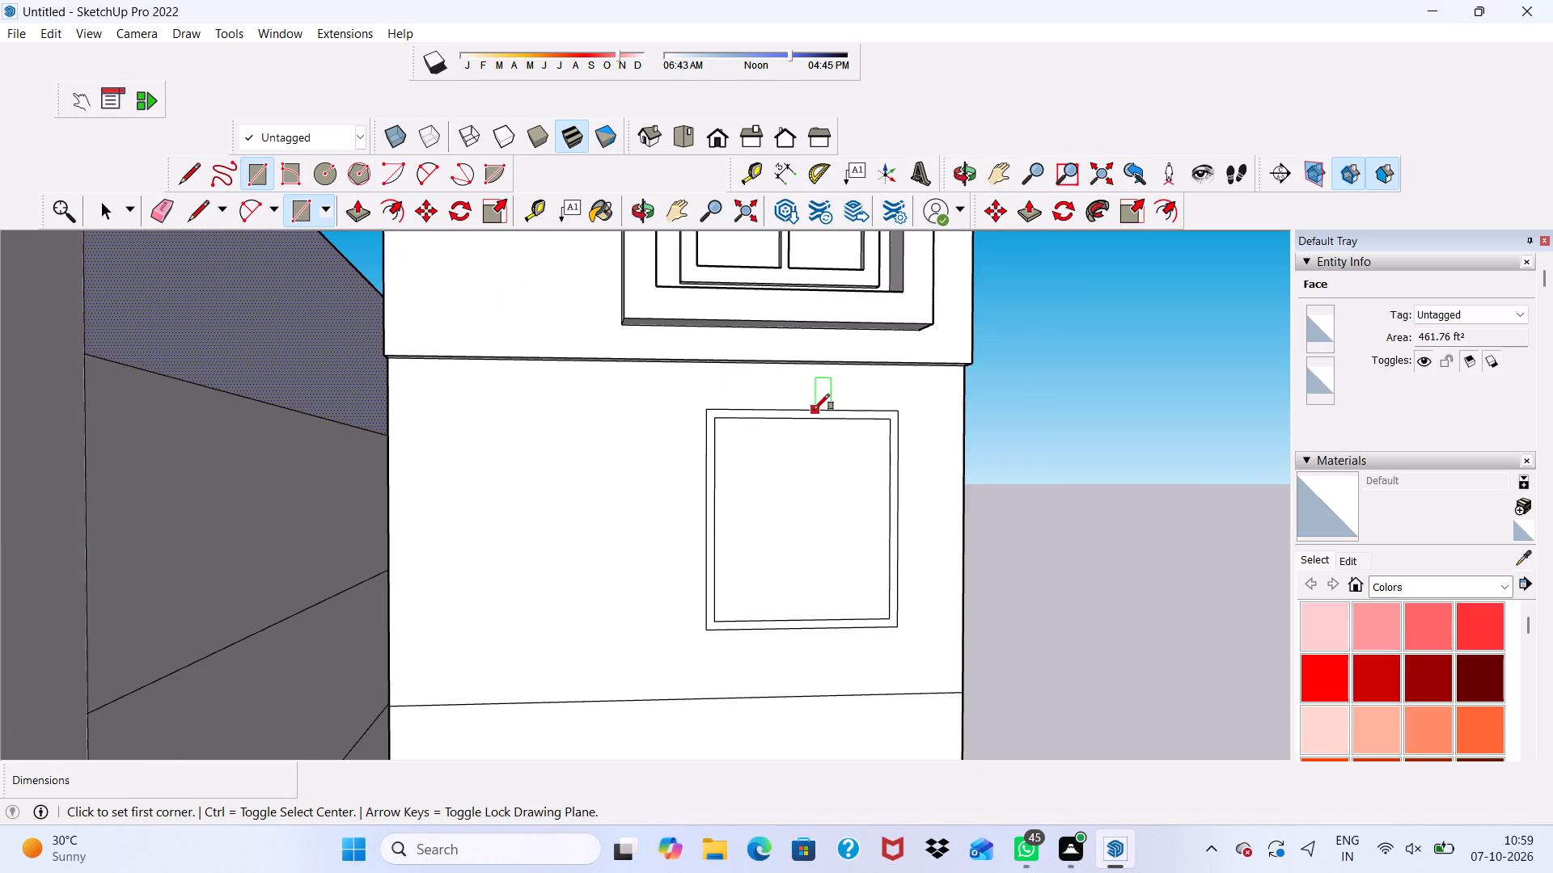
{"action": "left_click", "coordinate": [803, 419]}
{"action": "scroll", "coordinate": [762, 585], "scroll_direction": "down", "scroll_amount": 5}
{"action": "scroll", "coordinate": [812, 626], "scroll_direction": "up", "scroll_amount": 5}
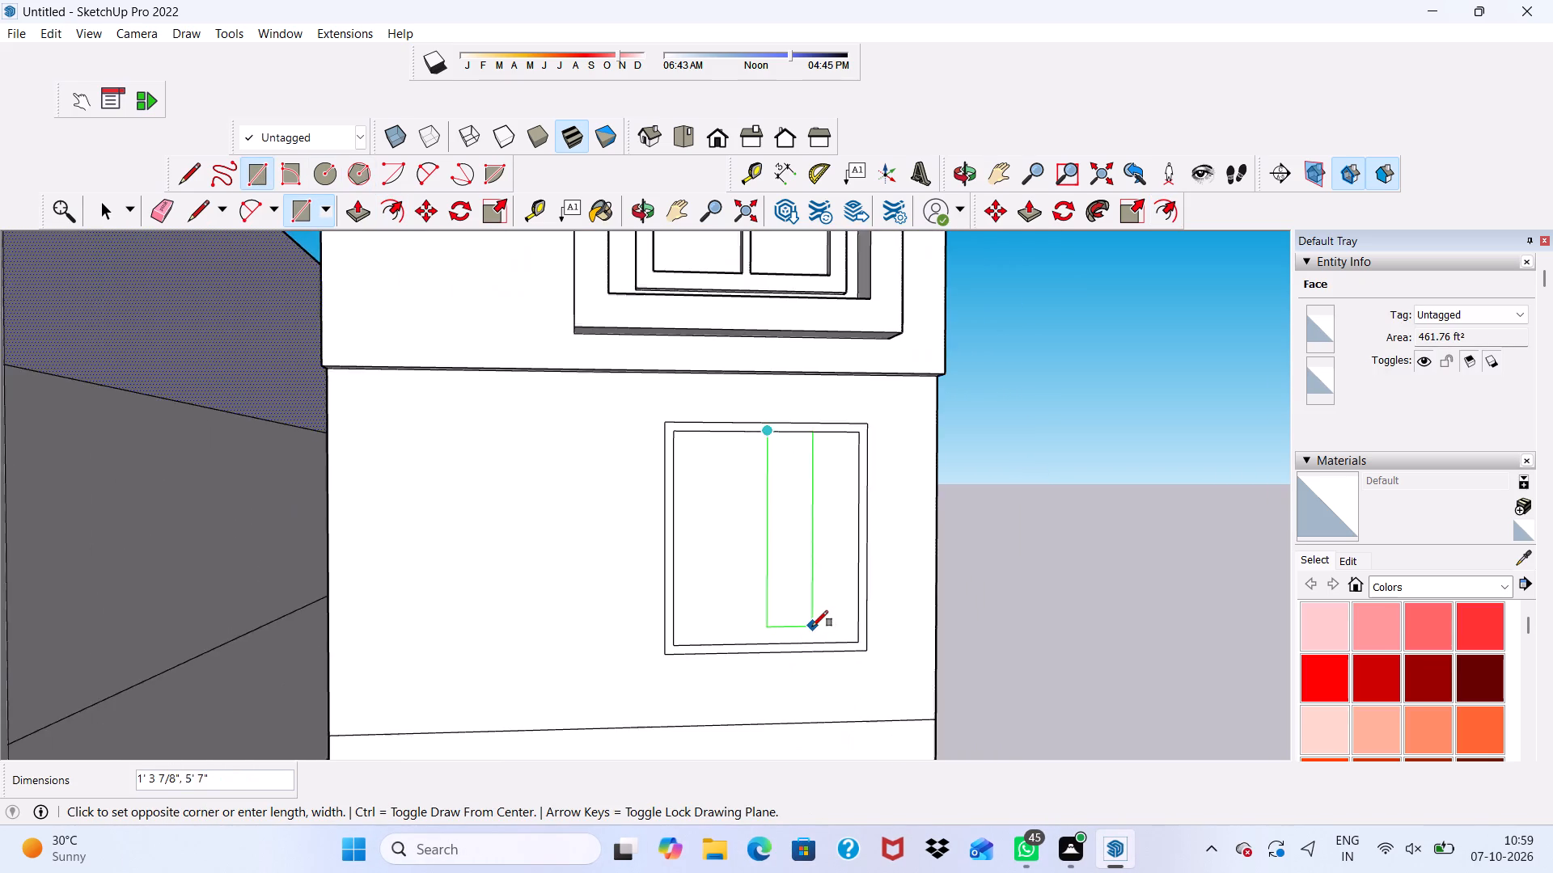
{"action": "scroll", "coordinate": [789, 658], "scroll_direction": "up", "scroll_amount": 7}
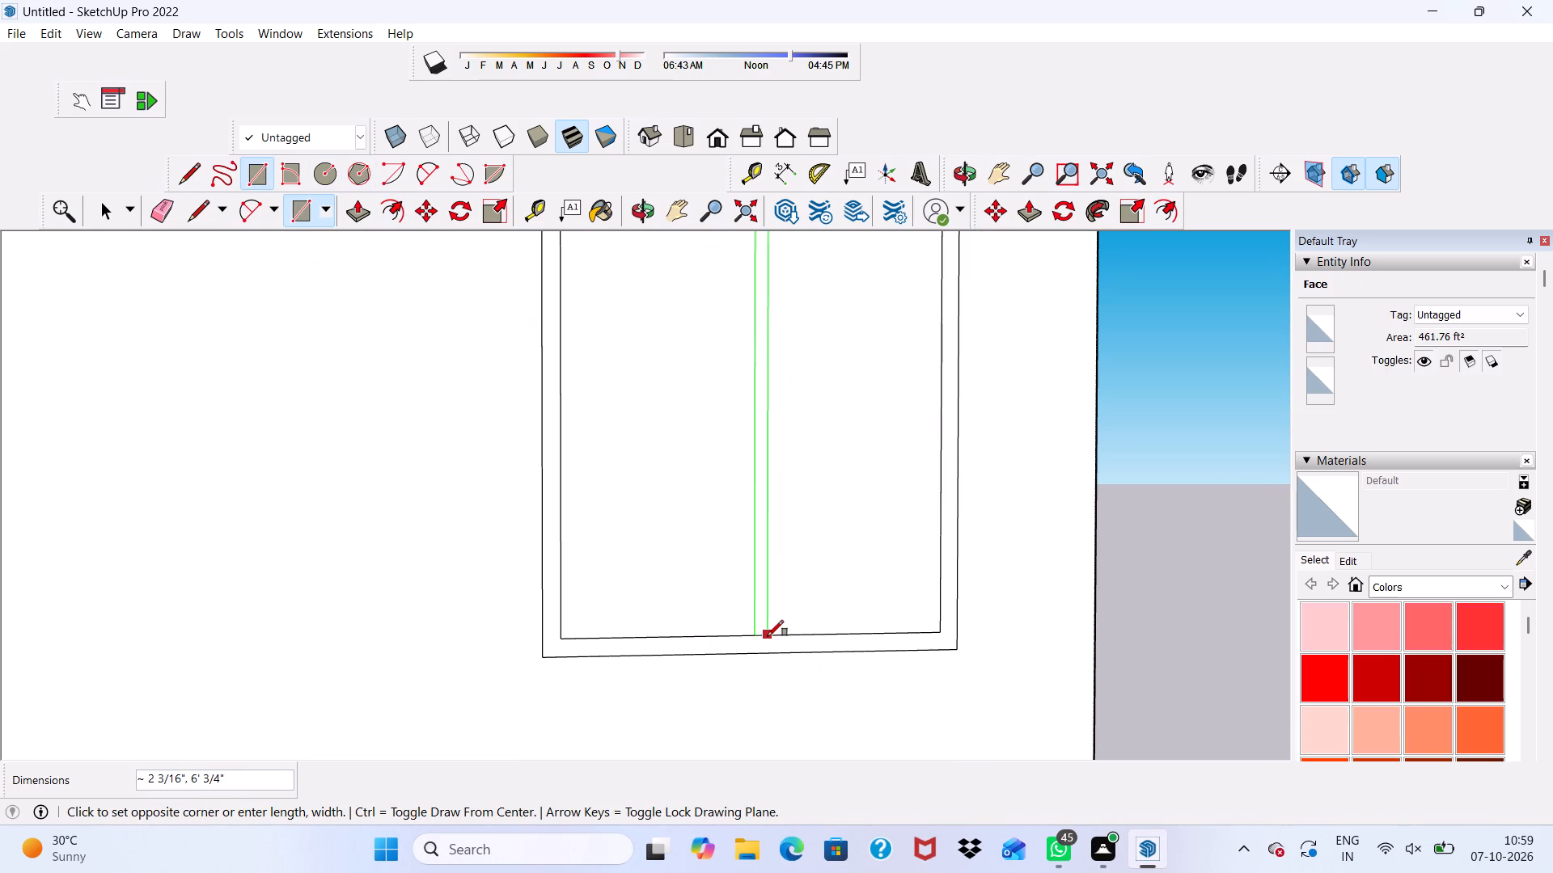
{"action": "left_click", "coordinate": [768, 636]}
{"action": "scroll", "coordinate": [841, 620], "scroll_direction": "down", "scroll_amount": 5}
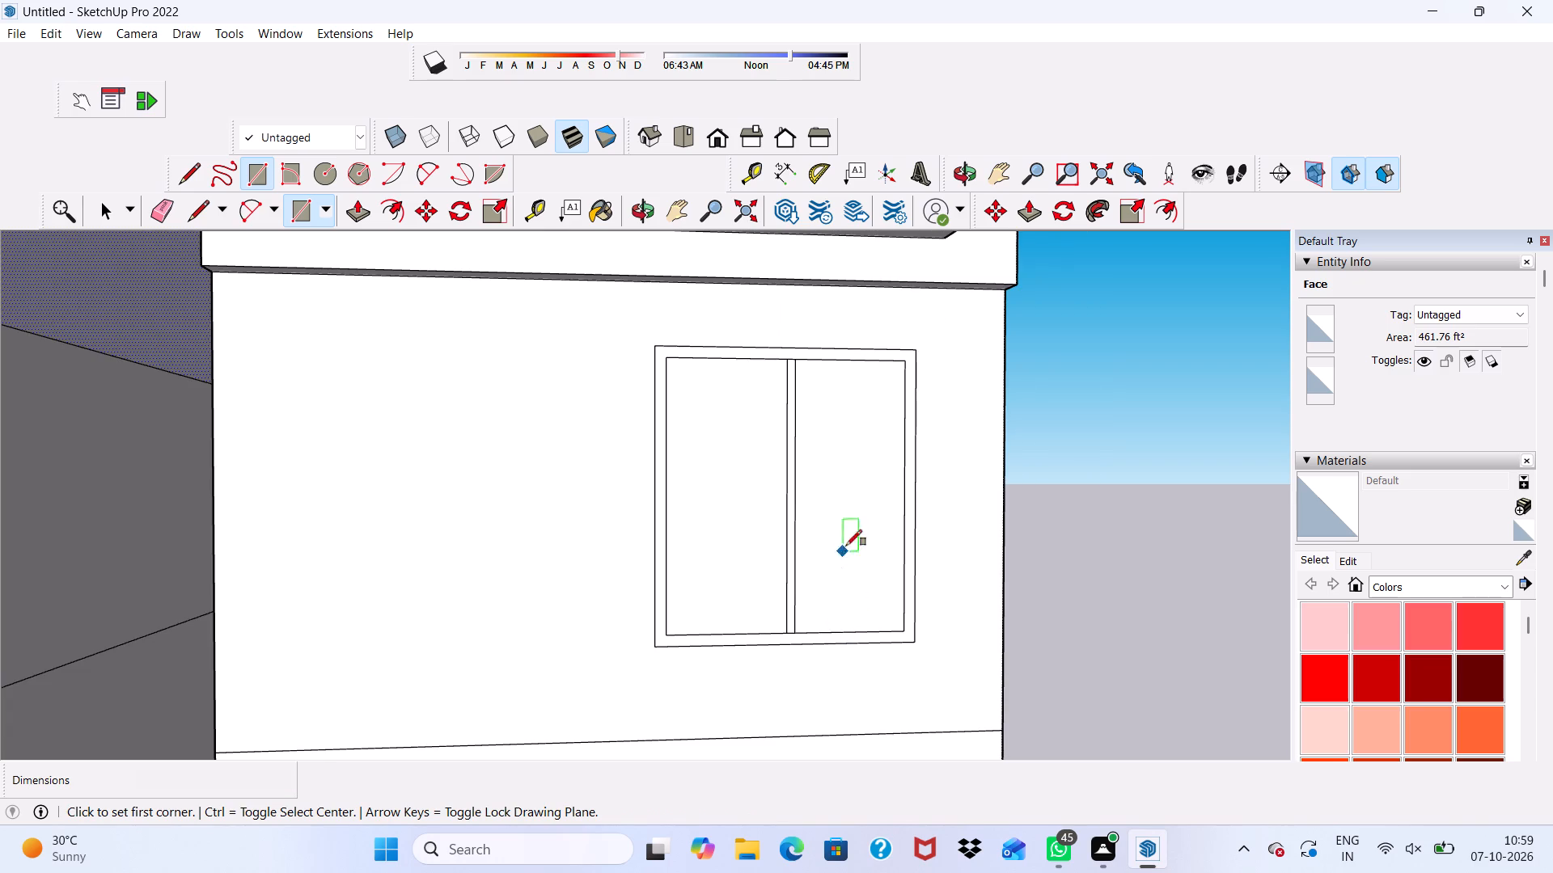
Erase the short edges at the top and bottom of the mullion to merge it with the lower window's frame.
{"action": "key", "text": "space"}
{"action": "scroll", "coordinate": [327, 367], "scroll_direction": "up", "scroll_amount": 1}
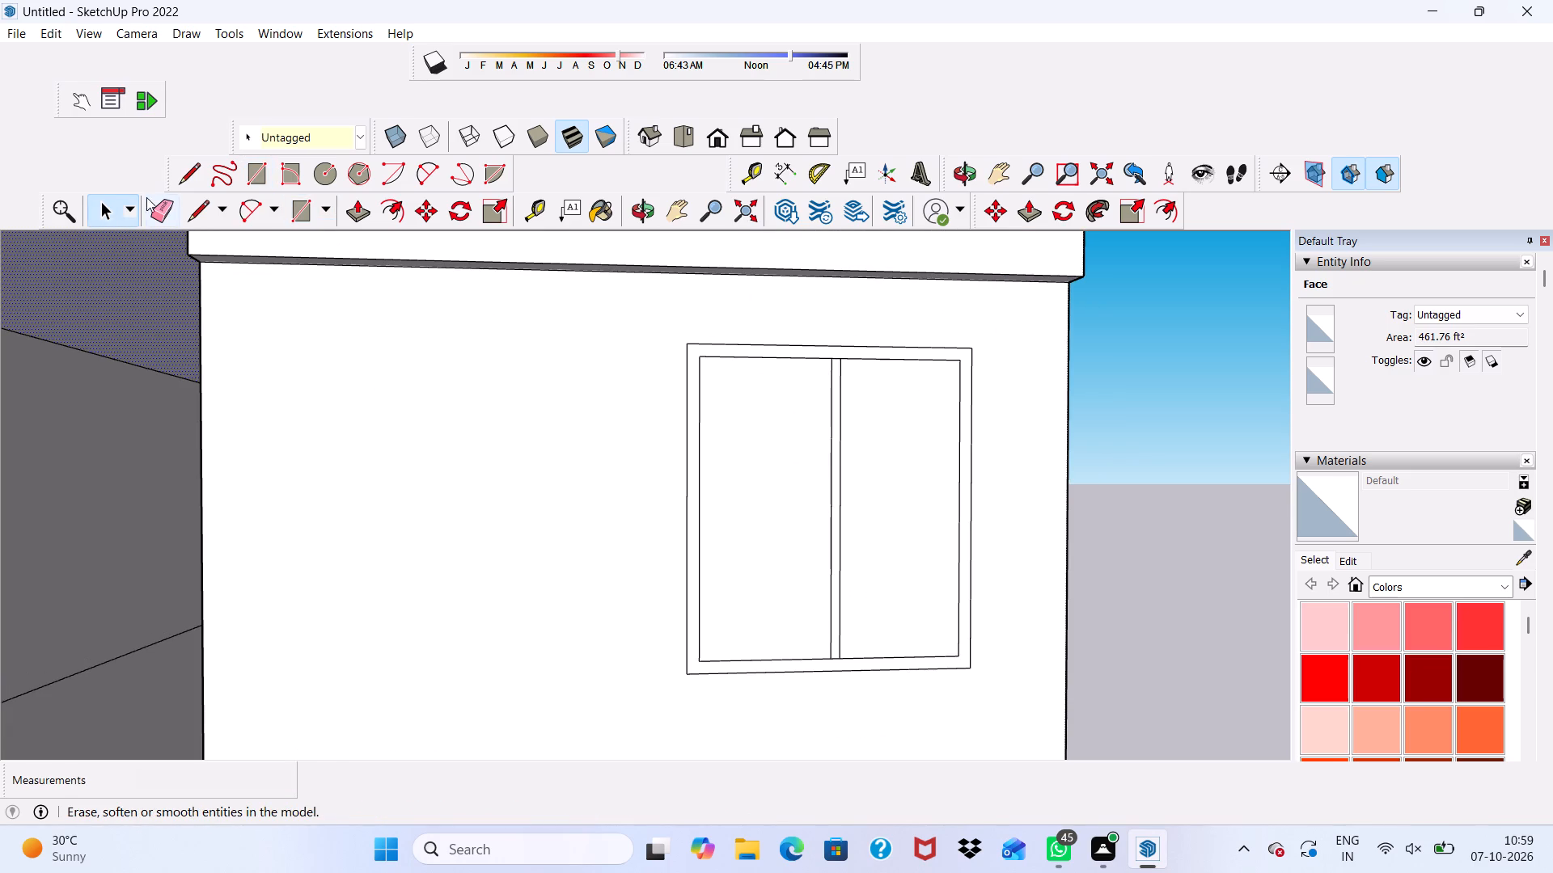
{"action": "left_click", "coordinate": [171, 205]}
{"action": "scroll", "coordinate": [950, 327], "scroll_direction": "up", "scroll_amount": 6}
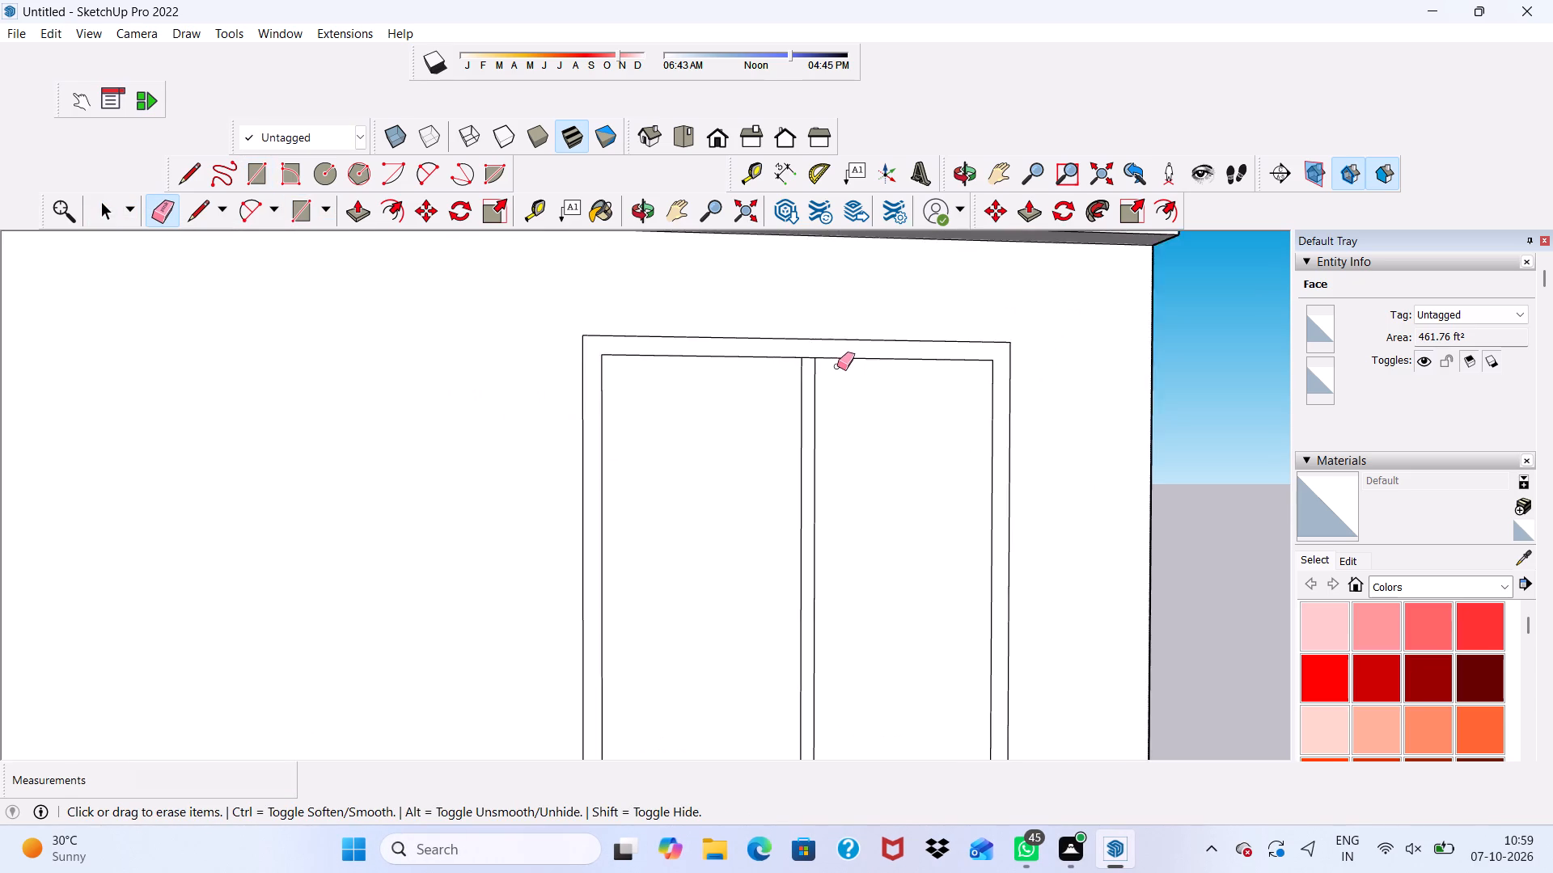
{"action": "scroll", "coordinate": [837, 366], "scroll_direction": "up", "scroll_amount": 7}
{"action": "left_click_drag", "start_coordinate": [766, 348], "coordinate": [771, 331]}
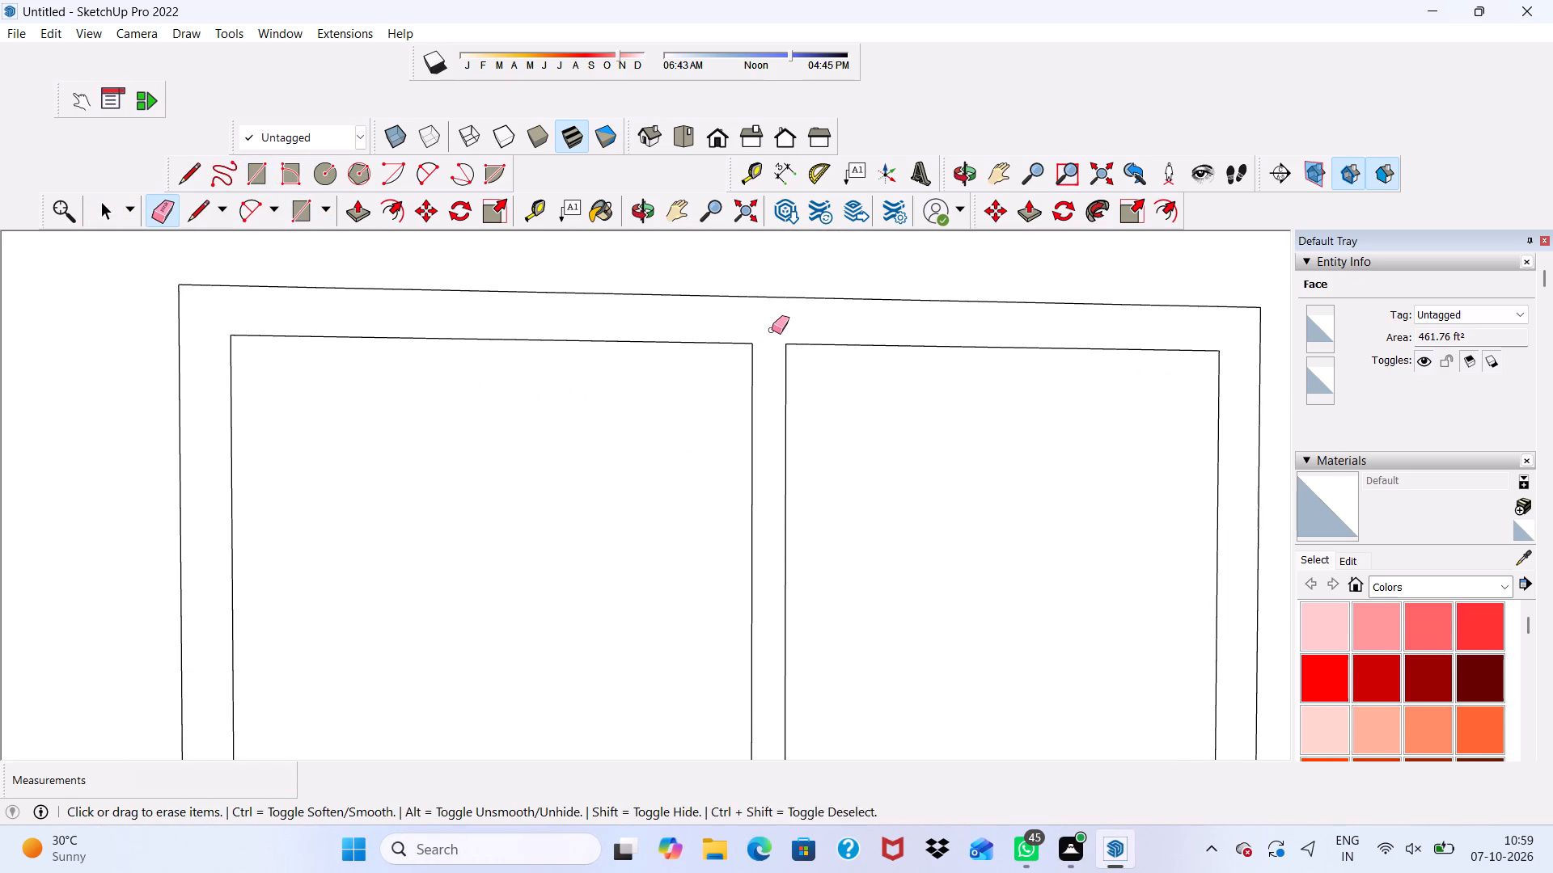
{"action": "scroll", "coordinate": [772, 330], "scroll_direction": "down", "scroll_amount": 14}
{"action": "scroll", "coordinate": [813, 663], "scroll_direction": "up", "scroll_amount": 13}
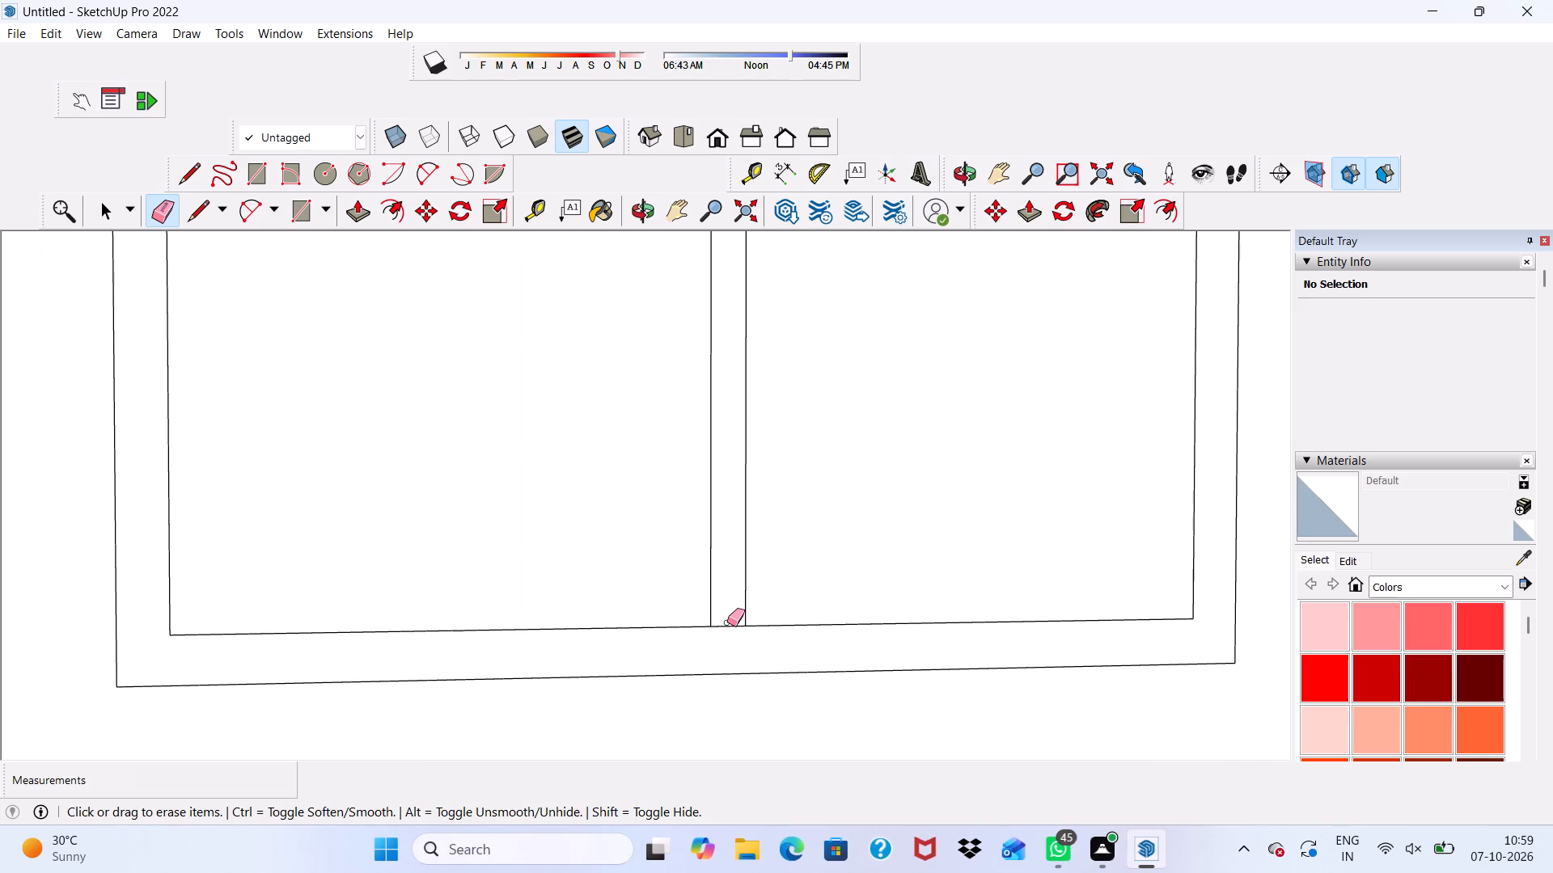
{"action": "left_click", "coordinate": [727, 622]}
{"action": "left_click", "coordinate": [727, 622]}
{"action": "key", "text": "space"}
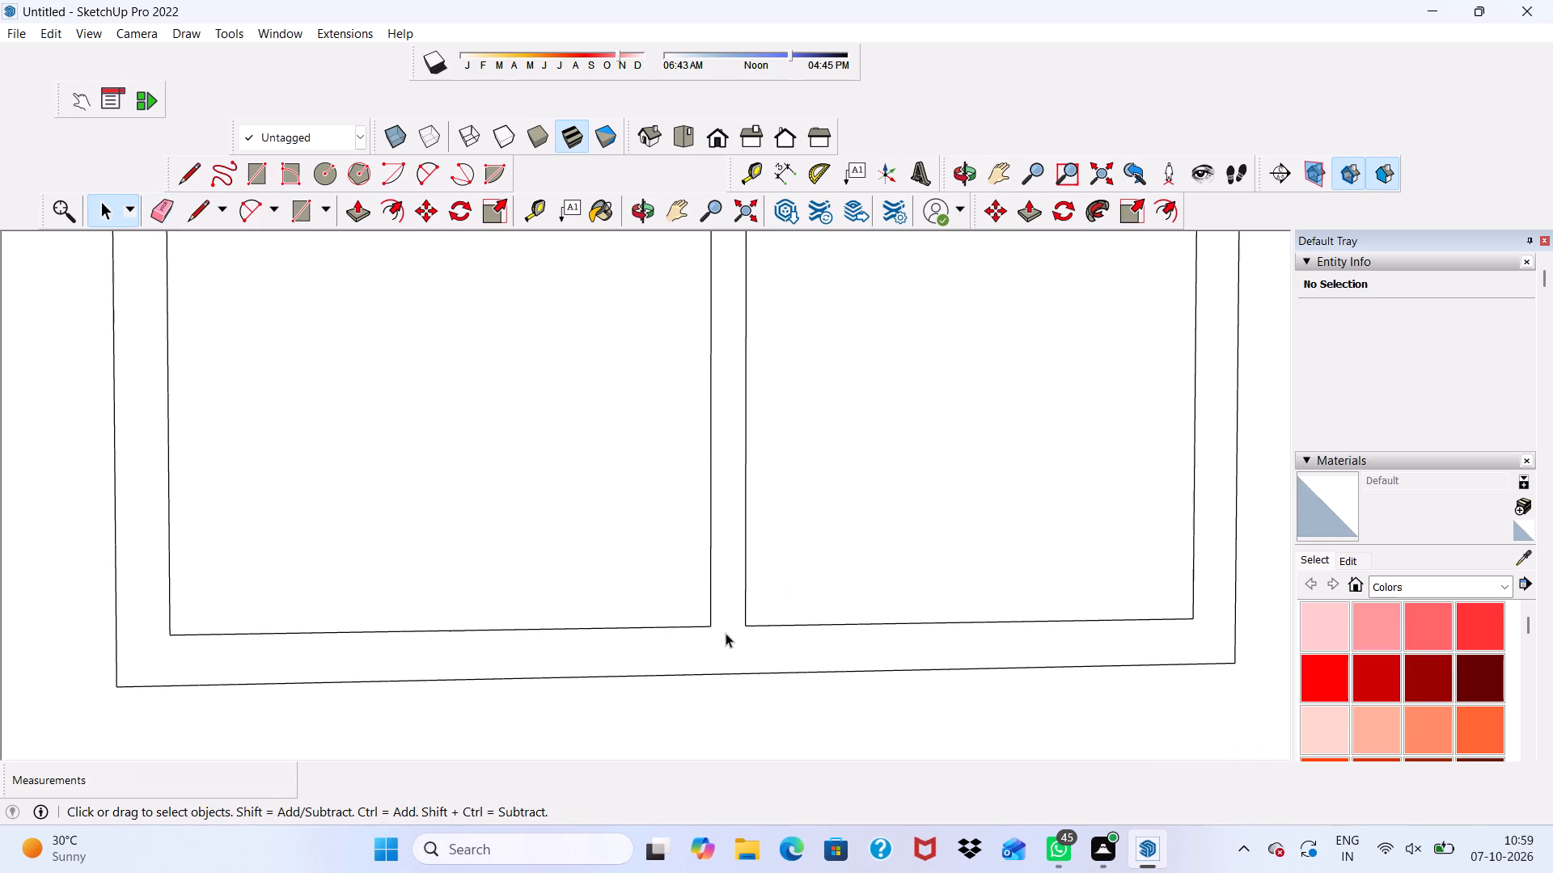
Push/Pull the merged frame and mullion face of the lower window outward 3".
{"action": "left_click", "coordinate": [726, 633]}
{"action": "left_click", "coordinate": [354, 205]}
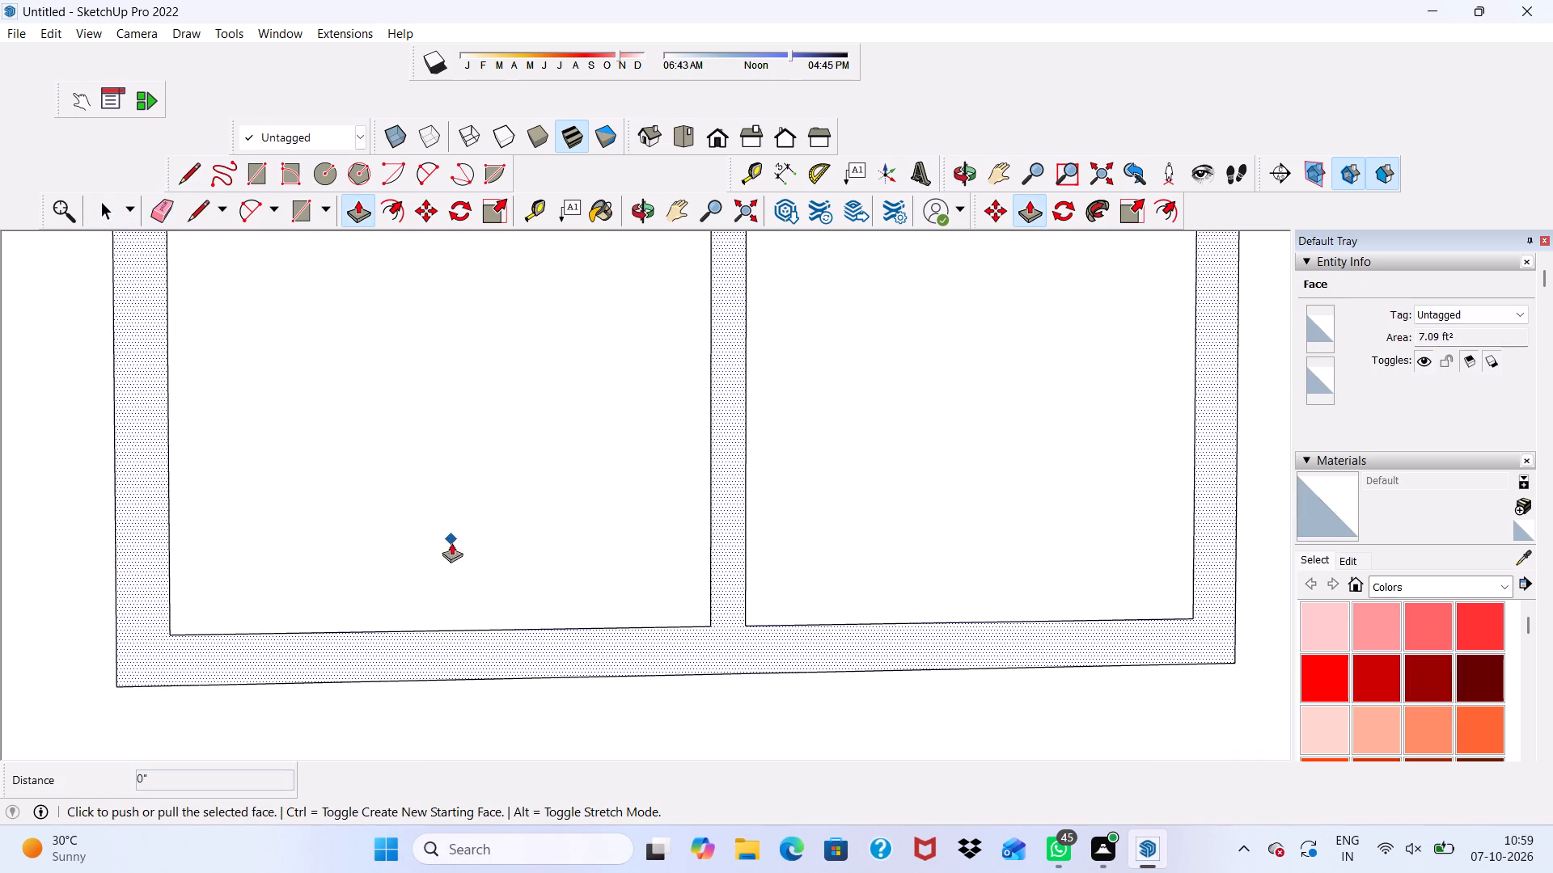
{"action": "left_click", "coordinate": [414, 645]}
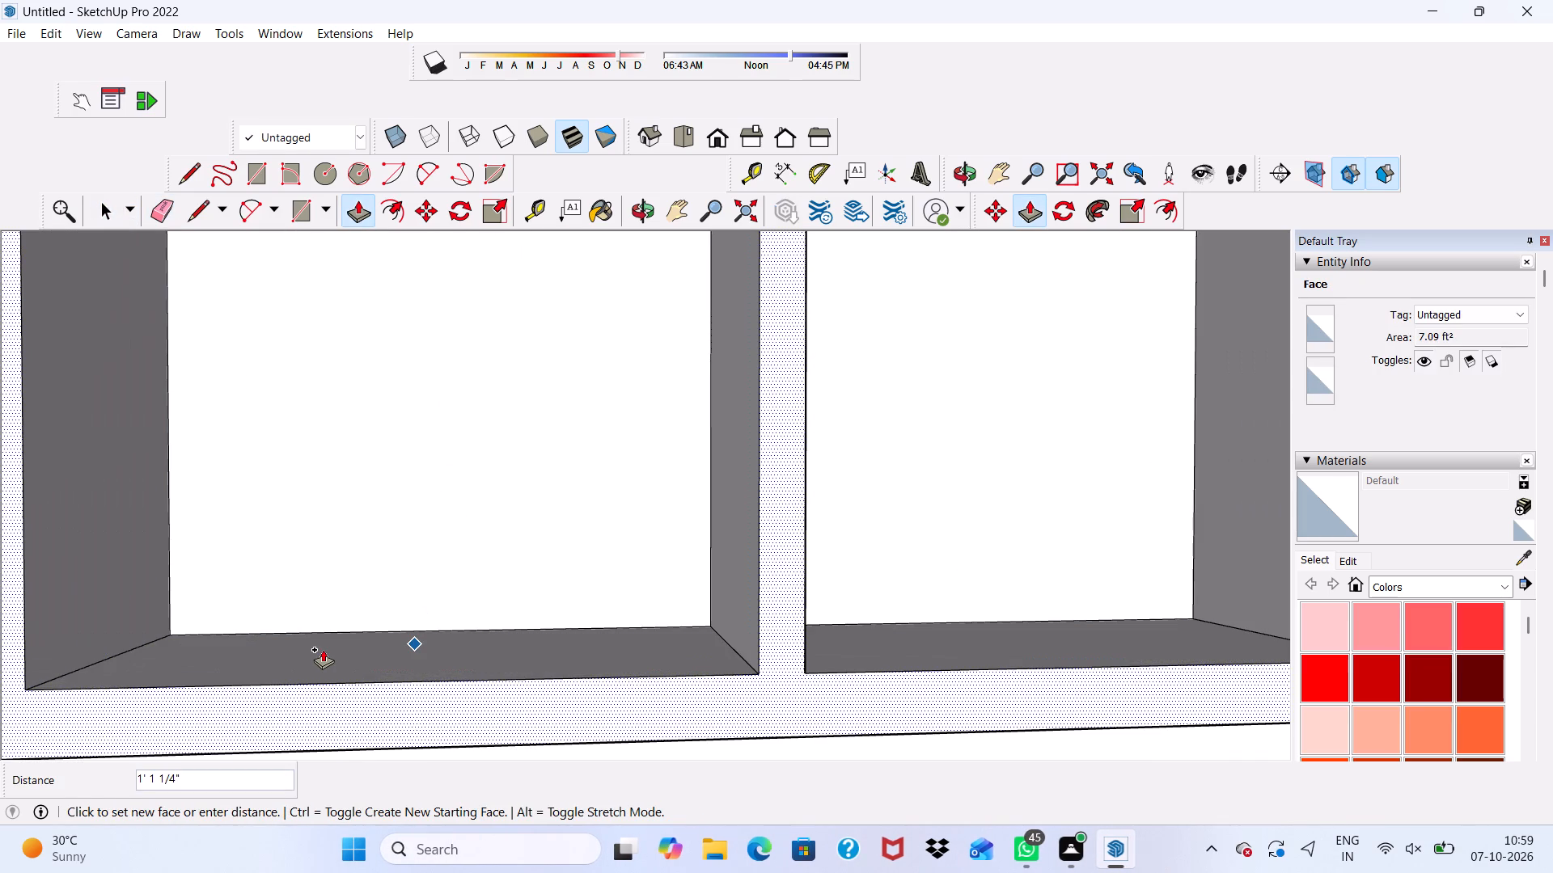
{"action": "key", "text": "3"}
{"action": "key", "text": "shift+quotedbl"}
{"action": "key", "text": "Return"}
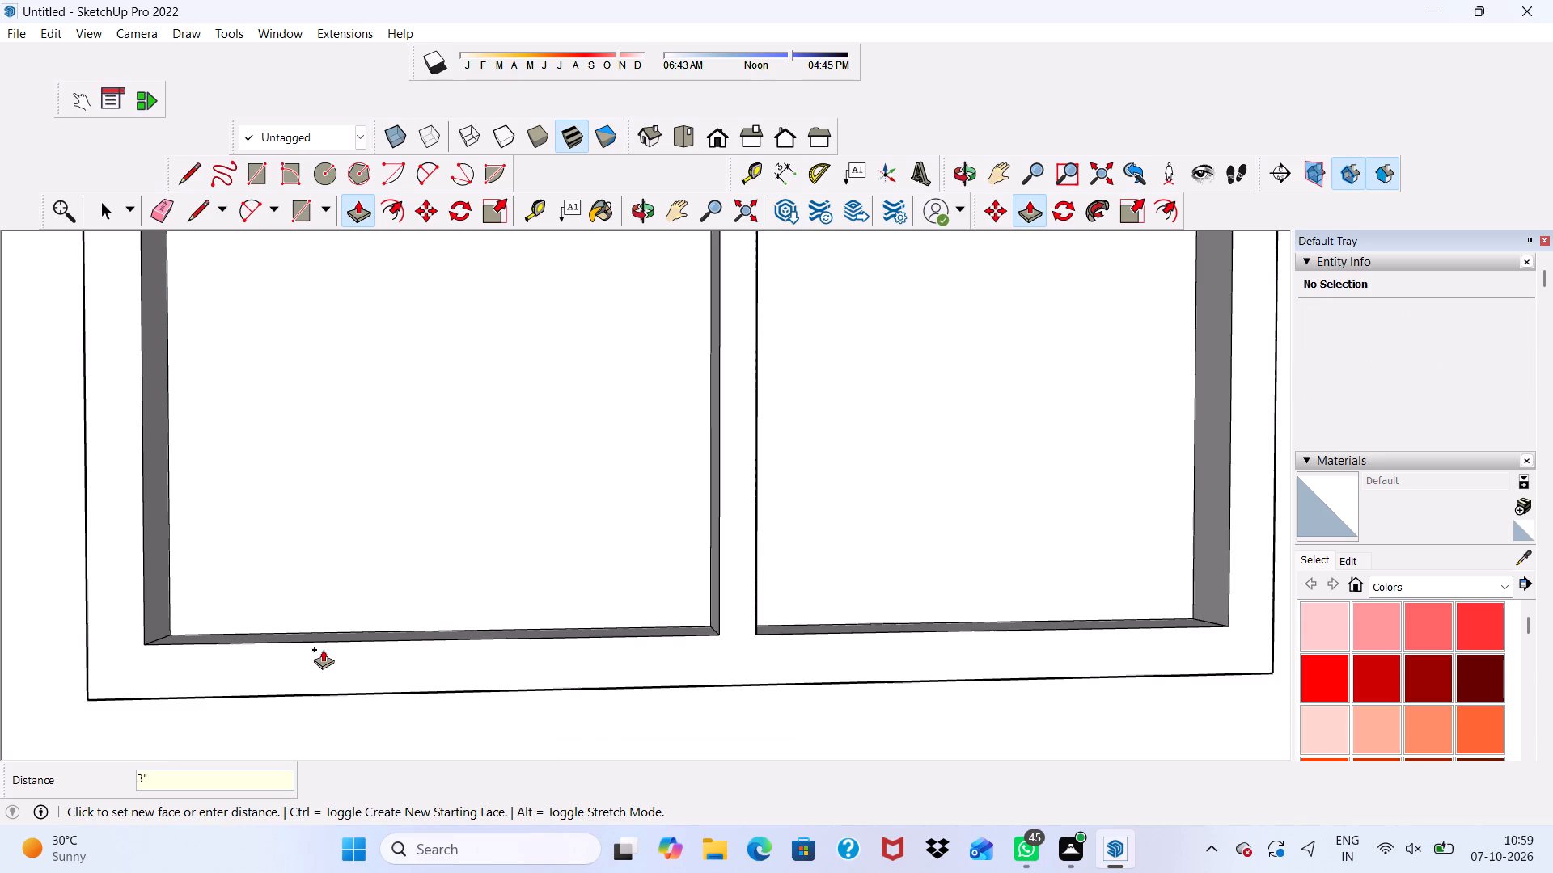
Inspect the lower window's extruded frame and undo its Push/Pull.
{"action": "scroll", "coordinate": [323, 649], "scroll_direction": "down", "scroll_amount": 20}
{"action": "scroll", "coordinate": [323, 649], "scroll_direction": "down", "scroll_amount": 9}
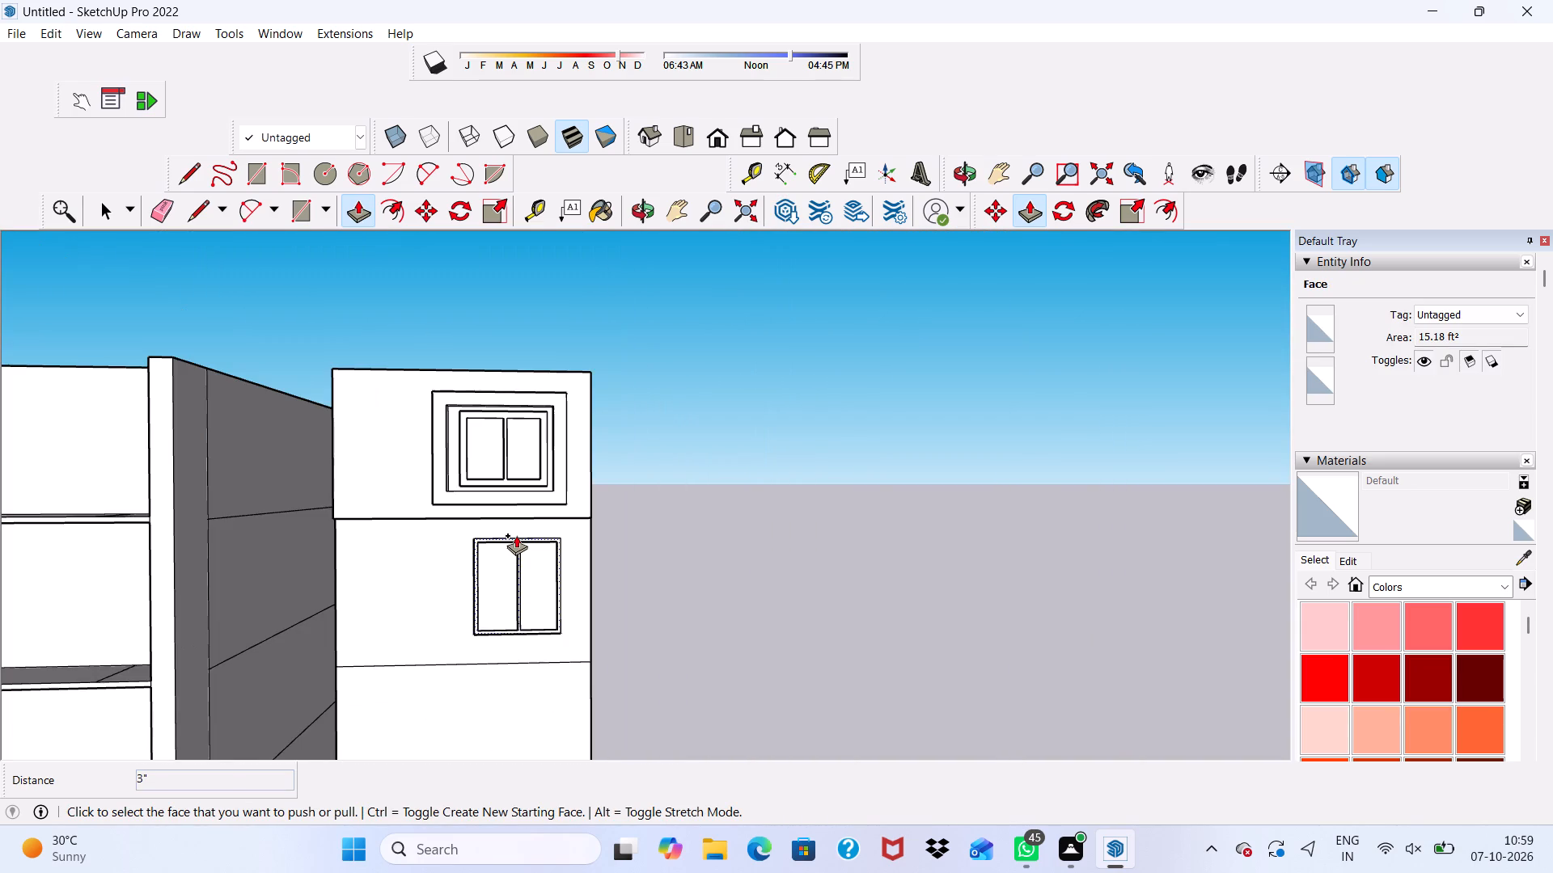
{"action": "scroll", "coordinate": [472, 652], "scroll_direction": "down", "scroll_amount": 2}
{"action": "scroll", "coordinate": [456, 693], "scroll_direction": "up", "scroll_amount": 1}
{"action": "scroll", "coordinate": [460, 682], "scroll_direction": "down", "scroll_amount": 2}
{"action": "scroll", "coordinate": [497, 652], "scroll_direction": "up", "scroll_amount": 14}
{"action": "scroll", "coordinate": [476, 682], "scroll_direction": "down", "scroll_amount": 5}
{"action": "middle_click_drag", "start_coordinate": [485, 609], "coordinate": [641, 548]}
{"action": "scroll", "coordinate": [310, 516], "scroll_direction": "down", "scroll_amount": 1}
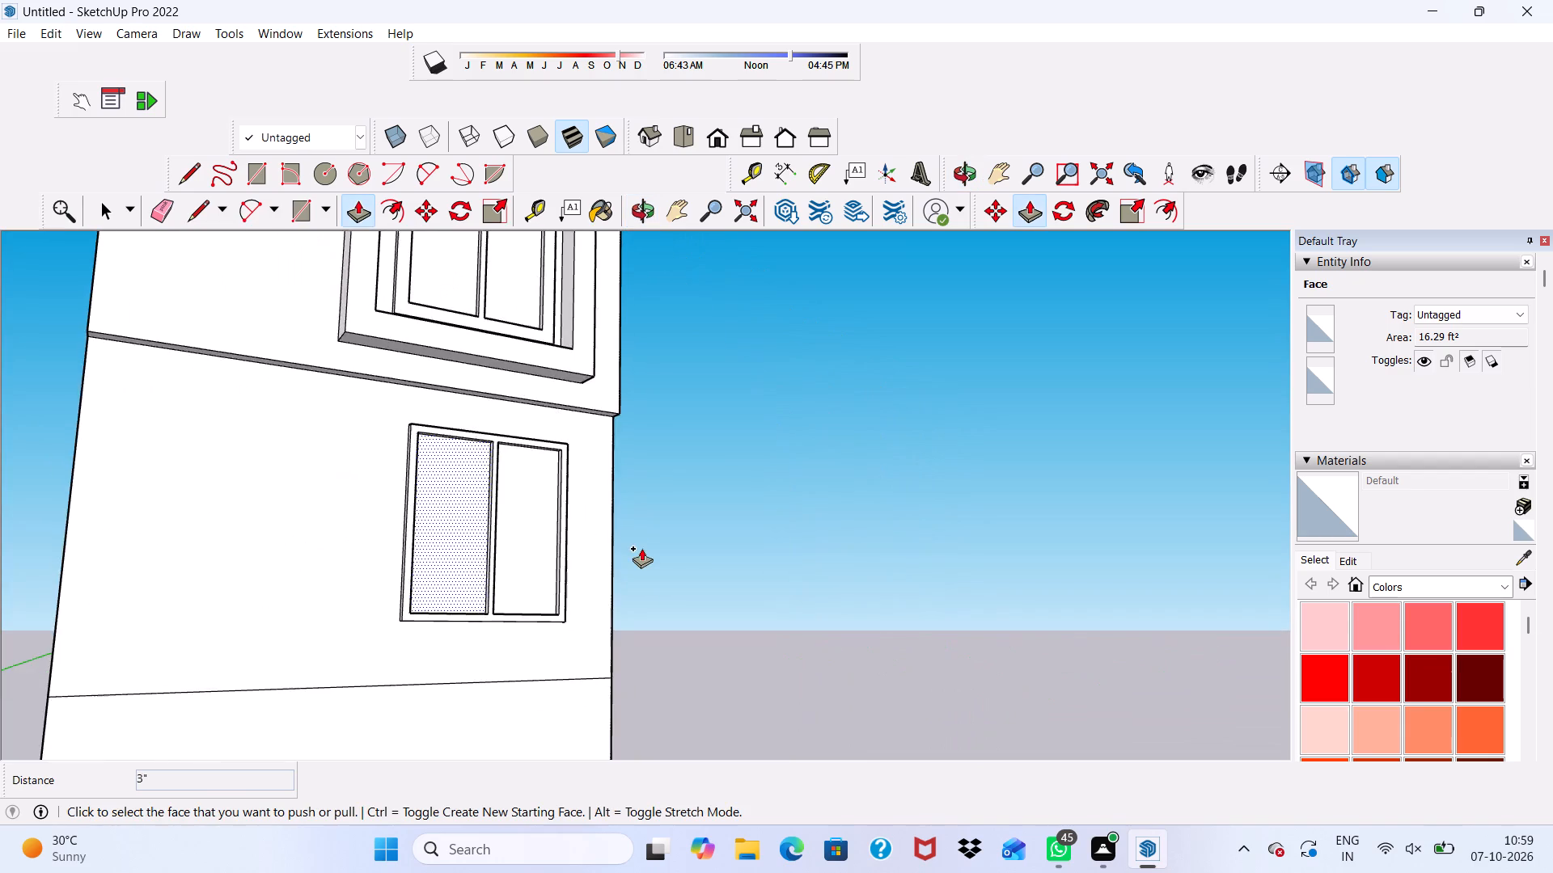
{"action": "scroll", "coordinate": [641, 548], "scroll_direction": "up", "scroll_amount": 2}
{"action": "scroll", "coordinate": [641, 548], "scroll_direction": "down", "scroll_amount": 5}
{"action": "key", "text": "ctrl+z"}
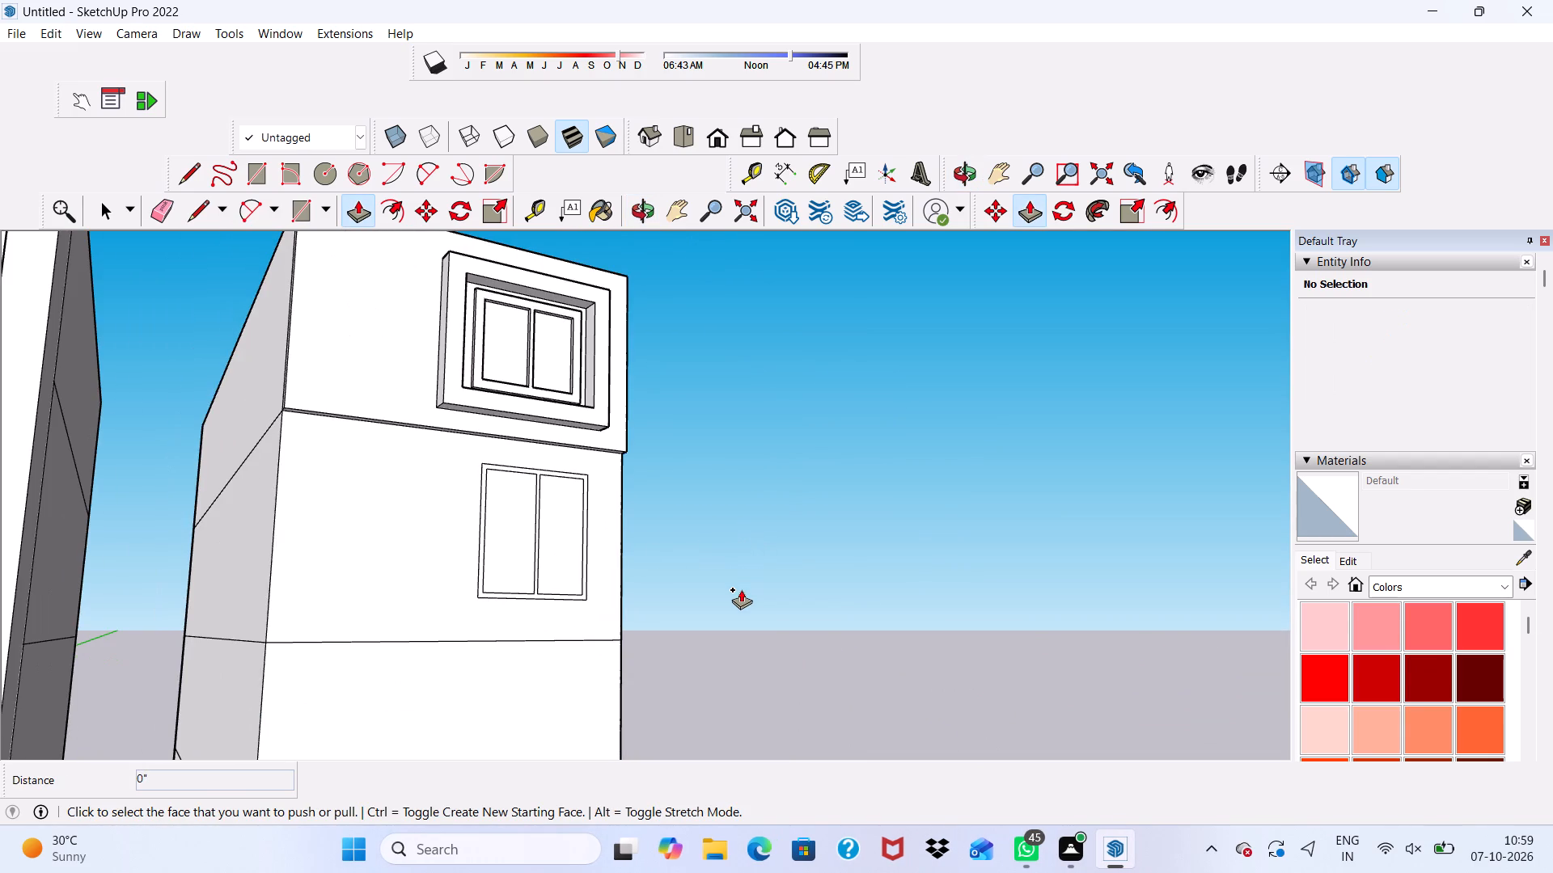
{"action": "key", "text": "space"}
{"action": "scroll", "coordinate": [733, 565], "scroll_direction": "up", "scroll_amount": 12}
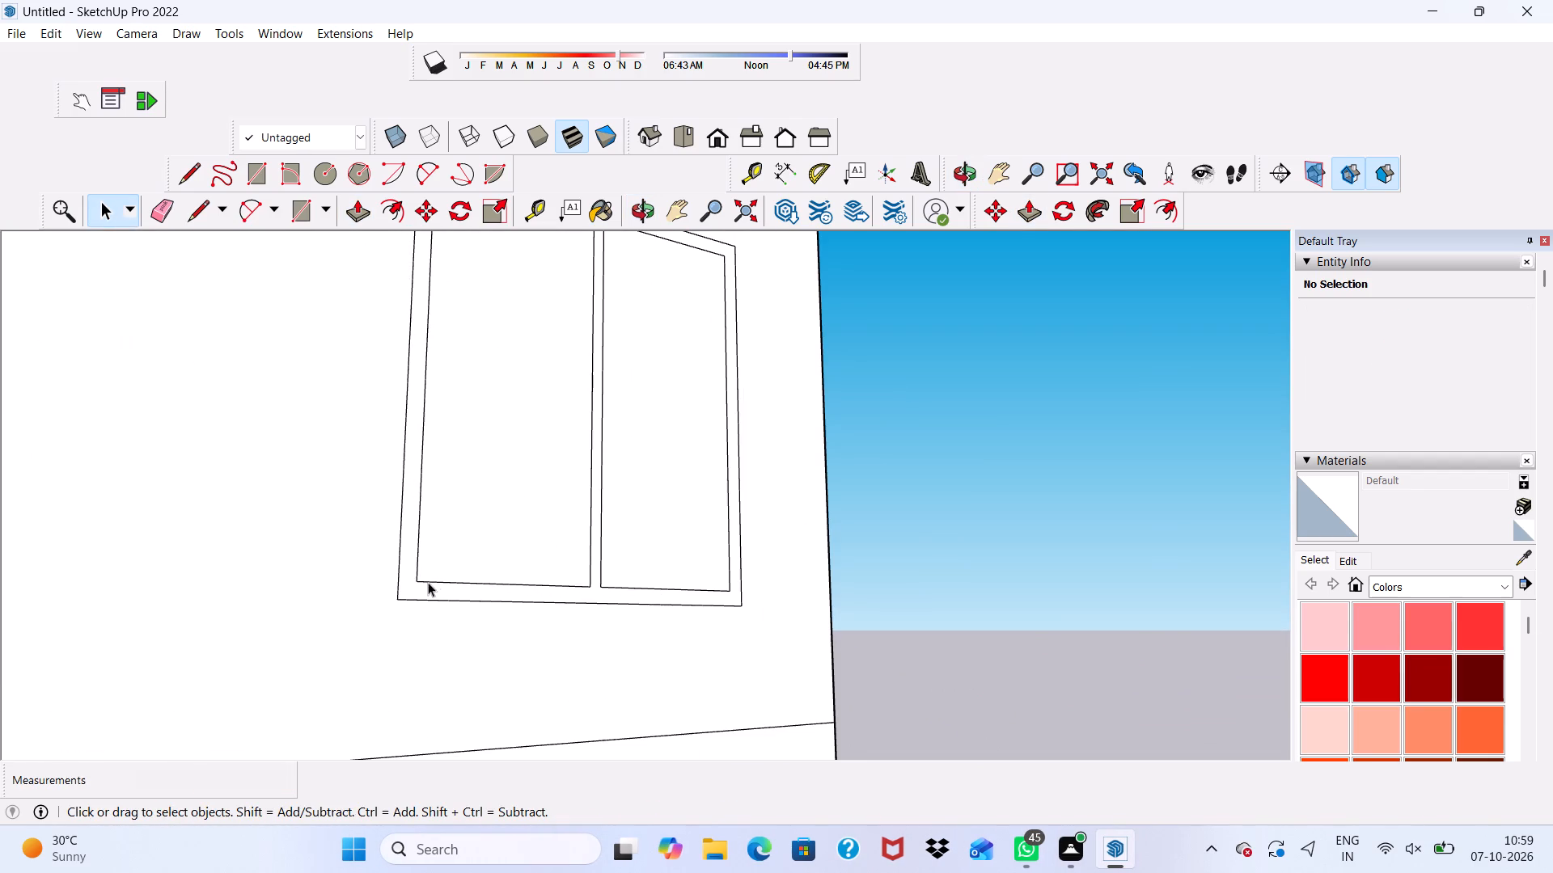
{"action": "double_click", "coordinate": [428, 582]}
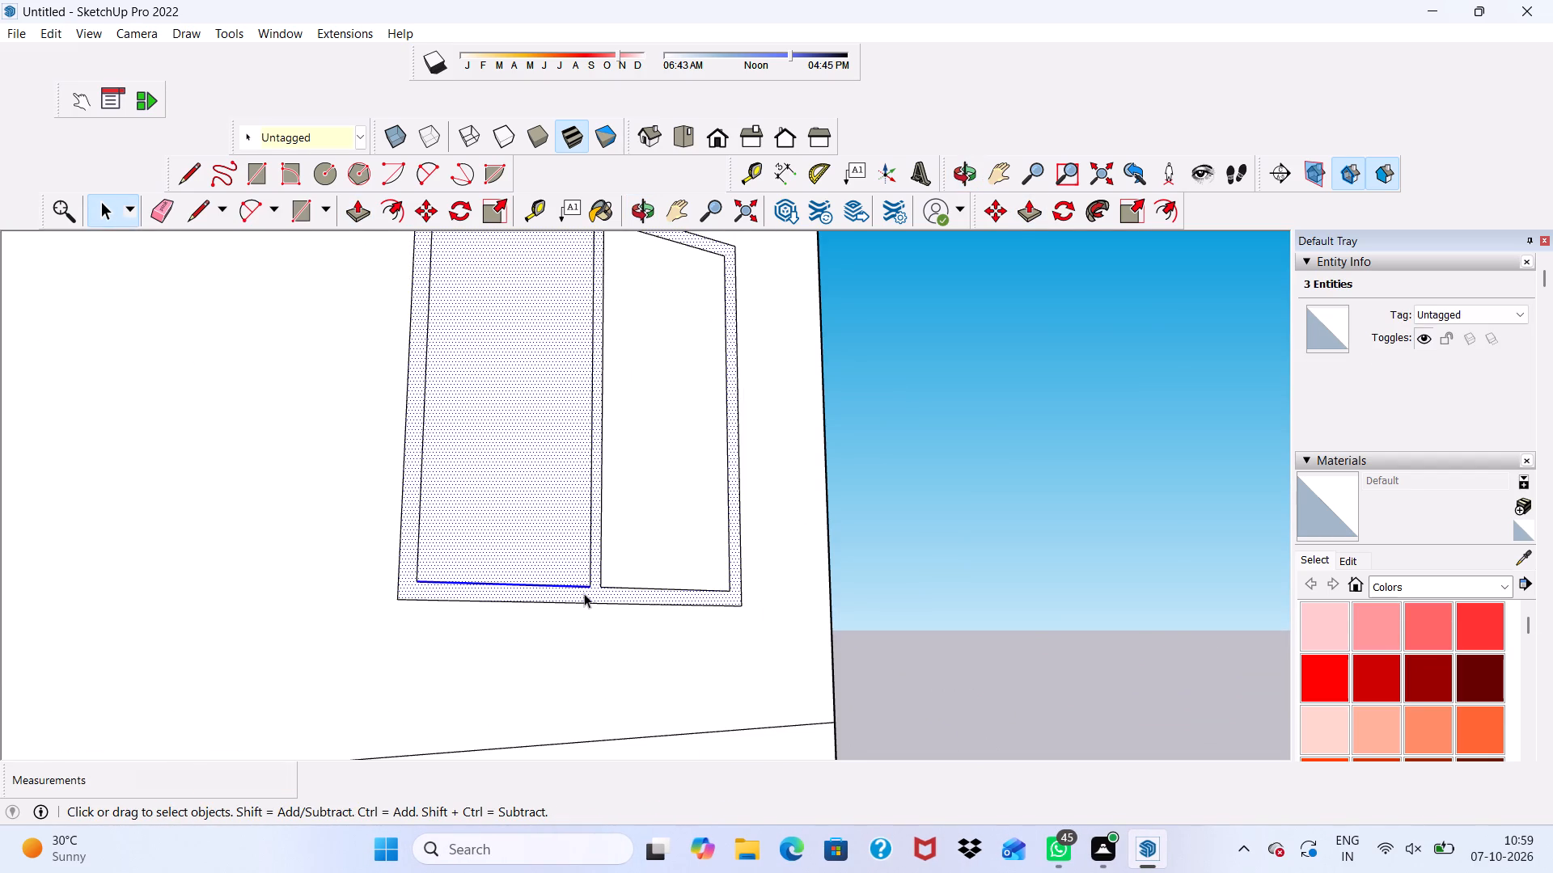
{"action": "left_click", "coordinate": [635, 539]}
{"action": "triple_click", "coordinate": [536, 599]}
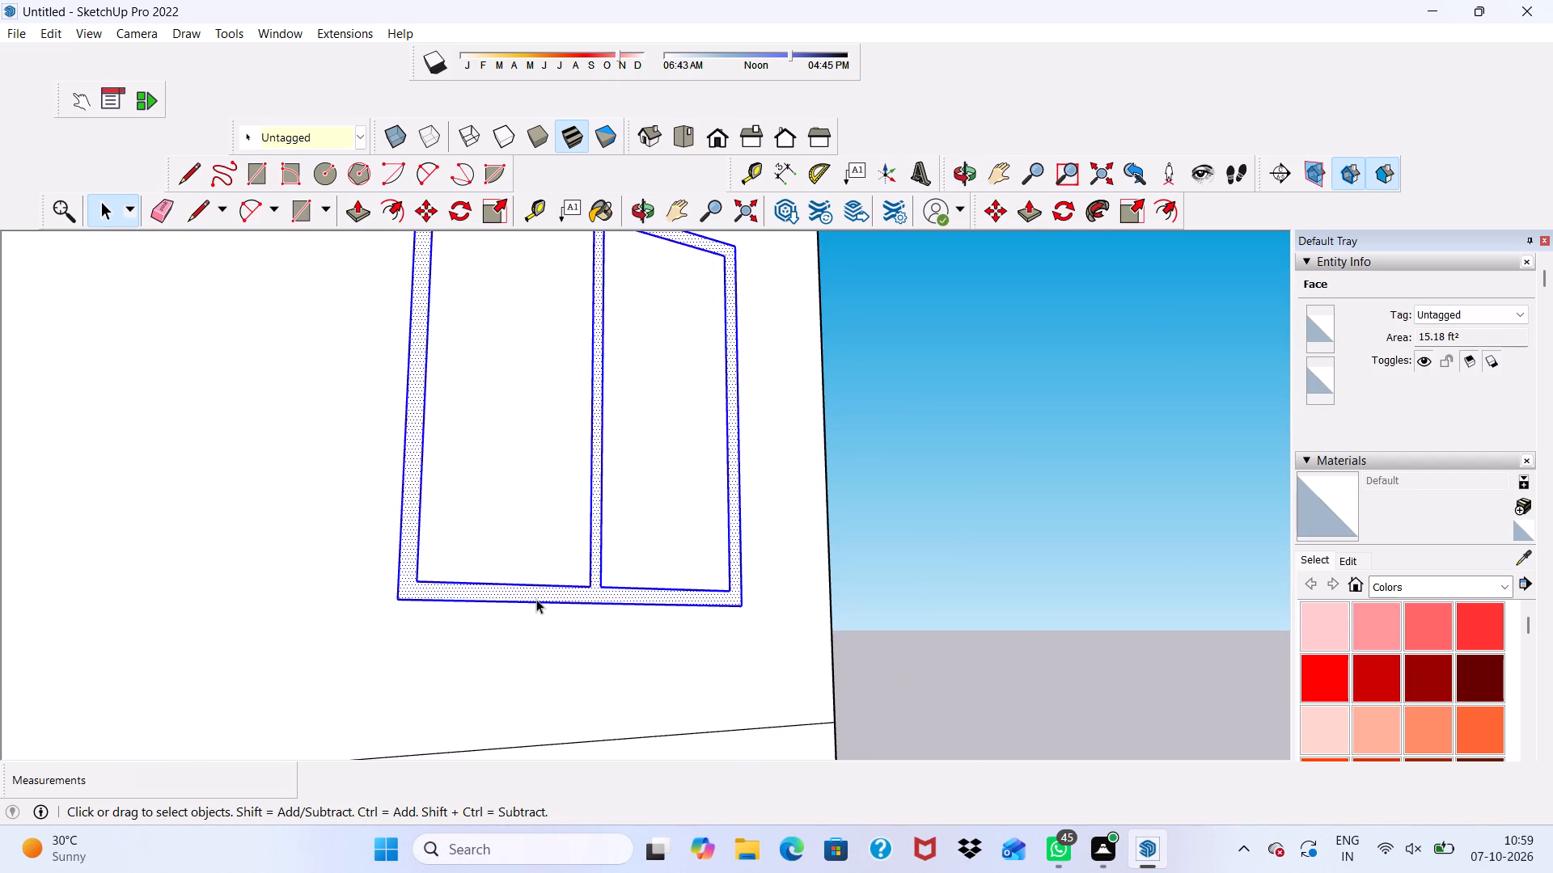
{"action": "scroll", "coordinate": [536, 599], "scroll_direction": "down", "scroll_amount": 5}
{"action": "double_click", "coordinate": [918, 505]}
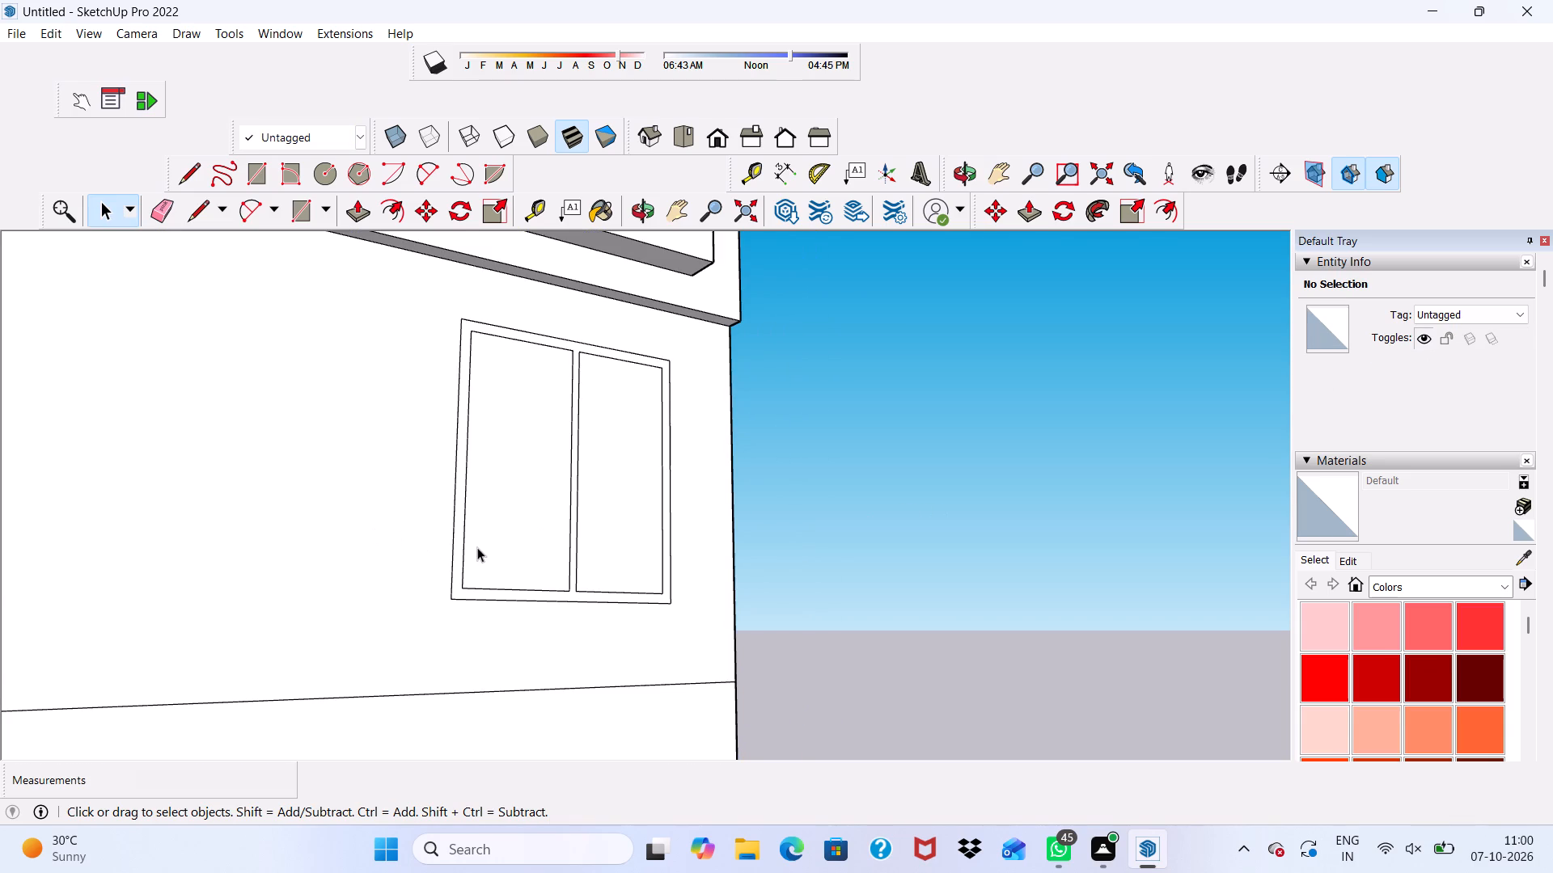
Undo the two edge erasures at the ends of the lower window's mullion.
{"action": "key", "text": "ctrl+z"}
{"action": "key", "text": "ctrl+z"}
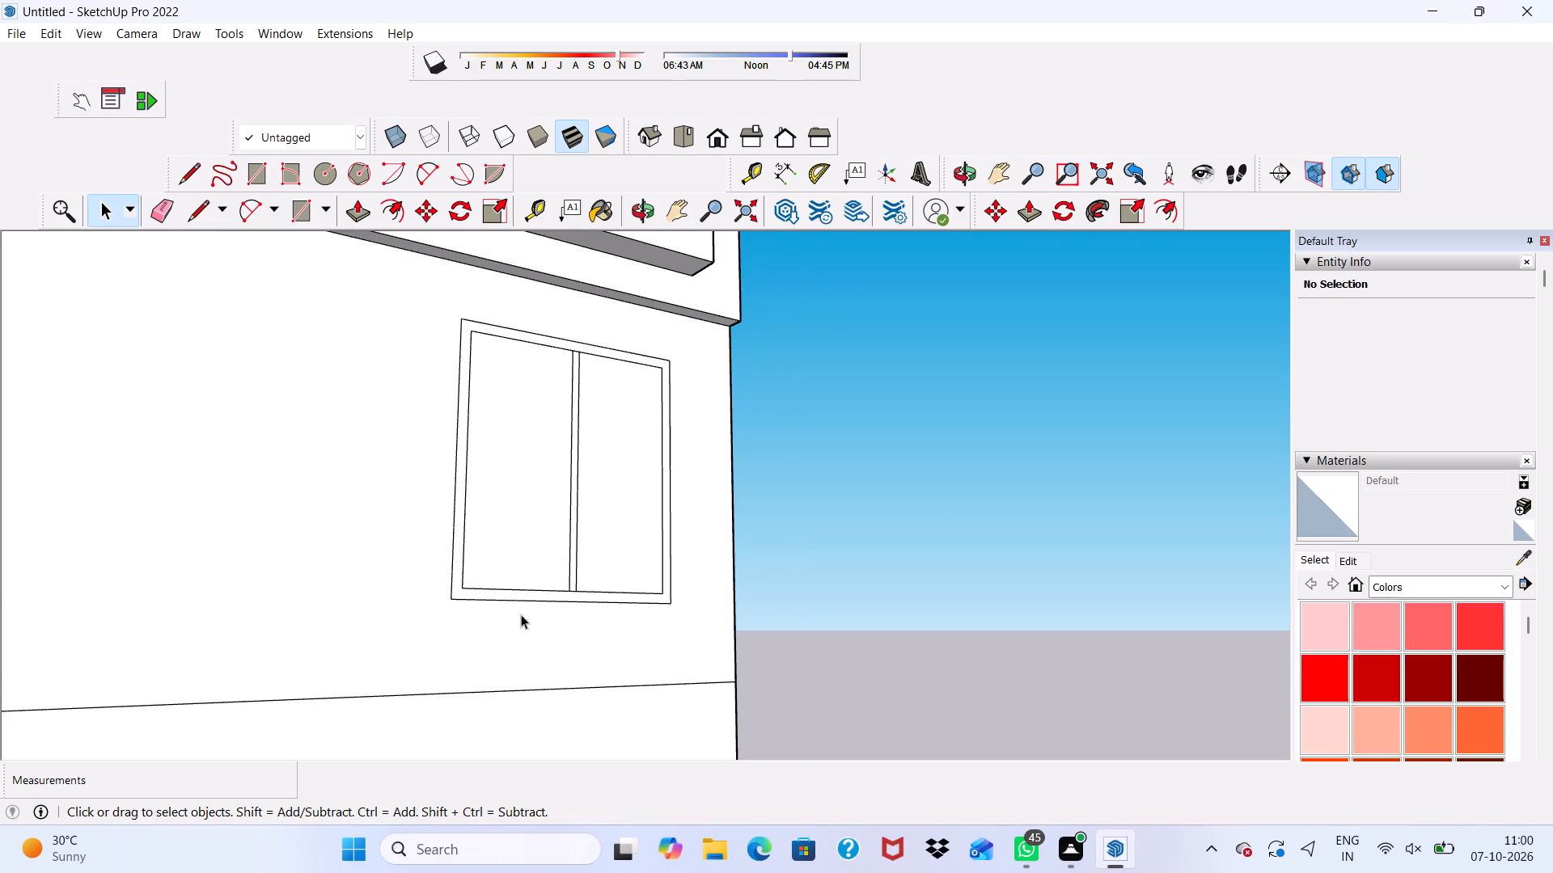
Copy the lower window's outer frame face straight down about 9' 9" onto the storey below on the narrow block.
{"action": "double_click", "coordinate": [531, 592]}
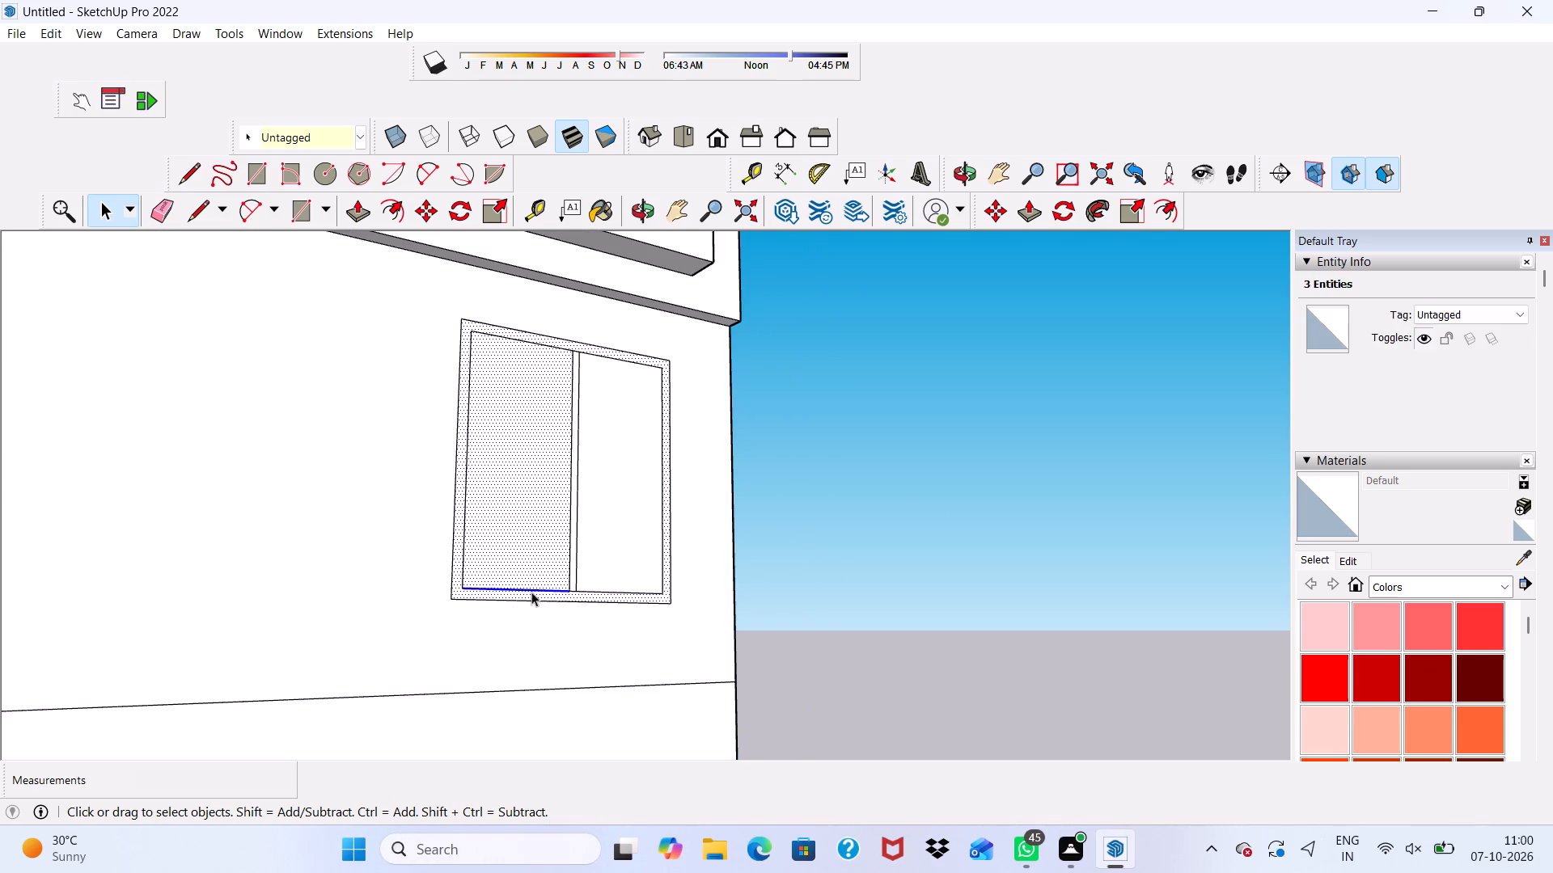
{"action": "triple_click", "coordinate": [531, 592]}
{"action": "left_click", "coordinate": [945, 526]}
{"action": "scroll", "coordinate": [575, 589], "scroll_direction": "up", "scroll_amount": 3}
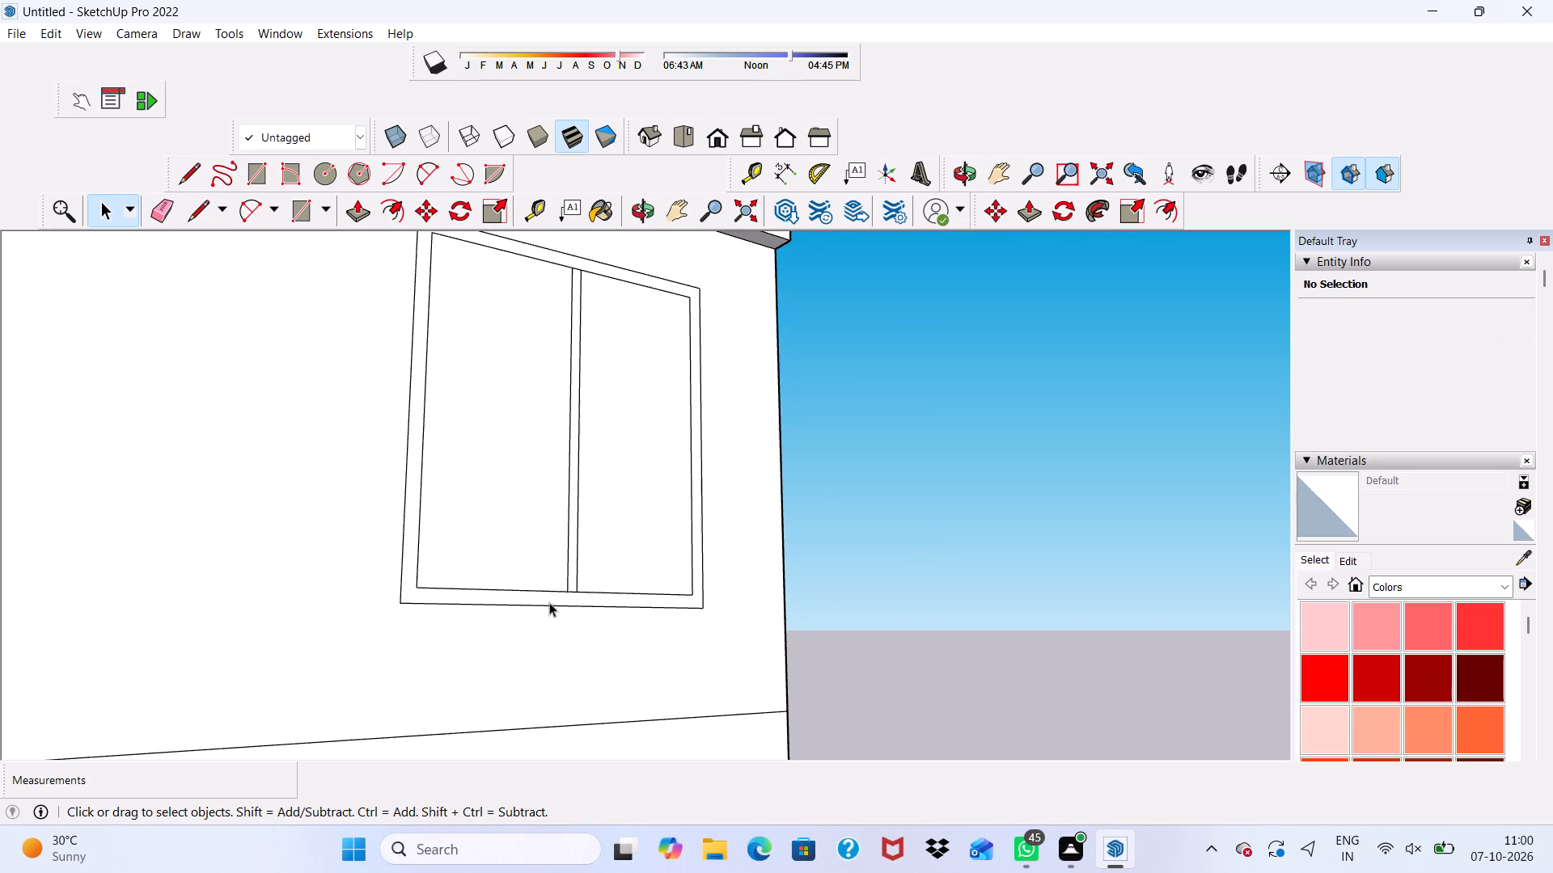
{"action": "left_click", "coordinate": [549, 602]}
{"action": "left_click", "coordinate": [549, 602]}
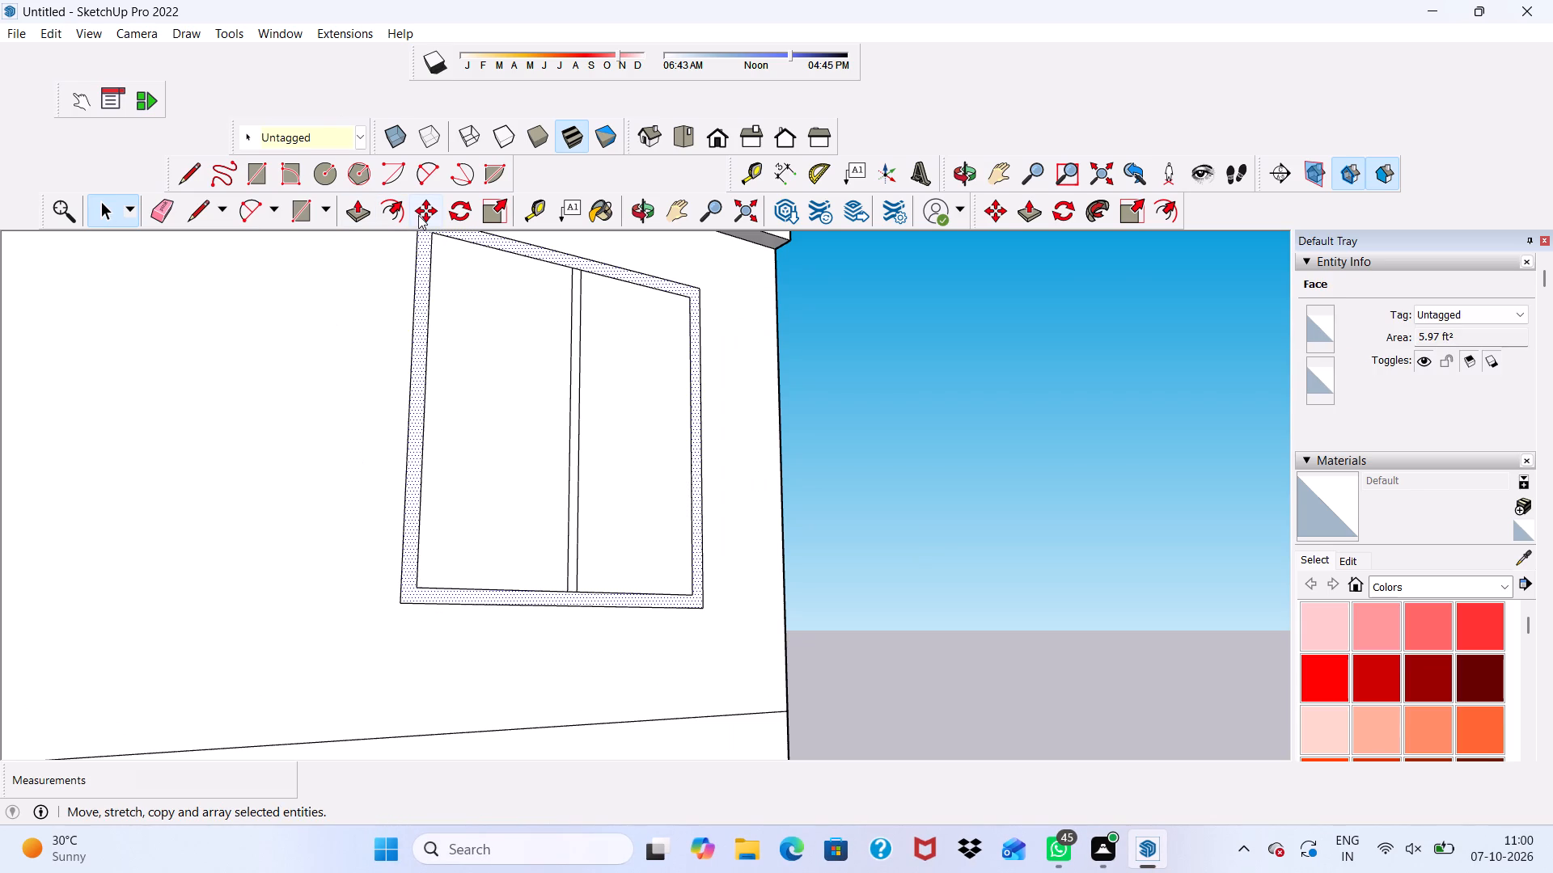
{"action": "left_click", "coordinate": [421, 213]}
{"action": "left_click", "coordinate": [531, 597]}
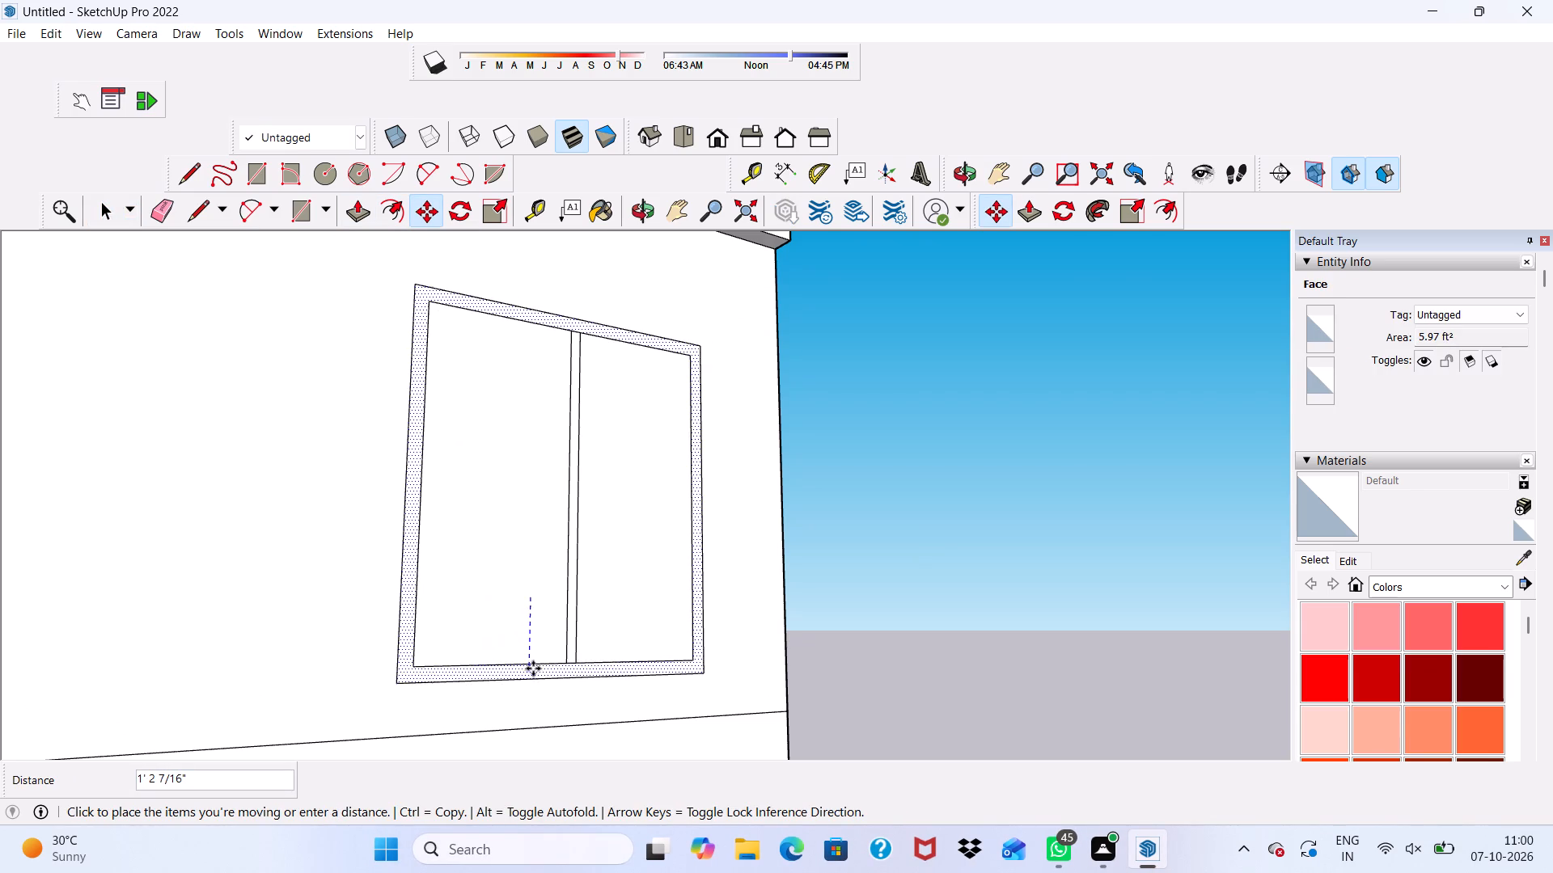
{"action": "scroll", "coordinate": [530, 654], "scroll_direction": "down", "scroll_amount": 12}
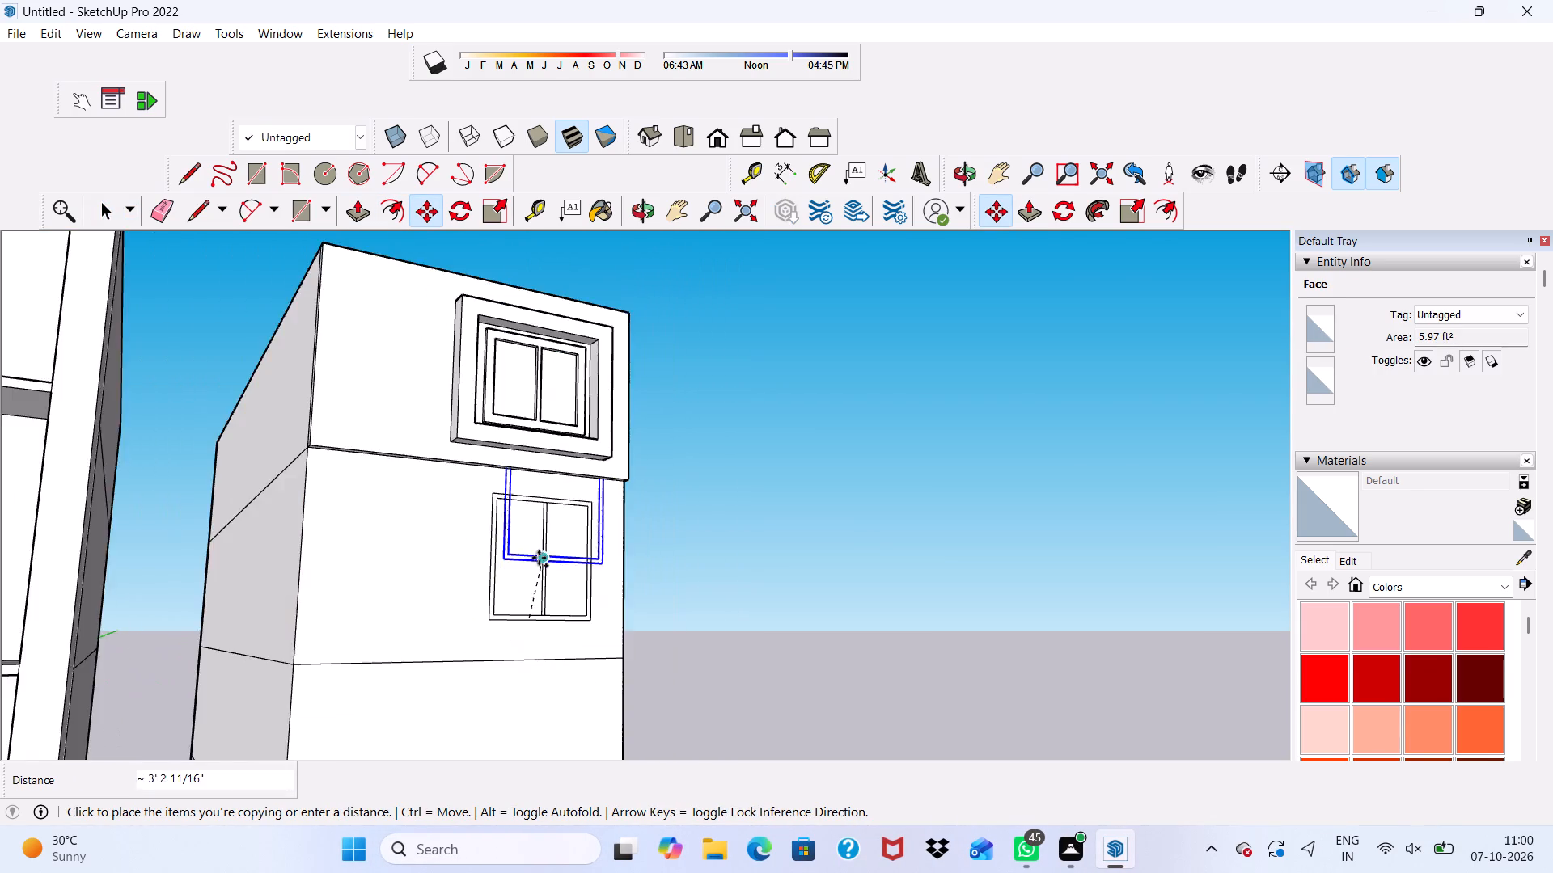
{"action": "scroll", "coordinate": [539, 558], "scroll_direction": "down", "scroll_amount": 4}
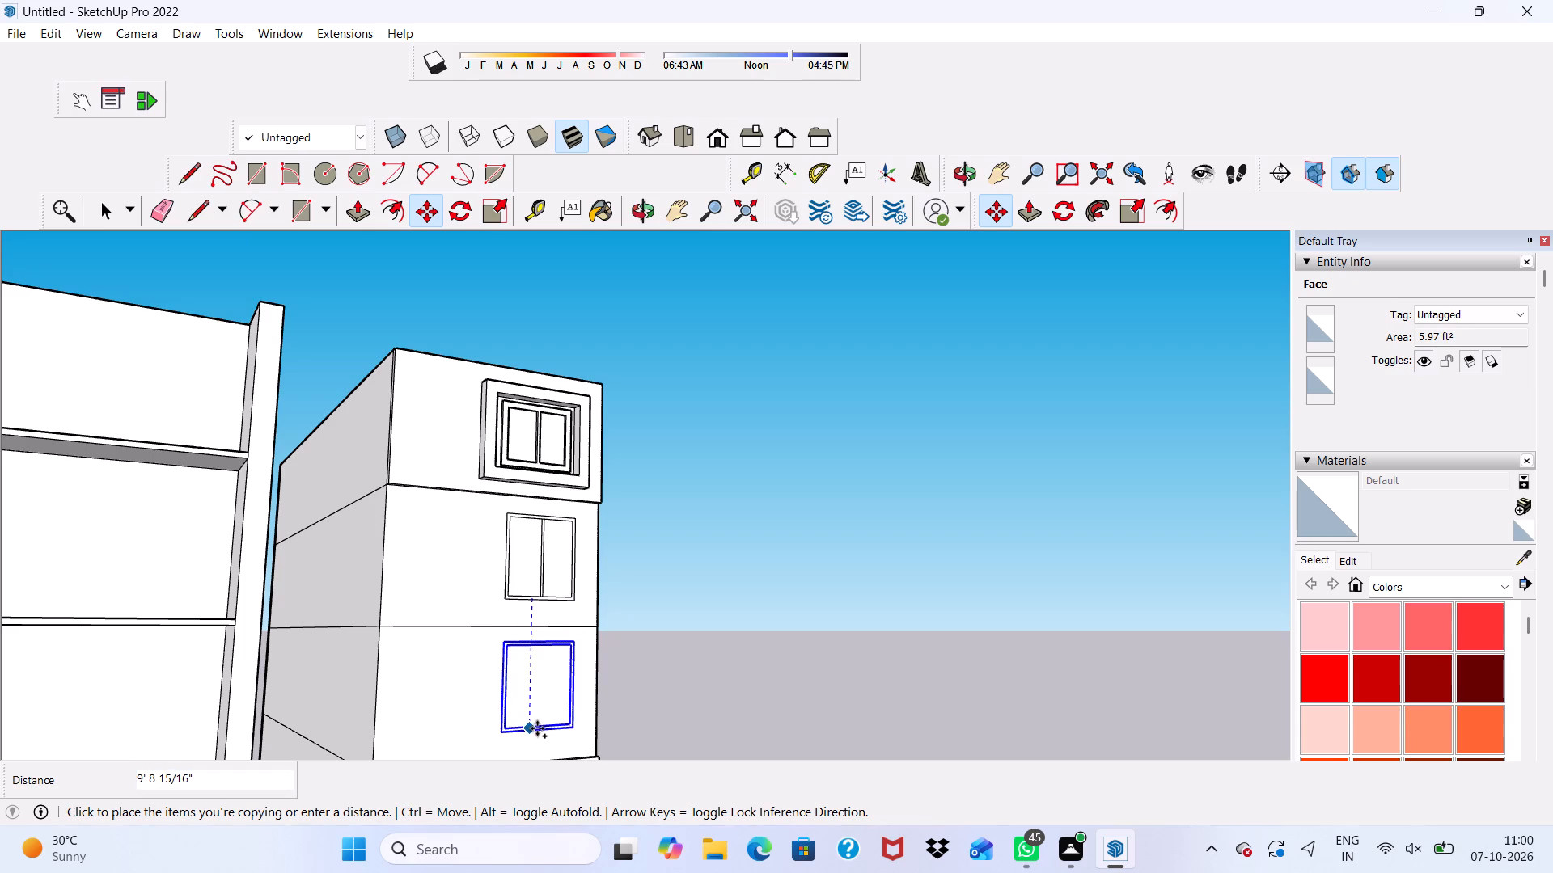
{"action": "left_click", "coordinate": [537, 728]}
{"action": "left_click", "coordinate": [717, 626]}
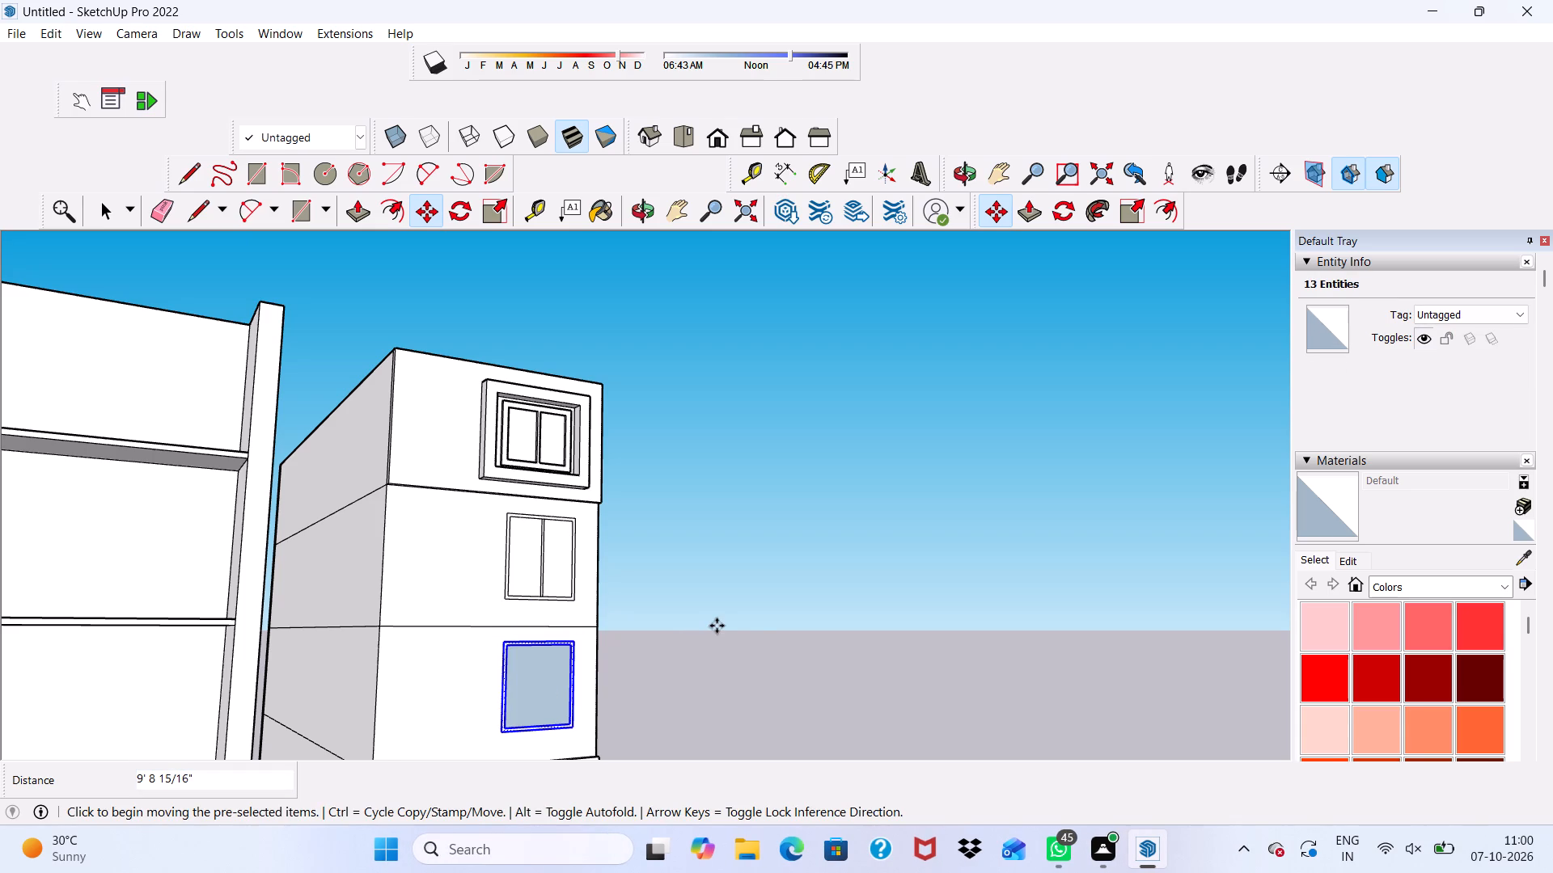
{"action": "key", "text": "space"}
Draw a mullion rectangle about 6' 3/4" tall and 2 1/2" wide from the midpoint of the copied second-storey window's inner top edge.
{"action": "left_click", "coordinate": [567, 695]}
{"action": "scroll", "coordinate": [566, 695], "scroll_direction": "up", "scroll_amount": 10}
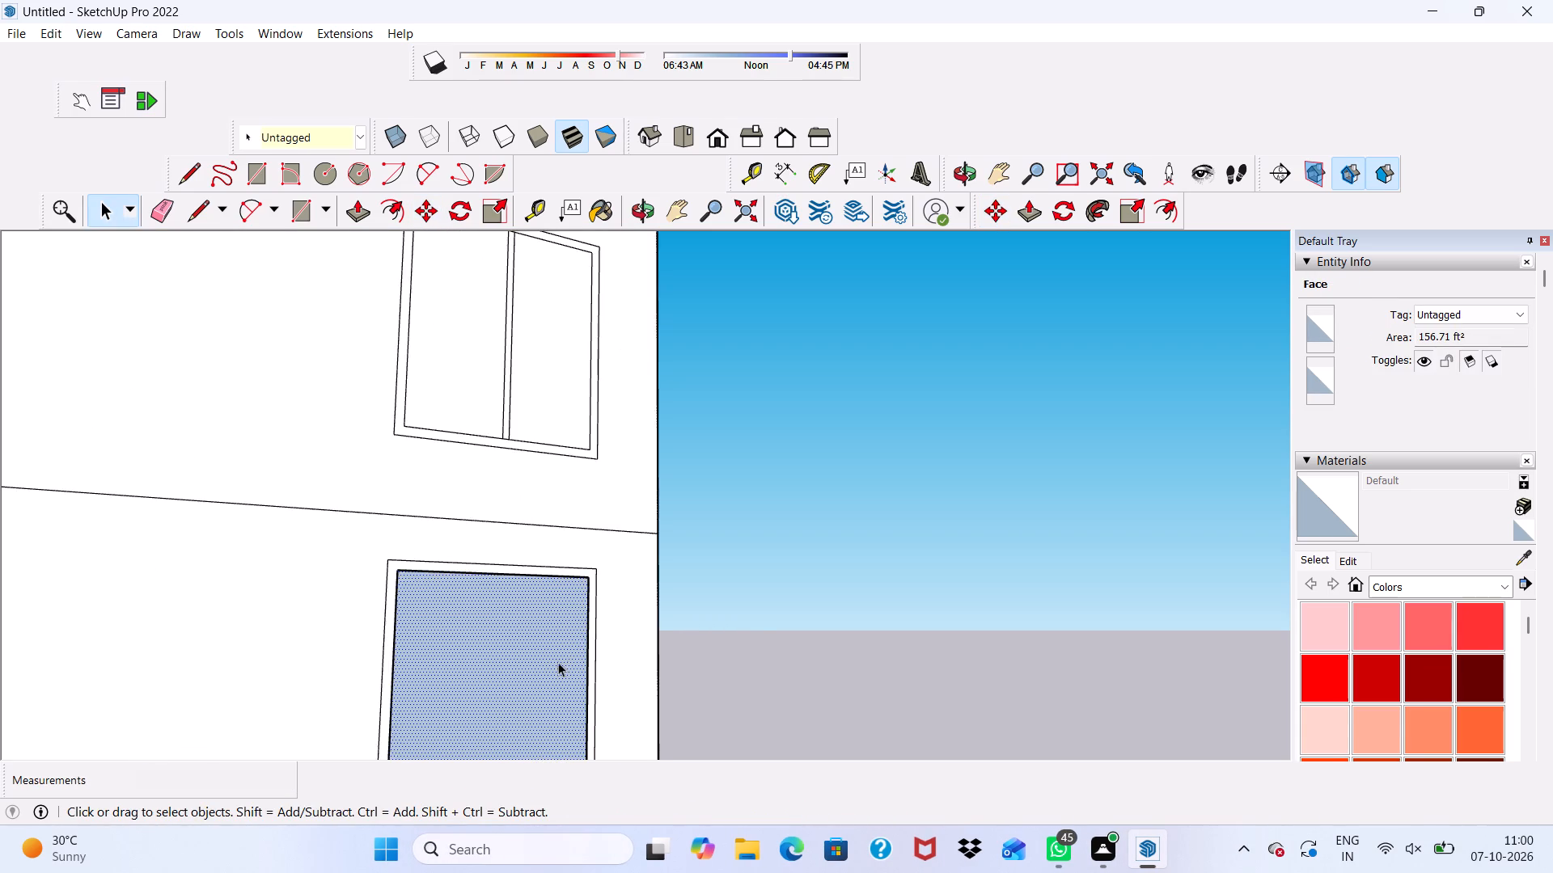
{"action": "middle_click_drag", "start_coordinate": [558, 662], "coordinate": [229, 618]}
{"action": "scroll", "coordinate": [304, 637], "scroll_direction": "down", "scroll_amount": 4}
{"action": "scroll", "coordinate": [387, 581], "scroll_direction": "up", "scroll_amount": 2}
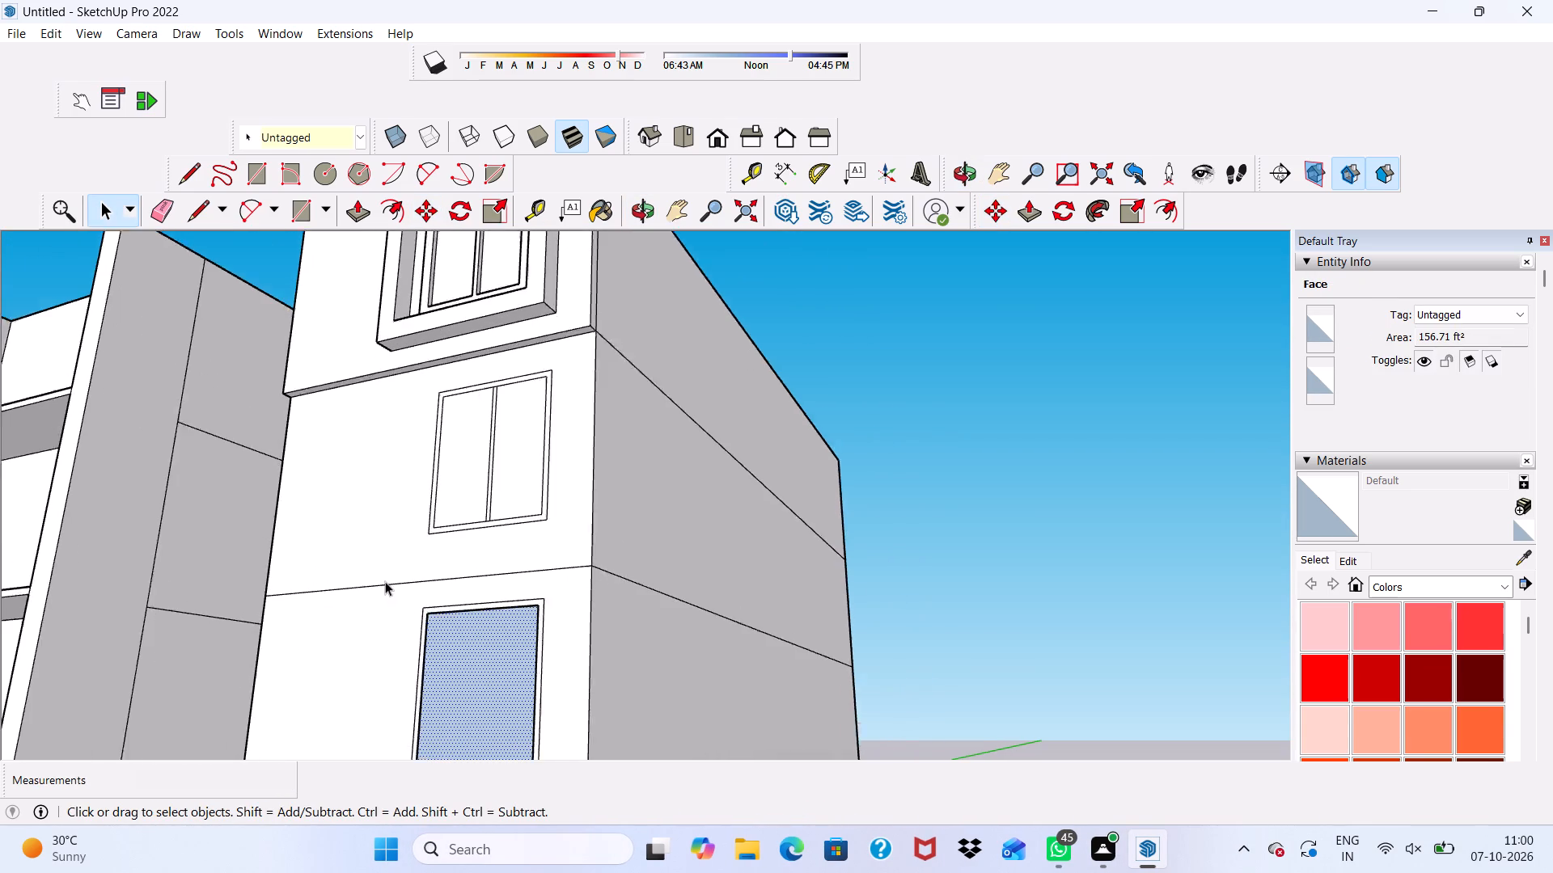
{"action": "scroll", "coordinate": [385, 581], "scroll_direction": "up", "scroll_amount": 2}
{"action": "middle_click_drag", "start_coordinate": [391, 691], "coordinate": [524, 664]}
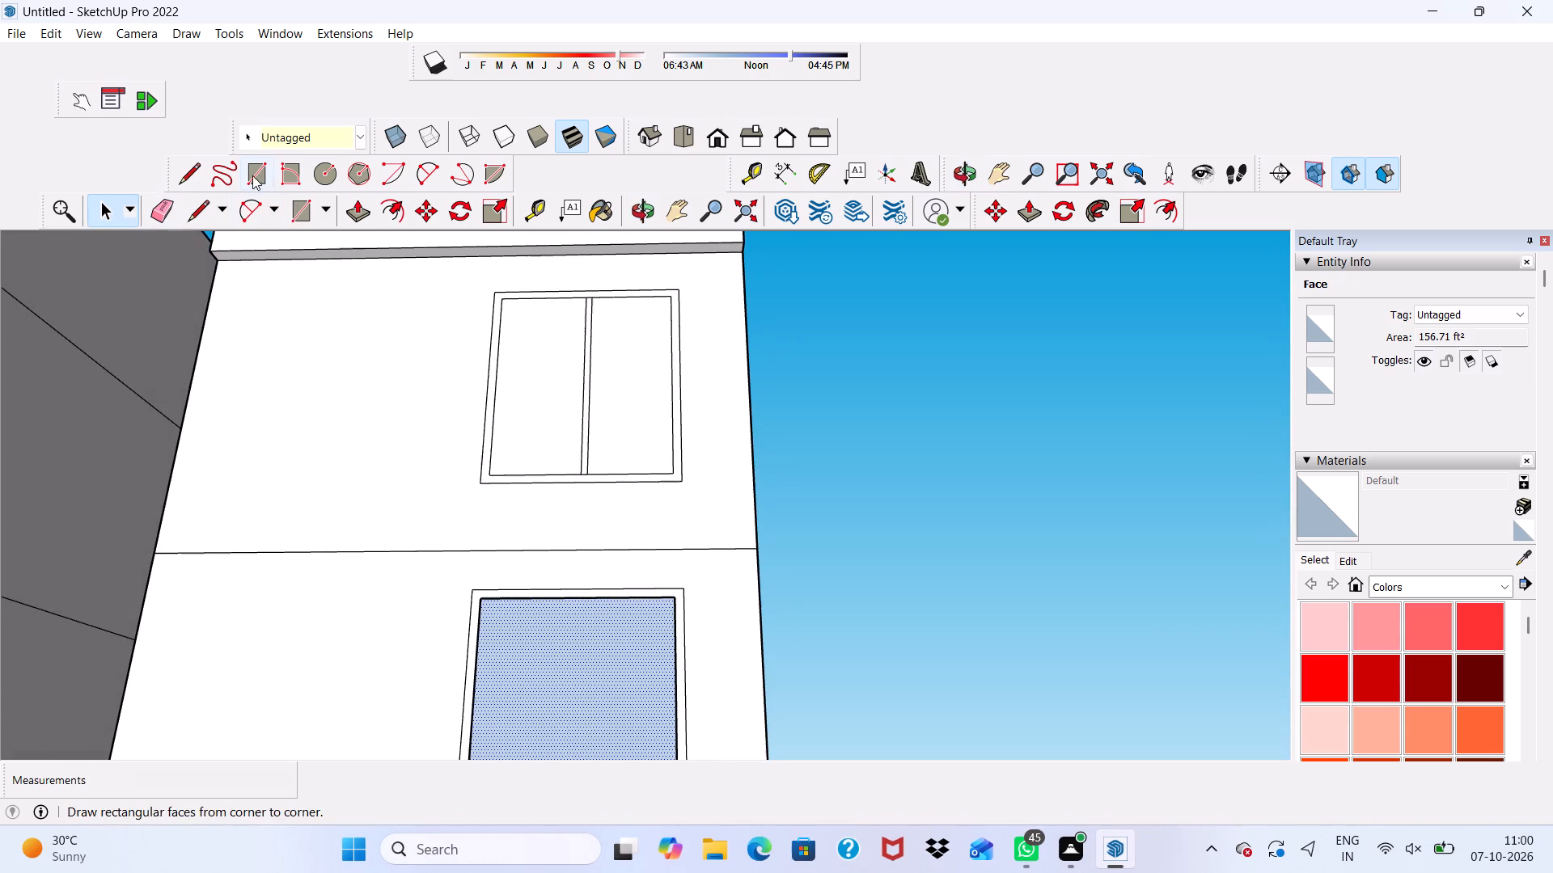
{"action": "left_click_drag", "start_coordinate": [252, 175], "coordinate": [264, 217]}
{"action": "scroll", "coordinate": [549, 615], "scroll_direction": "up", "scroll_amount": 3}
{"action": "left_click", "coordinate": [260, 163]}
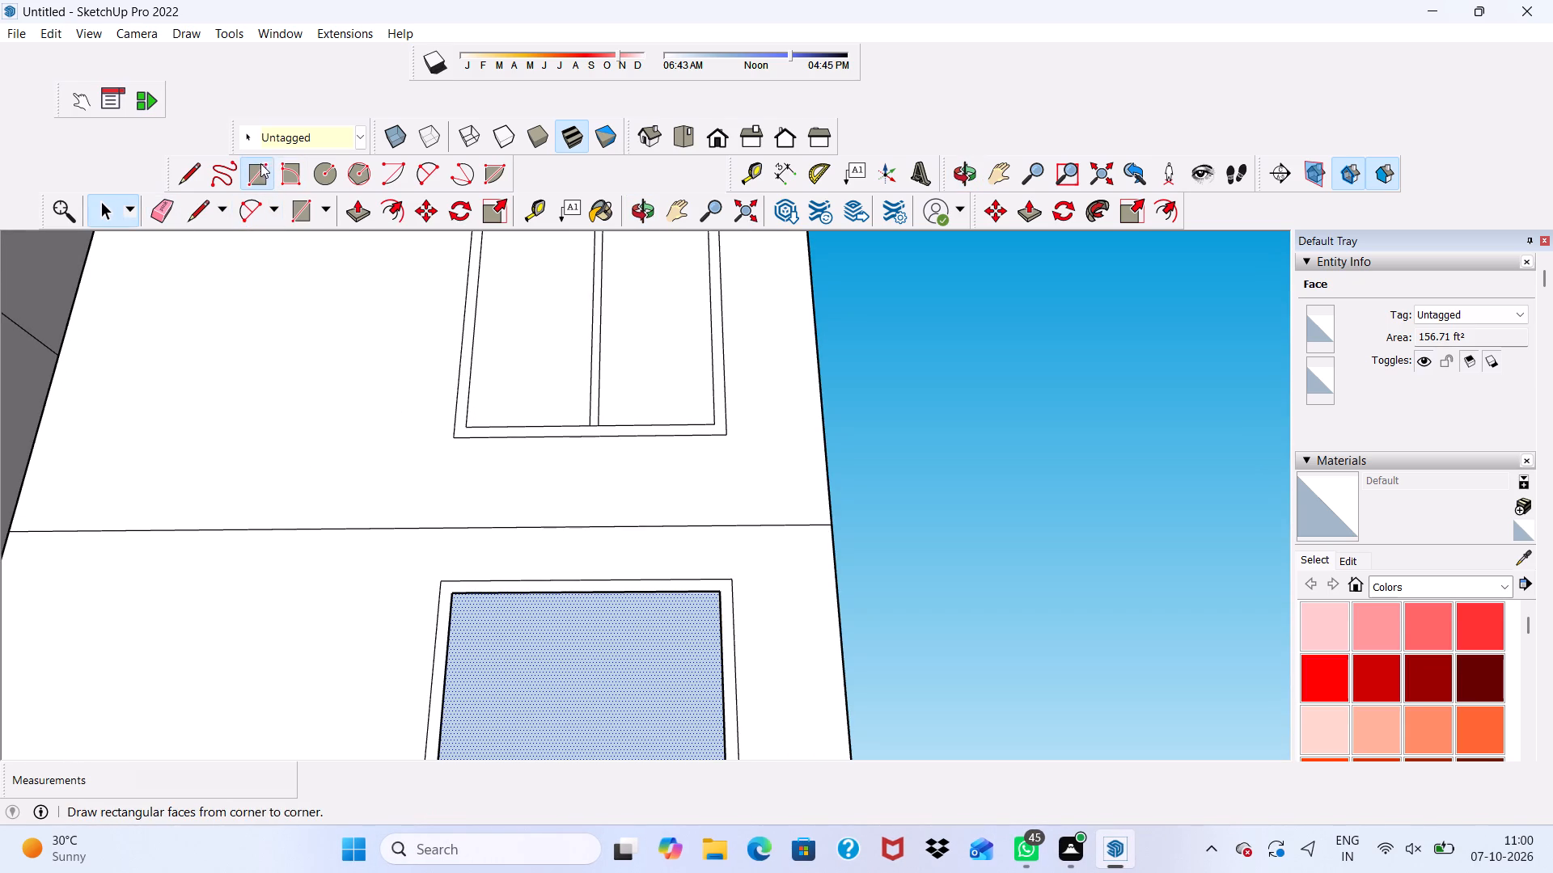
{"action": "left_click", "coordinate": [595, 593]}
{"action": "scroll", "coordinate": [604, 614], "scroll_direction": "down", "scroll_amount": 5}
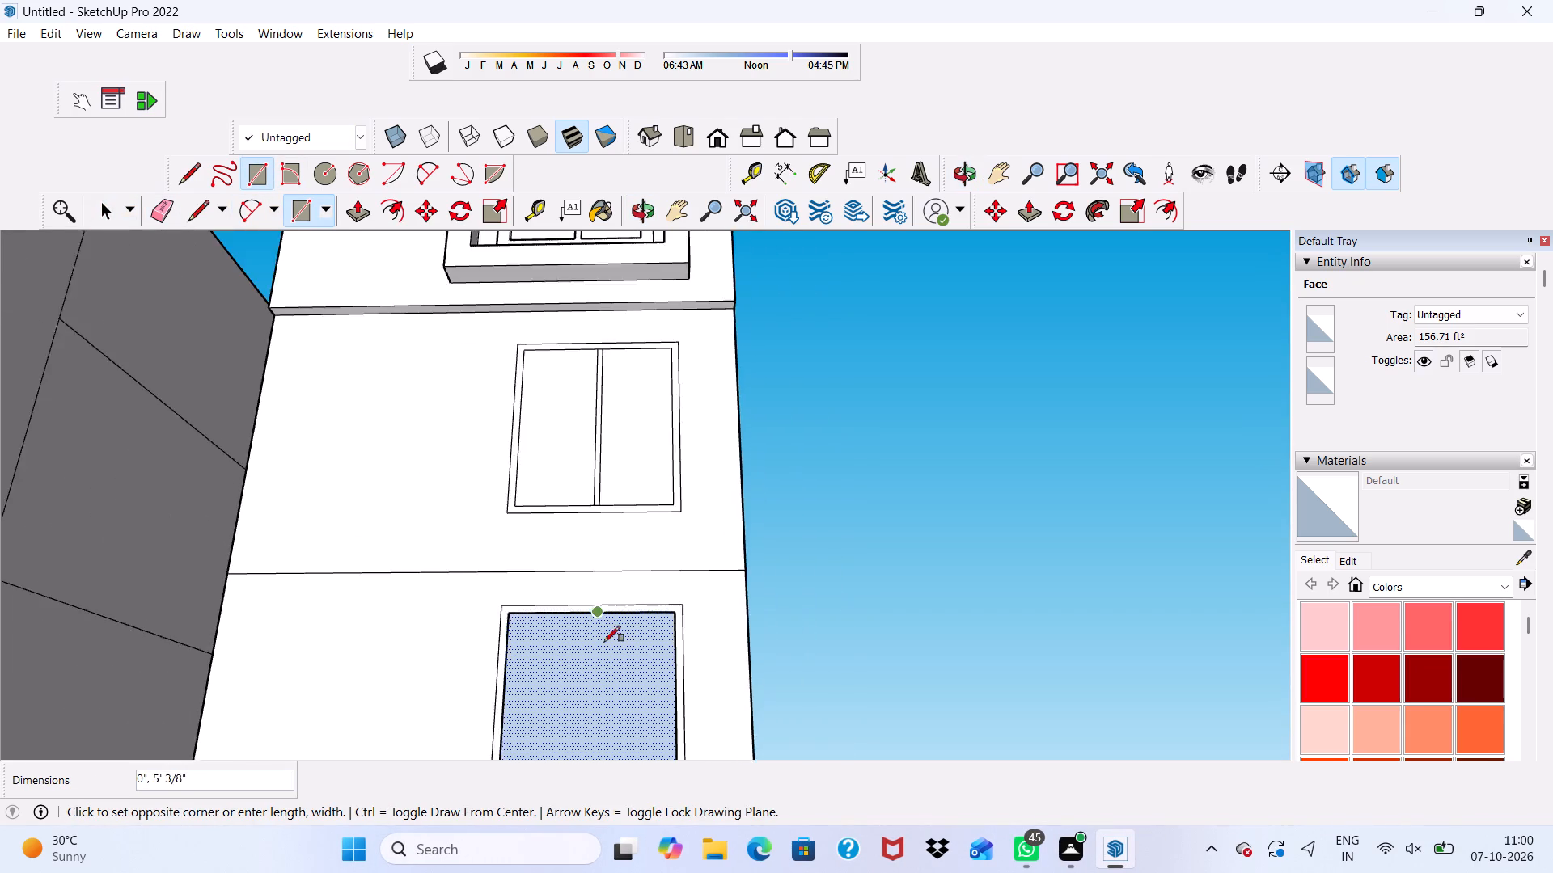
{"action": "scroll", "coordinate": [604, 642], "scroll_direction": "down", "scroll_amount": 7}
{"action": "scroll", "coordinate": [601, 731], "scroll_direction": "up", "scroll_amount": 10}
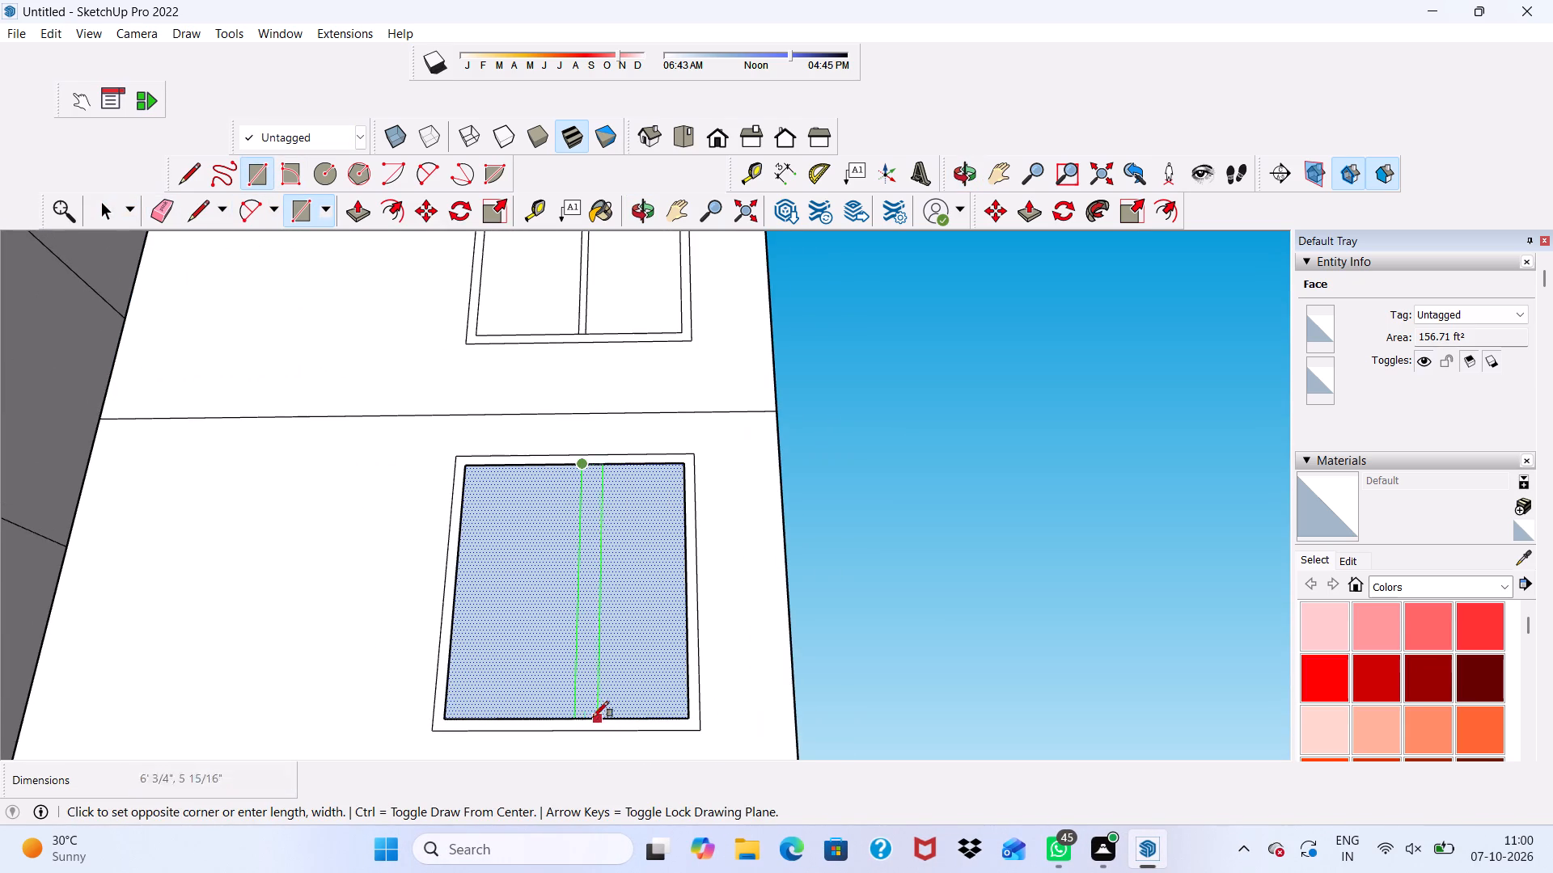
{"action": "scroll", "coordinate": [592, 719], "scroll_direction": "up", "scroll_amount": 2}
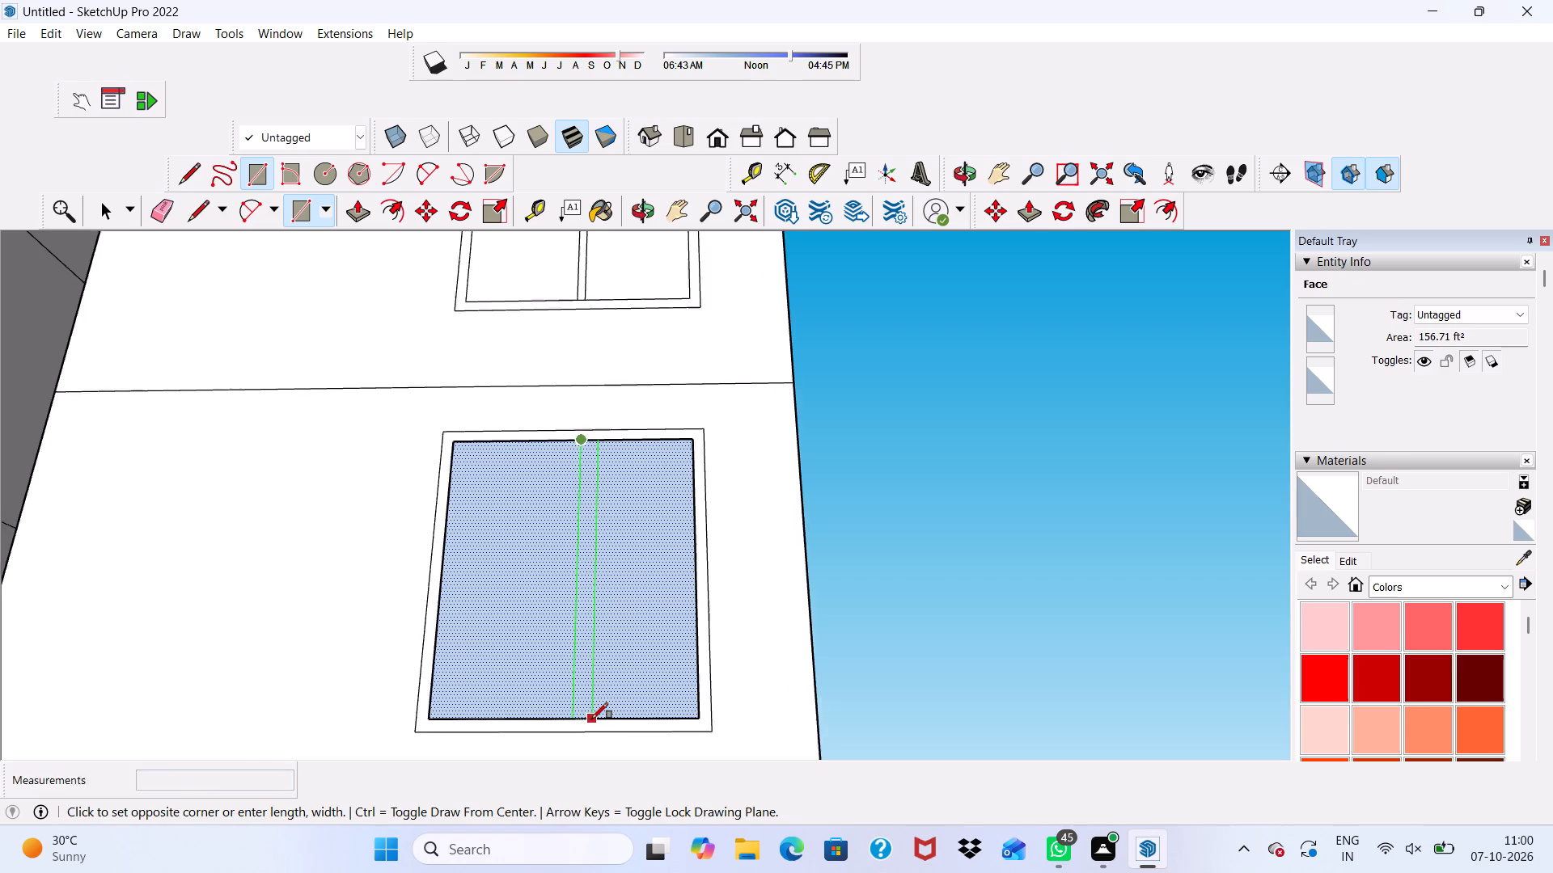
{"action": "scroll", "coordinate": [592, 719], "scroll_direction": "up", "scroll_amount": 3}
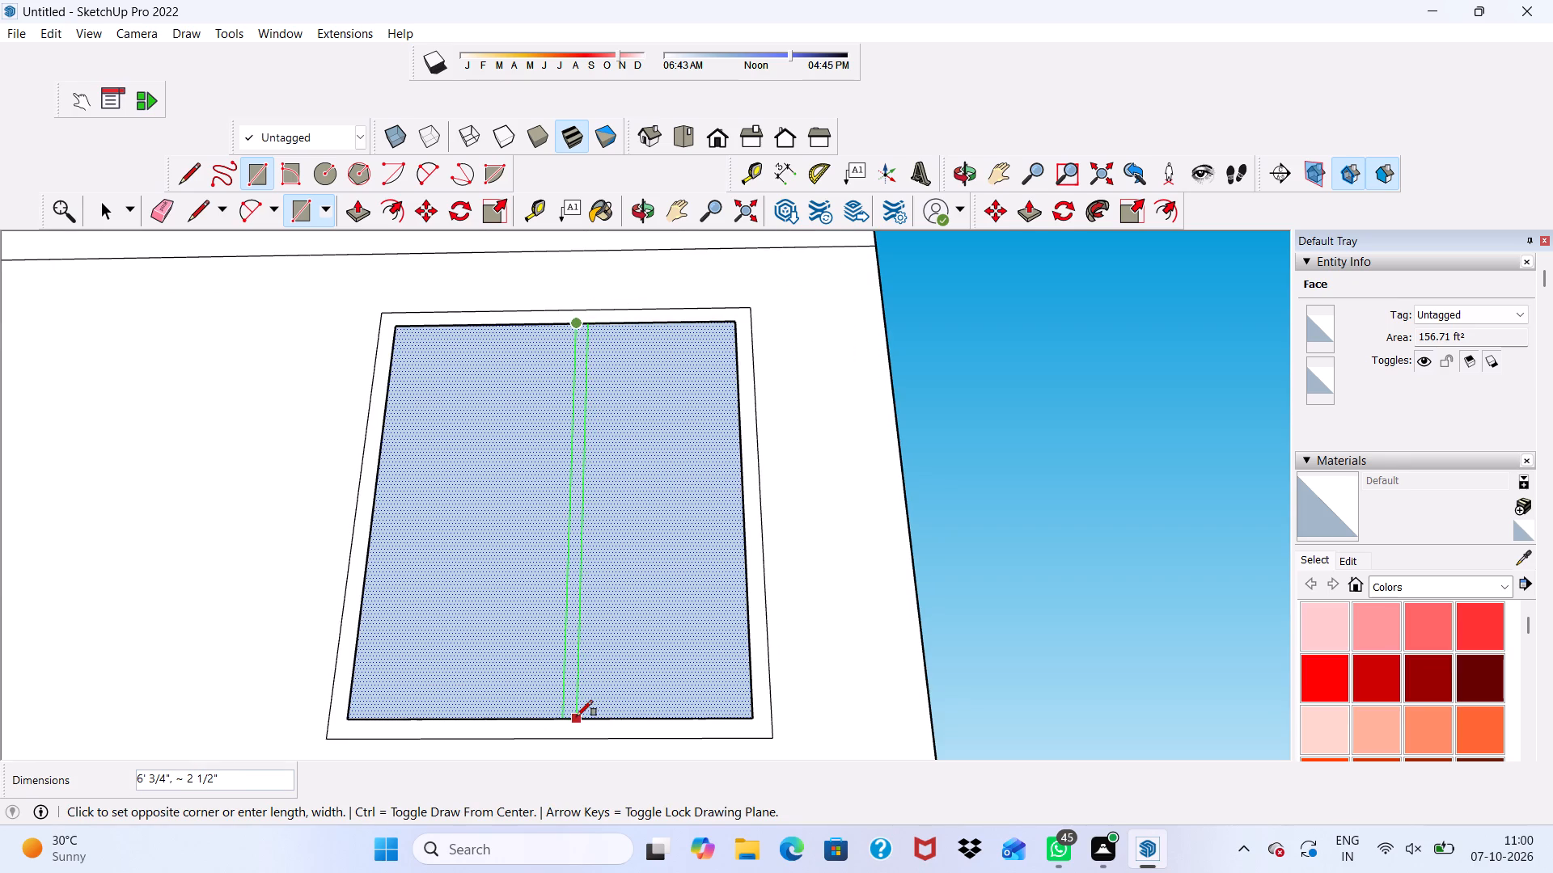
{"action": "left_click", "coordinate": [577, 716]}
{"action": "key", "text": "space"}
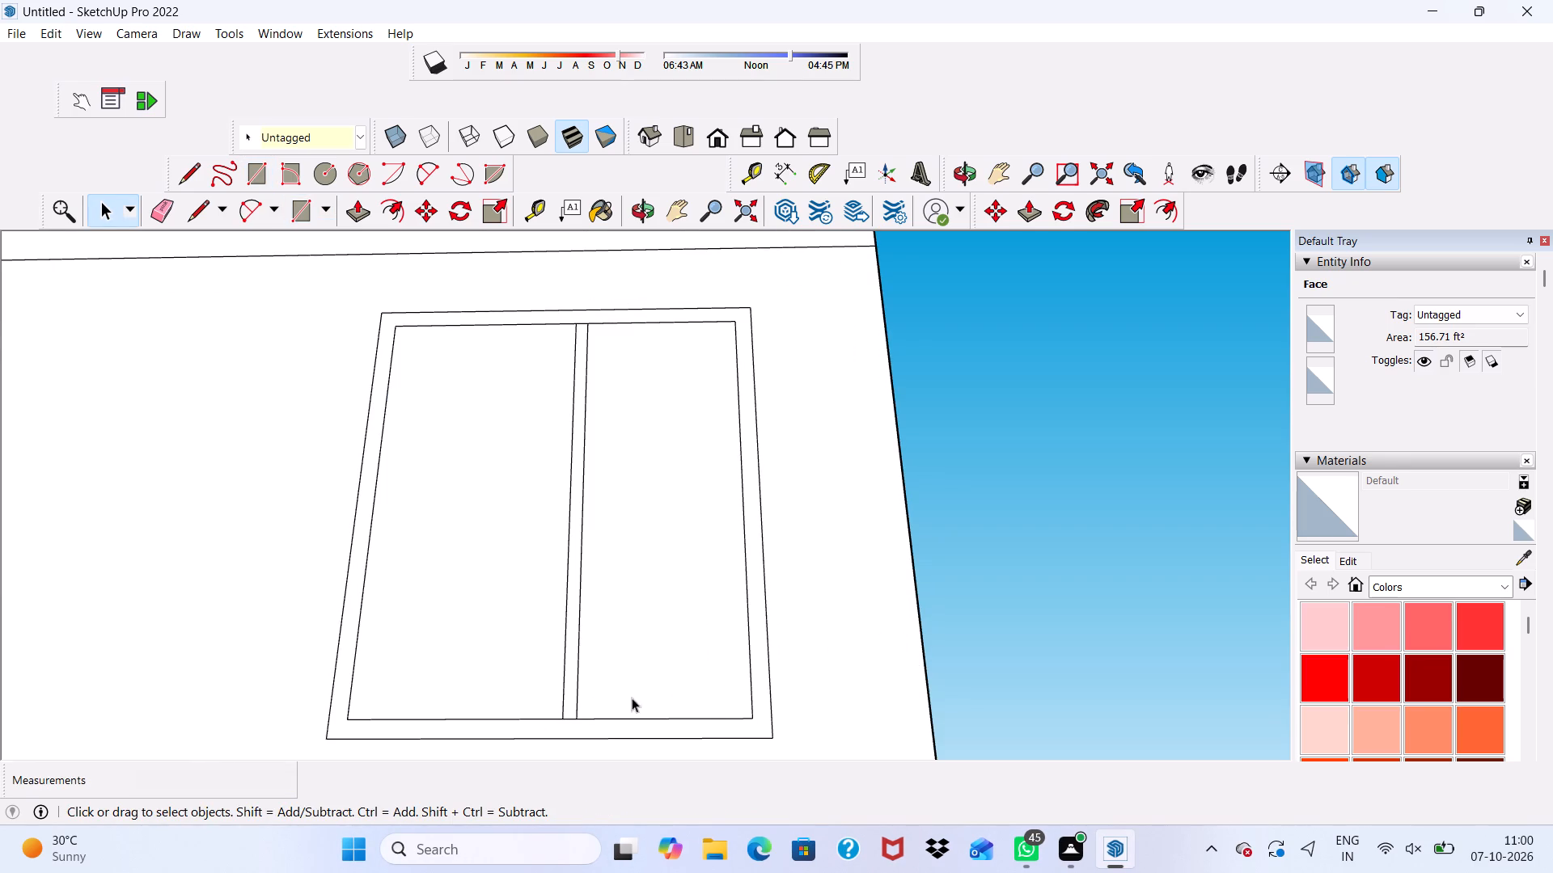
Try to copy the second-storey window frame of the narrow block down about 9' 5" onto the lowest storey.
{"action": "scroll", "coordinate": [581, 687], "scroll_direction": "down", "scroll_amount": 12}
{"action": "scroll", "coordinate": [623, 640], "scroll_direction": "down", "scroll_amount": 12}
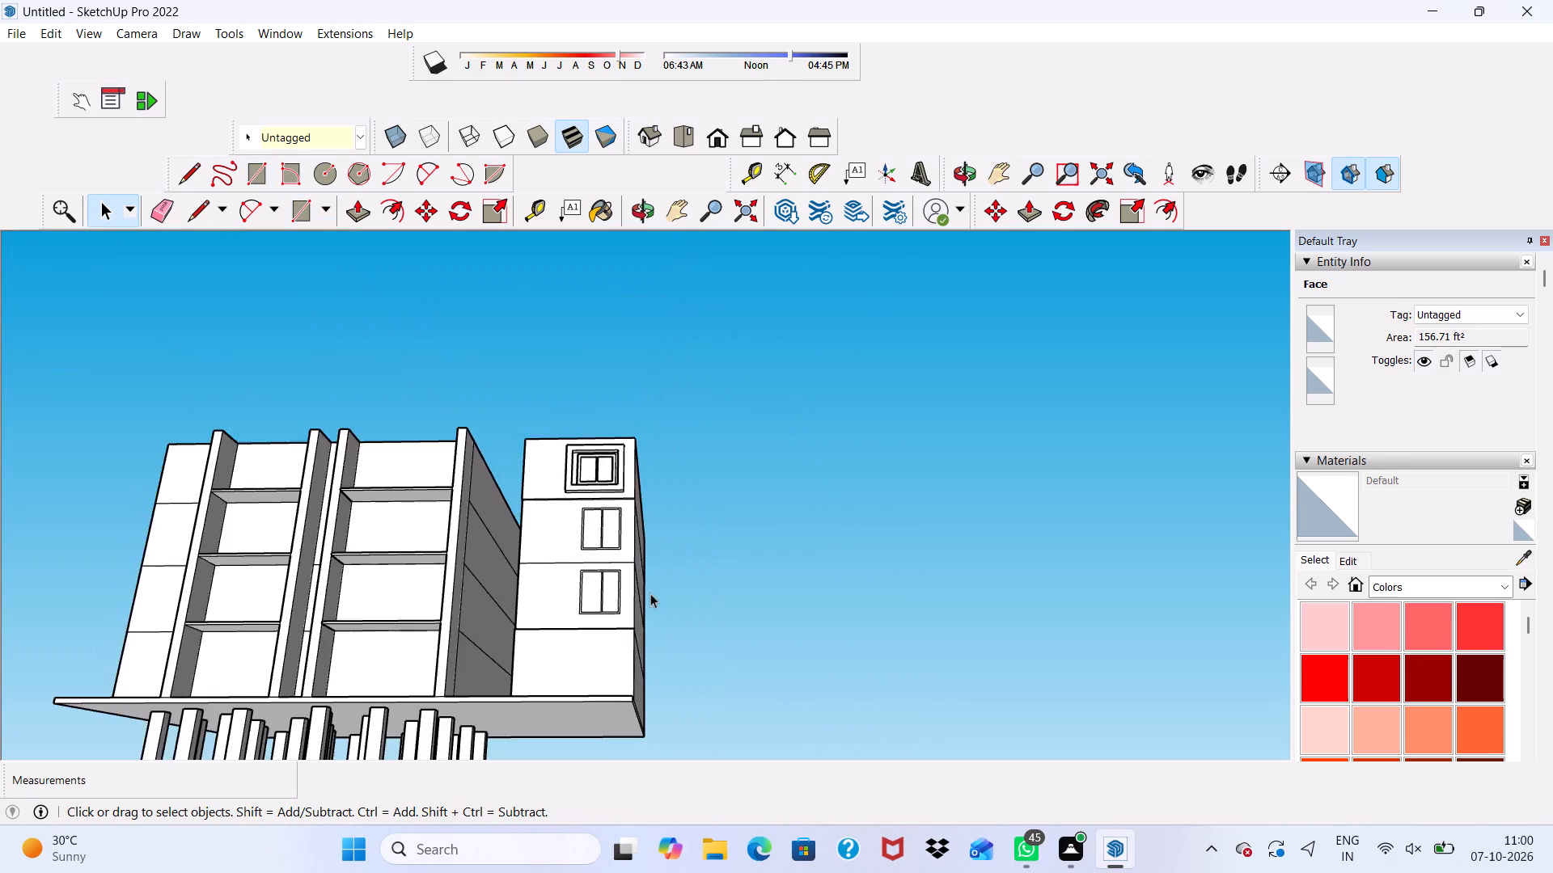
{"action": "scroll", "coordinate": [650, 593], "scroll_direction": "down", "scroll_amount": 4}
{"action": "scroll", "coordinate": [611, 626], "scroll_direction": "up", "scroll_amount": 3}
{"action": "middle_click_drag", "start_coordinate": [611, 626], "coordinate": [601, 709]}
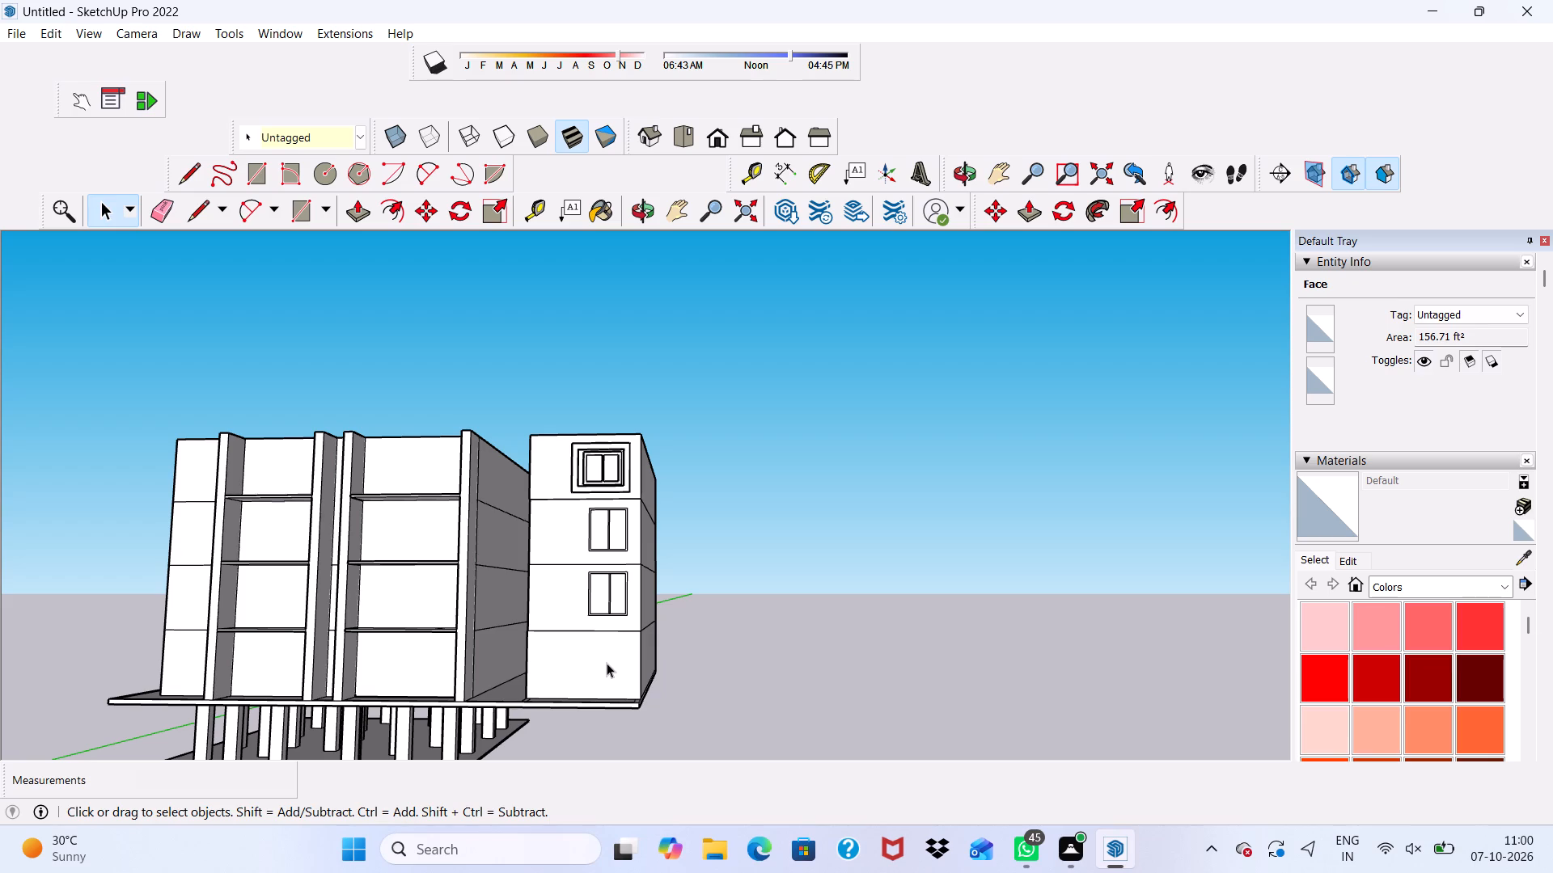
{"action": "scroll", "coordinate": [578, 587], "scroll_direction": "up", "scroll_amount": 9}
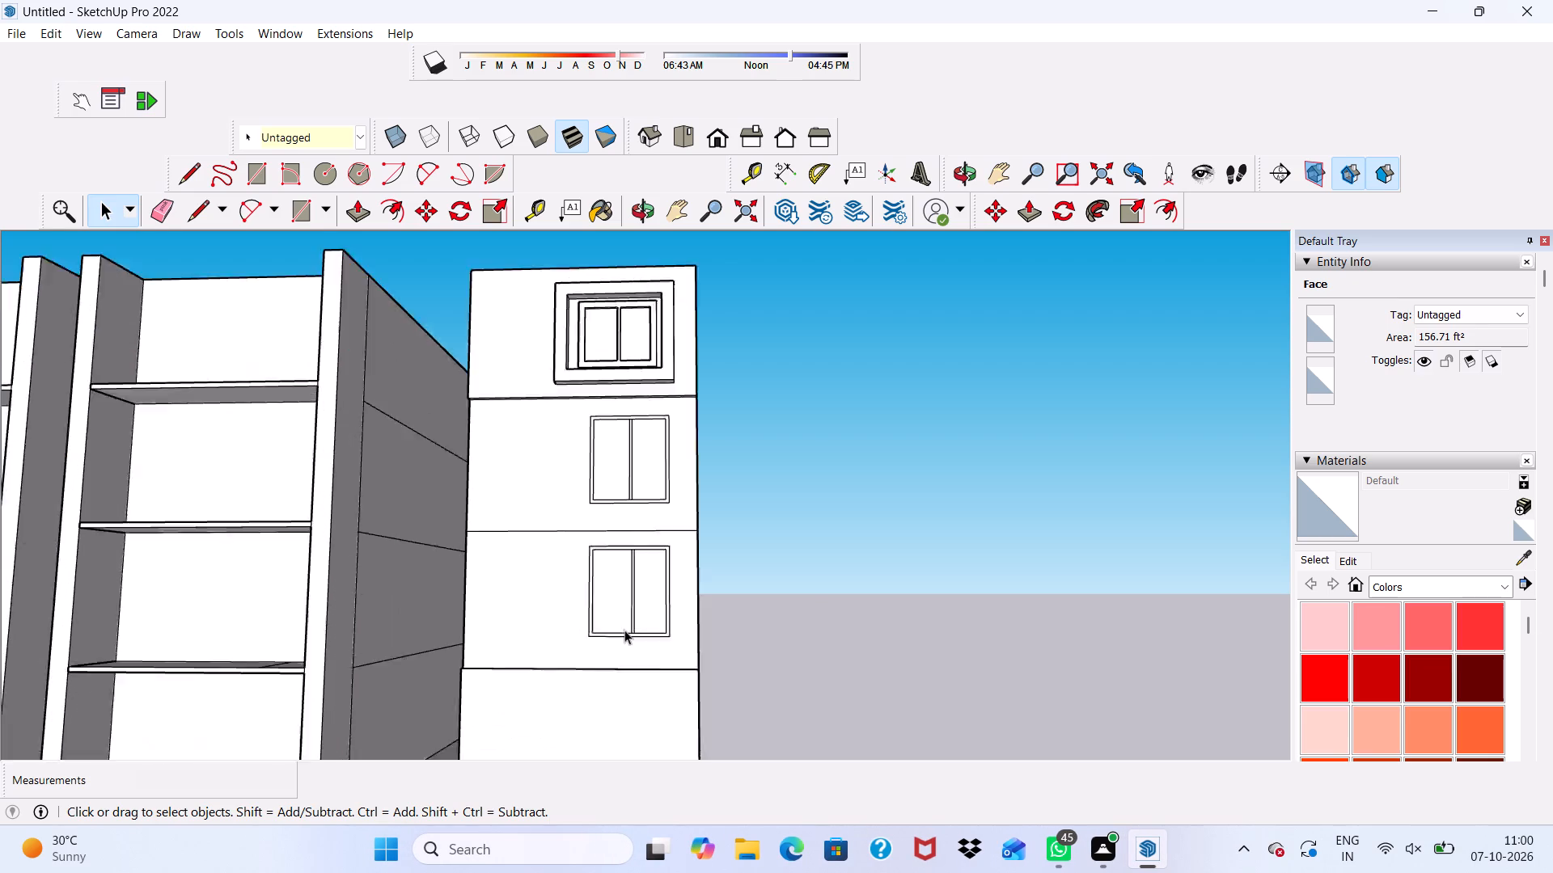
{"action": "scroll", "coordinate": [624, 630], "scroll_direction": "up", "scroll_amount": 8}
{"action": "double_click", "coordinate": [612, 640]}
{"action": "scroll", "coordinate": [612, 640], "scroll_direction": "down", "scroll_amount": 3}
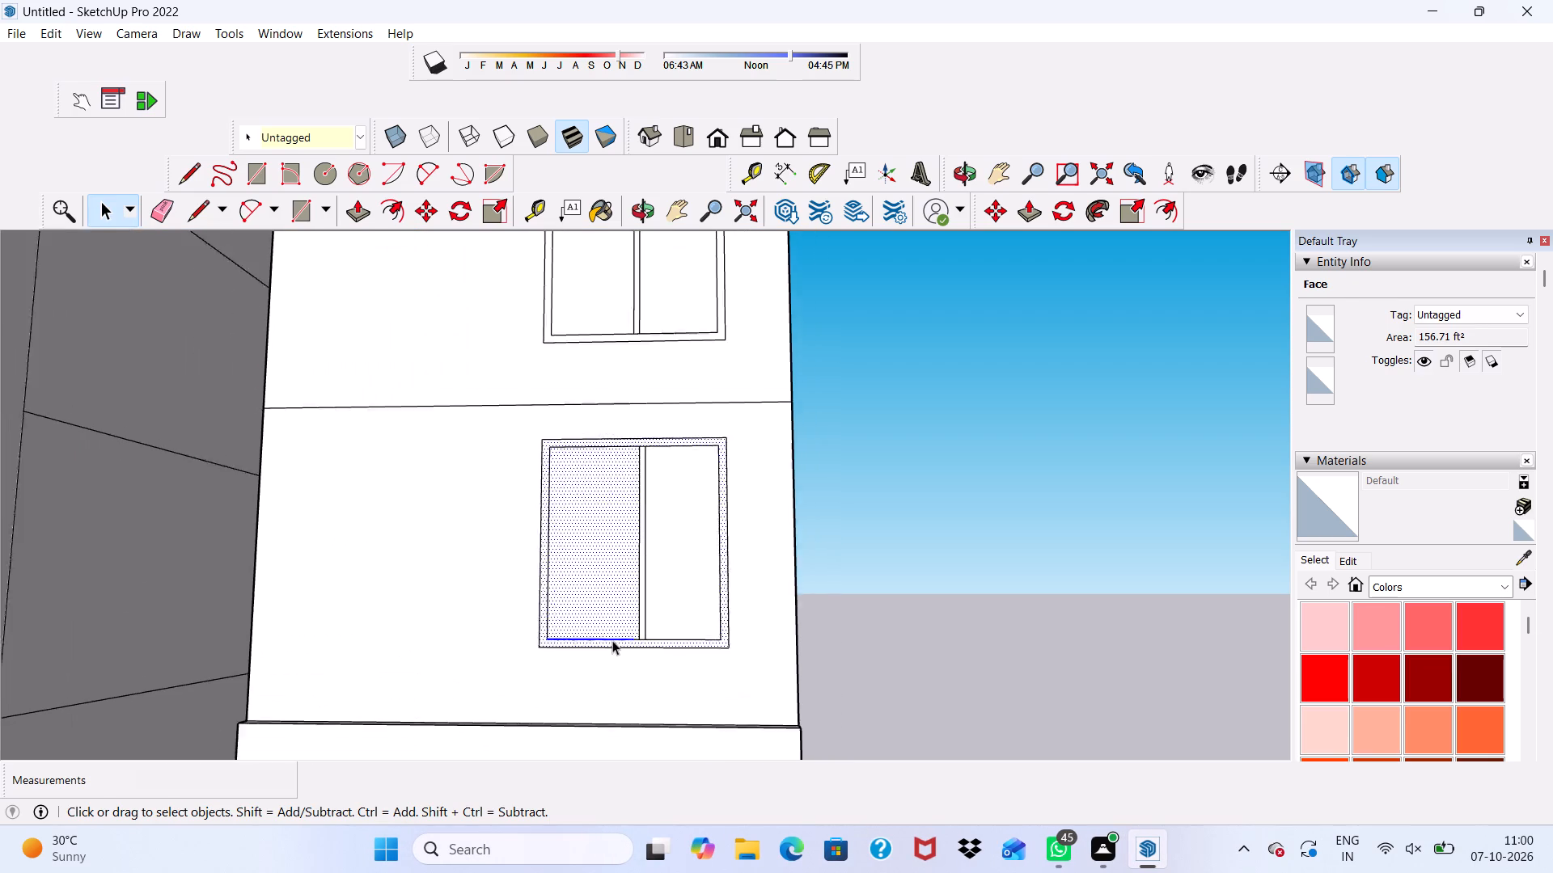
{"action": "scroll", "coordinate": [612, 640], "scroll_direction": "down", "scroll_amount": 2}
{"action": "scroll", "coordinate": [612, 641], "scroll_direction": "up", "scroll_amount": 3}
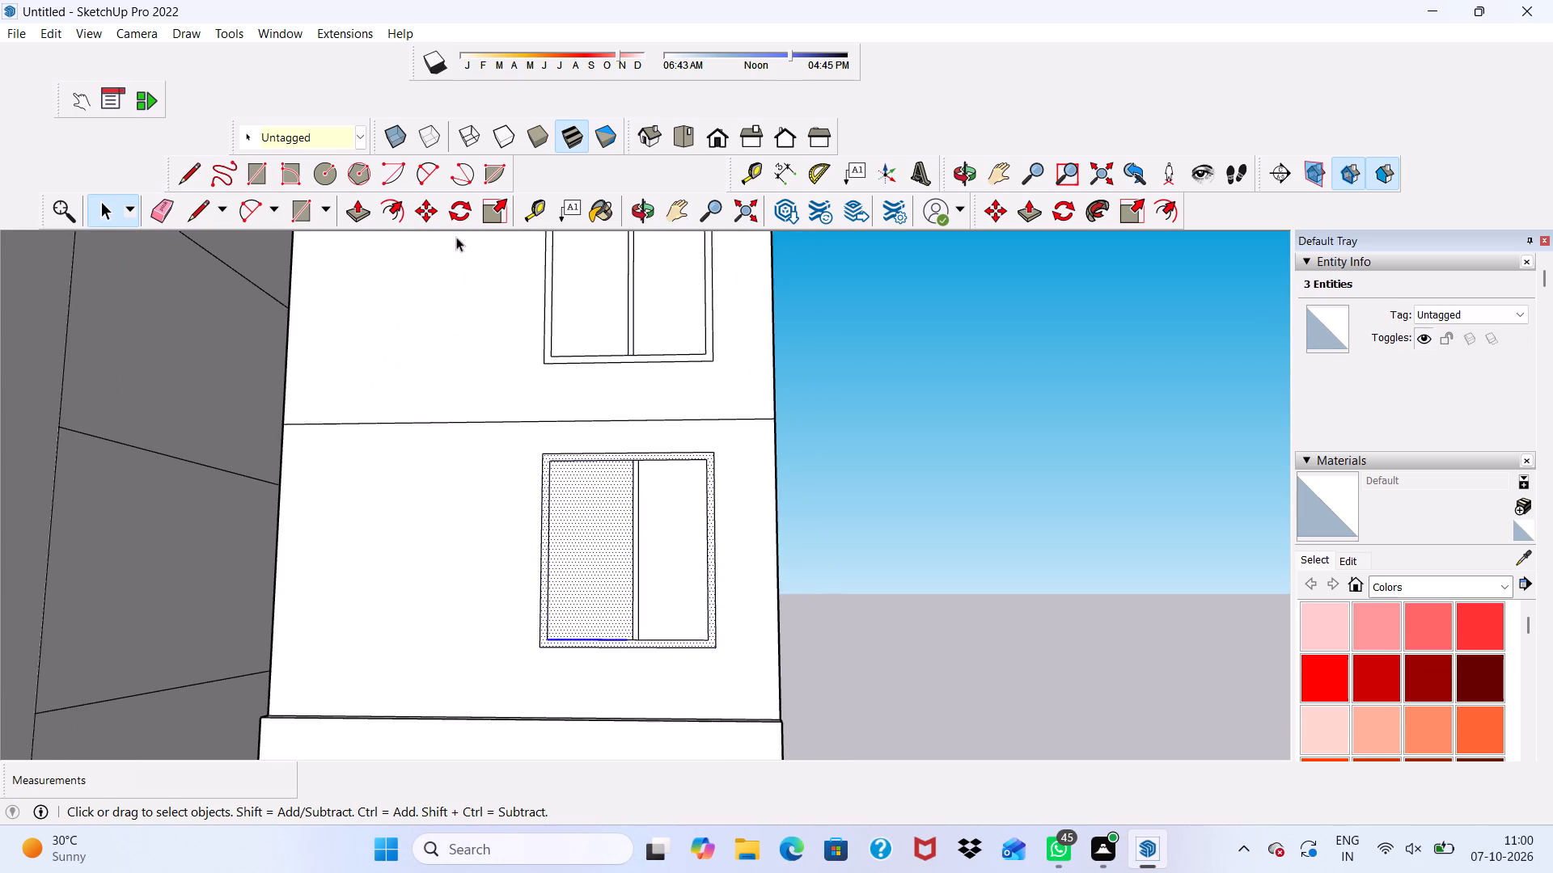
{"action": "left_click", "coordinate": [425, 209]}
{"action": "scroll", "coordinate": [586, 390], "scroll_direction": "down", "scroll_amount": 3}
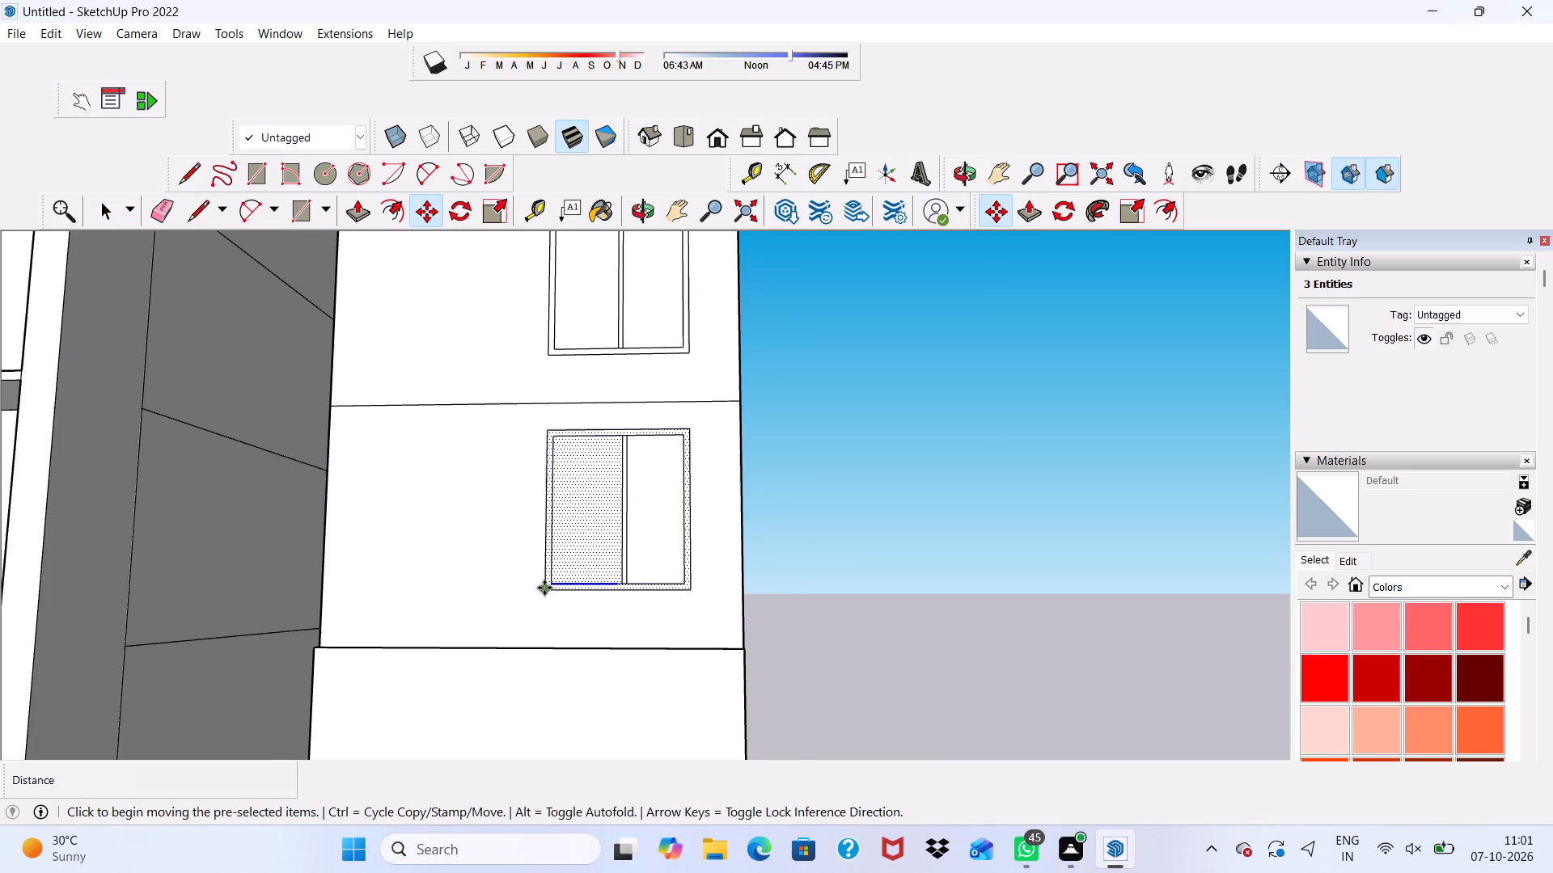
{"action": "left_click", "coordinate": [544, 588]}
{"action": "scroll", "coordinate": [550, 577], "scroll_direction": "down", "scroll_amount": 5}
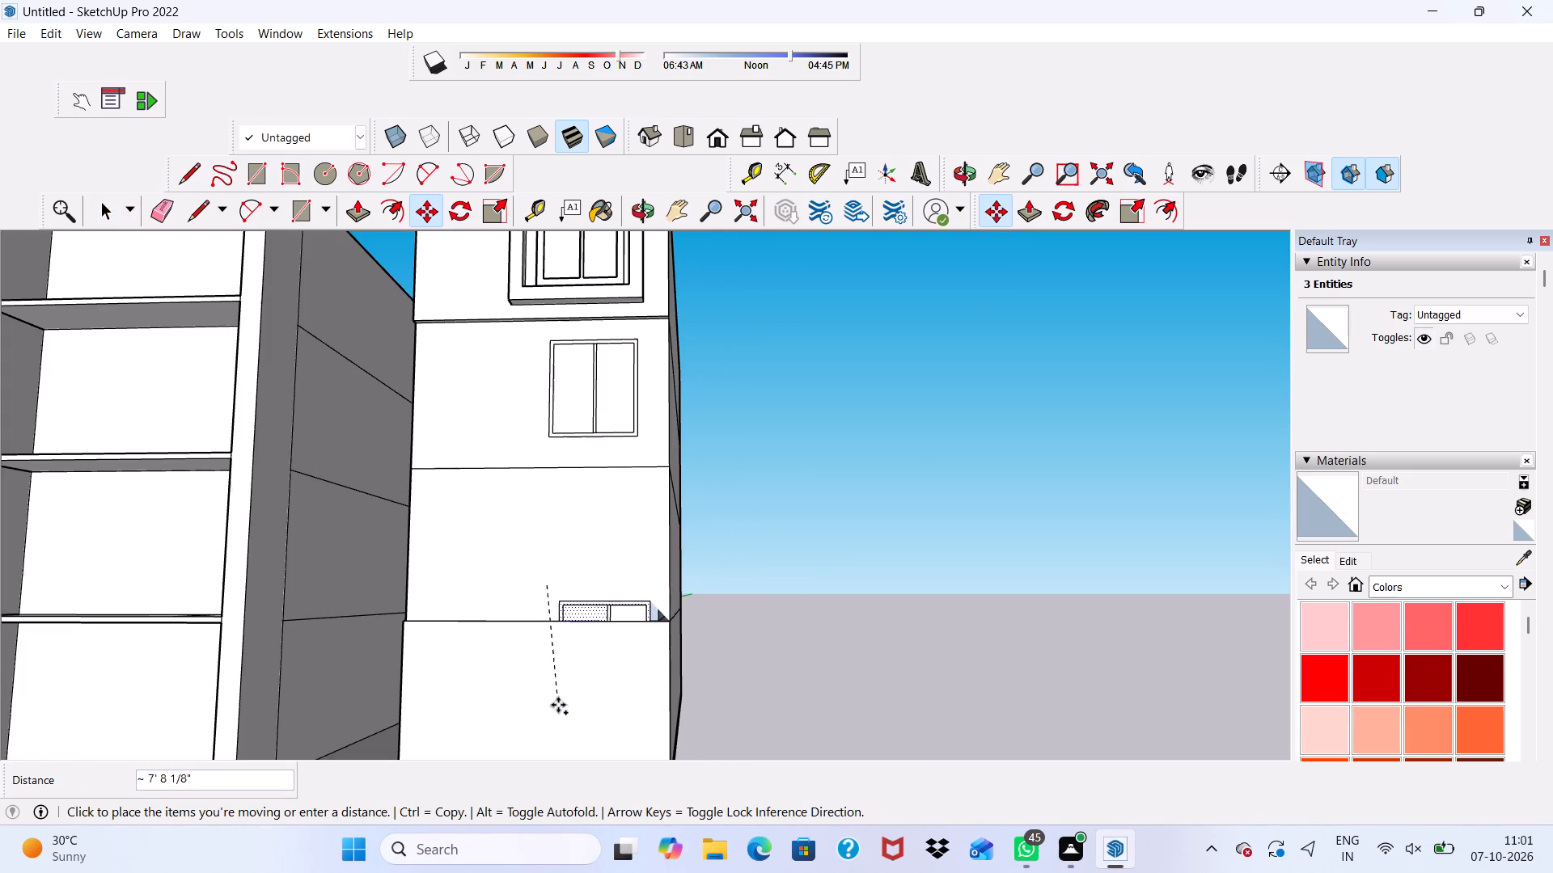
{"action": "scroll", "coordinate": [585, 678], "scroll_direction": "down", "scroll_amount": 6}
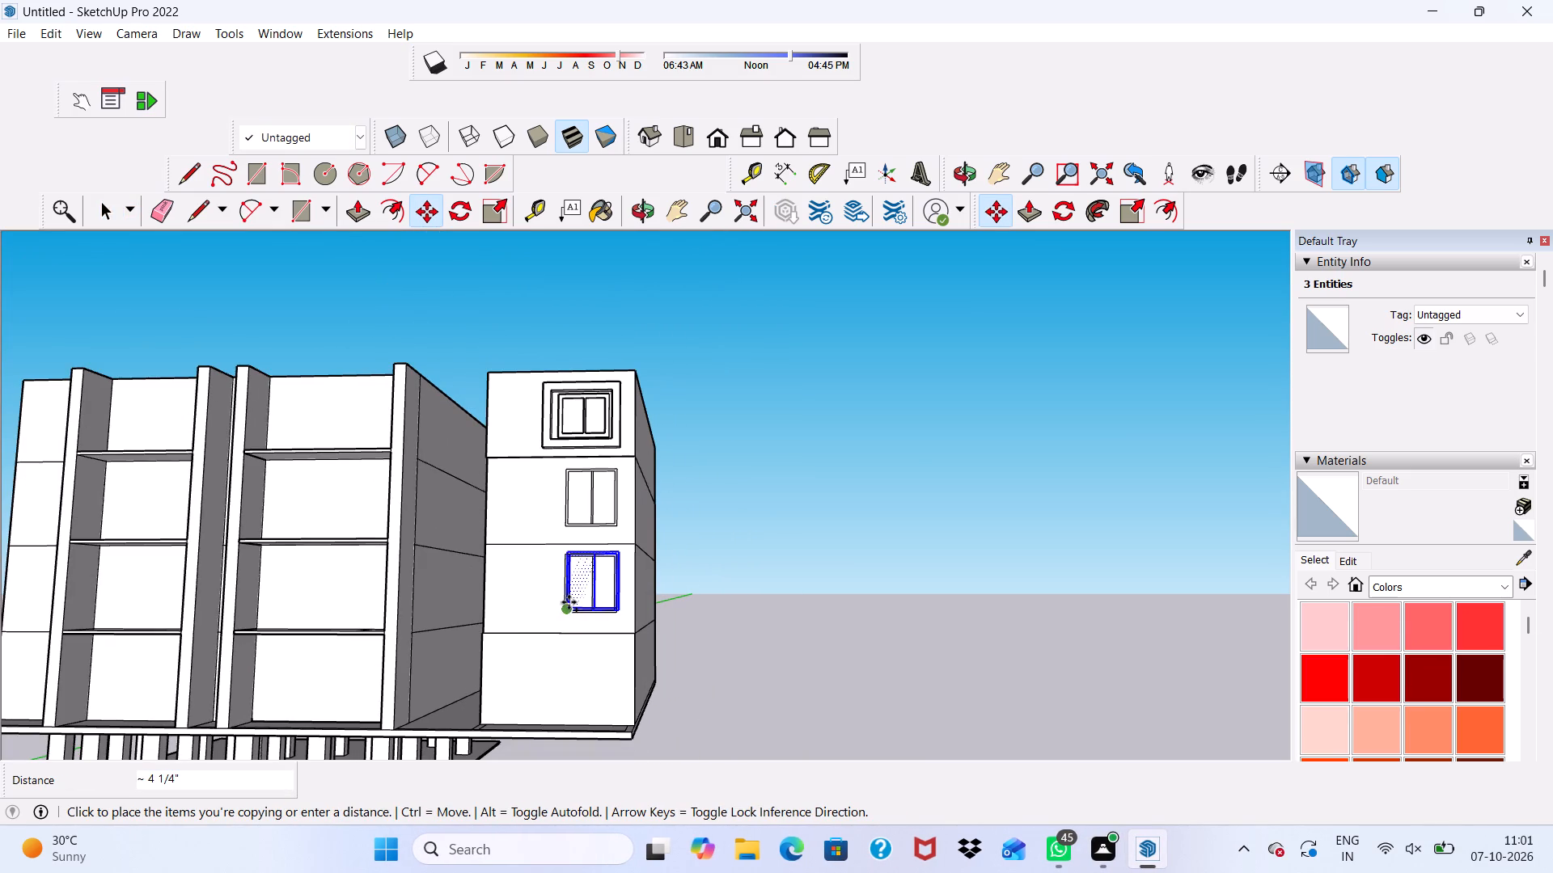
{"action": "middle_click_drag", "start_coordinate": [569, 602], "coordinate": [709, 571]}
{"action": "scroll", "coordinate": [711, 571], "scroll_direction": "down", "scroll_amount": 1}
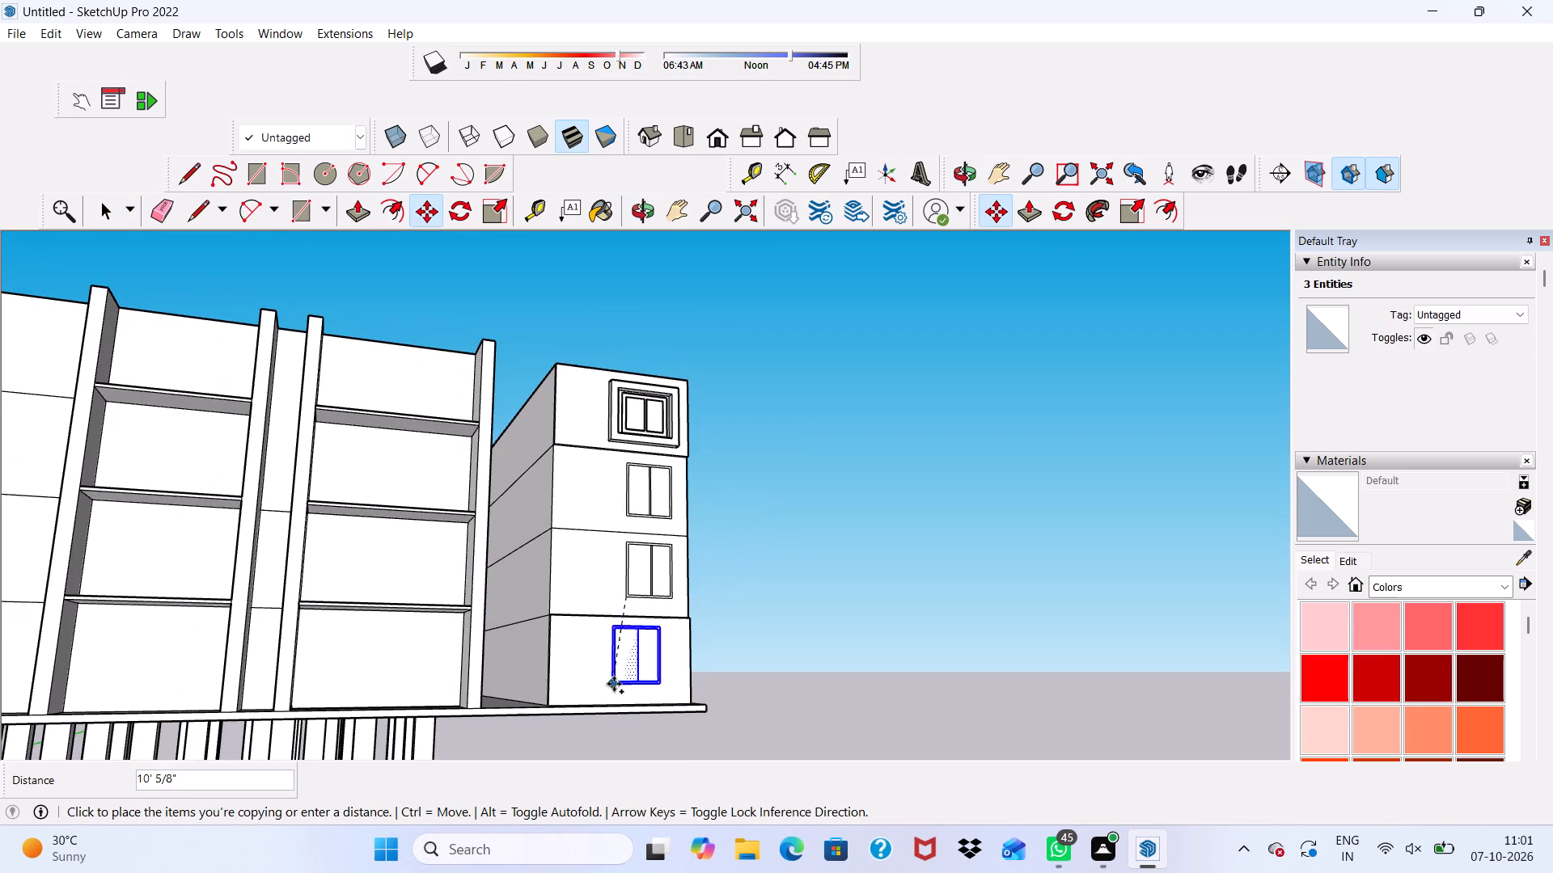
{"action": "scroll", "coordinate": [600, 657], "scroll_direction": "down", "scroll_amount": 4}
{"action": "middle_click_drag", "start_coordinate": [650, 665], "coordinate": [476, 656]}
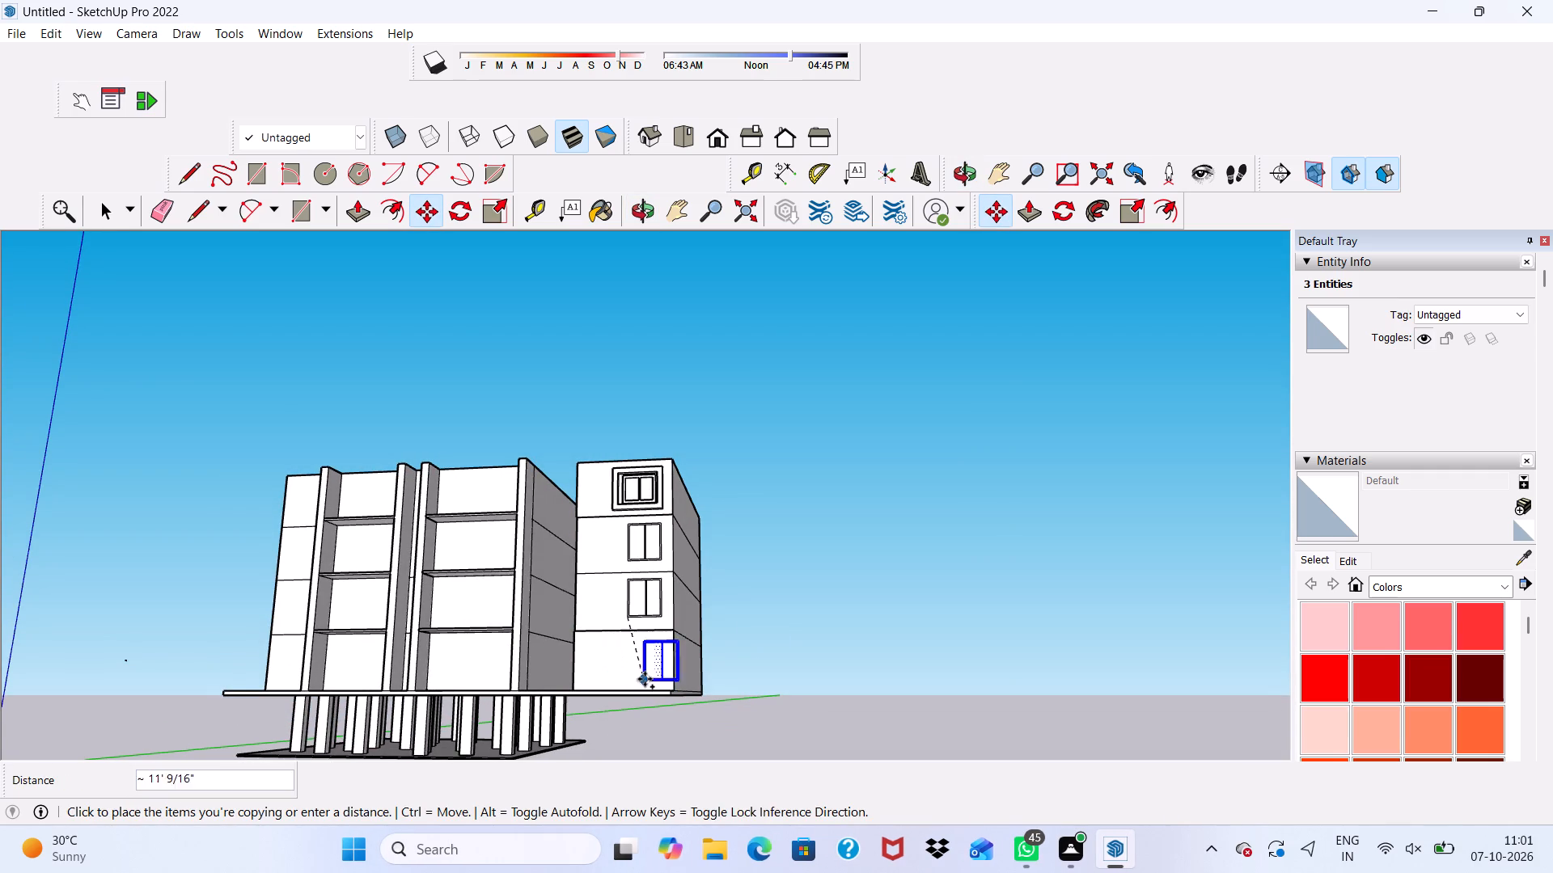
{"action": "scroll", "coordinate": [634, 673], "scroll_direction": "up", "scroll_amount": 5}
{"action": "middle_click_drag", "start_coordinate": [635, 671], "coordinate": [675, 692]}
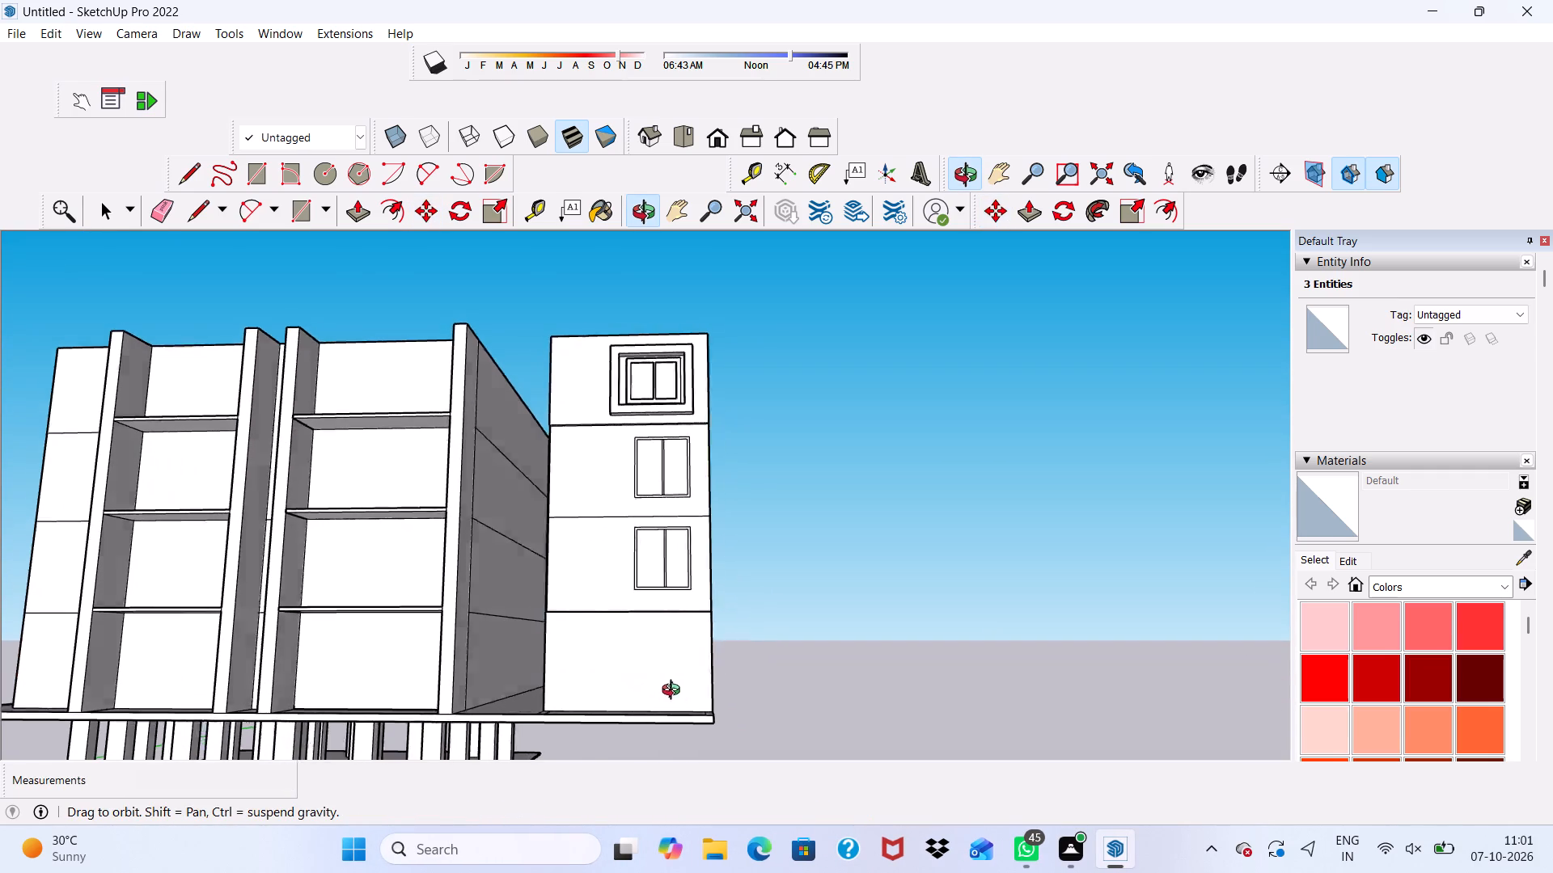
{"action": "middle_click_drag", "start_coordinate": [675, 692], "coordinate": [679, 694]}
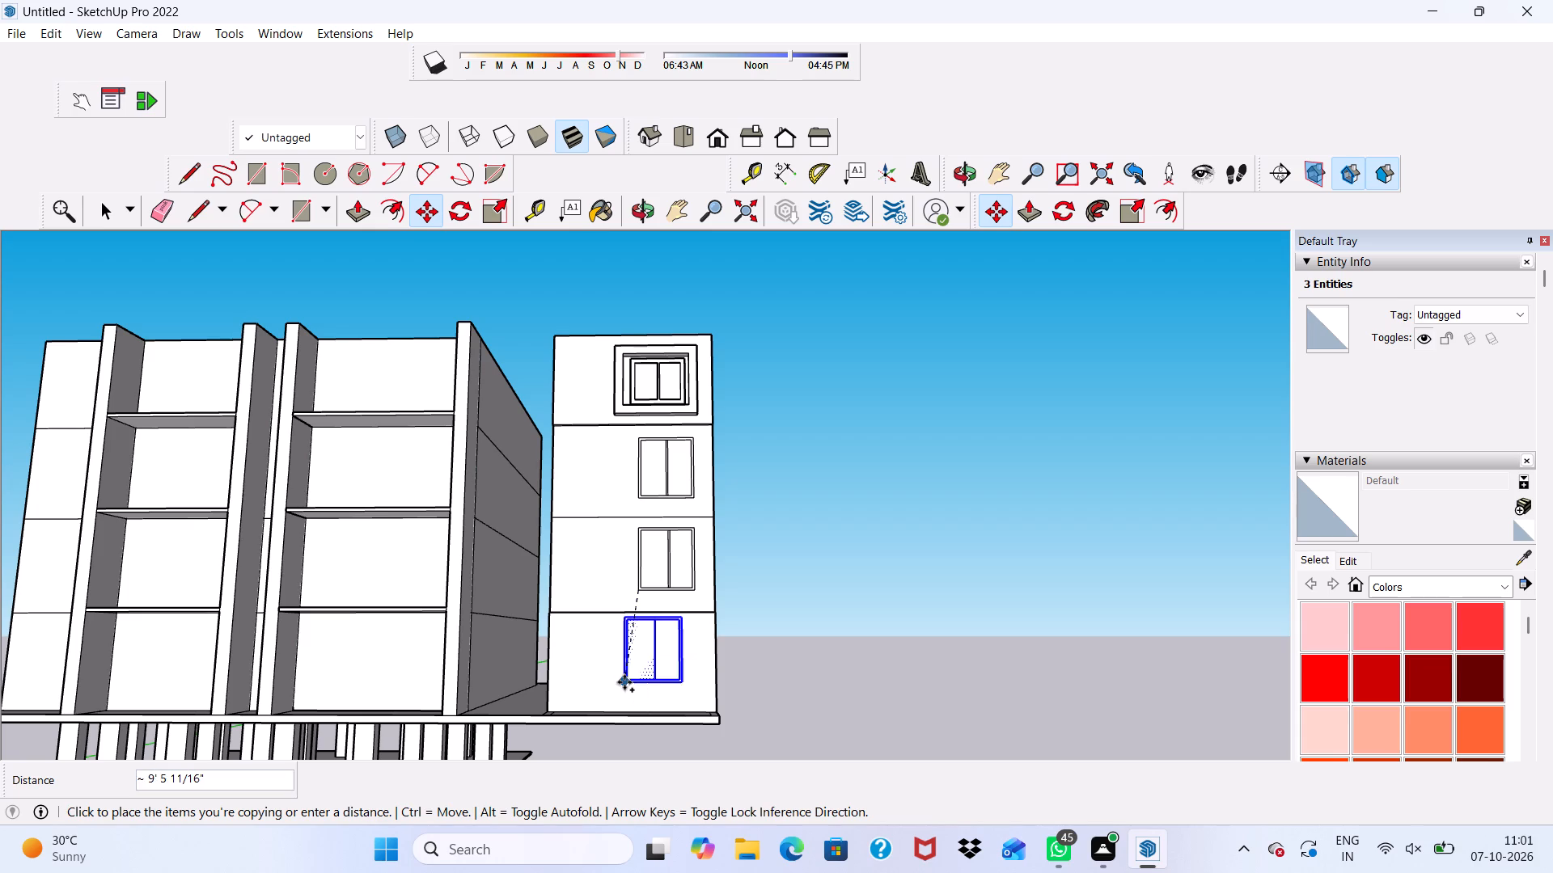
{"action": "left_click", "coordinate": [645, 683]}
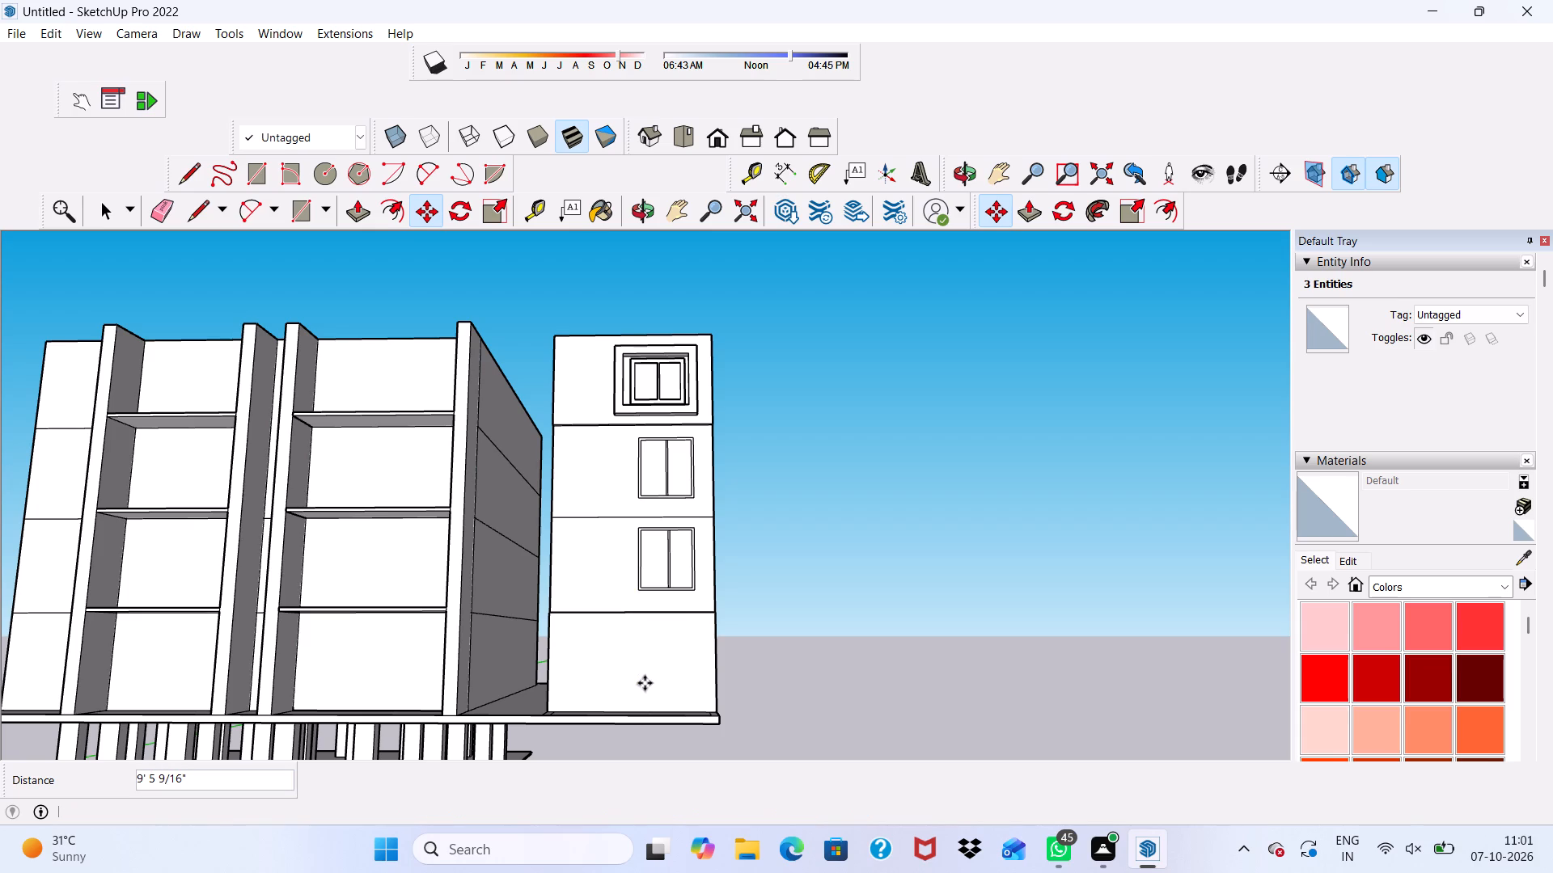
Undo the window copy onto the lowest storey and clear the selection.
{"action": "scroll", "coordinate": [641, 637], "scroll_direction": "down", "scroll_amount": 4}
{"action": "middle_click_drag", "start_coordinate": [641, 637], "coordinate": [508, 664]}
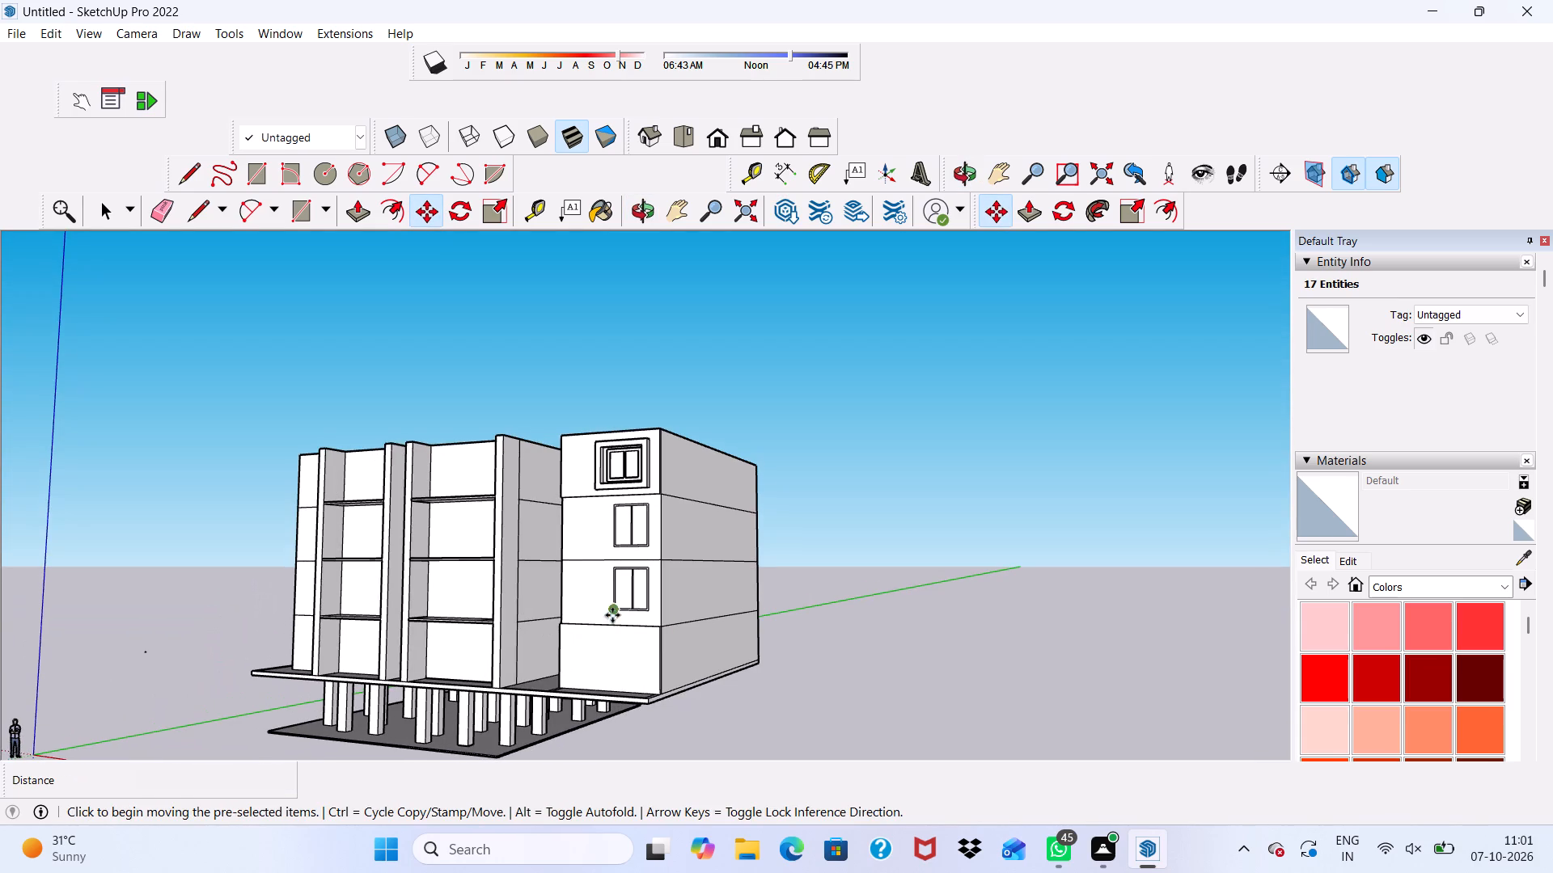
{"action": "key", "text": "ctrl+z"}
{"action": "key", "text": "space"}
Push/Pull the outer frame face of the narrow block's third-storey window outward 3".
{"action": "scroll", "coordinate": [624, 628], "scroll_direction": "up", "scroll_amount": 15}
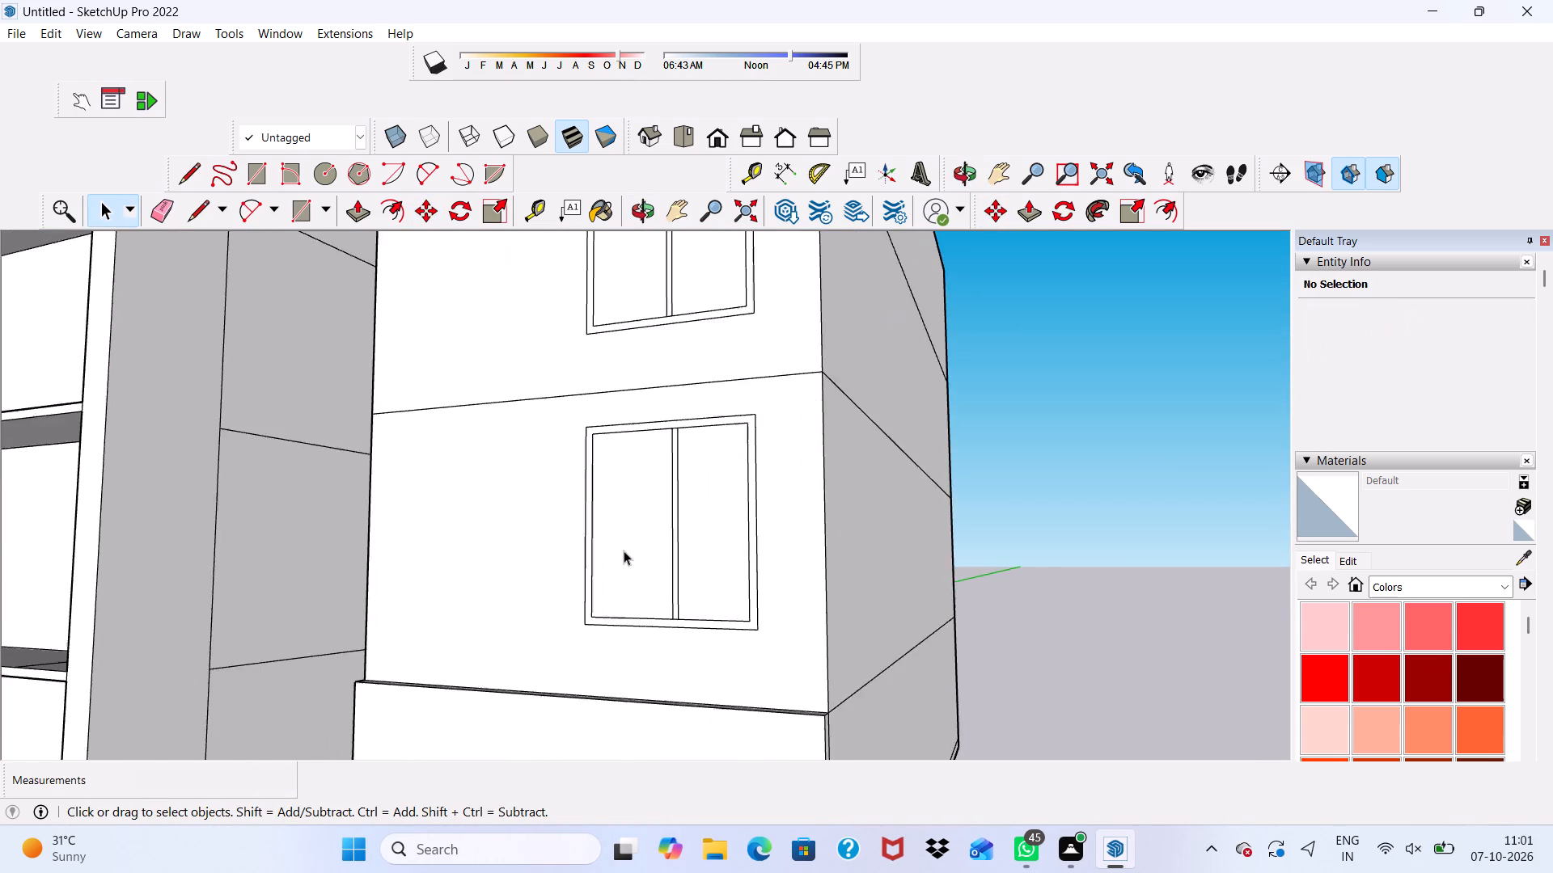
{"action": "scroll", "coordinate": [624, 550], "scroll_direction": "down", "scroll_amount": 2}
{"action": "middle_click_drag", "start_coordinate": [624, 550], "coordinate": [734, 501]}
{"action": "scroll", "coordinate": [646, 382], "scroll_direction": "up", "scroll_amount": 6}
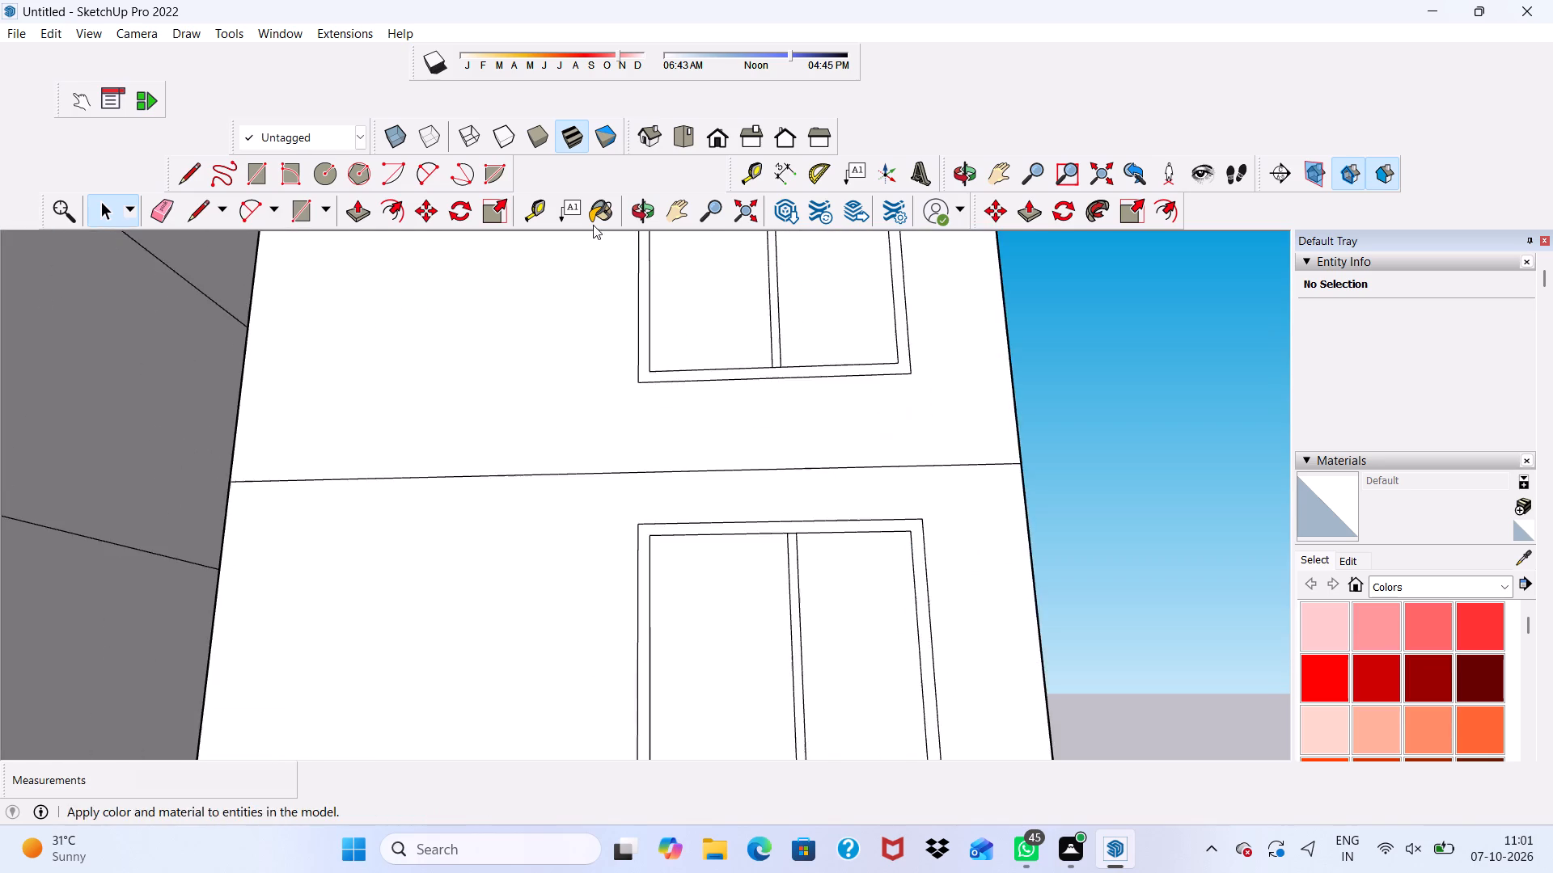
{"action": "scroll", "coordinate": [593, 225], "scroll_direction": "down", "scroll_amount": 9}
{"action": "scroll", "coordinate": [635, 373], "scroll_direction": "up", "scroll_amount": 12}
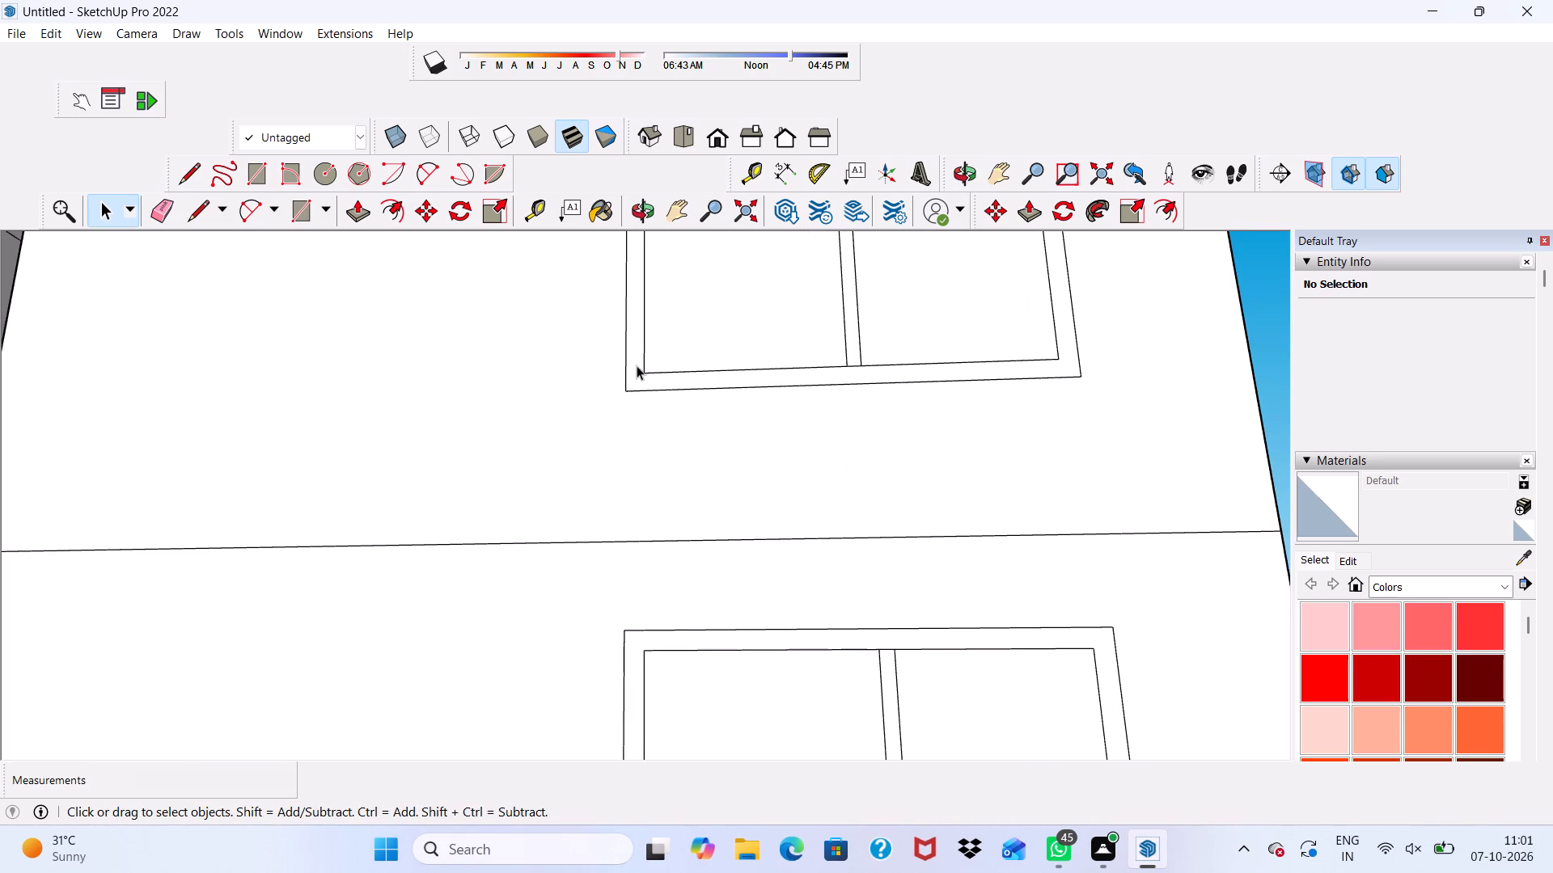
{"action": "left_click", "coordinate": [637, 365]}
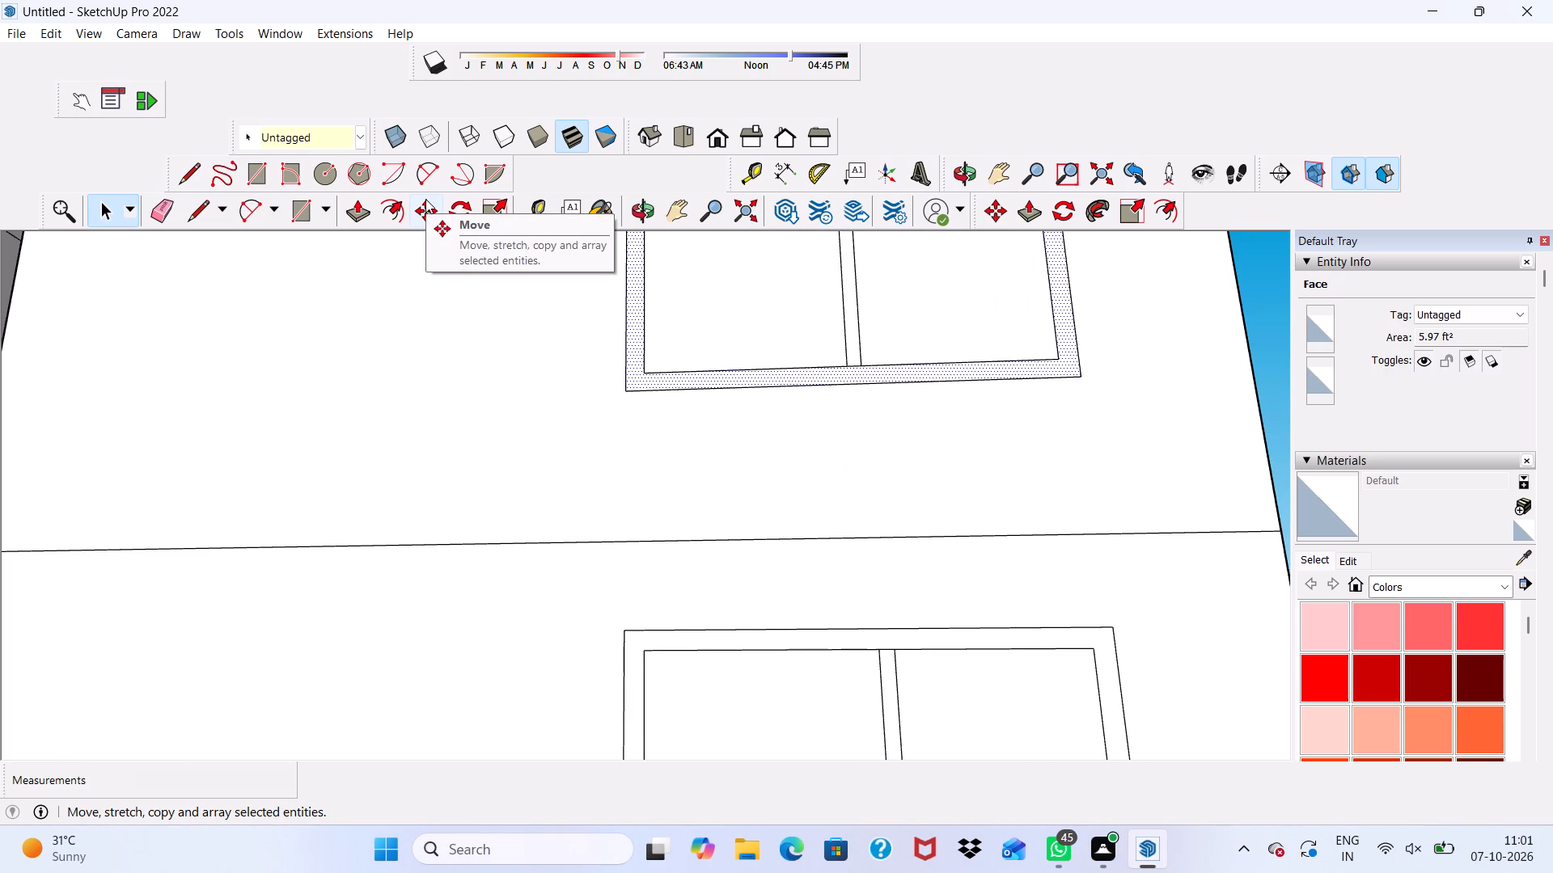
{"action": "scroll", "coordinate": [425, 199], "scroll_direction": "down", "scroll_amount": 4}
{"action": "left_click", "coordinate": [360, 209]}
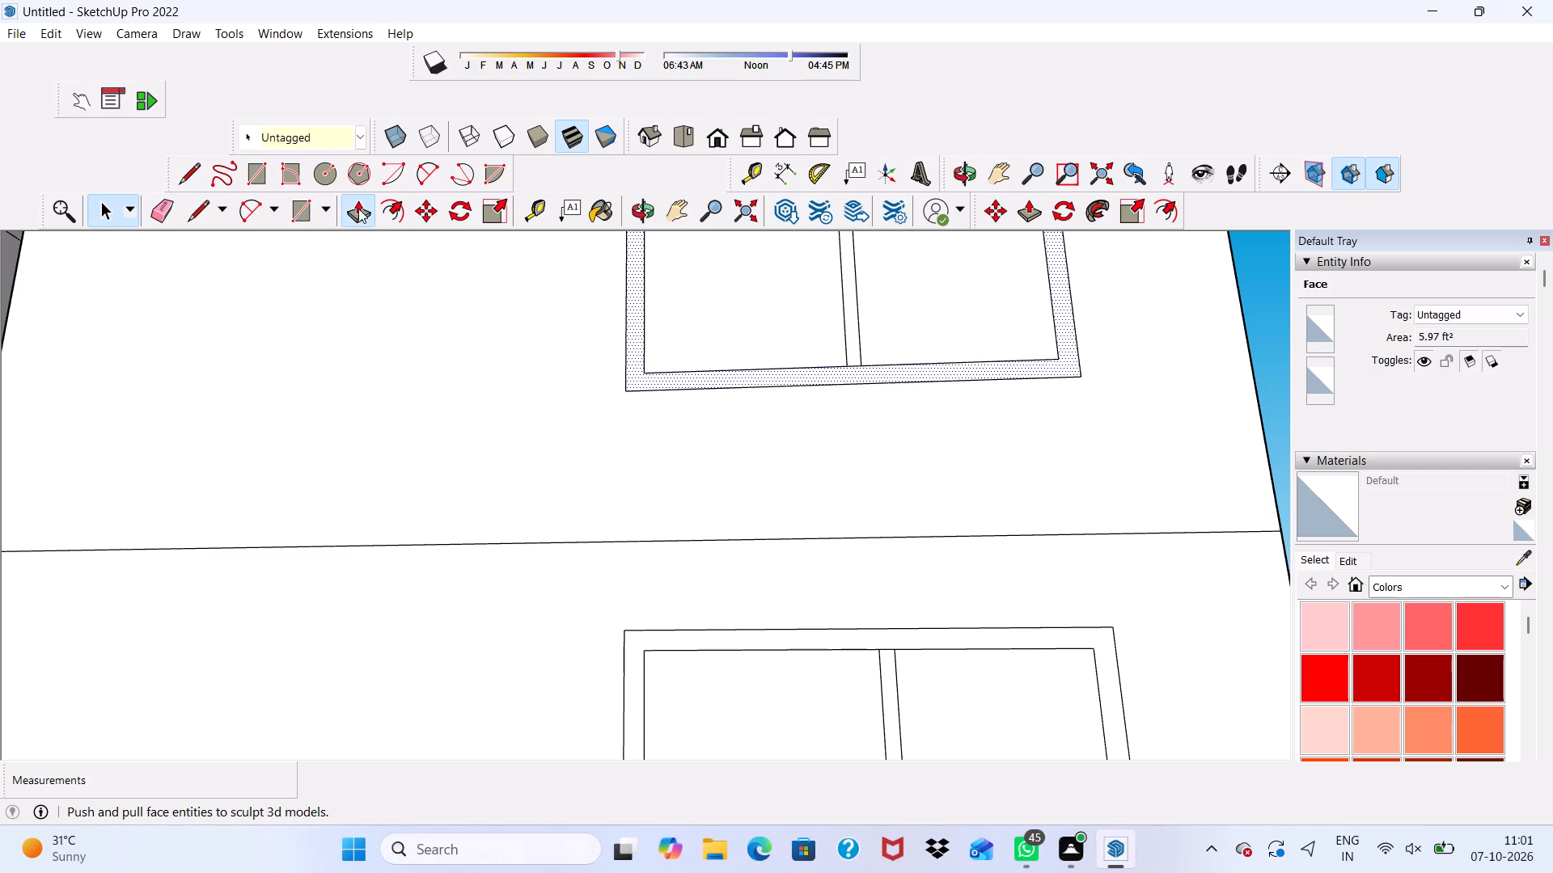
{"action": "scroll", "coordinate": [0, 609], "scroll_direction": "down", "scroll_amount": 2}
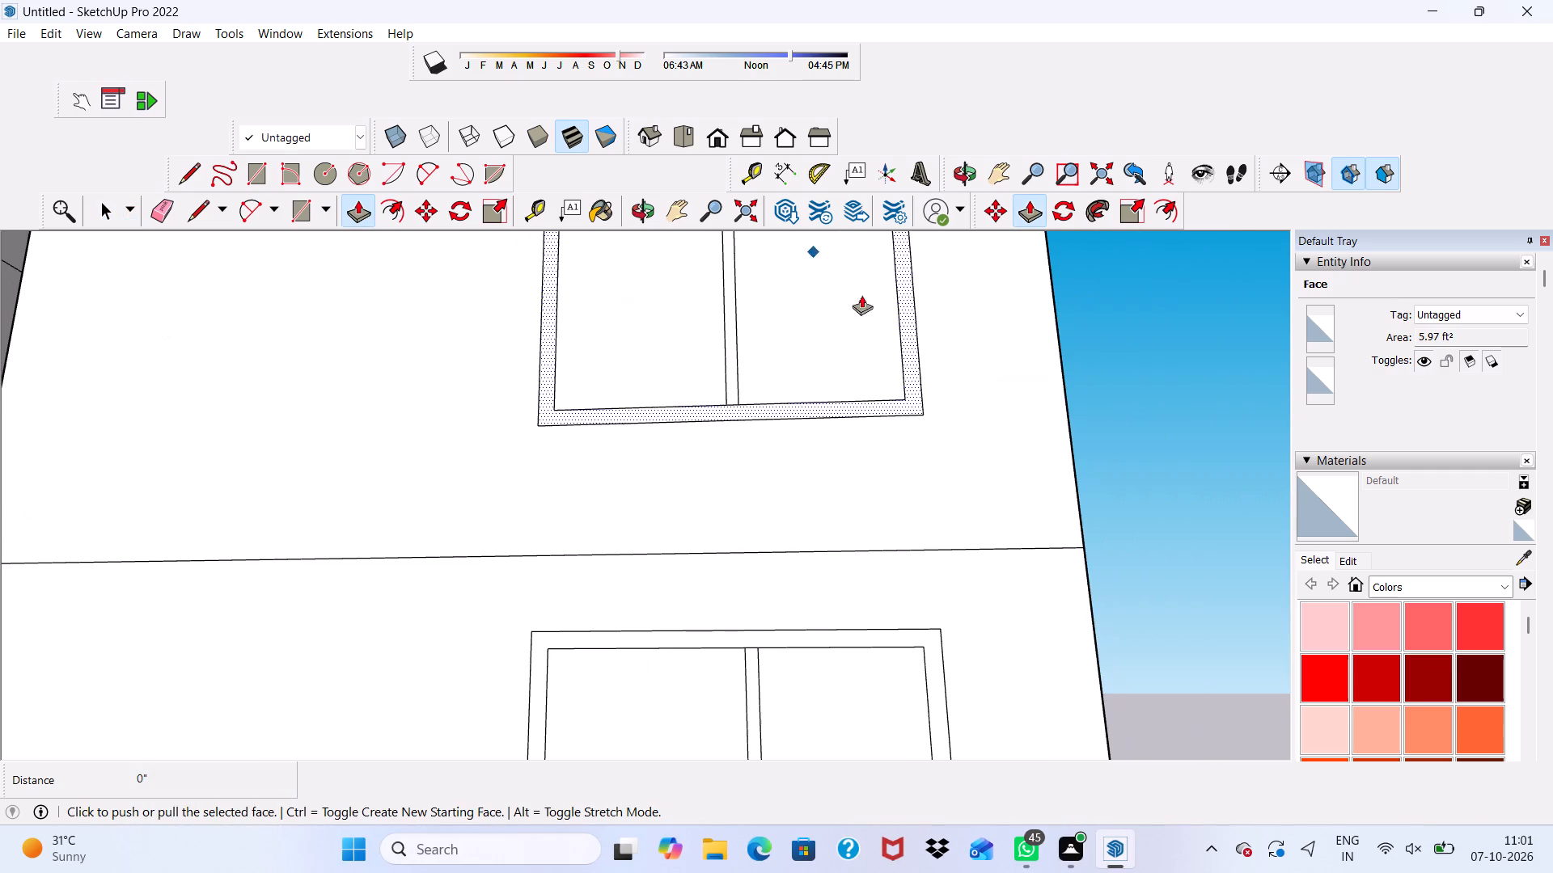
{"action": "left_click", "coordinate": [552, 399]}
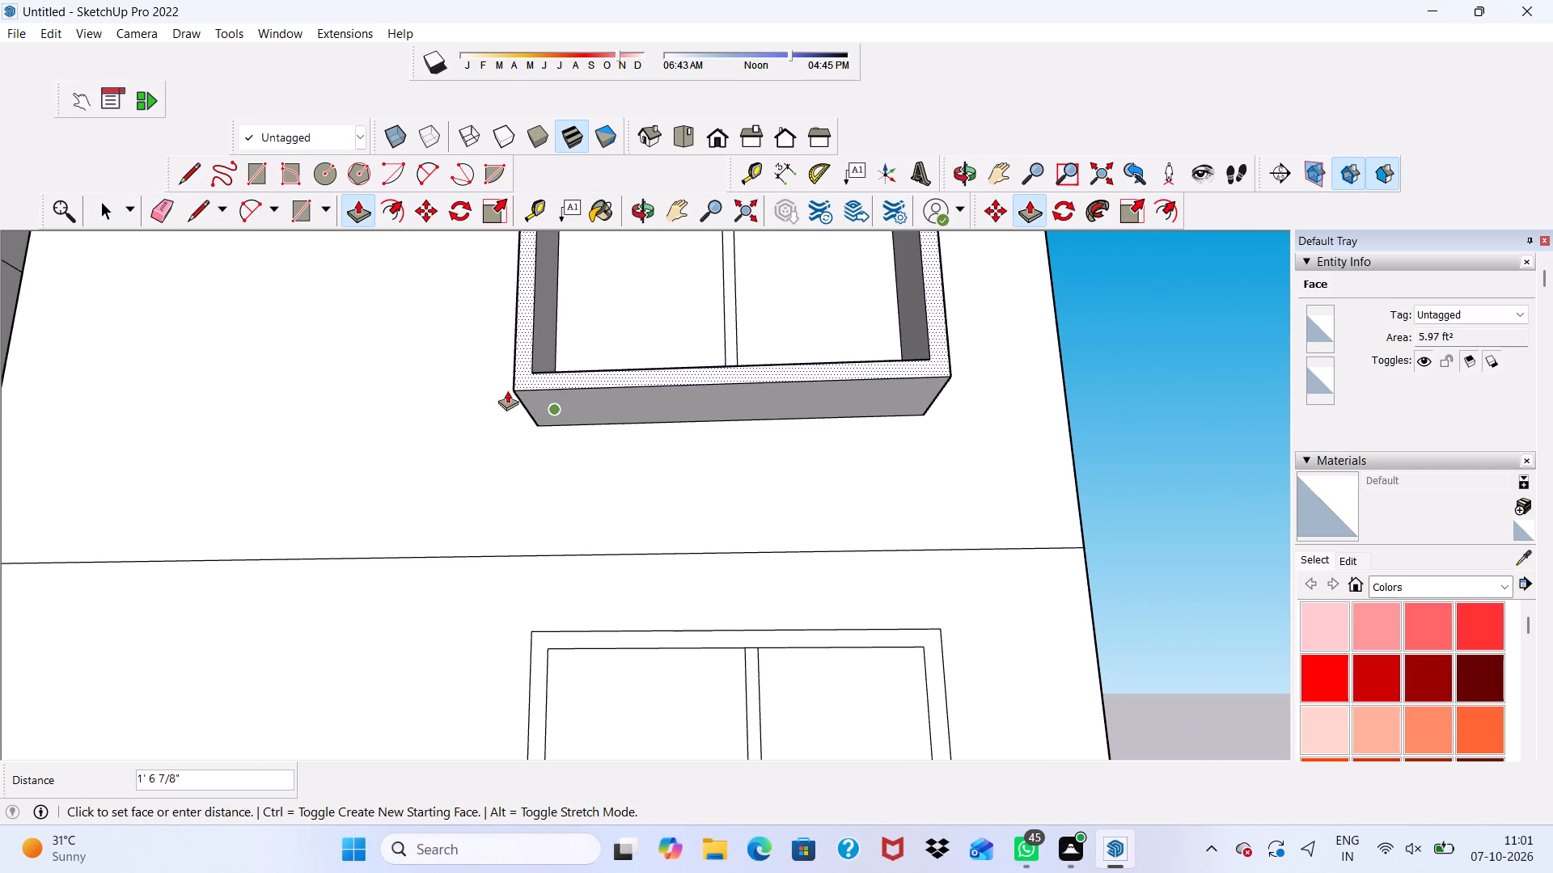
{"action": "type", "text": "3\""}
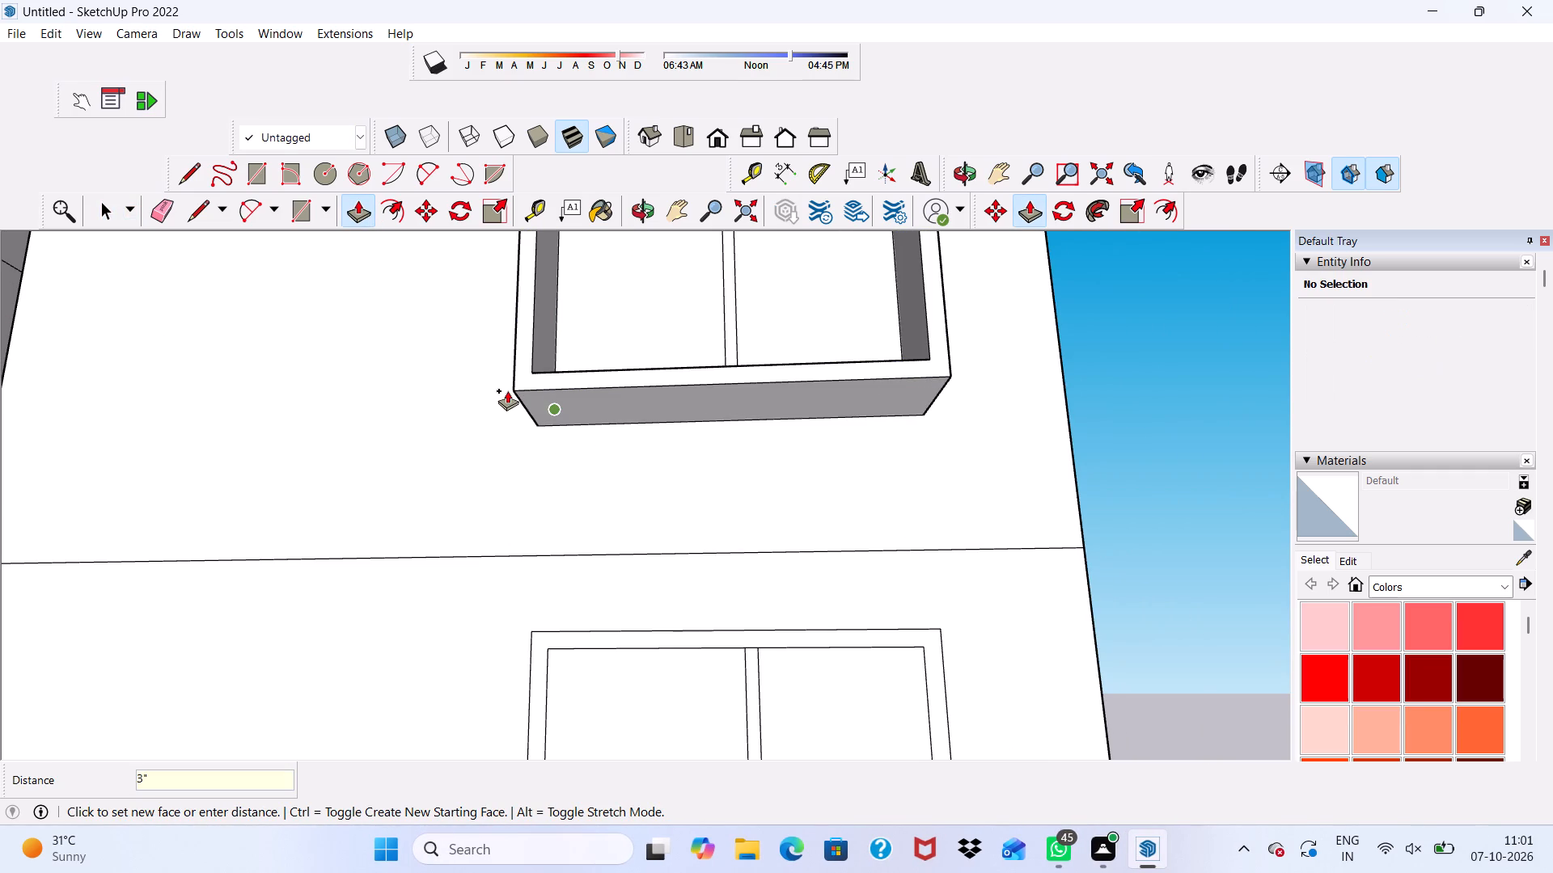
{"action": "key", "text": "Return"}
Push/Pull the third-storey window's mullion outward 3", flush with its frame.
{"action": "scroll", "coordinate": [507, 390], "scroll_direction": "down", "scroll_amount": 7}
{"action": "scroll", "coordinate": [685, 327], "scroll_direction": "up", "scroll_amount": 4}
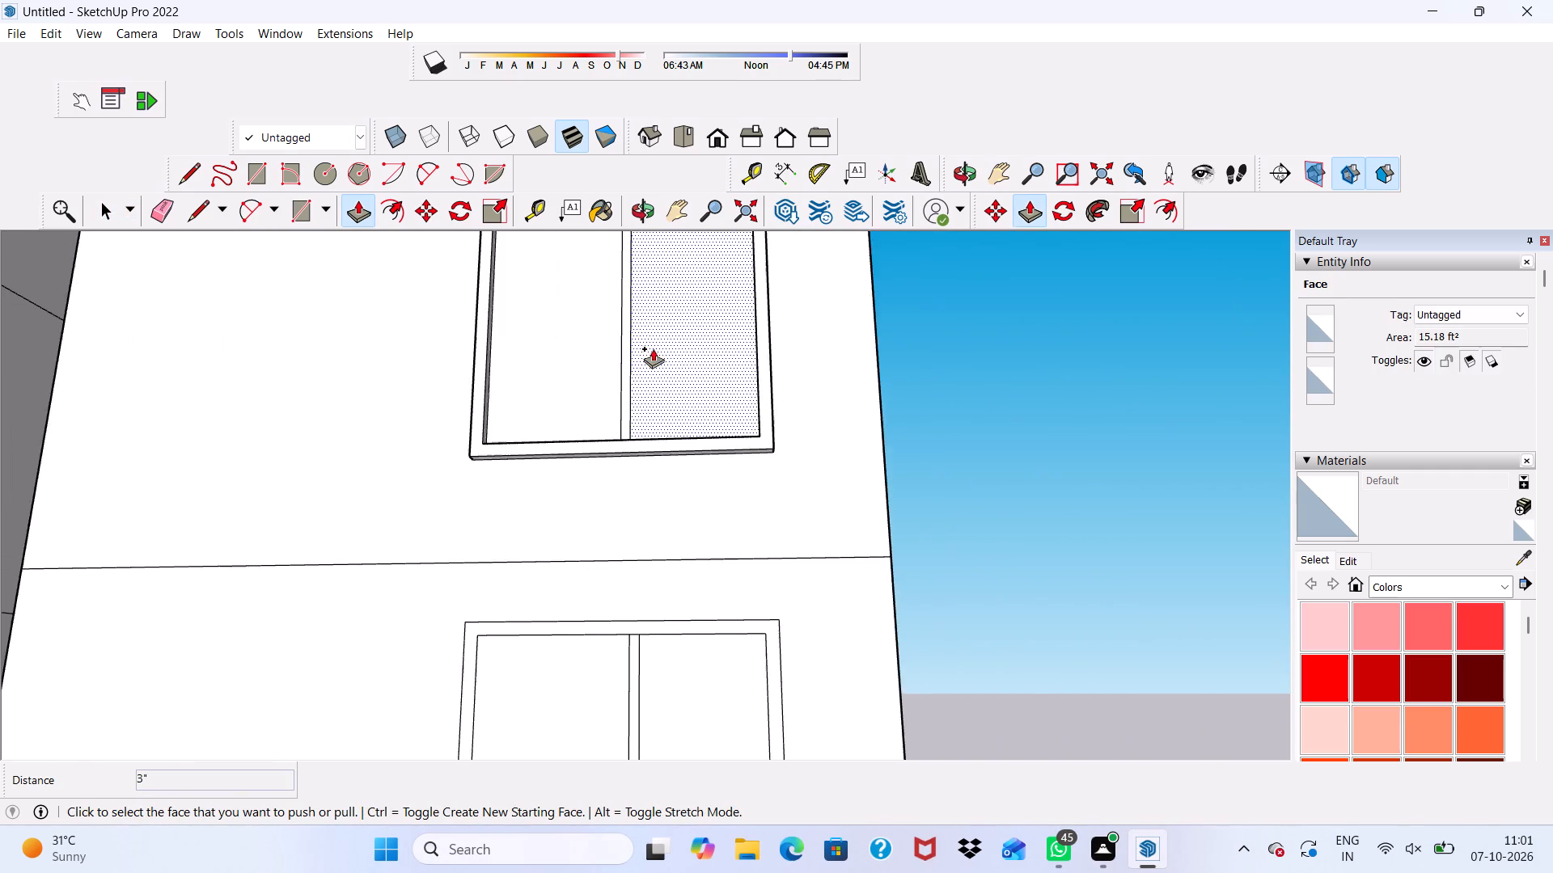
{"action": "scroll", "coordinate": [653, 348], "scroll_direction": "up", "scroll_amount": 5}
{"action": "left_click", "coordinate": [609, 434]}
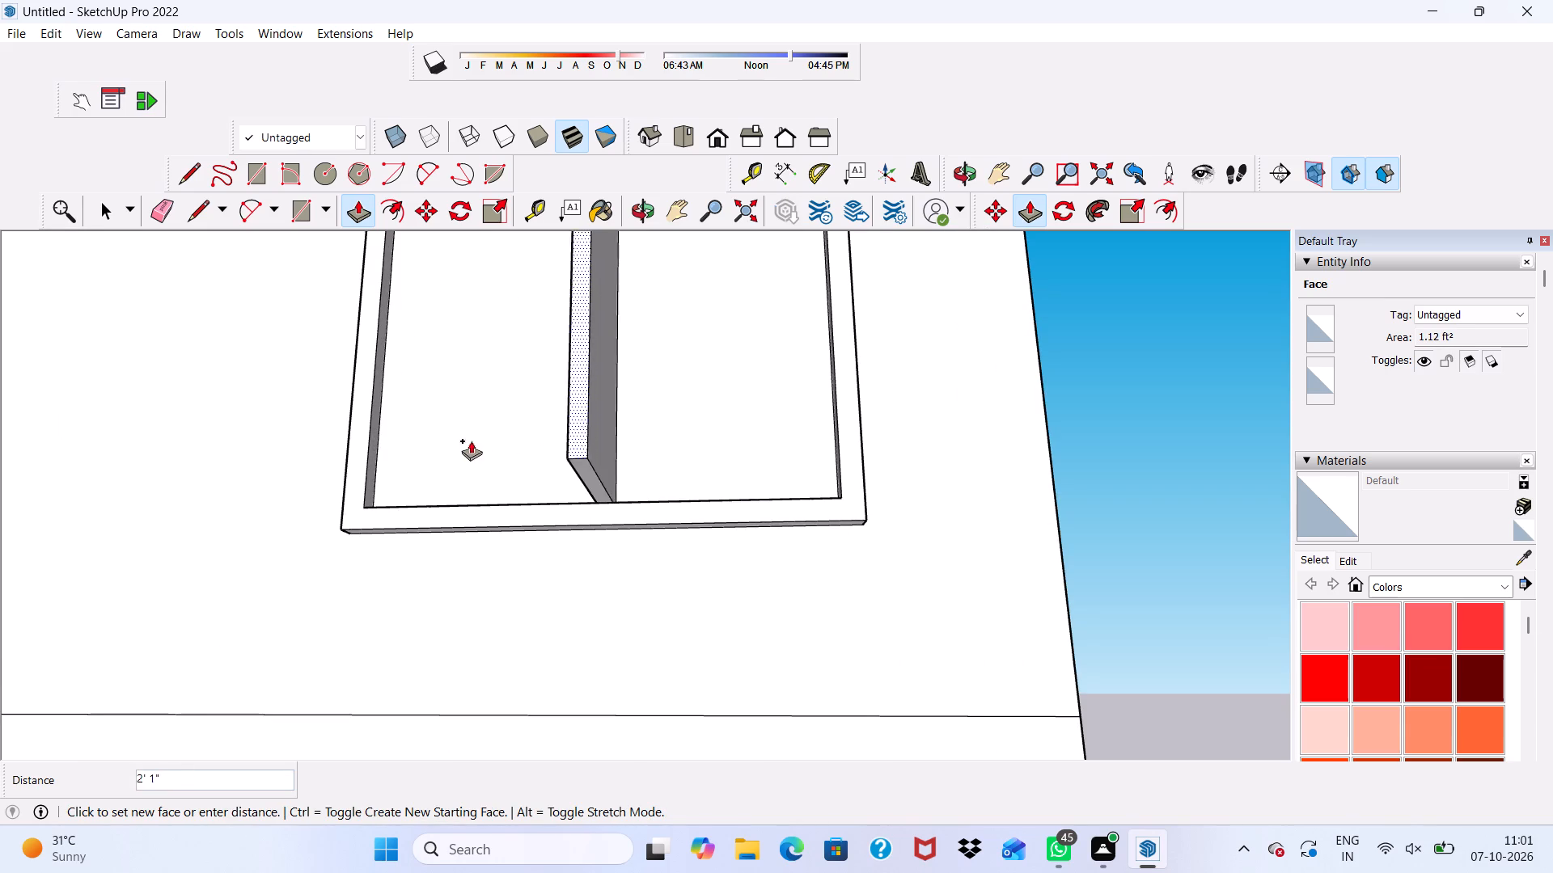
{"action": "left_click", "coordinate": [362, 432]}
Push/Pull the outer frame face of the narrow block's second-storey window outward 3".
{"action": "scroll", "coordinate": [484, 388], "scroll_direction": "down", "scroll_amount": 13}
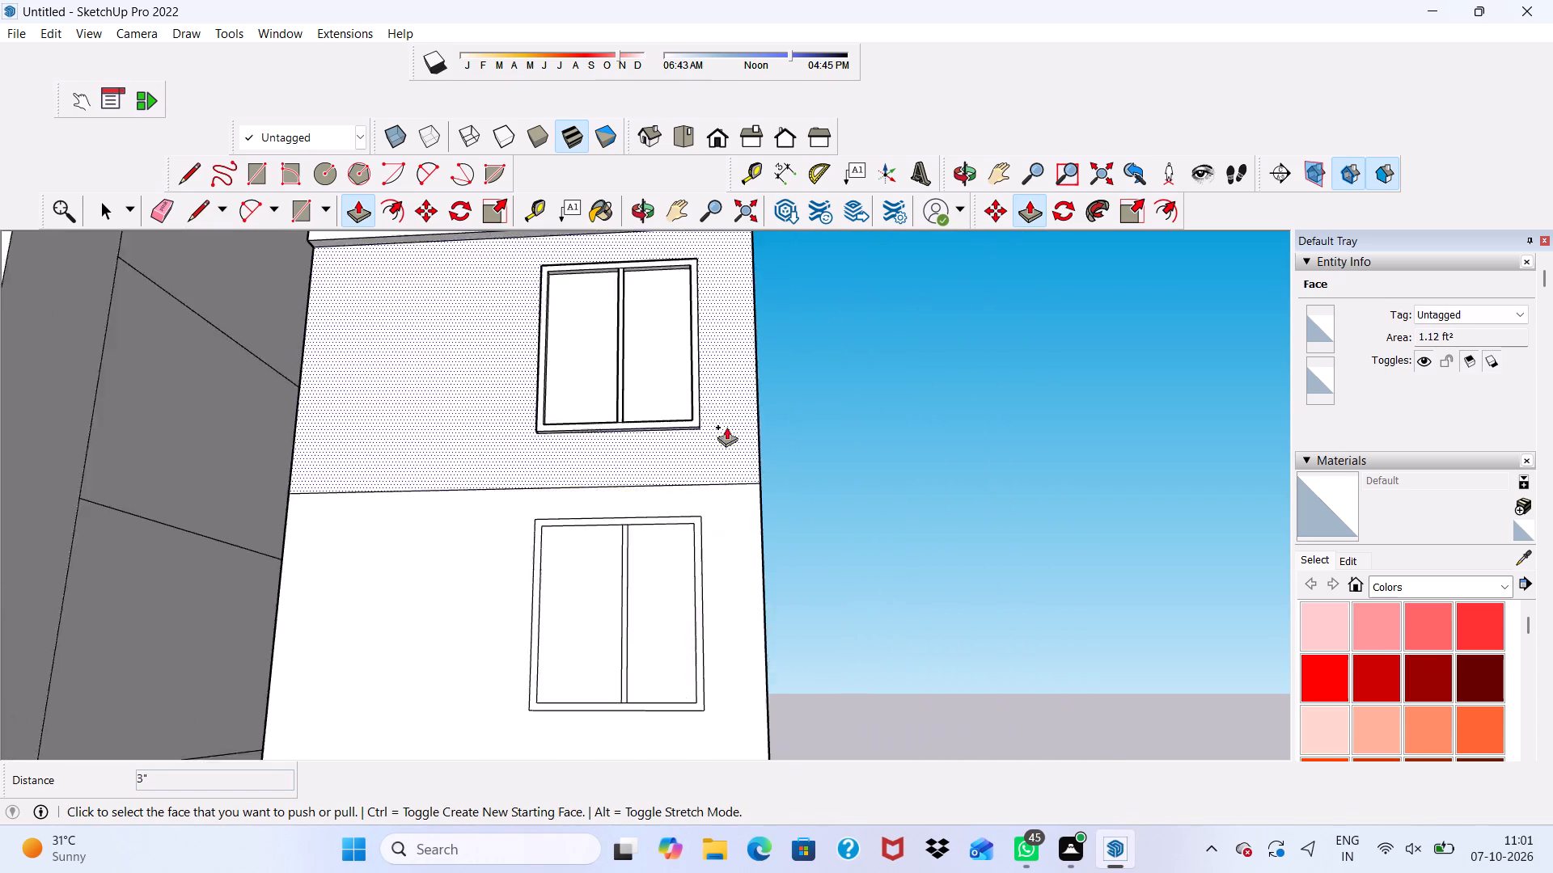
{"action": "scroll", "coordinate": [726, 427], "scroll_direction": "down", "scroll_amount": 6}
{"action": "scroll", "coordinate": [631, 549], "scroll_direction": "up", "scroll_amount": 16}
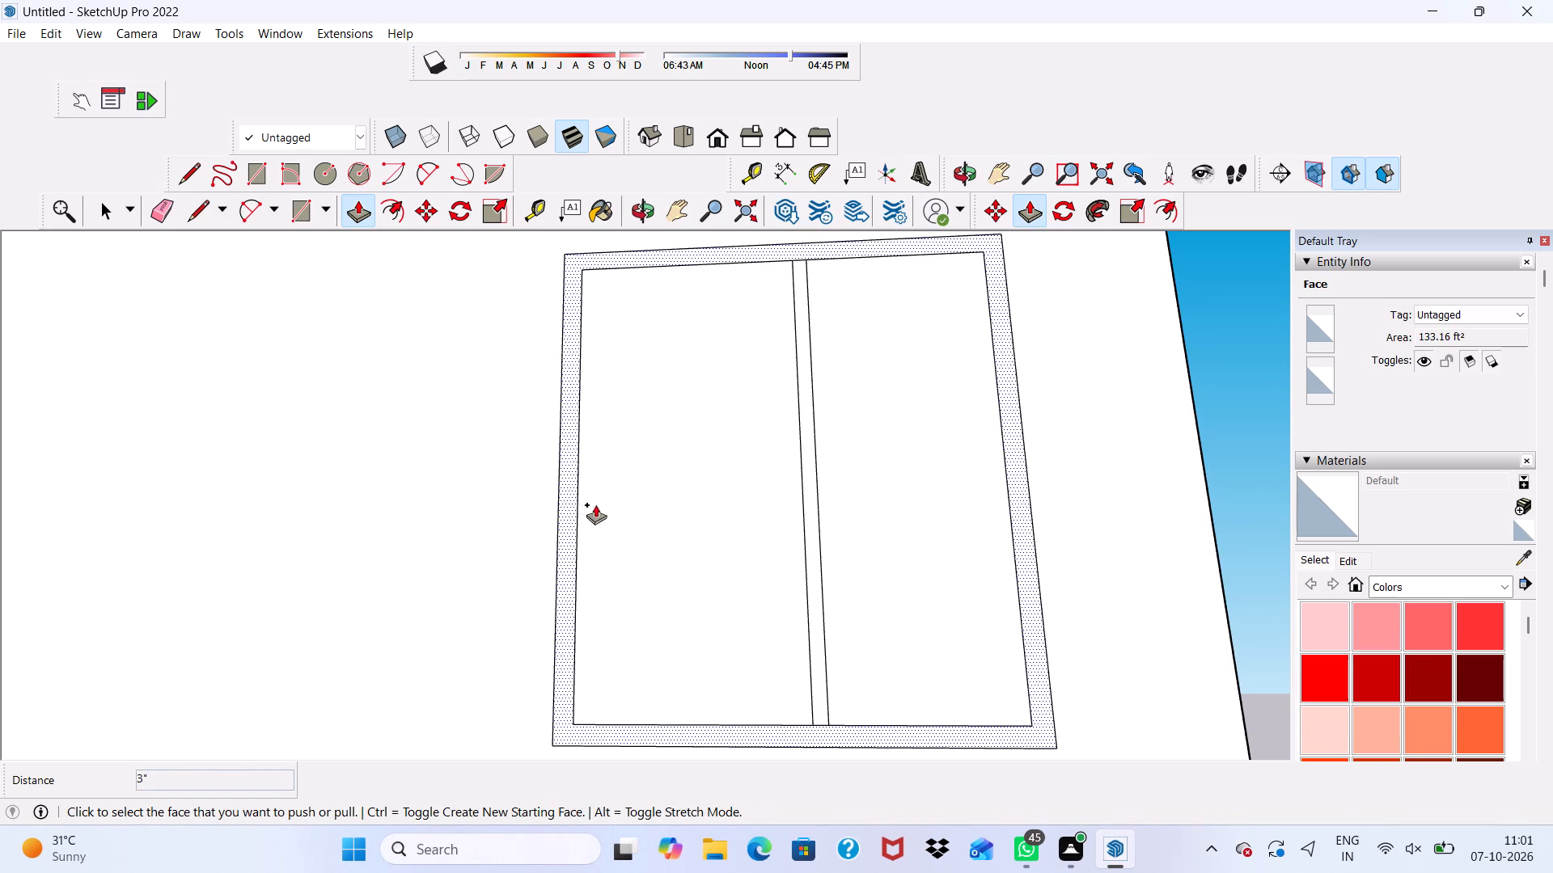
{"action": "left_click", "coordinate": [568, 517]}
{"action": "scroll", "coordinate": [540, 496], "scroll_direction": "down", "scroll_amount": 11}
{"action": "scroll", "coordinate": [624, 318], "scroll_direction": "down", "scroll_amount": 4}
{"action": "type", "text": "3\""}
{"action": "key", "text": "Return"}
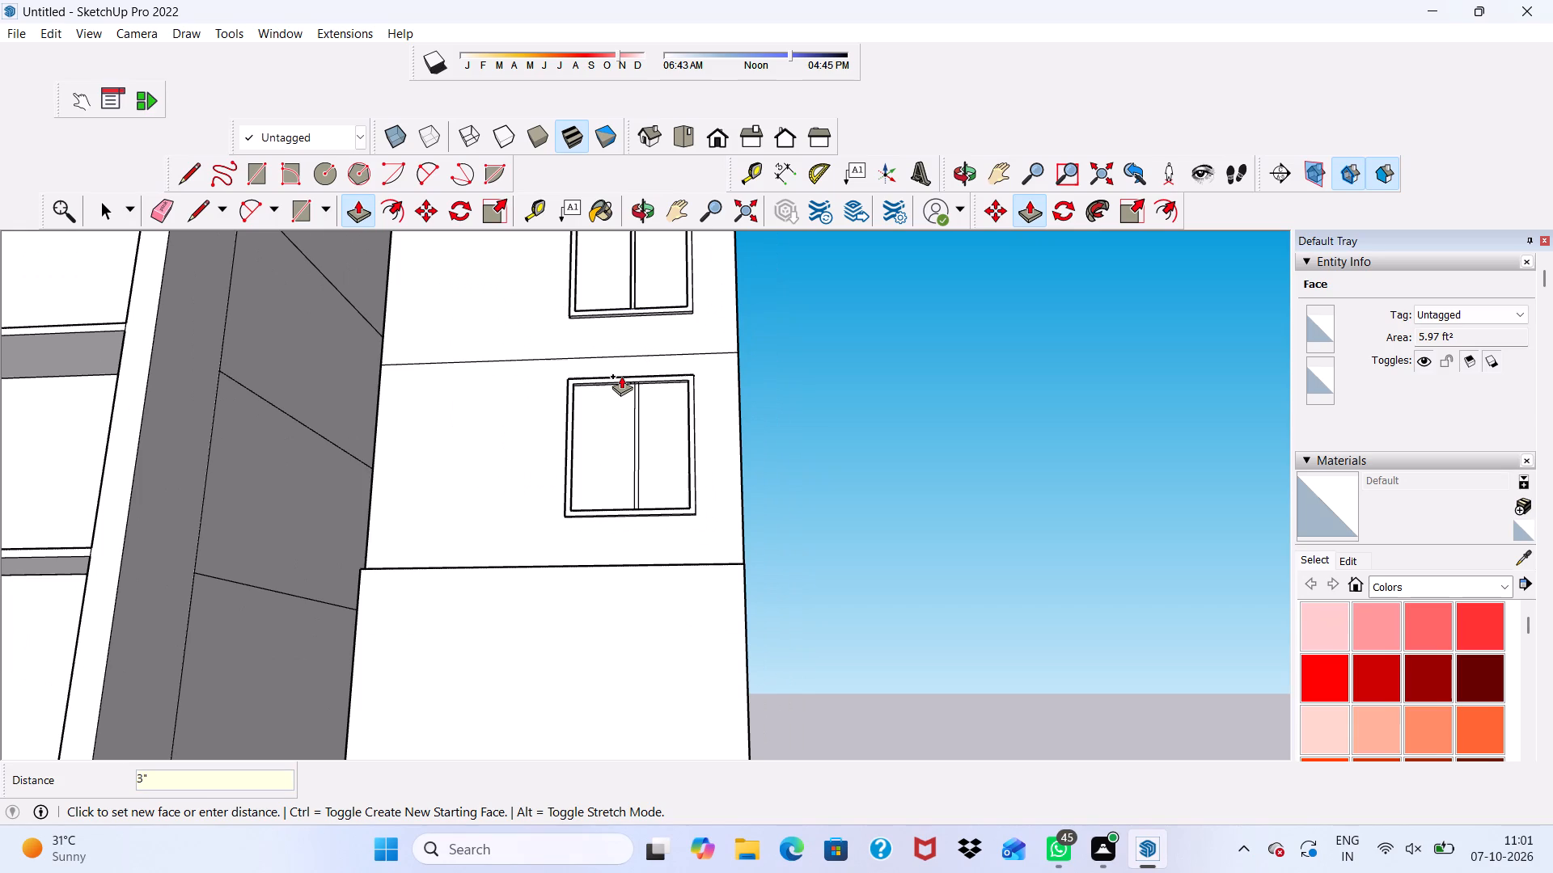
Push/Pull the second-storey window's mullion outward 3", flush with its frame.
{"action": "scroll", "coordinate": [651, 453], "scroll_direction": "up", "scroll_amount": 4}
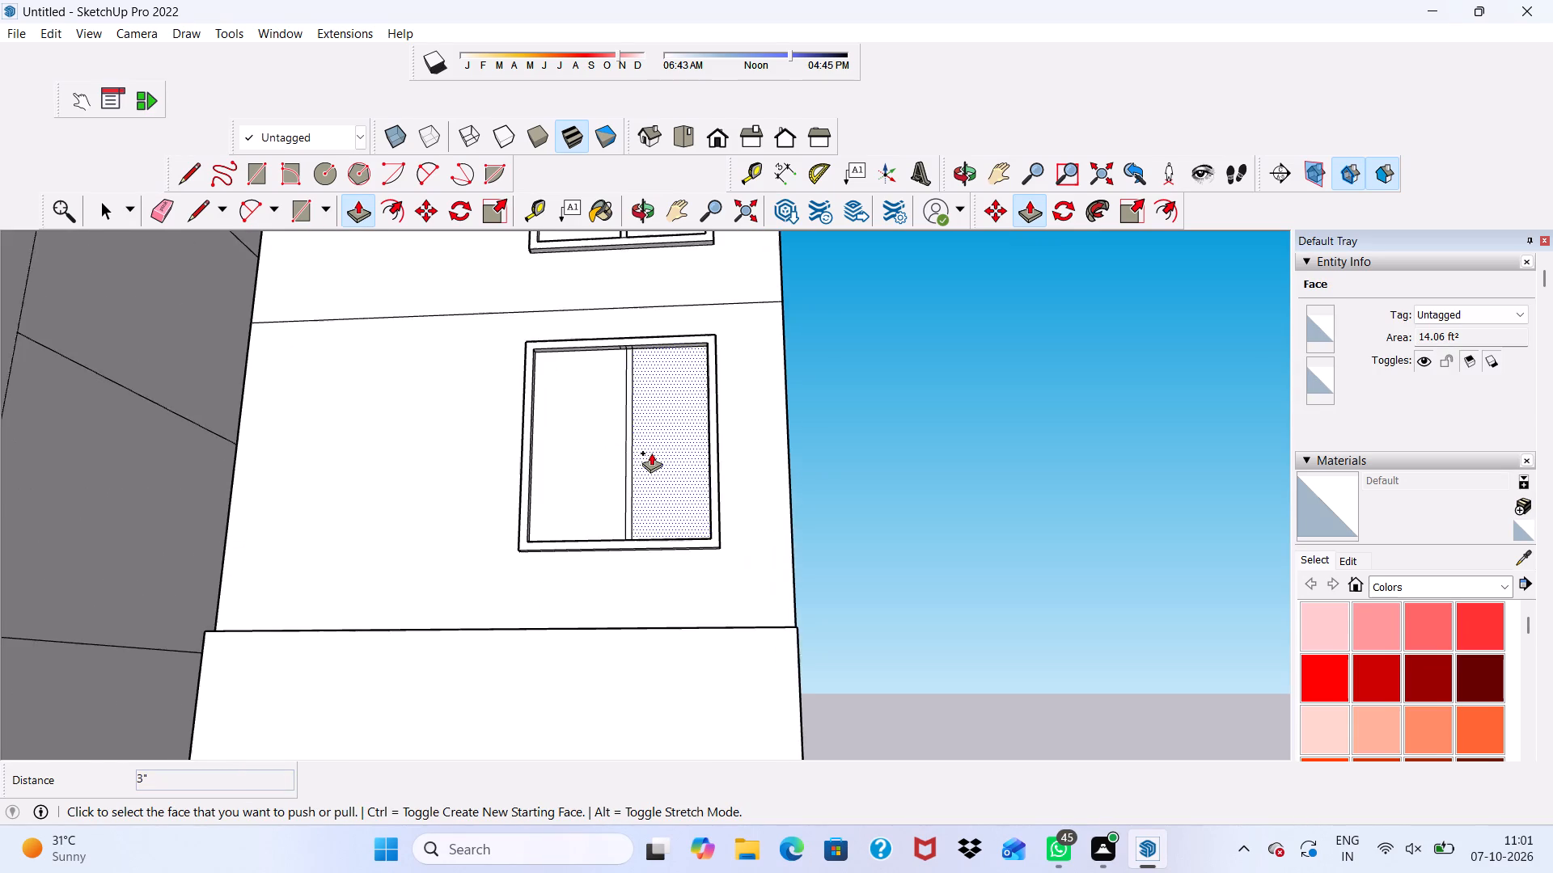
{"action": "scroll", "coordinate": [672, 442], "scroll_direction": "up", "scroll_amount": 14}
{"action": "left_click", "coordinate": [604, 448]}
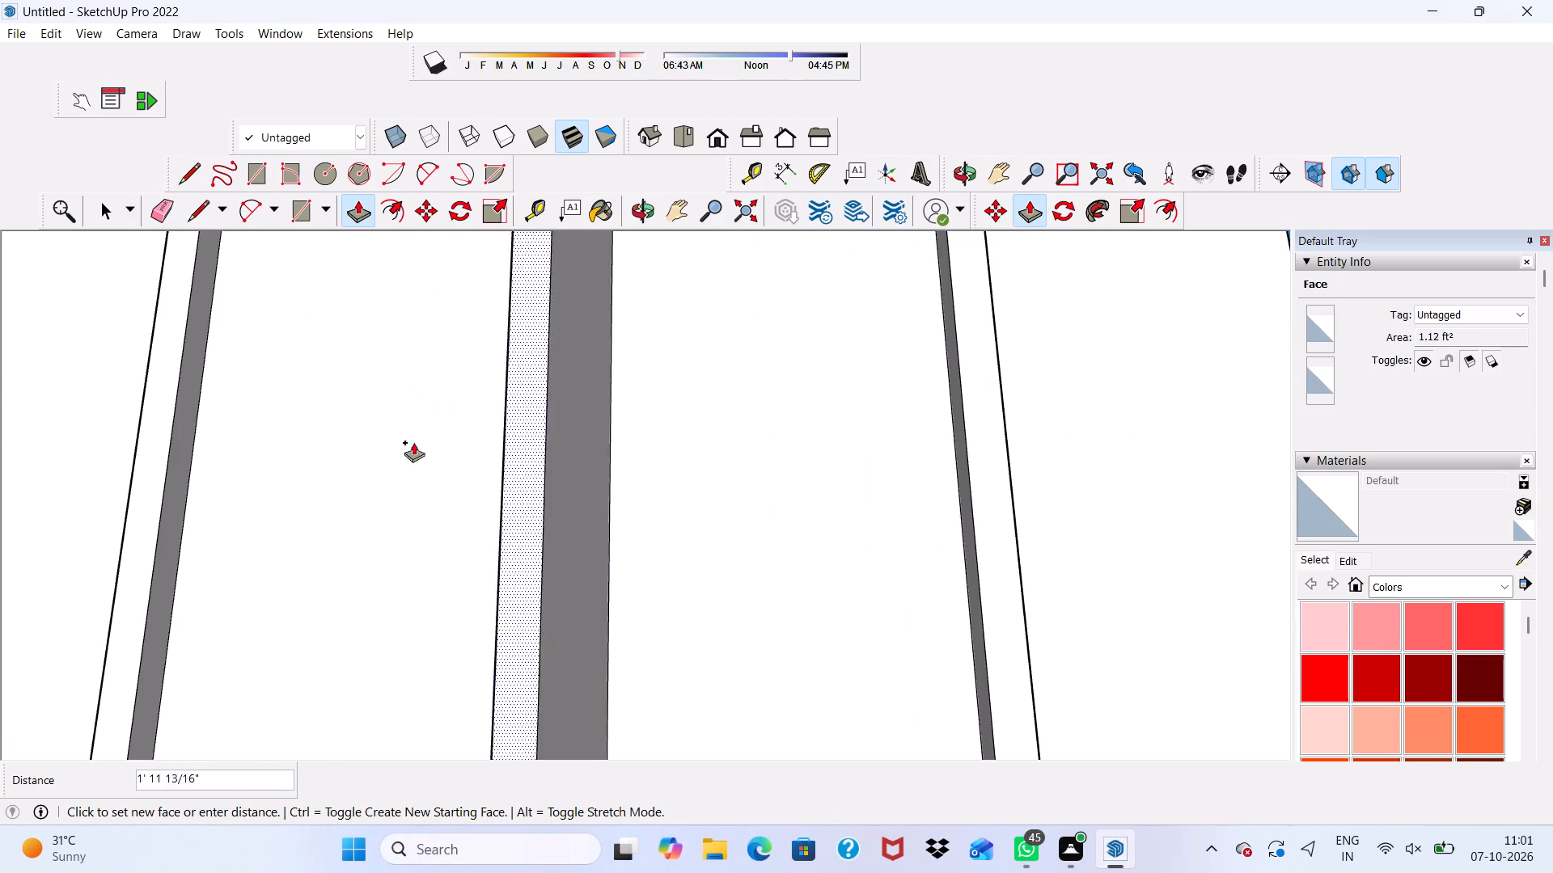
{"action": "left_click", "coordinate": [164, 450]}
{"action": "scroll", "coordinate": [281, 408], "scroll_direction": "down", "scroll_amount": 4}
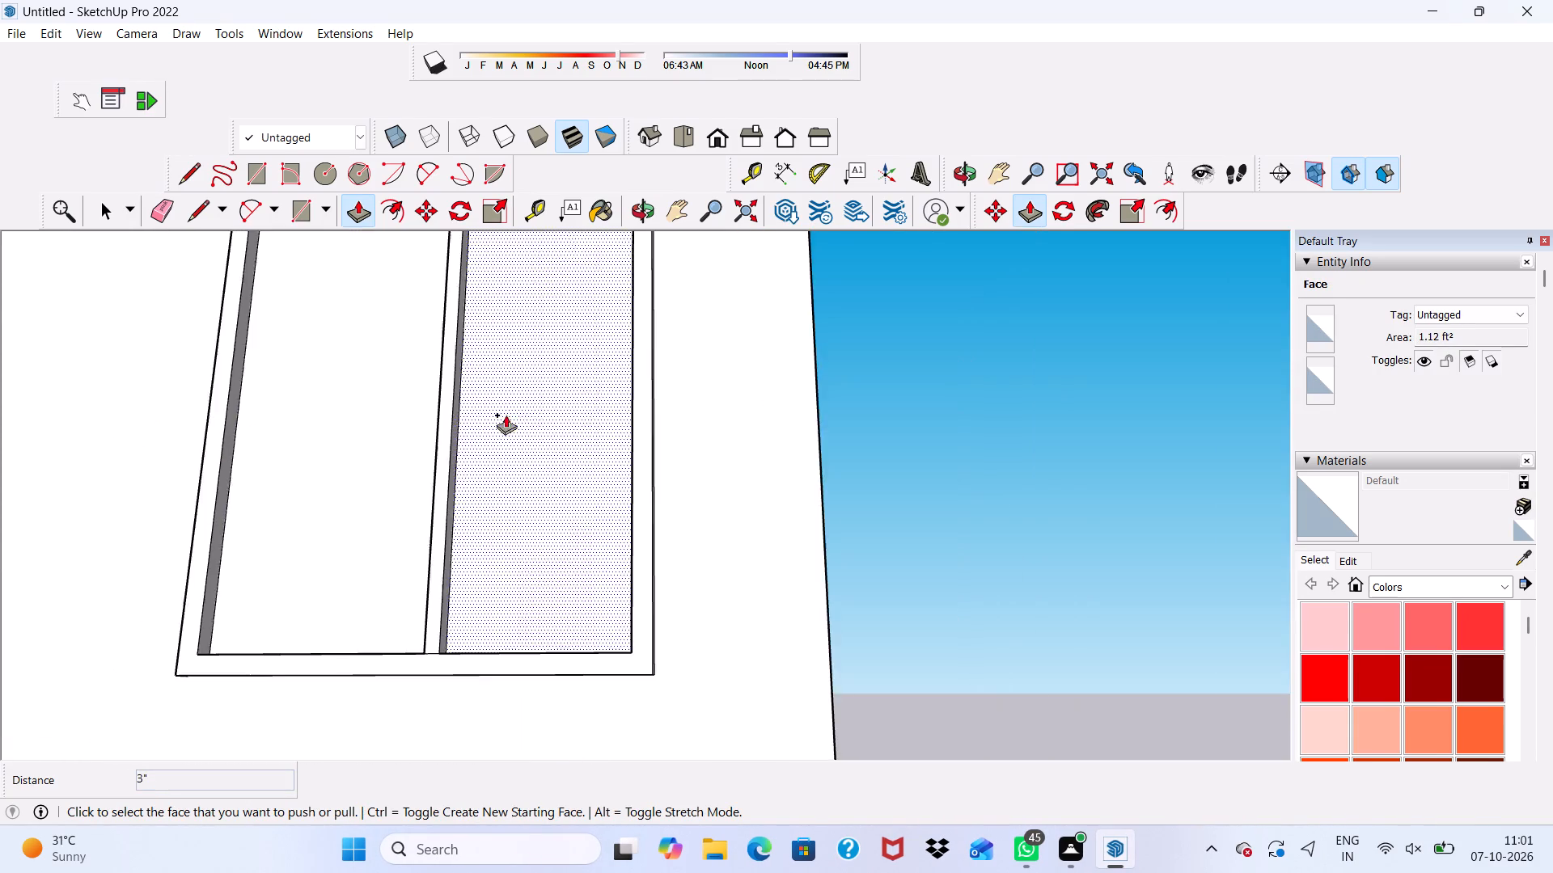
{"action": "scroll", "coordinate": [506, 415], "scroll_direction": "down", "scroll_amount": 14}
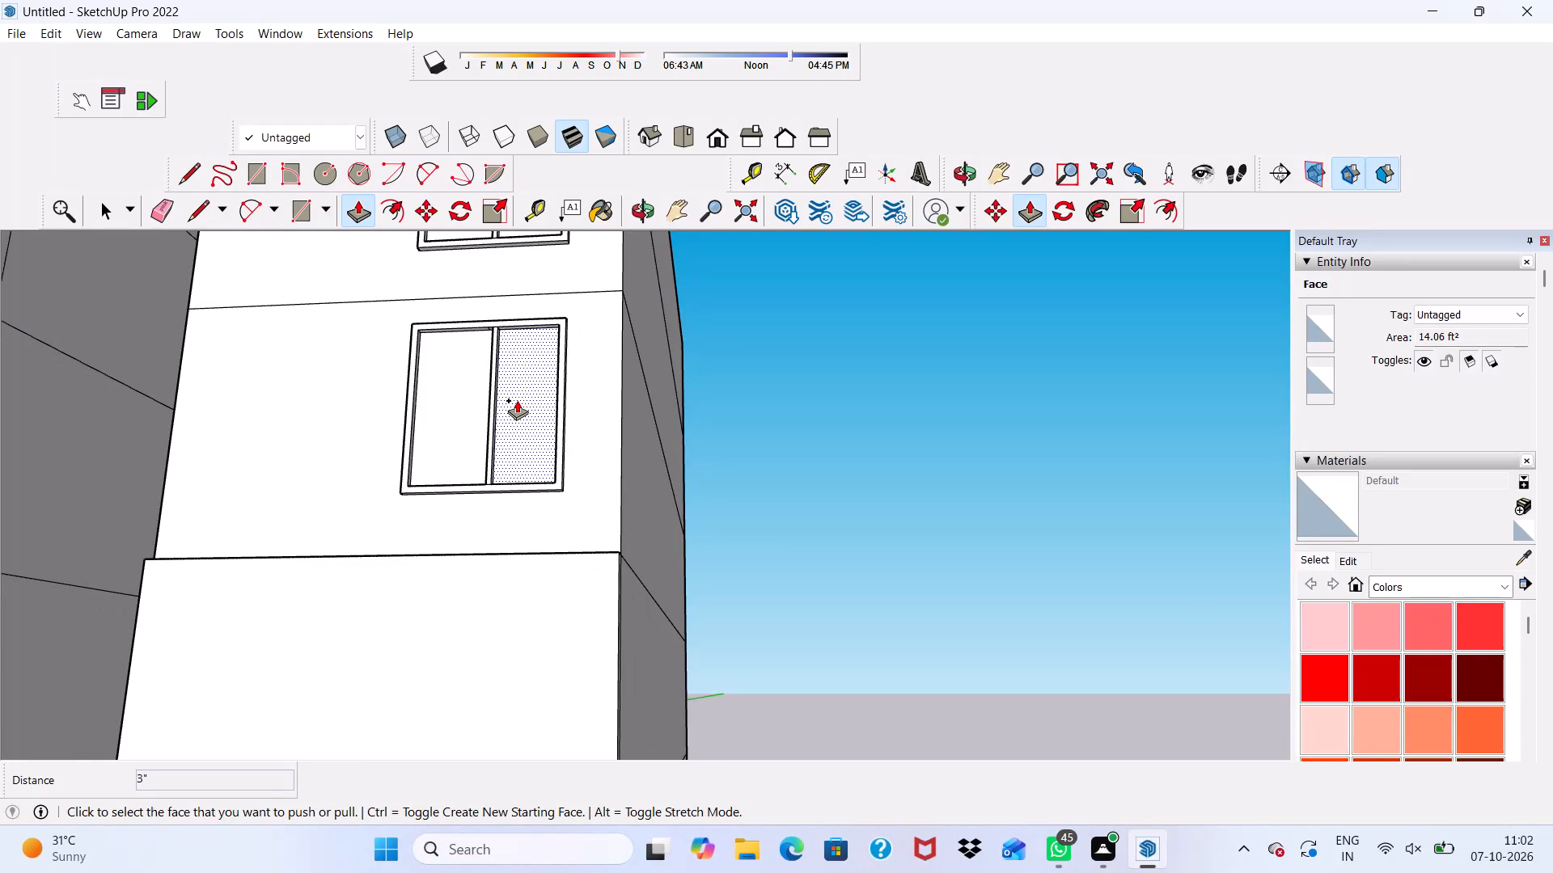
{"action": "key", "text": "space"}
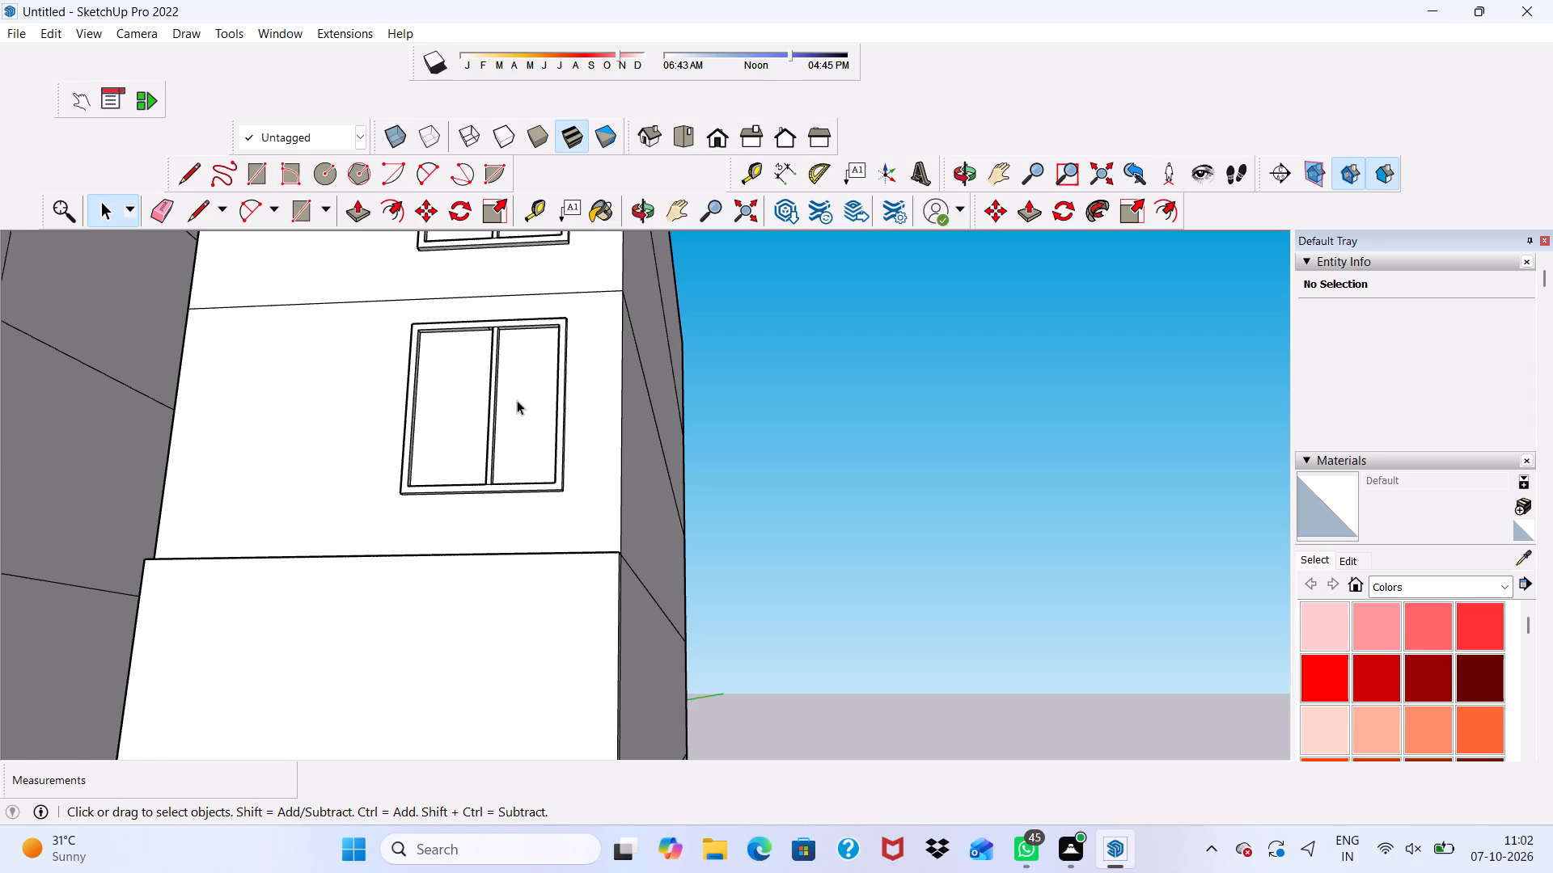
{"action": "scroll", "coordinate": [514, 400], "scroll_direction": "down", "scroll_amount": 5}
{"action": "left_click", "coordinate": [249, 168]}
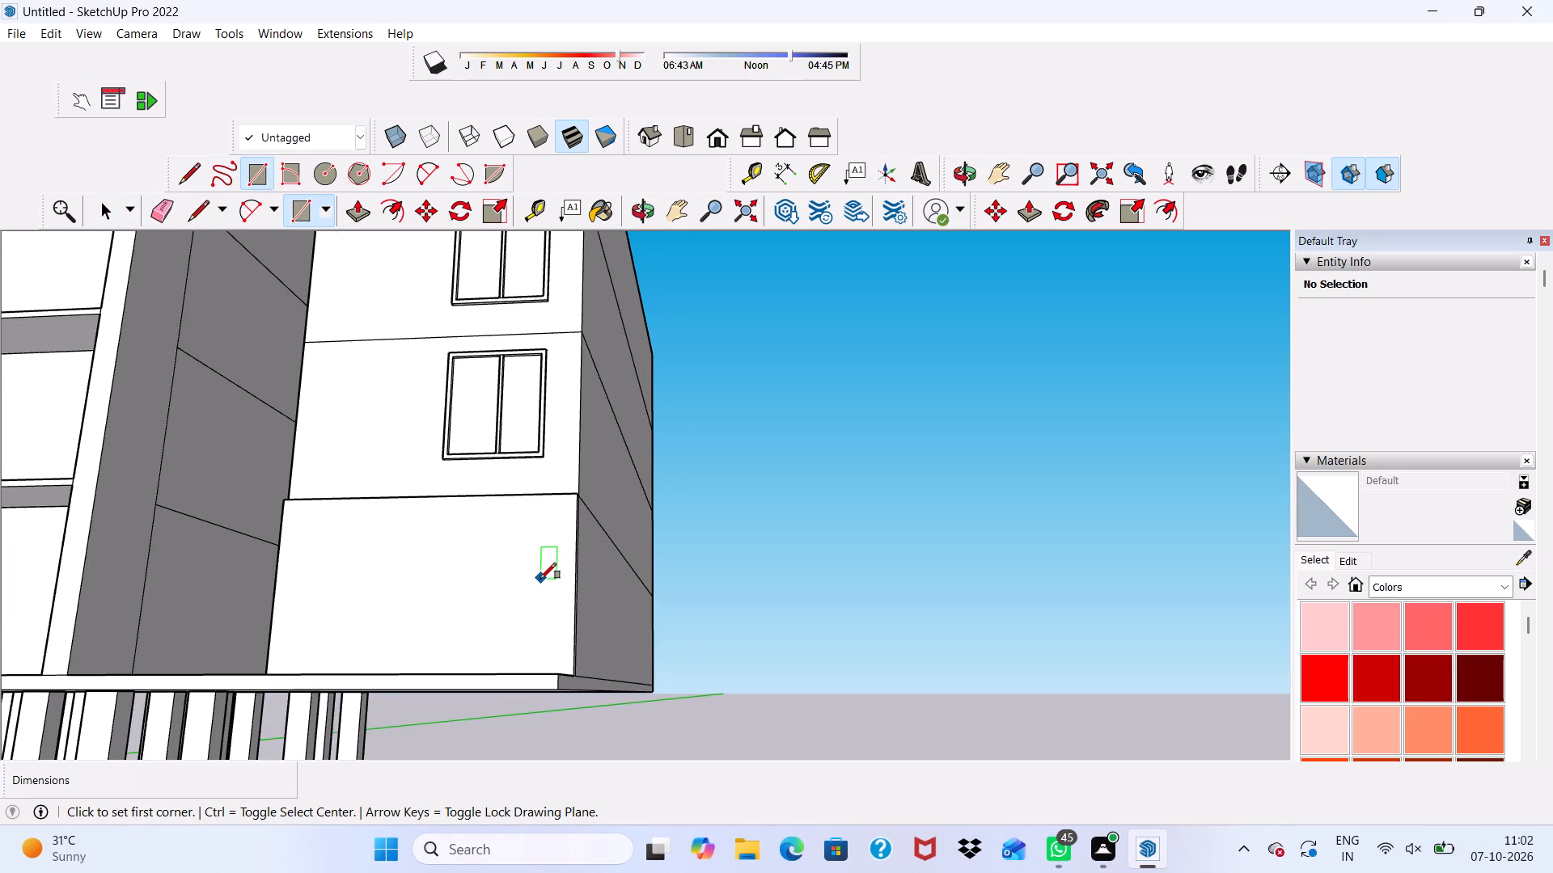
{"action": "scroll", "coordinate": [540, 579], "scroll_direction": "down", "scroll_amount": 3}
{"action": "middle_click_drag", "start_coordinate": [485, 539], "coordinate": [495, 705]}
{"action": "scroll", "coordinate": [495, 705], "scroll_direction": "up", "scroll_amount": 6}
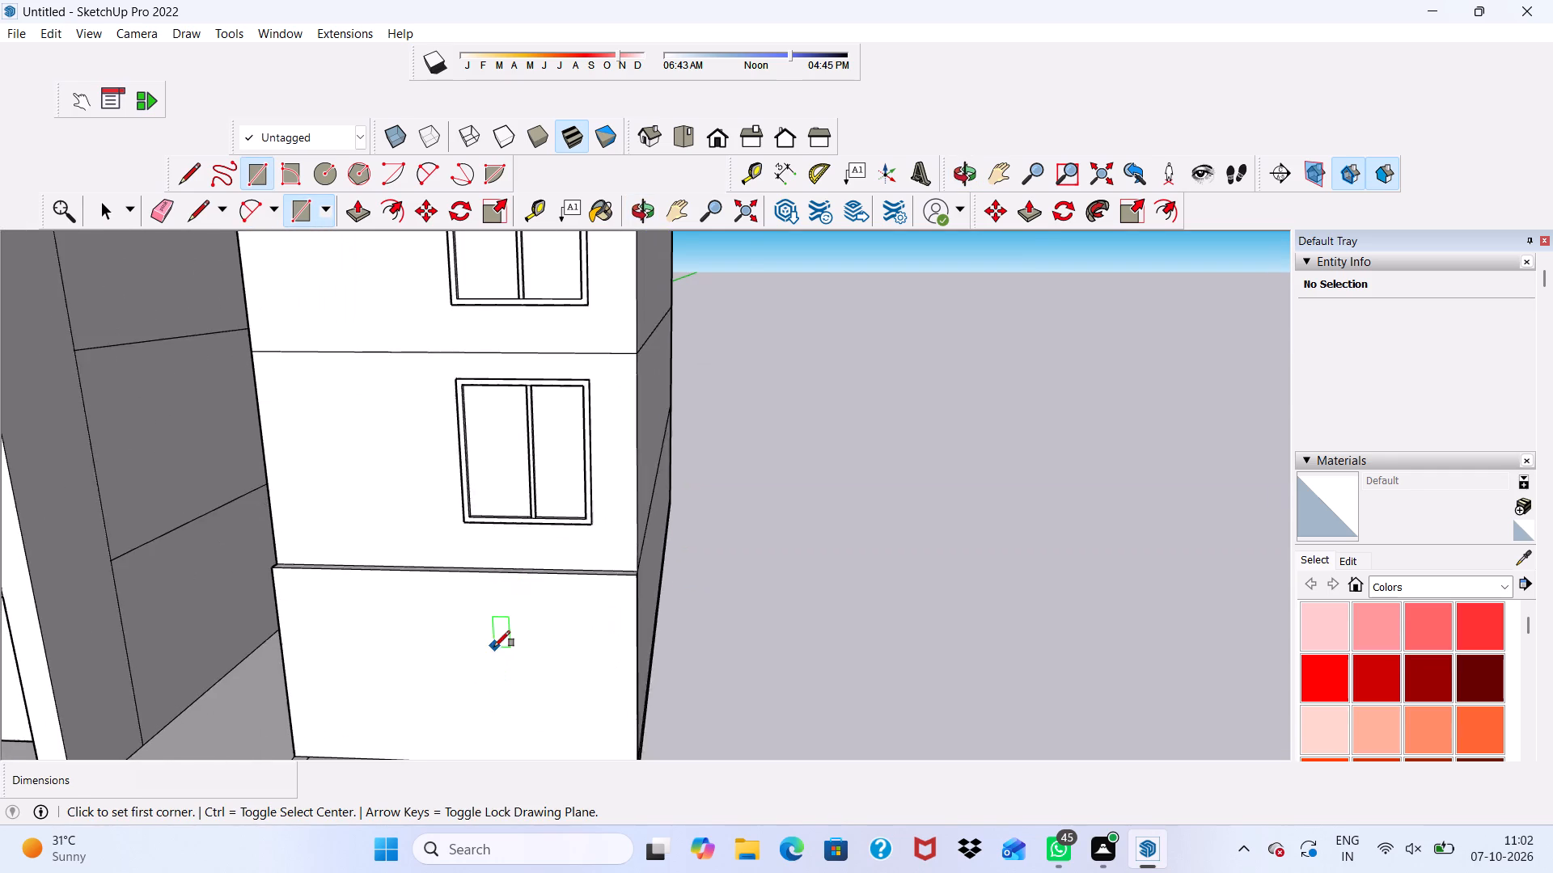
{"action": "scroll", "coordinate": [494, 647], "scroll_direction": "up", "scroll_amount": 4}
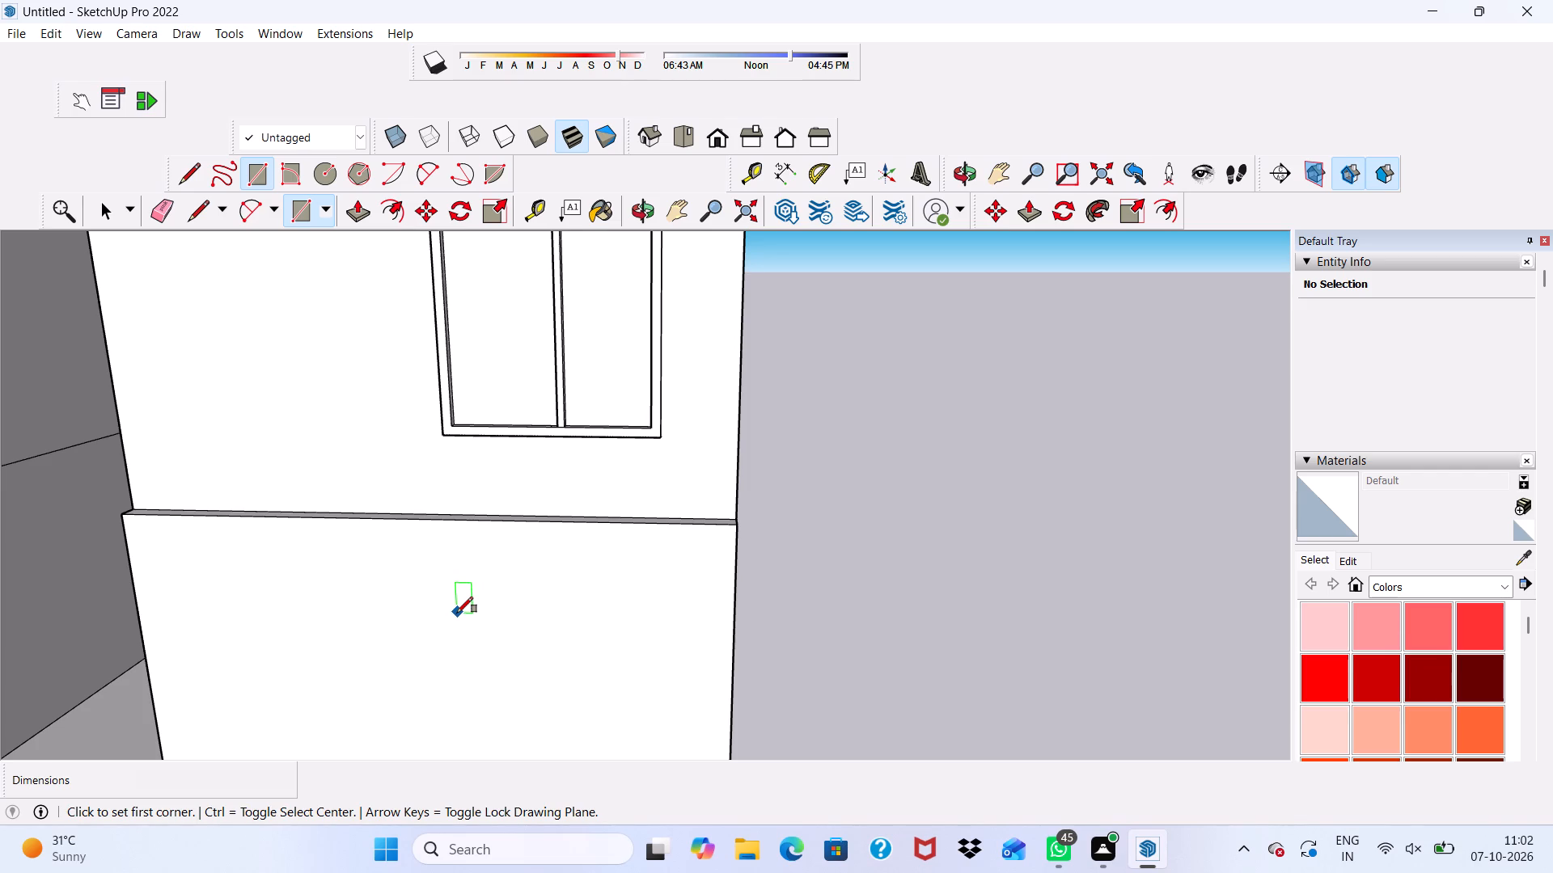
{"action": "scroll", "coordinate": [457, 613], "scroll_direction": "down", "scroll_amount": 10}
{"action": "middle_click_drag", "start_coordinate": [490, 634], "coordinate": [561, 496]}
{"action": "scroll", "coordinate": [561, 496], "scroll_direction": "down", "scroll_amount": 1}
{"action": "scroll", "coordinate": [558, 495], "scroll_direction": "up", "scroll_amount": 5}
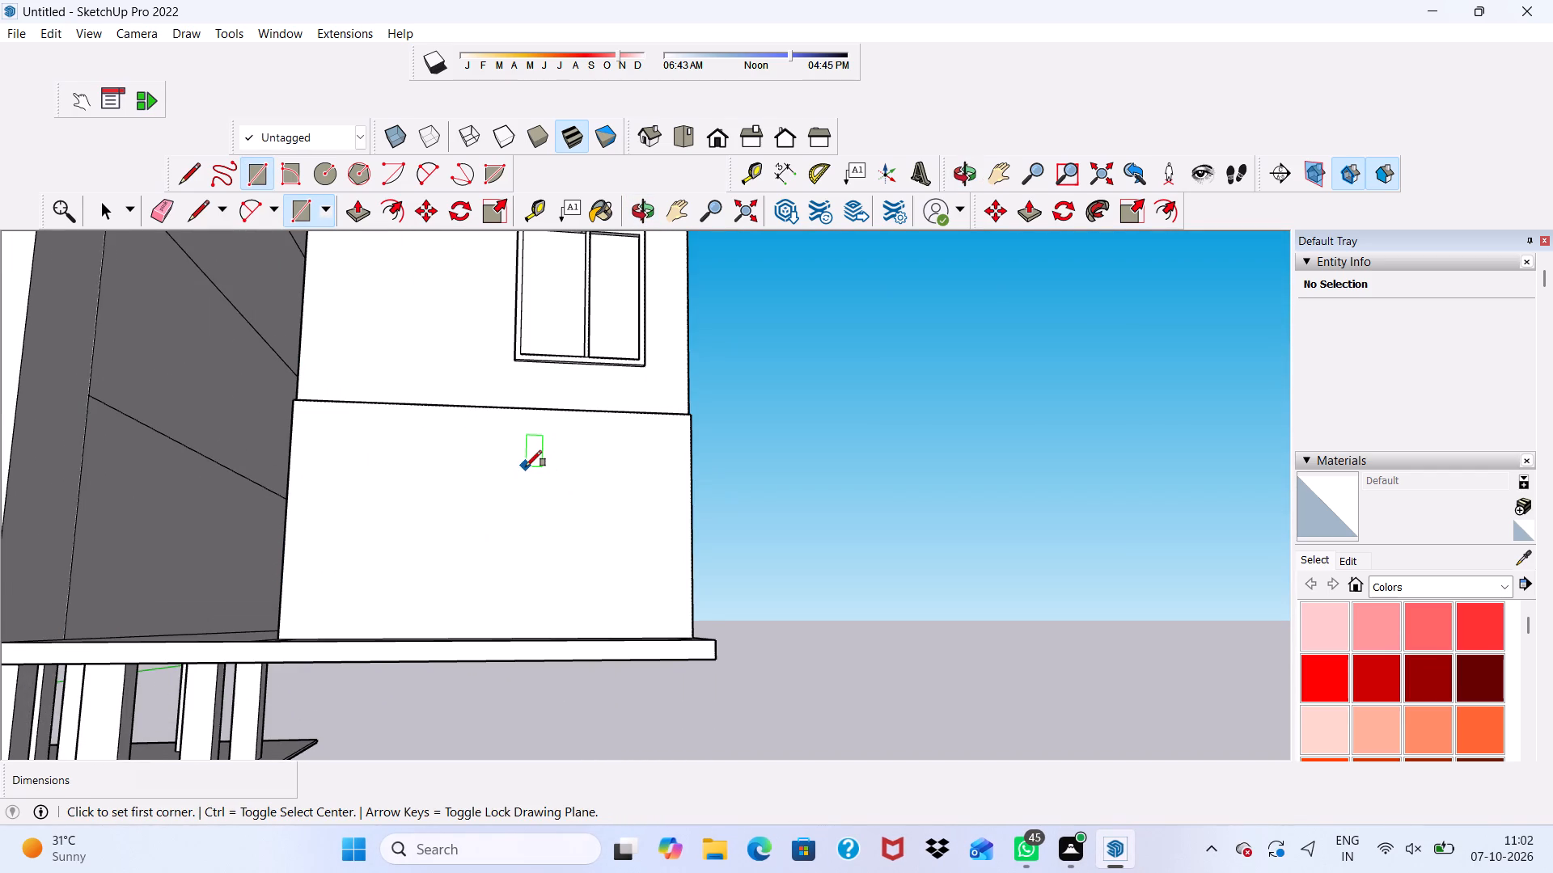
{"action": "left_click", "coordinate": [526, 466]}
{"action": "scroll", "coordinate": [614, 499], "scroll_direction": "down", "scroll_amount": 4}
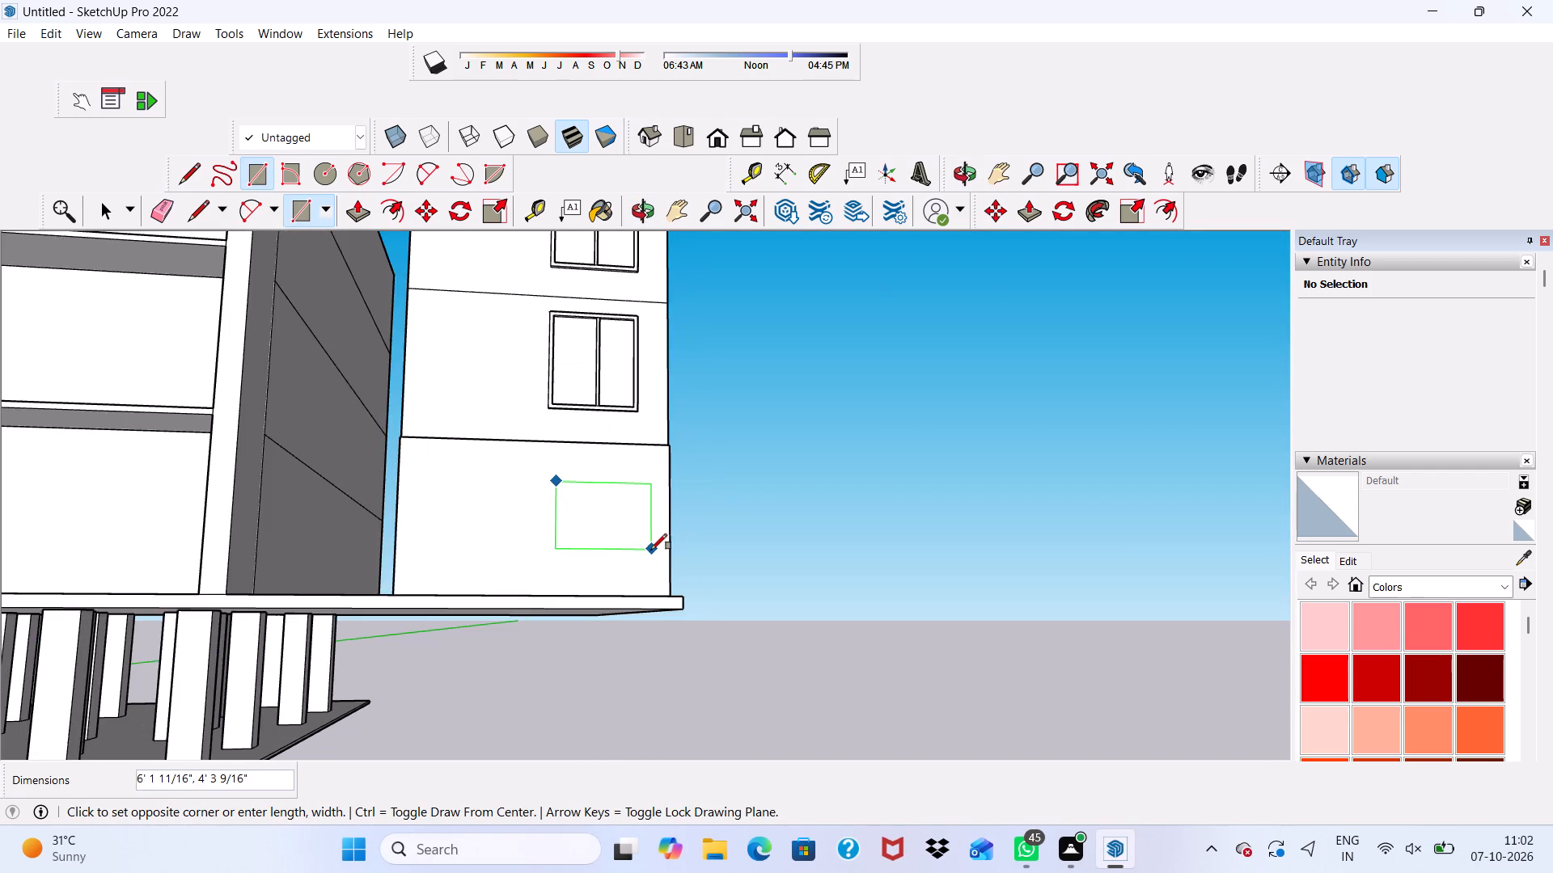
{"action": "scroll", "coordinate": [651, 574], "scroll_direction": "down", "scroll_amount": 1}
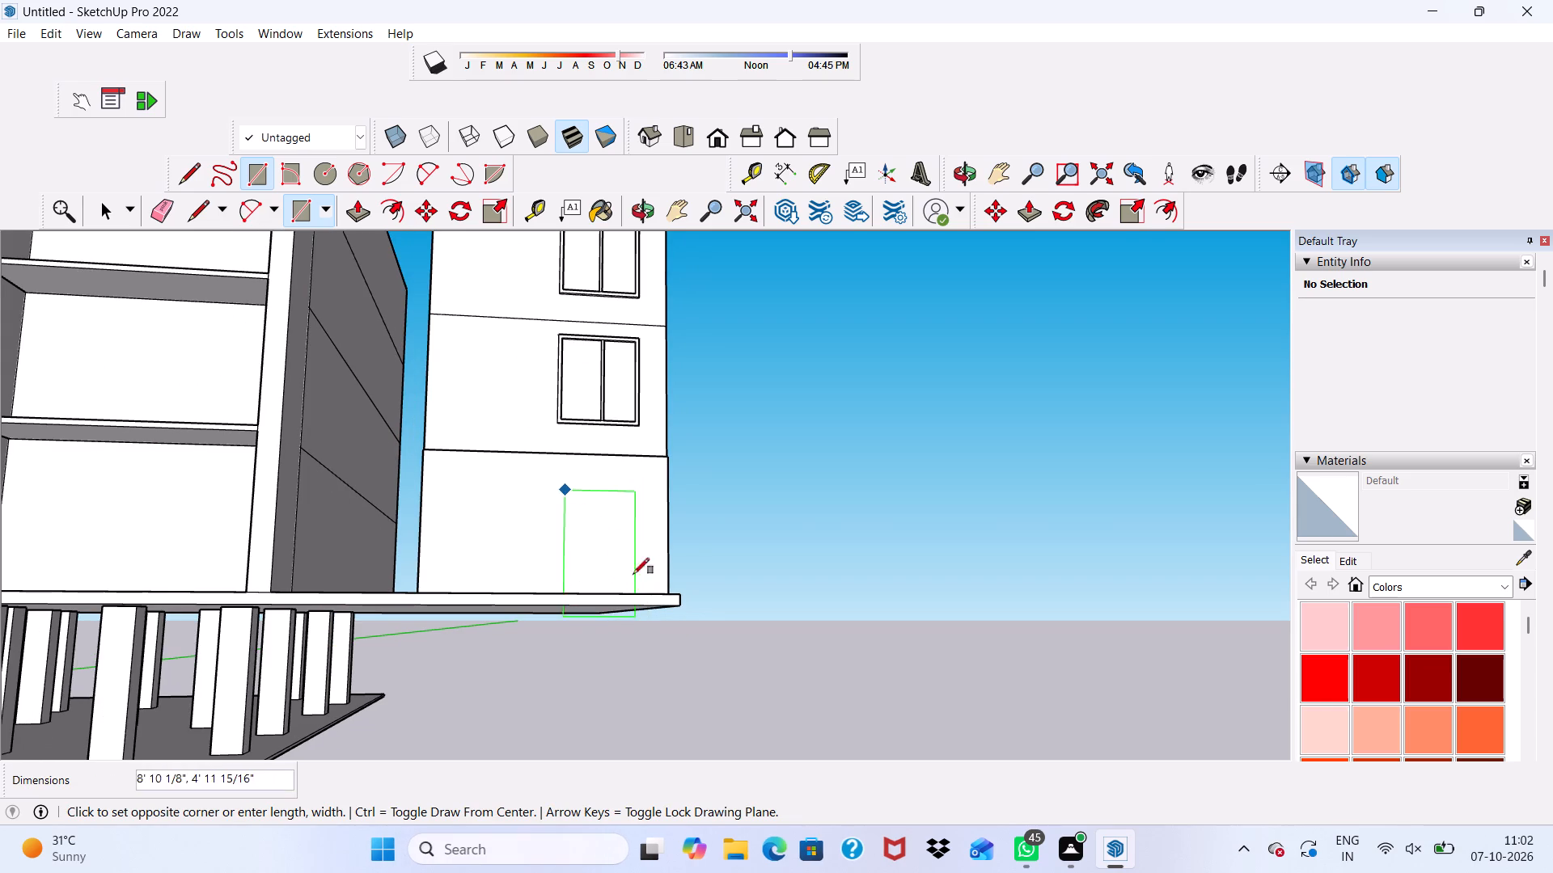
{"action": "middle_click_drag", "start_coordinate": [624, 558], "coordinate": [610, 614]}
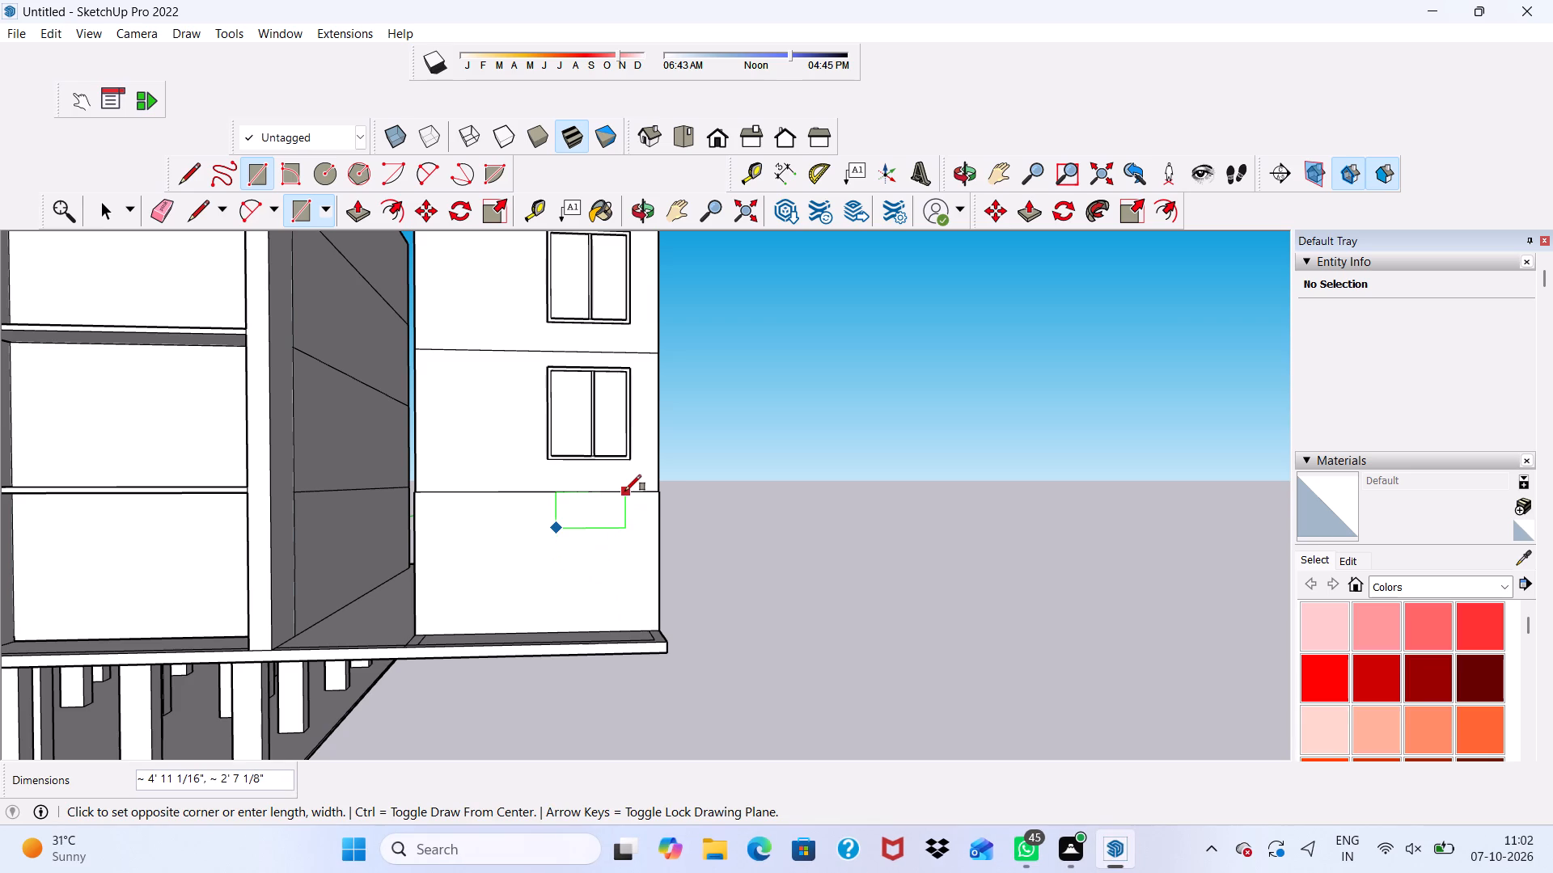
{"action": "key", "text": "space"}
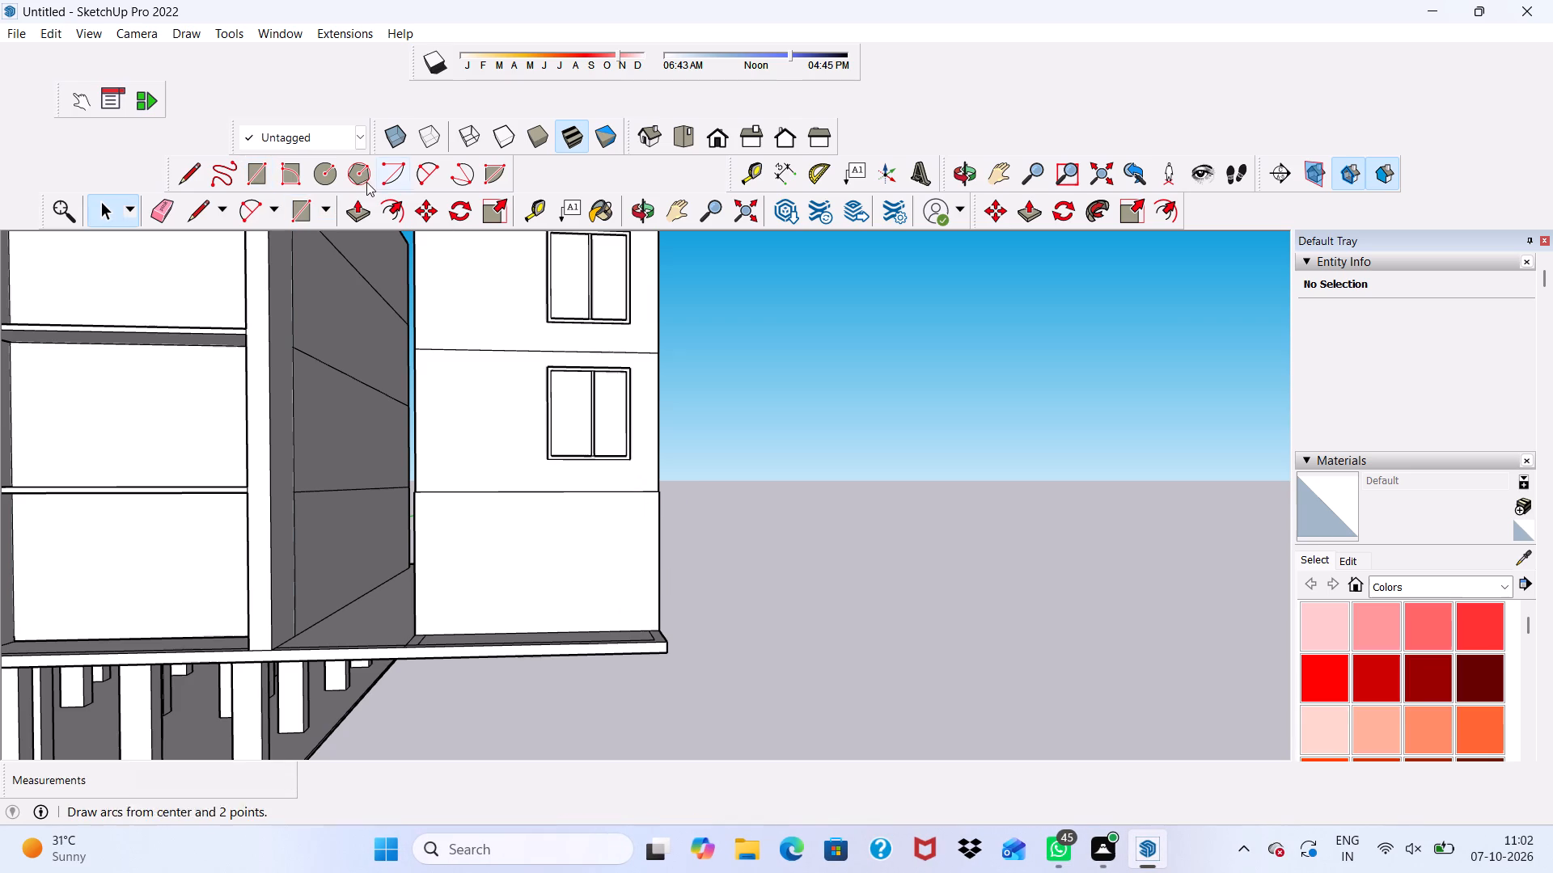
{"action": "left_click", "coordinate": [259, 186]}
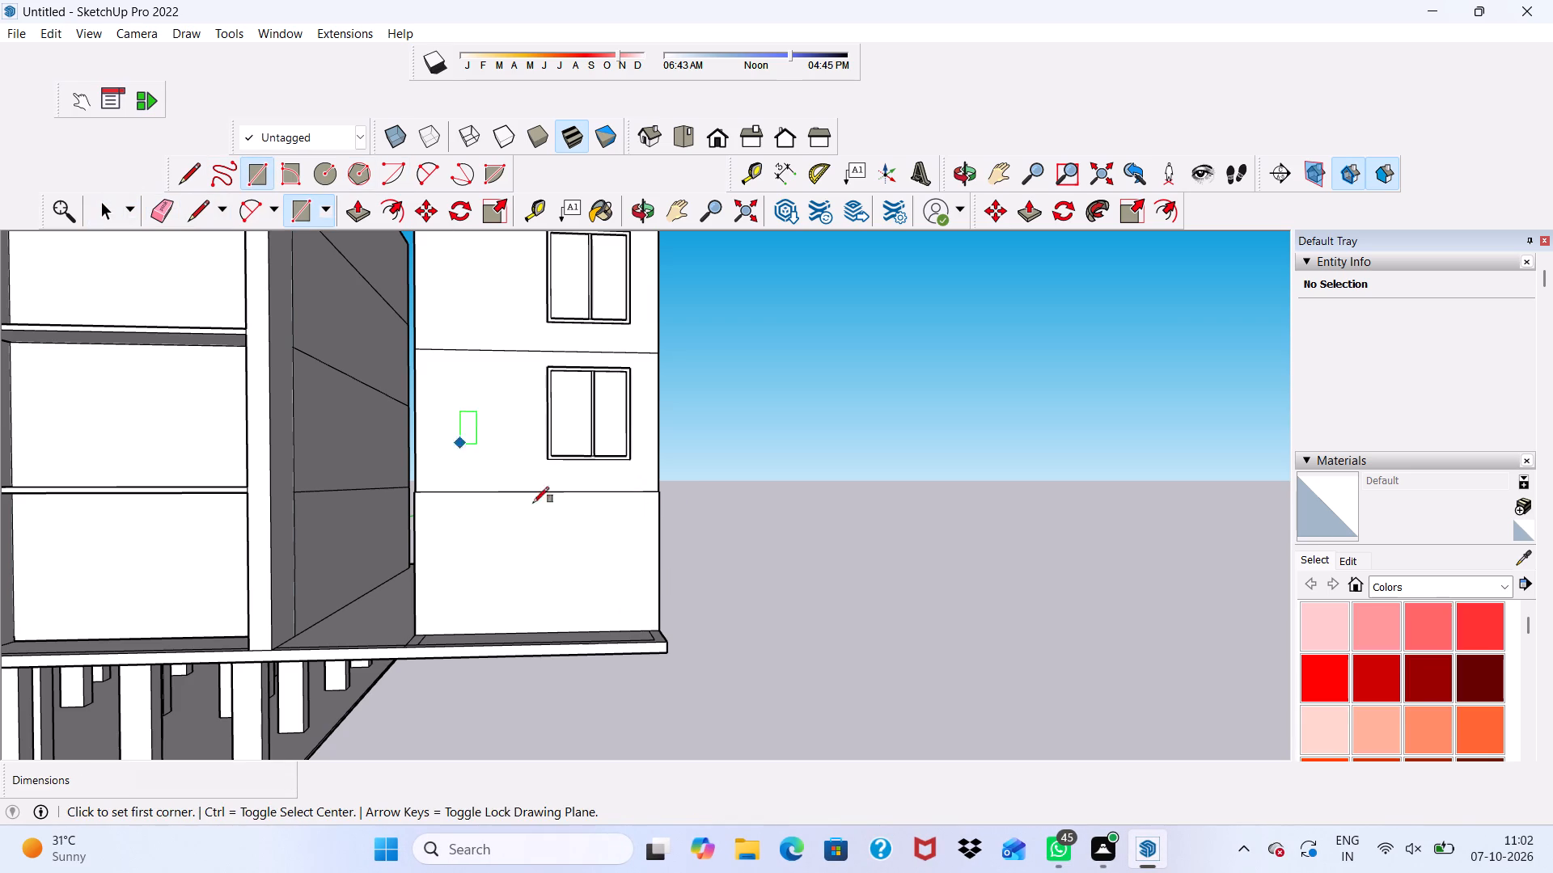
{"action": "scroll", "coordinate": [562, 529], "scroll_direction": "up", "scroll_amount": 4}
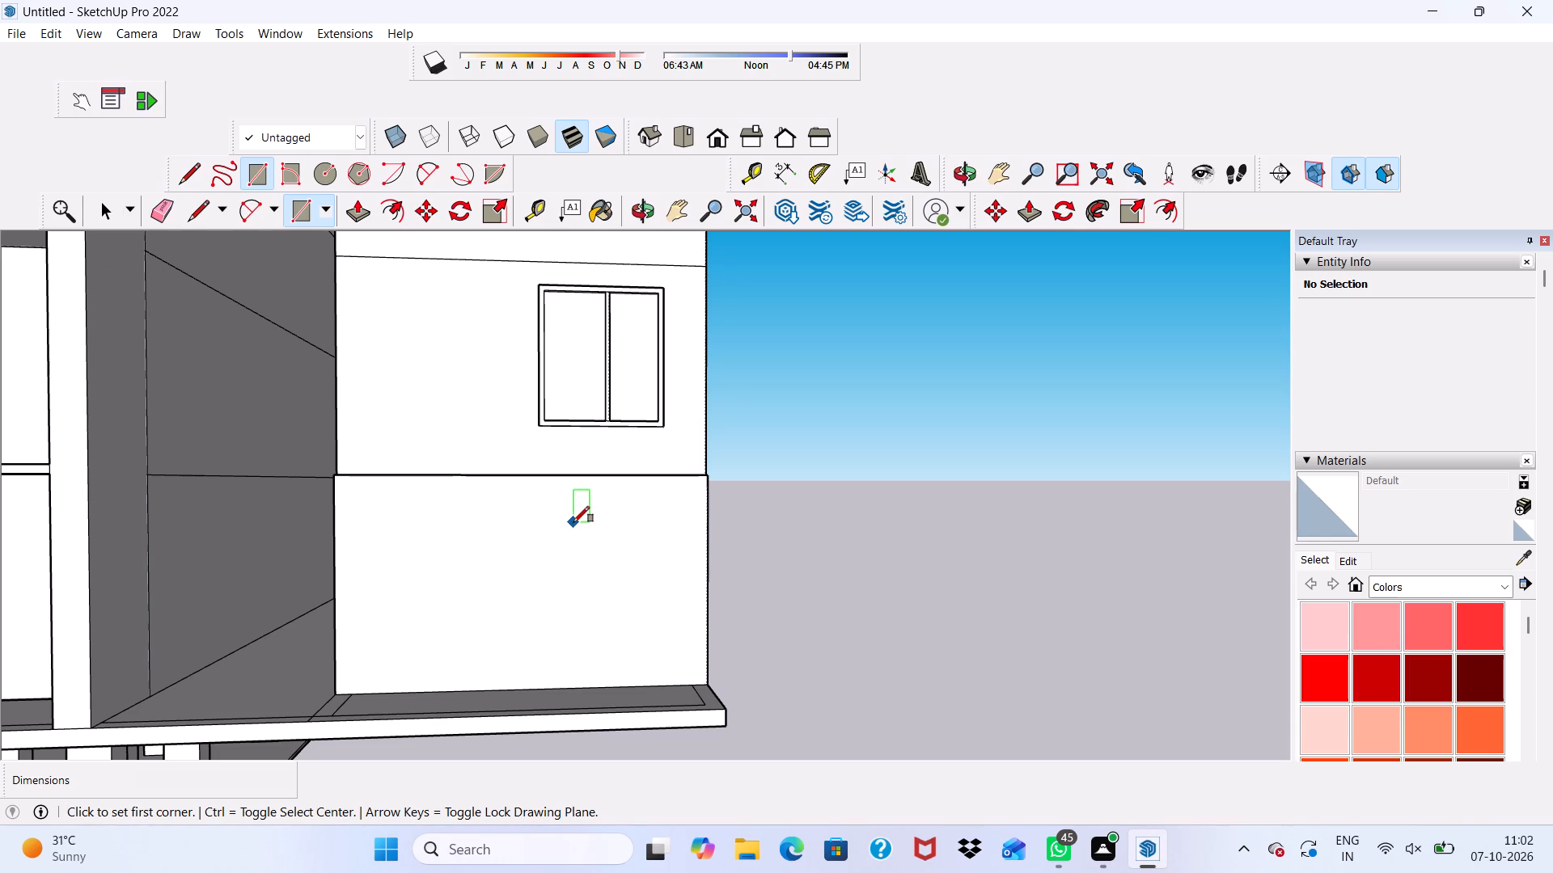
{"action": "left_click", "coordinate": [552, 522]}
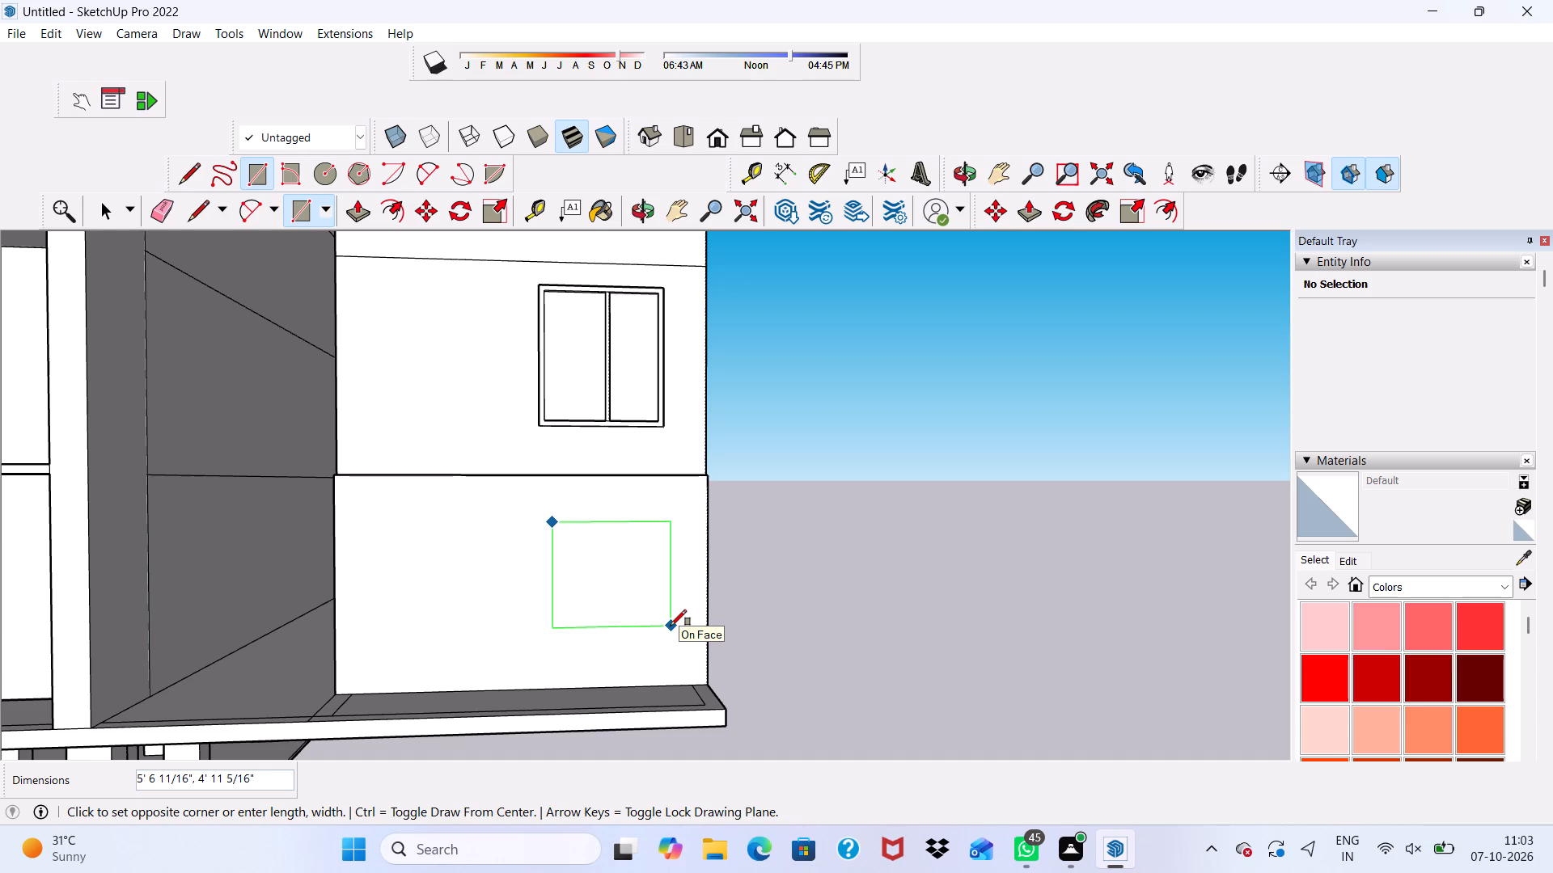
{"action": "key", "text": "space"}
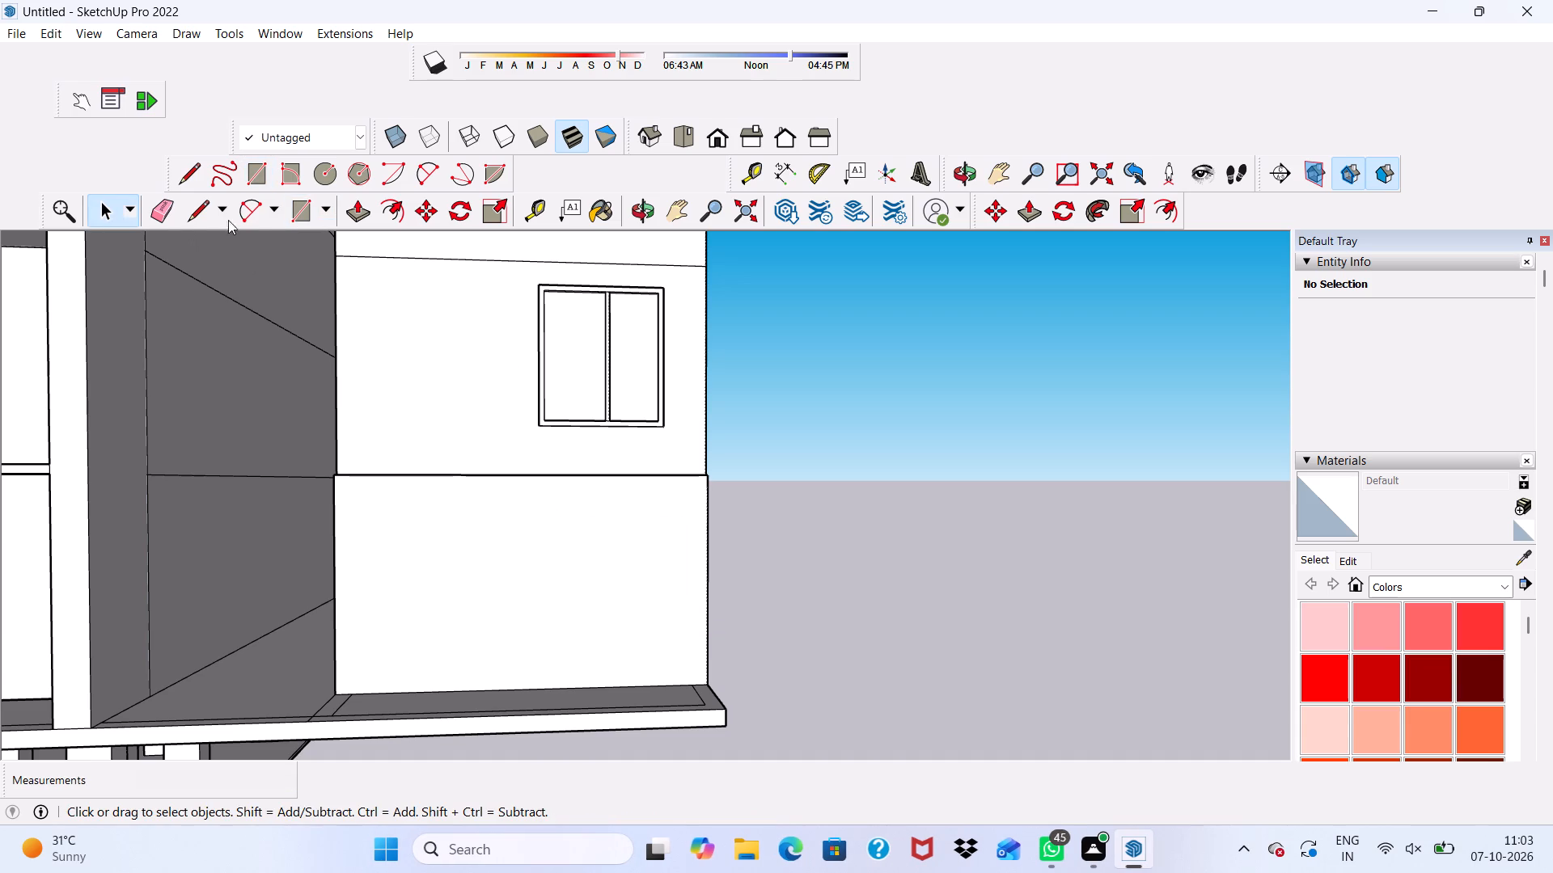
Draw a window rectangle about 5' 9" wide by 4' 7" high on the narrow block's lowest-storey wall, below the upper windows.
{"action": "left_click", "coordinate": [252, 173]}
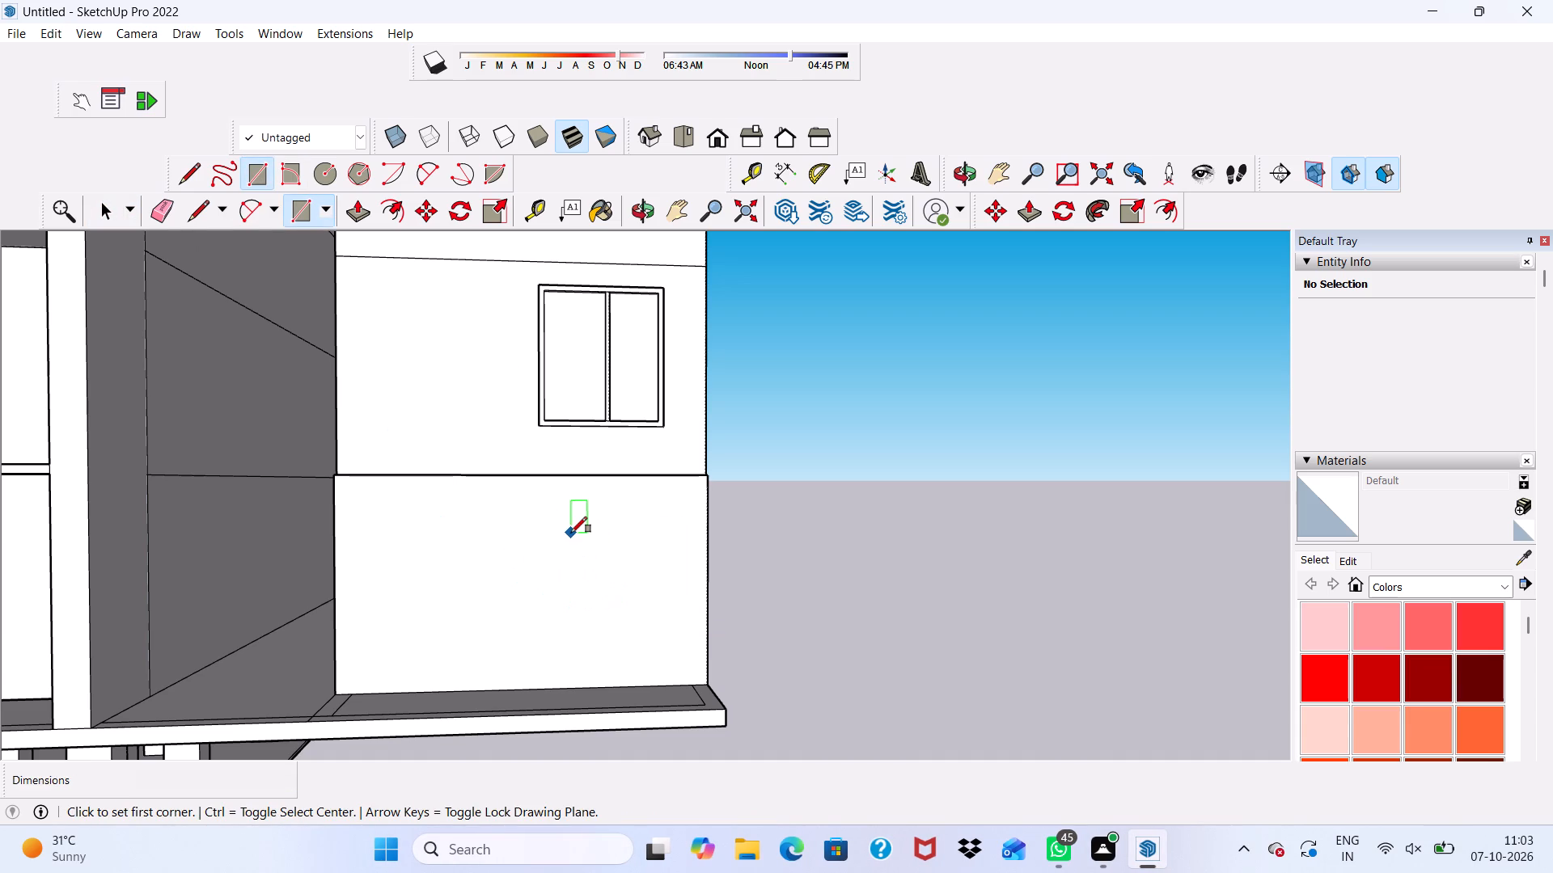
{"action": "left_click", "coordinate": [573, 542]}
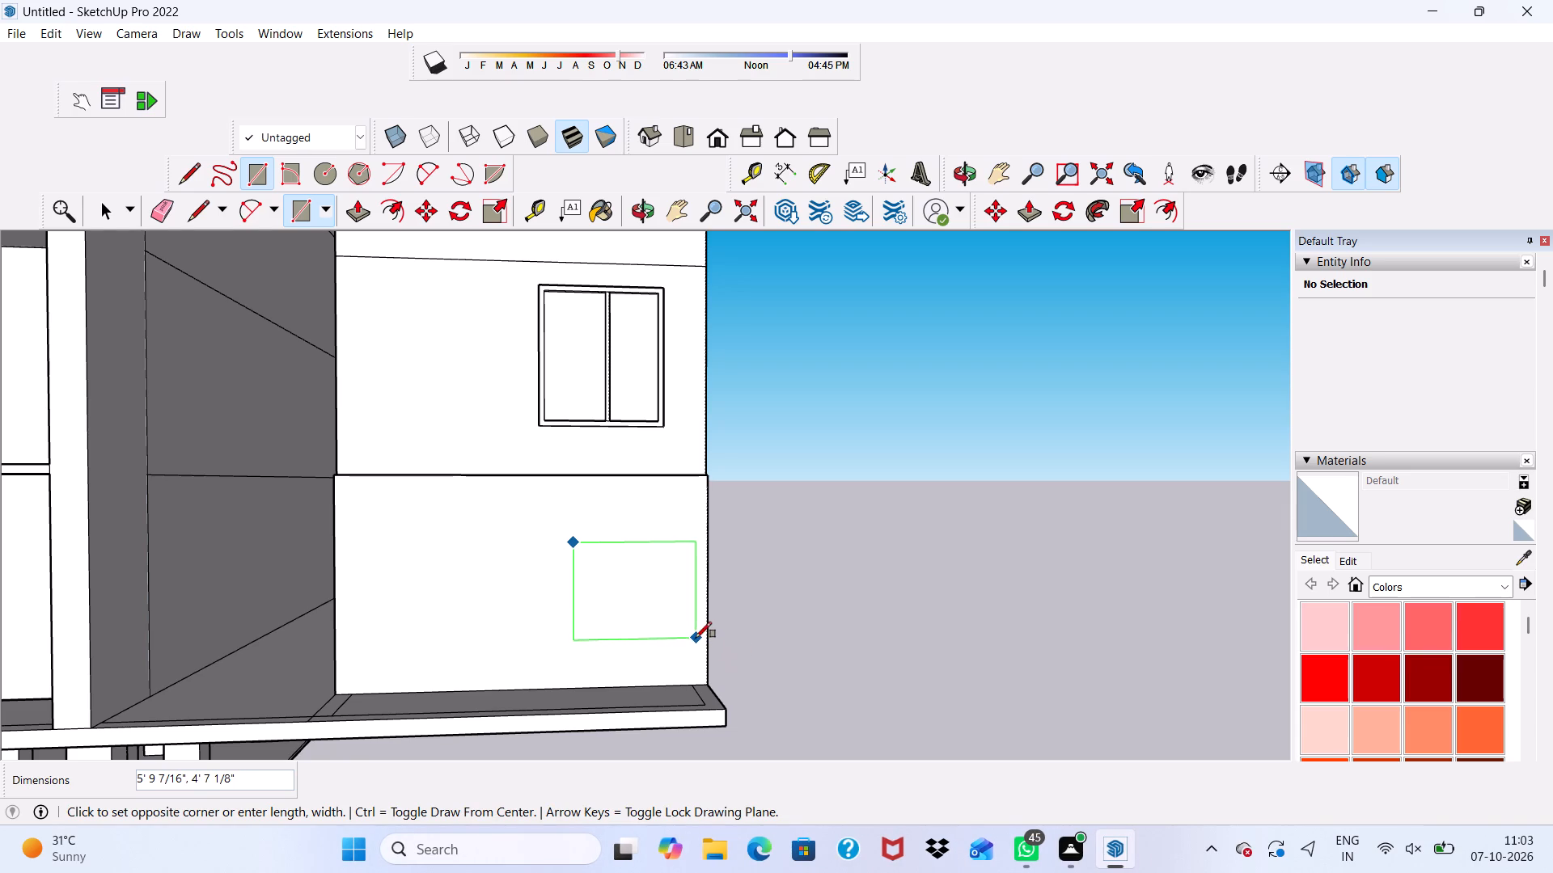
{"action": "left_click", "coordinate": [696, 638]}
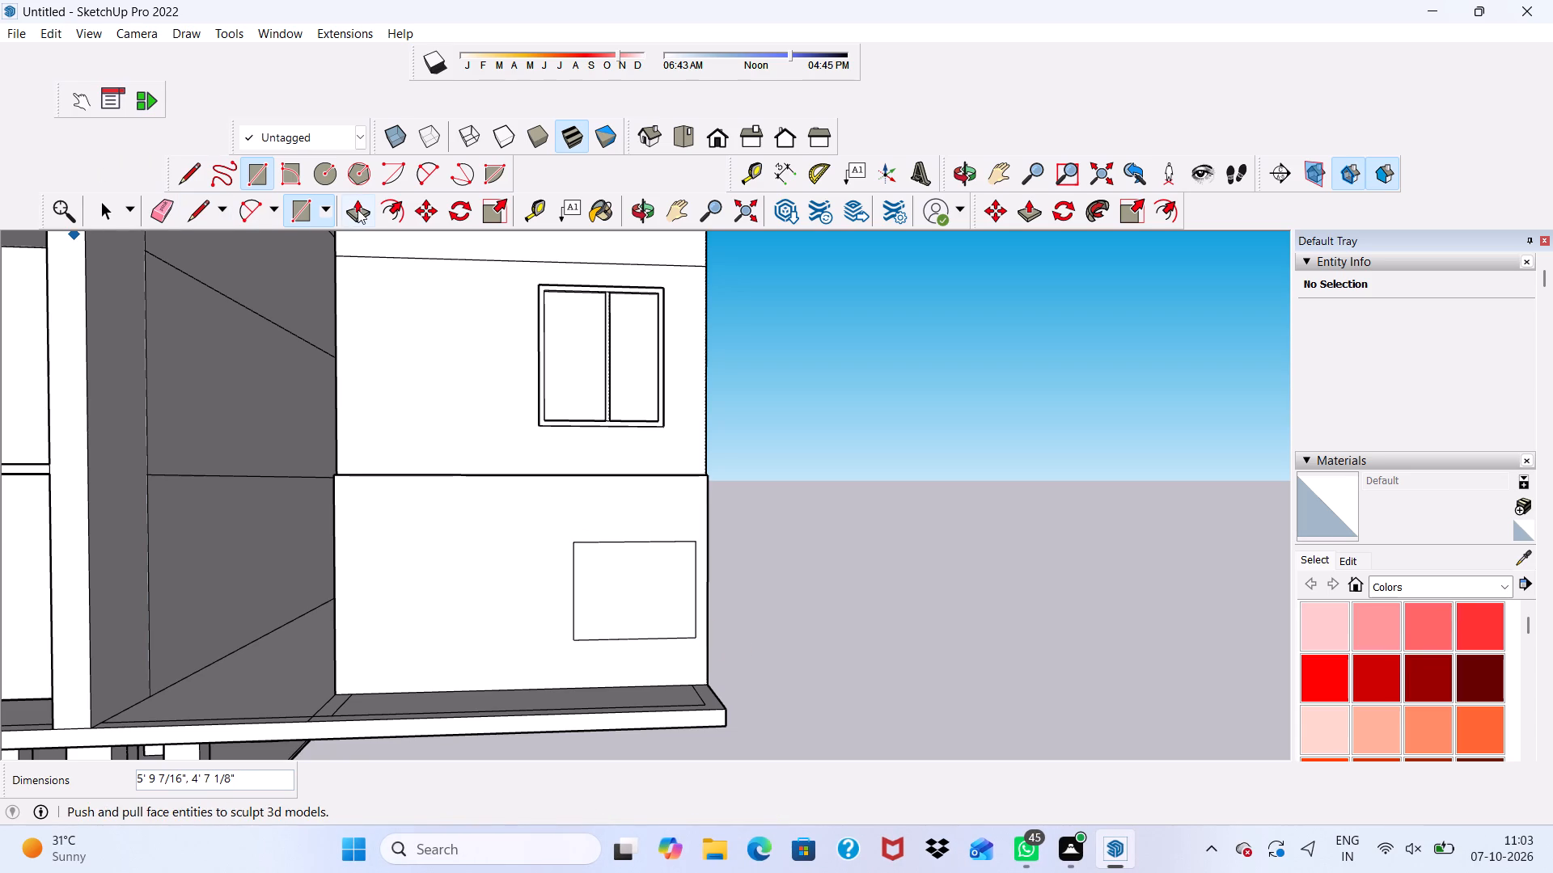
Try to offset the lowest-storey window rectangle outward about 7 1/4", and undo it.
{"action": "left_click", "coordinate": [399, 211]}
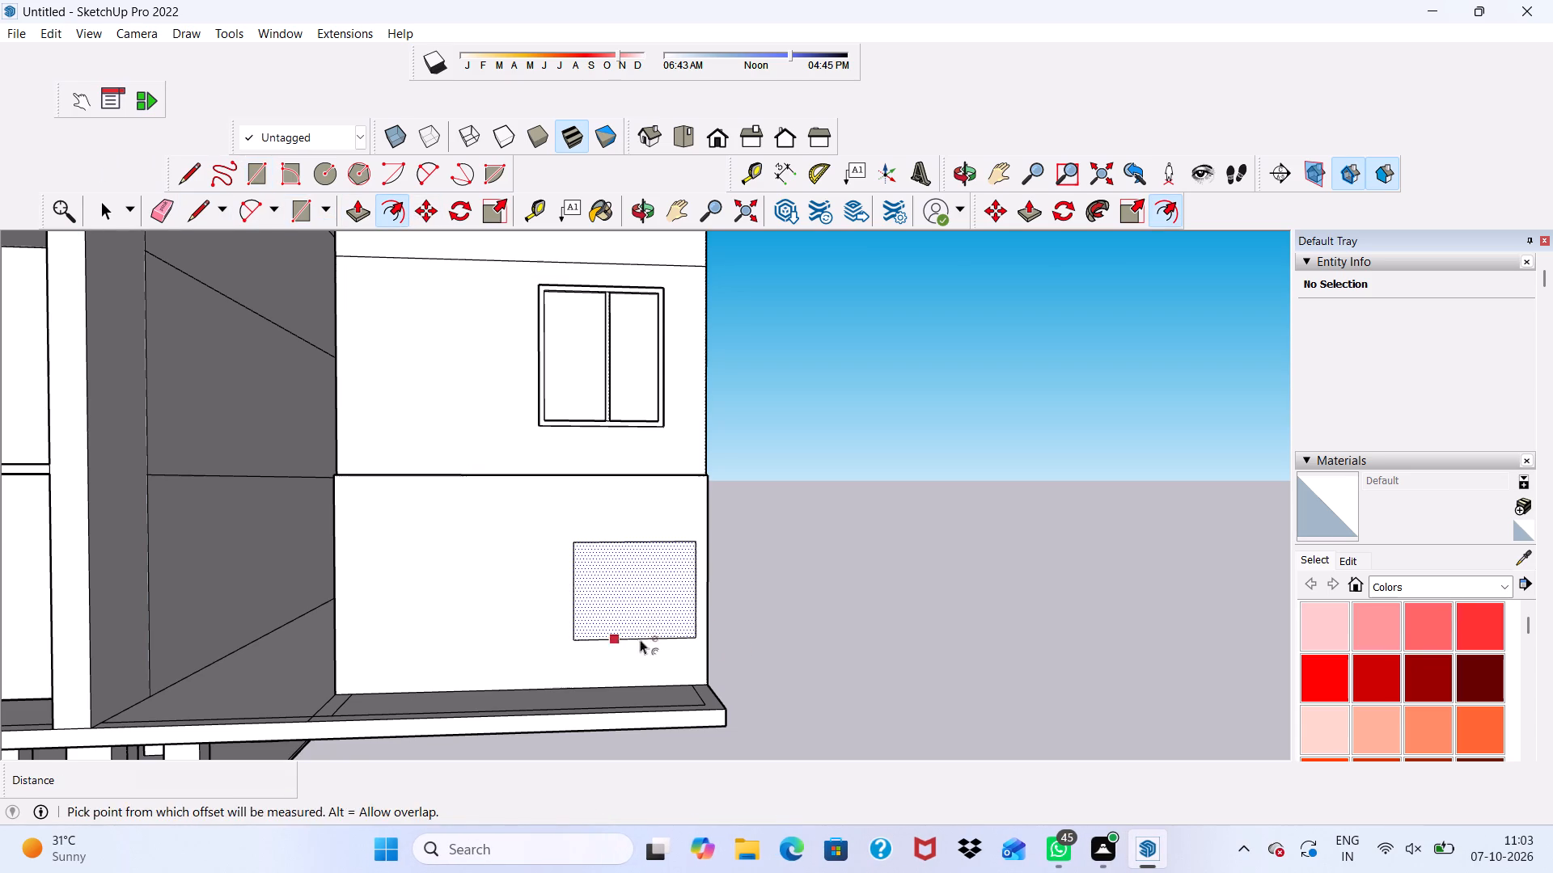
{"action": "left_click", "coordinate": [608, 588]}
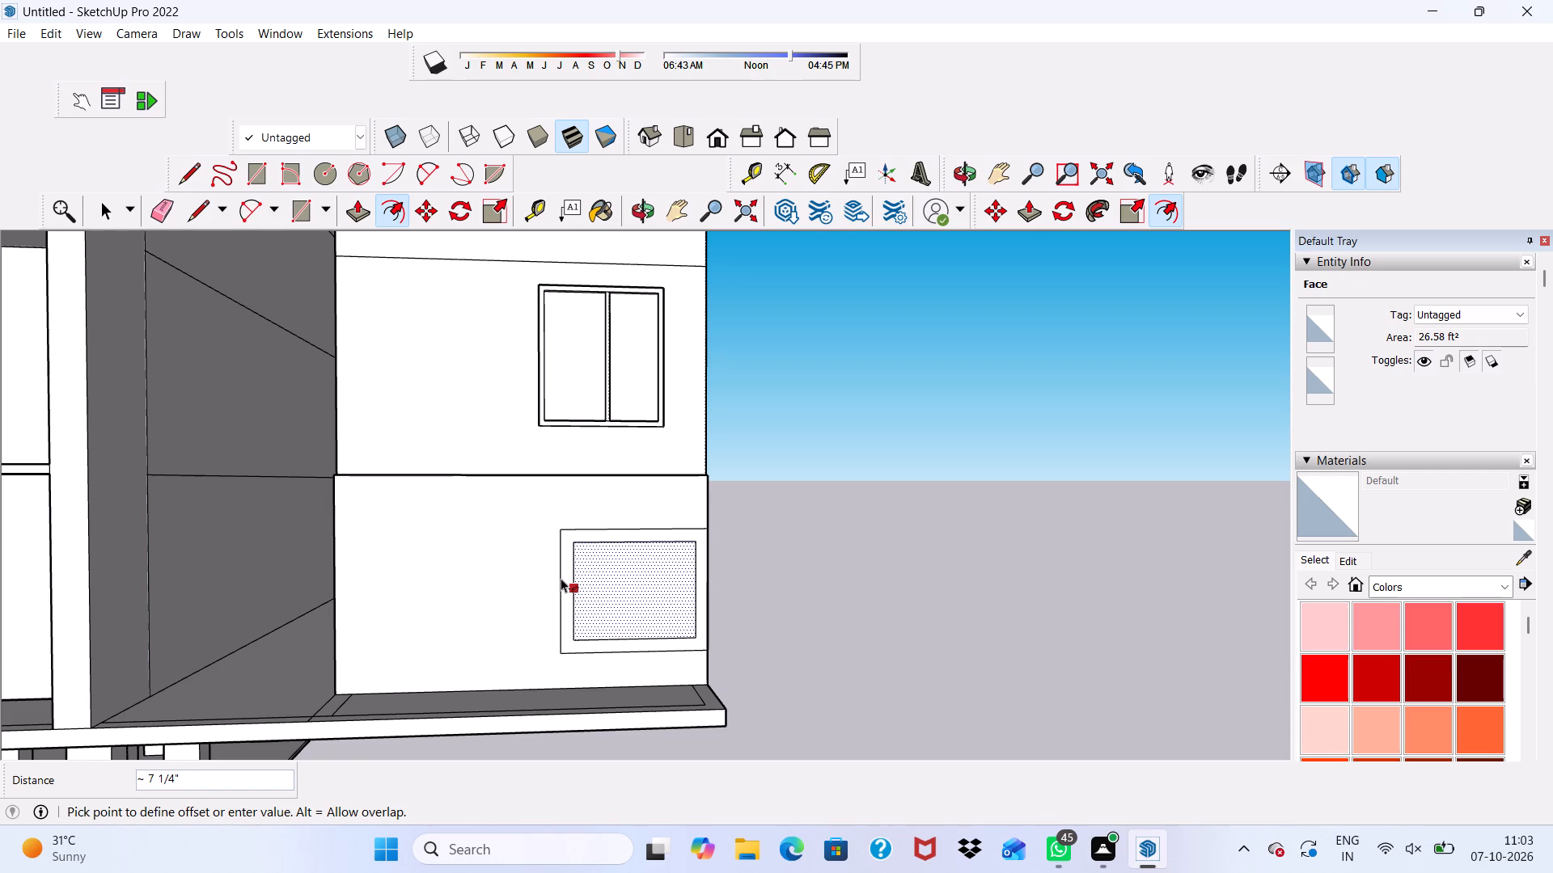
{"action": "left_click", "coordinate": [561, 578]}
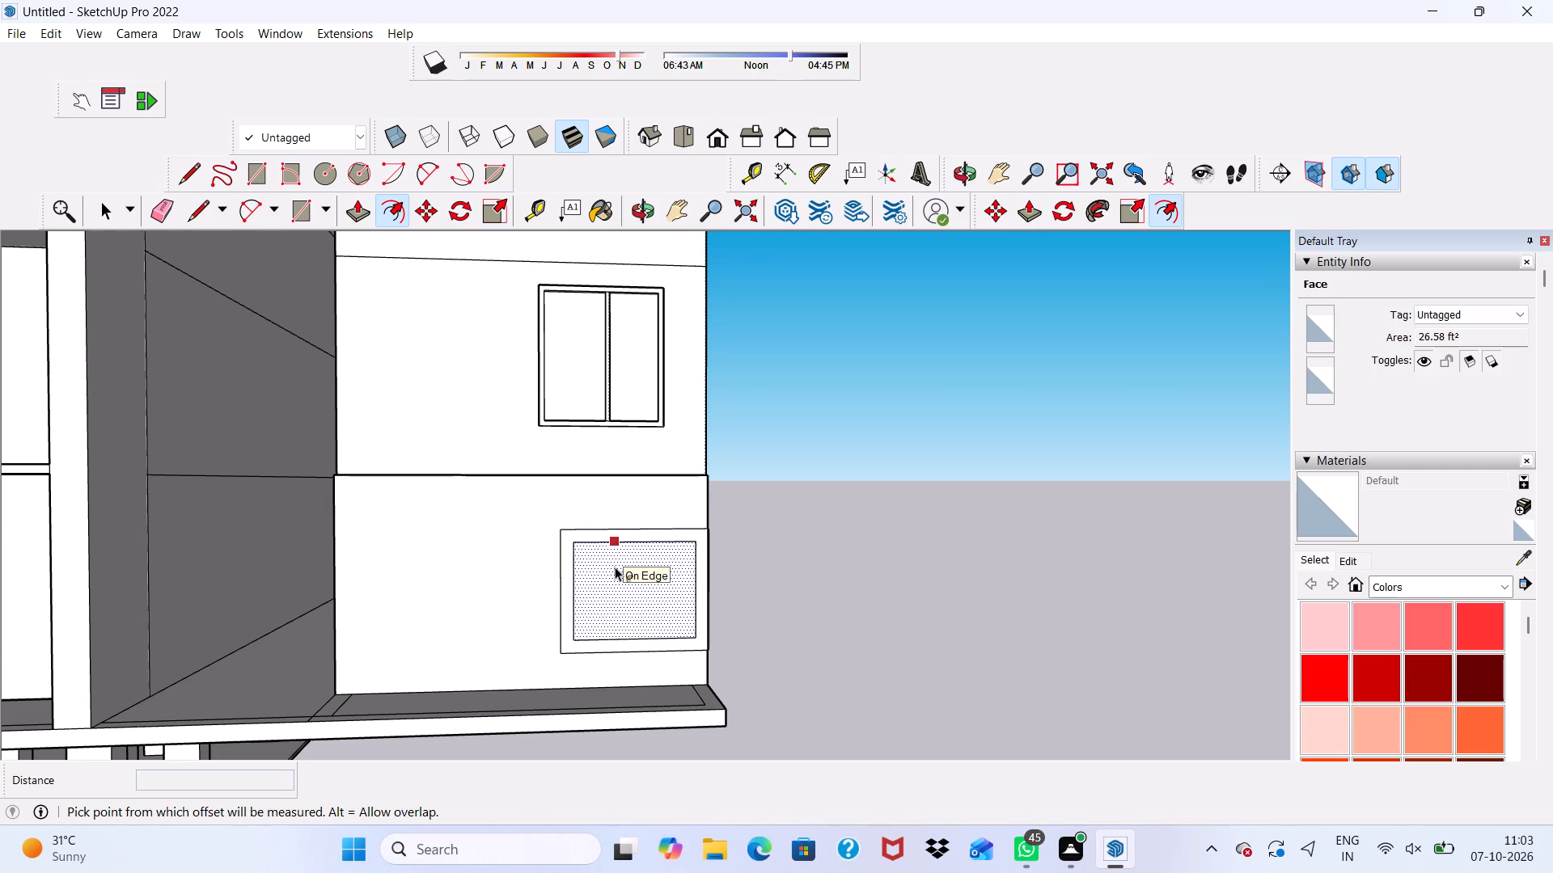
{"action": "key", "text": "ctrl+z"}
Offset the lowest-storey window rectangle outward 3" to form its frame.
{"action": "left_click", "coordinate": [616, 583]}
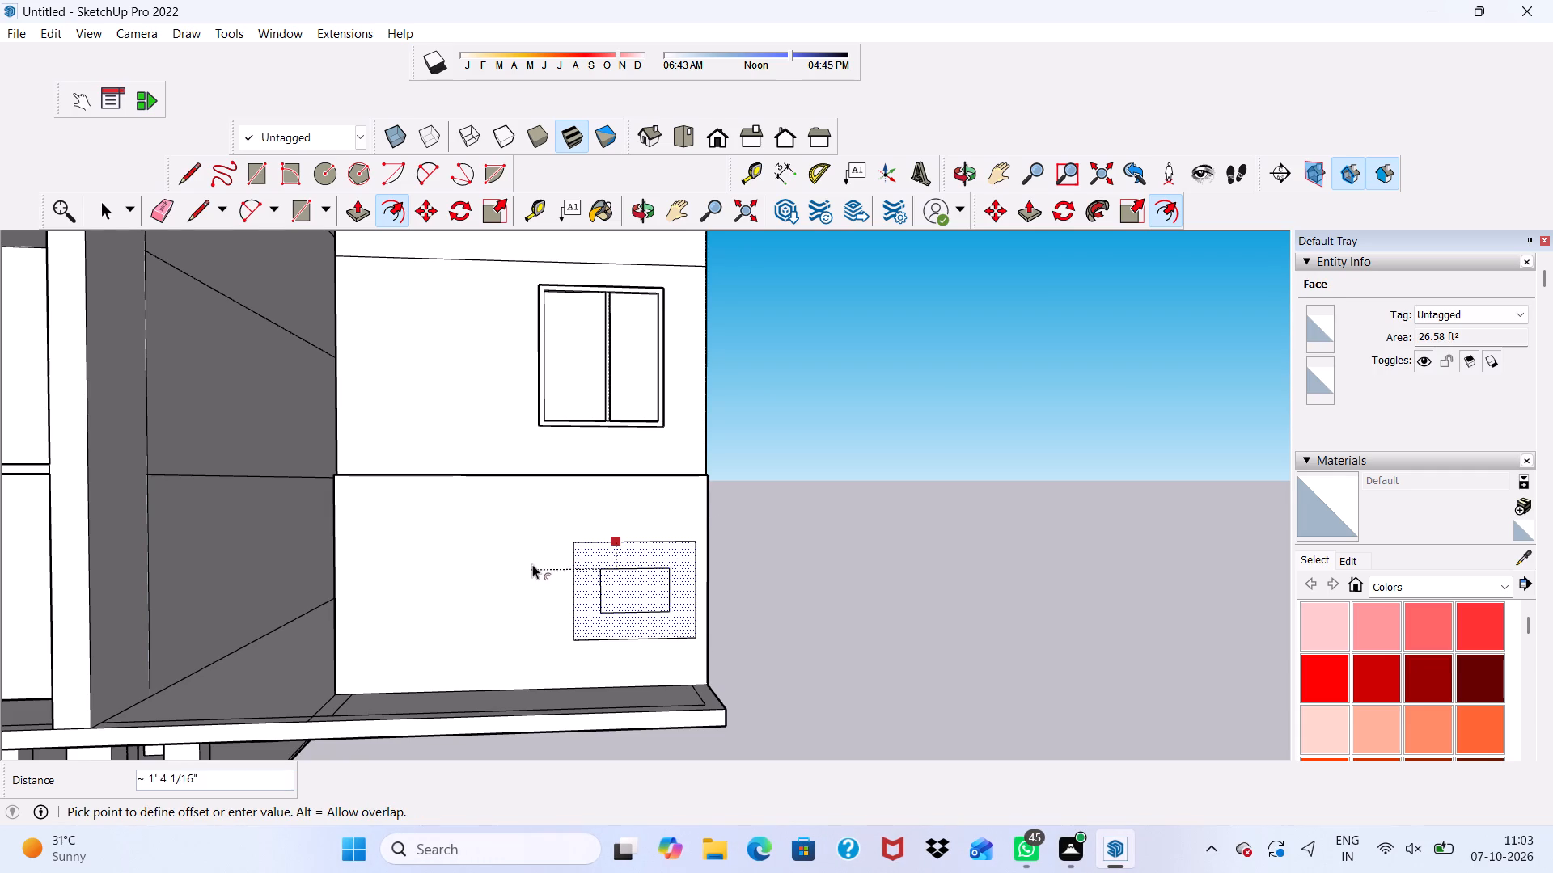
{"action": "type", "text": "3\""}
{"action": "key", "text": "Return"}
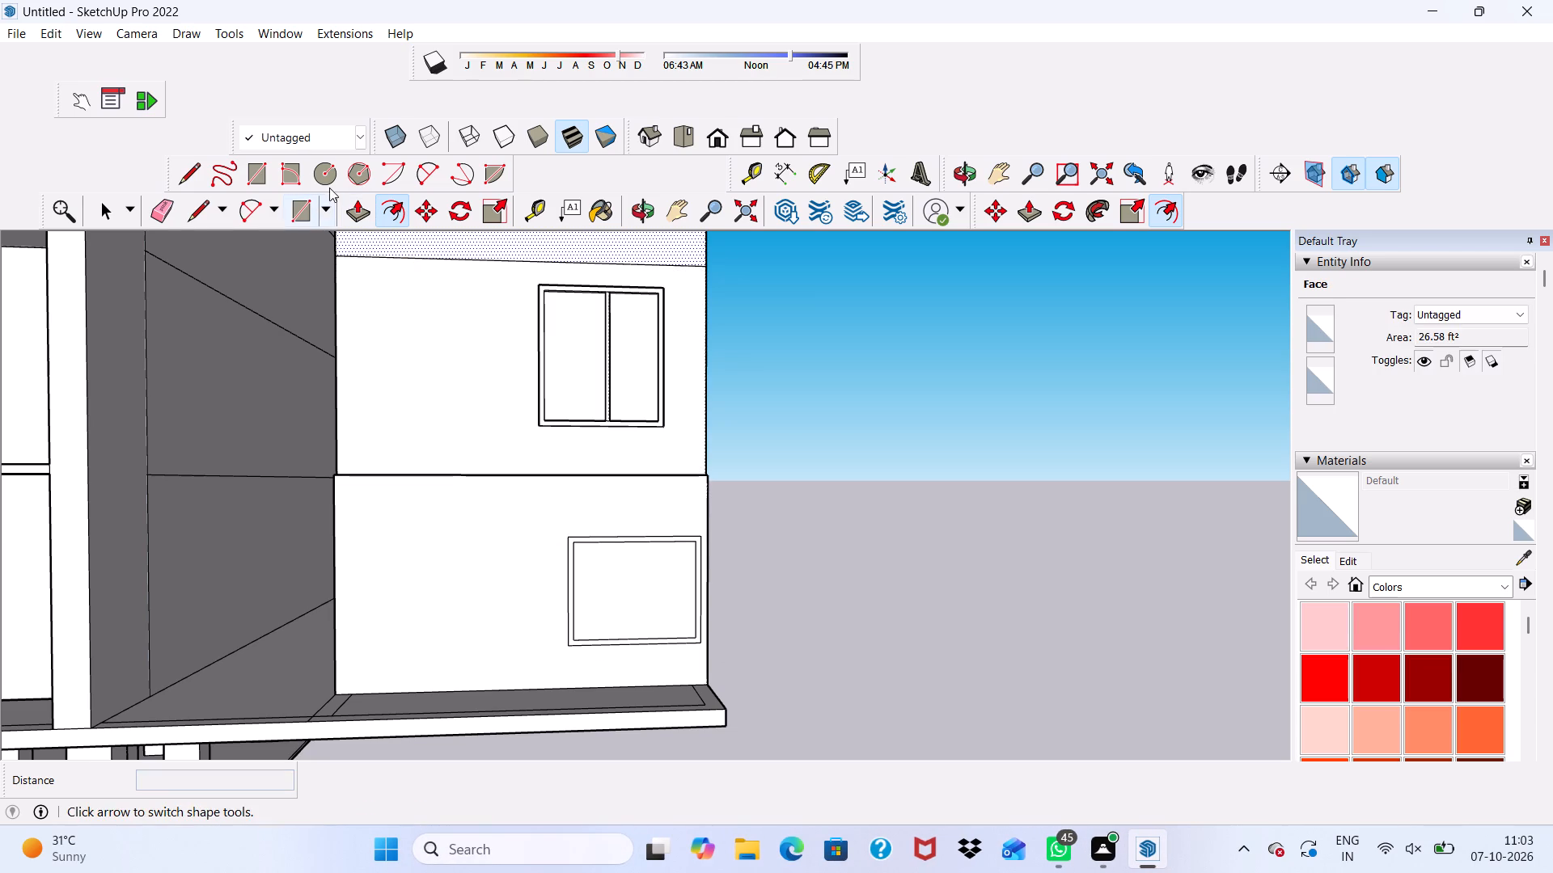
Draw a mullion rectangle about 3" wide and 4' 7" high from the midpoint of the lowest-storey window's inner top edge.
{"action": "left_click", "coordinate": [258, 174]}
{"action": "scroll", "coordinate": [538, 546], "scroll_direction": "up", "scroll_amount": 2}
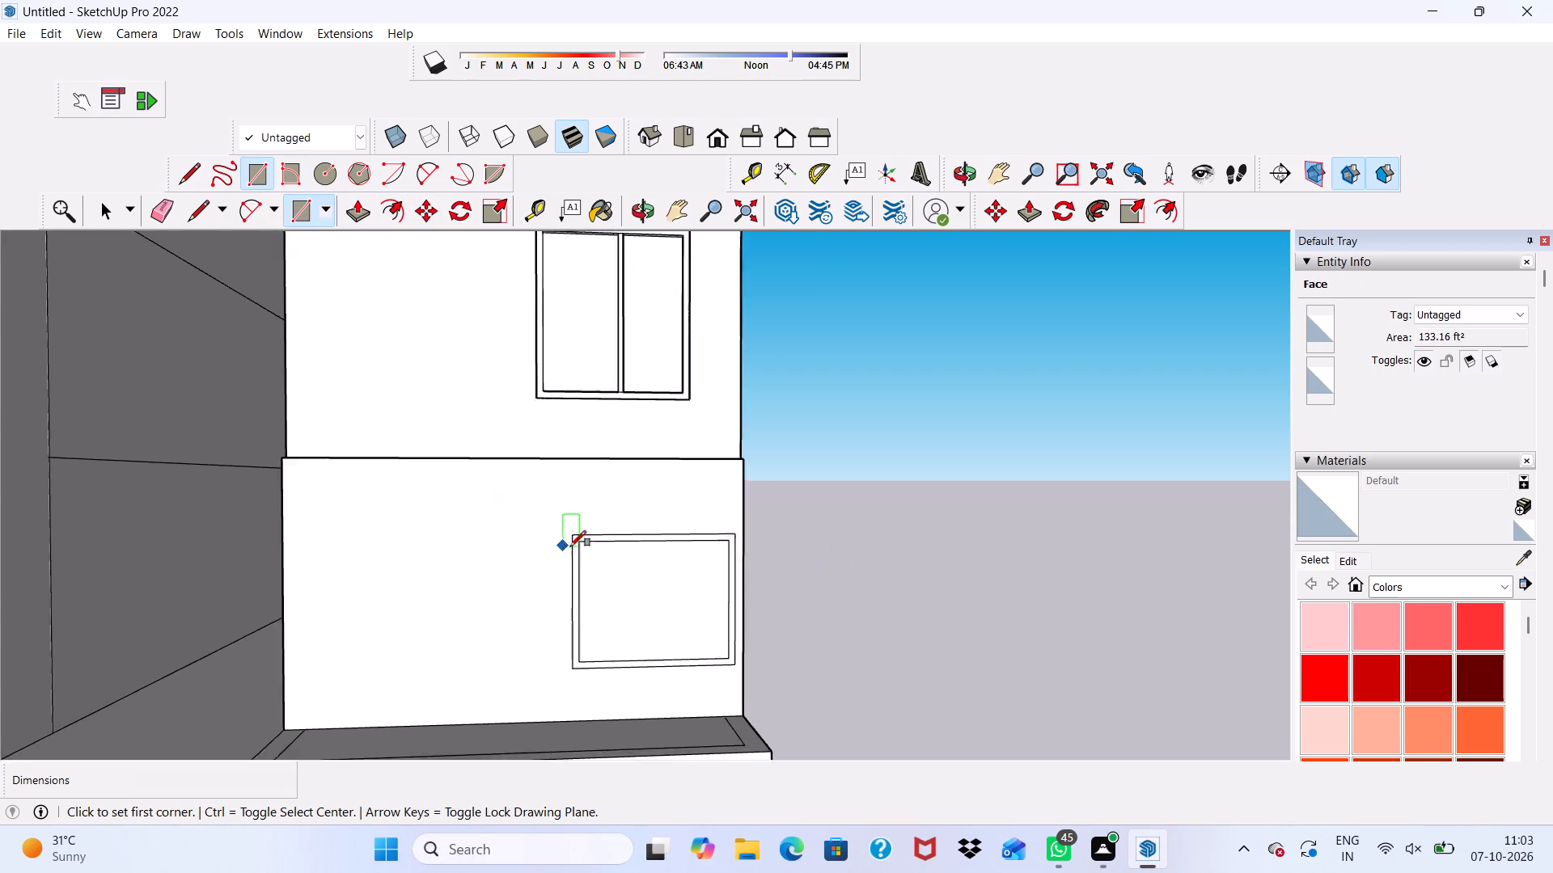
{"action": "scroll", "coordinate": [570, 546], "scroll_direction": "up", "scroll_amount": 2}
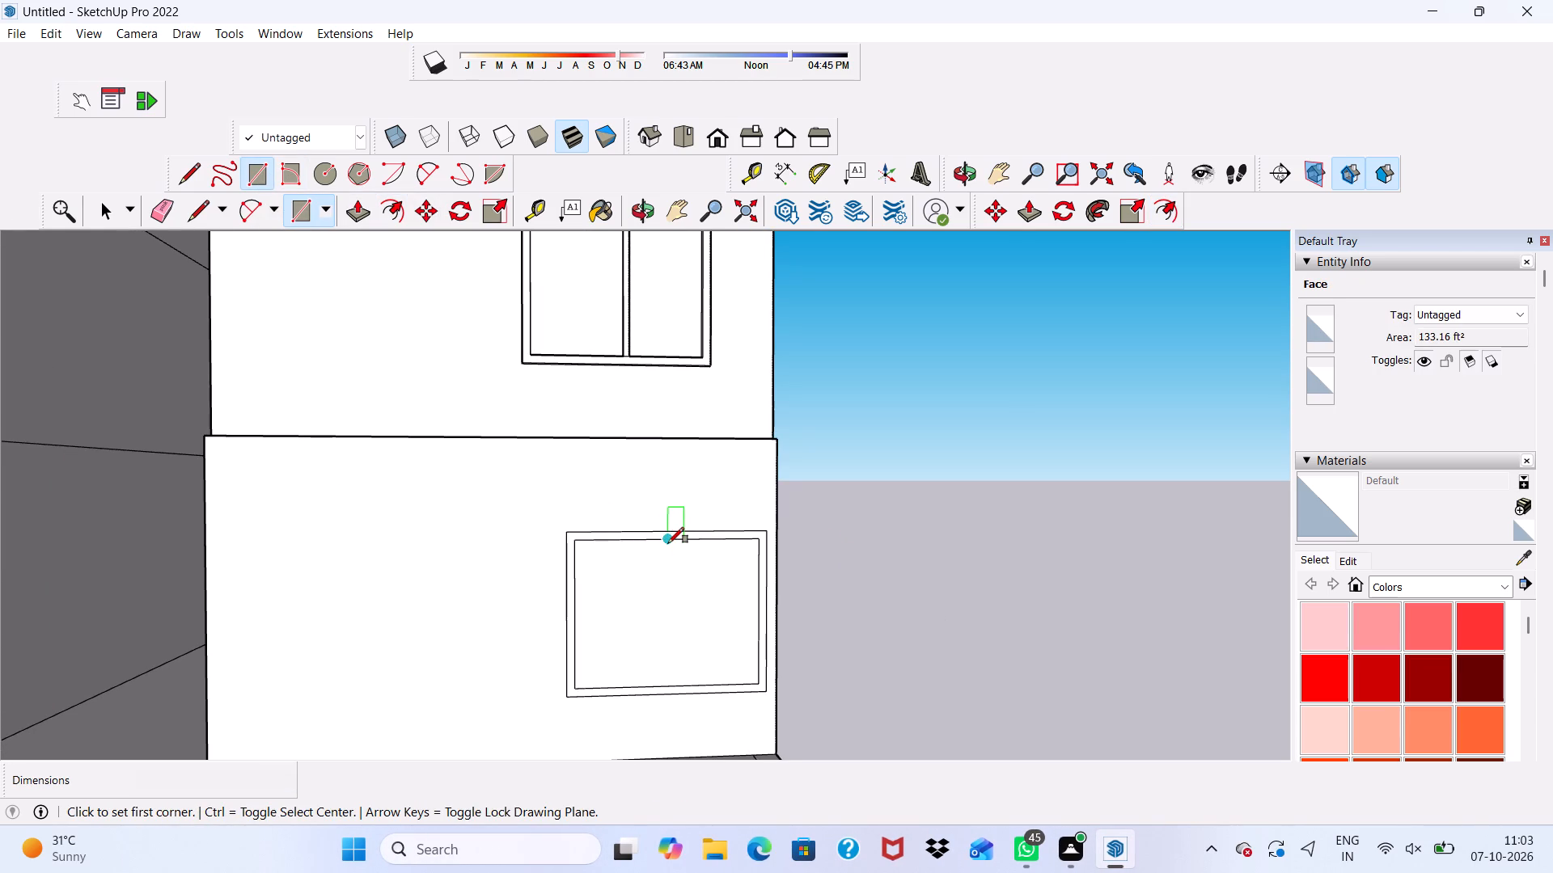
{"action": "left_click", "coordinate": [668, 543]}
{"action": "scroll", "coordinate": [671, 572], "scroll_direction": "down", "scroll_amount": 7}
{"action": "scroll", "coordinate": [689, 664], "scroll_direction": "up", "scroll_amount": 12}
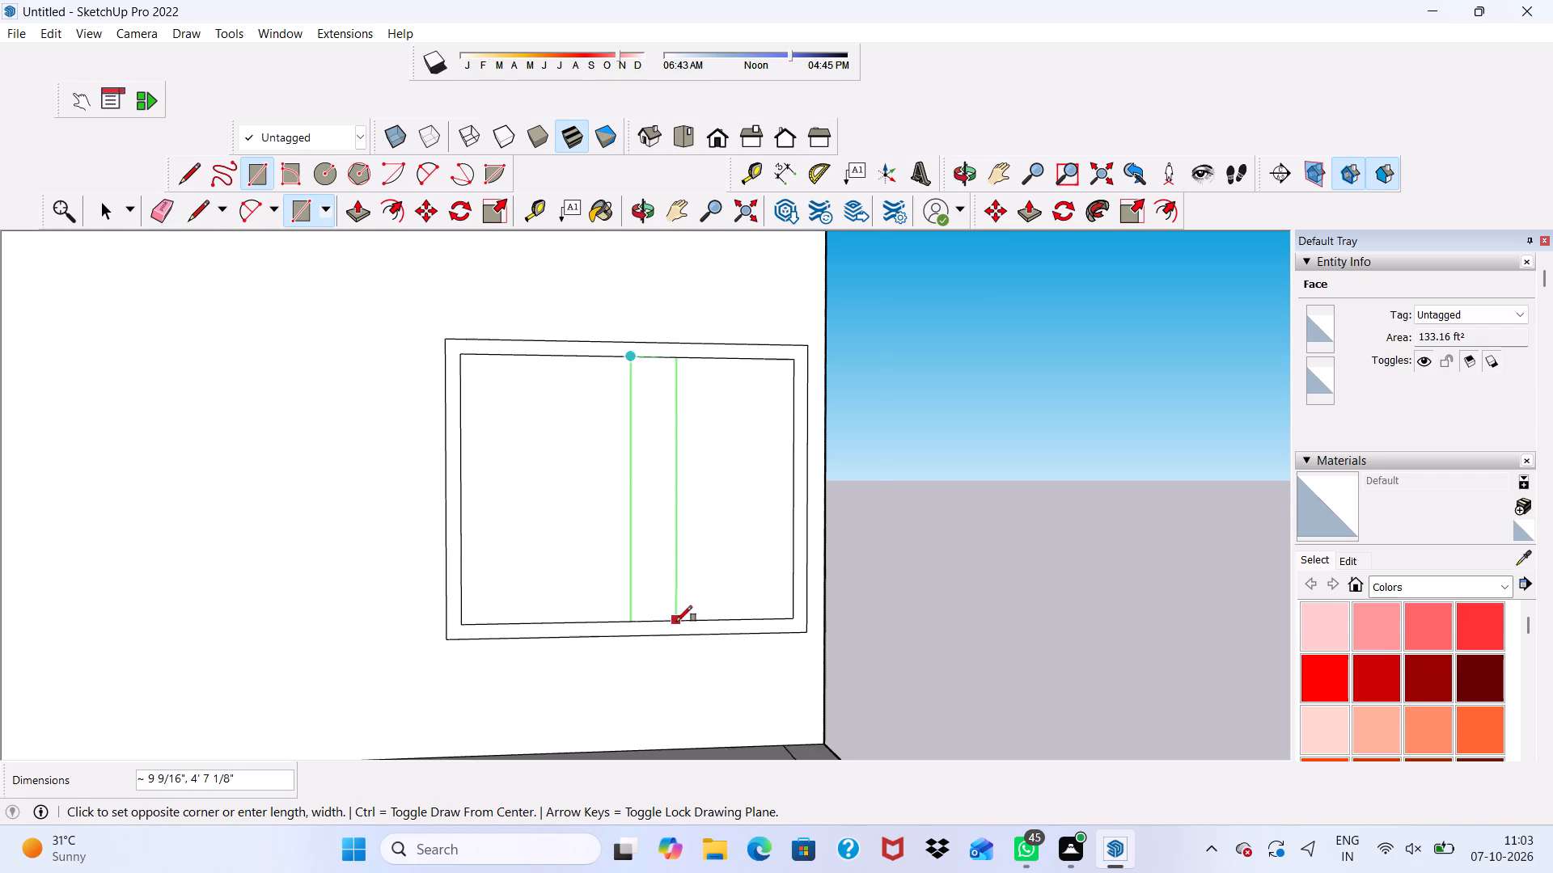
{"action": "scroll", "coordinate": [676, 622], "scroll_direction": "up", "scroll_amount": 3}
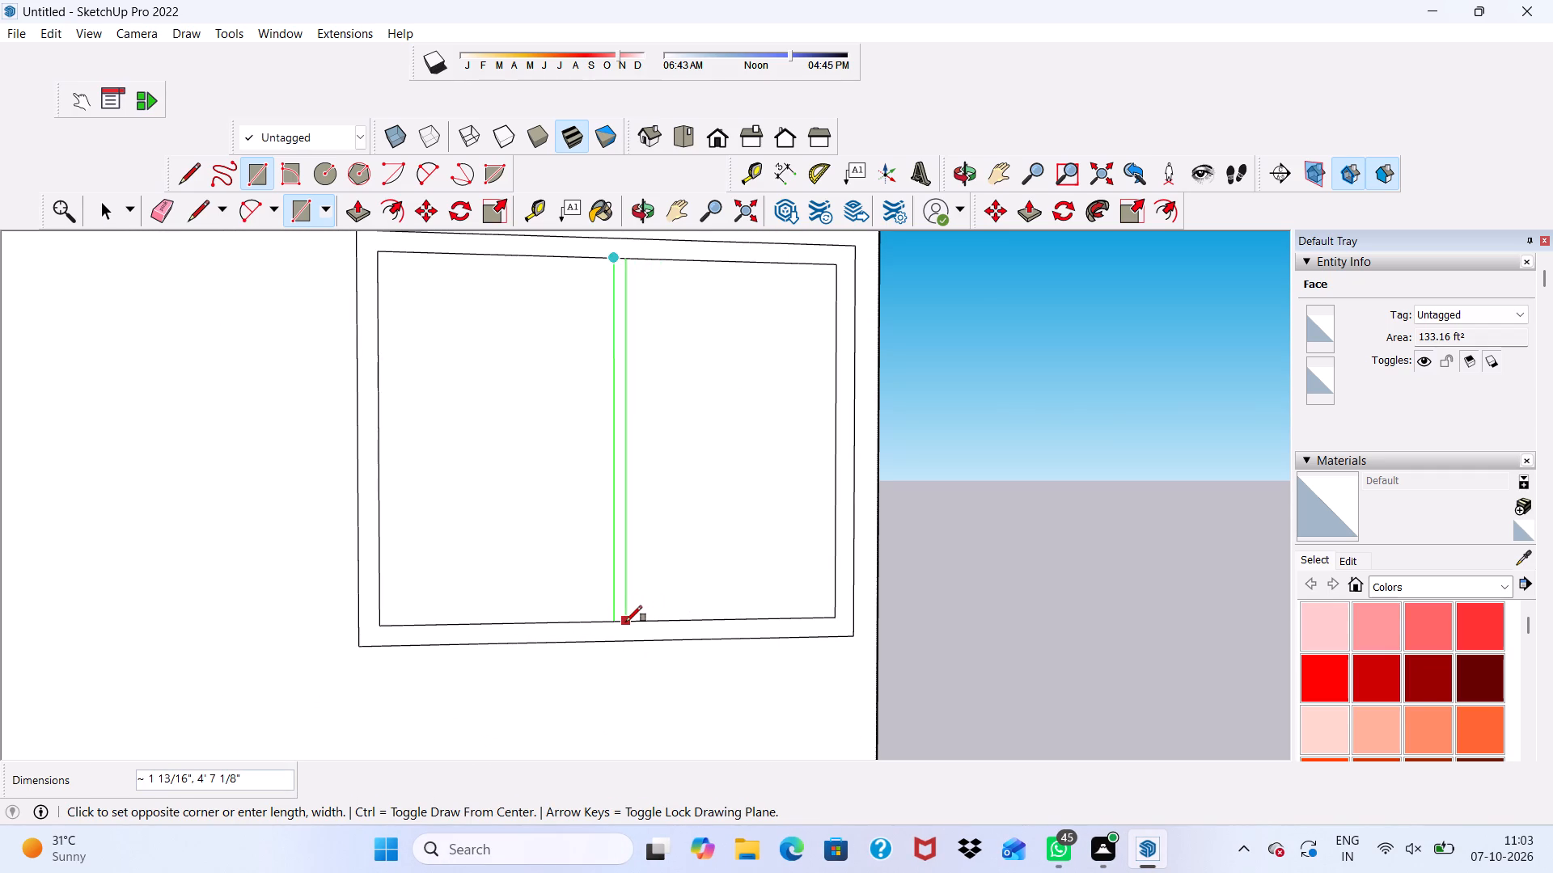
{"action": "left_click", "coordinate": [633, 623]}
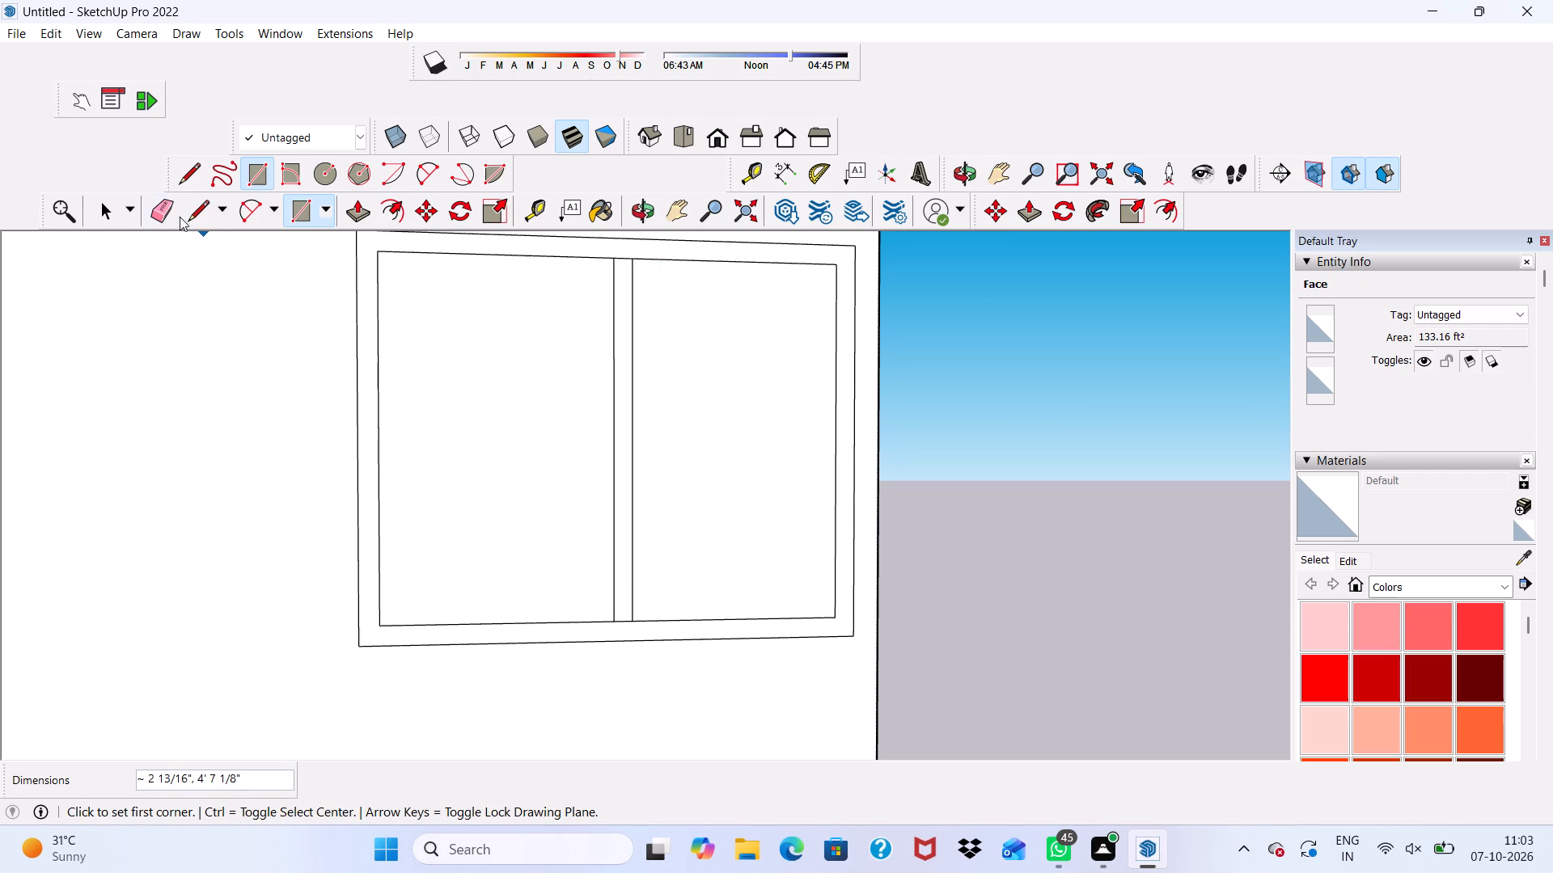
Erase the short edges separating the mullion from the frame at the top and bottom of the lowest-storey window.
{"action": "left_click", "coordinate": [161, 205]}
{"action": "scroll", "coordinate": [683, 268], "scroll_direction": "up", "scroll_amount": 8}
{"action": "left_click_drag", "start_coordinate": [595, 249], "coordinate": [589, 268]}
{"action": "scroll", "coordinate": [589, 268], "scroll_direction": "down", "scroll_amount": 14}
{"action": "scroll", "coordinate": [669, 580], "scroll_direction": "up", "scroll_amount": 10}
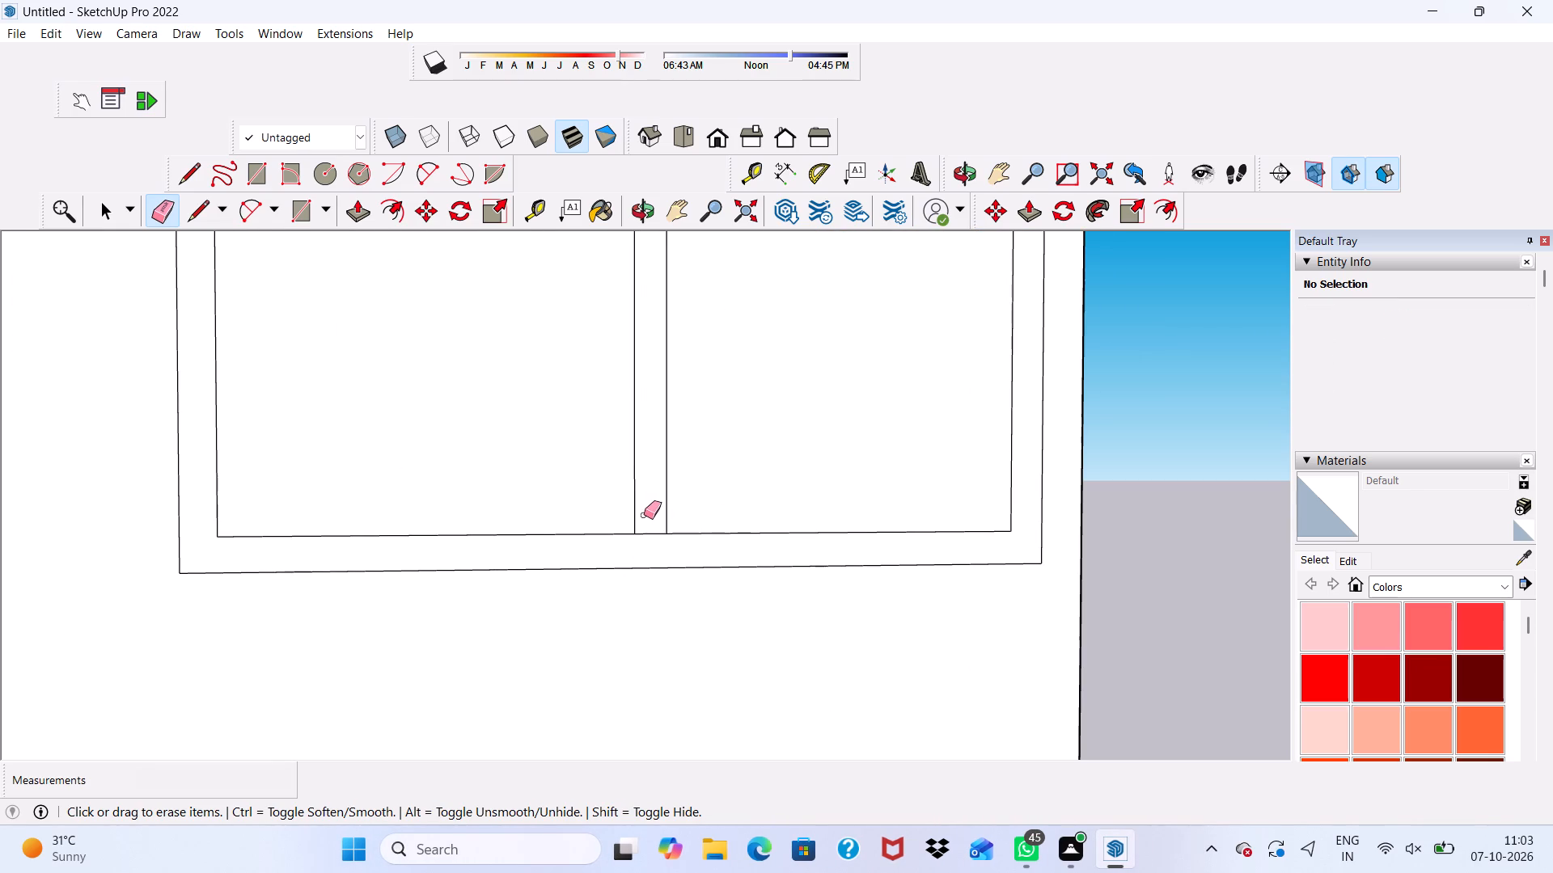
{"action": "left_click_drag", "start_coordinate": [648, 521], "coordinate": [654, 542]}
{"action": "scroll", "coordinate": [654, 542], "scroll_direction": "down", "scroll_amount": 11}
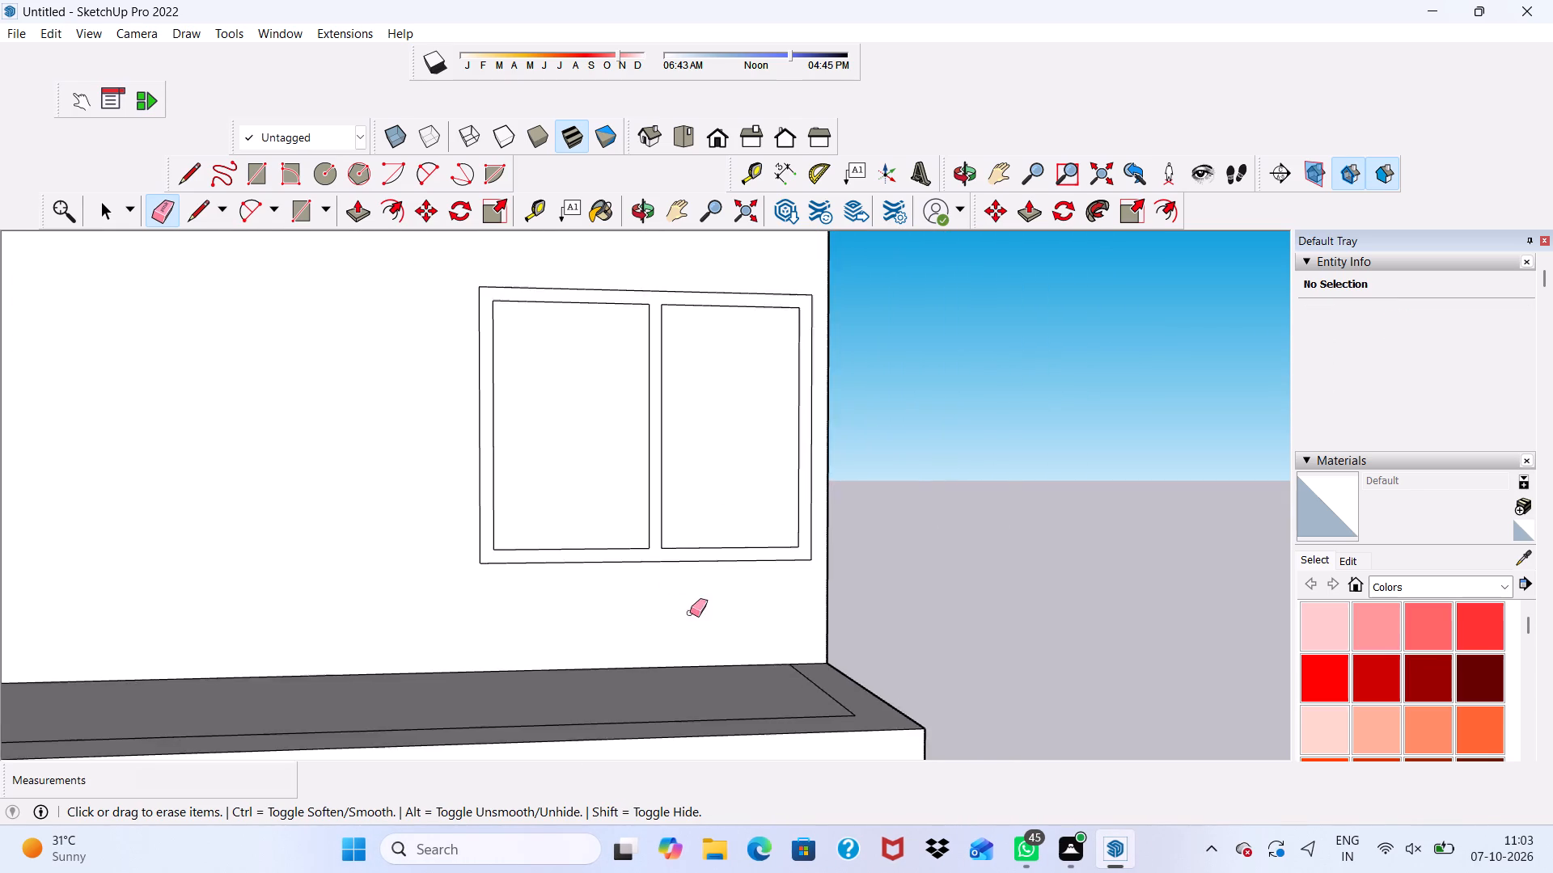
Extrude the lowest-storey window's frame and mullion face outward 3" with Push/Pull.
{"action": "scroll", "coordinate": [690, 613], "scroll_direction": "down", "scroll_amount": 4}
{"action": "key", "text": "space"}
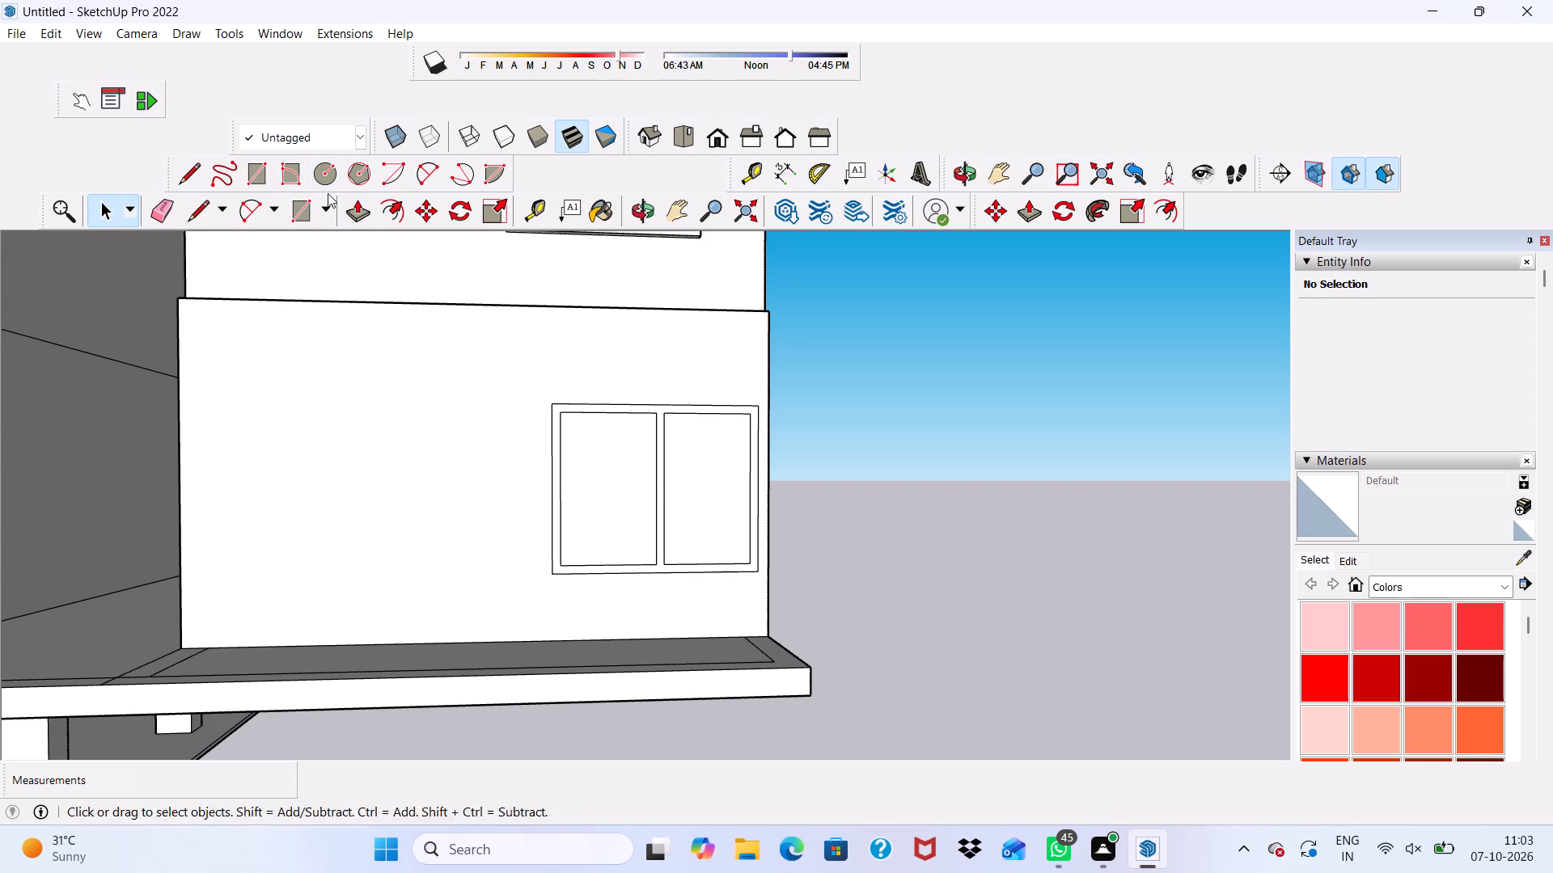
{"action": "left_click", "coordinate": [353, 206]}
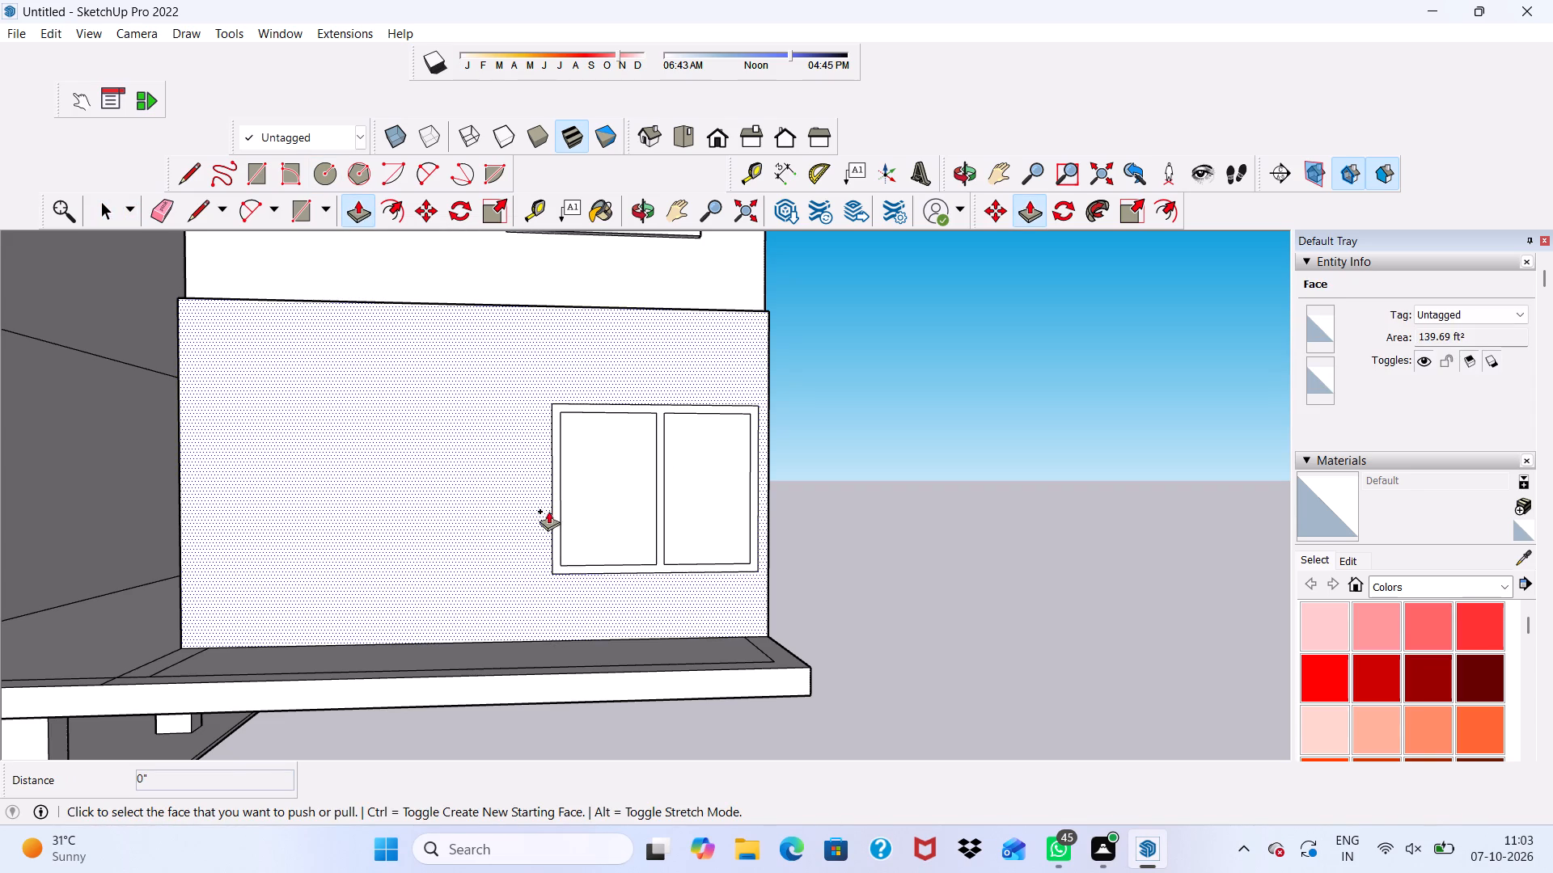
{"action": "left_click", "coordinate": [554, 519]}
{"action": "type", "text": "3\""}
{"action": "key", "text": "Return"}
{"action": "scroll", "coordinate": [514, 492], "scroll_direction": "down", "scroll_amount": 3}
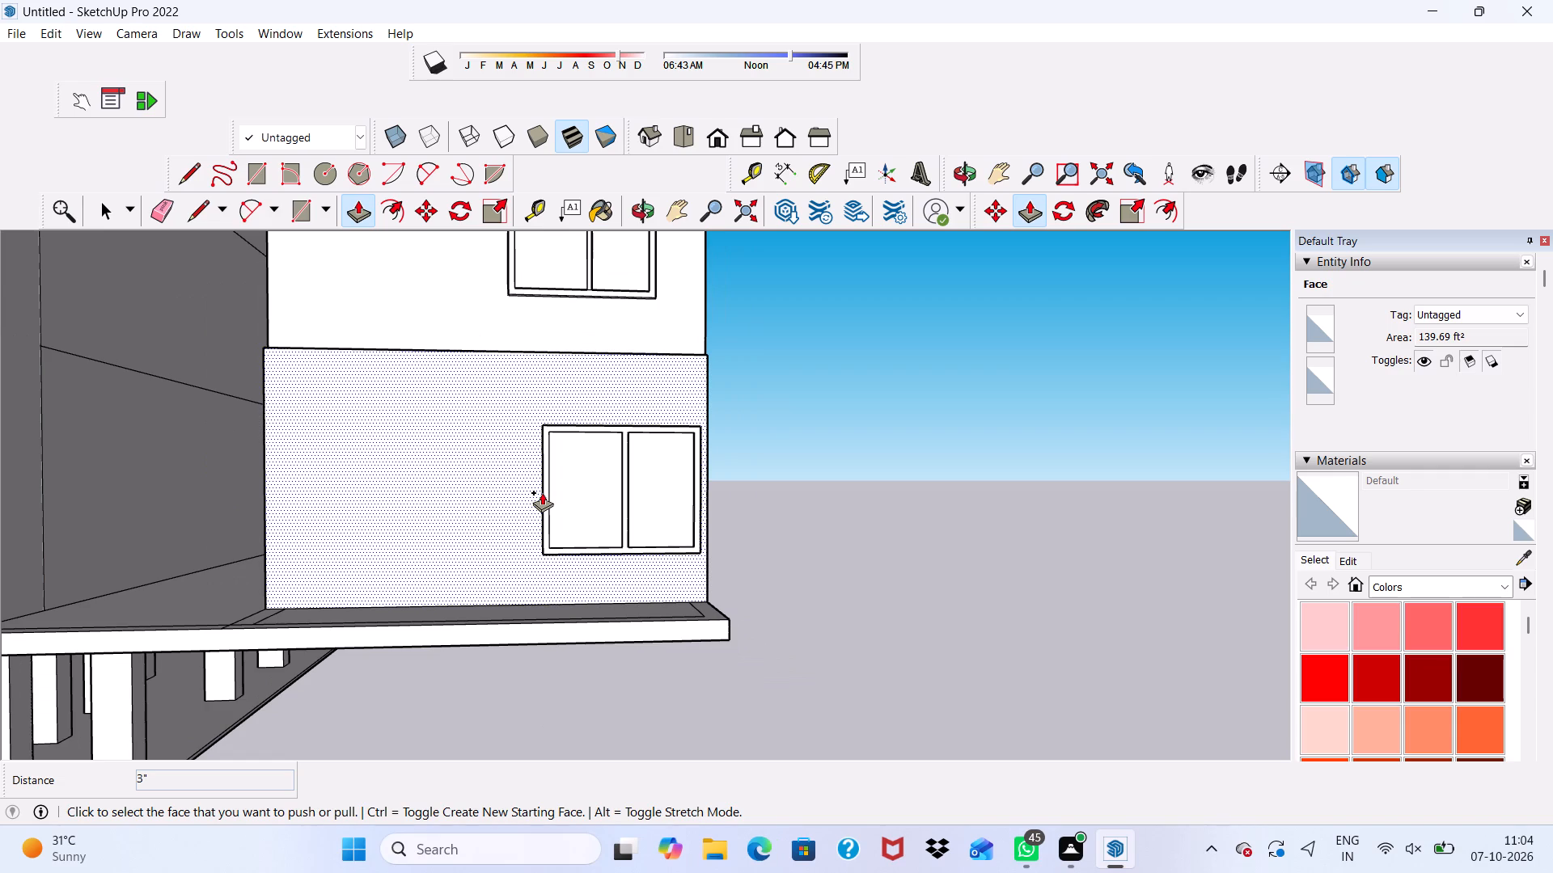
{"action": "key", "text": "space"}
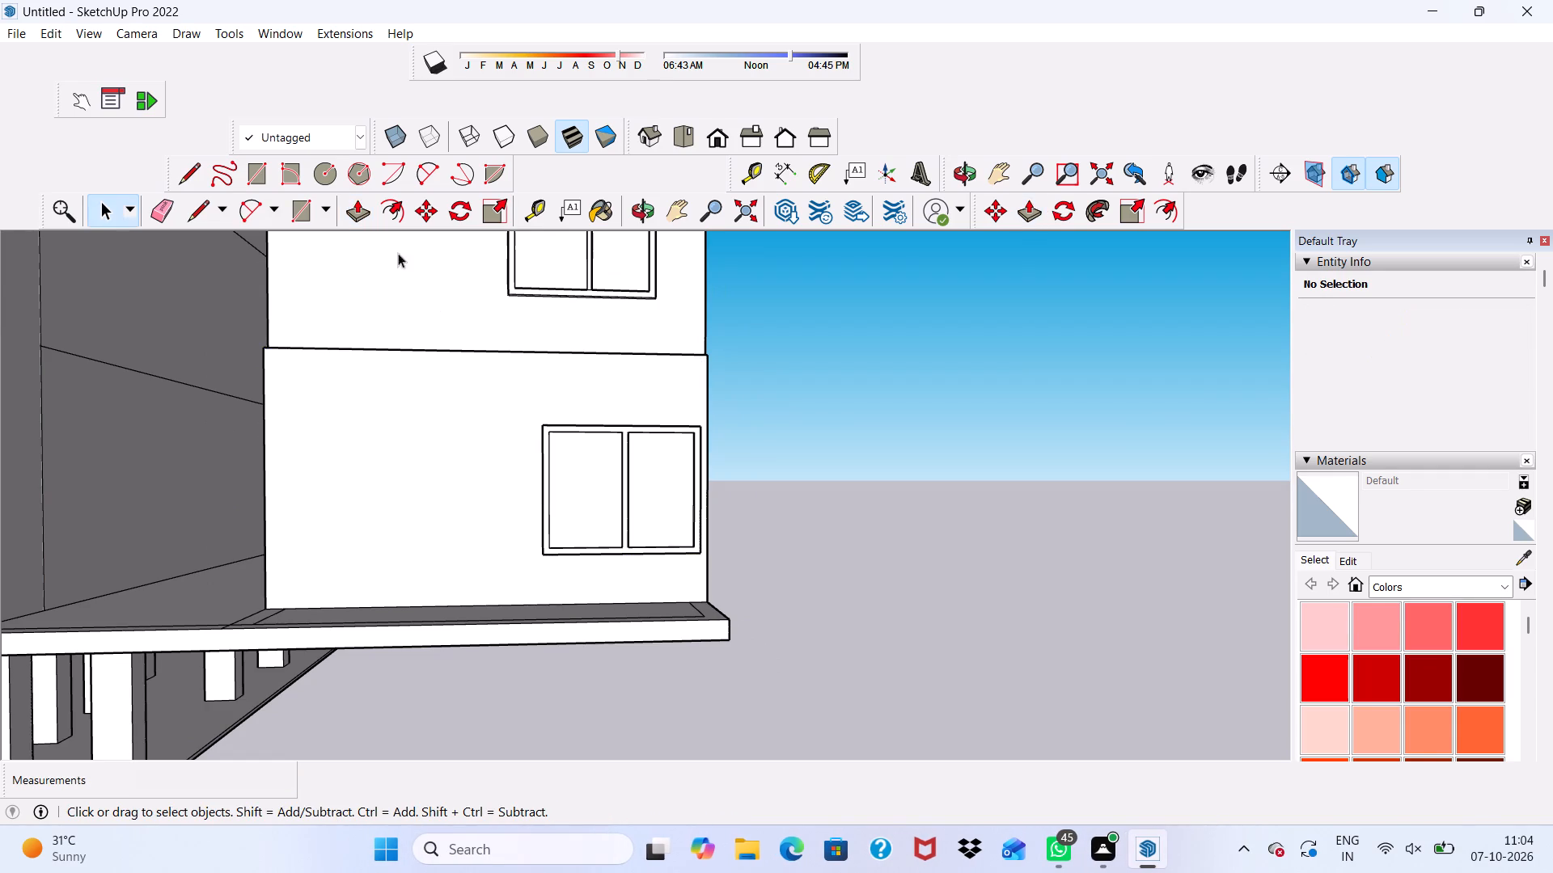
Draw a rectangle about 7 1/4" high and 7' 9 7/16" long above the lowest-storey window, starting from the wall's outer vertical edge.
{"action": "scroll", "coordinate": [308, 179], "scroll_direction": "up", "scroll_amount": 3}
{"action": "left_click", "coordinate": [250, 175]}
{"action": "scroll", "coordinate": [665, 388], "scroll_direction": "up", "scroll_amount": 5}
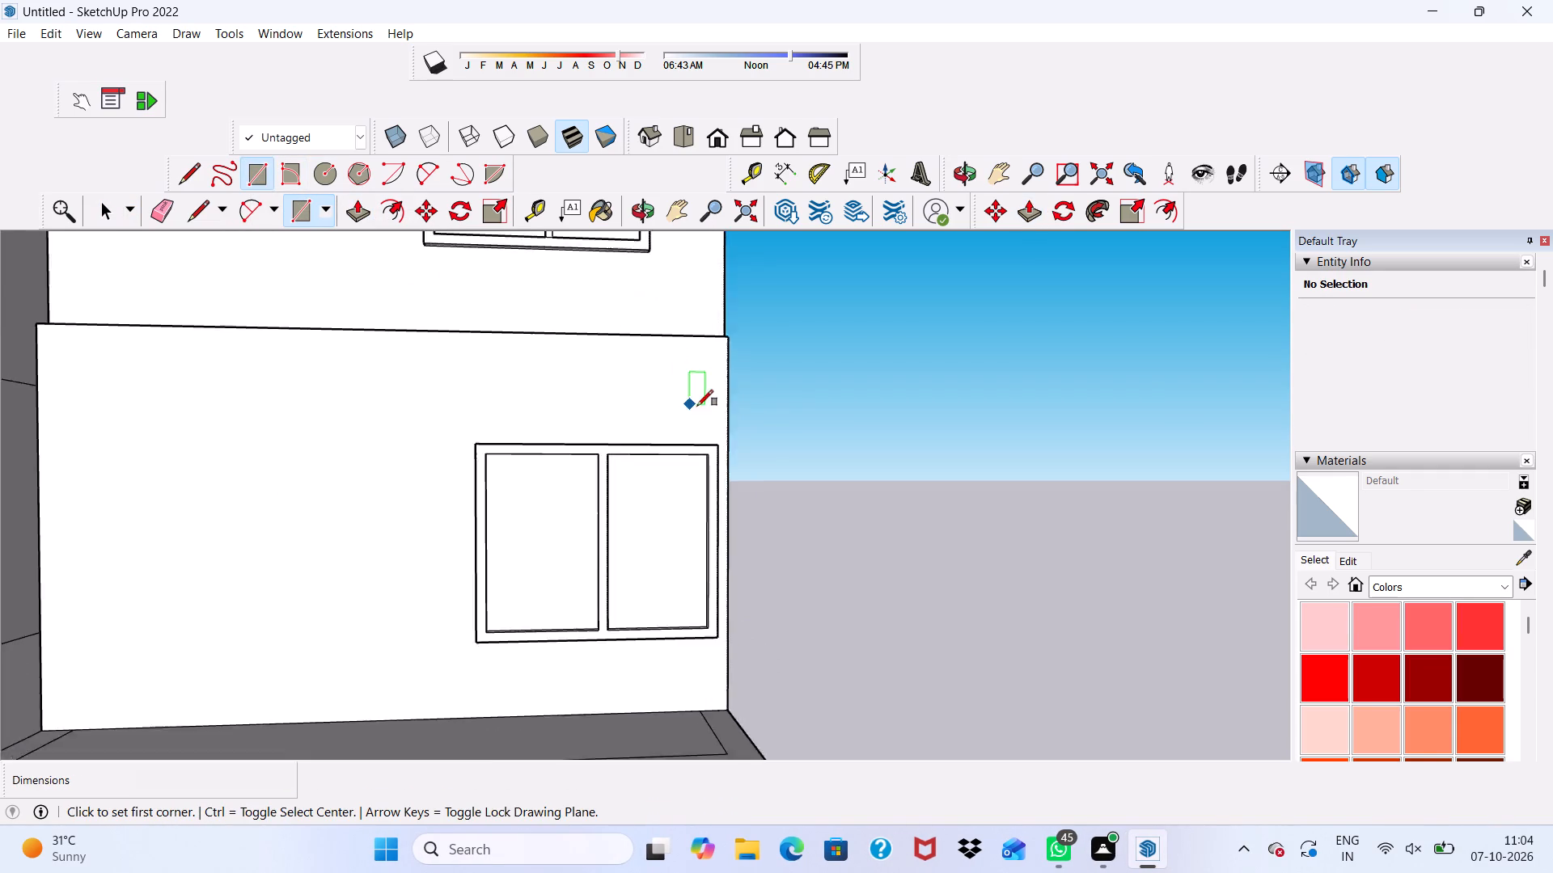
{"action": "scroll", "coordinate": [697, 406], "scroll_direction": "up", "scroll_amount": 3}
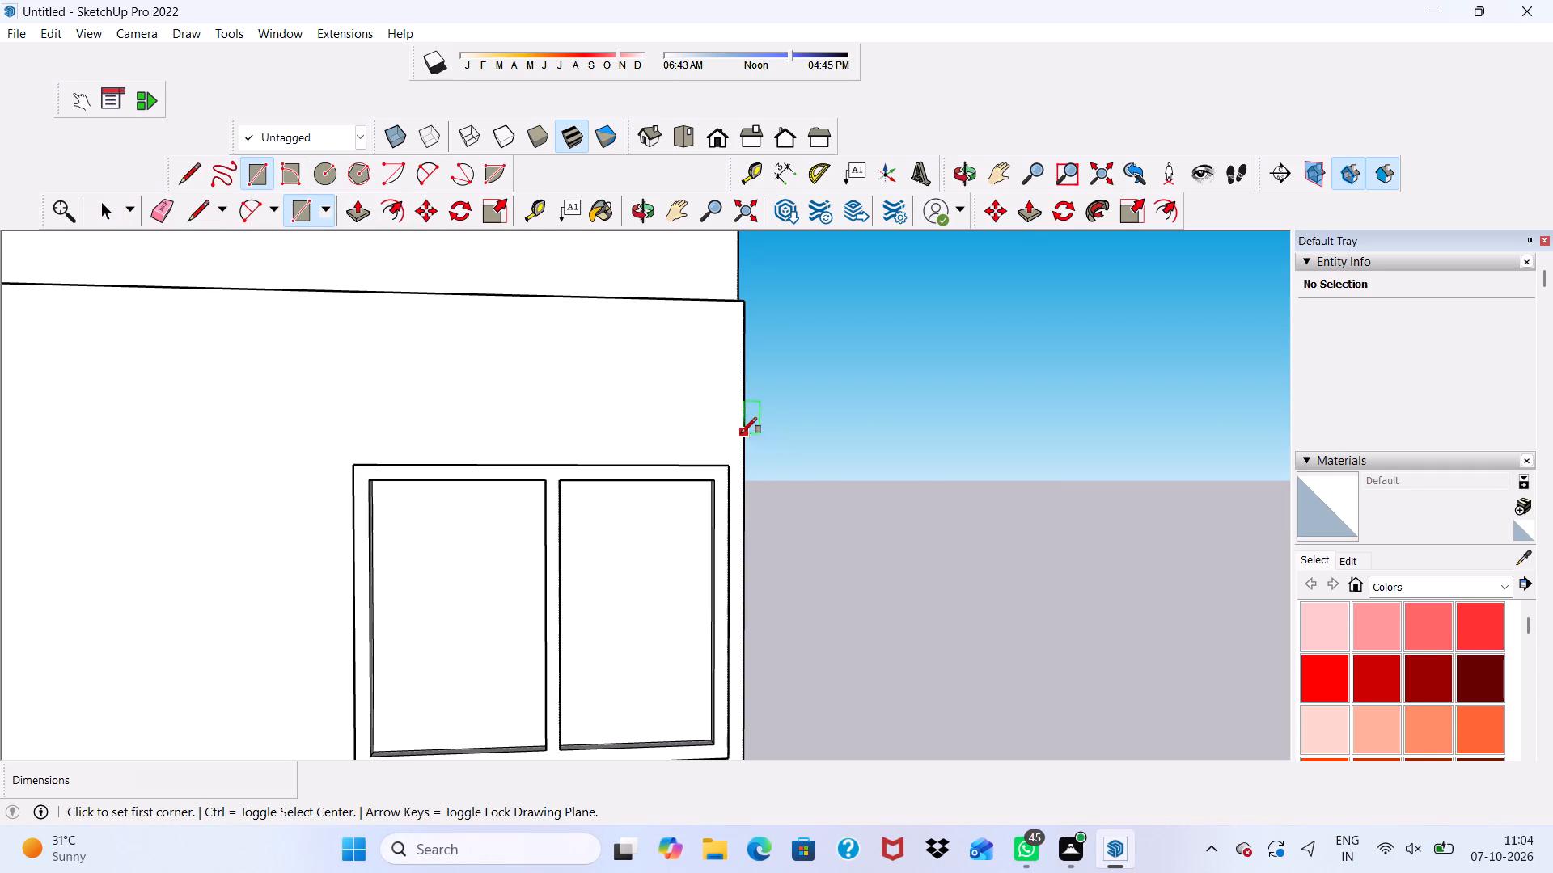
{"action": "left_click", "coordinate": [741, 433]}
{"action": "scroll", "coordinate": [401, 377], "scroll_direction": "down", "scroll_amount": 2}
{"action": "scroll", "coordinate": [232, 367], "scroll_direction": "down", "scroll_amount": 1}
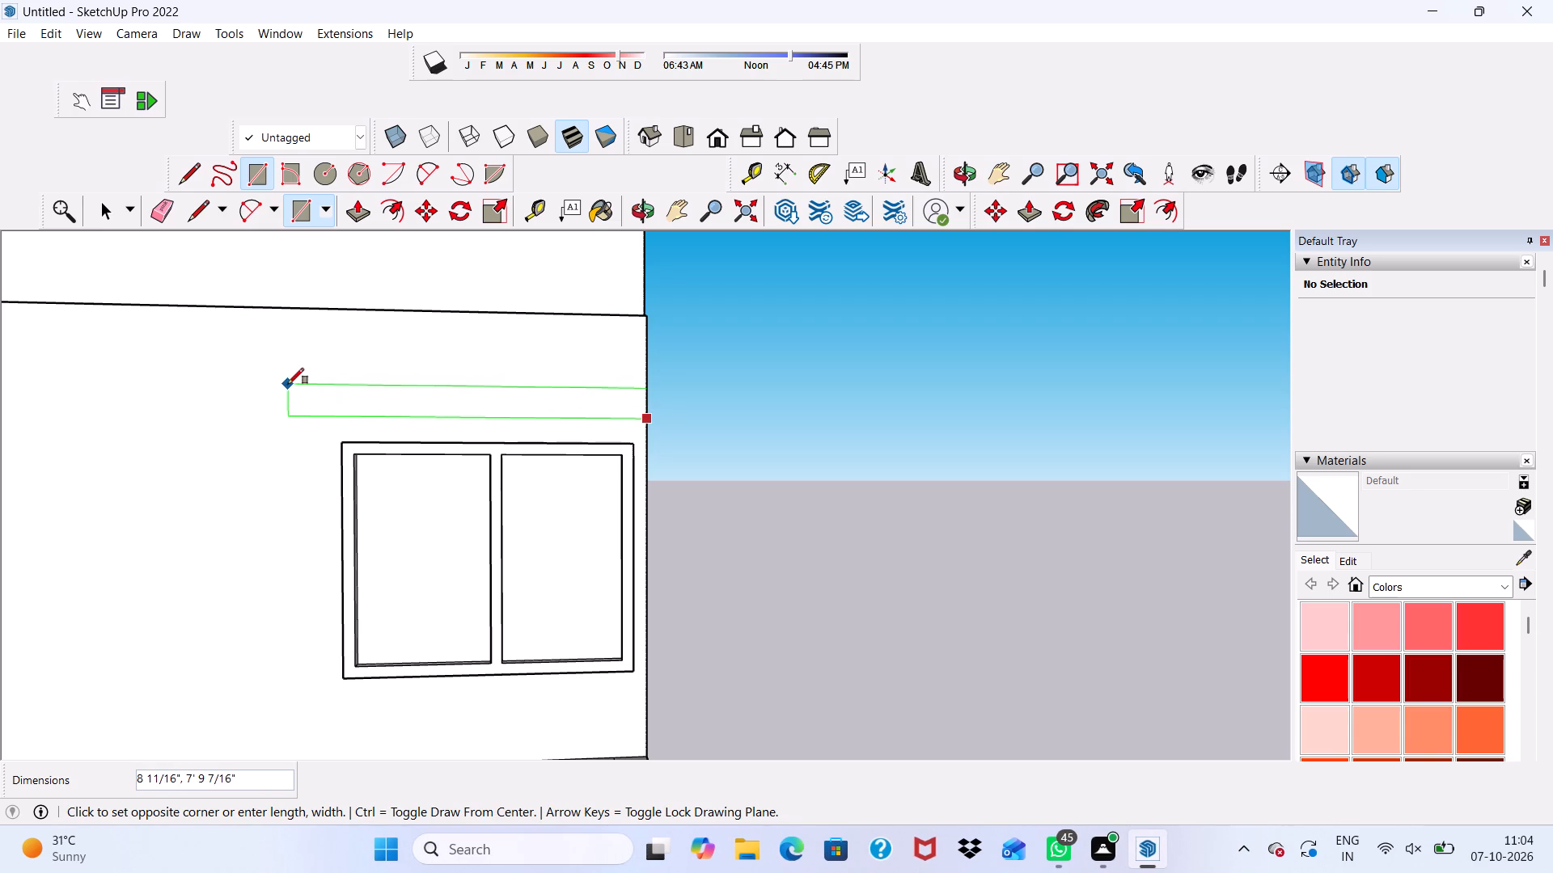
{"action": "left_click", "coordinate": [288, 388]}
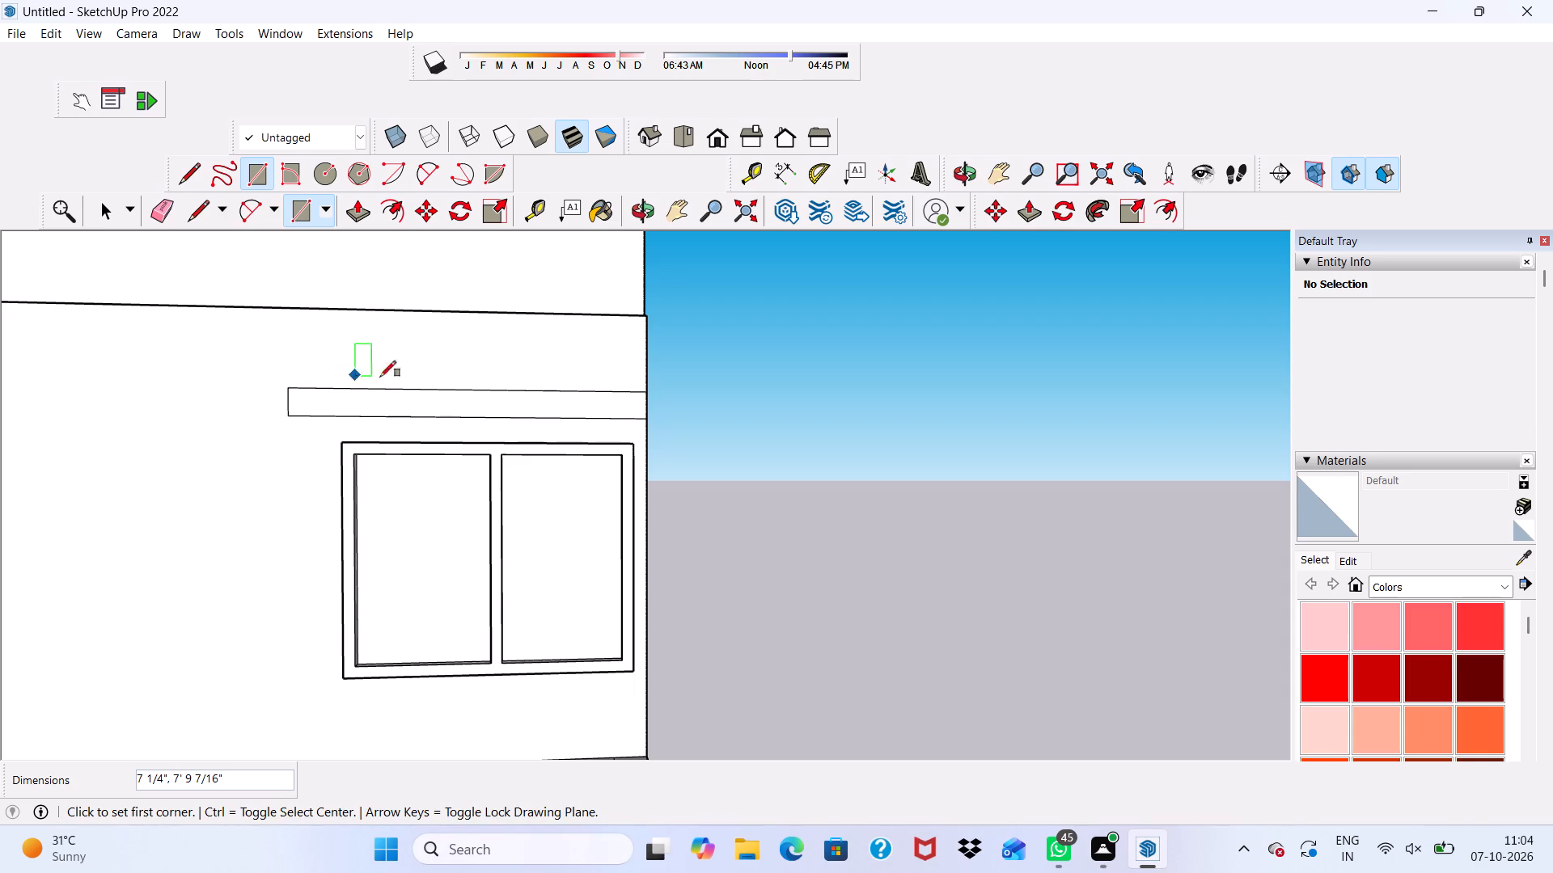
Extrude the rectangle above the lowest-storey window outward 1' to form a ledge.
{"action": "key", "text": "space"}
{"action": "left_click", "coordinate": [378, 392]}
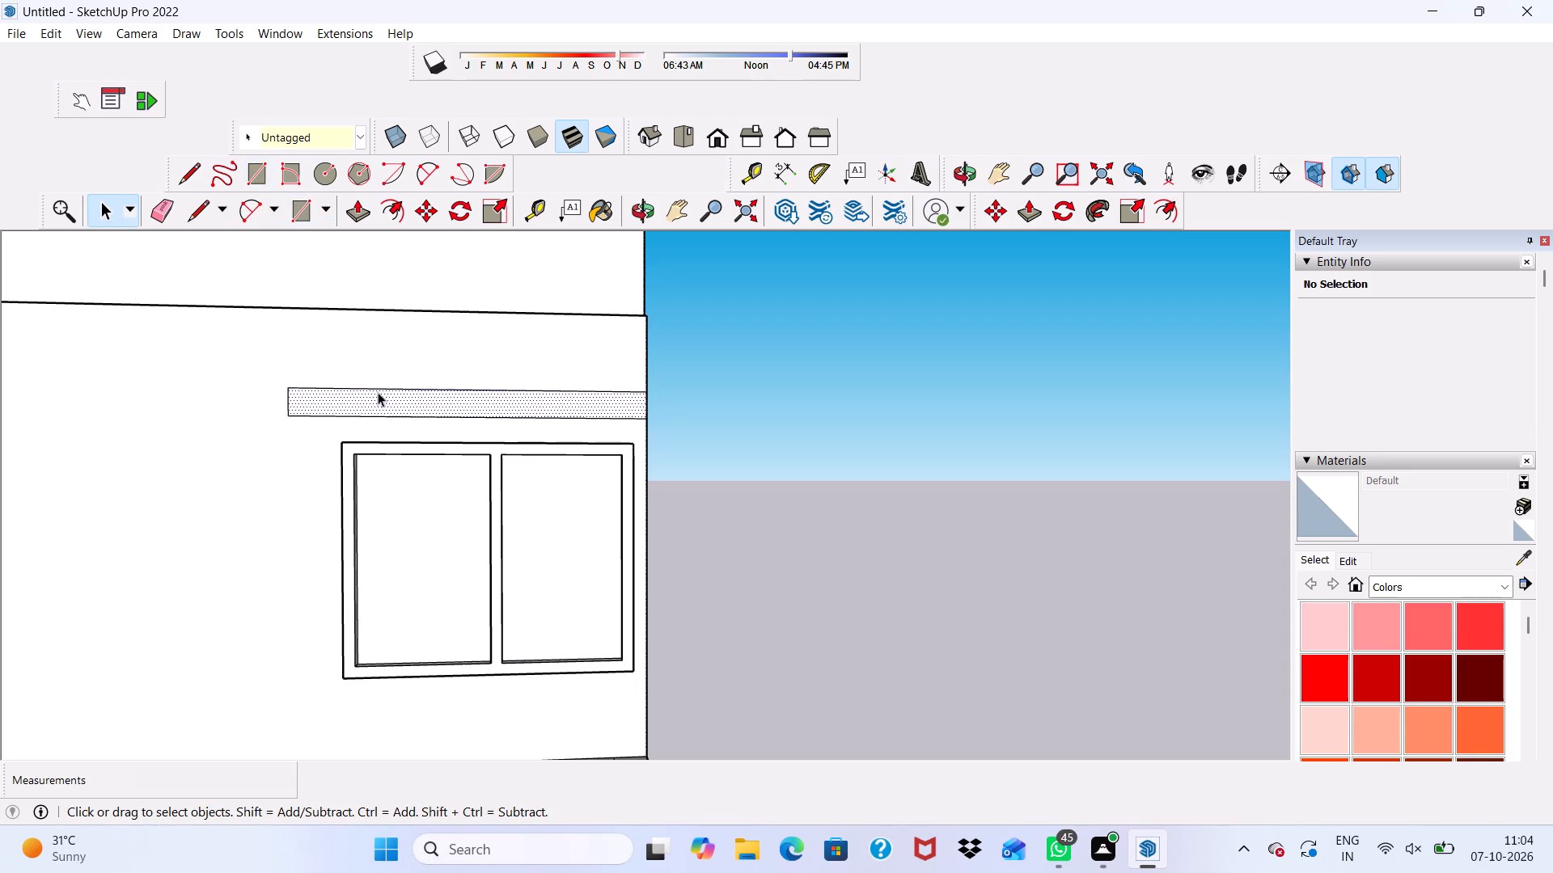
{"action": "left_click", "coordinate": [365, 215]}
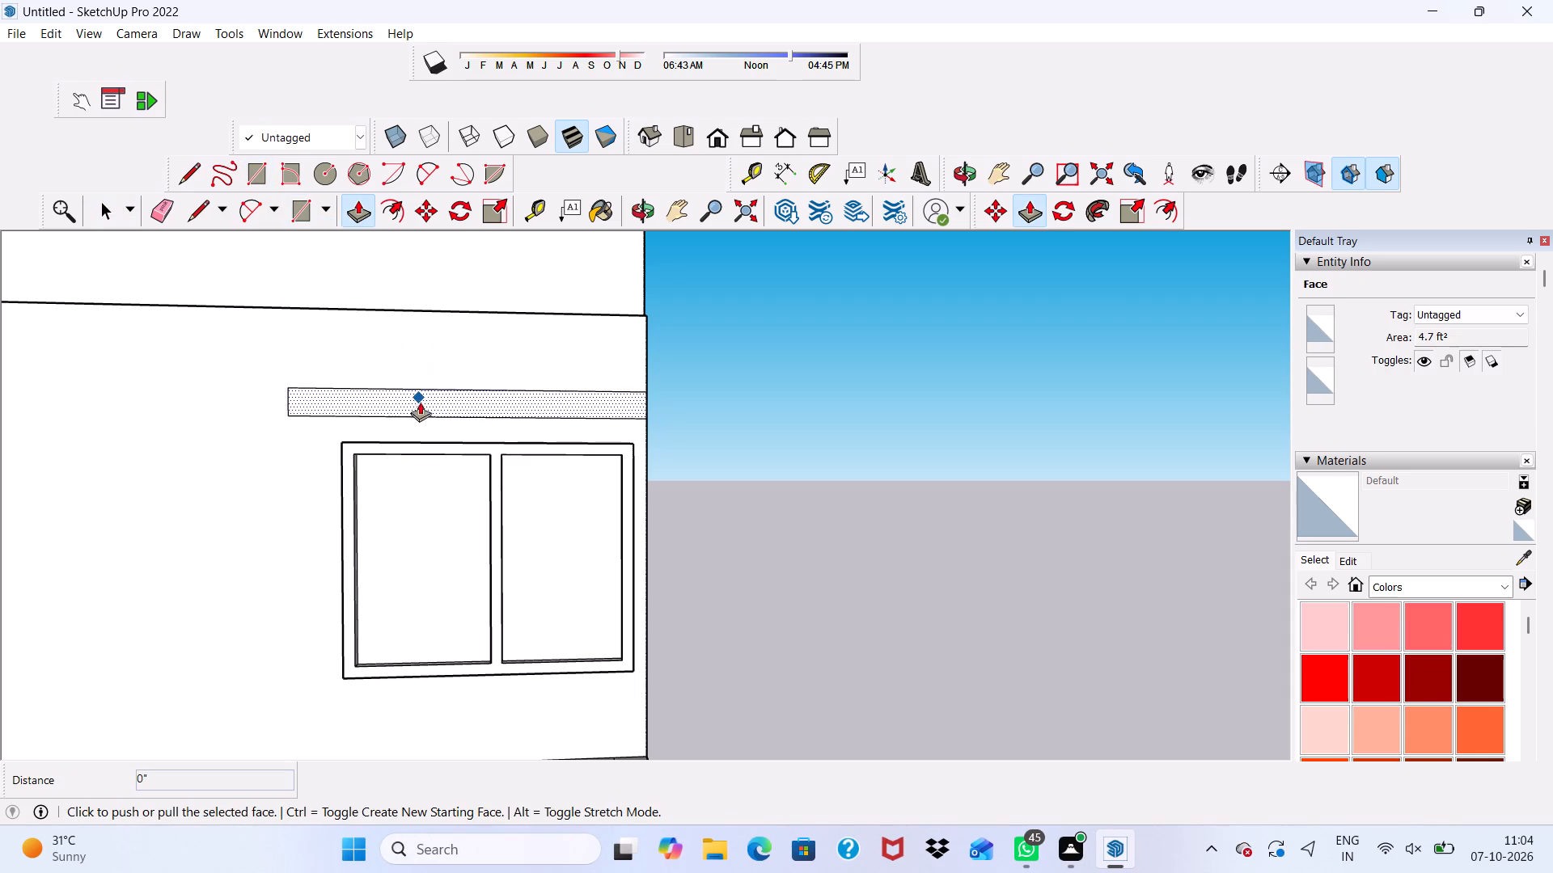
{"action": "left_click", "coordinate": [425, 390]}
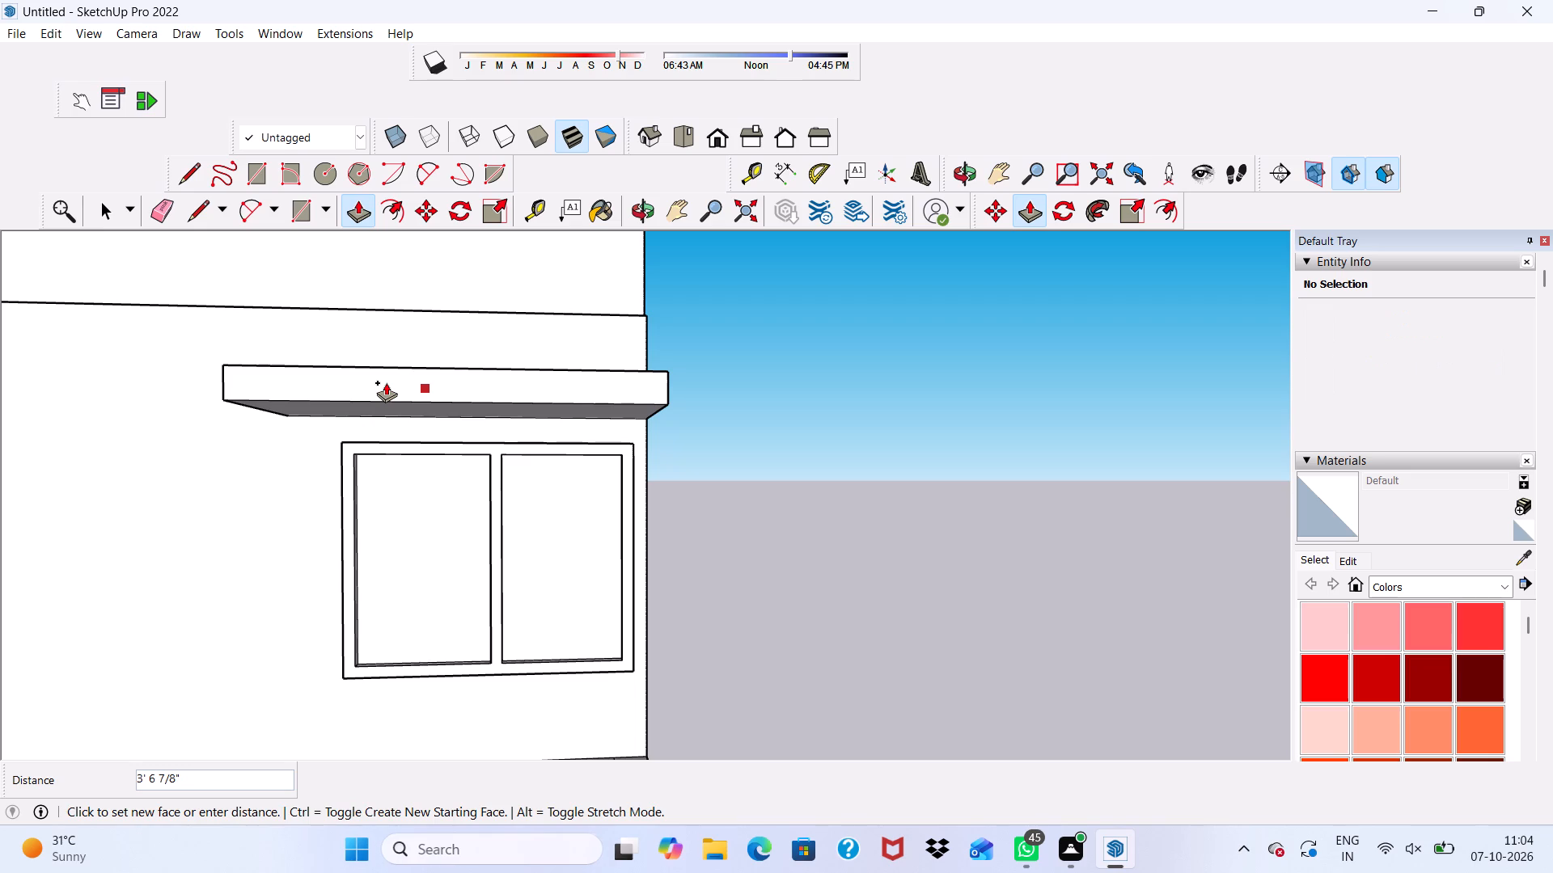
{"action": "key", "text": "1"}
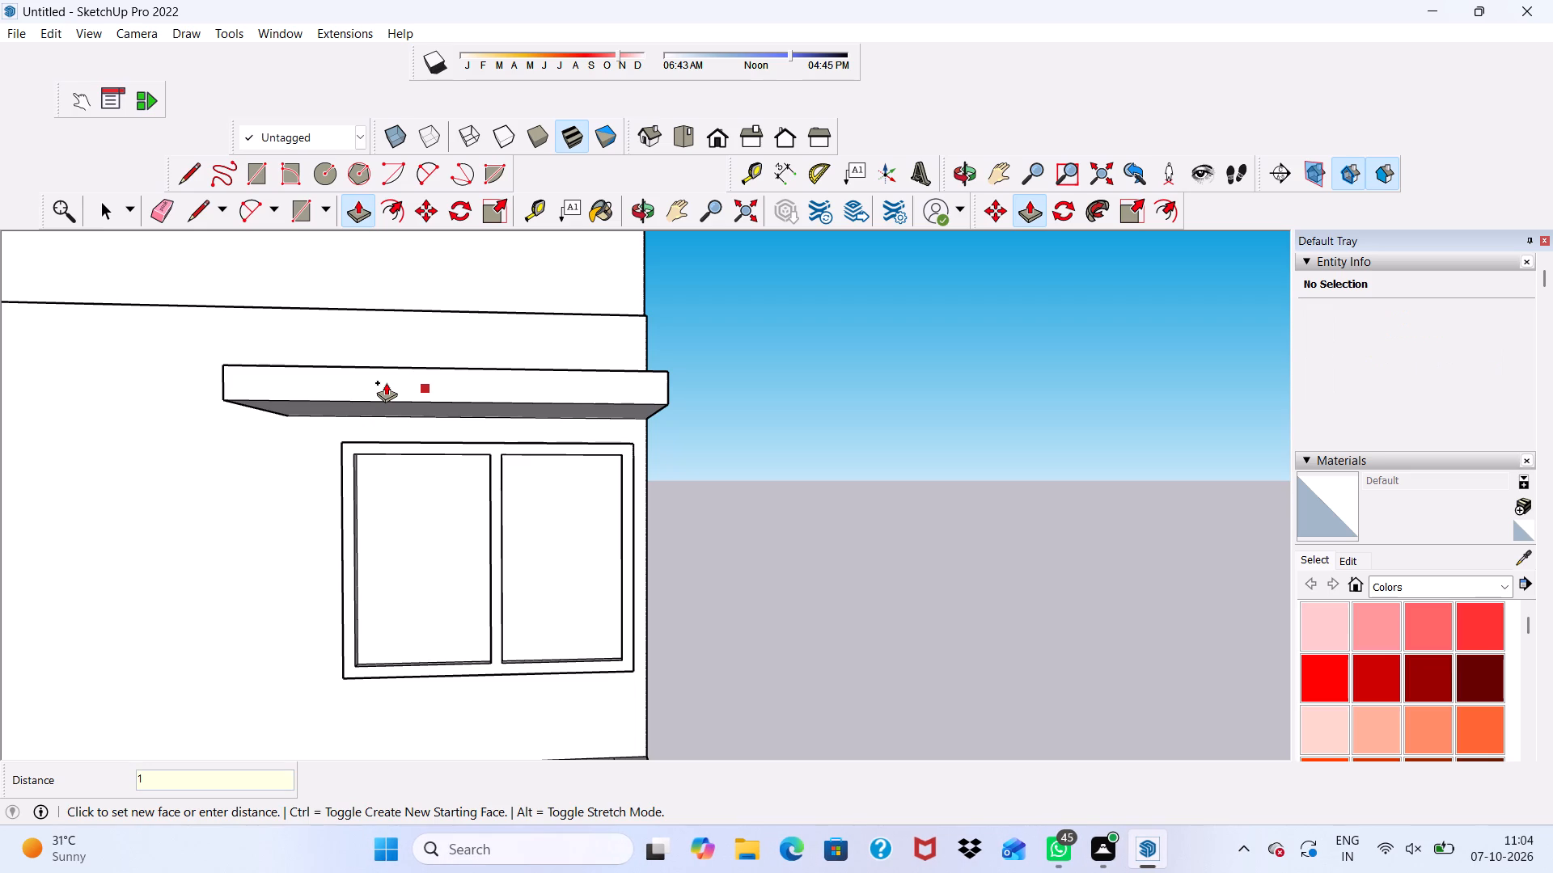
{"action": "key", "text": "apostrophe"}
{"action": "key", "text": "Return"}
{"action": "scroll", "coordinate": [385, 382], "scroll_direction": "up", "scroll_amount": 1}
{"action": "scroll", "coordinate": [385, 382], "scroll_direction": "down", "scroll_amount": 4}
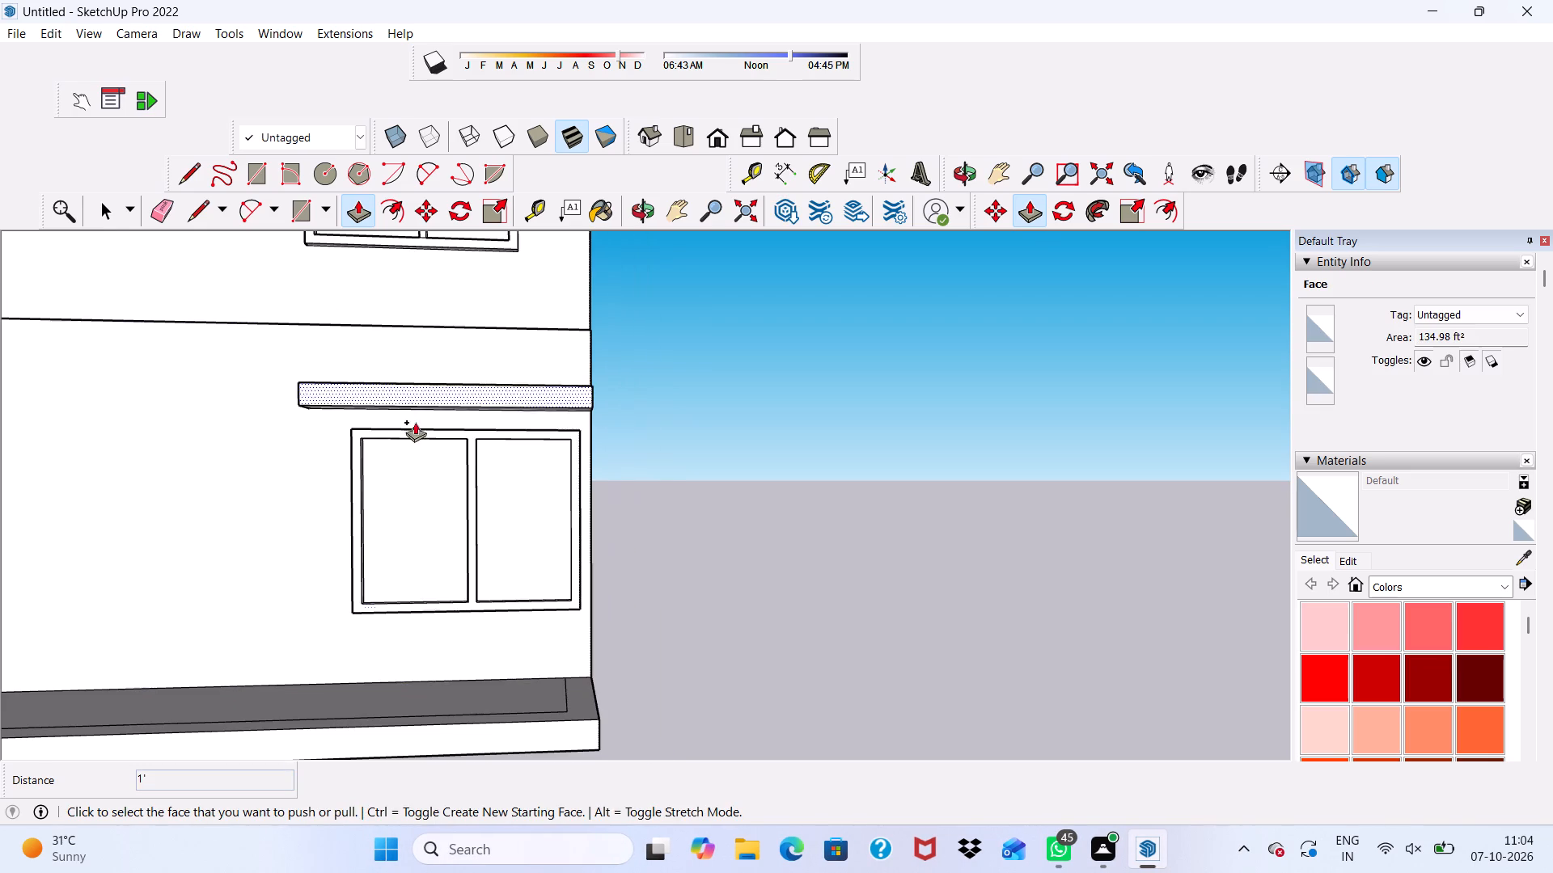
{"action": "key", "text": "space"}
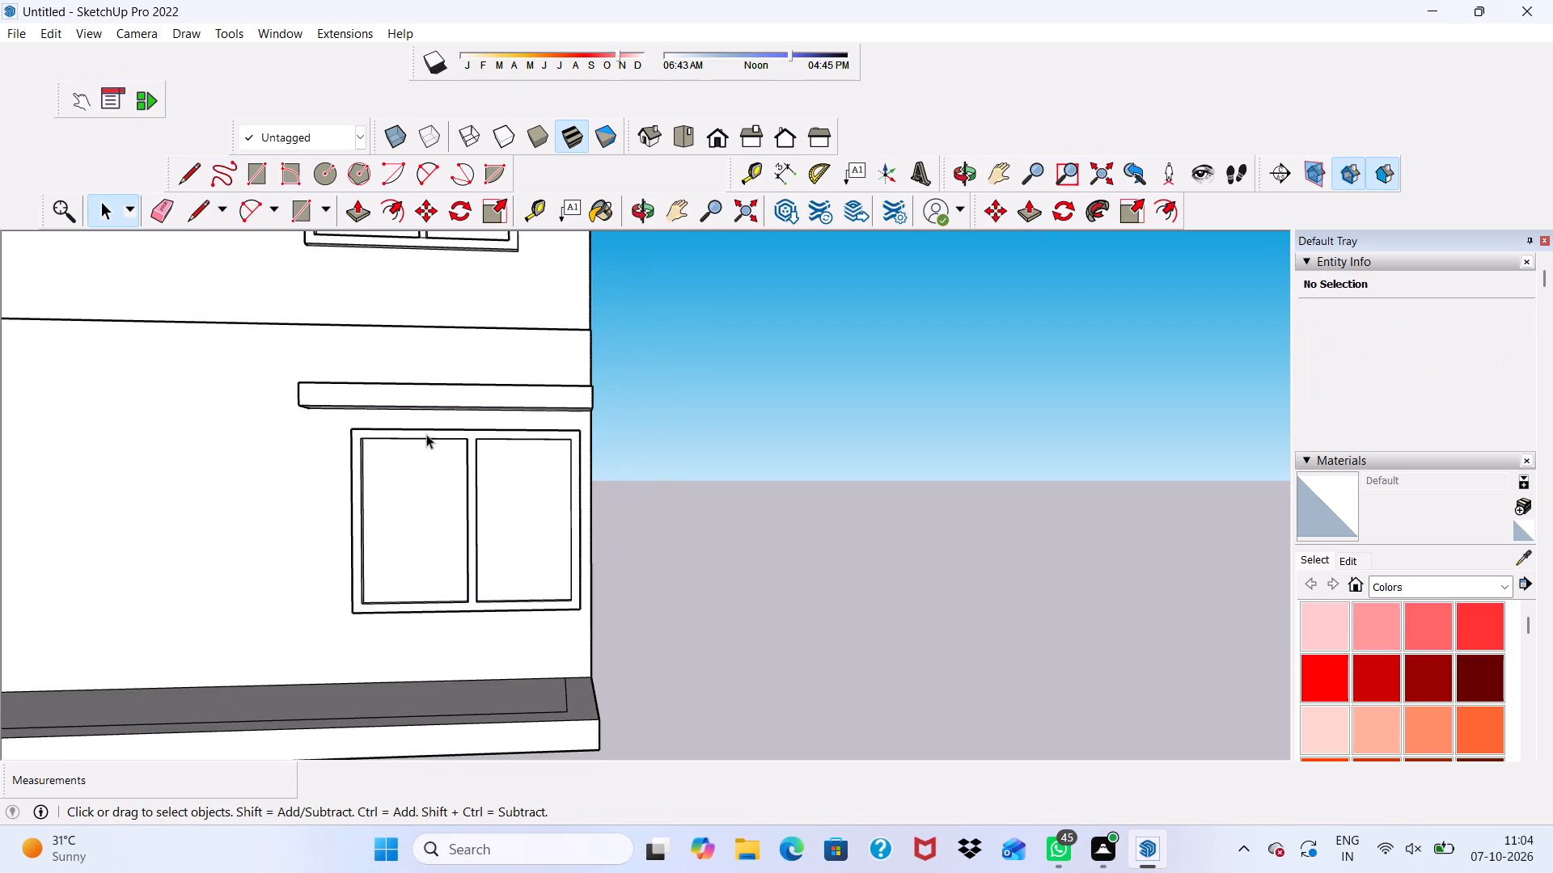
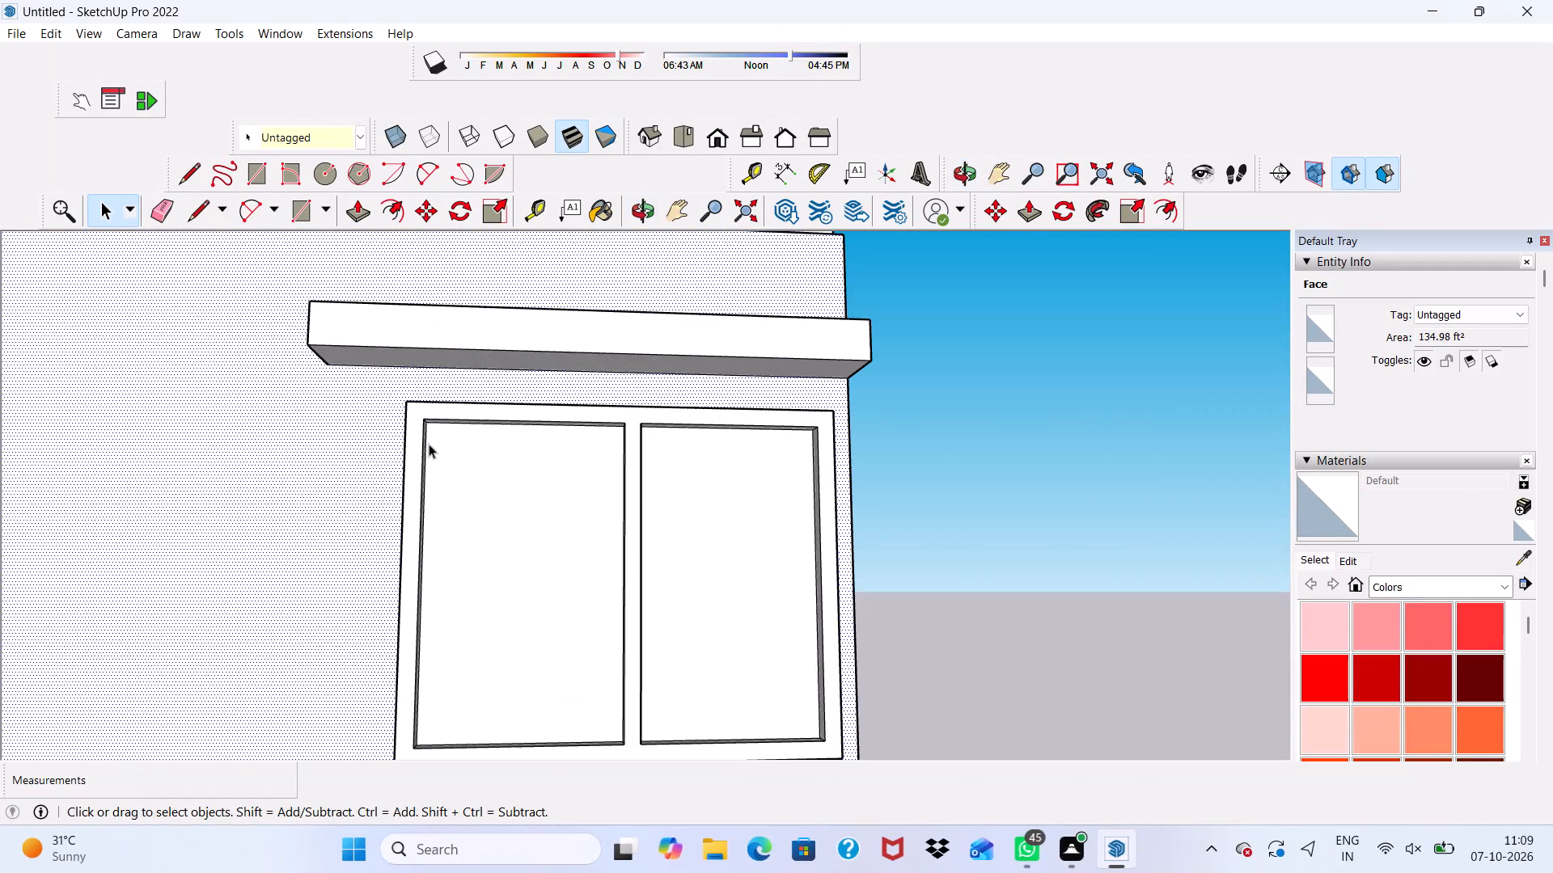
Draw a 1' by about 5 15/16" rectangle on the ledge's underside, at the end away from the wall's outer edge.
{"action": "scroll", "coordinate": [392, 427], "scroll_direction": "up", "scroll_amount": 3}
{"action": "scroll", "coordinate": [316, 316], "scroll_direction": "up", "scroll_amount": 3}
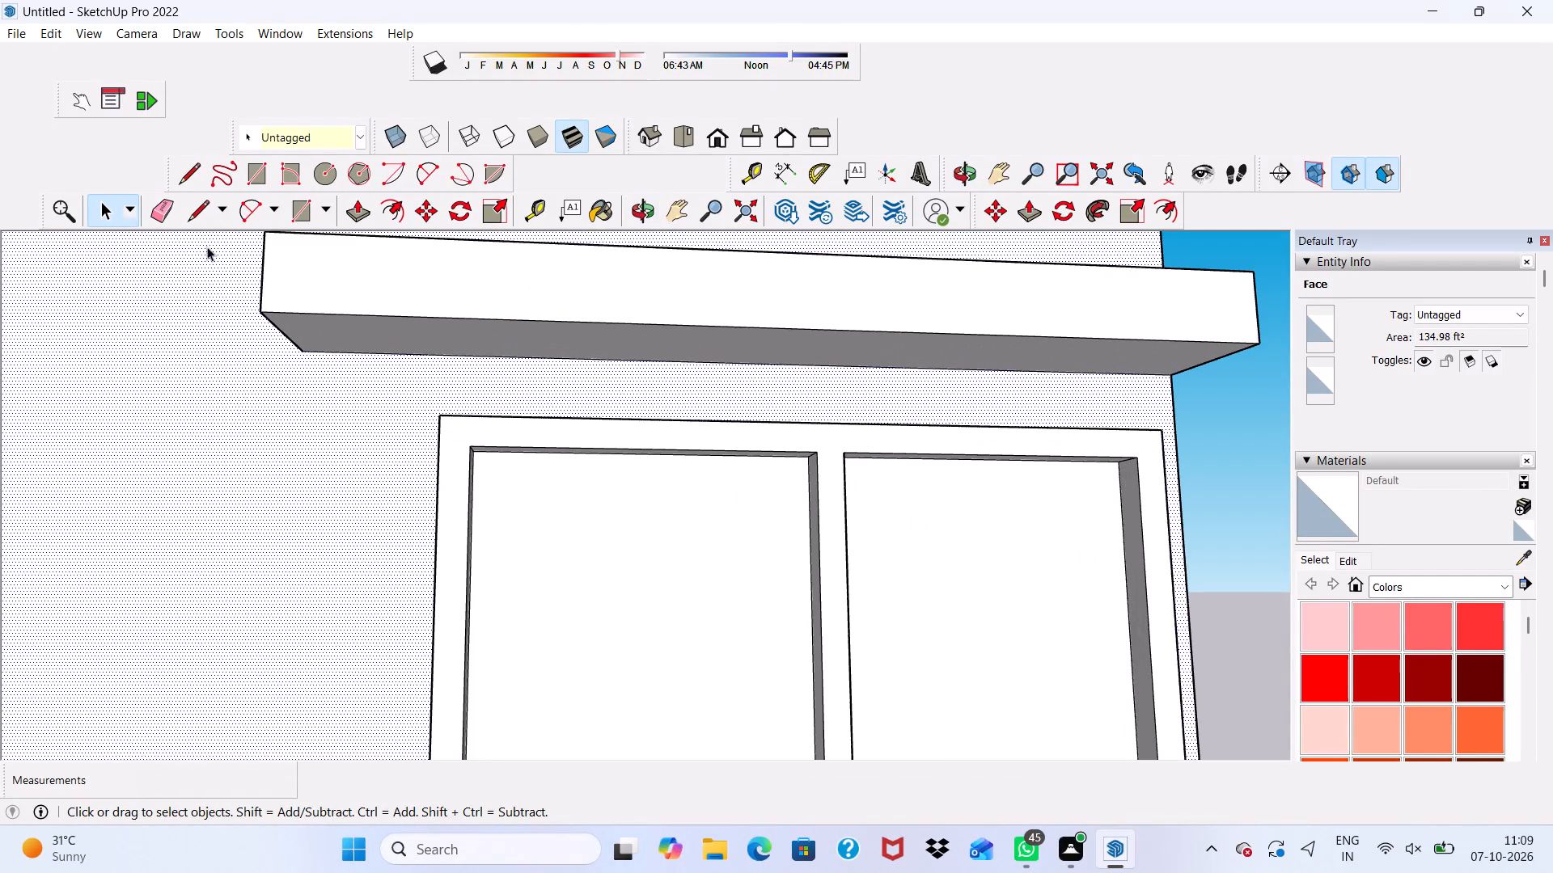
{"action": "left_click", "coordinate": [250, 170]}
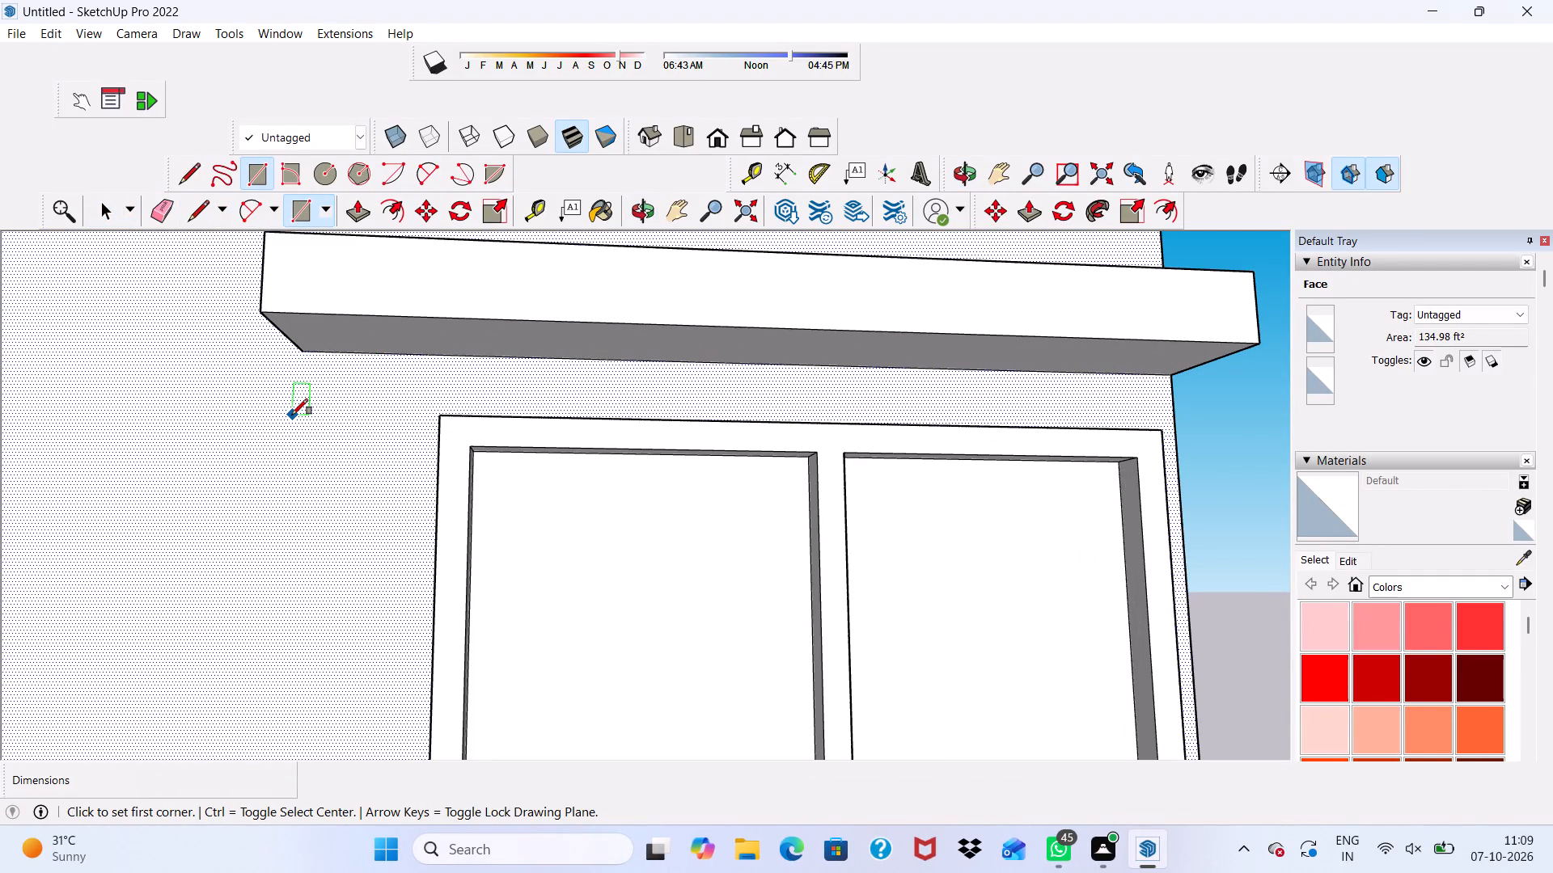
{"action": "scroll", "coordinate": [308, 352], "scroll_direction": "up", "scroll_amount": 4}
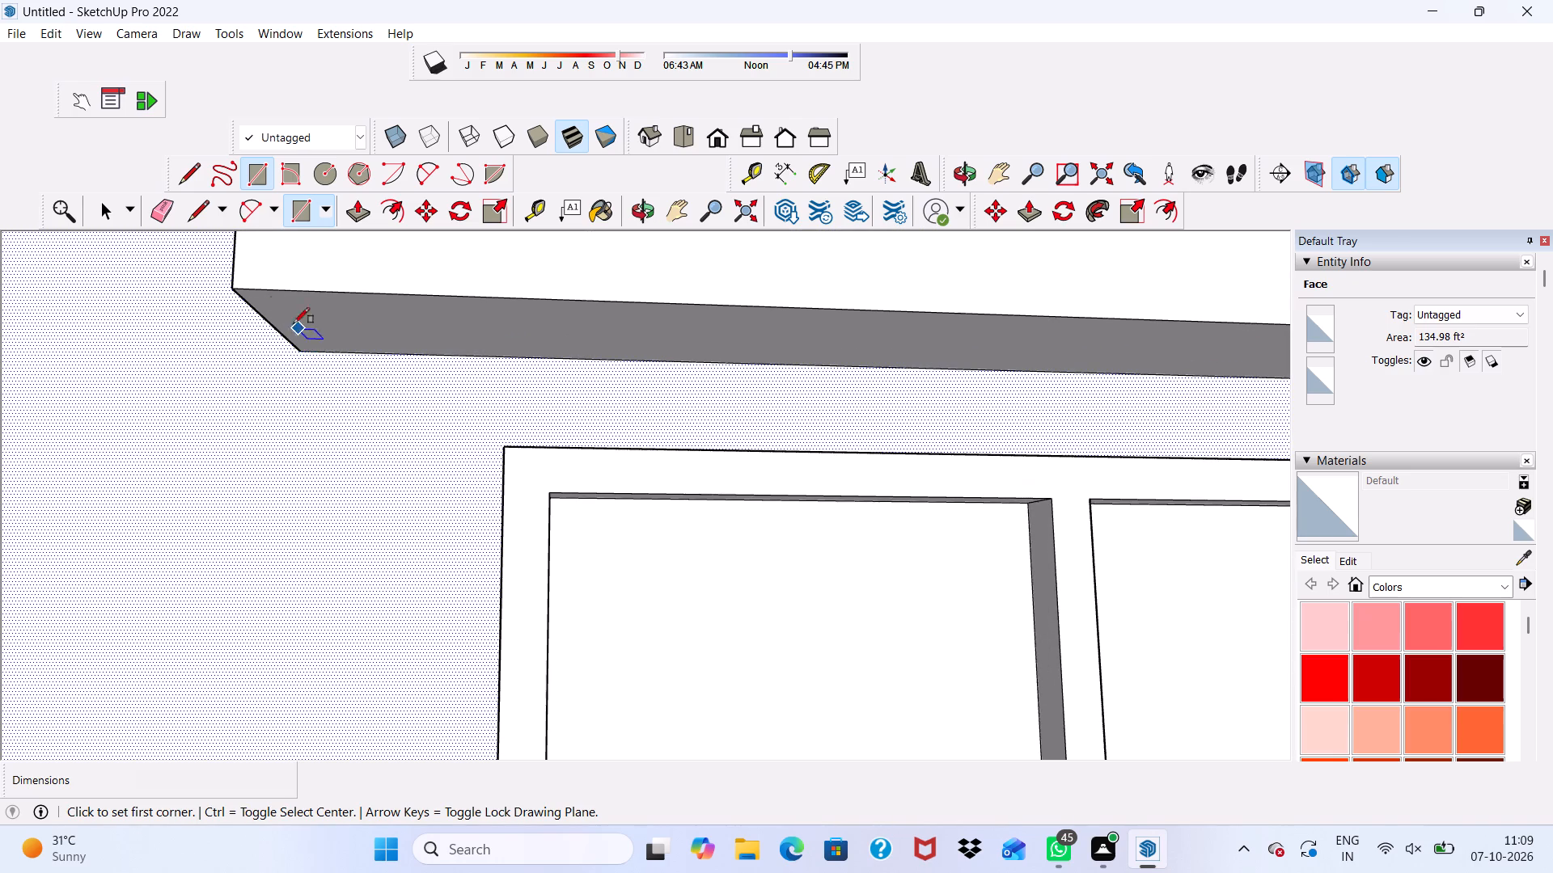
{"action": "left_click", "coordinate": [239, 291]}
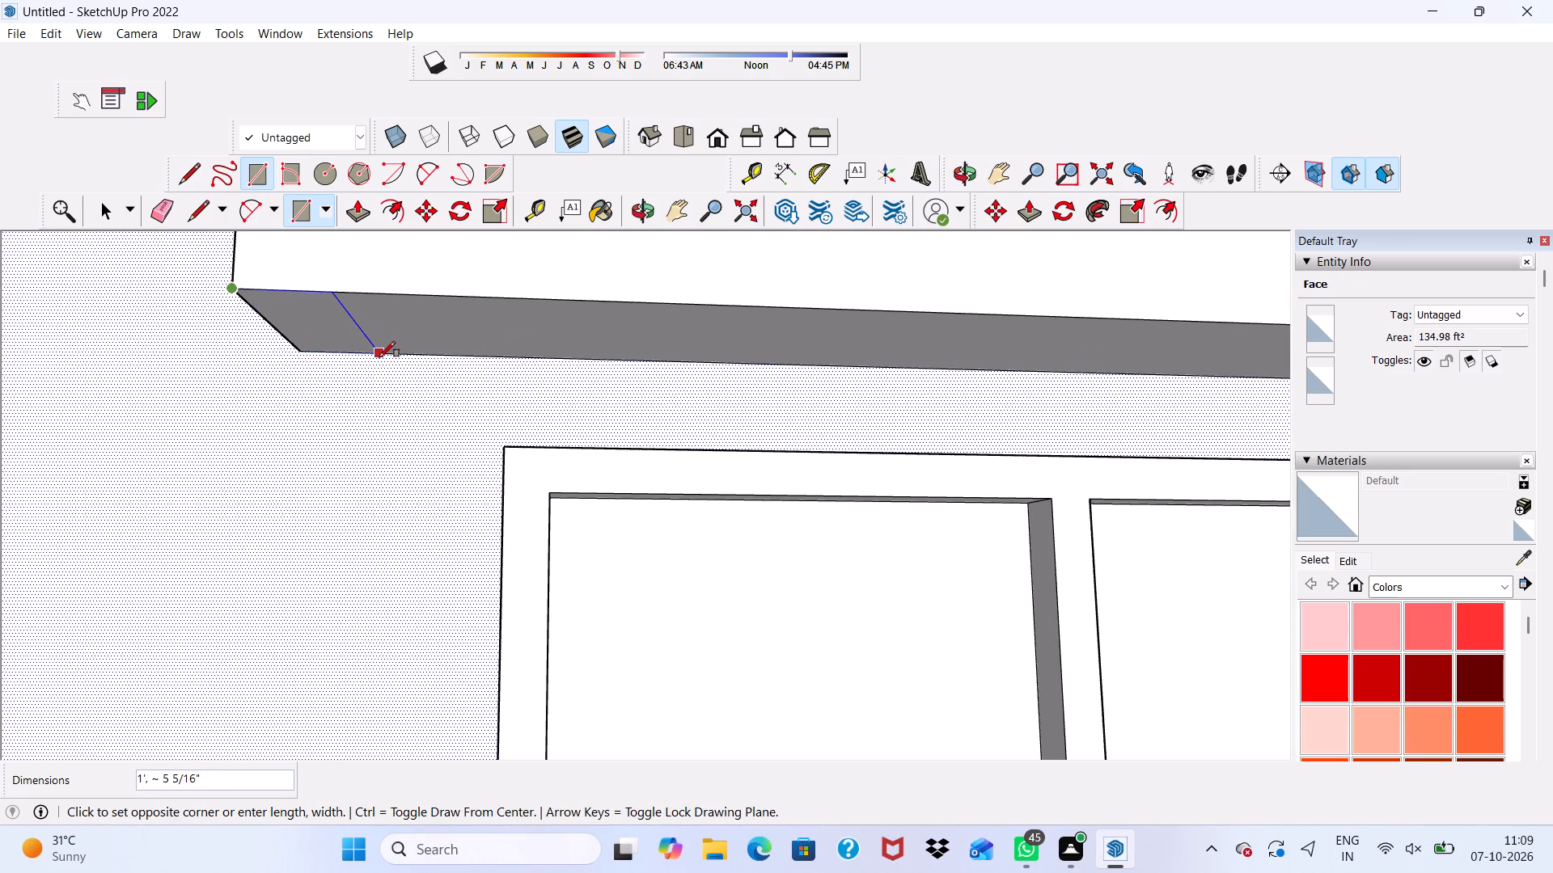
{"action": "left_click", "coordinate": [389, 354]}
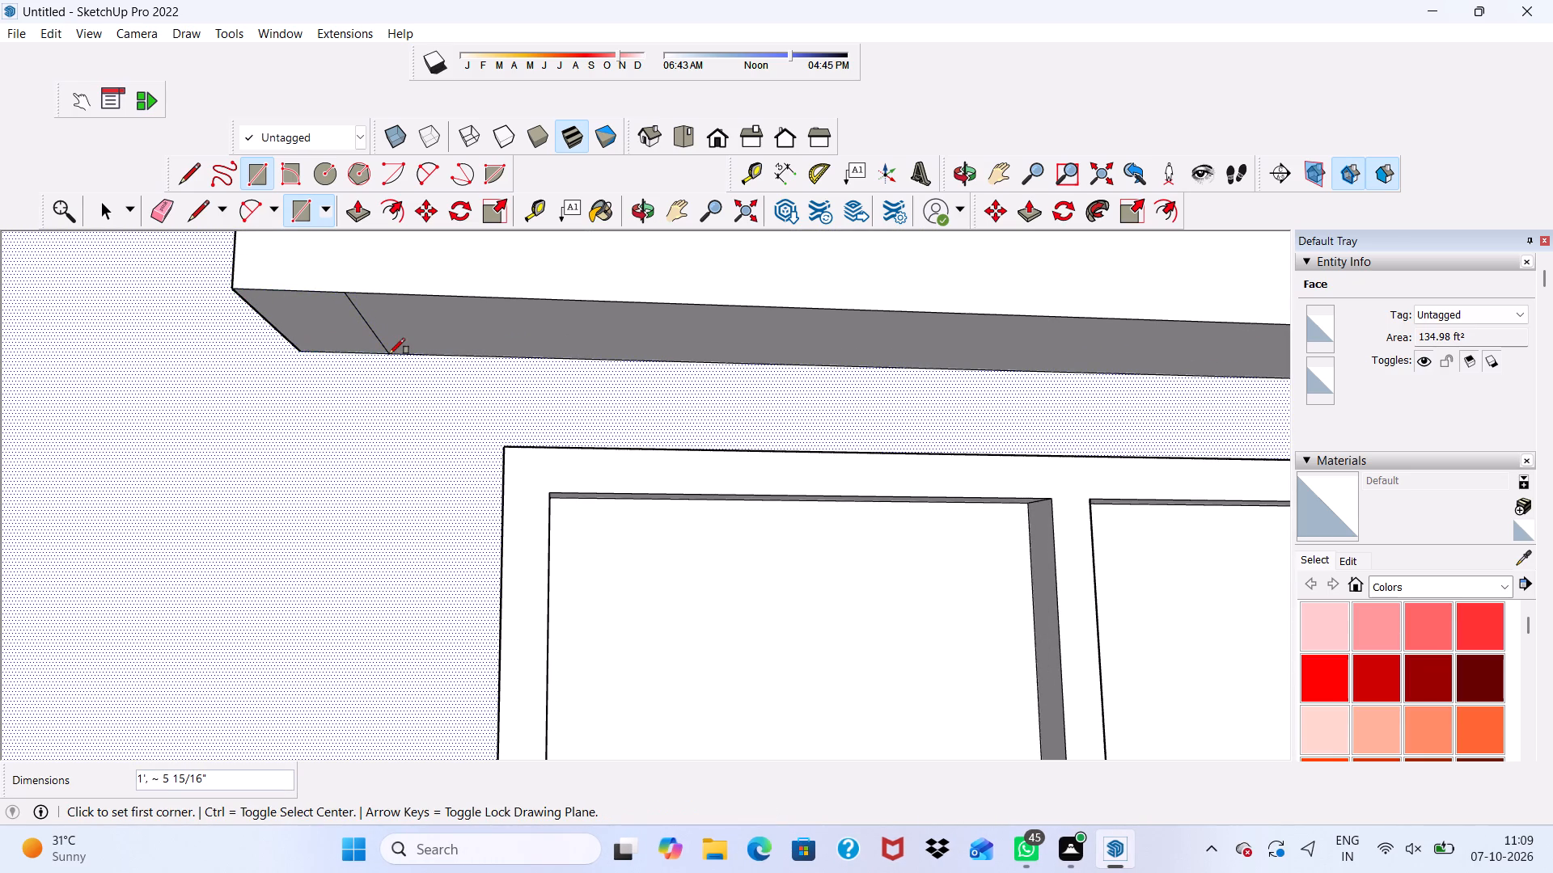
Extrude the underside rectangle downward about 6' 3 13/16" to form a vertical leg beside the lowest-storey window.
{"action": "key", "text": "space"}
{"action": "left_click", "coordinate": [335, 317]}
{"action": "left_click", "coordinate": [354, 210]}
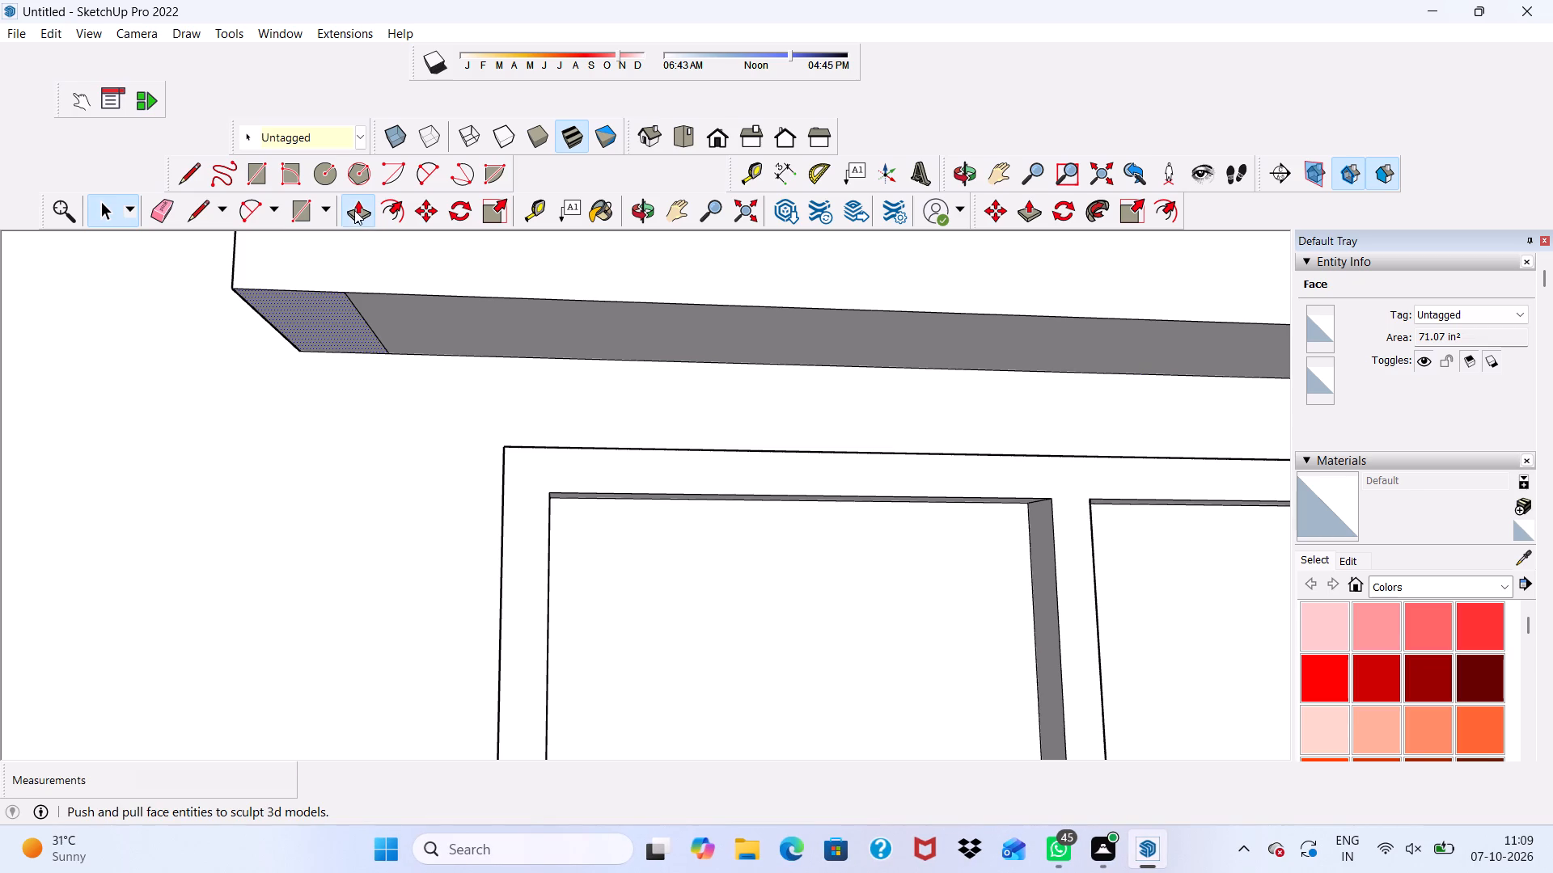
{"action": "left_click", "coordinate": [304, 322]}
{"action": "scroll", "coordinate": [312, 358], "scroll_direction": "down", "scroll_amount": 16}
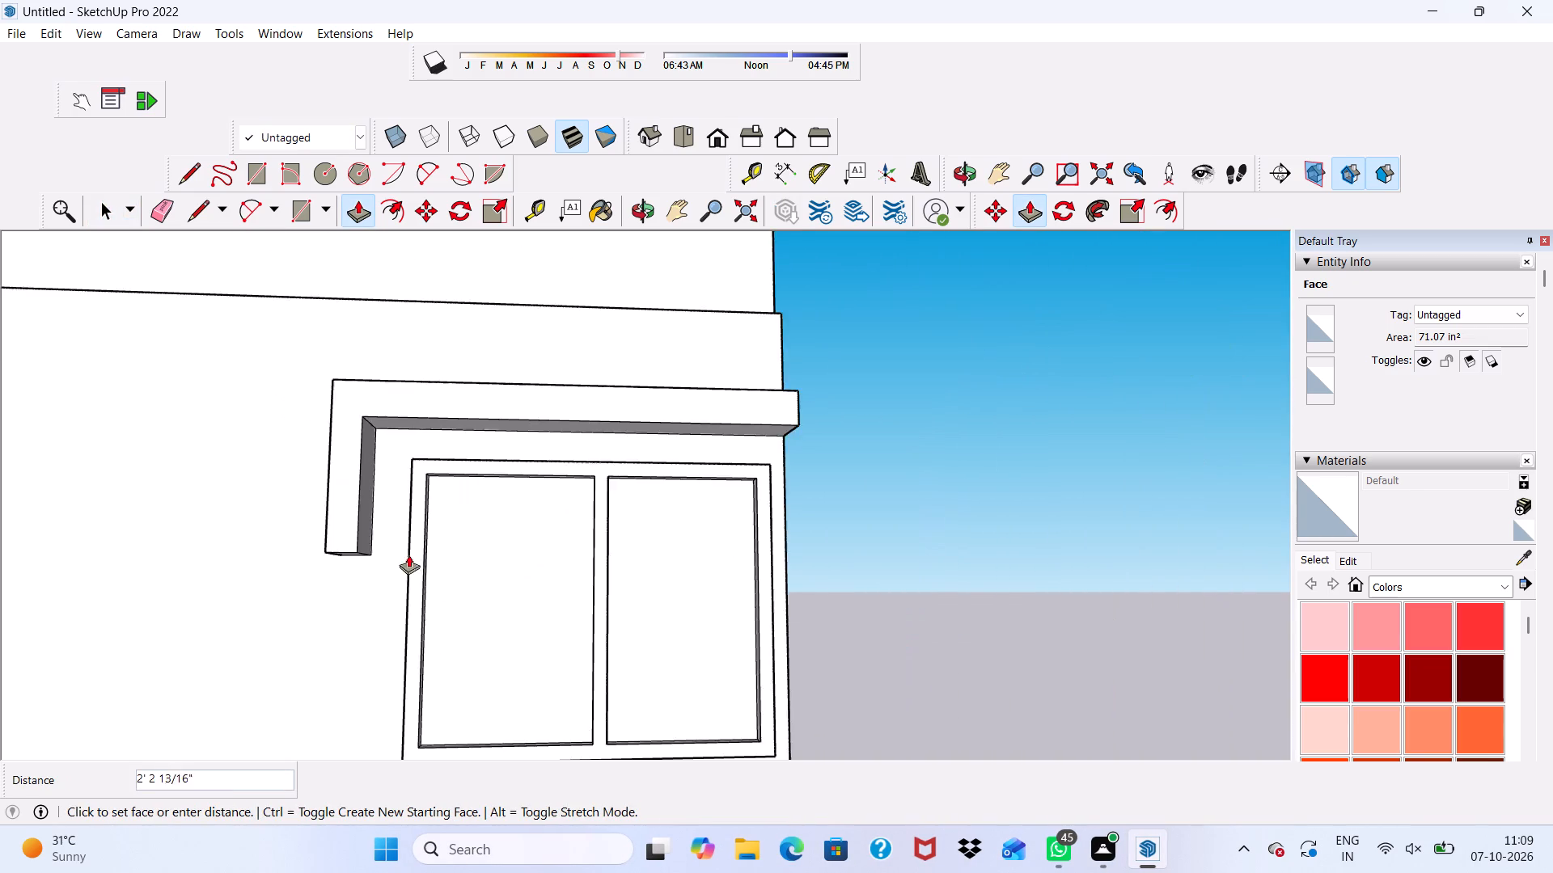
{"action": "scroll", "coordinate": [408, 555], "scroll_direction": "down", "scroll_amount": 8}
{"action": "scroll", "coordinate": [417, 634], "scroll_direction": "up", "scroll_amount": 4}
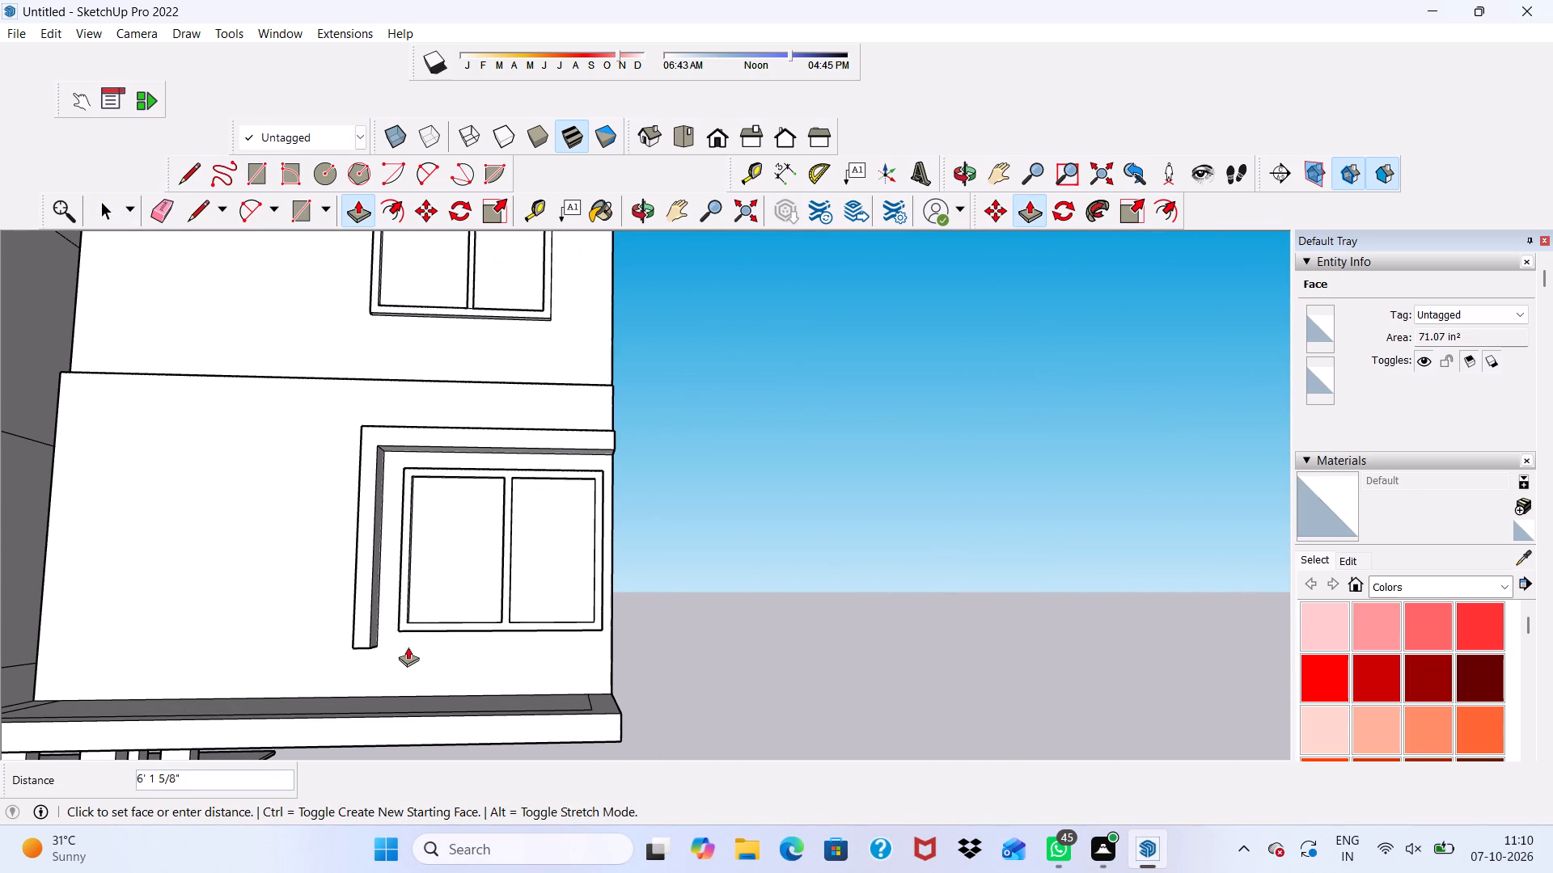
{"action": "left_click", "coordinate": [424, 652]}
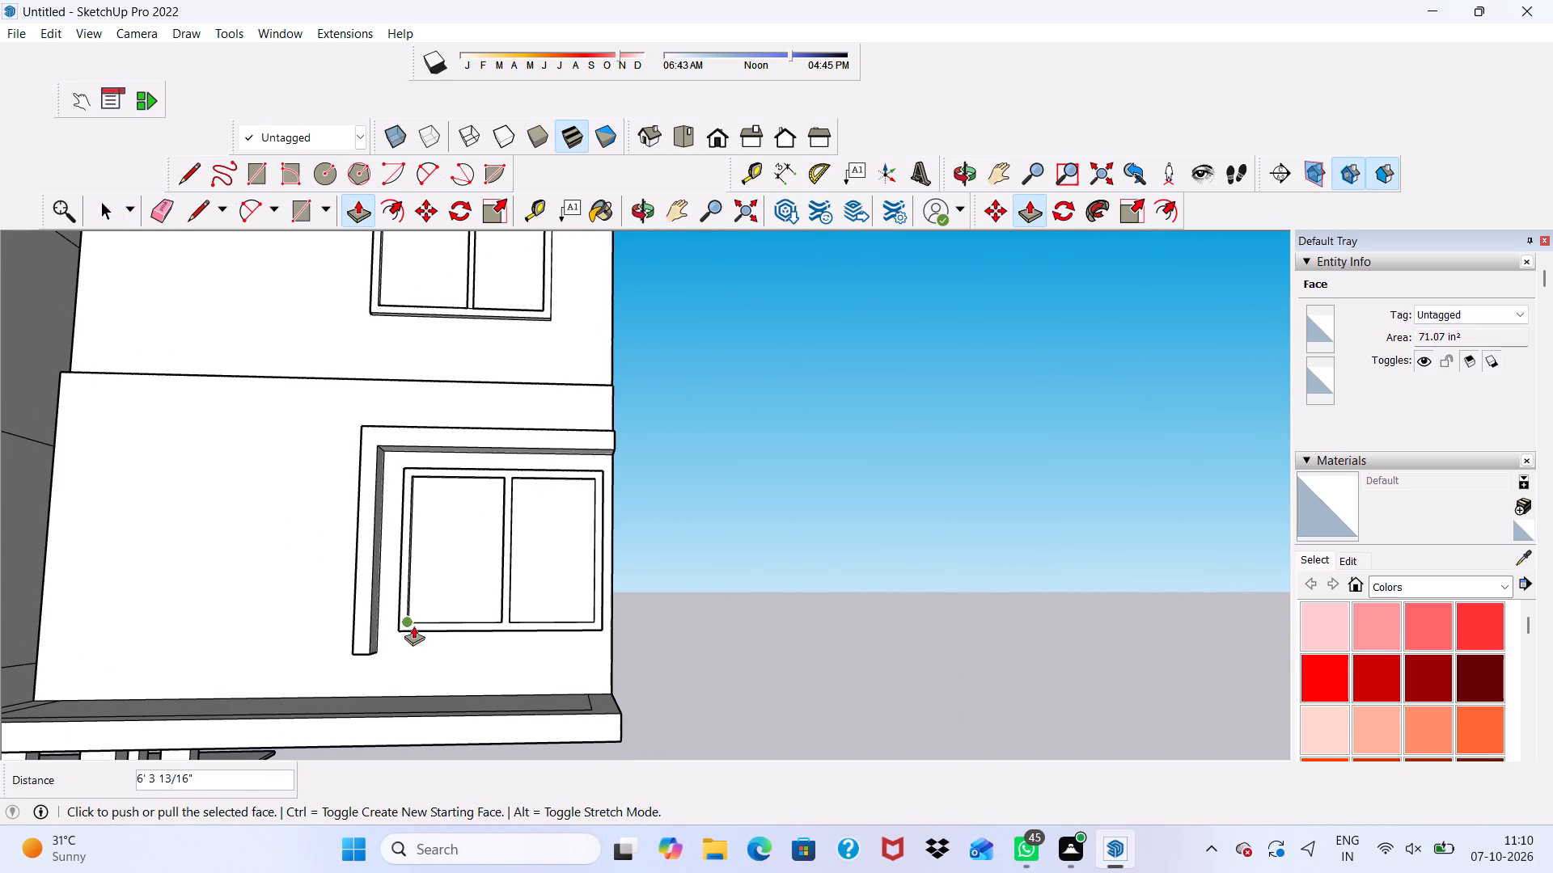
Draw a 1' by about 7 7/16" rectangle at the bottom of the vertical leg's window-facing side.
{"action": "middle_click_drag", "start_coordinate": [413, 626], "coordinate": [220, 611]}
{"action": "scroll", "coordinate": [323, 630], "scroll_direction": "up", "scroll_amount": 3}
{"action": "scroll", "coordinate": [380, 636], "scroll_direction": "down", "scroll_amount": 1}
{"action": "scroll", "coordinate": [453, 639], "scroll_direction": "up", "scroll_amount": 6}
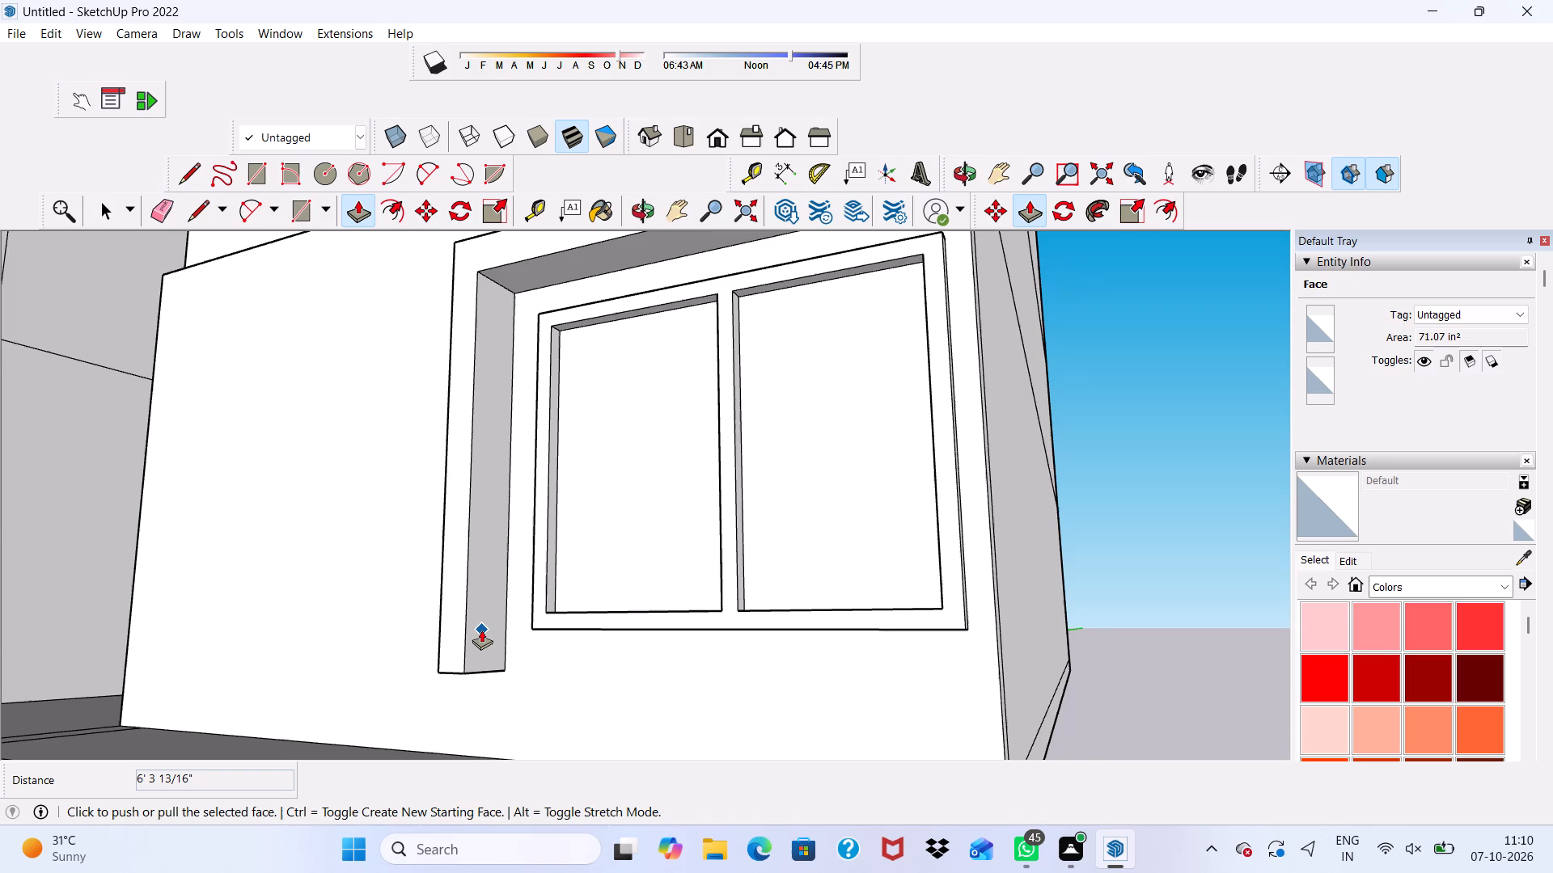
{"action": "scroll", "coordinate": [485, 692], "scroll_direction": "up", "scroll_amount": 4}
{"action": "middle_click_drag", "start_coordinate": [489, 680], "coordinate": [439, 614]}
{"action": "scroll", "coordinate": [438, 613], "scroll_direction": "up", "scroll_amount": 3}
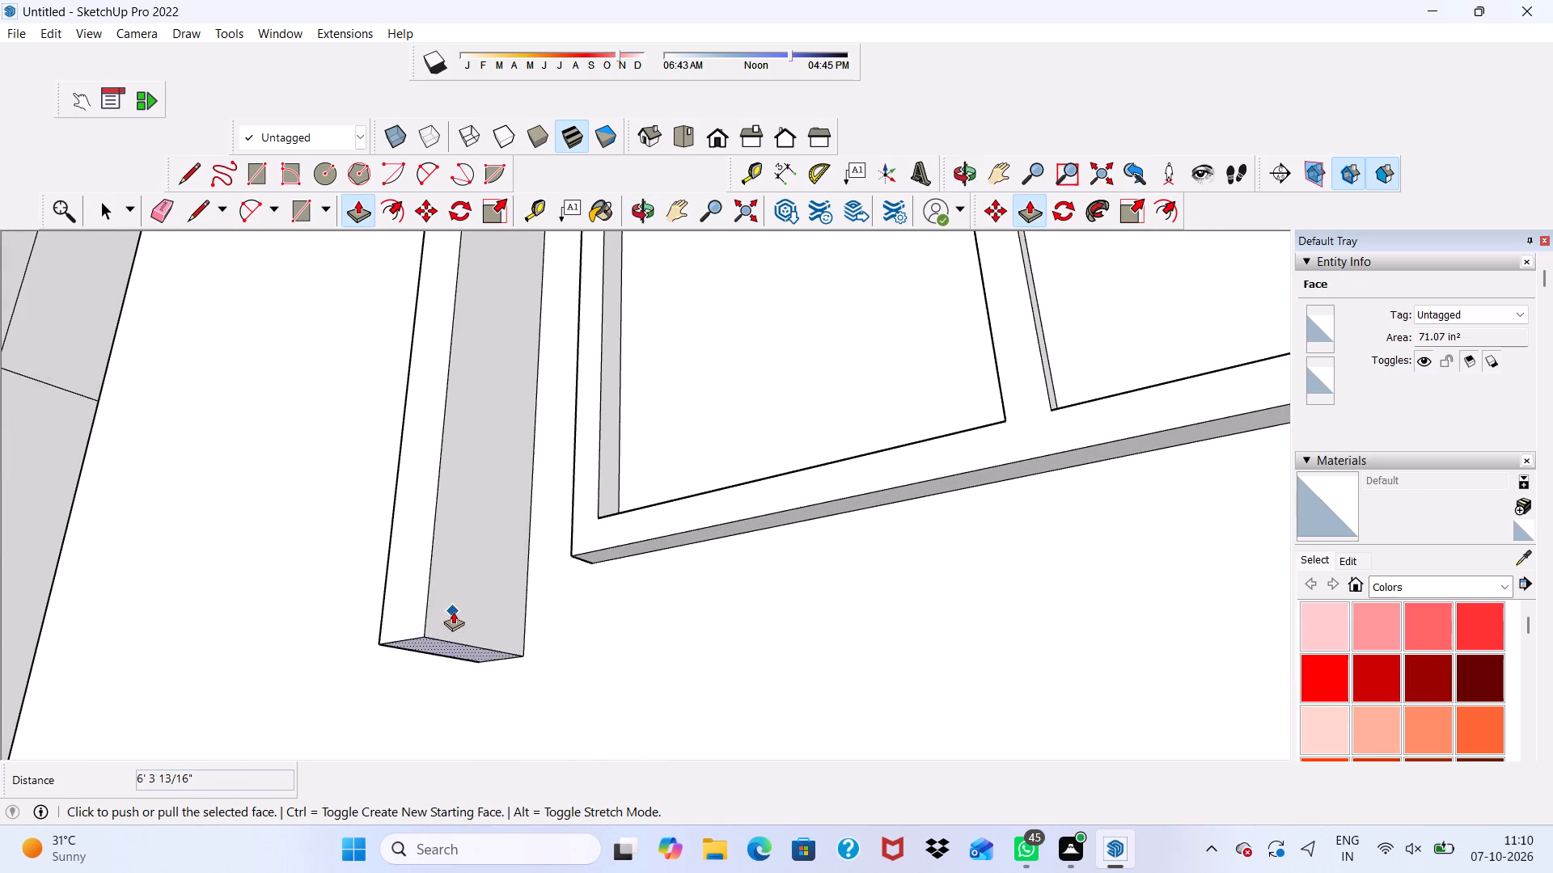
{"action": "scroll", "coordinate": [442, 672], "scroll_direction": "up", "scroll_amount": 1}
{"action": "left_click_drag", "start_coordinate": [452, 640], "coordinate": [448, 656]}
{"action": "left_click", "coordinate": [255, 164]}
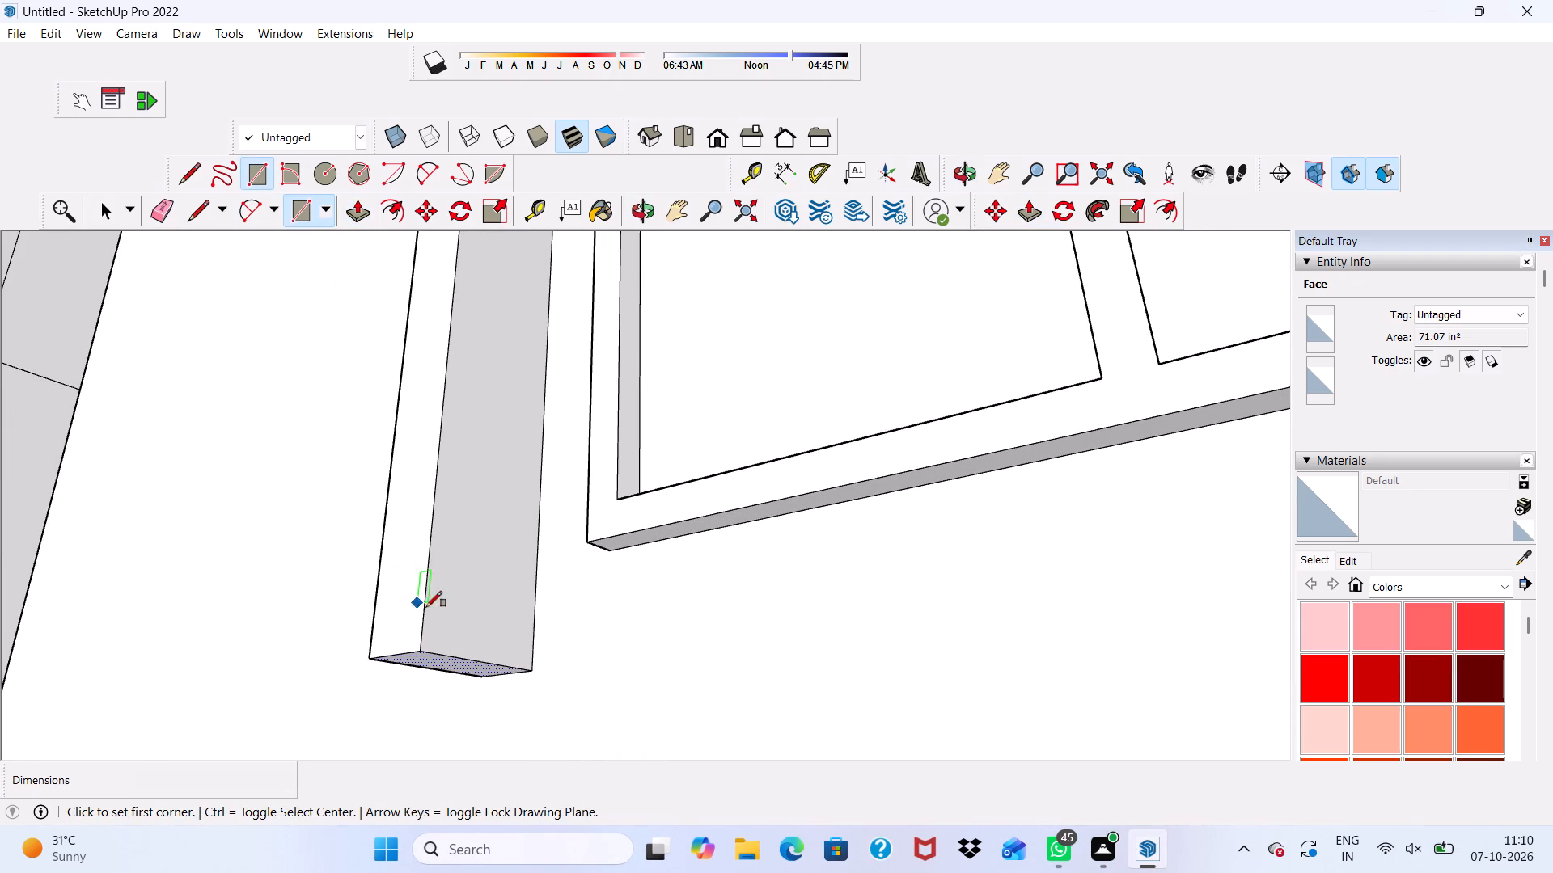
{"action": "left_click", "coordinate": [421, 646]}
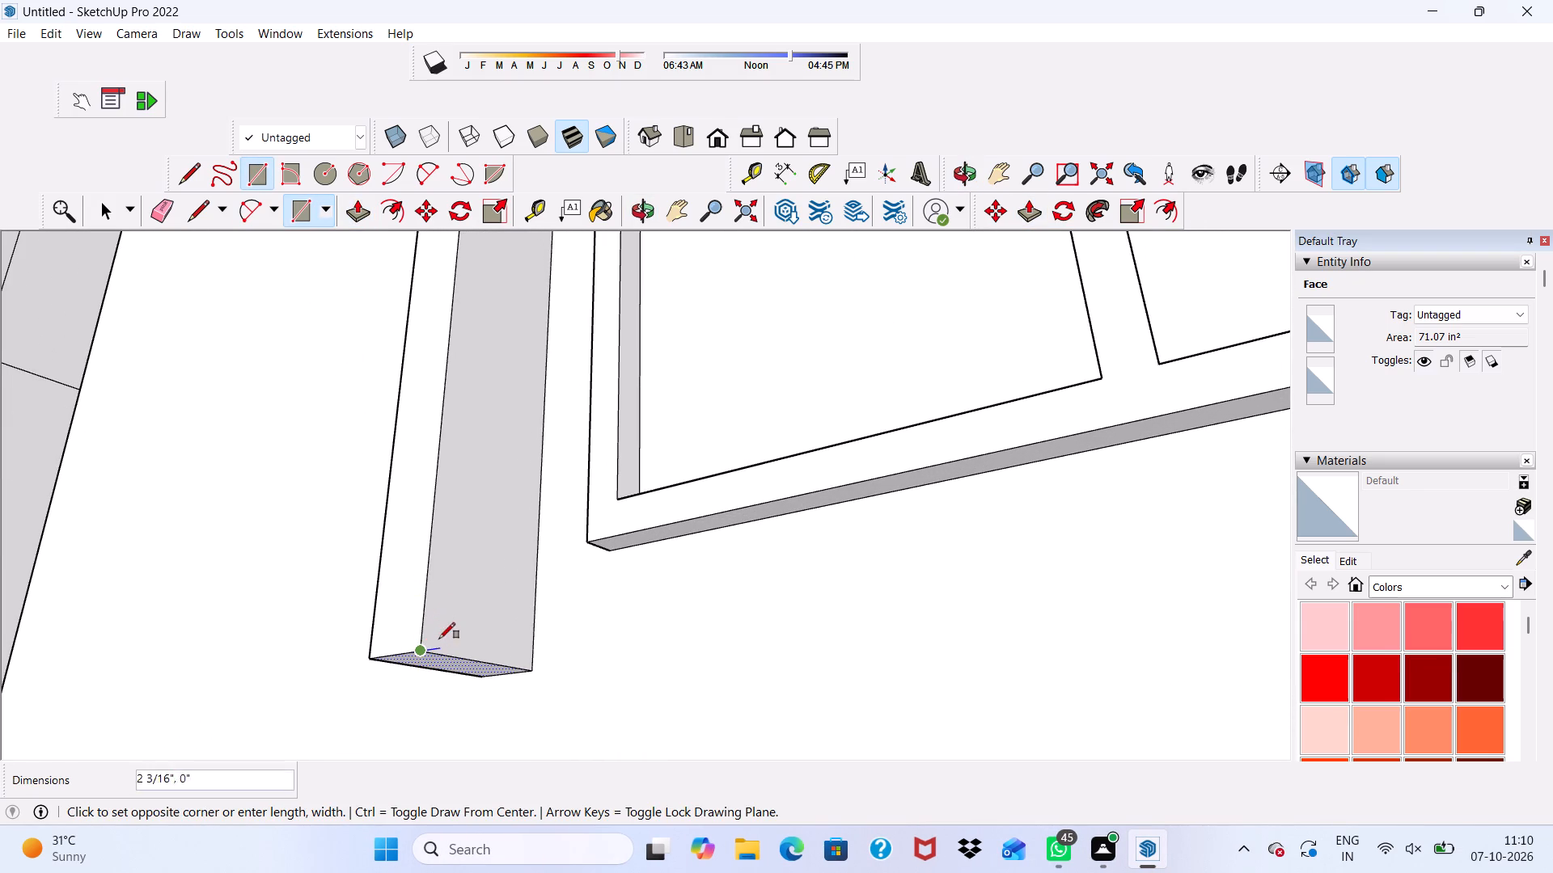
{"action": "left_click", "coordinate": [541, 583]}
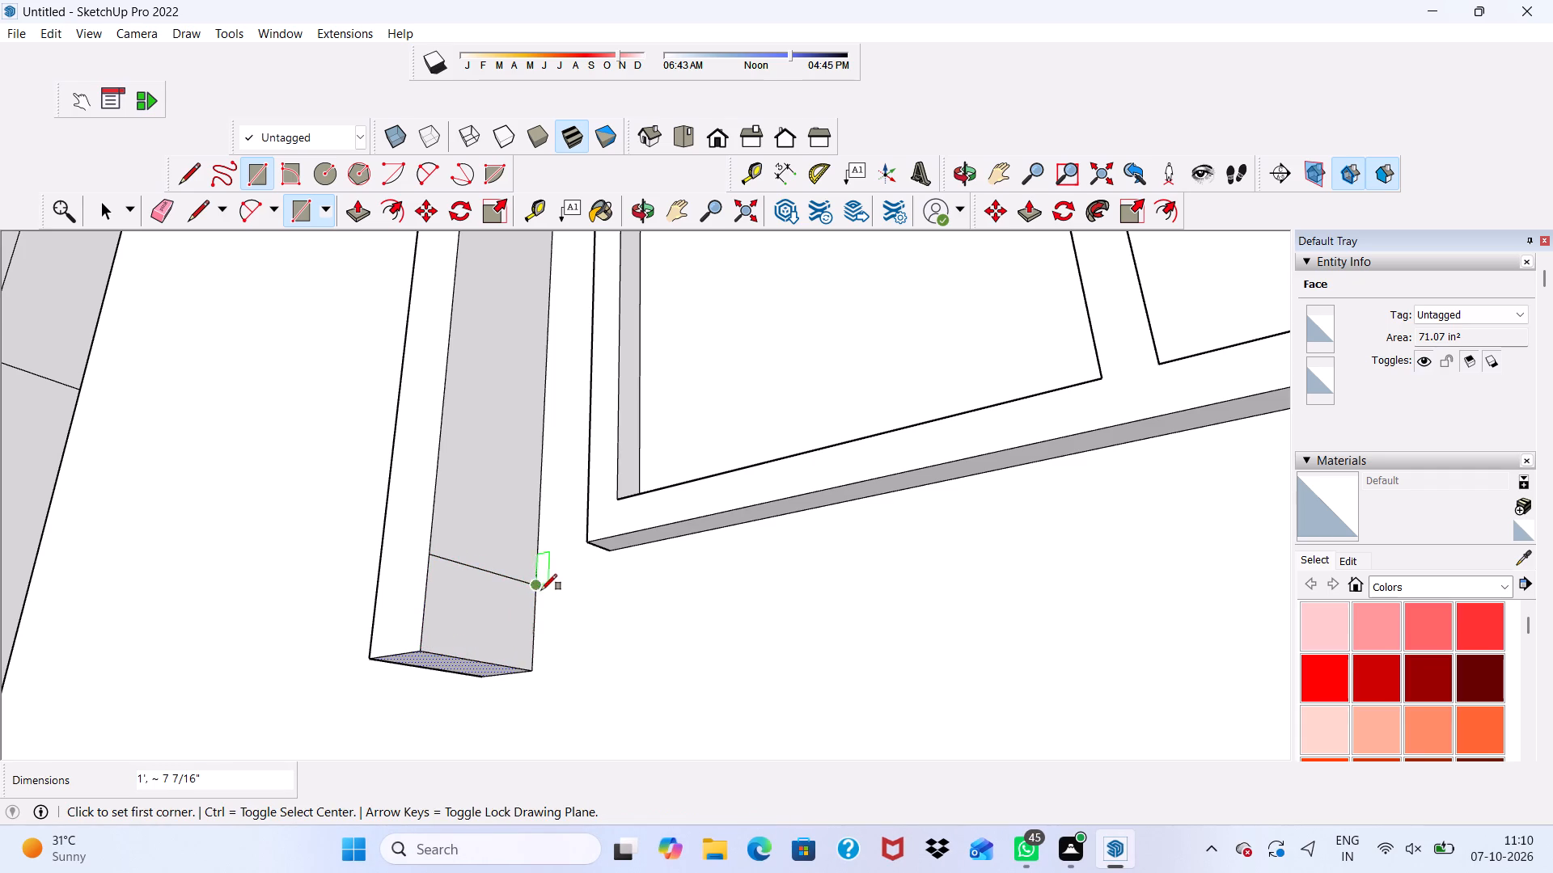
Extrude the leg's bottom rectangle about 7' 3 1/2" beneath the lowest-storey window to form a lower ledge.
{"action": "key", "text": "space"}
{"action": "left_click", "coordinate": [477, 626]}
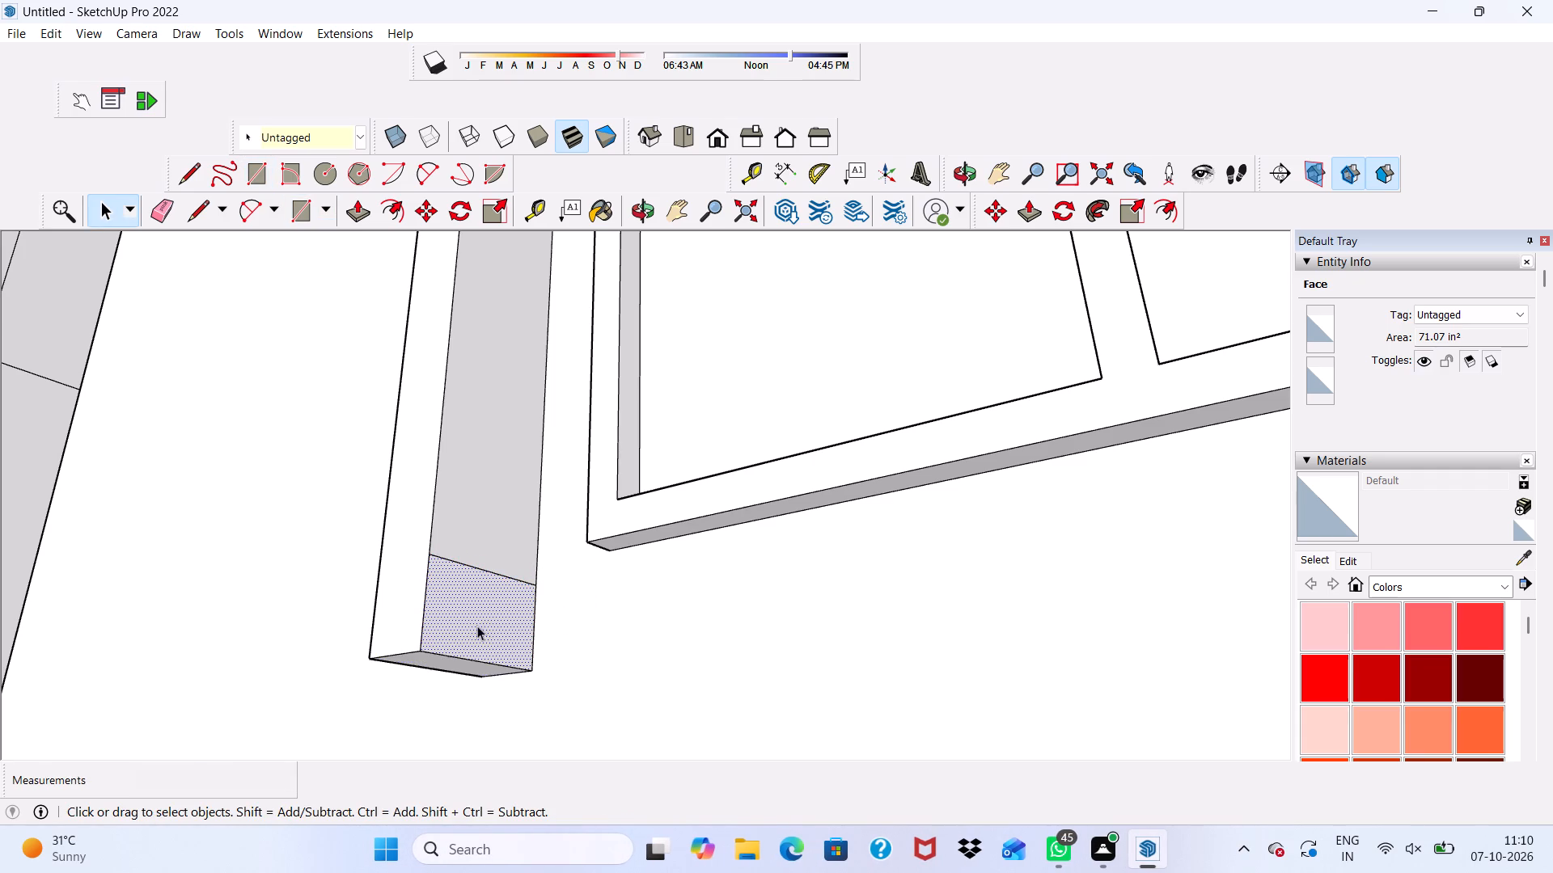
{"action": "left_click", "coordinate": [356, 209]}
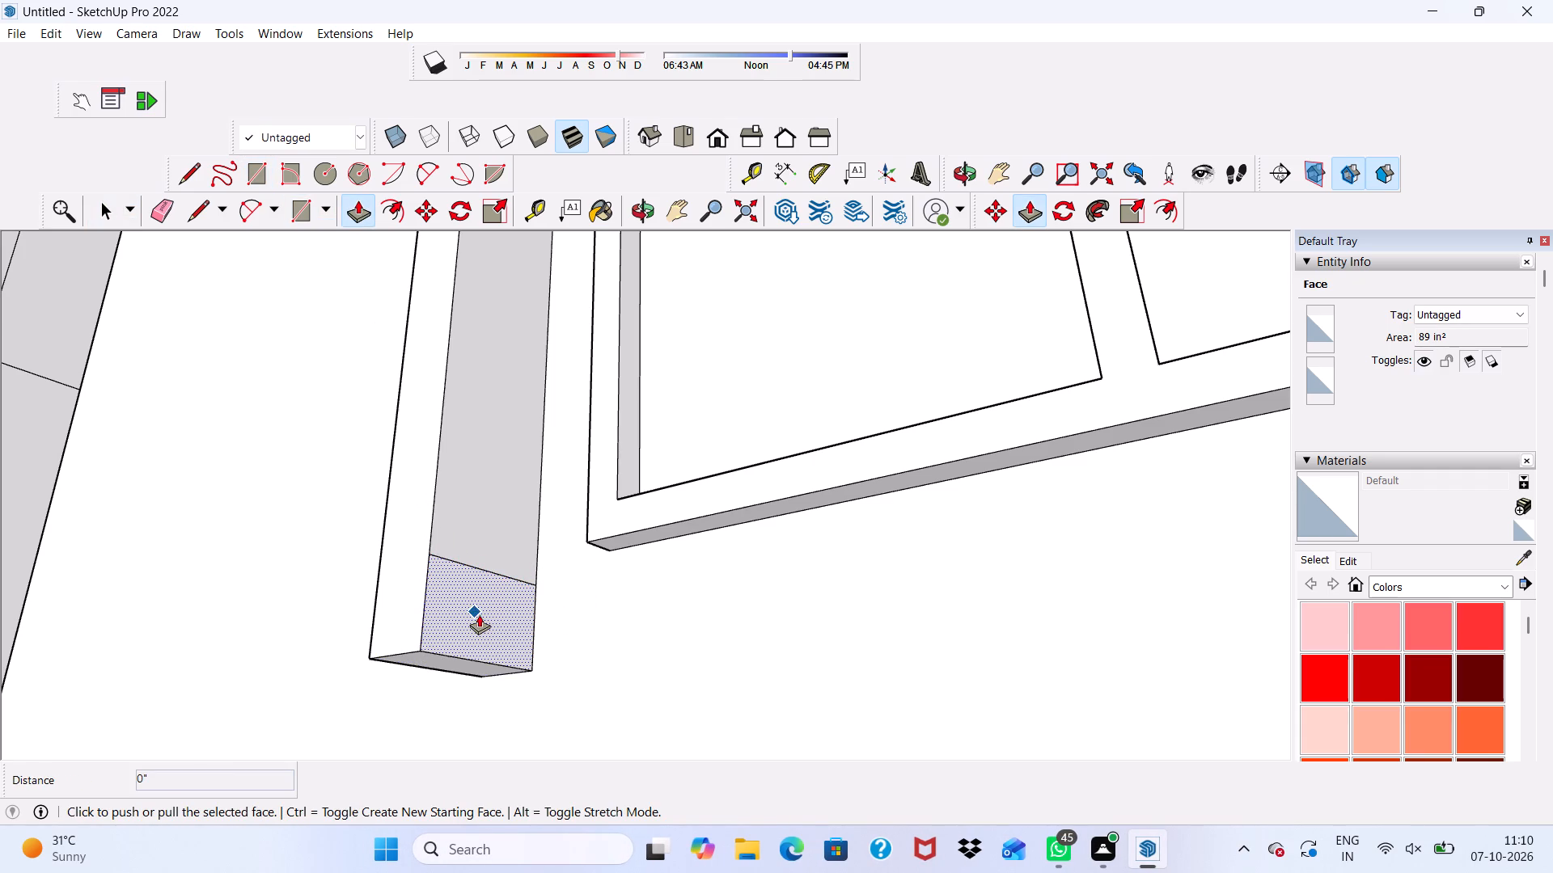
{"action": "left_click", "coordinate": [479, 614]}
{"action": "scroll", "coordinate": [680, 617], "scroll_direction": "down", "scroll_amount": 3}
{"action": "scroll", "coordinate": [792, 628], "scroll_direction": "down", "scroll_amount": 13}
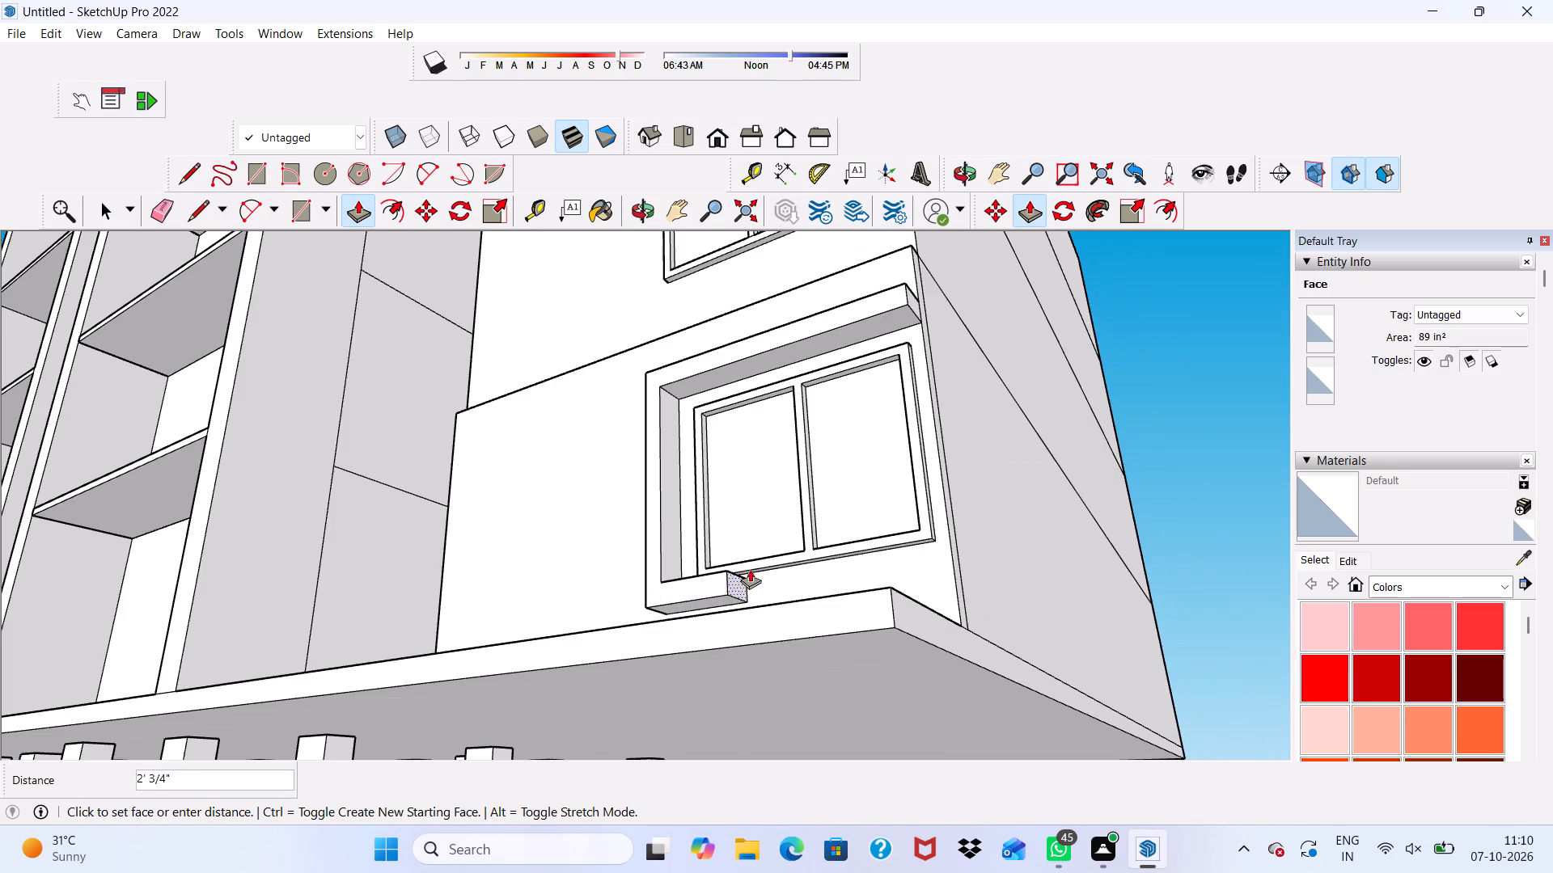
{"action": "scroll", "coordinate": [856, 584], "scroll_direction": "up", "scroll_amount": 3}
{"action": "left_click", "coordinate": [984, 563]}
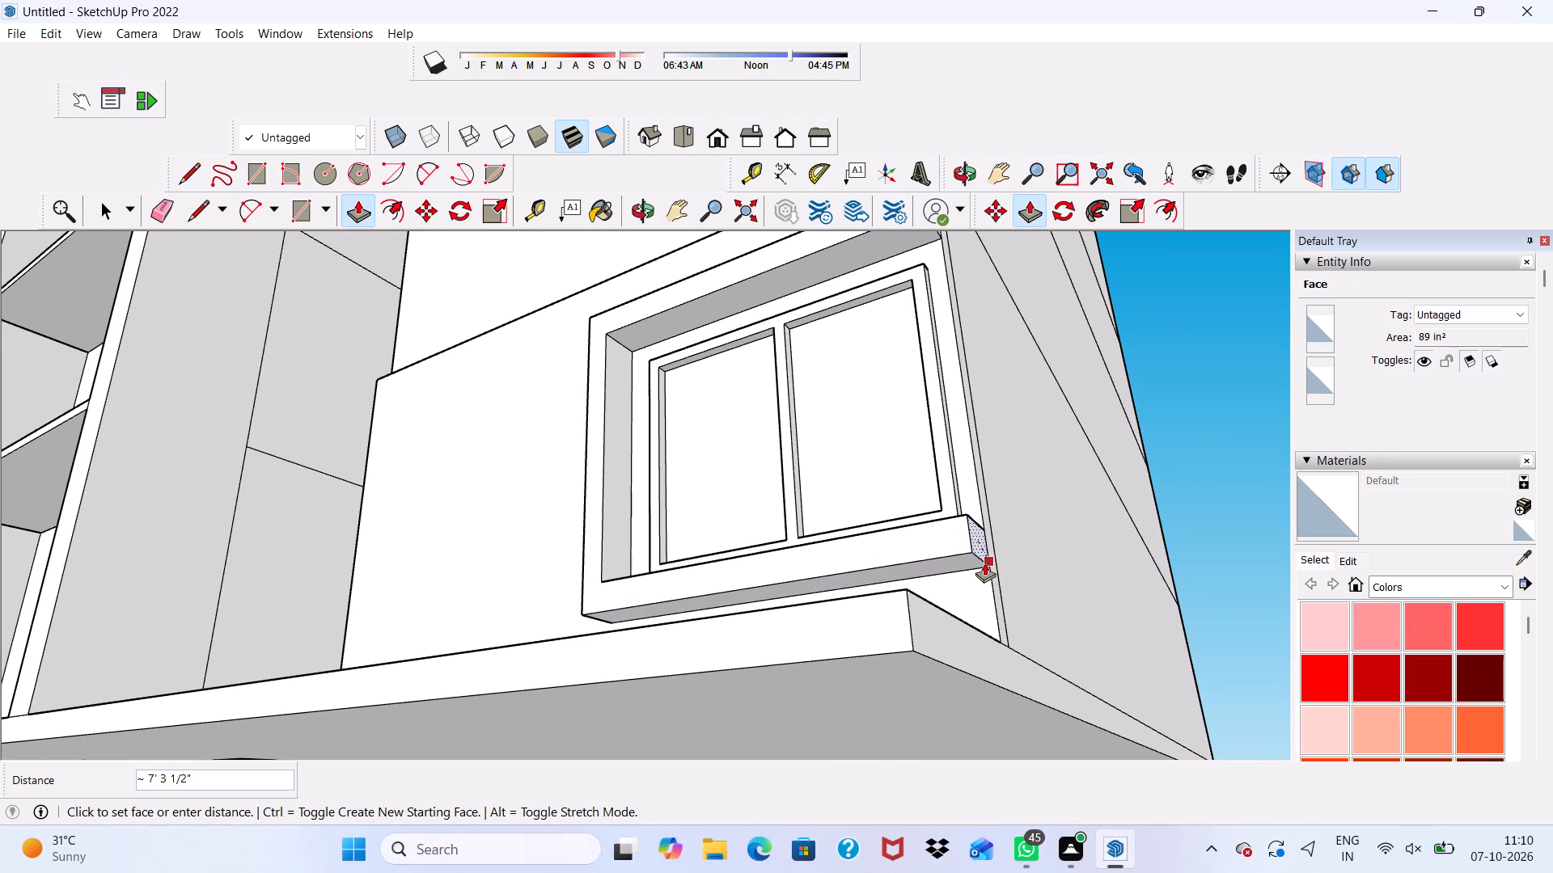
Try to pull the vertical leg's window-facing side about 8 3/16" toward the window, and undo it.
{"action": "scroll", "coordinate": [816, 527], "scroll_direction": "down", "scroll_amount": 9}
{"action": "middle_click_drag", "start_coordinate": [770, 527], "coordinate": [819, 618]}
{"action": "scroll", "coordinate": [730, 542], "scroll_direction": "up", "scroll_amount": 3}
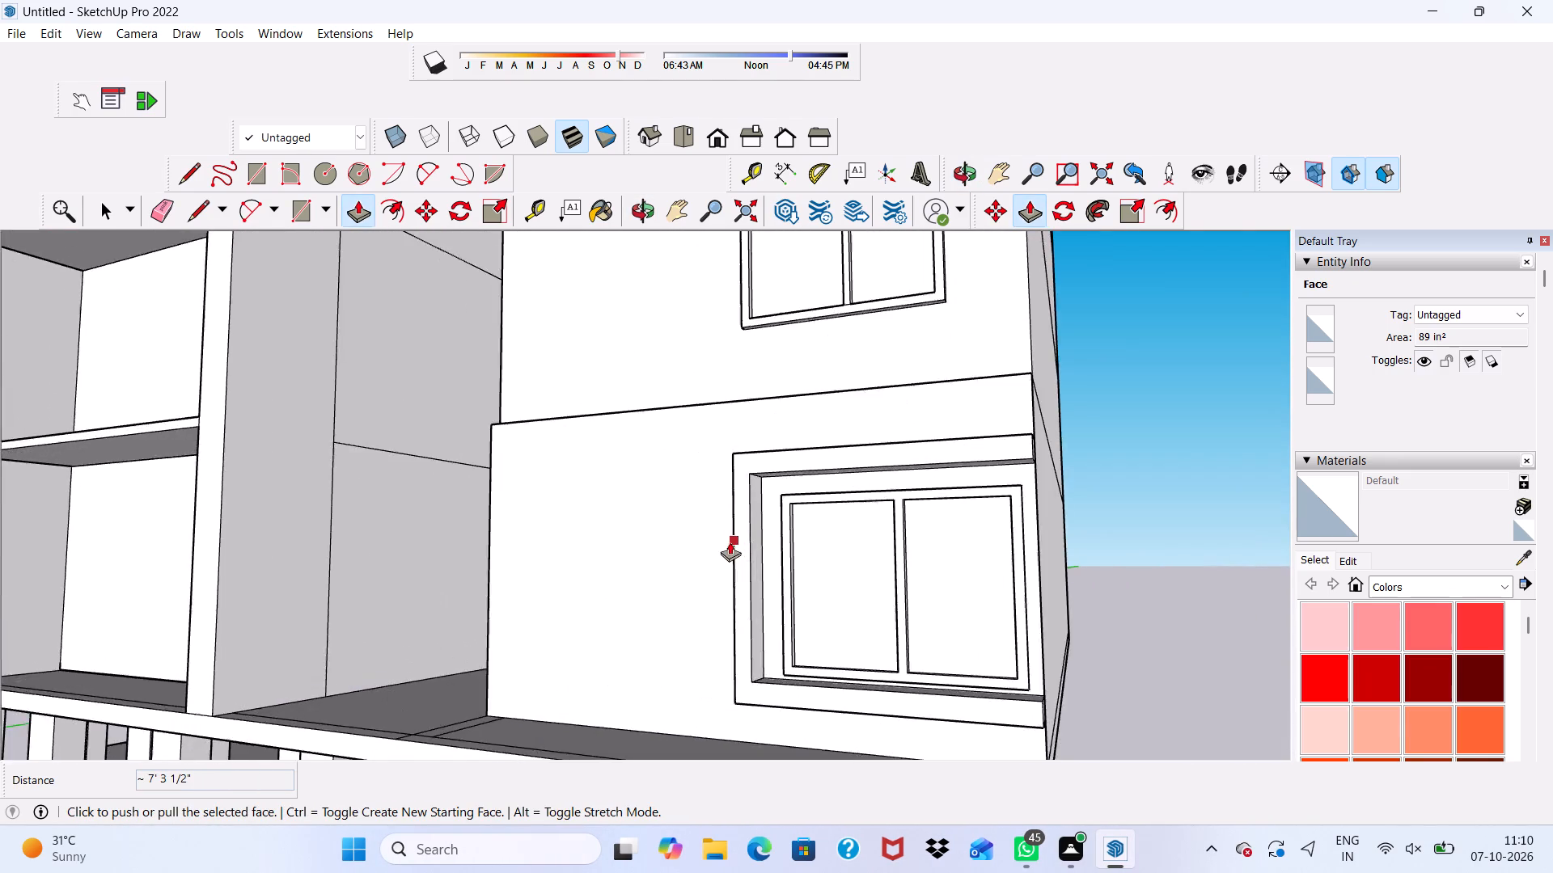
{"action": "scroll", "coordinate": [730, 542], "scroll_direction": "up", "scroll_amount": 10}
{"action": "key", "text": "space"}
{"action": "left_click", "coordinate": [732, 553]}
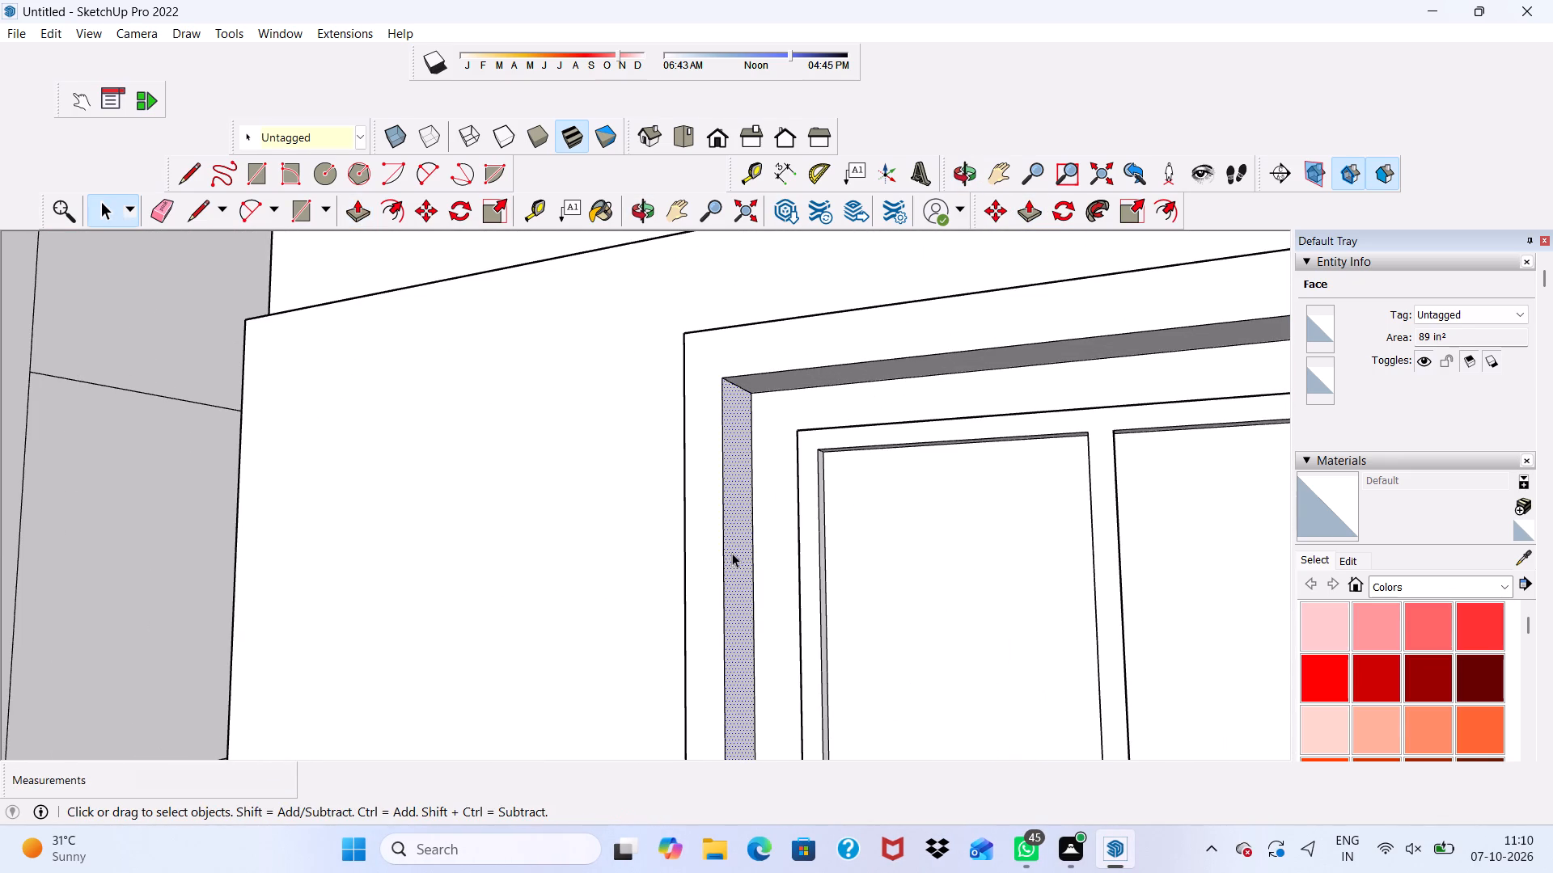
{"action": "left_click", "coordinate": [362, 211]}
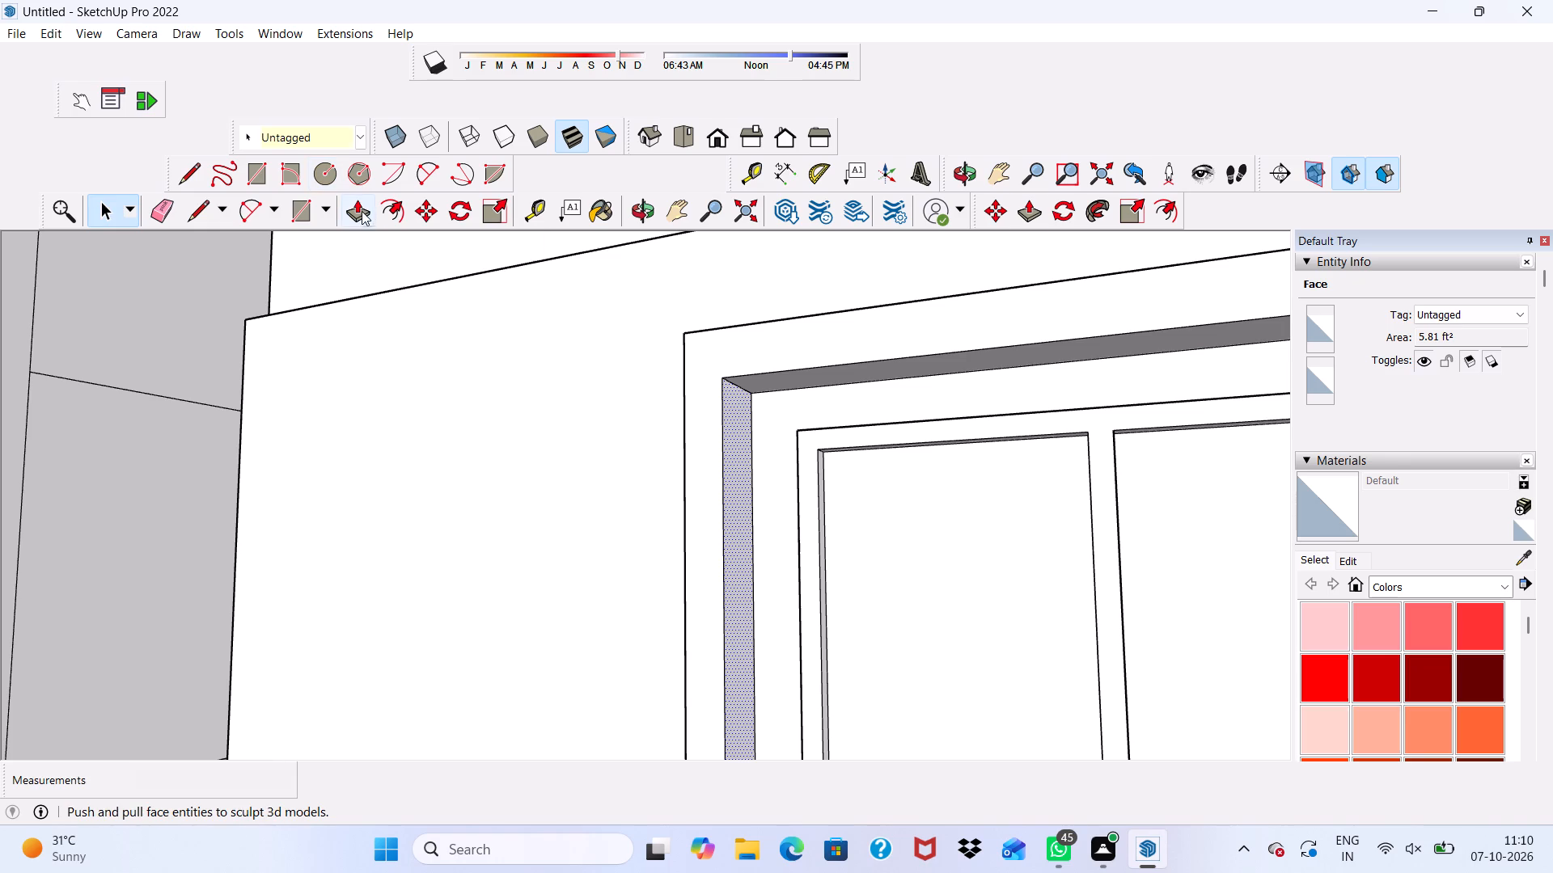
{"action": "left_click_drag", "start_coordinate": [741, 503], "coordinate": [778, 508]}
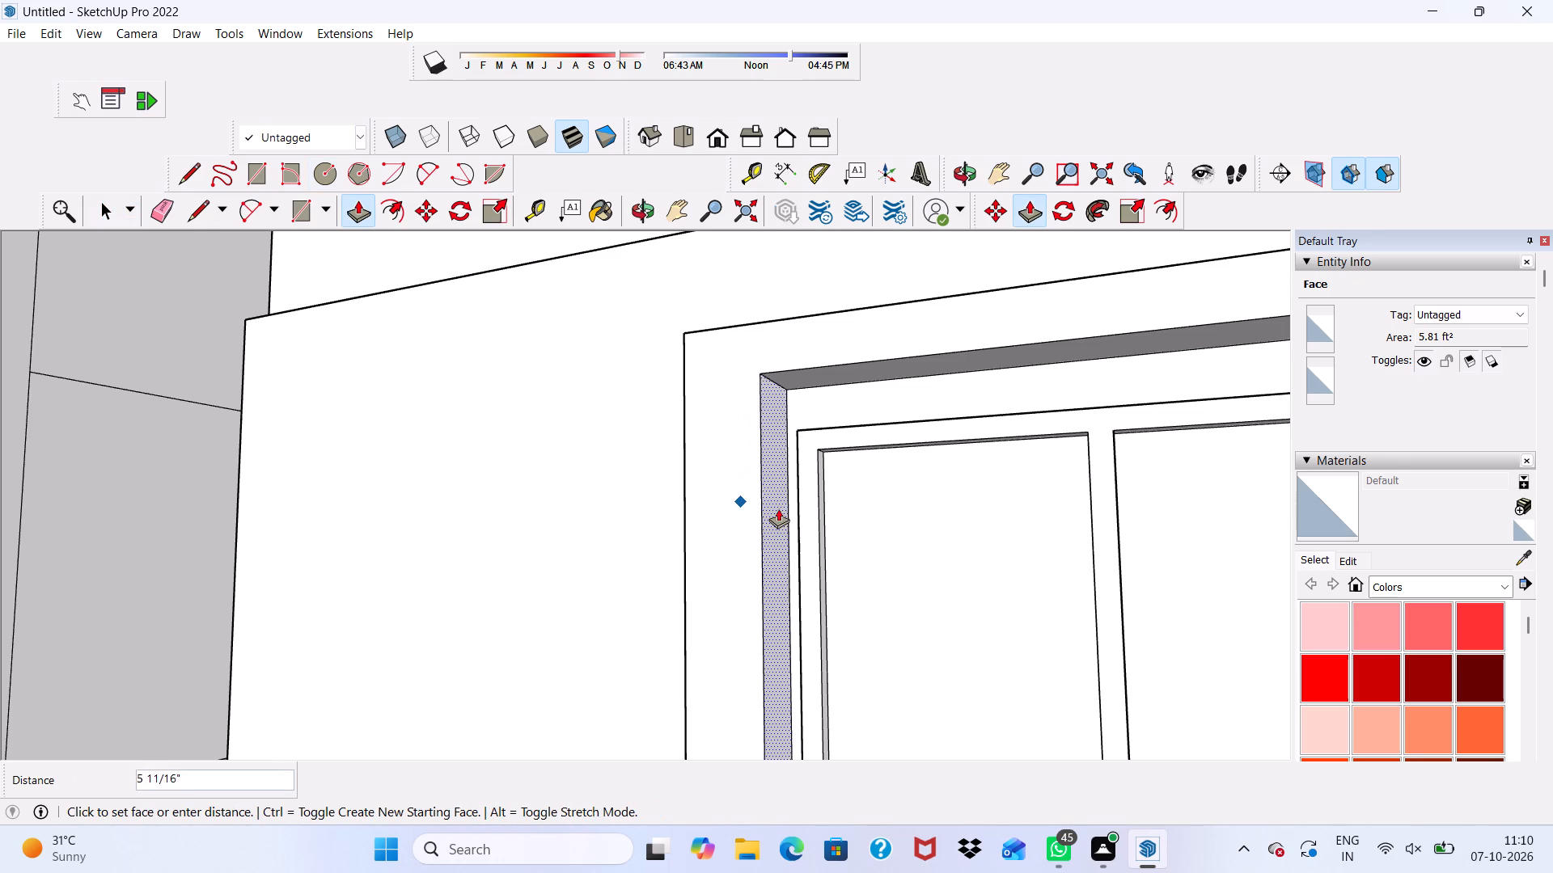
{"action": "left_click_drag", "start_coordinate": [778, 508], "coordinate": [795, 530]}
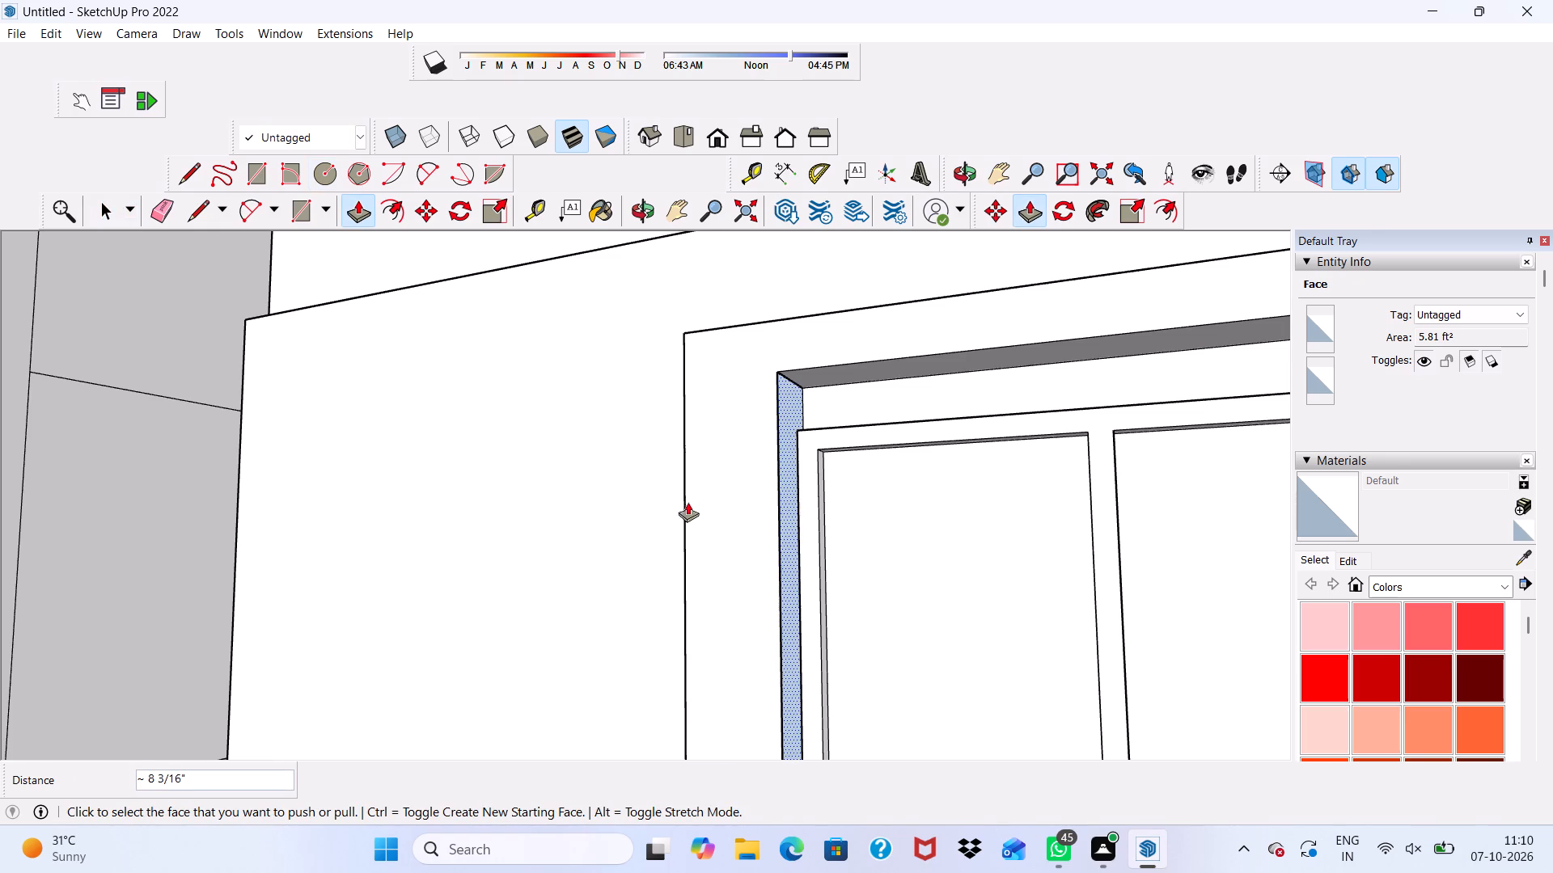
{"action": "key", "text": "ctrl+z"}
Pull the vertical leg's window-facing side about 6 7/8" toward the window frame with Push/Pull.
{"action": "scroll", "coordinate": [756, 488], "scroll_direction": "up", "scroll_amount": 4}
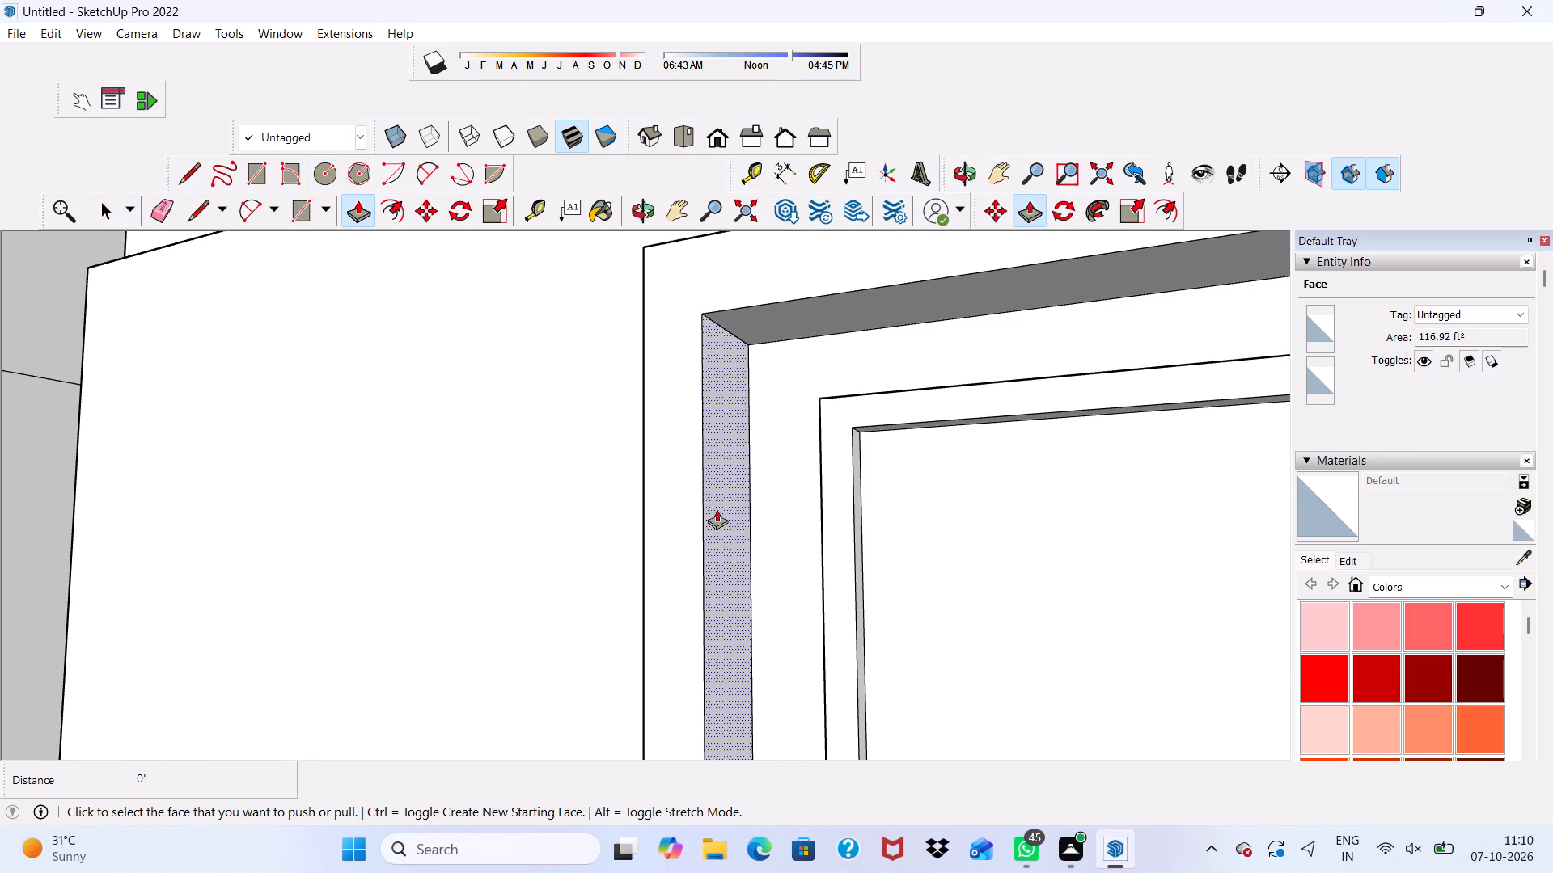
{"action": "left_click", "coordinate": [717, 509]}
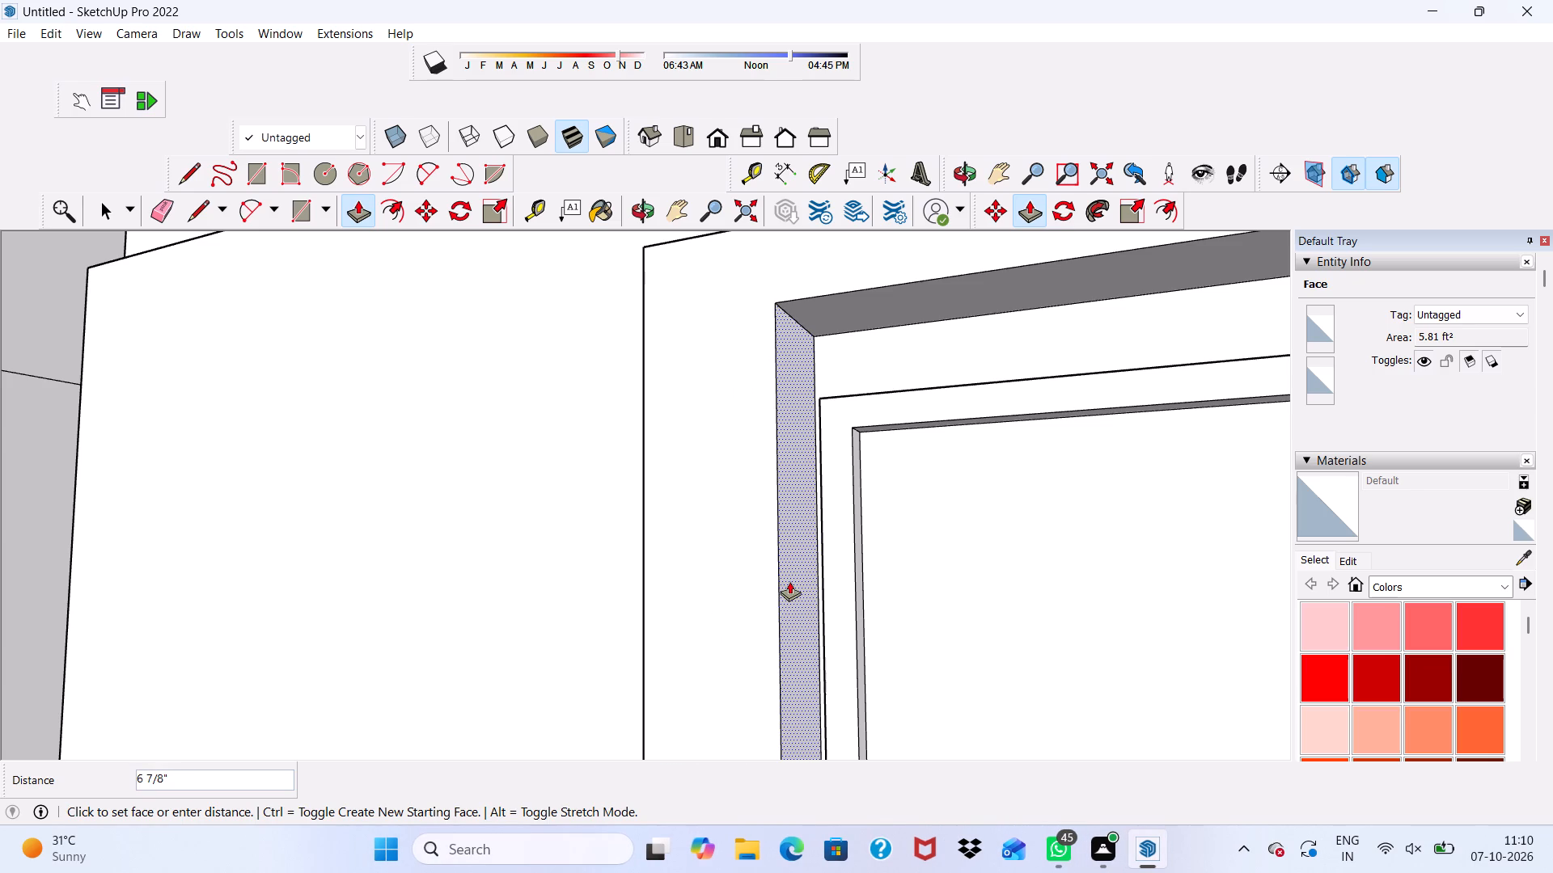
{"action": "left_click", "coordinate": [789, 582]}
Push the vertical leg's outer side face about 6 13/16" toward the window to narrow the leg.
{"action": "scroll", "coordinate": [609, 498], "scroll_direction": "down", "scroll_amount": 4}
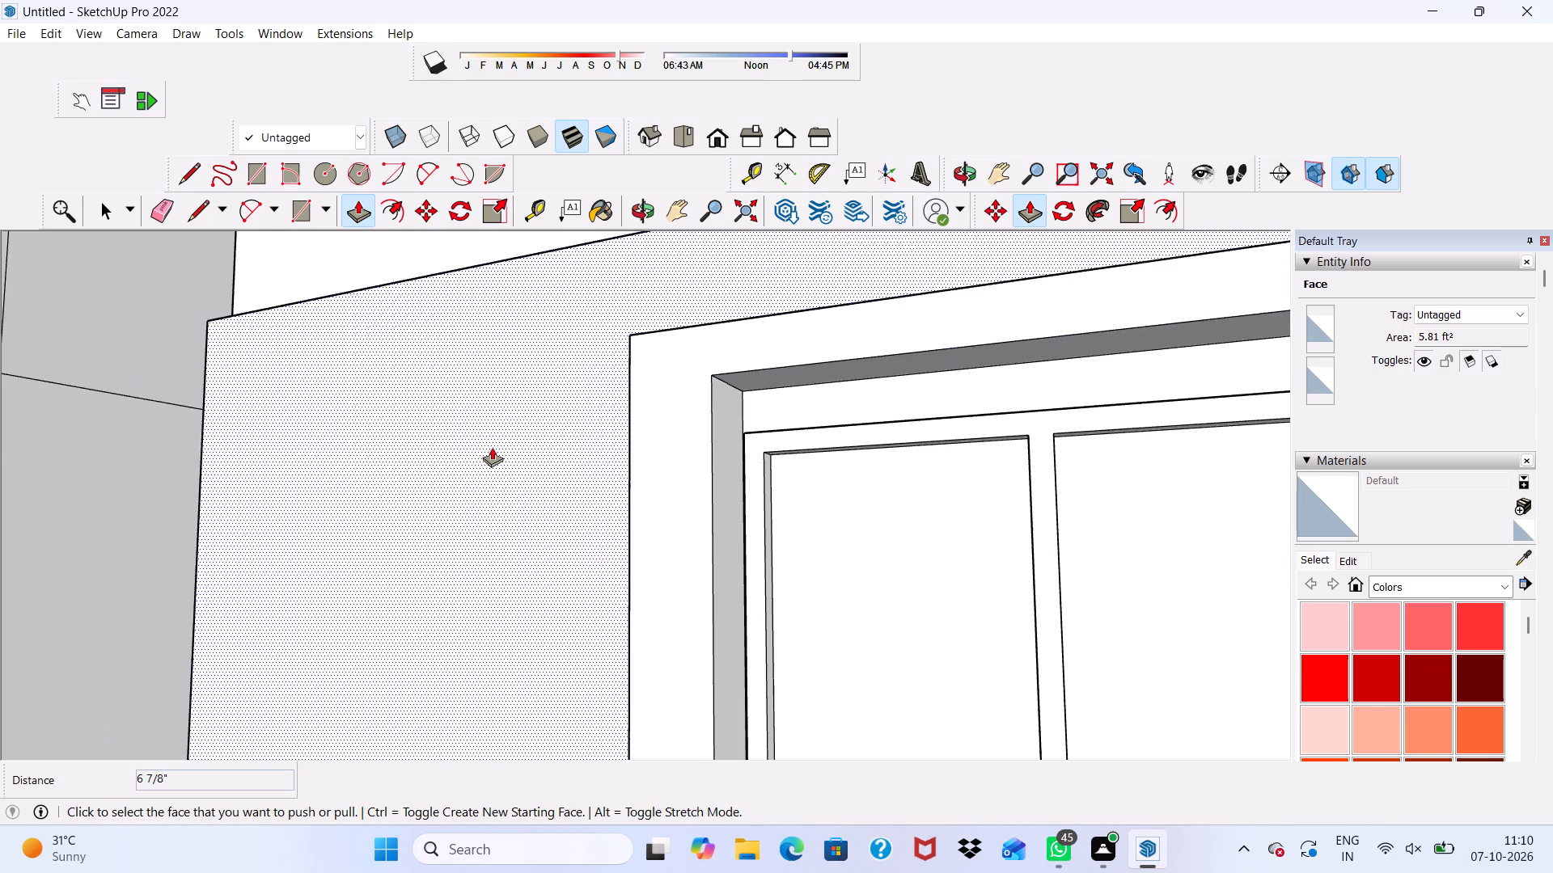
{"action": "scroll", "coordinate": [489, 447], "scroll_direction": "down", "scroll_amount": 3}
{"action": "middle_click_drag", "start_coordinate": [485, 443], "coordinate": [727, 468]}
{"action": "scroll", "coordinate": [666, 466], "scroll_direction": "down", "scroll_amount": 1}
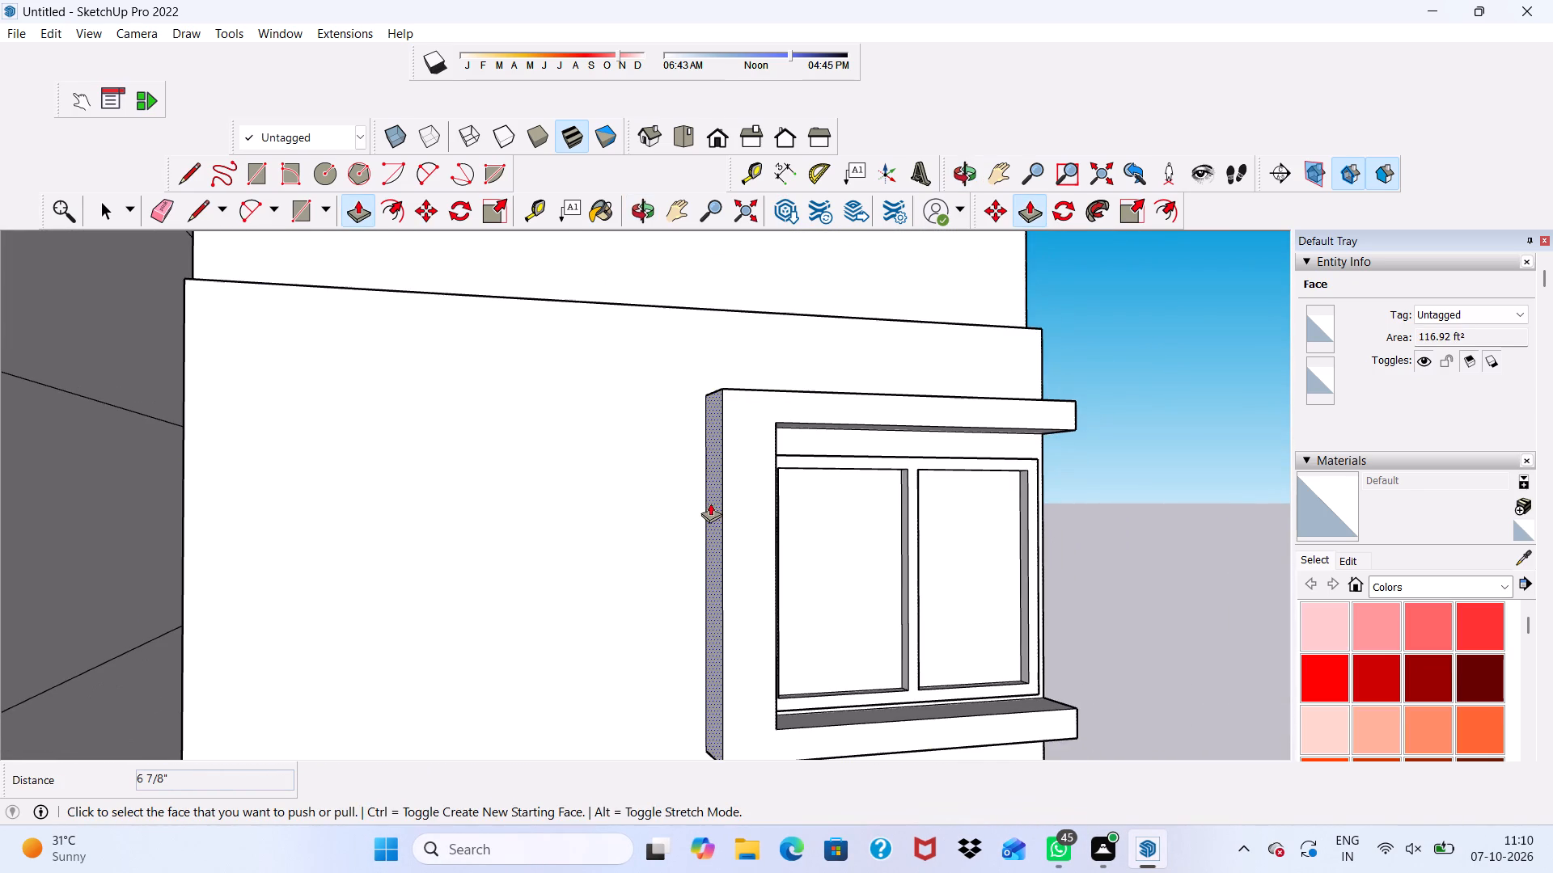
{"action": "left_click_drag", "start_coordinate": [711, 507], "coordinate": [734, 507]}
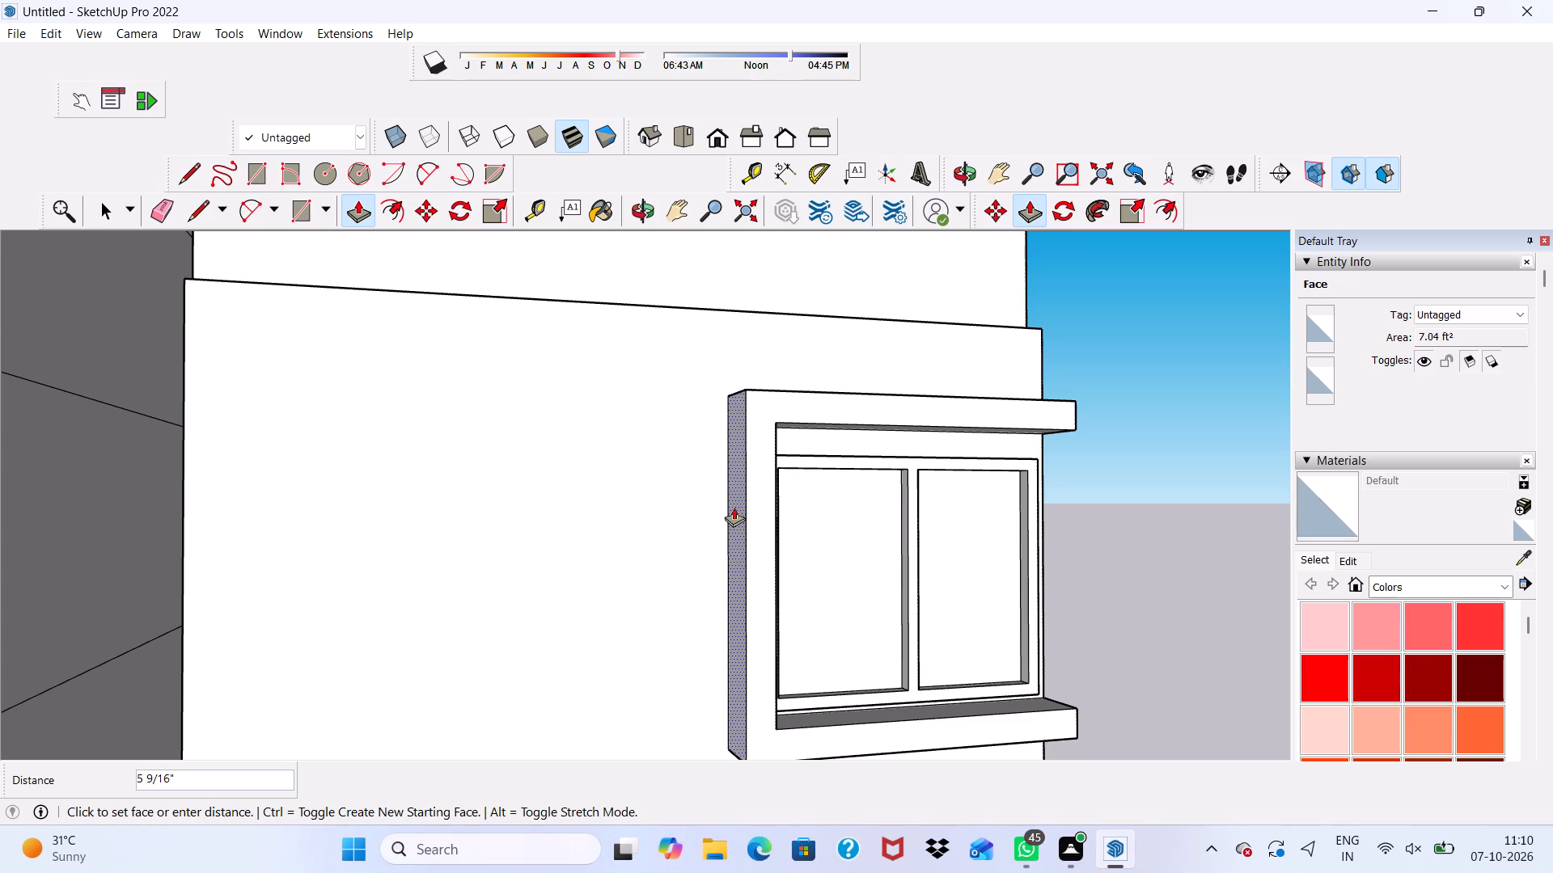
{"action": "left_click_drag", "start_coordinate": [734, 507], "coordinate": [738, 508]}
Adjust the vertical leg's outer side face by 1/8" with Push/Pull.
{"action": "scroll", "coordinate": [607, 455], "scroll_direction": "down", "scroll_amount": 2}
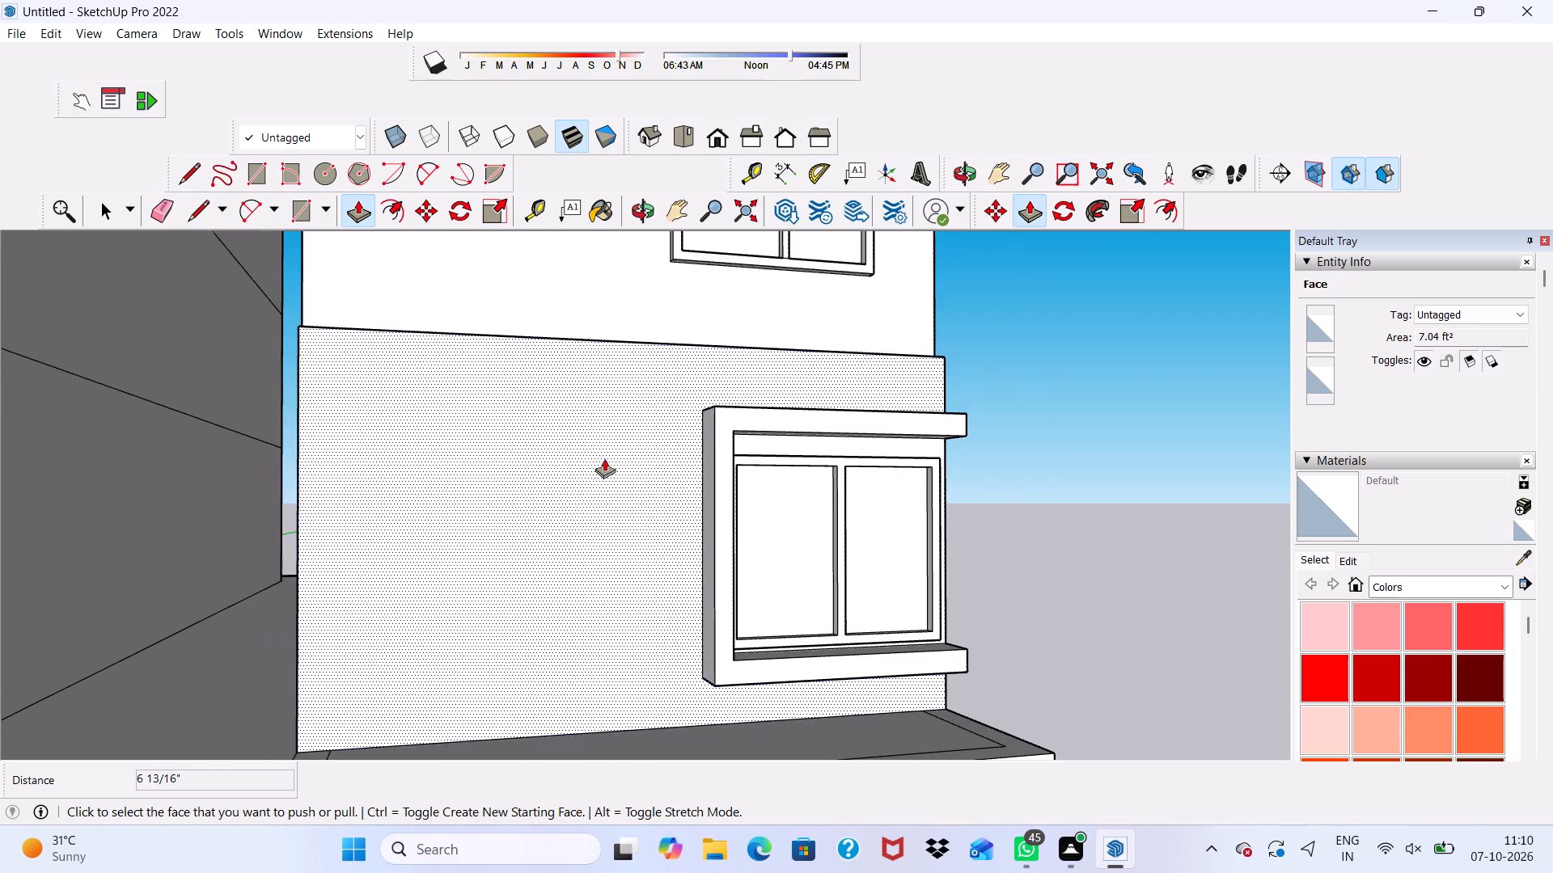
{"action": "scroll", "coordinate": [604, 458], "scroll_direction": "down", "scroll_amount": 8}
{"action": "middle_click_drag", "start_coordinate": [772, 488], "coordinate": [594, 485]}
{"action": "scroll", "coordinate": [582, 489], "scroll_direction": "up", "scroll_amount": 11}
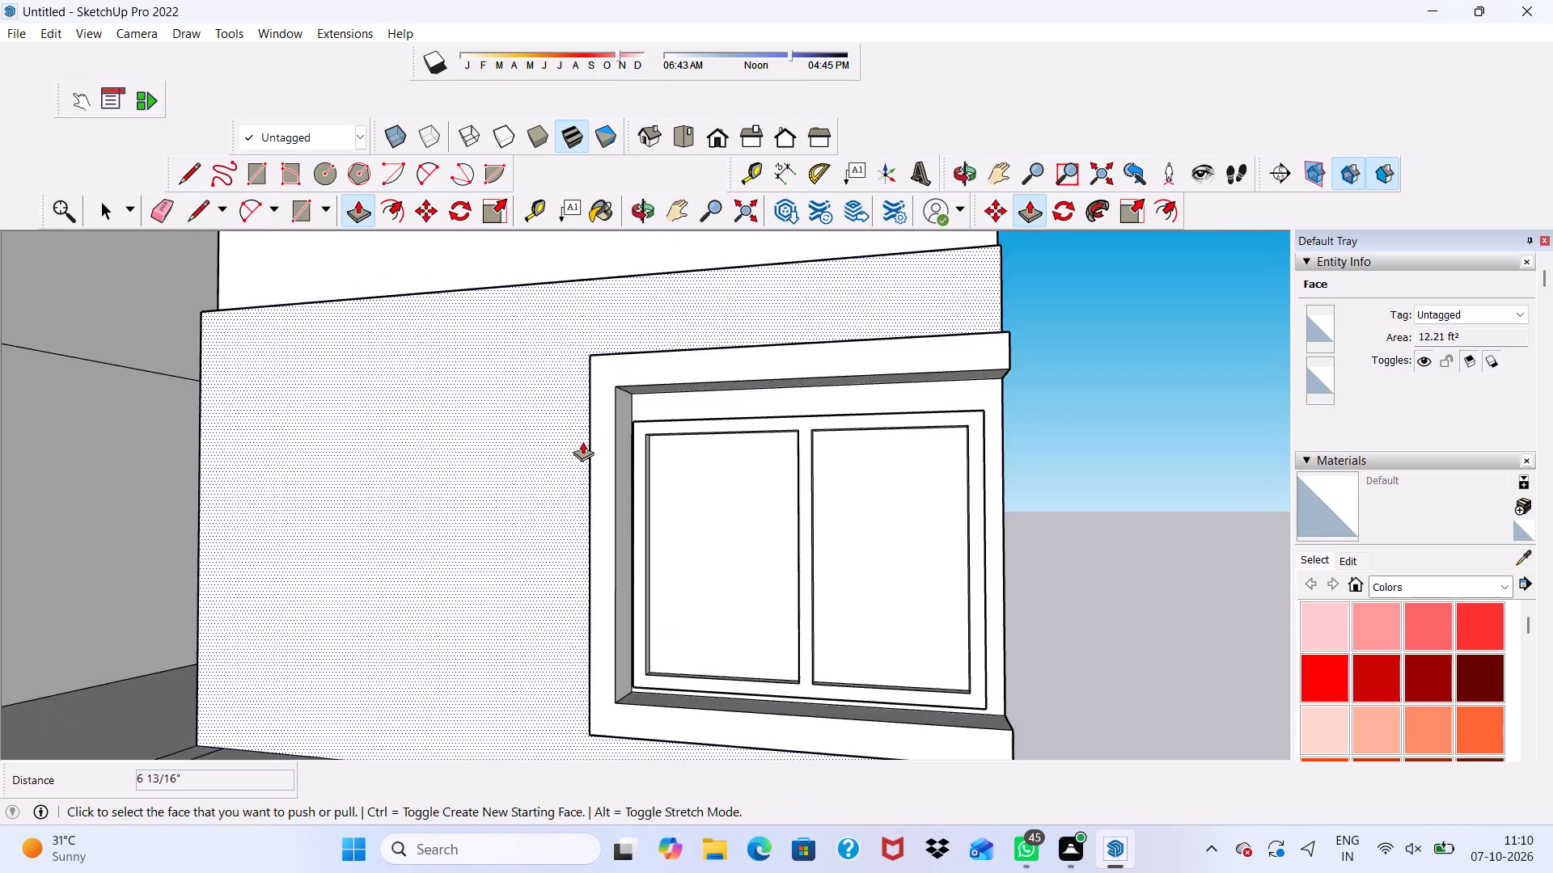
{"action": "scroll", "coordinate": [582, 441], "scroll_direction": "up", "scroll_amount": 2}
{"action": "middle_click_drag", "start_coordinate": [589, 443], "coordinate": [645, 444]}
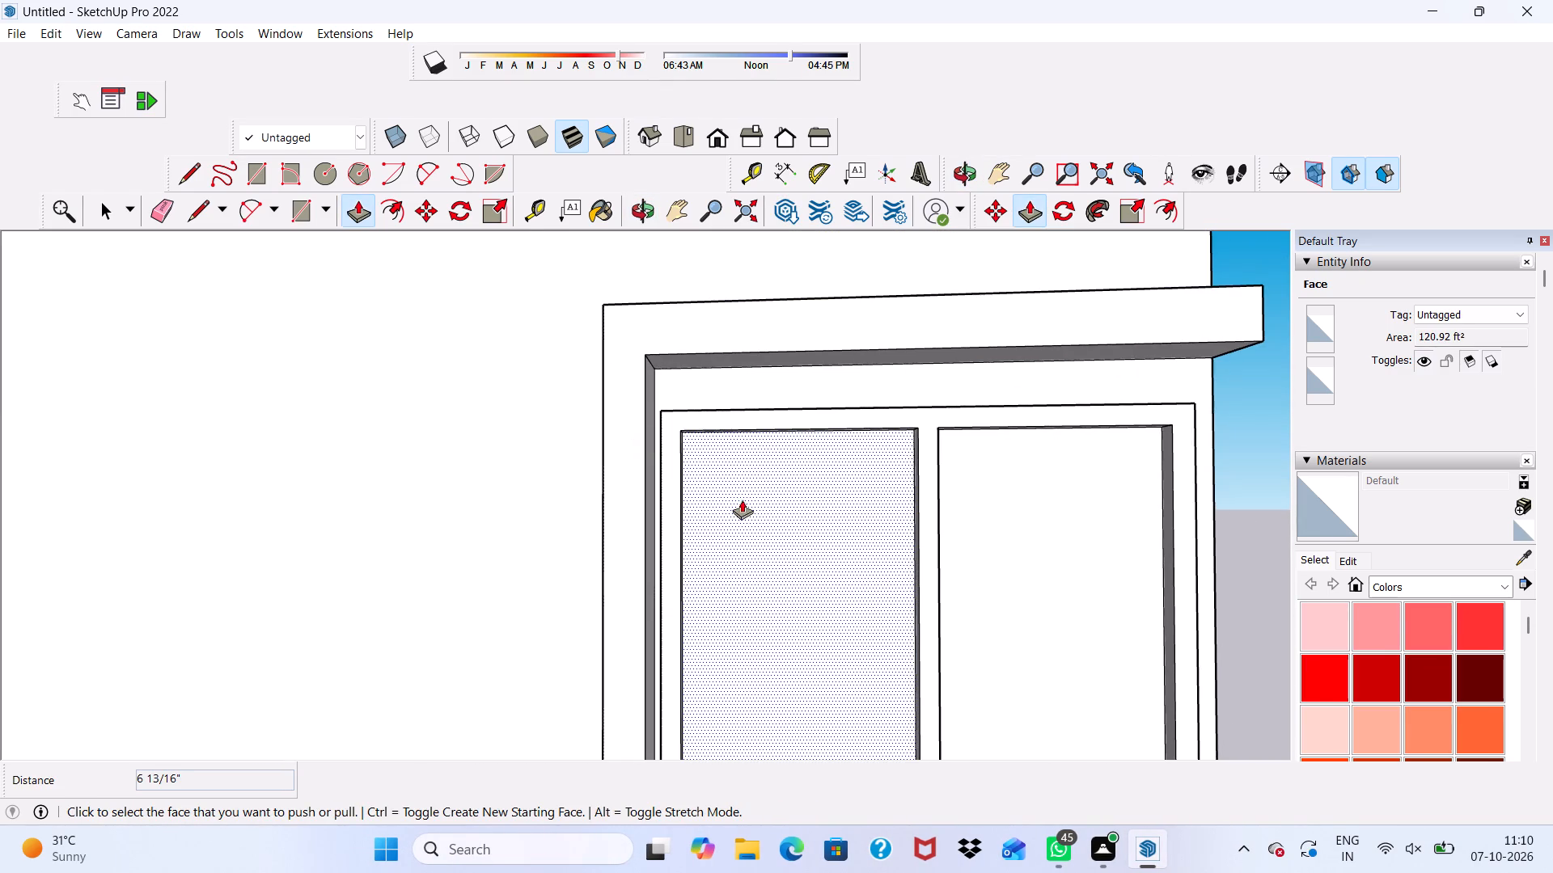
{"action": "scroll", "coordinate": [741, 503], "scroll_direction": "up", "scroll_amount": 4}
{"action": "middle_click_drag", "start_coordinate": [609, 500], "coordinate": [761, 521]}
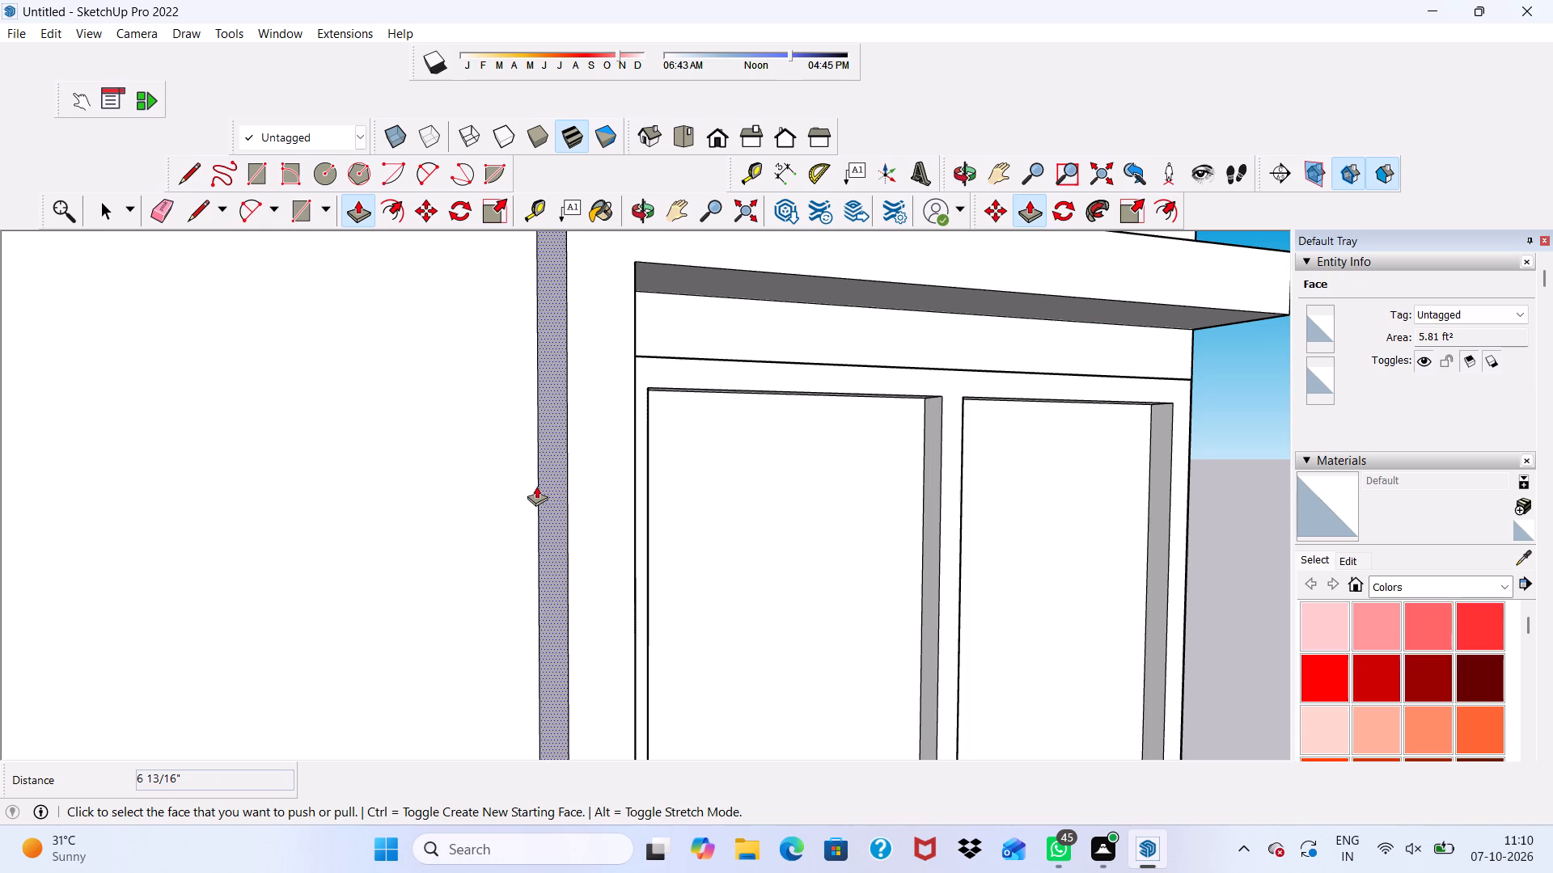
{"action": "left_click", "coordinate": [556, 510]}
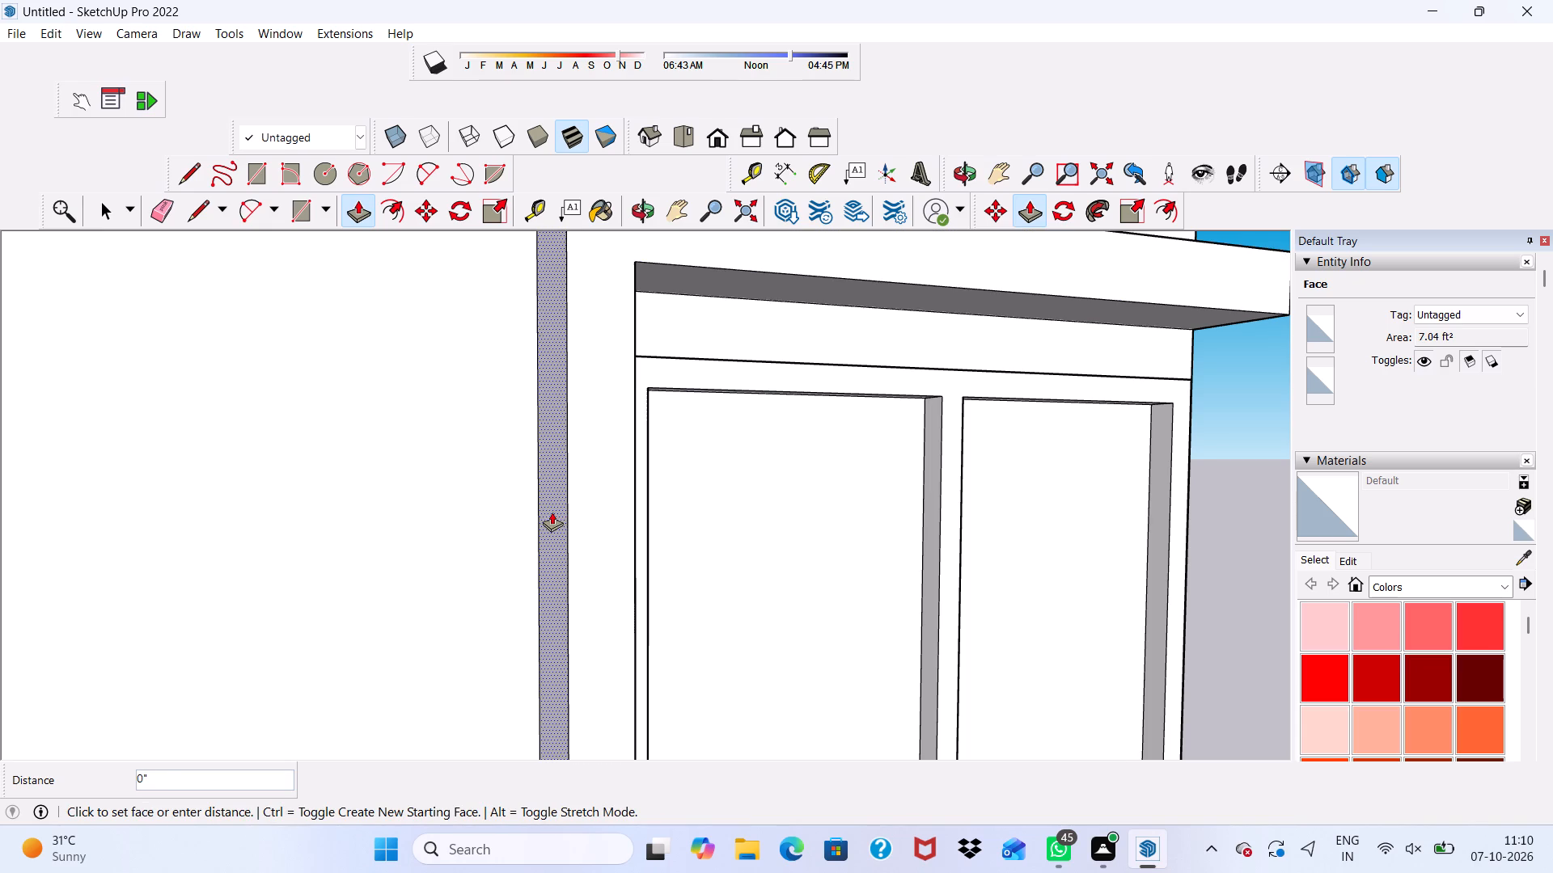
{"action": "scroll", "coordinate": [432, 458], "scroll_direction": "down", "scroll_amount": 14}
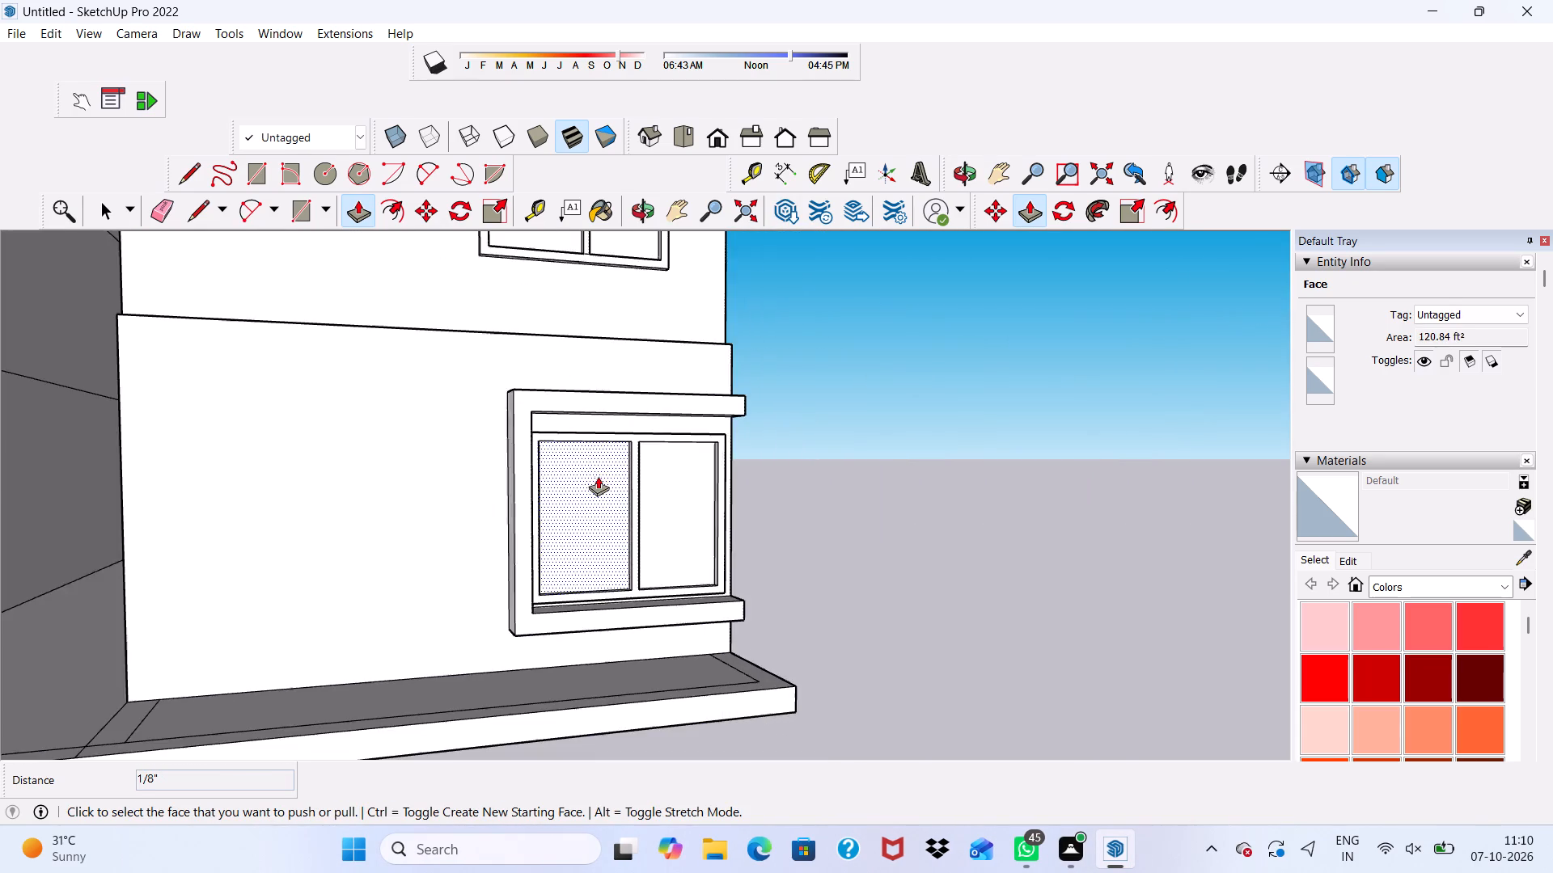
{"action": "middle_click_drag", "start_coordinate": [598, 476], "coordinate": [245, 390]}
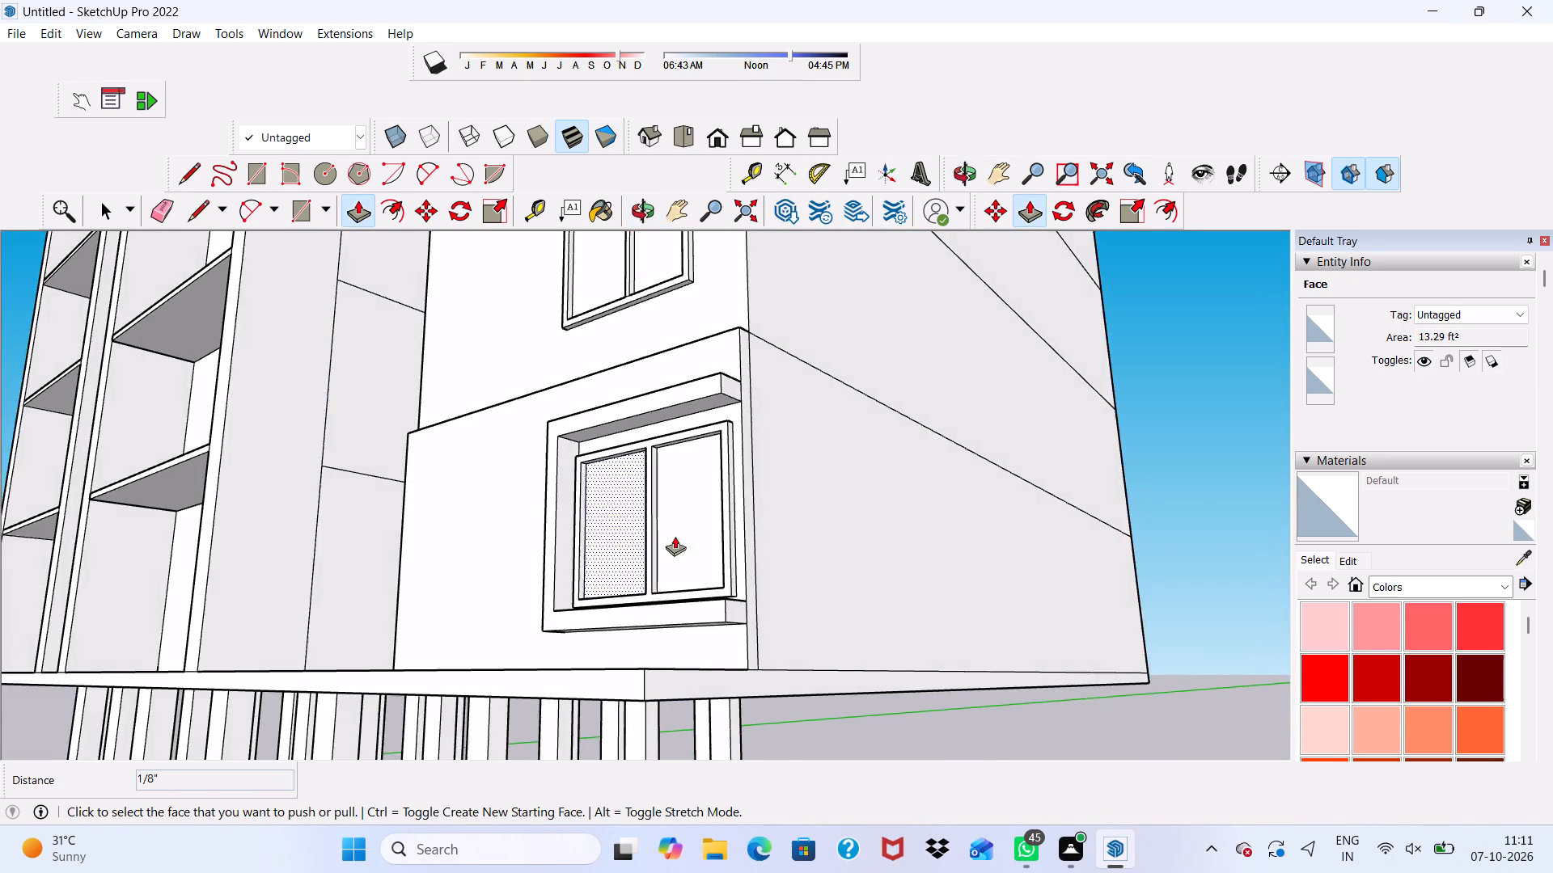
Pull the vertical leg's outer side face 1" outward from the window with Push/Pull.
{"action": "scroll", "coordinate": [675, 536], "scroll_direction": "up", "scroll_amount": 8}
{"action": "scroll", "coordinate": [458, 455], "scroll_direction": "up", "scroll_amount": 1}
{"action": "scroll", "coordinate": [645, 466], "scroll_direction": "down", "scroll_amount": 3}
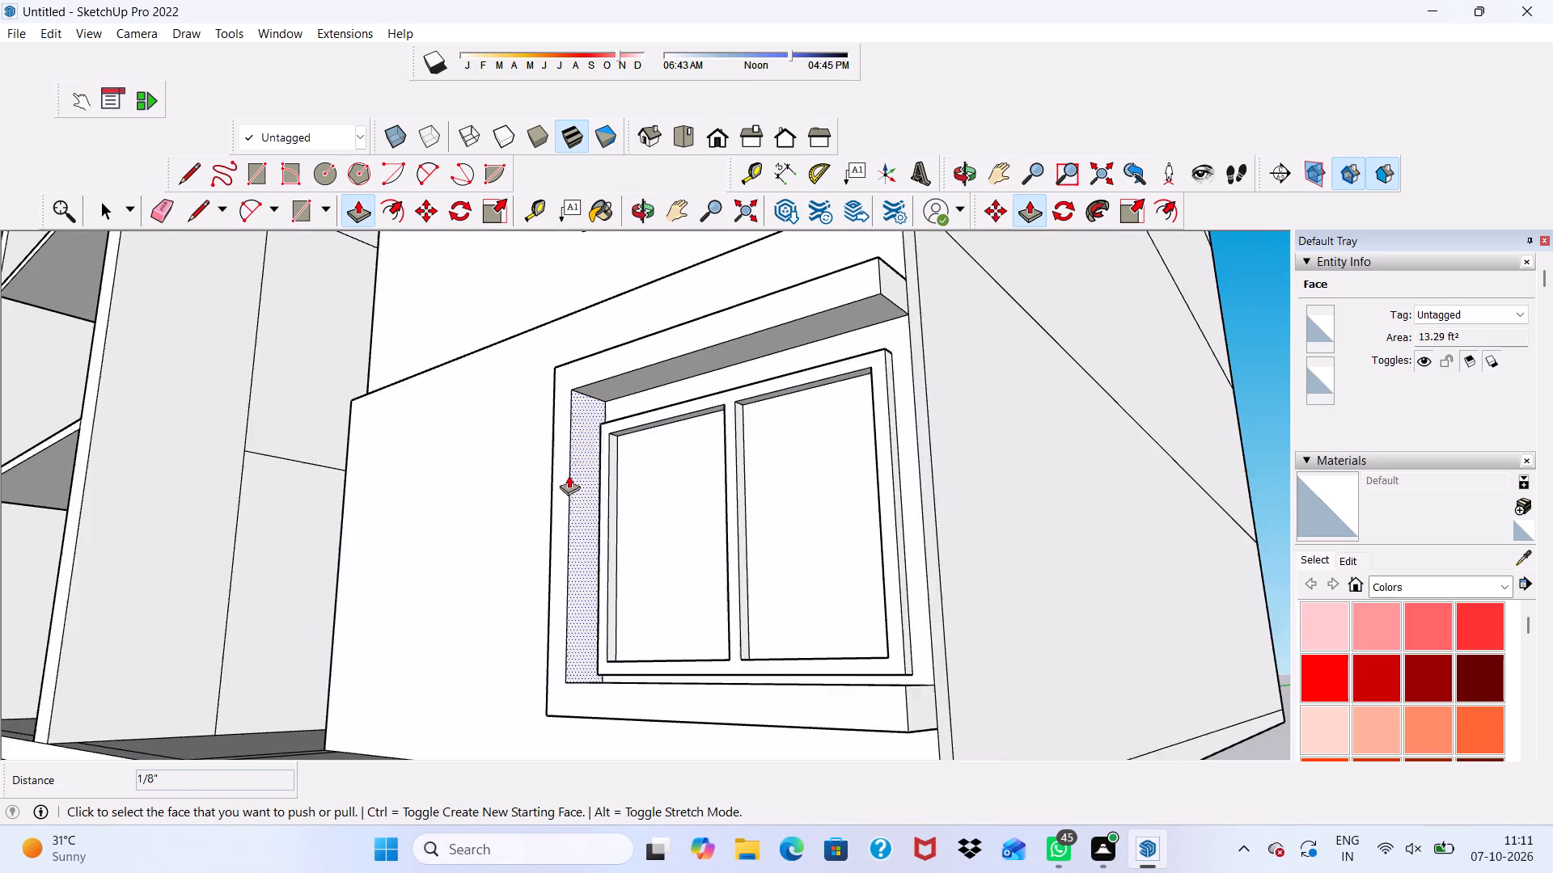
{"action": "scroll", "coordinate": [569, 475], "scroll_direction": "down", "scroll_amount": 3}
{"action": "middle_click_drag", "start_coordinate": [532, 473], "coordinate": [798, 519]}
{"action": "scroll", "coordinate": [675, 525], "scroll_direction": "up", "scroll_amount": 6}
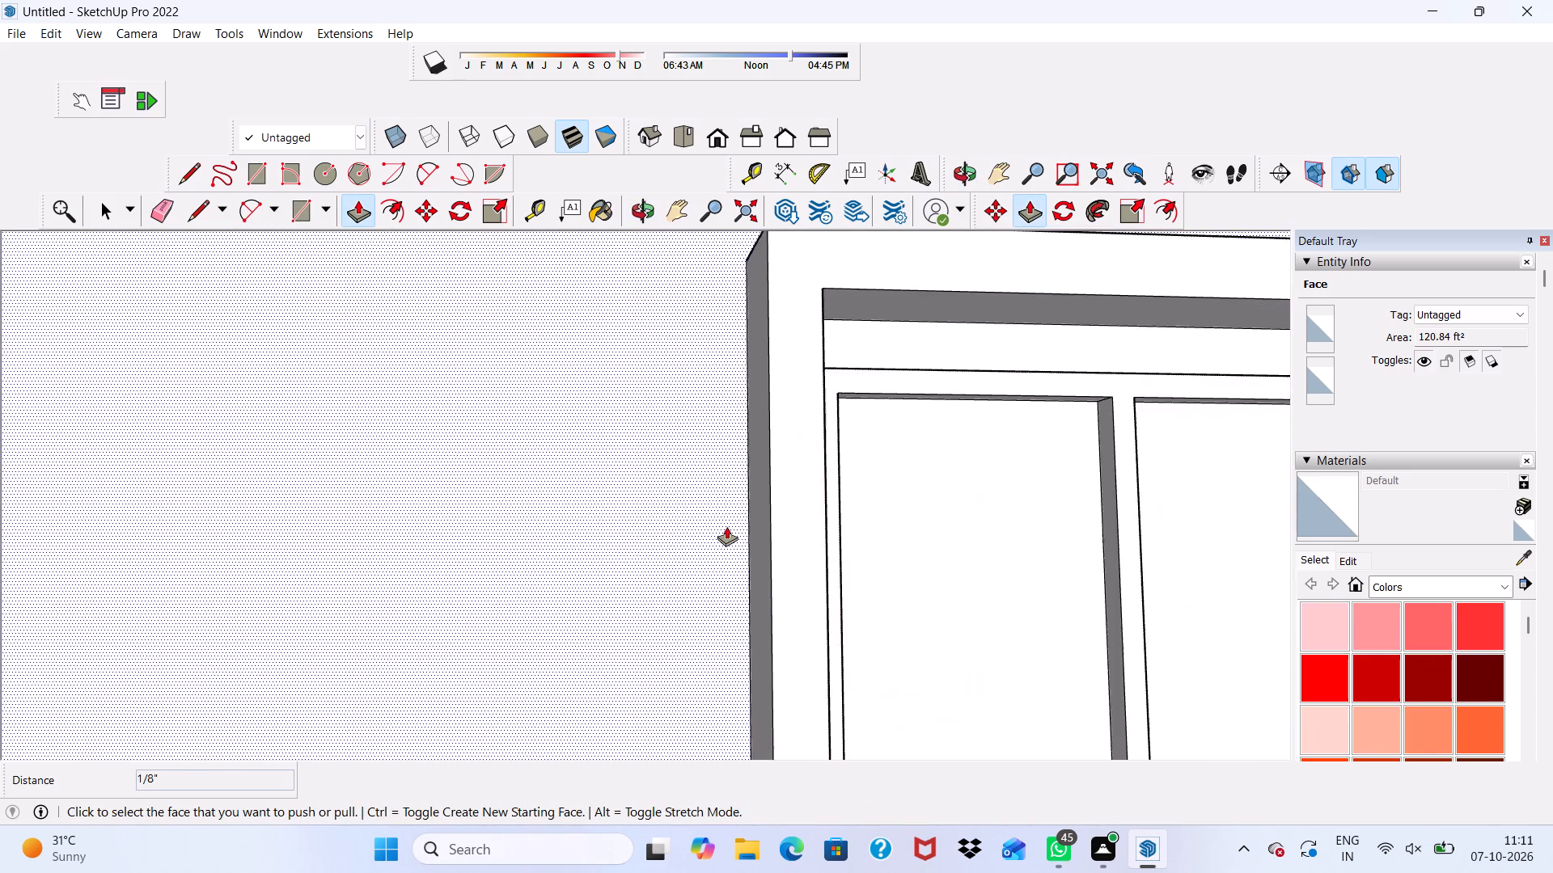
{"action": "scroll", "coordinate": [726, 526], "scroll_direction": "up", "scroll_amount": 6}
{"action": "left_click_drag", "start_coordinate": [786, 536], "coordinate": [772, 537]}
{"action": "scroll", "coordinate": [638, 521], "scroll_direction": "down", "scroll_amount": 13}
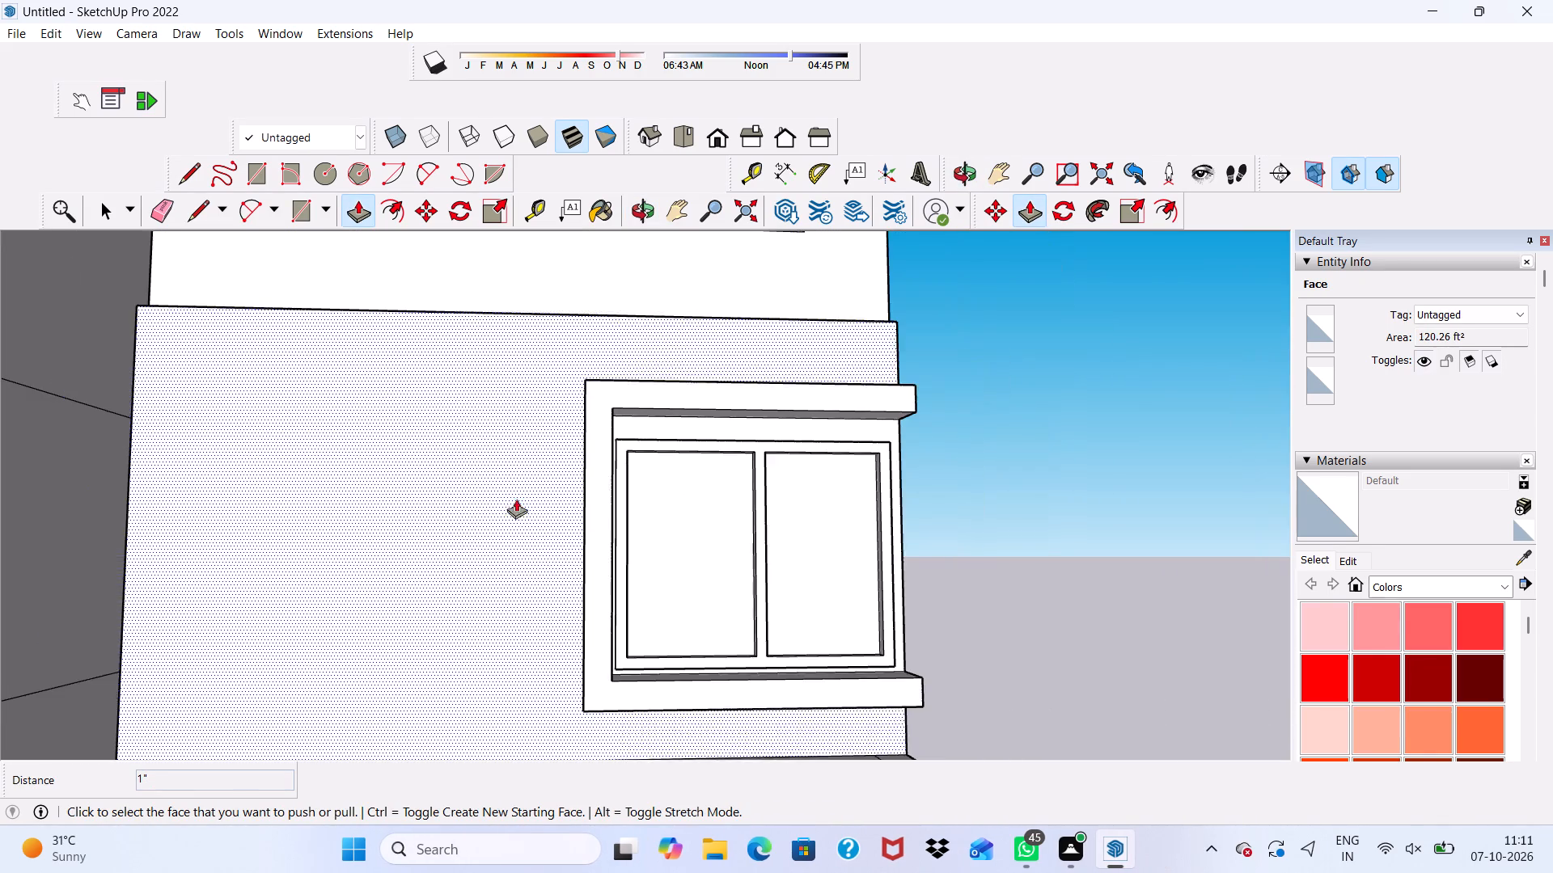
{"action": "left_click_drag", "start_coordinate": [864, 500], "coordinate": [921, 470]}
{"action": "key", "text": "space"}
Pull the underside of the window surround's top ledge down 2 1/2" with Push/Pull.
{"action": "scroll", "coordinate": [799, 449], "scroll_direction": "up", "scroll_amount": 3}
{"action": "middle_click_drag", "start_coordinate": [781, 450], "coordinate": [620, 377]}
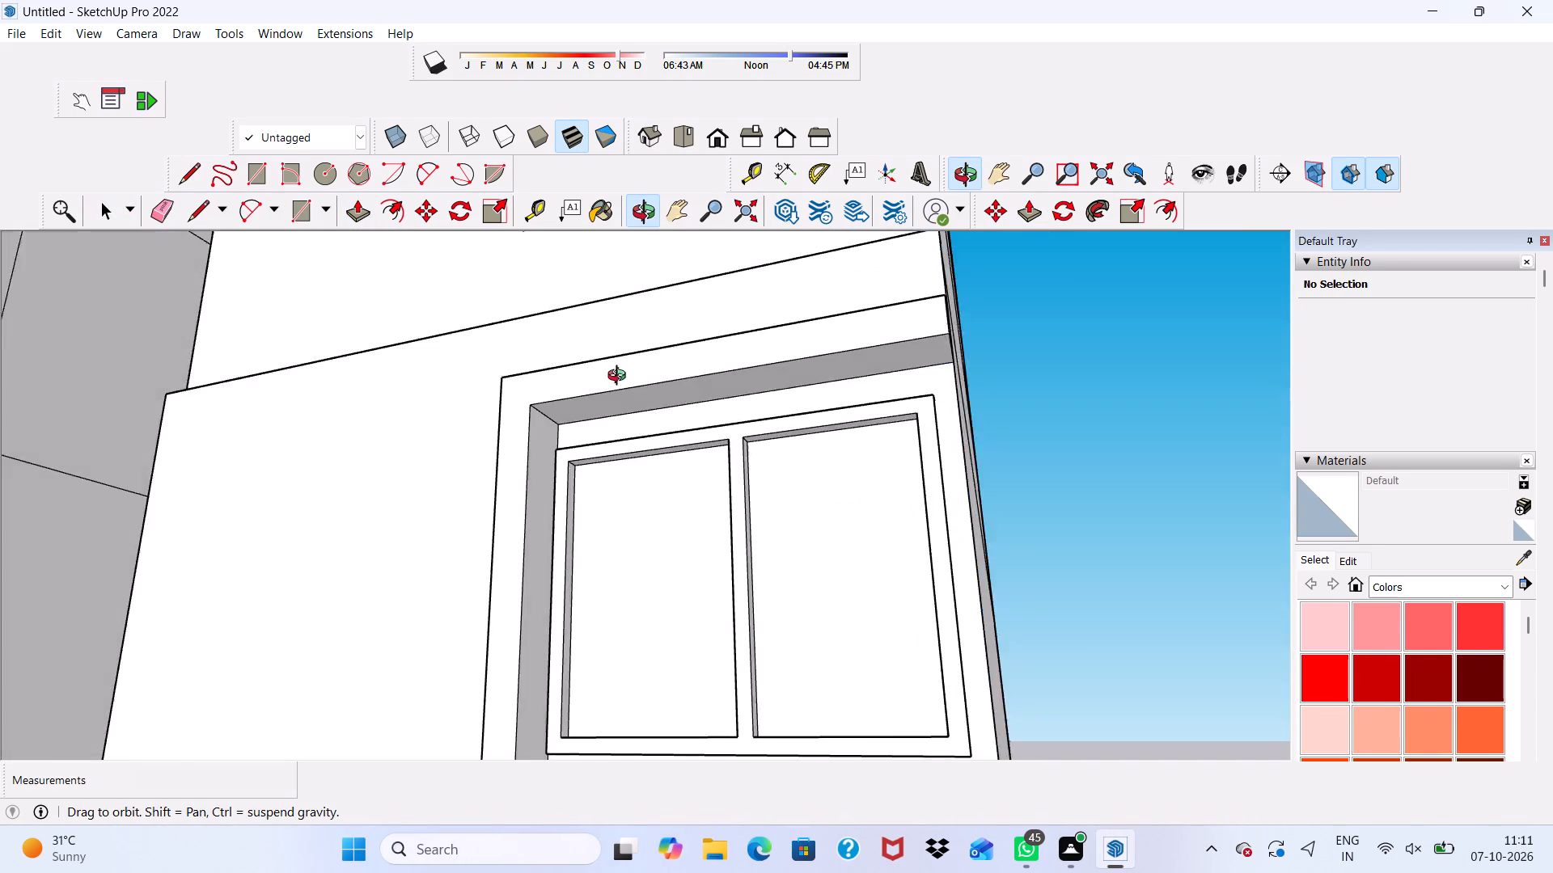
{"action": "middle_click_drag", "start_coordinate": [620, 377], "coordinate": [650, 439]}
{"action": "scroll", "coordinate": [658, 444], "scroll_direction": "down", "scroll_amount": 1}
{"action": "scroll", "coordinate": [737, 419], "scroll_direction": "up", "scroll_amount": 6}
{"action": "left_click", "coordinate": [719, 394]}
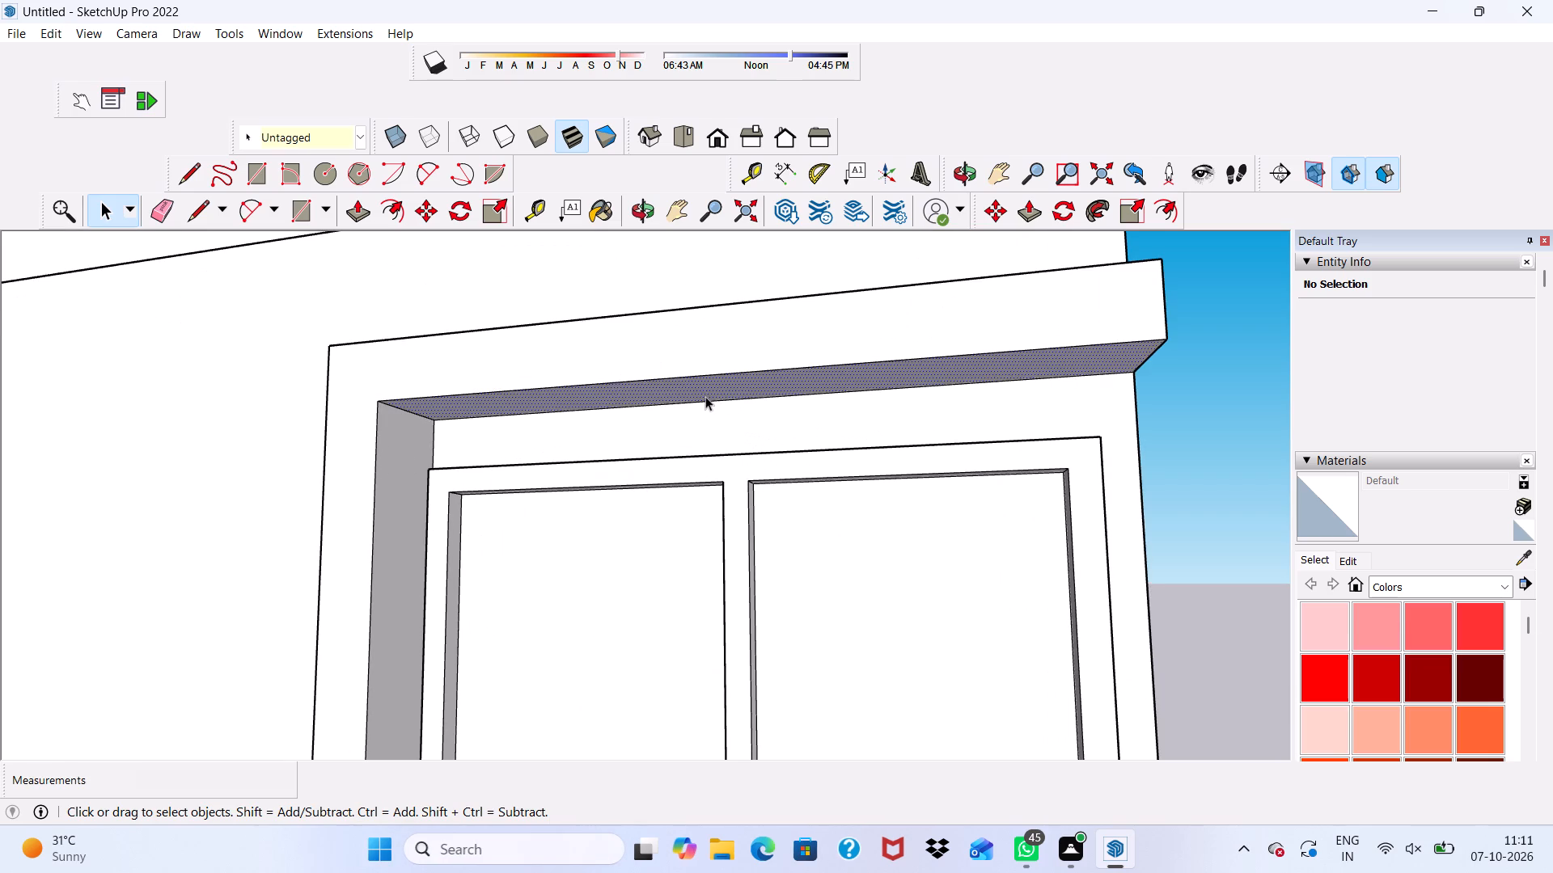
{"action": "left_click", "coordinate": [353, 206]}
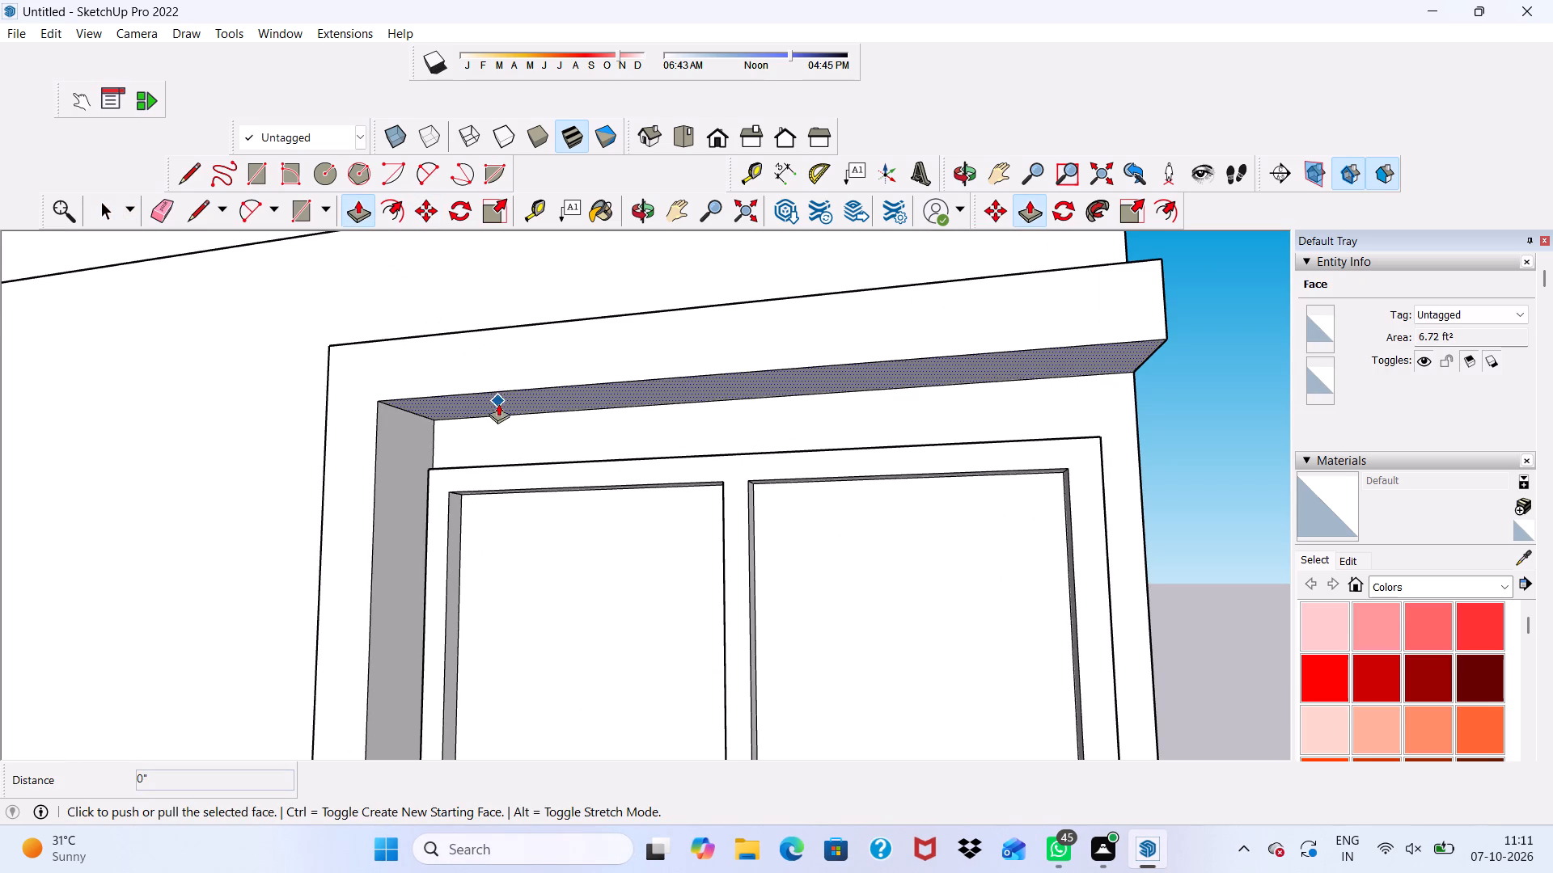
{"action": "left_click_drag", "start_coordinate": [501, 397], "coordinate": [502, 414]}
{"action": "scroll", "coordinate": [491, 346], "scroll_direction": "down", "scroll_amount": 7}
Push the top face of the surround's top ledge down 3 1/4" to thin the ledge.
{"action": "middle_click_drag", "start_coordinate": [522, 343], "coordinate": [290, 478]}
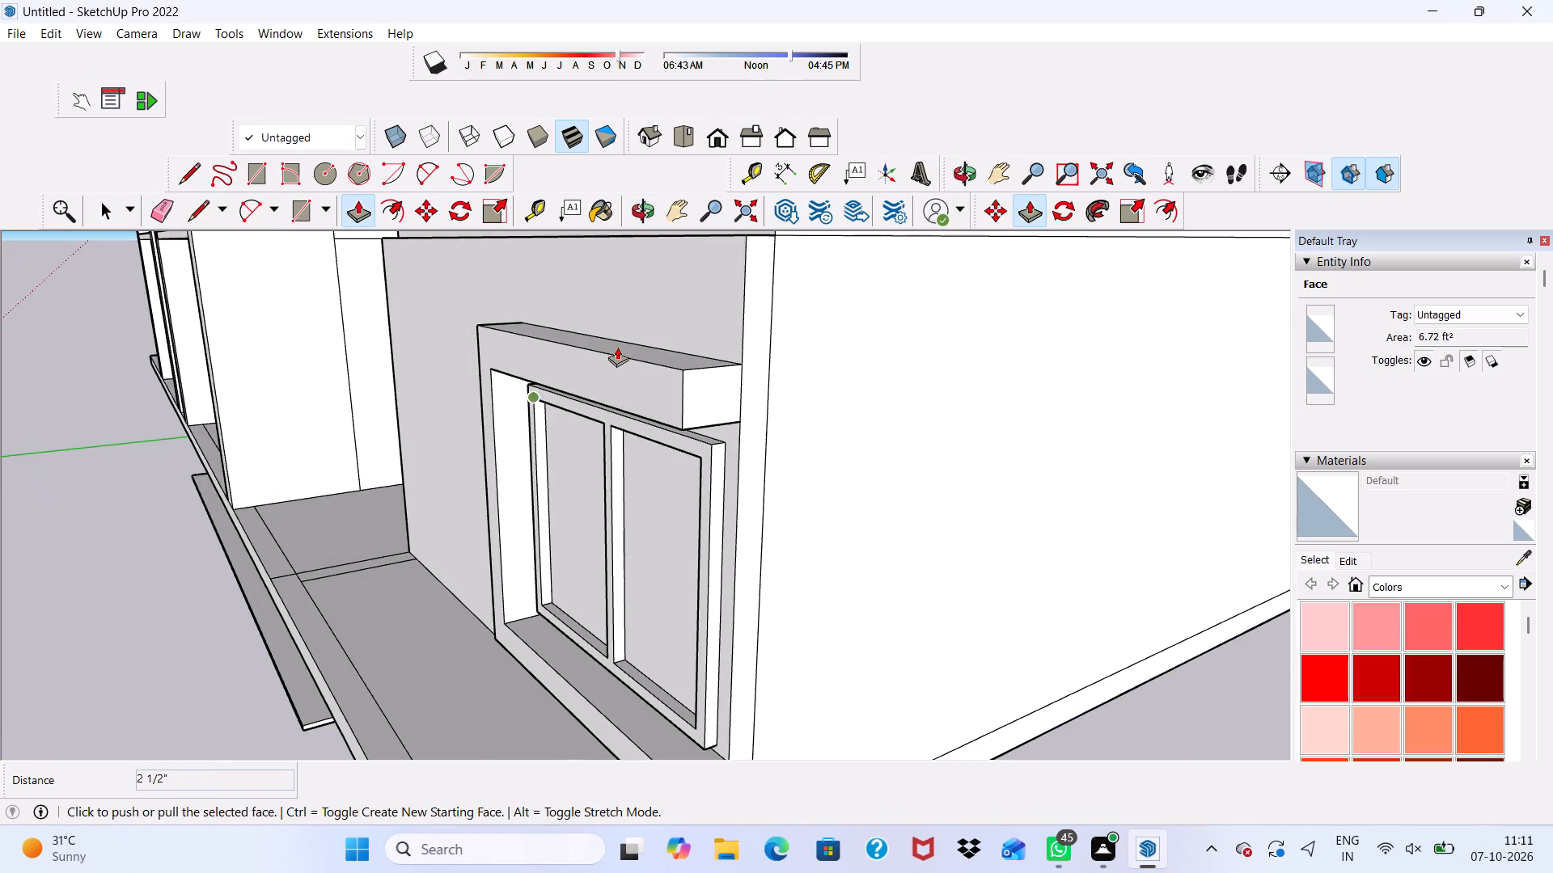
{"action": "scroll", "coordinate": [653, 311], "scroll_direction": "up", "scroll_amount": 4}
{"action": "middle_click_drag", "start_coordinate": [650, 367], "coordinate": [637, 442]}
{"action": "left_click", "coordinate": [637, 442]}
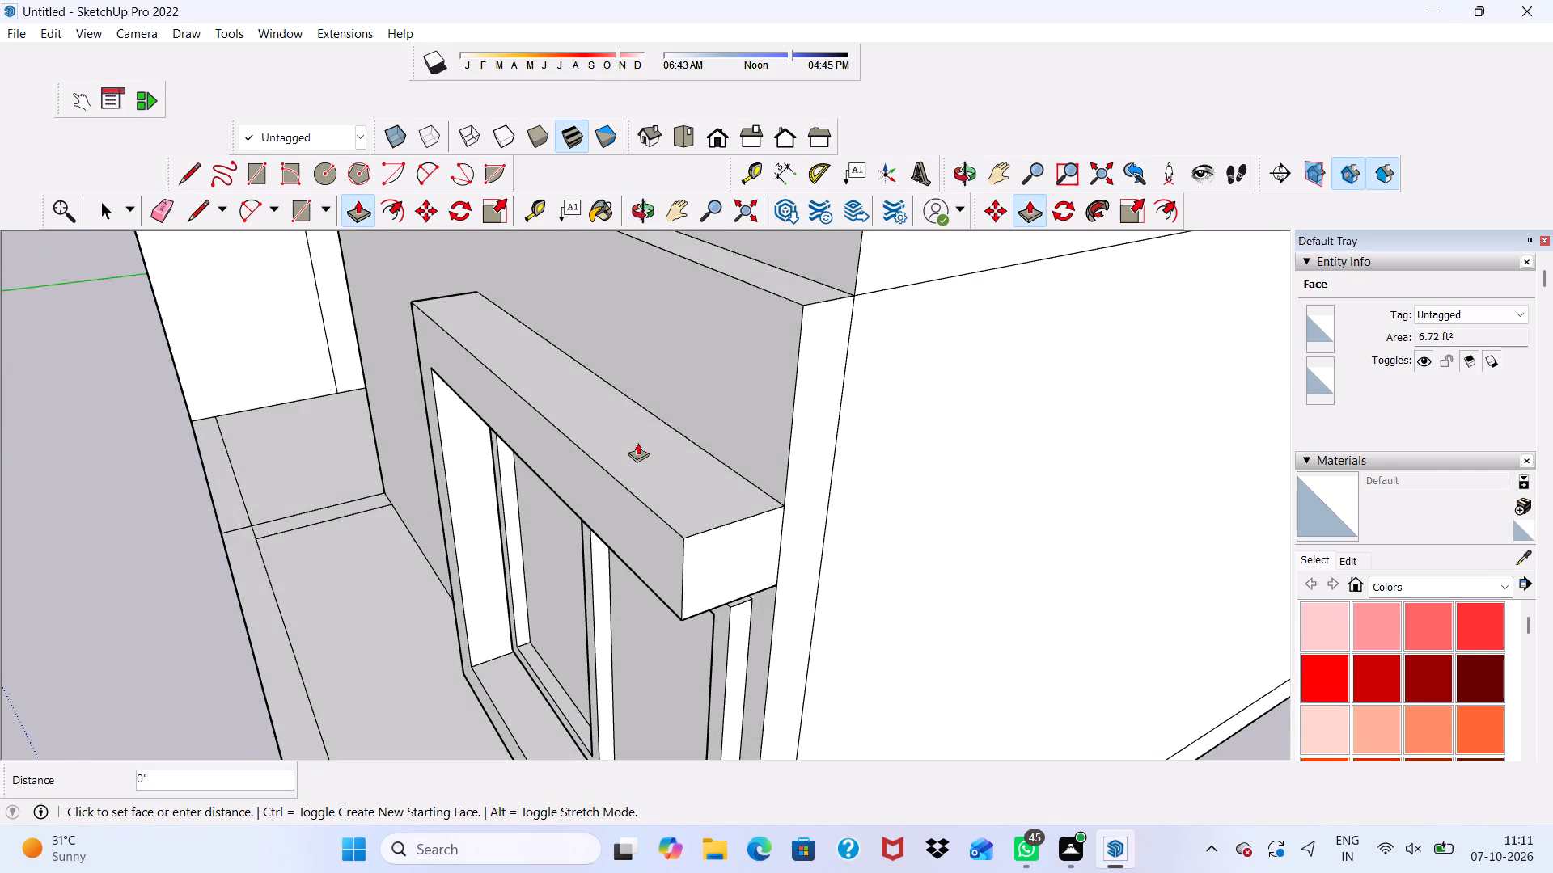
{"action": "right_click", "coordinate": [642, 446]}
{"action": "key", "text": "space"}
{"action": "left_click", "coordinate": [642, 446]}
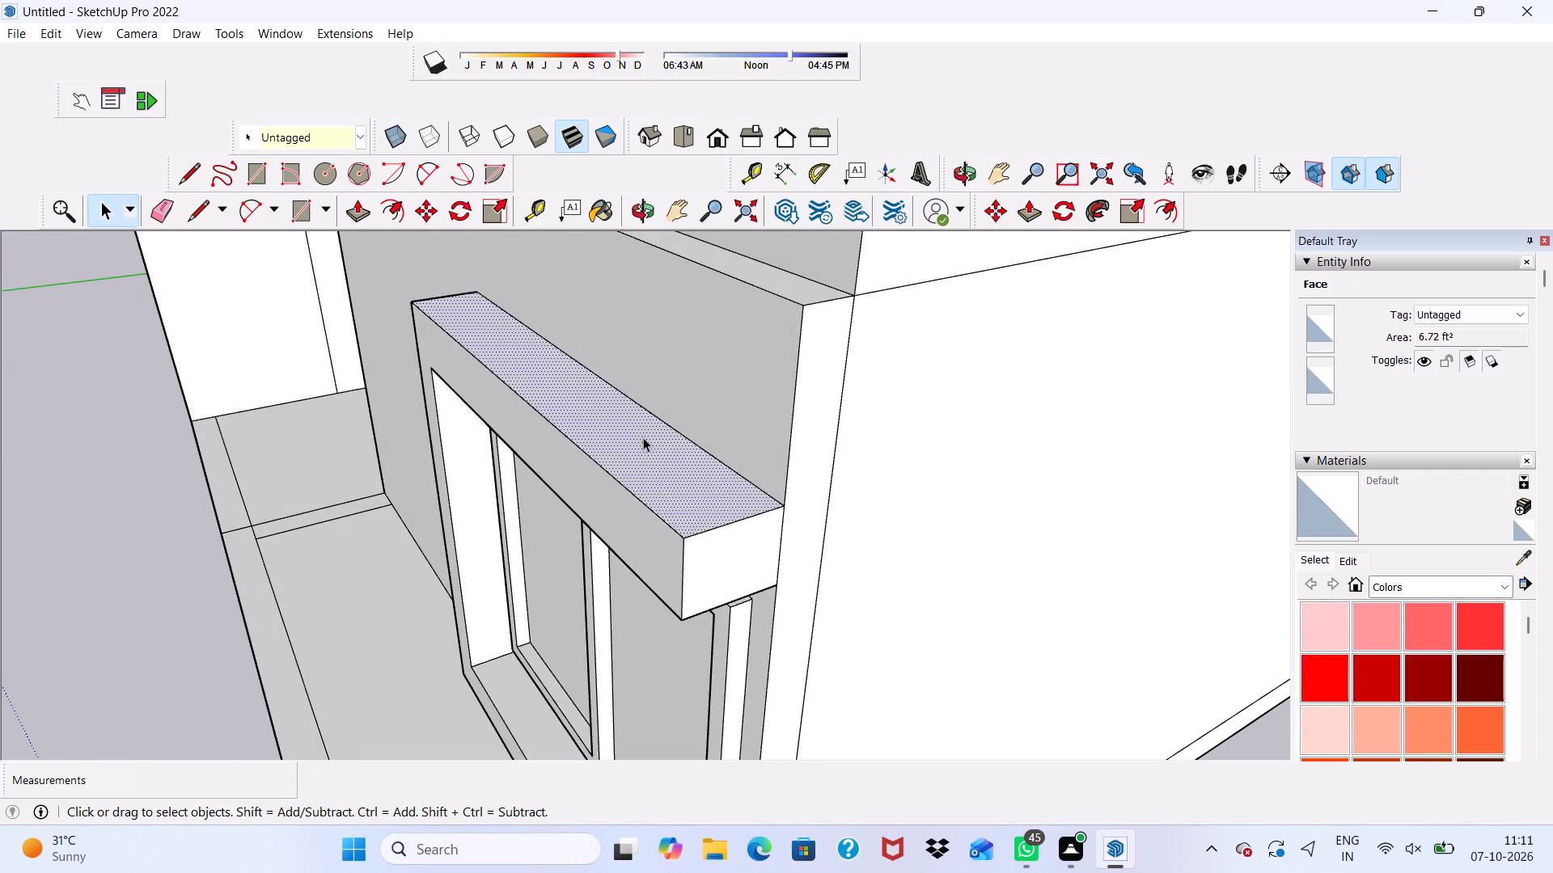
{"action": "scroll", "coordinate": [643, 437], "scroll_direction": "down", "scroll_amount": 1}
{"action": "middle_click_drag", "start_coordinate": [643, 436], "coordinate": [832, 275]}
{"action": "scroll", "coordinate": [832, 289], "scroll_direction": "down", "scroll_amount": 1}
{"action": "middle_click_drag", "start_coordinate": [832, 291], "coordinate": [796, 461]}
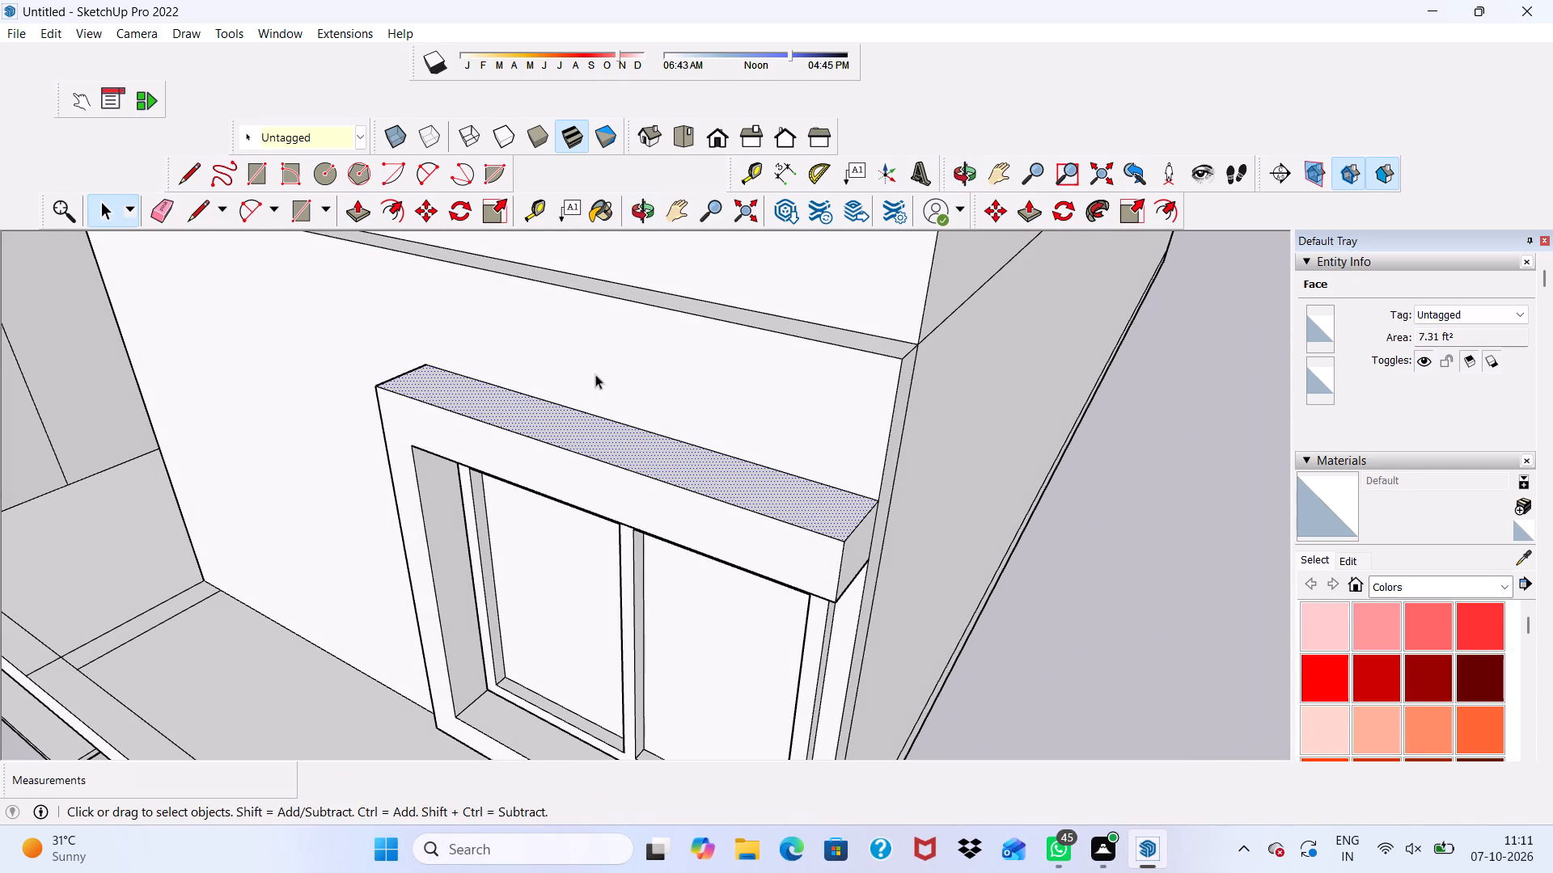
{"action": "left_click", "coordinate": [359, 216]}
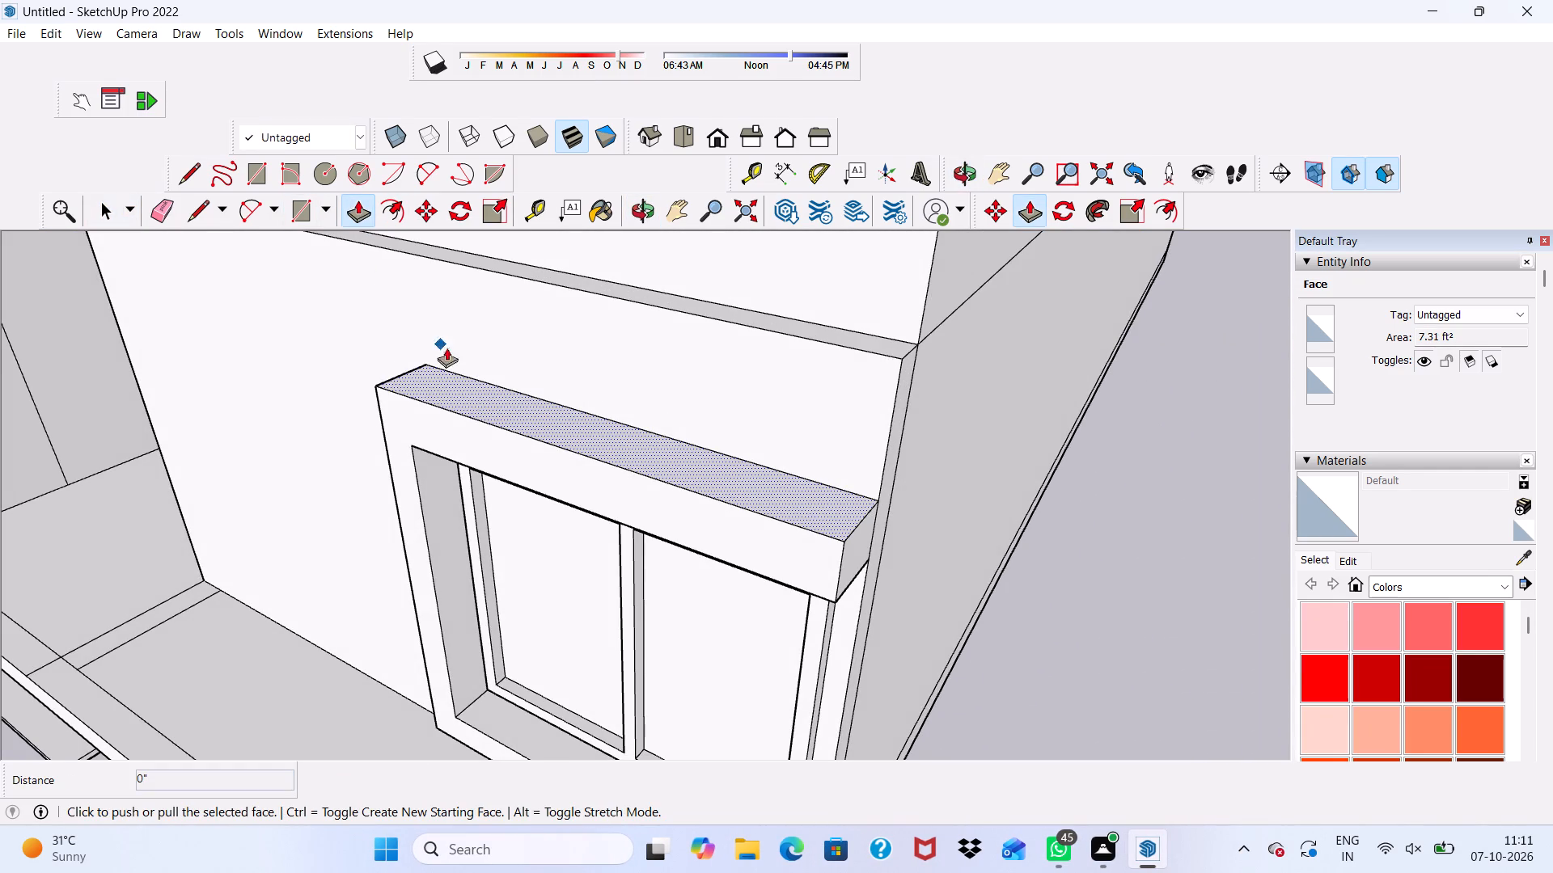
{"action": "scroll", "coordinate": [522, 391], "scroll_direction": "up", "scroll_amount": 3}
{"action": "left_click_drag", "start_coordinate": [561, 424], "coordinate": [563, 441]}
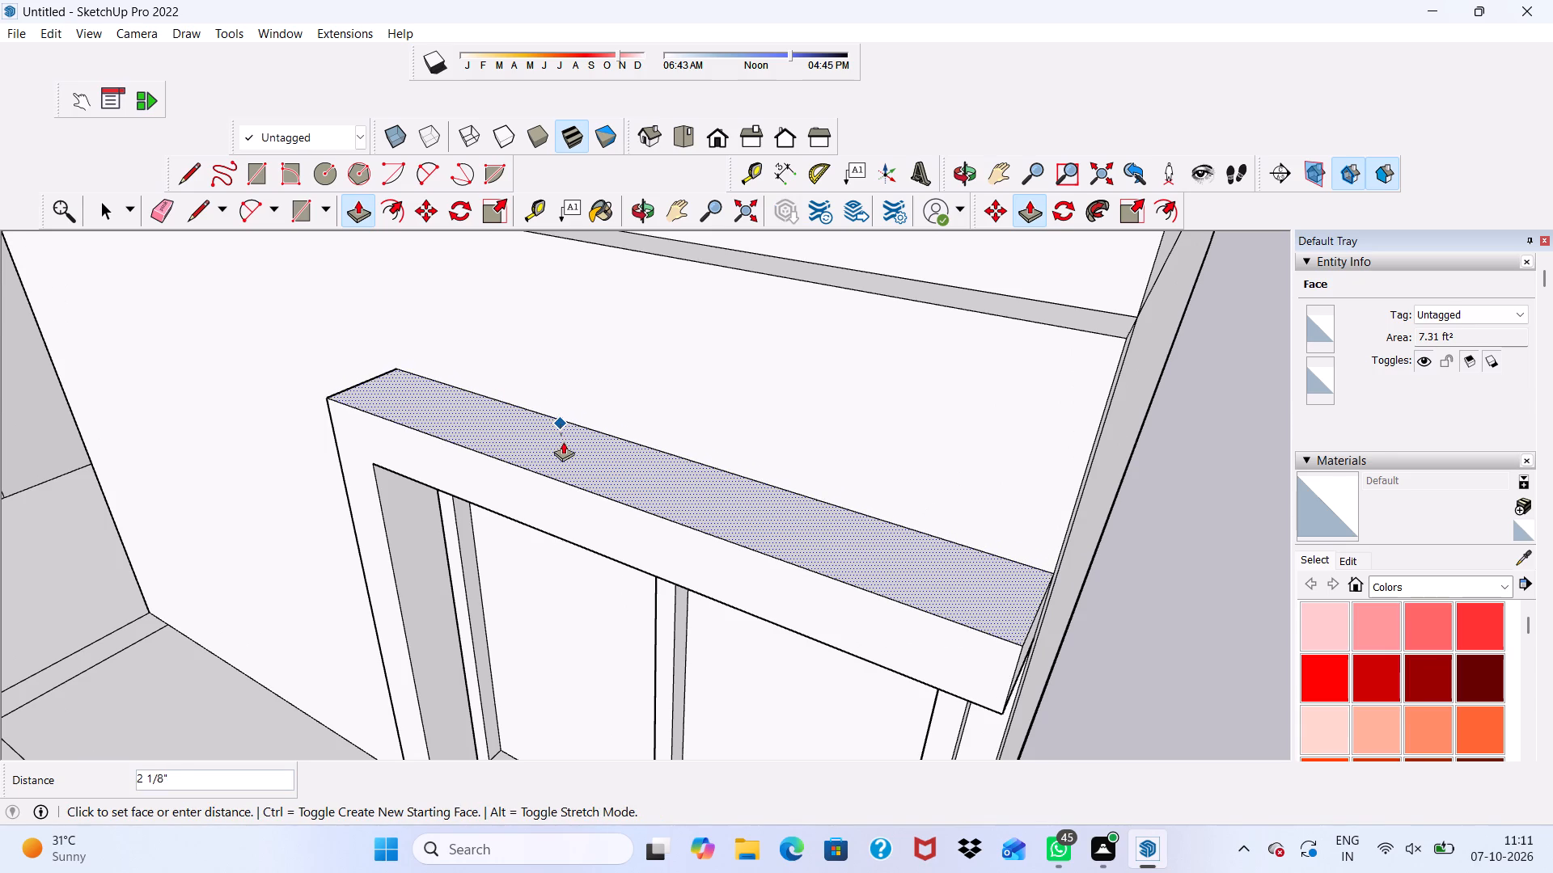
{"action": "left_click_drag", "start_coordinate": [563, 441], "coordinate": [563, 449]}
Push the top ledge's top face slightly farther down to thin it more.
{"action": "scroll", "coordinate": [559, 437], "scroll_direction": "down", "scroll_amount": 4}
{"action": "middle_click_drag", "start_coordinate": [557, 445], "coordinate": [732, 227]}
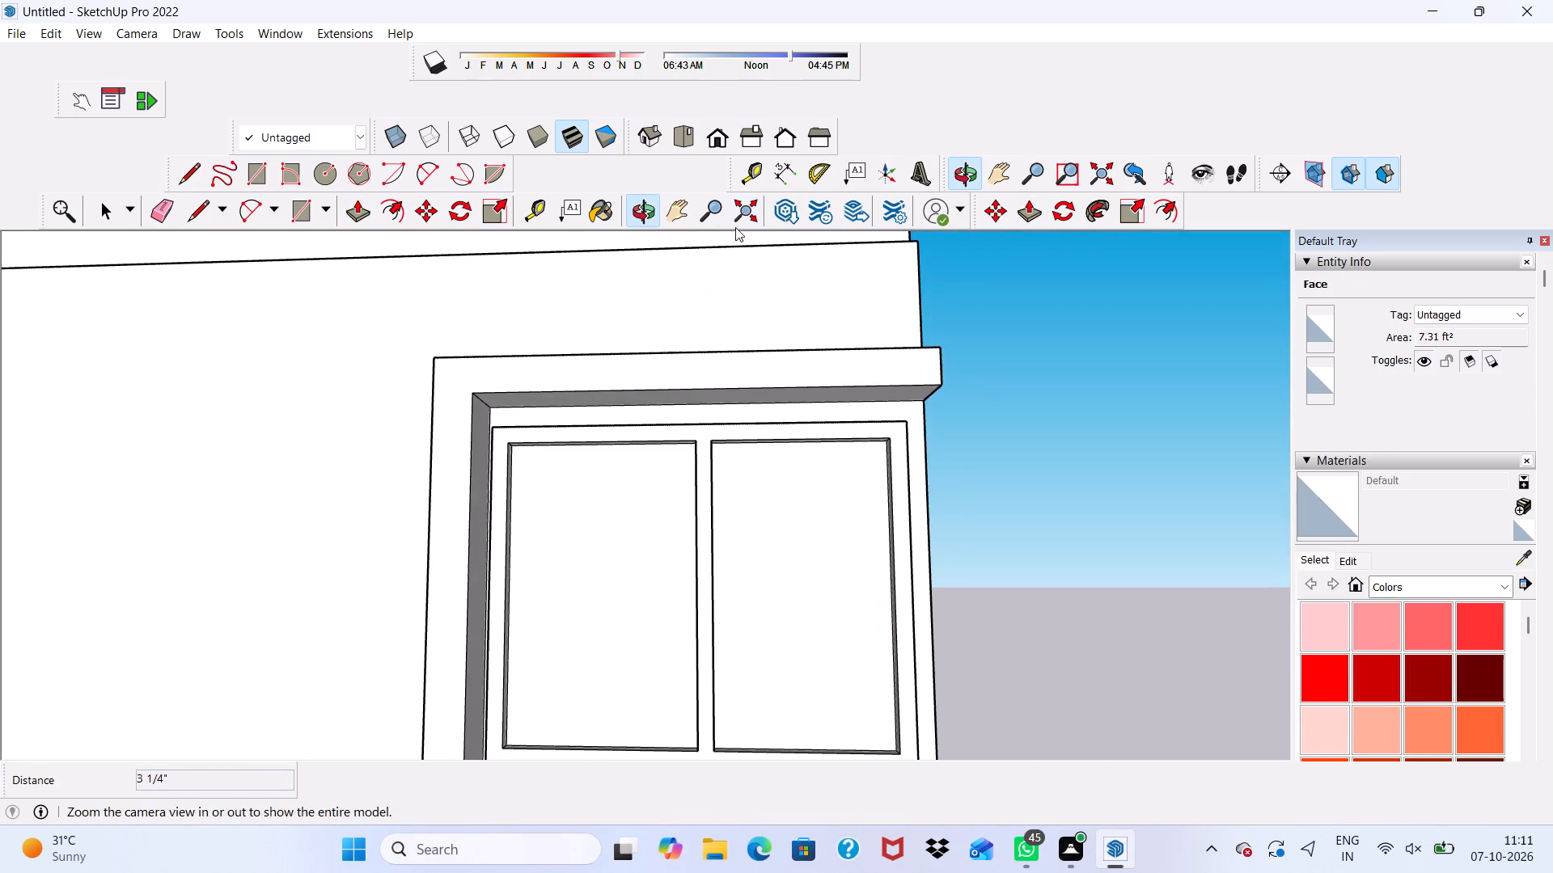
{"action": "scroll", "coordinate": [614, 348], "scroll_direction": "up", "scroll_amount": 4}
{"action": "scroll", "coordinate": [603, 316], "scroll_direction": "down", "scroll_amount": 5}
{"action": "middle_click_drag", "start_coordinate": [603, 316], "coordinate": [236, 513]}
{"action": "scroll", "coordinate": [609, 393], "scroll_direction": "up", "scroll_amount": 1}
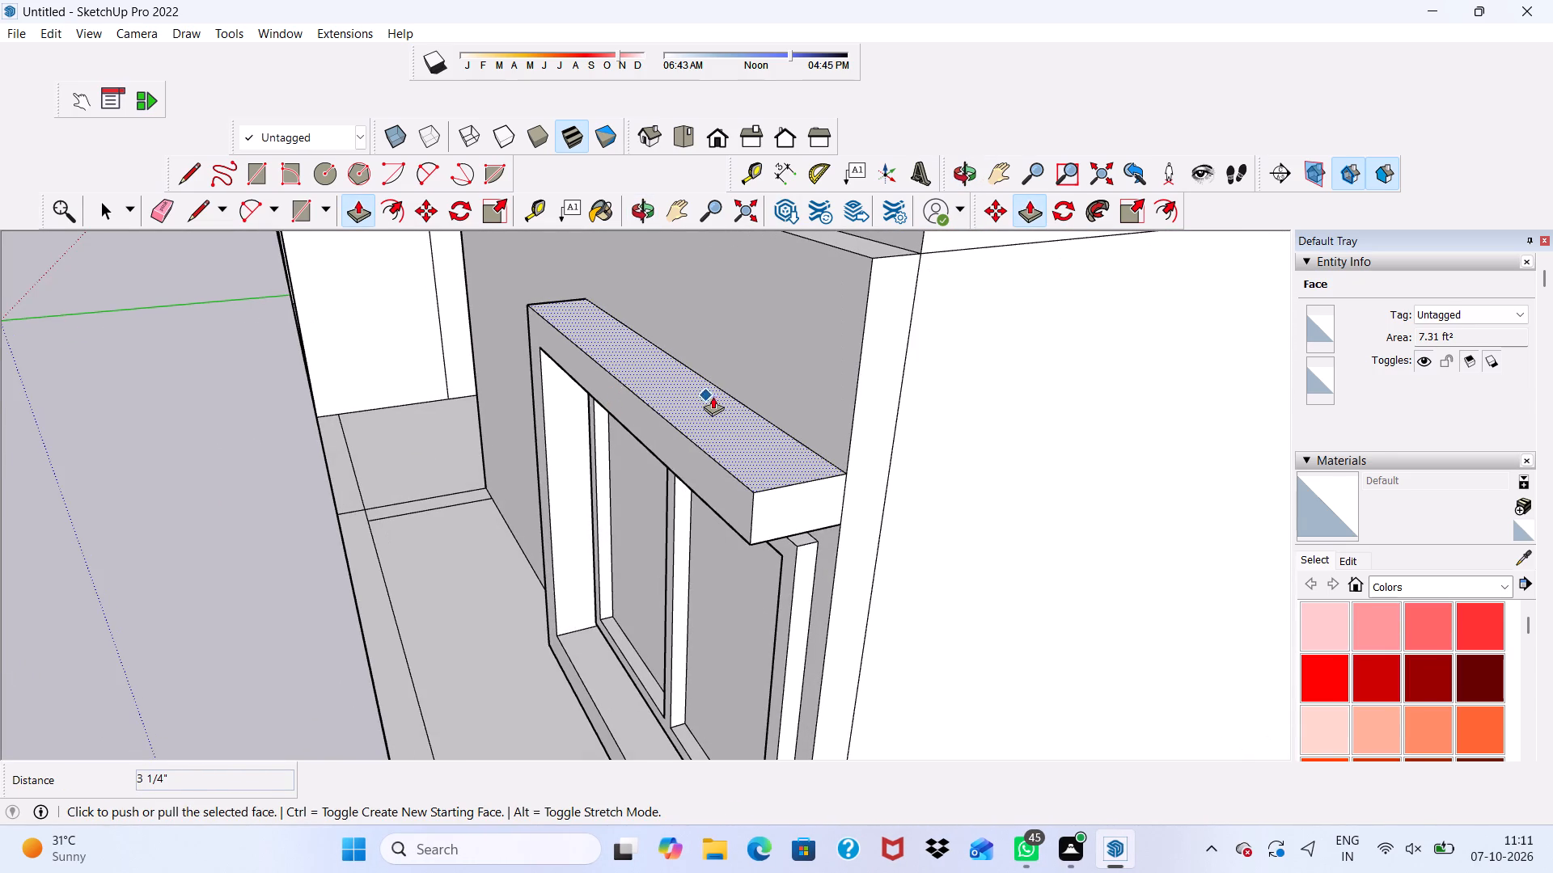
{"action": "left_click_drag", "start_coordinate": [712, 399], "coordinate": [712, 407]}
{"action": "scroll", "coordinate": [662, 425], "scroll_direction": "down", "scroll_amount": 1}
{"action": "middle_click_drag", "start_coordinate": [755, 332], "coordinate": [789, 306]}
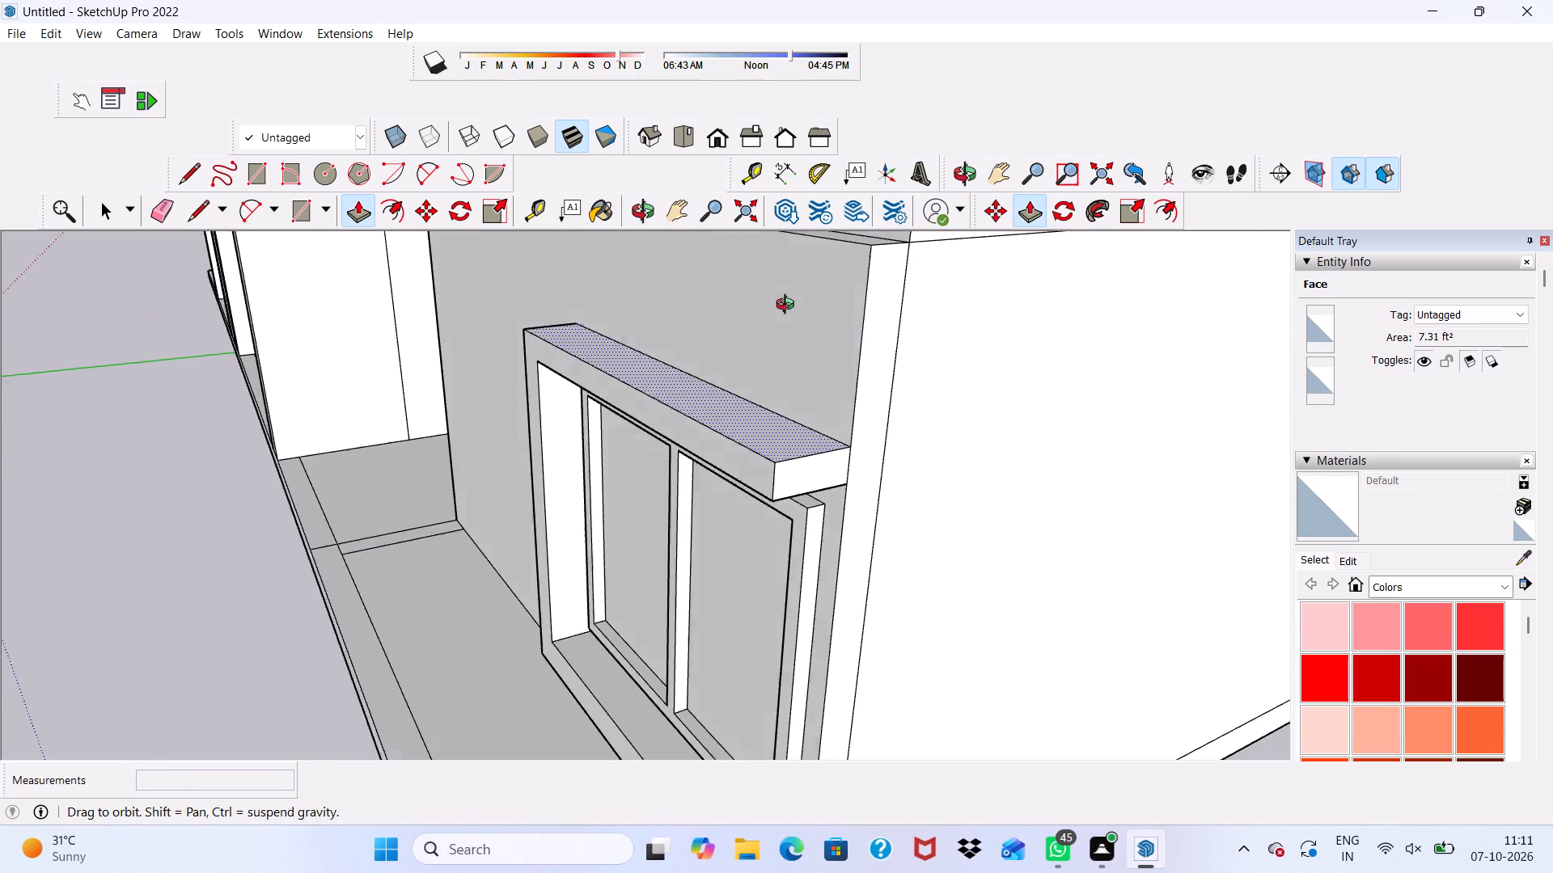
{"action": "middle_click_drag", "start_coordinate": [789, 306], "coordinate": [790, 306]}
{"action": "middle_click_drag", "start_coordinate": [807, 362], "coordinate": [969, 290]}
{"action": "key", "text": "space"}
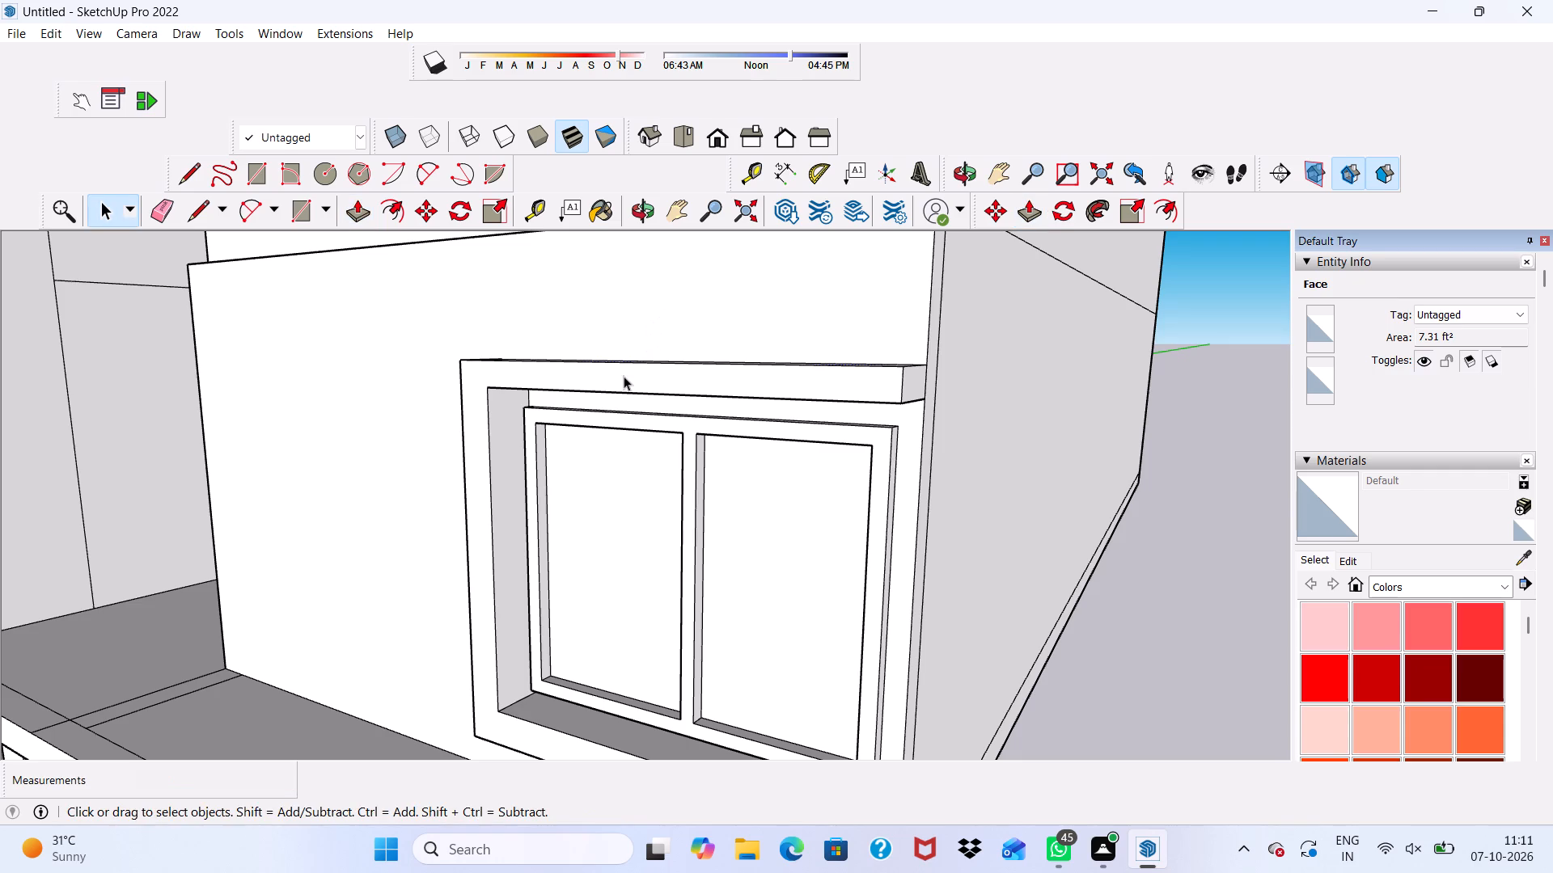
Raise the top ledge's top face very slightly with Push/Pull.
{"action": "middle_click_drag", "start_coordinate": [621, 383], "coordinate": [832, 276]}
{"action": "scroll", "coordinate": [841, 354], "scroll_direction": "up", "scroll_amount": 5}
{"action": "scroll", "coordinate": [812, 358], "scroll_direction": "down", "scroll_amount": 9}
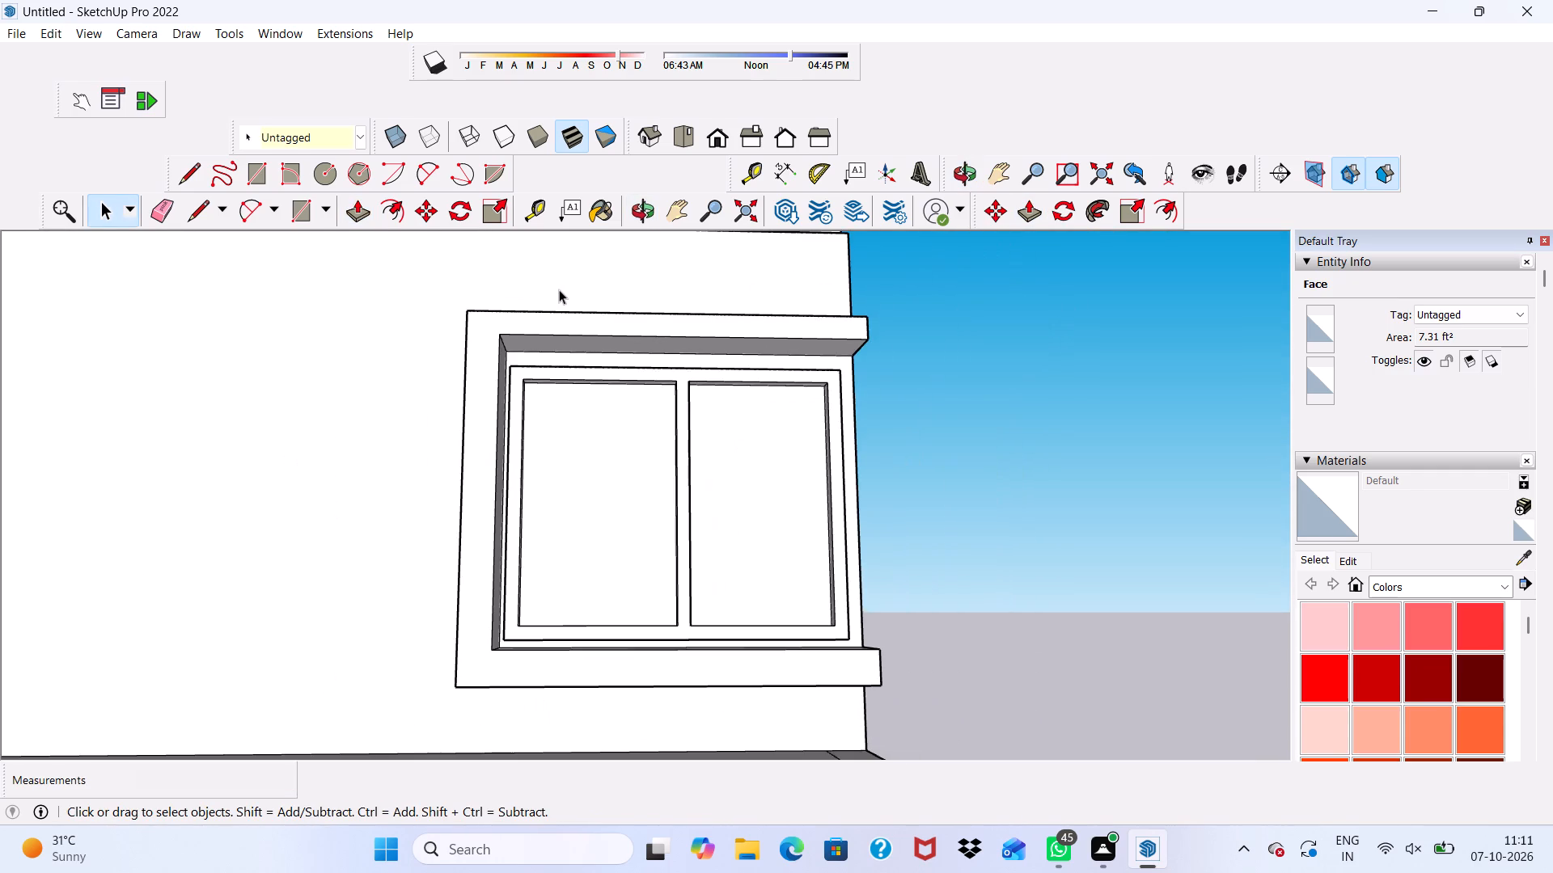
{"action": "middle_click_drag", "start_coordinate": [595, 288], "coordinate": [289, 528]}
{"action": "scroll", "coordinate": [583, 352], "scroll_direction": "up", "scroll_amount": 4}
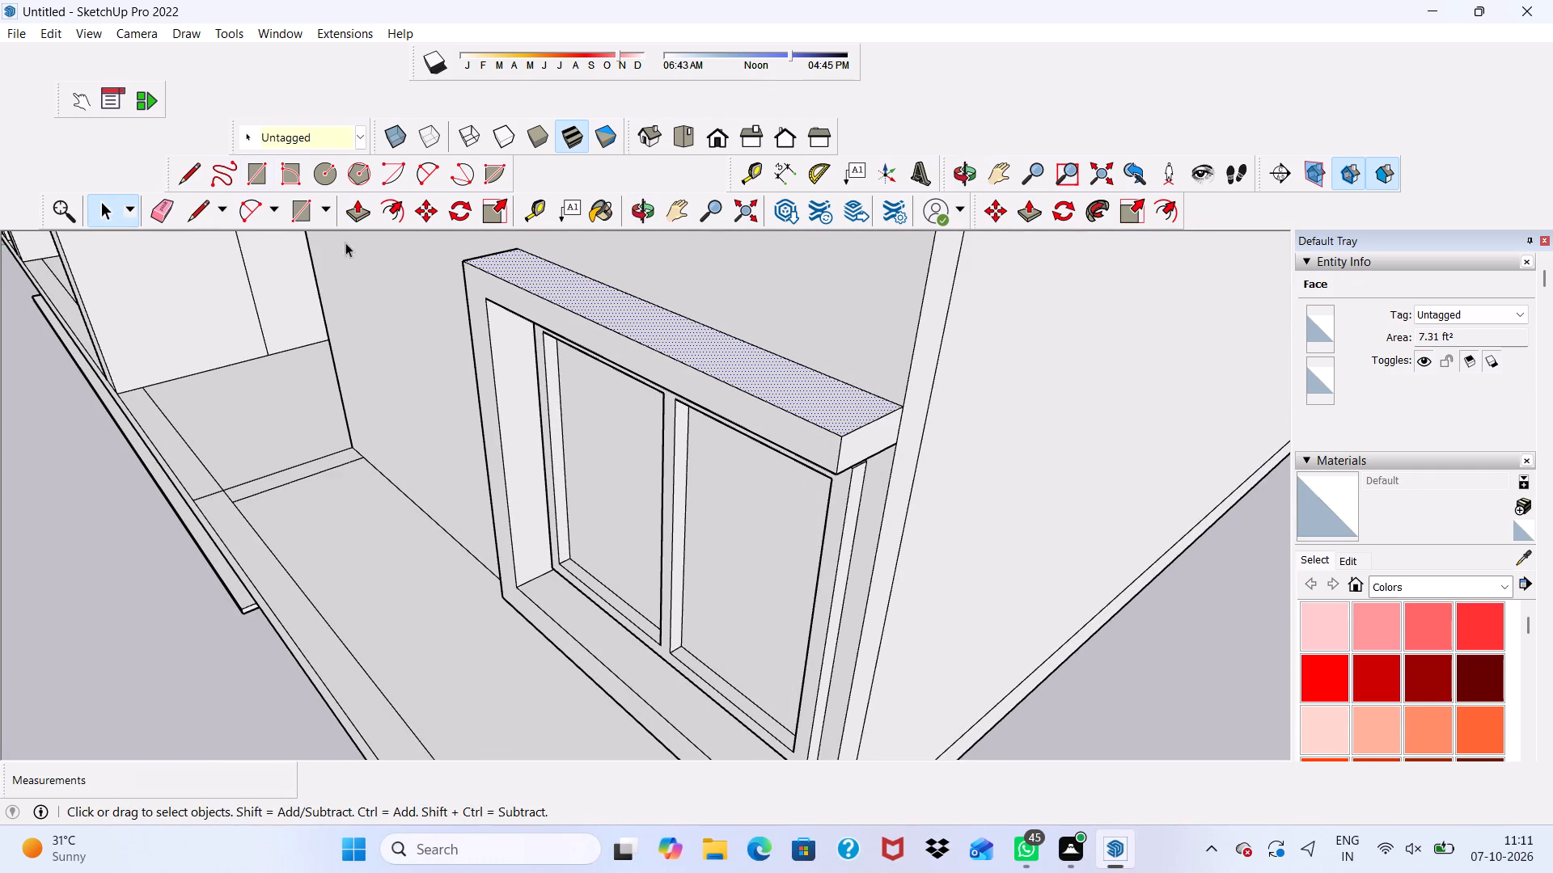
{"action": "left_click", "coordinate": [361, 210]}
{"action": "left_click_drag", "start_coordinate": [626, 307], "coordinate": [632, 306]}
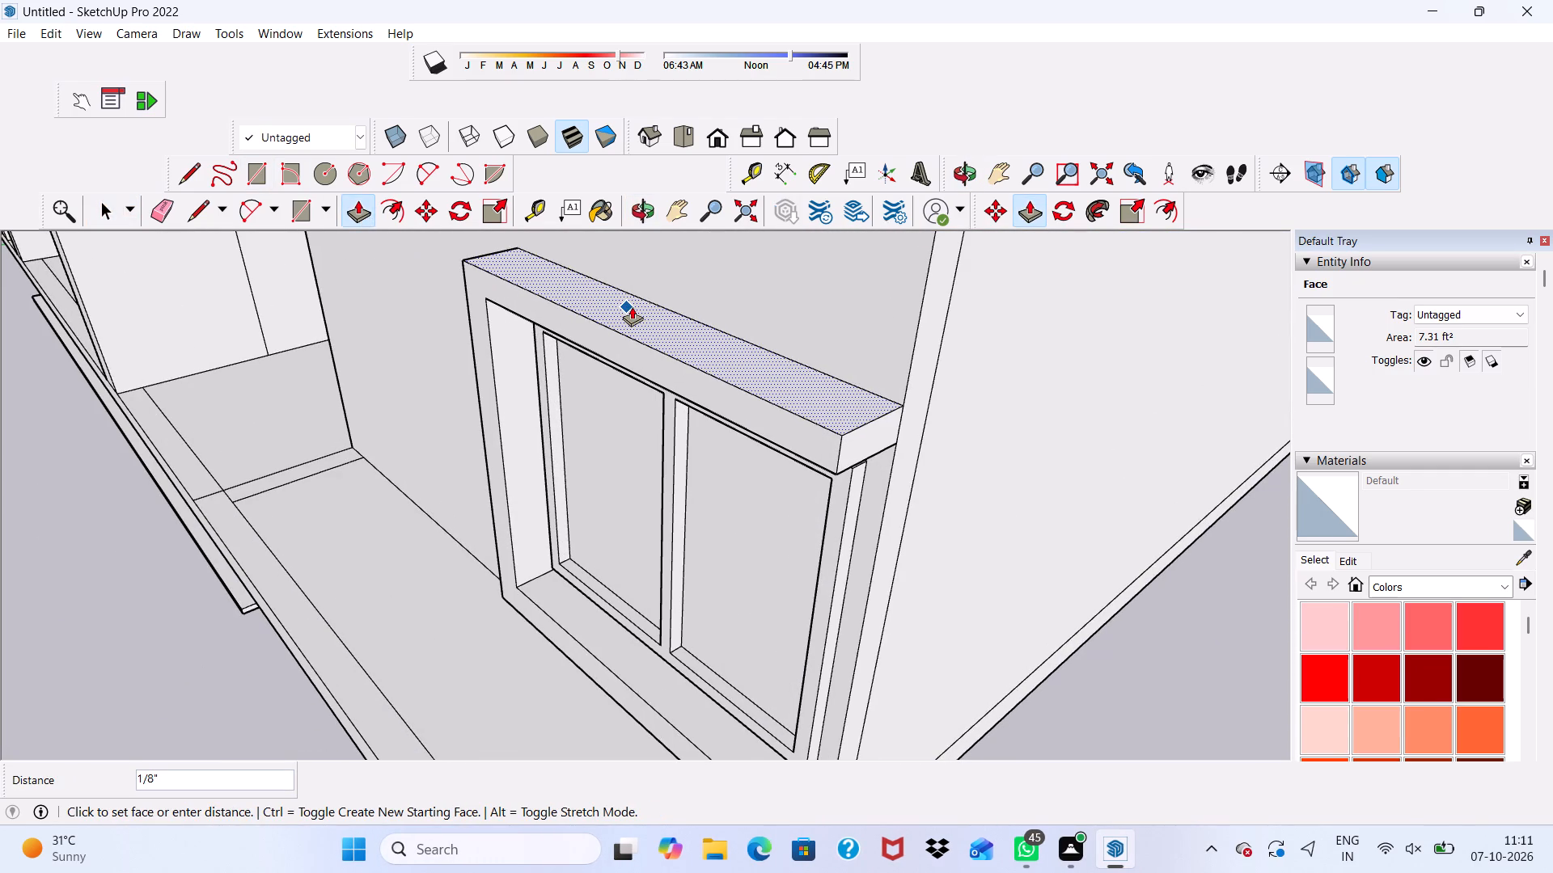
{"action": "left_click_drag", "start_coordinate": [632, 306], "coordinate": [635, 302]}
{"action": "scroll", "coordinate": [536, 310], "scroll_direction": "down", "scroll_amount": 5}
{"action": "key", "text": "space"}
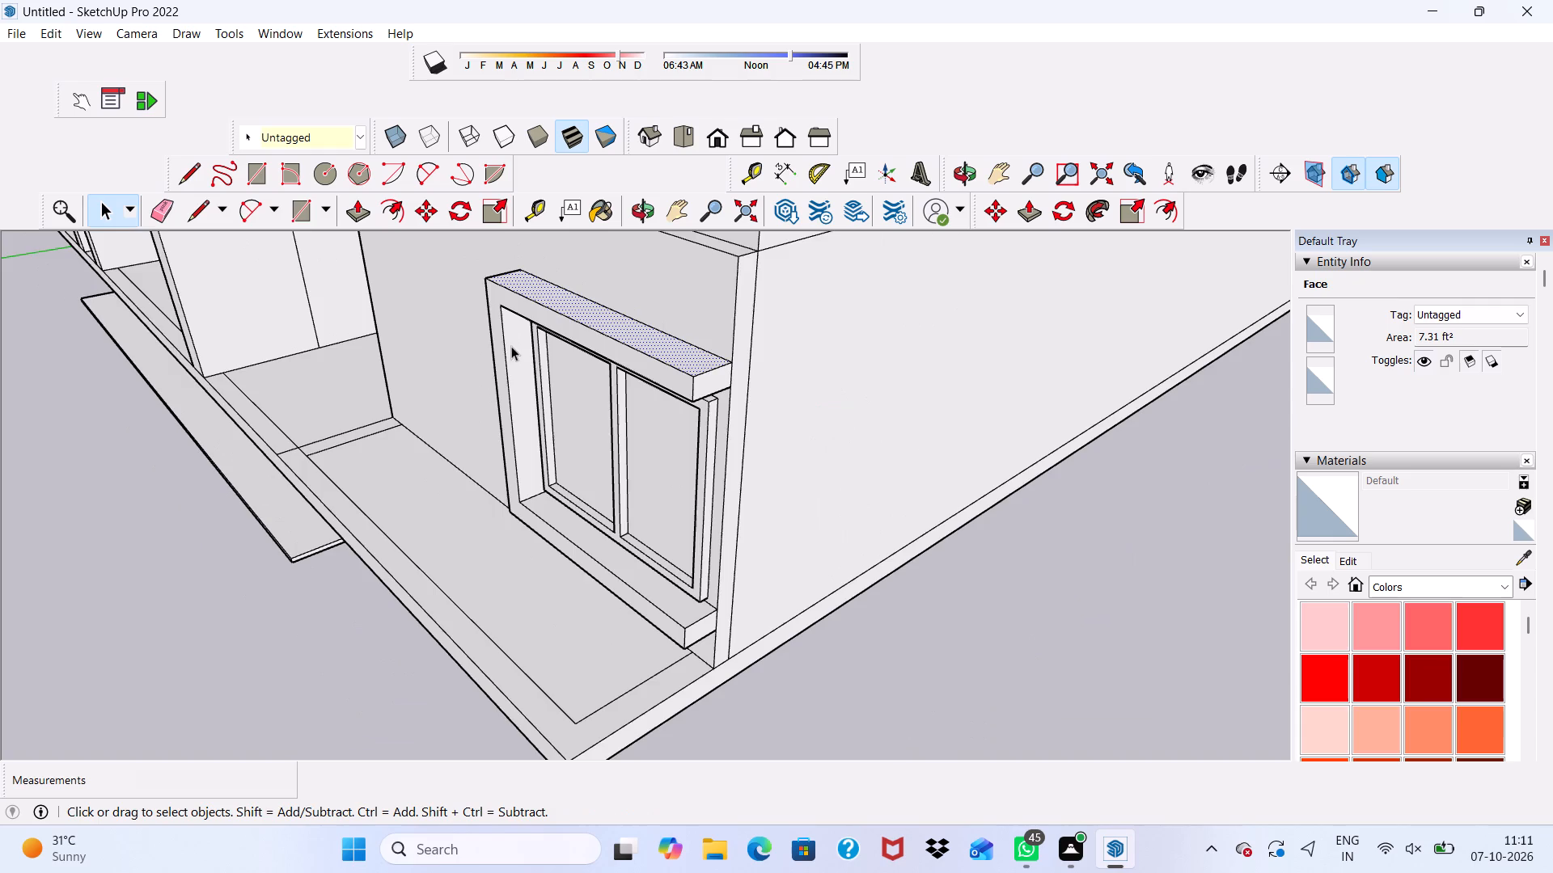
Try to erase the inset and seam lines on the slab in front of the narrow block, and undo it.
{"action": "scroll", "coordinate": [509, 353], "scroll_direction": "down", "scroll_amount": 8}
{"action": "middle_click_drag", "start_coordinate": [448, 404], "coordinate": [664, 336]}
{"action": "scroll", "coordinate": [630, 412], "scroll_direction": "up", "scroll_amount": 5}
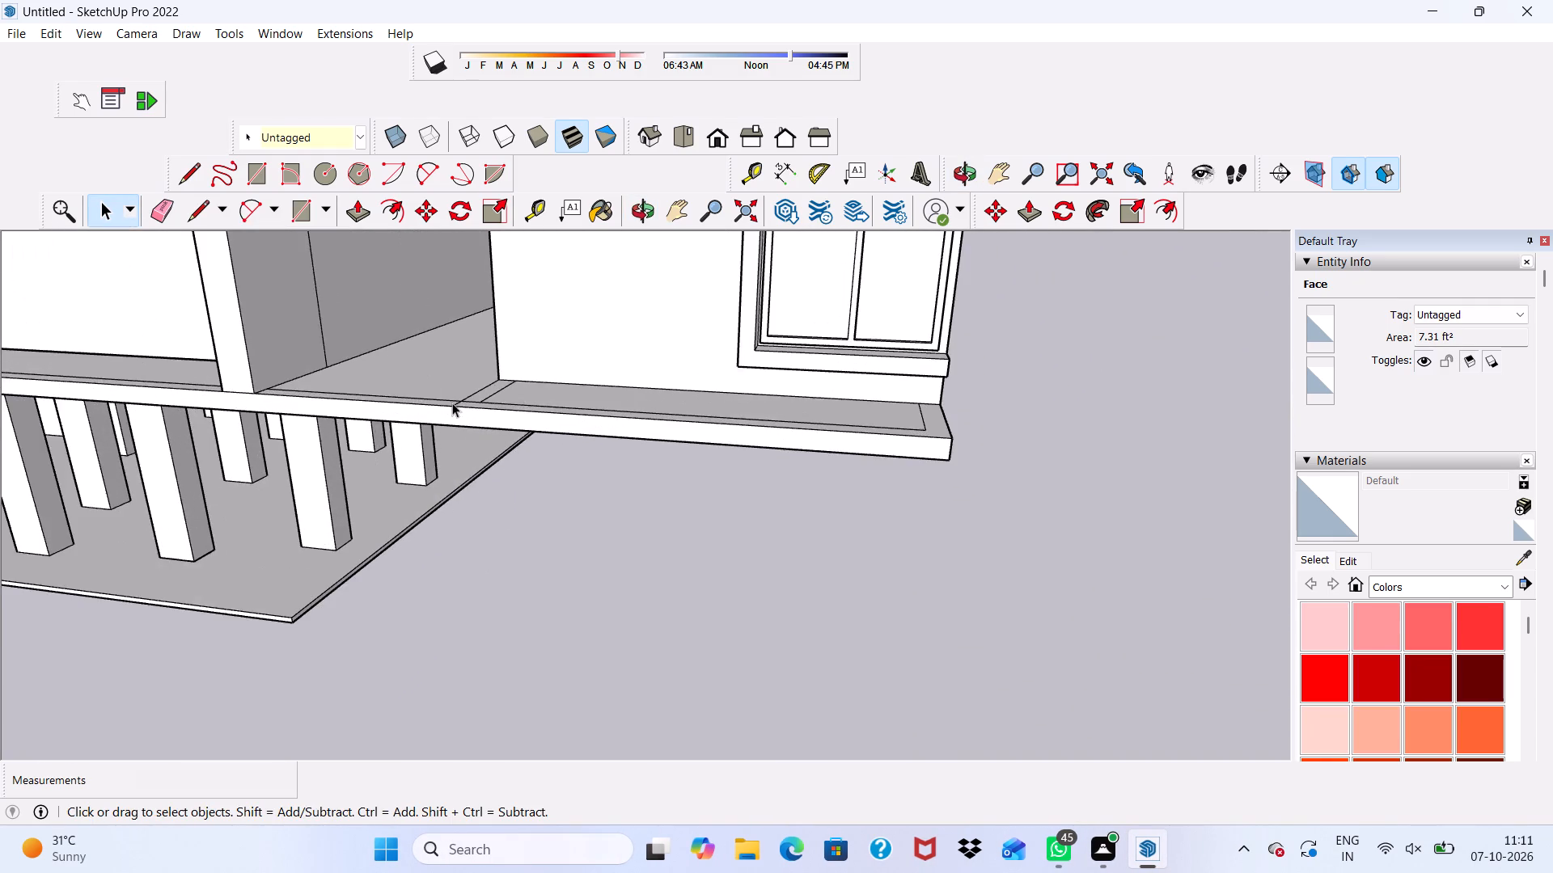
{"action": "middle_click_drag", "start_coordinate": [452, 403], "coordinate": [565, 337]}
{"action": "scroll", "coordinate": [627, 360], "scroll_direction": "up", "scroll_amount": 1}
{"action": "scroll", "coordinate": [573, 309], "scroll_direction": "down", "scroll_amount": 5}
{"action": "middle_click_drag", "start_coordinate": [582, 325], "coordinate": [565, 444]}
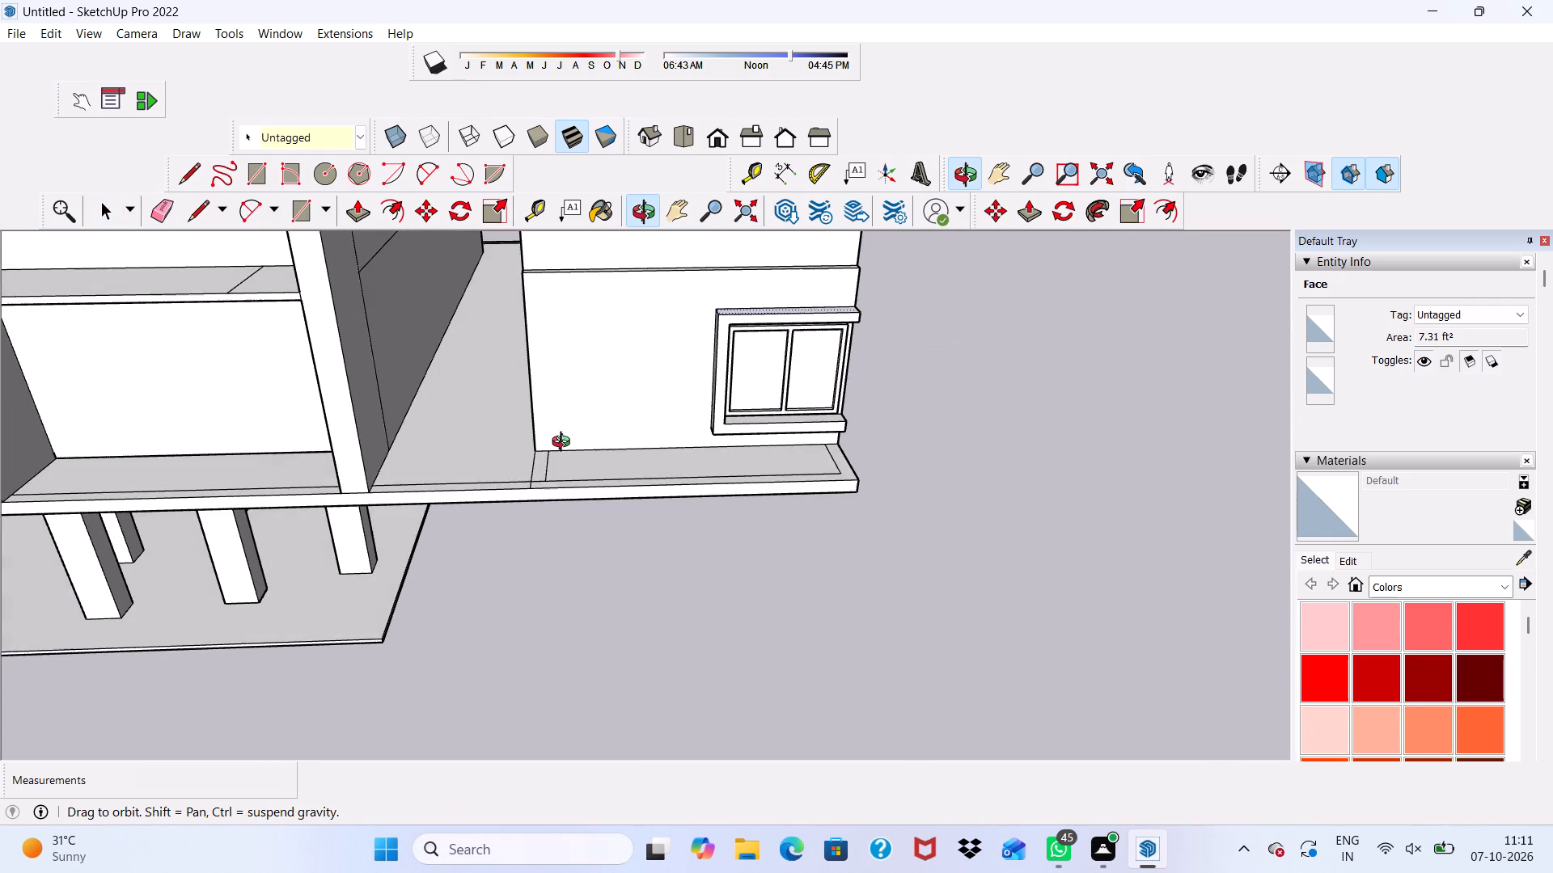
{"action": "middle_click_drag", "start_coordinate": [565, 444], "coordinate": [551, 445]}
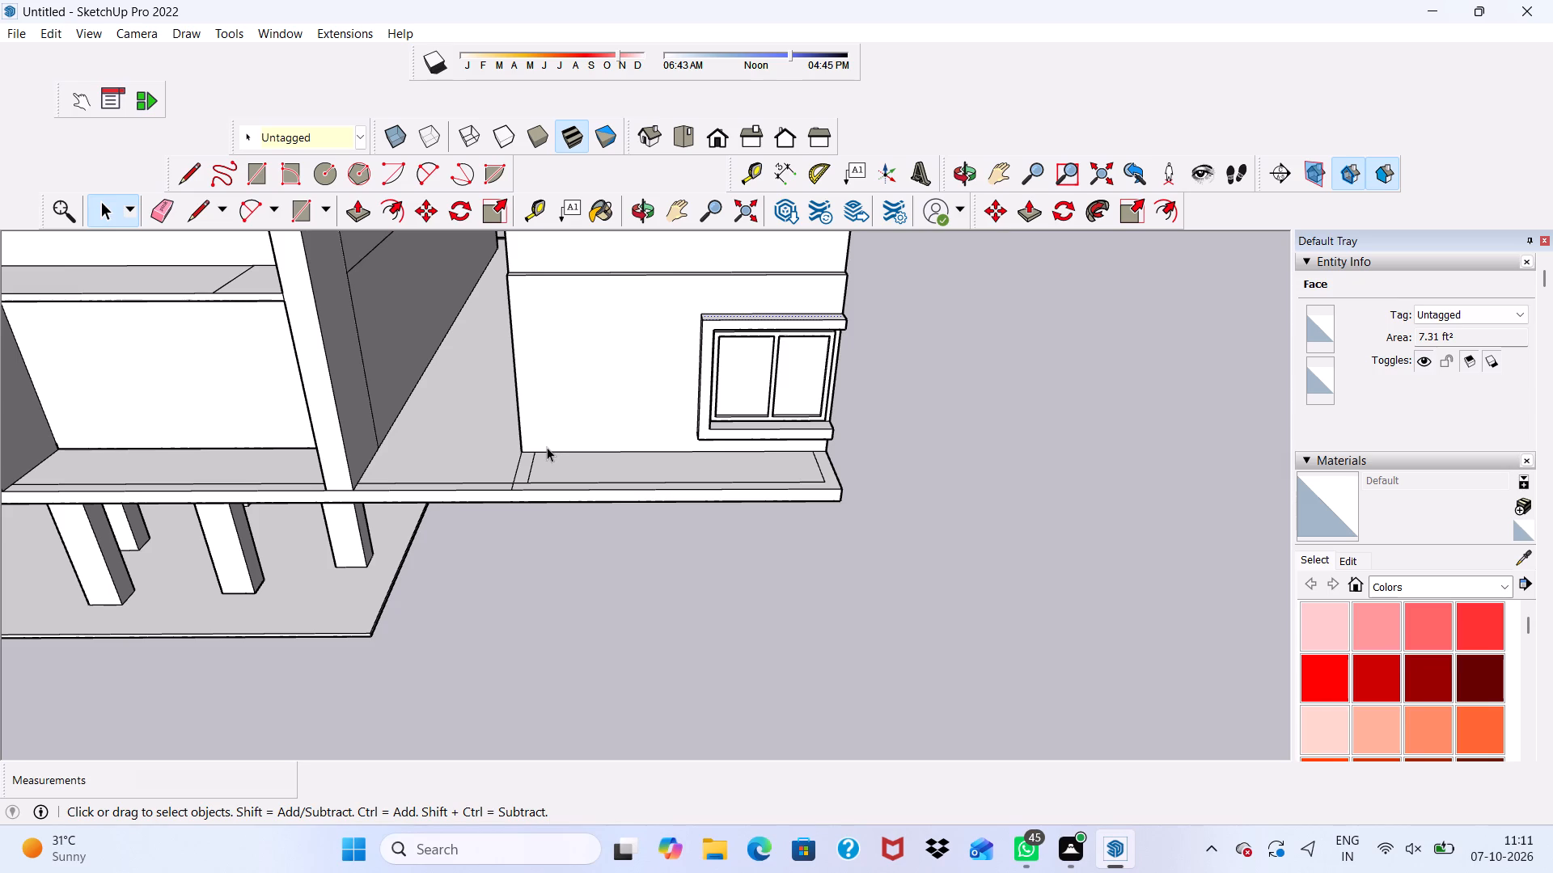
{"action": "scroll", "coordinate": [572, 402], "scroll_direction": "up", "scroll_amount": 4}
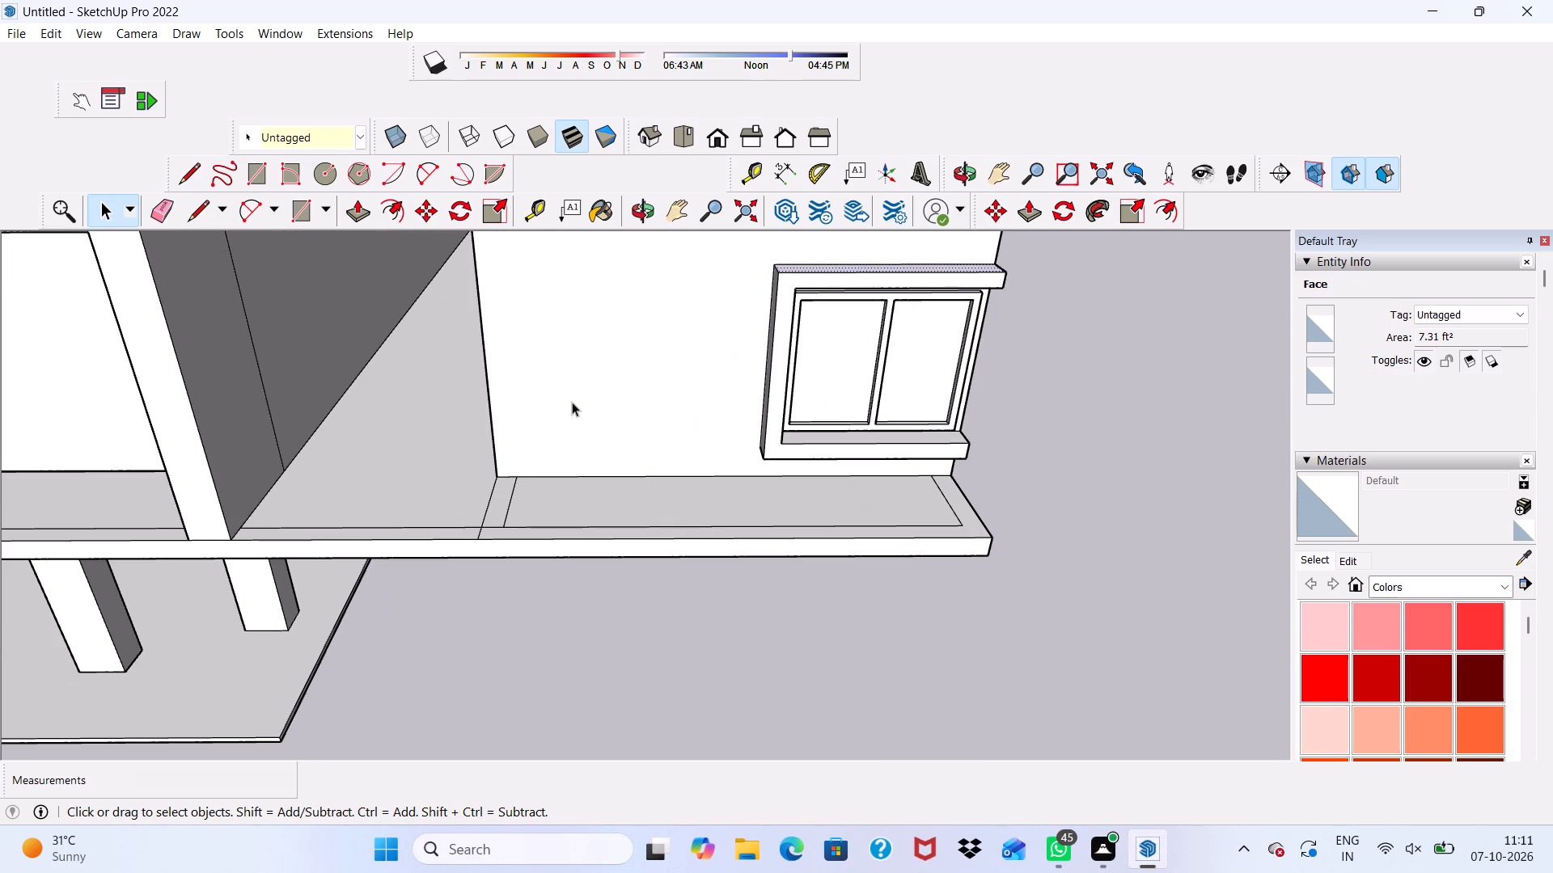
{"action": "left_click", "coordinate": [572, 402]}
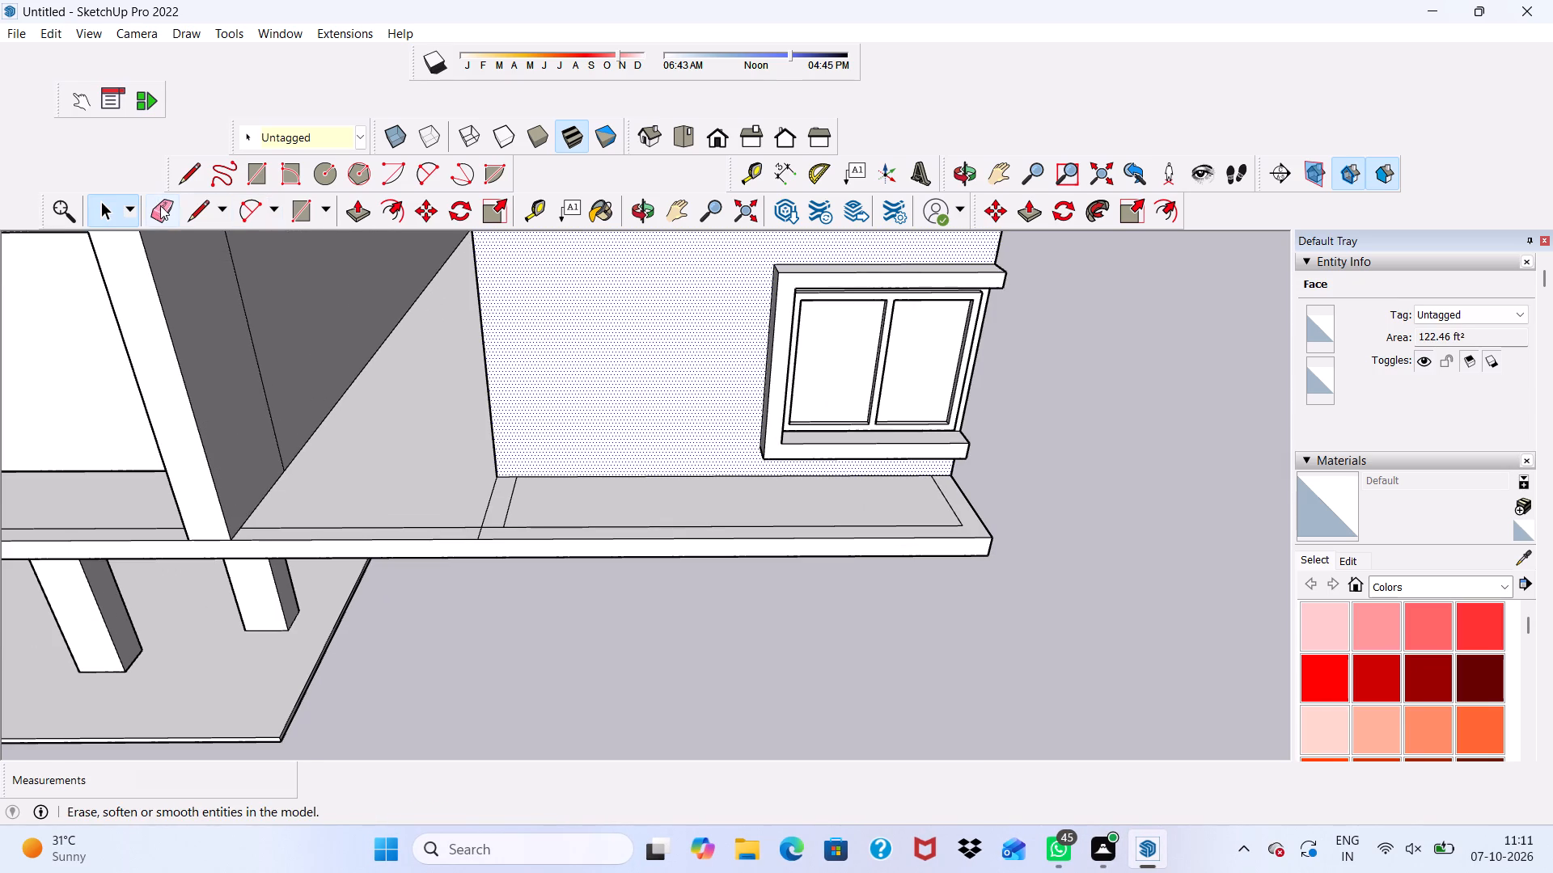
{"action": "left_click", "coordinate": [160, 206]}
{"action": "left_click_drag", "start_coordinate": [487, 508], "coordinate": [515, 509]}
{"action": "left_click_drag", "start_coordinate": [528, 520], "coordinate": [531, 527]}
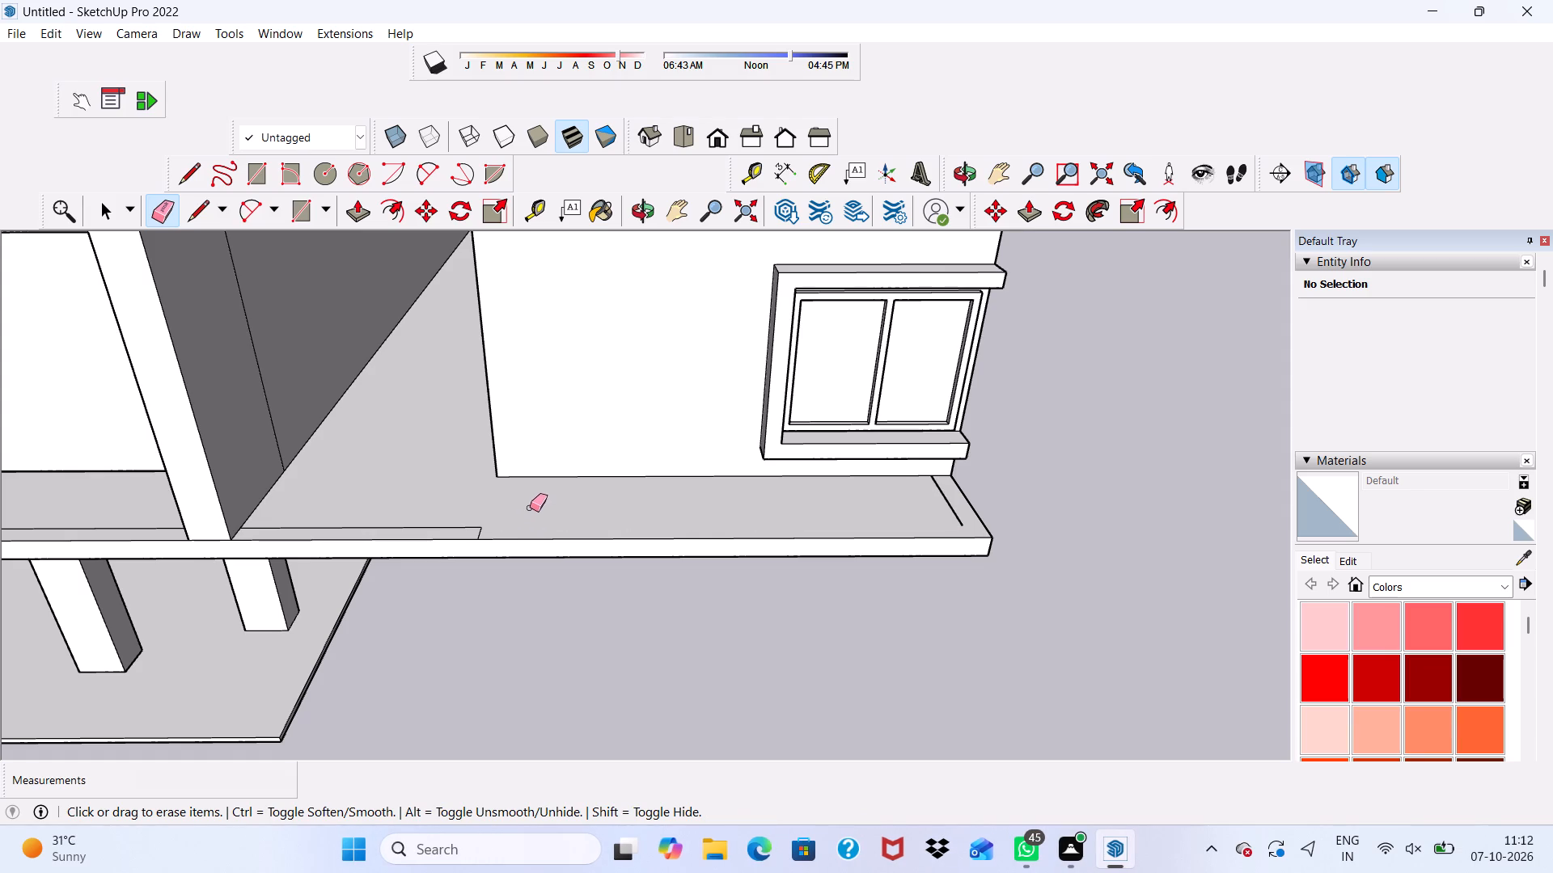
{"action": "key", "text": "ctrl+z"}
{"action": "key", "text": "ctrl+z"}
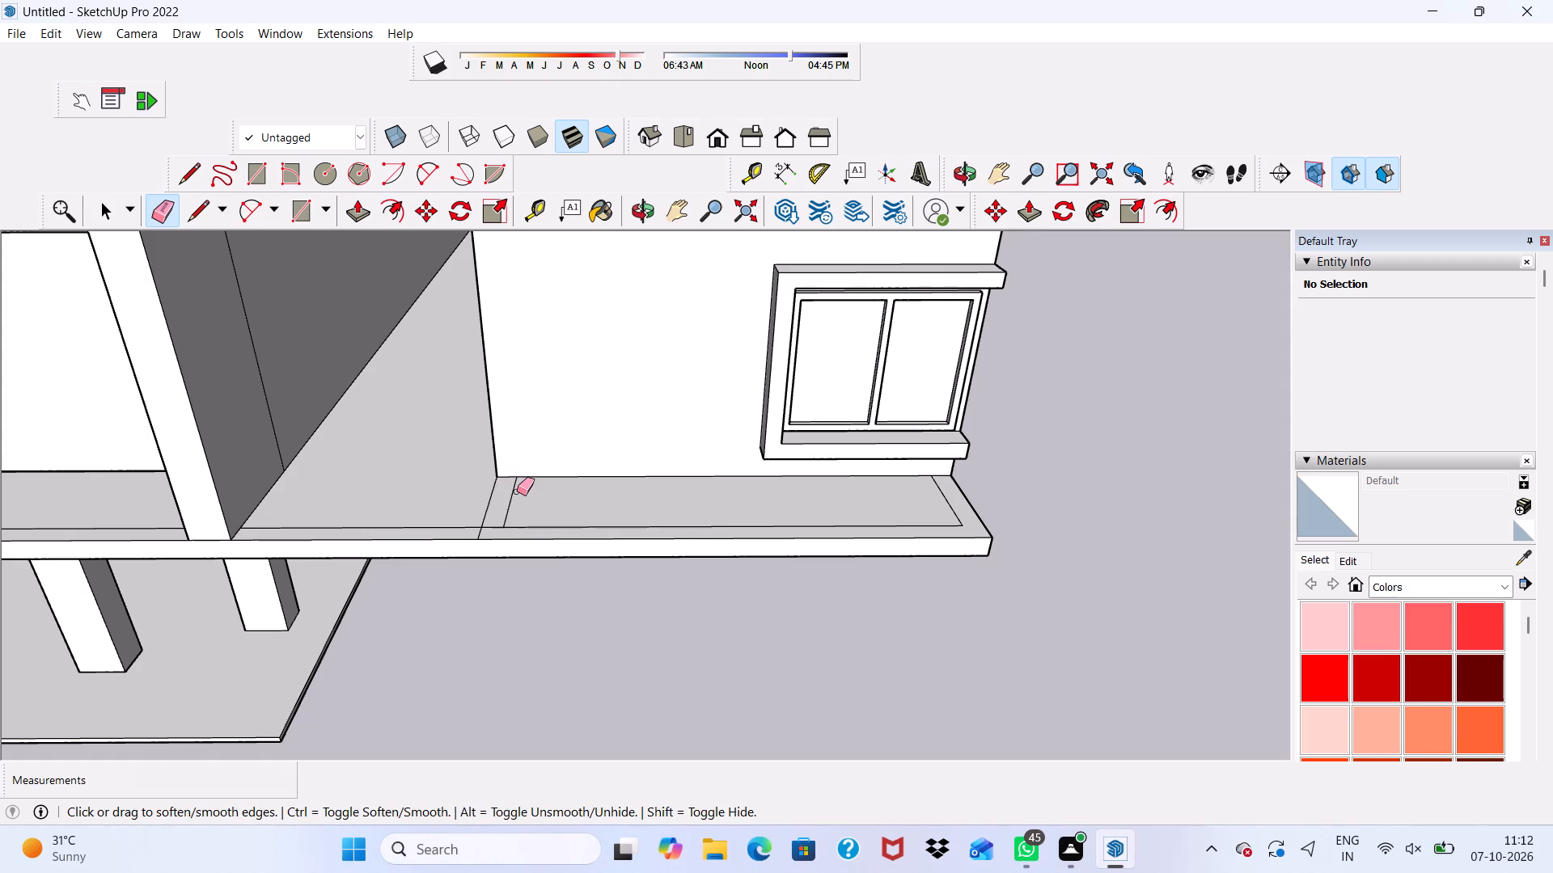
Erase the inset's short inner line and long front line on the slab before the narrow block, keeping the adjoining seam.
{"action": "scroll", "coordinate": [513, 496], "scroll_direction": "up", "scroll_amount": 4}
{"action": "left_click_drag", "start_coordinate": [513, 496], "coordinate": [538, 541]}
{"action": "left_click_drag", "start_coordinate": [493, 533], "coordinate": [493, 550]}
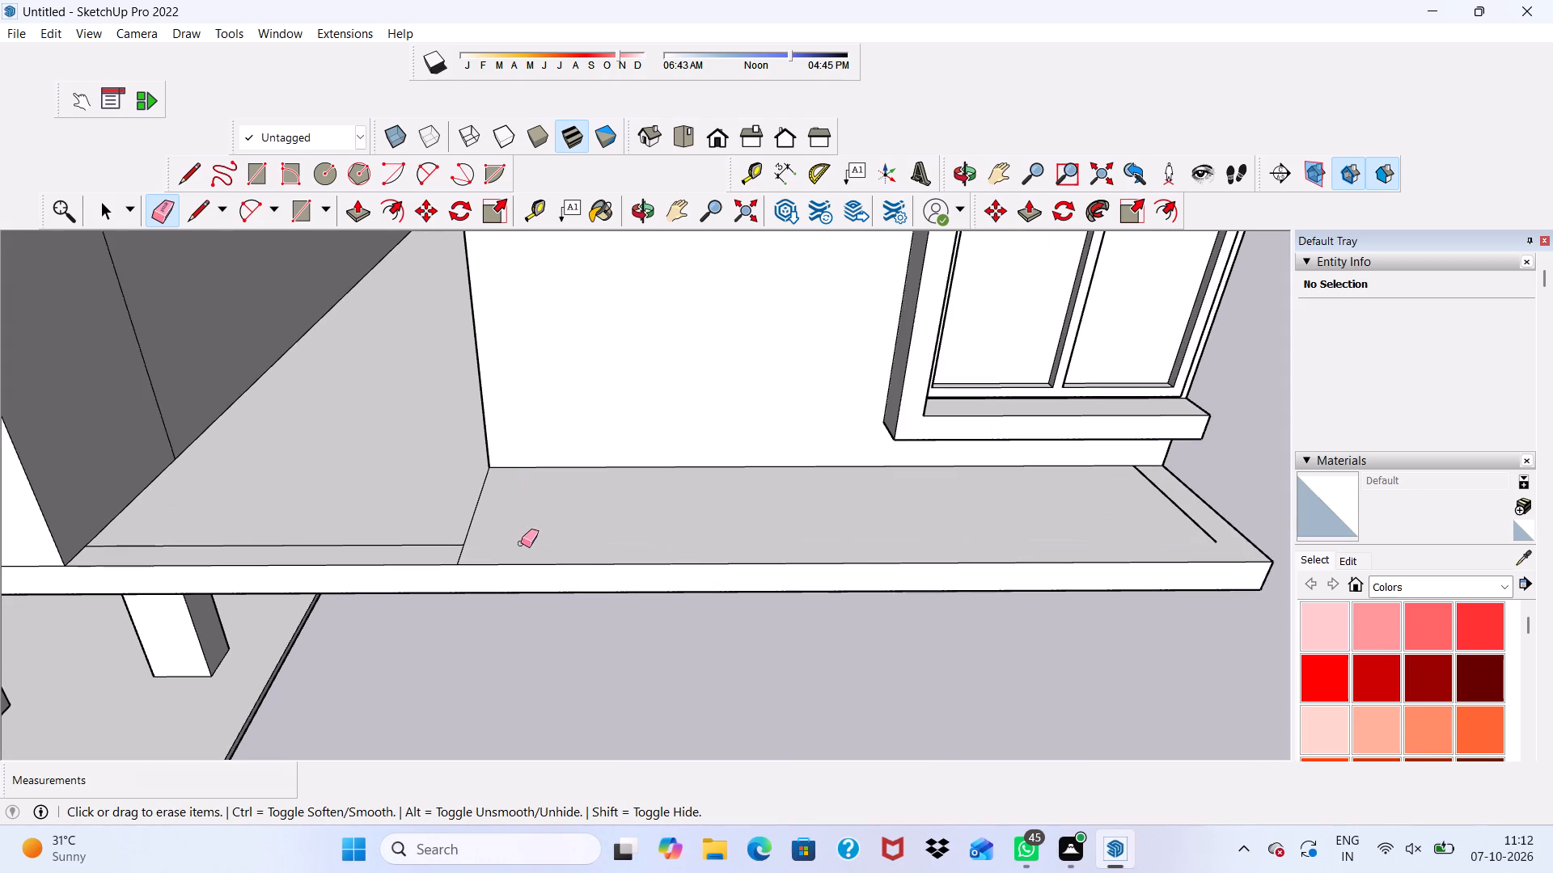
{"action": "scroll", "coordinate": [507, 504], "scroll_direction": "down", "scroll_amount": 4}
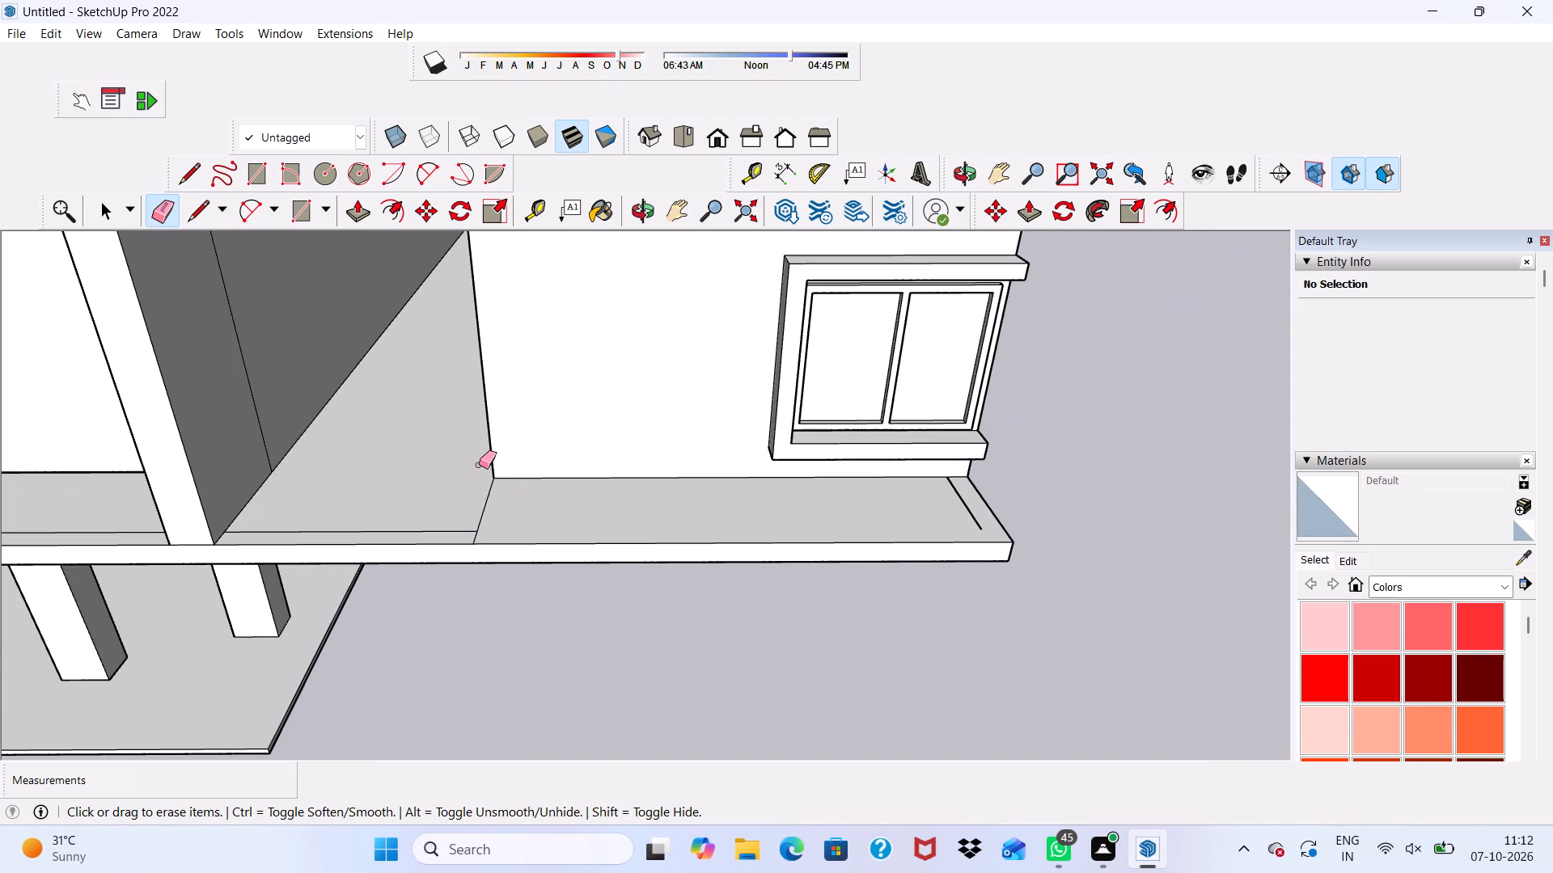
{"action": "key", "text": "space"}
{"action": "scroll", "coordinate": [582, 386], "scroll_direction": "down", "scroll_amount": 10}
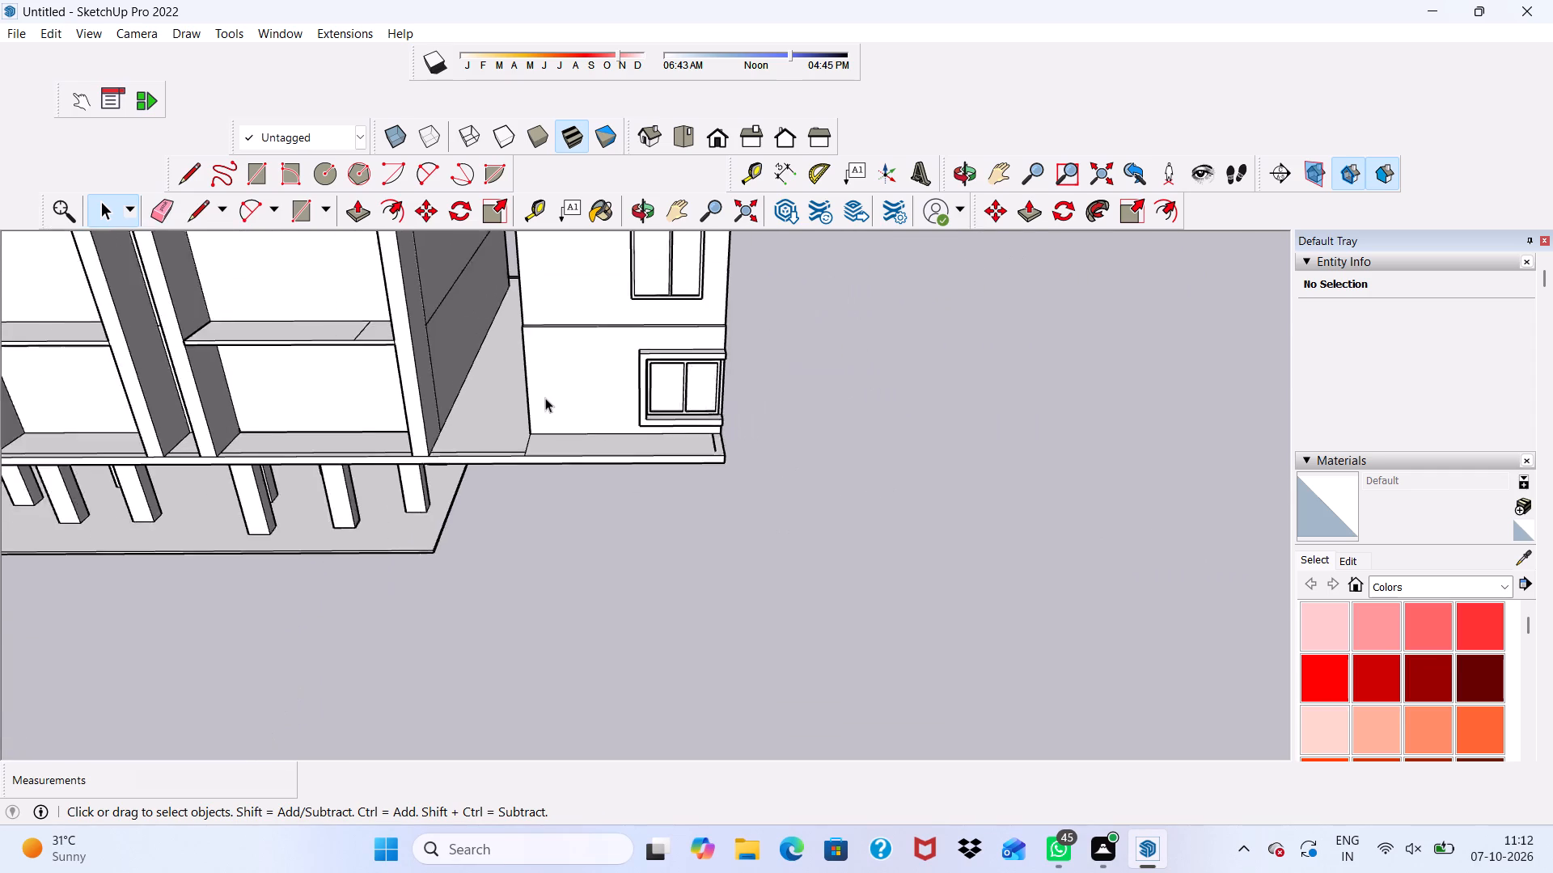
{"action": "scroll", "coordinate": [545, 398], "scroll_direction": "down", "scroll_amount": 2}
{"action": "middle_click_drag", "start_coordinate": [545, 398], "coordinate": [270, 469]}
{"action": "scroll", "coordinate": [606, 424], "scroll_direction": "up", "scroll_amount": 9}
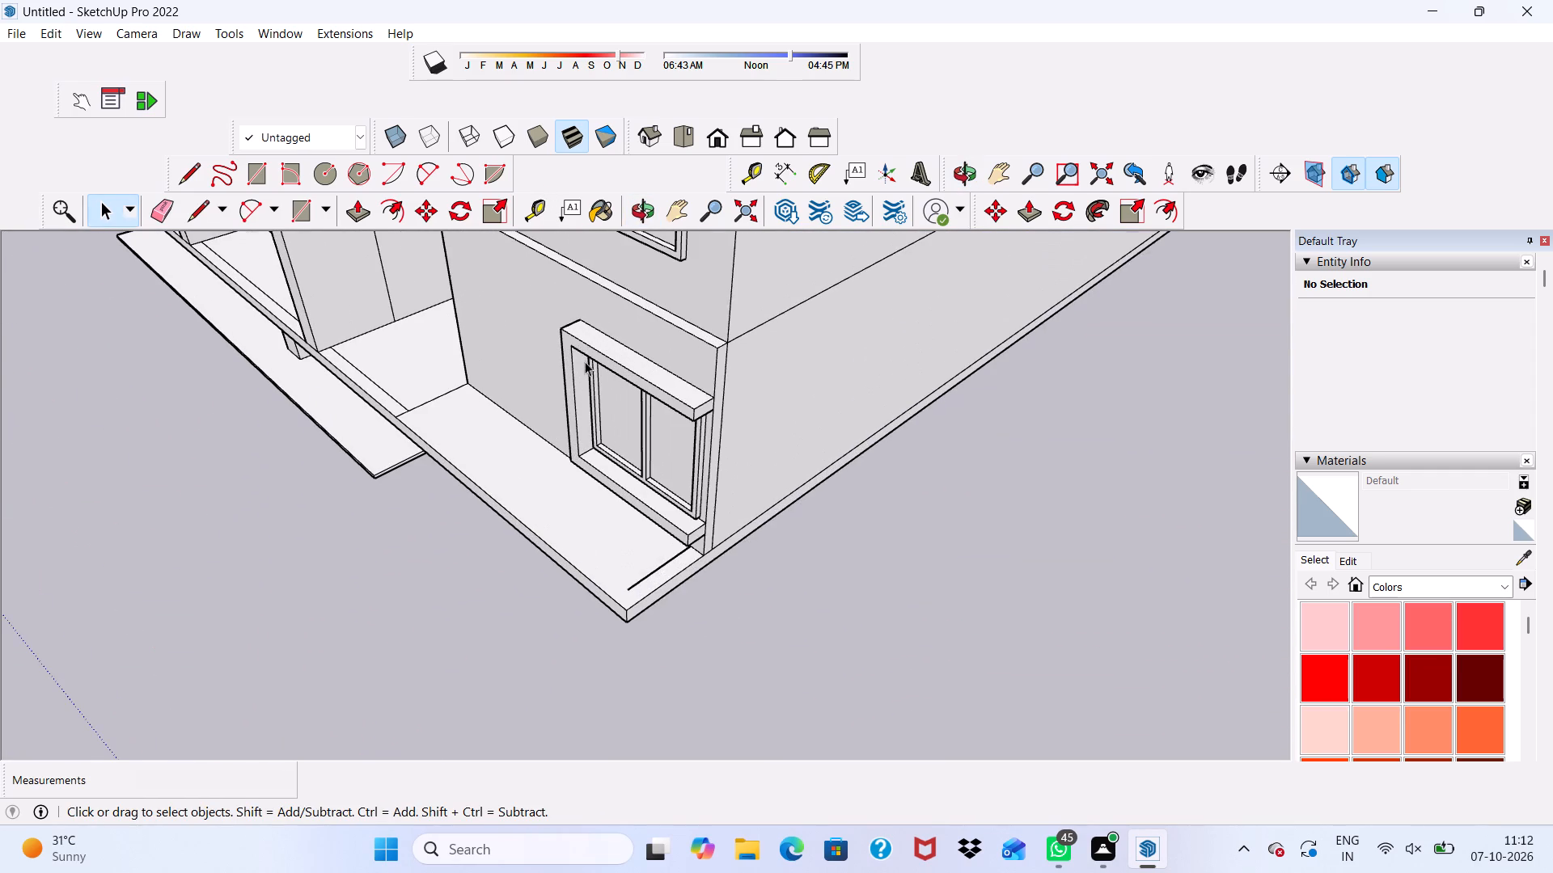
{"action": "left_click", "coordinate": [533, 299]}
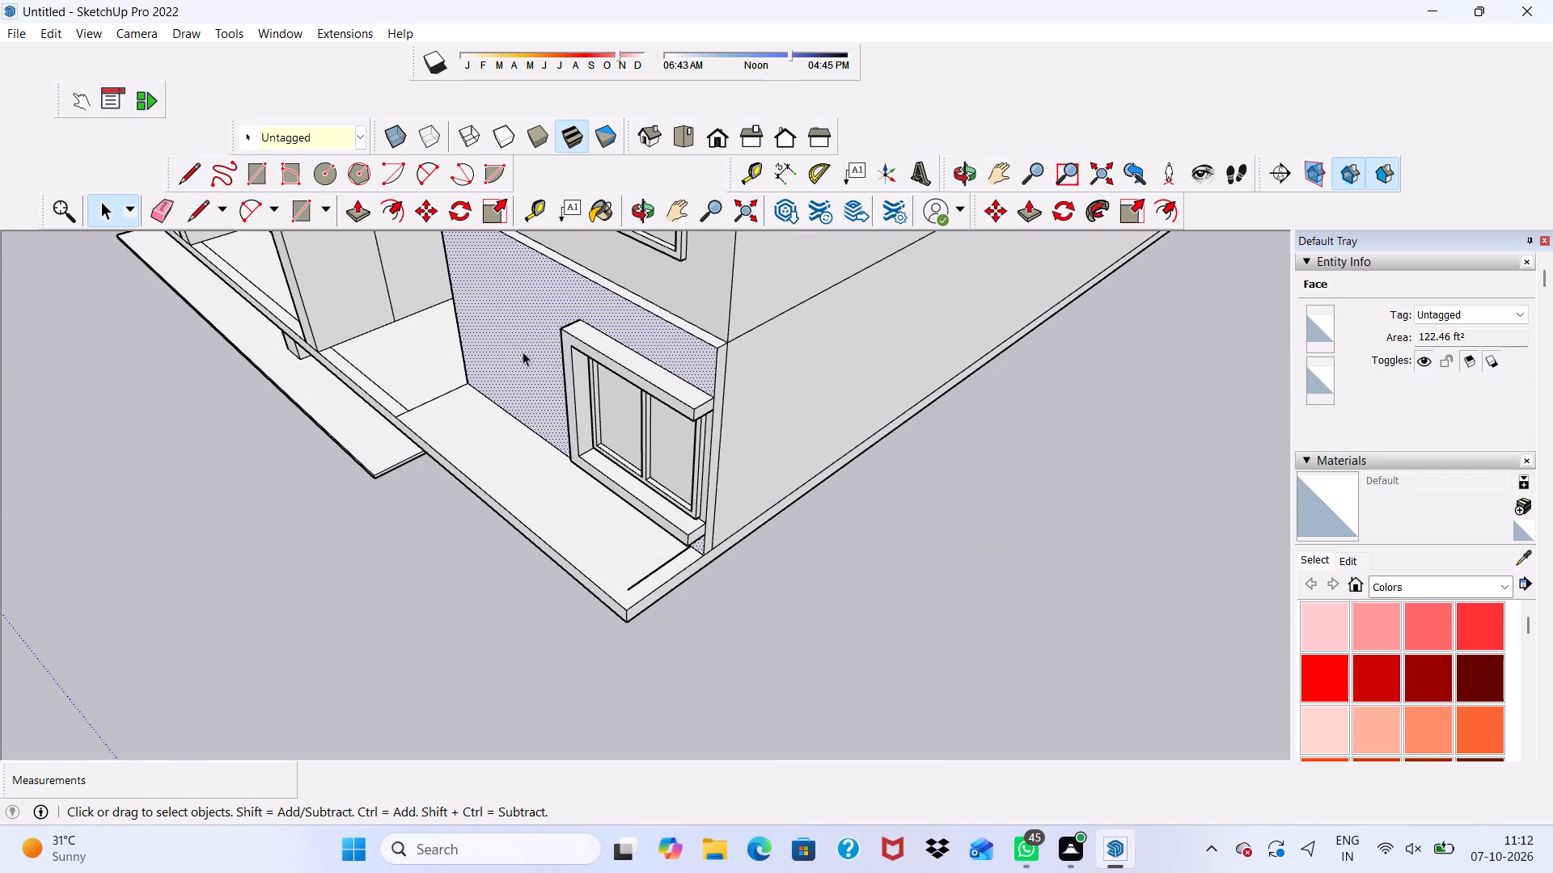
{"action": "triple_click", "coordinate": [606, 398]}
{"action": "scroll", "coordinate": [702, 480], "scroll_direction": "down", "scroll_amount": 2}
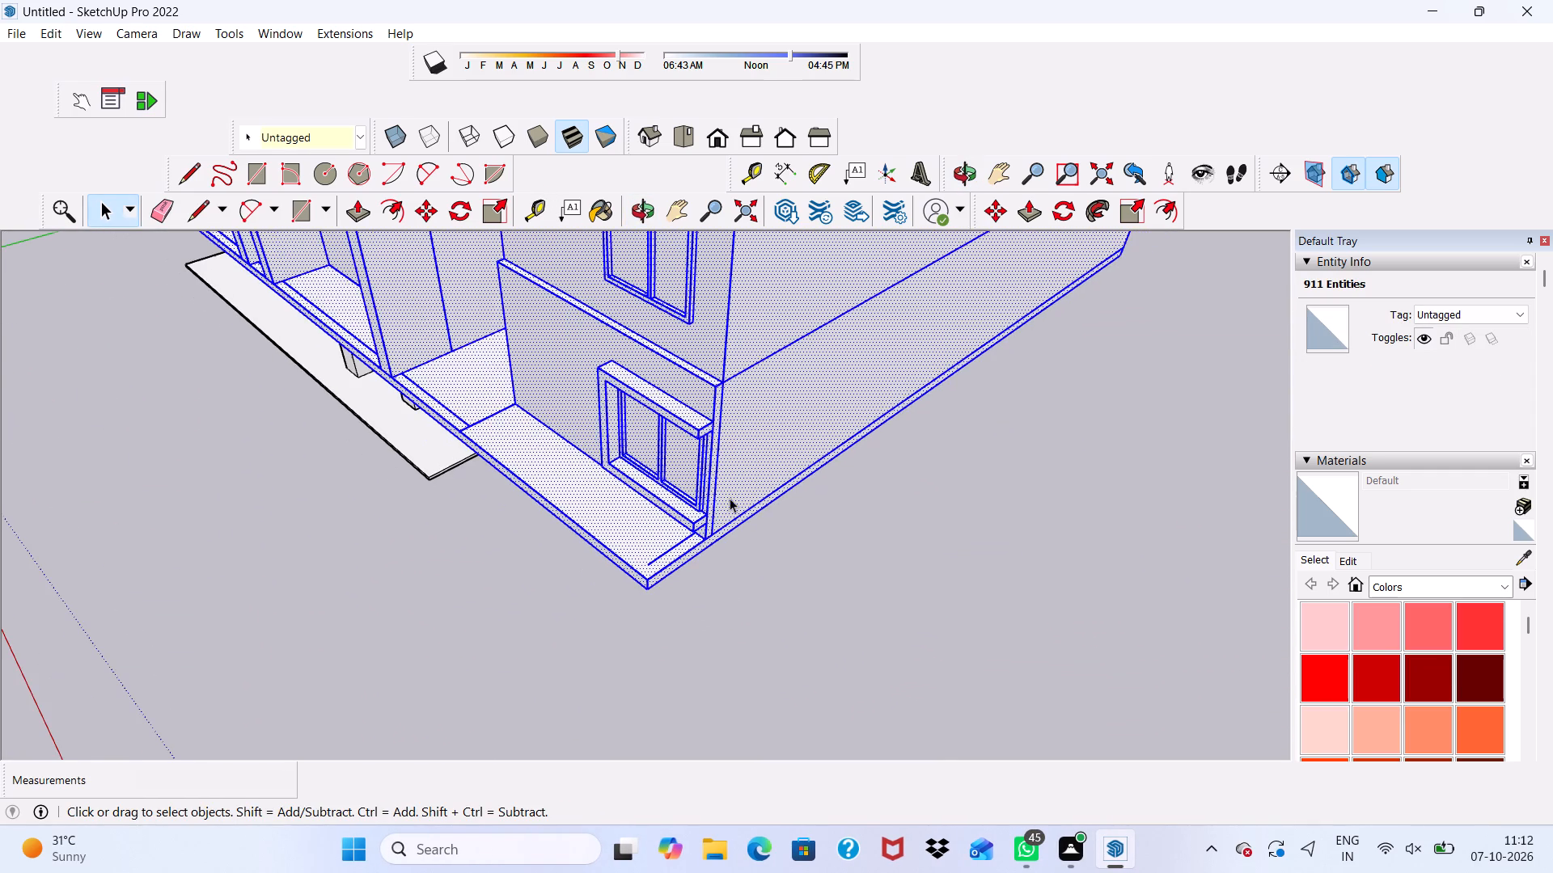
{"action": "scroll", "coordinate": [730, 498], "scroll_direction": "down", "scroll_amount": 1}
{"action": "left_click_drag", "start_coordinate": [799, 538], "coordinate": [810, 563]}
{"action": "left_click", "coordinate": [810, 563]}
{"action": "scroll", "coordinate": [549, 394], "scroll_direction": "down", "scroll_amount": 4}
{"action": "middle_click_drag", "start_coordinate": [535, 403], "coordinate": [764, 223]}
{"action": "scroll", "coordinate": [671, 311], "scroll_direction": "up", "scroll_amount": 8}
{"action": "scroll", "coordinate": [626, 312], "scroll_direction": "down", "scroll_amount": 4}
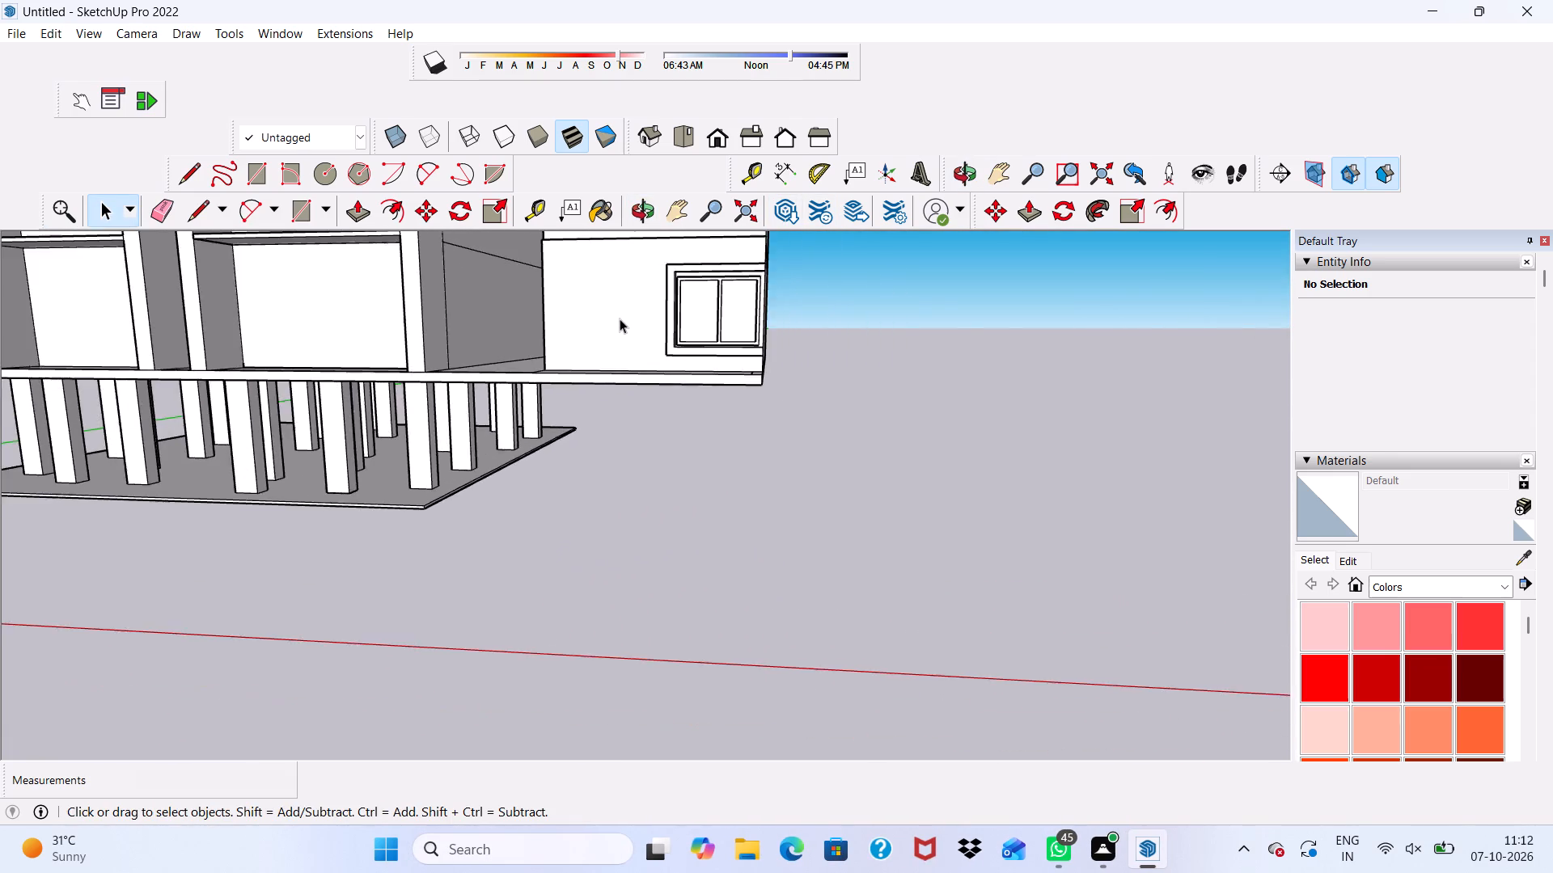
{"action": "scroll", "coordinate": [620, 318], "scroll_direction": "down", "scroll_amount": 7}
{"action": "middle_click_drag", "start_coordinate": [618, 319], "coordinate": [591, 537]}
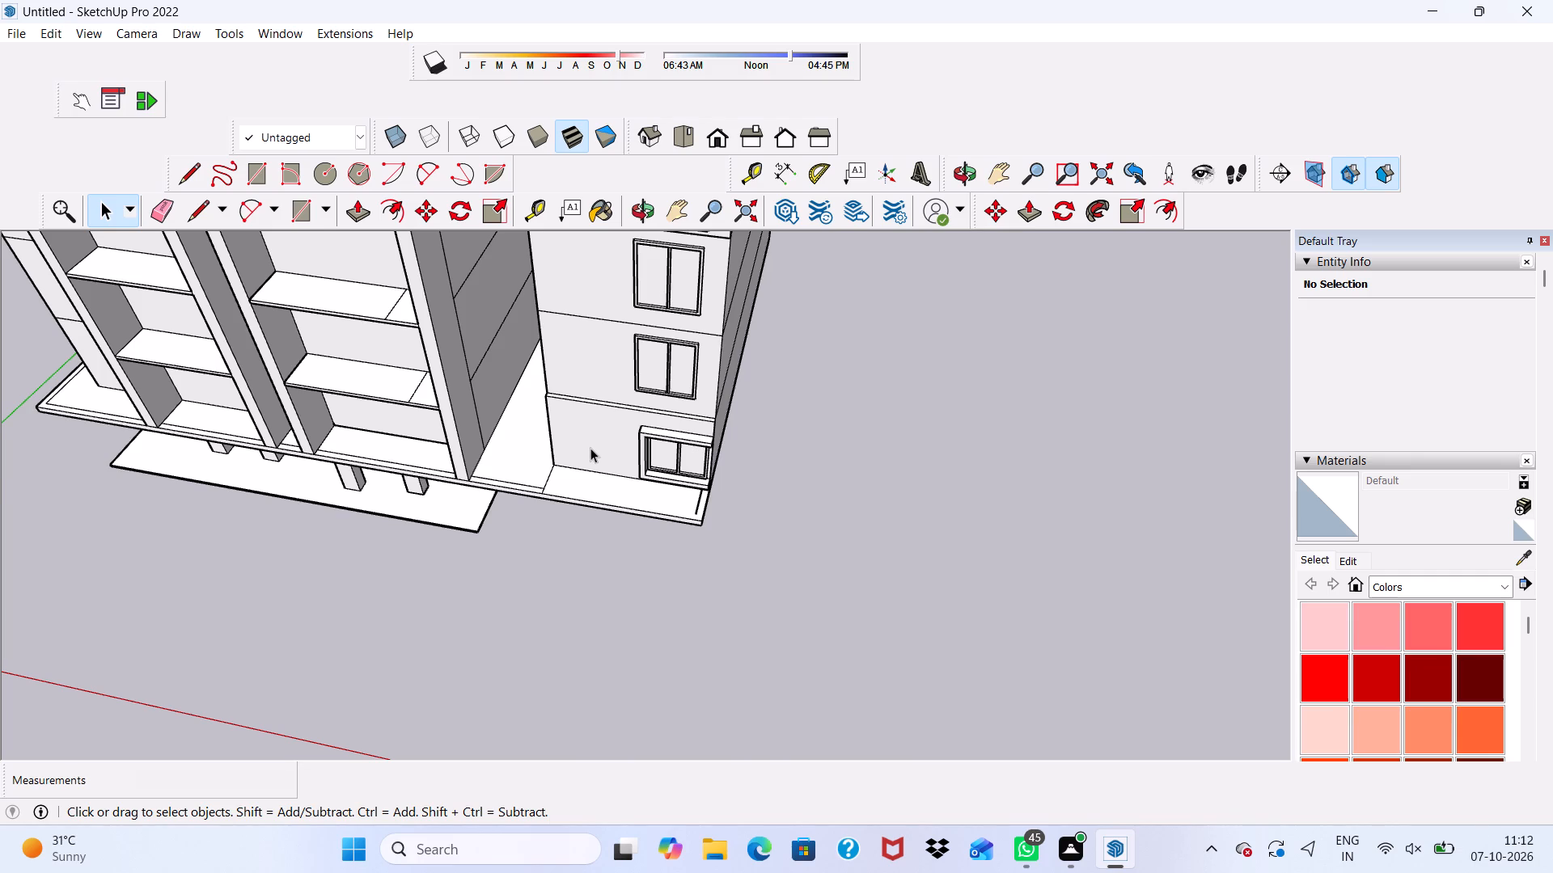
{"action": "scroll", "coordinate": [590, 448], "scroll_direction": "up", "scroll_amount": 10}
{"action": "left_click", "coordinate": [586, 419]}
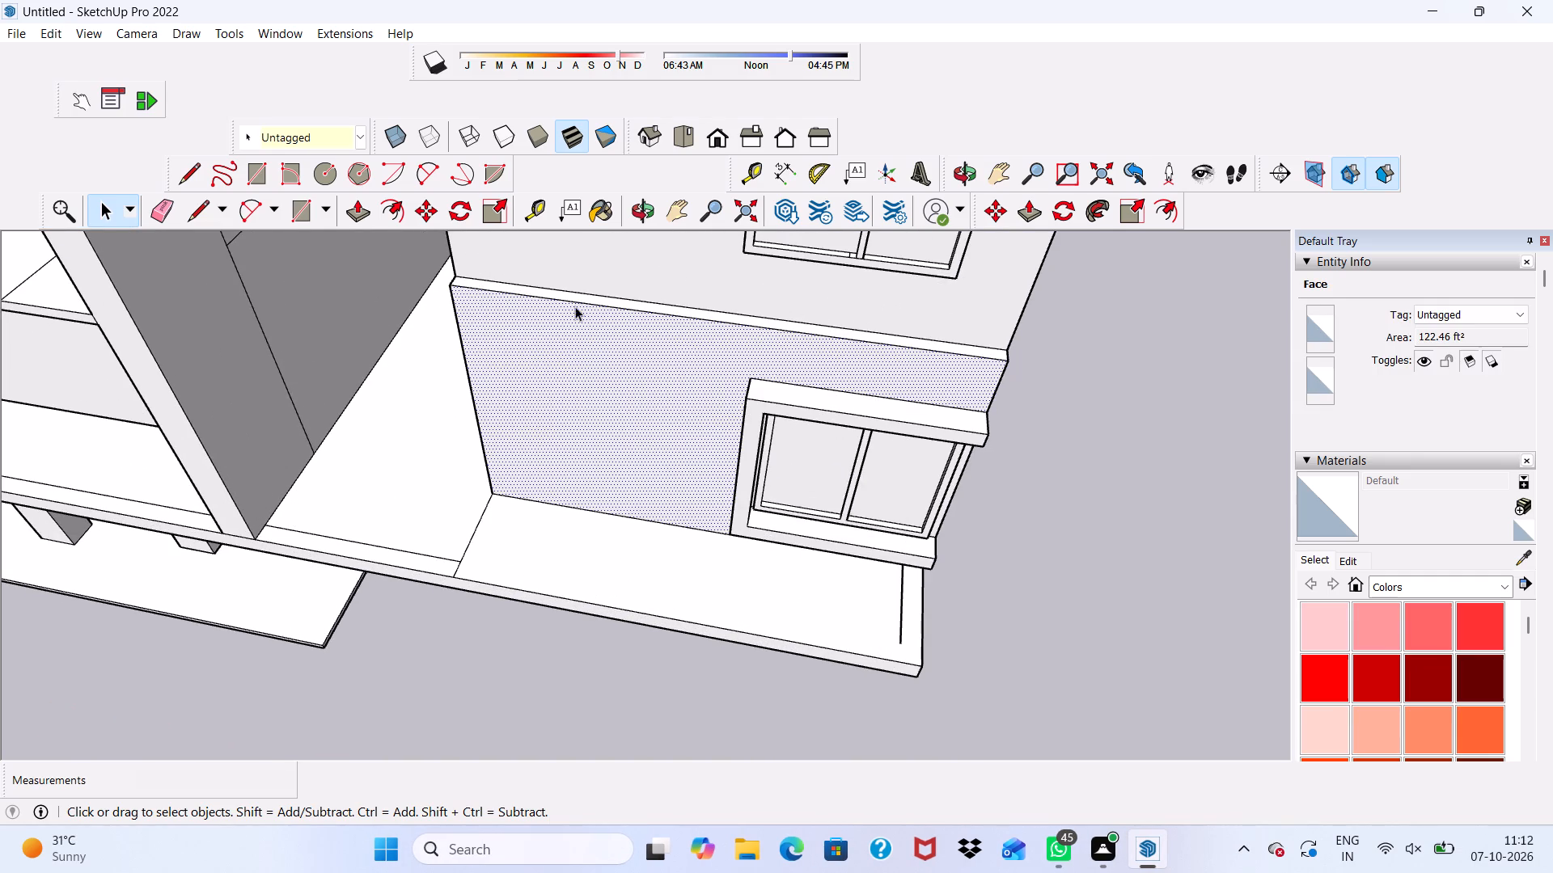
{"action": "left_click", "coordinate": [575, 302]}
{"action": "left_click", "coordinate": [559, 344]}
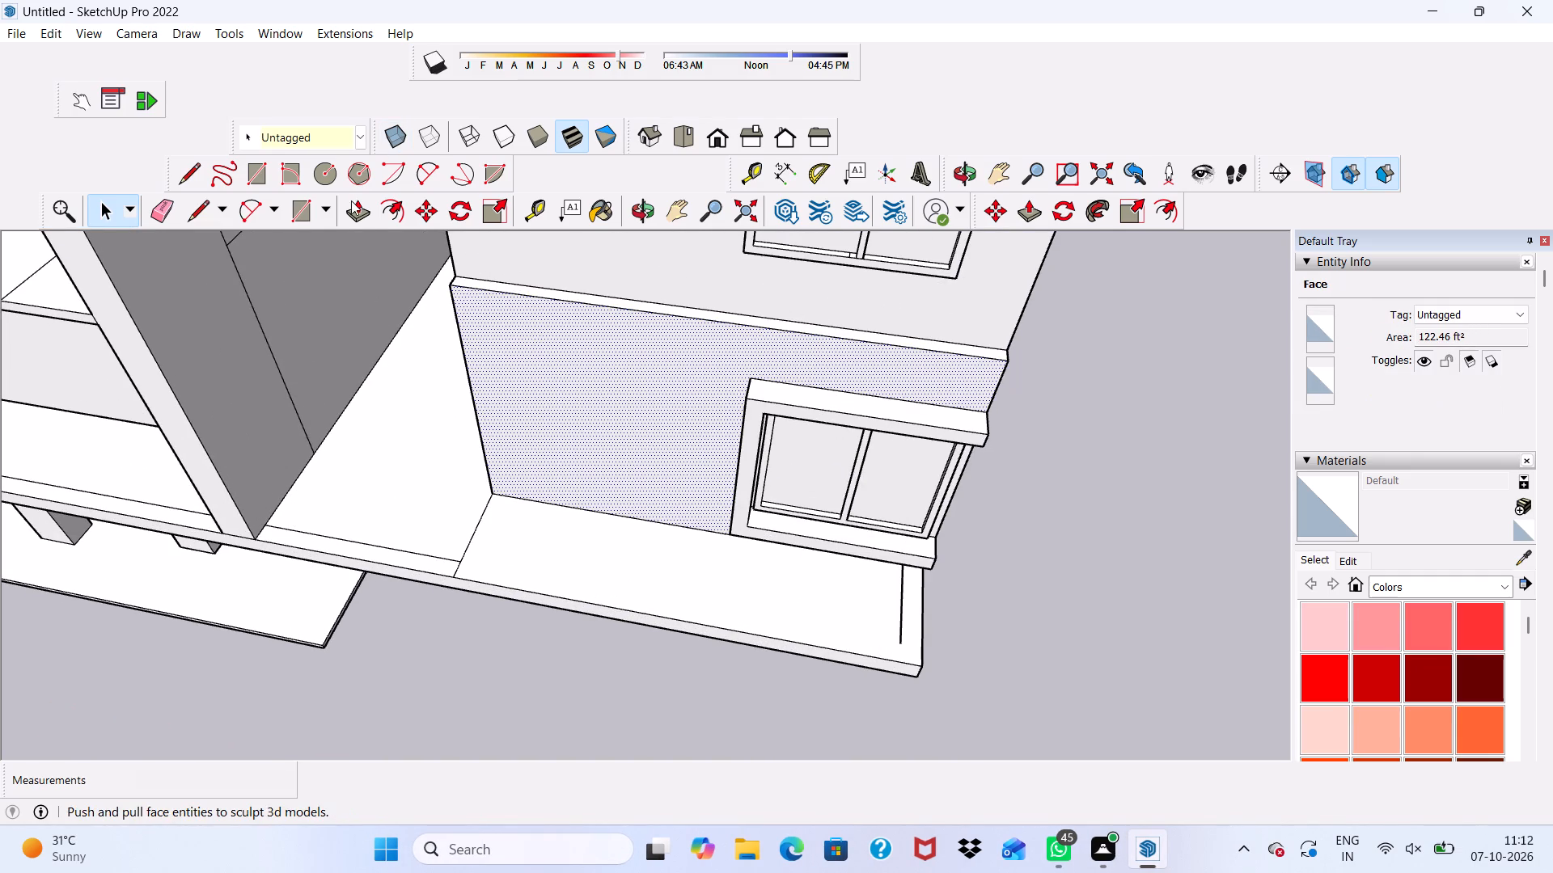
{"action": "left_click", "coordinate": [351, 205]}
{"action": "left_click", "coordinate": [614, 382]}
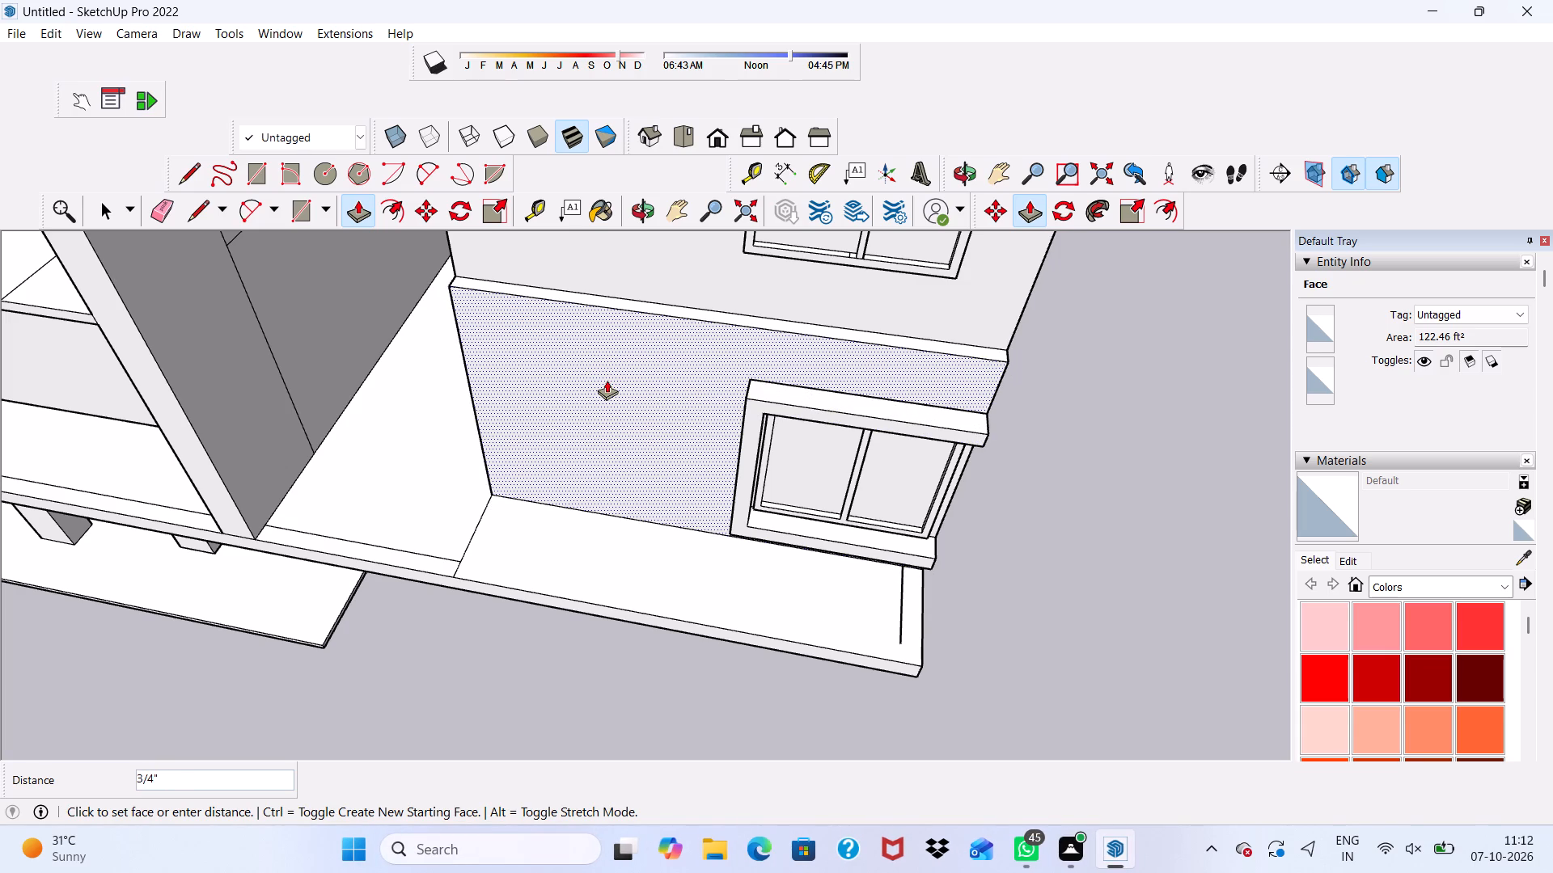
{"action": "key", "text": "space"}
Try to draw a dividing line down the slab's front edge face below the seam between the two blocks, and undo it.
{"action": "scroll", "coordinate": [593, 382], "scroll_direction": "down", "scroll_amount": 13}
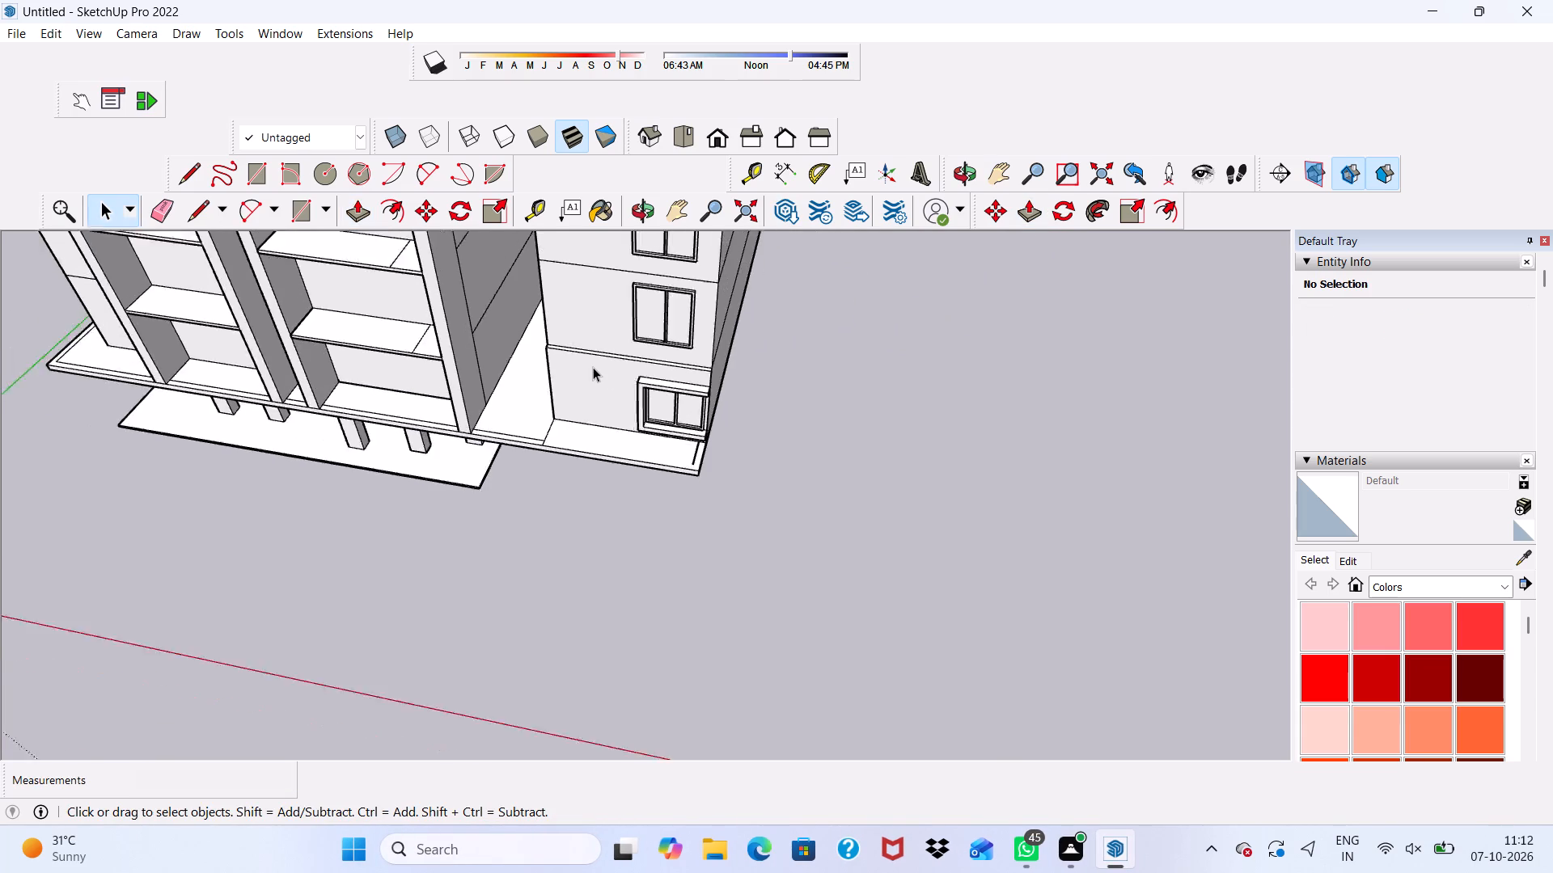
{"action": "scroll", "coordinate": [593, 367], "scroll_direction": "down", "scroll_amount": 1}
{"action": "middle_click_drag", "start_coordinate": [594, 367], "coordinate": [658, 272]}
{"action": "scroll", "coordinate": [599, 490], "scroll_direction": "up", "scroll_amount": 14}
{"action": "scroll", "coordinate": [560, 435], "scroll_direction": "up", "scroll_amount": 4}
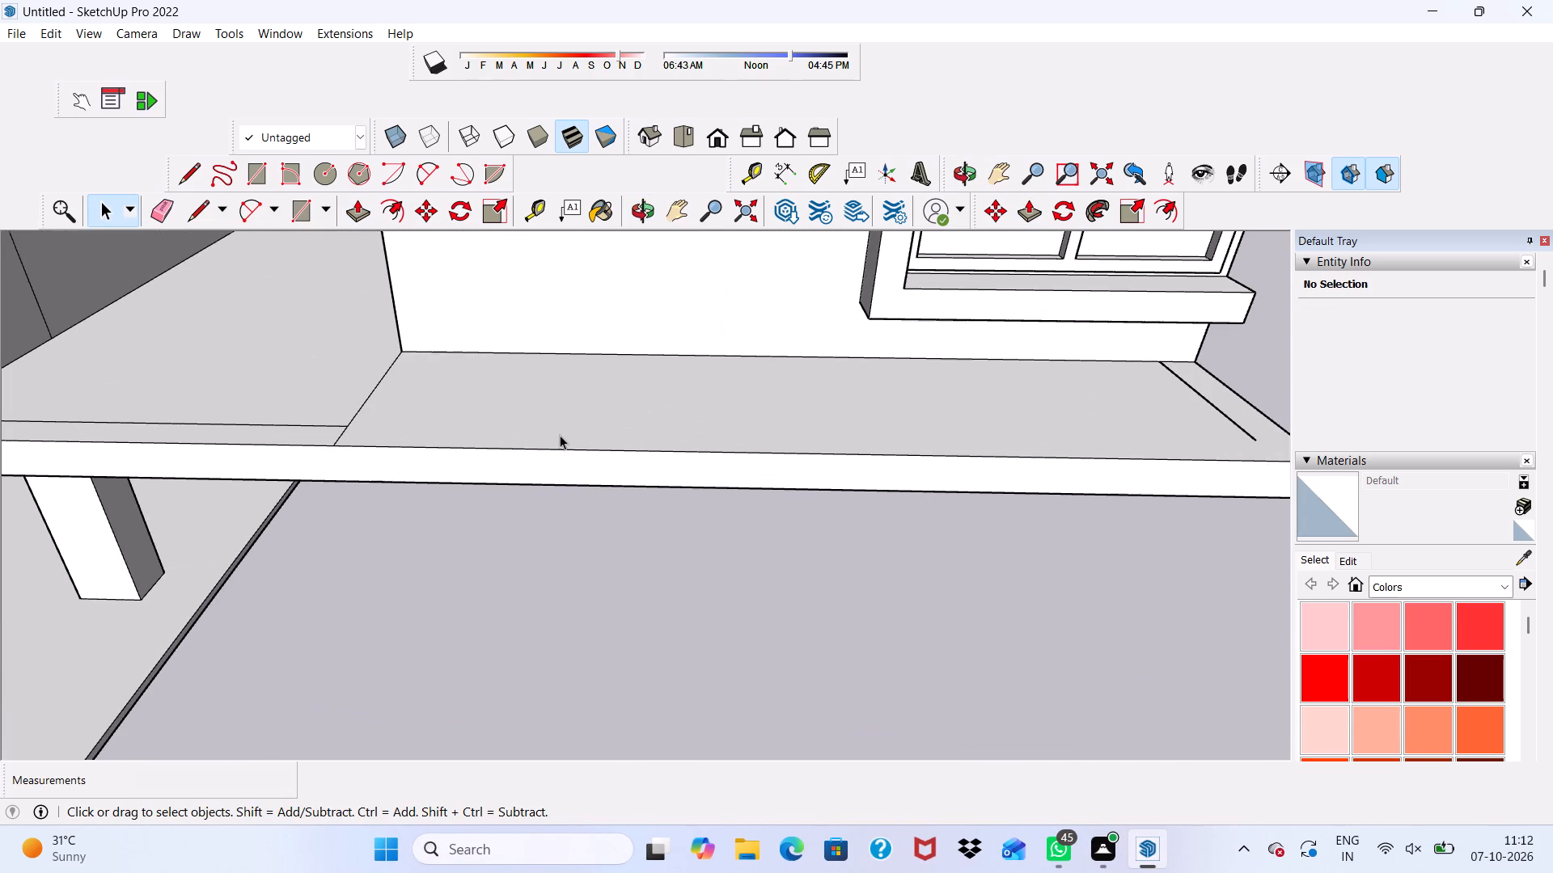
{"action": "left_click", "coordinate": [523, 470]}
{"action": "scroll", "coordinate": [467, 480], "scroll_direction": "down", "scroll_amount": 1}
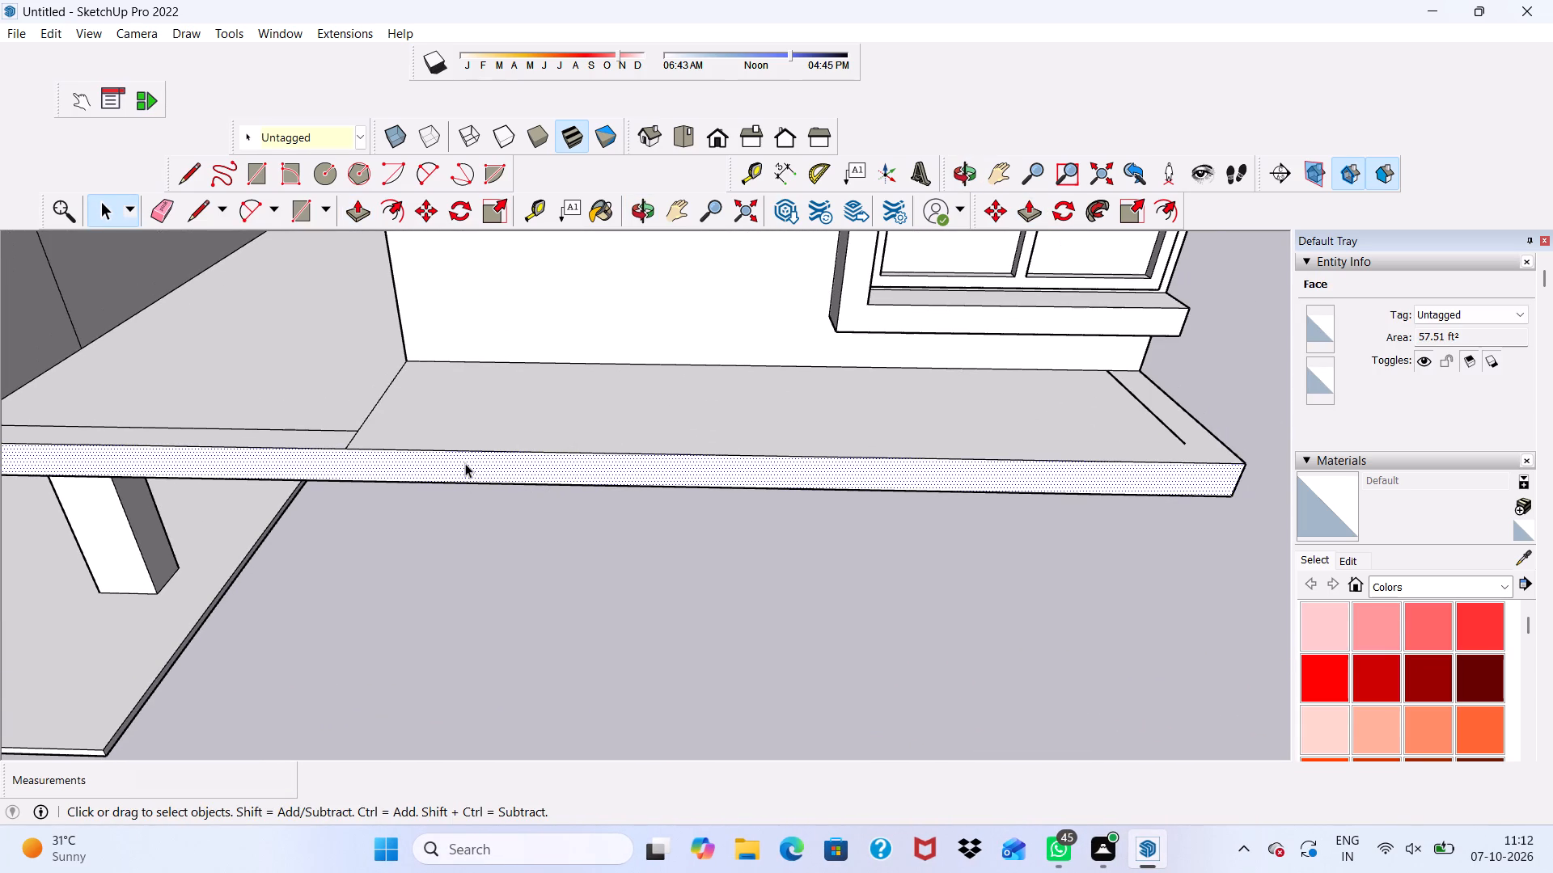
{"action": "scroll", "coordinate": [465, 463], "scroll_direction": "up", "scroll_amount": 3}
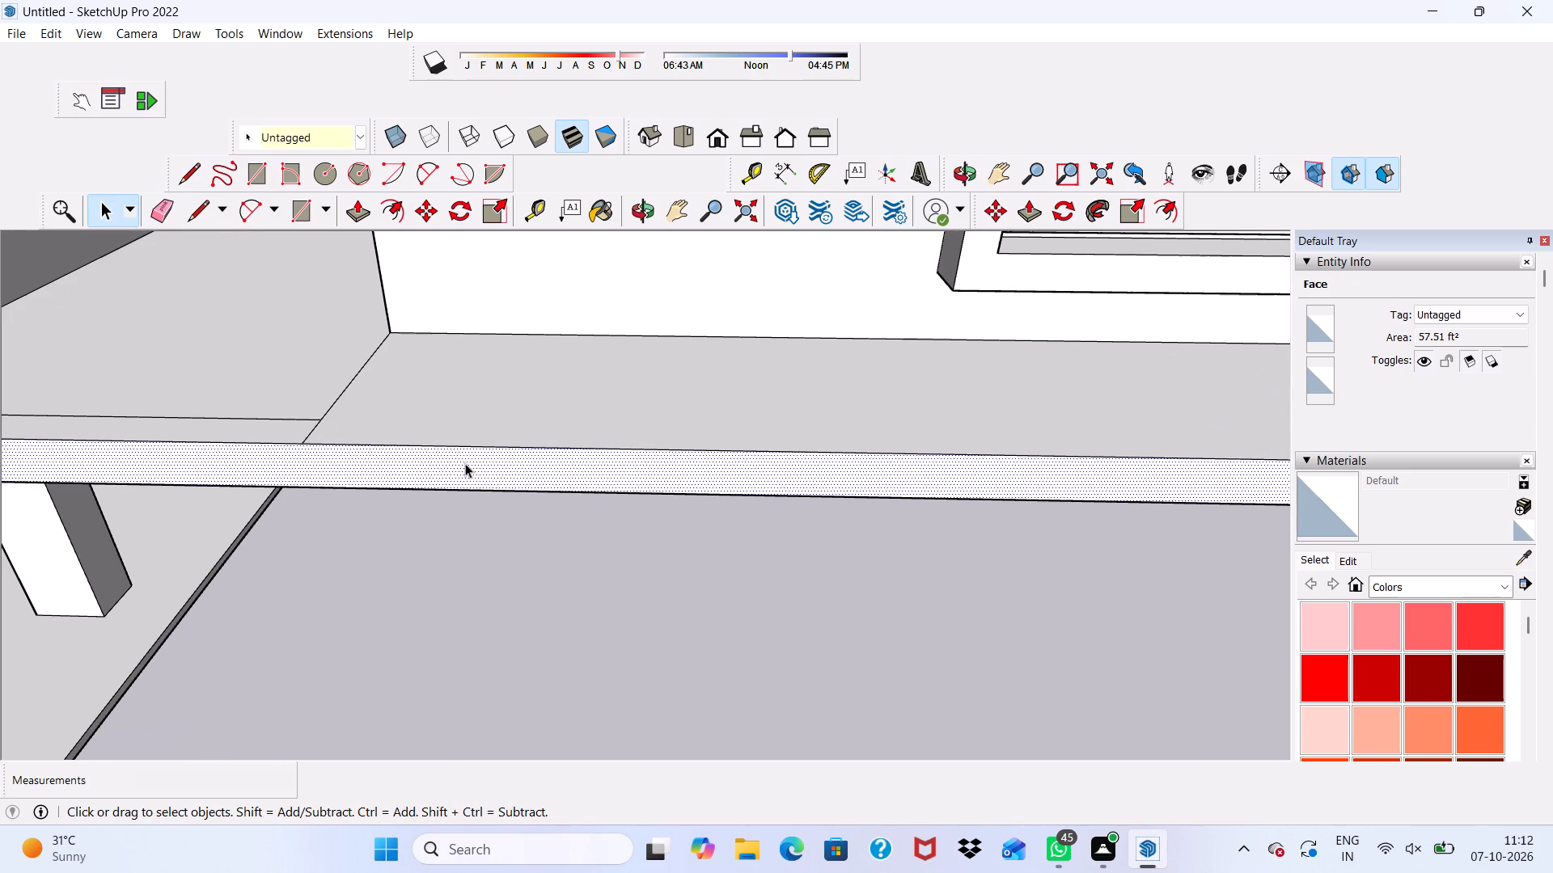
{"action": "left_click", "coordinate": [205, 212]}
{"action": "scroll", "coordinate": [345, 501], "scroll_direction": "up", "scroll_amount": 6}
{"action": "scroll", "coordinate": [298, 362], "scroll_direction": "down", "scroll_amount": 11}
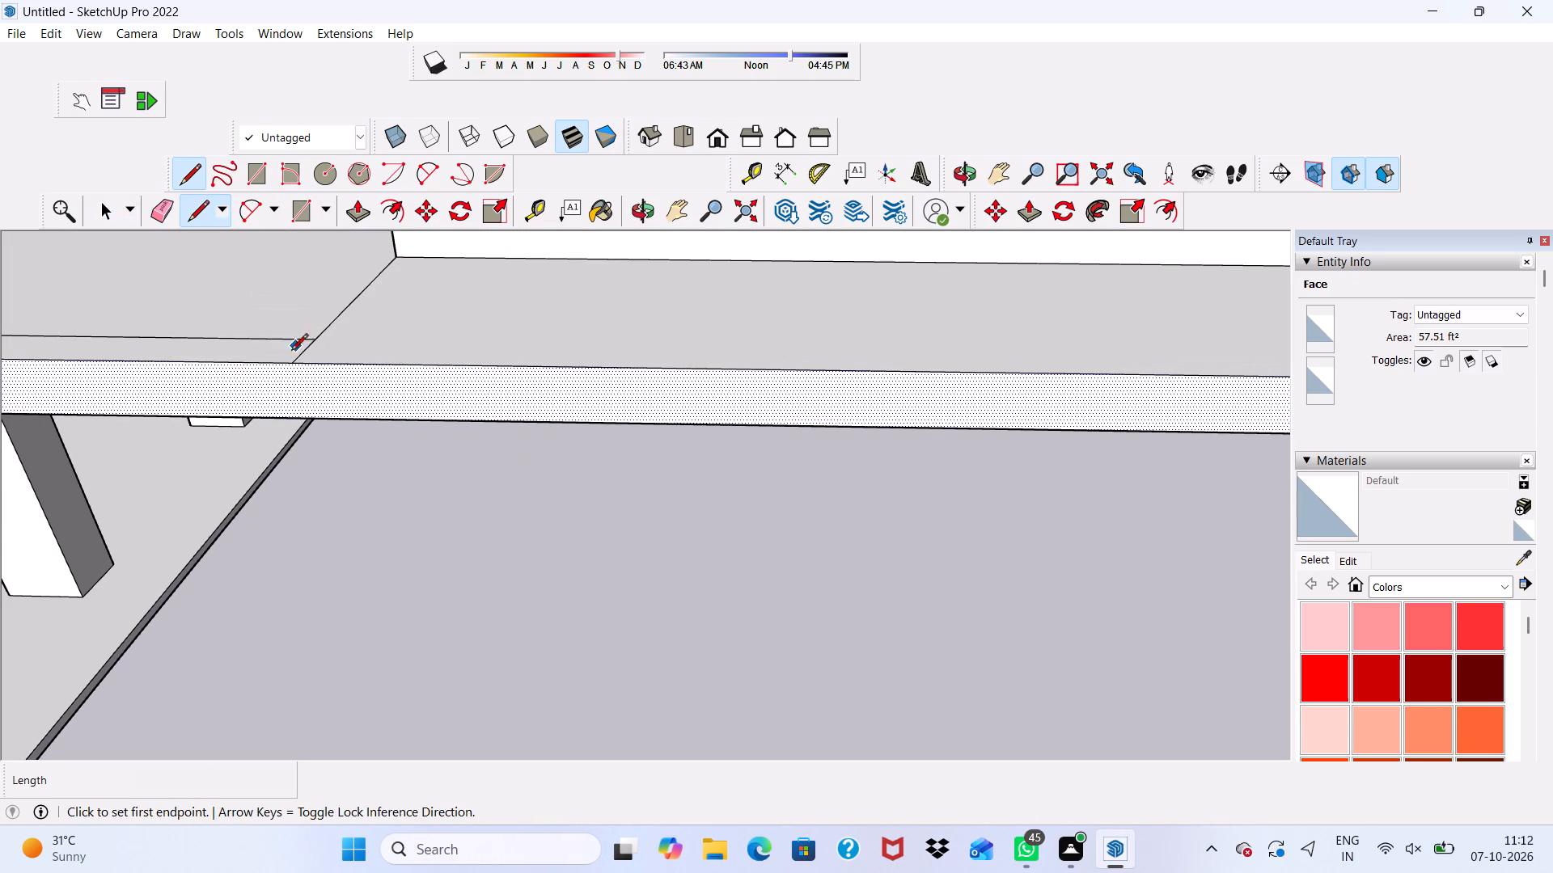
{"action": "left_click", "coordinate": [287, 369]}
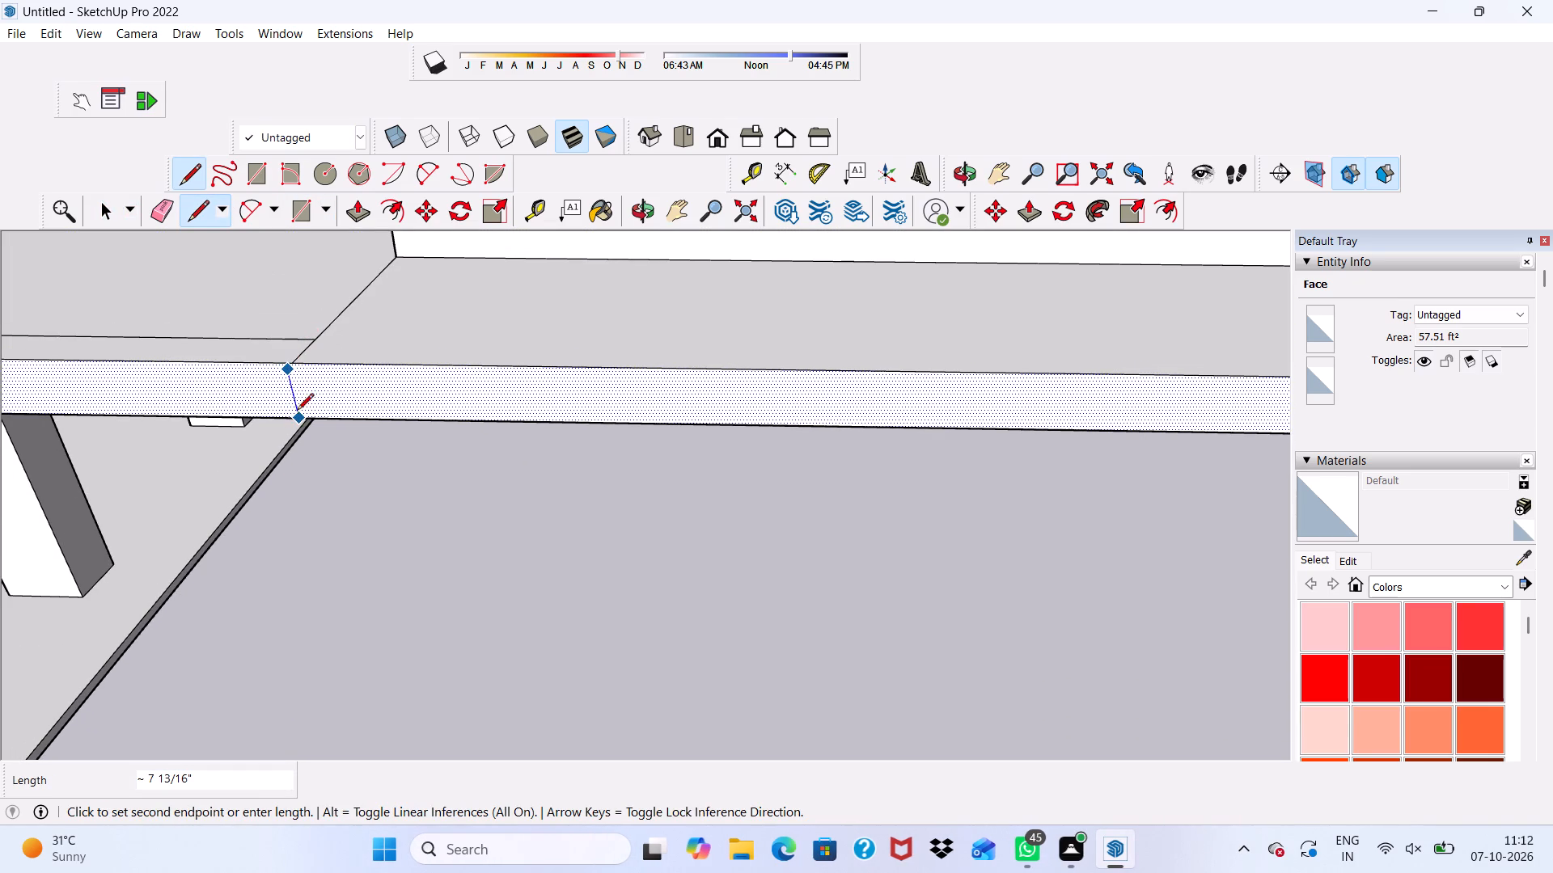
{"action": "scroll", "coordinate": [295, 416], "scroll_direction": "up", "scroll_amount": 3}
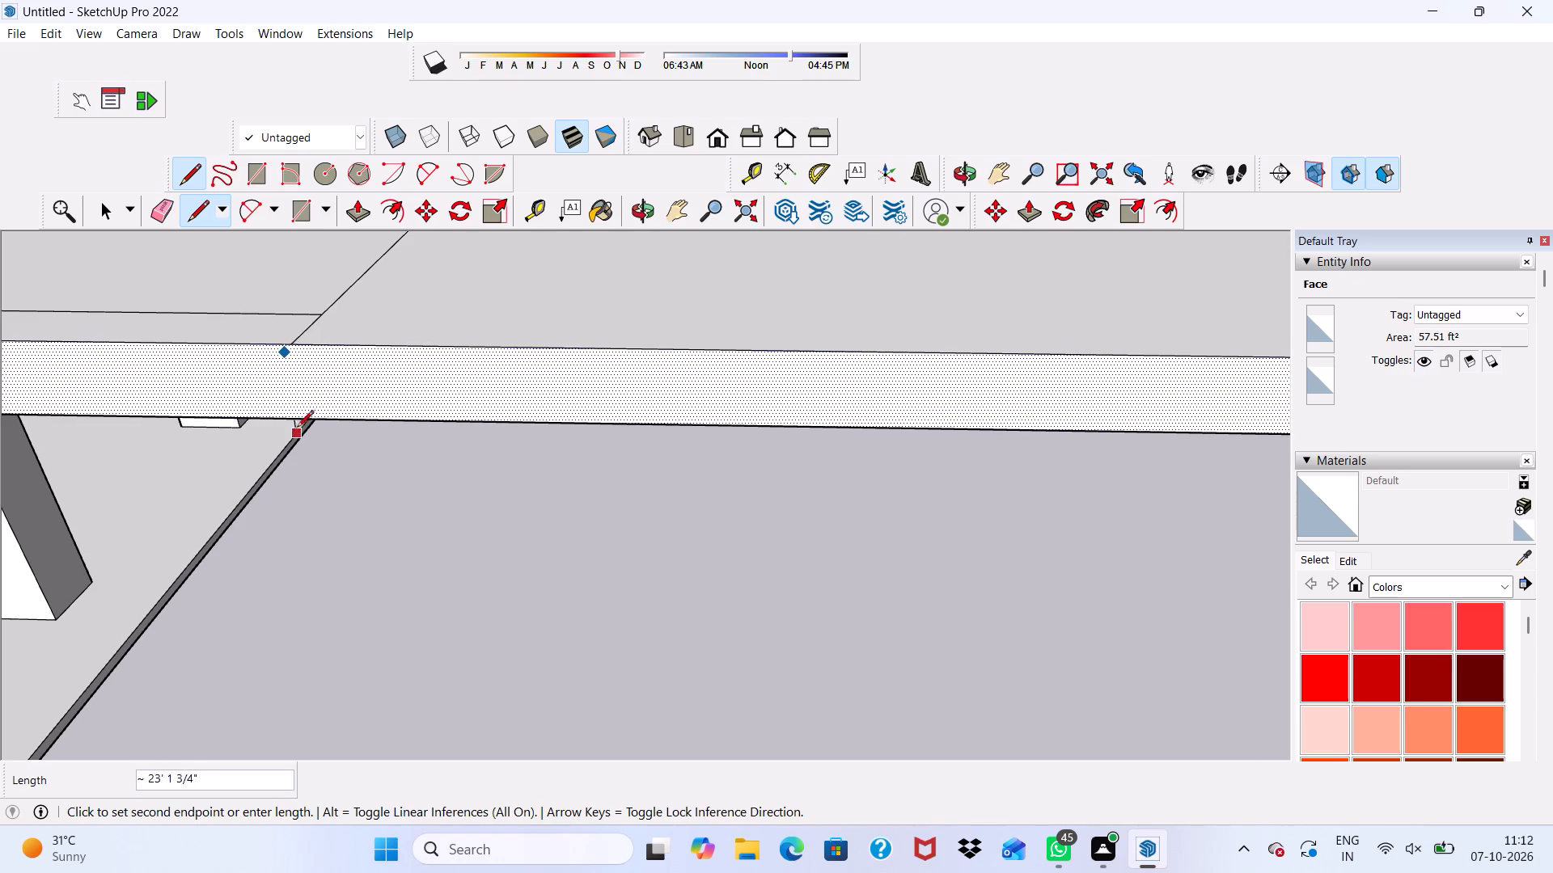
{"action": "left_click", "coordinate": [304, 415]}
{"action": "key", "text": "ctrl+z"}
Draw a line about 8 3/4" long from the seam's front endpoint down to the bottom of the slab's front edge face.
{"action": "scroll", "coordinate": [293, 354], "scroll_direction": "up", "scroll_amount": 5}
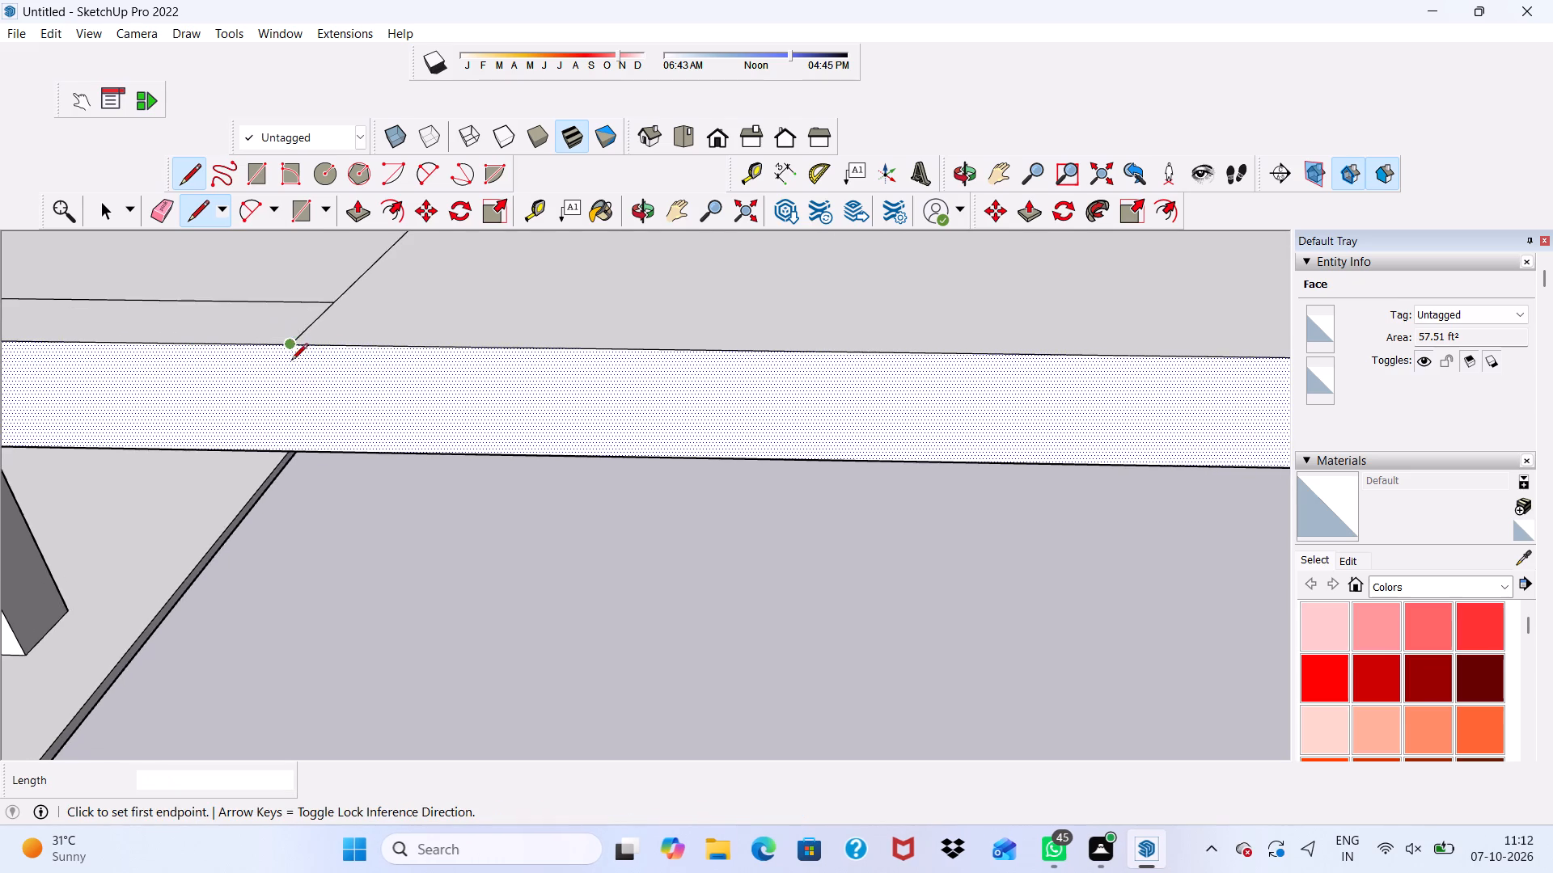
{"action": "scroll", "coordinate": [291, 361], "scroll_direction": "up", "scroll_amount": 3}
{"action": "scroll", "coordinate": [291, 368], "scroll_direction": "down", "scroll_amount": 2}
{"action": "middle_click_drag", "start_coordinate": [291, 368], "coordinate": [307, 405]}
{"action": "scroll", "coordinate": [294, 366], "scroll_direction": "up", "scroll_amount": 2}
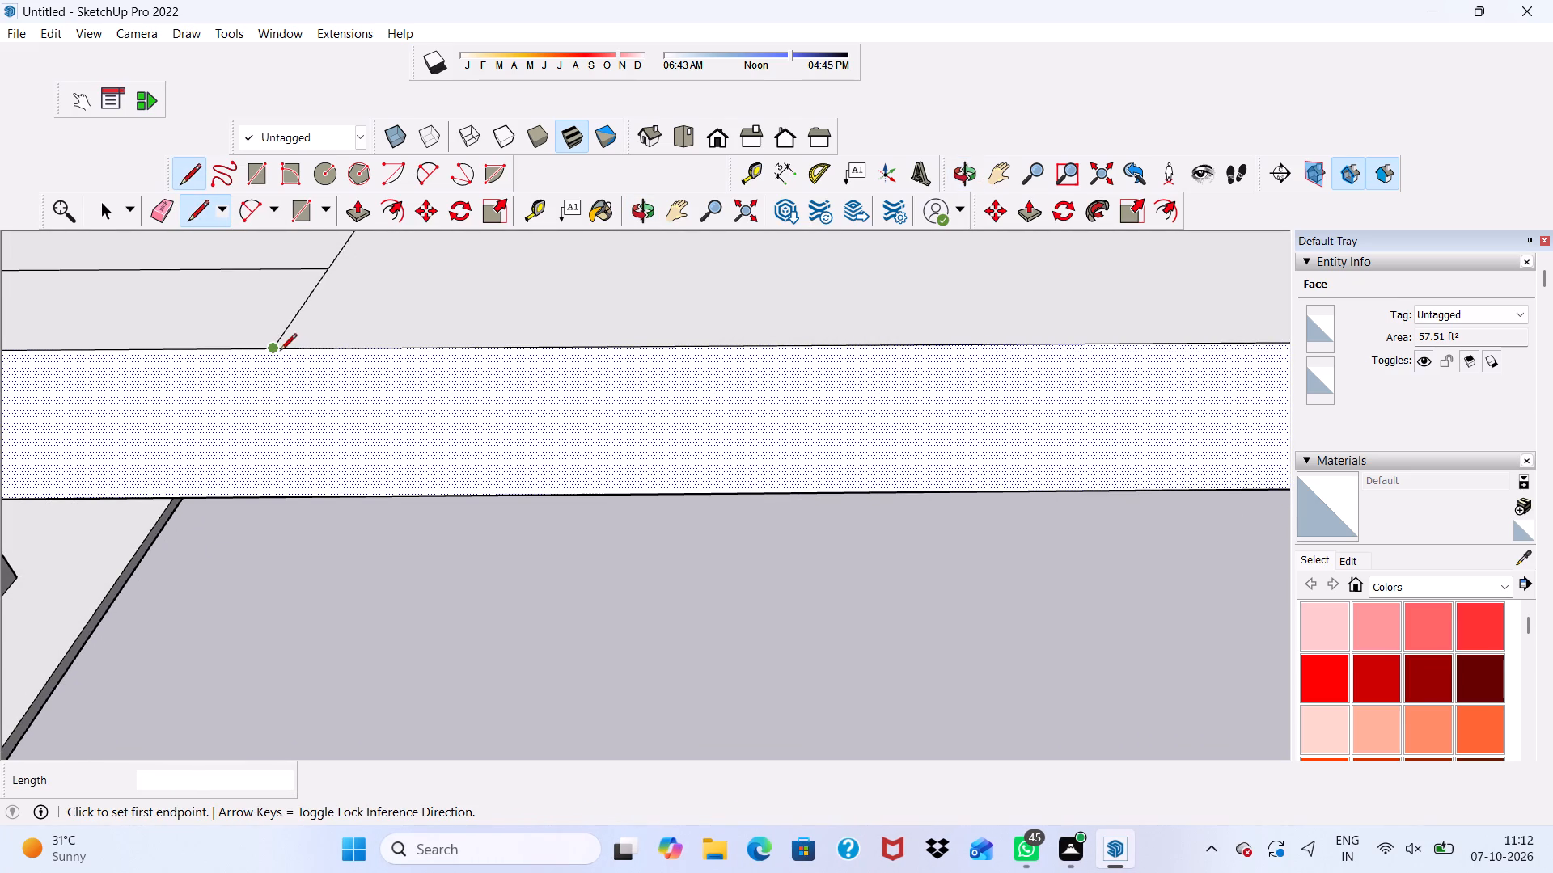
{"action": "left_click", "coordinate": [277, 352]}
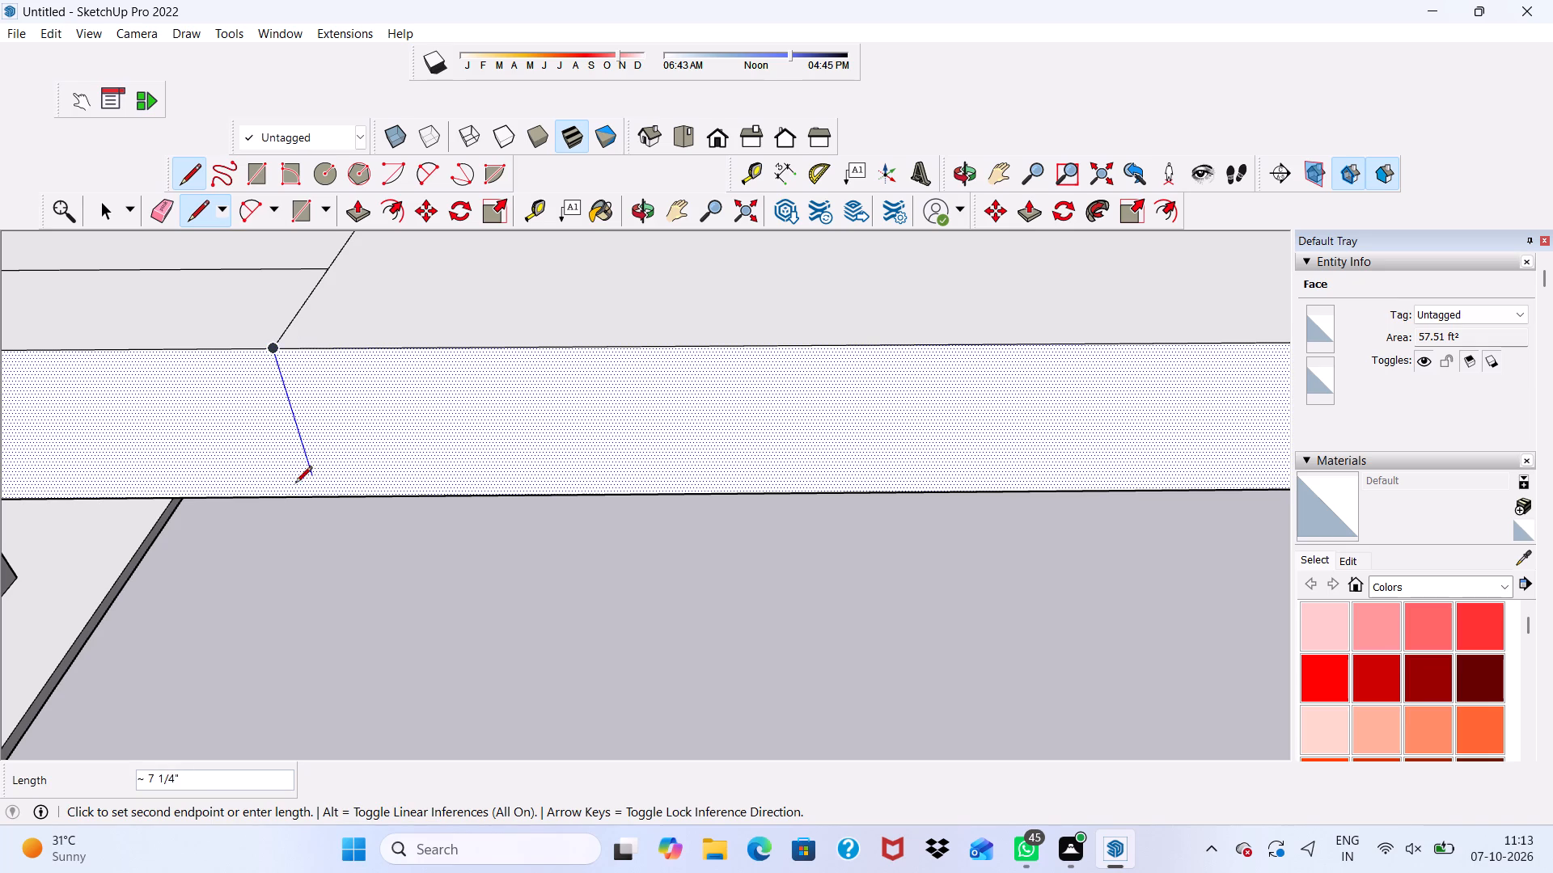
{"action": "left_click", "coordinate": [319, 498]}
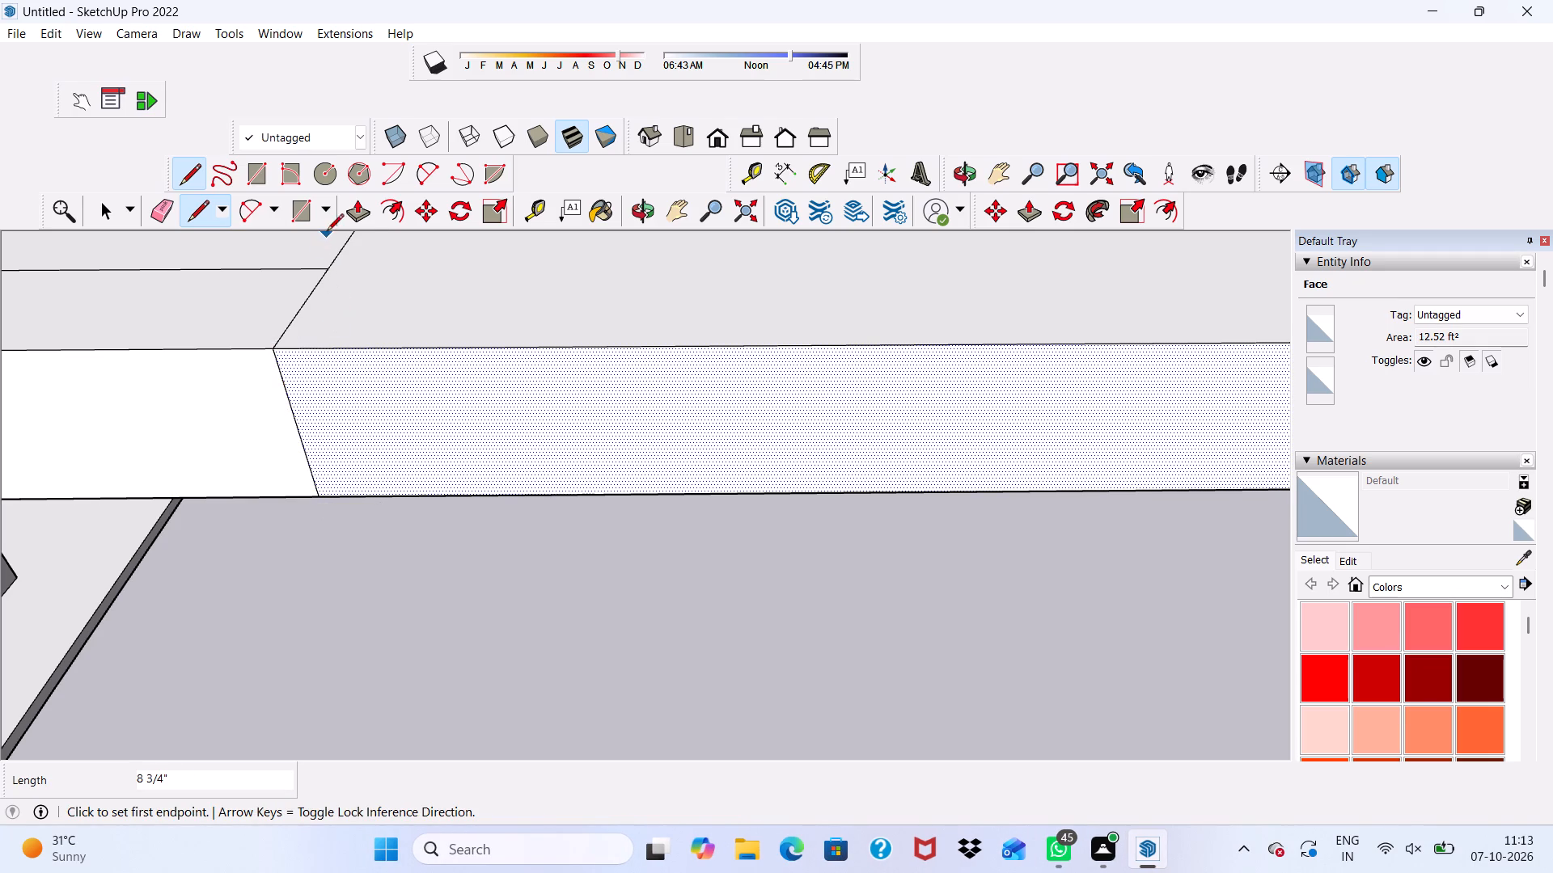
{"action": "key", "text": "space"}
Push the slab's front face before the narrow block back about 1' 1", and again about 3' 3", flush with the block's wall.
{"action": "left_click", "coordinate": [362, 211]}
{"action": "left_click_drag", "start_coordinate": [401, 469], "coordinate": [450, 389]}
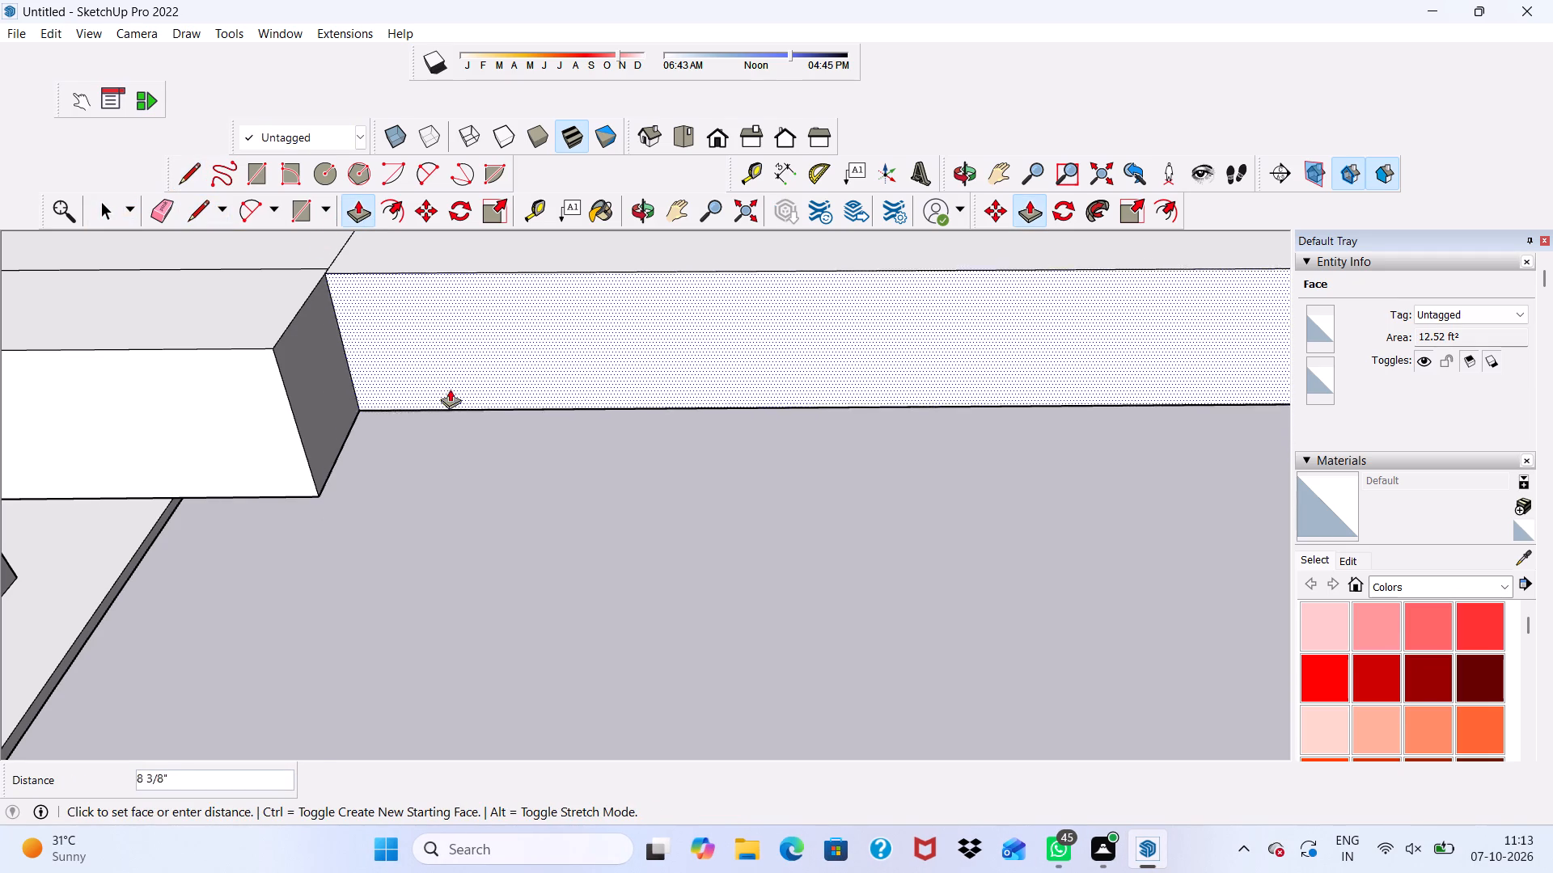
{"action": "left_click_drag", "start_coordinate": [450, 389], "coordinate": [462, 354]}
{"action": "scroll", "coordinate": [426, 371], "scroll_direction": "down", "scroll_amount": 11}
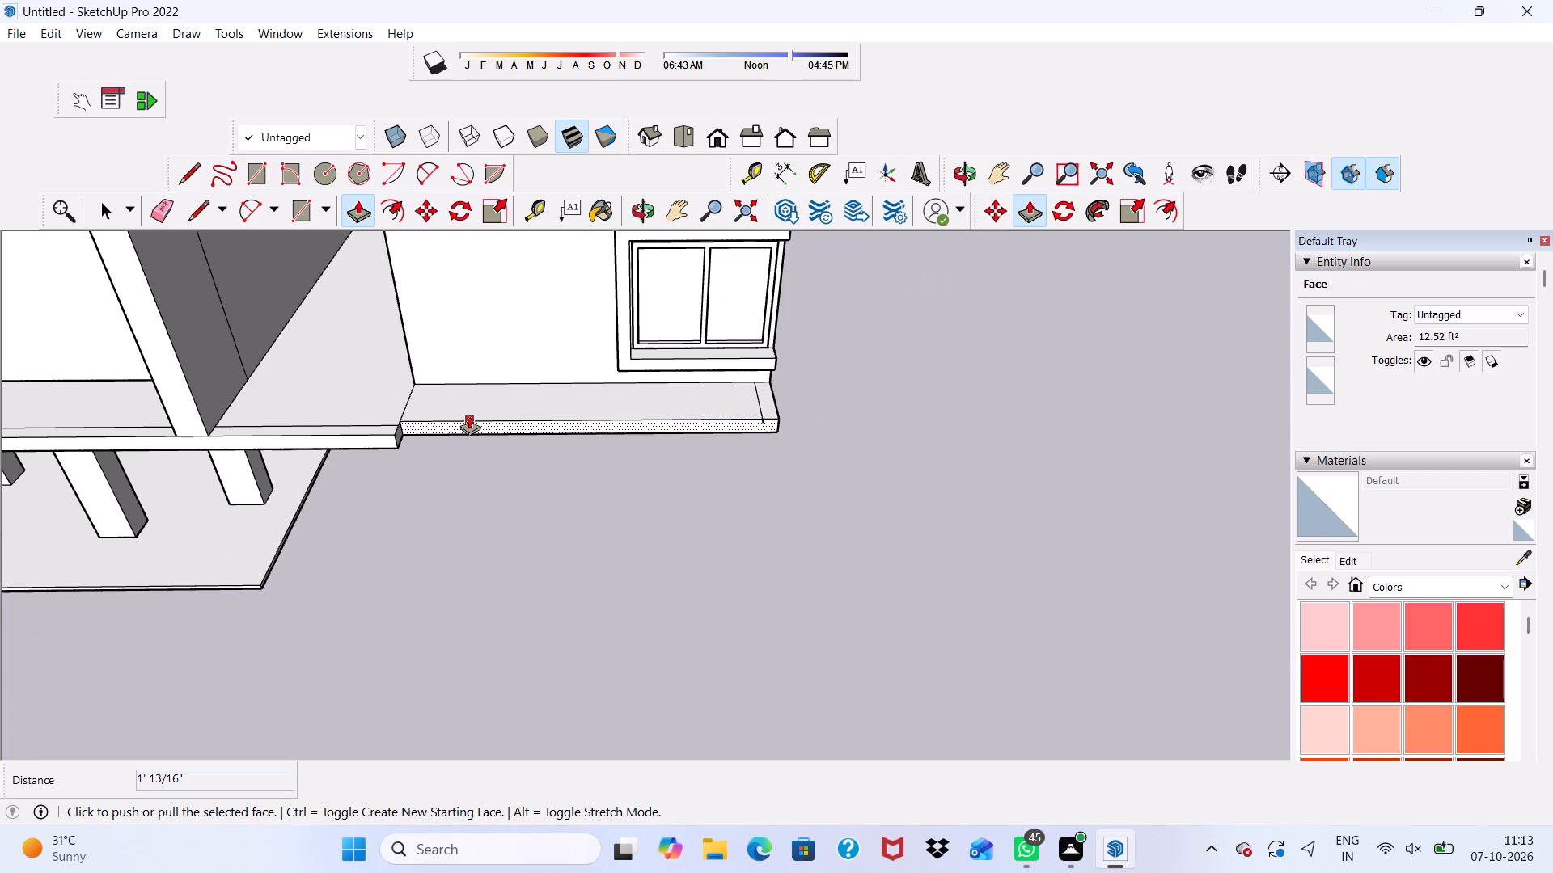
{"action": "left_click_drag", "start_coordinate": [472, 415], "coordinate": [473, 402]}
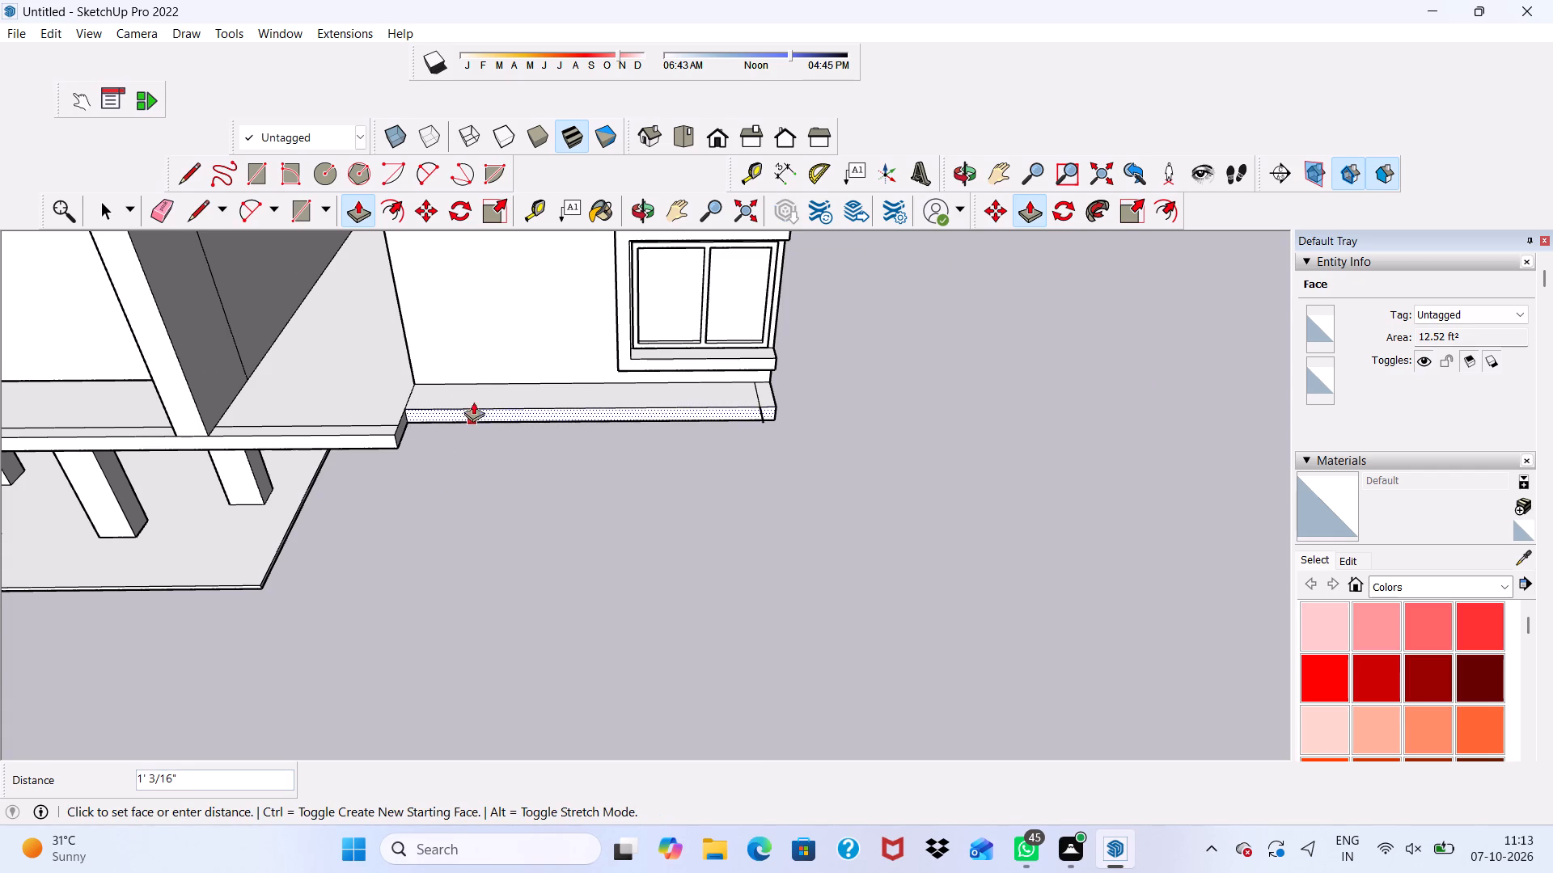
{"action": "left_click_drag", "start_coordinate": [473, 402], "coordinate": [478, 388]}
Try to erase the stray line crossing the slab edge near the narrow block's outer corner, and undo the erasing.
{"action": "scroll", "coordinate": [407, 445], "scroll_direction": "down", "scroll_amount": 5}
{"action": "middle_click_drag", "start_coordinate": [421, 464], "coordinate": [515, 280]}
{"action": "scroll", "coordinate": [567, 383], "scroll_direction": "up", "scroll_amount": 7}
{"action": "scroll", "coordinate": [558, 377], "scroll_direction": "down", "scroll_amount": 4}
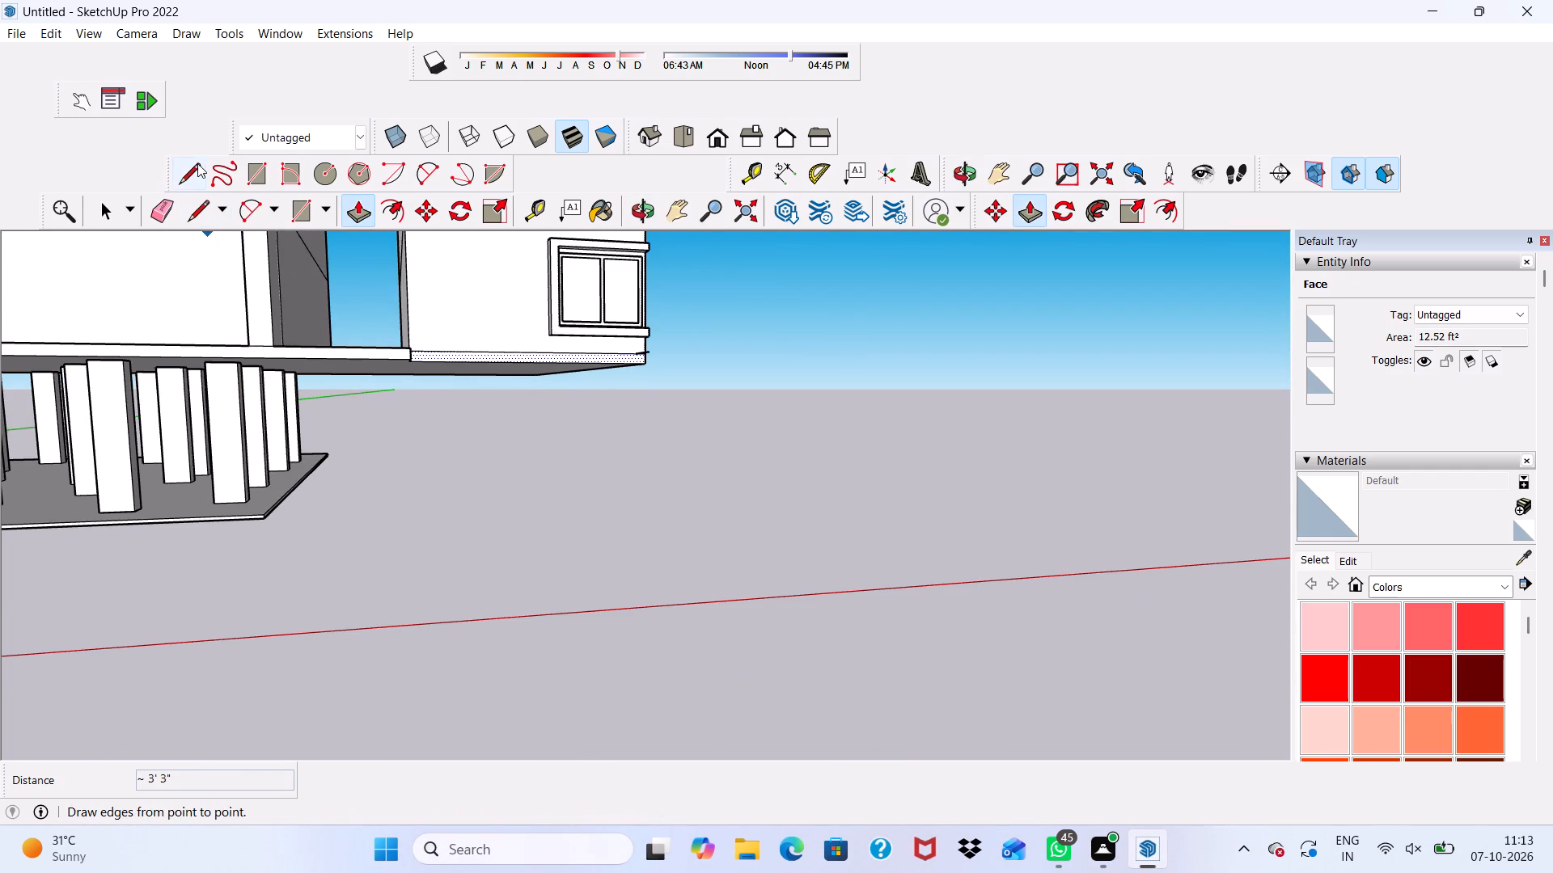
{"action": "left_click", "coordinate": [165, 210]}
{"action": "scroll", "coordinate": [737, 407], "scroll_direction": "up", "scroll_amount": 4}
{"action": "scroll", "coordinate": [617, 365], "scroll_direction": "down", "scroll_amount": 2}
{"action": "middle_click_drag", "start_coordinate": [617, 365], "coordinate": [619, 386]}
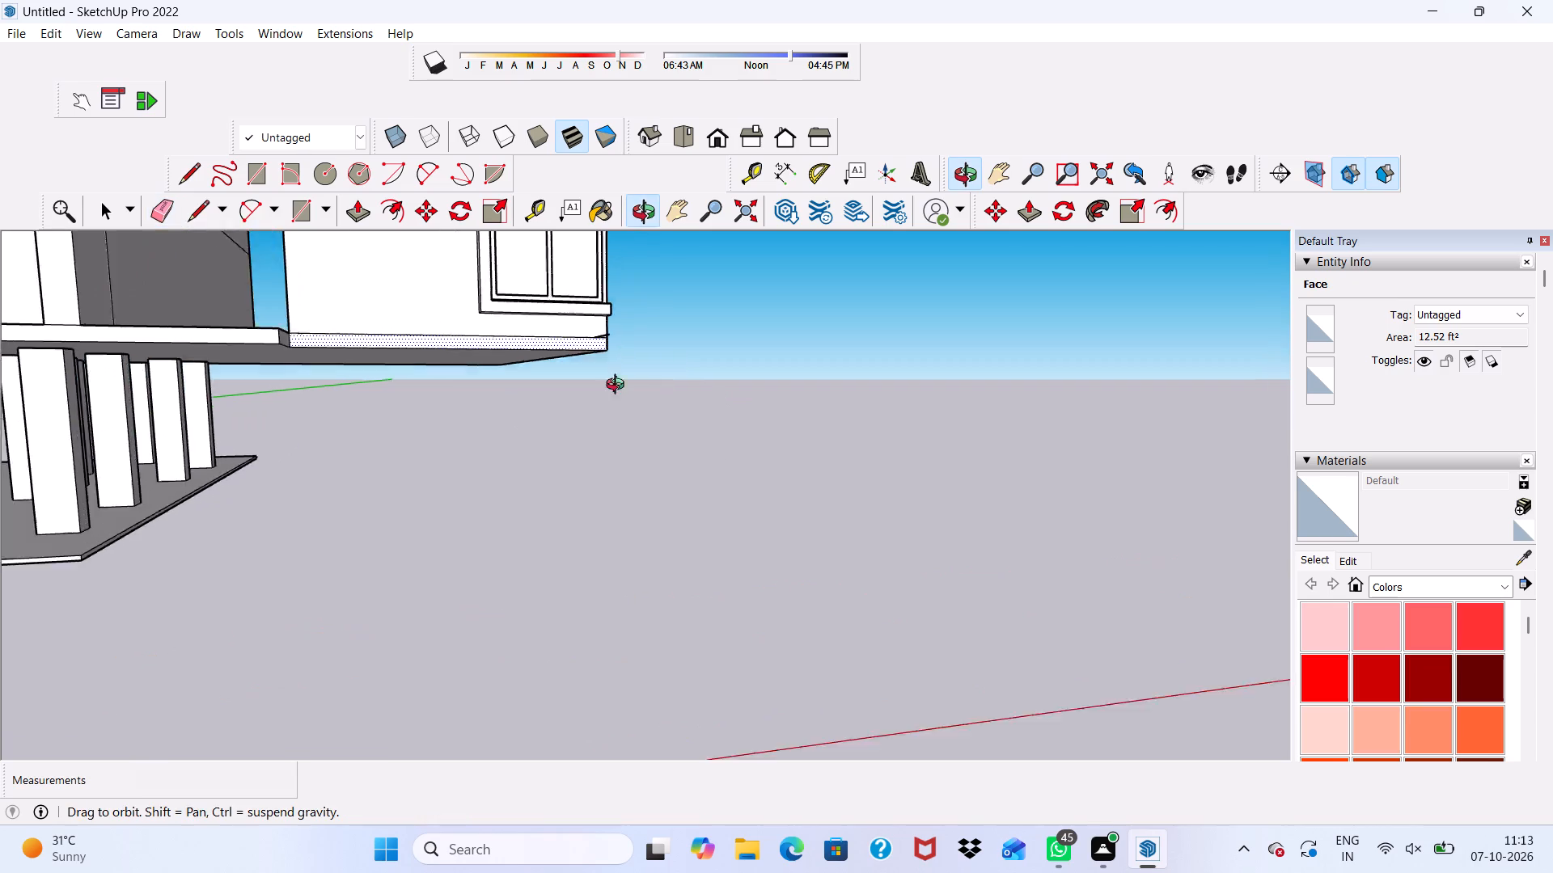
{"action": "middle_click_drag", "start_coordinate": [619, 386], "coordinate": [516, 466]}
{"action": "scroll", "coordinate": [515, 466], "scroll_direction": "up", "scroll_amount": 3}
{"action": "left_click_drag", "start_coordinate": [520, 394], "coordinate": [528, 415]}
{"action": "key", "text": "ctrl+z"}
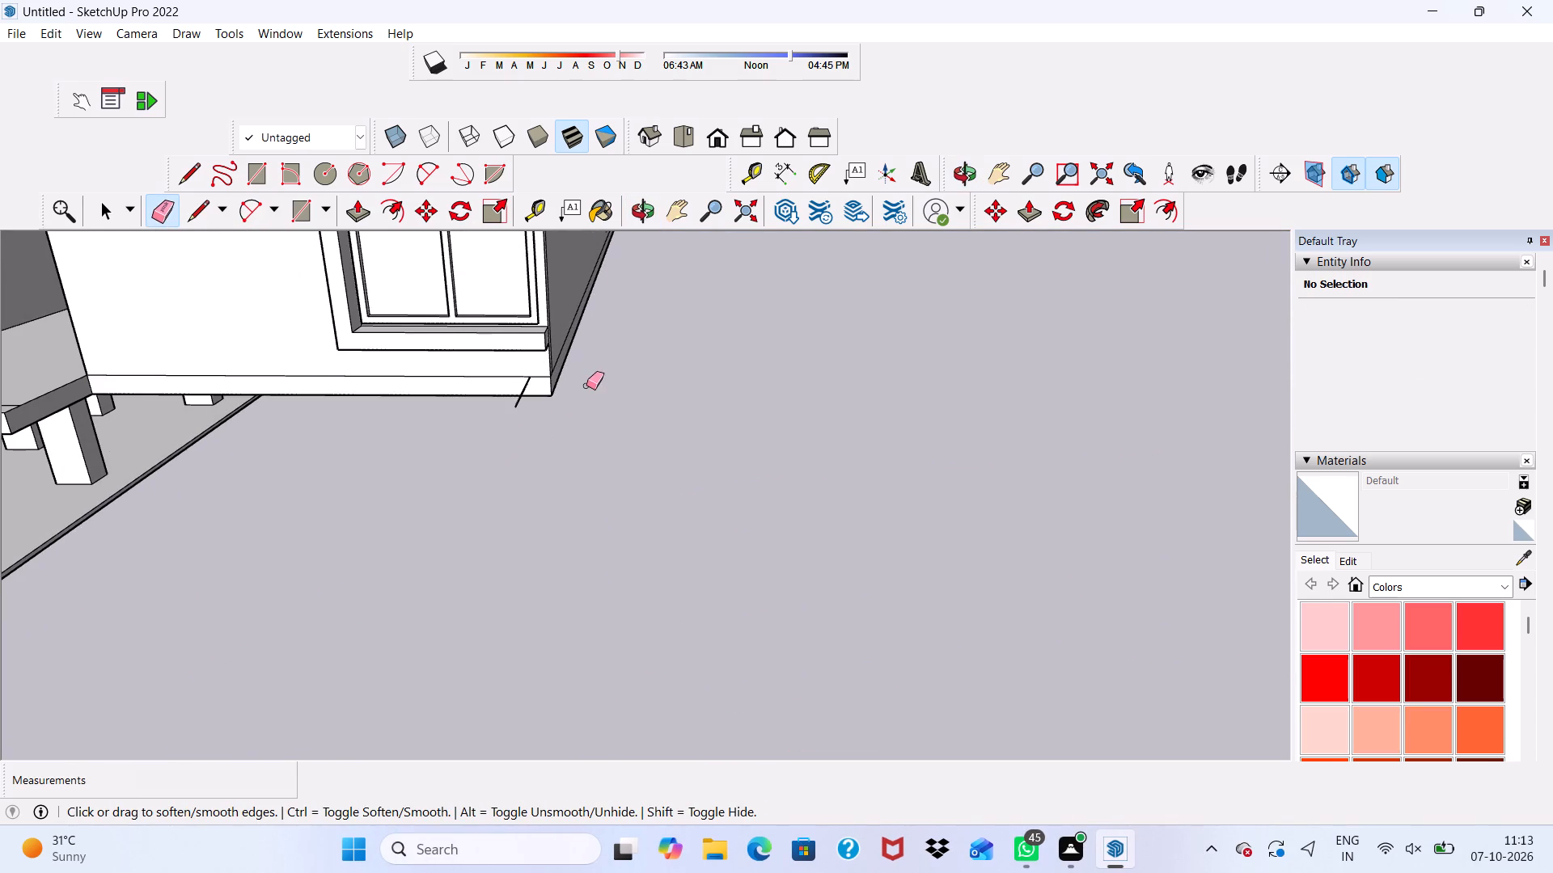
Erase the stray loose line crossing the slab edge near the narrow block's outer corner.
{"action": "scroll", "coordinate": [586, 386], "scroll_direction": "up", "scroll_amount": 5}
{"action": "scroll", "coordinate": [307, 376], "scroll_direction": "up", "scroll_amount": 2}
{"action": "left_click_drag", "start_coordinate": [329, 374], "coordinate": [332, 383]}
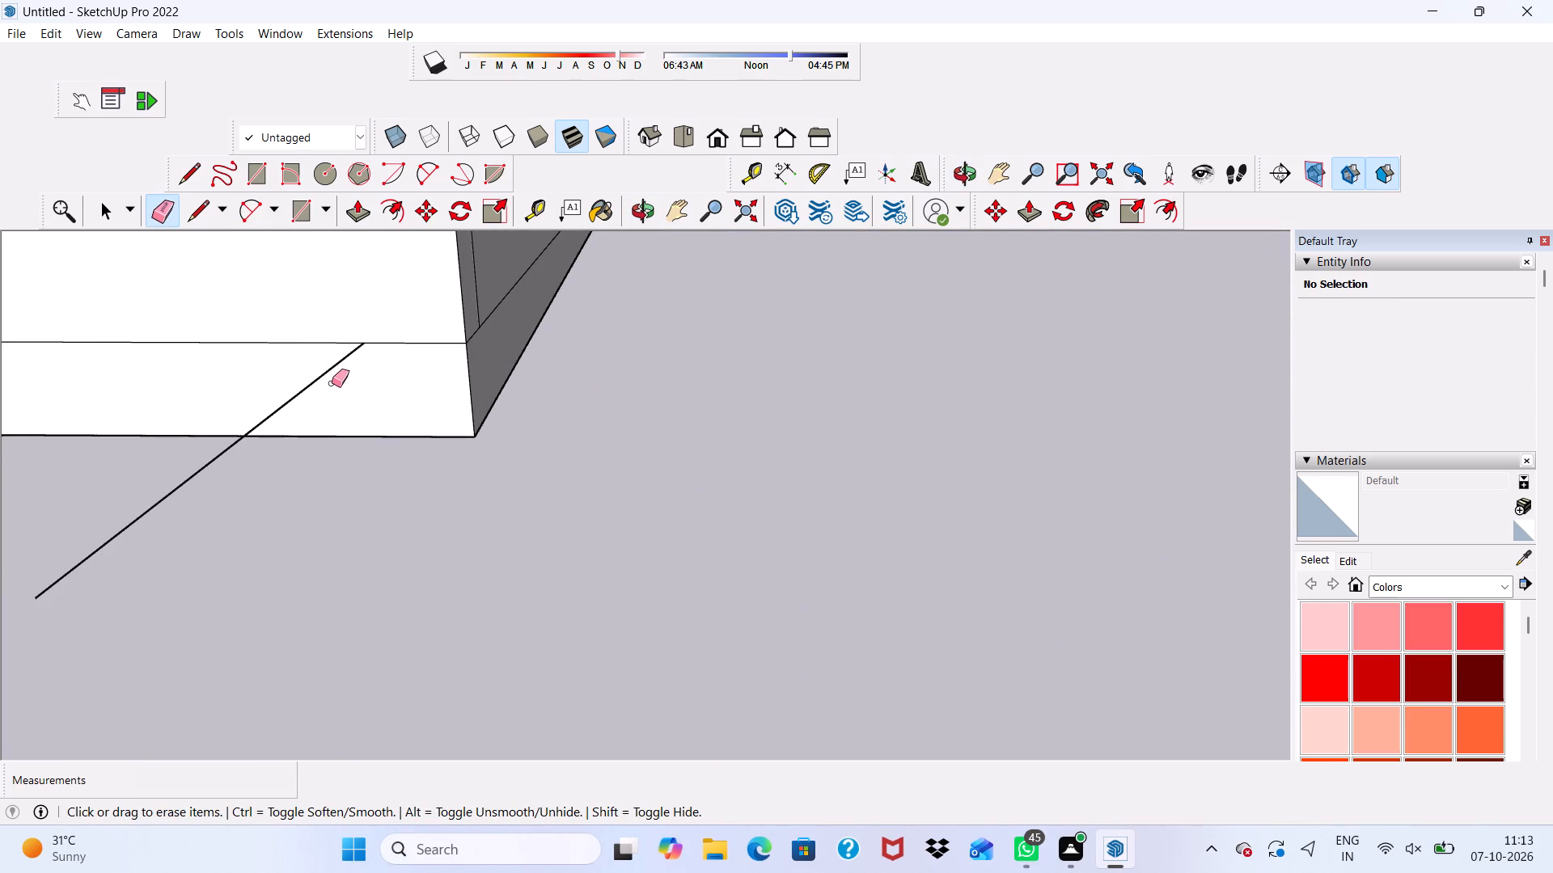
{"action": "left_click_drag", "start_coordinate": [312, 375], "coordinate": [311, 386]}
{"action": "left_click", "coordinate": [311, 386]}
Examine the trimmed slab, its step between the two blocks and the narrow block's facade from several angles.
{"action": "scroll", "coordinate": [304, 422], "scroll_direction": "down", "scroll_amount": 7}
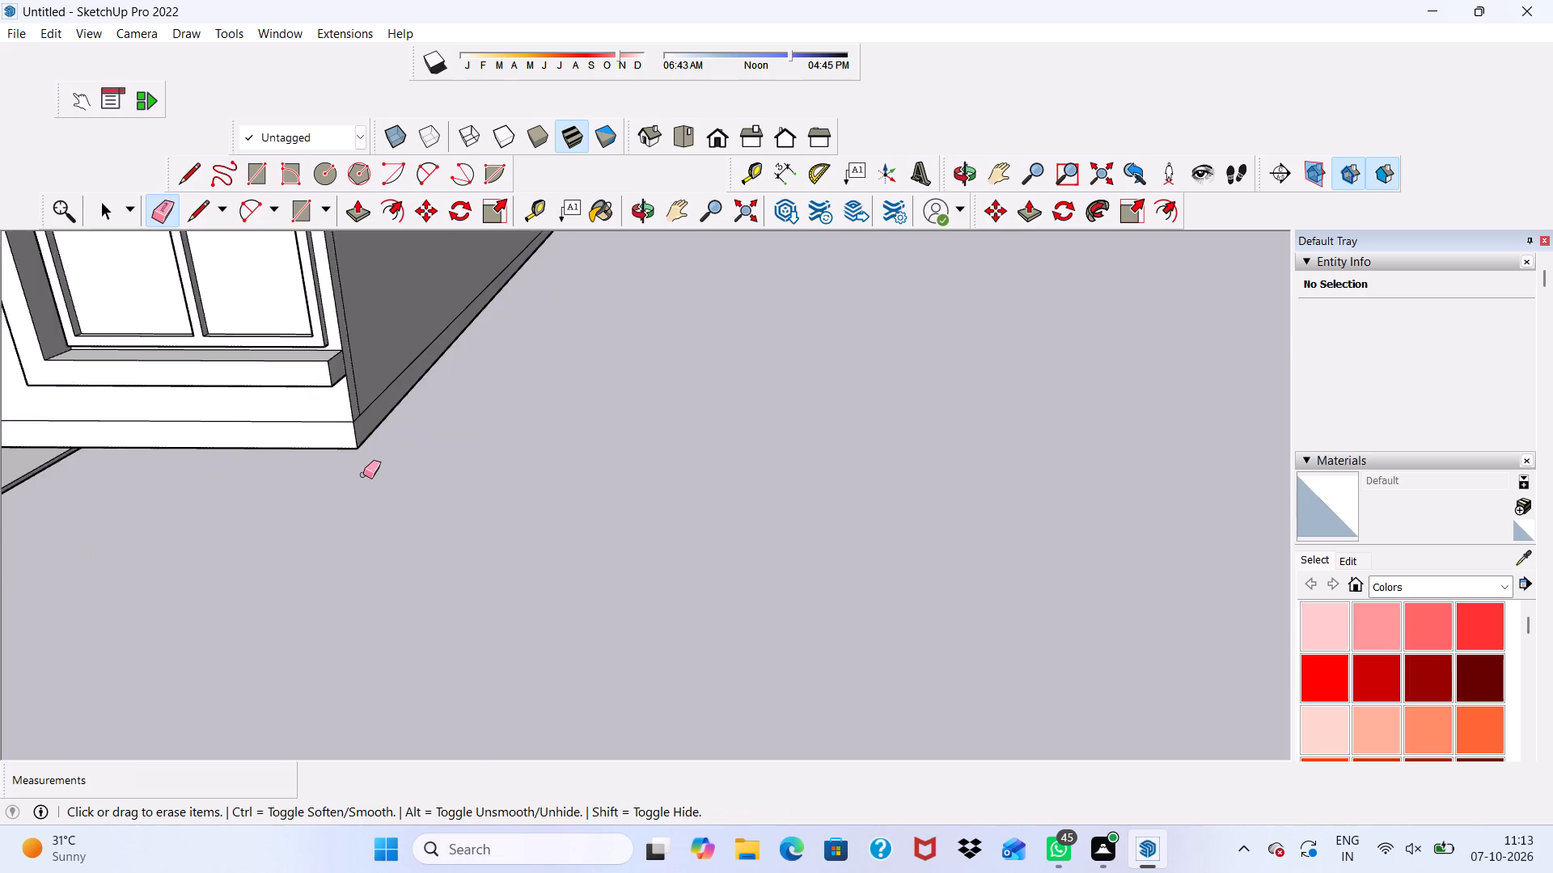
{"action": "scroll", "coordinate": [363, 474], "scroll_direction": "down", "scroll_amount": 7}
{"action": "middle_click_drag", "start_coordinate": [383, 483], "coordinate": [645, 444]}
{"action": "scroll", "coordinate": [645, 444], "scroll_direction": "down", "scroll_amount": 1}
{"action": "scroll", "coordinate": [560, 563], "scroll_direction": "up", "scroll_amount": 4}
{"action": "scroll", "coordinate": [561, 562], "scroll_direction": "down", "scroll_amount": 3}
{"action": "middle_click_drag", "start_coordinate": [561, 562], "coordinate": [233, 438]}
{"action": "scroll", "coordinate": [383, 503], "scroll_direction": "down", "scroll_amount": 10}
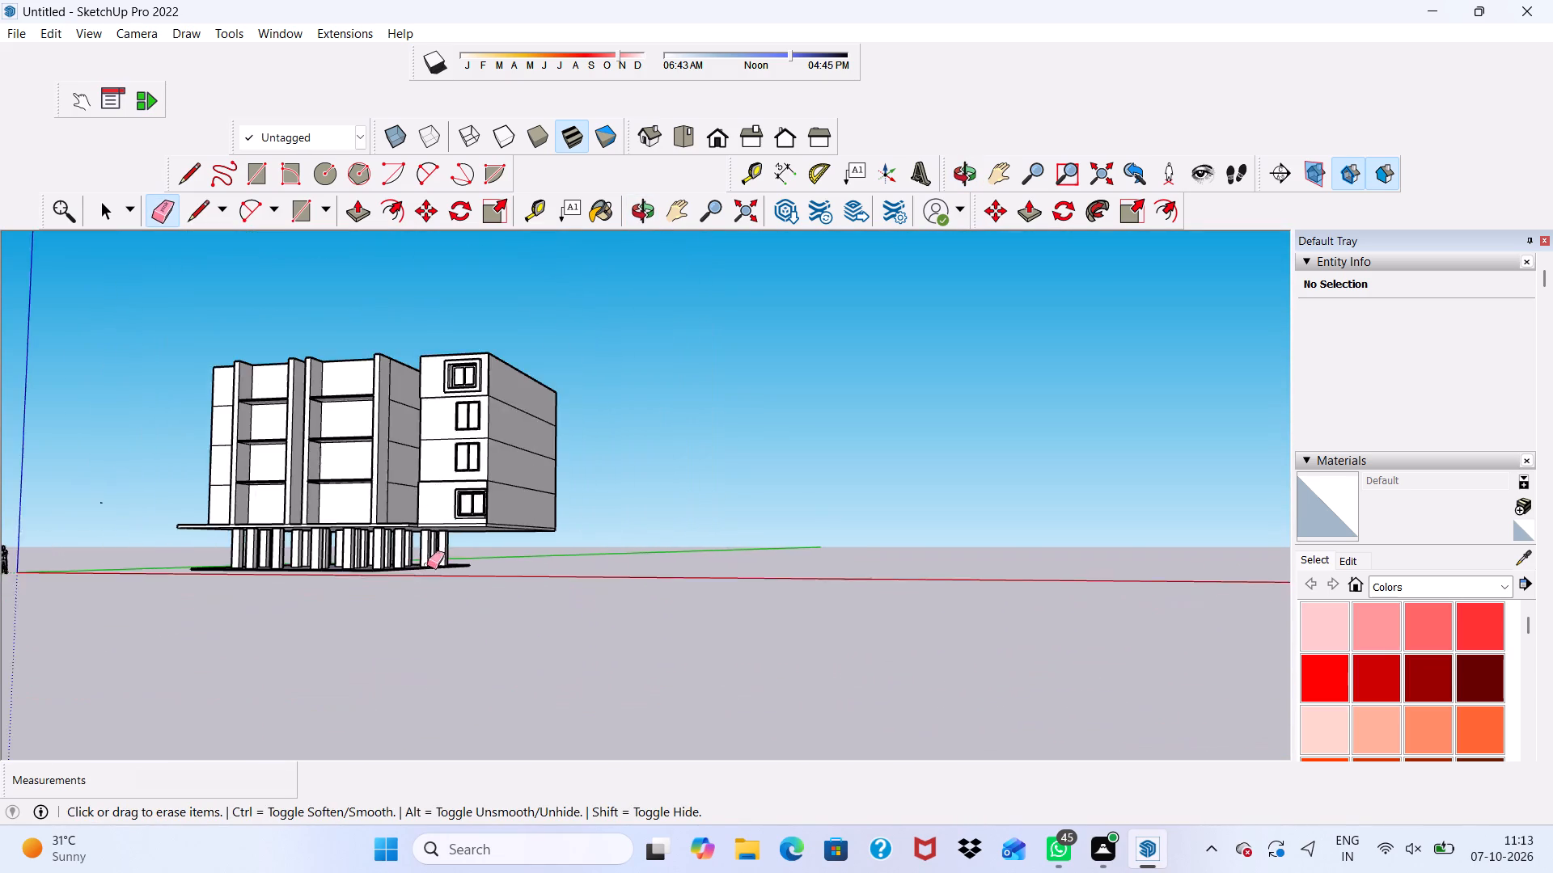
{"action": "scroll", "coordinate": [403, 447], "scroll_direction": "up", "scroll_amount": 9}
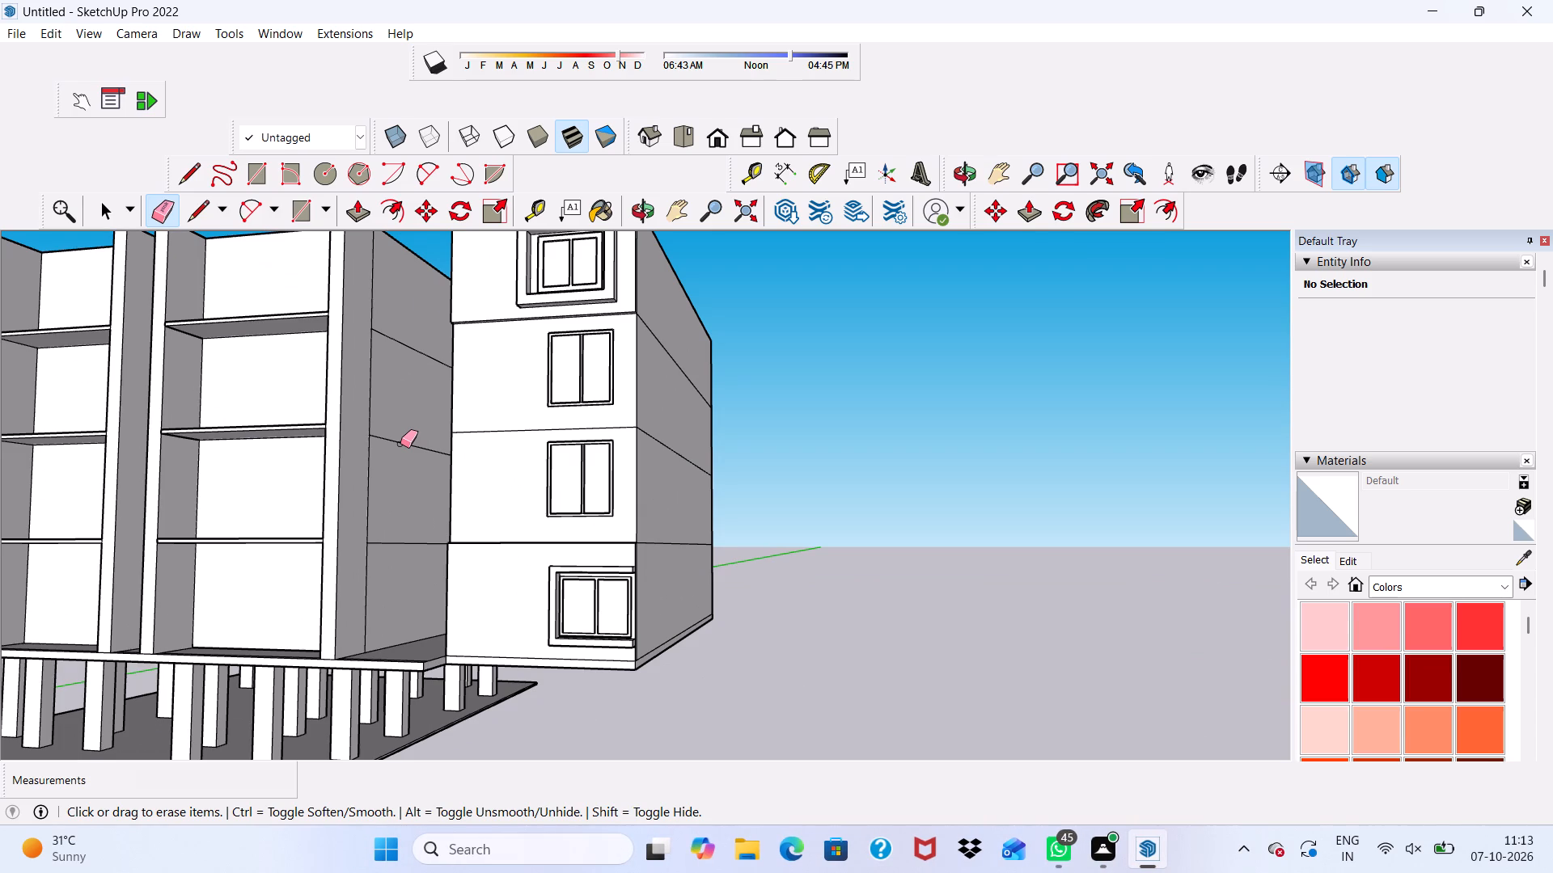
{"action": "scroll", "coordinate": [400, 444], "scroll_direction": "down", "scroll_amount": 4}
{"action": "middle_click_drag", "start_coordinate": [415, 483], "coordinate": [393, 620]}
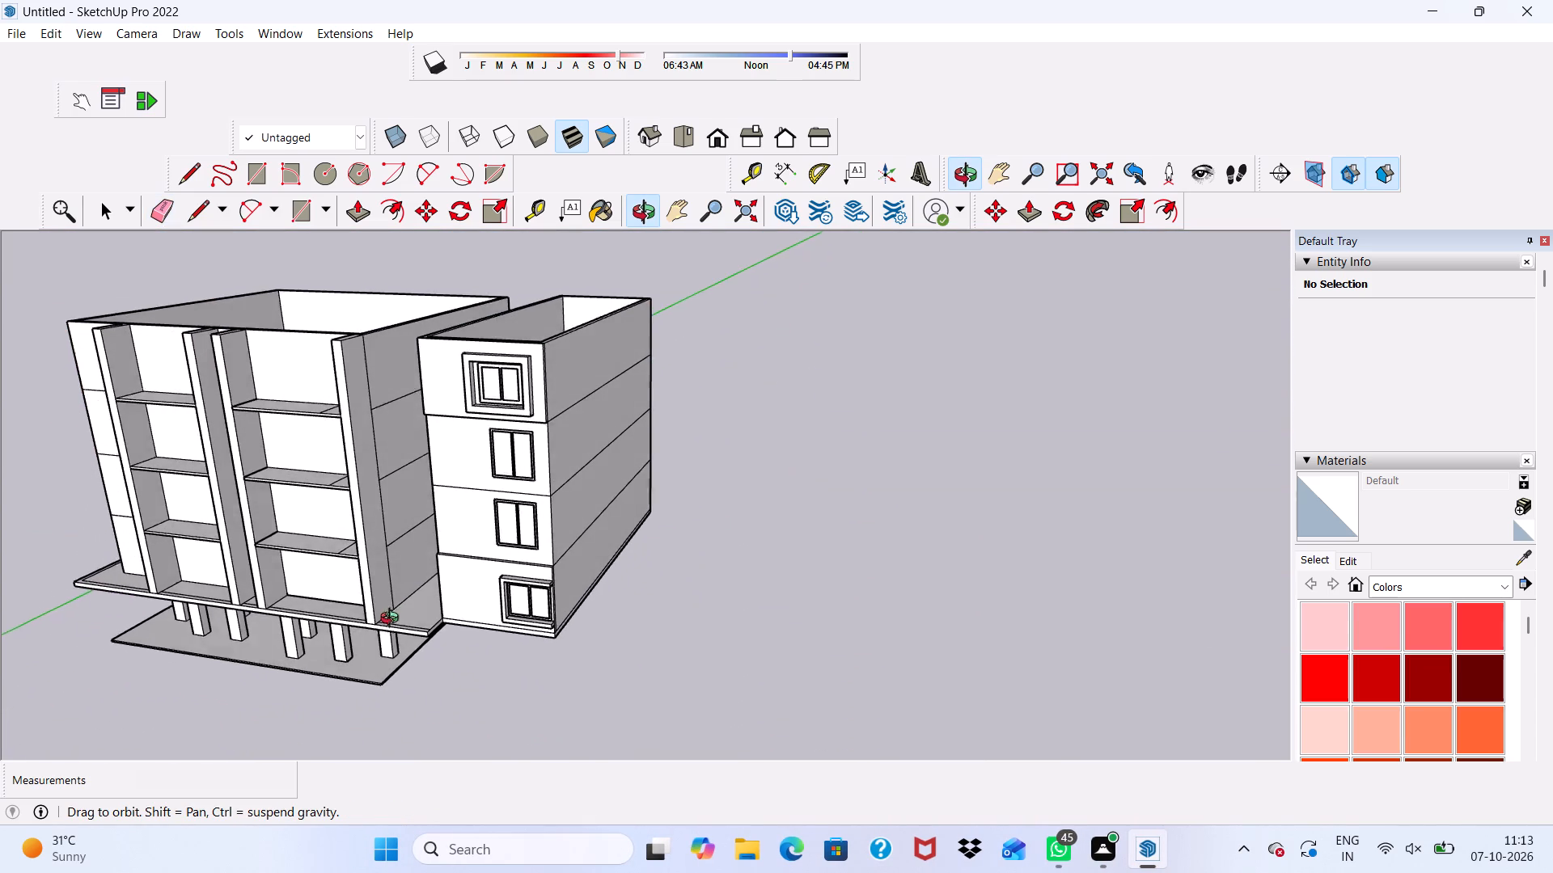
{"action": "middle_click_drag", "start_coordinate": [393, 620], "coordinate": [490, 561]}
{"action": "scroll", "coordinate": [489, 656], "scroll_direction": "up", "scroll_amount": 5}
{"action": "scroll", "coordinate": [483, 656], "scroll_direction": "down", "scroll_amount": 1}
{"action": "scroll", "coordinate": [441, 646], "scroll_direction": "up", "scroll_amount": 5}
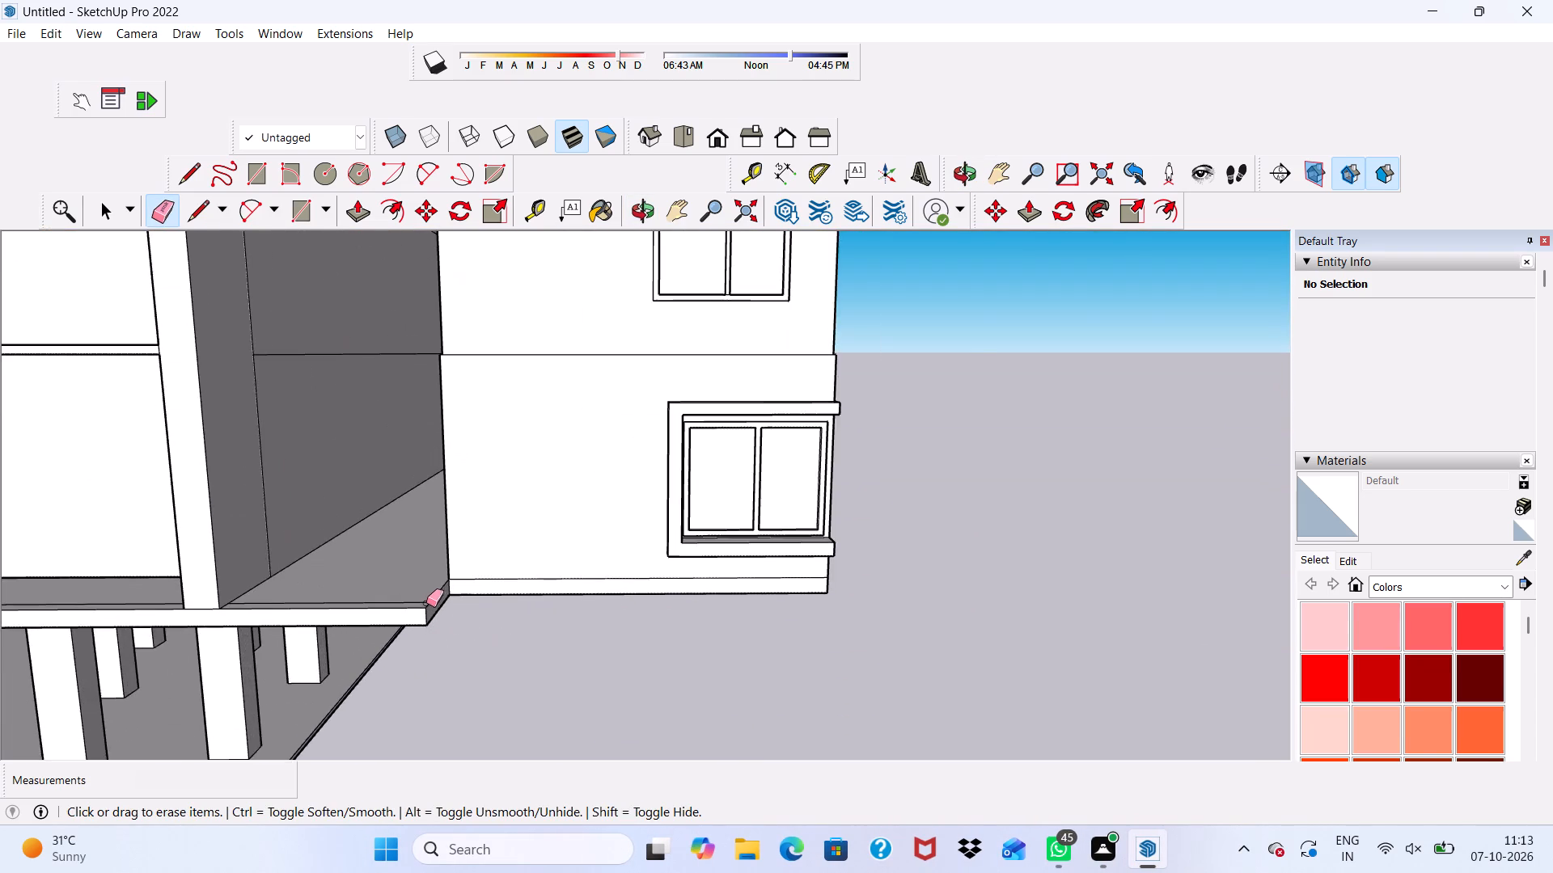
{"action": "scroll", "coordinate": [425, 597], "scroll_direction": "up", "scroll_amount": 10}
{"action": "scroll", "coordinate": [425, 597], "scroll_direction": "down", "scroll_amount": 17}
{"action": "middle_click_drag", "start_coordinate": [426, 629], "coordinate": [205, 668]}
{"action": "scroll", "coordinate": [414, 500], "scroll_direction": "up", "scroll_amount": 4}
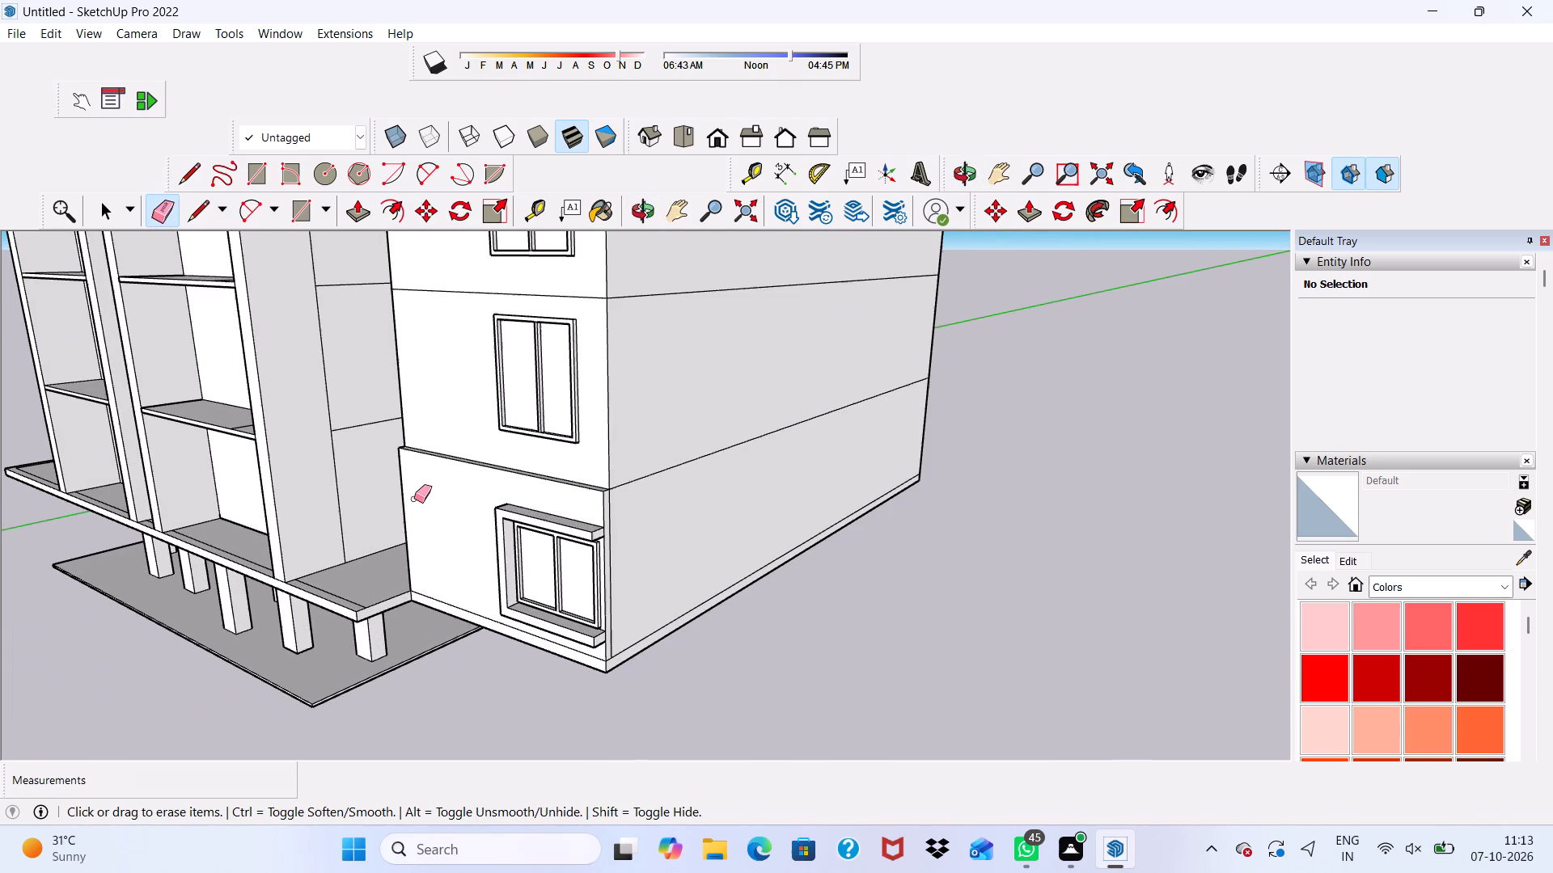
{"action": "scroll", "coordinate": [414, 499], "scroll_direction": "down", "scroll_amount": 6}
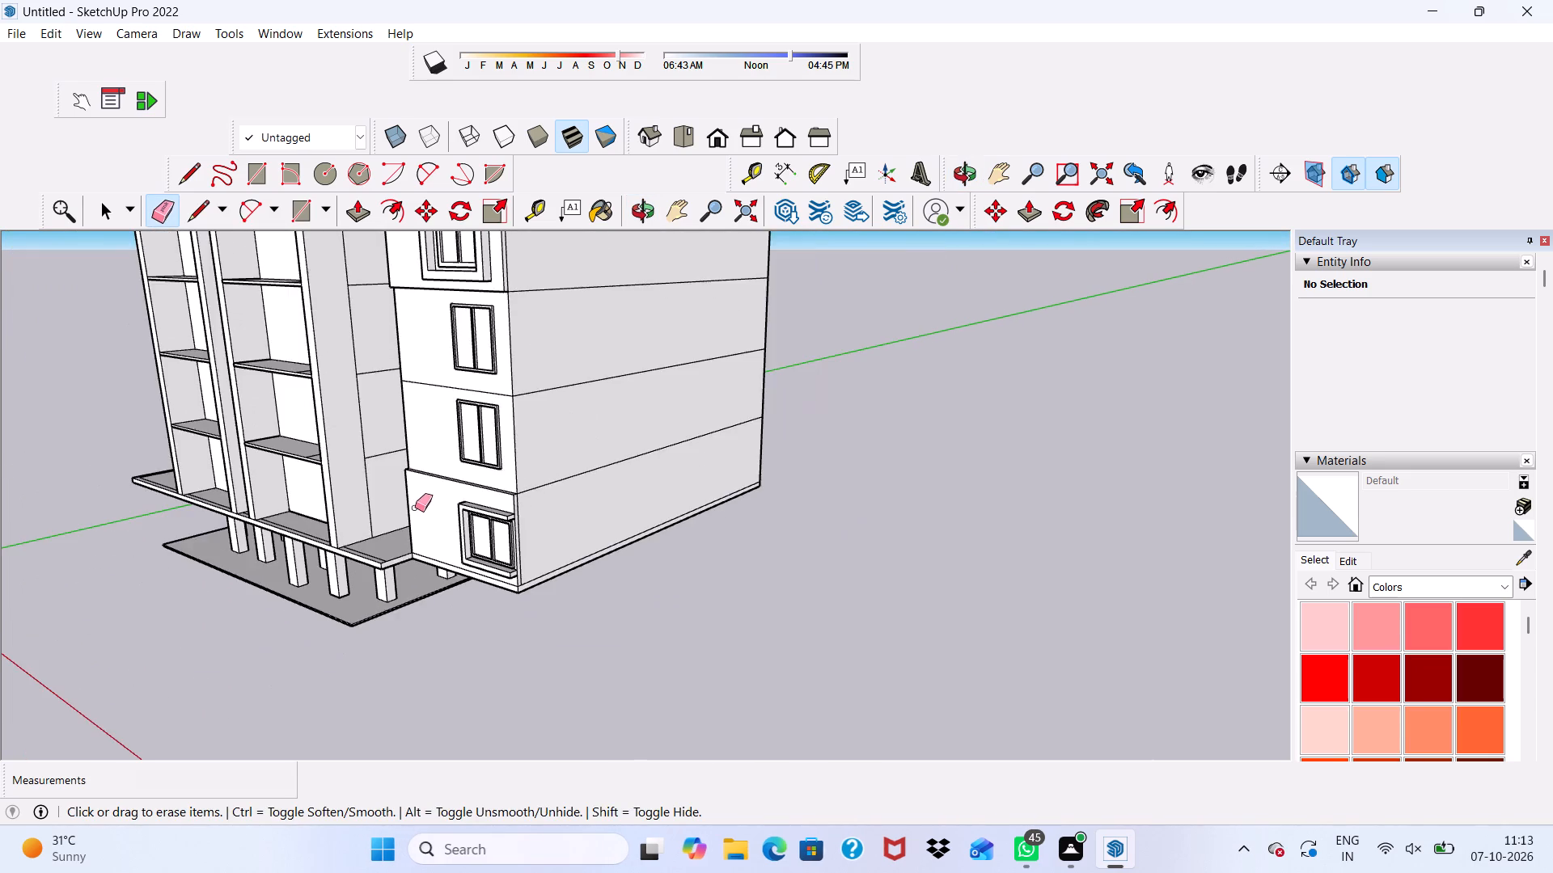
{"action": "scroll", "coordinate": [415, 508], "scroll_direction": "down", "scroll_amount": 10}
{"action": "scroll", "coordinate": [408, 508], "scroll_direction": "up", "scroll_amount": 11}
{"action": "scroll", "coordinate": [404, 520], "scroll_direction": "down", "scroll_amount": 3}
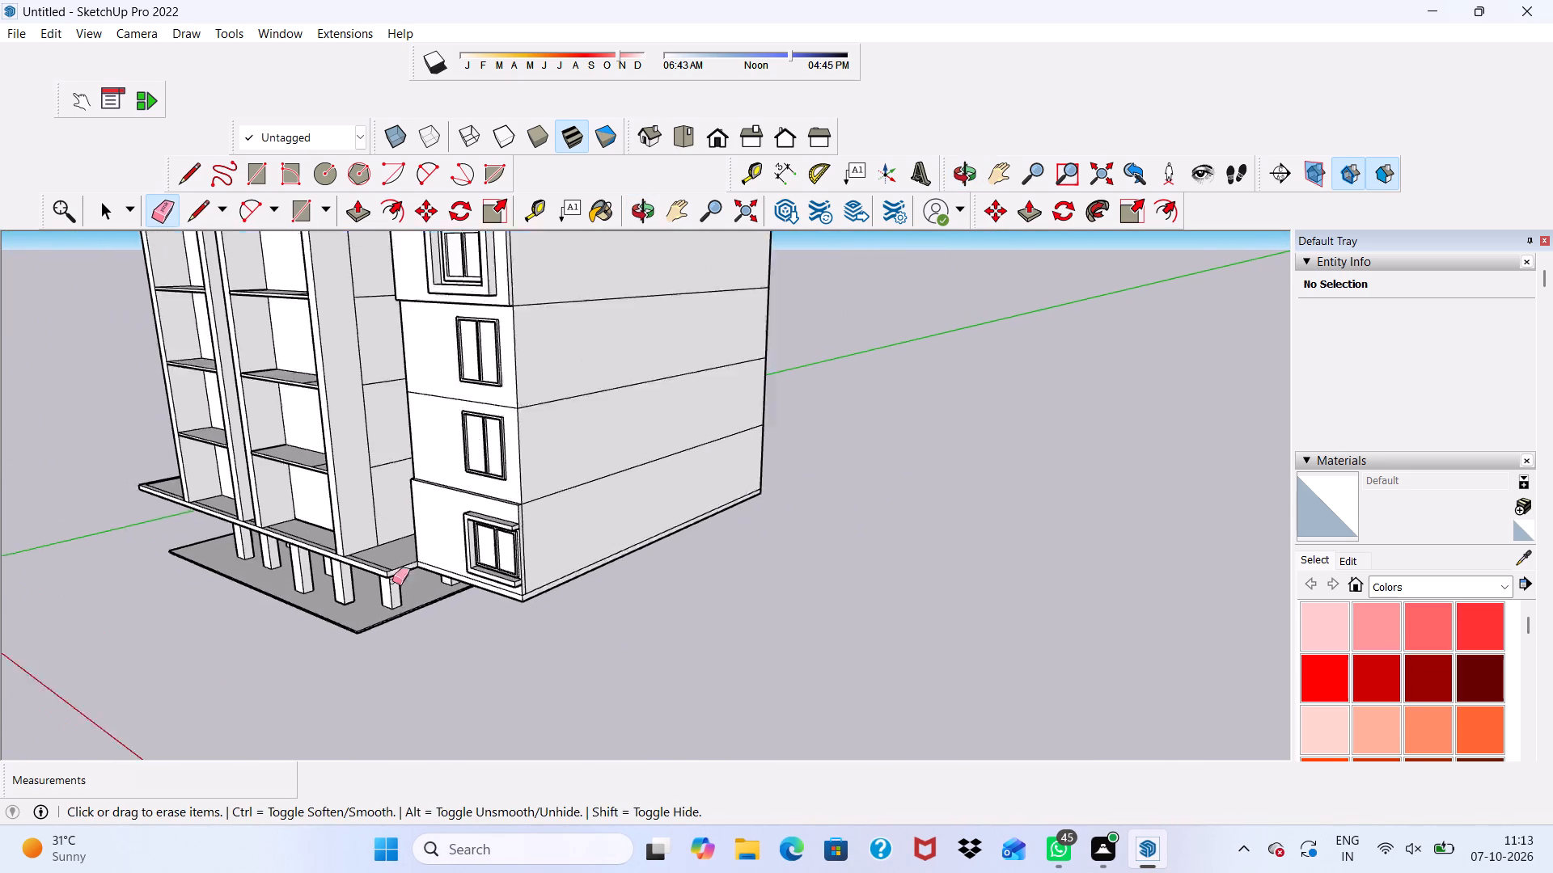
{"action": "scroll", "coordinate": [392, 581], "scroll_direction": "down", "scroll_amount": 2}
{"action": "scroll", "coordinate": [247, 493], "scroll_direction": "down", "scroll_amount": 2}
Examine the whole building from the front view and from slightly turned angles, including the slab and both blocks.
{"action": "left_click", "coordinate": [719, 131]}
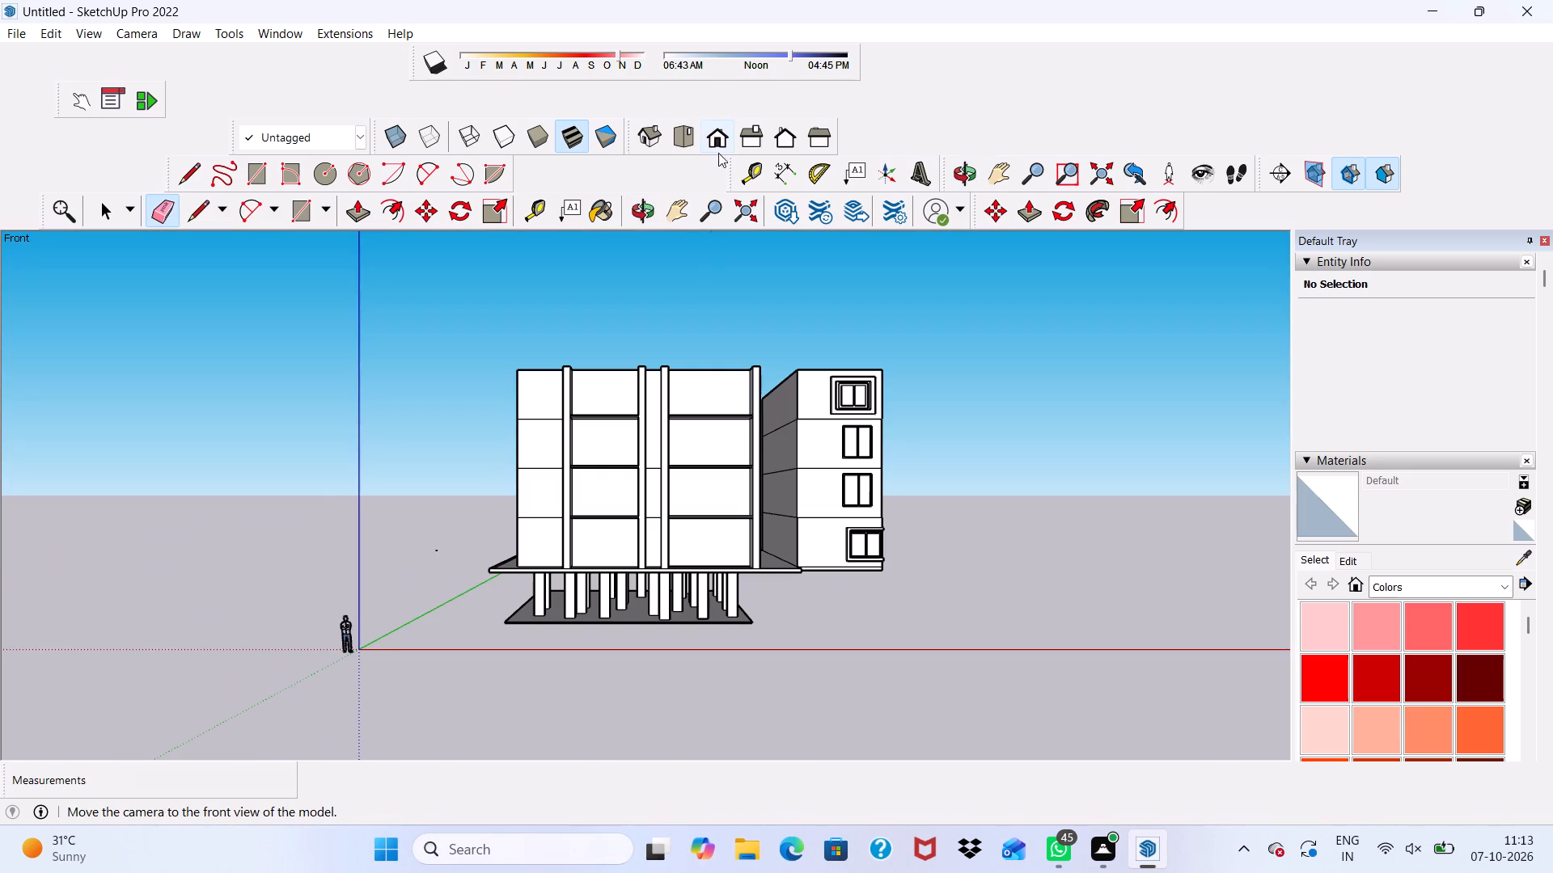
{"action": "scroll", "coordinate": [686, 495], "scroll_direction": "up", "scroll_amount": 3}
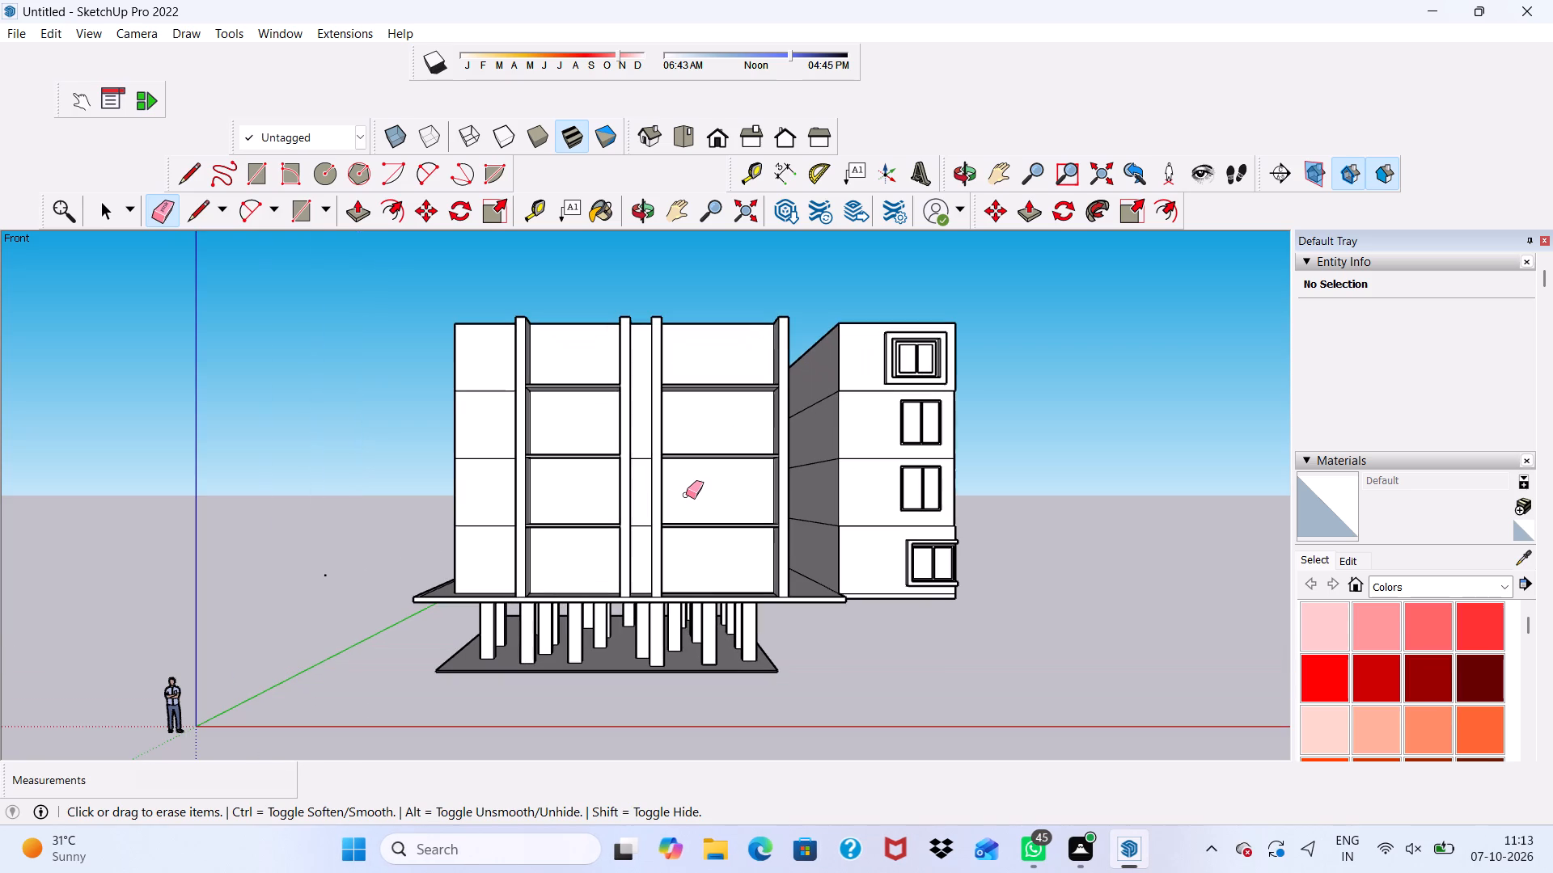
{"action": "scroll", "coordinate": [686, 495], "scroll_direction": "down", "scroll_amount": 1}
{"action": "scroll", "coordinate": [755, 562], "scroll_direction": "up", "scroll_amount": 1}
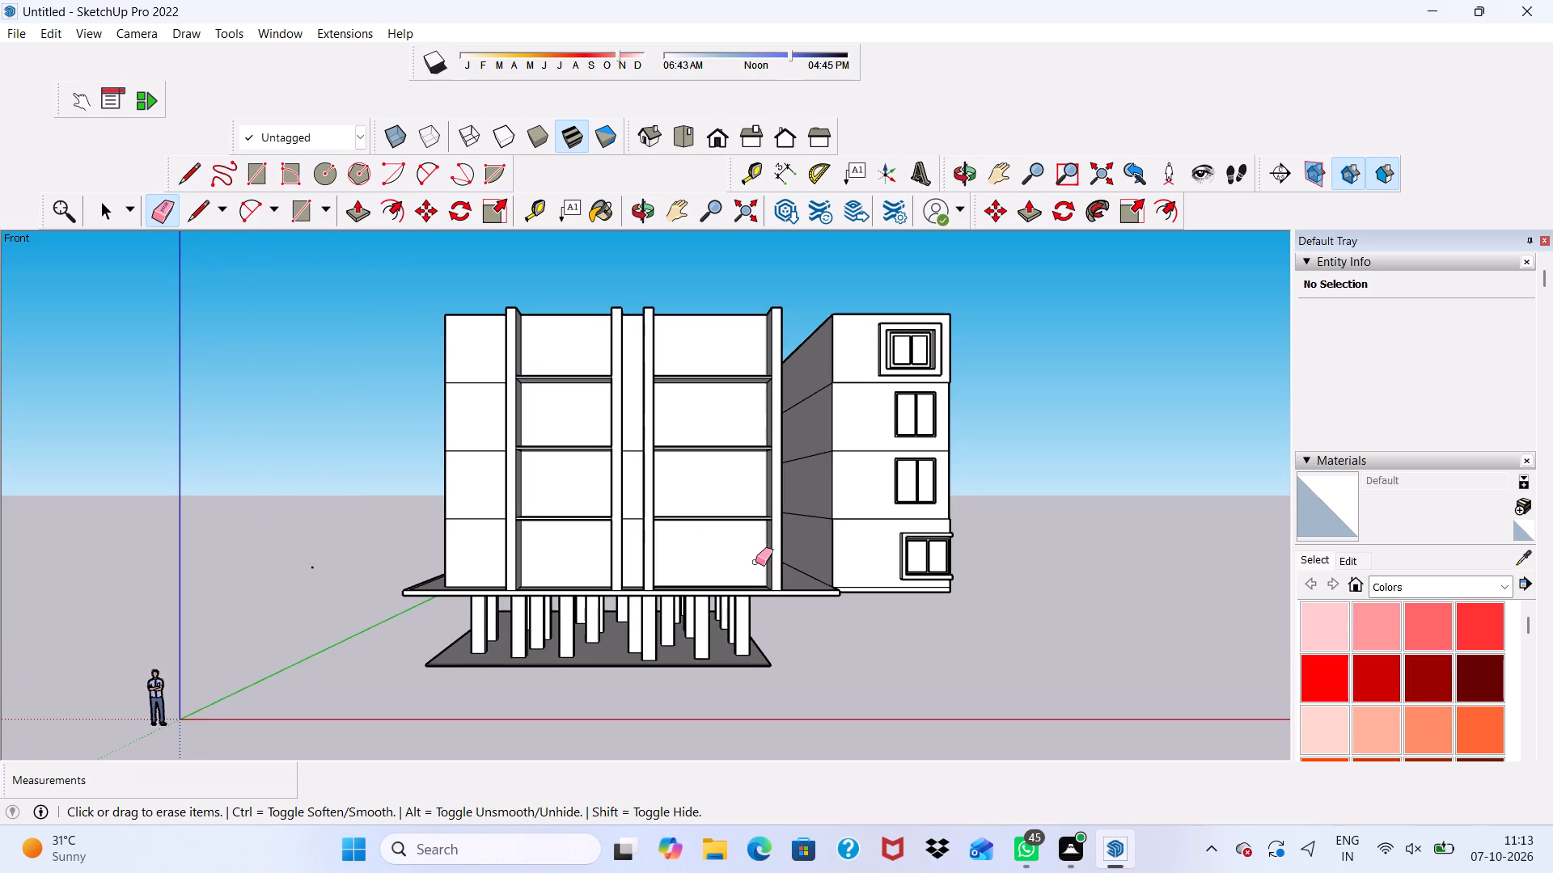
{"action": "key", "text": "space"}
{"action": "scroll", "coordinate": [755, 561], "scroll_direction": "down", "scroll_amount": 1}
{"action": "middle_click_drag", "start_coordinate": [755, 561], "coordinate": [572, 581]}
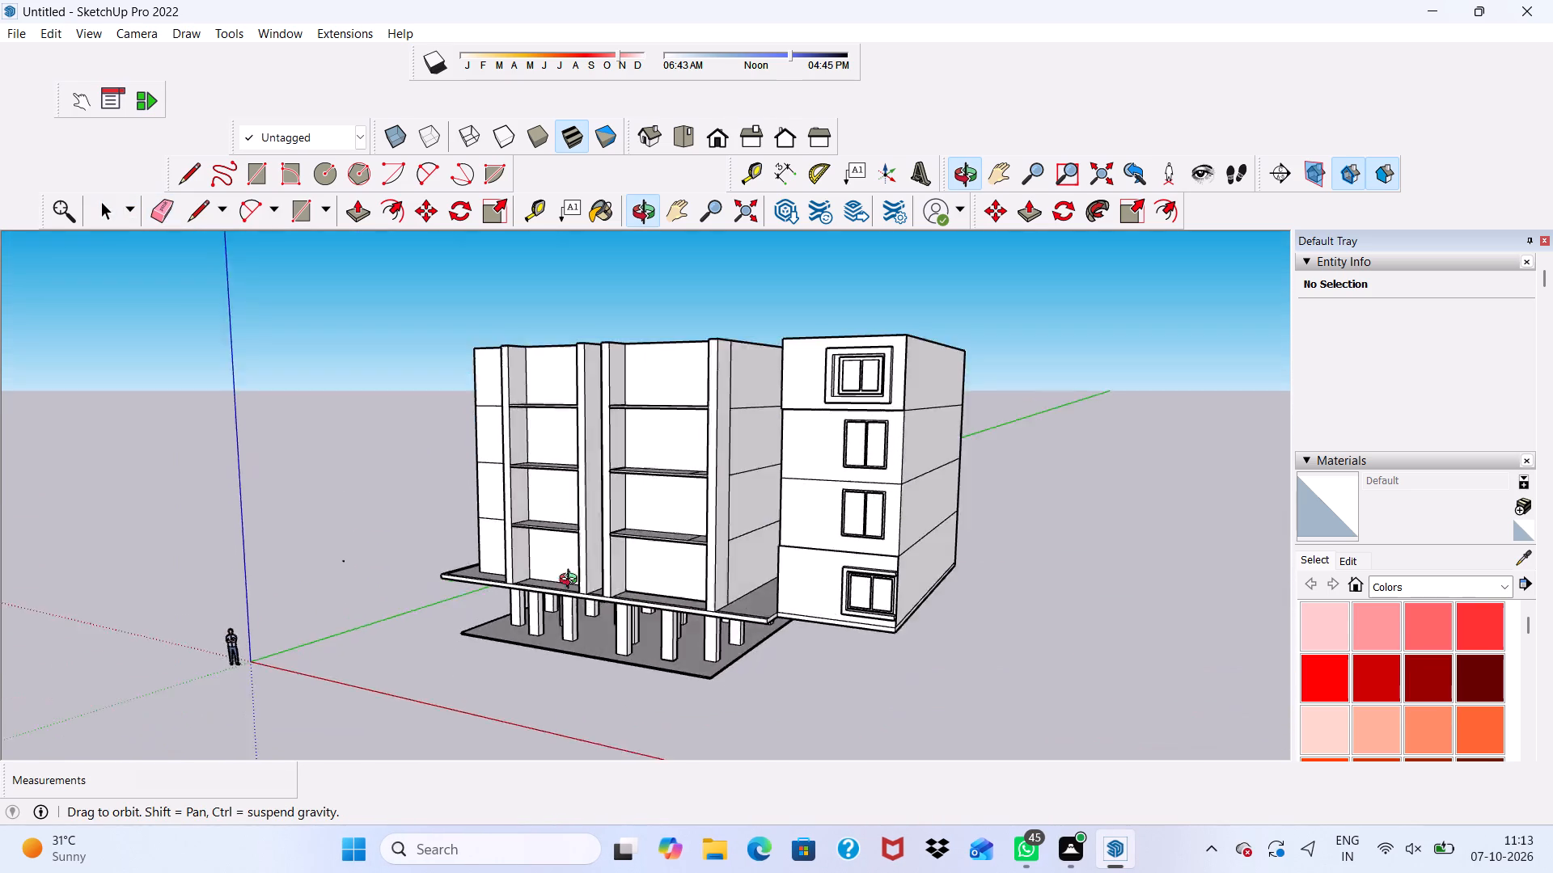
{"action": "middle_click_drag", "start_coordinate": [572, 581], "coordinate": [678, 576]}
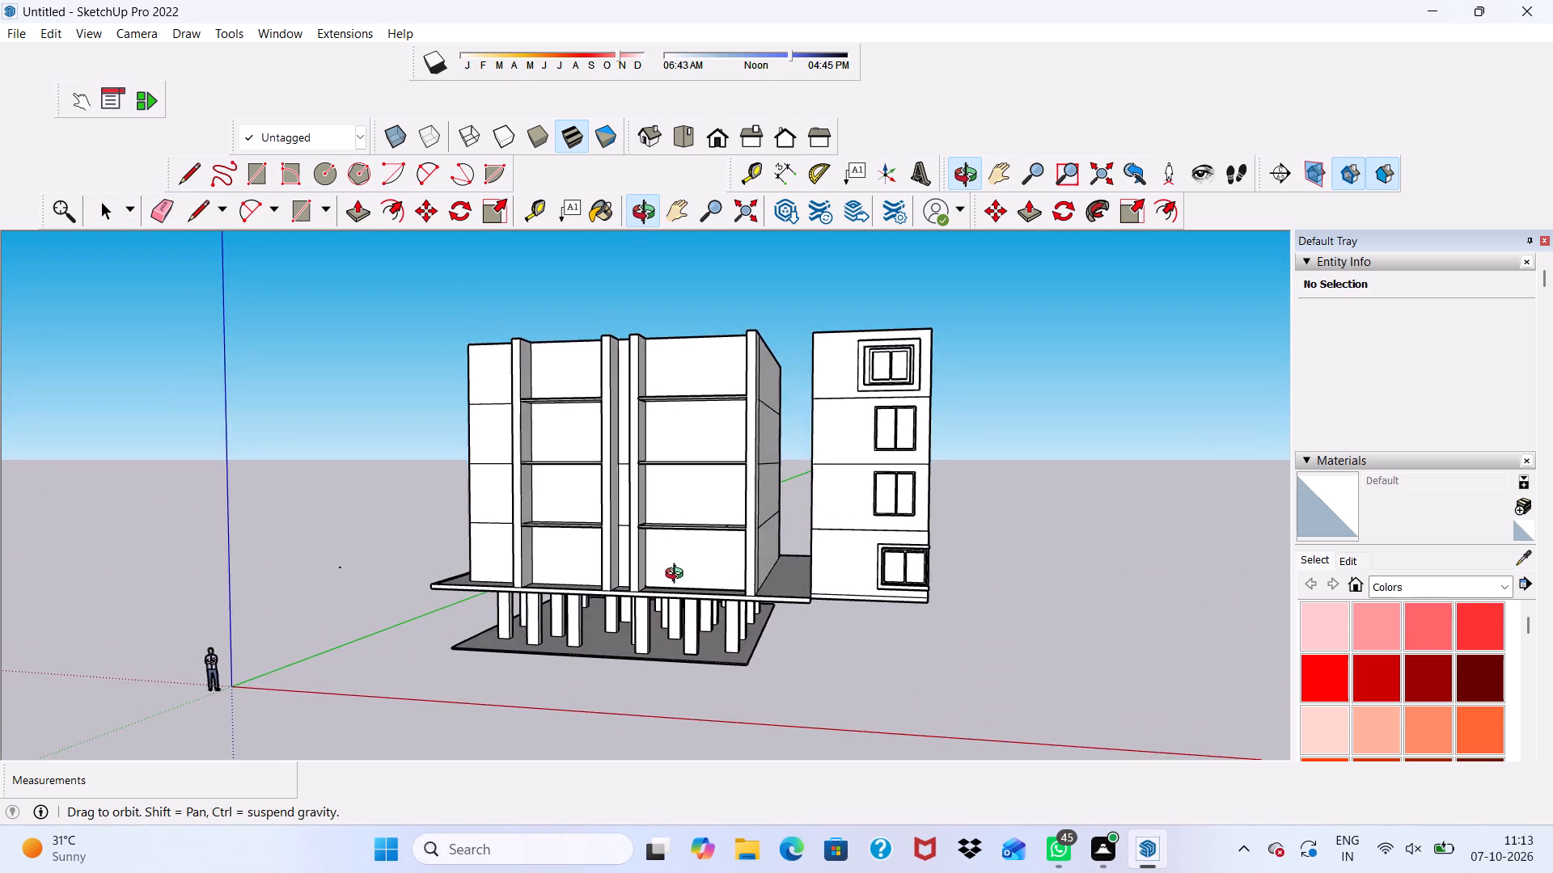
Examine the slab, the gap between the two blocks and the narrow block's front wall from several angles.
{"action": "middle_click_drag", "start_coordinate": [678, 576], "coordinate": [584, 535]}
{"action": "scroll", "coordinate": [584, 535], "scroll_direction": "up", "scroll_amount": 2}
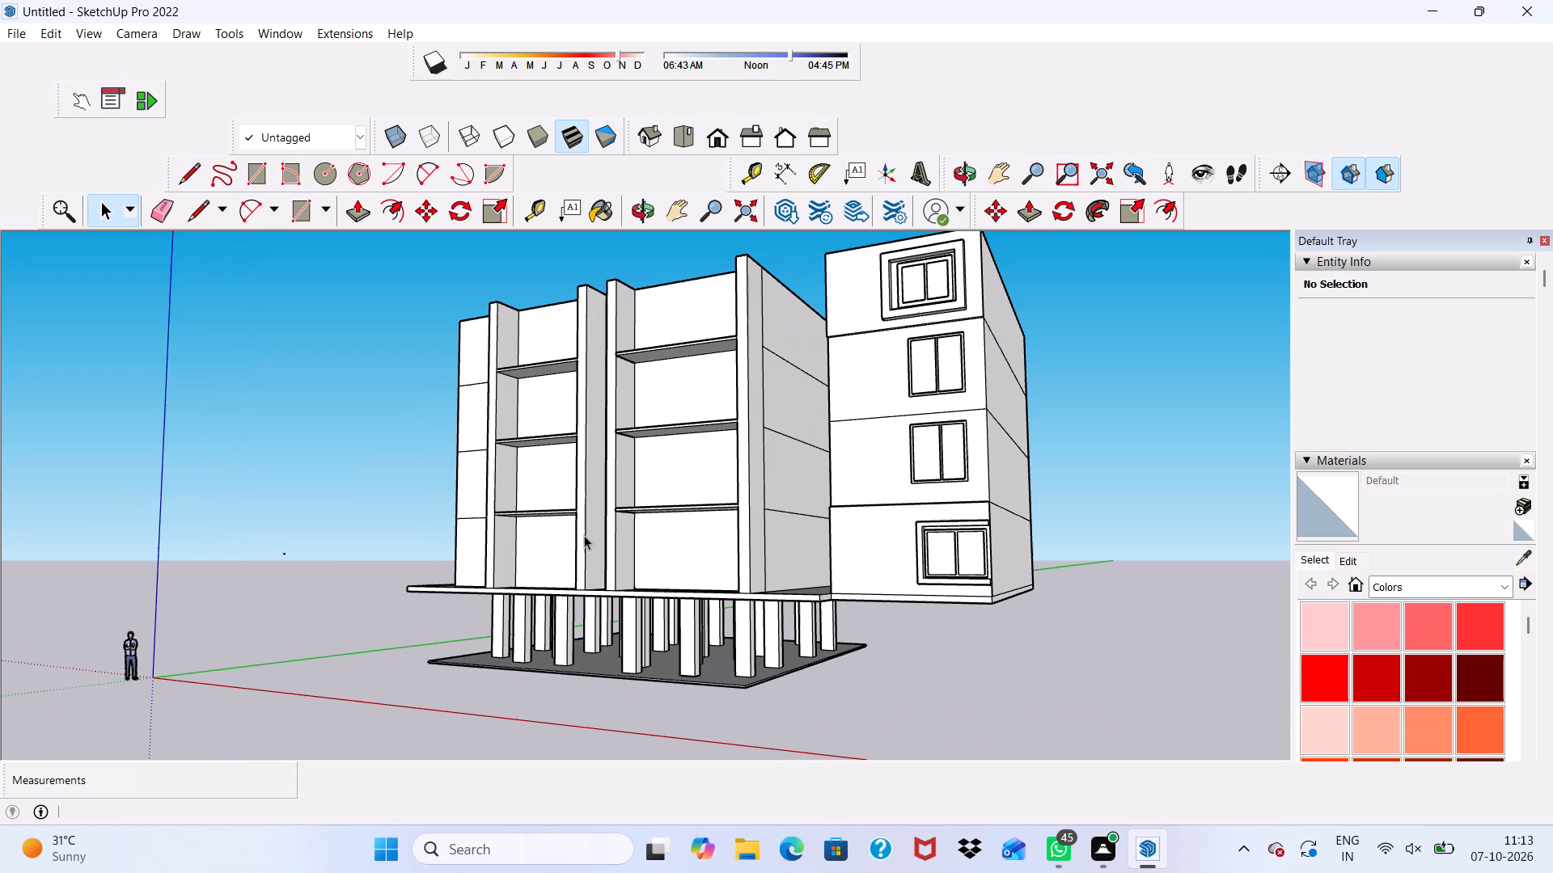
{"action": "scroll", "coordinate": [584, 535], "scroll_direction": "up", "scroll_amount": 4}
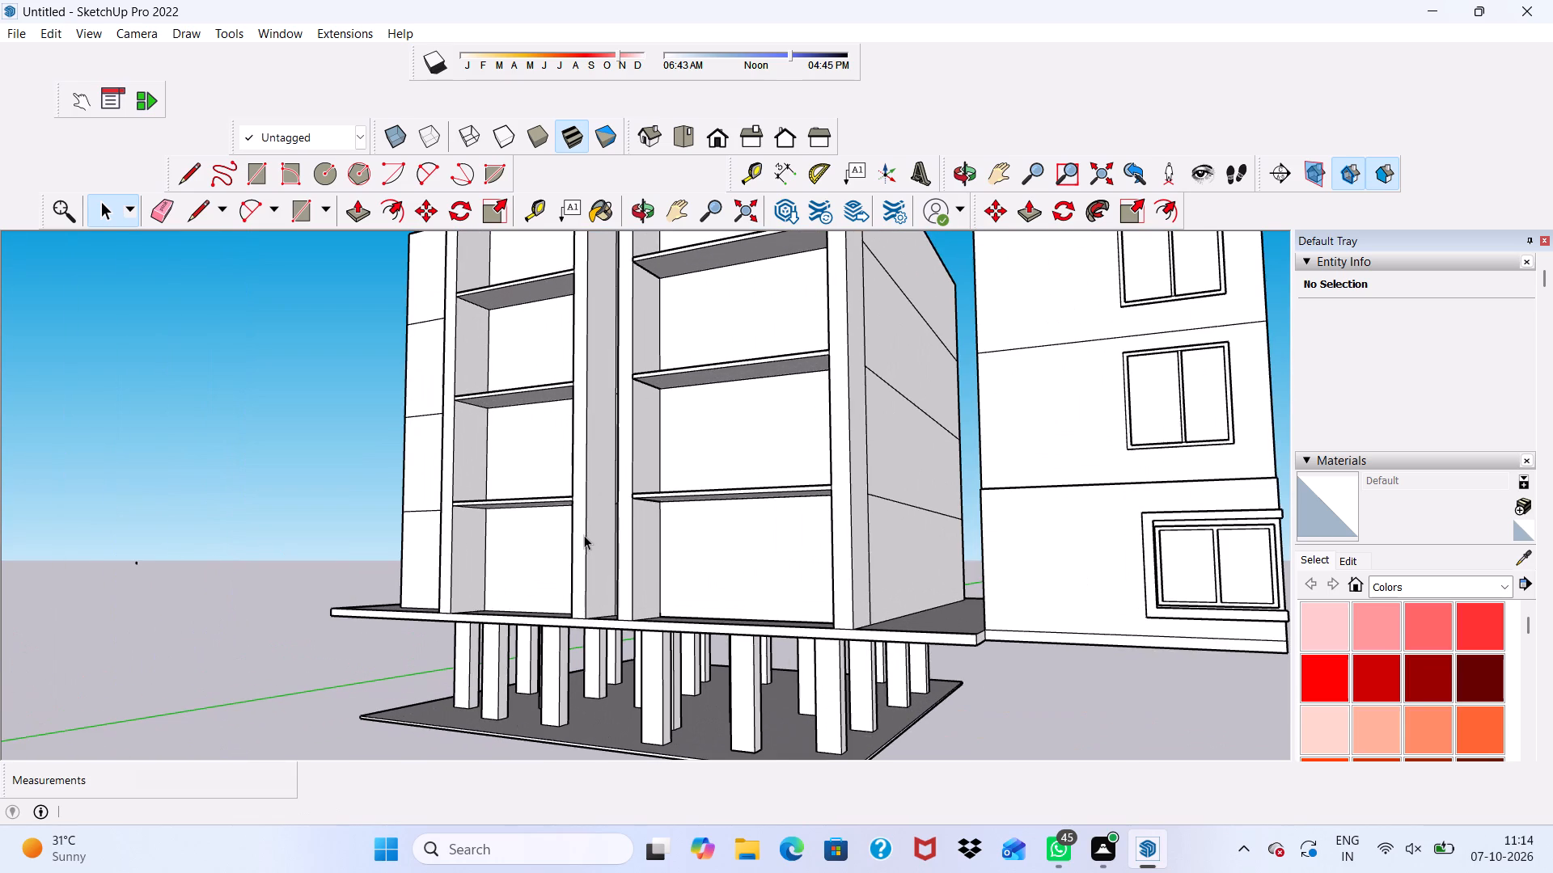
{"action": "scroll", "coordinate": [584, 535], "scroll_direction": "up", "scroll_amount": 3}
{"action": "scroll", "coordinate": [584, 535], "scroll_direction": "down", "scroll_amount": 5}
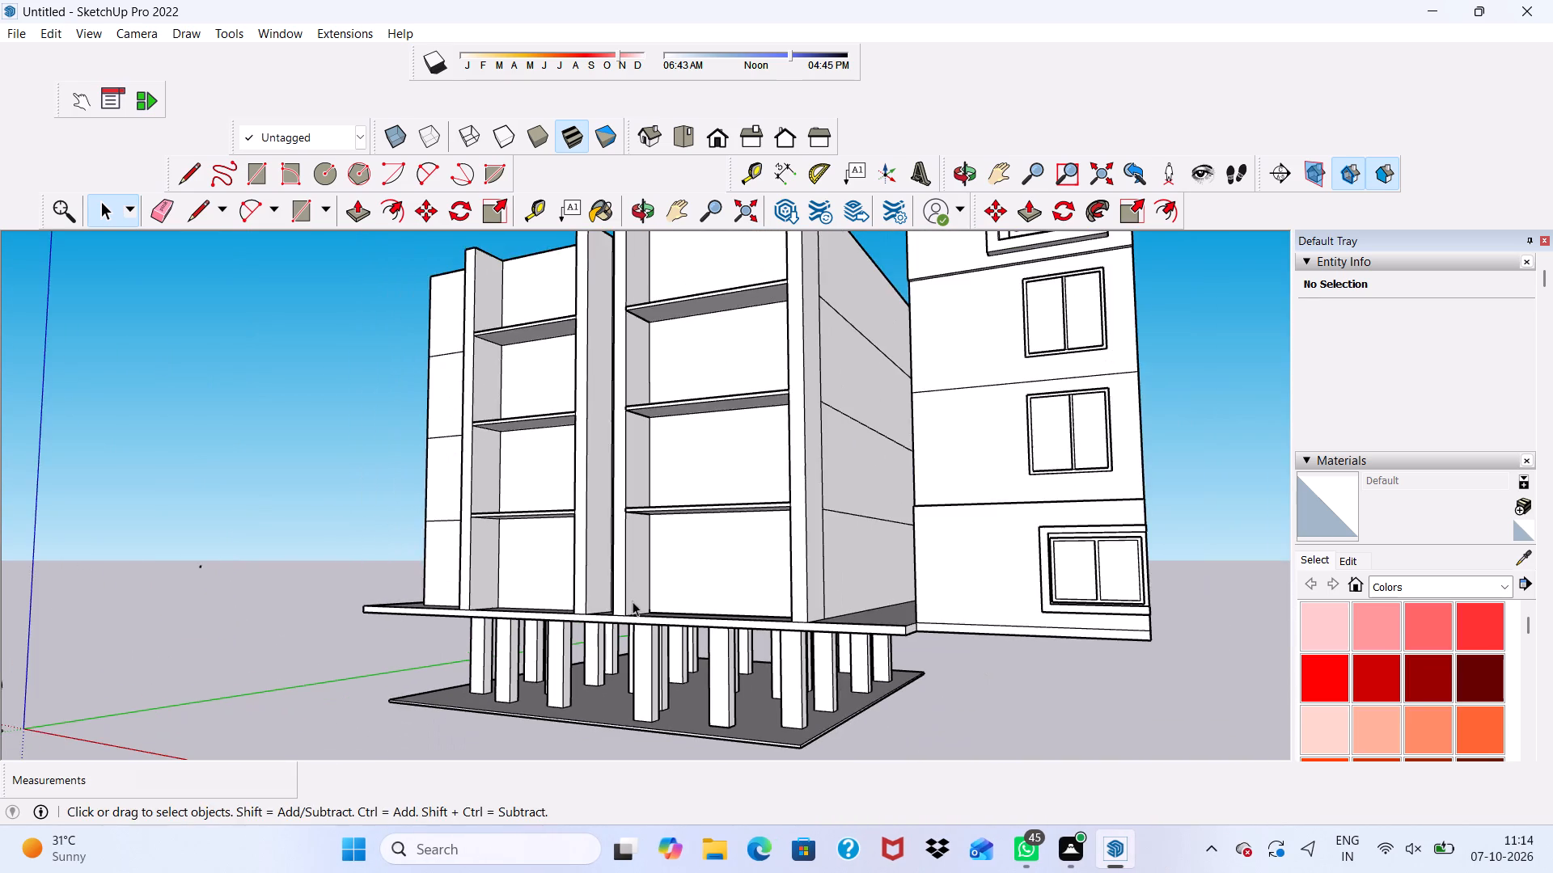
{"action": "middle_click_drag", "start_coordinate": [633, 601], "coordinate": [757, 647]}
{"action": "scroll", "coordinate": [633, 601], "scroll_direction": "down", "scroll_amount": 1}
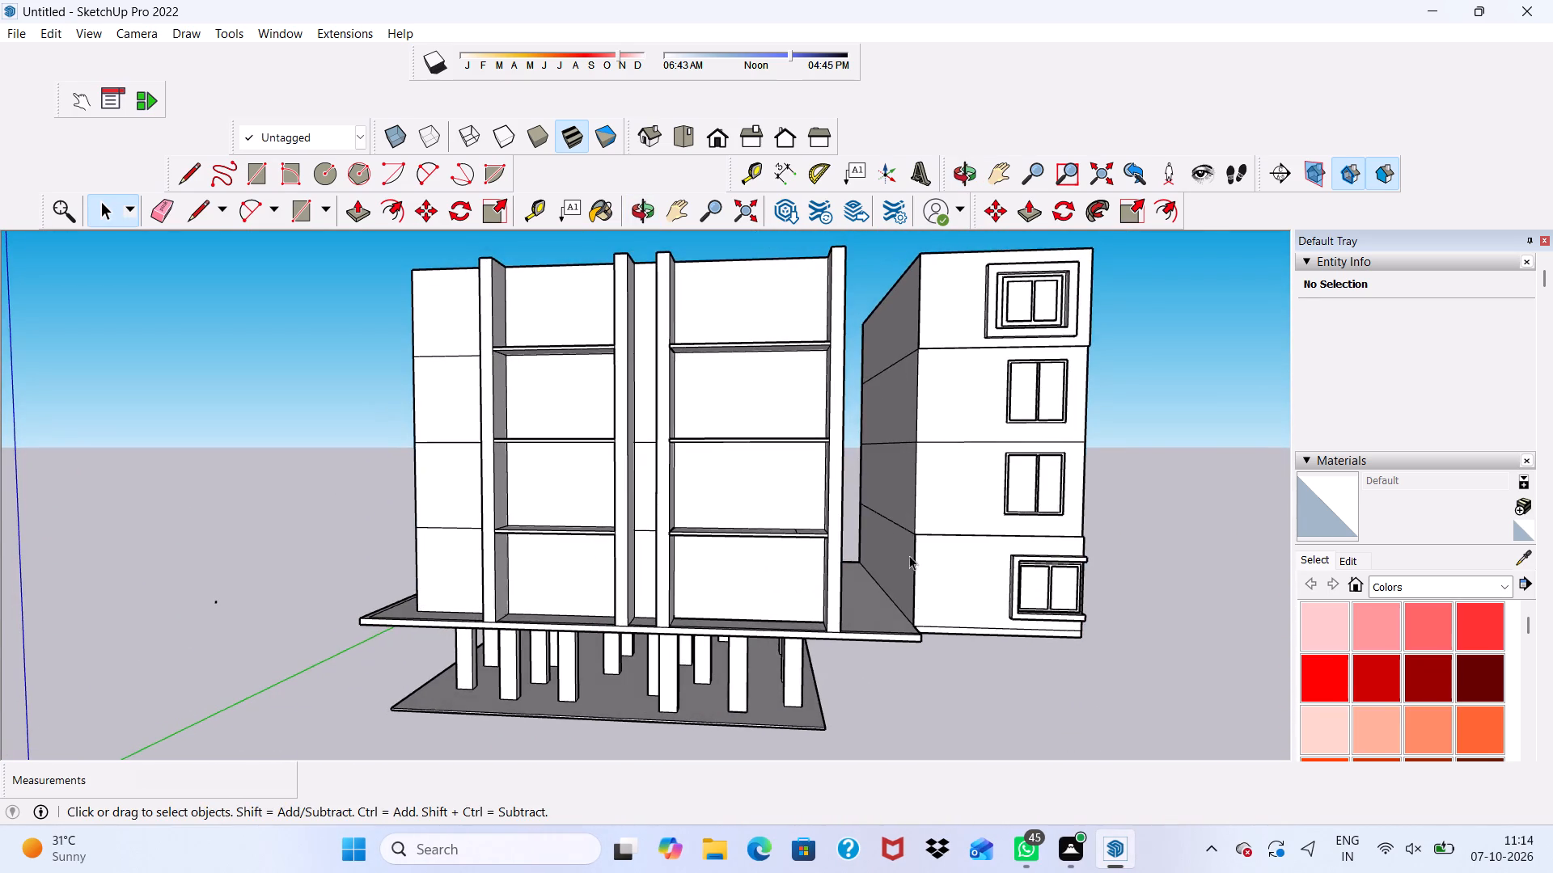
{"action": "scroll", "coordinate": [893, 517], "scroll_direction": "up", "scroll_amount": 4}
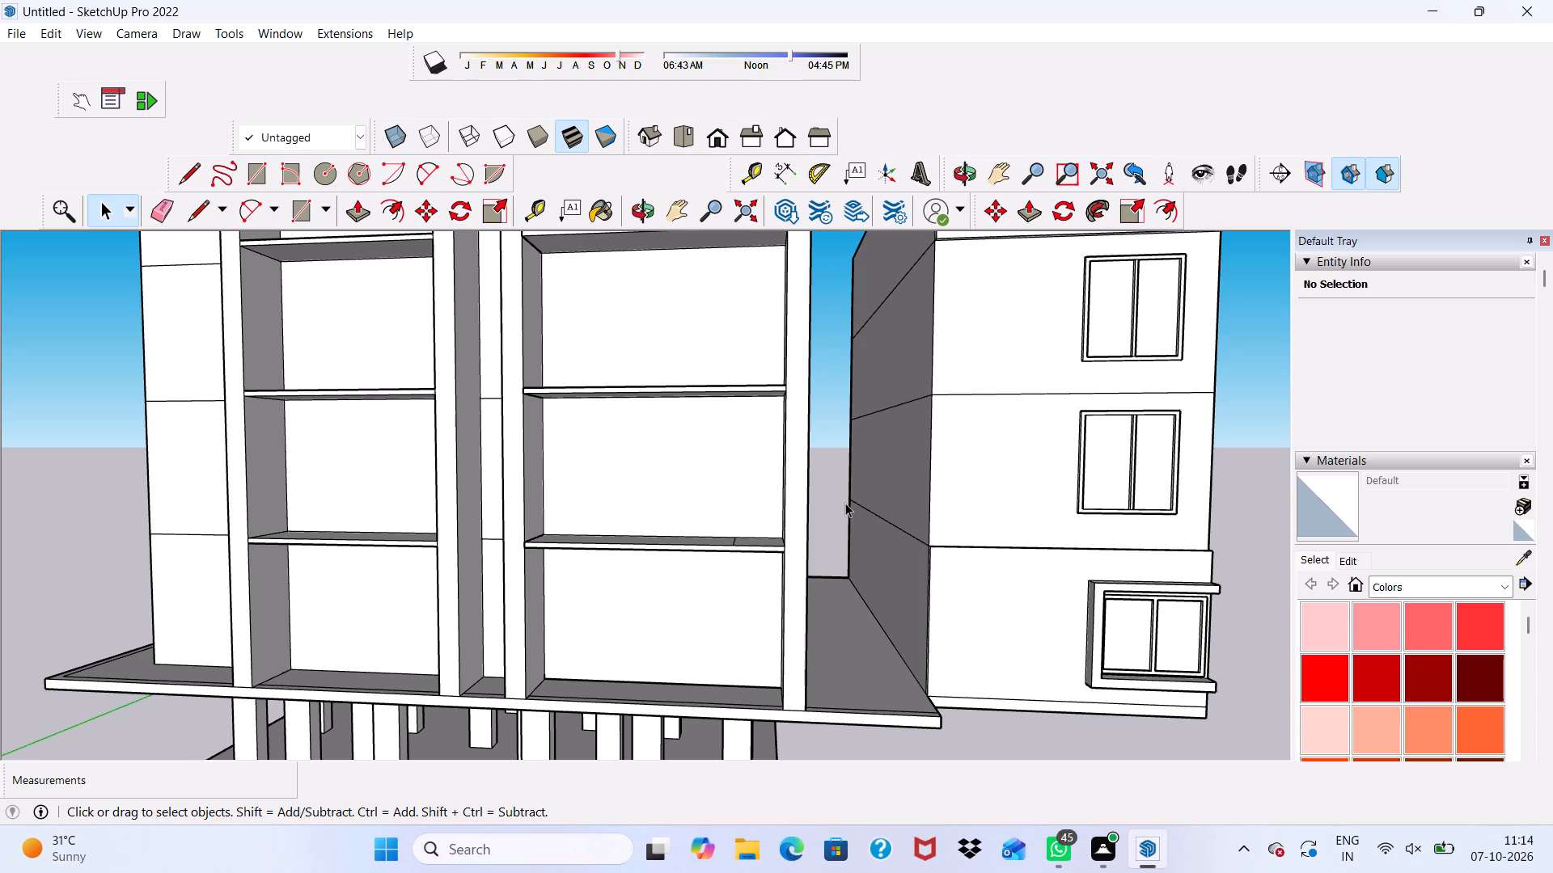
{"action": "scroll", "coordinate": [845, 503], "scroll_direction": "up", "scroll_amount": 2}
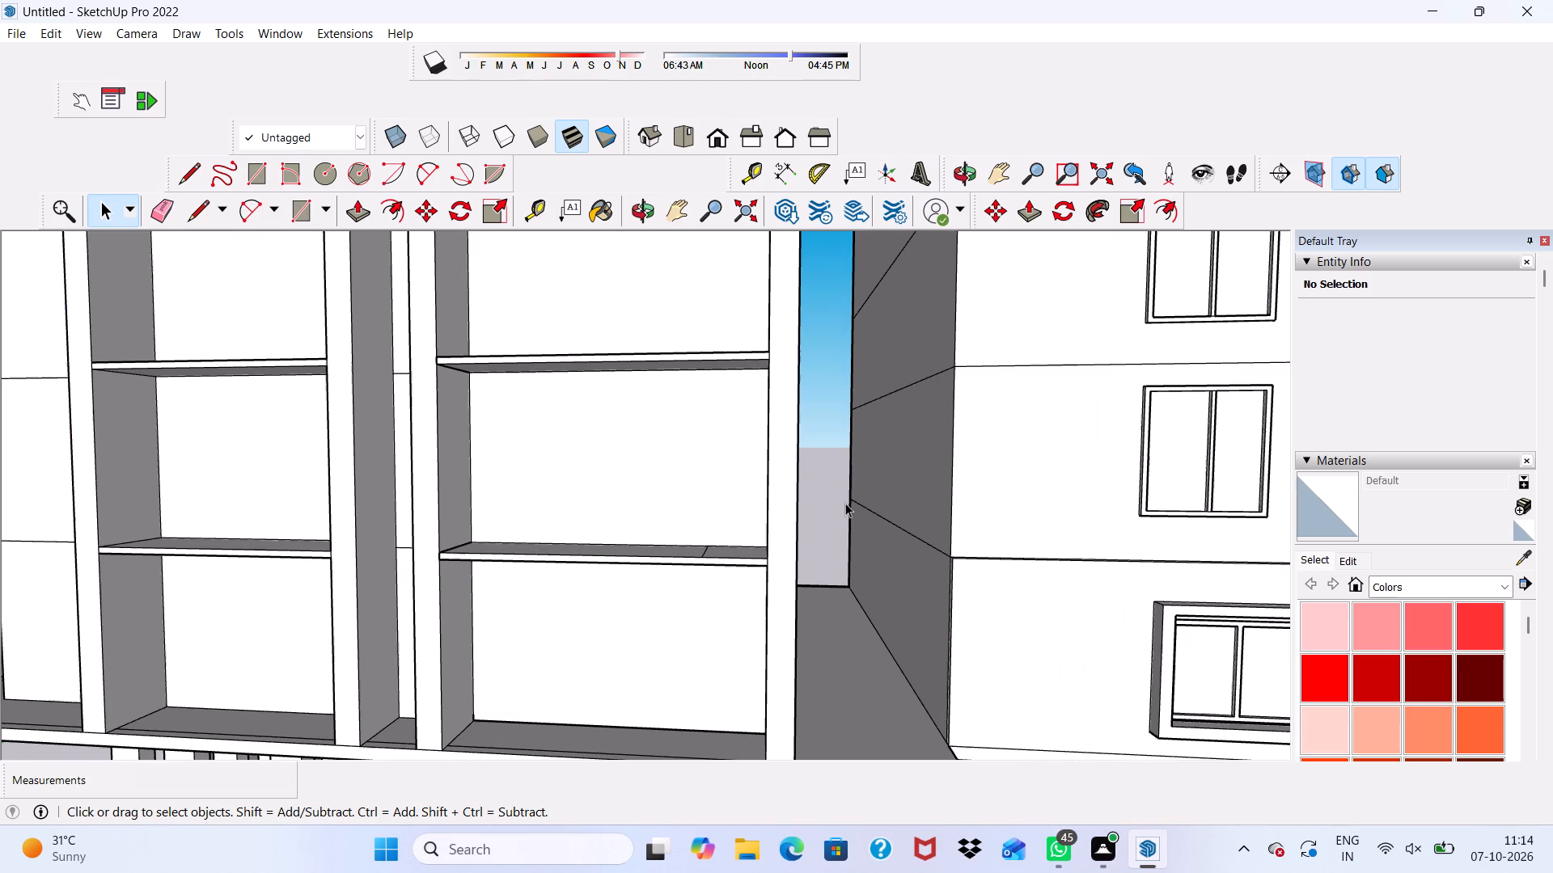
Undo the last two edits to the slab in front of the narrow block.
{"action": "key", "text": "ctrl+z"}
{"action": "key", "text": "ctrl+z"}
{"action": "scroll", "coordinate": [843, 506], "scroll_direction": "down", "scroll_amount": 2, "text": "ctrl"}
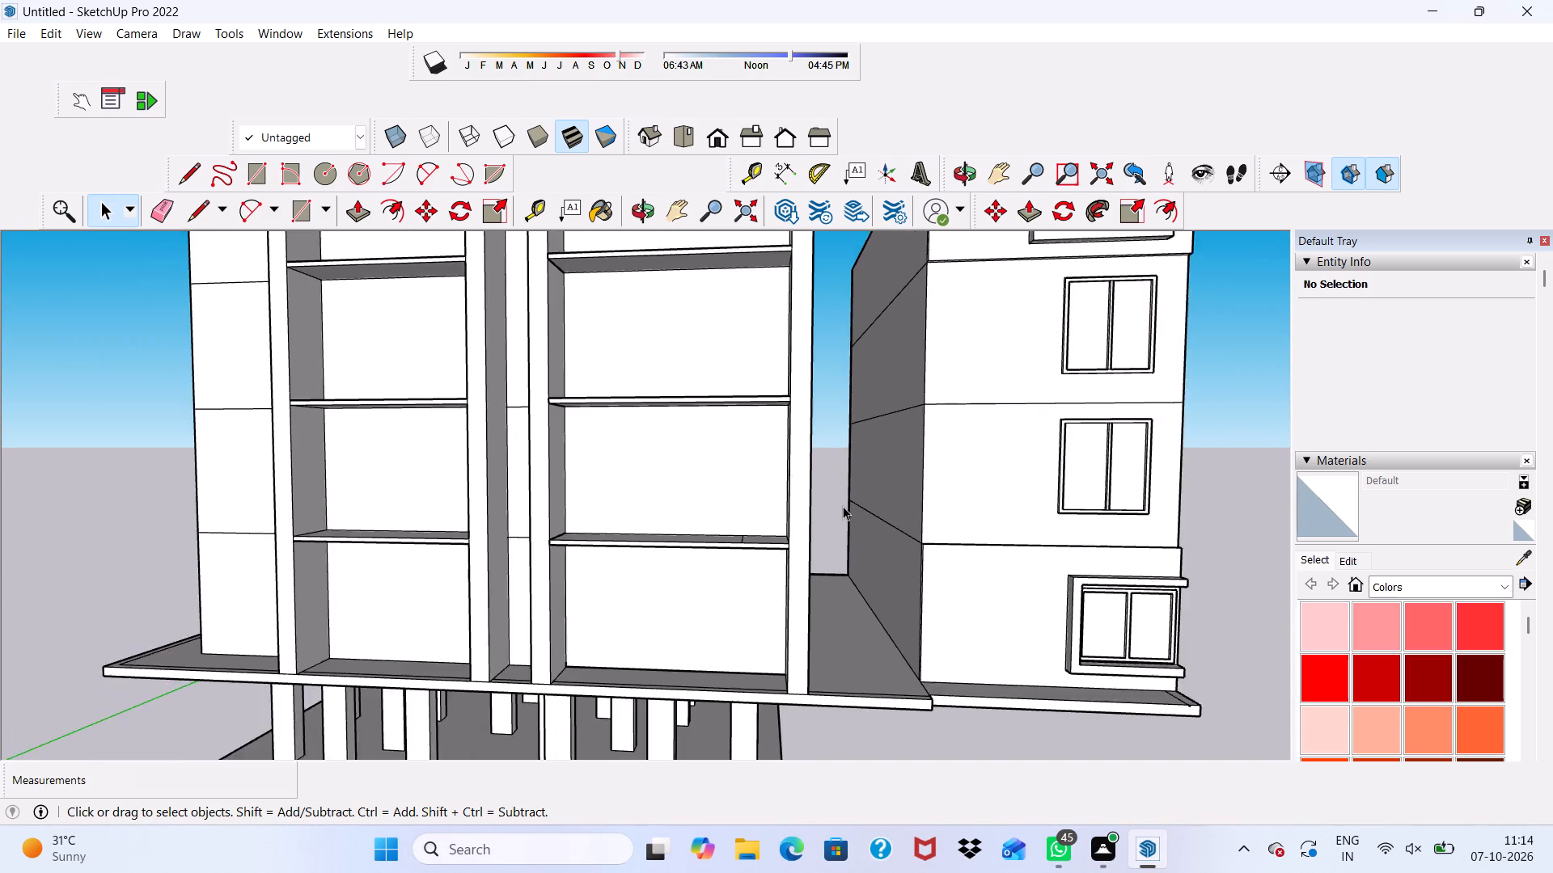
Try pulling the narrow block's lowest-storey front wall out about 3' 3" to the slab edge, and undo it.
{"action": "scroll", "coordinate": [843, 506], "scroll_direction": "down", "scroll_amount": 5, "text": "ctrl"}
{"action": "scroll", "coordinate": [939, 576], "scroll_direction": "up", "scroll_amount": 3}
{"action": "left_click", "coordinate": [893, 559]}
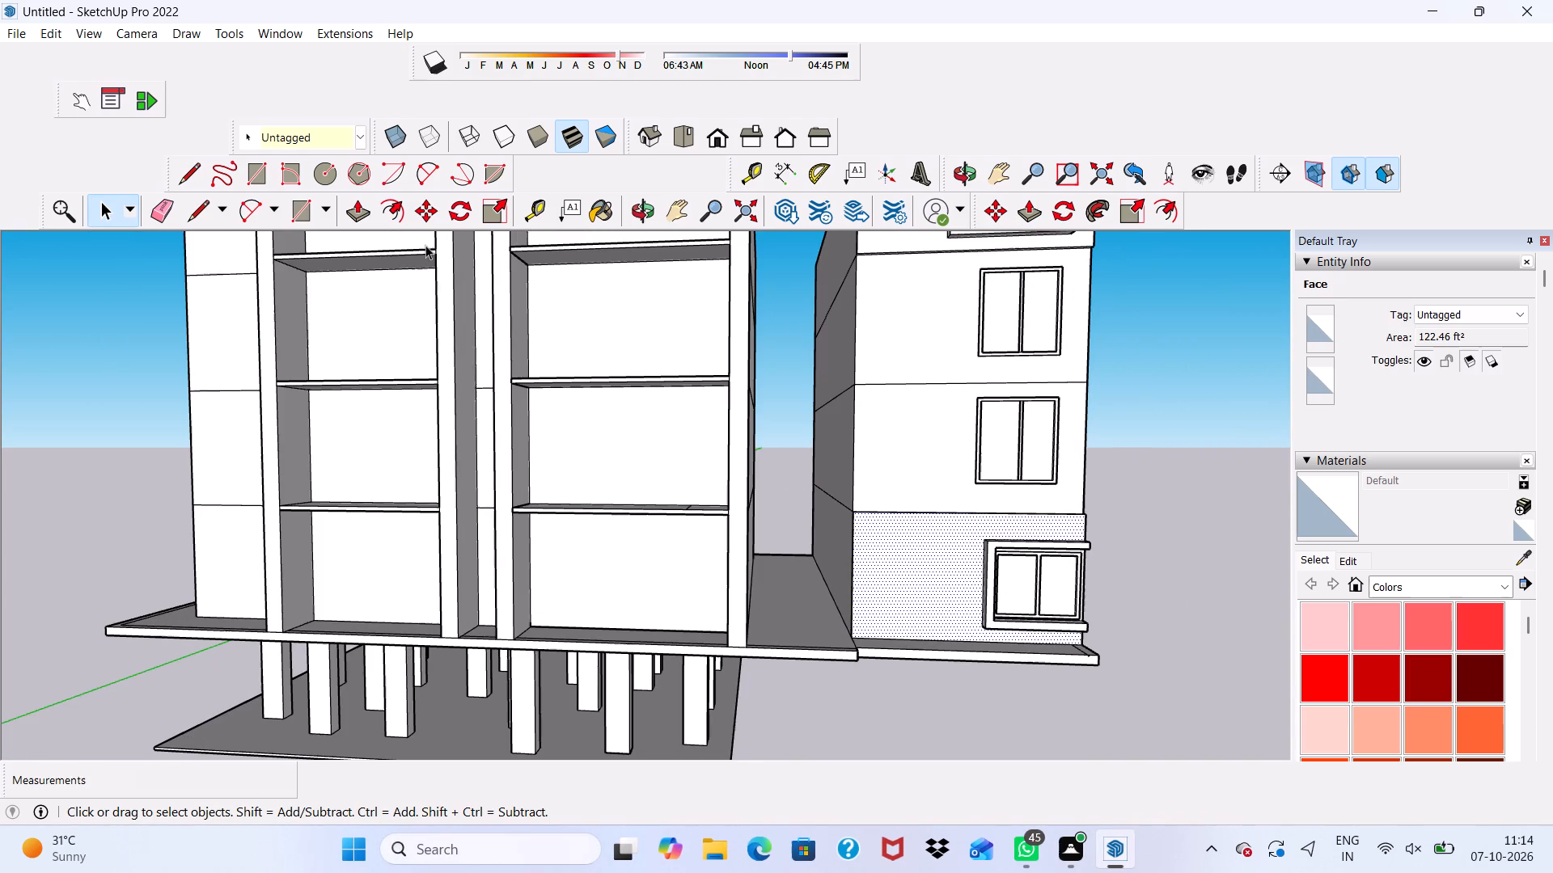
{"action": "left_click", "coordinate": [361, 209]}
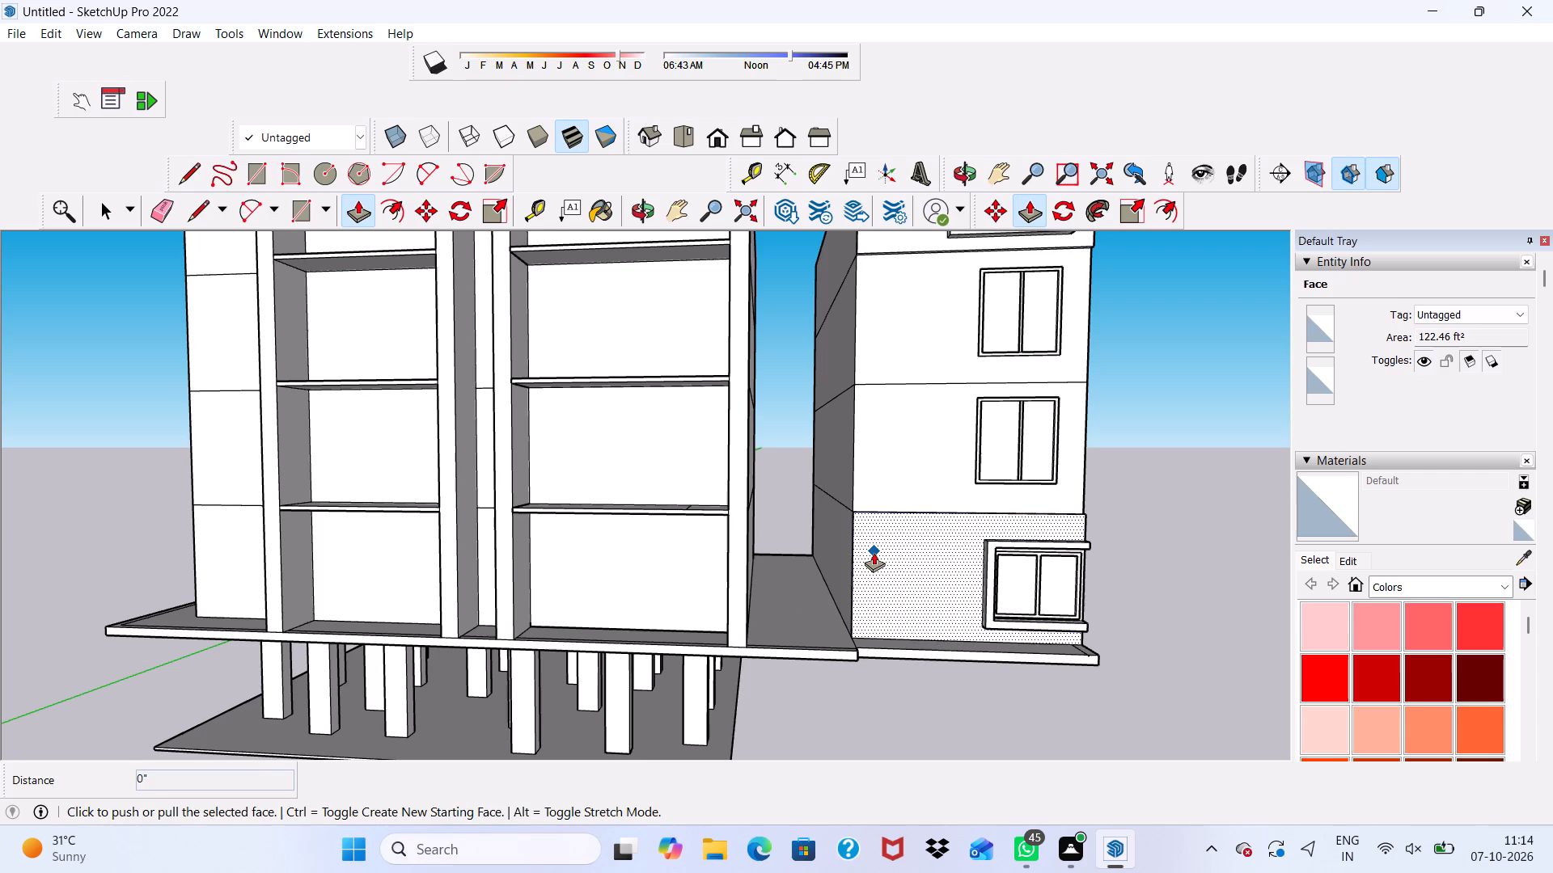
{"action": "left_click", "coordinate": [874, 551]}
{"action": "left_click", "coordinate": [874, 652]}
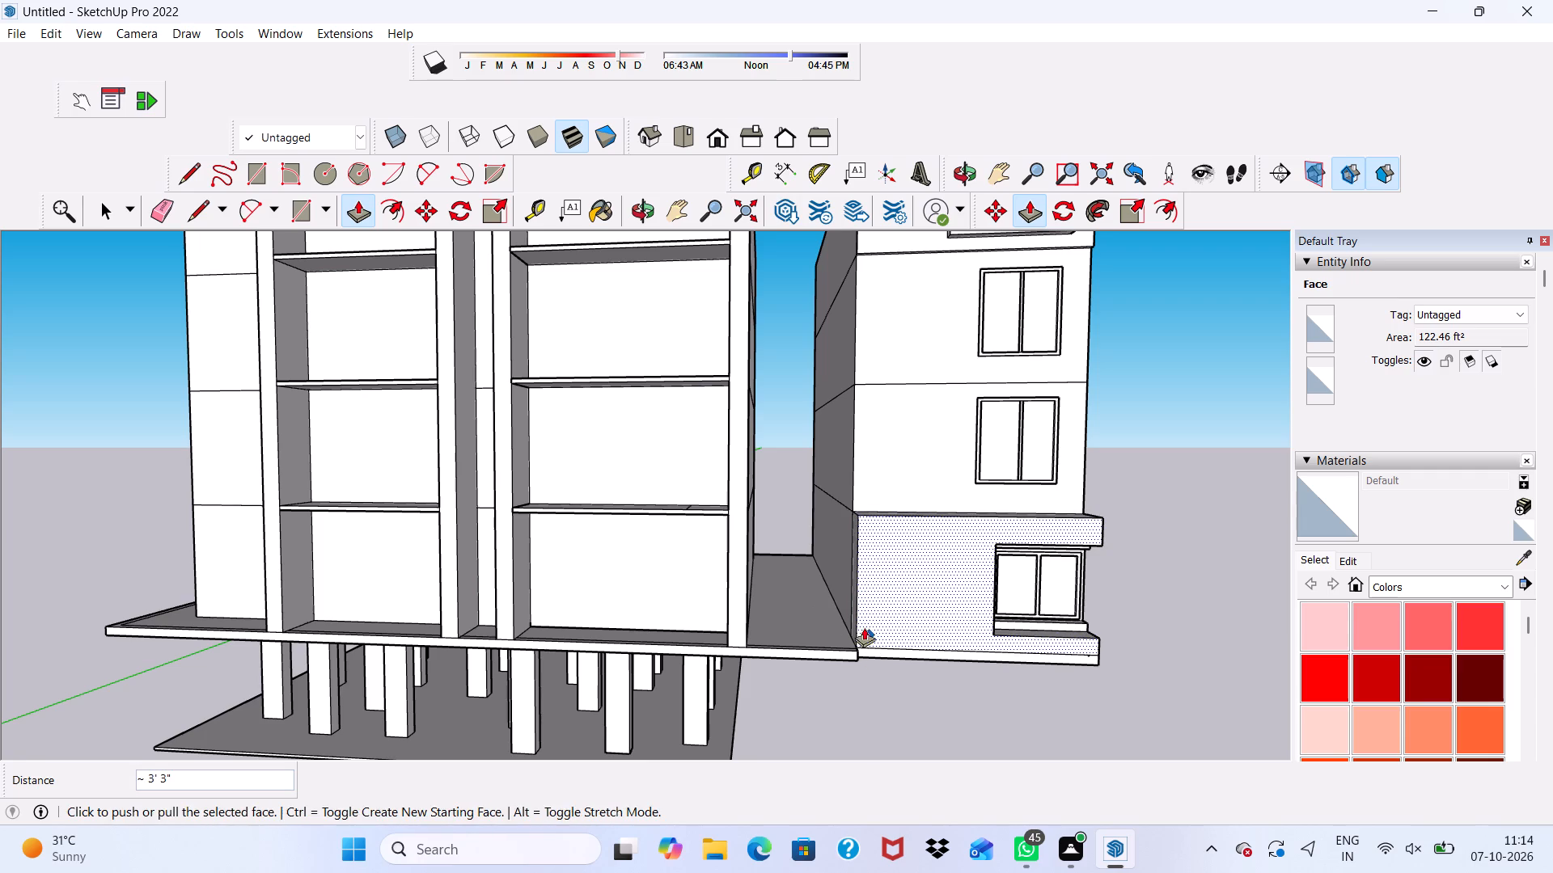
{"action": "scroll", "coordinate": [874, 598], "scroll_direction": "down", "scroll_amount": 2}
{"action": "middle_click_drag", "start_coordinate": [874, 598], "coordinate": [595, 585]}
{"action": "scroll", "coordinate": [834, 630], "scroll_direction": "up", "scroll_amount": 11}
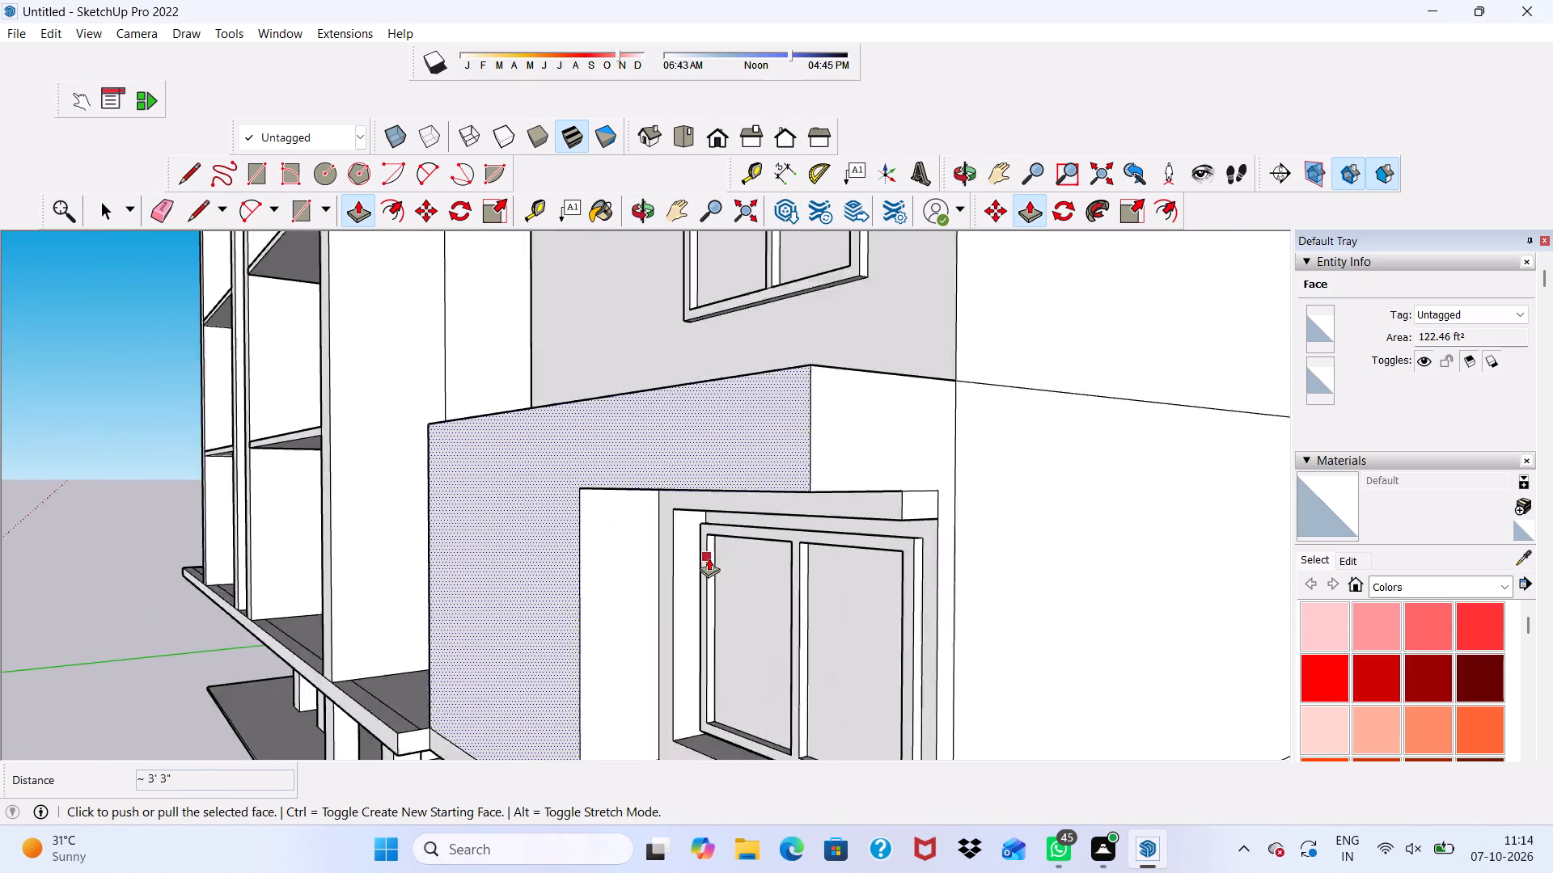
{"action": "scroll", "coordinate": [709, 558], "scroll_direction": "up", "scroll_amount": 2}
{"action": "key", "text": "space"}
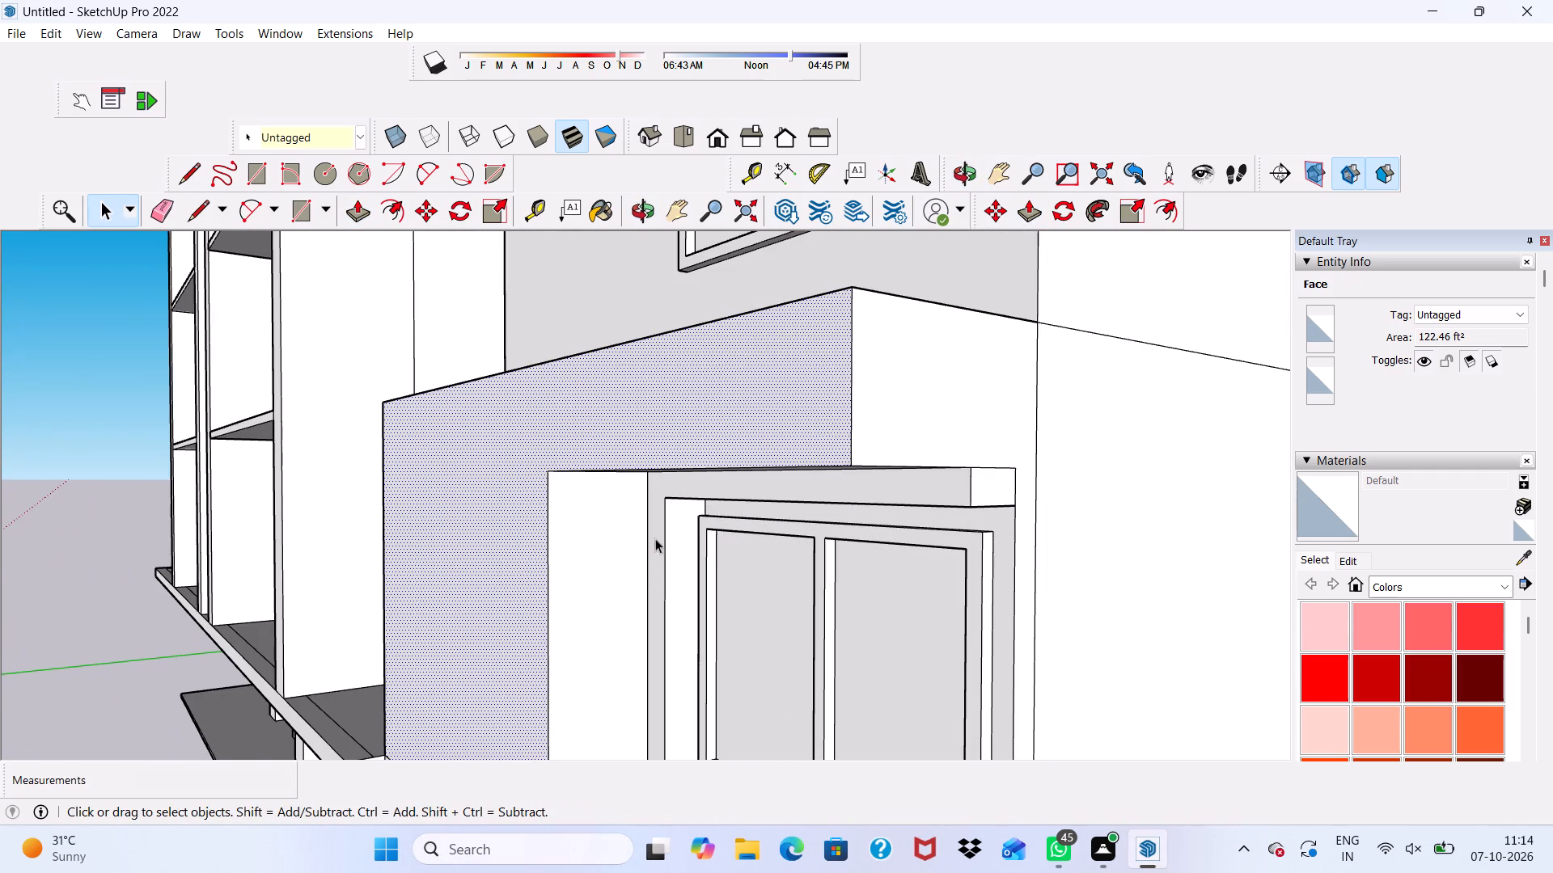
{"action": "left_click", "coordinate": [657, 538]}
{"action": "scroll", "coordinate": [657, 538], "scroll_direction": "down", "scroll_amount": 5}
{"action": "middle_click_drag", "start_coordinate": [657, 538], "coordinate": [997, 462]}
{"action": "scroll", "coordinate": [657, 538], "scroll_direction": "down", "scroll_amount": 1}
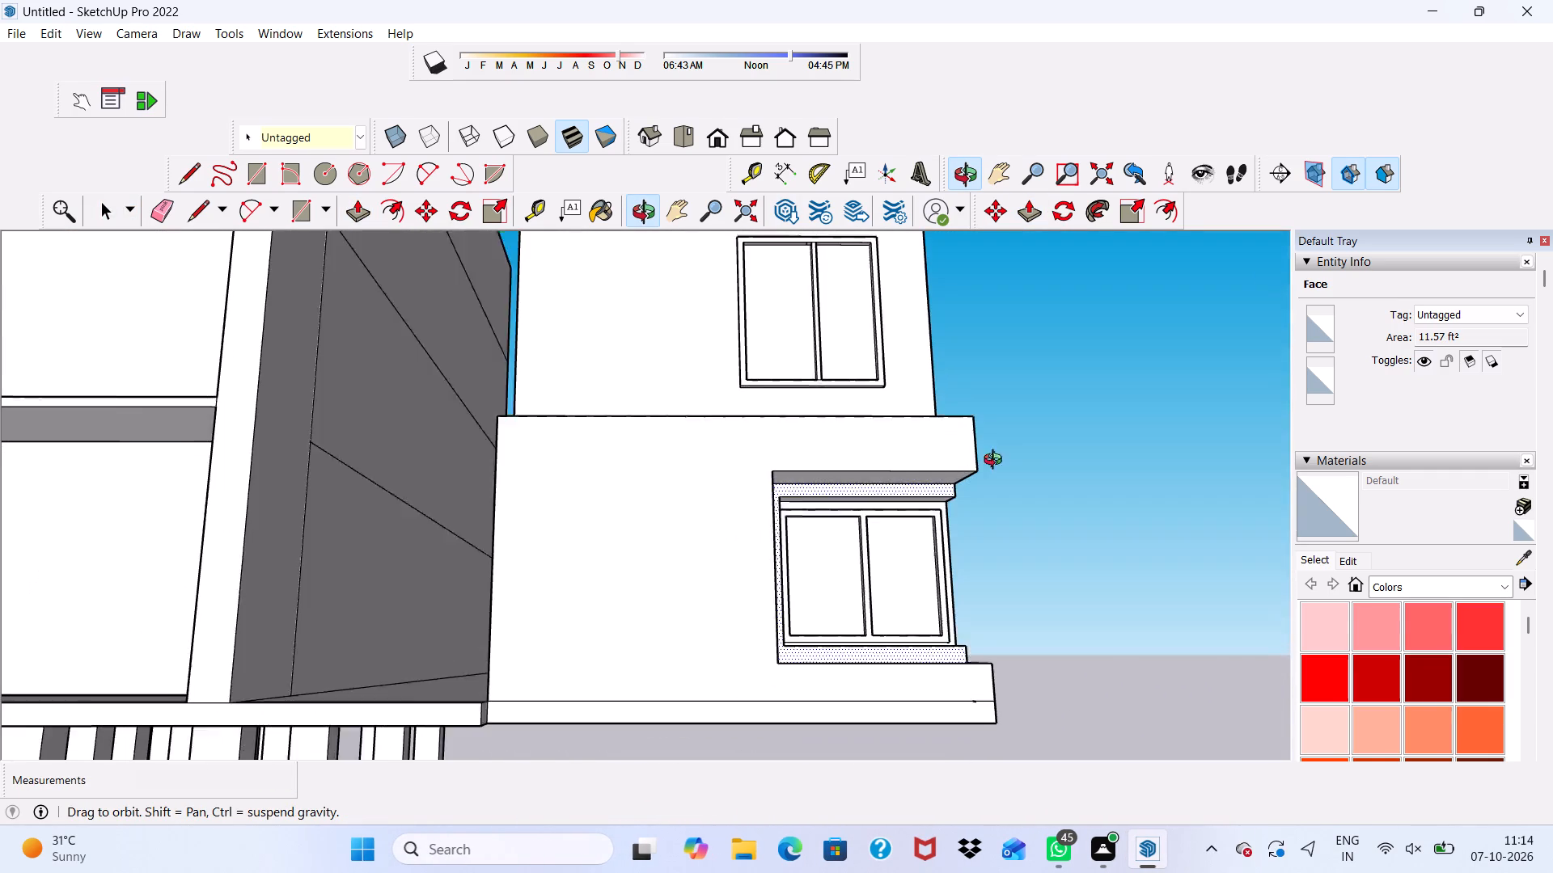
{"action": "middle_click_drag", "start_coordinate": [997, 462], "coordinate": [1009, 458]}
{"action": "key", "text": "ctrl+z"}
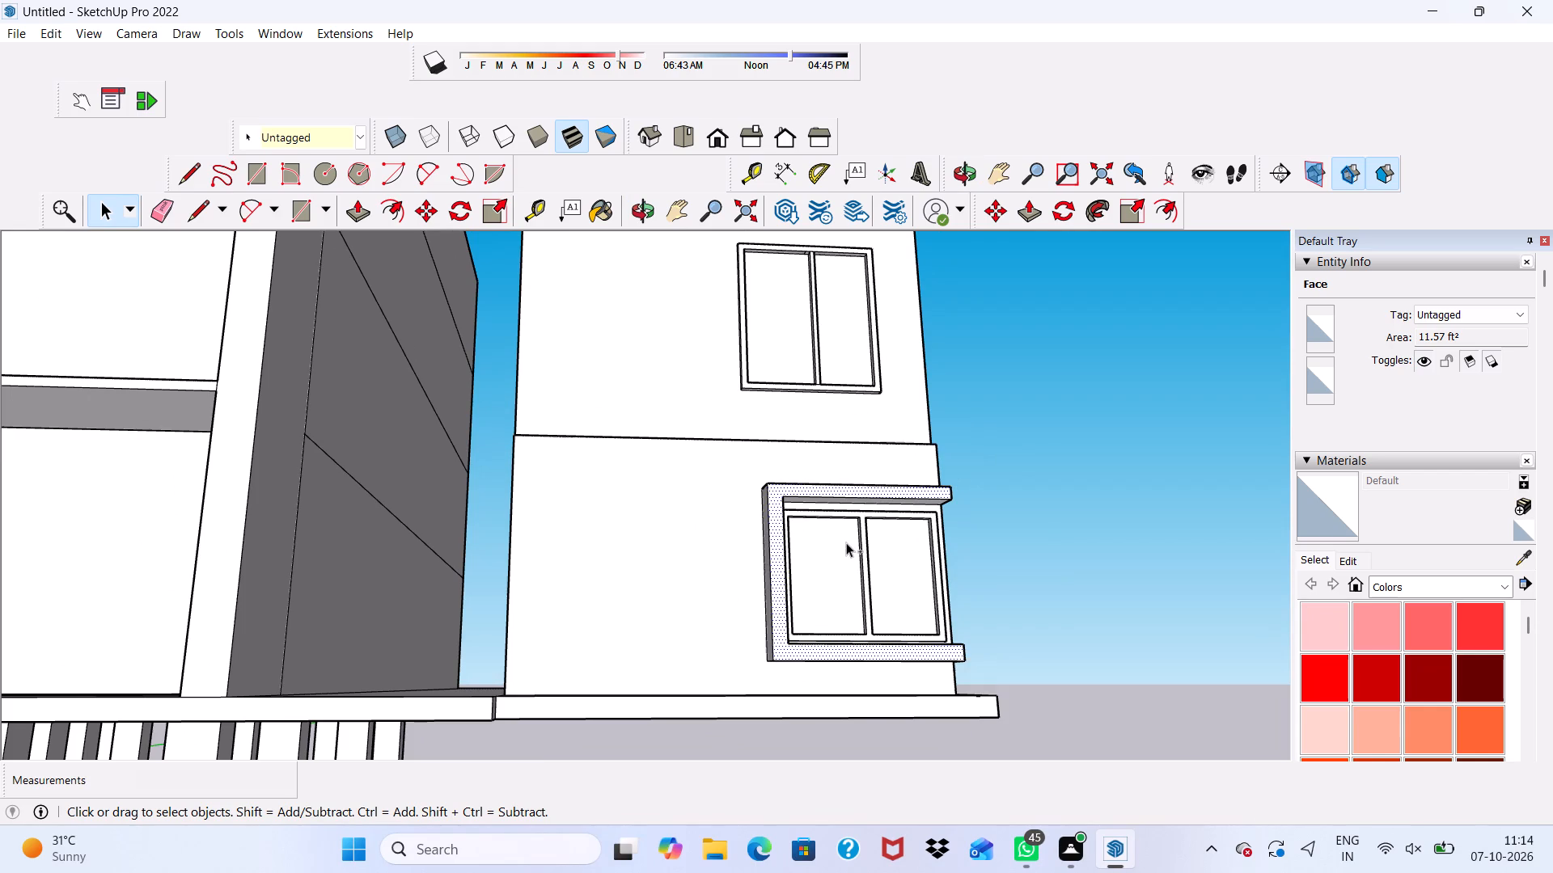
Erase the stray line on the slab's top face and front edge near the narrow block's outer corner.
{"action": "scroll", "coordinate": [695, 511], "scroll_direction": "down", "scroll_amount": 3}
{"action": "key", "text": "space"}
{"action": "scroll", "coordinate": [658, 507], "scroll_direction": "down", "scroll_amount": 10}
{"action": "middle_click_drag", "start_coordinate": [627, 469], "coordinate": [393, 690]}
{"action": "scroll", "coordinate": [648, 600], "scroll_direction": "up", "scroll_amount": 9}
{"action": "middle_click_drag", "start_coordinate": [540, 605], "coordinate": [669, 565]}
{"action": "scroll", "coordinate": [681, 601], "scroll_direction": "up", "scroll_amount": 9}
{"action": "scroll", "coordinate": [668, 522], "scroll_direction": "down", "scroll_amount": 13}
{"action": "middle_click_drag", "start_coordinate": [667, 522], "coordinate": [667, 525]}
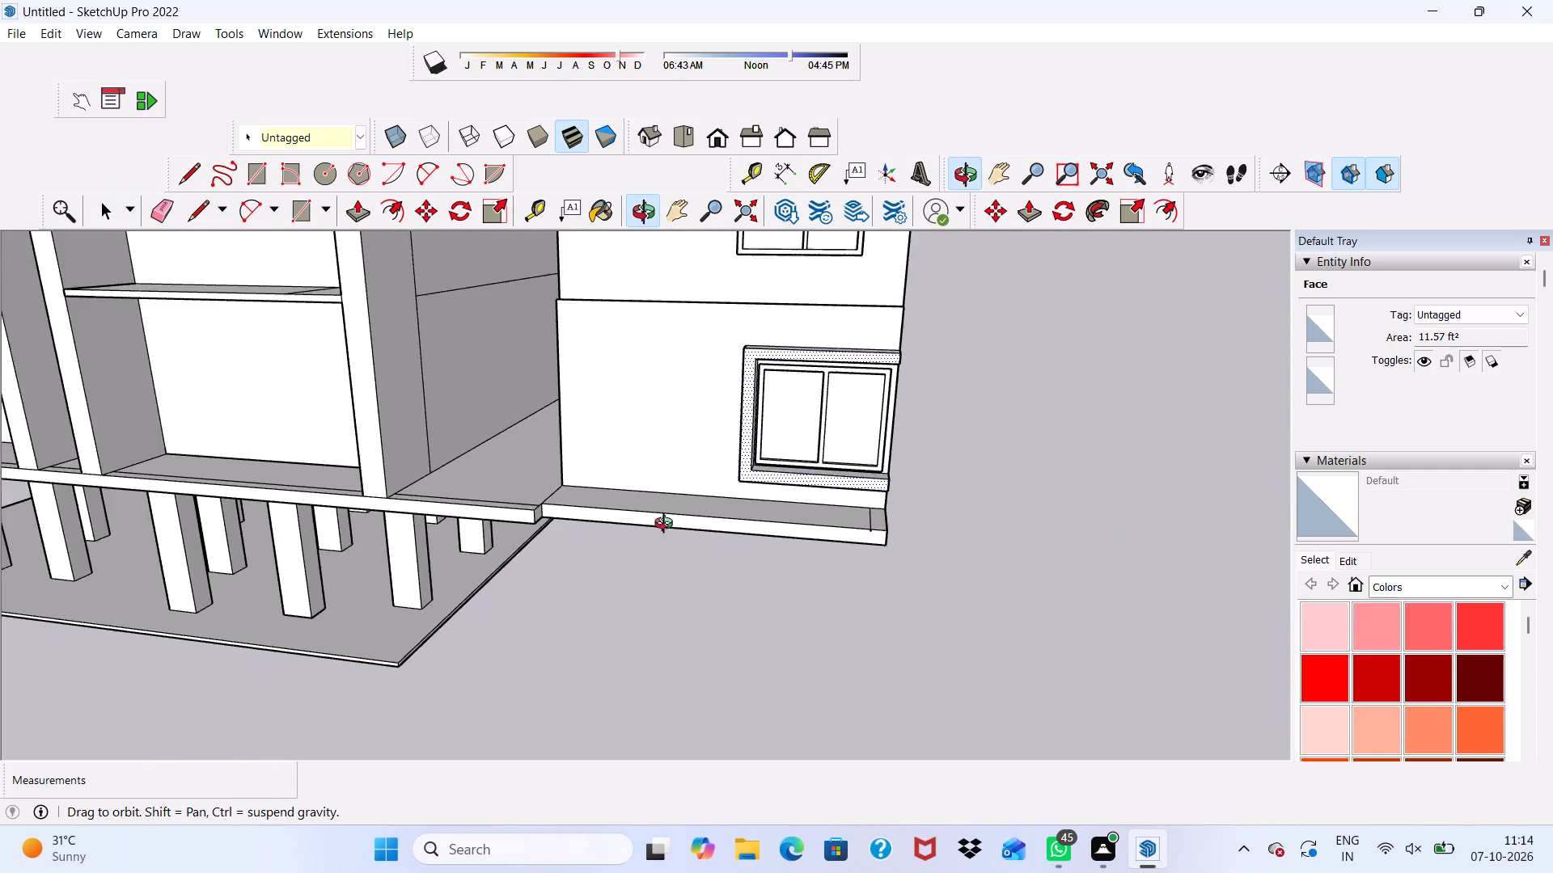
{"action": "middle_click_drag", "start_coordinate": [667, 525], "coordinate": [739, 621]}
{"action": "scroll", "coordinate": [707, 576], "scroll_direction": "up", "scroll_amount": 4}
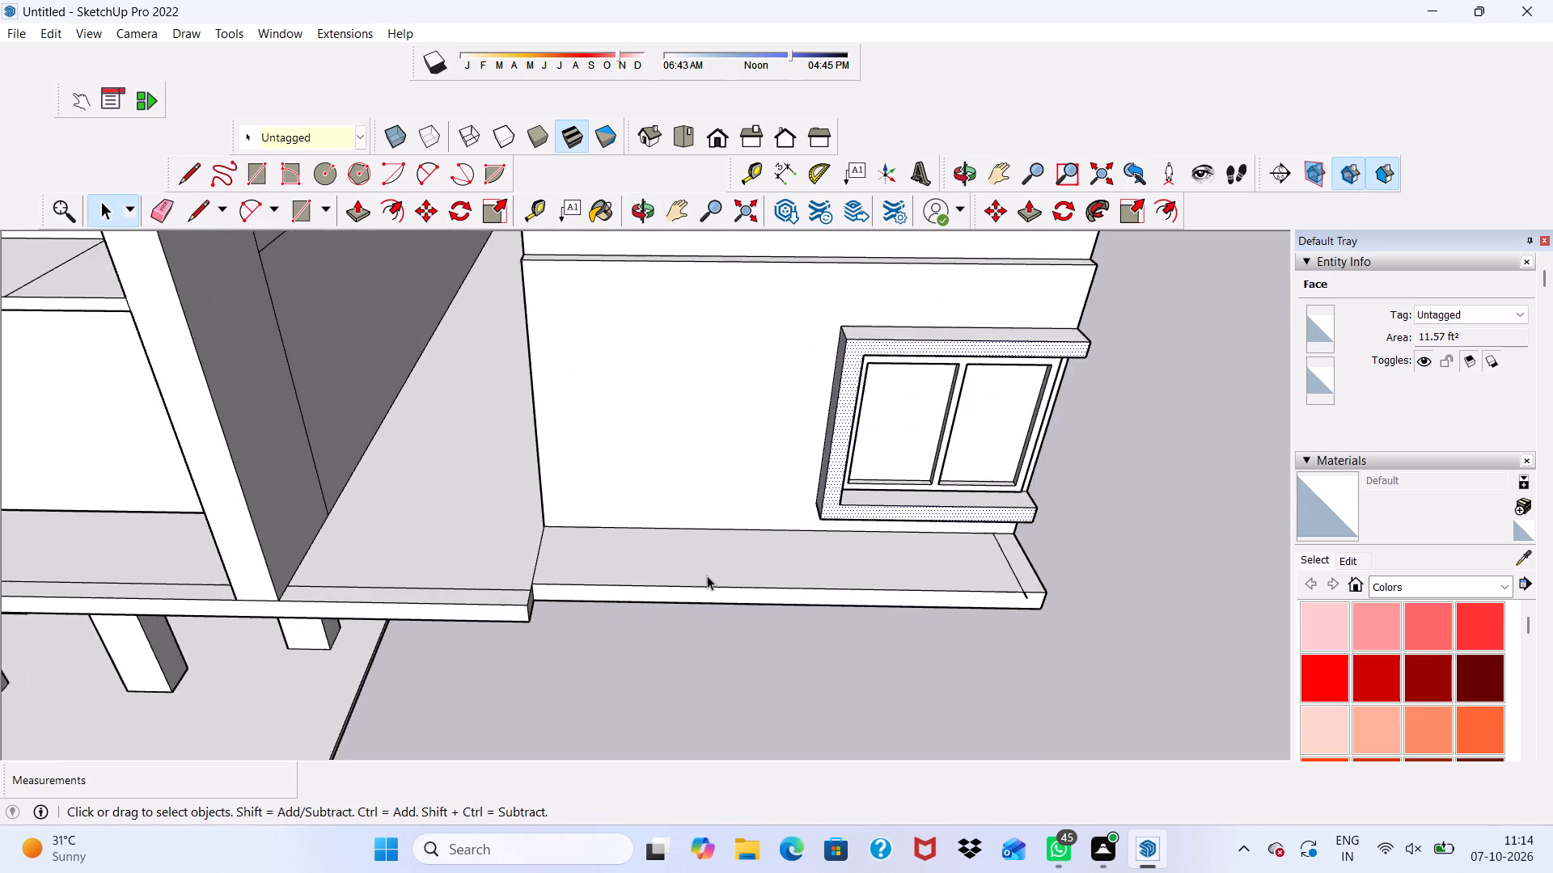
{"action": "scroll", "coordinate": [709, 612], "scroll_direction": "up", "scroll_amount": 3}
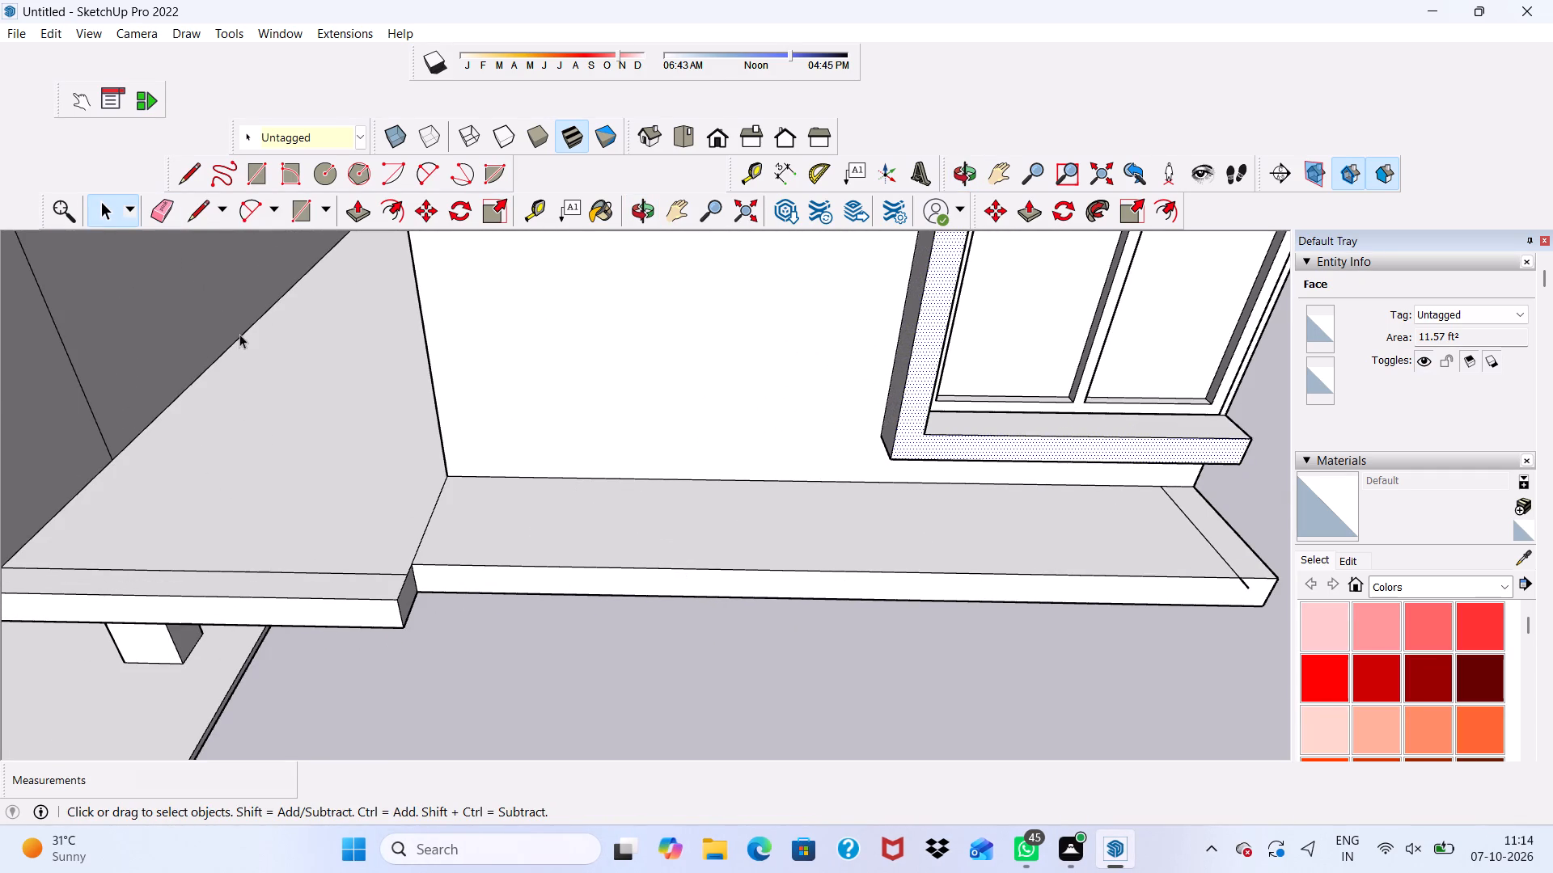
{"action": "scroll", "coordinate": [498, 565], "scroll_direction": "down", "scroll_amount": 8}
{"action": "scroll", "coordinate": [547, 609], "scroll_direction": "down", "scroll_amount": 2}
{"action": "scroll", "coordinate": [635, 601], "scroll_direction": "up", "scroll_amount": 3}
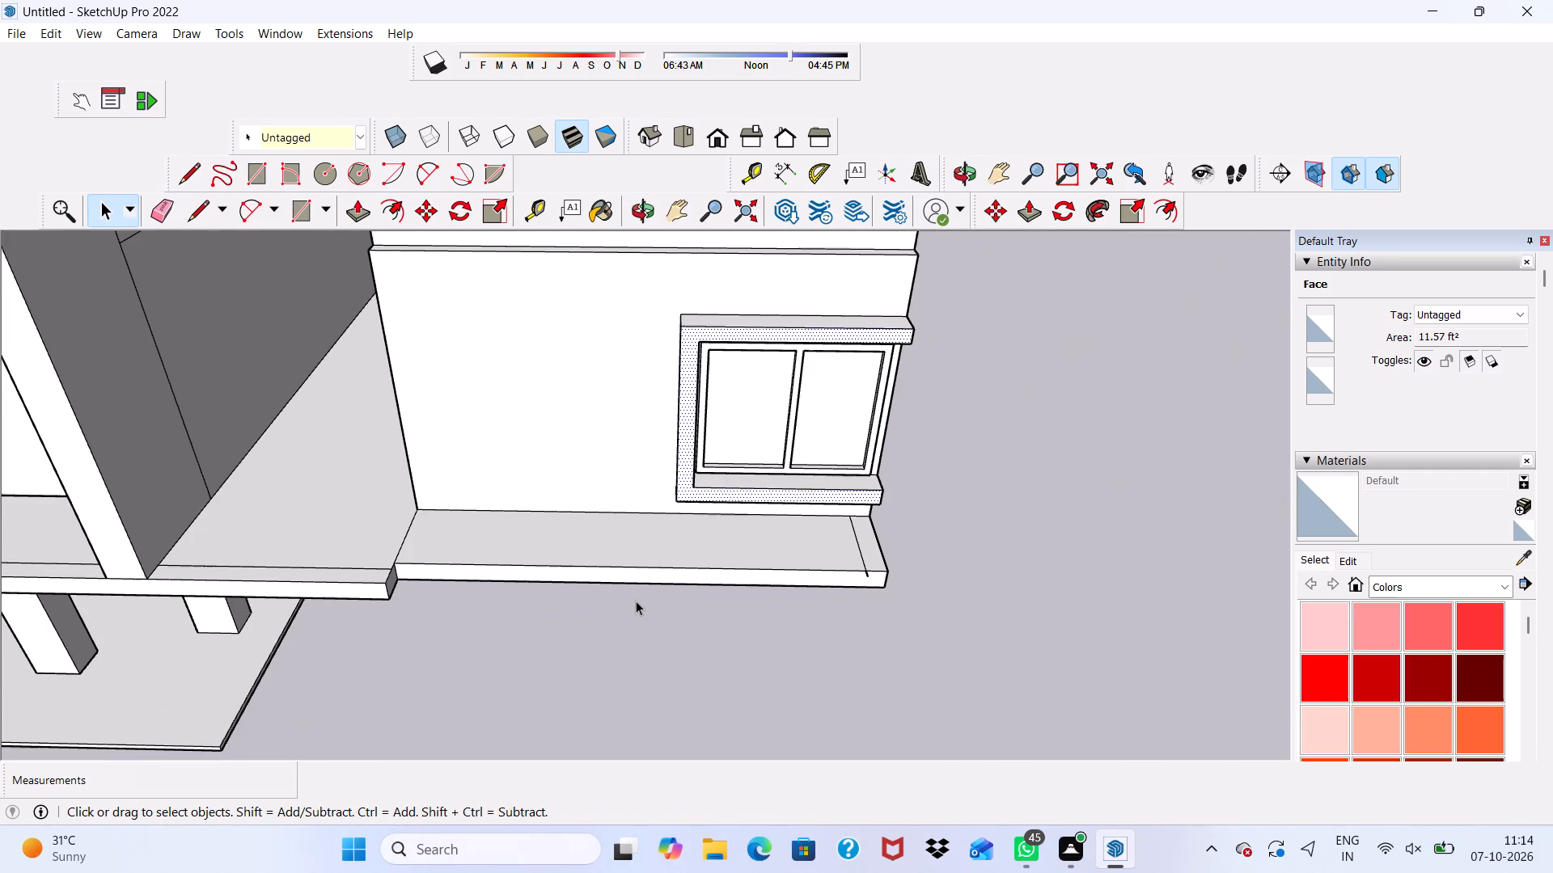
{"action": "left_click", "coordinate": [164, 202]}
{"action": "scroll", "coordinate": [857, 533], "scroll_direction": "up", "scroll_amount": 4}
{"action": "left_click_drag", "start_coordinate": [865, 540], "coordinate": [868, 547]}
{"action": "scroll", "coordinate": [868, 547], "scroll_direction": "down", "scroll_amount": 5}
{"action": "scroll", "coordinate": [882, 573], "scroll_direction": "up", "scroll_amount": 16}
{"action": "left_click", "coordinate": [867, 574]}
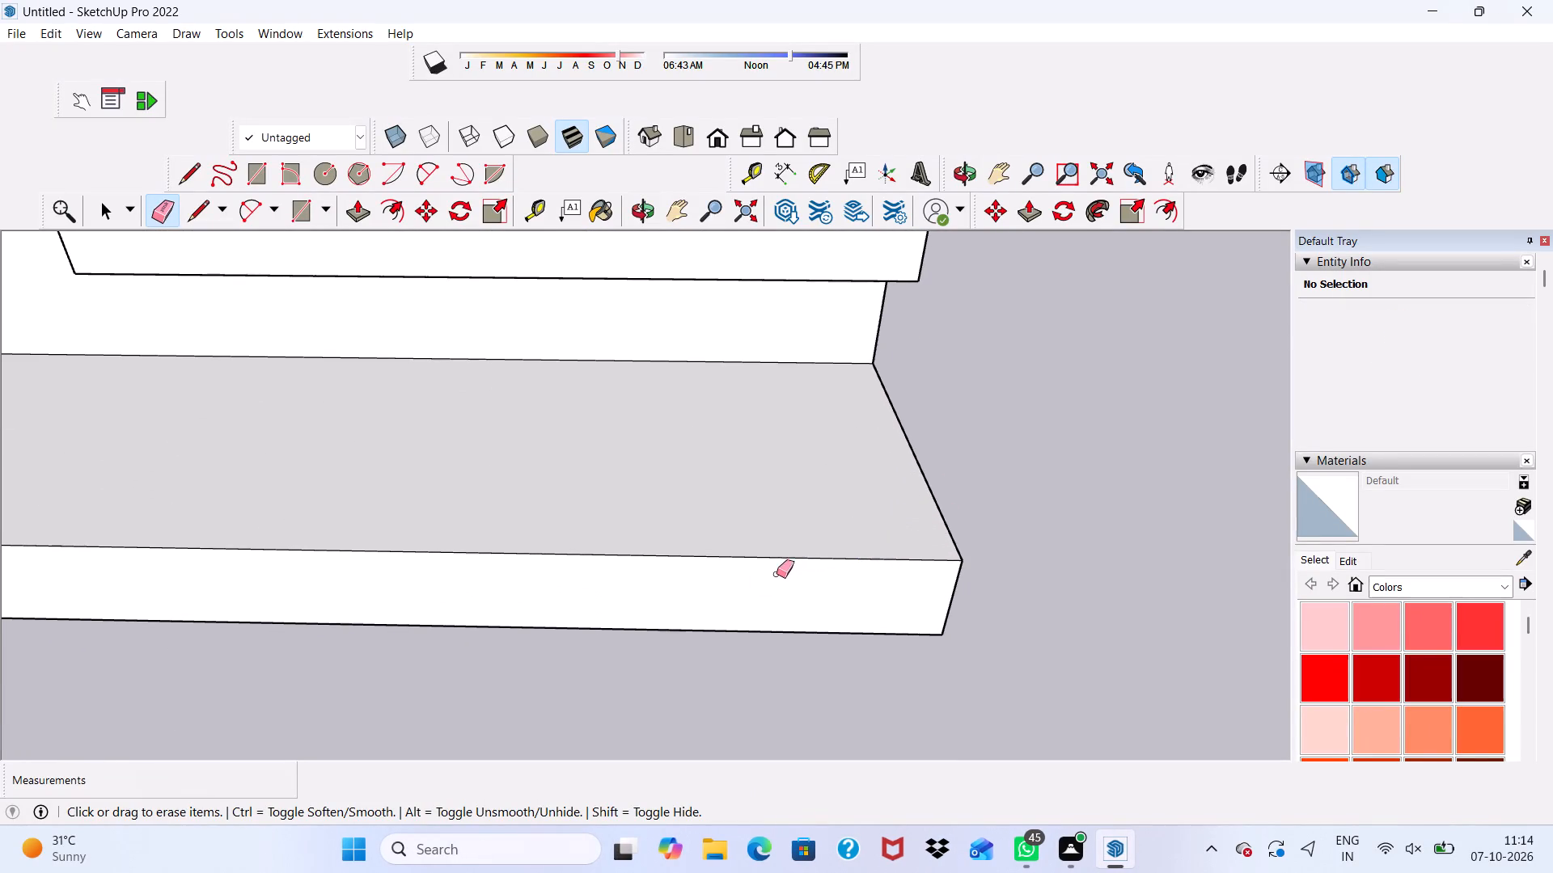
Erase the seam line on the slab's top face at the narrow block's inner front corner.
{"action": "scroll", "coordinate": [385, 708], "scroll_direction": "down", "scroll_amount": 19}
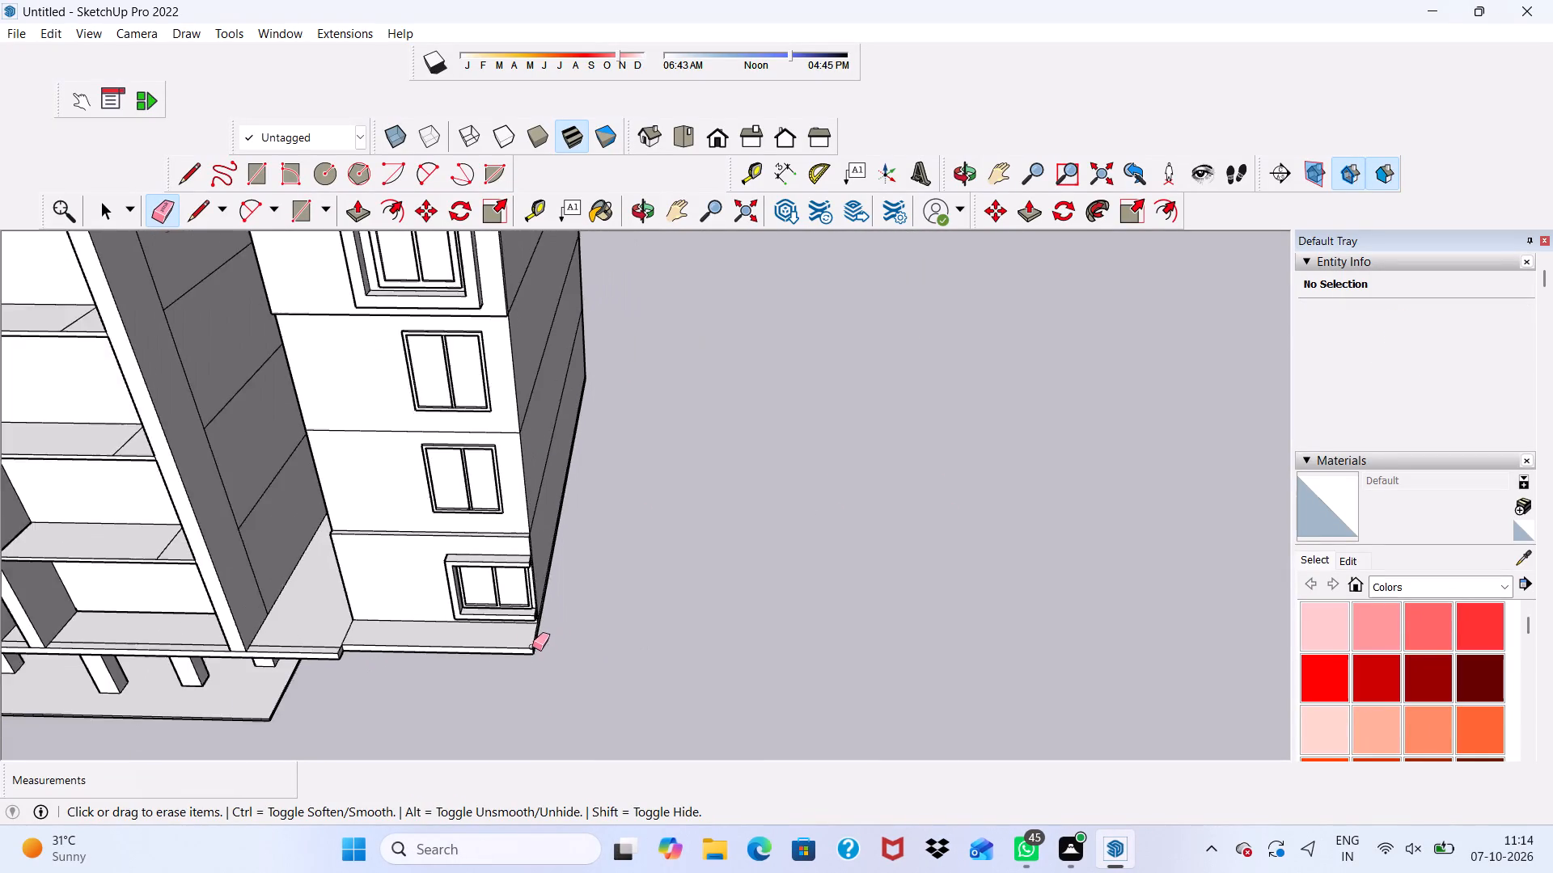
{"action": "scroll", "coordinate": [532, 647], "scroll_direction": "up", "scroll_amount": 1}
{"action": "middle_click_drag", "start_coordinate": [532, 647], "coordinate": [768, 611]}
{"action": "scroll", "coordinate": [528, 775], "scroll_direction": "up", "scroll_amount": 8}
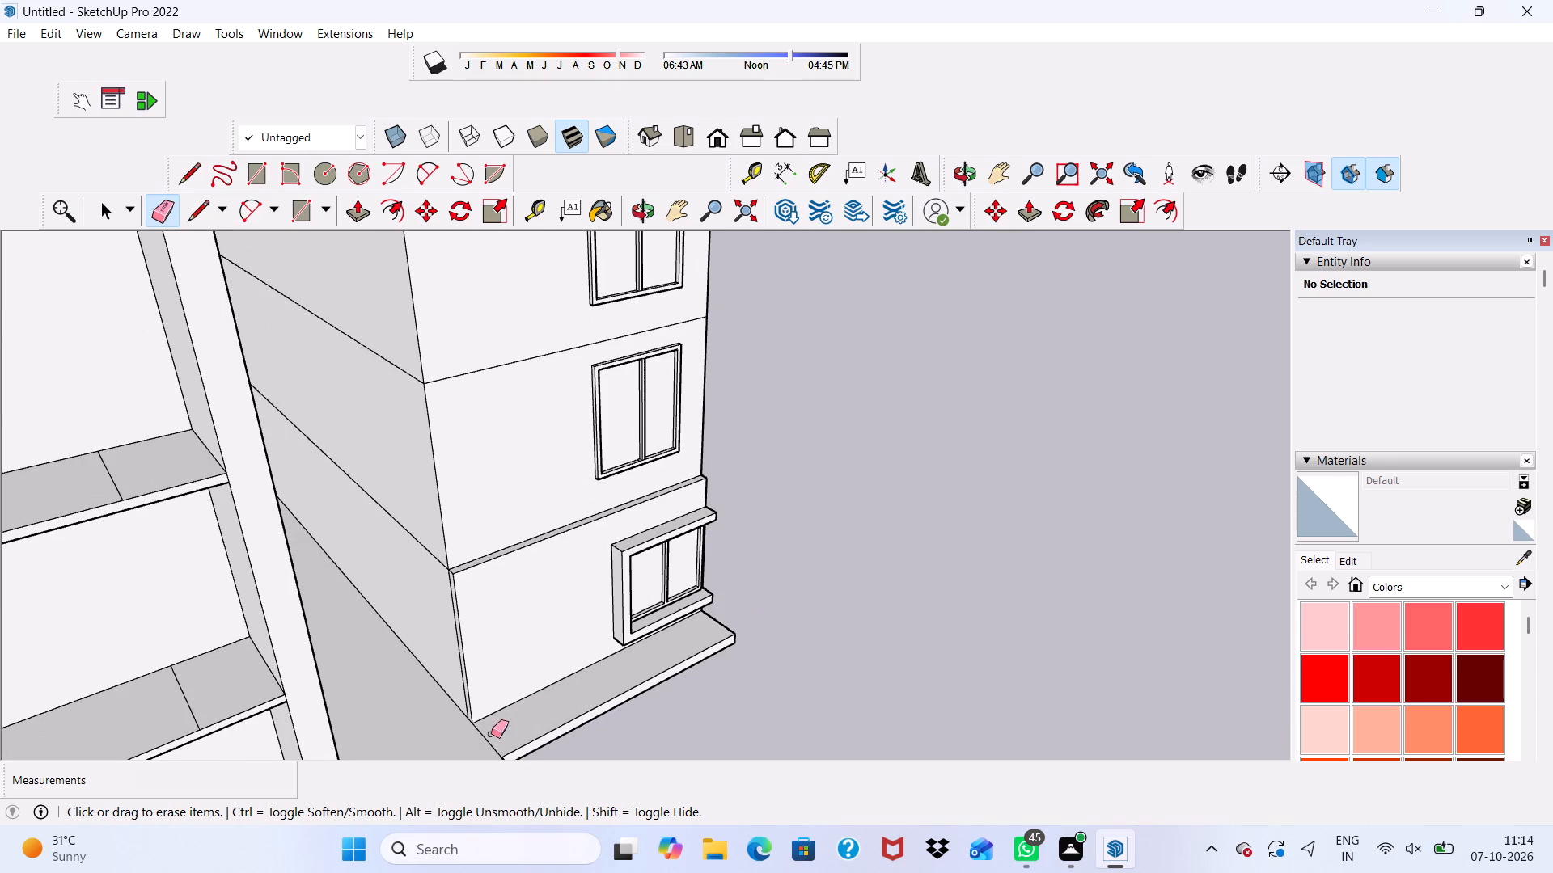
{"action": "left_click", "coordinate": [482, 741]}
Push/pull the slab's front face below the narrow block outward 1' 13/16", flush with the wide block's slab edge.
{"action": "scroll", "coordinate": [491, 706], "scroll_direction": "down", "scroll_amount": 5}
{"action": "scroll", "coordinate": [561, 678], "scroll_direction": "down", "scroll_amount": 5}
{"action": "middle_click_drag", "start_coordinate": [557, 695], "coordinate": [540, 683]}
{"action": "scroll", "coordinate": [559, 711], "scroll_direction": "up", "scroll_amount": 5}
{"action": "scroll", "coordinate": [557, 701], "scroll_direction": "down", "scroll_amount": 1}
{"action": "middle_click_drag", "start_coordinate": [557, 702], "coordinate": [376, 533]}
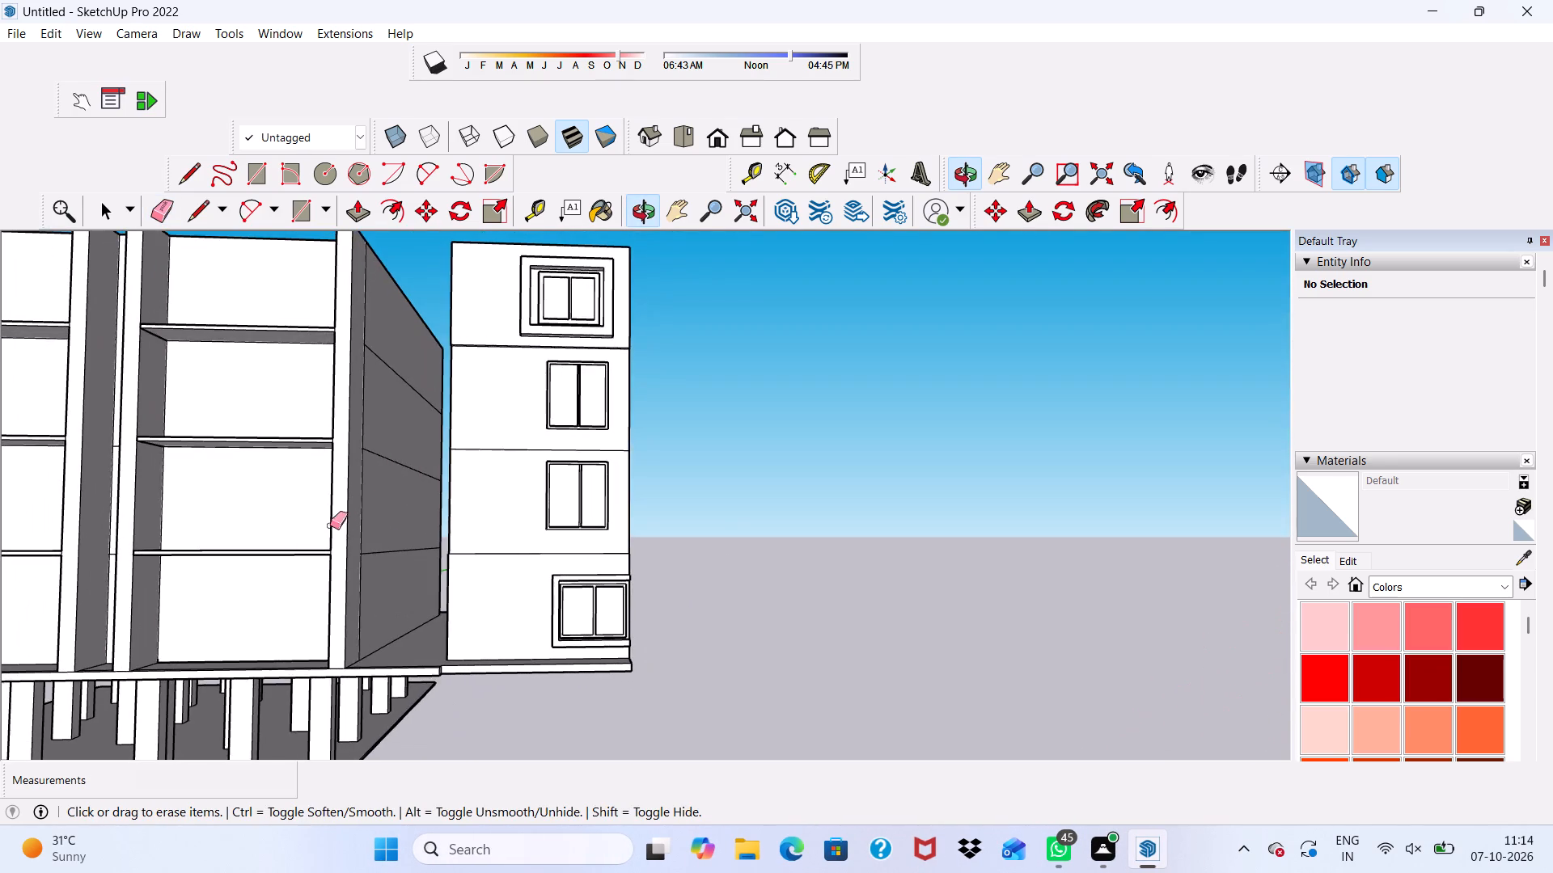
{"action": "scroll", "coordinate": [503, 634], "scroll_direction": "up", "scroll_amount": 15}
{"action": "scroll", "coordinate": [503, 634], "scroll_direction": "down", "scroll_amount": 7}
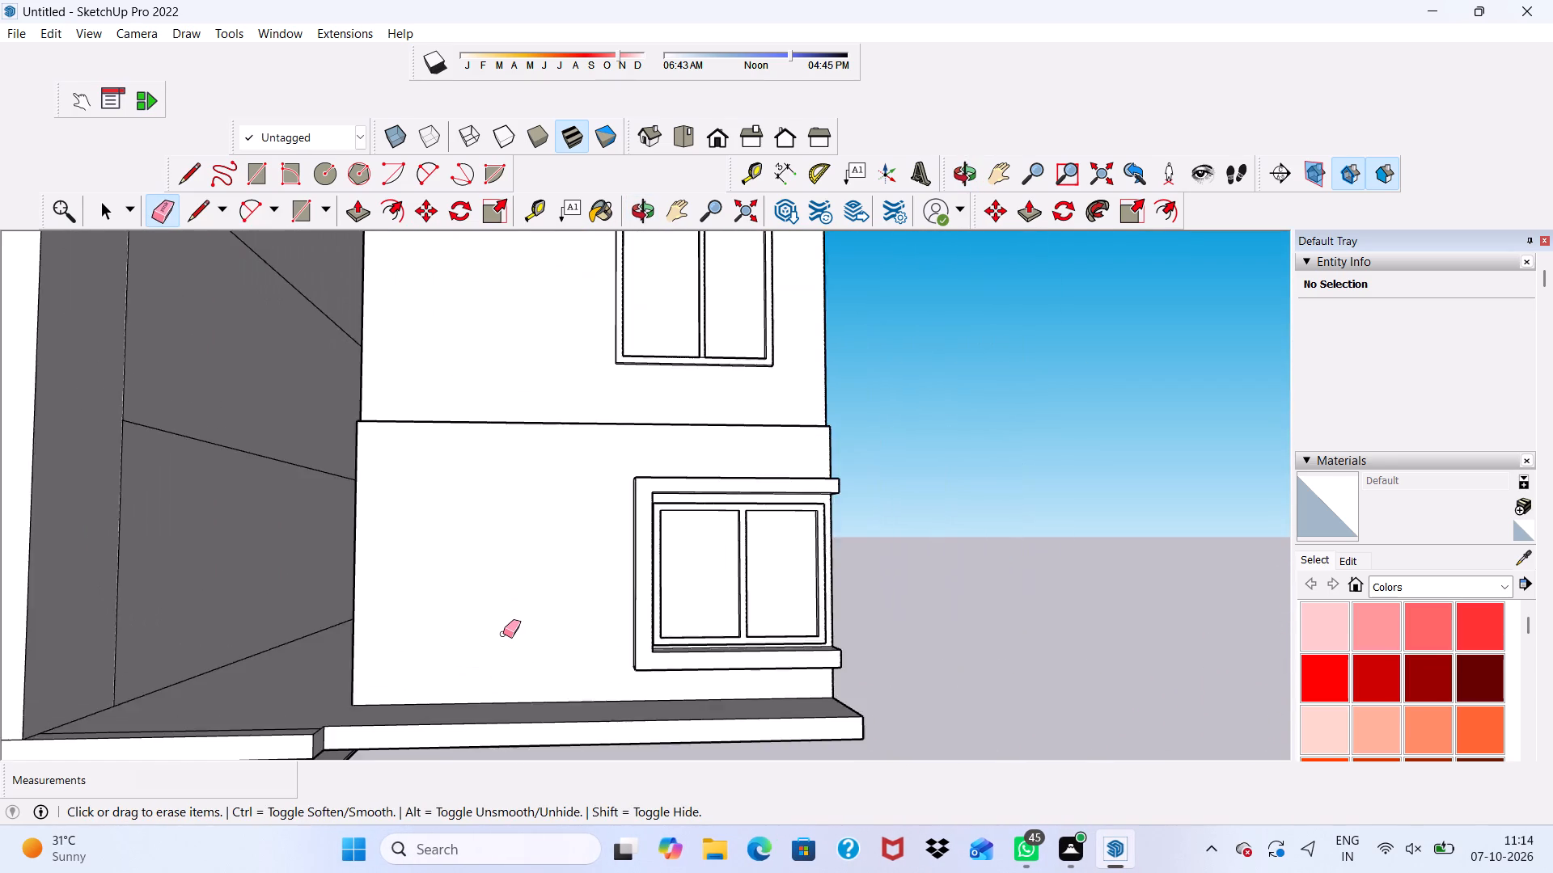
{"action": "scroll", "coordinate": [503, 634], "scroll_direction": "down", "scroll_amount": 3}
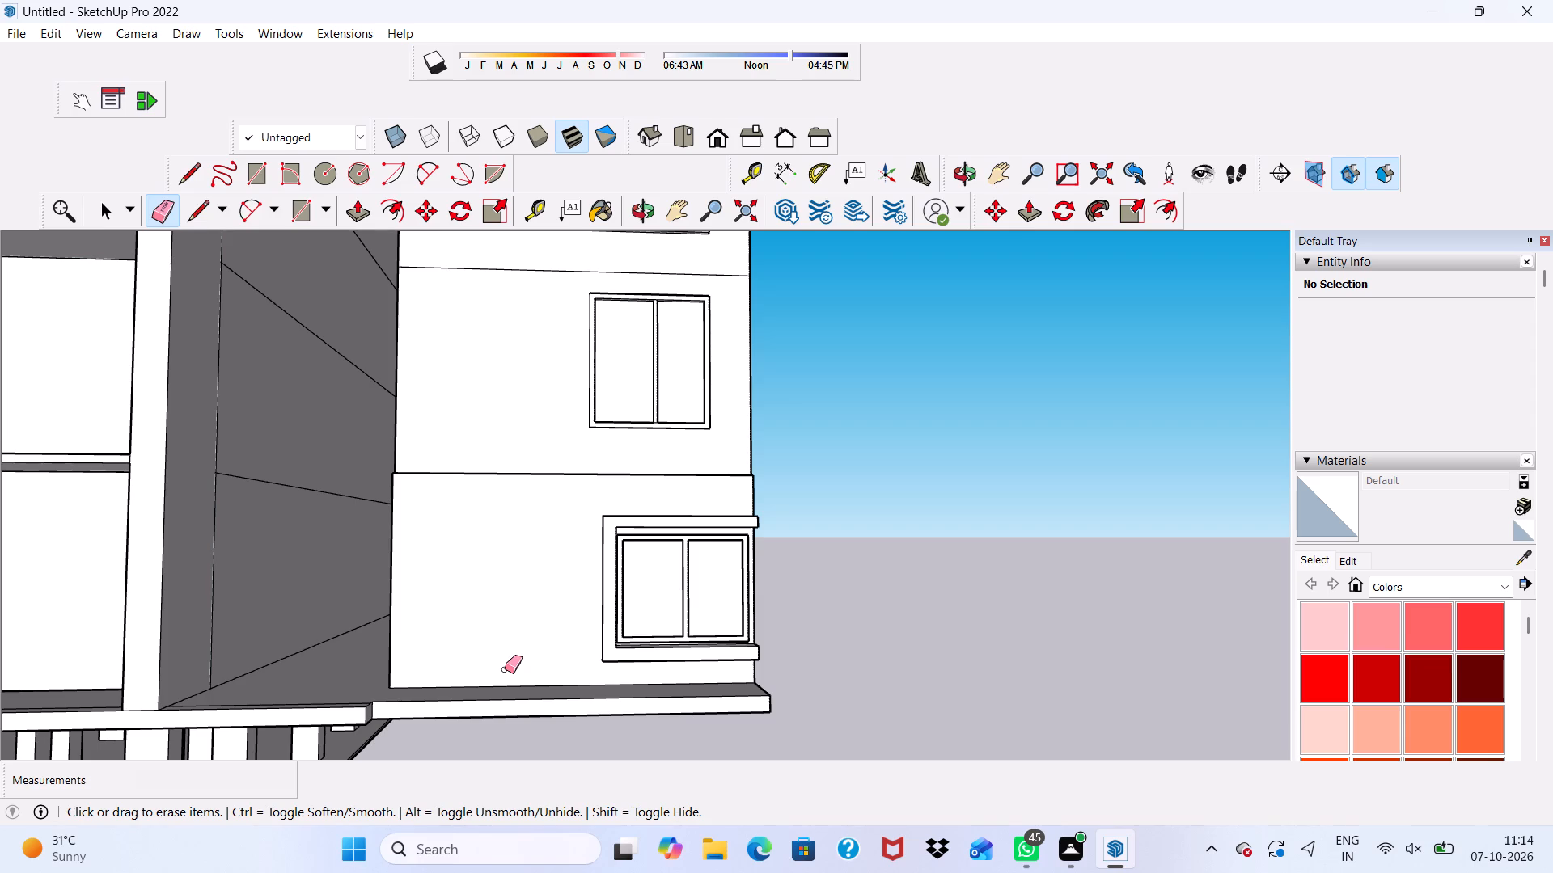
{"action": "scroll", "coordinate": [505, 669], "scroll_direction": "up", "scroll_amount": 3}
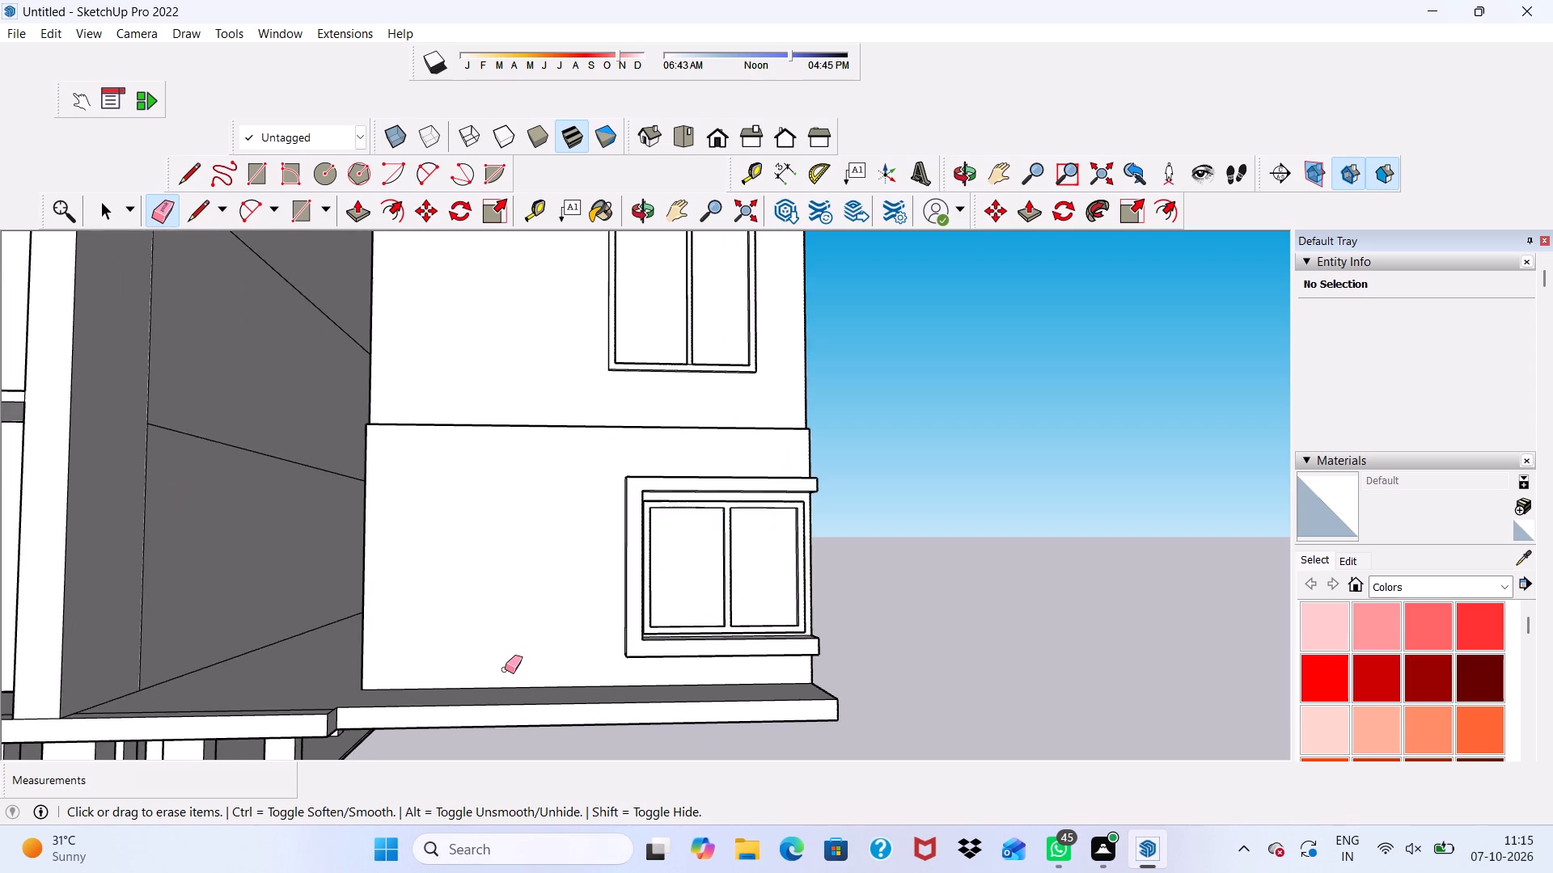
{"action": "scroll", "coordinate": [480, 669], "scroll_direction": "down", "scroll_amount": 7}
{"action": "key", "text": "space"}
{"action": "scroll", "coordinate": [454, 709], "scroll_direction": "up", "scroll_amount": 2}
{"action": "middle_click_drag", "start_coordinate": [454, 709], "coordinate": [457, 756]}
{"action": "scroll", "coordinate": [457, 756], "scroll_direction": "up", "scroll_amount": 5}
{"action": "left_click", "coordinate": [449, 679]}
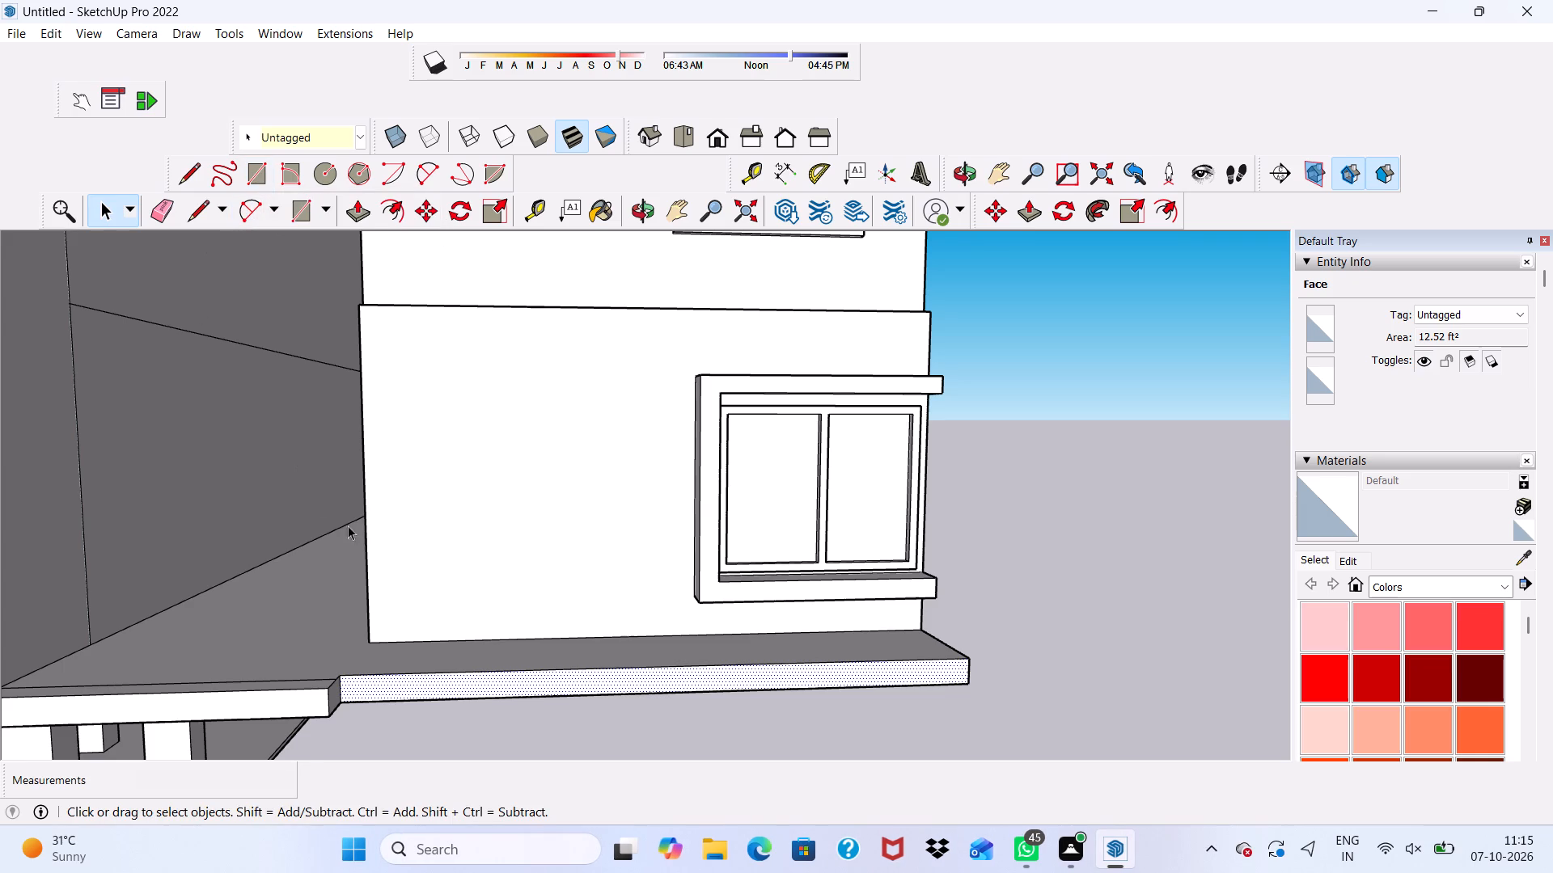
{"action": "left_click", "coordinate": [345, 209]}
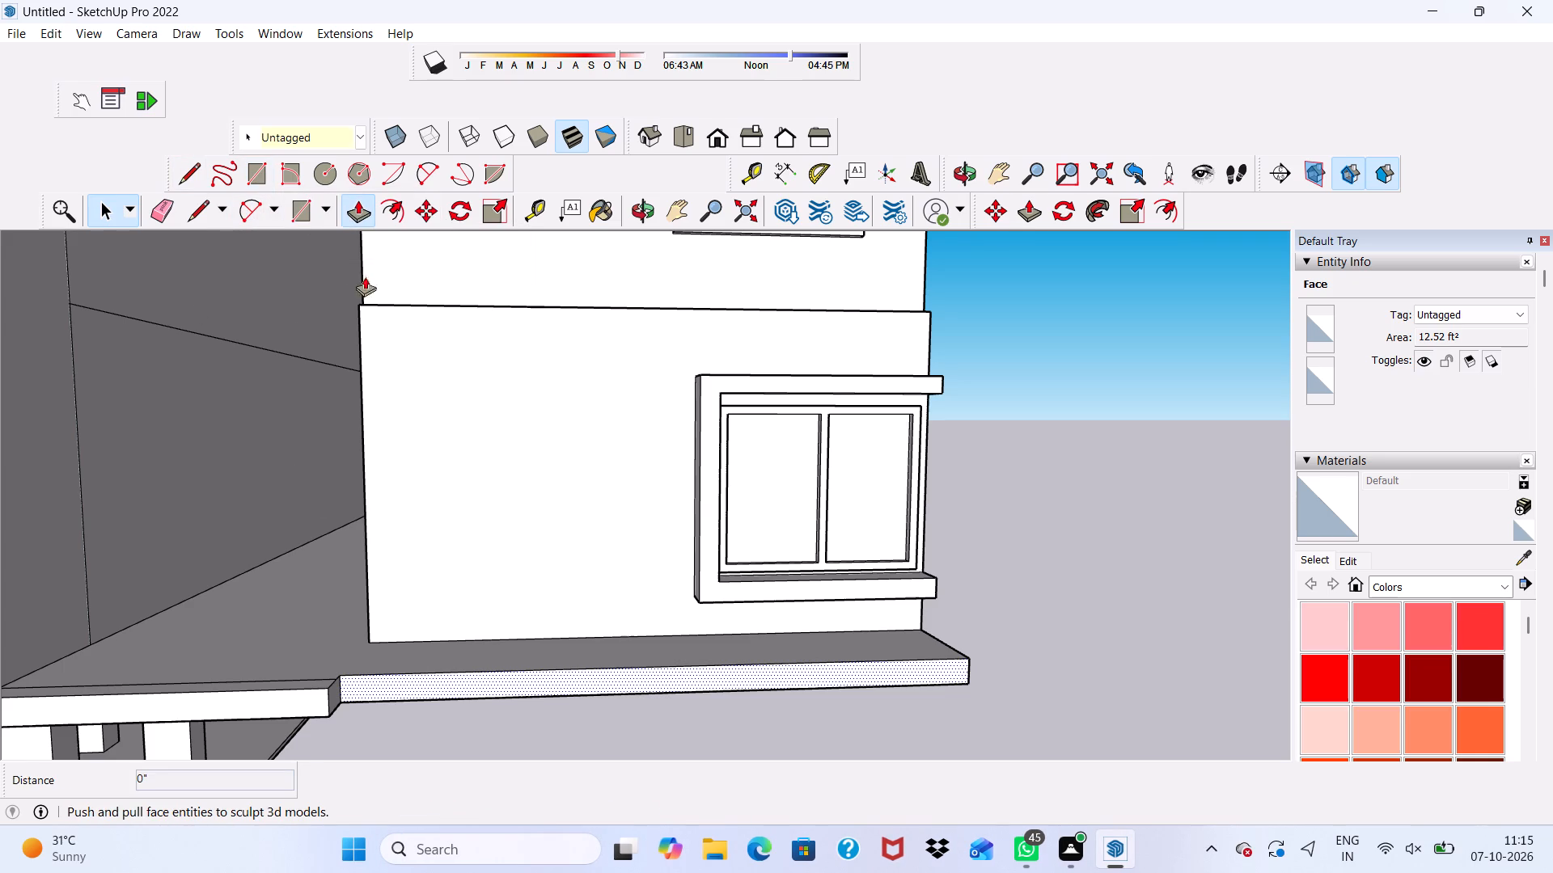
{"action": "left_click", "coordinate": [437, 681]}
{"action": "left_click", "coordinate": [310, 694]}
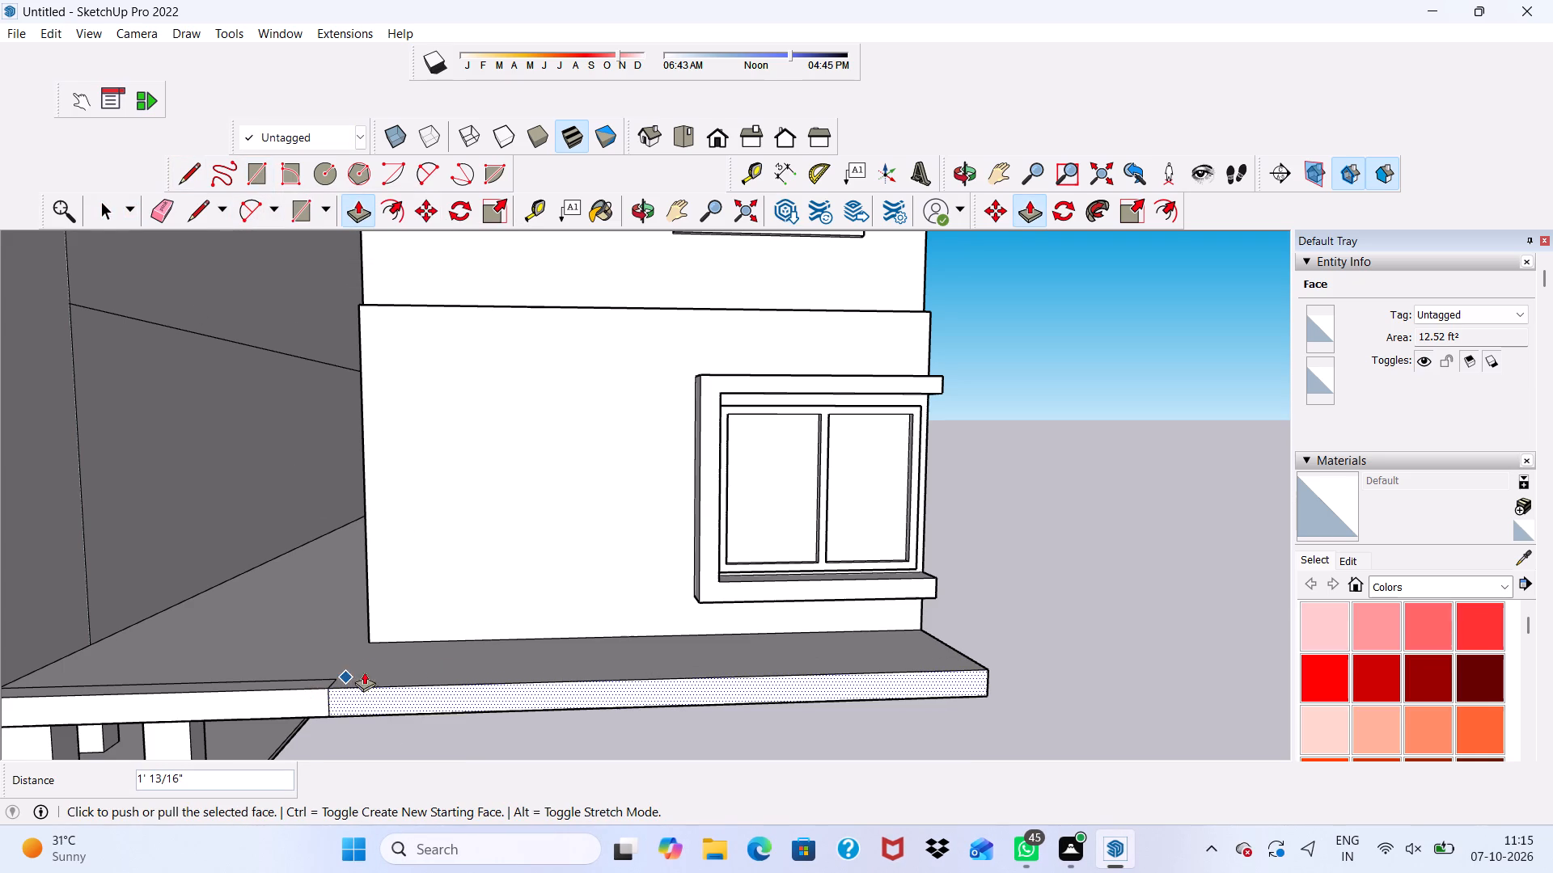
Examine the extended slab and the front wall faces of the narrow block's two lowest storeys from several angles.
{"action": "scroll", "coordinate": [371, 669], "scroll_direction": "down", "scroll_amount": 10}
{"action": "middle_click_drag", "start_coordinate": [601, 643], "coordinate": [630, 652]}
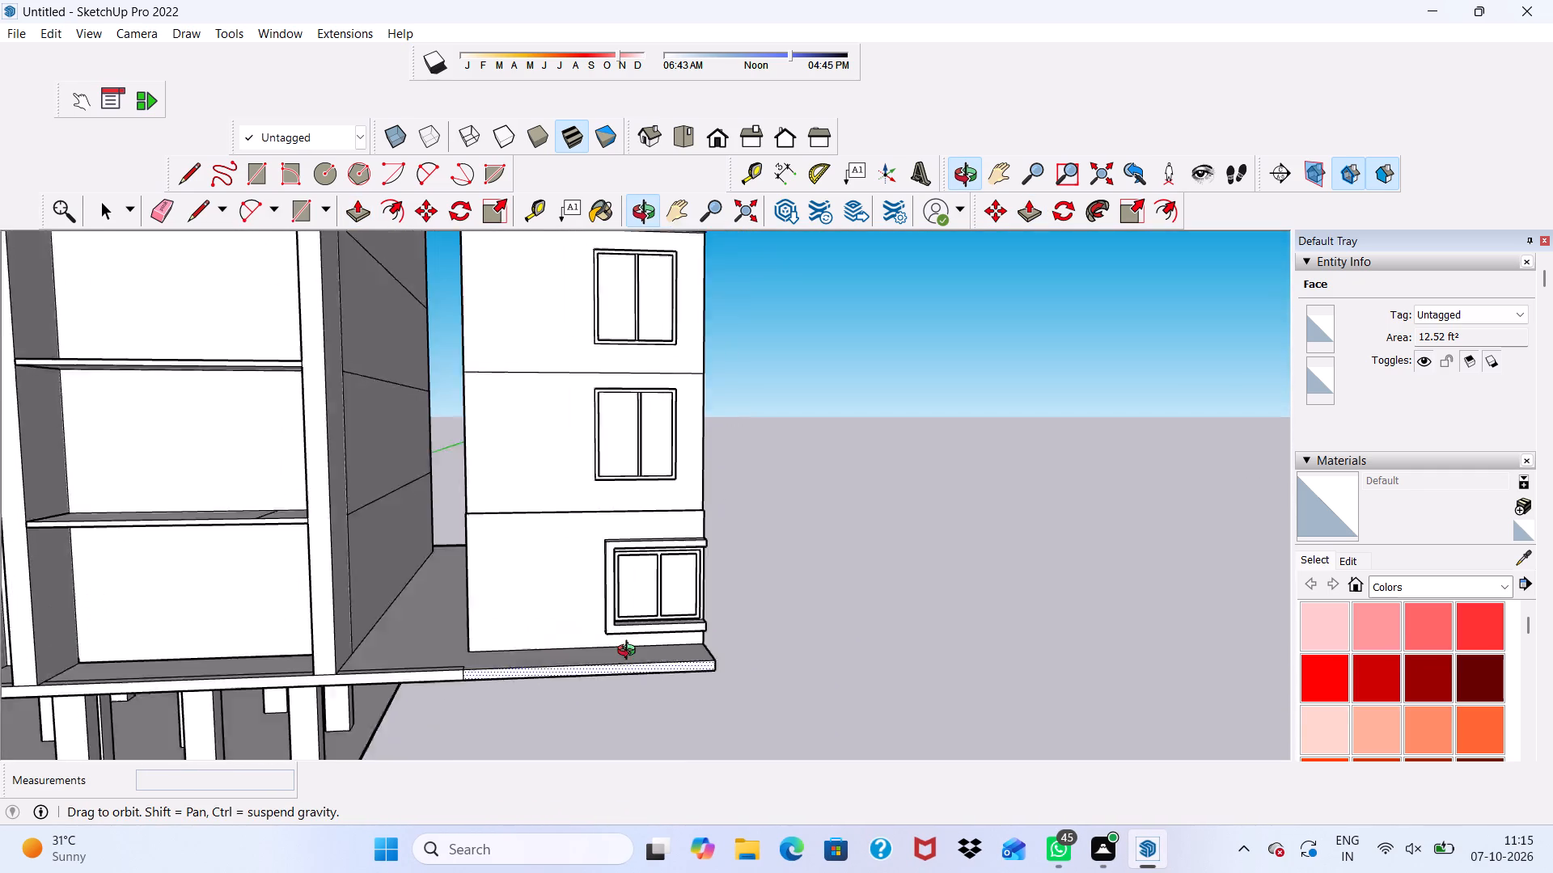
{"action": "middle_click_drag", "start_coordinate": [630, 652], "coordinate": [662, 663]}
{"action": "scroll", "coordinate": [571, 658], "scroll_direction": "up", "scroll_amount": 6}
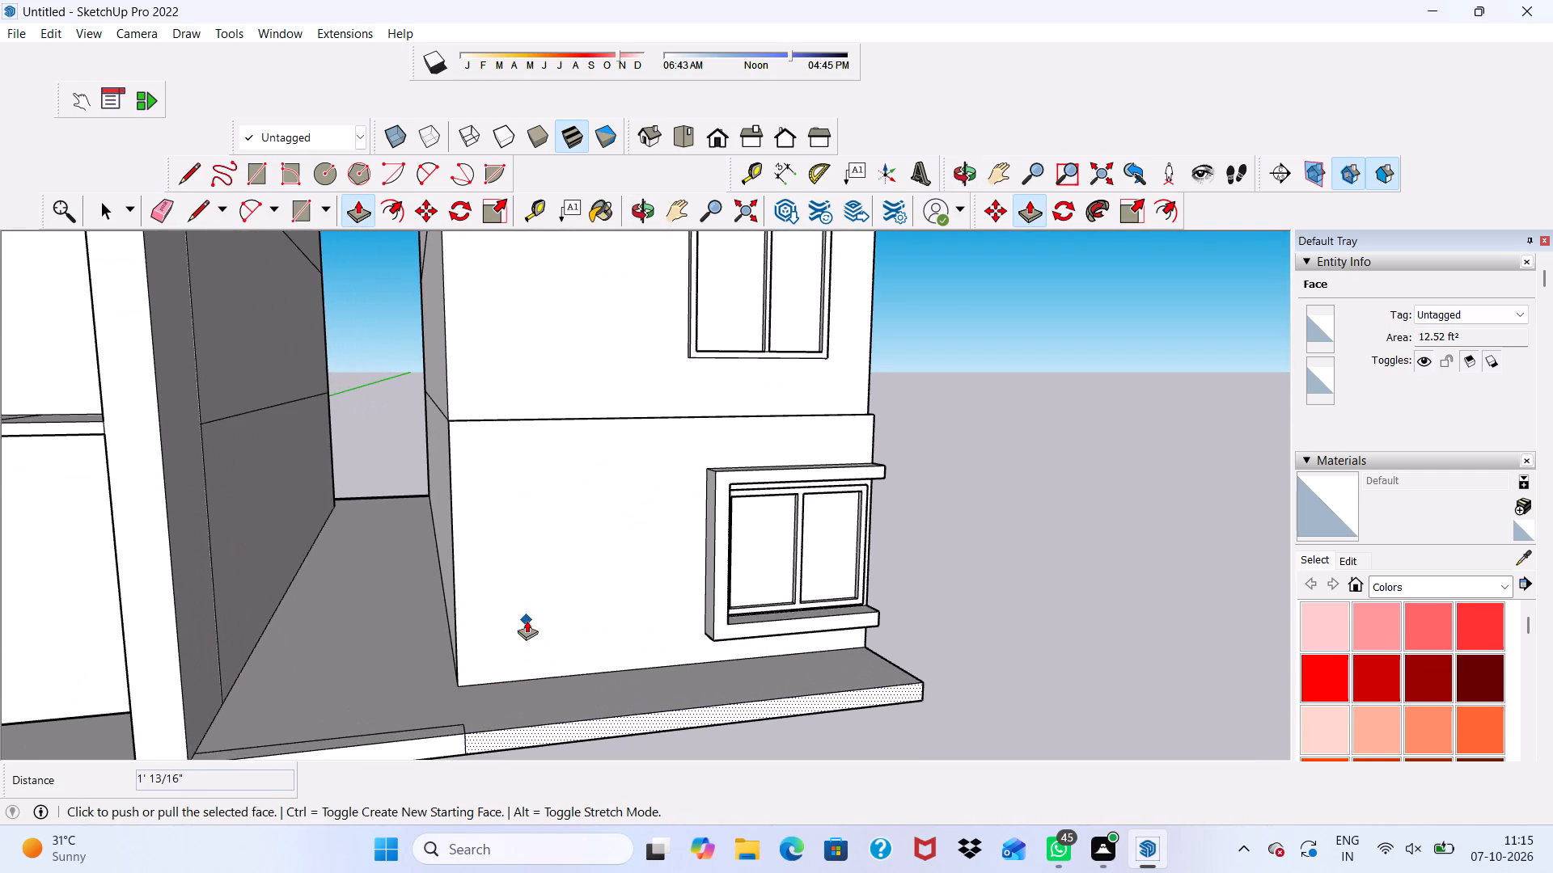
{"action": "key", "text": "space"}
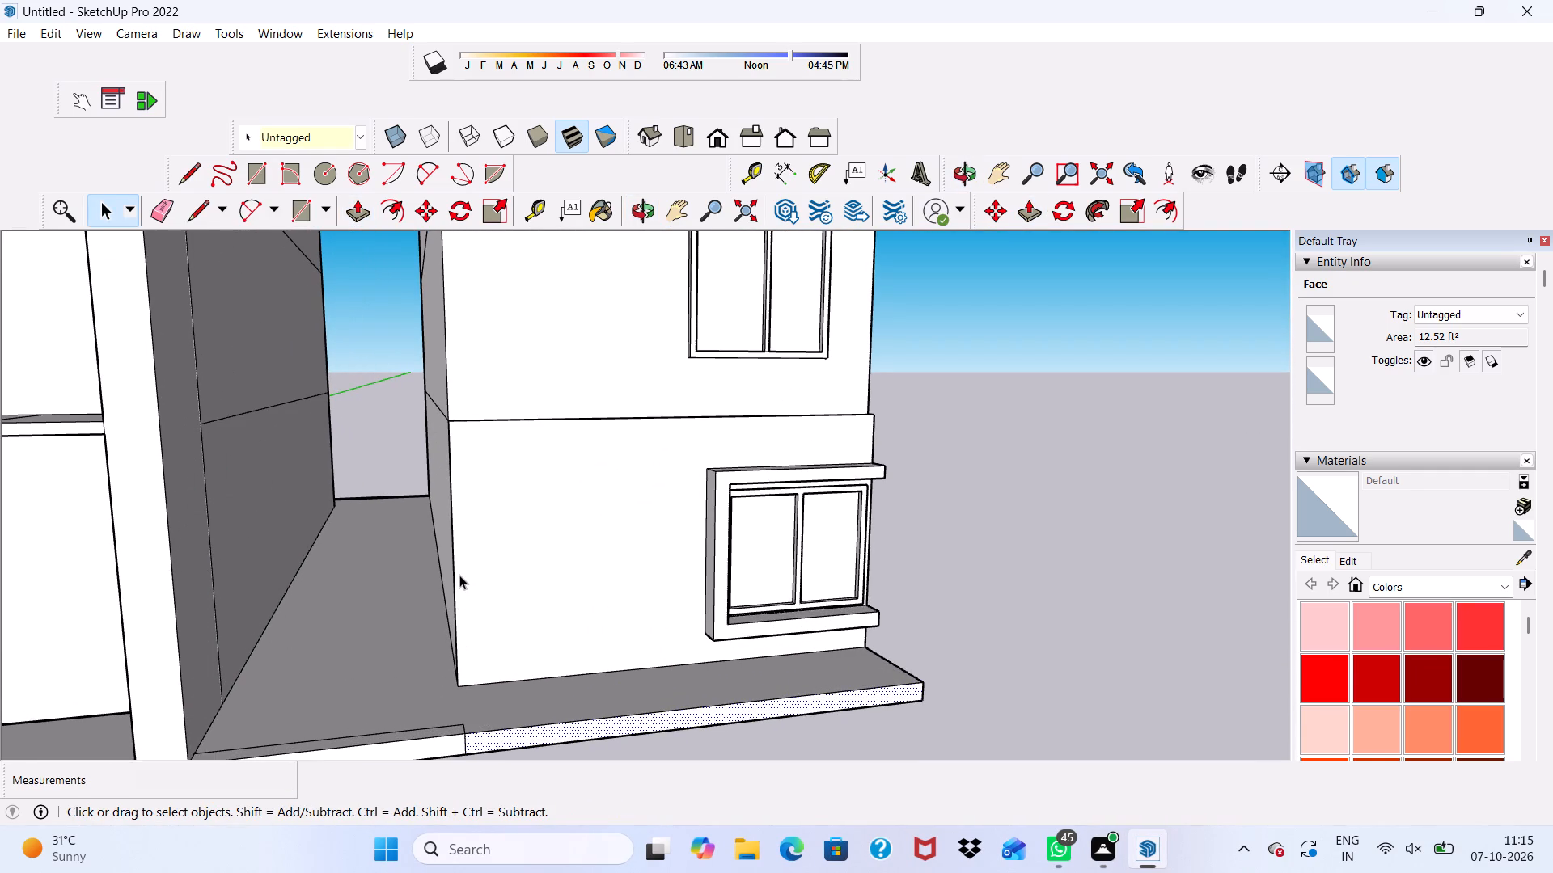
{"action": "left_click", "coordinate": [494, 576]}
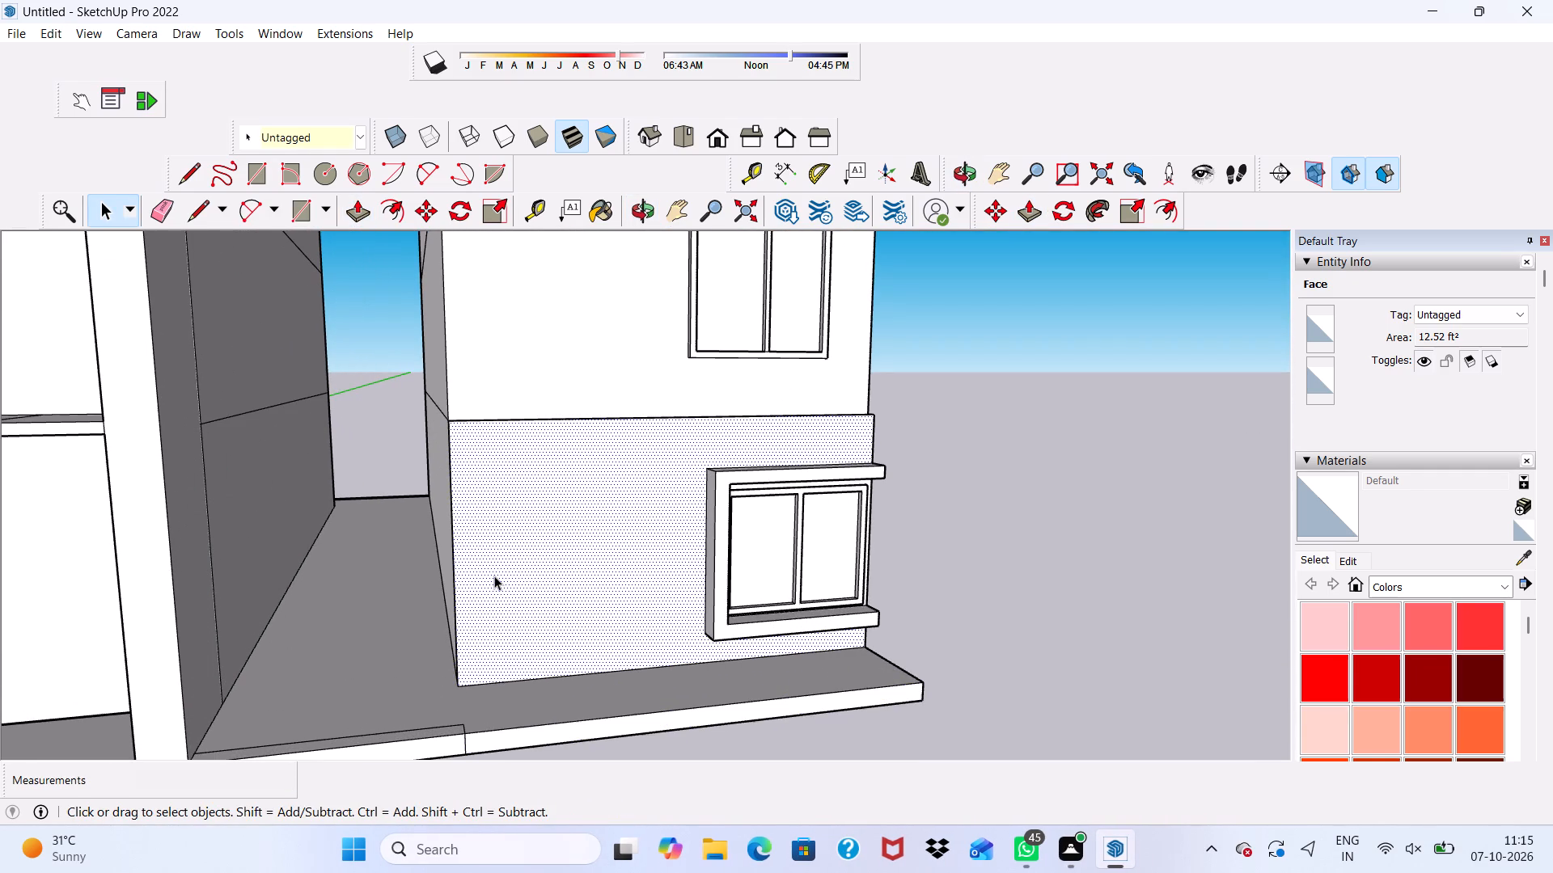
{"action": "scroll", "coordinate": [535, 593], "scroll_direction": "down", "scroll_amount": 2}
{"action": "scroll", "coordinate": [590, 628], "scroll_direction": "down", "scroll_amount": 4}
{"action": "middle_click_drag", "start_coordinate": [590, 627], "coordinate": [345, 624]}
{"action": "scroll", "coordinate": [642, 483], "scroll_direction": "up", "scroll_amount": 16}
{"action": "middle_click_drag", "start_coordinate": [586, 572], "coordinate": [595, 539]}
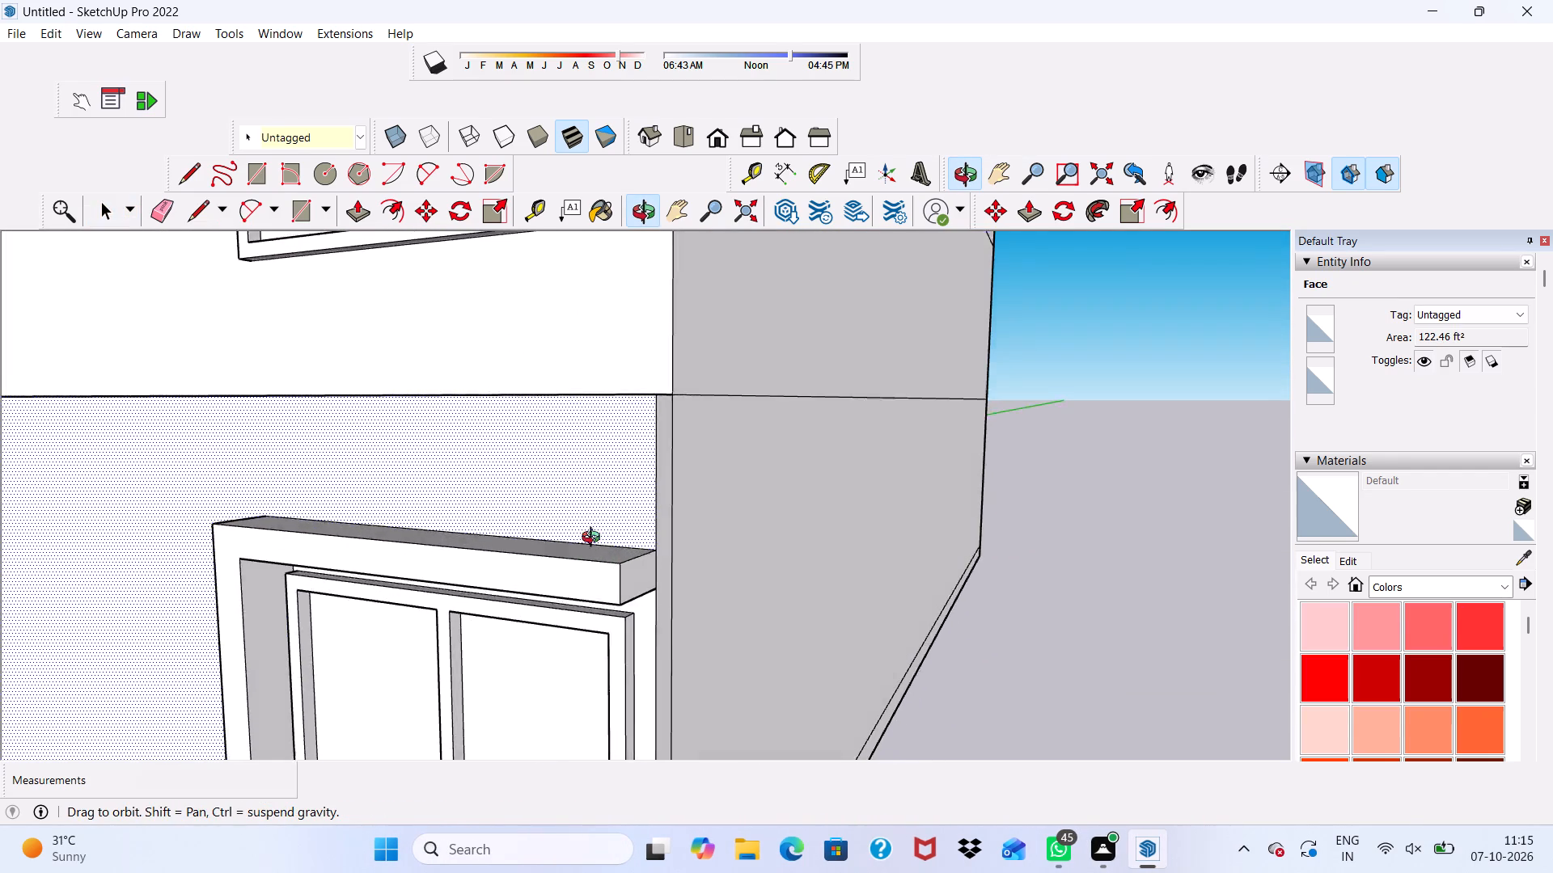
{"action": "middle_click_drag", "start_coordinate": [595, 539], "coordinate": [624, 563]}
{"action": "scroll", "coordinate": [579, 519], "scroll_direction": "down", "scroll_amount": 15}
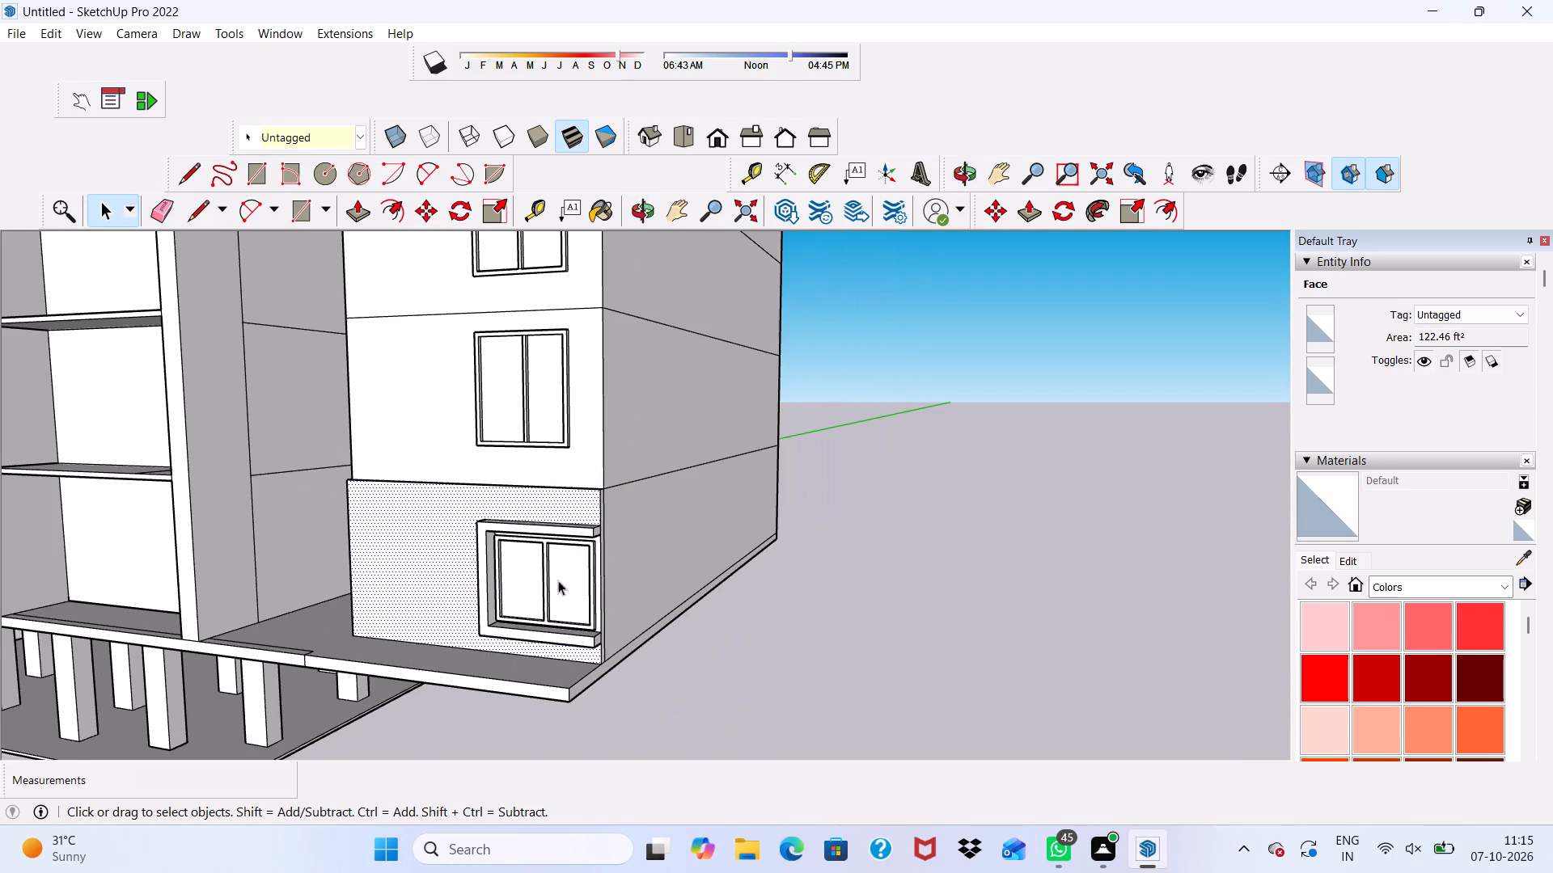
{"action": "left_click", "coordinate": [582, 455]}
{"action": "scroll", "coordinate": [578, 526], "scroll_direction": "down", "scroll_amount": 4}
{"action": "middle_click_drag", "start_coordinate": [542, 612], "coordinate": [673, 654]}
{"action": "scroll", "coordinate": [542, 612], "scroll_direction": "down", "scroll_amount": 1}
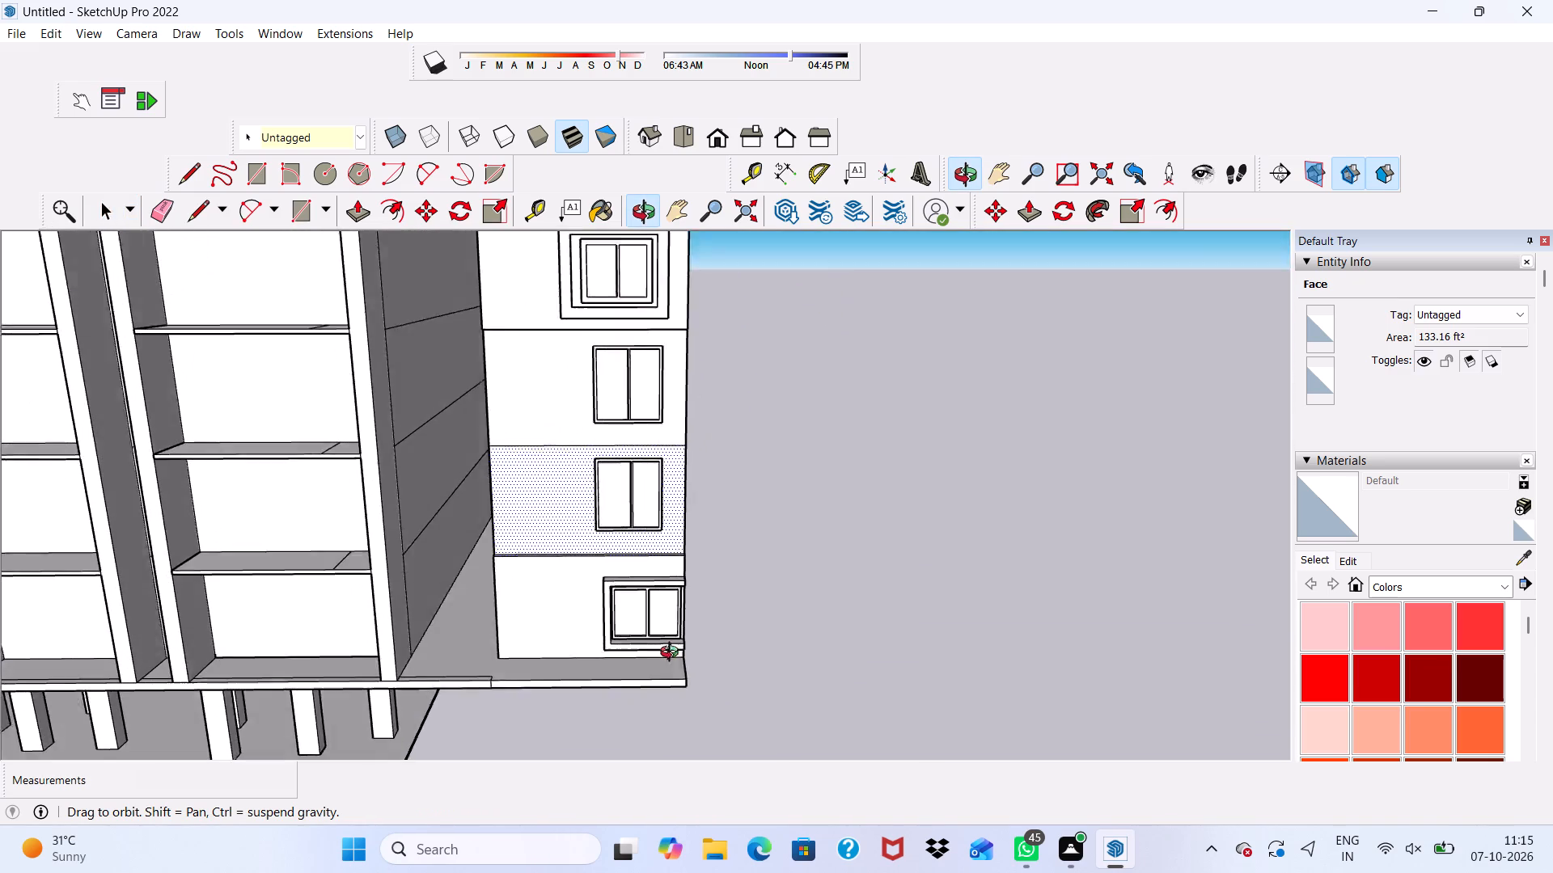
Examine the narrow block's front wall and the gap between the two blocks from slab level up to the open roof.
{"action": "middle_click_drag", "start_coordinate": [673, 654], "coordinate": [706, 635]}
{"action": "scroll", "coordinate": [415, 664], "scroll_direction": "up", "scroll_amount": 4}
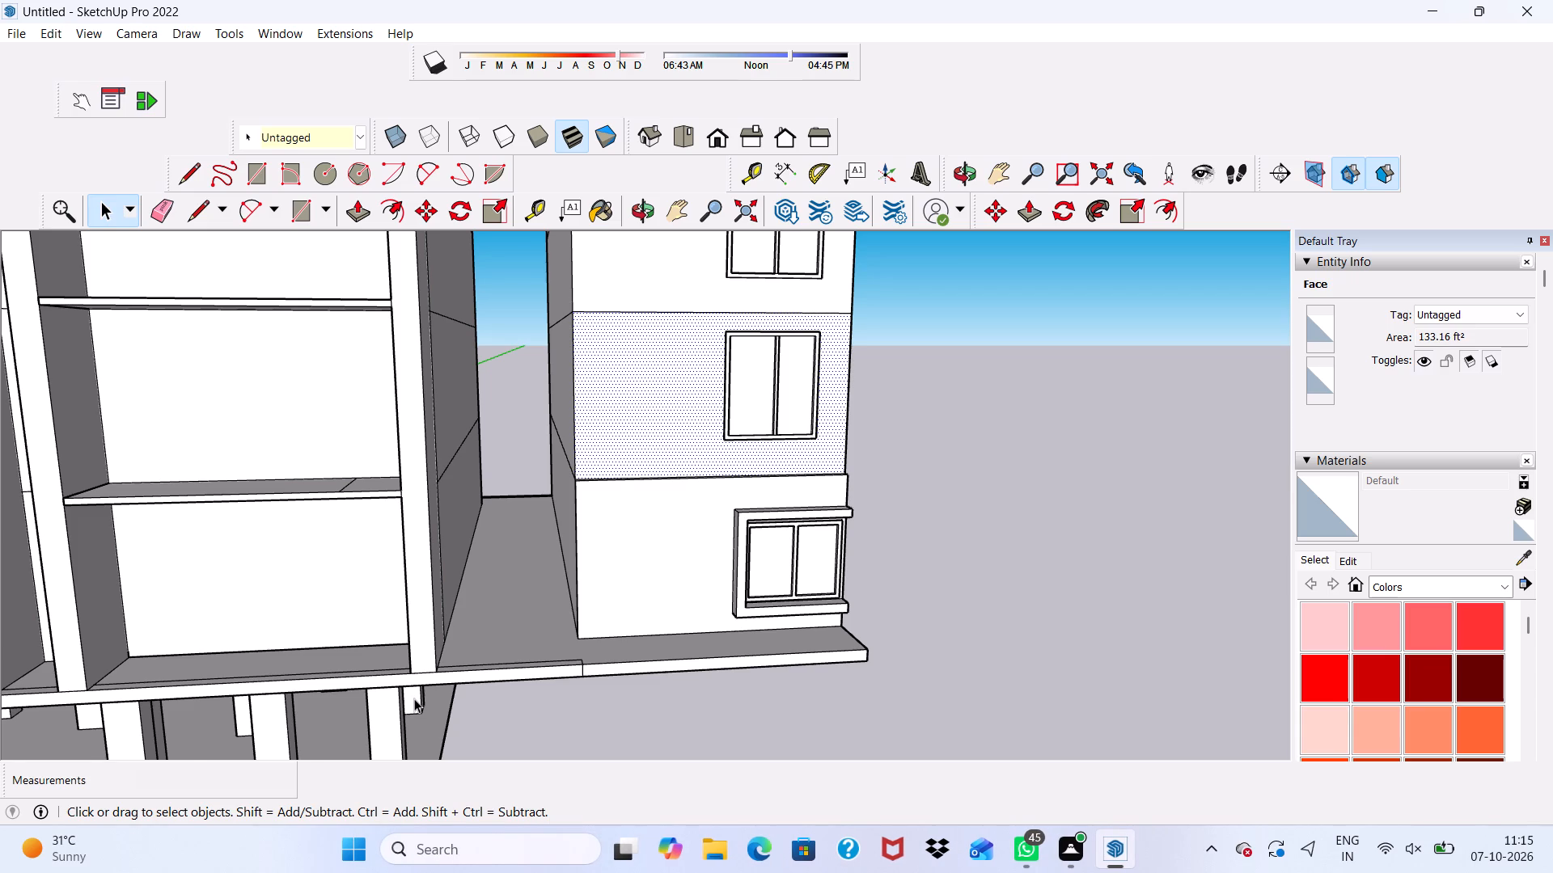
{"action": "scroll", "coordinate": [414, 698], "scroll_direction": "down", "scroll_amount": 10}
{"action": "scroll", "coordinate": [442, 435], "scroll_direction": "up", "scroll_amount": 3}
{"action": "middle_click_drag", "start_coordinate": [434, 481], "coordinate": [523, 456]}
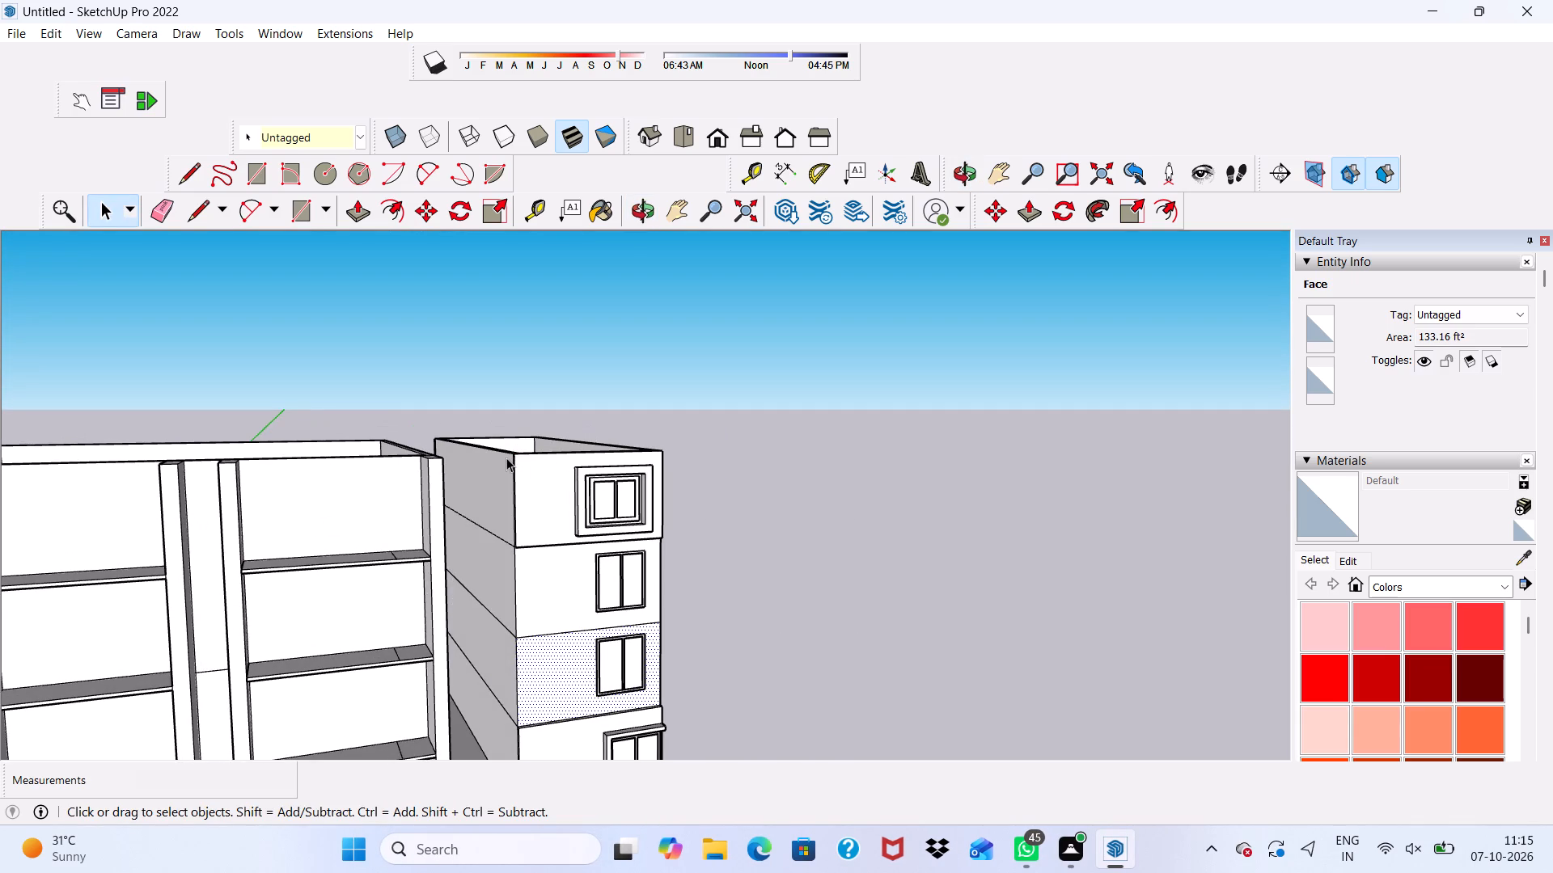
{"action": "scroll", "coordinate": [488, 462], "scroll_direction": "down", "scroll_amount": 1}
{"action": "middle_click_drag", "start_coordinate": [488, 462], "coordinate": [268, 537]}
{"action": "scroll", "coordinate": [362, 467], "scroll_direction": "up", "scroll_amount": 6}
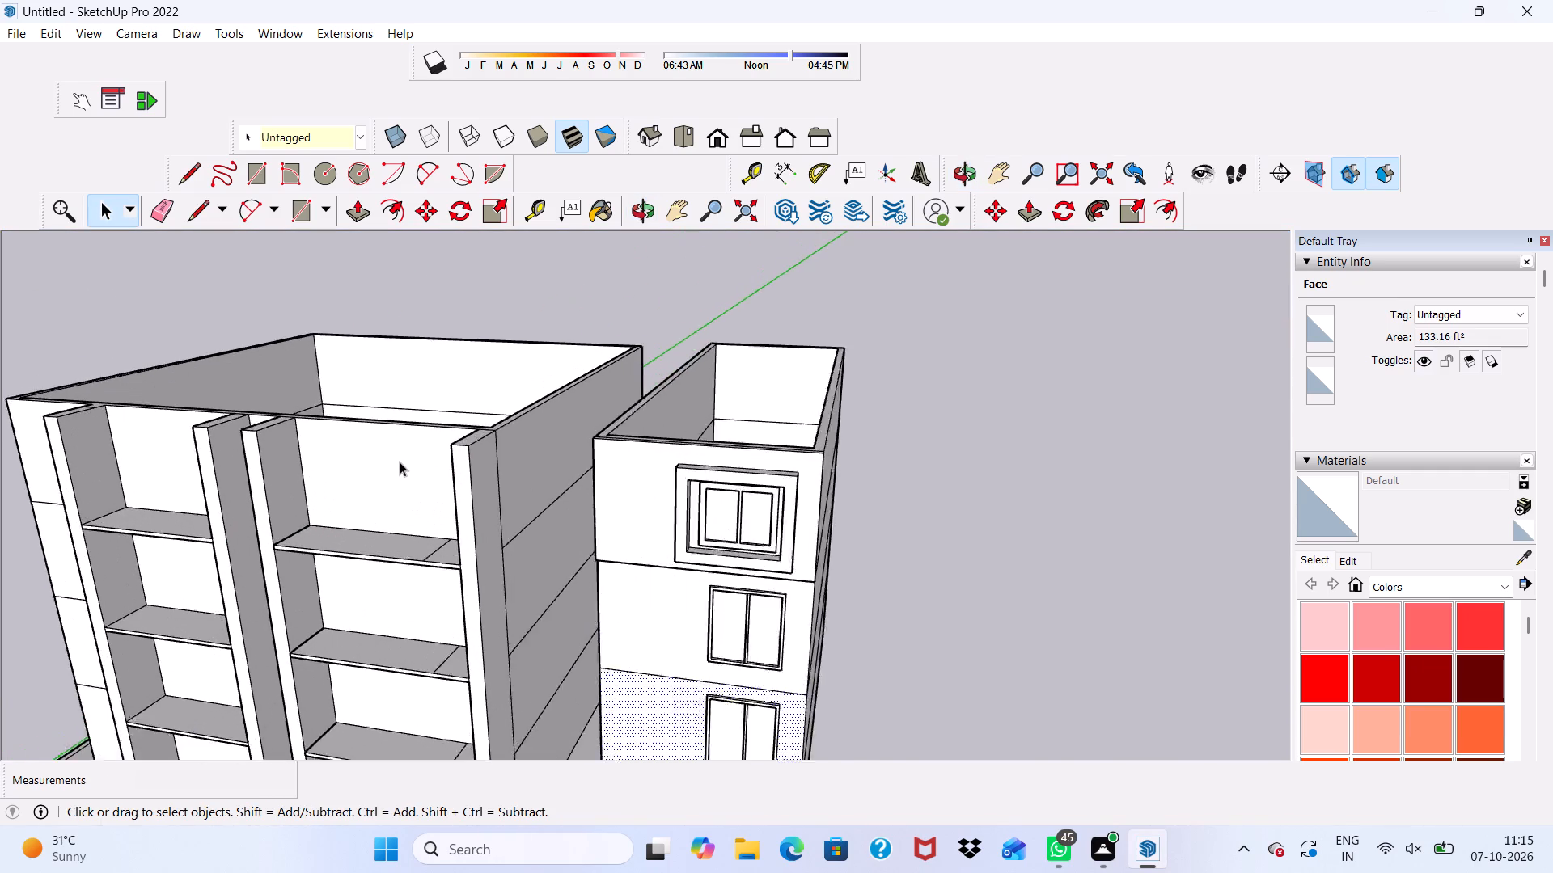
{"action": "scroll", "coordinate": [400, 462], "scroll_direction": "up", "scroll_amount": 6}
{"action": "scroll", "coordinate": [400, 462], "scroll_direction": "down", "scroll_amount": 1}
{"action": "middle_click_drag", "start_coordinate": [400, 462], "coordinate": [591, 525]}
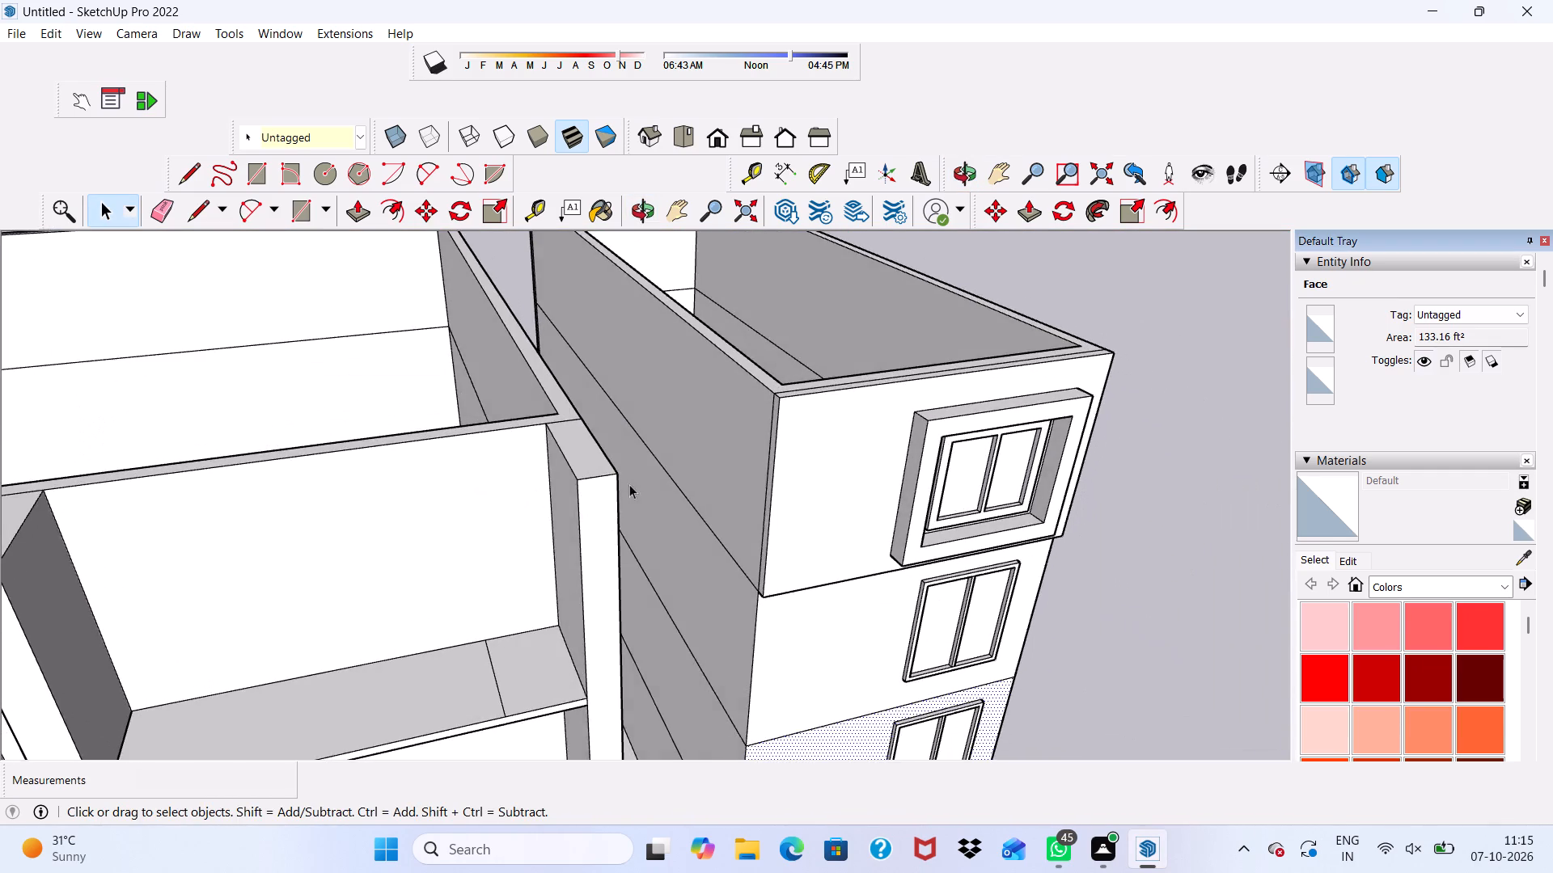
{"action": "scroll", "coordinate": [648, 454], "scroll_direction": "up", "scroll_amount": 7}
{"action": "scroll", "coordinate": [643, 415], "scroll_direction": "down", "scroll_amount": 4}
{"action": "scroll", "coordinate": [595, 471], "scroll_direction": "down", "scroll_amount": 3}
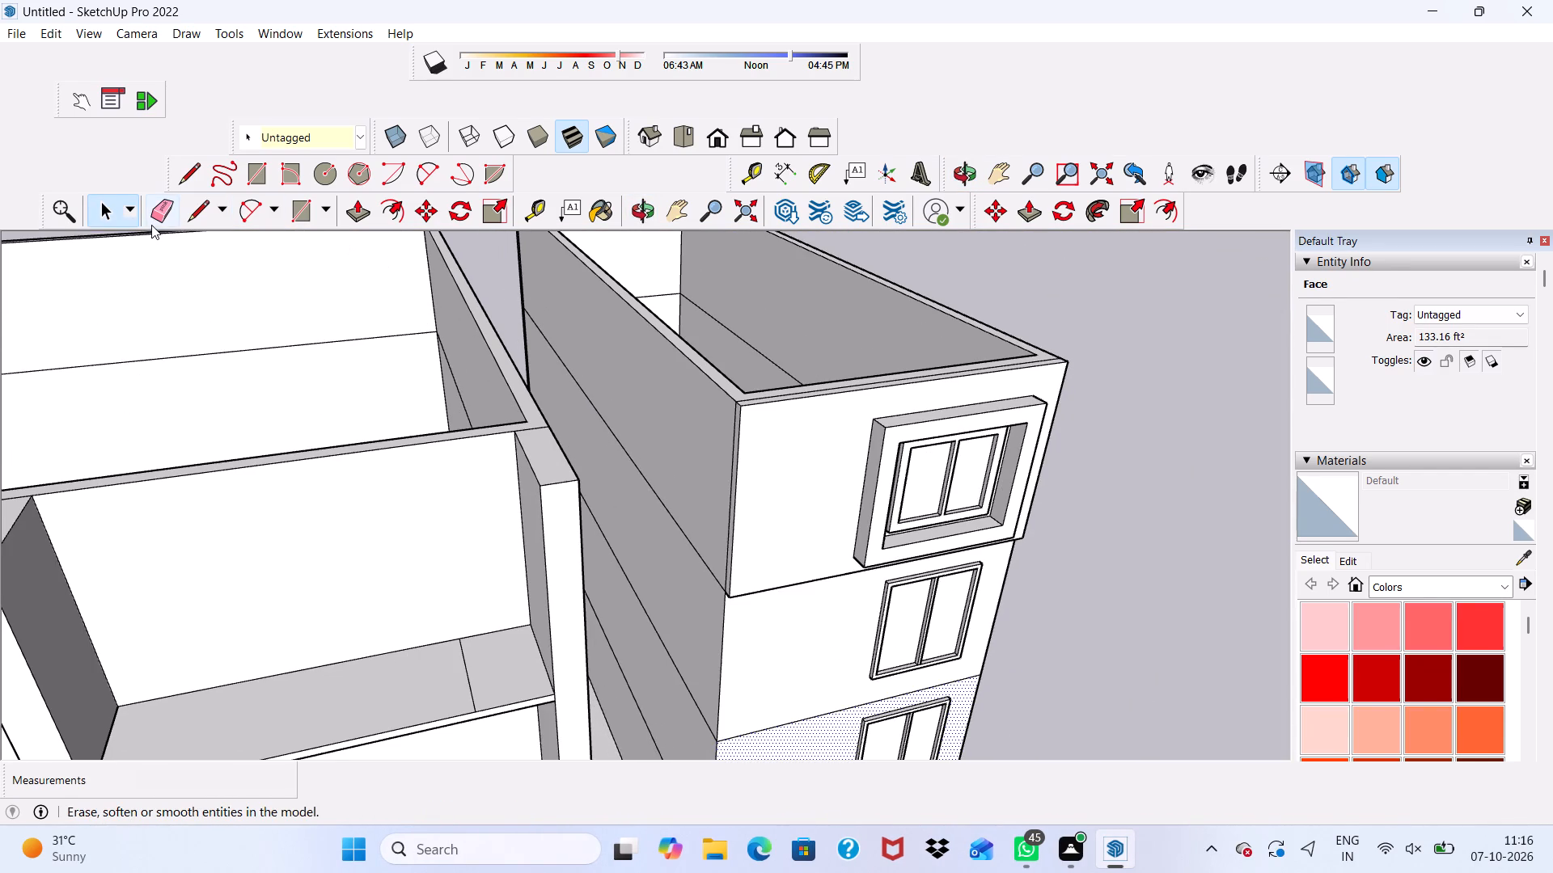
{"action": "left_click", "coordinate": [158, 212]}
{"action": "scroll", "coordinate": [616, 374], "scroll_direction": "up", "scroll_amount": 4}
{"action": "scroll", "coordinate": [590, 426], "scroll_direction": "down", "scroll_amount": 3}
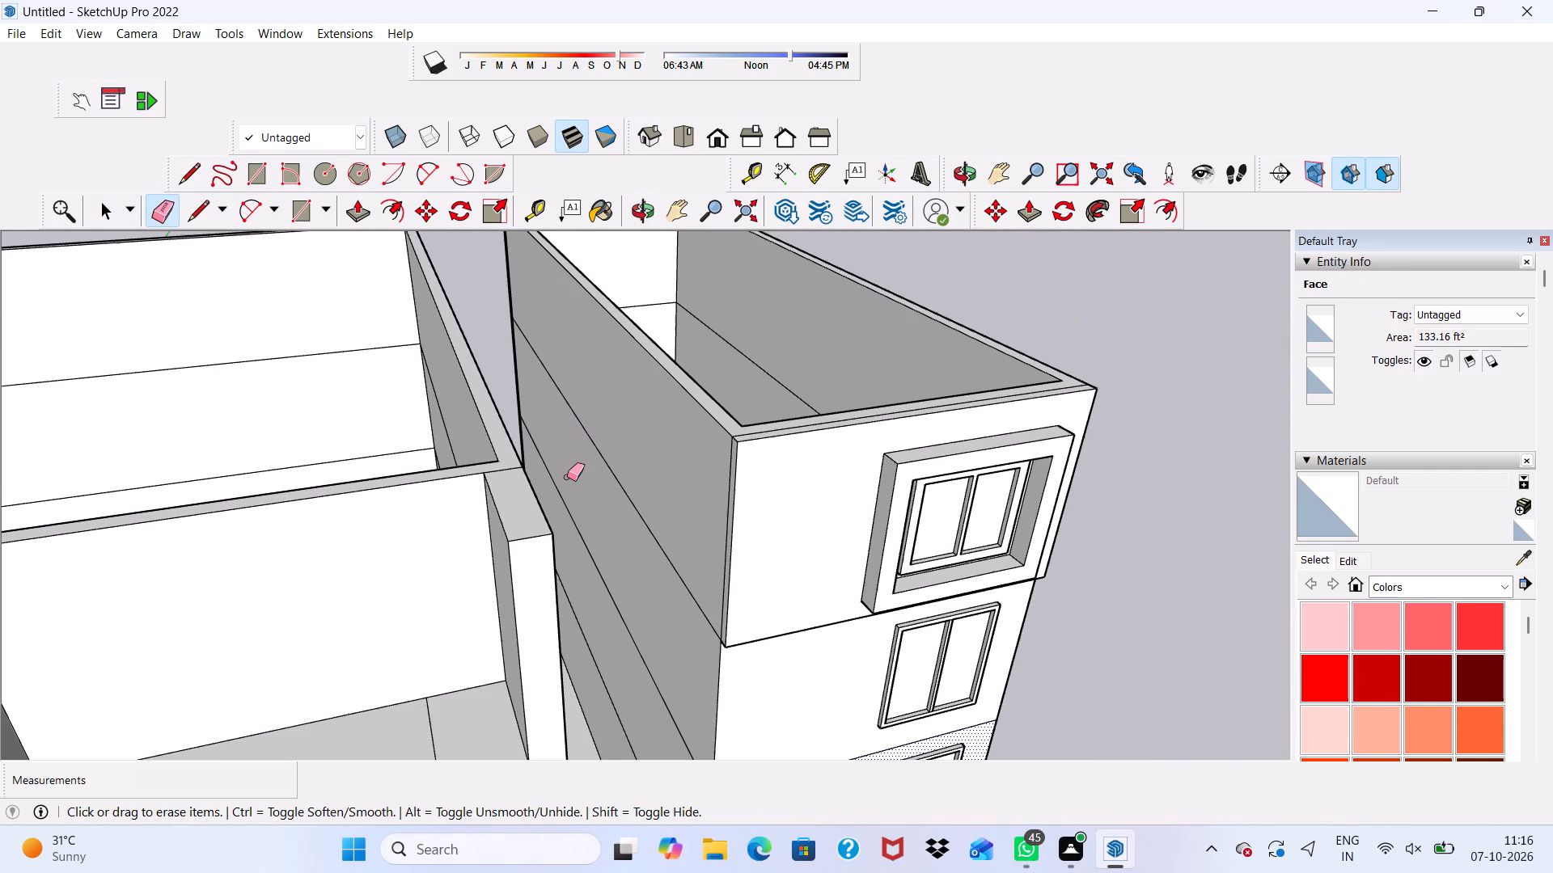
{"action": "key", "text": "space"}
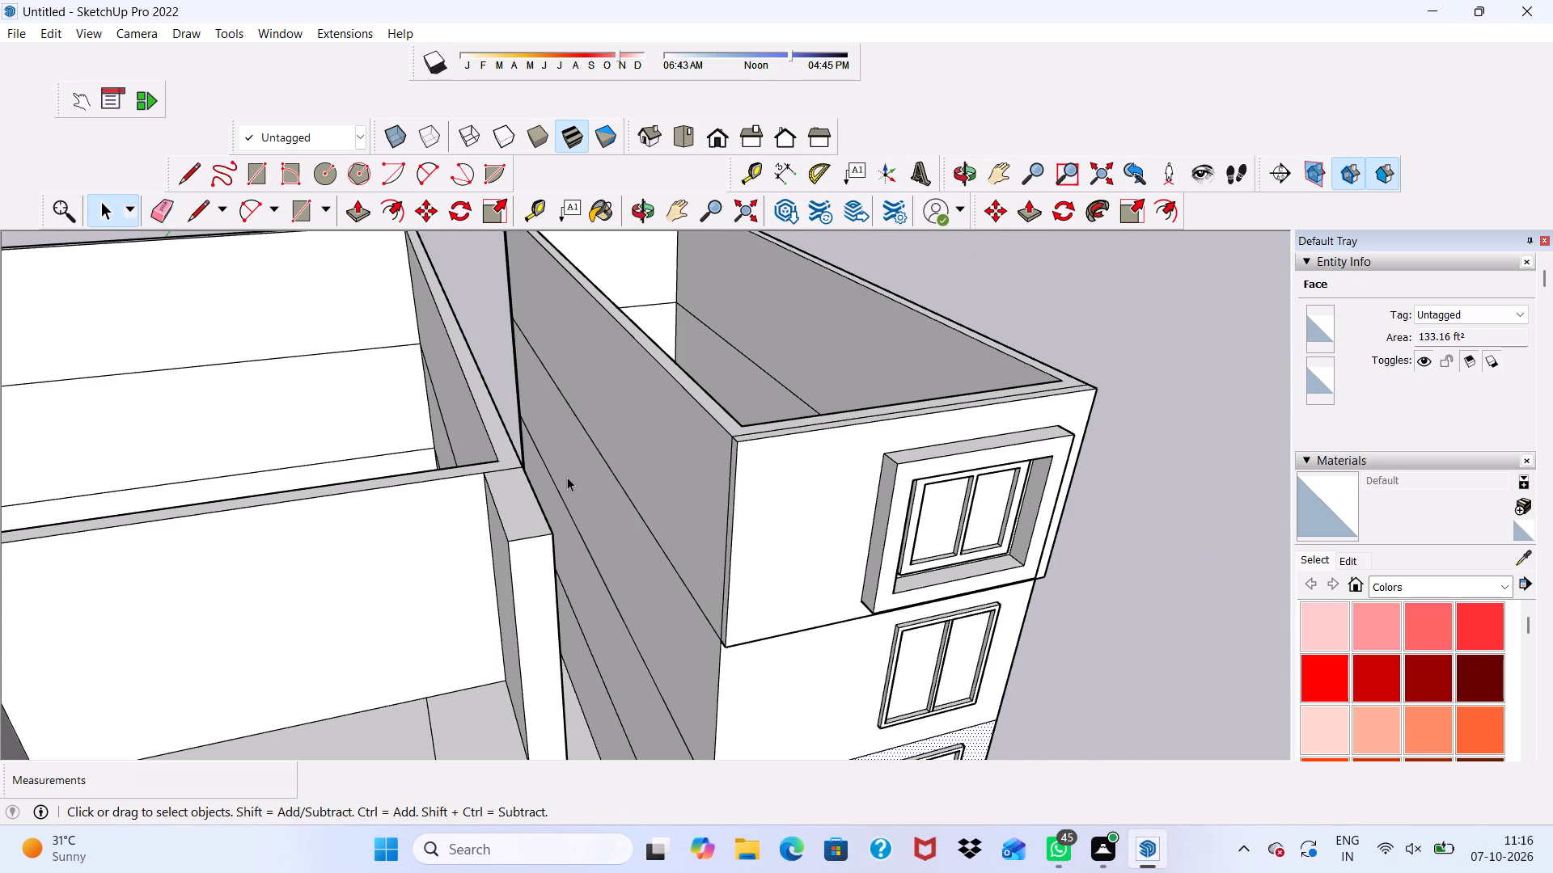
Examine the facing side walls in the passage between the two blocks, from above and from the front.
{"action": "scroll", "coordinate": [567, 477], "scroll_direction": "up", "scroll_amount": 1}
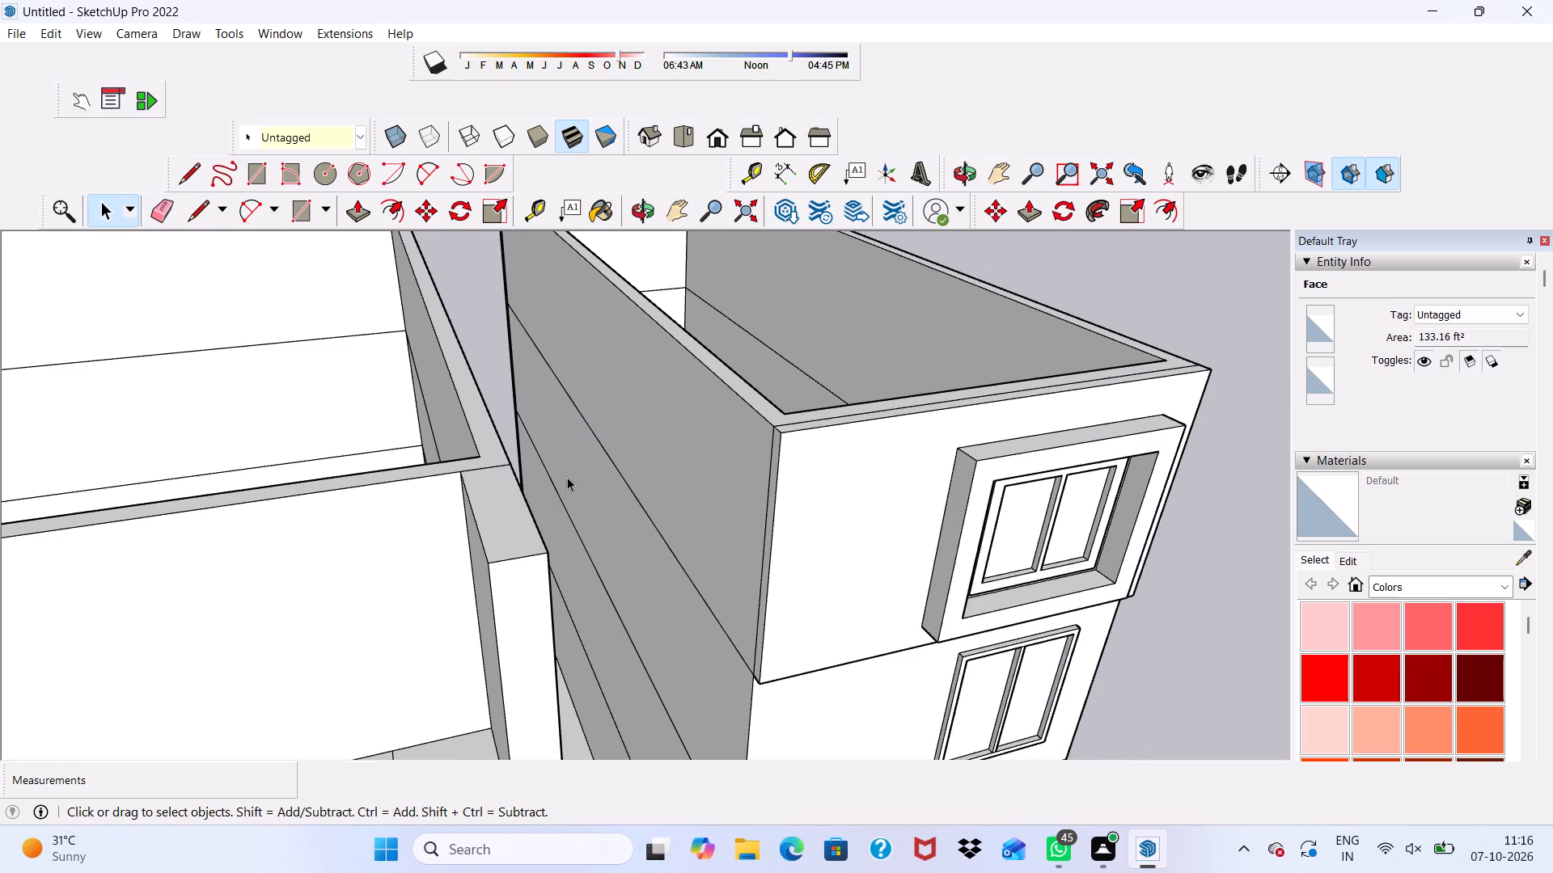
{"action": "scroll", "coordinate": [567, 477], "scroll_direction": "up", "scroll_amount": 4}
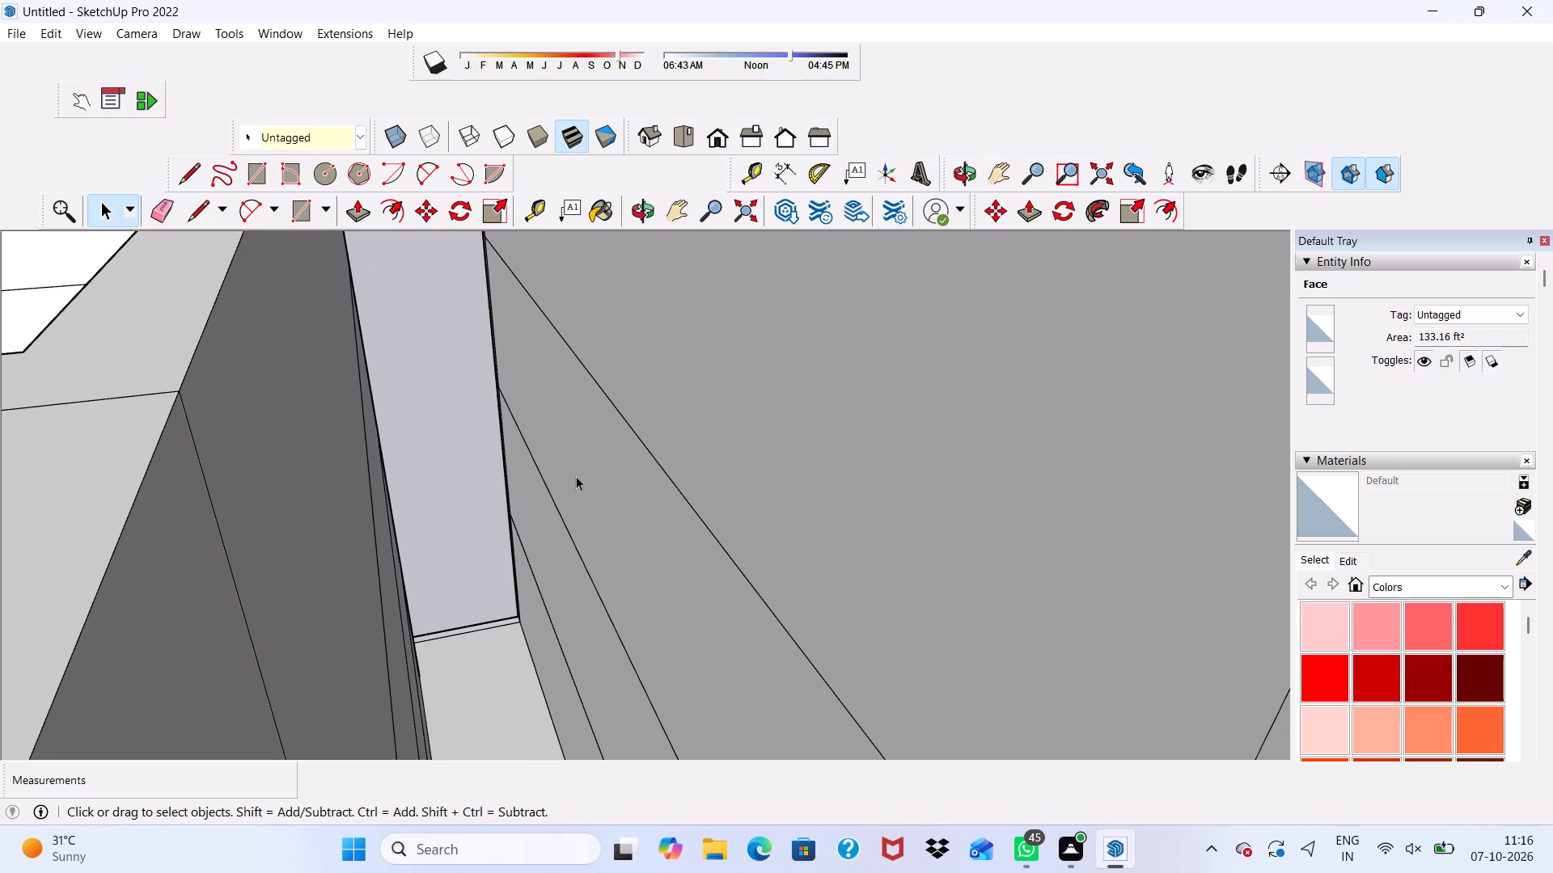
{"action": "scroll", "coordinate": [595, 514], "scroll_direction": "up", "scroll_amount": 4}
{"action": "scroll", "coordinate": [595, 514], "scroll_direction": "down", "scroll_amount": 4}
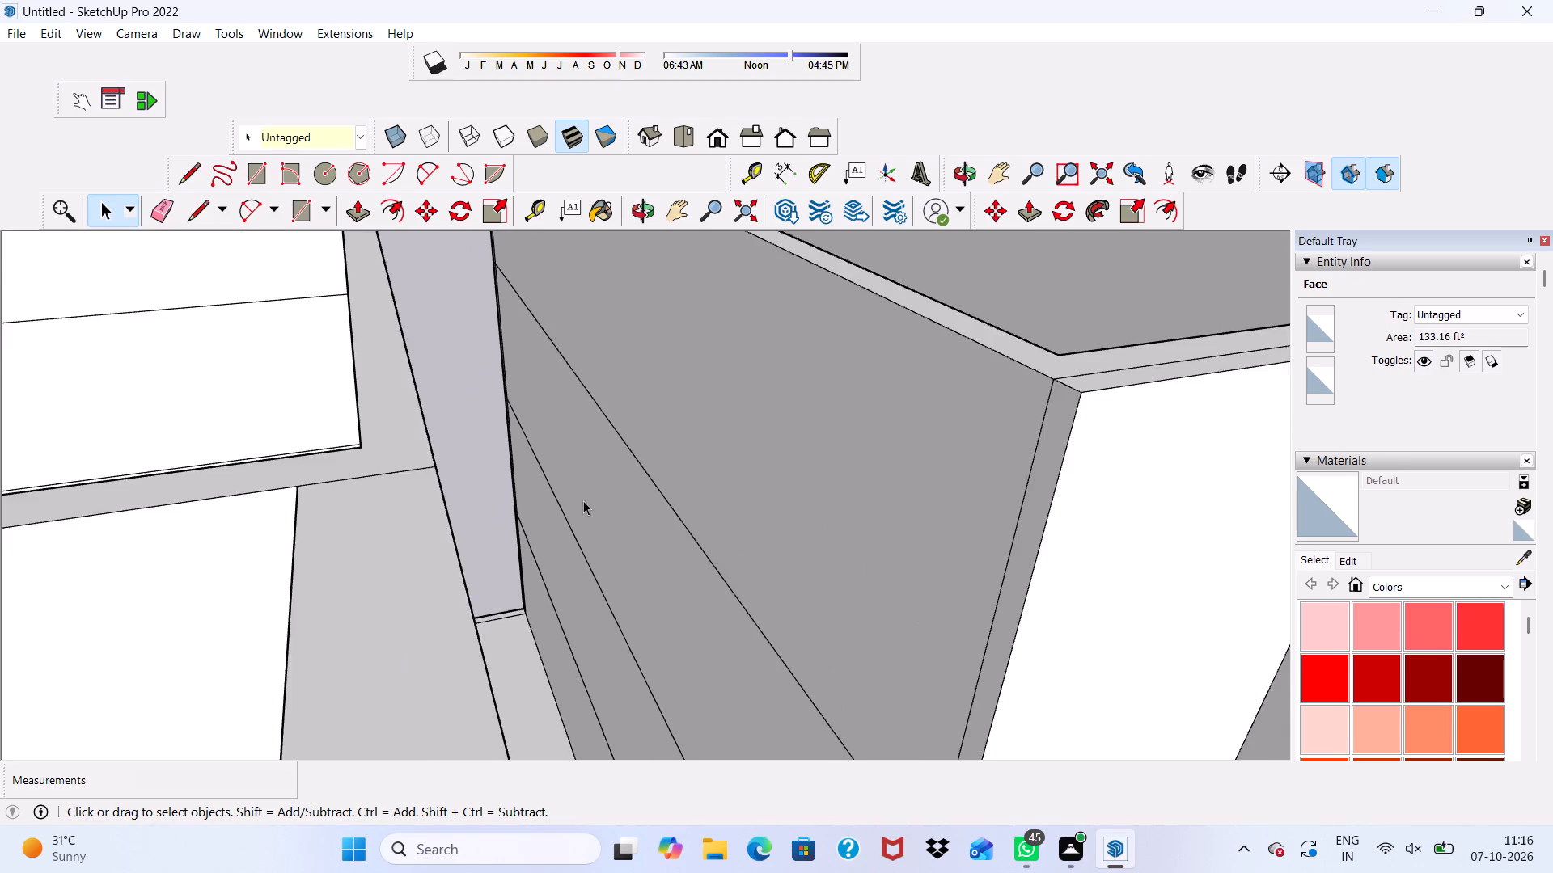
{"action": "scroll", "coordinate": [583, 500], "scroll_direction": "down", "scroll_amount": 8}
{"action": "middle_click_drag", "start_coordinate": [569, 510], "coordinate": [518, 396]}
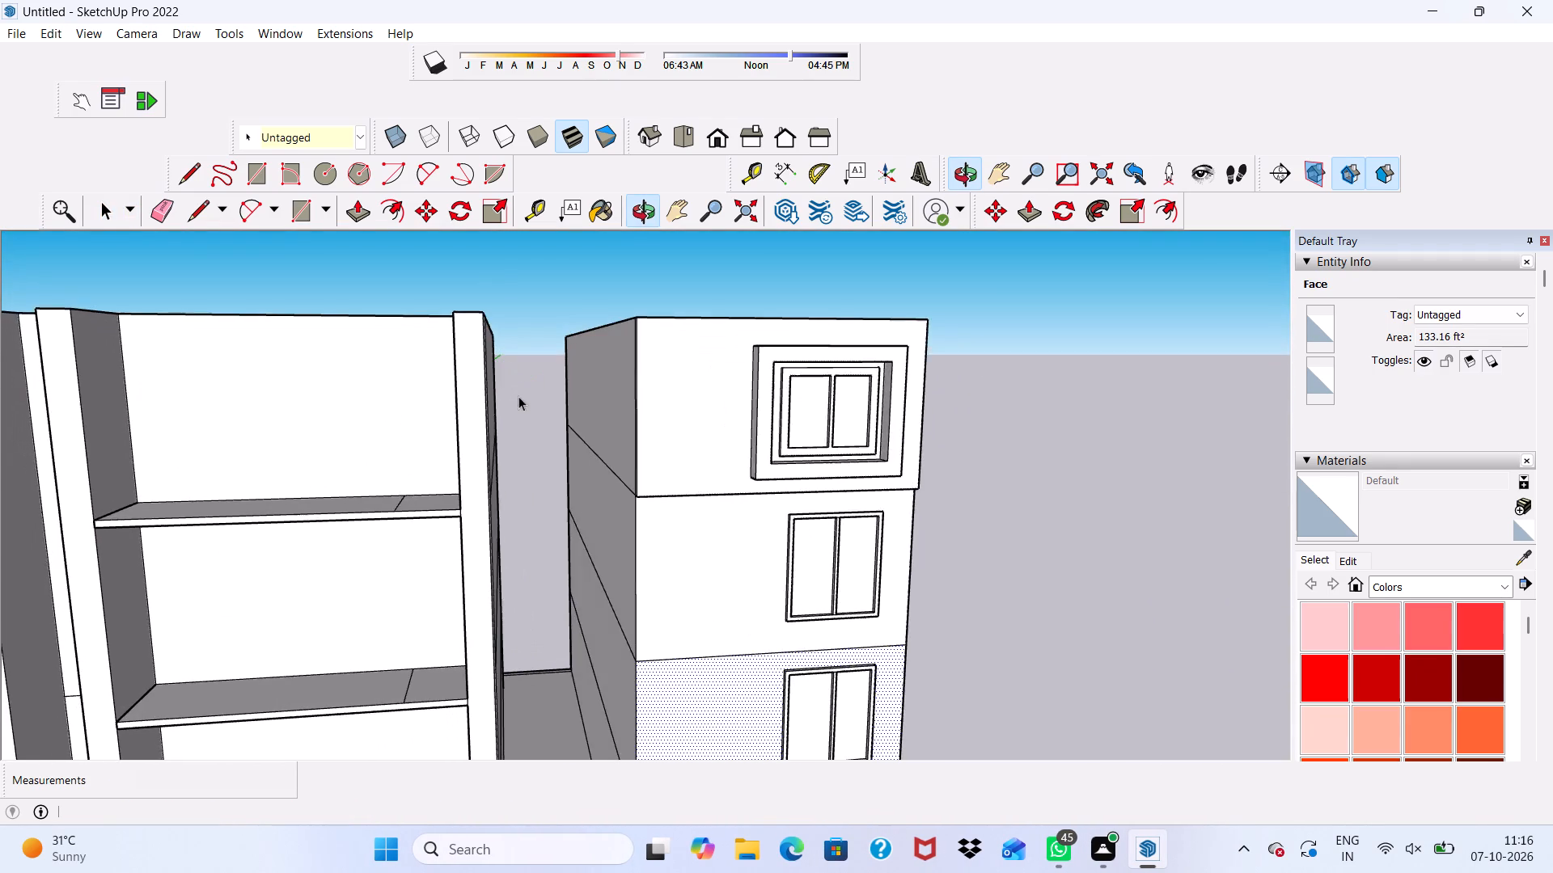
{"action": "scroll", "coordinate": [533, 500], "scroll_direction": "up", "scroll_amount": 4}
{"action": "scroll", "coordinate": [536, 502], "scroll_direction": "down", "scroll_amount": 11}
{"action": "middle_click_drag", "start_coordinate": [523, 449], "coordinate": [387, 456]}
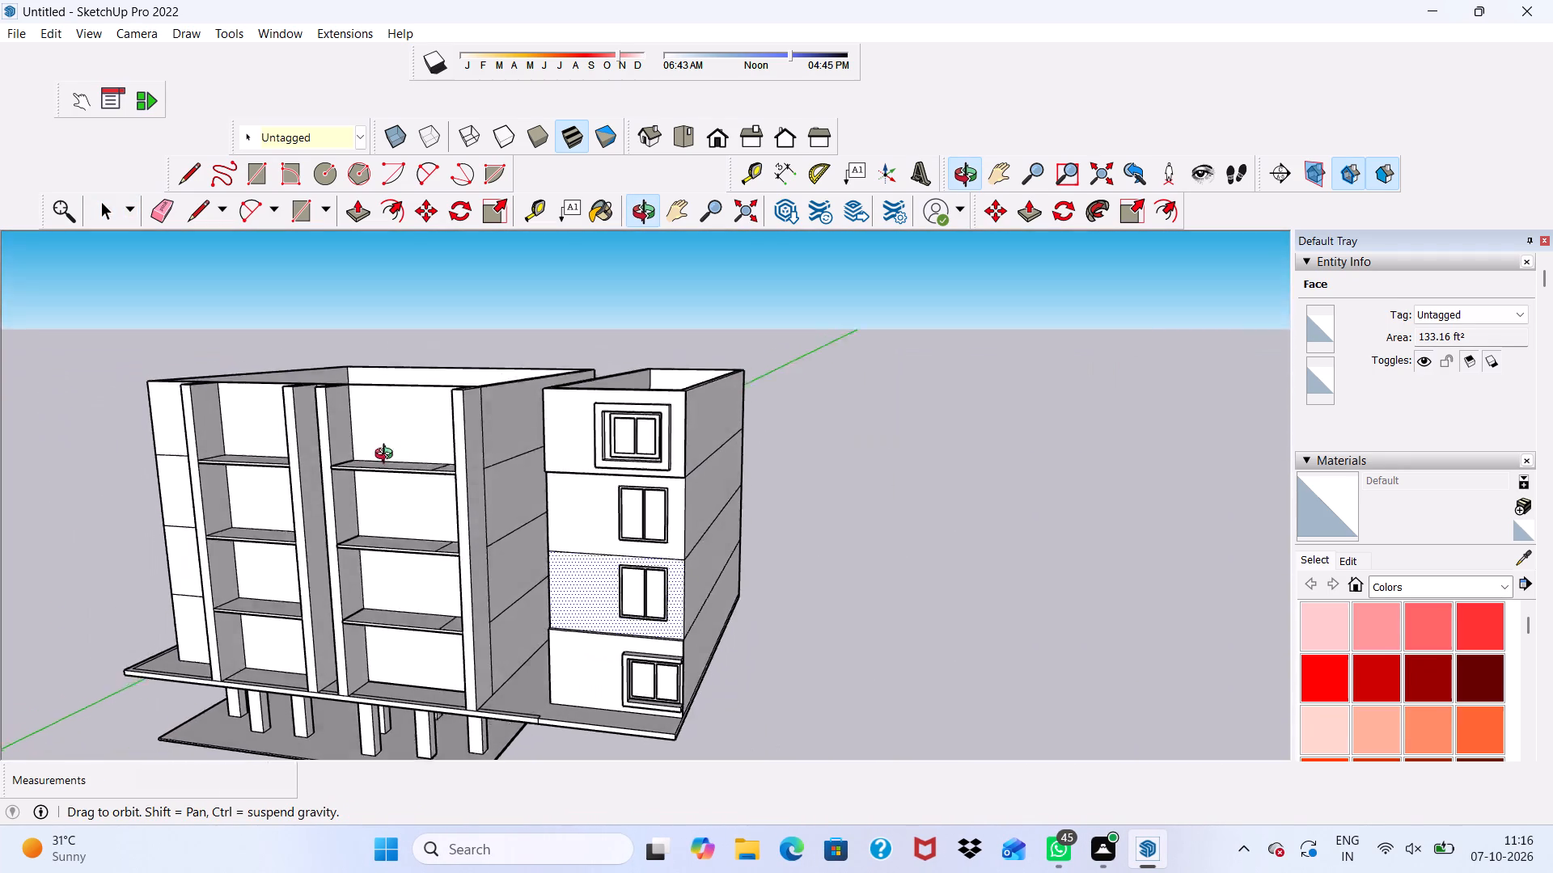
{"action": "middle_click_drag", "start_coordinate": [387, 456], "coordinate": [476, 415]}
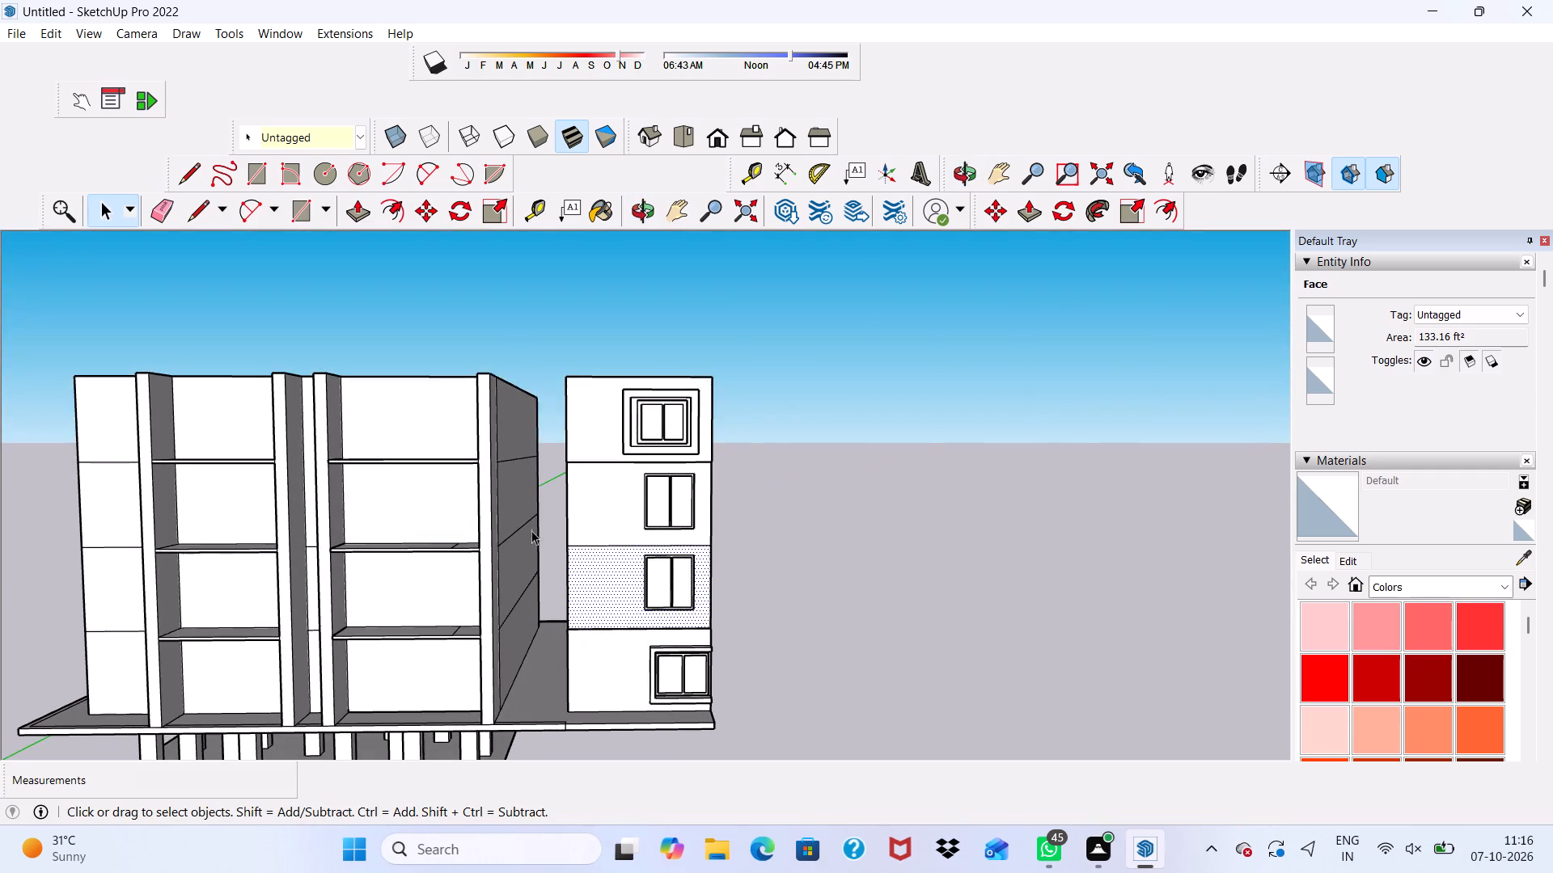
{"action": "scroll", "coordinate": [529, 535], "scroll_direction": "up", "scroll_amount": 5}
{"action": "scroll", "coordinate": [529, 541], "scroll_direction": "down", "scroll_amount": 7}
{"action": "middle_click", "coordinate": [553, 504]}
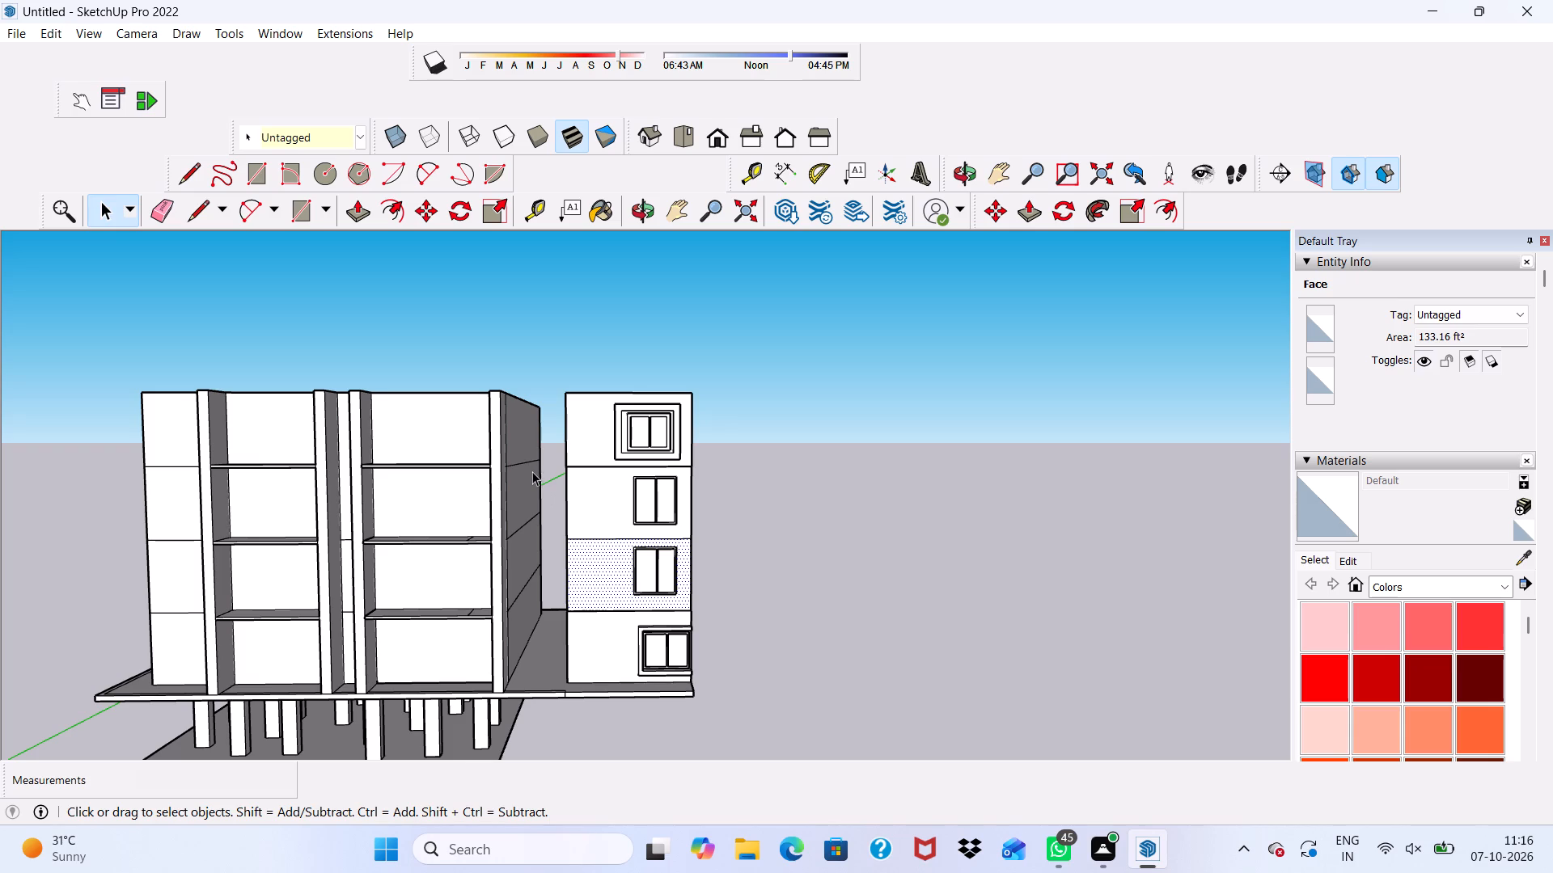
{"action": "scroll", "coordinate": [520, 480], "scroll_direction": "up", "scroll_amount": 2}
{"action": "scroll", "coordinate": [493, 557], "scroll_direction": "down", "scroll_amount": 1}
Draw a 3' by 7' door rectangle on the narrow block's inner side wall at the lowest storey, starting on the slab edge.
{"action": "middle_click_drag", "start_coordinate": [493, 557], "coordinate": [596, 546]}
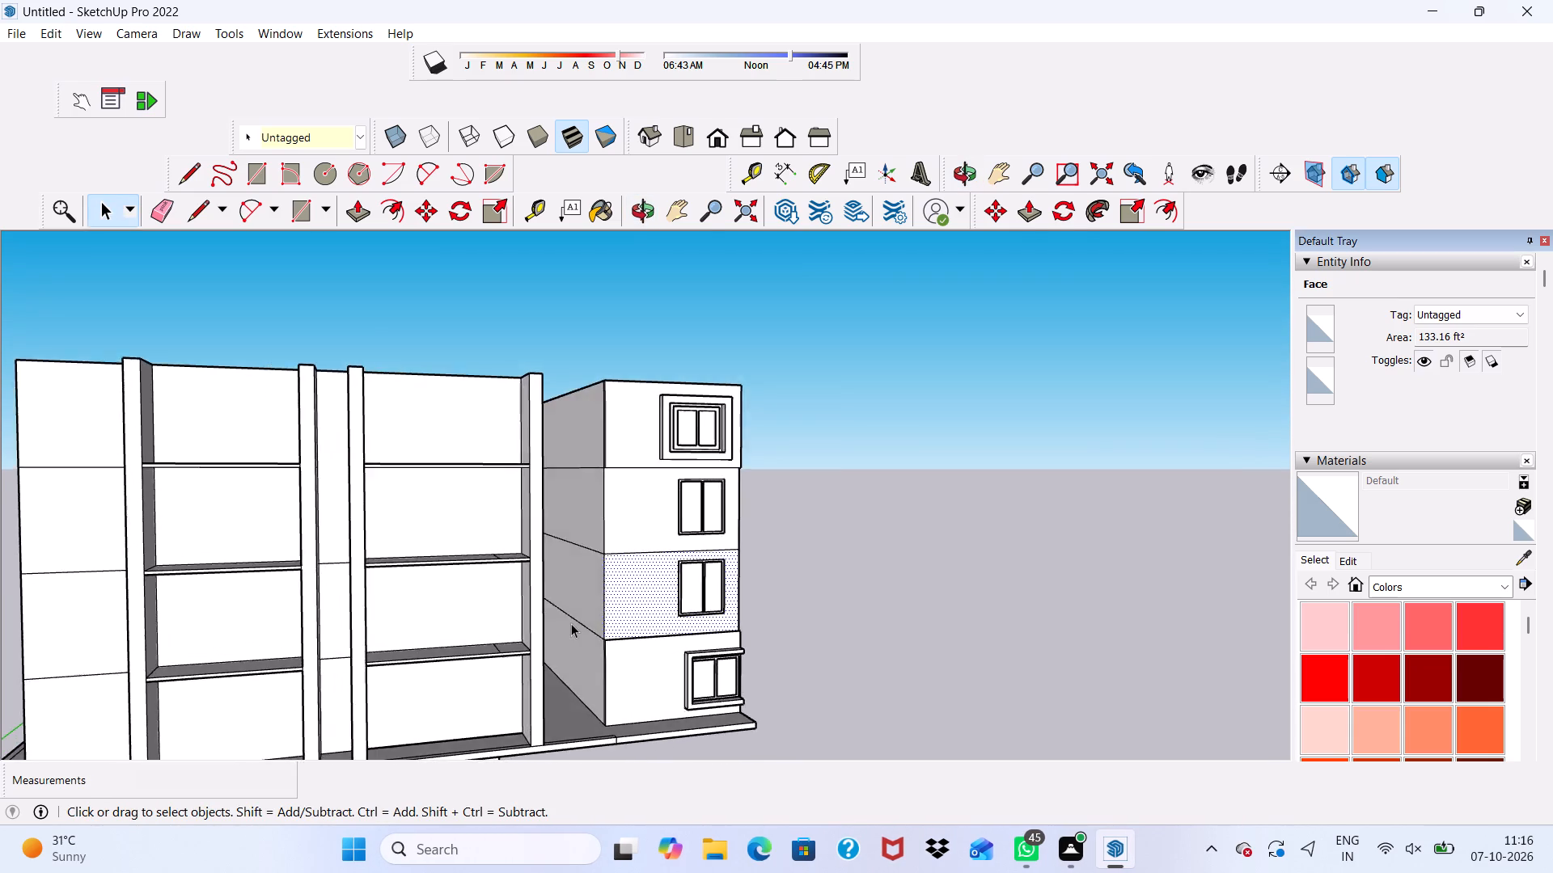
{"action": "scroll", "coordinate": [570, 624], "scroll_direction": "up", "scroll_amount": 10}
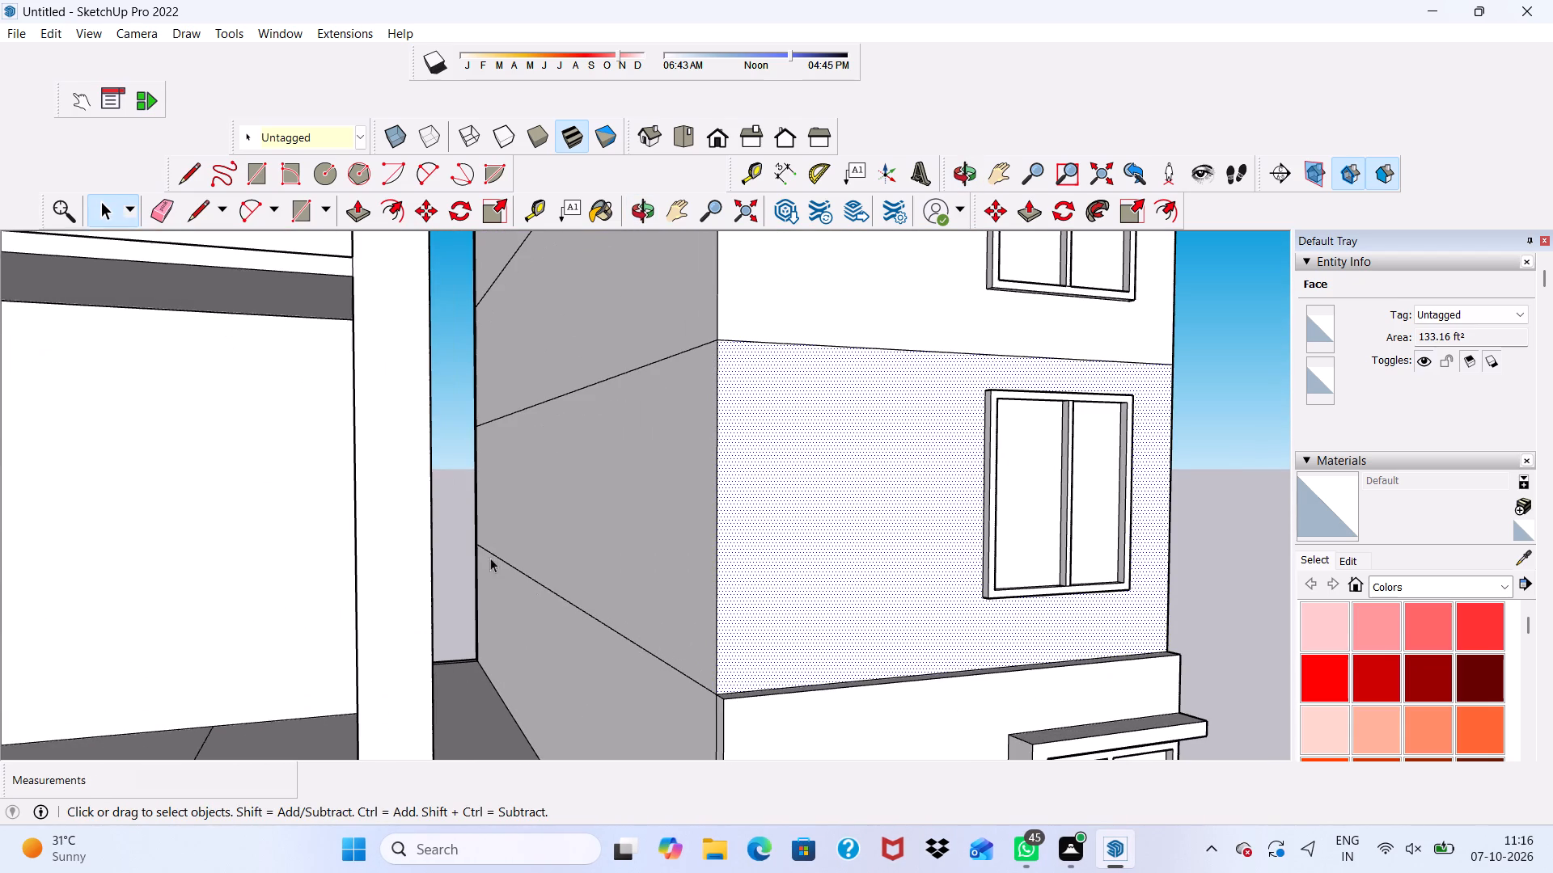
{"action": "left_click", "coordinate": [243, 164]}
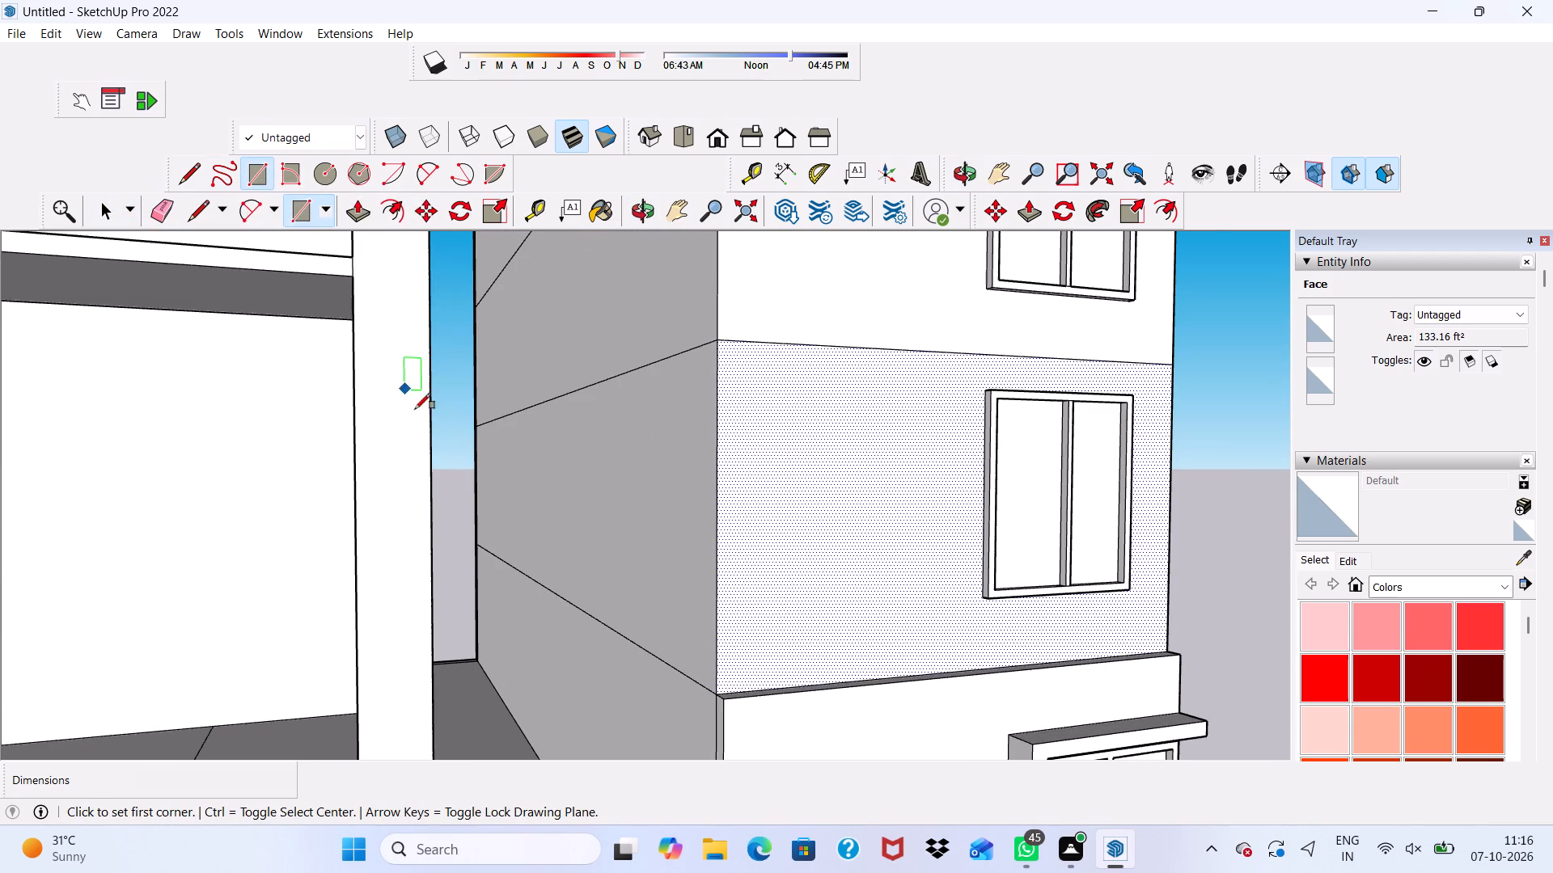
{"action": "scroll", "coordinate": [419, 427], "scroll_direction": "up", "scroll_amount": 3}
{"action": "scroll", "coordinate": [517, 494], "scroll_direction": "down", "scroll_amount": 5}
{"action": "scroll", "coordinate": [521, 622], "scroll_direction": "up", "scroll_amount": 3}
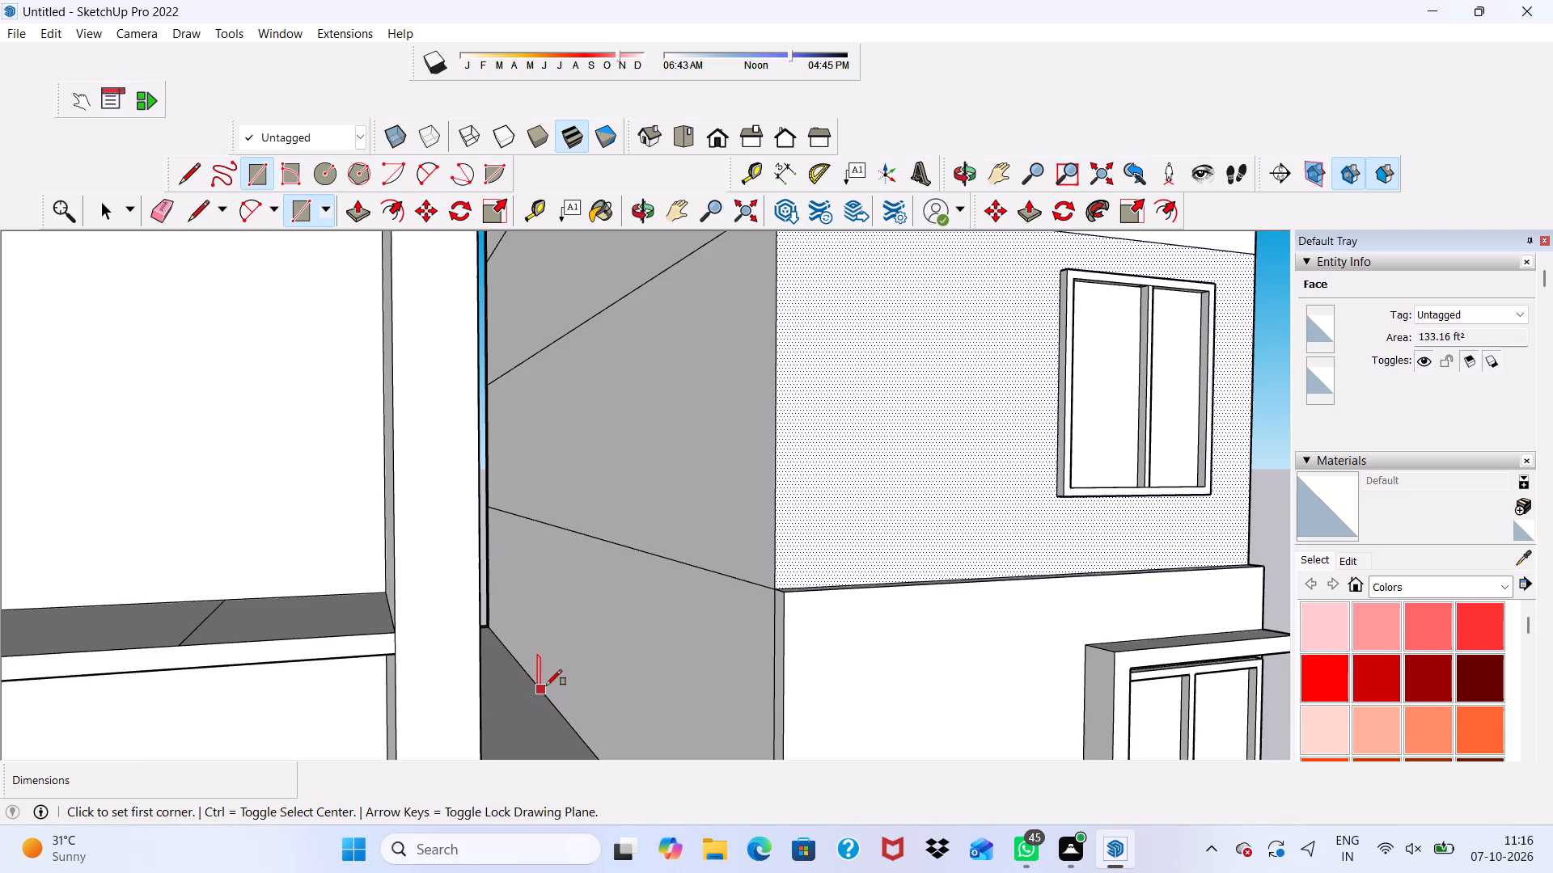
{"action": "left_click", "coordinate": [551, 704]}
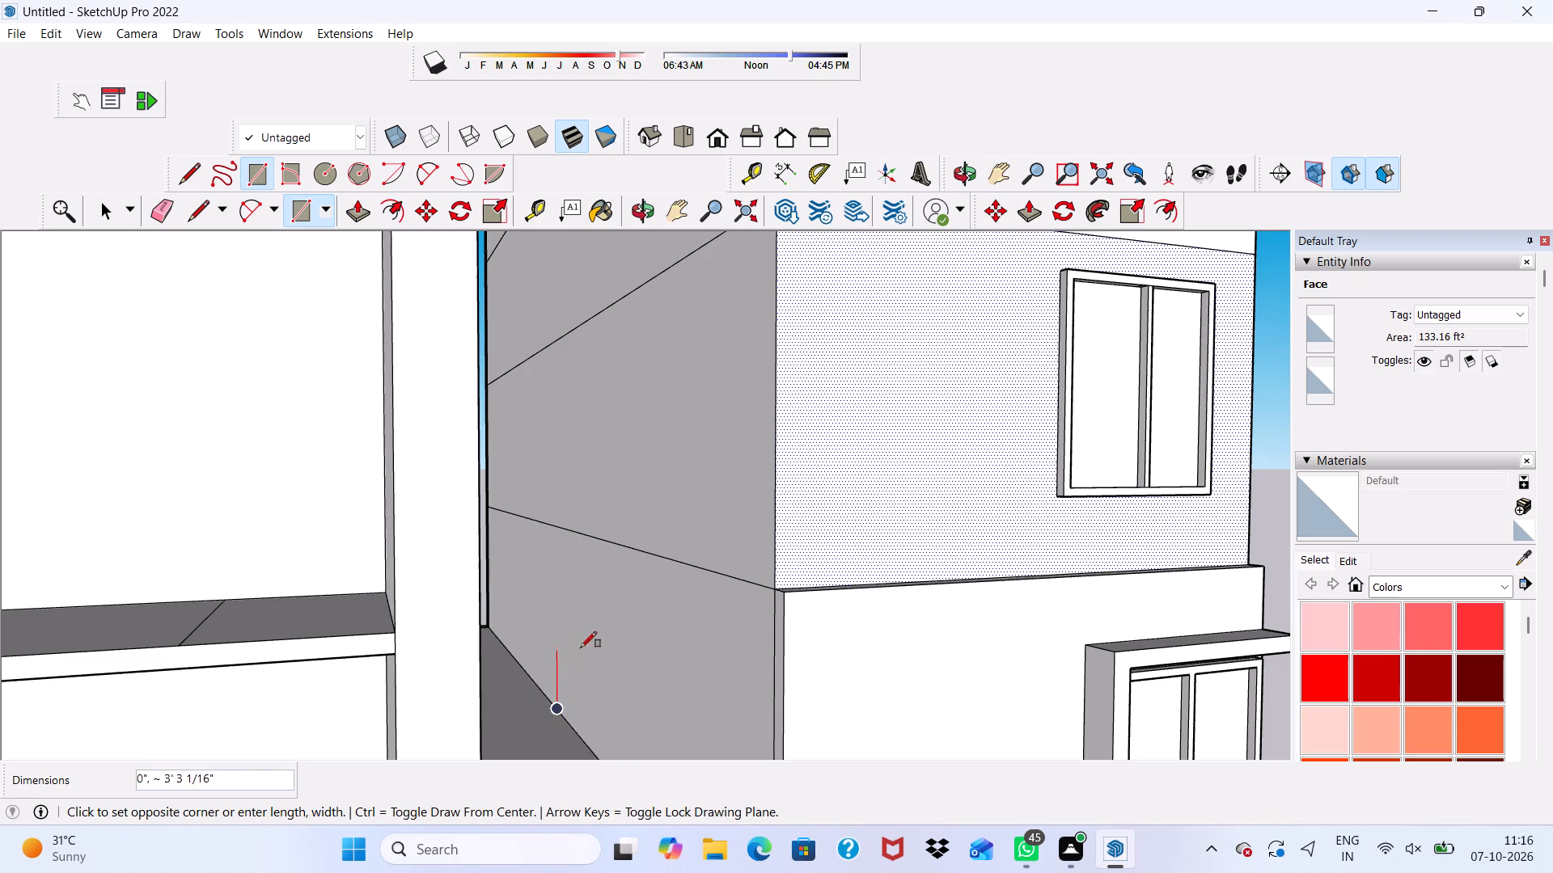
{"action": "type", "text": "3',7'"}
{"action": "key", "text": "Return"}
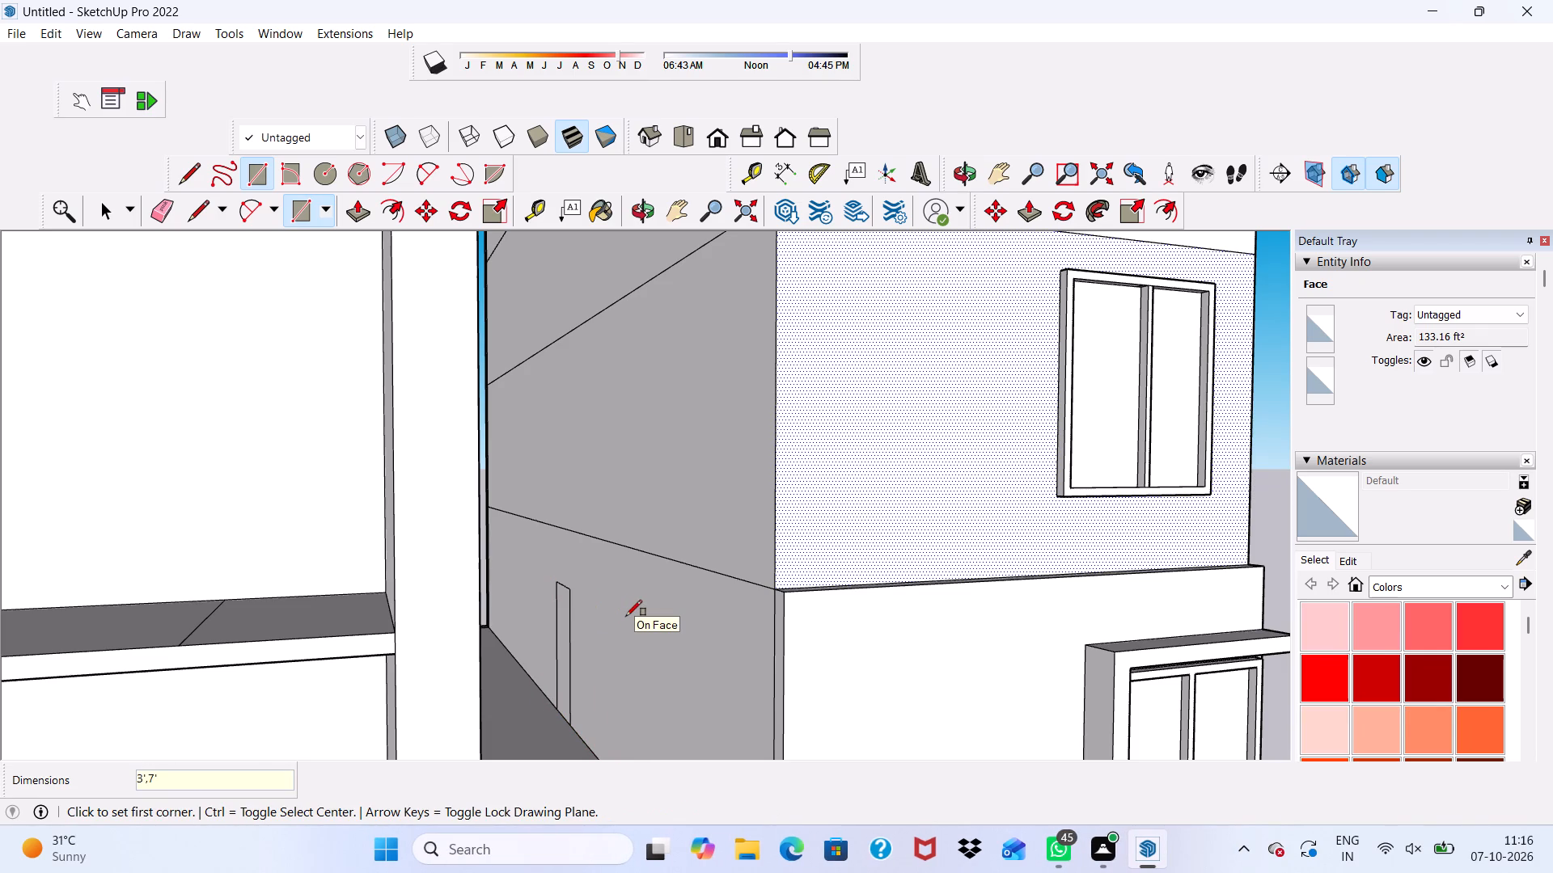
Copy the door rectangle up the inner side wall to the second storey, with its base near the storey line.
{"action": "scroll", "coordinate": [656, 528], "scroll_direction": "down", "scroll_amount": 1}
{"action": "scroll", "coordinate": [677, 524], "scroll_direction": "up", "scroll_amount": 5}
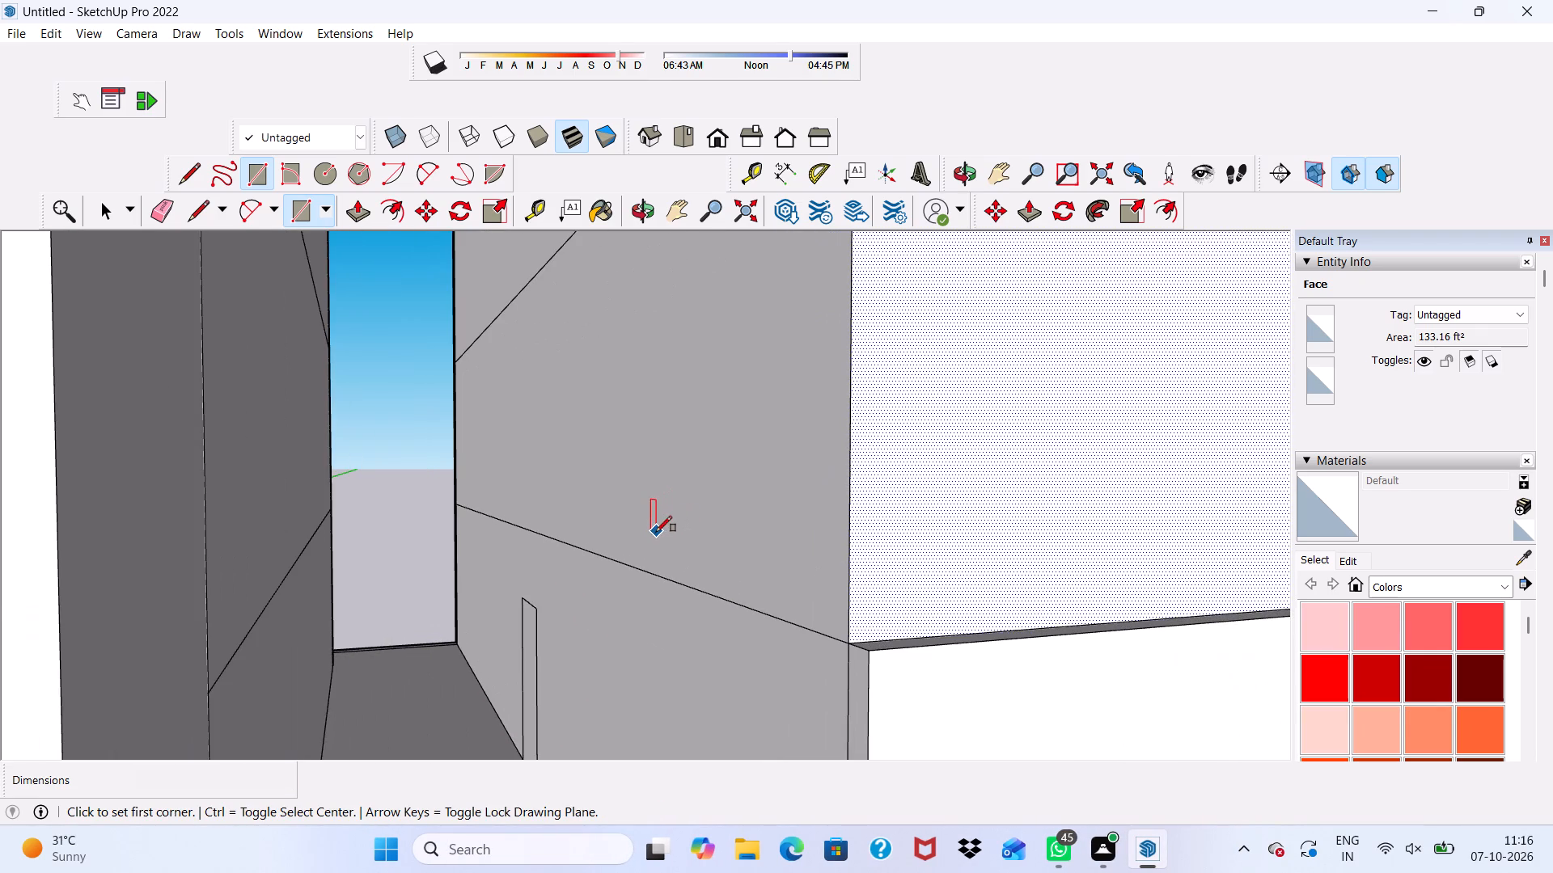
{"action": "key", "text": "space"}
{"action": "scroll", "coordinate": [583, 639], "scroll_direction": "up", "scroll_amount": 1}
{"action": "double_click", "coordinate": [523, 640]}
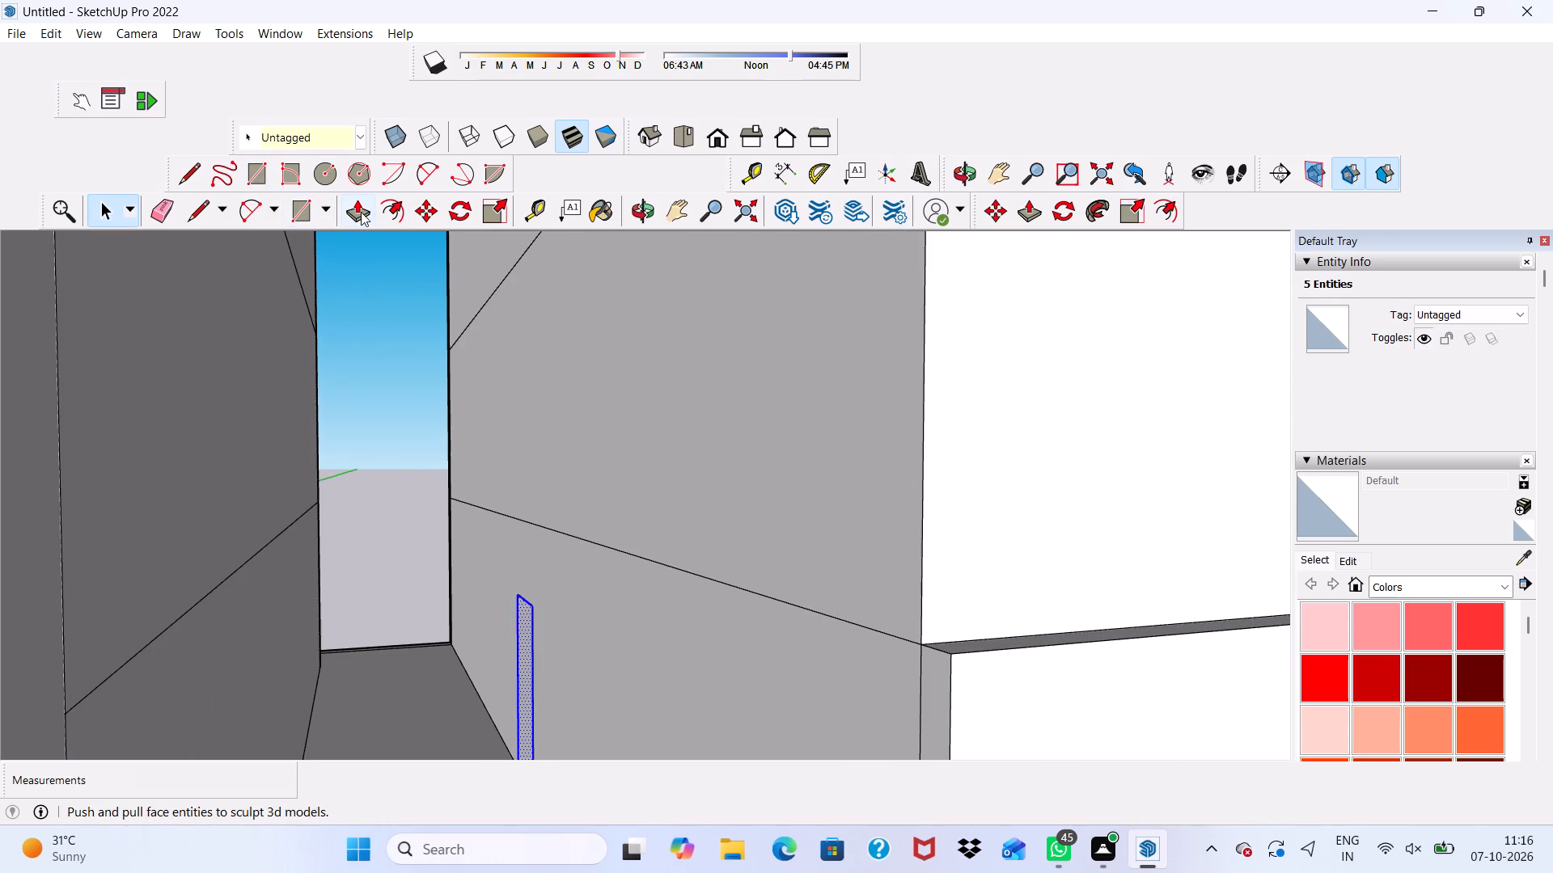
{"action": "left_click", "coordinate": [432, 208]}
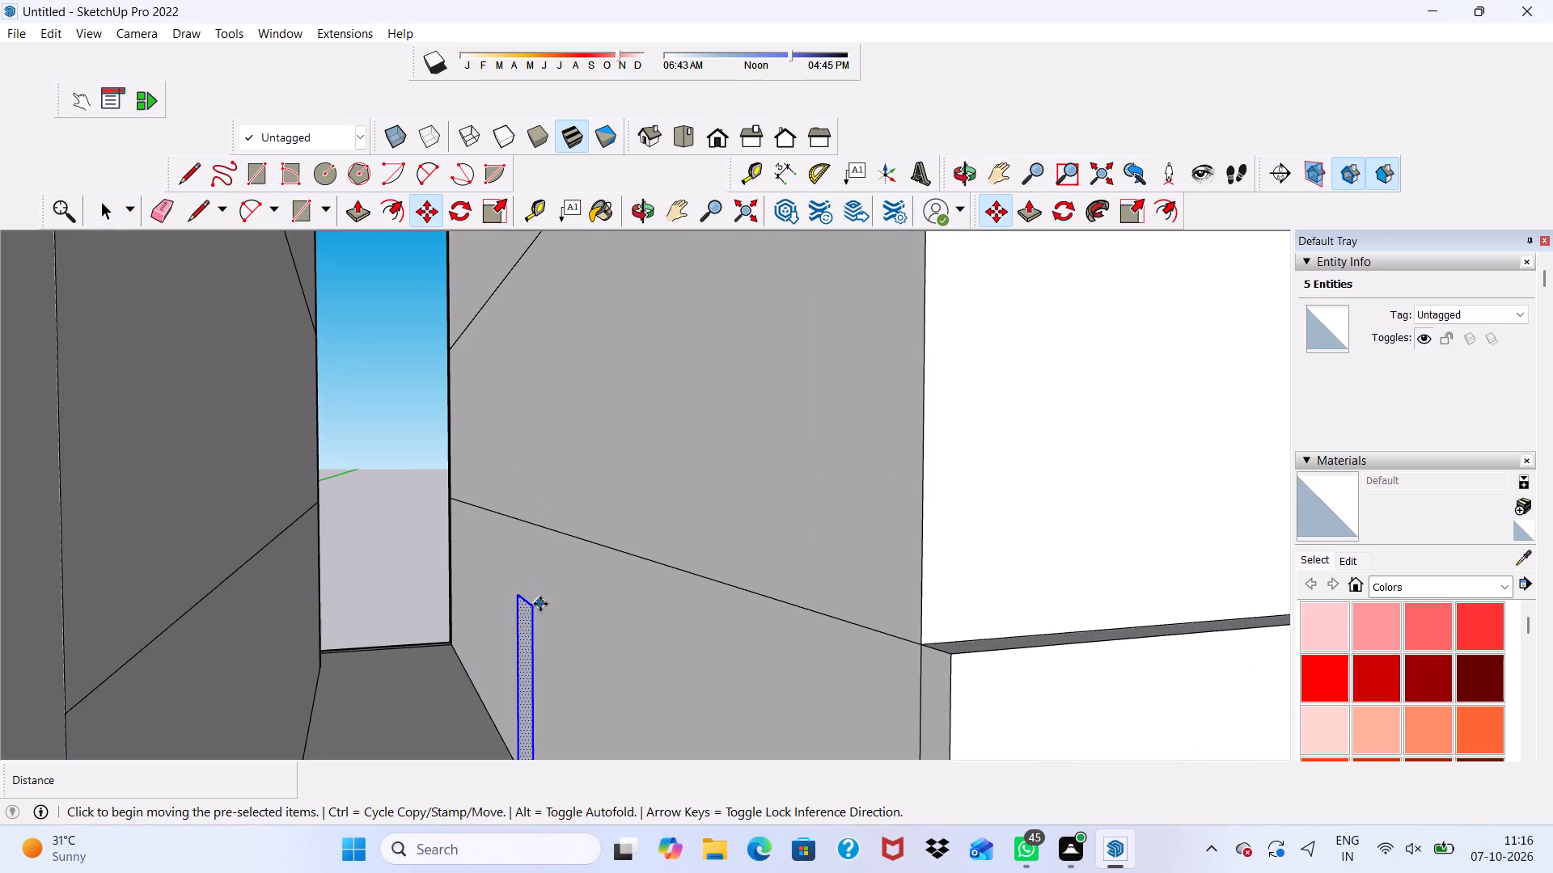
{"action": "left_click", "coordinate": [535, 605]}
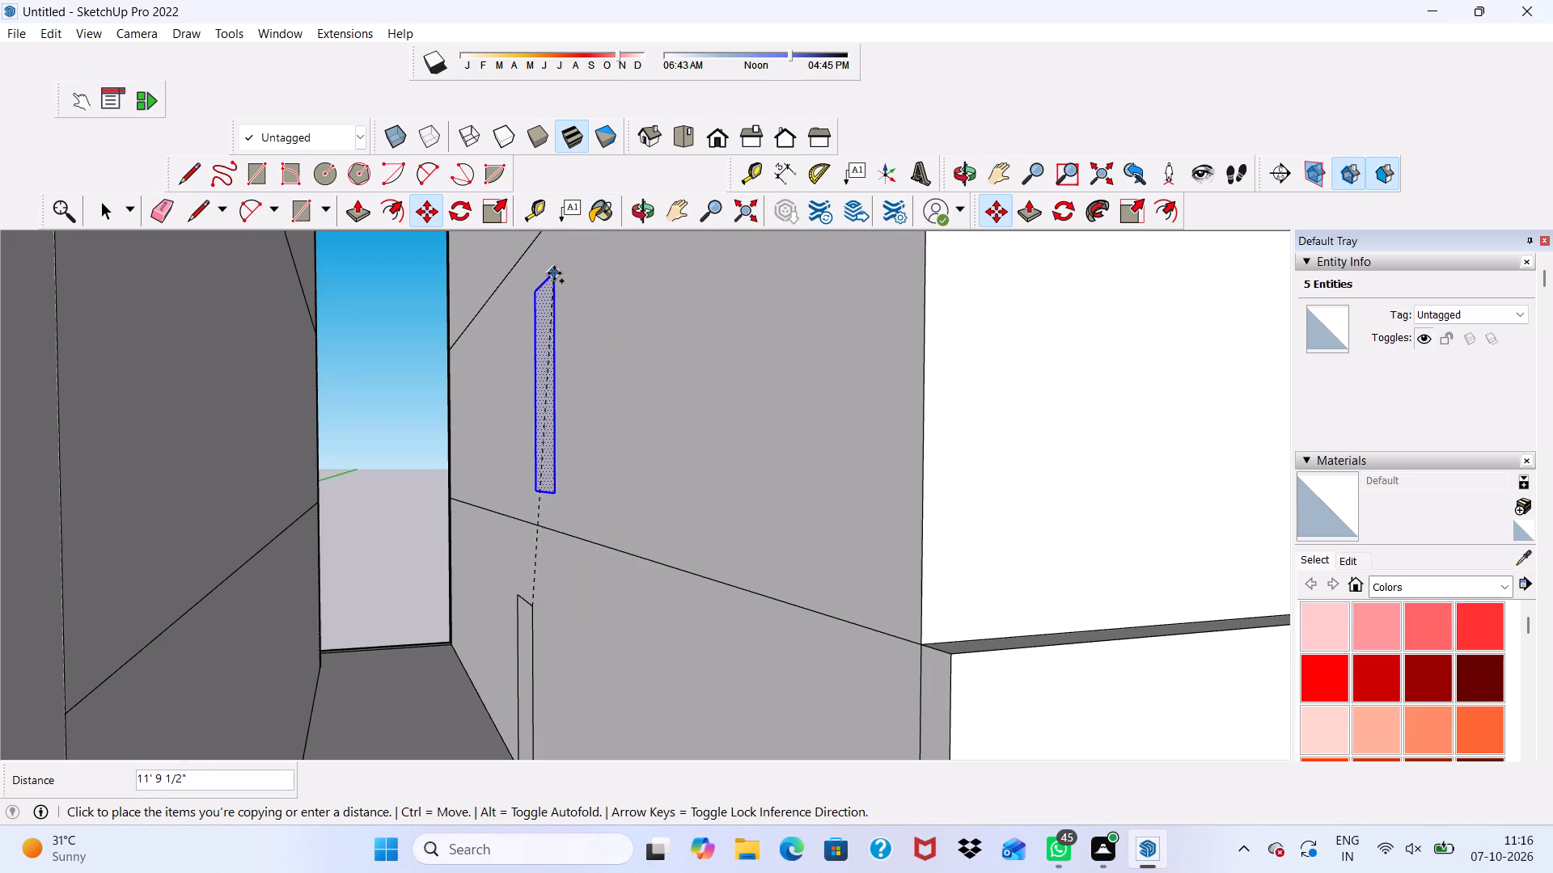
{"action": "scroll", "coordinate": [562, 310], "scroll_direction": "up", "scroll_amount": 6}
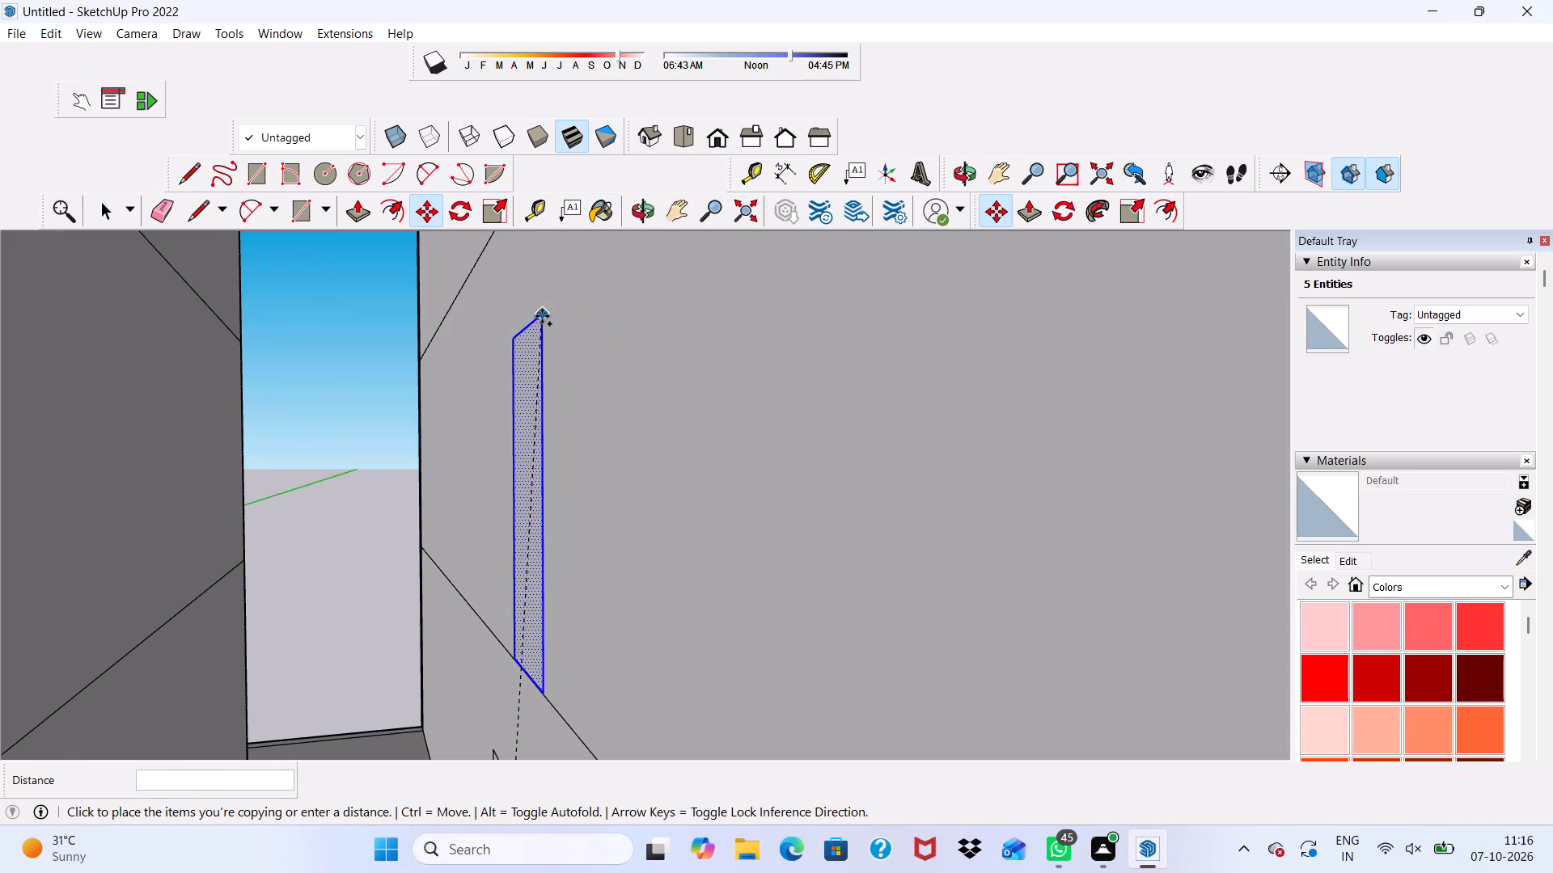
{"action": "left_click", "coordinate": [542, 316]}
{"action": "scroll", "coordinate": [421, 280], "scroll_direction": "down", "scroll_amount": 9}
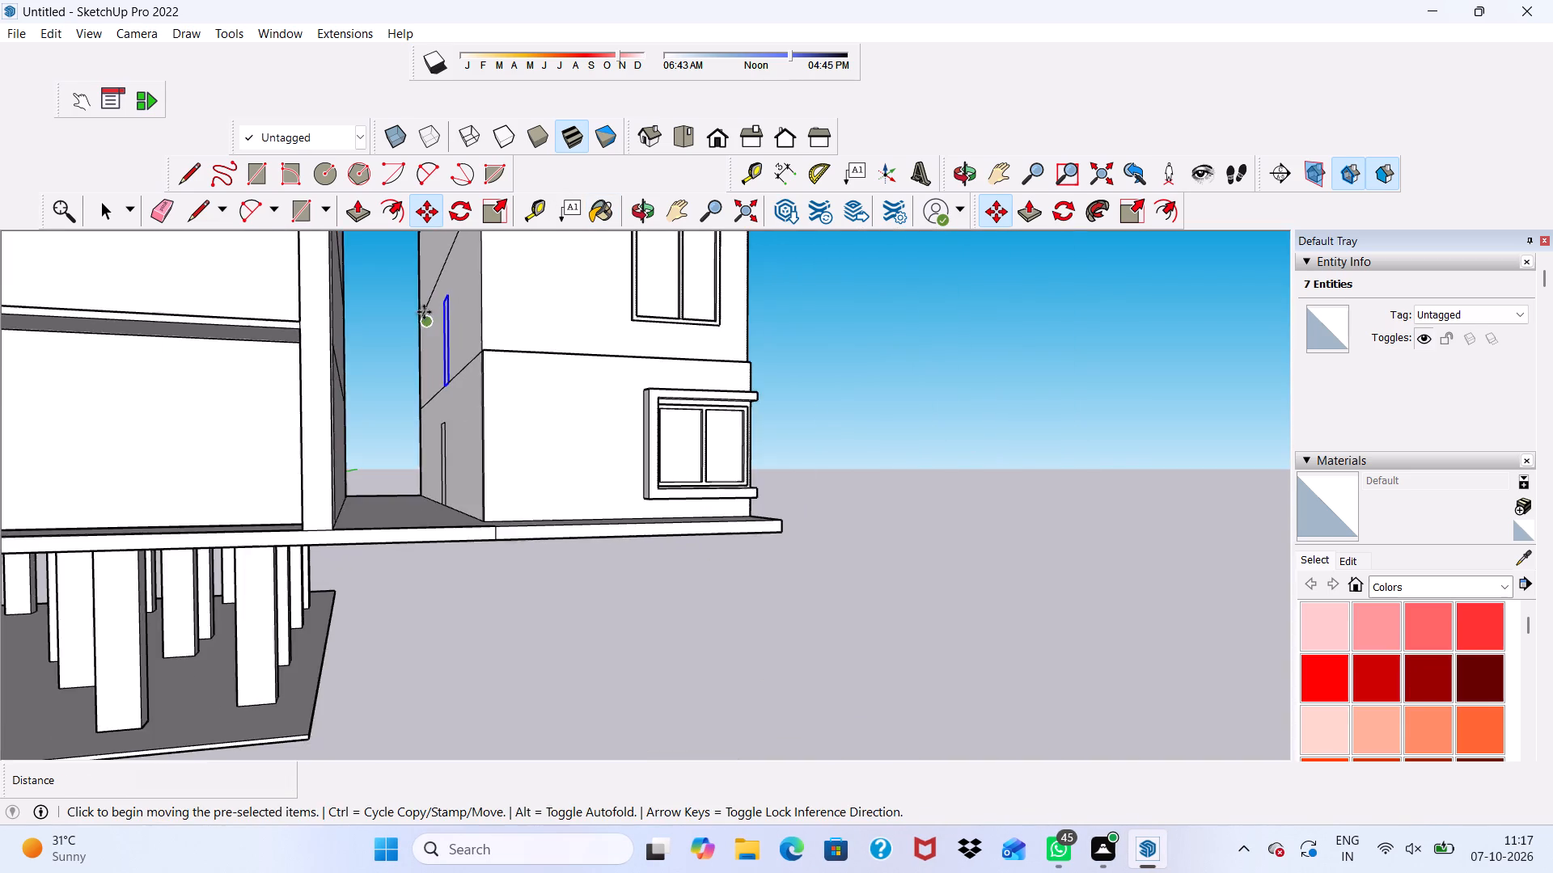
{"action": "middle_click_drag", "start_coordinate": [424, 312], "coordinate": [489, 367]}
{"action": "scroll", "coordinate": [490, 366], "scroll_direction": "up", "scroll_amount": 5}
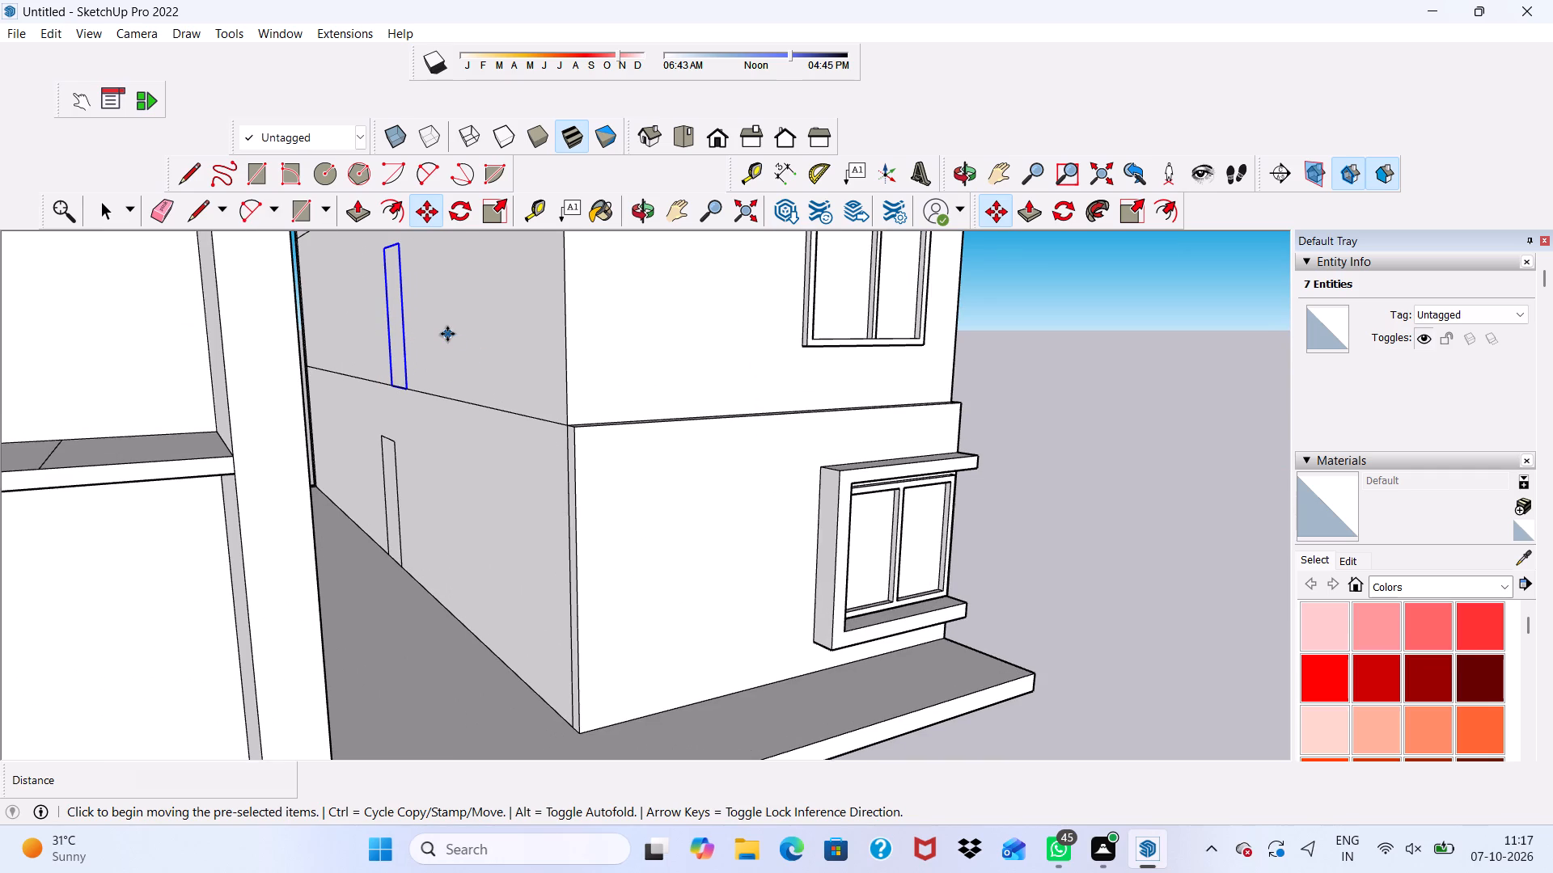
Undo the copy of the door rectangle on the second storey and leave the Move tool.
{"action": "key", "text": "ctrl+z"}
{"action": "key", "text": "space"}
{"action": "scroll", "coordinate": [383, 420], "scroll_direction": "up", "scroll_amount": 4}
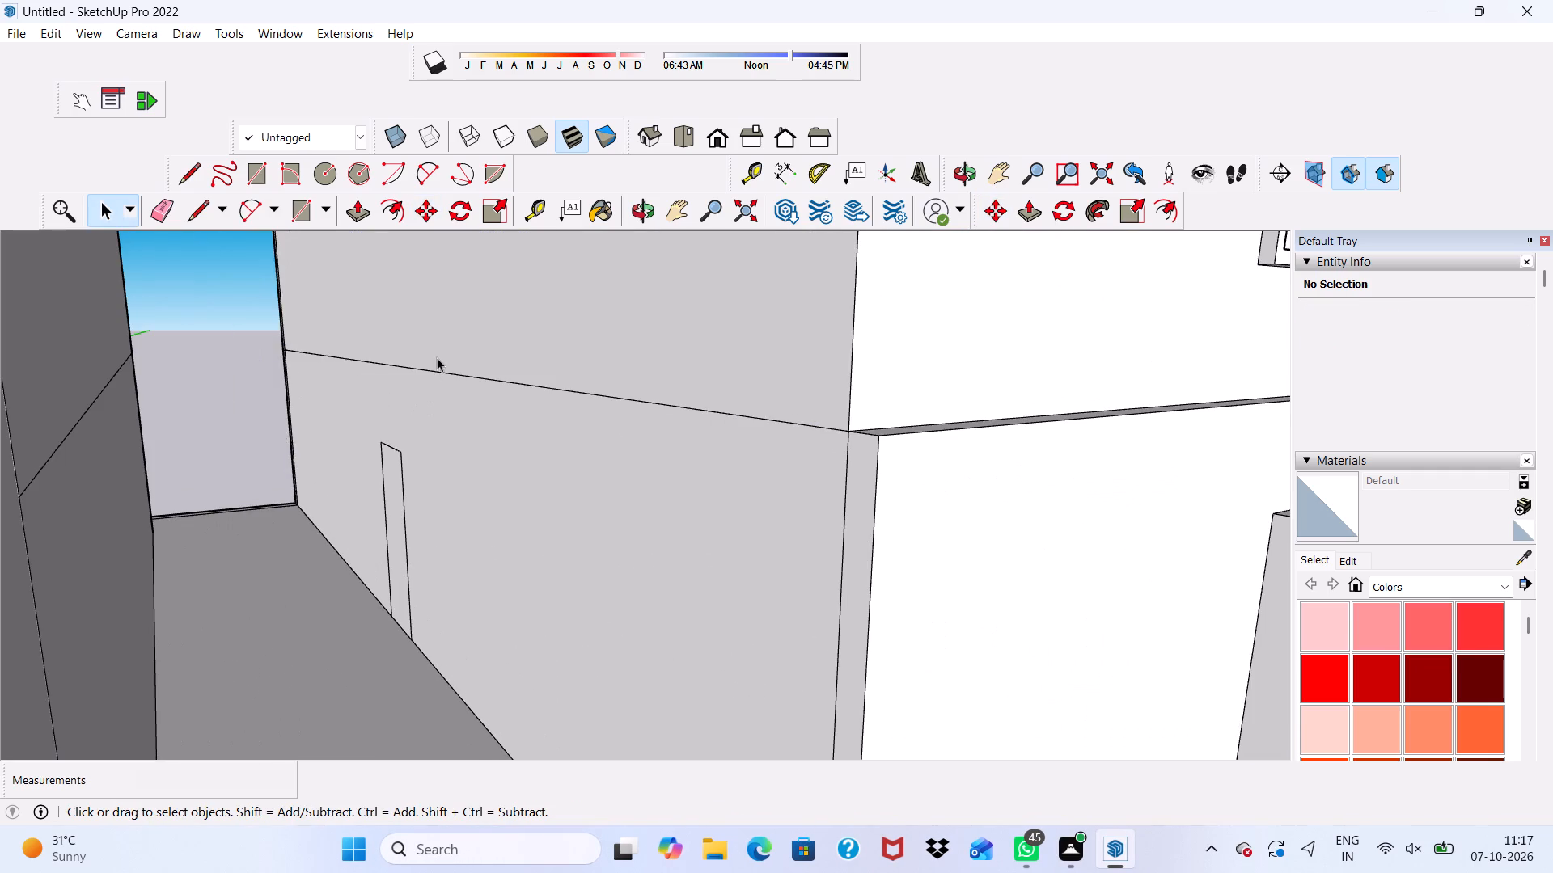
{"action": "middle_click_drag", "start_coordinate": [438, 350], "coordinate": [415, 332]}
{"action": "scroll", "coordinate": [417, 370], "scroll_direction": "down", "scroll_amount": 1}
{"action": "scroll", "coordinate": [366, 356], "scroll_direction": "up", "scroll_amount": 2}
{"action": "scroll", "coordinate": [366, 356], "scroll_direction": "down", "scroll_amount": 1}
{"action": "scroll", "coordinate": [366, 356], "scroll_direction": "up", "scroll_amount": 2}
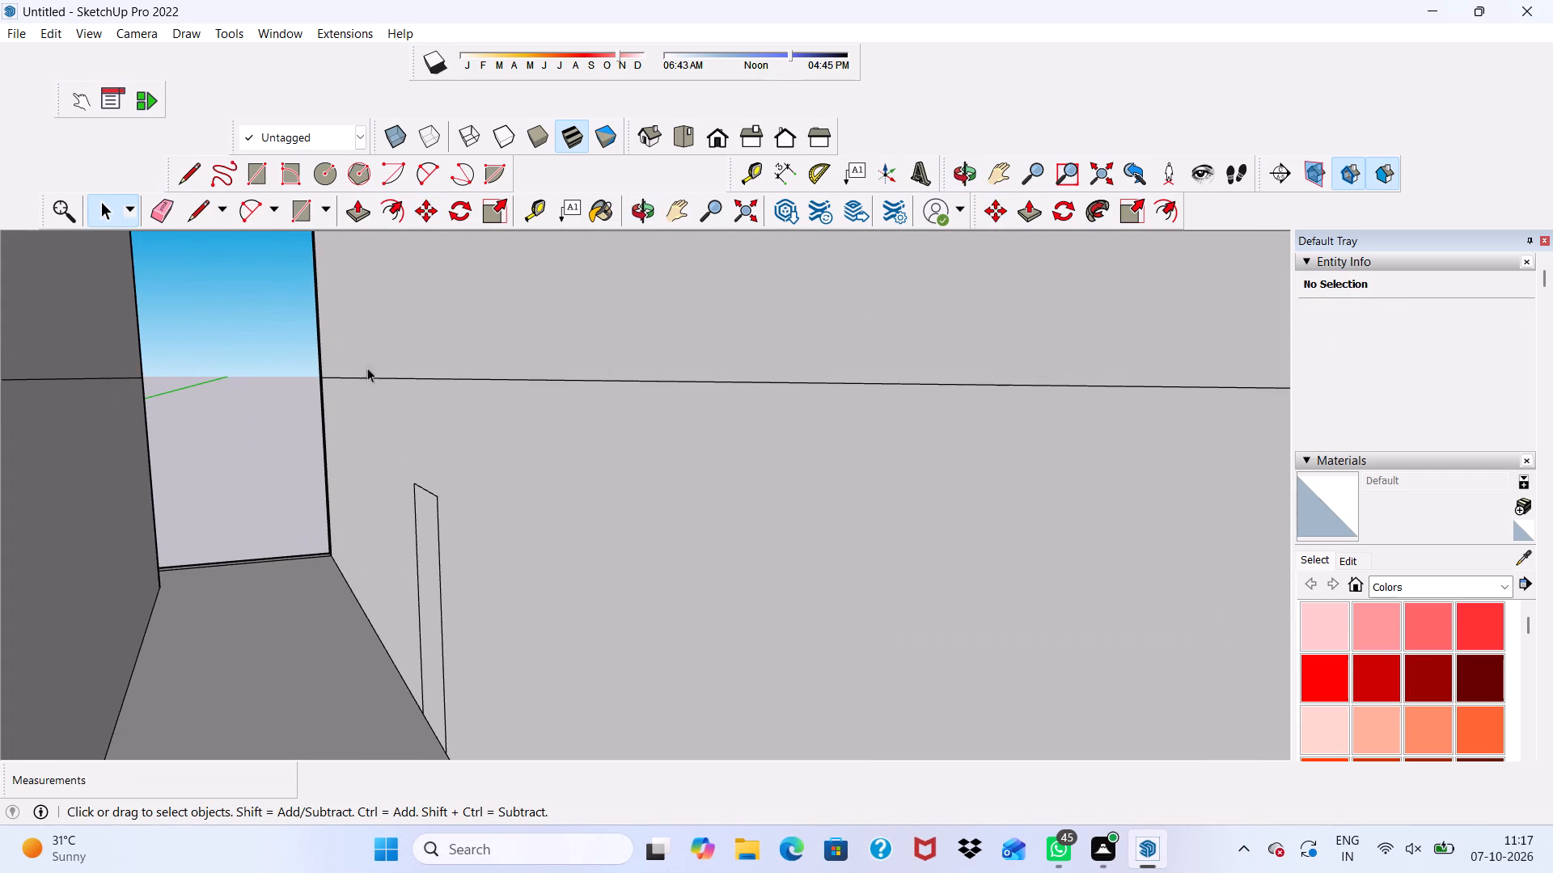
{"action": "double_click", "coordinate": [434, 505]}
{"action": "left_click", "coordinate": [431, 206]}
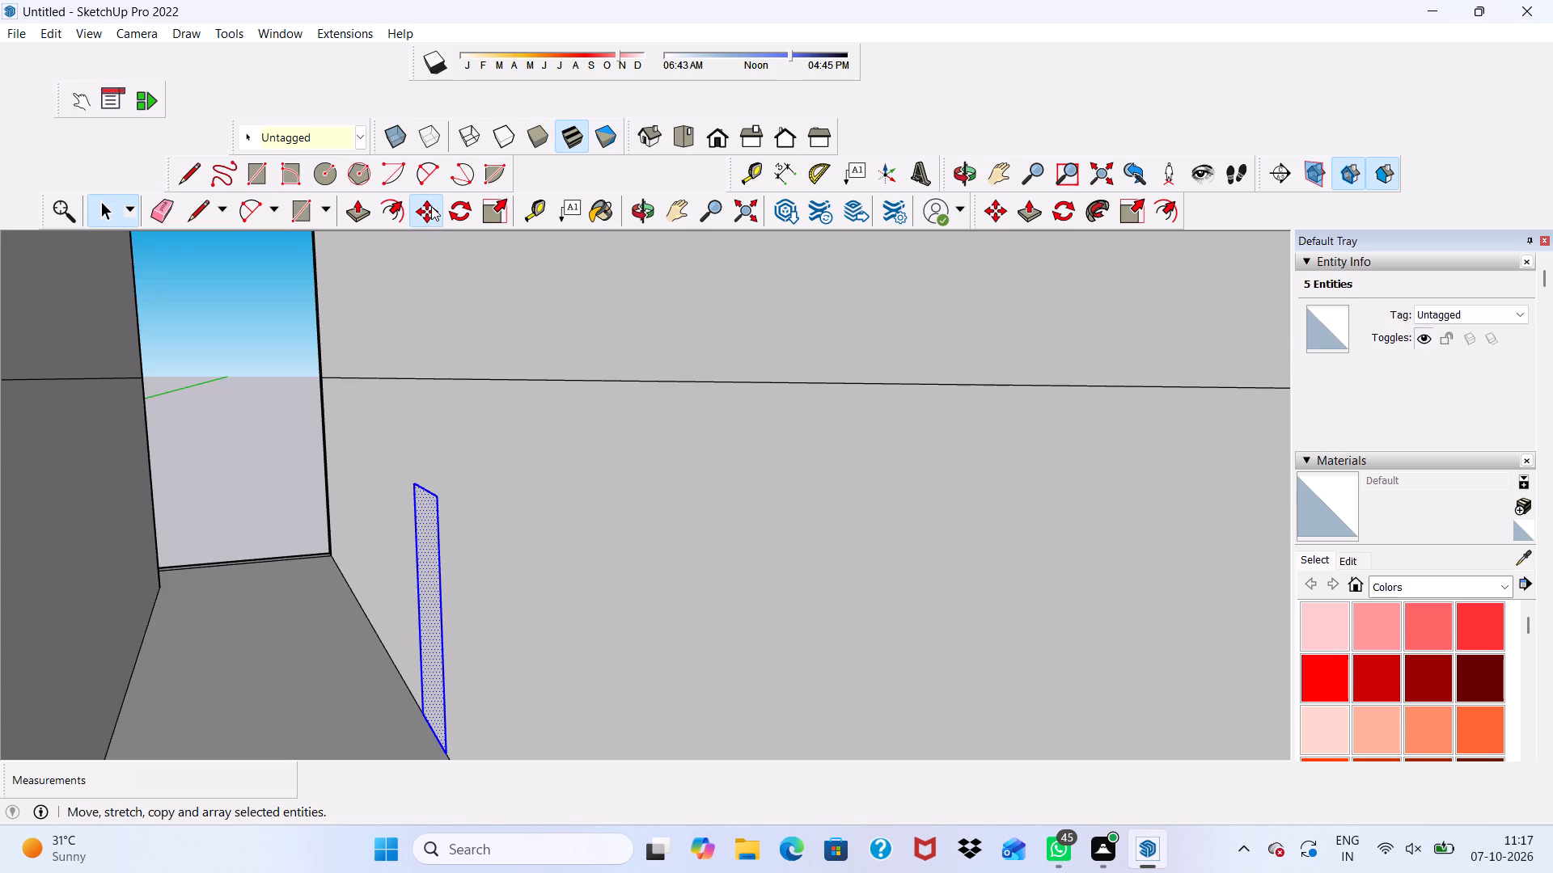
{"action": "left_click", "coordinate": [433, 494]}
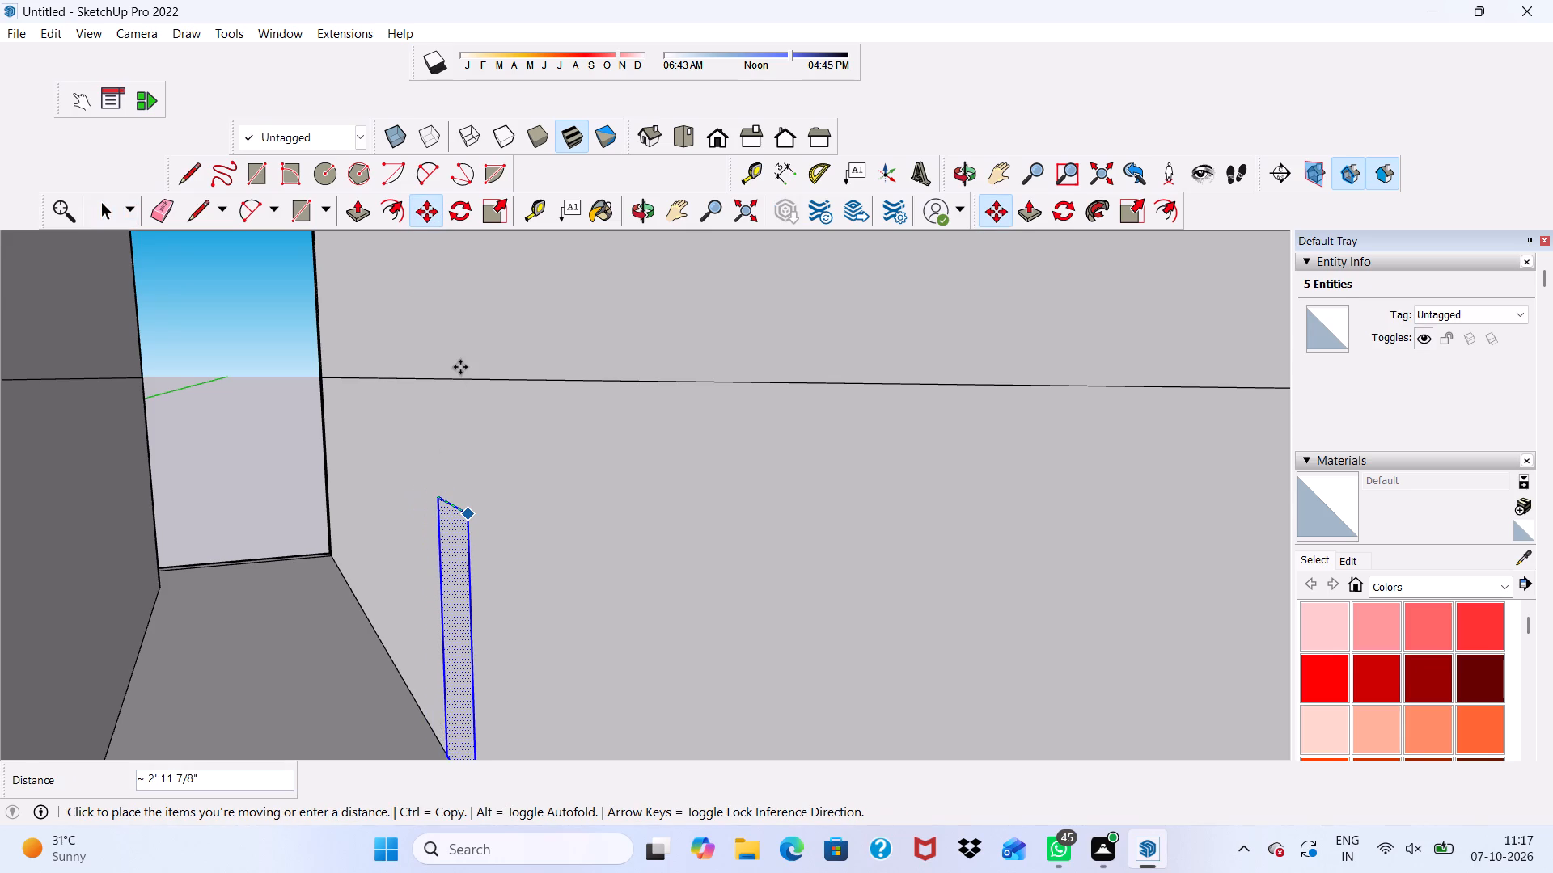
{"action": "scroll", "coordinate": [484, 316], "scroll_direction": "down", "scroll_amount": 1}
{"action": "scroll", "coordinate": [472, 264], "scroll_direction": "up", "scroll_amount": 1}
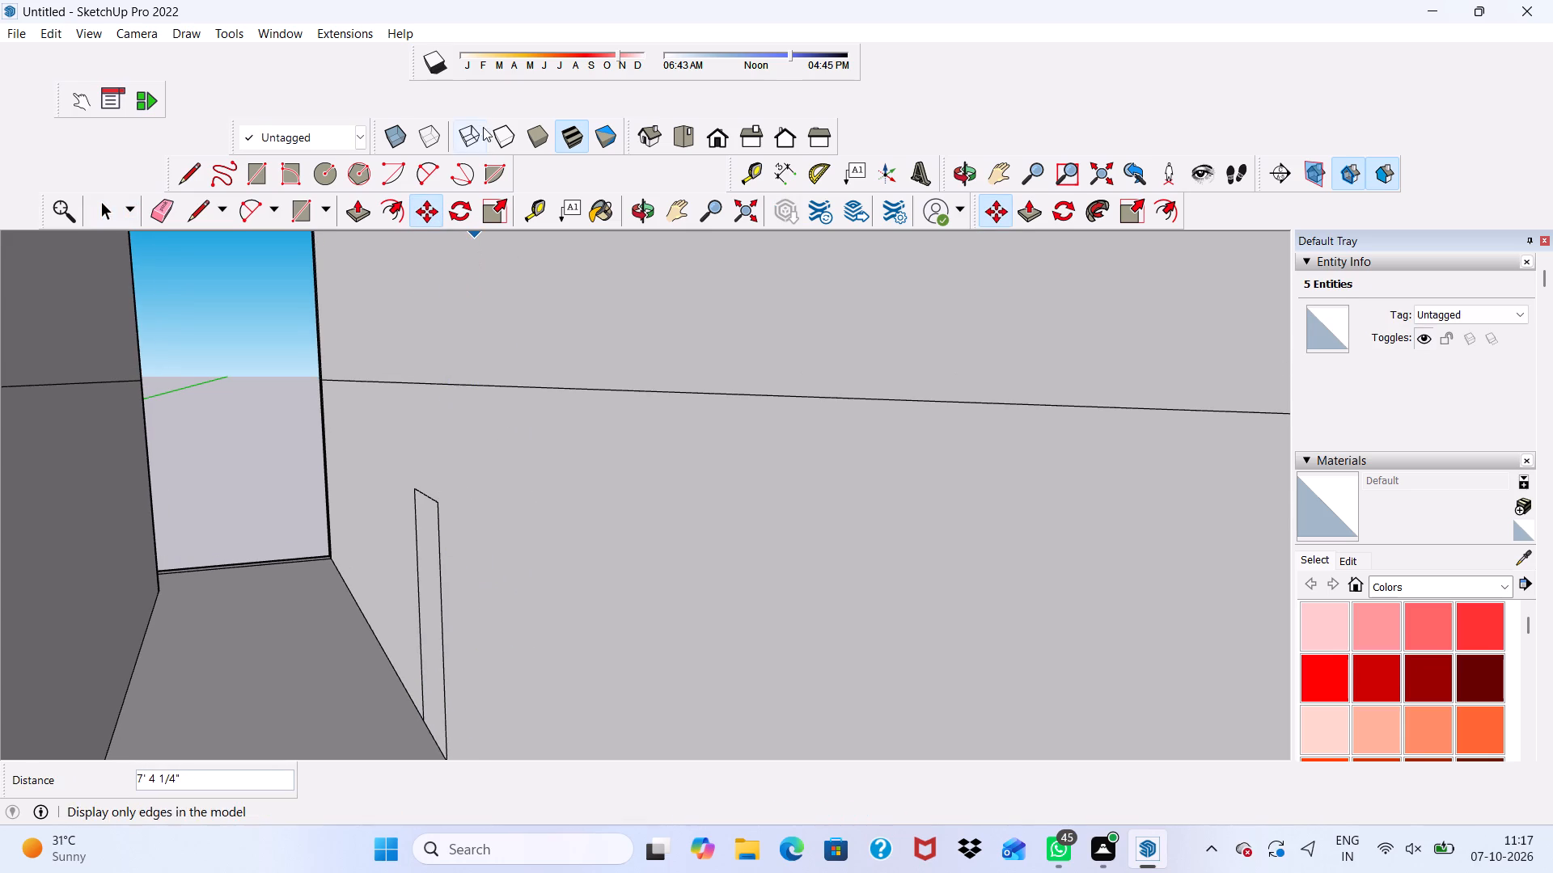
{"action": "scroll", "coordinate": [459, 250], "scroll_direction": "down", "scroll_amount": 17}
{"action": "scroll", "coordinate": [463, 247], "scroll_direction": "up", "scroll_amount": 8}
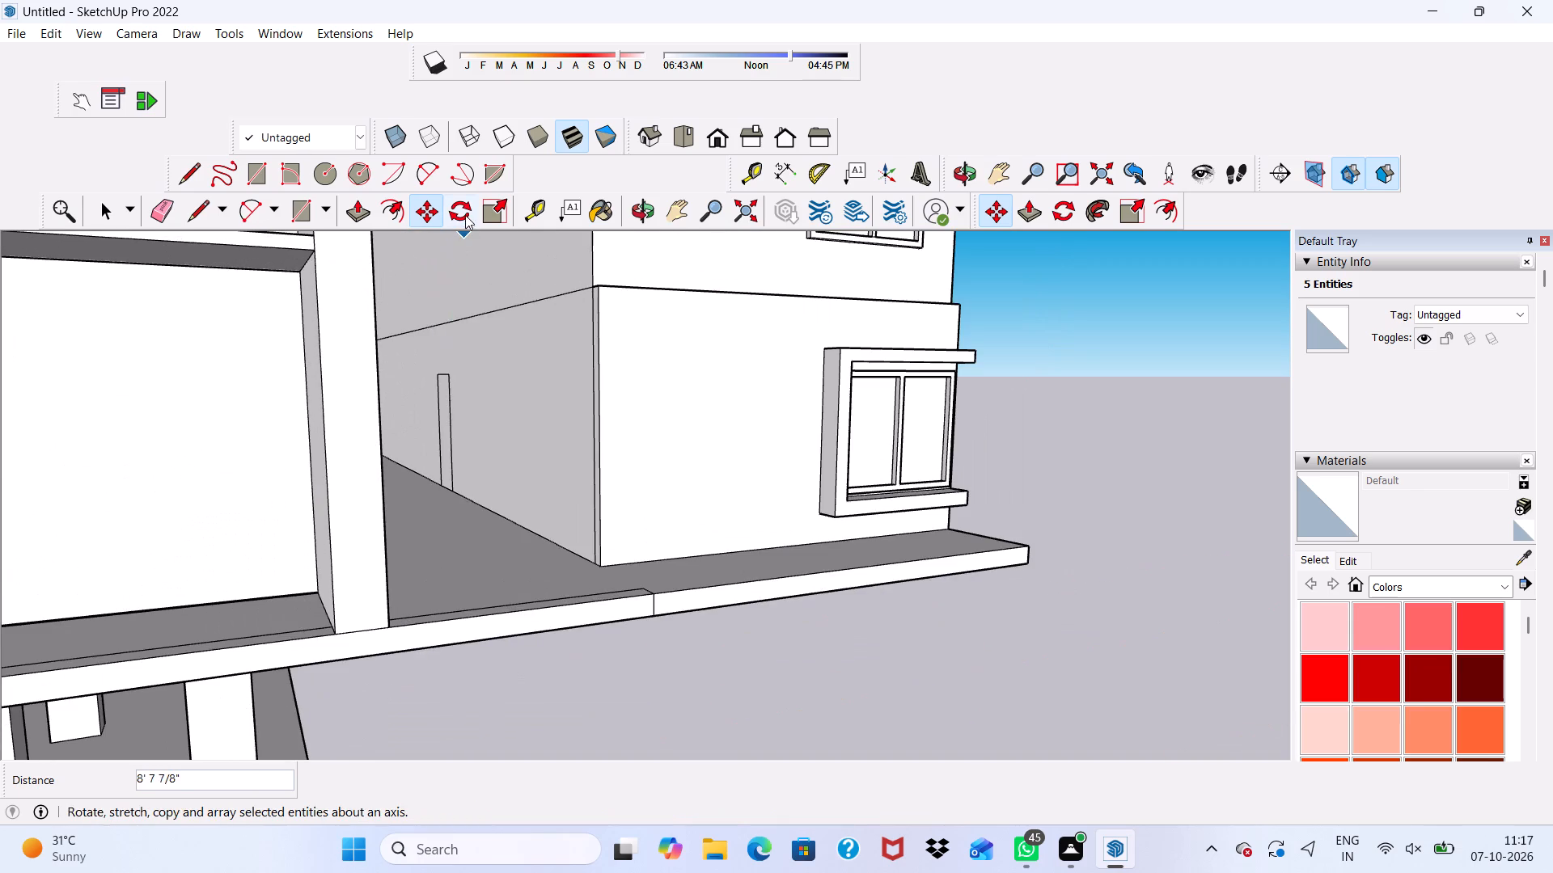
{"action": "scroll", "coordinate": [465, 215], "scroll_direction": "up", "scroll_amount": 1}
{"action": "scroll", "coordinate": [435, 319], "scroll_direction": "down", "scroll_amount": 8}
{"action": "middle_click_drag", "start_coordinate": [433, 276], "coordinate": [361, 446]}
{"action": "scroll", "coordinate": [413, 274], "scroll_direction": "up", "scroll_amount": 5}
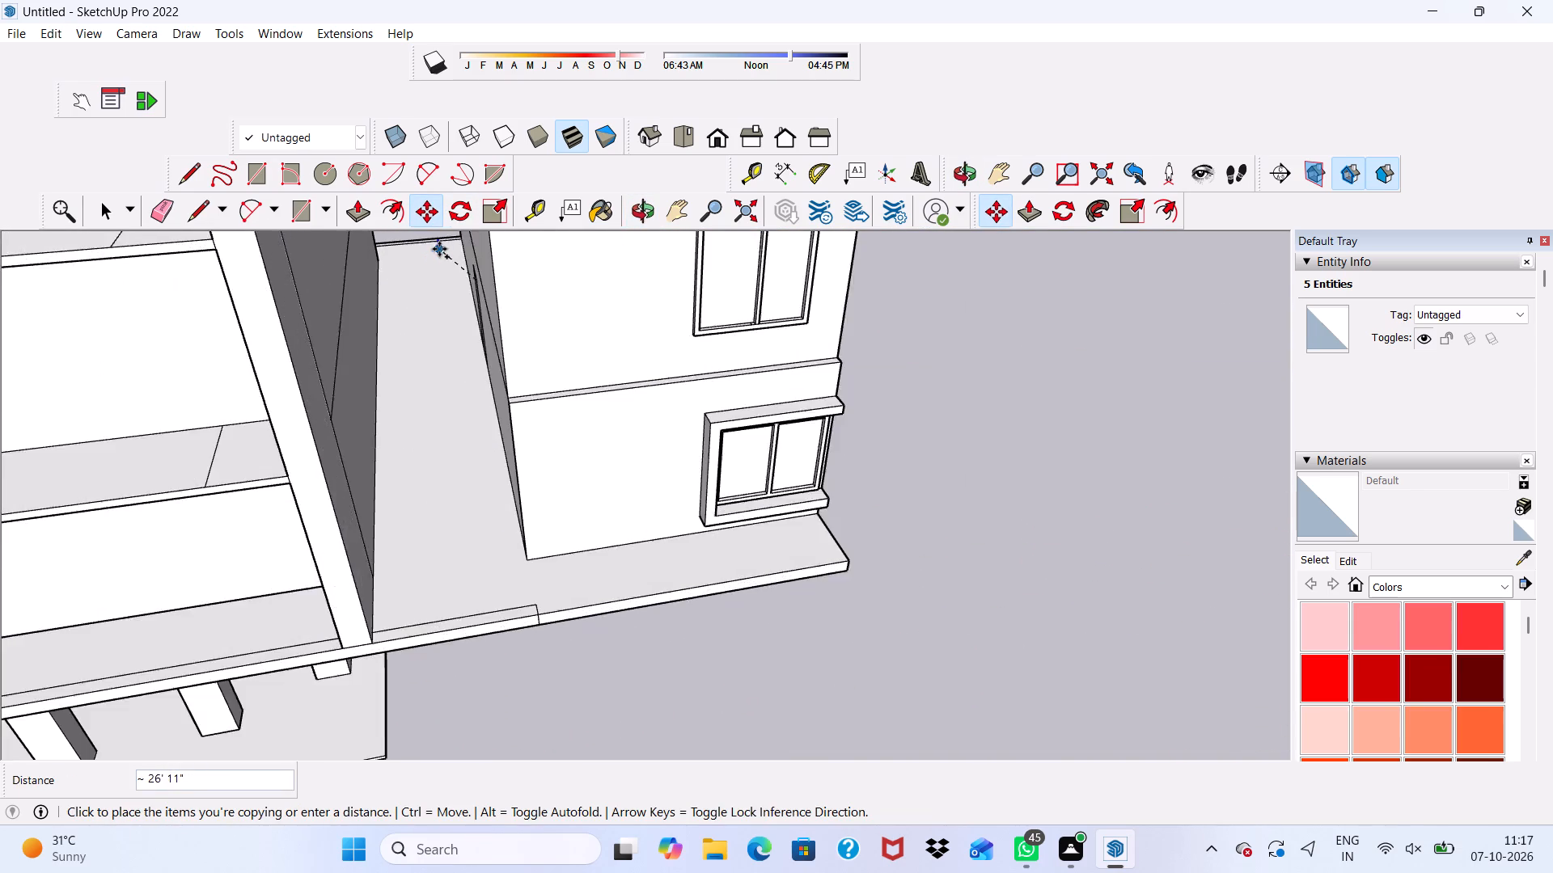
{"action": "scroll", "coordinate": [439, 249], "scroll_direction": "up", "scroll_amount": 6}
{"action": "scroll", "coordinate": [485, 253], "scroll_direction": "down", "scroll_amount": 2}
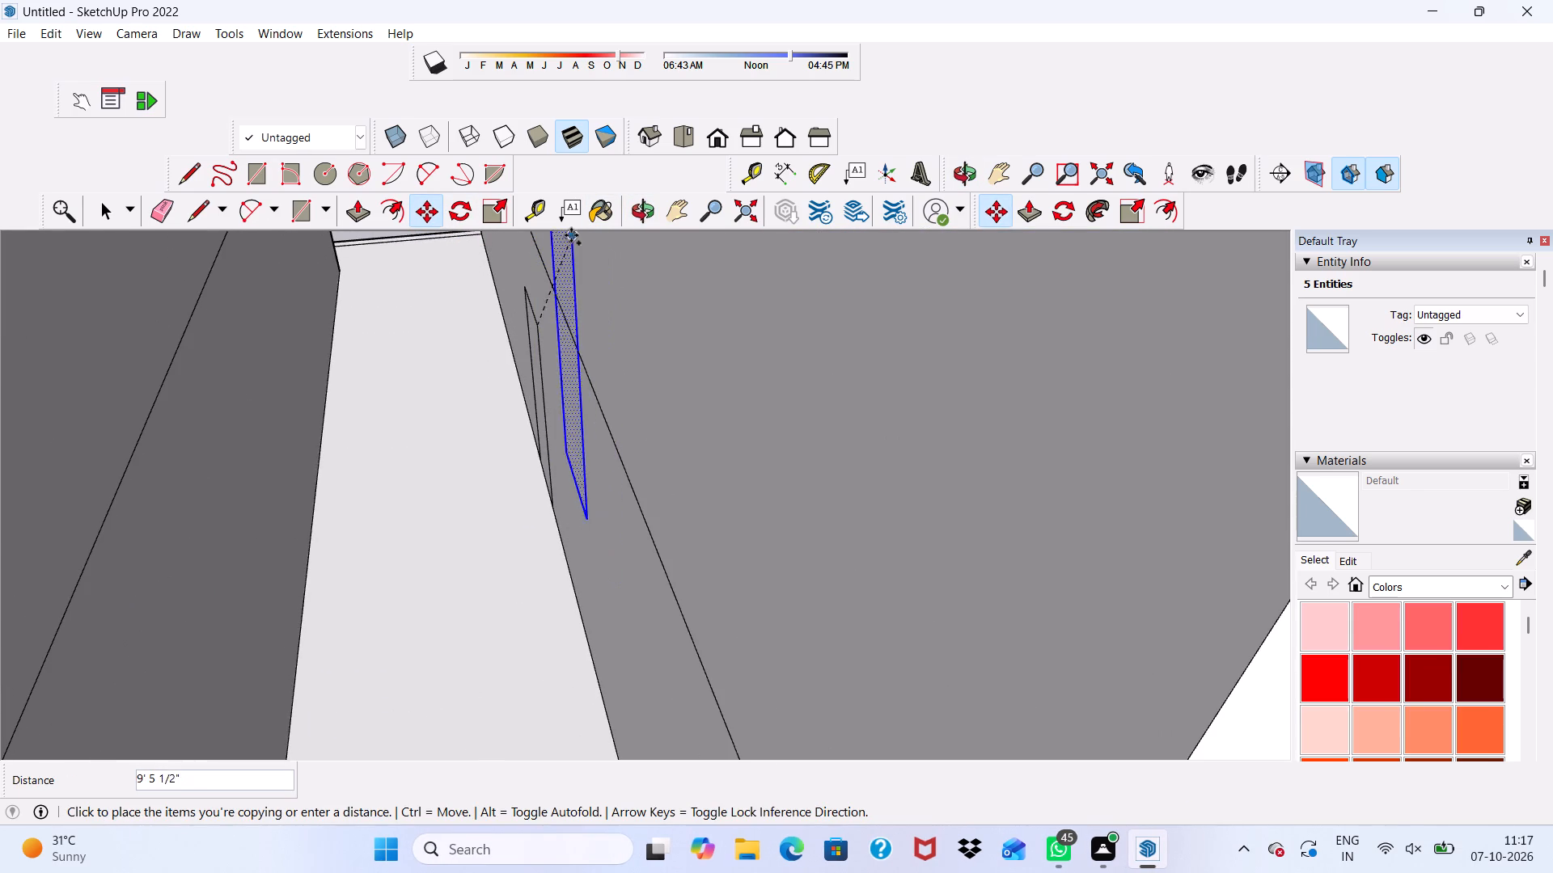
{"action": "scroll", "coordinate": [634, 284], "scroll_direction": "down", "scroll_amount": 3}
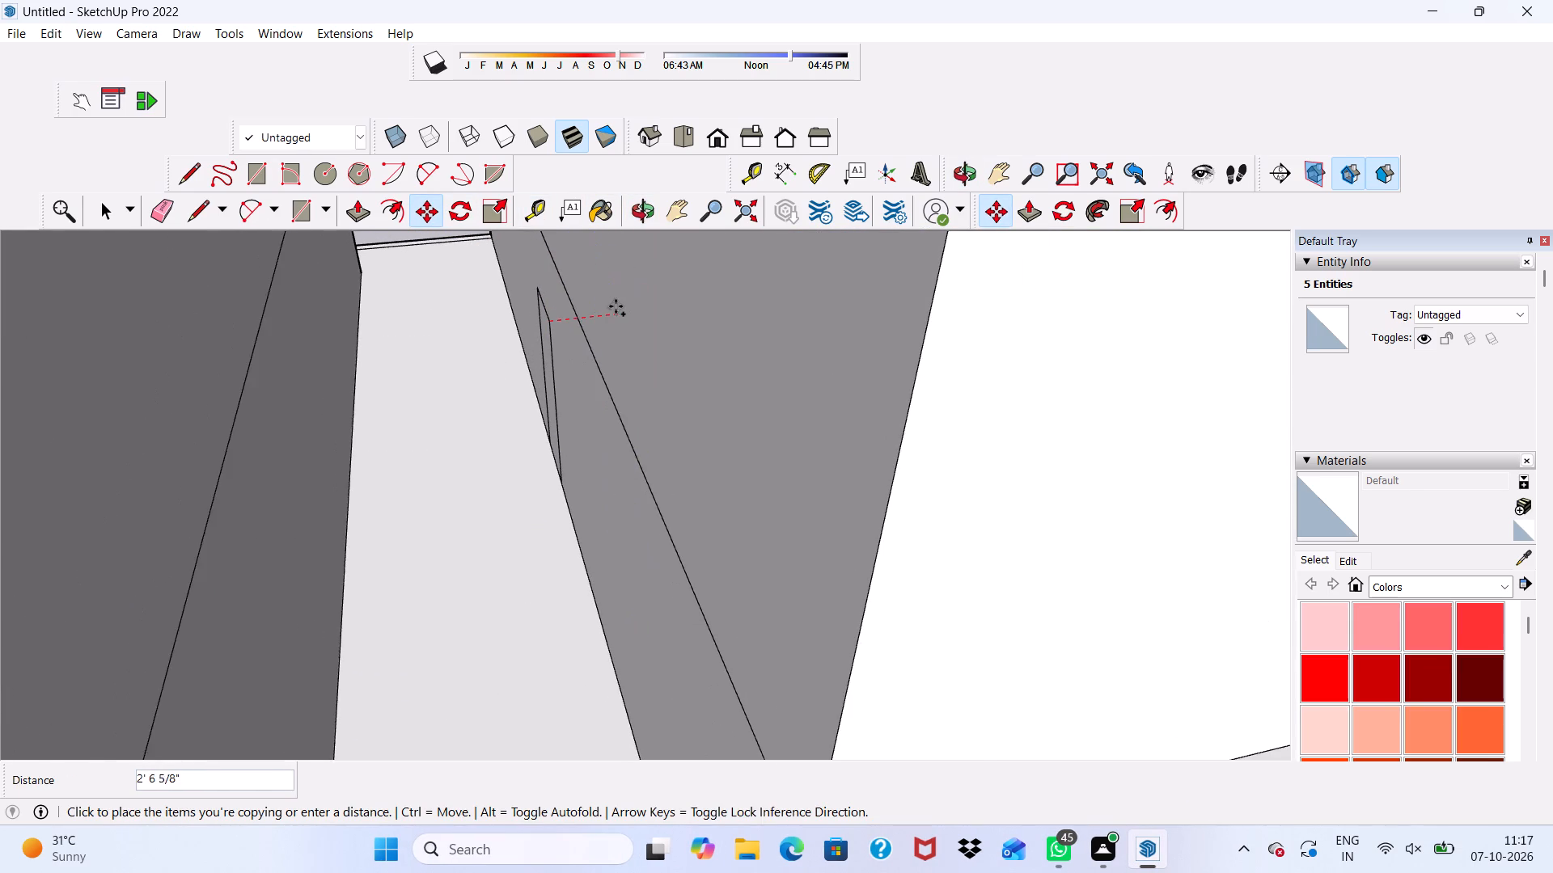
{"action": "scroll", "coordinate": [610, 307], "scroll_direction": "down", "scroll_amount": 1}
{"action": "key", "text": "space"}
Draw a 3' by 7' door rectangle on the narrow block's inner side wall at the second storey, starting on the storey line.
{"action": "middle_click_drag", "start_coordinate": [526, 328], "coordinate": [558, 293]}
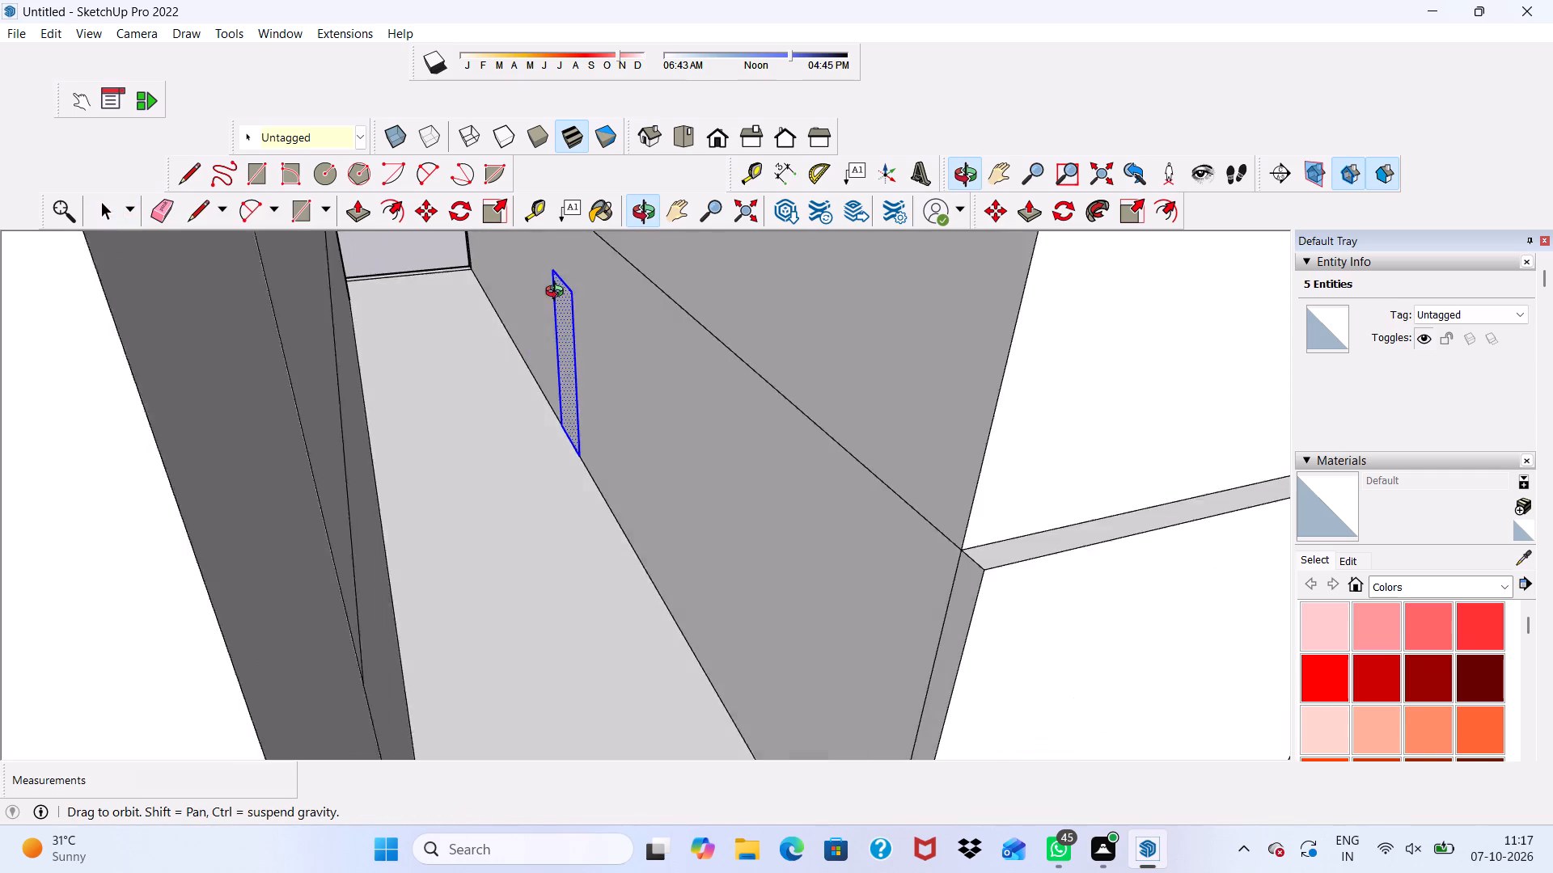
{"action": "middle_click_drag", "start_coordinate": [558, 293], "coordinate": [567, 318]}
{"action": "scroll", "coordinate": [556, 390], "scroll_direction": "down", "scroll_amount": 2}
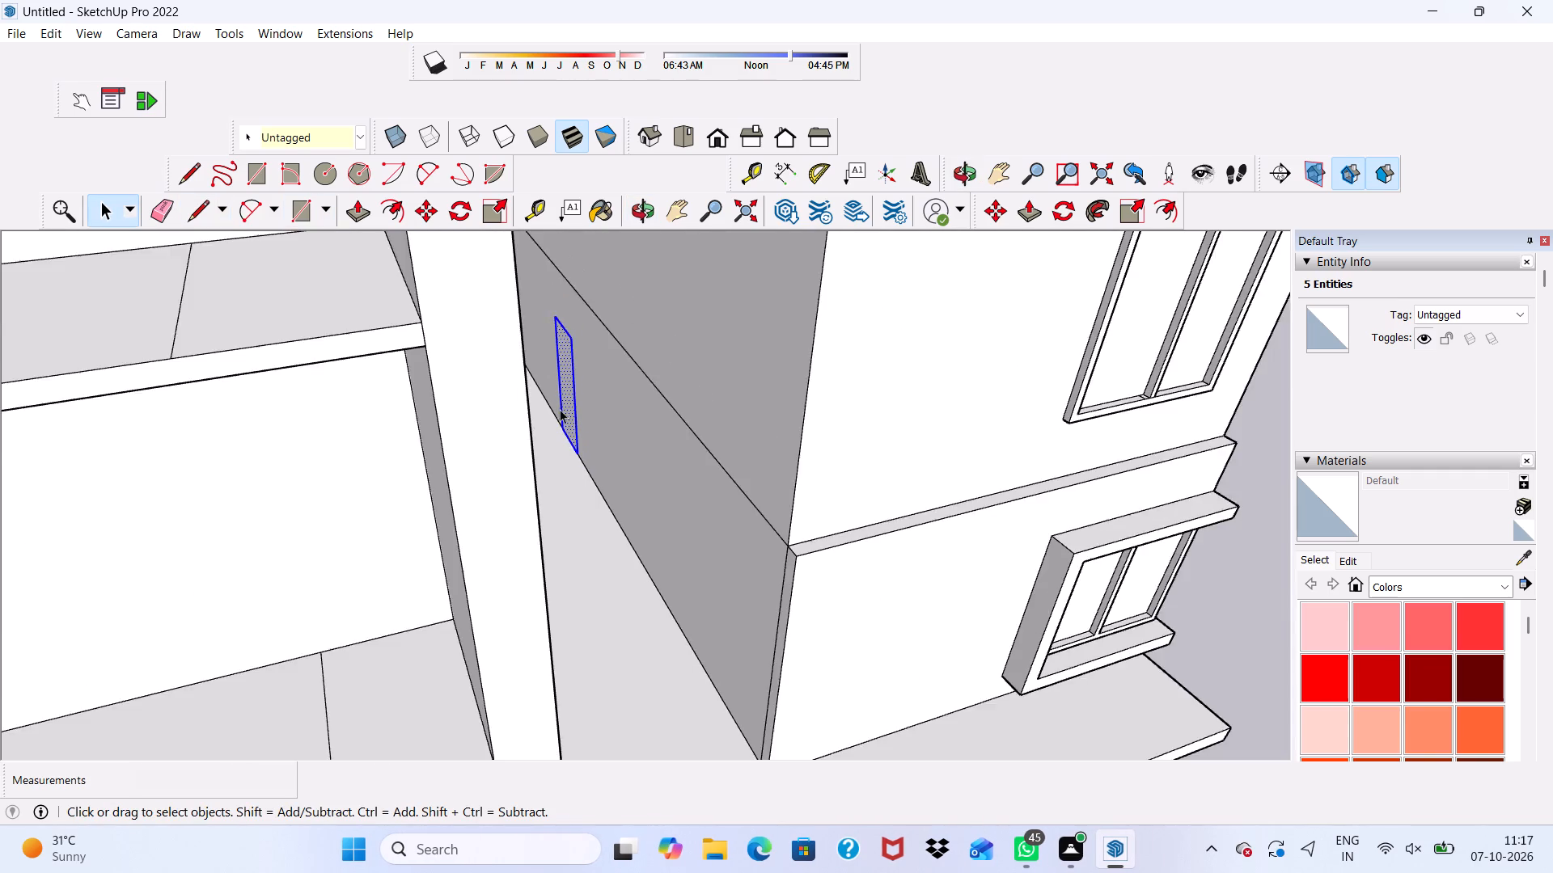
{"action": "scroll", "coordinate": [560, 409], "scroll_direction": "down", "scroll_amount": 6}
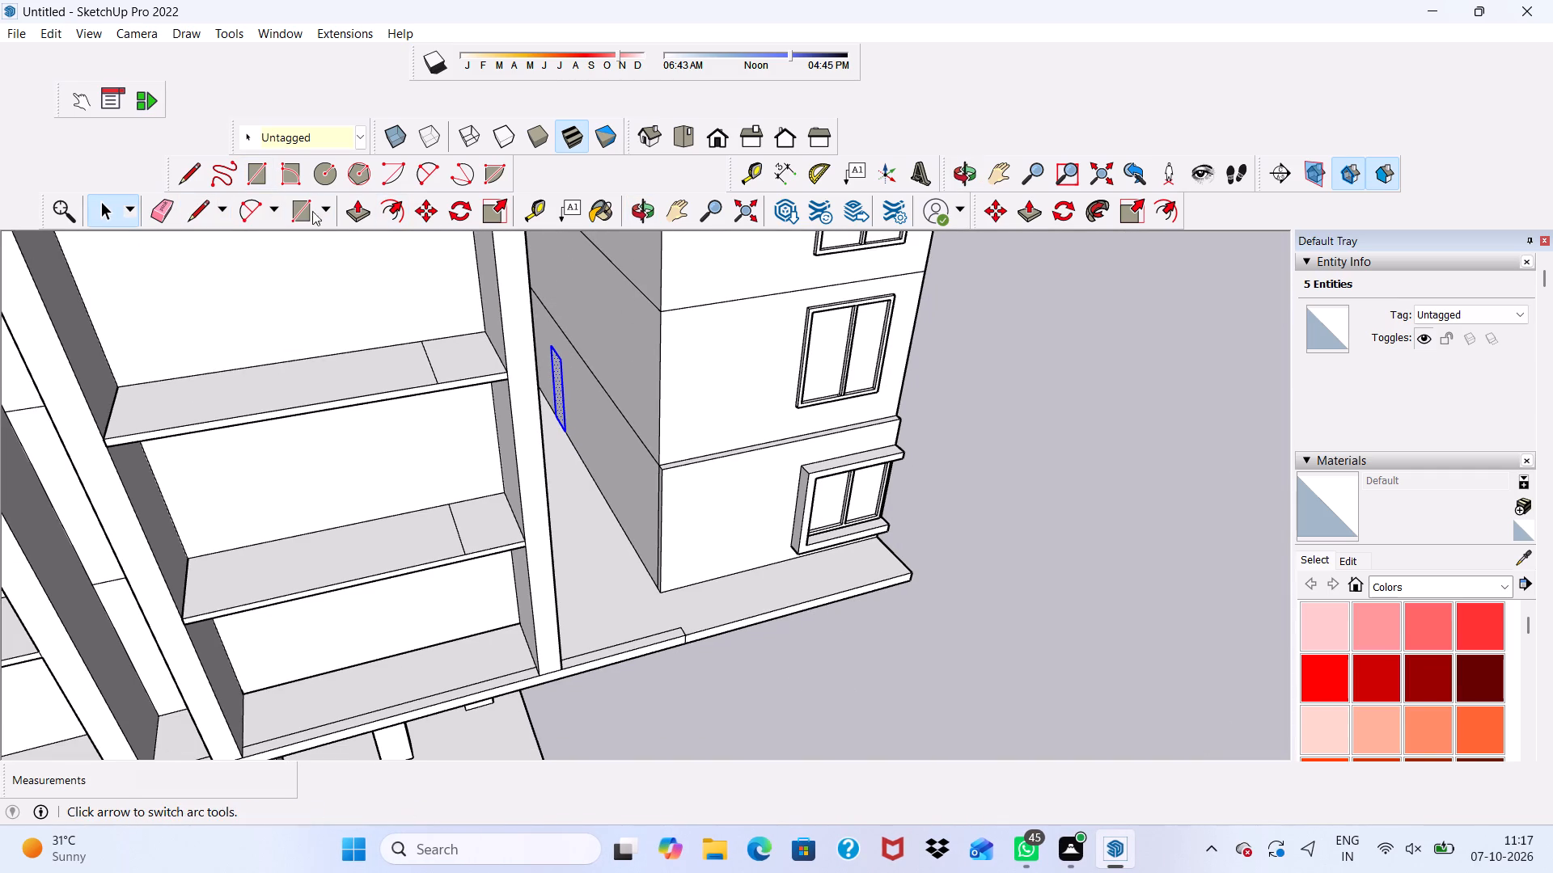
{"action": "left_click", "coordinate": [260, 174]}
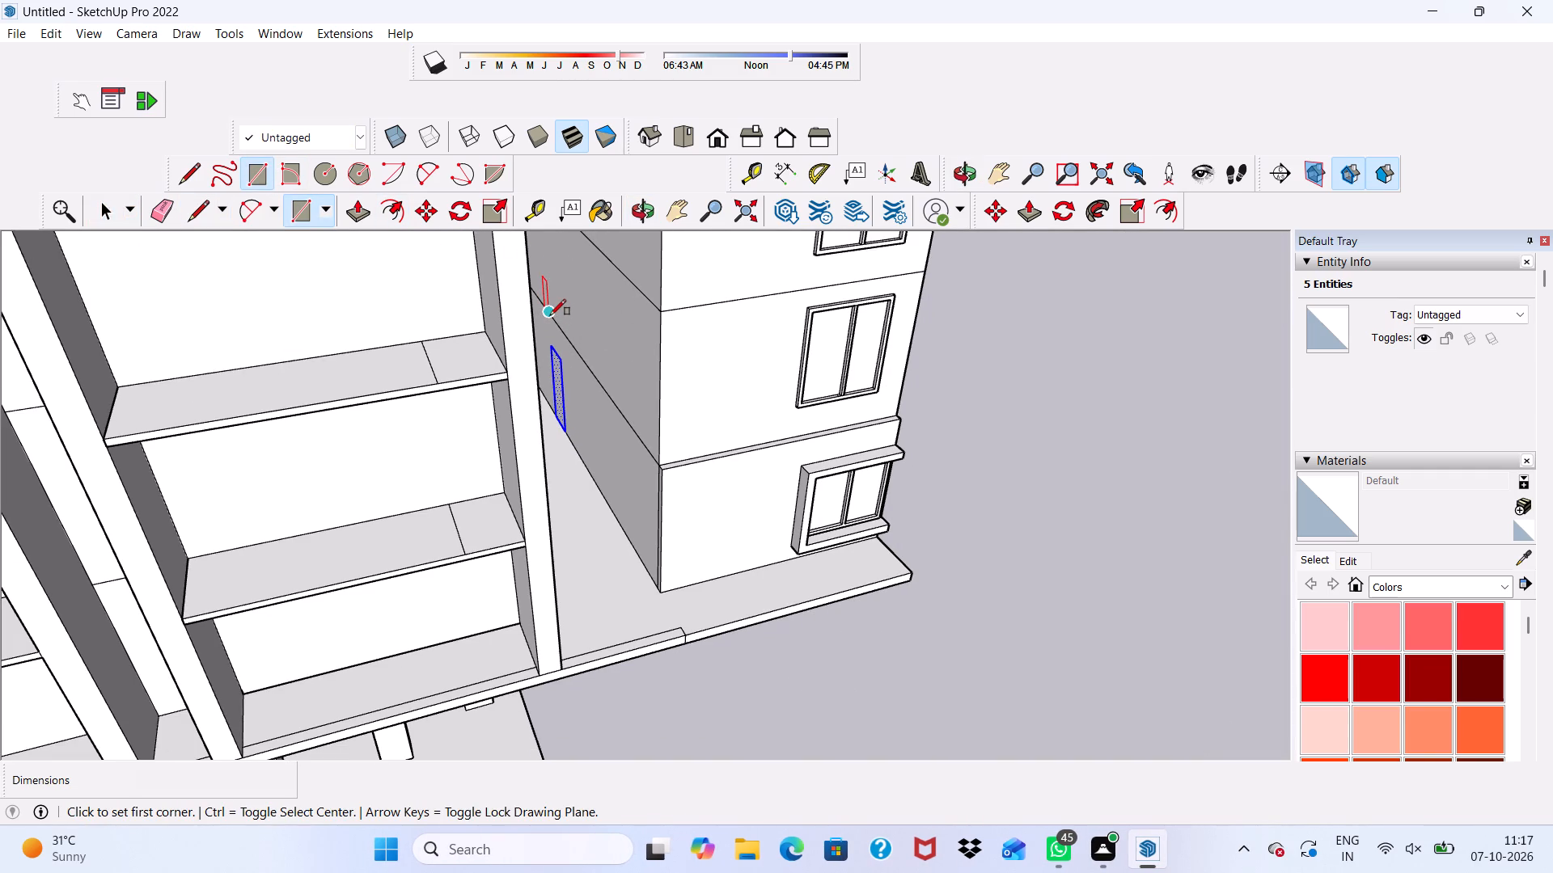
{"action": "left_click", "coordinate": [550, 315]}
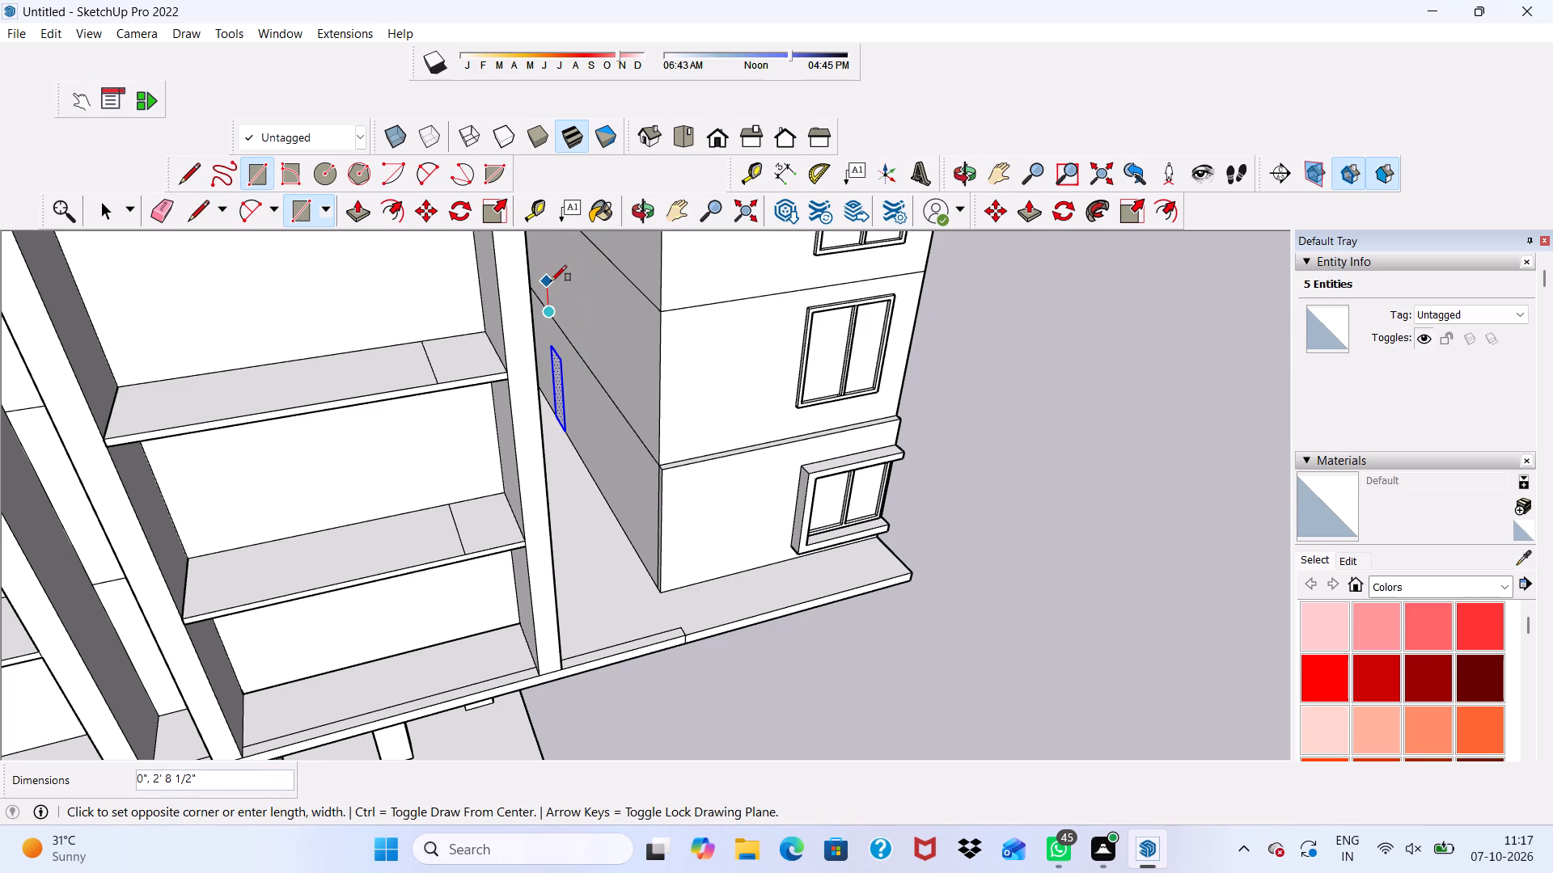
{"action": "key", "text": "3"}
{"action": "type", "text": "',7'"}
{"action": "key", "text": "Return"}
Undo the door rectangles on the second and lowest storeys of the inner side wall and leave the Rectangle tool.
{"action": "scroll", "coordinate": [556, 306], "scroll_direction": "up", "scroll_amount": 7}
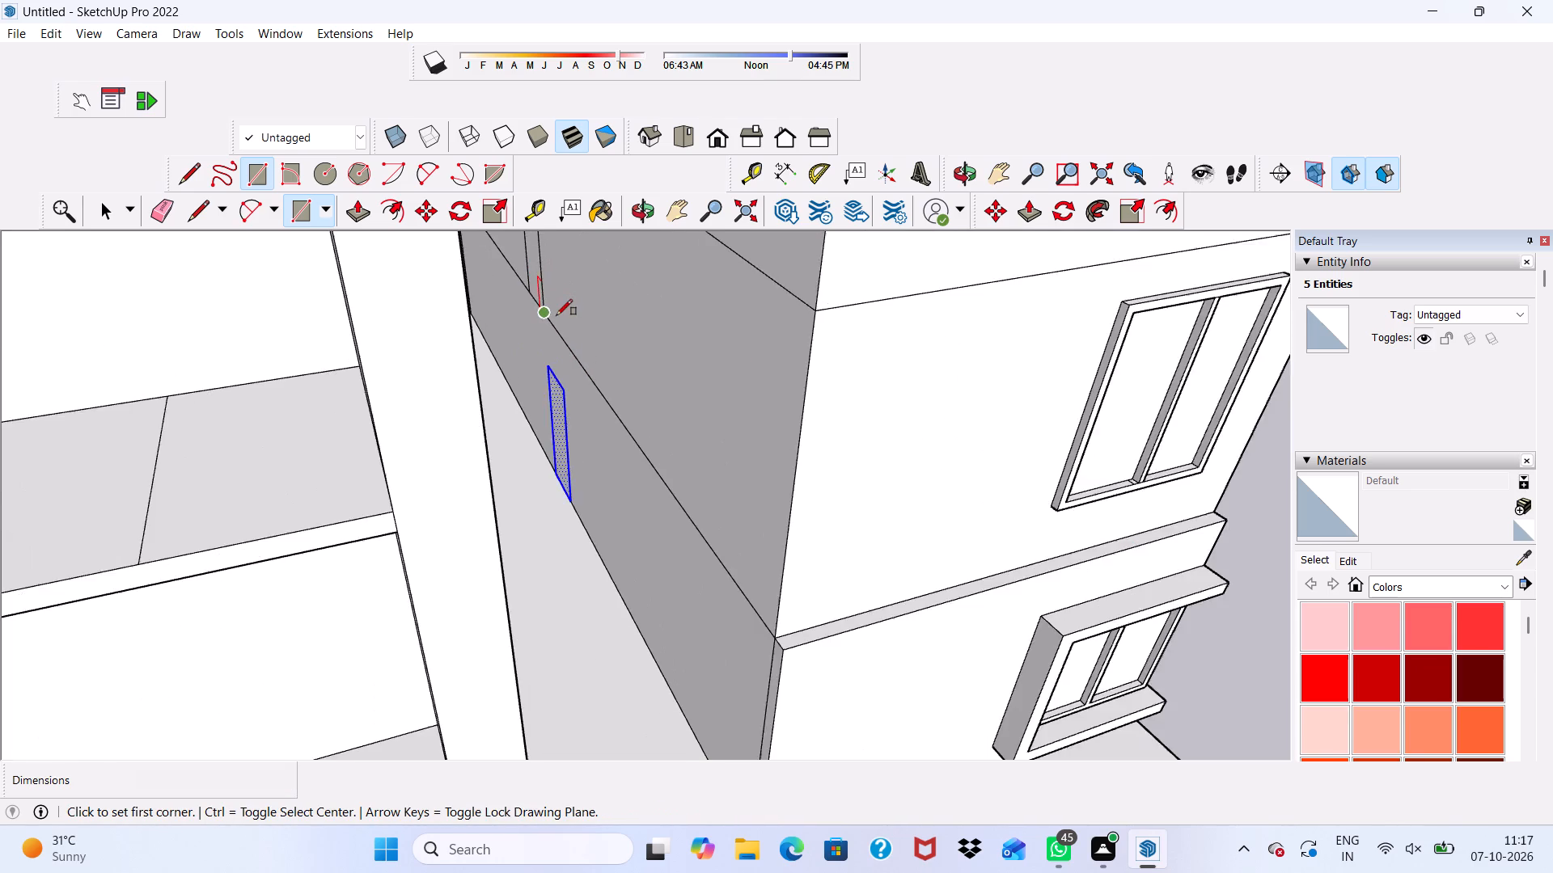
{"action": "scroll", "coordinate": [556, 315], "scroll_direction": "up", "scroll_amount": 4}
{"action": "scroll", "coordinate": [579, 381], "scroll_direction": "down", "scroll_amount": 3}
{"action": "key", "text": "ctrl+z"}
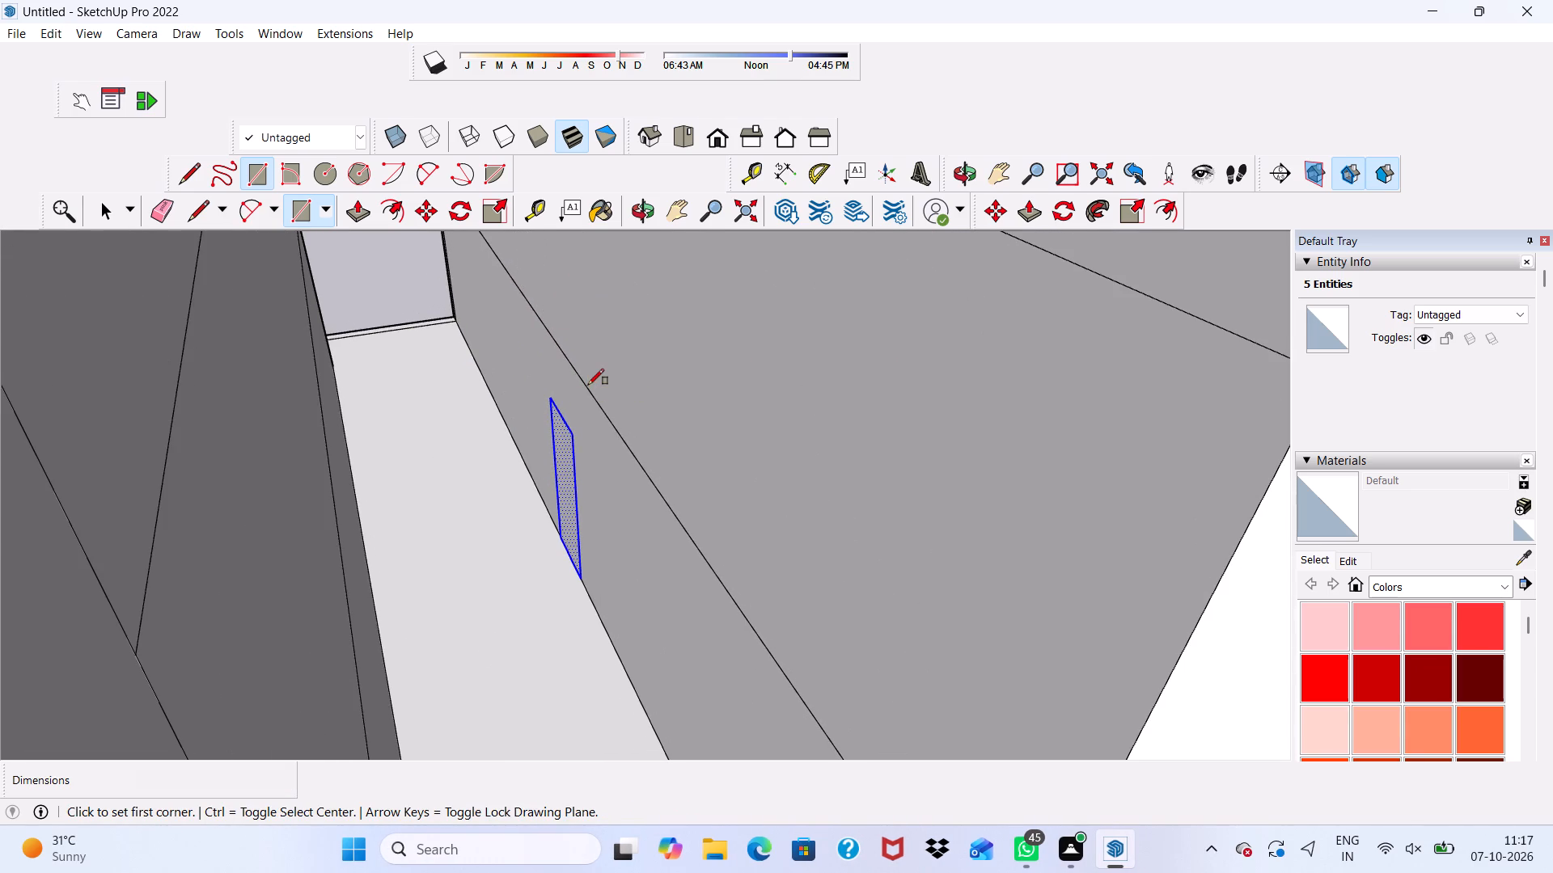
{"action": "key", "text": "ctrl+z"}
{"action": "left_click", "coordinate": [589, 394]}
{"action": "key", "text": "space"}
Examine the lowest storey of the narrow block's inner side wall from the front and from inside the passage.
{"action": "scroll", "coordinate": [589, 394], "scroll_direction": "down", "scroll_amount": 7}
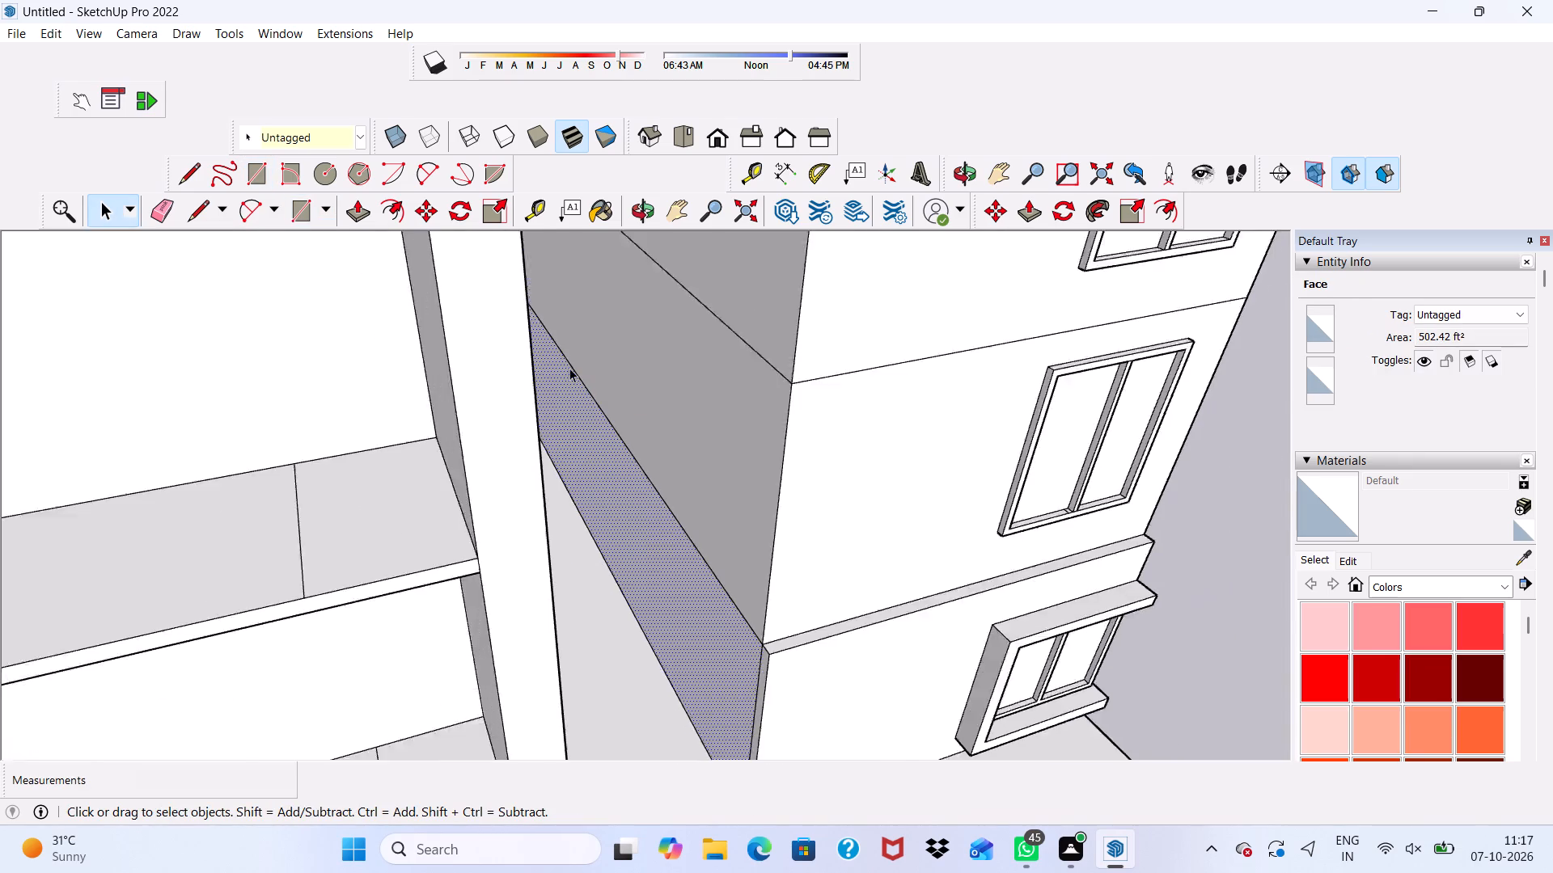
{"action": "scroll", "coordinate": [569, 368], "scroll_direction": "down", "scroll_amount": 2}
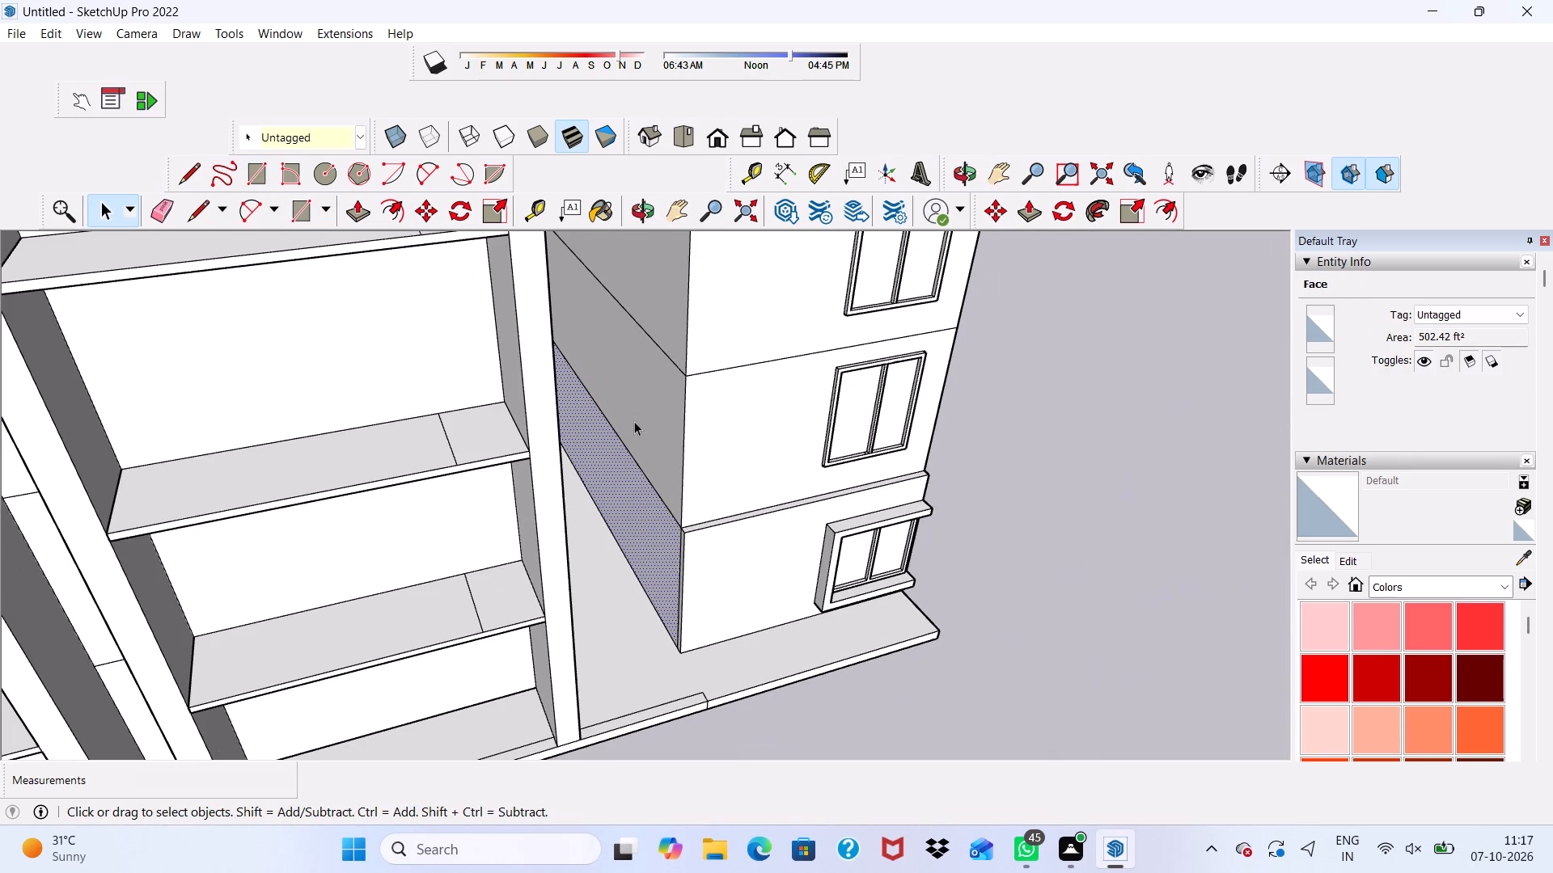
{"action": "scroll", "coordinate": [634, 421], "scroll_direction": "up", "scroll_amount": 2}
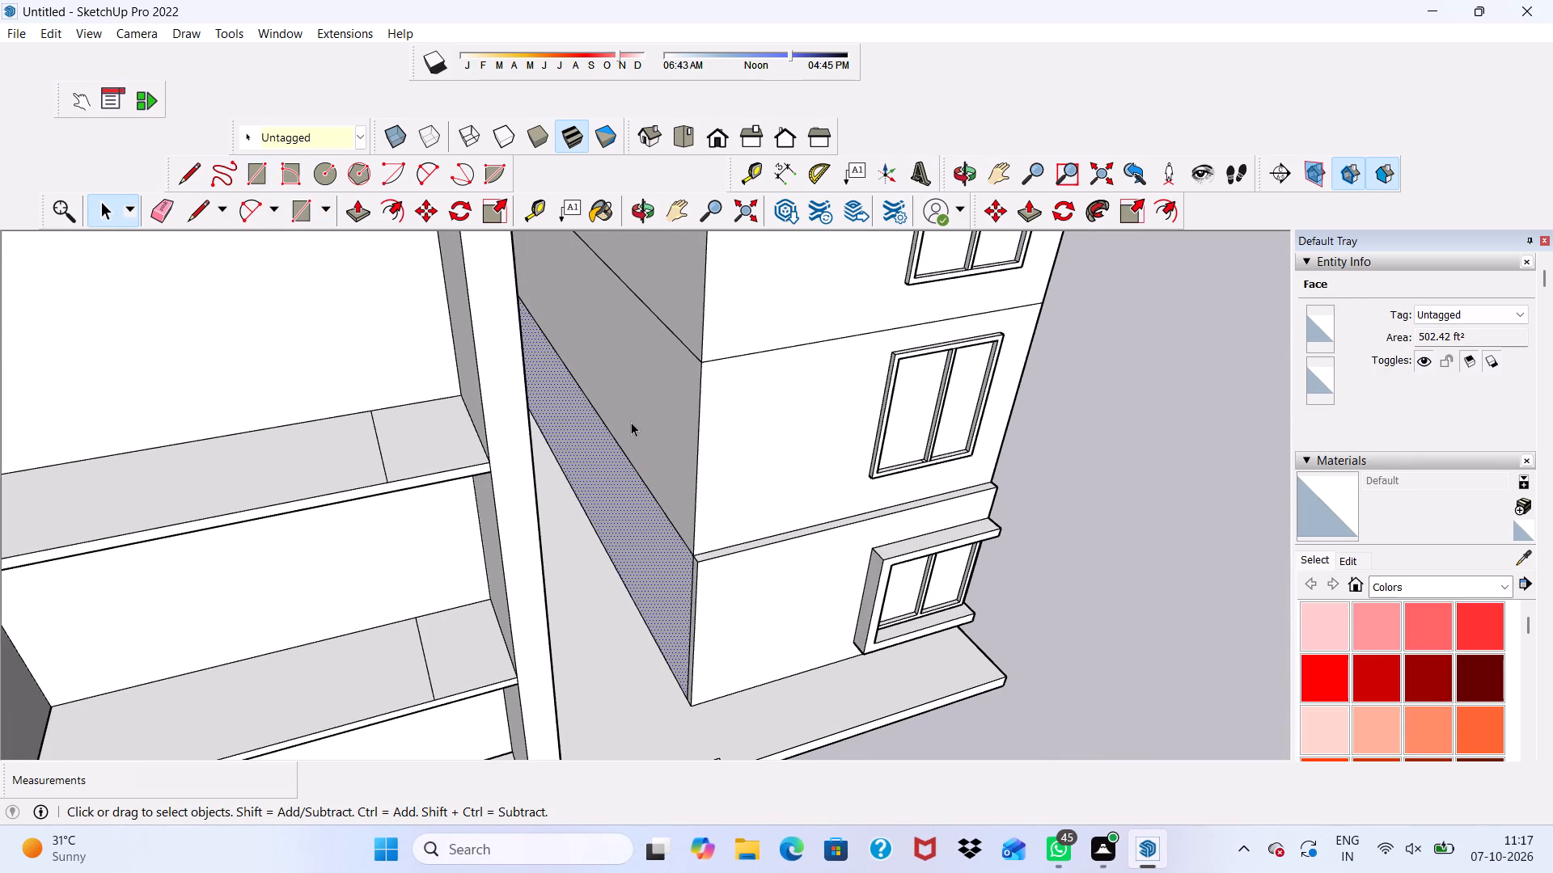
{"action": "key", "text": "space"}
{"action": "left_click", "coordinate": [610, 488]}
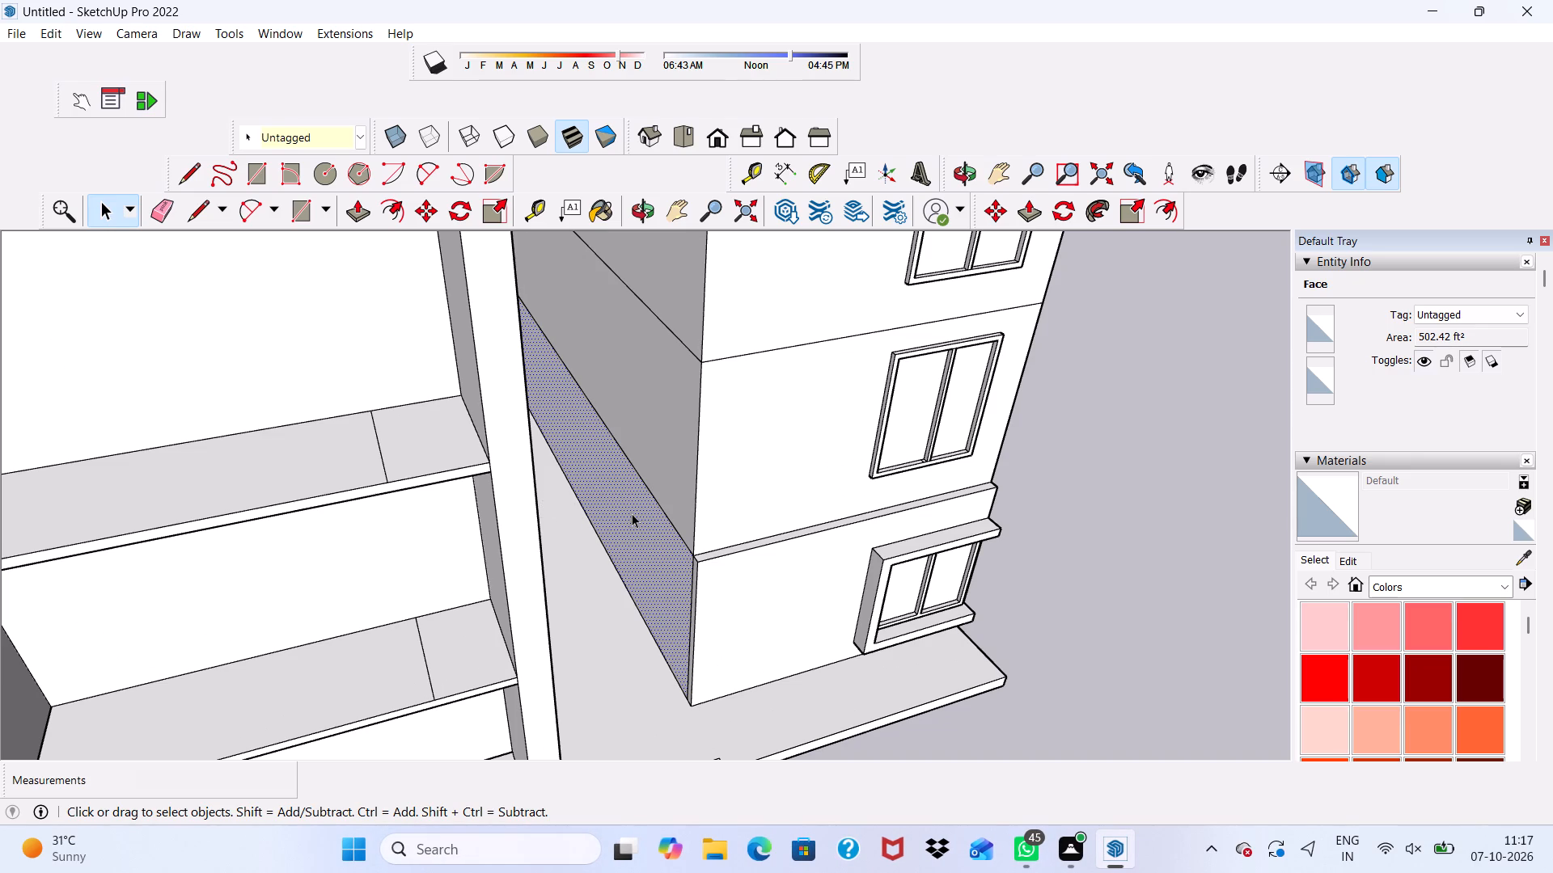
{"action": "scroll", "coordinate": [632, 513], "scroll_direction": "up", "scroll_amount": 5}
{"action": "middle_click_drag", "start_coordinate": [632, 513], "coordinate": [659, 448]}
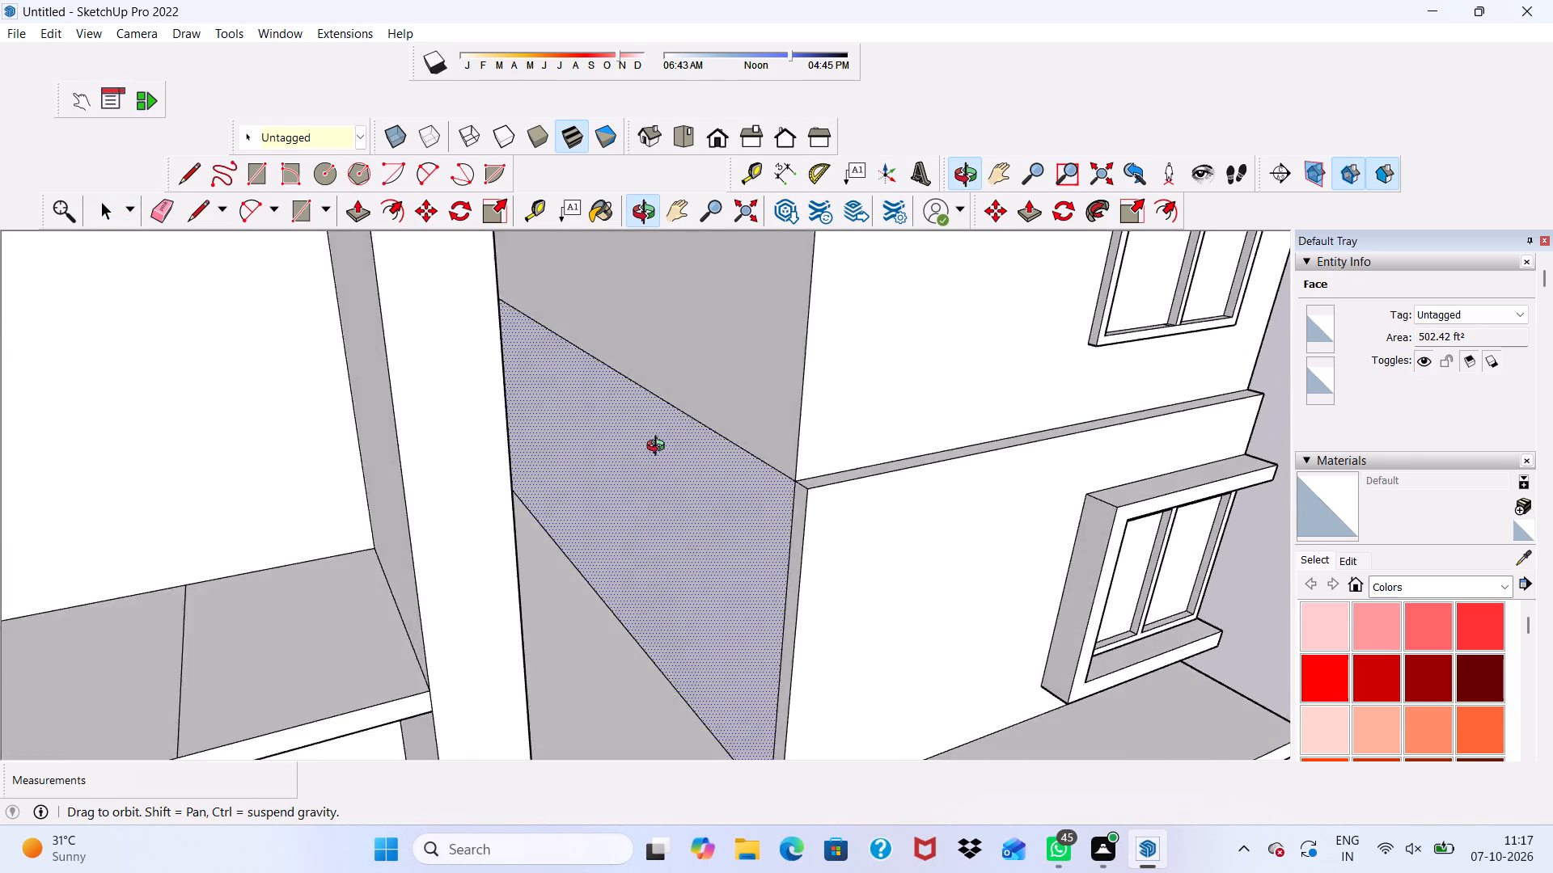
{"action": "middle_click_drag", "start_coordinate": [659, 448], "coordinate": [553, 450]}
{"action": "scroll", "coordinate": [553, 450], "scroll_direction": "up", "scroll_amount": 1}
{"action": "left_click", "coordinate": [489, 267]}
{"action": "scroll", "coordinate": [511, 422], "scroll_direction": "down", "scroll_amount": 3}
{"action": "middle_click_drag", "start_coordinate": [512, 429], "coordinate": [583, 420]}
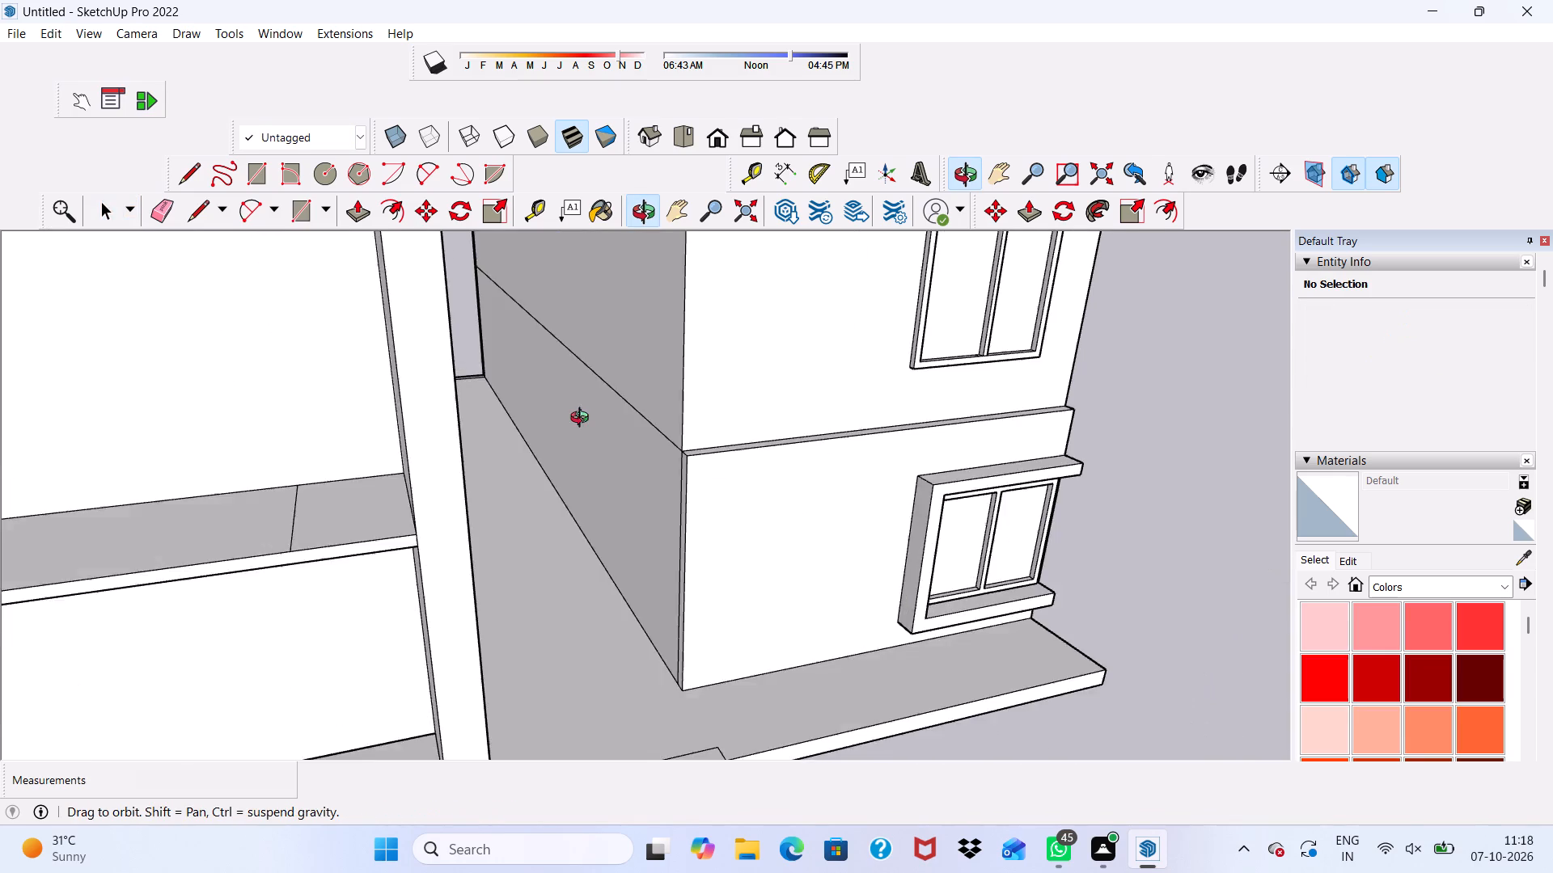
{"action": "middle_click_drag", "start_coordinate": [583, 420], "coordinate": [632, 442]}
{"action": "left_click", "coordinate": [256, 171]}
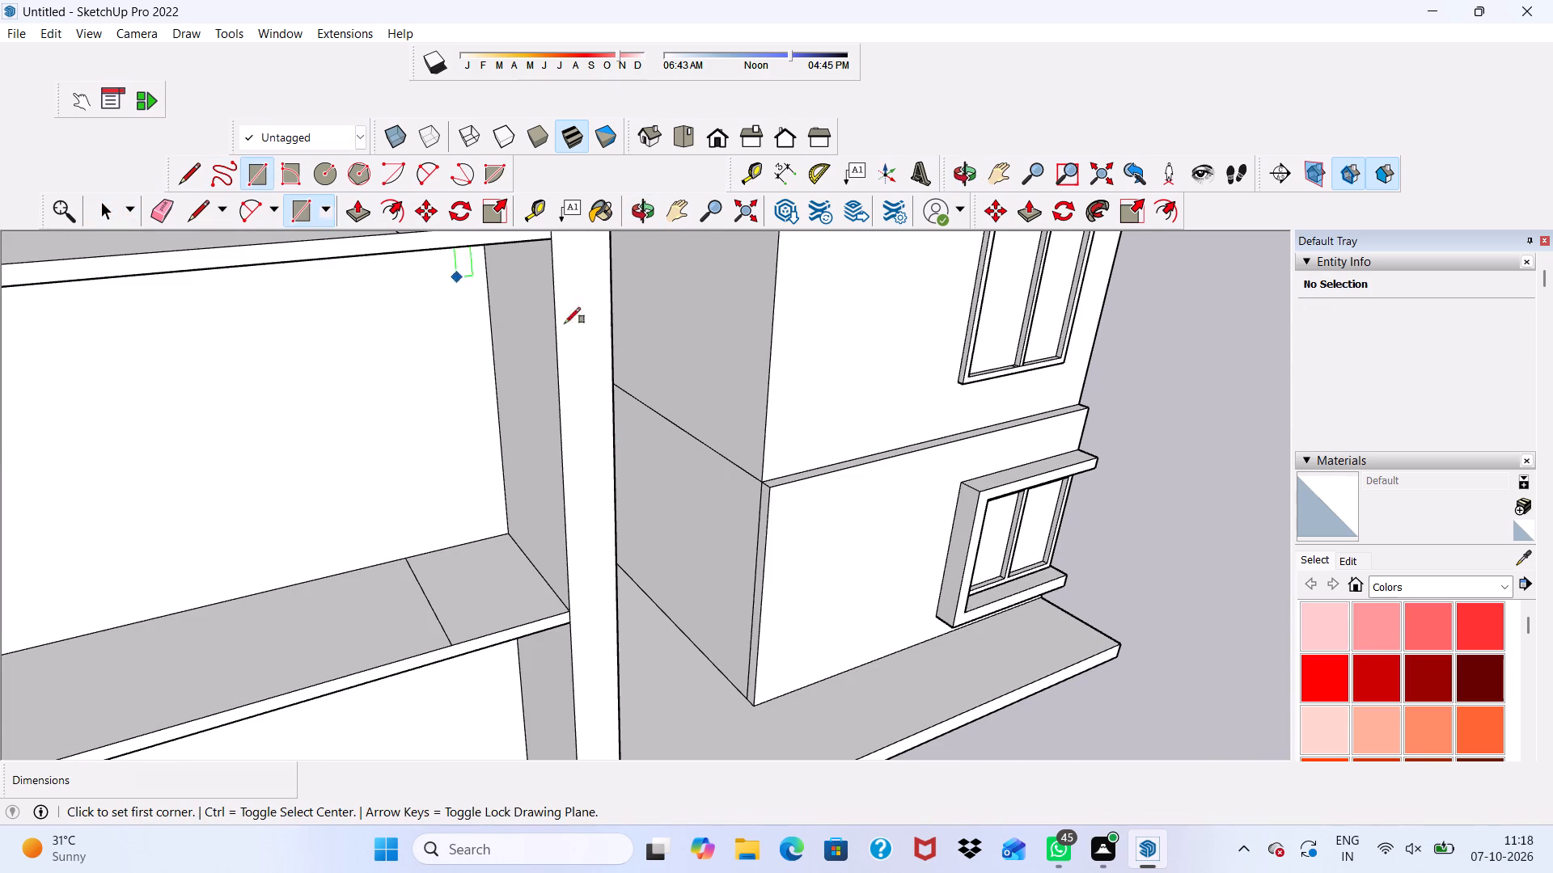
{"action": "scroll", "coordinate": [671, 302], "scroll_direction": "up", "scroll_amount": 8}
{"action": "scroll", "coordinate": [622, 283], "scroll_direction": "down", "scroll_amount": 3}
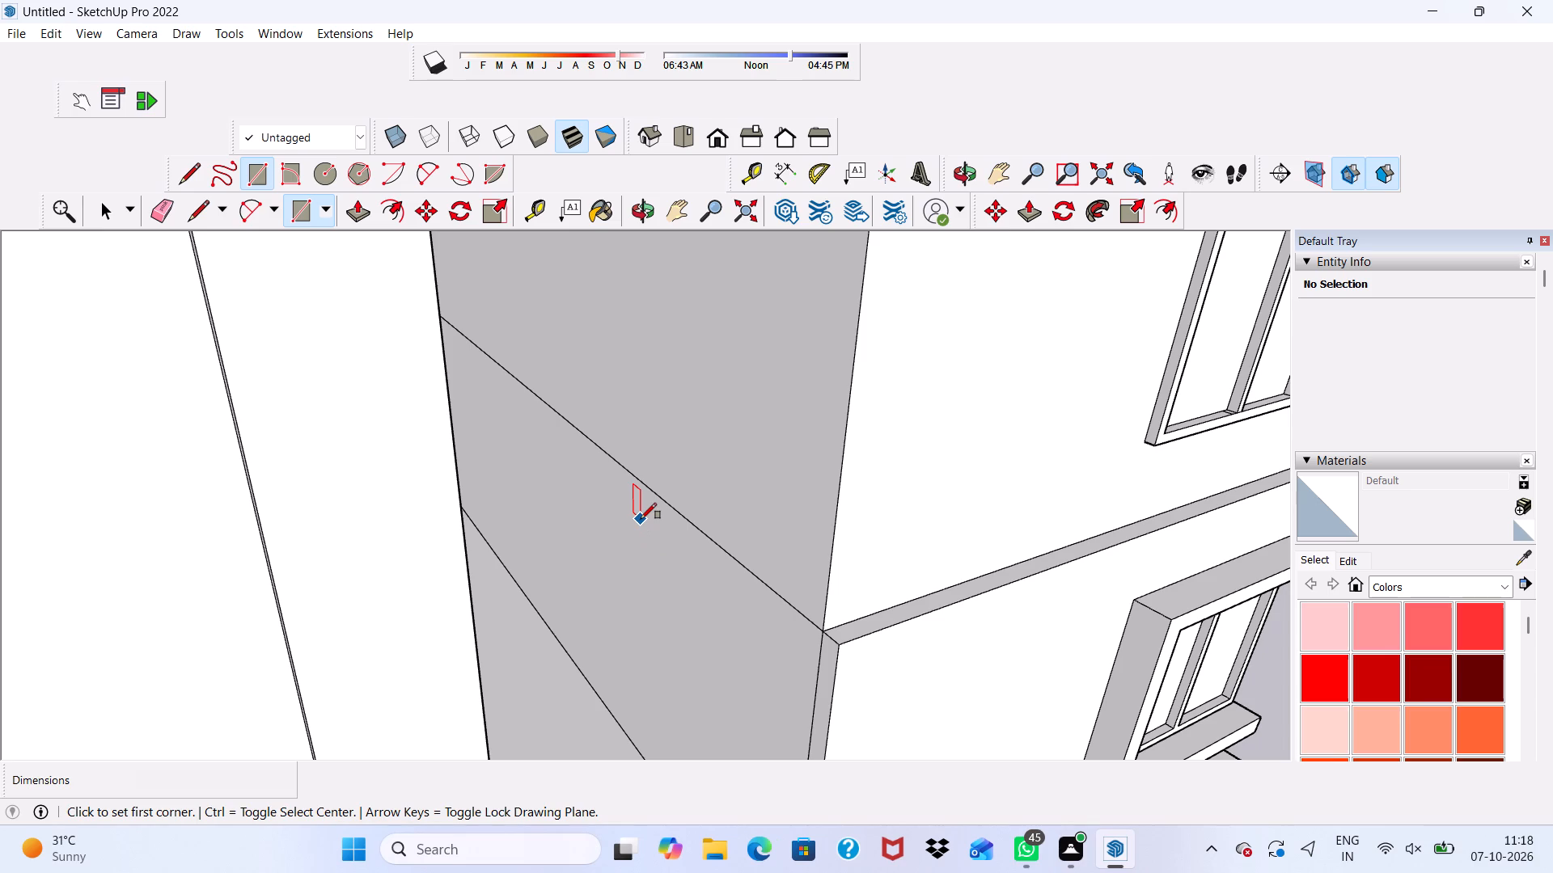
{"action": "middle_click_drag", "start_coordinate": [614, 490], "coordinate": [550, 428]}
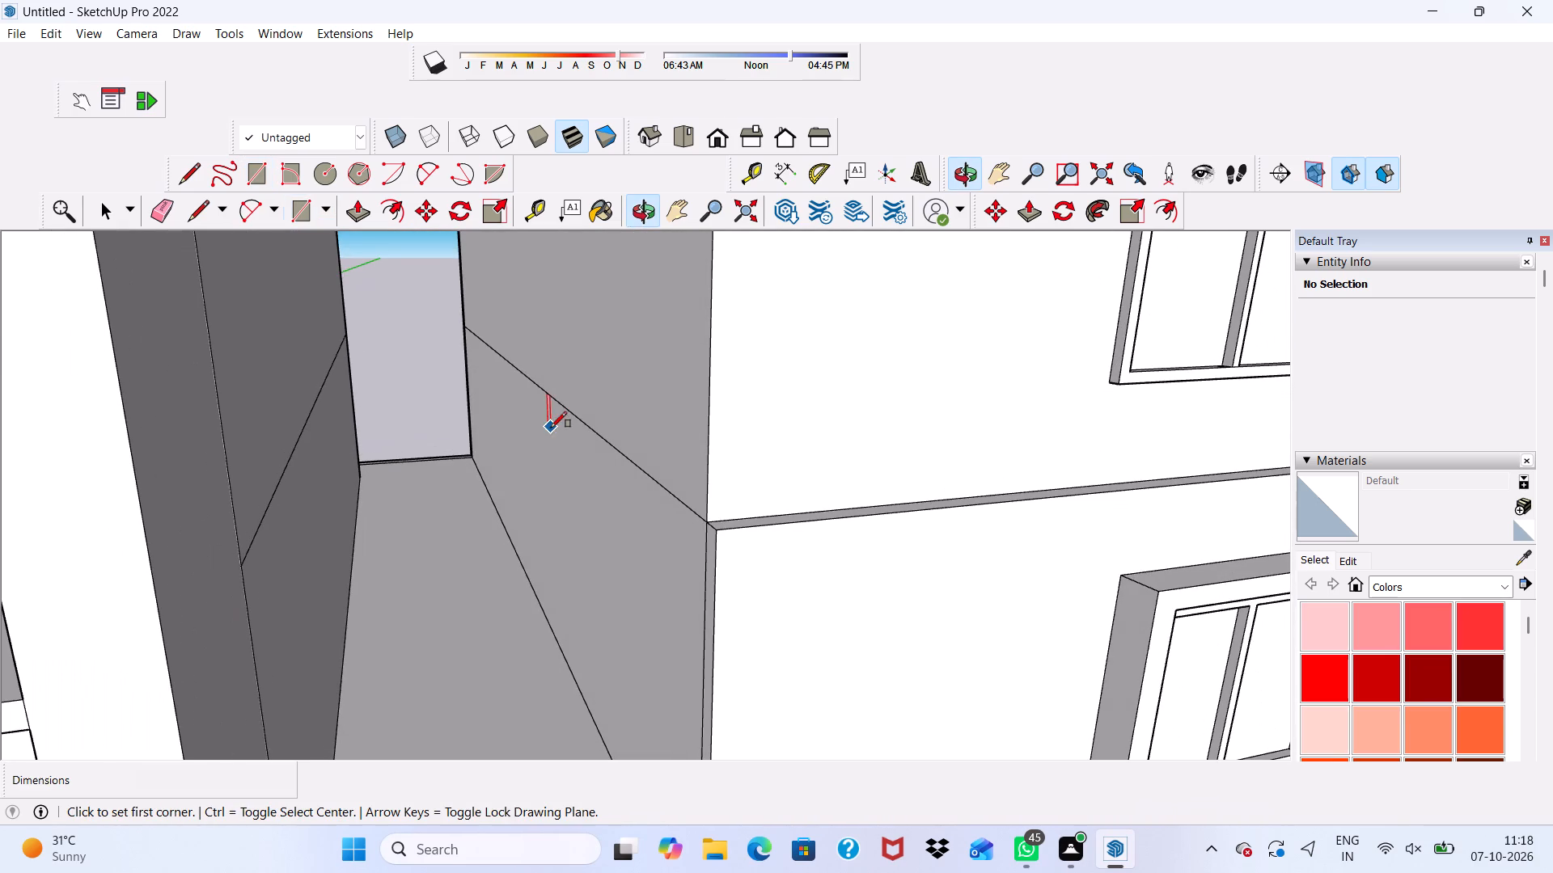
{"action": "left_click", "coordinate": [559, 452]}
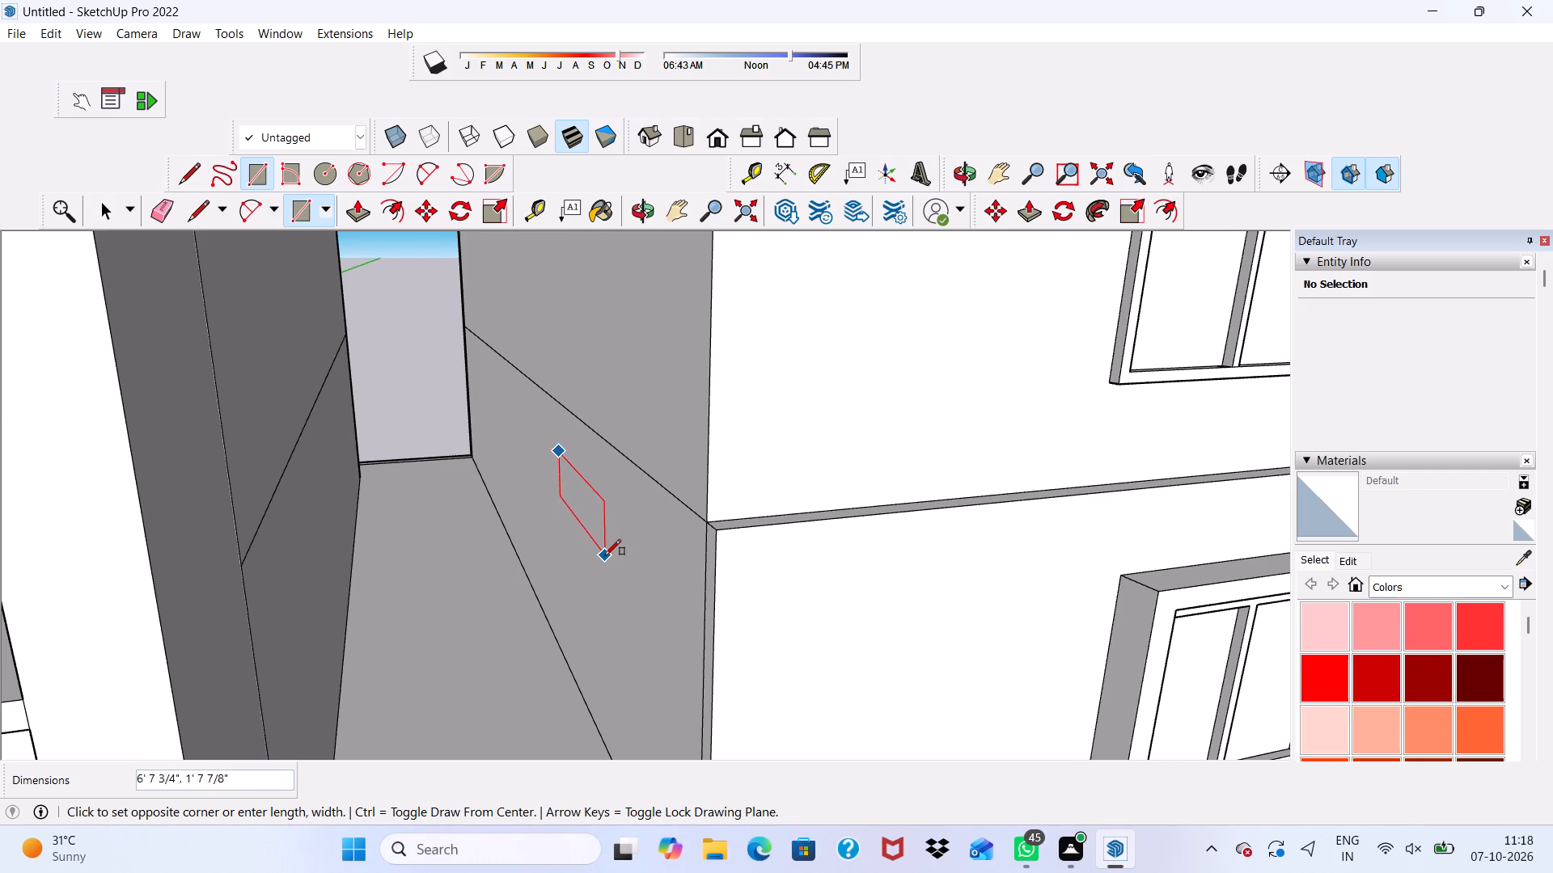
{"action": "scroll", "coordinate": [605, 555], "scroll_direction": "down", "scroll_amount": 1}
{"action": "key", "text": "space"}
Examine the narrow block's inner side wall up close and the passage between the two blocks from the building's front.
{"action": "scroll", "coordinate": [616, 535], "scroll_direction": "down", "scroll_amount": 4}
{"action": "middle_click_drag", "start_coordinate": [616, 535], "coordinate": [629, 481]}
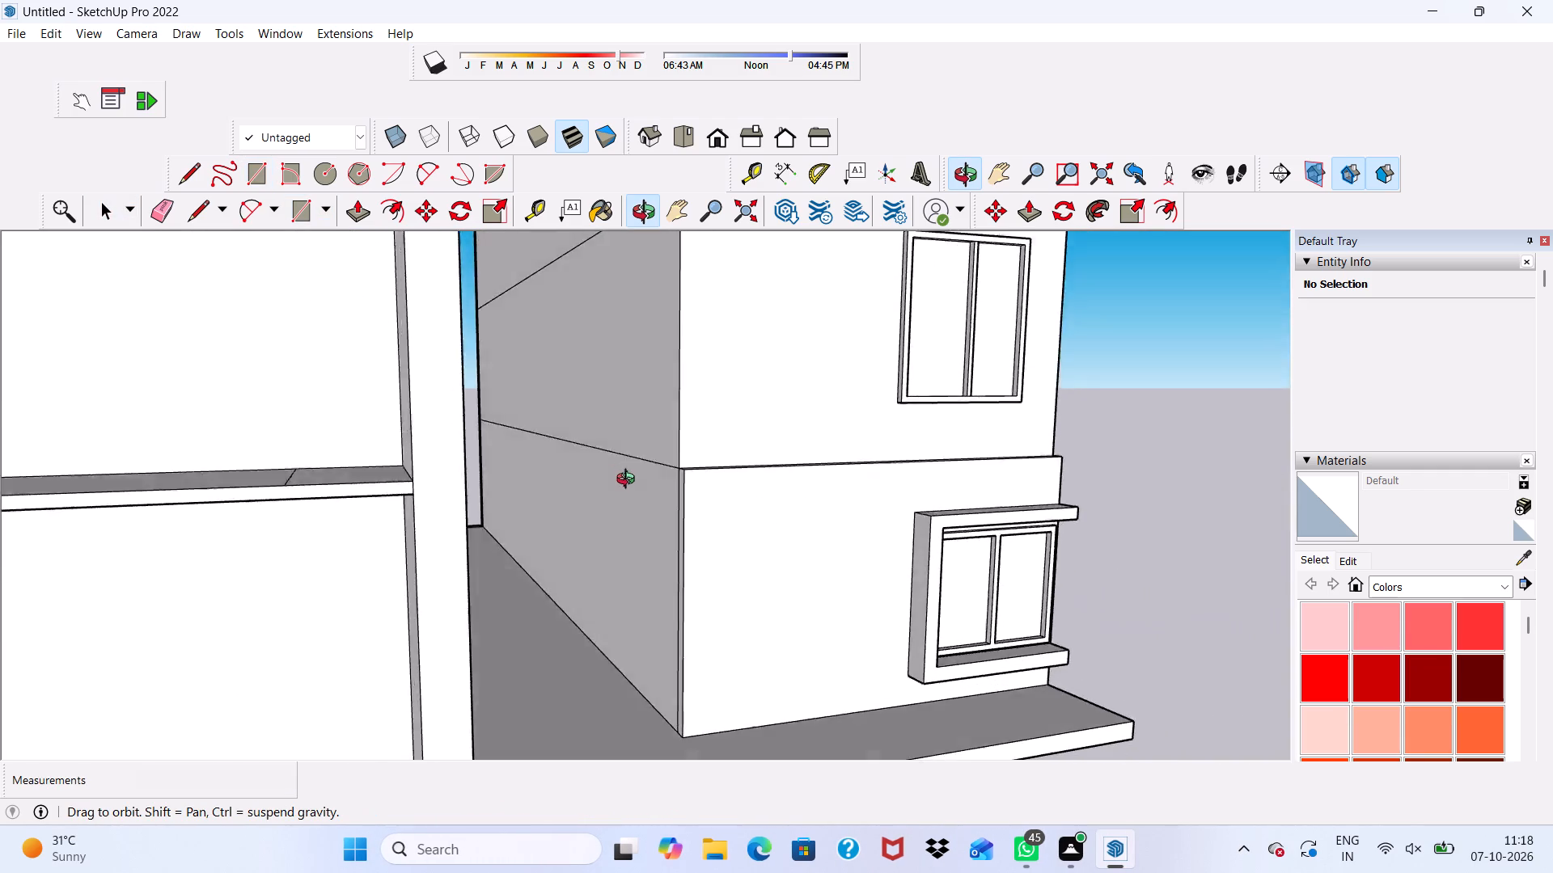
{"action": "middle_click_drag", "start_coordinate": [629, 481], "coordinate": [658, 496]}
{"action": "scroll", "coordinate": [658, 496], "scroll_direction": "up", "scroll_amount": 5}
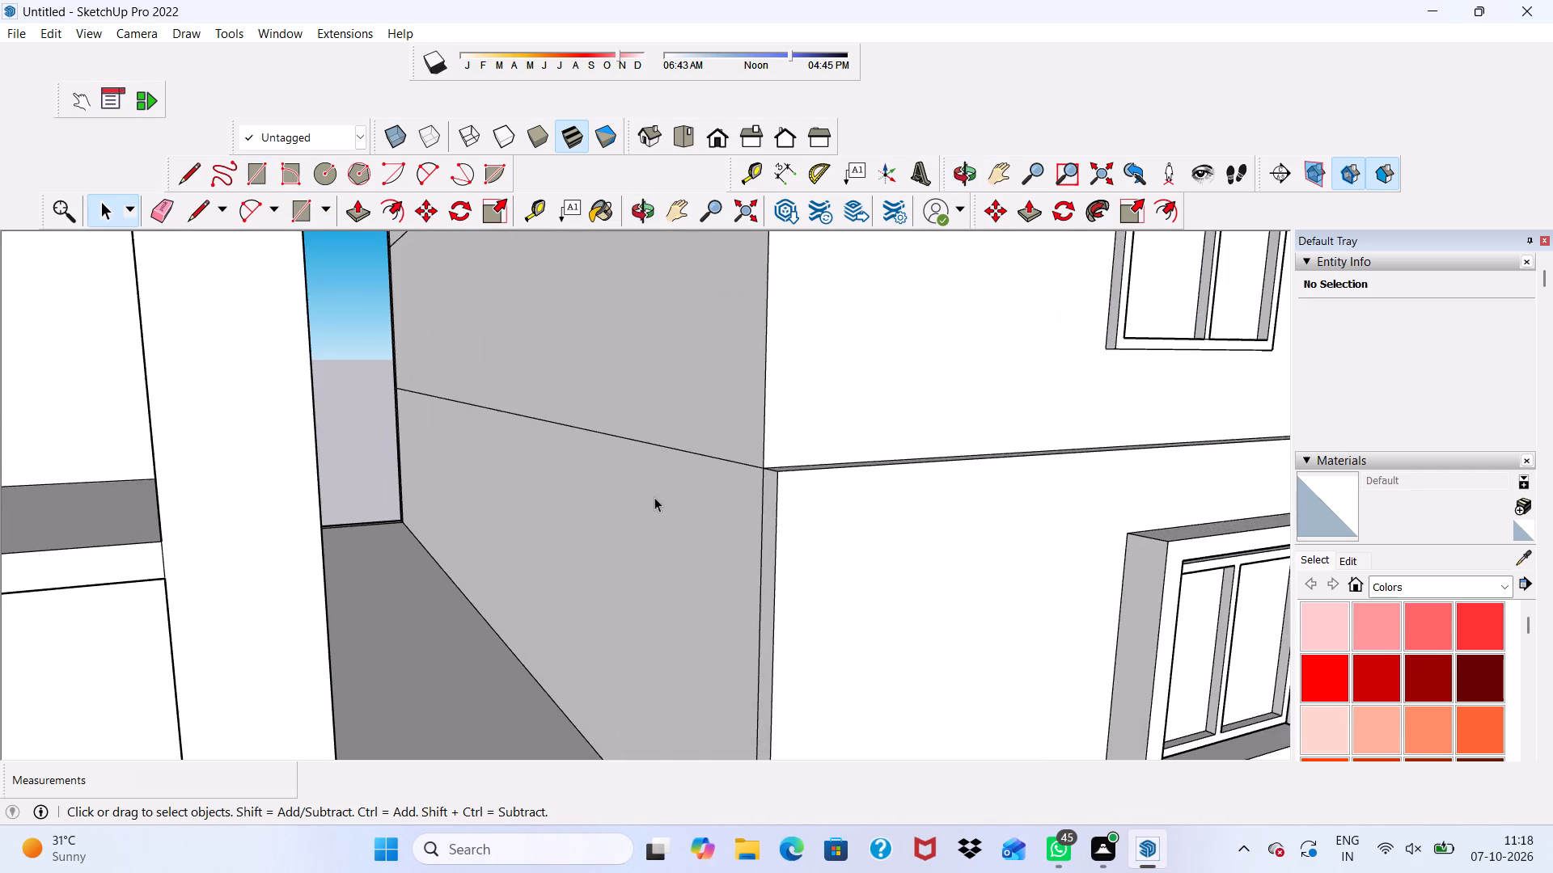
{"action": "scroll", "coordinate": [654, 497], "scroll_direction": "up", "scroll_amount": 5}
{"action": "middle_click_drag", "start_coordinate": [654, 497], "coordinate": [654, 496]}
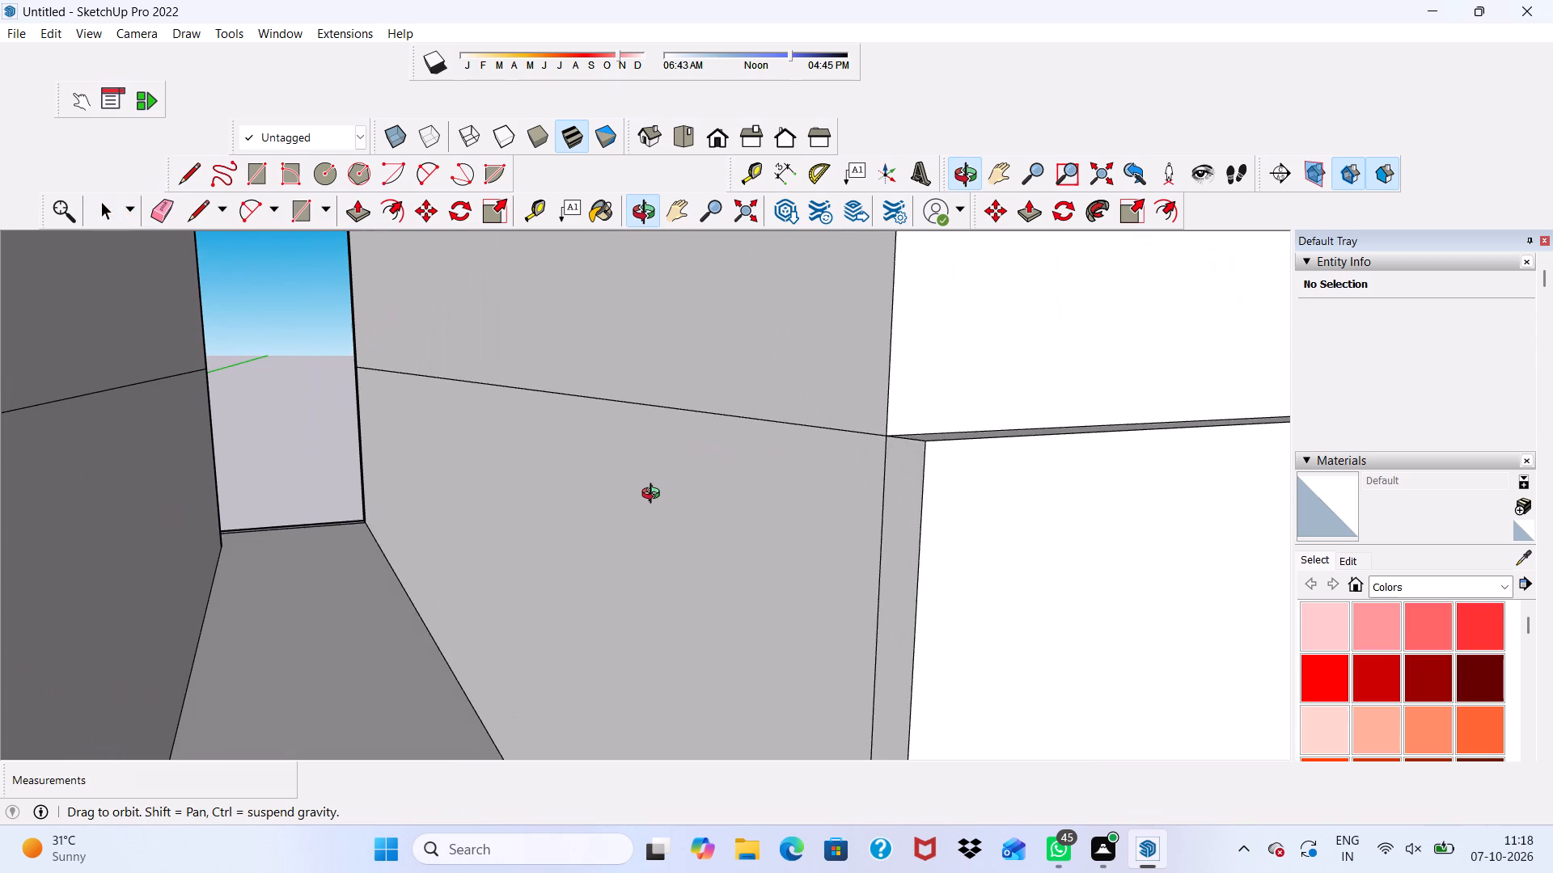
{"action": "middle_click_drag", "start_coordinate": [654, 496], "coordinate": [785, 489]}
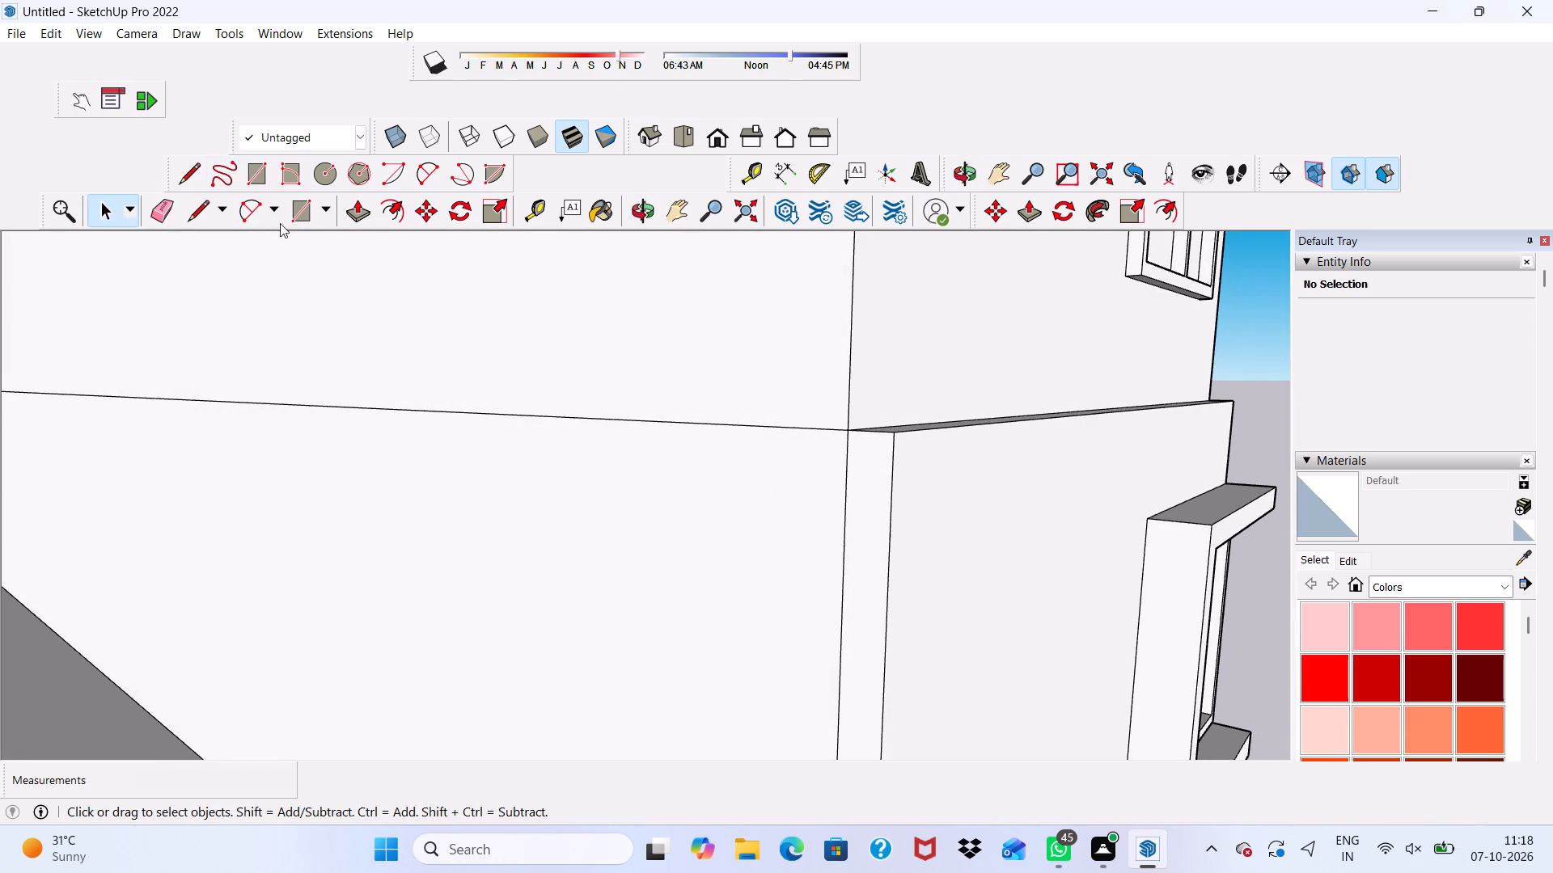
{"action": "left_click", "coordinate": [252, 173]}
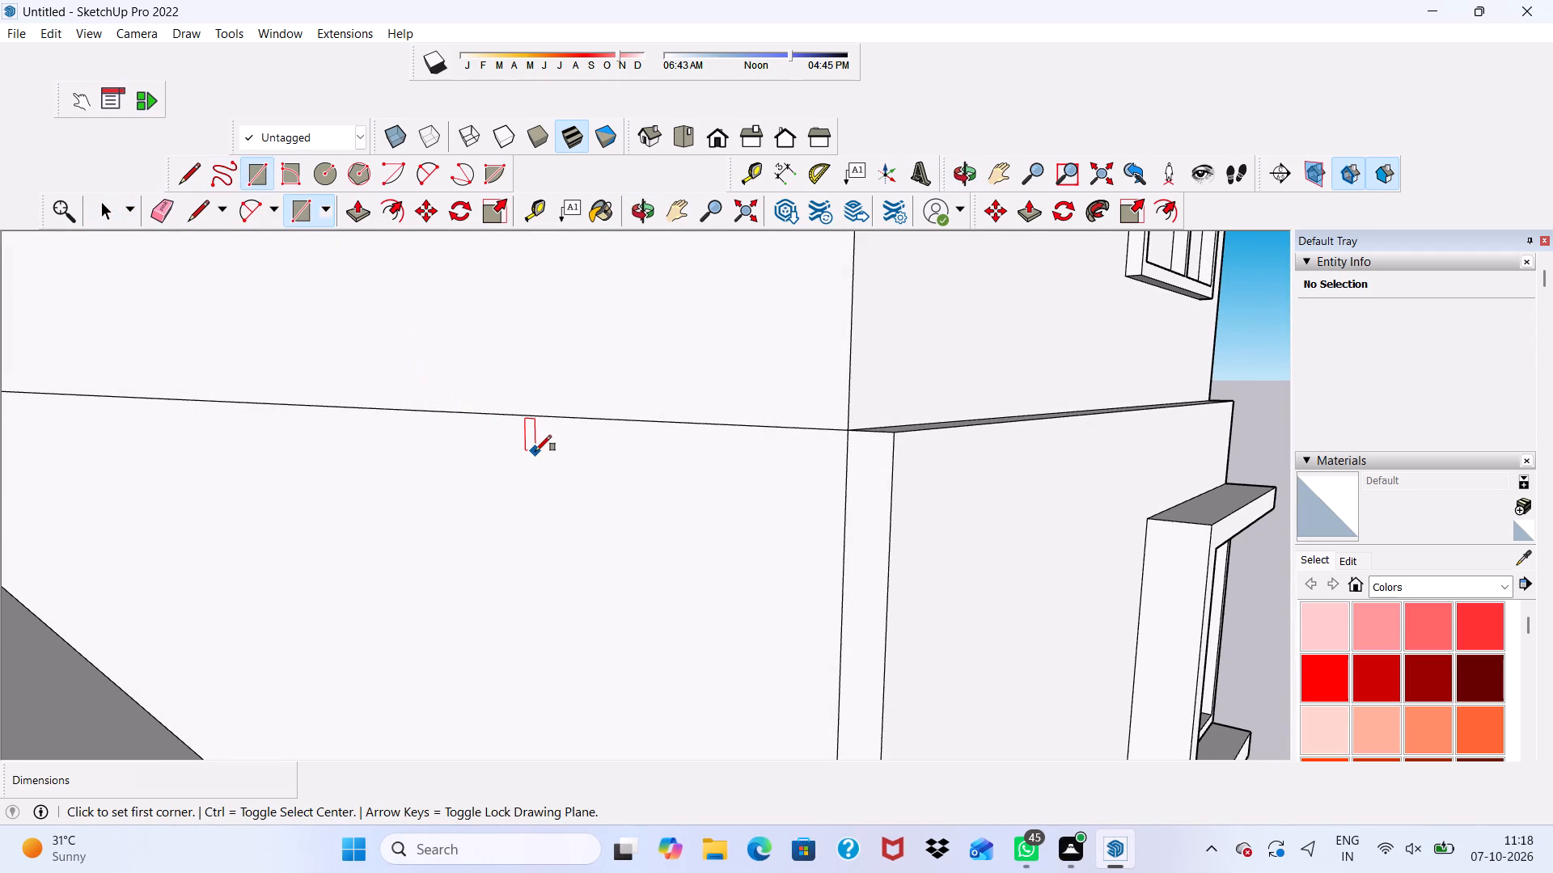
{"action": "scroll", "coordinate": [523, 458], "scroll_direction": "down", "scroll_amount": 11}
{"action": "middle_click_drag", "start_coordinate": [531, 449], "coordinate": [440, 468]}
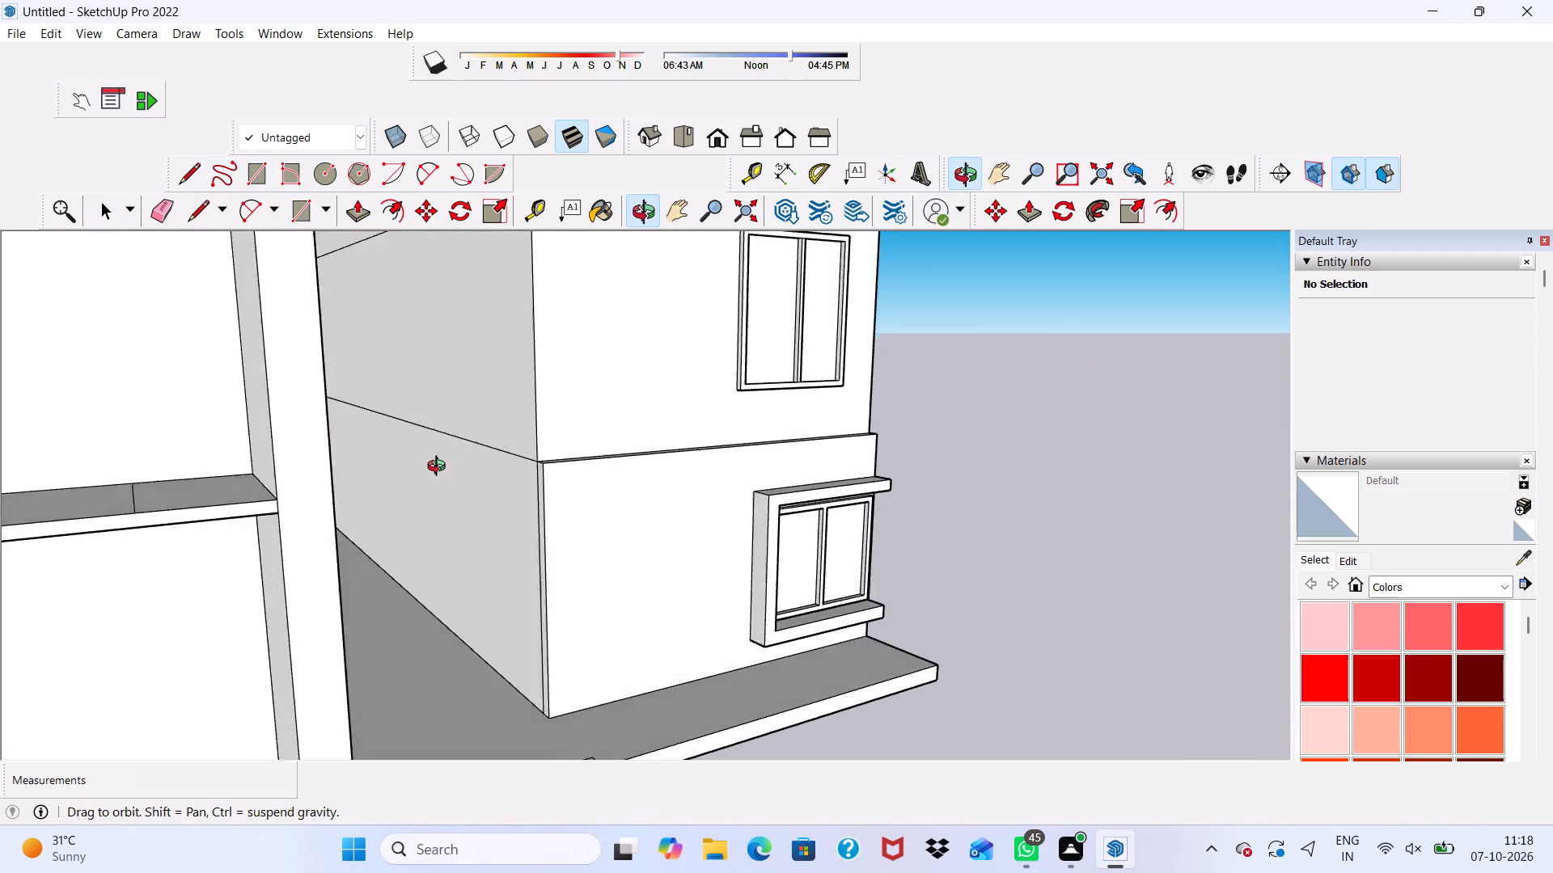
{"action": "middle_click_drag", "start_coordinate": [440, 468], "coordinate": [328, 505]}
{"action": "scroll", "coordinate": [319, 483], "scroll_direction": "down", "scroll_amount": 5}
{"action": "key", "text": "space"}
{"action": "scroll", "coordinate": [363, 487], "scroll_direction": "down", "scroll_amount": 2}
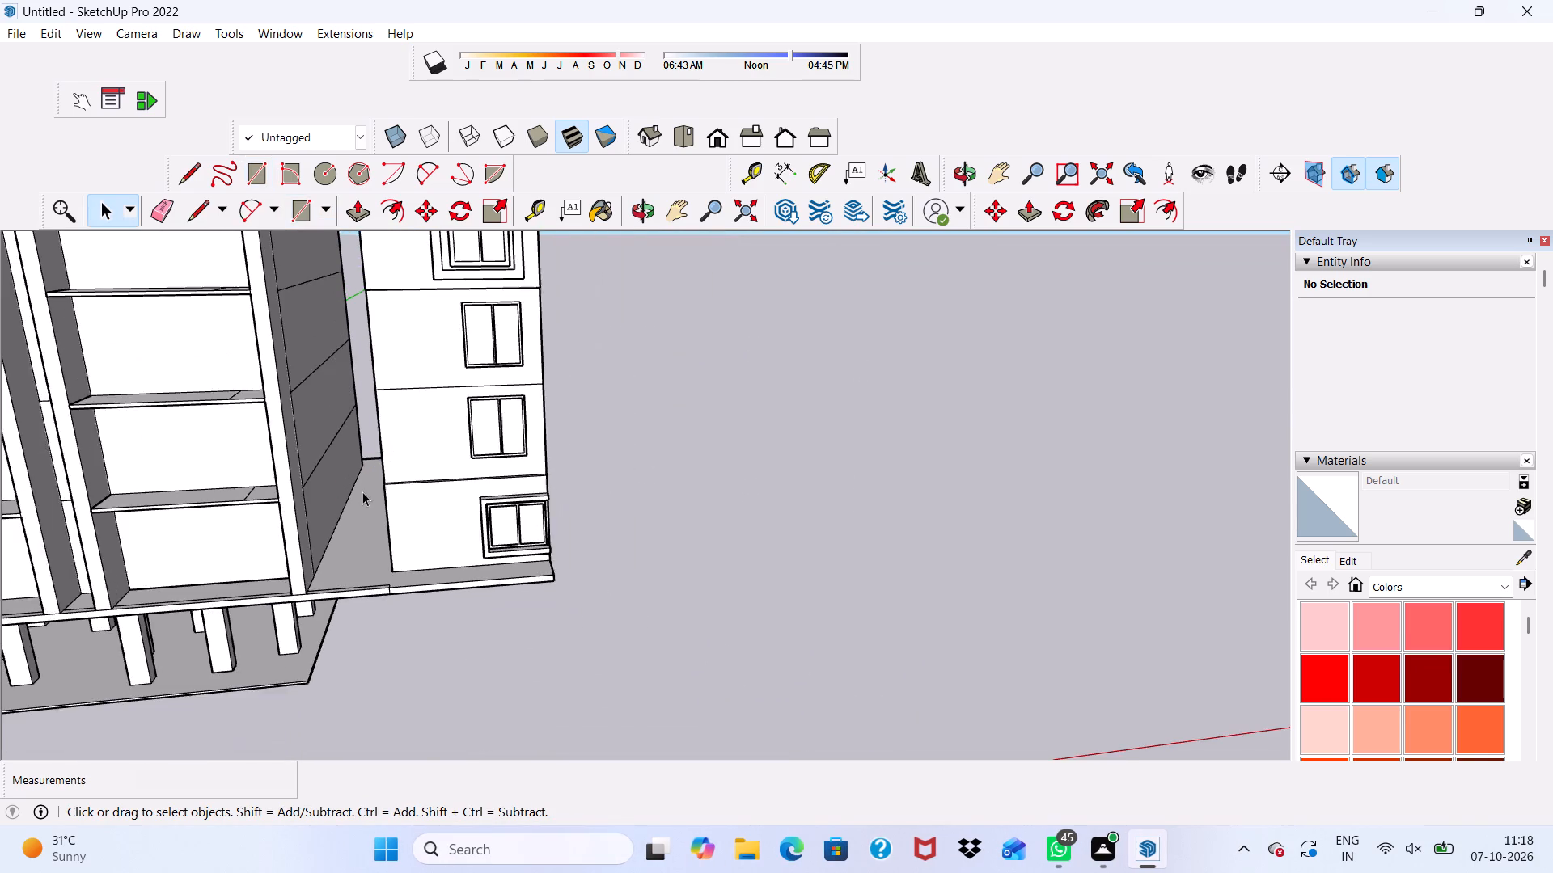
{"action": "scroll", "coordinate": [362, 491], "scroll_direction": "down", "scroll_amount": 5}
{"action": "middle_click_drag", "start_coordinate": [362, 493], "coordinate": [283, 443]}
{"action": "scroll", "coordinate": [264, 351], "scroll_direction": "down", "scroll_amount": 1}
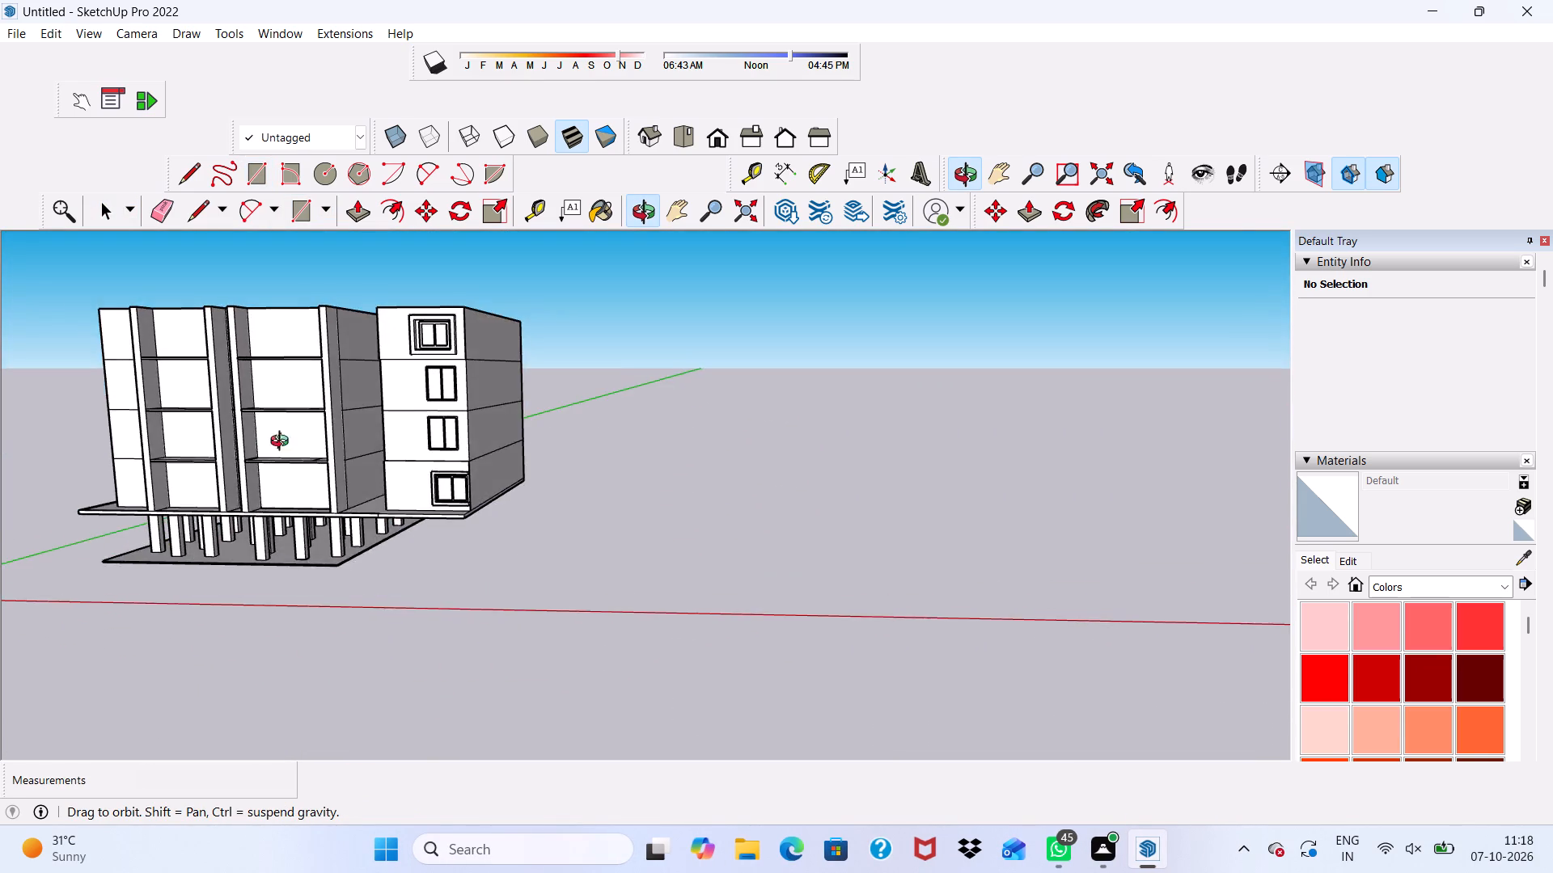
{"action": "middle_click_drag", "start_coordinate": [283, 443], "coordinate": [433, 475]}
{"action": "scroll", "coordinate": [348, 413], "scroll_direction": "up", "scroll_amount": 9}
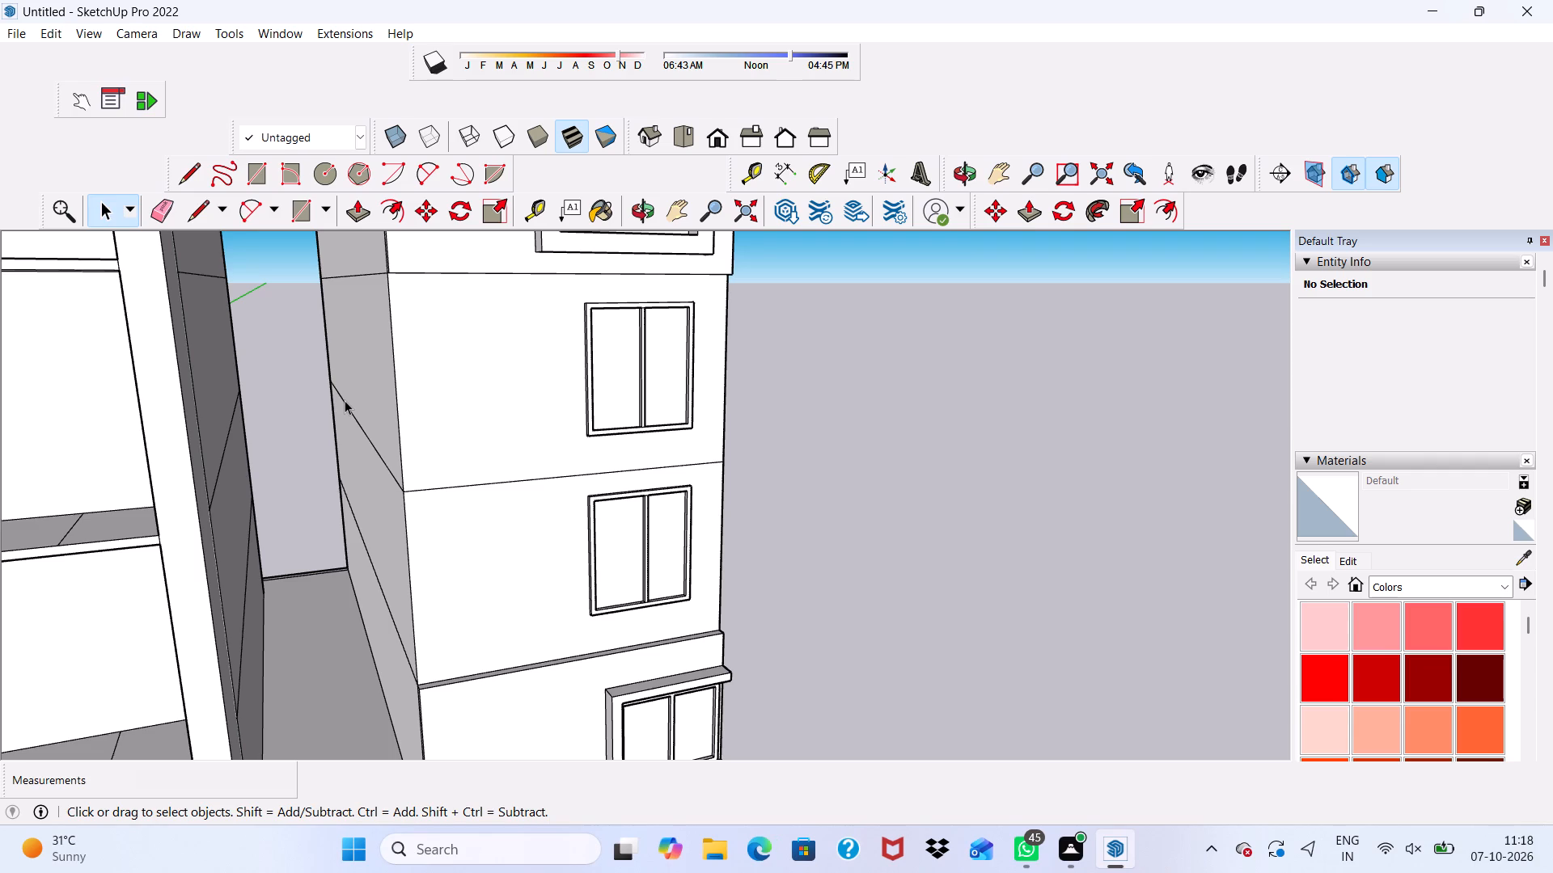
Draw an upright rectangle about 1' 8" wide and 3' tall on the lowest storey of the narrow block's inner side wall.
{"action": "scroll", "coordinate": [345, 400], "scroll_direction": "up", "scroll_amount": 2}
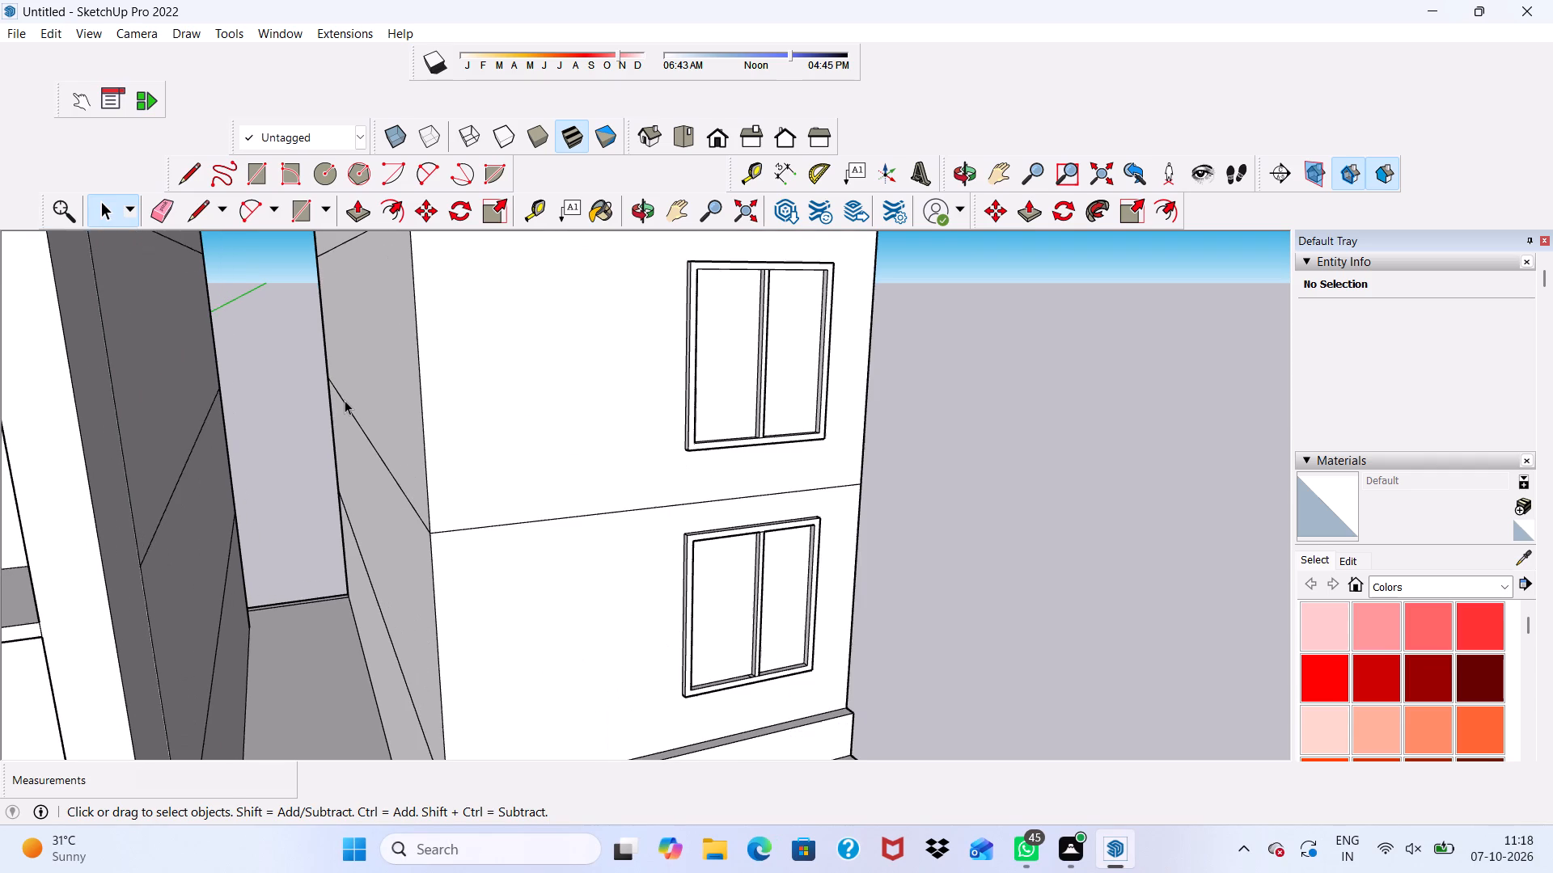
{"action": "scroll", "coordinate": [345, 400], "scroll_direction": "up", "scroll_amount": 3}
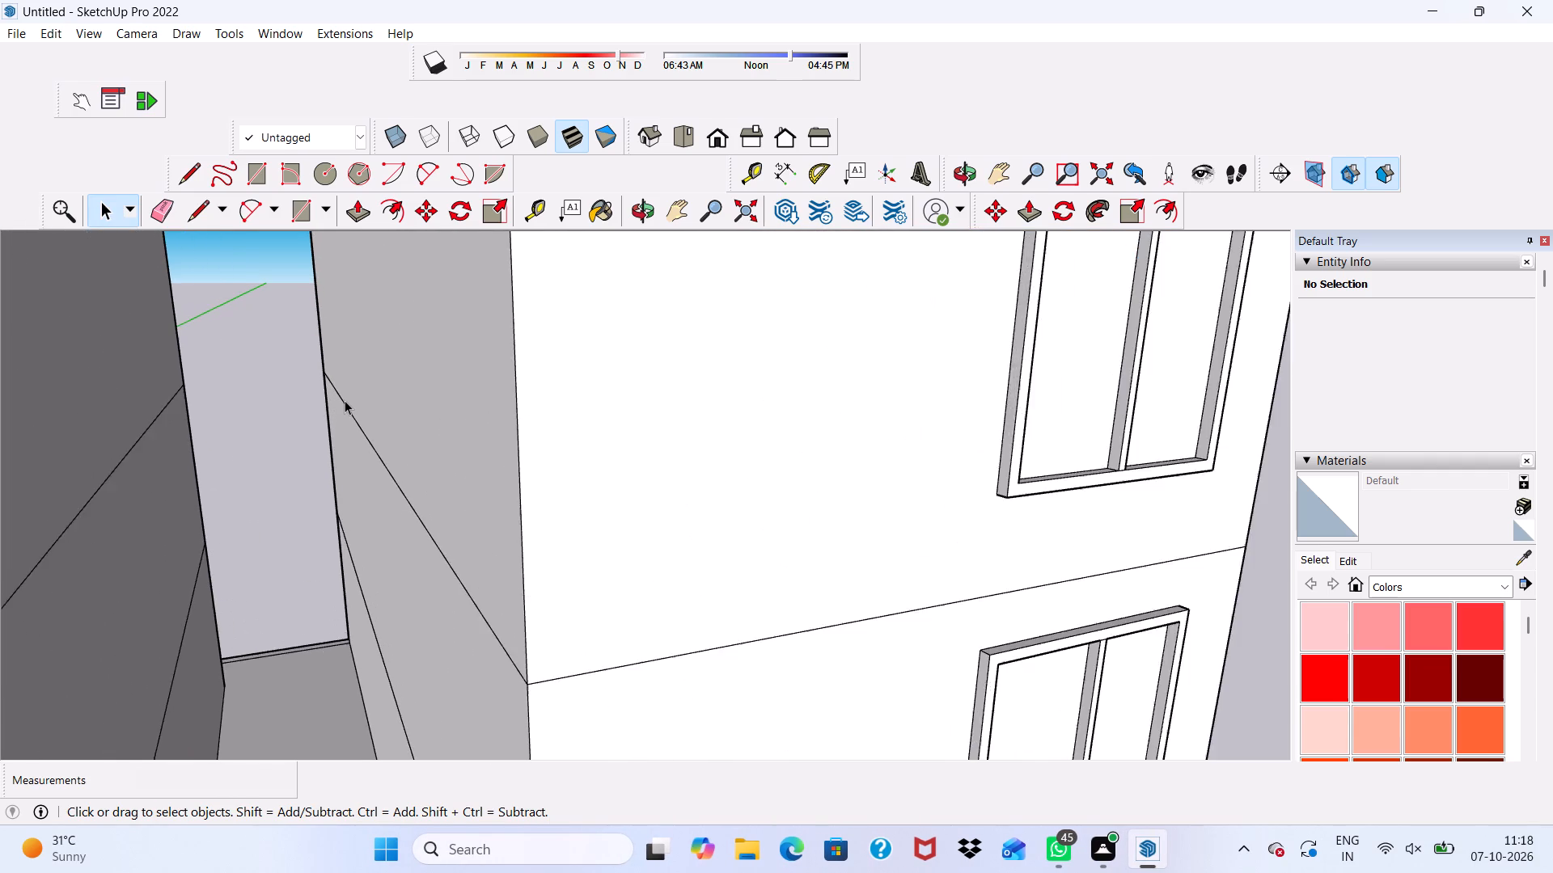
{"action": "scroll", "coordinate": [345, 400], "scroll_direction": "down", "scroll_amount": 4}
{"action": "scroll", "coordinate": [345, 400], "scroll_direction": "up", "scroll_amount": 4}
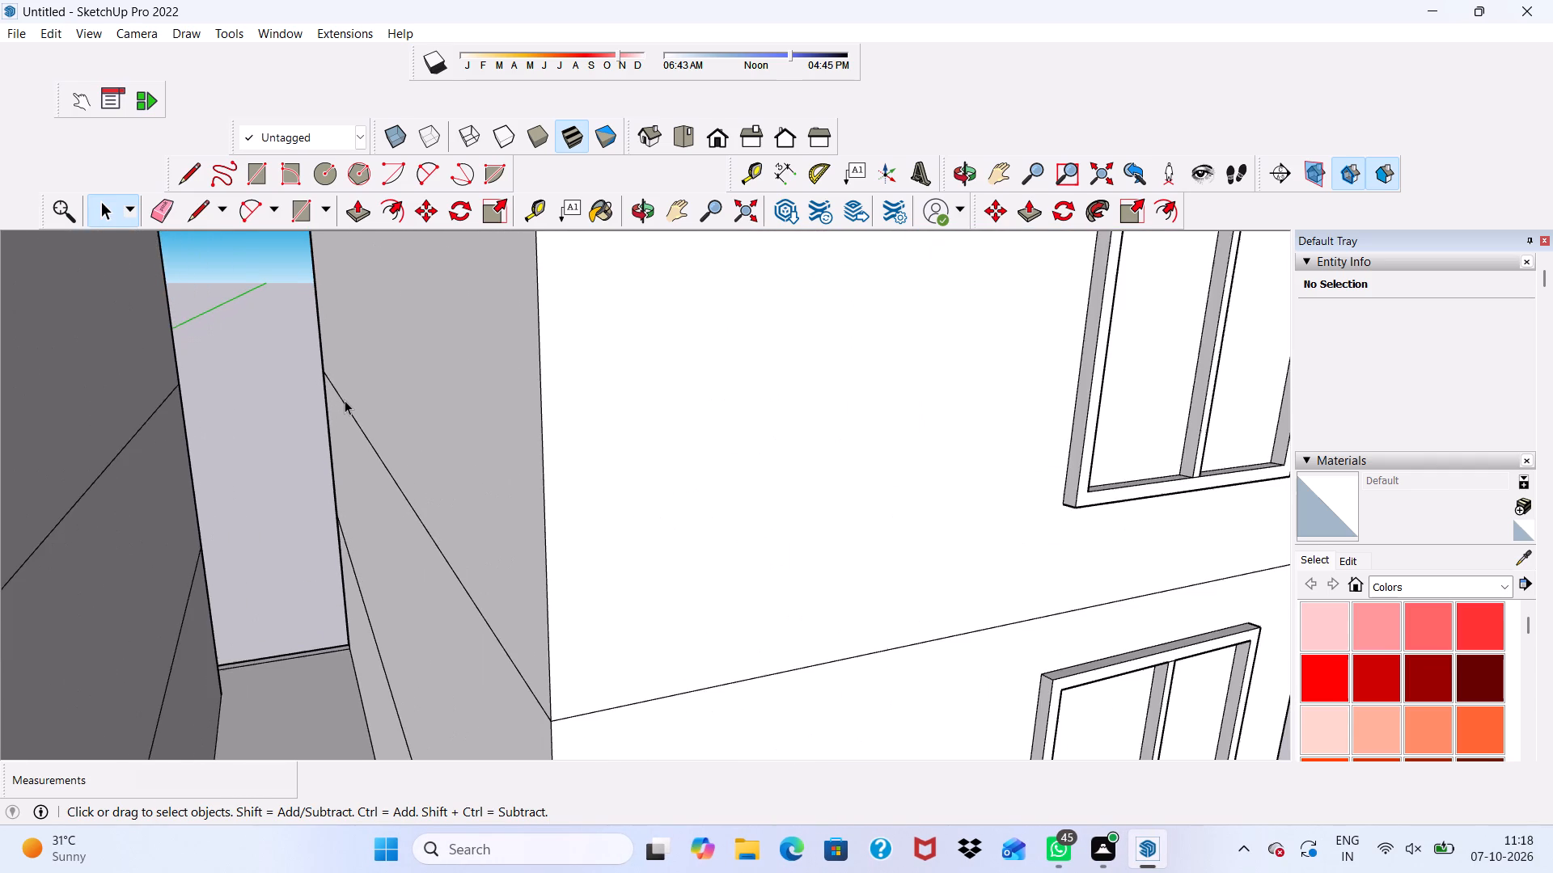
{"action": "scroll", "coordinate": [345, 401], "scroll_direction": "down", "scroll_amount": 4}
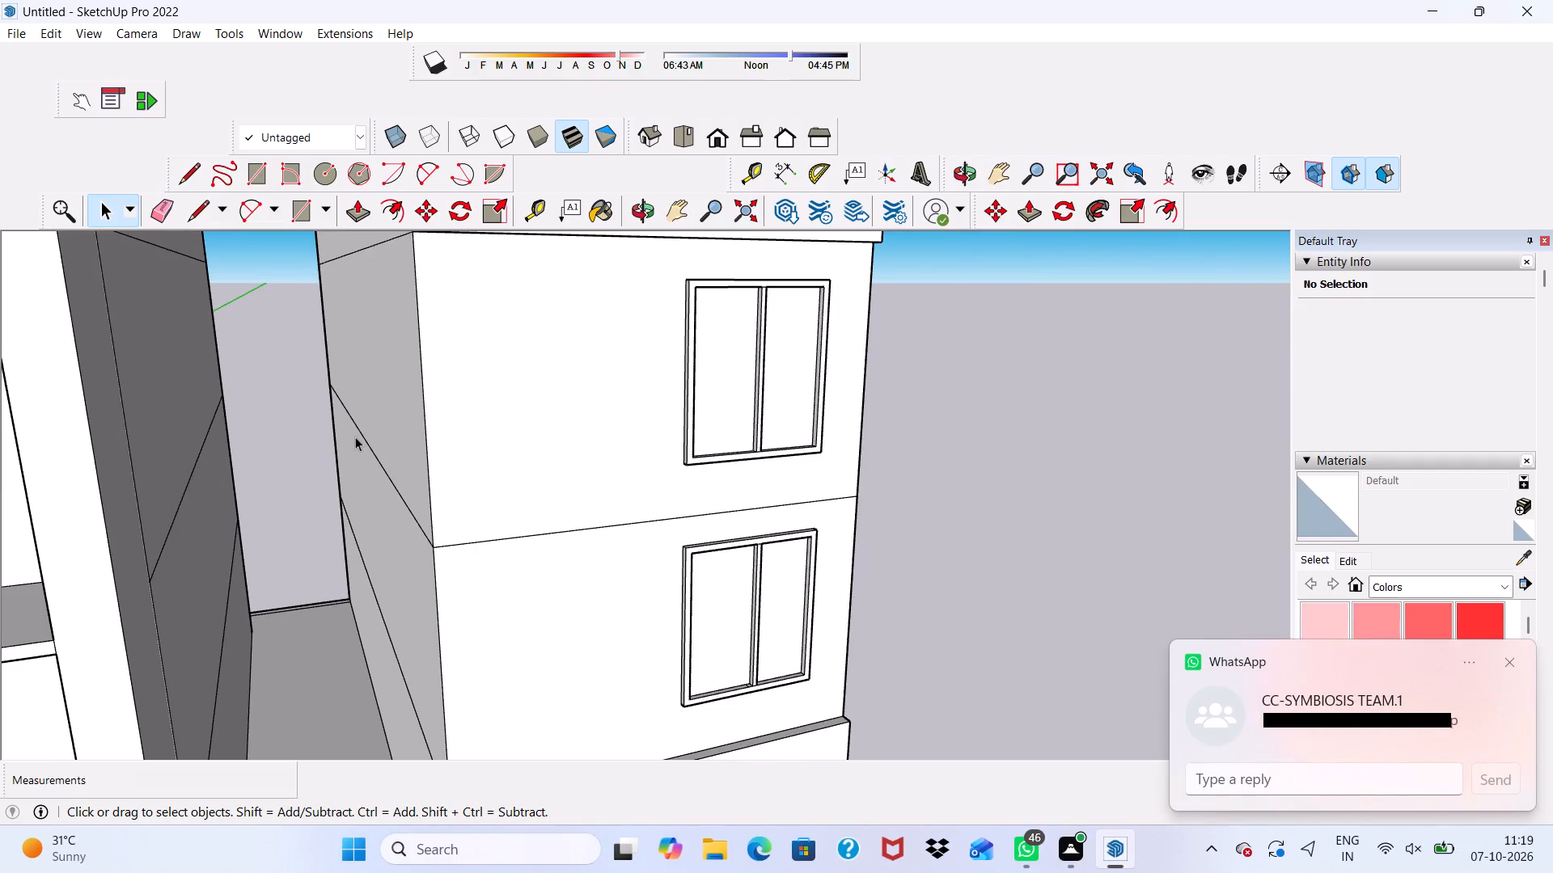
{"action": "left_click", "coordinate": [254, 179]}
{"action": "scroll", "coordinate": [324, 595], "scroll_direction": "up", "scroll_amount": 4}
{"action": "scroll", "coordinate": [337, 586], "scroll_direction": "down", "scroll_amount": 4}
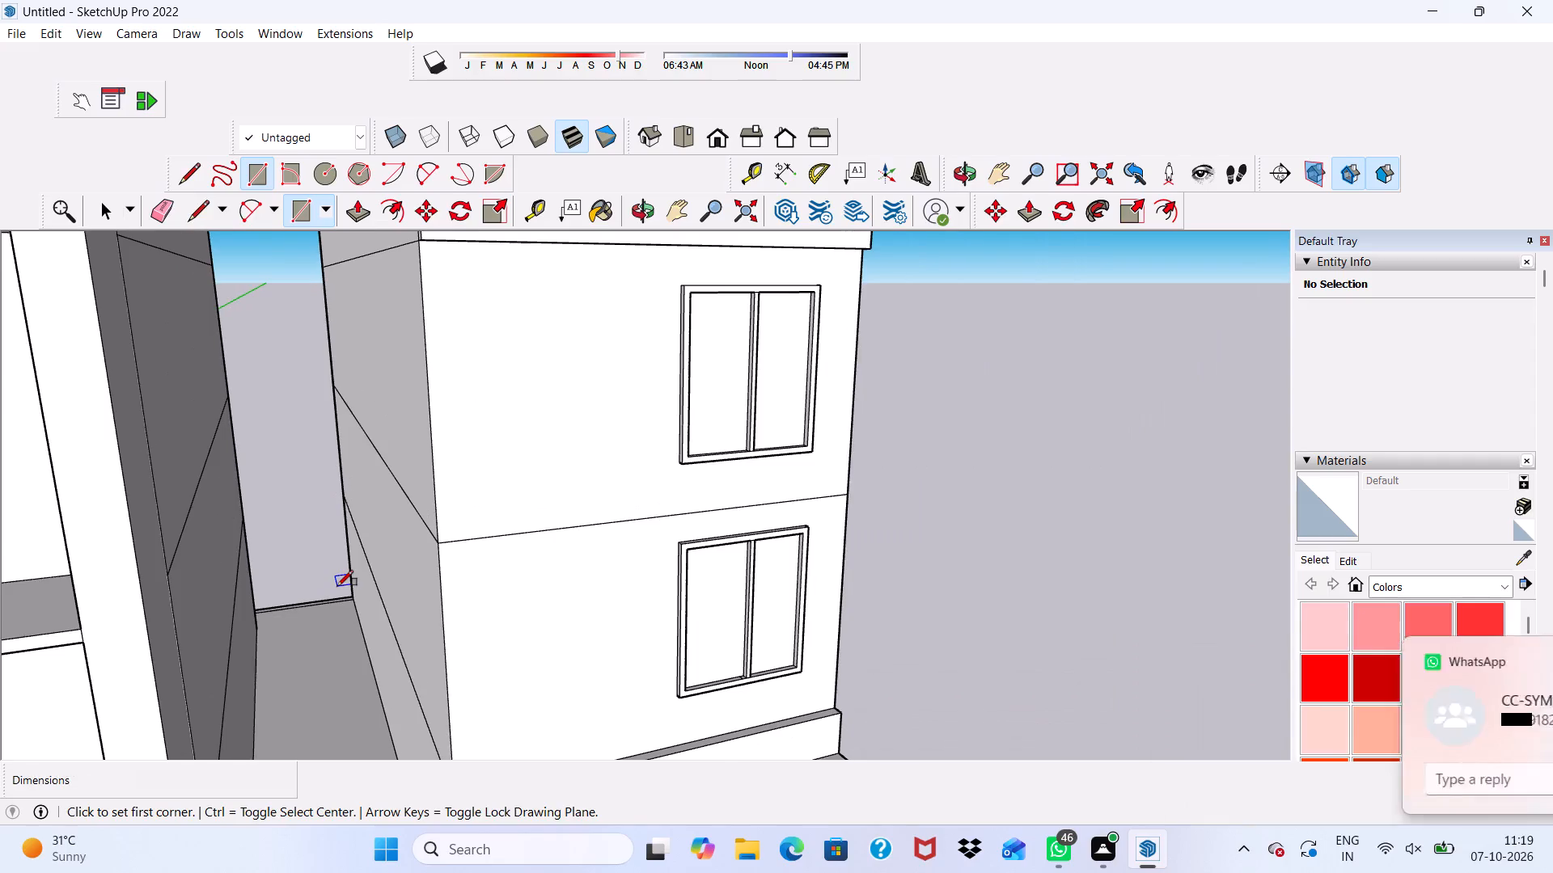
{"action": "middle_click_drag", "start_coordinate": [337, 586], "coordinate": [485, 559]}
{"action": "scroll", "coordinate": [459, 636], "scroll_direction": "up", "scroll_amount": 4}
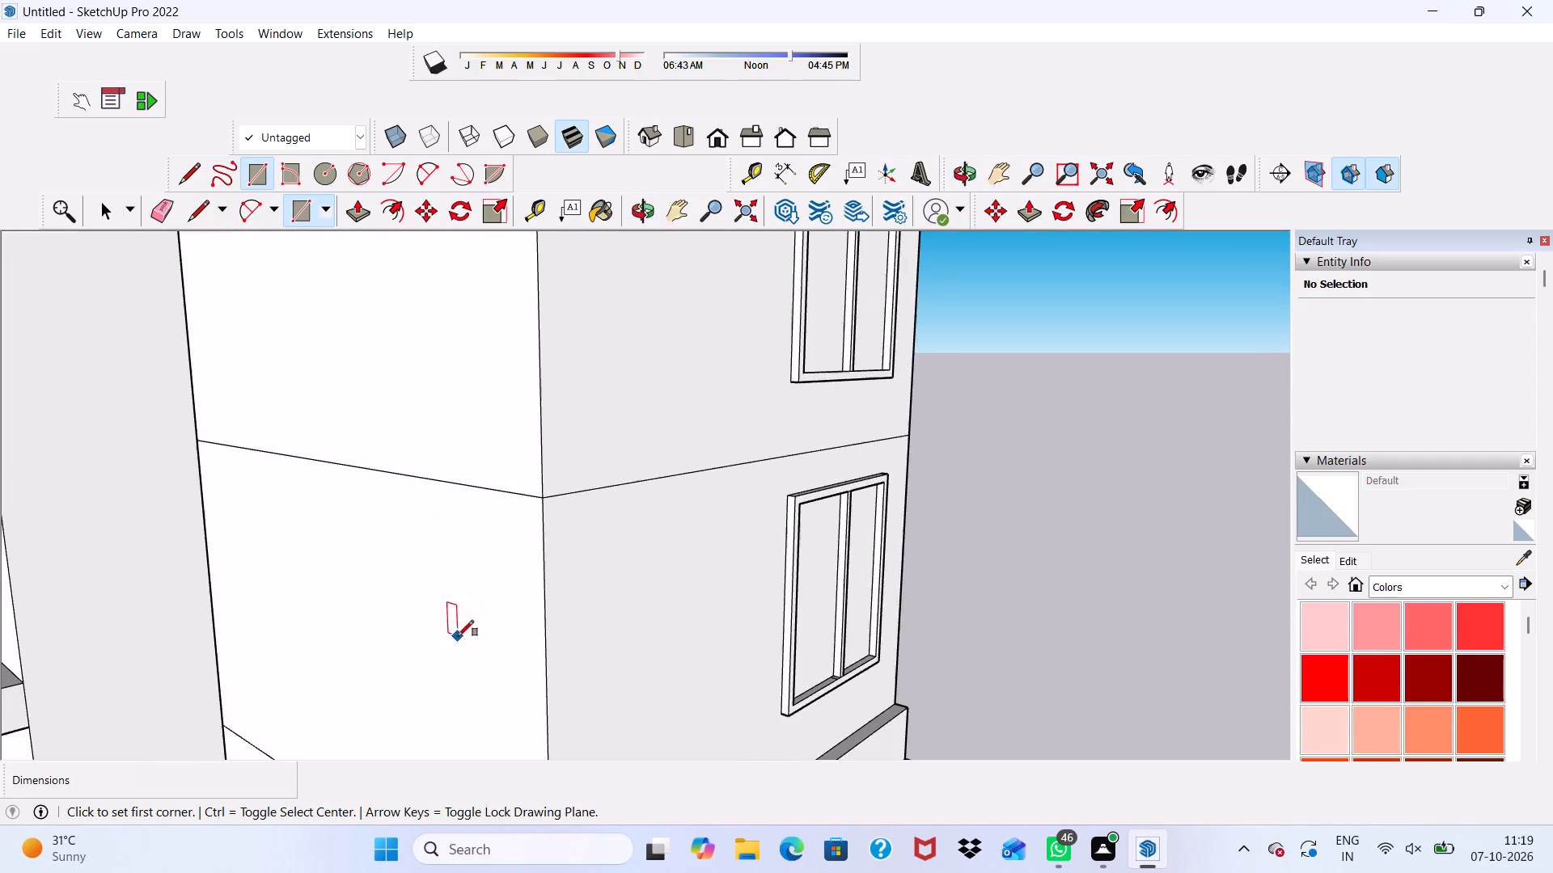
{"action": "scroll", "coordinate": [425, 665], "scroll_direction": "up", "scroll_amount": 2}
{"action": "scroll", "coordinate": [354, 633], "scroll_direction": "down", "scroll_amount": 13}
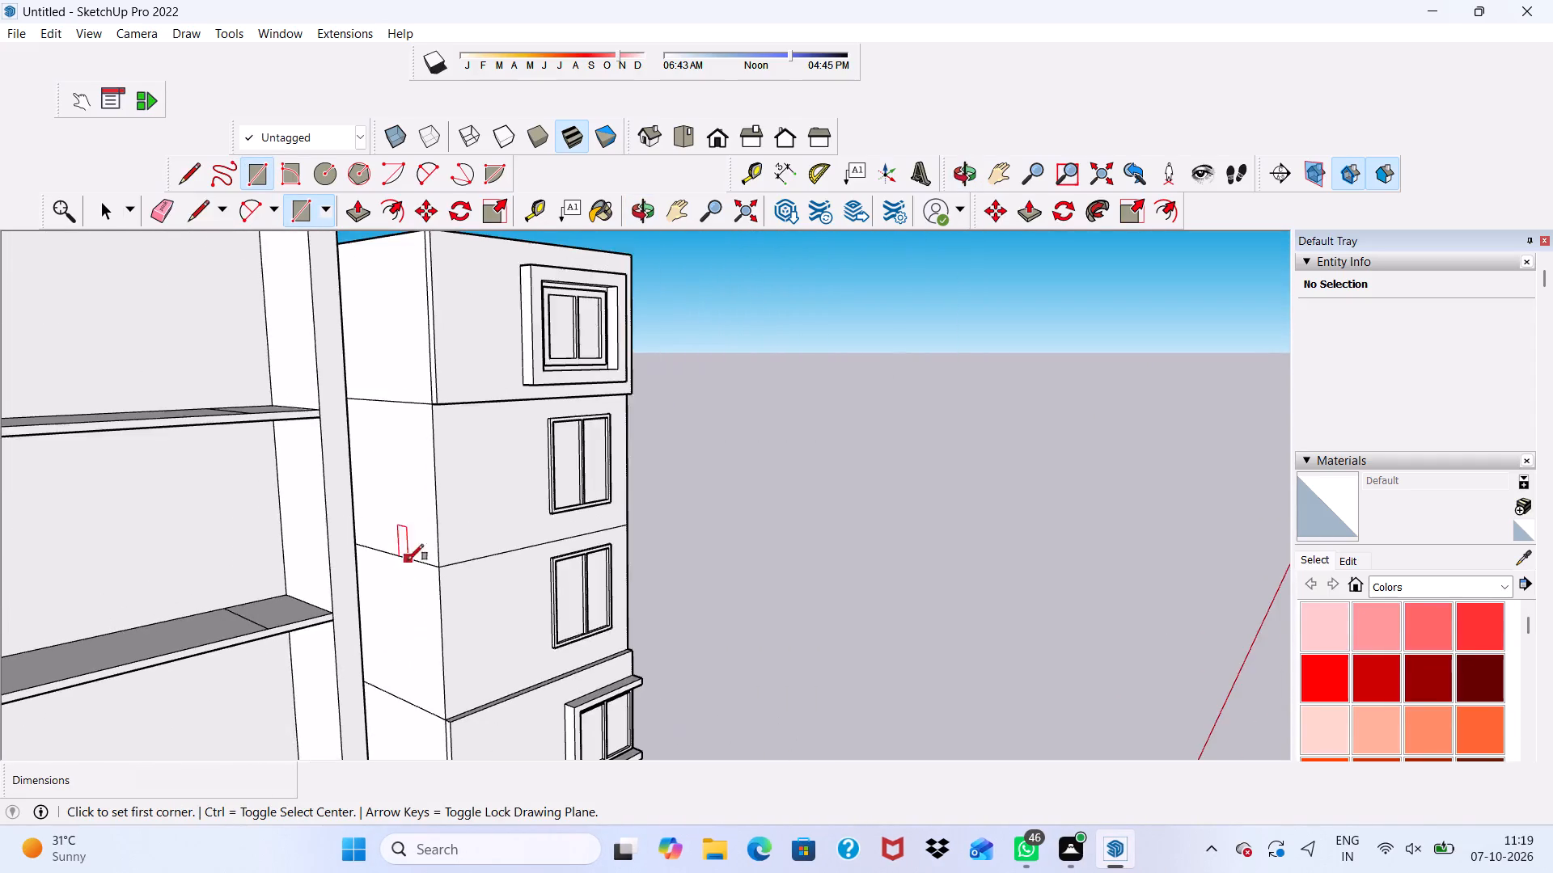
{"action": "scroll", "coordinate": [405, 628], "scroll_direction": "down", "scroll_amount": 4}
{"action": "scroll", "coordinate": [414, 712], "scroll_direction": "down", "scroll_amount": 4}
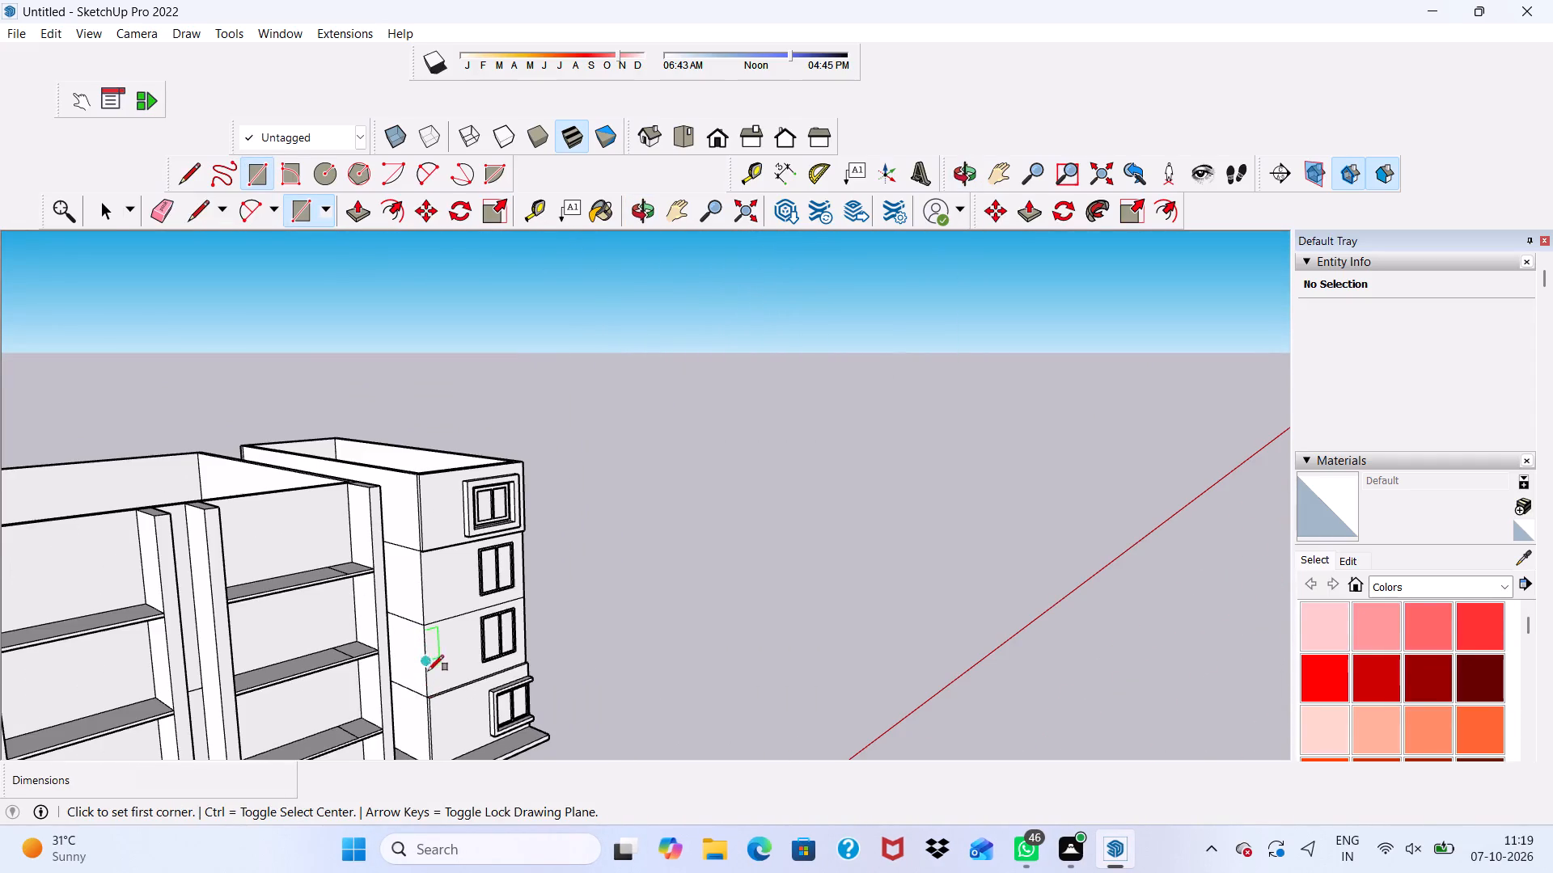
{"action": "scroll", "coordinate": [430, 697], "scroll_direction": "down", "scroll_amount": 3}
{"action": "scroll", "coordinate": [452, 725], "scroll_direction": "up", "scroll_amount": 15}
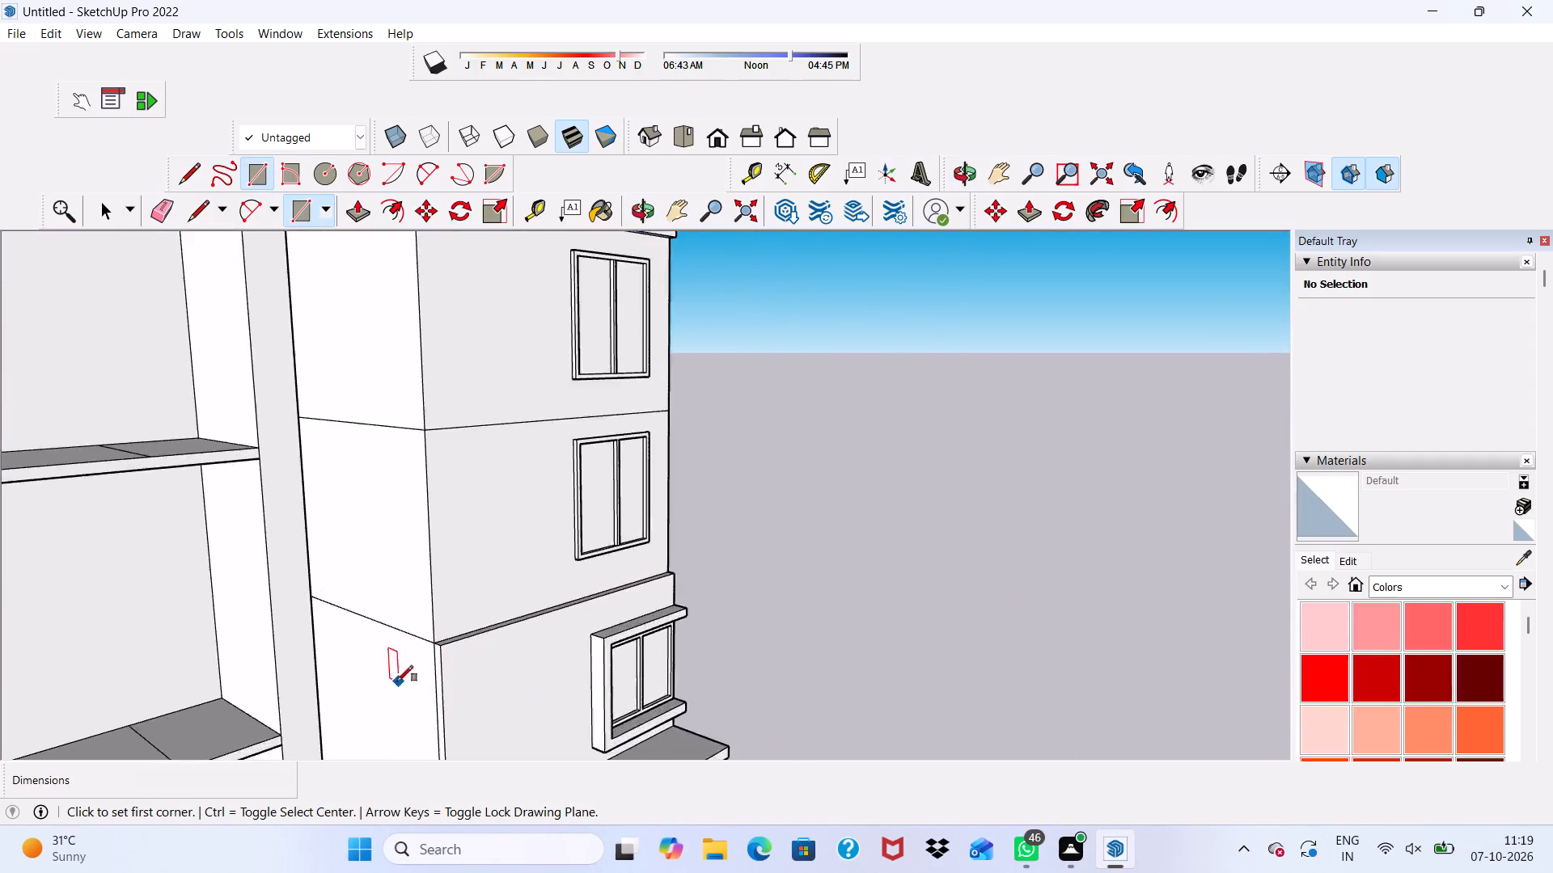
{"action": "scroll", "coordinate": [397, 681], "scroll_direction": "up", "scroll_amount": 3}
{"action": "left_click", "coordinate": [360, 631]}
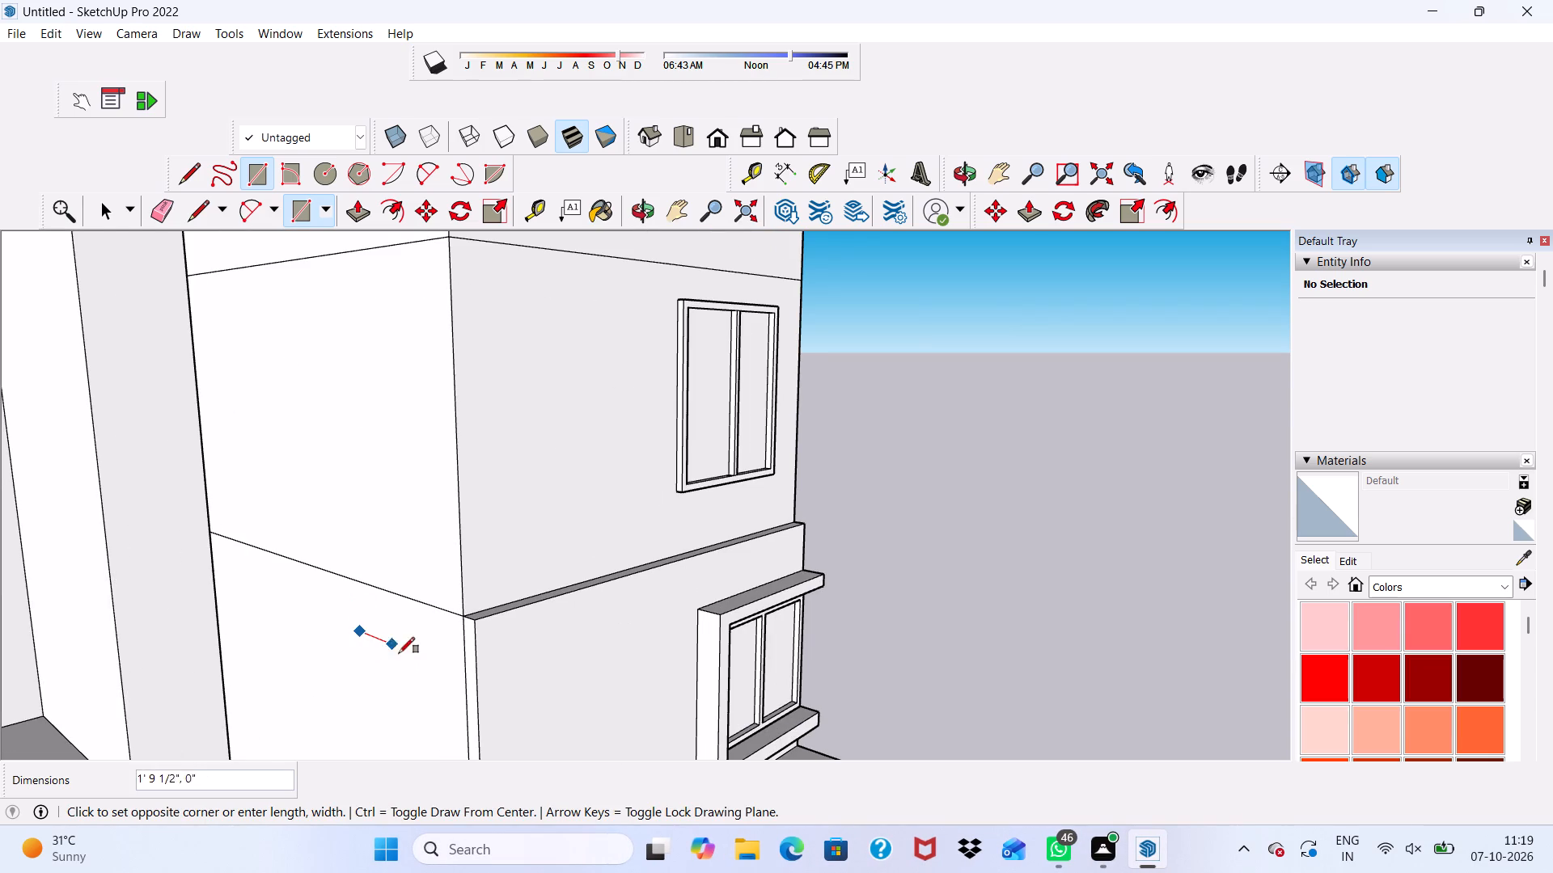
{"action": "left_click", "coordinate": [394, 749]}
{"action": "scroll", "coordinate": [388, 566], "scroll_direction": "down", "scroll_amount": 2}
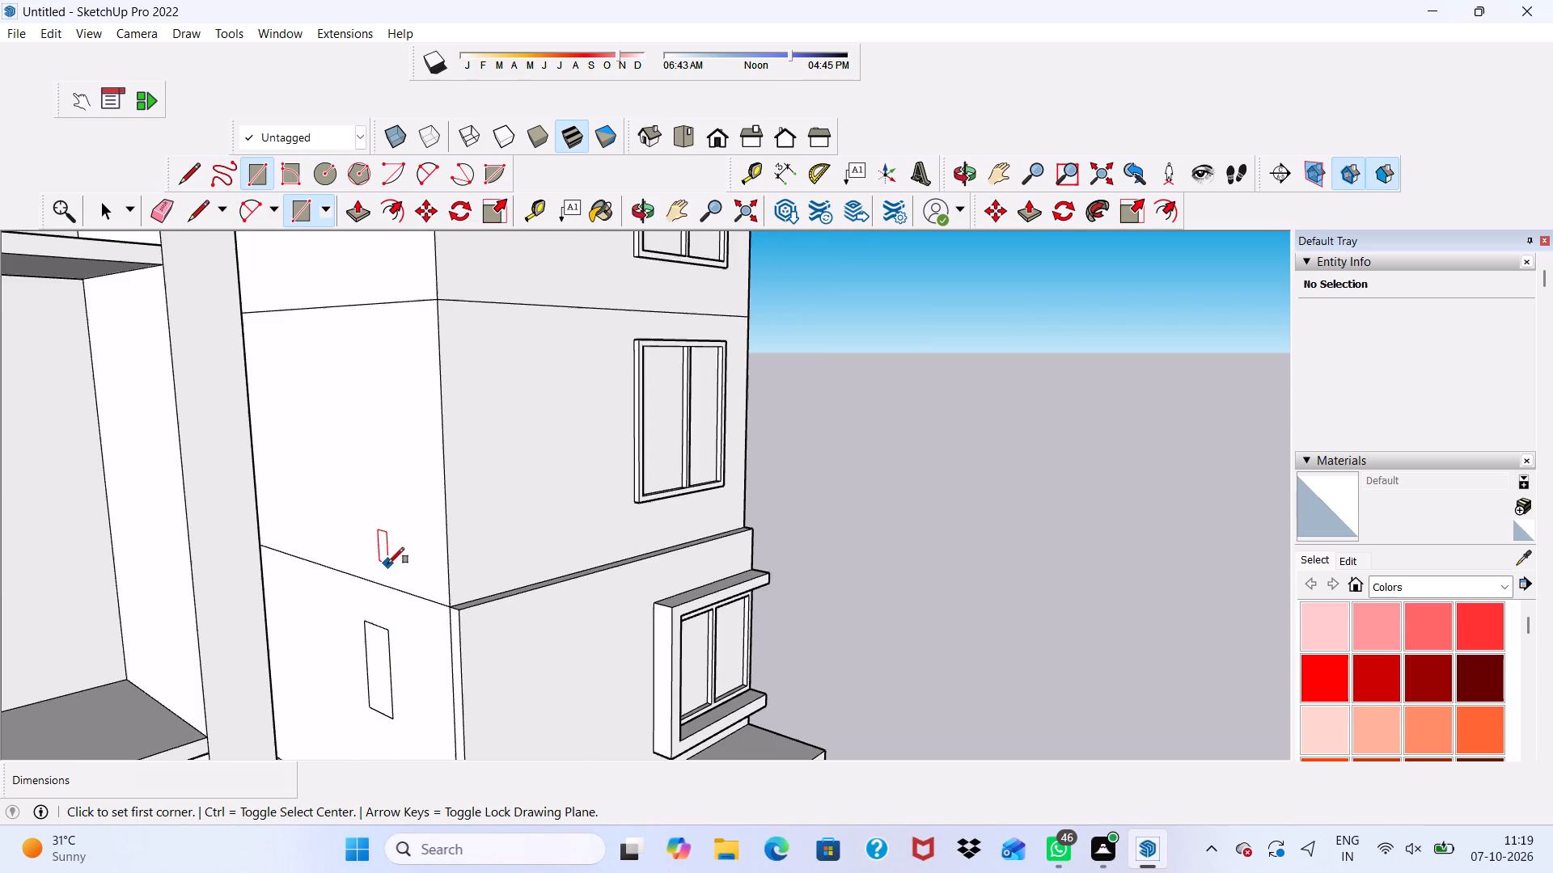
{"action": "scroll", "coordinate": [376, 542], "scroll_direction": "down", "scroll_amount": 3}
{"action": "key", "text": "space"}
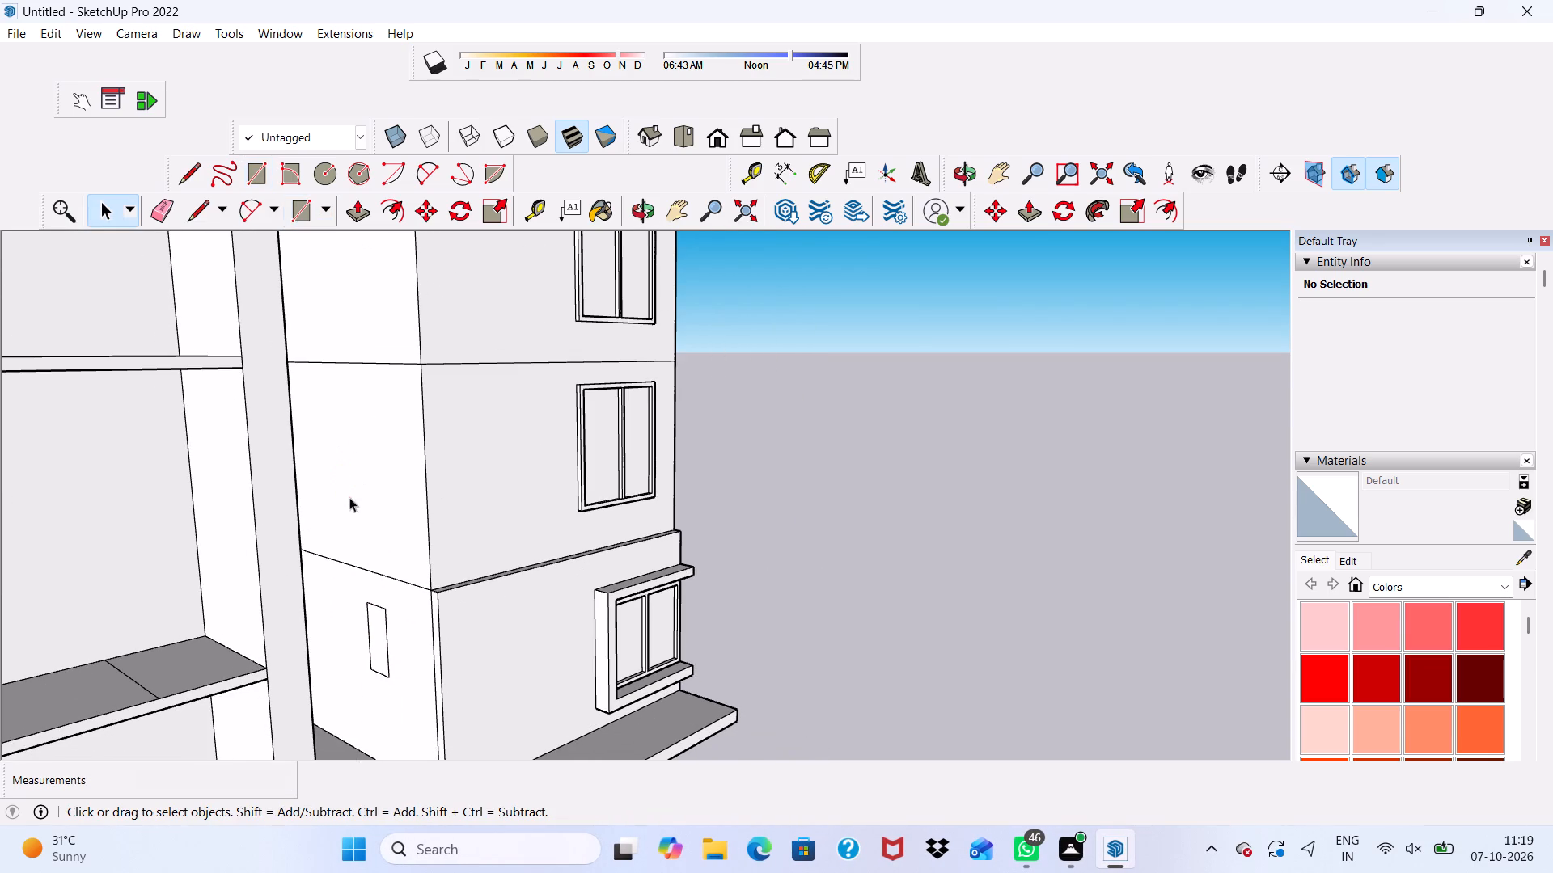
Copy the small rectangle about 9' 5" straight up to the second storey of the inner side wall and repeat the copy upward.
{"action": "scroll", "coordinate": [378, 592], "scroll_direction": "up", "scroll_amount": 3}
{"action": "double_click", "coordinate": [390, 648]}
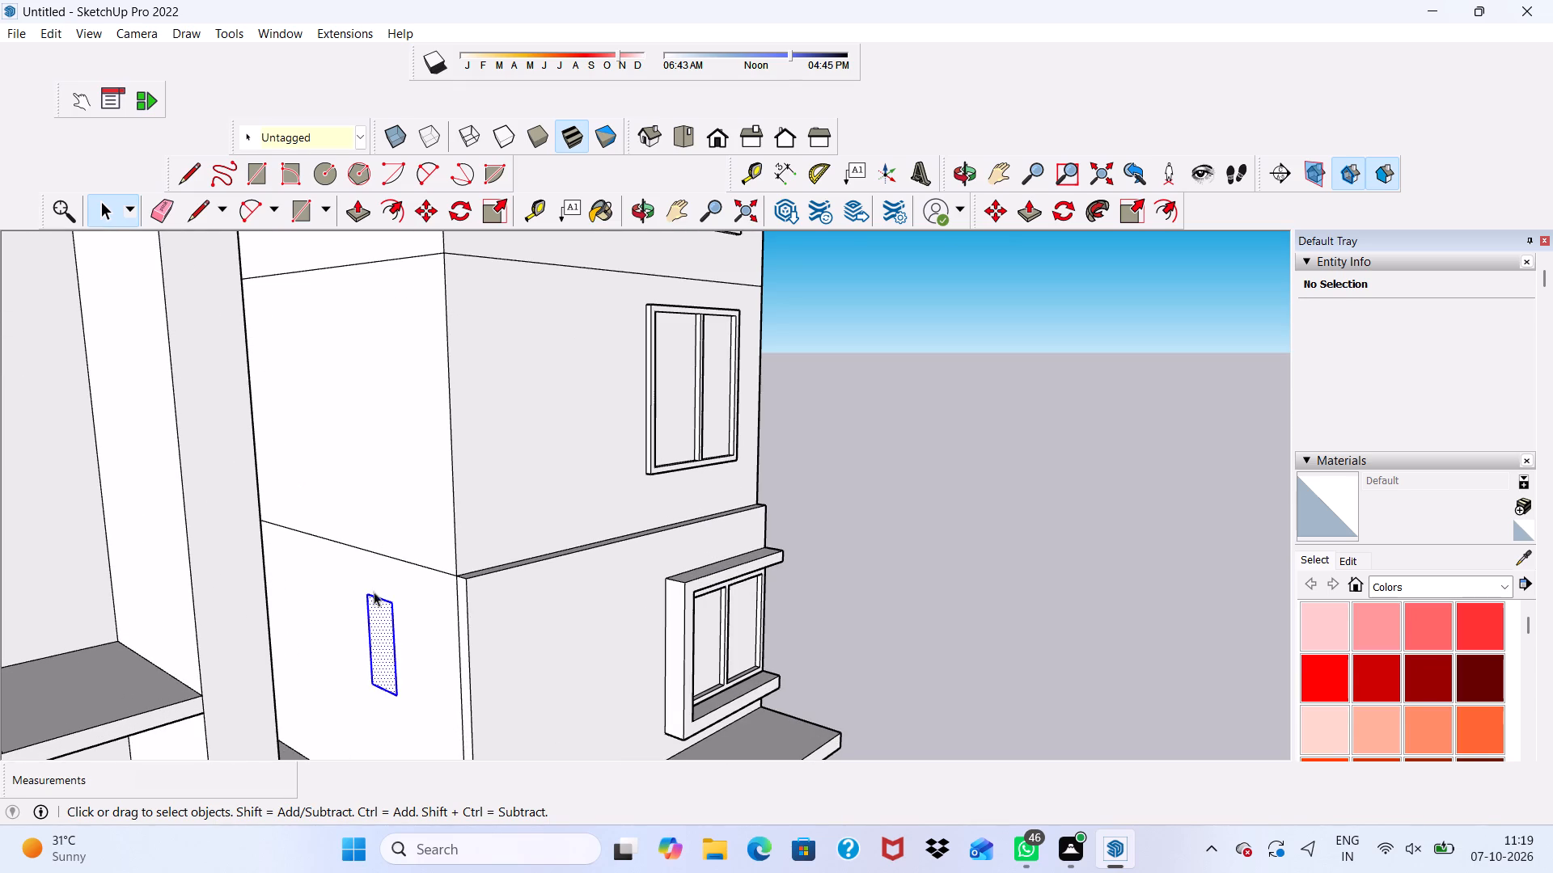
{"action": "left_click", "coordinate": [419, 205]}
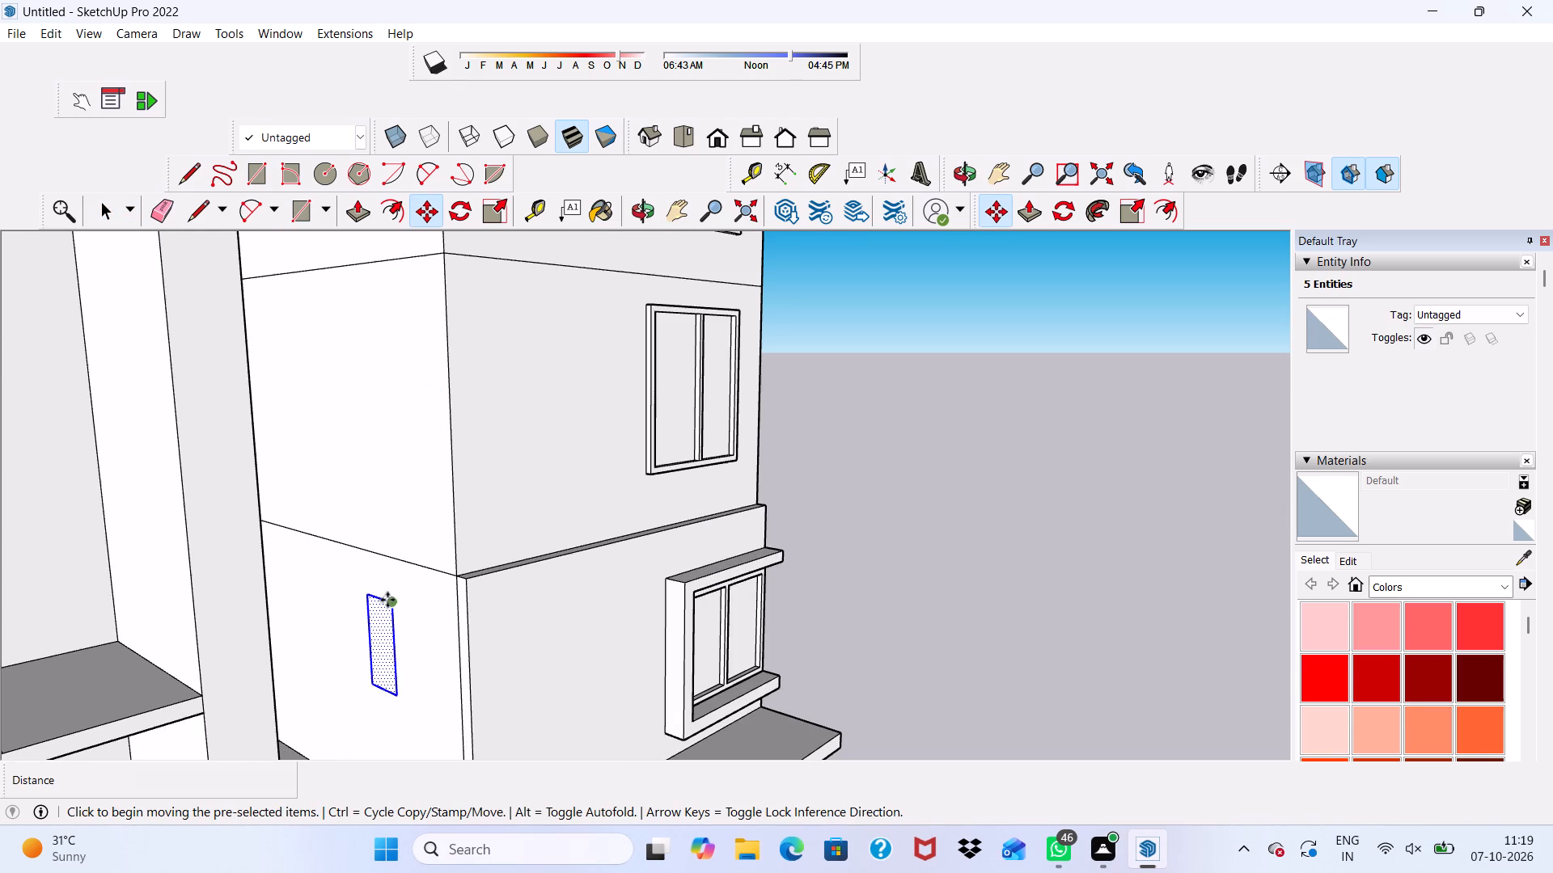
{"action": "left_click", "coordinate": [387, 600]}
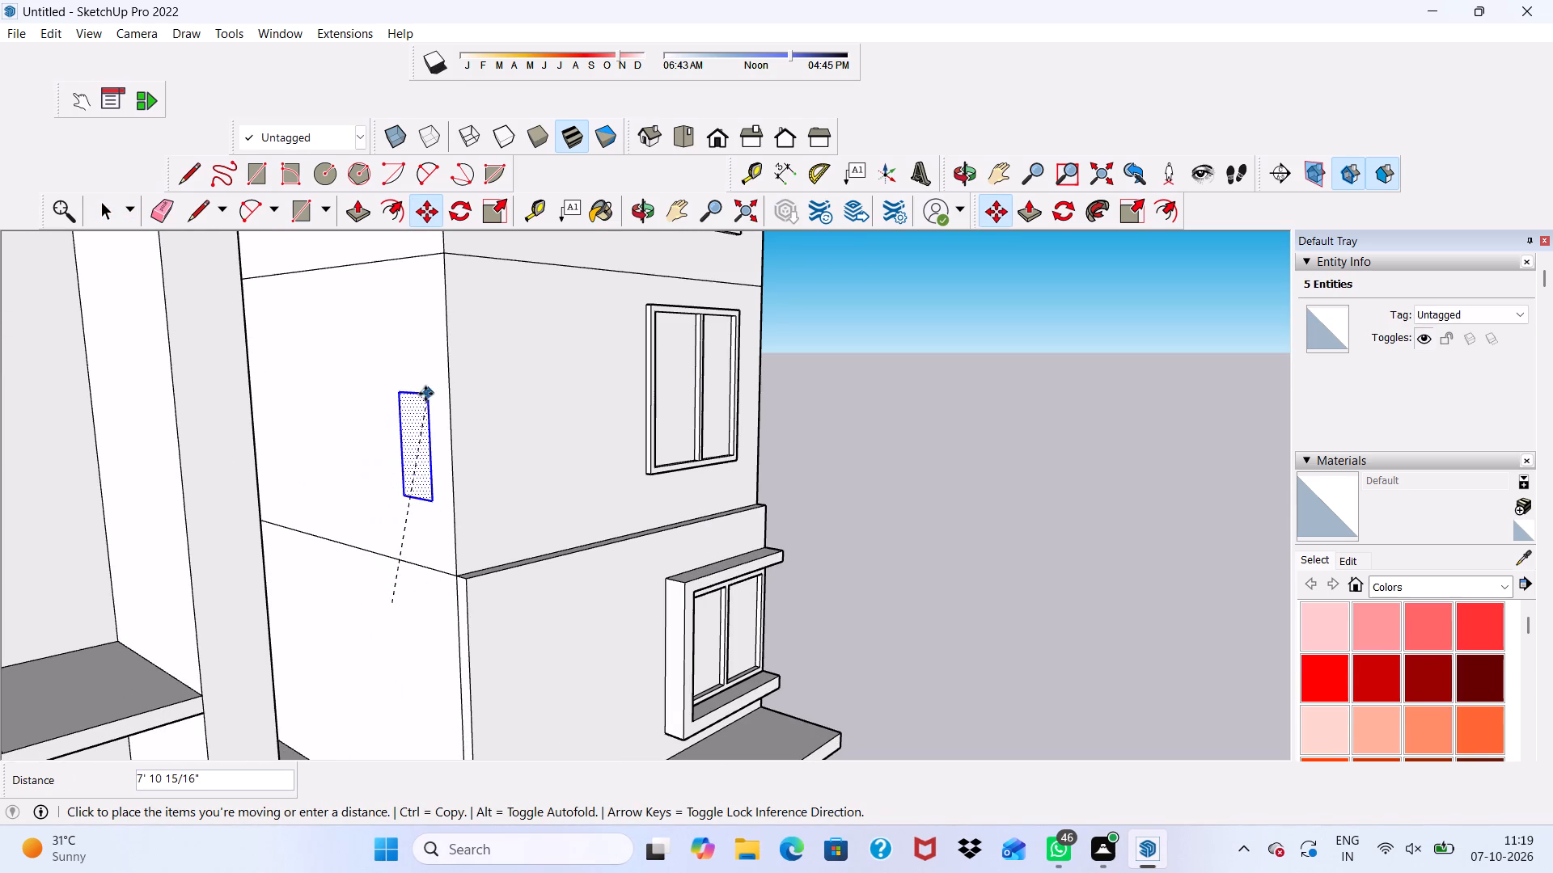
{"action": "left_click", "coordinate": [384, 331]}
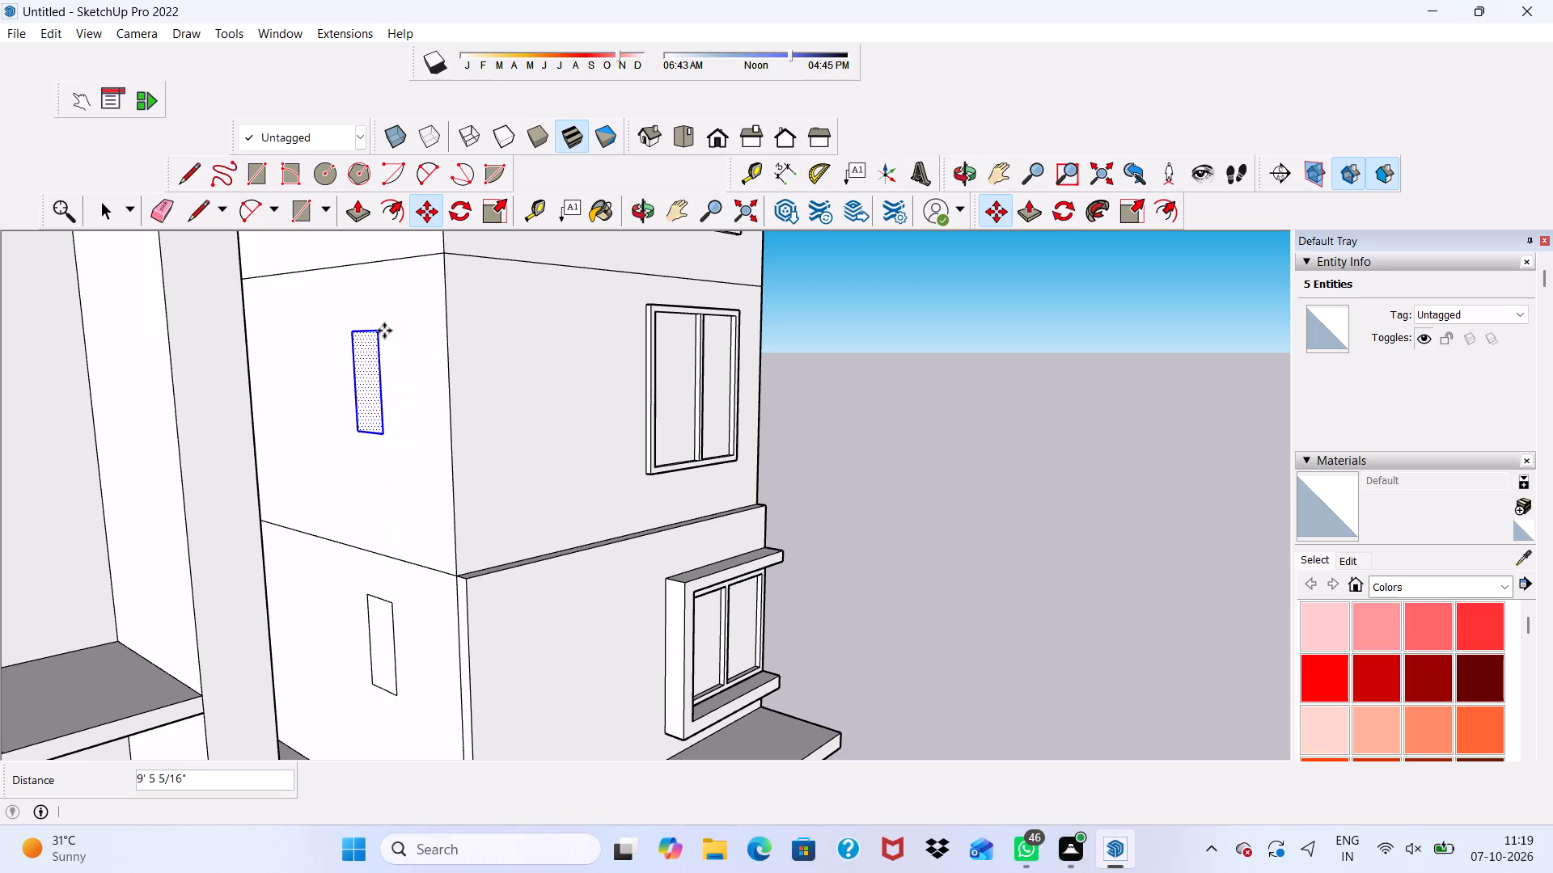
{"action": "key", "text": "shift+asterisk"}
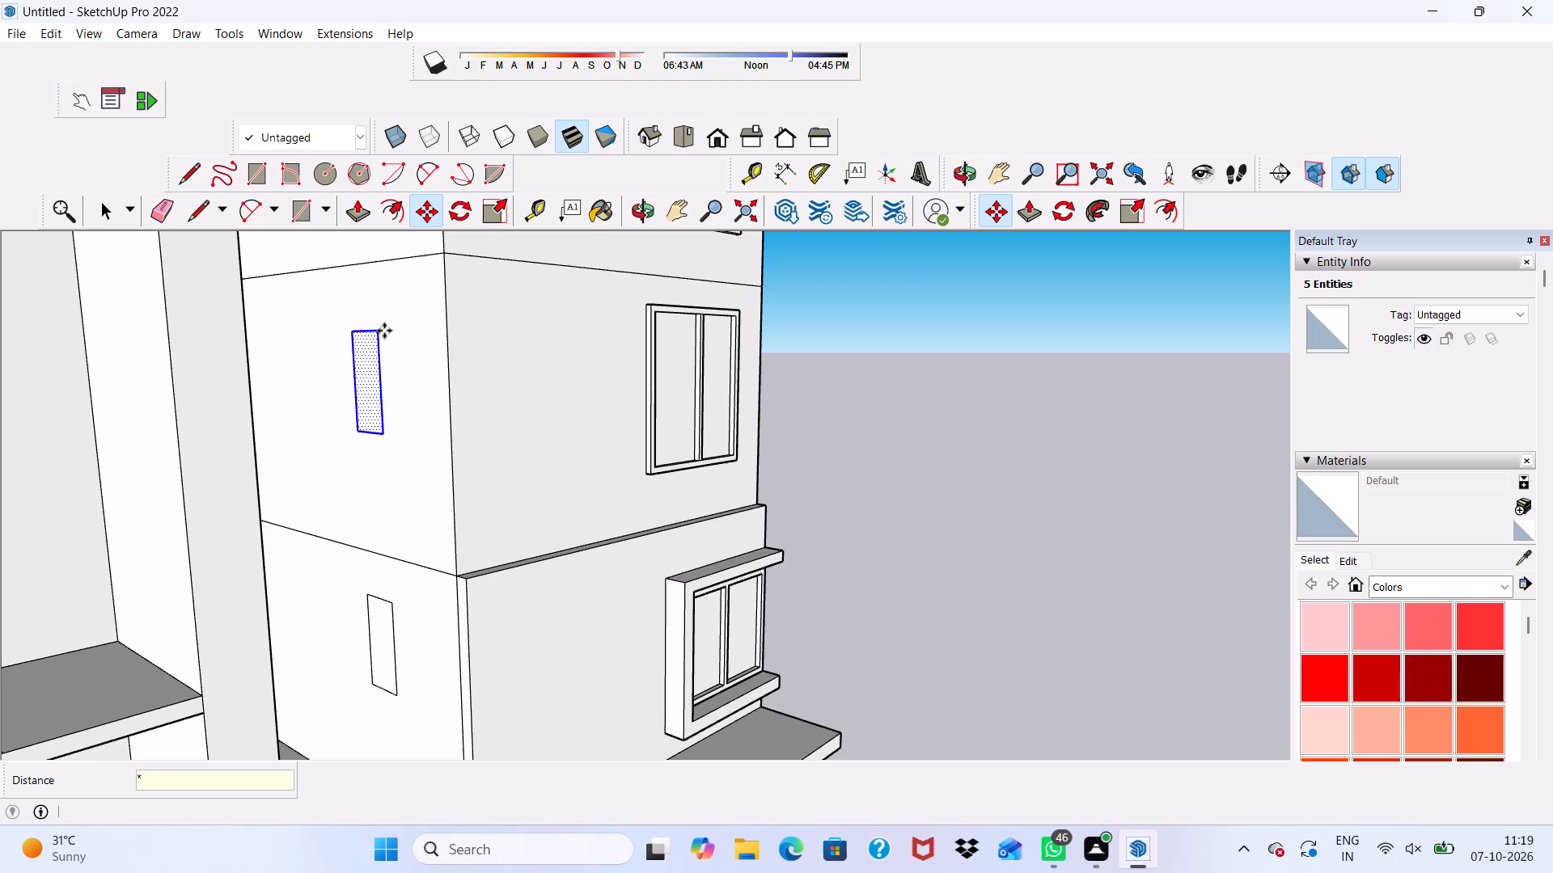
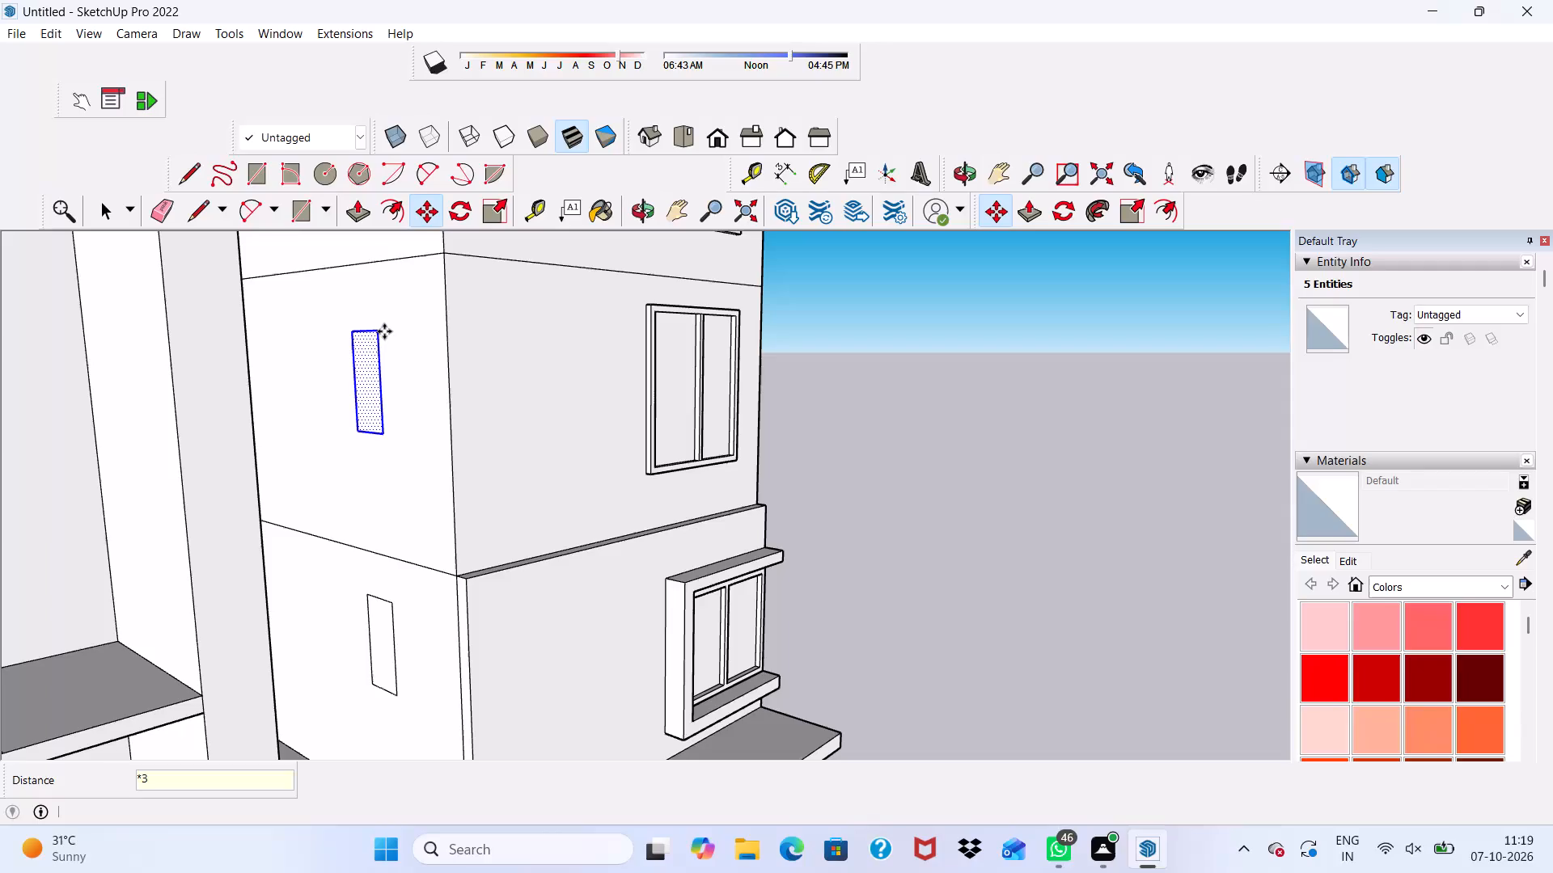
Repeat the upward copy of the small rectangle three times on the inner side wall.
{"action": "key", "text": "Return"}
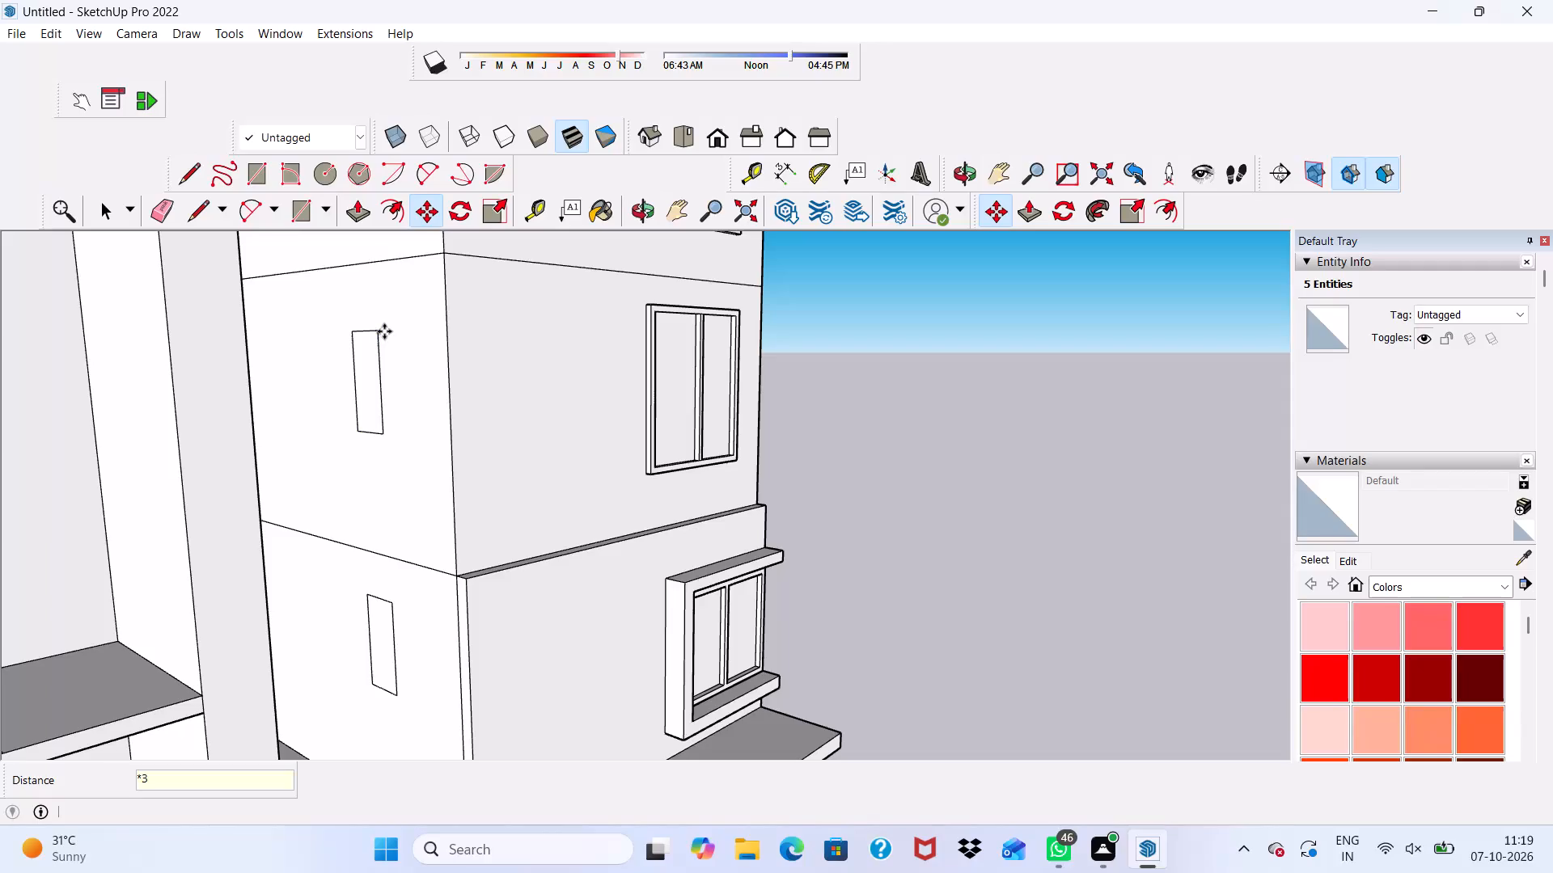
Offset the small rectangle on the top storey of the narrow block's inner side wall outward by 3".
{"action": "scroll", "coordinate": [384, 331], "scroll_direction": "down", "scroll_amount": 20}
{"action": "scroll", "coordinate": [384, 331], "scroll_direction": "down", "scroll_amount": 1}
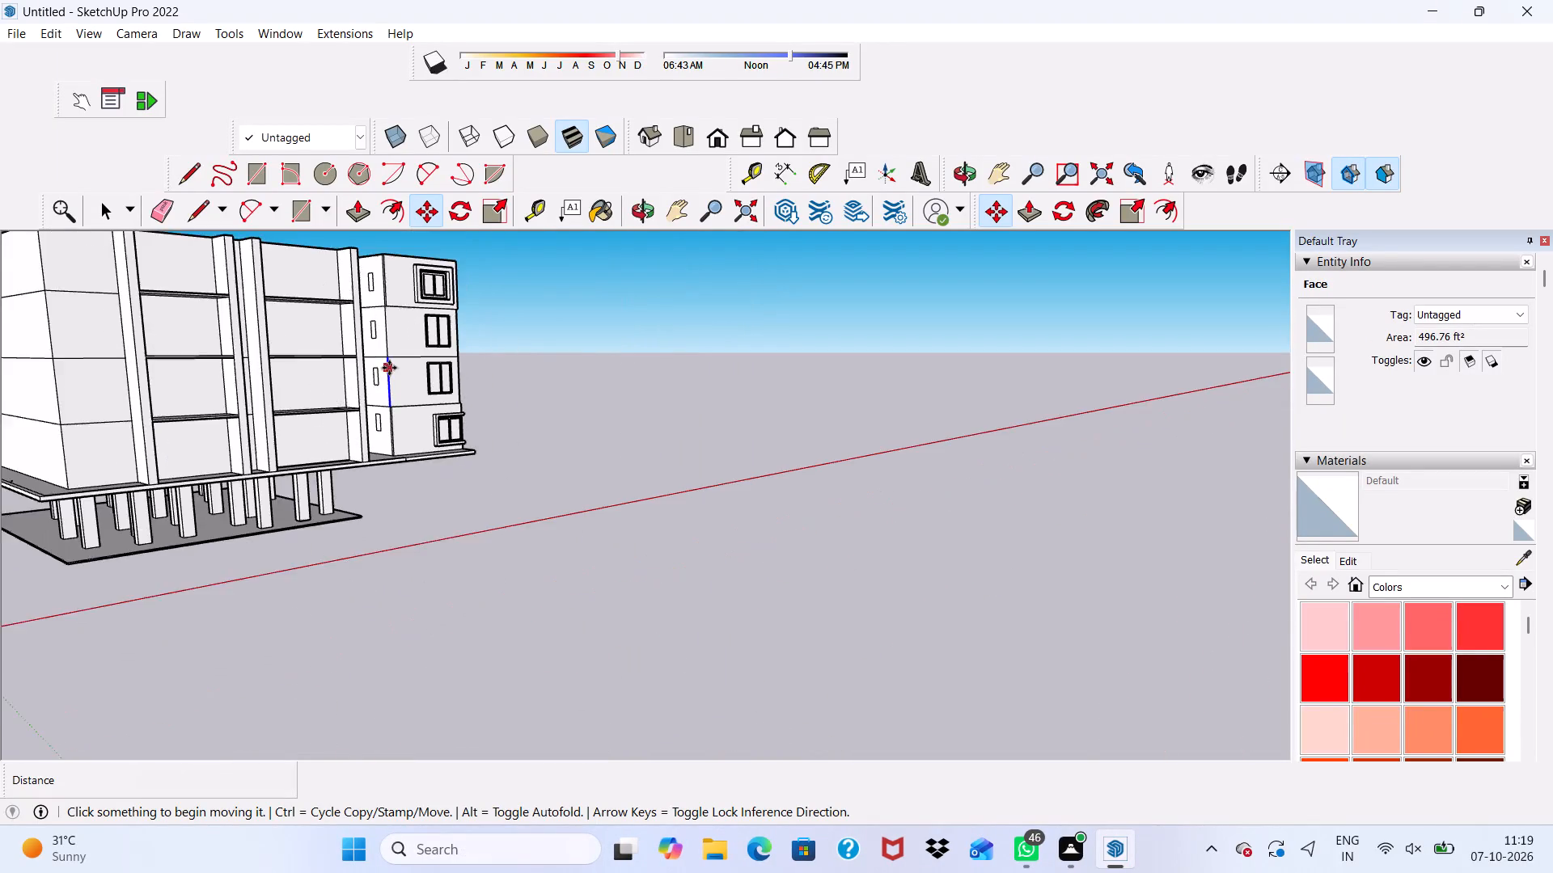
{"action": "scroll", "coordinate": [362, 272], "scroll_direction": "up", "scroll_amount": 20}
{"action": "scroll", "coordinate": [362, 272], "scroll_direction": "up", "scroll_amount": 1}
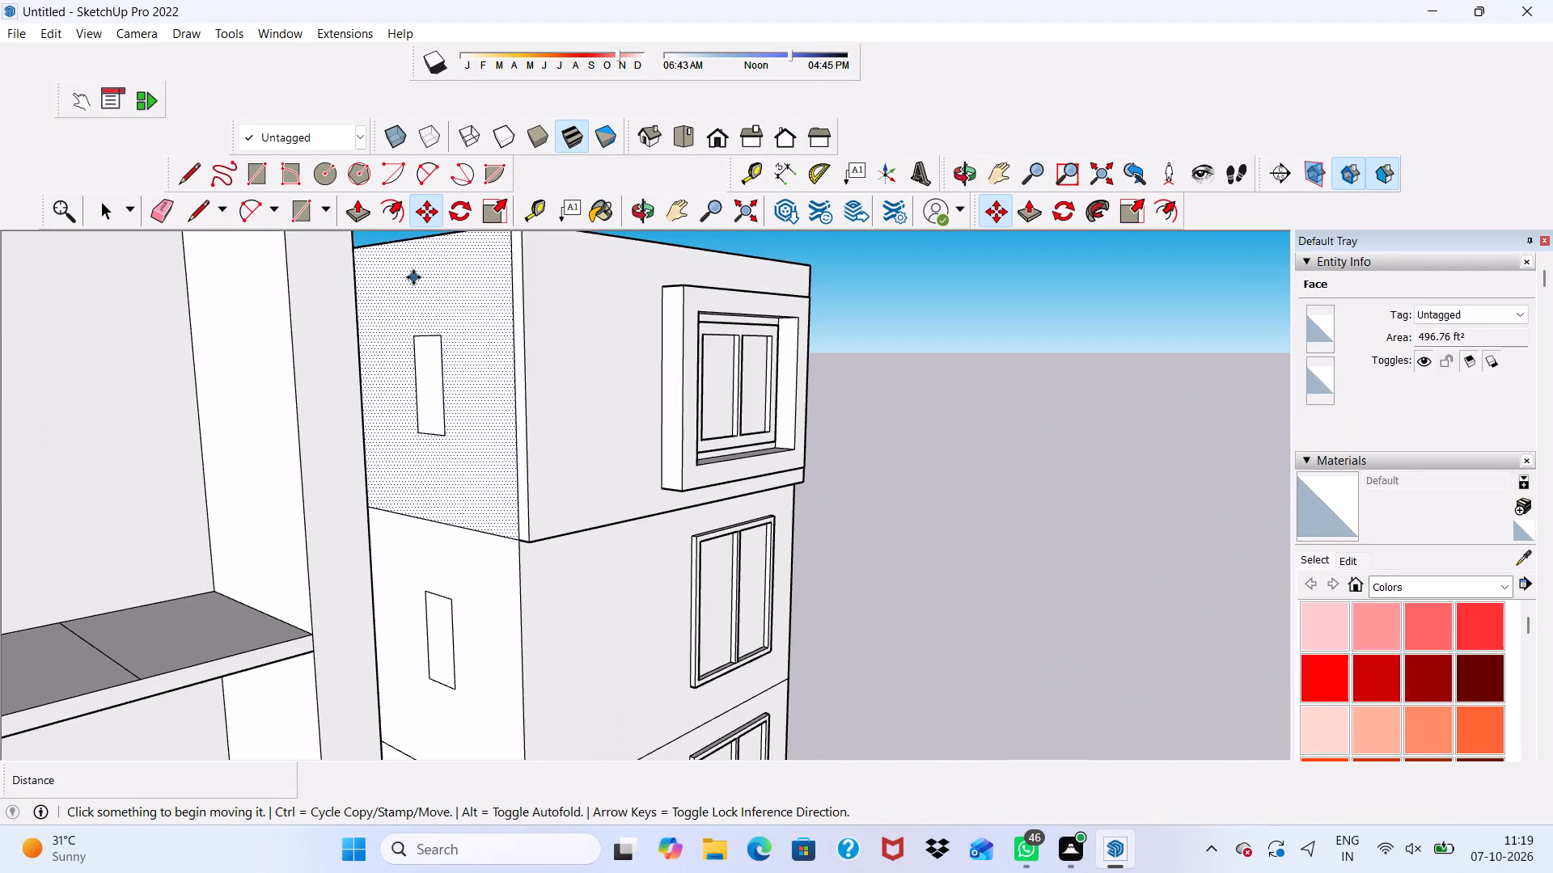
{"action": "key", "text": "space"}
{"action": "scroll", "coordinate": [471, 343], "scroll_direction": "up", "scroll_amount": 7}
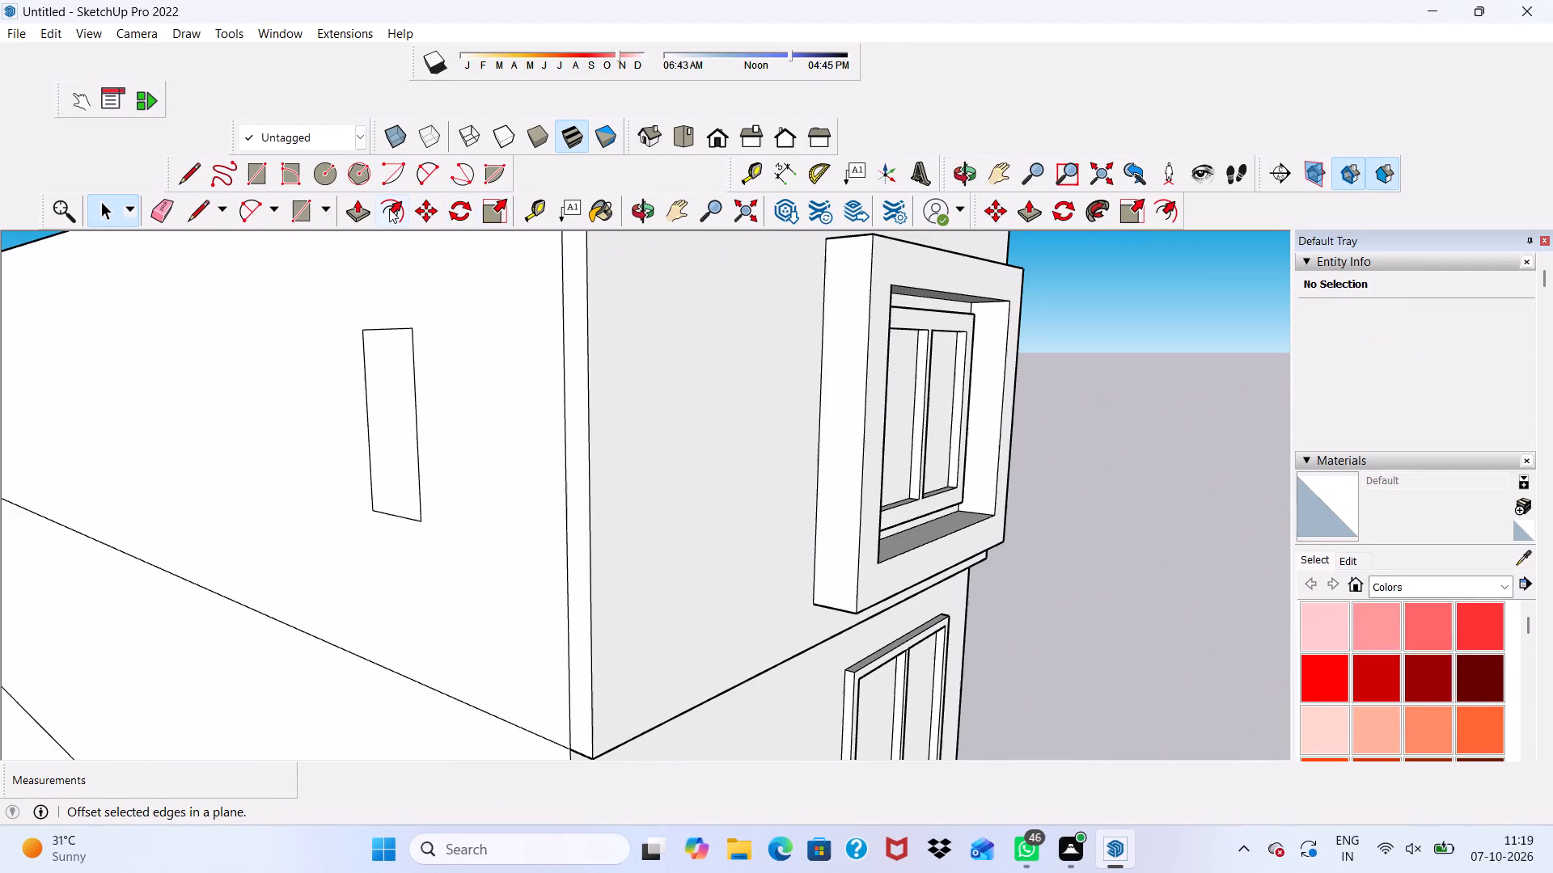
{"action": "left_click", "coordinate": [390, 209]}
{"action": "left_click", "coordinate": [373, 388]}
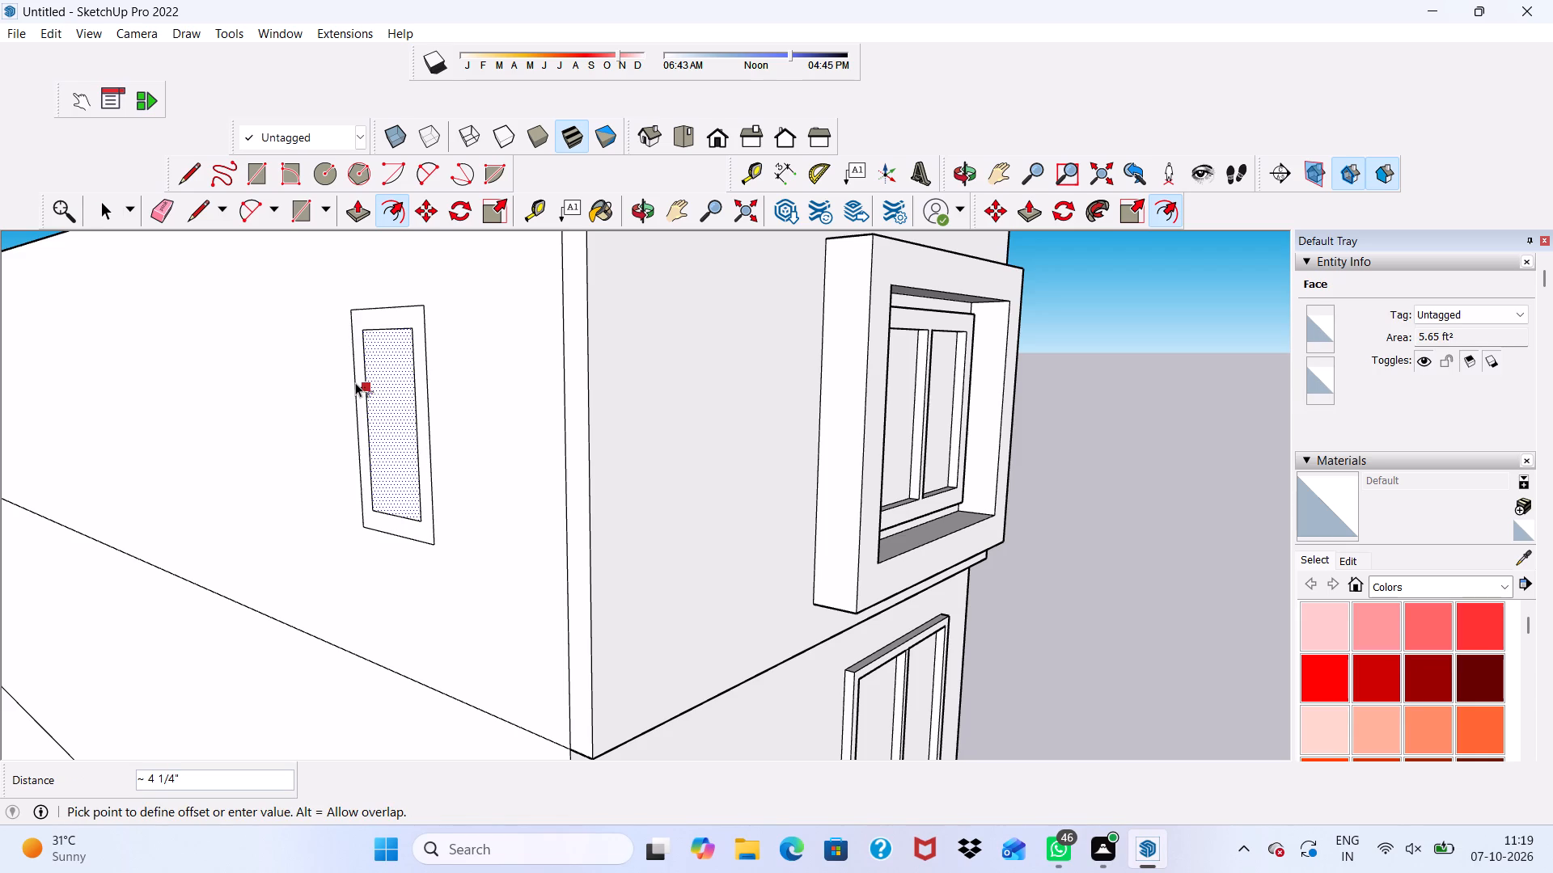
{"action": "type", "text": "3\""}
{"action": "key", "text": "Return"}
Offset the small rectangle on the third storey of the inner side wall outward by 3".
{"action": "scroll", "coordinate": [307, 474], "scroll_direction": "down", "scroll_amount": 11}
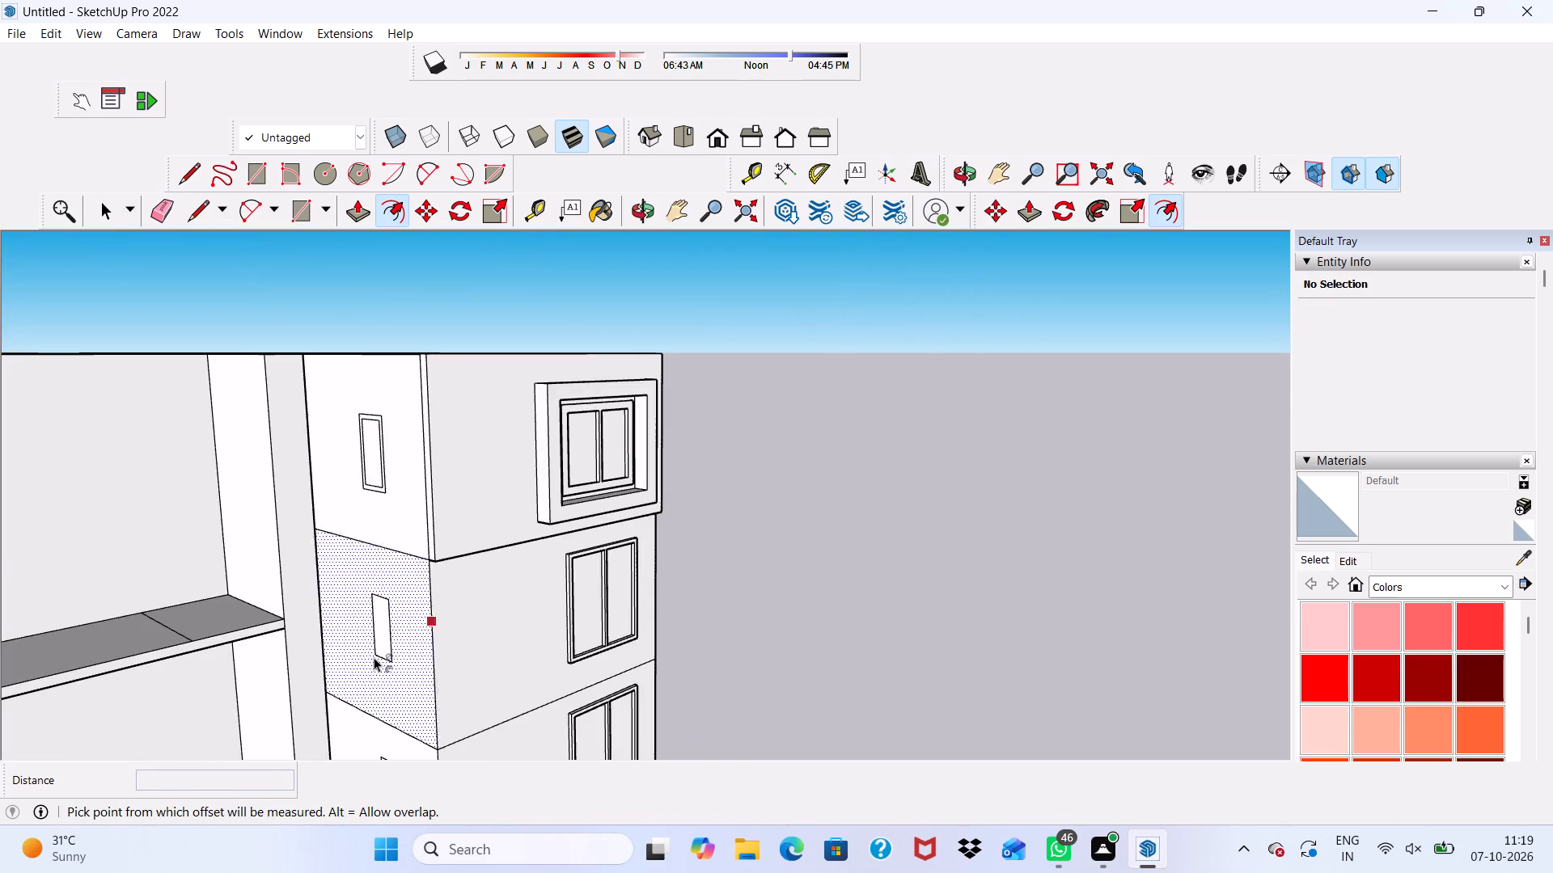
{"action": "scroll", "coordinate": [489, 635], "scroll_direction": "up", "scroll_amount": 13}
{"action": "left_click", "coordinate": [302, 629]}
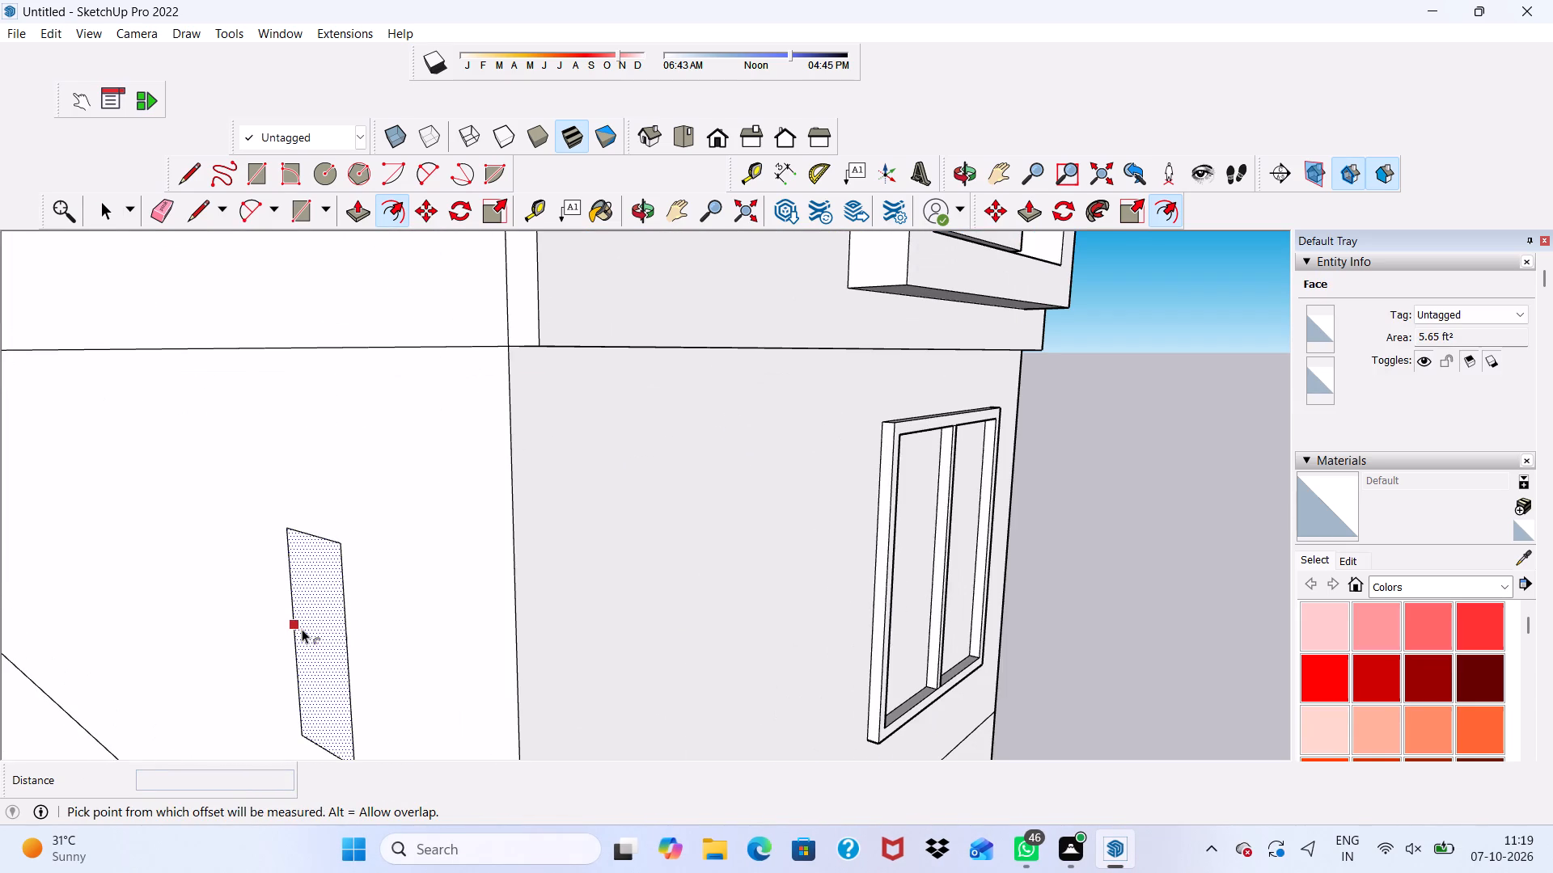
{"action": "type", "text": "3\""}
{"action": "key", "text": "Return"}
Offset the small rectangle on the second storey of the inner side wall outward by 3".
{"action": "scroll", "coordinate": [269, 634], "scroll_direction": "down", "scroll_amount": 9}
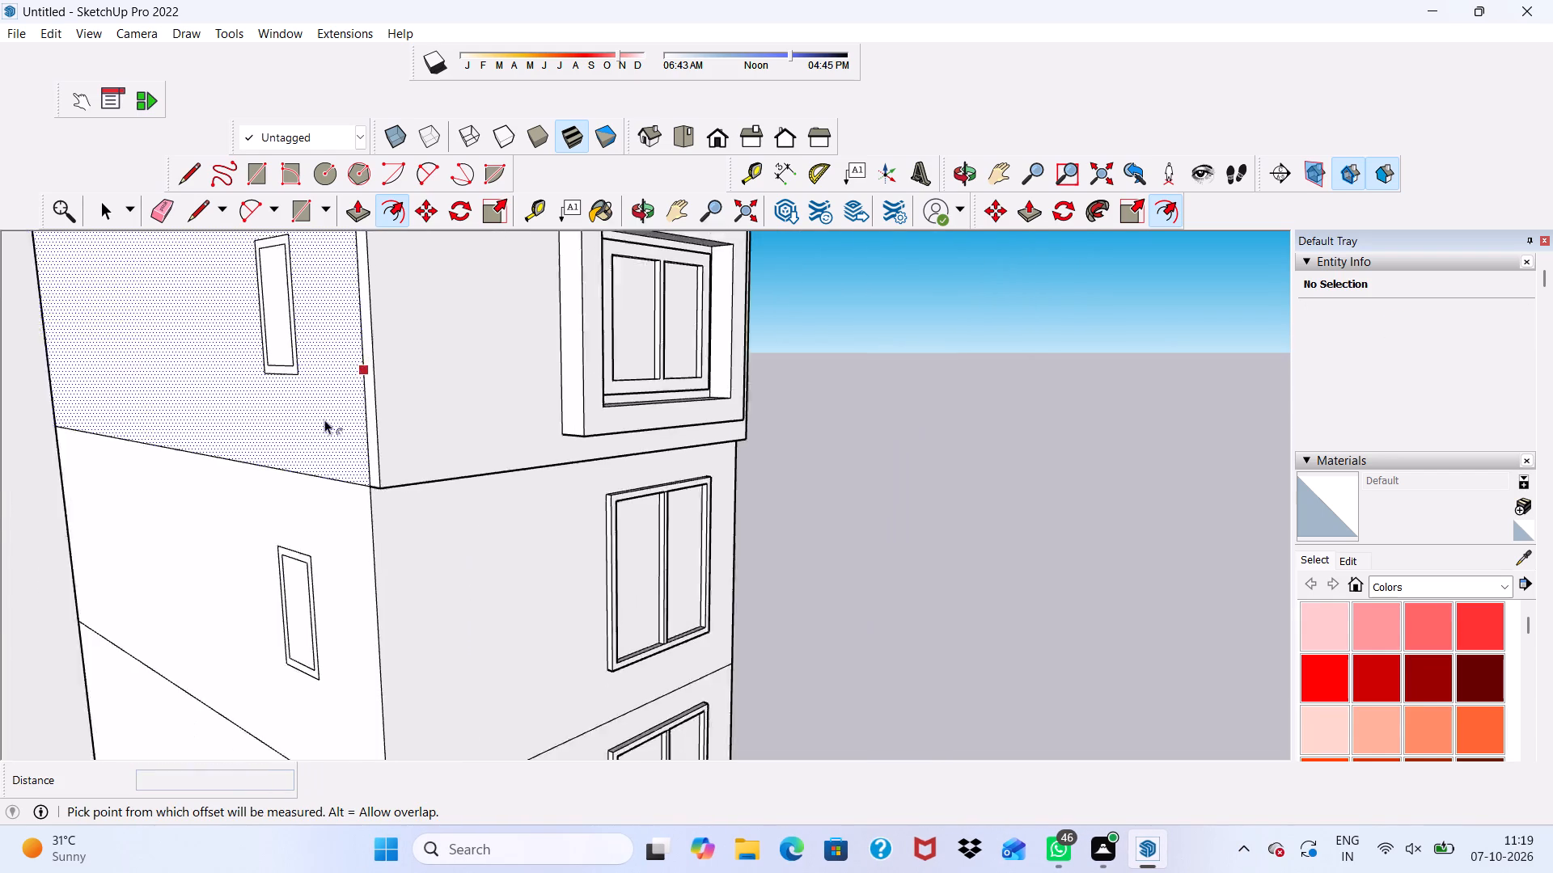
{"action": "scroll", "coordinate": [324, 420], "scroll_direction": "down", "scroll_amount": 7}
{"action": "scroll", "coordinate": [310, 581], "scroll_direction": "up", "scroll_amount": 1}
{"action": "scroll", "coordinate": [299, 677], "scroll_direction": "up", "scroll_amount": 5}
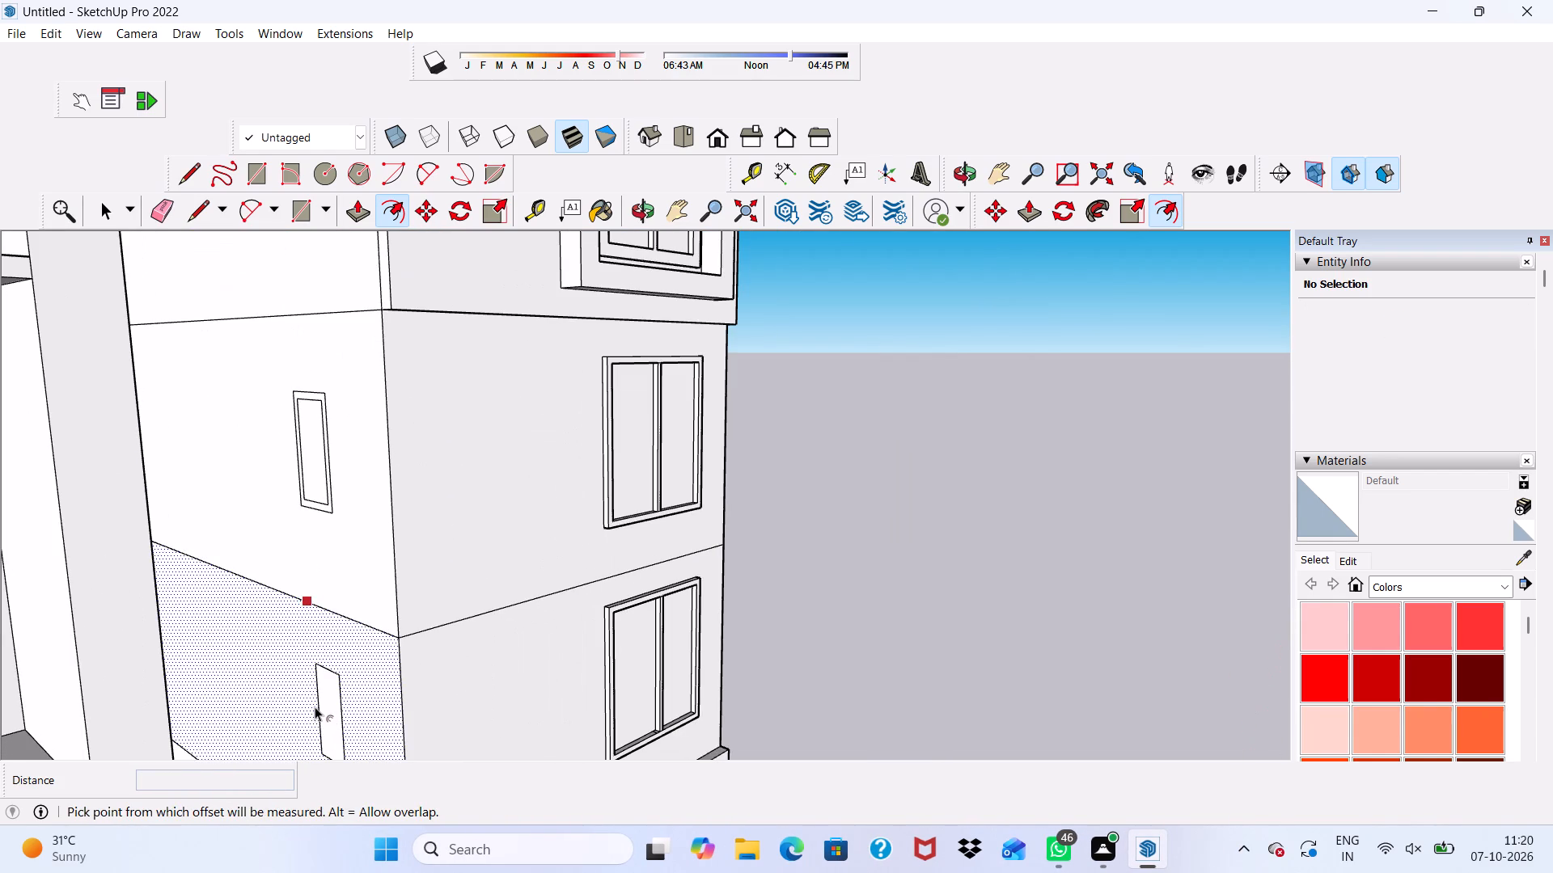
{"action": "scroll", "coordinate": [312, 731], "scroll_direction": "down", "scroll_amount": 8}
{"action": "scroll", "coordinate": [324, 692], "scroll_direction": "up", "scroll_amount": 10}
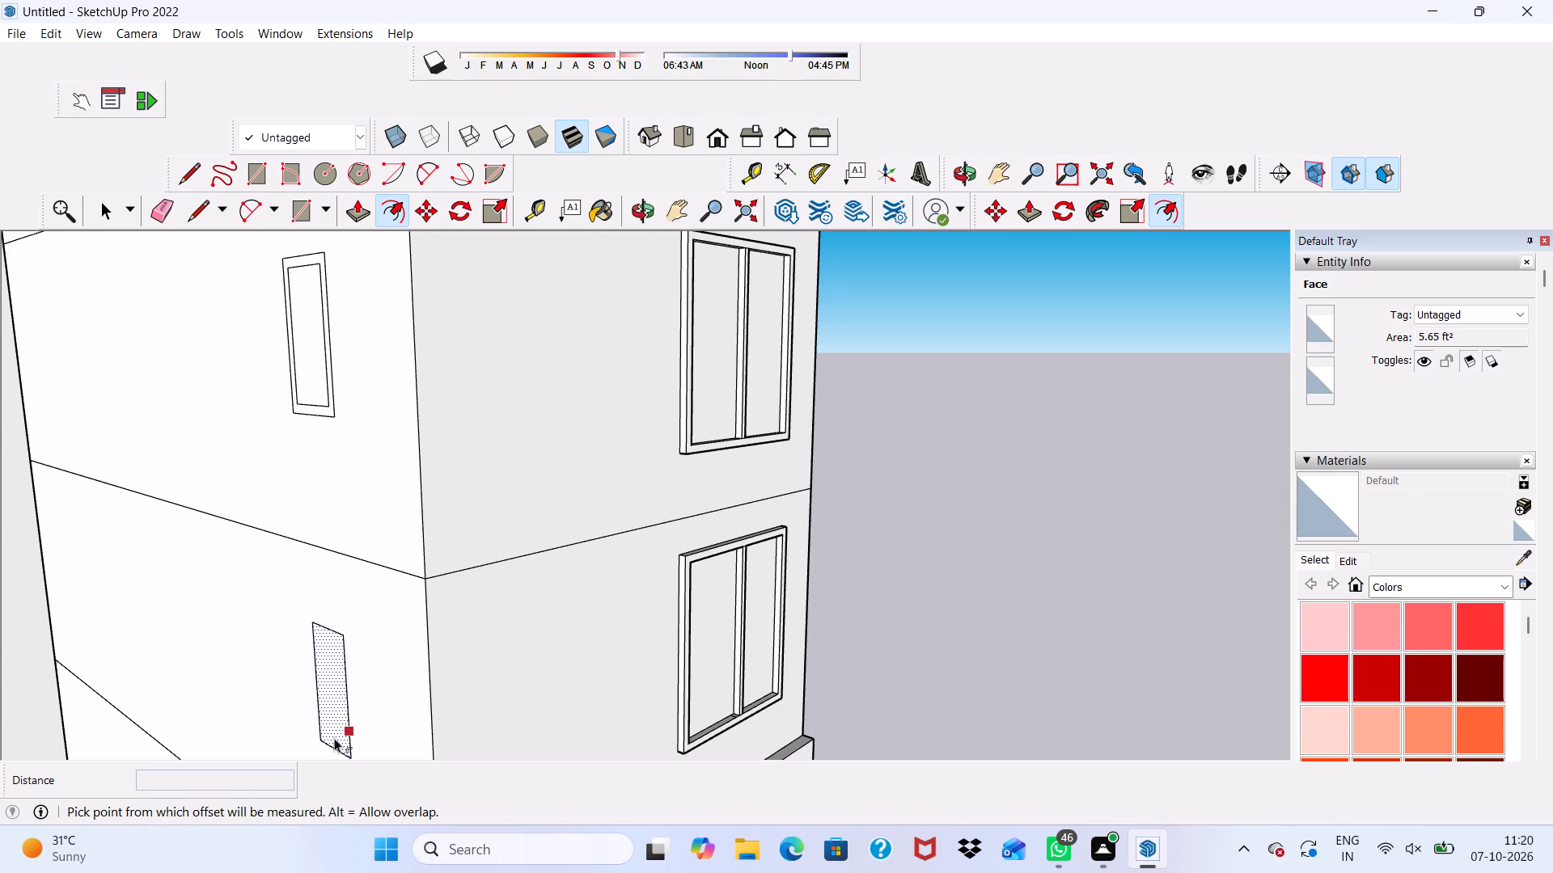
{"action": "scroll", "coordinate": [326, 749], "scroll_direction": "down", "scroll_amount": 2}
{"action": "scroll", "coordinate": [291, 652], "scroll_direction": "up", "scroll_amount": 4}
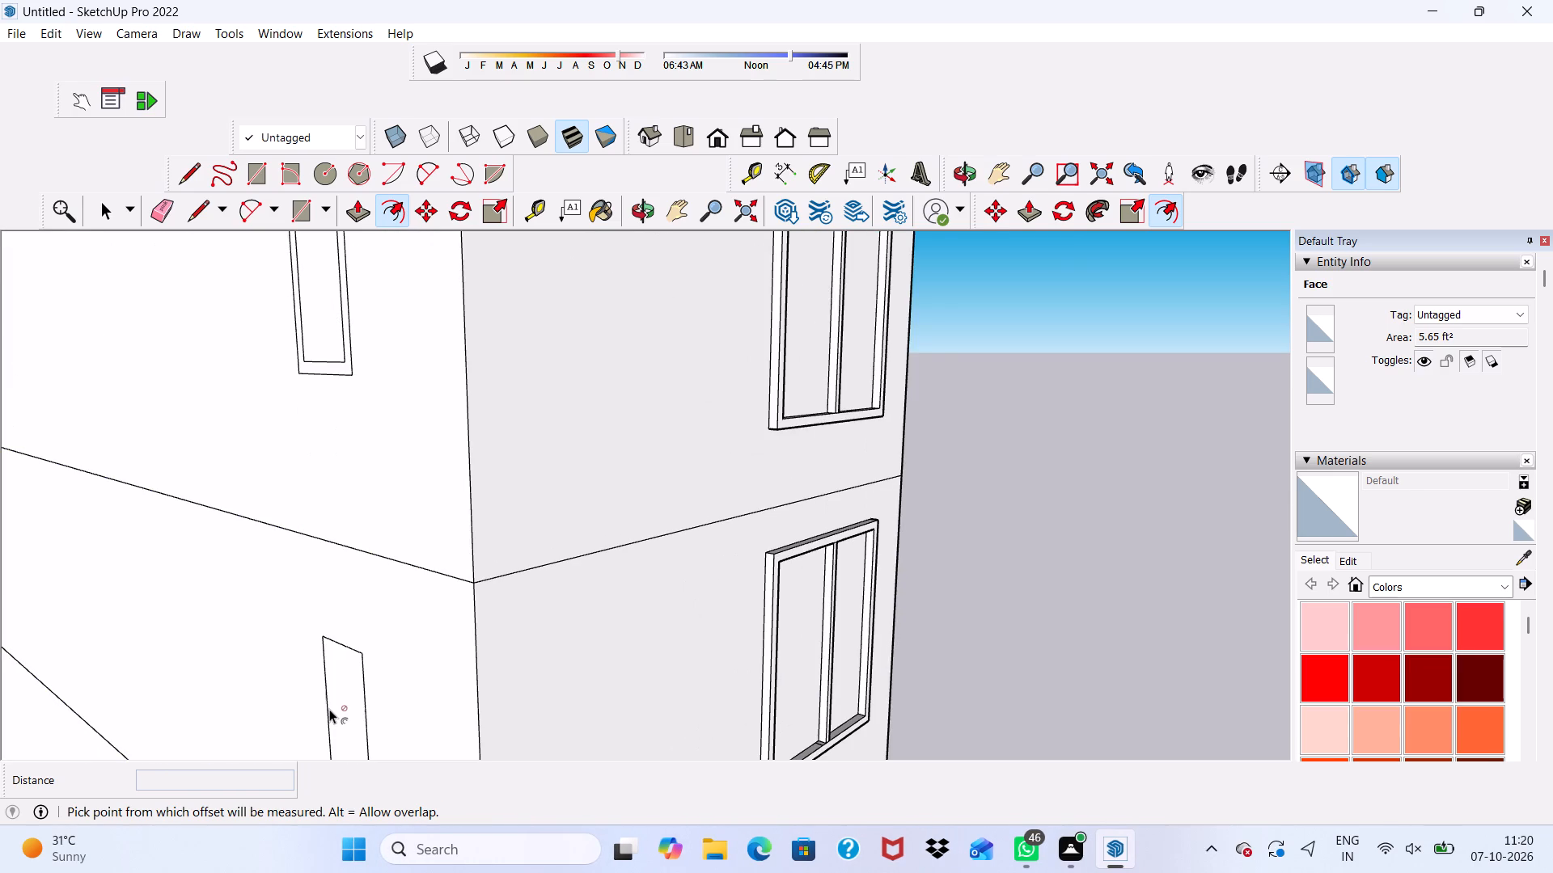
{"action": "left_click", "coordinate": [336, 694]}
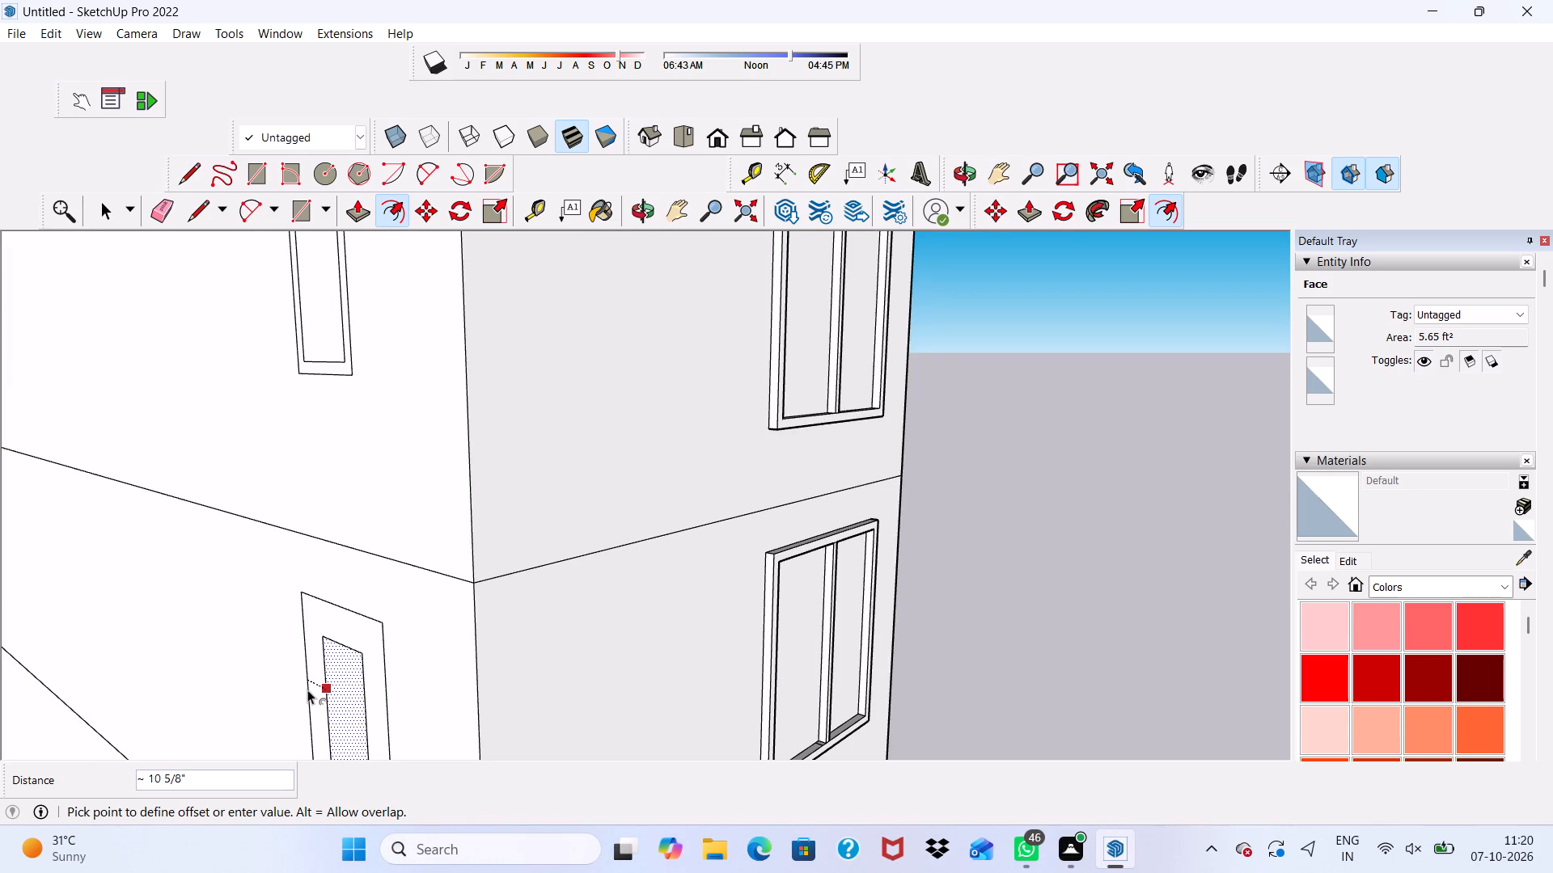
{"action": "type", "text": "3\""}
{"action": "key", "text": "Return"}
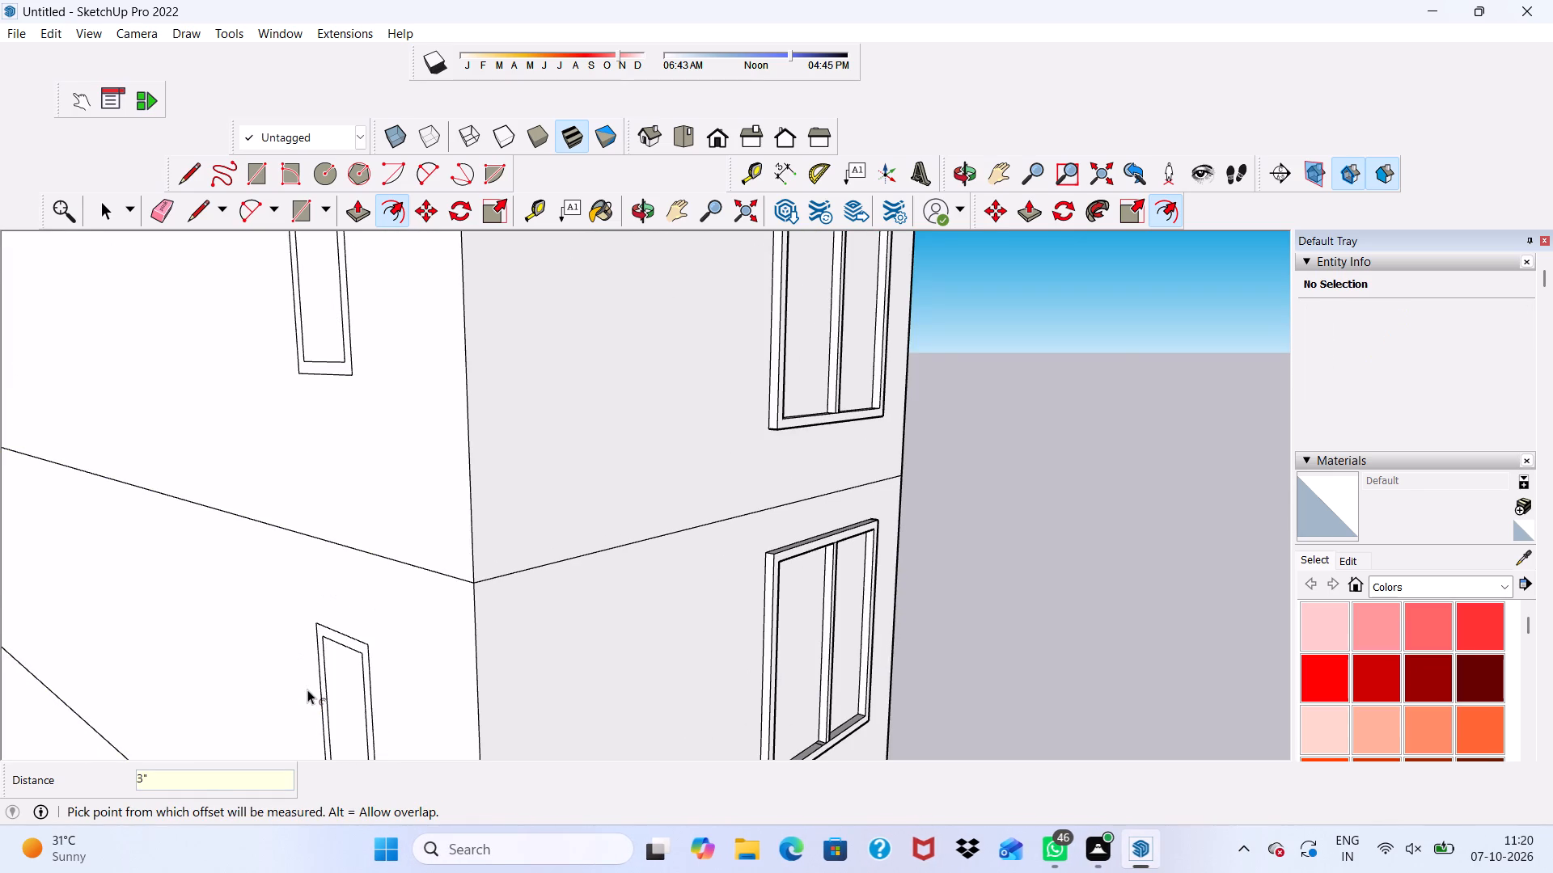
Offset the small rectangle on the lowest storey of the inner side wall outward by 3".
{"action": "scroll", "coordinate": [273, 695], "scroll_direction": "down", "scroll_amount": 6}
{"action": "scroll", "coordinate": [369, 546], "scroll_direction": "down", "scroll_amount": 7}
{"action": "scroll", "coordinate": [356, 656], "scroll_direction": "down", "scroll_amount": 6}
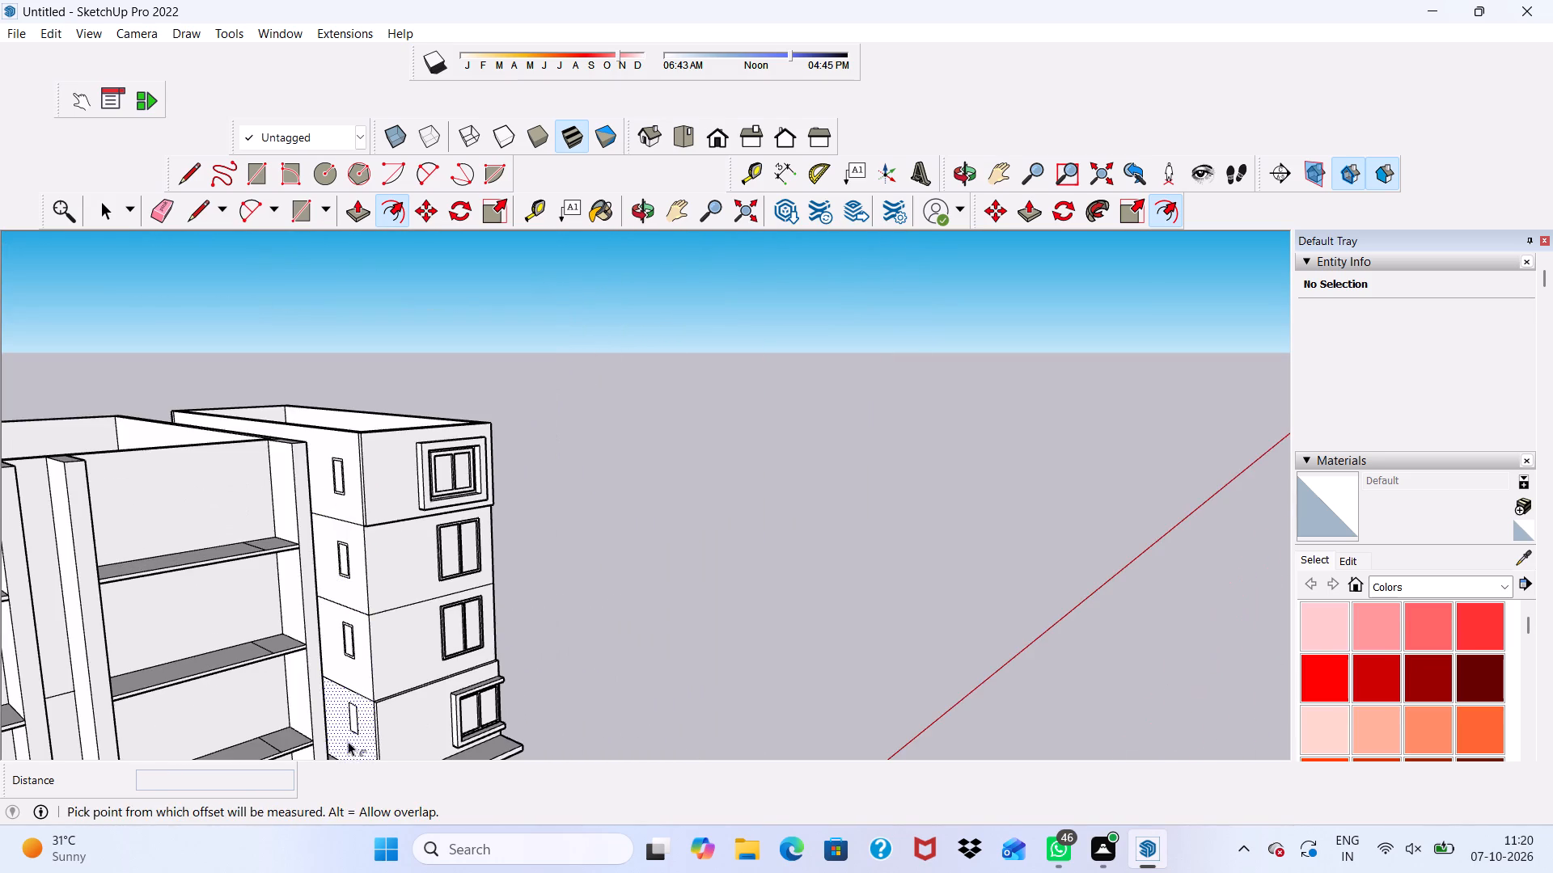
{"action": "scroll", "coordinate": [344, 752], "scroll_direction": "up", "scroll_amount": 13}
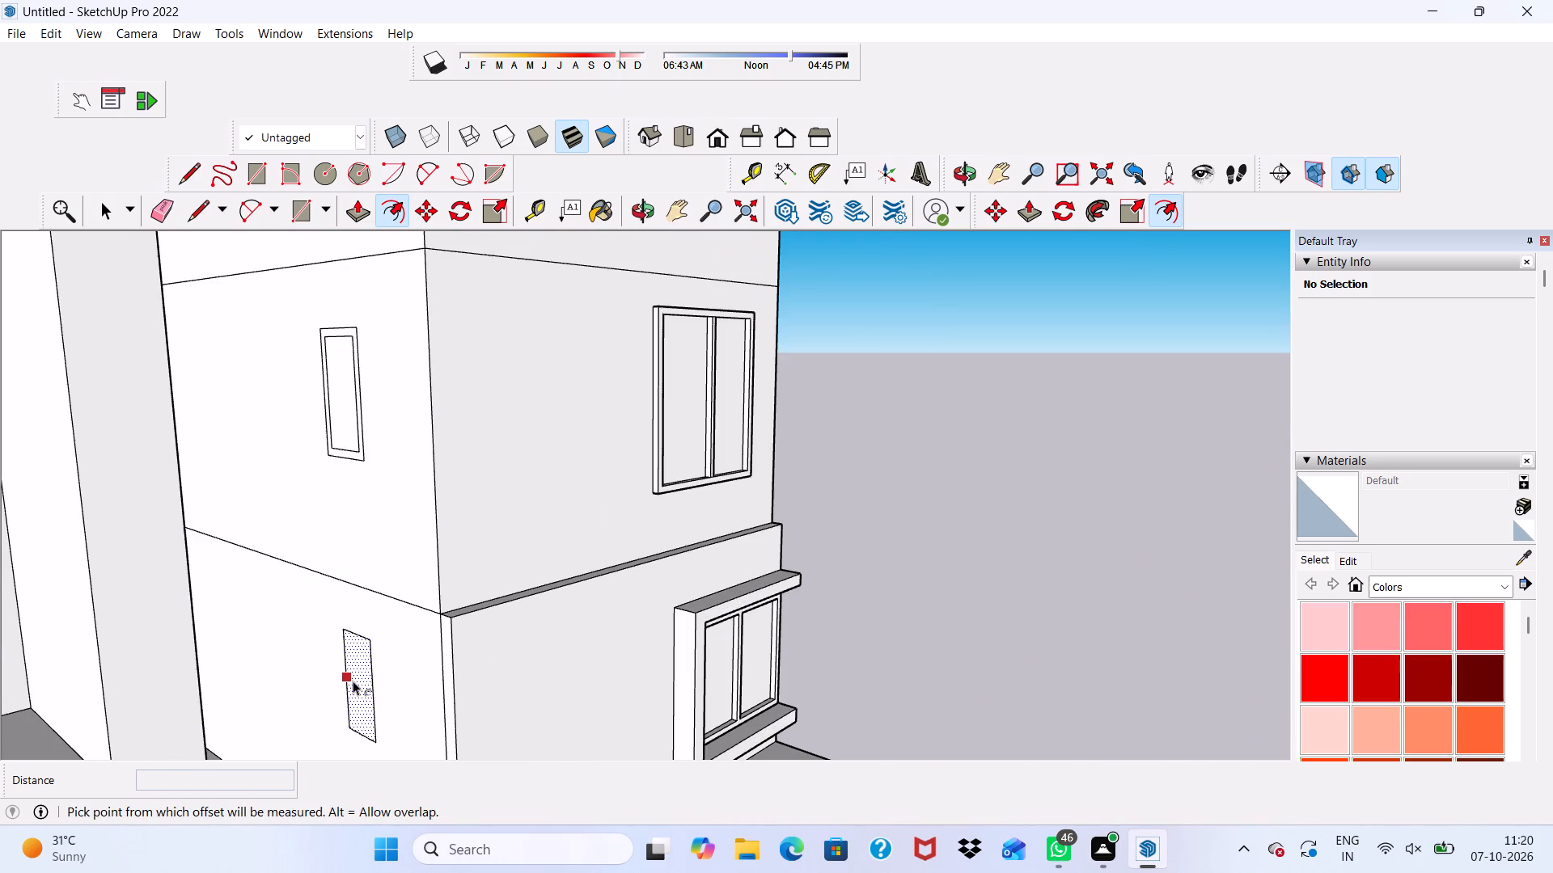
{"action": "left_click", "coordinate": [353, 681]}
{"action": "key", "text": "3"}
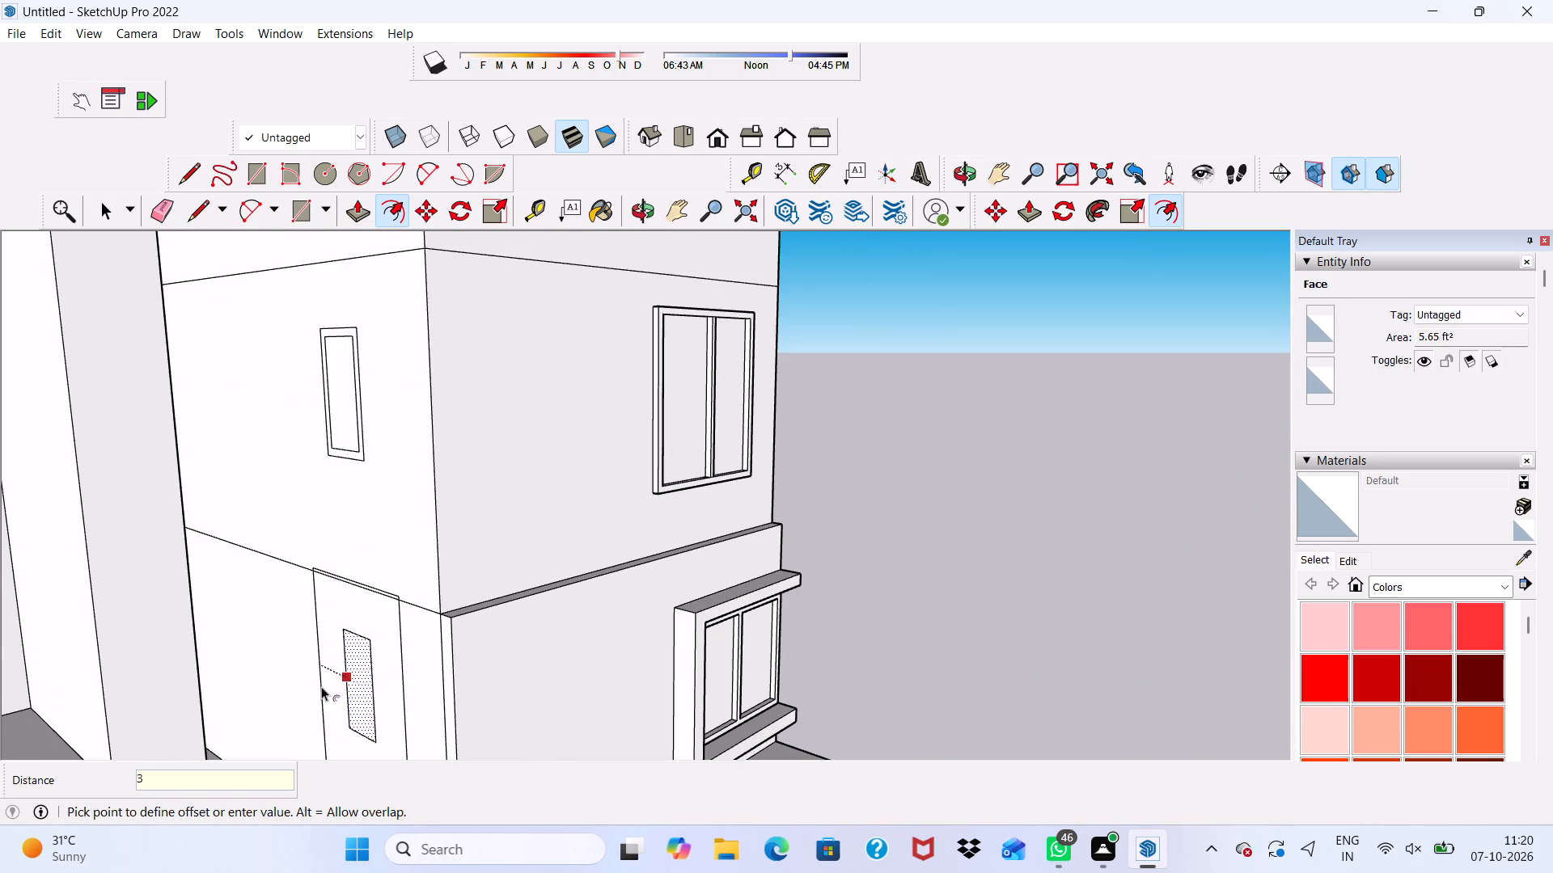
{"action": "key", "text": "shift+quotedbl"}
{"action": "key", "text": "Return"}
Extrude the border around the second storey's small rectangle 3" out from the inner side wall.
{"action": "scroll", "coordinate": [329, 665], "scroll_direction": "down", "scroll_amount": 7}
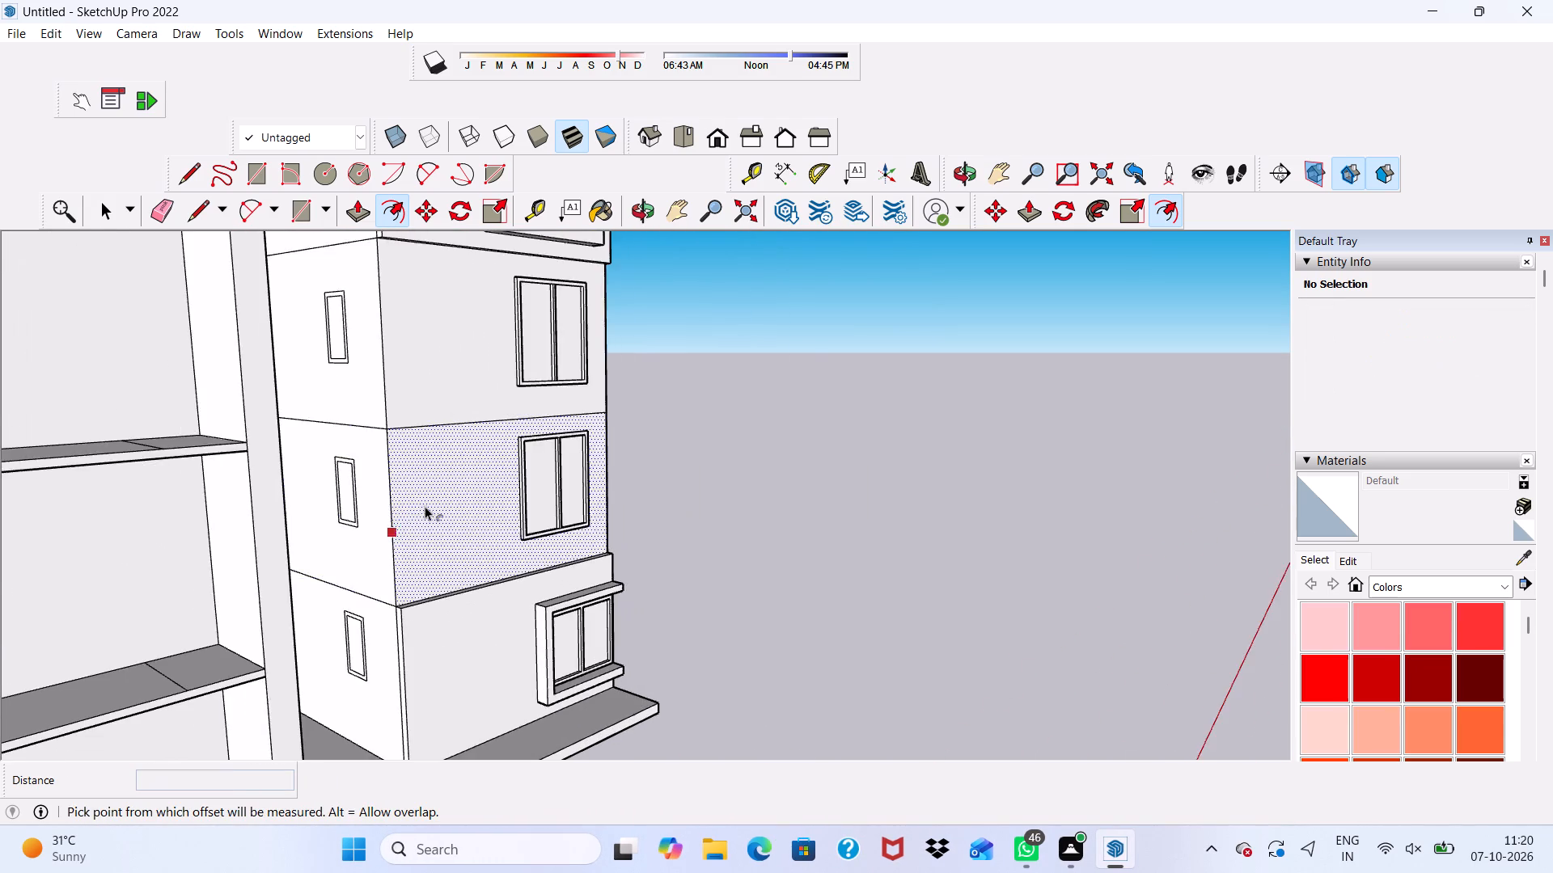
{"action": "scroll", "coordinate": [395, 519], "scroll_direction": "down", "scroll_amount": 4}
{"action": "scroll", "coordinate": [341, 390], "scroll_direction": "up", "scroll_amount": 6}
{"action": "key", "text": "space"}
{"action": "scroll", "coordinate": [384, 435], "scroll_direction": "down", "scroll_amount": 4}
{"action": "scroll", "coordinate": [381, 528], "scroll_direction": "up", "scroll_amount": 6}
{"action": "scroll", "coordinate": [391, 480], "scroll_direction": "up", "scroll_amount": 16}
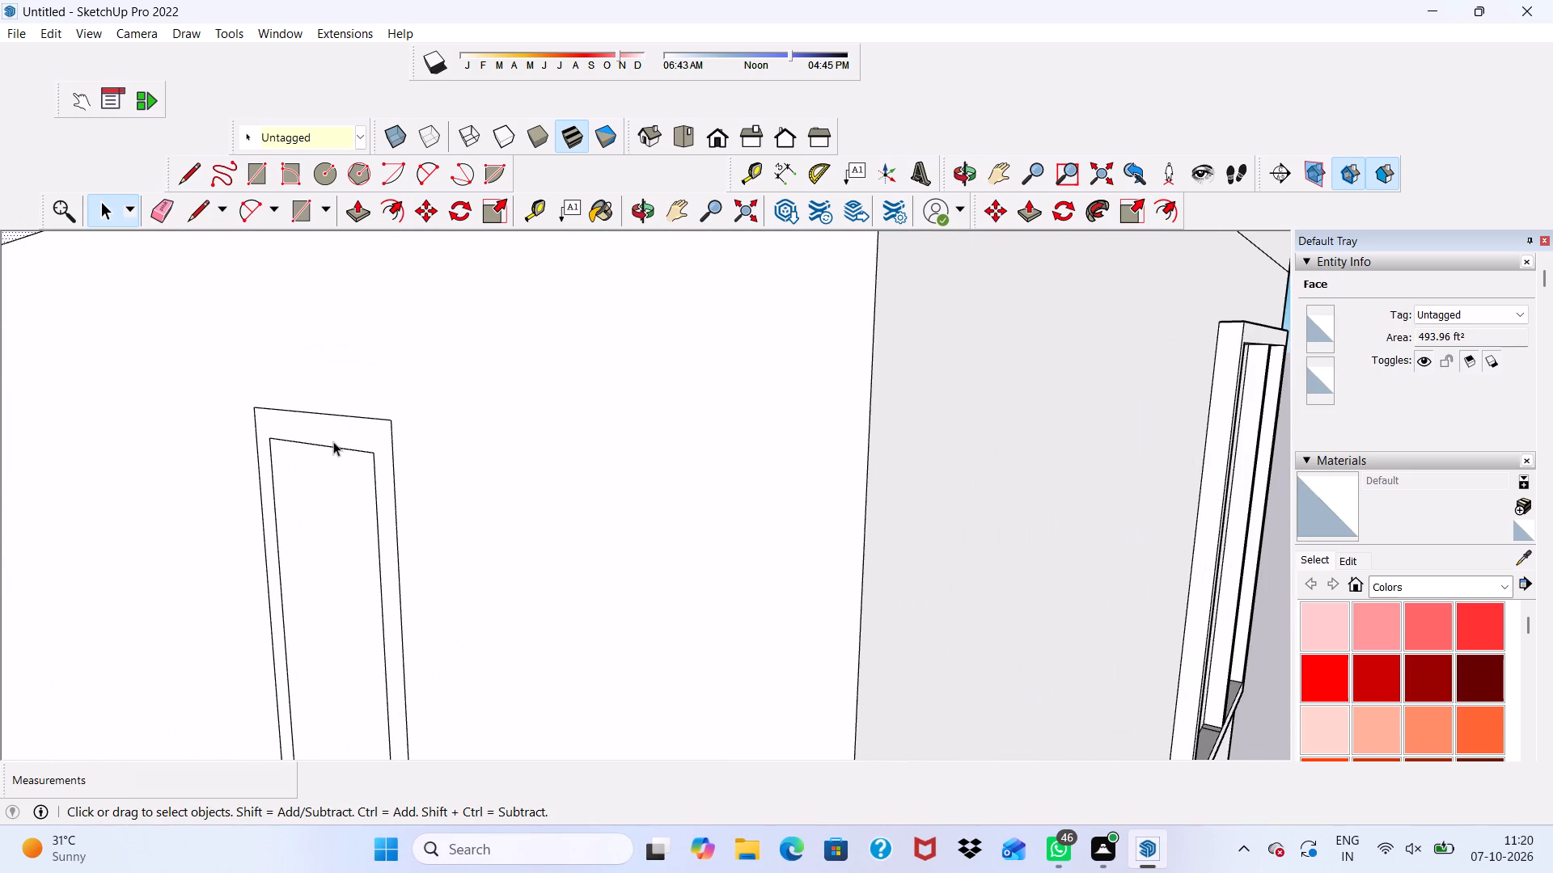
{"action": "left_click", "coordinate": [333, 441]}
{"action": "left_click", "coordinate": [358, 209]}
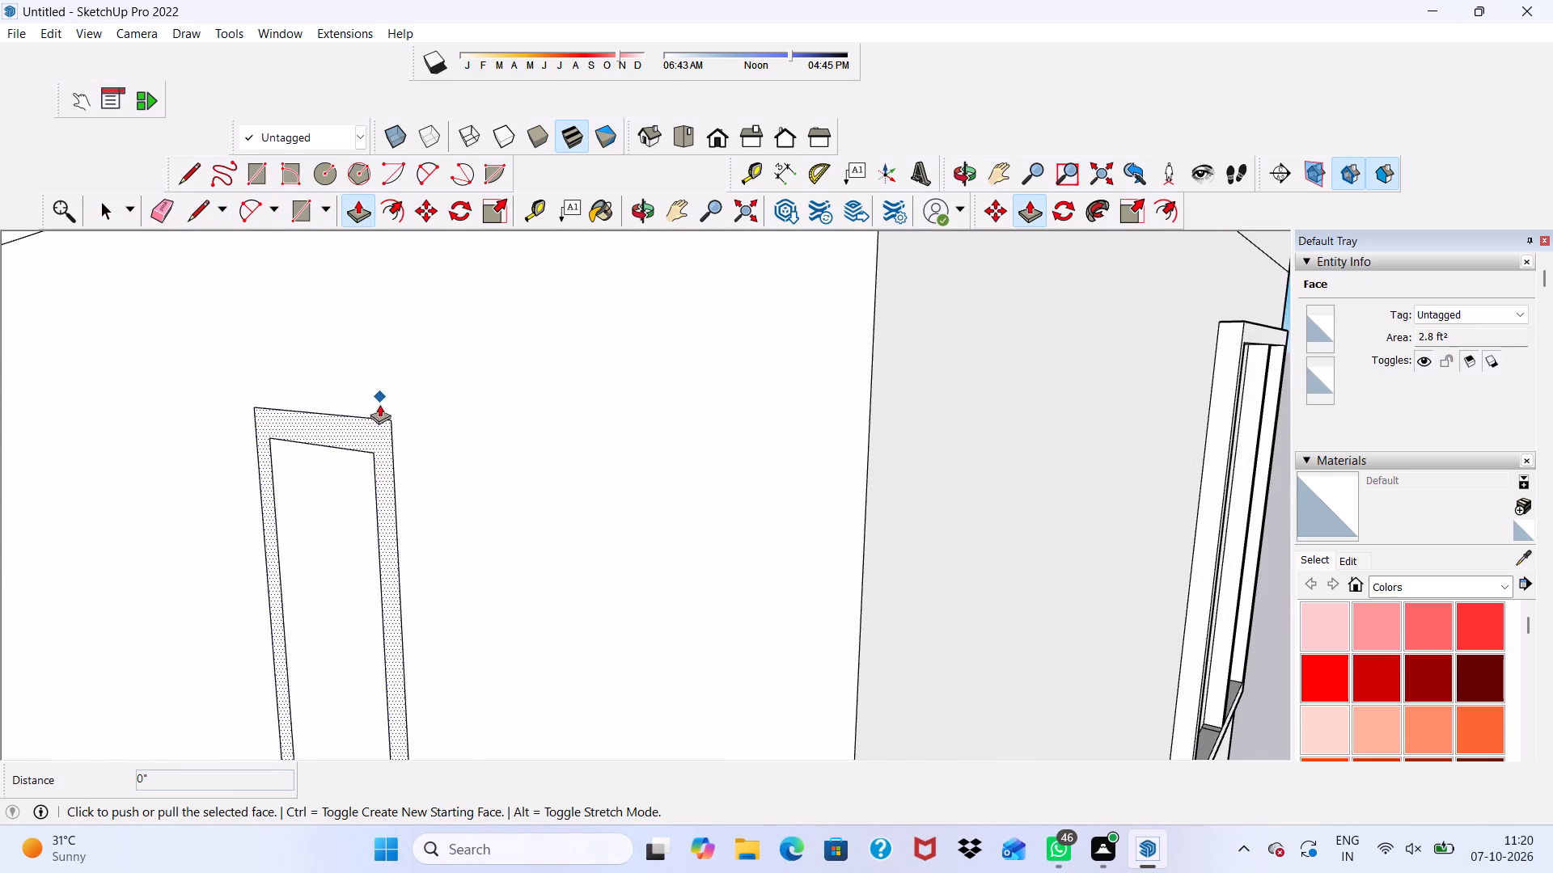
{"action": "left_click", "coordinate": [373, 428]}
{"action": "type", "text": "3\""}
{"action": "key", "text": "Return"}
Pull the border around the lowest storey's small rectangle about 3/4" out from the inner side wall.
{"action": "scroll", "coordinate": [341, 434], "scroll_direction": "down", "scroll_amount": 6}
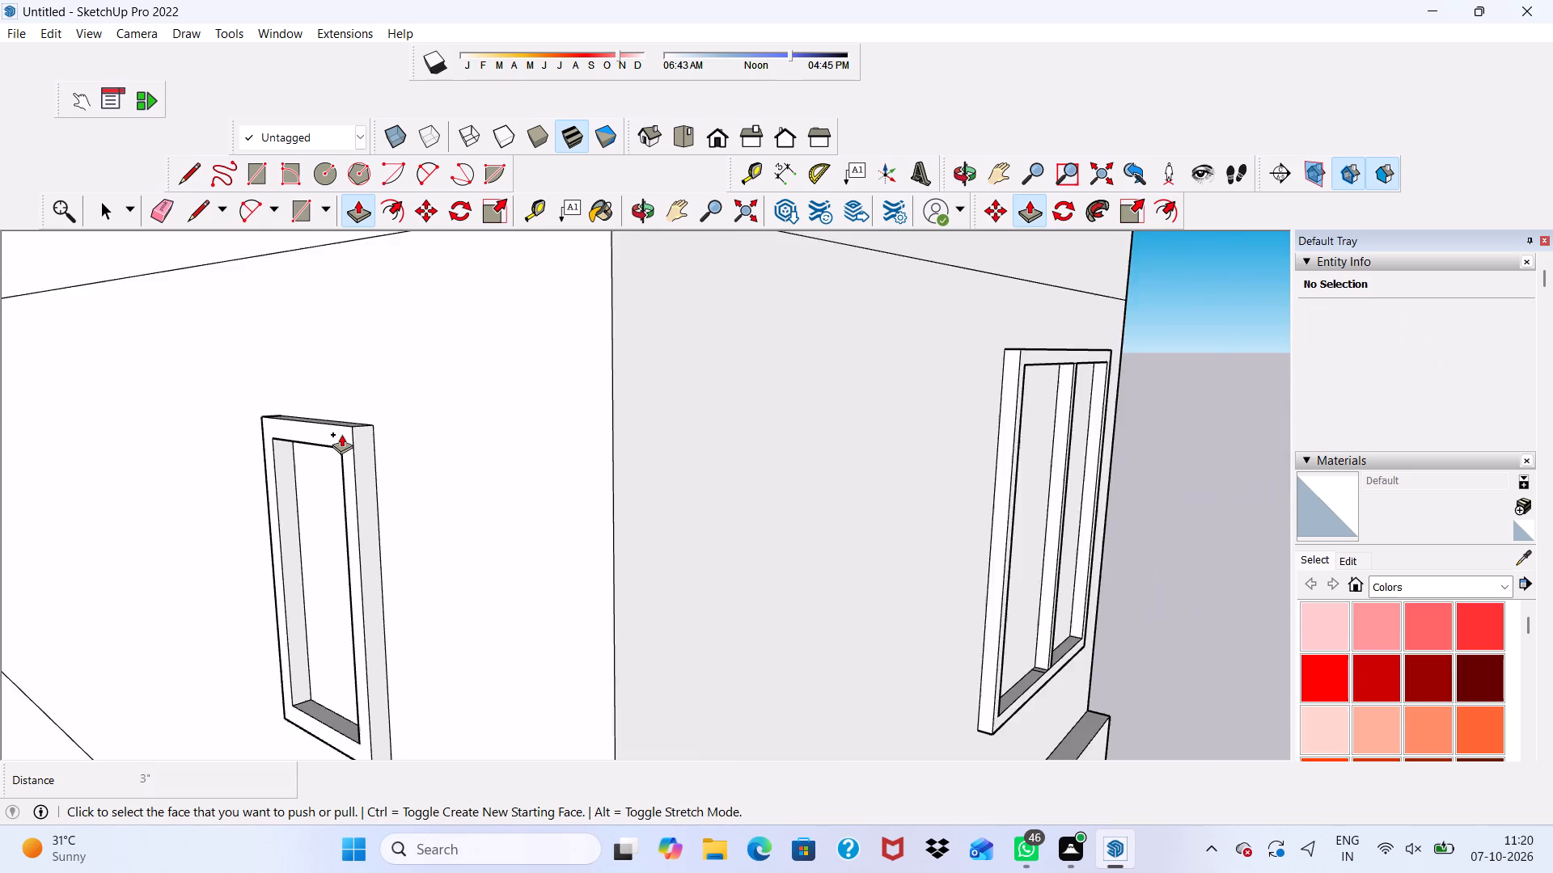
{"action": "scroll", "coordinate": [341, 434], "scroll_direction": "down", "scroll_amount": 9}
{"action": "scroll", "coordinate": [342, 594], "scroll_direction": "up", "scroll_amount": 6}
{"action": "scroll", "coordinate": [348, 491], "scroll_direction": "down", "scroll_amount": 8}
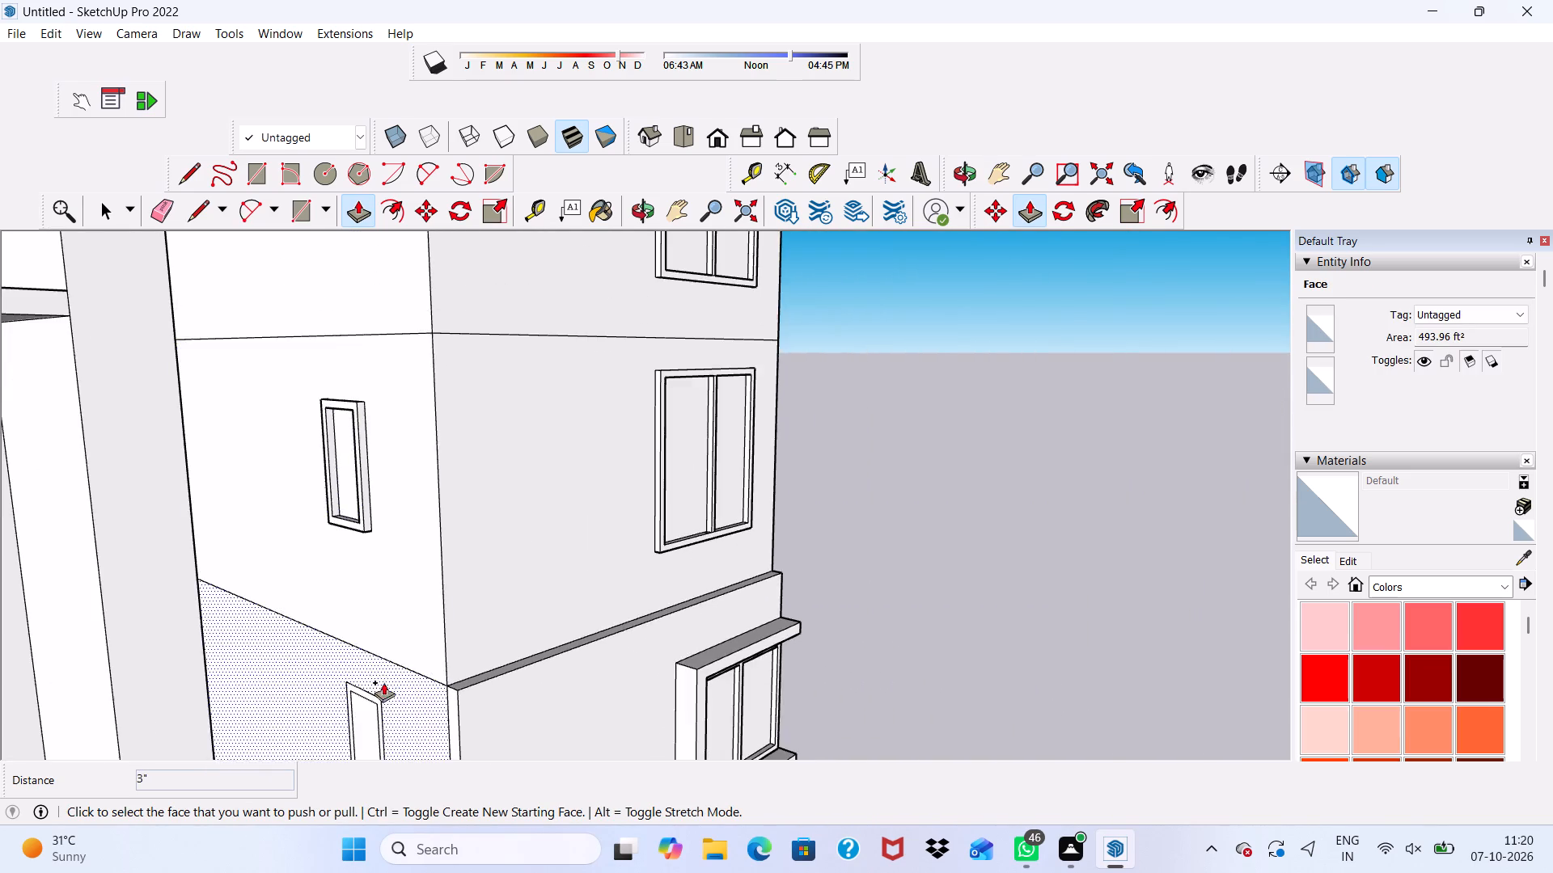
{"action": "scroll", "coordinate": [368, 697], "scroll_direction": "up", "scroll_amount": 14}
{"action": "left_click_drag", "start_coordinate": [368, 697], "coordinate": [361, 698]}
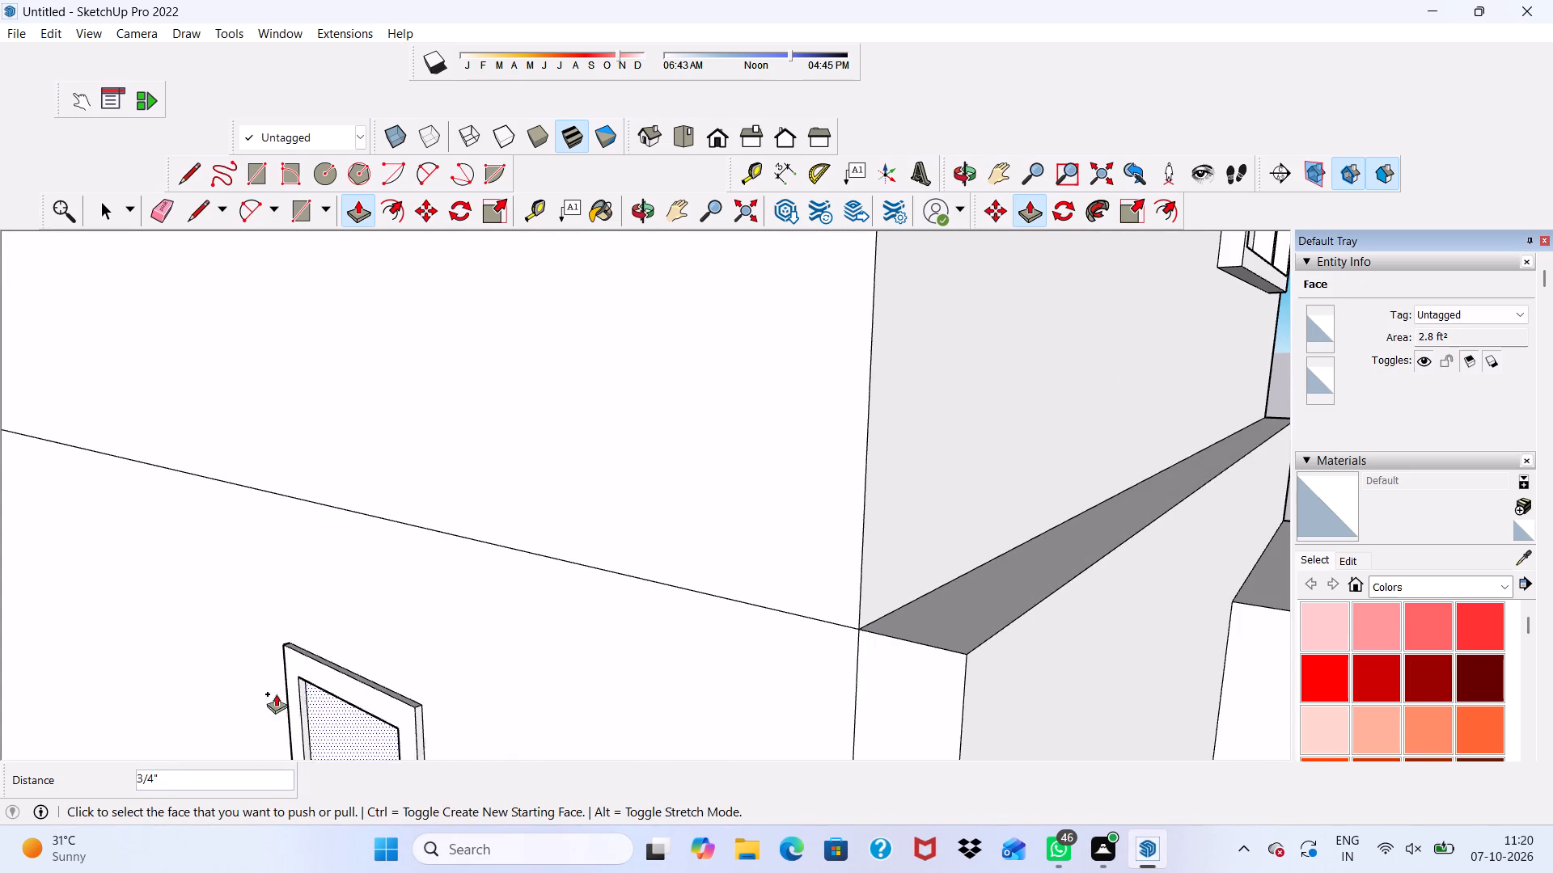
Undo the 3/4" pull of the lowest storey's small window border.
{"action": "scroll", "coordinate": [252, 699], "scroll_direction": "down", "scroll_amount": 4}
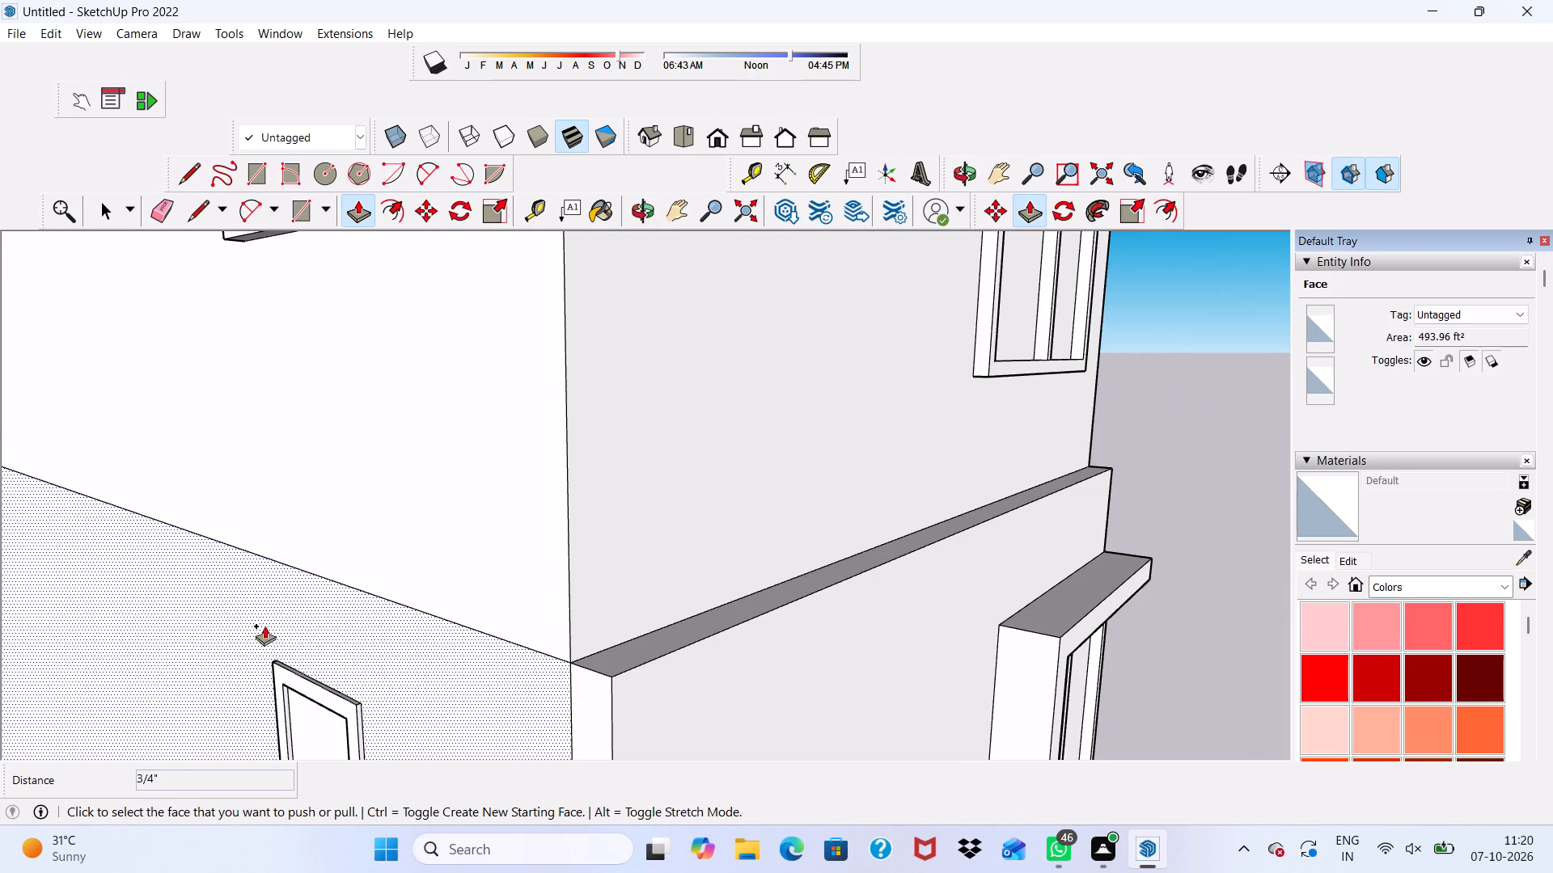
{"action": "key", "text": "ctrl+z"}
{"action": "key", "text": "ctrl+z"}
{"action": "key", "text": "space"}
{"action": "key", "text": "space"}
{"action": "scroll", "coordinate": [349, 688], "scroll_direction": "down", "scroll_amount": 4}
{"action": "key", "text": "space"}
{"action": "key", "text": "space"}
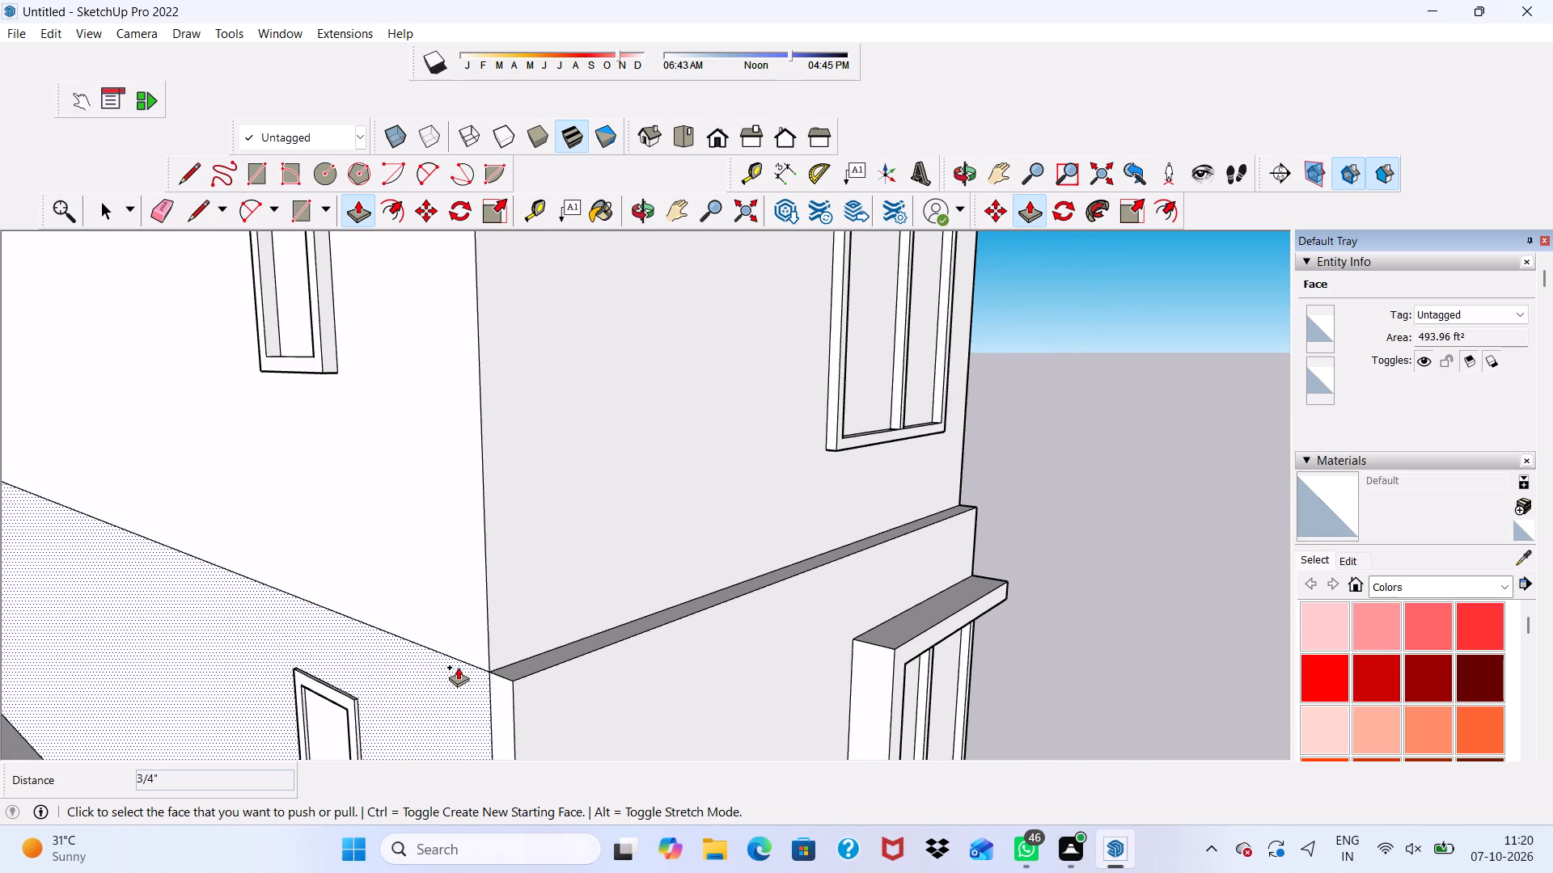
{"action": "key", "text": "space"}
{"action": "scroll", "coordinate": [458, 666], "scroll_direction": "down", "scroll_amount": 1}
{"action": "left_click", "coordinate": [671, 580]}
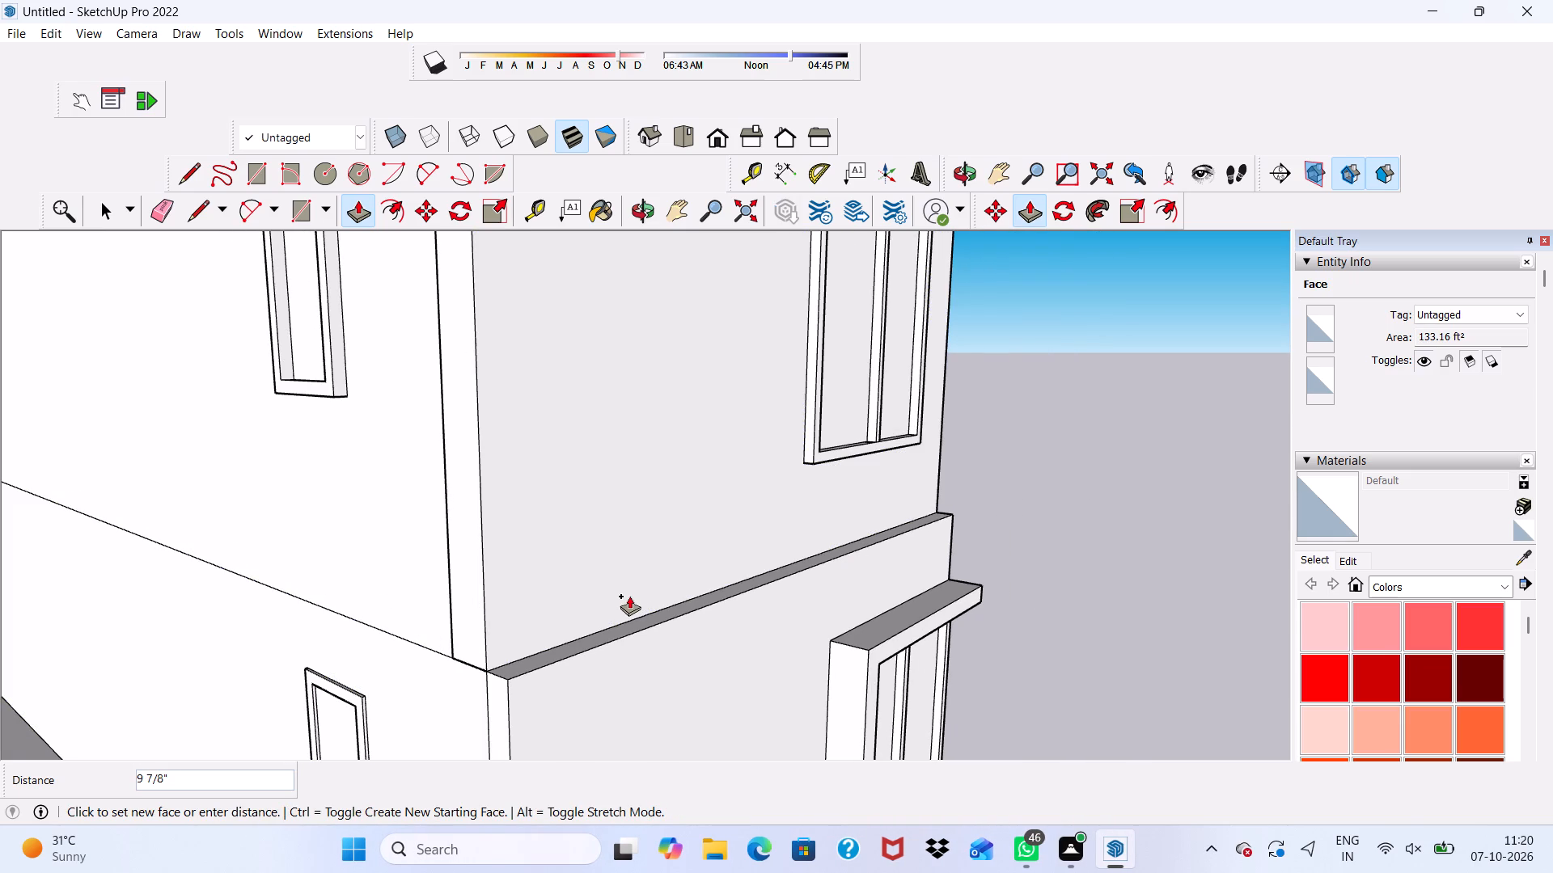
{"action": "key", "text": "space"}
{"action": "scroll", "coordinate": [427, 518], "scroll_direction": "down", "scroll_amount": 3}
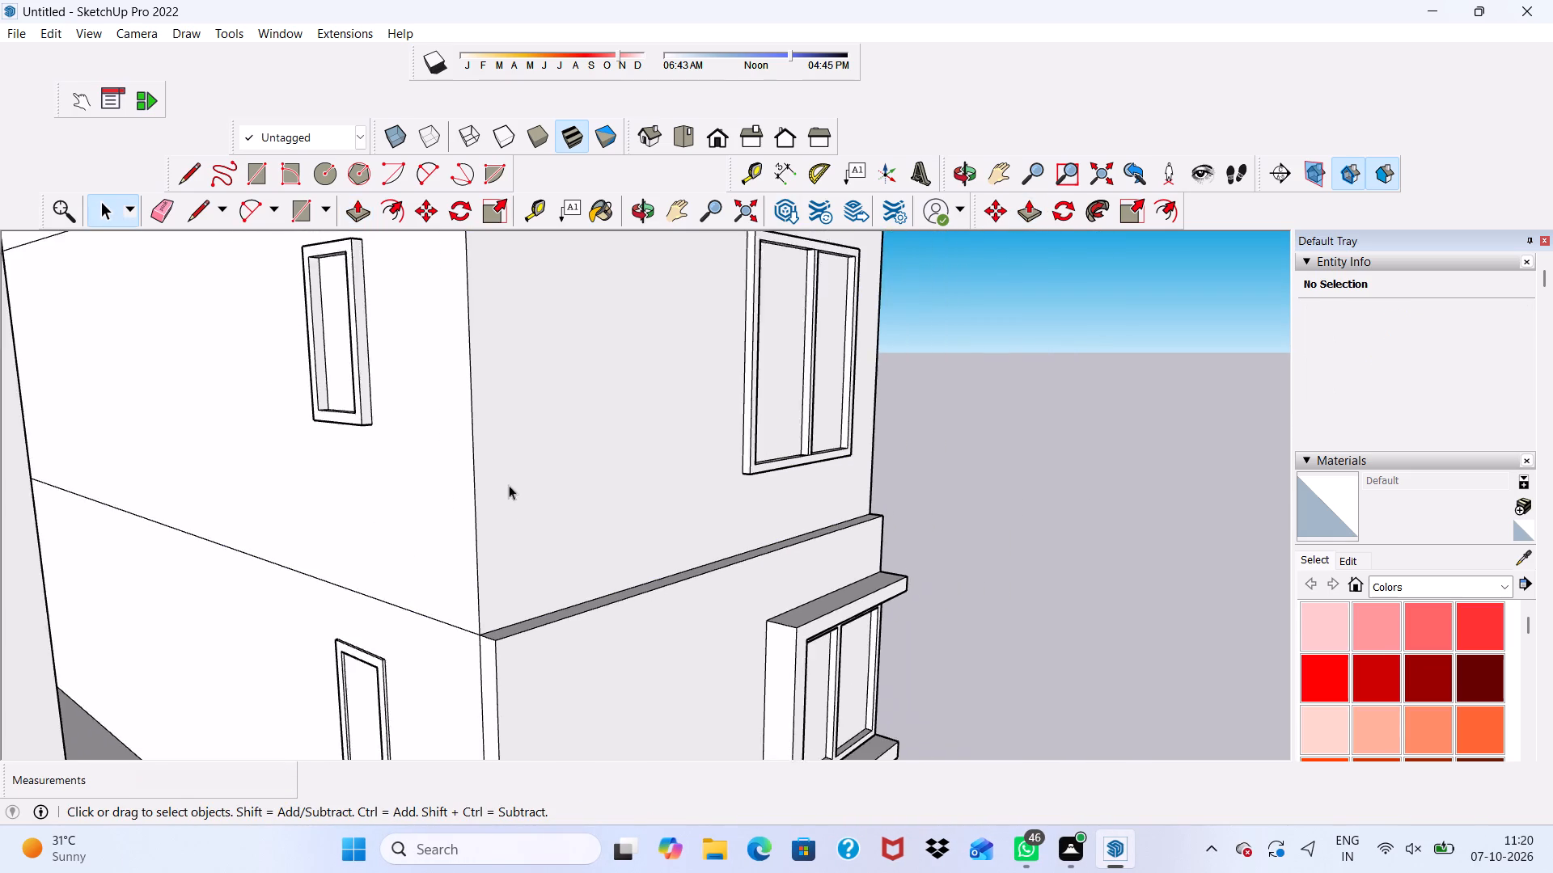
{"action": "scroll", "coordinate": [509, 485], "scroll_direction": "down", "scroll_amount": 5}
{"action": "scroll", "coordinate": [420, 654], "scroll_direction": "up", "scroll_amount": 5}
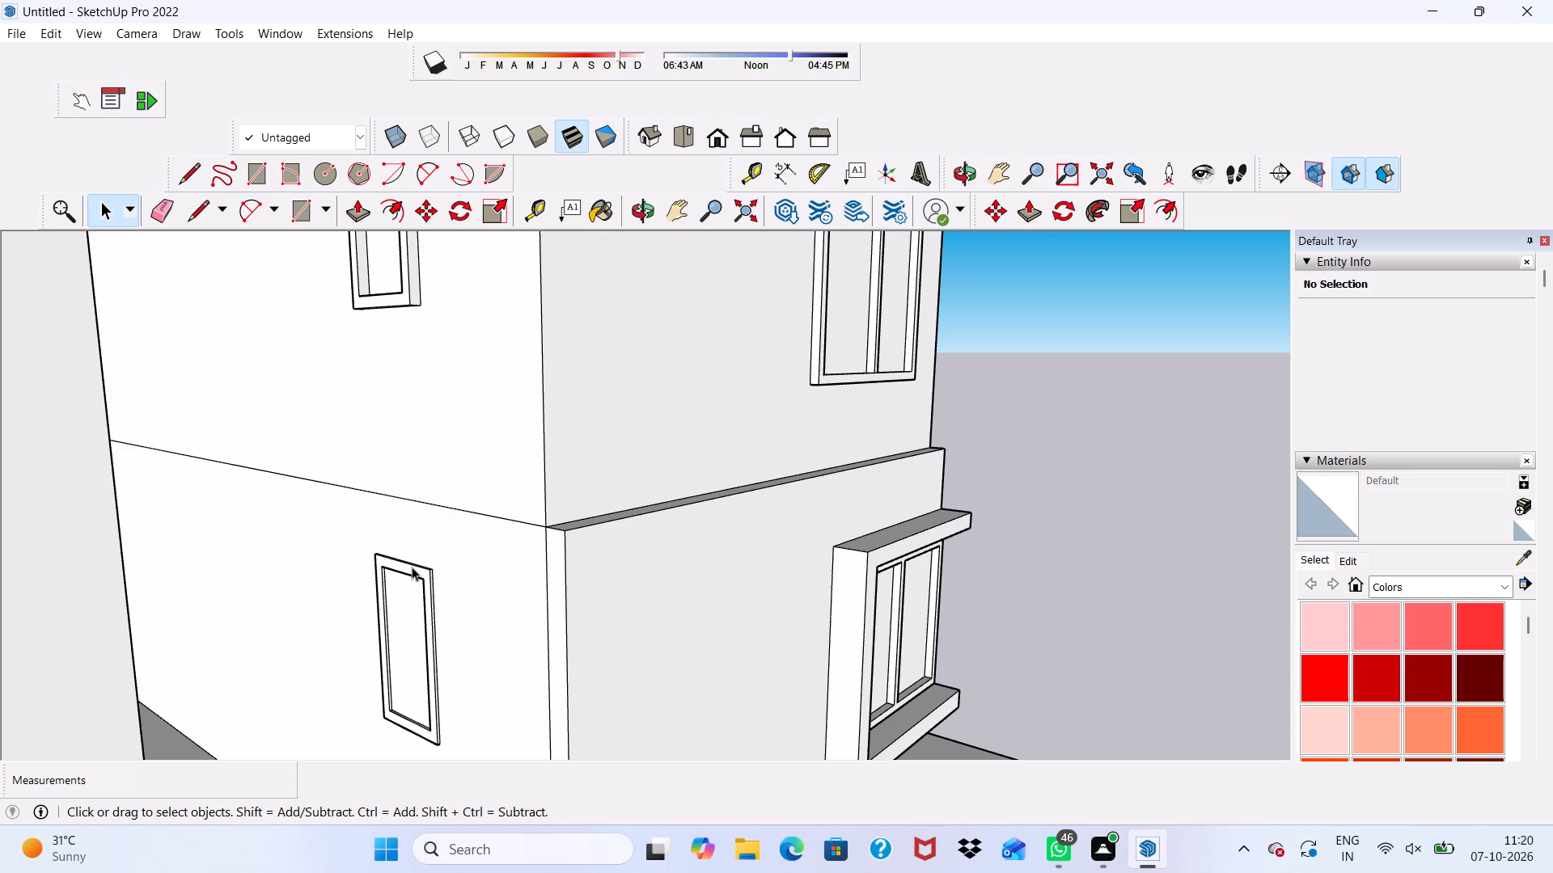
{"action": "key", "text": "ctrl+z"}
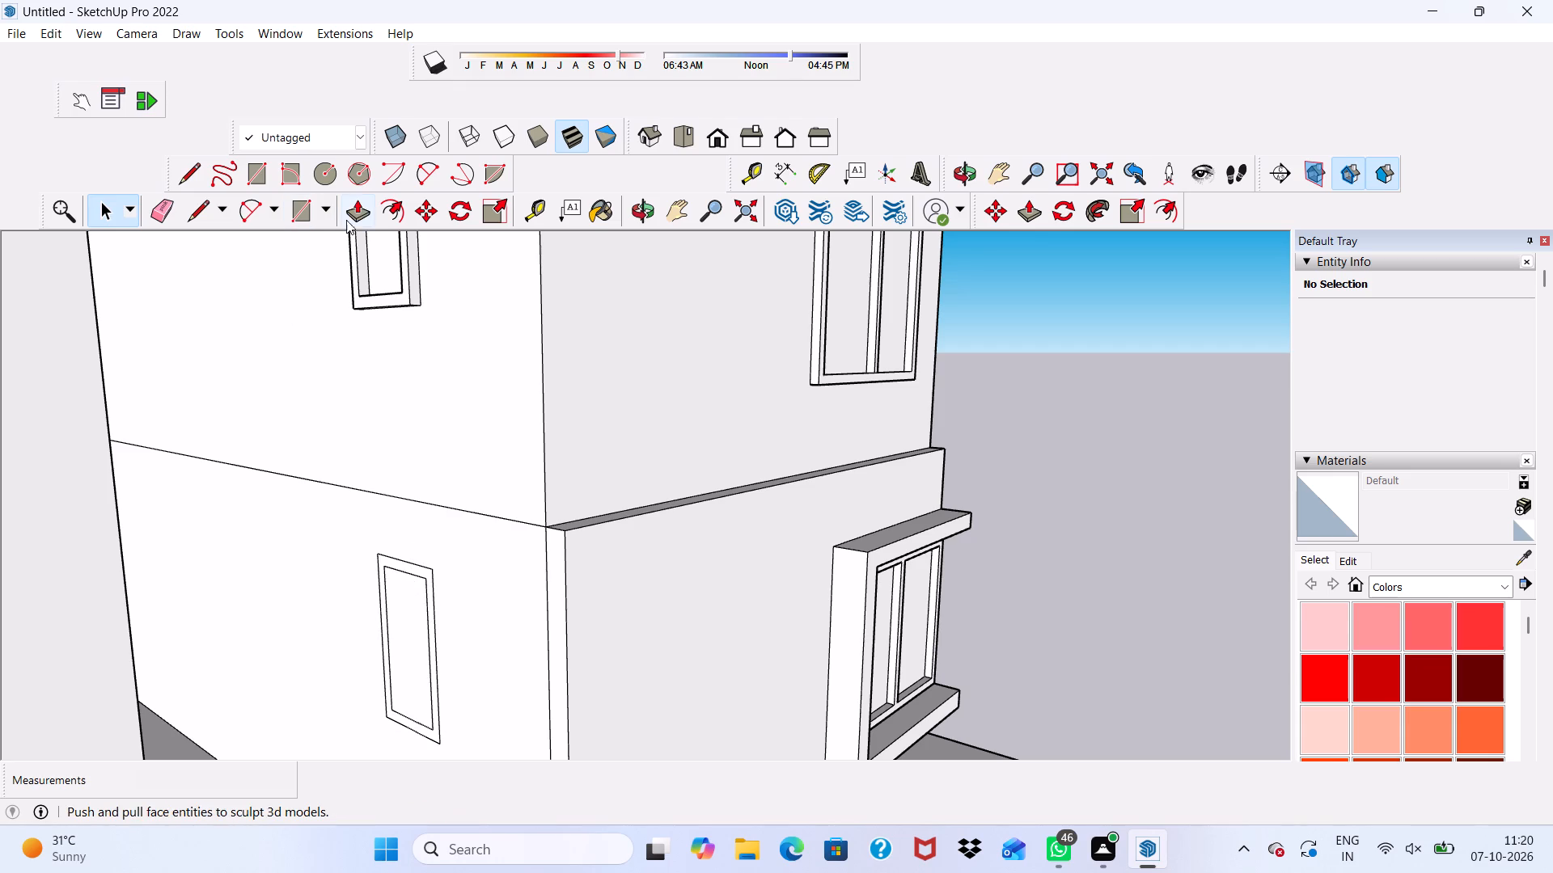
Extrude the border around the lowest storey's small rectangle 3" out from the inner side wall.
{"action": "left_click", "coordinate": [357, 211]}
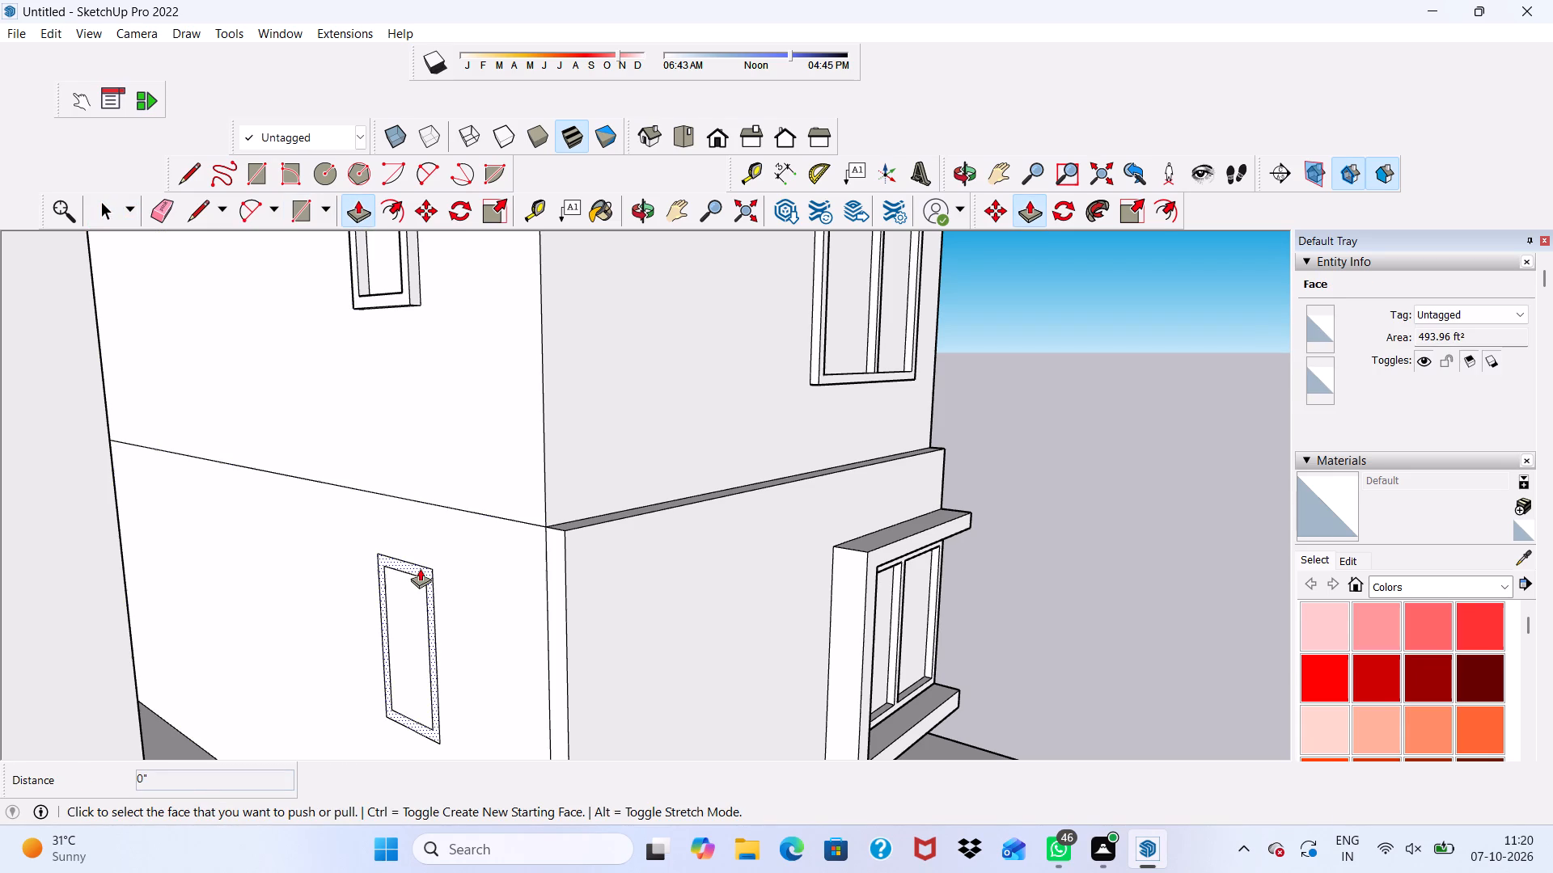
{"action": "left_click", "coordinate": [421, 568]}
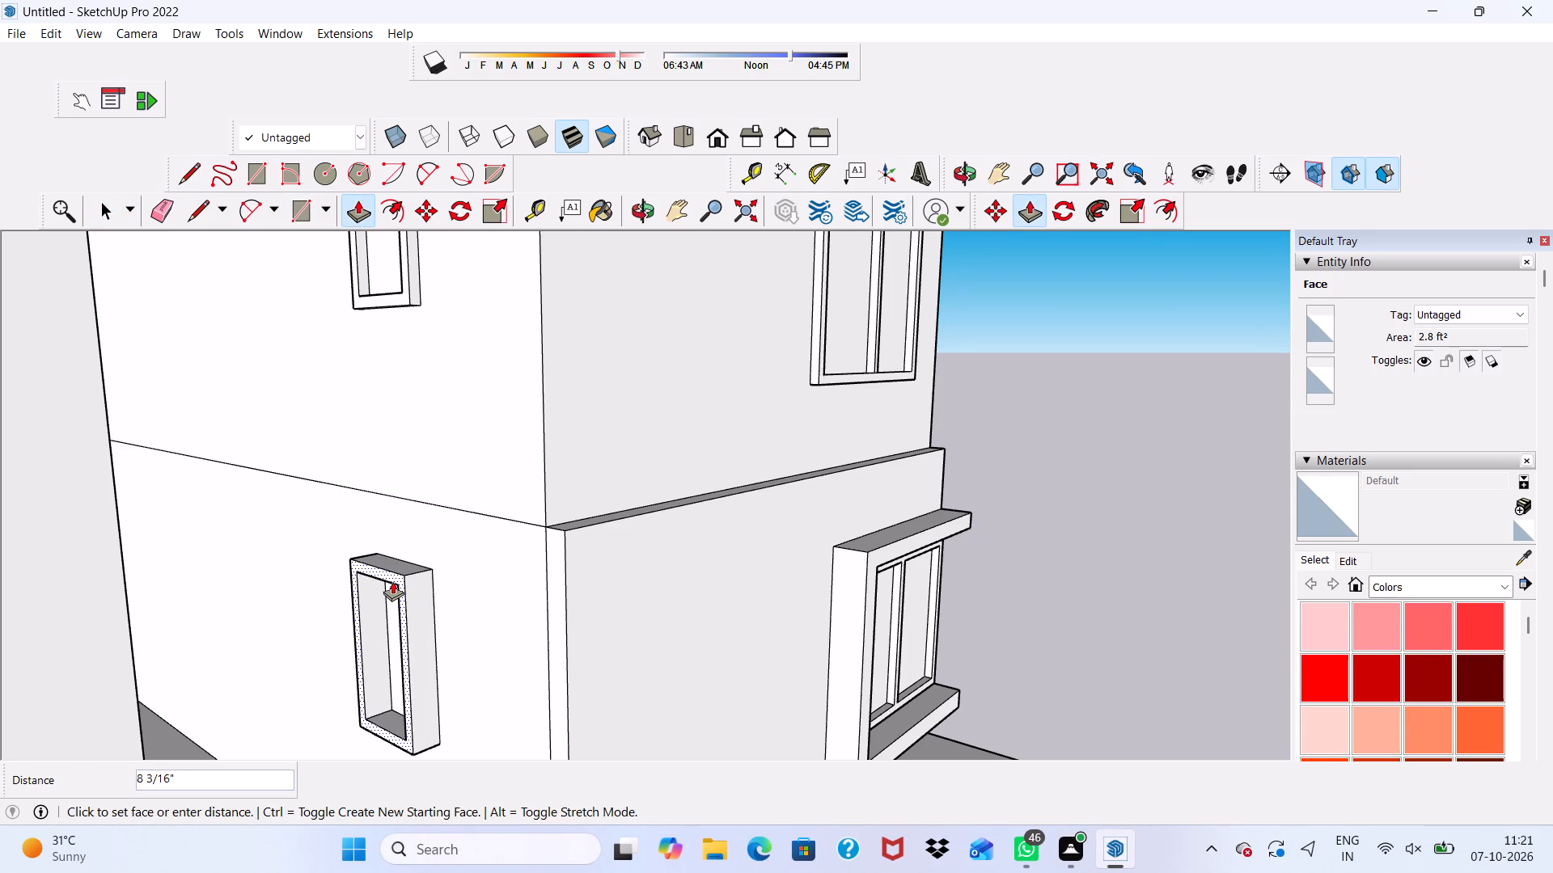
{"action": "type", "text": "3\""}
{"action": "key", "text": "Return"}
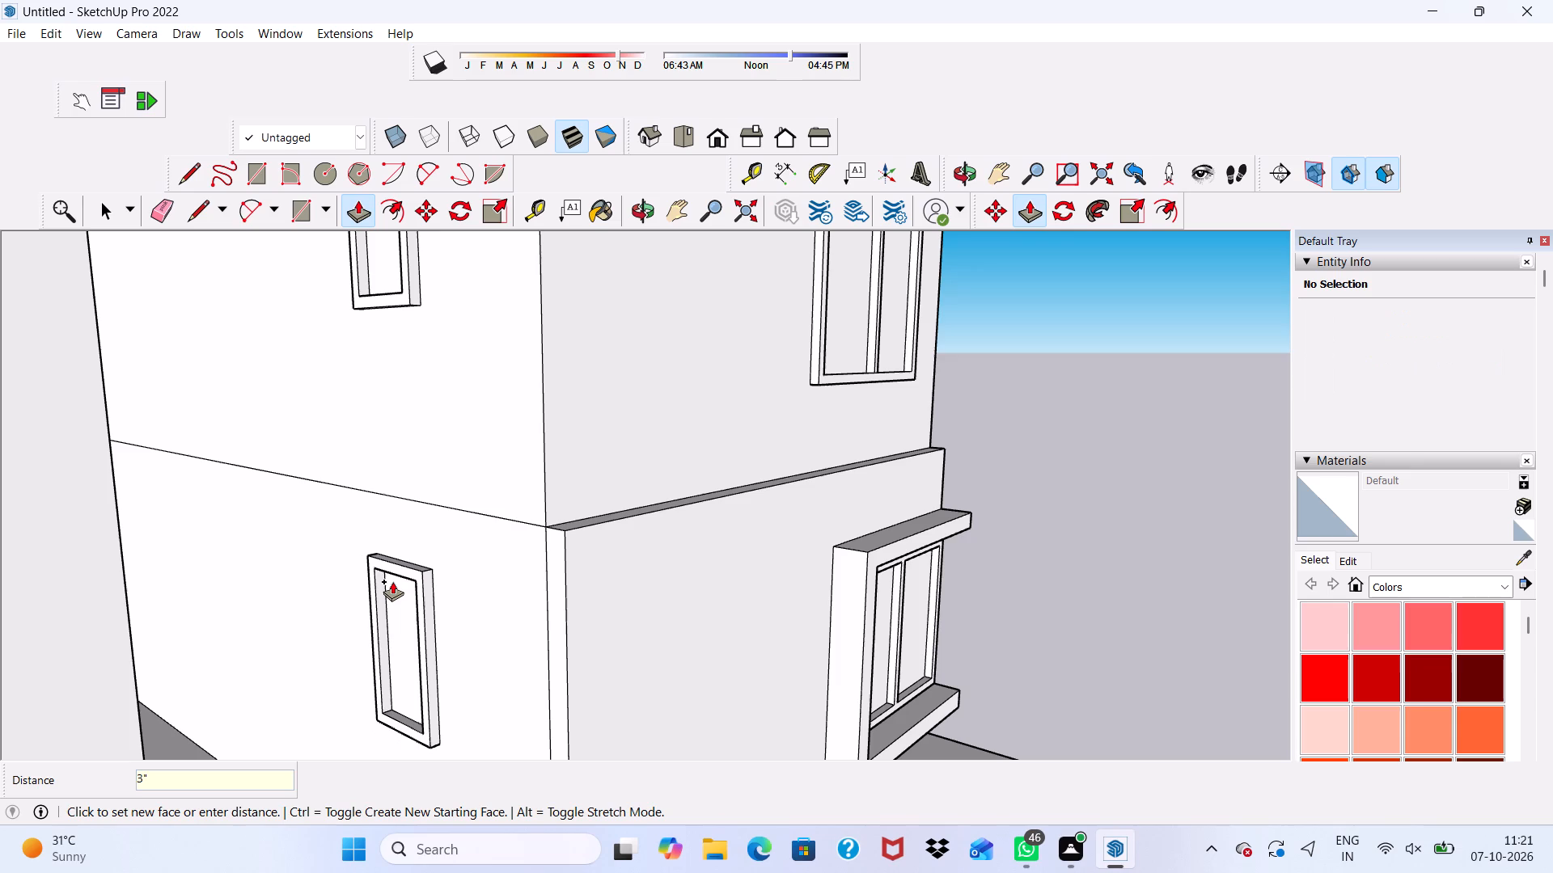
Extrude the border around the third storey's small rectangle 3" out from the inner side wall.
{"action": "scroll", "coordinate": [391, 585], "scroll_direction": "down", "scroll_amount": 14}
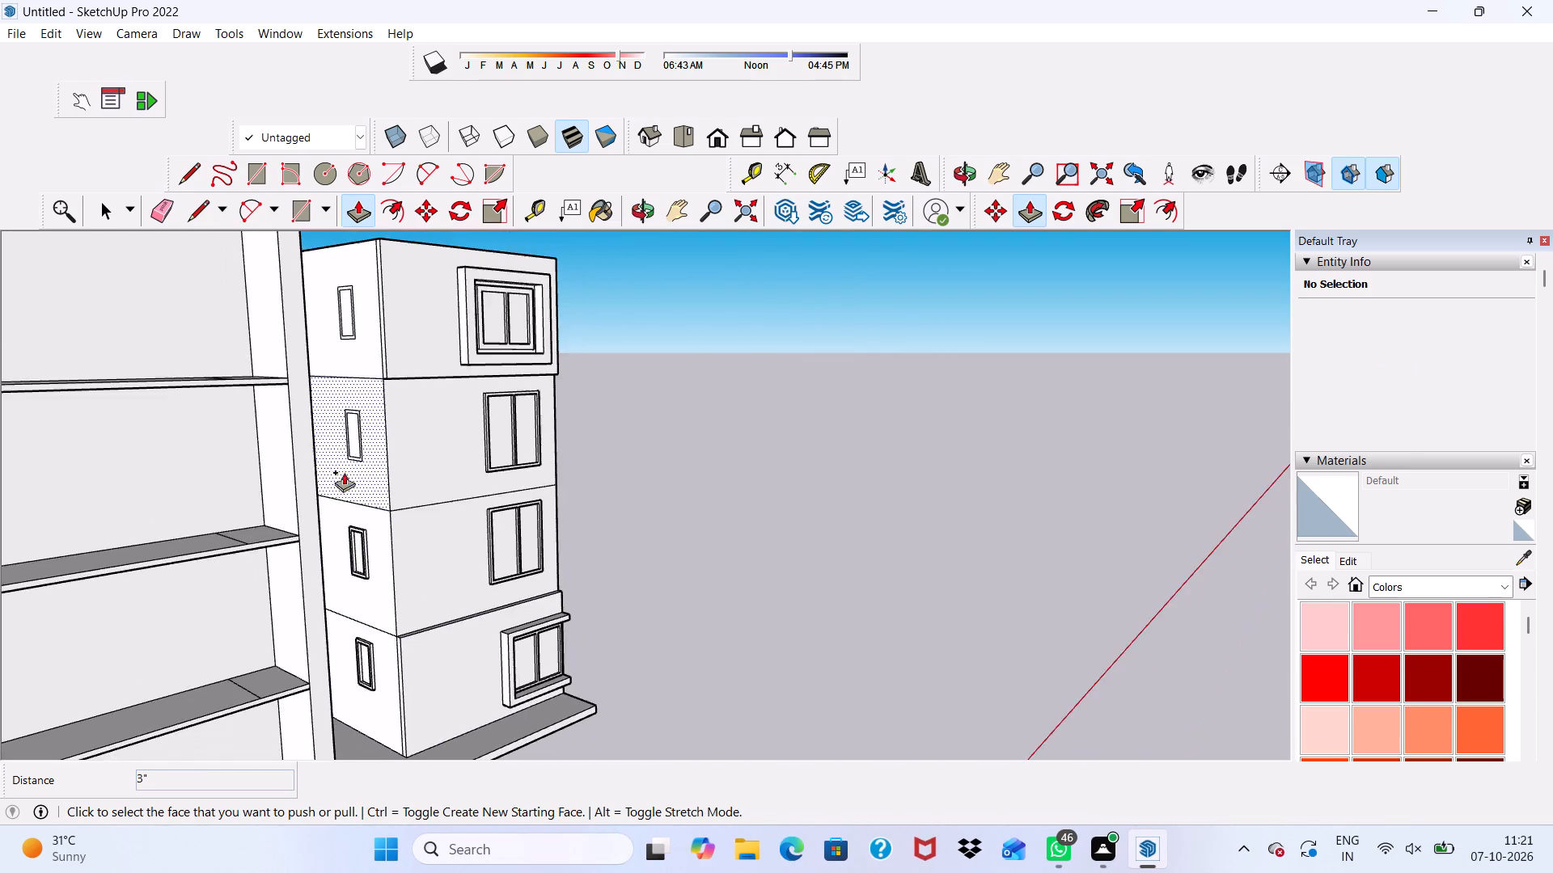
{"action": "scroll", "coordinate": [332, 411], "scroll_direction": "up", "scroll_amount": 20}
{"action": "scroll", "coordinate": [332, 411], "scroll_direction": "up", "scroll_amount": 1}
{"action": "left_click", "coordinate": [378, 419]}
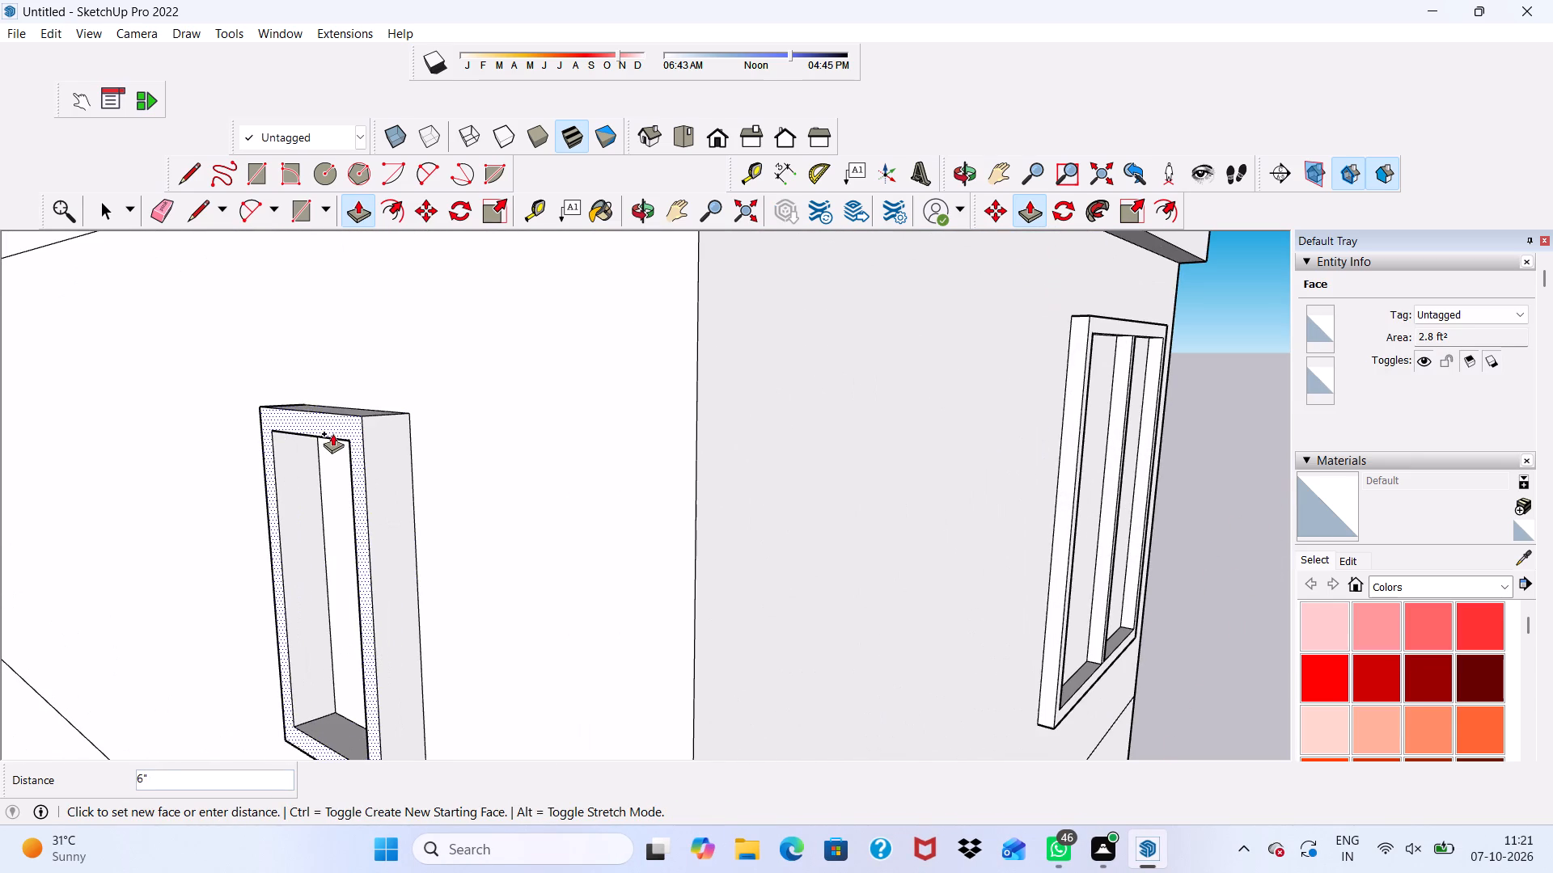
{"action": "type", "text": "3\""}
{"action": "key", "text": "Return"}
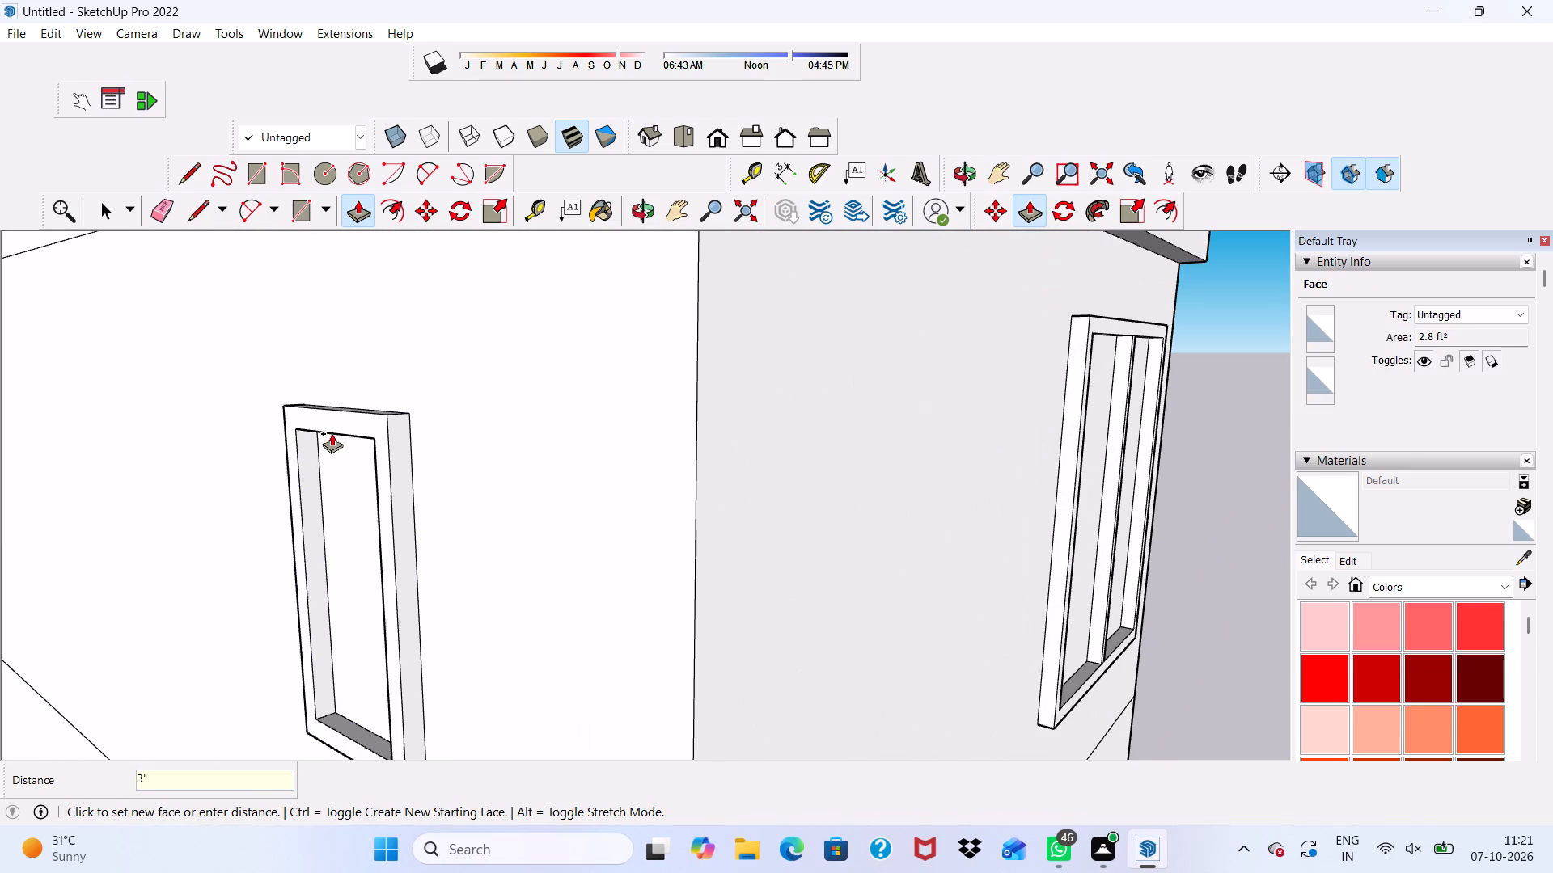
Extrude the border around the top storey's small rectangle 3" out from the inner side wall.
{"action": "scroll", "coordinate": [328, 435], "scroll_direction": "down", "scroll_amount": 10}
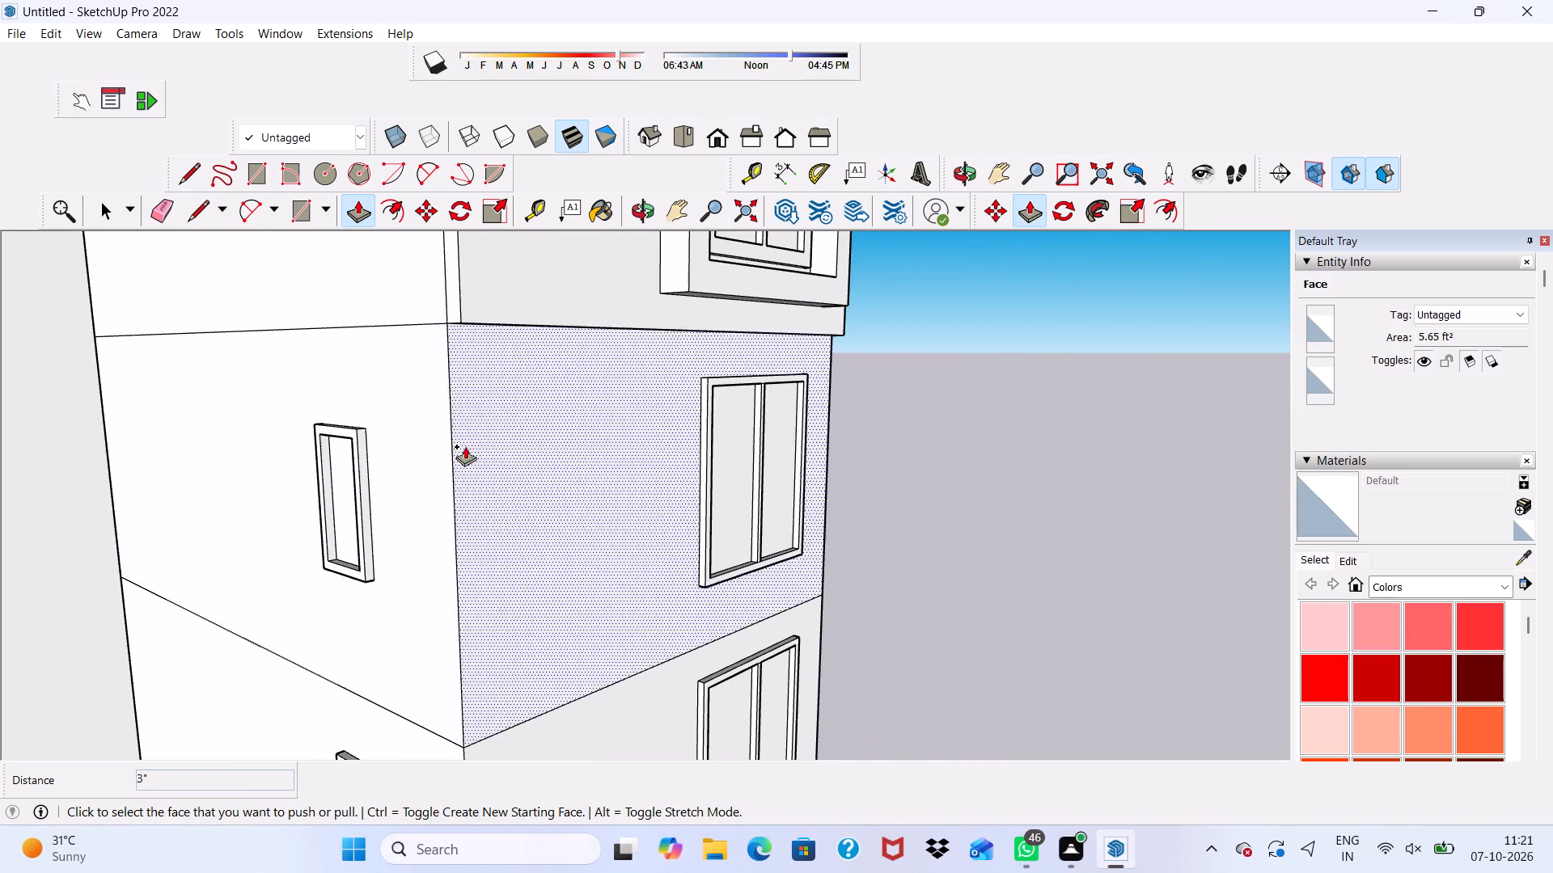
{"action": "scroll", "coordinate": [340, 439], "scroll_direction": "down", "scroll_amount": 4}
{"action": "middle_click_drag", "start_coordinate": [340, 462], "coordinate": [365, 502]}
{"action": "scroll", "coordinate": [320, 279], "scroll_direction": "up", "scroll_amount": 12}
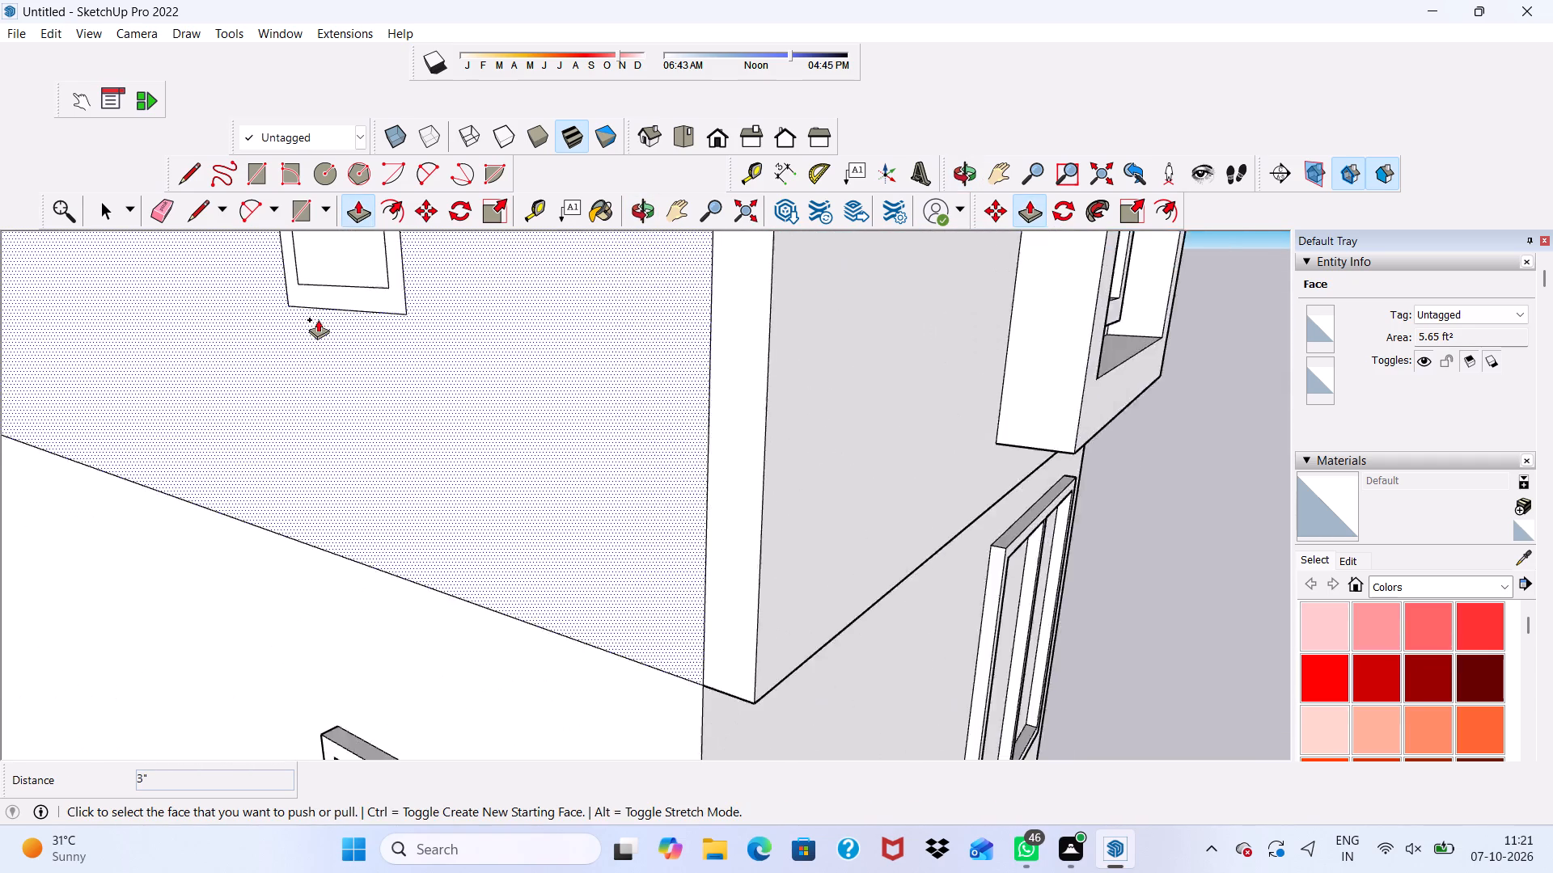
{"action": "scroll", "coordinate": [318, 319], "scroll_direction": "up", "scroll_amount": 2}
{"action": "left_click", "coordinate": [318, 285]}
{"action": "type", "text": "3\""}
{"action": "key", "text": "Return"}
Draw a full-height vertical rectangle, about 9' by 40', closing the gap between the two blocks.
{"action": "scroll", "coordinate": [258, 263], "scroll_direction": "down", "scroll_amount": 8}
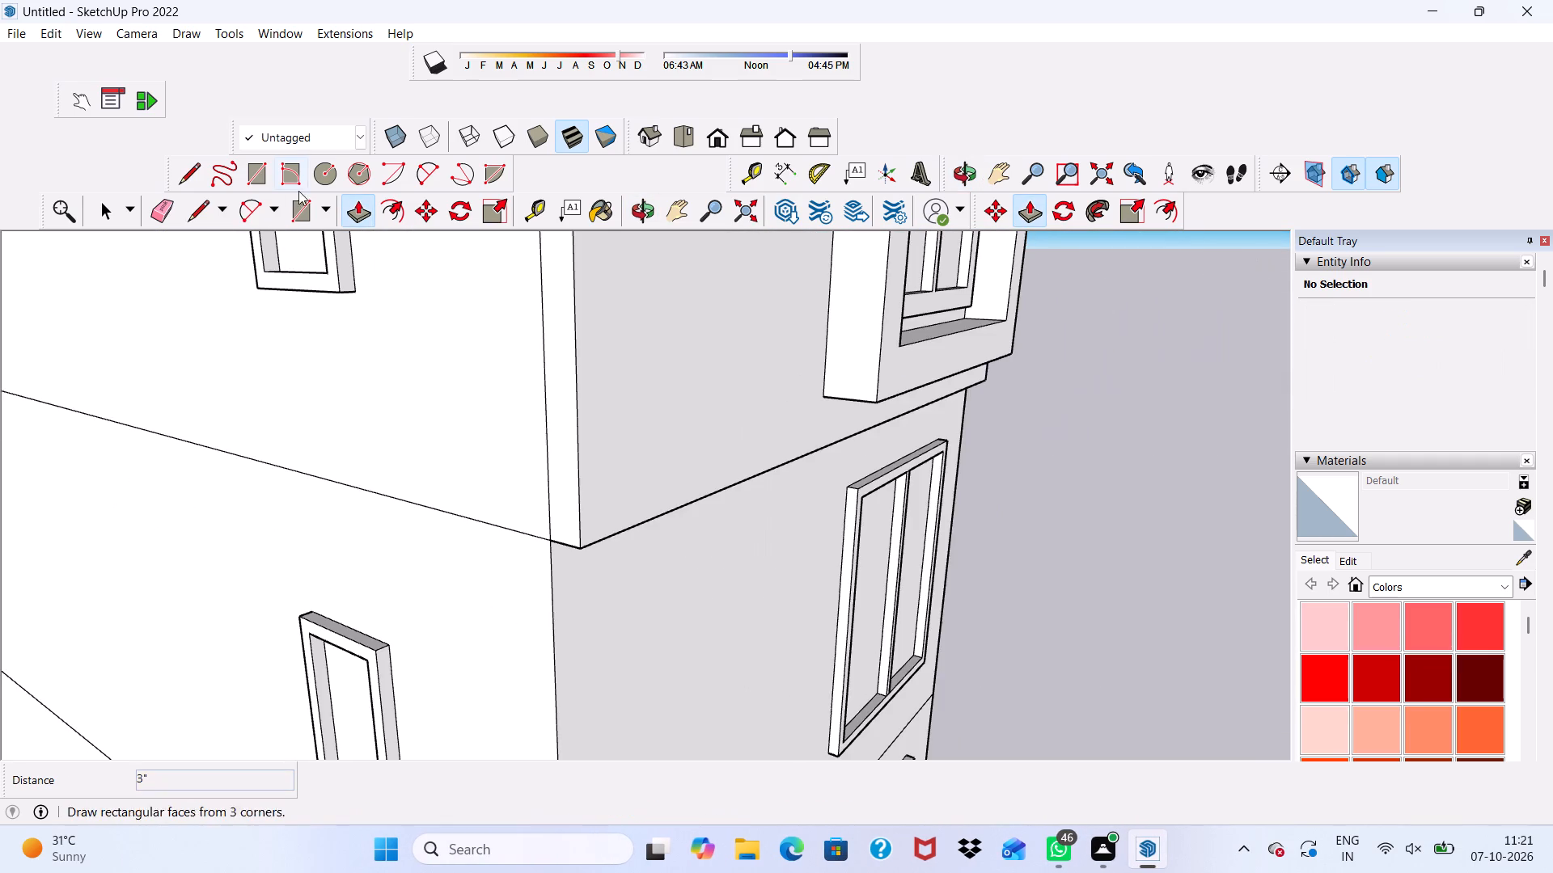
{"action": "scroll", "coordinate": [298, 191], "scroll_direction": "down", "scroll_amount": 16}
{"action": "middle_click_drag", "start_coordinate": [348, 369], "coordinate": [144, 335]}
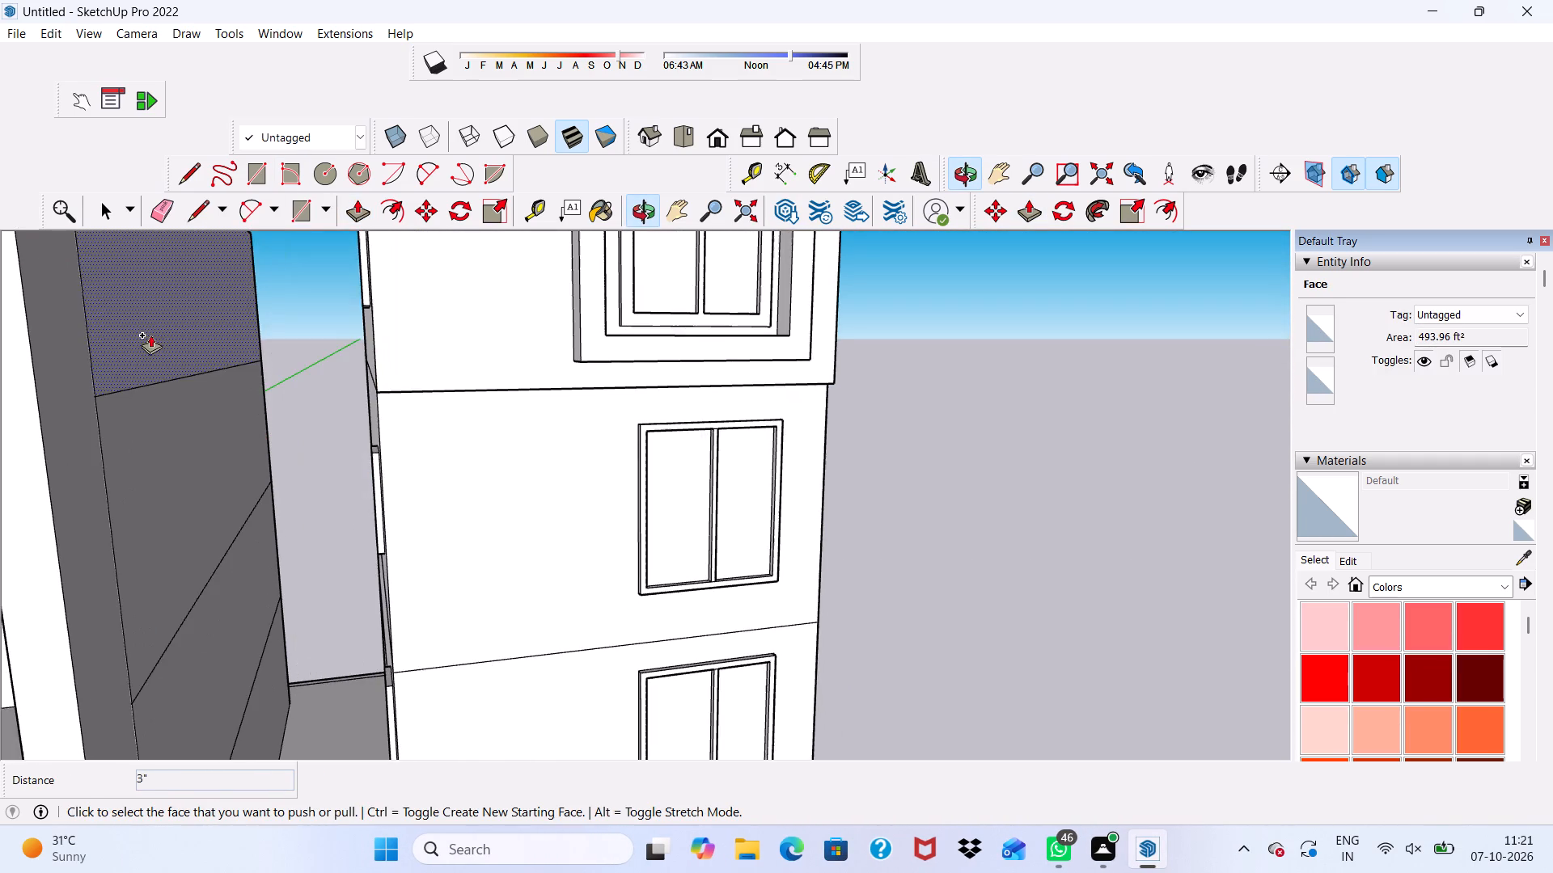
{"action": "scroll", "coordinate": [150, 335], "scroll_direction": "down", "scroll_amount": 2}
{"action": "key", "text": "space"}
{"action": "scroll", "coordinate": [243, 390], "scroll_direction": "down", "scroll_amount": 7}
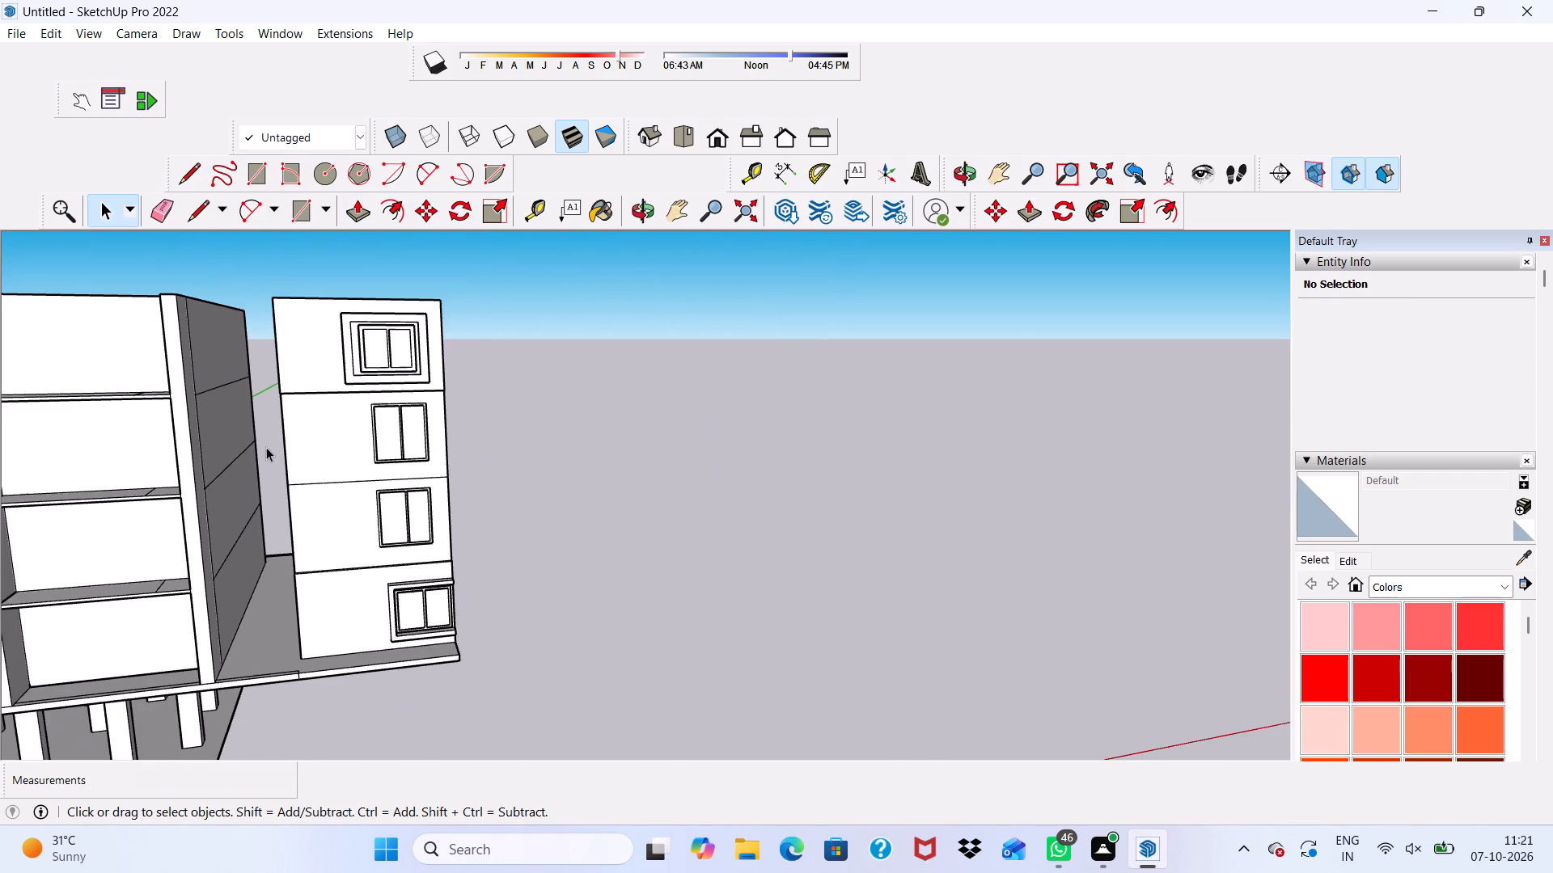
{"action": "scroll", "coordinate": [266, 447], "scroll_direction": "down", "scroll_amount": 1}
{"action": "middle_click_drag", "start_coordinate": [270, 451], "coordinate": [163, 450]}
{"action": "scroll", "coordinate": [270, 451], "scroll_direction": "up", "scroll_amount": 1}
{"action": "scroll", "coordinate": [163, 450], "scroll_direction": "down", "scroll_amount": 1}
{"action": "scroll", "coordinate": [223, 386], "scroll_direction": "up", "scroll_amount": 6}
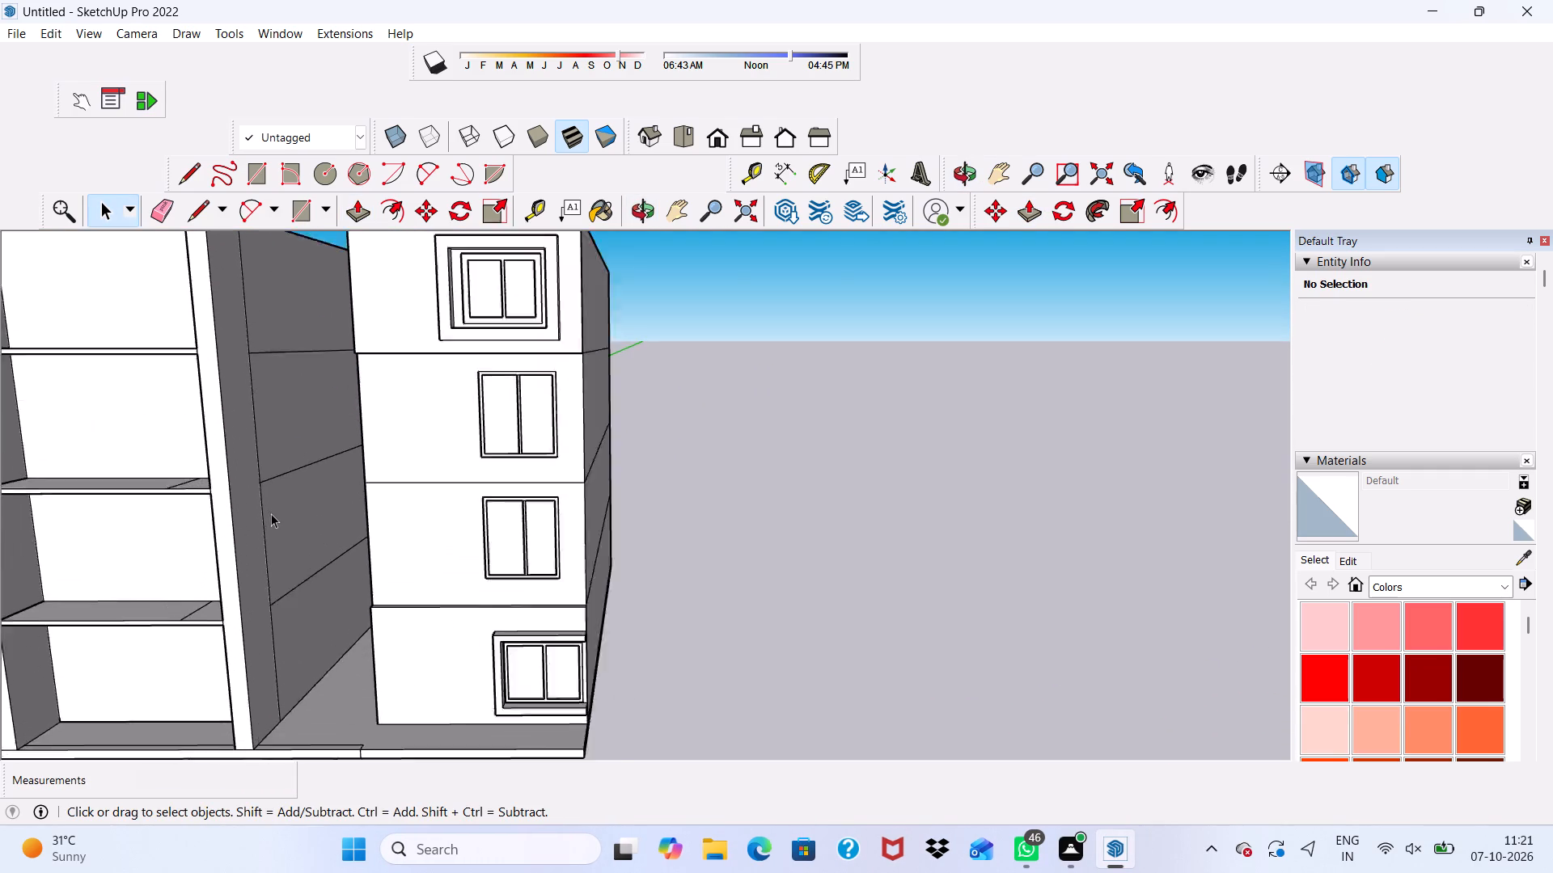
{"action": "scroll", "coordinate": [271, 513], "scroll_direction": "up", "scroll_amount": 1}
{"action": "scroll", "coordinate": [228, 650], "scroll_direction": "up", "scroll_amount": 5}
{"action": "scroll", "coordinate": [269, 582], "scroll_direction": "down", "scroll_amount": 4}
{"action": "scroll", "coordinate": [360, 529], "scroll_direction": "down", "scroll_amount": 7}
{"action": "middle_click_drag", "start_coordinate": [382, 565], "coordinate": [383, 523]}
{"action": "scroll", "coordinate": [345, 594], "scroll_direction": "up", "scroll_amount": 6}
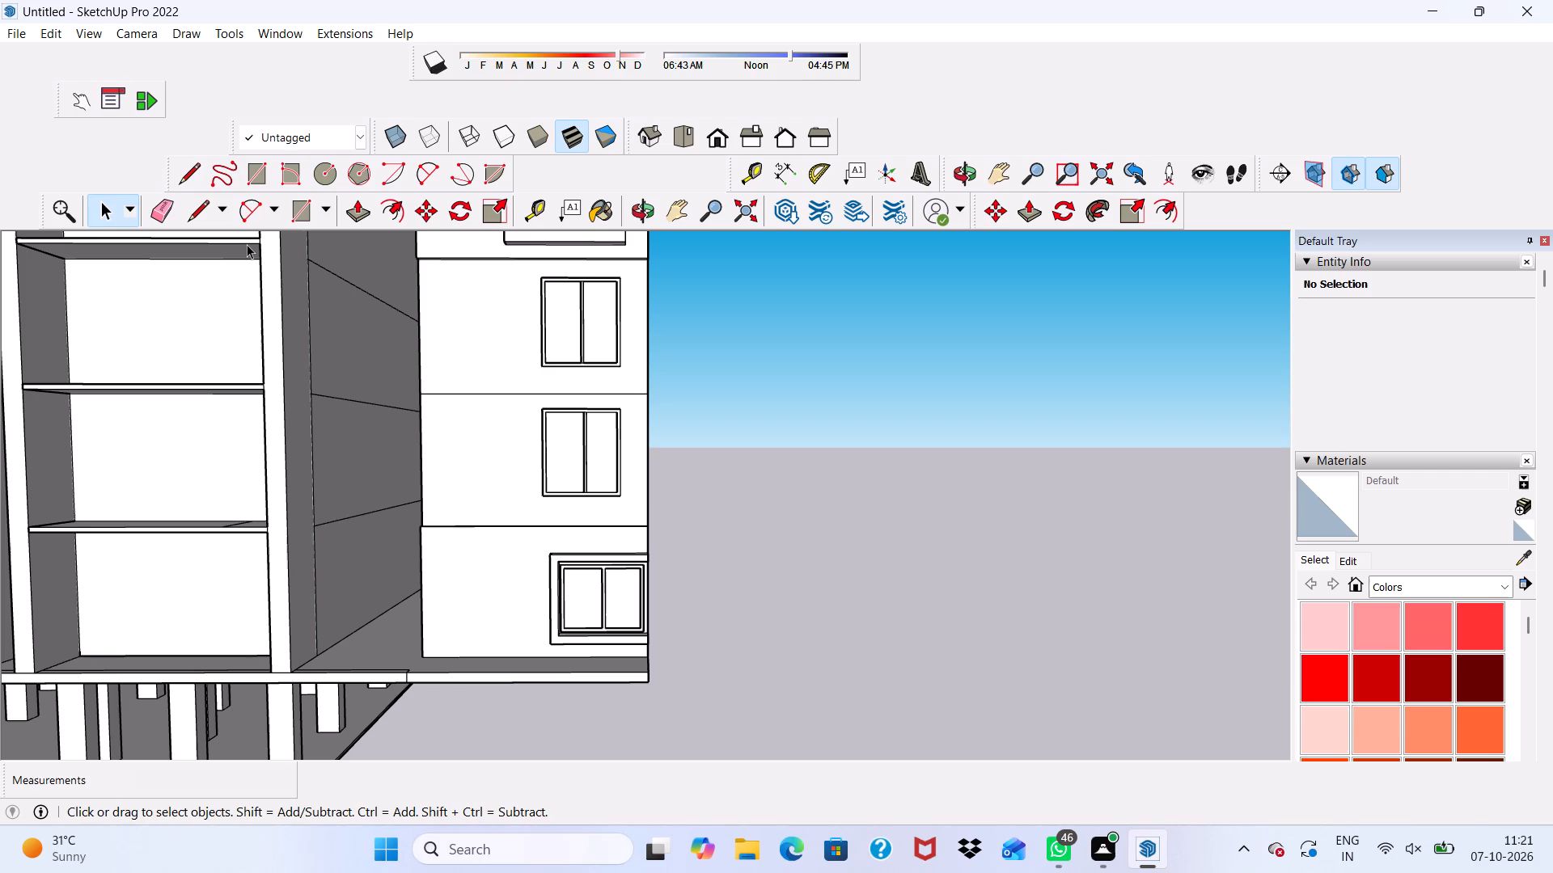
{"action": "middle_click_drag", "start_coordinate": [247, 244], "coordinate": [246, 276]}
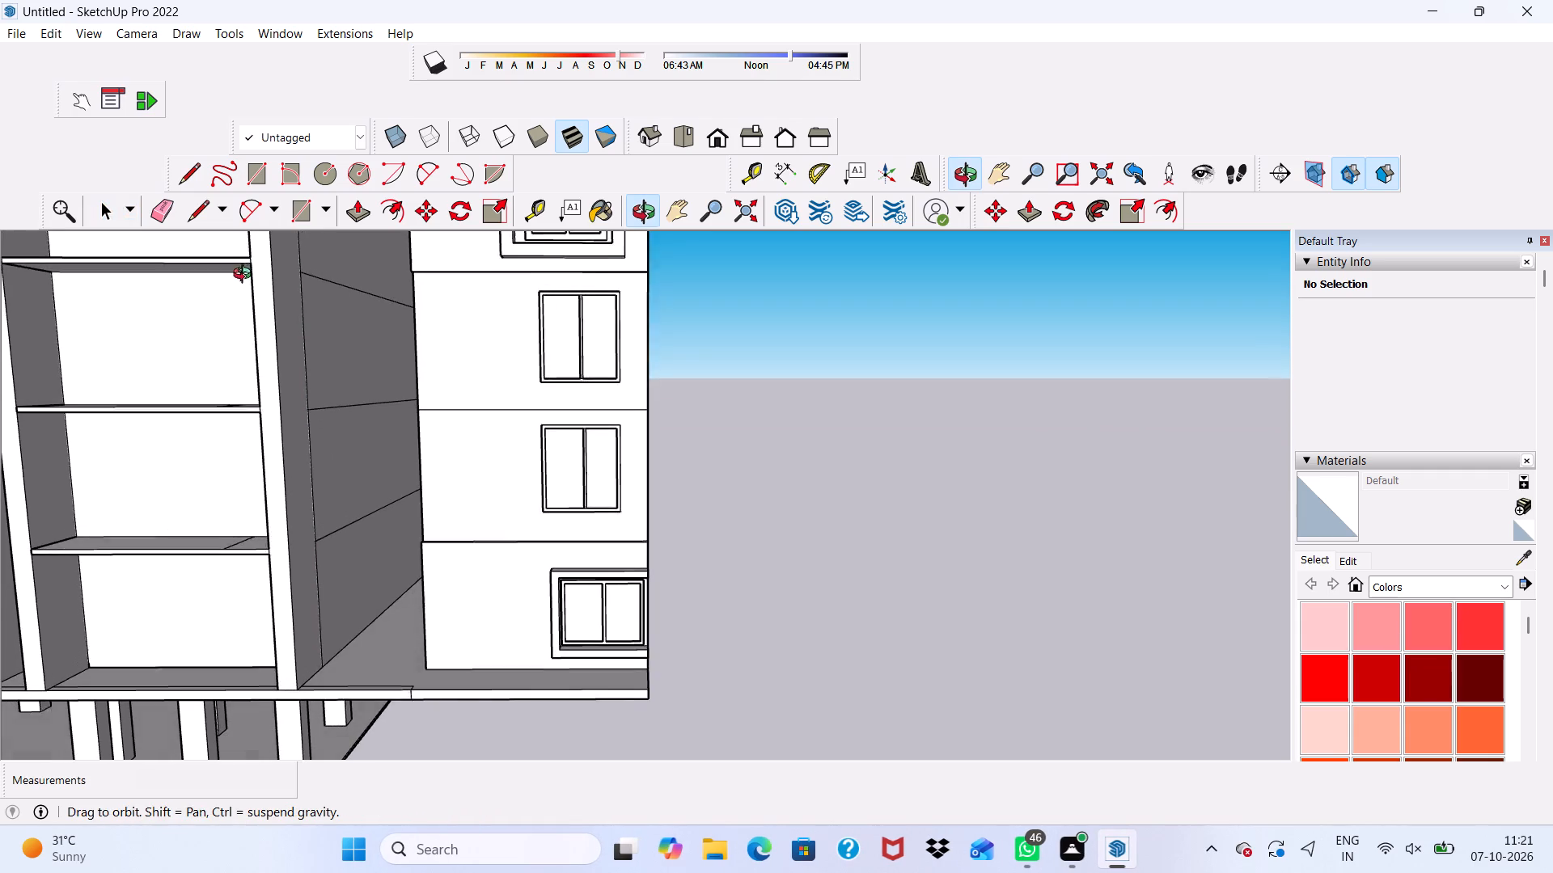
{"action": "middle_click_drag", "start_coordinate": [246, 276], "coordinate": [246, 279]}
{"action": "left_click", "coordinate": [244, 165]}
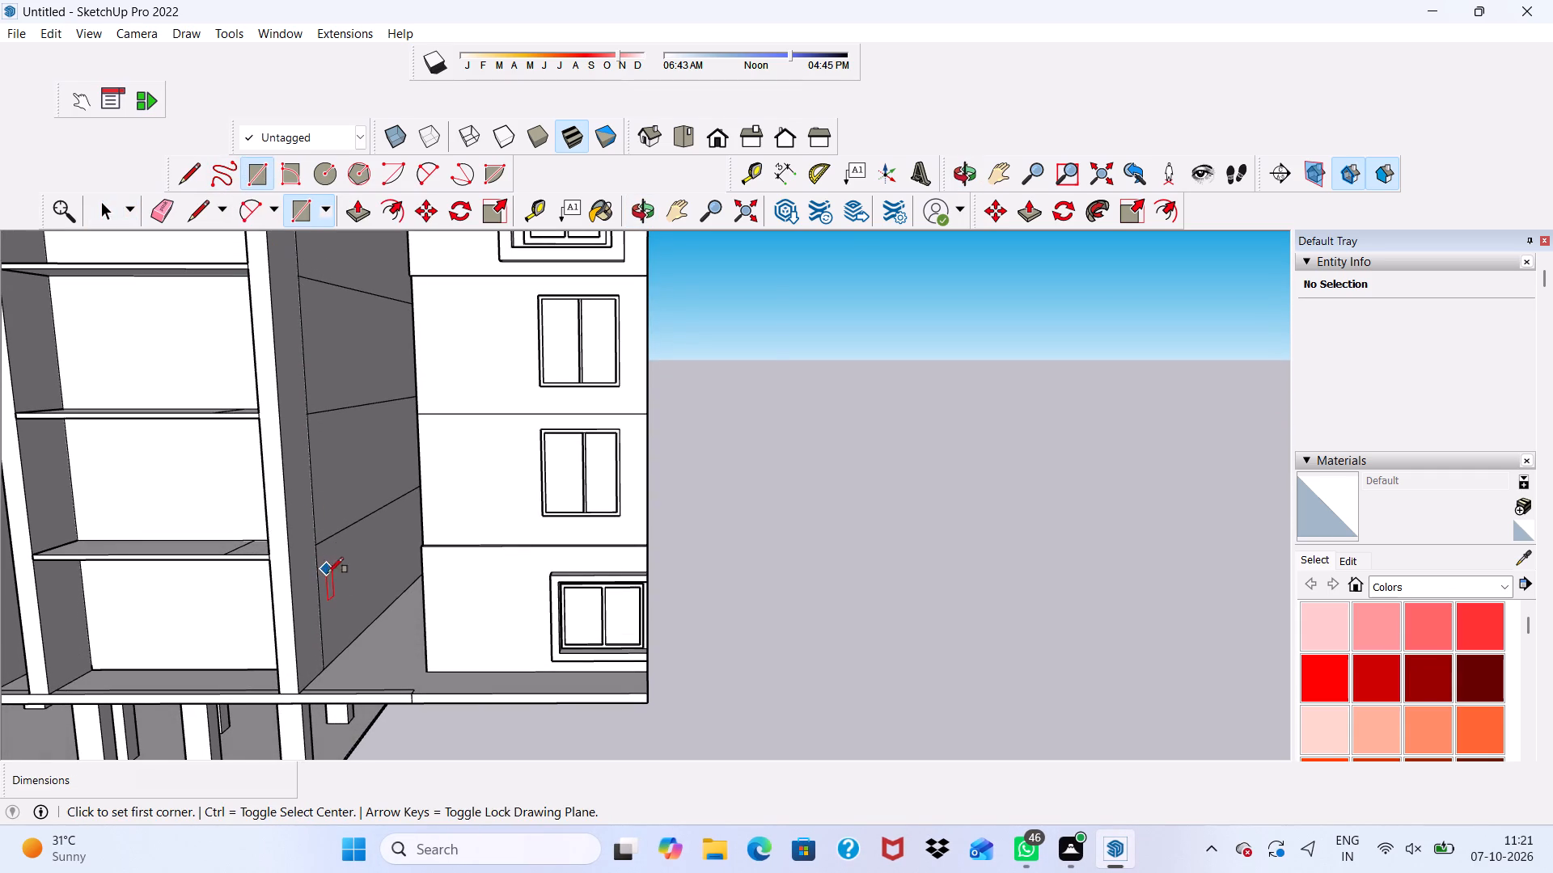
{"action": "scroll", "coordinate": [336, 601], "scroll_direction": "up", "scroll_amount": 3}
{"action": "left_click", "coordinate": [320, 690]}
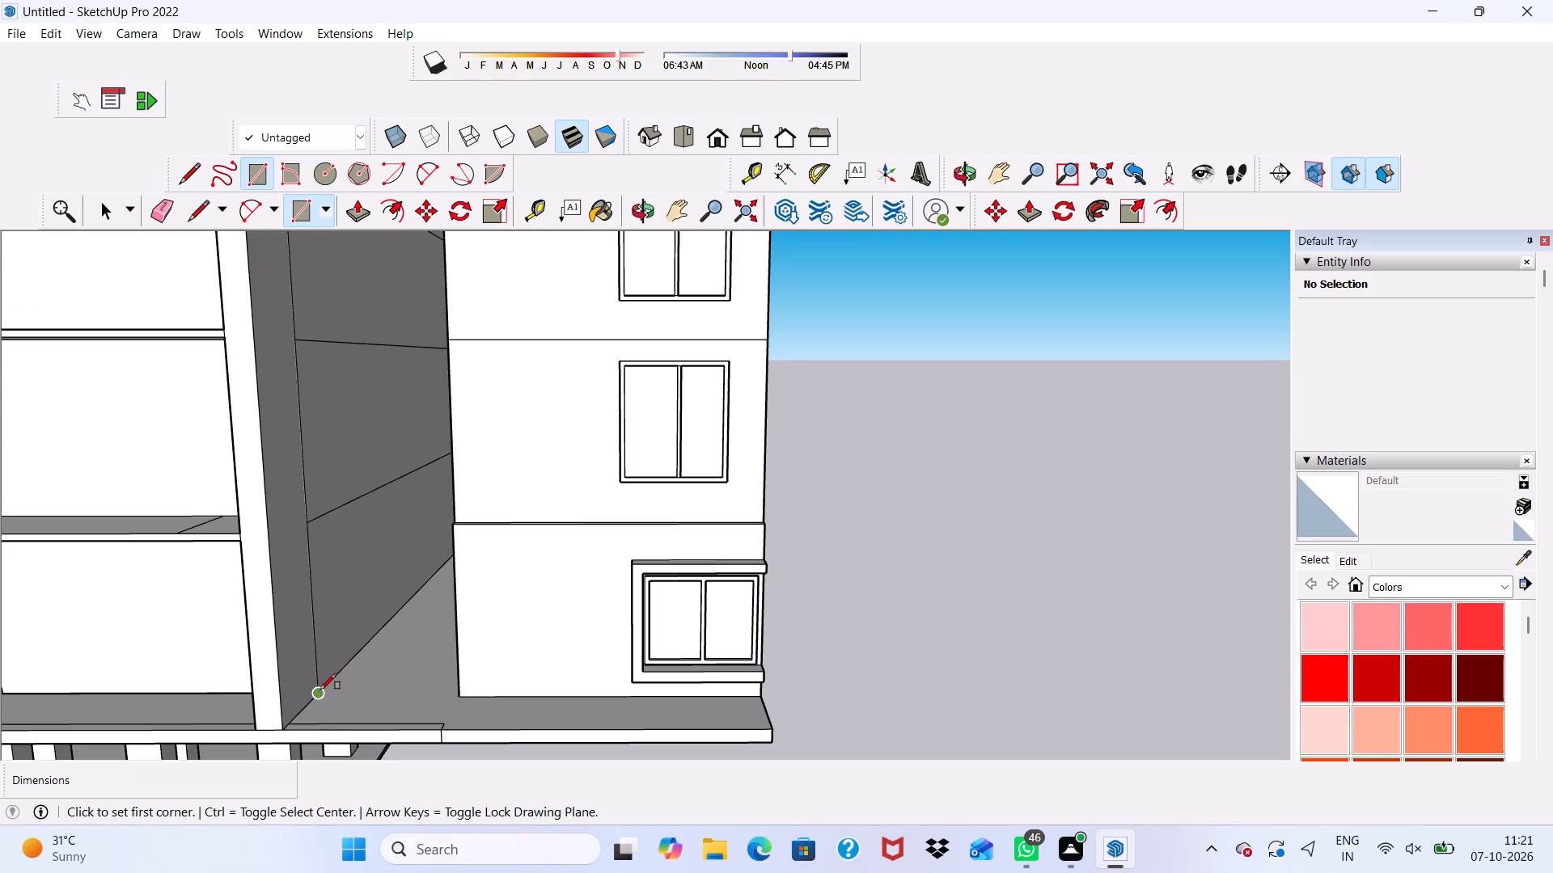
{"action": "scroll", "coordinate": [319, 688], "scroll_direction": "down", "scroll_amount": 10}
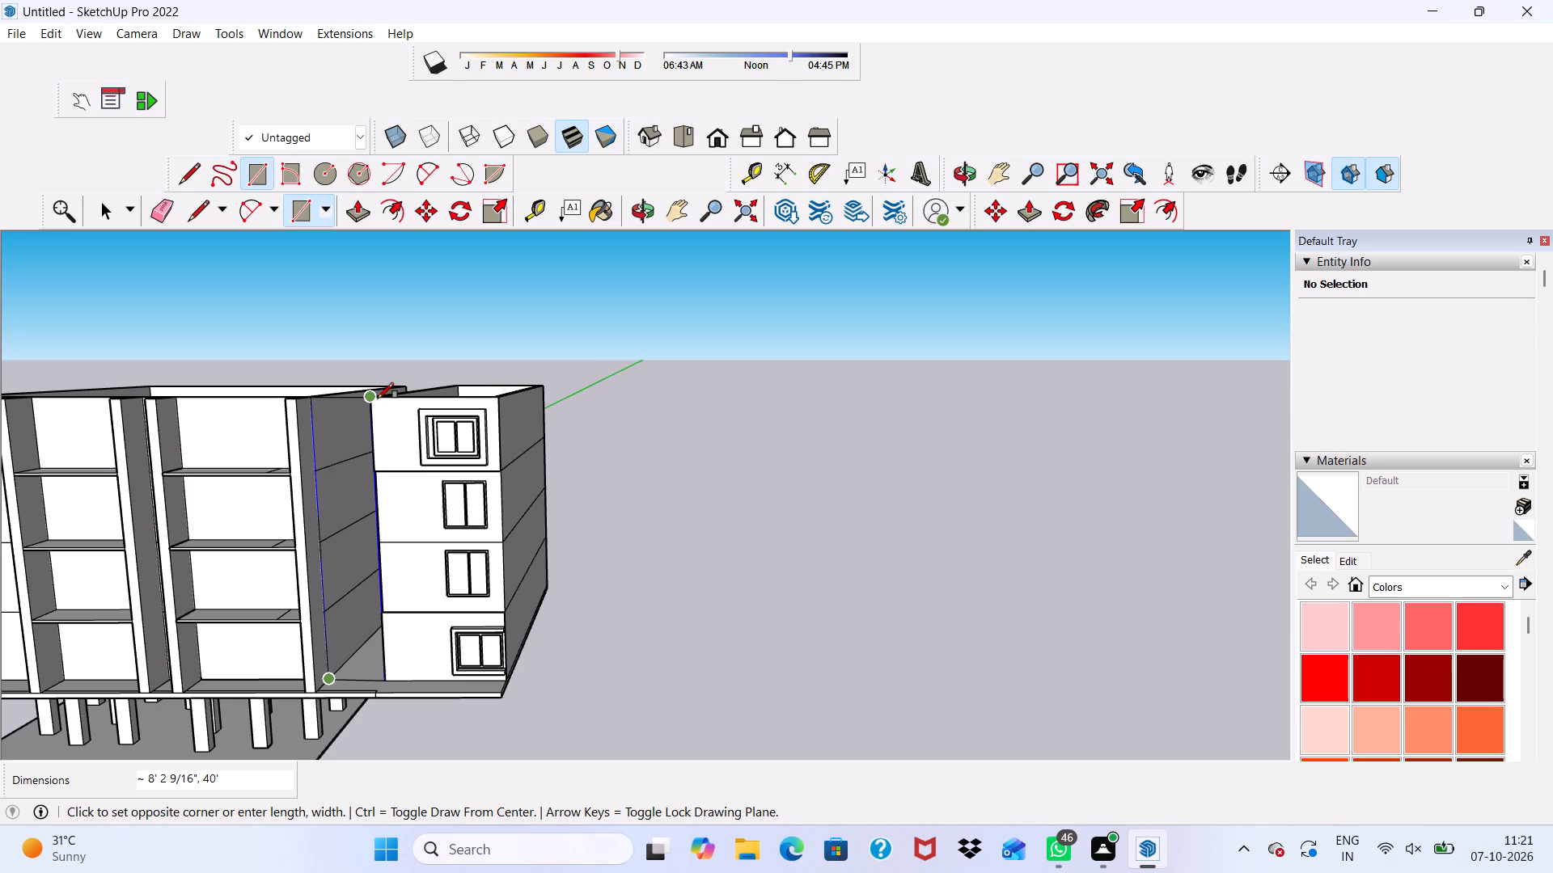
{"action": "left_click", "coordinate": [377, 390]}
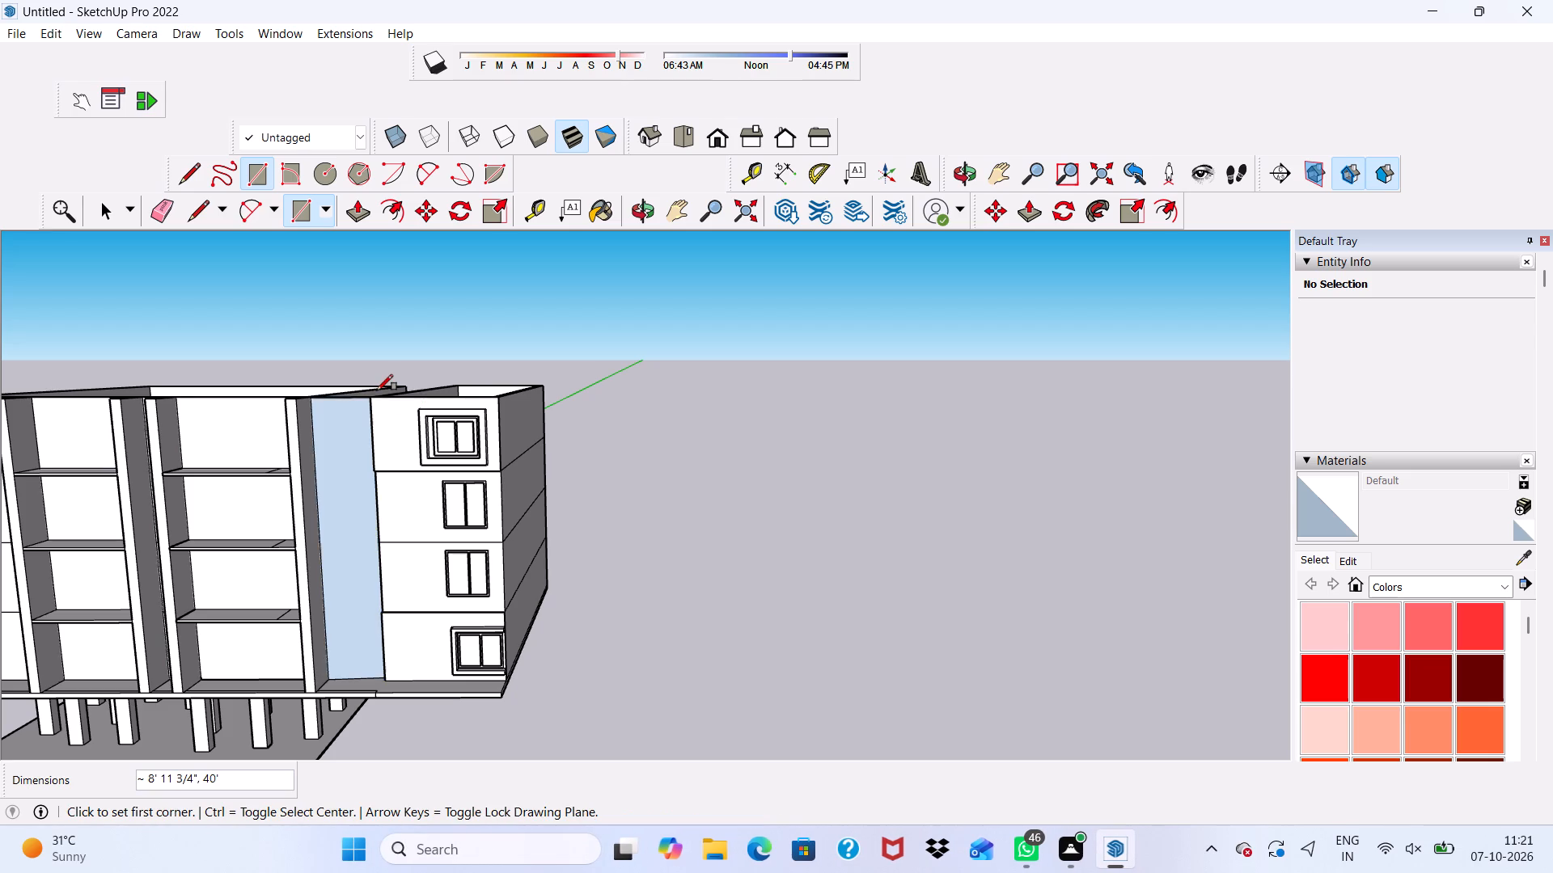
Extrude the rectangle between the two blocks 3" to form a connecting wall.
{"action": "scroll", "coordinate": [307, 546], "scroll_direction": "up", "scroll_amount": 9}
{"action": "key", "text": "space"}
{"action": "left_click", "coordinate": [358, 496]}
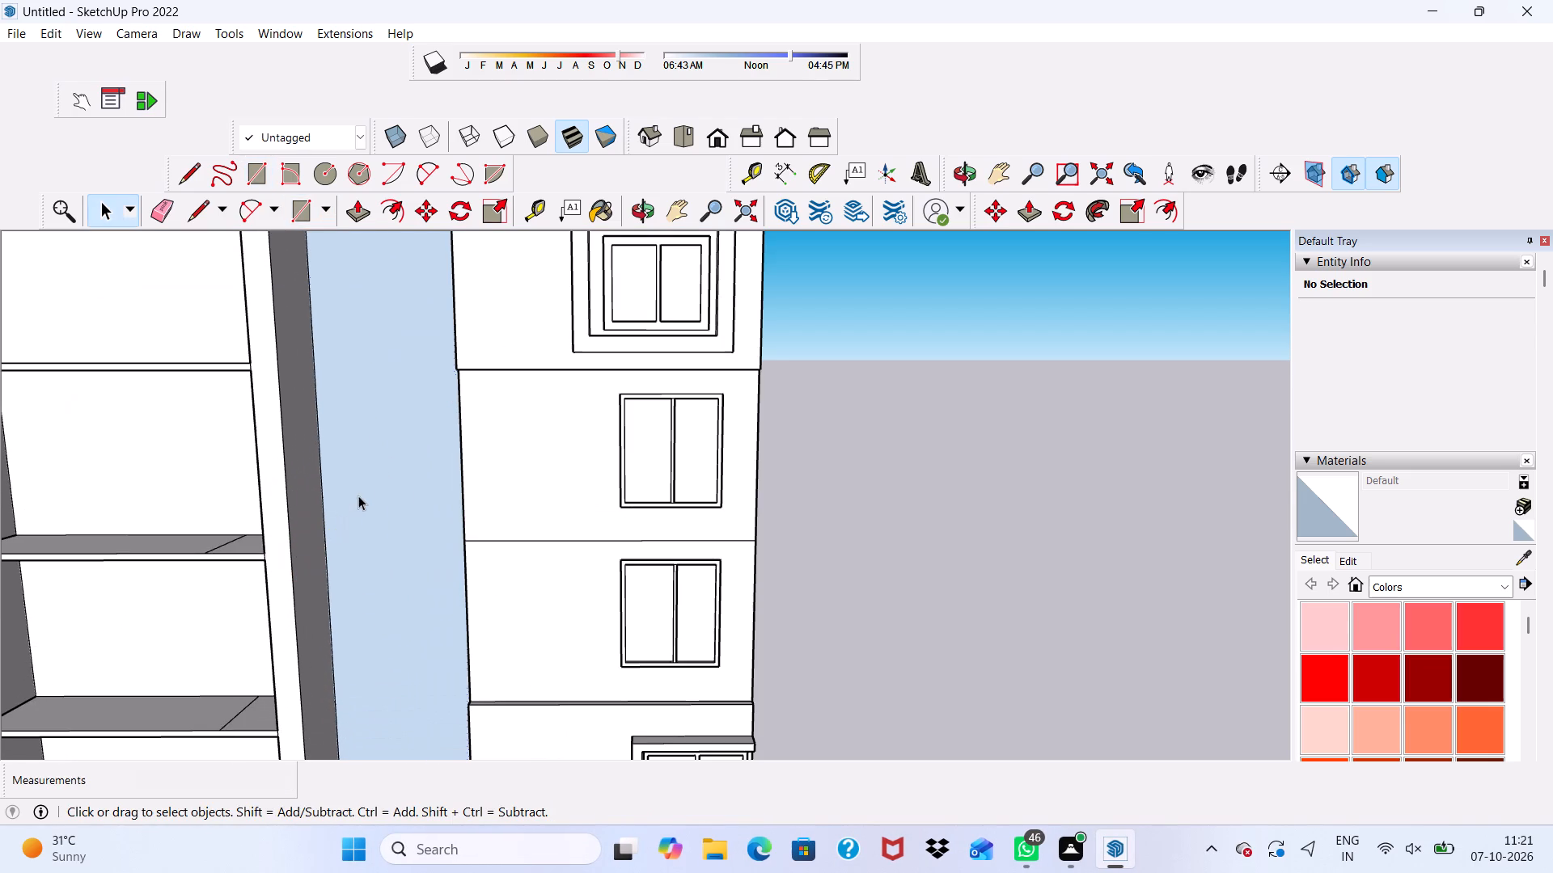
{"action": "left_click", "coordinate": [350, 205]}
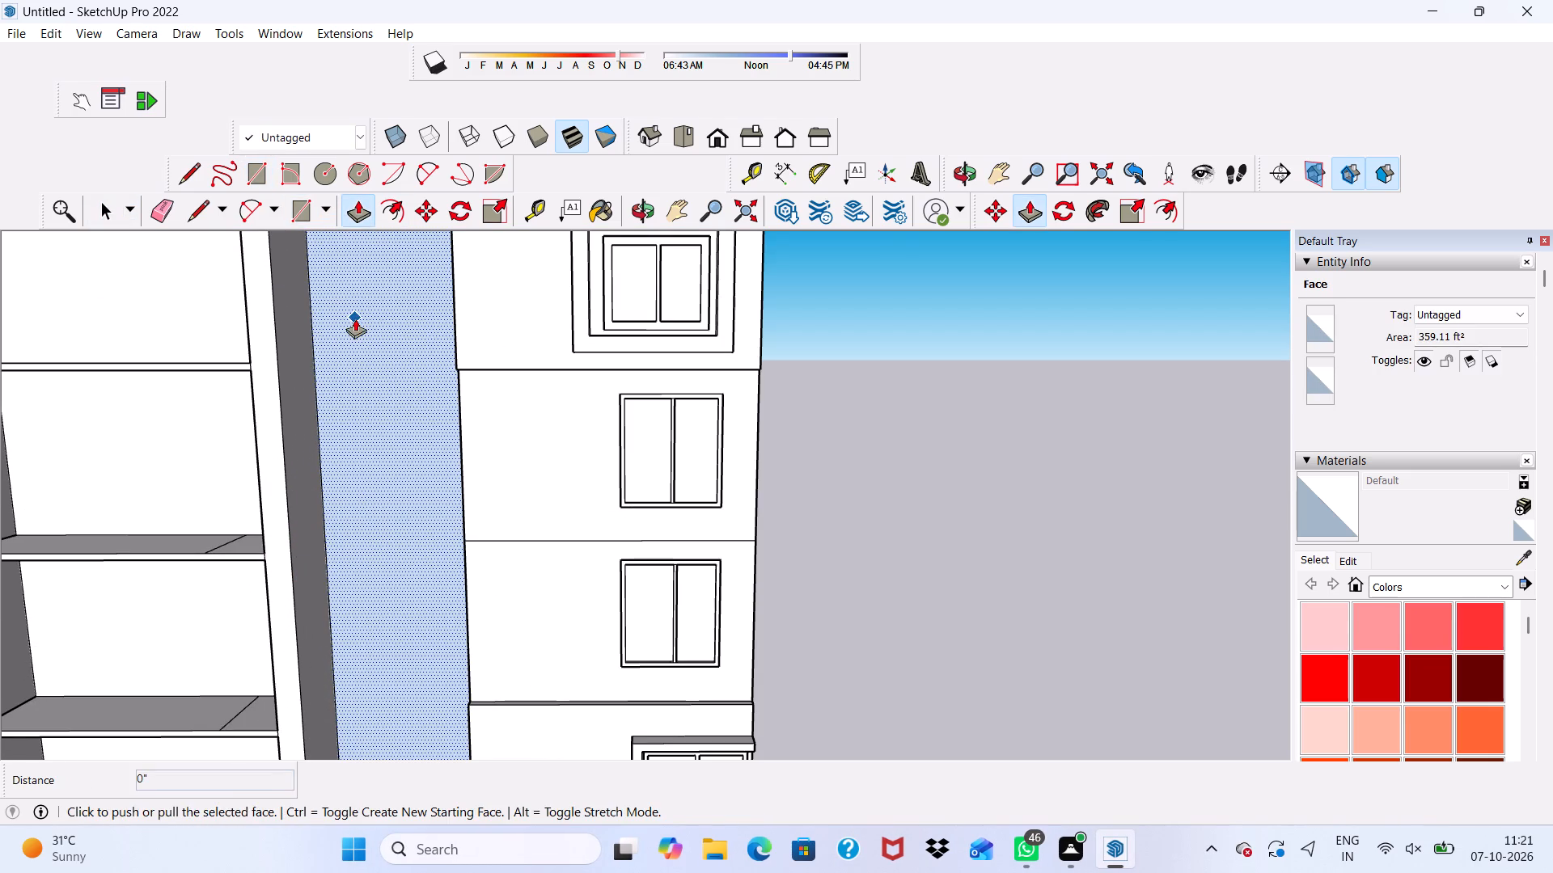
{"action": "left_click", "coordinate": [355, 318]}
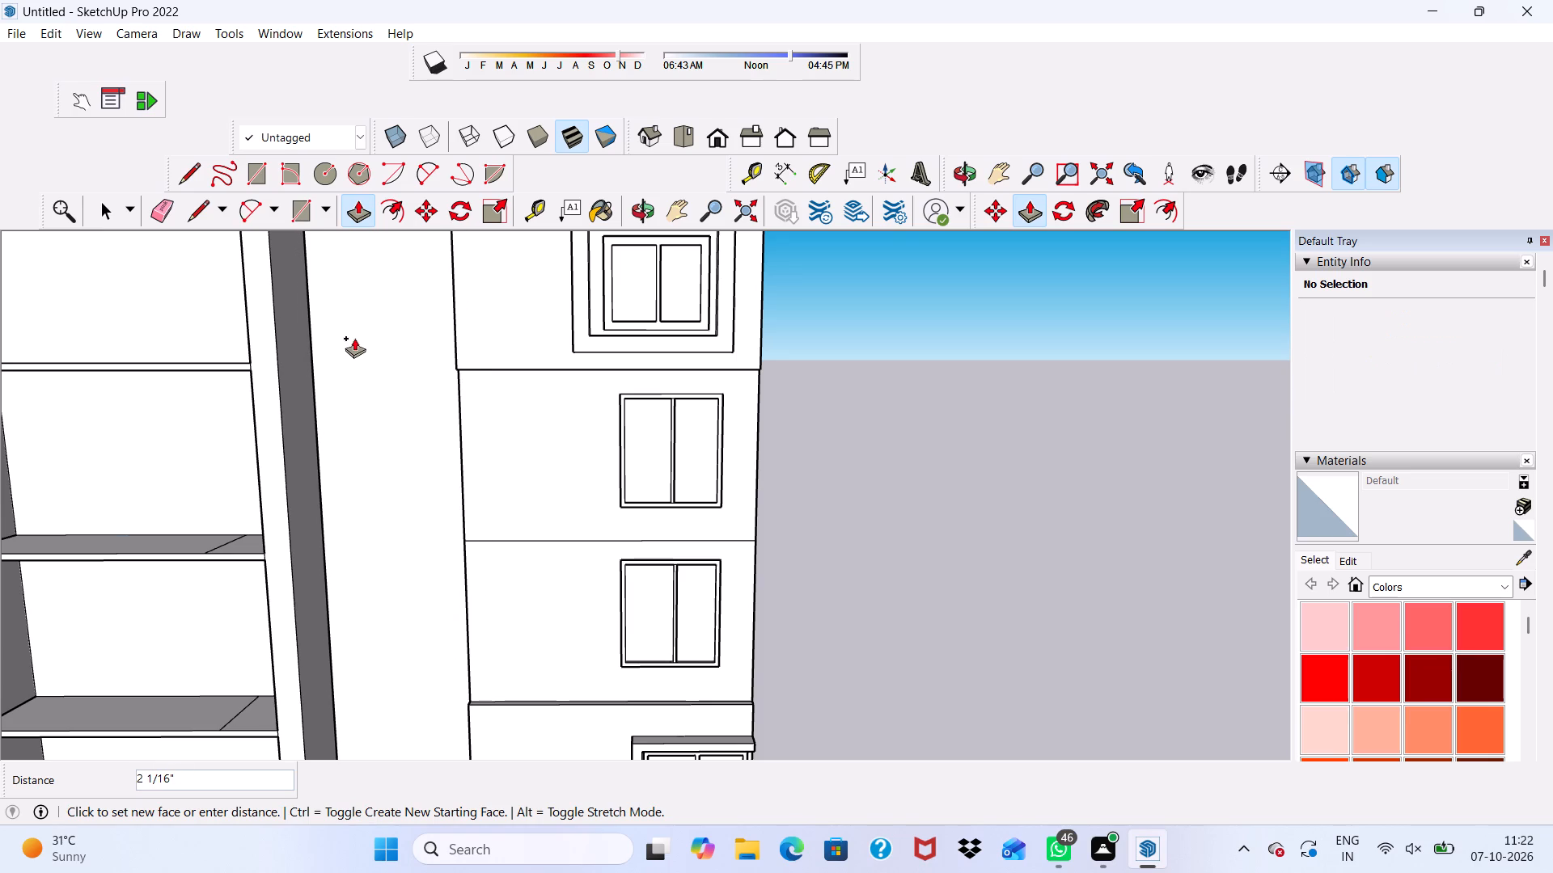
{"action": "type", "text": "3\""}
{"action": "key", "text": "Return"}
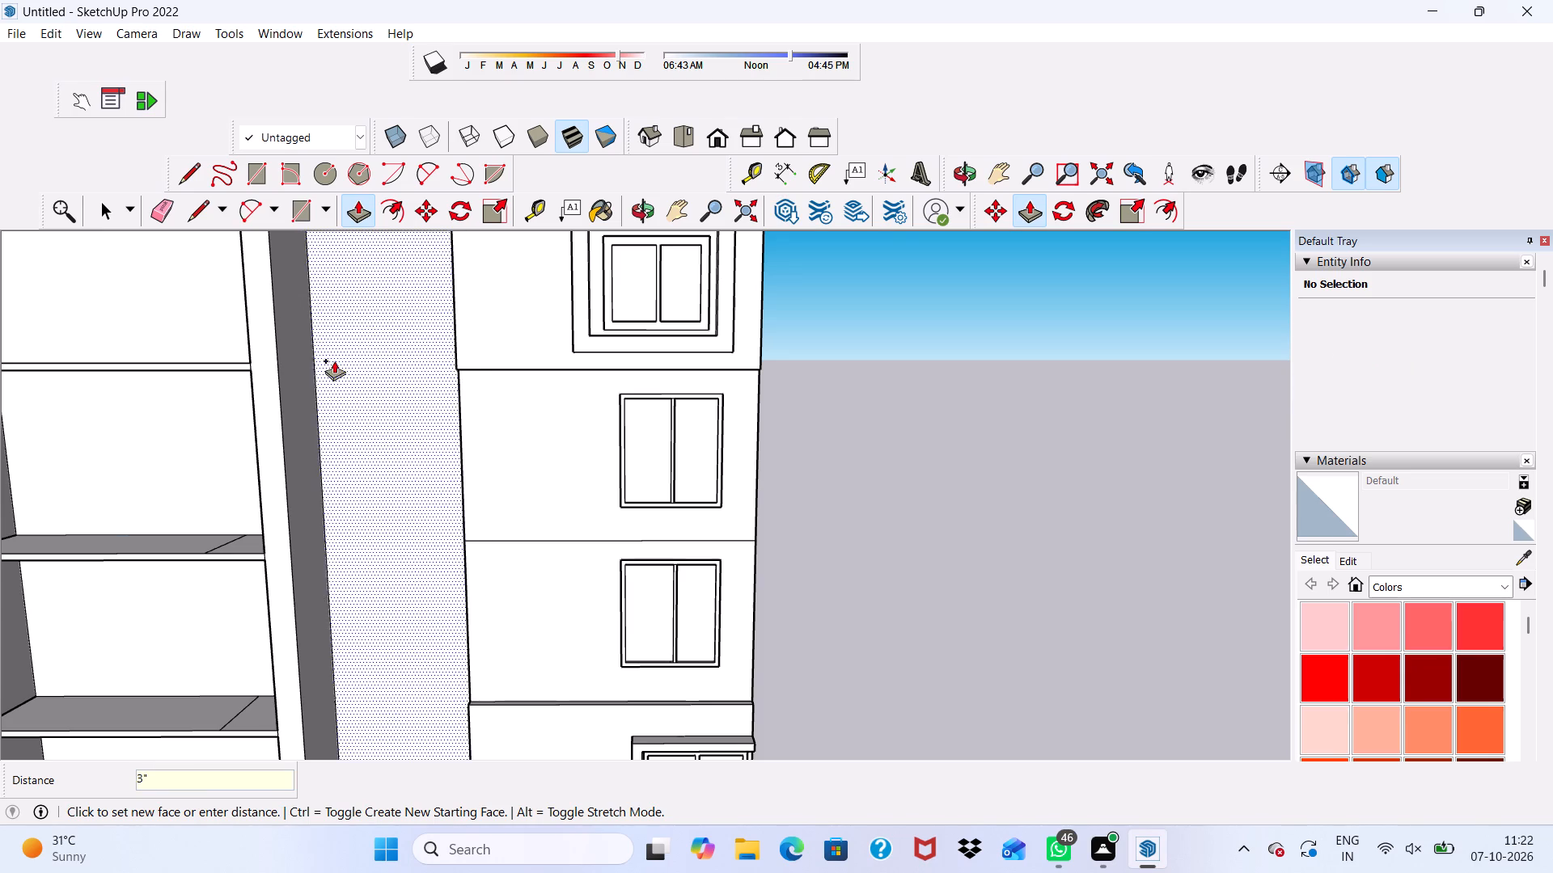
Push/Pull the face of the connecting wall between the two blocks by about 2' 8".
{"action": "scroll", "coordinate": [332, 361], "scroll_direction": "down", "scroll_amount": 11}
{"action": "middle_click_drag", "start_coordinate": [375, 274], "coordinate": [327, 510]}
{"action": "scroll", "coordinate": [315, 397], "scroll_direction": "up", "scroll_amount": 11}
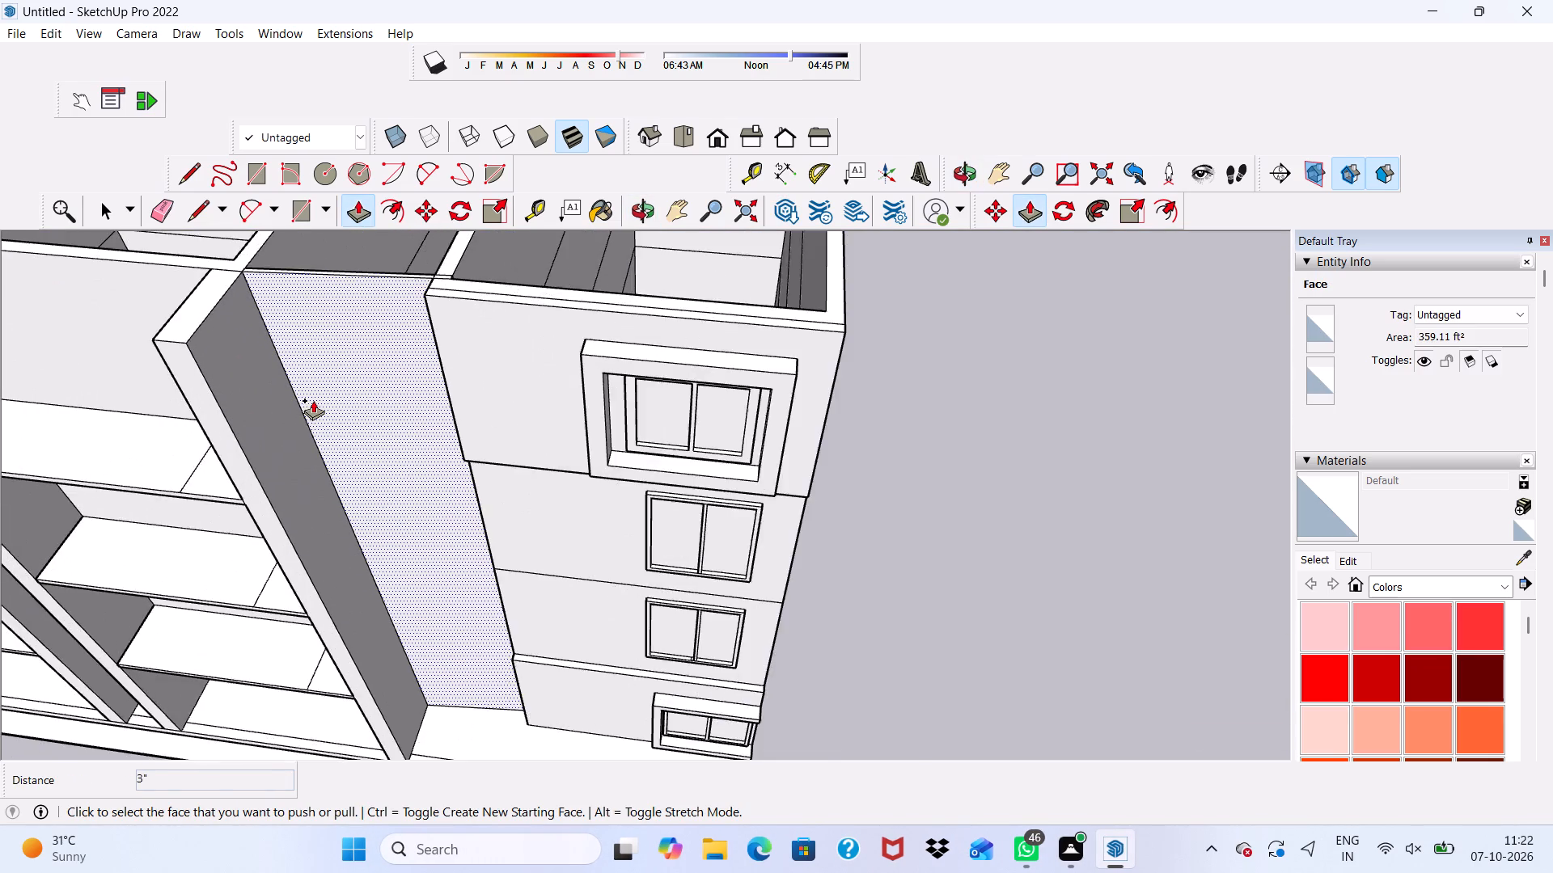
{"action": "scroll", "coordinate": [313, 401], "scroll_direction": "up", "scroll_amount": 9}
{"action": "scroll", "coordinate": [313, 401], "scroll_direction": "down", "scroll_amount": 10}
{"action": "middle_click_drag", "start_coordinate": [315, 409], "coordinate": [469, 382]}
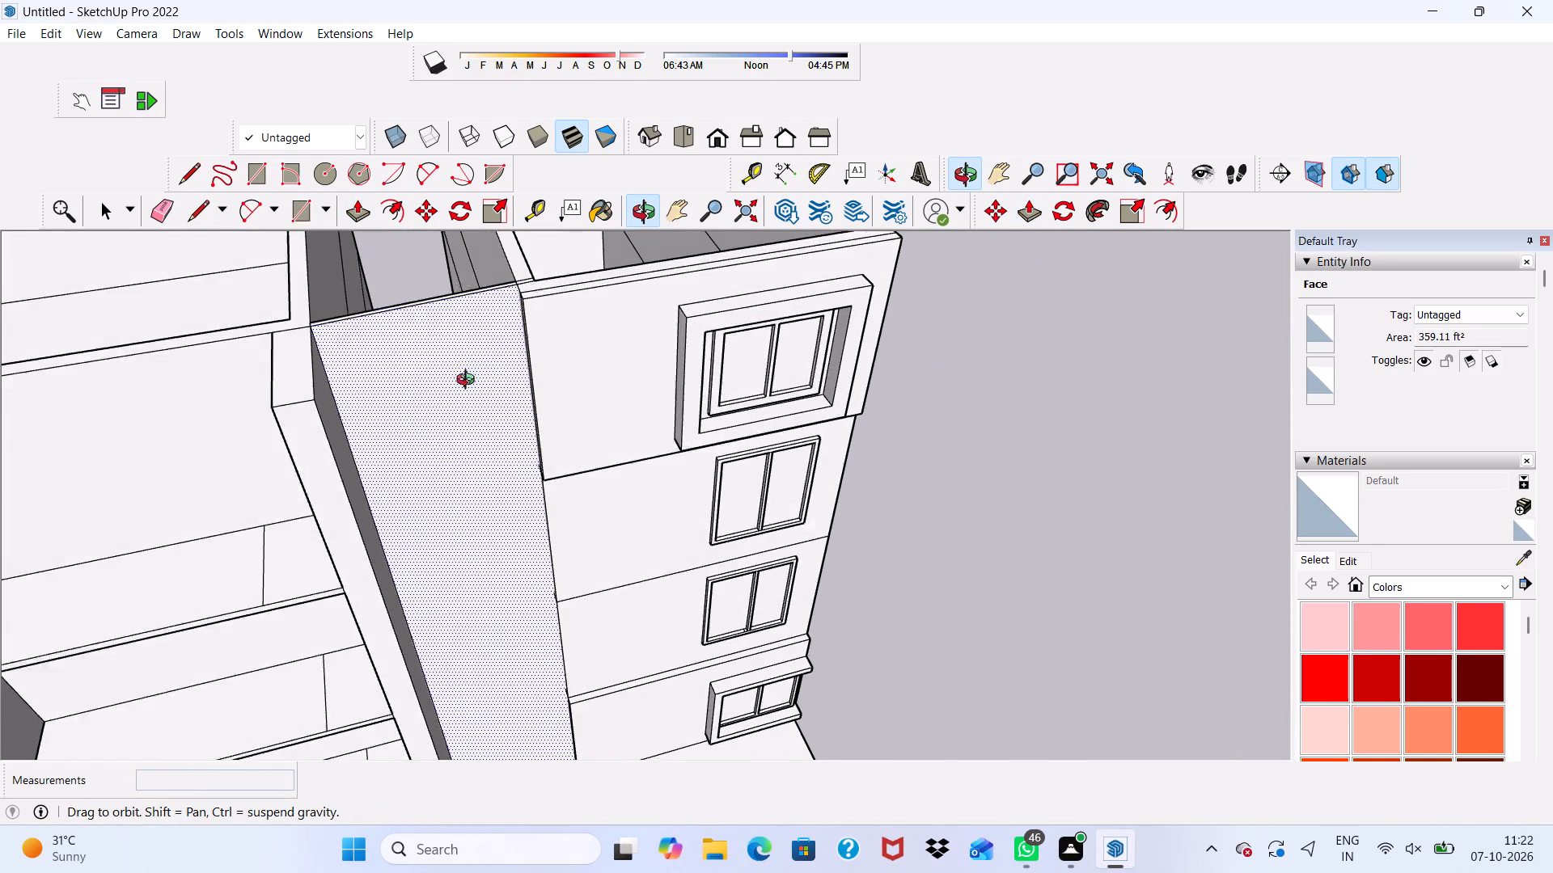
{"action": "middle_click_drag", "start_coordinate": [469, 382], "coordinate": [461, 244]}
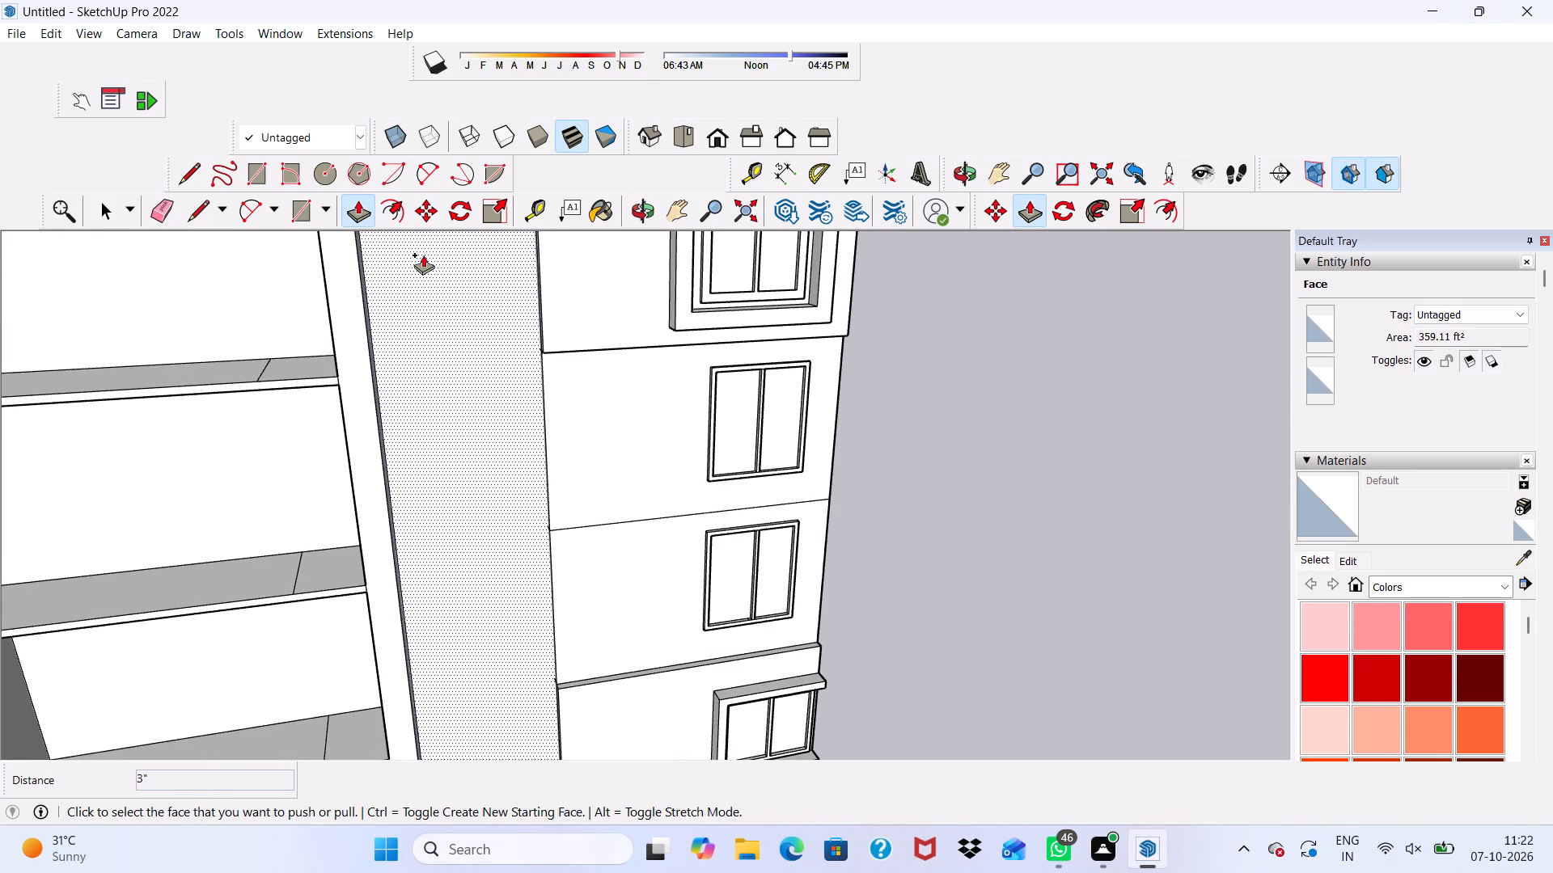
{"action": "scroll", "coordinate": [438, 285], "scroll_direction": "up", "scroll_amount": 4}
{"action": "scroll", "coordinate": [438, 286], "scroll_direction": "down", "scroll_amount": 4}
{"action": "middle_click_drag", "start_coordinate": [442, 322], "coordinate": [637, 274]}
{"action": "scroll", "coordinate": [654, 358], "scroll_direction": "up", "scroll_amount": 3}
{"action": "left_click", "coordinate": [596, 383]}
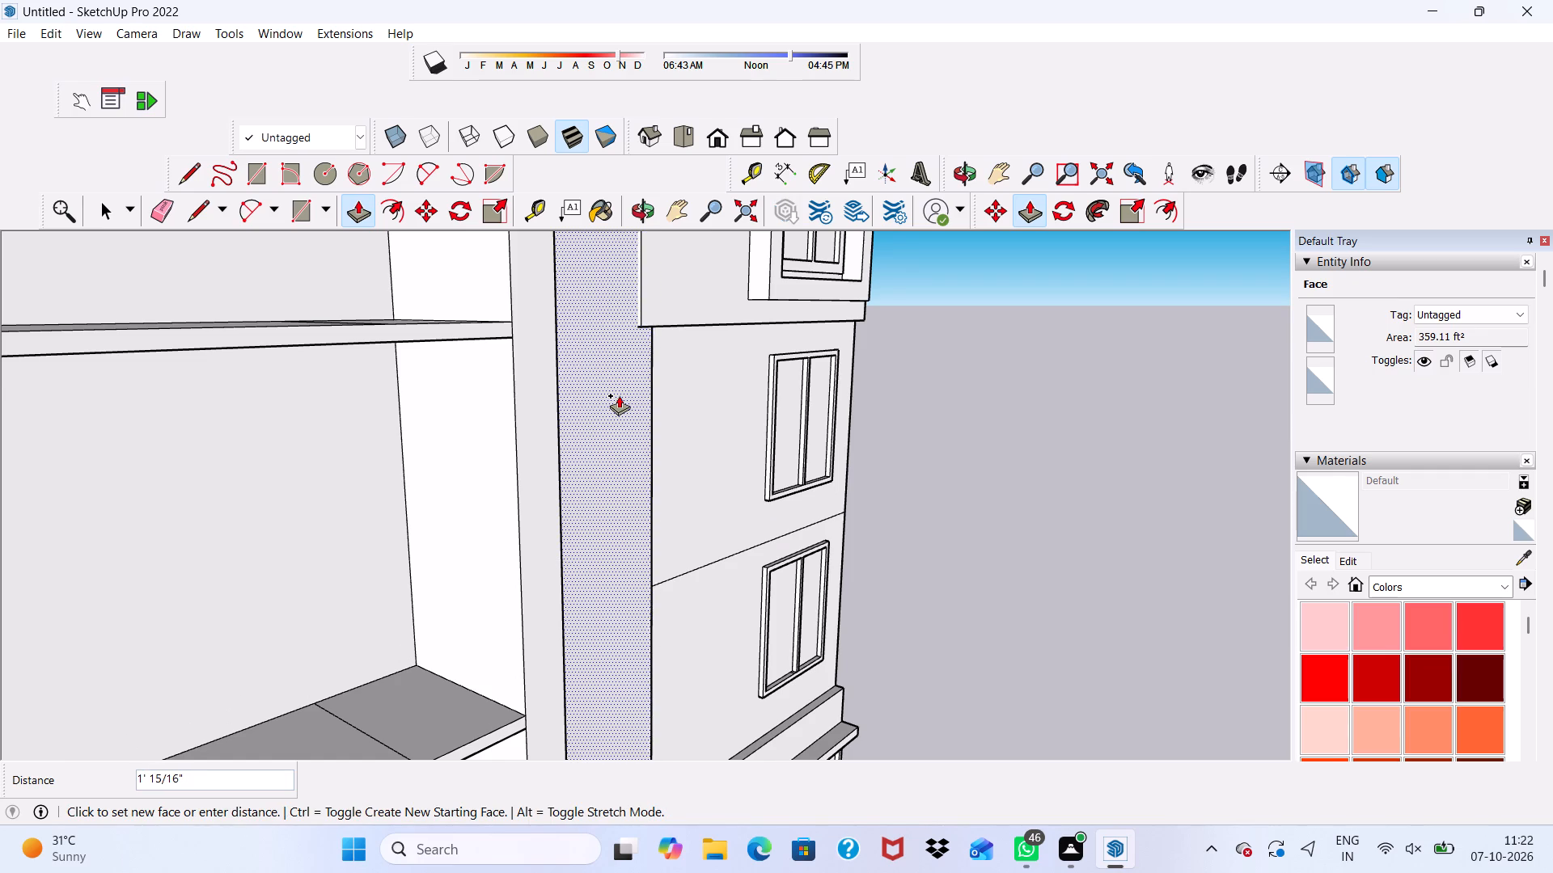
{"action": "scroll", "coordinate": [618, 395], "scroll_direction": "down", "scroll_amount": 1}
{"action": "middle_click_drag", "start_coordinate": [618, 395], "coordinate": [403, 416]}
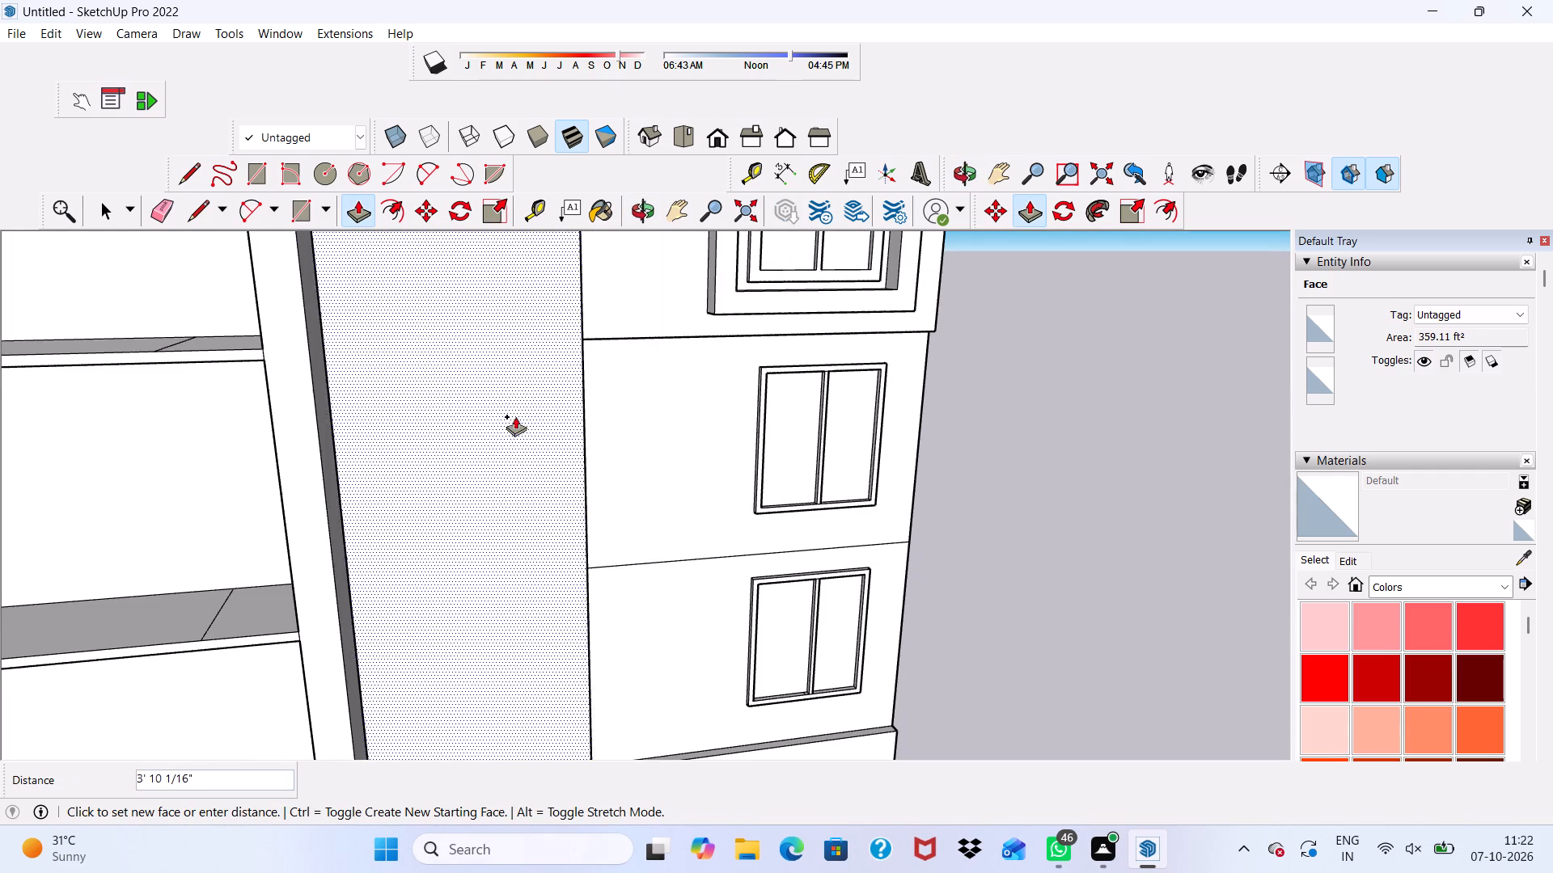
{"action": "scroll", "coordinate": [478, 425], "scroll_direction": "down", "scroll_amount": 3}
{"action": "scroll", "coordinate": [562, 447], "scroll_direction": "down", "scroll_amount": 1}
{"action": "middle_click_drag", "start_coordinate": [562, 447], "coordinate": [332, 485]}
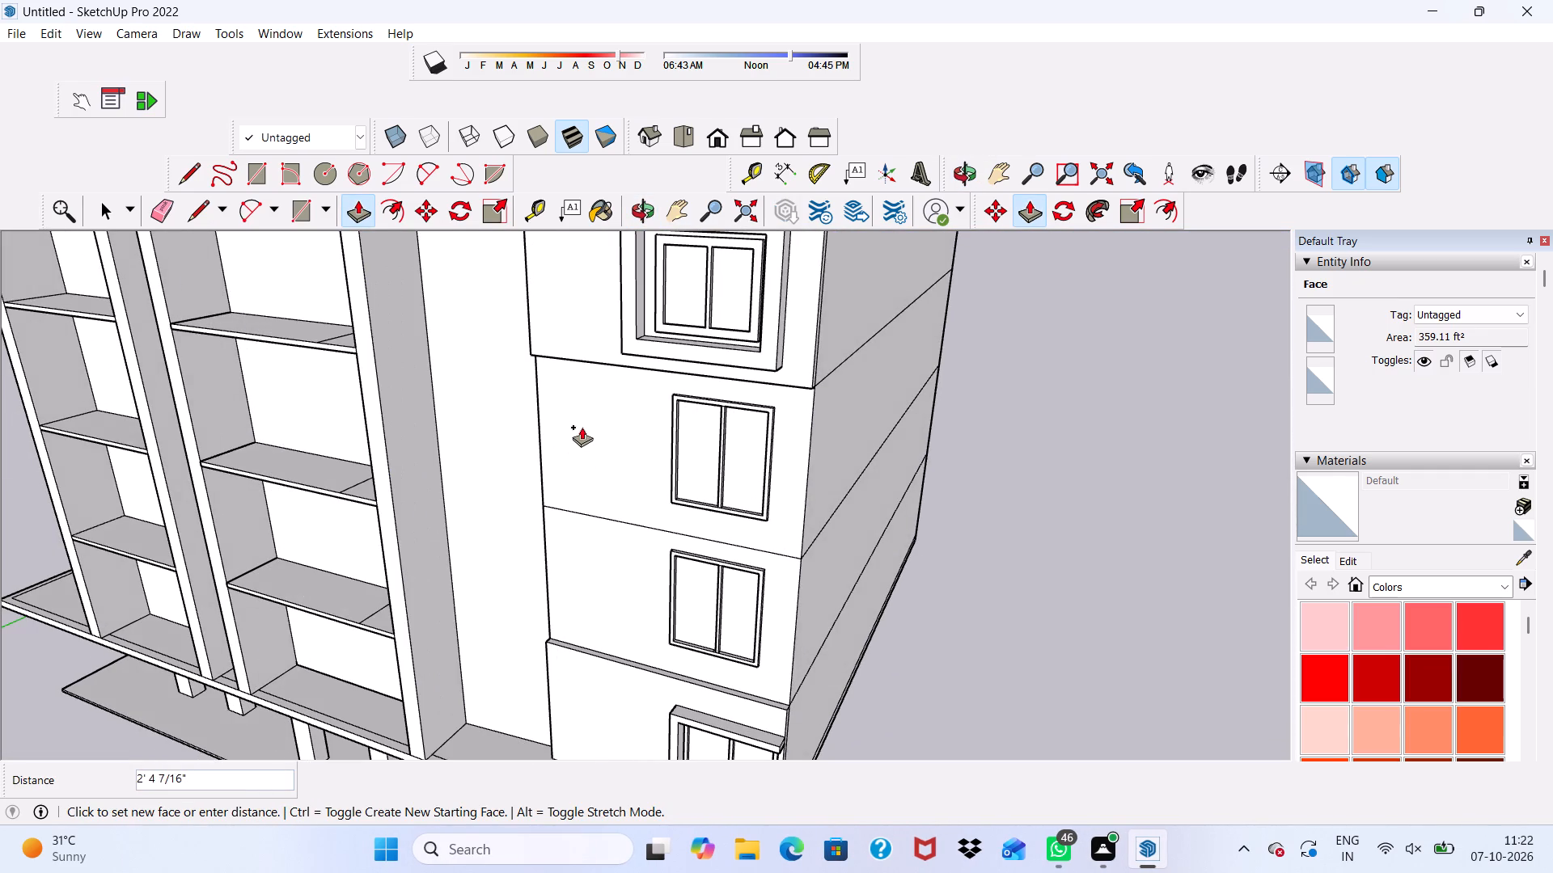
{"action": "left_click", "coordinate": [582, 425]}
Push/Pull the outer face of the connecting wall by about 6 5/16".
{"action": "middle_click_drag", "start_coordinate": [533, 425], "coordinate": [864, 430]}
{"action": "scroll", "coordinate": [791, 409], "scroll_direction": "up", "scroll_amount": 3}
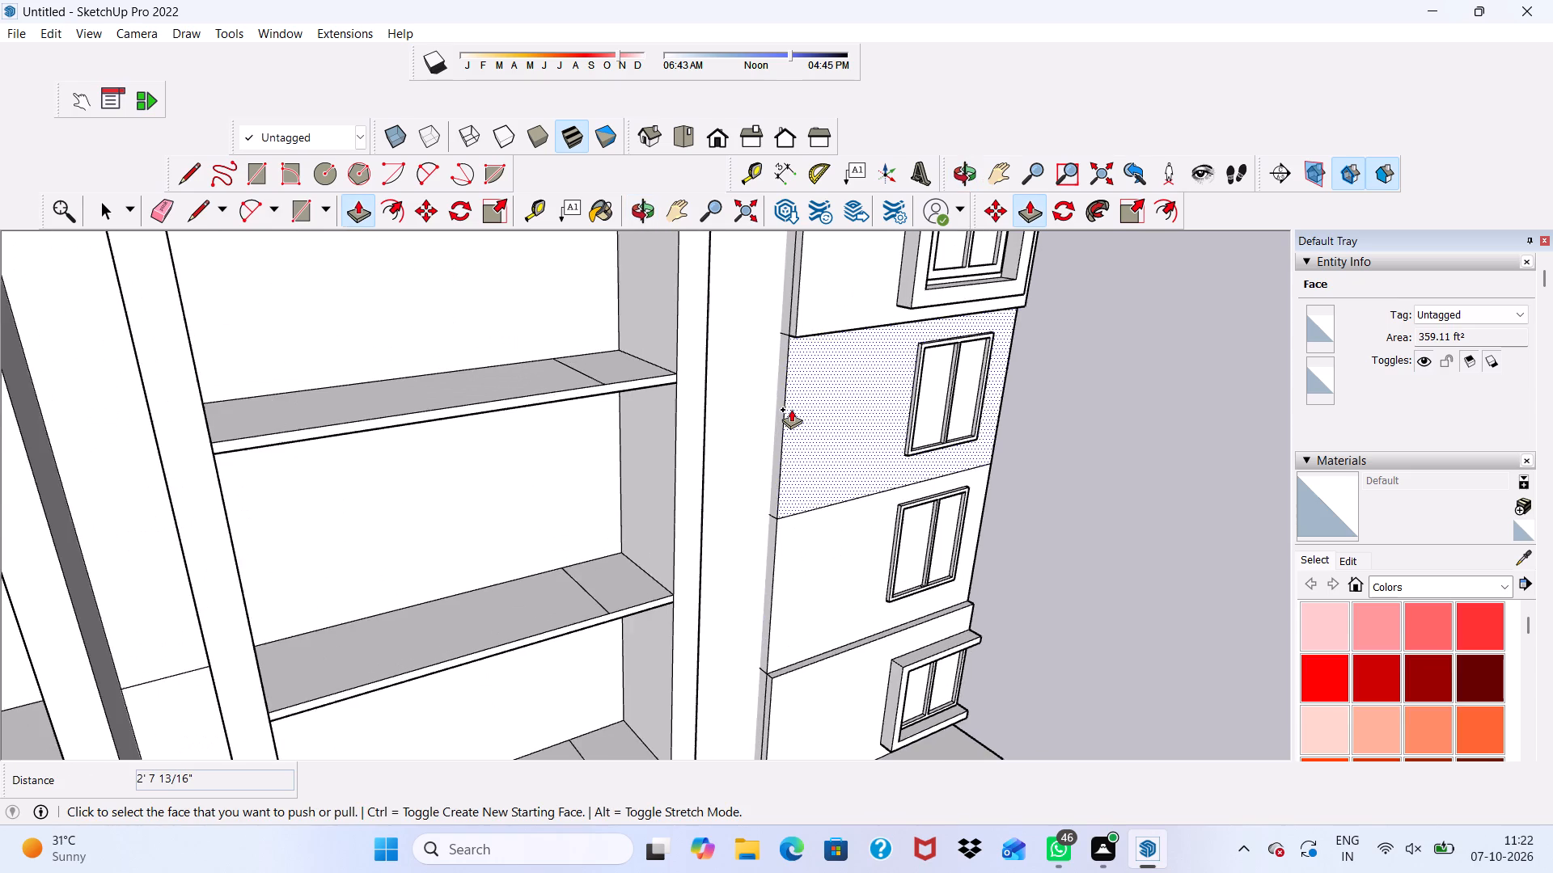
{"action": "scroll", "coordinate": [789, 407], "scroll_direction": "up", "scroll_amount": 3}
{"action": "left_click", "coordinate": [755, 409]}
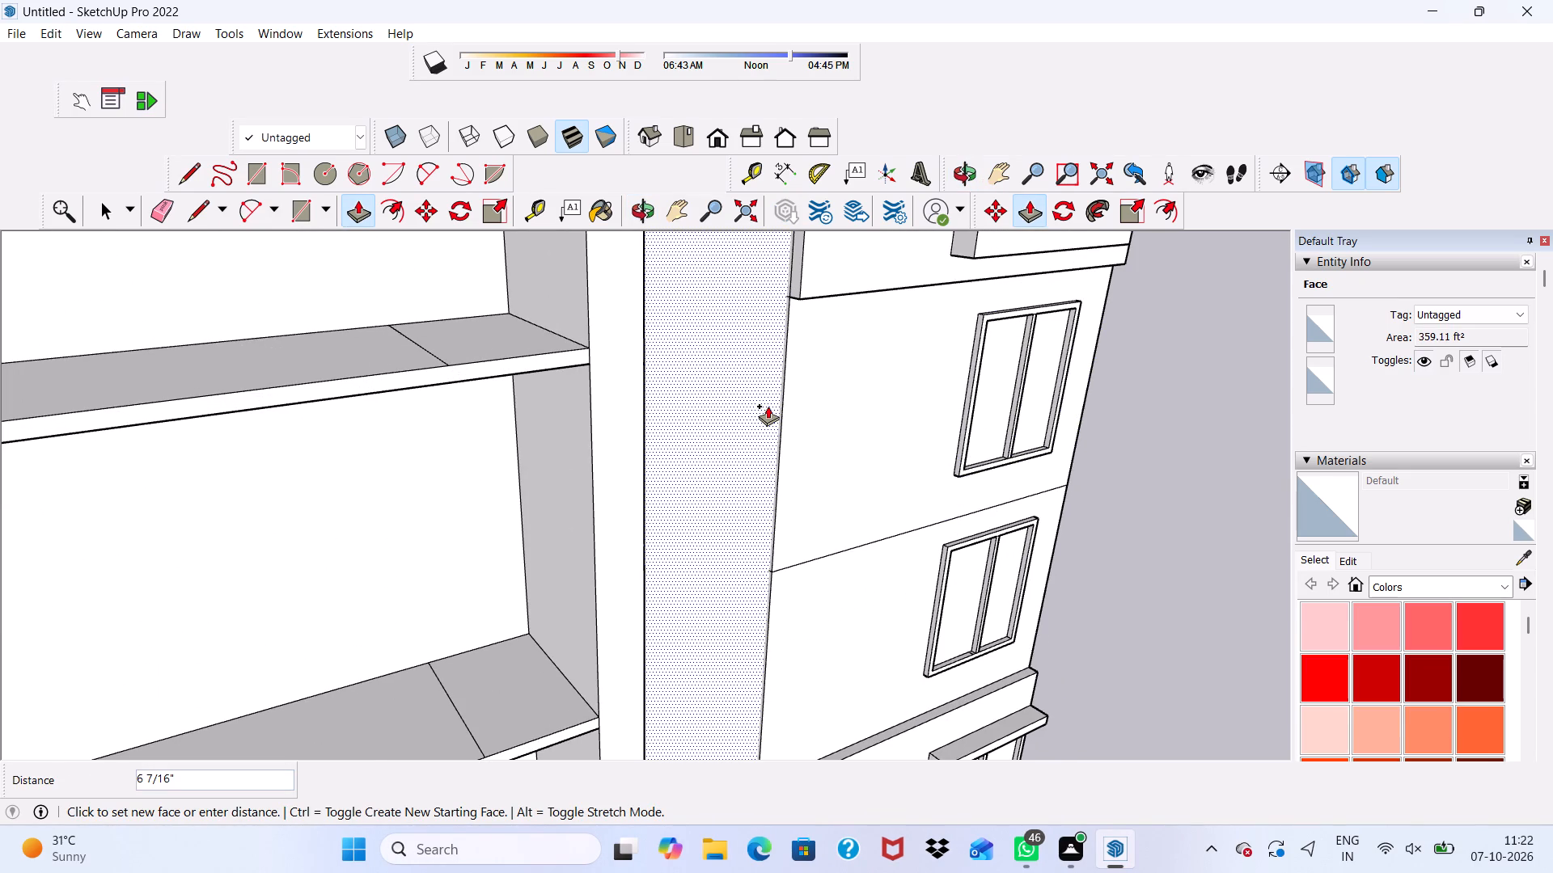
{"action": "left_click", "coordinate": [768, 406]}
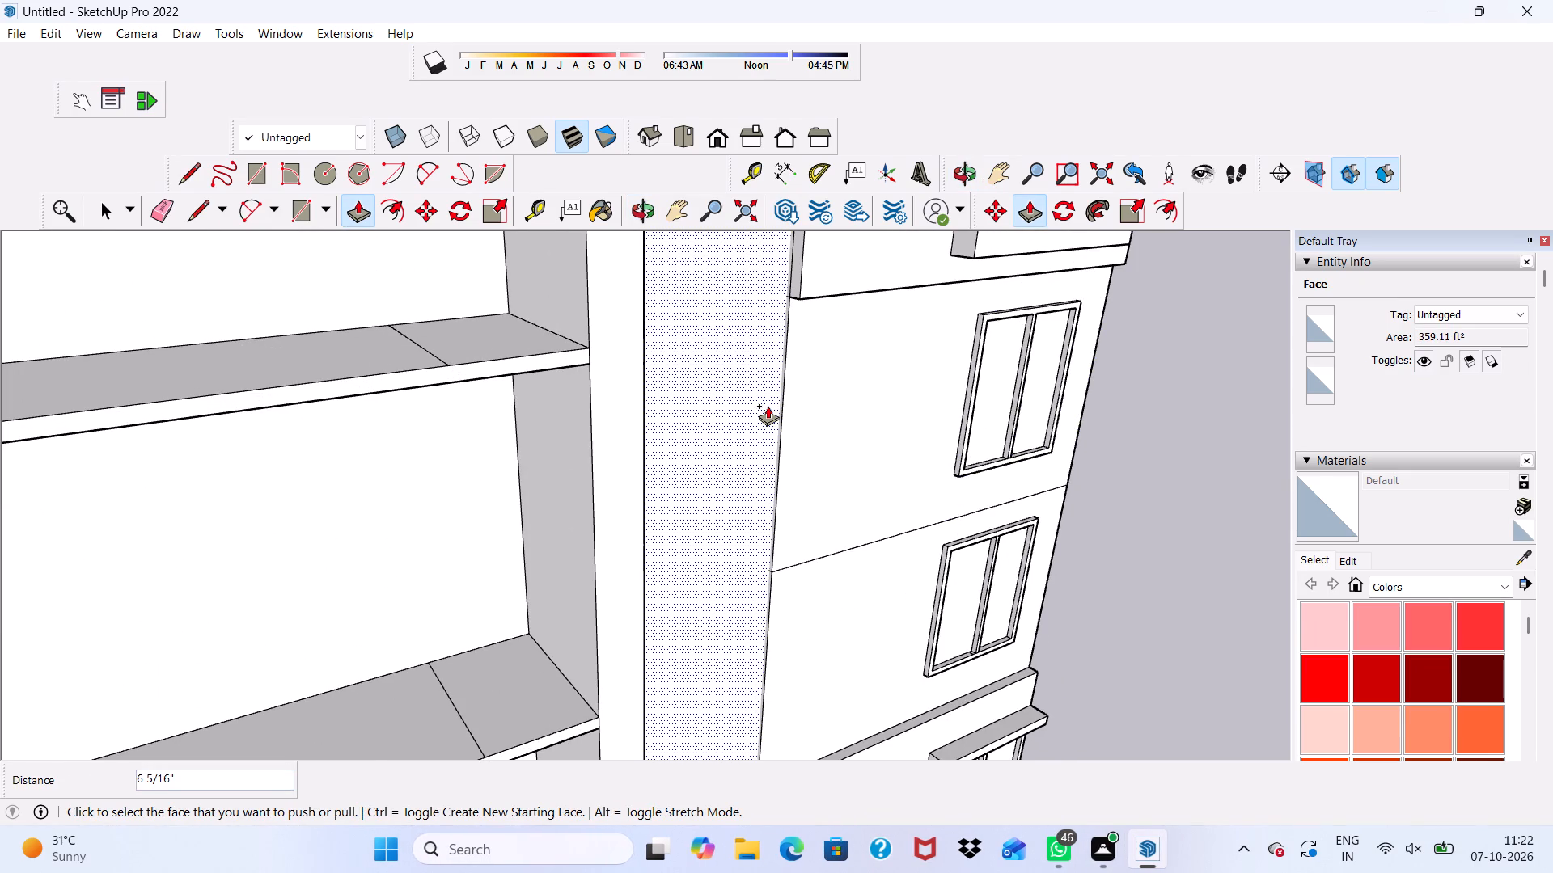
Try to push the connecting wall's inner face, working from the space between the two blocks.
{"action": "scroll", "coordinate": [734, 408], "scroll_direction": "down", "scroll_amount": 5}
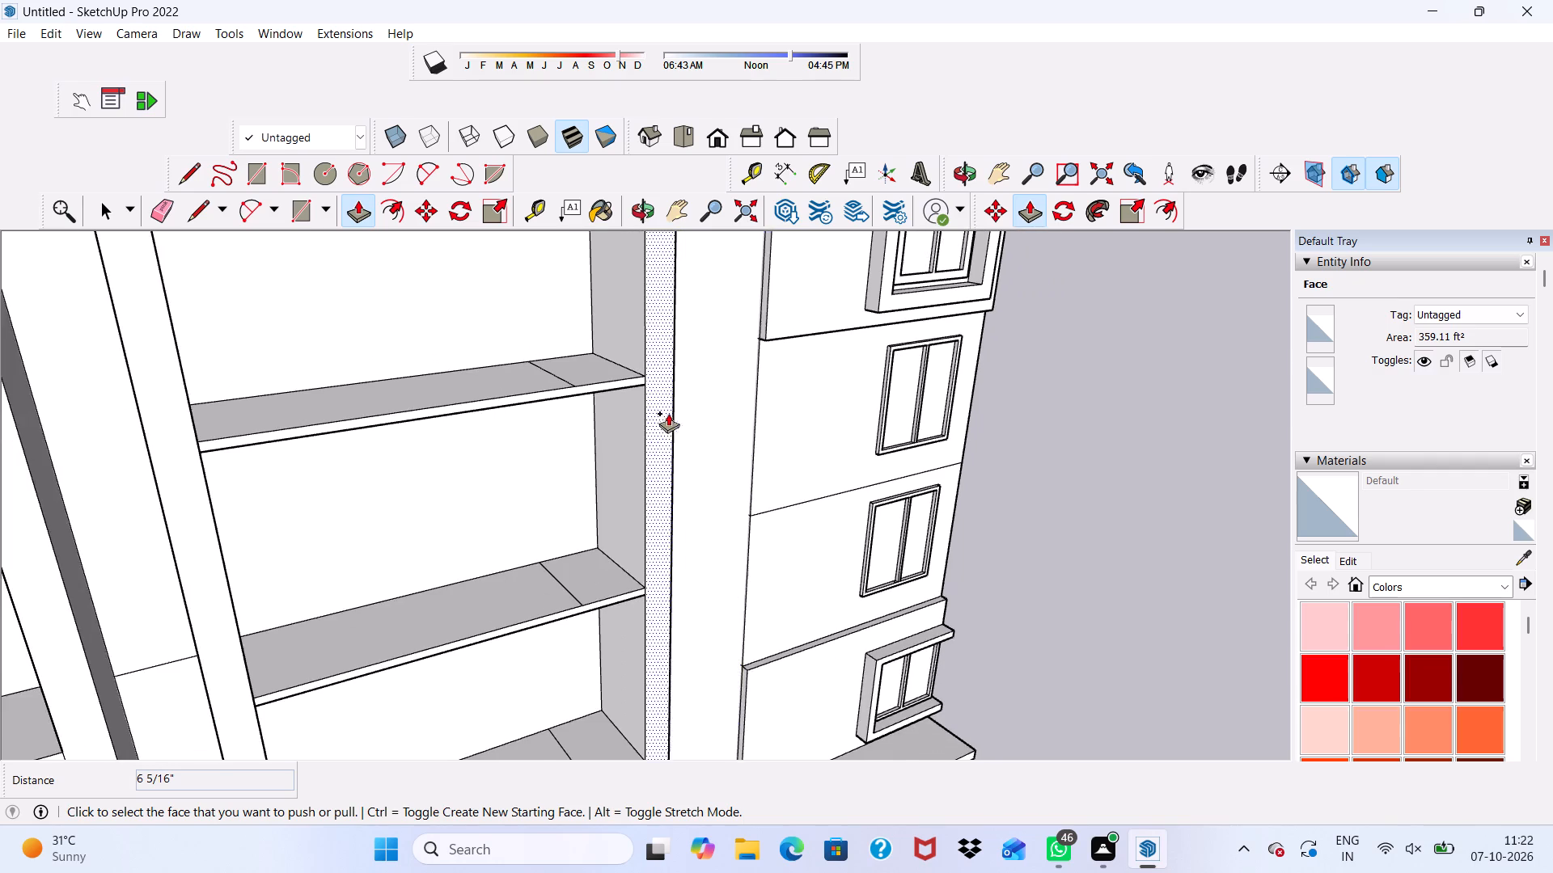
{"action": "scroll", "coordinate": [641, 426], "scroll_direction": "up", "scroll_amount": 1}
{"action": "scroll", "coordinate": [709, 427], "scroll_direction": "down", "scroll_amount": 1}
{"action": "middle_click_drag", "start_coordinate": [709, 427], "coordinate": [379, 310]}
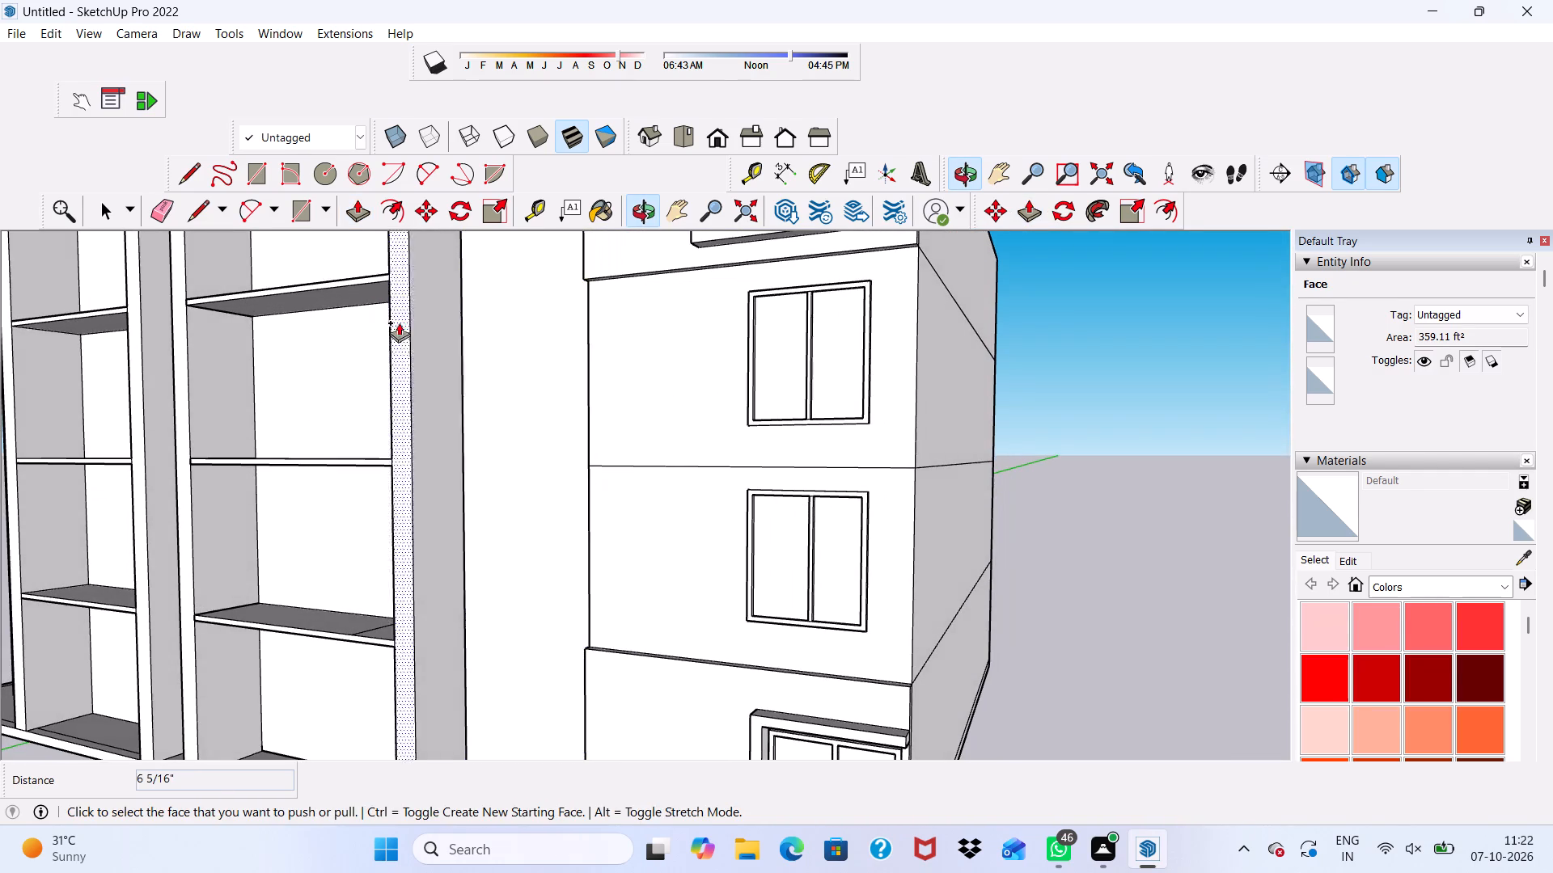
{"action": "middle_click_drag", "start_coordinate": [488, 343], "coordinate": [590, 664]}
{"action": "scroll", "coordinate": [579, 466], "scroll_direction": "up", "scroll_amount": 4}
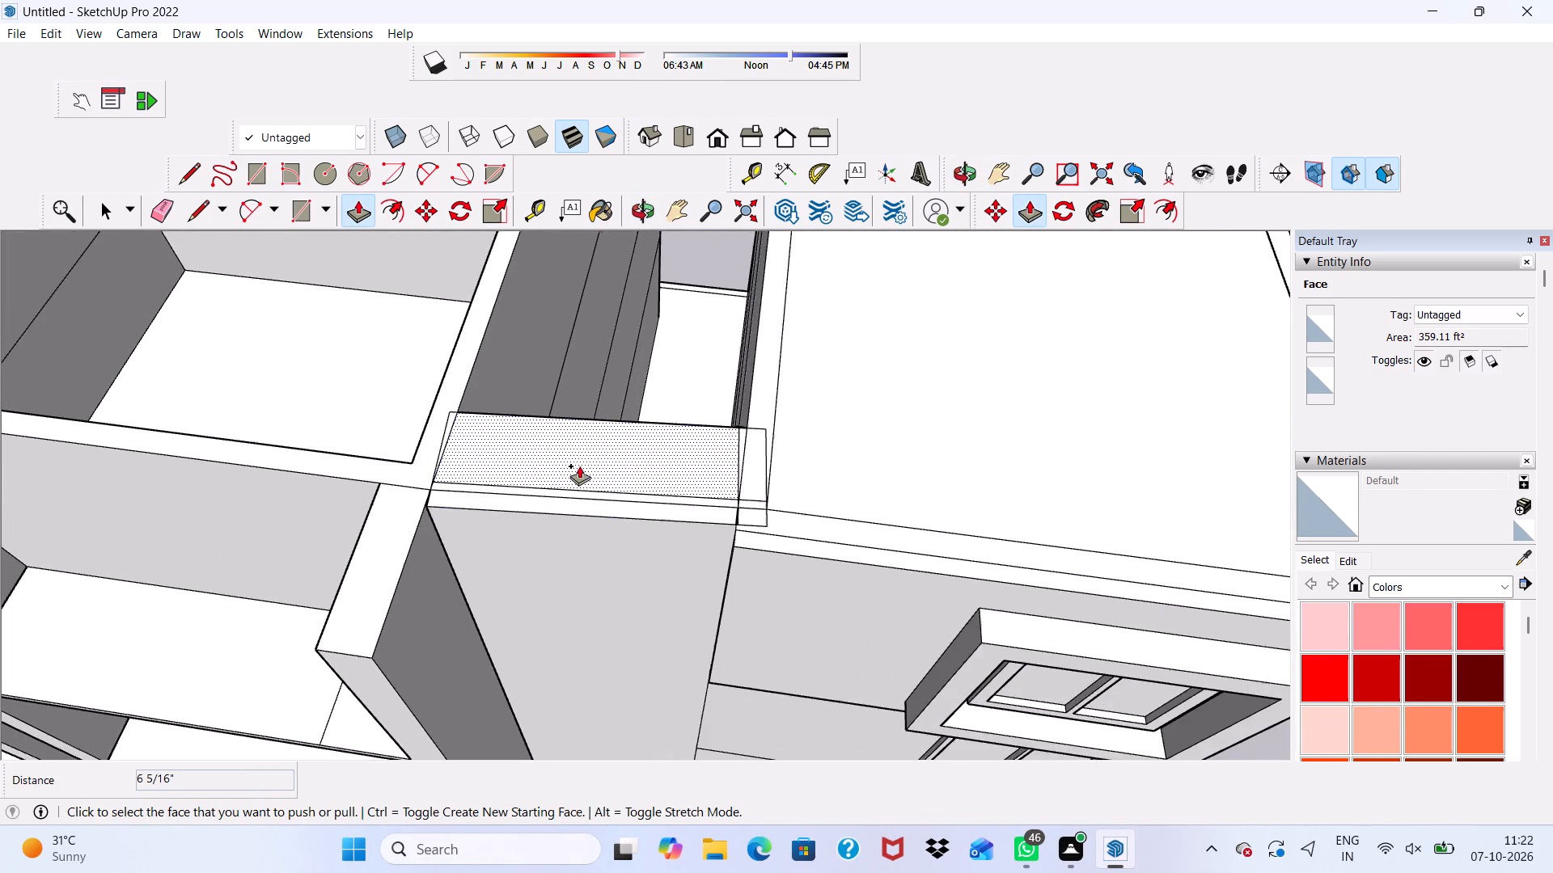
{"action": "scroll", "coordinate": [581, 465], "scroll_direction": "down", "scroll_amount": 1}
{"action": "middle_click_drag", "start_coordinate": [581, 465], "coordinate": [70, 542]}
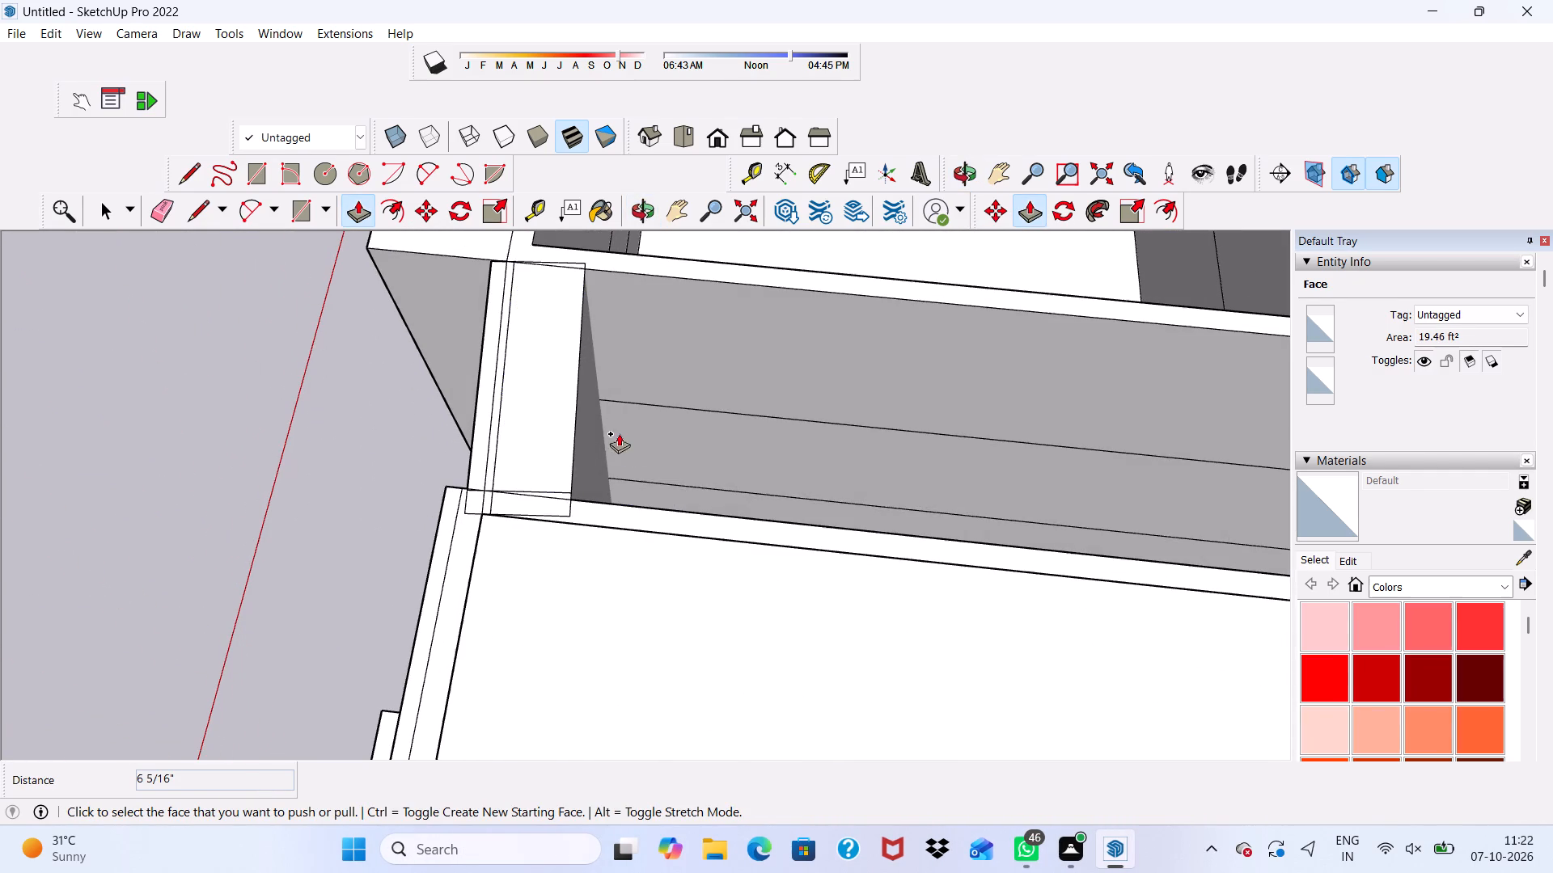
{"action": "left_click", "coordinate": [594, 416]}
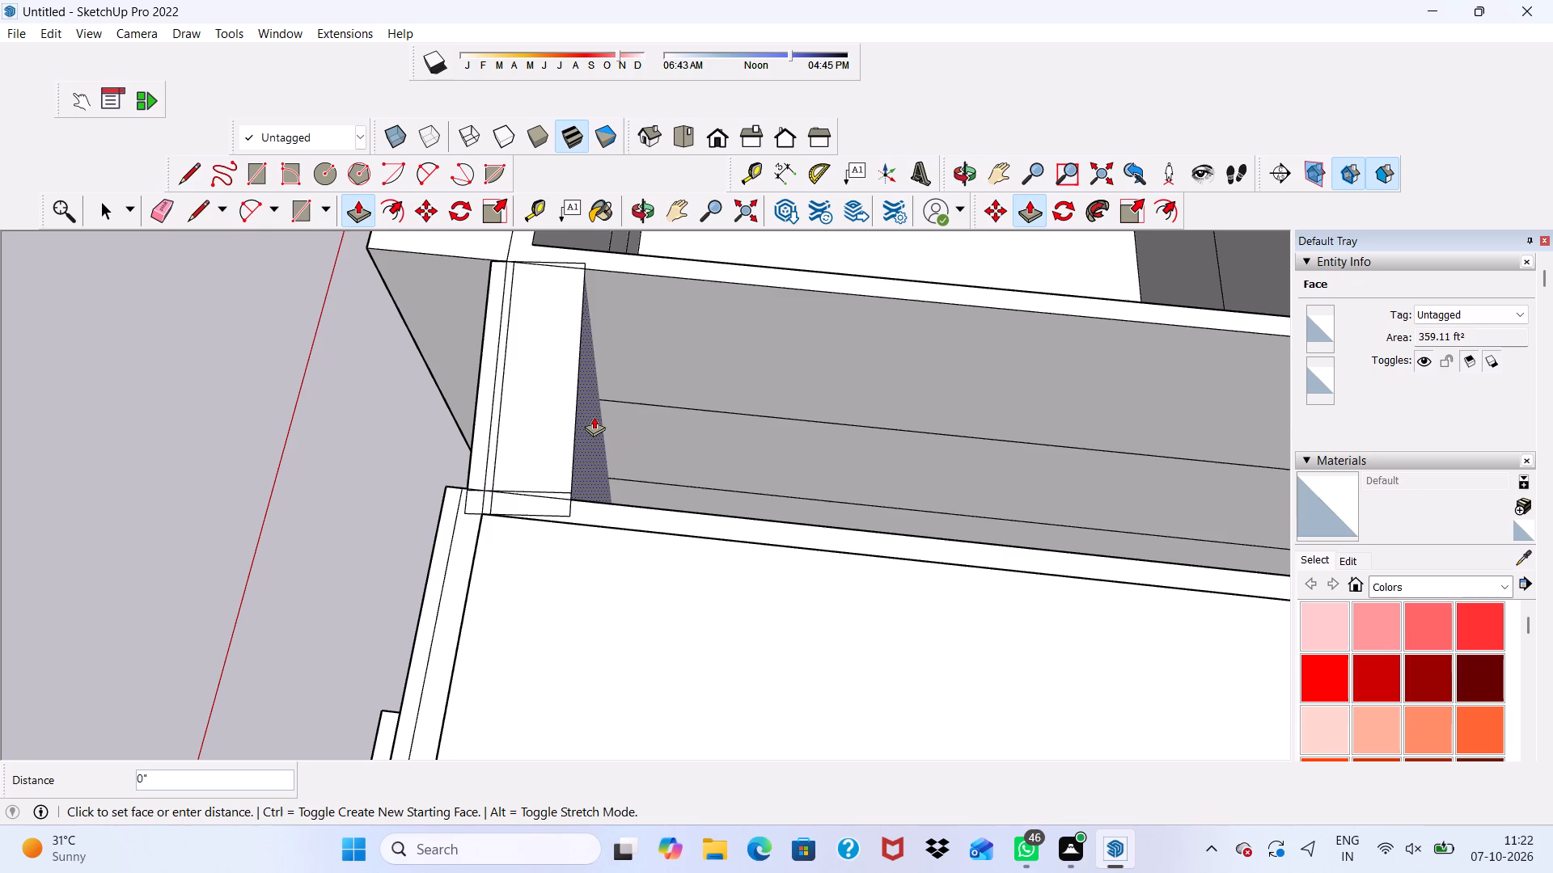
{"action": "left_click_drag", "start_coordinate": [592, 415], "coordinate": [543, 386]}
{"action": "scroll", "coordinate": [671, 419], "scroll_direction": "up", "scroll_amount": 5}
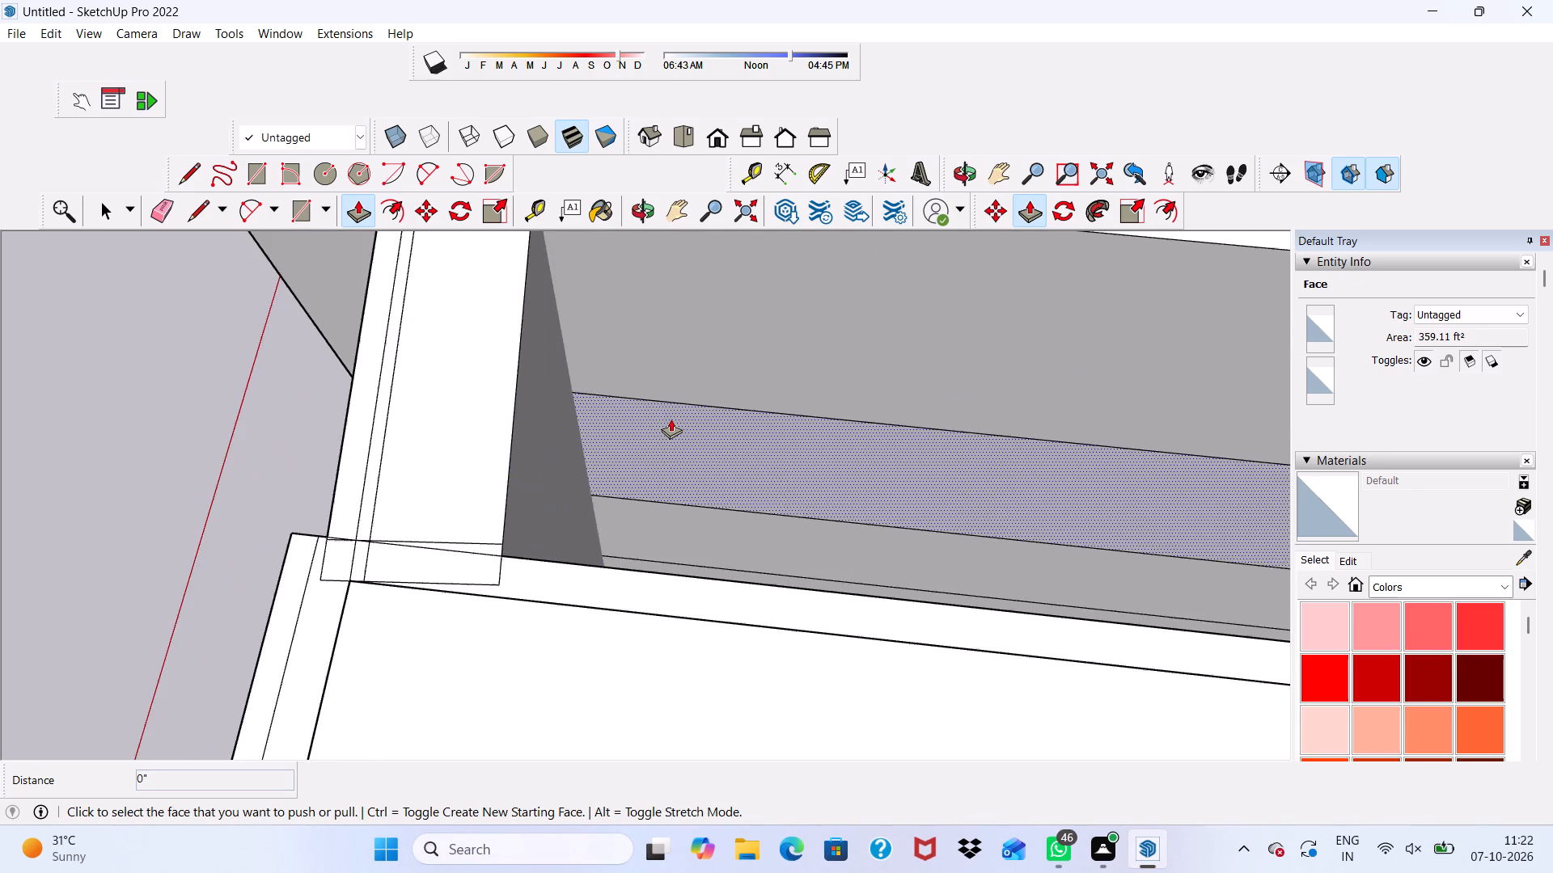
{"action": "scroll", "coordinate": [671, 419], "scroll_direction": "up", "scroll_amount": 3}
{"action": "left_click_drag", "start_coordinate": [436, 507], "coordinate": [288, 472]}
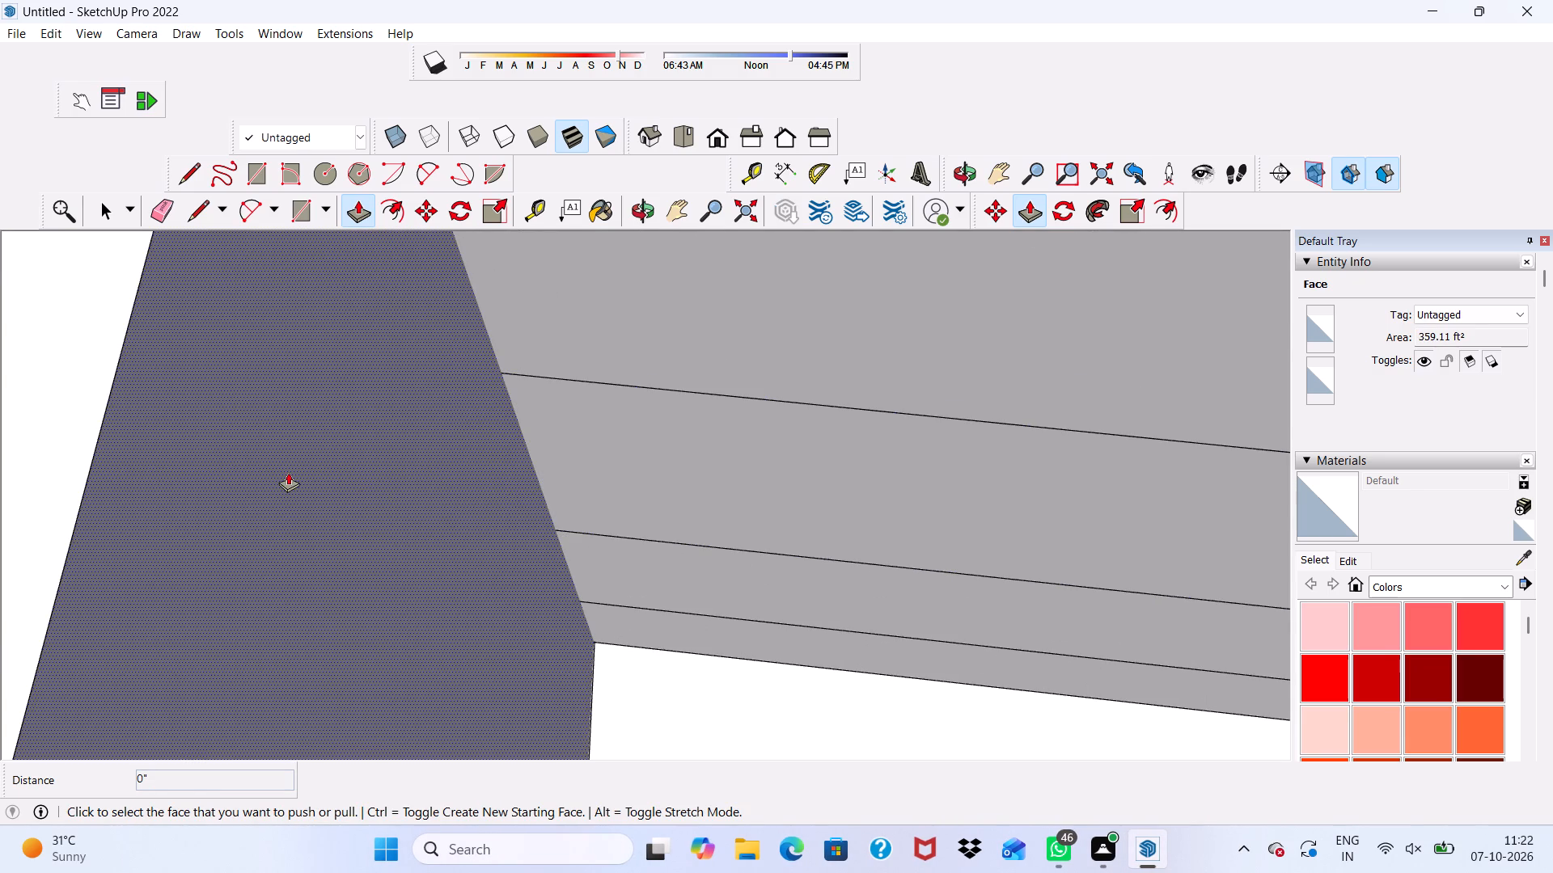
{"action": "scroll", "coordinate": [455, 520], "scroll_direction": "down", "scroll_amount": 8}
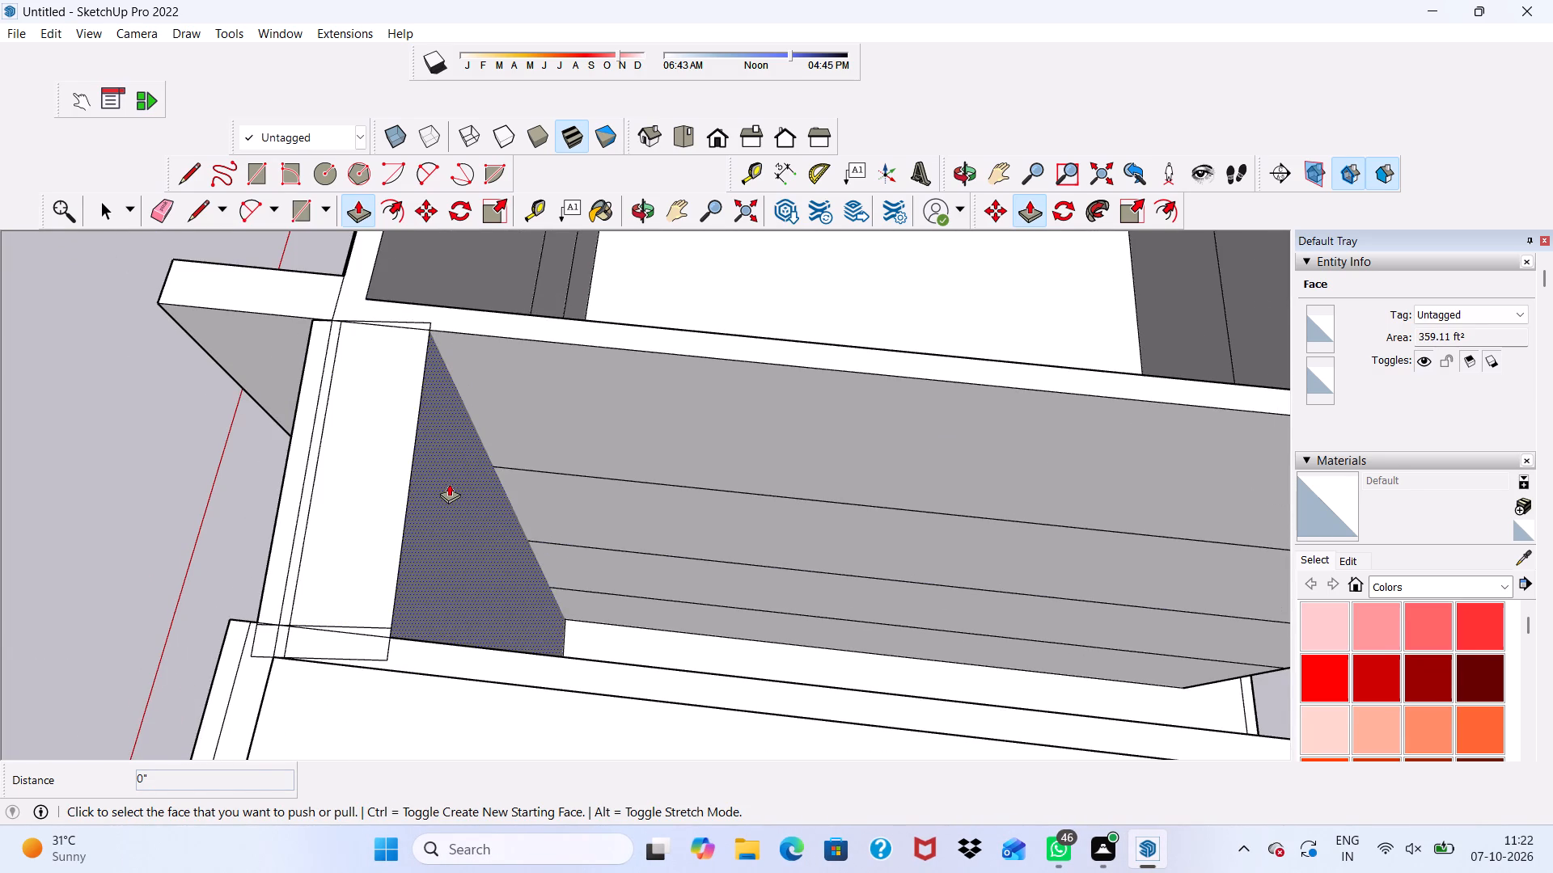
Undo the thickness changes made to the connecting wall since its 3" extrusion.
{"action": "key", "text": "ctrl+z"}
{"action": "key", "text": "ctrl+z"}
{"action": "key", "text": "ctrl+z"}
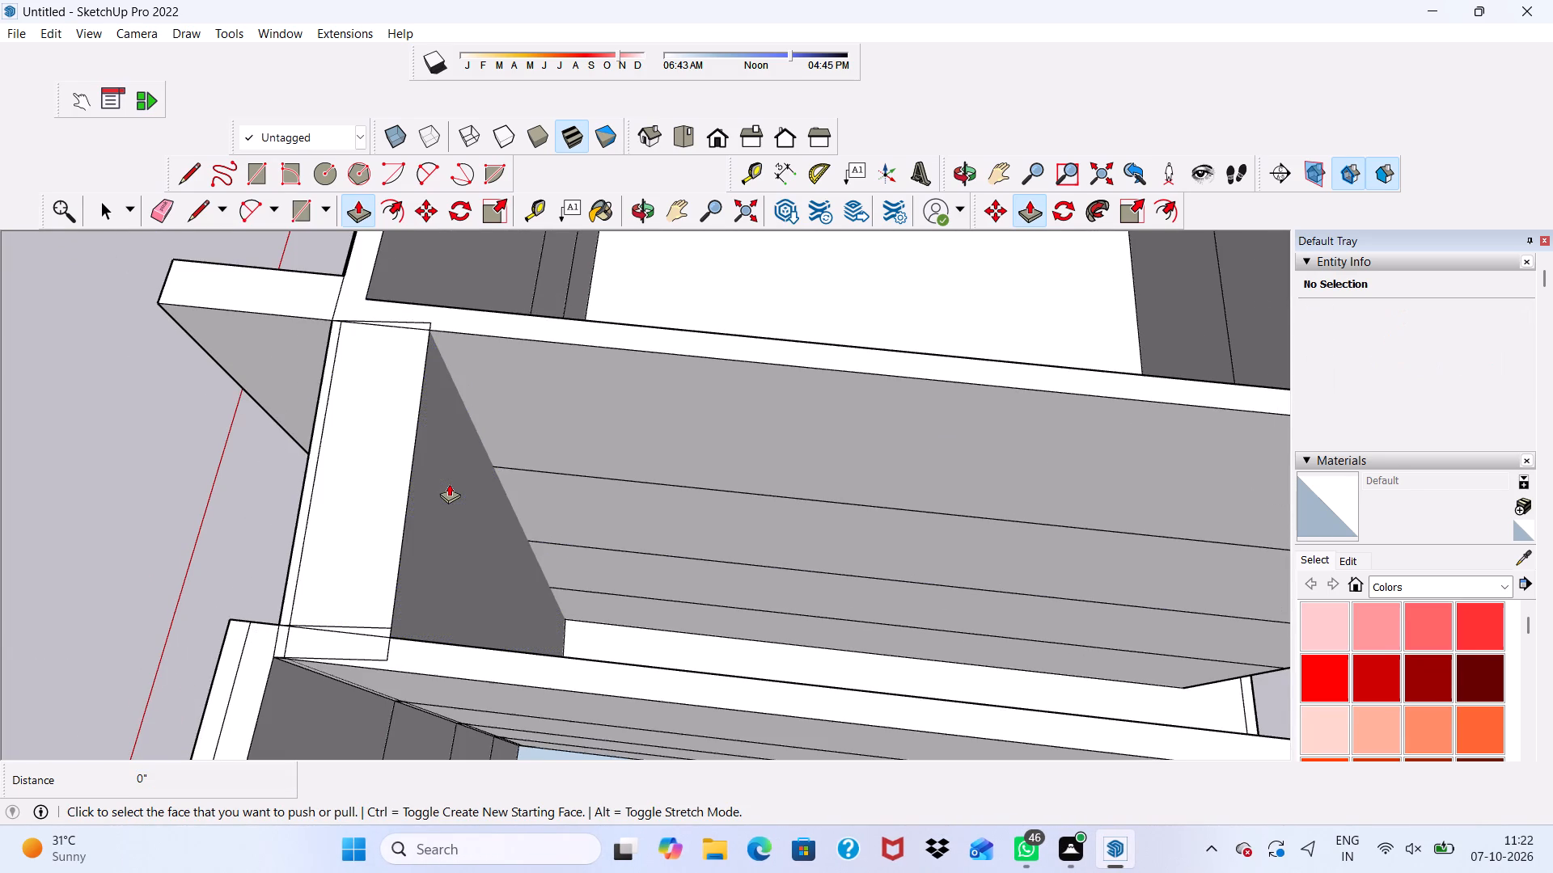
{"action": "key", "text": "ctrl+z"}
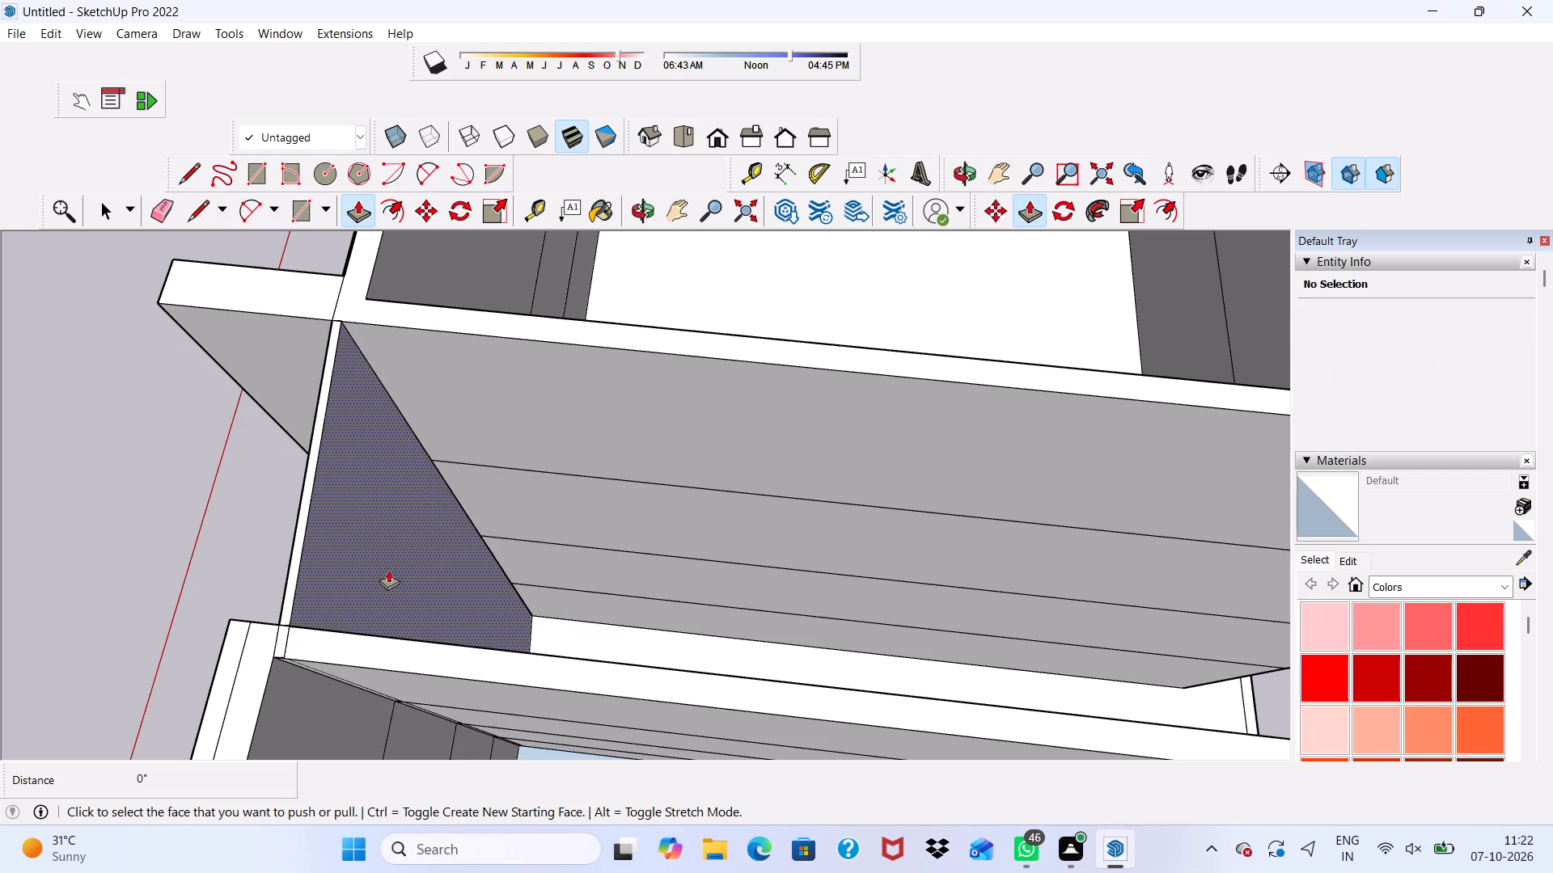
Push/Pull the connecting wall's outer face until it is flush with the outer face of the windowed block.
{"action": "scroll", "coordinate": [326, 512], "scroll_direction": "down", "scroll_amount": 1}
{"action": "middle_click_drag", "start_coordinate": [326, 512], "coordinate": [852, 225]}
{"action": "scroll", "coordinate": [771, 386], "scroll_direction": "down", "scroll_amount": 7}
{"action": "middle_click_drag", "start_coordinate": [789, 415], "coordinate": [849, 278]}
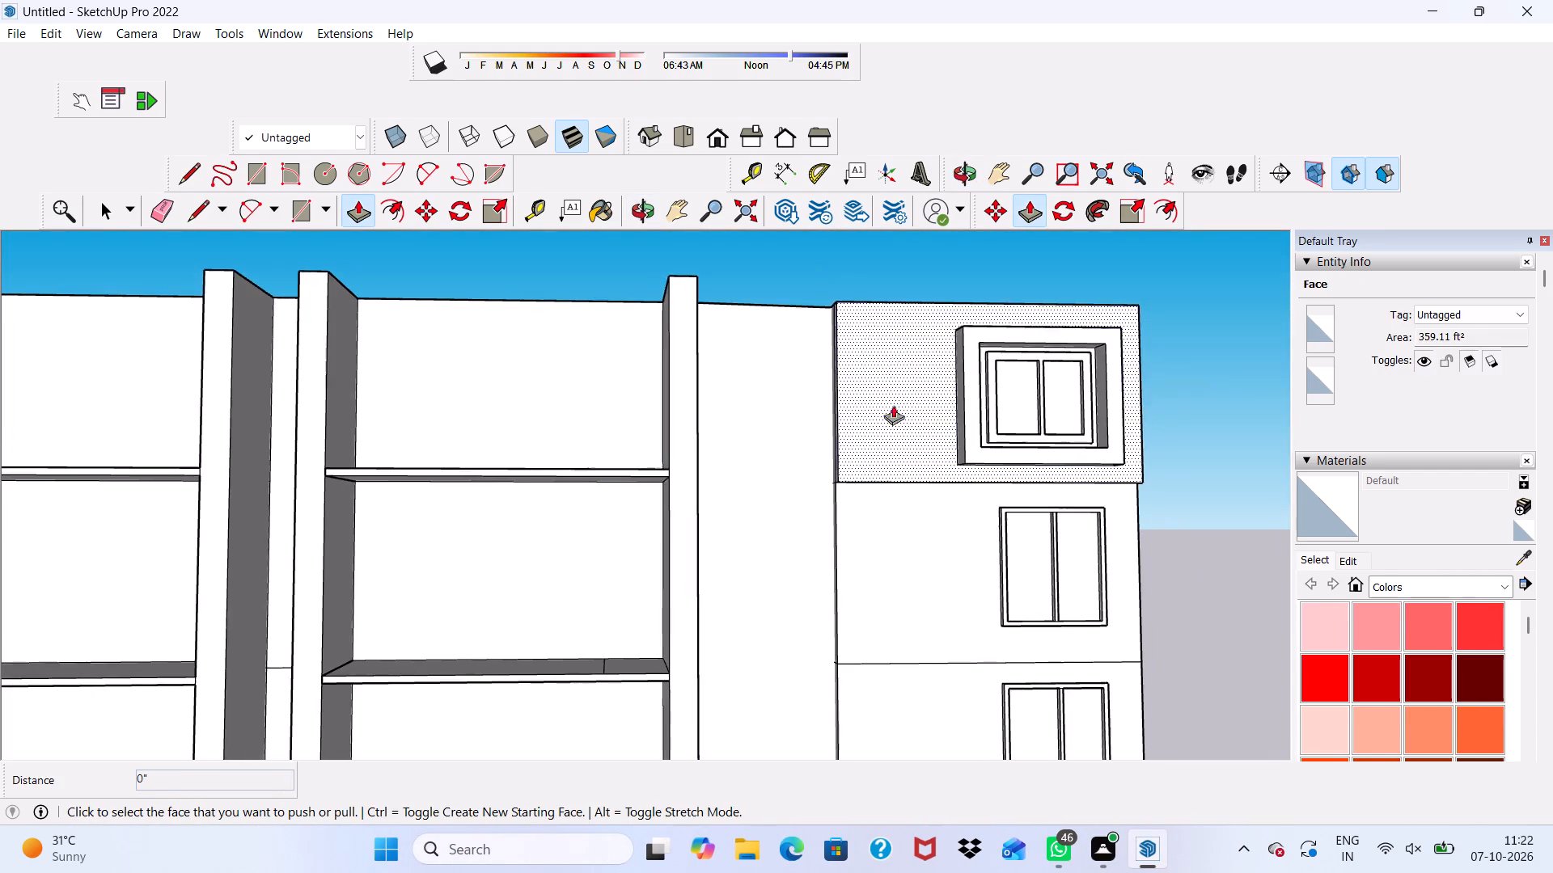
{"action": "scroll", "coordinate": [814, 361], "scroll_direction": "up", "scroll_amount": 4}
{"action": "left_click", "coordinate": [798, 363]}
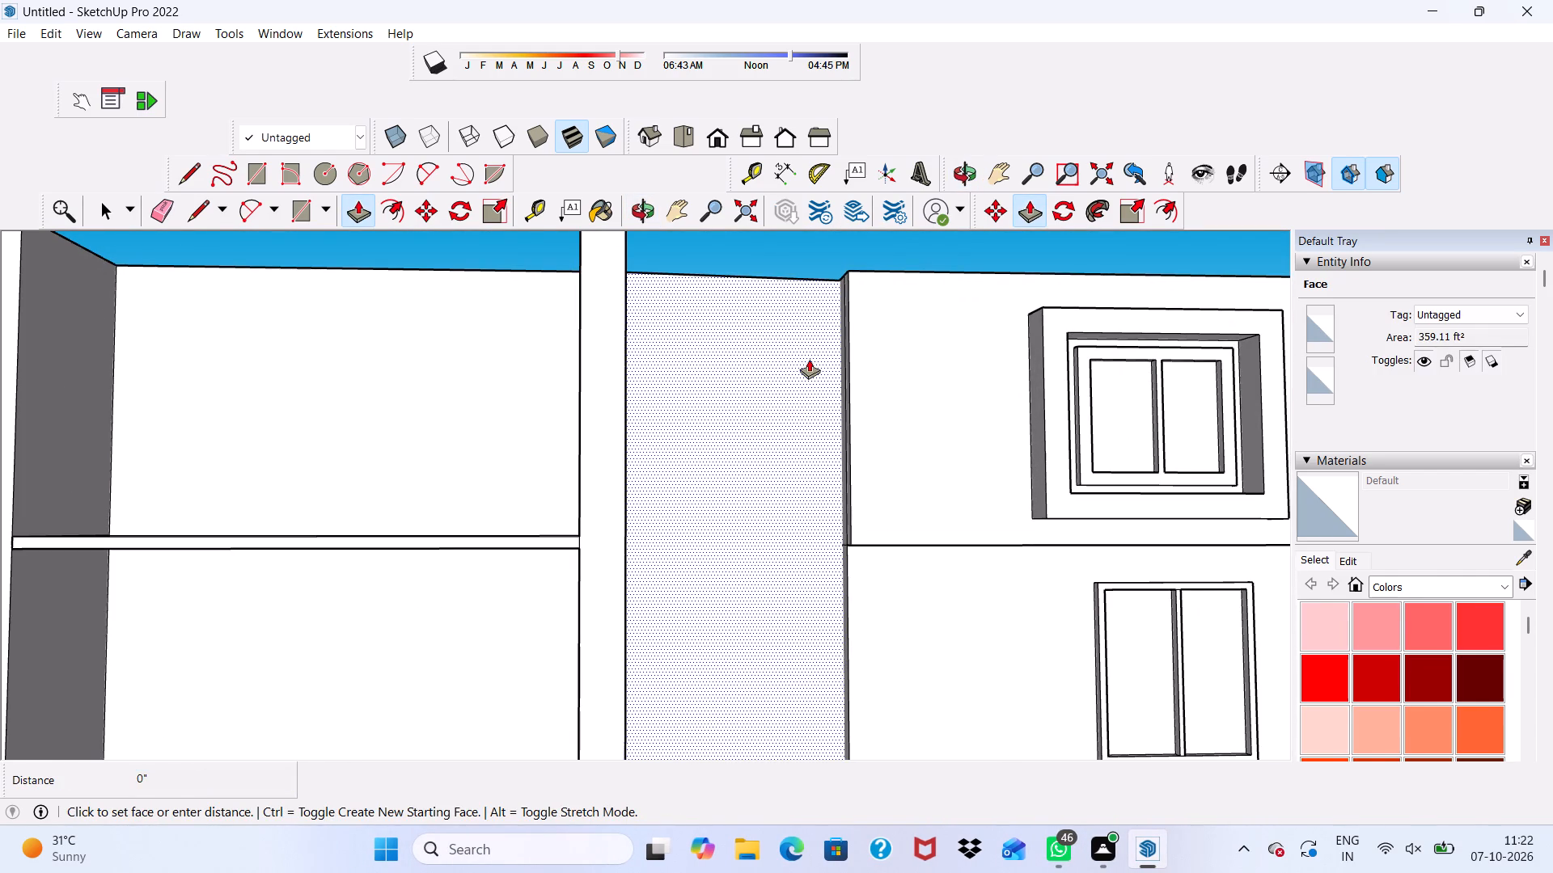
{"action": "scroll", "coordinate": [809, 359], "scroll_direction": "down", "scroll_amount": 2}
{"action": "middle_click_drag", "start_coordinate": [809, 359], "coordinate": [948, 477]}
{"action": "scroll", "coordinate": [796, 401], "scroll_direction": "up", "scroll_amount": 4}
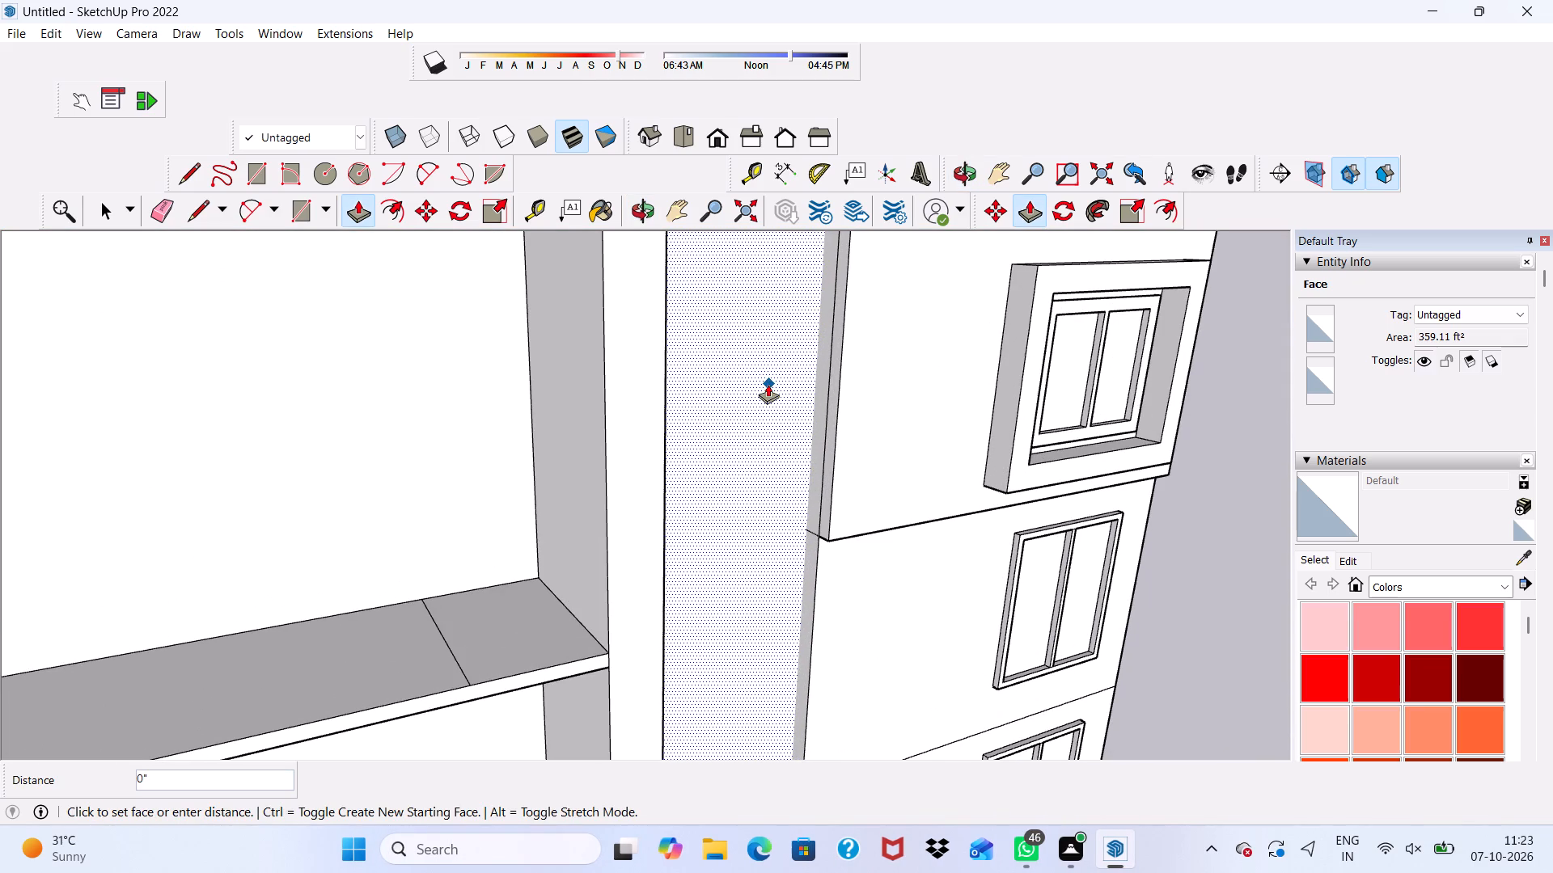
{"action": "left_click", "coordinate": [763, 385]}
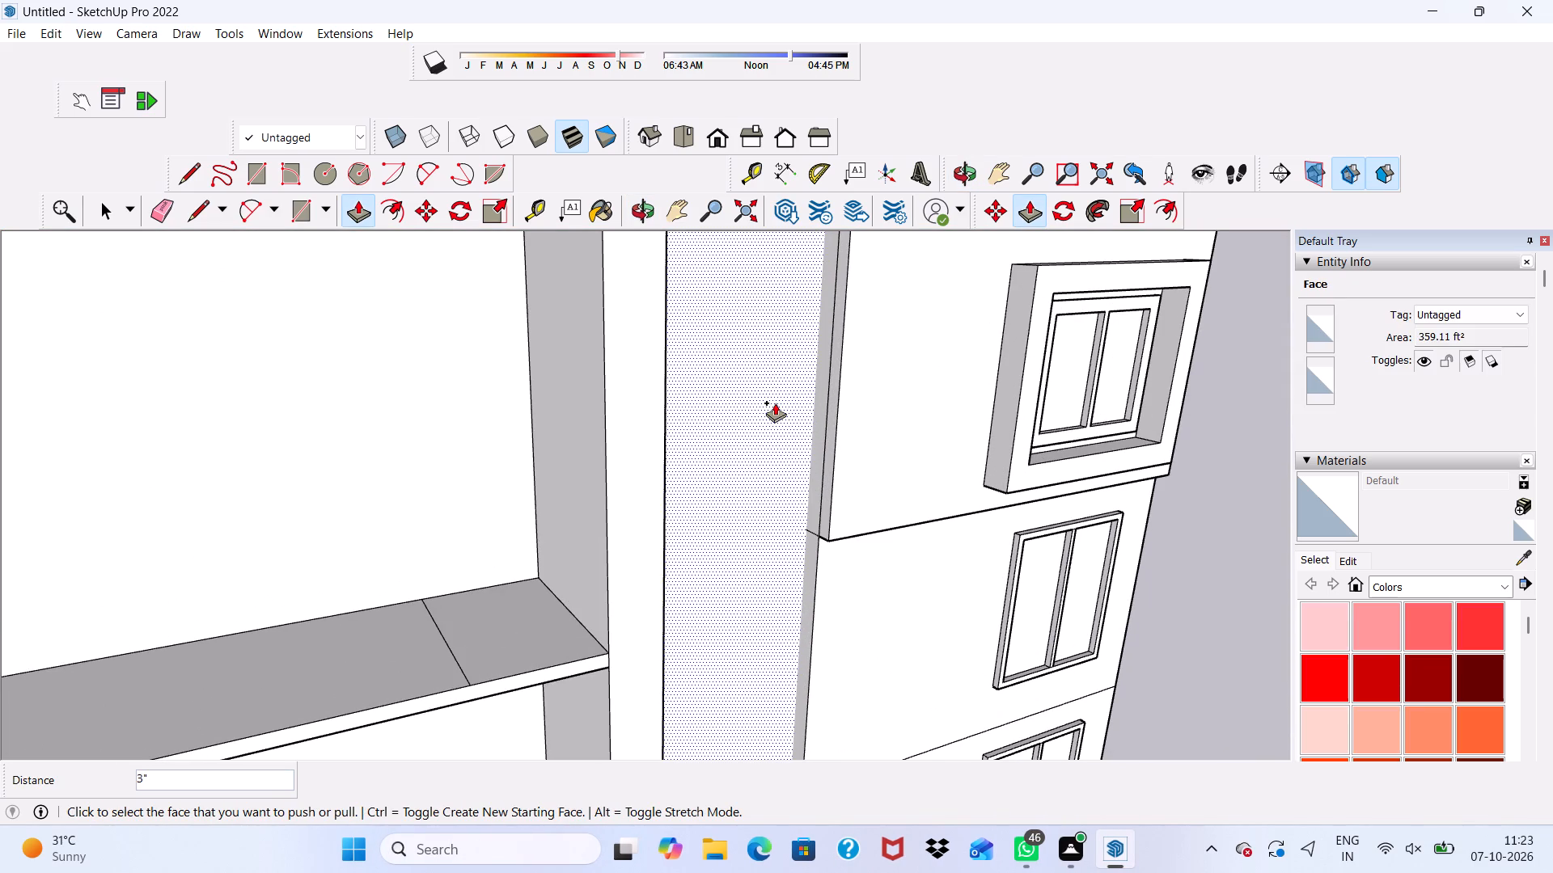
{"action": "left_click_drag", "start_coordinate": [775, 402], "coordinate": [781, 415]}
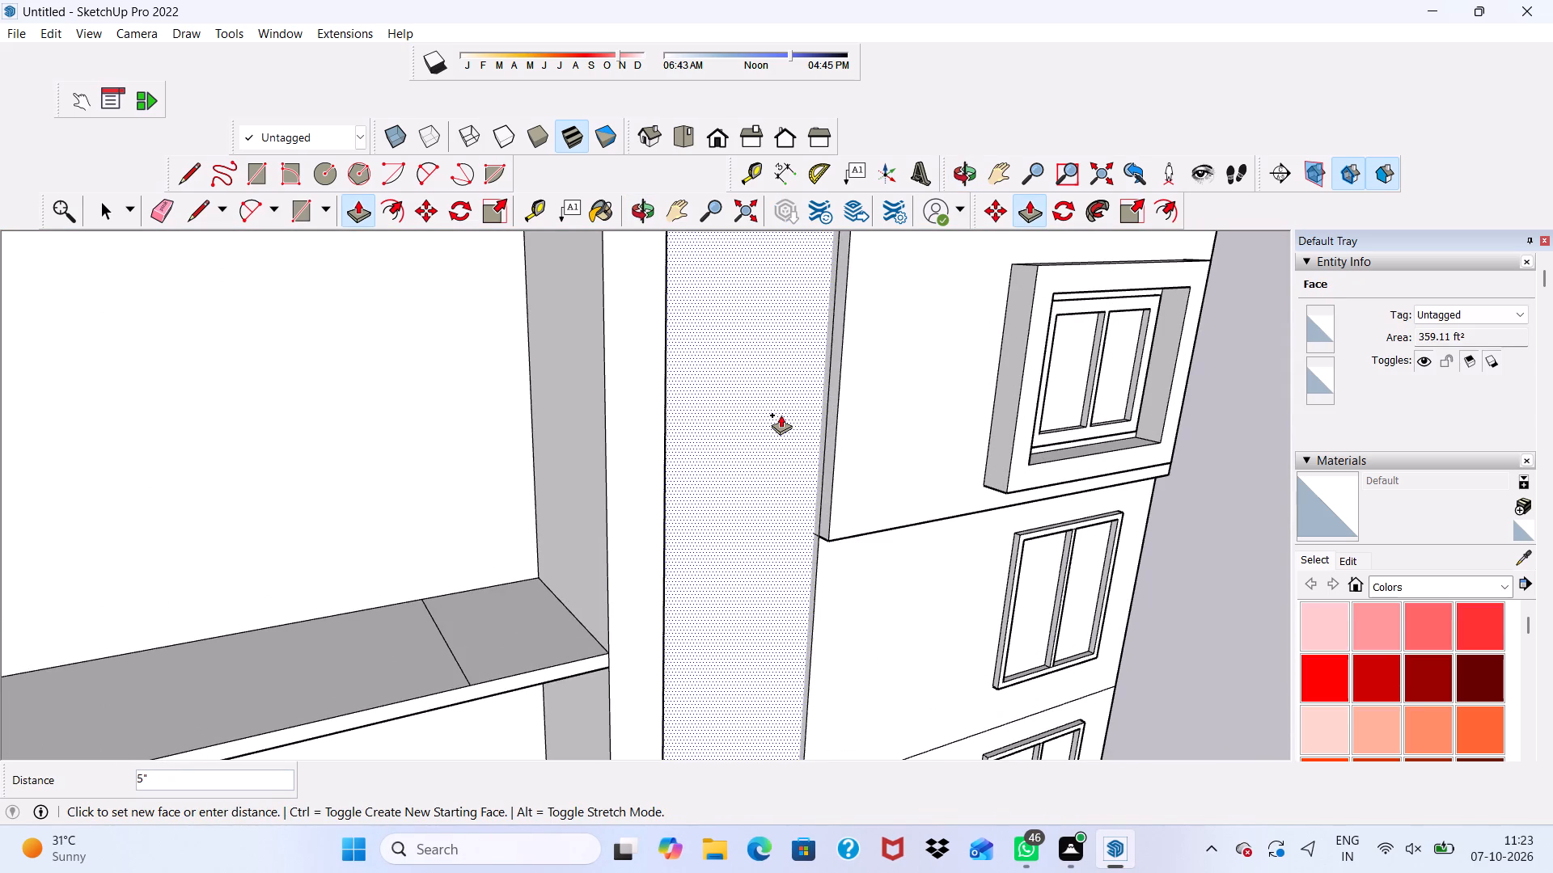
{"action": "left_click_drag", "start_coordinate": [781, 415], "coordinate": [781, 424]}
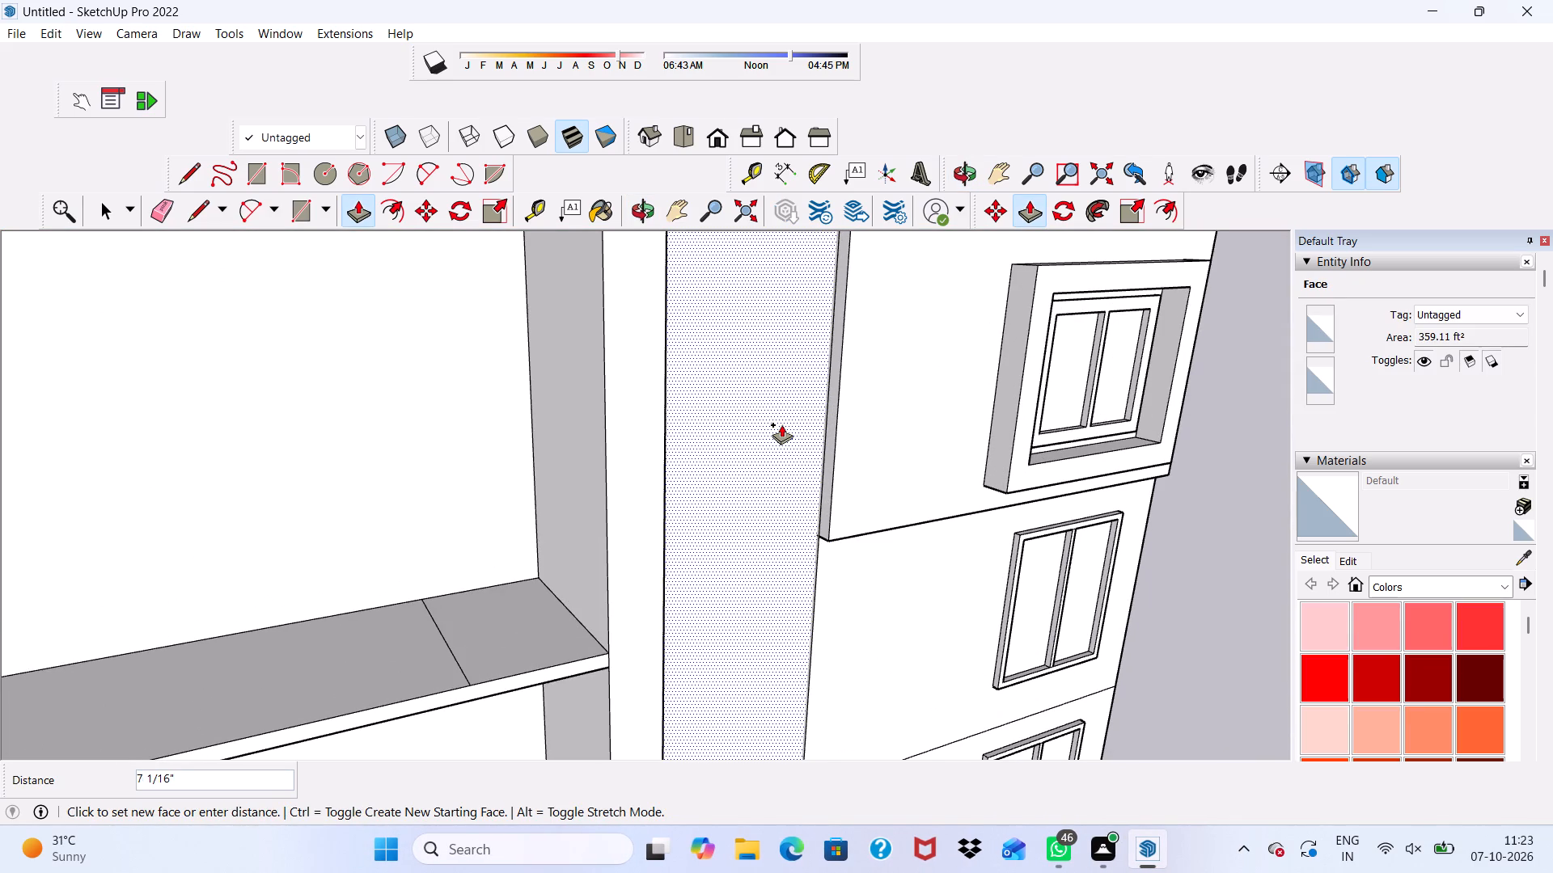
{"action": "left_click_drag", "start_coordinate": [781, 424], "coordinate": [781, 429]}
{"action": "double_click", "coordinate": [781, 429]}
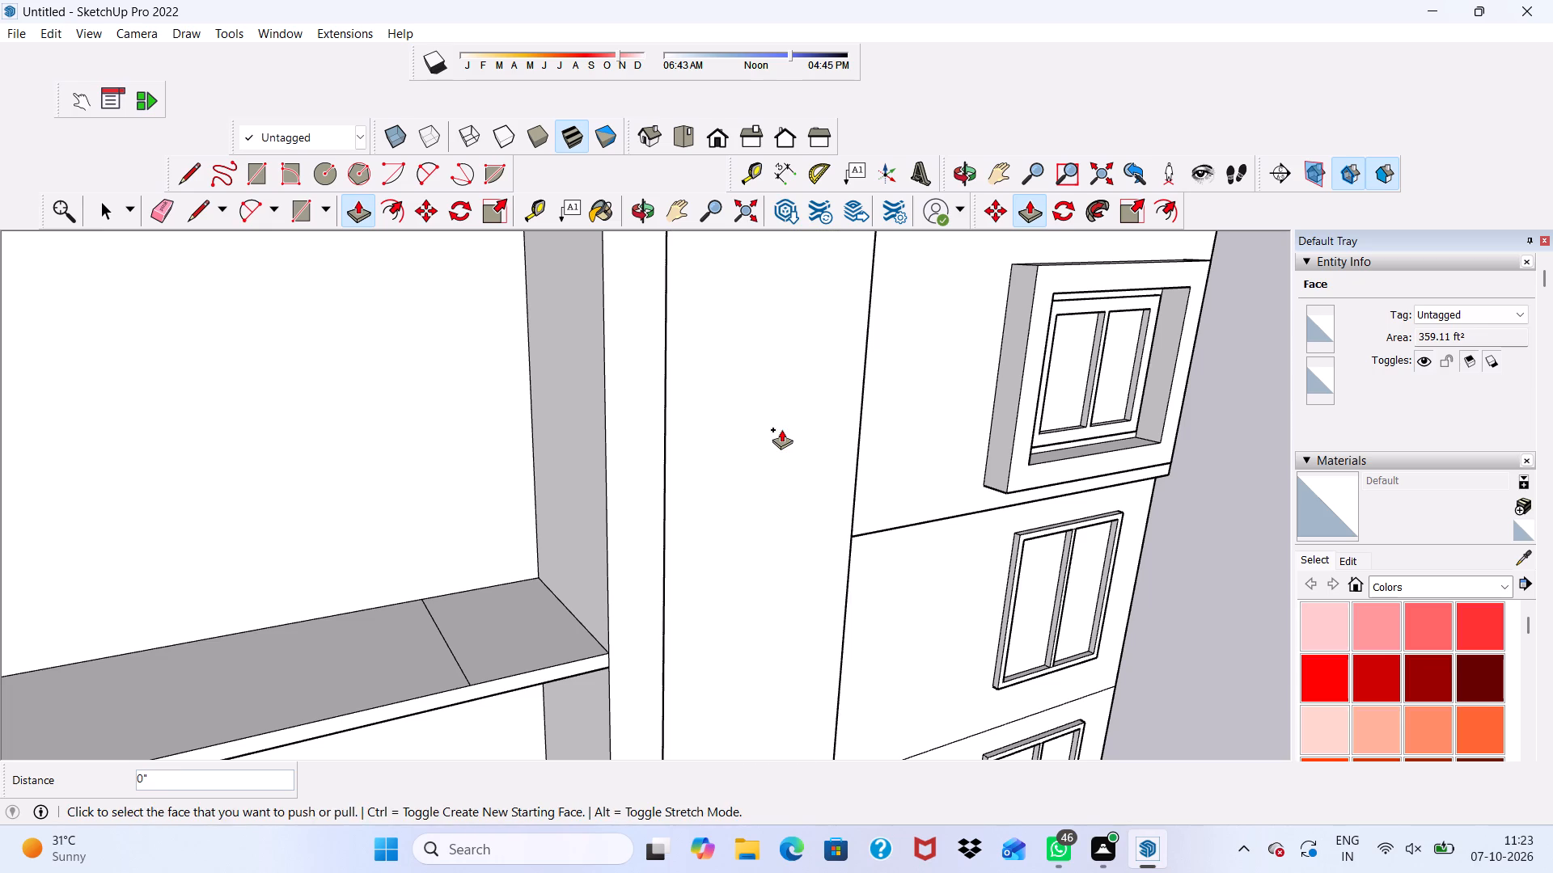
{"action": "left_click_drag", "start_coordinate": [781, 429], "coordinate": [743, 385]}
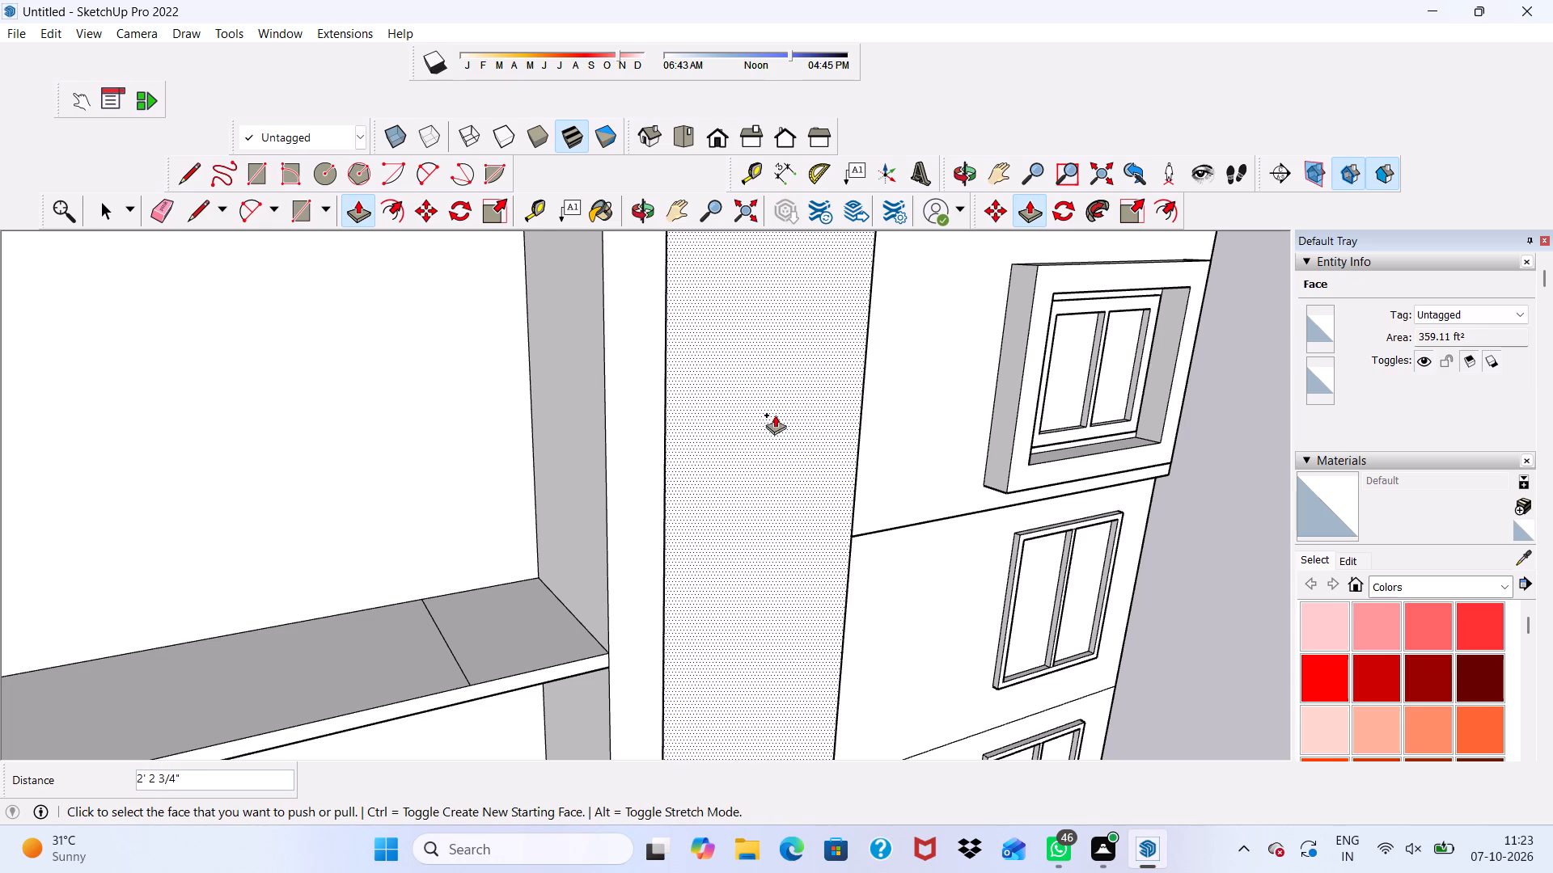
Erase the leftover parallel lines along the top face of the connecting wall.
{"action": "scroll", "coordinate": [751, 437], "scroll_direction": "down", "scroll_amount": 7}
{"action": "middle_click_drag", "start_coordinate": [734, 447], "coordinate": [496, 570]}
{"action": "scroll", "coordinate": [713, 471], "scroll_direction": "up", "scroll_amount": 4}
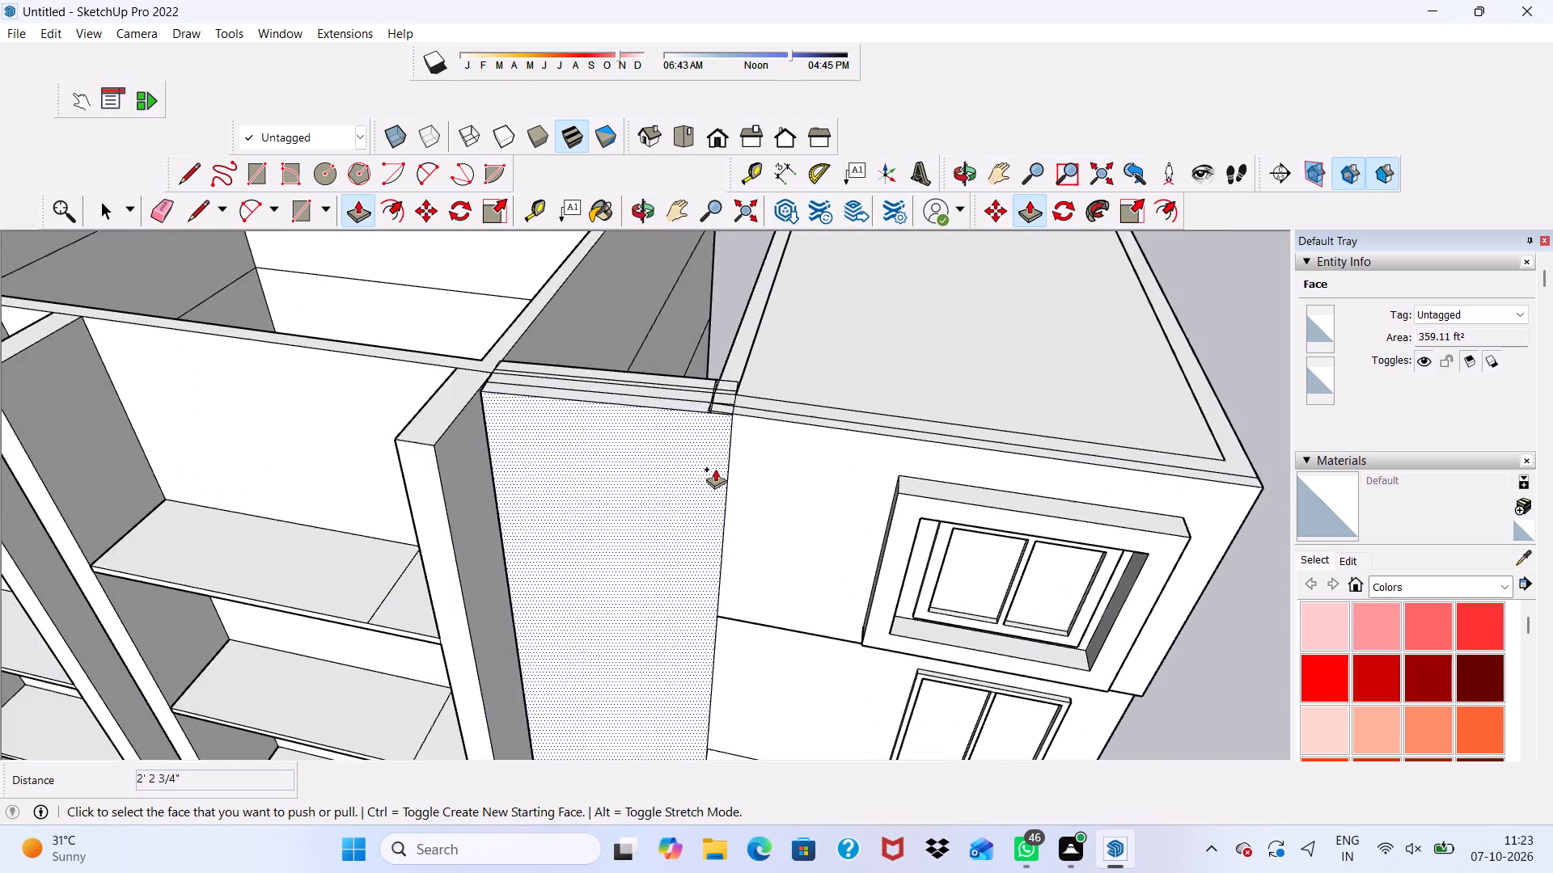
{"action": "scroll", "coordinate": [700, 431], "scroll_direction": "up", "scroll_amount": 3}
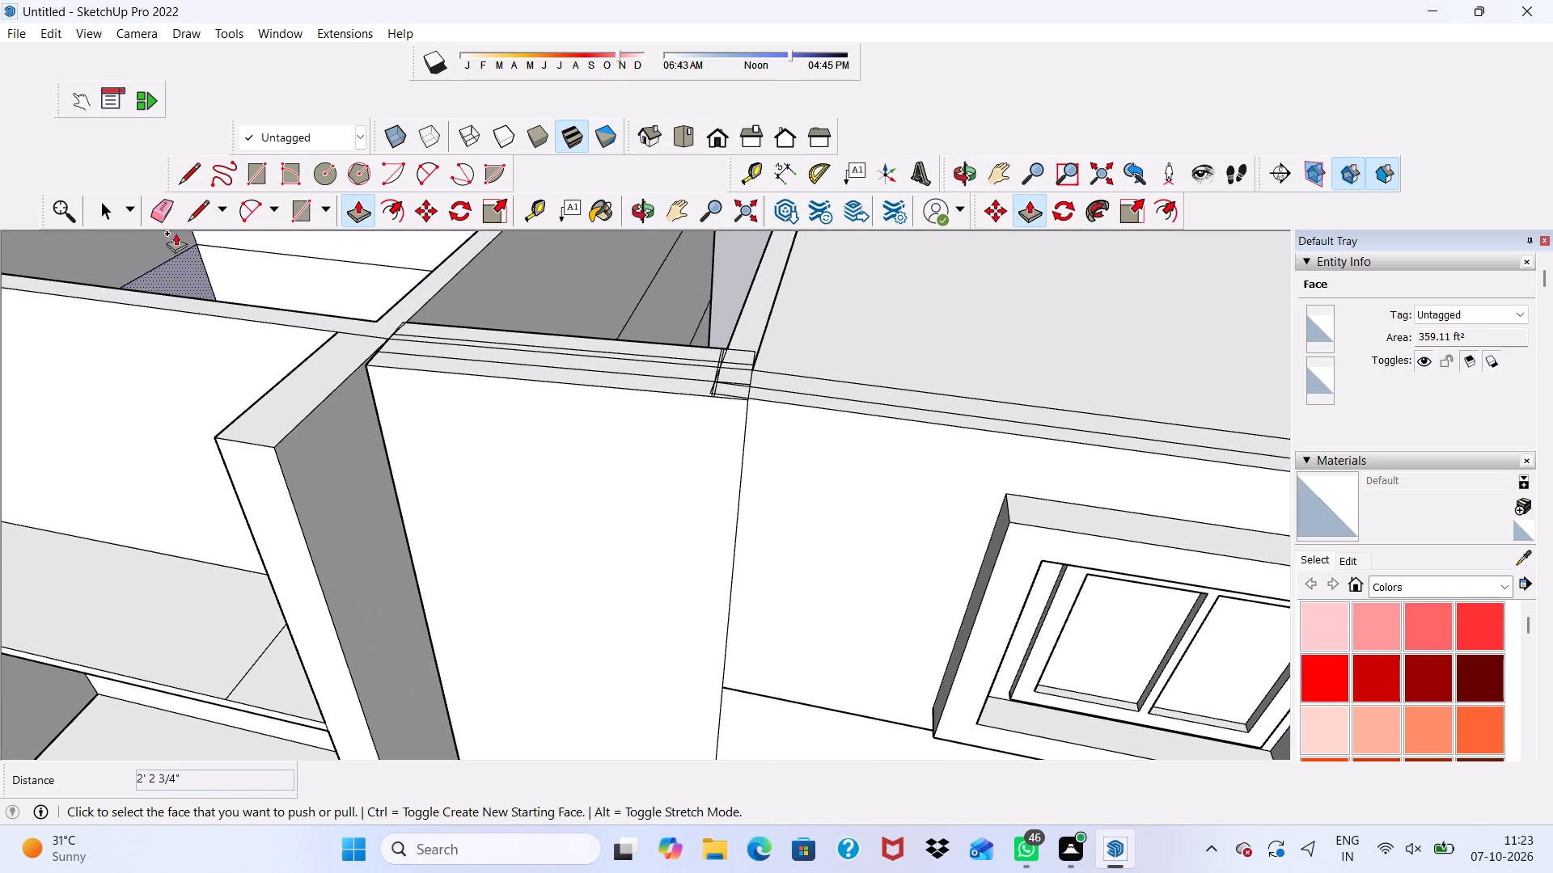
{"action": "left_click", "coordinate": [163, 209]}
{"action": "left_click_drag", "start_coordinate": [467, 338], "coordinate": [468, 364]}
{"action": "scroll", "coordinate": [736, 378], "scroll_direction": "up", "scroll_amount": 7}
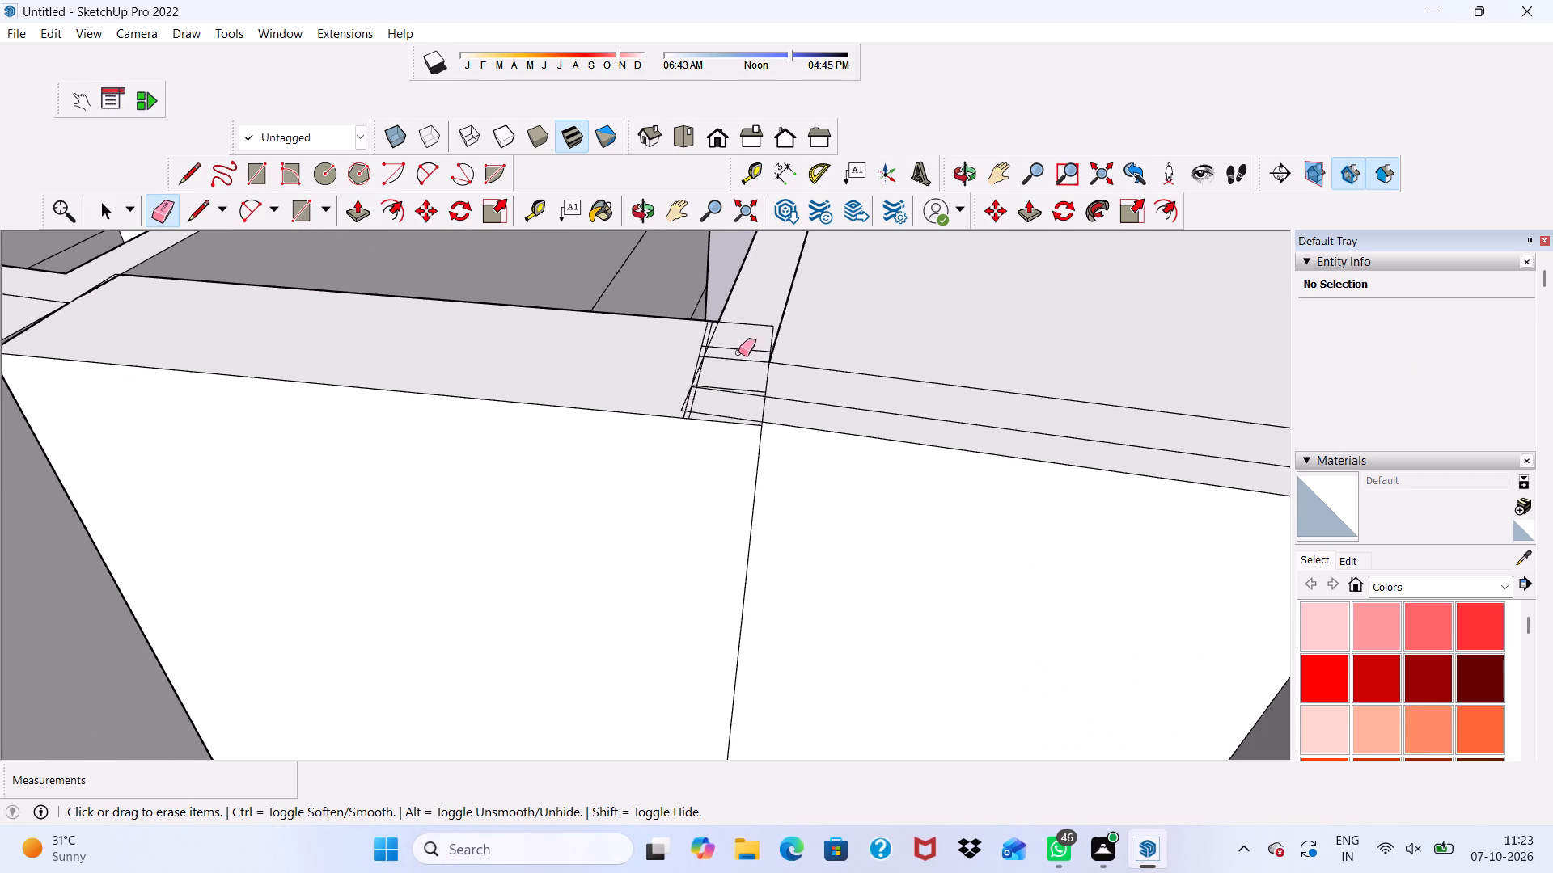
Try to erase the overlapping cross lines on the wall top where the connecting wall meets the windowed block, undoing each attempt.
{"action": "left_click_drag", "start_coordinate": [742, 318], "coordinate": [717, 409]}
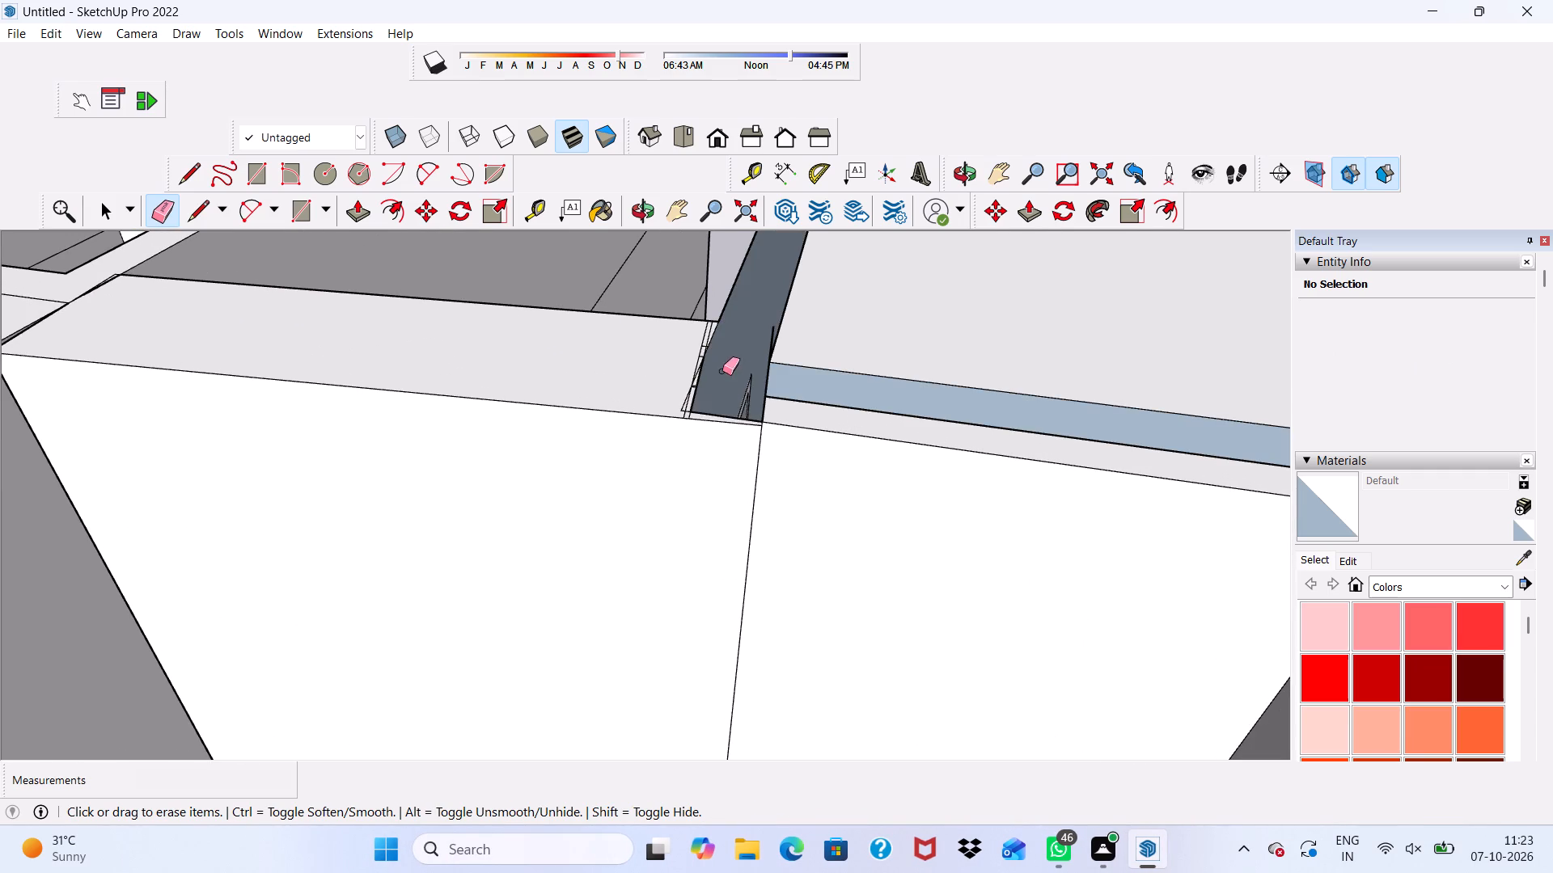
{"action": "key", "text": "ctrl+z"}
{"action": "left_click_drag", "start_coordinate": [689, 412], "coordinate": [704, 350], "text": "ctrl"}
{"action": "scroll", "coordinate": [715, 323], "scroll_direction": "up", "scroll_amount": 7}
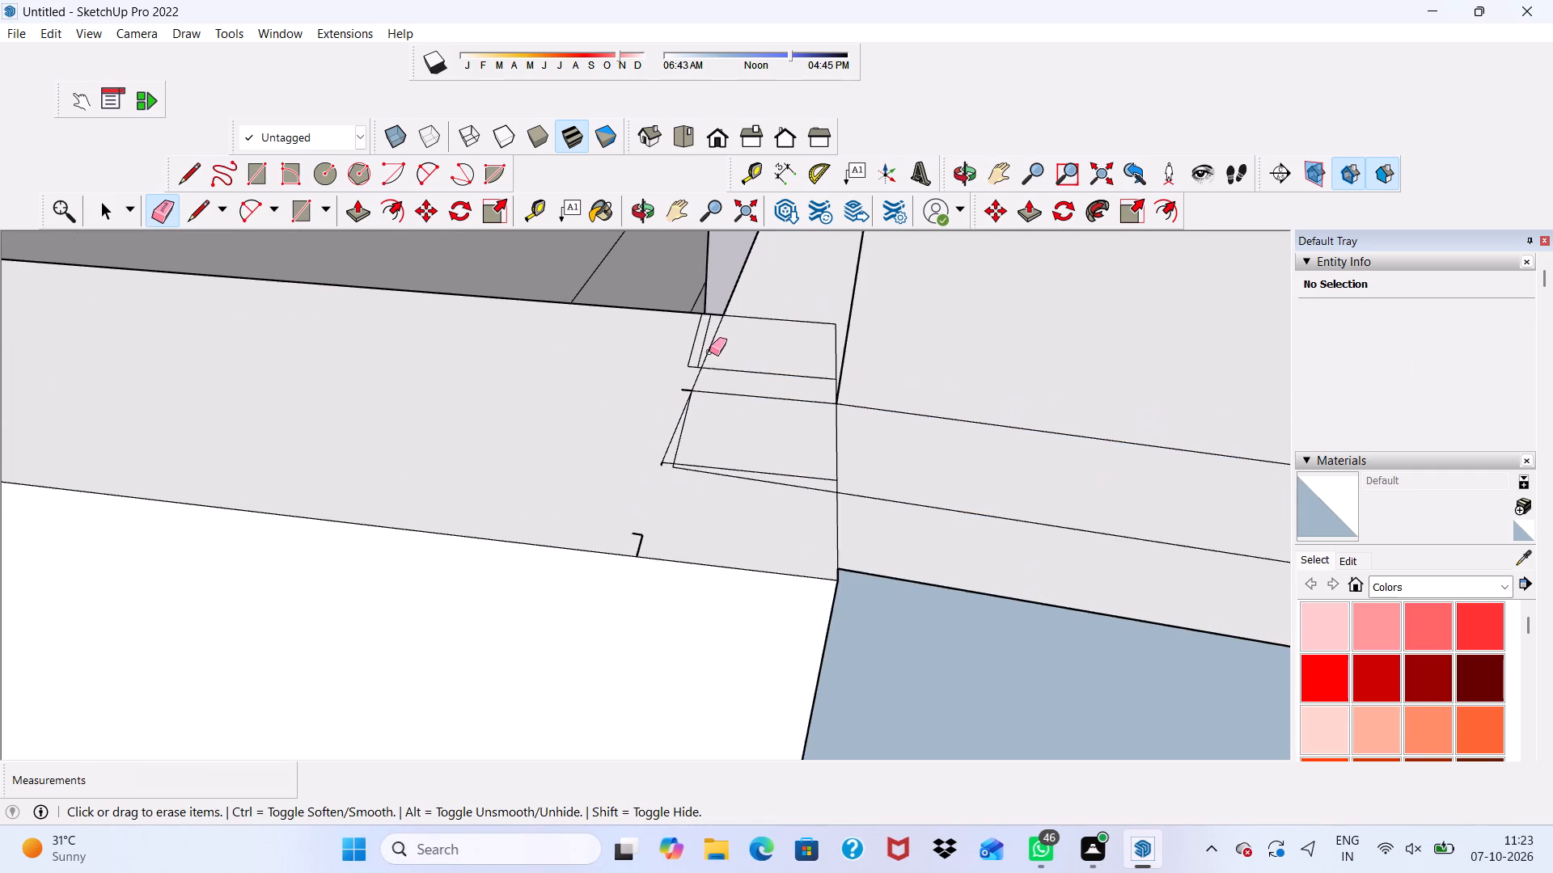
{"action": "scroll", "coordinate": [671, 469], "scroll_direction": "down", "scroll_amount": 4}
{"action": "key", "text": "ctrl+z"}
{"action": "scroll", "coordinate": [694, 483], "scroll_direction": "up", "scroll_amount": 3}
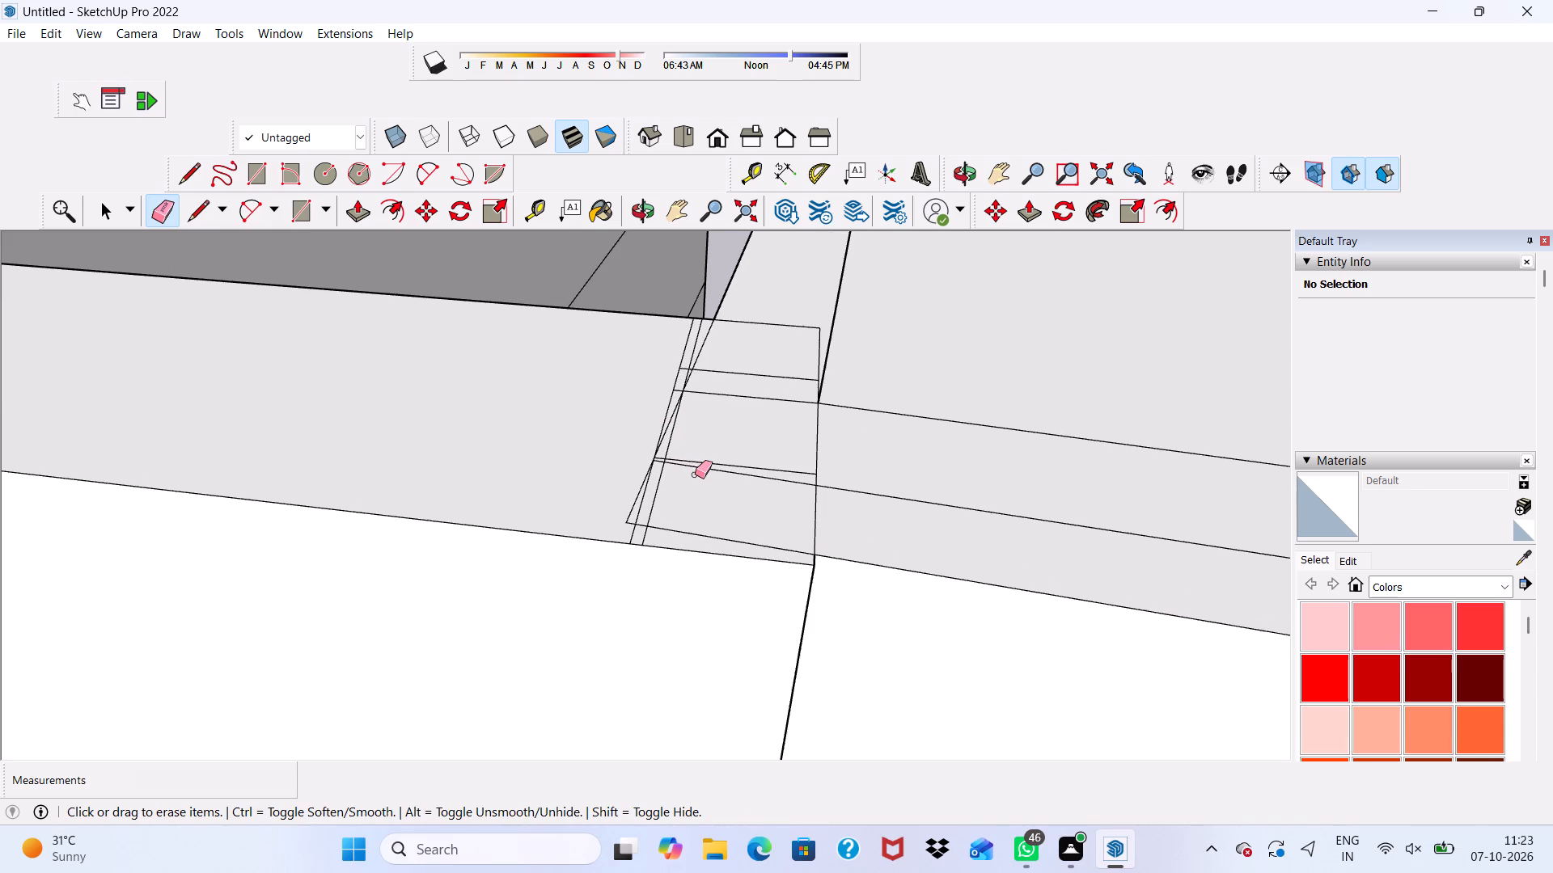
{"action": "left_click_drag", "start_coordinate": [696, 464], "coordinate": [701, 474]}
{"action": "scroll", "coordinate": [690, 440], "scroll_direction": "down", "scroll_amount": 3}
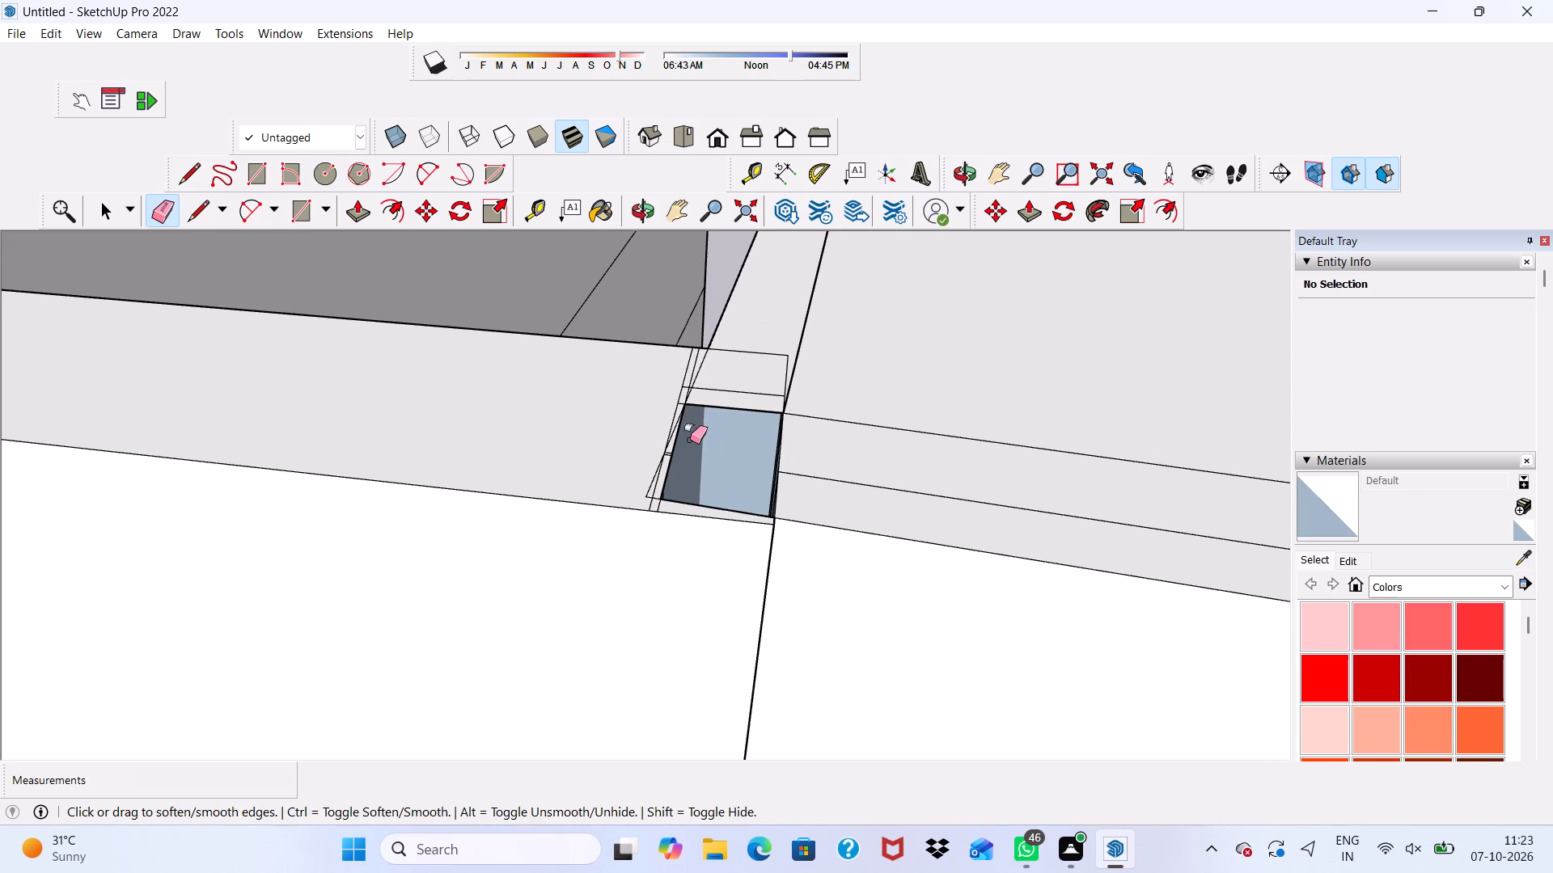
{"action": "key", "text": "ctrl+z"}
Erase the short stray edges on the connecting wall's side of the junction and the slanted edges in its outermost section.
{"action": "scroll", "coordinate": [694, 402], "scroll_direction": "up", "scroll_amount": 3}
{"action": "left_click_drag", "start_coordinate": [689, 346], "coordinate": [673, 398]}
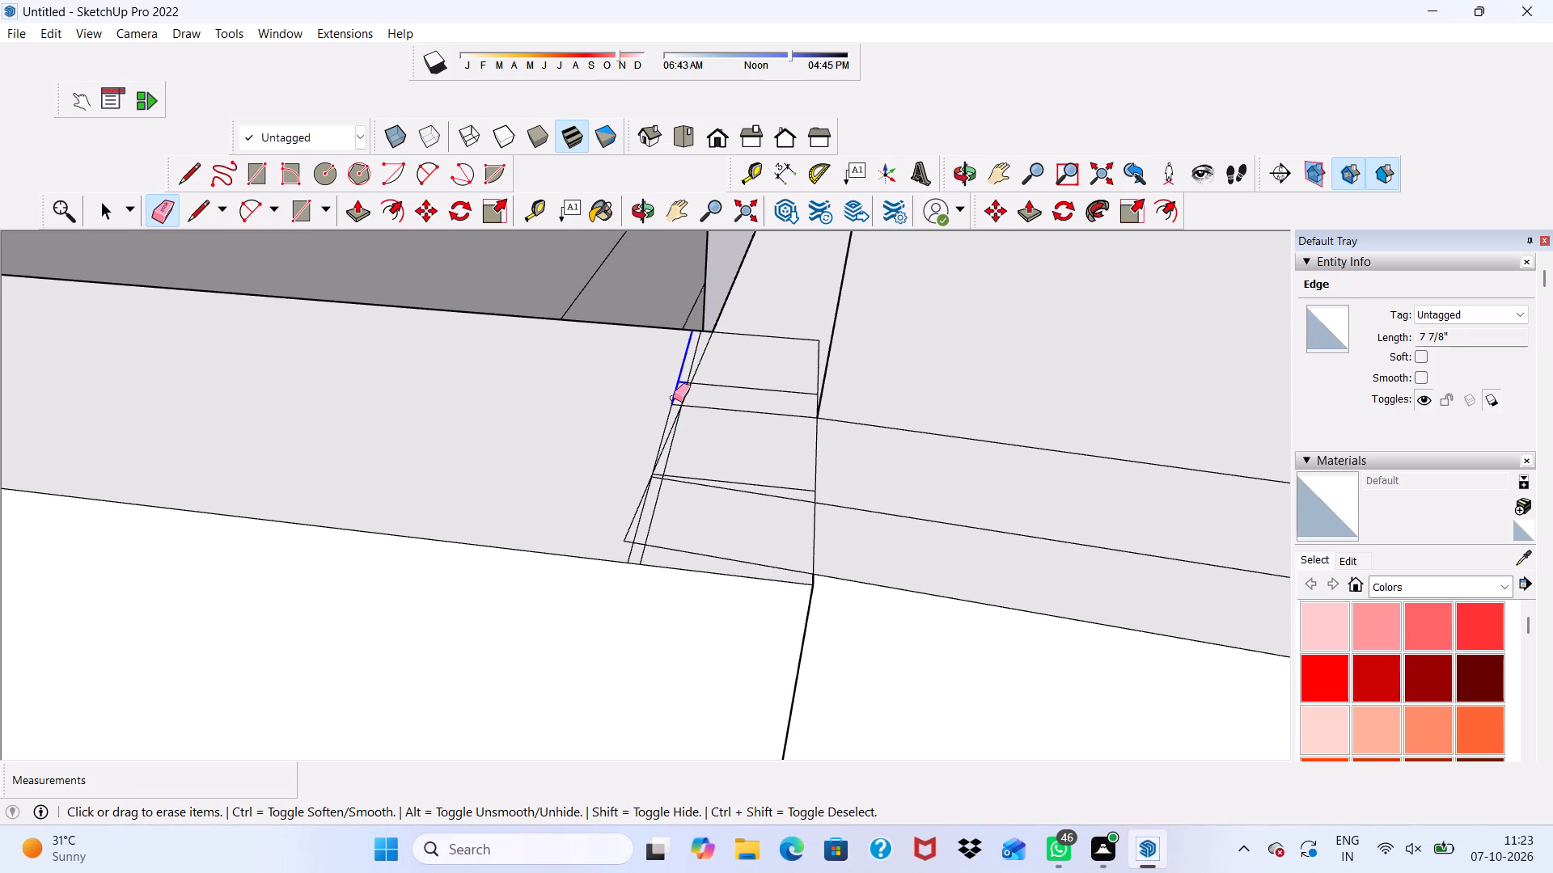
{"action": "left_click_drag", "start_coordinate": [673, 398], "coordinate": [672, 412]}
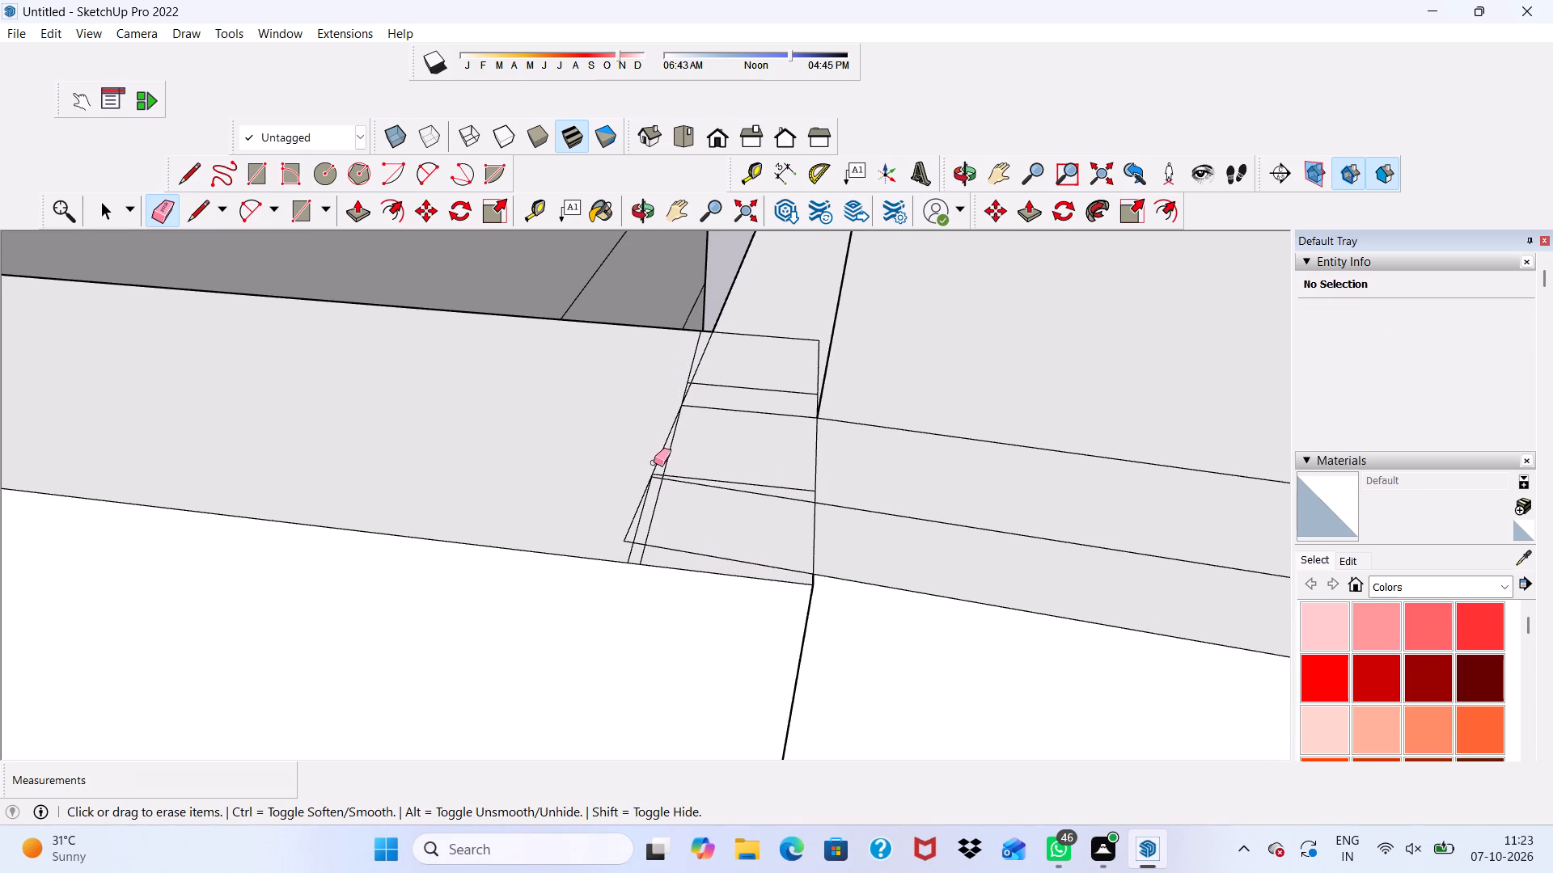
{"action": "middle_click_drag", "start_coordinate": [654, 463], "coordinate": [801, 488]}
{"action": "scroll", "coordinate": [813, 594], "scroll_direction": "up", "scroll_amount": 8}
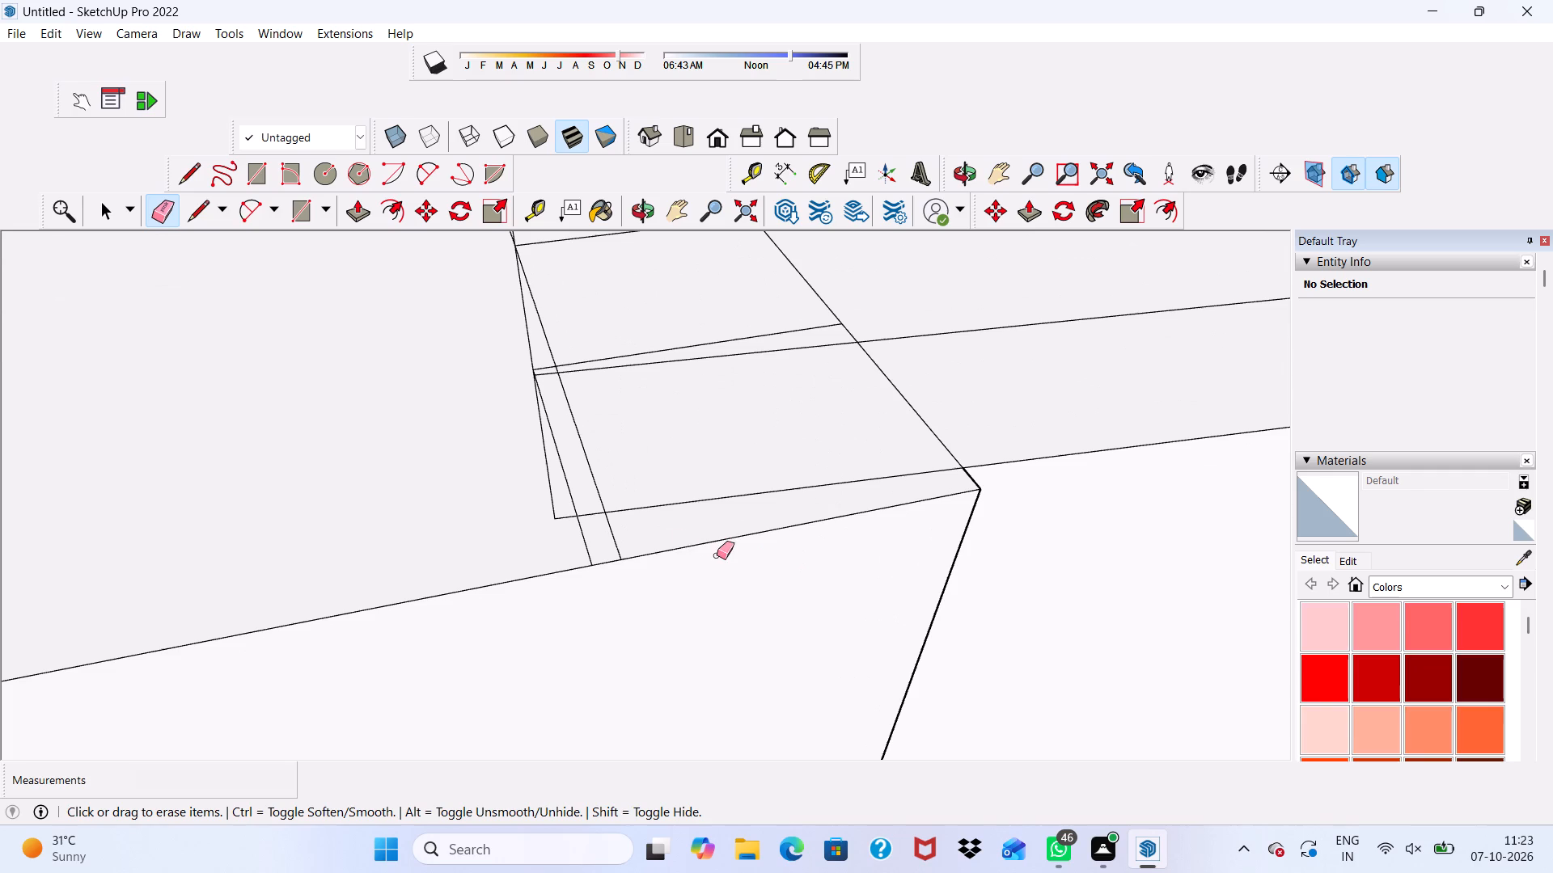
{"action": "left_click_drag", "start_coordinate": [582, 550], "coordinate": [663, 543]}
{"action": "scroll", "coordinate": [599, 483], "scroll_direction": "up", "scroll_amount": 2}
{"action": "left_click_drag", "start_coordinate": [559, 508], "coordinate": [574, 502]}
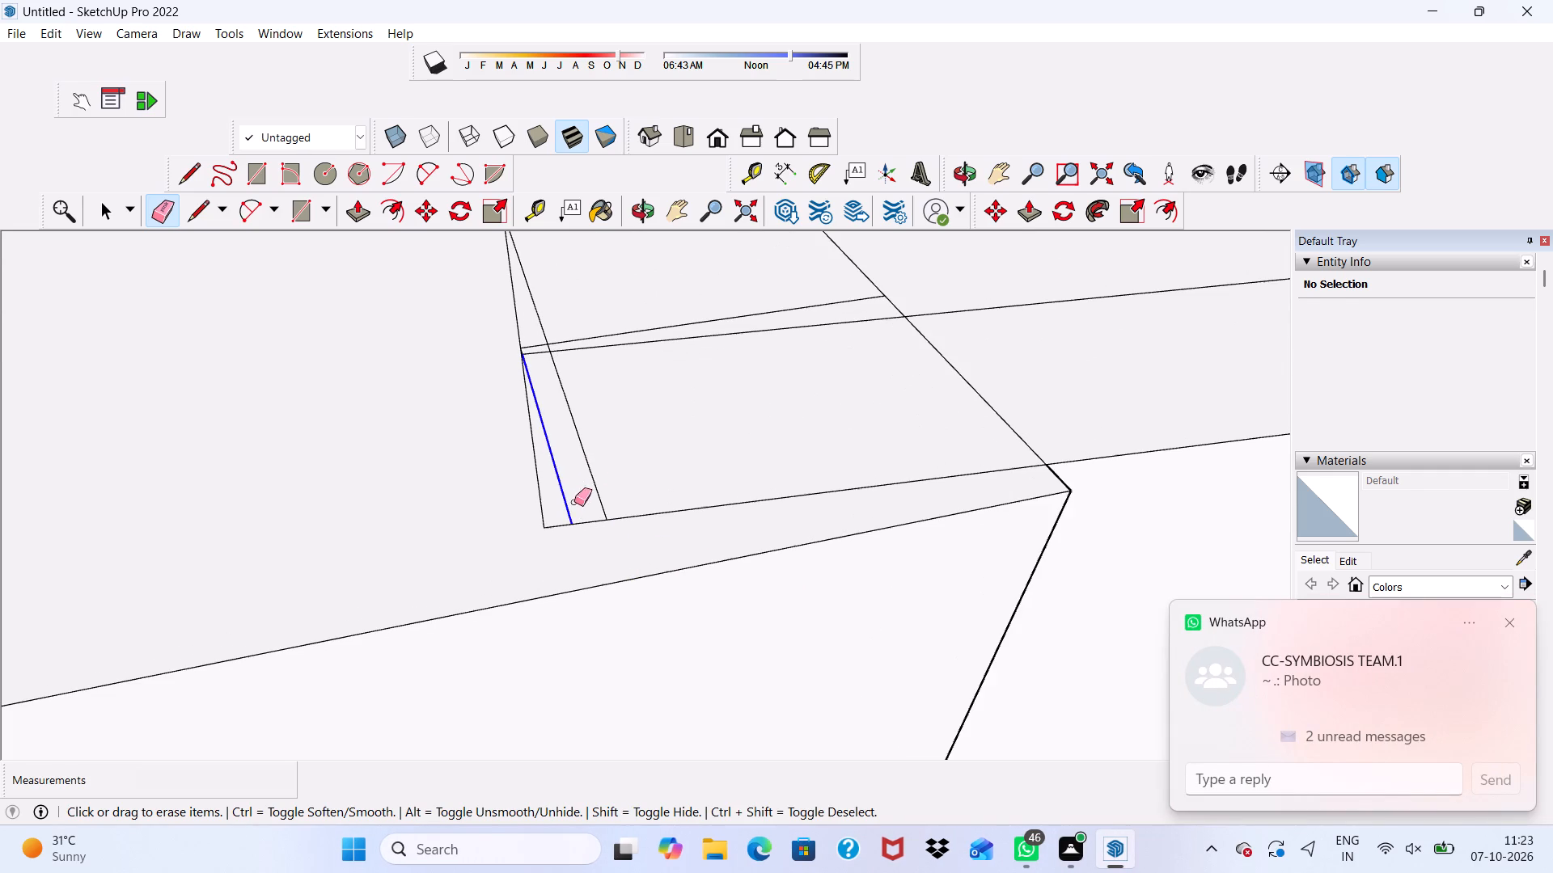
{"action": "left_click_drag", "start_coordinate": [574, 502], "coordinate": [615, 481]}
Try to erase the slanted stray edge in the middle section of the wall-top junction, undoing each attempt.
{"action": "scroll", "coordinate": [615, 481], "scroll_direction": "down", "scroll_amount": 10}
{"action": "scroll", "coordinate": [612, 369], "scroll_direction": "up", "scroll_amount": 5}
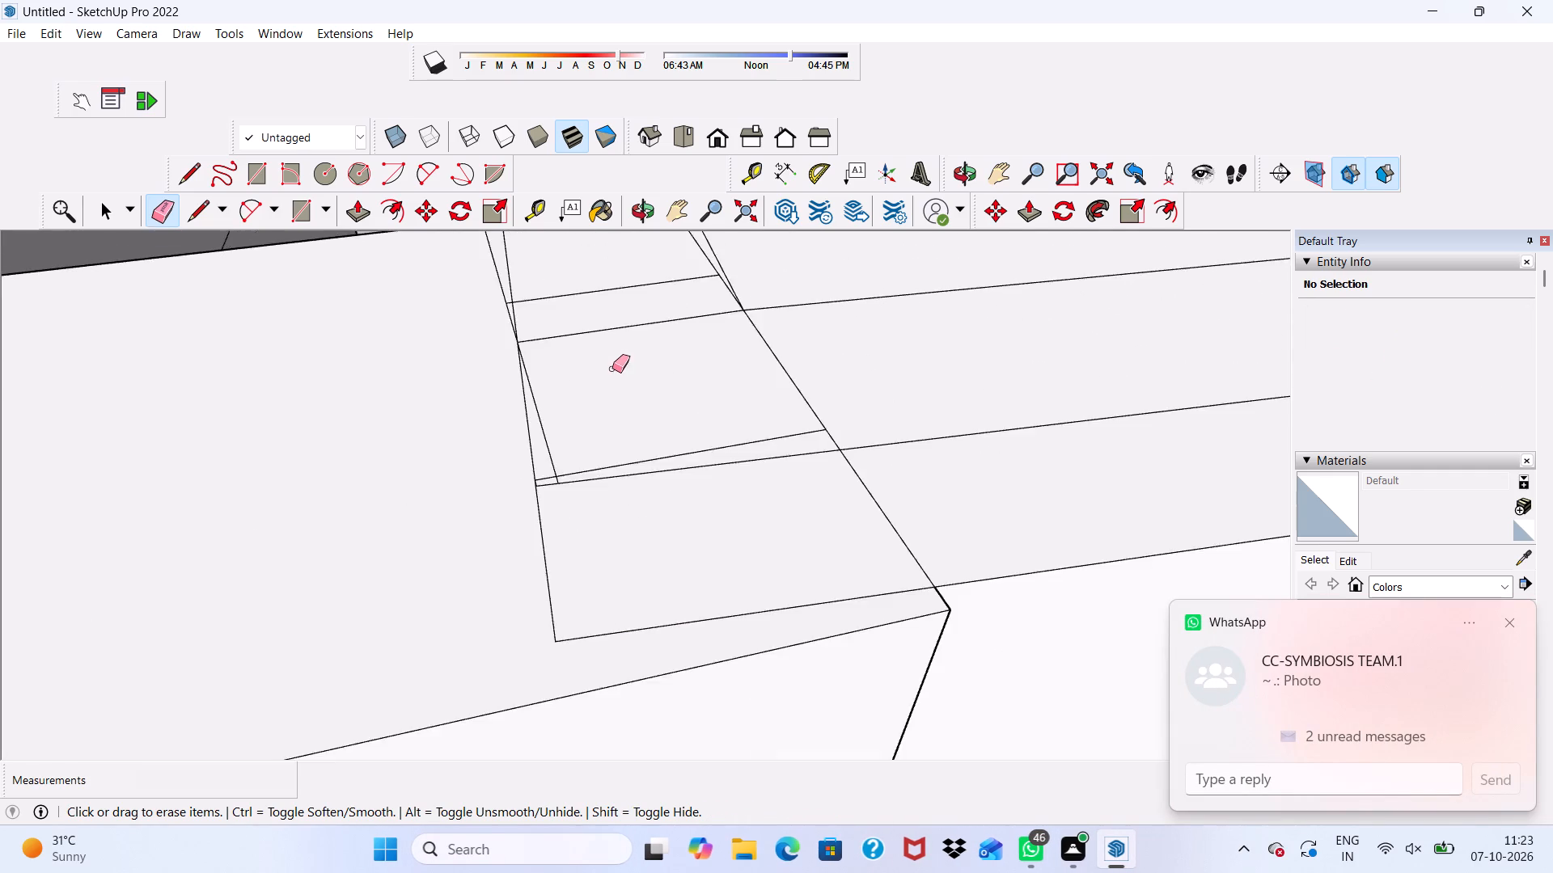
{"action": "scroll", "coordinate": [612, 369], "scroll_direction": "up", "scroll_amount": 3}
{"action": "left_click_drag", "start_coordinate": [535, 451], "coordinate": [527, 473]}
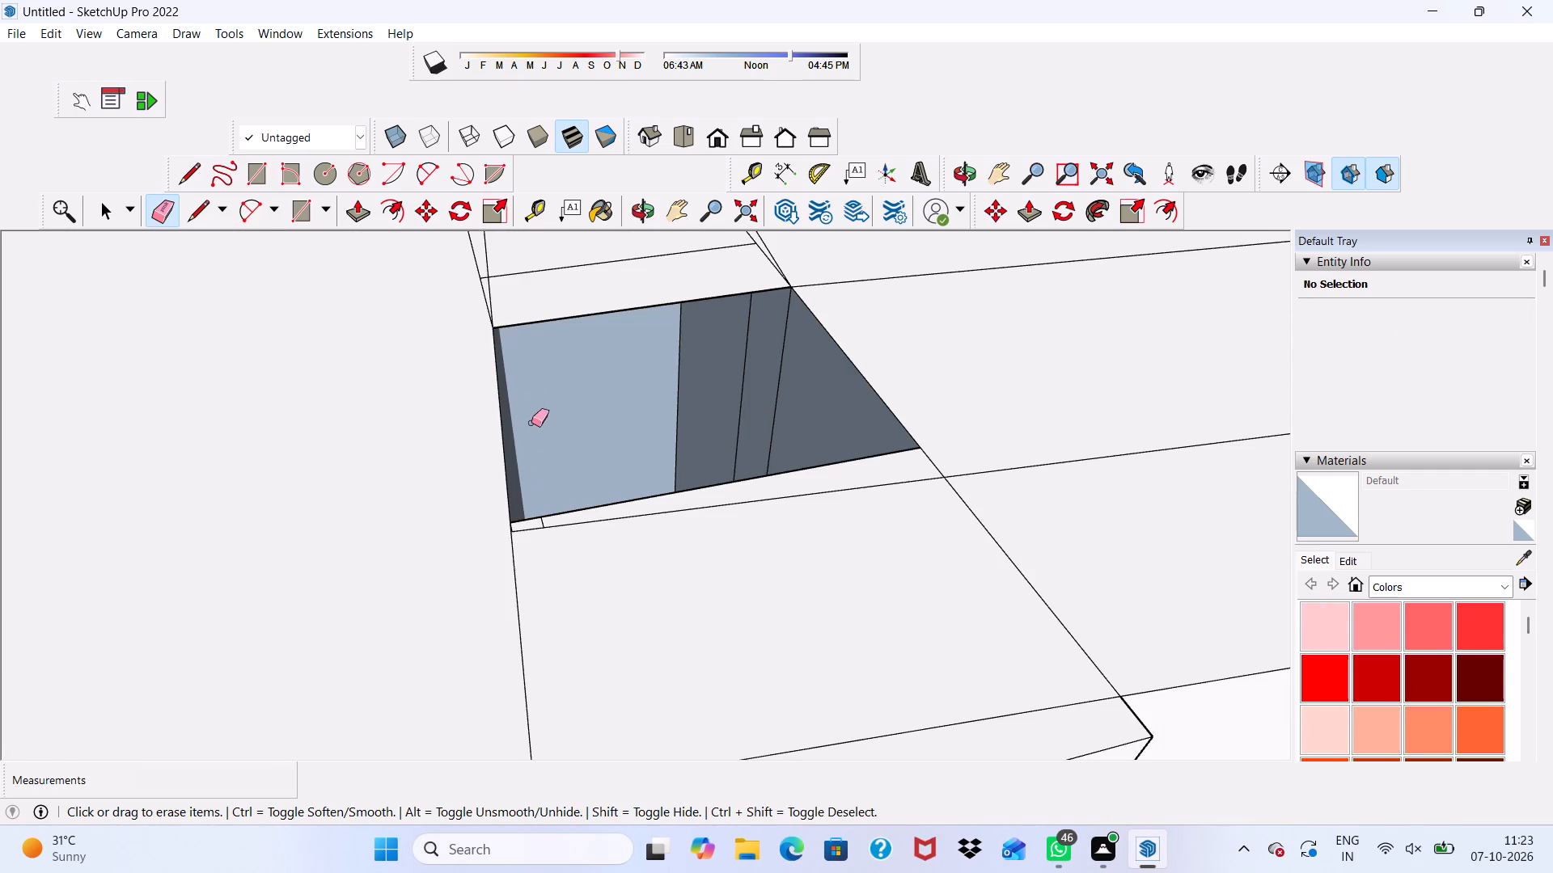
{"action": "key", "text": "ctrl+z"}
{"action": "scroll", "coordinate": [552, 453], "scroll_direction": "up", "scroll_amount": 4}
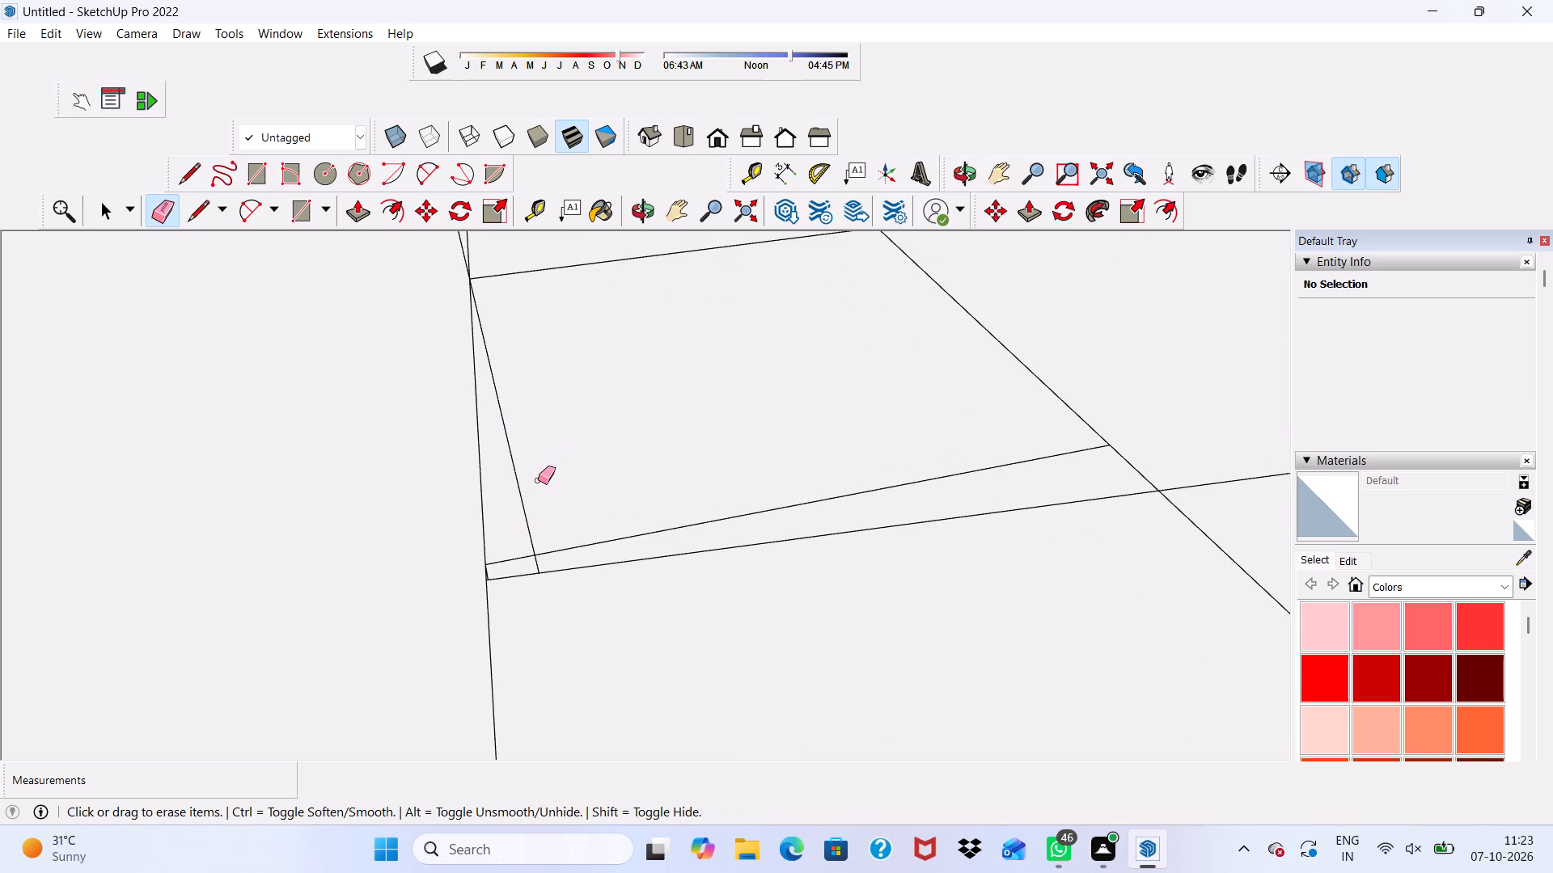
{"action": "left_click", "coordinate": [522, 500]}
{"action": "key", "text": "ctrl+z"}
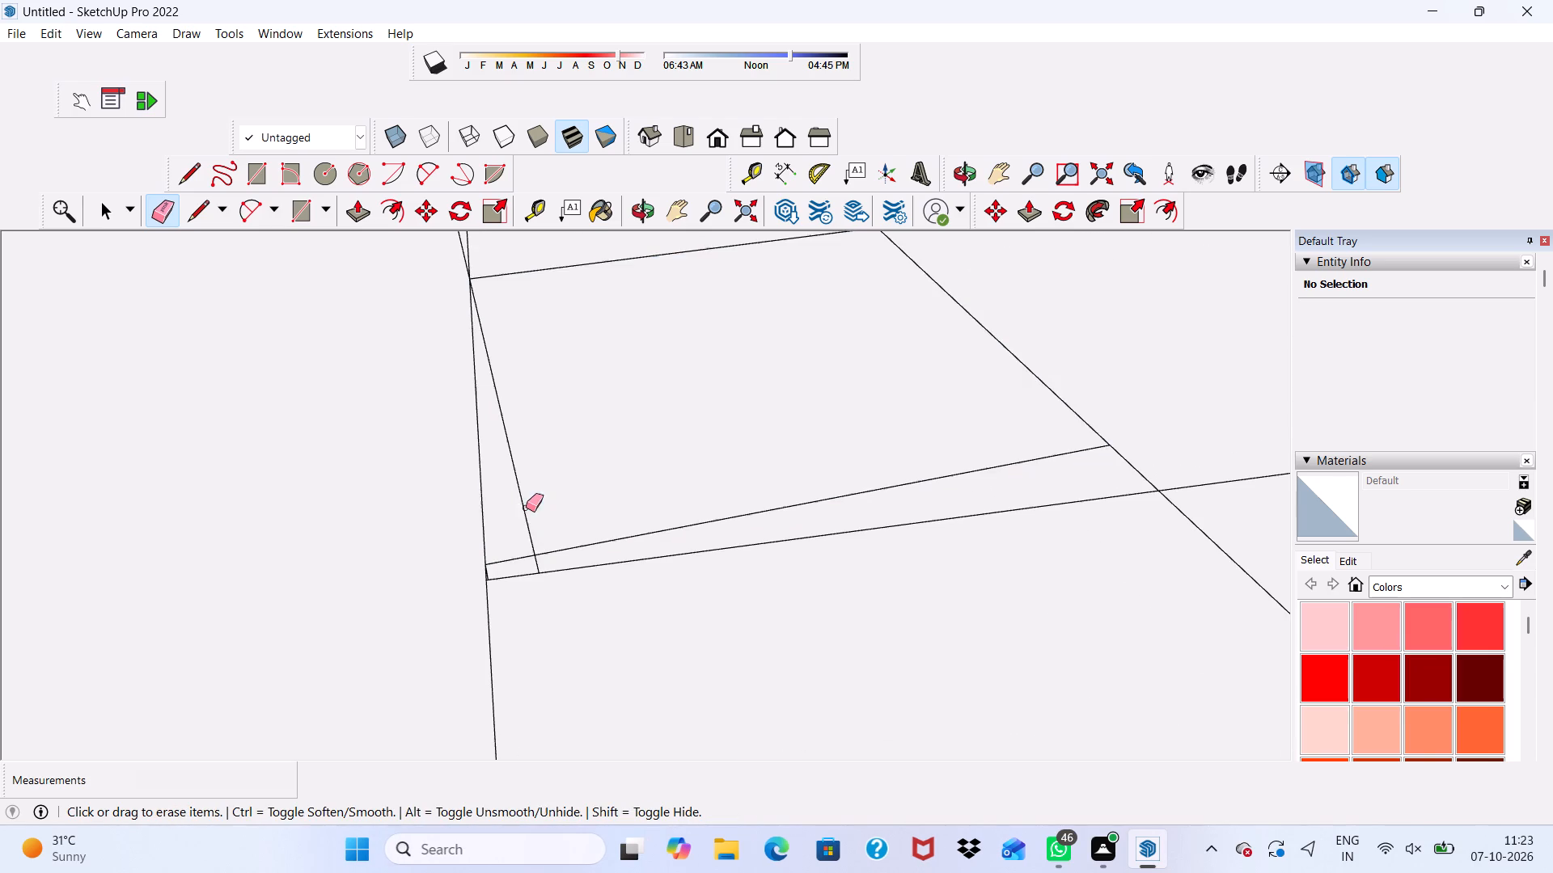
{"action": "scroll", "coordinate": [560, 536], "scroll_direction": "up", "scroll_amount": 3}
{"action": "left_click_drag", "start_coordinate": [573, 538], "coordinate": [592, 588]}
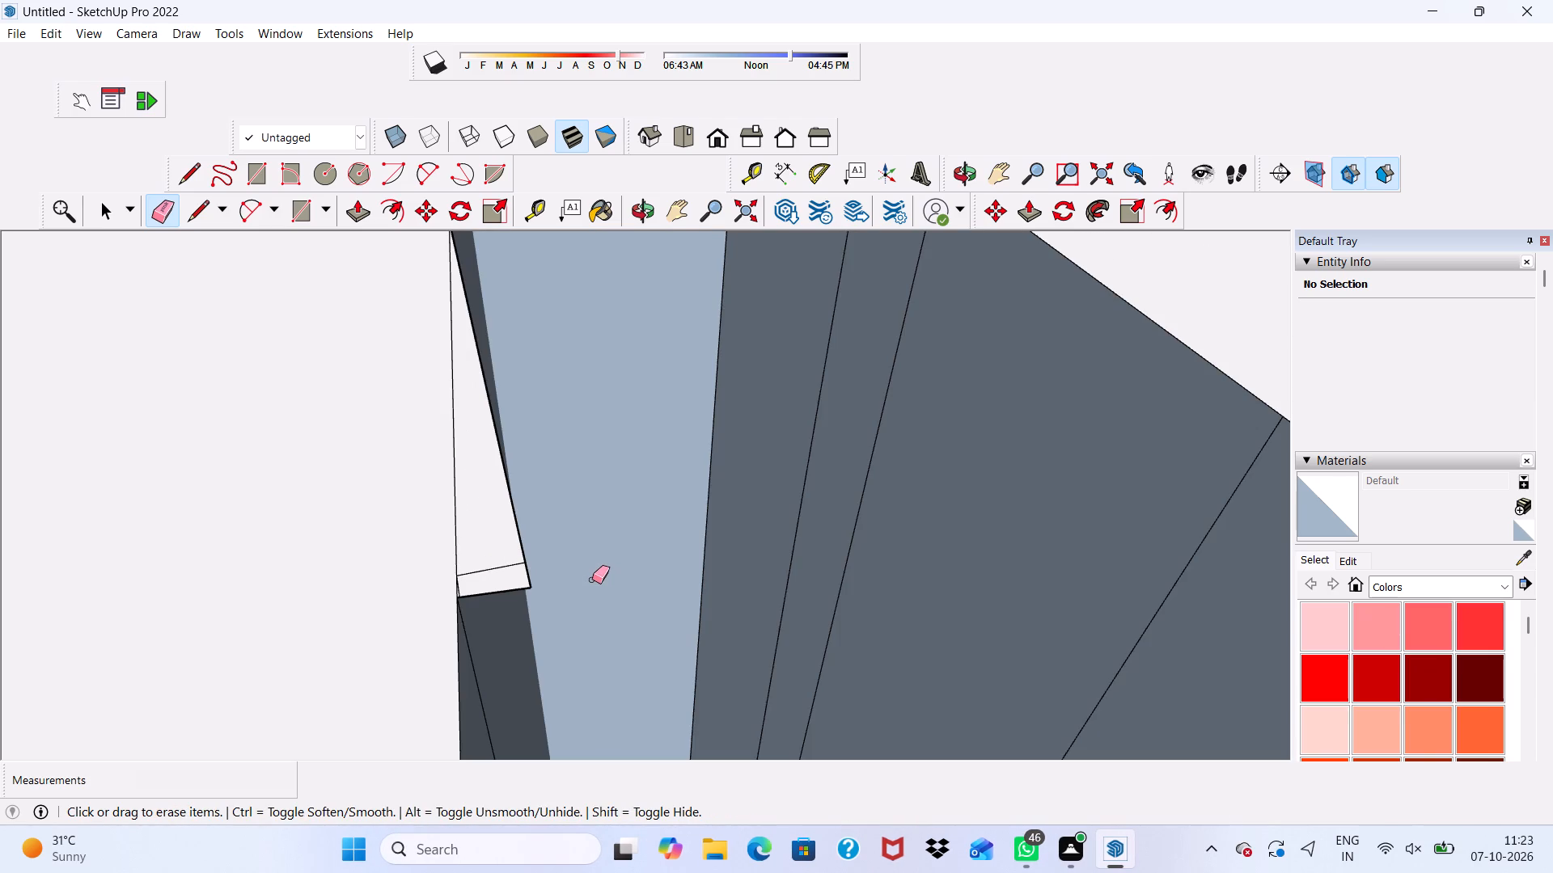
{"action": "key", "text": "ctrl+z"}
Erase the extra cross line and short side edge at the inner end of the wall-top junction.
{"action": "scroll", "coordinate": [603, 553], "scroll_direction": "down", "scroll_amount": 9}
{"action": "scroll", "coordinate": [579, 347], "scroll_direction": "up", "scroll_amount": 2}
{"action": "scroll", "coordinate": [578, 339], "scroll_direction": "down", "scroll_amount": 2}
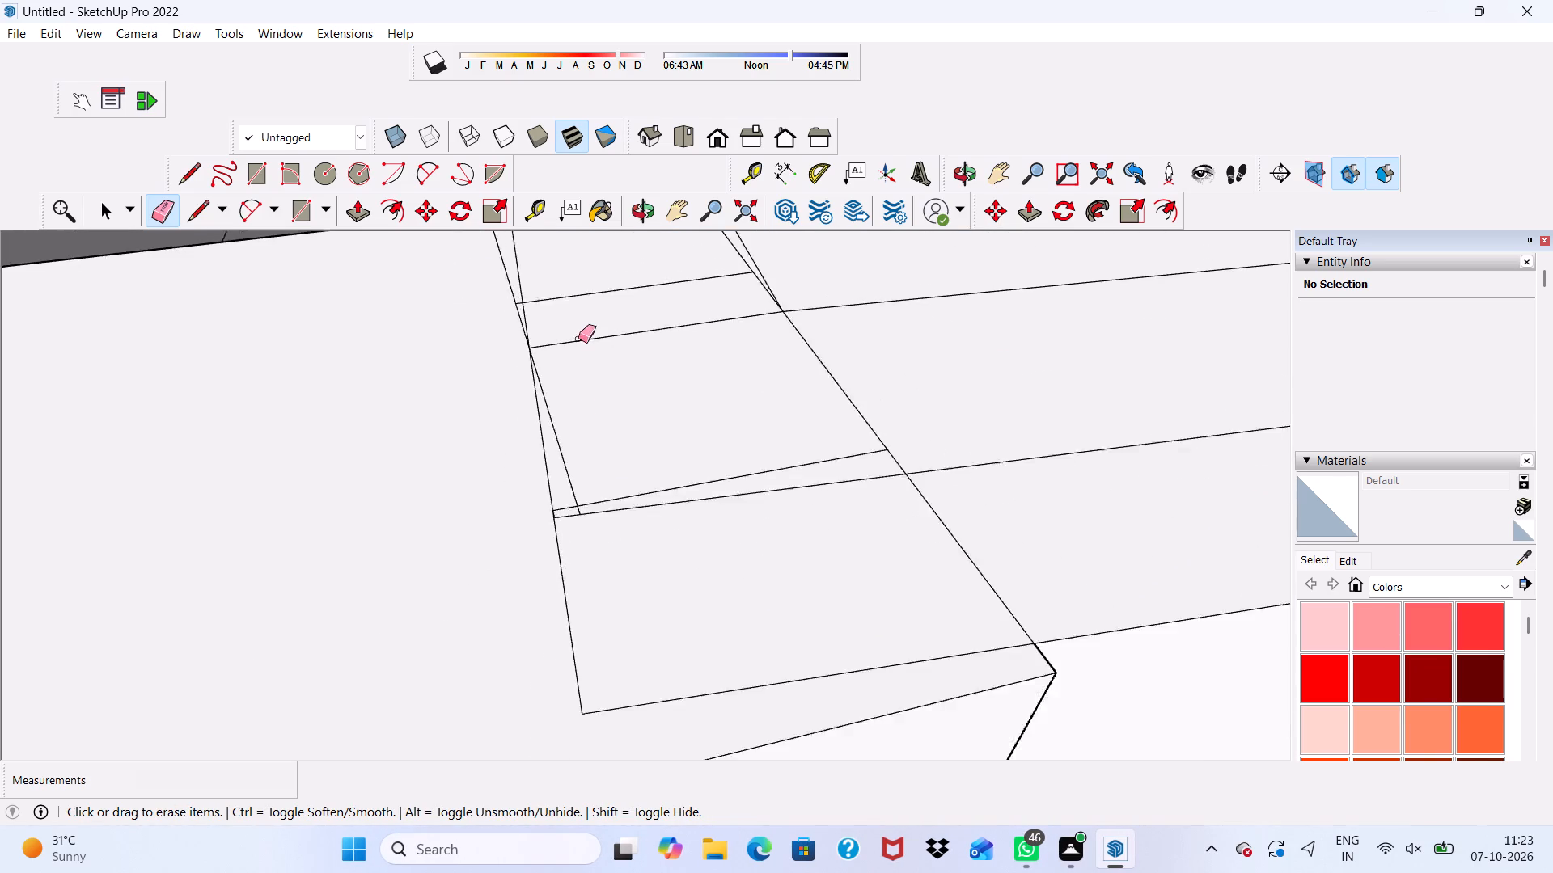
{"action": "scroll", "coordinate": [578, 339], "scroll_direction": "down", "scroll_amount": 15}
{"action": "scroll", "coordinate": [588, 303], "scroll_direction": "up", "scroll_amount": 2}
{"action": "left_click_drag", "start_coordinate": [592, 323], "coordinate": [594, 353]}
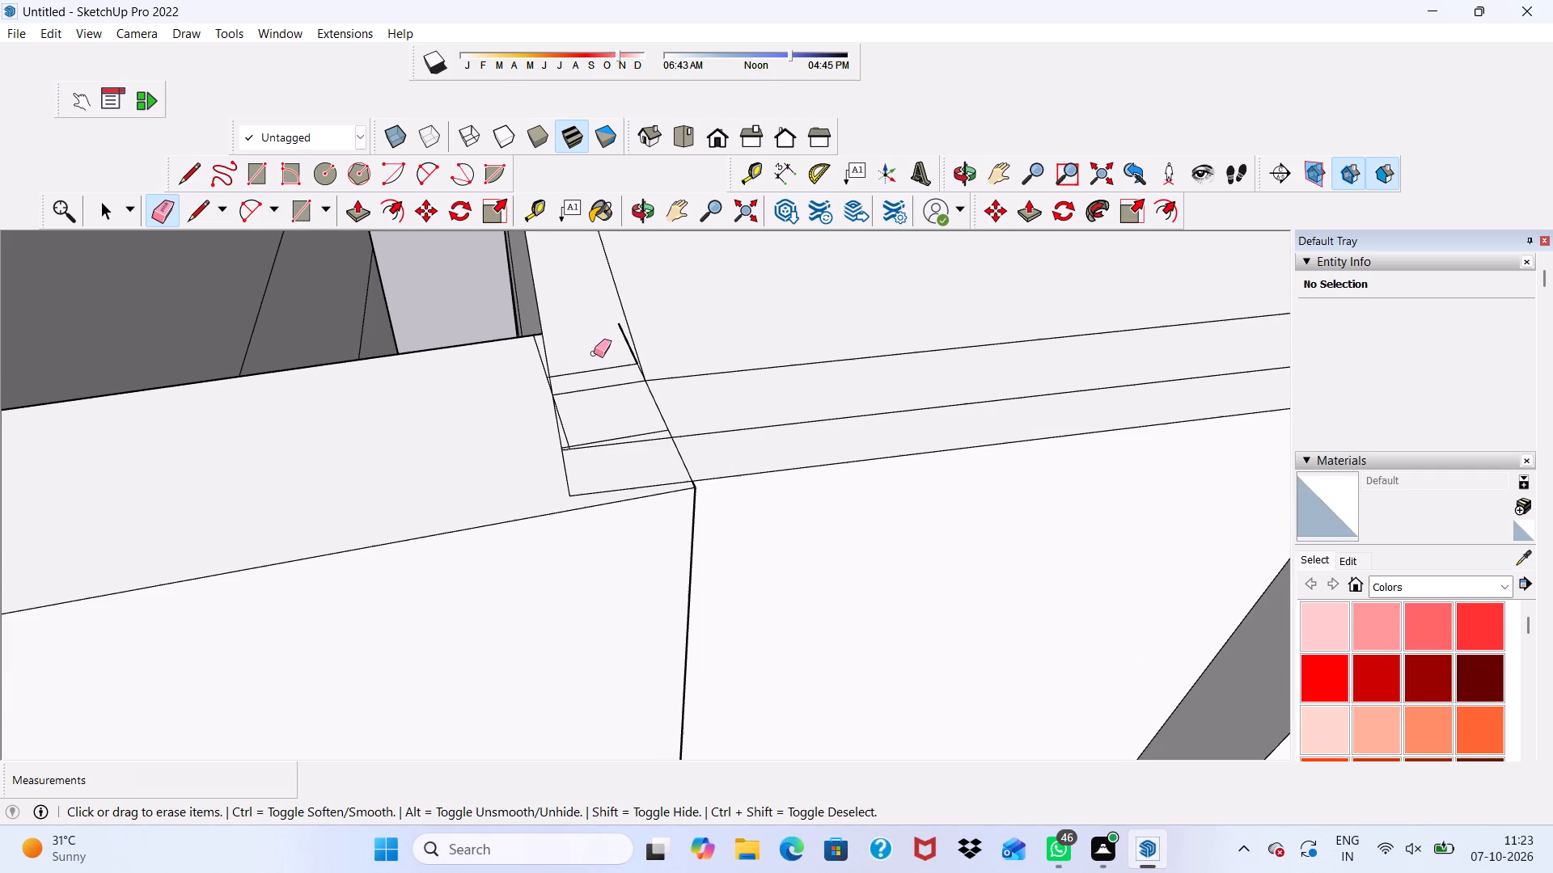
{"action": "left_click_drag", "start_coordinate": [622, 323], "coordinate": [607, 377]}
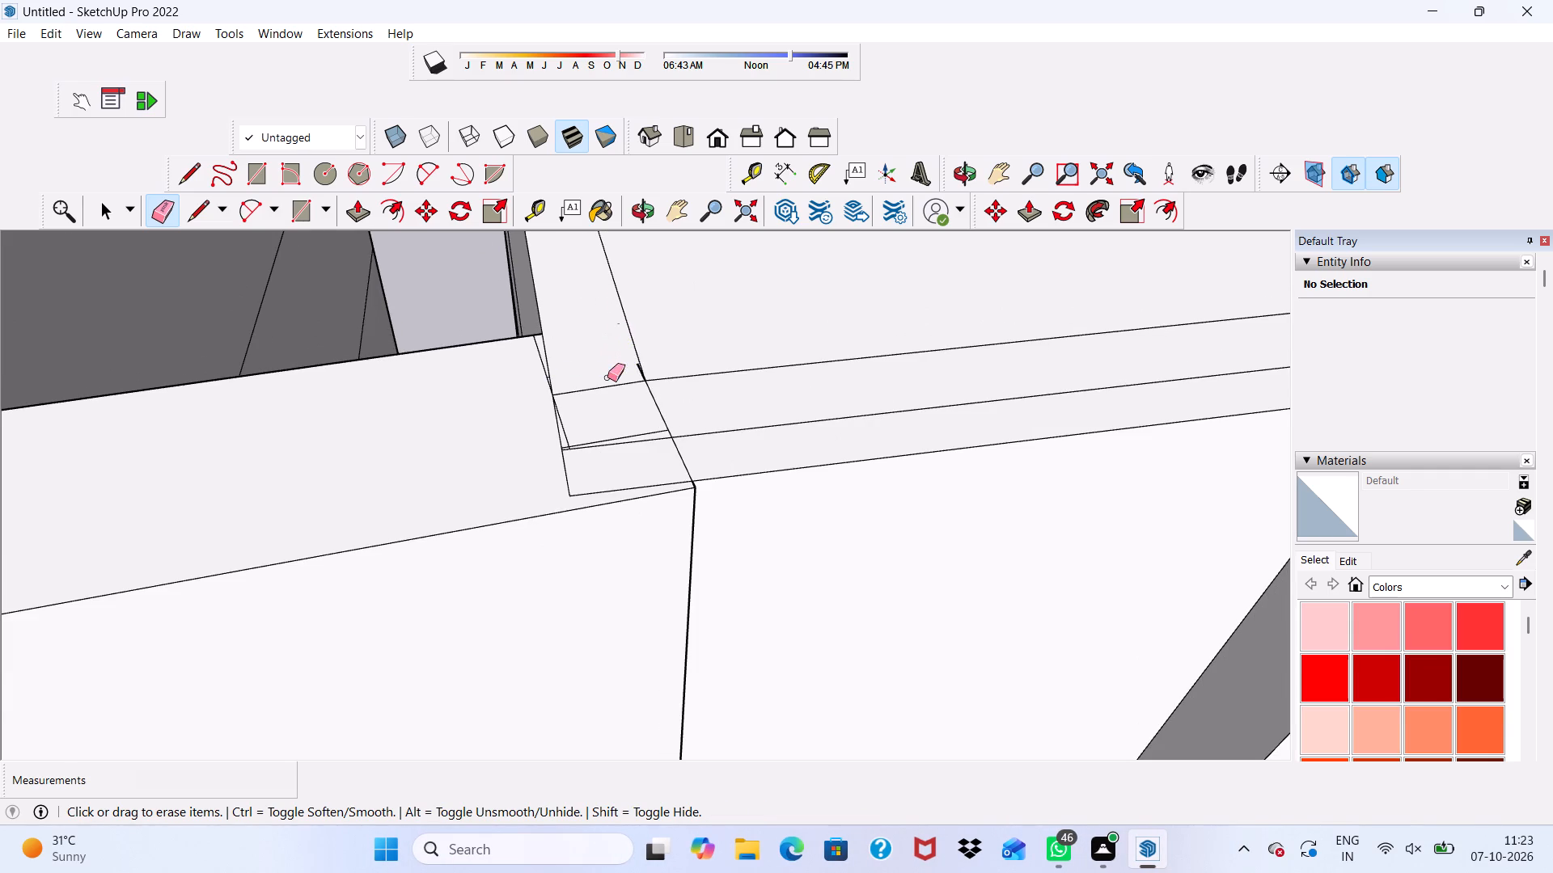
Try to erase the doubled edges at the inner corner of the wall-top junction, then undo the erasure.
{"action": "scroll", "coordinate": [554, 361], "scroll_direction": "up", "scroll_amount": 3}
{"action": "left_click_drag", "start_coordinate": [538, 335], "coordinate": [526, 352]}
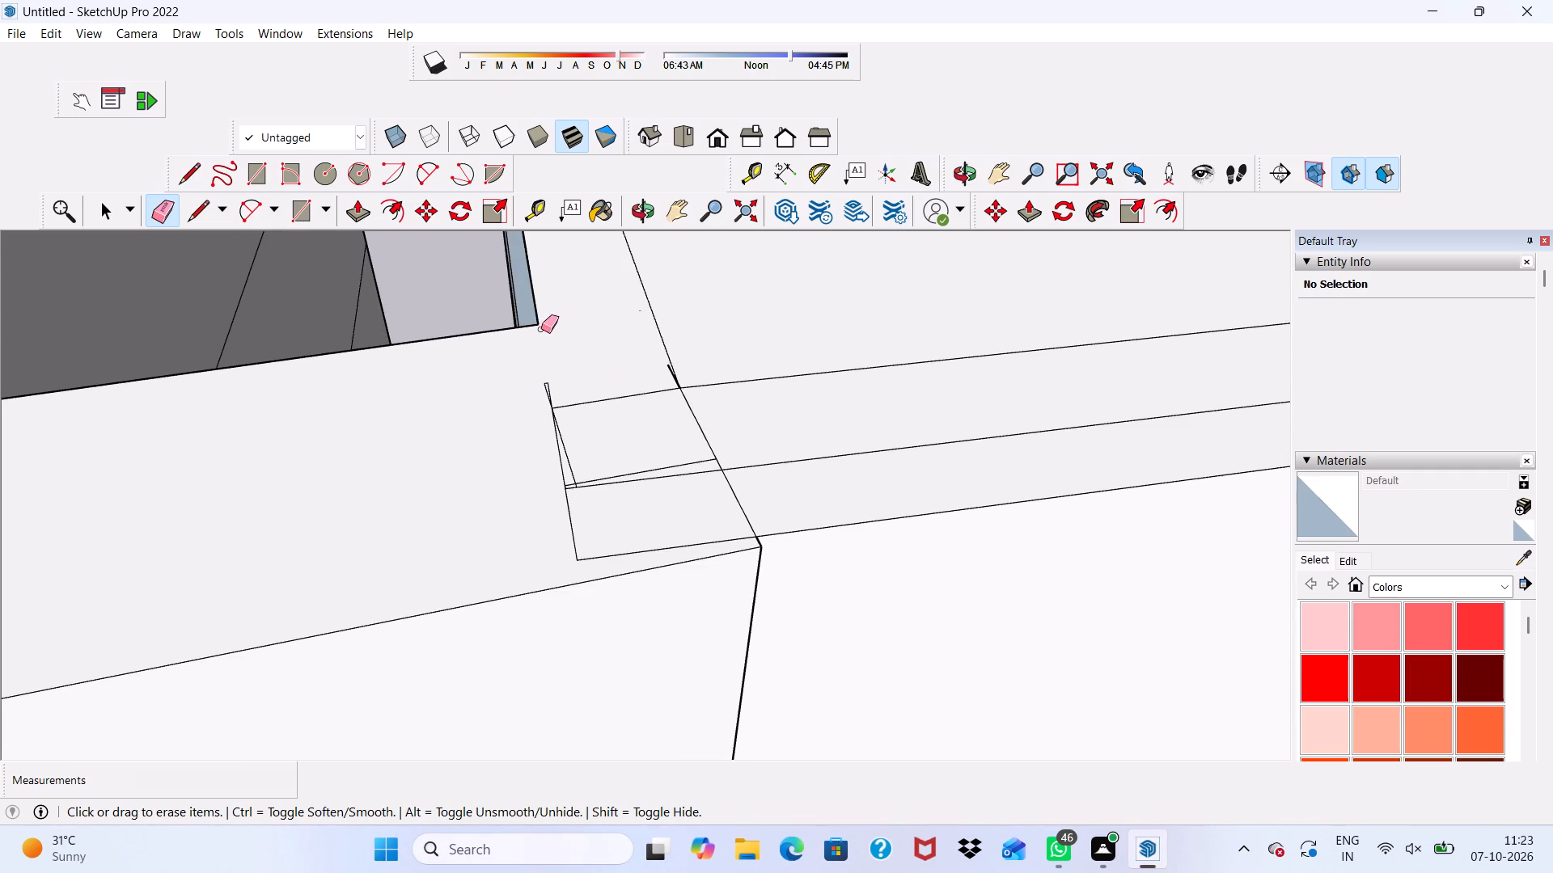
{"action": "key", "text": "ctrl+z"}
Erase the stray edge running beside the wall boundary at the inner corner of the junction.
{"action": "scroll", "coordinate": [544, 391], "scroll_direction": "down", "scroll_amount": 2}
{"action": "middle_click_drag", "start_coordinate": [544, 392], "coordinate": [806, 396]}
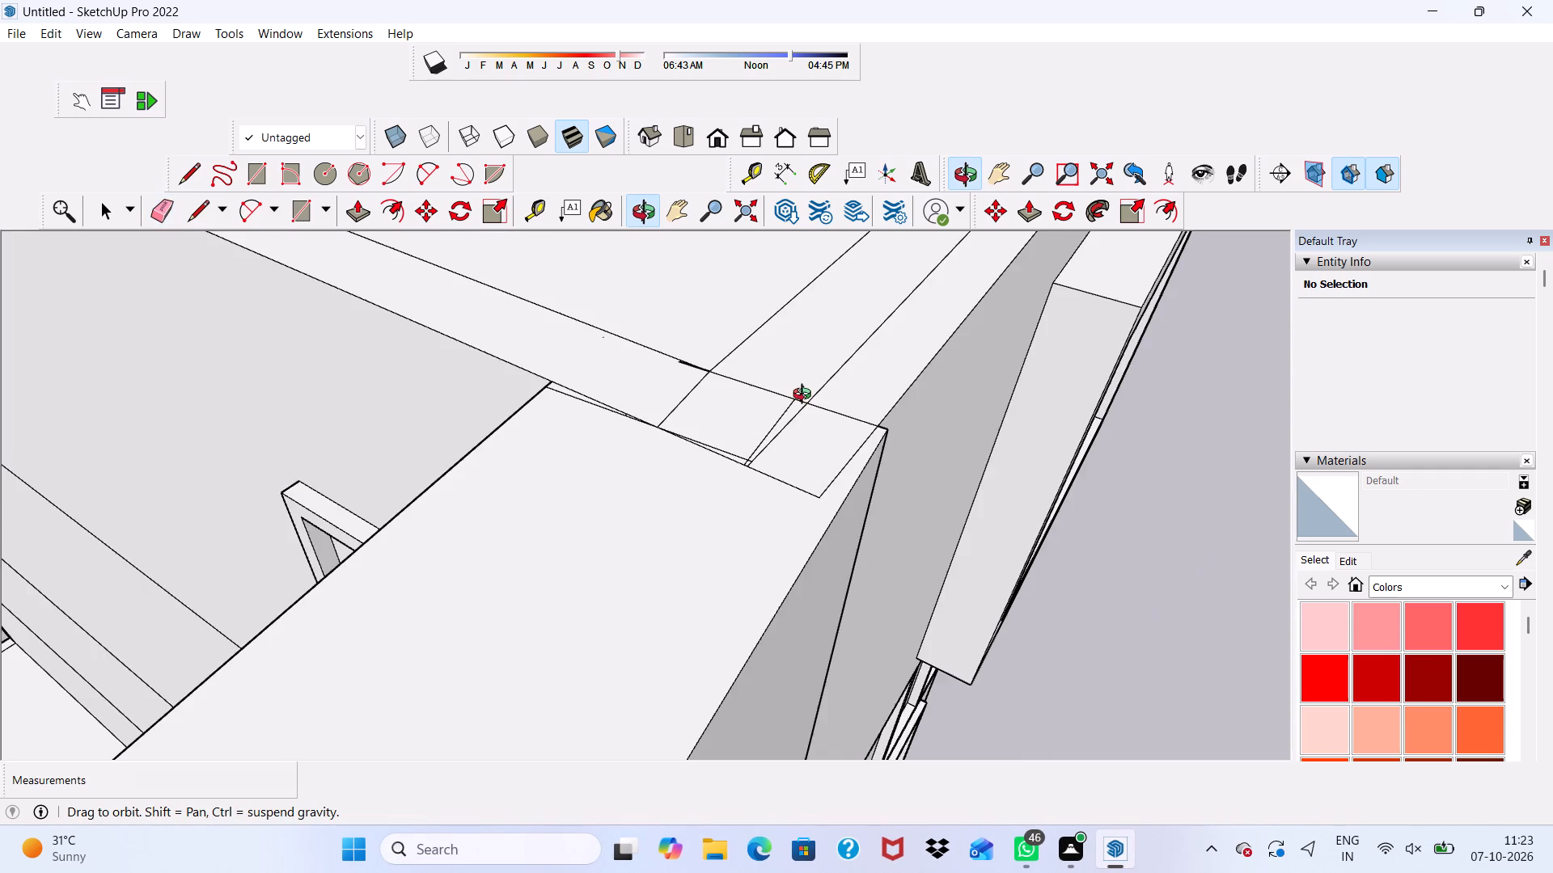
{"action": "middle_click_drag", "start_coordinate": [806, 396], "coordinate": [861, 441]}
{"action": "scroll", "coordinate": [661, 449], "scroll_direction": "up", "scroll_amount": 3}
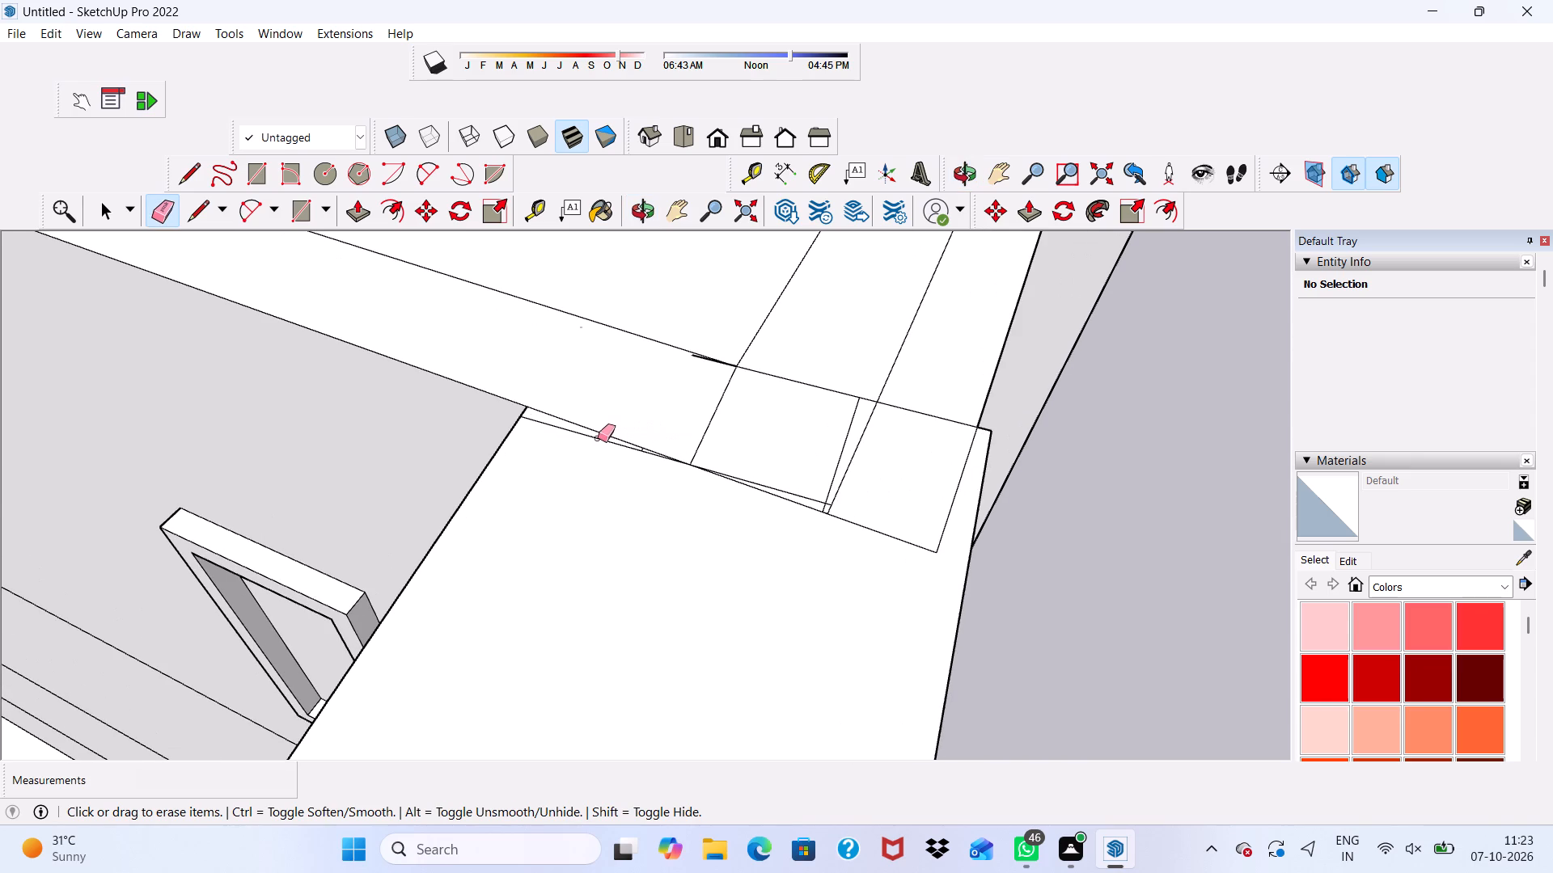
{"action": "left_click", "coordinate": [598, 436]}
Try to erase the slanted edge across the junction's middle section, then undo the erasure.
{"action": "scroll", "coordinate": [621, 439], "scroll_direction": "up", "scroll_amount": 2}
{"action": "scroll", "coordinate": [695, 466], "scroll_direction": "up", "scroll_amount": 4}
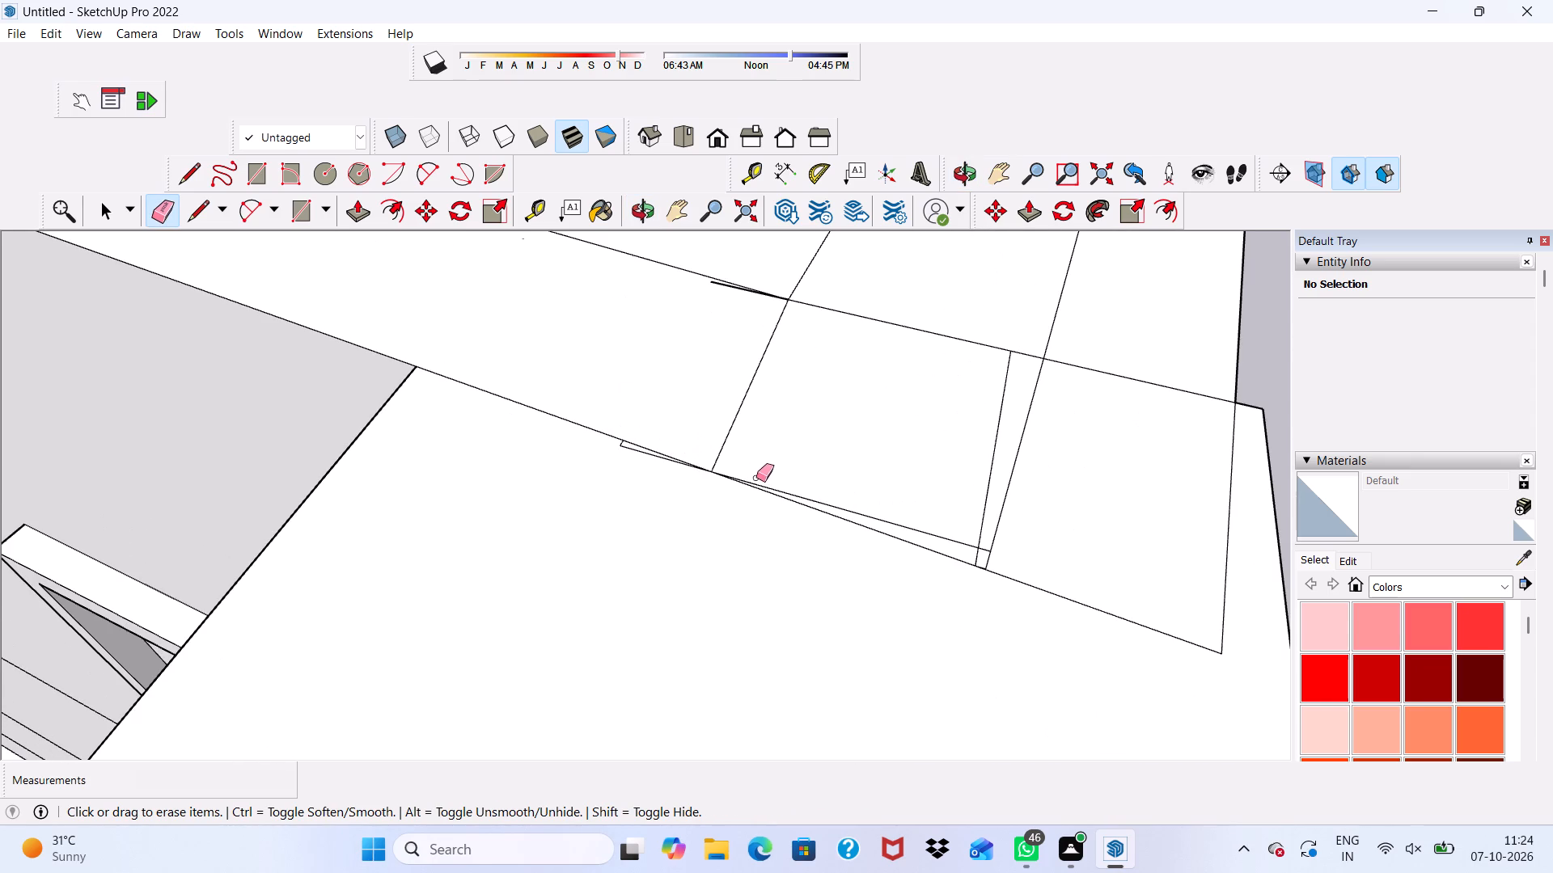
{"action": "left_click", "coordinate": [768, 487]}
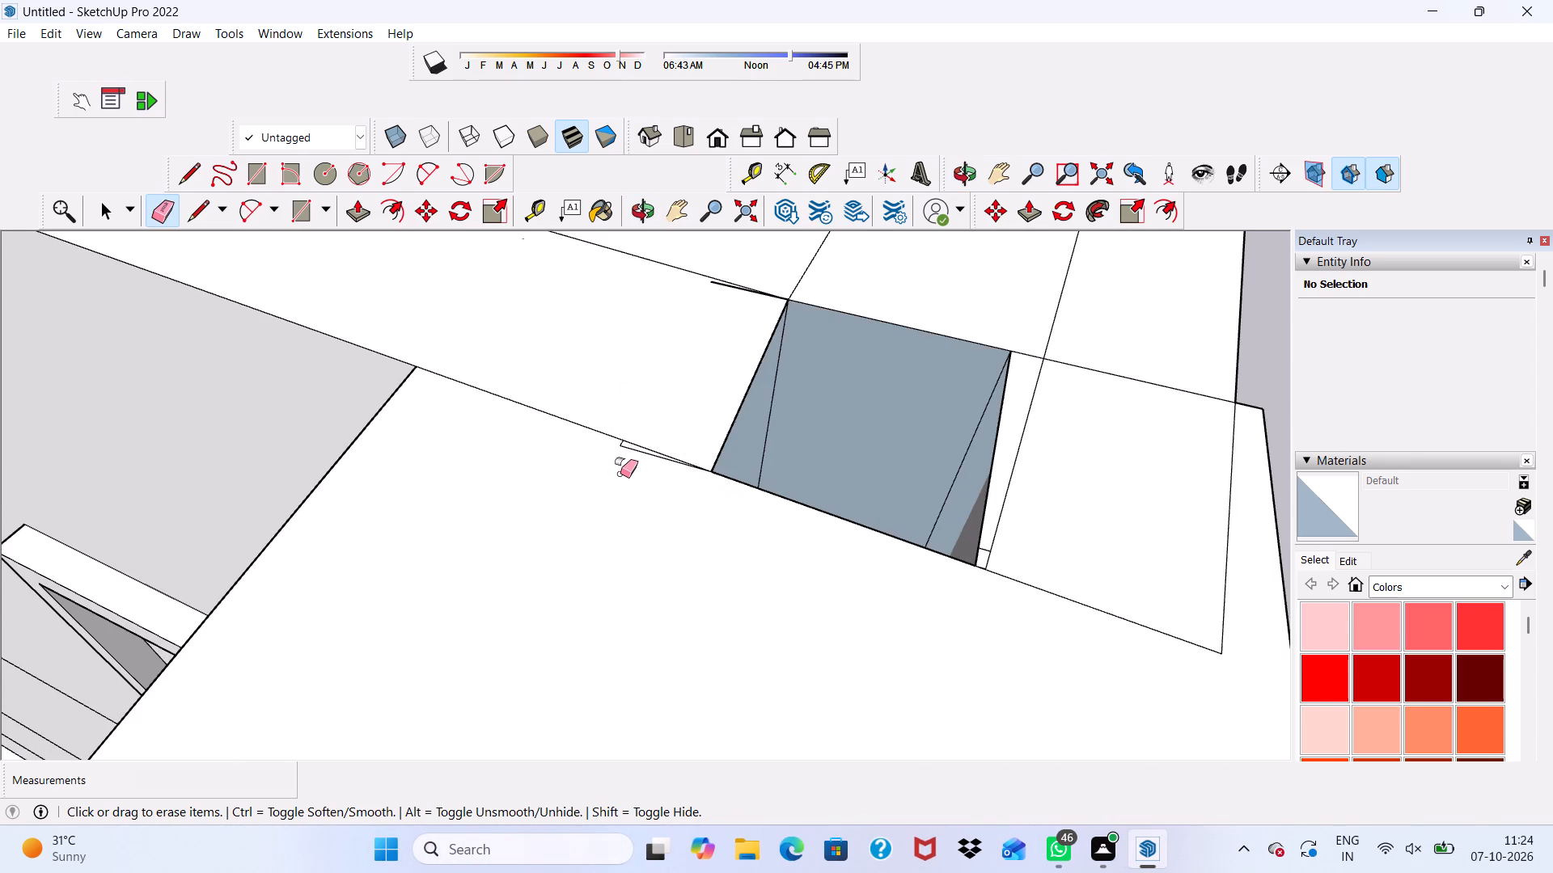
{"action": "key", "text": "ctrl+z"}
Erase the remaining short slanted edge beside the wall boundary, between the tiny spur and the junction's cross line.
{"action": "scroll", "coordinate": [684, 401], "scroll_direction": "up", "scroll_amount": 5}
{"action": "scroll", "coordinate": [659, 486], "scroll_direction": "up", "scroll_amount": 5}
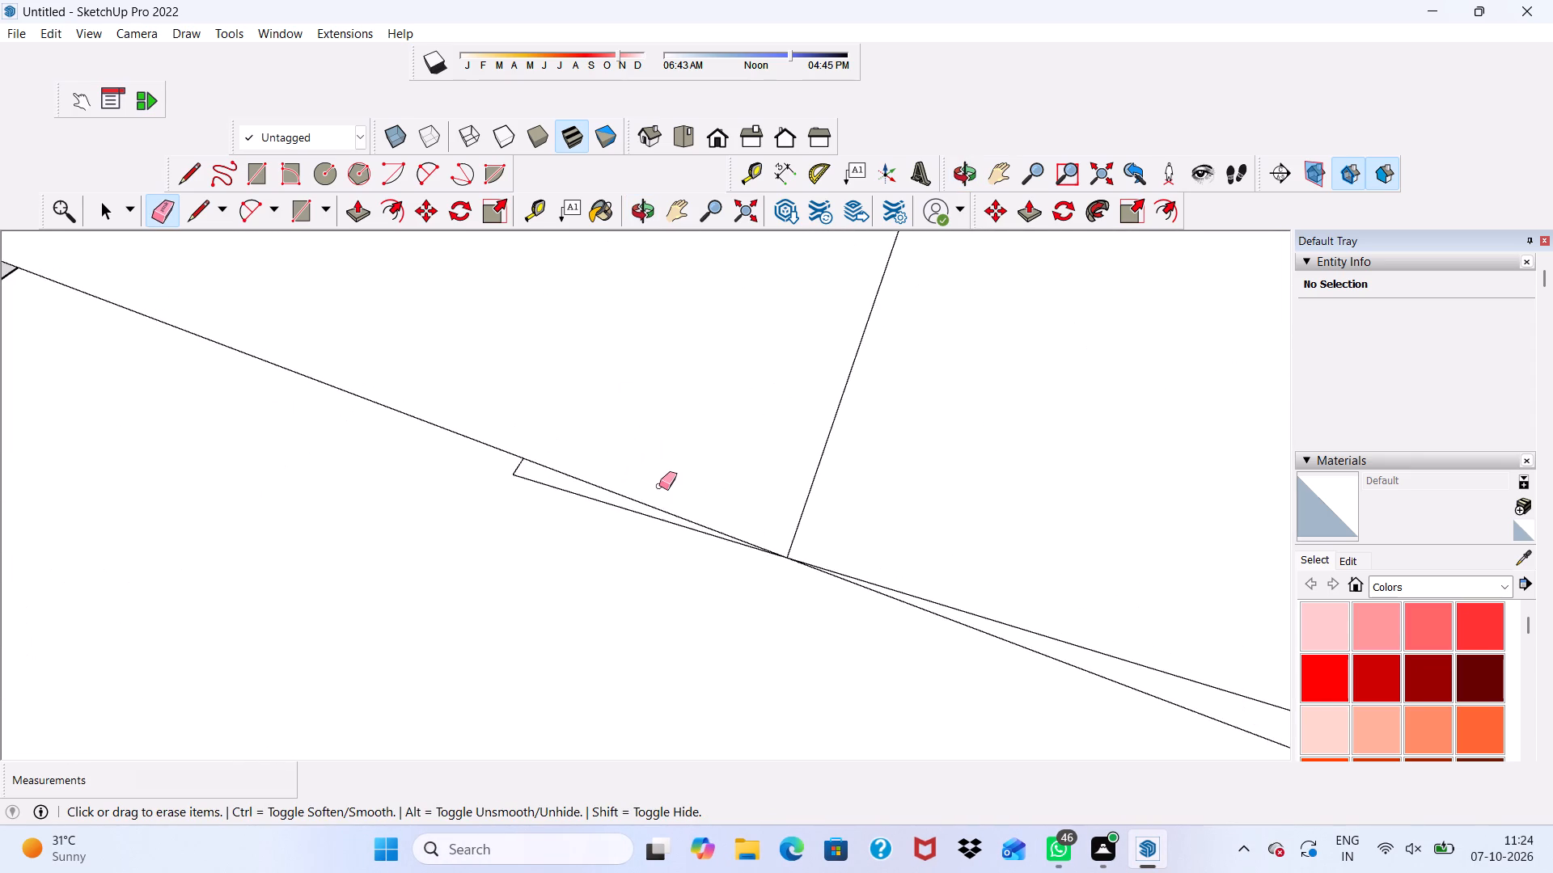
{"action": "scroll", "coordinate": [659, 486], "scroll_direction": "up", "scroll_amount": 3}
{"action": "left_click", "coordinate": [616, 514]}
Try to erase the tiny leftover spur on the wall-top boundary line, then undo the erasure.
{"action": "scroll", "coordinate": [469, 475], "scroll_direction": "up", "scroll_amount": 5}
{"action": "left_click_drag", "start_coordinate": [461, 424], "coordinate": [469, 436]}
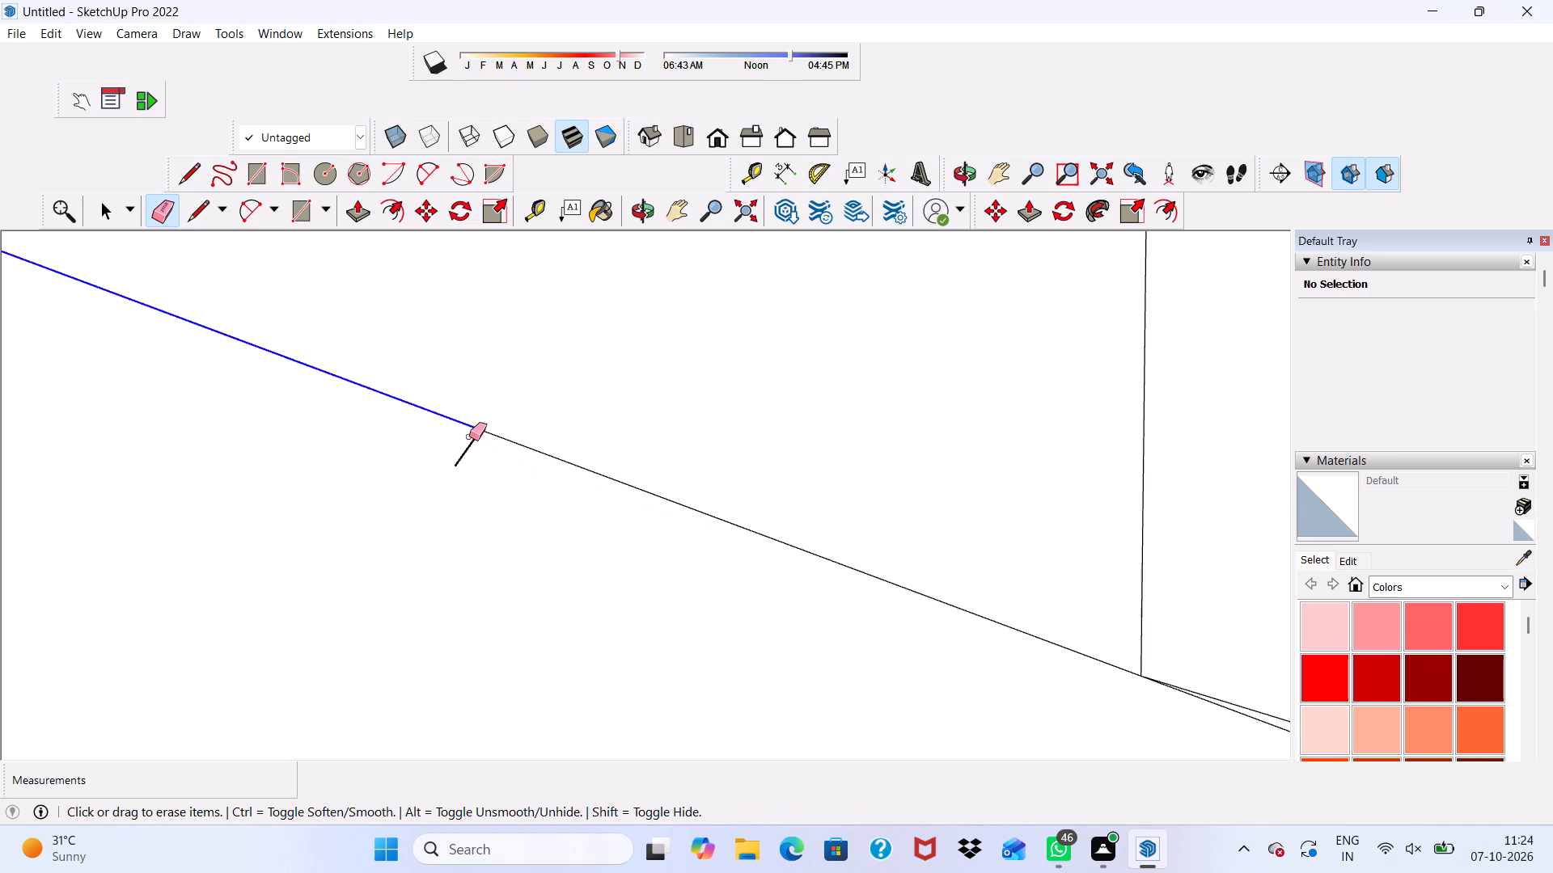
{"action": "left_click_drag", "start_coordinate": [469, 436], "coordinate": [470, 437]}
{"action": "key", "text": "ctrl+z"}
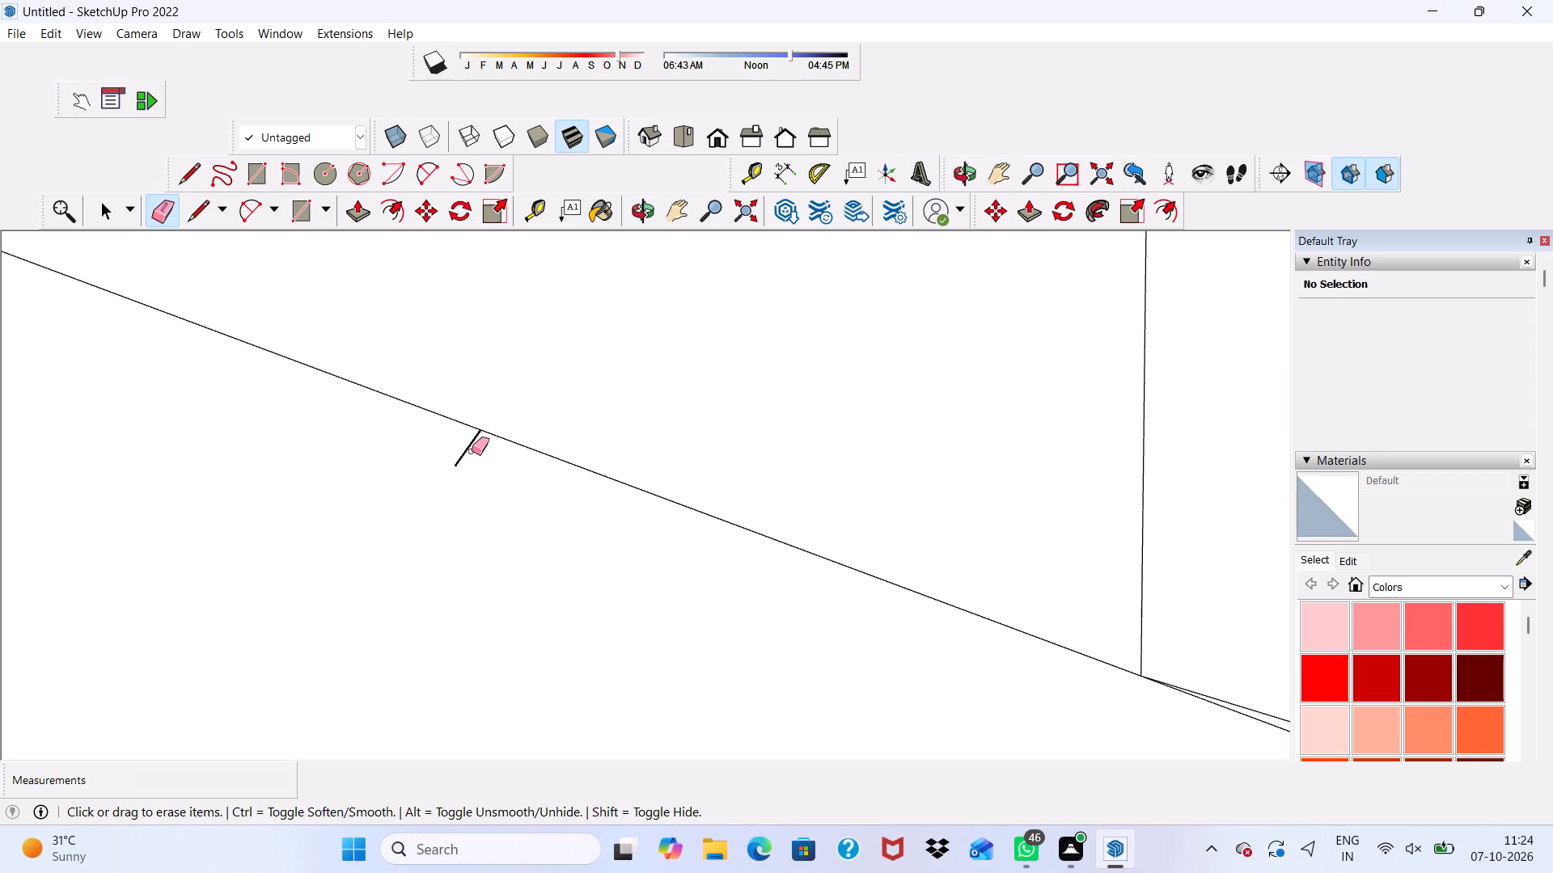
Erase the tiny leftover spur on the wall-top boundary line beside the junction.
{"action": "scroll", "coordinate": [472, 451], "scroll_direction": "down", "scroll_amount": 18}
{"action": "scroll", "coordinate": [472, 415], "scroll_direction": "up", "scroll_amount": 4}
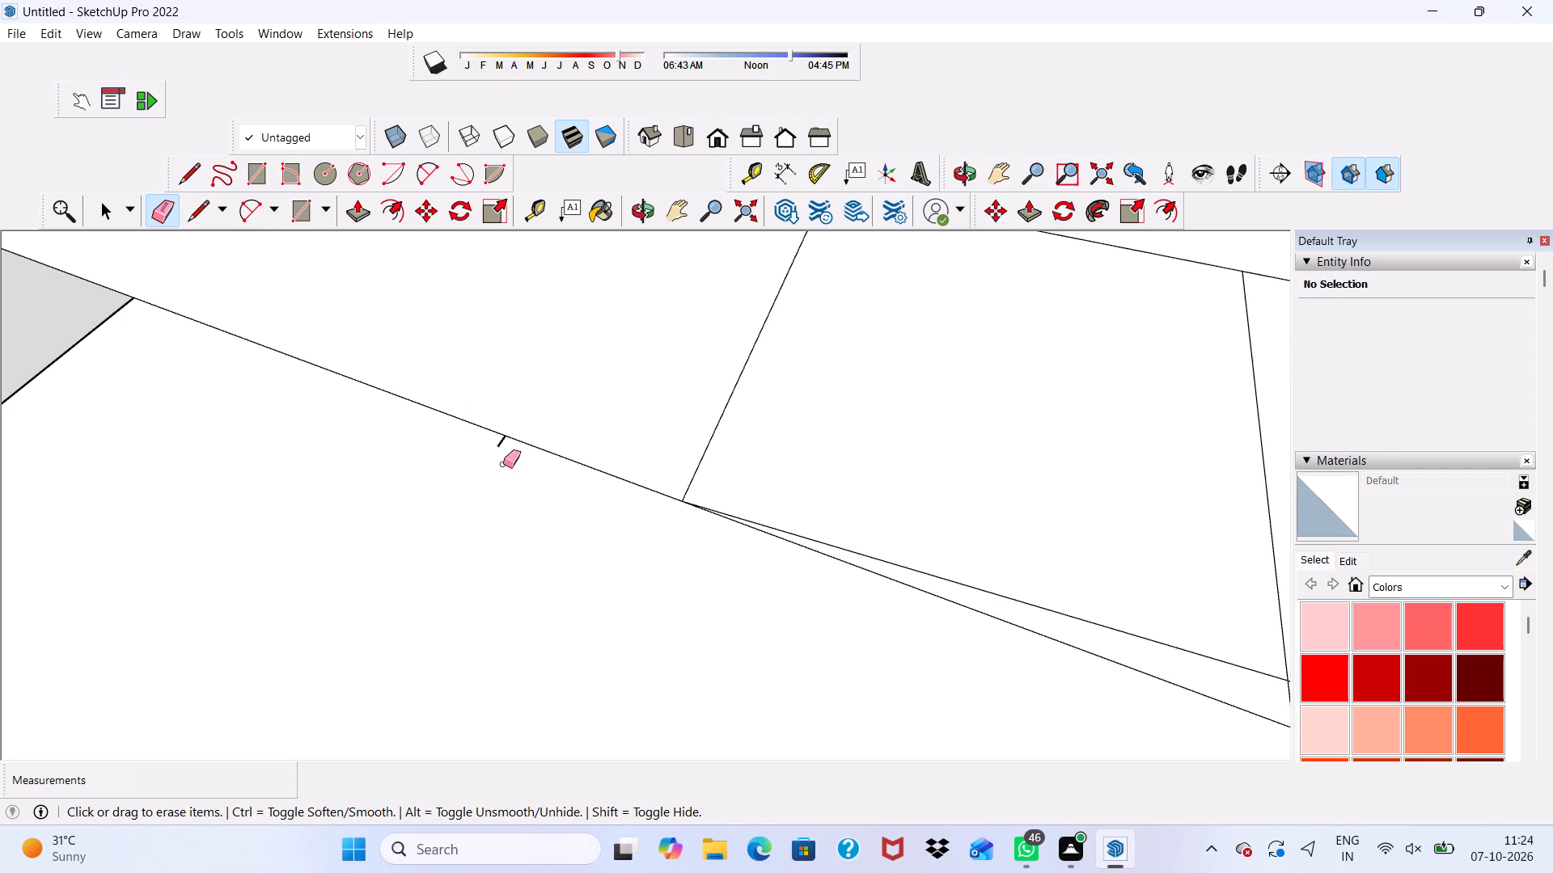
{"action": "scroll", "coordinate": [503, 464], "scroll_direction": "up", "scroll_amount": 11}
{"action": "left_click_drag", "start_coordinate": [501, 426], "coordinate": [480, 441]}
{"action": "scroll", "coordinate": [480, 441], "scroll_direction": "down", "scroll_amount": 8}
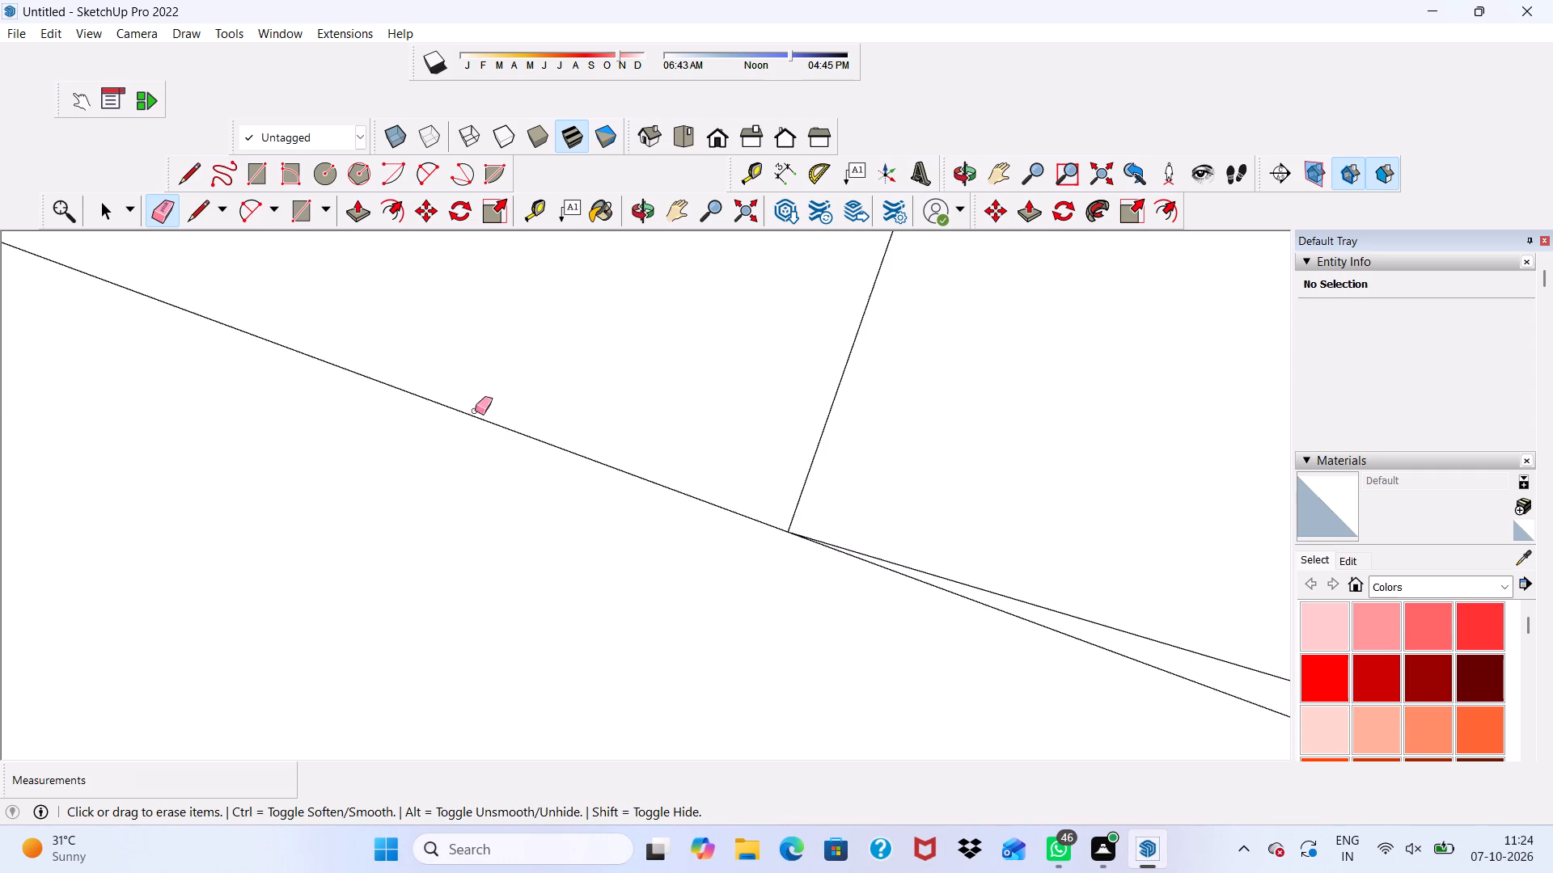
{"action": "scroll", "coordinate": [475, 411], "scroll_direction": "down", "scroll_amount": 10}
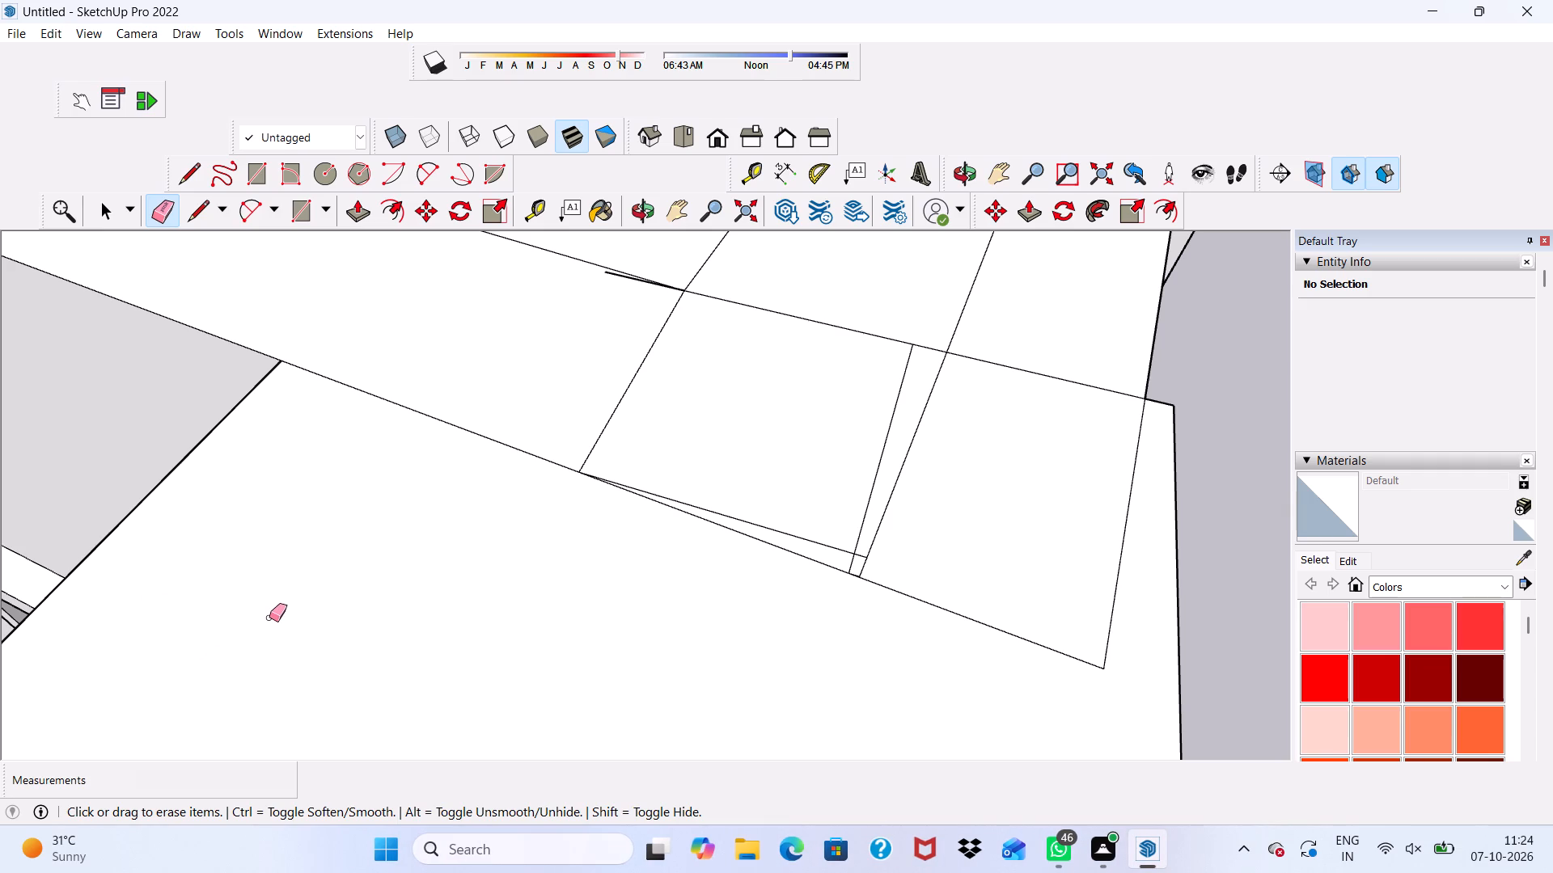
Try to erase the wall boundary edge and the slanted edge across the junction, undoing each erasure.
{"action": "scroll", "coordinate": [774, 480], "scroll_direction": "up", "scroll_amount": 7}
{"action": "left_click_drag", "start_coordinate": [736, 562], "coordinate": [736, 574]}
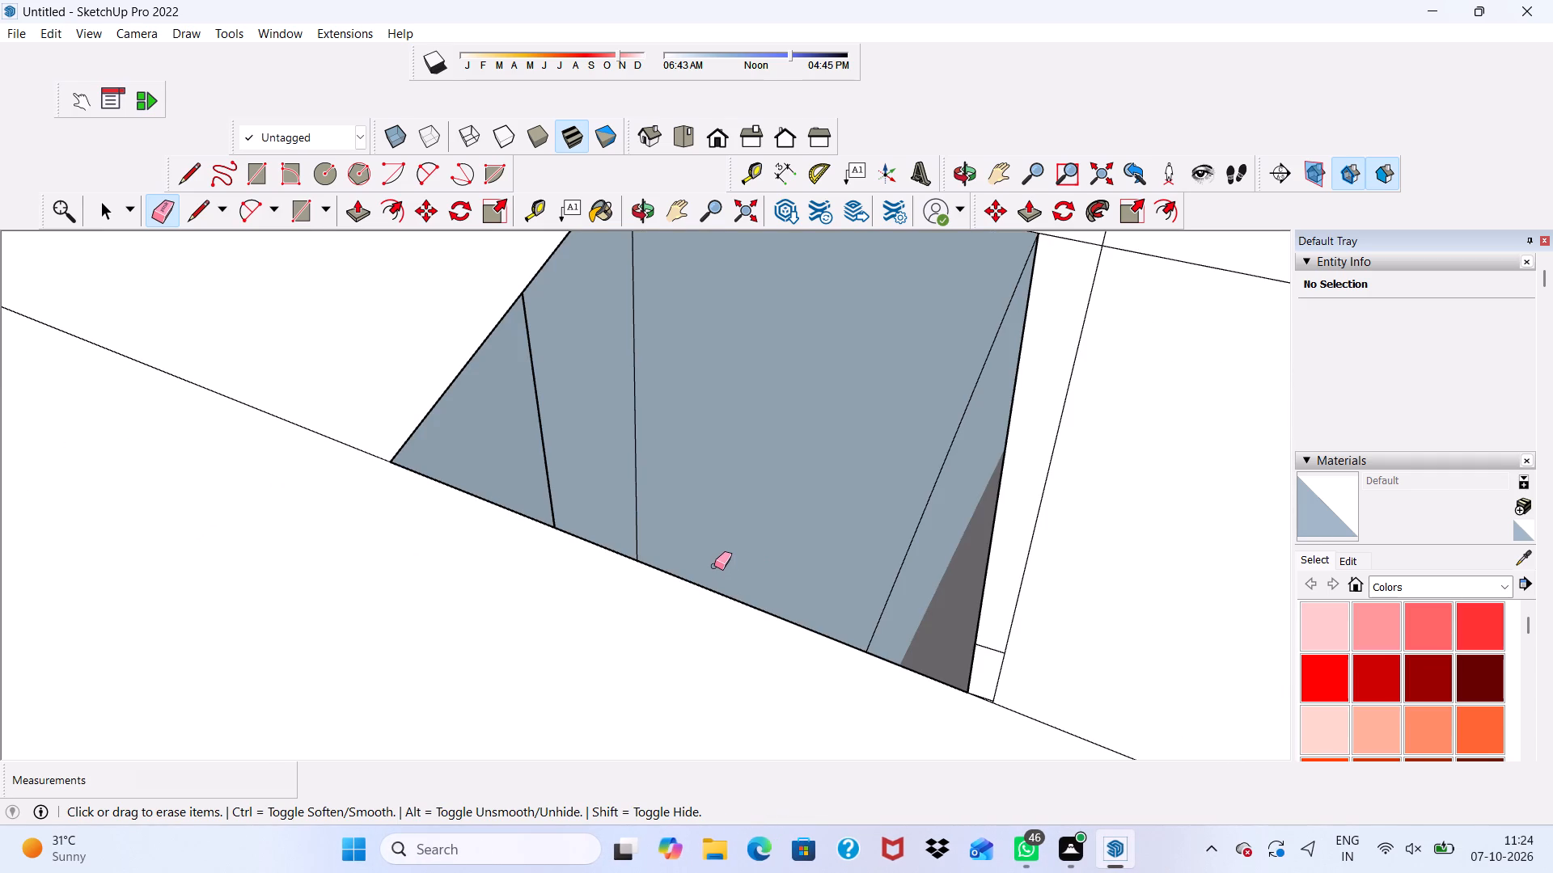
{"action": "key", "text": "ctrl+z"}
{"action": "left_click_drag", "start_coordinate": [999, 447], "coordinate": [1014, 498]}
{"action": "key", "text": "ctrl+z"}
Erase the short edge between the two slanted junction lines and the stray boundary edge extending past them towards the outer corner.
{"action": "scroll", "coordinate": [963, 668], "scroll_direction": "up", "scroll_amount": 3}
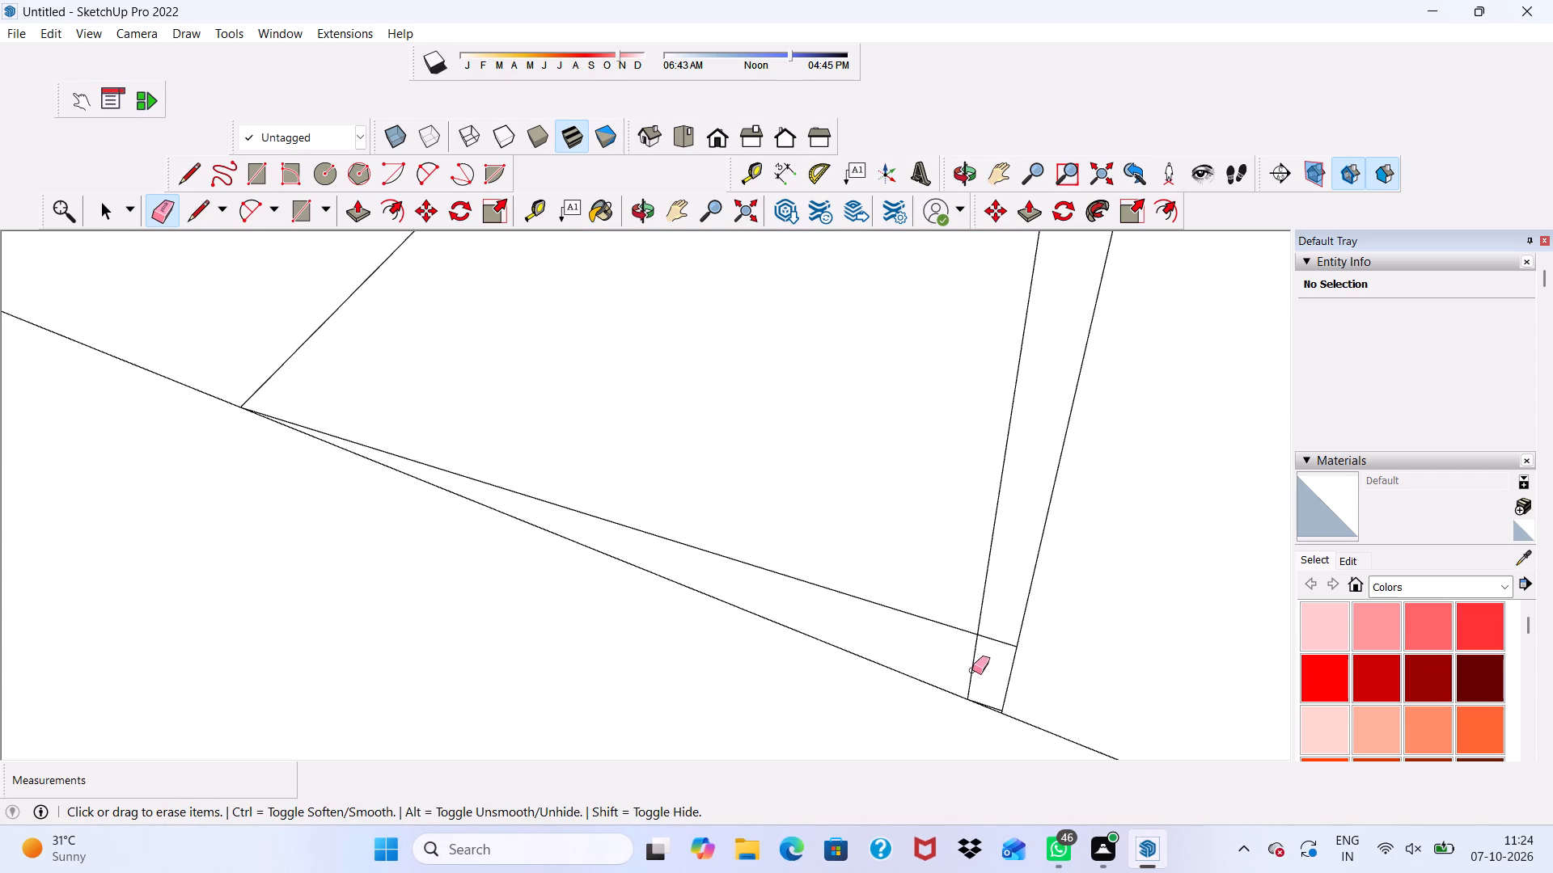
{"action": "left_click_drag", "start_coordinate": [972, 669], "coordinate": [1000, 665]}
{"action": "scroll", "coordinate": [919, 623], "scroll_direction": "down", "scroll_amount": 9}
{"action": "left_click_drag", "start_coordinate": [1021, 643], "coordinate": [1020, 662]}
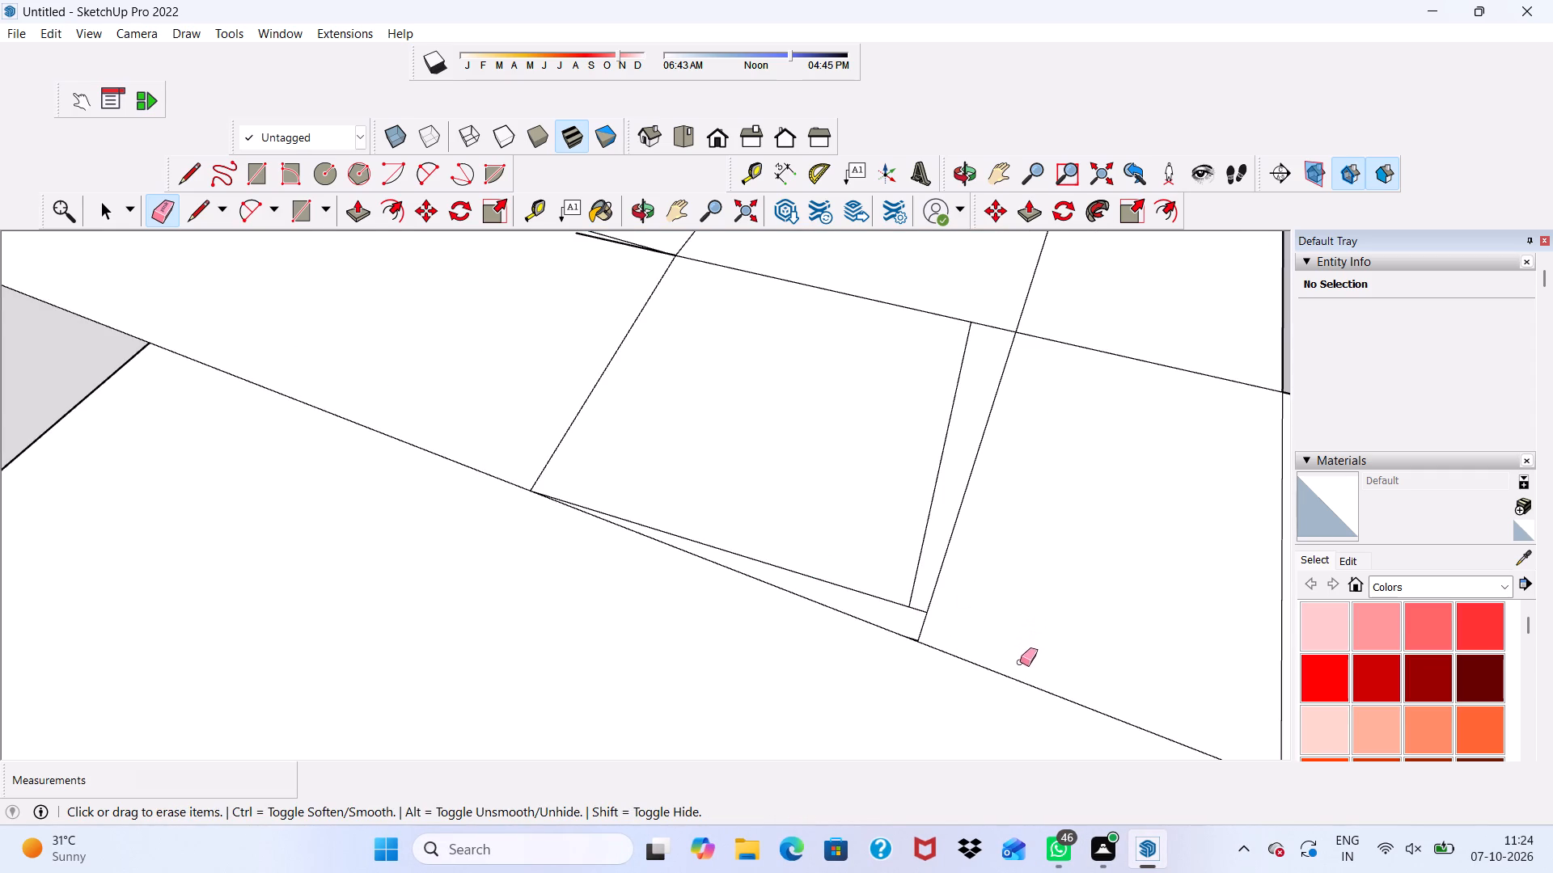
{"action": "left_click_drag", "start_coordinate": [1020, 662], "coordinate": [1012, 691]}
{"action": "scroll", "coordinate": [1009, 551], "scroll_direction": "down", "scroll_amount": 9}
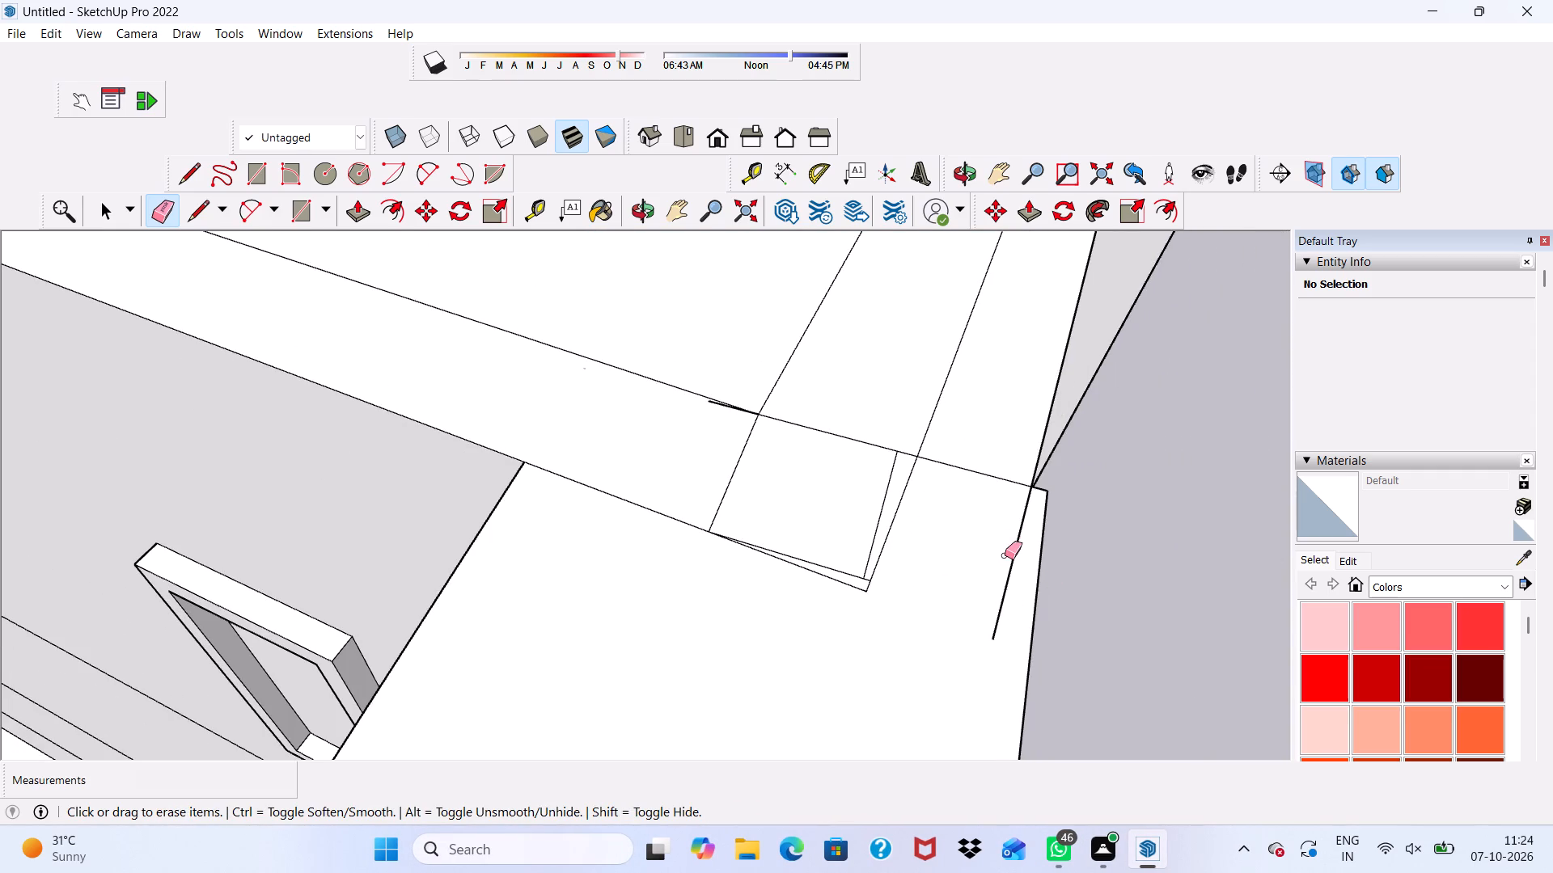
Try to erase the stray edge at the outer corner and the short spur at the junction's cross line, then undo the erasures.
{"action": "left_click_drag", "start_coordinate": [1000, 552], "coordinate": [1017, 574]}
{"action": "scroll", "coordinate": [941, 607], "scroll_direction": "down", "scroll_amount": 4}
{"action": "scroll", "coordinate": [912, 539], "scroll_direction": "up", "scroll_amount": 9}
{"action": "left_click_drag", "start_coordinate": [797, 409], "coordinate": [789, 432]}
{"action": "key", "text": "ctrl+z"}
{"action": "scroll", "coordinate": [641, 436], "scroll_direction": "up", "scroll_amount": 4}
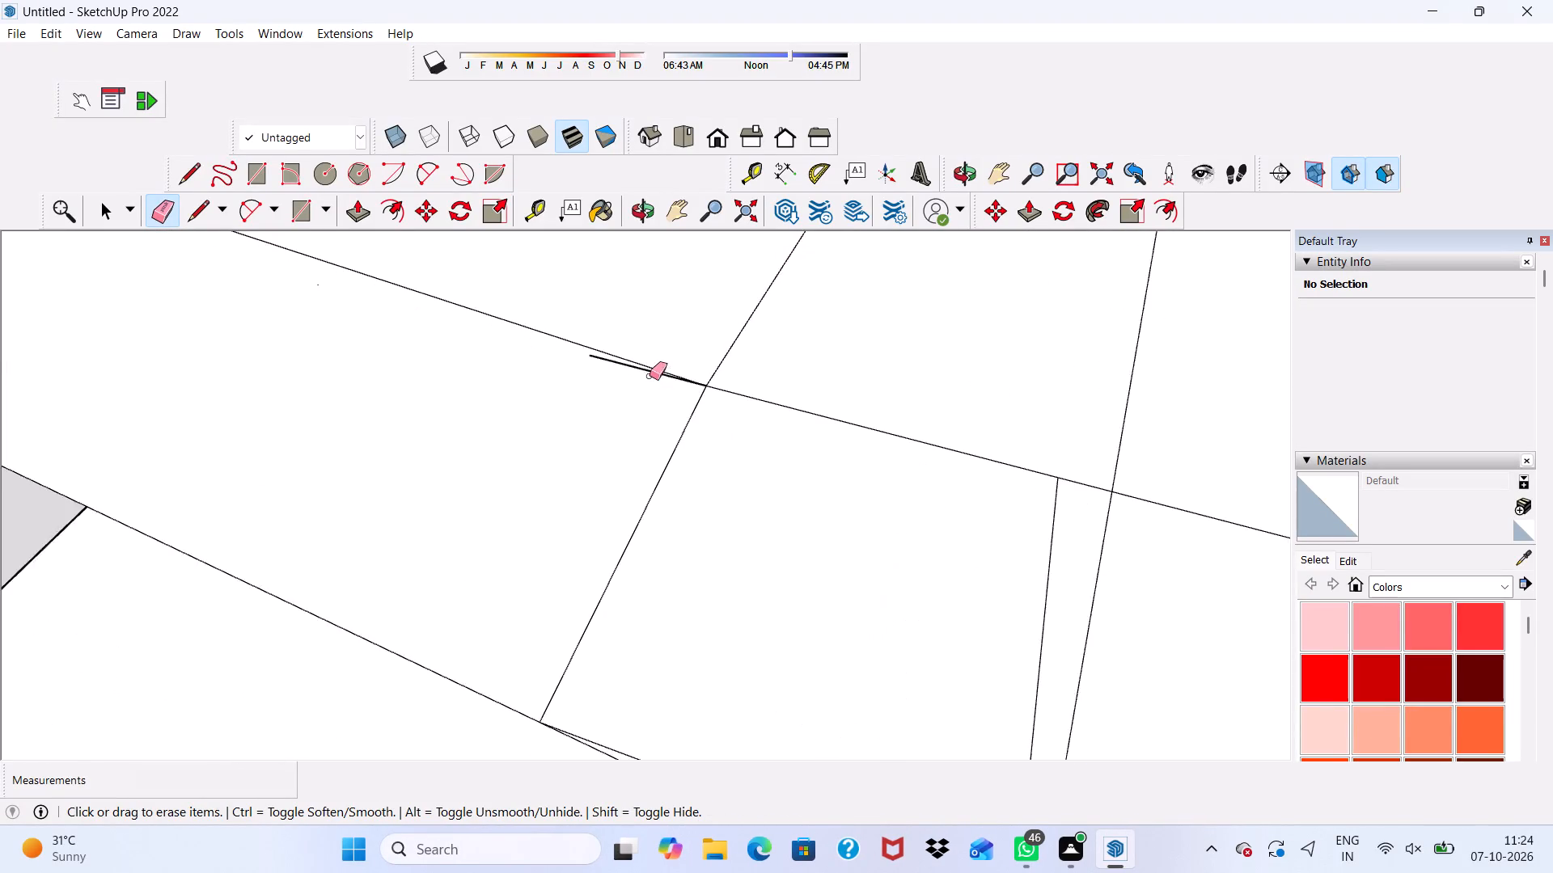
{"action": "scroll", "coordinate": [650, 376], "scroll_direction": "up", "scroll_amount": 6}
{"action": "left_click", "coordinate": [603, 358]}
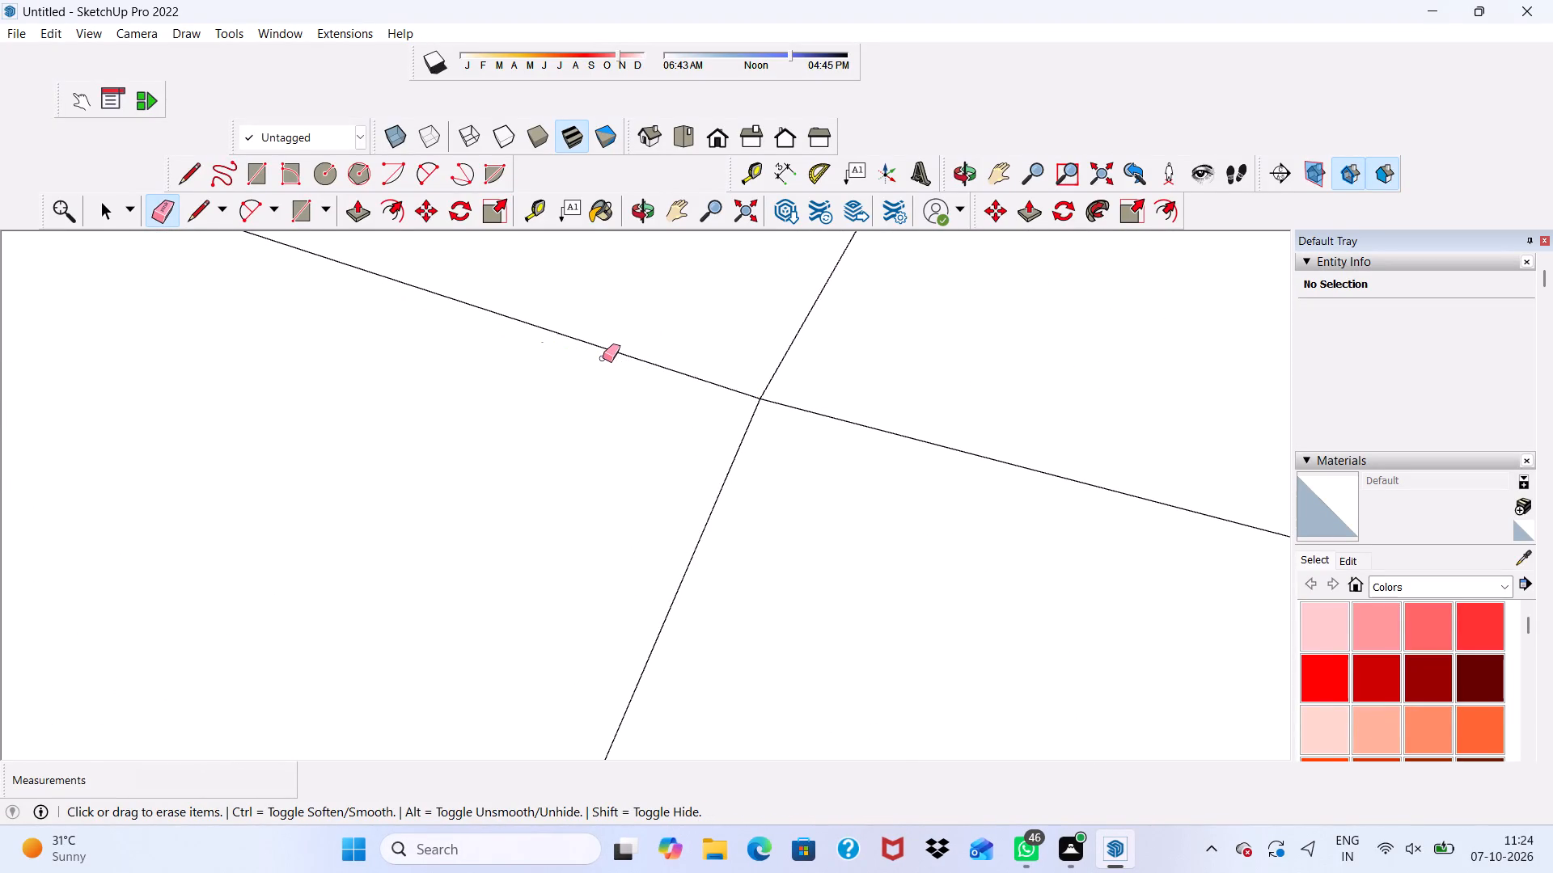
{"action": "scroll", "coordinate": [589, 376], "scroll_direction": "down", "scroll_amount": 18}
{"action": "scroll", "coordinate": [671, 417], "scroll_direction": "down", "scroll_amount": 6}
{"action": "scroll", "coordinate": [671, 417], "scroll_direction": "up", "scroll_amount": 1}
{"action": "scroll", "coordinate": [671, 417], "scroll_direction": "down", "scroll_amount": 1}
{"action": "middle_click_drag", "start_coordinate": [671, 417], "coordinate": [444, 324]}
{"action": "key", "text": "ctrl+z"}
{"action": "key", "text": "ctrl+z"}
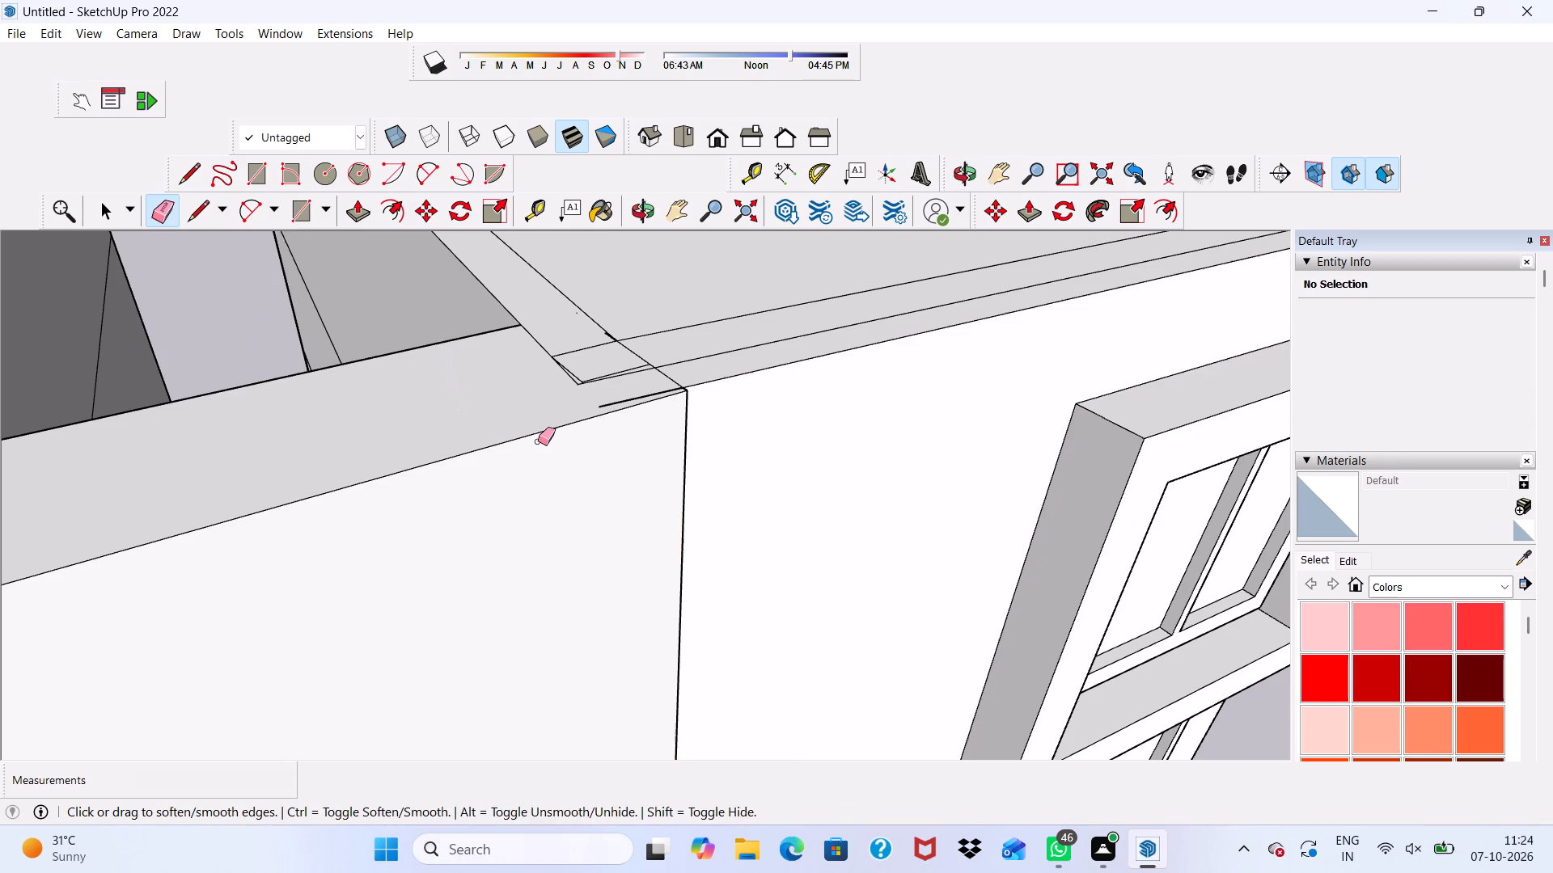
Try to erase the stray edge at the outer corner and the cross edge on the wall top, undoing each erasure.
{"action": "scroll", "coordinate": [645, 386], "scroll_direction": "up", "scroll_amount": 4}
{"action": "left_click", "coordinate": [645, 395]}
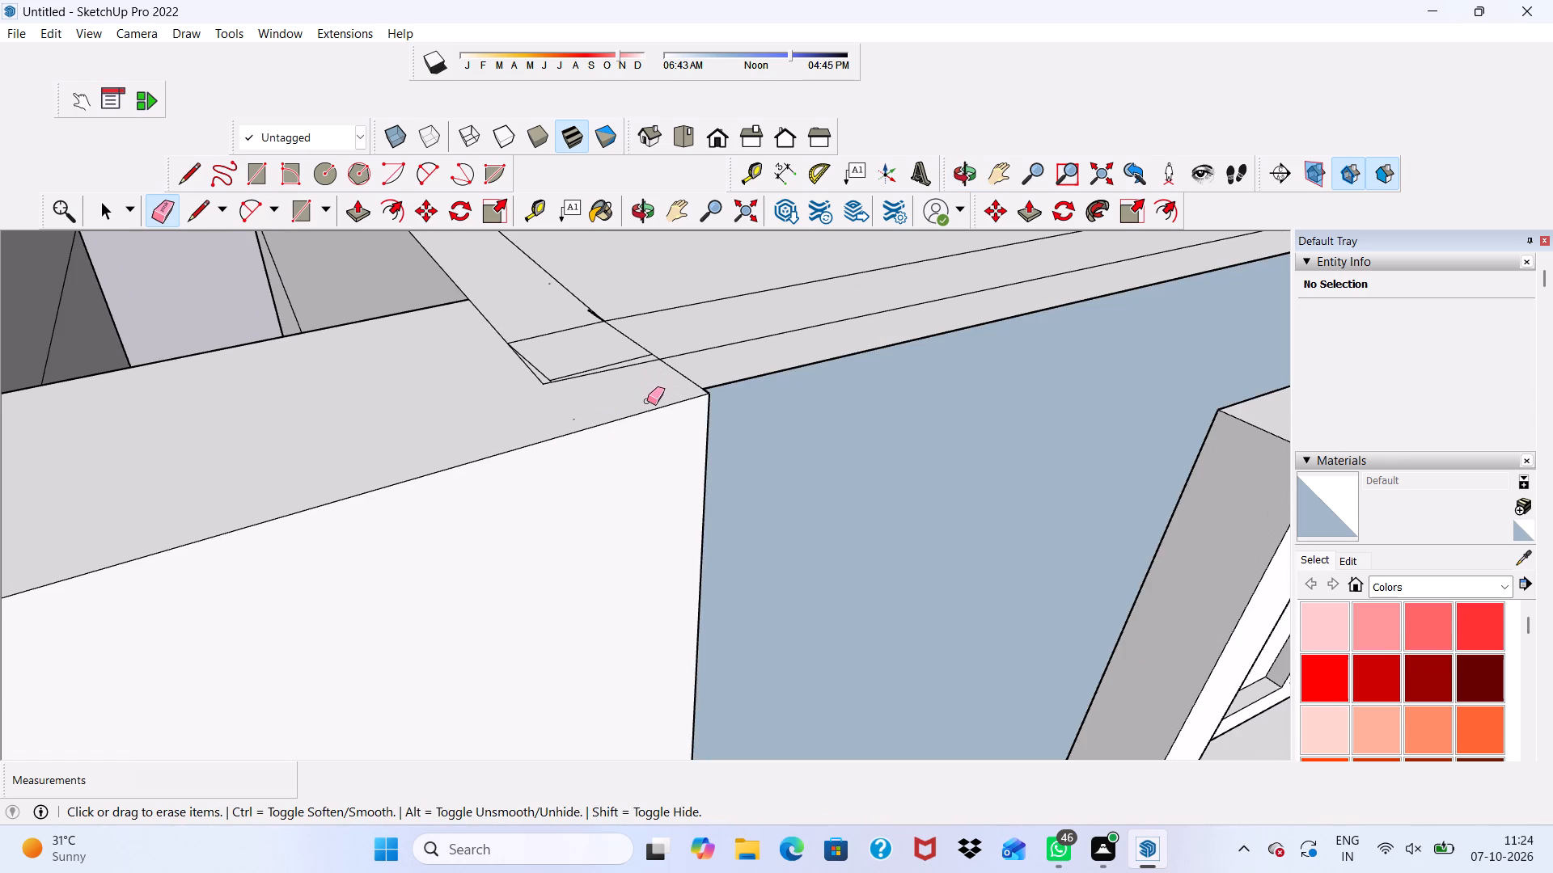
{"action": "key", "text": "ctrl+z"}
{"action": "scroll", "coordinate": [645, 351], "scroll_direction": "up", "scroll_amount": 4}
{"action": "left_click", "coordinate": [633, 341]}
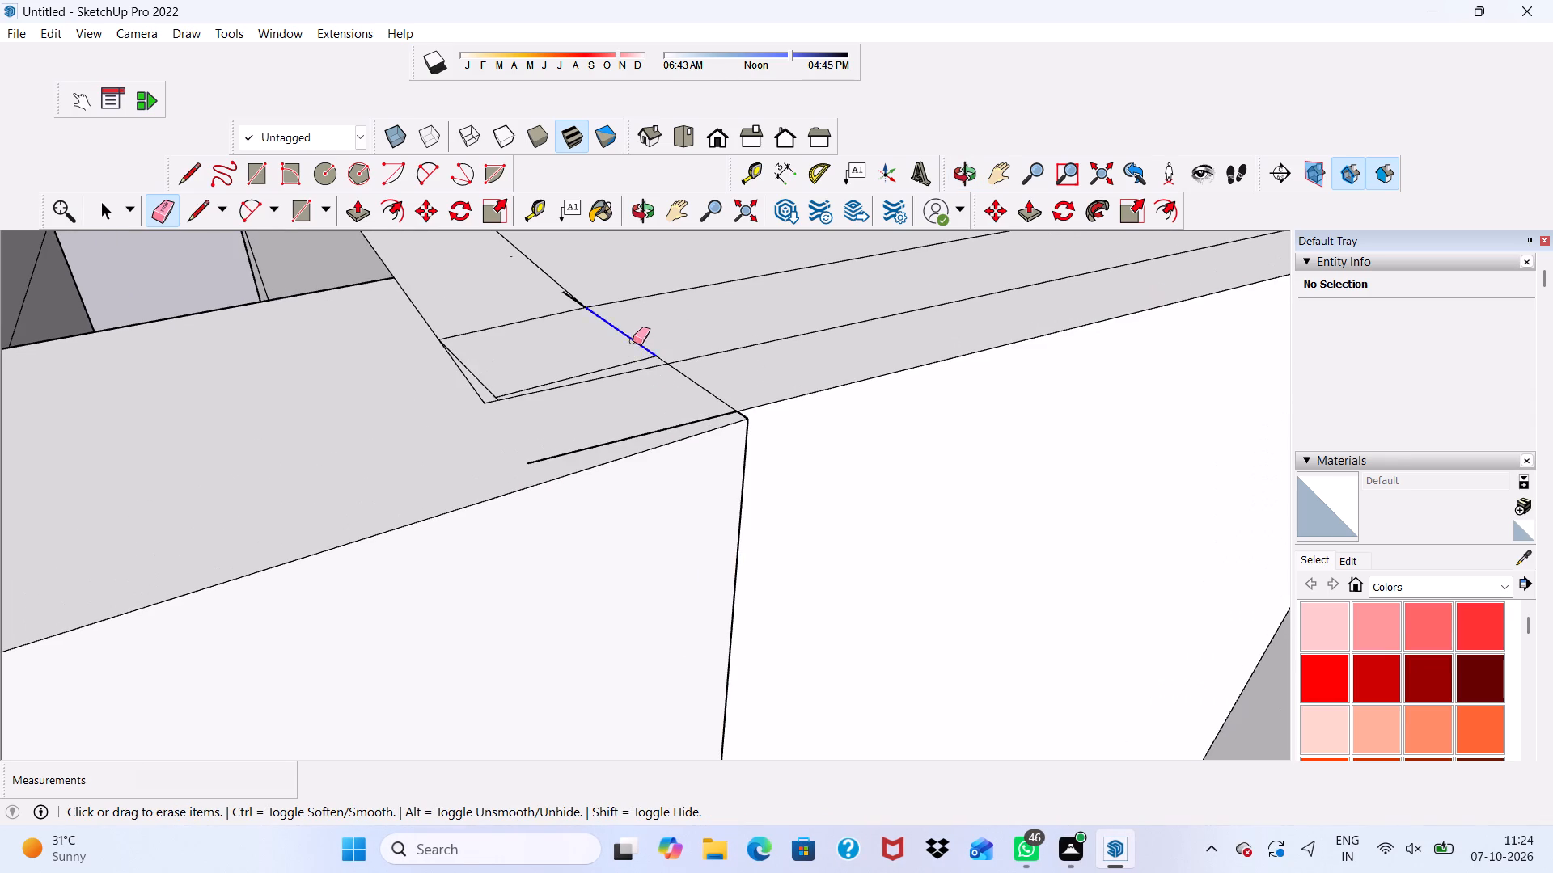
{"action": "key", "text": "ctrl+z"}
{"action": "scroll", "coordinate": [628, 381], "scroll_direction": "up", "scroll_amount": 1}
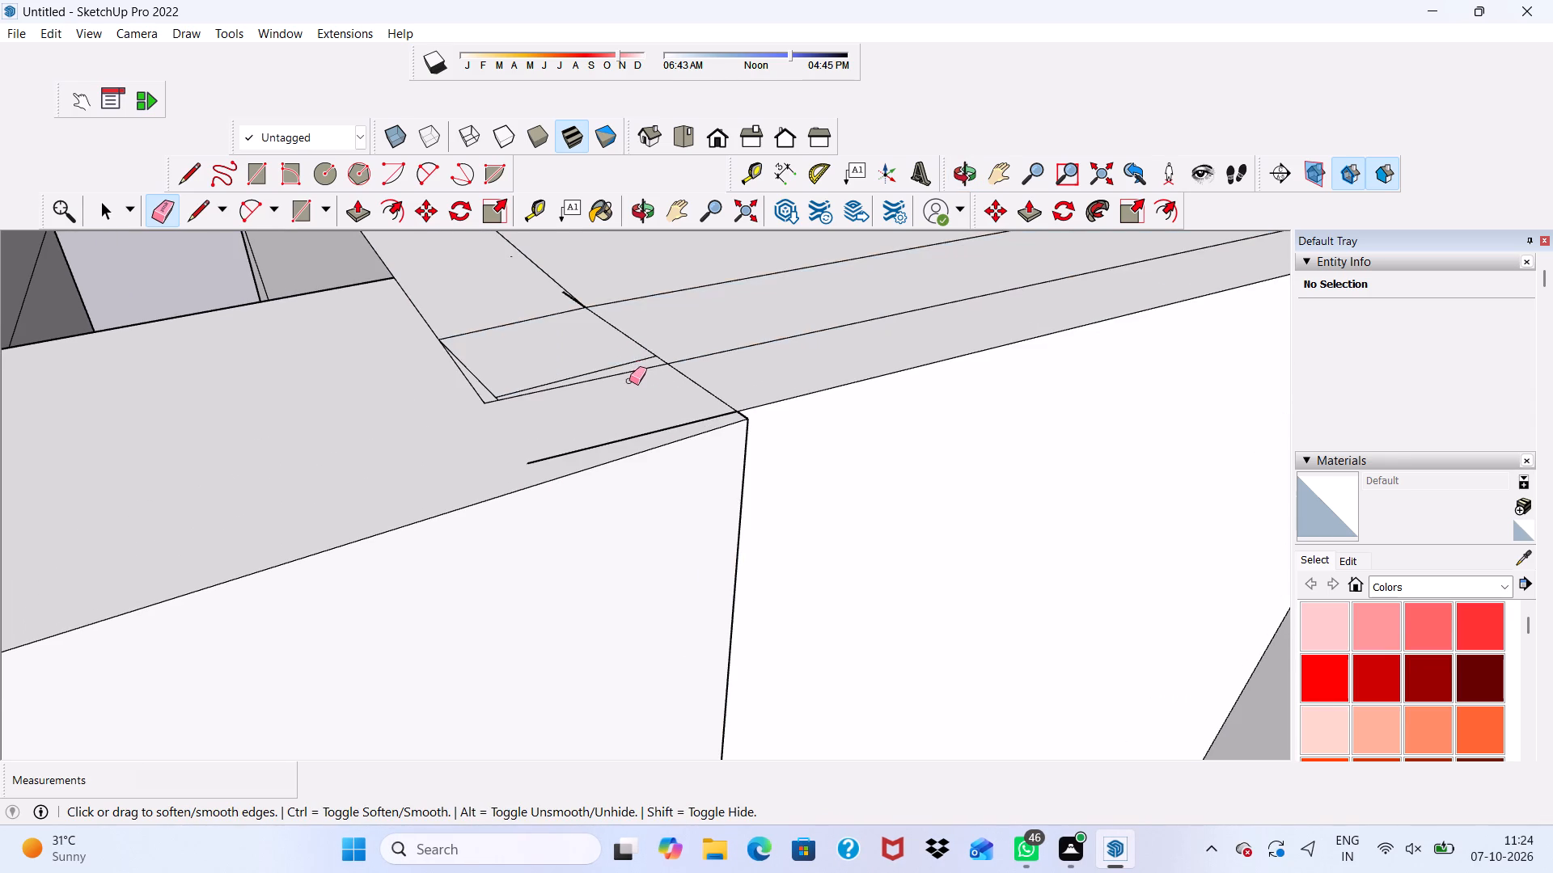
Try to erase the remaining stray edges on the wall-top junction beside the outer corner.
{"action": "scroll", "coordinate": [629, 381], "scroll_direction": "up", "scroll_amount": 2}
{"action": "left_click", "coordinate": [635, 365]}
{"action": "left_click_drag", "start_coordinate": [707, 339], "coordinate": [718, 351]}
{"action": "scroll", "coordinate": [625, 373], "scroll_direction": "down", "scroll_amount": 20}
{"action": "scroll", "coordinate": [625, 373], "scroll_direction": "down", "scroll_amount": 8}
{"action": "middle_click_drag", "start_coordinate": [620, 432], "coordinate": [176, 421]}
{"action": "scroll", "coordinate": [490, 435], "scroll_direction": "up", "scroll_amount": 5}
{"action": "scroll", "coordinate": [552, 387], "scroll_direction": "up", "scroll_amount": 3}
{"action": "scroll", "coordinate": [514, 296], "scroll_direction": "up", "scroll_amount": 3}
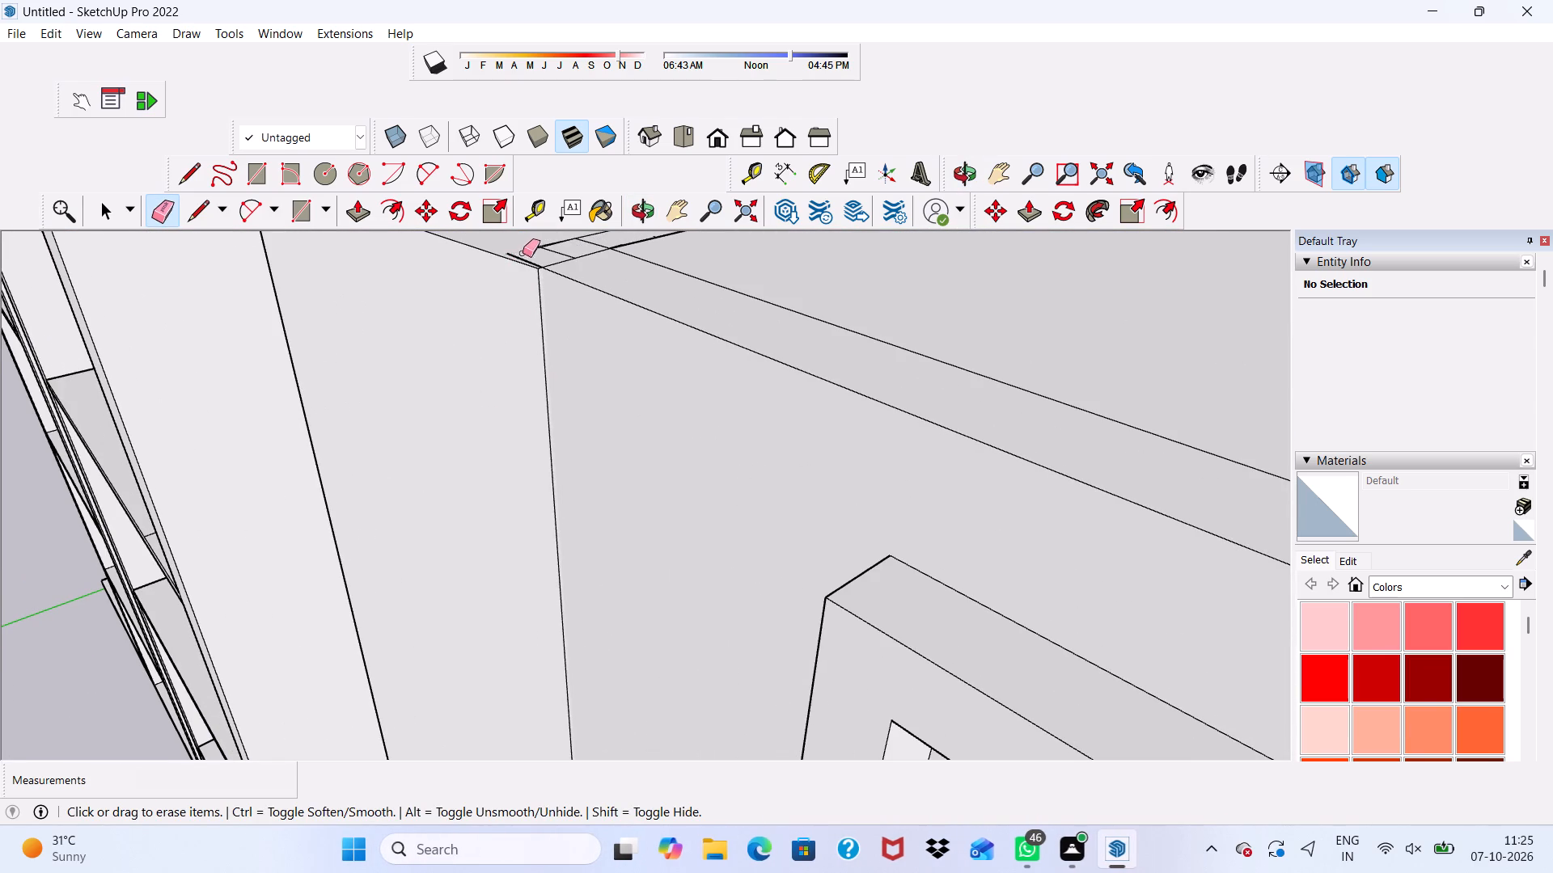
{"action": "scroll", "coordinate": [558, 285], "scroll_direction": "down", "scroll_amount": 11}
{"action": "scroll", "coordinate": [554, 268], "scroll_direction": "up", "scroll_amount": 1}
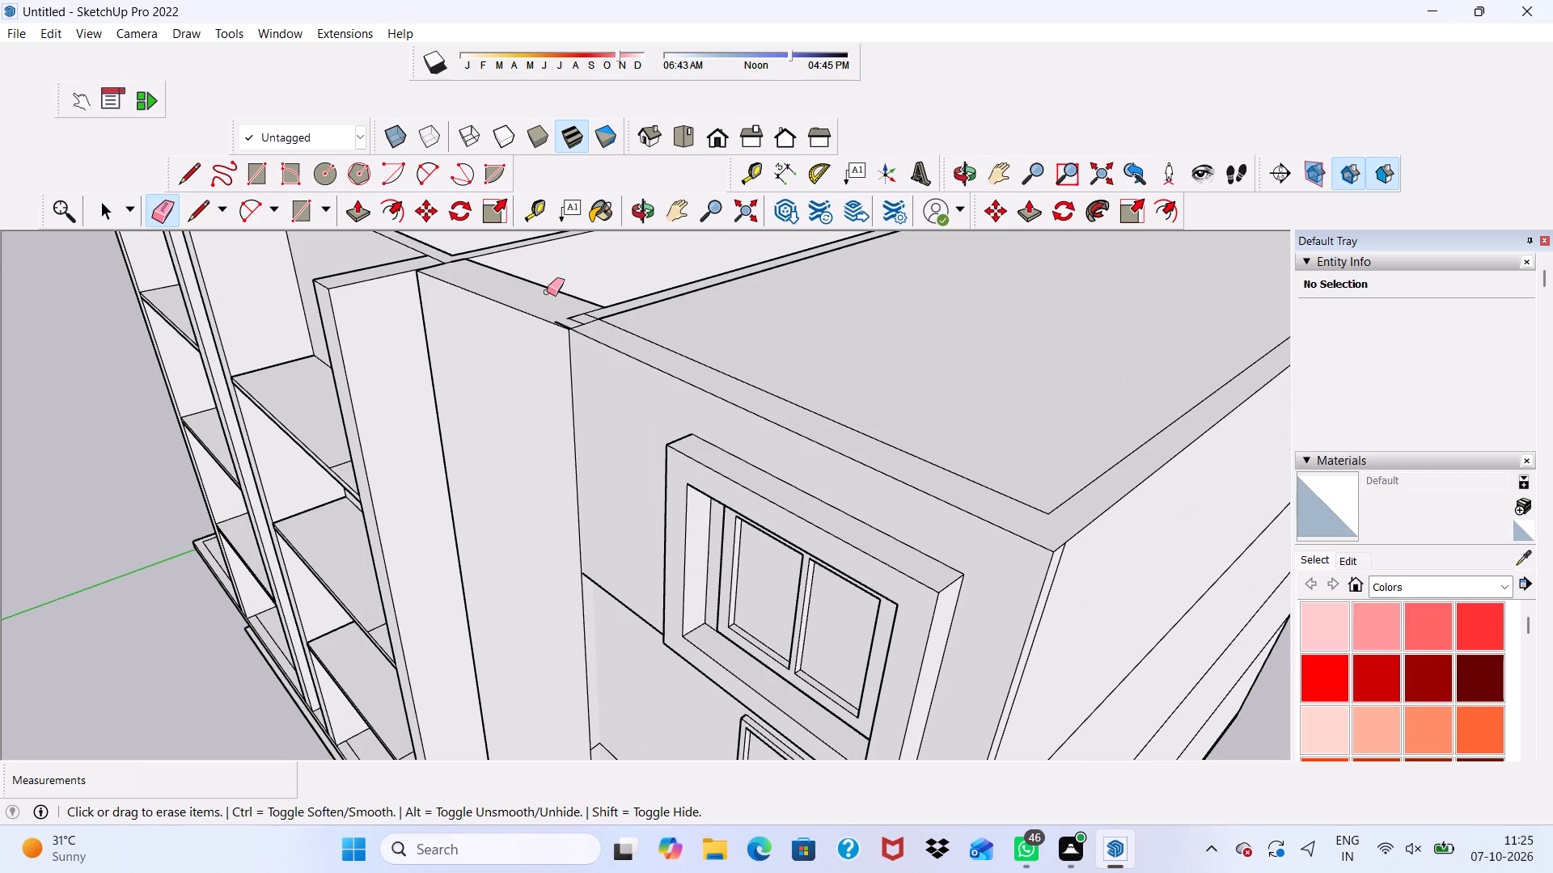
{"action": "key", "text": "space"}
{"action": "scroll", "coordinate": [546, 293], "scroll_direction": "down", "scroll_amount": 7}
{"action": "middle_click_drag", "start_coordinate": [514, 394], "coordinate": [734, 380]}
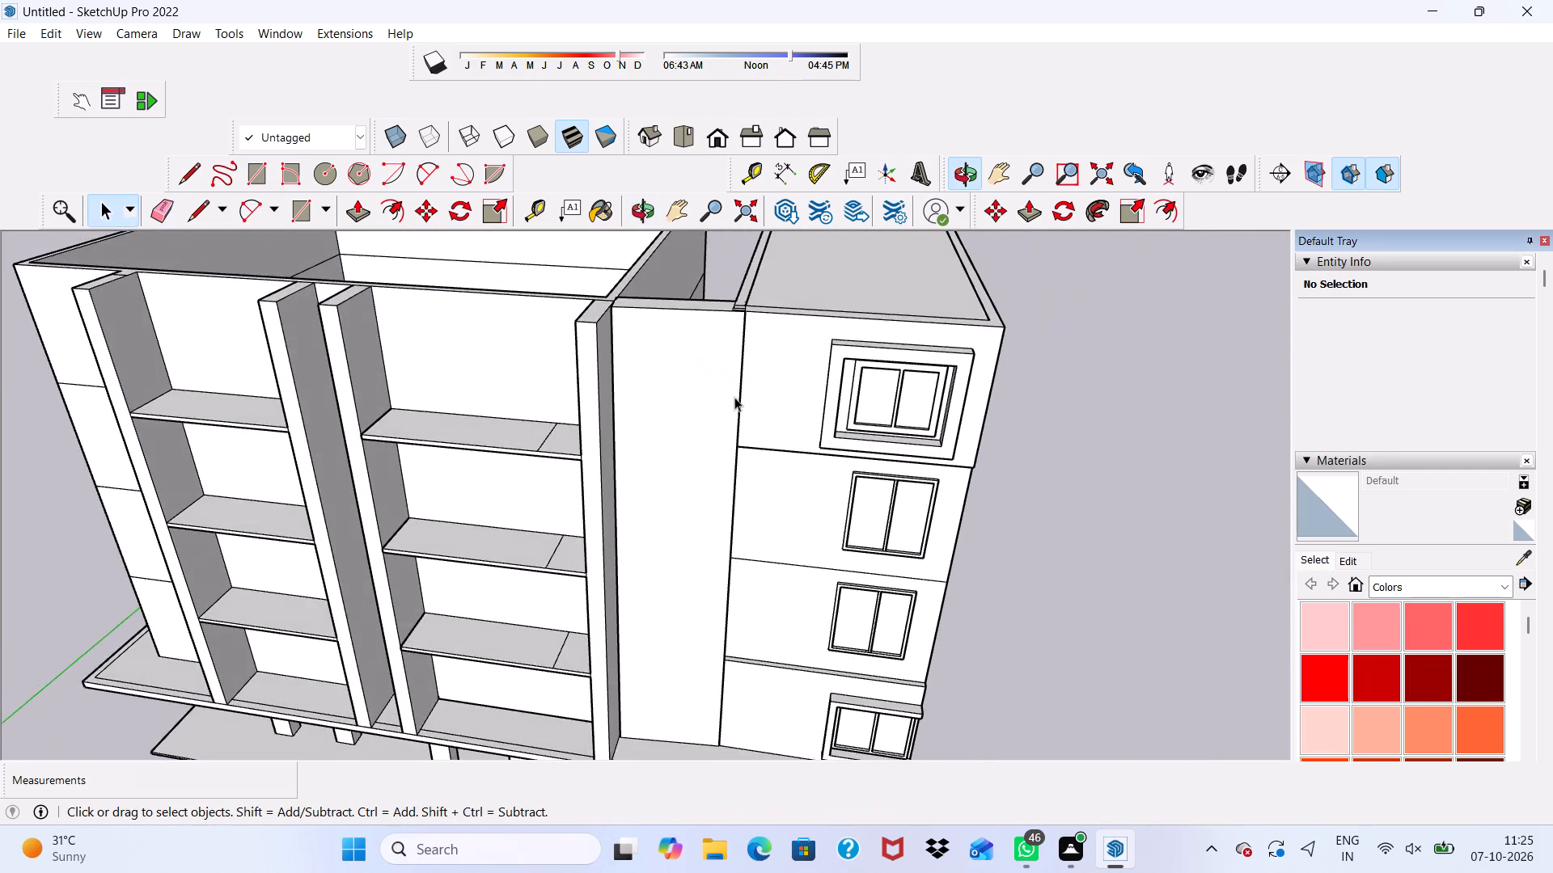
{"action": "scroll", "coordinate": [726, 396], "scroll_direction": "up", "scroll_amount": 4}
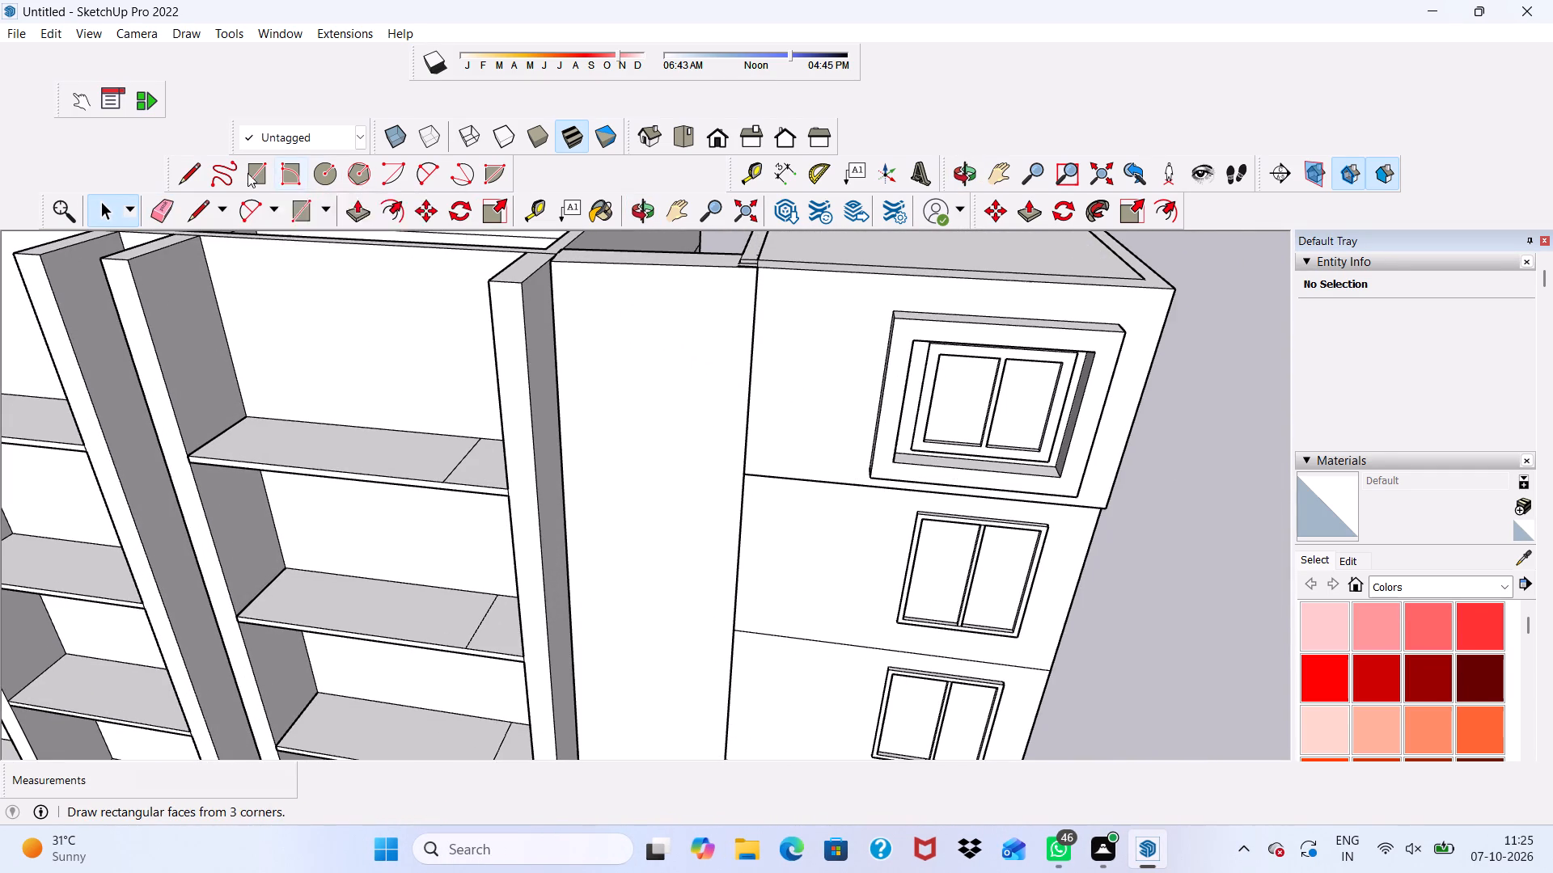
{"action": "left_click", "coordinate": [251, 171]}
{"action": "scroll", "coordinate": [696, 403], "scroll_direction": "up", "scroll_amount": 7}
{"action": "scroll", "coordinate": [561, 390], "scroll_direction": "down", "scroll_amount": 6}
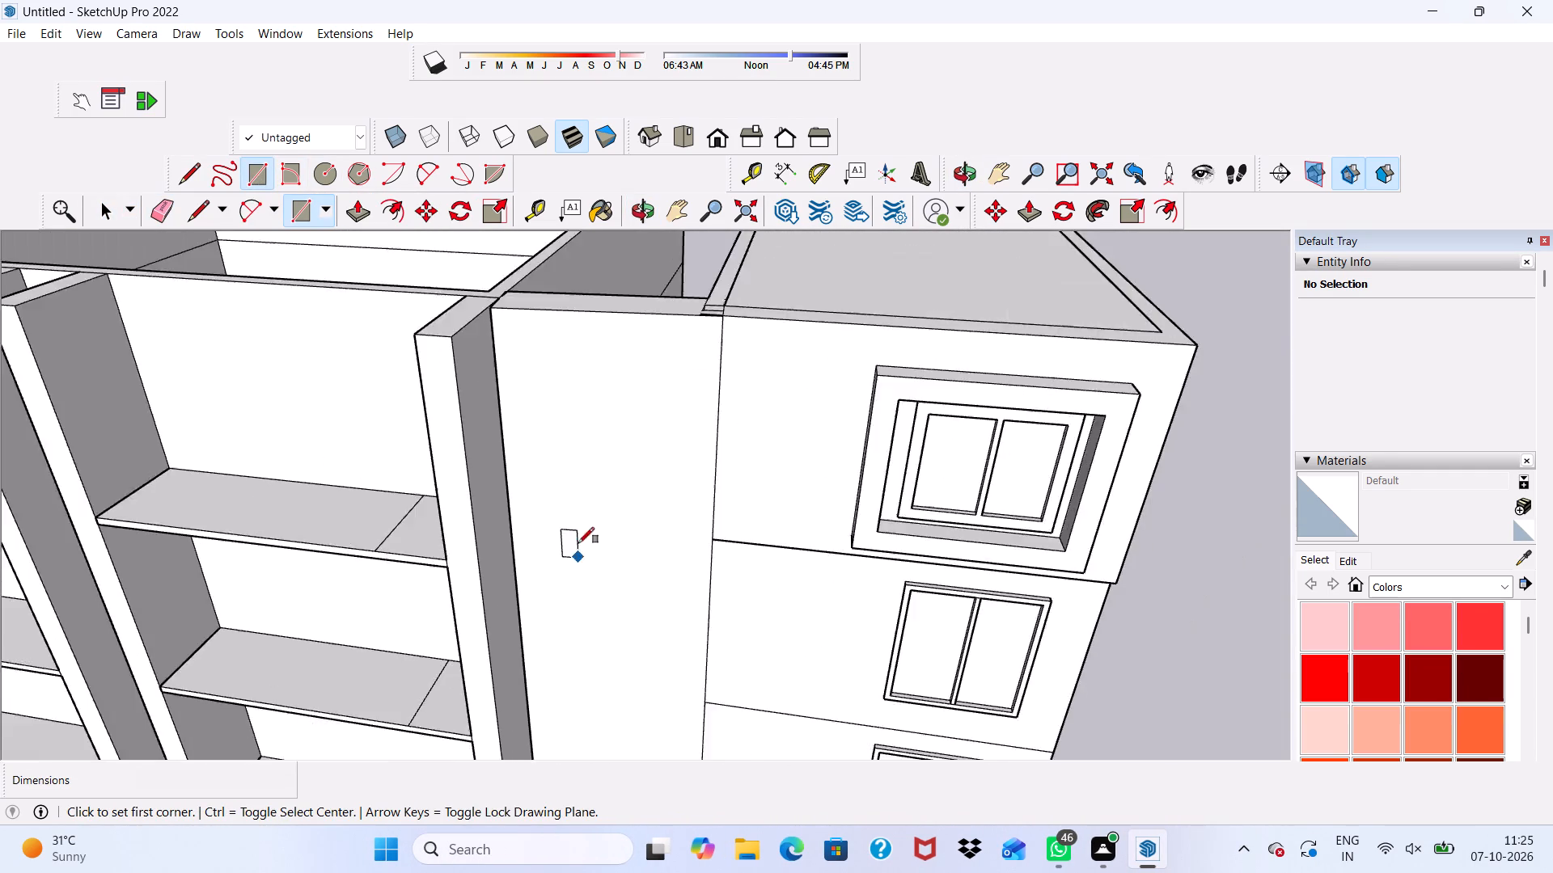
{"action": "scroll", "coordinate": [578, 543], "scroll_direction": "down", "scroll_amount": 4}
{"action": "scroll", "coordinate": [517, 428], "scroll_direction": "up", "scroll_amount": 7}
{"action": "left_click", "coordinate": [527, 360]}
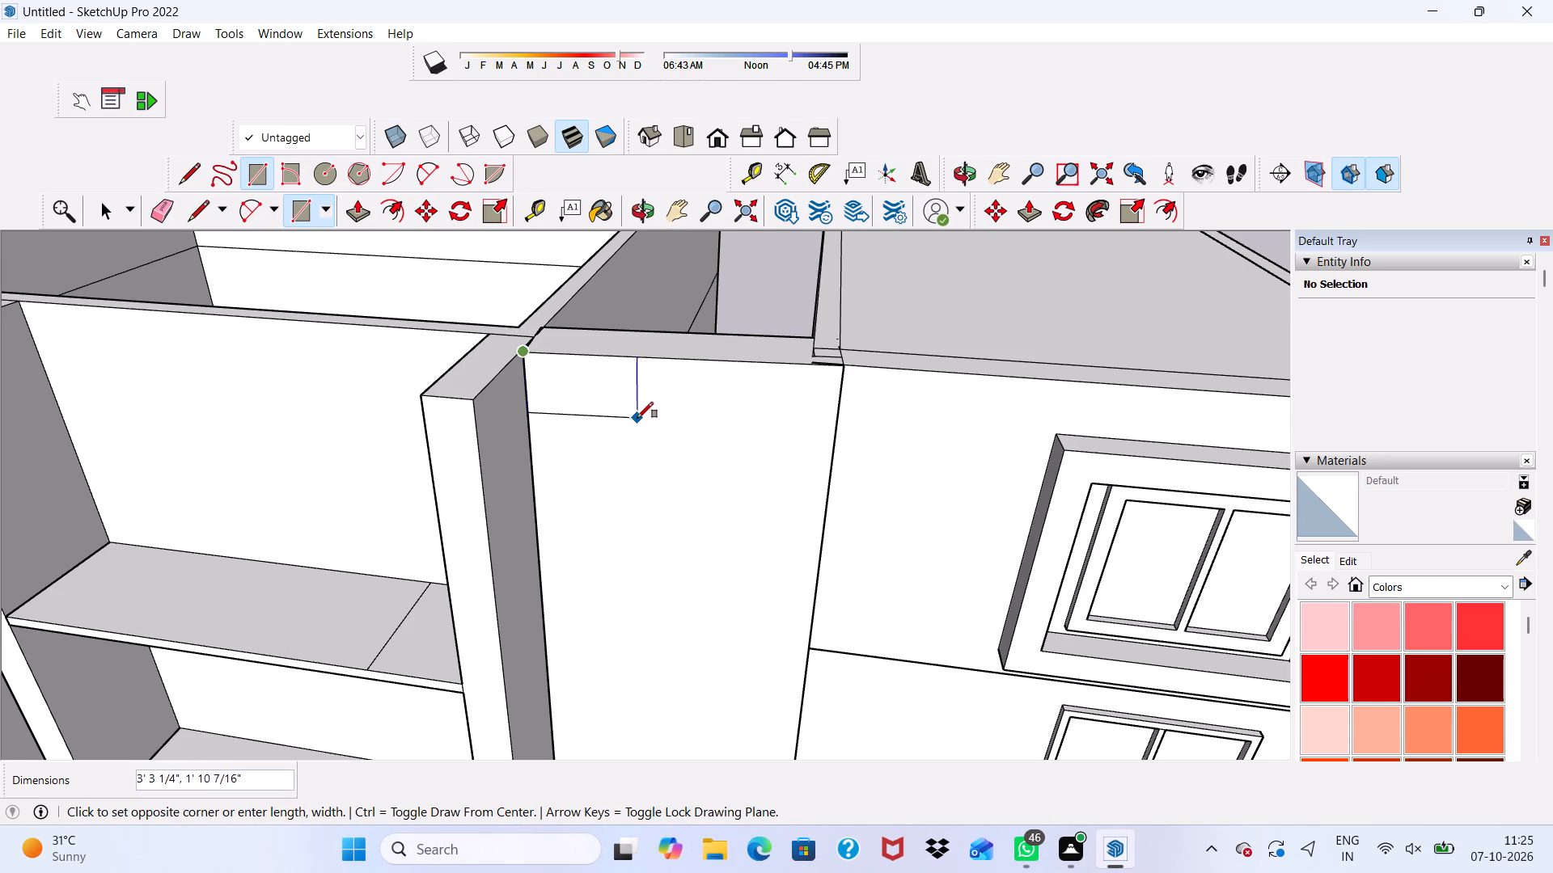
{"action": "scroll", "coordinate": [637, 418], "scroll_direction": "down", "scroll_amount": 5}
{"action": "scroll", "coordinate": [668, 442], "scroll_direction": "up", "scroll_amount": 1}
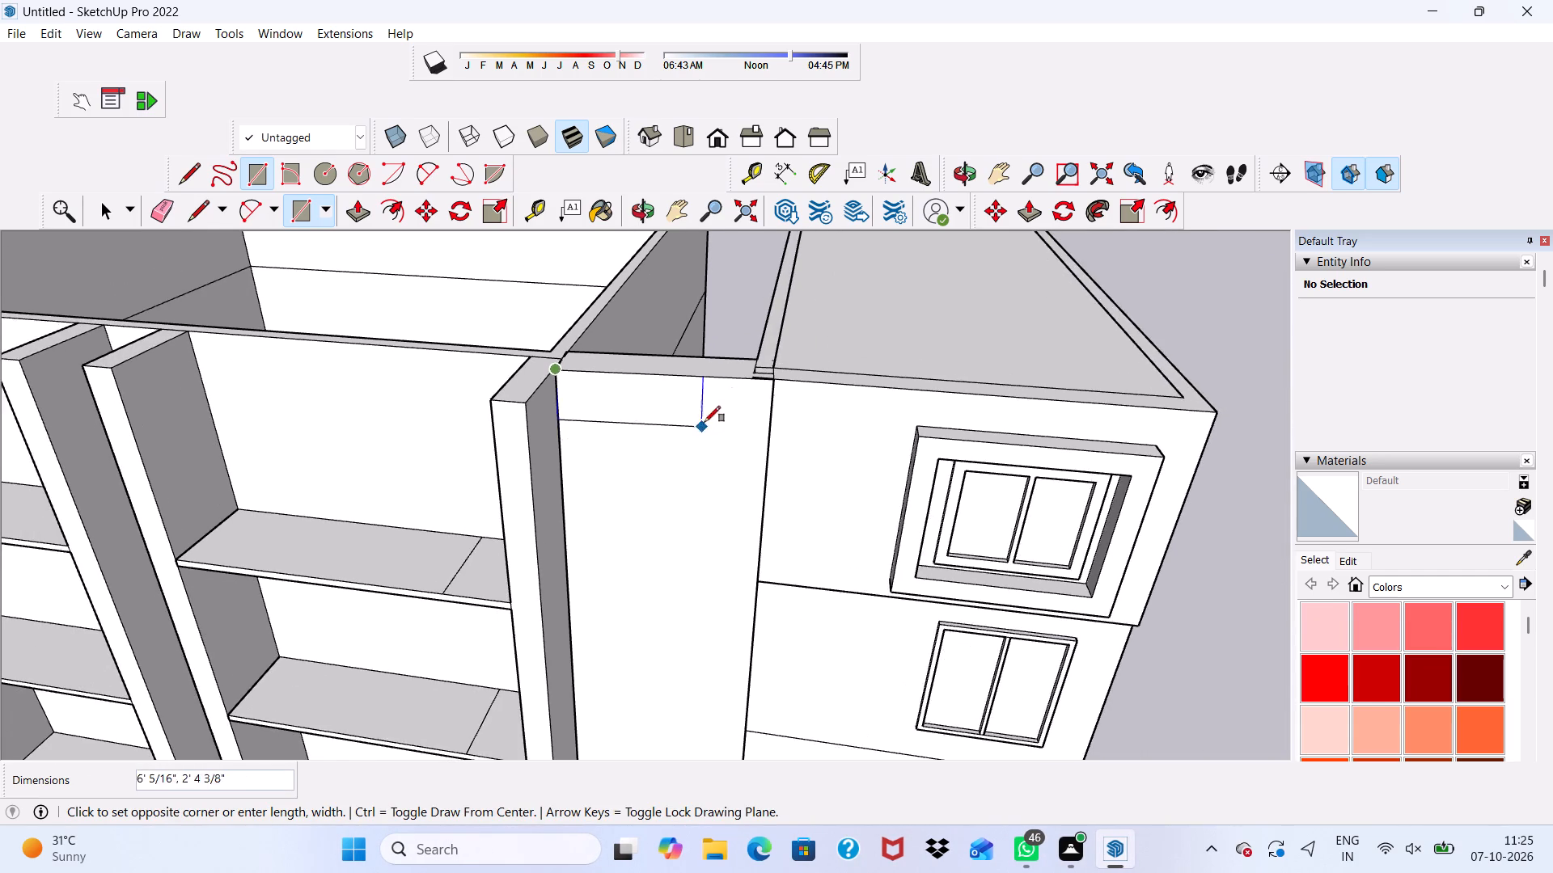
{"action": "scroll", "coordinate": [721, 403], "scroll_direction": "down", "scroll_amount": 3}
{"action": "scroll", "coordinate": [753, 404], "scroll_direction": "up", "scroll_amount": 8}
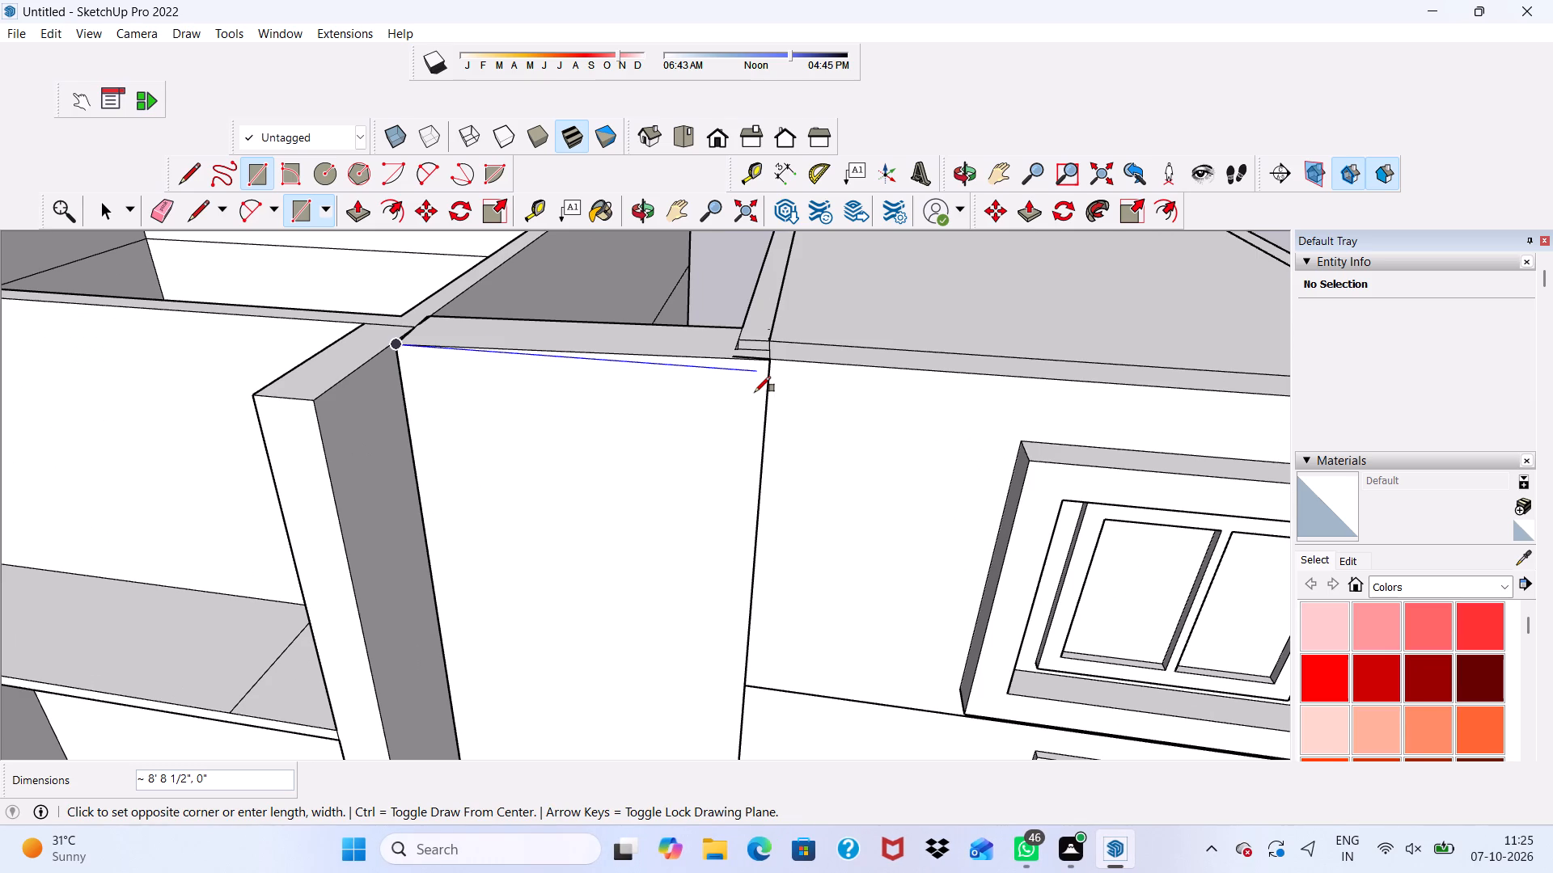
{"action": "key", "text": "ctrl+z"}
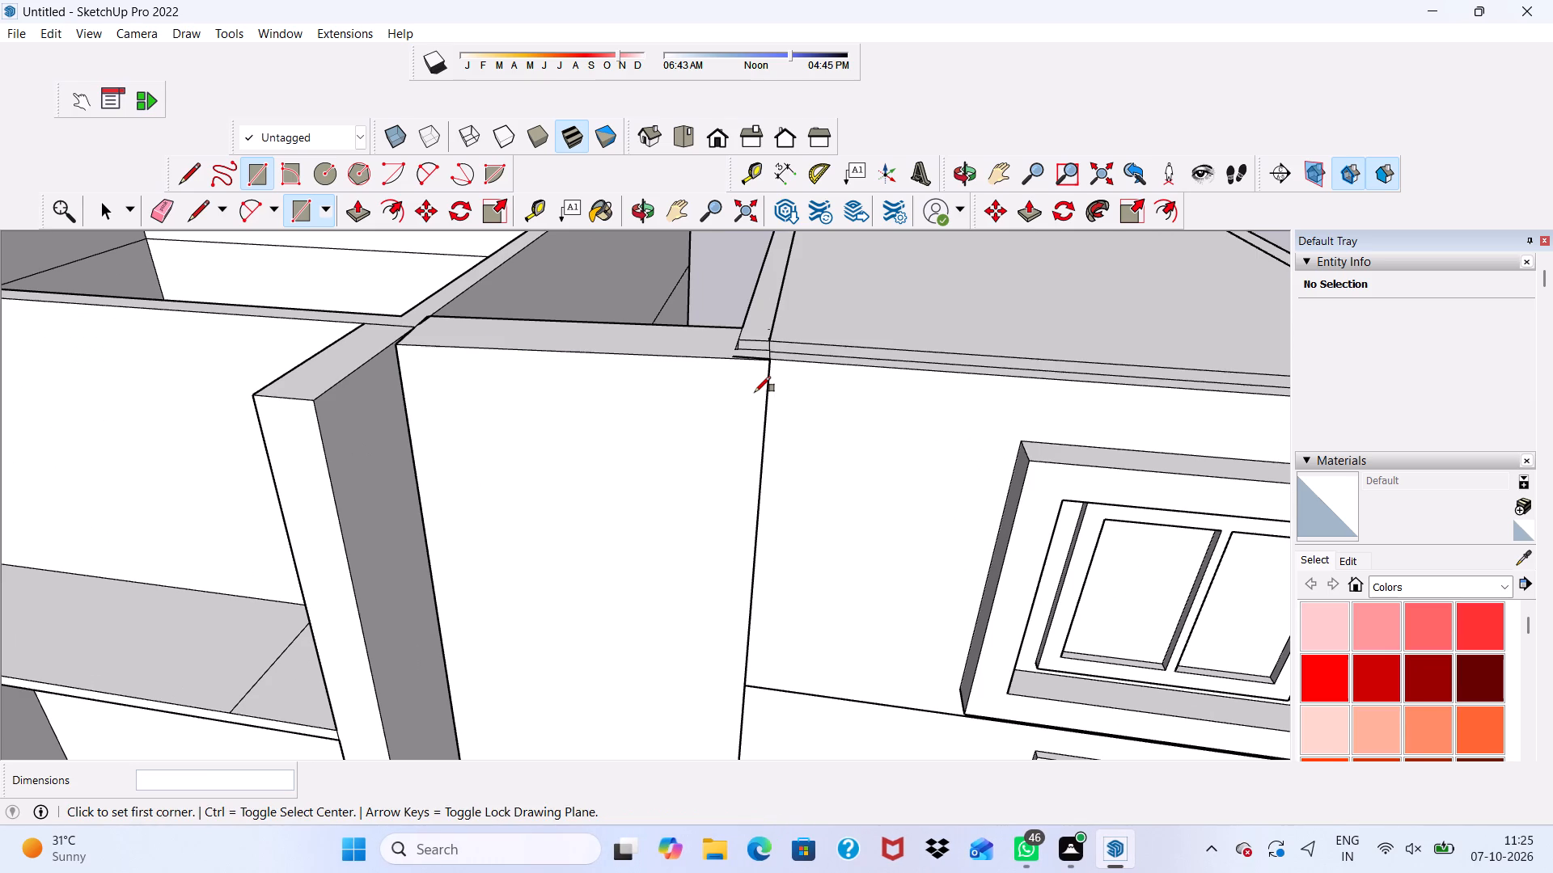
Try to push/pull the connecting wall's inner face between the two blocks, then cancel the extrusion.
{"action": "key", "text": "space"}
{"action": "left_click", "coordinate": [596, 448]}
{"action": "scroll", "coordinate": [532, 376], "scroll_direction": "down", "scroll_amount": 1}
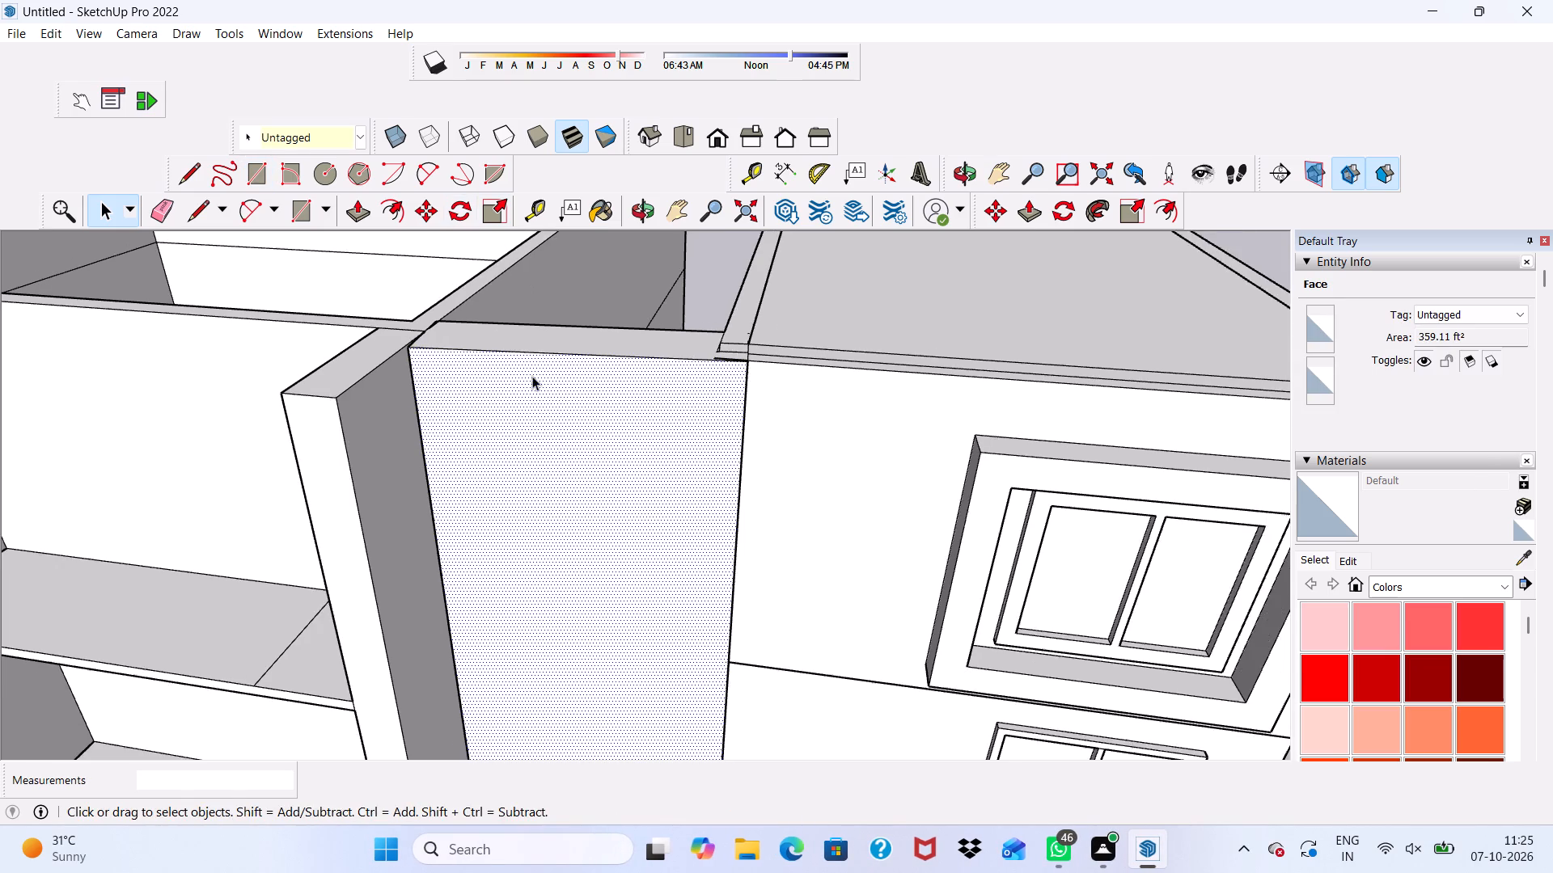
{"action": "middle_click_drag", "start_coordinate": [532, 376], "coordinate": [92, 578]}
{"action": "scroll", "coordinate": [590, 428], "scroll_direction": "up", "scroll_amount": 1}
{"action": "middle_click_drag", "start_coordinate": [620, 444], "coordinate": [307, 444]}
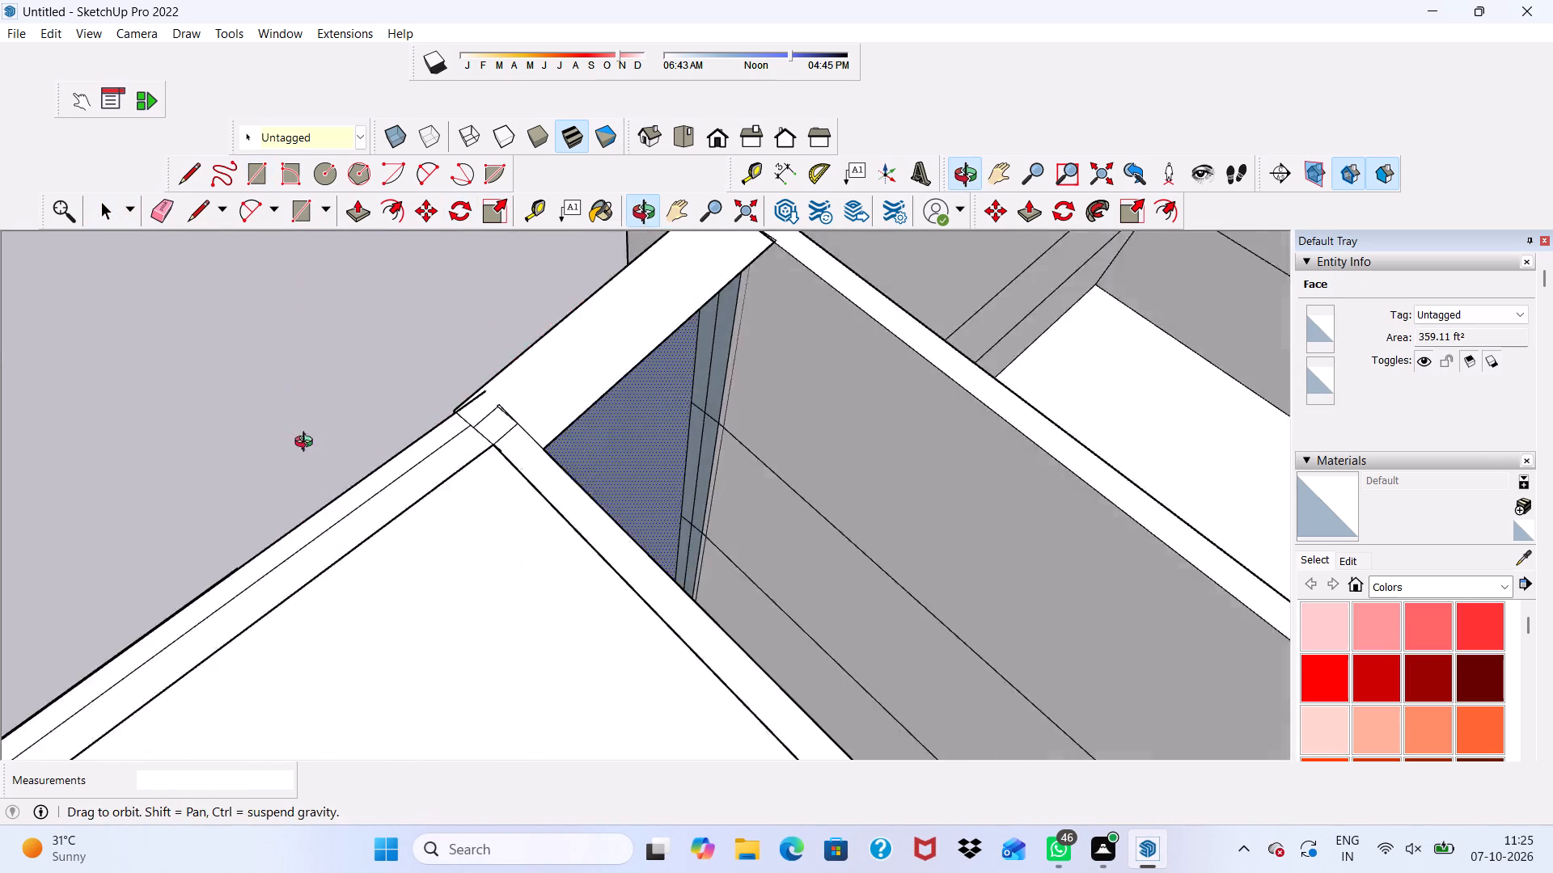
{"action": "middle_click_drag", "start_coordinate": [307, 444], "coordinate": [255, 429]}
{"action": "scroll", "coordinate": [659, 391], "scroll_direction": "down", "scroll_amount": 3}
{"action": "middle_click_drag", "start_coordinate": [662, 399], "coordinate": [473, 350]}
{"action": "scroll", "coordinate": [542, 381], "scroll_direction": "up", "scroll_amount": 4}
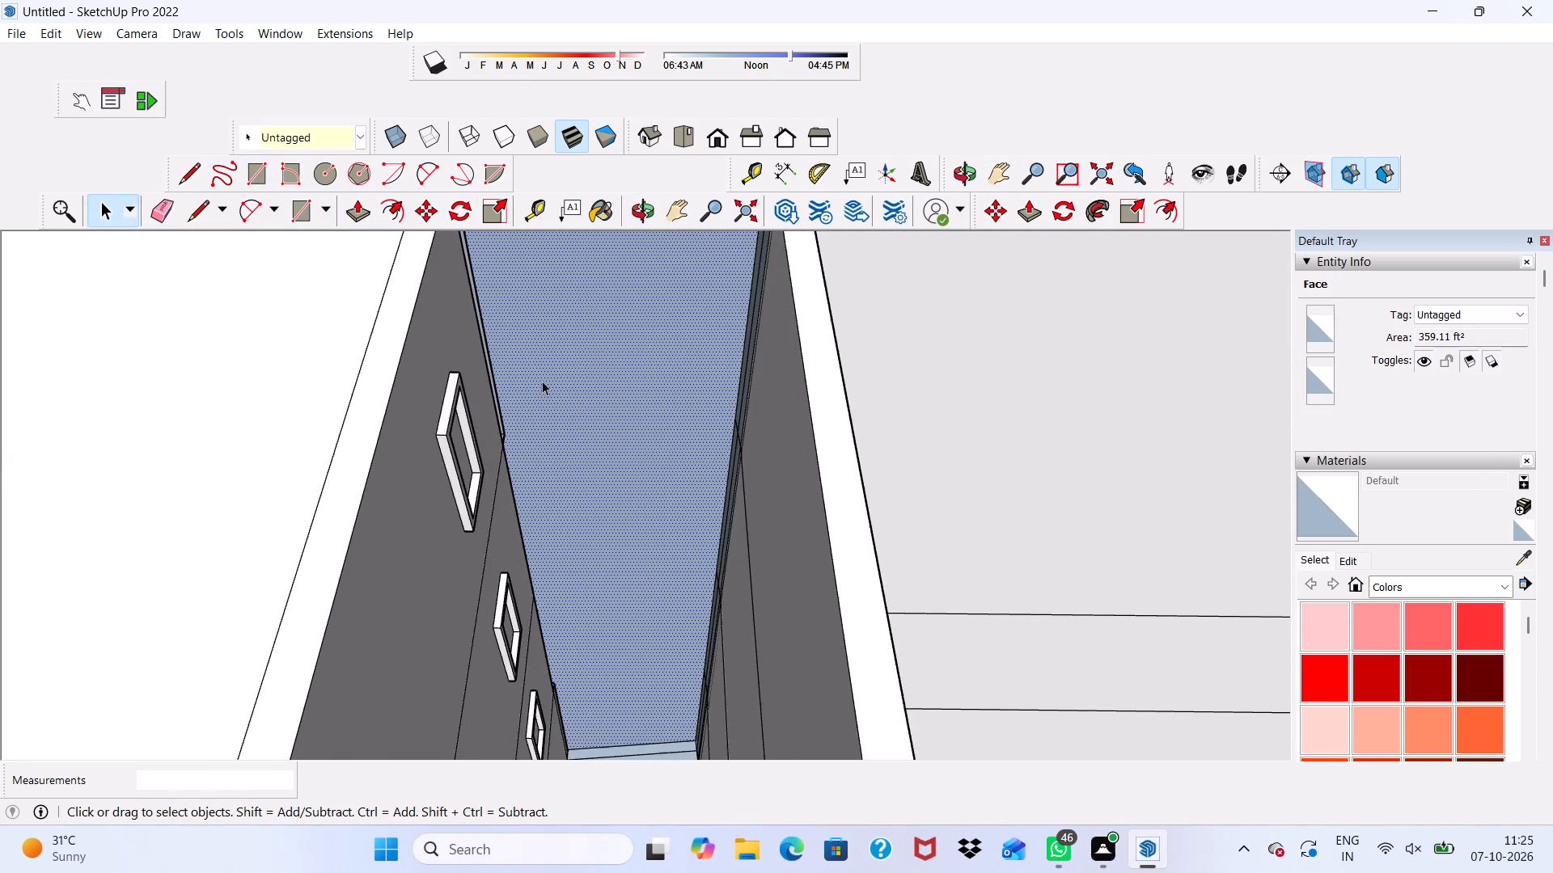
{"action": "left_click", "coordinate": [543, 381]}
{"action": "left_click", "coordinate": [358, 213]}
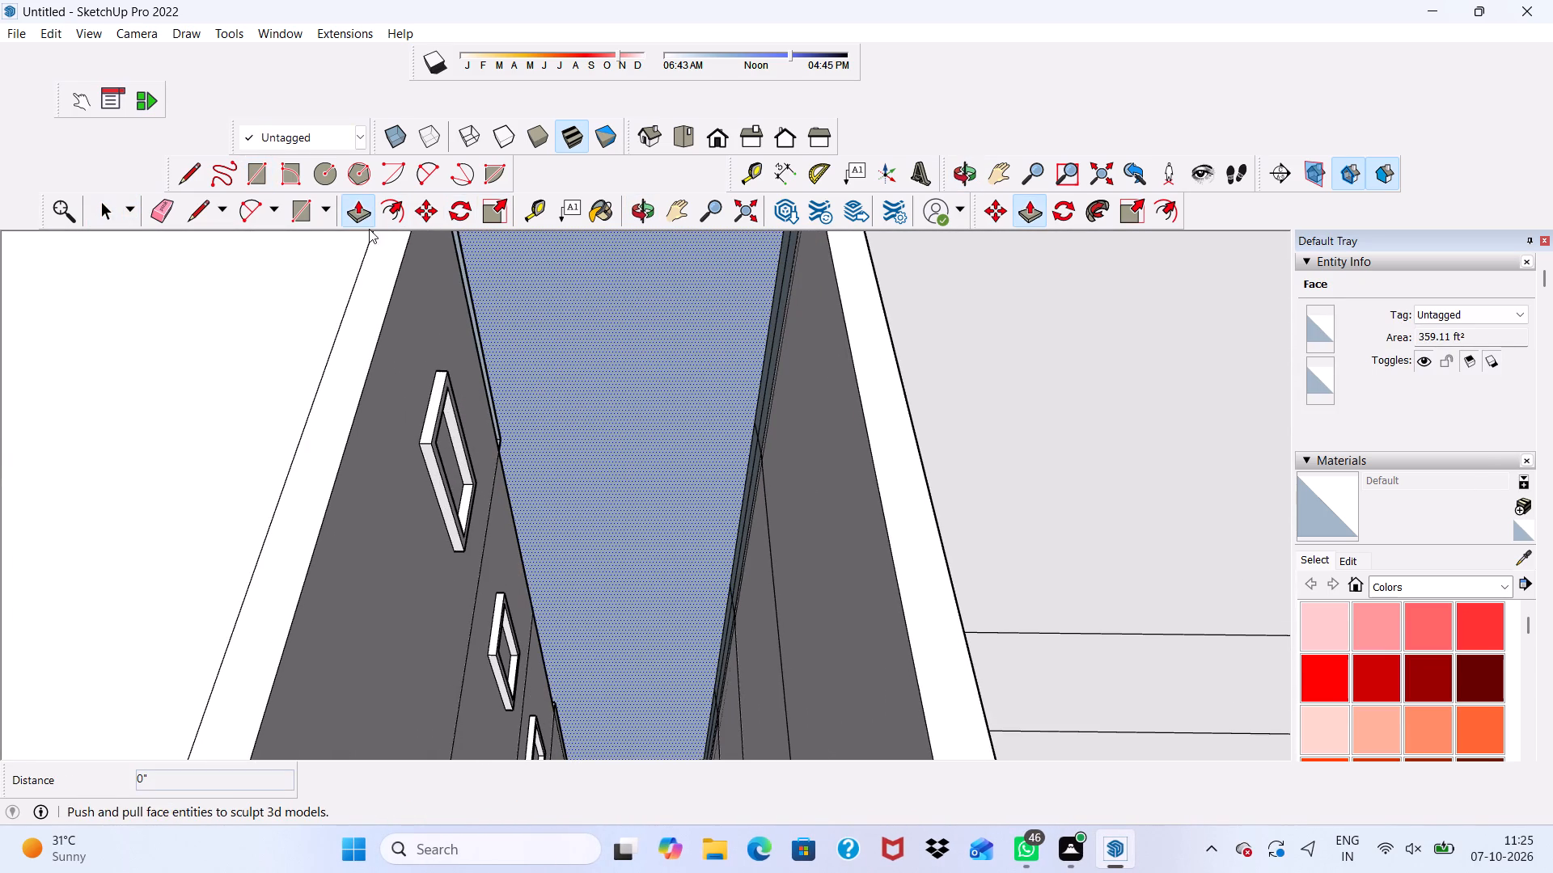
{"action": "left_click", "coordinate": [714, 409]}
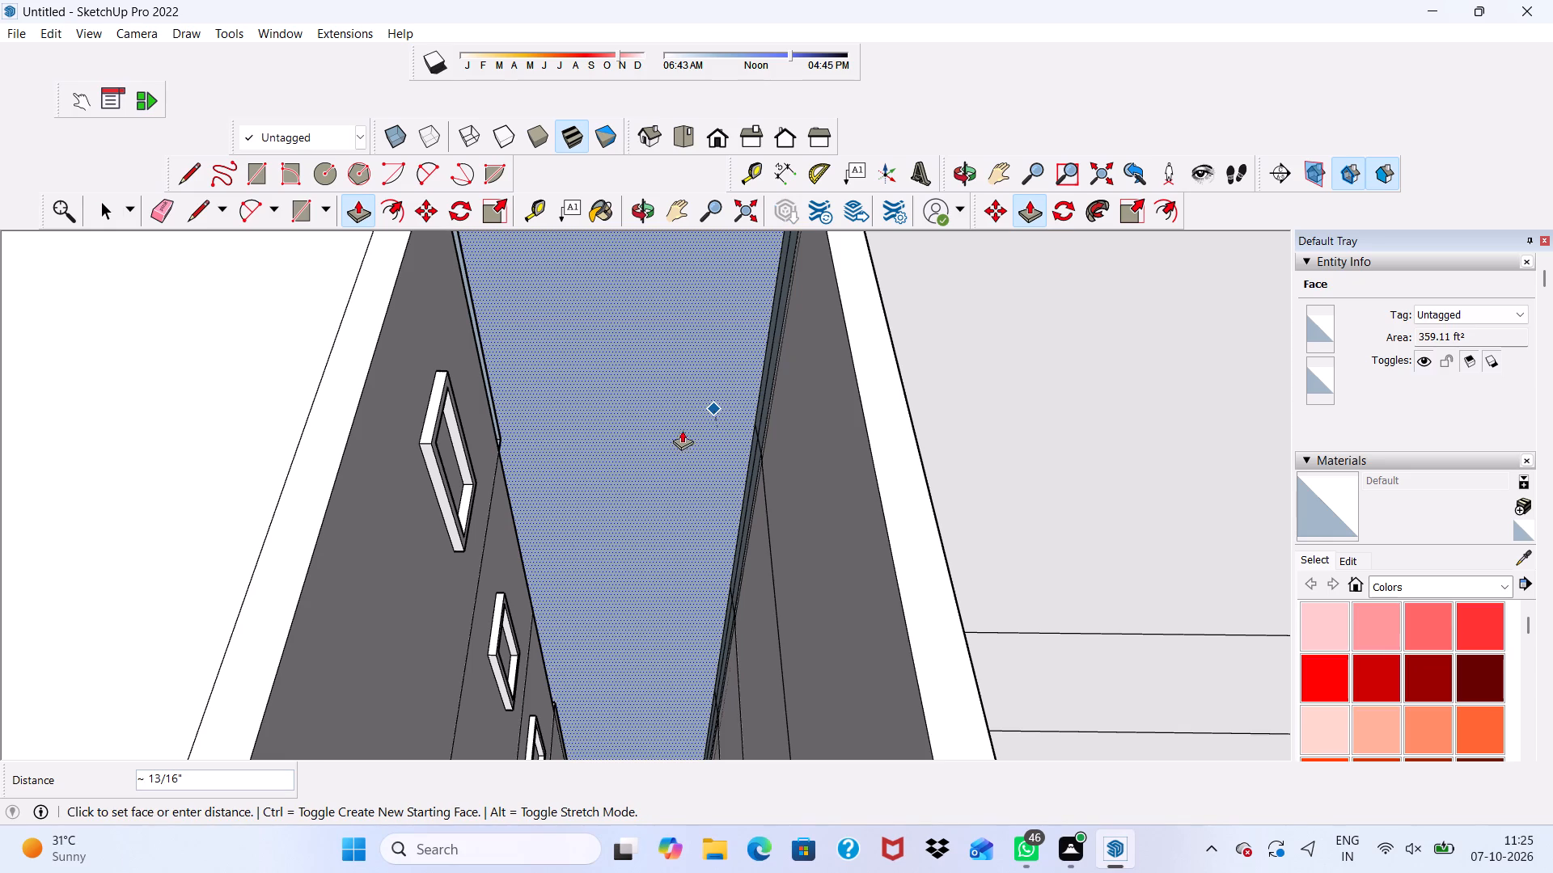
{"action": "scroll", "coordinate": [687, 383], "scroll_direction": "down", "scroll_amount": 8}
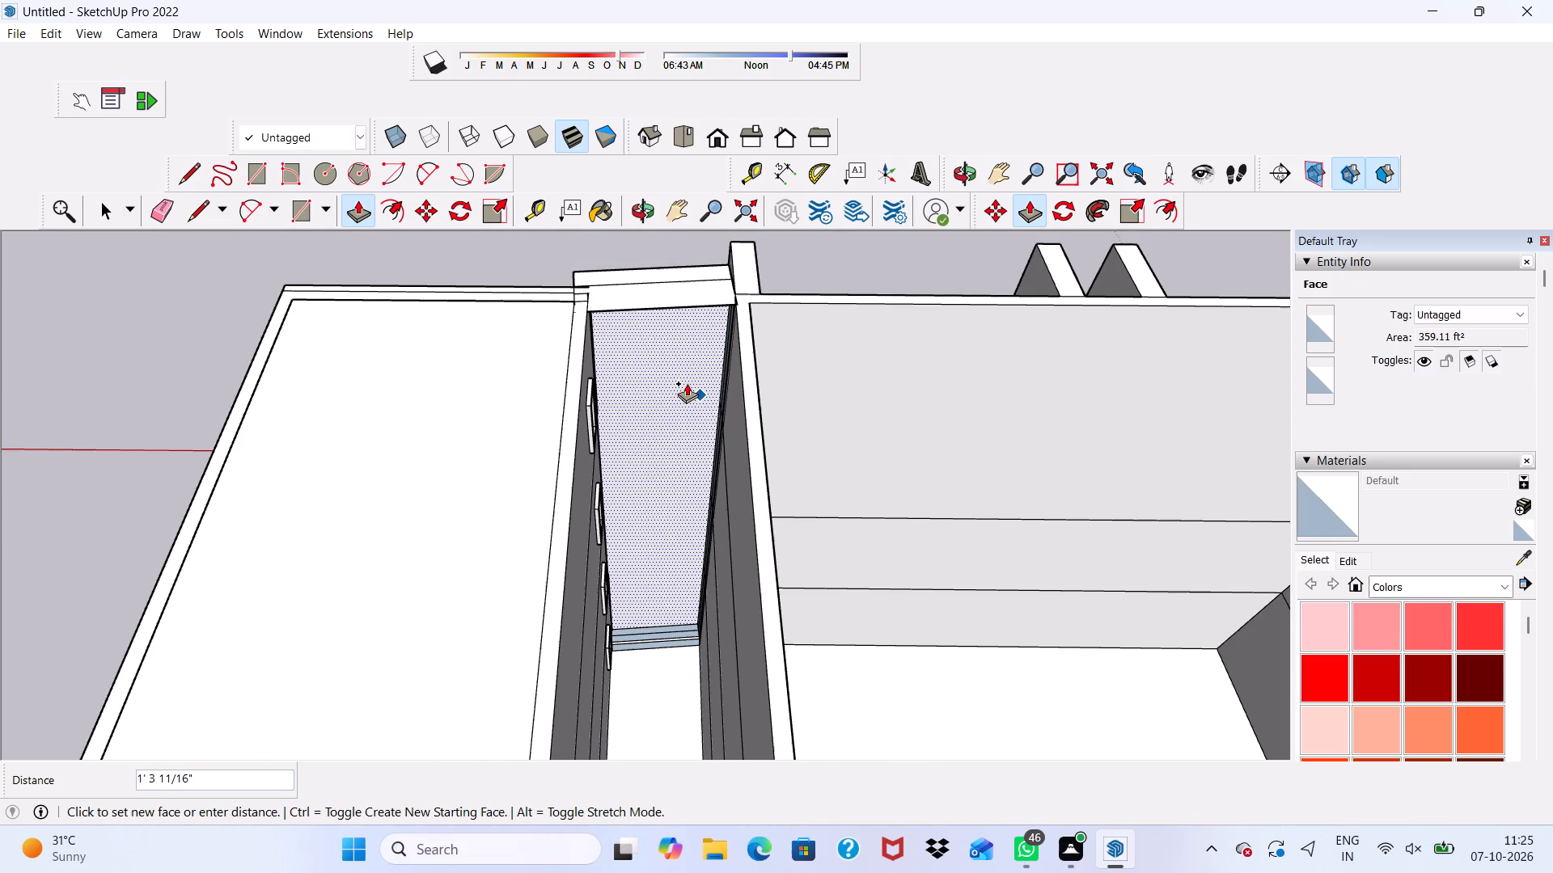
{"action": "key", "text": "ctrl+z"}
Undo the recent edits back through the junction edge clean-up, the connecting wall's thickness and face, and the smaller block's top face.
{"action": "key", "text": "ctrl+z"}
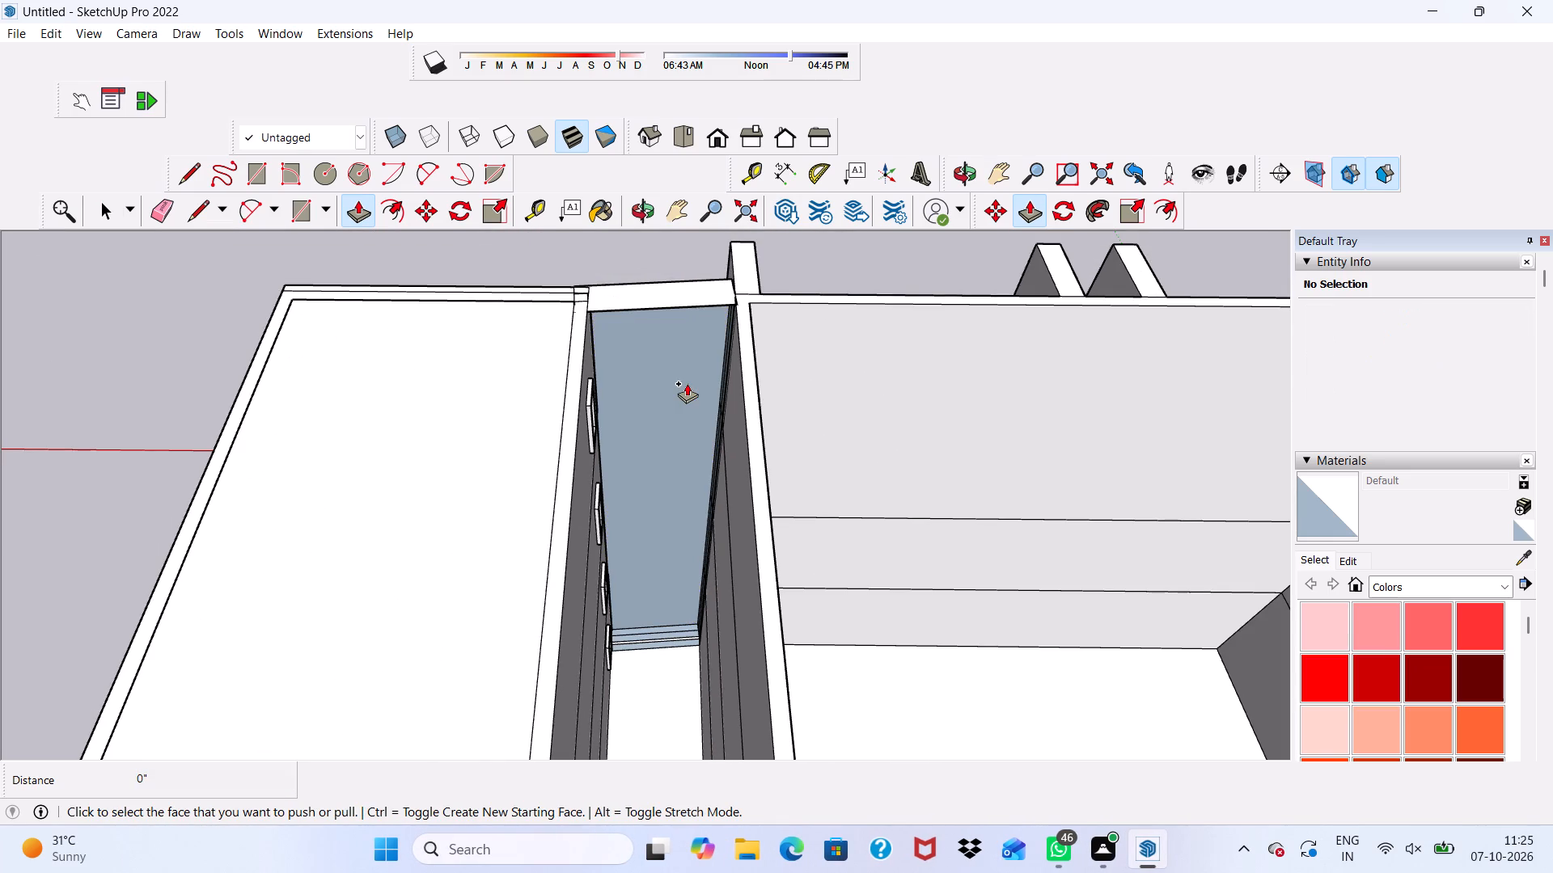
{"action": "key", "text": "ctrl+z"}
{"action": "key", "text": "ctrl+z"}
{"action": "key", "text": "ctrl+z"}
{"action": "key", "text": "ctrl+z"}
{"action": "key", "text": "ctrl+z"}
{"action": "key", "text": "ctrl+z"}
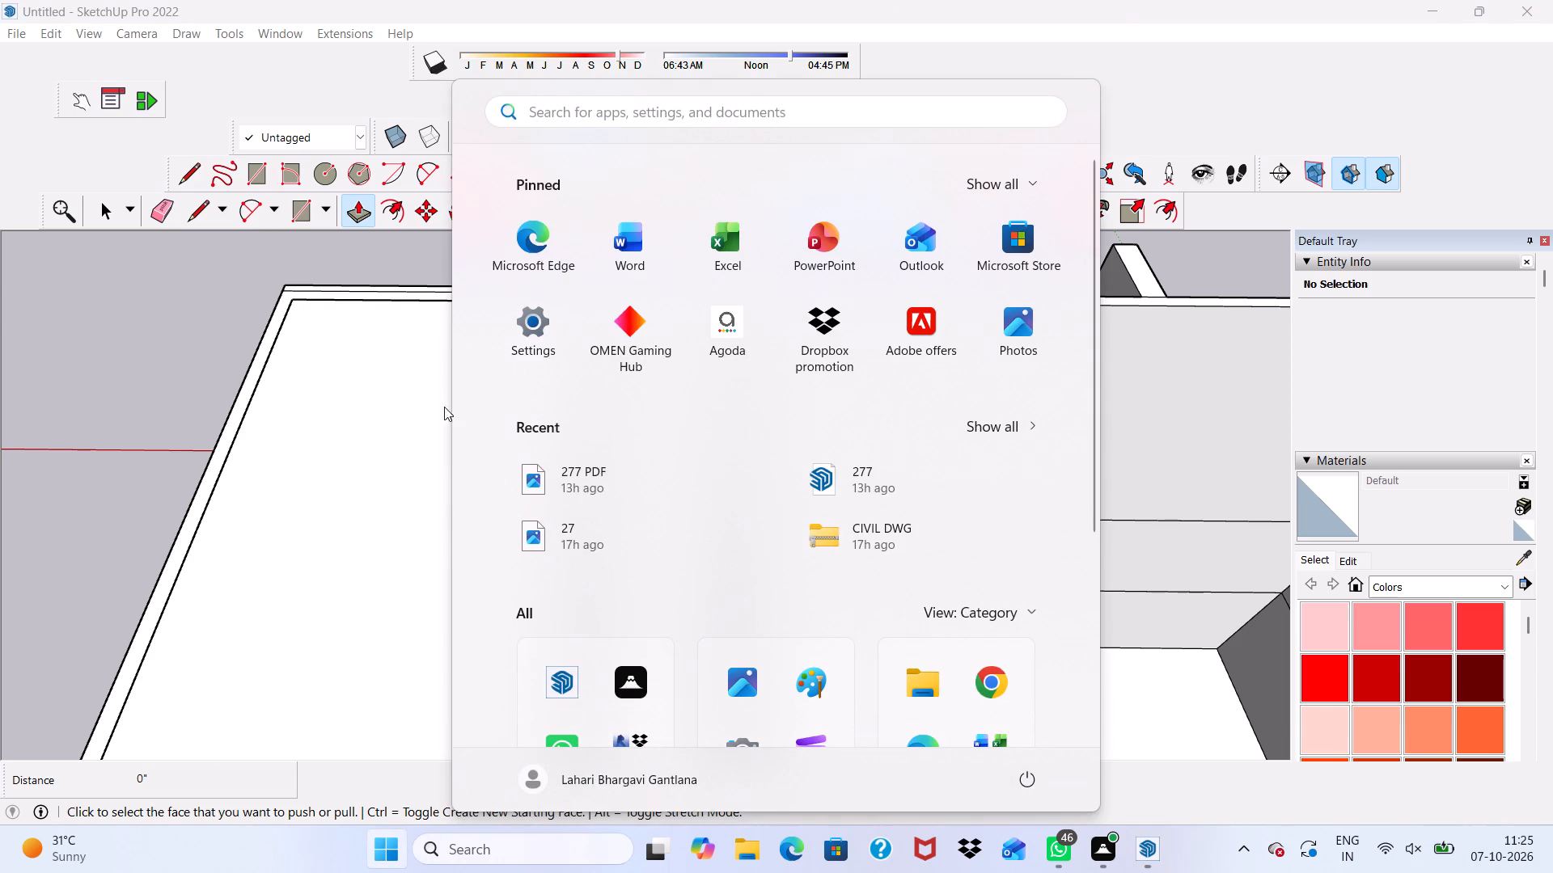
{"action": "left_click", "coordinate": [401, 421]}
{"action": "key", "text": "space"}
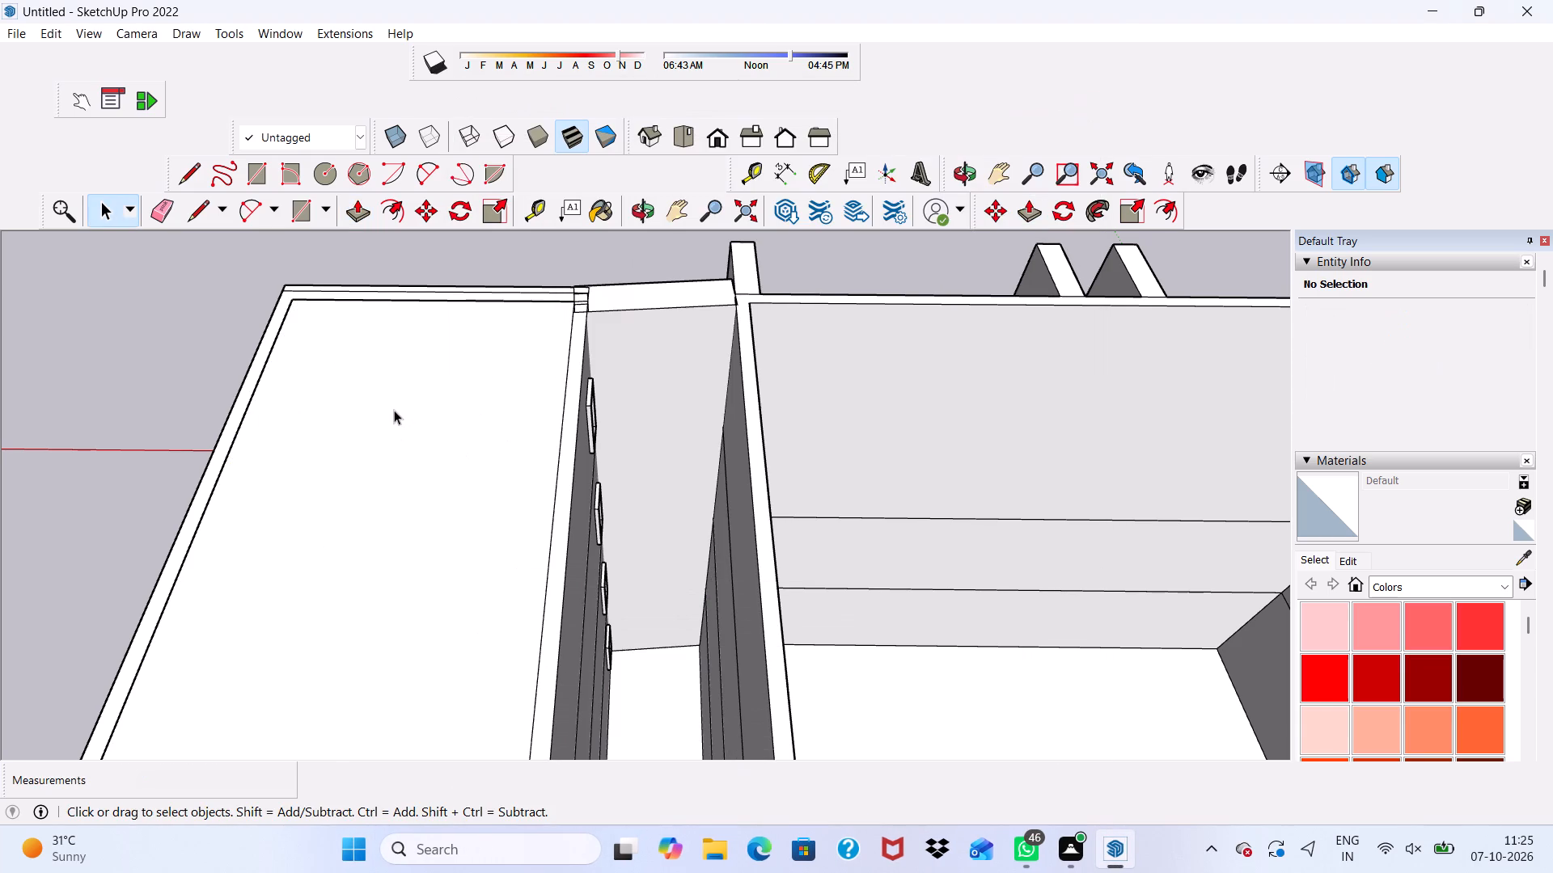
{"action": "key", "text": "ctrl+z"}
{"action": "key", "text": "ctrl+z"}
{"action": "key", "text": "ctrl+z"}
{"action": "key", "text": "ctrl+z"}
{"action": "key", "text": "ctrl+z"}
{"action": "key", "text": "ctrl+z"}
{"action": "key", "text": "ctrl+z"}
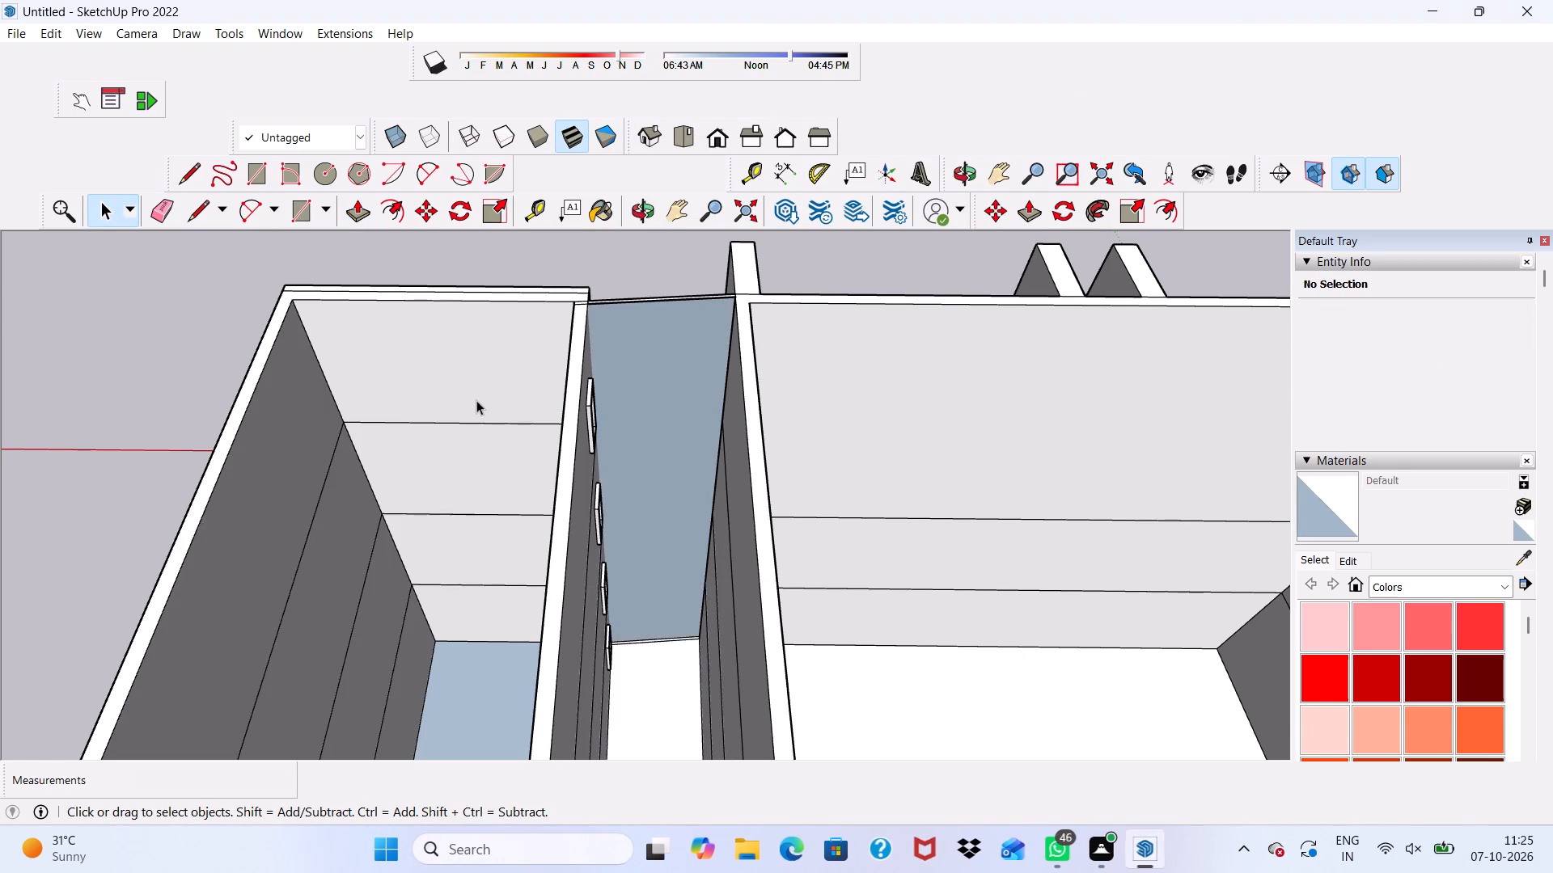
{"action": "key", "text": "ctrl+z"}
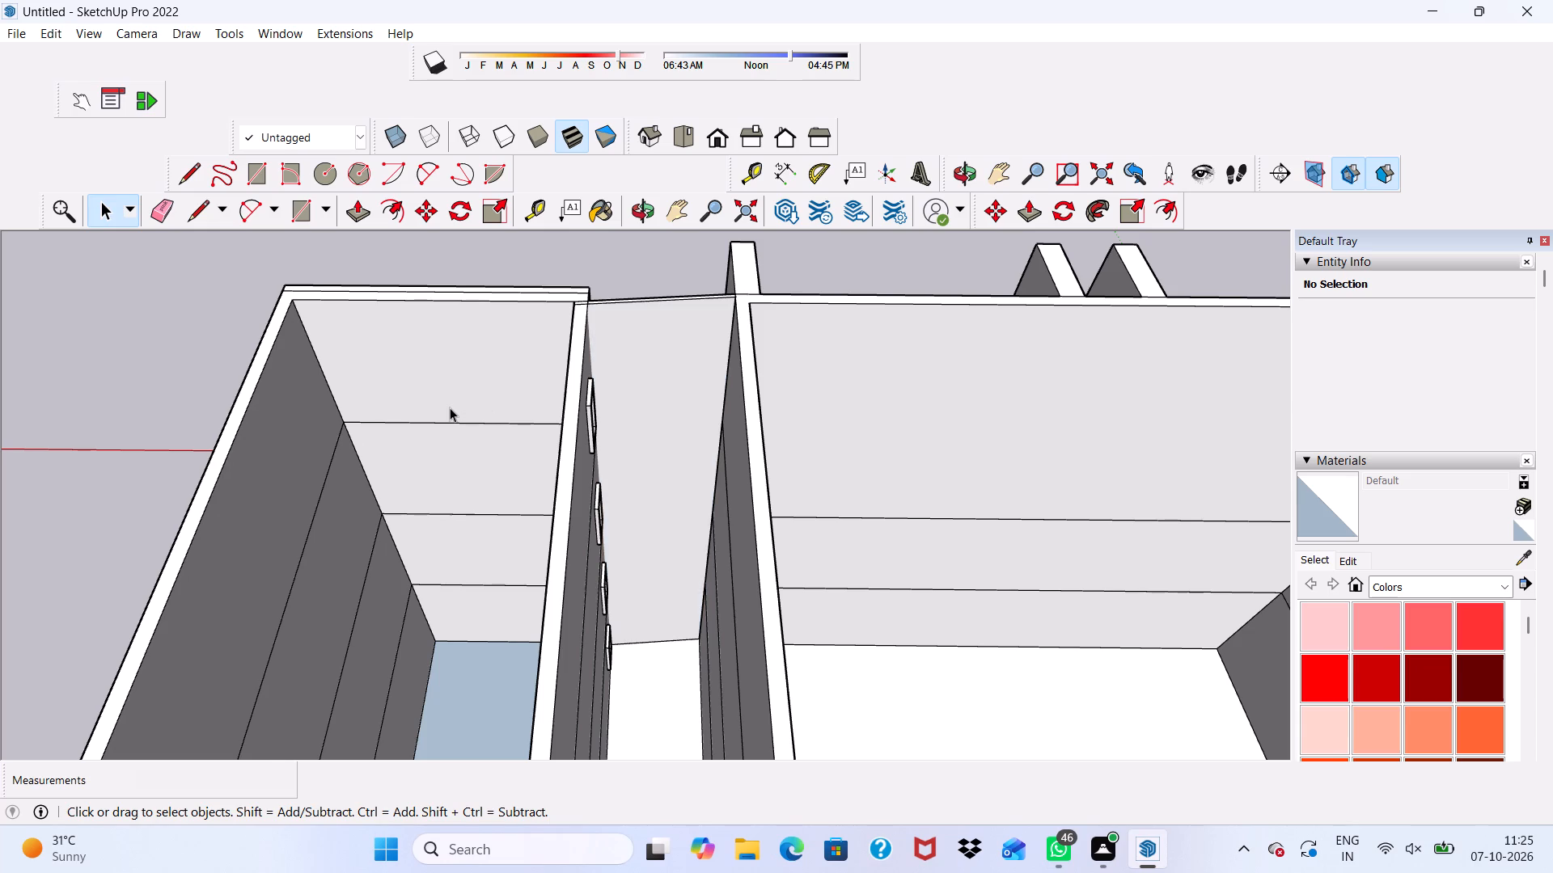
Examine the two blocks, the gap between them and the windowed front from above and from the facade side.
{"action": "scroll", "coordinate": [450, 407], "scroll_direction": "down", "scroll_amount": 9}
{"action": "middle_click_drag", "start_coordinate": [450, 407], "coordinate": [796, 407]}
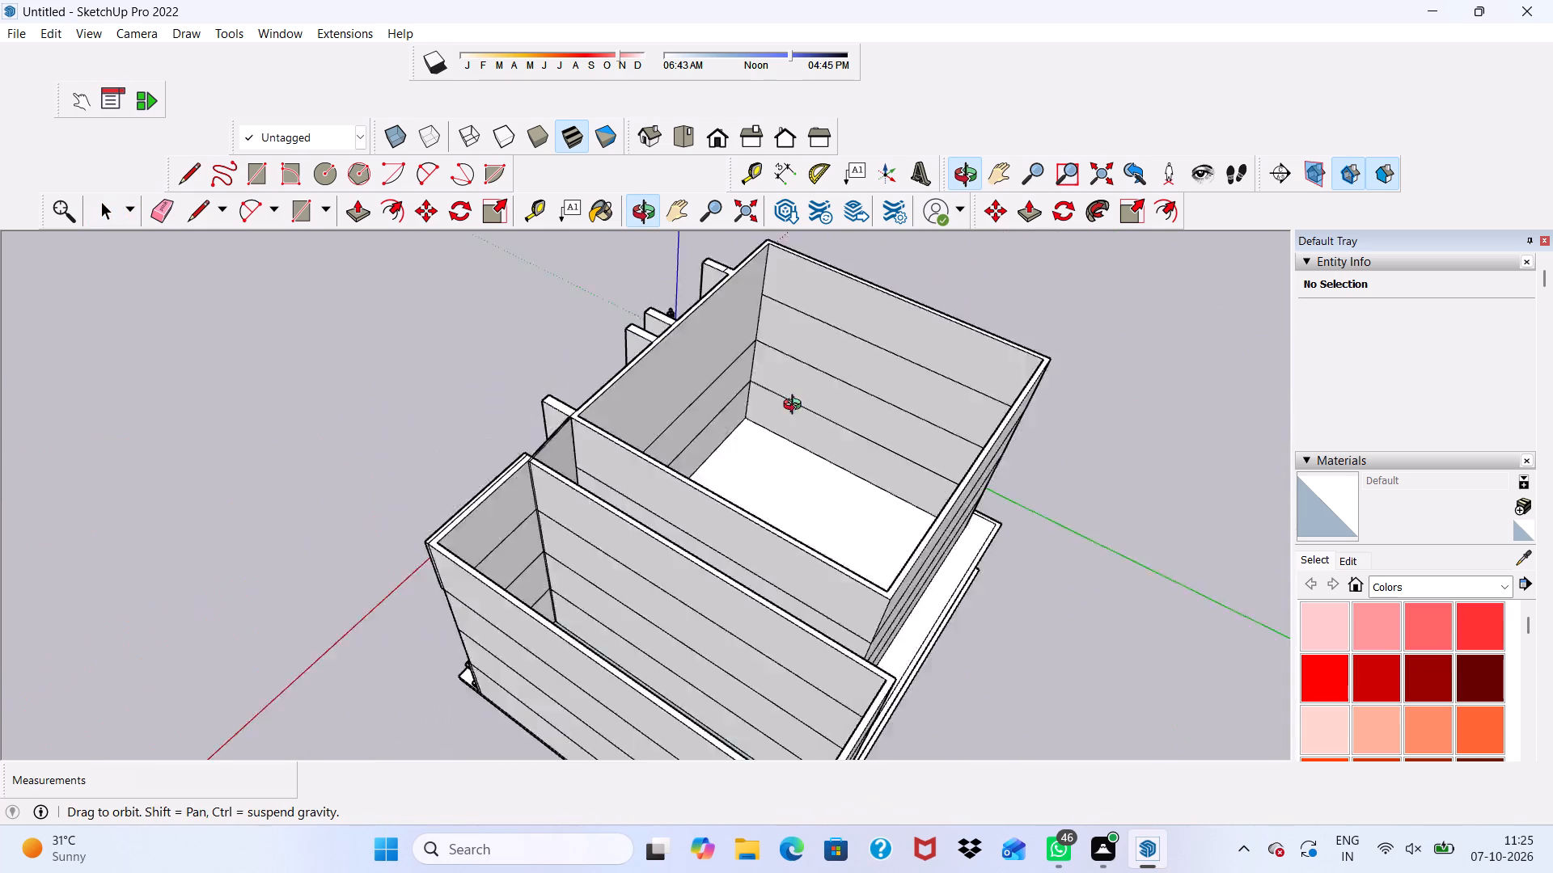
{"action": "middle_click_drag", "start_coordinate": [796, 407], "coordinate": [909, 407]}
{"action": "scroll", "coordinate": [663, 466], "scroll_direction": "up", "scroll_amount": 11}
{"action": "scroll", "coordinate": [710, 549], "scroll_direction": "down", "scroll_amount": 8}
{"action": "middle_click_drag", "start_coordinate": [700, 585], "coordinate": [703, 621]}
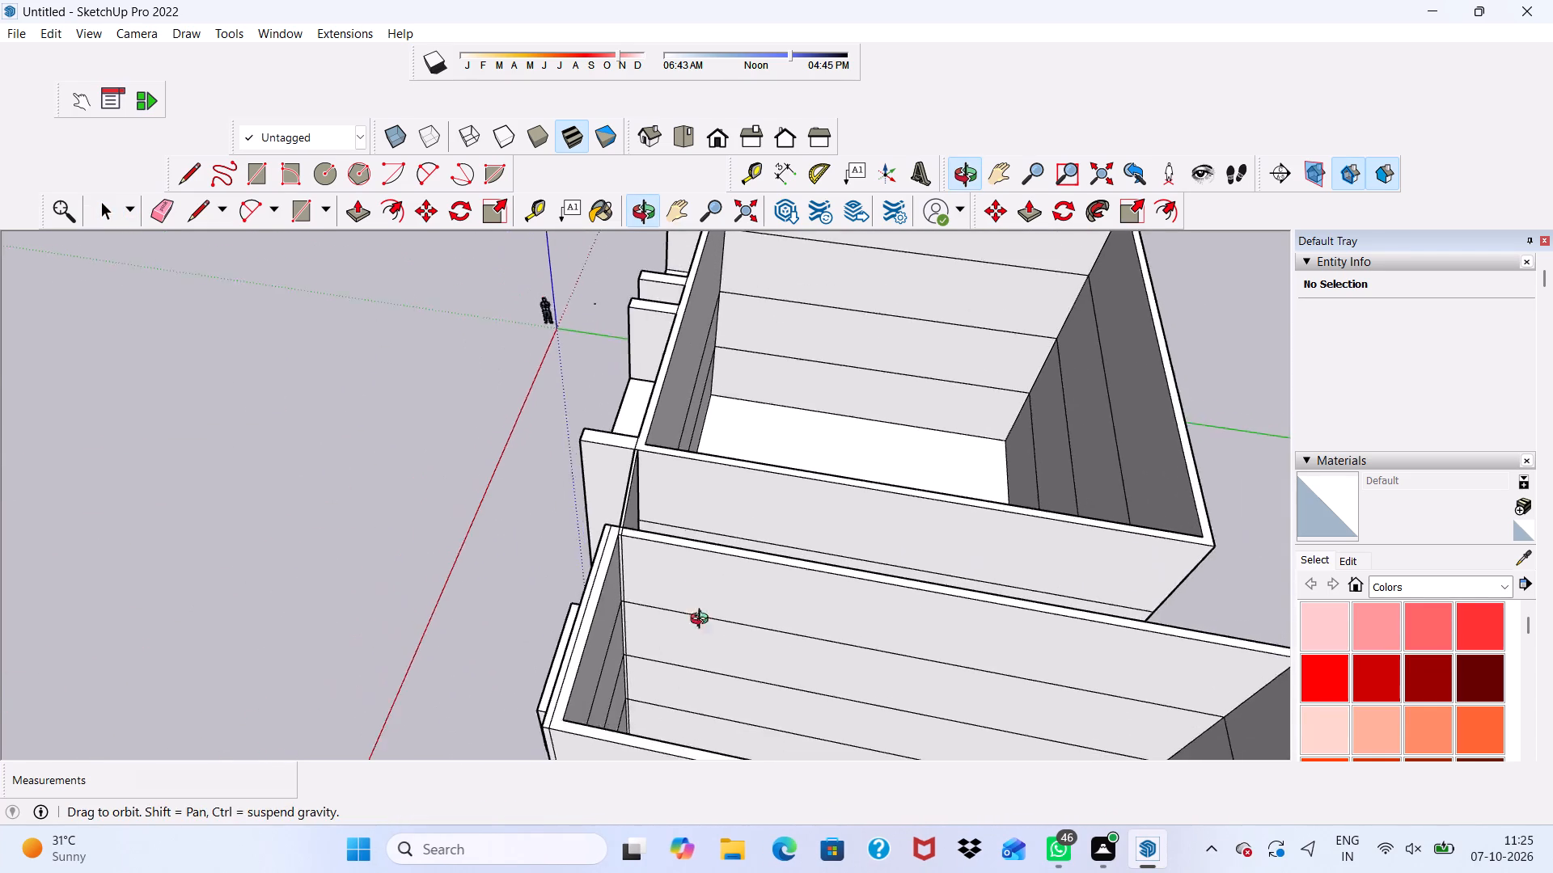
{"action": "middle_click_drag", "start_coordinate": [703, 621], "coordinate": [970, 674]}
{"action": "scroll", "coordinate": [976, 659], "scroll_direction": "up", "scroll_amount": 4}
{"action": "middle_click_drag", "start_coordinate": [971, 604], "coordinate": [1197, 349]}
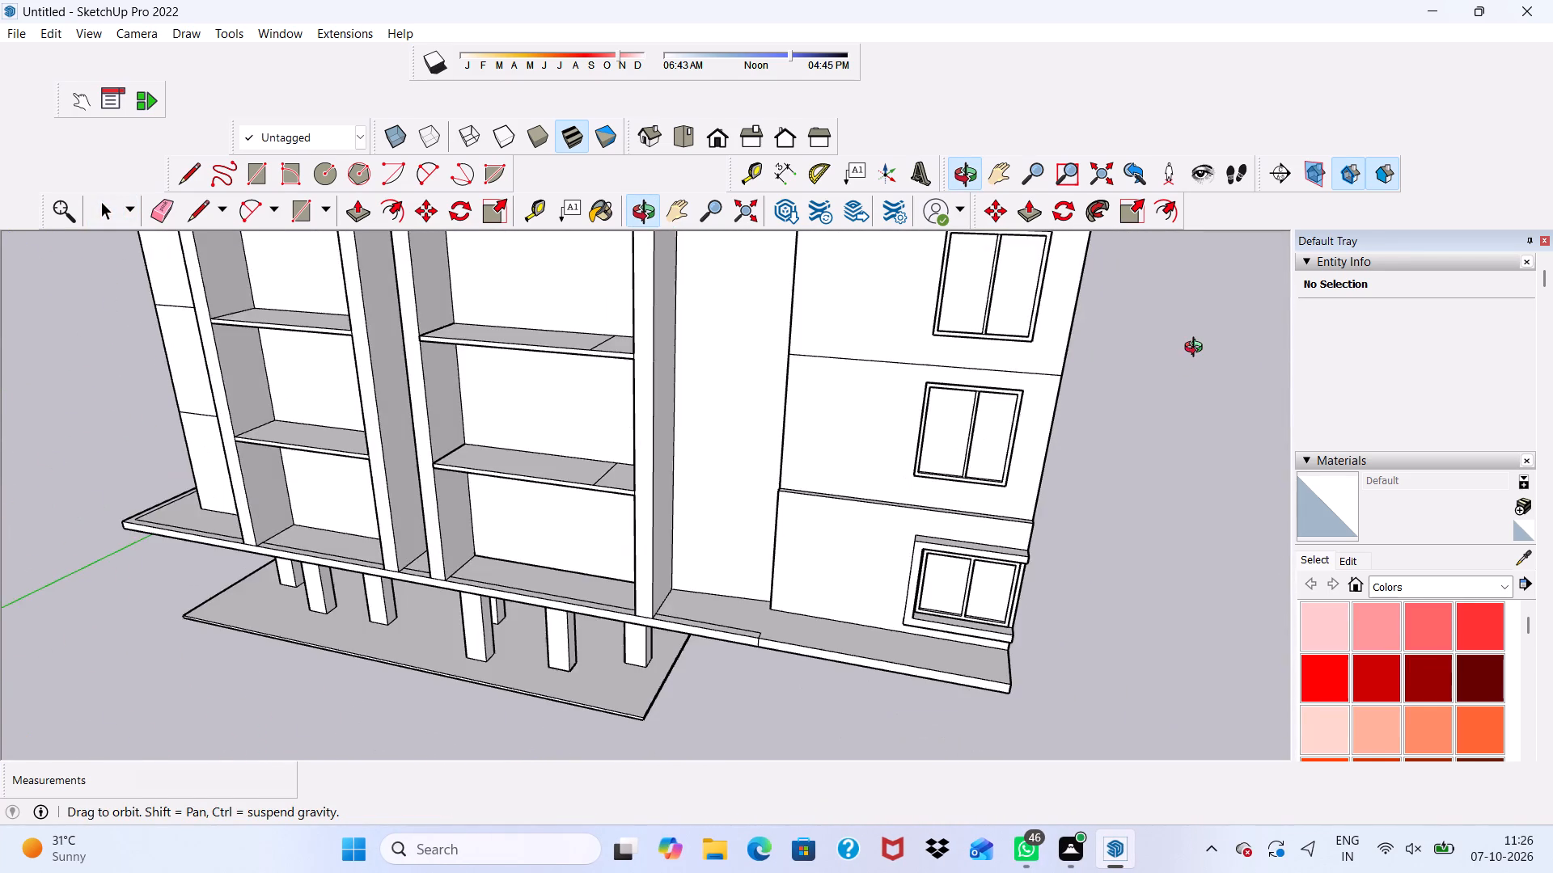
{"action": "middle_click_drag", "start_coordinate": [1197, 349], "coordinate": [749, 746]}
{"action": "scroll", "coordinate": [731, 675], "scroll_direction": "up", "scroll_amount": 3}
{"action": "scroll", "coordinate": [743, 628], "scroll_direction": "down", "scroll_amount": 3}
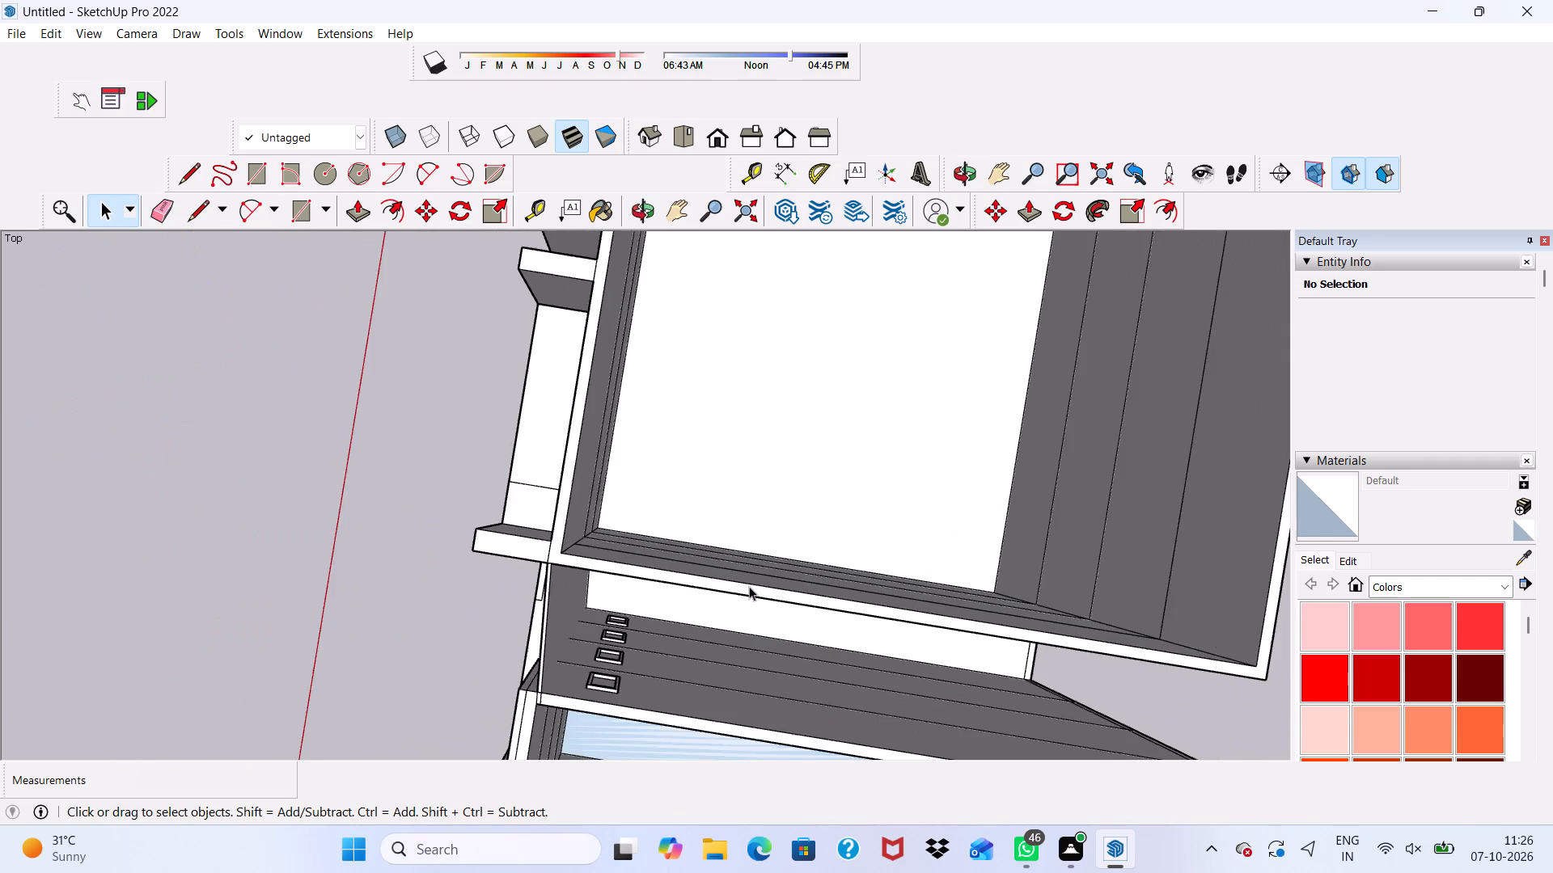
{"action": "scroll", "coordinate": [749, 586], "scroll_direction": "down", "scroll_amount": 7}
{"action": "middle_click_drag", "start_coordinate": [705, 650], "coordinate": [866, 576]}
{"action": "middle_click", "coordinate": [817, 601]}
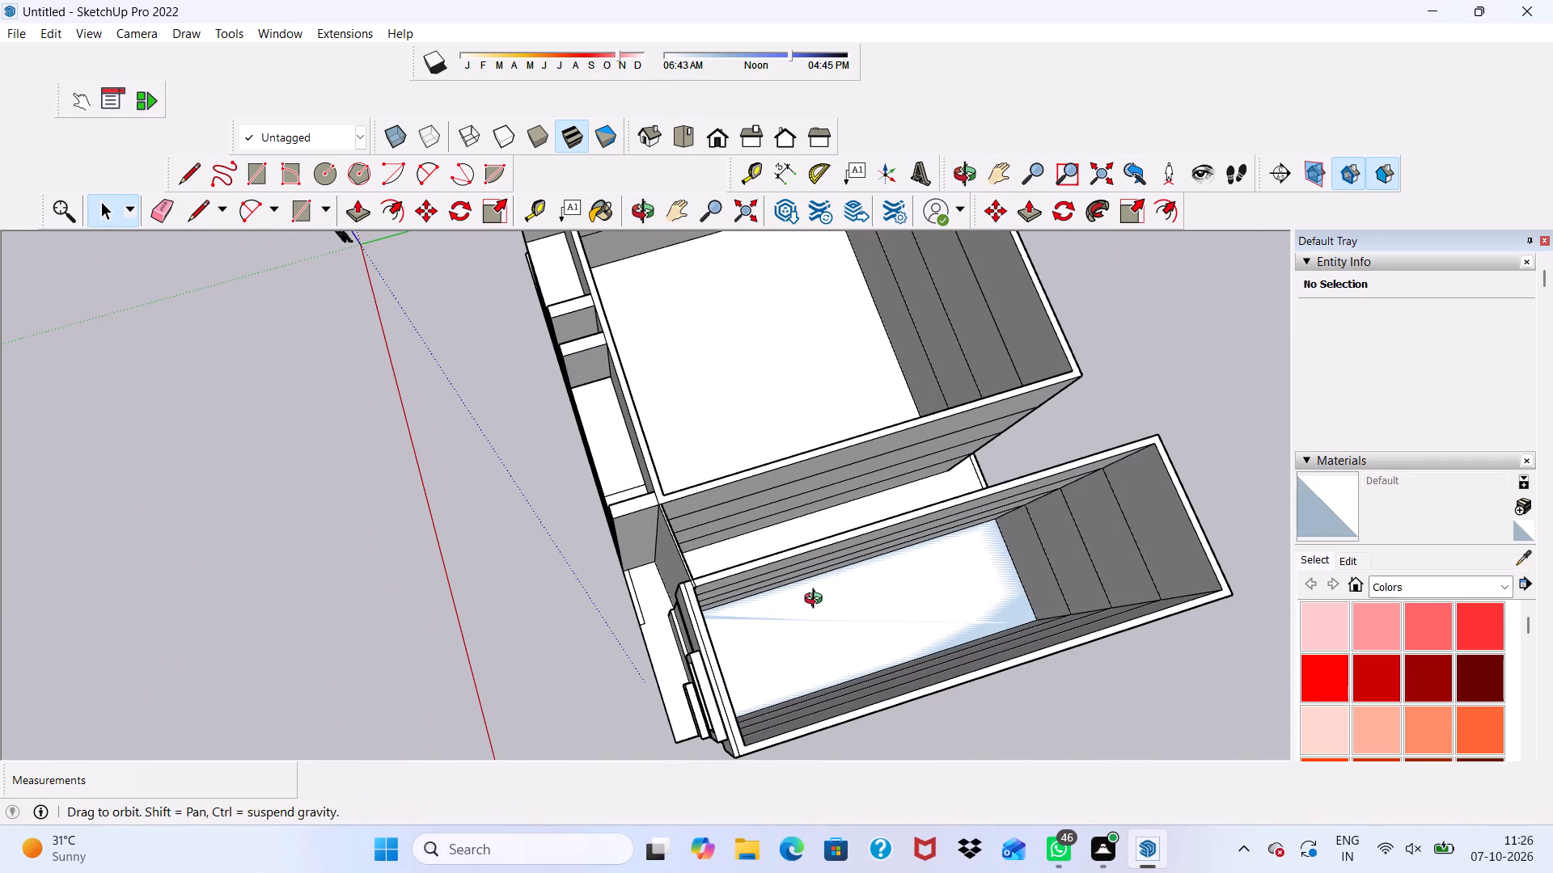
Push/pull the smaller block's interior floor face upward by about 4' 11".
{"action": "left_click", "coordinate": [824, 621]}
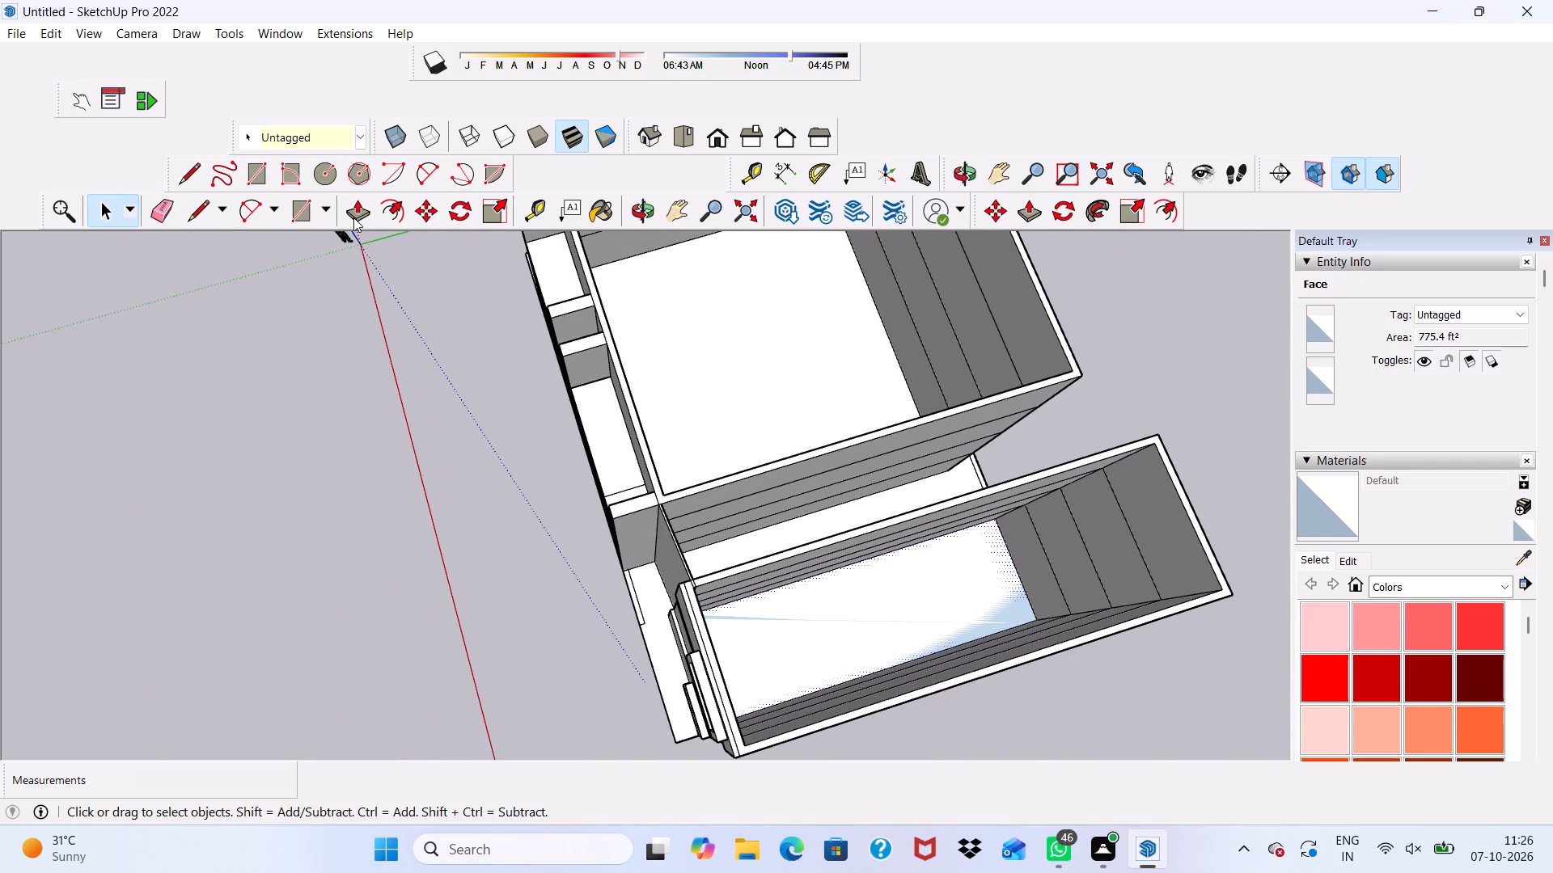
{"action": "left_click", "coordinate": [353, 217]}
{"action": "left_click", "coordinate": [856, 644]}
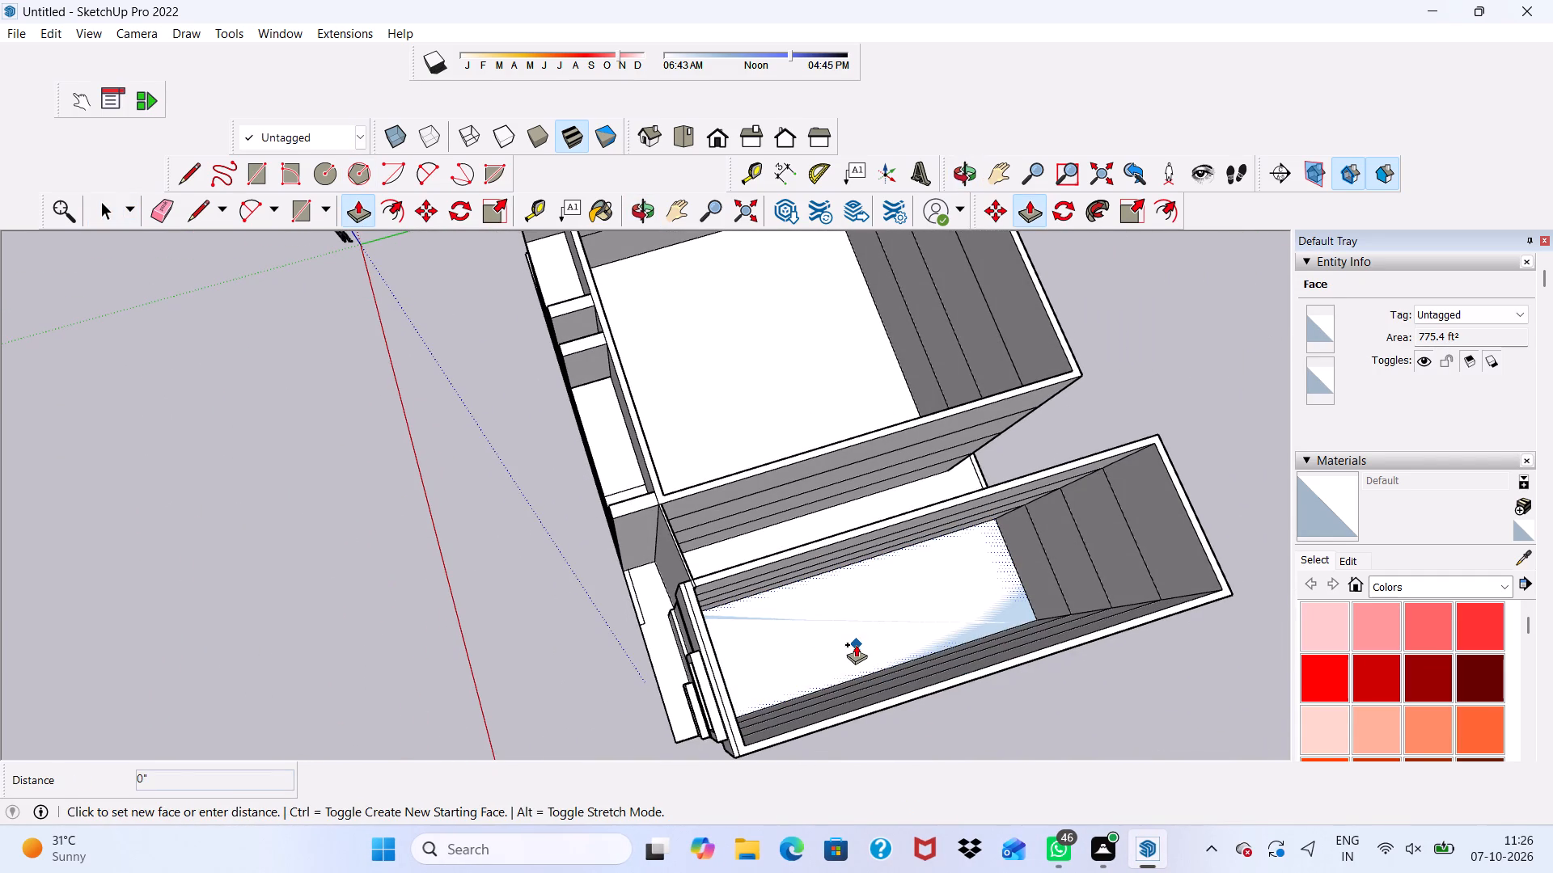
{"action": "scroll", "coordinate": [823, 630], "scroll_direction": "up", "scroll_amount": 12}
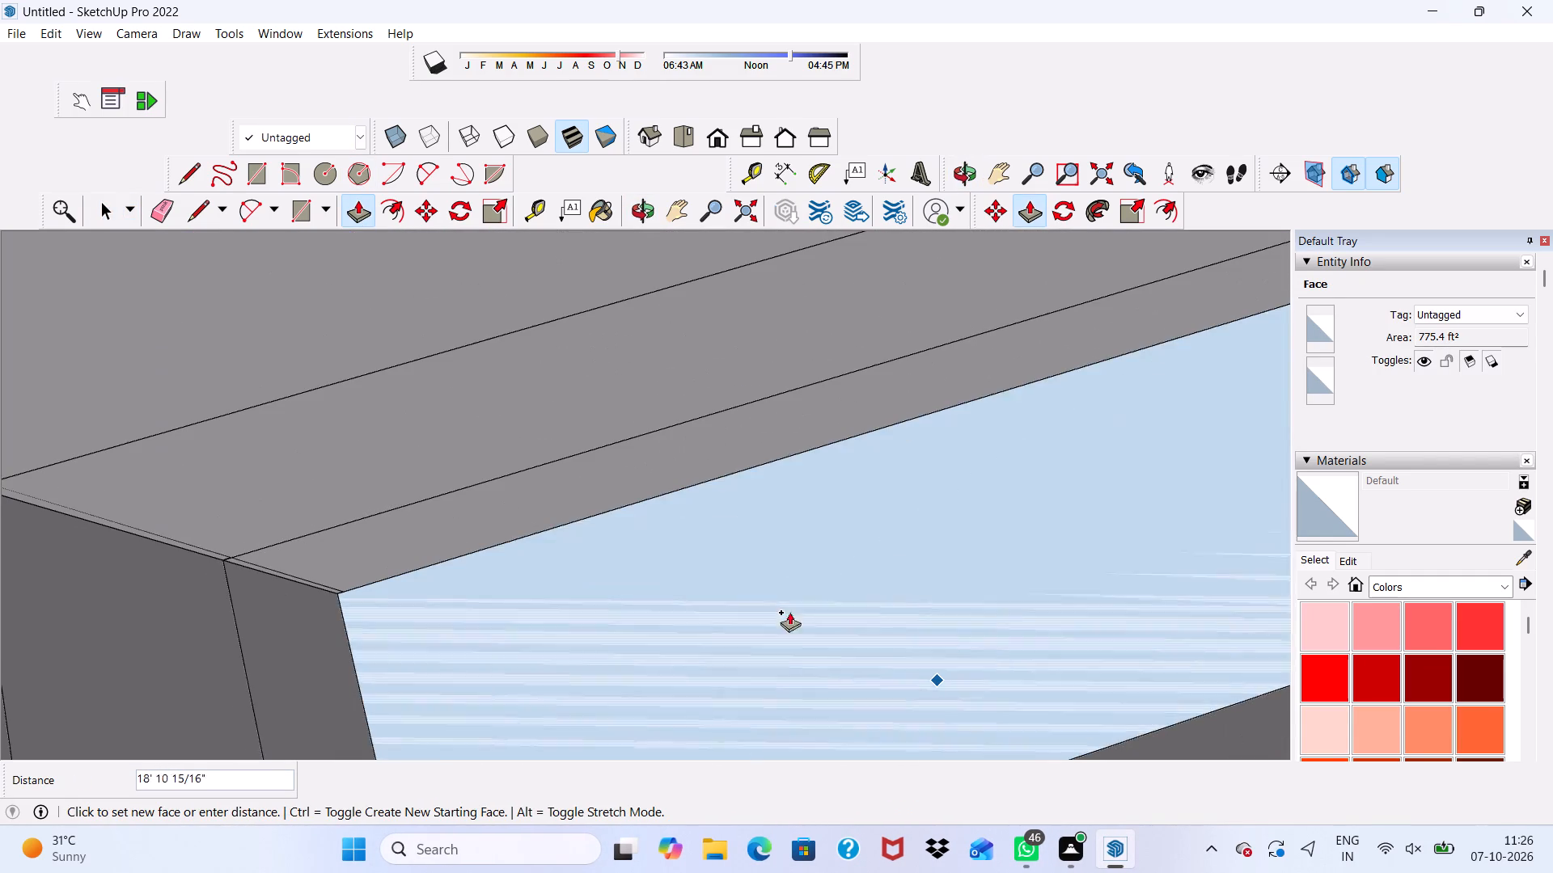
{"action": "left_click_drag", "start_coordinate": [755, 609], "coordinate": [772, 639]}
{"action": "key", "text": "space"}
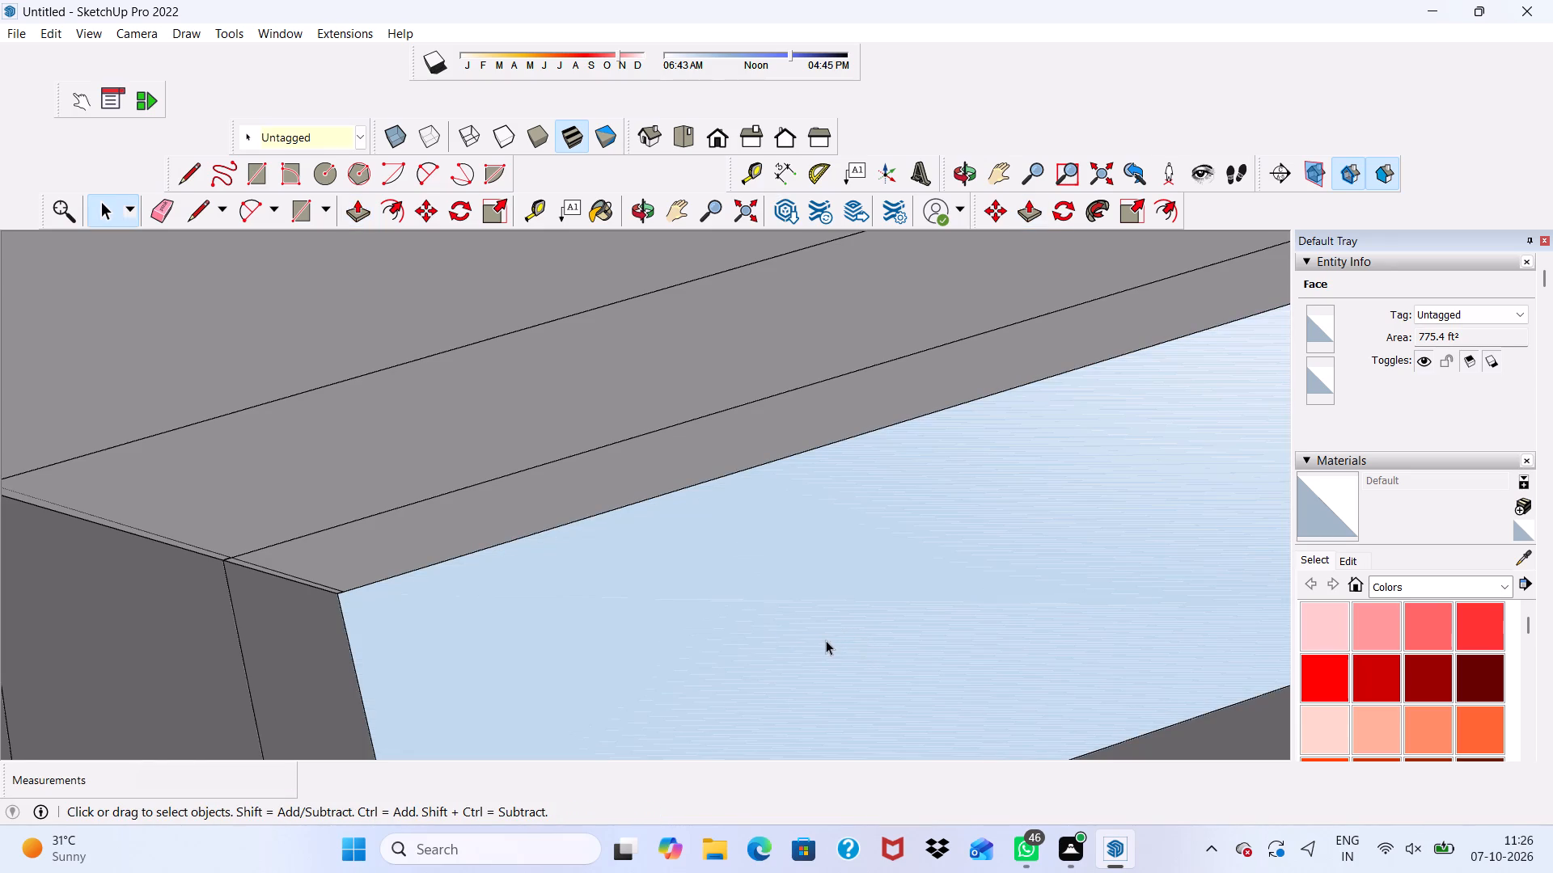
{"action": "left_click", "coordinate": [826, 640]}
{"action": "left_click", "coordinate": [358, 209]}
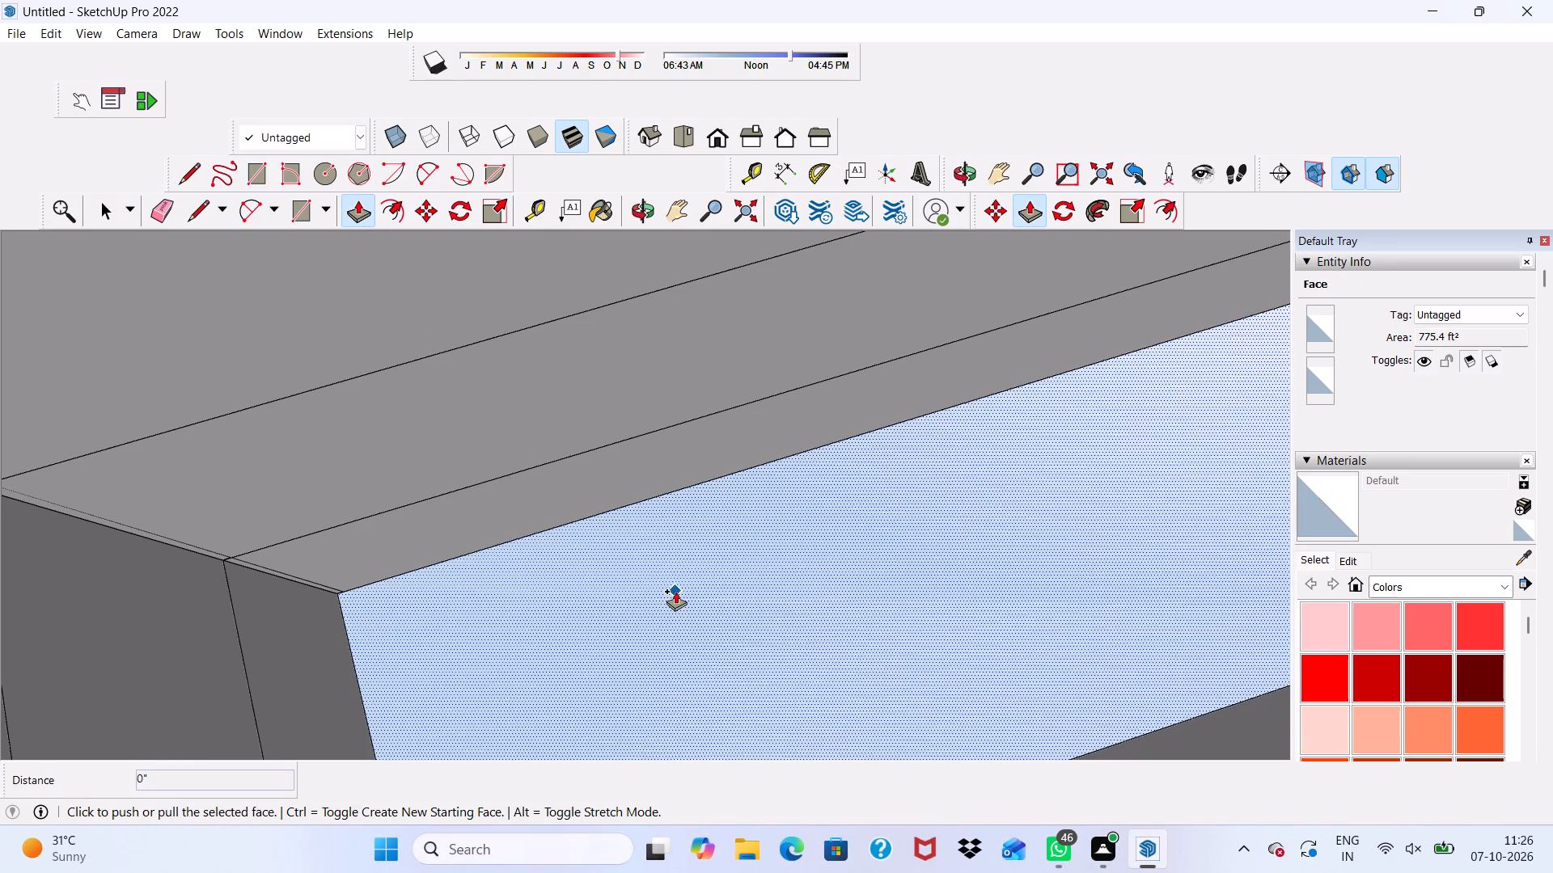
{"action": "left_click", "coordinate": [675, 591]}
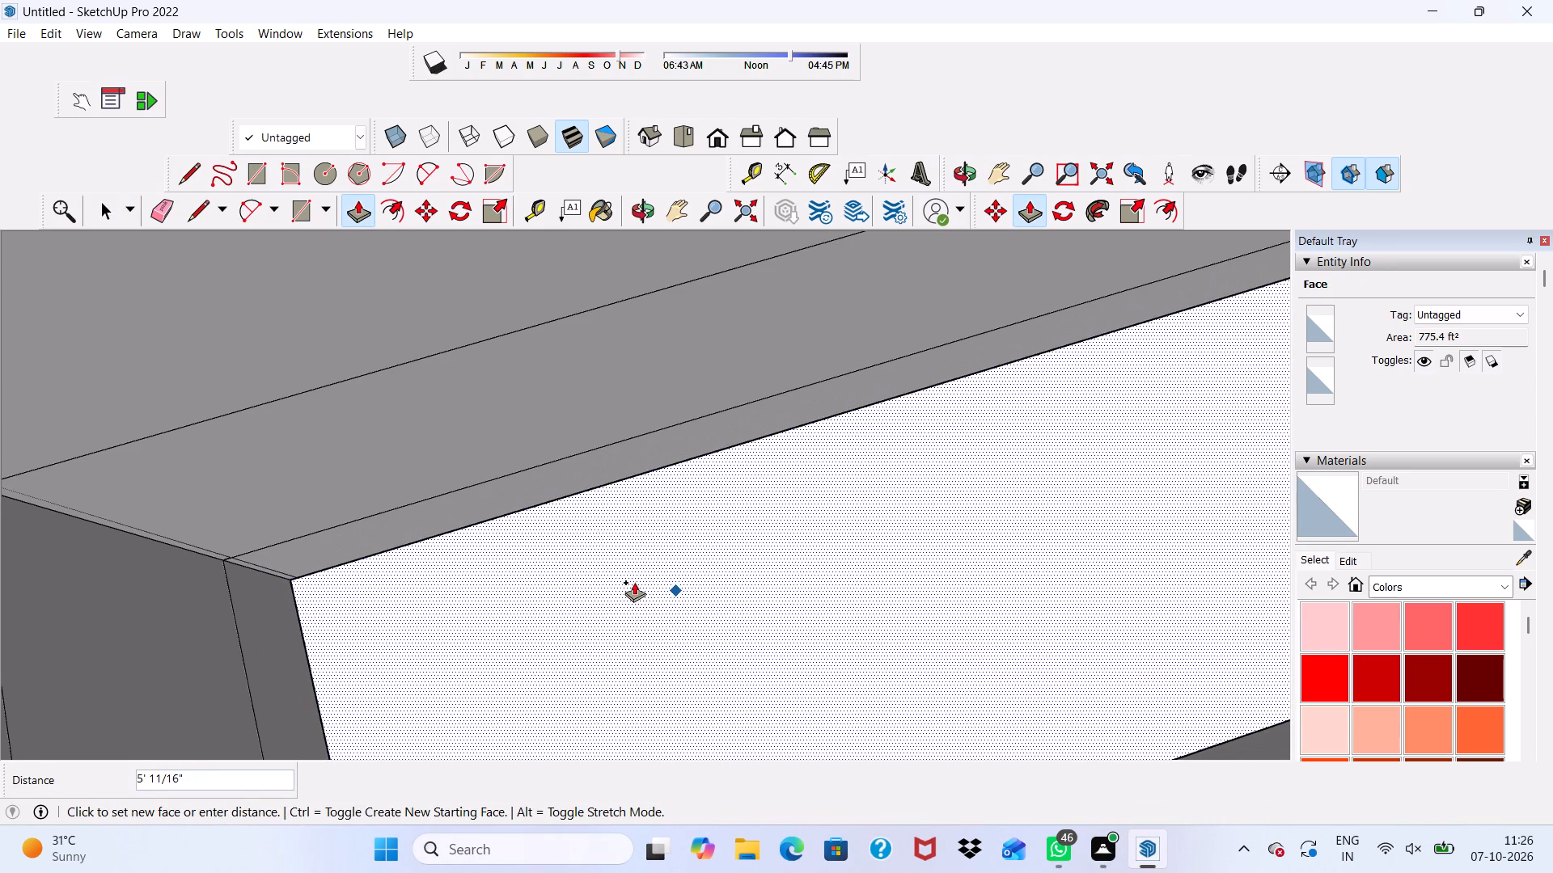
{"action": "left_click", "coordinate": [634, 582]}
Draw a rectangle about 8' 3" wide and 7.5" high along the top of the connecting wall's front face, between the two blocks.
{"action": "scroll", "coordinate": [584, 576], "scroll_direction": "down", "scroll_amount": 10}
{"action": "middle_click_drag", "start_coordinate": [620, 567], "coordinate": [1026, 276]}
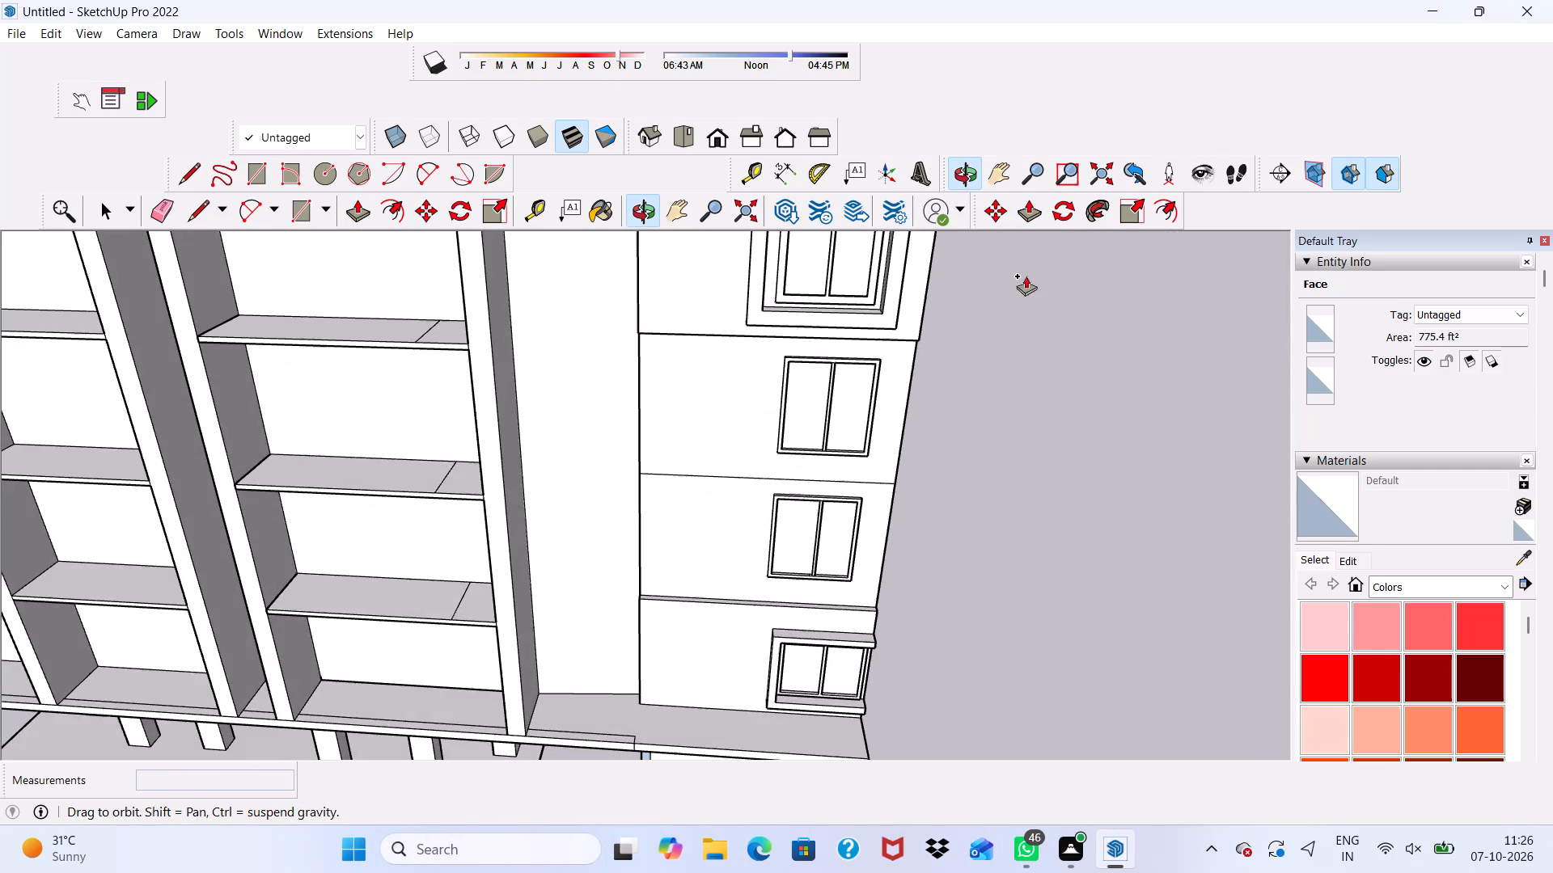
{"action": "scroll", "coordinate": [803, 473], "scroll_direction": "up", "scroll_amount": 3}
{"action": "scroll", "coordinate": [803, 473], "scroll_direction": "down", "scroll_amount": 13}
{"action": "middle_click_drag", "start_coordinate": [755, 311], "coordinate": [514, 538]}
{"action": "scroll", "coordinate": [755, 311], "scroll_direction": "down", "scroll_amount": 1}
{"action": "scroll", "coordinate": [676, 520], "scroll_direction": "up", "scroll_amount": 16}
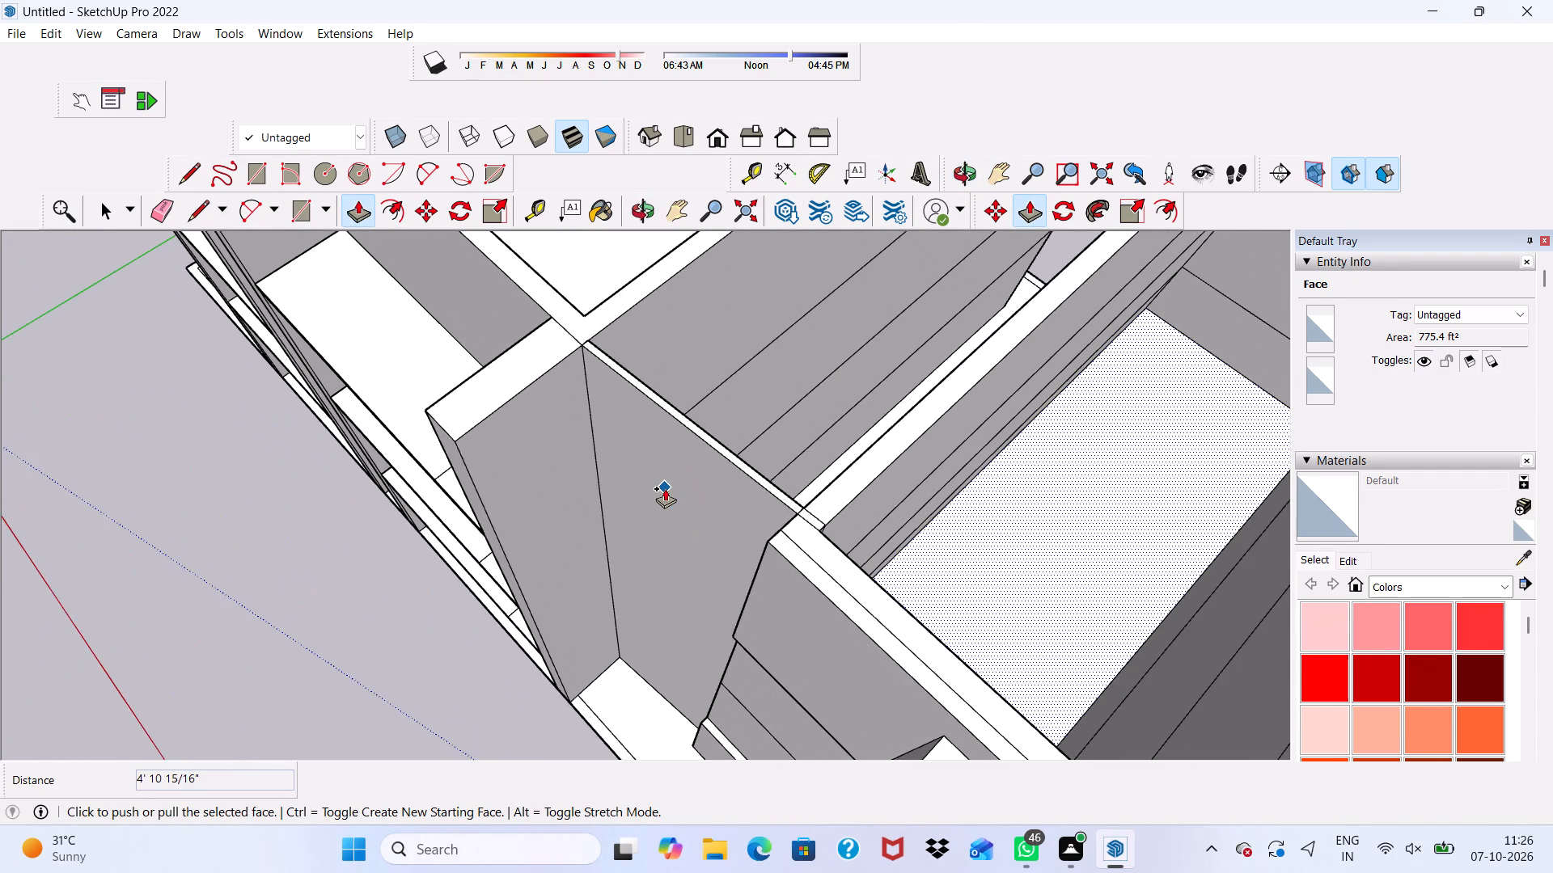
{"action": "middle_click_drag", "start_coordinate": [665, 488], "coordinate": [980, 271]}
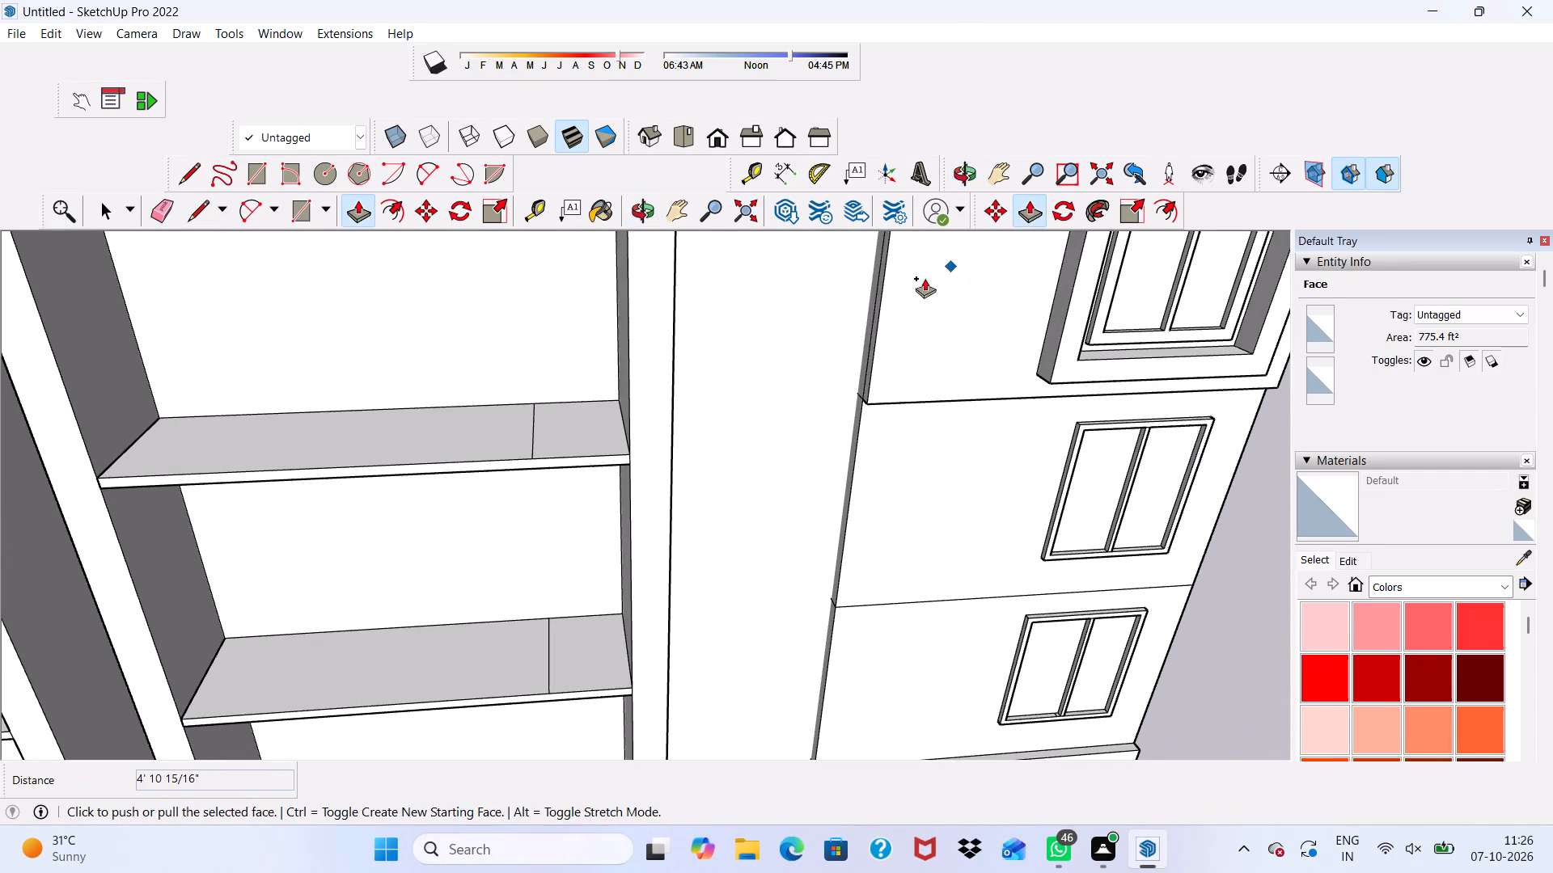
{"action": "key", "text": "space"}
{"action": "scroll", "coordinate": [849, 369], "scroll_direction": "down", "scroll_amount": 9}
{"action": "scroll", "coordinate": [806, 348], "scroll_direction": "up", "scroll_amount": 7}
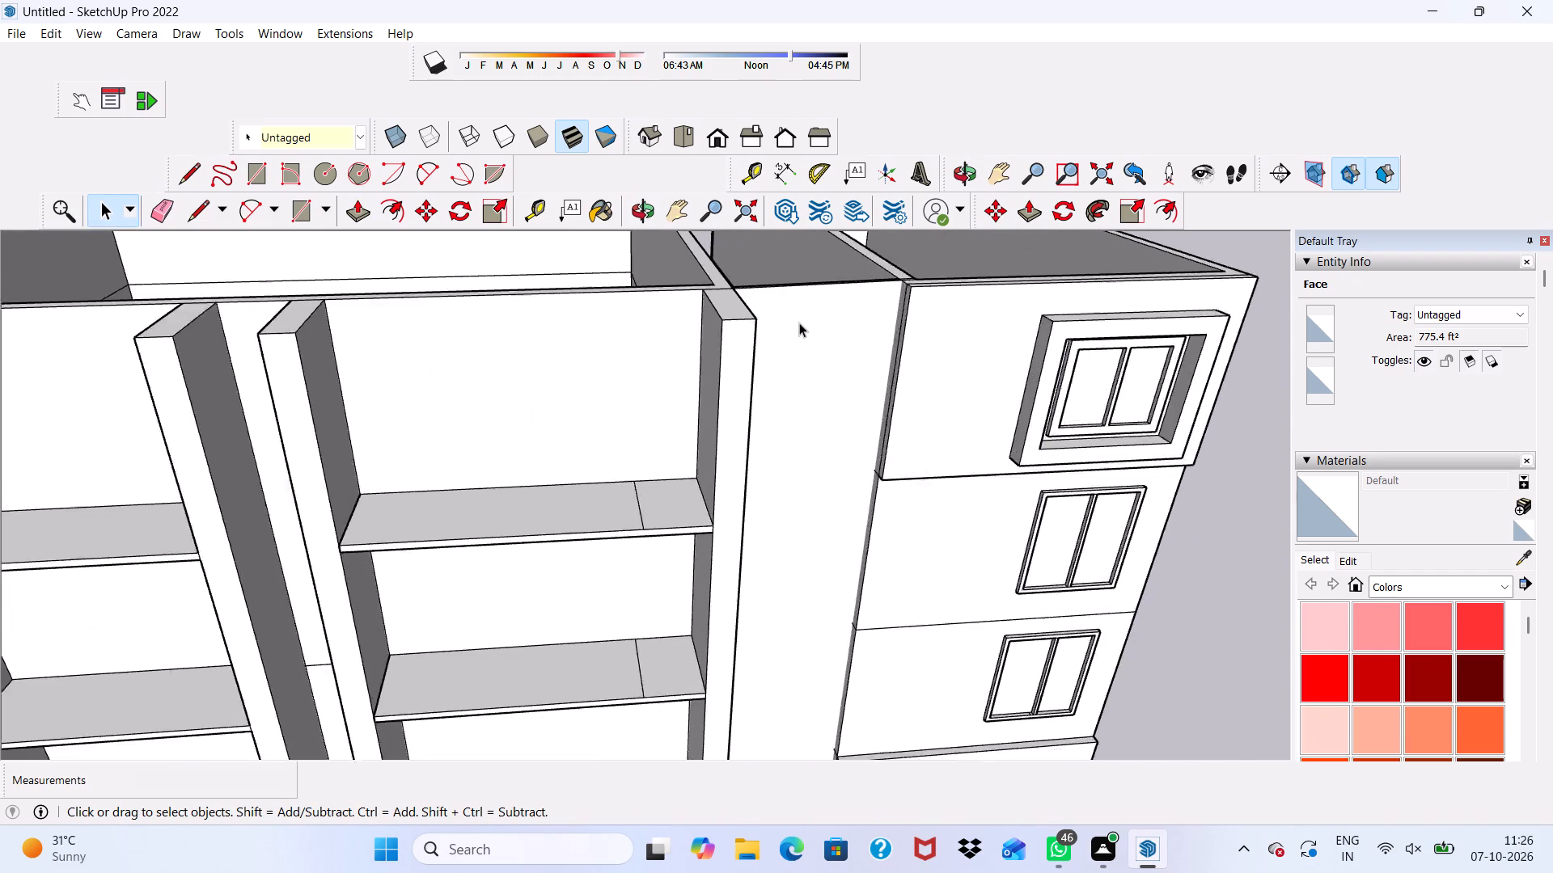
{"action": "scroll", "coordinate": [799, 323], "scroll_direction": "up", "scroll_amount": 8}
{"action": "scroll", "coordinate": [274, 158], "scroll_direction": "up", "scroll_amount": 1}
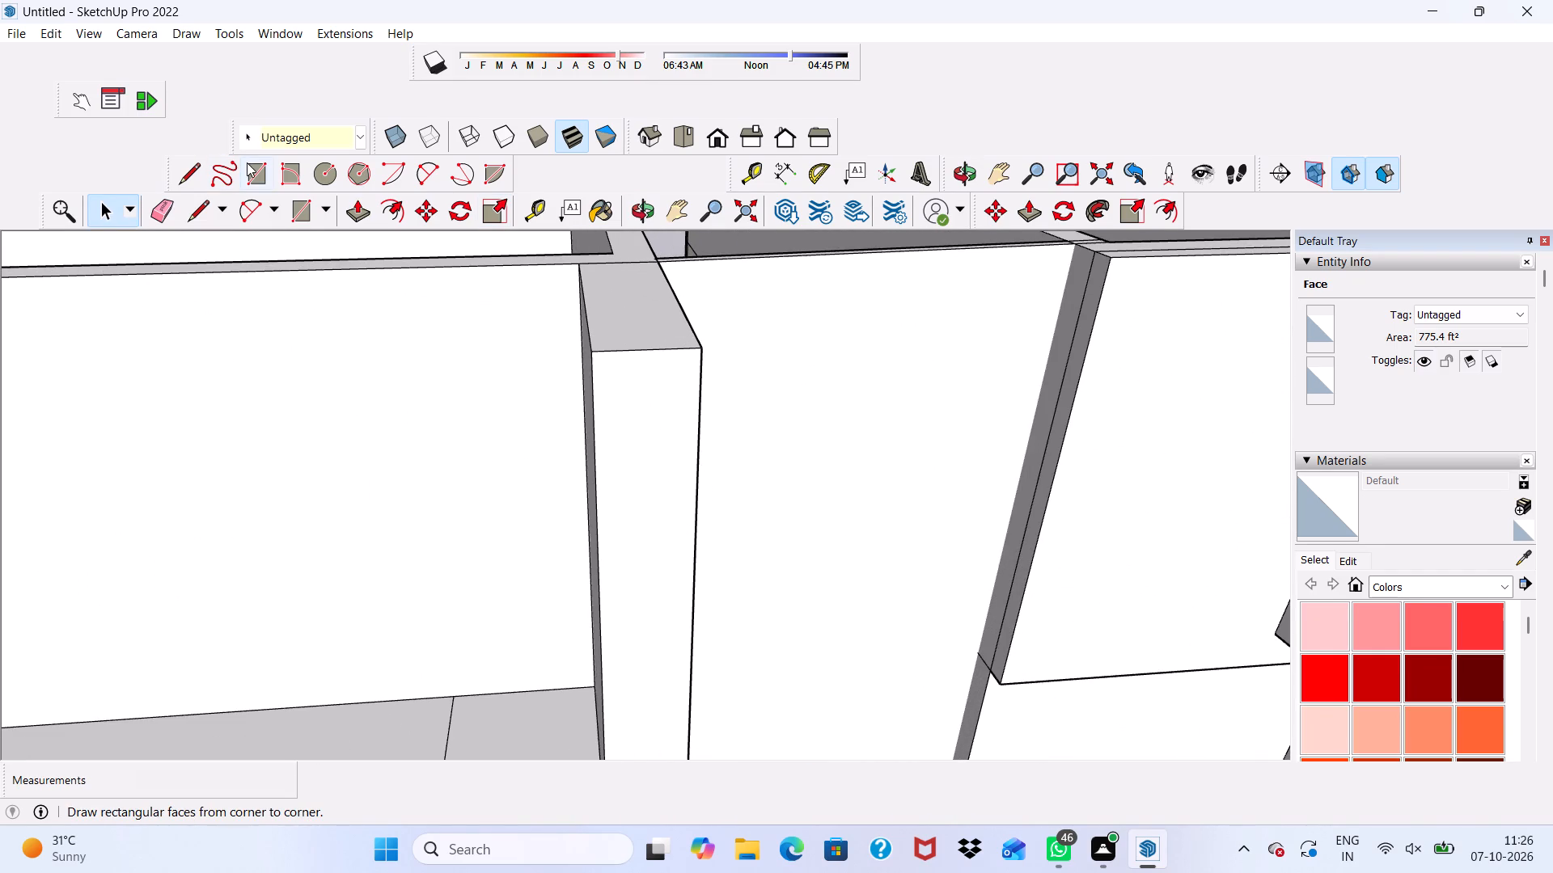
{"action": "left_click", "coordinate": [247, 162]}
{"action": "scroll", "coordinate": [695, 289], "scroll_direction": "up", "scroll_amount": 4}
{"action": "middle_click_drag", "start_coordinate": [695, 289], "coordinate": [608, 234]}
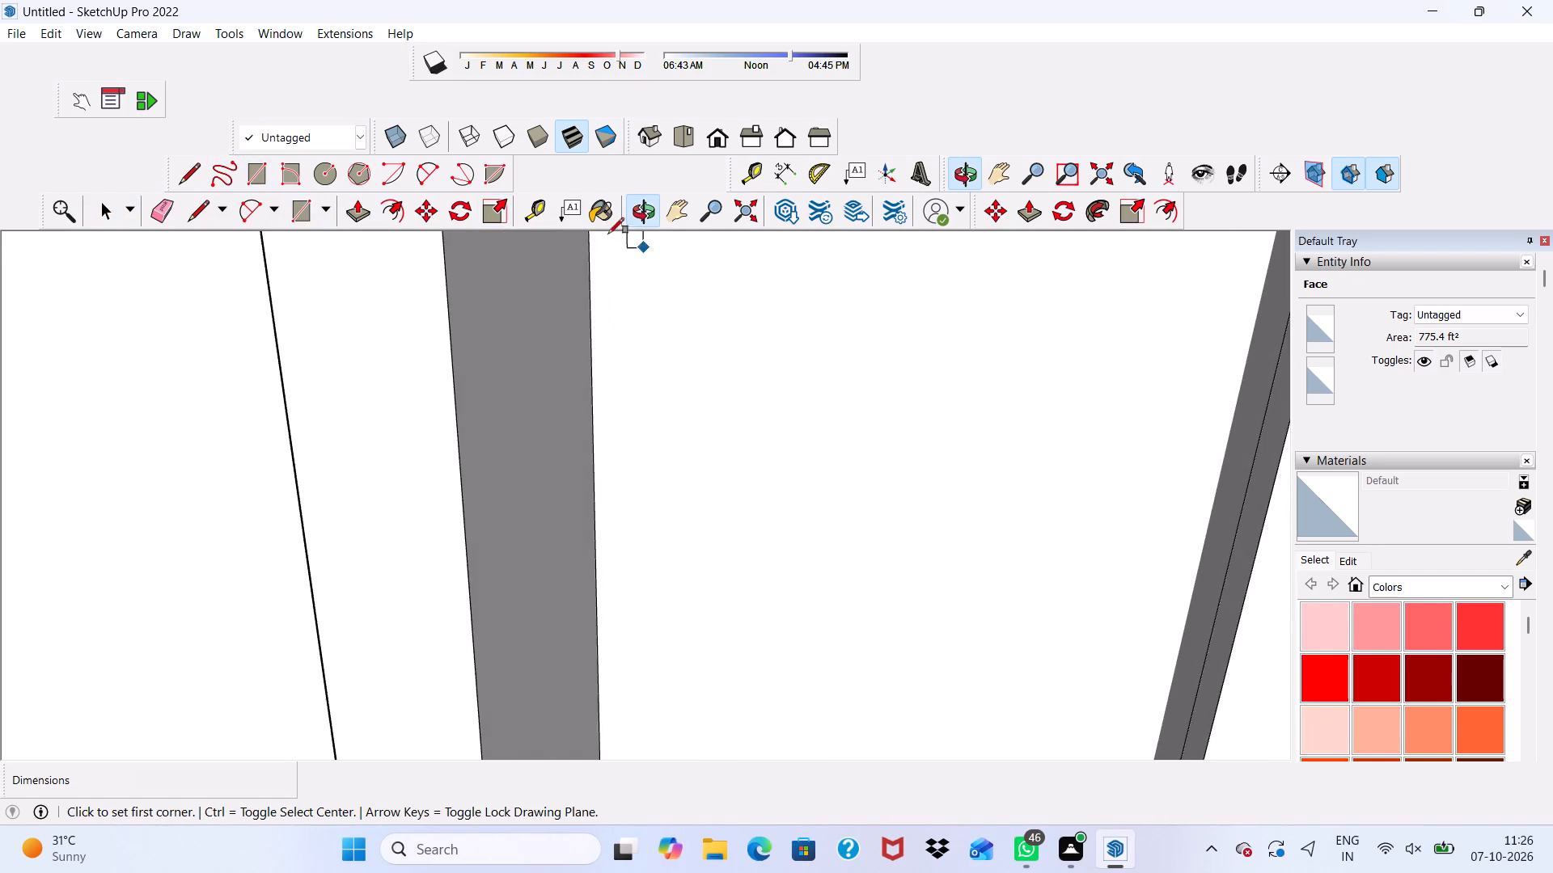
{"action": "scroll", "coordinate": [624, 340], "scroll_direction": "down", "scroll_amount": 5}
{"action": "scroll", "coordinate": [607, 288], "scroll_direction": "up", "scroll_amount": 4}
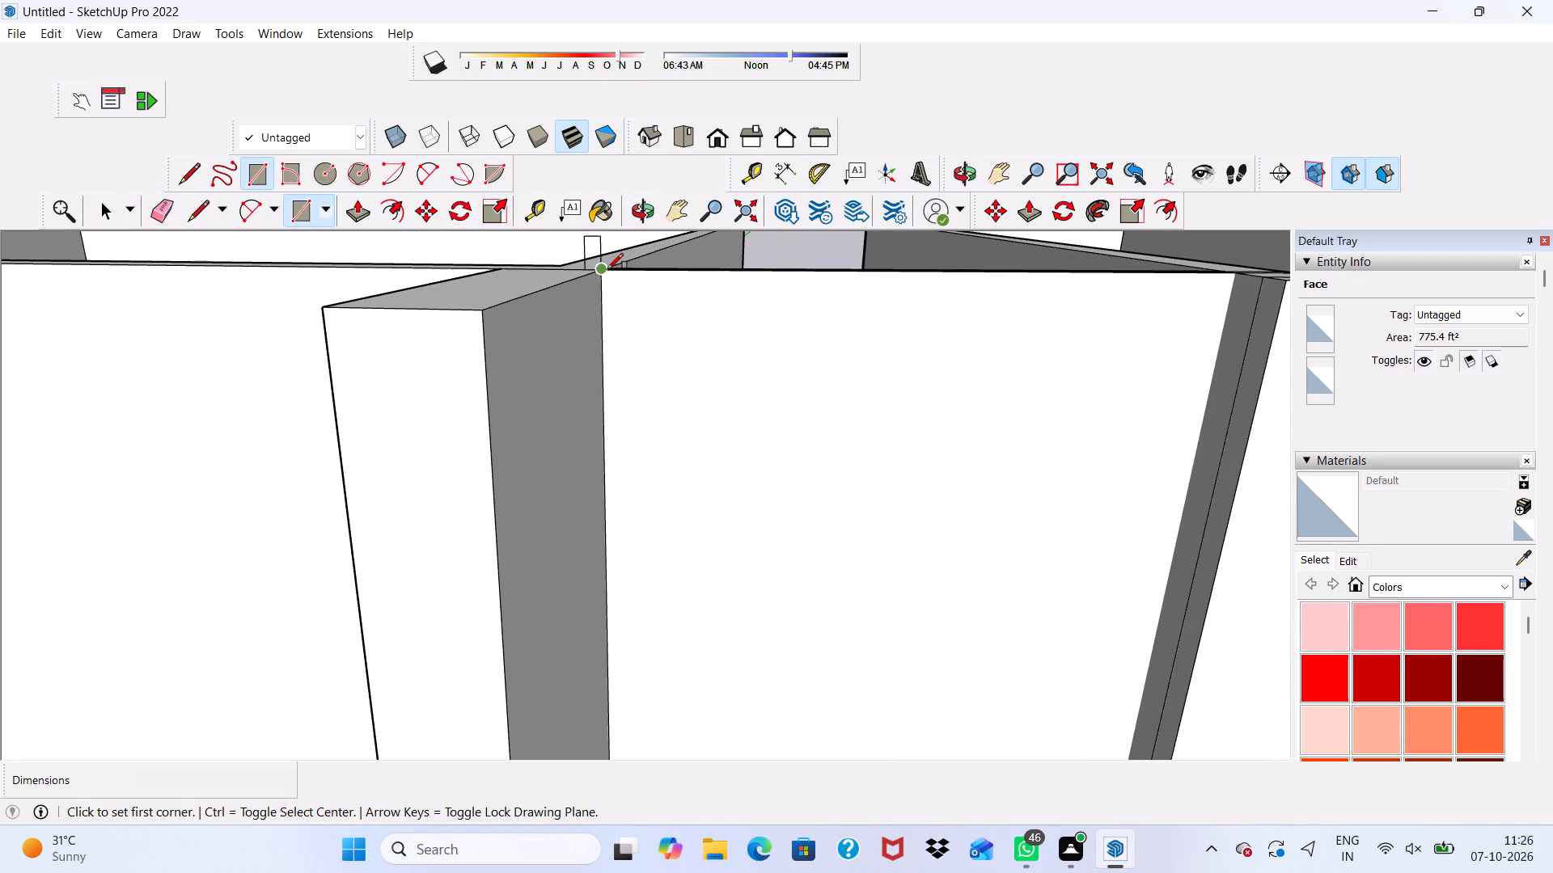
{"action": "left_click", "coordinate": [603, 275]}
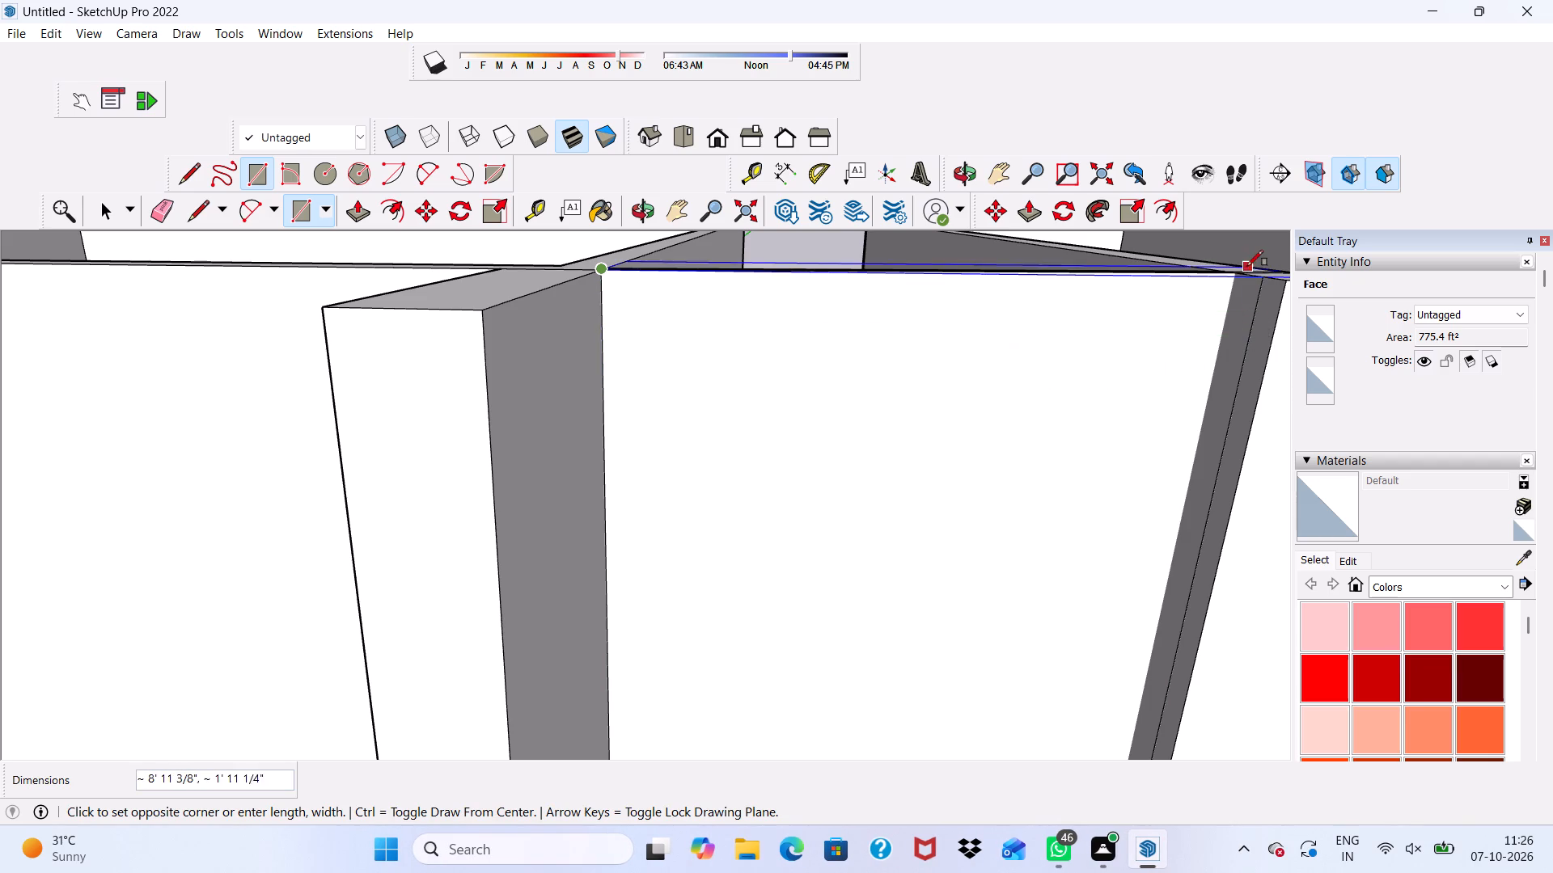
{"action": "left_click", "coordinate": [1229, 323]}
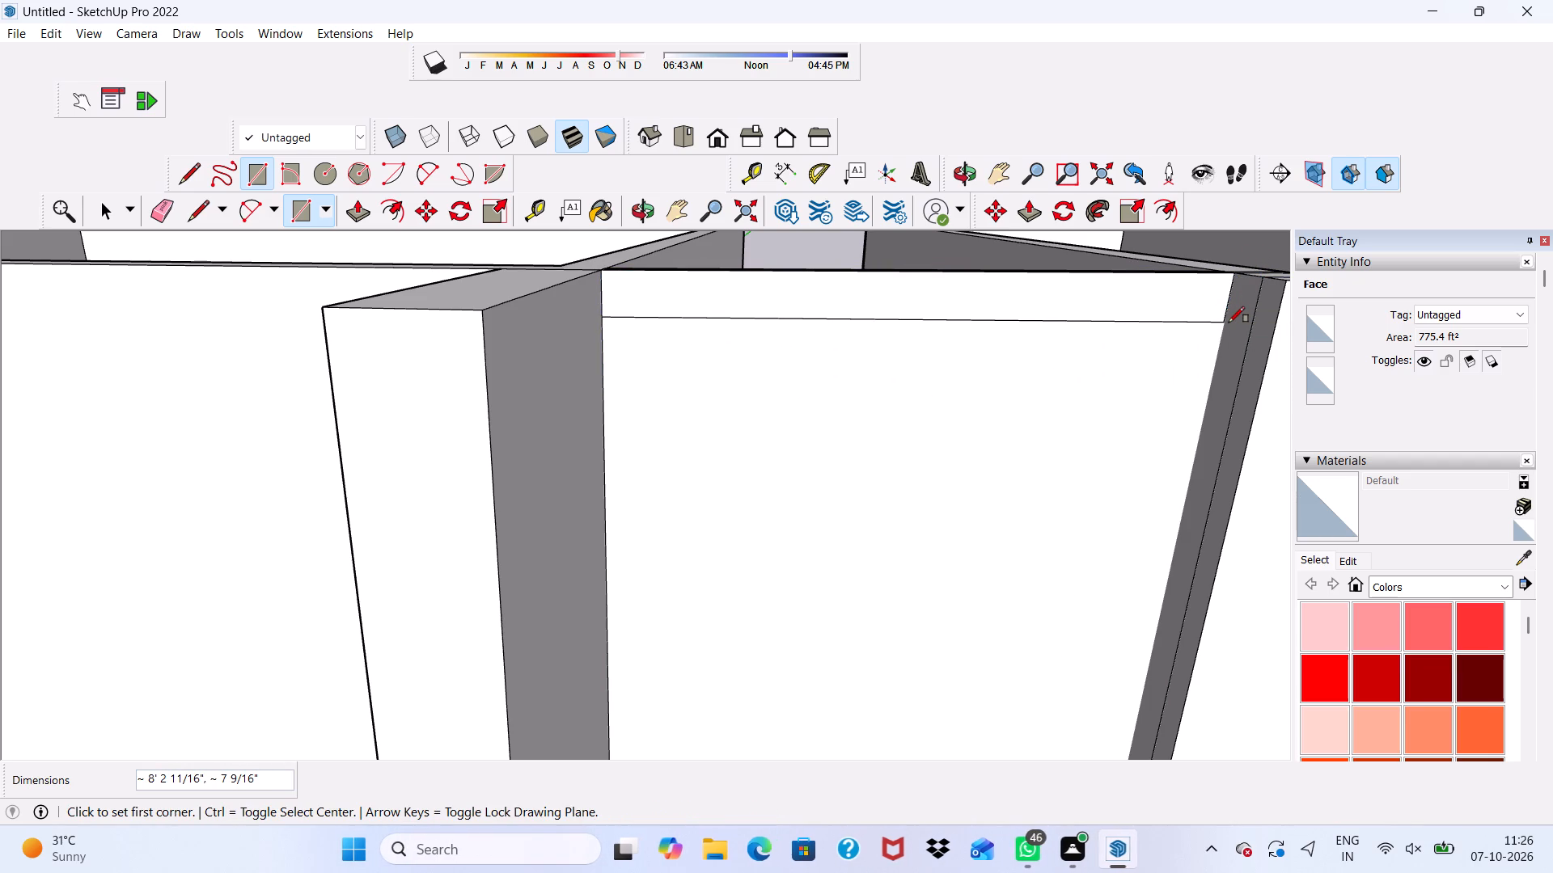
{"action": "key", "text": "space"}
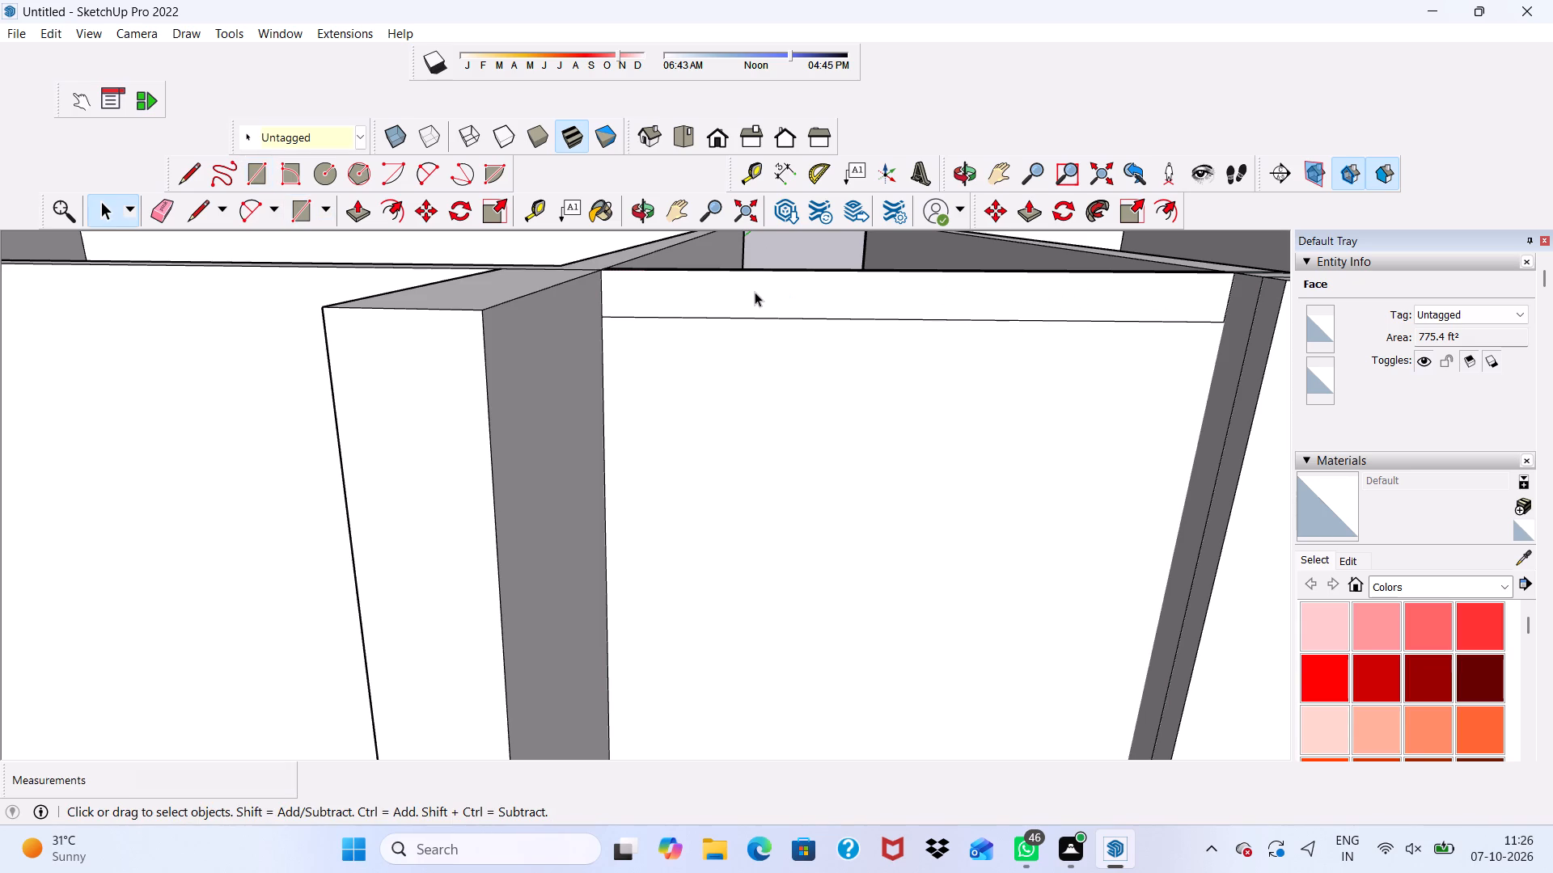
Copy the top strip, with its edges, about 1' 3/4" down the connecting wall's front face.
{"action": "double_click", "coordinate": [763, 305]}
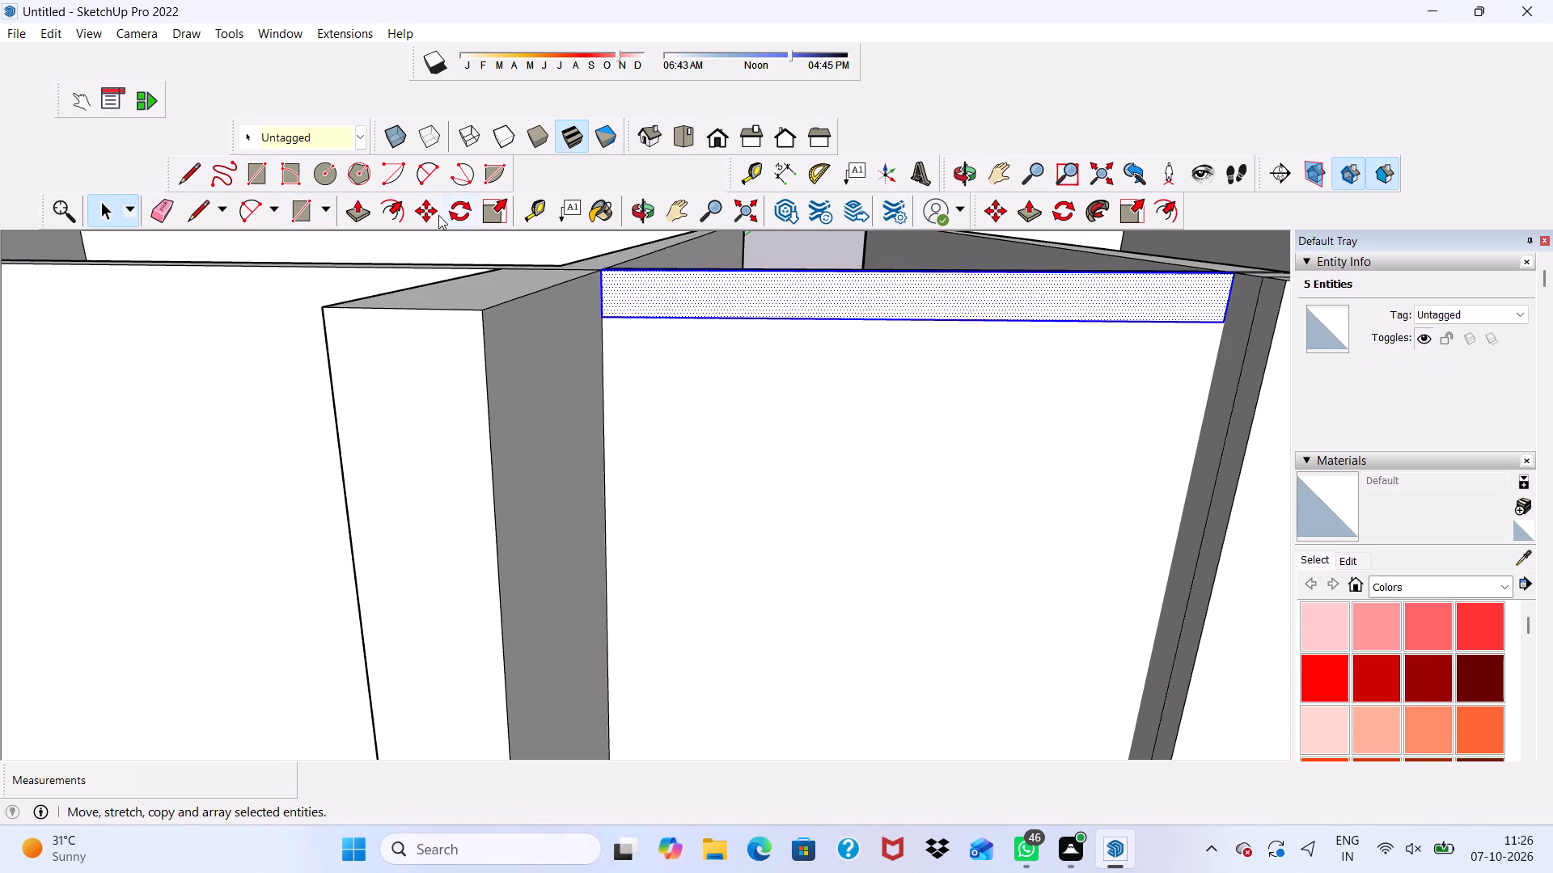
{"action": "left_click", "coordinate": [430, 213]}
{"action": "left_click", "coordinate": [781, 306]}
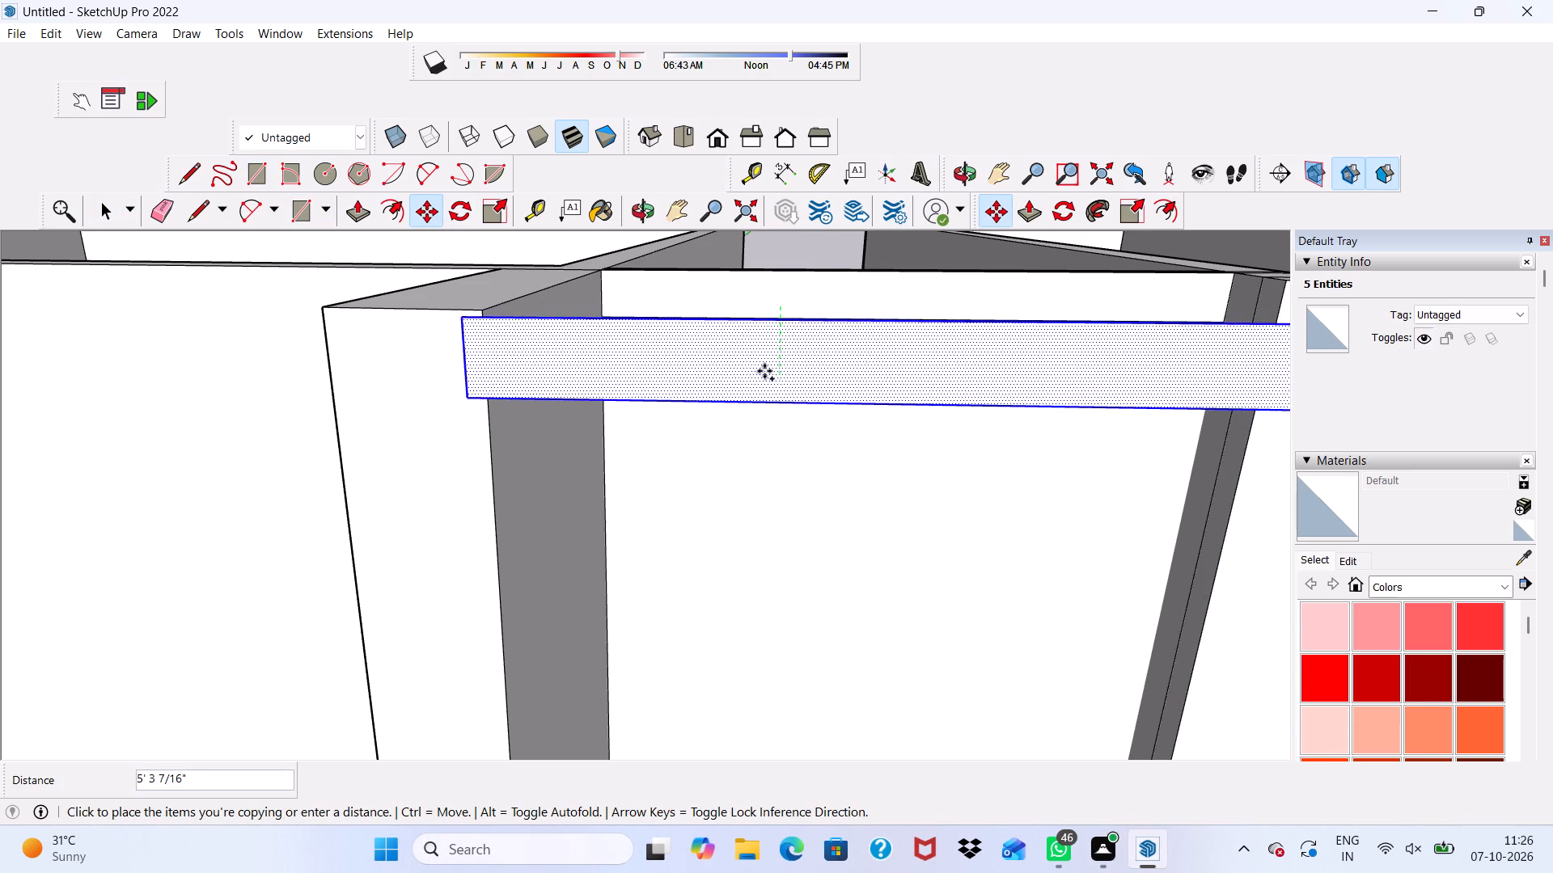
{"action": "scroll", "coordinate": [723, 352], "scroll_direction": "down", "scroll_amount": 5}
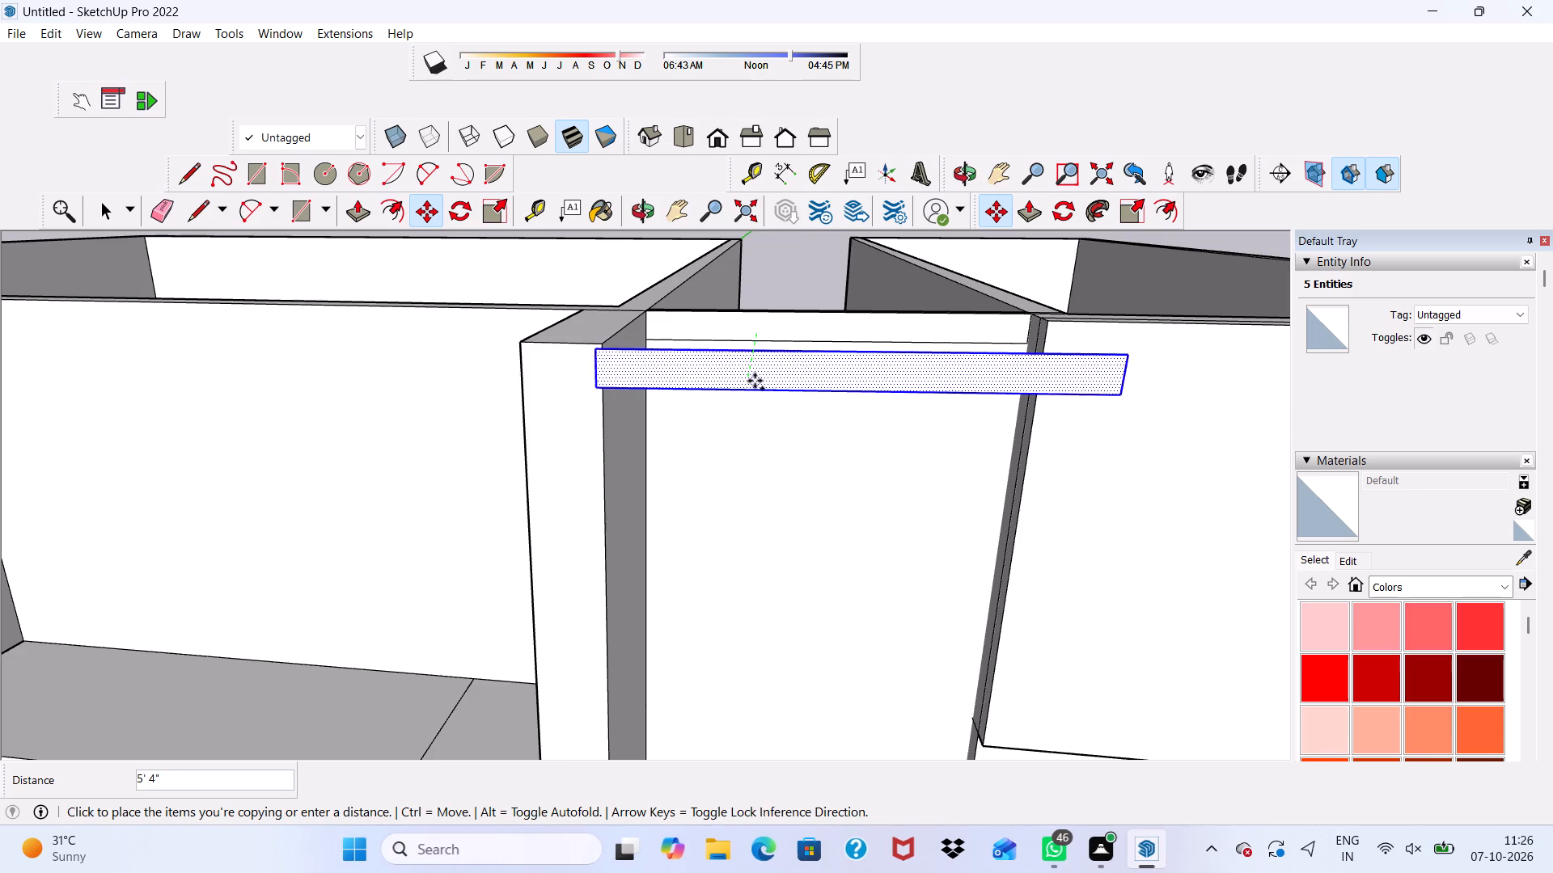
{"action": "scroll", "coordinate": [755, 380], "scroll_direction": "up", "scroll_amount": 3}
{"action": "scroll", "coordinate": [755, 380], "scroll_direction": "down", "scroll_amount": 6}
{"action": "middle_click_drag", "start_coordinate": [749, 405], "coordinate": [760, 376]}
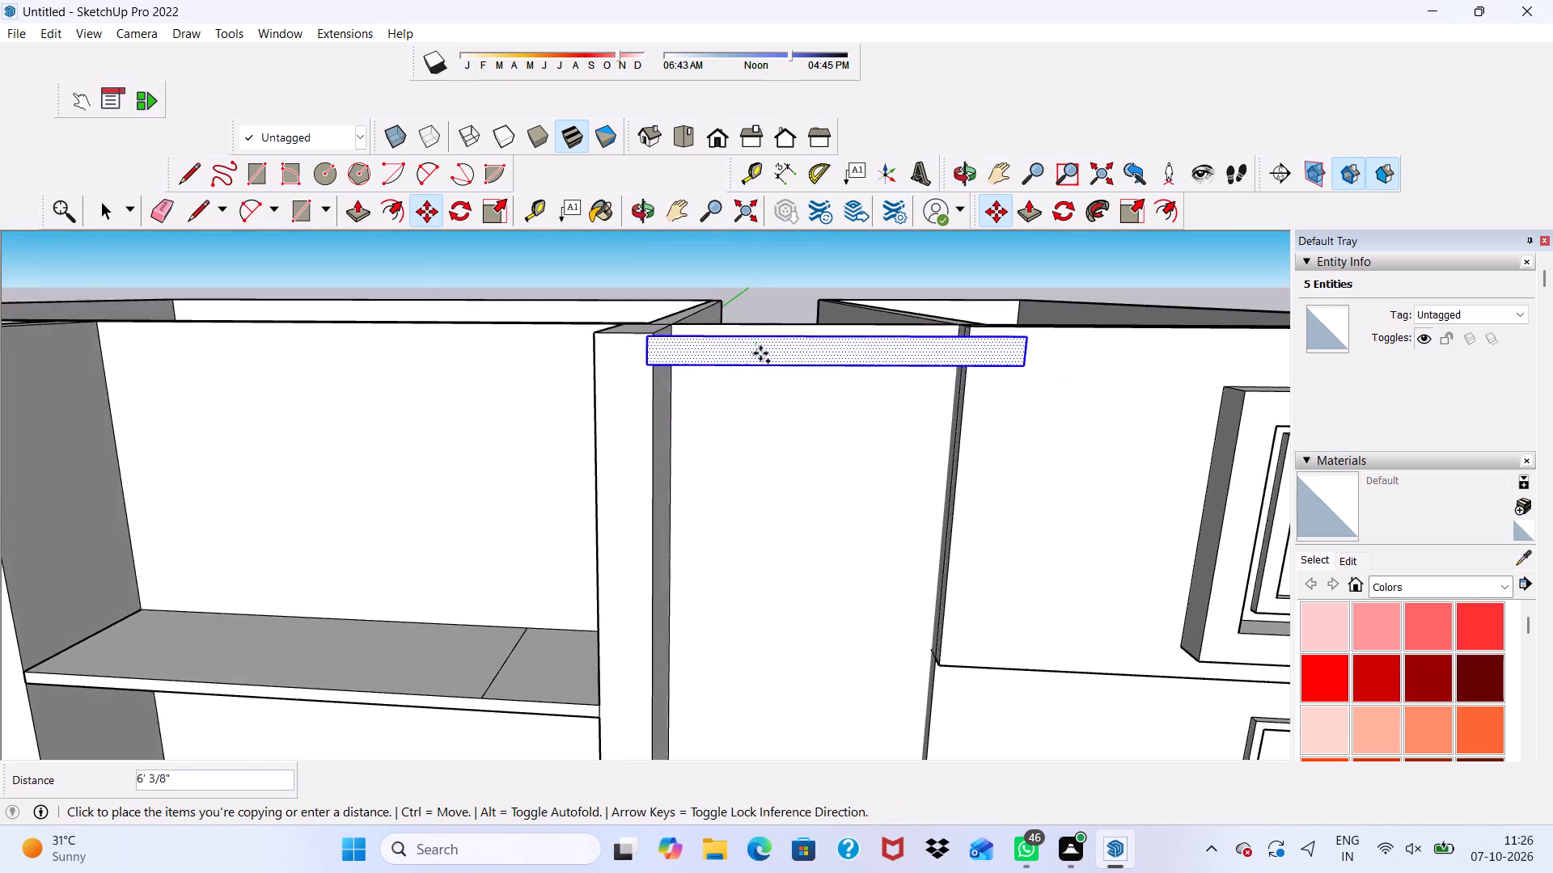
{"action": "scroll", "coordinate": [760, 351], "scroll_direction": "up", "scroll_amount": 9}
{"action": "scroll", "coordinate": [776, 411], "scroll_direction": "down", "scroll_amount": 6}
{"action": "scroll", "coordinate": [870, 417], "scroll_direction": "up", "scroll_amount": 2}
{"action": "scroll", "coordinate": [880, 413], "scroll_direction": "down", "scroll_amount": 3}
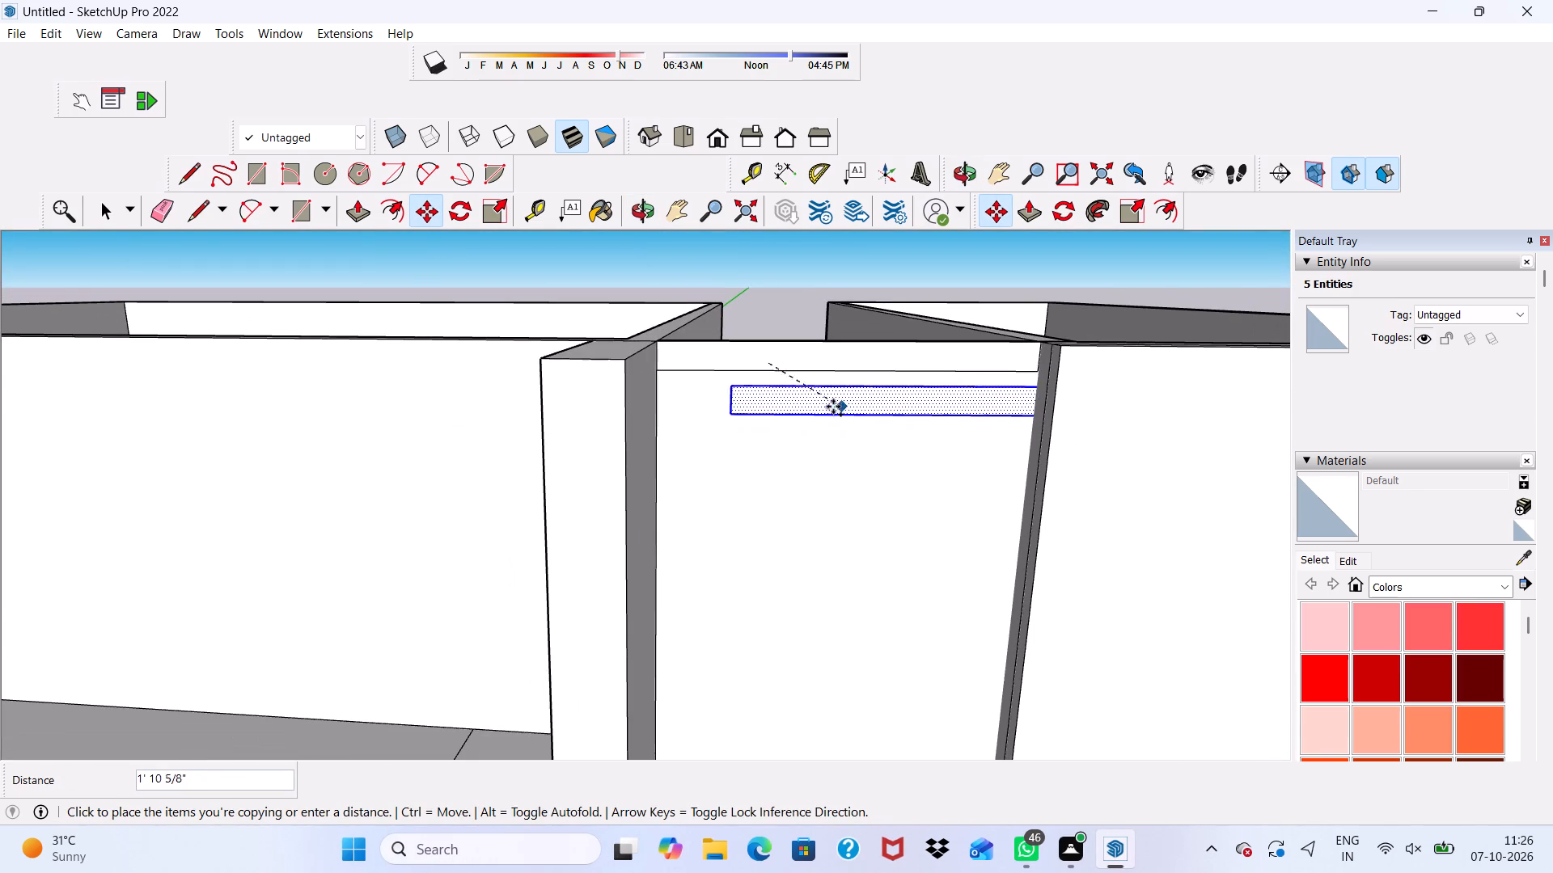
{"action": "middle_click_drag", "start_coordinate": [768, 402], "coordinate": [764, 274]}
{"action": "scroll", "coordinate": [764, 274], "scroll_direction": "down", "scroll_amount": 1}
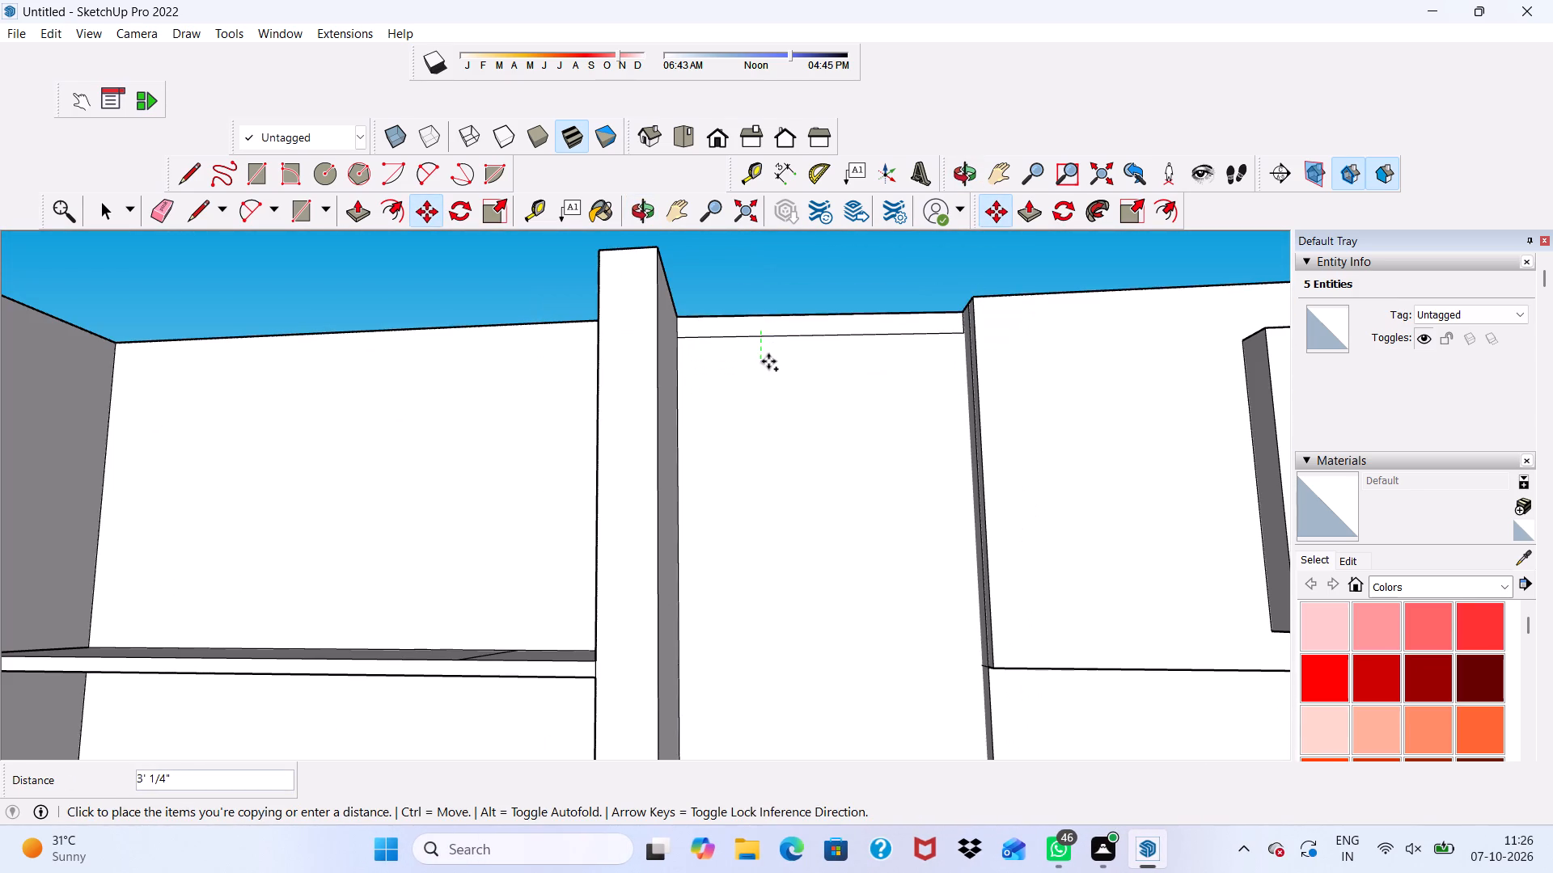
{"action": "scroll", "coordinate": [776, 383], "scroll_direction": "up", "scroll_amount": 7}
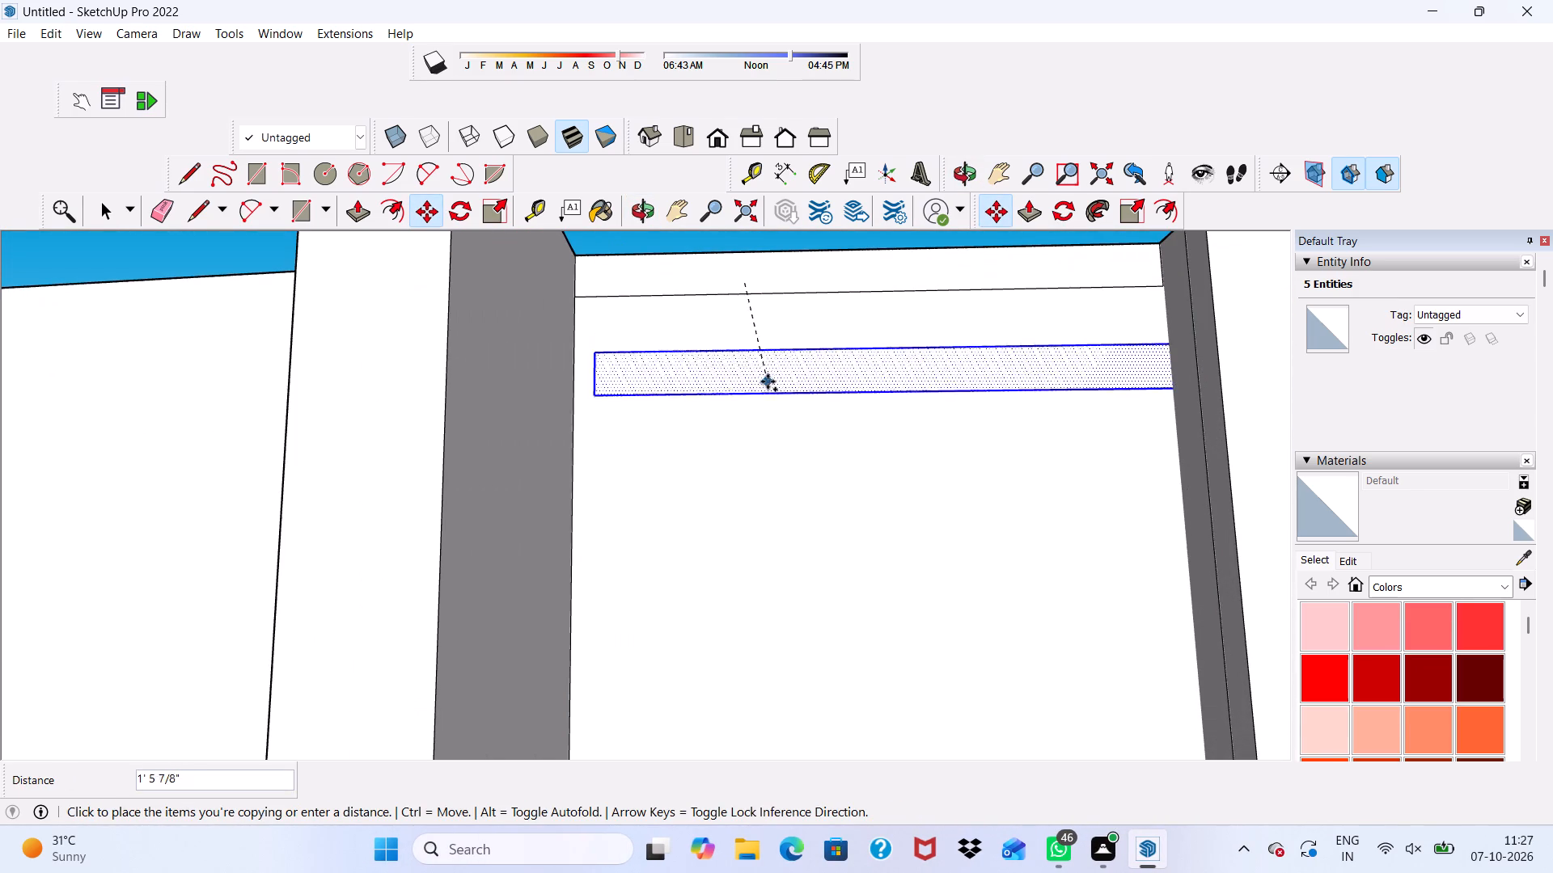
{"action": "scroll", "coordinate": [755, 344], "scroll_direction": "up", "scroll_amount": 1}
{"action": "scroll", "coordinate": [752, 377], "scroll_direction": "down", "scroll_amount": 3}
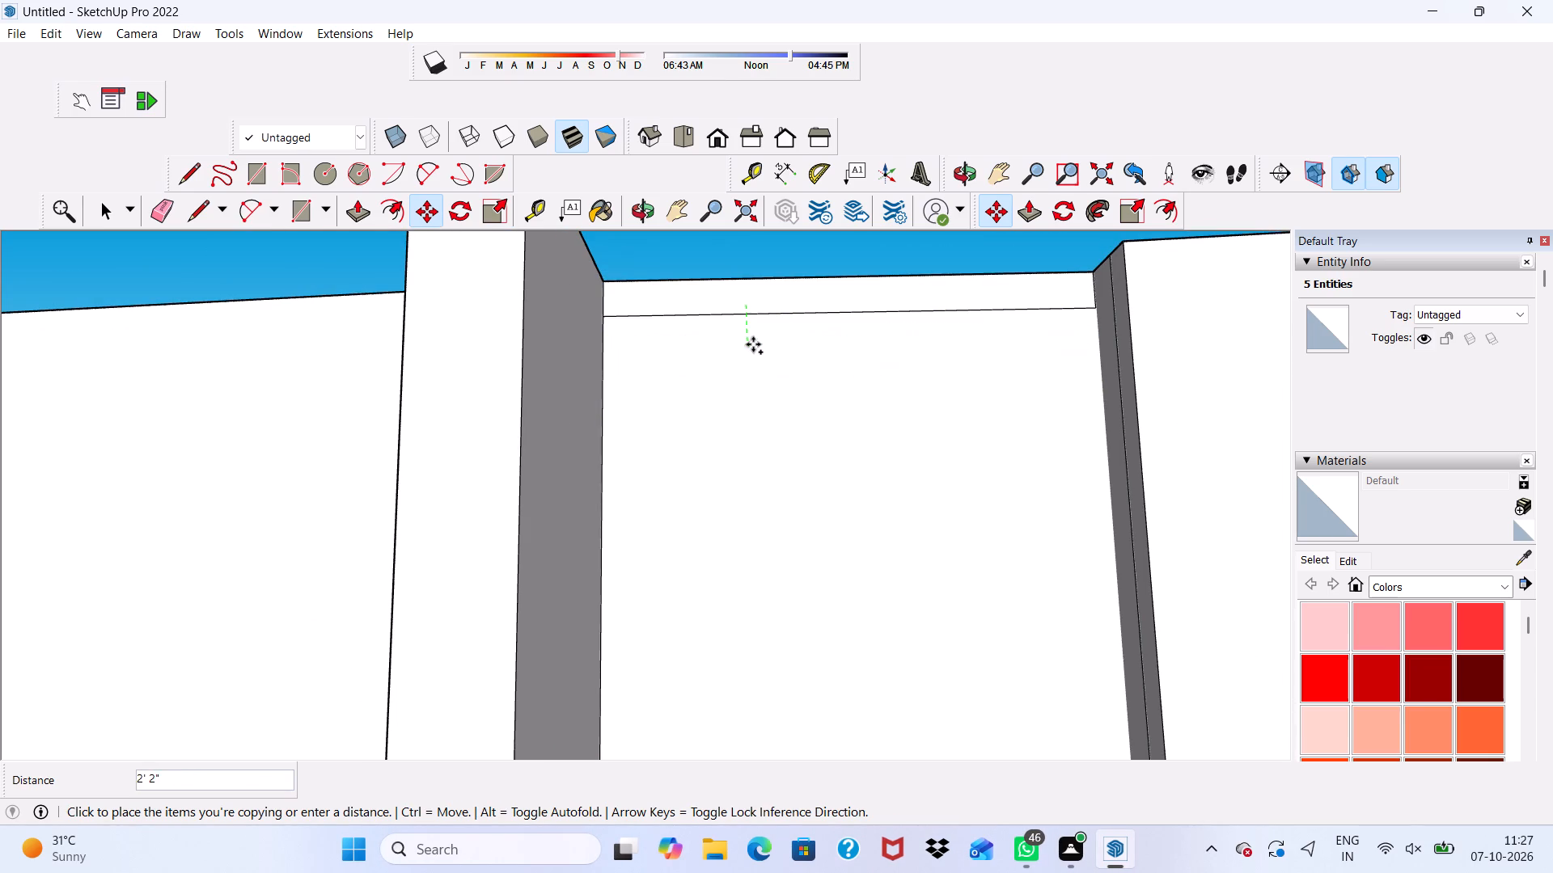
{"action": "scroll", "coordinate": [721, 376], "scroll_direction": "down", "scroll_amount": 5}
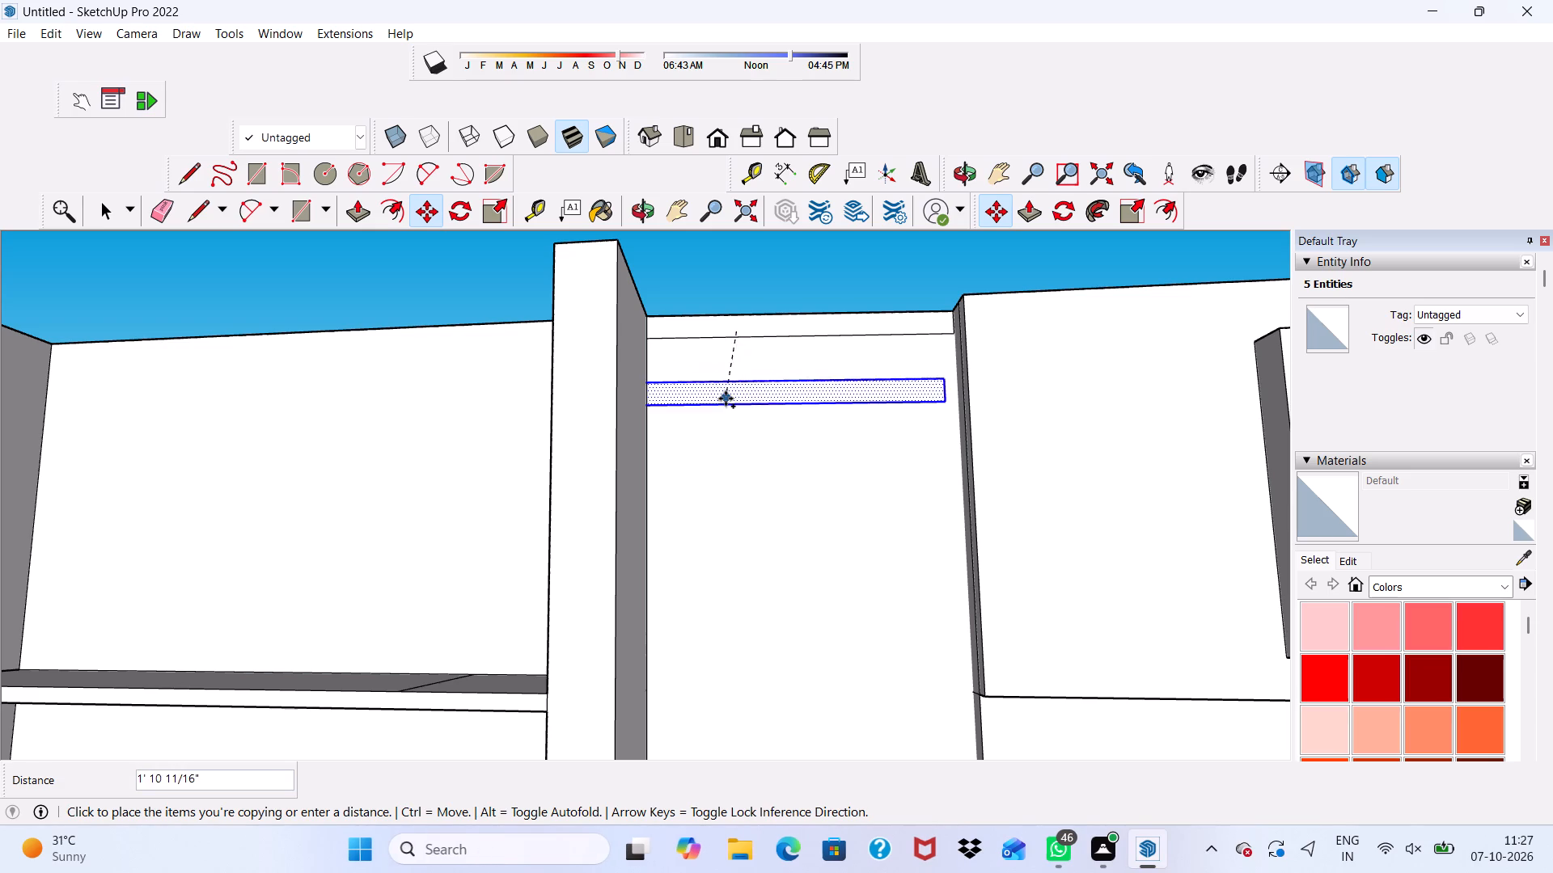
{"action": "scroll", "coordinate": [751, 384], "scroll_direction": "down", "scroll_amount": 1}
{"action": "scroll", "coordinate": [751, 384], "scroll_direction": "up", "scroll_amount": 8}
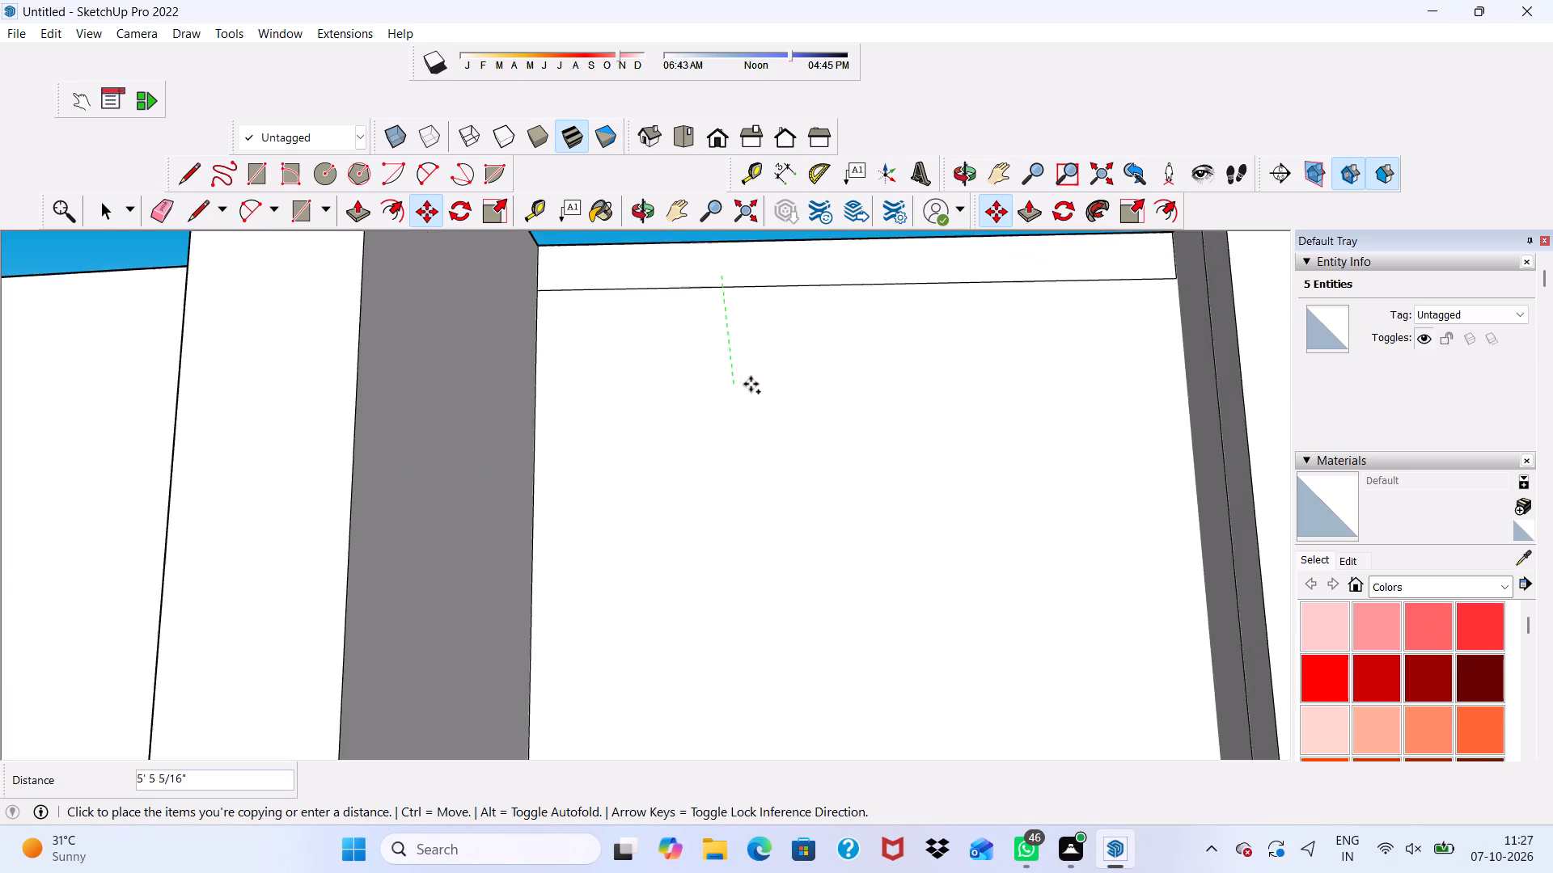
{"action": "scroll", "coordinate": [756, 411], "scroll_direction": "down", "scroll_amount": 1}
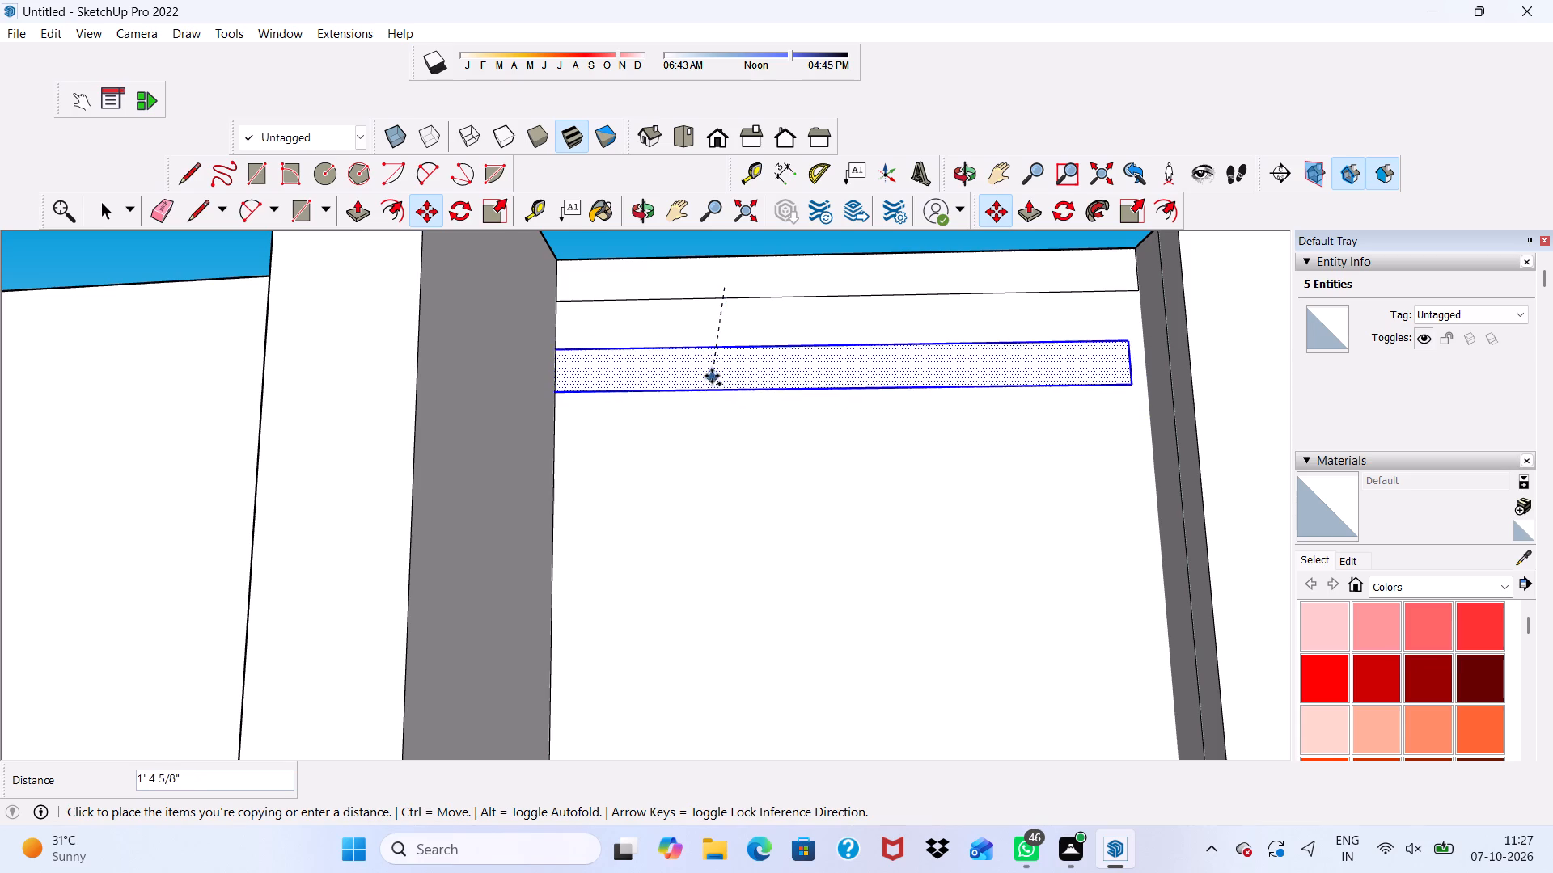
{"action": "scroll", "coordinate": [730, 366], "scroll_direction": "up", "scroll_amount": 5}
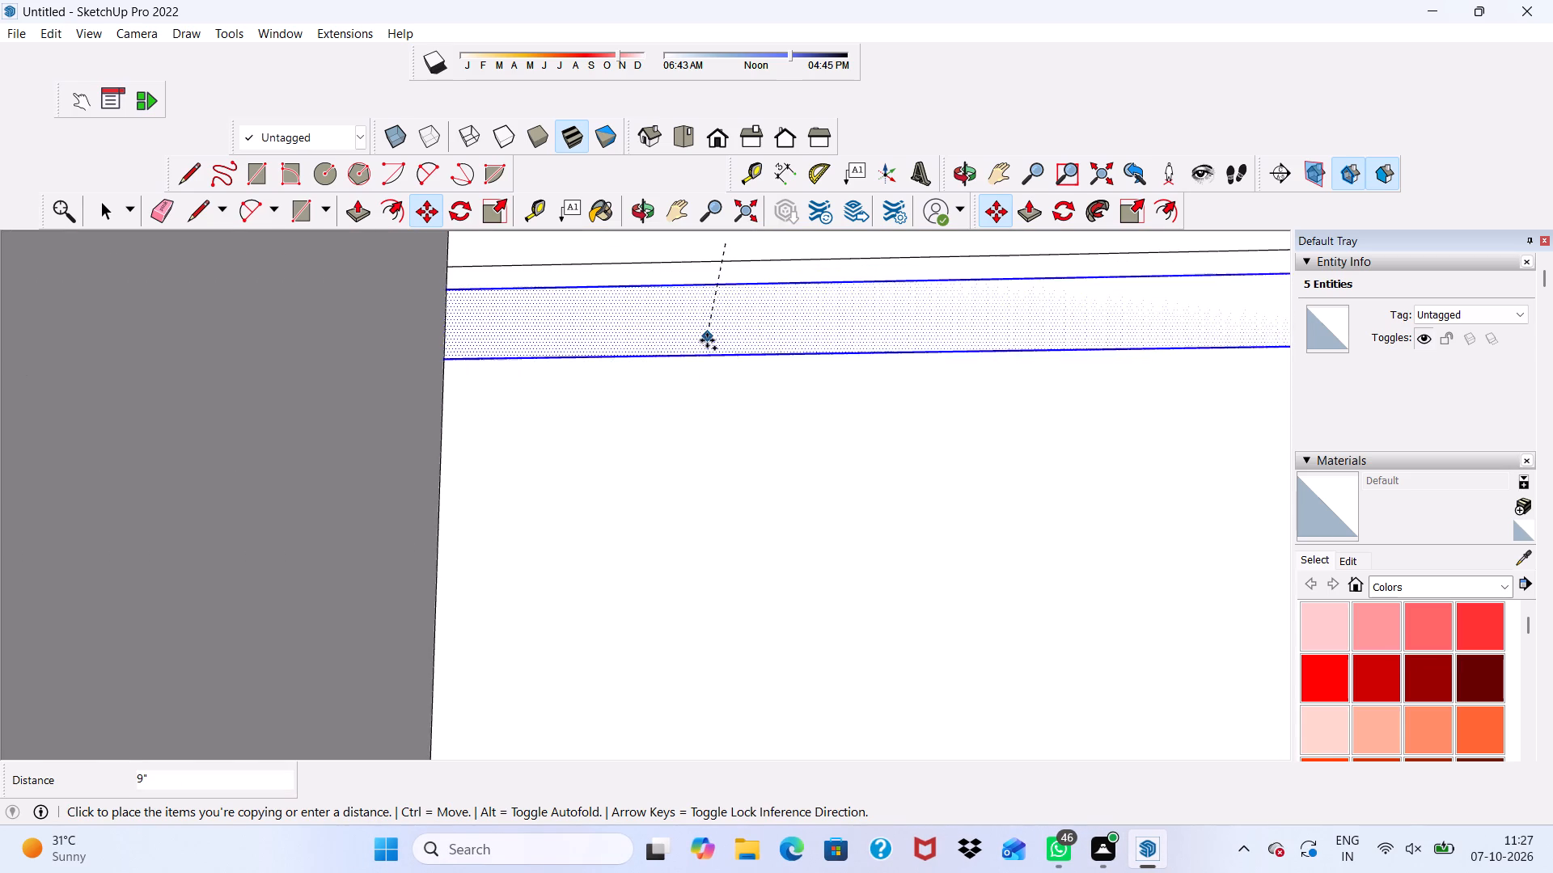
{"action": "scroll", "coordinate": [711, 341], "scroll_direction": "down", "scroll_amount": 5}
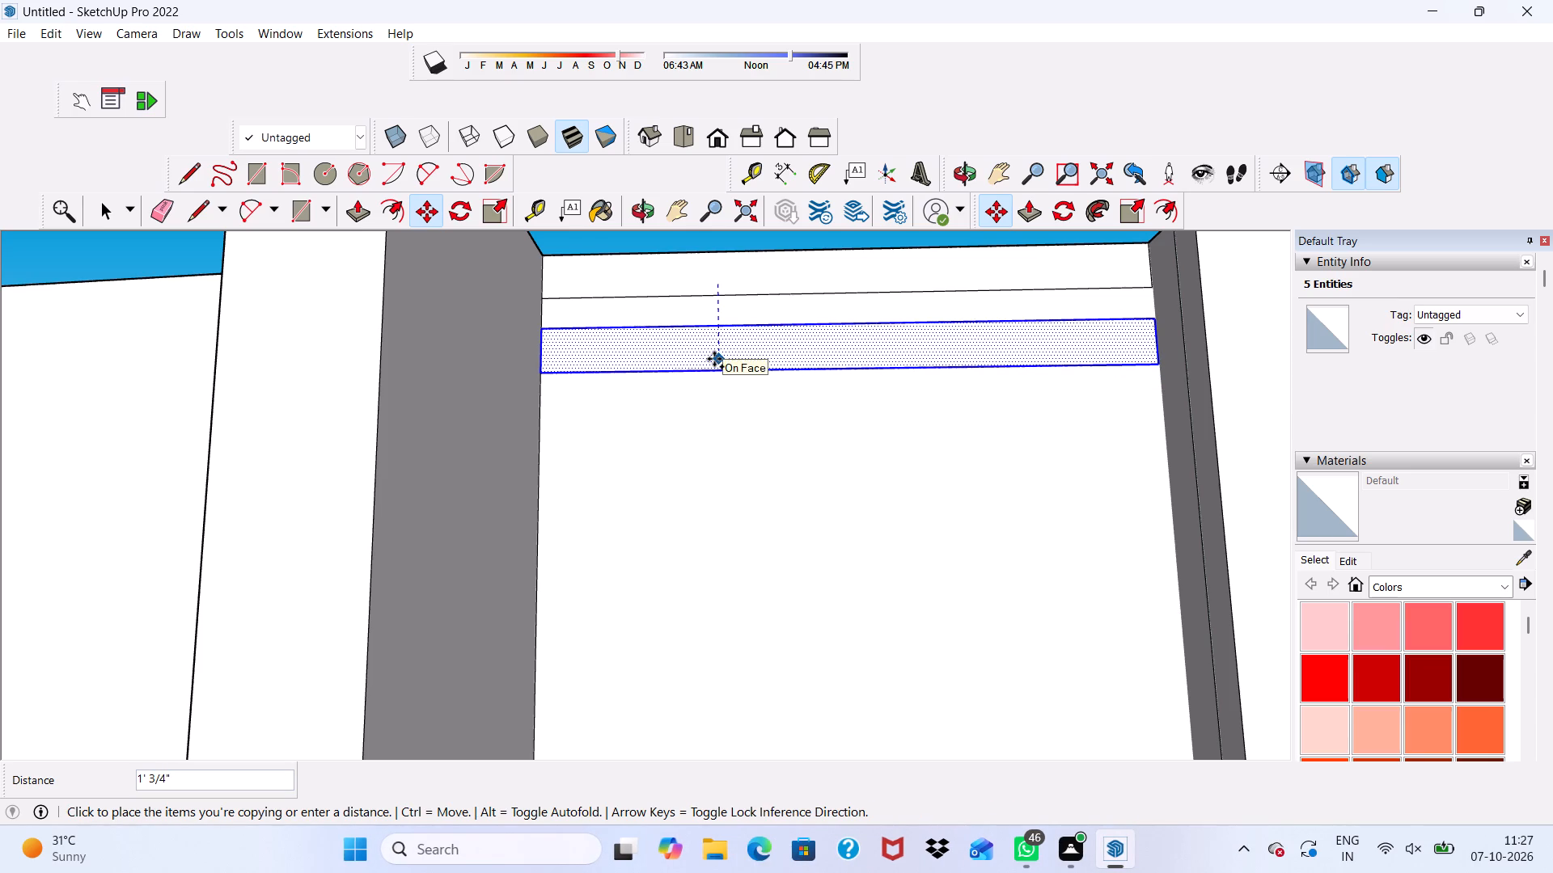
{"action": "left_click", "coordinate": [714, 359]}
{"action": "scroll", "coordinate": [717, 418], "scroll_direction": "down", "scroll_amount": 1}
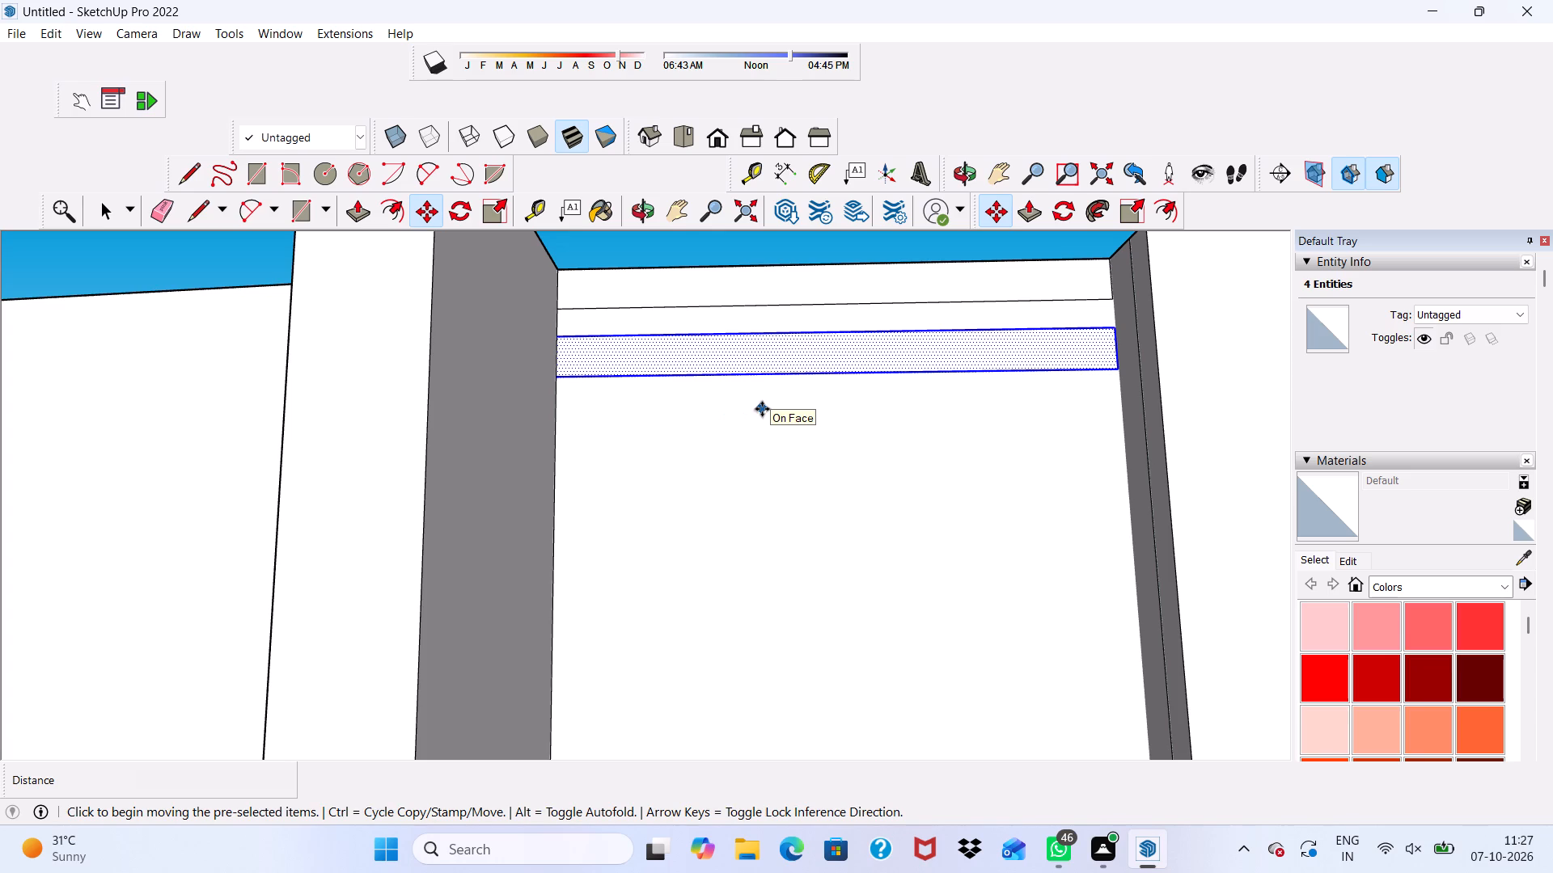
Repeat the strip copy 25 times down the connecting wall's front face.
{"action": "key", "text": "shift+asterisk"}
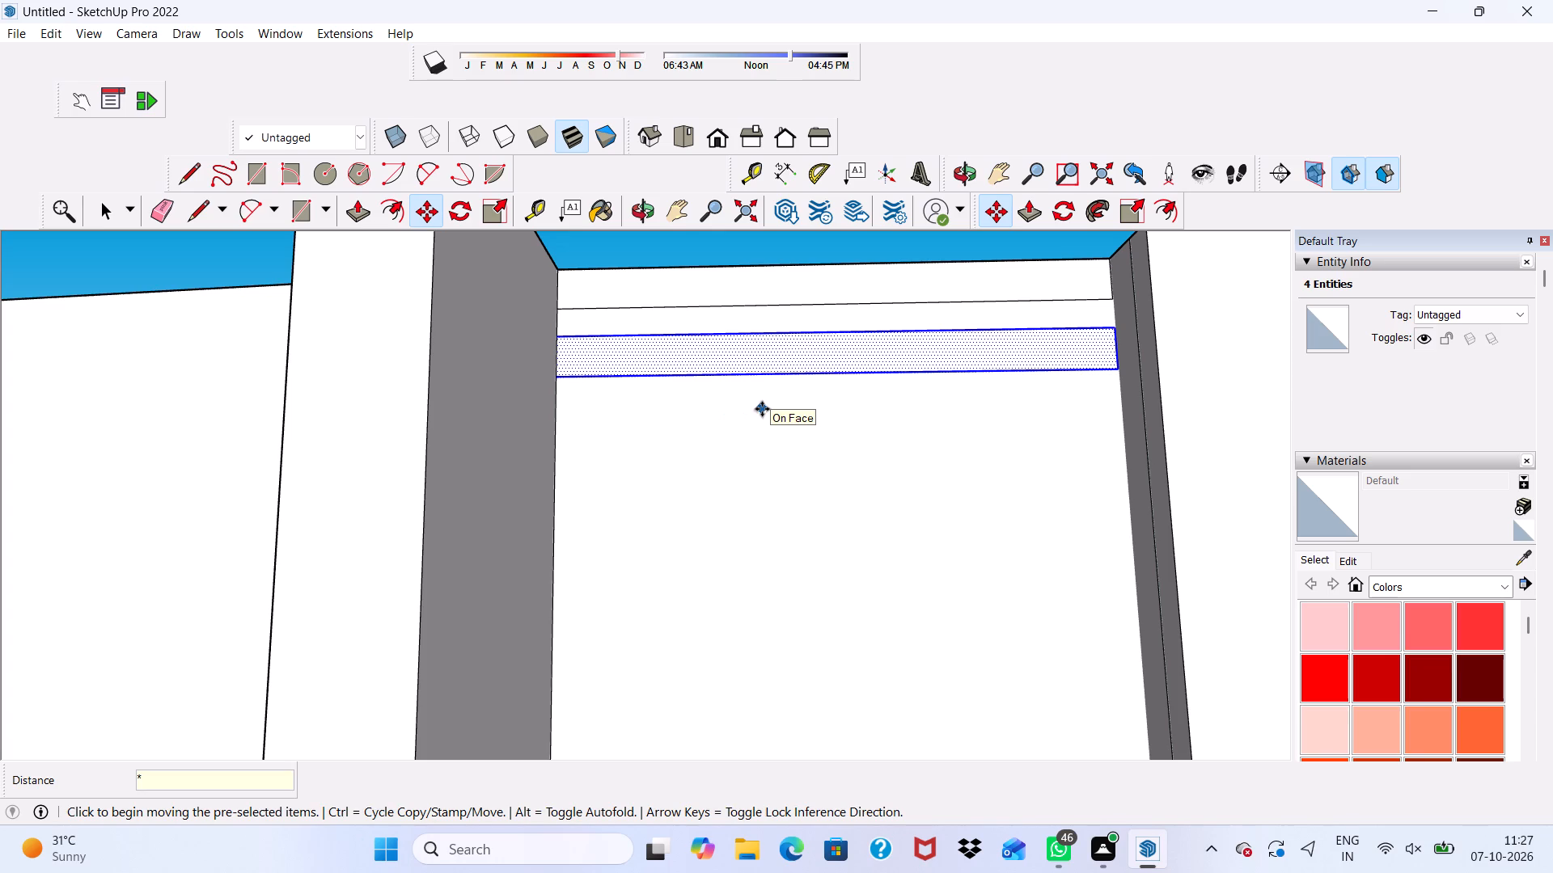
{"action": "type", "text": "25"}
{"action": "key", "text": "Return"}
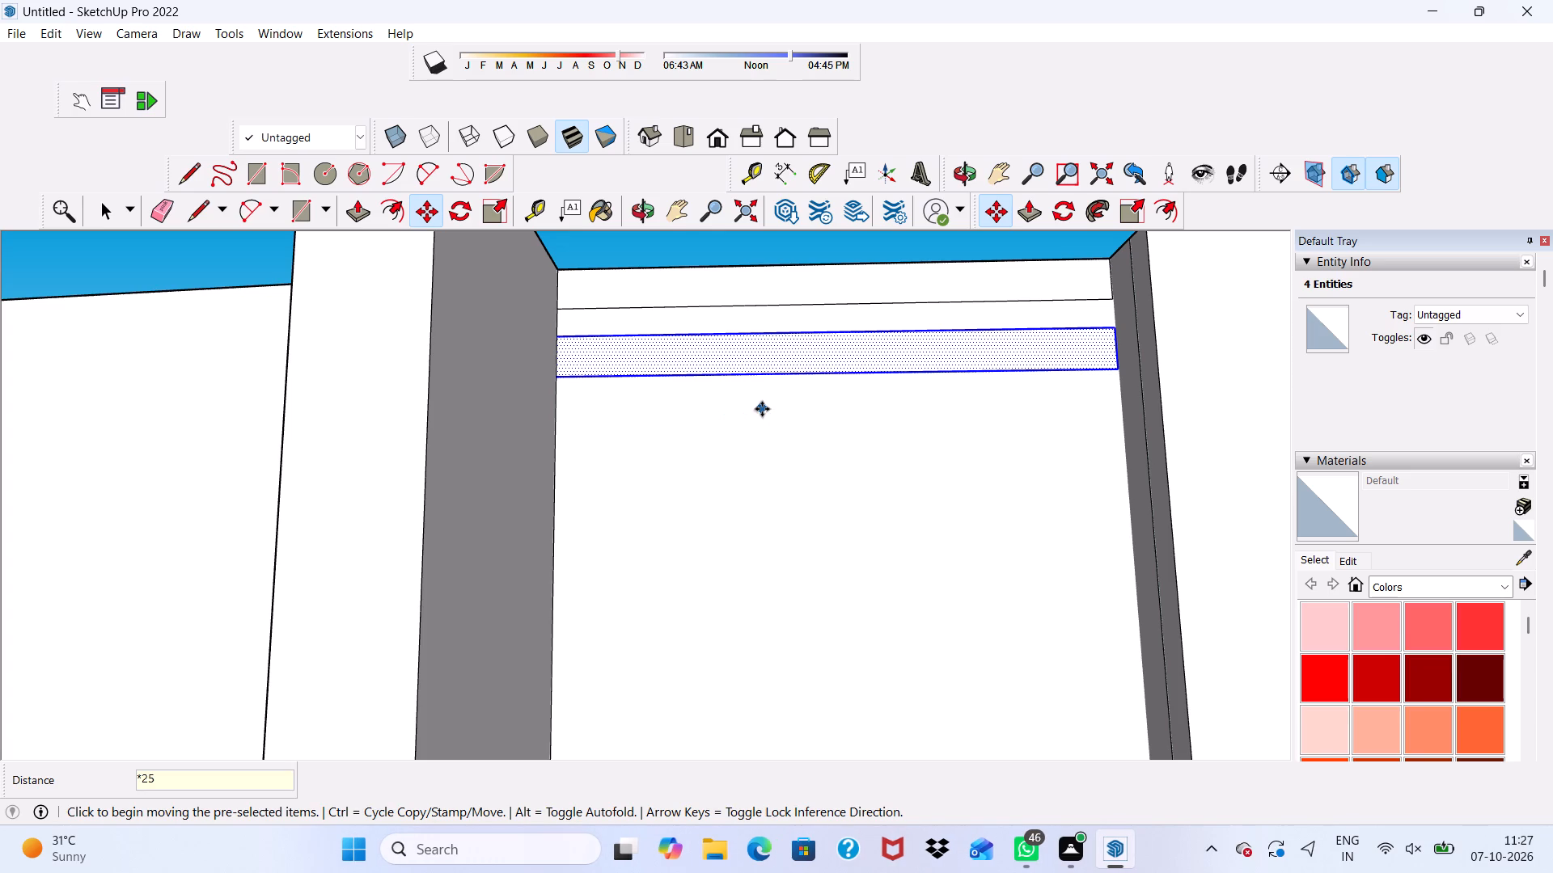
Copy the lowest strip about 11 5/16" down the connecting wall and repeat that copy 20 times.
{"action": "scroll", "coordinate": [746, 439], "scroll_direction": "down", "scroll_amount": 20}
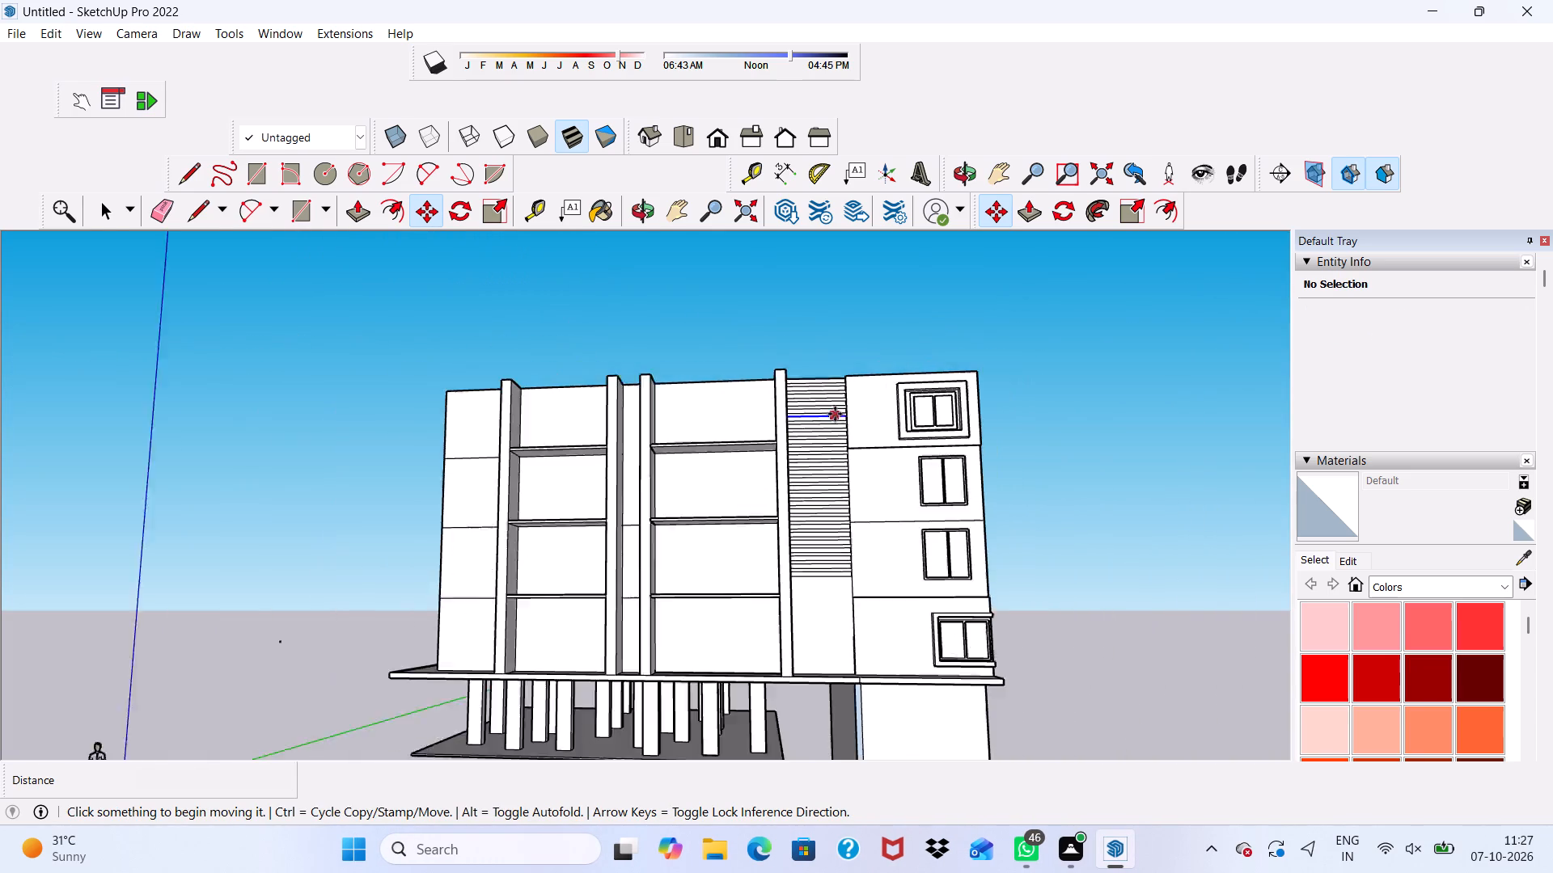
{"action": "scroll", "coordinate": [835, 414], "scroll_direction": "down", "scroll_amount": 6}
{"action": "scroll", "coordinate": [763, 582], "scroll_direction": "up", "scroll_amount": 2}
{"action": "scroll", "coordinate": [828, 585], "scroll_direction": "up", "scroll_amount": 11}
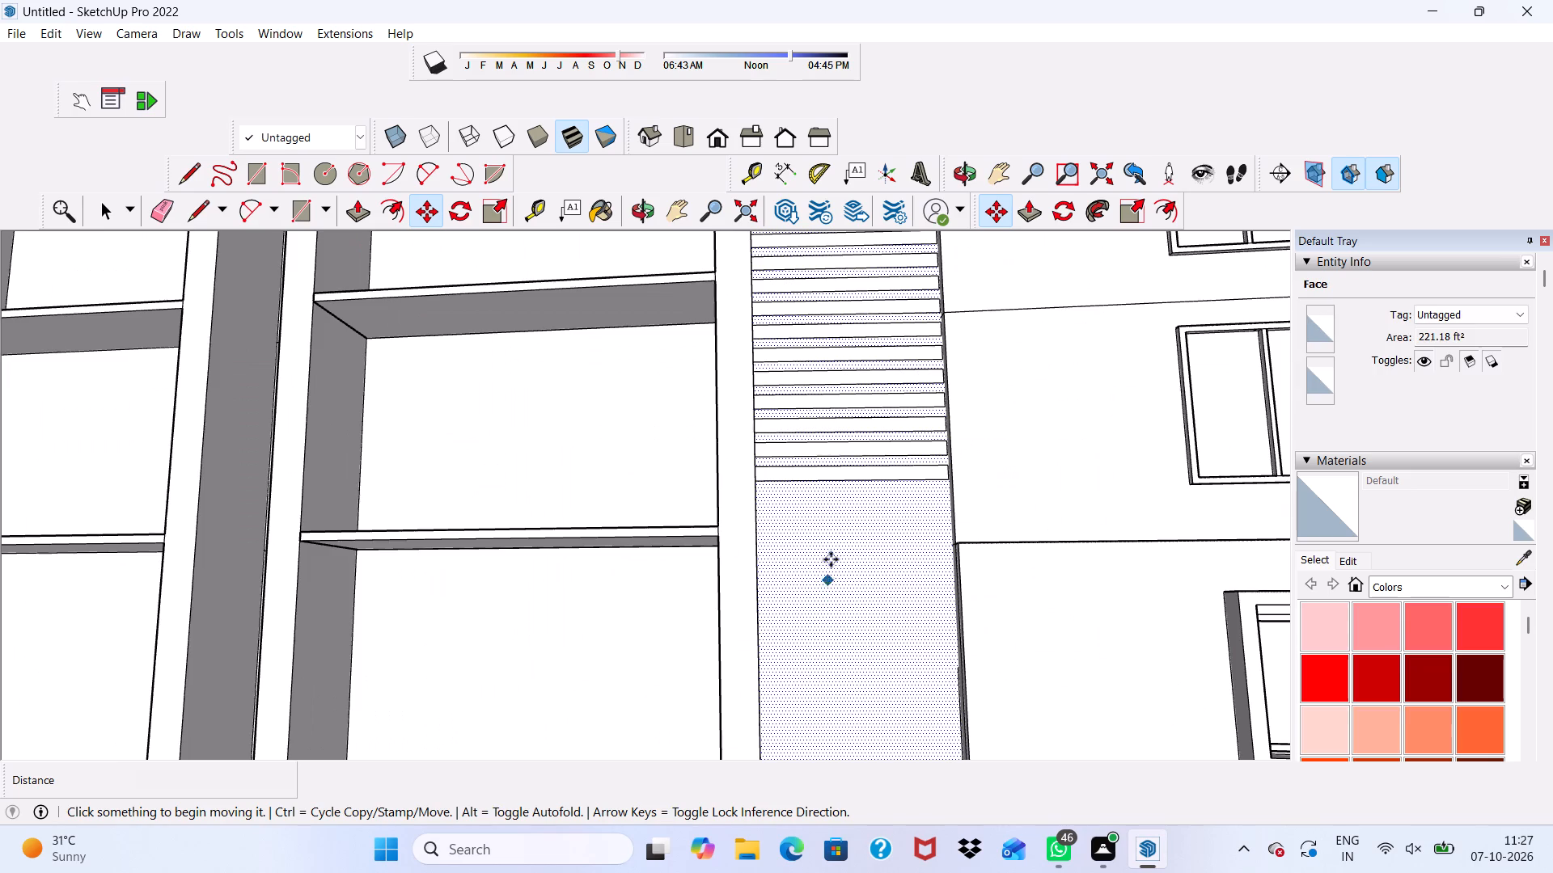
{"action": "scroll", "coordinate": [835, 499], "scroll_direction": "up", "scroll_amount": 12}
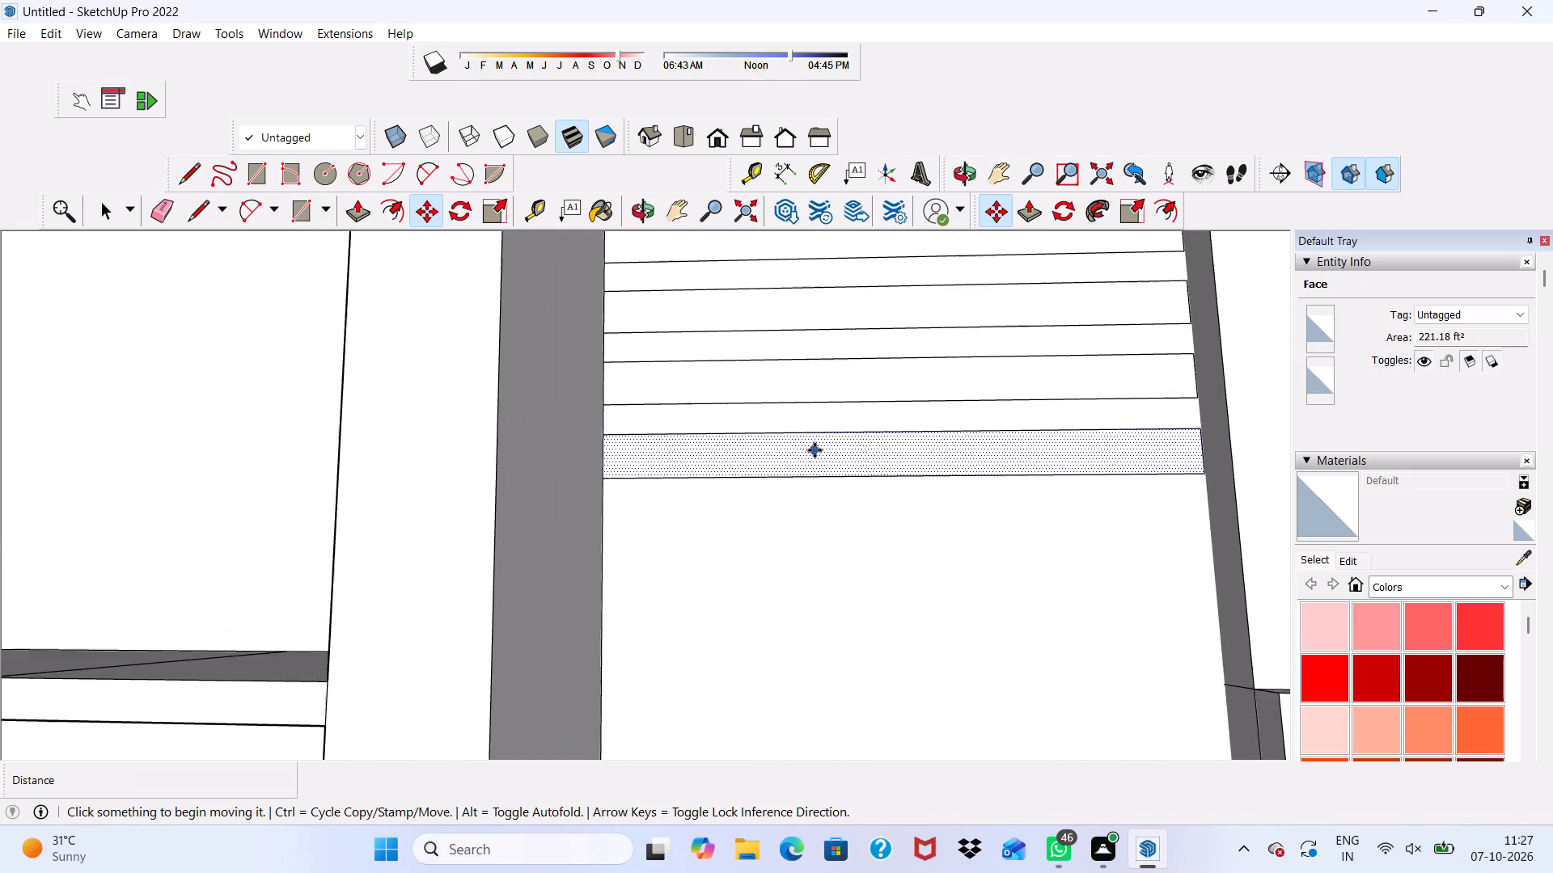
{"action": "left_click", "coordinate": [815, 450]}
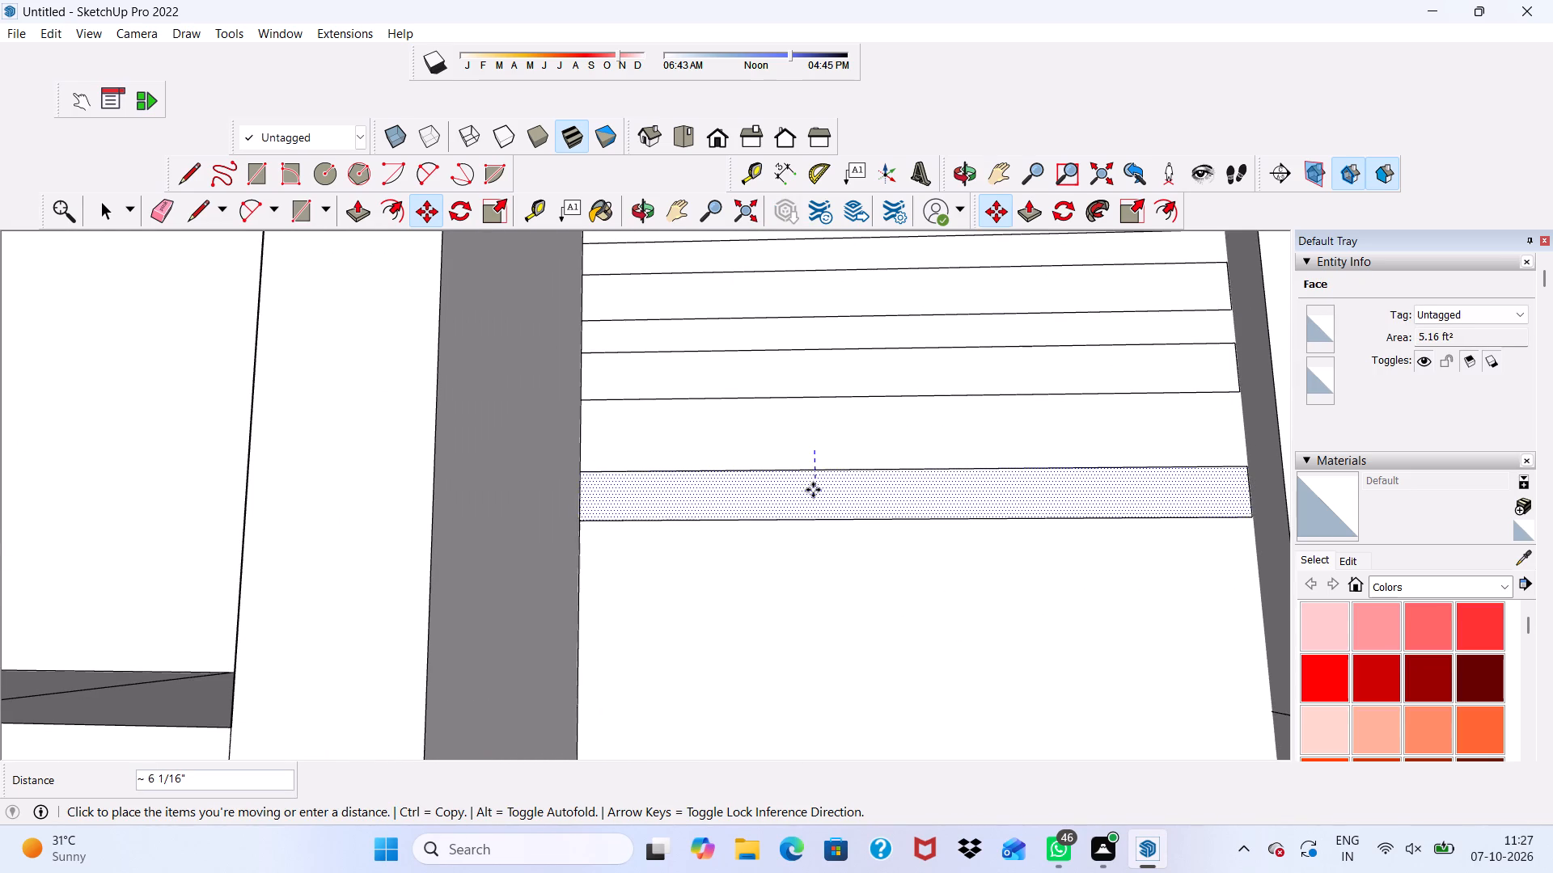
{"action": "scroll", "coordinate": [816, 512], "scroll_direction": "up", "scroll_amount": 4}
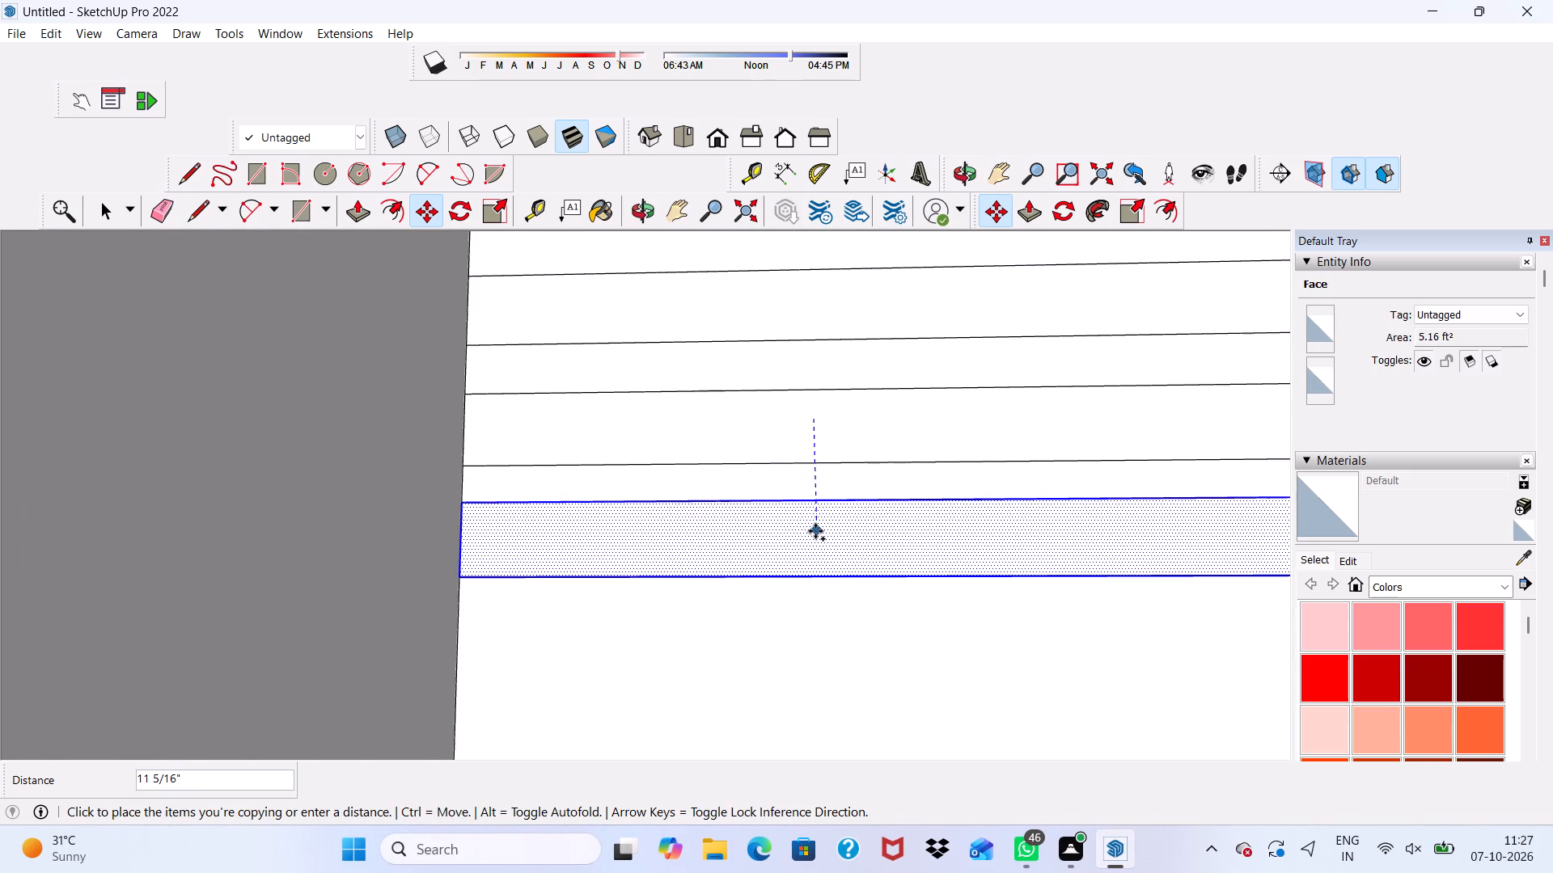
{"action": "scroll", "coordinate": [815, 531], "scroll_direction": "down", "scroll_amount": 4}
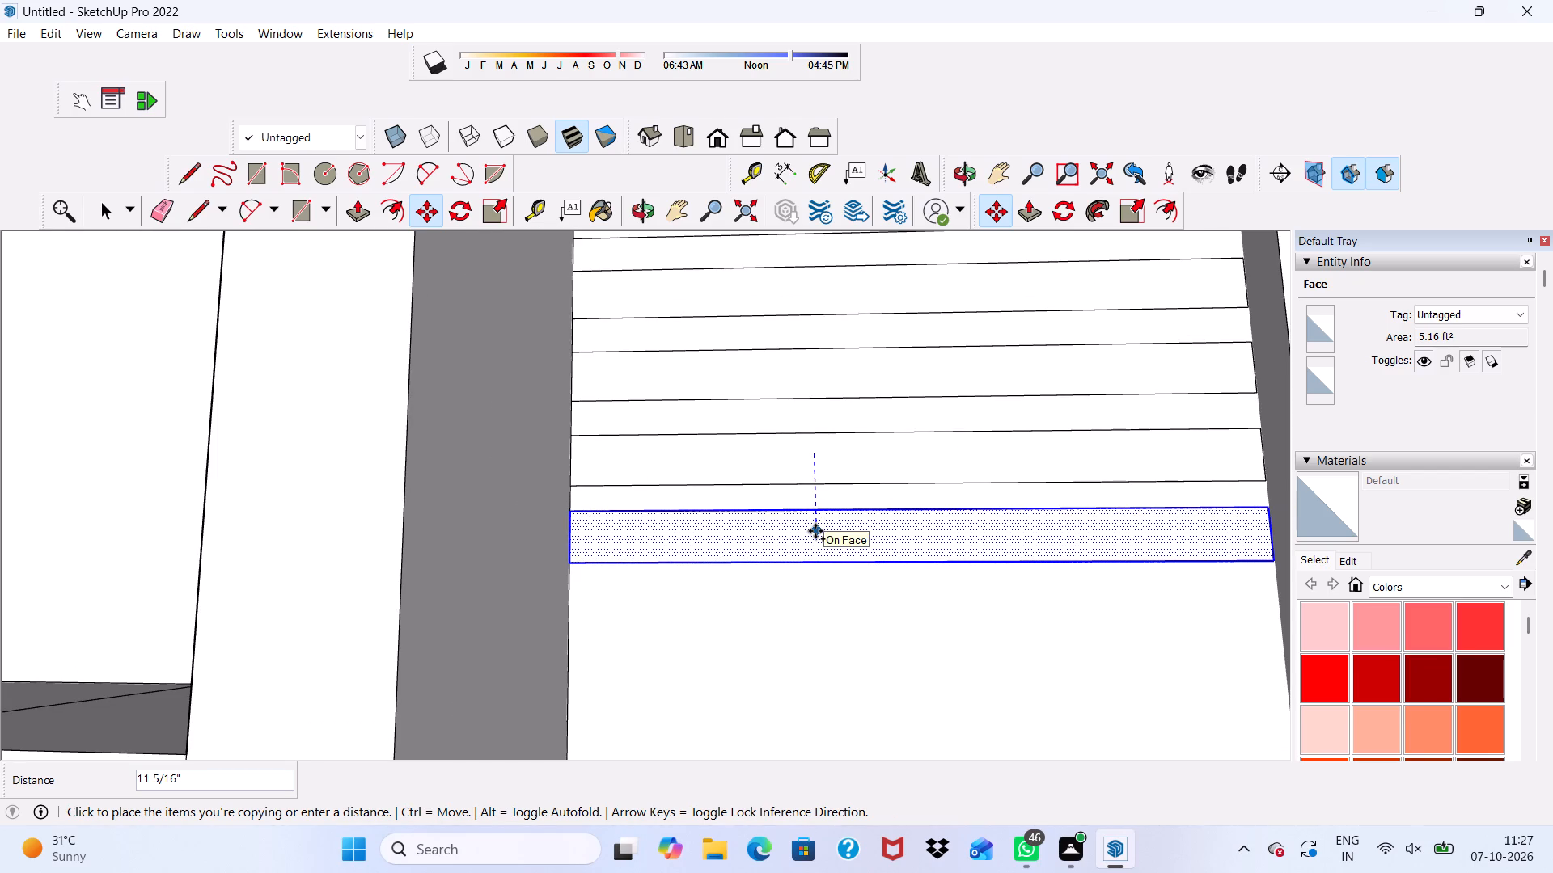
{"action": "left_click", "coordinate": [815, 531]}
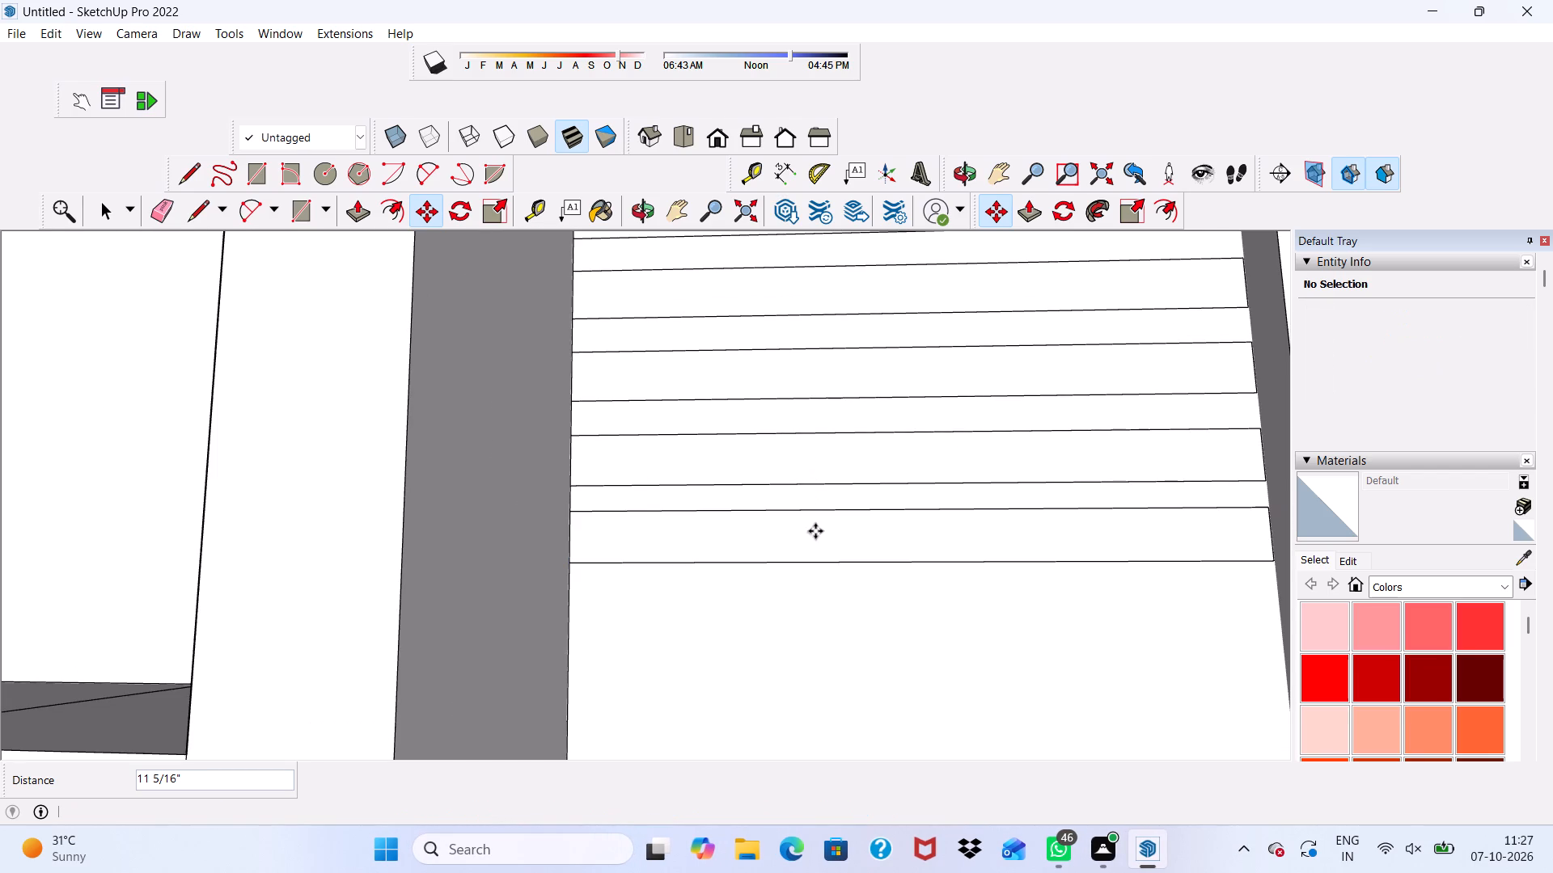
{"action": "key", "text": "shift+asterisk"}
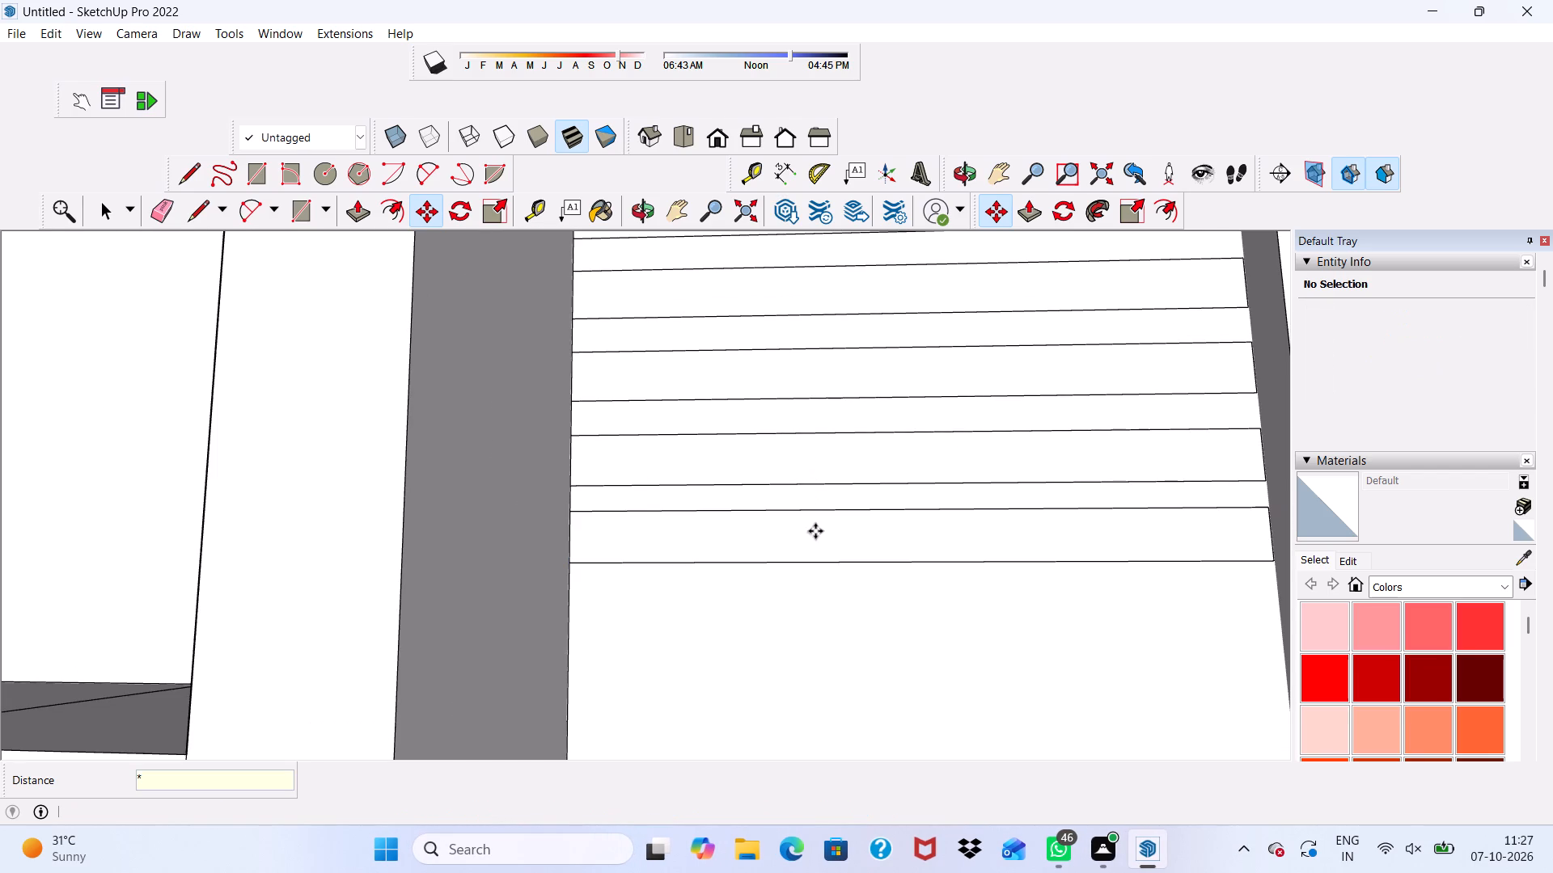
{"action": "type", "text": "20"}
{"action": "key", "text": "Return"}
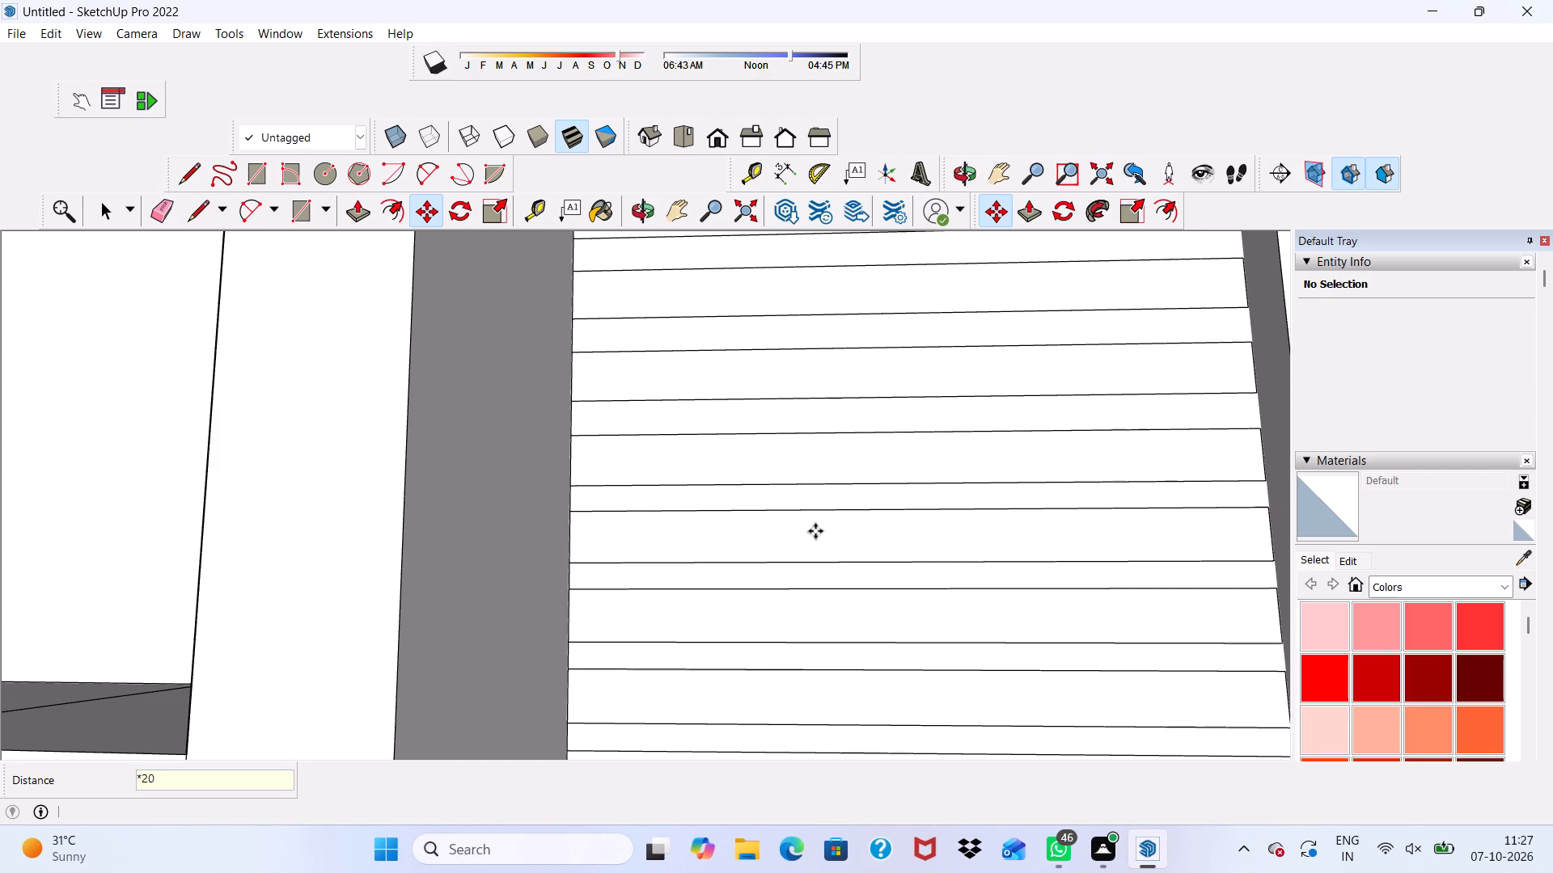
Erase the horizontal edges of the surplus strips hanging below the slab between the blocks.
{"action": "scroll", "coordinate": [816, 531], "scroll_direction": "down", "scroll_amount": 20}
{"action": "scroll", "coordinate": [816, 531], "scroll_direction": "down", "scroll_amount": 3}
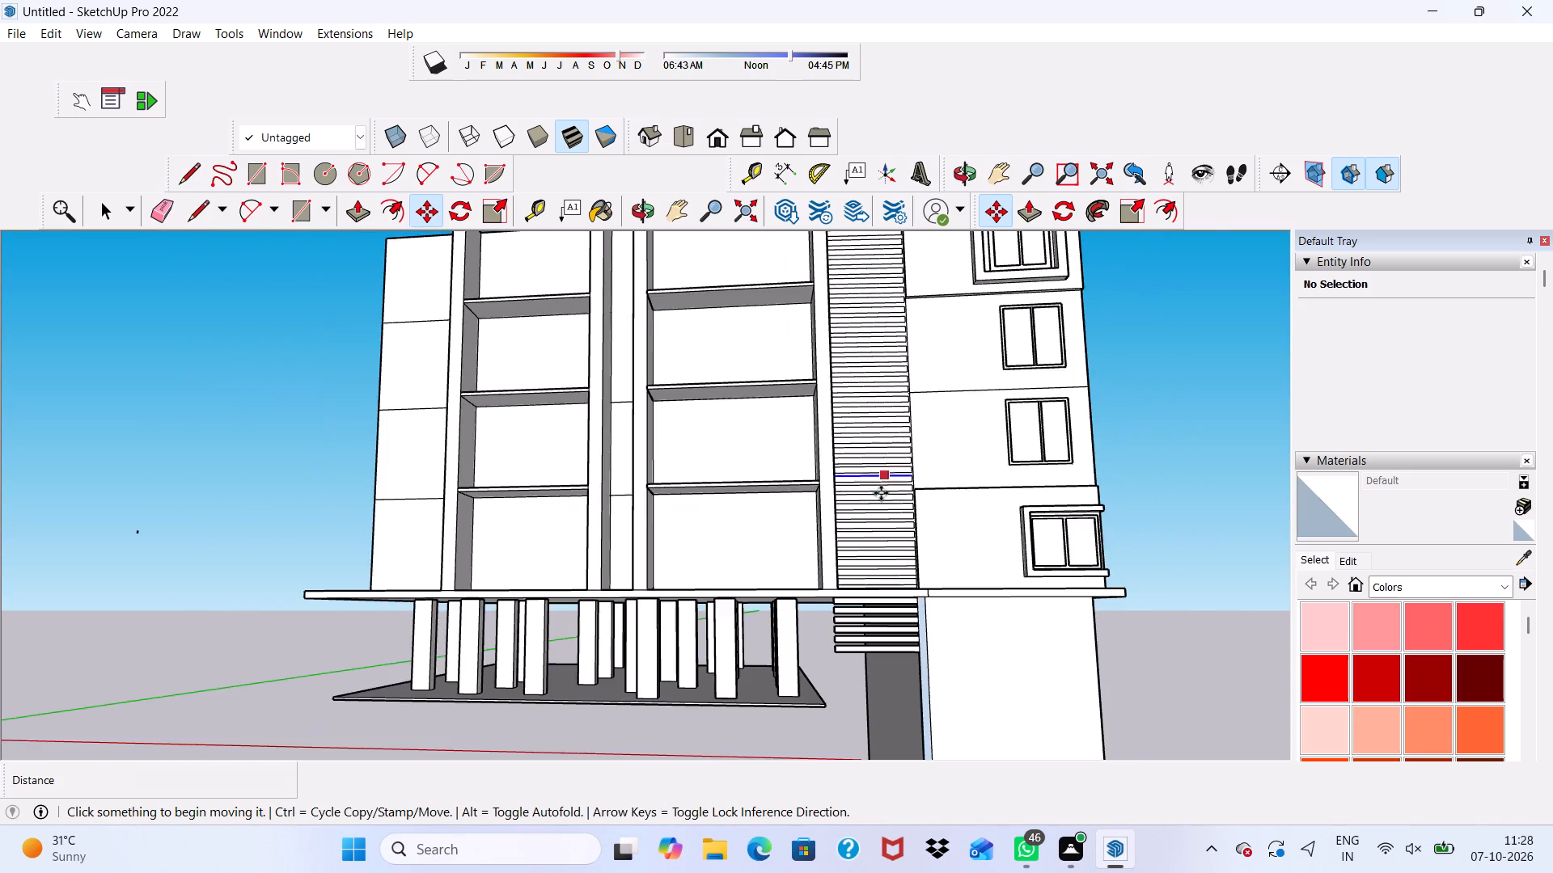
{"action": "scroll", "coordinate": [878, 624], "scroll_direction": "up", "scroll_amount": 5}
{"action": "middle_click_drag", "start_coordinate": [892, 649], "coordinate": [898, 555]}
{"action": "scroll", "coordinate": [898, 555], "scroll_direction": "up", "scroll_amount": 4}
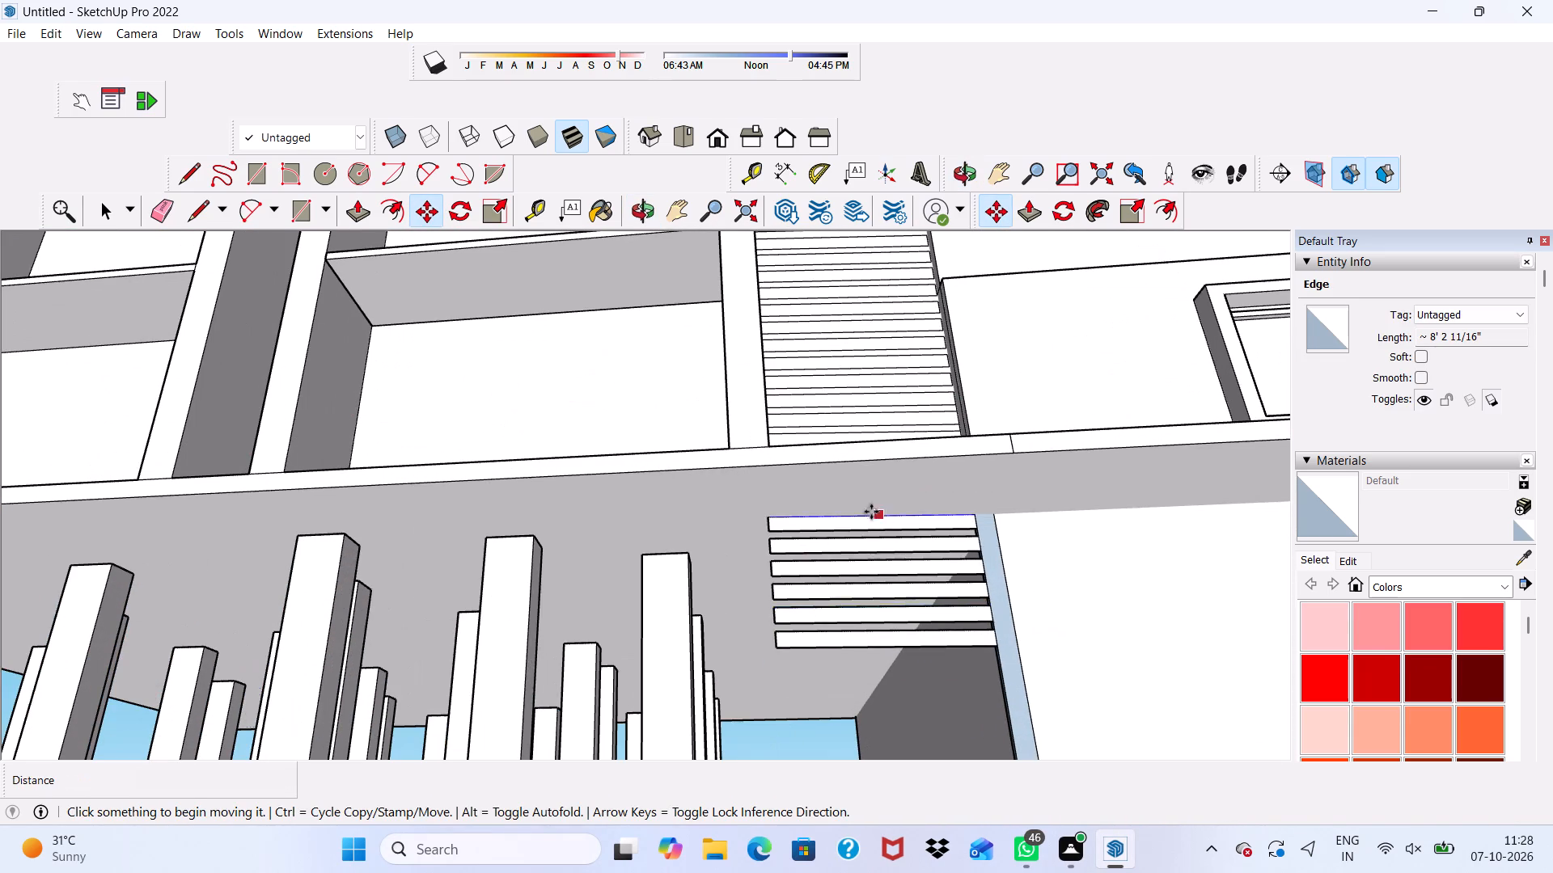
{"action": "left_click", "coordinate": [158, 206]}
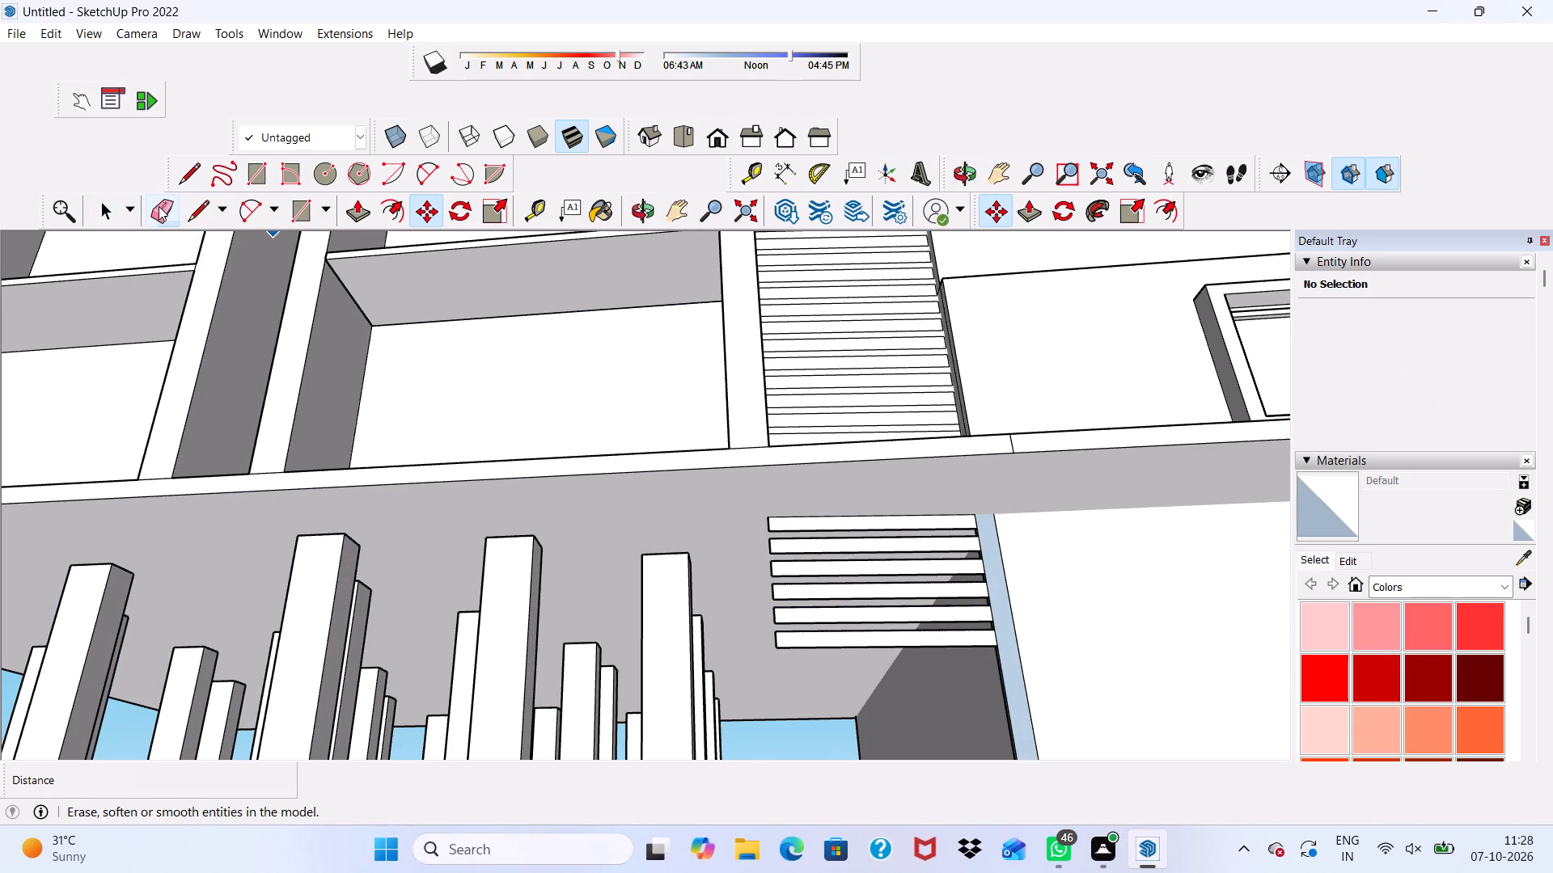
{"action": "scroll", "coordinate": [838, 625], "scroll_direction": "up", "scroll_amount": 2}
{"action": "scroll", "coordinate": [810, 504], "scroll_direction": "up", "scroll_amount": 3}
{"action": "left_click_drag", "start_coordinate": [810, 495], "coordinate": [845, 657]}
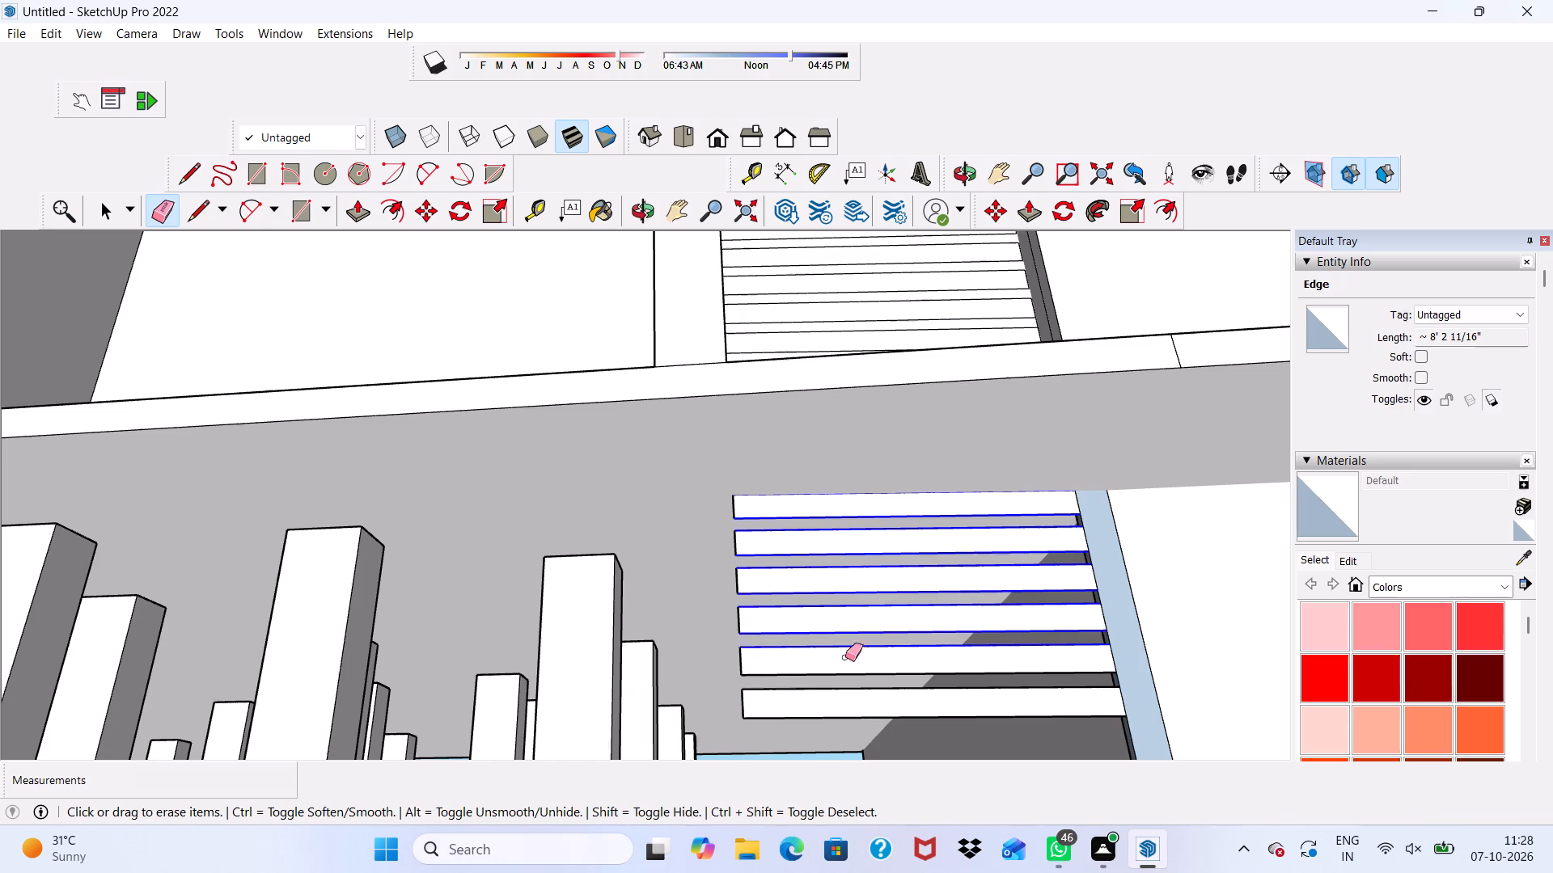
{"action": "left_click_drag", "start_coordinate": [845, 657], "coordinate": [860, 722]}
Erase the leftover short vertical edges of the removed strips below the slab.
{"action": "scroll", "coordinate": [847, 668], "scroll_direction": "down", "scroll_amount": 6}
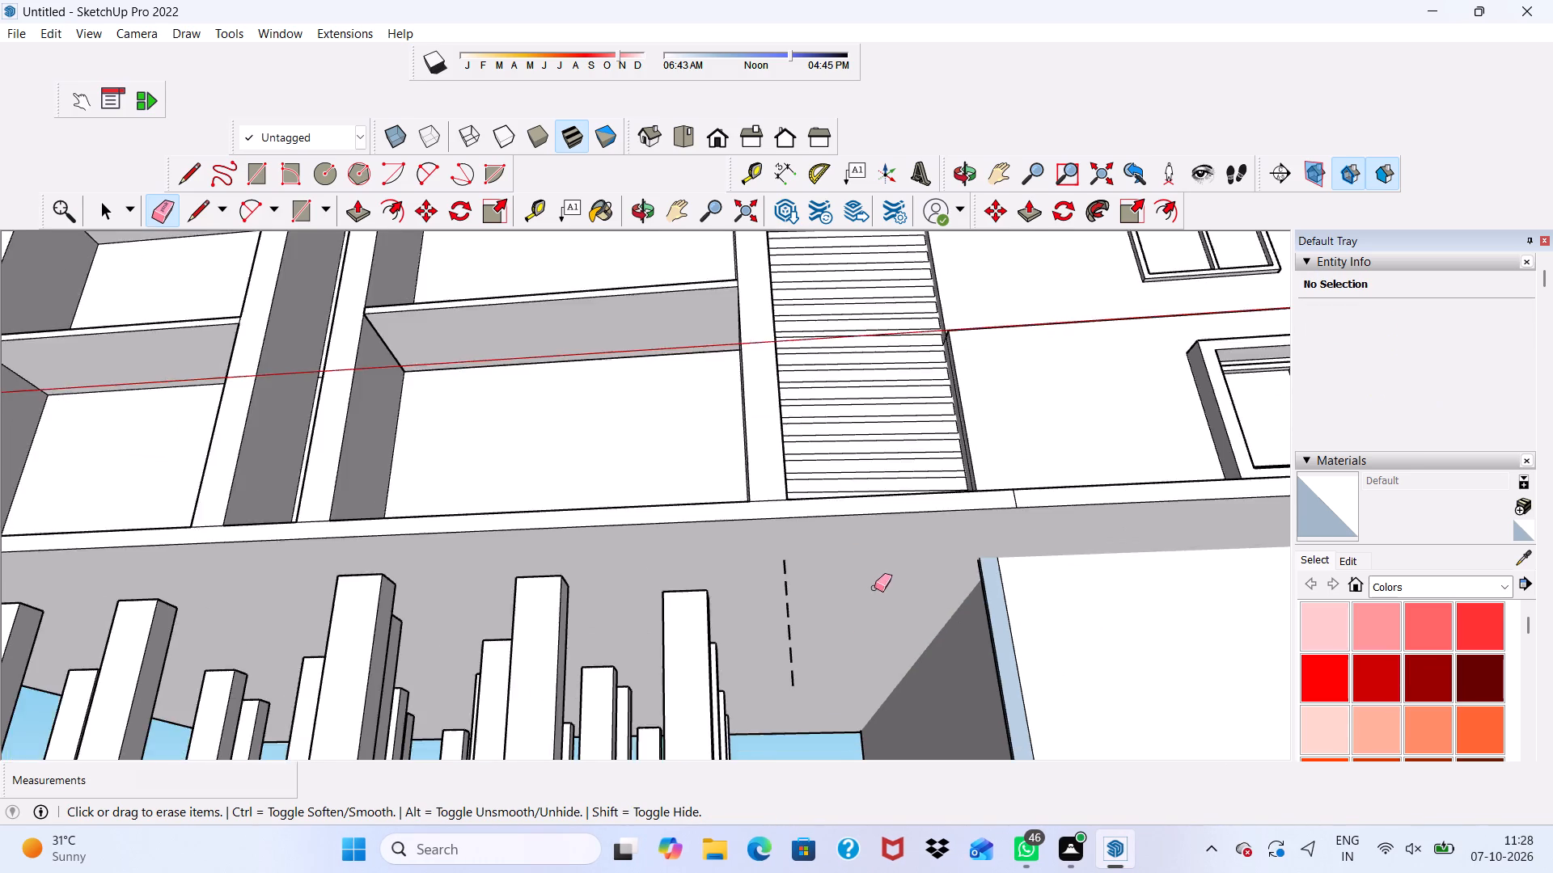
{"action": "scroll", "coordinate": [874, 588], "scroll_direction": "down", "scroll_amount": 2}
{"action": "middle_click_drag", "start_coordinate": [874, 589], "coordinate": [1010, 635]}
{"action": "scroll", "coordinate": [884, 677], "scroll_direction": "up", "scroll_amount": 5}
{"action": "scroll", "coordinate": [871, 612], "scroll_direction": "up", "scroll_amount": 4}
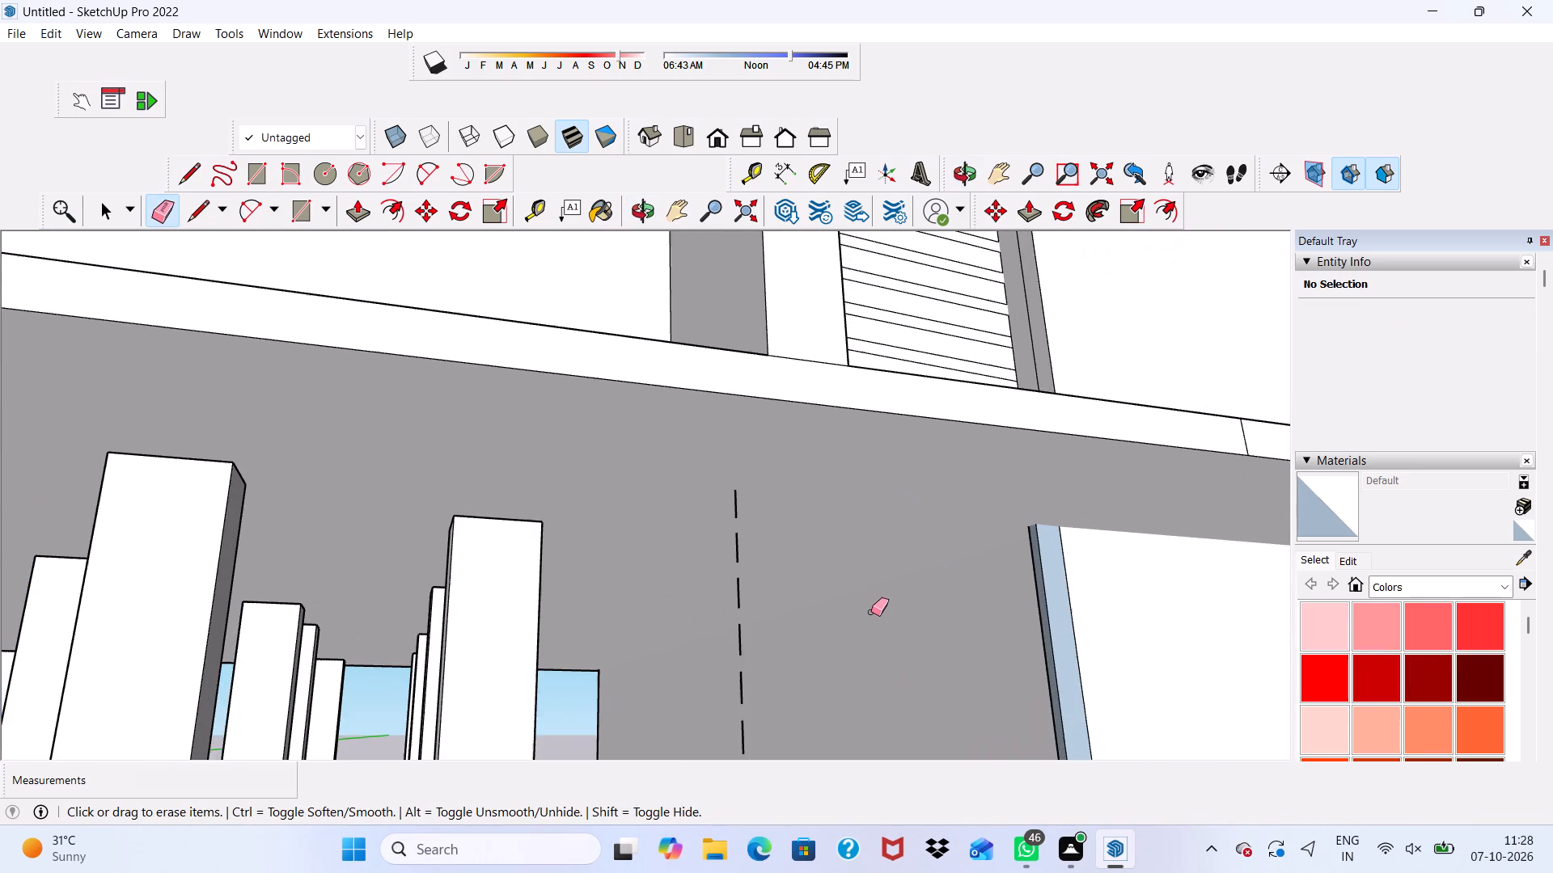
{"action": "scroll", "coordinate": [728, 548], "scroll_direction": "up", "scroll_amount": 2}
{"action": "left_click", "coordinate": [736, 492]}
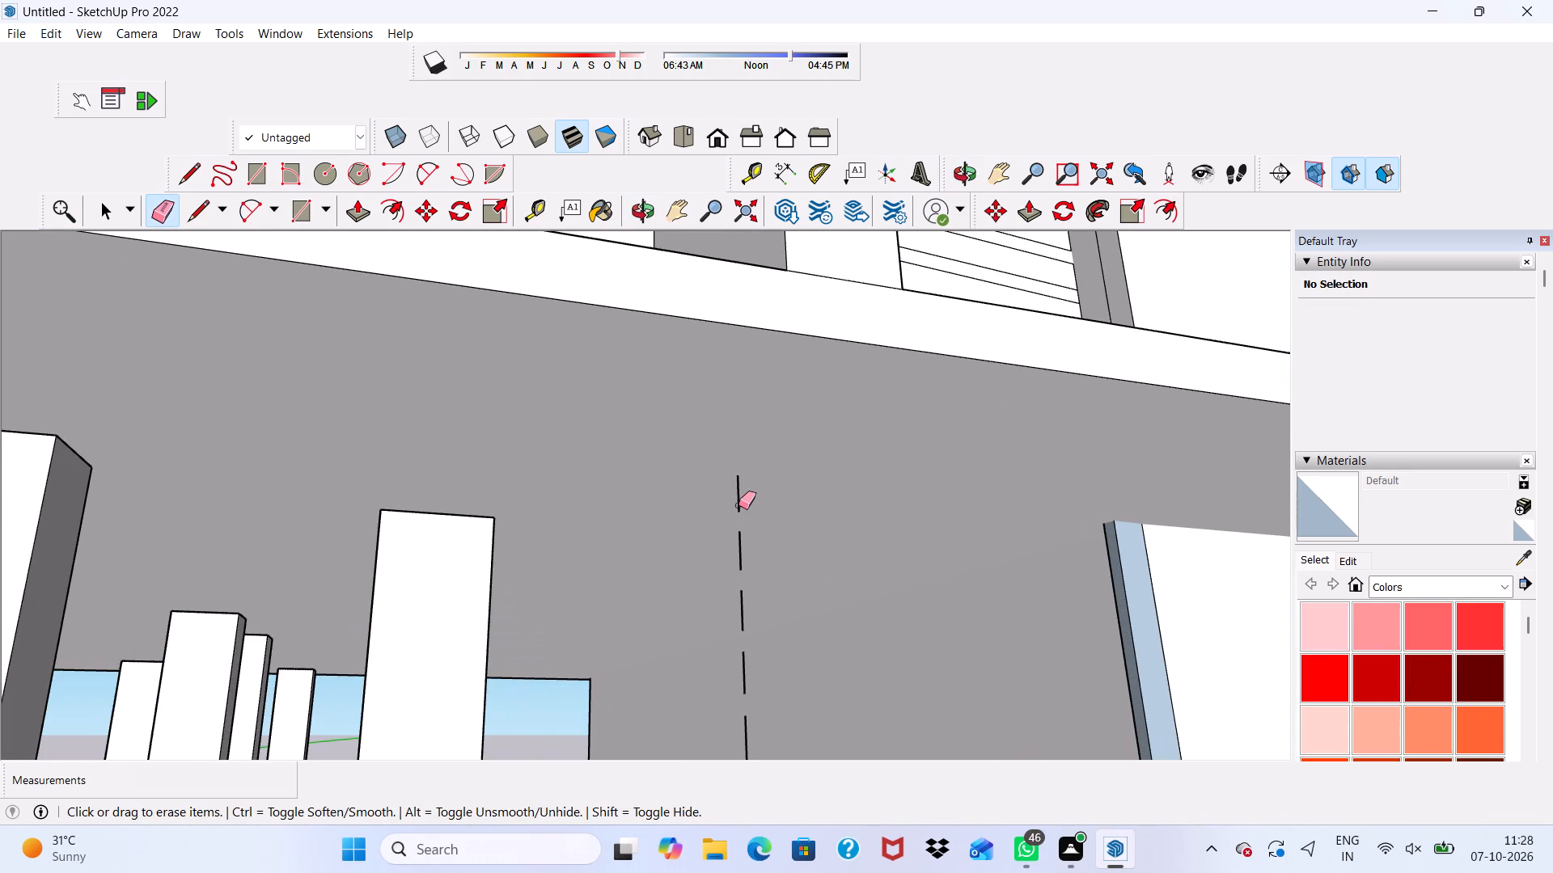
{"action": "left_click_drag", "start_coordinate": [738, 505], "coordinate": [743, 525]}
{"action": "left_click", "coordinate": [743, 551]}
{"action": "left_click_drag", "start_coordinate": [743, 598], "coordinate": [746, 606]}
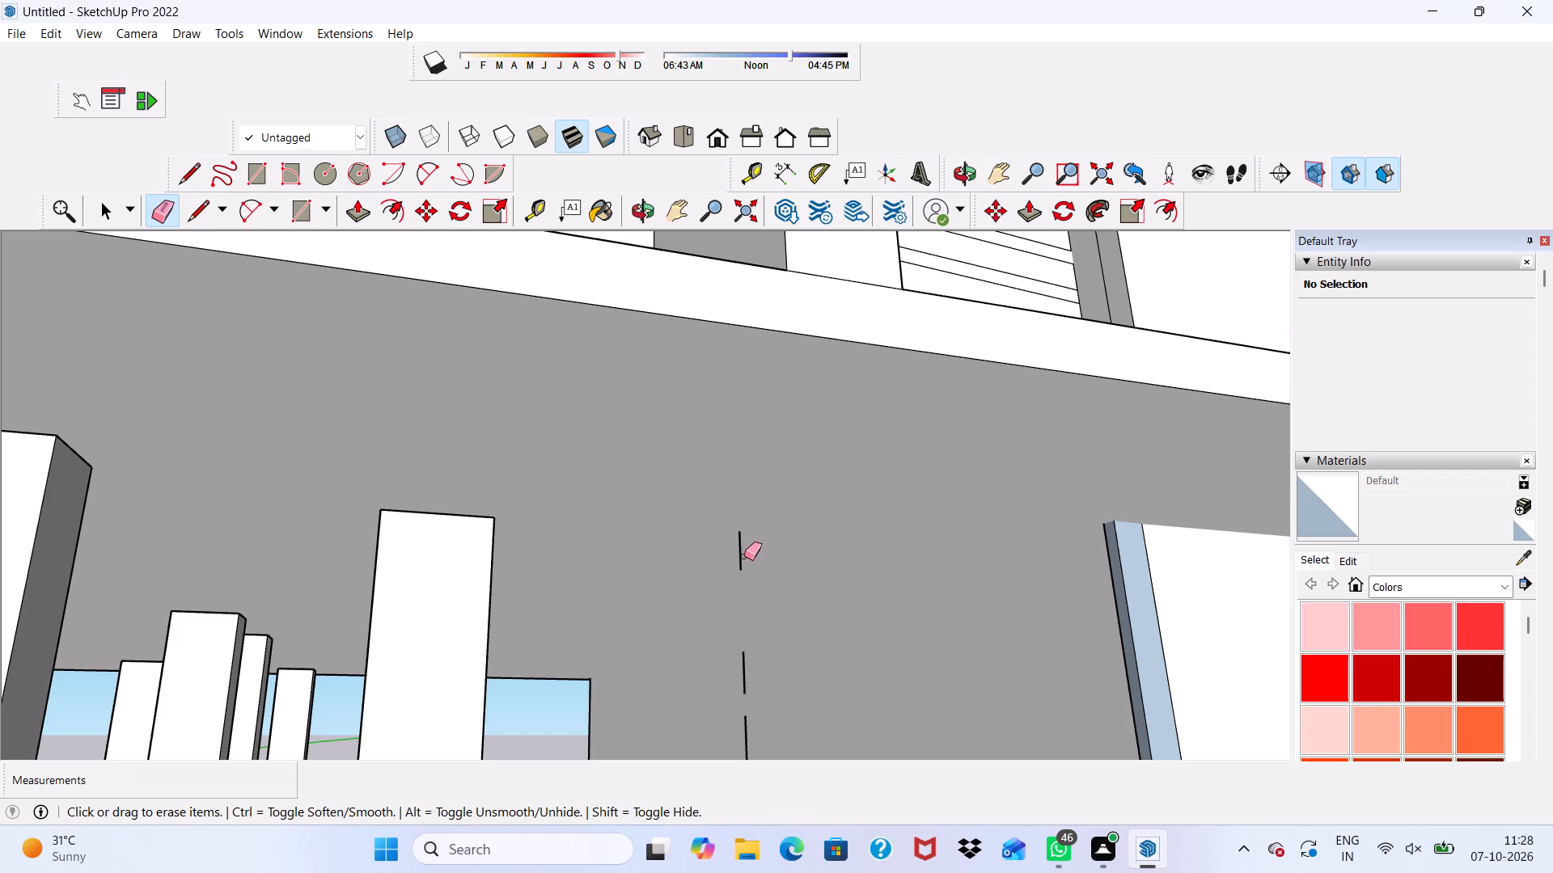
{"action": "left_click_drag", "start_coordinate": [746, 553], "coordinate": [738, 557]}
{"action": "scroll", "coordinate": [738, 557], "scroll_direction": "down", "scroll_amount": 6}
{"action": "scroll", "coordinate": [755, 660], "scroll_direction": "up", "scroll_amount": 4}
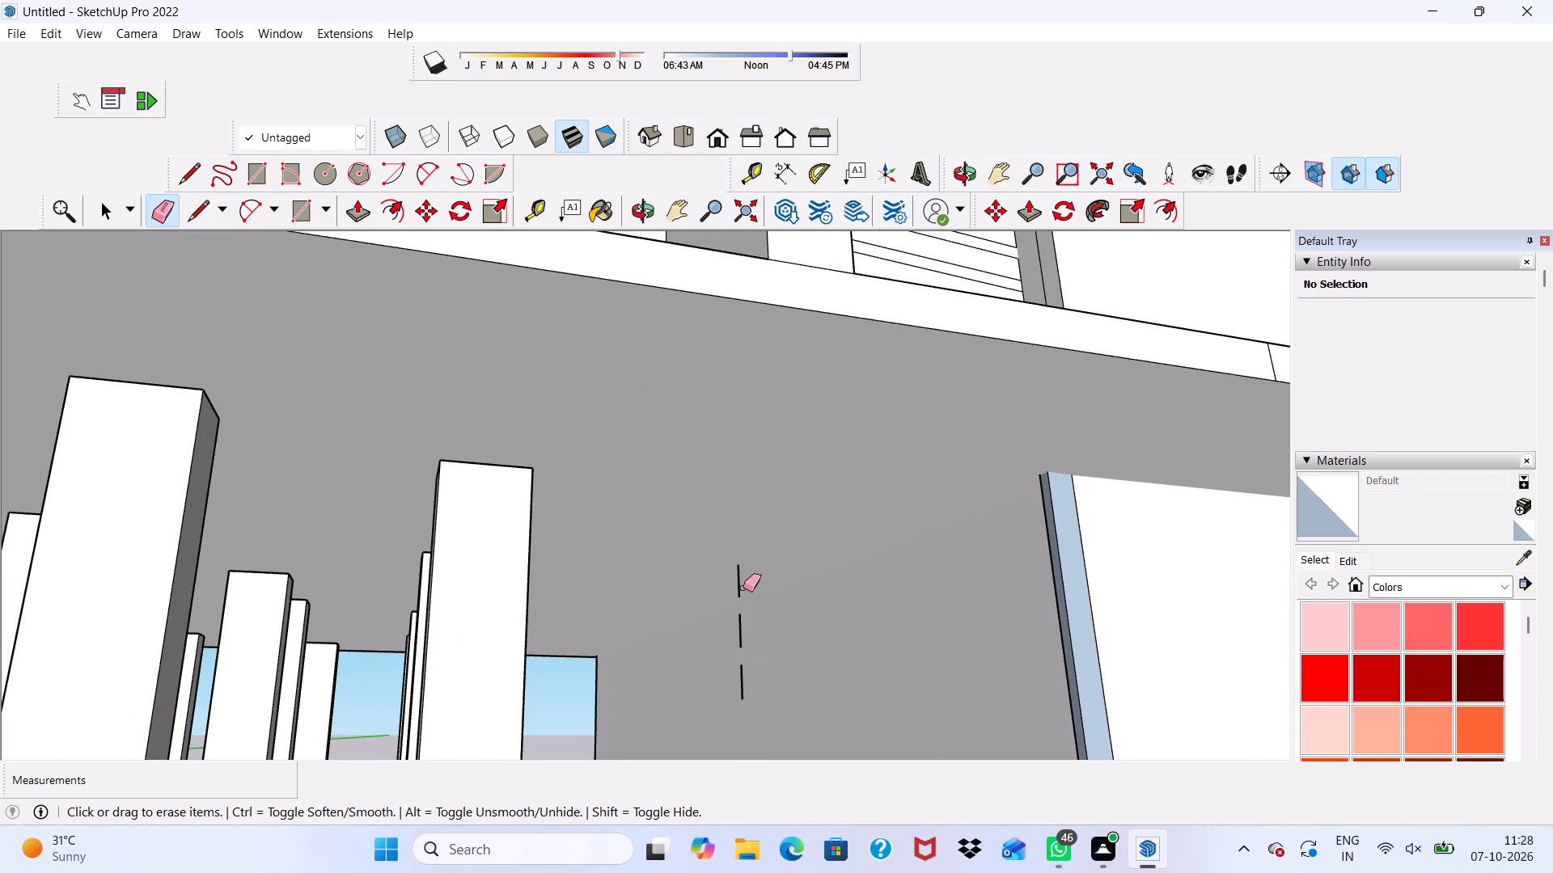
{"action": "left_click_drag", "start_coordinate": [739, 548], "coordinate": [734, 694]}
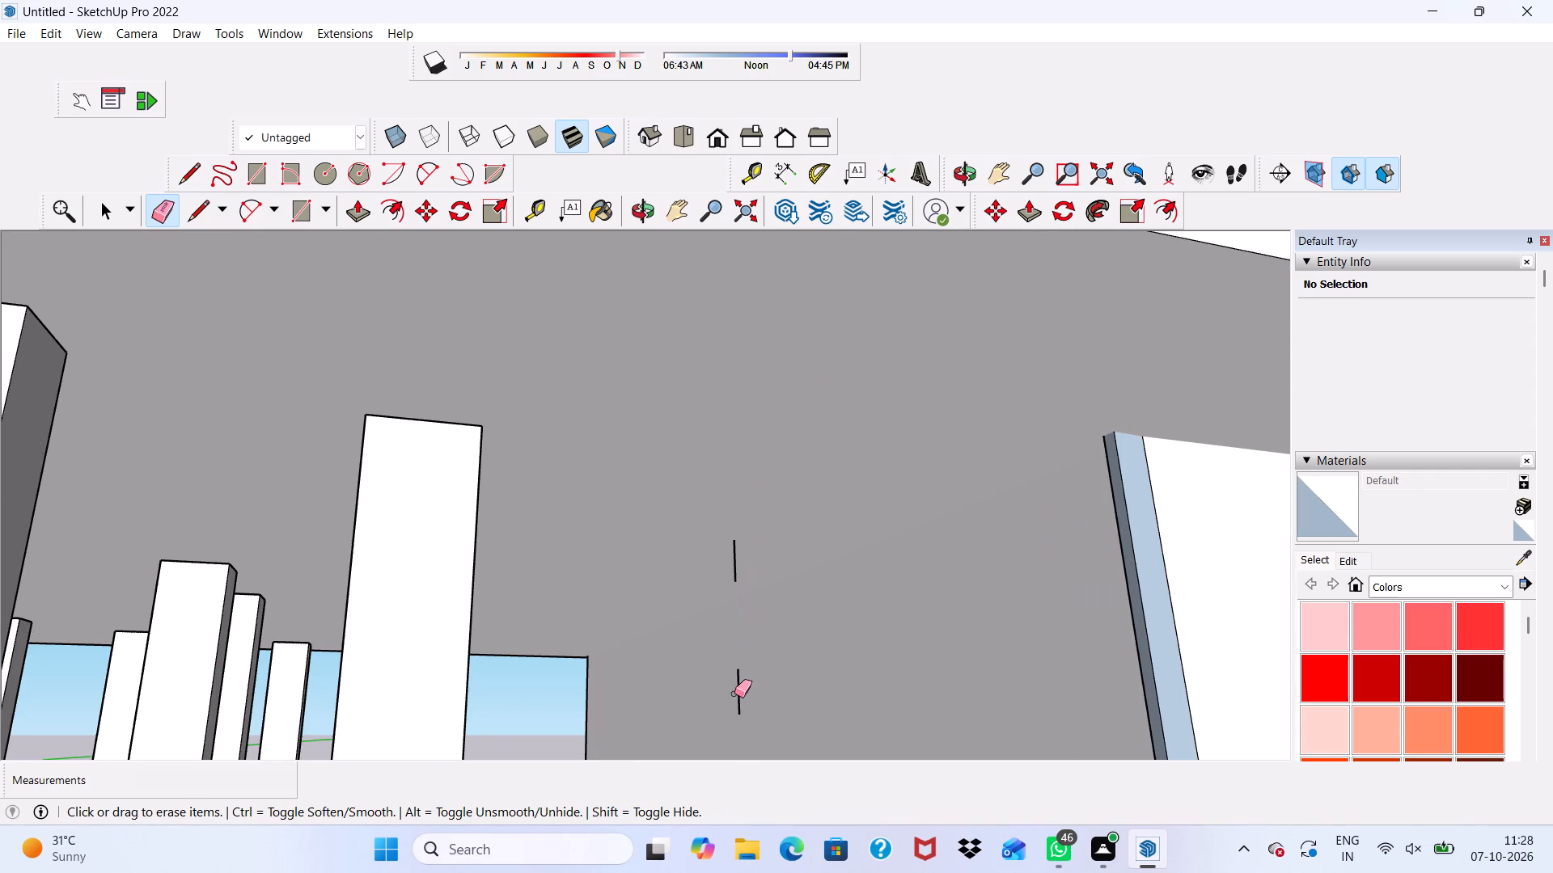
{"action": "left_click_drag", "start_coordinate": [739, 544], "coordinate": [726, 609]}
{"action": "left_click_drag", "start_coordinate": [742, 671], "coordinate": [743, 691]}
{"action": "left_click_drag", "start_coordinate": [743, 691], "coordinate": [733, 698]}
Examine the strips on the connecting wall from the slab up to the roof edge.
{"action": "scroll", "coordinate": [733, 677], "scroll_direction": "down", "scroll_amount": 14}
{"action": "middle_click_drag", "start_coordinate": [831, 550], "coordinate": [717, 702]}
{"action": "scroll", "coordinate": [715, 702], "scroll_direction": "up", "scroll_amount": 15}
{"action": "scroll", "coordinate": [829, 516], "scroll_direction": "up", "scroll_amount": 4}
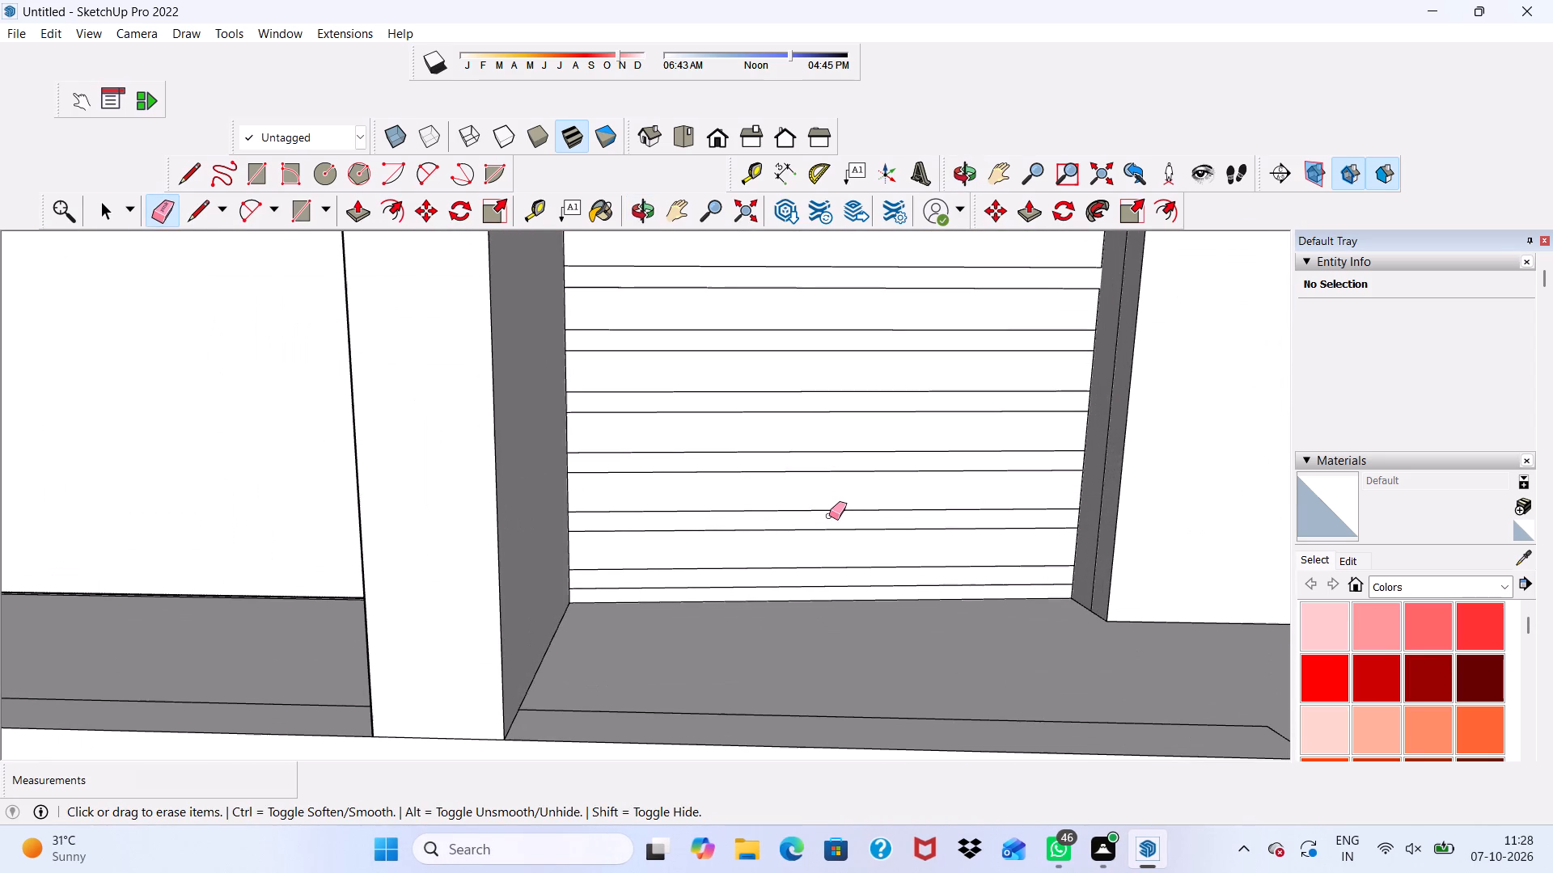
{"action": "key", "text": "space"}
{"action": "scroll", "coordinate": [829, 519], "scroll_direction": "down", "scroll_amount": 4}
{"action": "scroll", "coordinate": [599, 637], "scroll_direction": "up", "scroll_amount": 1}
{"action": "scroll", "coordinate": [599, 637], "scroll_direction": "down", "scroll_amount": 13}
{"action": "scroll", "coordinate": [684, 153], "scroll_direction": "down", "scroll_amount": 4}
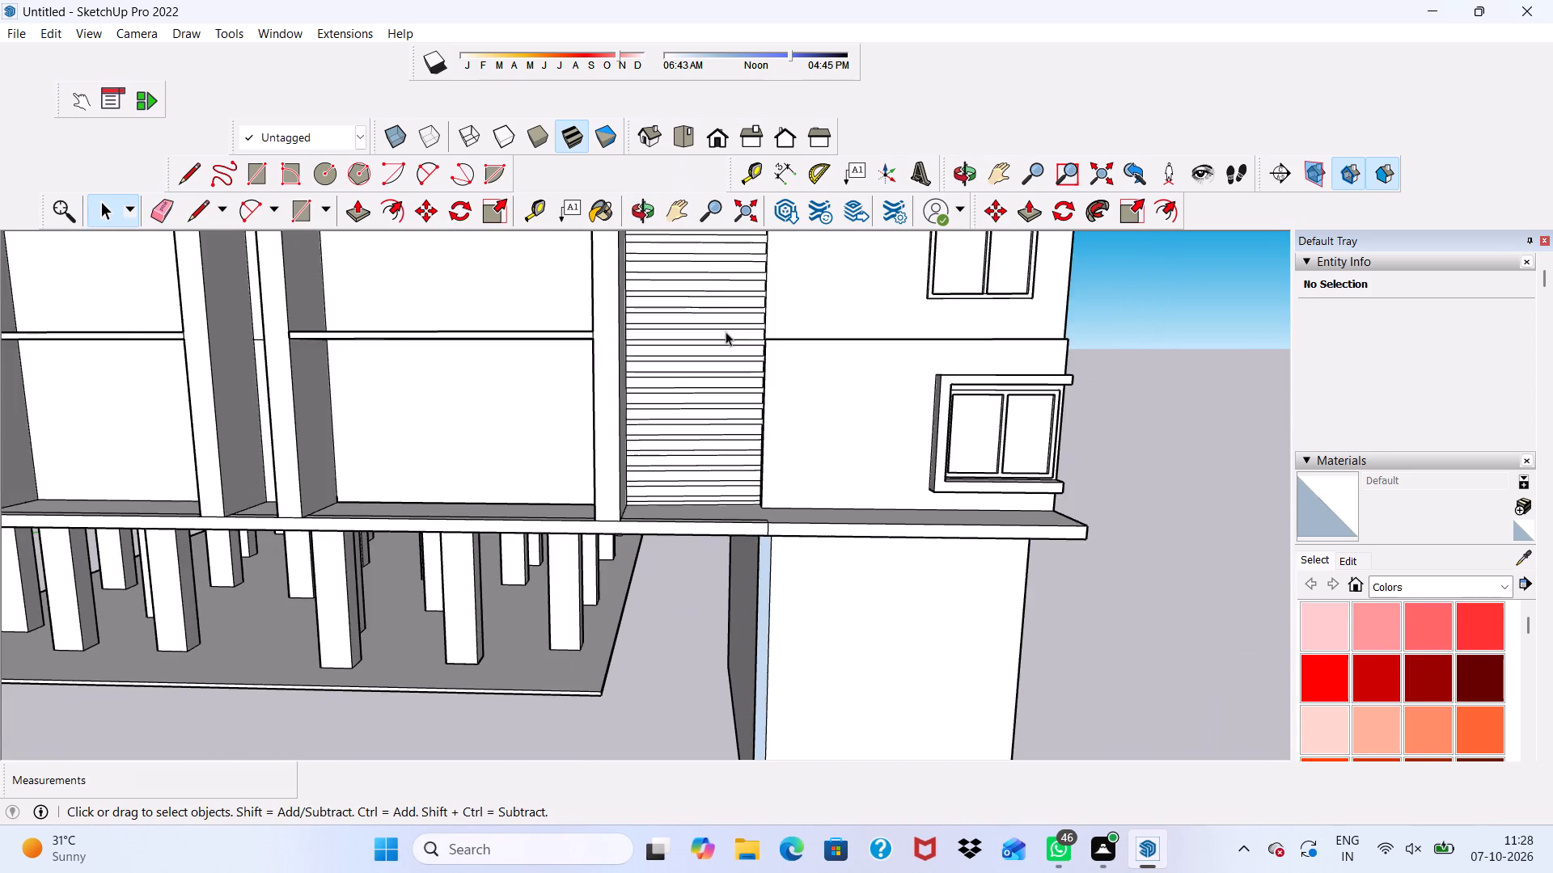
{"action": "scroll", "coordinate": [726, 331], "scroll_direction": "down", "scroll_amount": 12}
{"action": "scroll", "coordinate": [706, 272], "scroll_direction": "up", "scroll_amount": 19}
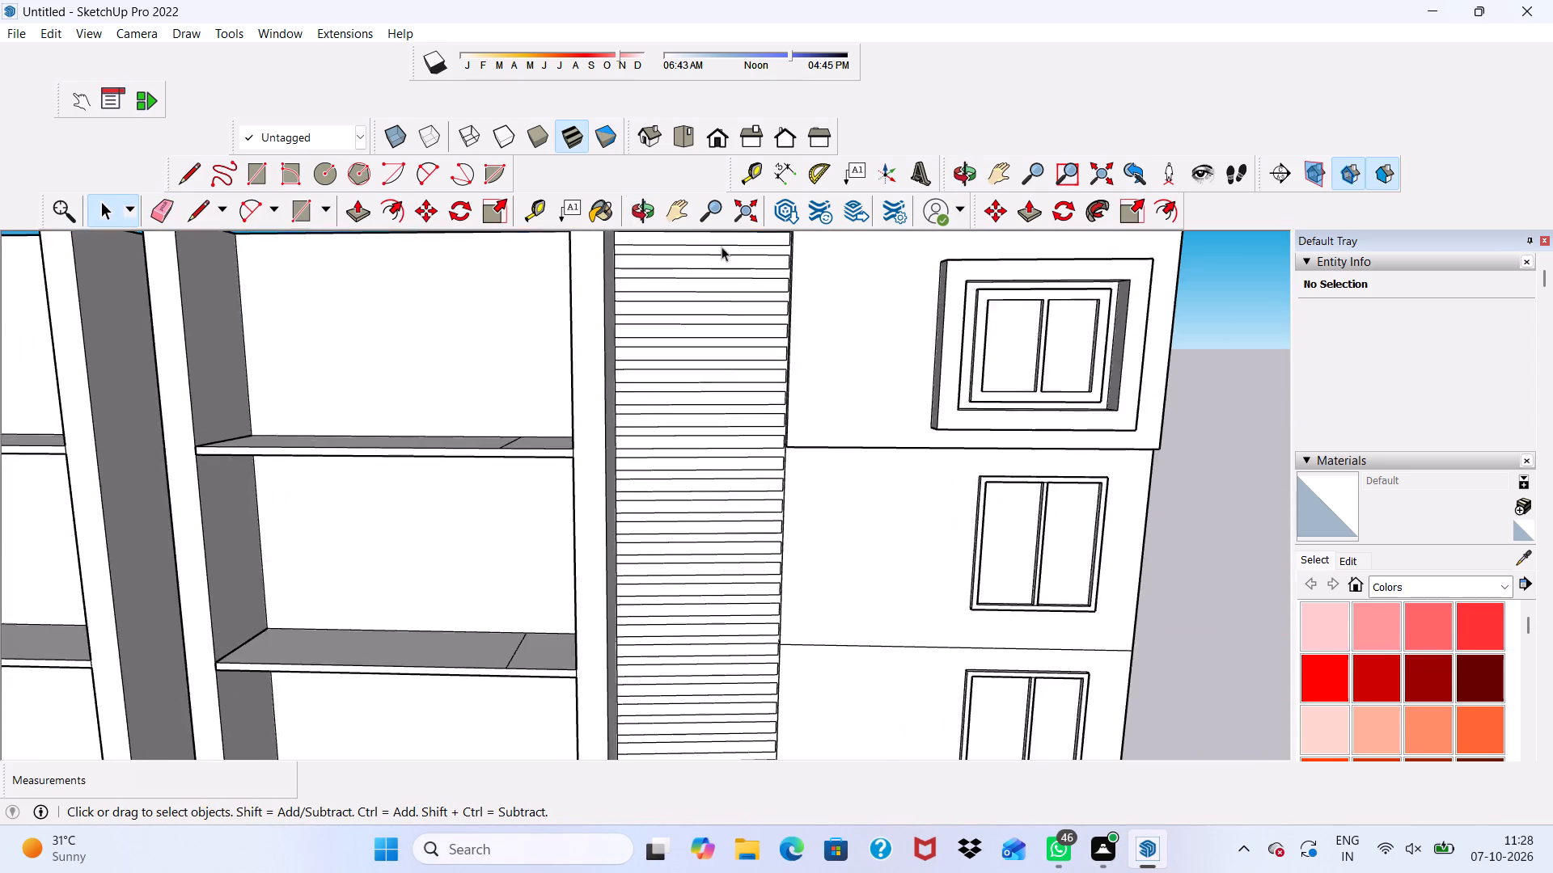
{"action": "scroll", "coordinate": [721, 247], "scroll_direction": "up", "scroll_amount": 4}
{"action": "scroll", "coordinate": [671, 368], "scroll_direction": "down", "scroll_amount": 7}
{"action": "scroll", "coordinate": [649, 331], "scroll_direction": "up", "scroll_amount": 11}
{"action": "scroll", "coordinate": [618, 329], "scroll_direction": "down", "scroll_amount": 6}
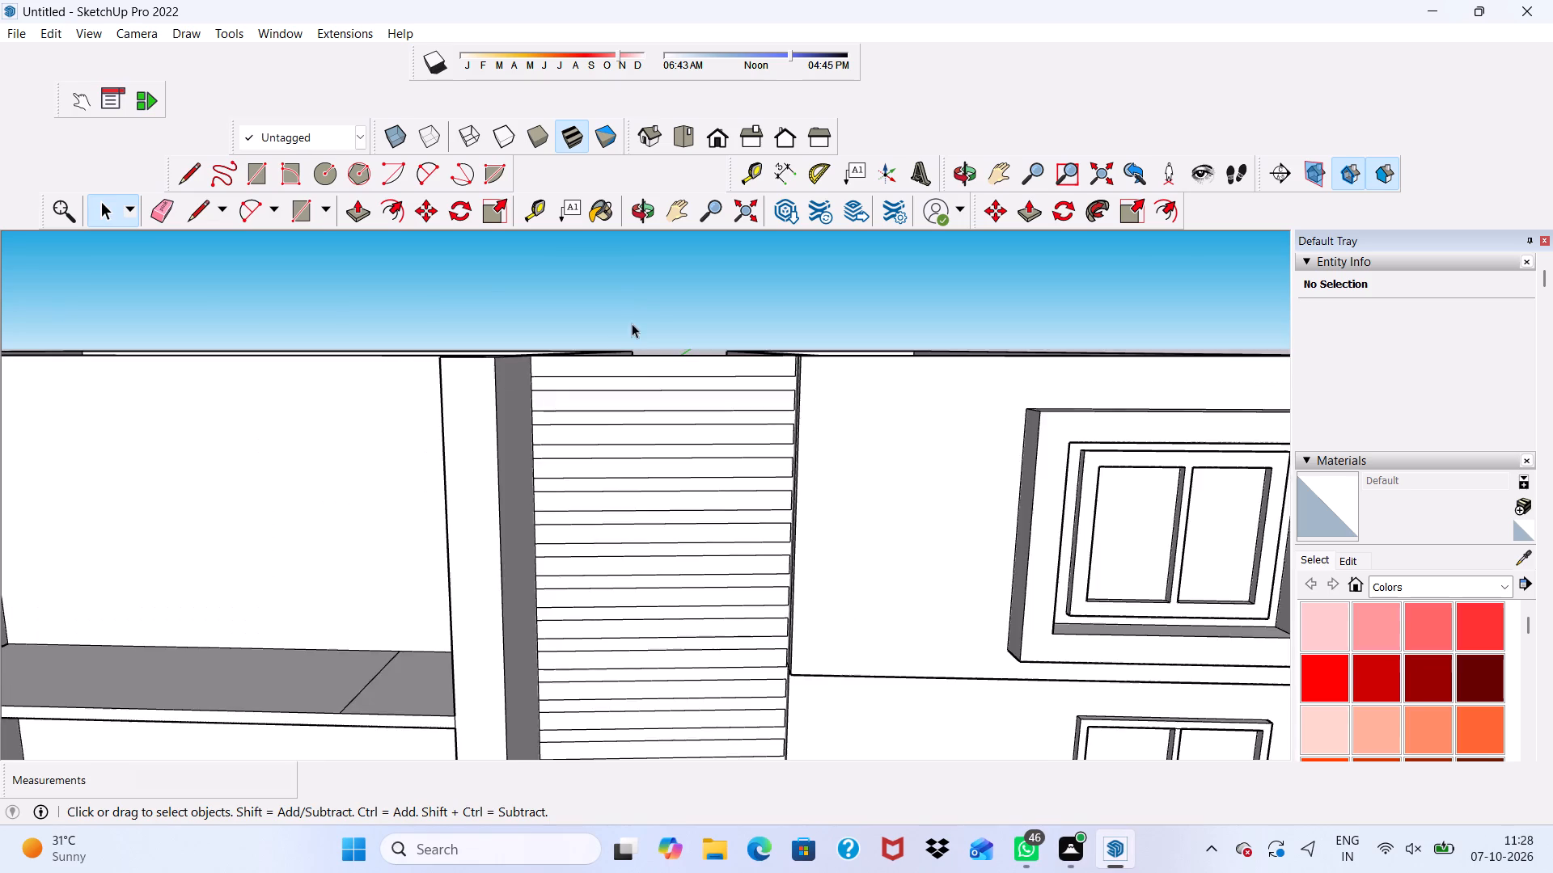
{"action": "scroll", "coordinate": [609, 415], "scroll_direction": "up", "scroll_amount": 4}
Select the linked strip face on the connecting wall and examine the strips over the wall's full height.
{"action": "left_click", "coordinate": [592, 366]}
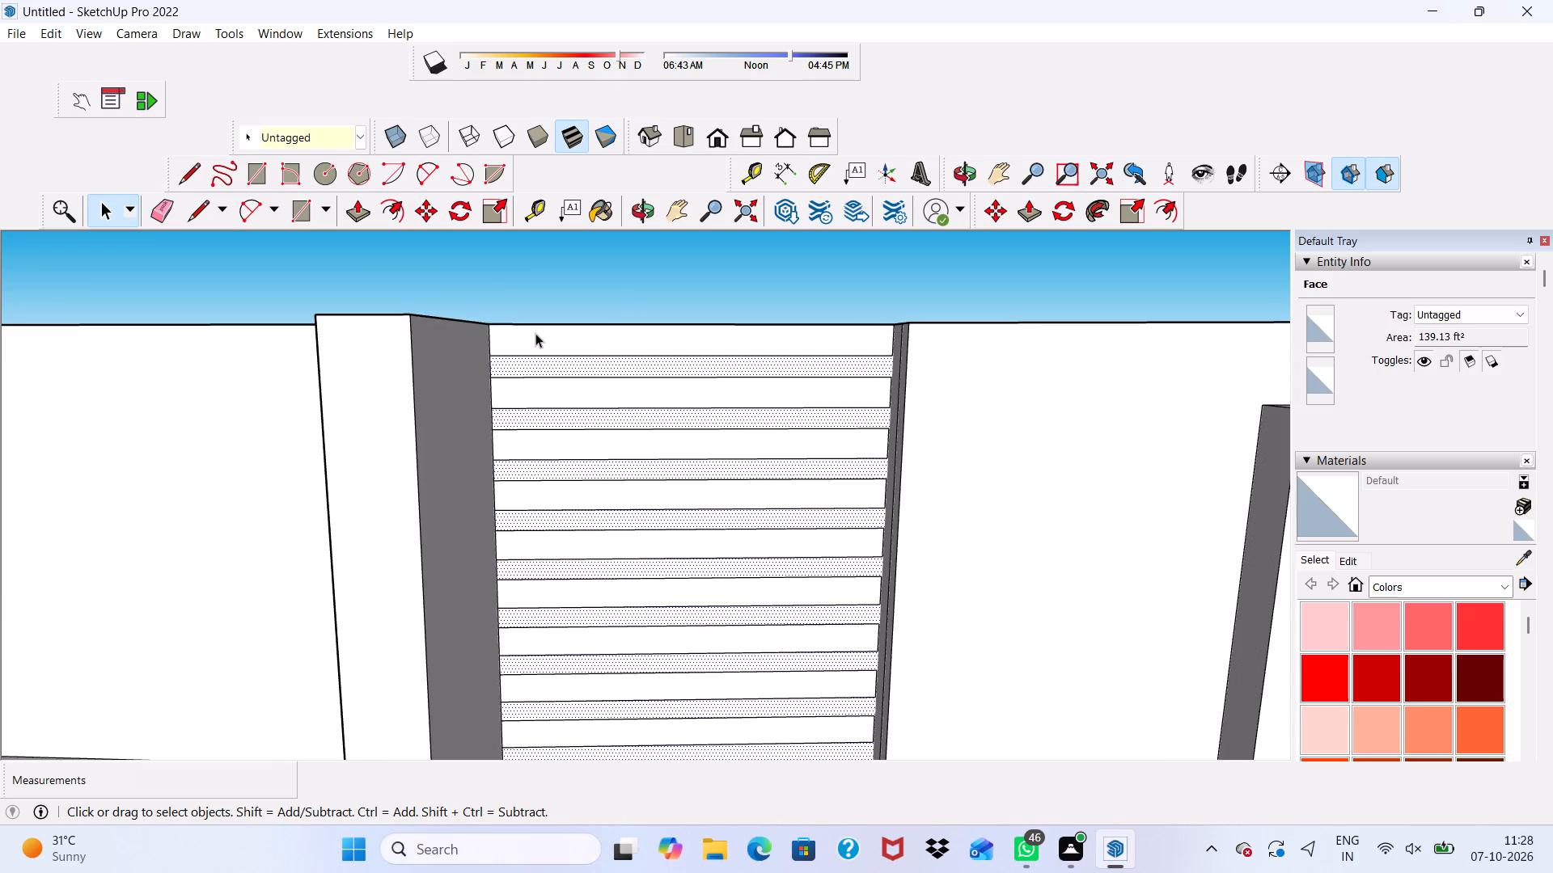
{"action": "scroll", "coordinate": [540, 393], "scroll_direction": "down", "scroll_amount": 9}
{"action": "scroll", "coordinate": [637, 426], "scroll_direction": "up", "scroll_amount": 5}
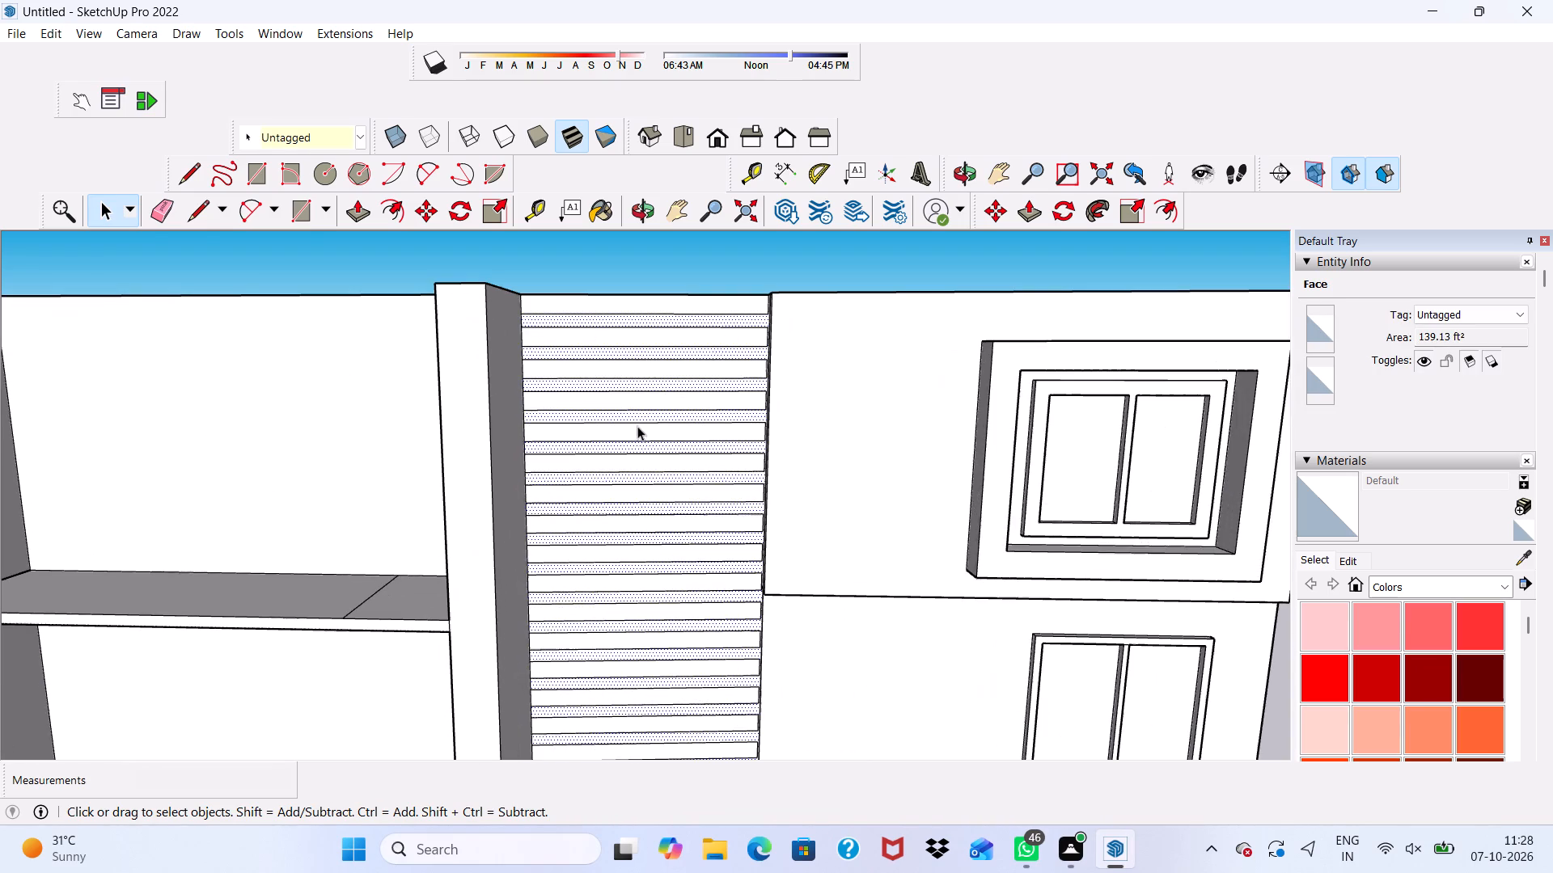
{"action": "scroll", "coordinate": [600, 321], "scroll_direction": "up", "scroll_amount": 5}
{"action": "scroll", "coordinate": [600, 321], "scroll_direction": "down", "scroll_amount": 4}
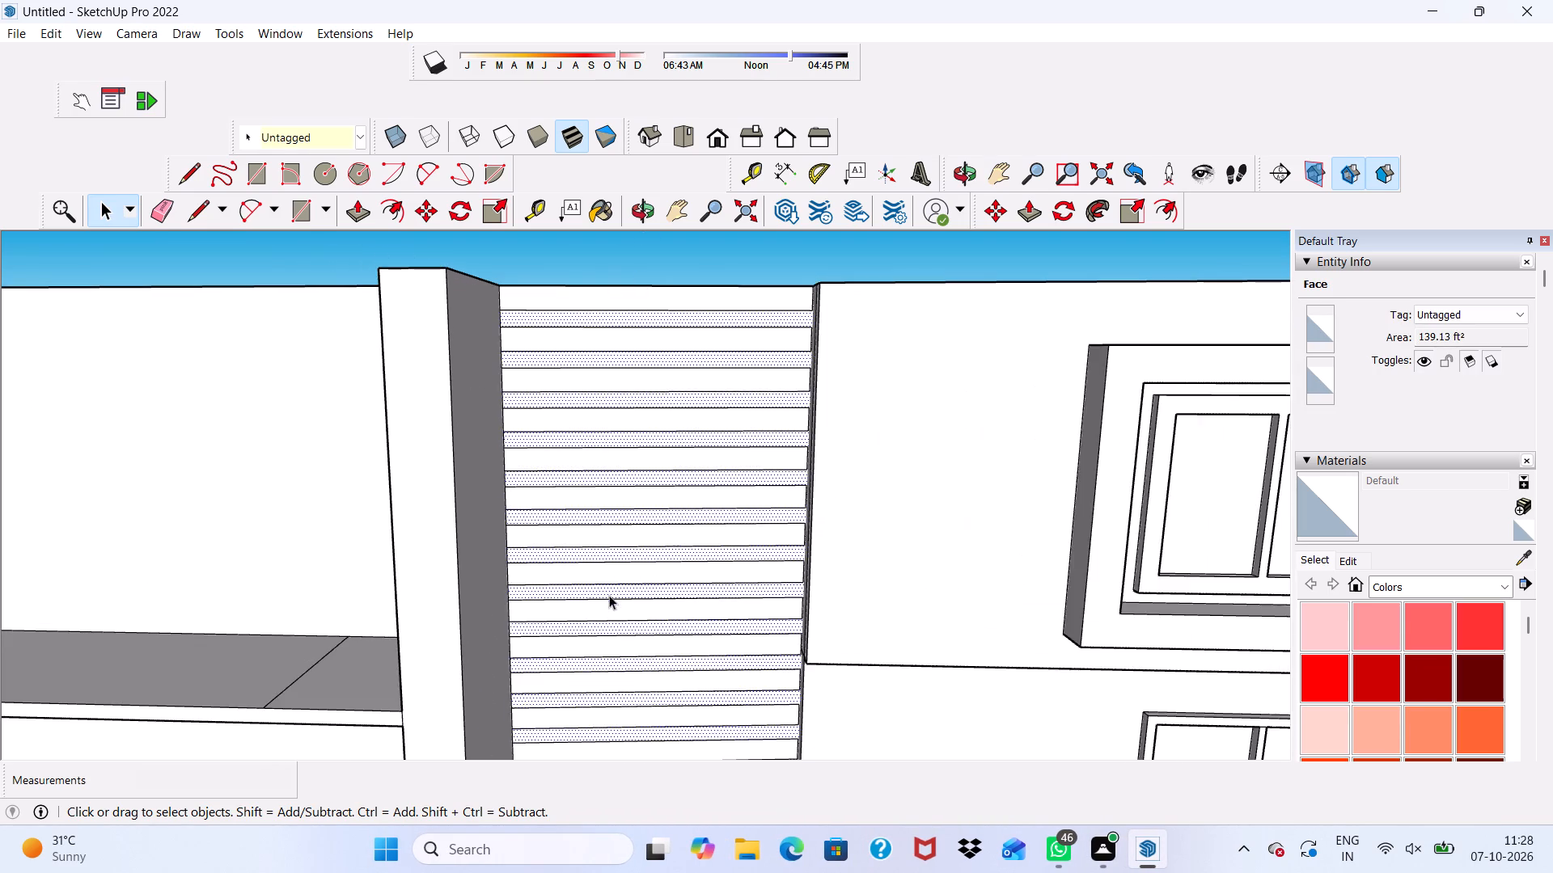
{"action": "scroll", "coordinate": [609, 595], "scroll_direction": "up", "scroll_amount": 4}
{"action": "scroll", "coordinate": [645, 445], "scroll_direction": "down", "scroll_amount": 5}
{"action": "scroll", "coordinate": [709, 542], "scroll_direction": "down", "scroll_amount": 6}
{"action": "scroll", "coordinate": [665, 683], "scroll_direction": "up", "scroll_amount": 6}
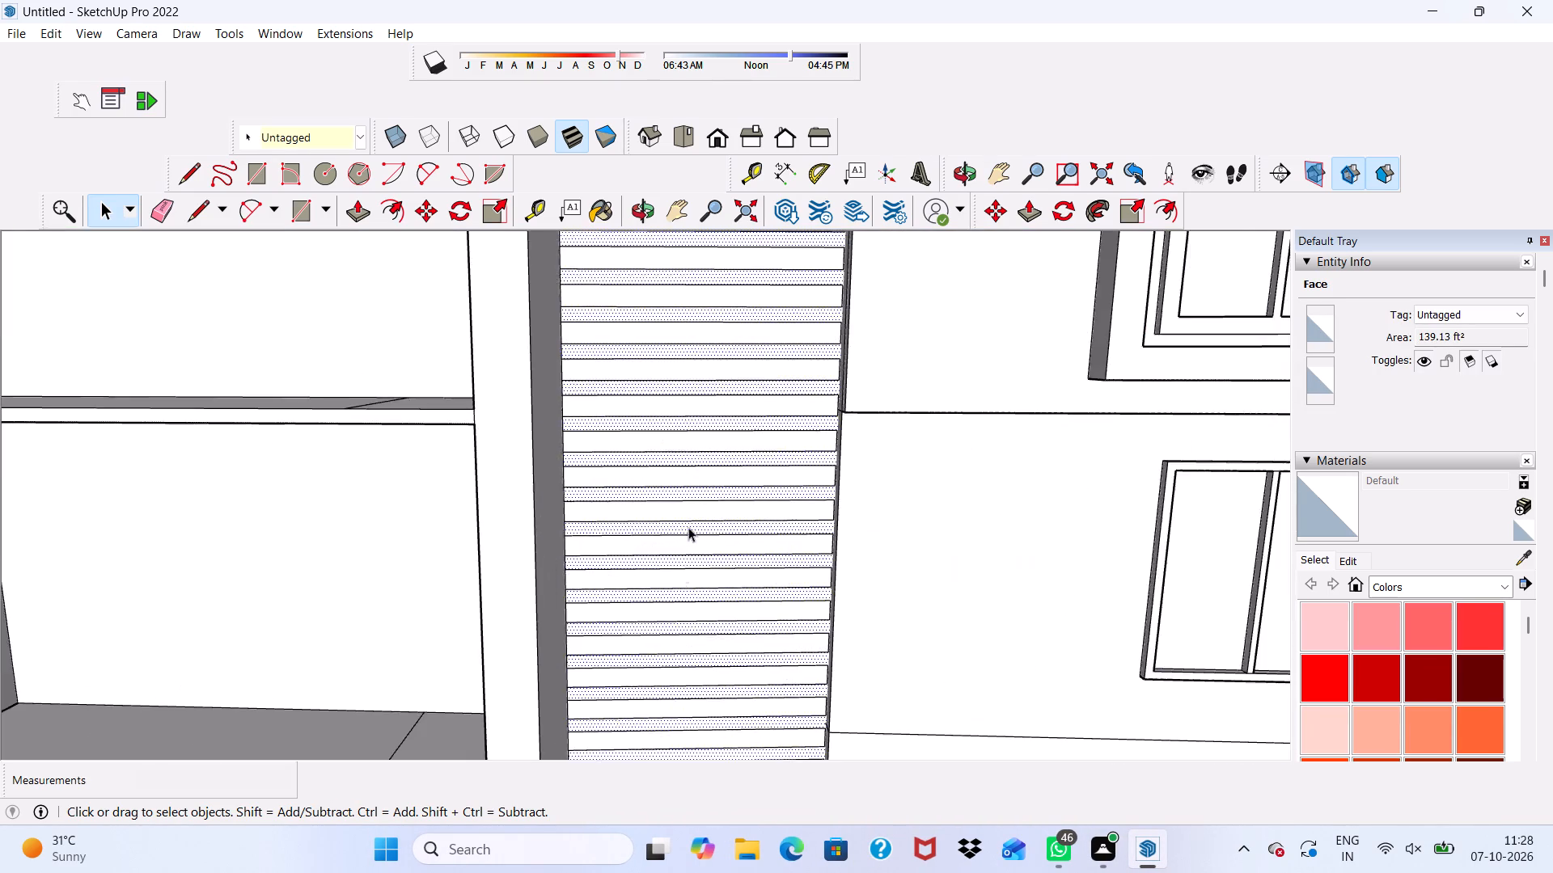
{"action": "scroll", "coordinate": [690, 500], "scroll_direction": "down", "scroll_amount": 10}
{"action": "scroll", "coordinate": [702, 645], "scroll_direction": "down", "scroll_amount": 1}
{"action": "scroll", "coordinate": [710, 568], "scroll_direction": "down", "scroll_amount": 4}
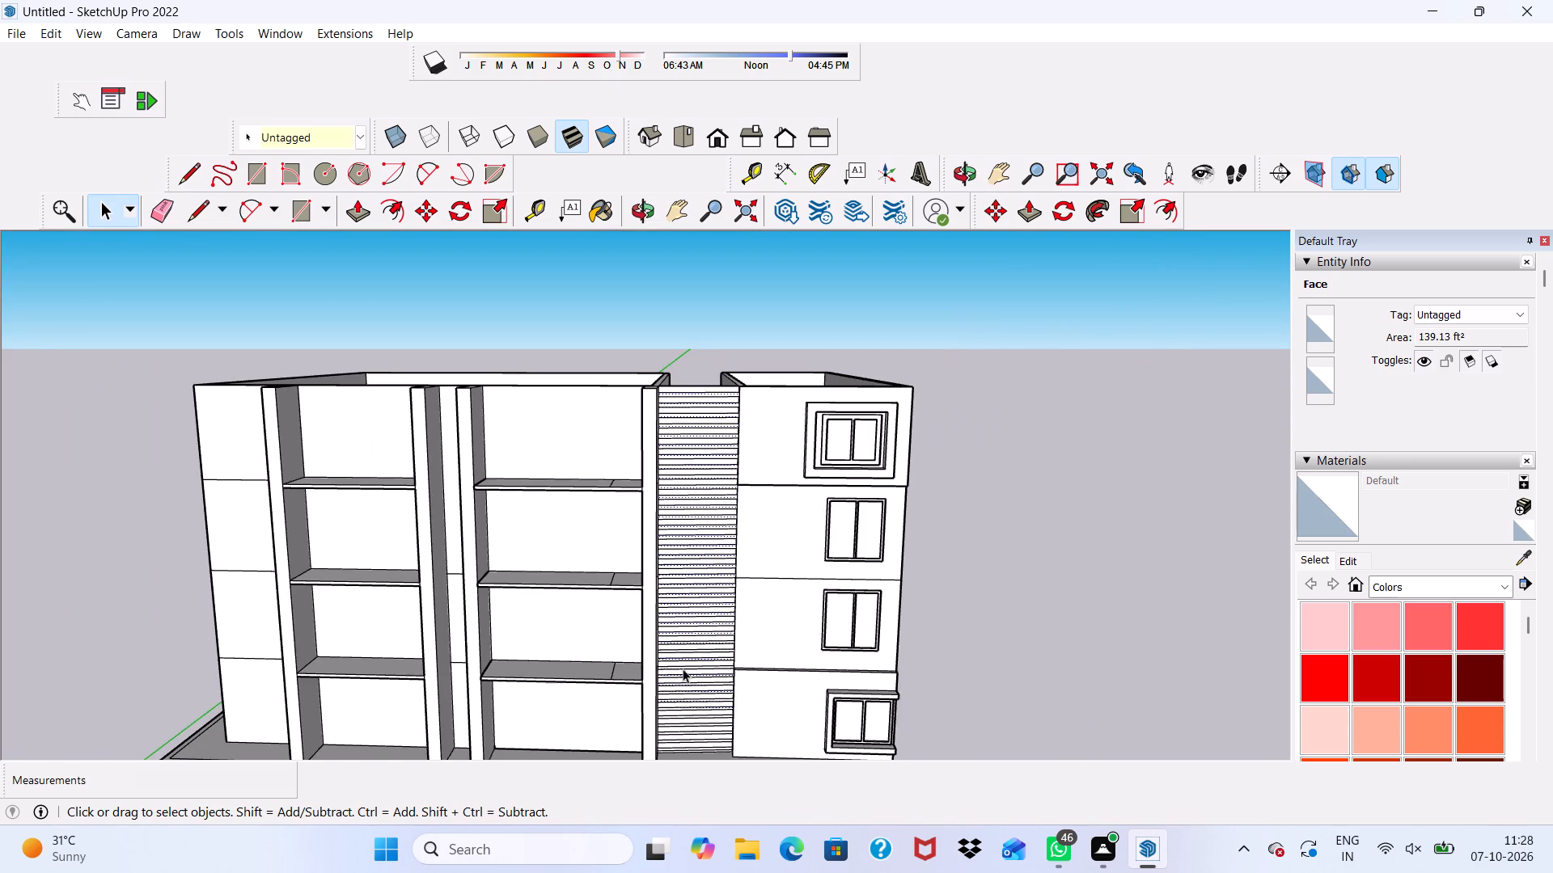
{"action": "scroll", "coordinate": [682, 690], "scroll_direction": "up", "scroll_amount": 12}
{"action": "scroll", "coordinate": [683, 551], "scroll_direction": "down", "scroll_amount": 5}
{"action": "scroll", "coordinate": [724, 453], "scroll_direction": "down", "scroll_amount": 3}
{"action": "middle_click_drag", "start_coordinate": [724, 453], "coordinate": [710, 615]}
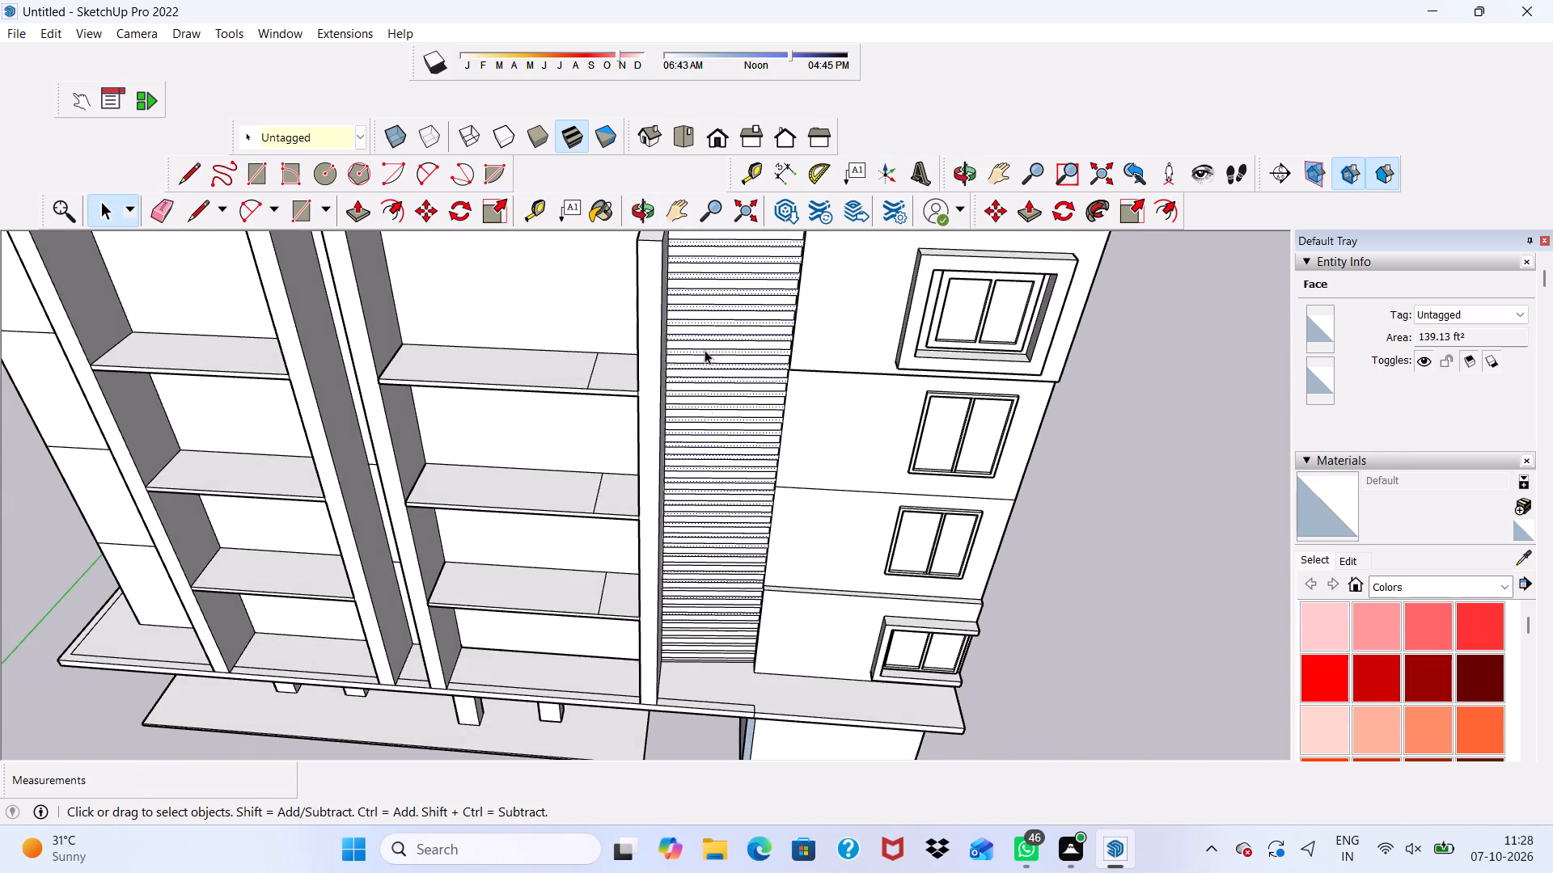
{"action": "scroll", "coordinate": [705, 336], "scroll_direction": "up", "scroll_amount": 4}
{"action": "scroll", "coordinate": [705, 336], "scroll_direction": "down", "scroll_amount": 2}
{"action": "middle_click_drag", "start_coordinate": [715, 492], "coordinate": [716, 563]}
{"action": "scroll", "coordinate": [716, 541], "scroll_direction": "down", "scroll_amount": 1}
{"action": "scroll", "coordinate": [619, 331], "scroll_direction": "up", "scroll_amount": 5}
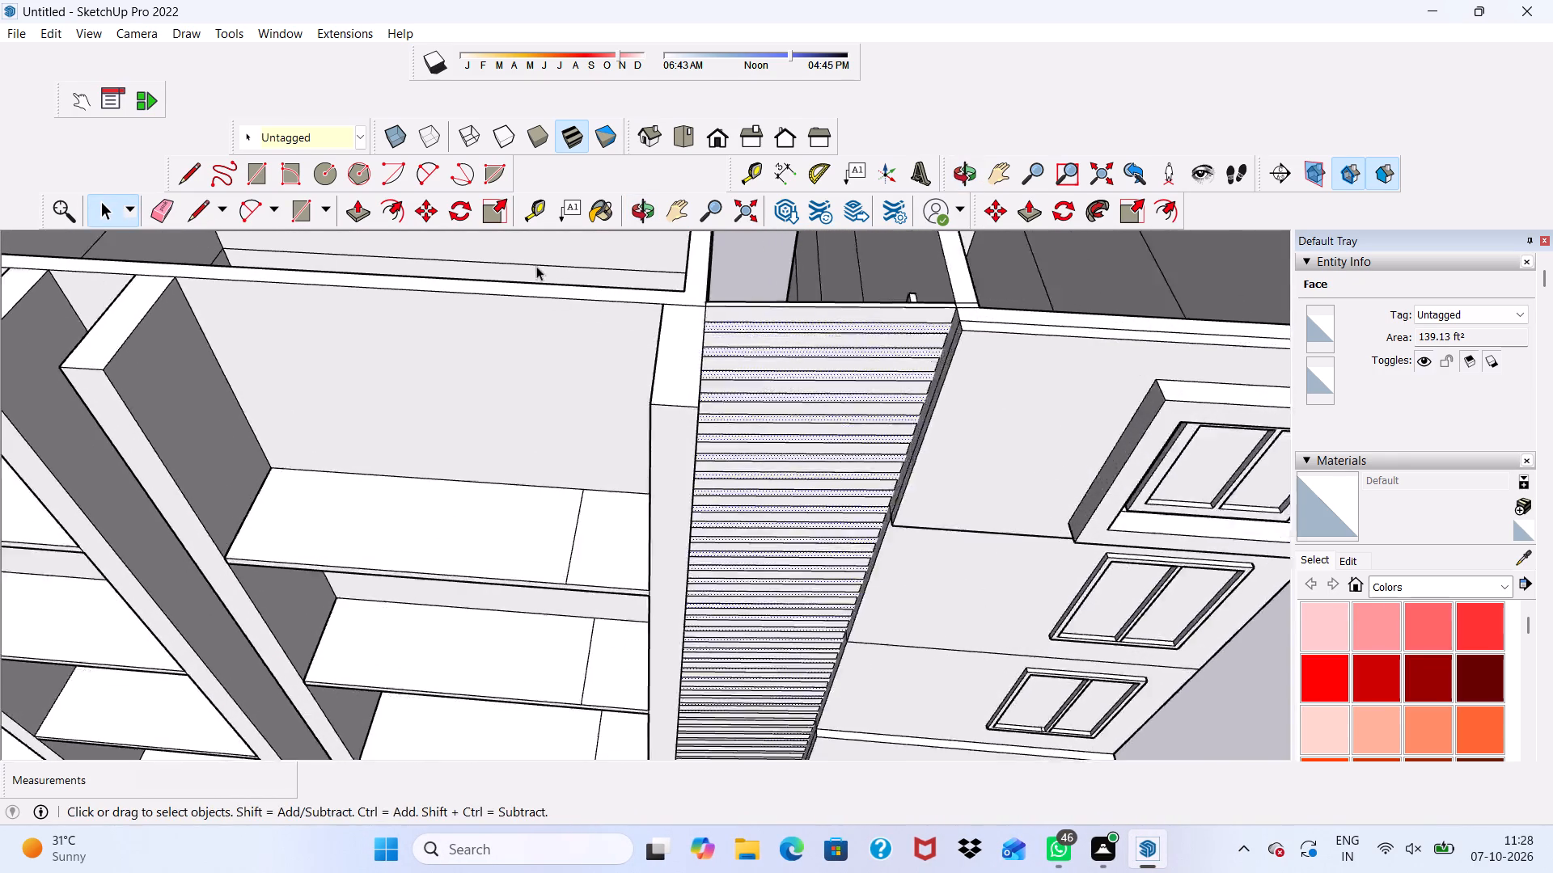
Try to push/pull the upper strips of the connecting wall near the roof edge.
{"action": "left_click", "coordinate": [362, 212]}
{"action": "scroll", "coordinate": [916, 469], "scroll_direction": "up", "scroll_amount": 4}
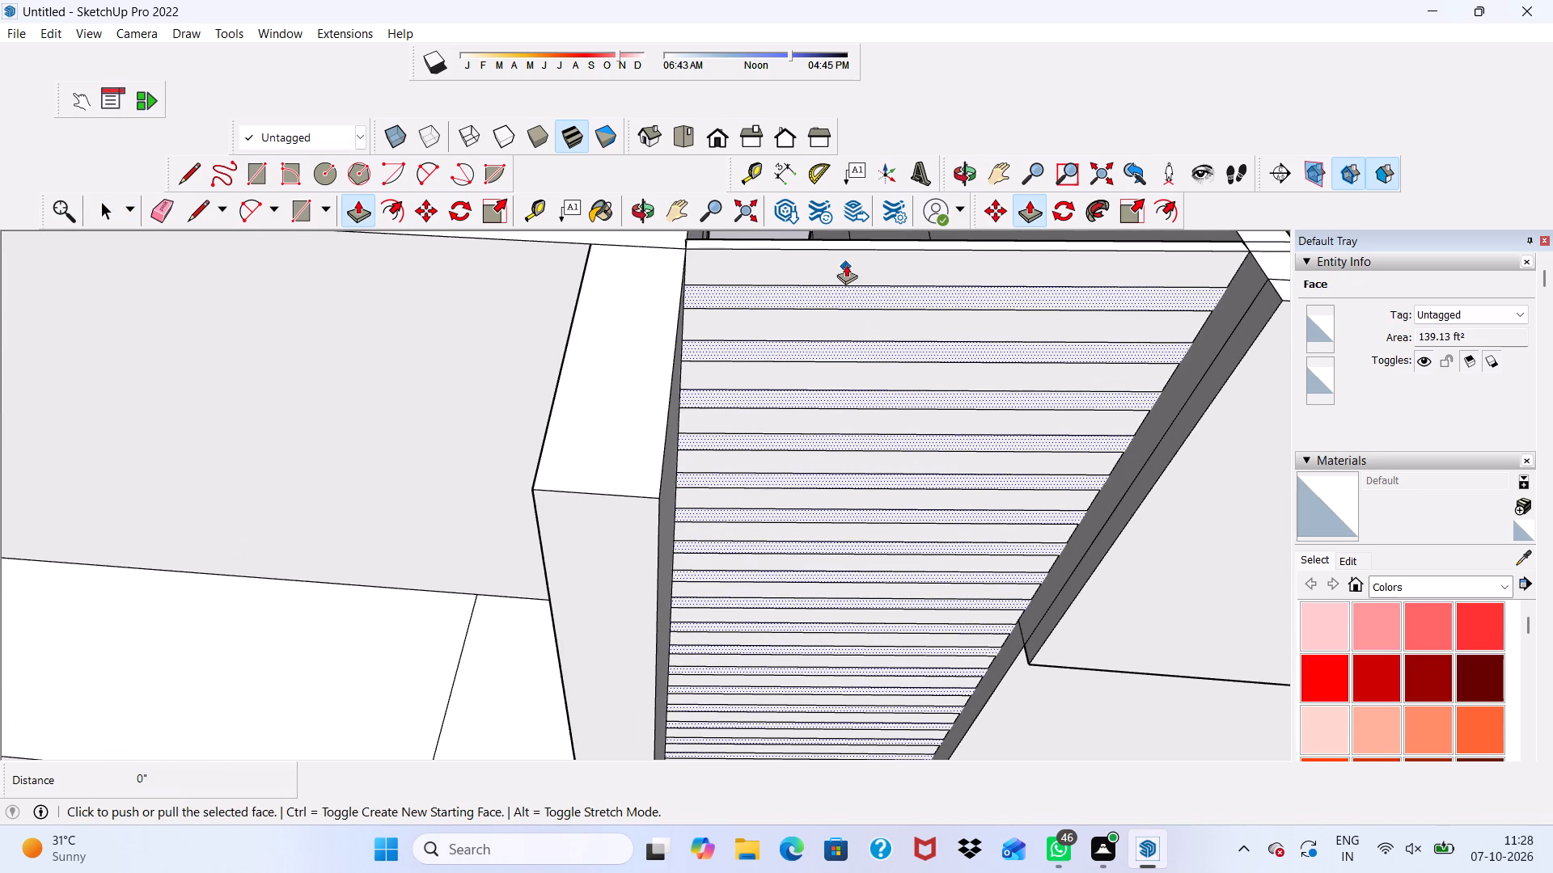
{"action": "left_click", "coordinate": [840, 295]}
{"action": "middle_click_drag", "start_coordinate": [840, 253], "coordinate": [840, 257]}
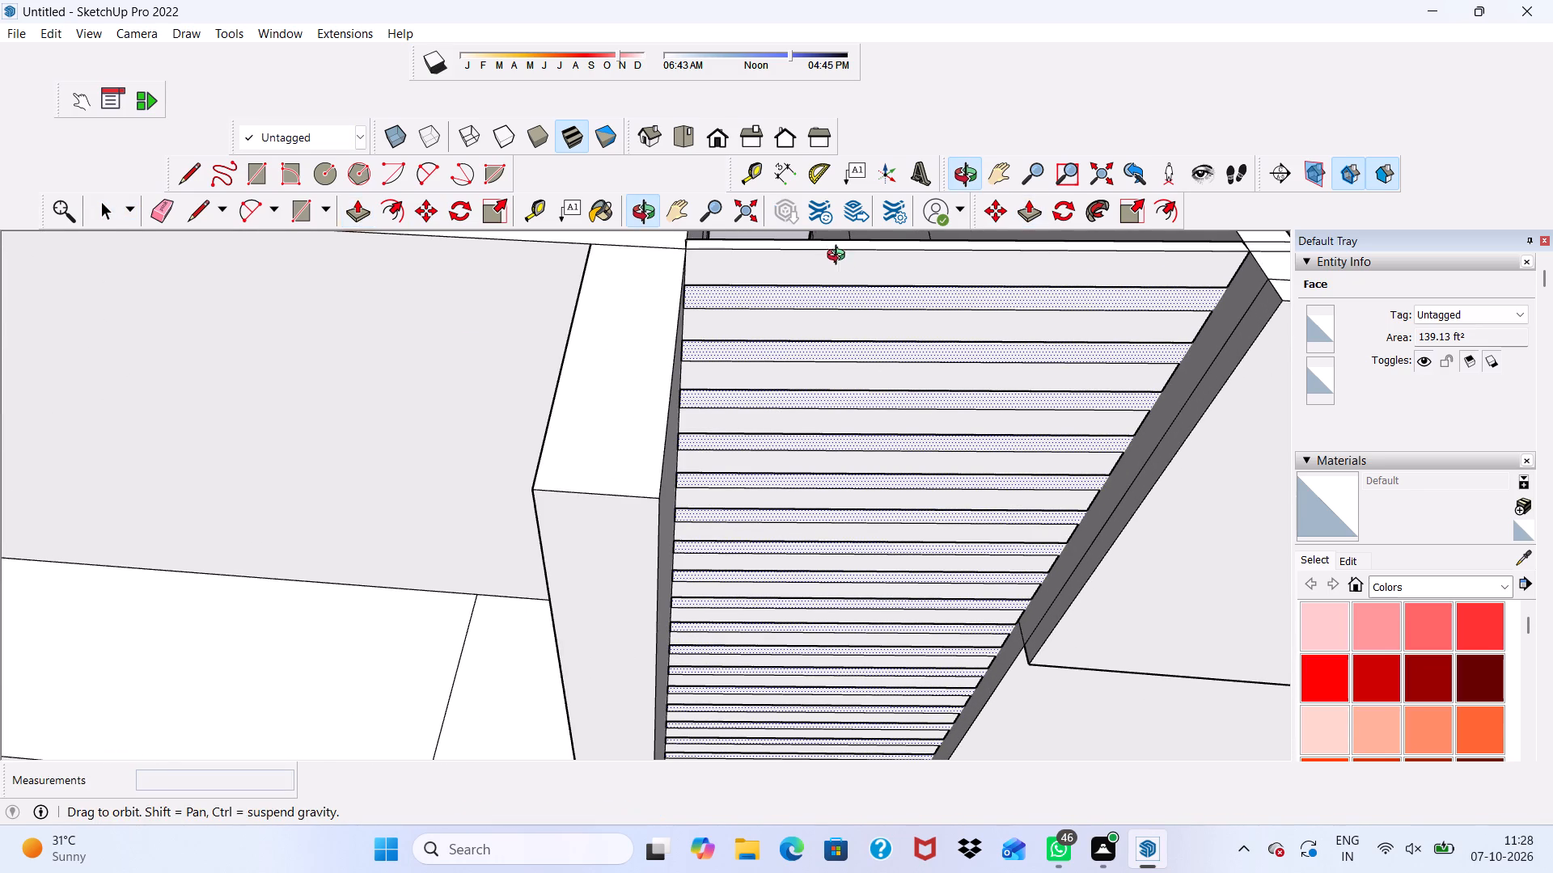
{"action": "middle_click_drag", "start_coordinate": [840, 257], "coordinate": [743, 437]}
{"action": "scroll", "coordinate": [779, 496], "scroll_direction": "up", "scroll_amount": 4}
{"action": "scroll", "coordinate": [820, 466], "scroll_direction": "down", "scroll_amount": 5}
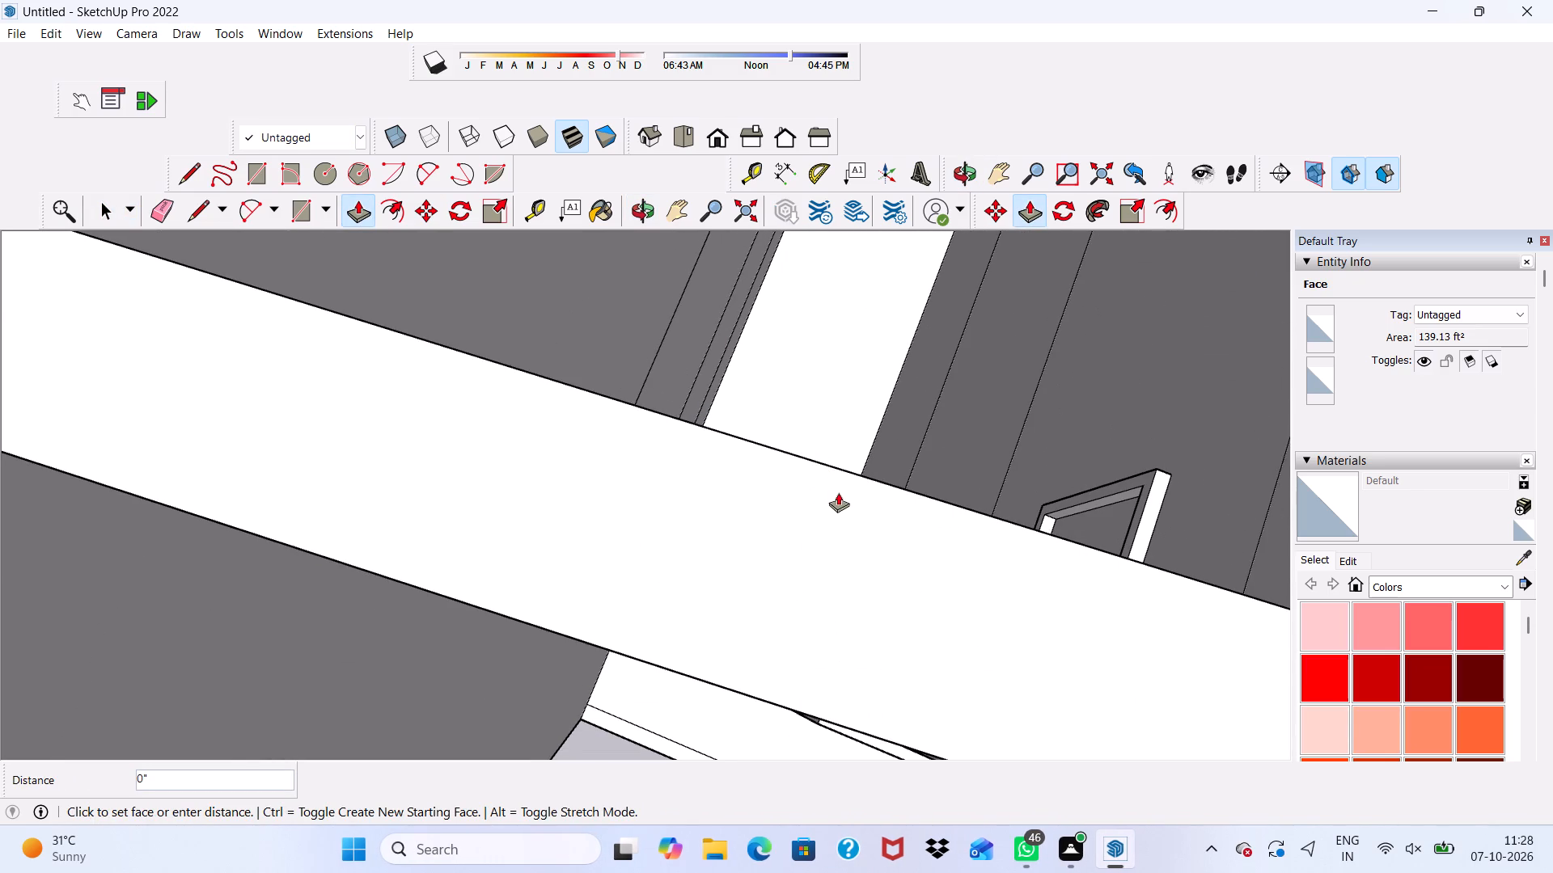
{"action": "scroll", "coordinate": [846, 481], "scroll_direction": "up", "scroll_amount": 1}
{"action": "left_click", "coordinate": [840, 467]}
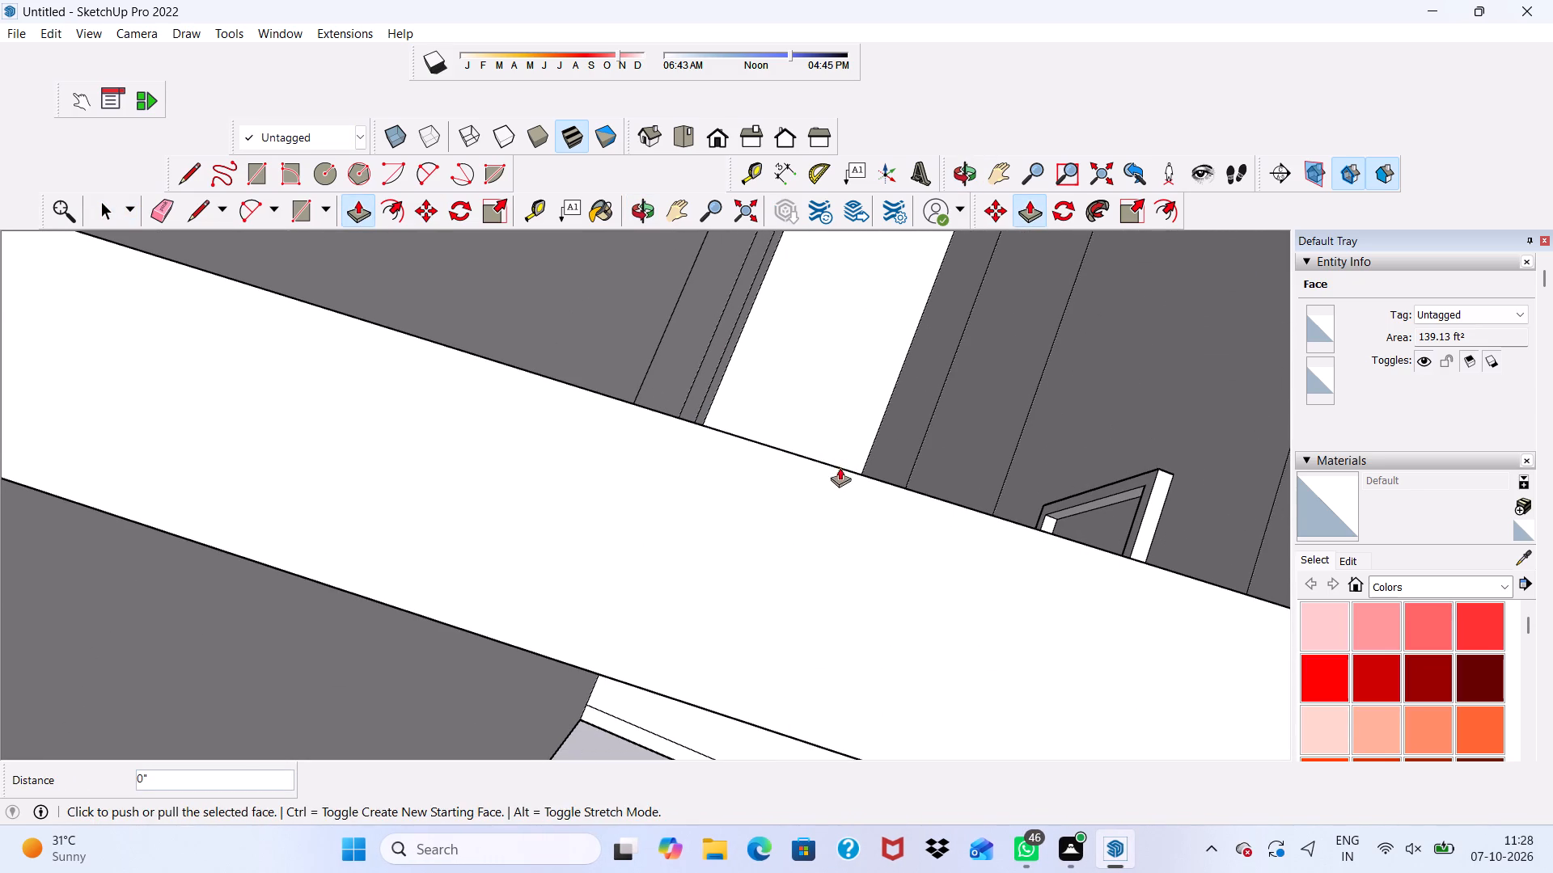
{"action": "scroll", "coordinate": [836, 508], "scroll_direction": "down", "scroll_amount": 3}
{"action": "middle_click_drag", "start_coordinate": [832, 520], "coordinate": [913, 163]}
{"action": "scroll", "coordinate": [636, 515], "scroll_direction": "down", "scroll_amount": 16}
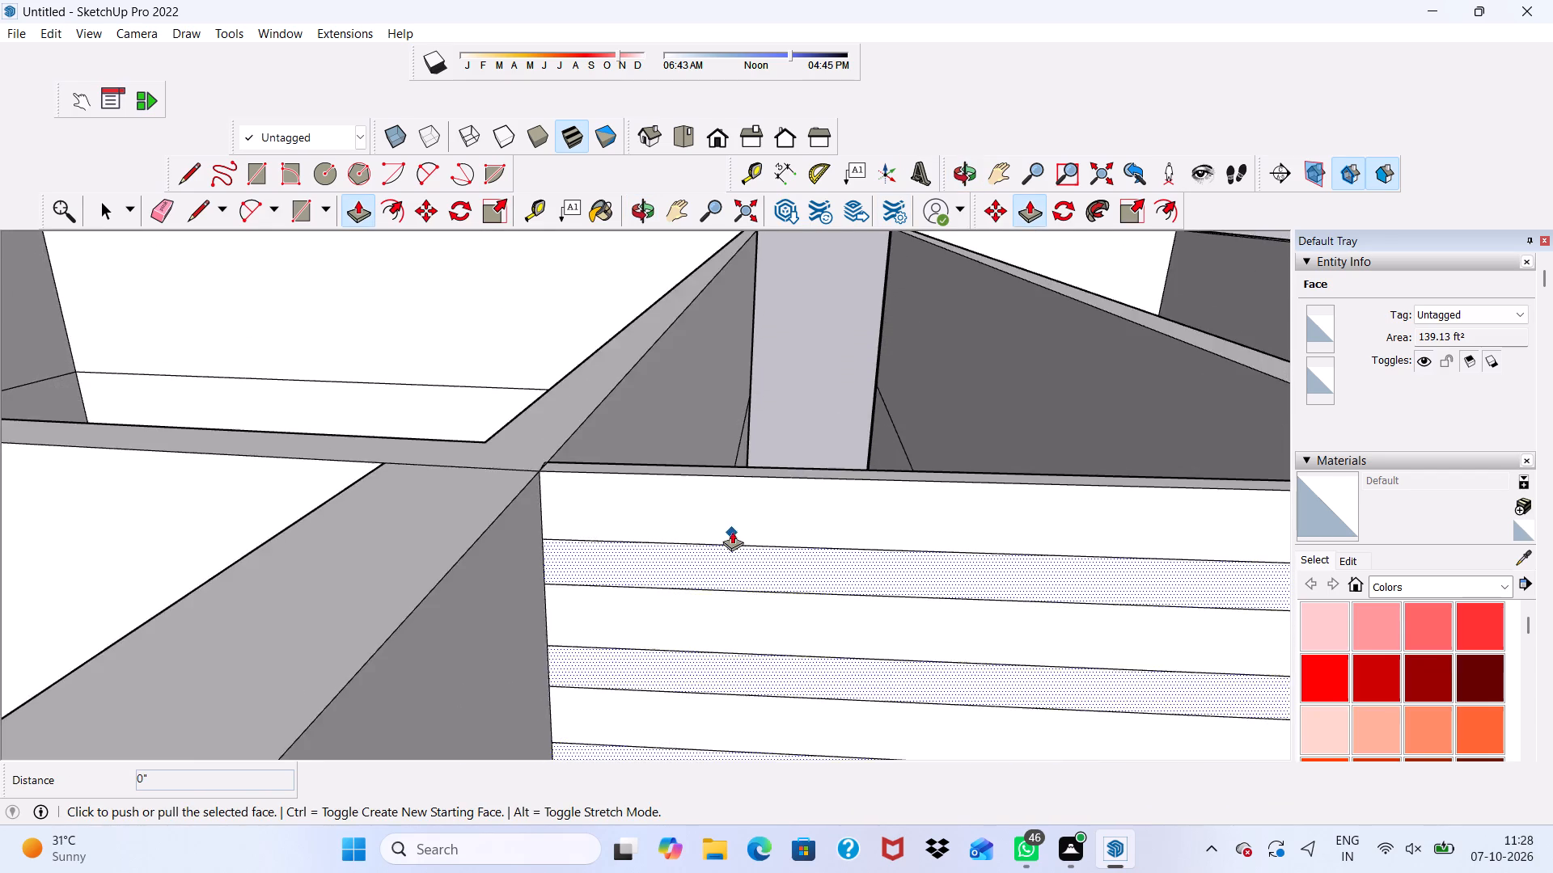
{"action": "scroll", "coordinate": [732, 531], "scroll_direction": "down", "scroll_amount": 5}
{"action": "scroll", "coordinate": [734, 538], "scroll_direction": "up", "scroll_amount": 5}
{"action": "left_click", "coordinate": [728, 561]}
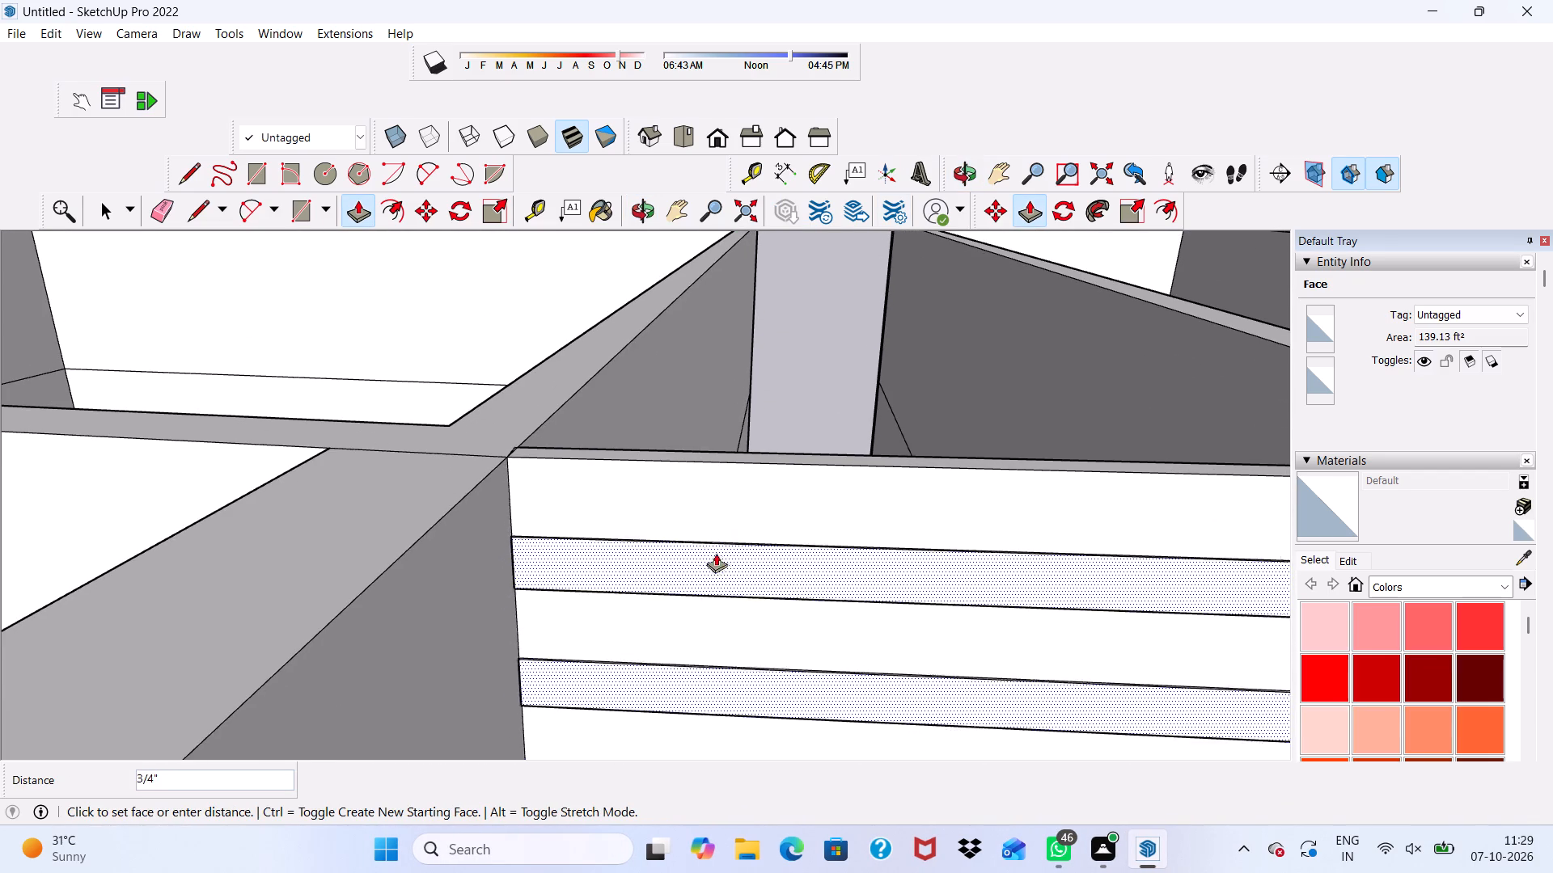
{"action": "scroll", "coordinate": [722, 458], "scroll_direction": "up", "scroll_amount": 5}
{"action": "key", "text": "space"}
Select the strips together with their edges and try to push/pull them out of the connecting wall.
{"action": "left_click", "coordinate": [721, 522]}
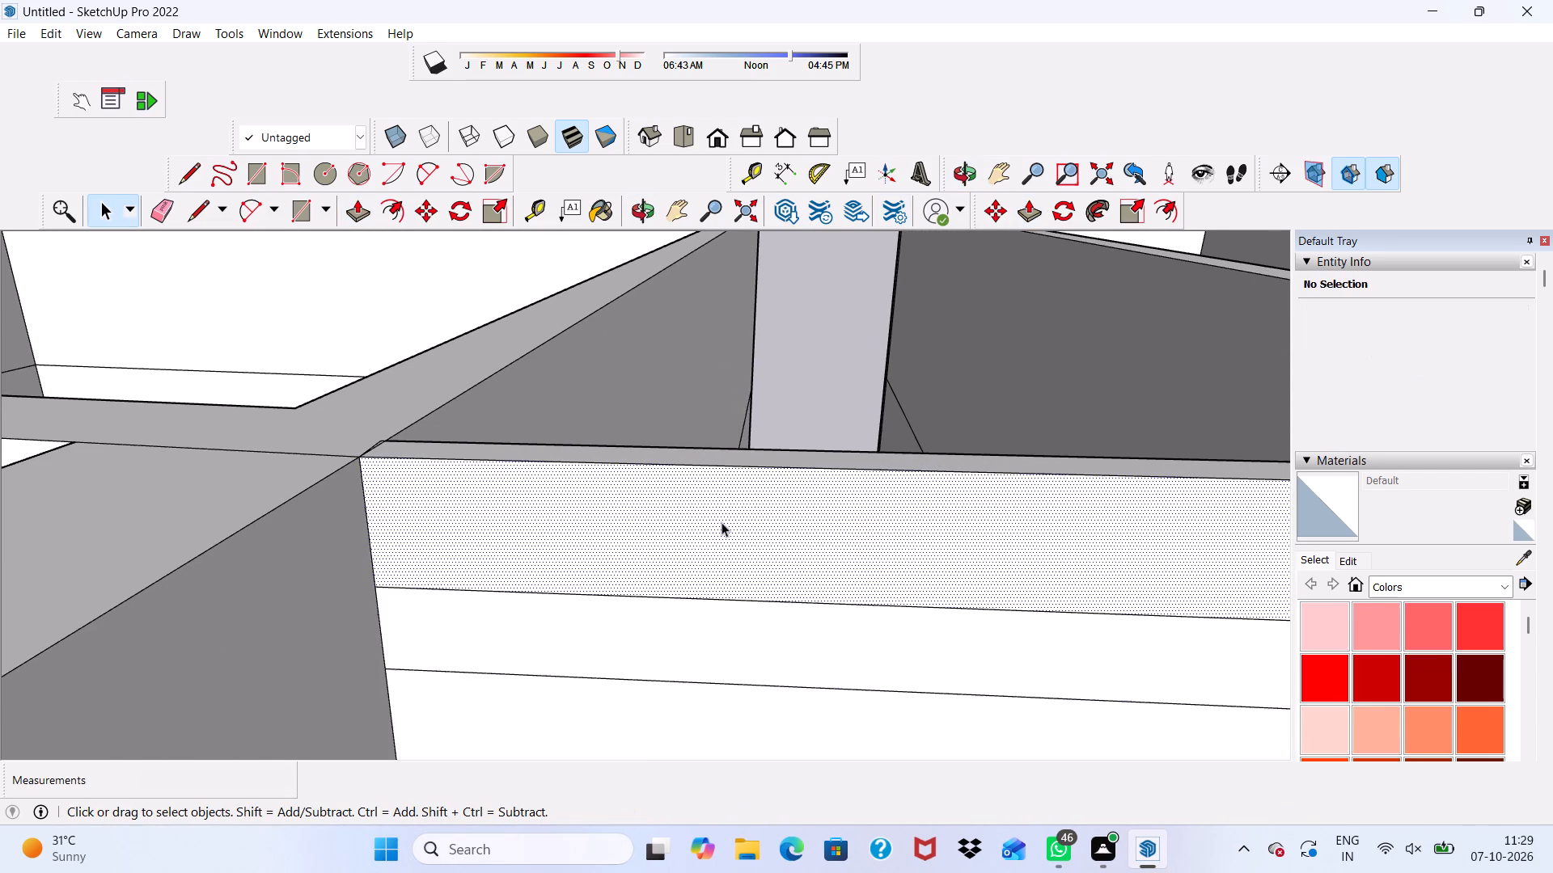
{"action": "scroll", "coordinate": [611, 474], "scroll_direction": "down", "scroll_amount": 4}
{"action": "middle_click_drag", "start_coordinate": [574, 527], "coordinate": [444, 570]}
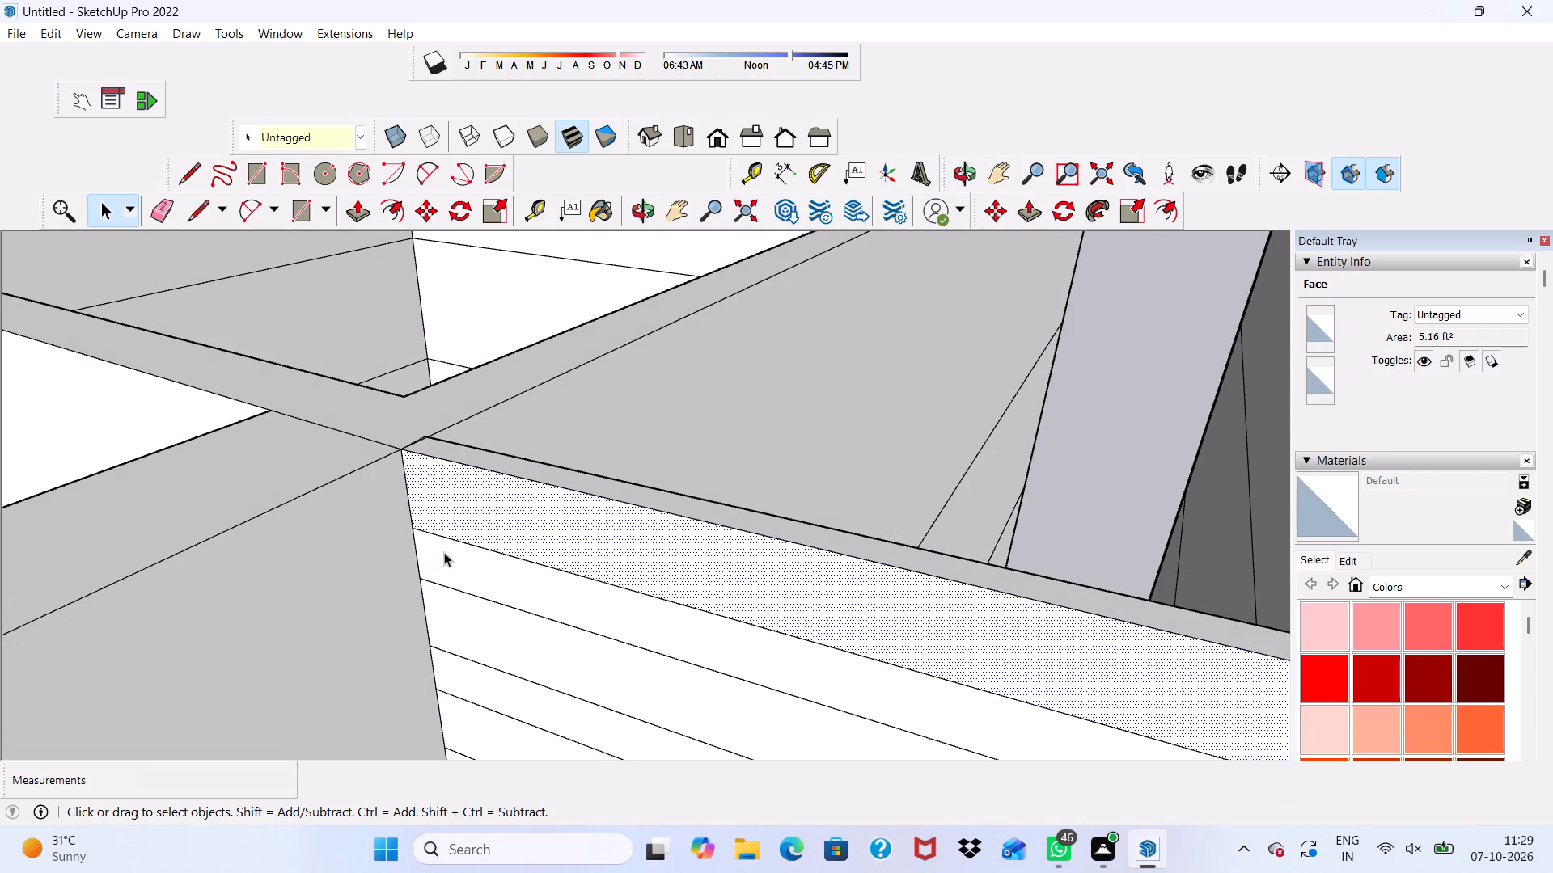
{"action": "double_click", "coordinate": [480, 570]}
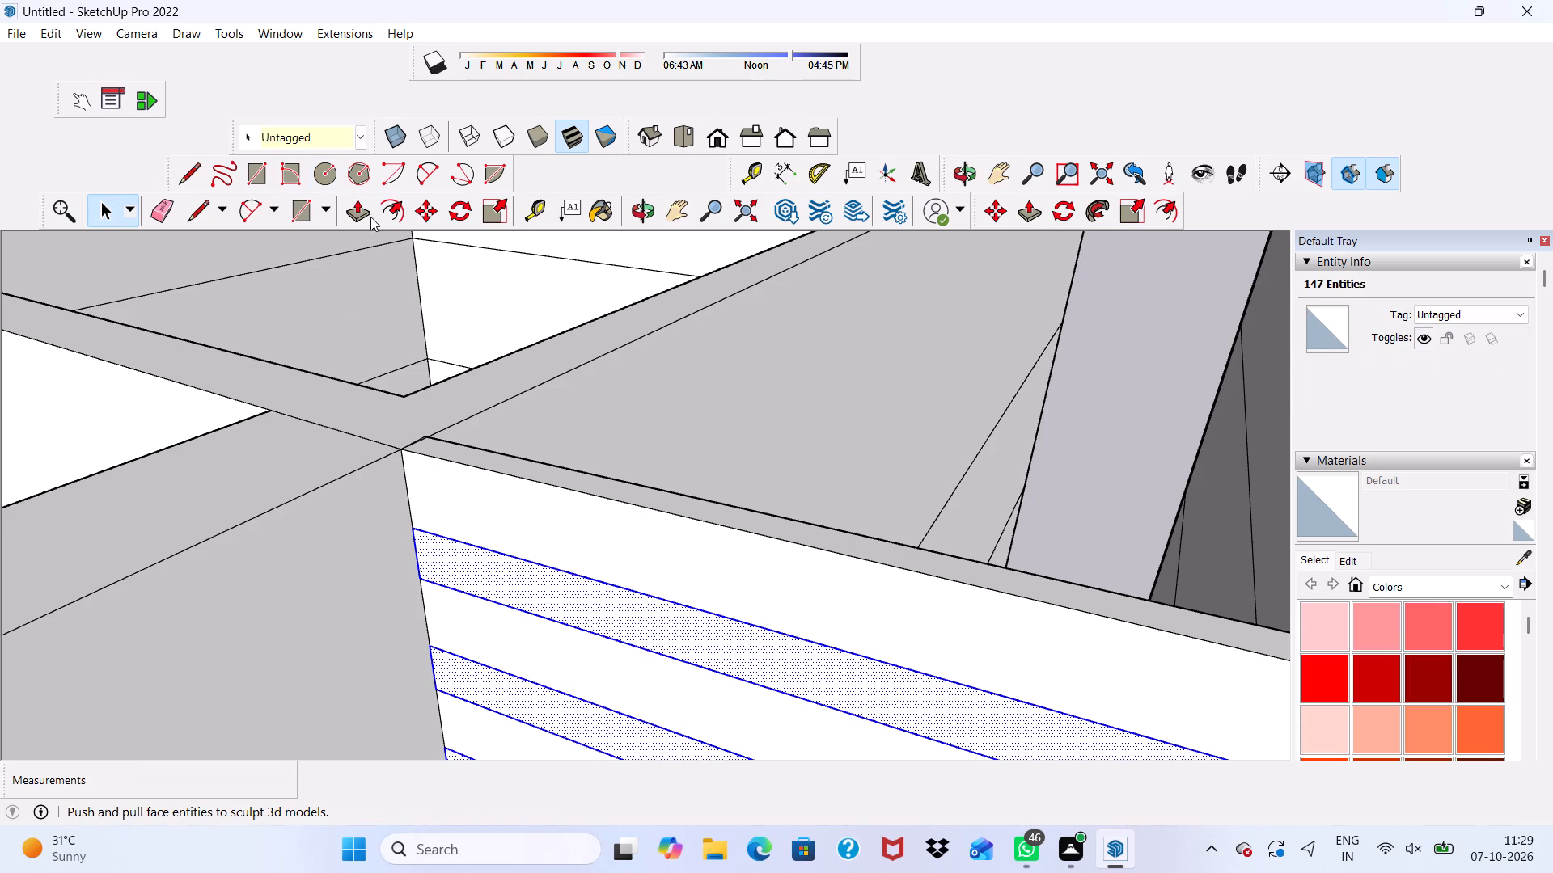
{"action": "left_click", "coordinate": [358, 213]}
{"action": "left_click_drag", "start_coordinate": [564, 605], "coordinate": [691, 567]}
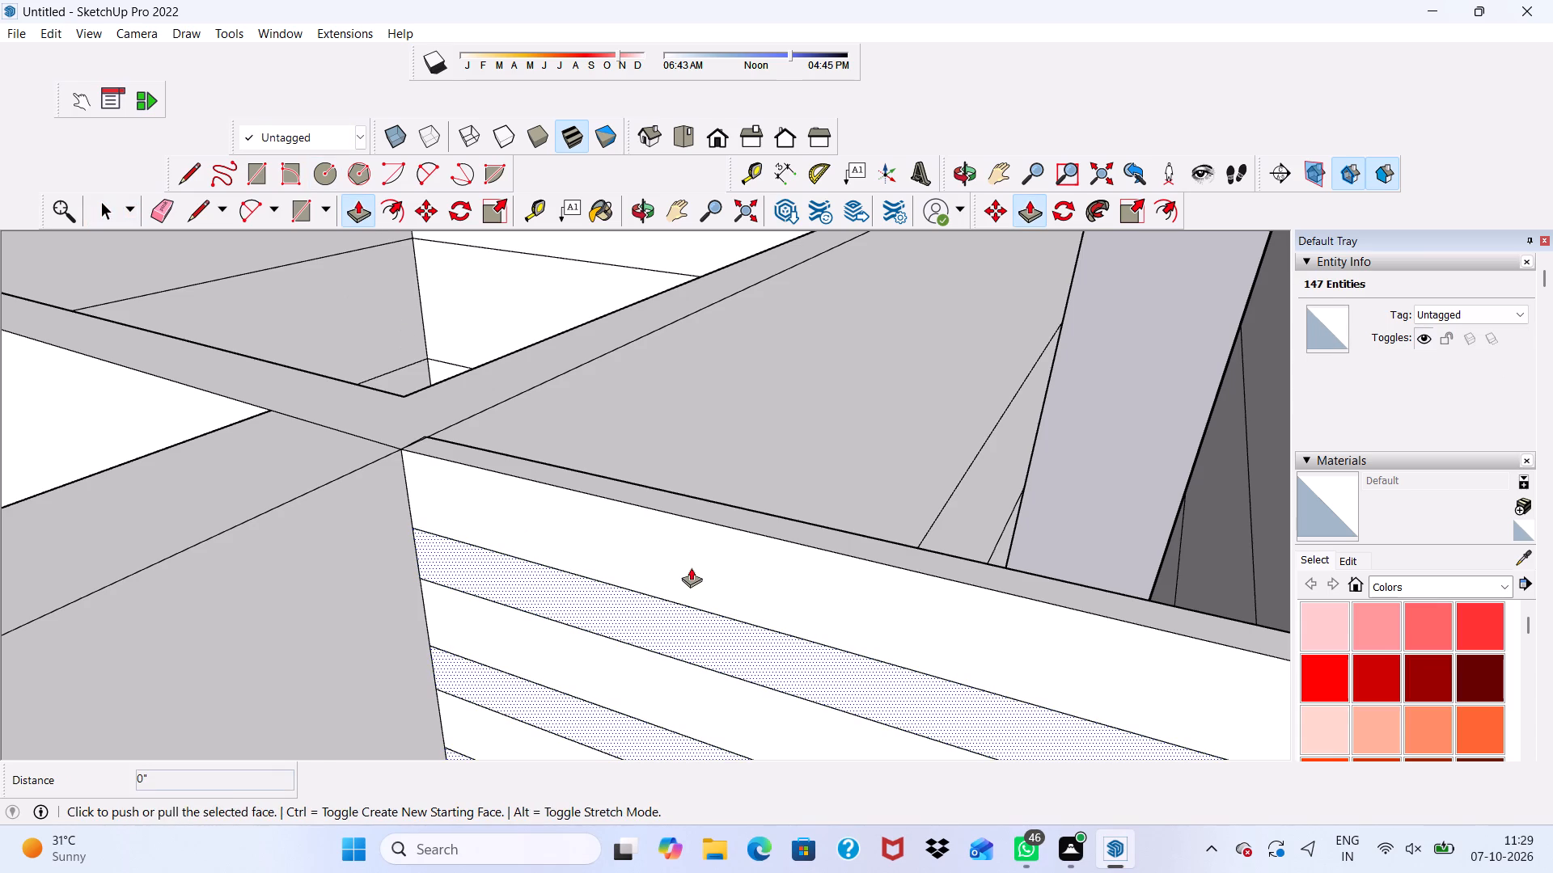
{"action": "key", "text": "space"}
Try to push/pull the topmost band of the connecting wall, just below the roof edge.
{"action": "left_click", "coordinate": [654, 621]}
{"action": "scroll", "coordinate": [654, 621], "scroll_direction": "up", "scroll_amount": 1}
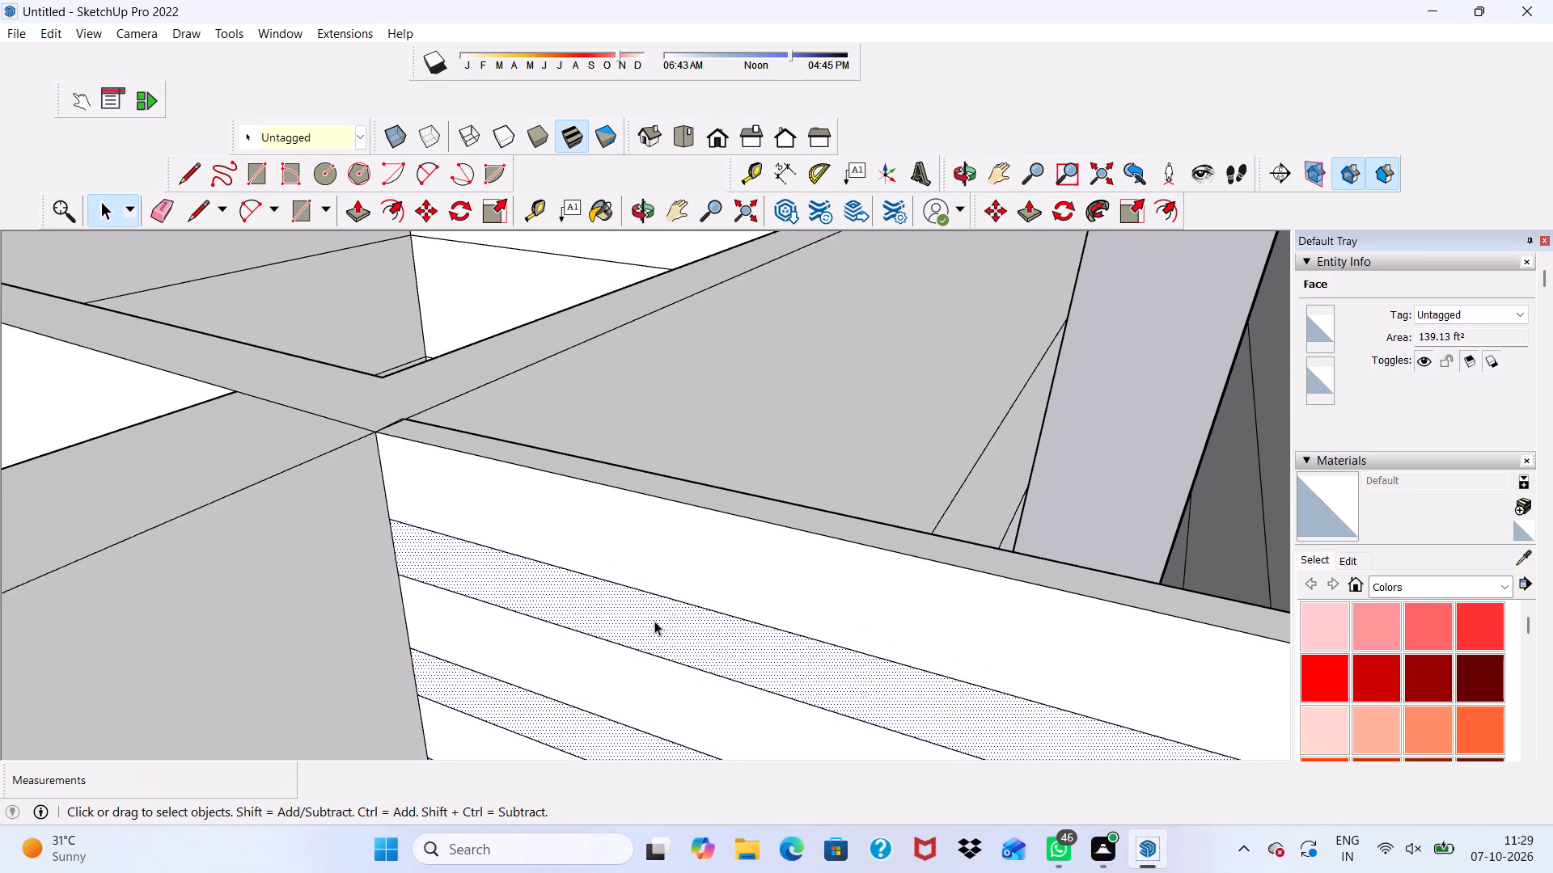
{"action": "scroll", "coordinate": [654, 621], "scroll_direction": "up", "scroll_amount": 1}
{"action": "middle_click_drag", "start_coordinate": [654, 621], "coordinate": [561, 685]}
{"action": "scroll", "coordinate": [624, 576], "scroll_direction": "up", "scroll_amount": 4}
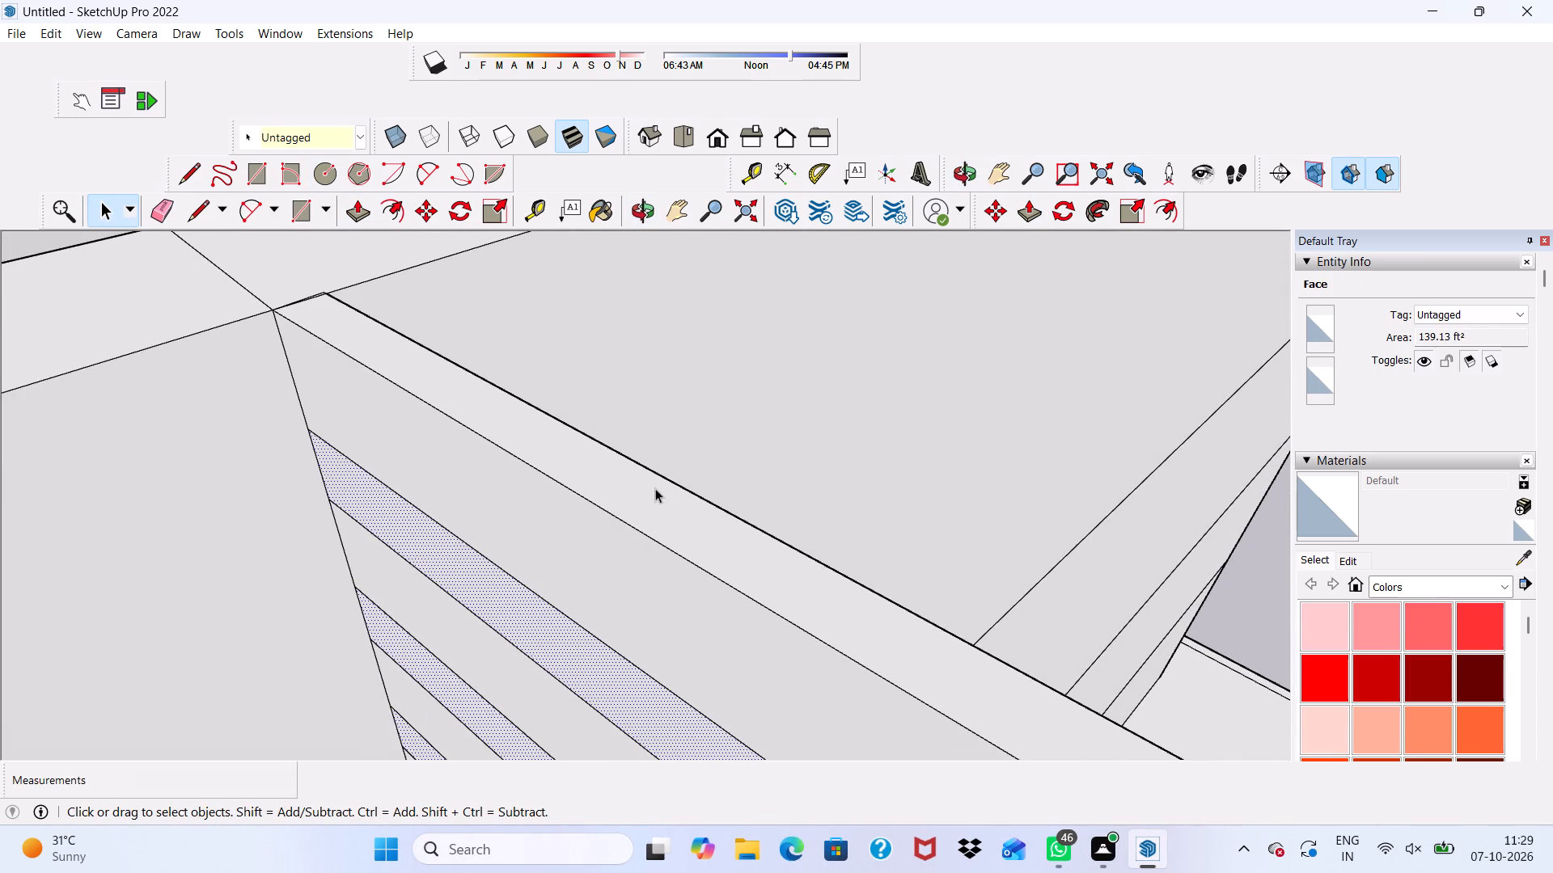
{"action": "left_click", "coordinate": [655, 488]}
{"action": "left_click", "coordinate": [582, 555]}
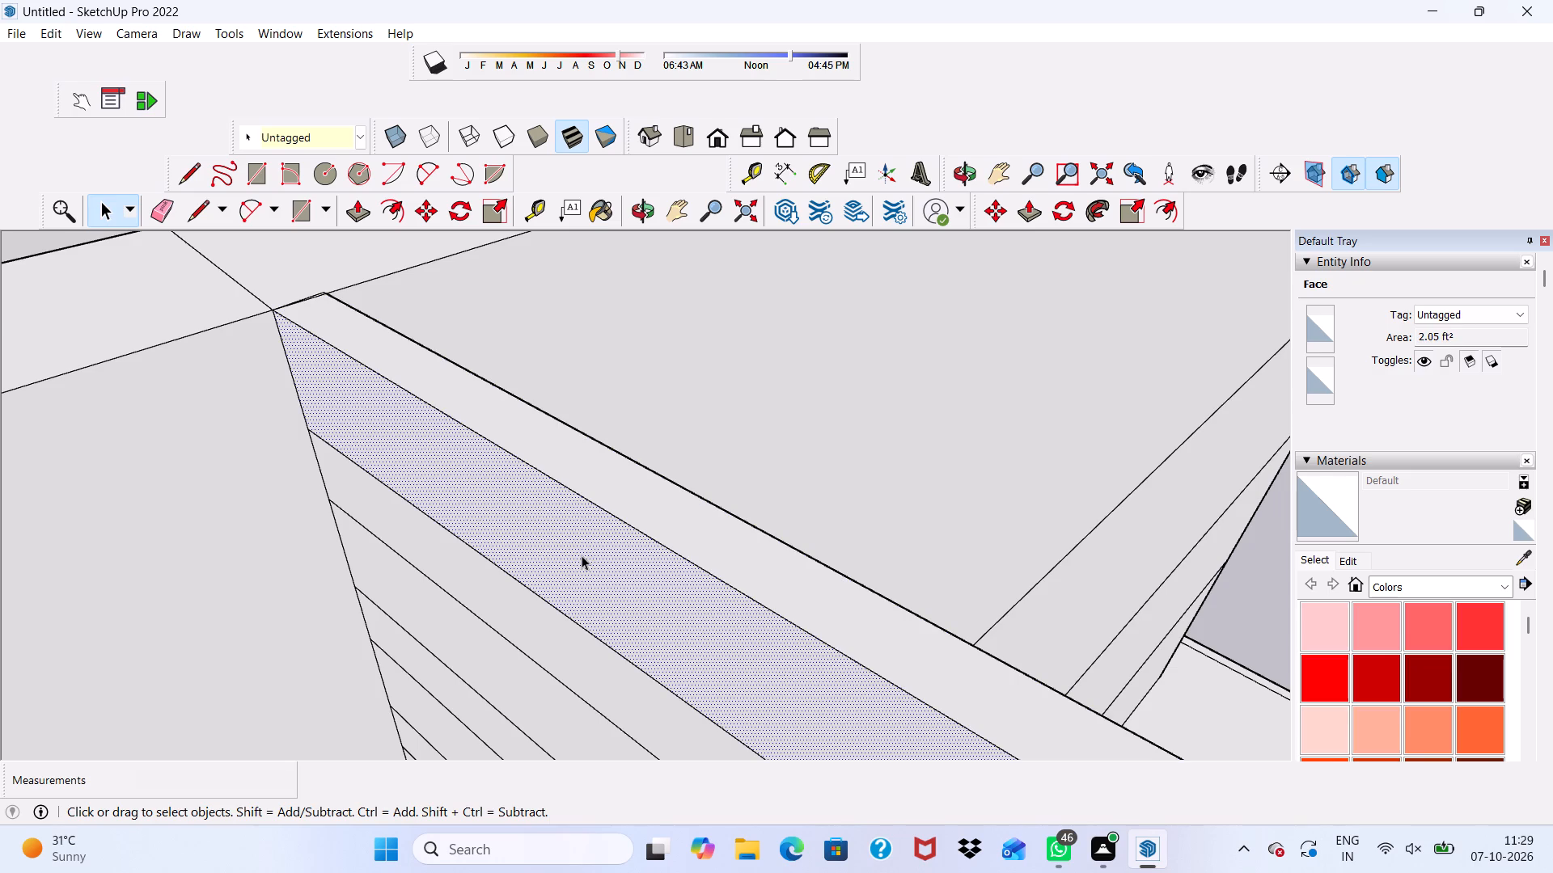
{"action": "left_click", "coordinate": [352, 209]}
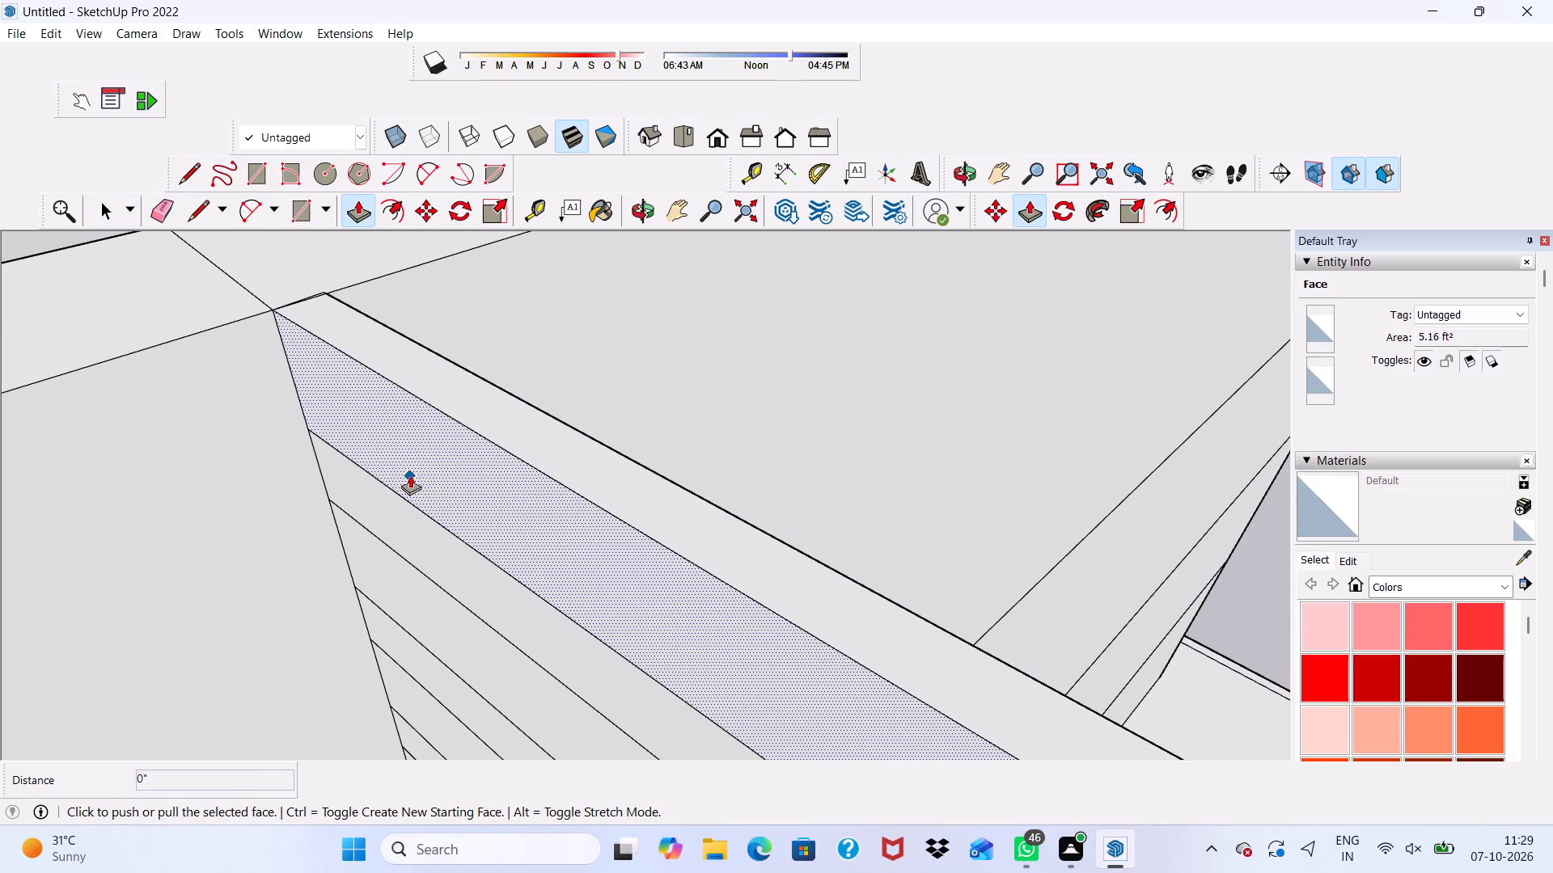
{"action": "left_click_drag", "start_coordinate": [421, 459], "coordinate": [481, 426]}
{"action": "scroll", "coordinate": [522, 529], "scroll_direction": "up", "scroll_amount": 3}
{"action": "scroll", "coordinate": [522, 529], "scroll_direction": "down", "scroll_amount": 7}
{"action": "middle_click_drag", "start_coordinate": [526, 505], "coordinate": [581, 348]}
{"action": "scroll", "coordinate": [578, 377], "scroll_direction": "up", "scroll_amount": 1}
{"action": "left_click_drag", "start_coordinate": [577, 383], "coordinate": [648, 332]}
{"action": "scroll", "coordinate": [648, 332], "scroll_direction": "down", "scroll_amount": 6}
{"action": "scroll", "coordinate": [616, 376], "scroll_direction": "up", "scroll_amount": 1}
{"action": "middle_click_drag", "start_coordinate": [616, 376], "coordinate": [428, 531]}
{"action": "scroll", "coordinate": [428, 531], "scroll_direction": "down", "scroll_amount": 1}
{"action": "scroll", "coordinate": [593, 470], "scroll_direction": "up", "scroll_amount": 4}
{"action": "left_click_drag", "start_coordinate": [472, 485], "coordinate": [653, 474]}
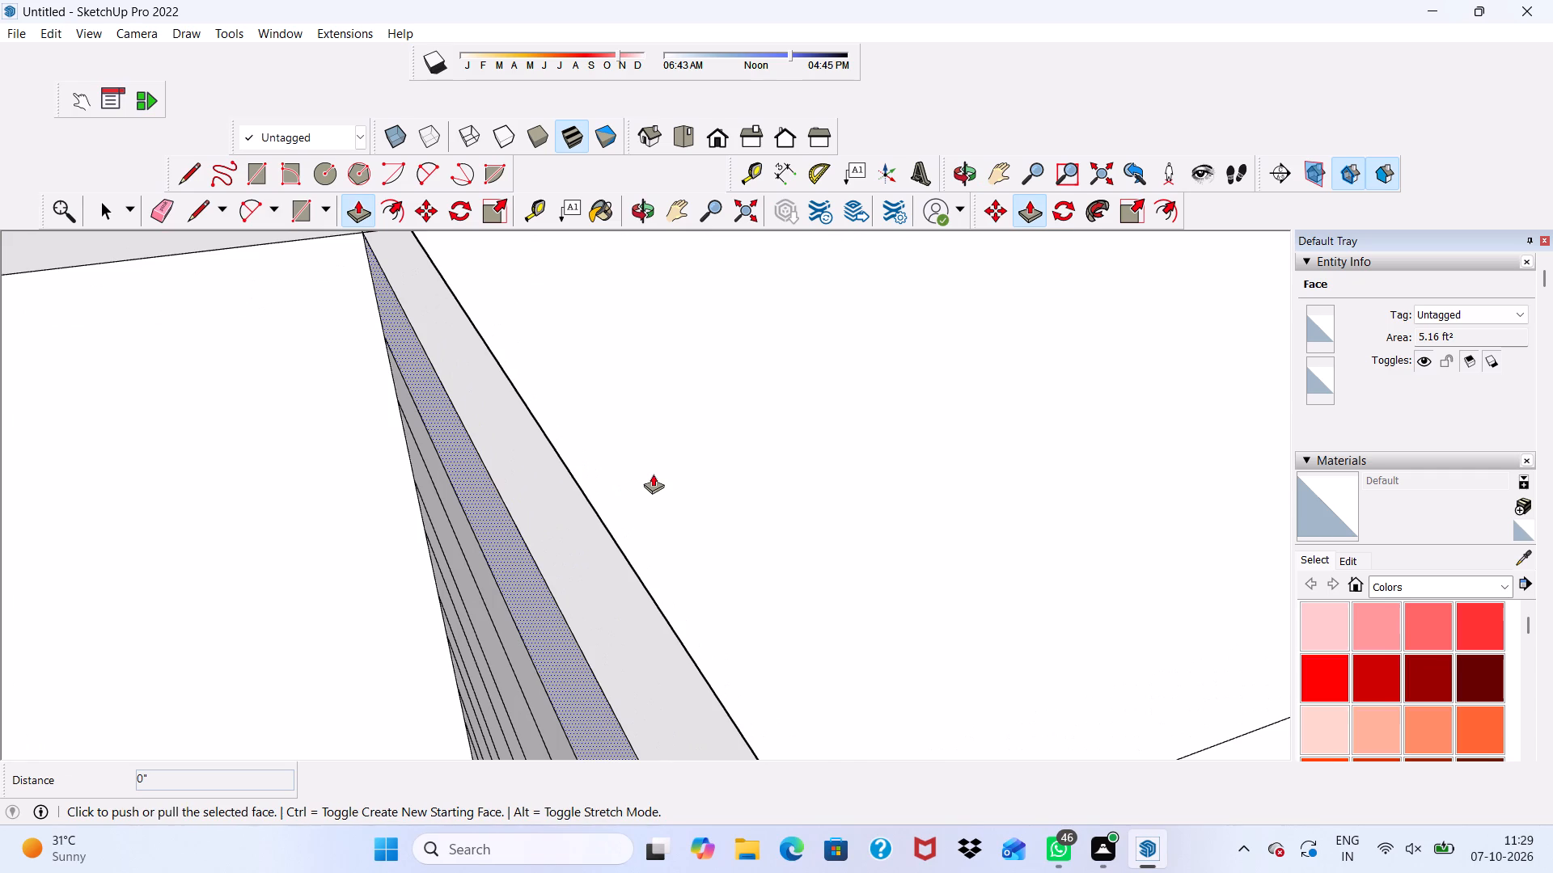
Undo the strip work on the connecting wall back to a plain wall without horizontal lines.
{"action": "key", "text": "ctrl+z"}
{"action": "key", "text": "ctrl+z"}
{"action": "left_click", "coordinate": [626, 542], "text": "ctrl"}
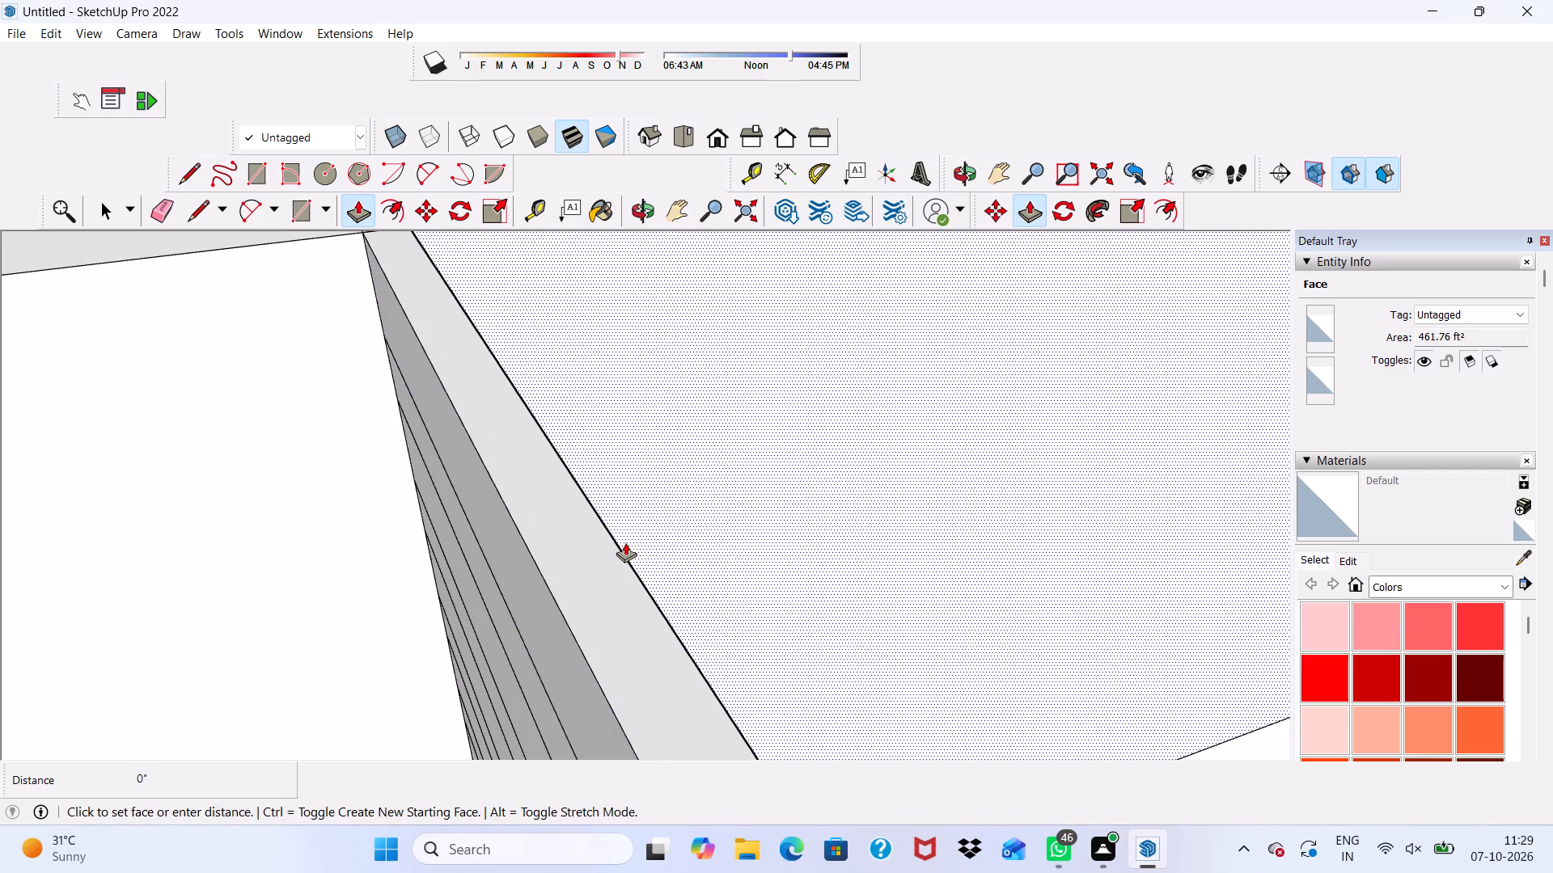
{"action": "key", "text": "ctrl+z"}
{"action": "left_click", "coordinate": [587, 546], "text": "ctrl"}
{"action": "key", "text": "ctrl+z"}
{"action": "key", "text": "ctrl+z"}
{"action": "key", "text": "ctrl+z"}
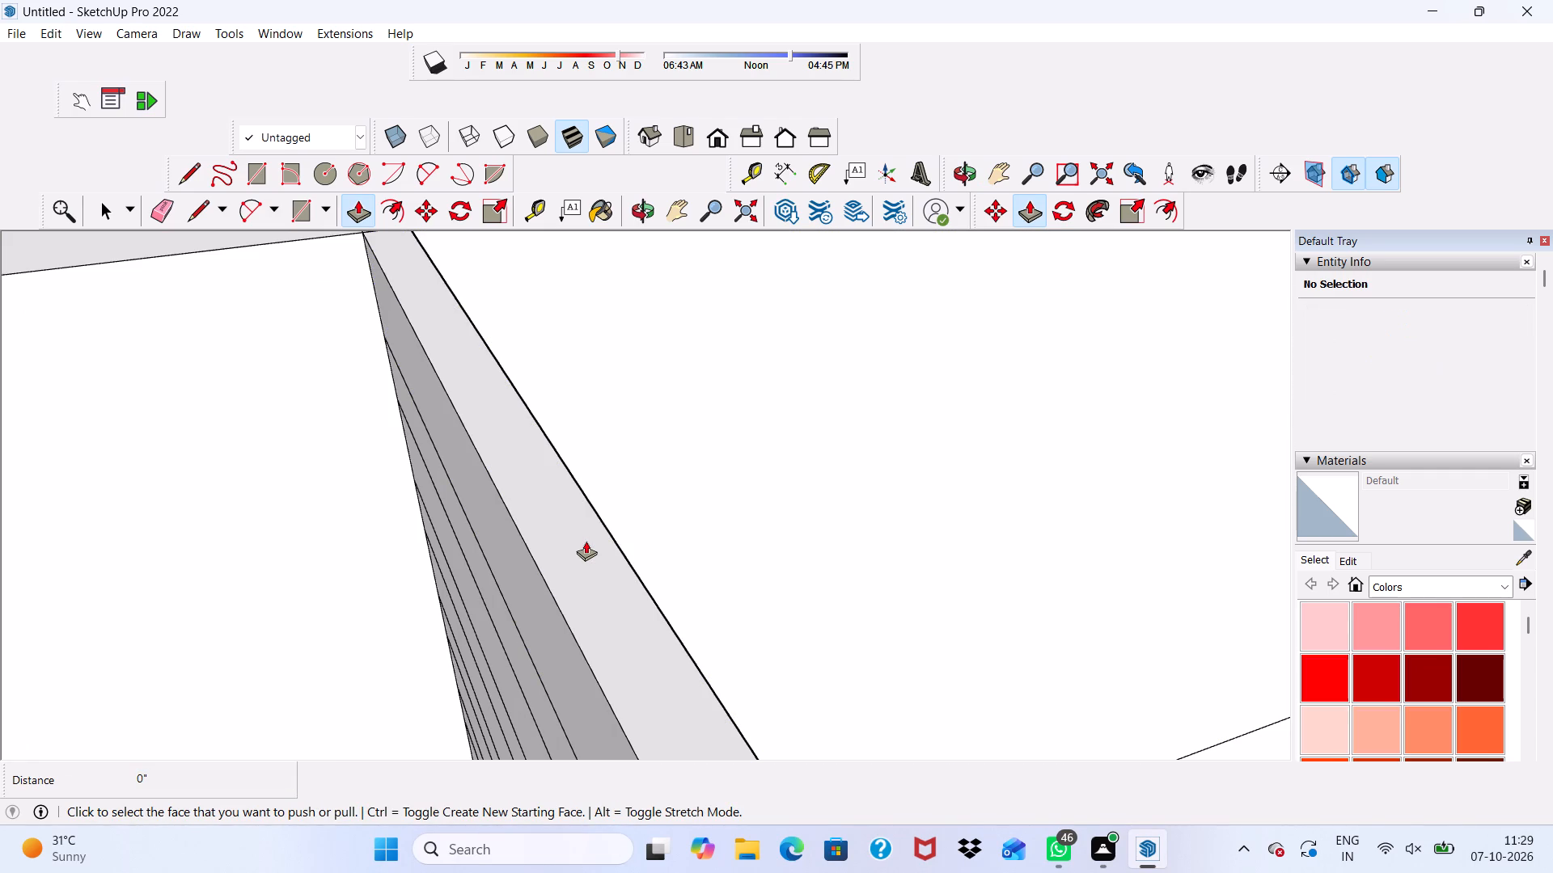
{"action": "key", "text": "ctrl+z"}
{"action": "key", "text": "ctrl+z"}
{"action": "key", "text": "ctrl+z"}
{"action": "scroll", "coordinate": [496, 479], "scroll_direction": "down", "scroll_amount": 15, "text": "ctrl"}
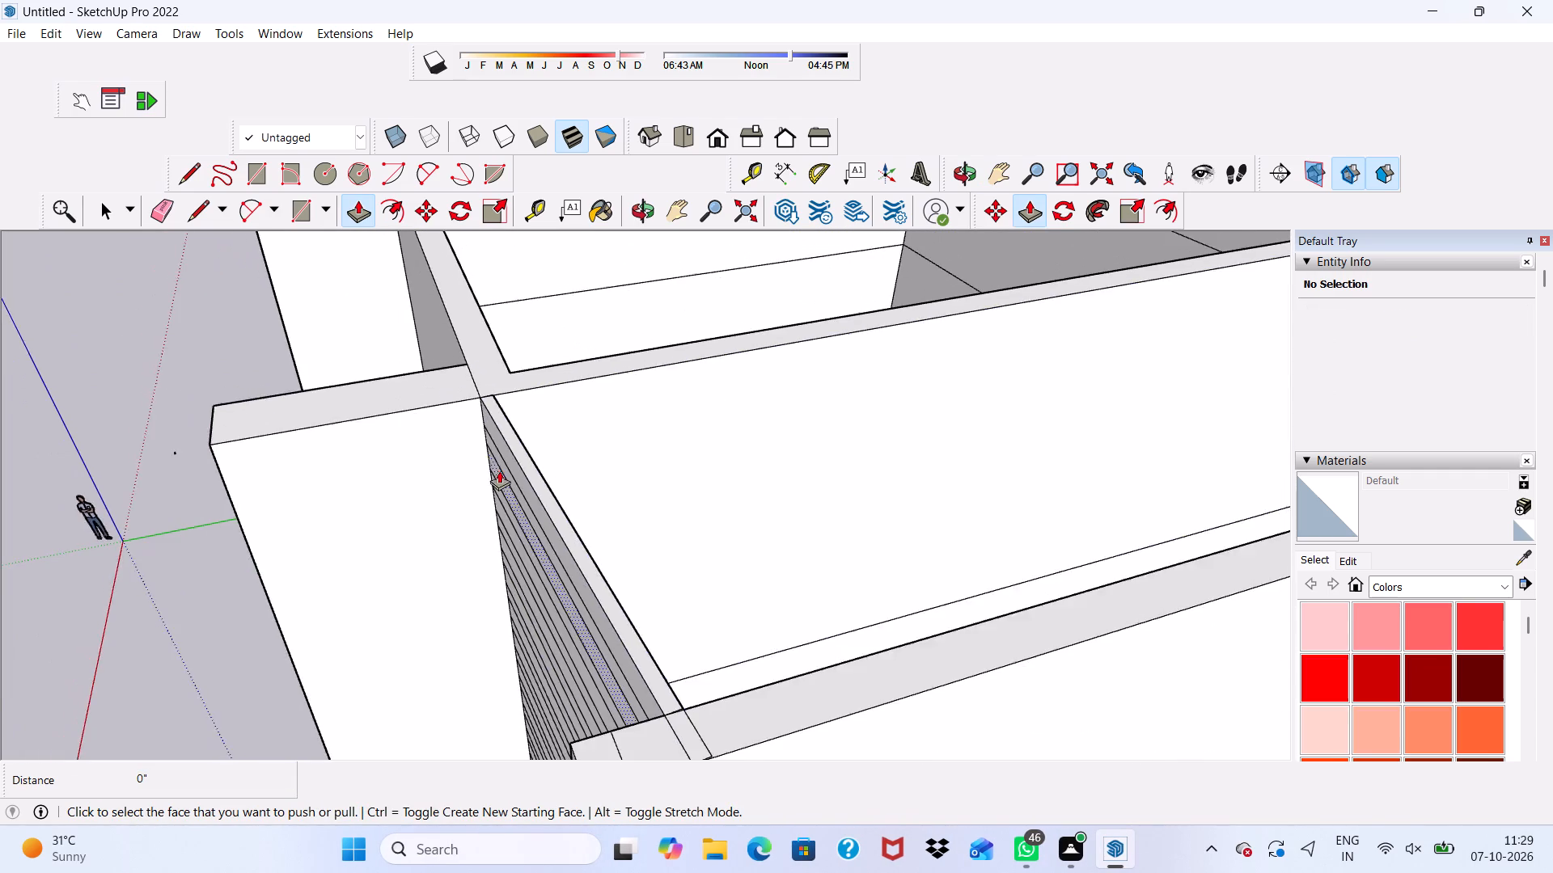
{"action": "middle_click_drag", "start_coordinate": [499, 470], "coordinate": [669, 379]}
{"action": "key", "text": "ctrl+z"}
{"action": "key", "text": "ctrl+z"}
{"action": "left_click_drag", "start_coordinate": [675, 382], "coordinate": [683, 385]}
{"action": "key", "text": "ctrl+z"}
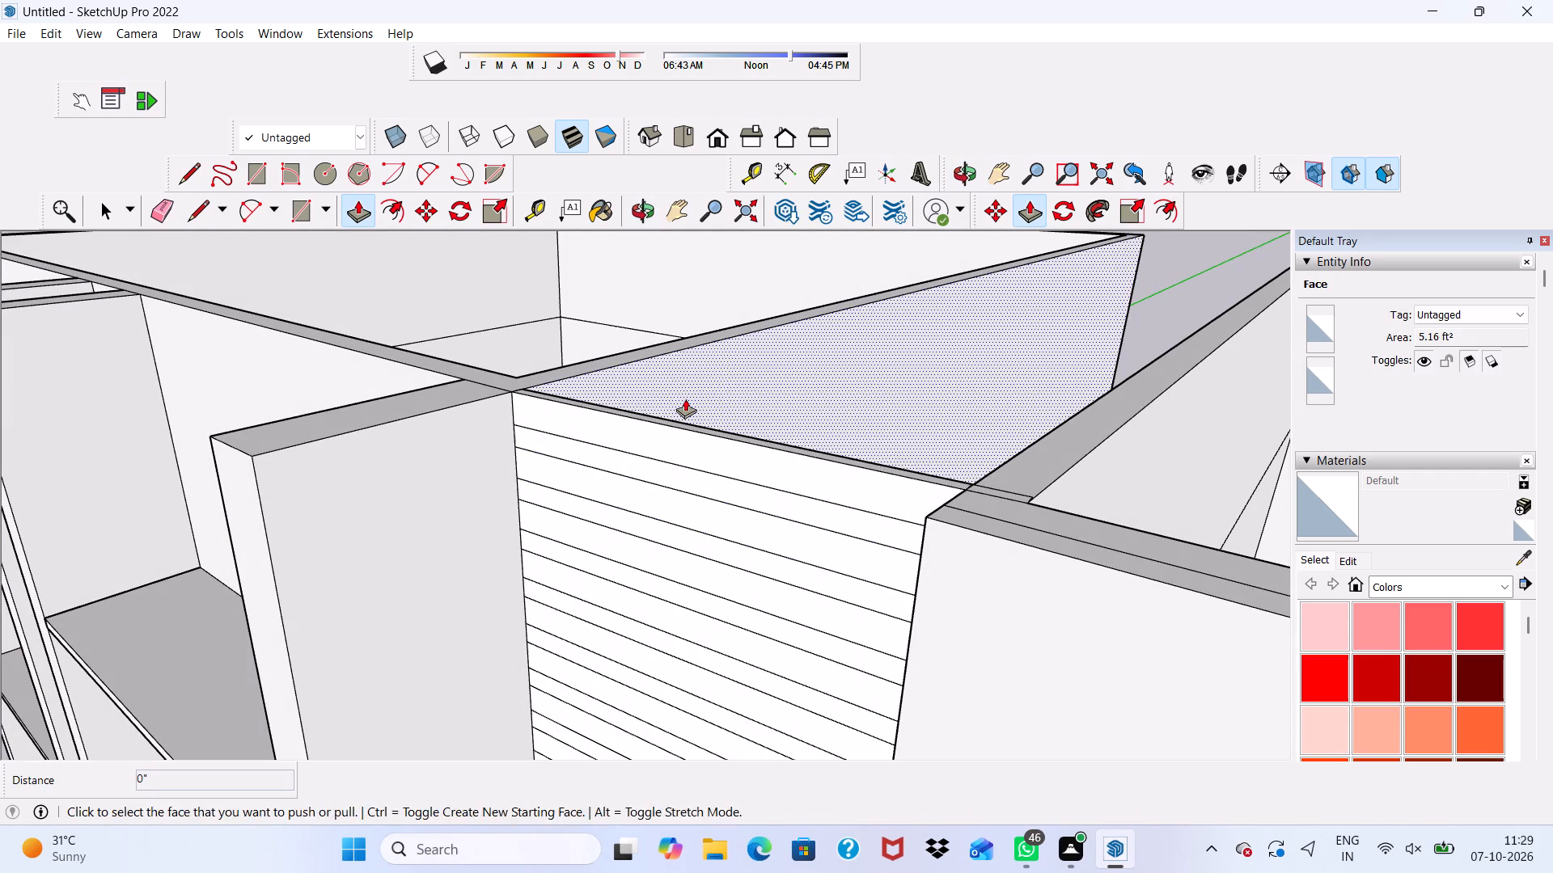
{"action": "left_click", "coordinate": [685, 399]}
{"action": "key", "text": "ctrl+z"}
{"action": "left_click", "coordinate": [685, 399]}
{"action": "key", "text": "ctrl+z"}
{"action": "key", "text": "ctrl+z"}
{"action": "key", "text": "ctrl+z"}
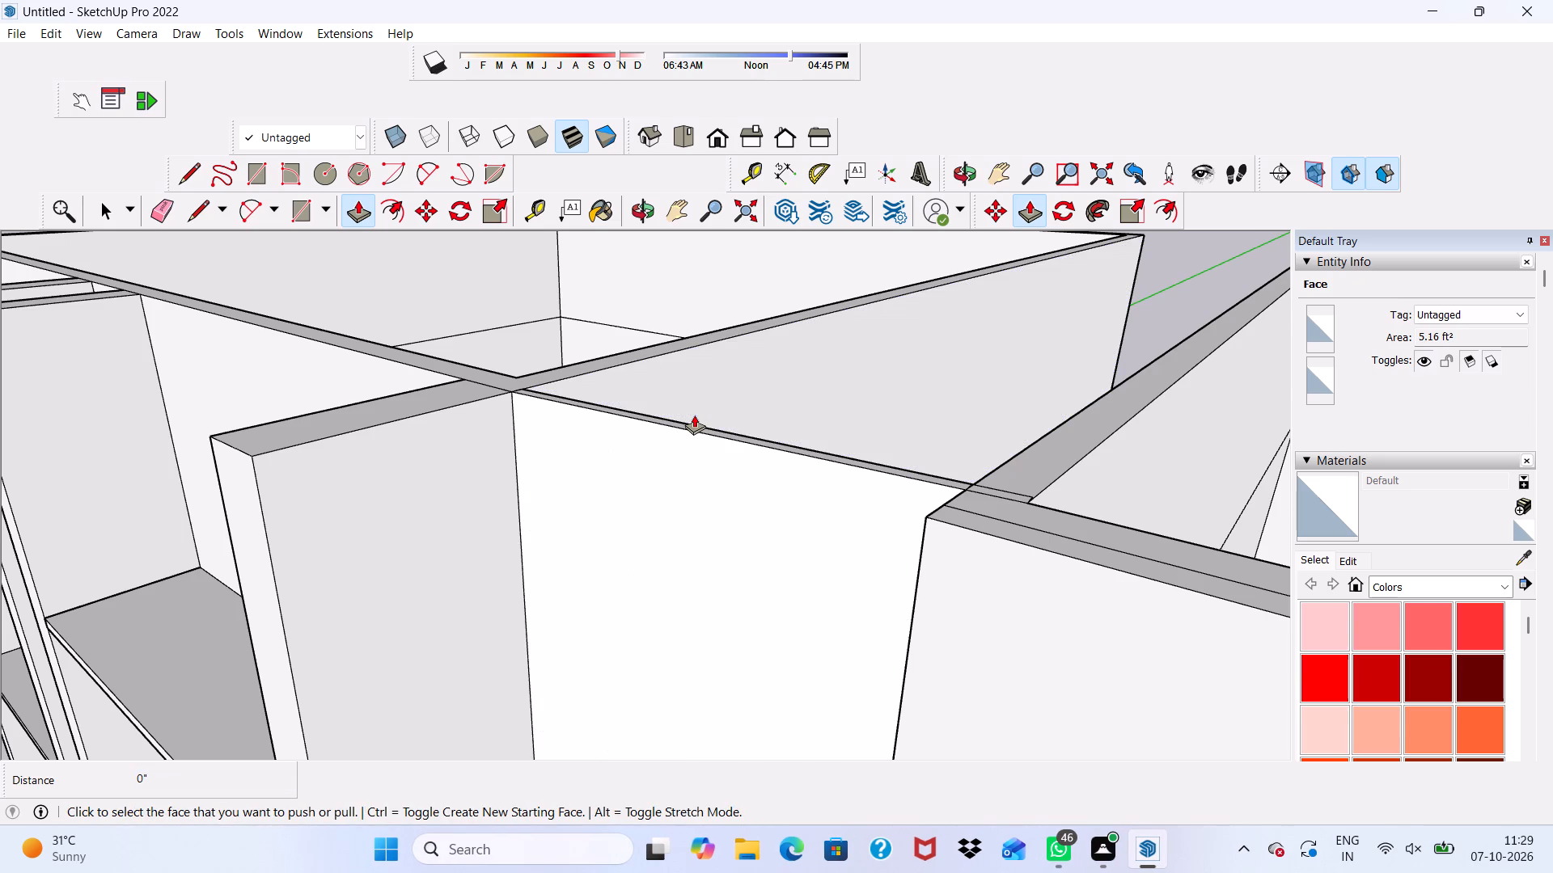
Undo the connecting wall's thickness and its face, back to an open gap between the two blocks.
{"action": "key", "text": "ctrl+z"}
{"action": "left_click", "coordinate": [694, 415]}
{"action": "key", "text": "ctrl+z"}
{"action": "key", "text": "ctrl+z"}
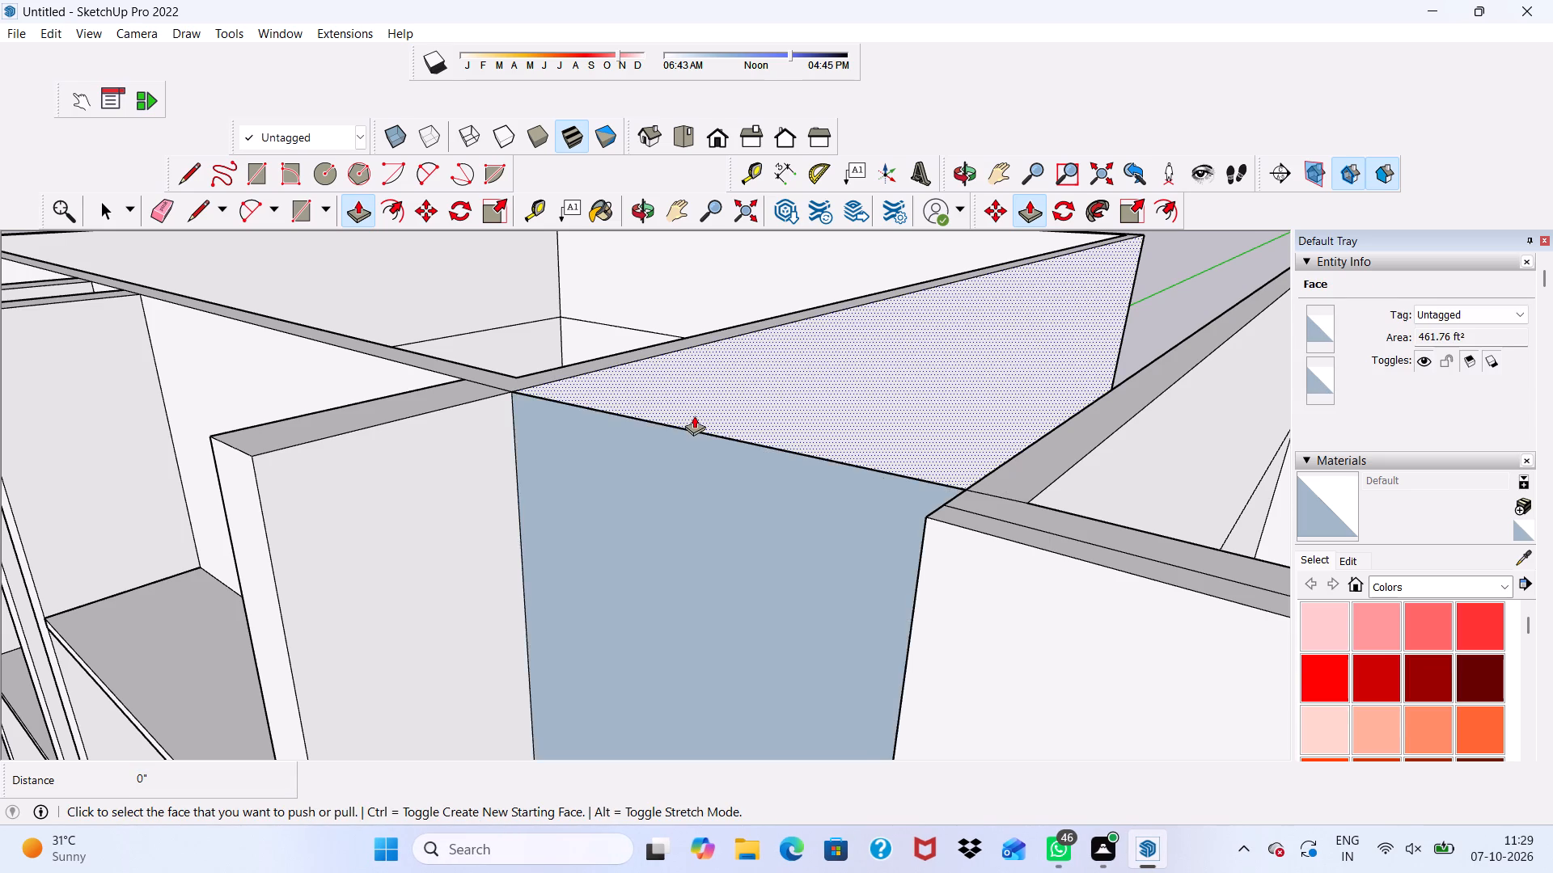
{"action": "key", "text": "ctrl+z"}
Draw a vertical rectangle about 8' 2 9/16" by 40' closing the gap between the blocks from slab to roof edge.
{"action": "scroll", "coordinate": [696, 416], "scroll_direction": "down", "scroll_amount": 13}
{"action": "middle_click_drag", "start_coordinate": [717, 462], "coordinate": [866, 390]}
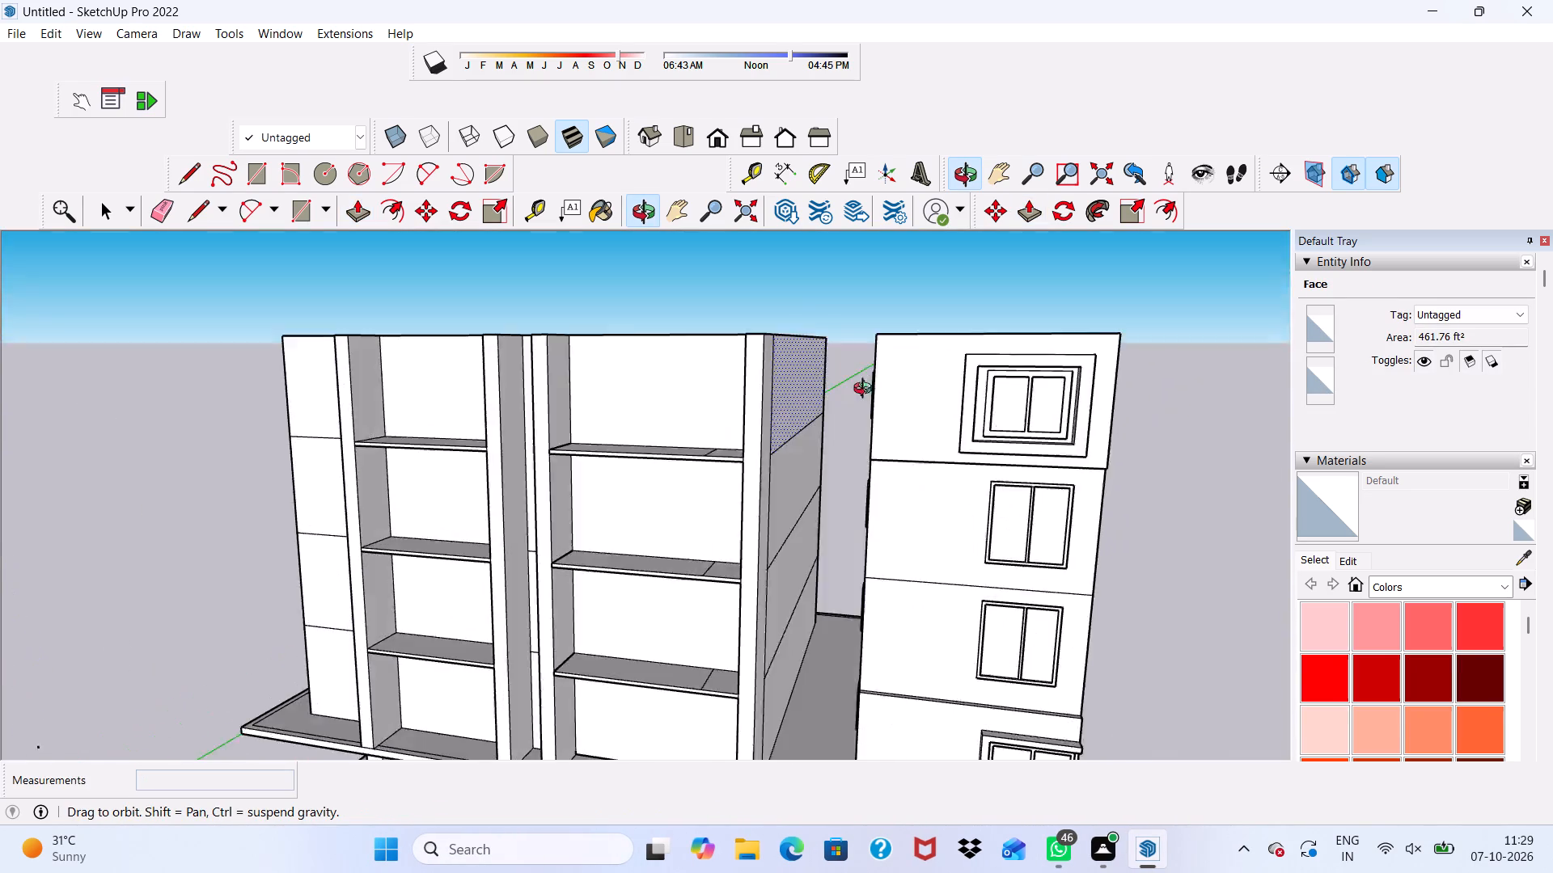
{"action": "middle_click_drag", "start_coordinate": [866, 390], "coordinate": [924, 255]}
{"action": "scroll", "coordinate": [958, 445], "scroll_direction": "up", "scroll_amount": 4}
{"action": "scroll", "coordinate": [958, 445], "scroll_direction": "down", "scroll_amount": 5}
{"action": "scroll", "coordinate": [879, 475], "scroll_direction": "up", "scroll_amount": 2}
{"action": "key", "text": "space"}
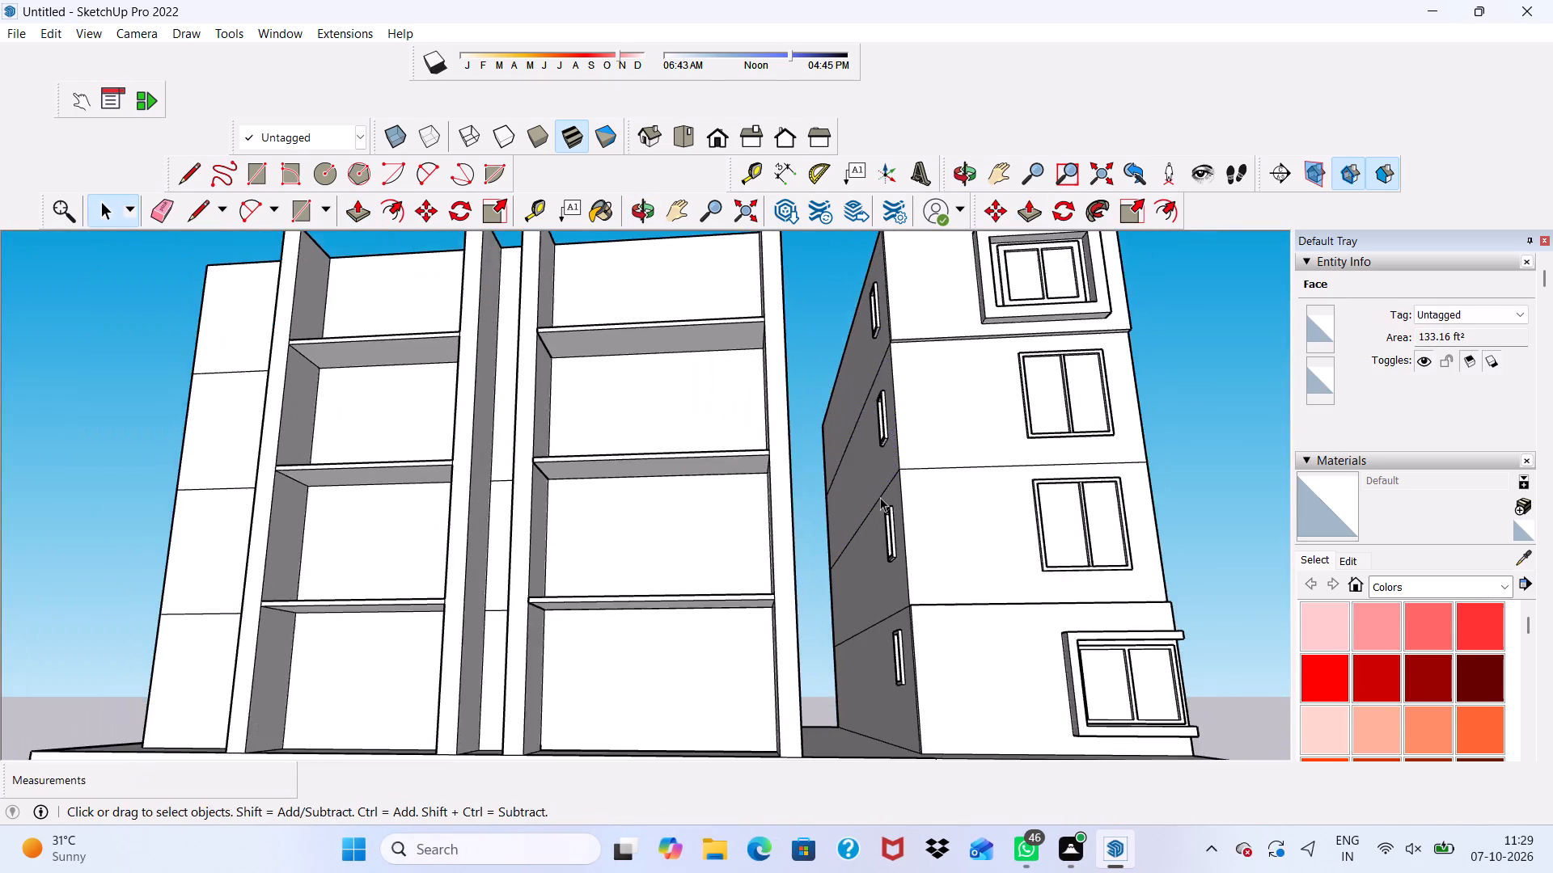
{"action": "scroll", "coordinate": [880, 497], "scroll_direction": "down", "scroll_amount": 2}
{"action": "middle_click_drag", "start_coordinate": [880, 497], "coordinate": [798, 643]}
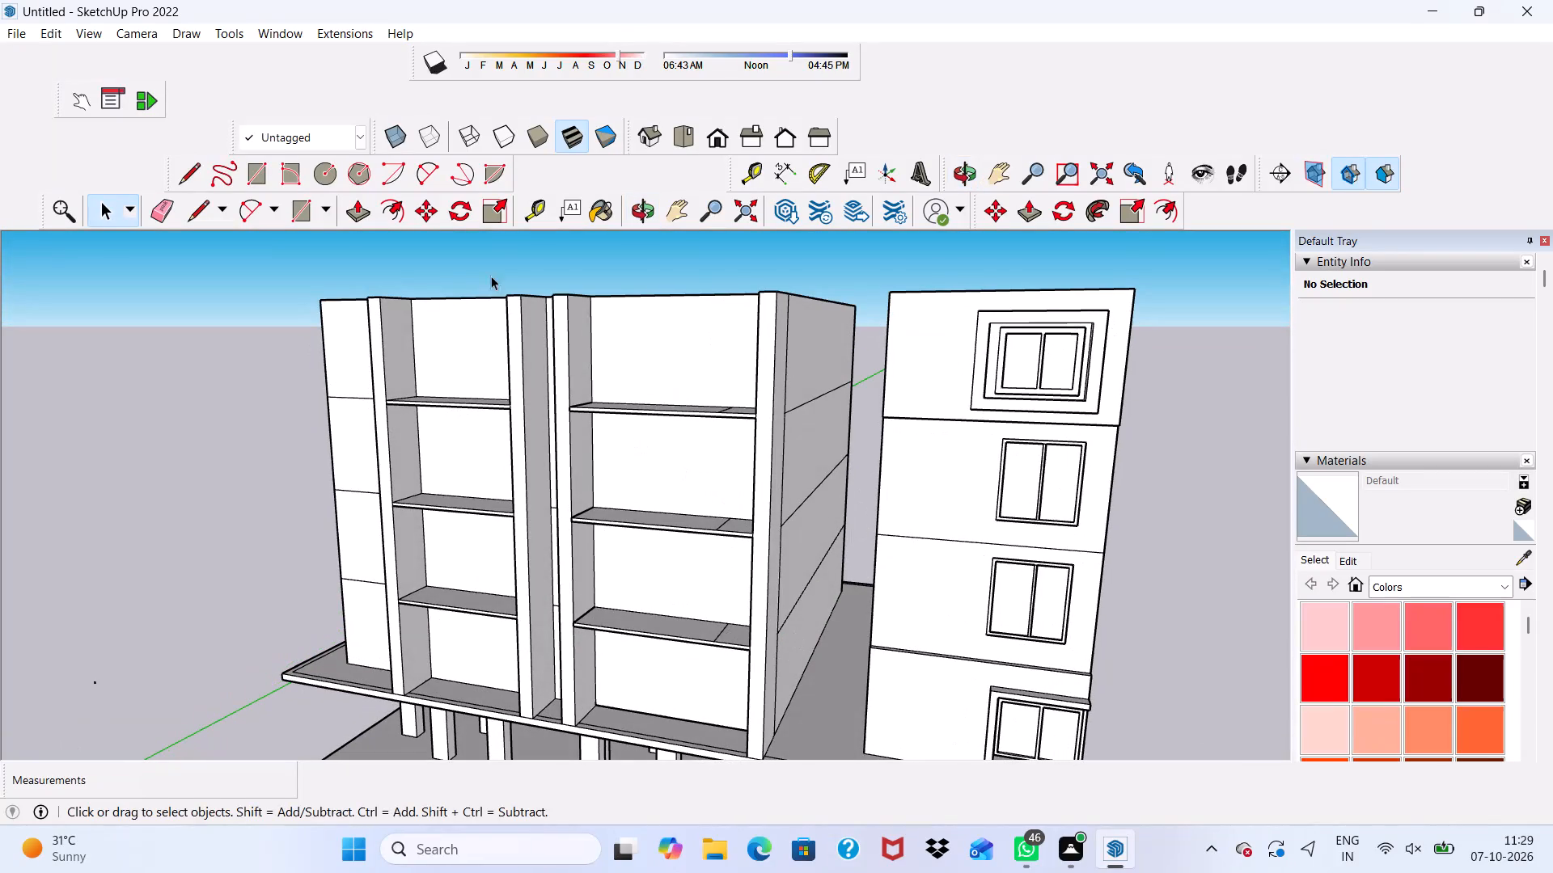
{"action": "left_click", "coordinate": [252, 175]}
{"action": "scroll", "coordinate": [908, 828], "scroll_direction": "up", "scroll_amount": 3}
{"action": "scroll", "coordinate": [819, 715], "scroll_direction": "up", "scroll_amount": 1}
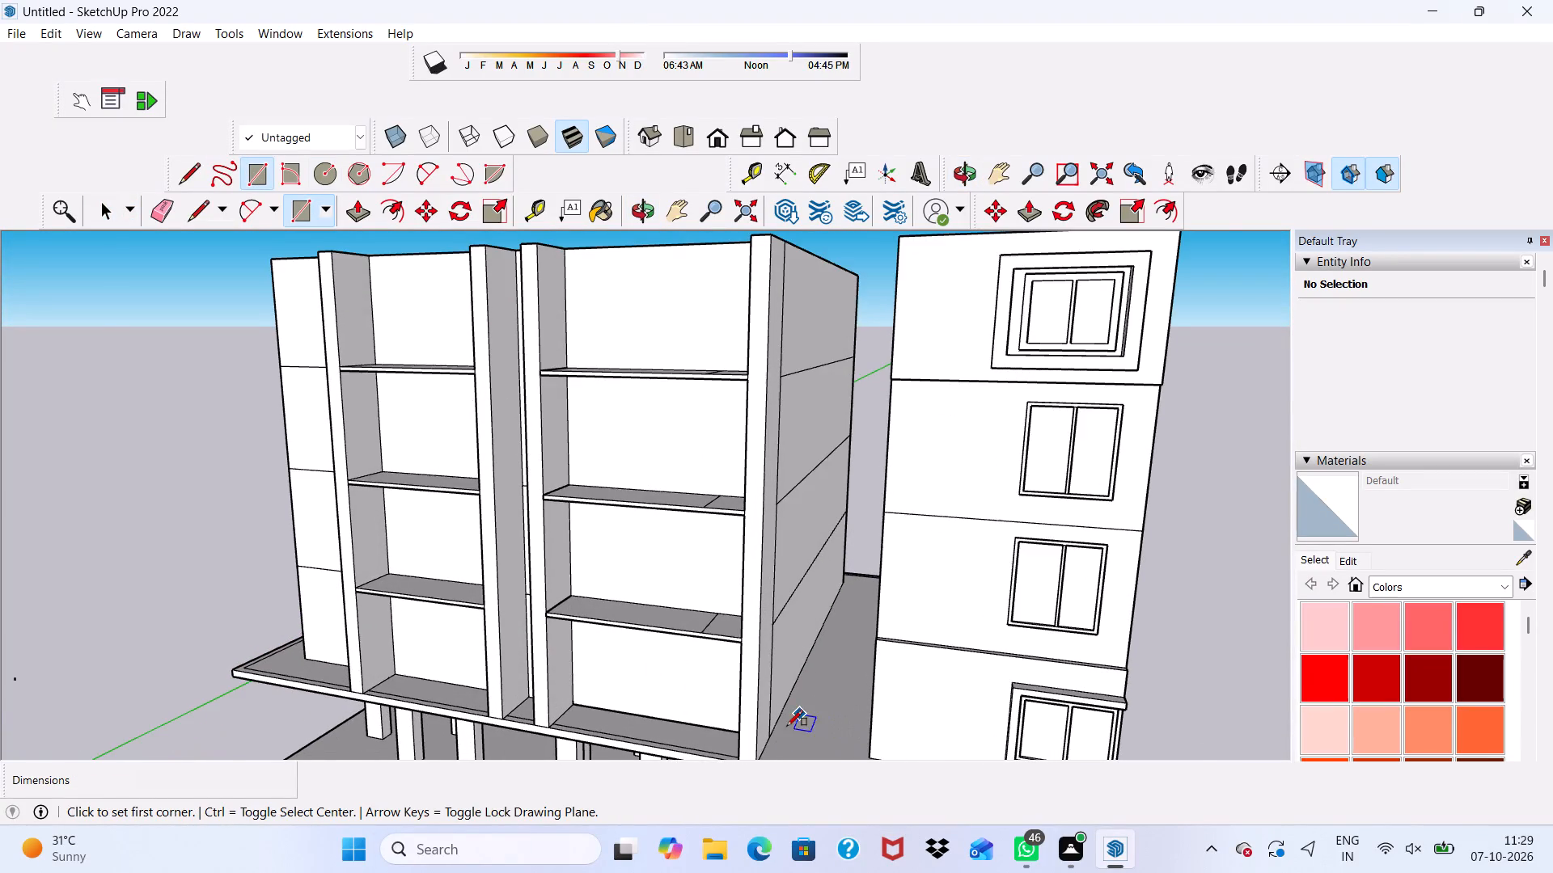
{"action": "scroll", "coordinate": [772, 733], "scroll_direction": "up", "scroll_amount": 4}
{"action": "scroll", "coordinate": [767, 744], "scroll_direction": "down", "scroll_amount": 1}
{"action": "scroll", "coordinate": [764, 748], "scroll_direction": "up", "scroll_amount": 6}
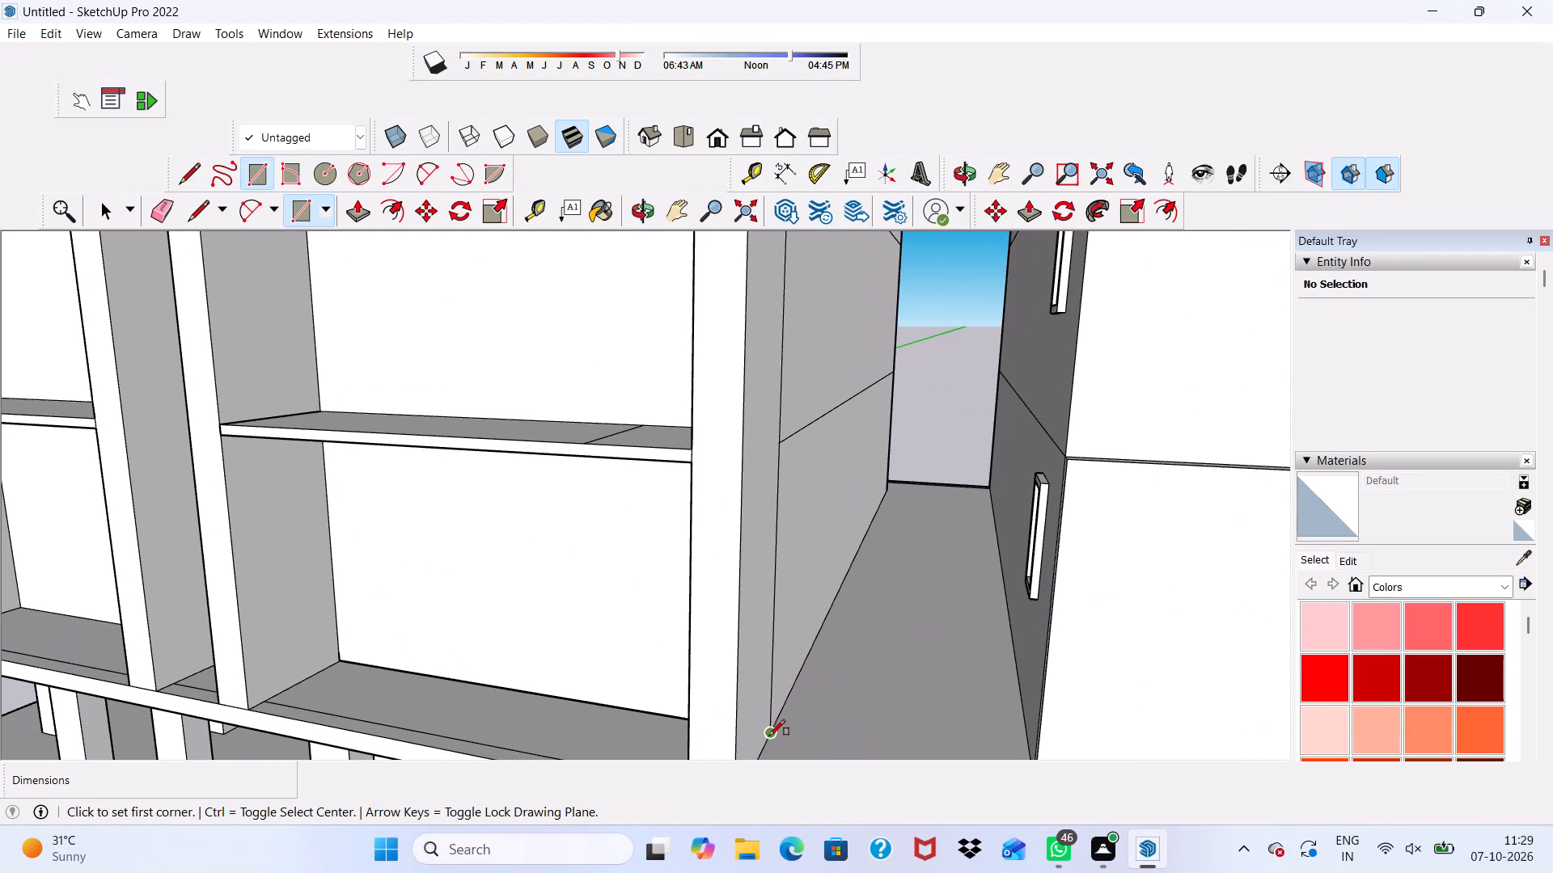
{"action": "left_click", "coordinate": [769, 736]}
{"action": "scroll", "coordinate": [771, 736], "scroll_direction": "down", "scroll_amount": 14}
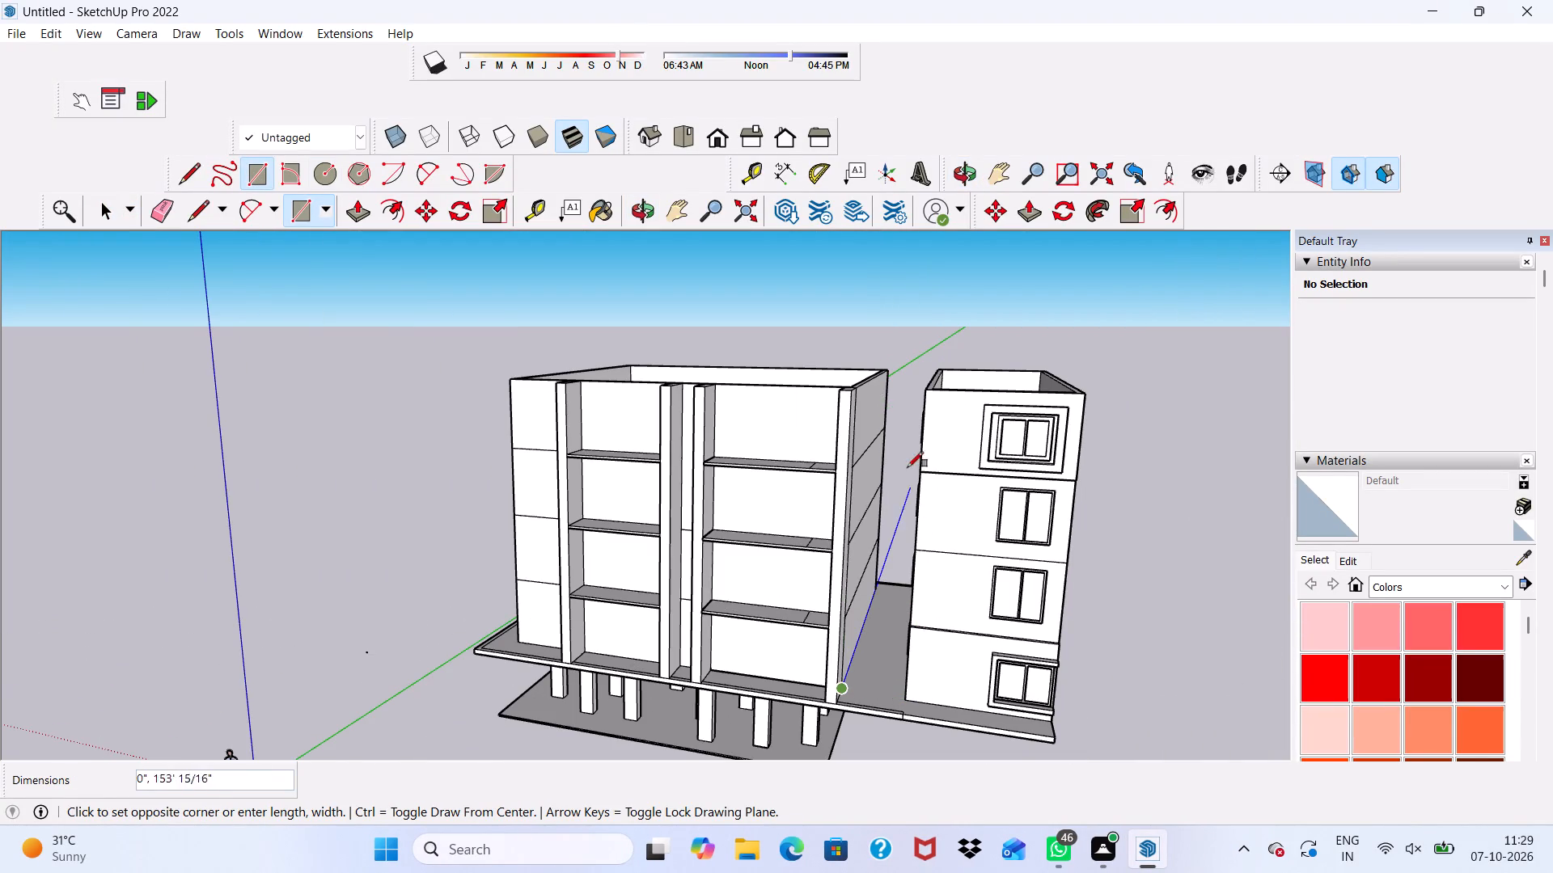
{"action": "left_click", "coordinate": [931, 390]}
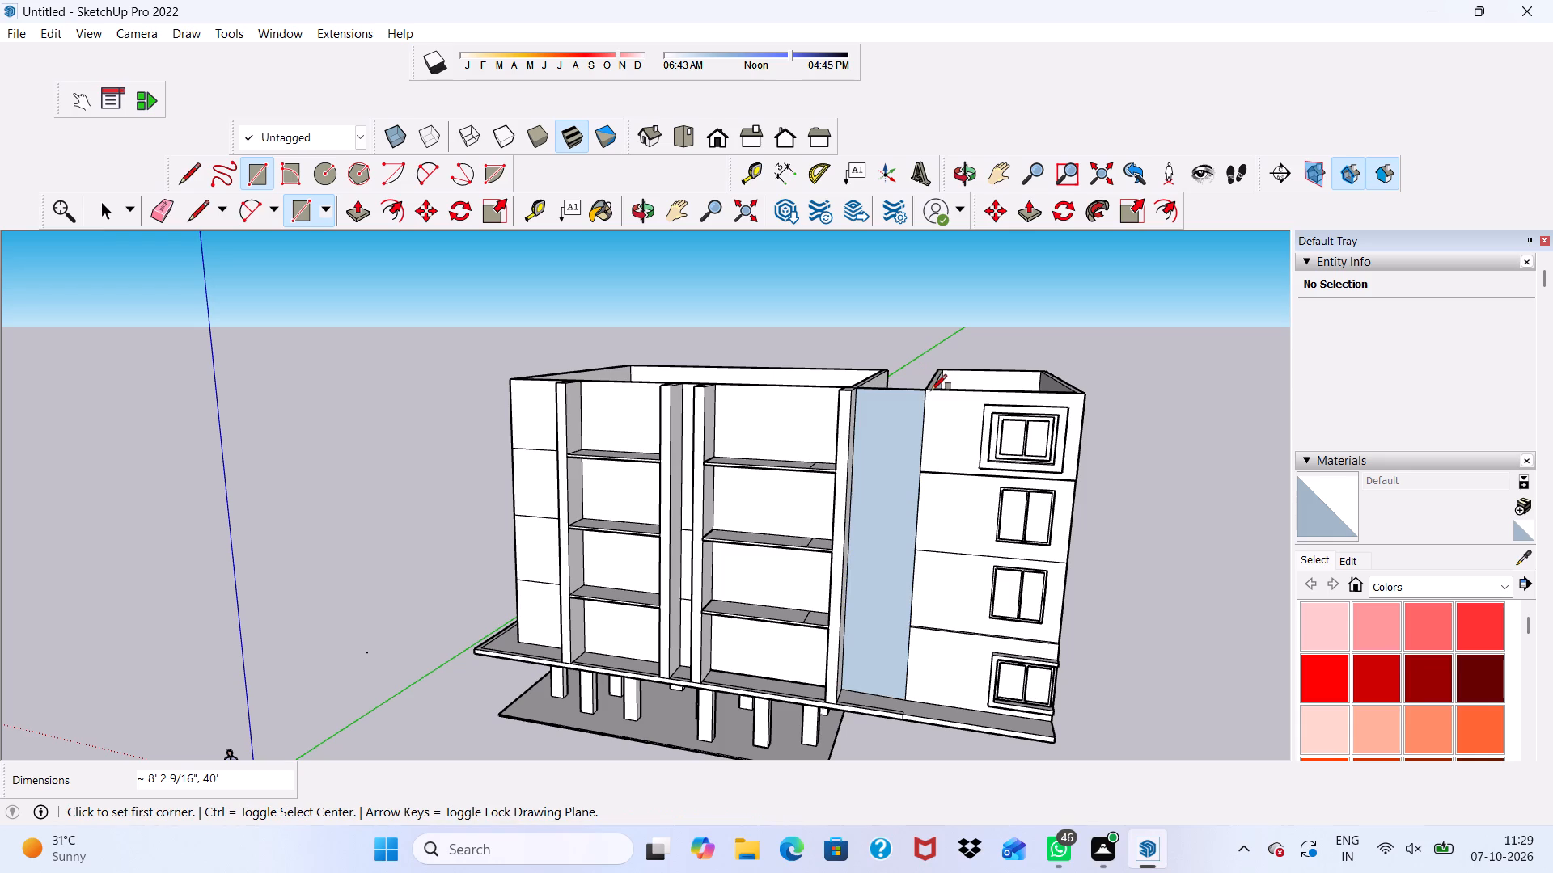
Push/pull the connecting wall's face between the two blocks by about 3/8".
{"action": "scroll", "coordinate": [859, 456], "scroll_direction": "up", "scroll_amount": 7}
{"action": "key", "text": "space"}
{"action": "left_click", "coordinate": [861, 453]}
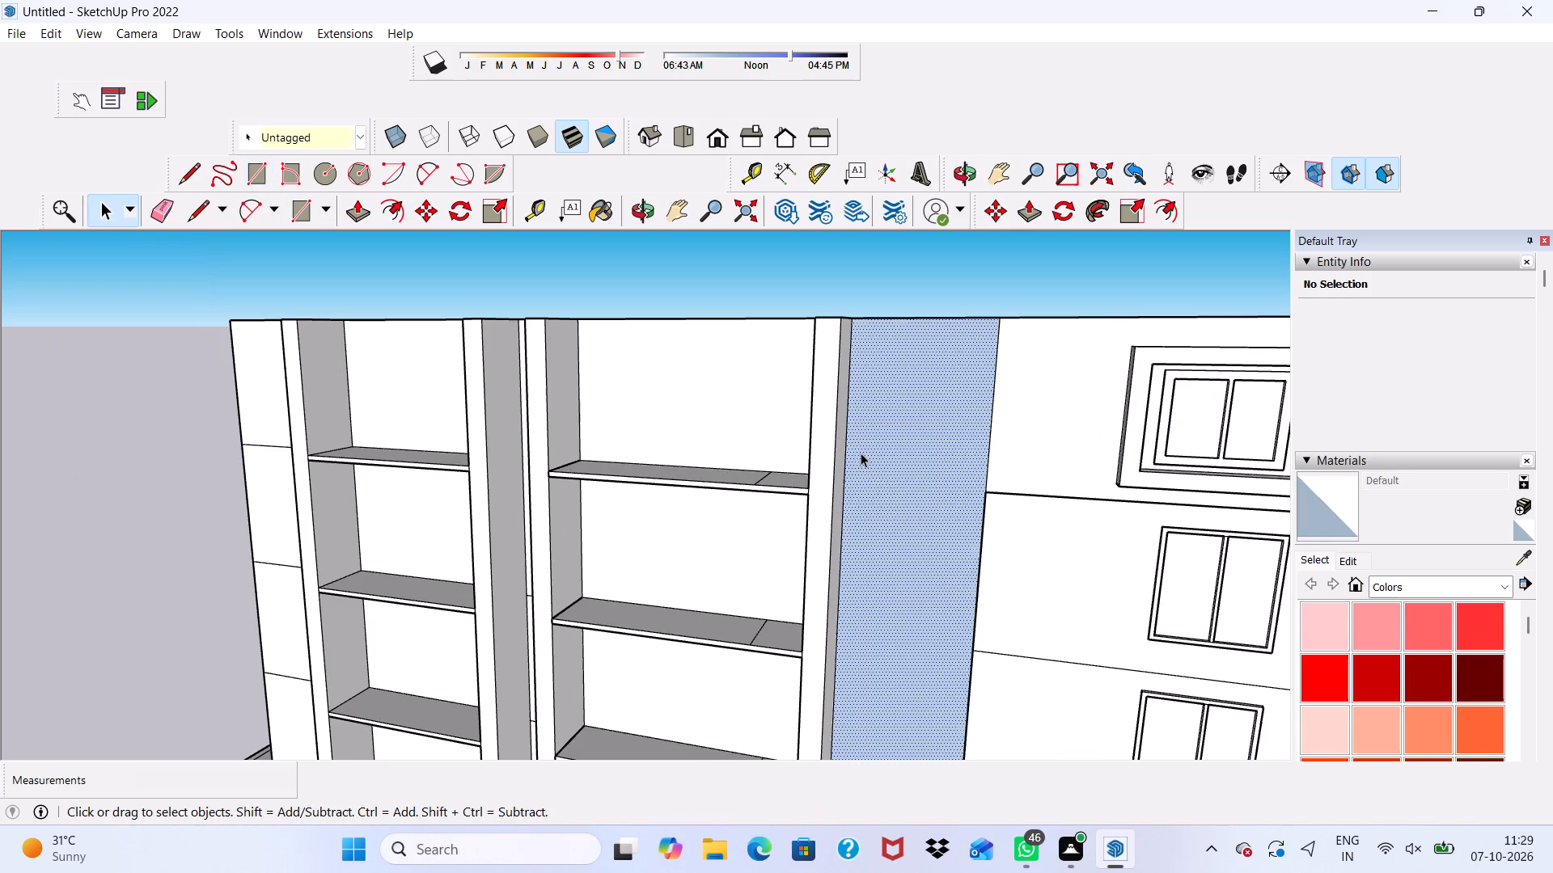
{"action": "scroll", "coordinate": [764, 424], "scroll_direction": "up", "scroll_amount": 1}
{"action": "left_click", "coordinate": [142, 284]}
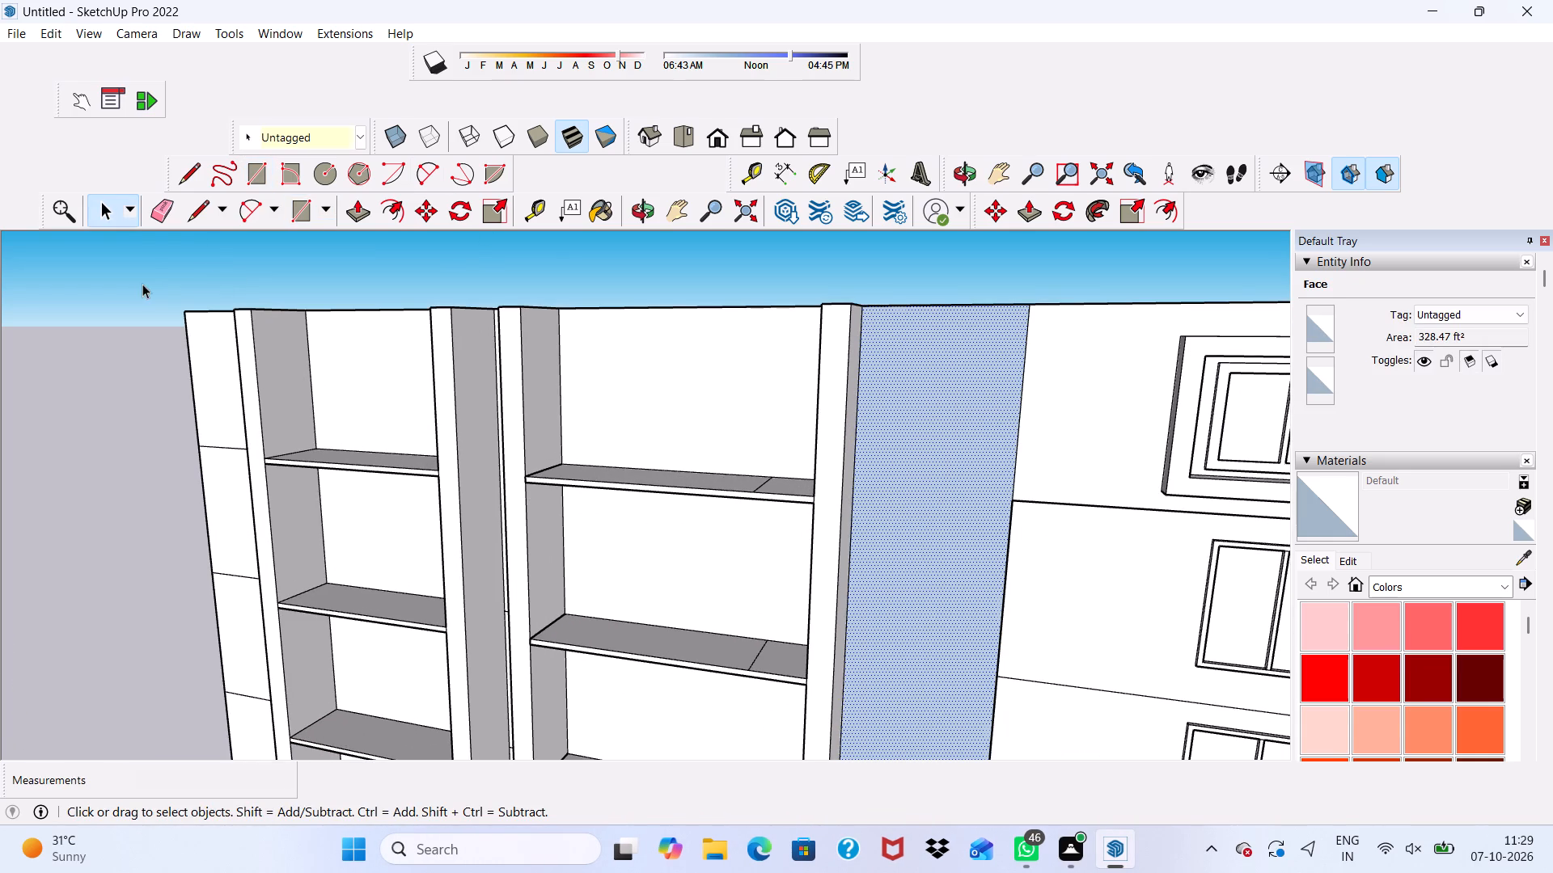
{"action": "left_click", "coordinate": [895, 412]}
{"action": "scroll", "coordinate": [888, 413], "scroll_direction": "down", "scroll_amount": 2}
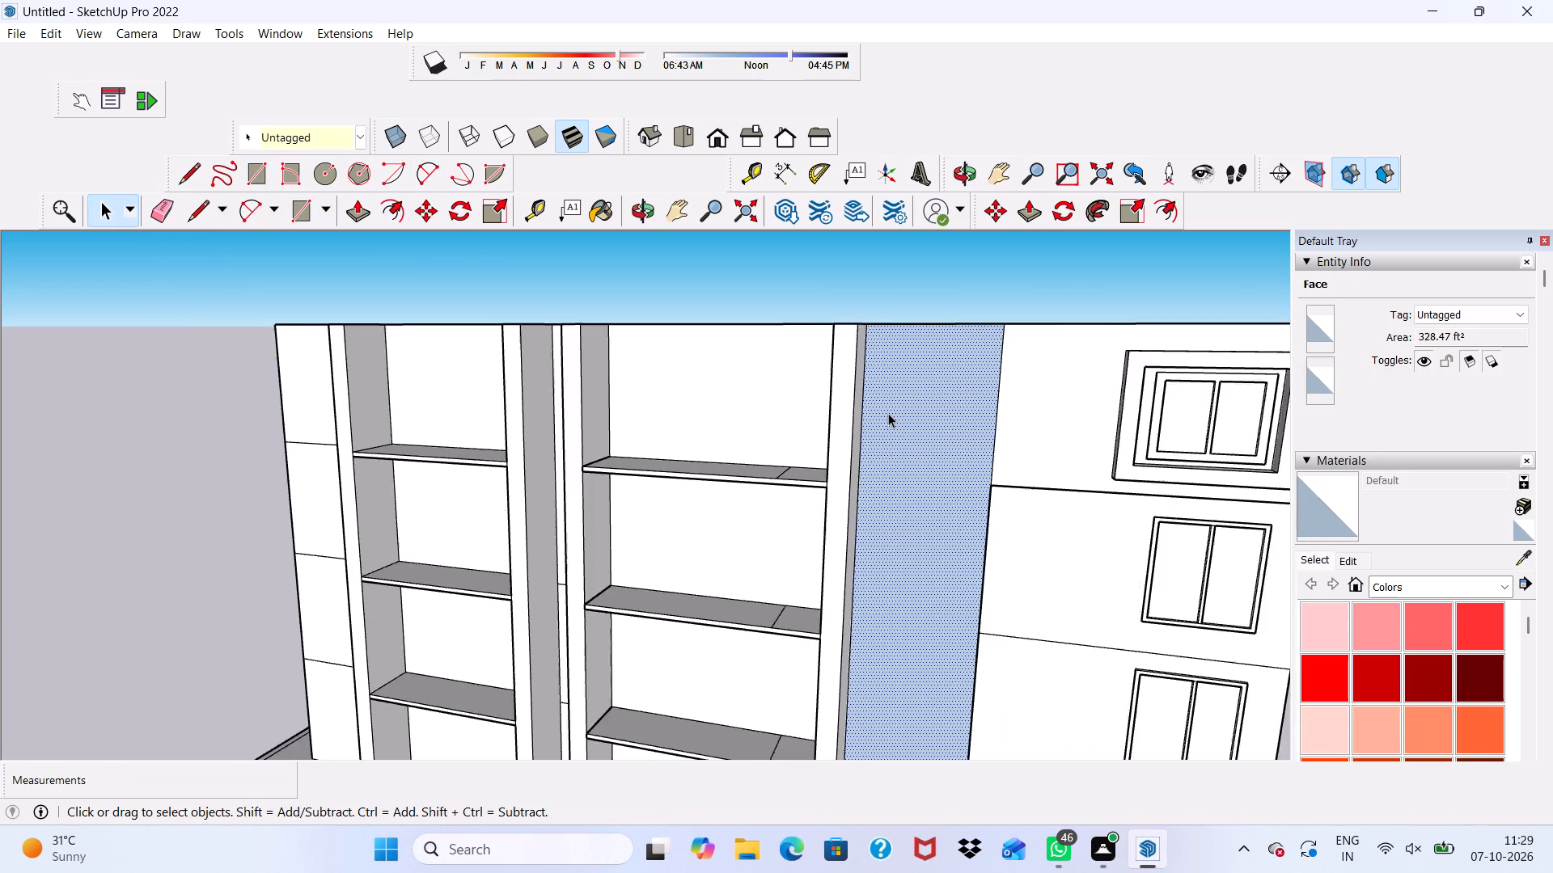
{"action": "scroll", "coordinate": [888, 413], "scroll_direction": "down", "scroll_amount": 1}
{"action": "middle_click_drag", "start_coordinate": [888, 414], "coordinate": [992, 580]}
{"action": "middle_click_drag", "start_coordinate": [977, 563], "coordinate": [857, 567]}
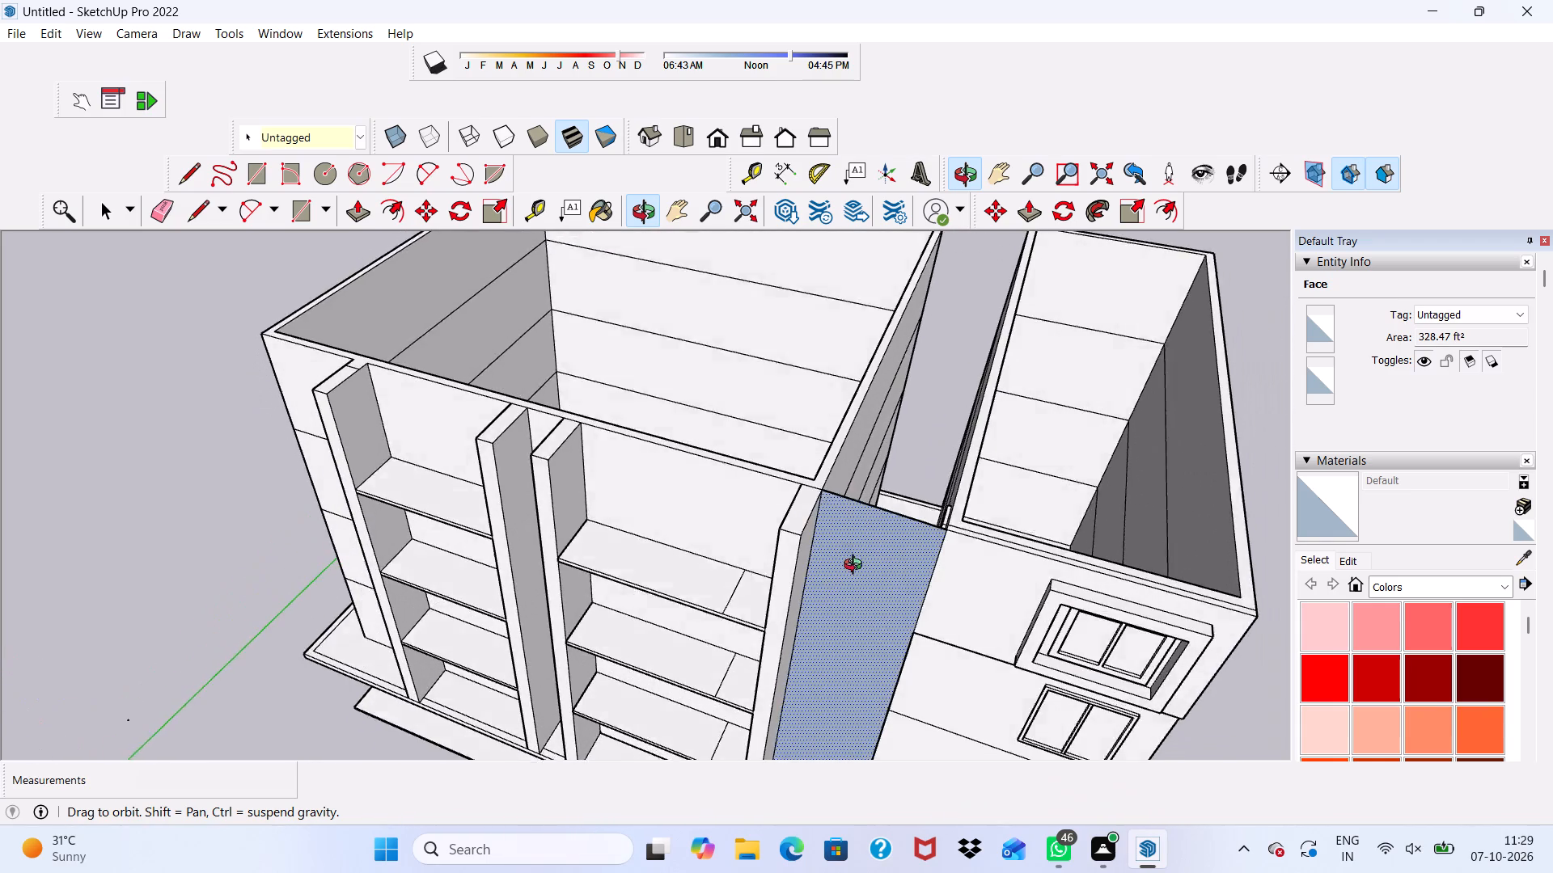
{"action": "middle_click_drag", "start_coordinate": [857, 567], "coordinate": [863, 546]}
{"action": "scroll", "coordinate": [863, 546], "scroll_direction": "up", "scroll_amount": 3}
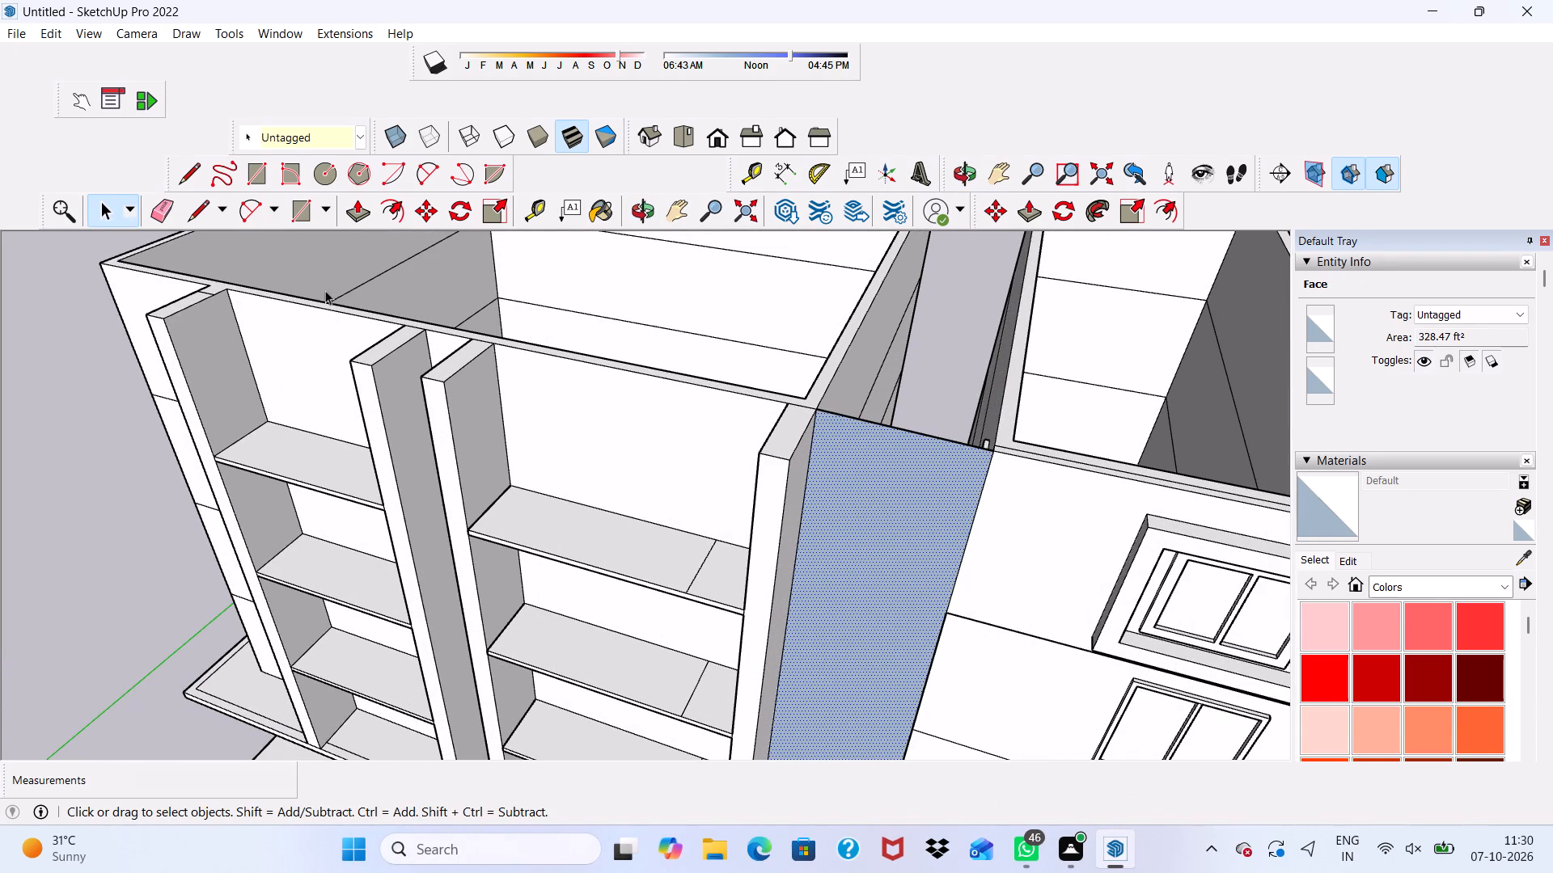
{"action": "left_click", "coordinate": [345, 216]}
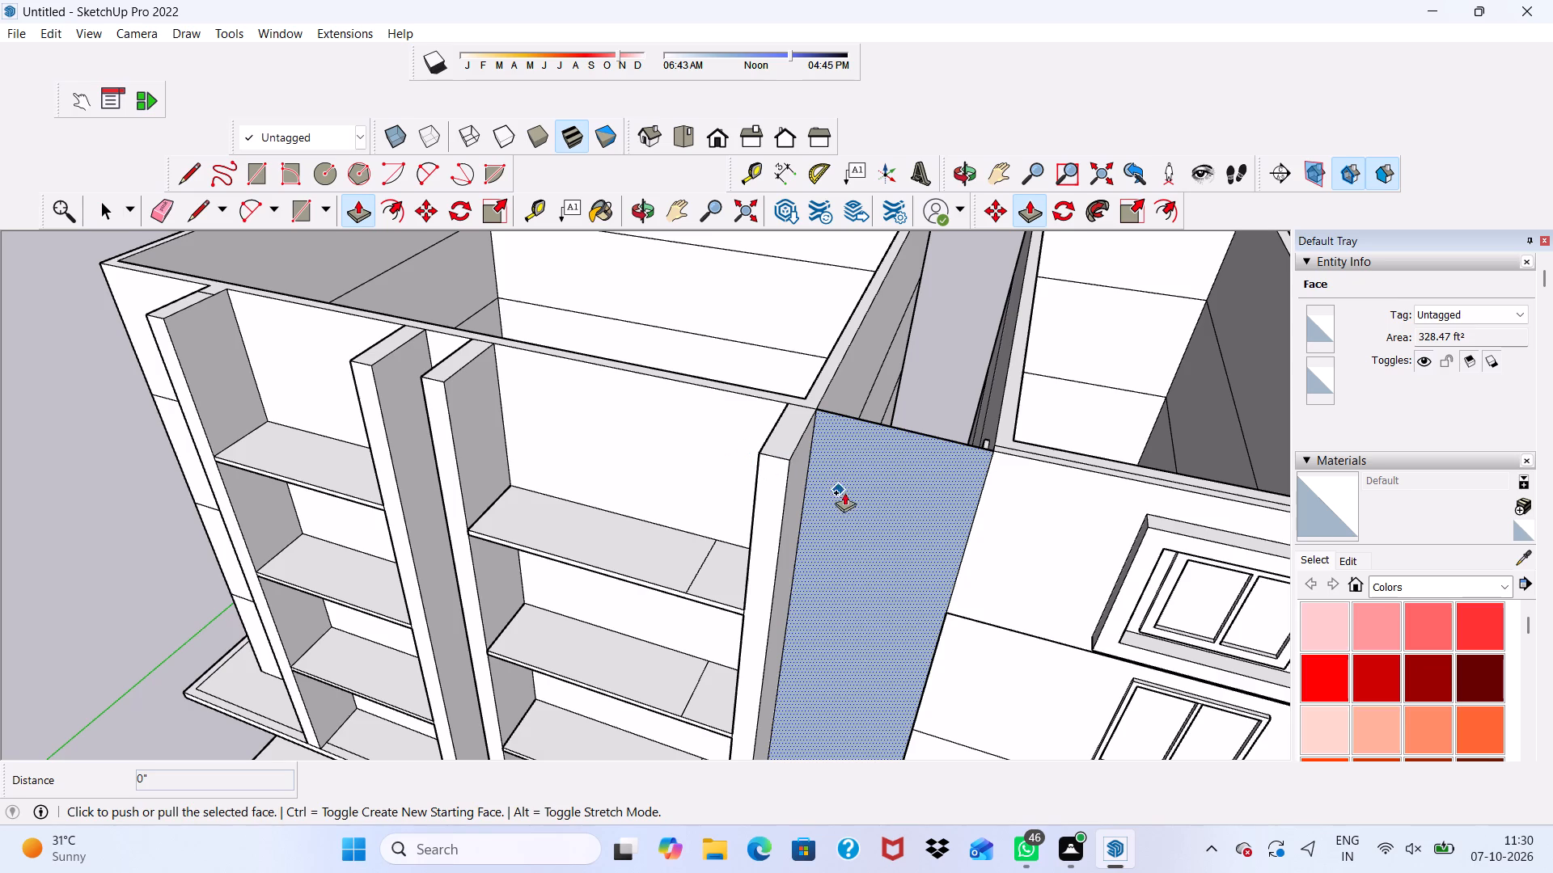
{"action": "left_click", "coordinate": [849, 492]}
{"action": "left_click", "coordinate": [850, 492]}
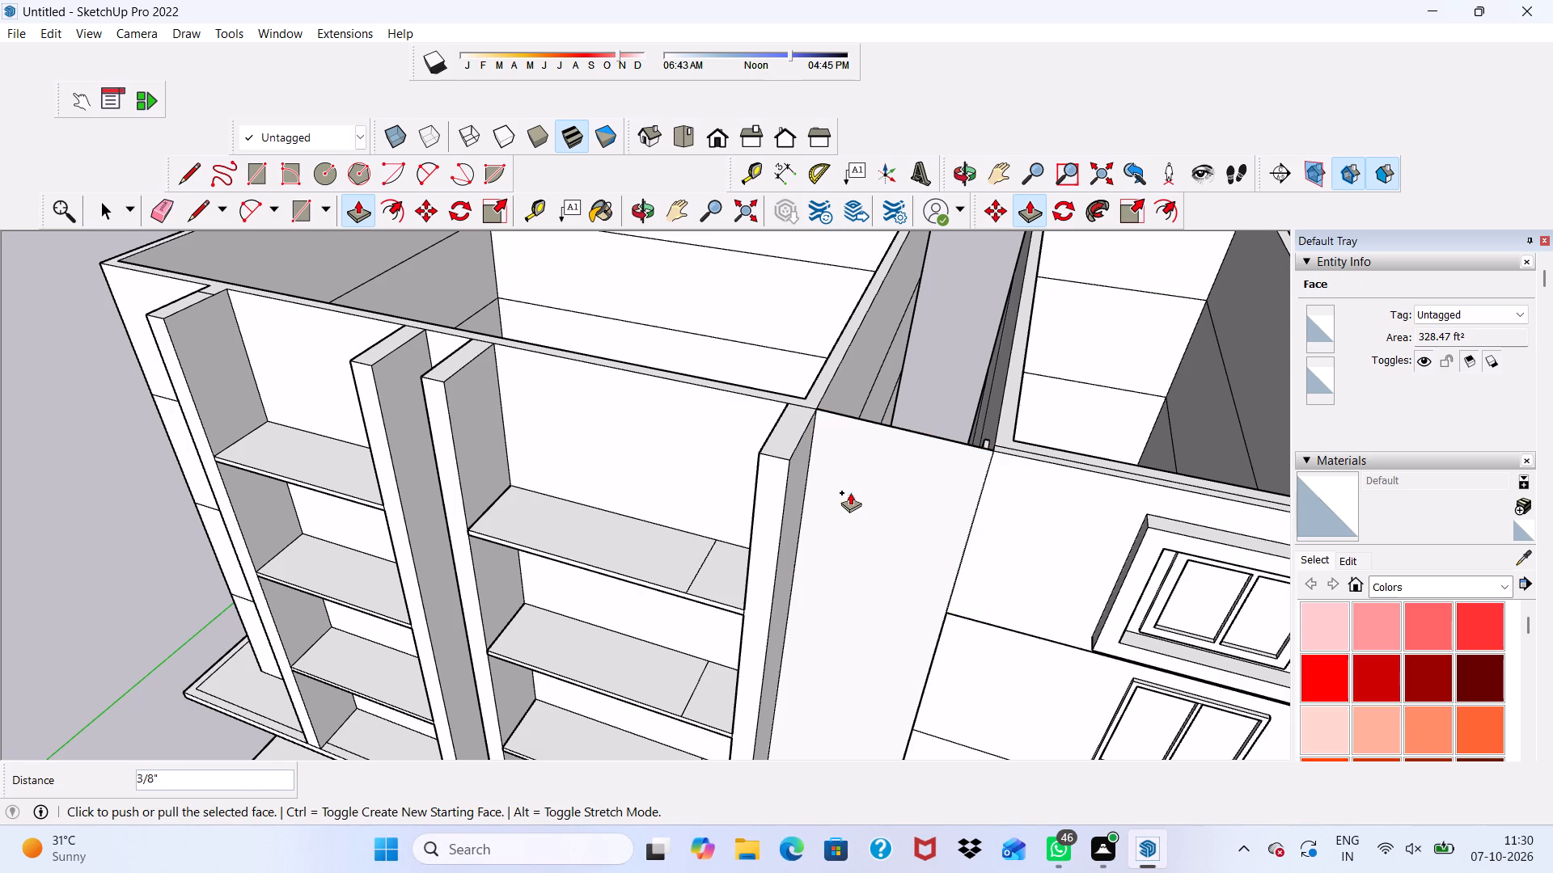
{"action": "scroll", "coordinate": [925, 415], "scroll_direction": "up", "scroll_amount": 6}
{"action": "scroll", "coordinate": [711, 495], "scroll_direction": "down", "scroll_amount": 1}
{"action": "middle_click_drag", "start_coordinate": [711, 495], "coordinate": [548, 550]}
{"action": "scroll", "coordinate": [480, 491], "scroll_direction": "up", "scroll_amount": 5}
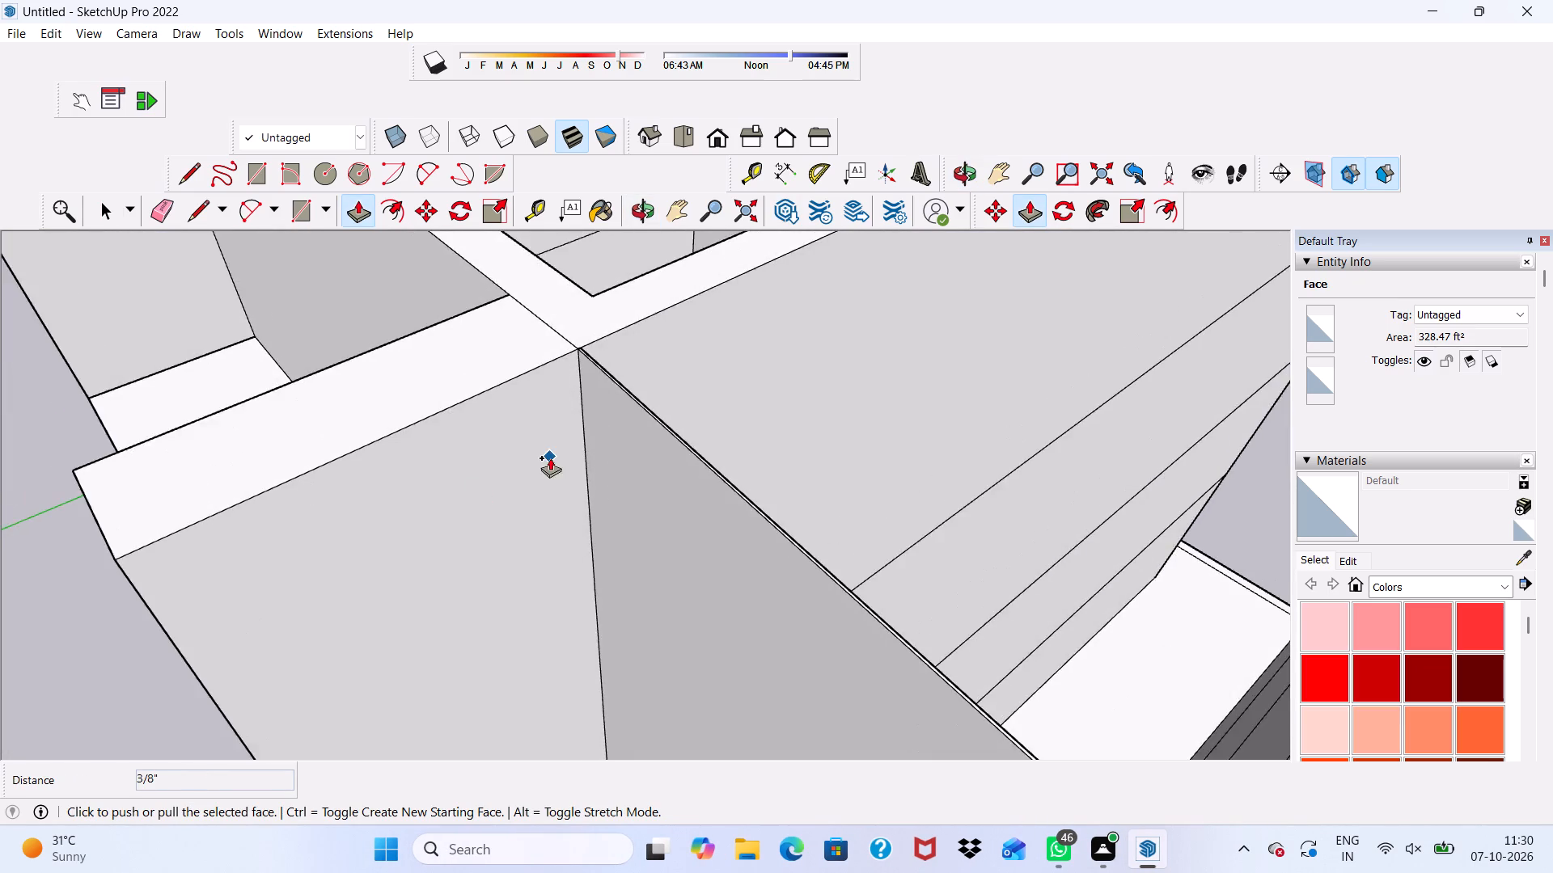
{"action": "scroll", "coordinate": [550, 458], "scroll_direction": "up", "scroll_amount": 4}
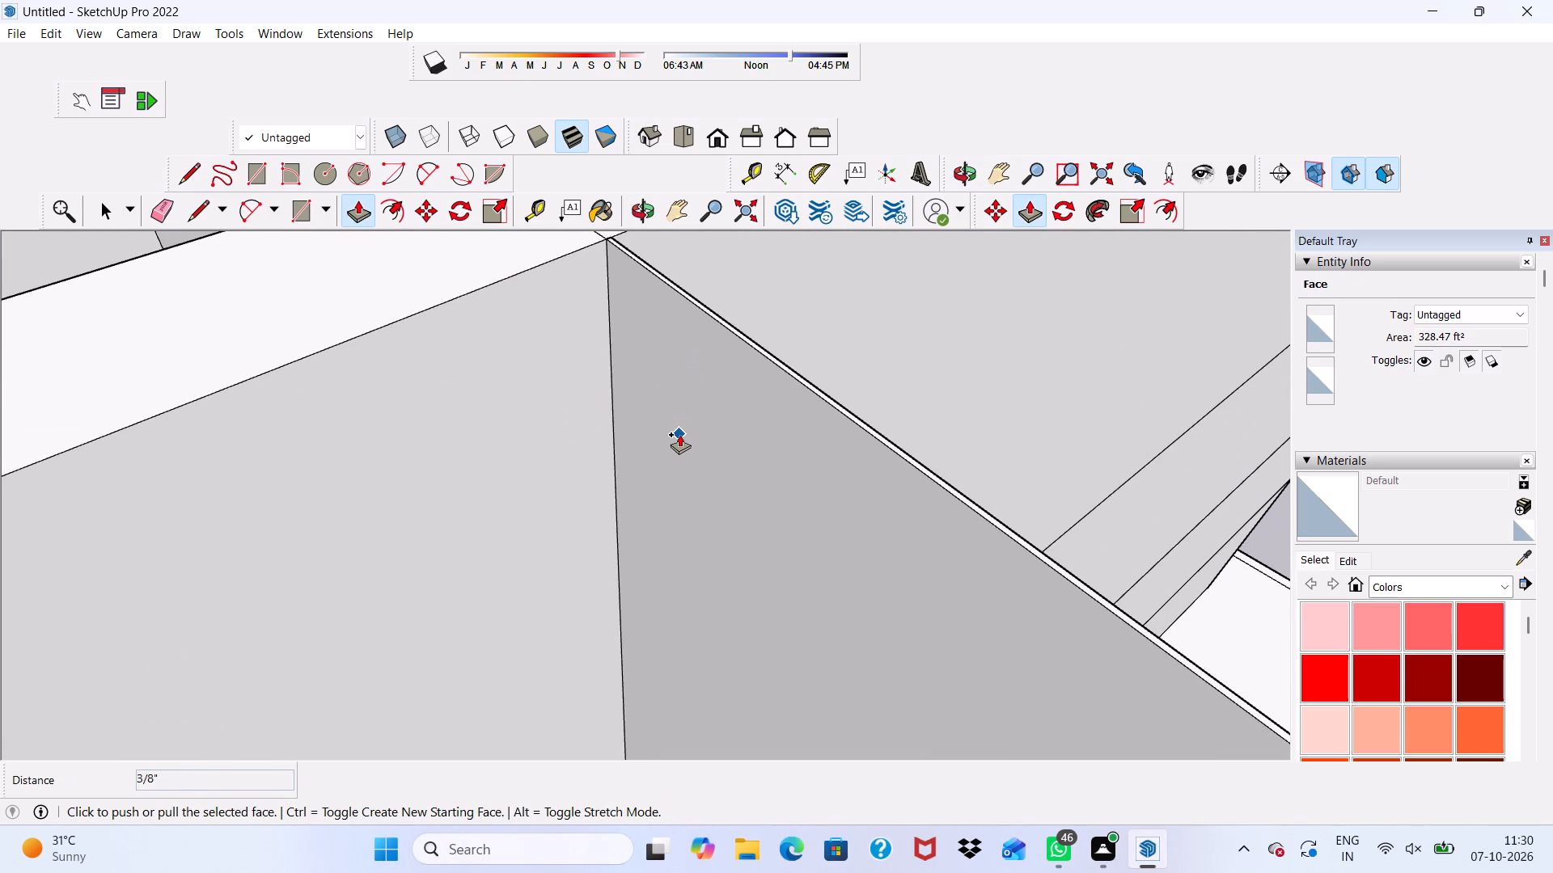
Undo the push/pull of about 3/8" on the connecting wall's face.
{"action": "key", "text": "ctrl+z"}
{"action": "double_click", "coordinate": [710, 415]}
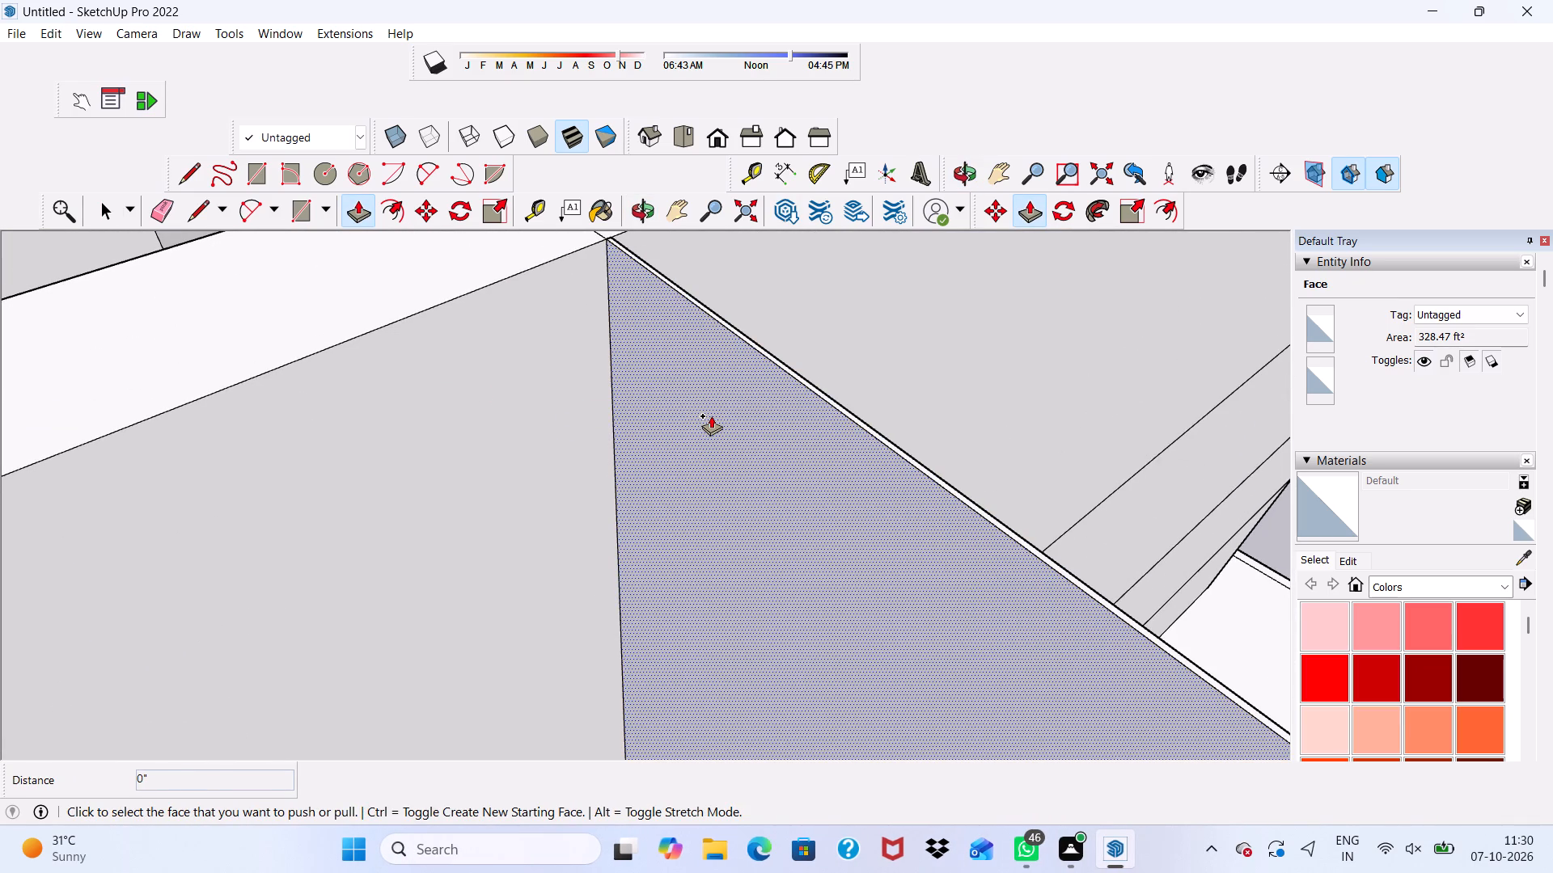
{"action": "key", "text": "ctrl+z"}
Push/pull the connecting wall's face again by about 1/16".
{"action": "left_click", "coordinate": [715, 417]}
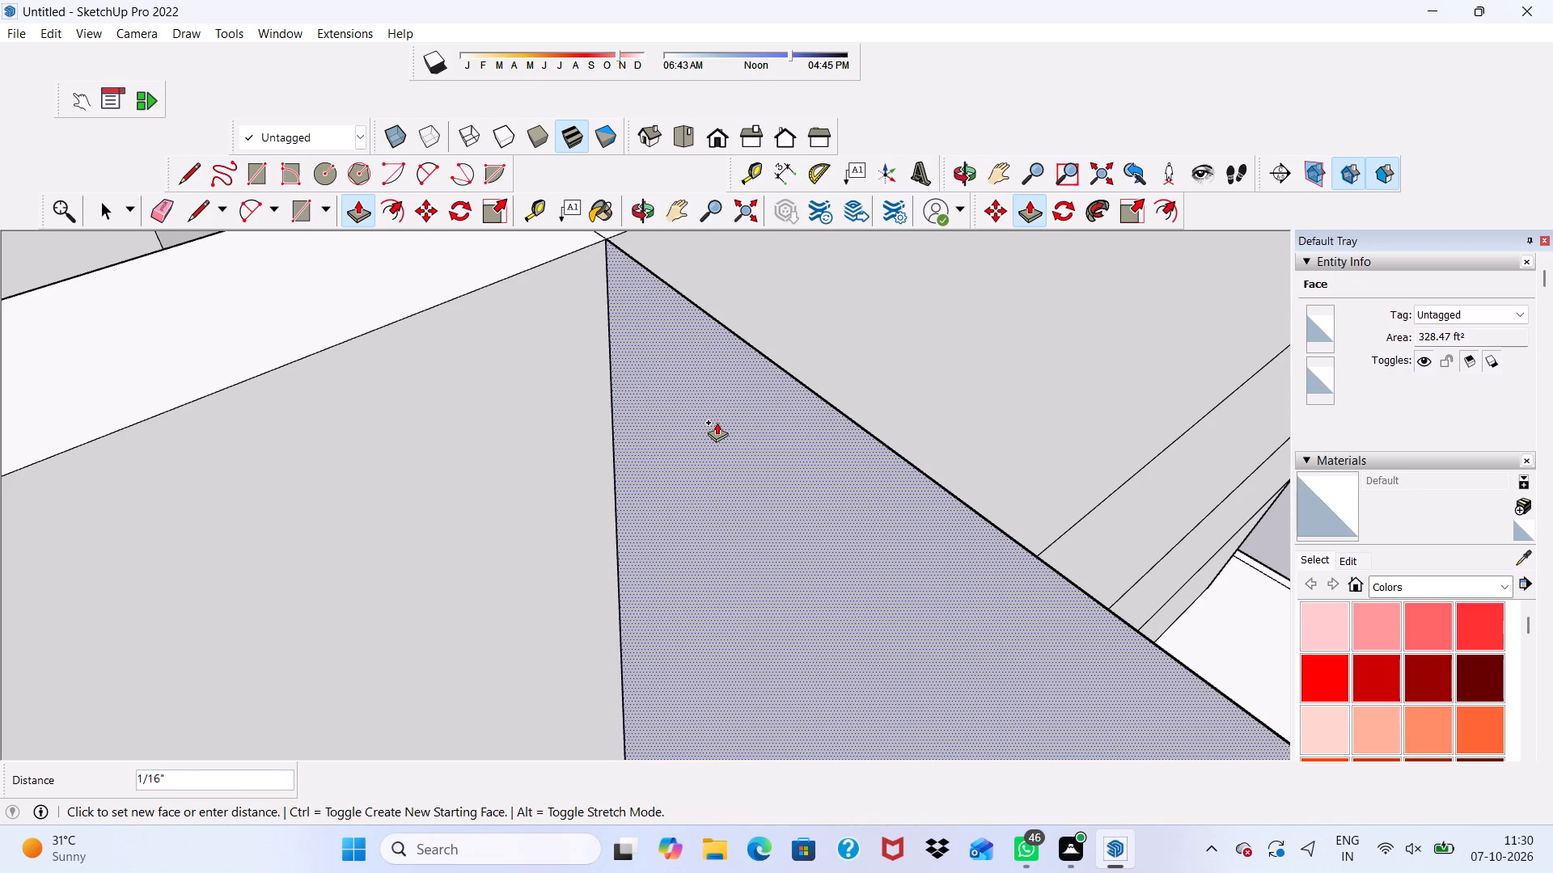
{"action": "left_click", "coordinate": [717, 422]}
{"action": "key", "text": "space"}
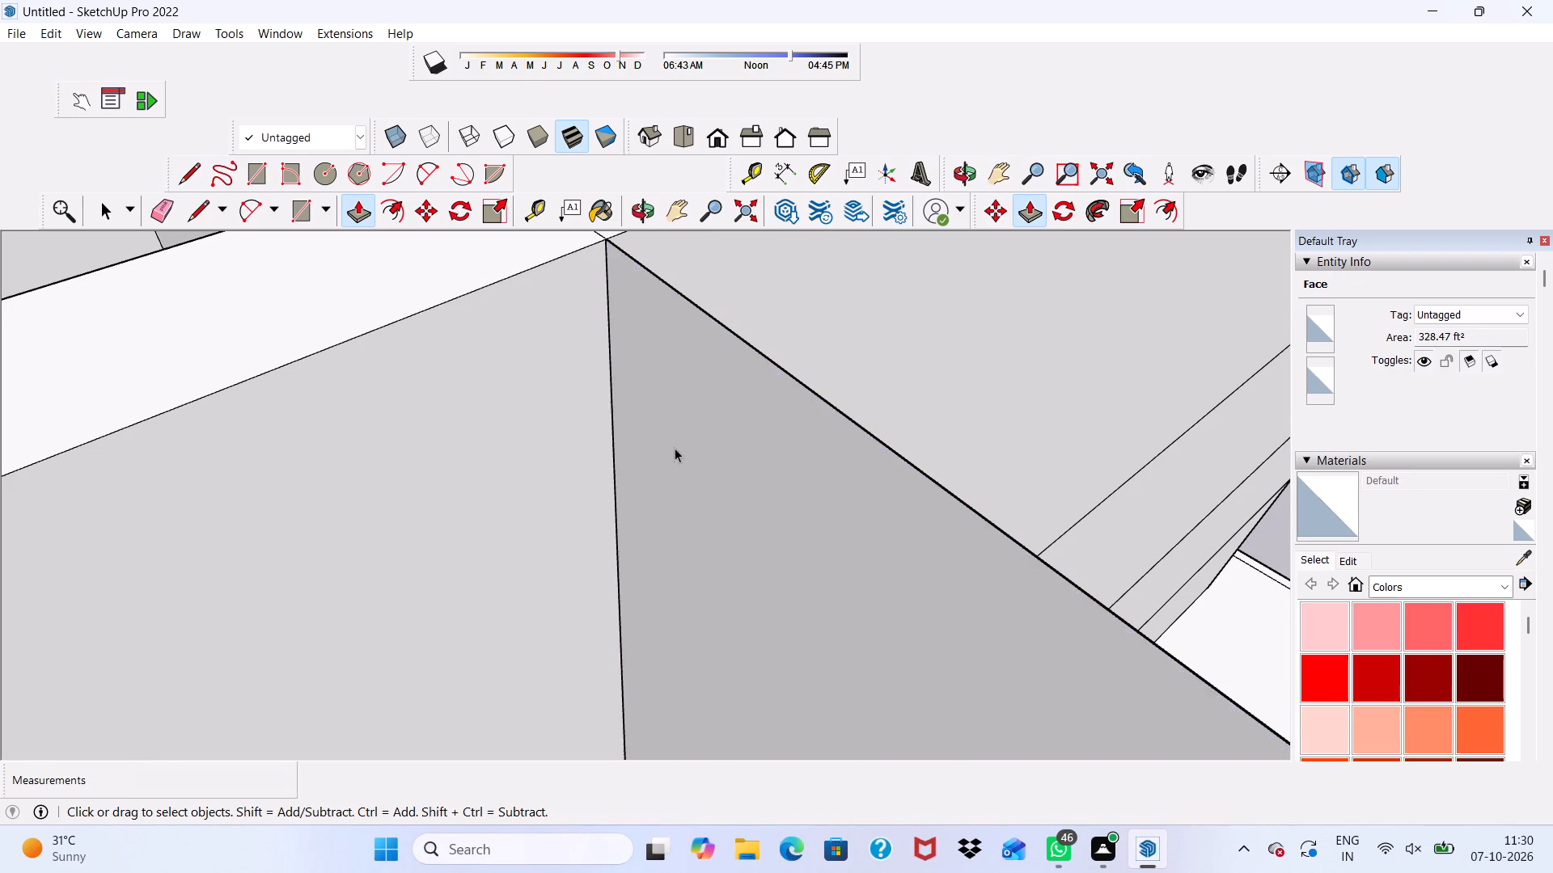
Examine the connecting wall's thickness and its joints with both blocks from behind, from below and from the front.
{"action": "scroll", "coordinate": [672, 468], "scroll_direction": "down", "scroll_amount": 9}
{"action": "middle_click_drag", "start_coordinate": [700, 576], "coordinate": [40, 393]}
{"action": "middle_click_drag", "start_coordinate": [95, 367], "coordinate": [169, 450]}
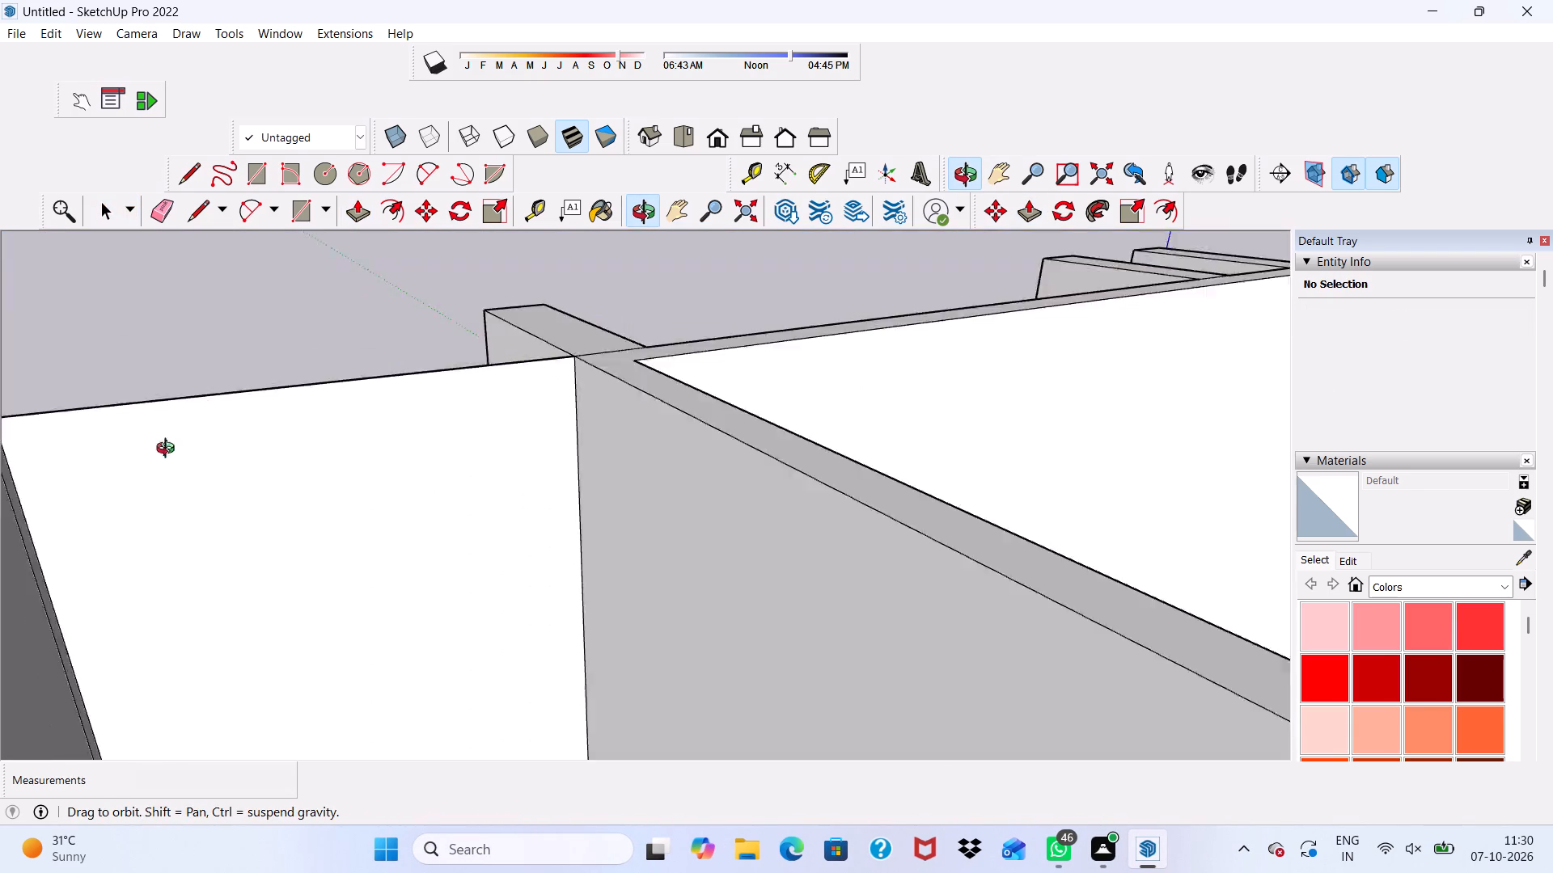
{"action": "middle_click_drag", "start_coordinate": [169, 450], "coordinate": [311, 529]}
{"action": "scroll", "coordinate": [471, 592], "scroll_direction": "up", "scroll_amount": 14}
{"action": "scroll", "coordinate": [538, 491], "scroll_direction": "down", "scroll_amount": 11}
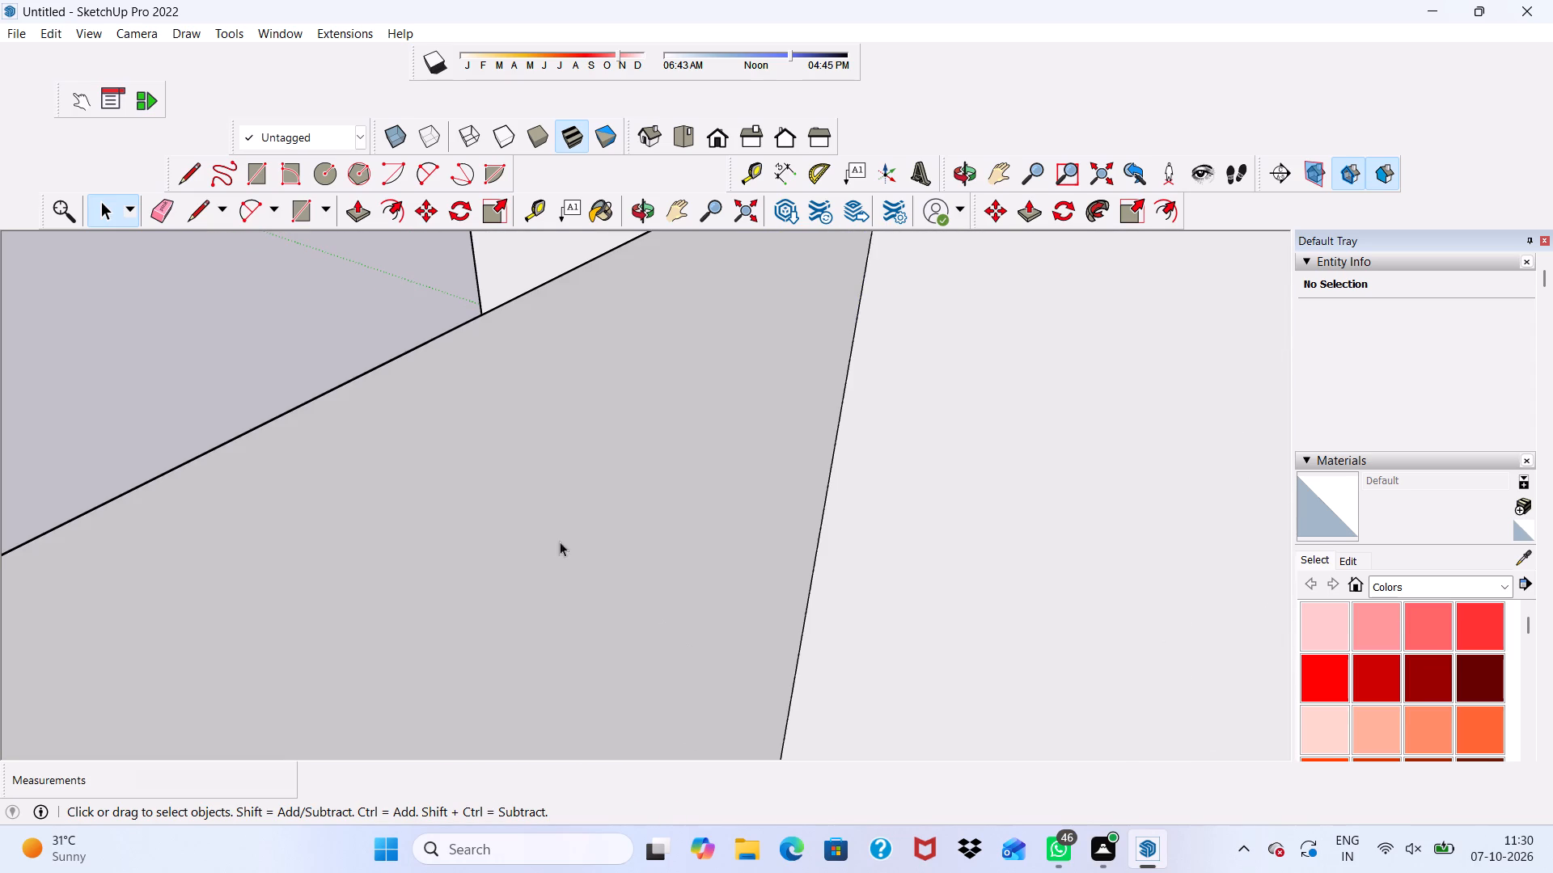
{"action": "scroll", "coordinate": [492, 363], "scroll_direction": "up", "scroll_amount": 4}
{"action": "middle_click_drag", "start_coordinate": [492, 363], "coordinate": [844, 528]}
{"action": "scroll", "coordinate": [501, 369], "scroll_direction": "down", "scroll_amount": 1}
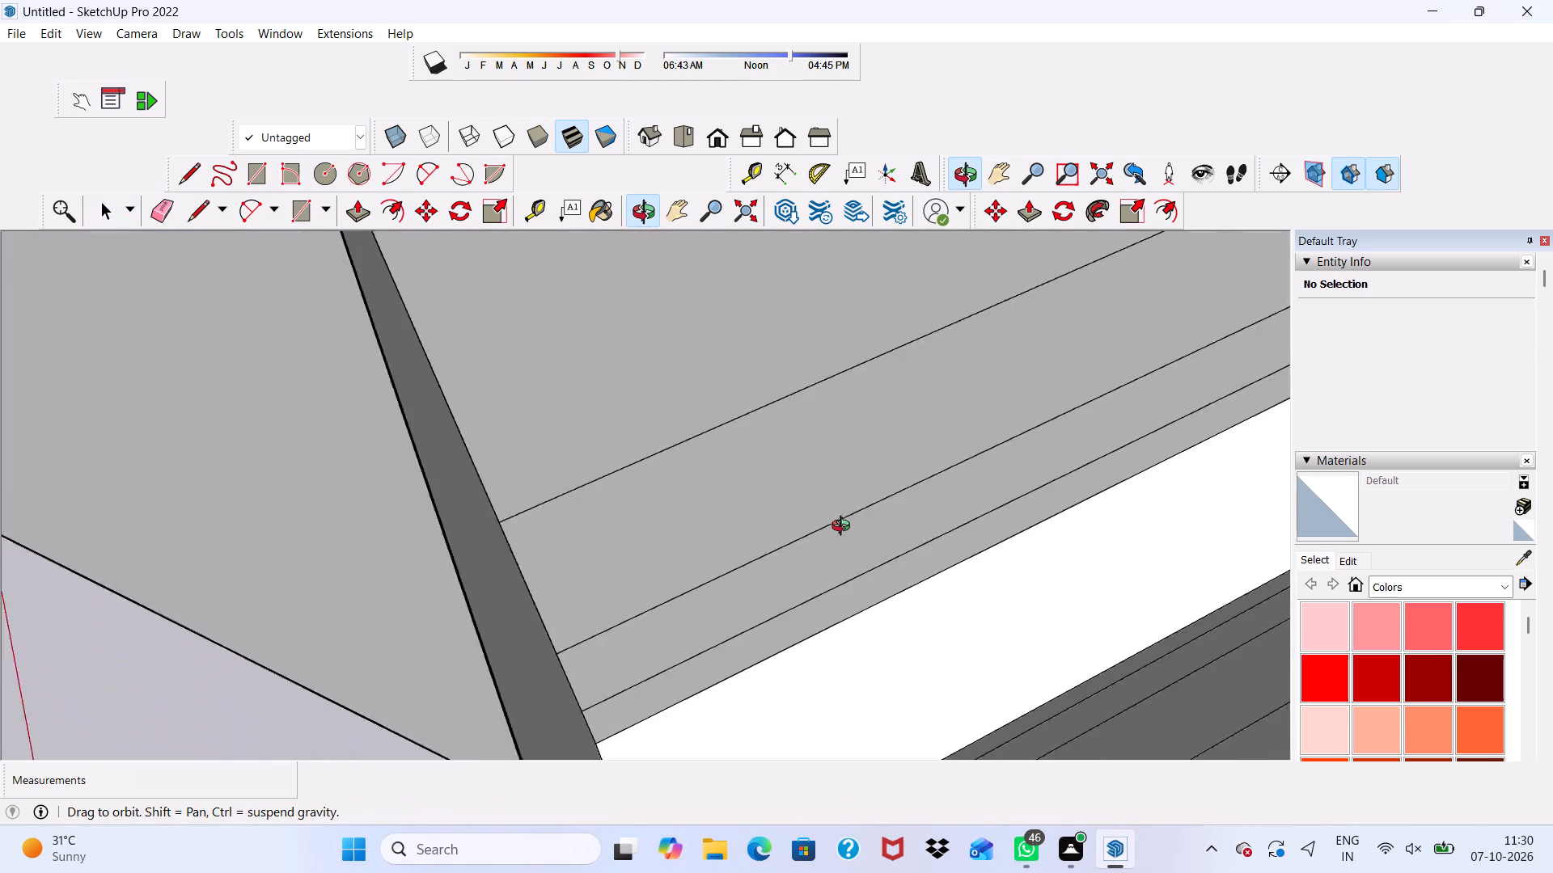
{"action": "middle_click_drag", "start_coordinate": [844, 528], "coordinate": [1113, 396]}
{"action": "scroll", "coordinate": [746, 359], "scroll_direction": "down", "scroll_amount": 12}
{"action": "middle_click_drag", "start_coordinate": [716, 516], "coordinate": [763, 402]}
{"action": "scroll", "coordinate": [763, 402], "scroll_direction": "up", "scroll_amount": 2}
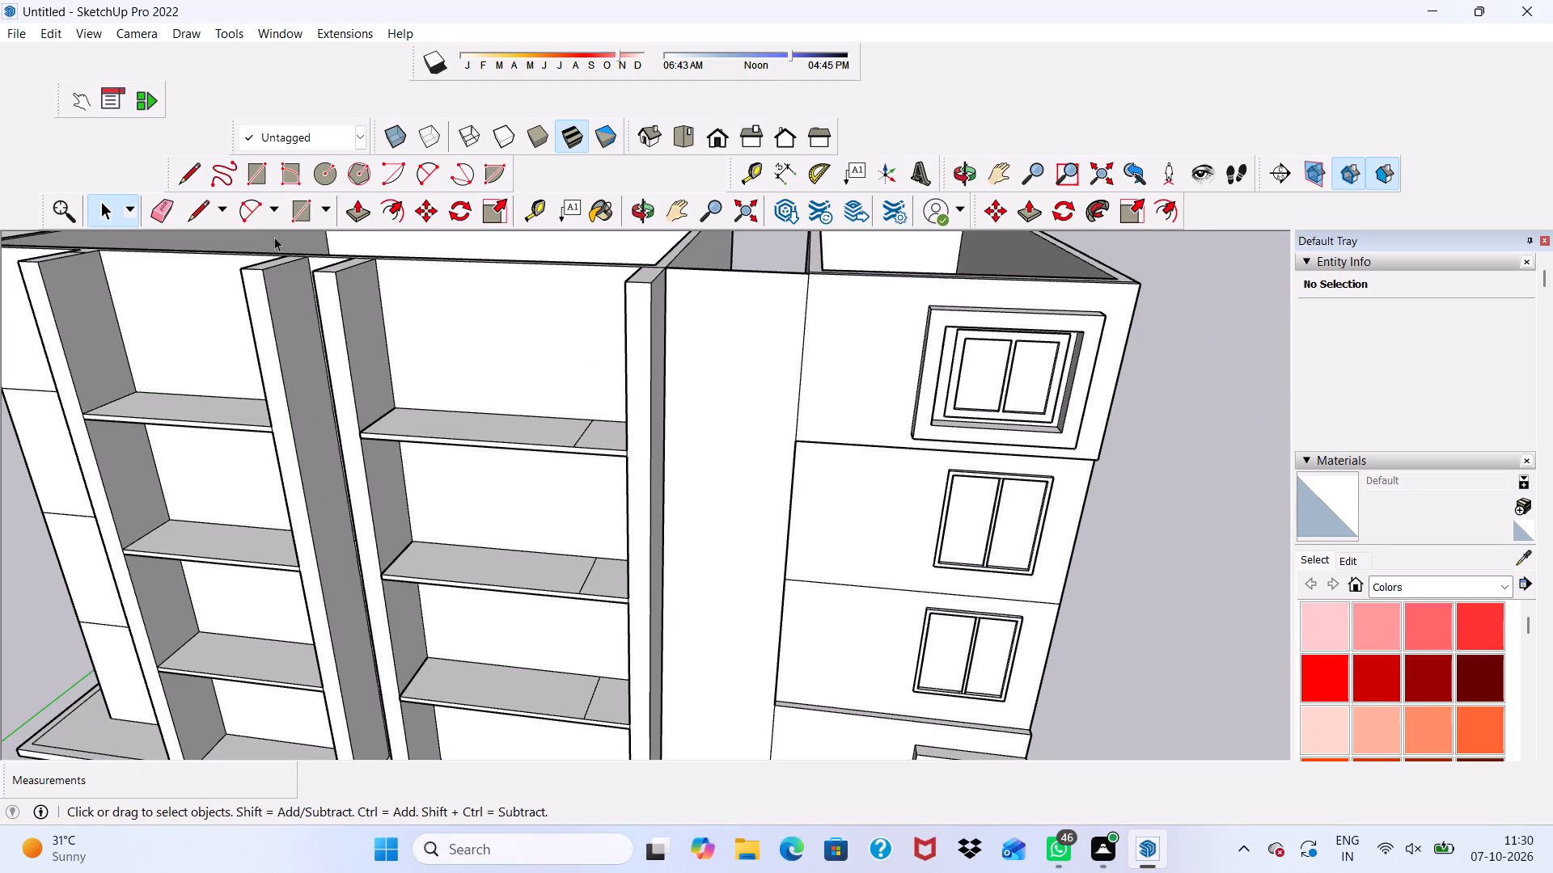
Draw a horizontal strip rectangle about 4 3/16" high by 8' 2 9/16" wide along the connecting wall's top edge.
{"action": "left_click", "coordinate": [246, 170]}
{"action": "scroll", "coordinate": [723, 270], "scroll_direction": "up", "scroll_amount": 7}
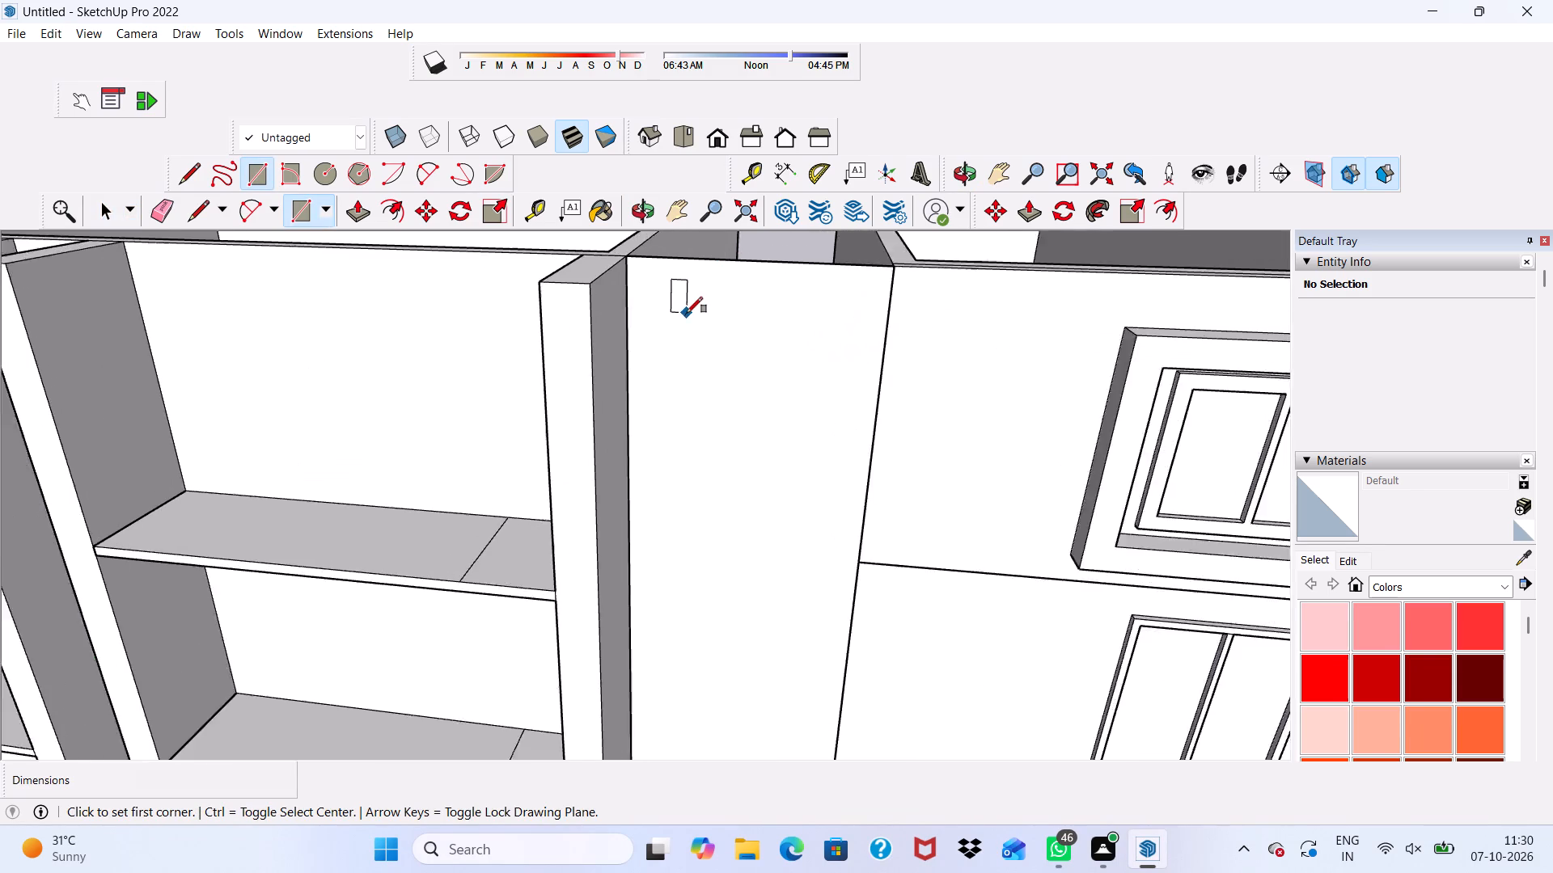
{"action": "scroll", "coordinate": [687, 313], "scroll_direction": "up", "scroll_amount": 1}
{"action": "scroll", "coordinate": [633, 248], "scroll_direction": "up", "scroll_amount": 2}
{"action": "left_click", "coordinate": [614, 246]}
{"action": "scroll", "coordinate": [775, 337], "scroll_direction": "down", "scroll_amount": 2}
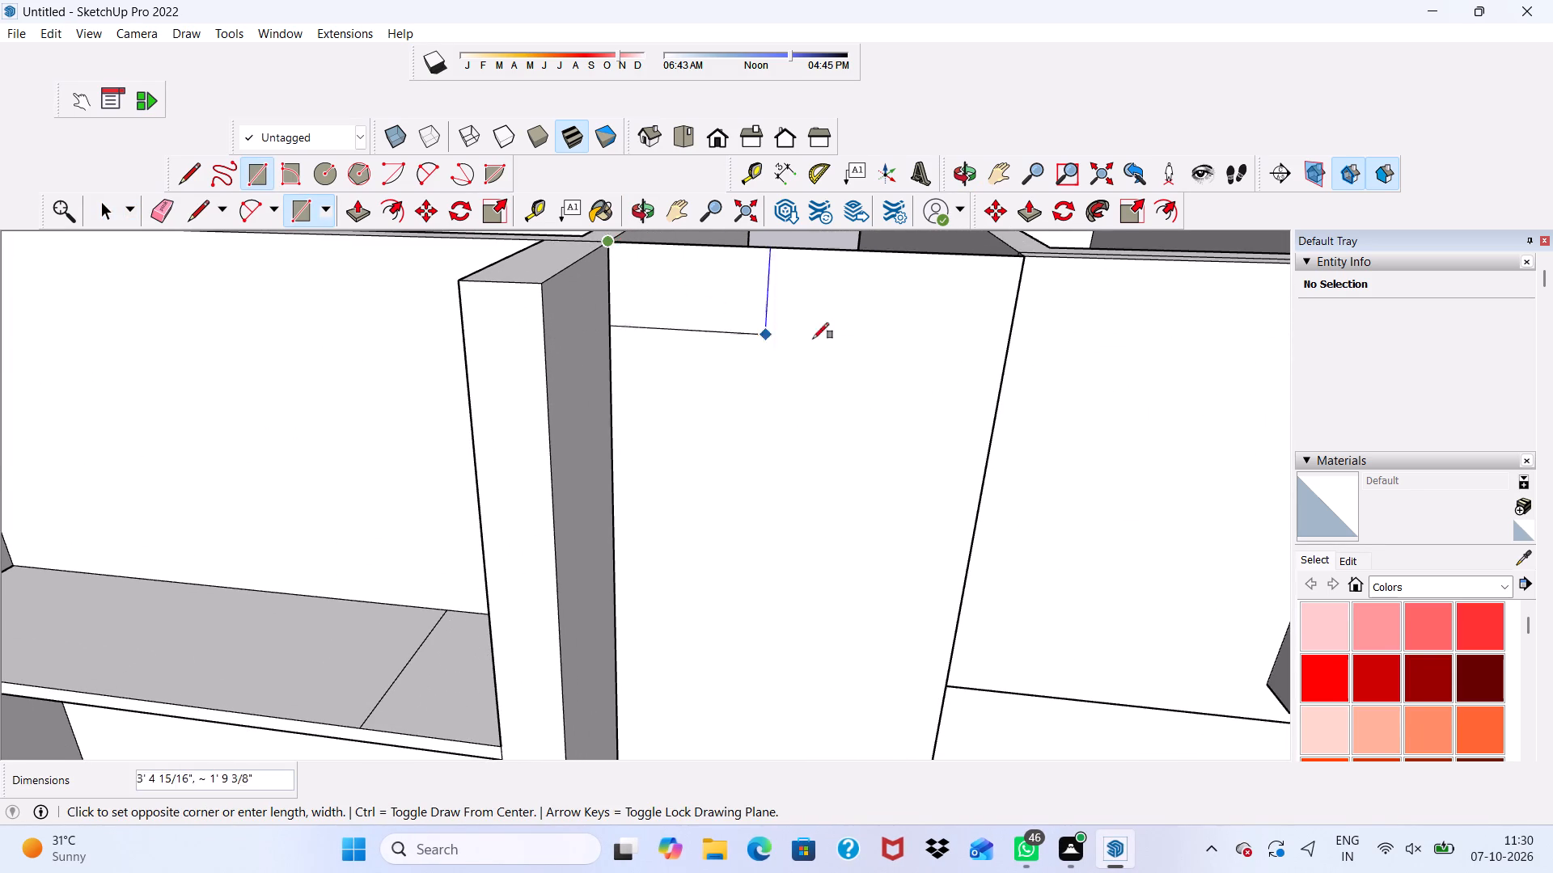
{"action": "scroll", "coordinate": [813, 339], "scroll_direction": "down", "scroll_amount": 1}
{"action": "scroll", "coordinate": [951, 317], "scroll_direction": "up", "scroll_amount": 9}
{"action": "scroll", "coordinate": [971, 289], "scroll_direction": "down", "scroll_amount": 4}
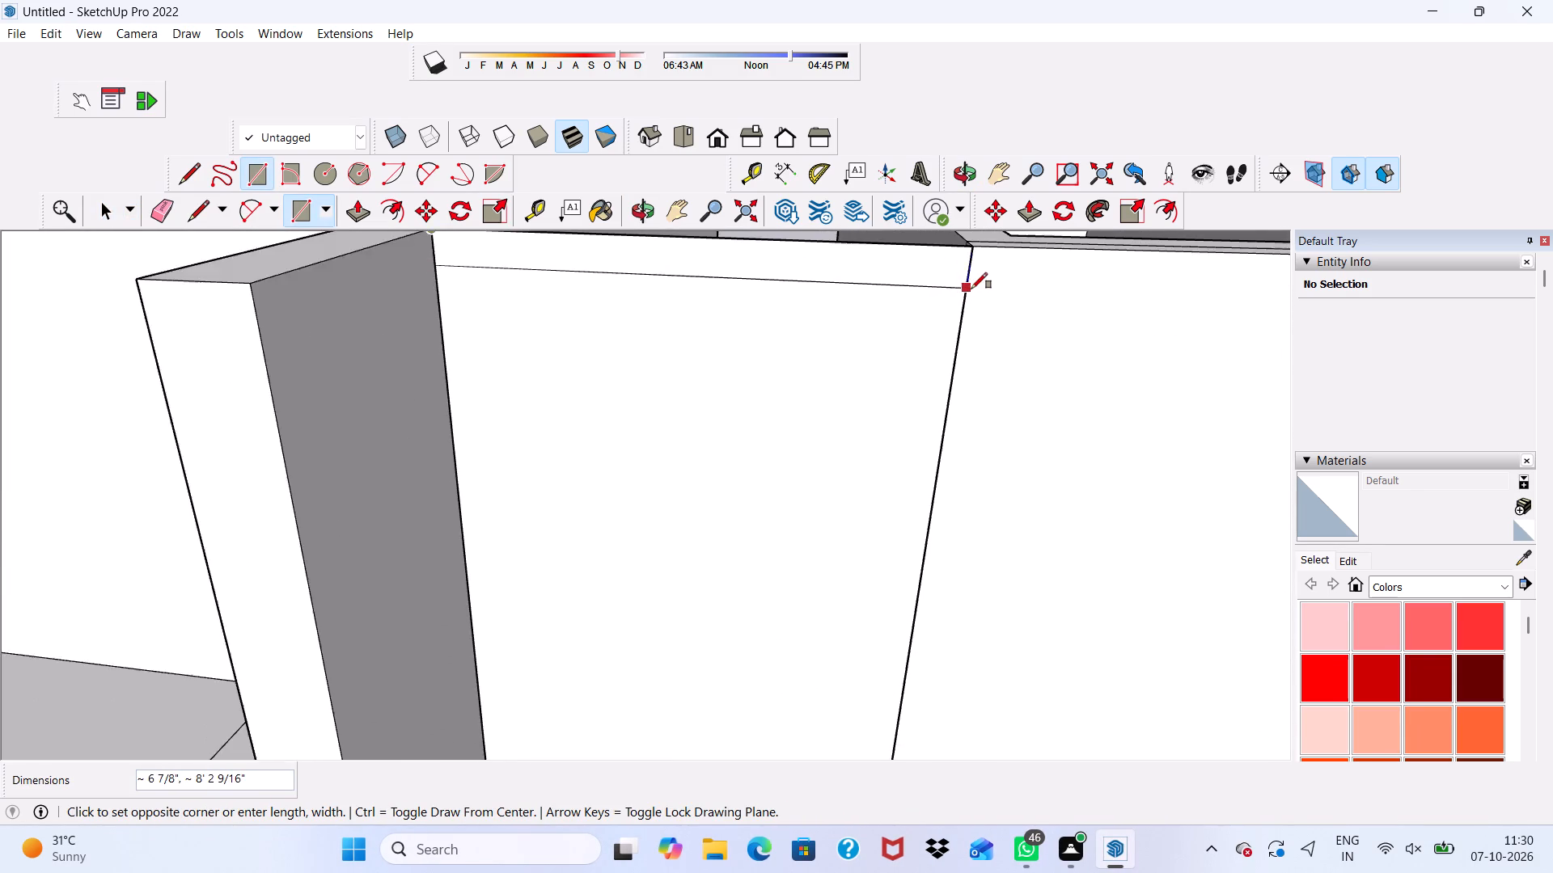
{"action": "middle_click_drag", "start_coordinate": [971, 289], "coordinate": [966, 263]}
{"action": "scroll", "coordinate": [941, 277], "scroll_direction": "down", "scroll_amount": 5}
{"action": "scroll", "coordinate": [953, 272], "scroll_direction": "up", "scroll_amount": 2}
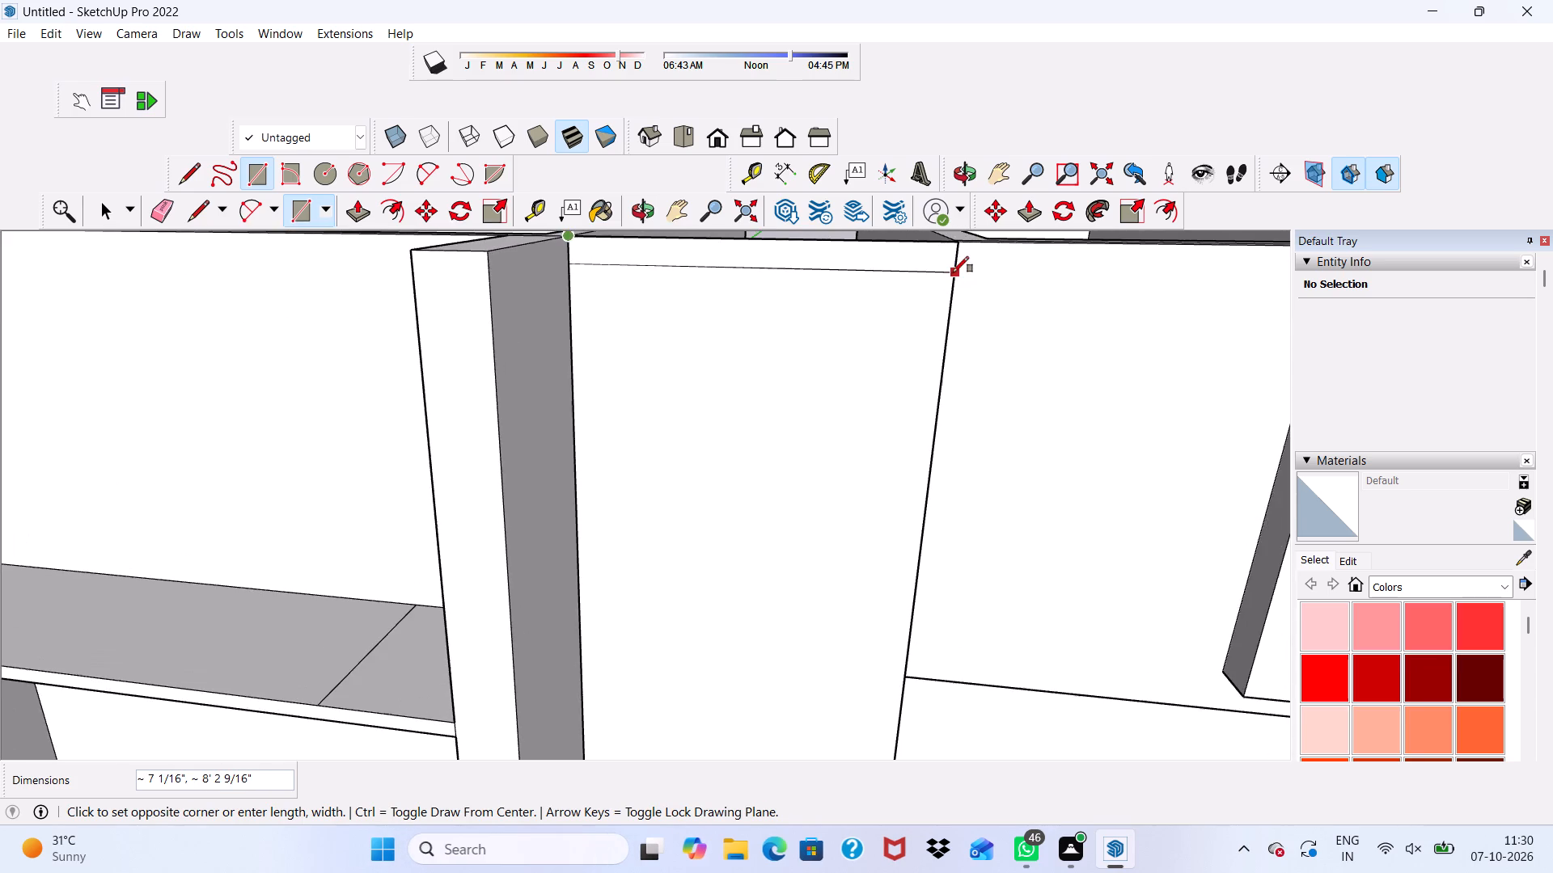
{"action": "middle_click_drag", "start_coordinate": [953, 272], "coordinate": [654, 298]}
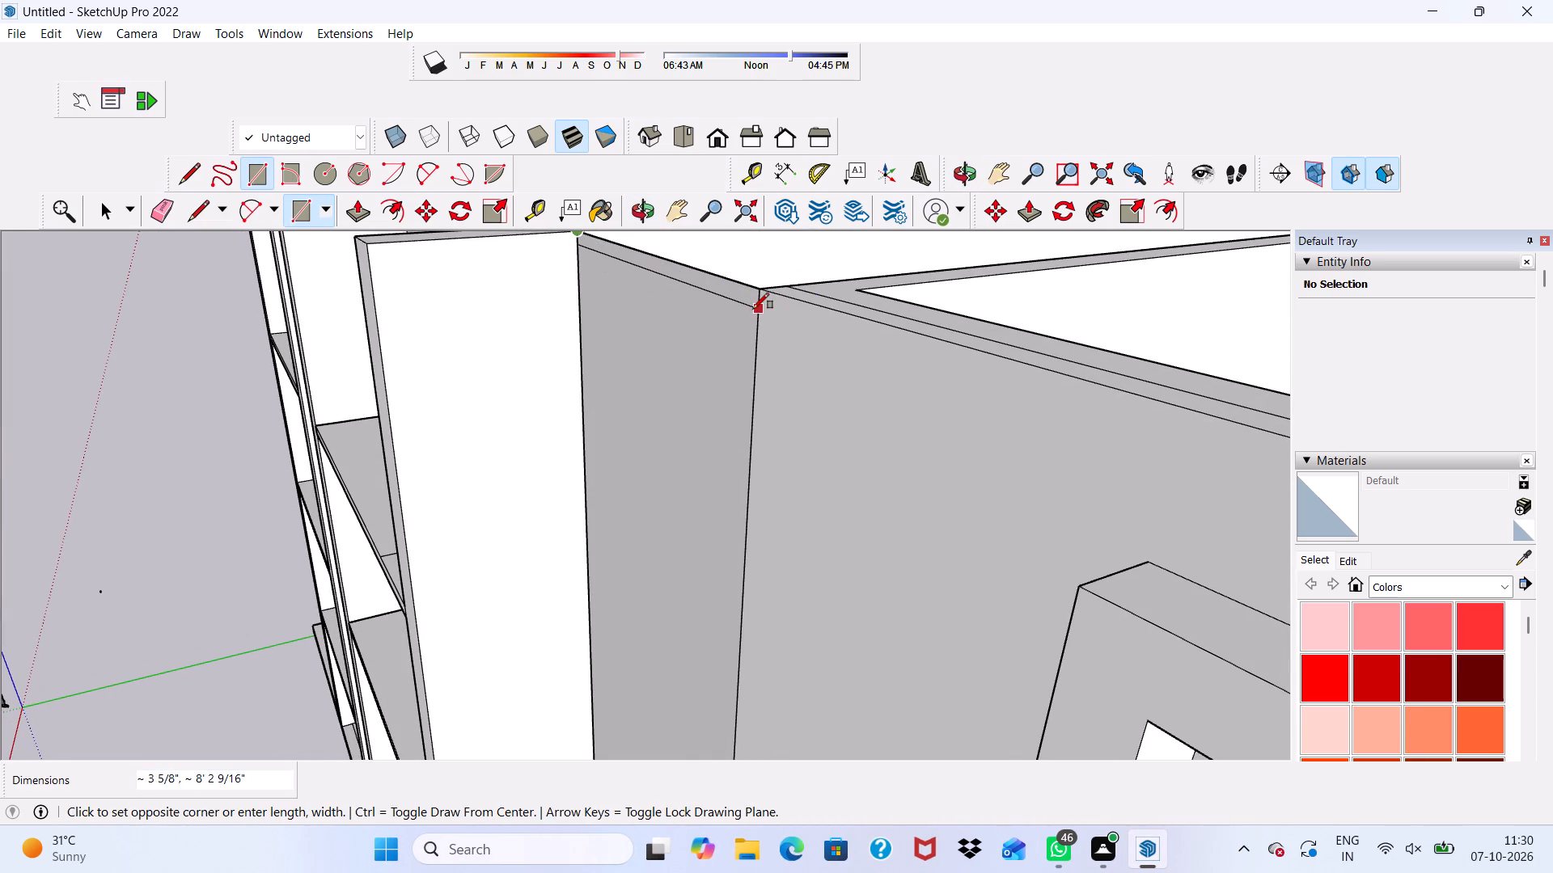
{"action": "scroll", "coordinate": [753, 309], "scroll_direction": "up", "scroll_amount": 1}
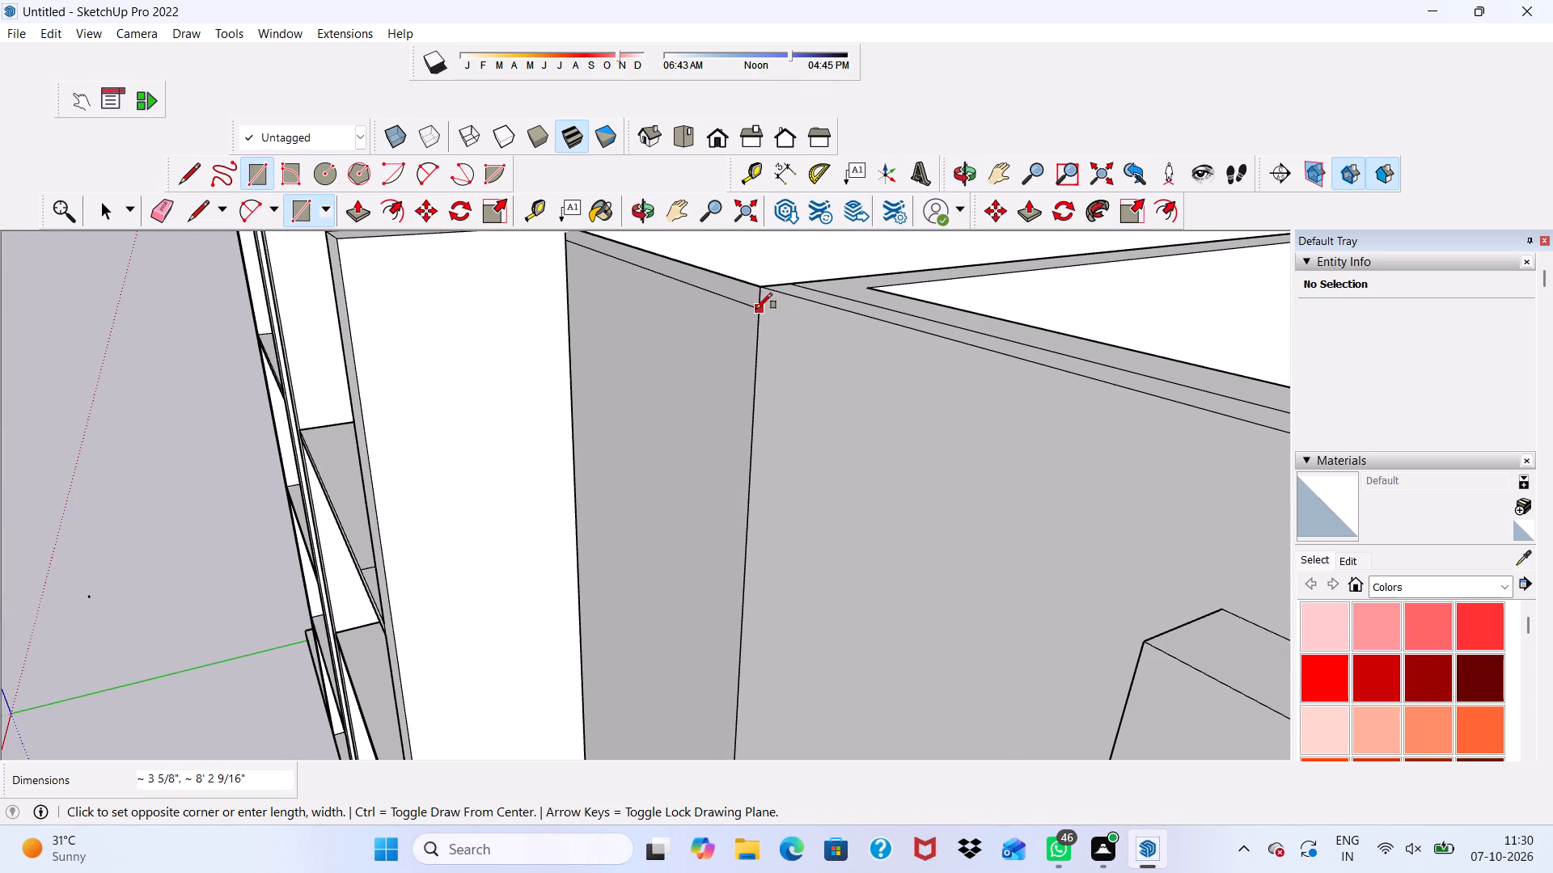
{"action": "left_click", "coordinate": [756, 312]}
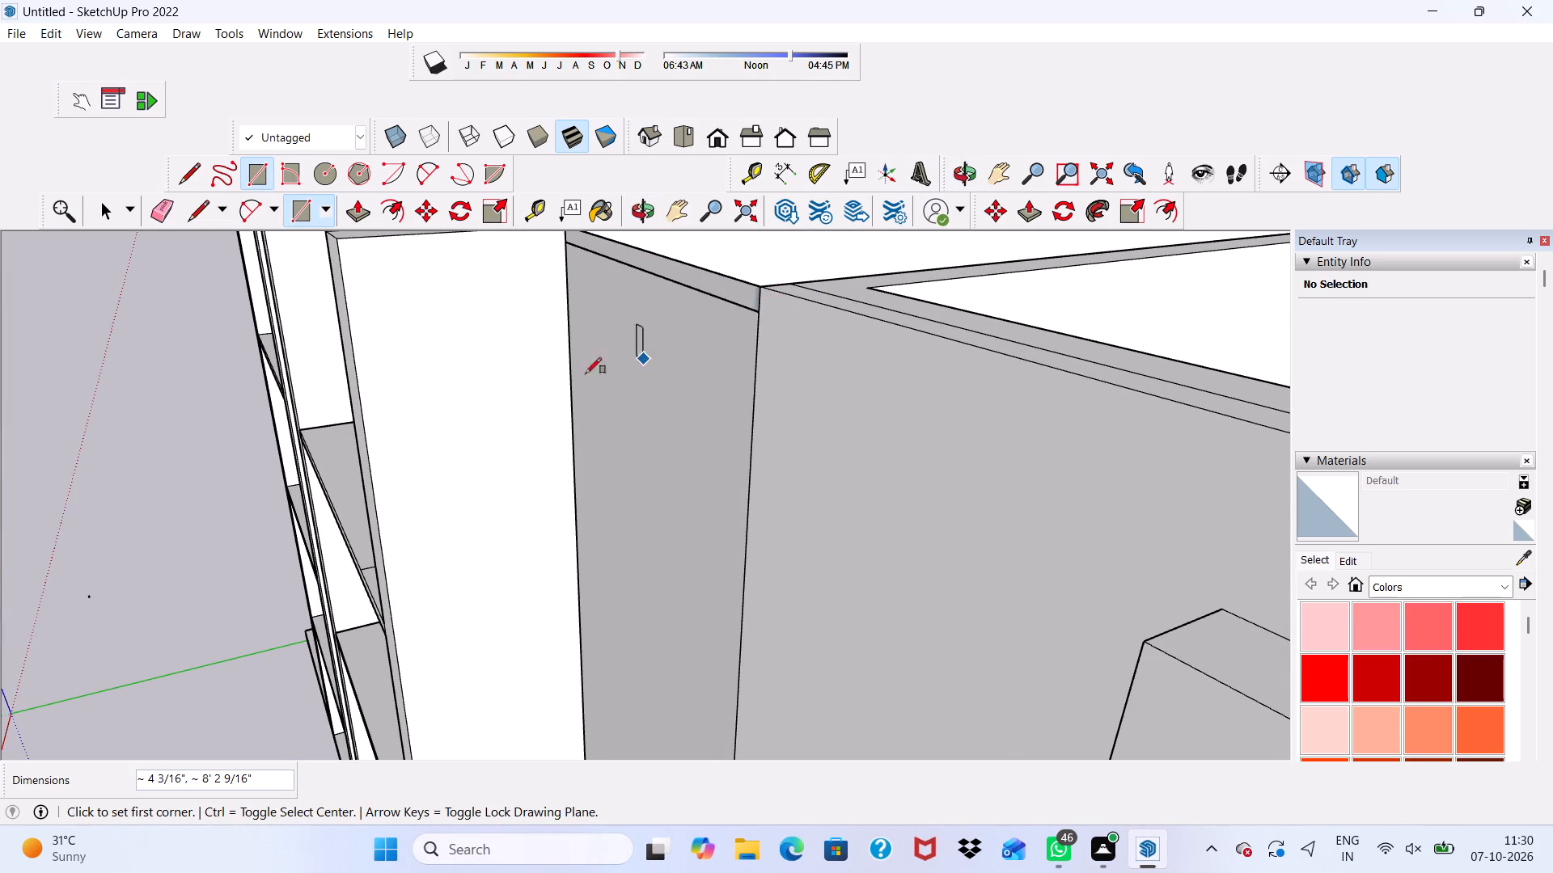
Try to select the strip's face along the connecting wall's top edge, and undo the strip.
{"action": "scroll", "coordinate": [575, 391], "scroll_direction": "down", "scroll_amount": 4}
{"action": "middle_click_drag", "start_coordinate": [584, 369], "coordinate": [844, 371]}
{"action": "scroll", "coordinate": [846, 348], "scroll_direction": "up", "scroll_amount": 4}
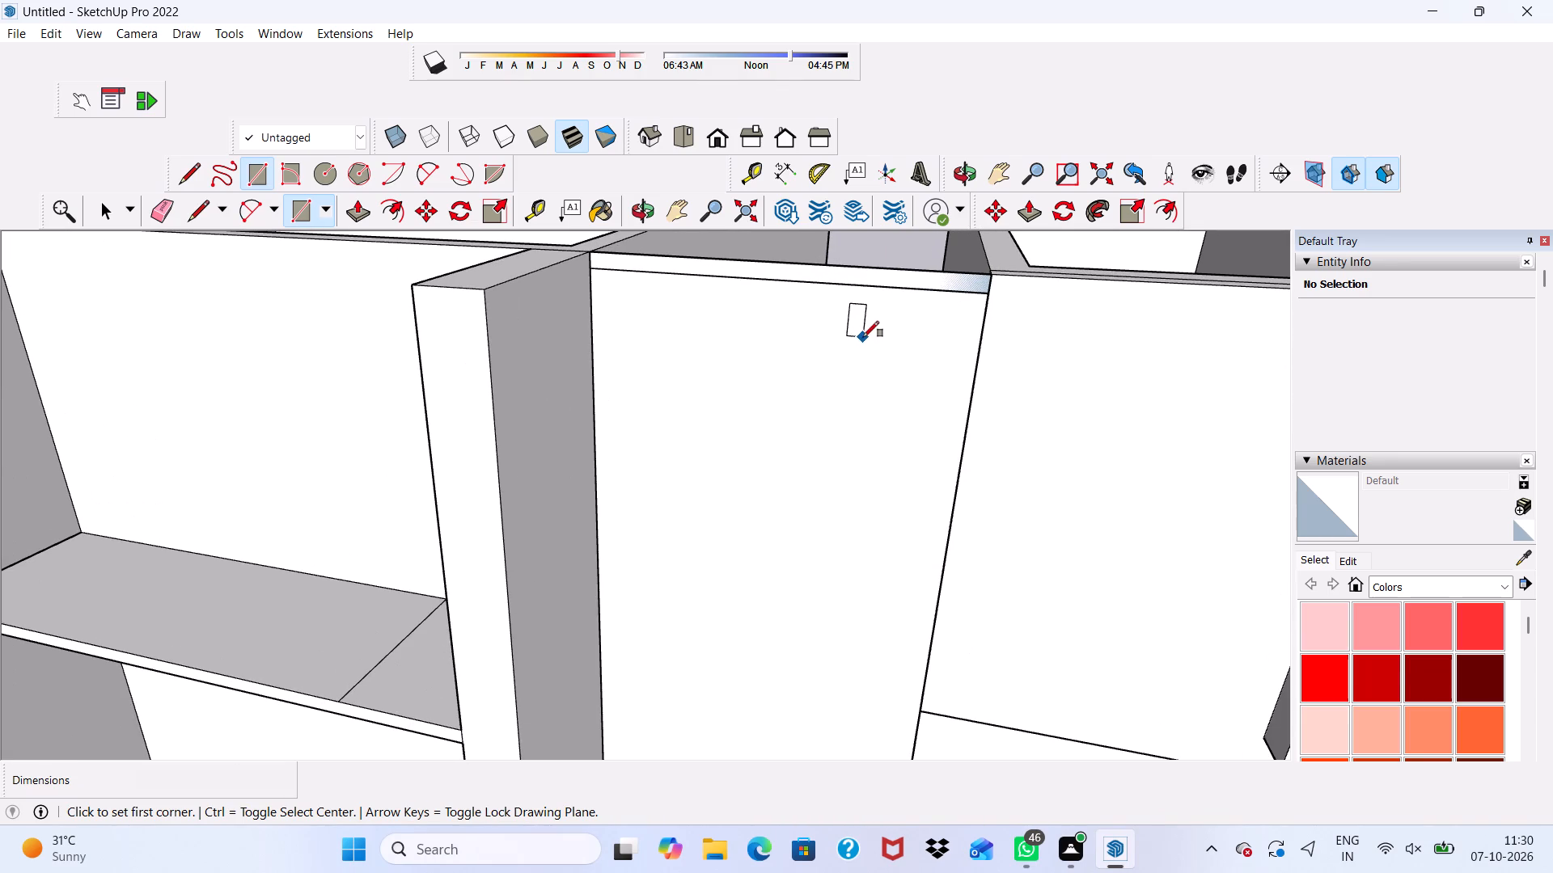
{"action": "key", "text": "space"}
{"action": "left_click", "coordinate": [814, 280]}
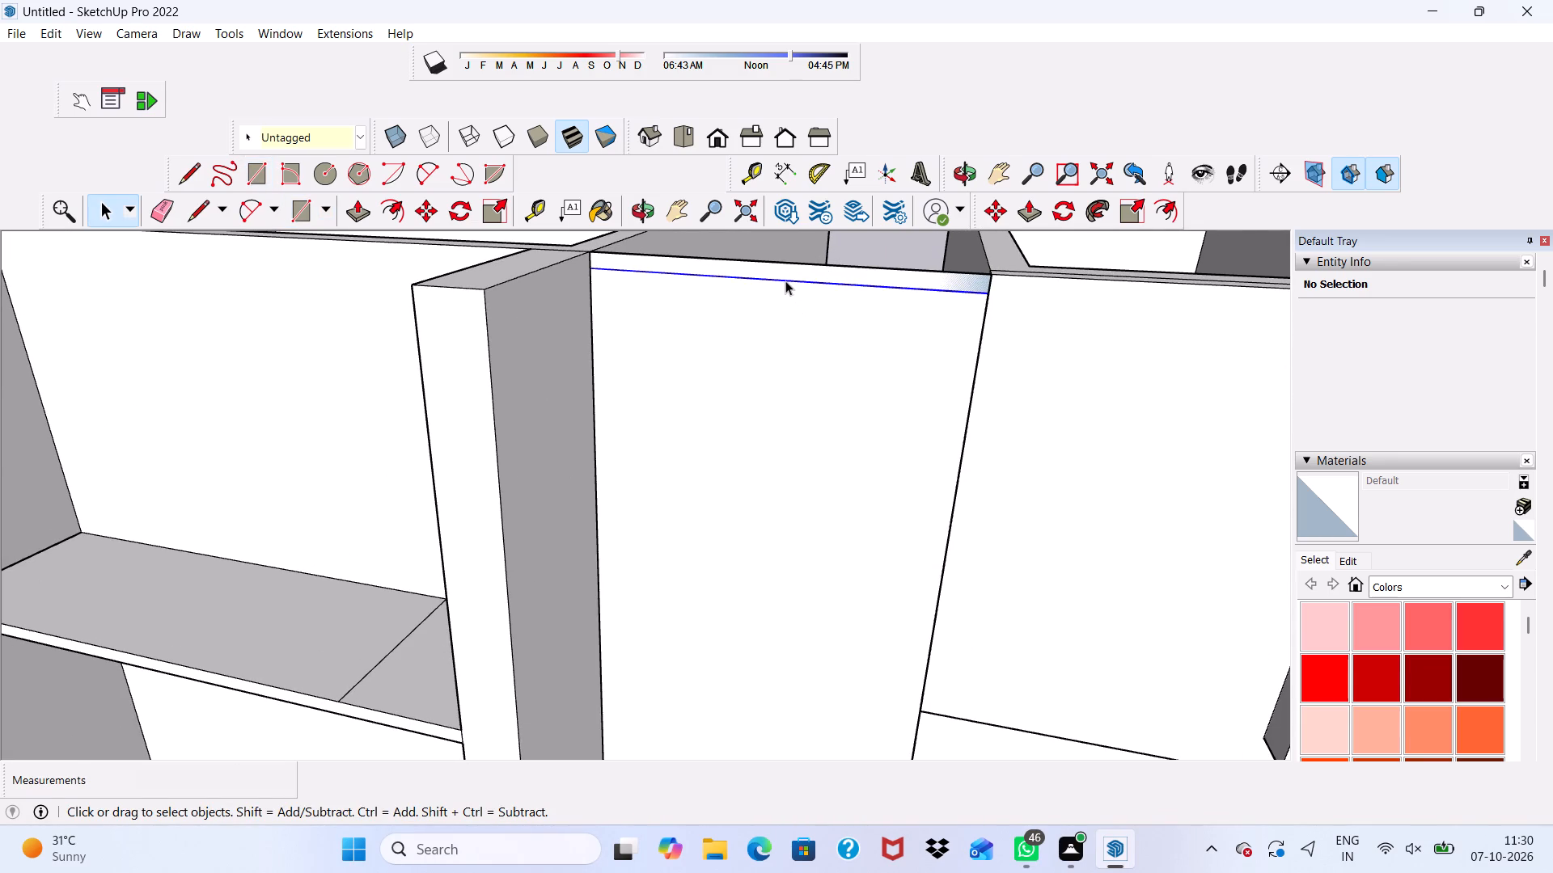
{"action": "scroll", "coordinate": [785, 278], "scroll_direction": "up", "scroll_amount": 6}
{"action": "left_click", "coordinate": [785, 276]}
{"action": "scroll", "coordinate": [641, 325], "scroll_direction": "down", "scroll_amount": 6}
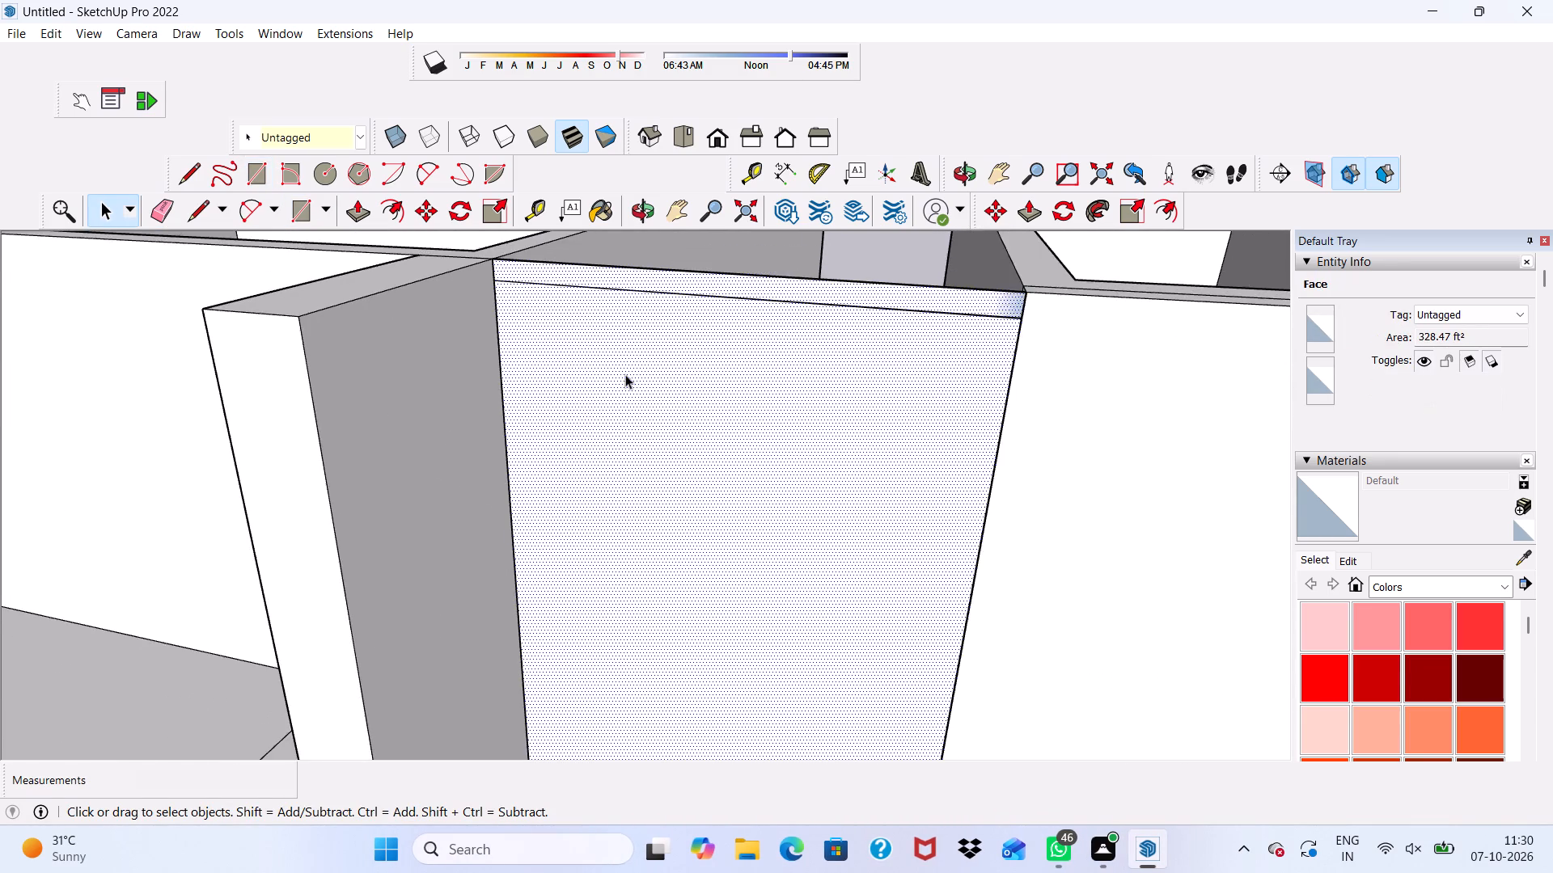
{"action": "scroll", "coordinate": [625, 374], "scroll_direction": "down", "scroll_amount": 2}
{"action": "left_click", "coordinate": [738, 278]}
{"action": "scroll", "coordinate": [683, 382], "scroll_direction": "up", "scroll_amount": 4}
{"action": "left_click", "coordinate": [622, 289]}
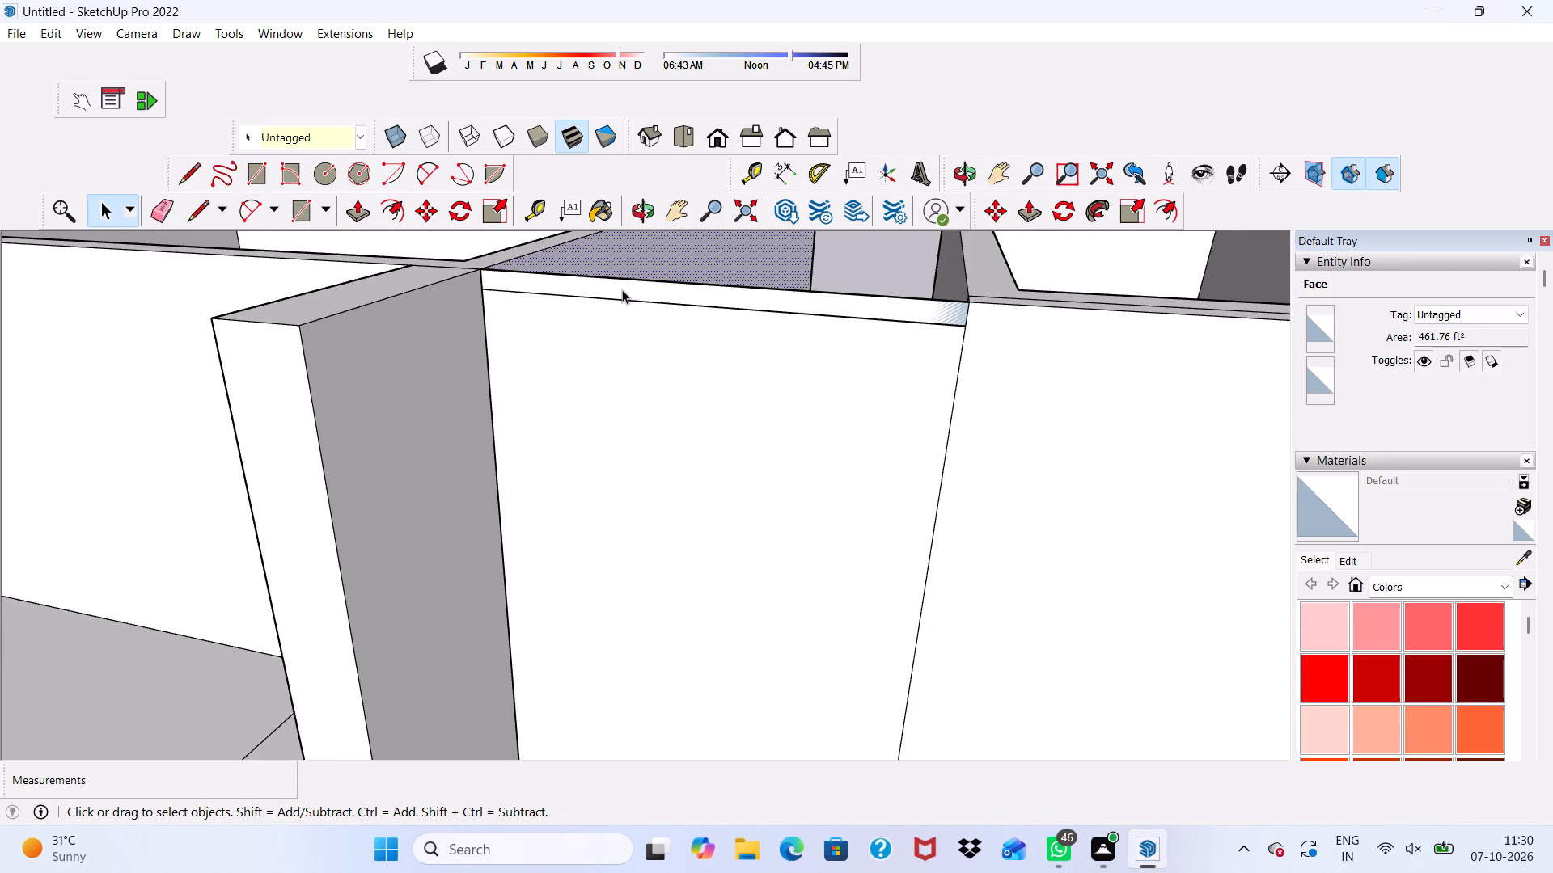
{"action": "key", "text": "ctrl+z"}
Redraw the horizontal strip about 8' 2 9/16" wide by 4 3/16" high along the top edge of the connecting wall's front face.
{"action": "scroll", "coordinate": [671, 276], "scroll_direction": "up", "scroll_amount": 2}
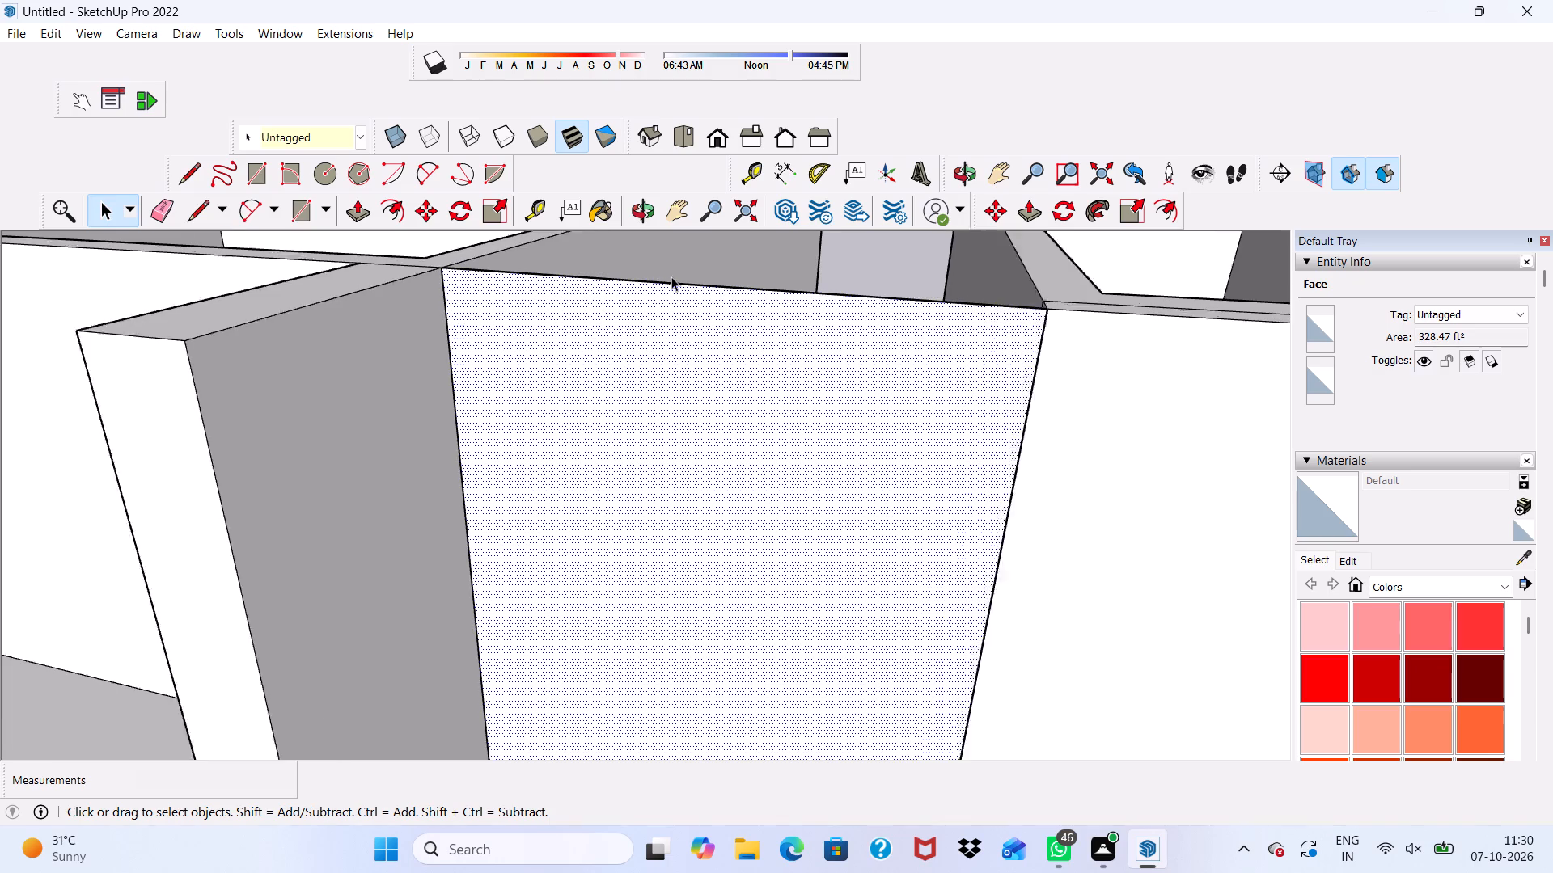
{"action": "scroll", "coordinate": [671, 276], "scroll_direction": "up", "scroll_amount": 2}
{"action": "scroll", "coordinate": [624, 318], "scroll_direction": "down", "scroll_amount": 1}
{"action": "middle_click_drag", "start_coordinate": [624, 318], "coordinate": [622, 385]}
{"action": "left_click", "coordinate": [904, 259]}
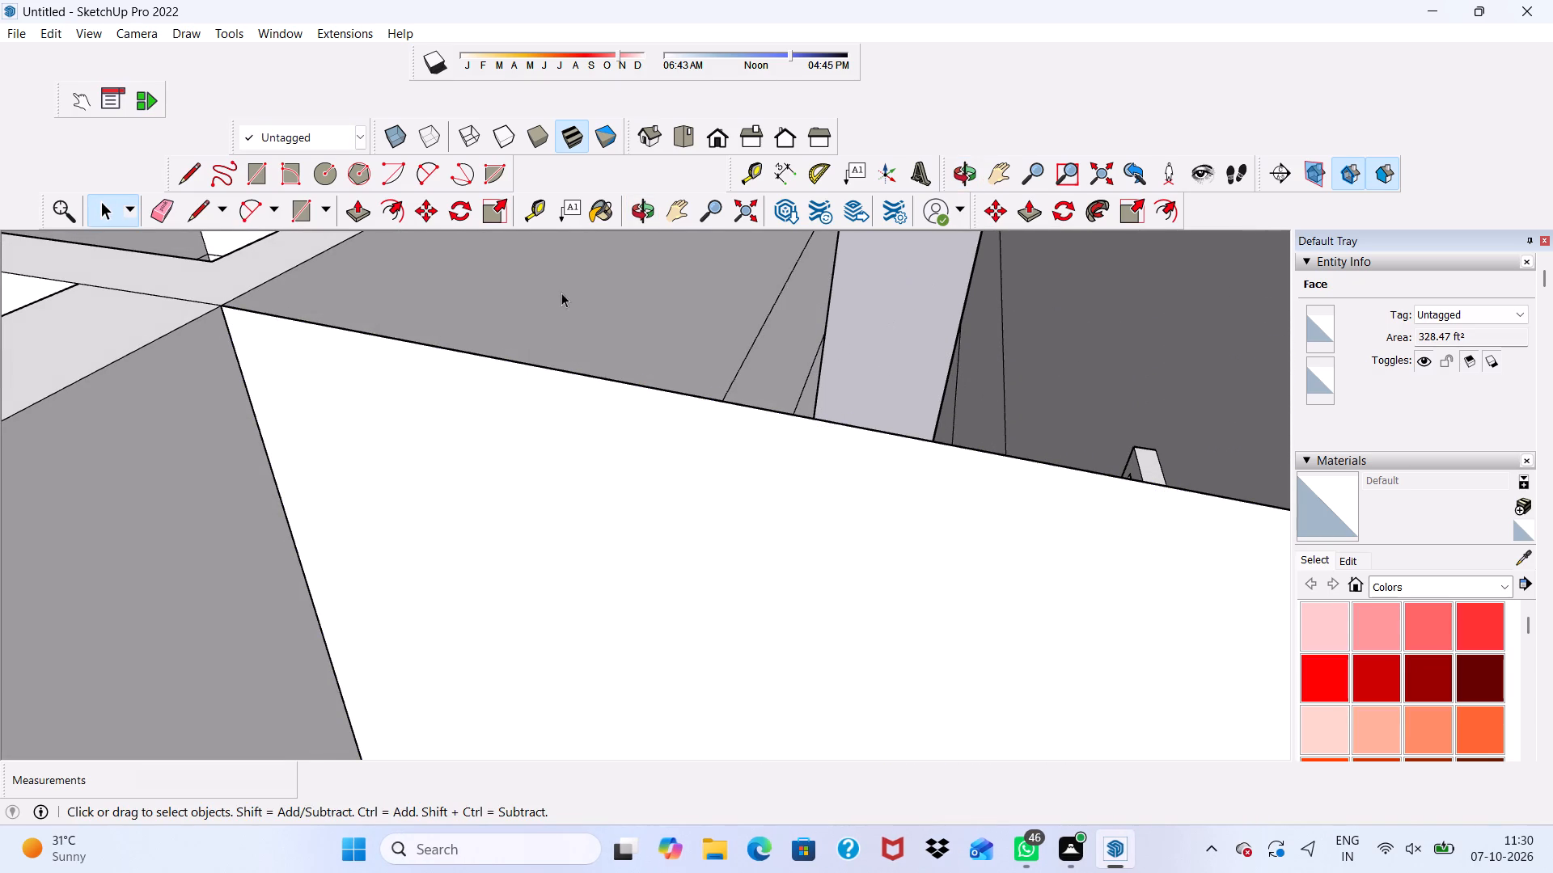
{"action": "left_click", "coordinate": [246, 184]}
{"action": "scroll", "coordinate": [195, 297], "scroll_direction": "up", "scroll_amount": 3}
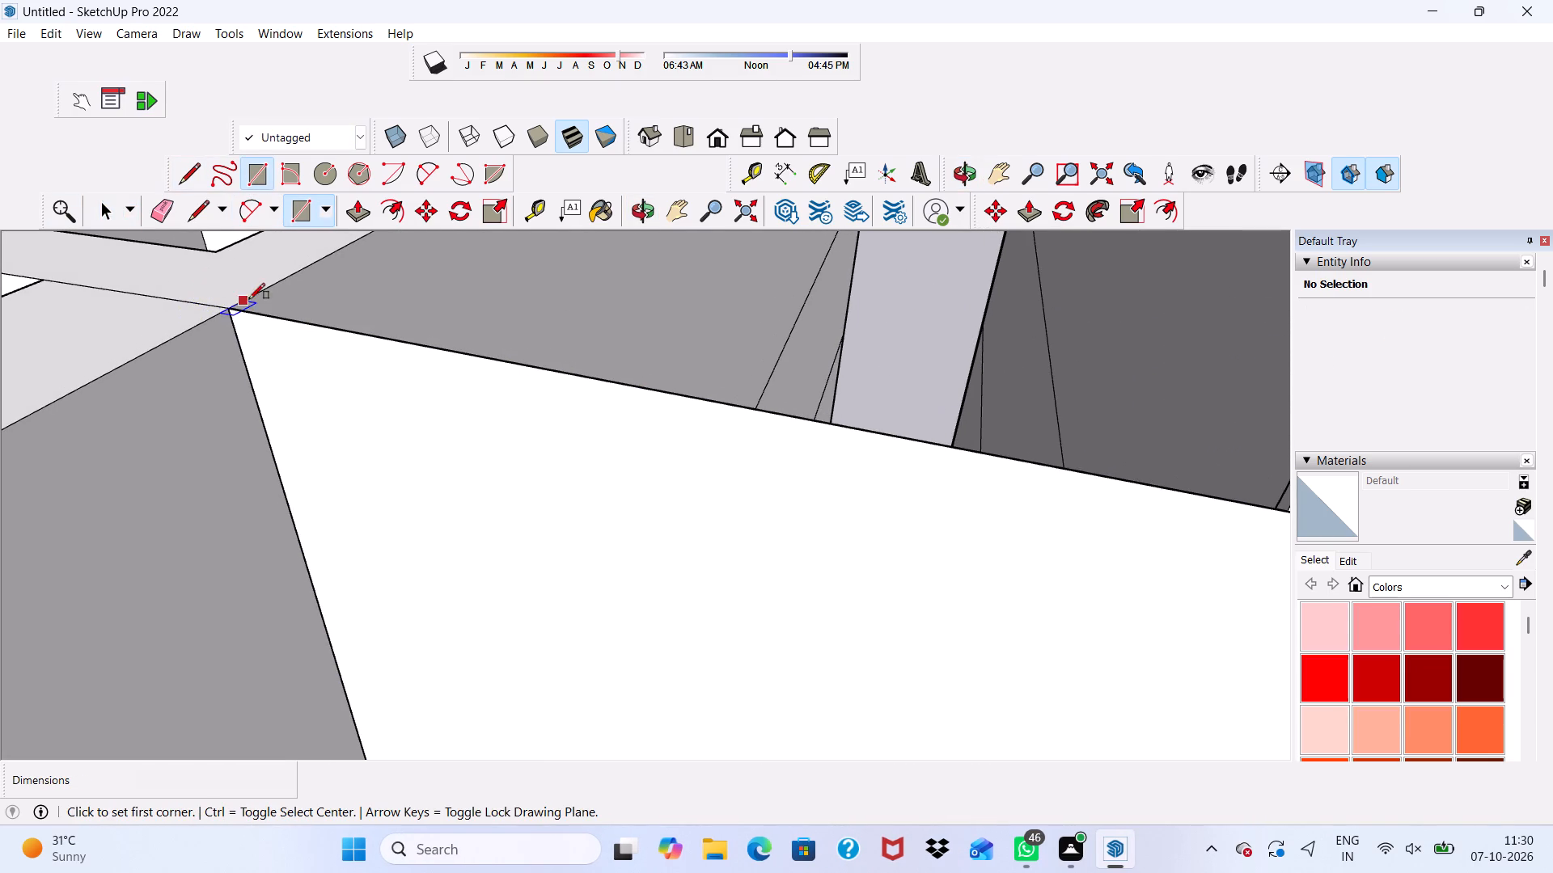
{"action": "left_click", "coordinate": [231, 313]}
{"action": "scroll", "coordinate": [225, 355], "scroll_direction": "down", "scroll_amount": 4}
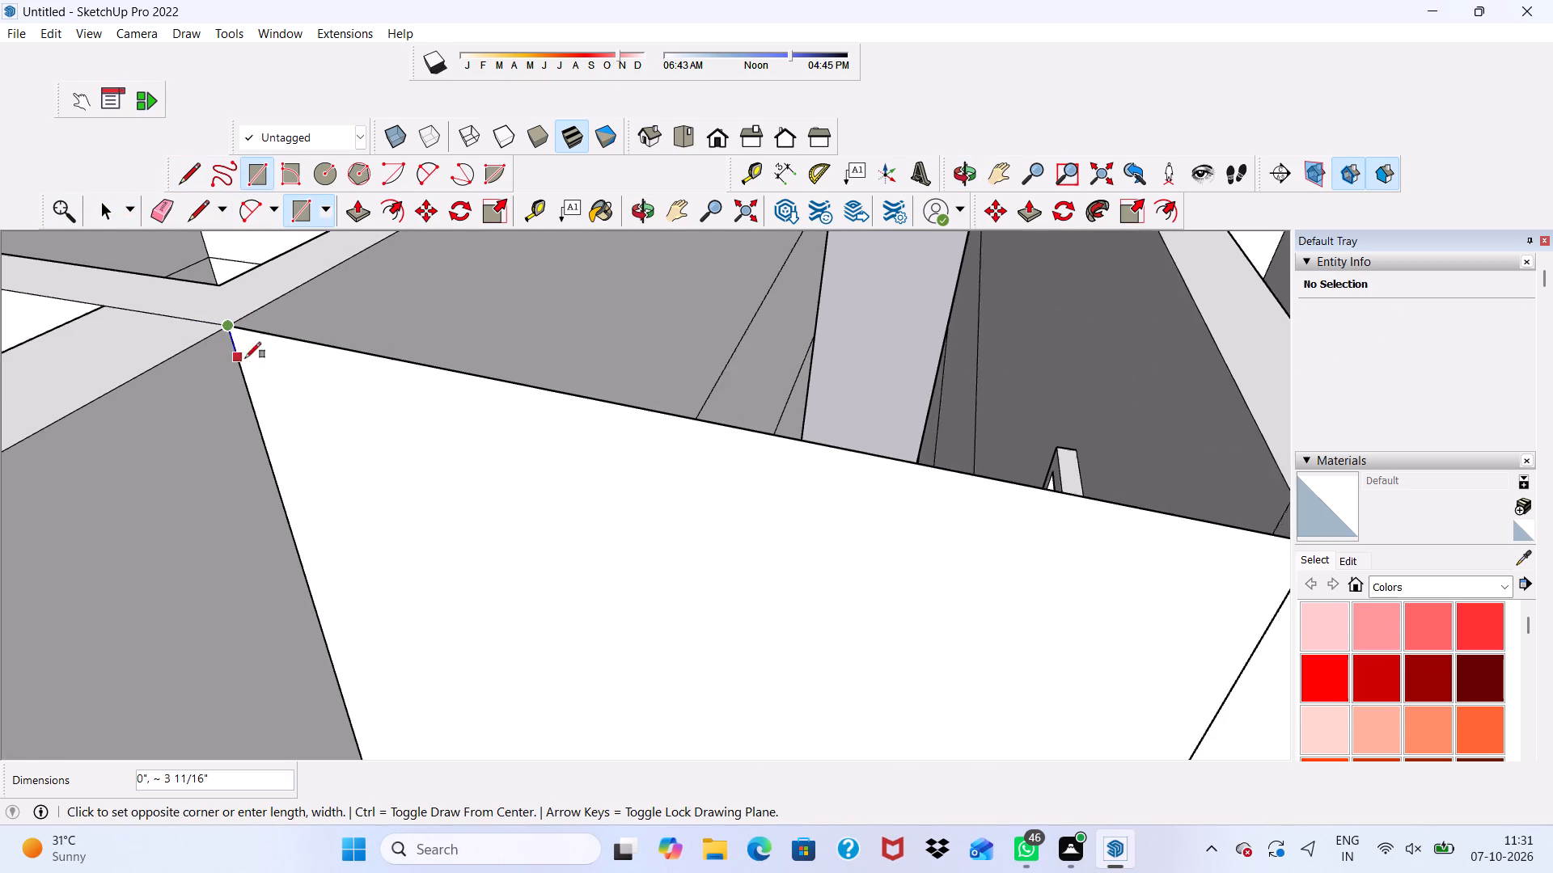
{"action": "scroll", "coordinate": [245, 358], "scroll_direction": "down", "scroll_amount": 6}
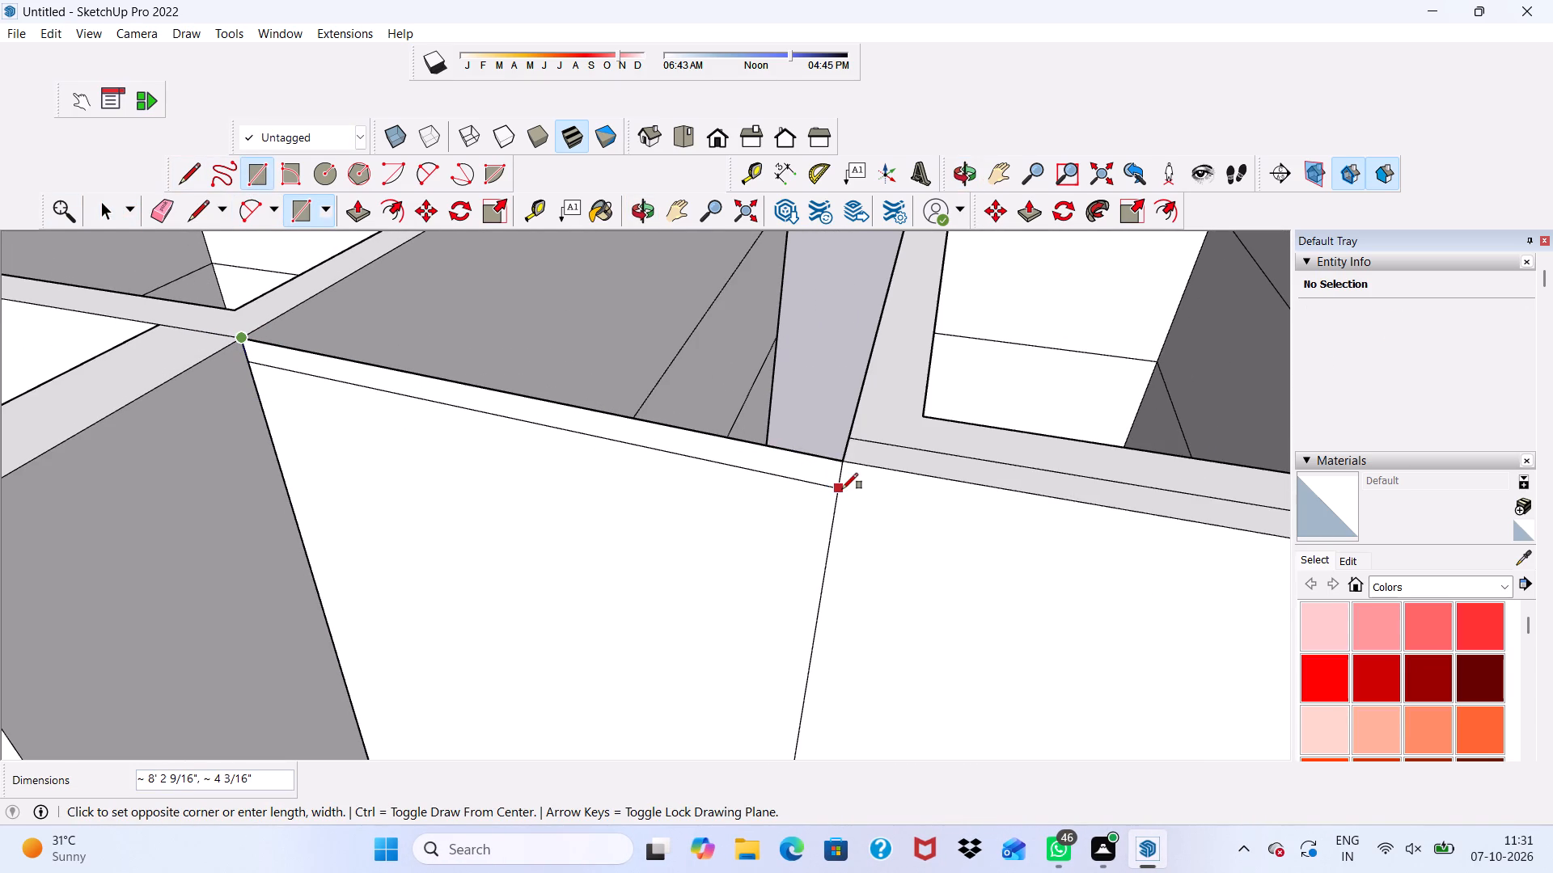
{"action": "left_click", "coordinate": [842, 489]}
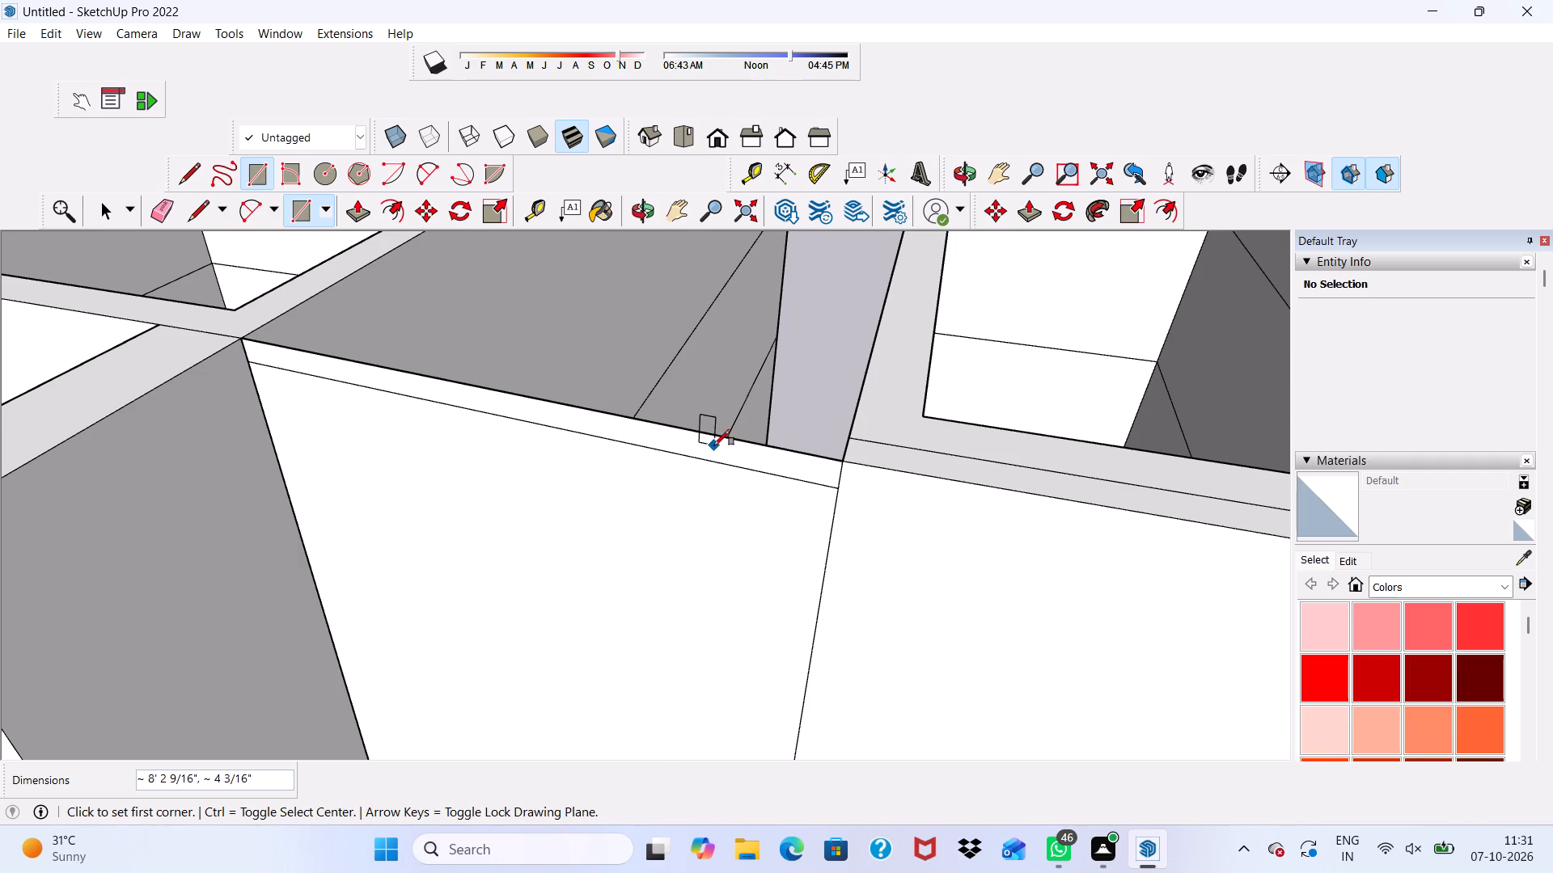
Copy the strip face at the connecting wall's top edge straight down about 7 1/4" on the front face.
{"action": "key", "text": "space"}
{"action": "left_click", "coordinate": [698, 447]}
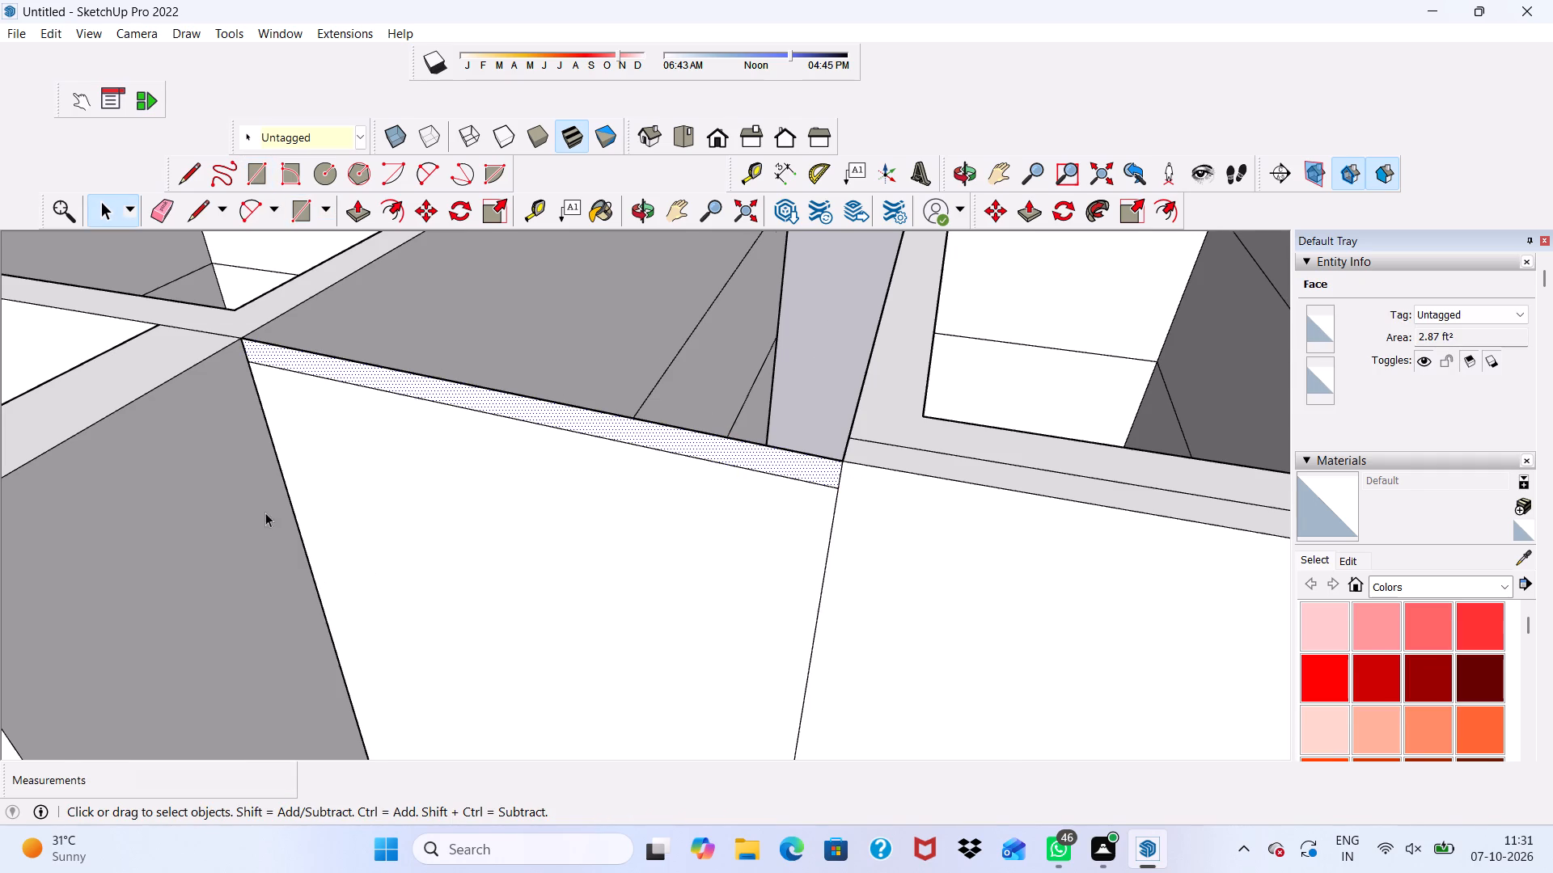
{"action": "scroll", "coordinate": [265, 512], "scroll_direction": "down", "scroll_amount": 5}
{"action": "middle_click_drag", "start_coordinate": [286, 503], "coordinate": [488, 395]}
{"action": "scroll", "coordinate": [441, 417], "scroll_direction": "up", "scroll_amount": 3}
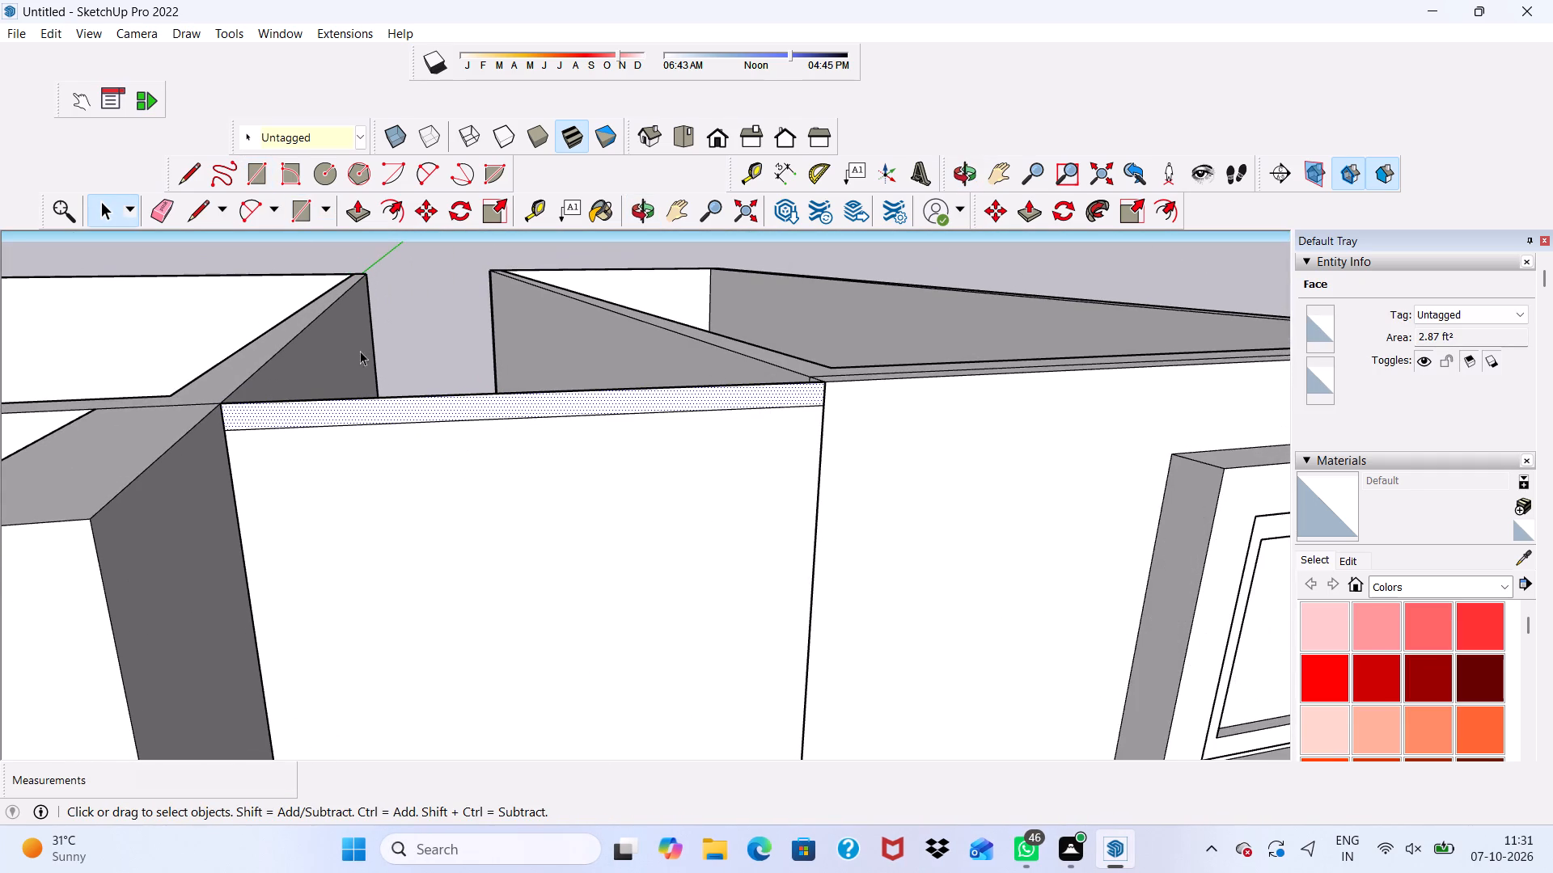
{"action": "left_click", "coordinate": [433, 210]}
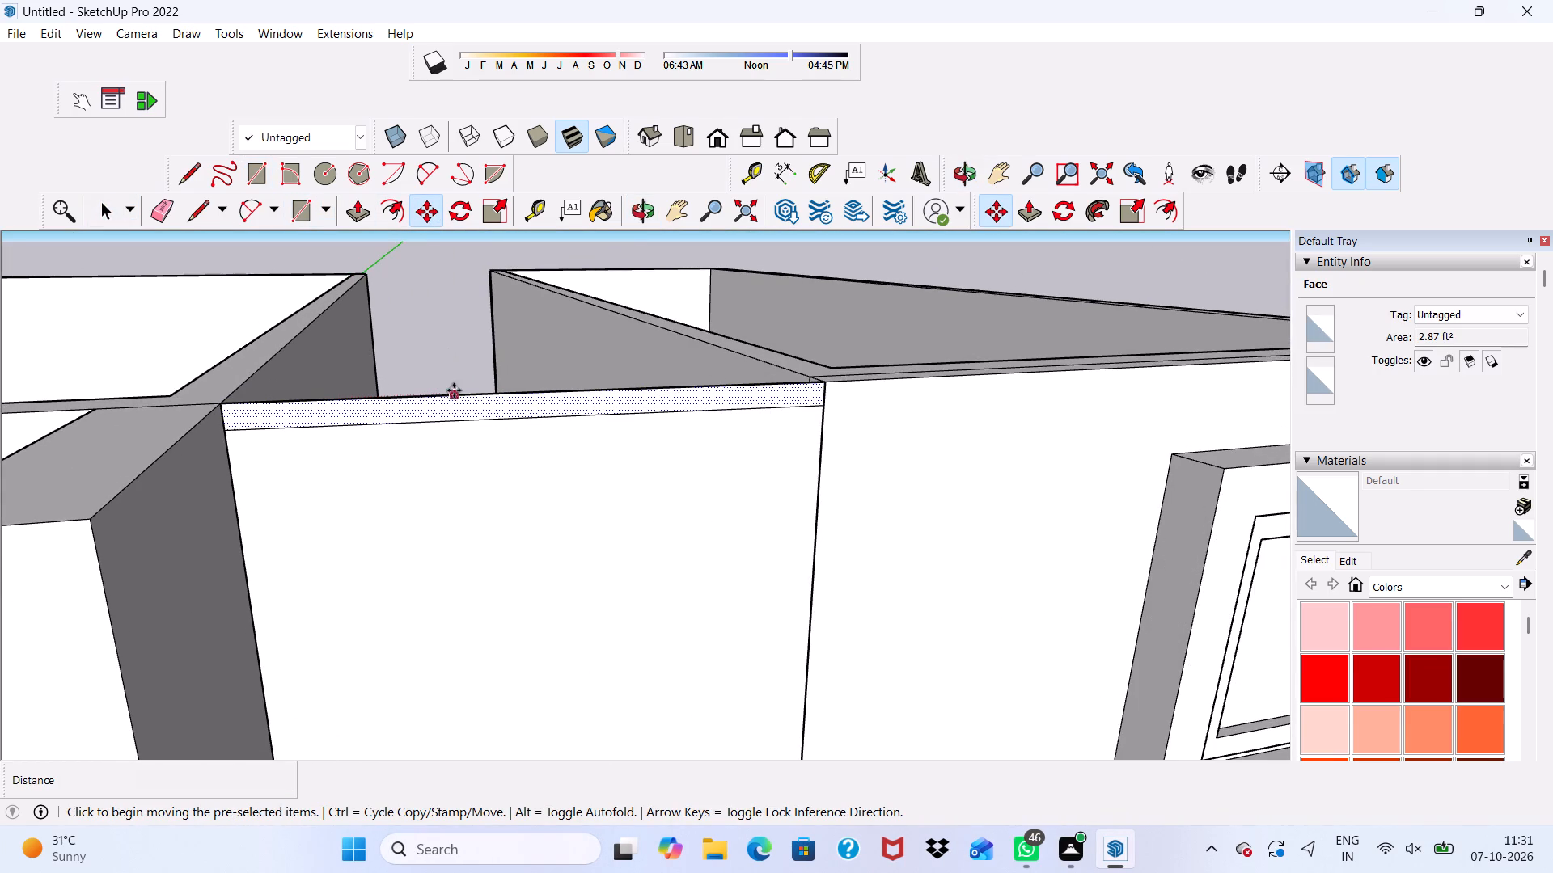
{"action": "left_click", "coordinate": [454, 410]}
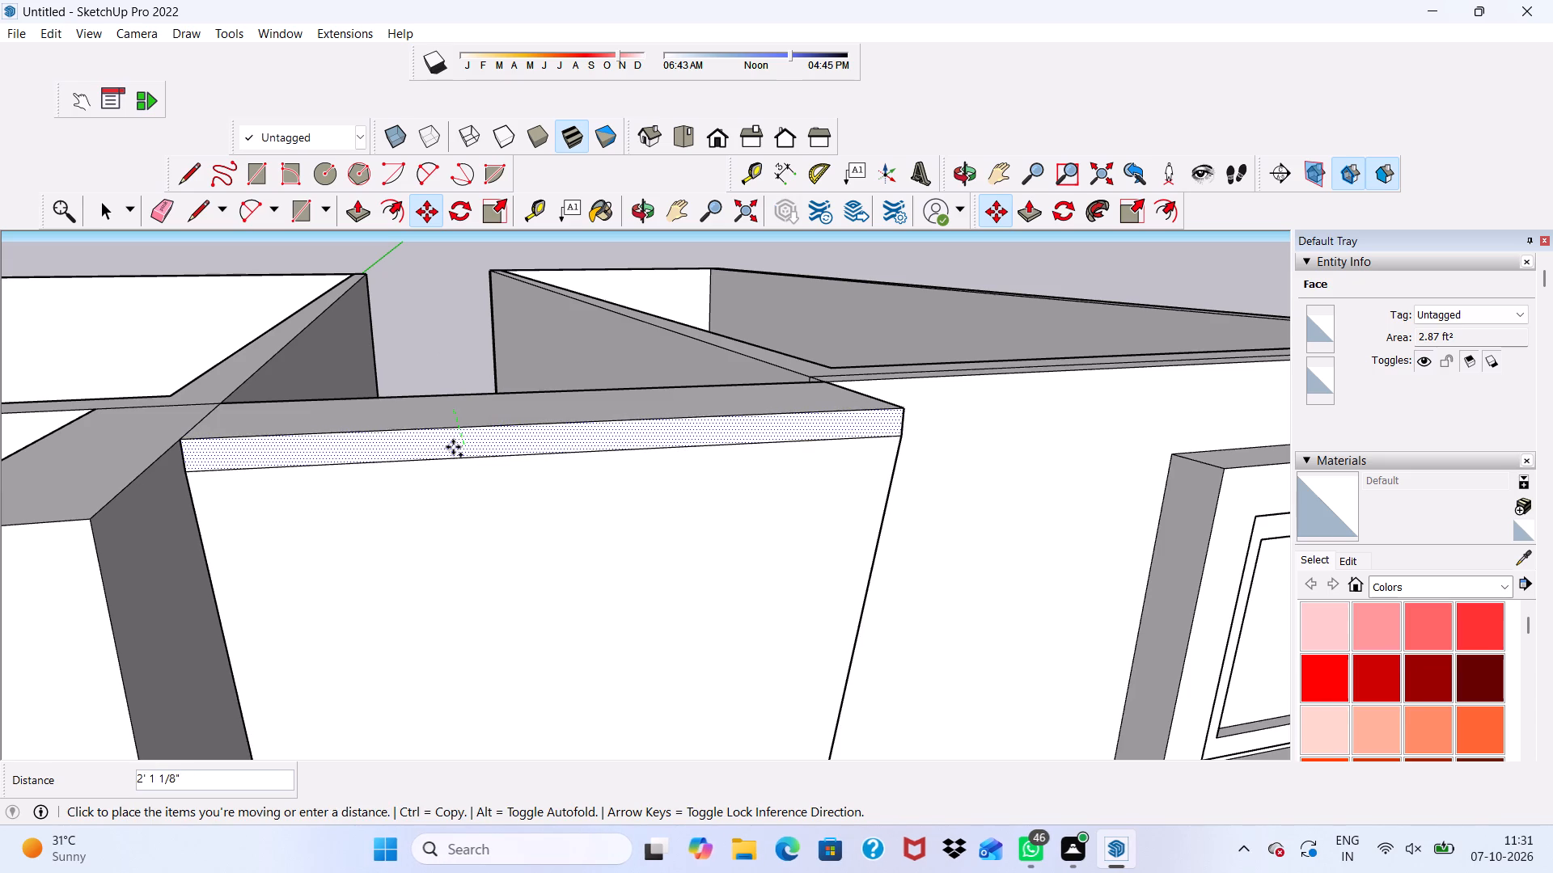
{"action": "scroll", "coordinate": [446, 445], "scroll_direction": "up", "scroll_amount": 4}
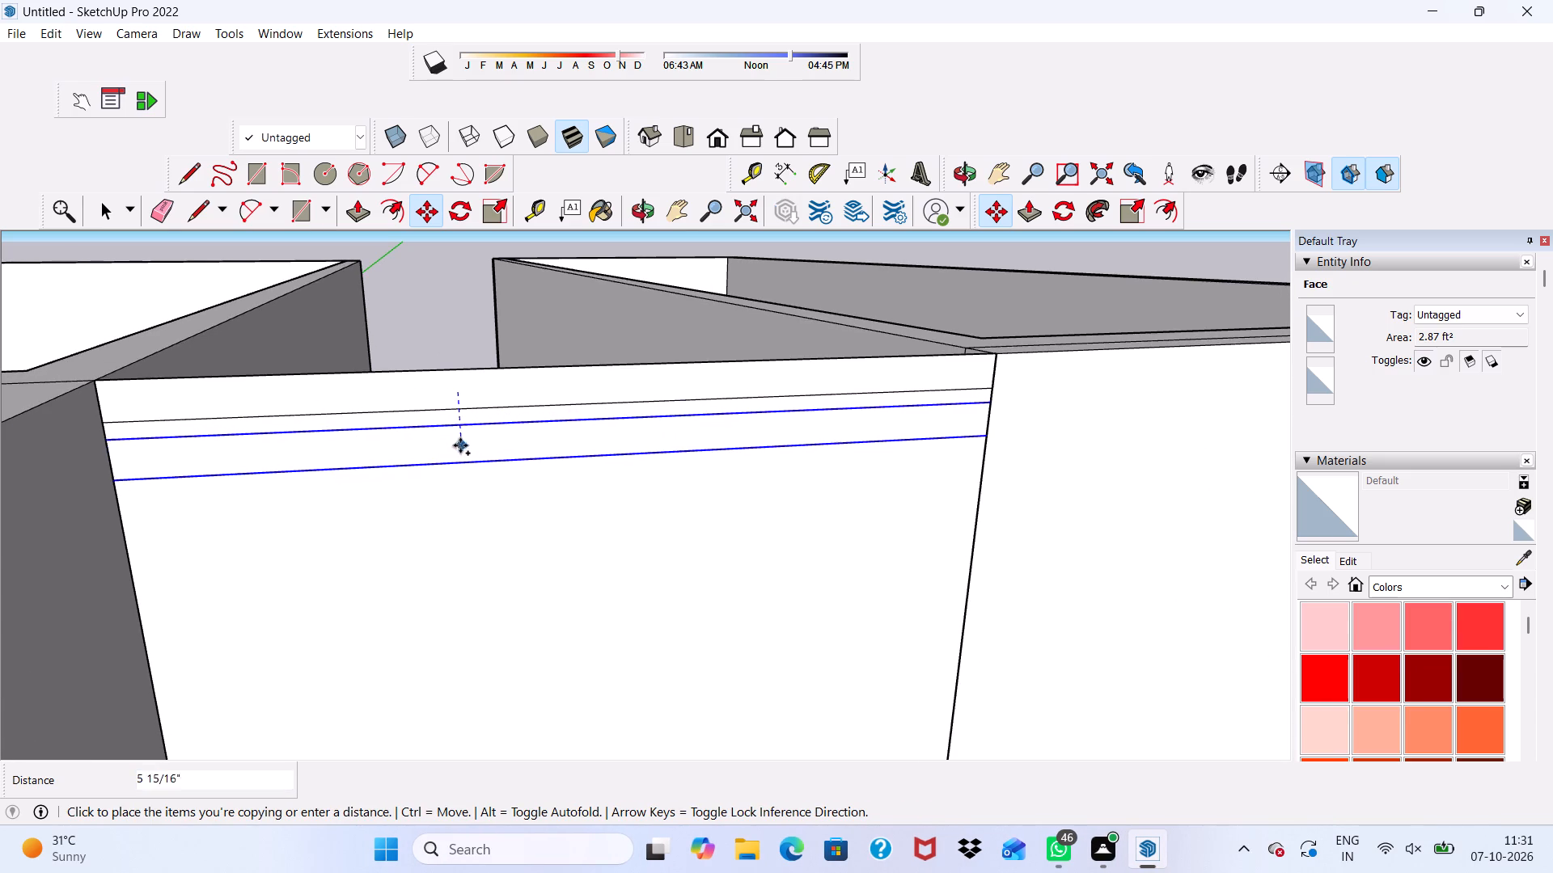
{"action": "scroll", "coordinate": [478, 447], "scroll_direction": "down", "scroll_amount": 5}
{"action": "middle_click_drag", "start_coordinate": [479, 460], "coordinate": [468, 367]}
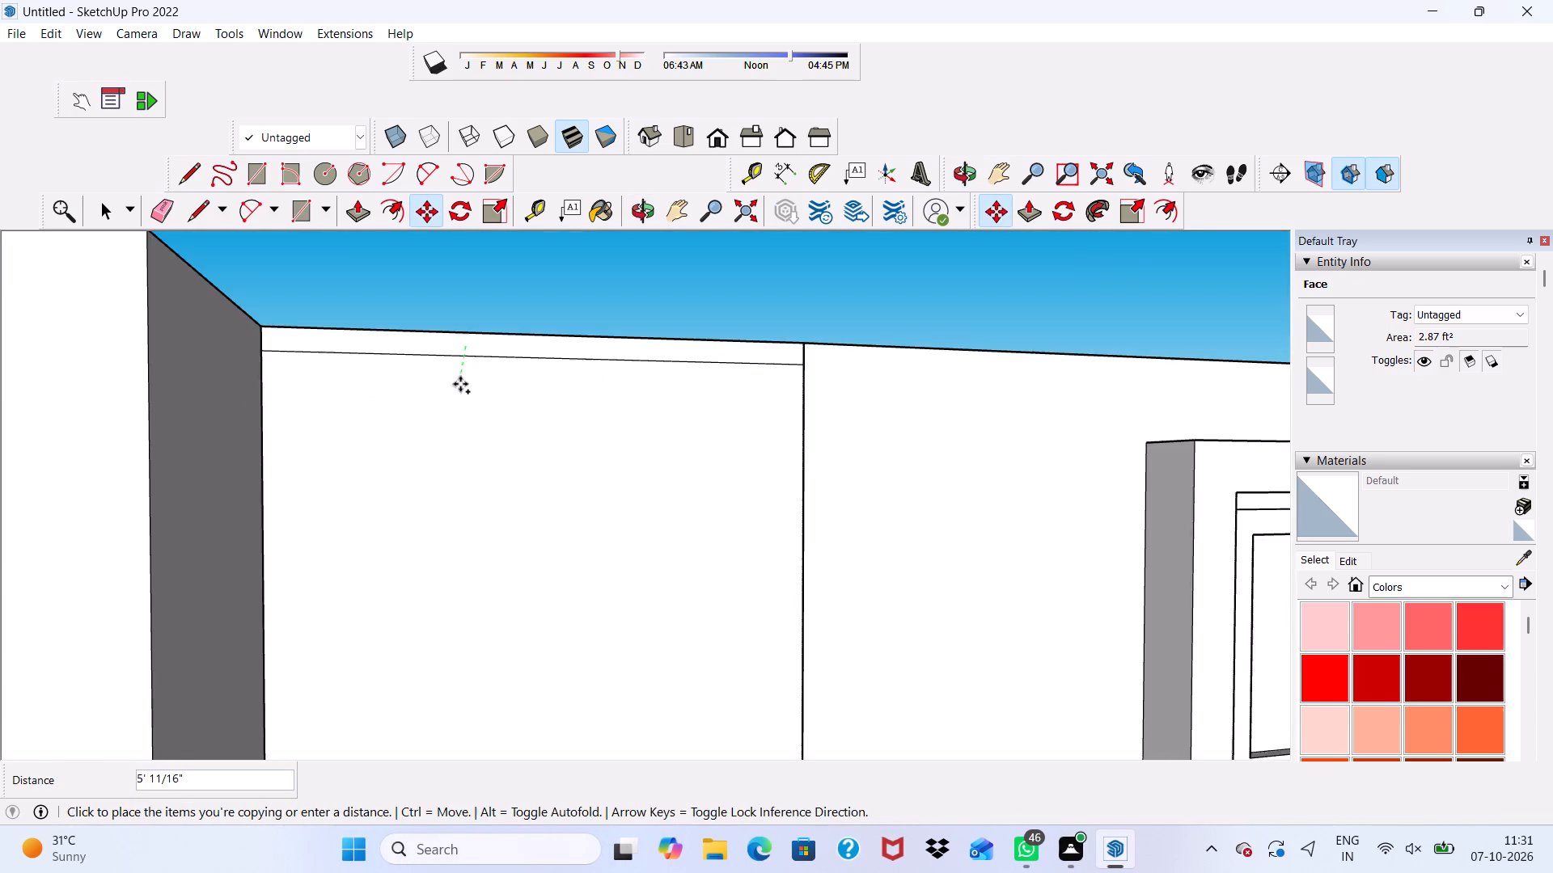
{"action": "scroll", "coordinate": [463, 387], "scroll_direction": "up", "scroll_amount": 2}
{"action": "scroll", "coordinate": [472, 428], "scroll_direction": "down", "scroll_amount": 3}
{"action": "scroll", "coordinate": [469, 398], "scroll_direction": "up", "scroll_amount": 3}
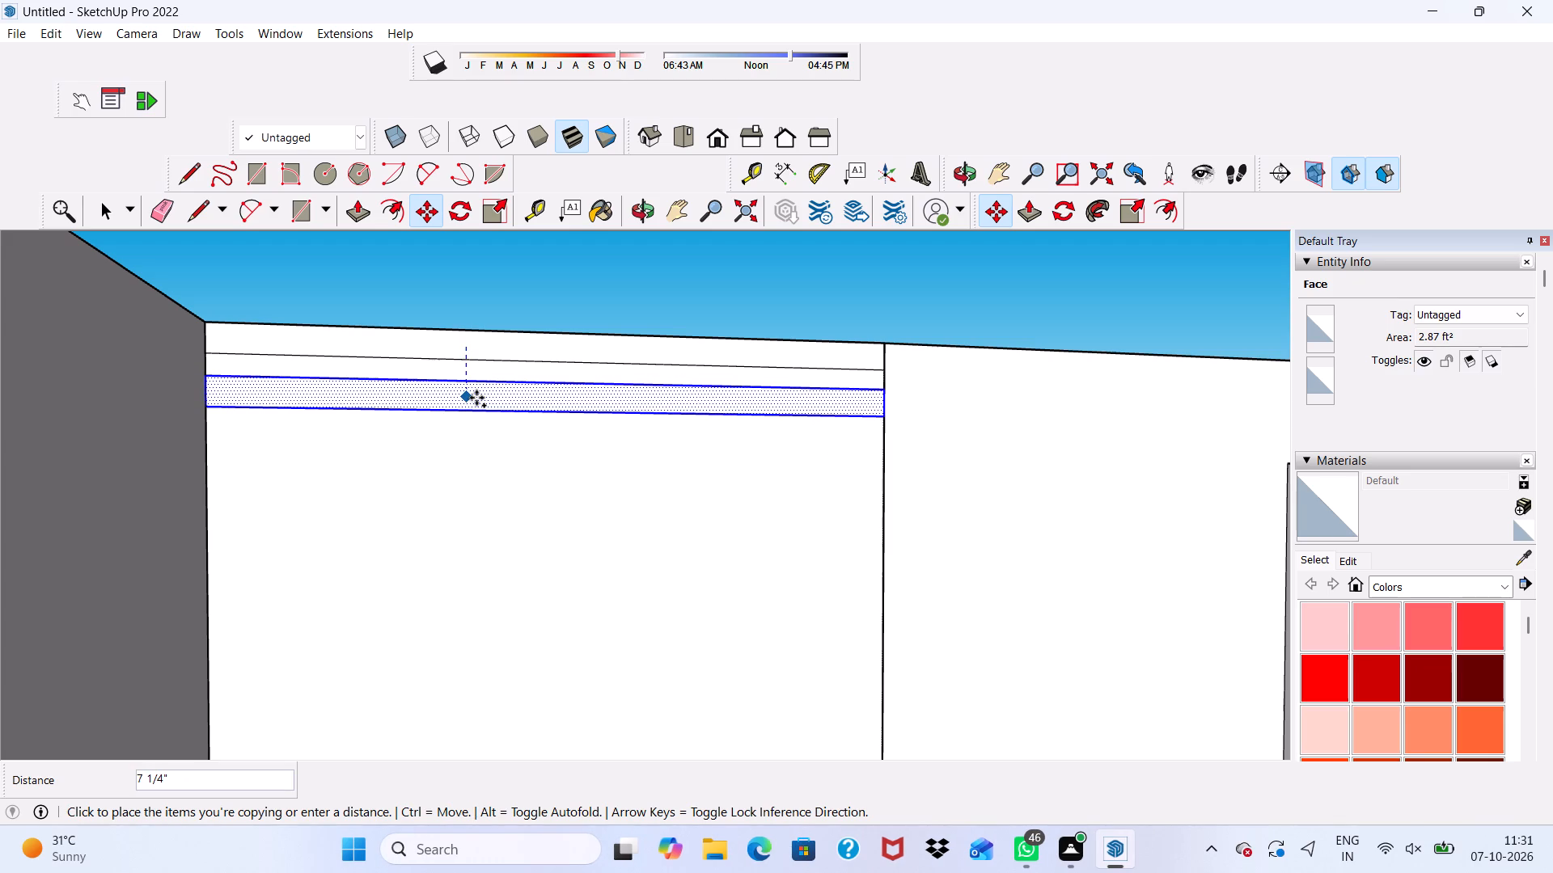
{"action": "left_click", "coordinate": [476, 398]}
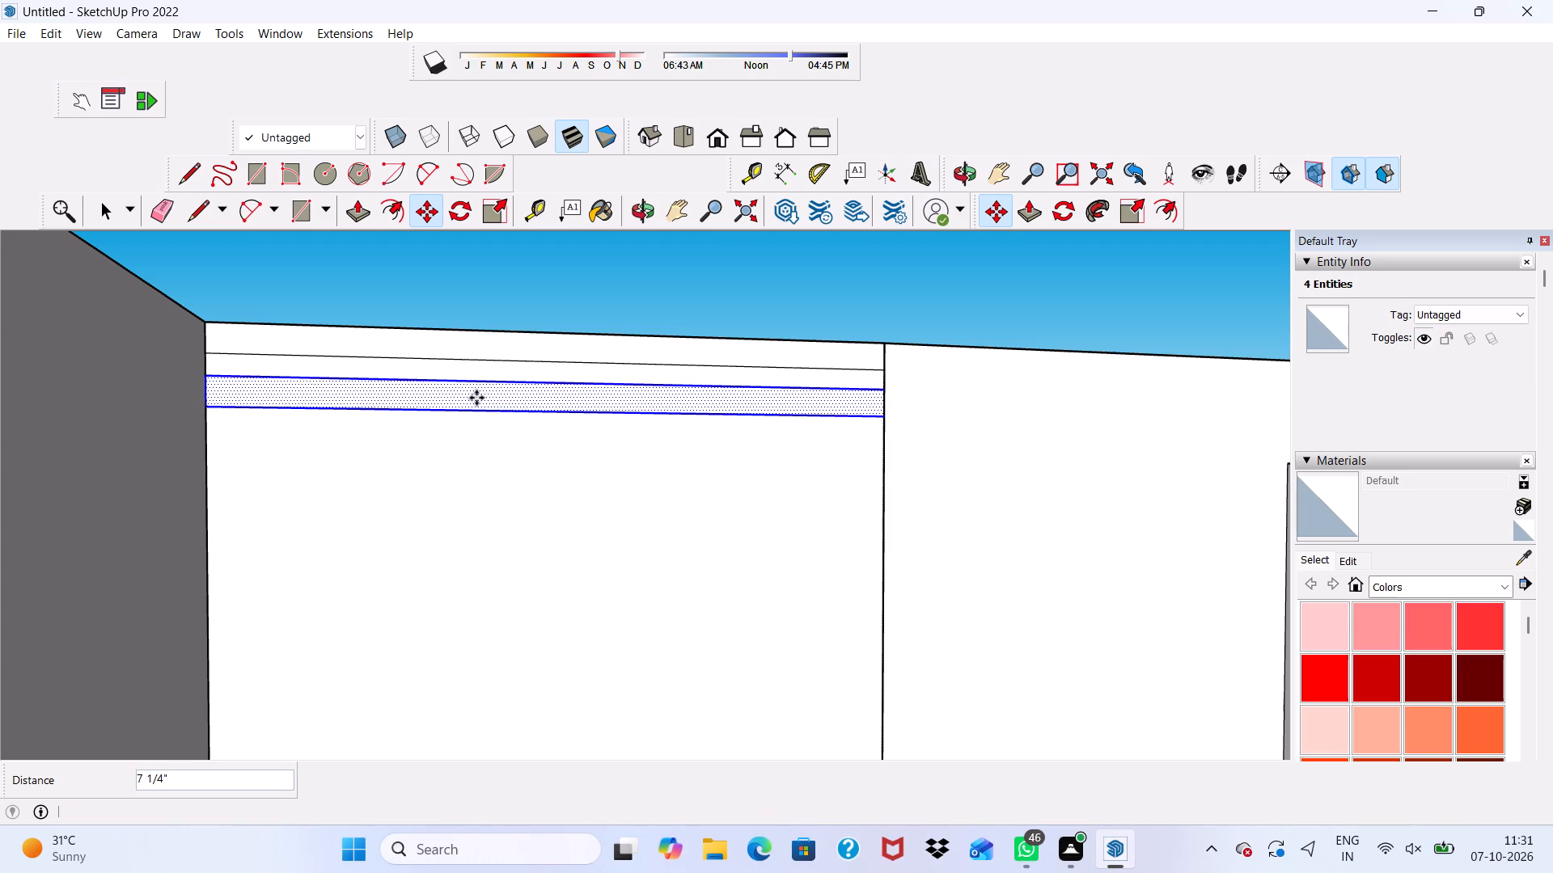
Repeat the strip copy as an array of 35 at the same spacing down the connecting wall.
{"action": "key", "text": "shift+asterisk"}
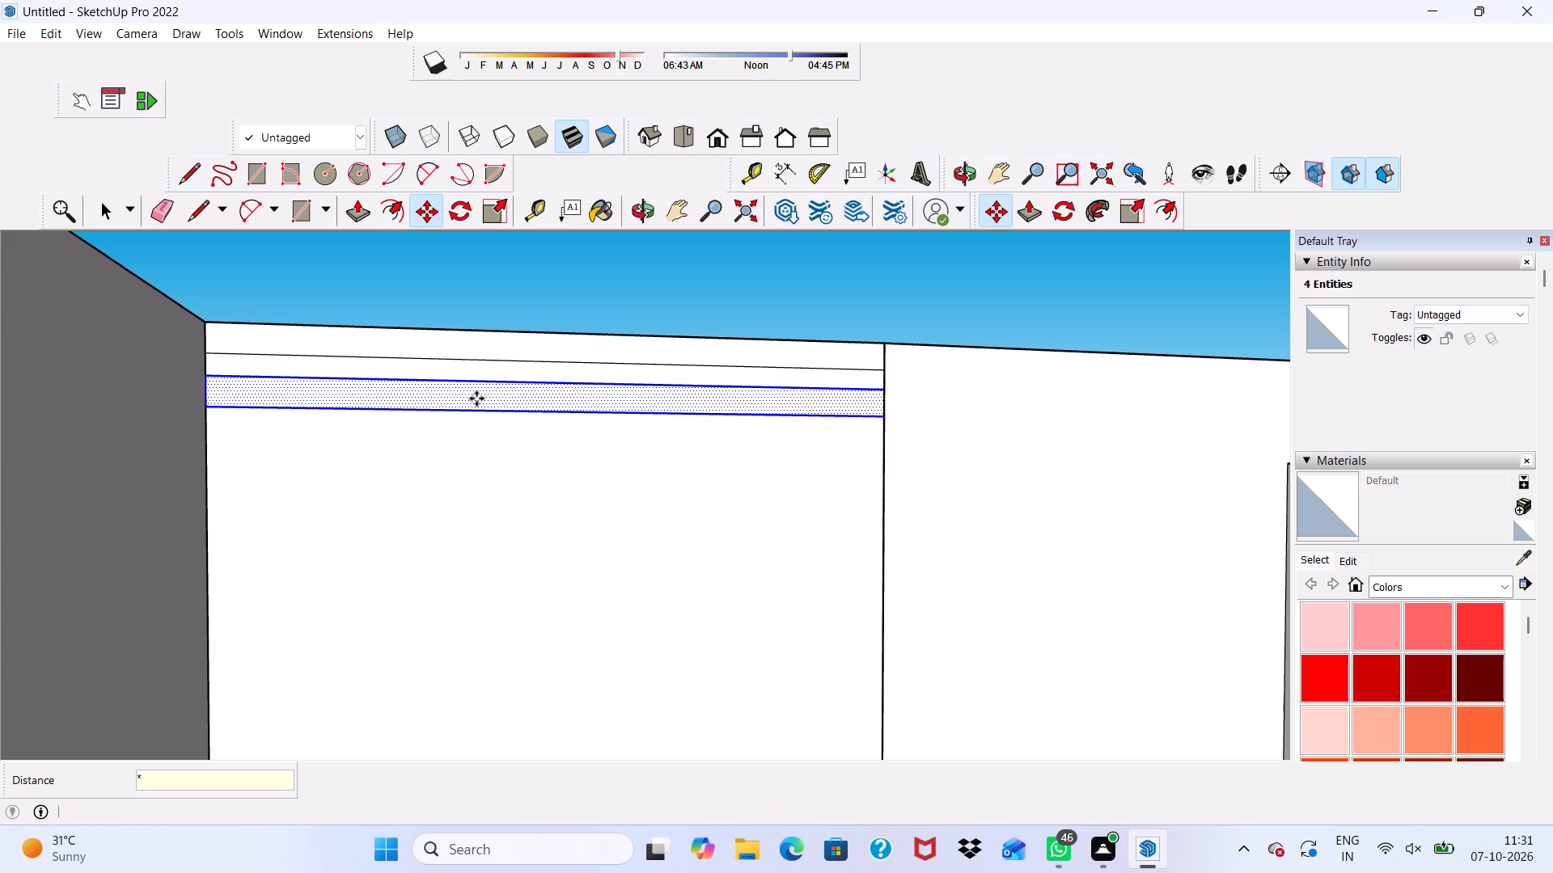
{"action": "type", "text": "35"}
{"action": "key", "text": "Return"}
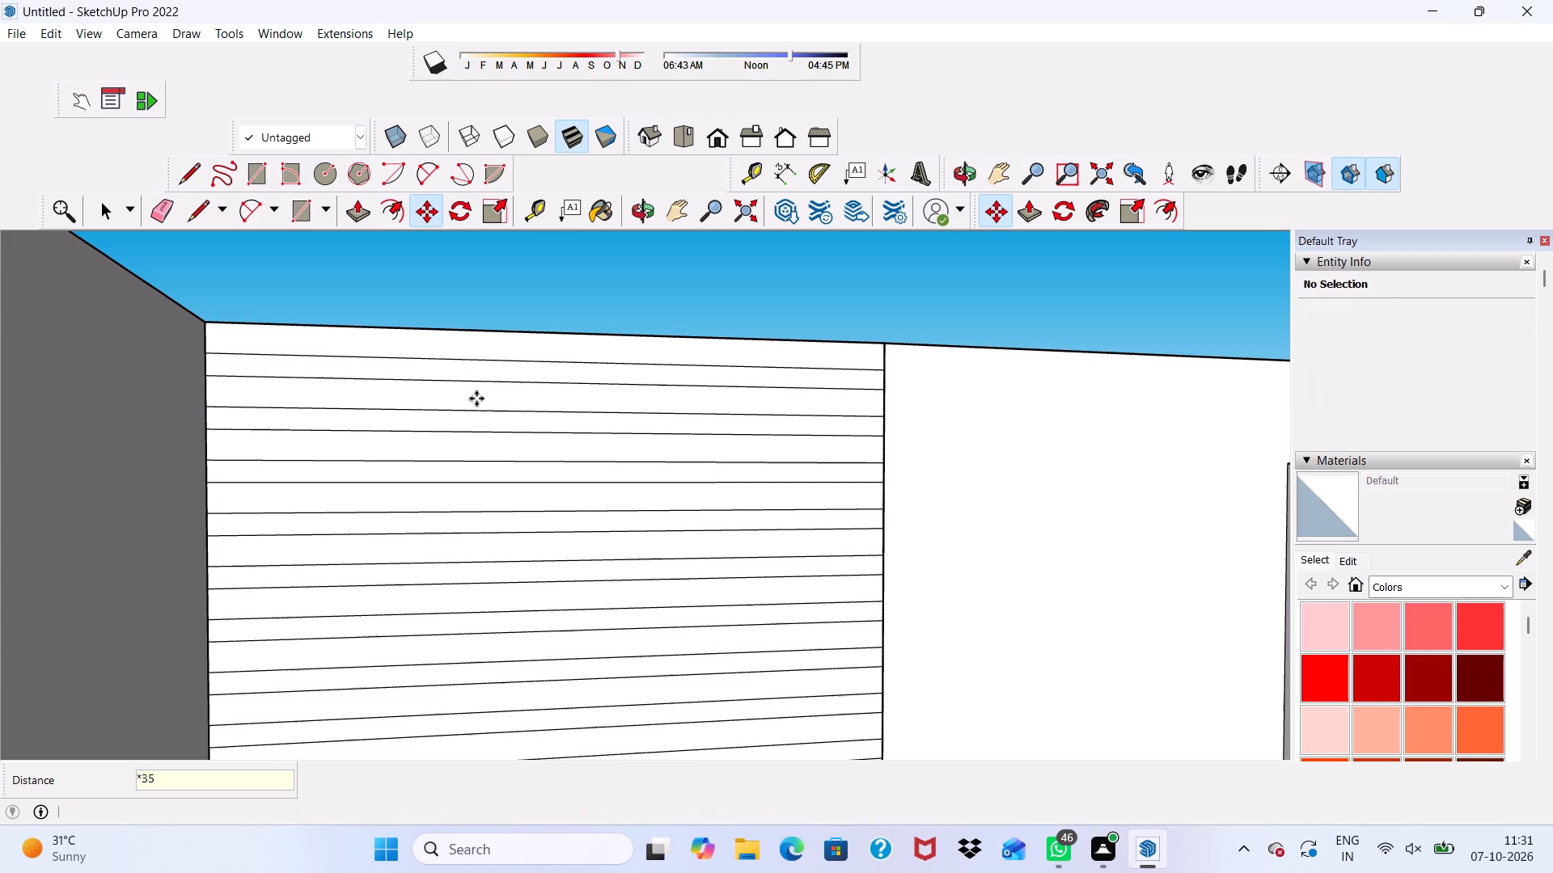
{"action": "scroll", "coordinate": [489, 407], "scroll_direction": "down", "scroll_amount": 6}
{"action": "scroll", "coordinate": [517, 412], "scroll_direction": "up", "scroll_amount": 1}
{"action": "scroll", "coordinate": [614, 611], "scroll_direction": "down", "scroll_amount": 17}
{"action": "scroll", "coordinate": [599, 223], "scroll_direction": "down", "scroll_amount": 4}
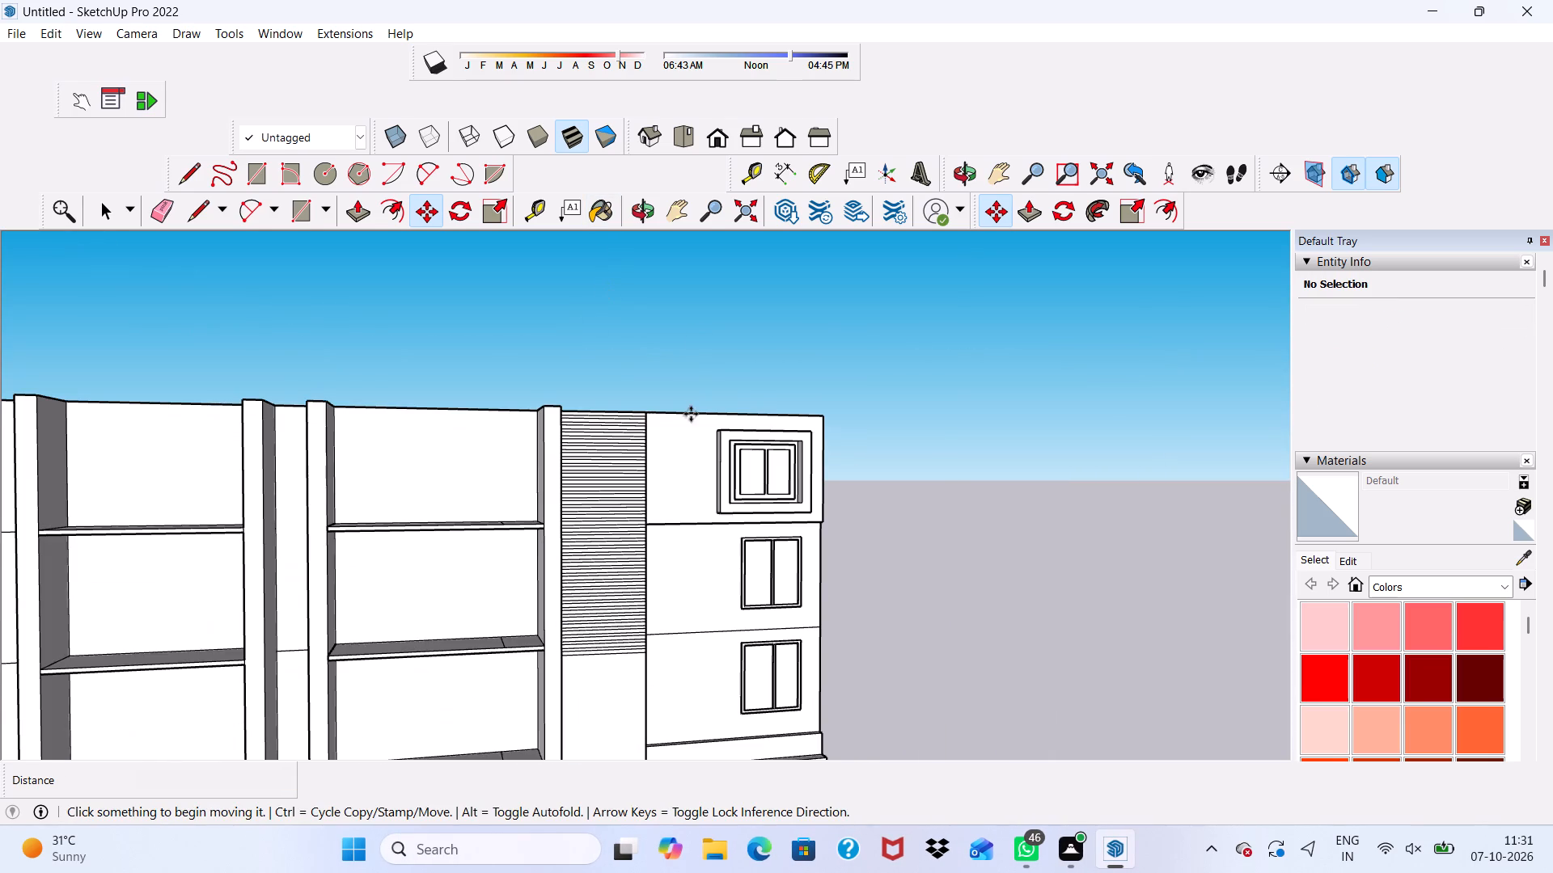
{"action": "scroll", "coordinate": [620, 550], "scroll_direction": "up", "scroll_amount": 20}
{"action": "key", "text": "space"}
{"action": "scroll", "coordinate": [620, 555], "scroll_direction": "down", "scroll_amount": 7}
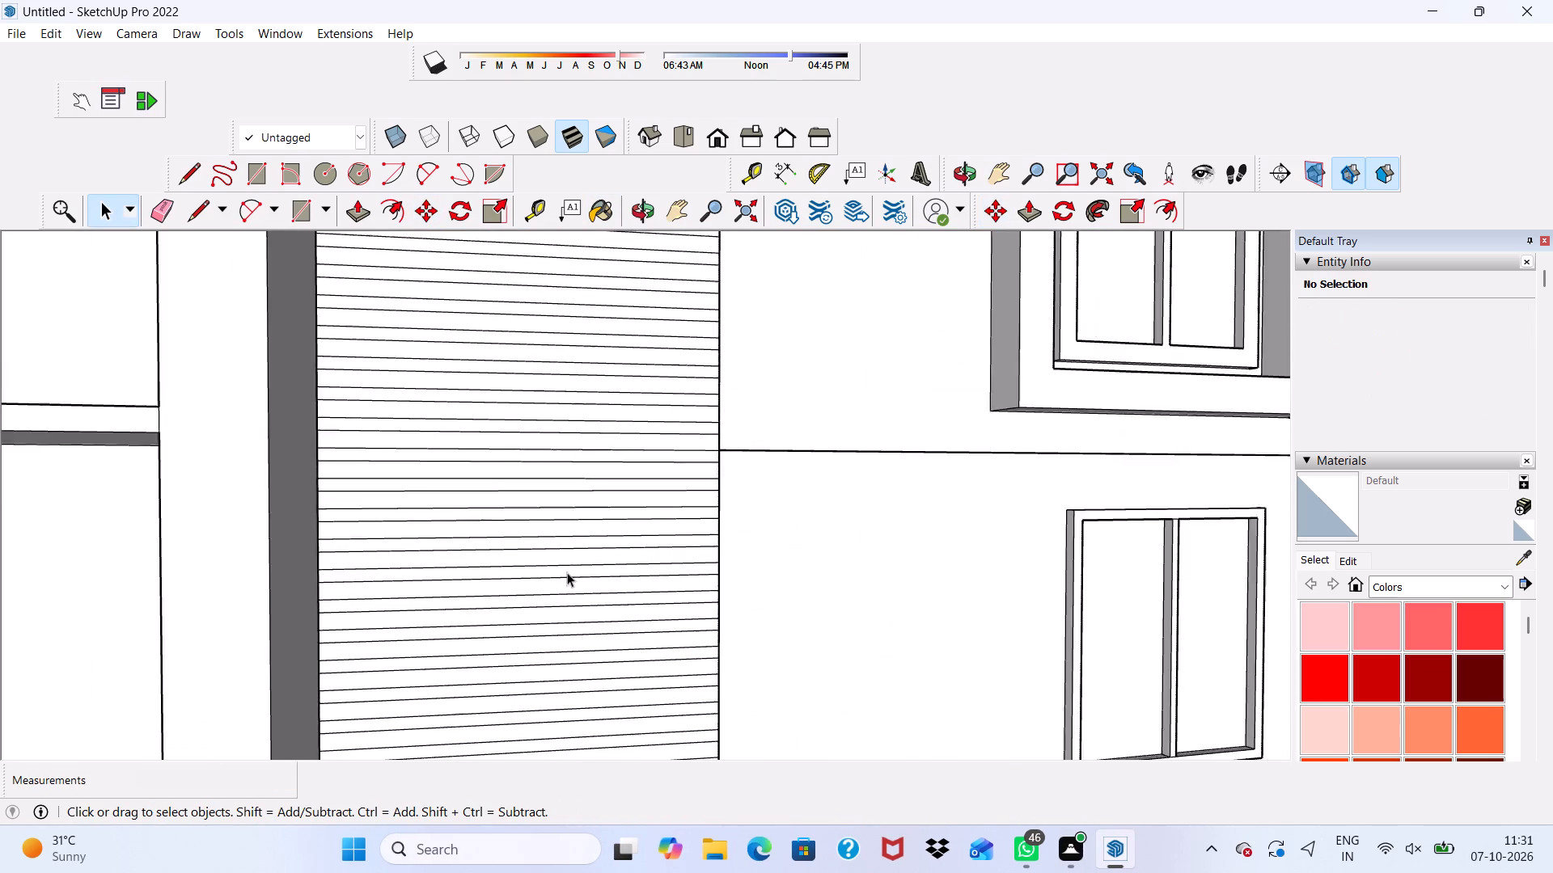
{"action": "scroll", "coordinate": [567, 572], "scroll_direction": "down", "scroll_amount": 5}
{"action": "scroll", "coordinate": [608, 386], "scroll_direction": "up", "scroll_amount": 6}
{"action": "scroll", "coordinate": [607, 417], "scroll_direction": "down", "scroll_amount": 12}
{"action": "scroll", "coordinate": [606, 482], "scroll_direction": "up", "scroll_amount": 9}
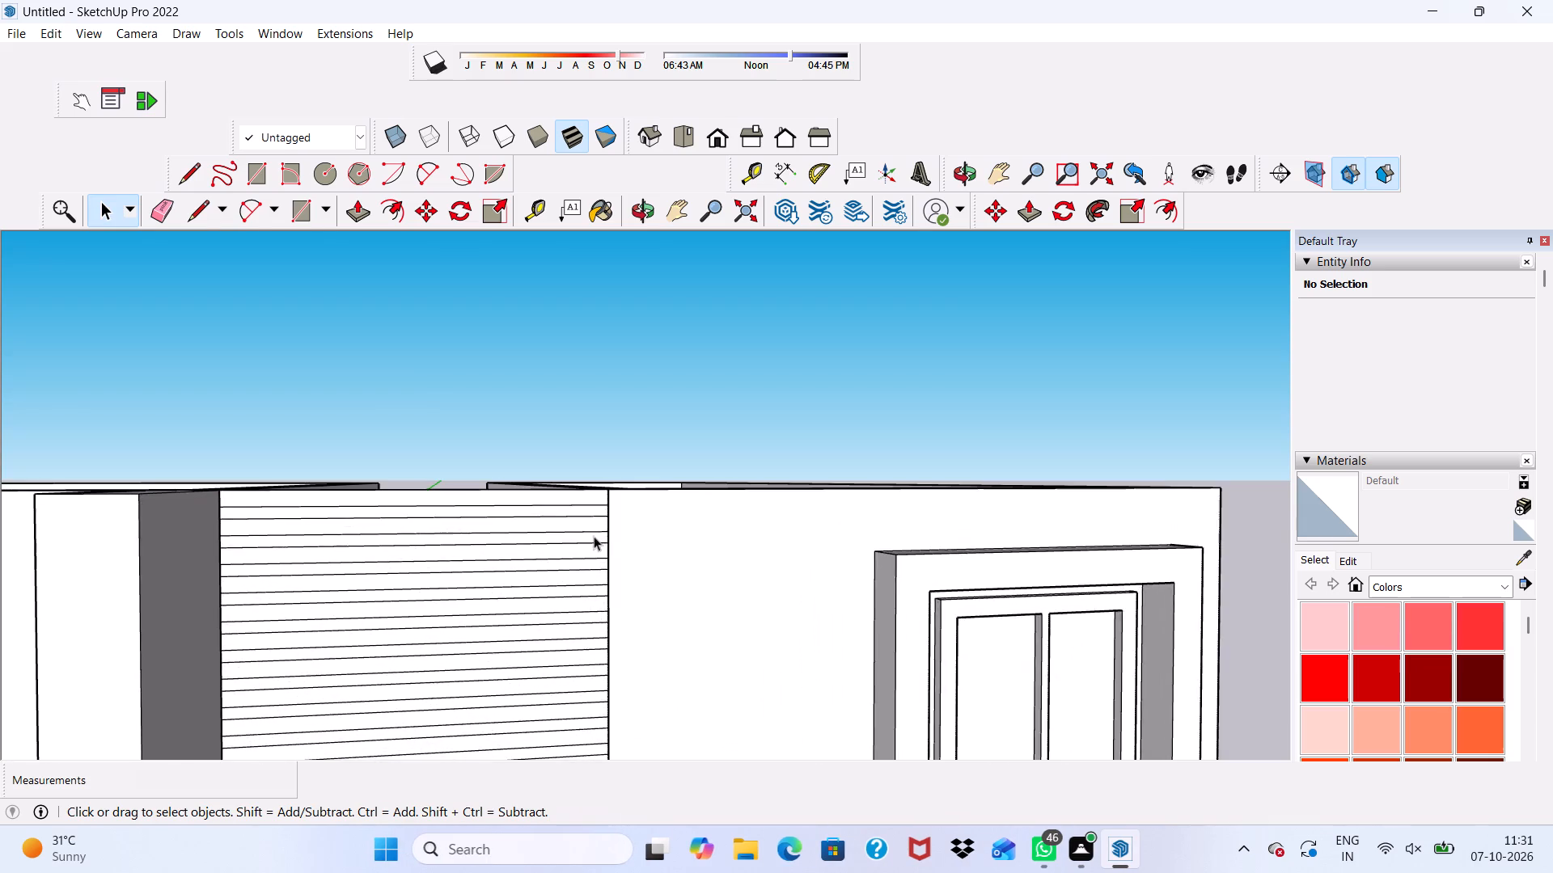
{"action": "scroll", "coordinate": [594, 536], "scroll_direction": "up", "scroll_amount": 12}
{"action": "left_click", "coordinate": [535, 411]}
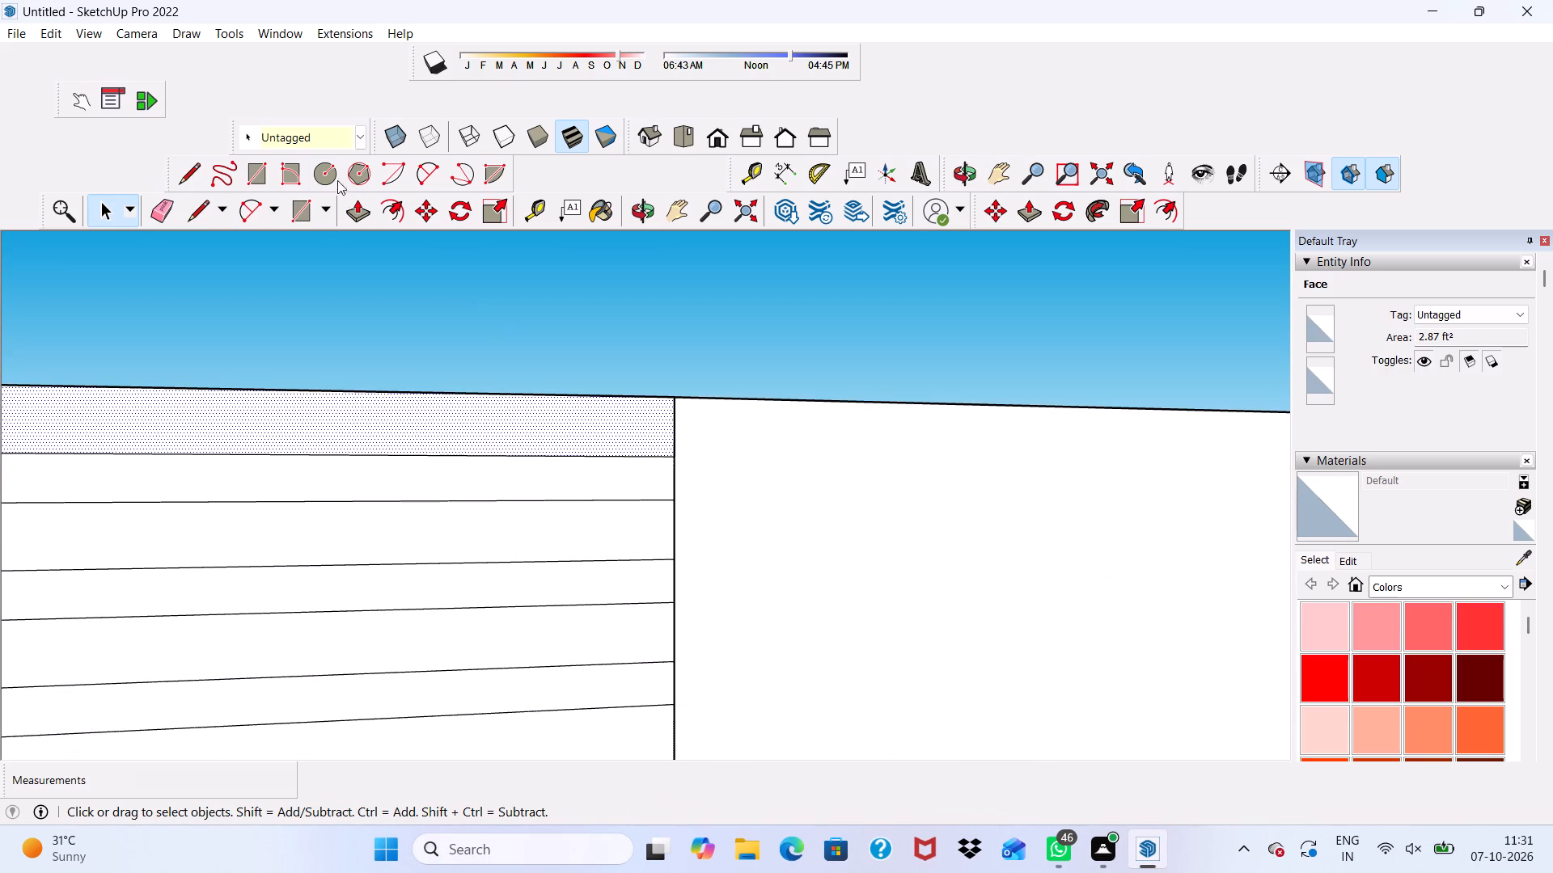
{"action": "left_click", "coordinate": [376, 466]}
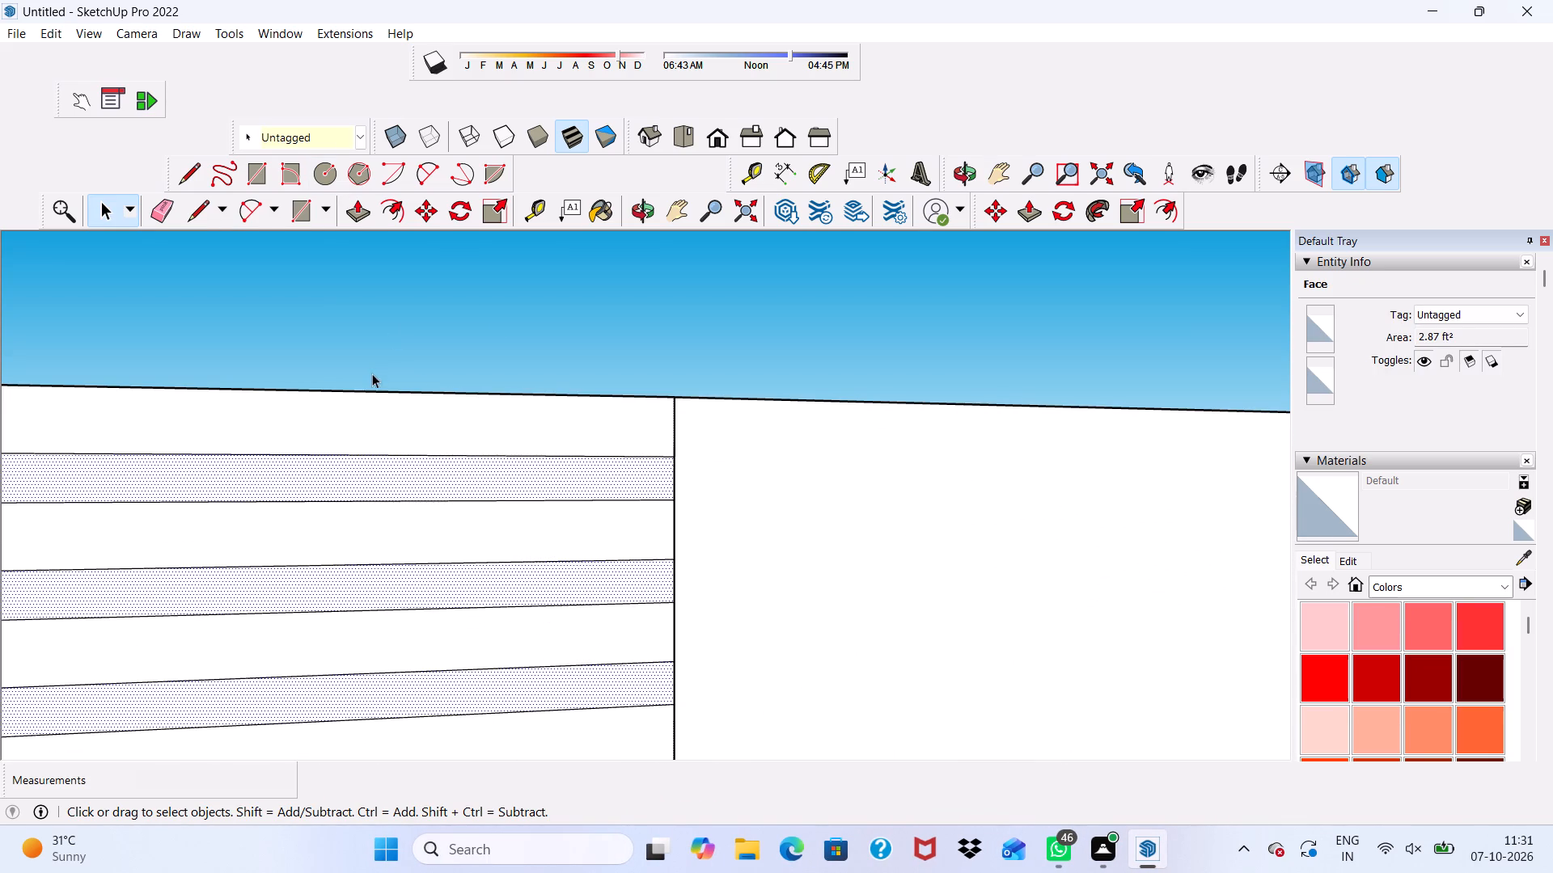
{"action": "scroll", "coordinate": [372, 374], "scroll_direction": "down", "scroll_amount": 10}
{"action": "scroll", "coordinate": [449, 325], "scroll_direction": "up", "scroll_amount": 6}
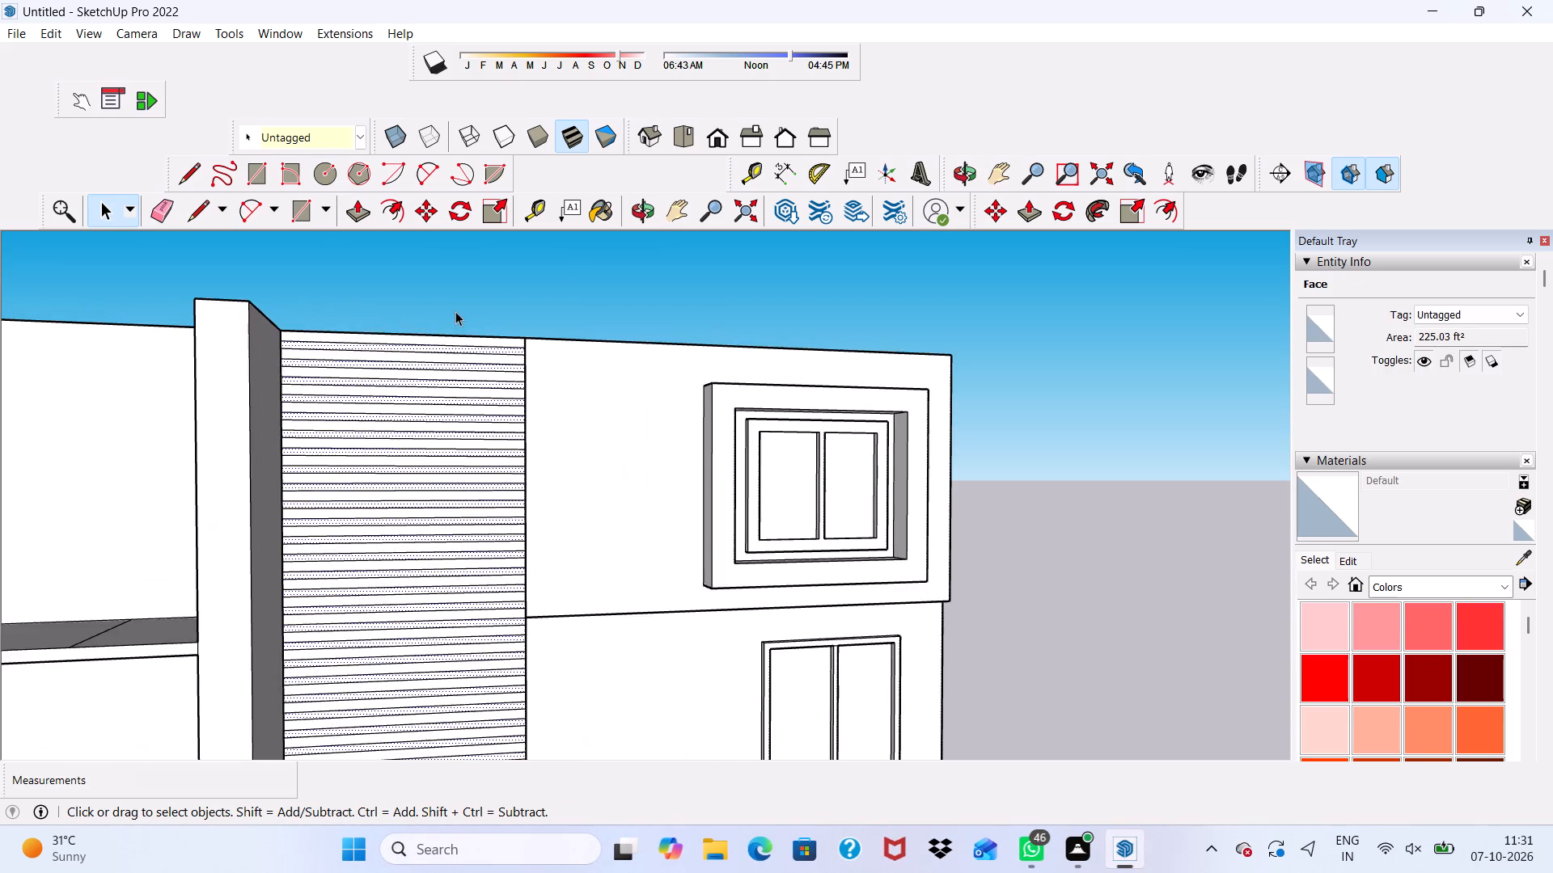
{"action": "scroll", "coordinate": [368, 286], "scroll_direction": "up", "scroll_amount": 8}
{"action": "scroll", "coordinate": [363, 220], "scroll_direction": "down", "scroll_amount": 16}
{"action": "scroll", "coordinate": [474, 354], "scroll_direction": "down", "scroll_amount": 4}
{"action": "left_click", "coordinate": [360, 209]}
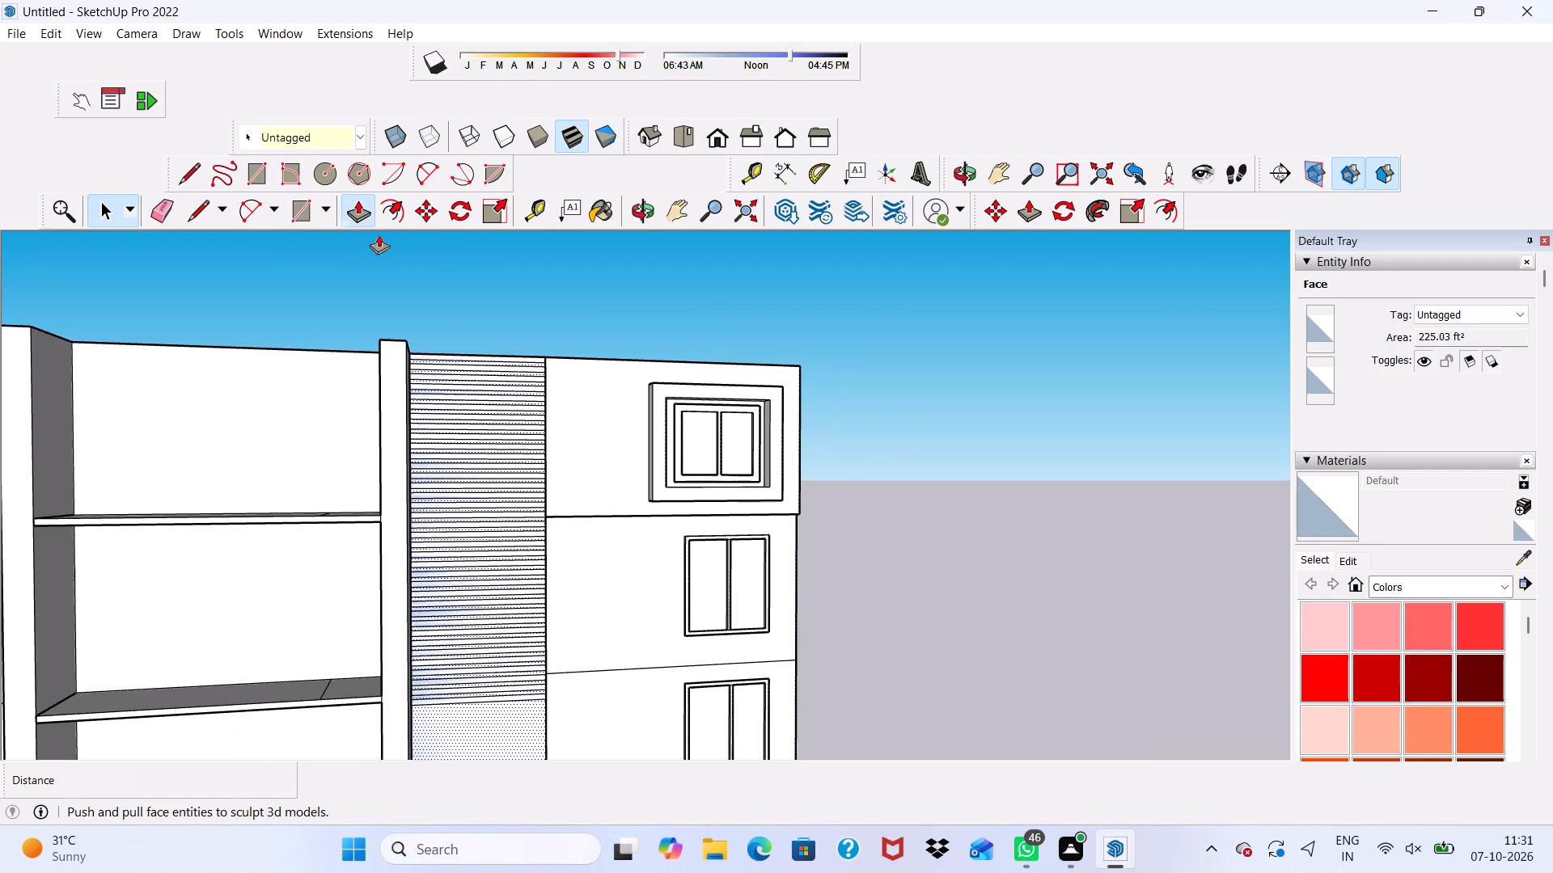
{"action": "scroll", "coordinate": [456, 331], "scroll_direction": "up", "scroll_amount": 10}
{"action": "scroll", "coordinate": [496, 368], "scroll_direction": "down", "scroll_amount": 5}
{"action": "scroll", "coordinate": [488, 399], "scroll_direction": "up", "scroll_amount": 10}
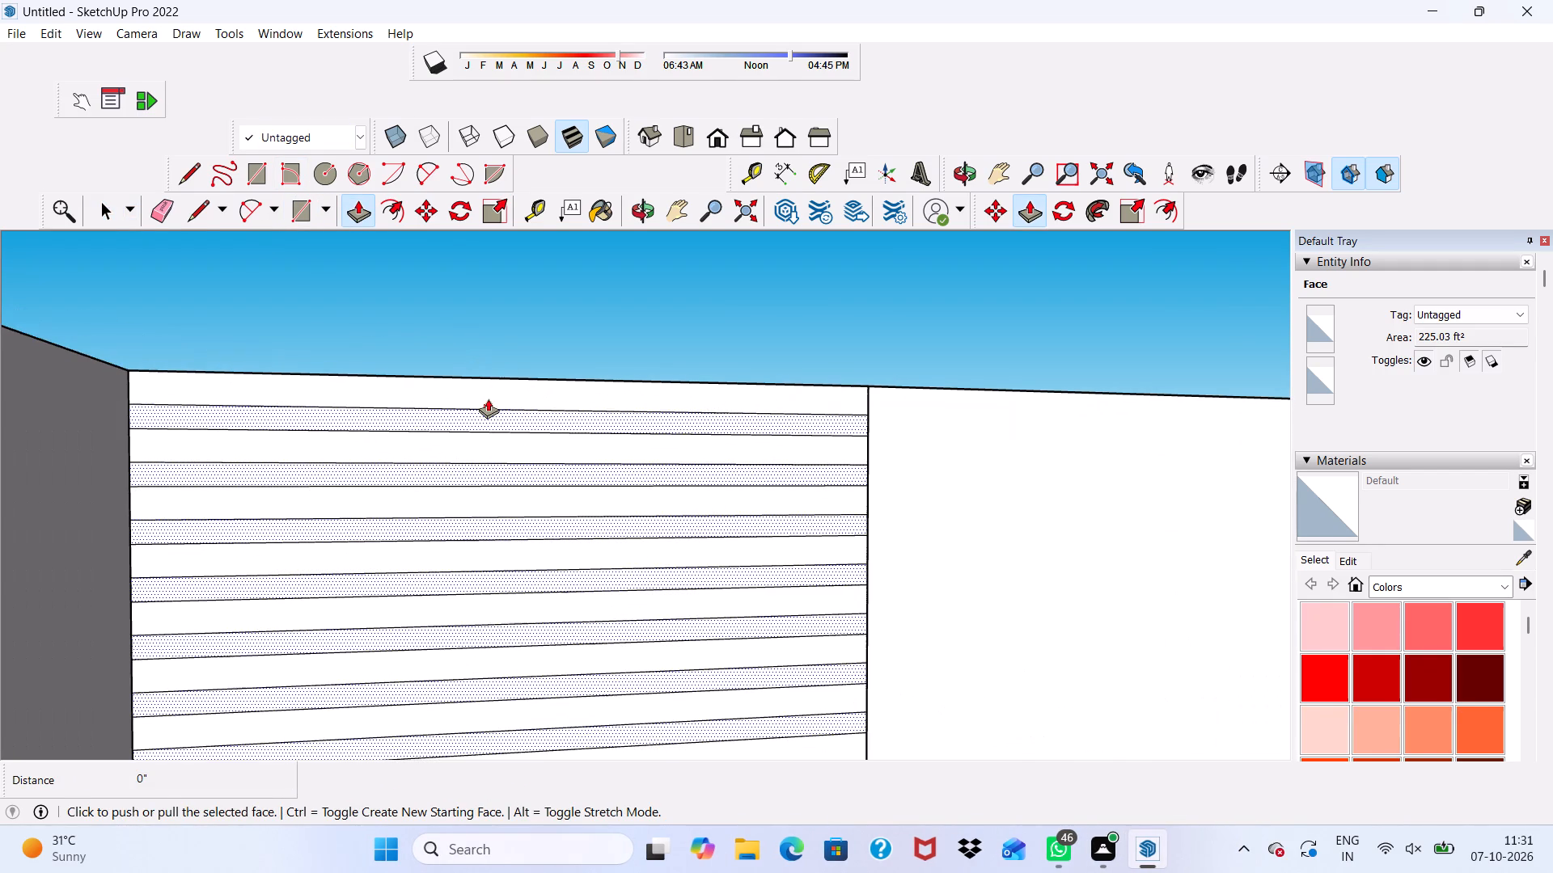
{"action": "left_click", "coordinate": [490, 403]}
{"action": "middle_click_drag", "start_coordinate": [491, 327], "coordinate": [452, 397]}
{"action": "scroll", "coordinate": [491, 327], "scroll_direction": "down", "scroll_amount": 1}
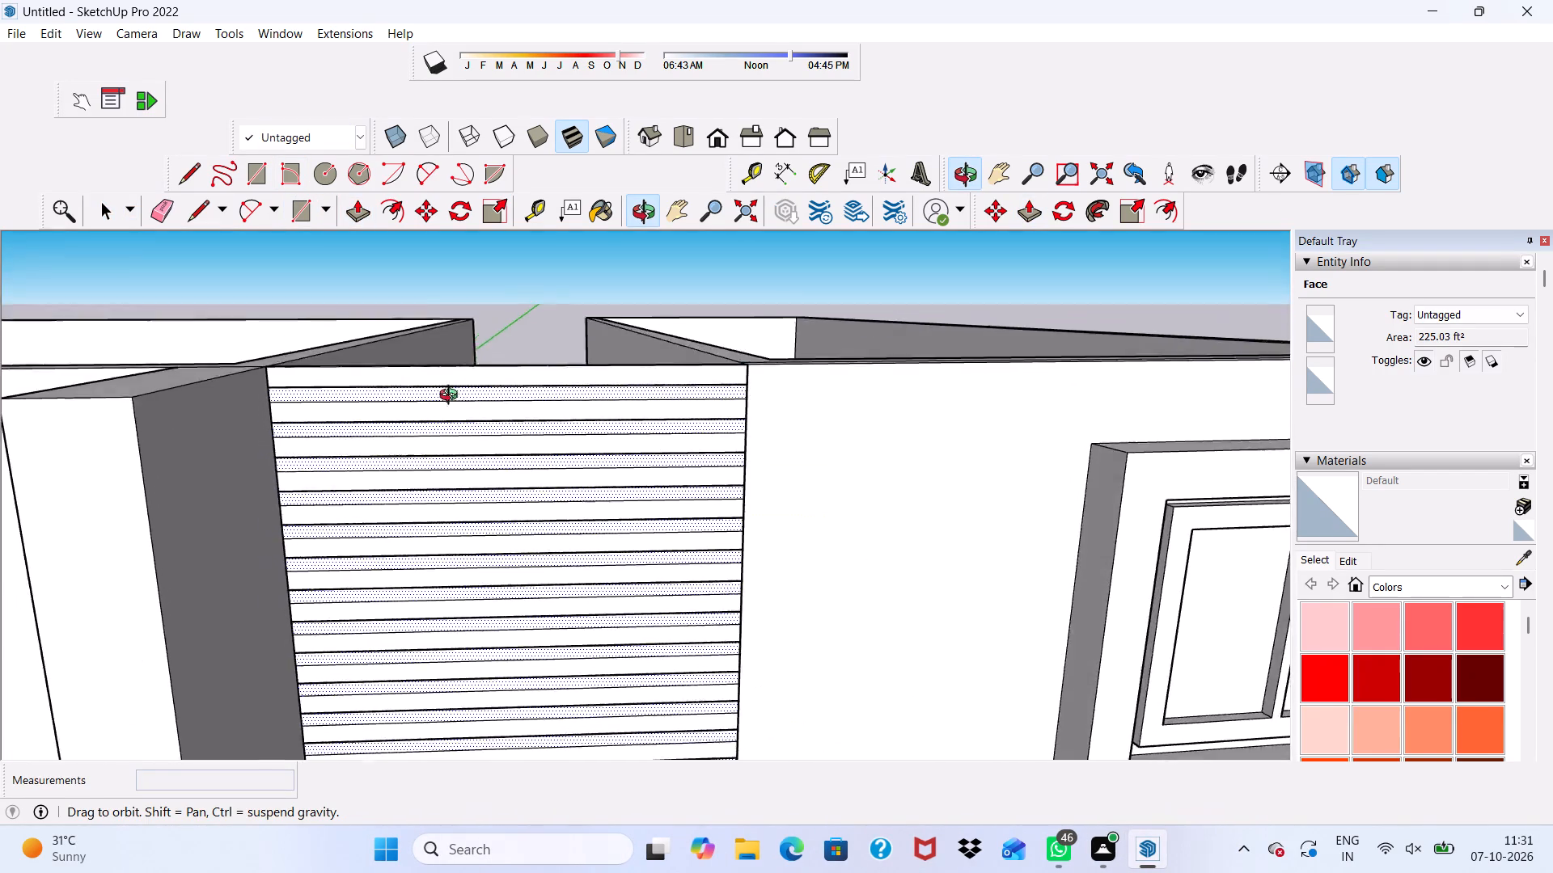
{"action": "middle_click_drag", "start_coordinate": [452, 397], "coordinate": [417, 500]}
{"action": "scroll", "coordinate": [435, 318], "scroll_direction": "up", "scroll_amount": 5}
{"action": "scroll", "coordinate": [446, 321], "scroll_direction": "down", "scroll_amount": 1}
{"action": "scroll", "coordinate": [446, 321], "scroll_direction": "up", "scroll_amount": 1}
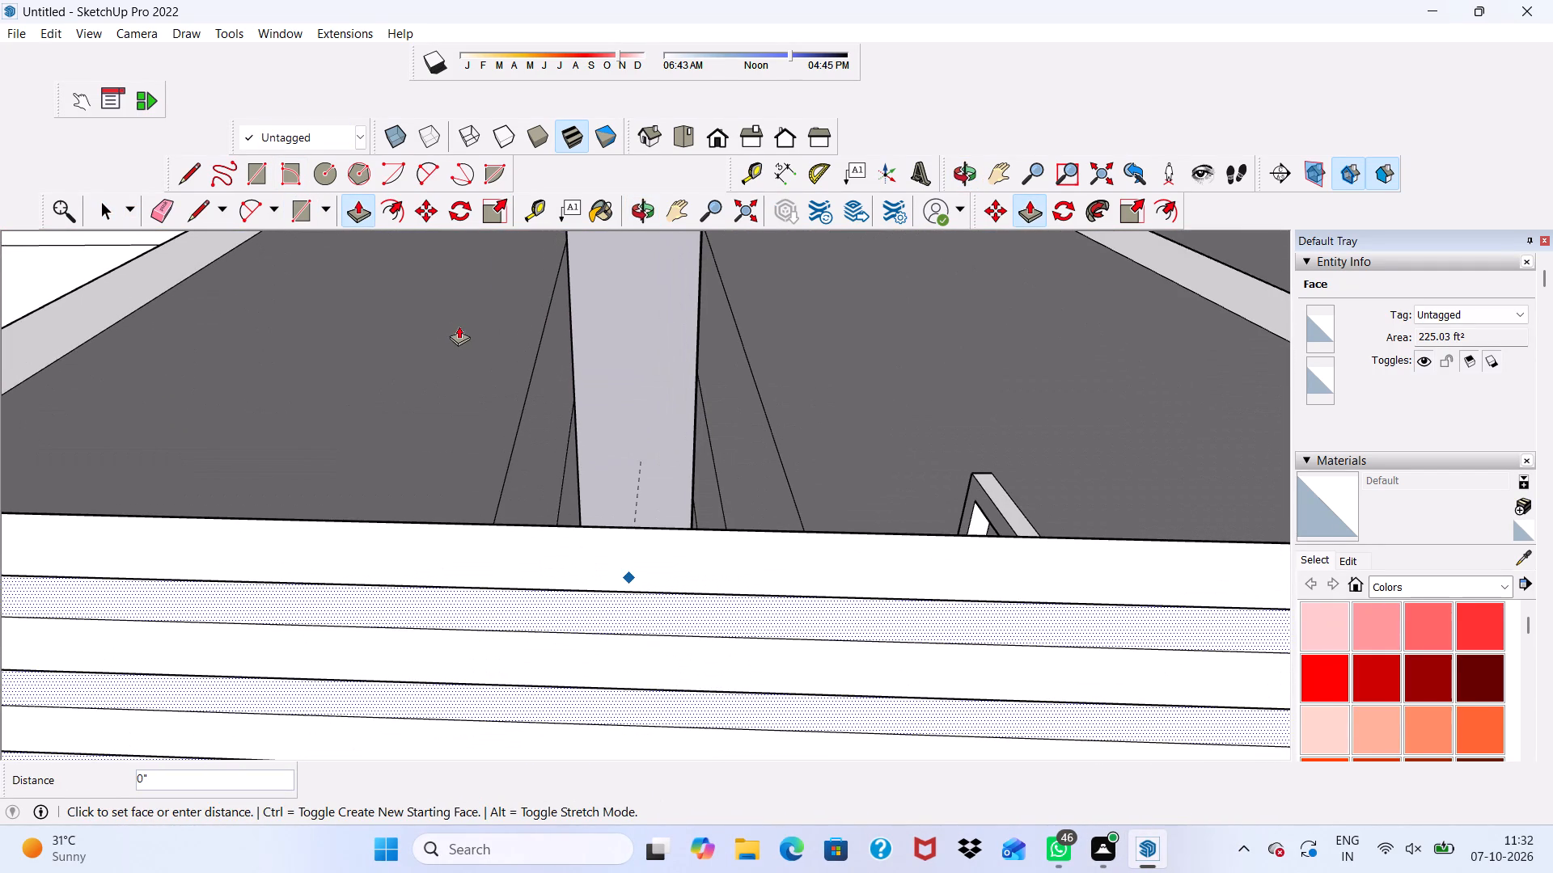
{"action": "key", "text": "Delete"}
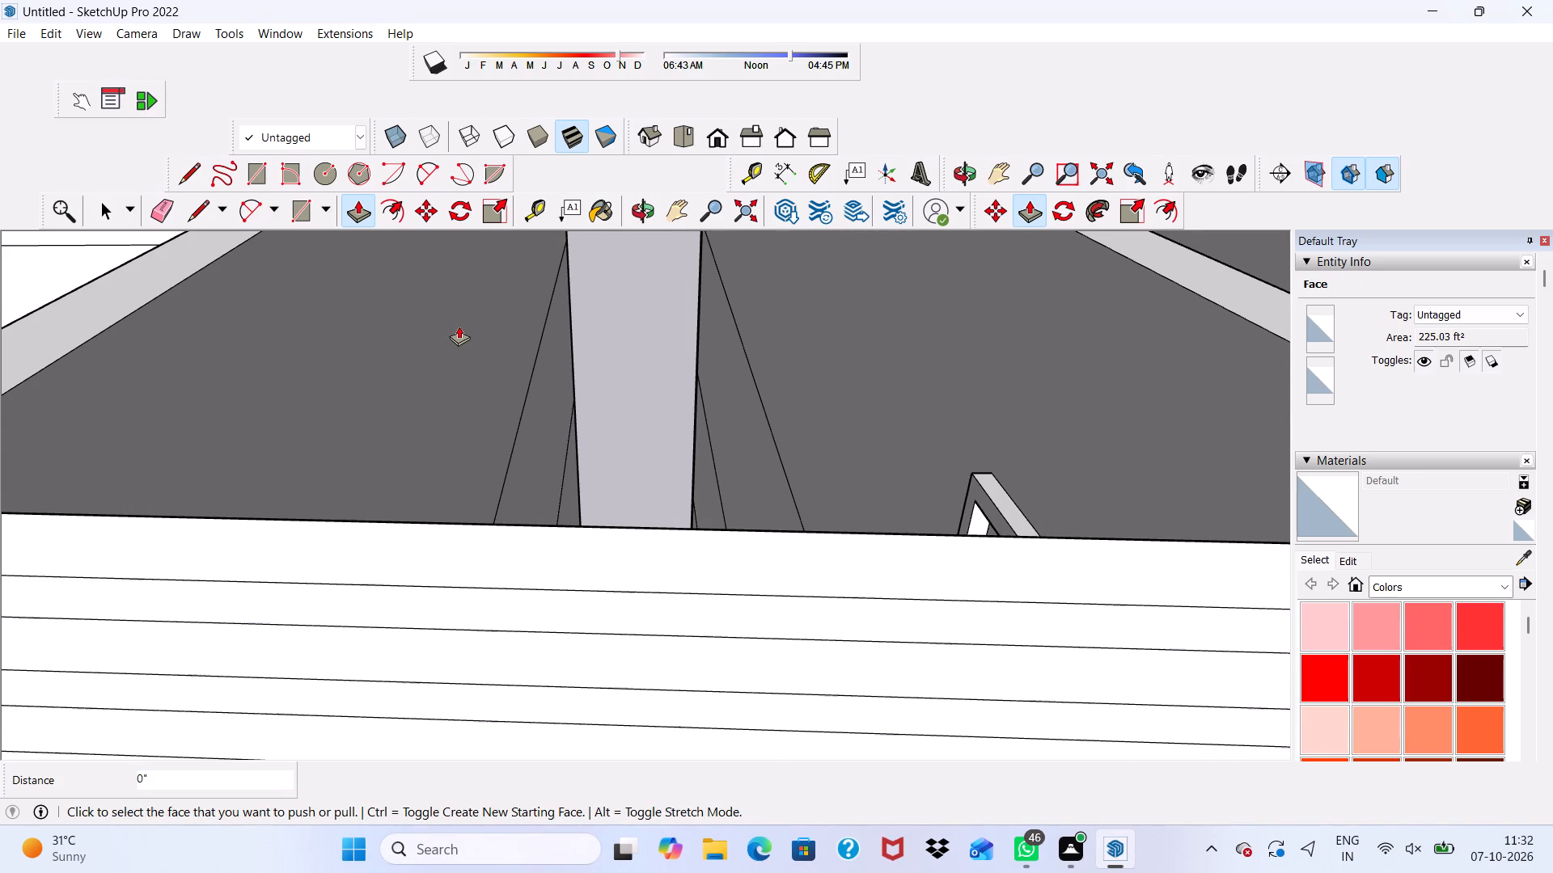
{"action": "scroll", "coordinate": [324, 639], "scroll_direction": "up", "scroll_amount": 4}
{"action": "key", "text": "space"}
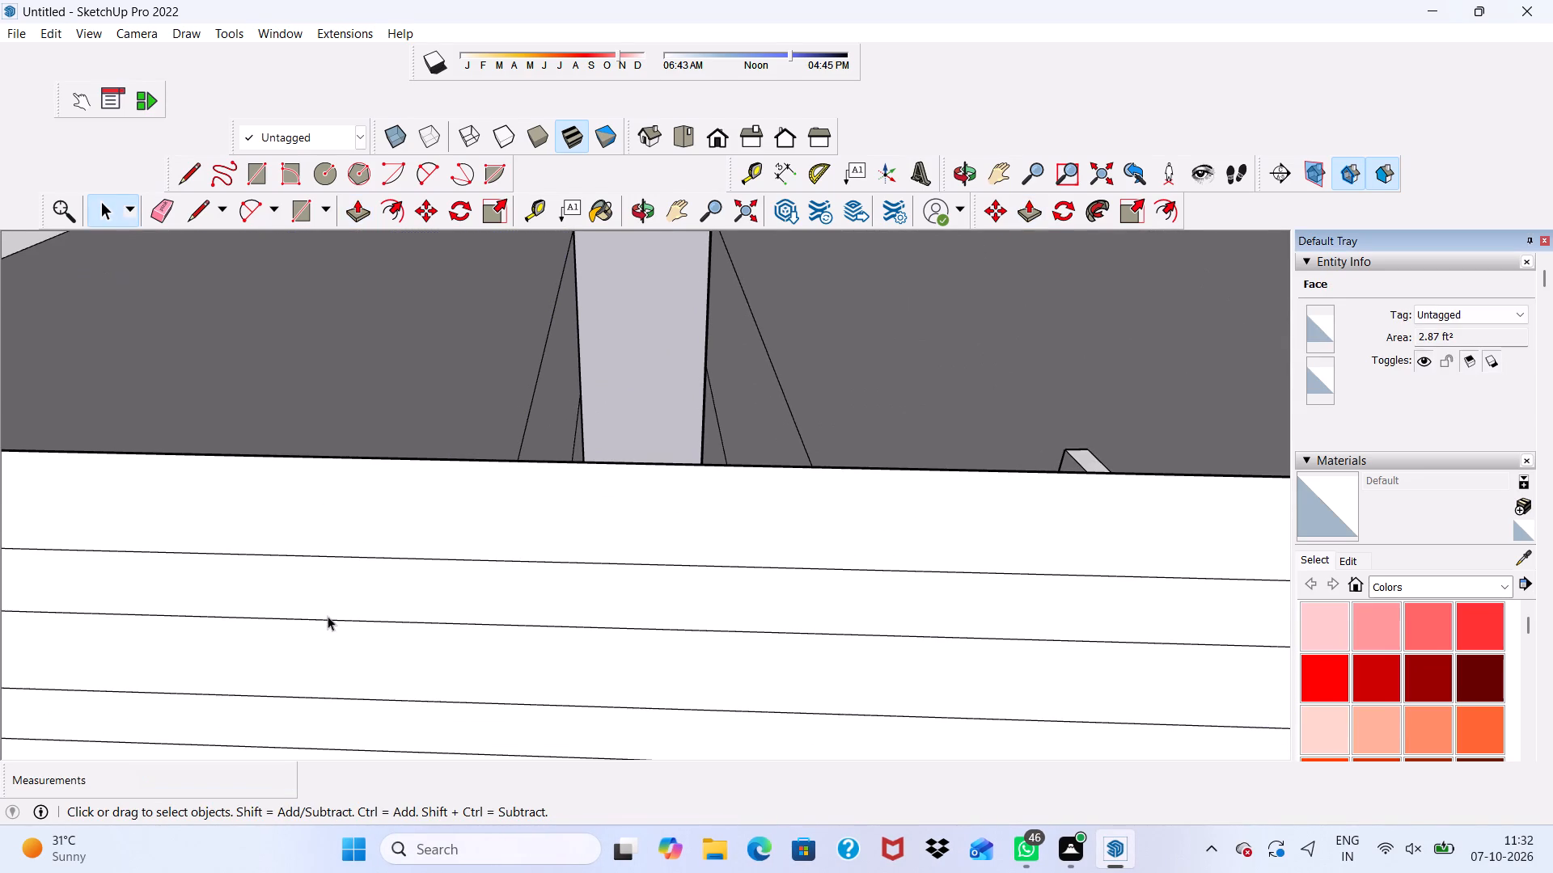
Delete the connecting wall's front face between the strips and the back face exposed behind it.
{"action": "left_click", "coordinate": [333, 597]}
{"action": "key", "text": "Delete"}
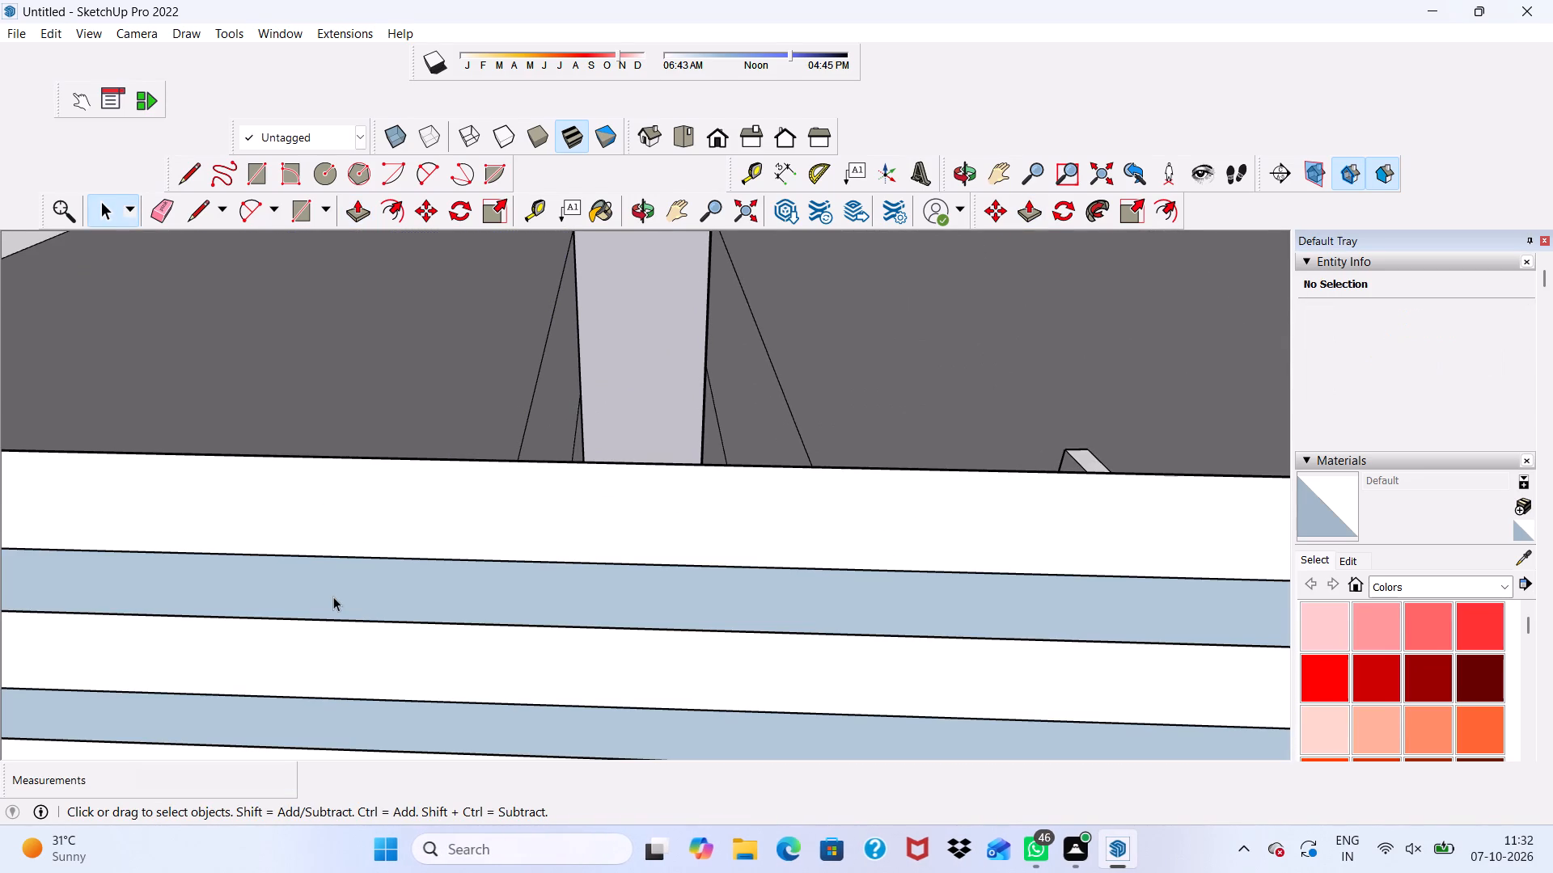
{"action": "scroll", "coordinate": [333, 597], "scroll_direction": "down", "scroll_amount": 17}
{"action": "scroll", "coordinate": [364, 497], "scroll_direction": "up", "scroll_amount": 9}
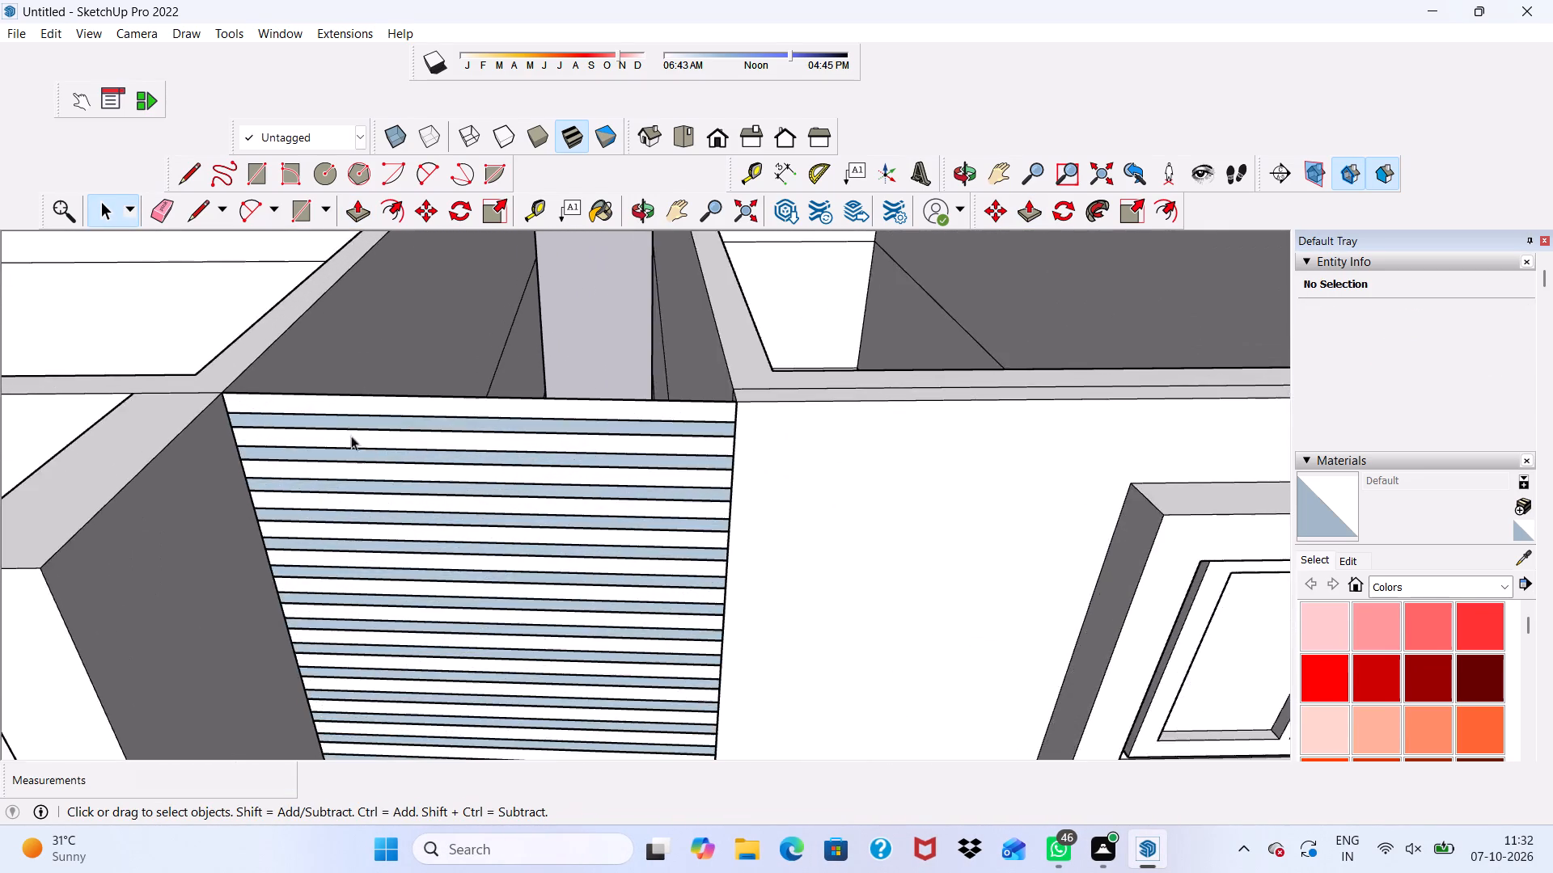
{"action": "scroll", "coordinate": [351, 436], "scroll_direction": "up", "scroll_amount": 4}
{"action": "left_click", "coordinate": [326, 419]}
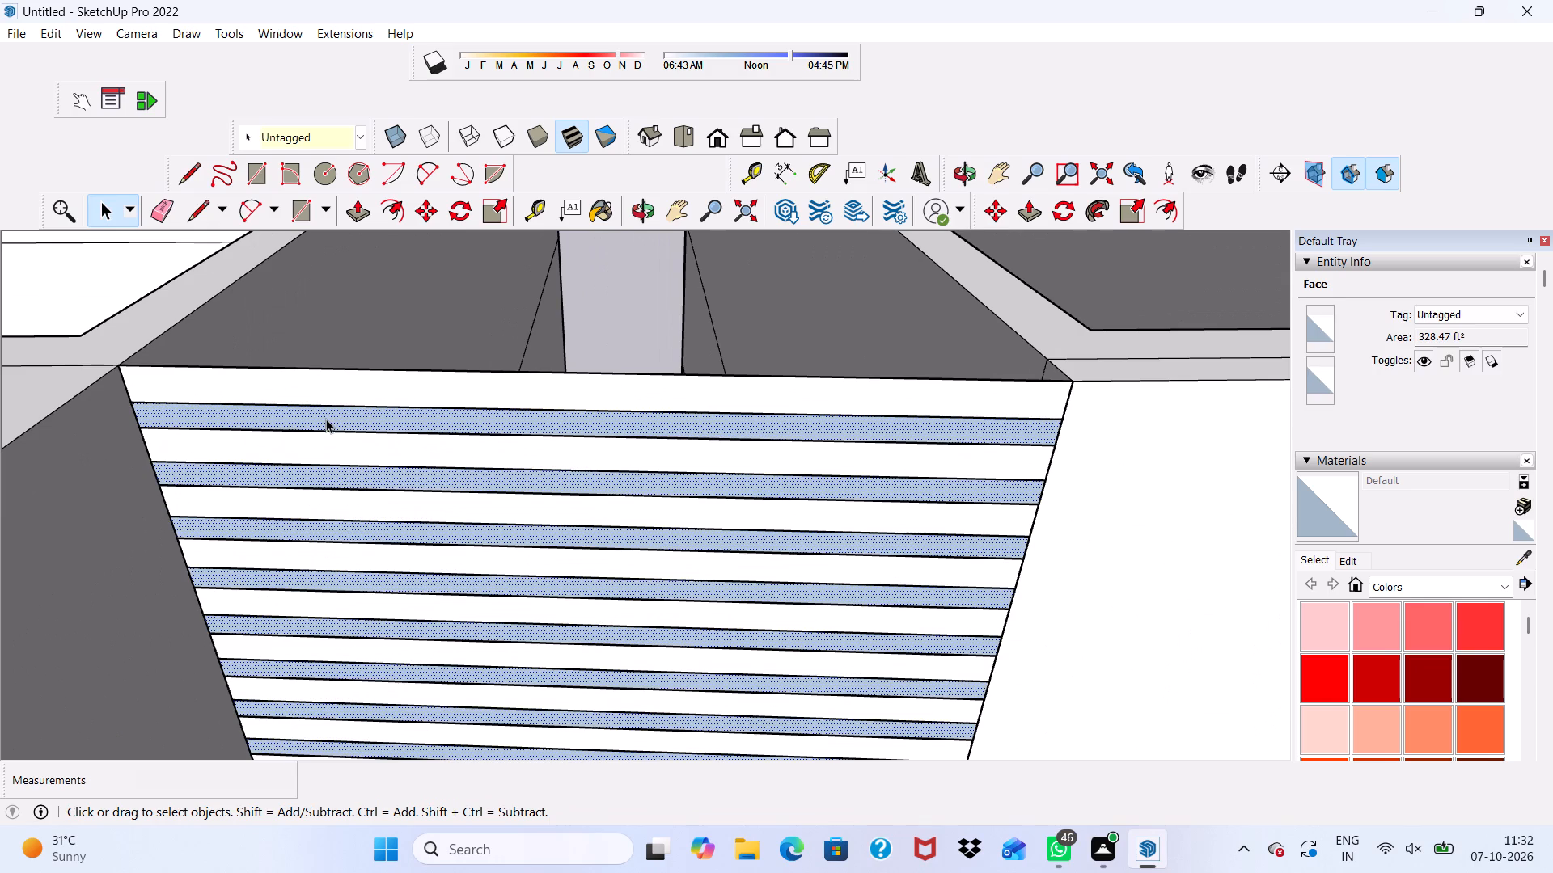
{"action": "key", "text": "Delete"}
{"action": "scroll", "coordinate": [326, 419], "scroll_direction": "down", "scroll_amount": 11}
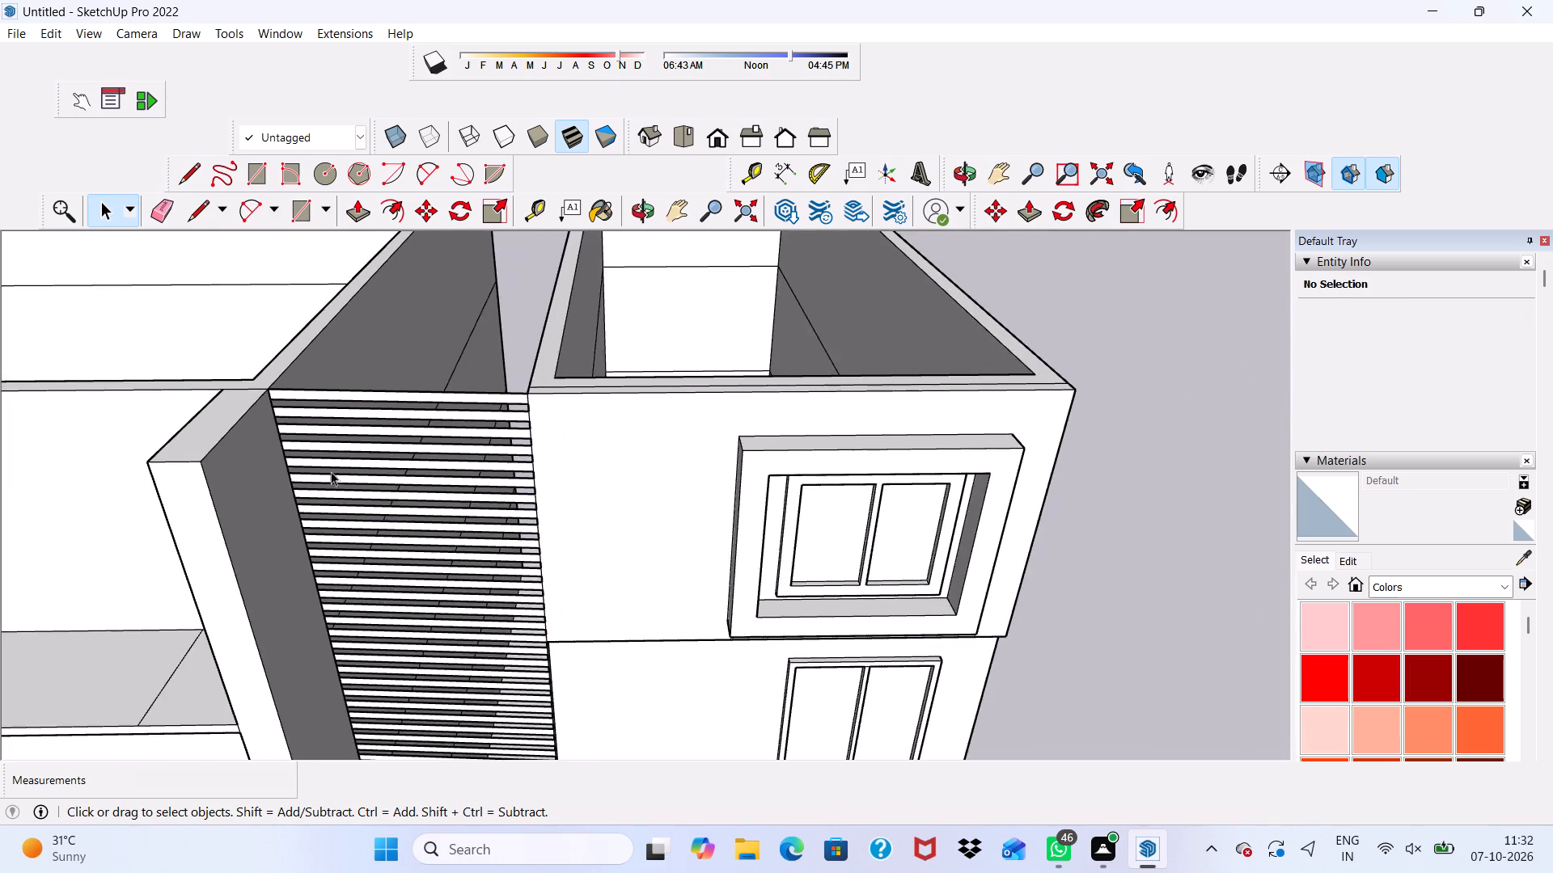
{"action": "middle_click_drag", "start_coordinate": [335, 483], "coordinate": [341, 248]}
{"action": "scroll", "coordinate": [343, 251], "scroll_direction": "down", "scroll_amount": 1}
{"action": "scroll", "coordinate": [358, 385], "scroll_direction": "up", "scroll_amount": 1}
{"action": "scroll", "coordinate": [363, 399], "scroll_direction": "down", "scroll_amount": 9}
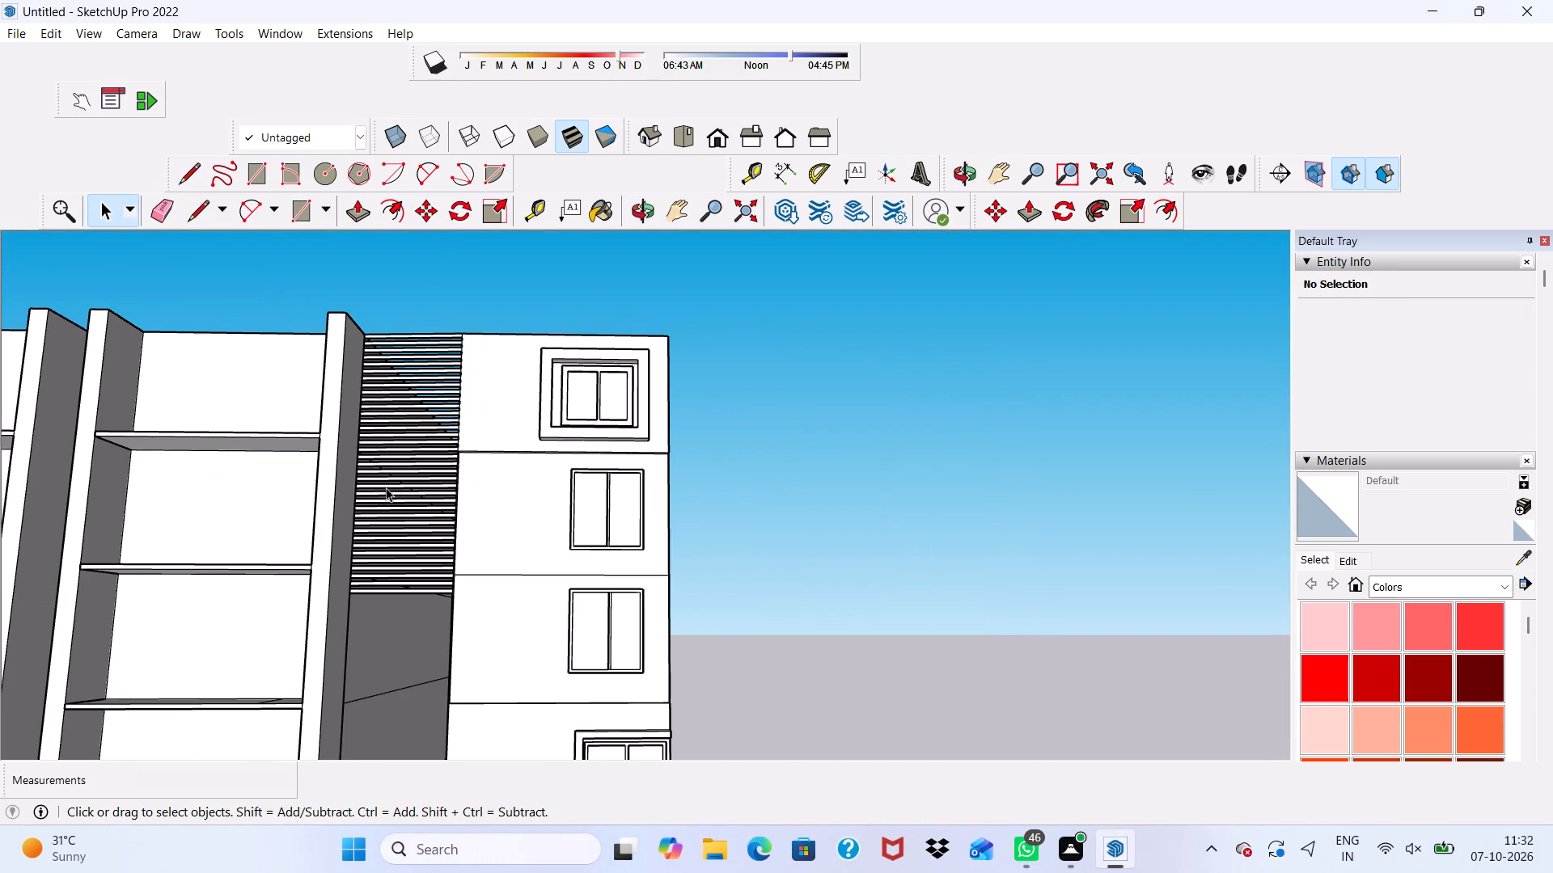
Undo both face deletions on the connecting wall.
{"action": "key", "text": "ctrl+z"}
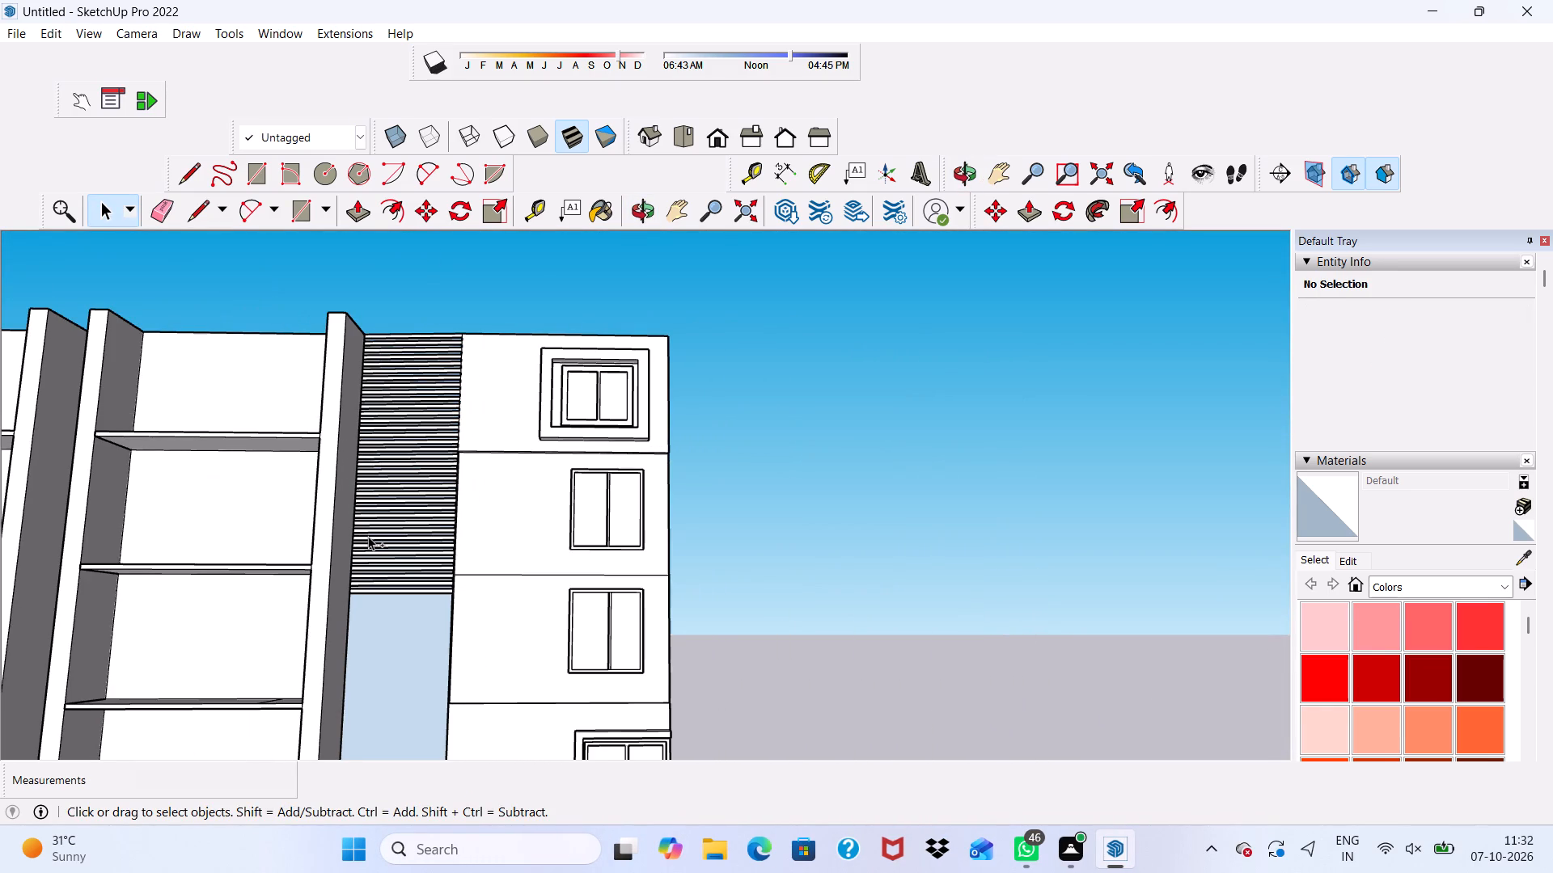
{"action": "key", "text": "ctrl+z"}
Copy the lowest strip on the connecting wall straight down about 6 7/8".
{"action": "scroll", "coordinate": [397, 471], "scroll_direction": "up", "scroll_amount": 12}
{"action": "key", "text": "space"}
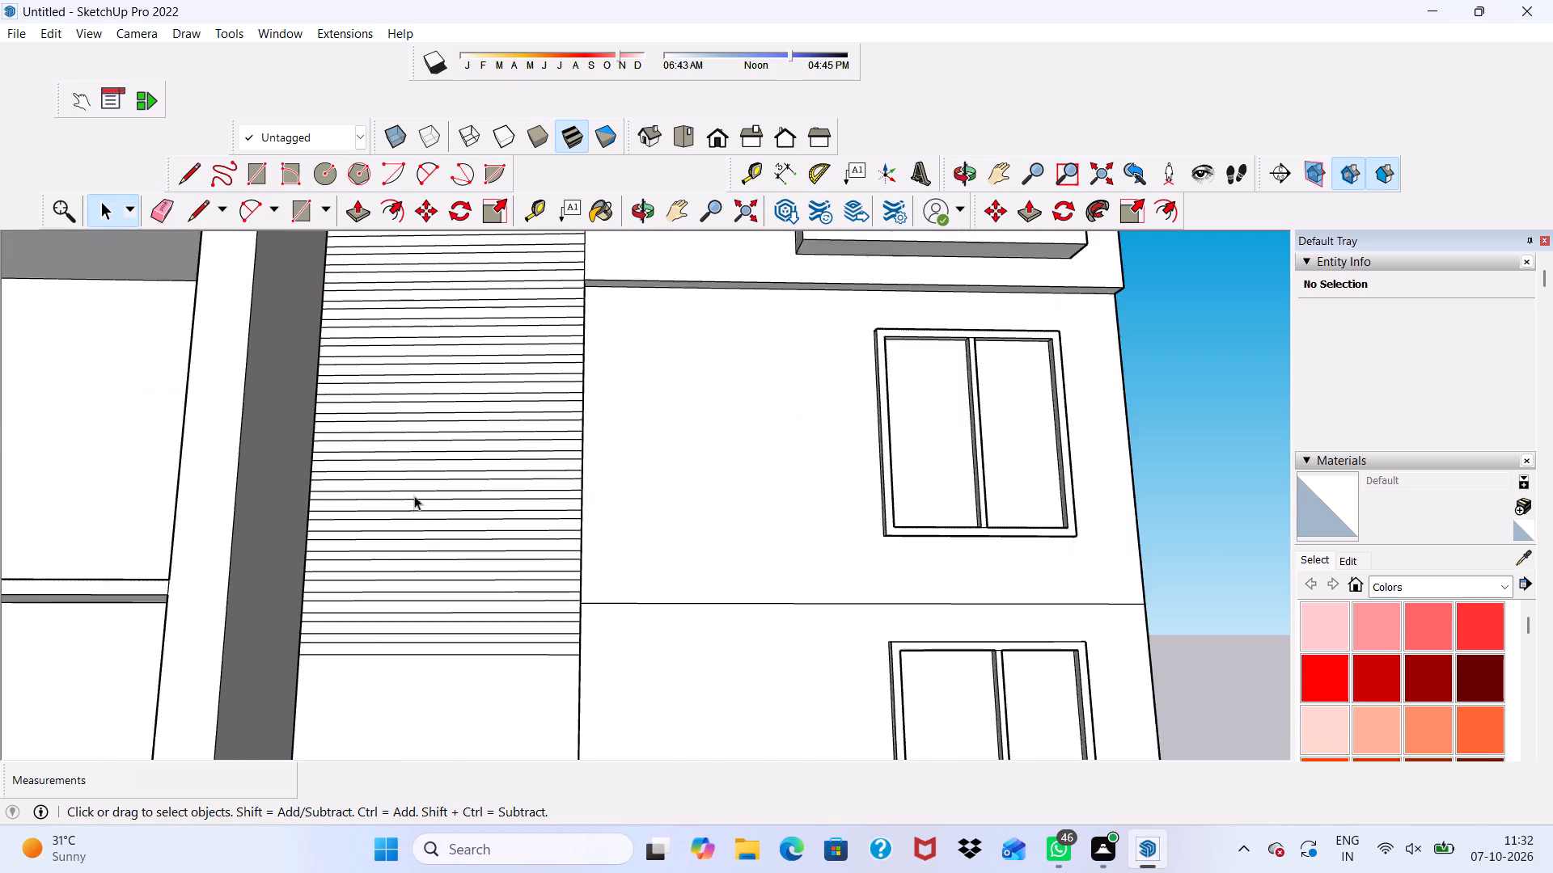
{"action": "scroll", "coordinate": [414, 496], "scroll_direction": "up", "scroll_amount": 3}
{"action": "scroll", "coordinate": [384, 175], "scroll_direction": "down", "scroll_amount": 15}
{"action": "scroll", "coordinate": [342, 822], "scroll_direction": "up", "scroll_amount": 10}
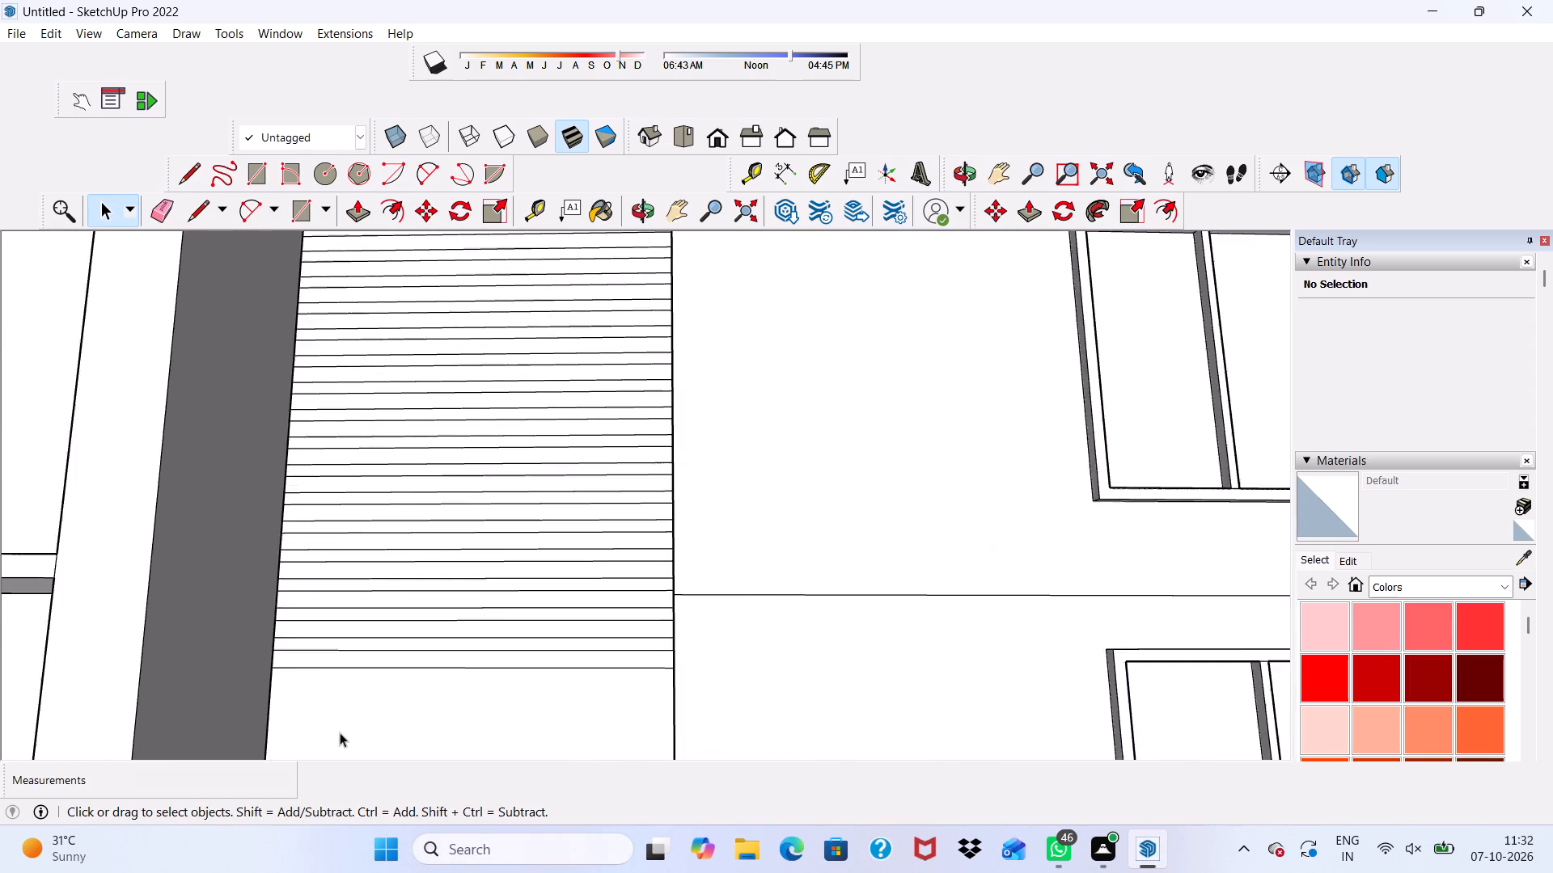
{"action": "scroll", "coordinate": [340, 732], "scroll_direction": "up", "scroll_amount": 11}
{"action": "left_click", "coordinate": [300, 639]}
{"action": "scroll", "coordinate": [269, 641], "scroll_direction": "down", "scroll_amount": 2}
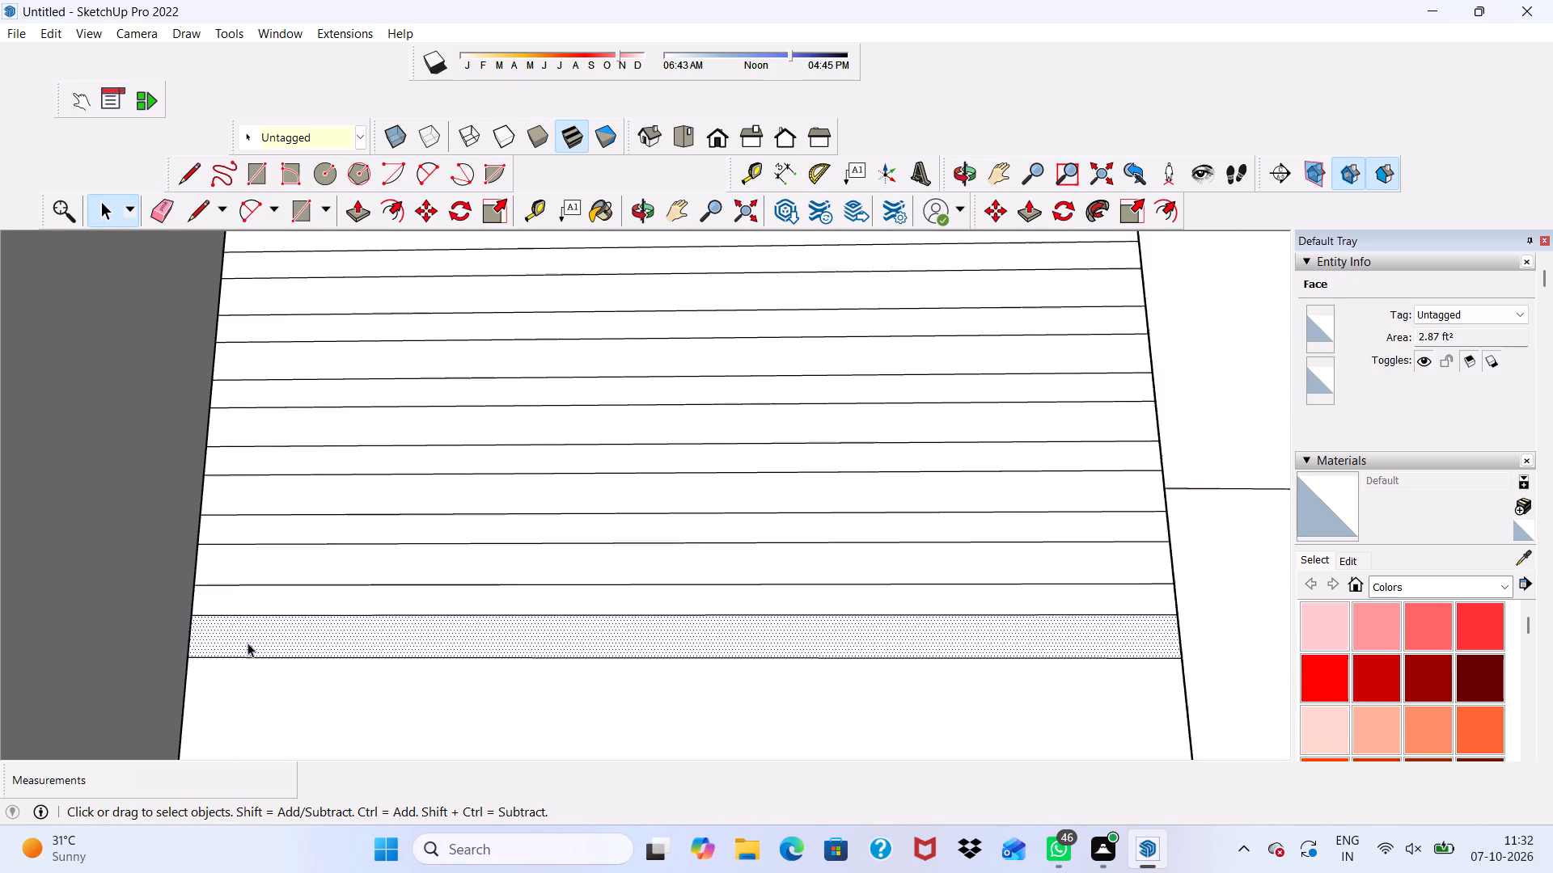
{"action": "scroll", "coordinate": [248, 643], "scroll_direction": "down", "scroll_amount": 2}
{"action": "scroll", "coordinate": [240, 569], "scroll_direction": "down", "scroll_amount": 3}
{"action": "left_click", "coordinate": [426, 208]}
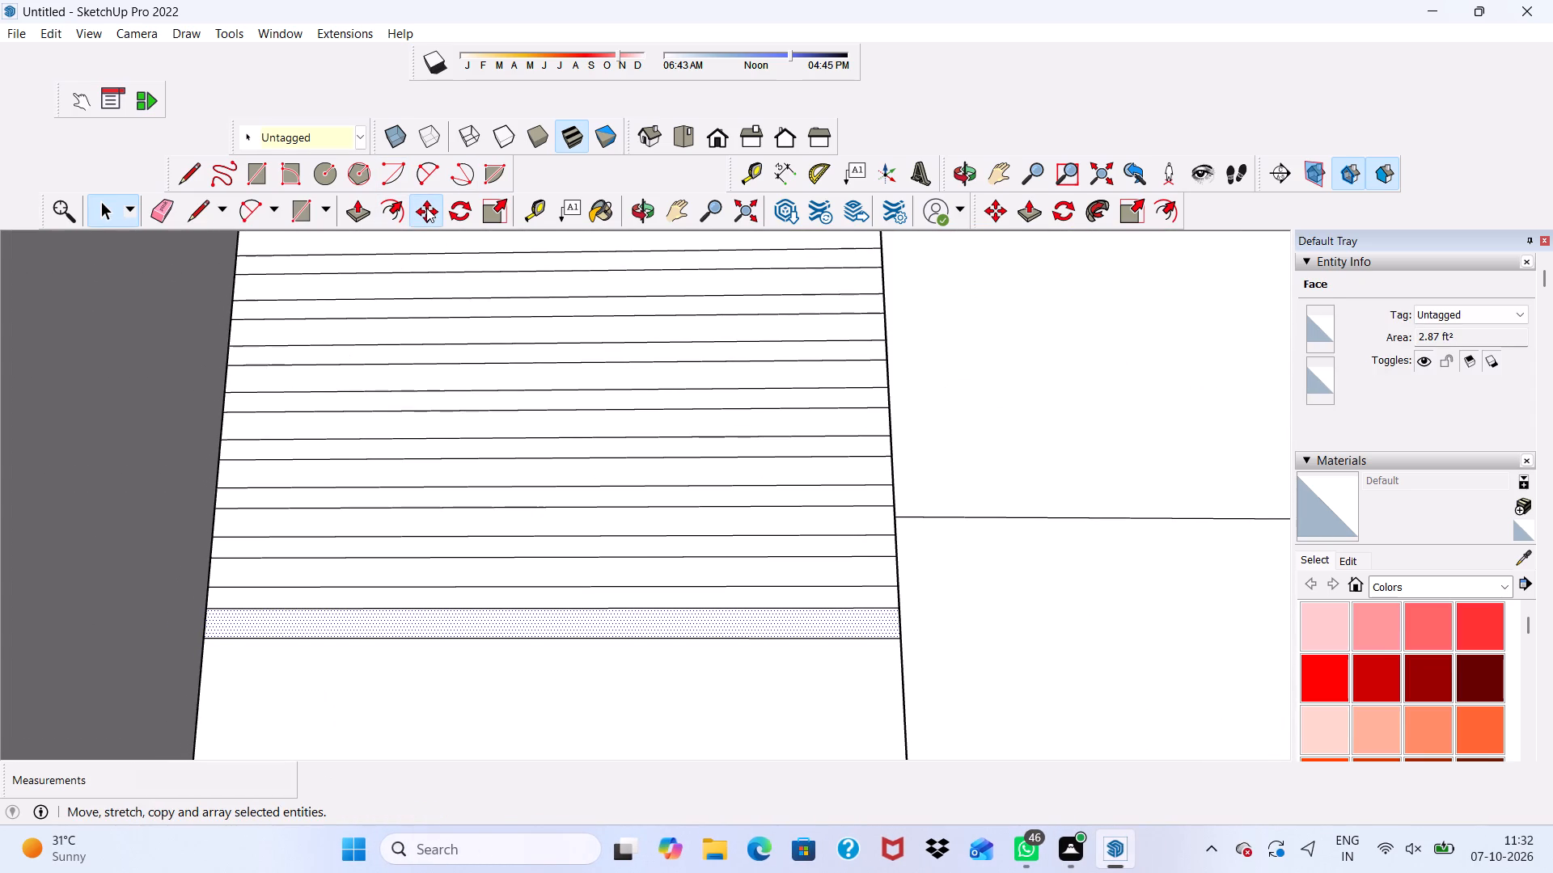
{"action": "left_click", "coordinate": [406, 624]}
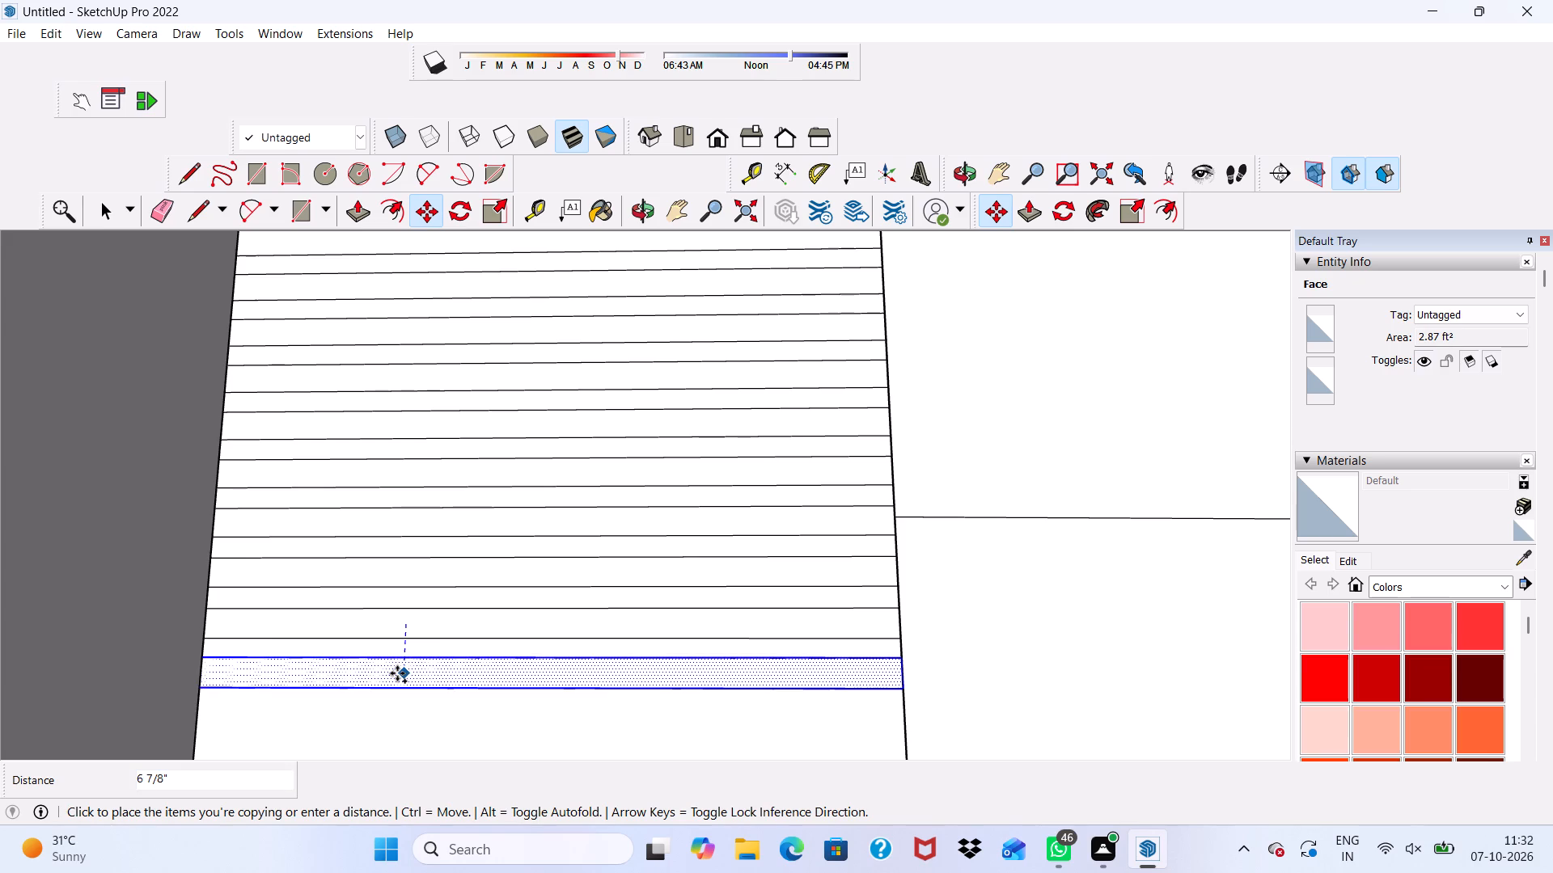
{"action": "left_click", "coordinate": [397, 673]}
Repeat the last strip copy as an array of 30 at the same spacing down the connecting wall.
{"action": "scroll", "coordinate": [269, 627], "scroll_direction": "down", "scroll_amount": 10}
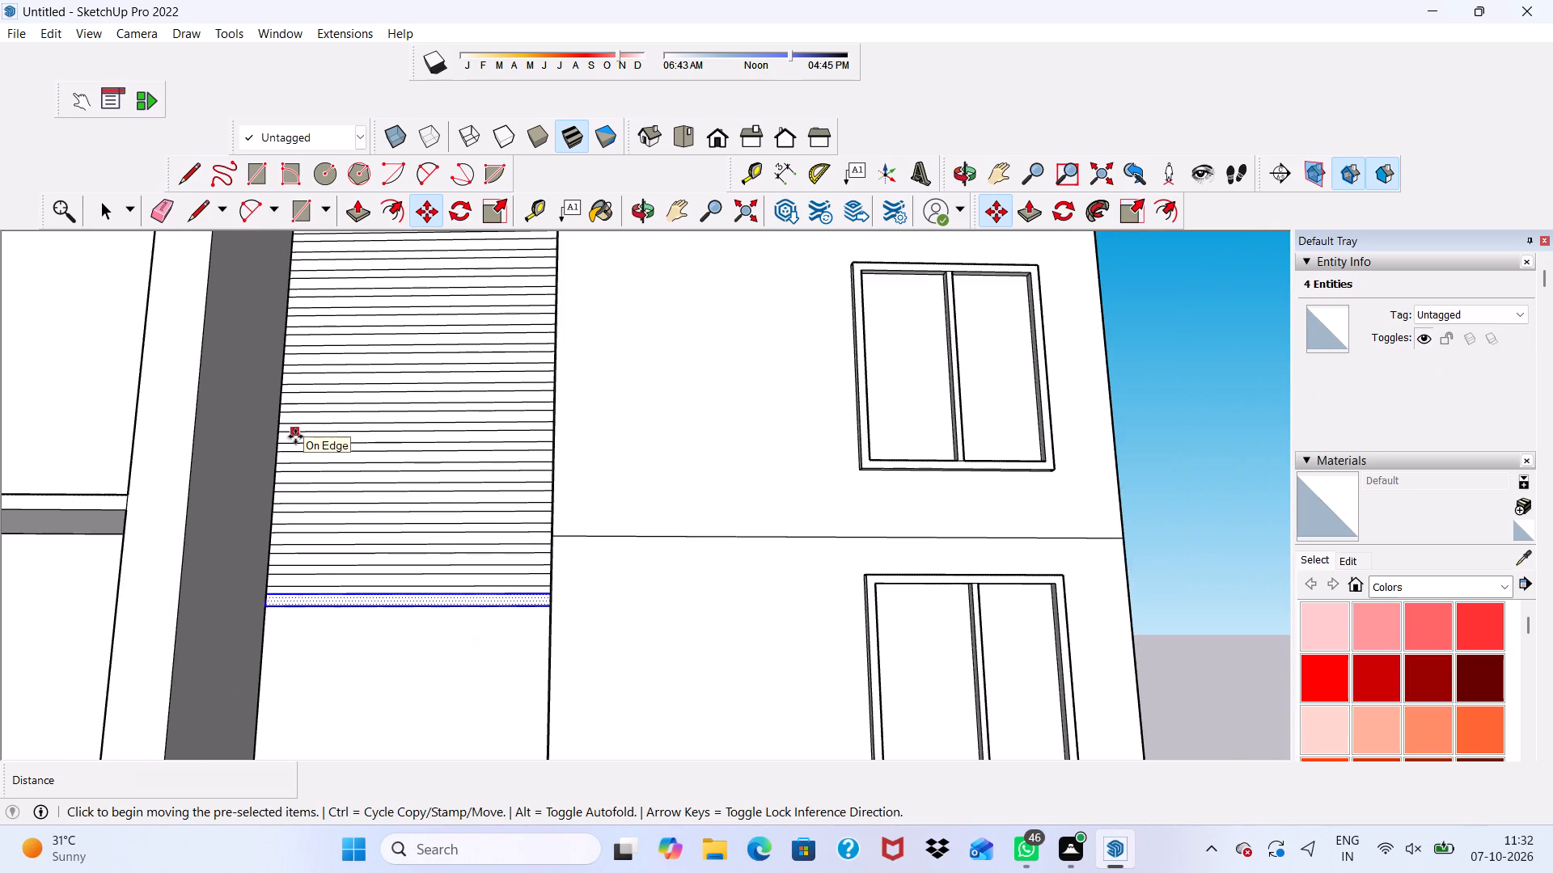
{"action": "key", "text": "shift+asterisk"}
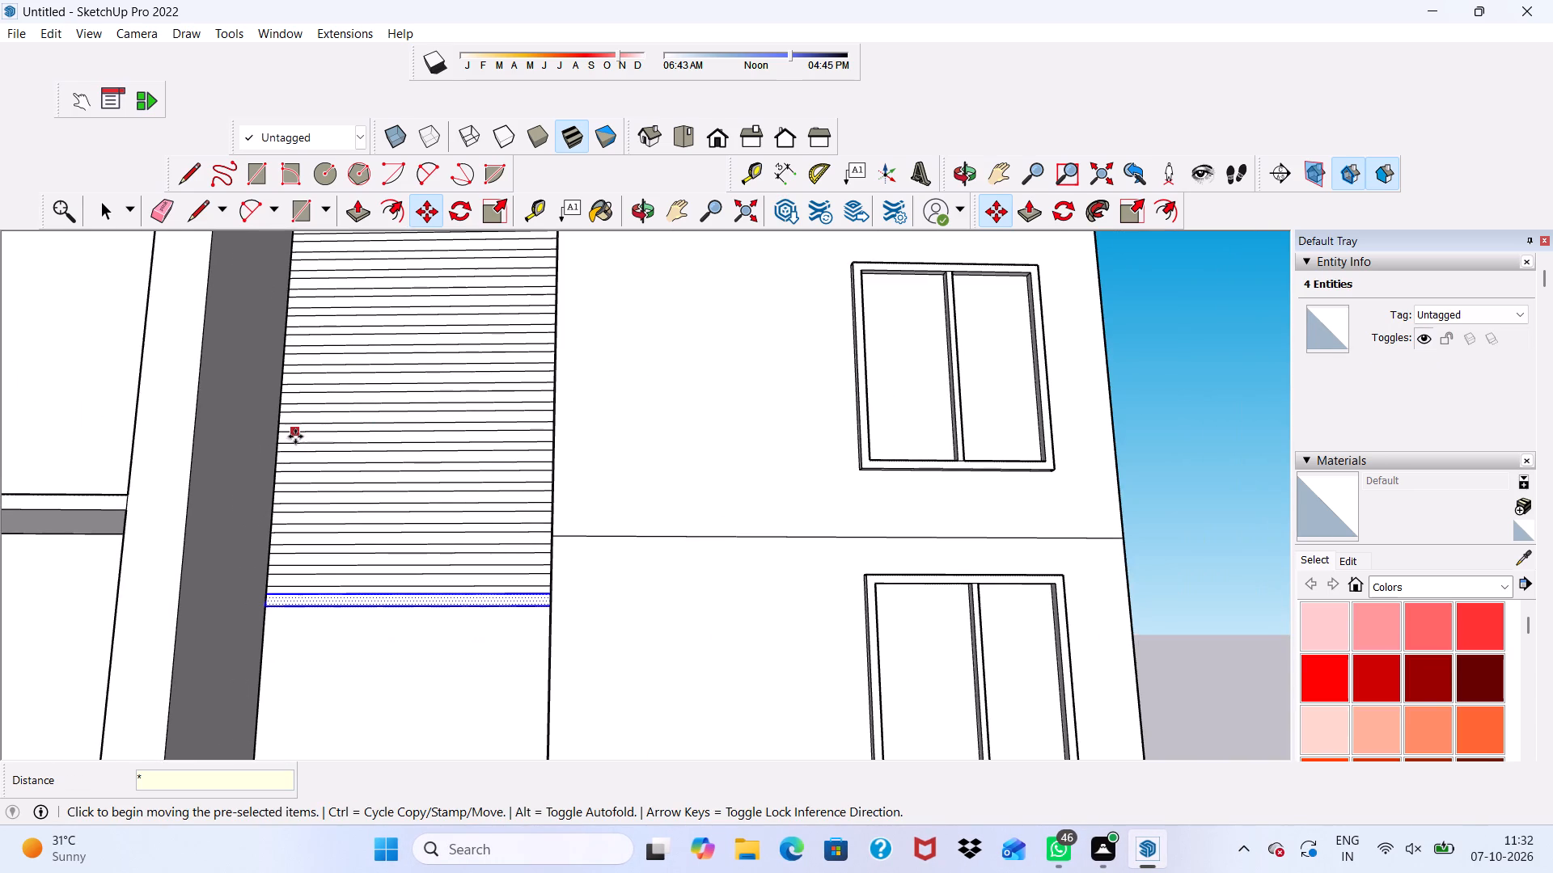
{"action": "type", "text": "30"}
{"action": "key", "text": "Return"}
Copy the lowest strip on the connecting wall straight down about 7".
{"action": "scroll", "coordinate": [267, 440], "scroll_direction": "down", "scroll_amount": 4}
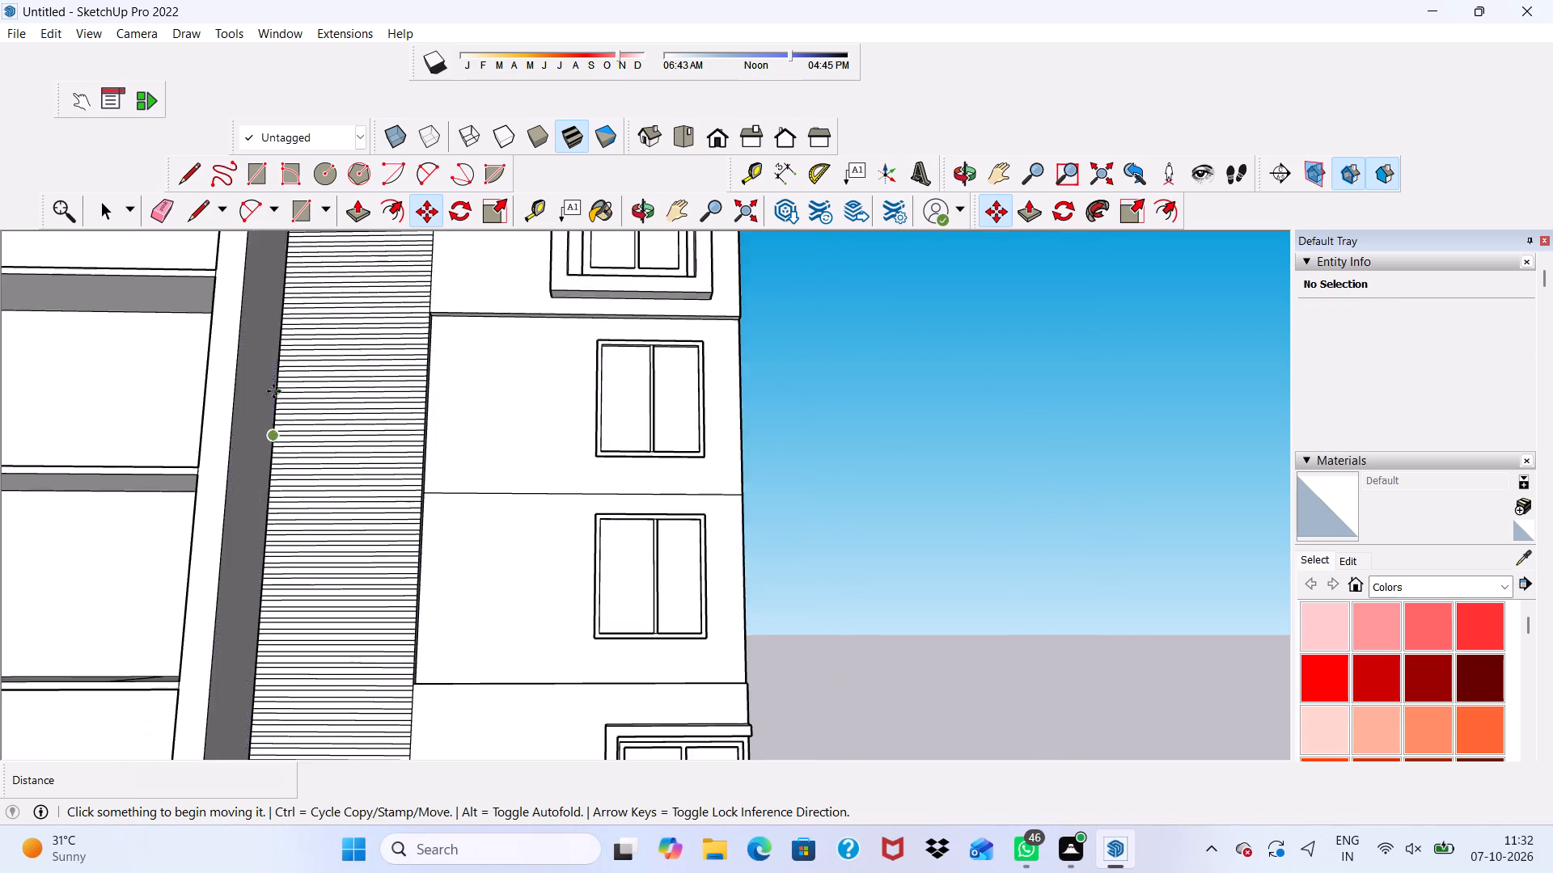
{"action": "scroll", "coordinate": [273, 391], "scroll_direction": "down", "scroll_amount": 11}
{"action": "scroll", "coordinate": [351, 506], "scroll_direction": "up", "scroll_amount": 3}
{"action": "middle_click_drag", "start_coordinate": [350, 507], "coordinate": [348, 516]}
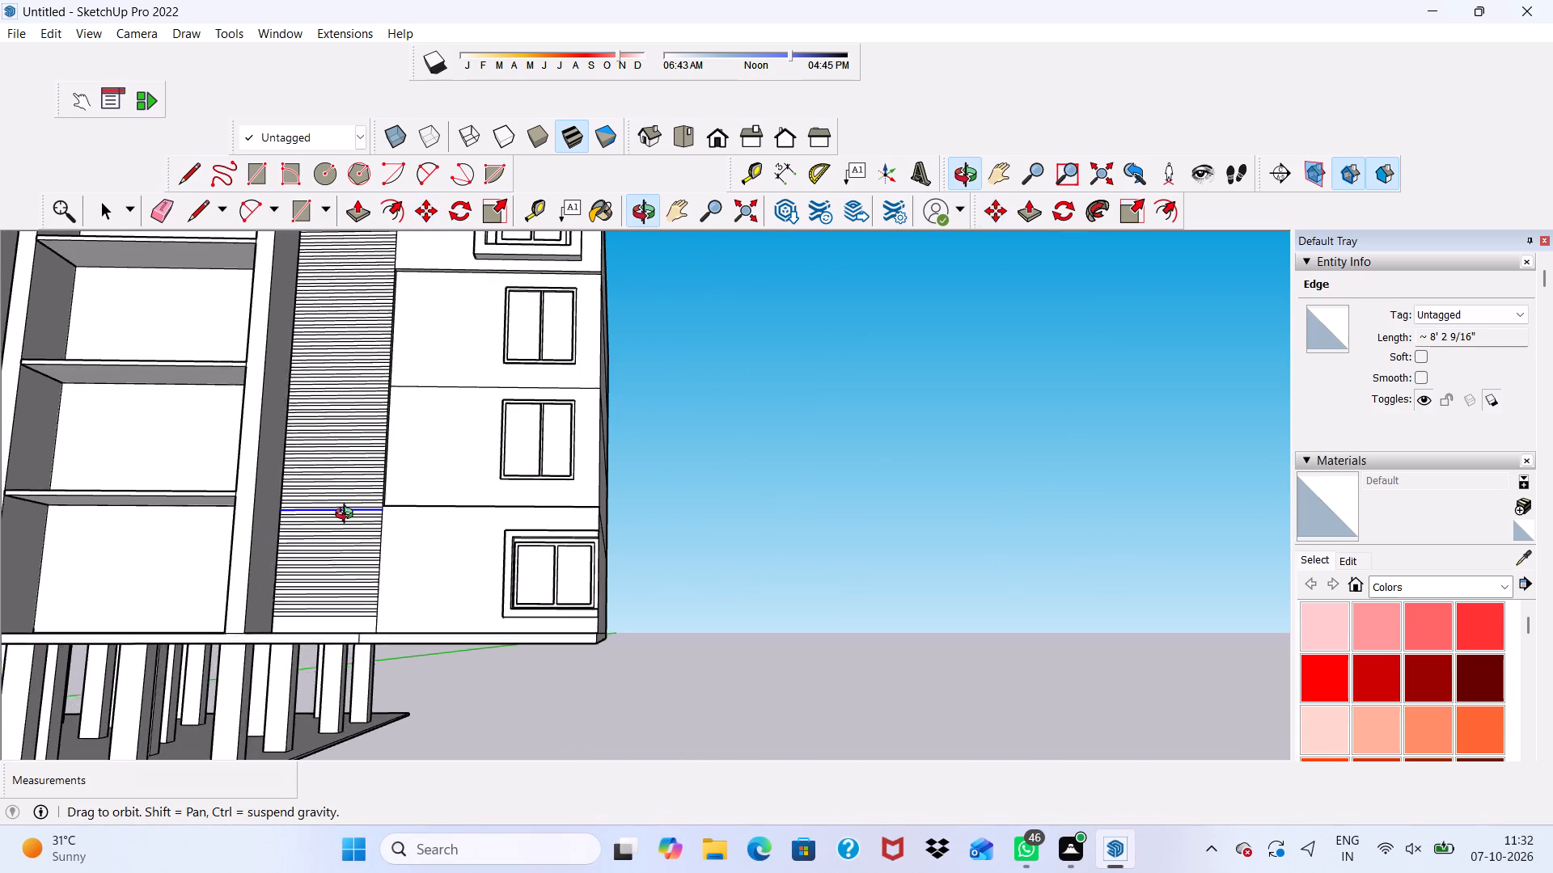
{"action": "middle_click_drag", "start_coordinate": [348, 516], "coordinate": [306, 610]}
{"action": "scroll", "coordinate": [290, 636], "scroll_direction": "up", "scroll_amount": 5}
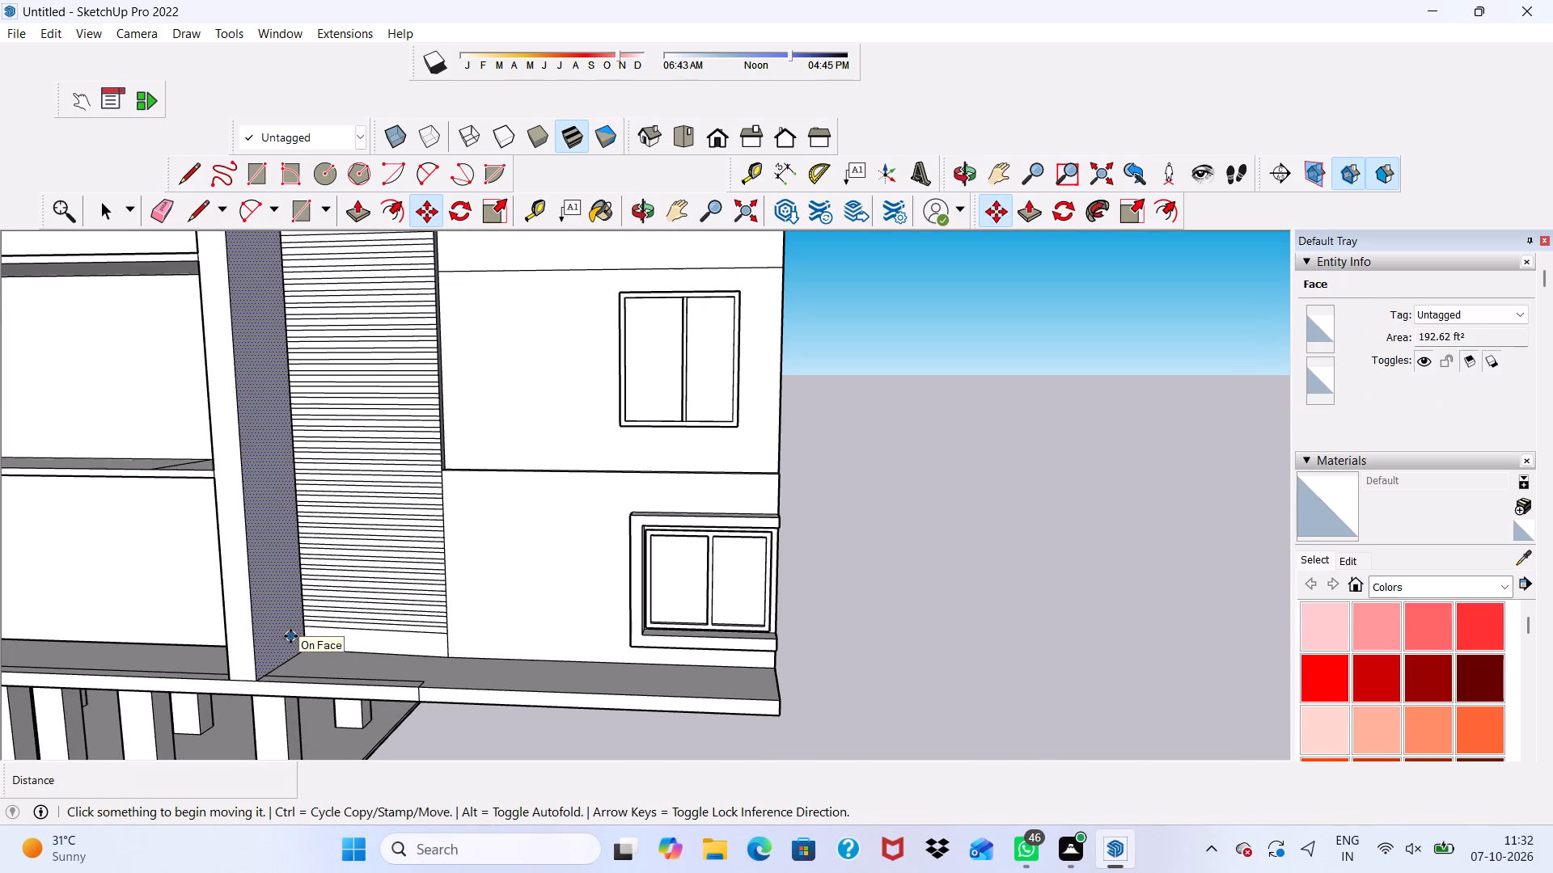
{"action": "key", "text": "space"}
{"action": "scroll", "coordinate": [361, 642], "scroll_direction": "up", "scroll_amount": 12}
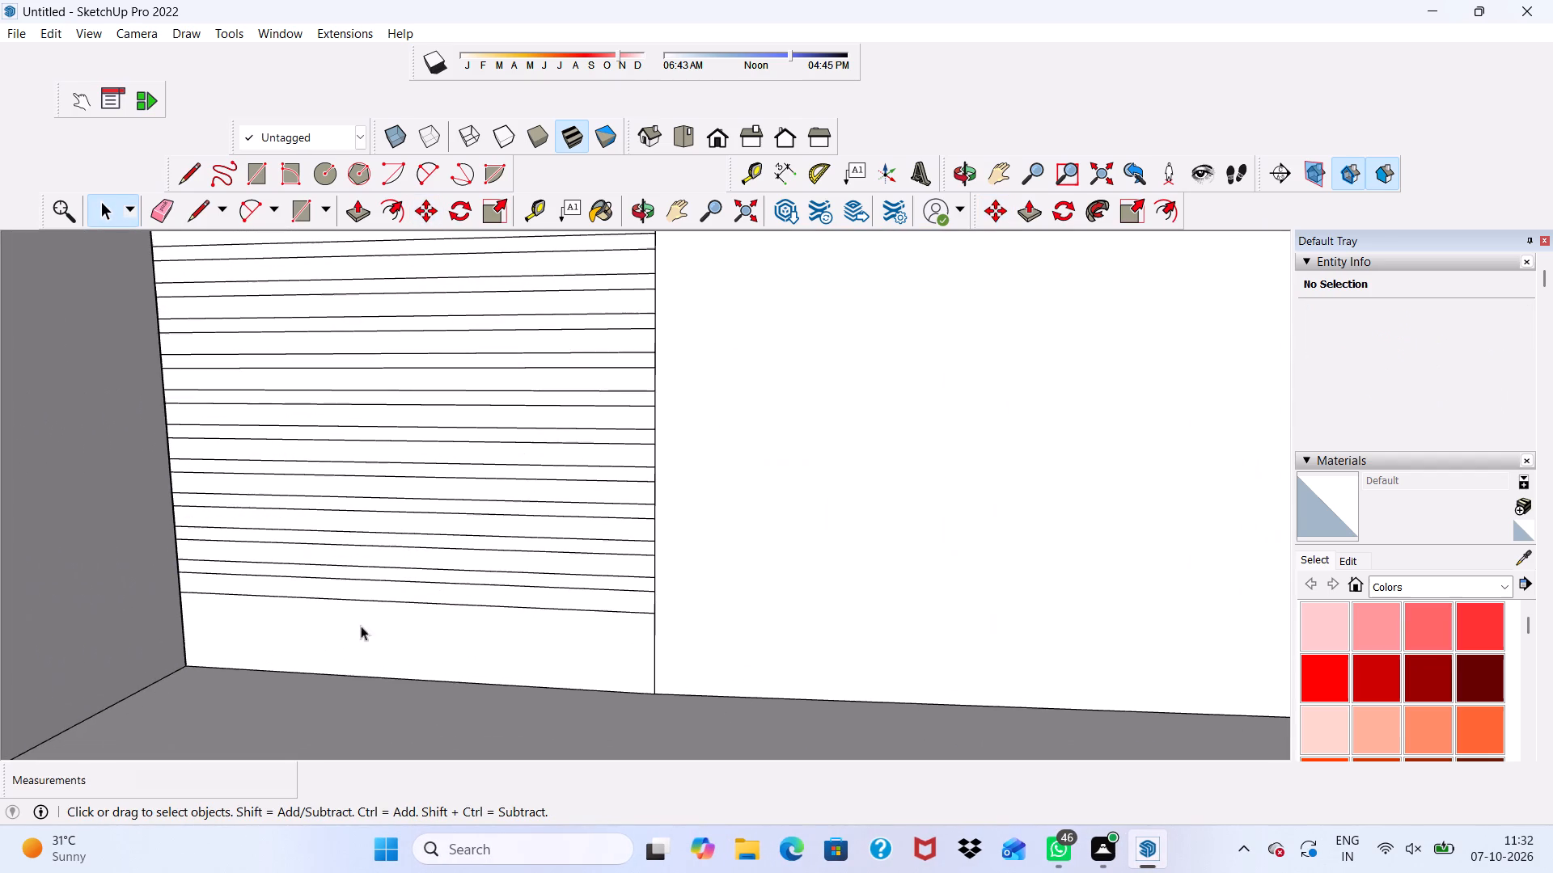
{"action": "left_click", "coordinate": [350, 593]}
{"action": "scroll", "coordinate": [349, 593], "scroll_direction": "down", "scroll_amount": 1}
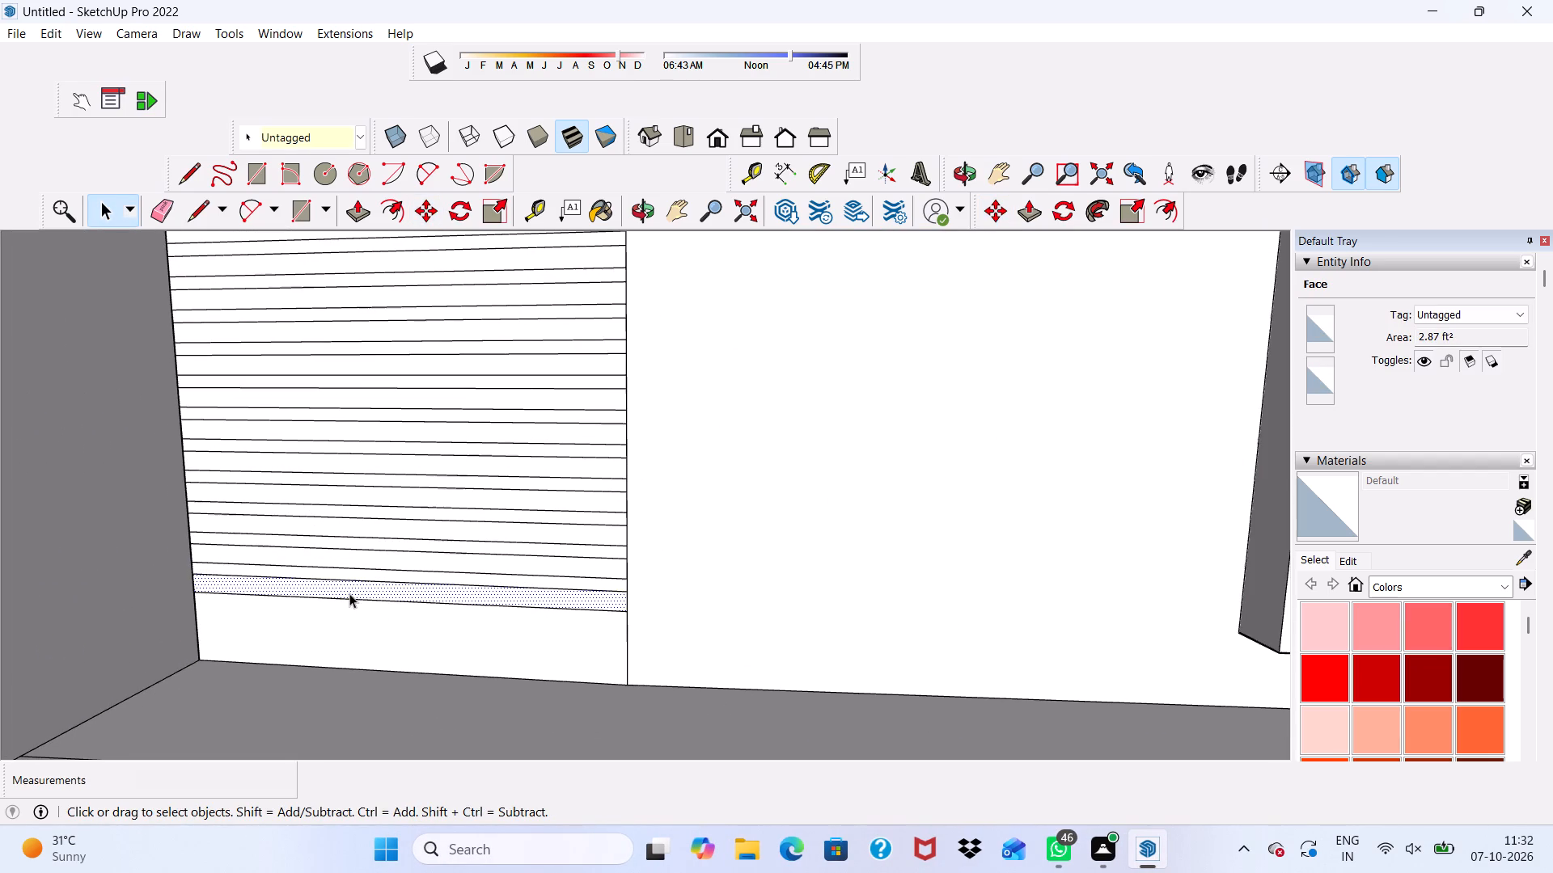
{"action": "scroll", "coordinate": [366, 407], "scroll_direction": "down", "scroll_amount": 14}
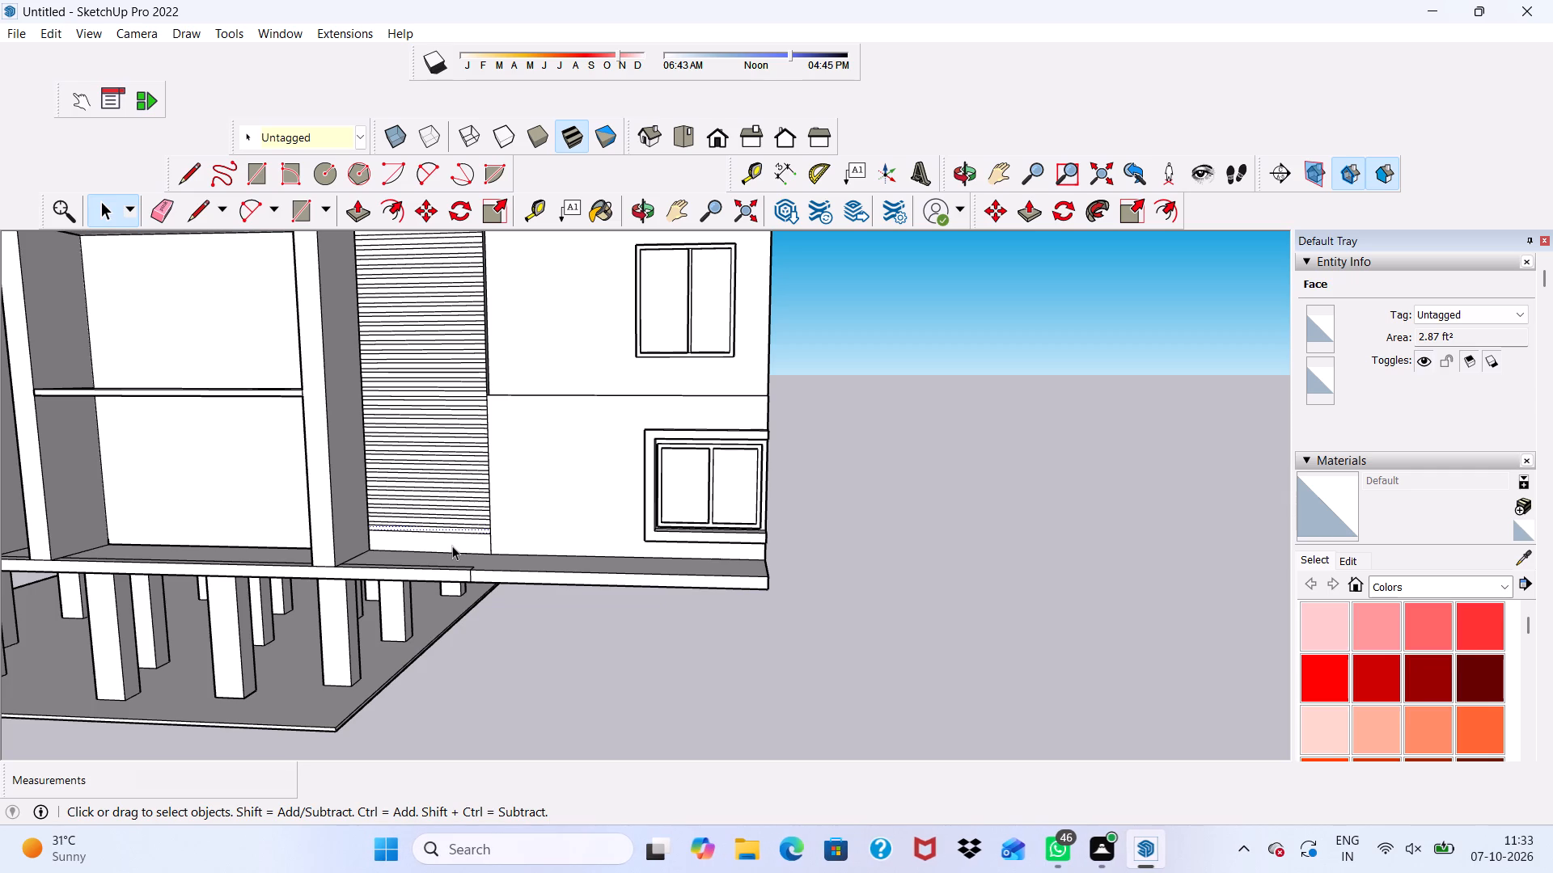
{"action": "scroll", "coordinate": [452, 546], "scroll_direction": "up", "scroll_amount": 1}
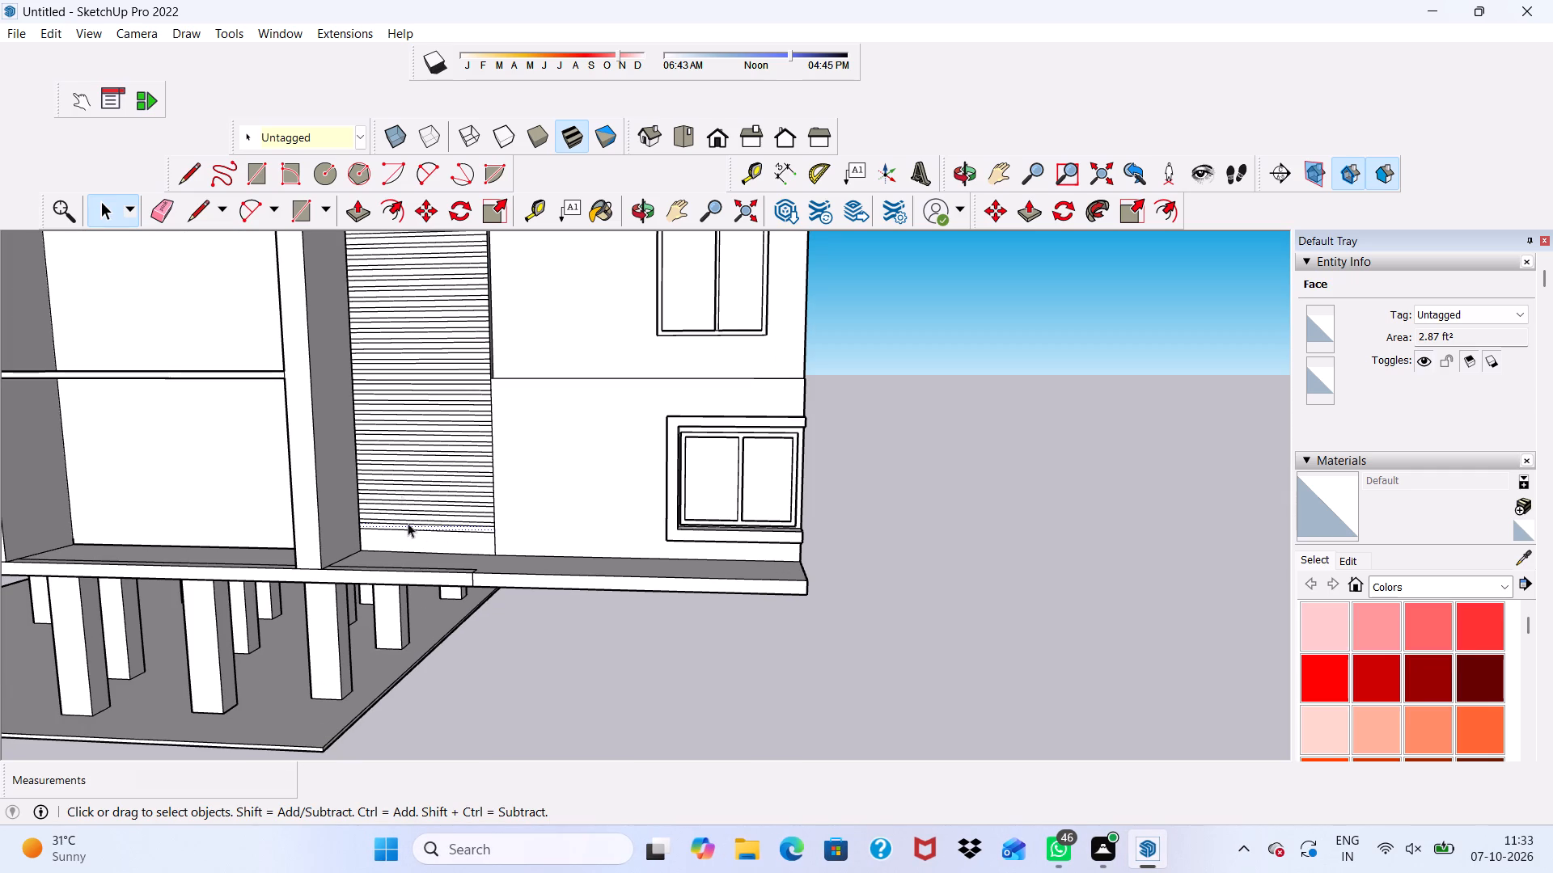
{"action": "left_click", "coordinate": [431, 215]}
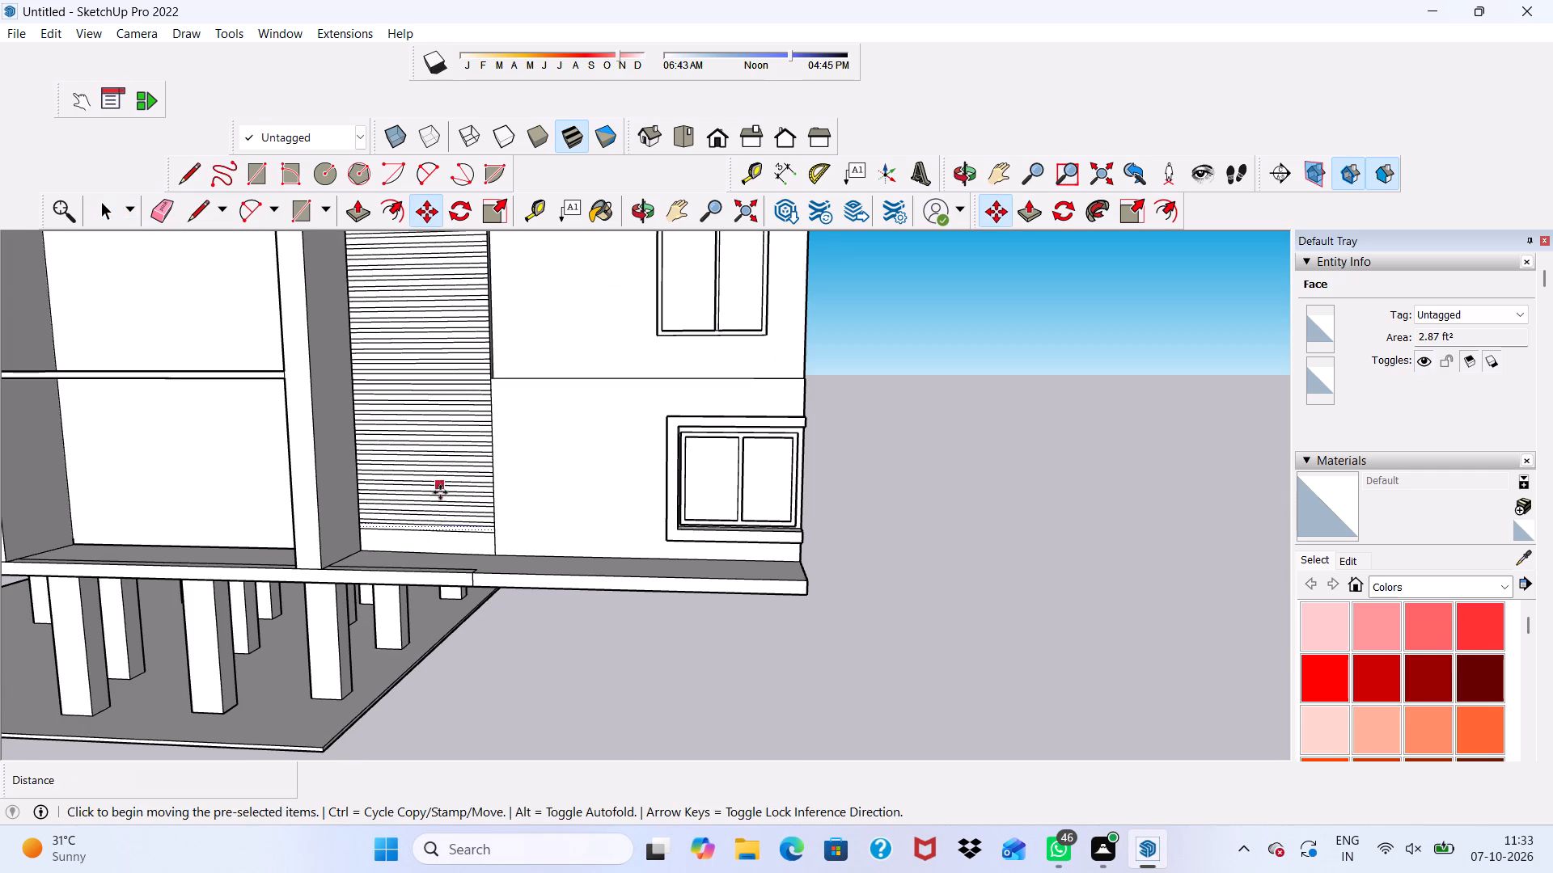
{"action": "scroll", "coordinate": [438, 534], "scroll_direction": "up", "scroll_amount": 3}
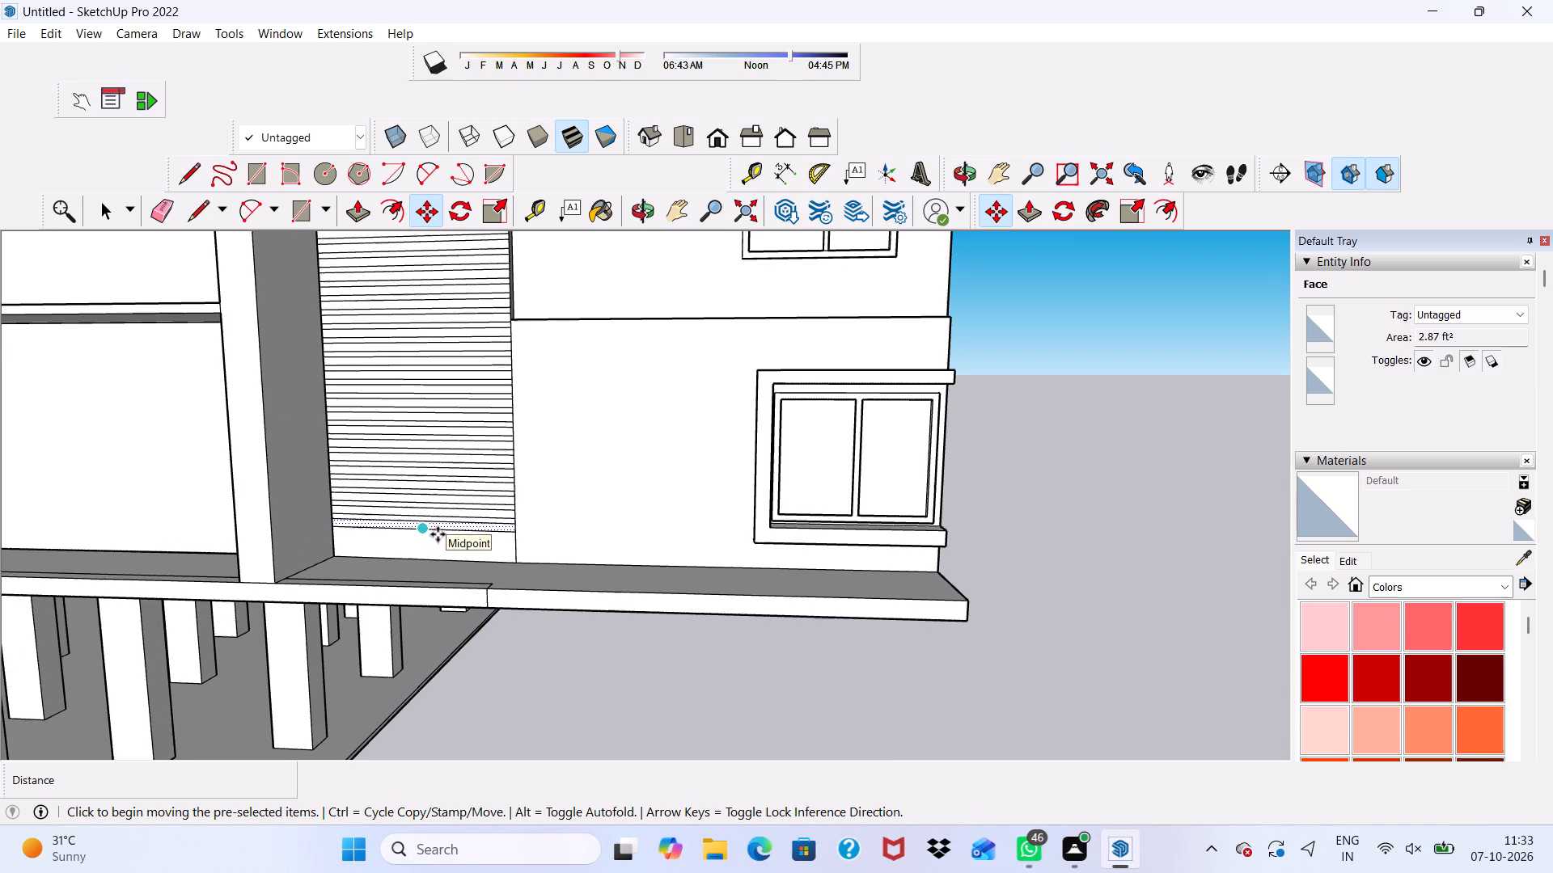
{"action": "scroll", "coordinate": [438, 535], "scroll_direction": "up", "scroll_amount": 8}
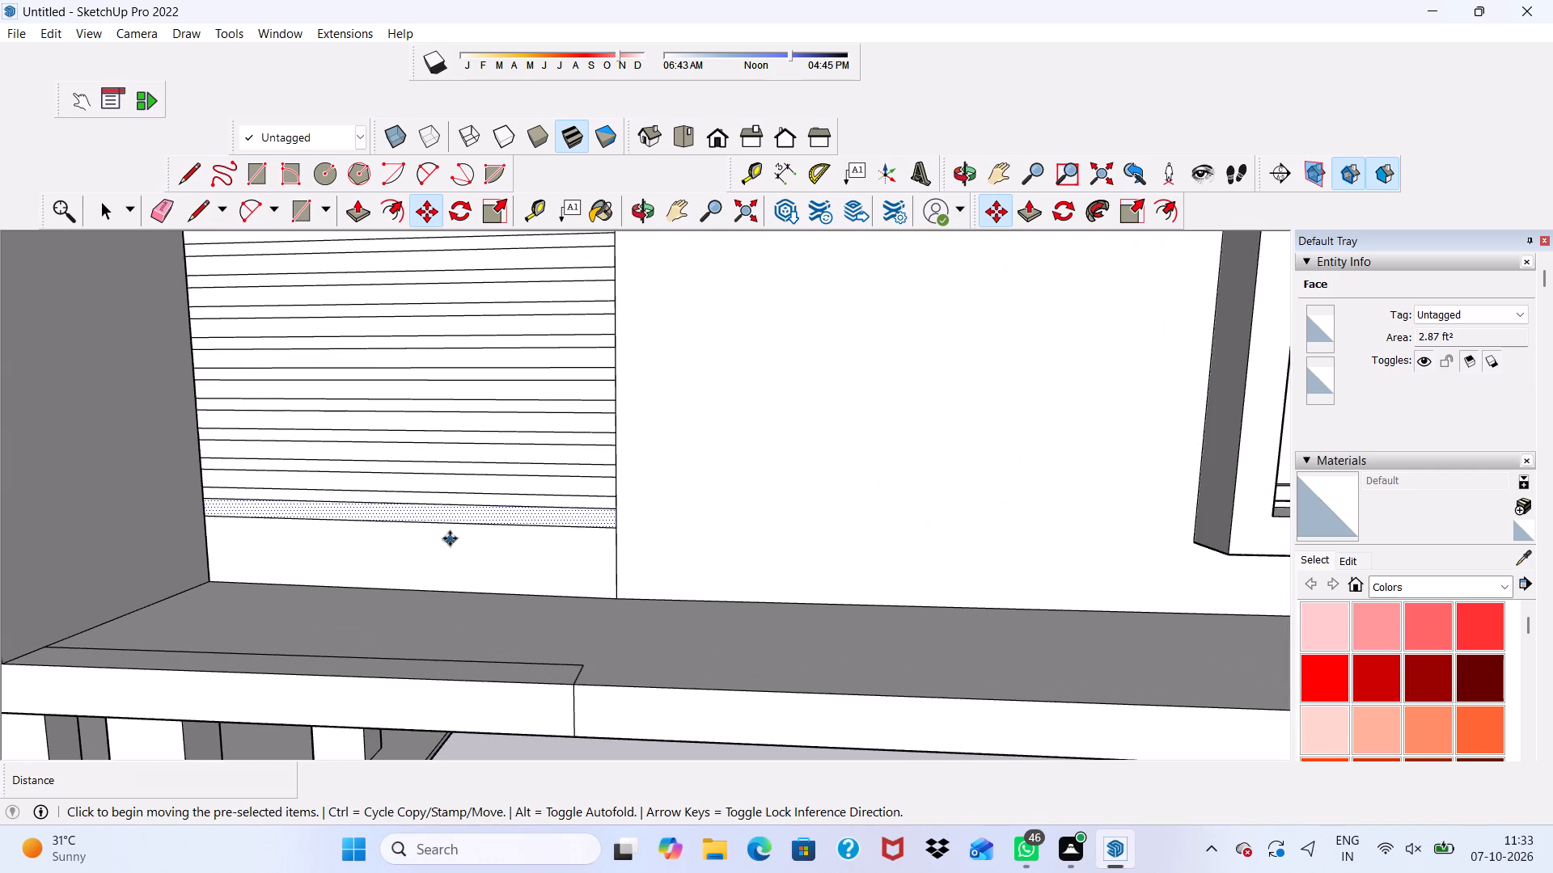
{"action": "left_click", "coordinate": [449, 521]}
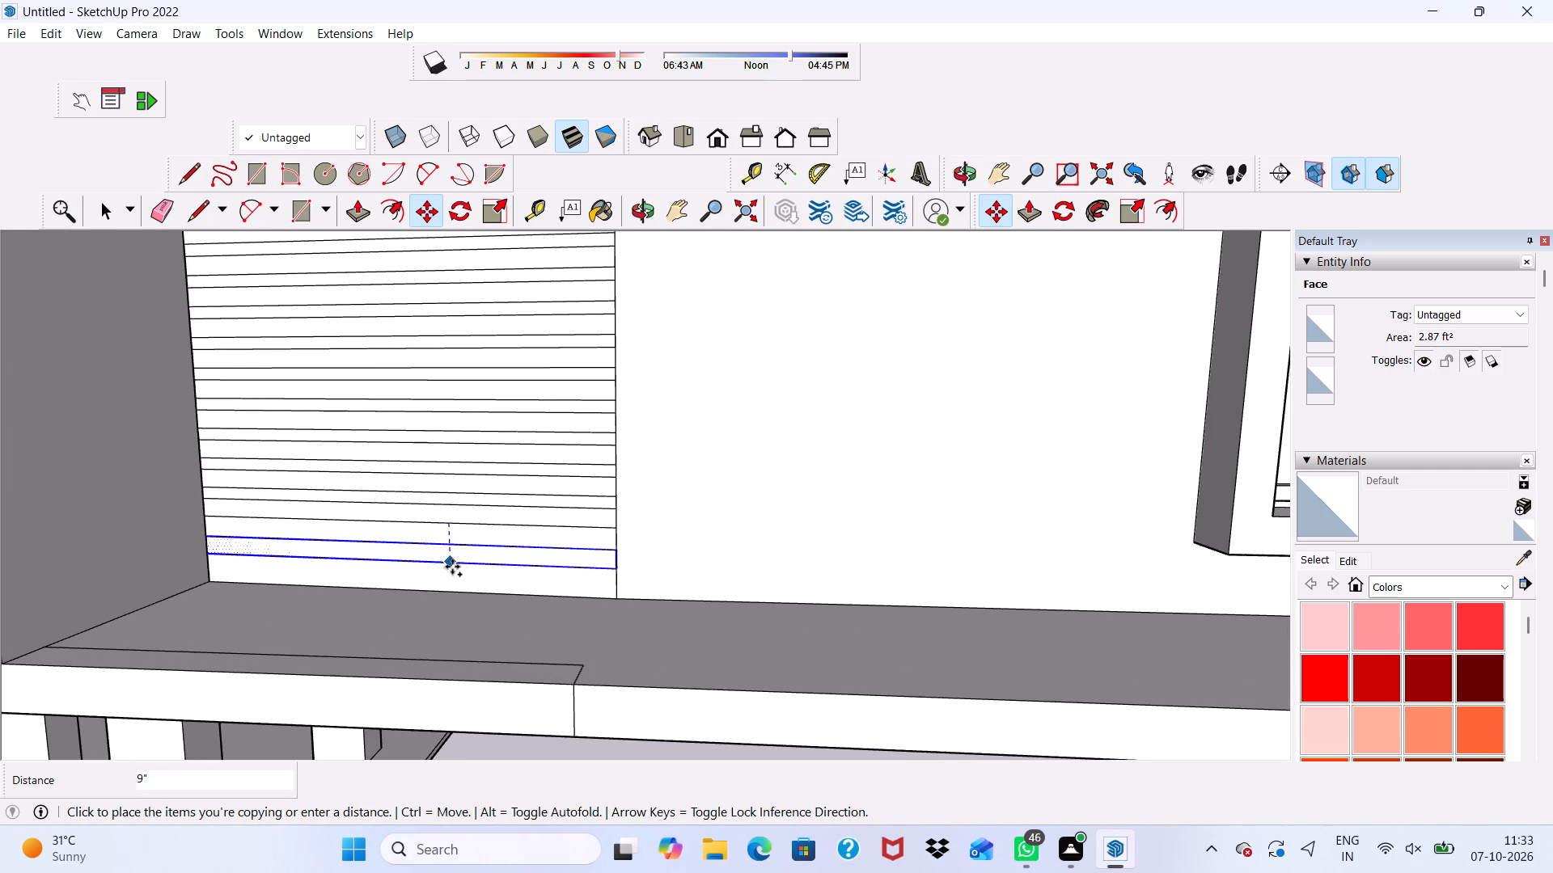
{"action": "scroll", "coordinate": [457, 553], "scroll_direction": "up", "scroll_amount": 4}
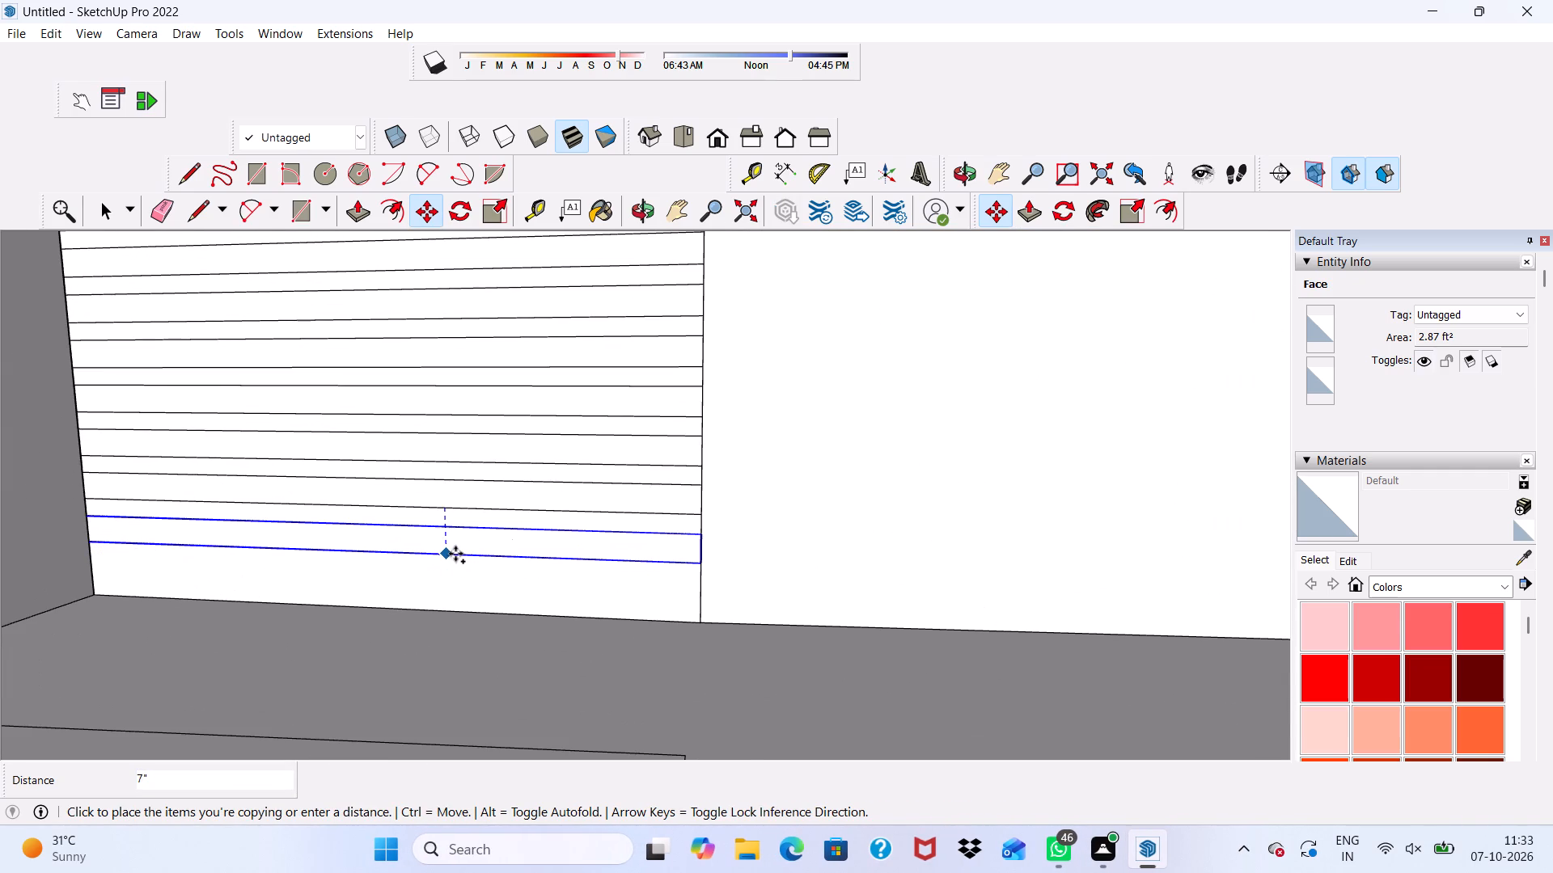
{"action": "left_click", "coordinate": [455, 554]}
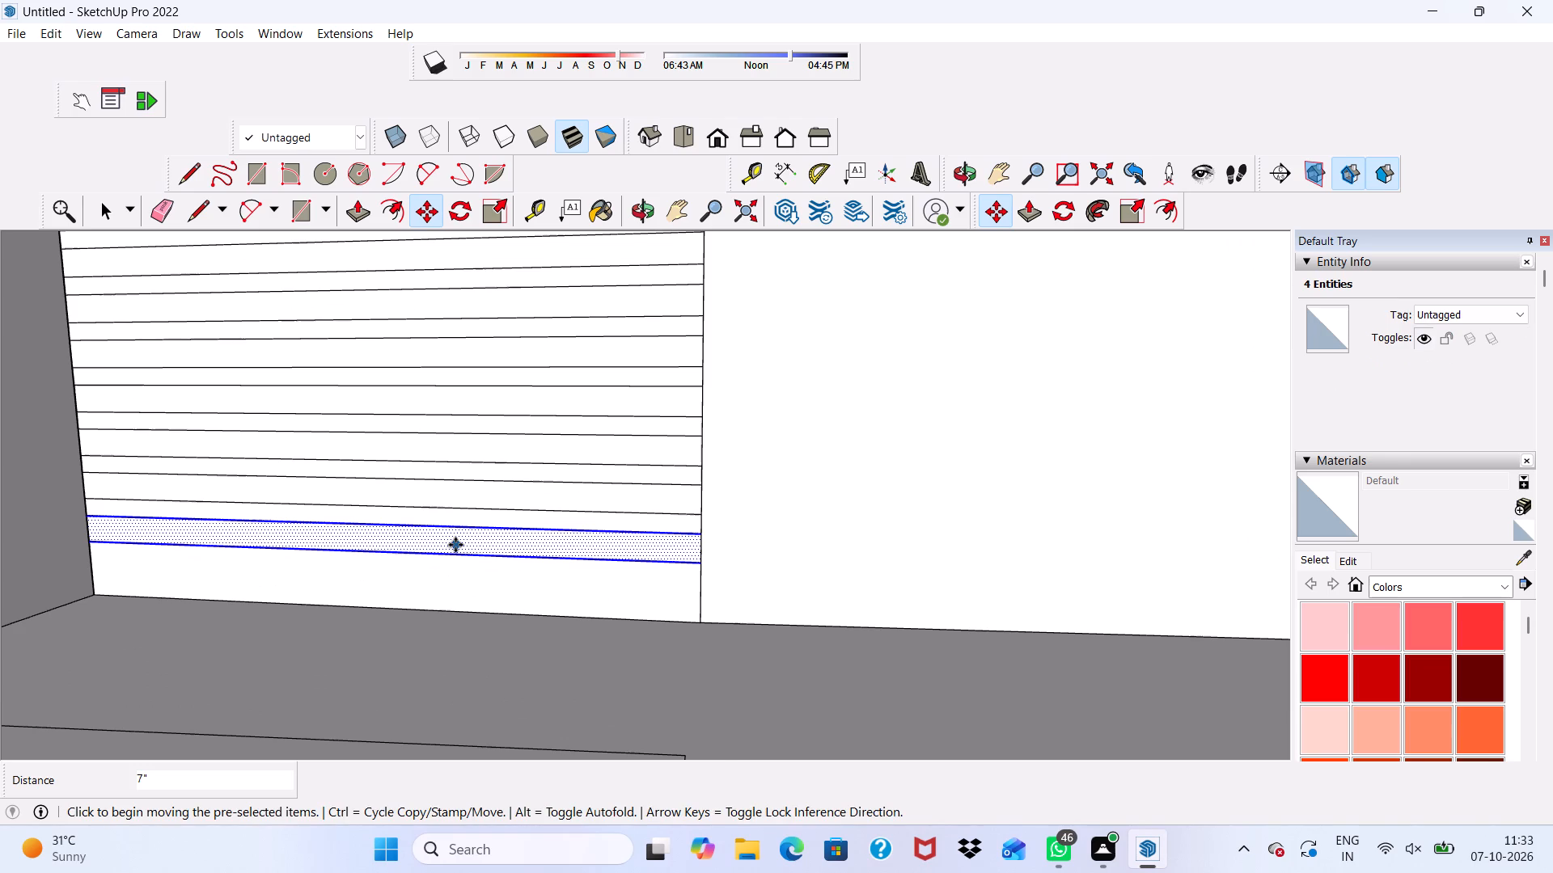
Copy the new lowest strip down another 6" or so, just above the slab, and clear the selection.
{"action": "left_click", "coordinate": [455, 545]}
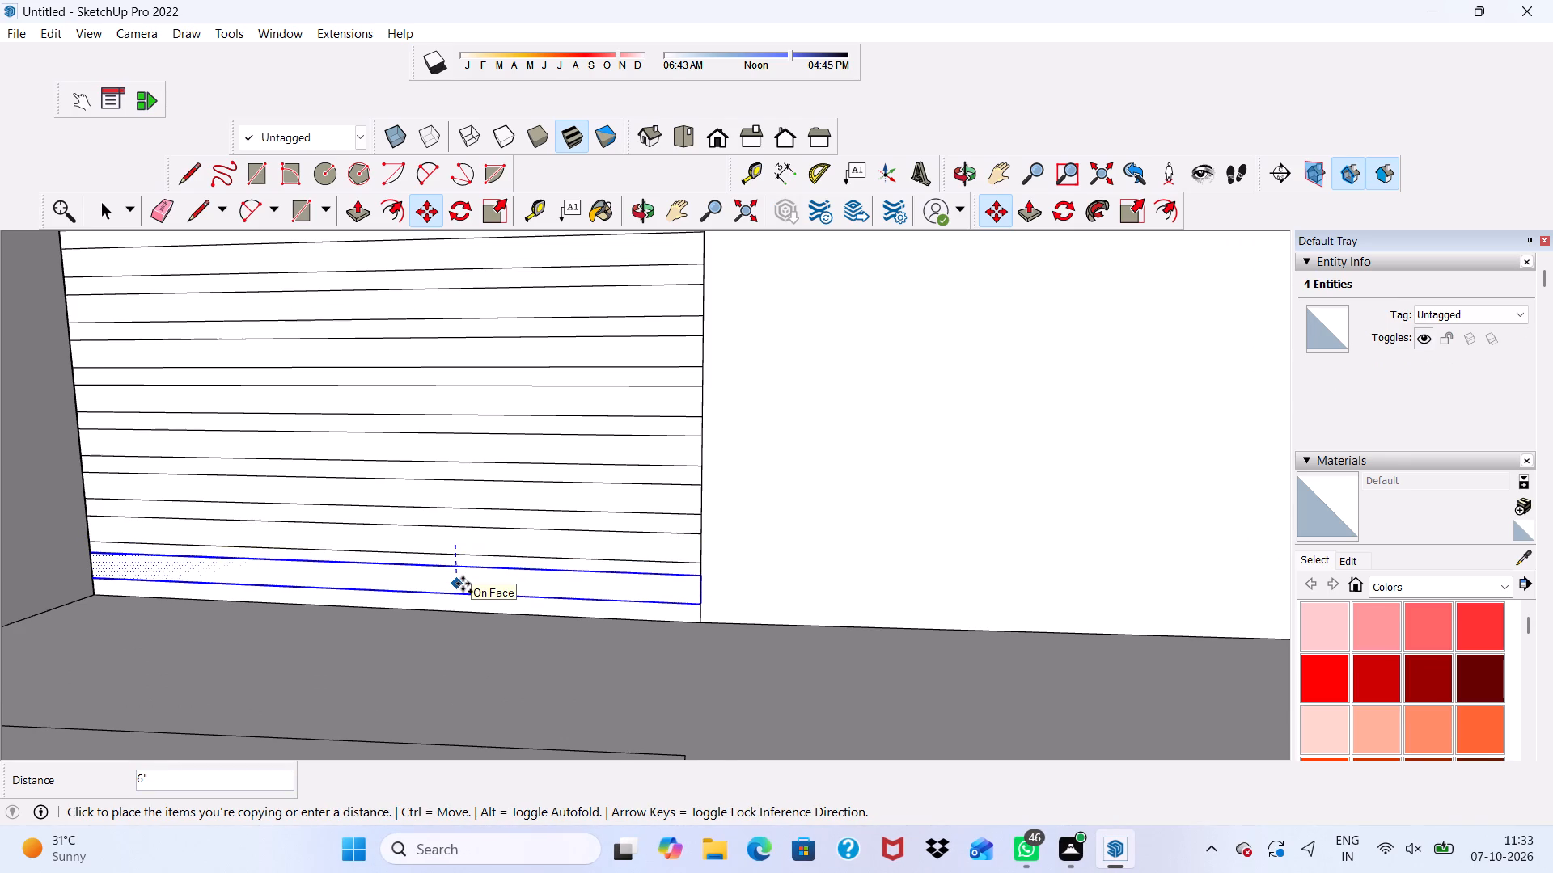
{"action": "left_click", "coordinate": [463, 584]}
{"action": "scroll", "coordinate": [445, 607], "scroll_direction": "down", "scroll_amount": 1}
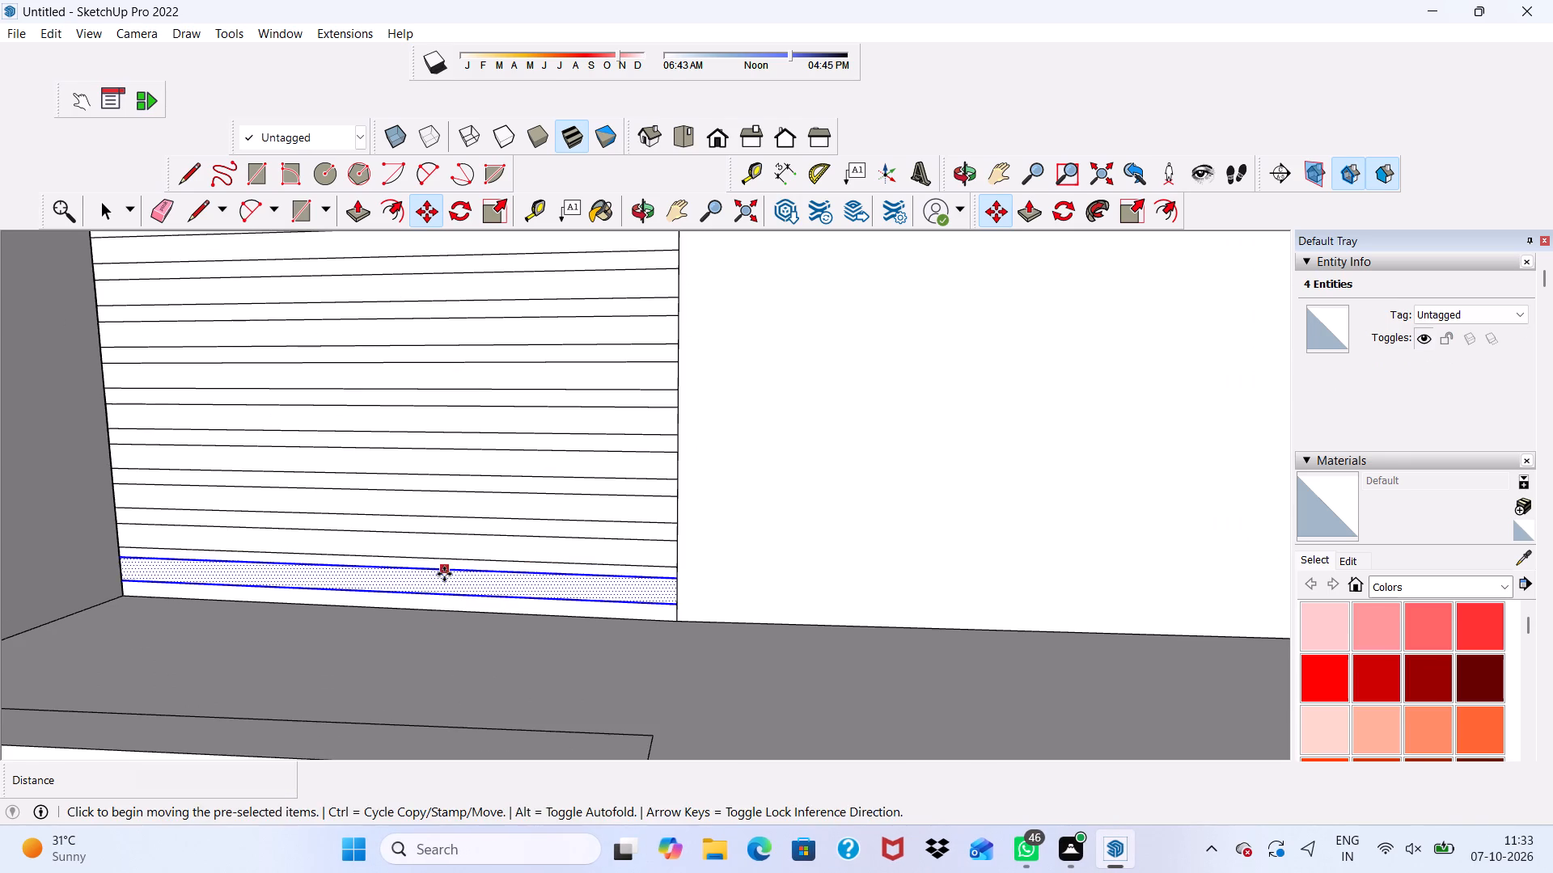
{"action": "key", "text": "space"}
{"action": "scroll", "coordinate": [442, 579], "scroll_direction": "down", "scroll_amount": 14}
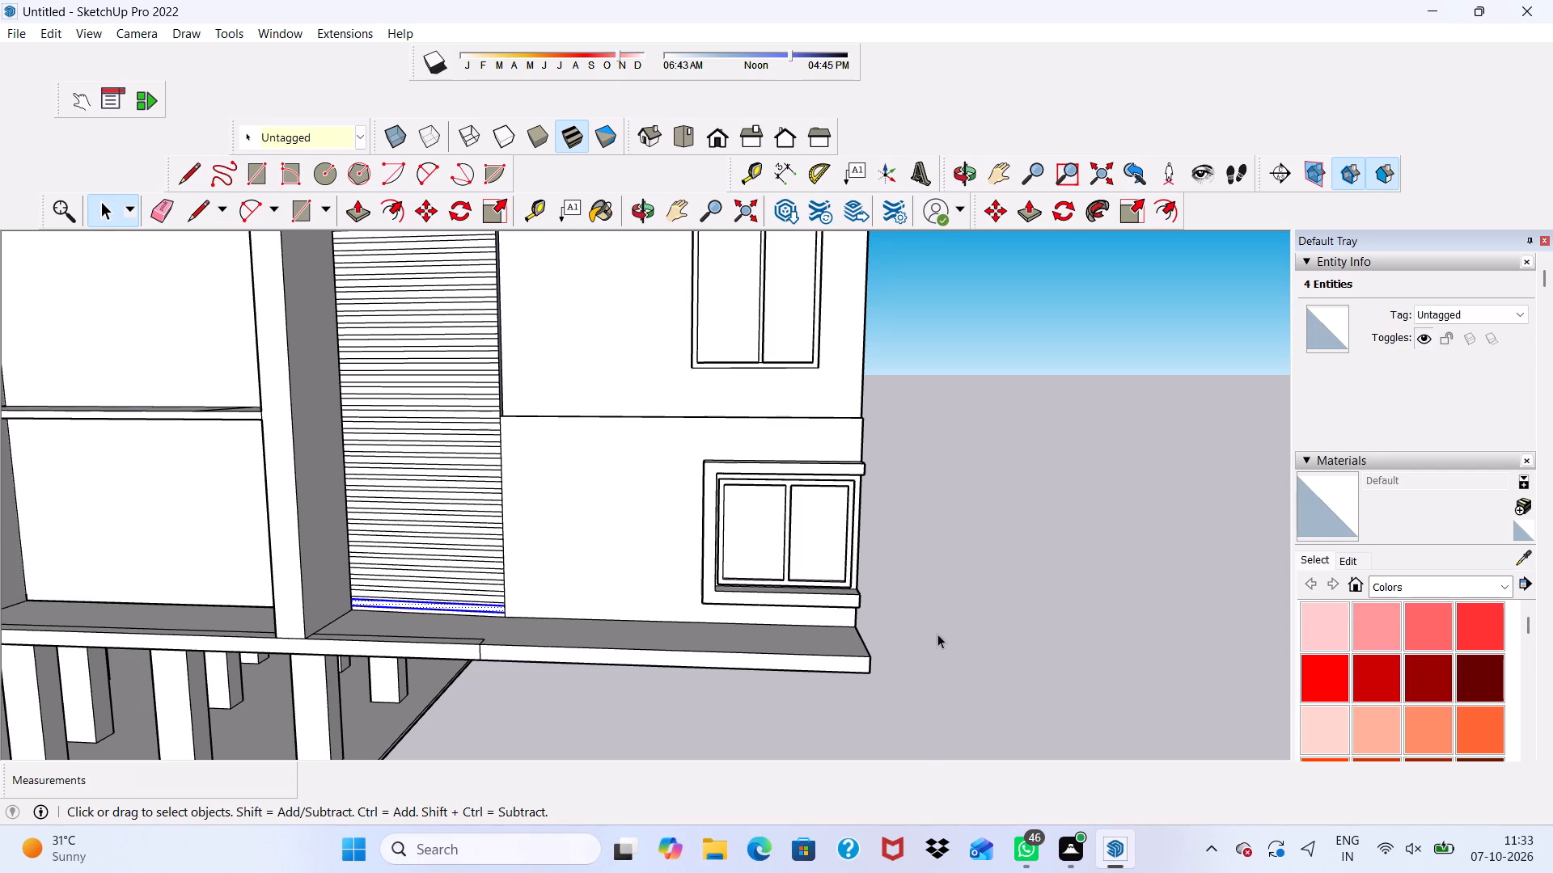
{"action": "left_click", "coordinate": [937, 634]}
Delete the connecting wall's front face between the horizontal strips.
{"action": "scroll", "coordinate": [487, 601], "scroll_direction": "down", "scroll_amount": 9}
{"action": "scroll", "coordinate": [494, 513], "scroll_direction": "down", "scroll_amount": 1}
{"action": "scroll", "coordinate": [489, 257], "scroll_direction": "up", "scroll_amount": 6}
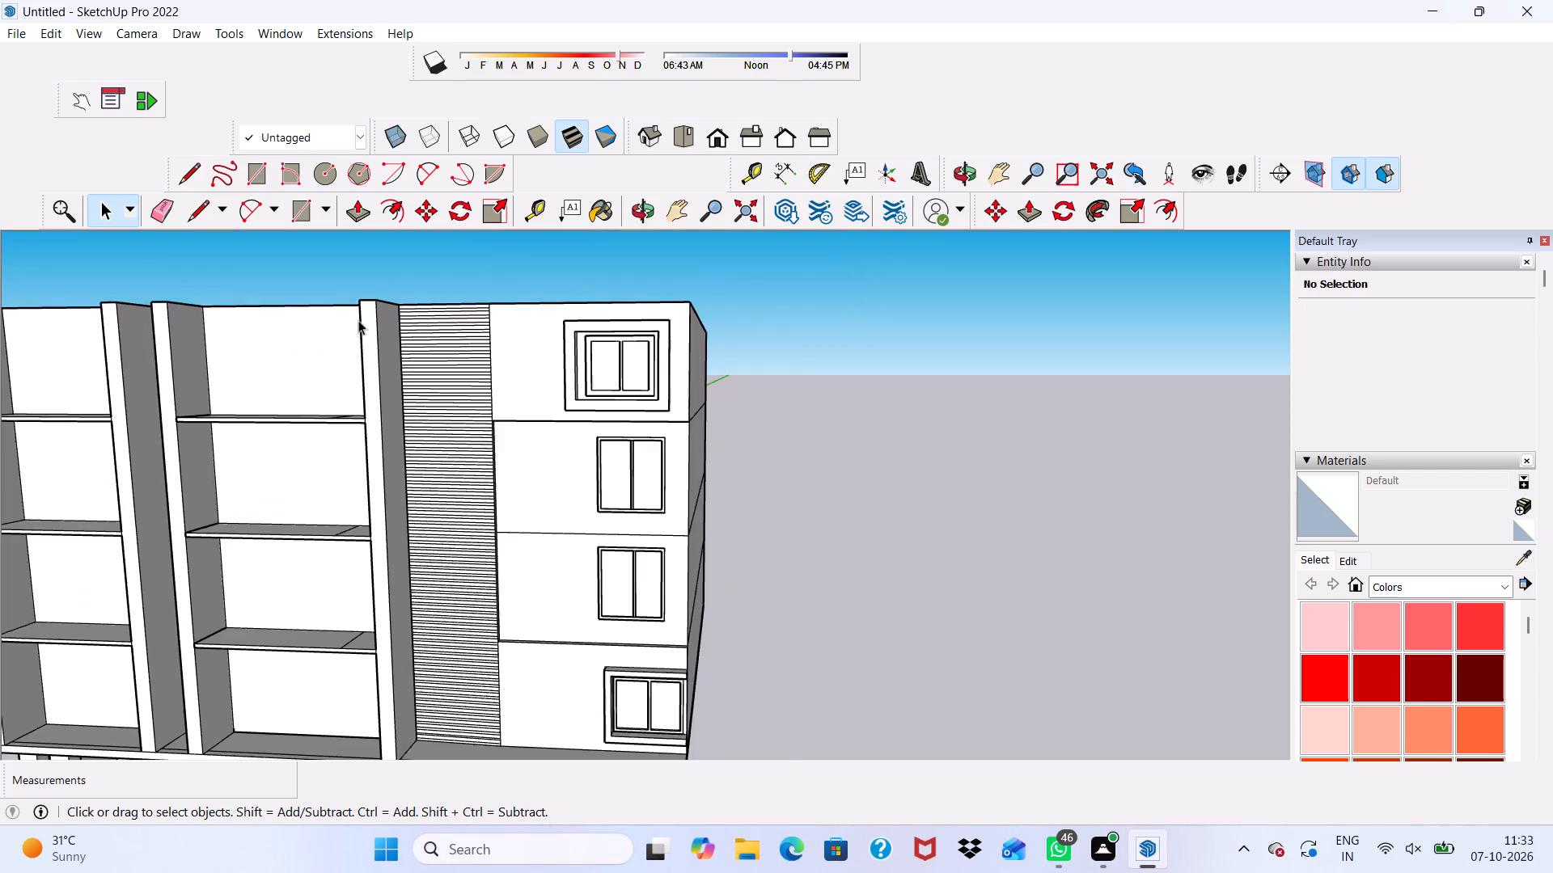
{"action": "scroll", "coordinate": [358, 320], "scroll_direction": "up", "scroll_amount": 11}
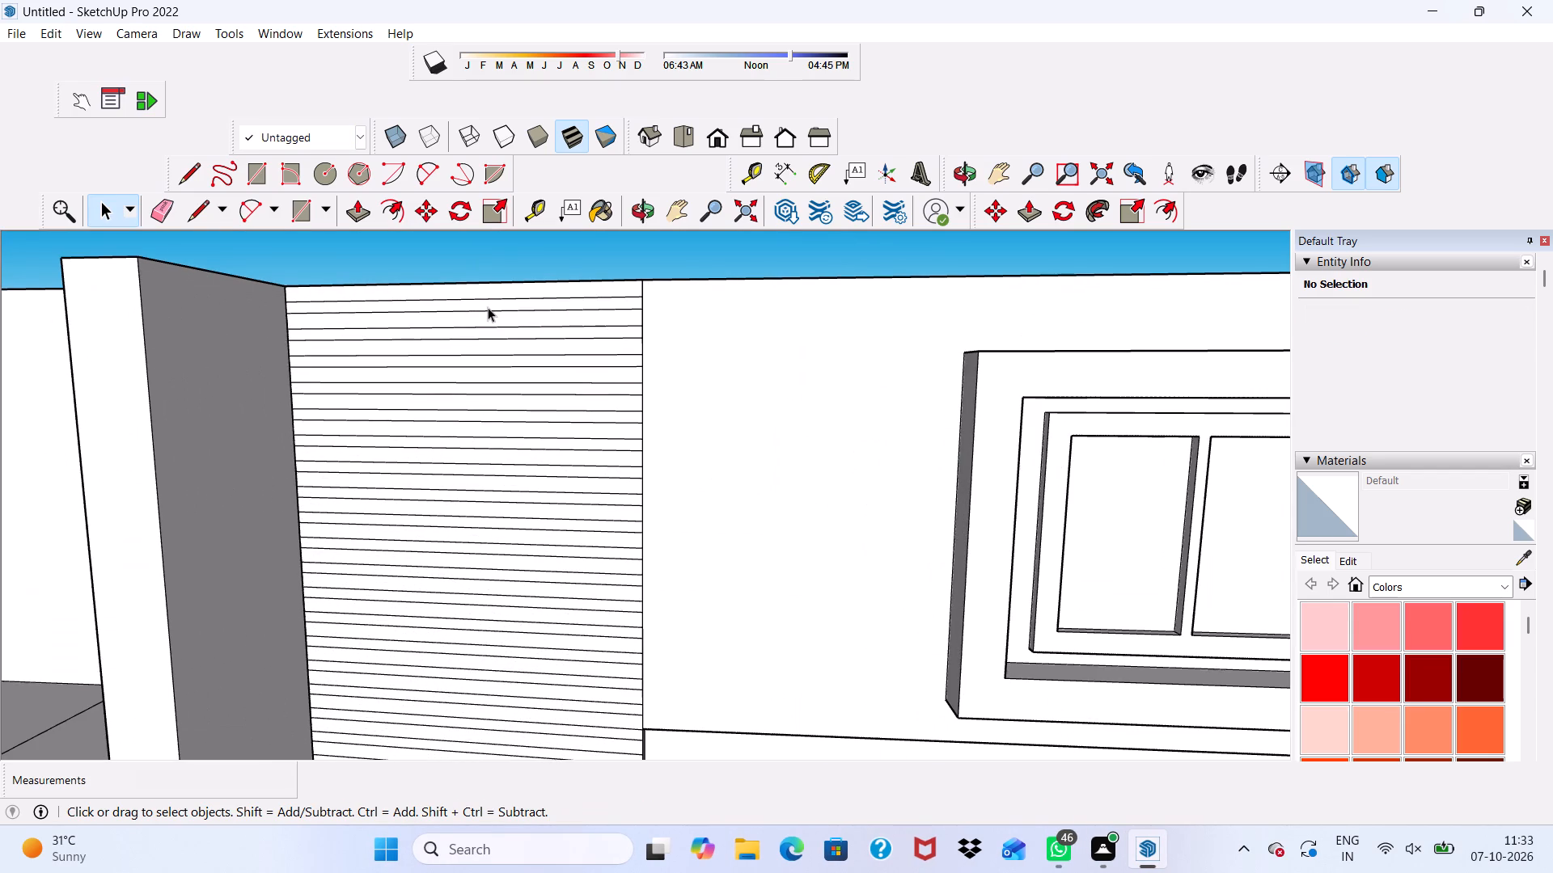
{"action": "left_click", "coordinate": [487, 304]}
{"action": "scroll", "coordinate": [487, 310], "scroll_direction": "down", "scroll_amount": 2}
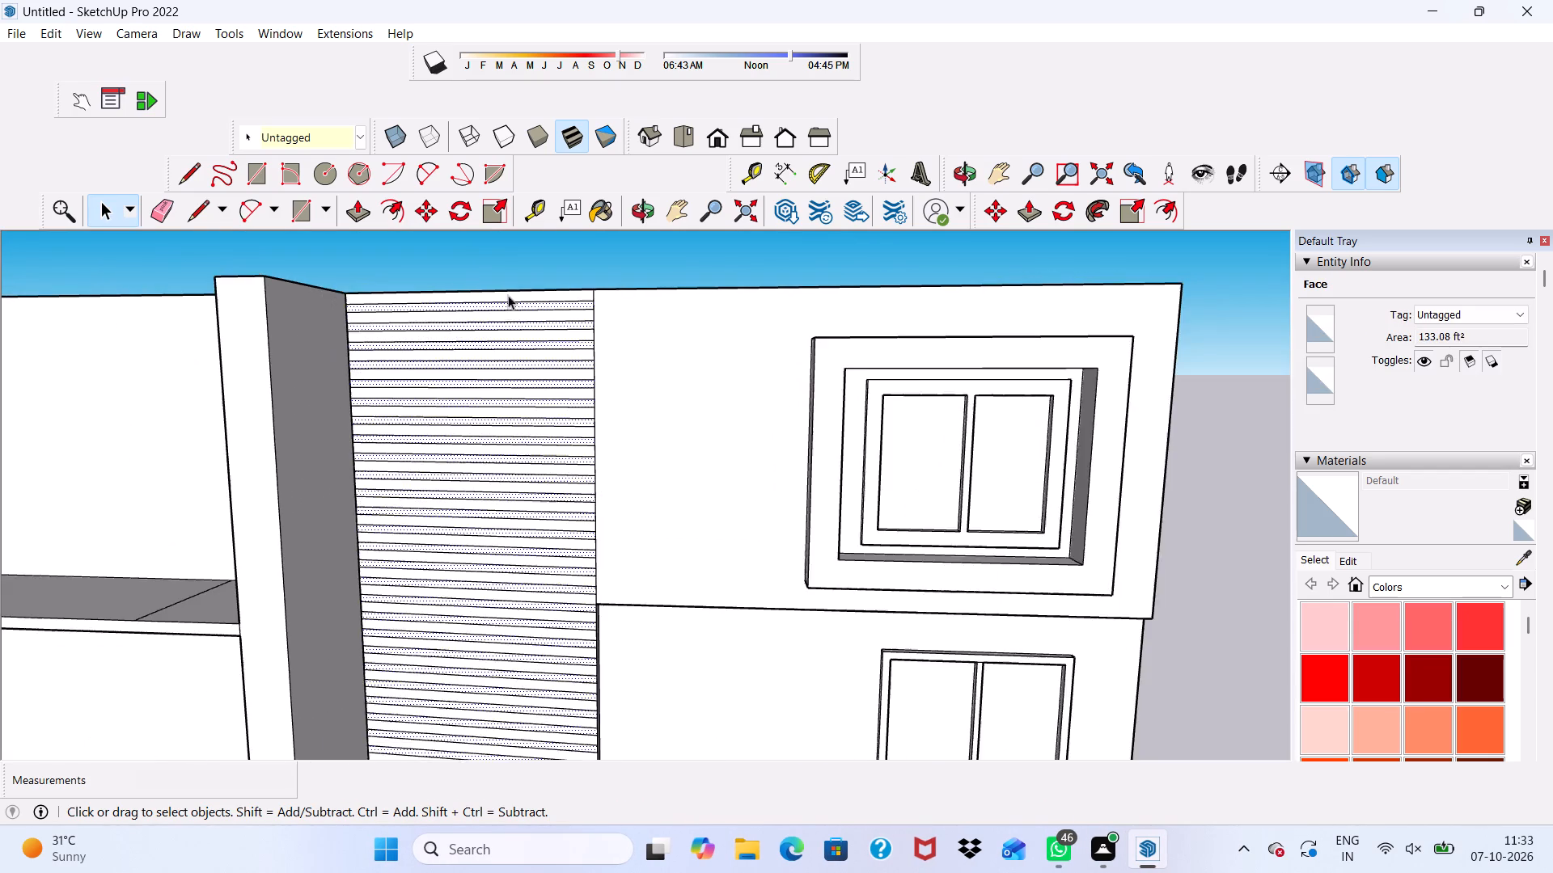
{"action": "scroll", "coordinate": [508, 295], "scroll_direction": "down", "scroll_amount": 10}
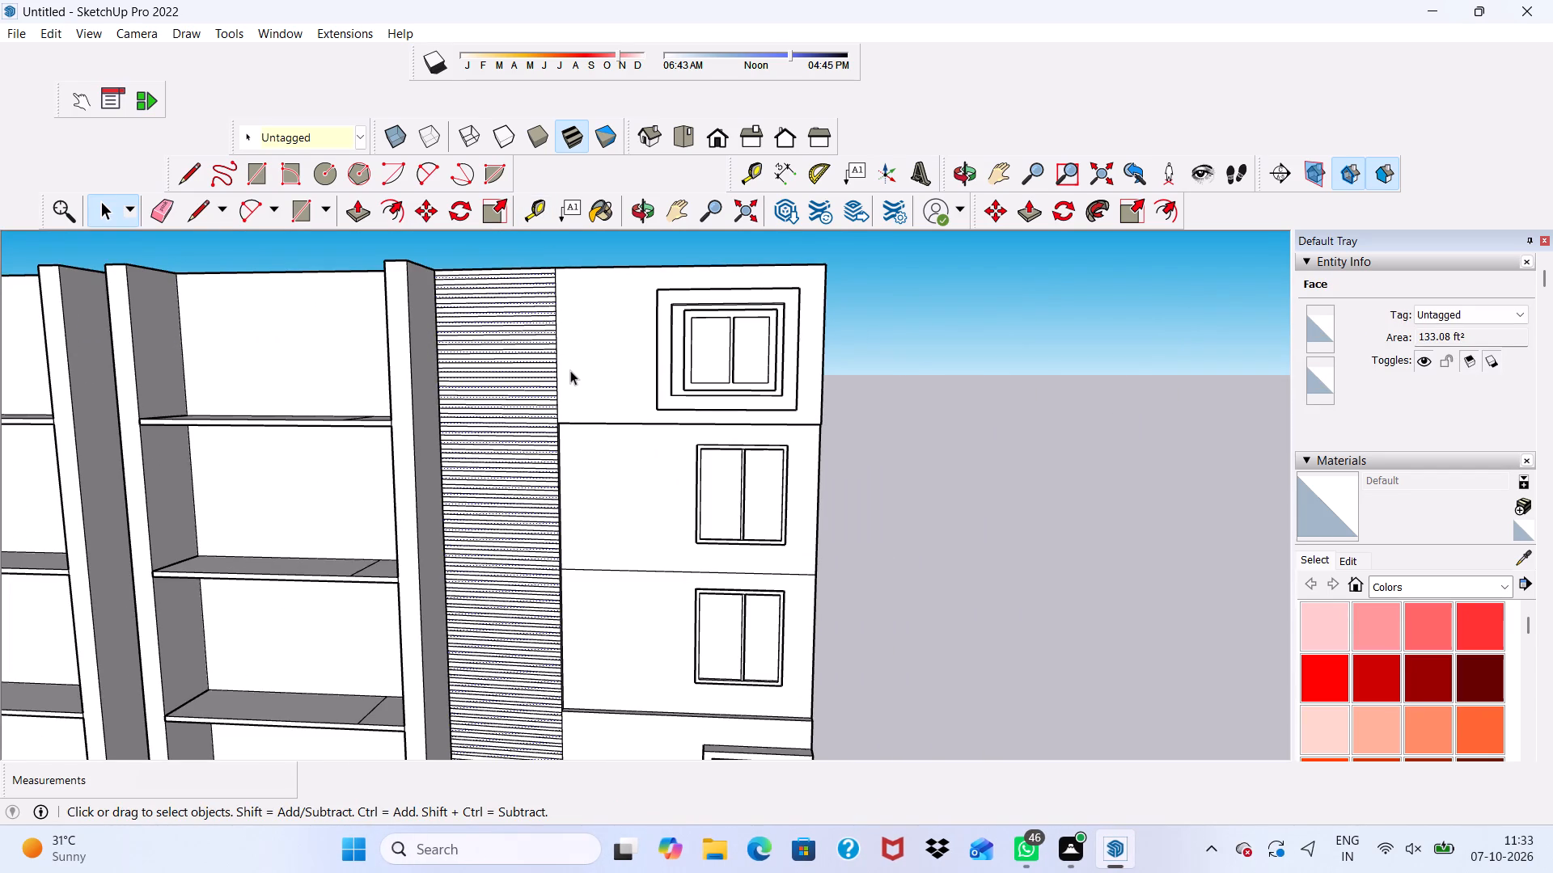
{"action": "key", "text": "Delete"}
Delete the back face exposed behind the strips so the connecting wall is open between them.
{"action": "scroll", "coordinate": [474, 457], "scroll_direction": "up", "scroll_amount": 7}
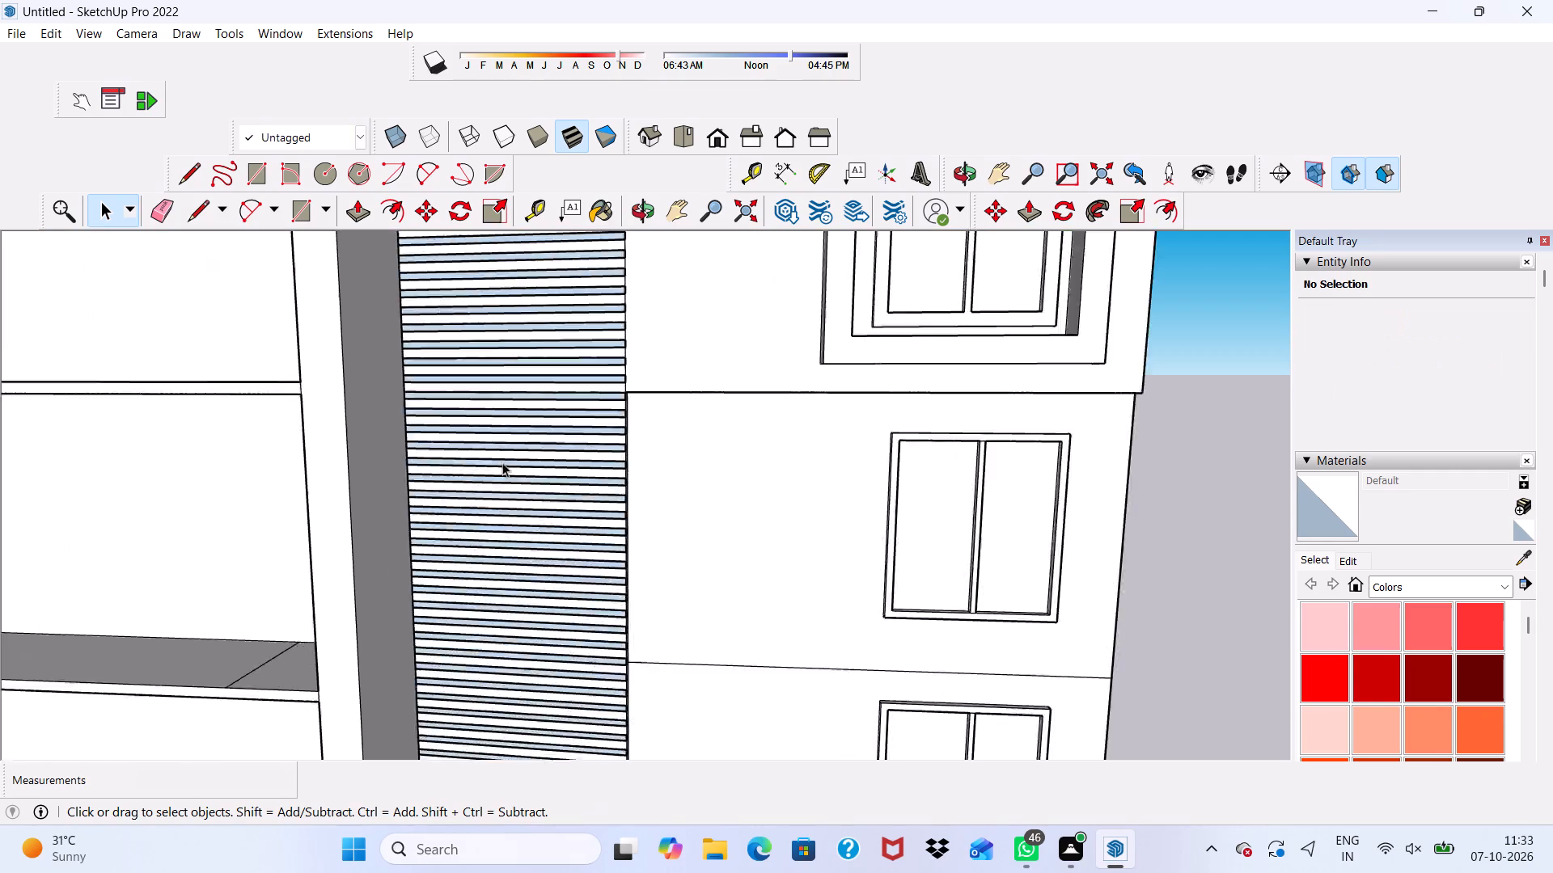
{"action": "scroll", "coordinate": [502, 462], "scroll_direction": "up", "scroll_amount": 3}
{"action": "scroll", "coordinate": [506, 463], "scroll_direction": "down", "scroll_amount": 4}
{"action": "scroll", "coordinate": [552, 310], "scroll_direction": "down", "scroll_amount": 1}
{"action": "scroll", "coordinate": [565, 492], "scroll_direction": "up", "scroll_amount": 5}
{"action": "scroll", "coordinate": [565, 496], "scroll_direction": "down", "scroll_amount": 10}
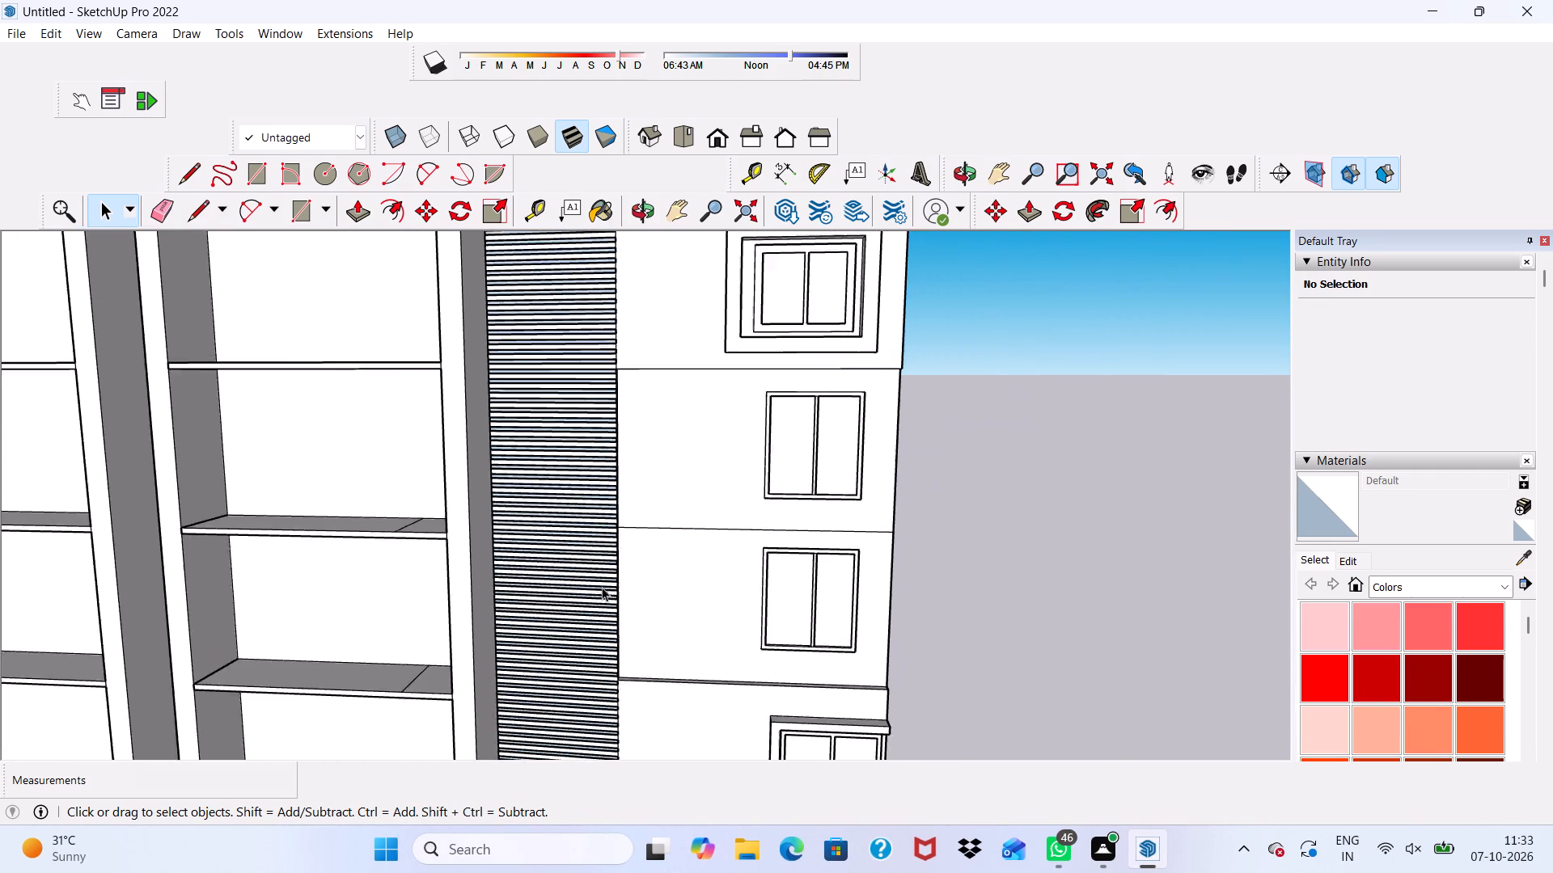
{"action": "scroll", "coordinate": [602, 587], "scroll_direction": "down", "scroll_amount": 7}
{"action": "scroll", "coordinate": [570, 675], "scroll_direction": "up", "scroll_amount": 20}
{"action": "scroll", "coordinate": [570, 675], "scroll_direction": "up", "scroll_amount": 15}
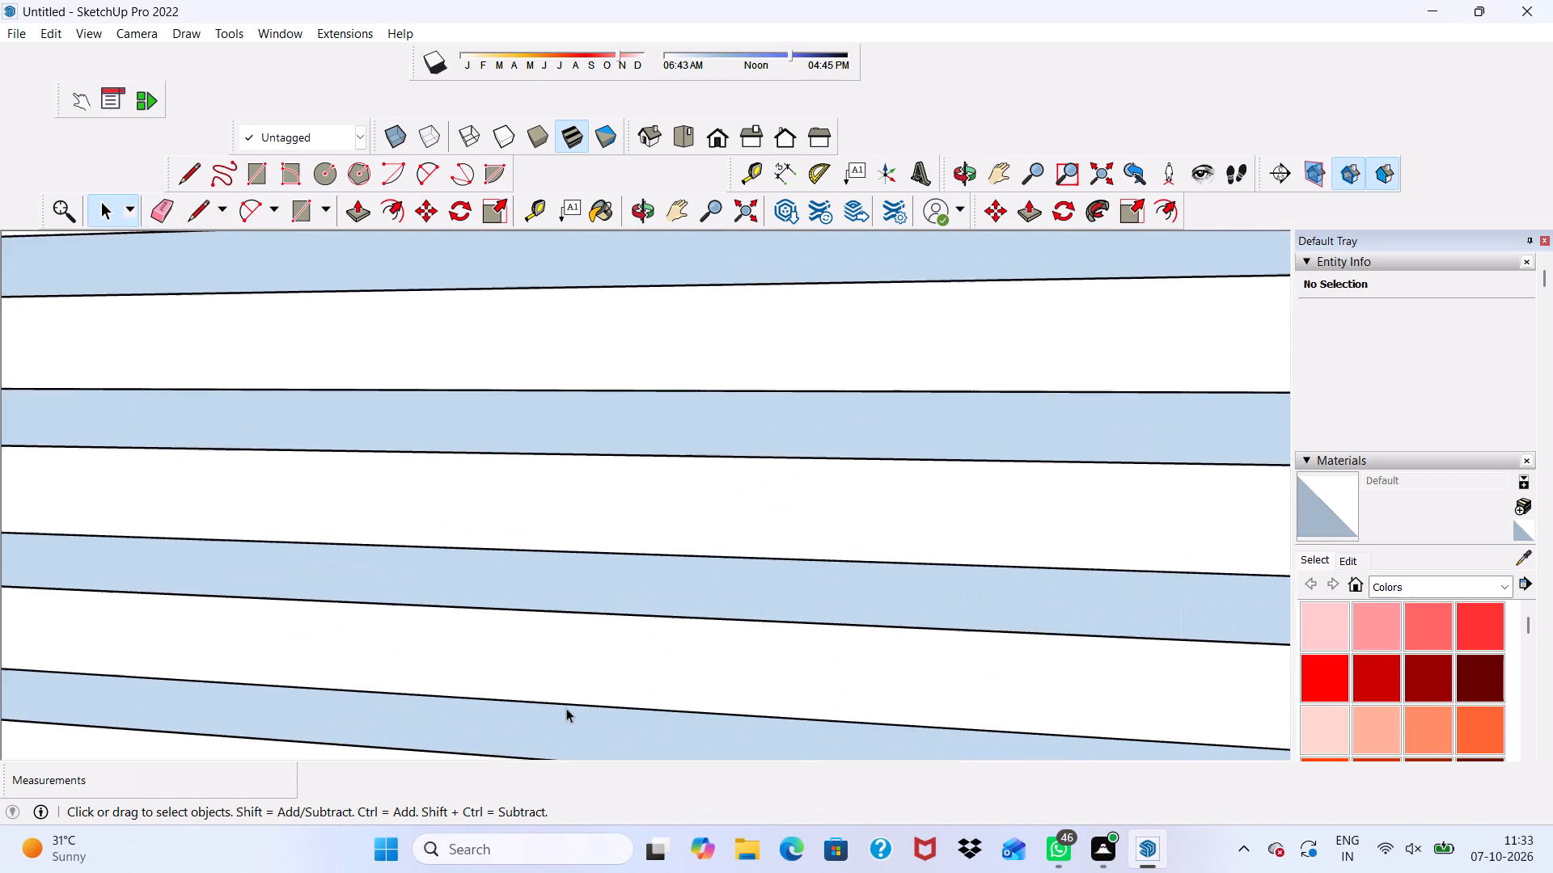
{"action": "scroll", "coordinate": [566, 708], "scroll_direction": "up", "scroll_amount": 1}
{"action": "scroll", "coordinate": [566, 708], "scroll_direction": "down", "scroll_amount": 2}
{"action": "left_click", "coordinate": [722, 131]}
{"action": "scroll", "coordinate": [726, 313], "scroll_direction": "down", "scroll_amount": 3}
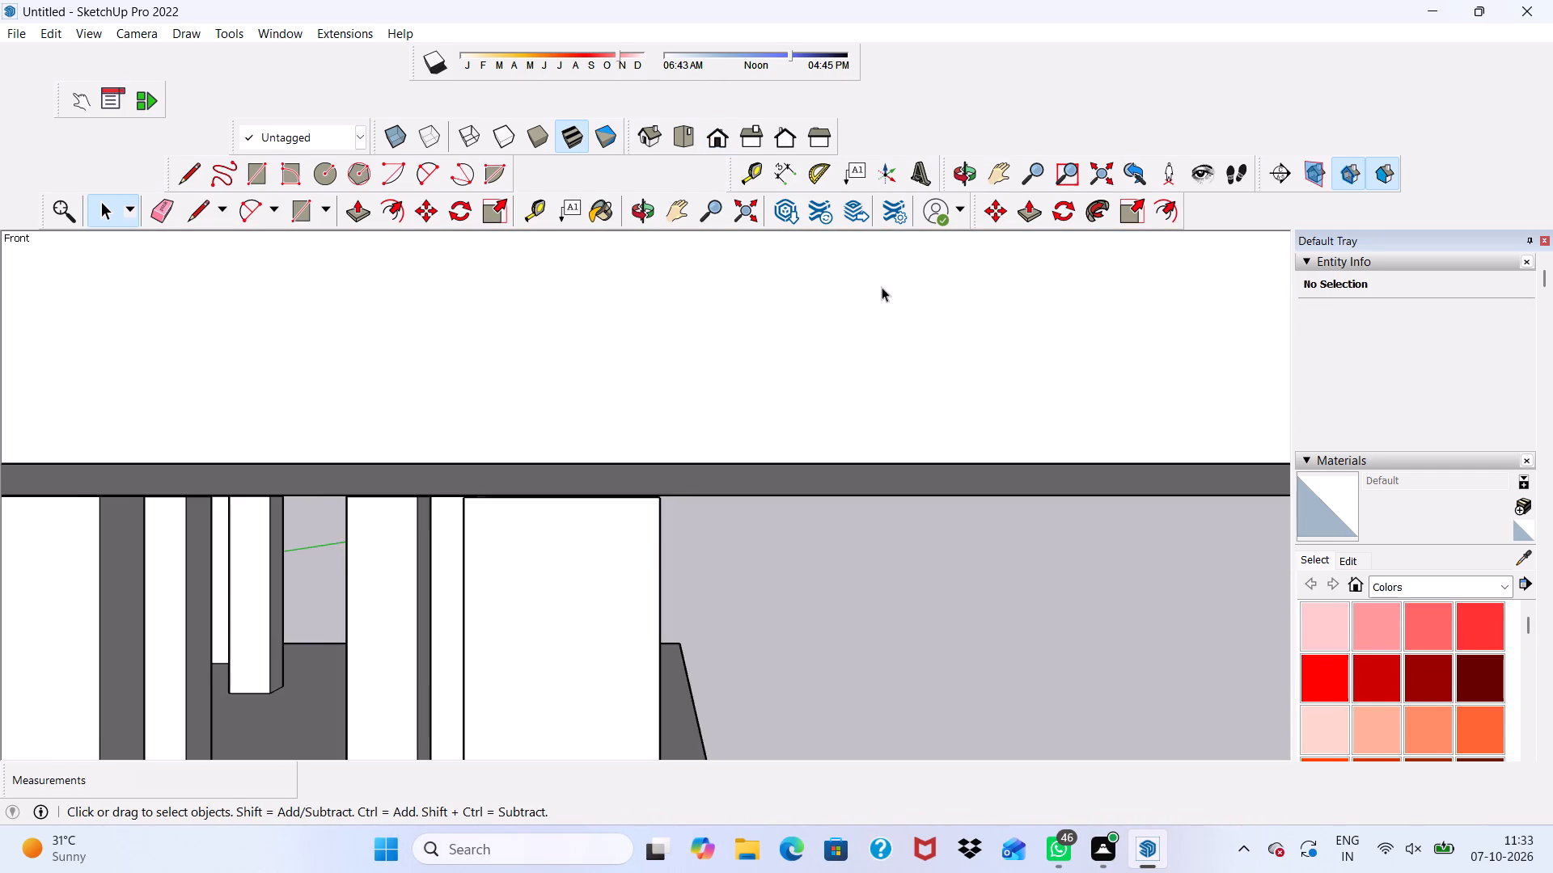
{"action": "scroll", "coordinate": [882, 287], "scroll_direction": "down", "scroll_amount": 20}
{"action": "scroll", "coordinate": [882, 287], "scroll_direction": "down", "scroll_amount": 3}
{"action": "scroll", "coordinate": [836, 456], "scroll_direction": "up", "scroll_amount": 6}
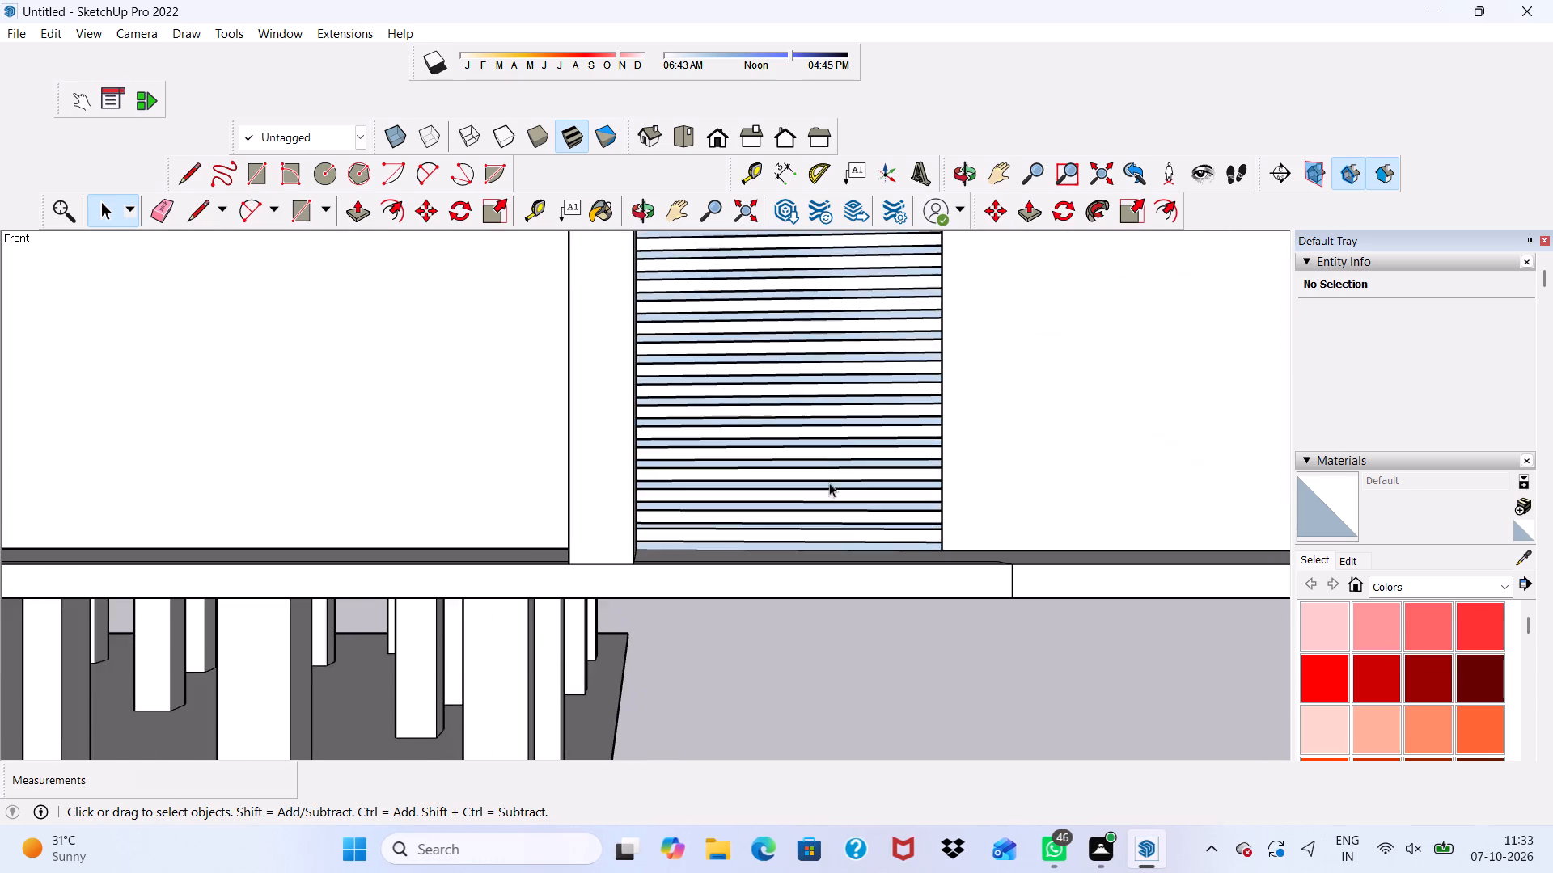
{"action": "scroll", "coordinate": [706, 656], "scroll_direction": "down", "scroll_amount": 1}
{"action": "middle_click_drag", "start_coordinate": [706, 656], "coordinate": [671, 746]}
{"action": "scroll", "coordinate": [727, 622], "scroll_direction": "up", "scroll_amount": 7}
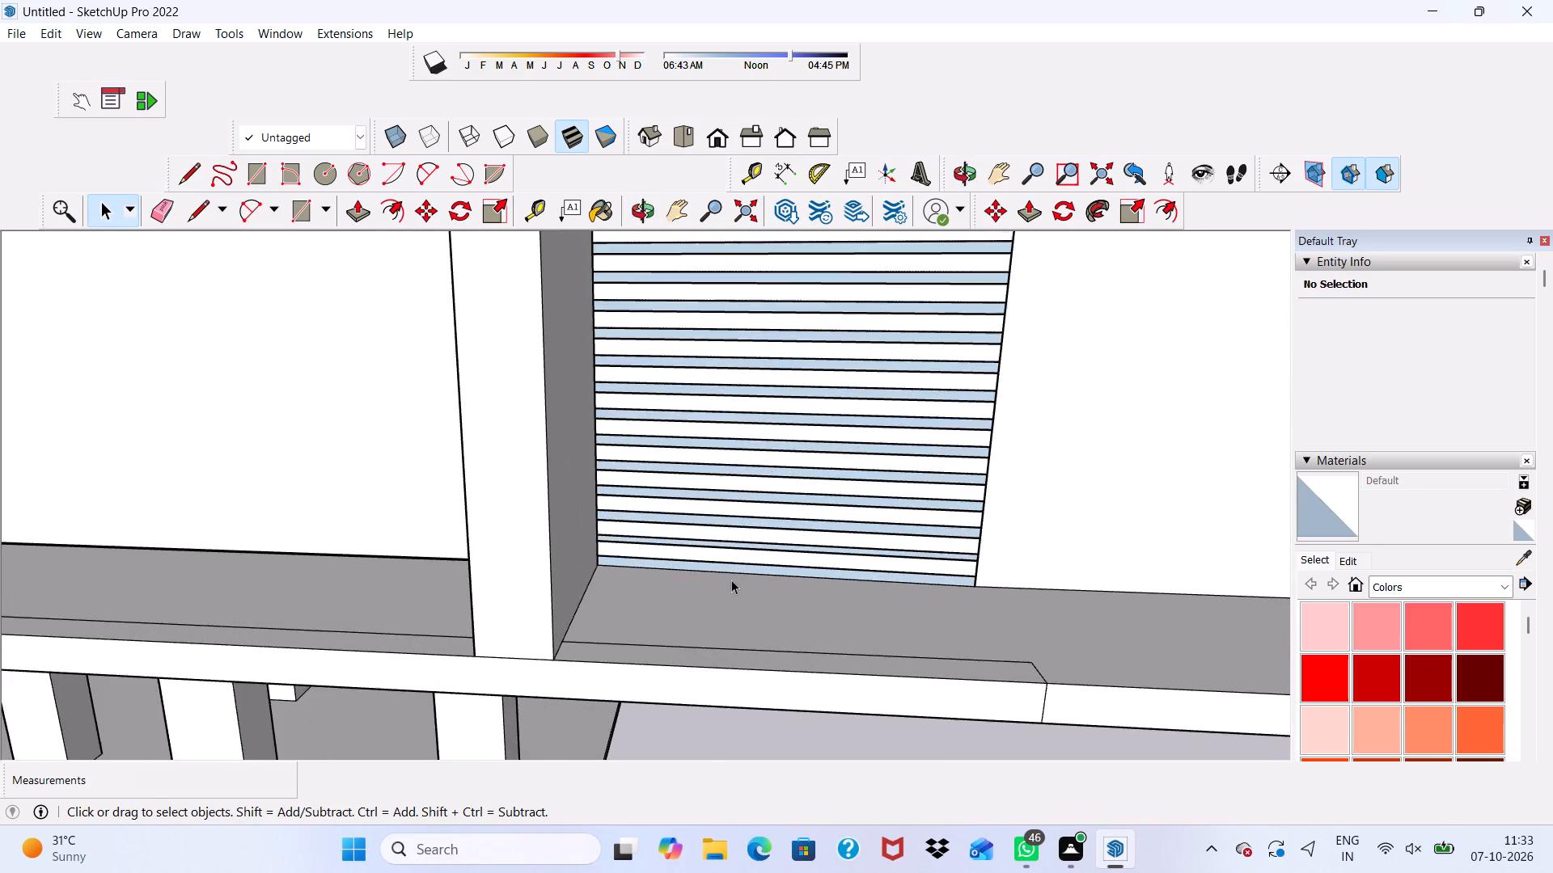
{"action": "scroll", "coordinate": [731, 580], "scroll_direction": "up", "scroll_amount": 3}
{"action": "left_click", "coordinate": [728, 559]}
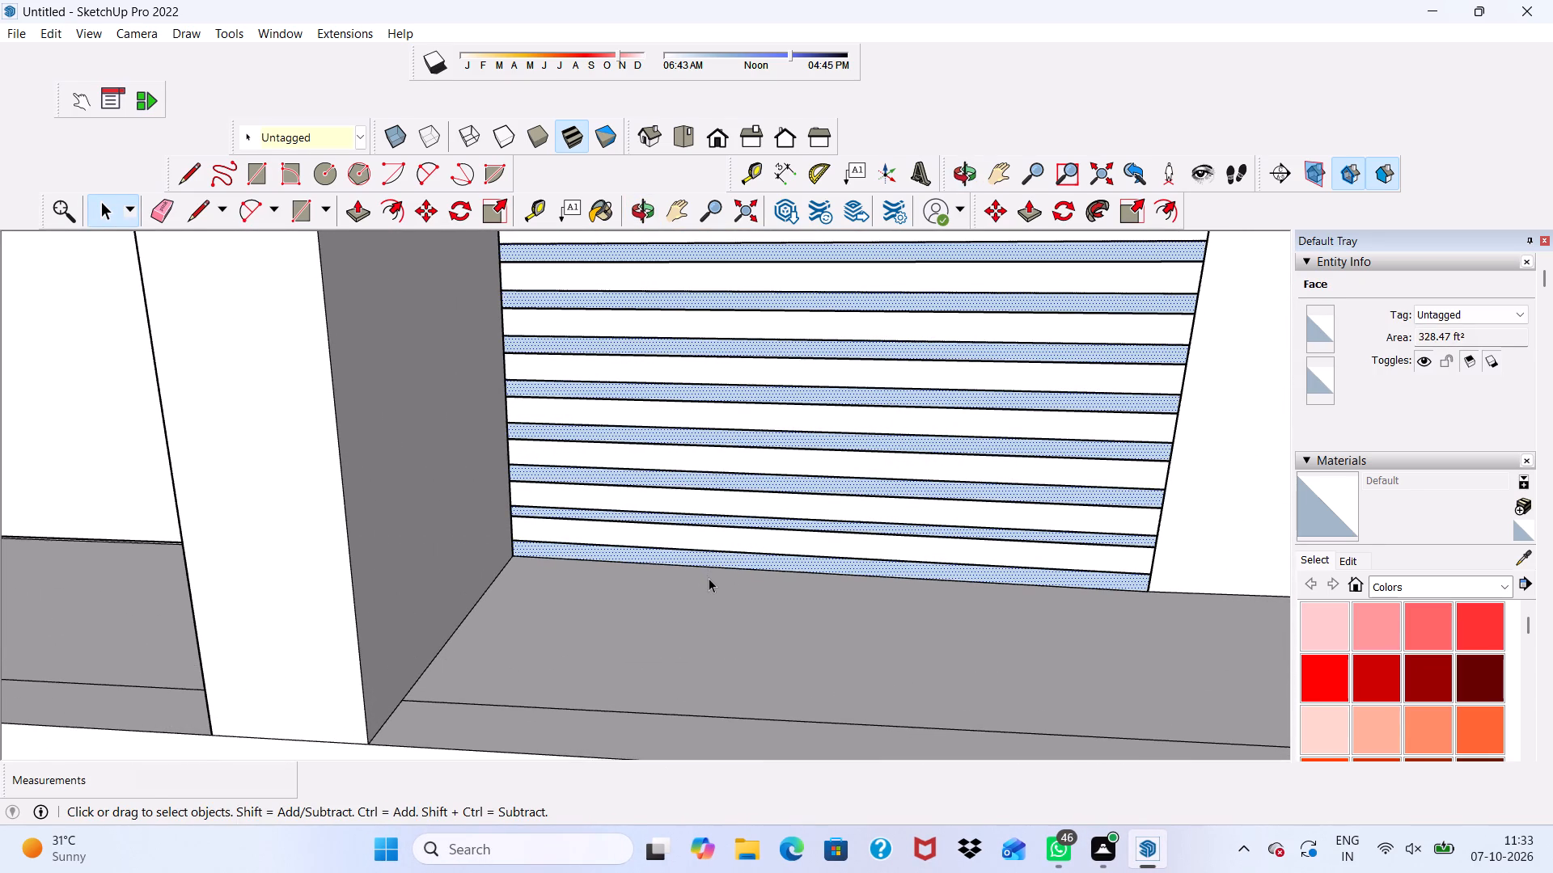
{"action": "key", "text": "Delete"}
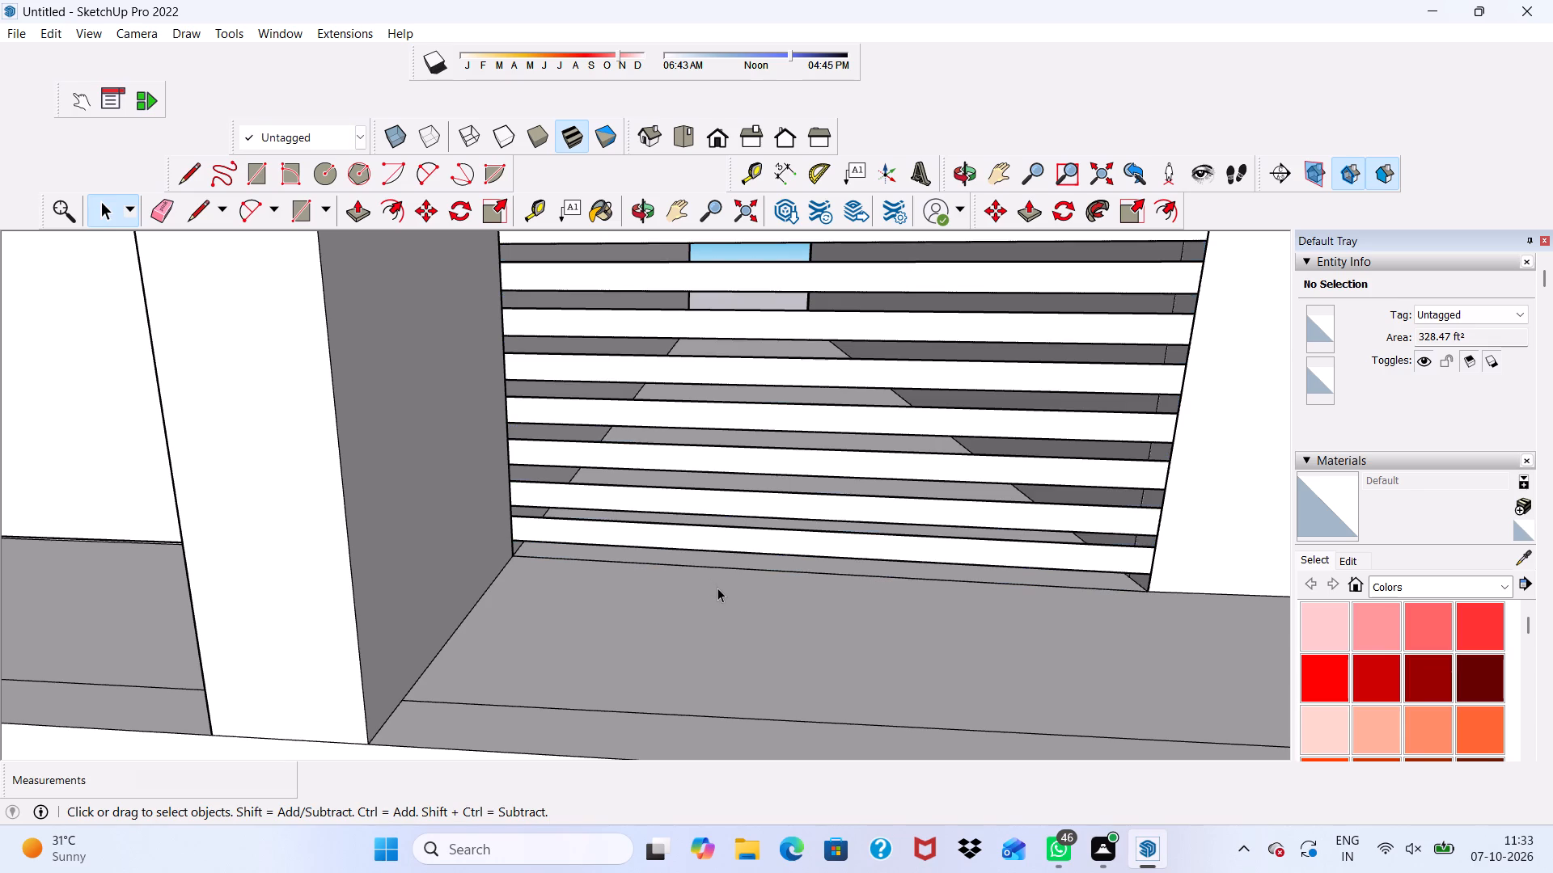
Extrude the topmost louvre strip of the connecting screen outward 6".
{"action": "scroll", "coordinate": [761, 593], "scroll_direction": "down", "scroll_amount": 10}
{"action": "scroll", "coordinate": [764, 420], "scroll_direction": "up", "scroll_amount": 4}
{"action": "scroll", "coordinate": [752, 466], "scroll_direction": "down", "scroll_amount": 9}
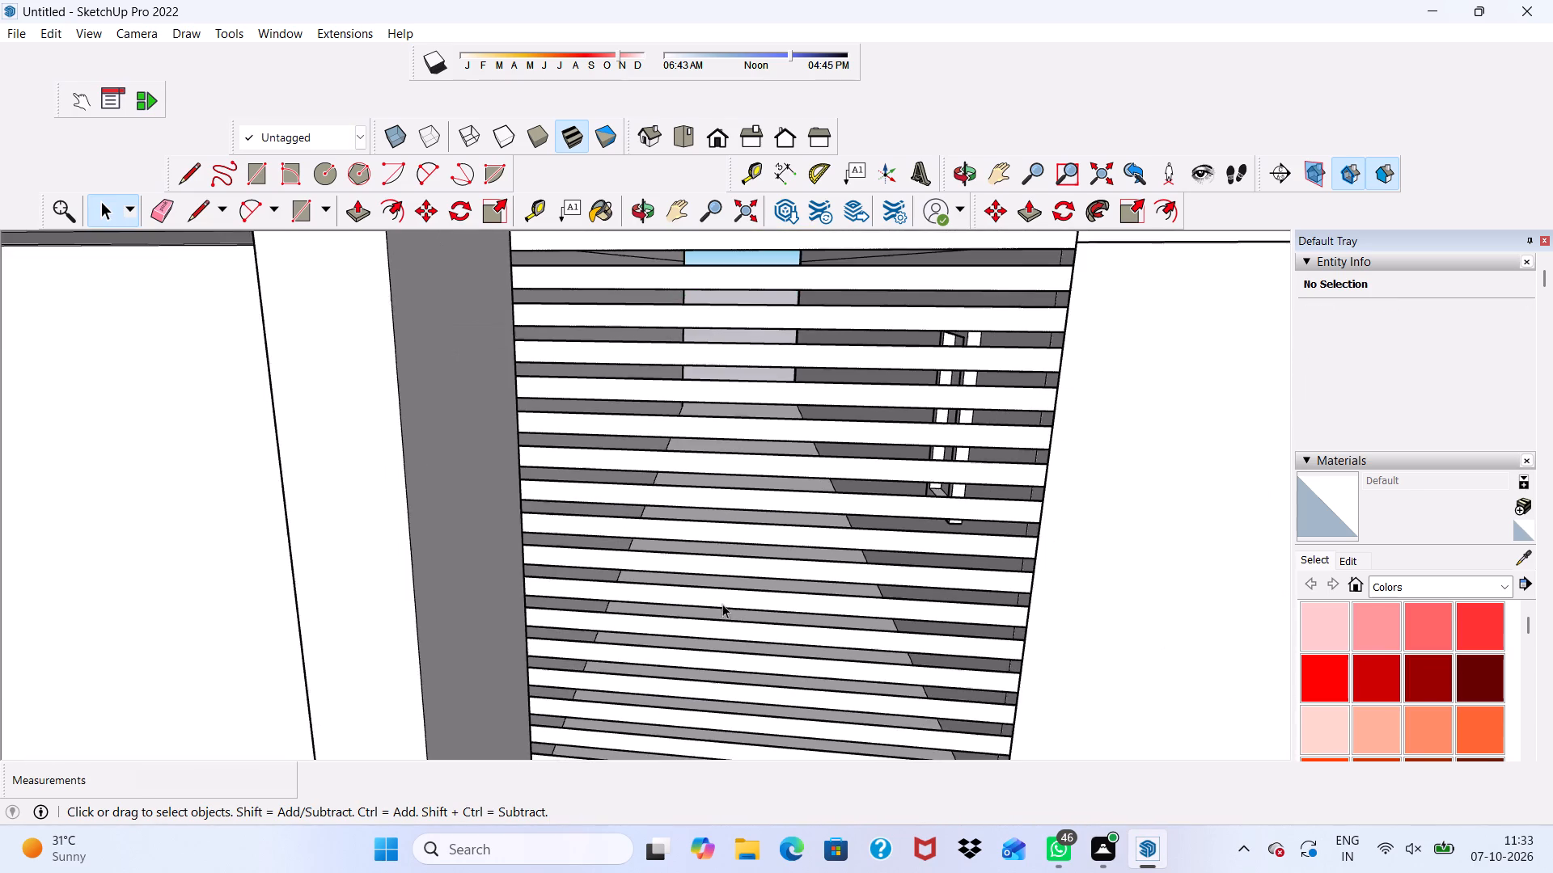
{"action": "scroll", "coordinate": [722, 604], "scroll_direction": "down", "scroll_amount": 1}
{"action": "scroll", "coordinate": [783, 492], "scroll_direction": "down", "scroll_amount": 6}
{"action": "scroll", "coordinate": [849, 270], "scroll_direction": "up", "scroll_amount": 4}
{"action": "scroll", "coordinate": [849, 273], "scroll_direction": "down", "scroll_amount": 18}
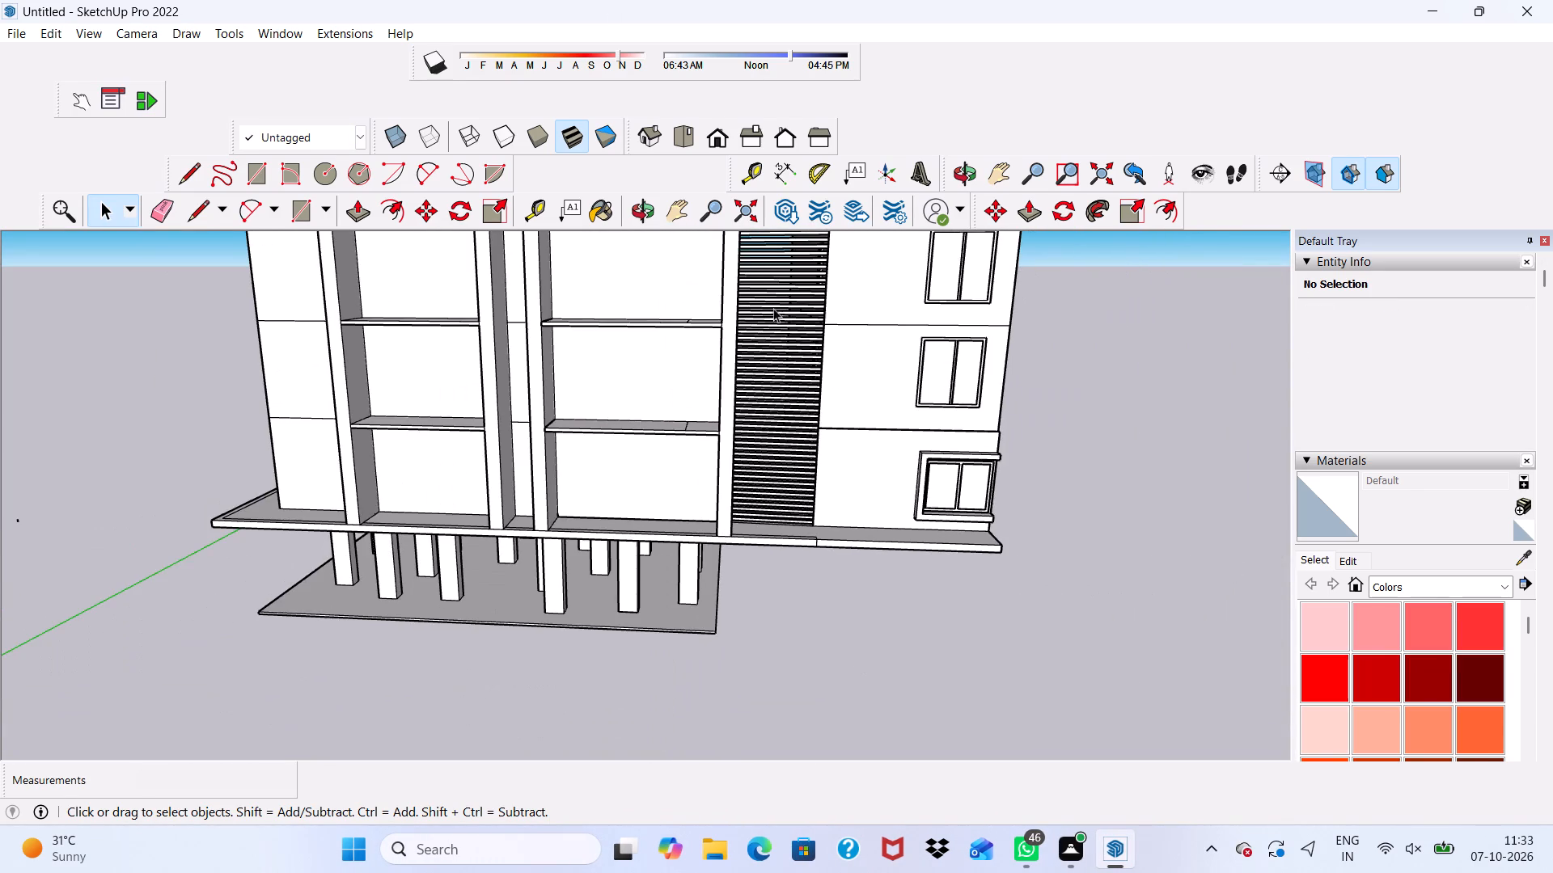
{"action": "left_click", "coordinate": [711, 129]}
{"action": "scroll", "coordinate": [870, 666], "scroll_direction": "down", "scroll_amount": 3}
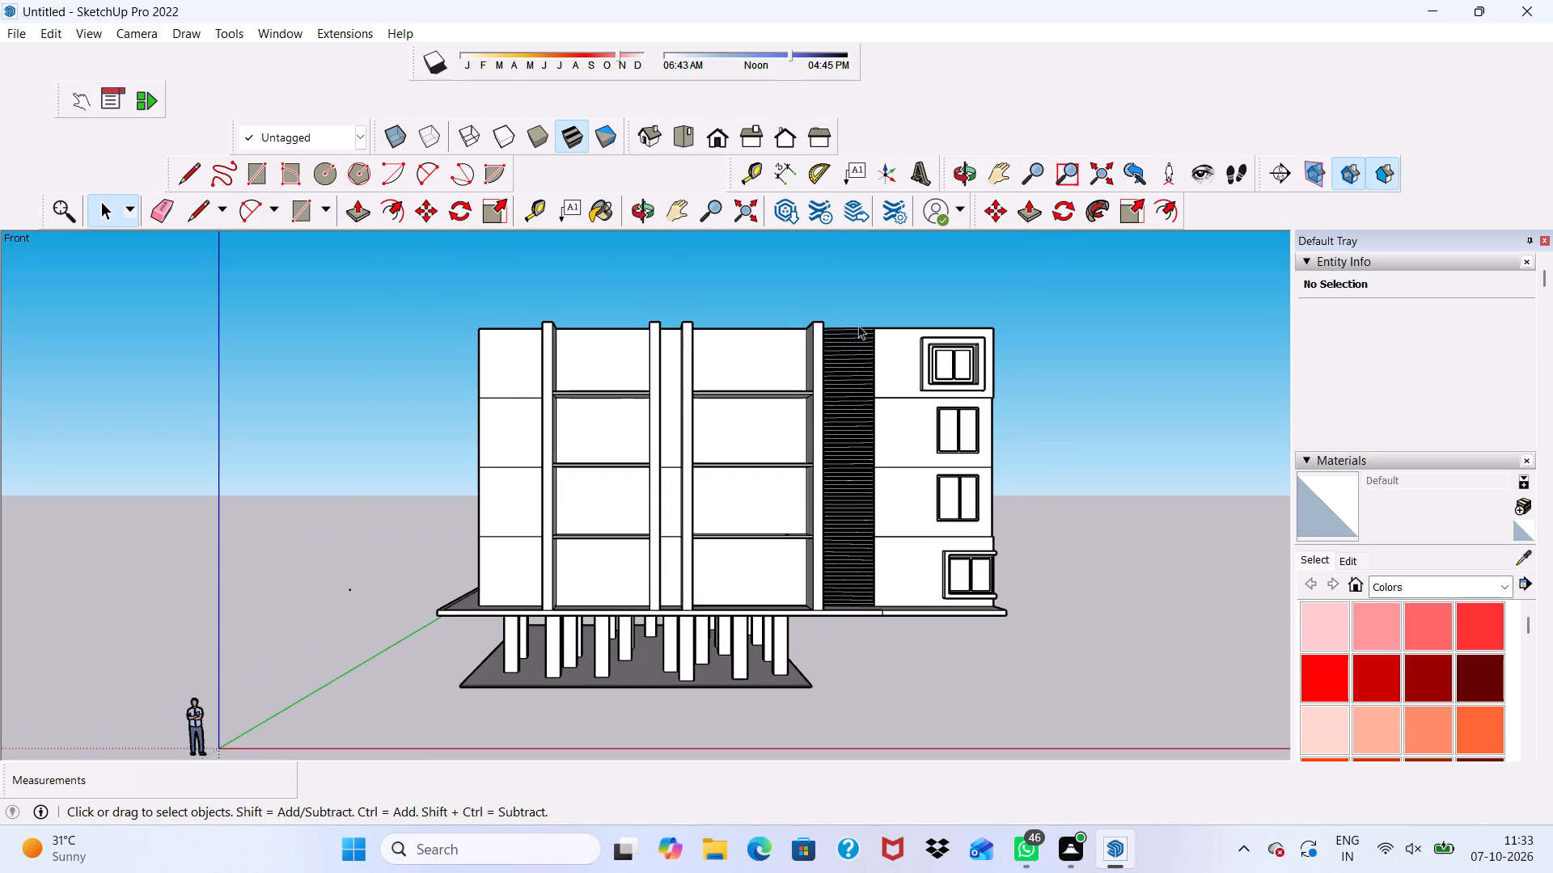
{"action": "scroll", "coordinate": [865, 322], "scroll_direction": "up", "scroll_amount": 17}
{"action": "left_click", "coordinate": [859, 391]}
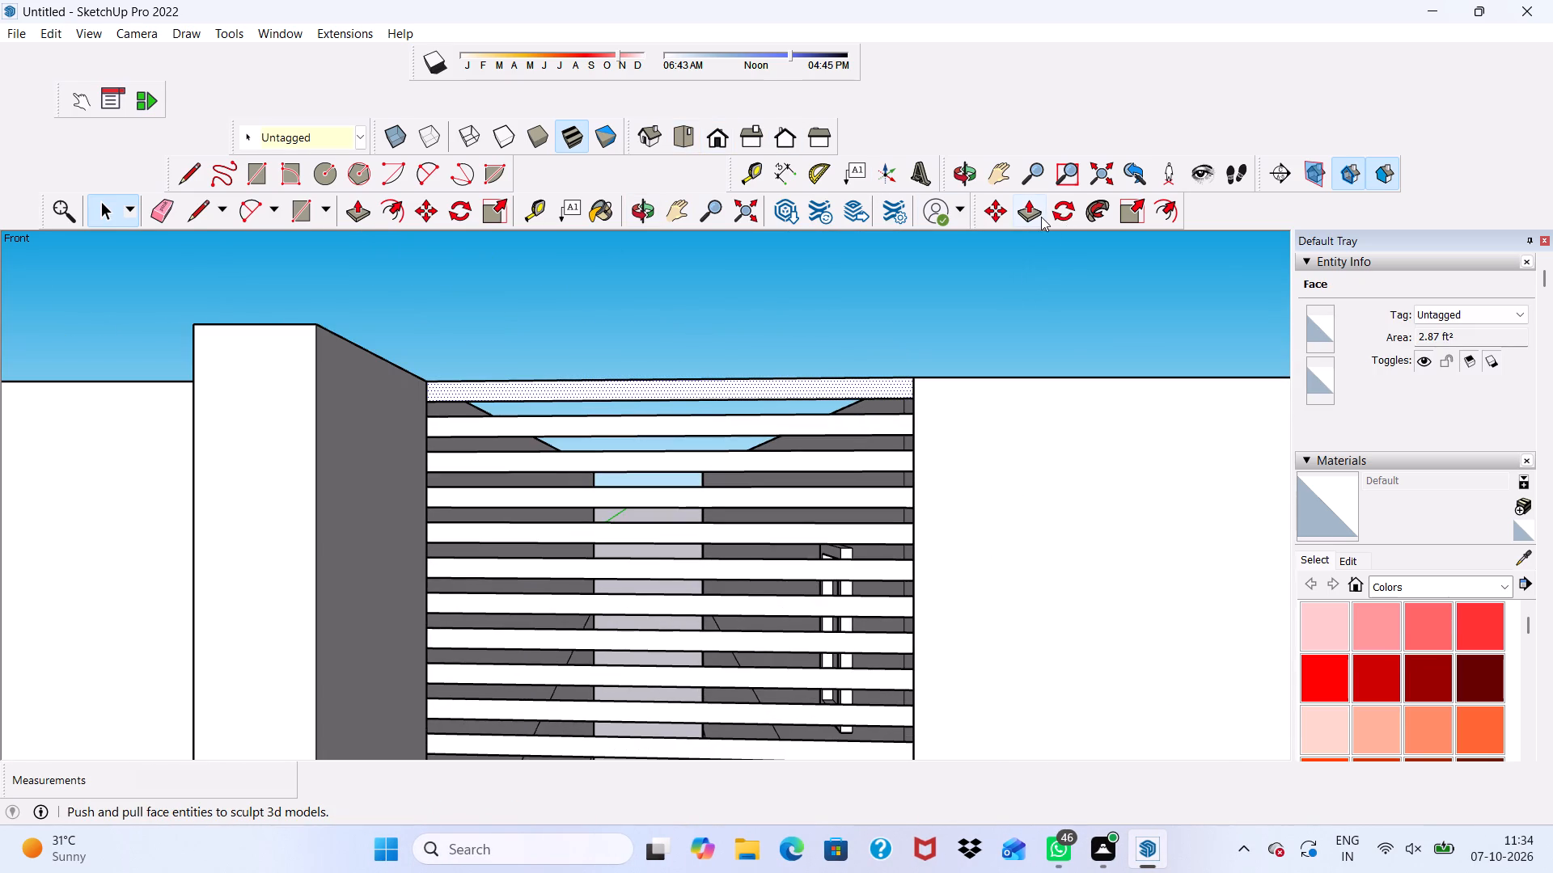
{"action": "left_click", "coordinate": [1032, 207]}
{"action": "left_click", "coordinate": [850, 375]}
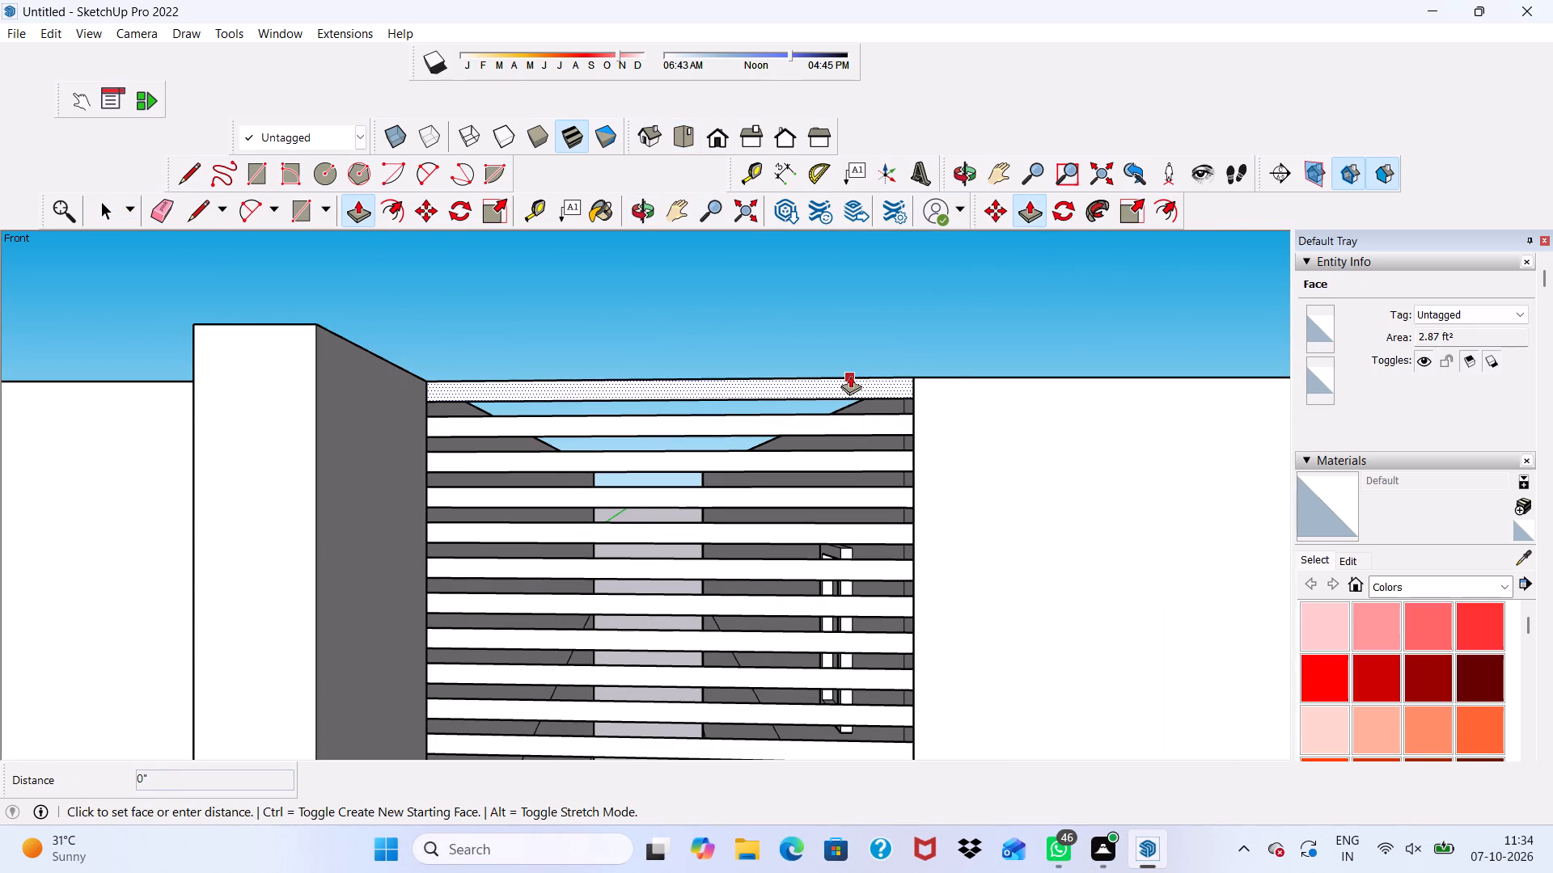
{"action": "scroll", "coordinate": [740, 370], "scroll_direction": "up", "scroll_amount": 4}
{"action": "scroll", "coordinate": [749, 368], "scroll_direction": "down", "scroll_amount": 5}
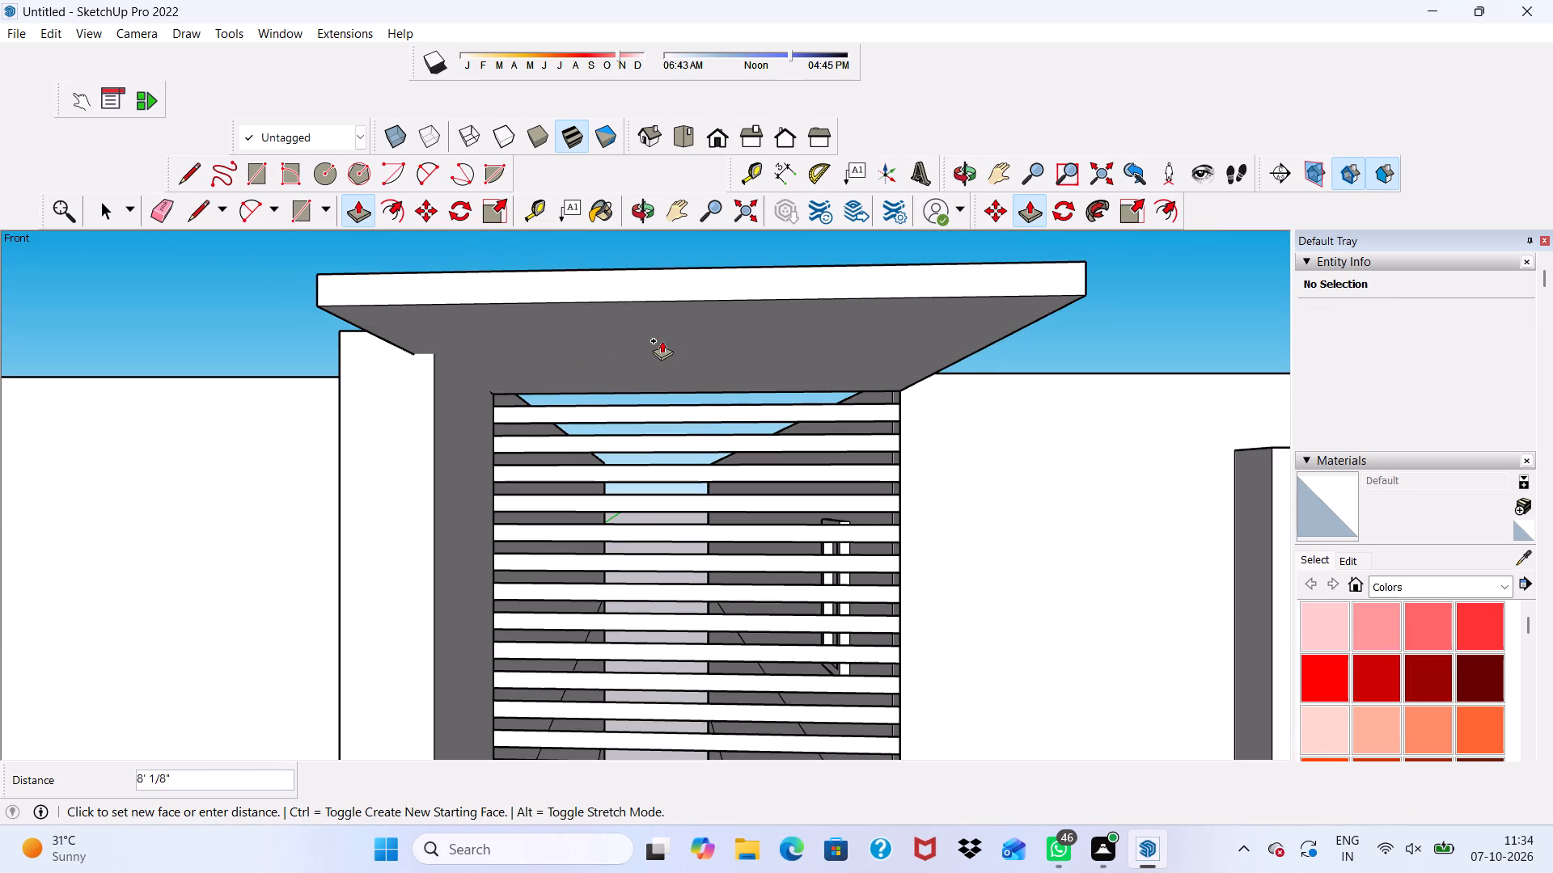
{"action": "type", "text": "6\""}
{"action": "key", "text": "Return"}
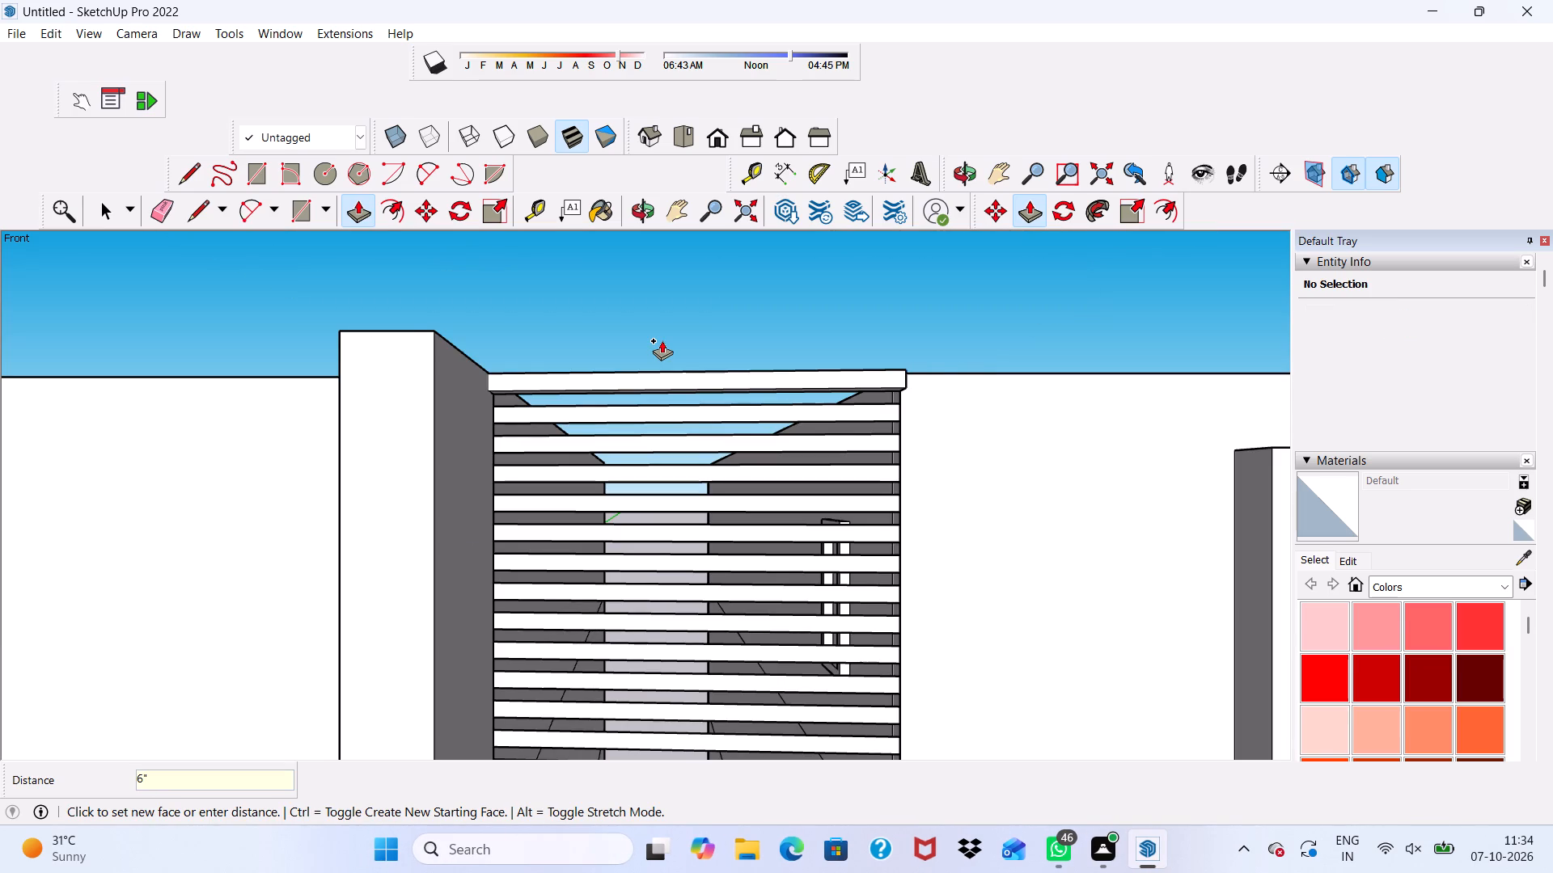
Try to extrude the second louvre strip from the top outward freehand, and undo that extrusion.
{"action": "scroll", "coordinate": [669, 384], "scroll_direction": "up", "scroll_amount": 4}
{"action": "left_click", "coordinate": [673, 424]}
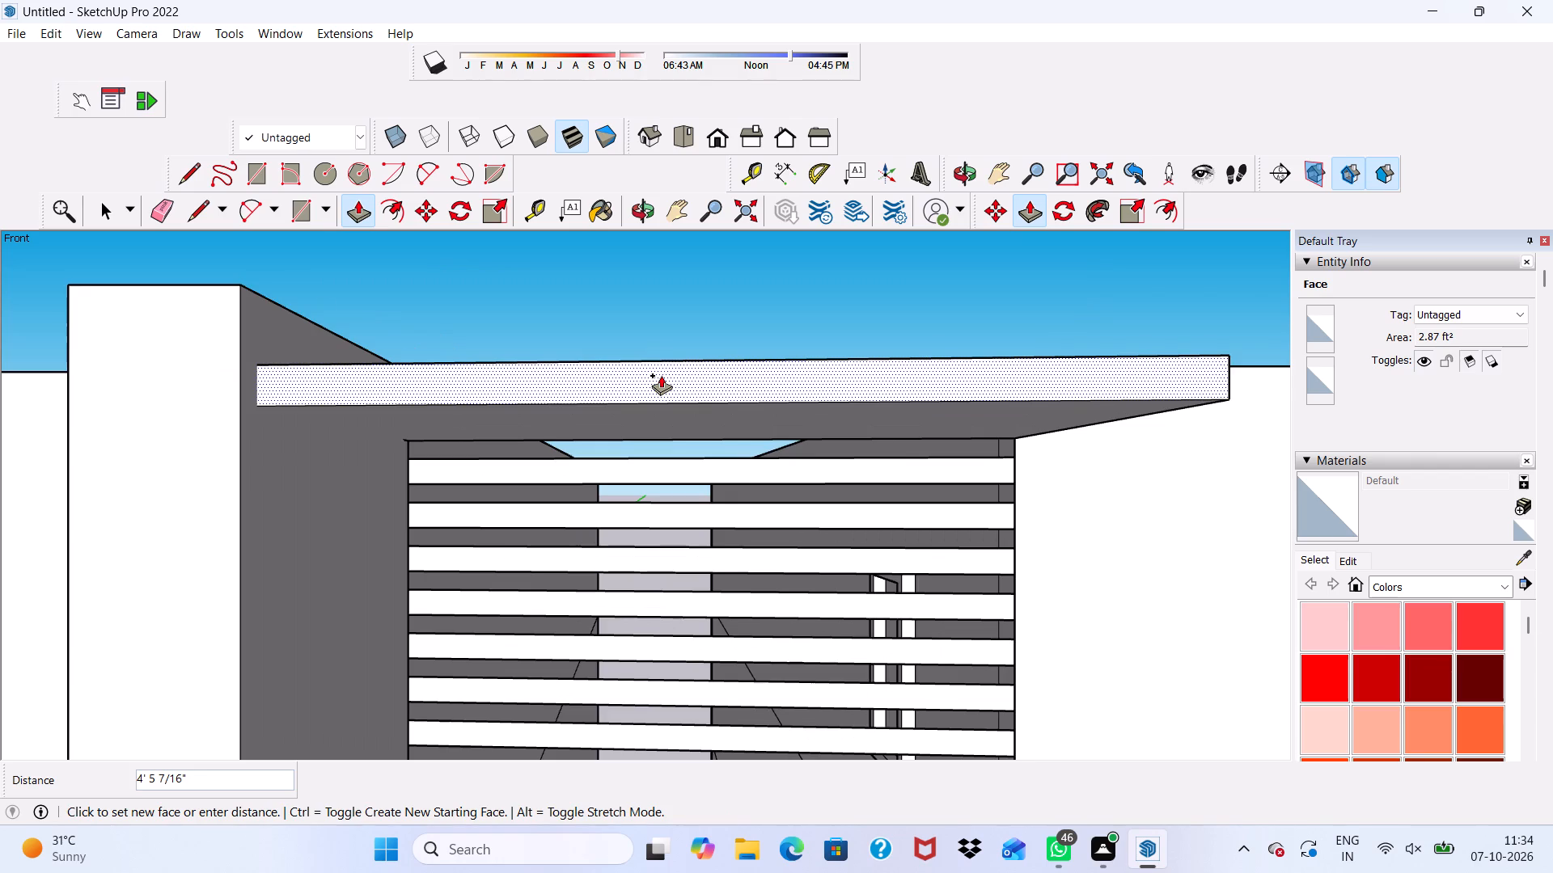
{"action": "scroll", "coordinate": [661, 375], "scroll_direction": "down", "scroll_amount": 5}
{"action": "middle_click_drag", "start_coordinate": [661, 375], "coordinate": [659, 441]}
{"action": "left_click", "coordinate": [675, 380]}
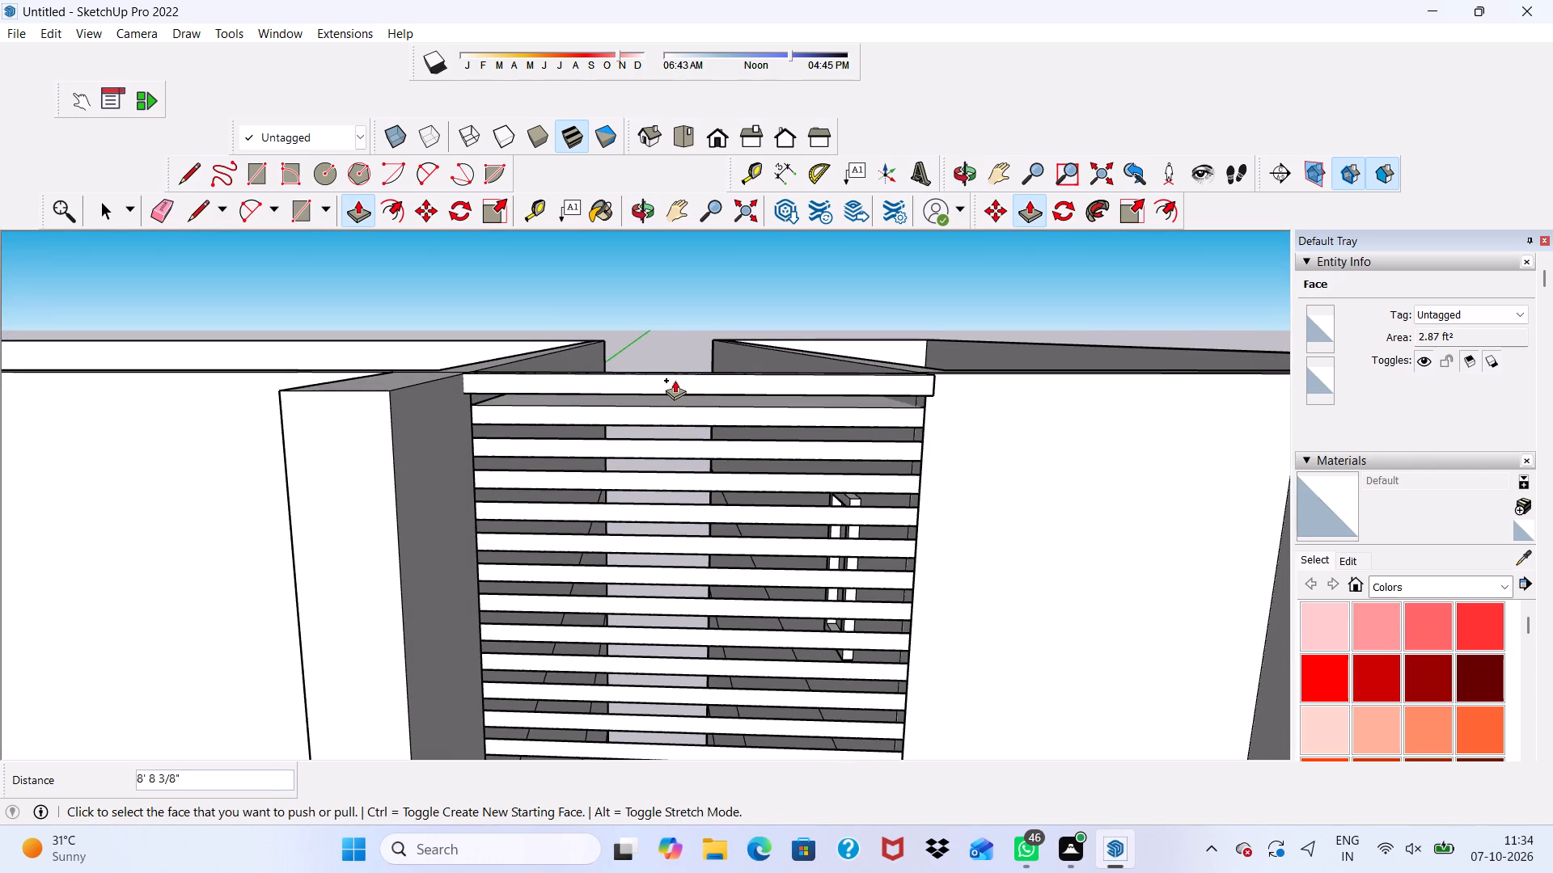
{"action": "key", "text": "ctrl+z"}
Extrude the second louvre strip from the top outward 6", flush with the top strip.
{"action": "scroll", "coordinate": [650, 415], "scroll_direction": "up", "scroll_amount": 4}
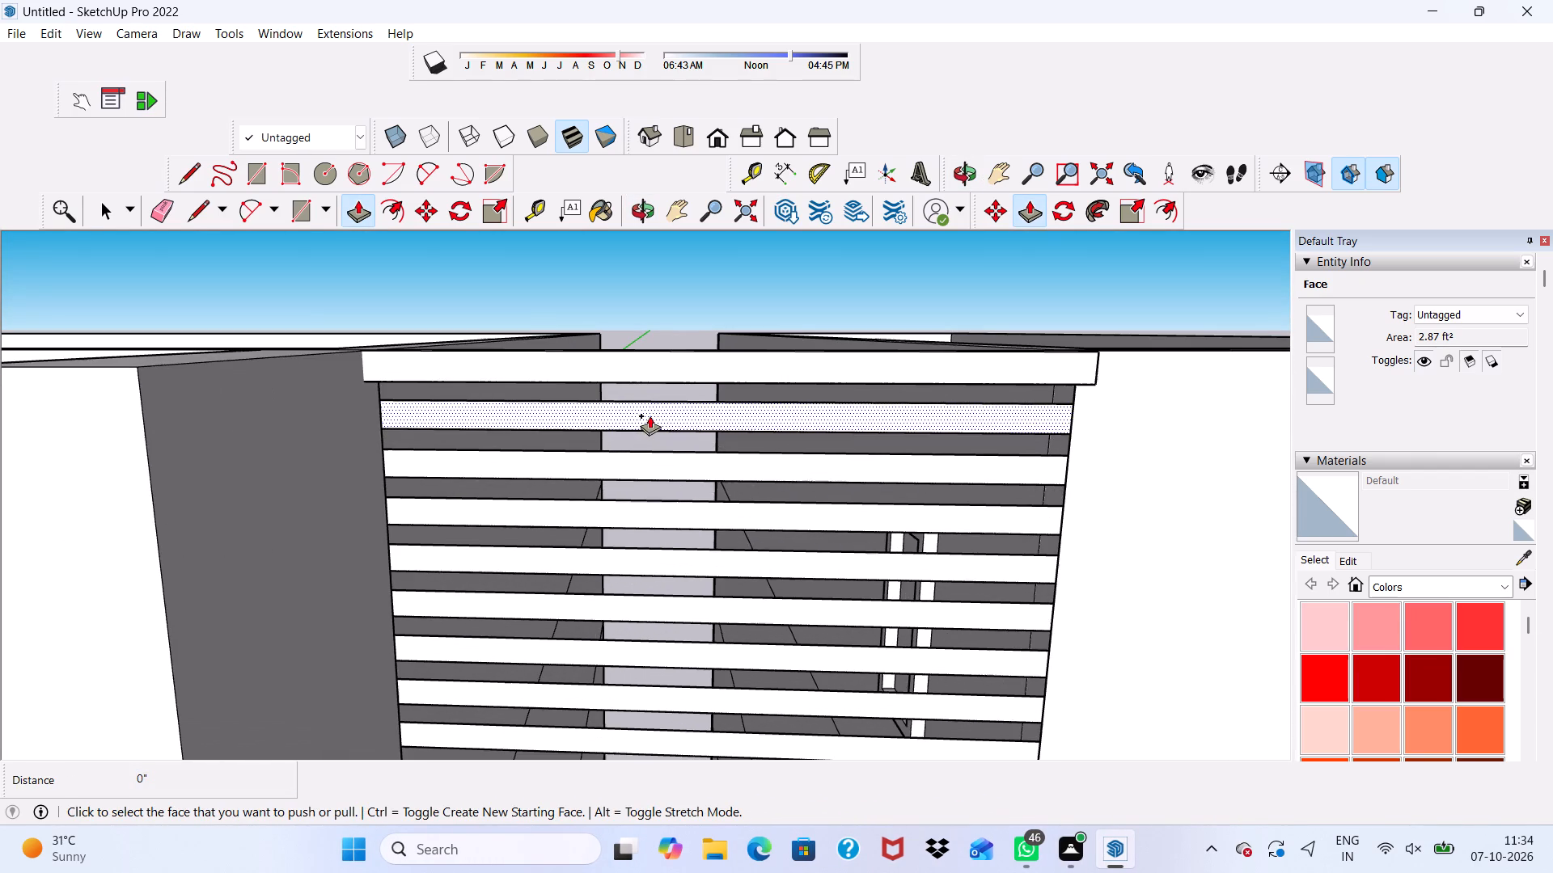
{"action": "left_click", "coordinate": [650, 415]}
{"action": "left_click", "coordinate": [522, 362]}
Extrude the third louvre strip from the top outward 6" to match the two strips above.
{"action": "scroll", "coordinate": [524, 361], "scroll_direction": "down", "scroll_amount": 6}
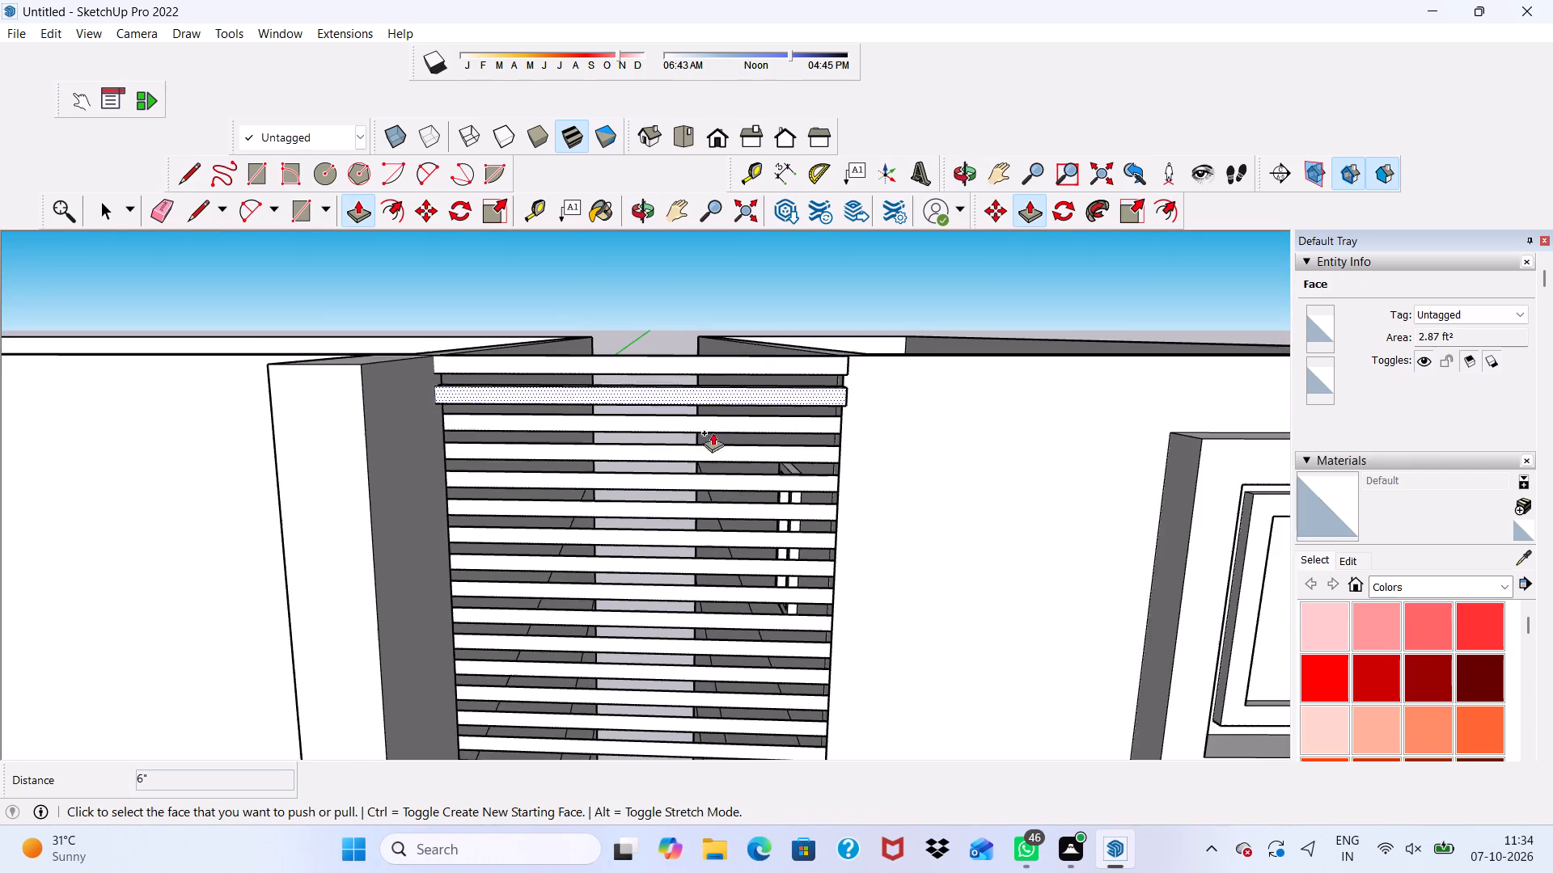
{"action": "scroll", "coordinate": [695, 408], "scroll_direction": "up", "scroll_amount": 6}
{"action": "scroll", "coordinate": [682, 413], "scroll_direction": "down", "scroll_amount": 9}
{"action": "scroll", "coordinate": [581, 388], "scroll_direction": "down", "scroll_amount": 12}
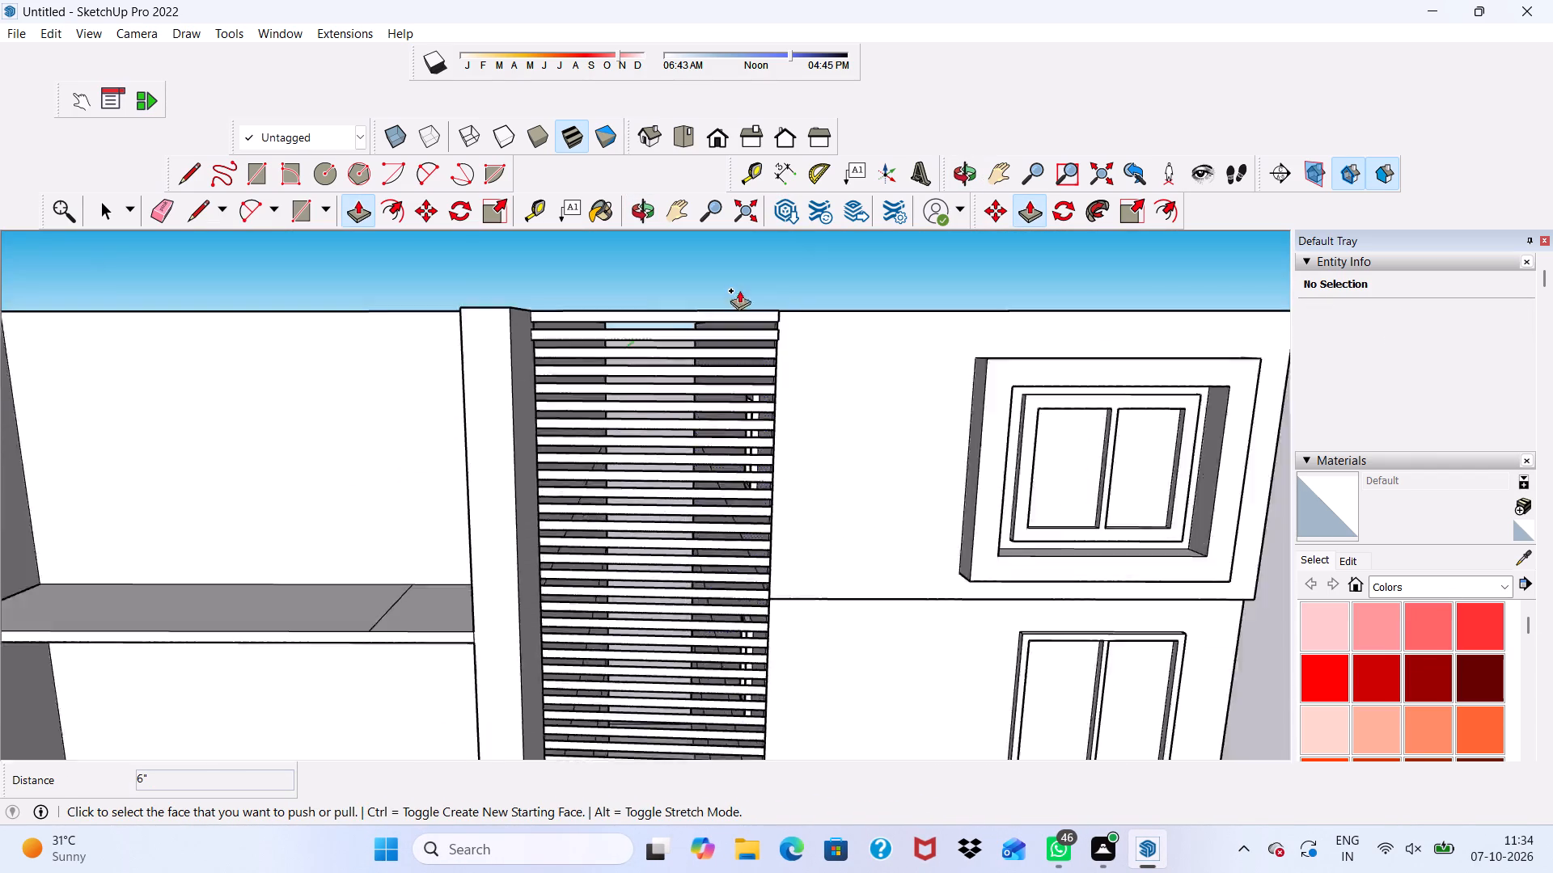
{"action": "scroll", "coordinate": [739, 290], "scroll_direction": "down", "scroll_amount": 6}
{"action": "middle_click_drag", "start_coordinate": [640, 551], "coordinate": [641, 550]}
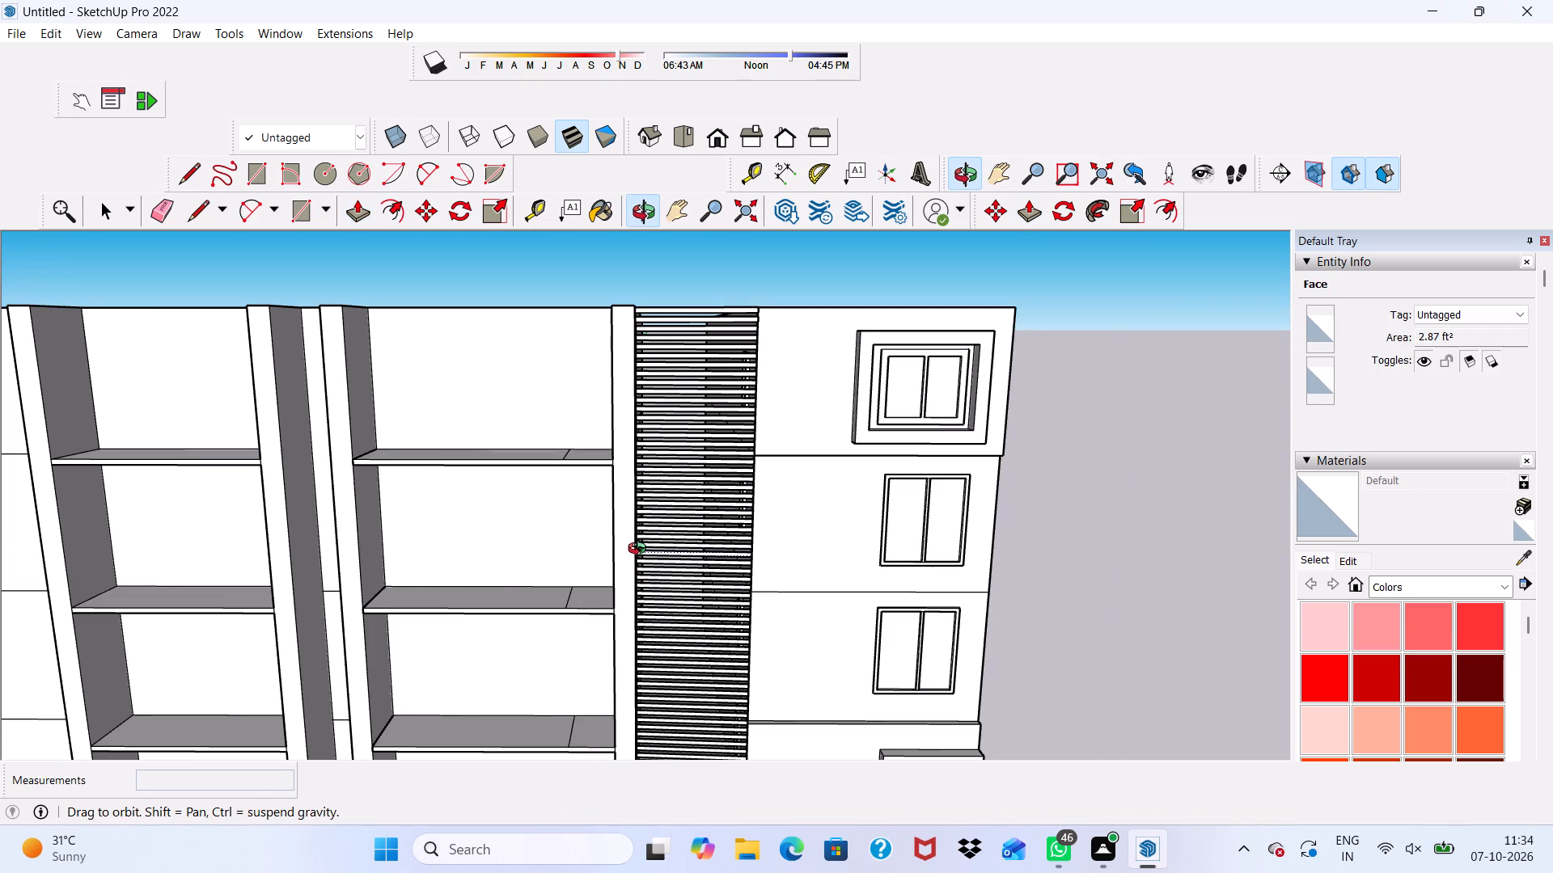
{"action": "middle_click_drag", "start_coordinate": [641, 550], "coordinate": [532, 694]}
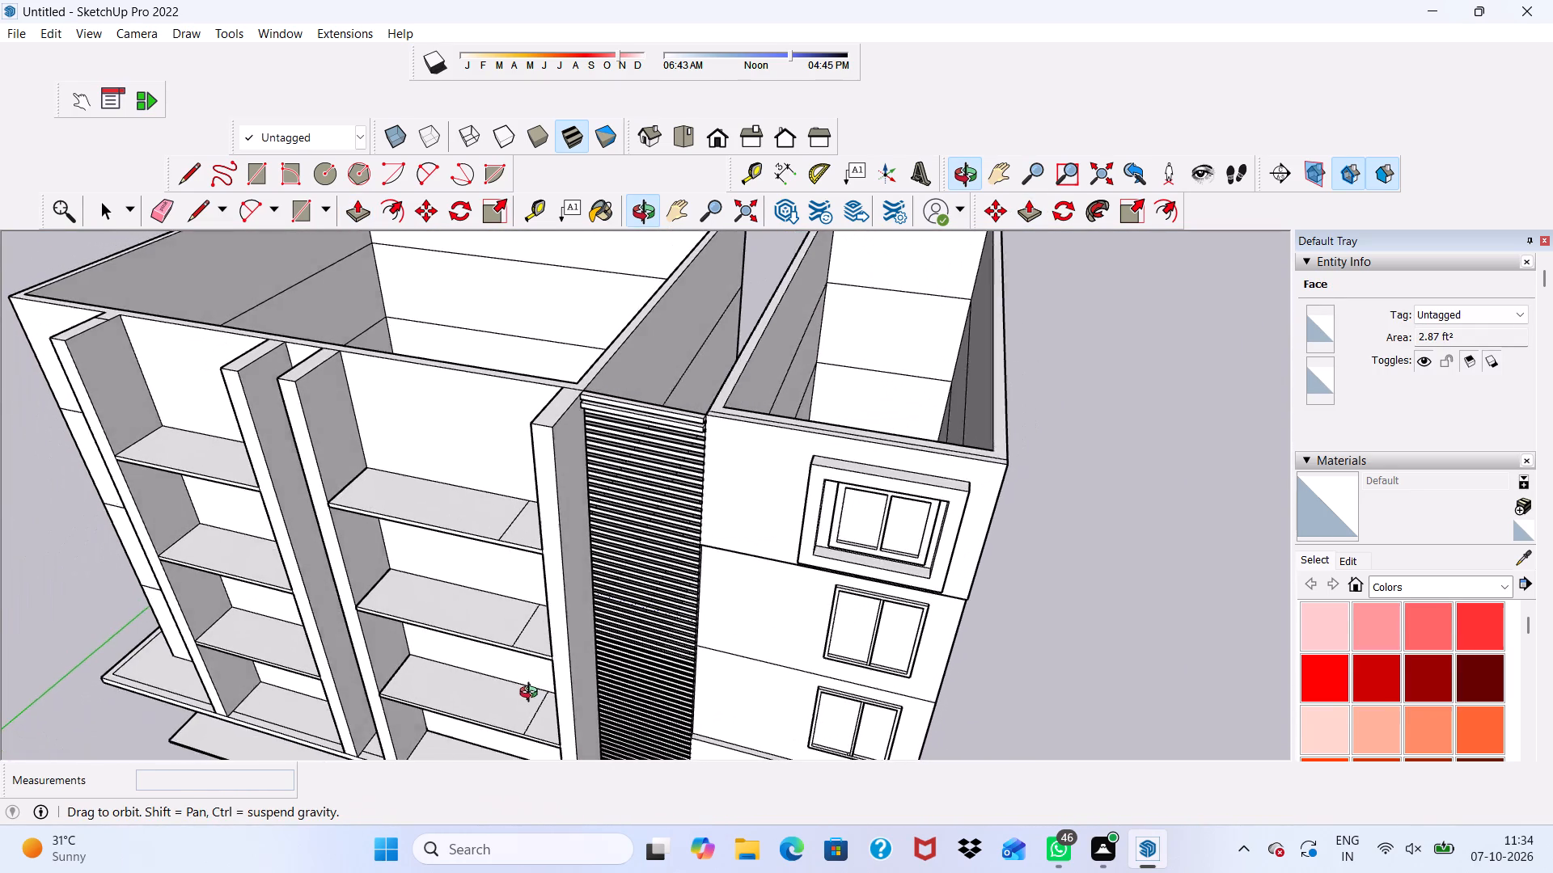
{"action": "middle_click_drag", "start_coordinate": [532, 694], "coordinate": [531, 694]}
{"action": "scroll", "coordinate": [611, 479], "scroll_direction": "up", "scroll_amount": 4}
{"action": "scroll", "coordinate": [663, 403], "scroll_direction": "up", "scroll_amount": 14}
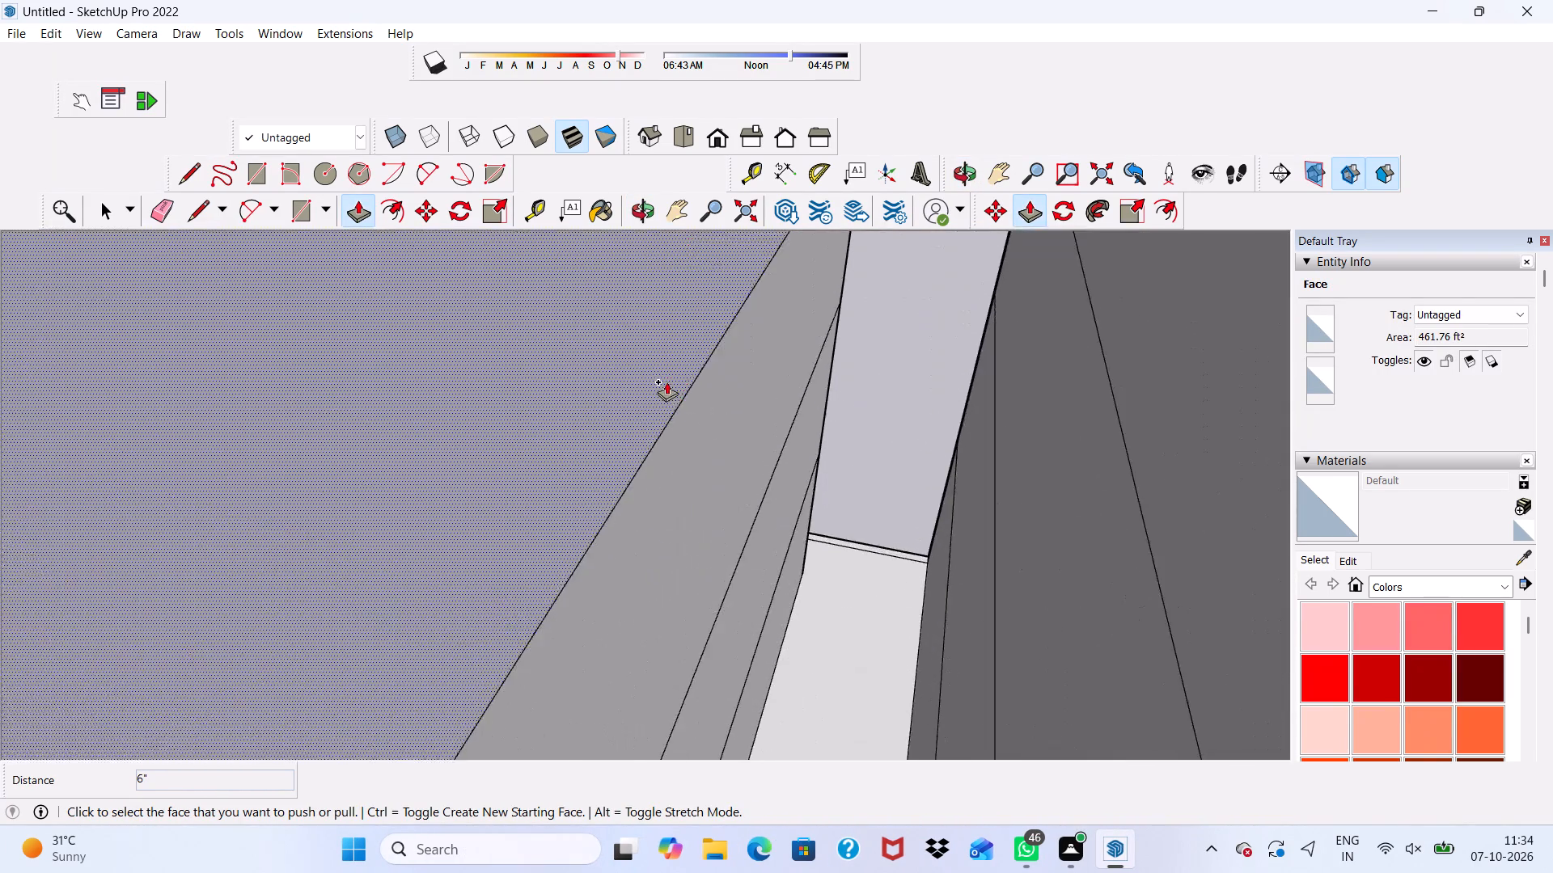
{"action": "scroll", "coordinate": [666, 382], "scroll_direction": "down", "scroll_amount": 9}
{"action": "middle_click_drag", "start_coordinate": [700, 421], "coordinate": [699, 339]}
{"action": "scroll", "coordinate": [698, 351], "scroll_direction": "up", "scroll_amount": 4}
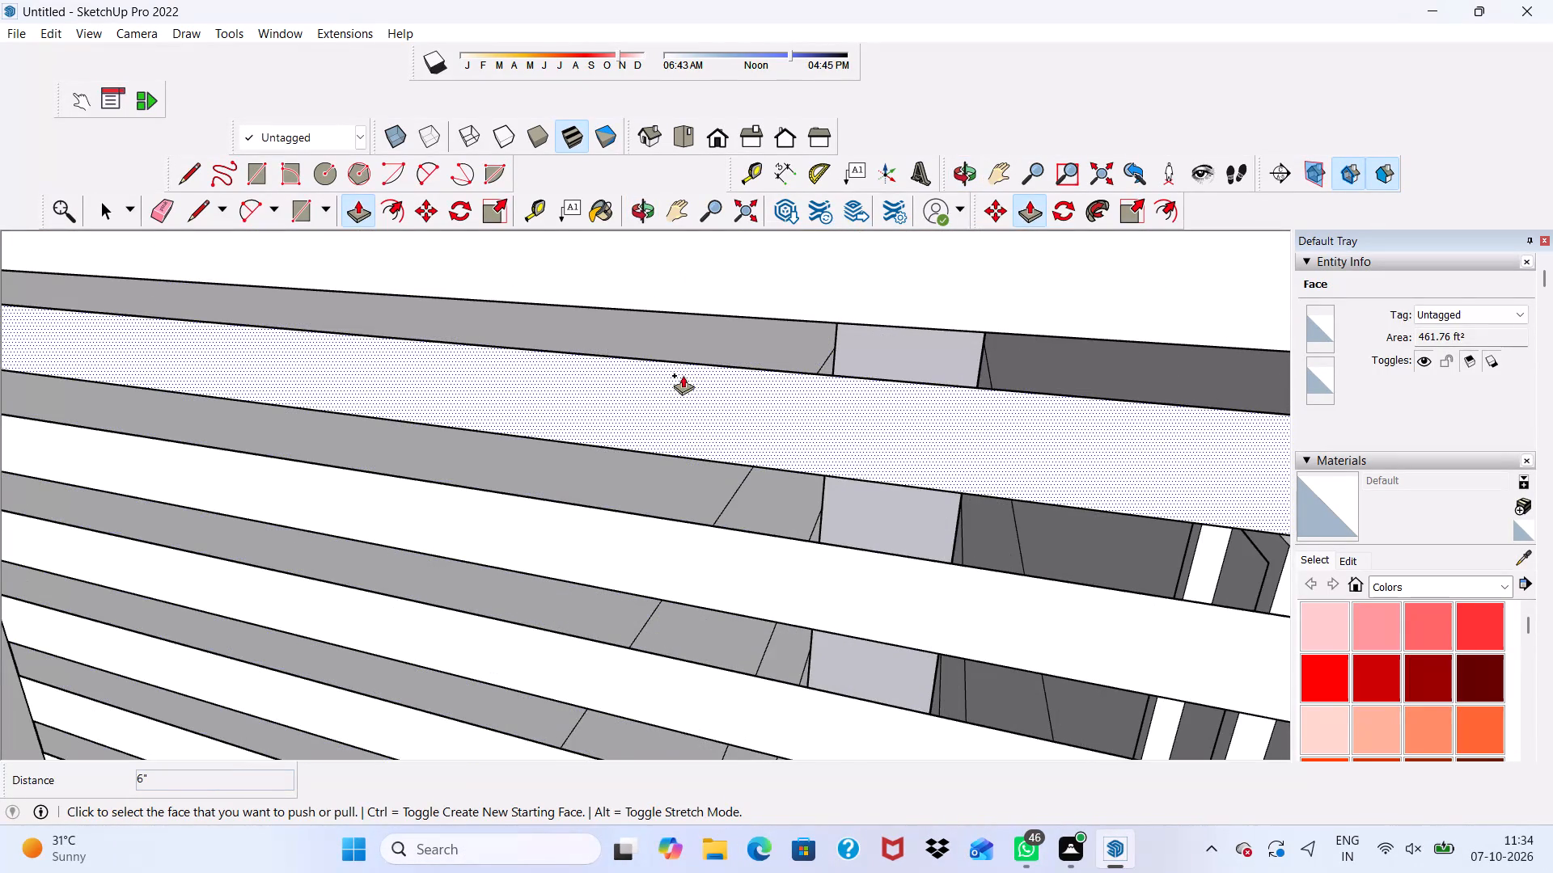
{"action": "left_click", "coordinate": [681, 380]}
{"action": "scroll", "coordinate": [681, 415], "scroll_direction": "down", "scroll_amount": 2}
{"action": "scroll", "coordinate": [632, 369], "scroll_direction": "down", "scroll_amount": 4}
{"action": "middle_click_drag", "start_coordinate": [632, 369], "coordinate": [636, 445]}
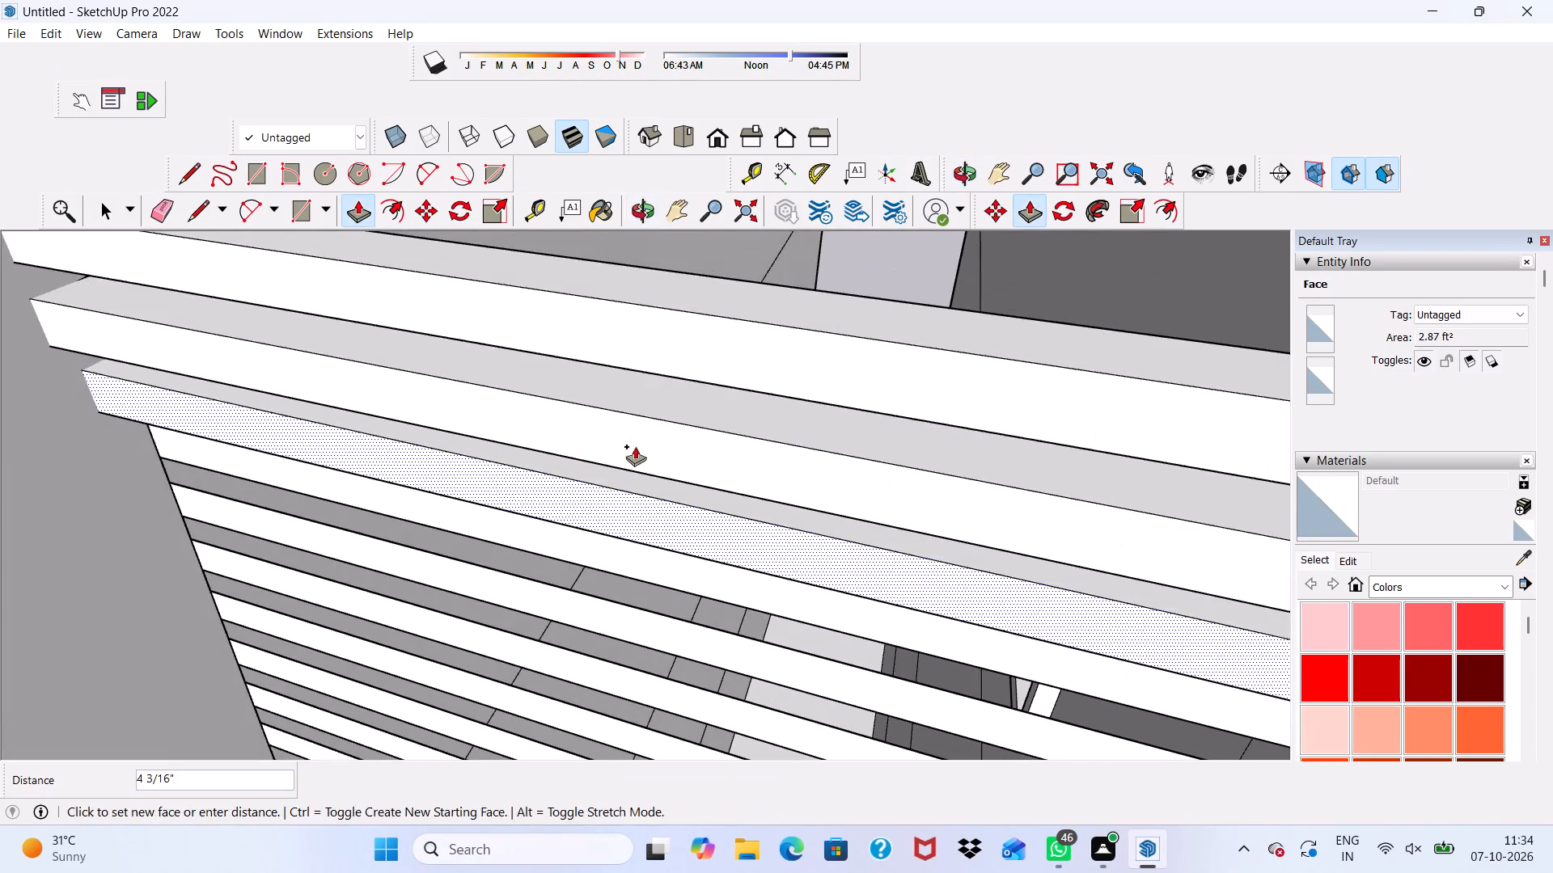
{"action": "left_click", "coordinate": [631, 412]}
Extrude the fourth, fifth and sixth louvre strips from the top outward 6" each, flush with those above.
{"action": "scroll", "coordinate": [592, 573], "scroll_direction": "up", "scroll_amount": 3}
{"action": "scroll", "coordinate": [591, 545], "scroll_direction": "down", "scroll_amount": 4}
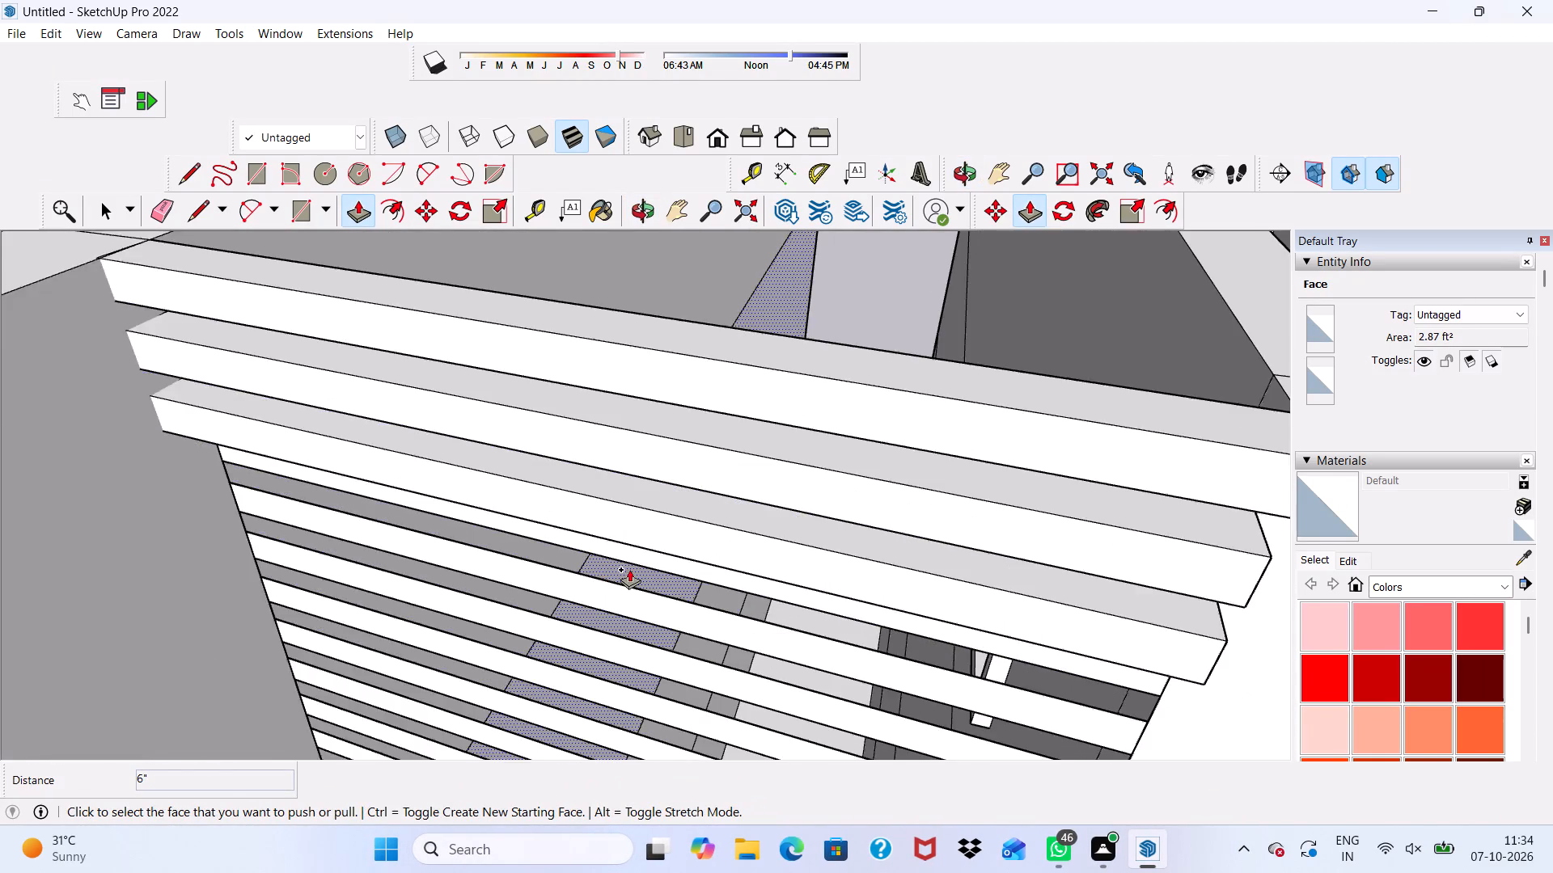
{"action": "scroll", "coordinate": [629, 569], "scroll_direction": "down", "scroll_amount": 3}
{"action": "middle_click_drag", "start_coordinate": [629, 569], "coordinate": [650, 441]}
{"action": "scroll", "coordinate": [650, 441], "scroll_direction": "down", "scroll_amount": 1}
{"action": "scroll", "coordinate": [666, 542], "scroll_direction": "up", "scroll_amount": 5}
{"action": "scroll", "coordinate": [666, 502], "scroll_direction": "down", "scroll_amount": 4}
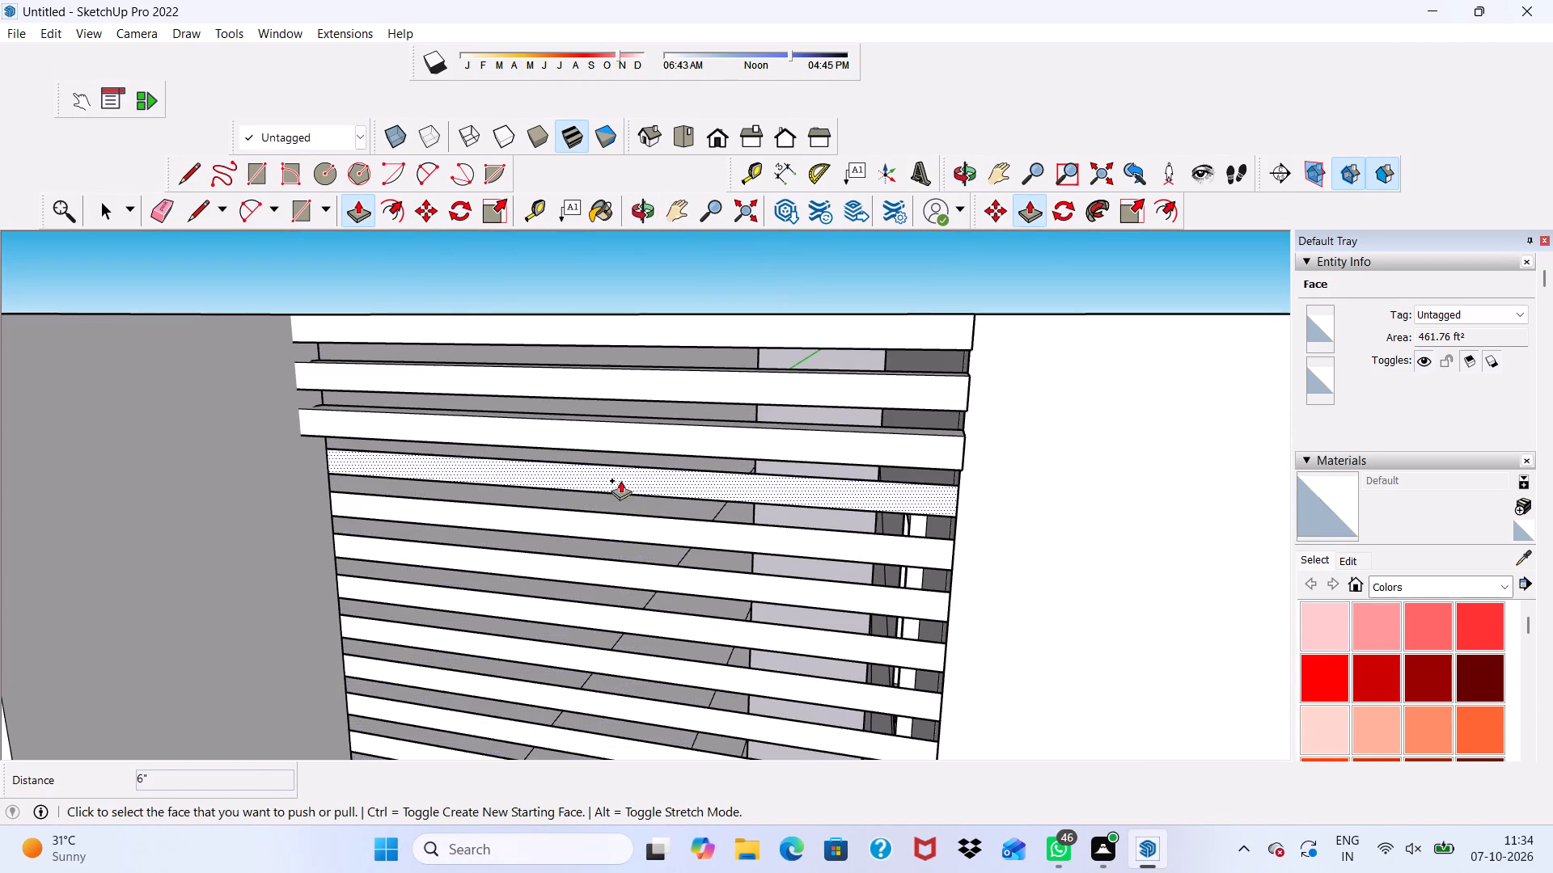
{"action": "left_click", "coordinate": [535, 462]}
{"action": "left_click", "coordinate": [474, 412]}
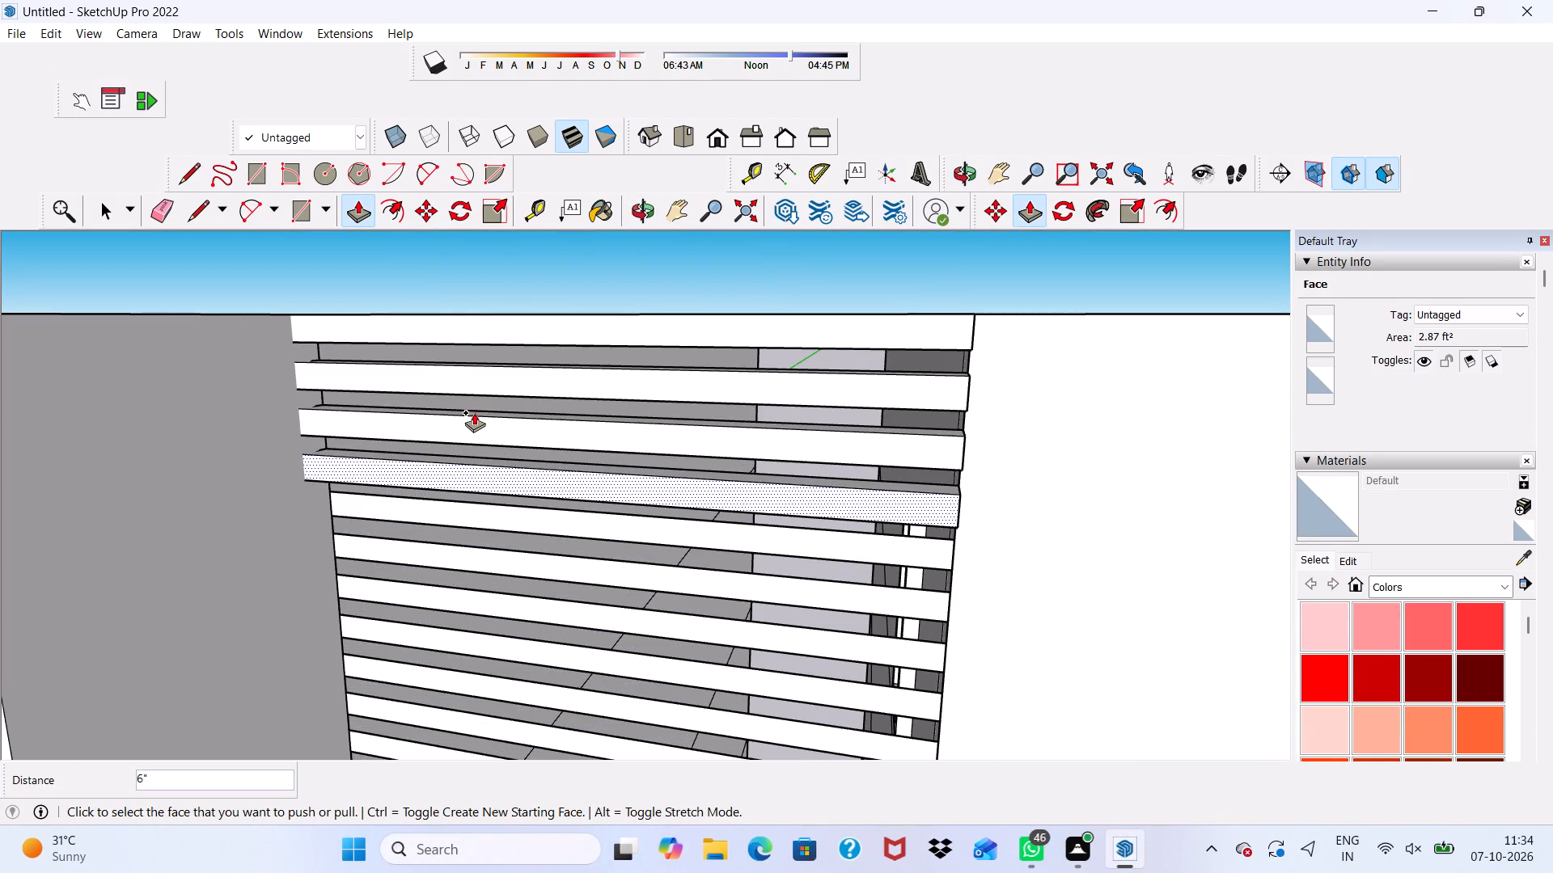
{"action": "left_click", "coordinate": [468, 508]}
{"action": "left_click", "coordinate": [412, 460]}
{"action": "left_click", "coordinate": [417, 545]}
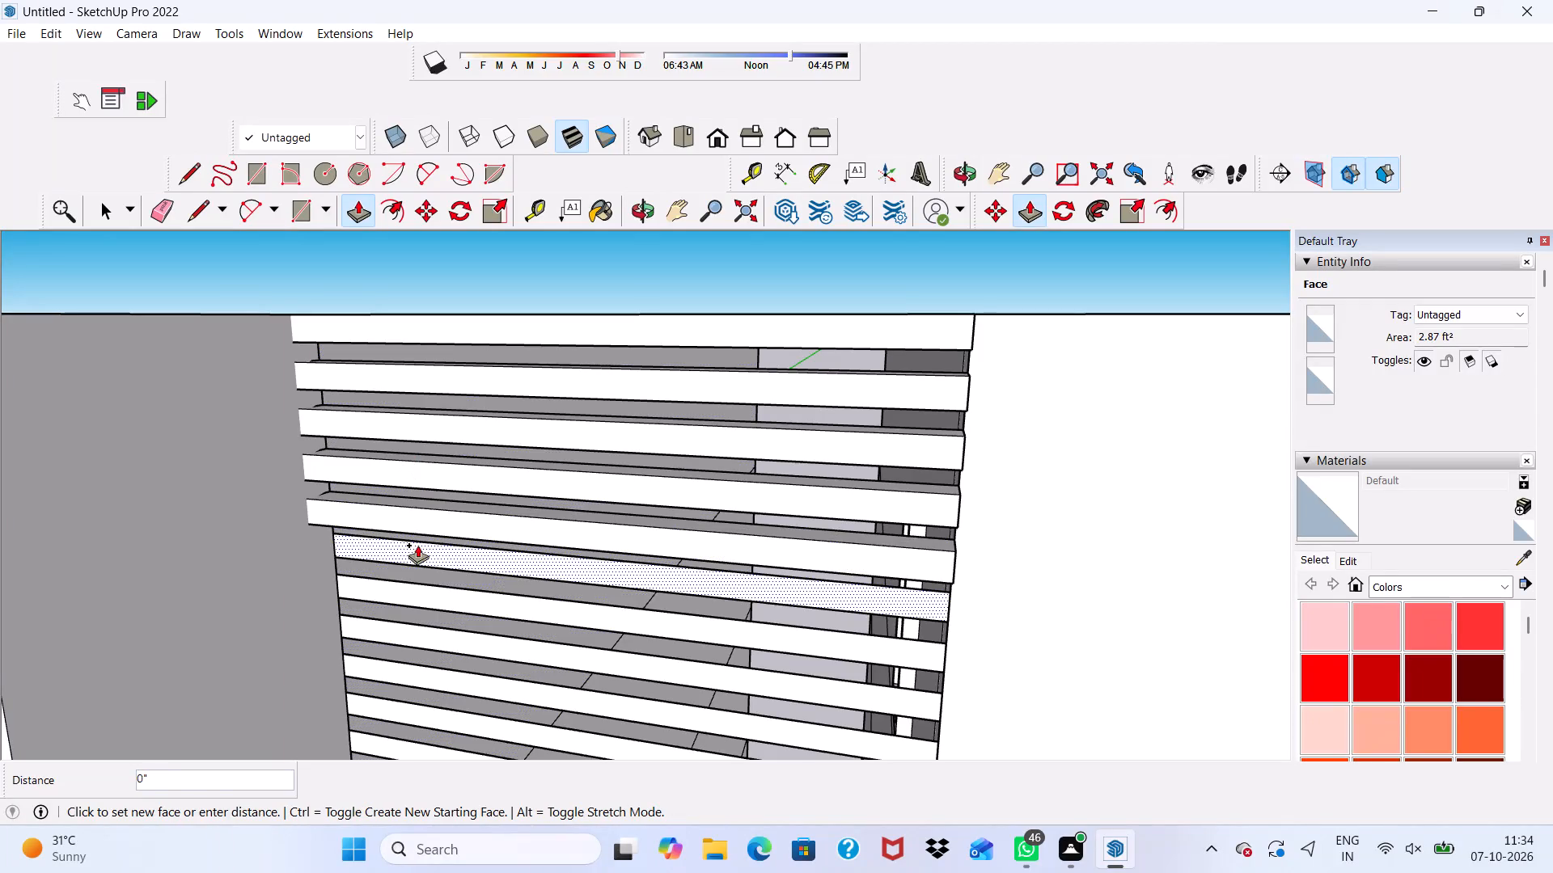
{"action": "left_click", "coordinate": [354, 500]}
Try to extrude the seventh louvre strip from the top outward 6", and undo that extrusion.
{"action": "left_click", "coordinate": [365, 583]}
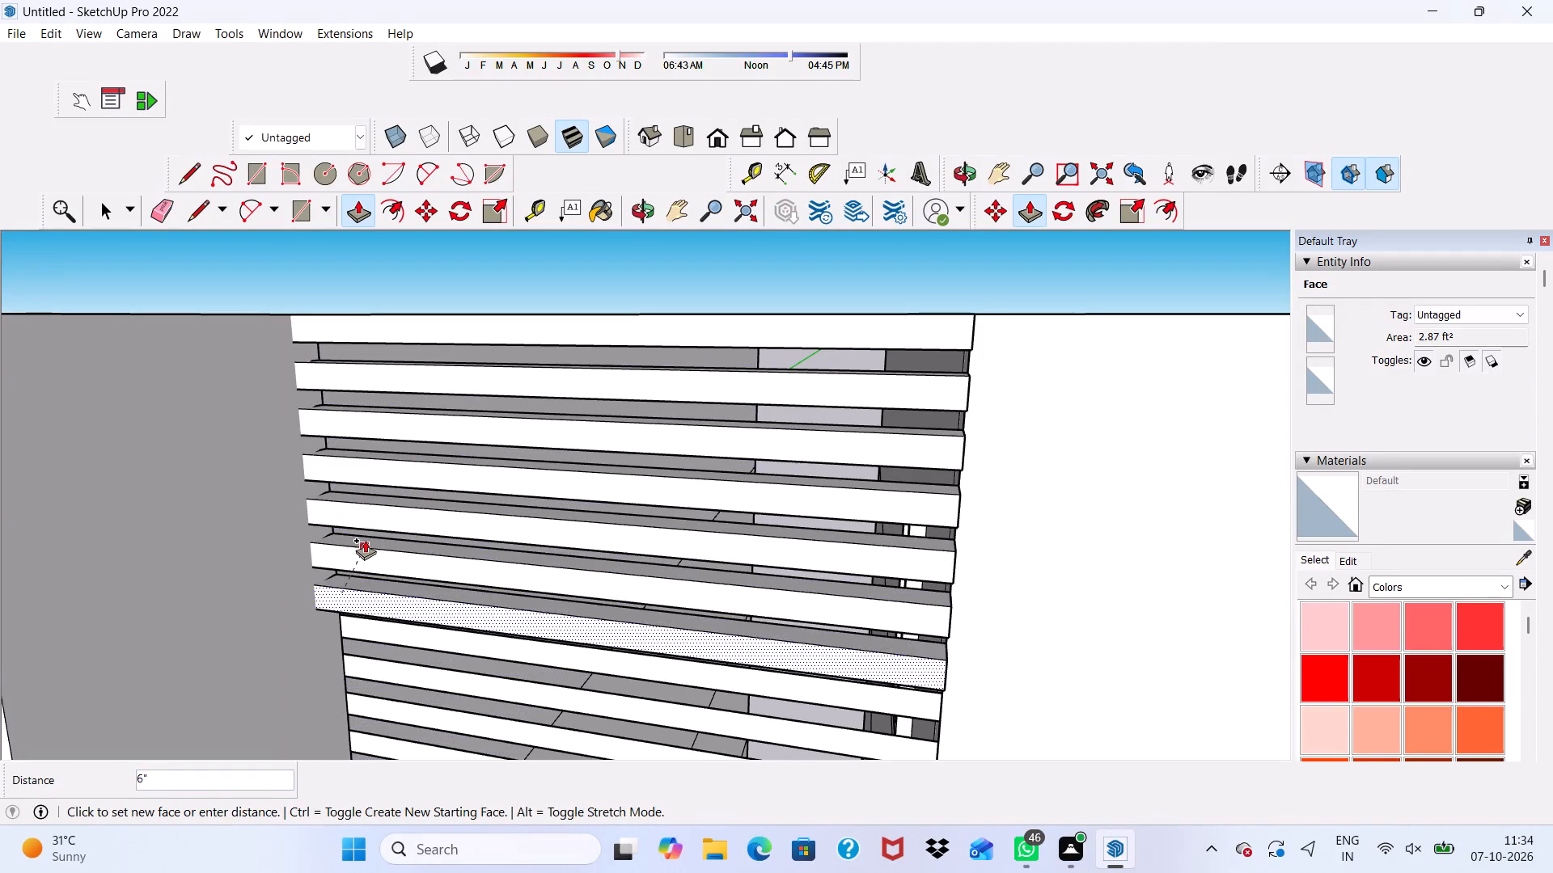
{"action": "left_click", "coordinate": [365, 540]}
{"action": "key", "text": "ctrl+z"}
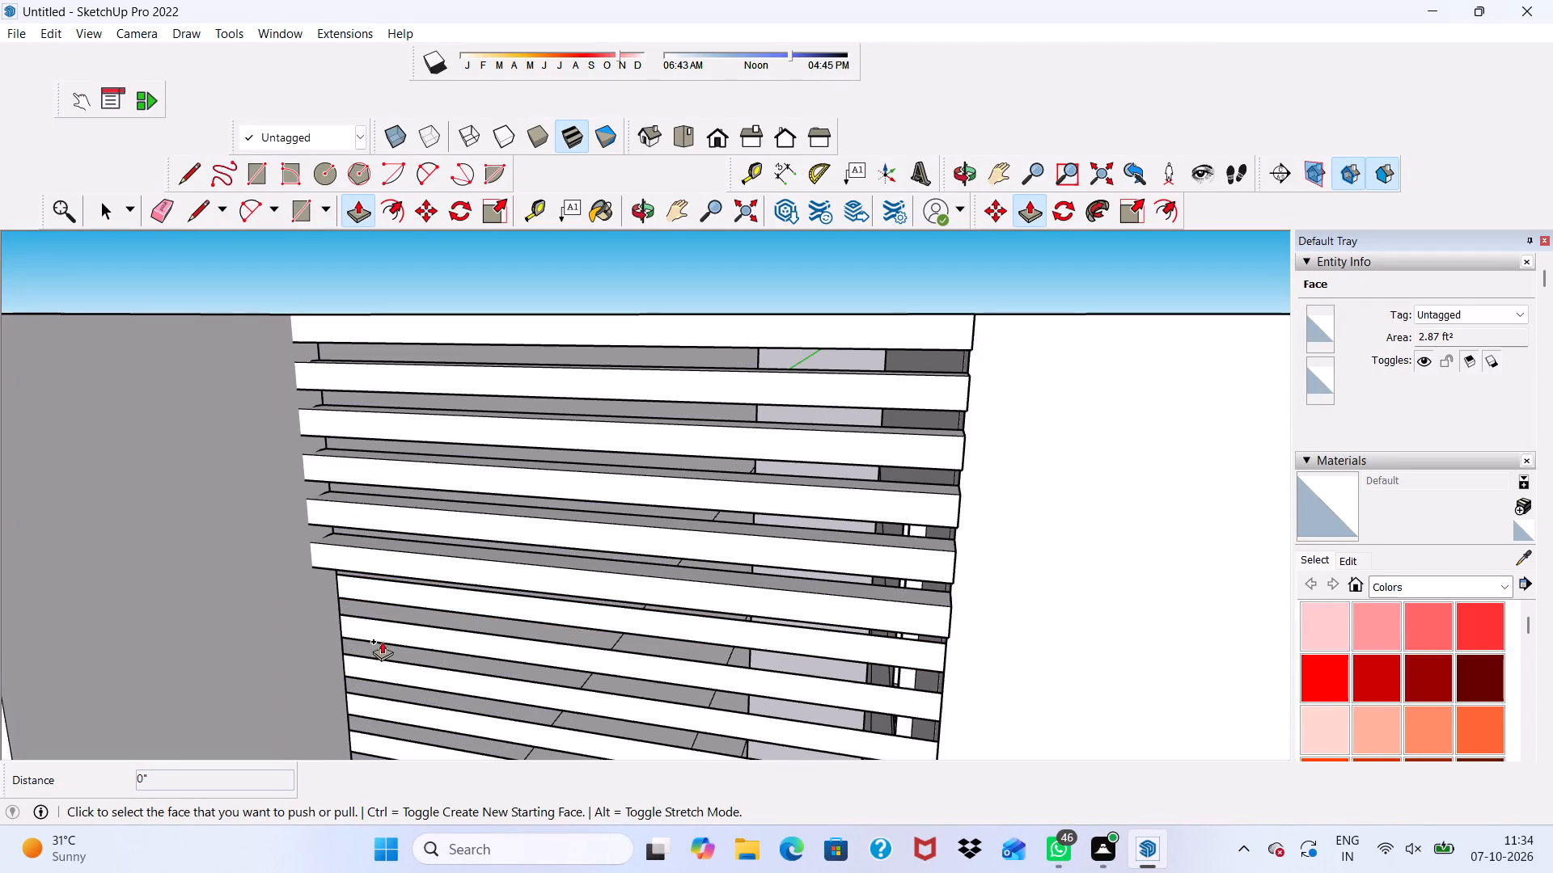
Extrude the seventh, eighth and ninth louvre strips from the top outward 6" each, flush with those above.
{"action": "left_click", "coordinate": [374, 591]}
{"action": "left_click", "coordinate": [362, 554]}
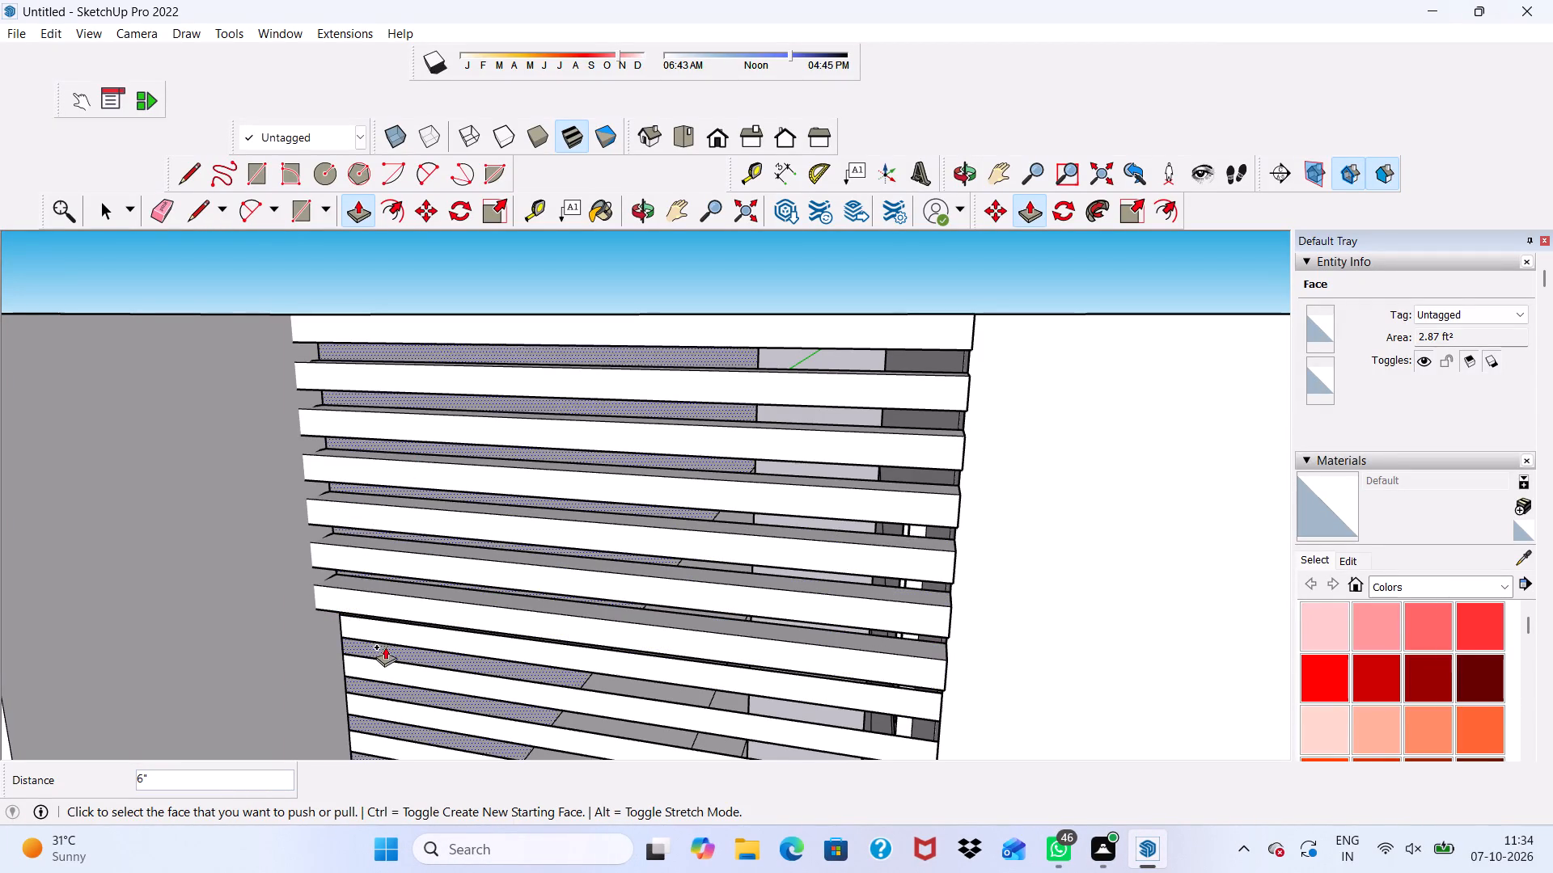
{"action": "left_click", "coordinate": [385, 635]}
{"action": "left_click", "coordinate": [354, 591]}
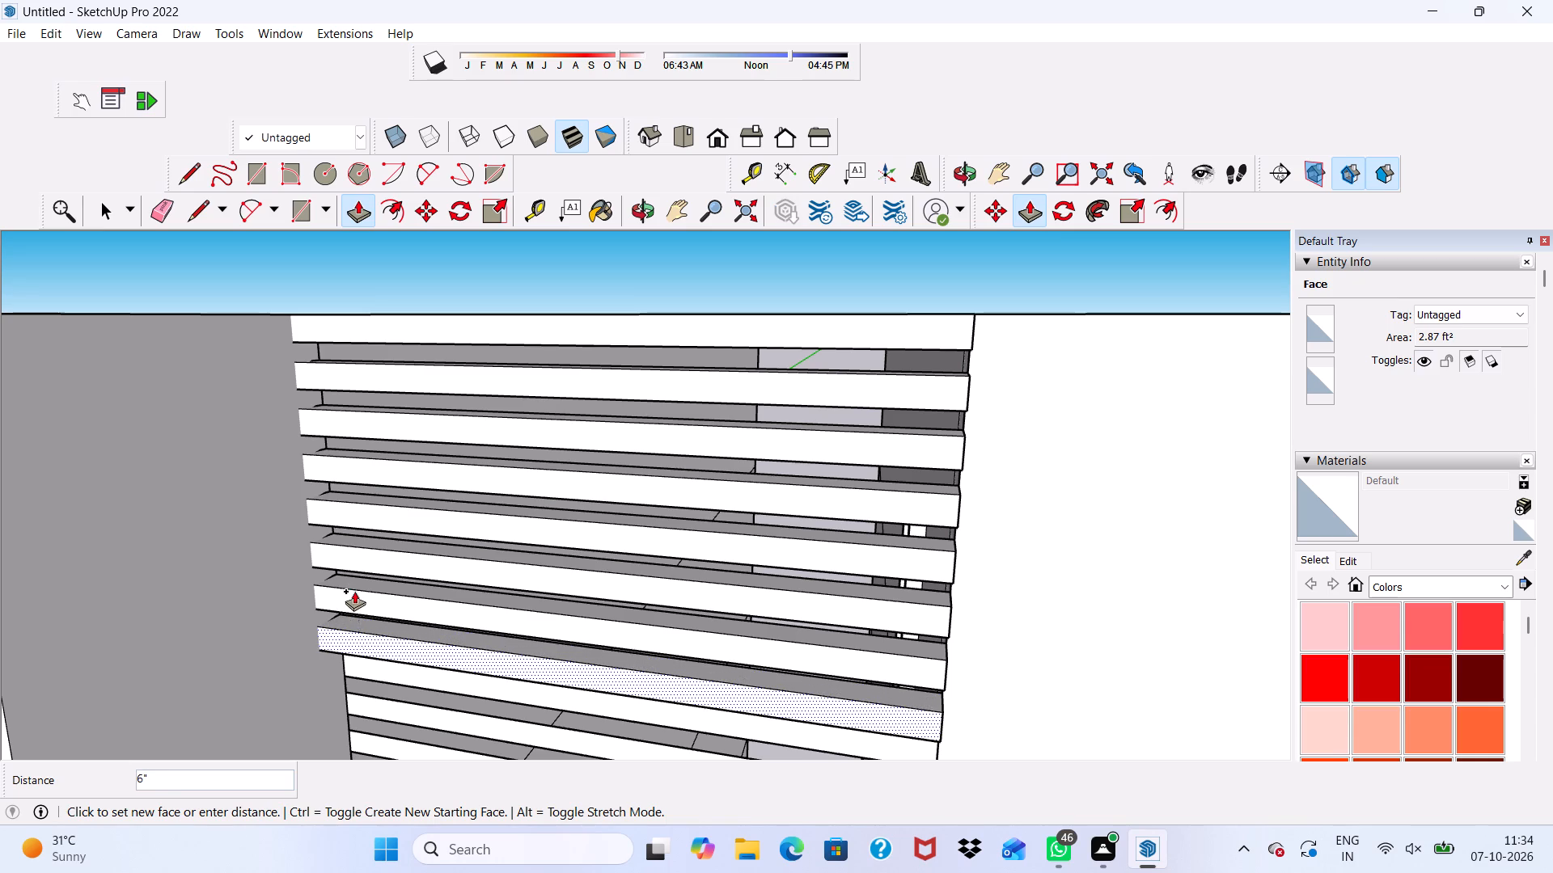
{"action": "scroll", "coordinate": [379, 683], "scroll_direction": "up", "scroll_amount": 5}
{"action": "left_click", "coordinate": [380, 668]}
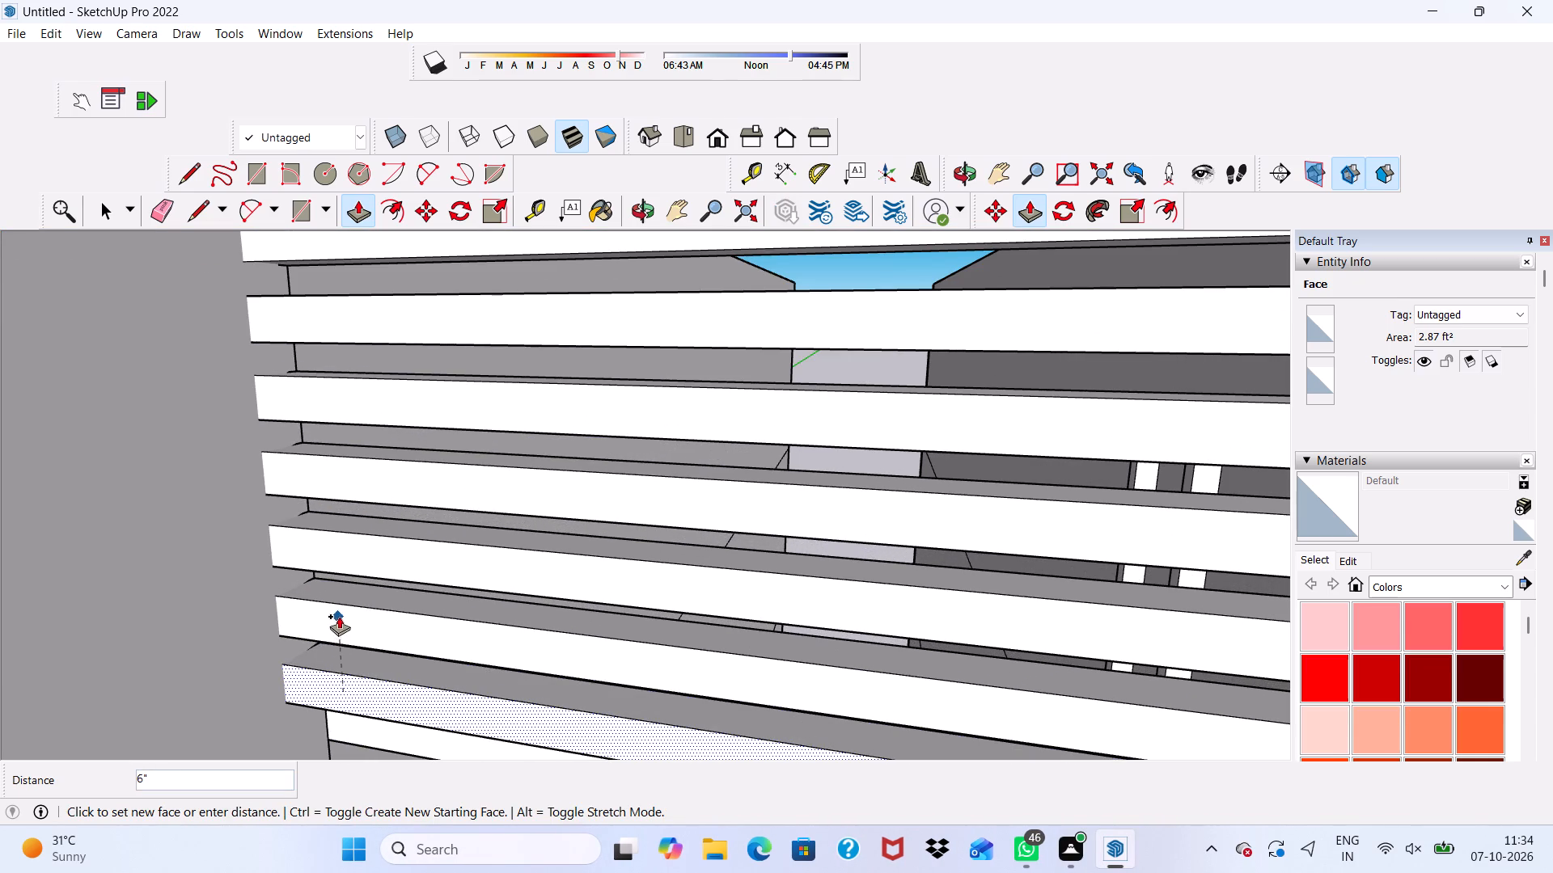
{"action": "left_click", "coordinate": [339, 606]}
Extrude the tenth and eleventh louvre strips from the top outward 6" each, flush with those above.
{"action": "scroll", "coordinate": [339, 606], "scroll_direction": "down", "scroll_amount": 15}
{"action": "scroll", "coordinate": [402, 678], "scroll_direction": "up", "scroll_amount": 4}
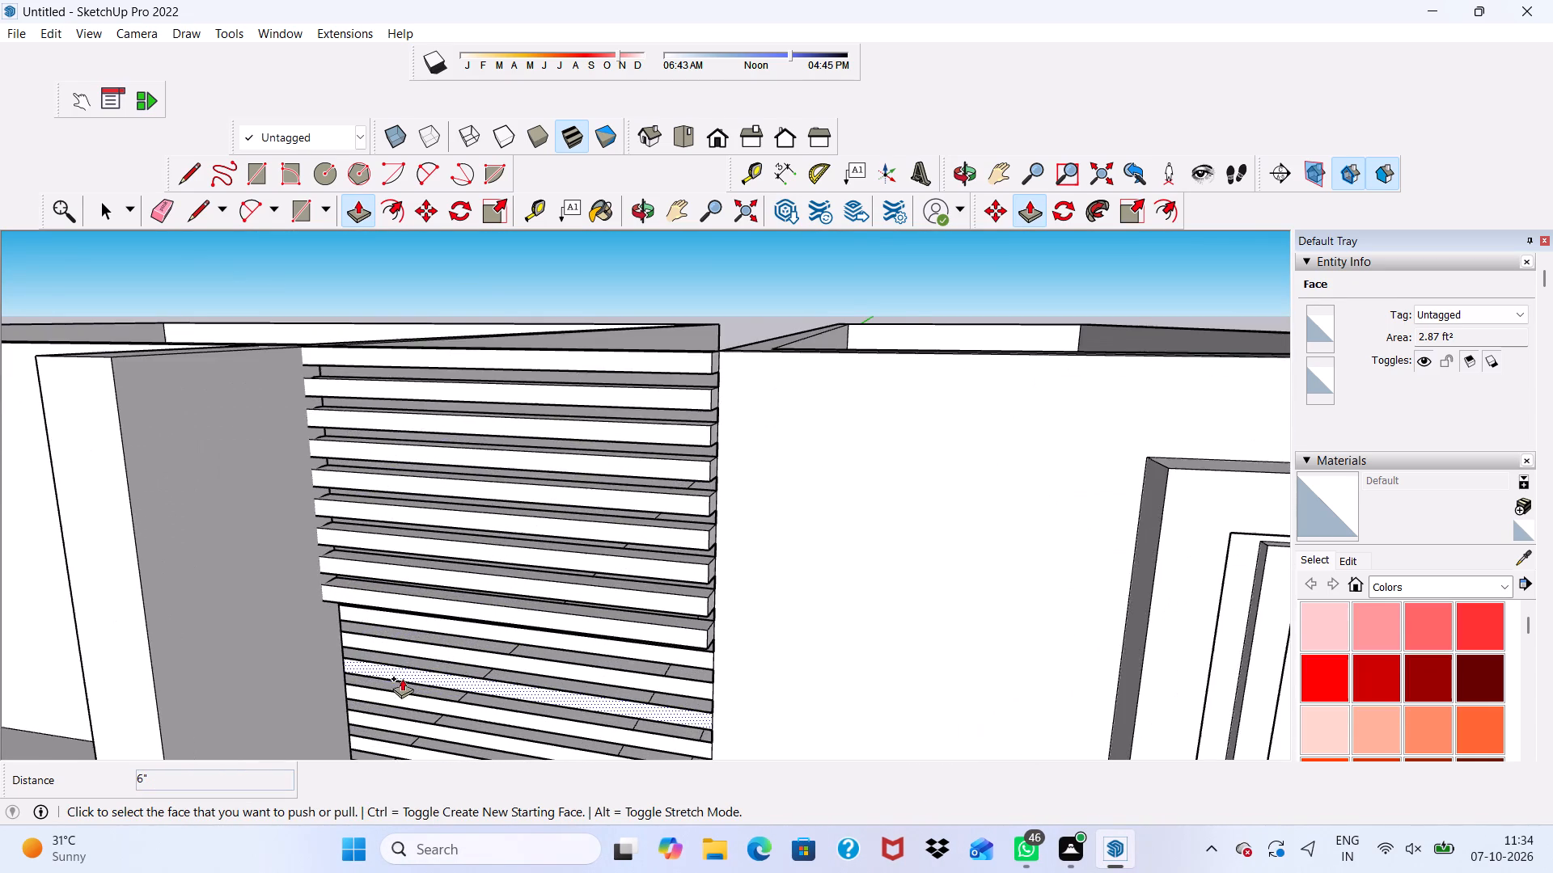
{"action": "scroll", "coordinate": [385, 630], "scroll_direction": "up", "scroll_amount": 5}
{"action": "left_click", "coordinate": [379, 608]}
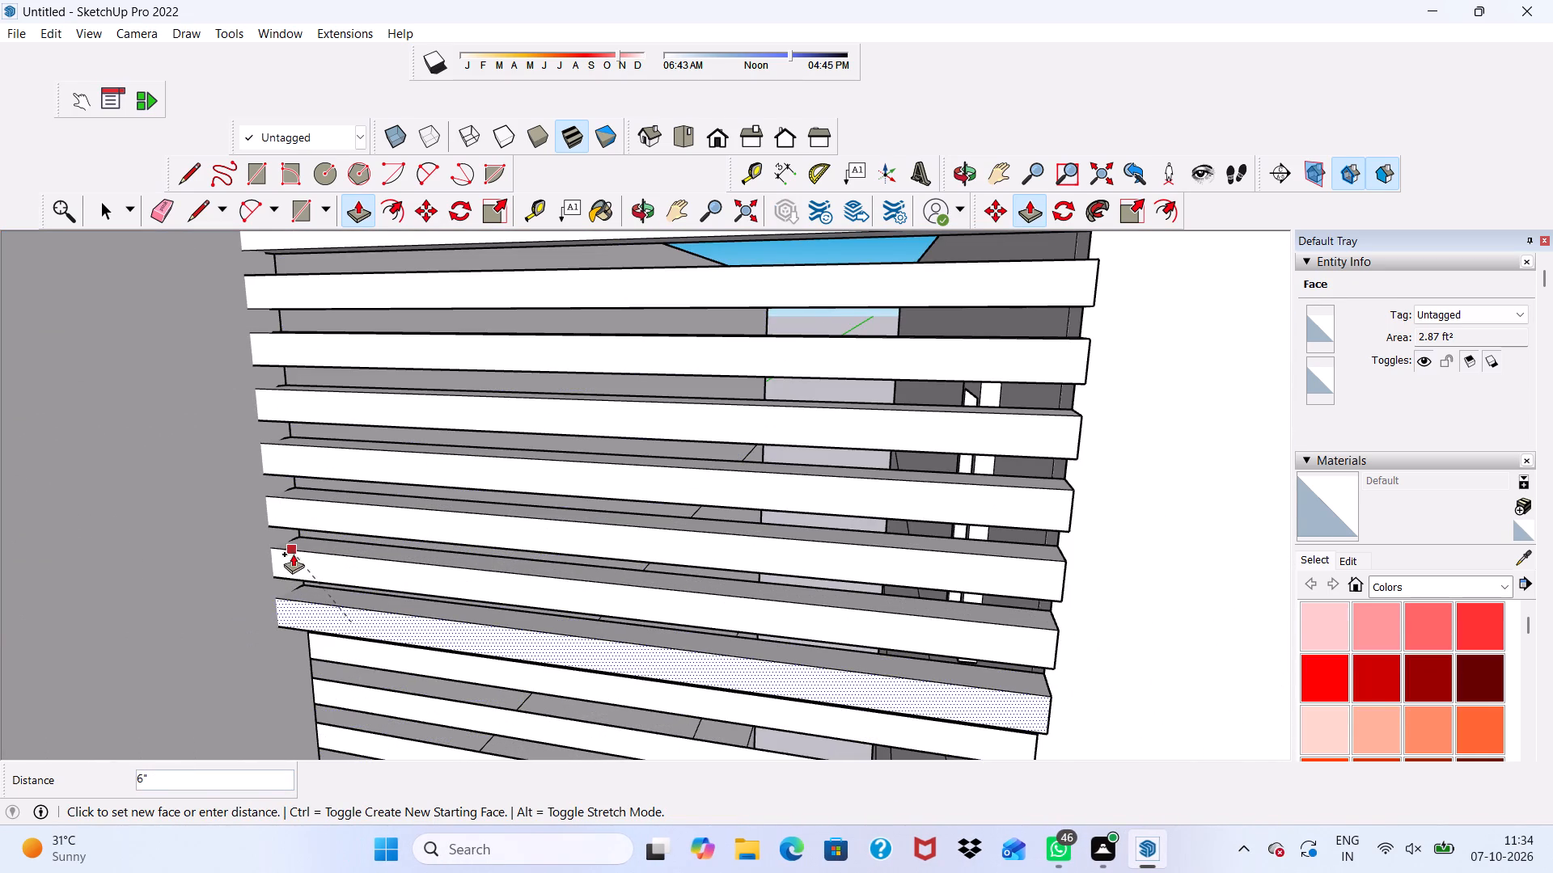
{"action": "left_click", "coordinate": [294, 552]}
{"action": "left_click", "coordinate": [357, 653]}
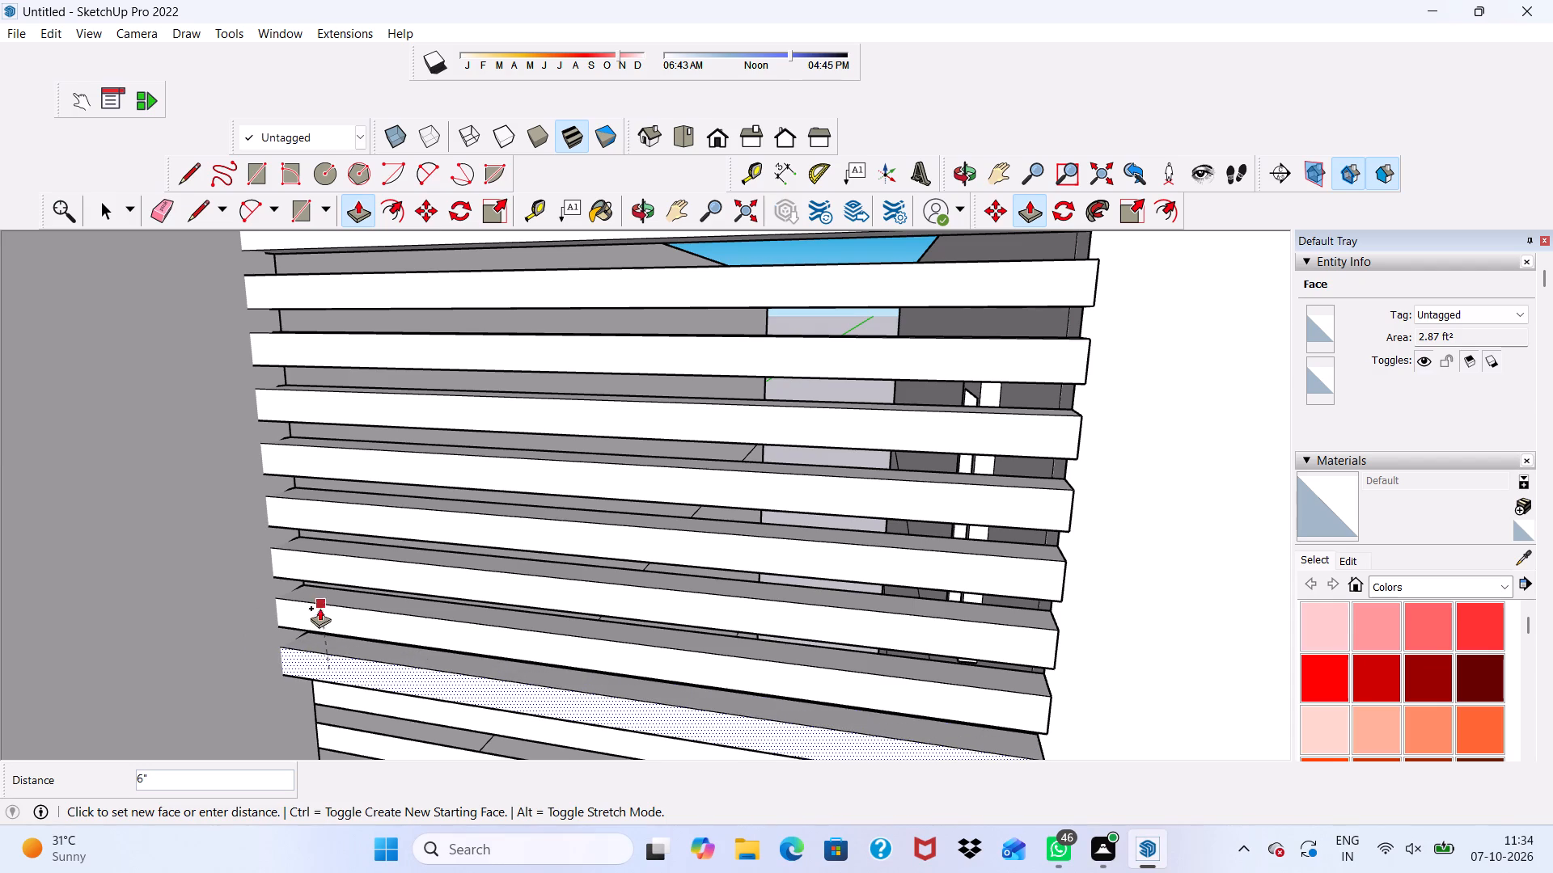
{"action": "left_click", "coordinate": [319, 598]}
Extrude the twelfth louvre strip from the top outward 6", flush with the strips above it.
{"action": "scroll", "coordinate": [351, 694], "scroll_direction": "down", "scroll_amount": 4}
{"action": "middle_click_drag", "start_coordinate": [351, 694], "coordinate": [412, 579]}
{"action": "left_click", "coordinate": [320, 736]}
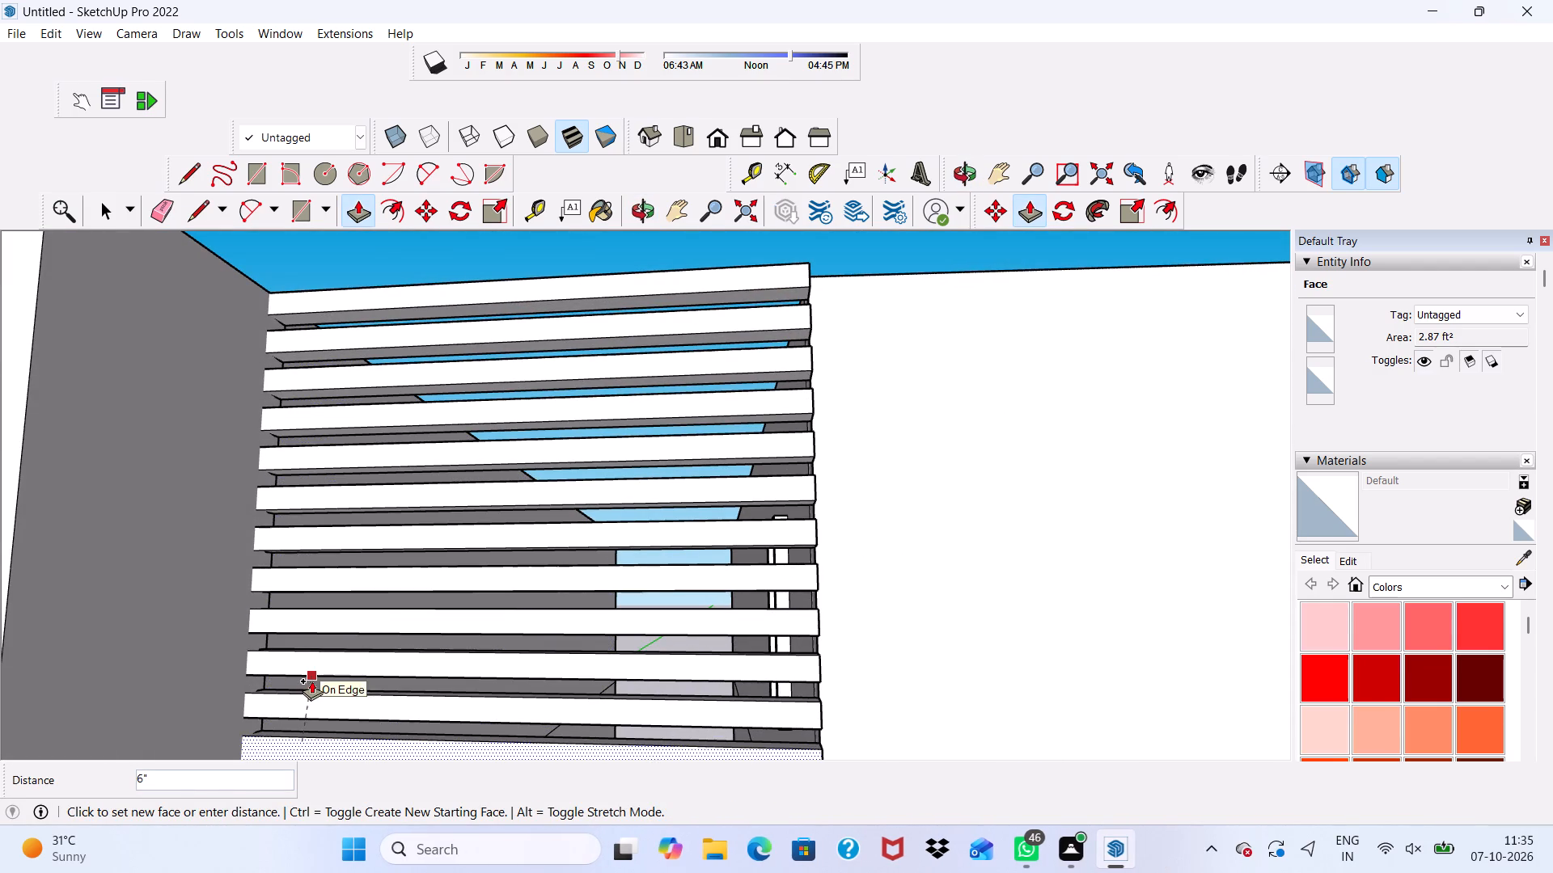
{"action": "scroll", "coordinate": [306, 684], "scroll_direction": "up", "scroll_amount": 5}
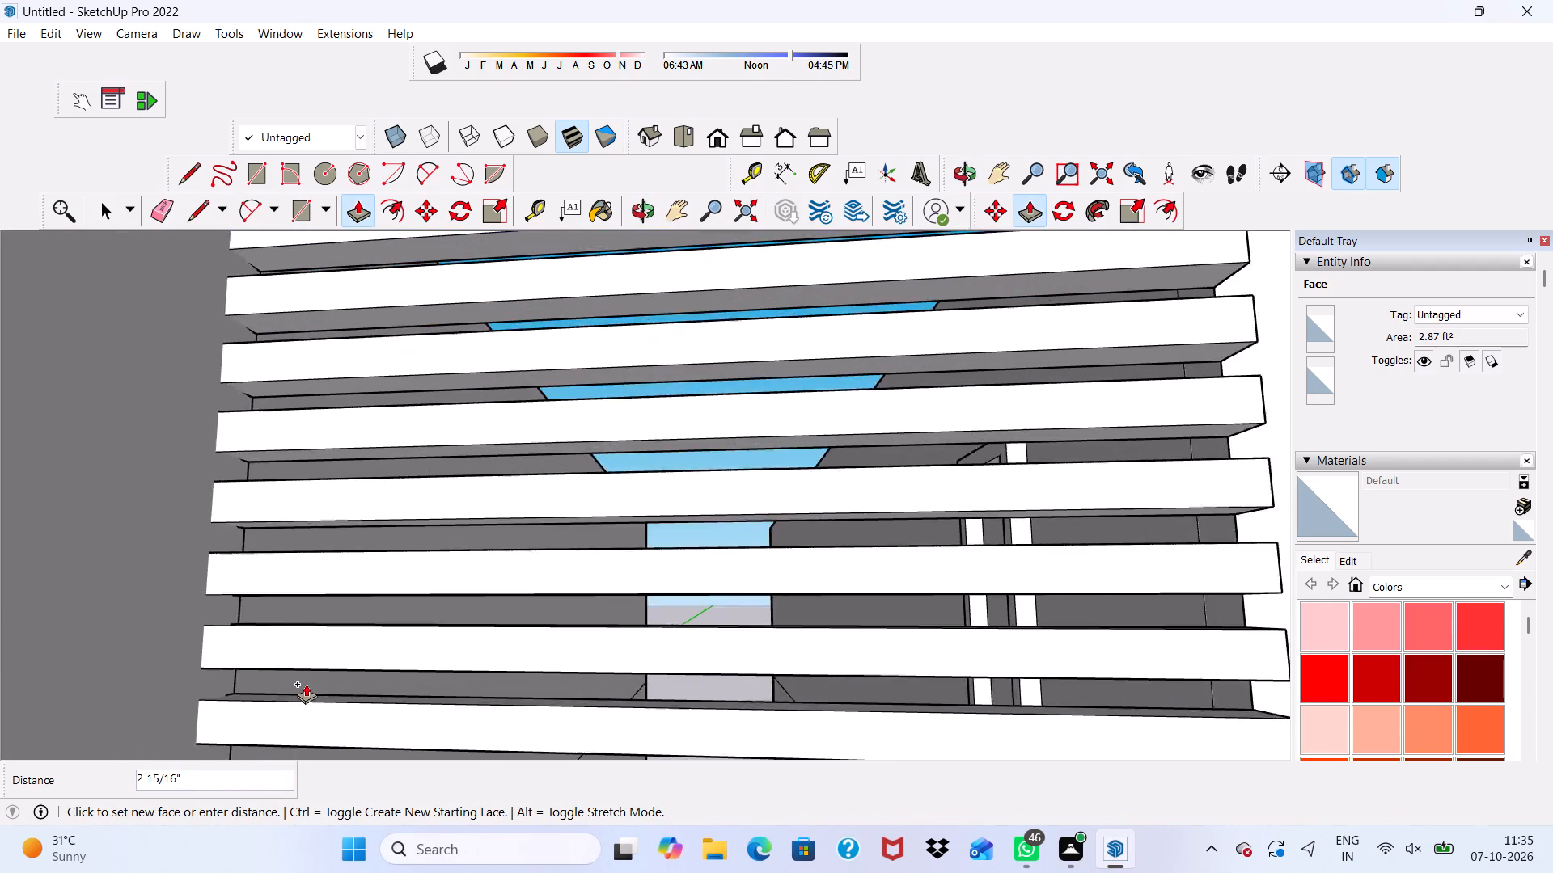
{"action": "scroll", "coordinate": [306, 684], "scroll_direction": "down", "scroll_amount": 13}
{"action": "scroll", "coordinate": [361, 607], "scroll_direction": "down", "scroll_amount": 1}
{"action": "middle_click_drag", "start_coordinate": [361, 607], "coordinate": [326, 698]}
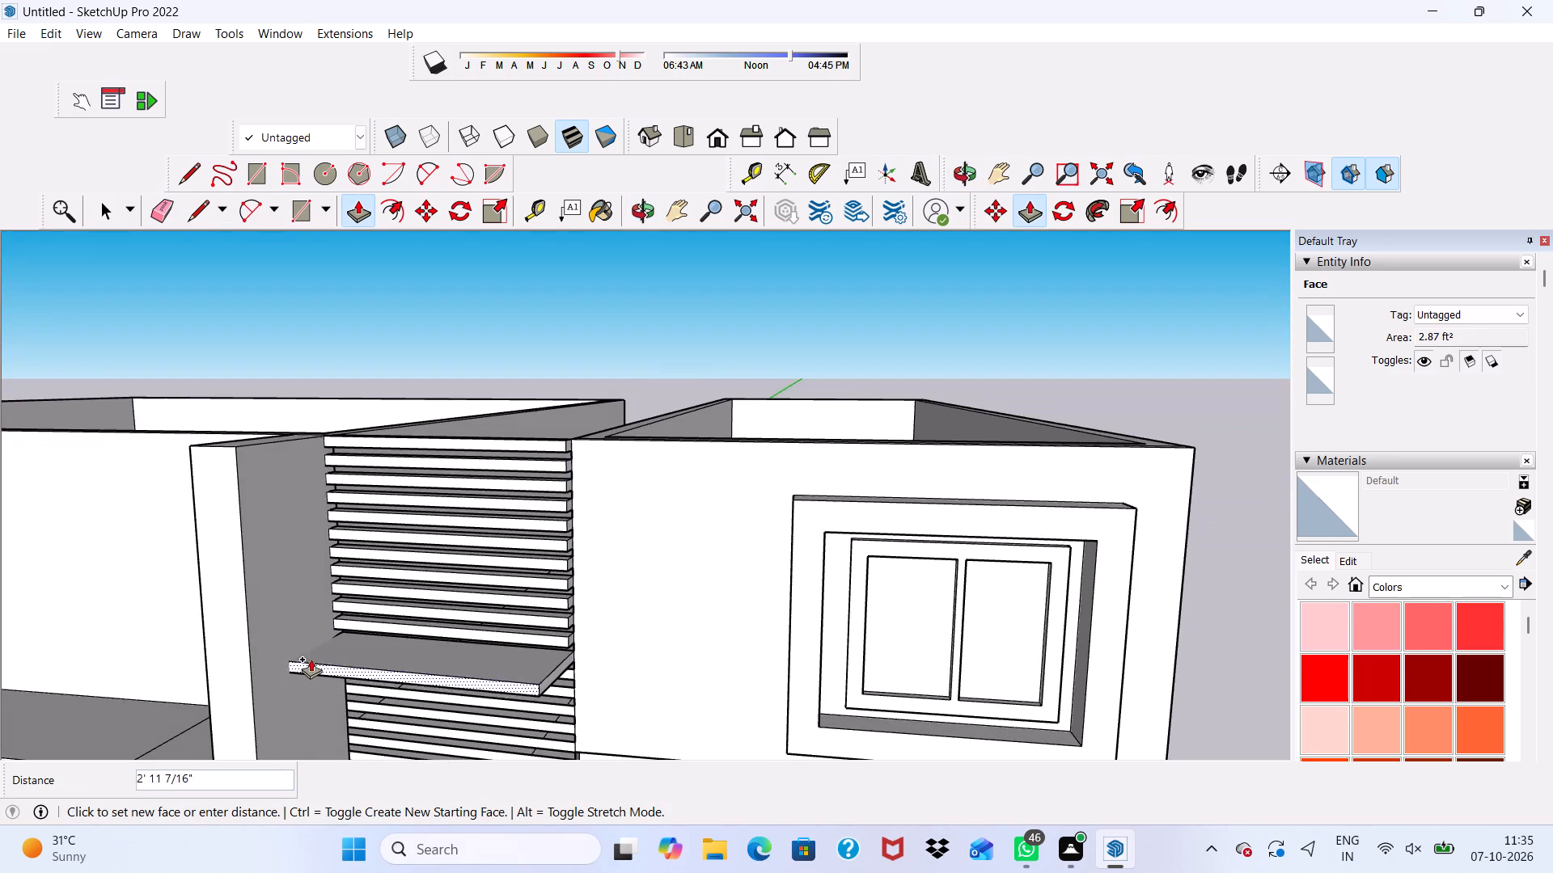
{"action": "scroll", "coordinate": [330, 618], "scroll_direction": "up", "scroll_amount": 9}
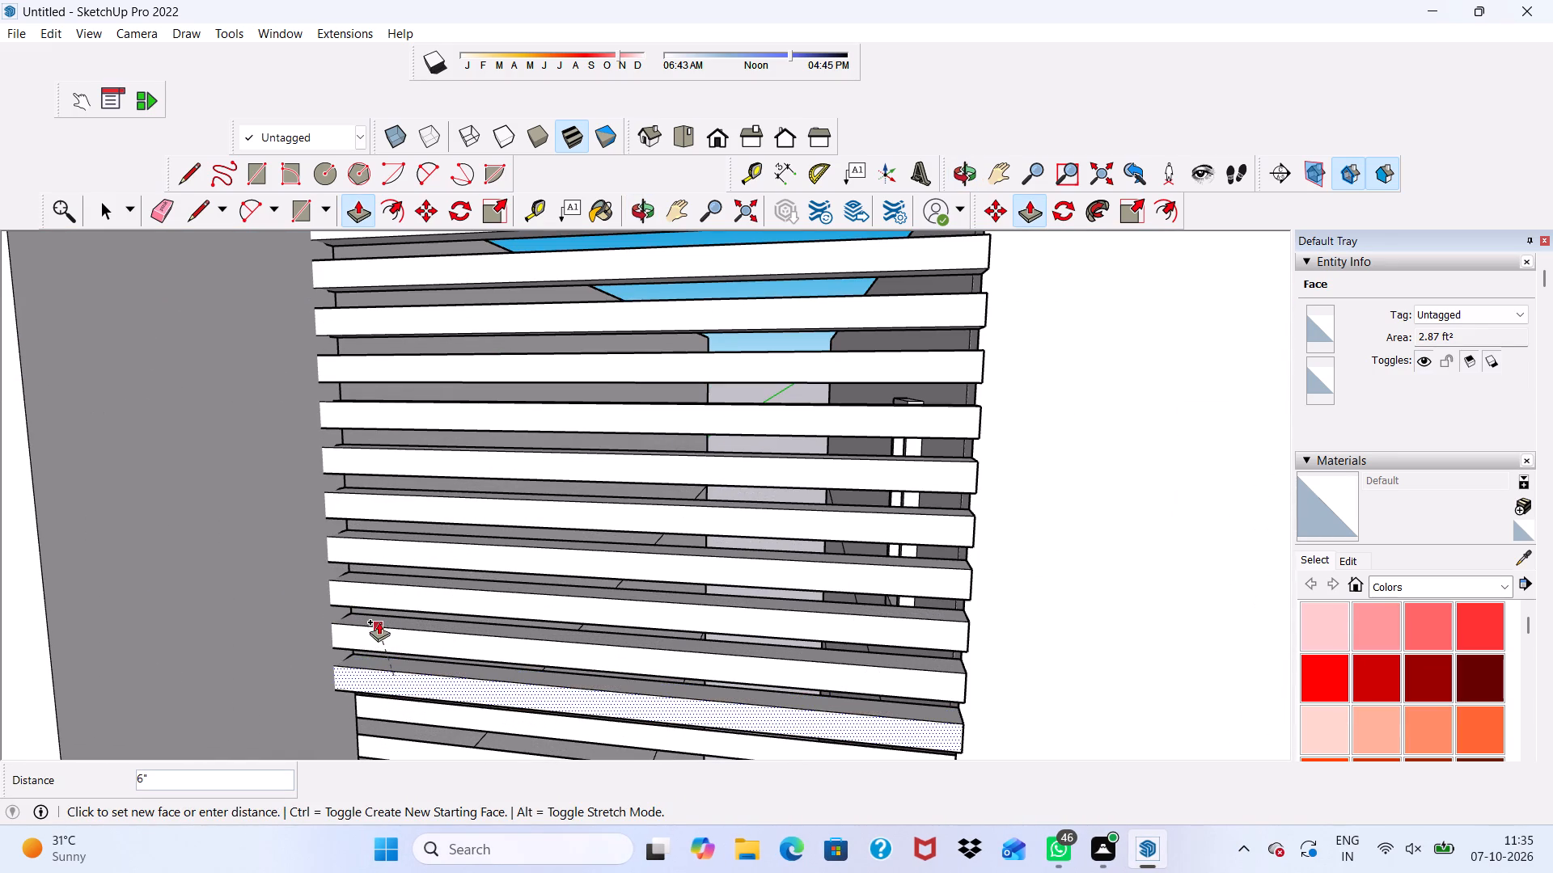
{"action": "left_click", "coordinate": [379, 622]}
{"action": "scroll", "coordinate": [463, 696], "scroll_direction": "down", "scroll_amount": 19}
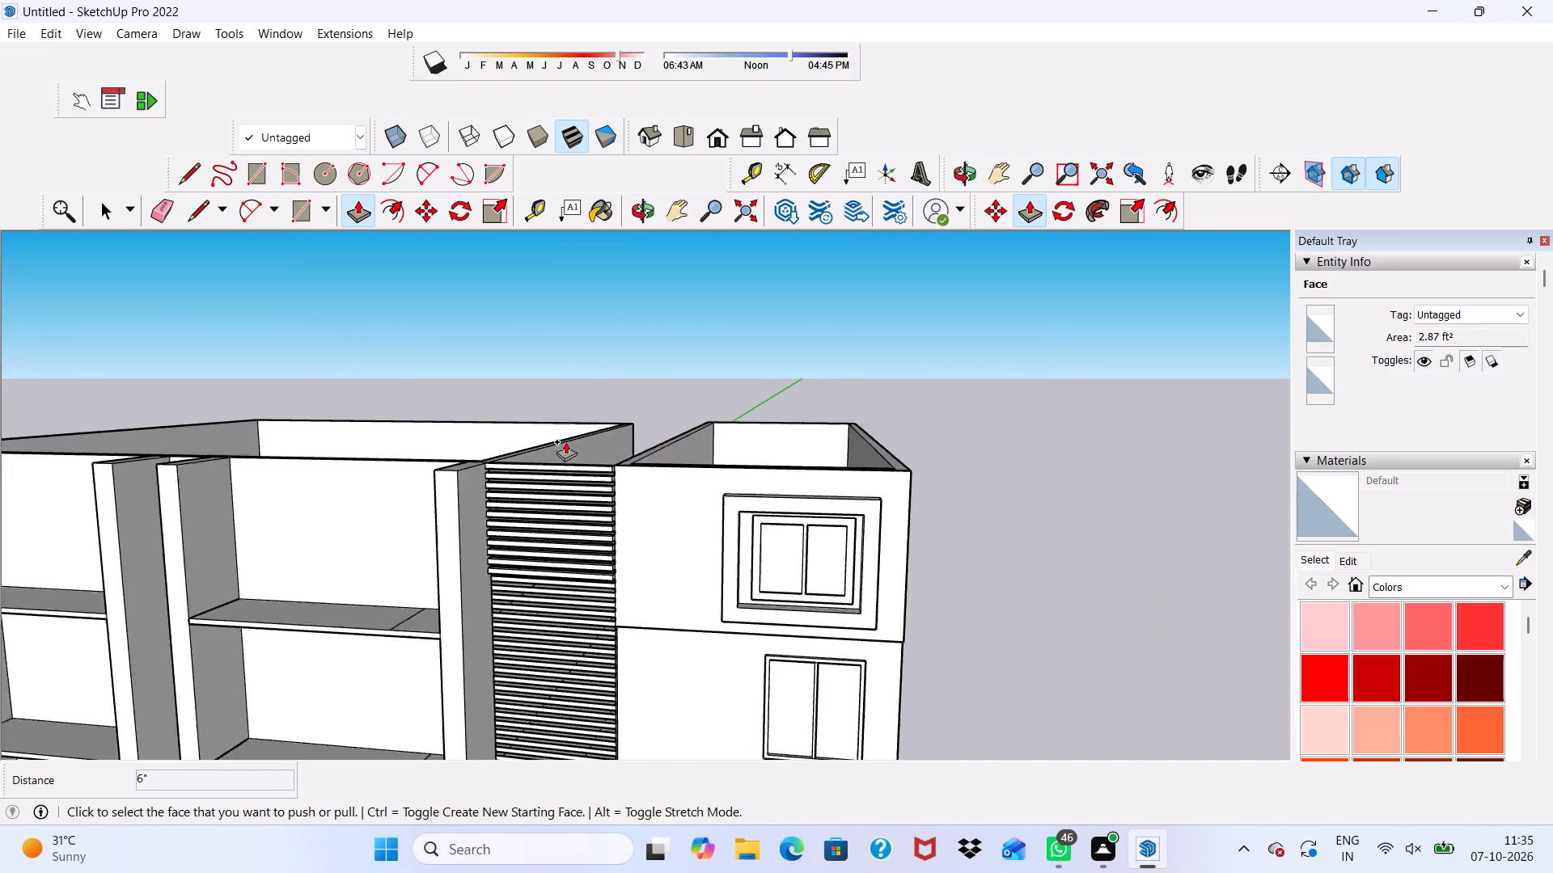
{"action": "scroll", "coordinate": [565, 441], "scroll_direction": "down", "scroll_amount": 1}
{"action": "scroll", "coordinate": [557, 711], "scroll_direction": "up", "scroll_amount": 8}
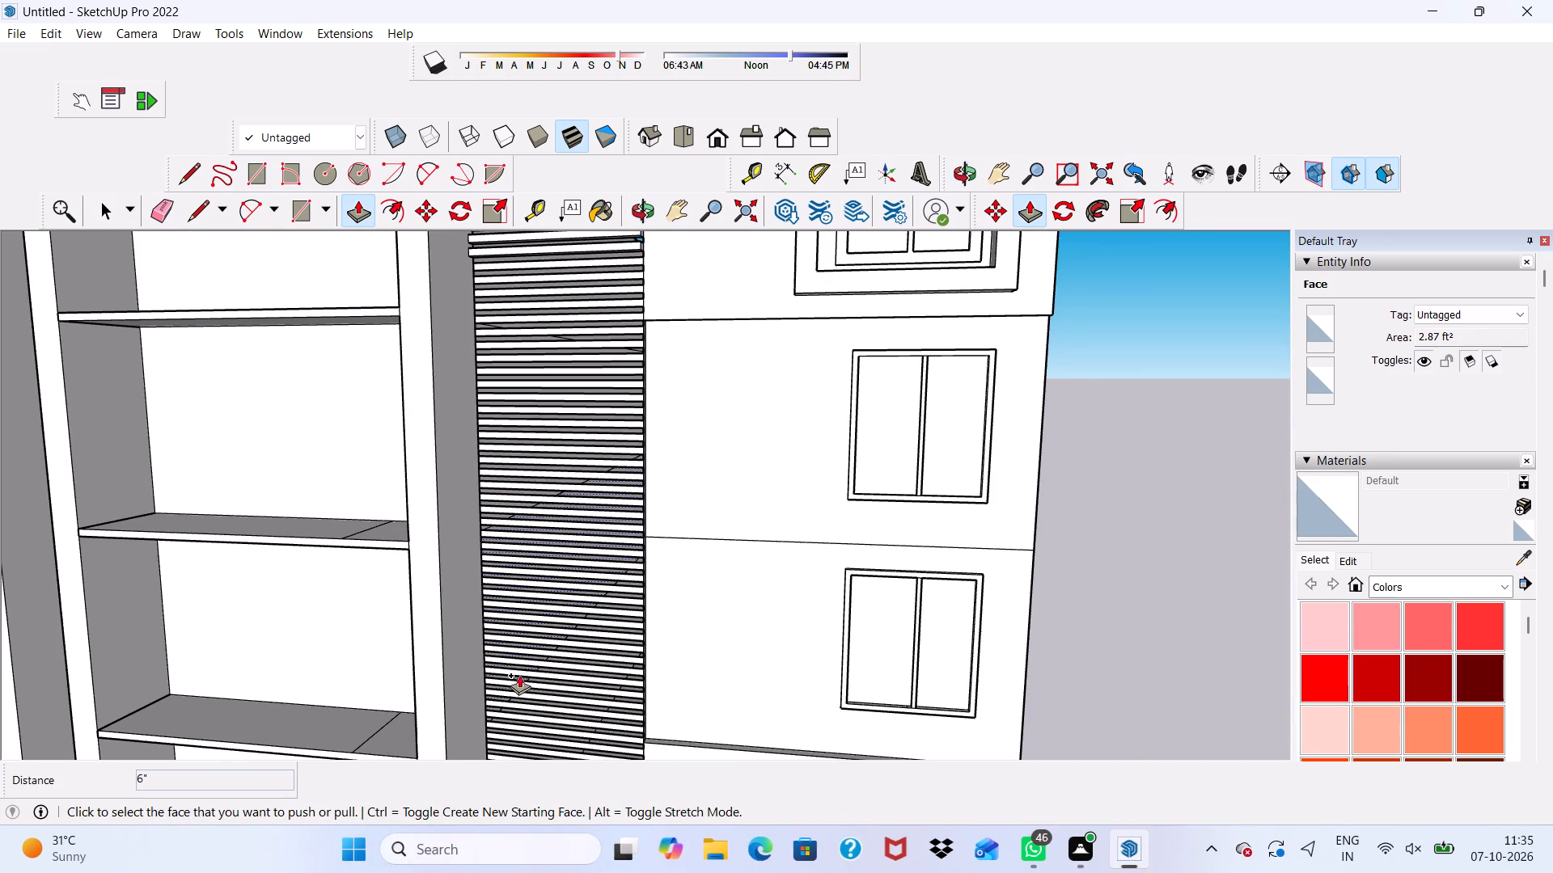
Extrude the thirteenth to sixteenth louvre strips from the top outward 6" each, flush with those above.
{"action": "scroll", "coordinate": [476, 221], "scroll_direction": "up", "scroll_amount": 16}
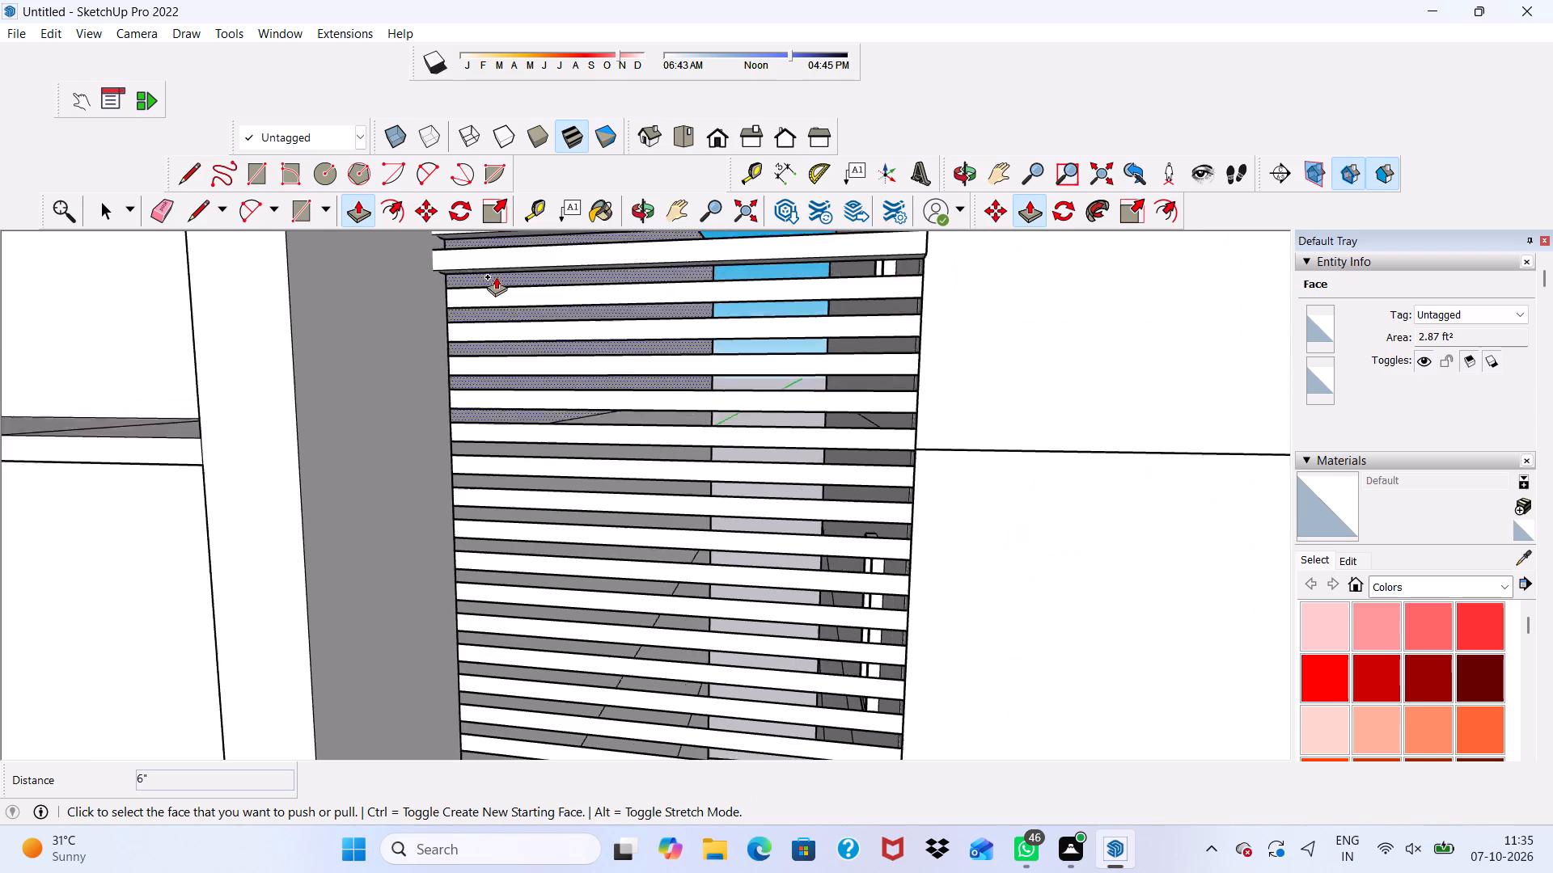
{"action": "scroll", "coordinate": [496, 276], "scroll_direction": "up", "scroll_amount": 2}
{"action": "left_click", "coordinate": [495, 294]}
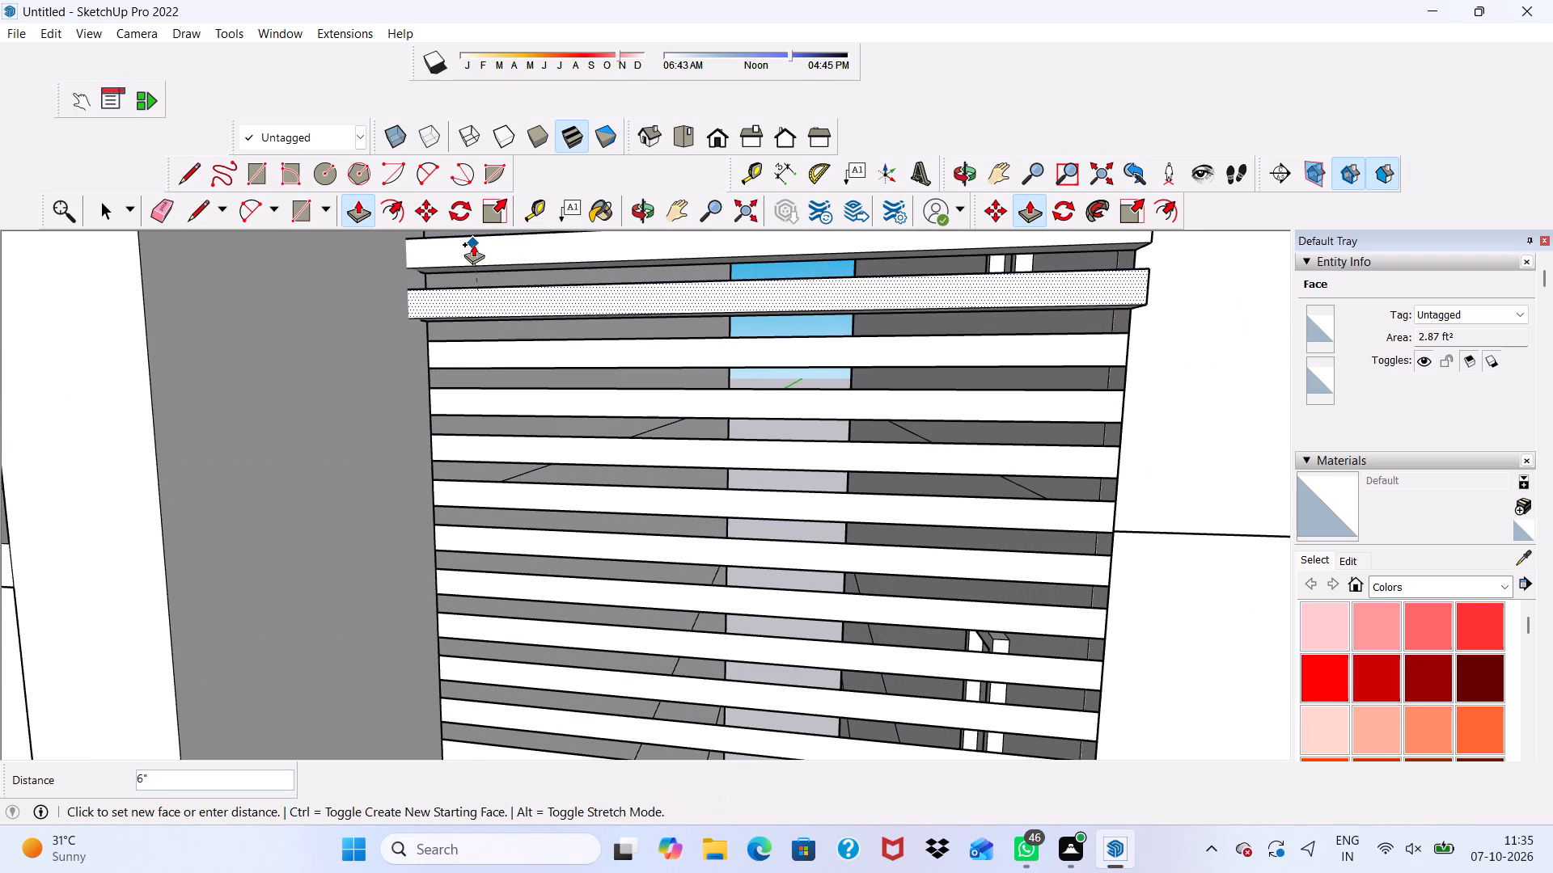
{"action": "left_click", "coordinate": [473, 244]}
{"action": "left_click", "coordinate": [485, 341]}
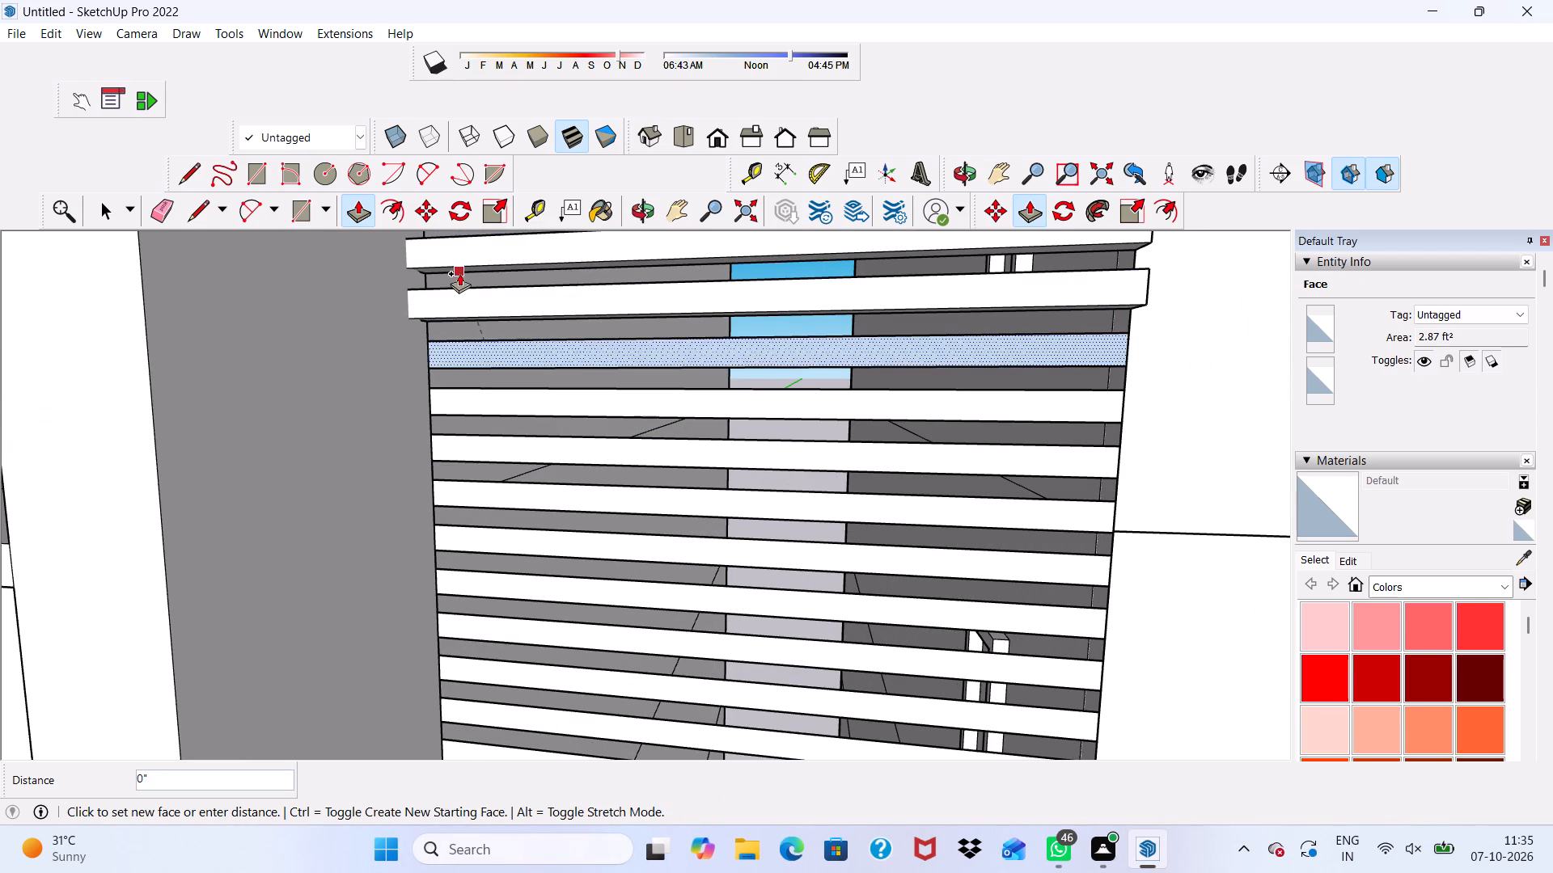
{"action": "left_click", "coordinate": [450, 308]}
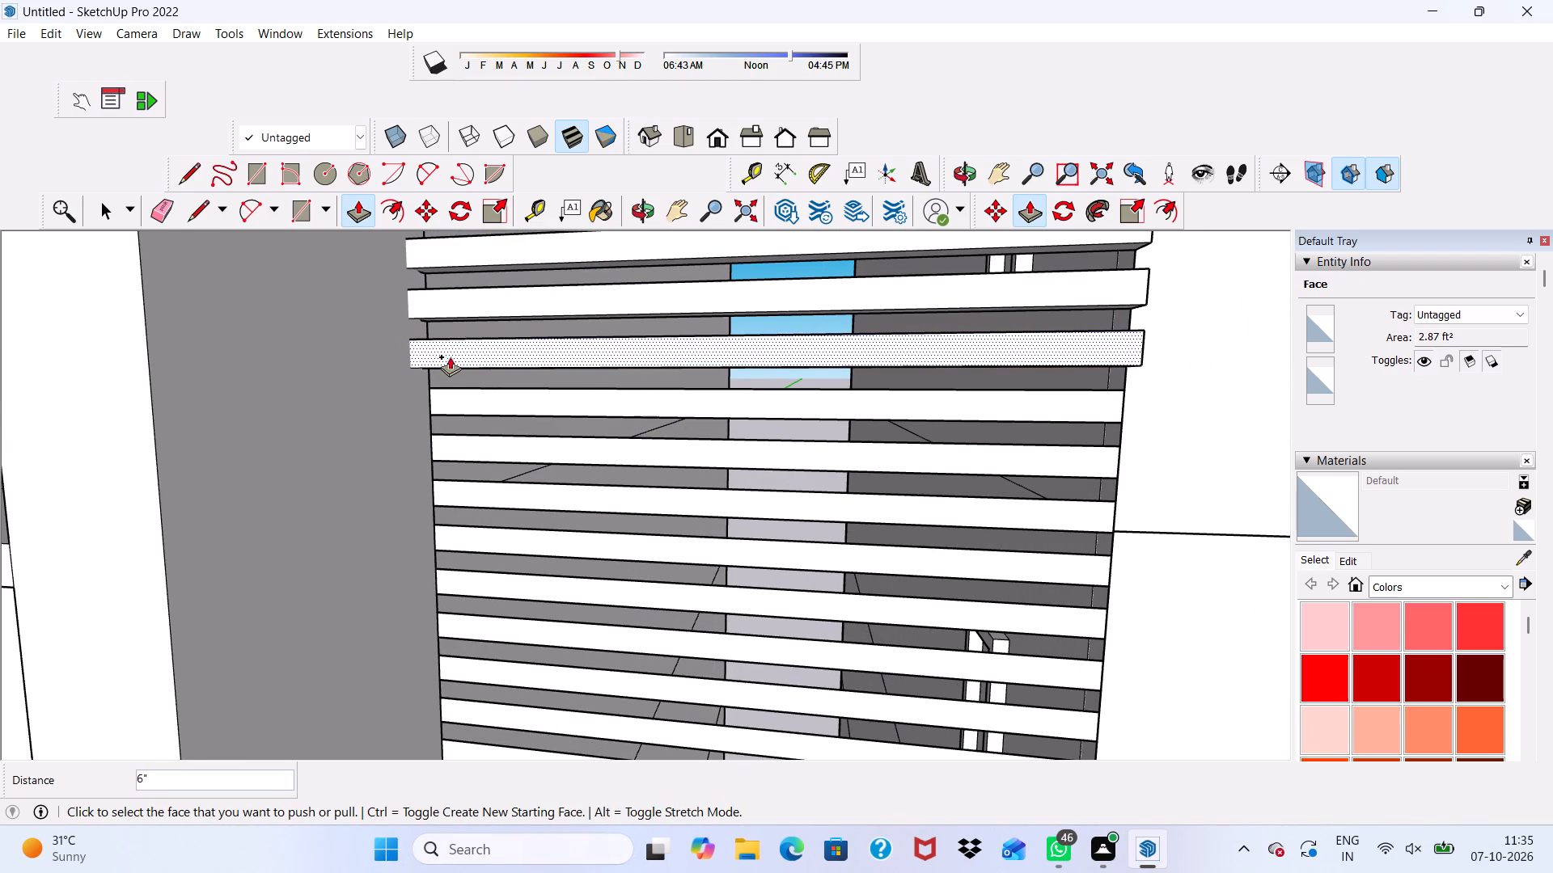
{"action": "left_click", "coordinate": [460, 392]}
{"action": "left_click", "coordinate": [452, 339]}
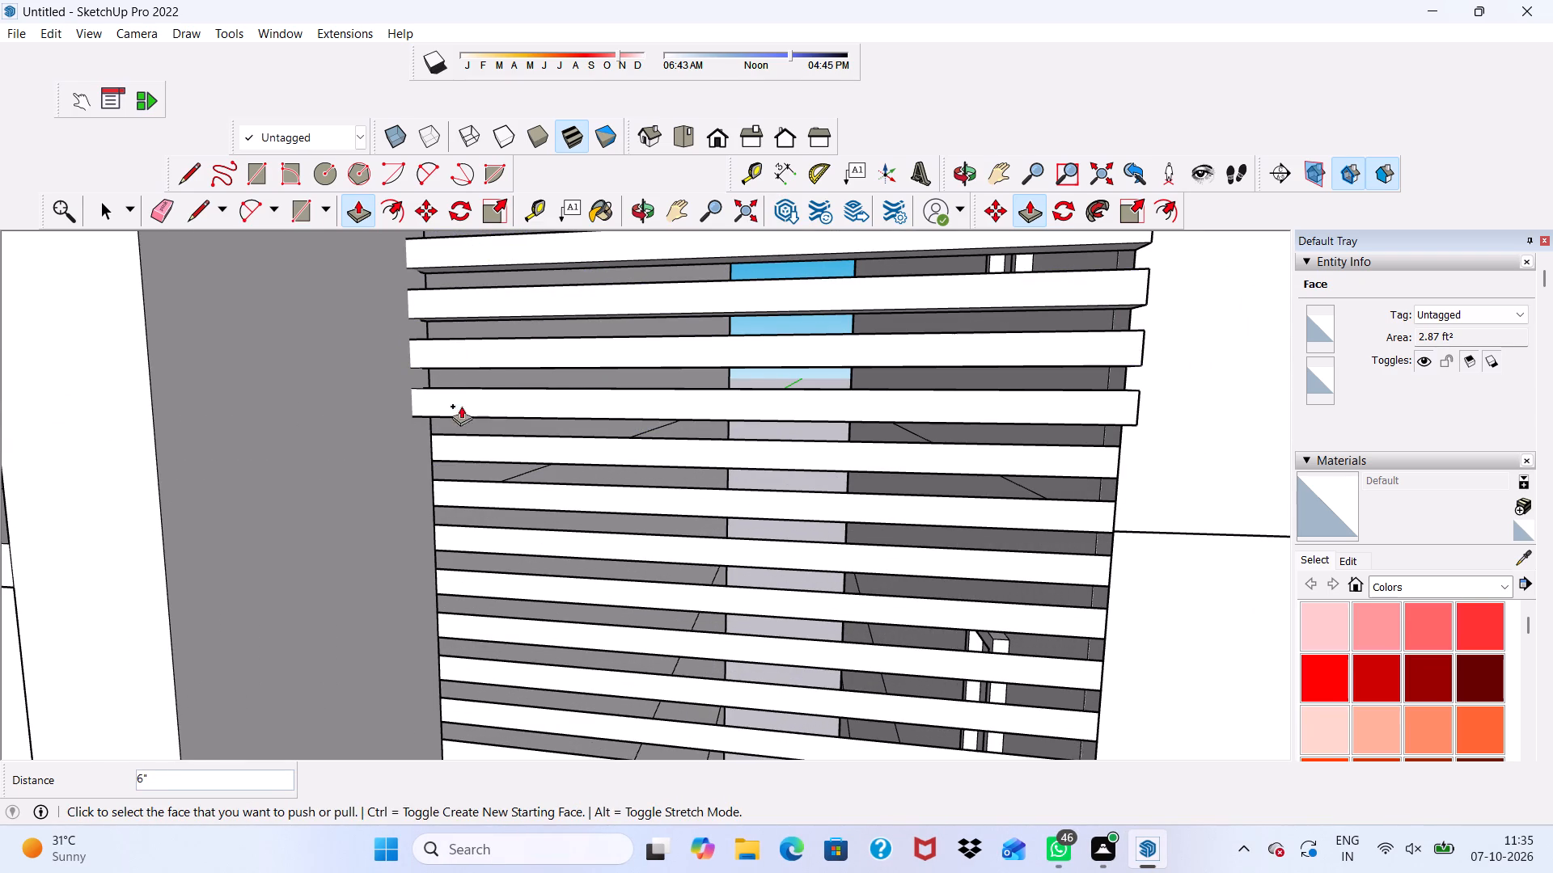
{"action": "left_click", "coordinate": [467, 436]}
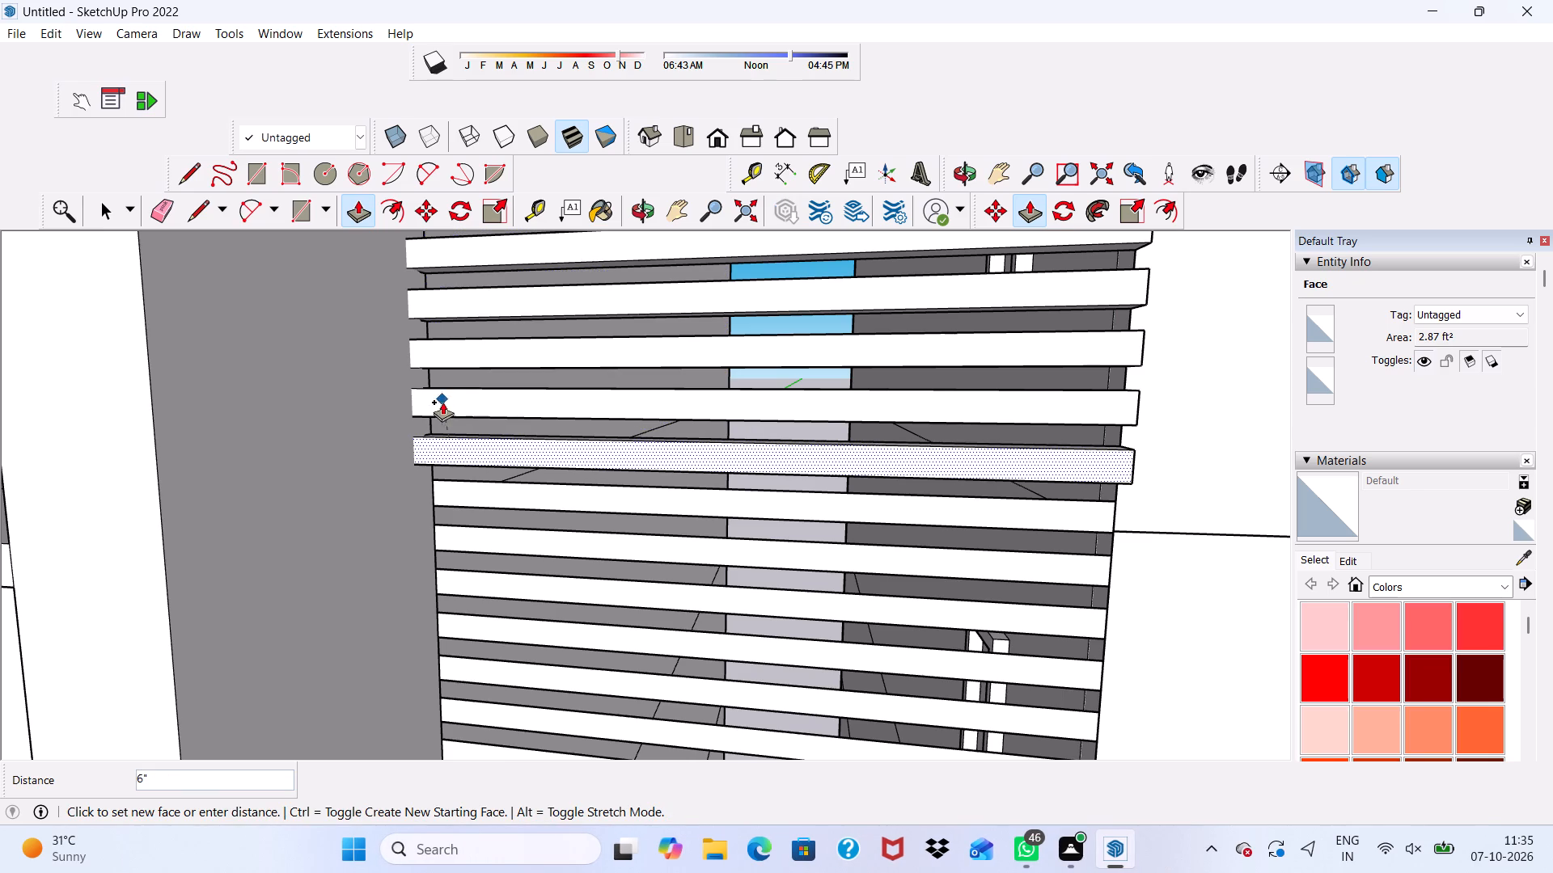
{"action": "left_click", "coordinate": [448, 387]}
Extrude the seventeenth louvre strip from the top outward, flush with the strips above it.
{"action": "scroll", "coordinate": [494, 506], "scroll_direction": "up", "scroll_amount": 1}
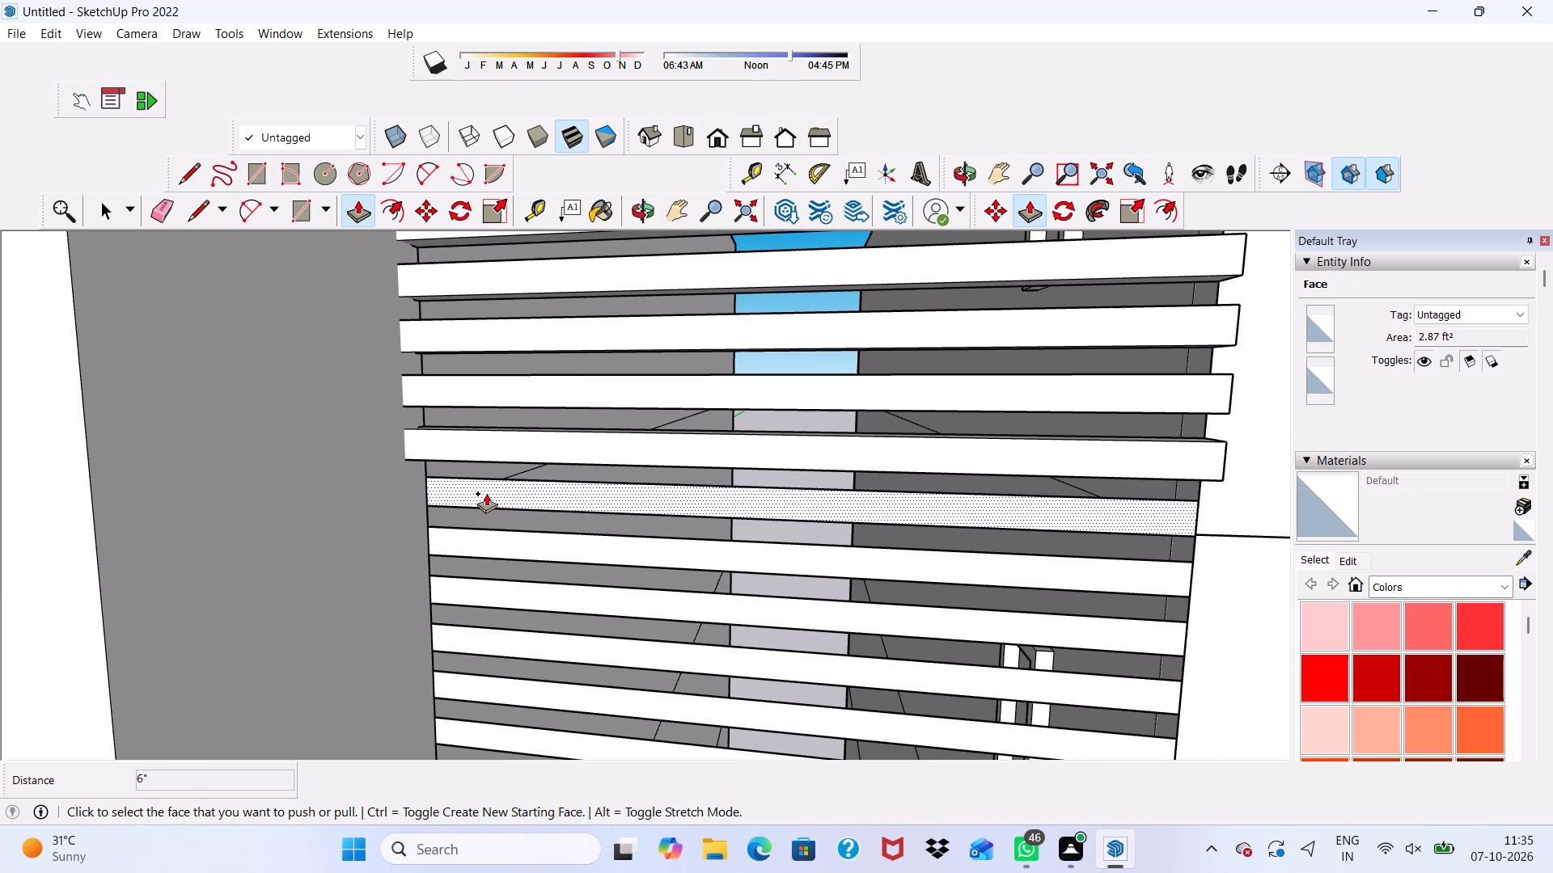
{"action": "left_click", "coordinate": [486, 493]}
{"action": "left_click", "coordinate": [425, 423]}
{"action": "middle_click_drag", "start_coordinate": [480, 497], "coordinate": [480, 498]}
{"action": "scroll", "coordinate": [480, 497], "scroll_direction": "down", "scroll_amount": 1}
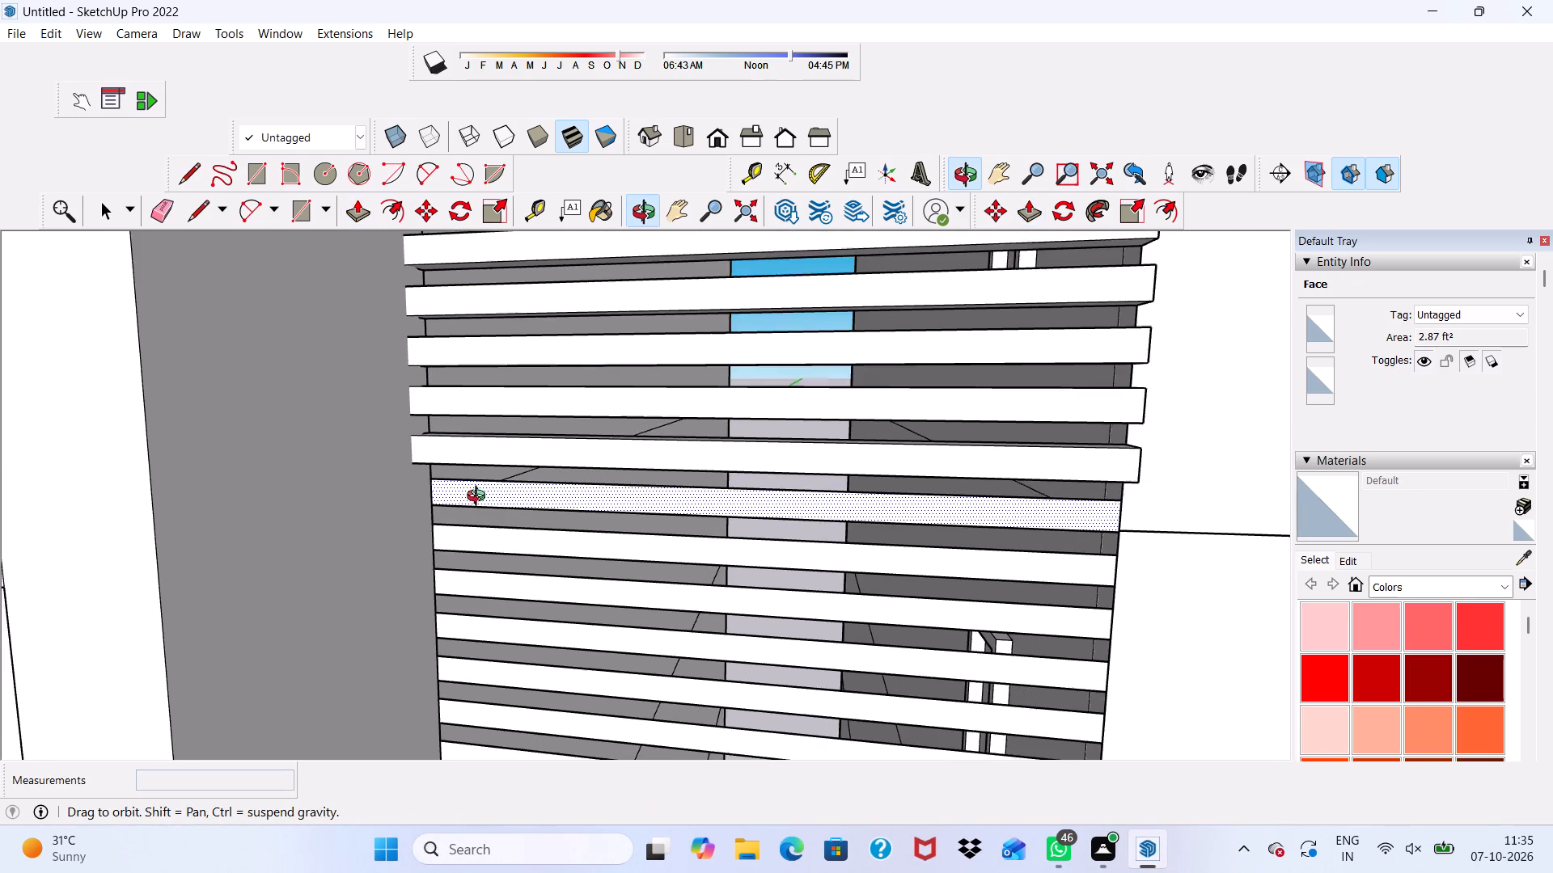
{"action": "middle_click_drag", "start_coordinate": [480, 498], "coordinate": [463, 557]}
{"action": "scroll", "coordinate": [479, 516], "scroll_direction": "up", "scroll_amount": 3}
{"action": "left_click", "coordinate": [462, 474]}
{"action": "left_click_drag", "start_coordinate": [462, 474], "coordinate": [455, 475]}
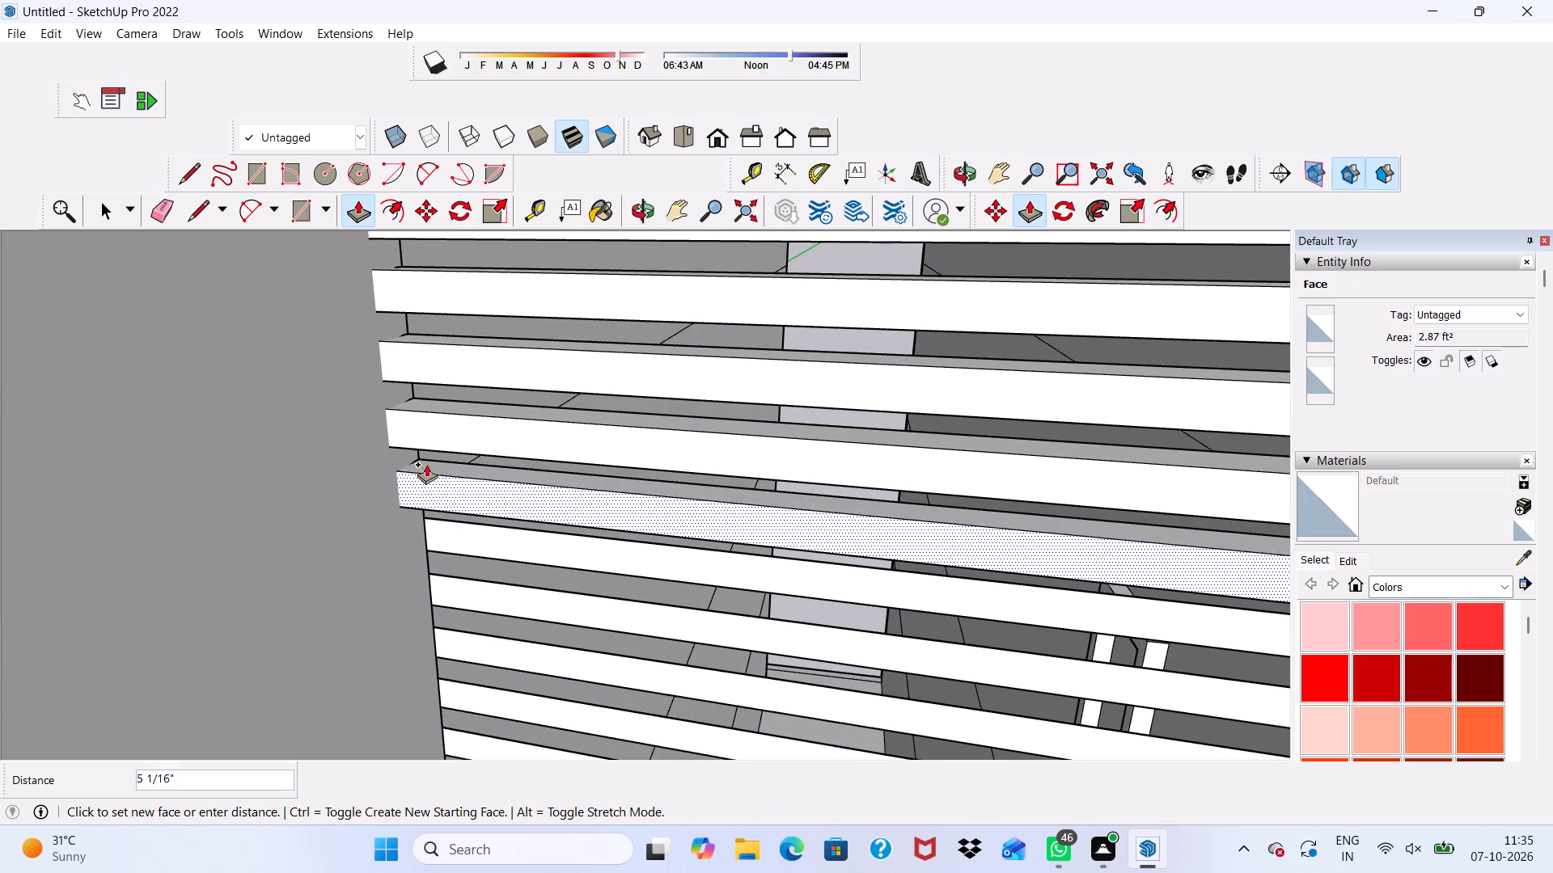
{"action": "left_click", "coordinate": [415, 403]}
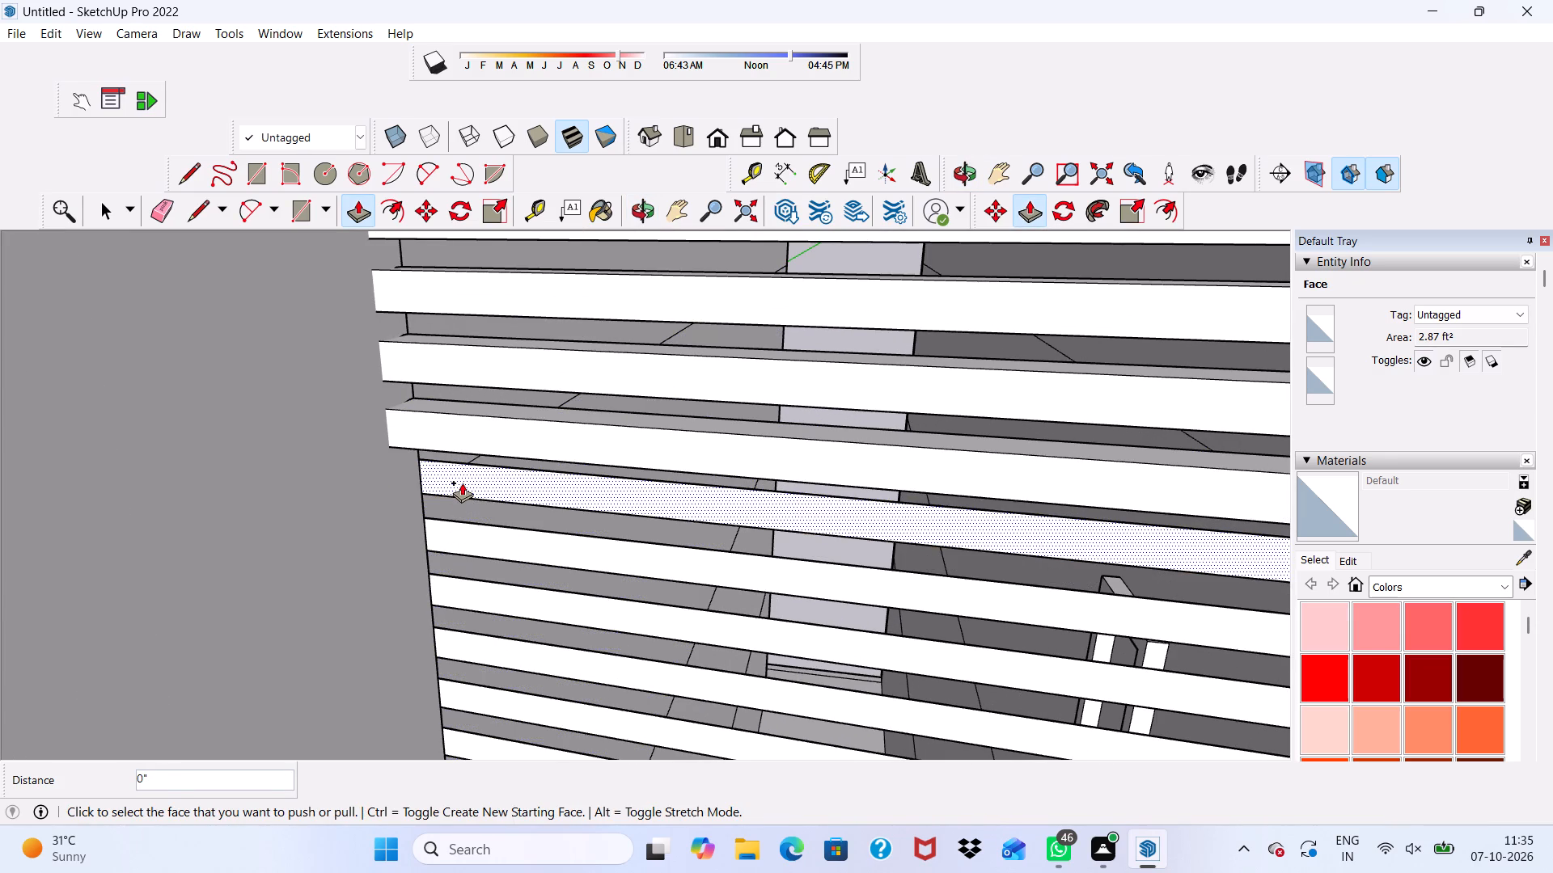
{"action": "left_click", "coordinate": [462, 483]}
{"action": "left_click", "coordinate": [420, 410]}
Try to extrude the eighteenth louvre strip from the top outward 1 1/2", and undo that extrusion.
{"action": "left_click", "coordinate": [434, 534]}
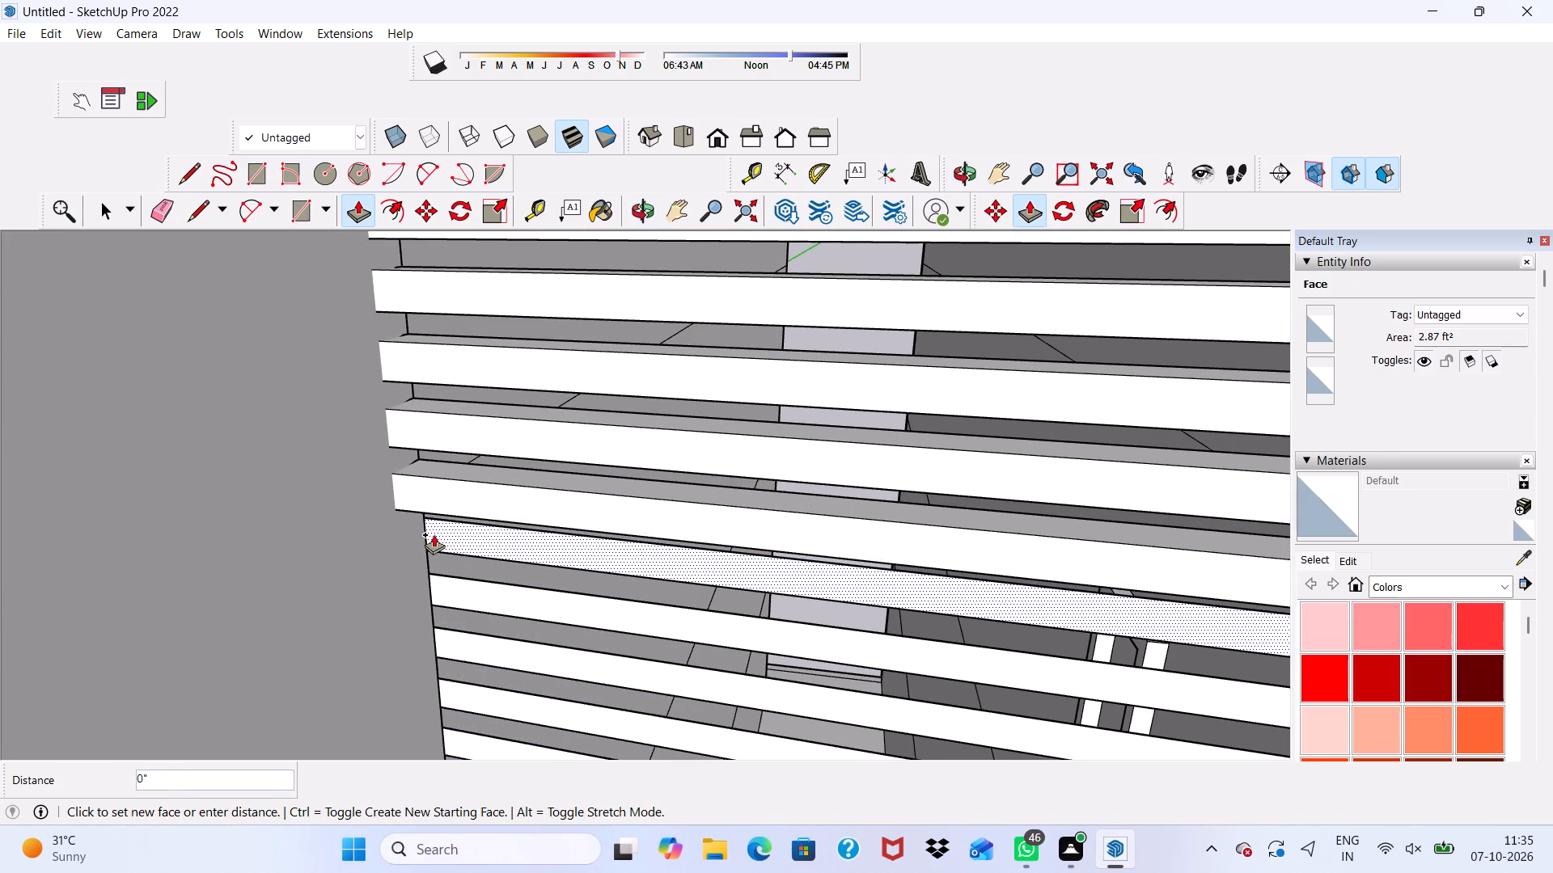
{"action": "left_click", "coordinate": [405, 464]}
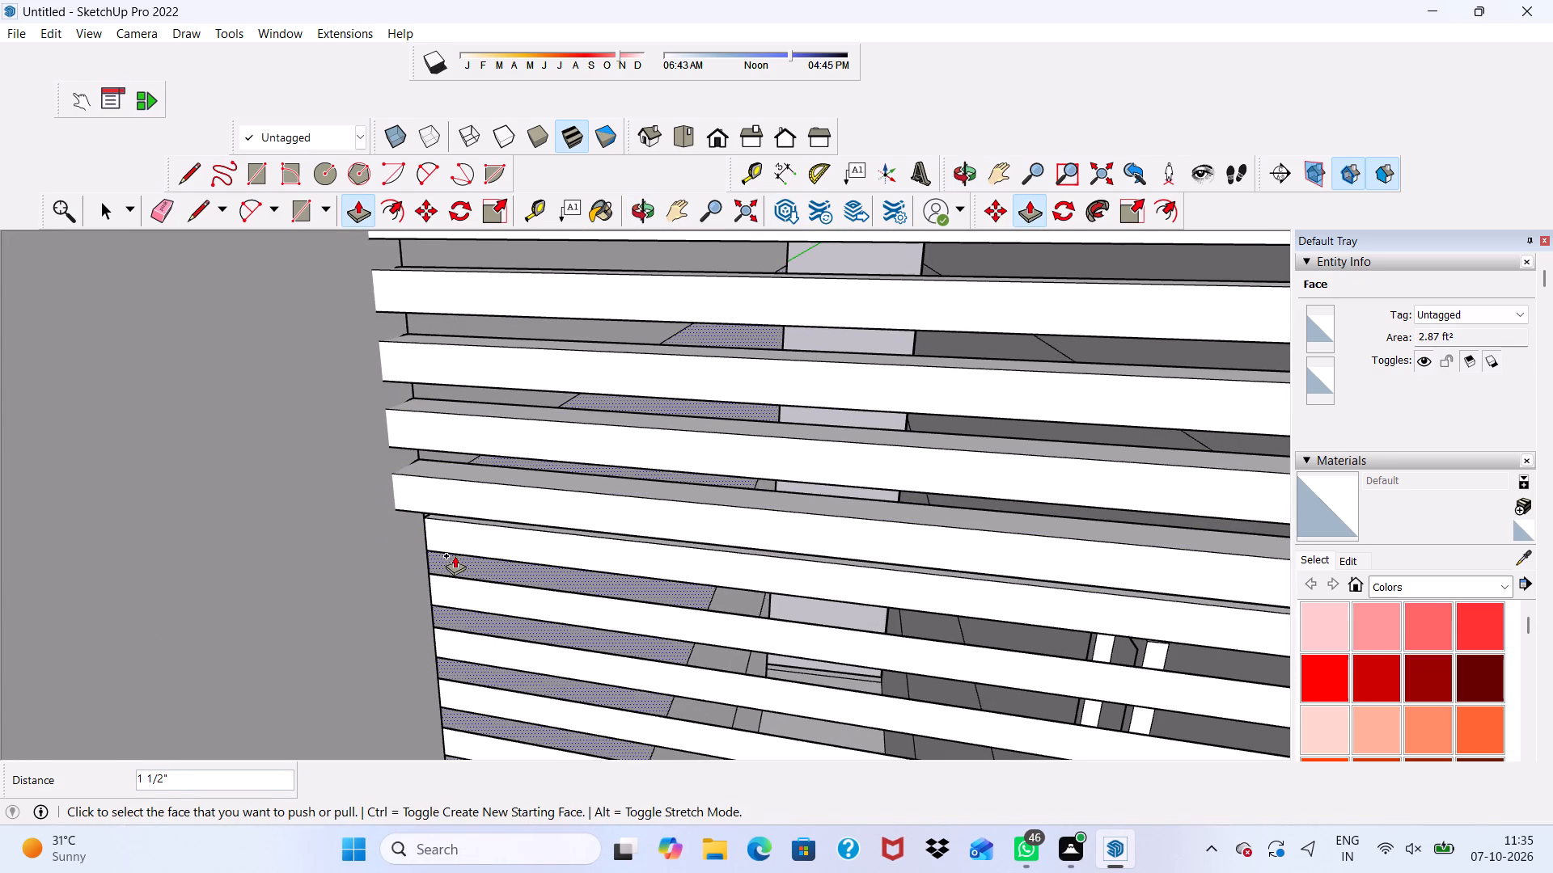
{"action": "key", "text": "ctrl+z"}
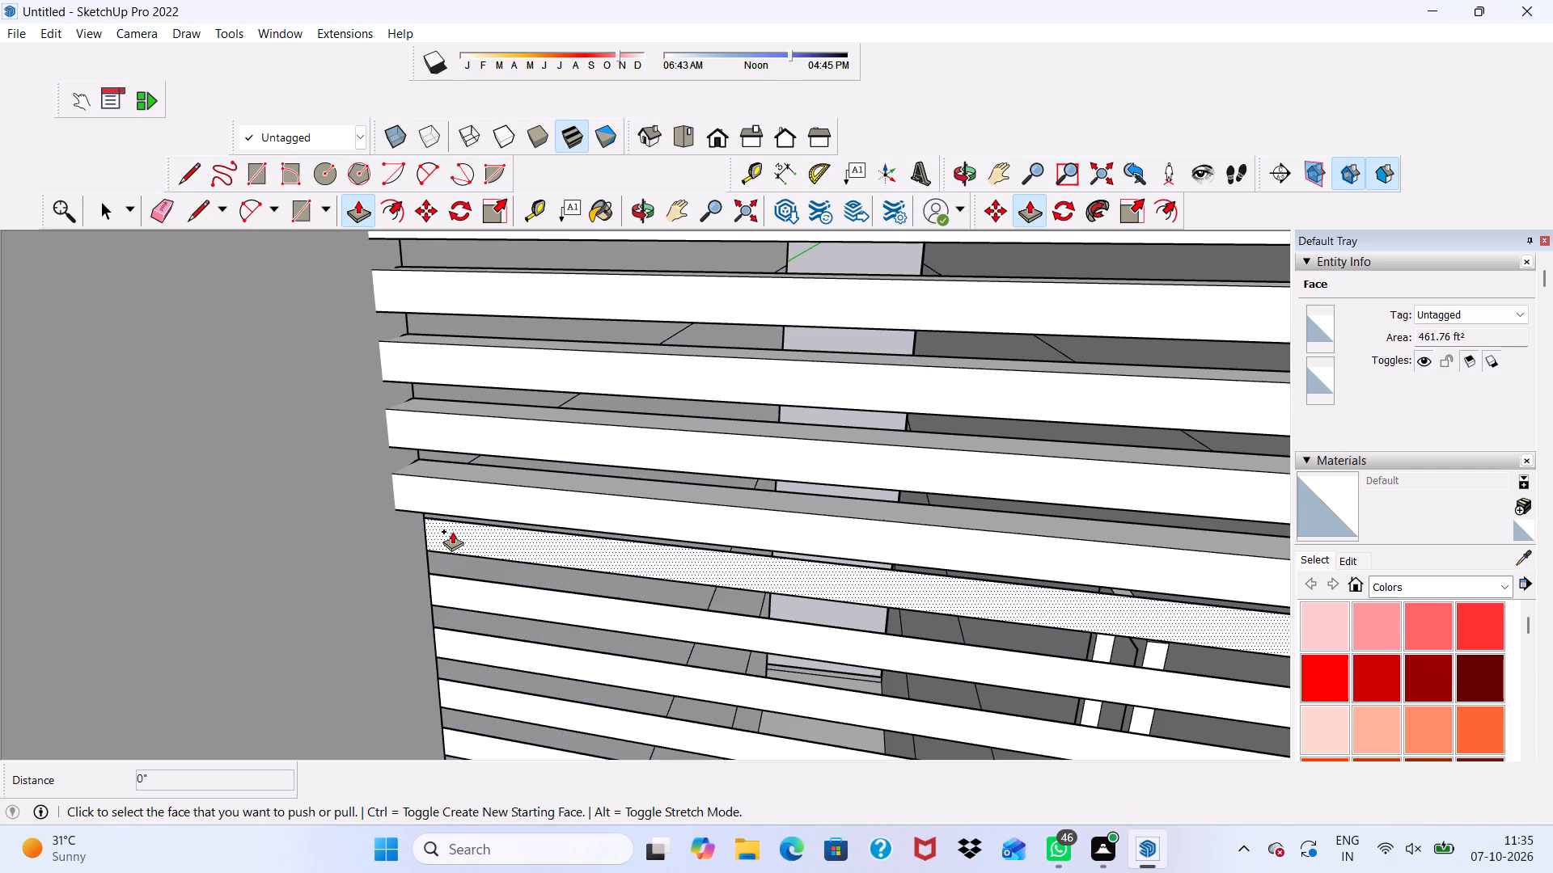
Extrude the eighteenth, nineteenth and twentieth louvre strips from the top outward 3 9/16" each.
{"action": "left_click", "coordinate": [452, 531]}
{"action": "left_click", "coordinate": [398, 468]}
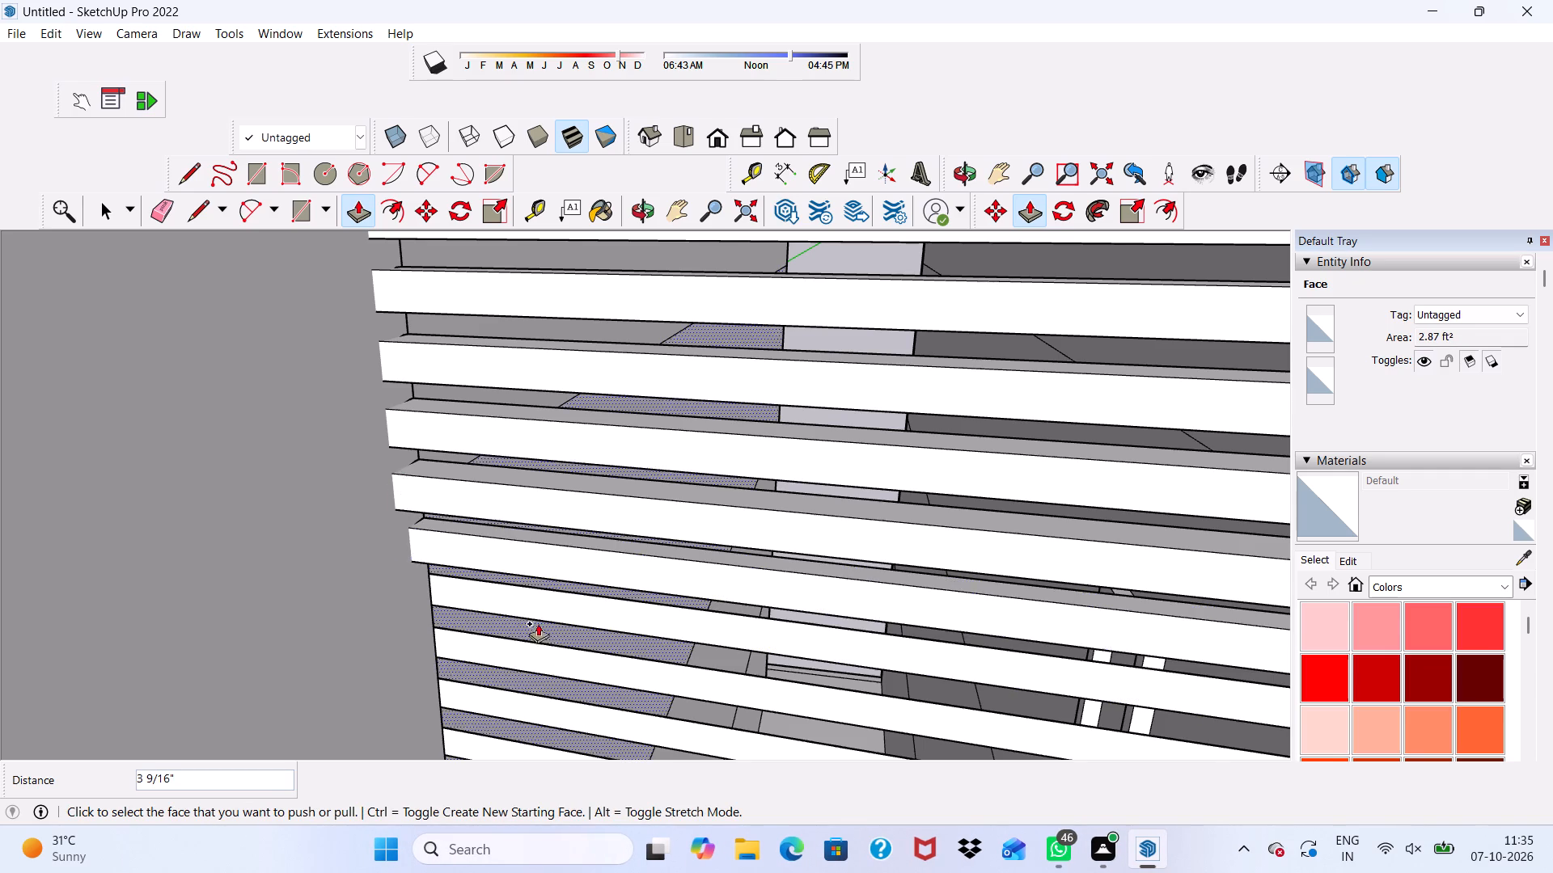
{"action": "scroll", "coordinate": [540, 630], "scroll_direction": "up", "scroll_amount": 3}
{"action": "left_click", "coordinate": [523, 583]}
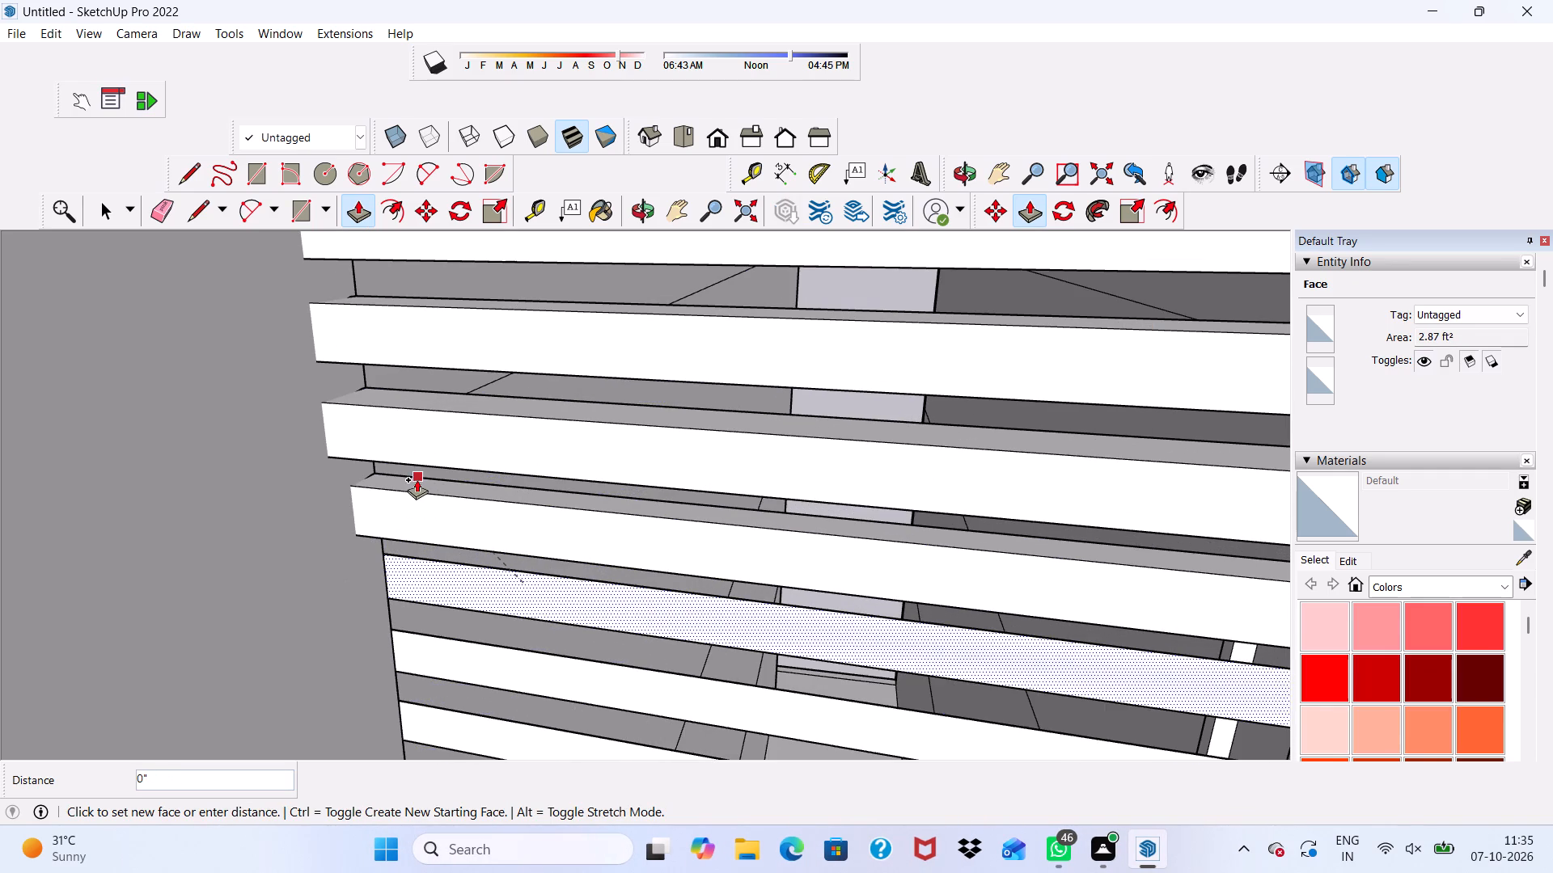
{"action": "left_click", "coordinate": [417, 479]}
{"action": "scroll", "coordinate": [417, 480], "scroll_direction": "down", "scroll_amount": 4}
{"action": "scroll", "coordinate": [500, 542], "scroll_direction": "down", "scroll_amount": 3}
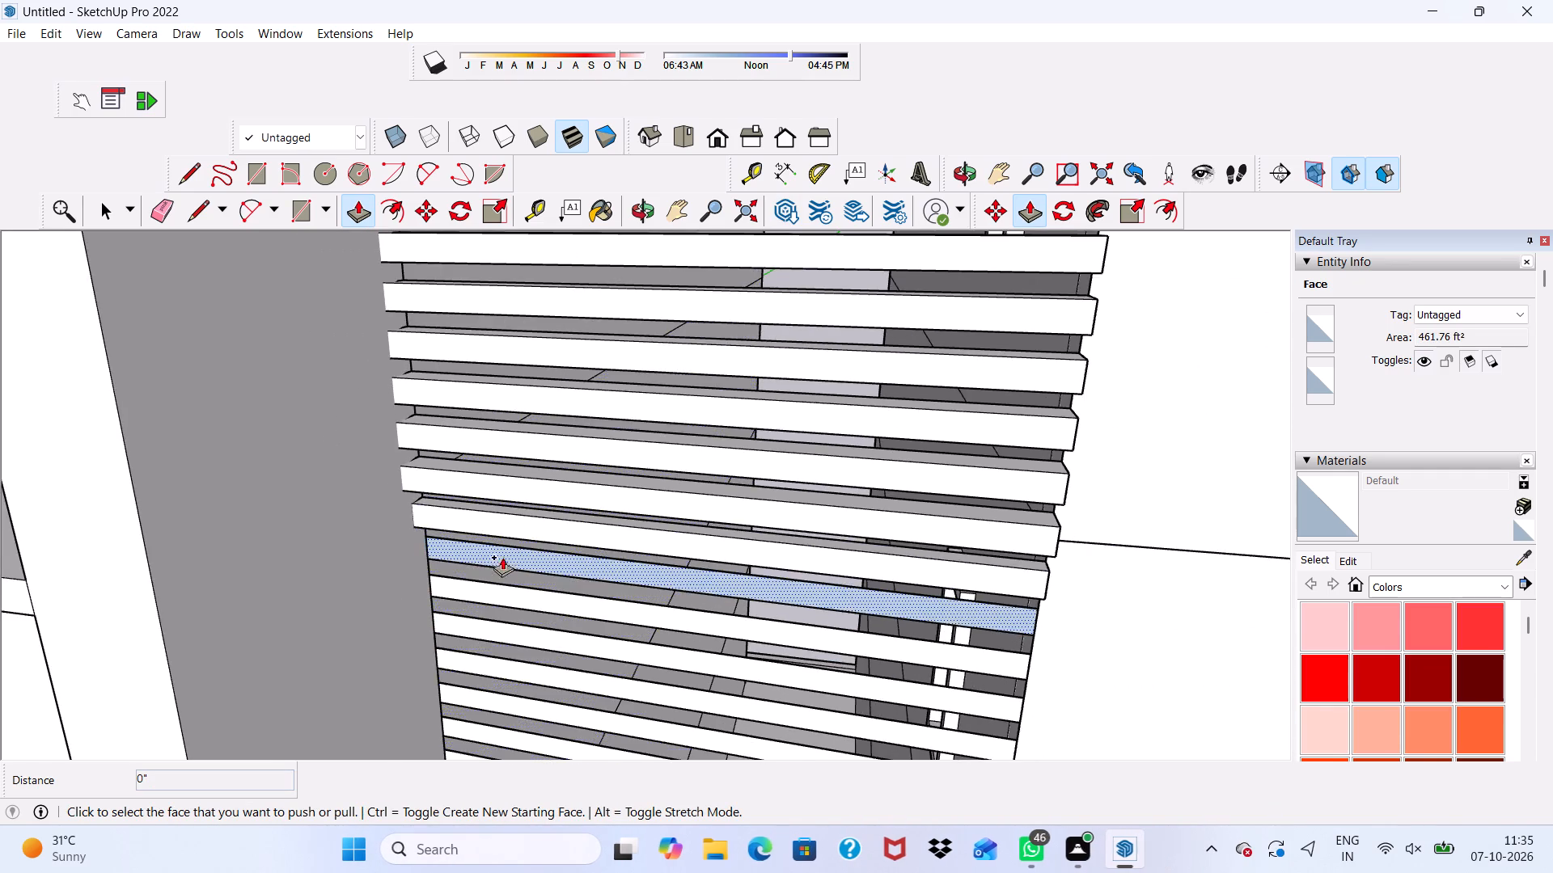
{"action": "scroll", "coordinate": [507, 587], "scroll_direction": "down", "scroll_amount": 6}
{"action": "scroll", "coordinate": [522, 593], "scroll_direction": "up", "scroll_amount": 5}
{"action": "left_click", "coordinate": [518, 556]}
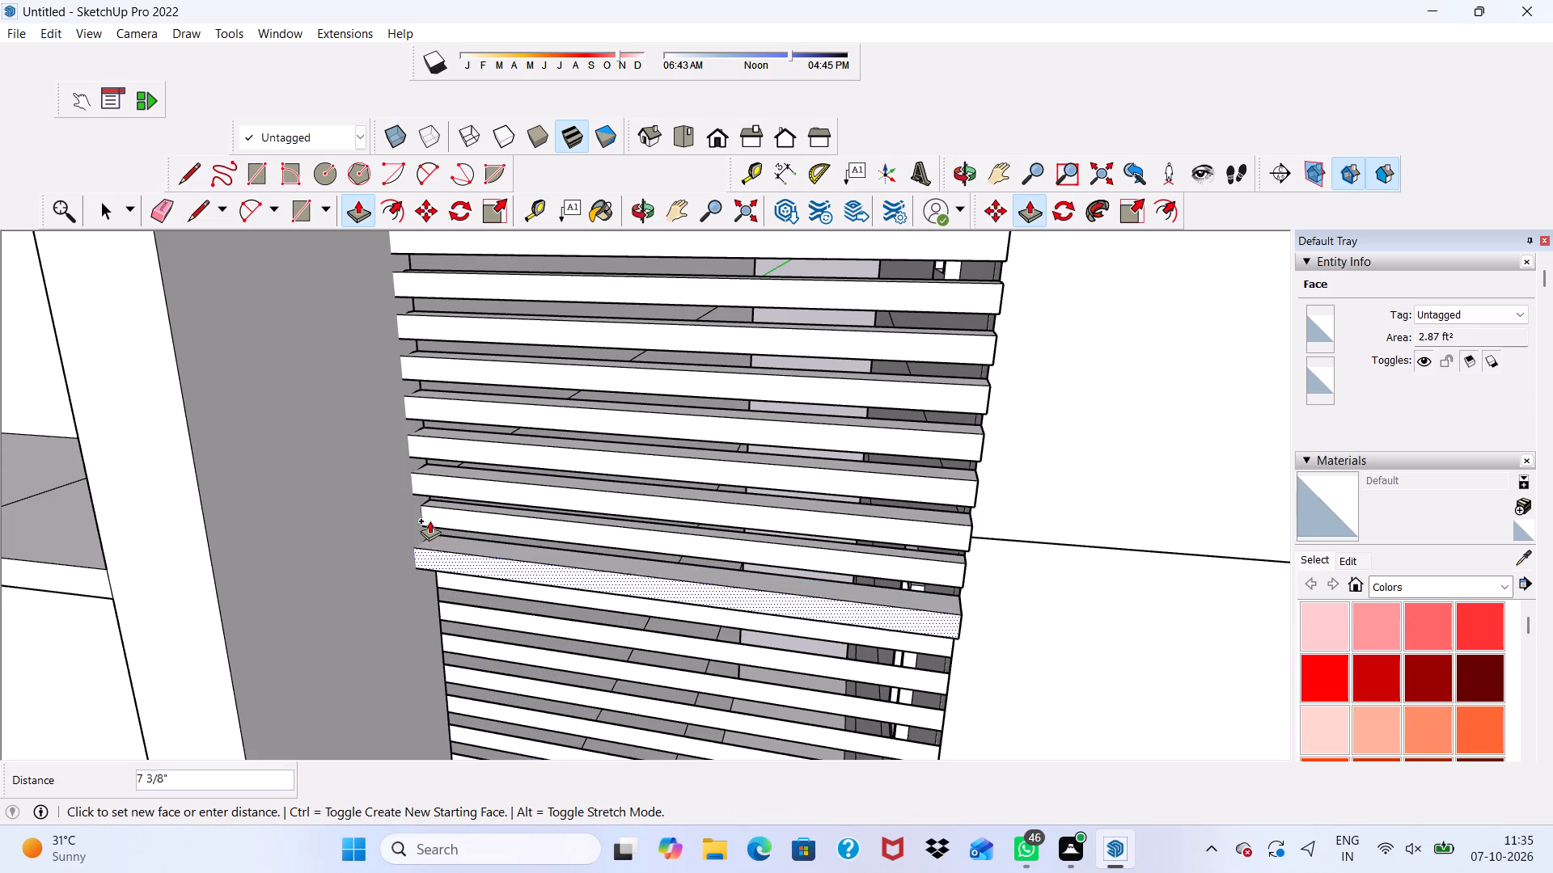
{"action": "left_click", "coordinate": [442, 509]}
{"action": "left_click", "coordinate": [468, 579]}
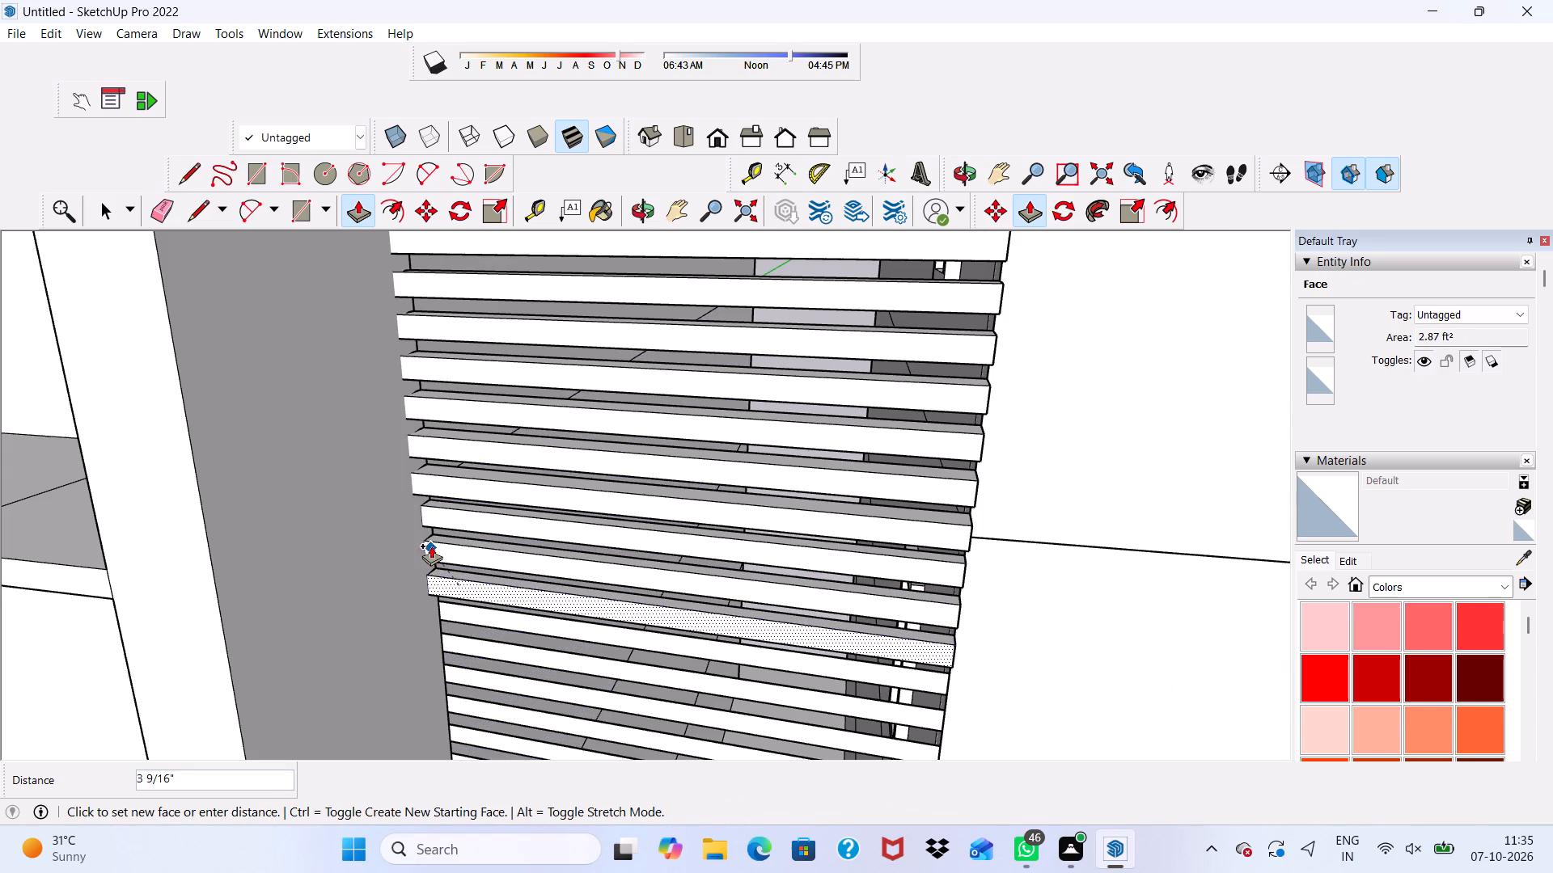
{"action": "left_click", "coordinate": [432, 544]}
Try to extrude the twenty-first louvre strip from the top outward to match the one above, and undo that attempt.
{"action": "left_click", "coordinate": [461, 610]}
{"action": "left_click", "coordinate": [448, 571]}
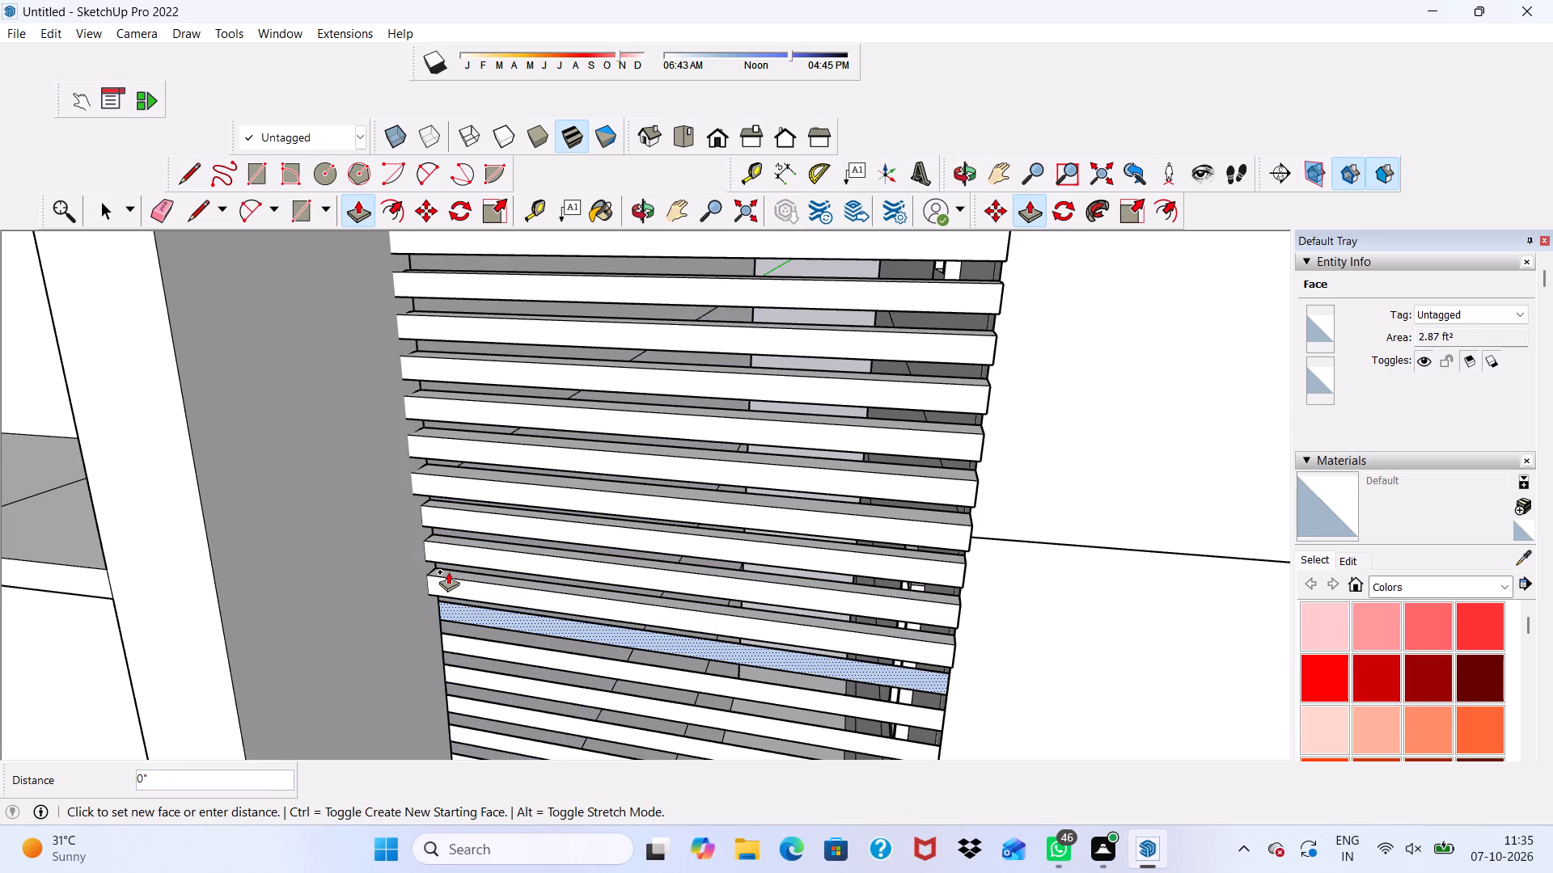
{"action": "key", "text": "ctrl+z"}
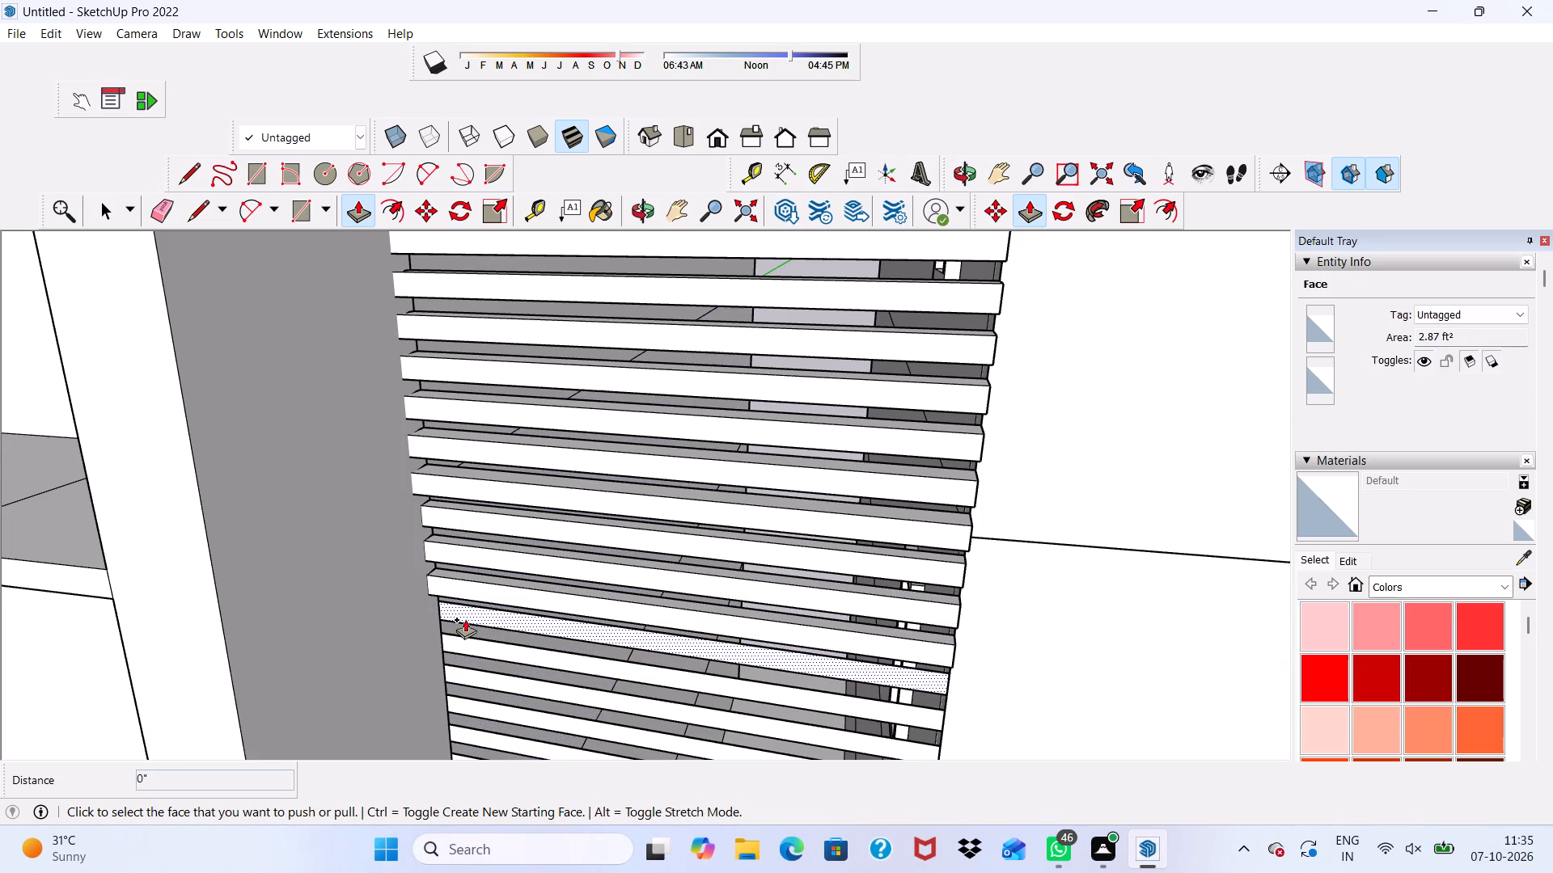
Extrude the twenty-first, twenty-second and twenty-third louvre strips from the top outward 3 9/16" each, flush with the strip above.
{"action": "left_click", "coordinate": [463, 613]}
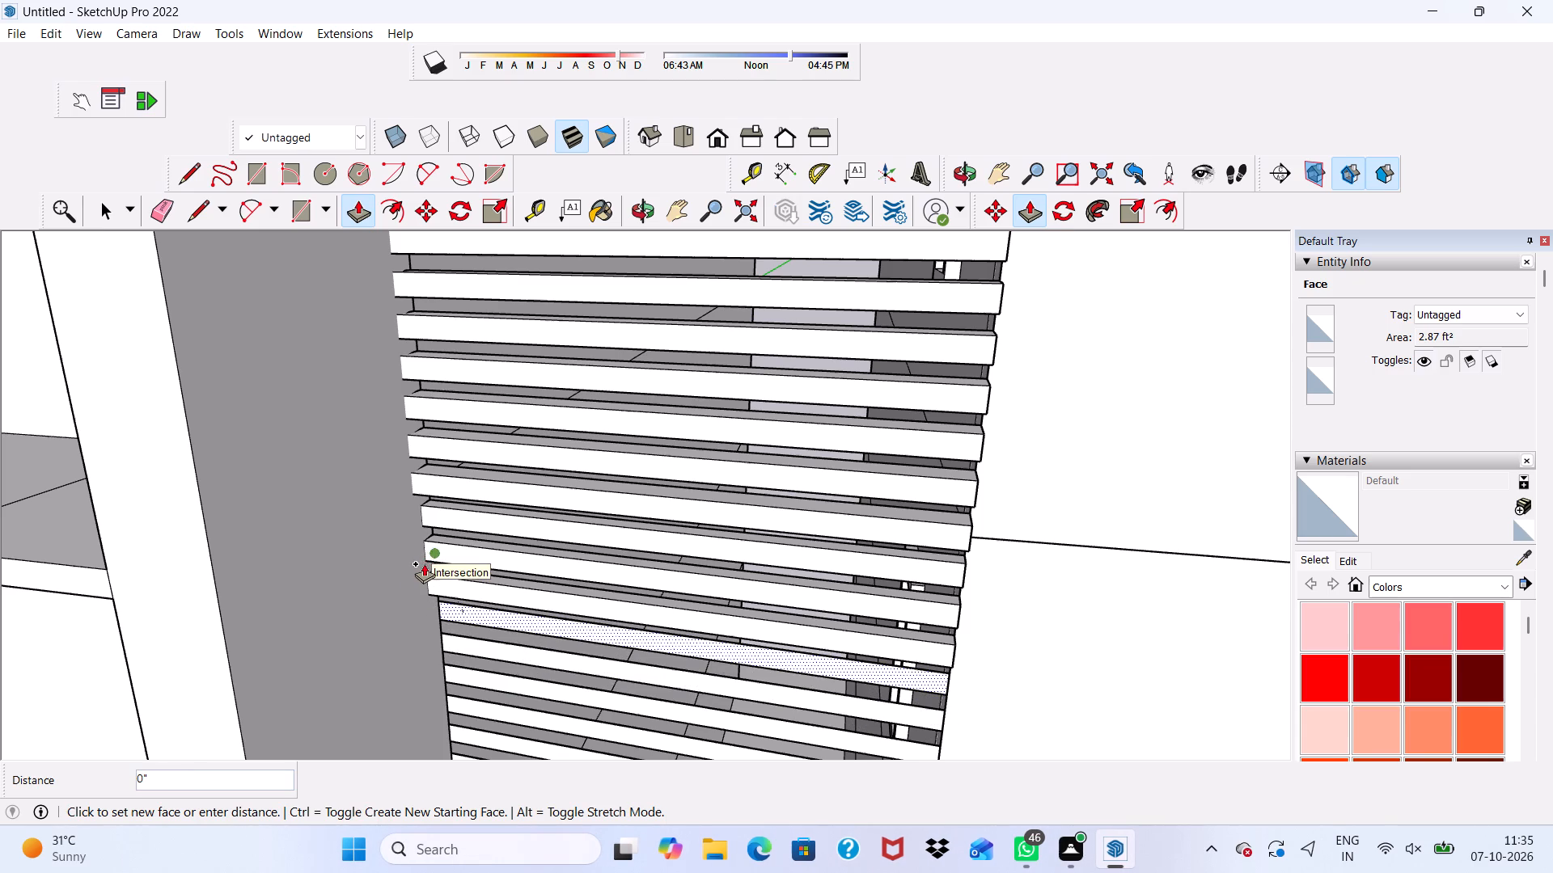
{"action": "scroll", "coordinate": [430, 600], "scroll_direction": "up", "scroll_amount": 4}
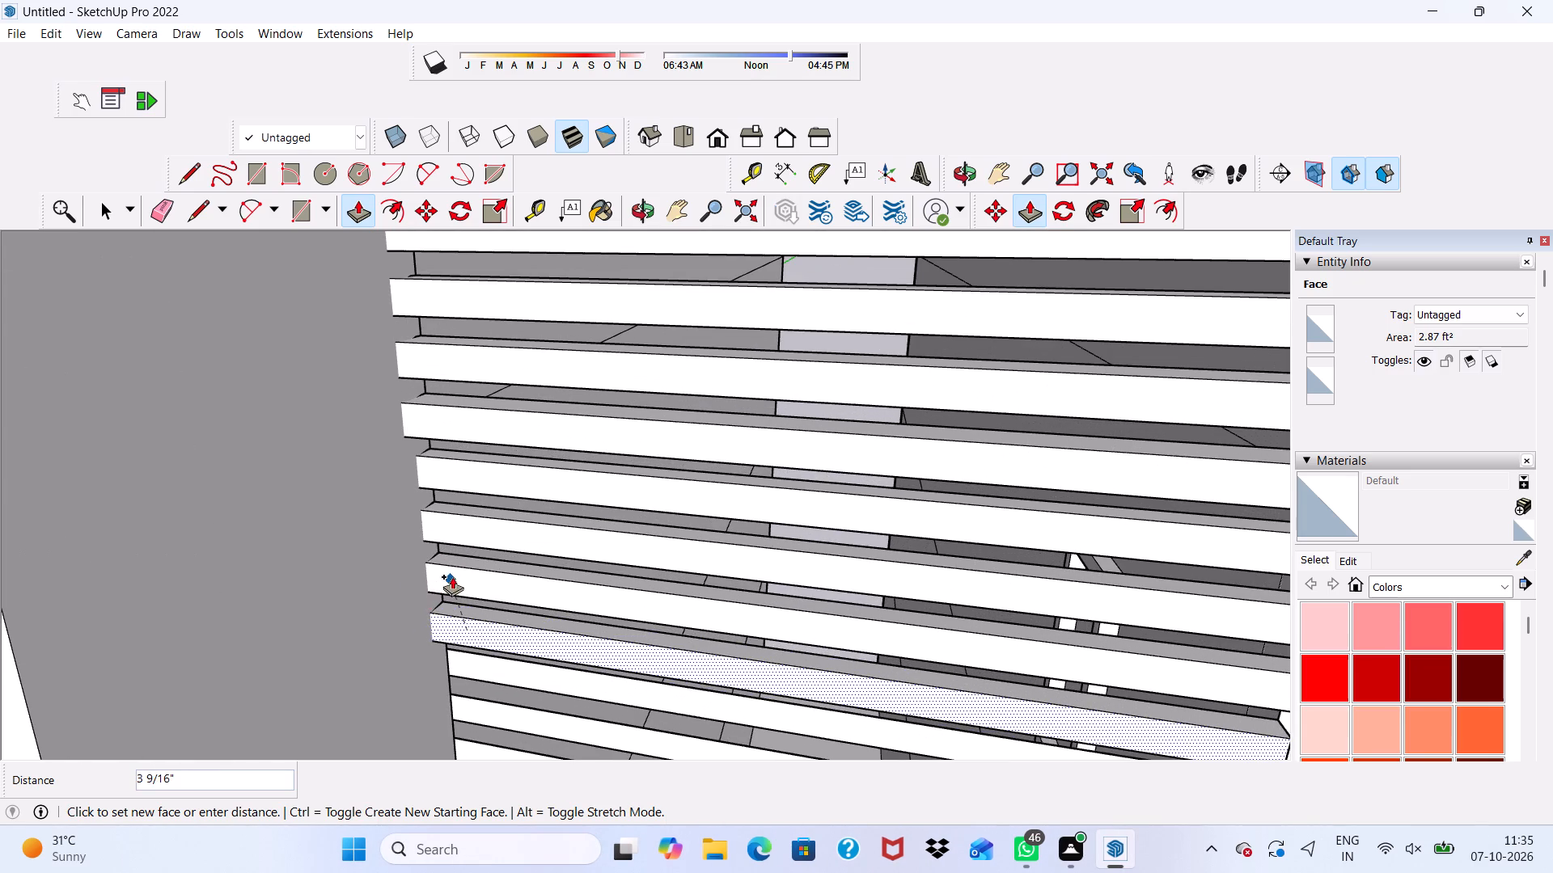
{"action": "left_click", "coordinate": [457, 567]}
{"action": "scroll", "coordinate": [457, 567], "scroll_direction": "down", "scroll_amount": 8}
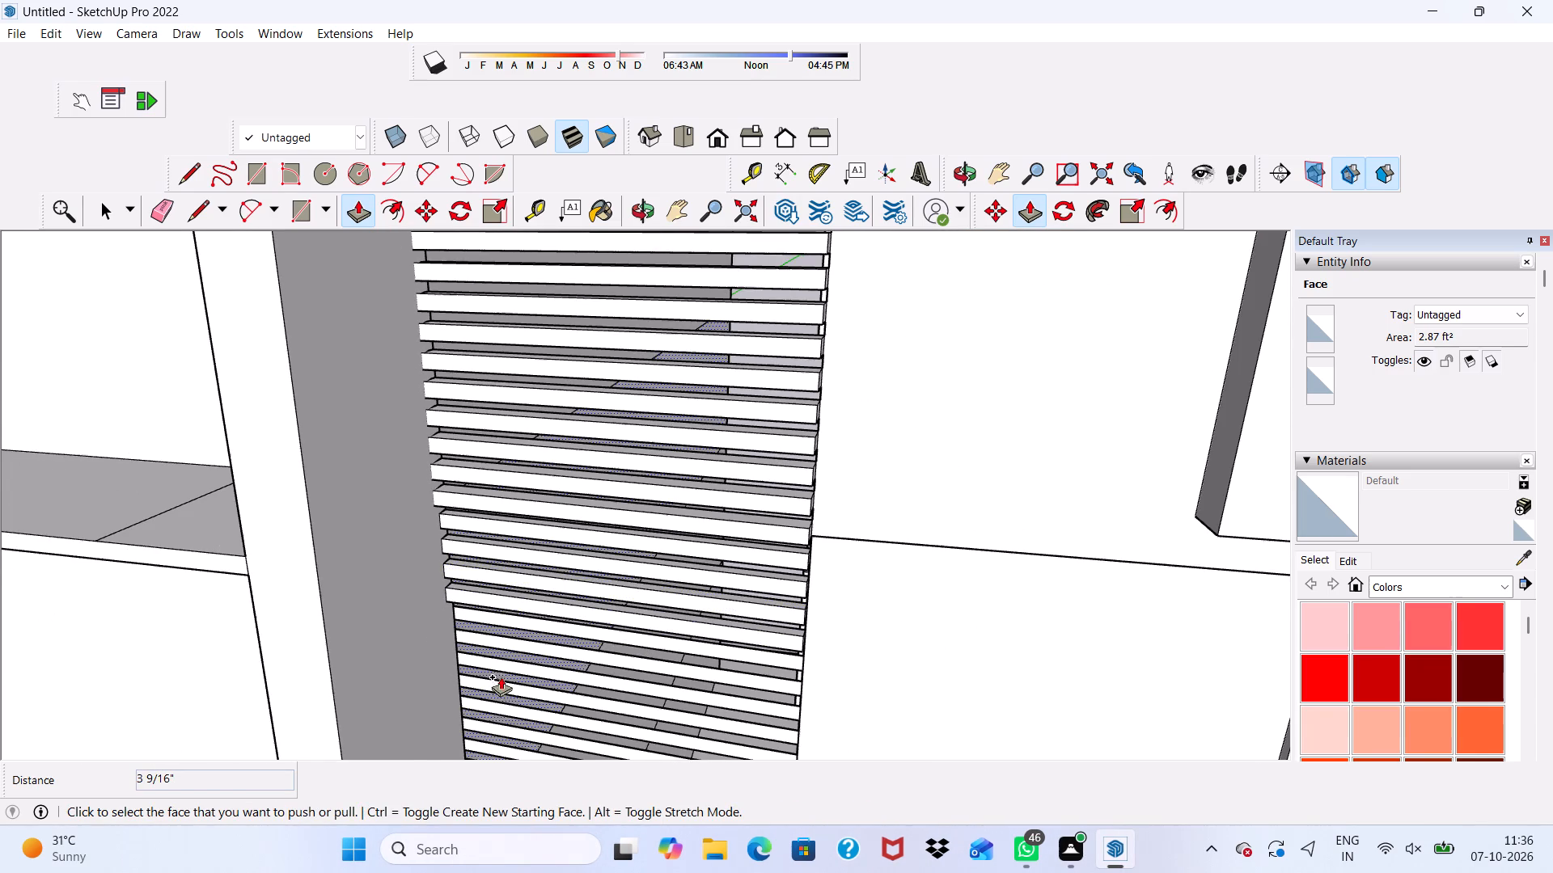
{"action": "scroll", "coordinate": [494, 715], "scroll_direction": "up", "scroll_amount": 7}
{"action": "scroll", "coordinate": [500, 658], "scroll_direction": "down", "scroll_amount": 9}
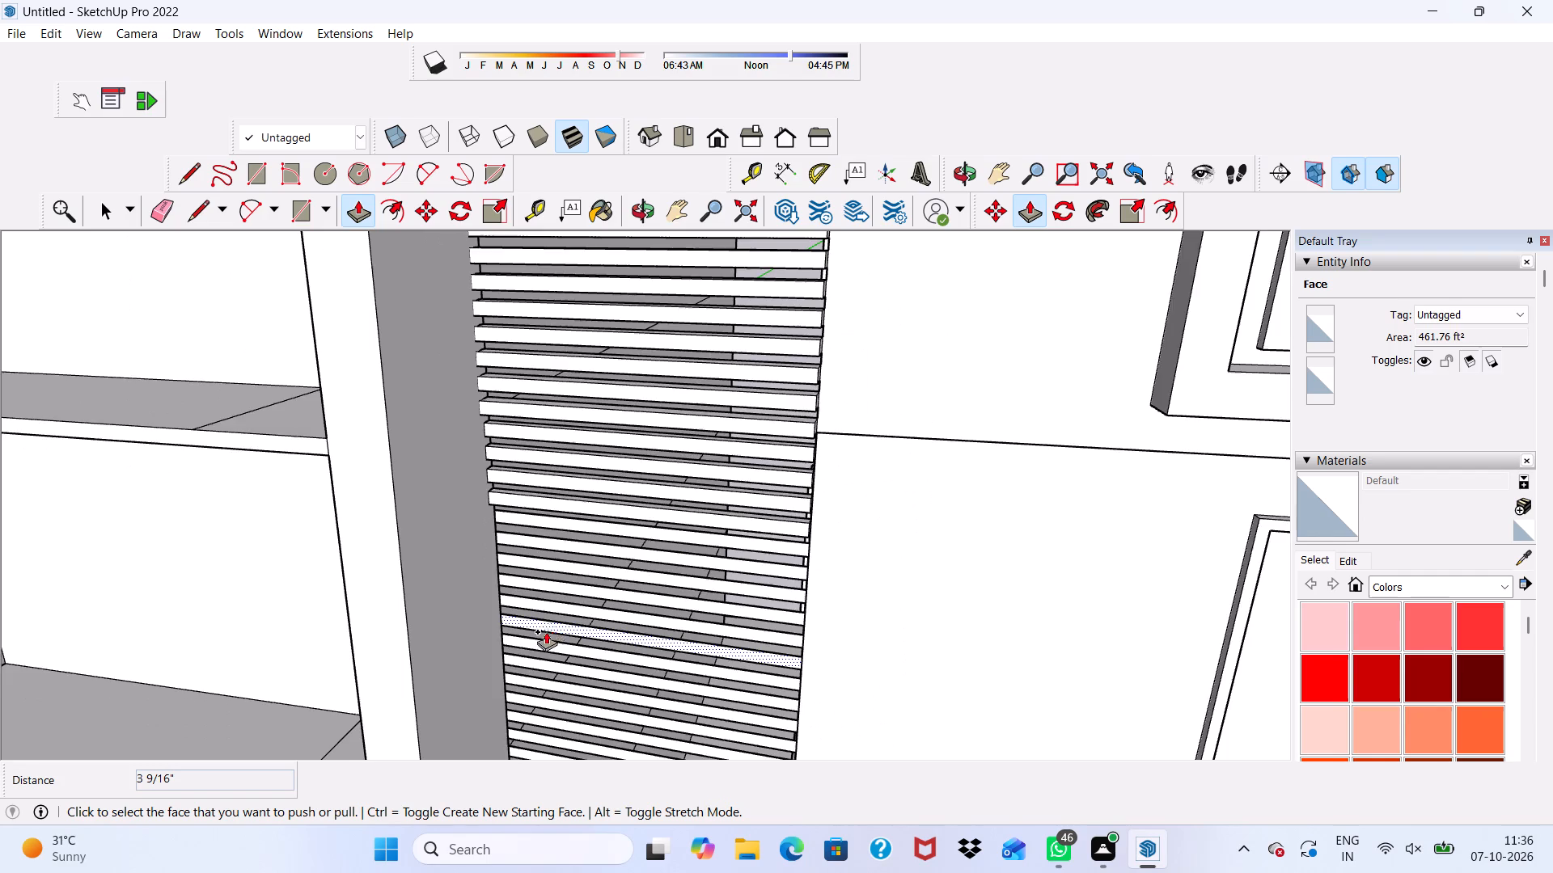
{"action": "scroll", "coordinate": [546, 631], "scroll_direction": "up", "scroll_amount": 4}
{"action": "scroll", "coordinate": [497, 459], "scroll_direction": "up", "scroll_amount": 4}
{"action": "left_click", "coordinate": [497, 460]}
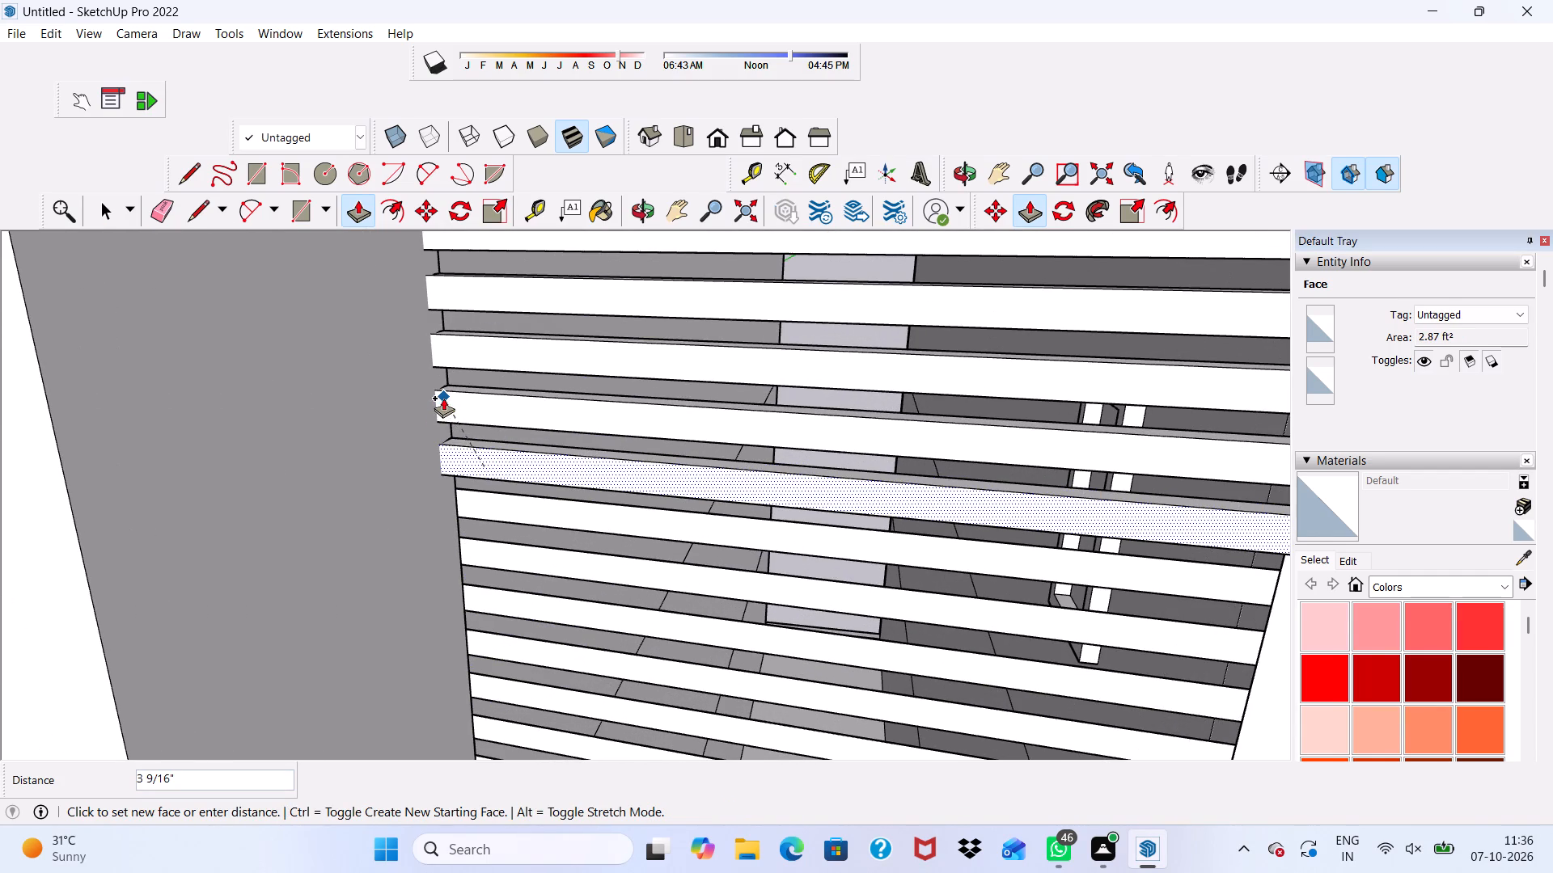
{"action": "left_click", "coordinate": [443, 398]}
{"action": "left_click", "coordinate": [484, 510]}
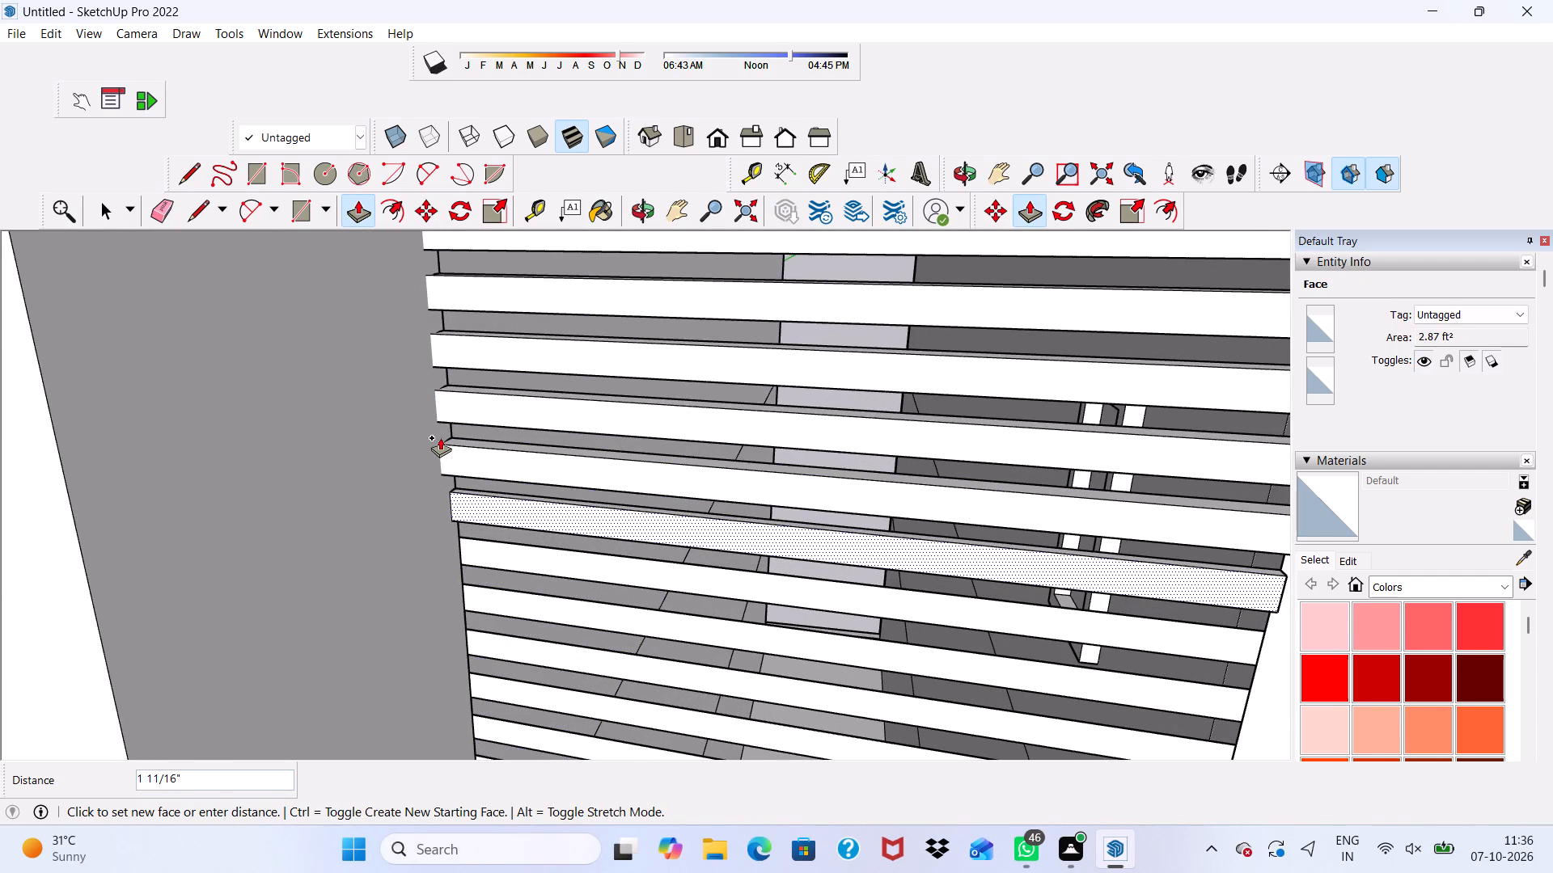
{"action": "left_click", "coordinate": [451, 461]}
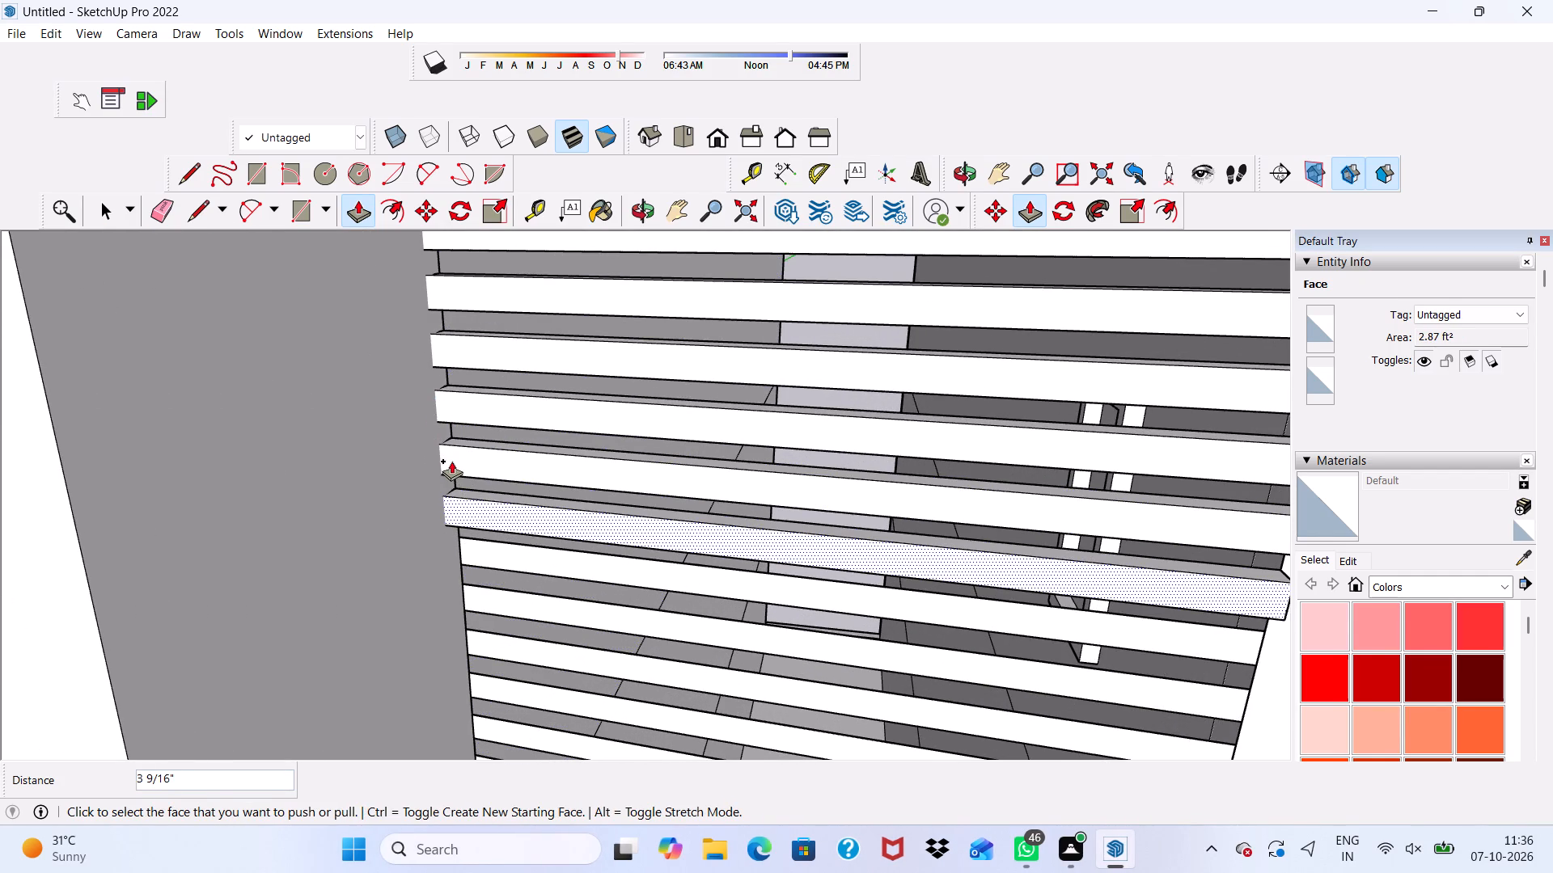
Extrude the twenty-fourth, twenty-fifth and twenty-sixth louvre strips from the top outward 3 9/16" each, flush with the strip above.
{"action": "scroll", "coordinate": [451, 461], "scroll_direction": "down", "scroll_amount": 4}
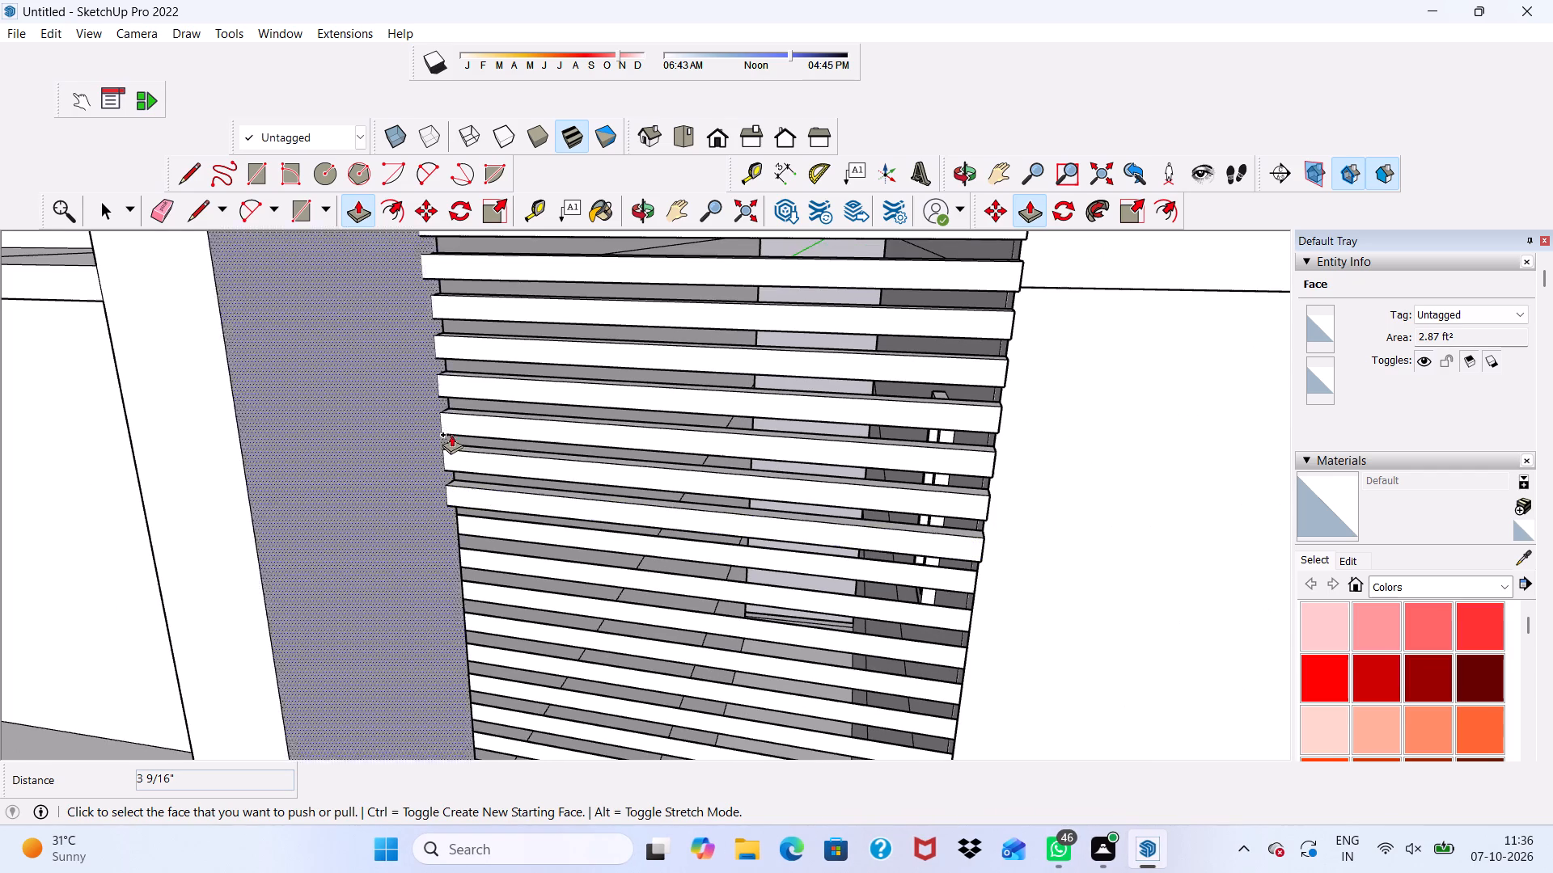
{"action": "scroll", "coordinate": [492, 558], "scroll_direction": "up", "scroll_amount": 7}
{"action": "left_click", "coordinate": [489, 522]}
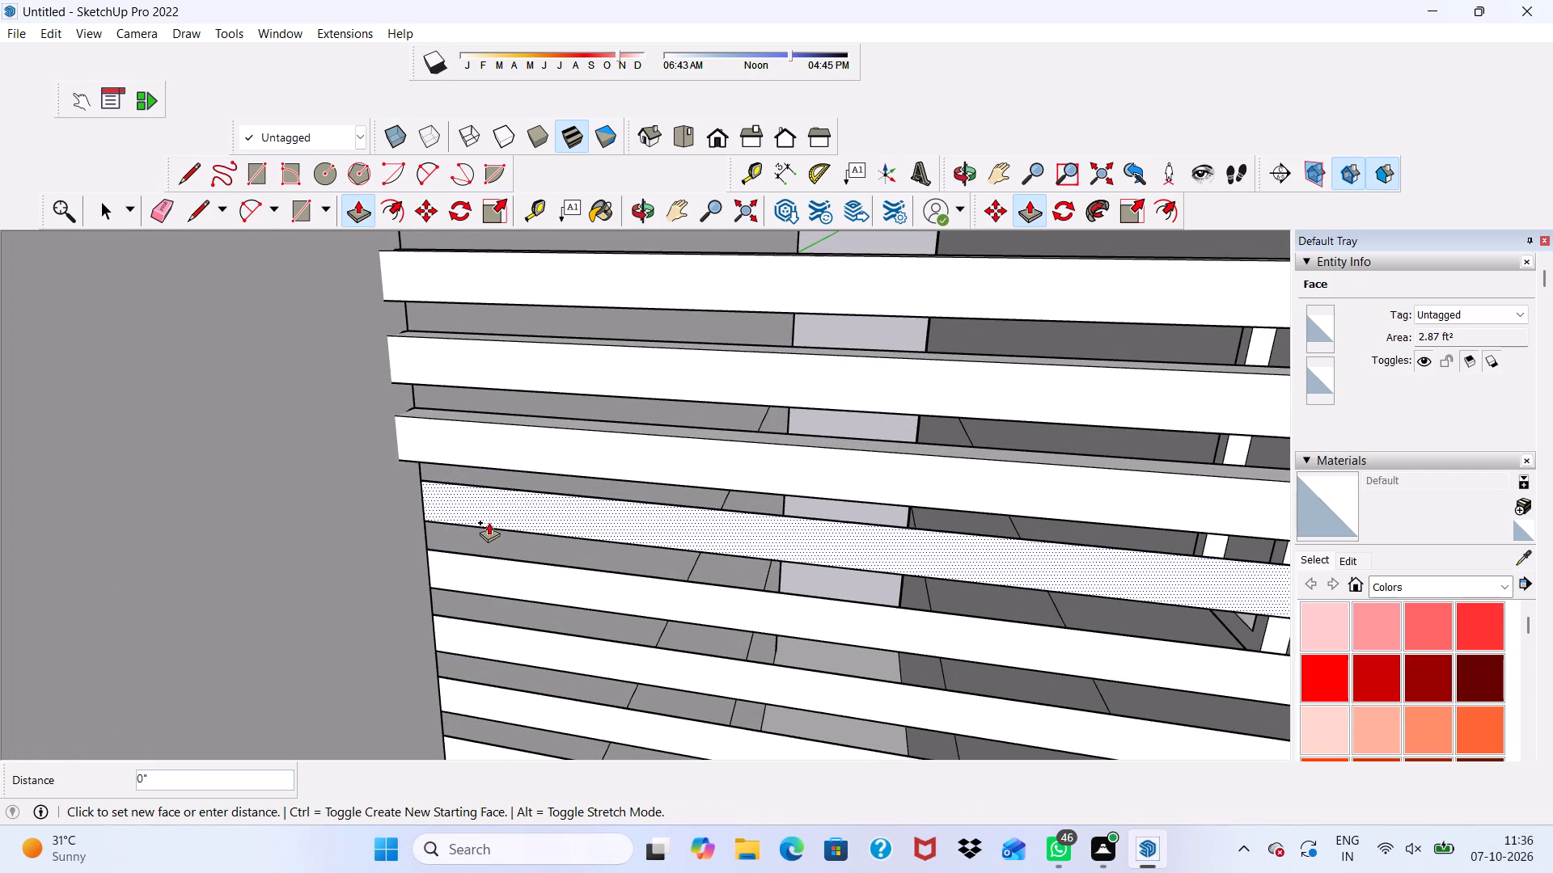
{"action": "left_click", "coordinate": [402, 428]}
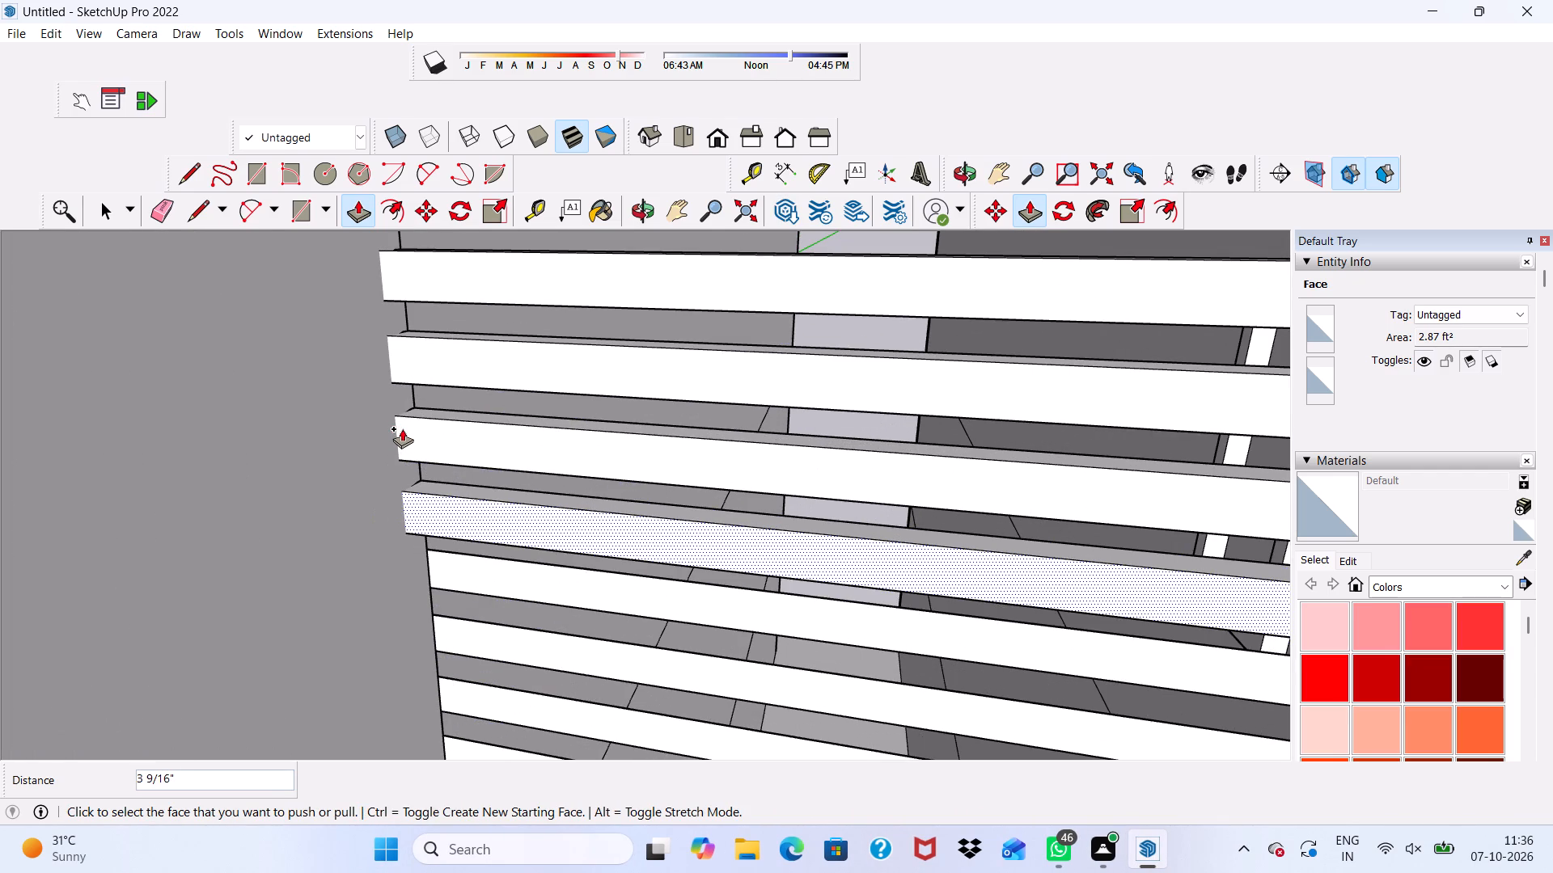
{"action": "left_click", "coordinate": [456, 580]}
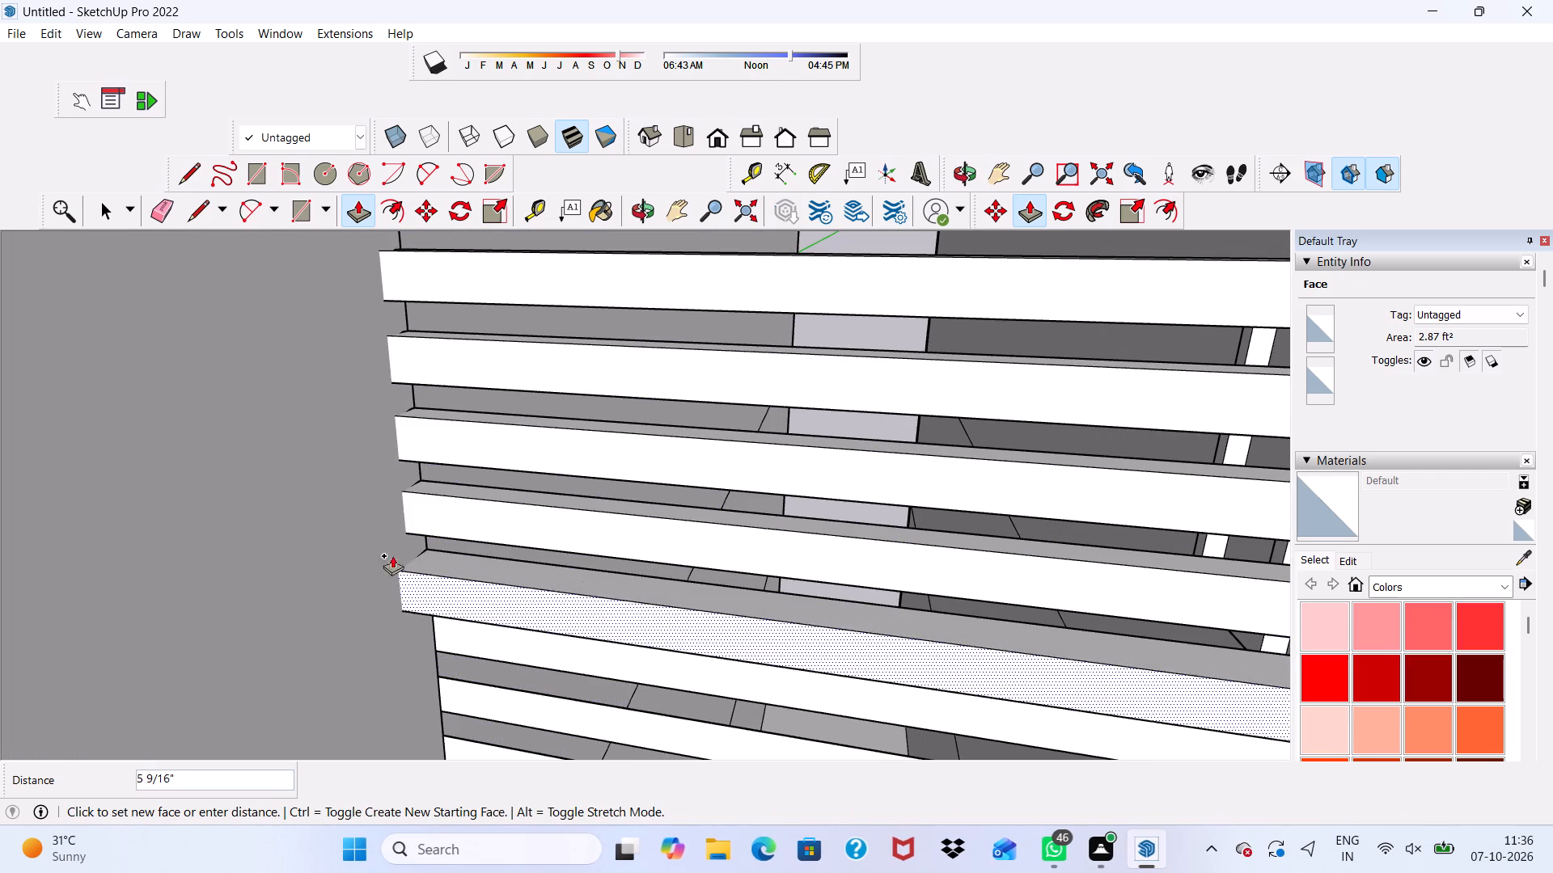
{"action": "left_click", "coordinate": [414, 498]}
{"action": "left_click", "coordinate": [459, 631]}
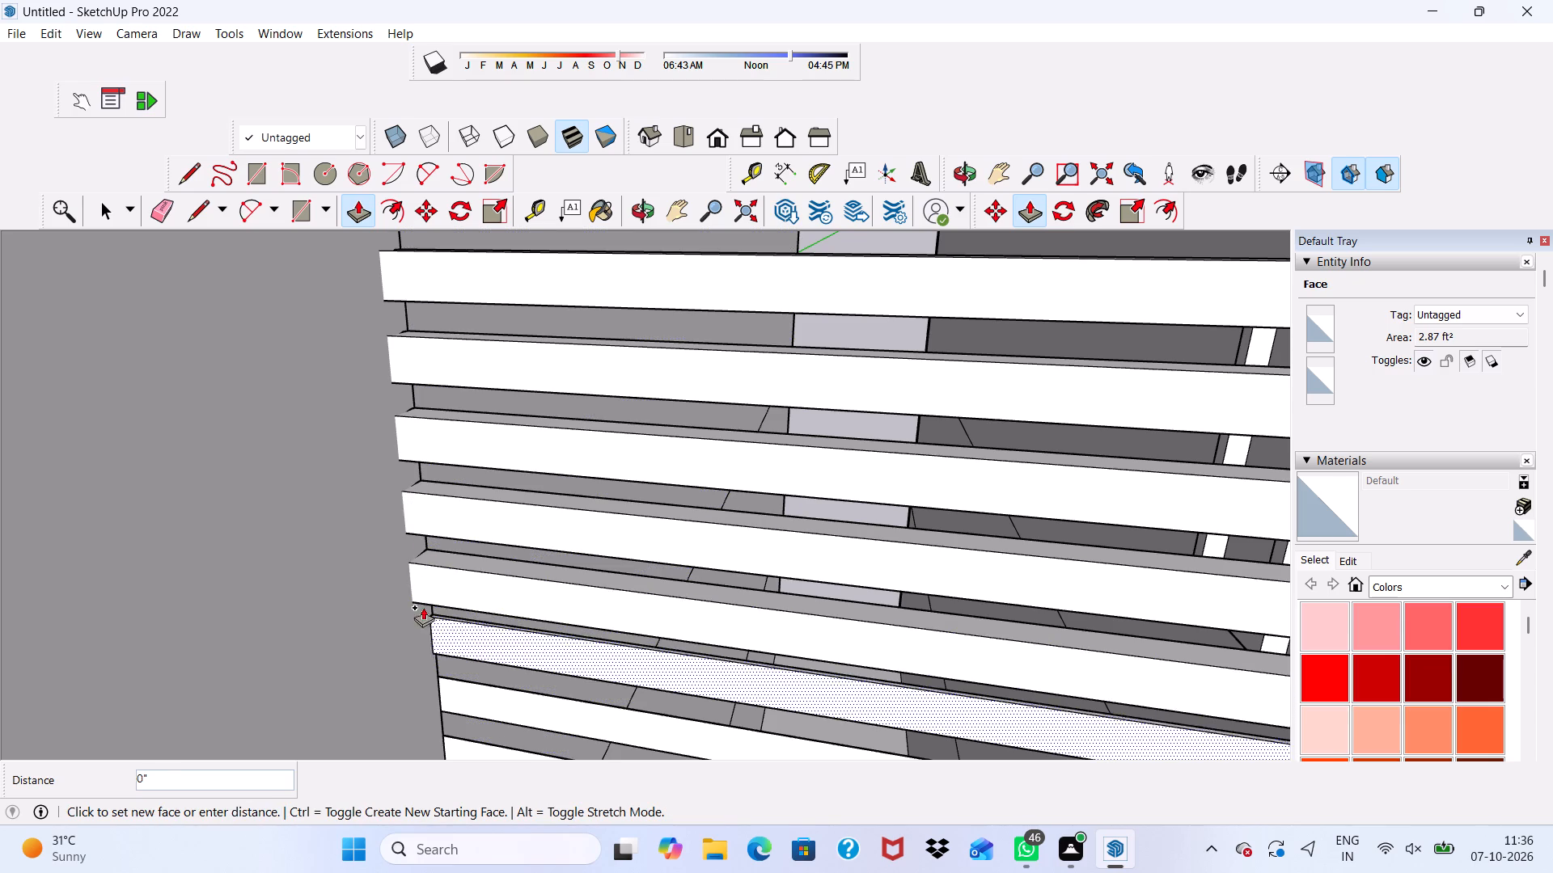
{"action": "scroll", "coordinate": [416, 564], "scroll_direction": "up", "scroll_amount": 3}
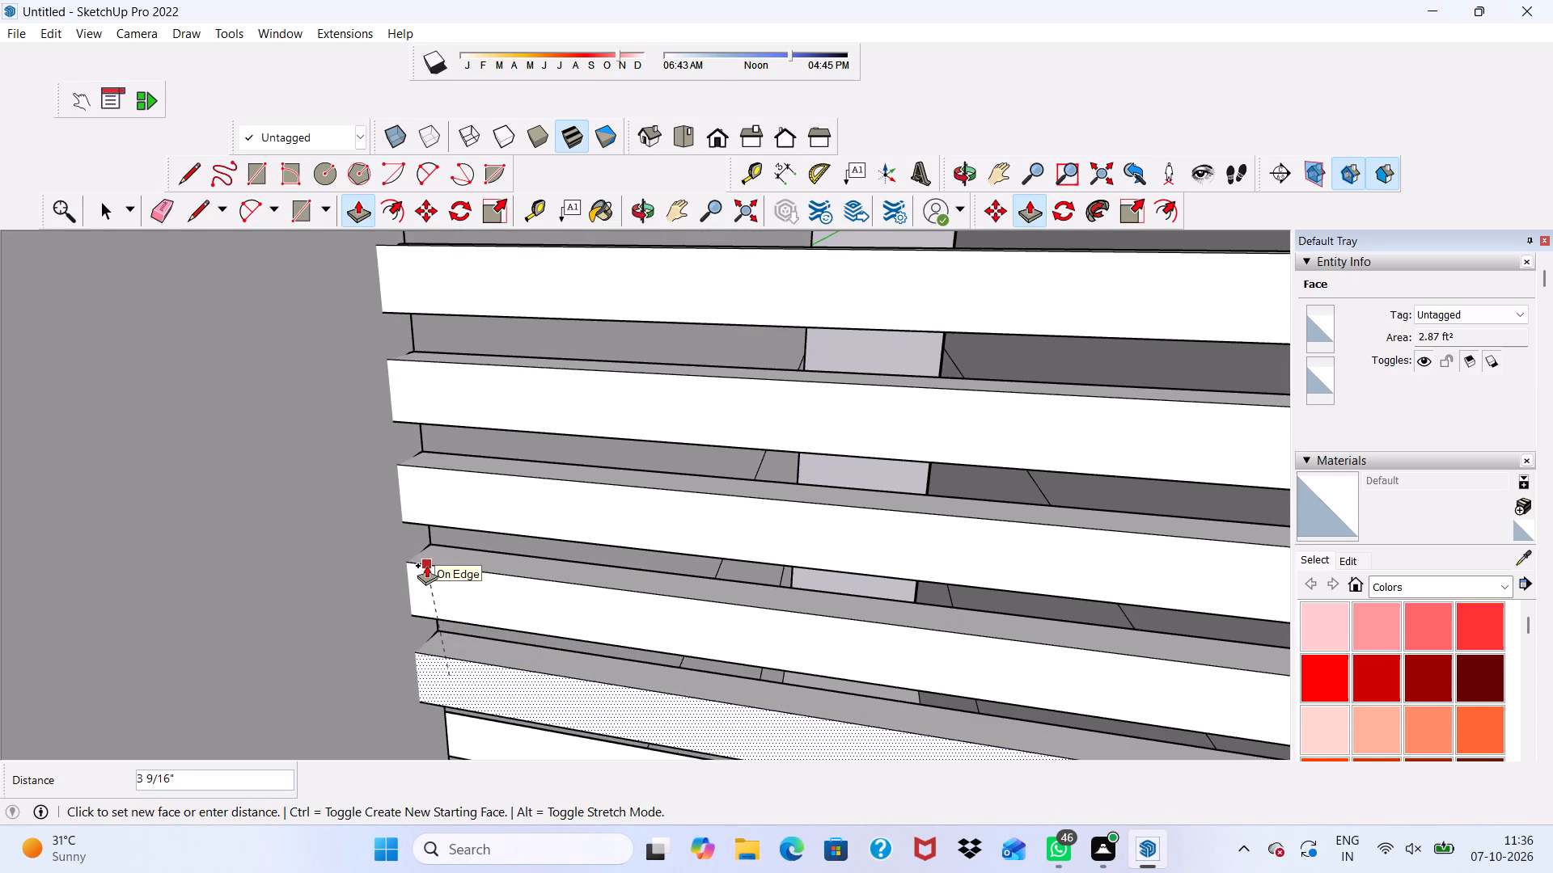
{"action": "left_click", "coordinate": [426, 565]}
{"action": "scroll", "coordinate": [426, 565], "scroll_direction": "down", "scroll_amount": 11}
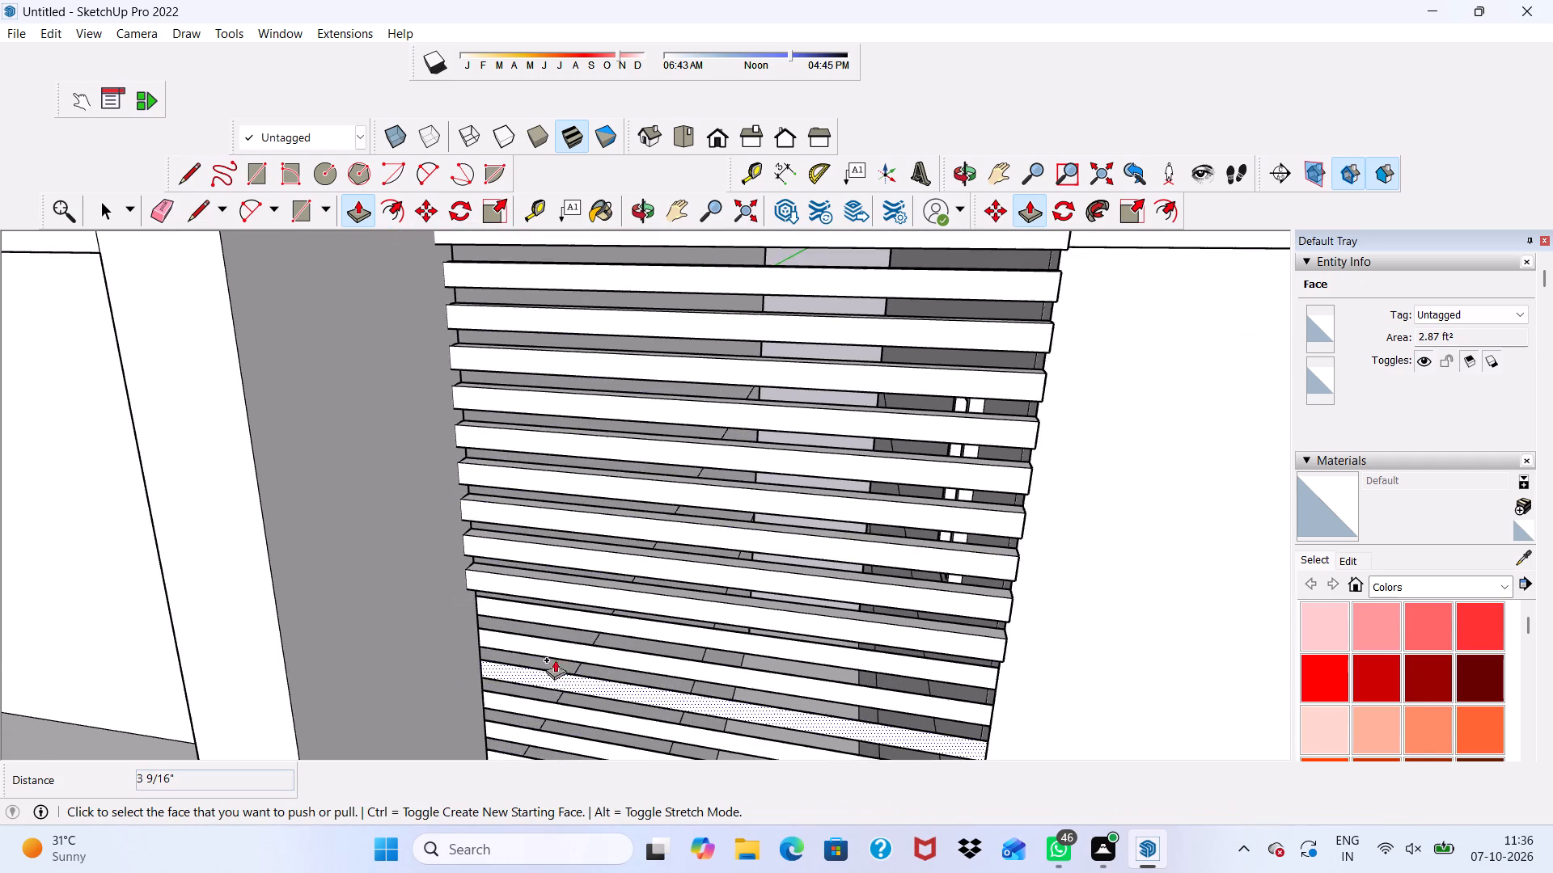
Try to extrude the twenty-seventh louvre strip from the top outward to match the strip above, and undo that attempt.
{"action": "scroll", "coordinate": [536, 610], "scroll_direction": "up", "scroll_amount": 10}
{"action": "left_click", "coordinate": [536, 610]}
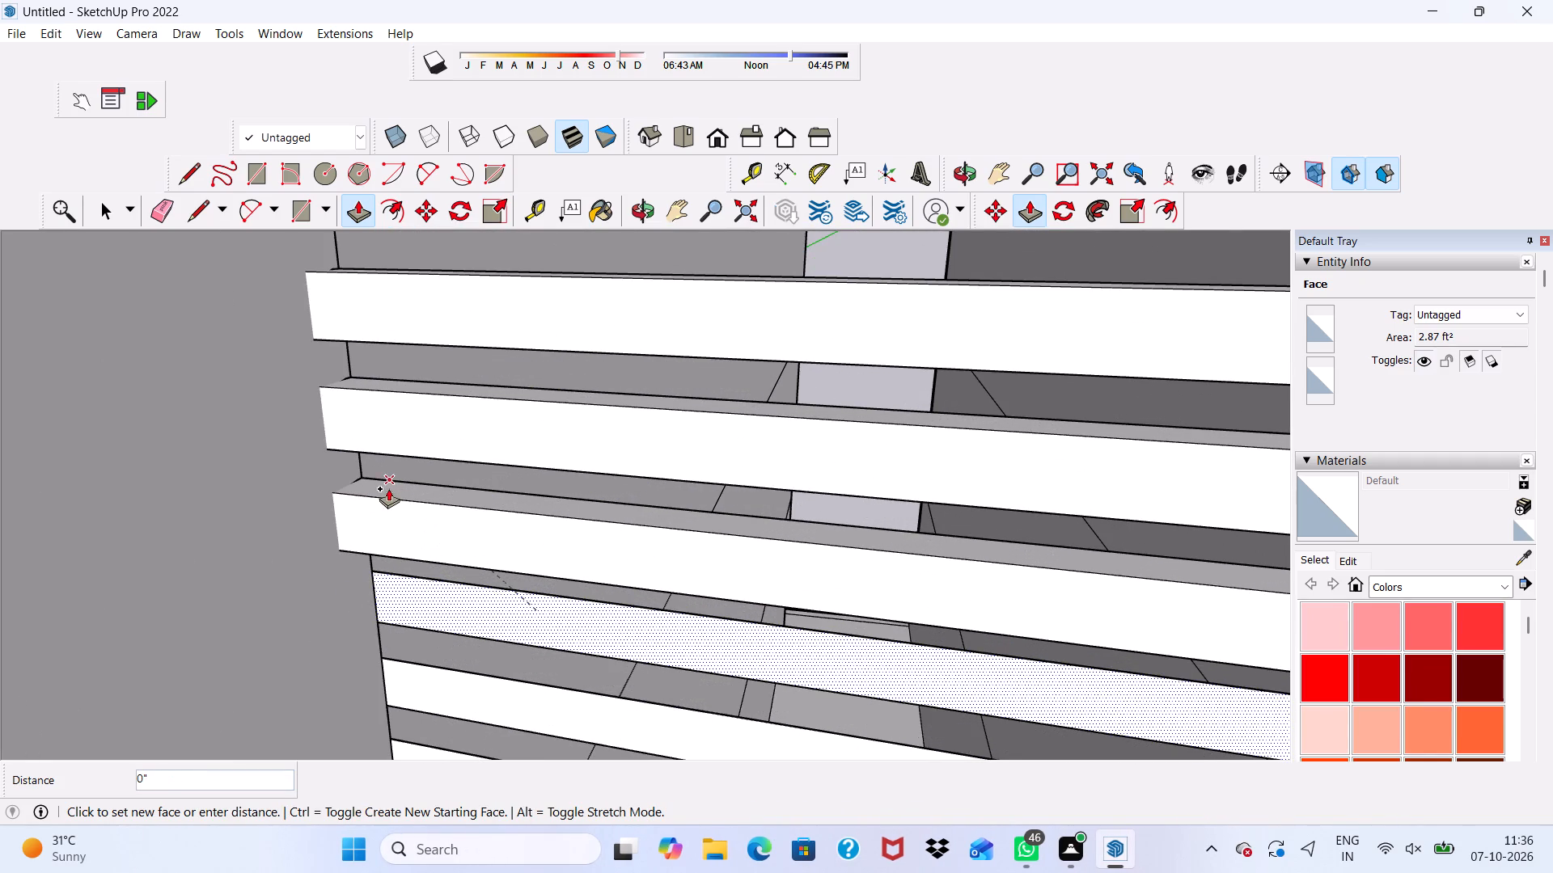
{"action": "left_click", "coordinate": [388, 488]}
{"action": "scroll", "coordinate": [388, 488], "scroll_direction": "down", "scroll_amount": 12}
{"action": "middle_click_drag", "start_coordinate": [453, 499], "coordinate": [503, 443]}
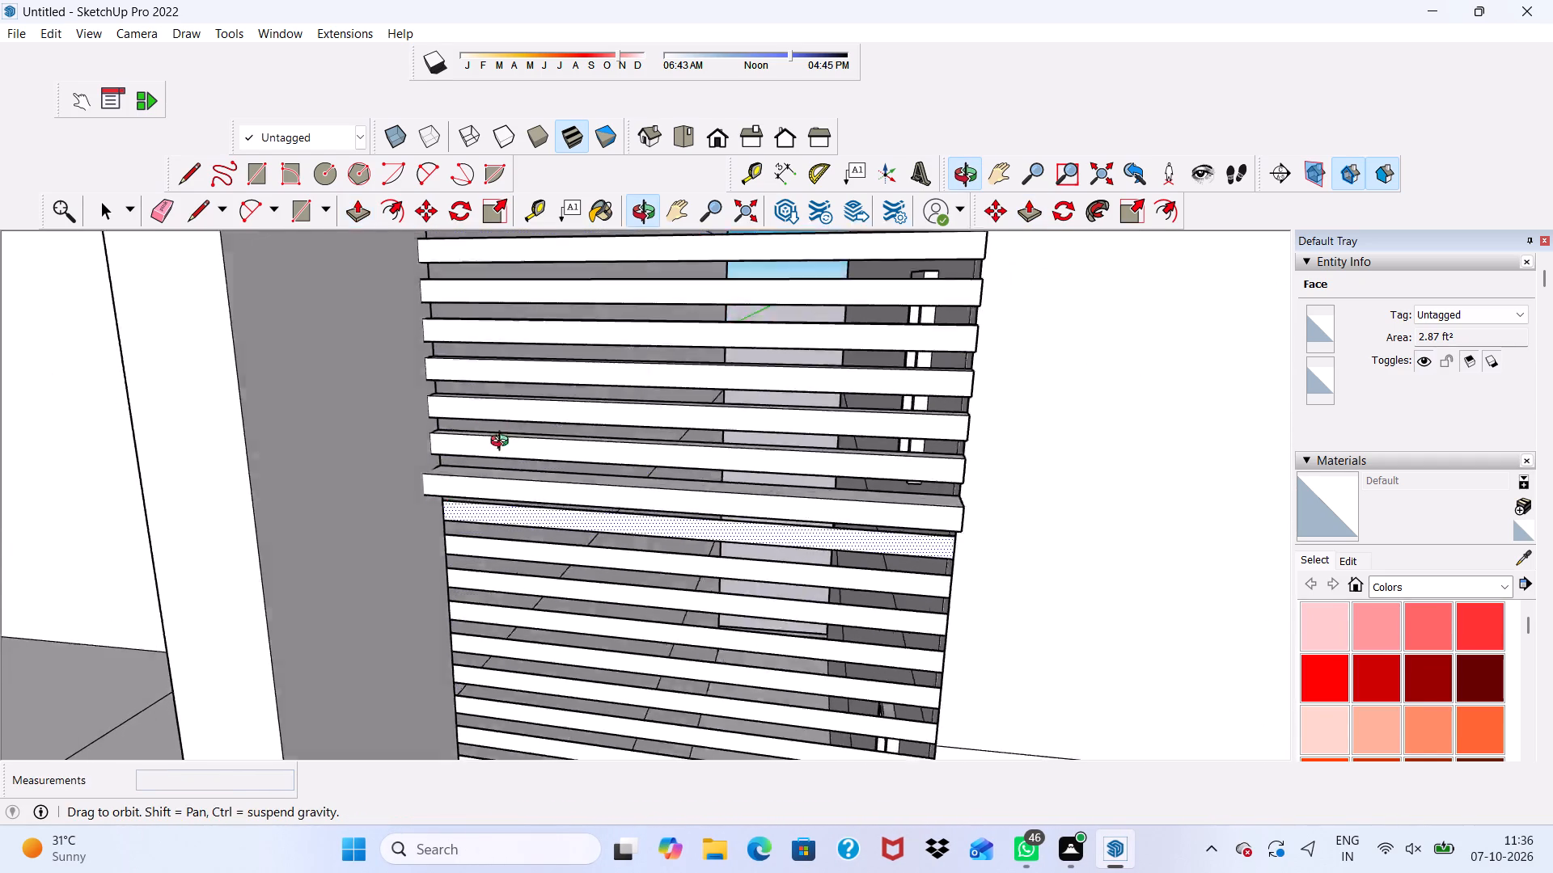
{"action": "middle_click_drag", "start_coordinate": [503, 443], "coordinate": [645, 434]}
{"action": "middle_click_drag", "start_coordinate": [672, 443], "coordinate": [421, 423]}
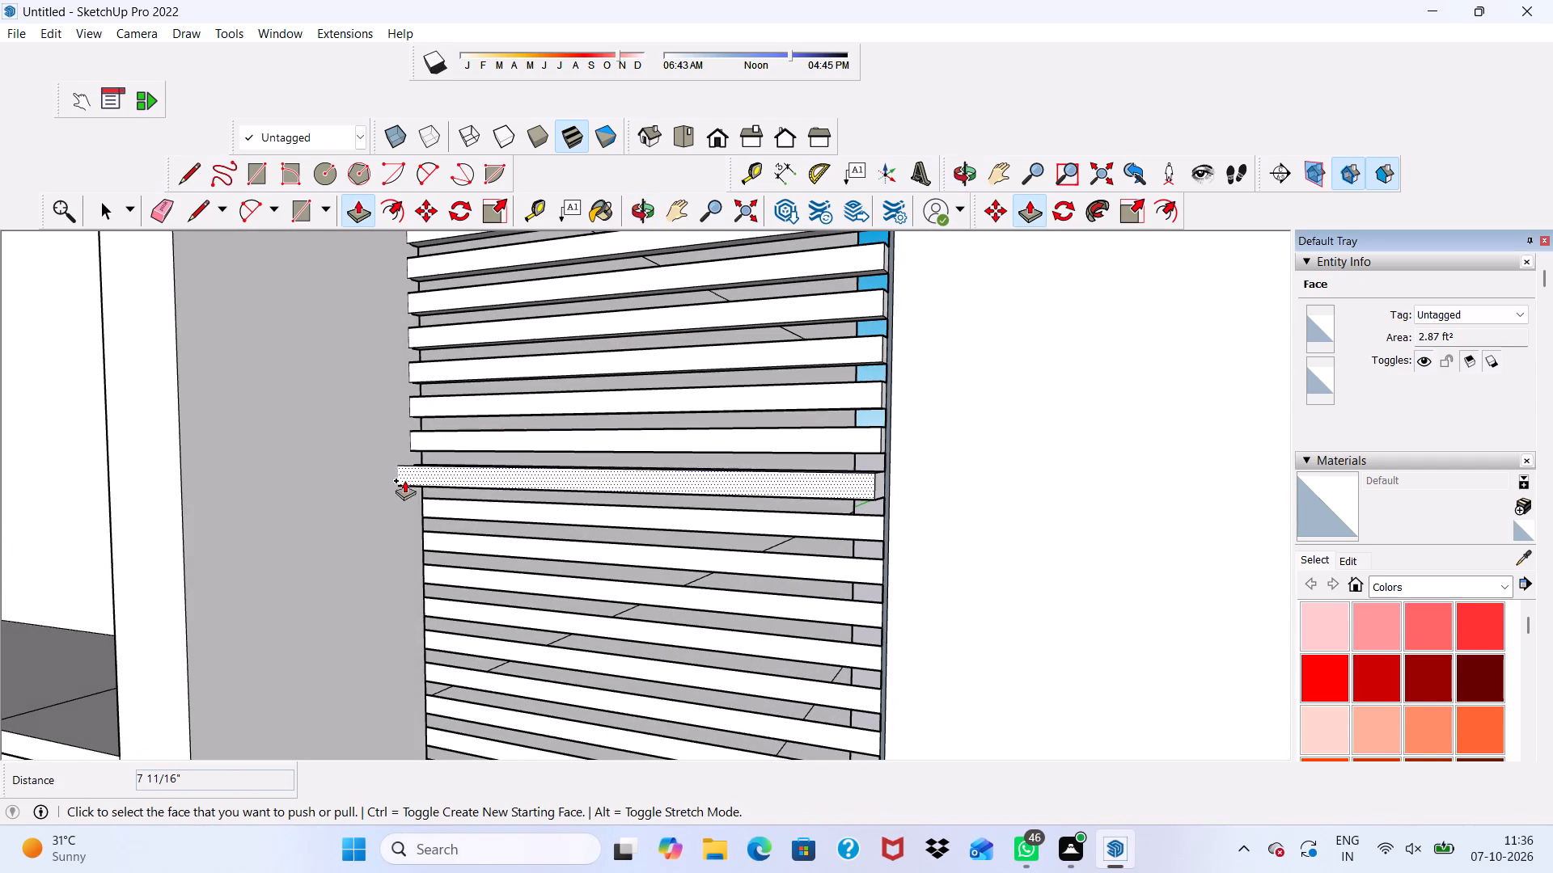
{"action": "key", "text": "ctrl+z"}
Extrude the twenty-seventh to thirtieth louvre strips from the top outward 3 9/16" each, flush with the strip above.
{"action": "scroll", "coordinate": [500, 474], "scroll_direction": "up", "scroll_amount": 5}
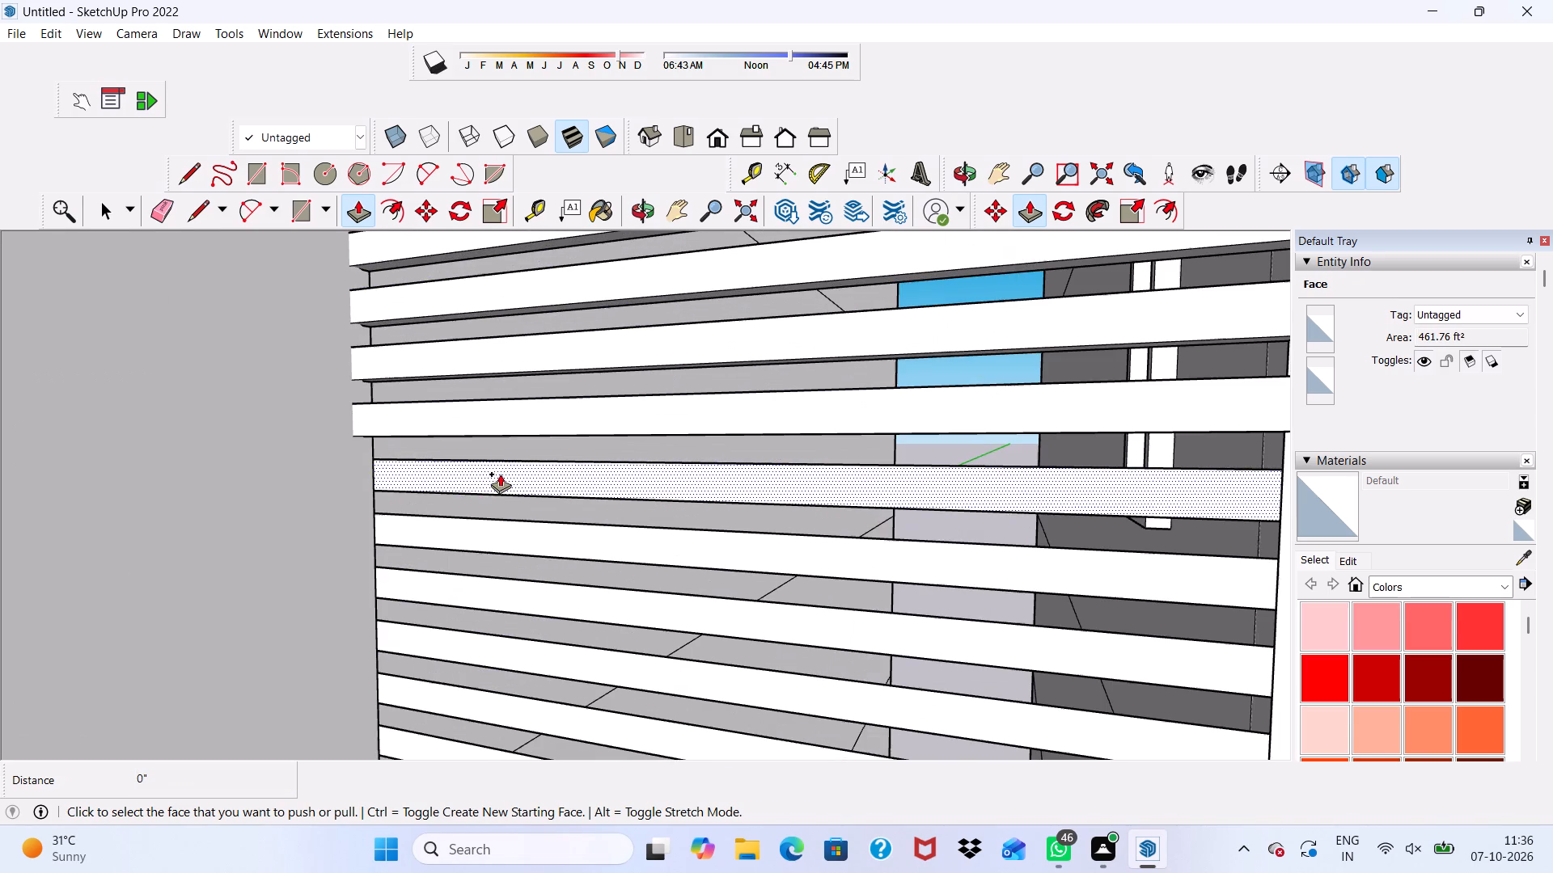
{"action": "left_click", "coordinate": [500, 474]}
{"action": "left_click", "coordinate": [400, 419]}
{"action": "scroll", "coordinate": [437, 492], "scroll_direction": "up", "scroll_amount": 3}
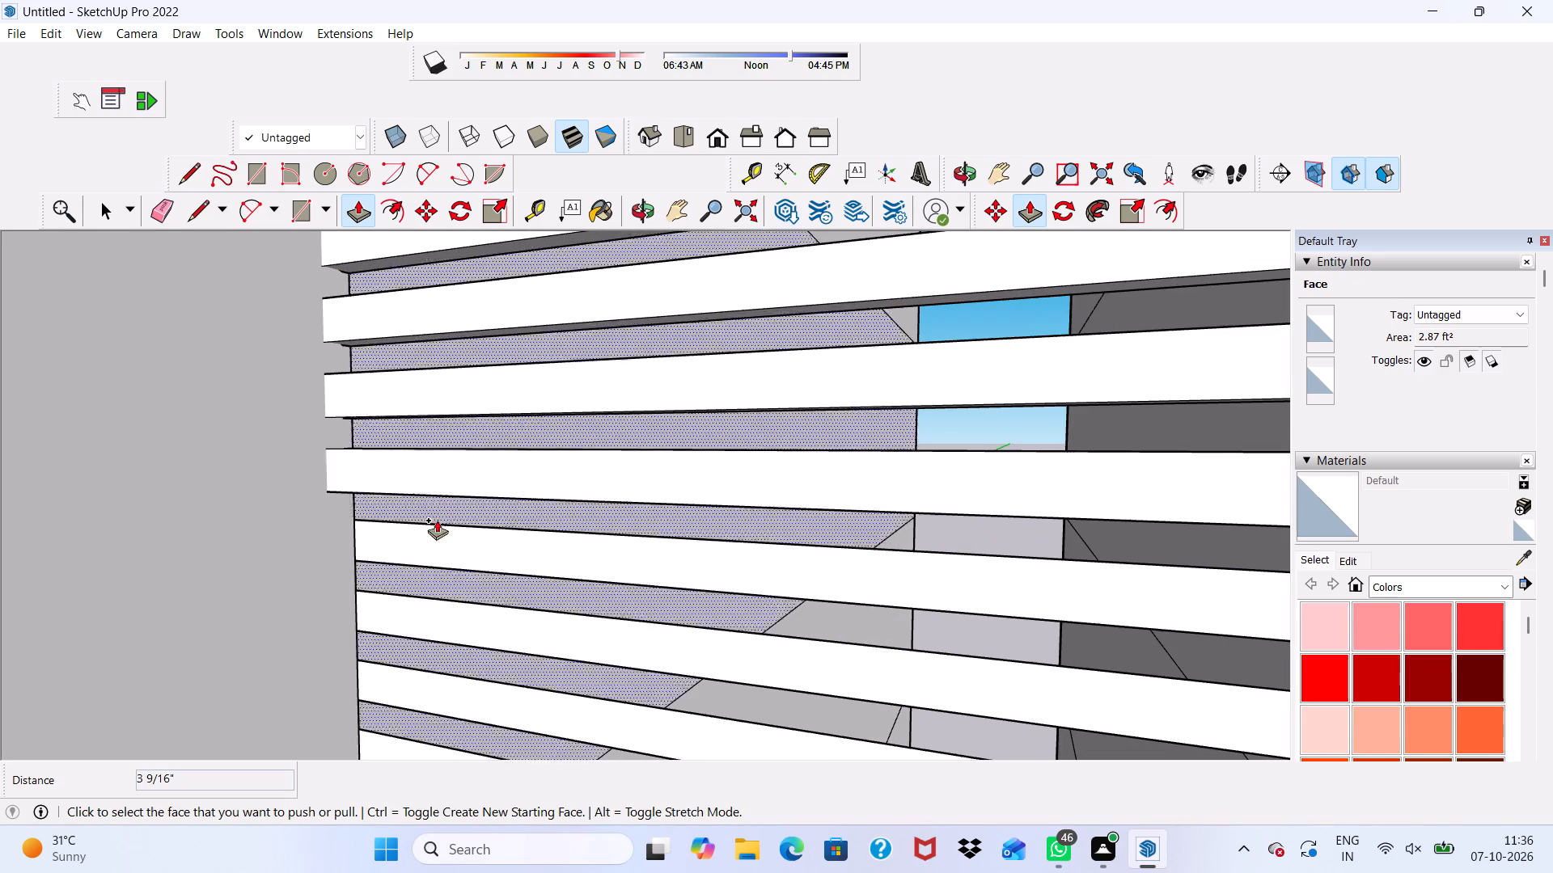
{"action": "left_click", "coordinate": [437, 537]}
{"action": "left_click", "coordinate": [414, 458]}
{"action": "left_click", "coordinate": [423, 618]}
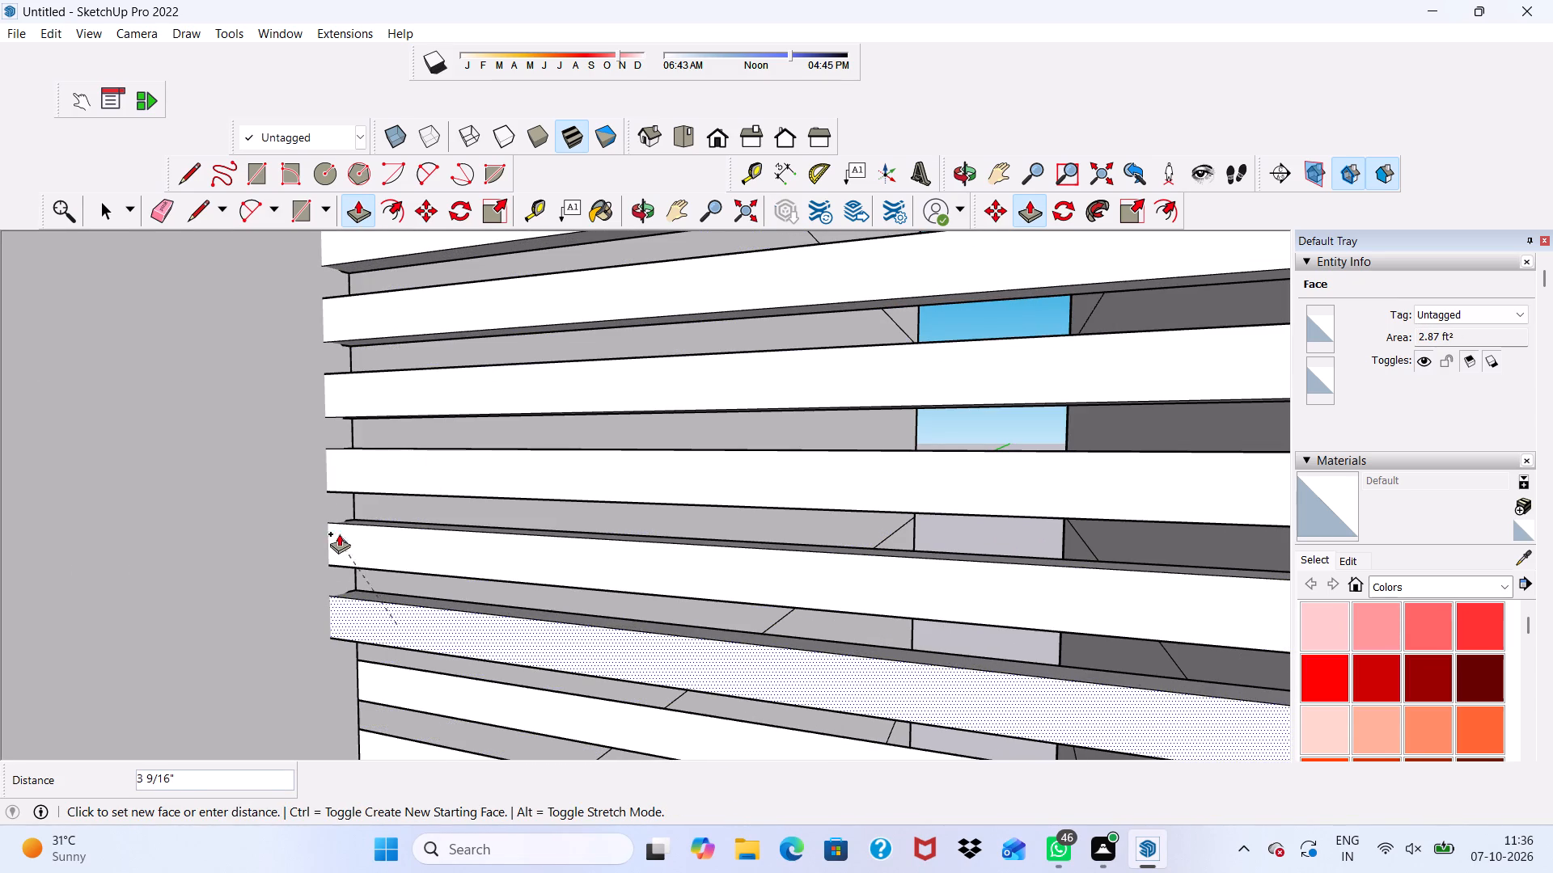
{"action": "left_click", "coordinate": [338, 523]}
{"action": "left_click", "coordinate": [384, 691]}
{"action": "left_click", "coordinate": [370, 601]}
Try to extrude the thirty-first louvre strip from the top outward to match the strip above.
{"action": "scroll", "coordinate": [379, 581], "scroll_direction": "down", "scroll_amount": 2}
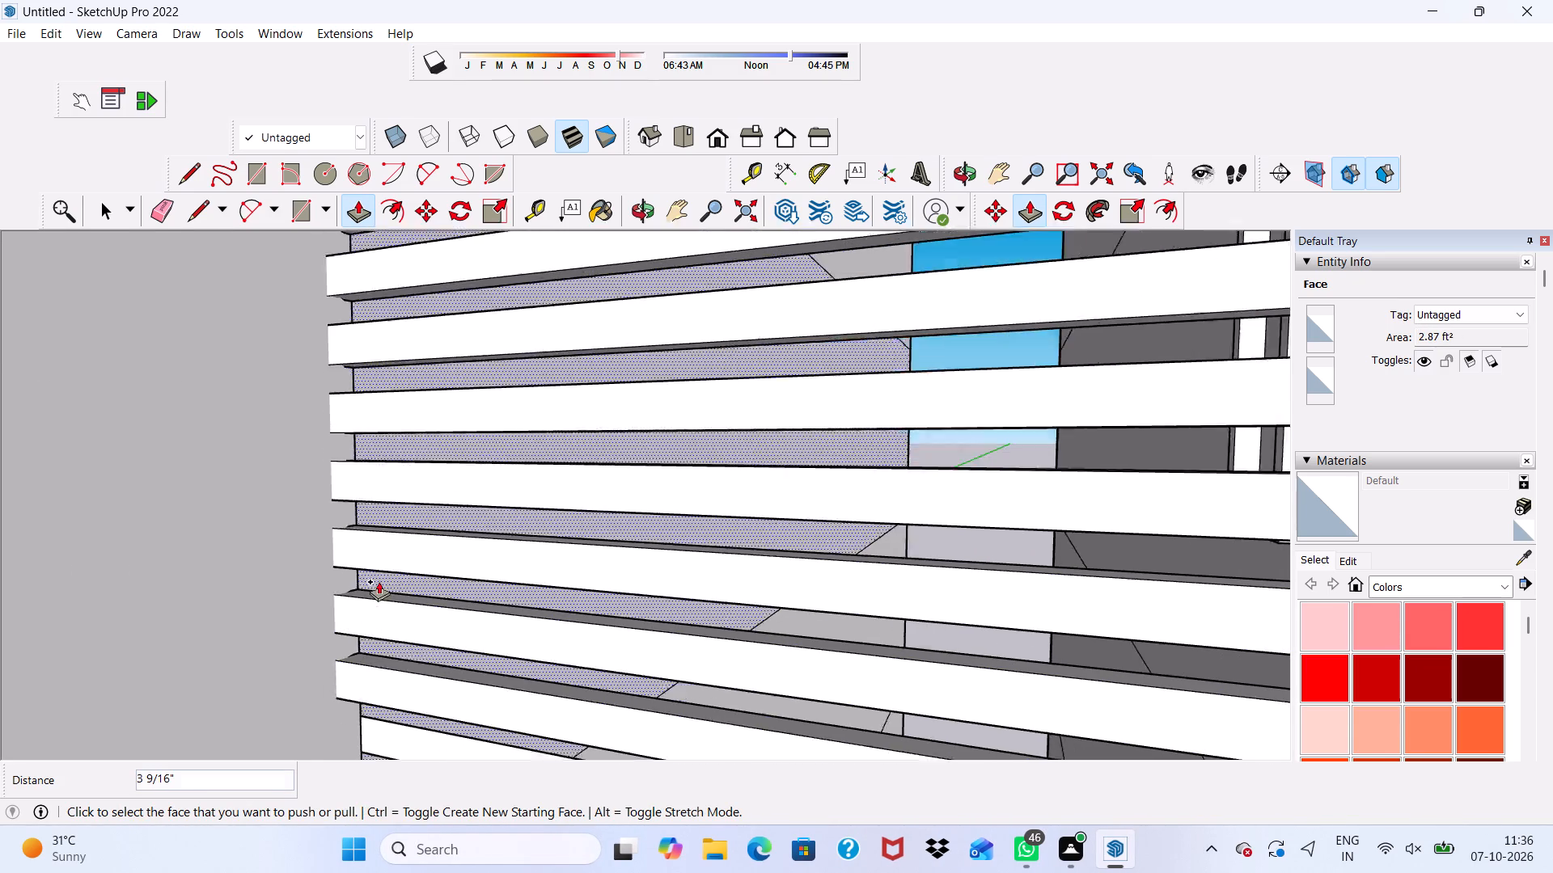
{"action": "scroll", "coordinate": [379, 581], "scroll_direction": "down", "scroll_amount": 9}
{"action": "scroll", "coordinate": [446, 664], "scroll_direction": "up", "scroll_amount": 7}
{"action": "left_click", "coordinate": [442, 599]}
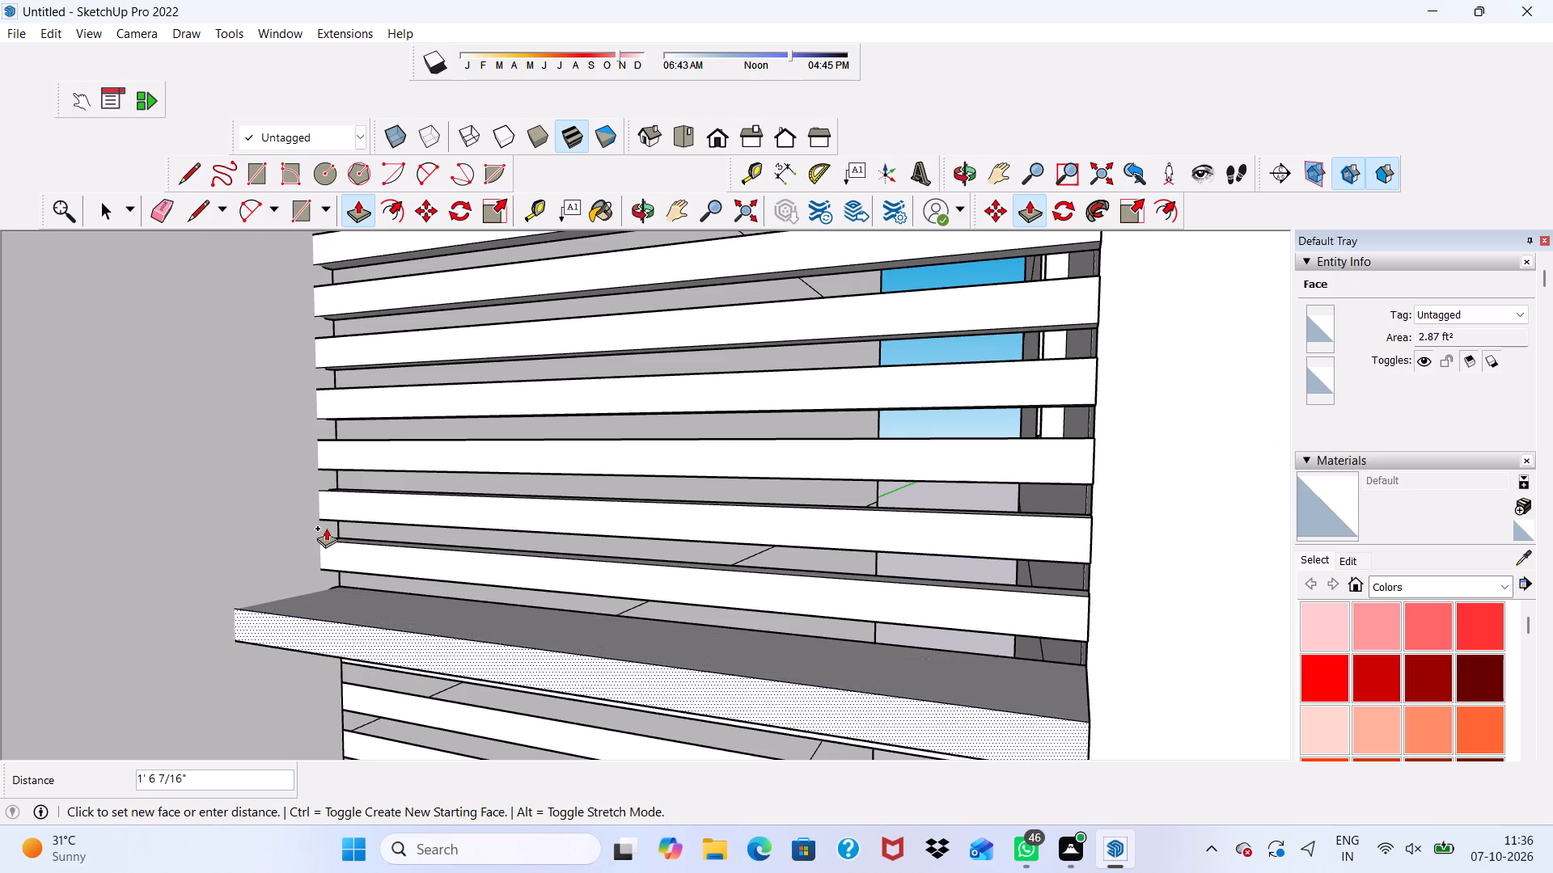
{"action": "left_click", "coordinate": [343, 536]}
Extrude the thirty-first and thirty-second louvre strips from the top outward 3 9/16" each, flush with the strip above.
{"action": "scroll", "coordinate": [386, 639], "scroll_direction": "up", "scroll_amount": 3}
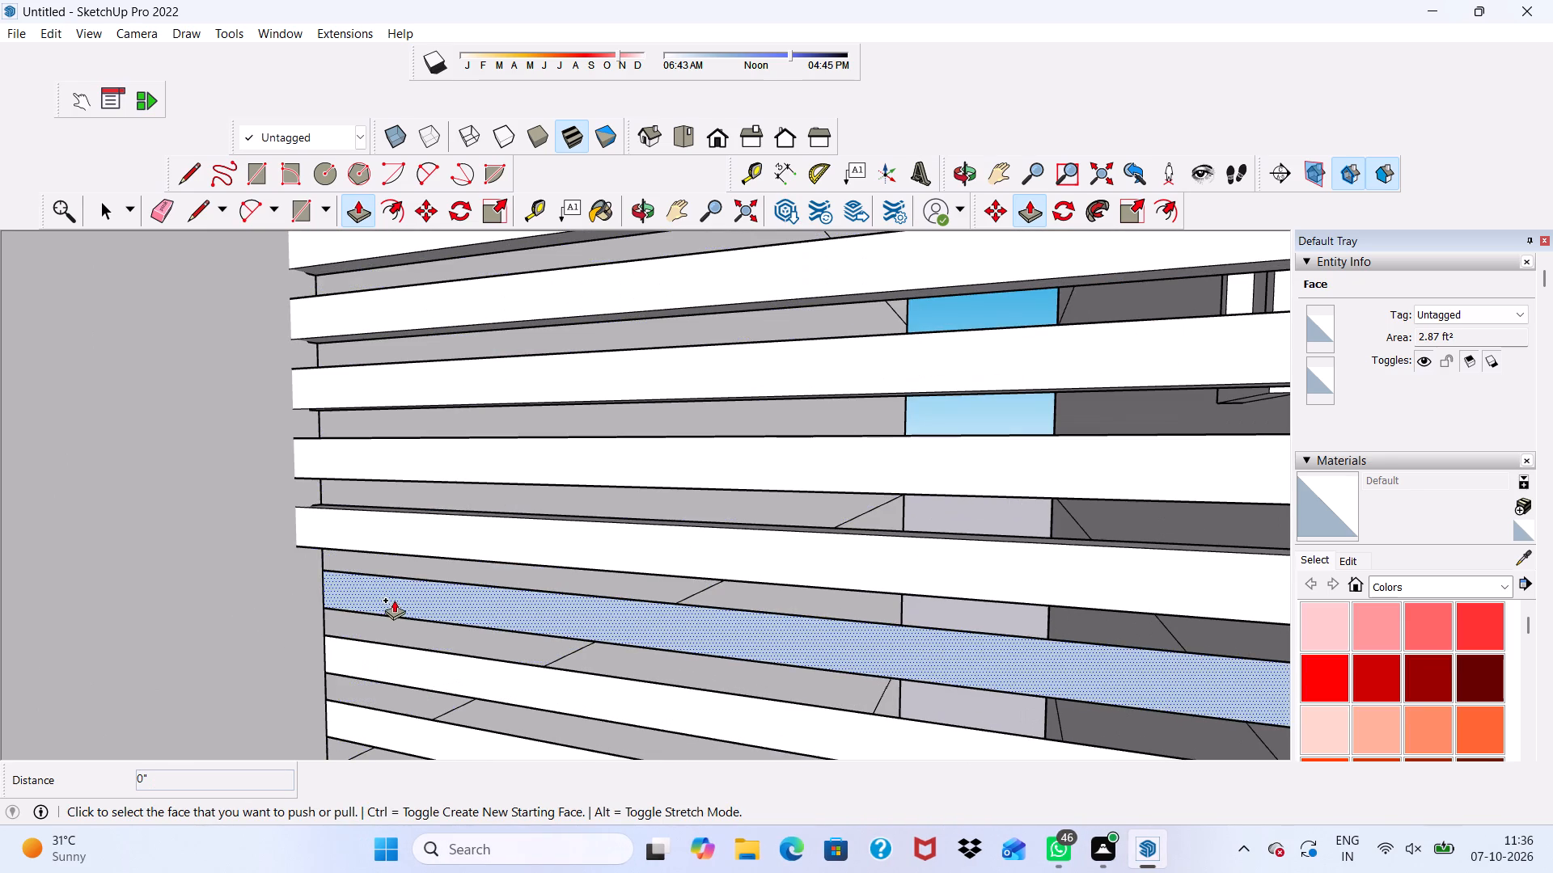
{"action": "left_click", "coordinate": [394, 600]}
{"action": "left_click", "coordinate": [353, 524]}
{"action": "scroll", "coordinate": [402, 671], "scroll_direction": "down", "scroll_amount": 1}
{"action": "left_click", "coordinate": [402, 673]}
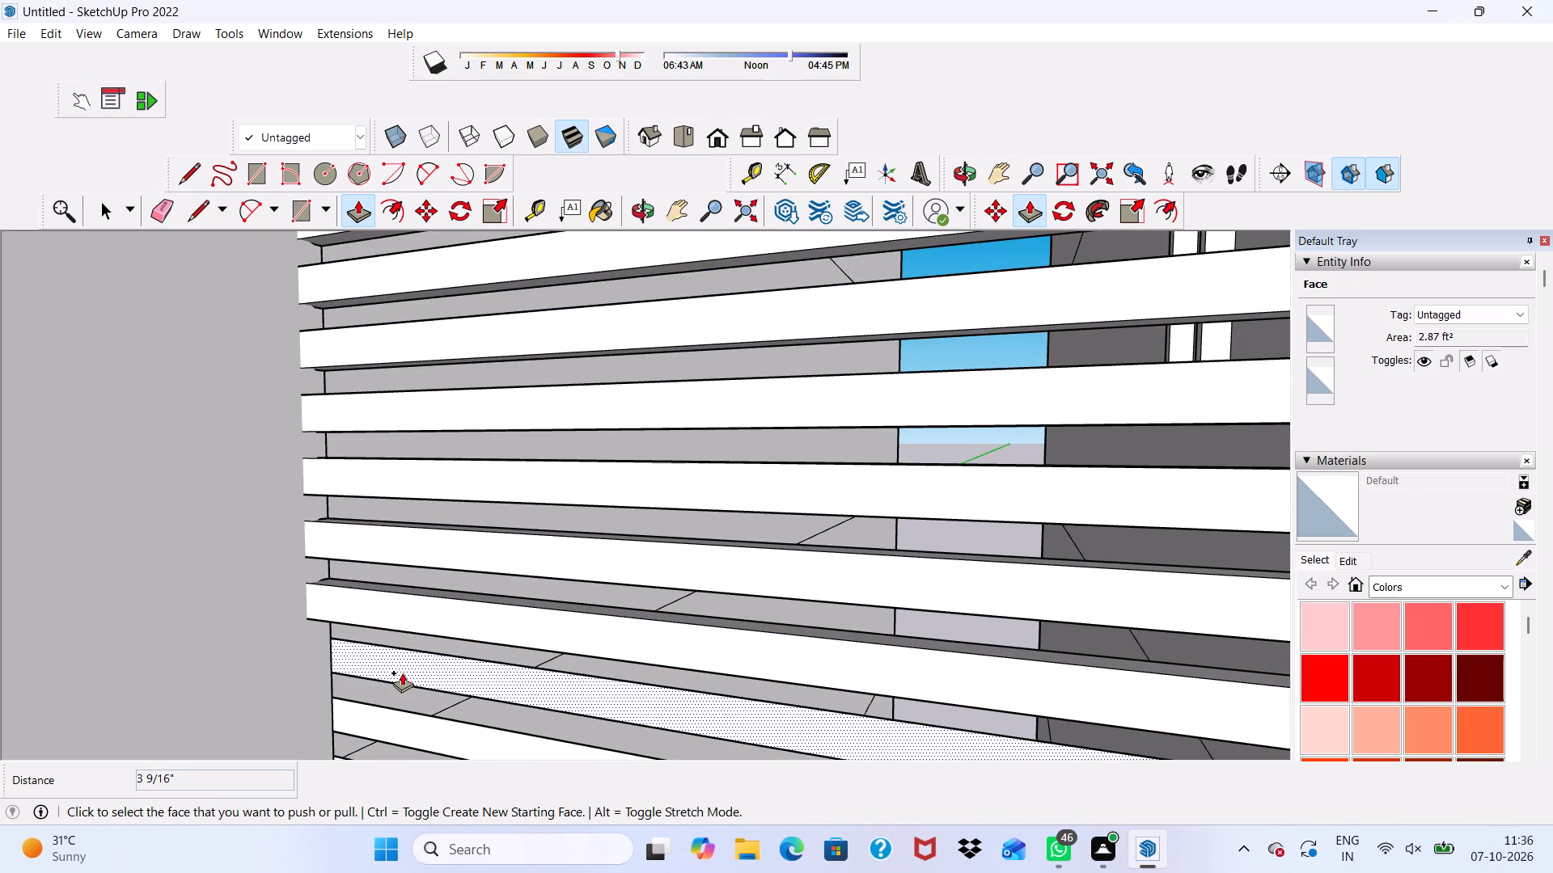
{"action": "left_click", "coordinate": [323, 586]}
Extrude the thirty-third louvre strip from the top outward 3 9/16", flush with the strip above.
{"action": "scroll", "coordinate": [352, 576], "scroll_direction": "down", "scroll_amount": 15}
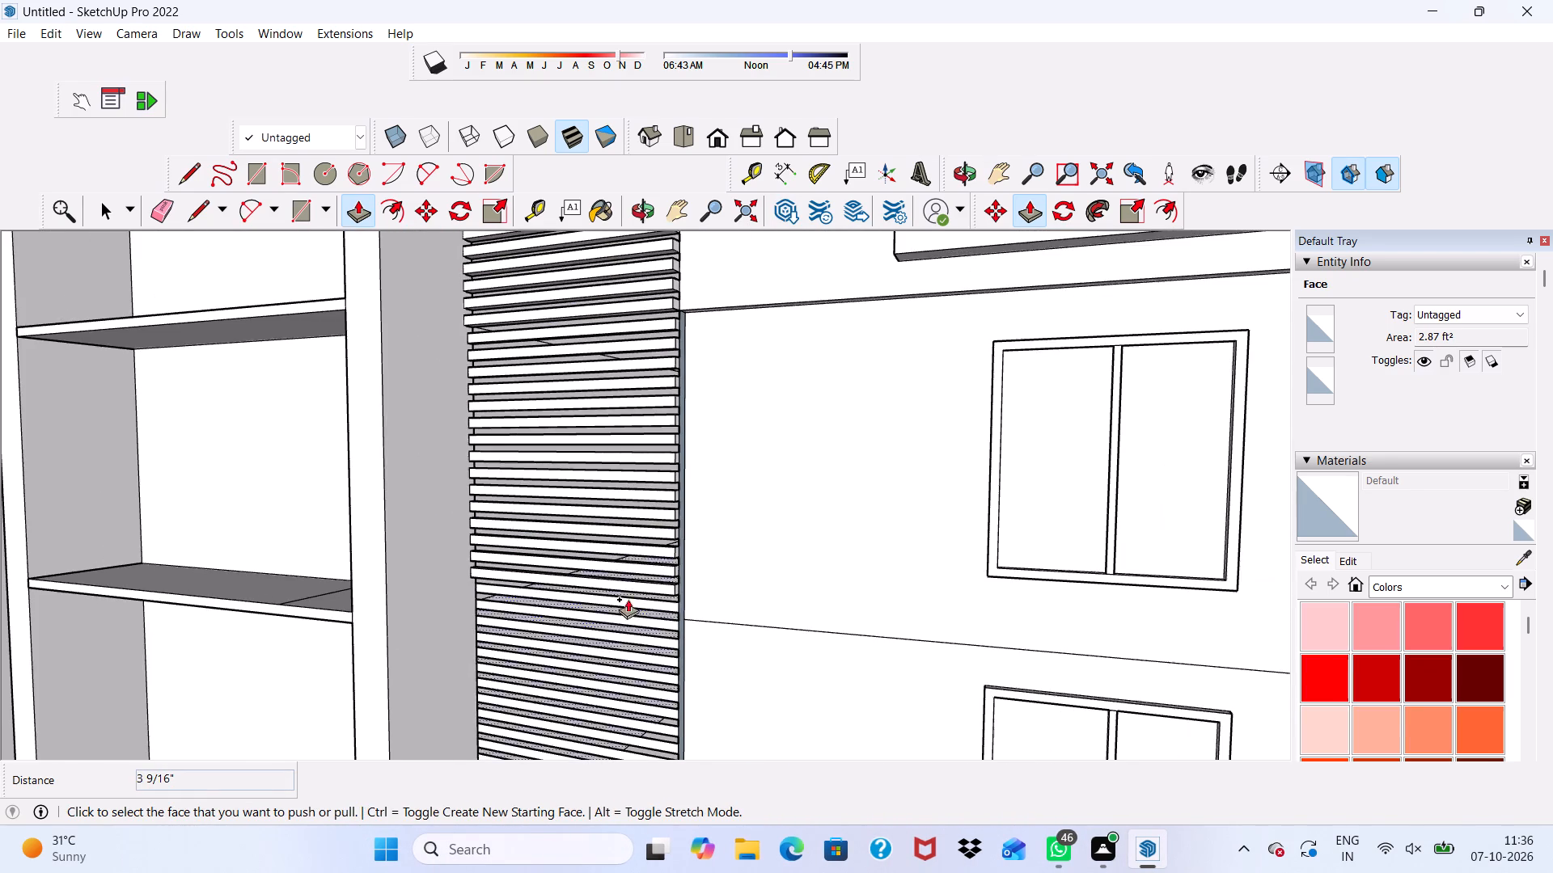
{"action": "middle_click_drag", "start_coordinate": [605, 601], "coordinate": [774, 617]}
{"action": "scroll", "coordinate": [544, 678], "scroll_direction": "up", "scroll_amount": 3}
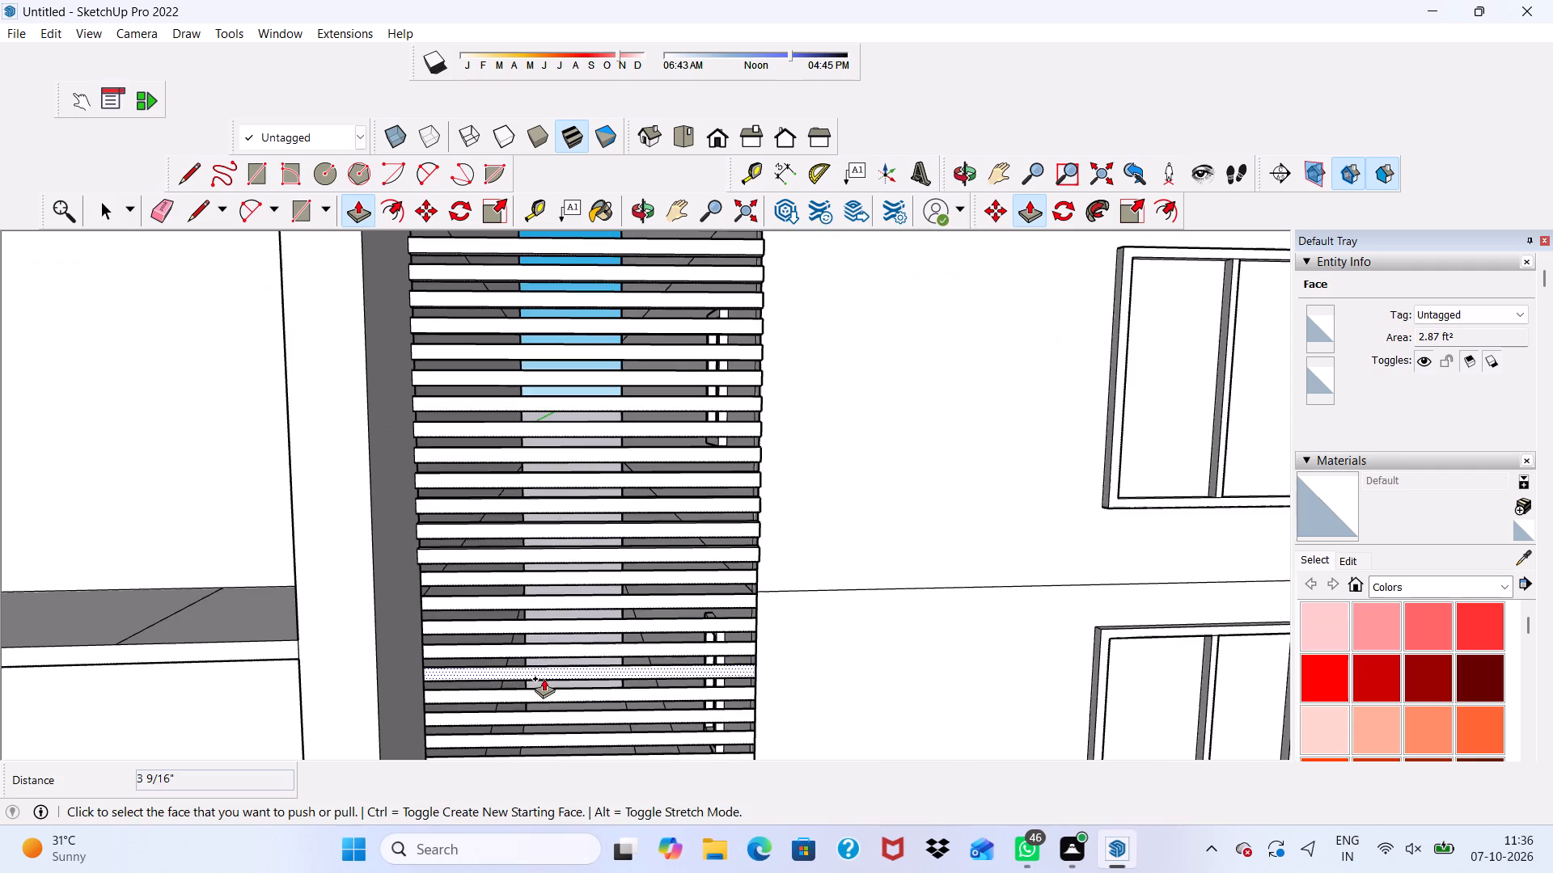
{"action": "middle_click_drag", "start_coordinate": [544, 678], "coordinate": [546, 571]}
{"action": "scroll", "coordinate": [549, 547], "scroll_direction": "down", "scroll_amount": 9}
{"action": "scroll", "coordinate": [607, 707], "scroll_direction": "down", "scroll_amount": 8}
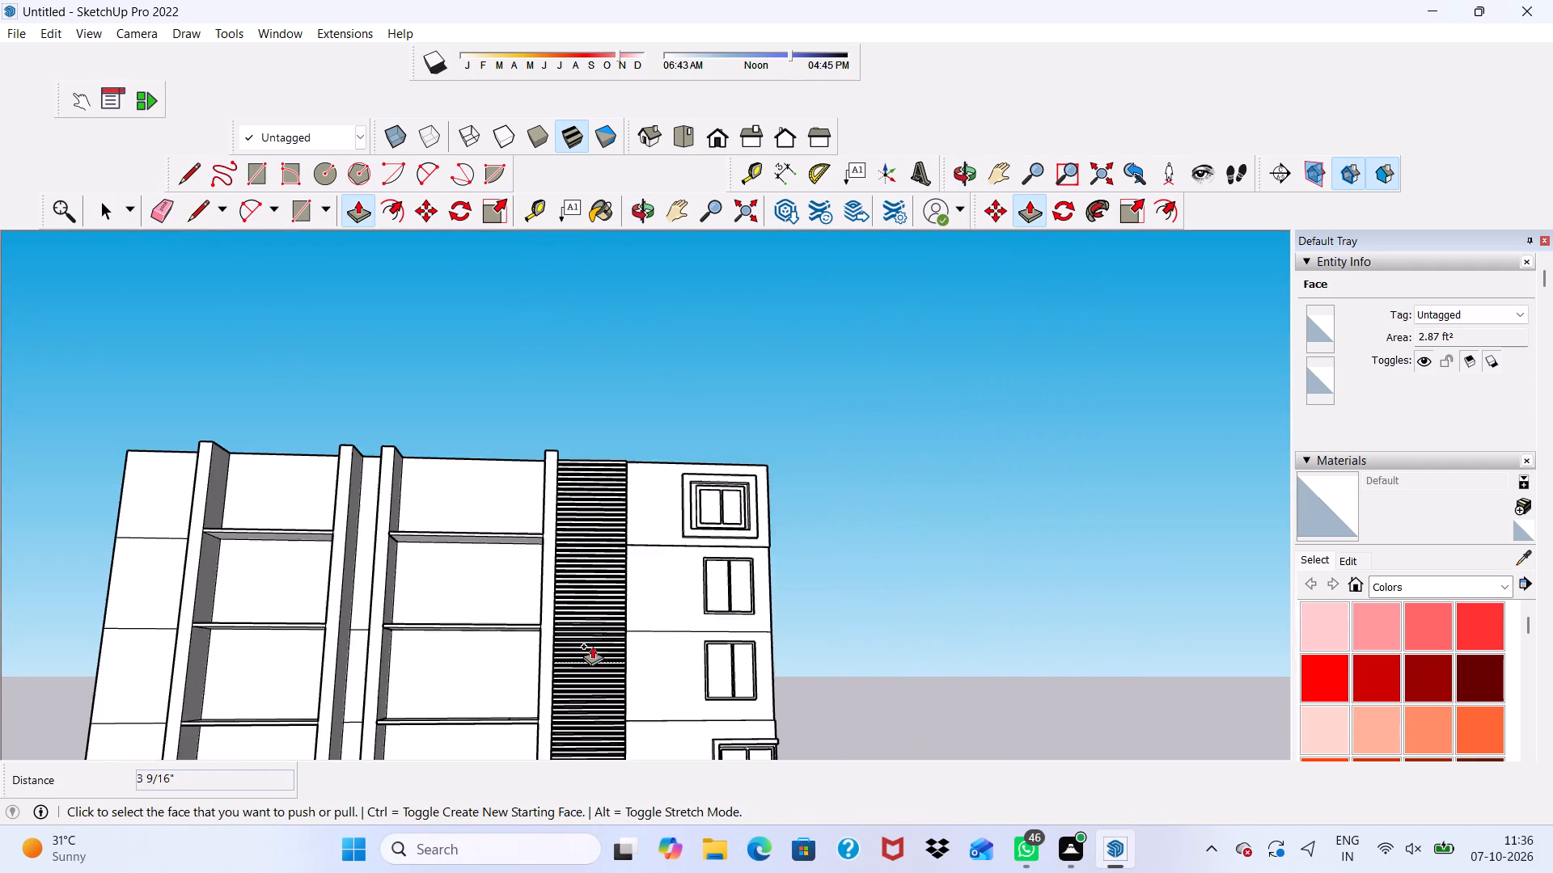
{"action": "scroll", "coordinate": [595, 639], "scroll_direction": "up", "scroll_amount": 20}
{"action": "scroll", "coordinate": [595, 639], "scroll_direction": "up", "scroll_amount": 5}
{"action": "scroll", "coordinate": [557, 565], "scroll_direction": "down", "scroll_amount": 2}
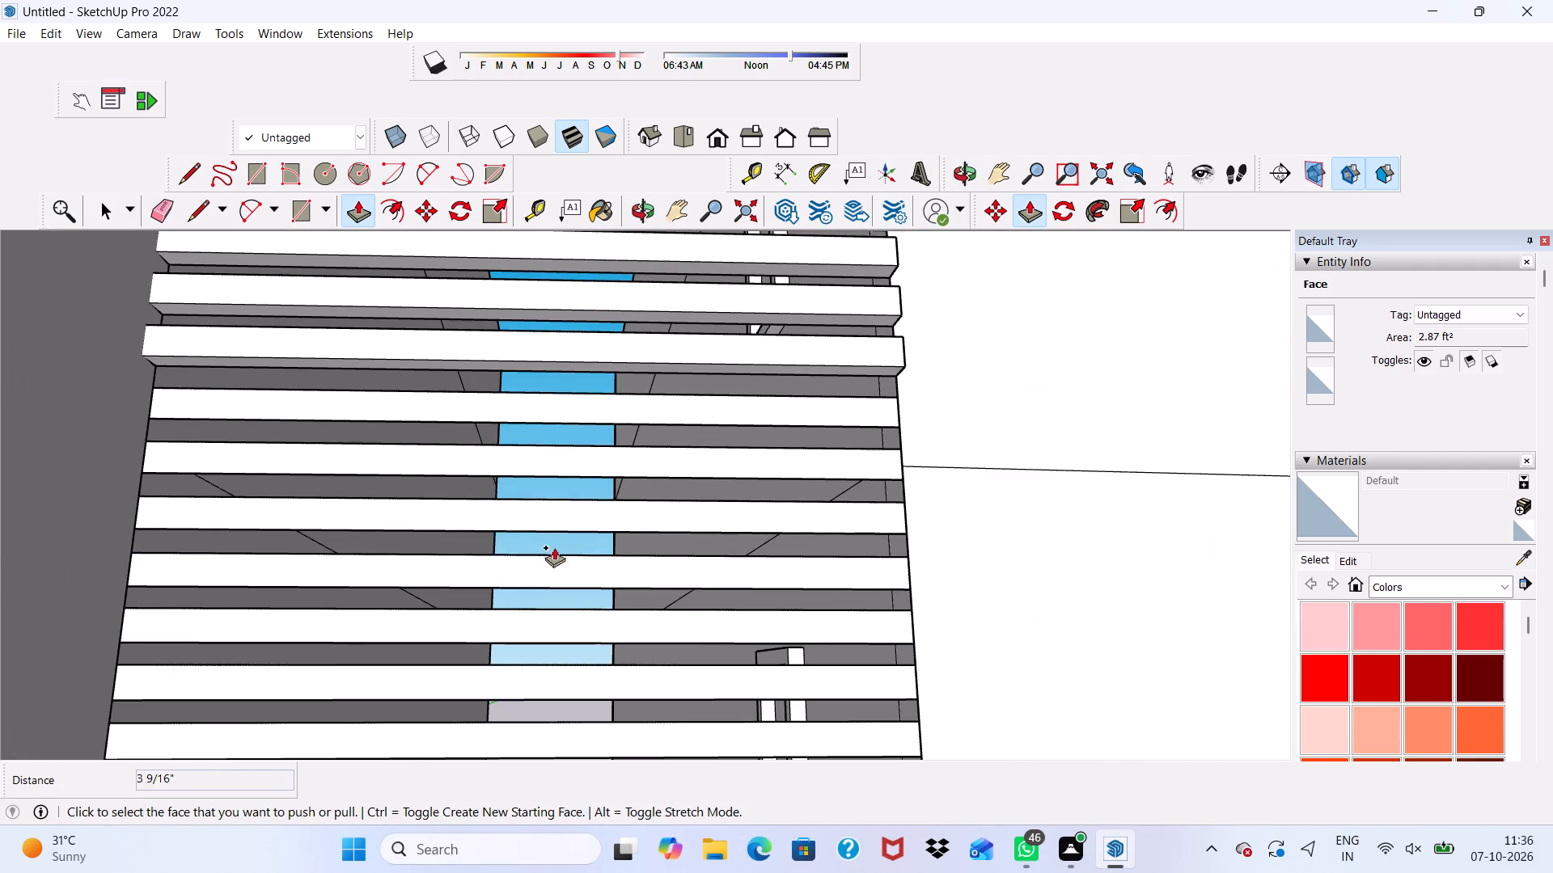
{"action": "middle_click_drag", "start_coordinate": [535, 520], "coordinate": [533, 449]}
{"action": "scroll", "coordinate": [517, 368], "scroll_direction": "up", "scroll_amount": 1}
{"action": "left_click", "coordinate": [506, 403]}
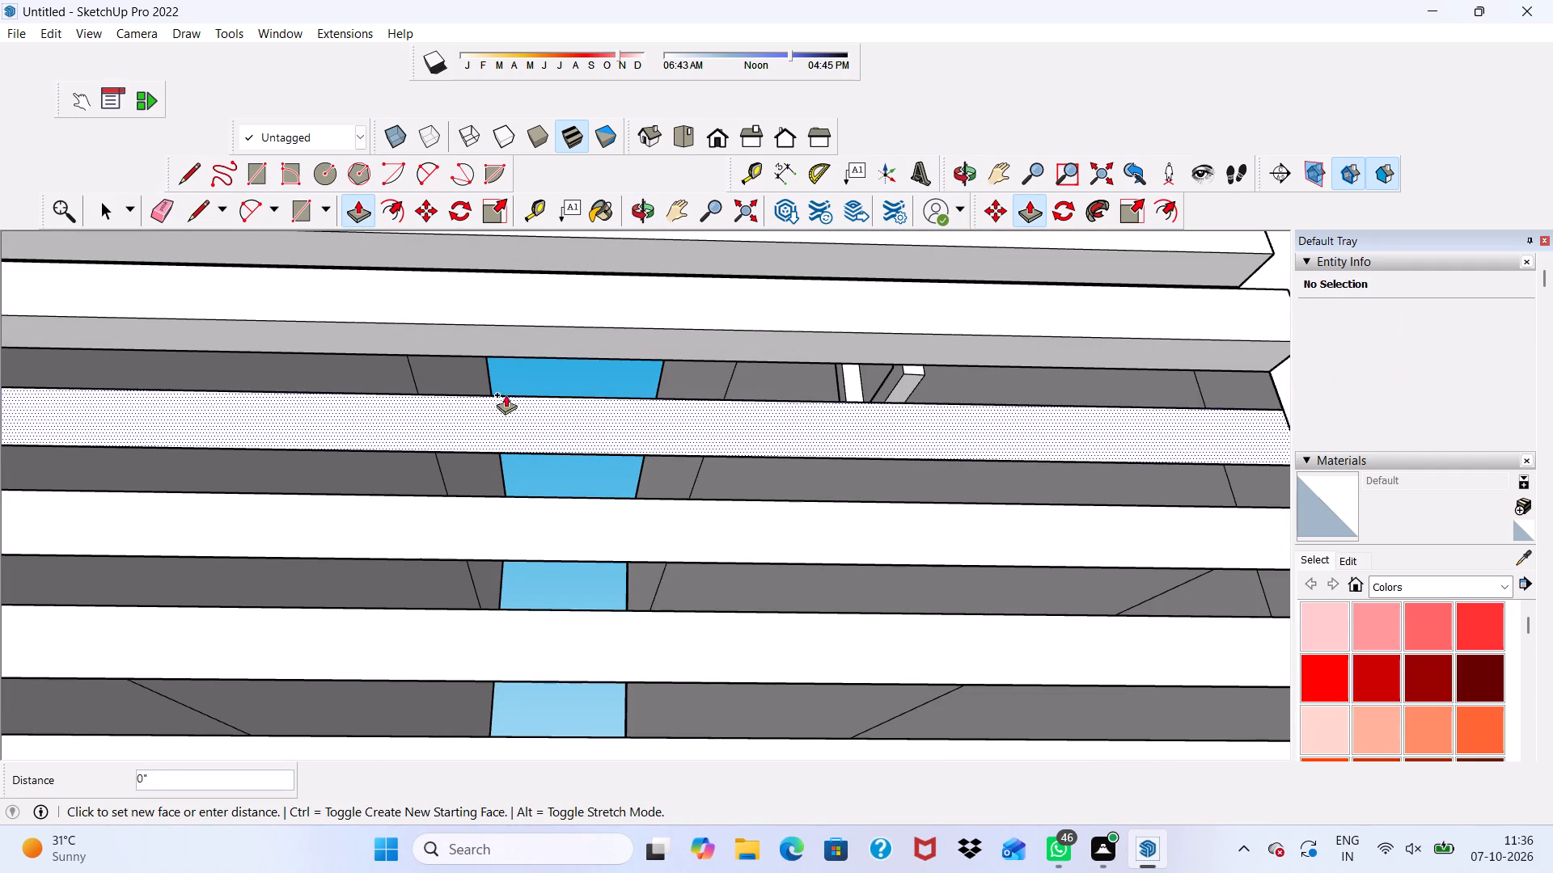
{"action": "scroll", "coordinate": [515, 327], "scroll_direction": "down", "scroll_amount": 1}
{"action": "middle_click_drag", "start_coordinate": [515, 327], "coordinate": [467, 419]}
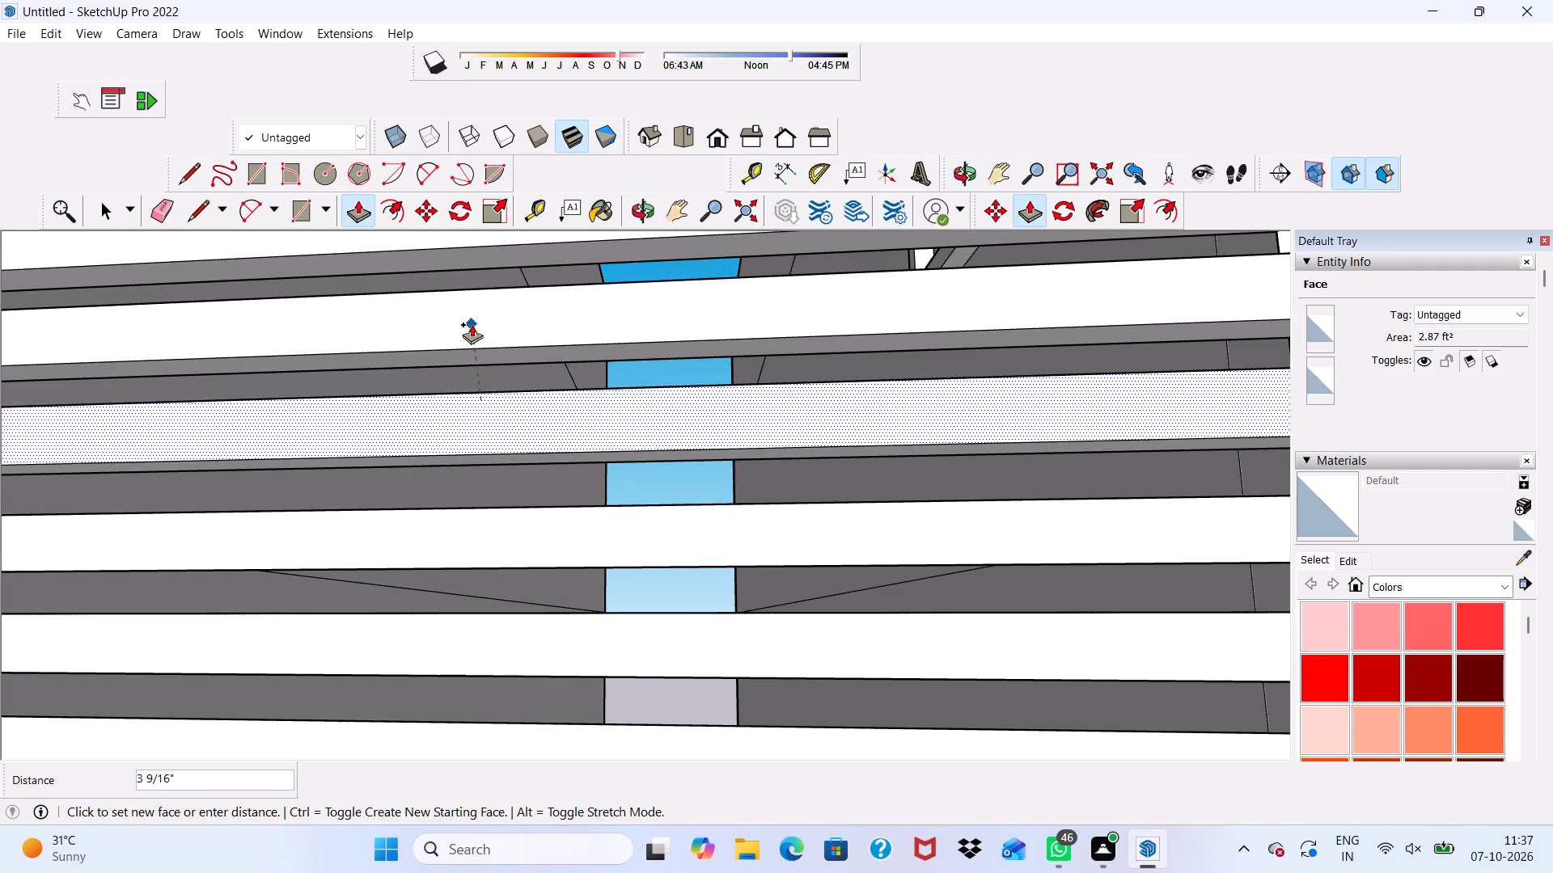
{"action": "left_click", "coordinate": [472, 324]}
Extrude the thirty-fourth, thirty-fifth and thirty-sixth louvre strips from the top outward 3 9/16" each, flush with the strip above.
{"action": "left_click", "coordinate": [468, 533]}
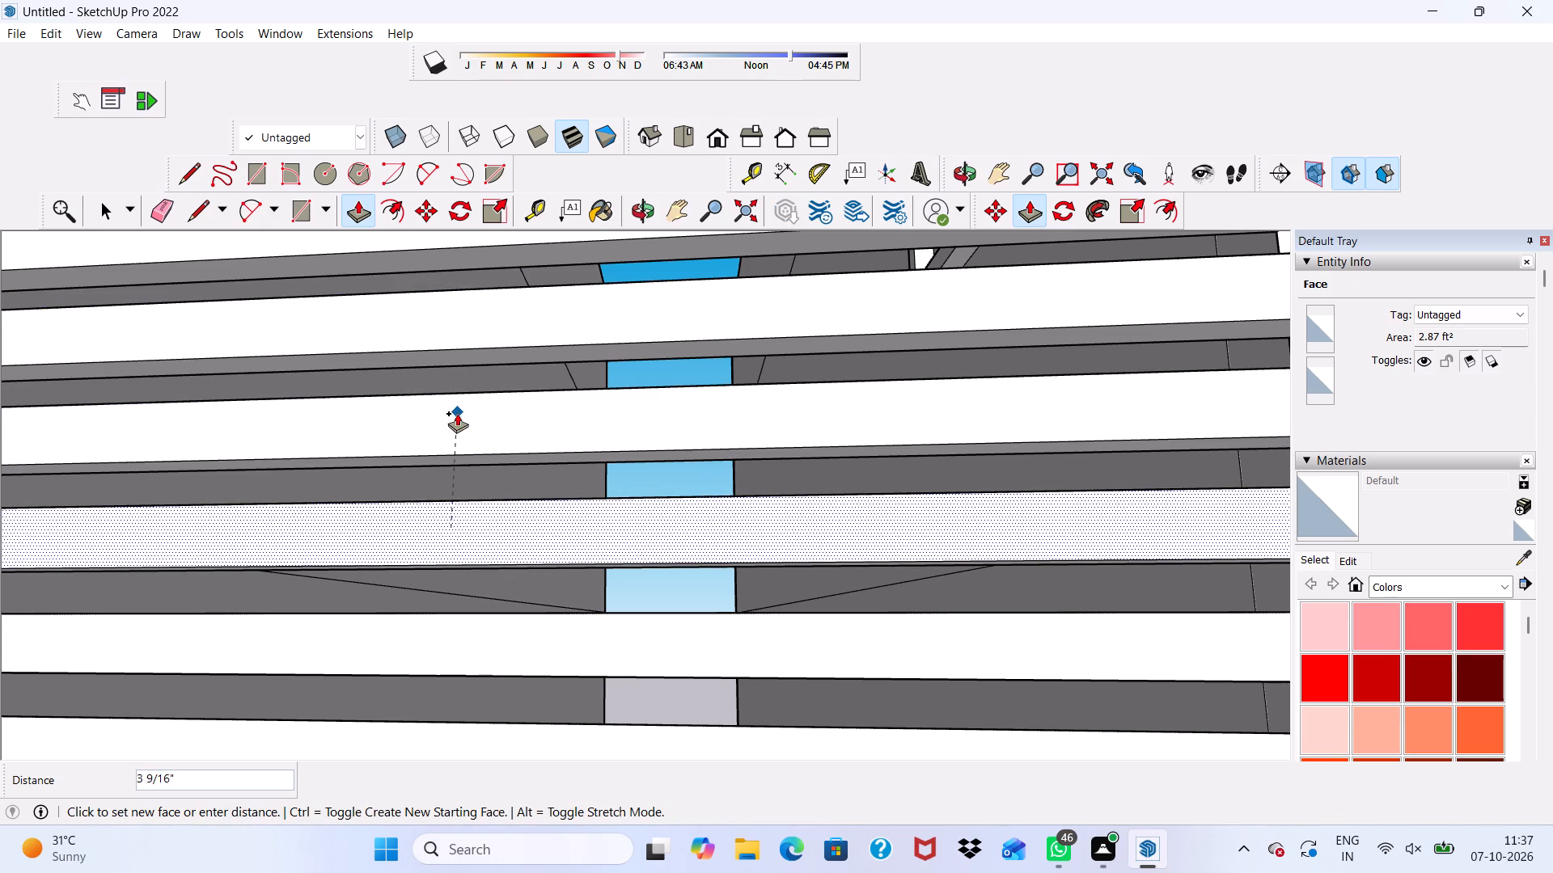
{"action": "scroll", "coordinate": [457, 413], "scroll_direction": "up", "scroll_amount": 3}
{"action": "scroll", "coordinate": [457, 413], "scroll_direction": "down", "scroll_amount": 5}
{"action": "middle_click_drag", "start_coordinate": [457, 413], "coordinate": [480, 301]}
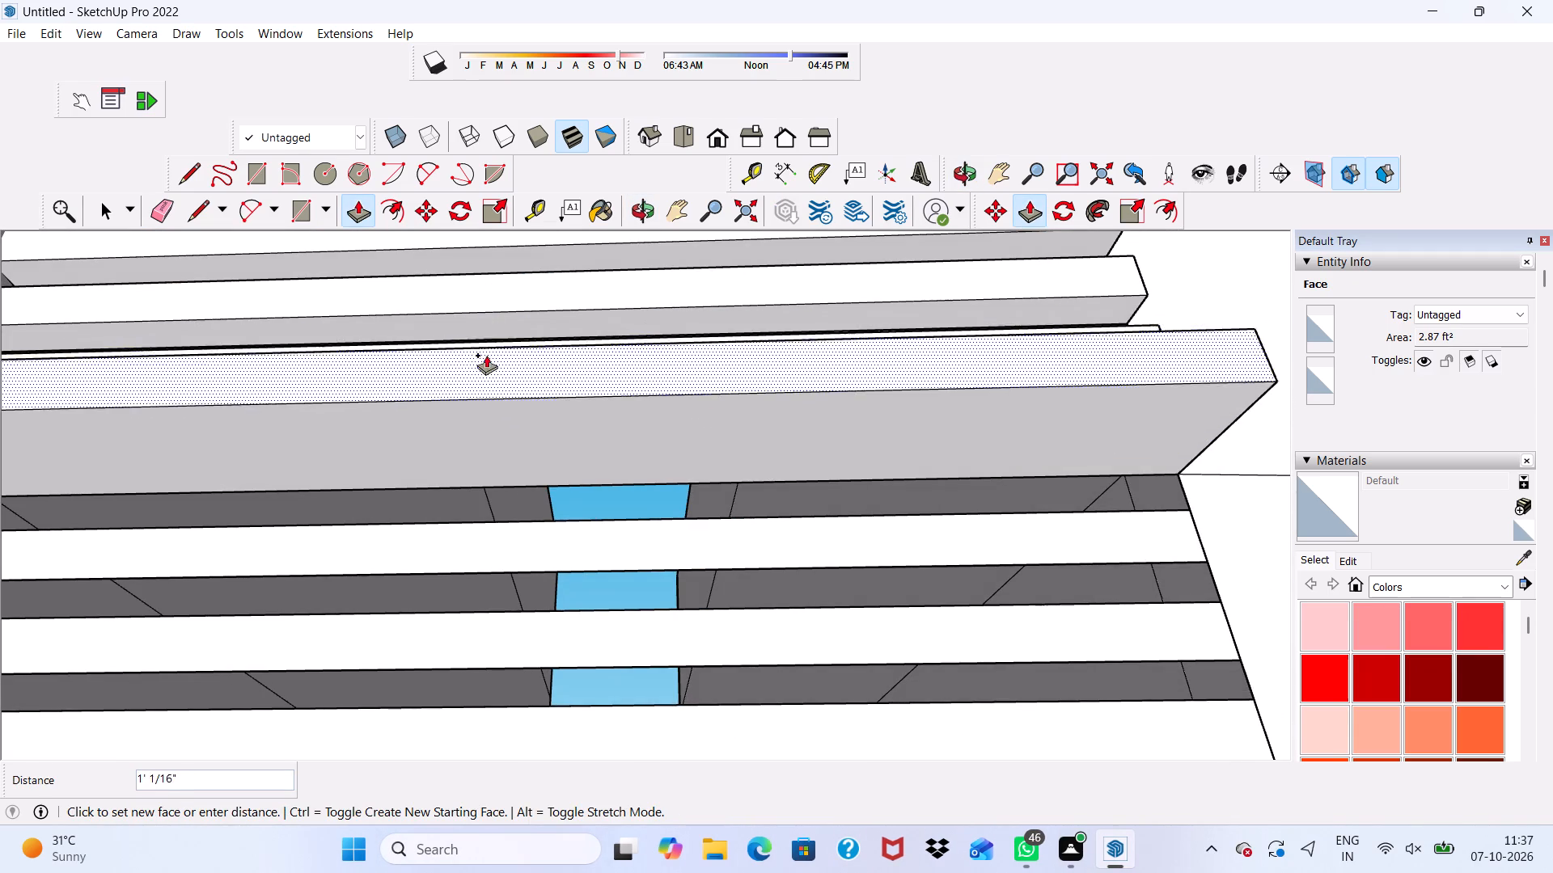
{"action": "scroll", "coordinate": [459, 455], "scroll_direction": "down", "scroll_amount": 2}
{"action": "middle_click_drag", "start_coordinate": [459, 455], "coordinate": [454, 496]}
{"action": "scroll", "coordinate": [453, 475], "scroll_direction": "down", "scroll_amount": 2}
{"action": "middle_click_drag", "start_coordinate": [454, 476], "coordinate": [454, 598]}
{"action": "left_click", "coordinate": [452, 436]}
{"action": "left_click", "coordinate": [437, 570]}
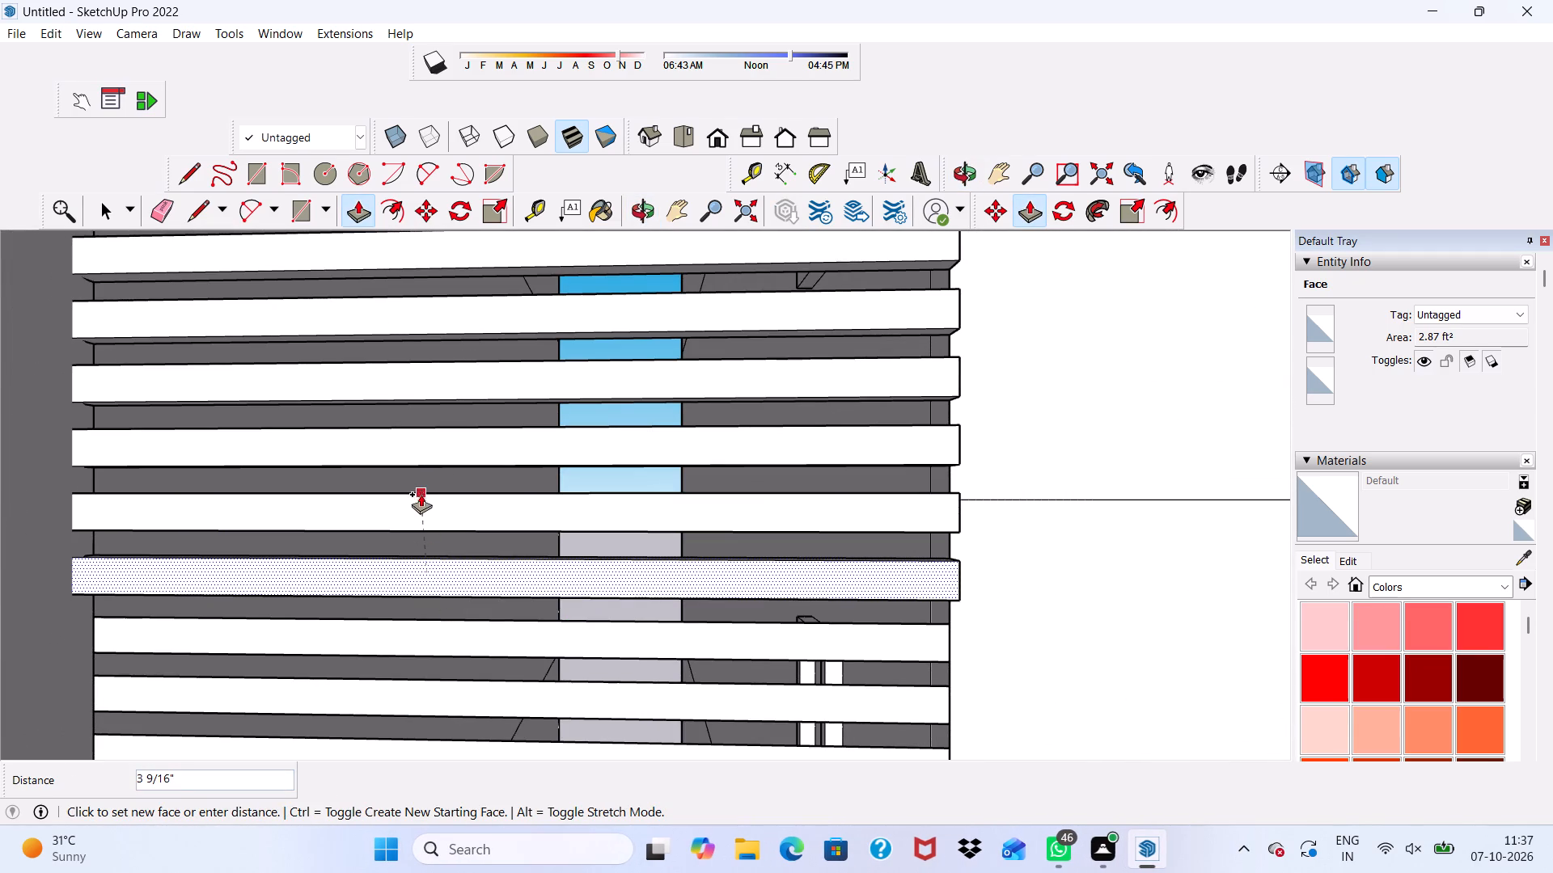
{"action": "left_click", "coordinate": [421, 488]}
{"action": "left_click", "coordinate": [424, 634]}
{"action": "left_click", "coordinate": [415, 555]}
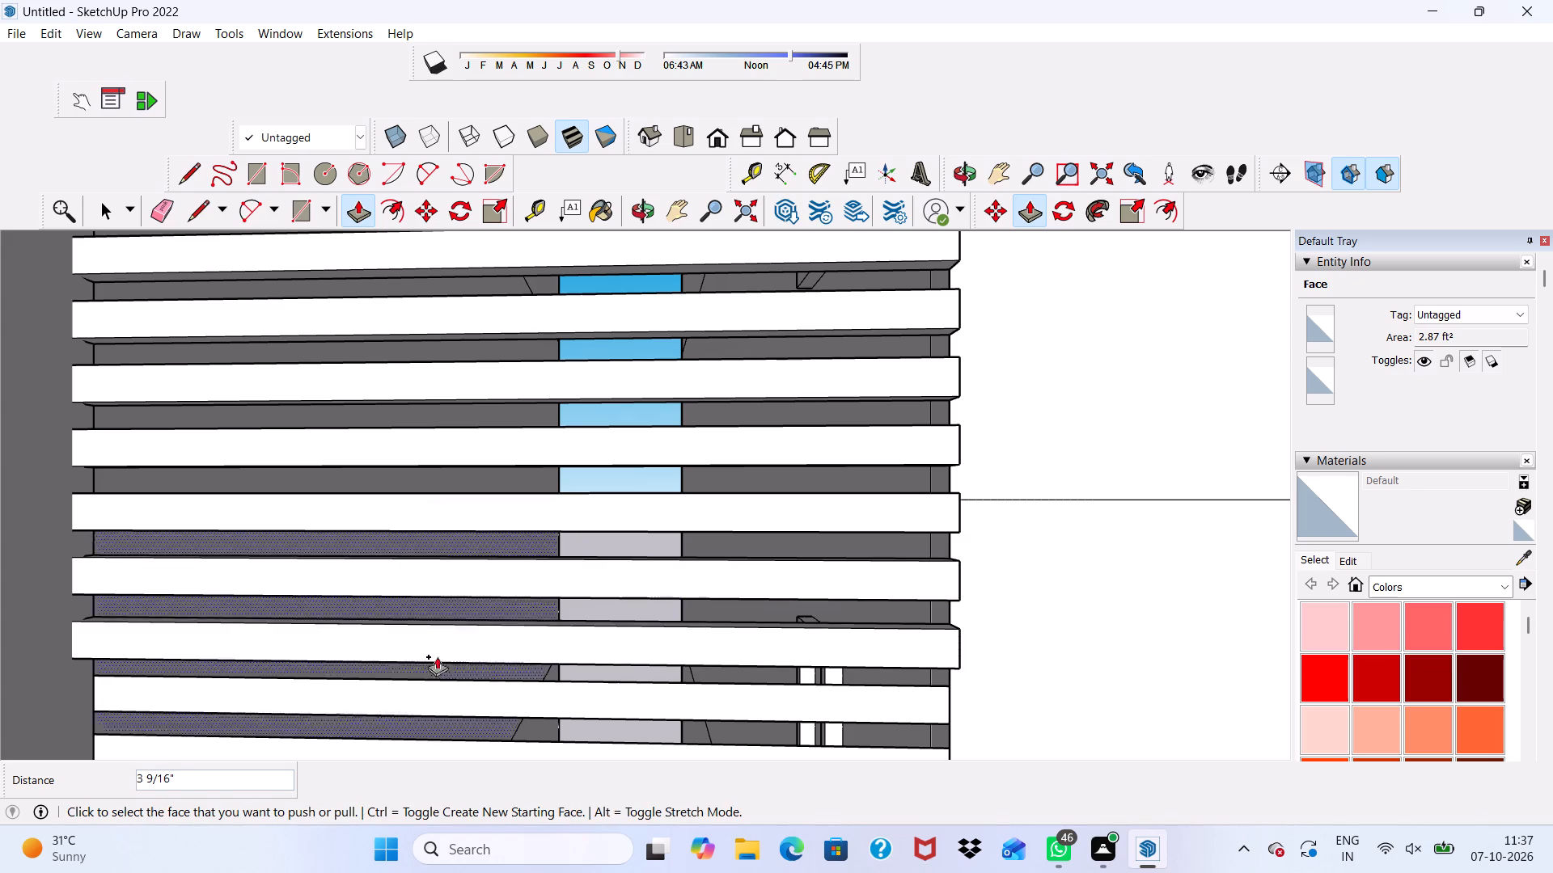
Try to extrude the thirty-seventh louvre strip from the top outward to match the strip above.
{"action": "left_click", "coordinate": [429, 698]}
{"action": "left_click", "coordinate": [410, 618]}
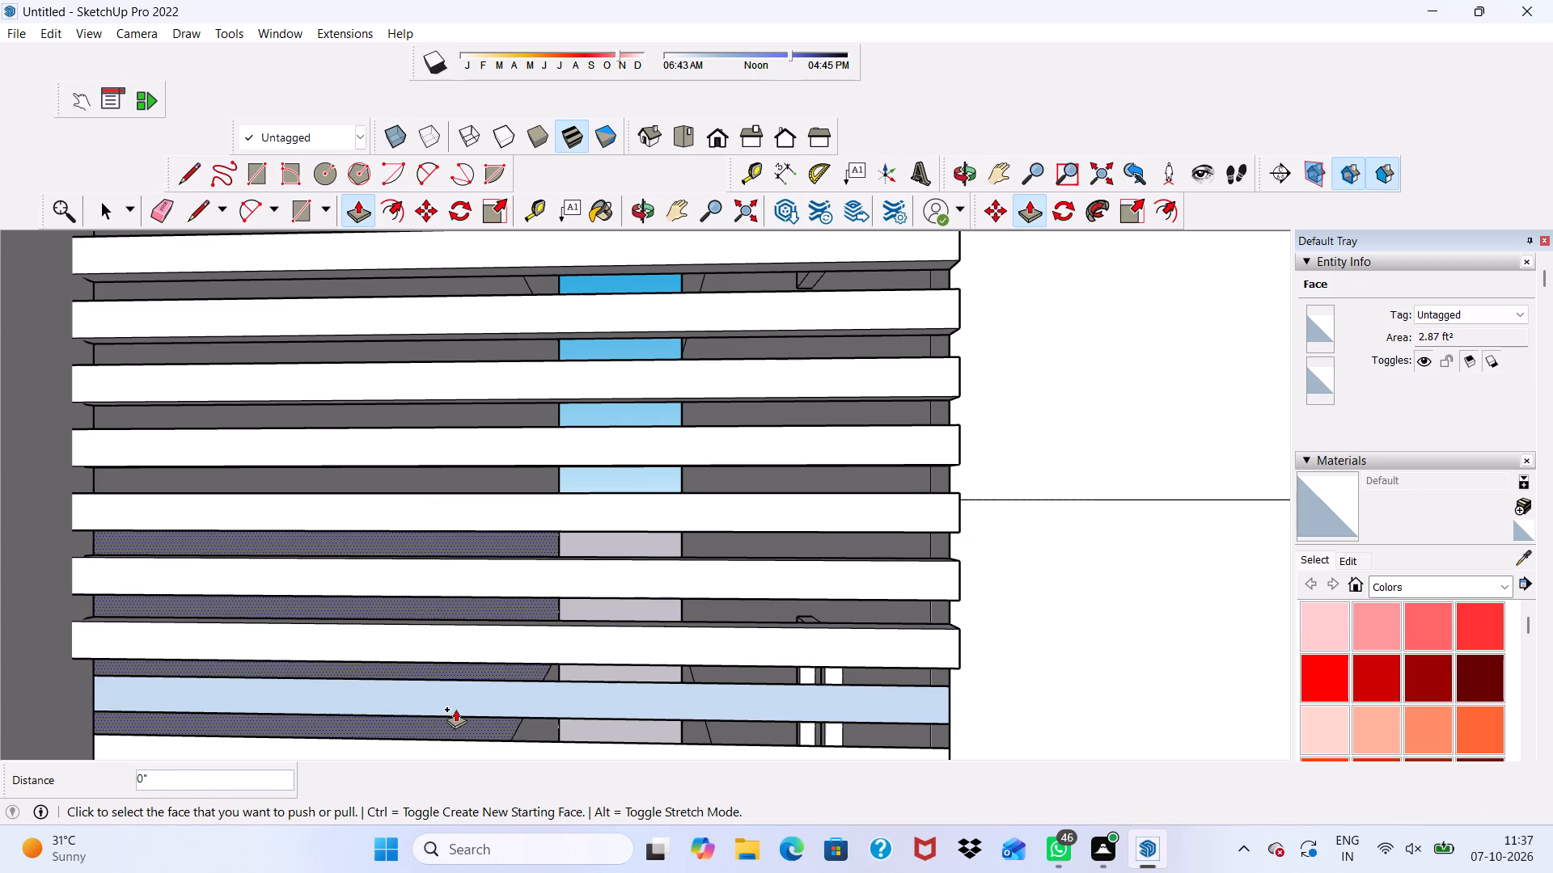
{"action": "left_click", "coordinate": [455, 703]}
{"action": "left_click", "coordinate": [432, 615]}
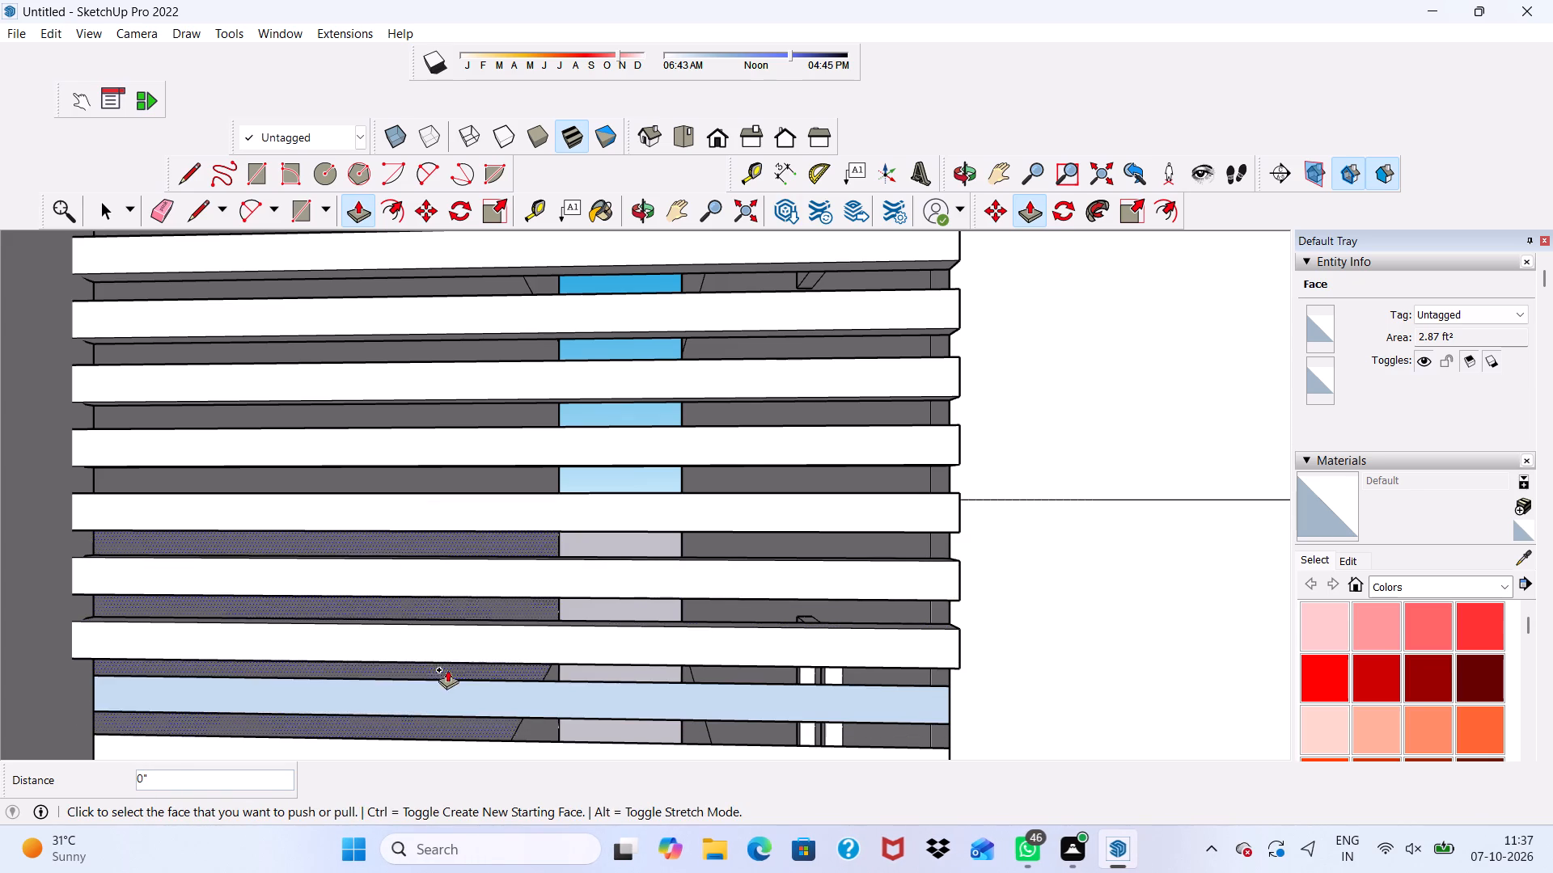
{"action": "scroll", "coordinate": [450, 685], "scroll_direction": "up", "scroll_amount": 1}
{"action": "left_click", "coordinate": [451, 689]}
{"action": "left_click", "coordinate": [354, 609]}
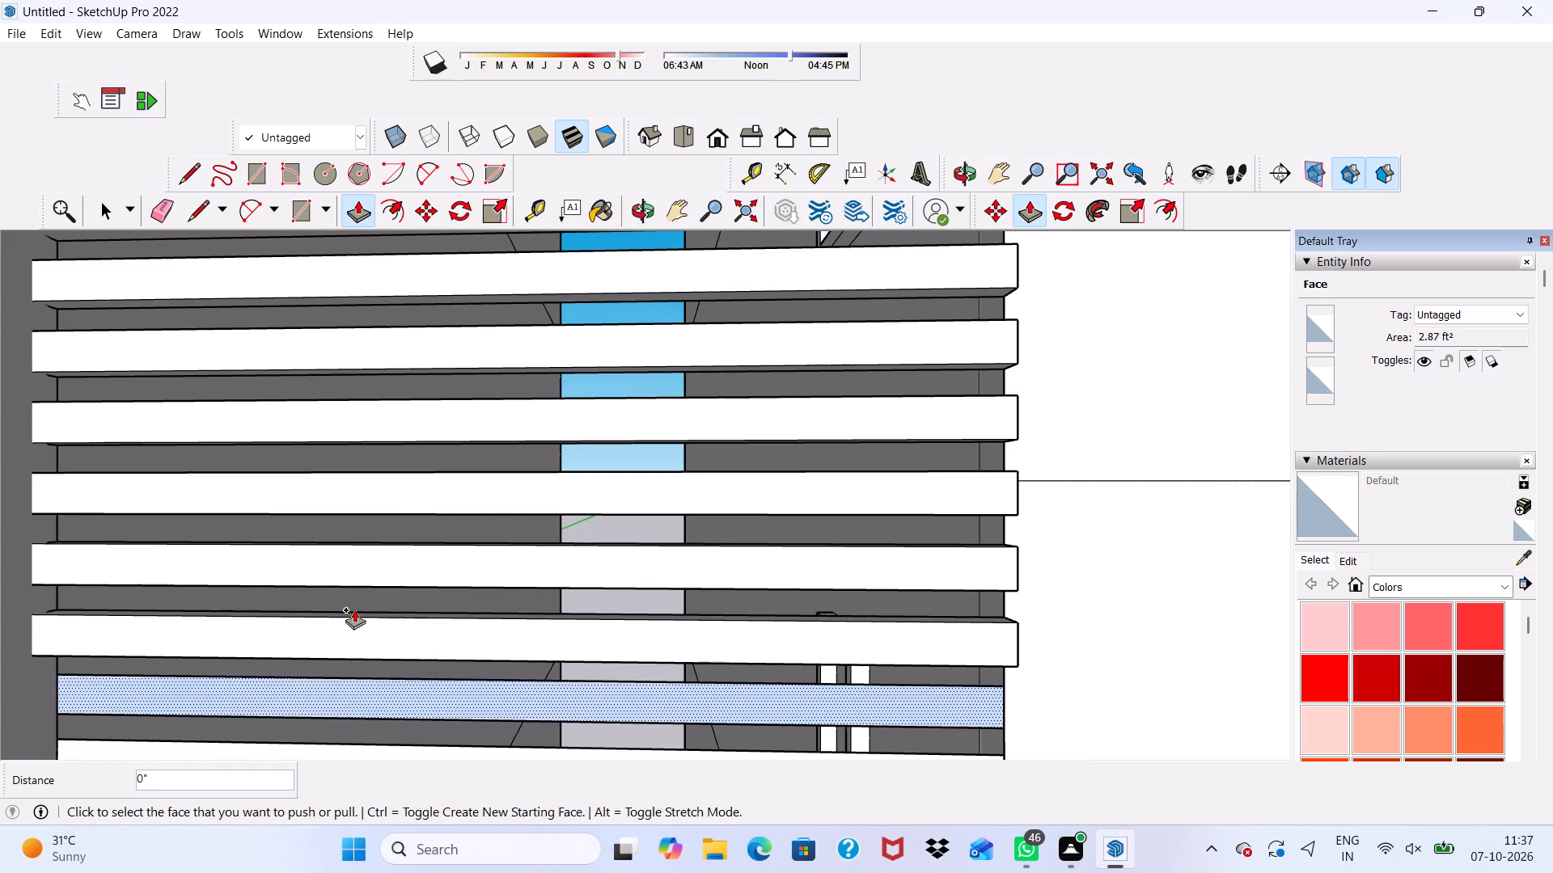
Extrude the thirty-seventh and thirty-eighth louvre strips from the top outward 3 9/16" each, flush with the strip above.
{"action": "scroll", "coordinate": [462, 702], "scroll_direction": "down", "scroll_amount": 1}
{"action": "middle_click_drag", "start_coordinate": [463, 702], "coordinate": [266, 533]}
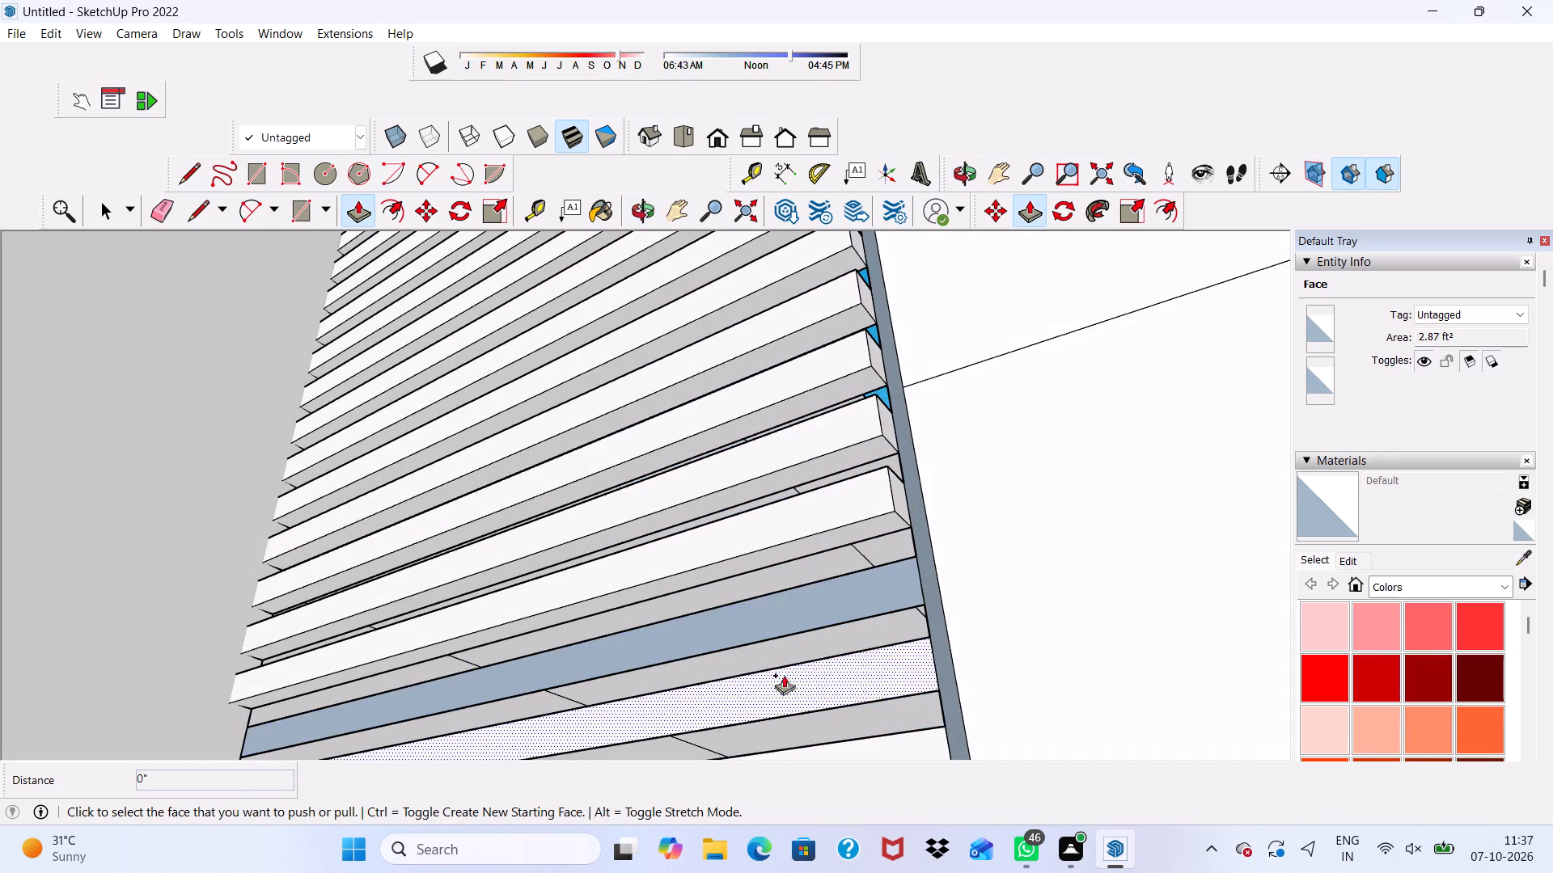
{"action": "left_click", "coordinate": [790, 608]}
{"action": "left_click", "coordinate": [829, 518]}
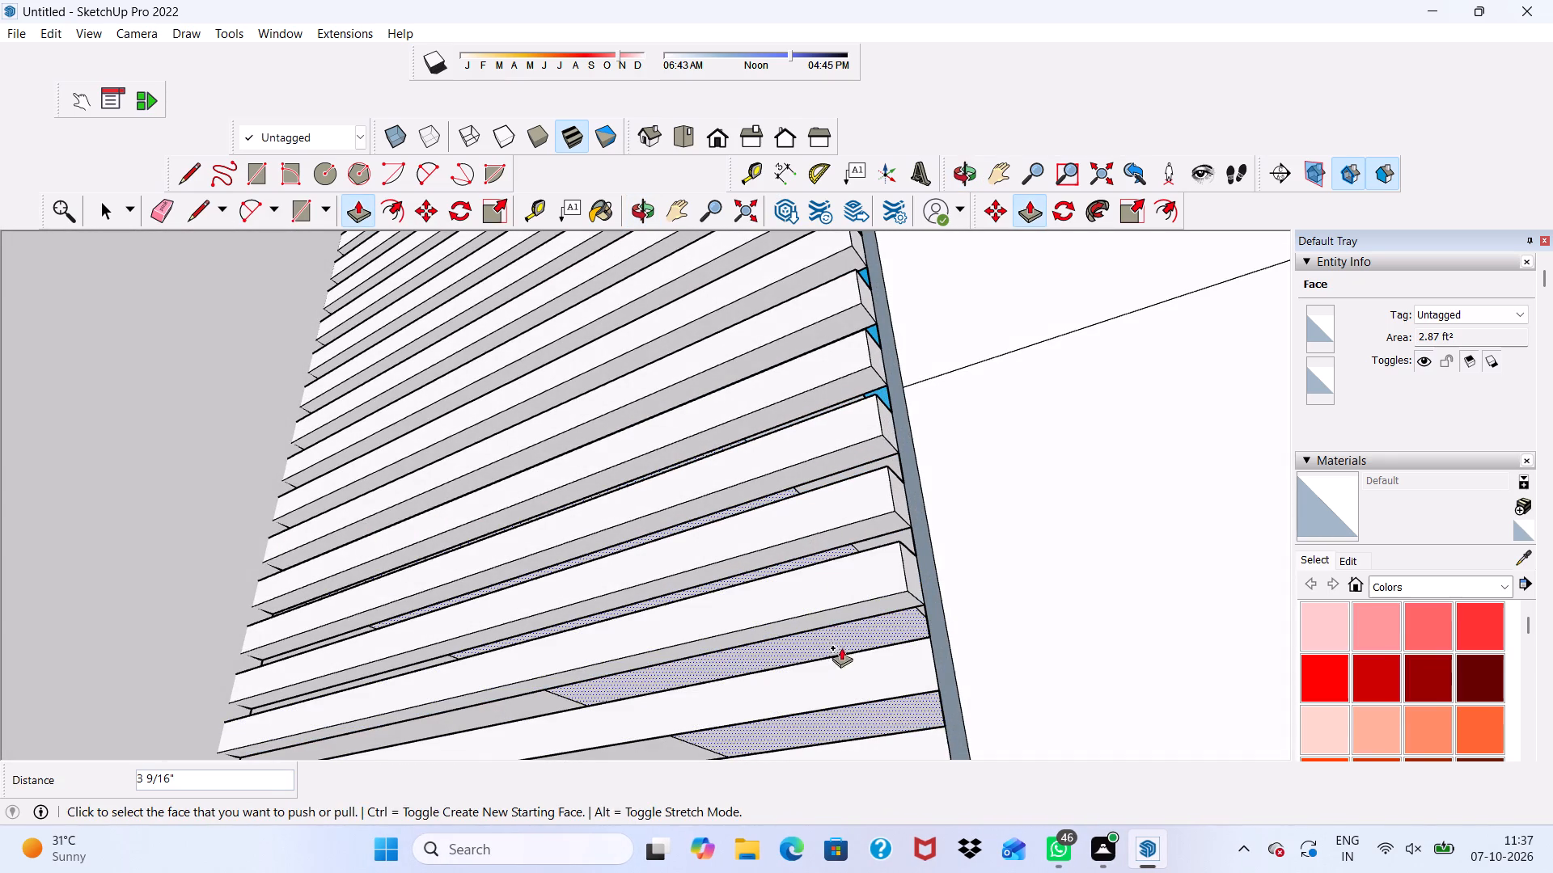
{"action": "left_click", "coordinate": [843, 658]}
{"action": "left_click", "coordinate": [848, 597]}
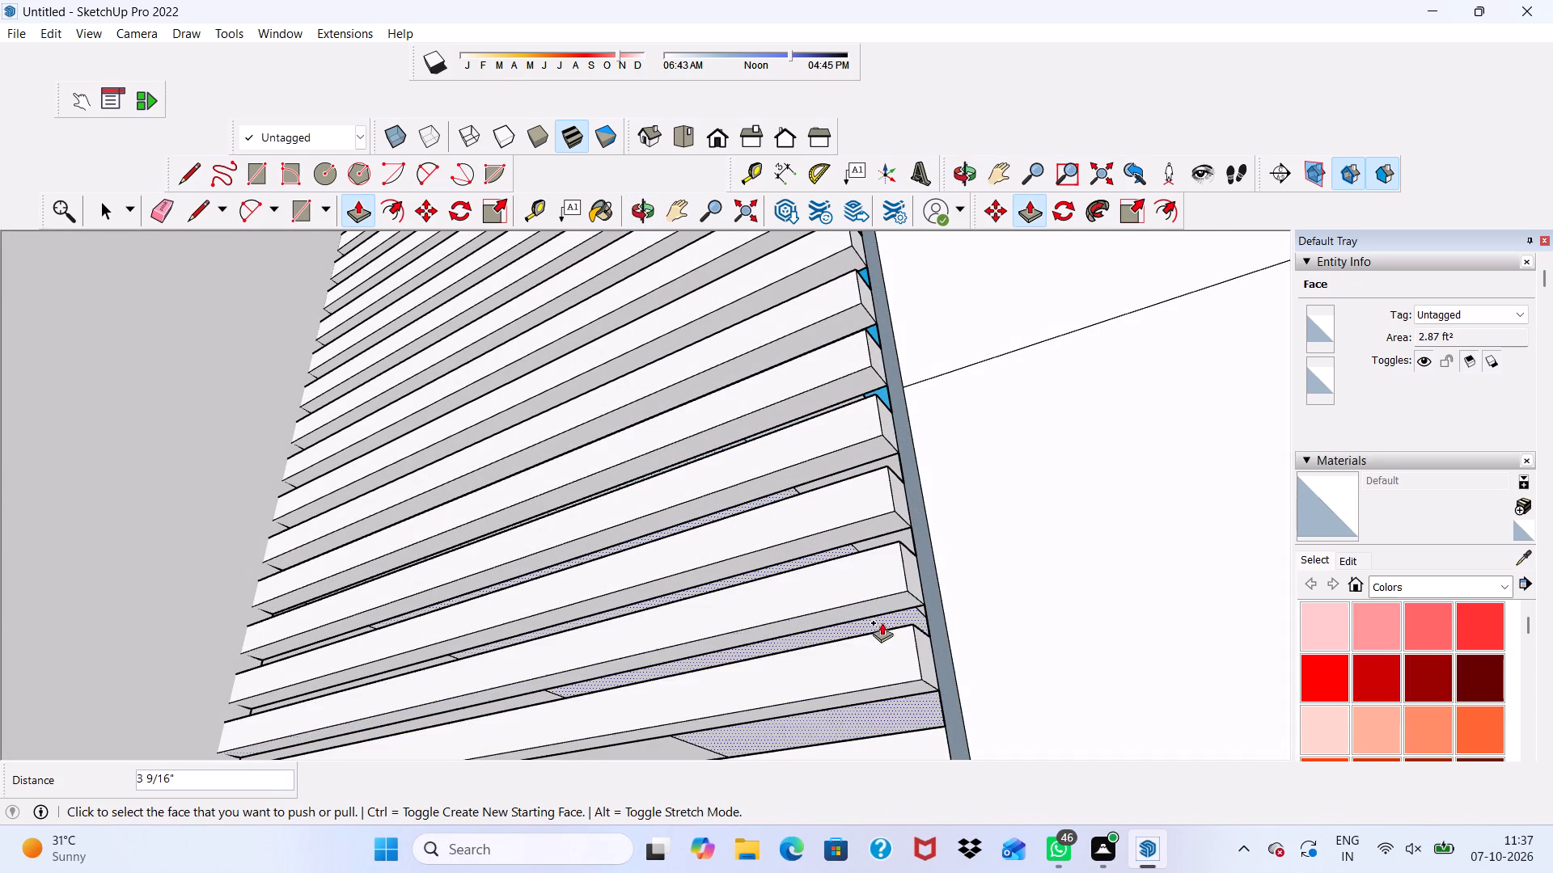
Push/pull the tall narrow vertical face beside the louvre strips' ends by 5/8".
{"action": "scroll", "coordinate": [914, 653], "scroll_direction": "up", "scroll_amount": 3}
{"action": "left_click", "coordinate": [963, 668]}
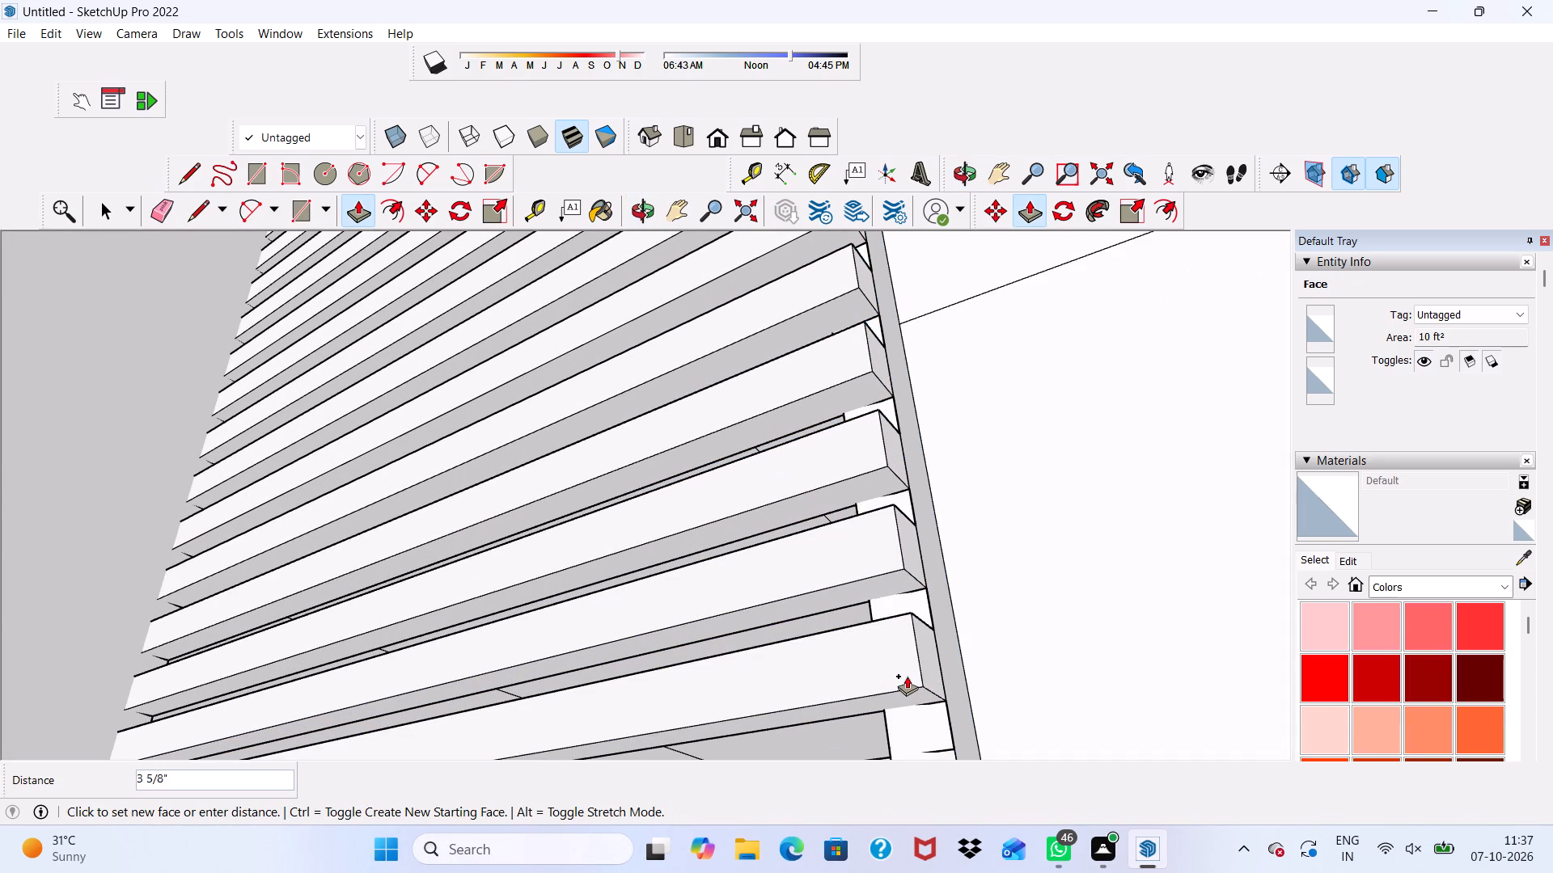
{"action": "left_click", "coordinate": [965, 721]}
Extrude the thirty-ninth, fortieth and forty-first louvre strips from the top outward 3 9/16" each, flush with the strip above.
{"action": "scroll", "coordinate": [874, 603], "scroll_direction": "down", "scroll_amount": 3}
{"action": "scroll", "coordinate": [843, 544], "scroll_direction": "down", "scroll_amount": 6}
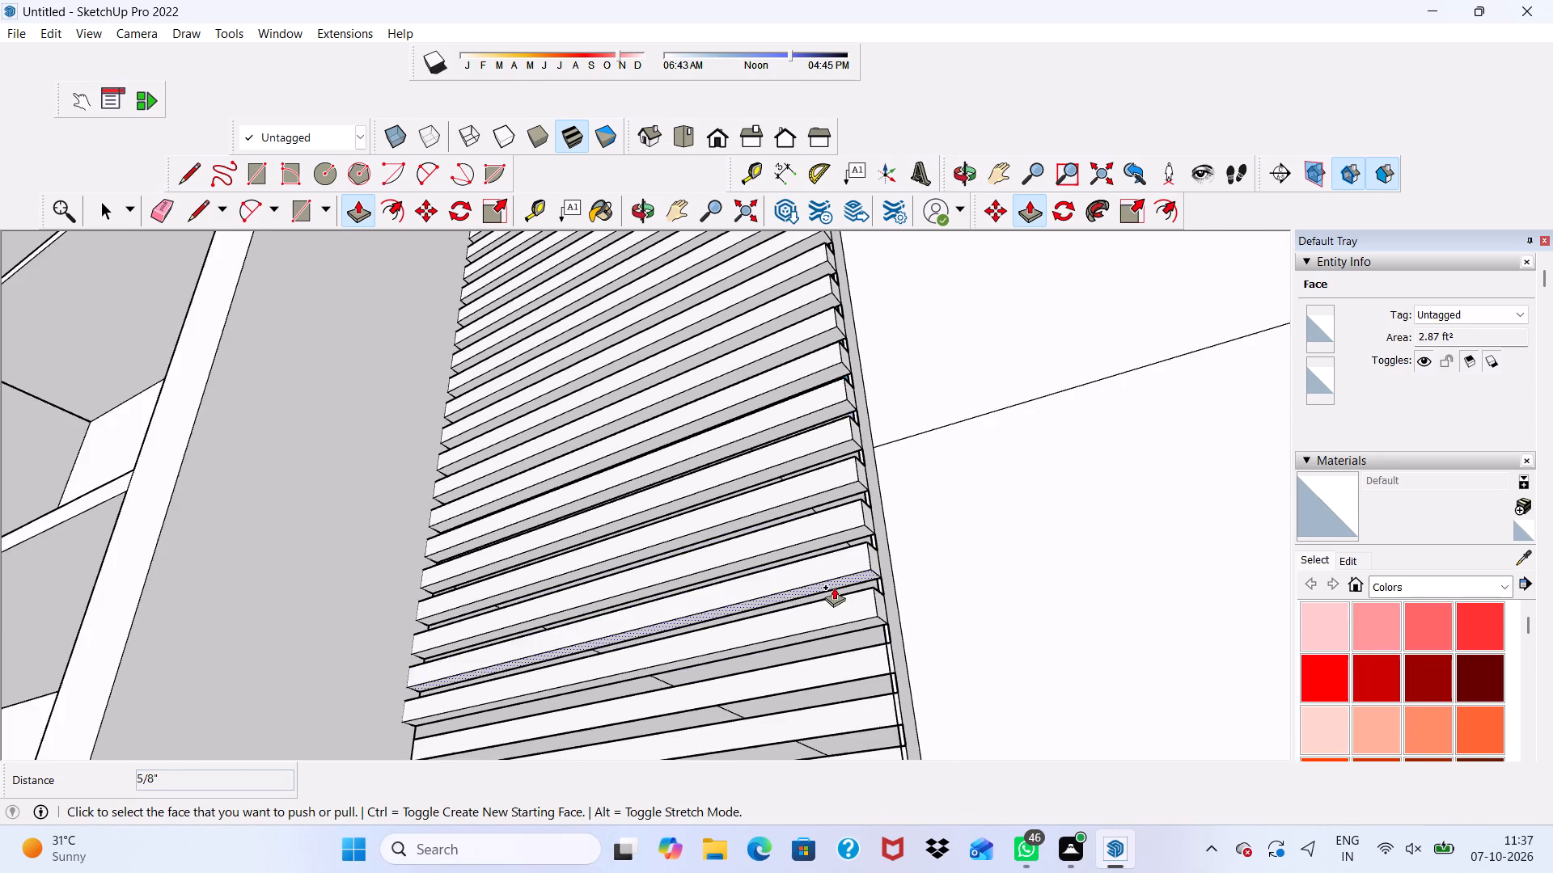
{"action": "scroll", "coordinate": [834, 587], "scroll_direction": "down", "scroll_amount": 3}
{"action": "scroll", "coordinate": [831, 625], "scroll_direction": "up", "scroll_amount": 6}
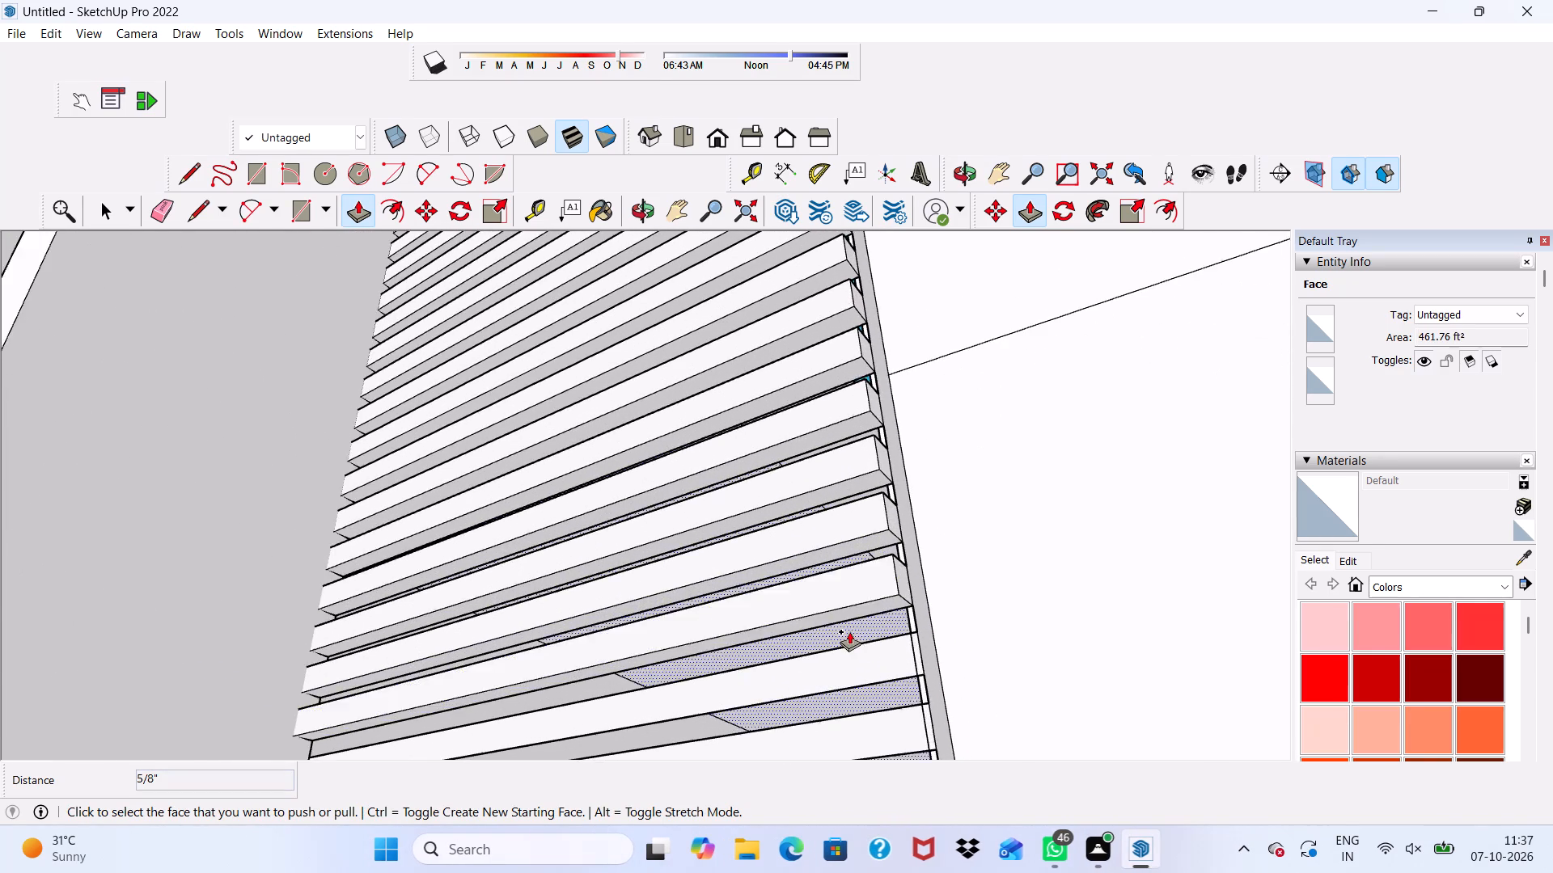
{"action": "scroll", "coordinate": [849, 631], "scroll_direction": "down", "scroll_amount": 5}
{"action": "scroll", "coordinate": [848, 637], "scroll_direction": "up", "scroll_amount": 9}
{"action": "left_click", "coordinate": [848, 639]}
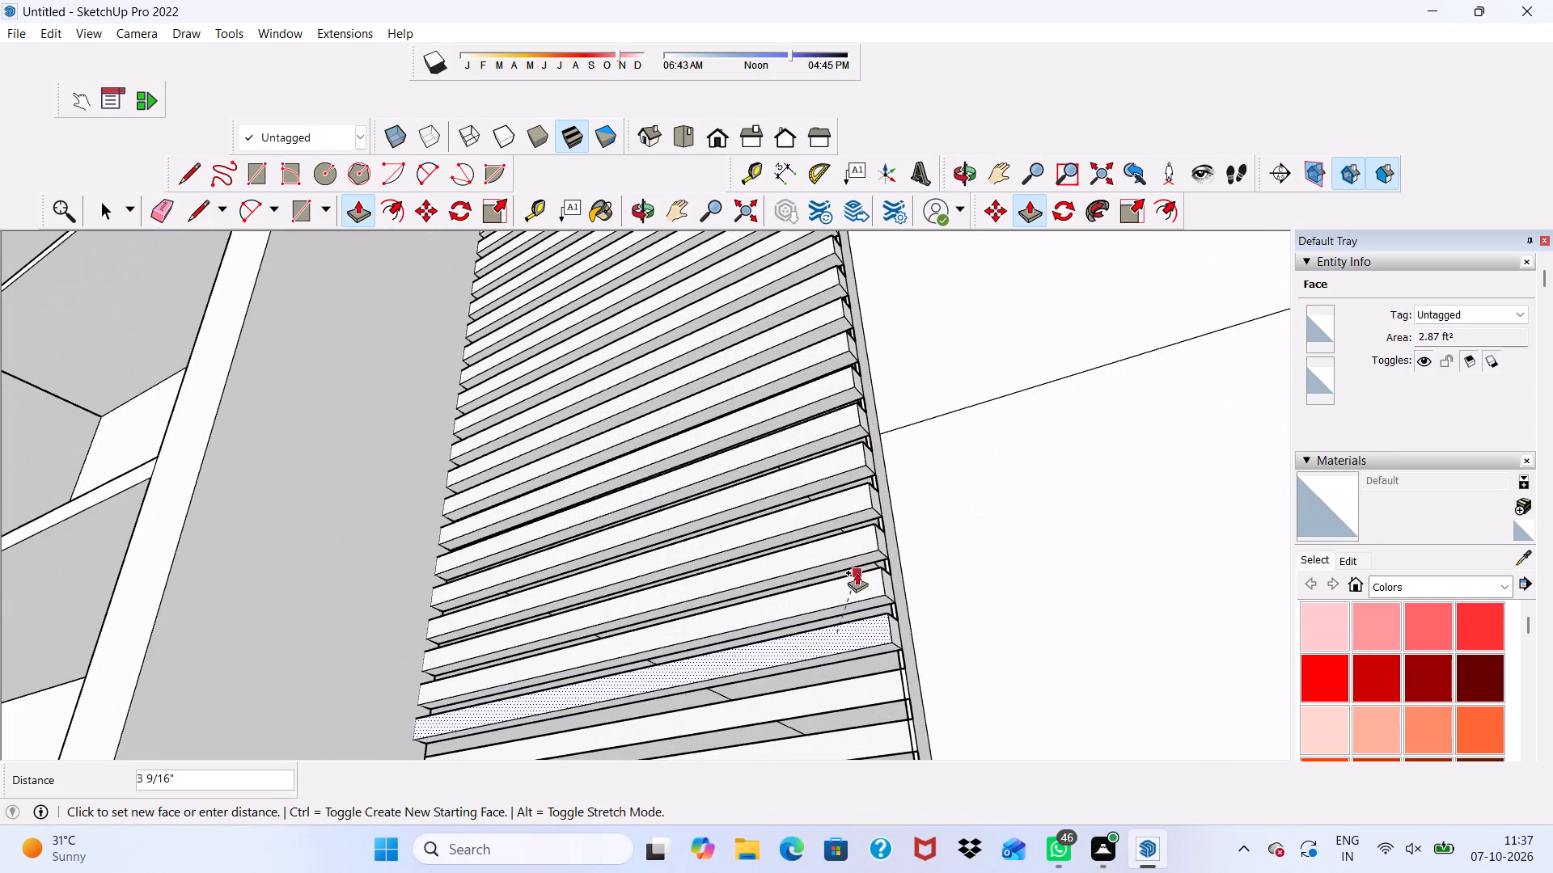
{"action": "left_click", "coordinate": [857, 572]}
{"action": "left_click", "coordinate": [858, 690]}
{"action": "left_click", "coordinate": [856, 636]}
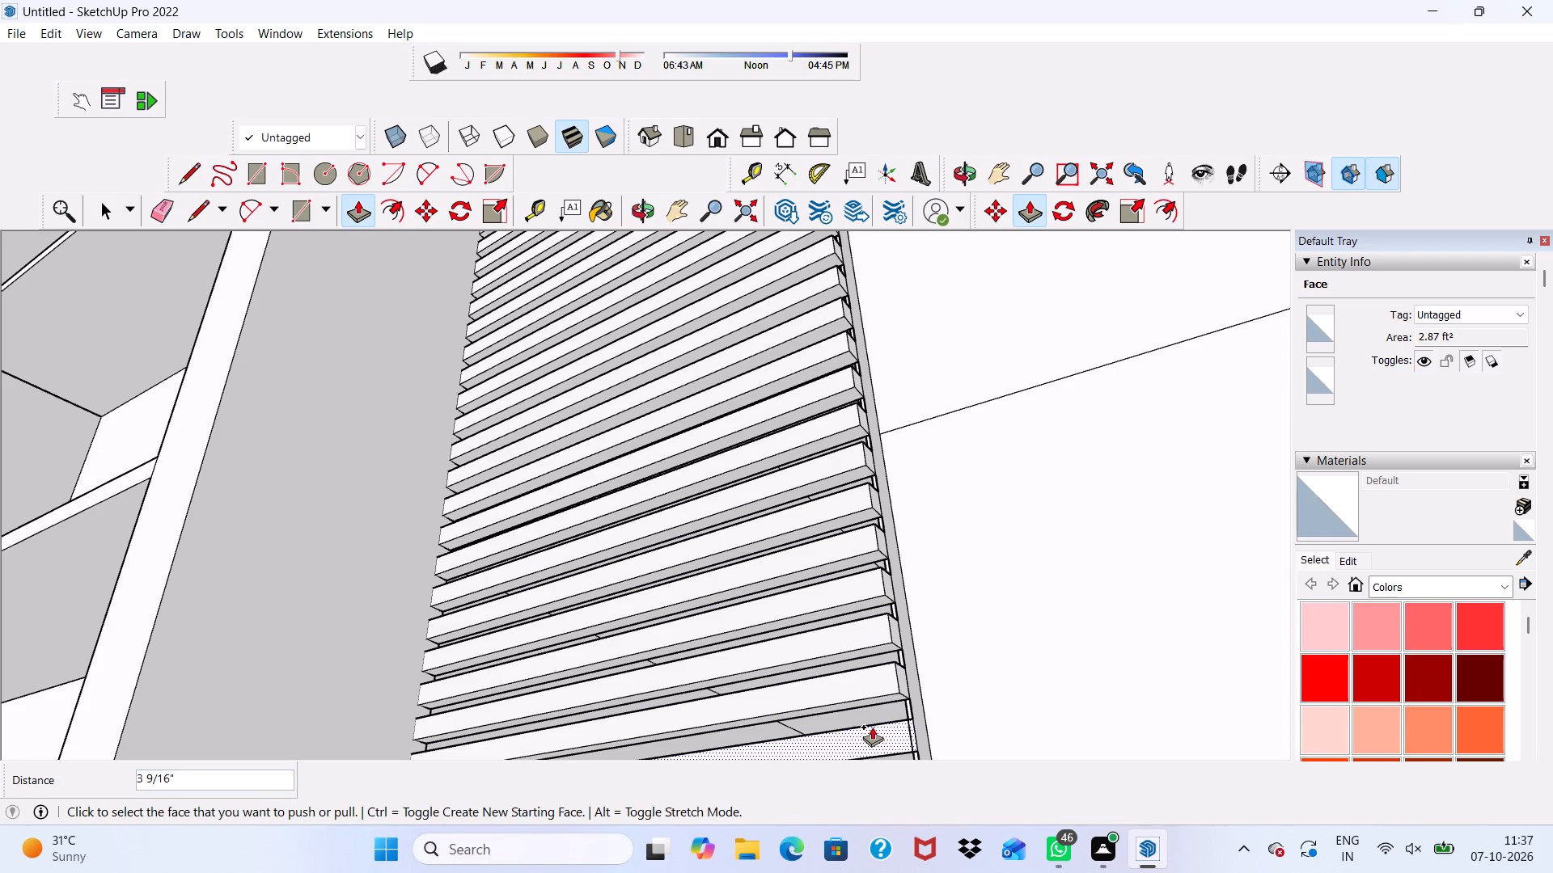
{"action": "left_click", "coordinate": [872, 727]}
{"action": "left_click", "coordinate": [874, 677]}
Extrude the forty-second louvre strip from the top outward 3 9/16", flush with the strip above.
{"action": "scroll", "coordinate": [885, 609], "scroll_direction": "down", "scroll_amount": 9}
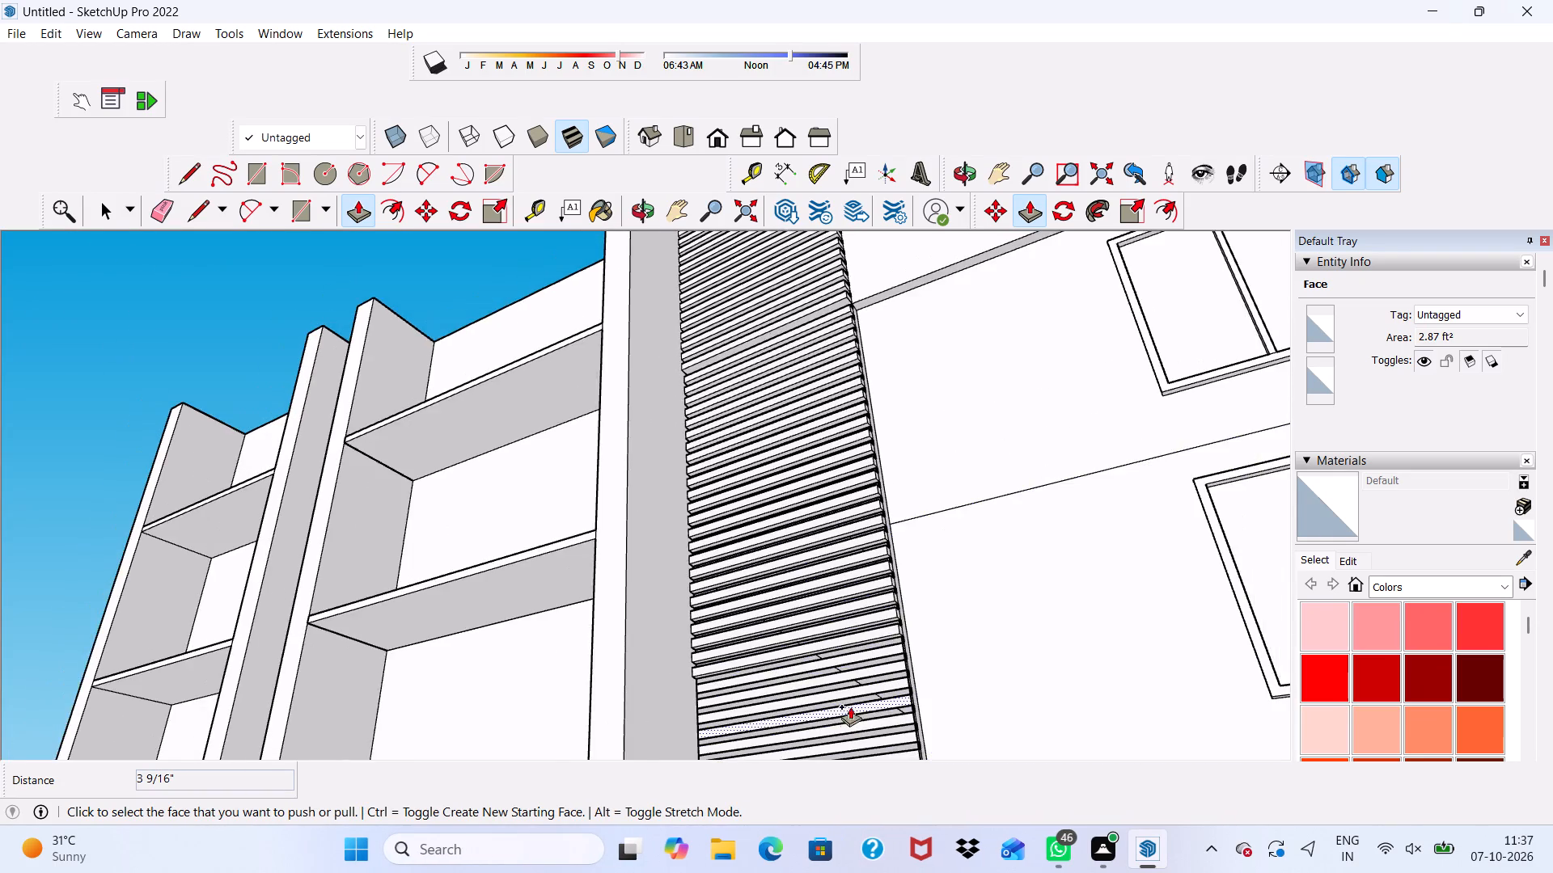
{"action": "scroll", "coordinate": [850, 699], "scroll_direction": "up", "scroll_amount": 5}
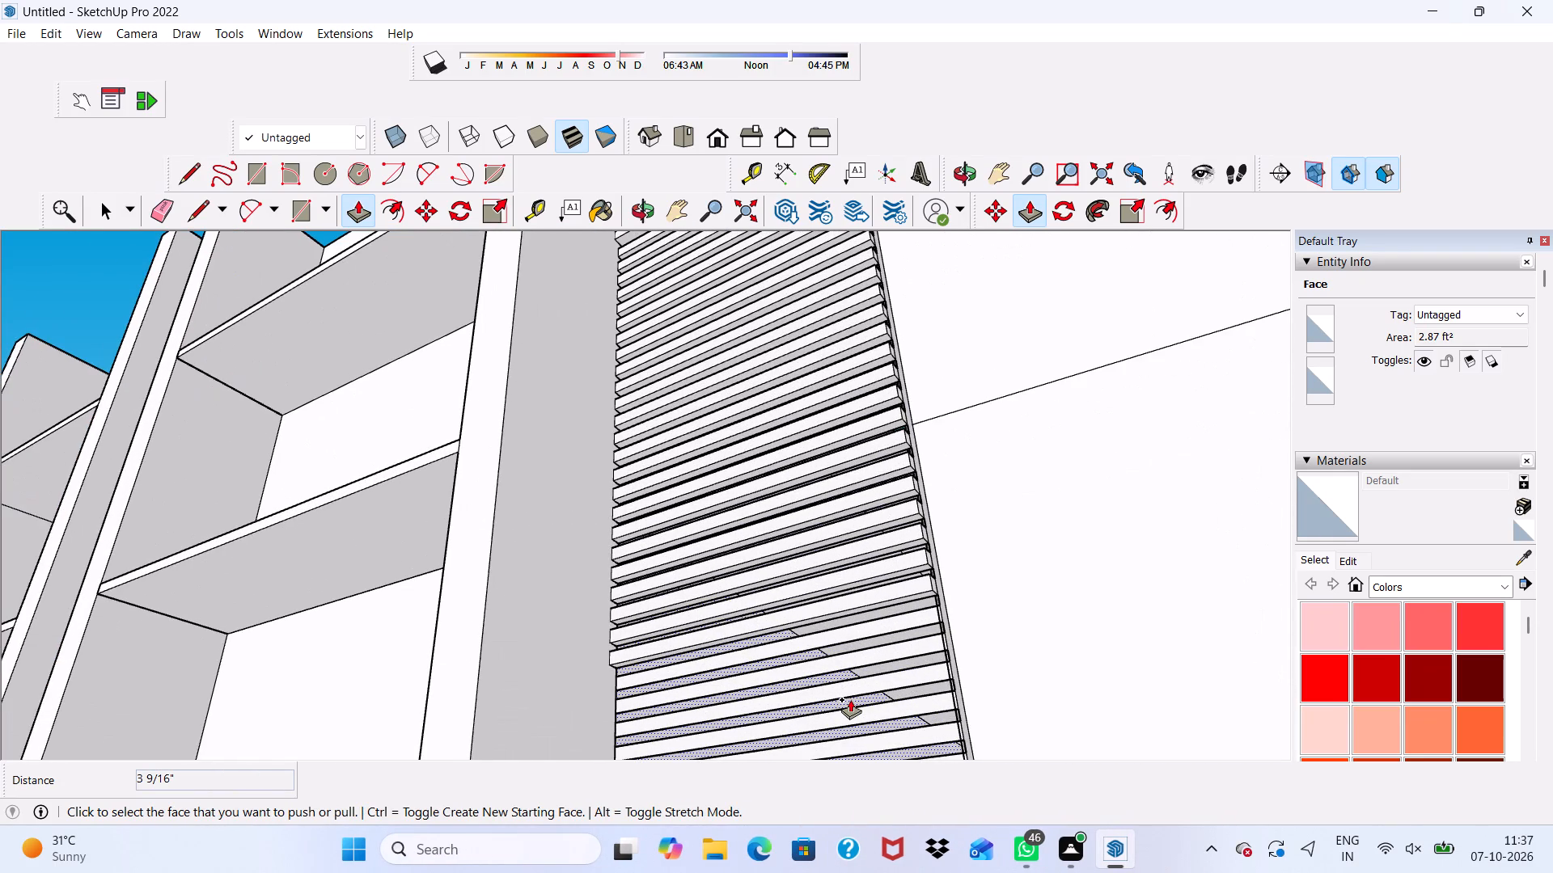
{"action": "scroll", "coordinate": [856, 703], "scroll_direction": "down", "scroll_amount": 4}
{"action": "scroll", "coordinate": [933, 694], "scroll_direction": "down", "scroll_amount": 1}
{"action": "scroll", "coordinate": [933, 694], "scroll_direction": "up", "scroll_amount": 16}
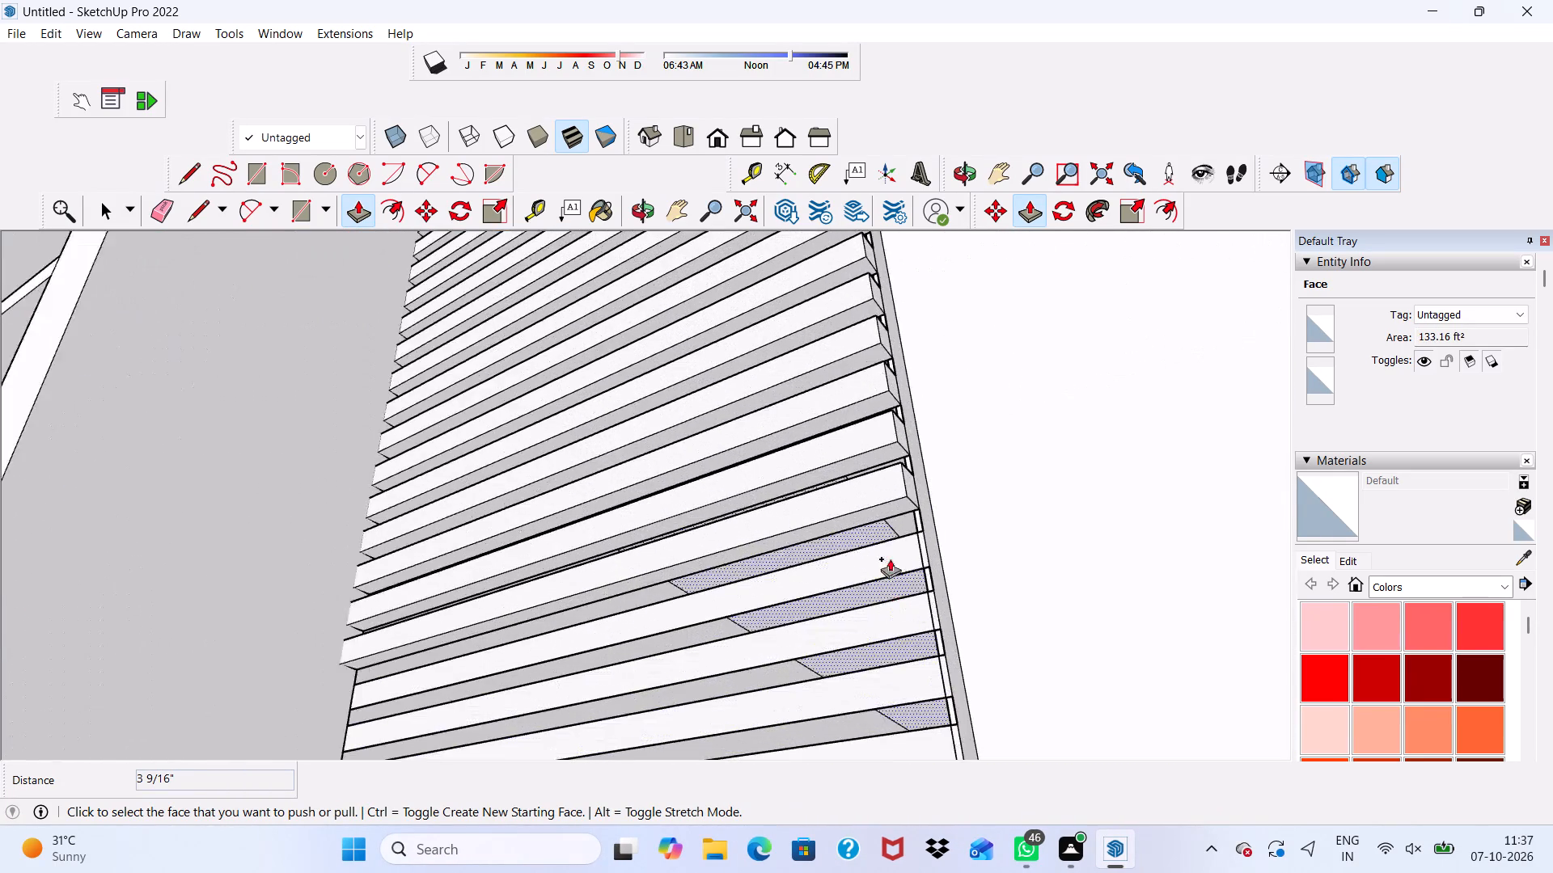
{"action": "scroll", "coordinate": [882, 492], "scroll_direction": "up", "scroll_amount": 2}
{"action": "left_click", "coordinate": [882, 478]}
{"action": "left_click", "coordinate": [869, 327]}
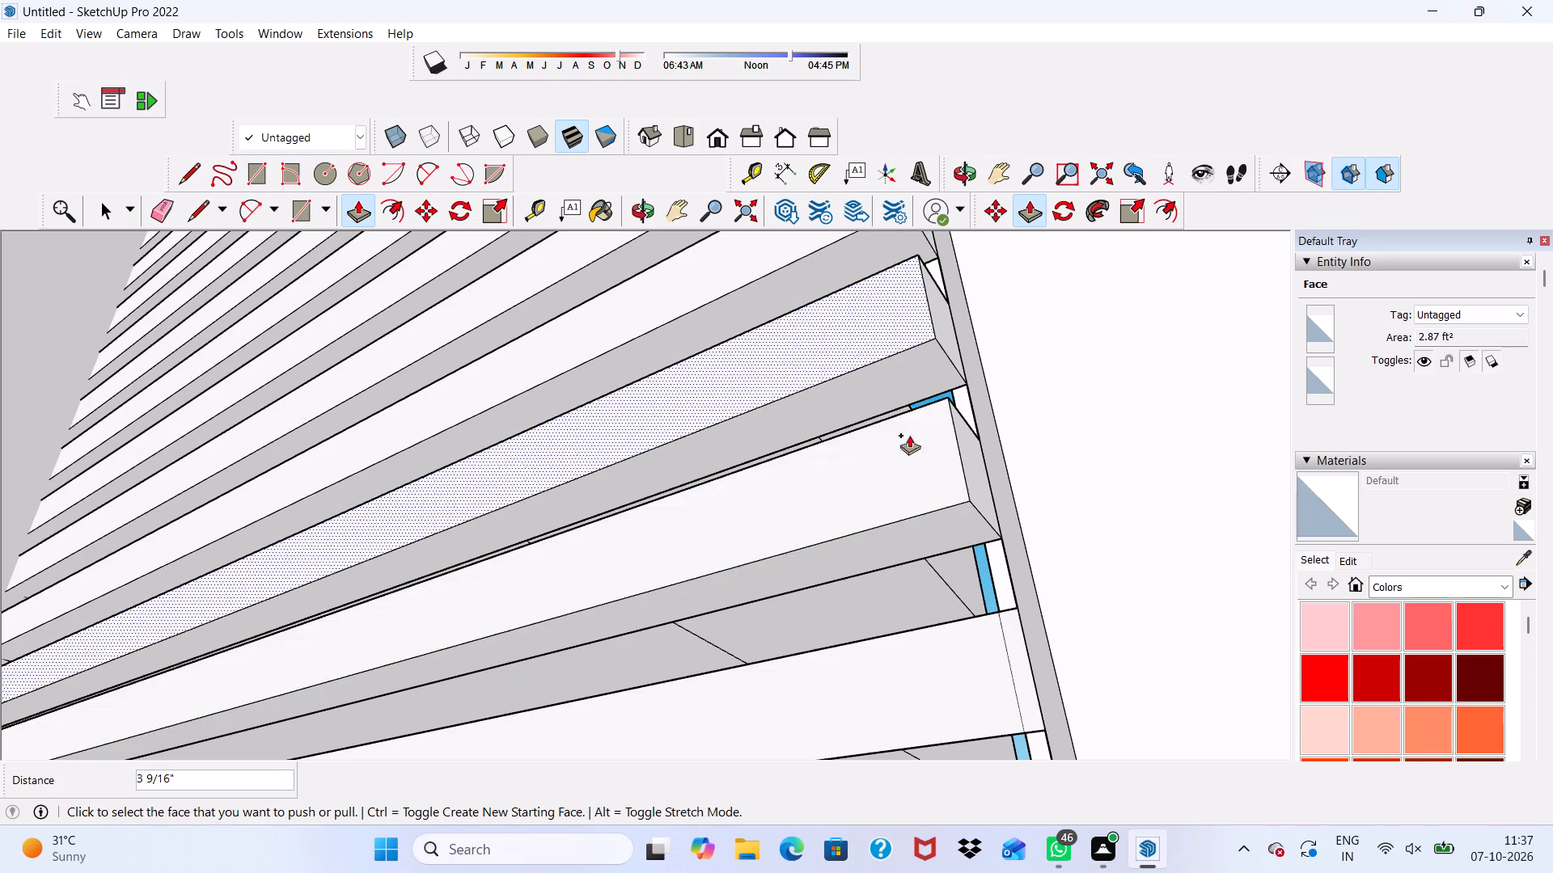
Extrude the forty-third and forty-fourth louvre strips from the top outward flush with the strip above, pulling 3 7/16" and 3 9/16".
{"action": "left_click", "coordinate": [968, 656]}
{"action": "left_click", "coordinate": [971, 684]}
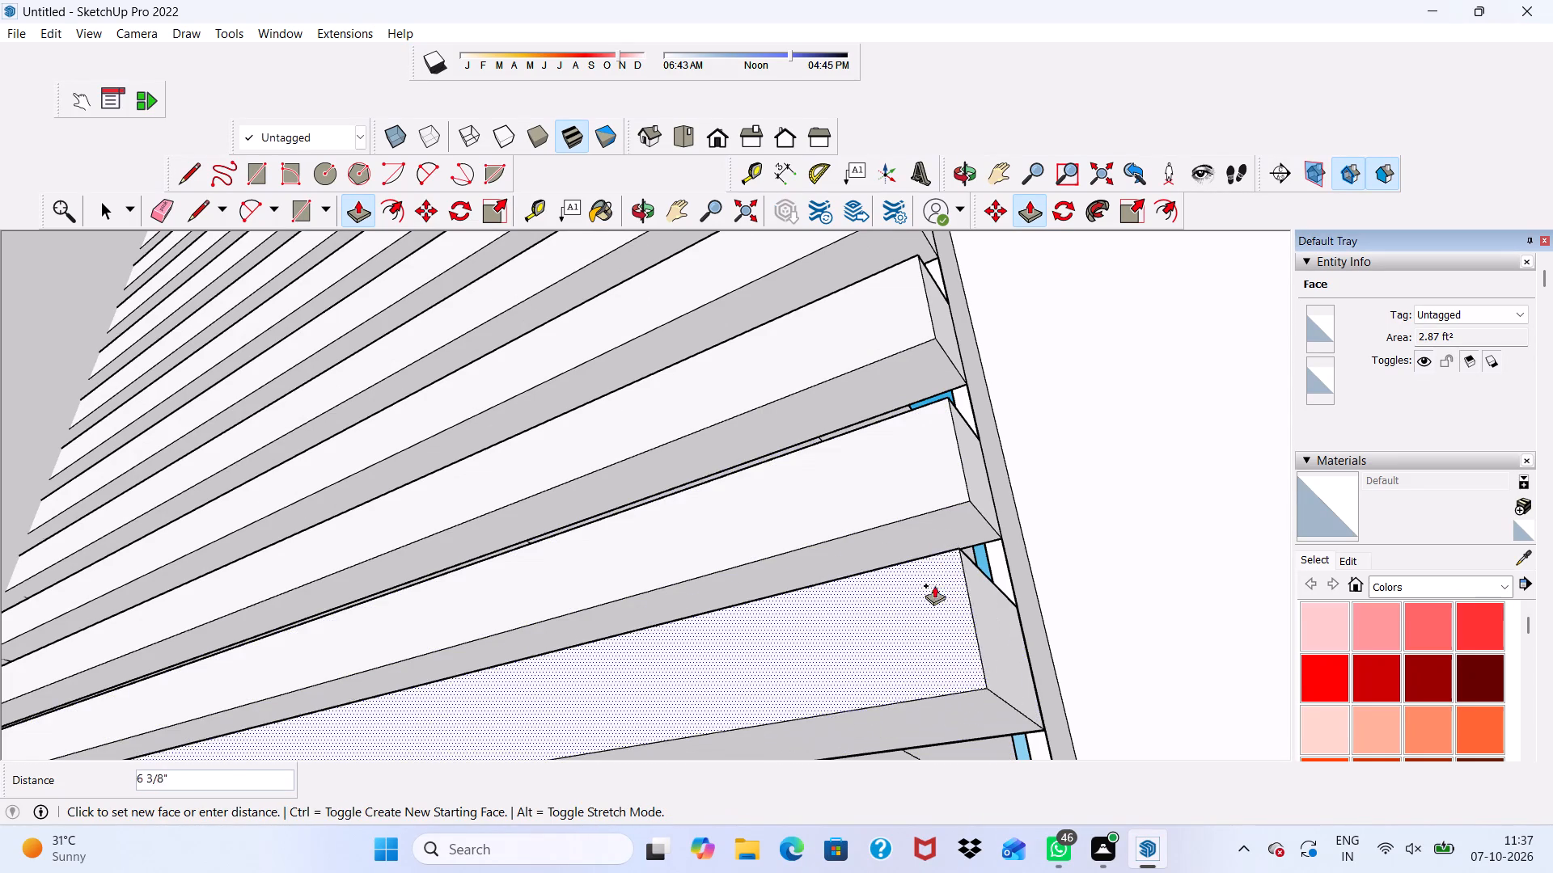
{"action": "left_click", "coordinate": [931, 489]}
{"action": "scroll", "coordinate": [931, 489], "scroll_direction": "down", "scroll_amount": 11}
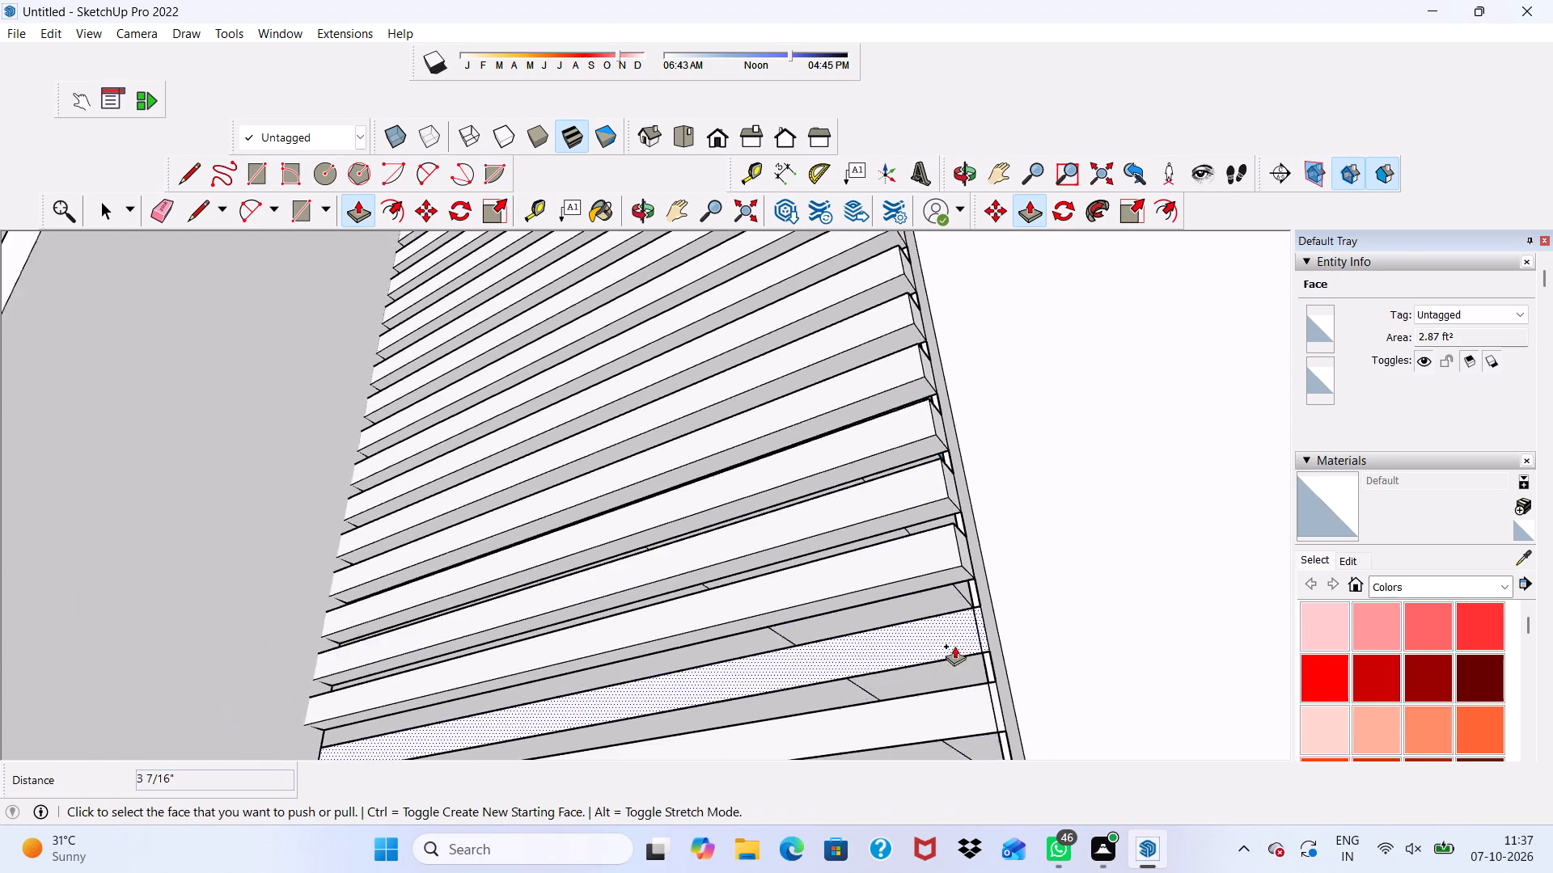
{"action": "scroll", "coordinate": [954, 646], "scroll_direction": "down", "scroll_amount": 6}
{"action": "scroll", "coordinate": [918, 676], "scroll_direction": "up", "scroll_amount": 8}
{"action": "scroll", "coordinate": [919, 655], "scroll_direction": "down", "scroll_amount": 9}
{"action": "scroll", "coordinate": [969, 660], "scroll_direction": "up", "scroll_amount": 5}
{"action": "left_click", "coordinate": [969, 649]}
{"action": "scroll", "coordinate": [942, 593], "scroll_direction": "up", "scroll_amount": 4}
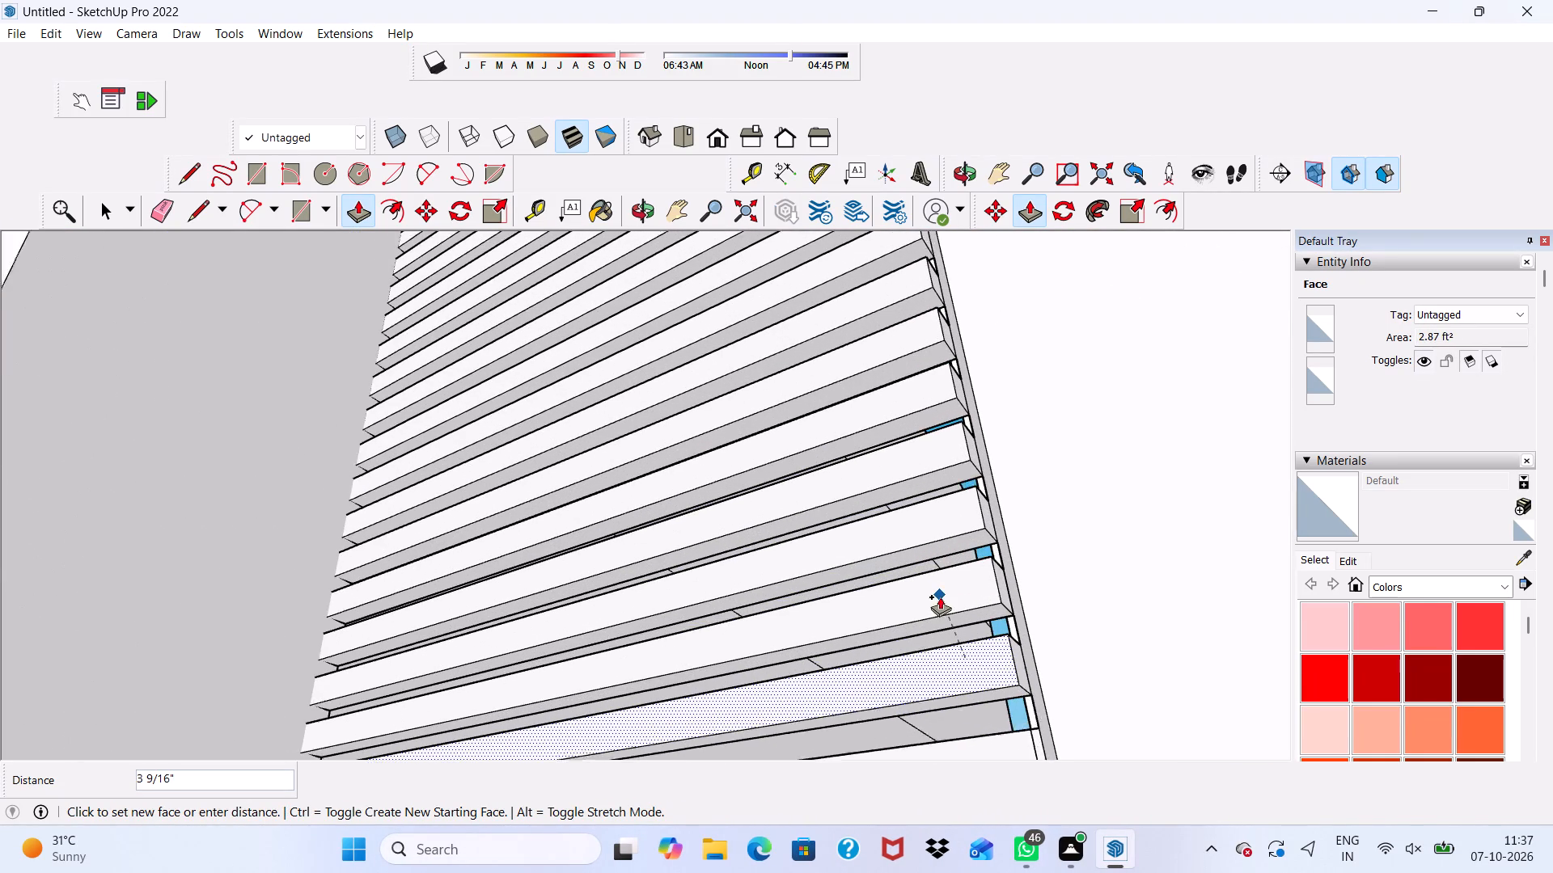
{"action": "left_click", "coordinate": [940, 608]}
Extrude the forty-sixth and the skipped forty-fifth louvre strips from the top outward 3 9/16" each, flush with the neighbouring strips.
{"action": "scroll", "coordinate": [943, 576], "scroll_direction": "down", "scroll_amount": 9}
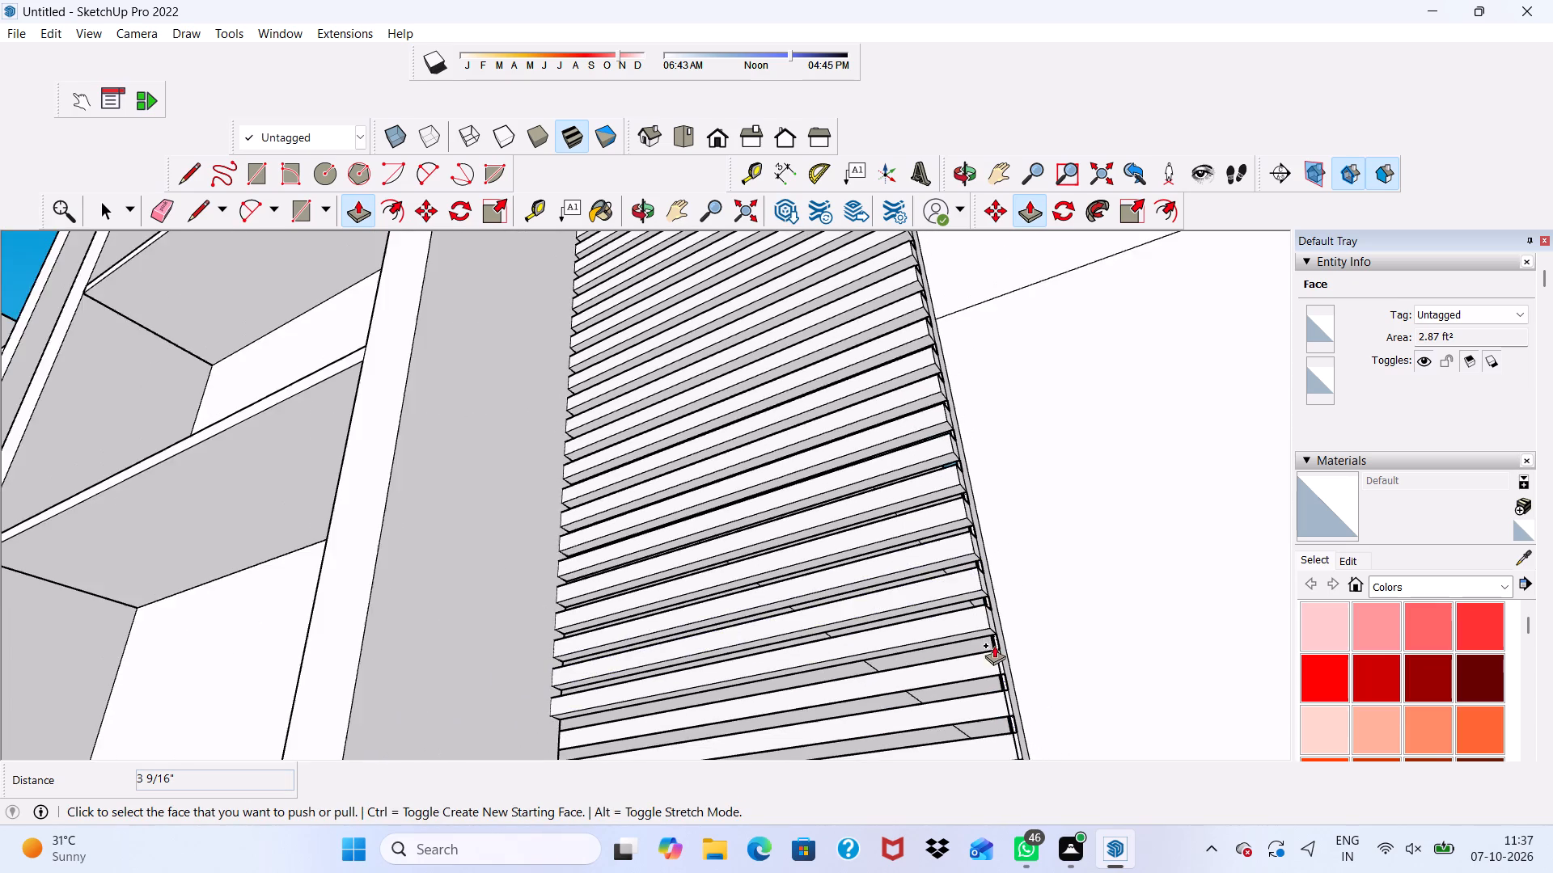
{"action": "scroll", "coordinate": [962, 713], "scroll_direction": "up", "scroll_amount": 4}
{"action": "scroll", "coordinate": [959, 644], "scroll_direction": "down", "scroll_amount": 5}
{"action": "scroll", "coordinate": [980, 654], "scroll_direction": "up", "scroll_amount": 2}
{"action": "left_click", "coordinate": [980, 654]}
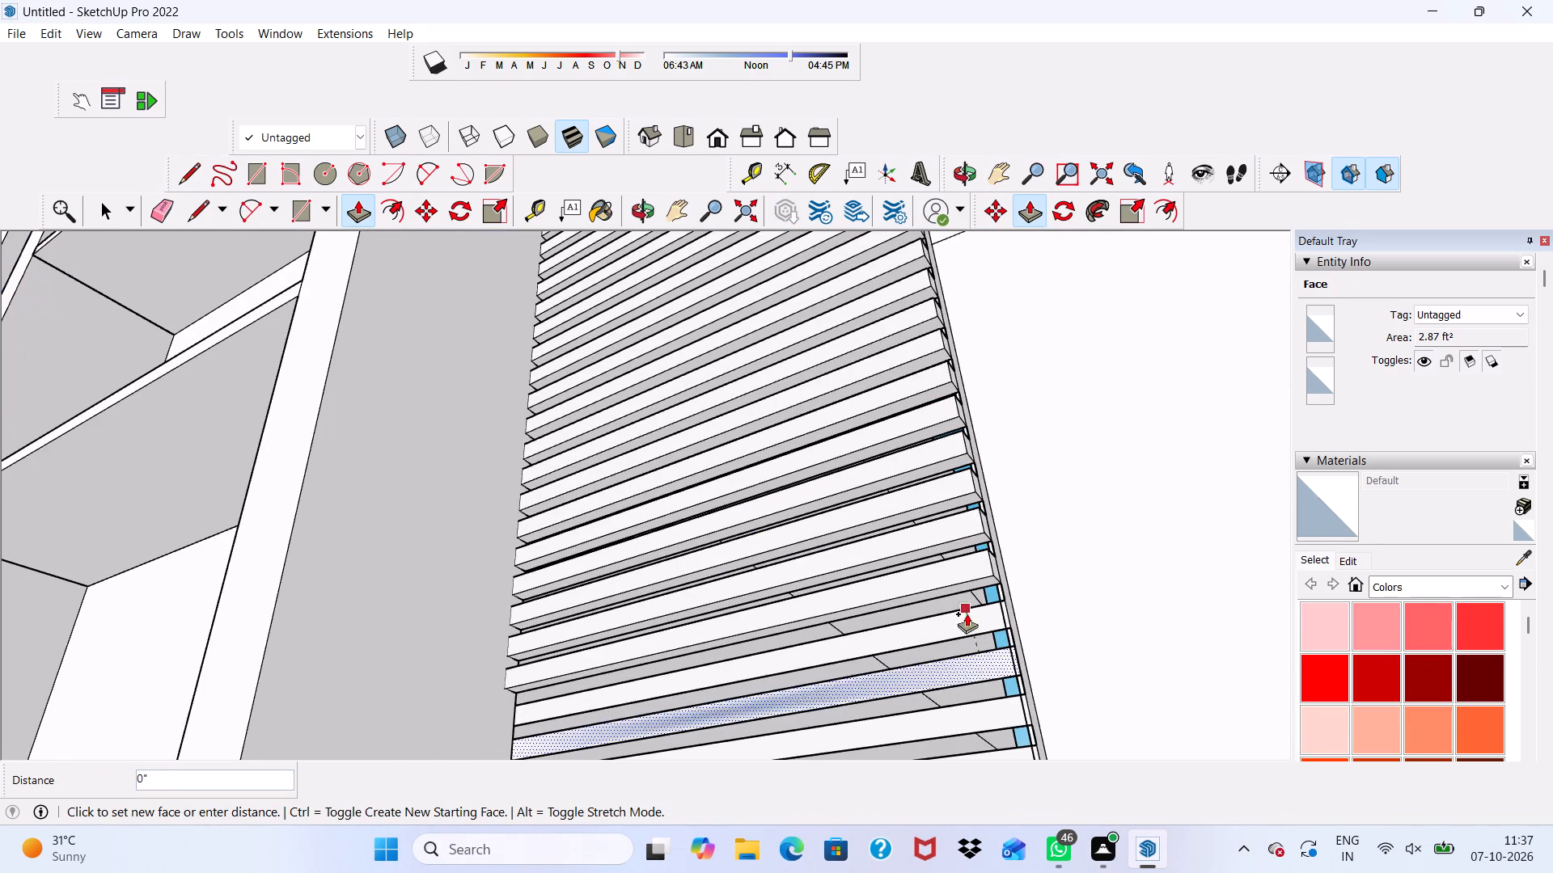
{"action": "left_click", "coordinate": [975, 563]}
{"action": "scroll", "coordinate": [990, 624], "scroll_direction": "up", "scroll_amount": 4}
{"action": "left_click", "coordinate": [990, 622]}
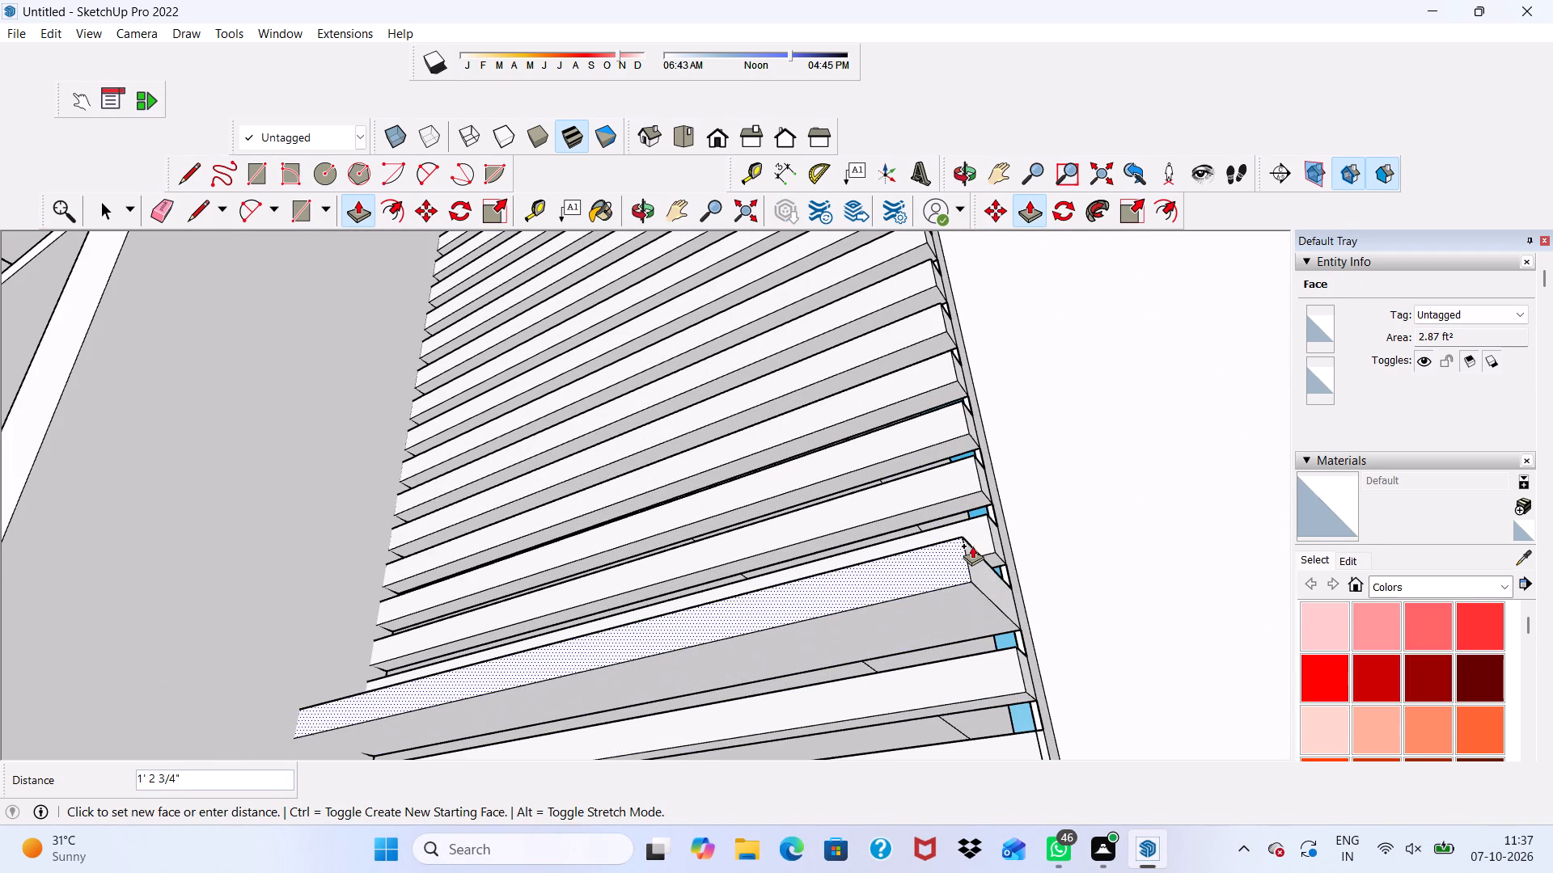
{"action": "left_click", "coordinate": [982, 685]}
Extrude the forty-seventh louvre strip from the top outward 3 9/16", flush with the strip above.
{"action": "scroll", "coordinate": [980, 647], "scroll_direction": "down", "scroll_amount": 9}
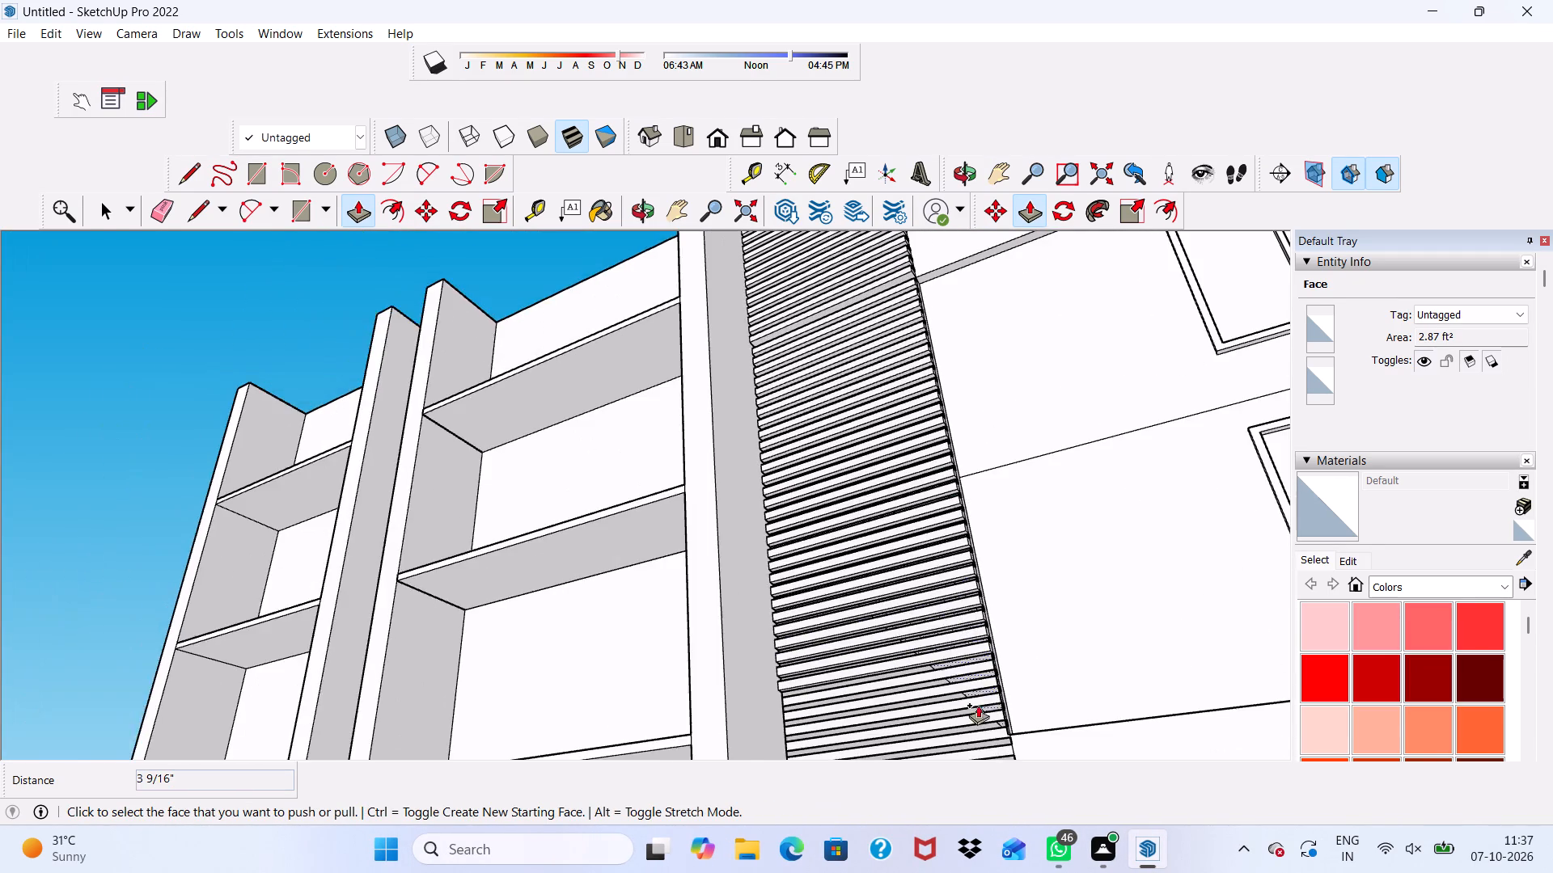
{"action": "scroll", "coordinate": [964, 740], "scroll_direction": "up", "scroll_amount": 5}
{"action": "scroll", "coordinate": [1011, 560], "scroll_direction": "up", "scroll_amount": 4}
{"action": "scroll", "coordinate": [1003, 602], "scroll_direction": "down", "scroll_amount": 3}
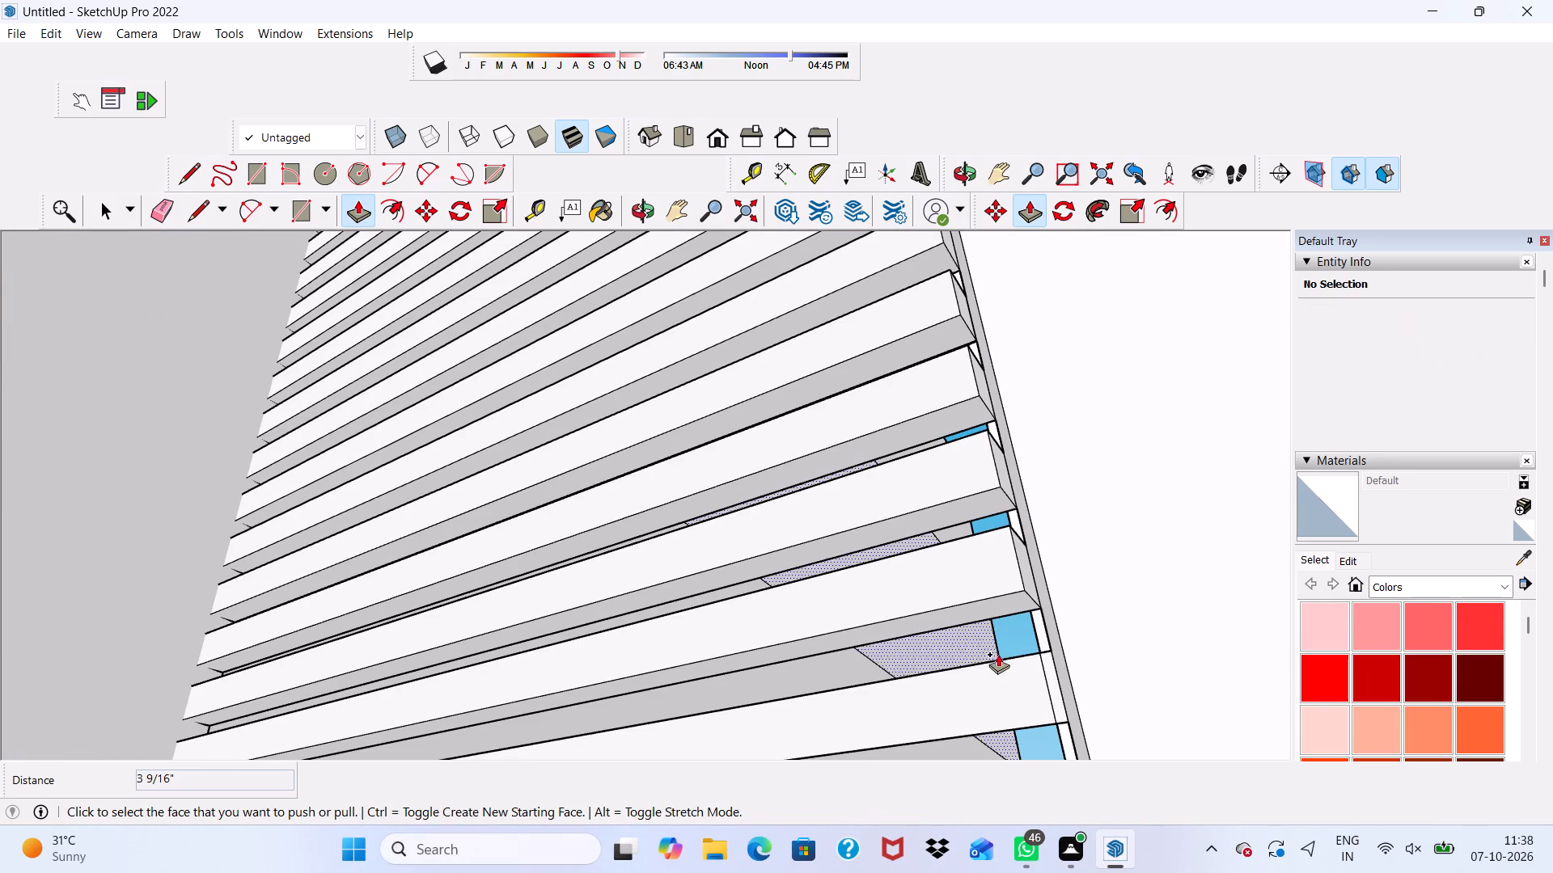
{"action": "left_click", "coordinate": [1003, 685]}
{"action": "left_click", "coordinate": [1005, 559]}
Extrude the forty-eighth, forty-ninth and fiftieth louvre strips from the top outward 3 9/16" each, flush with the strip above.
{"action": "scroll", "coordinate": [1015, 670], "scroll_direction": "down", "scroll_amount": 5}
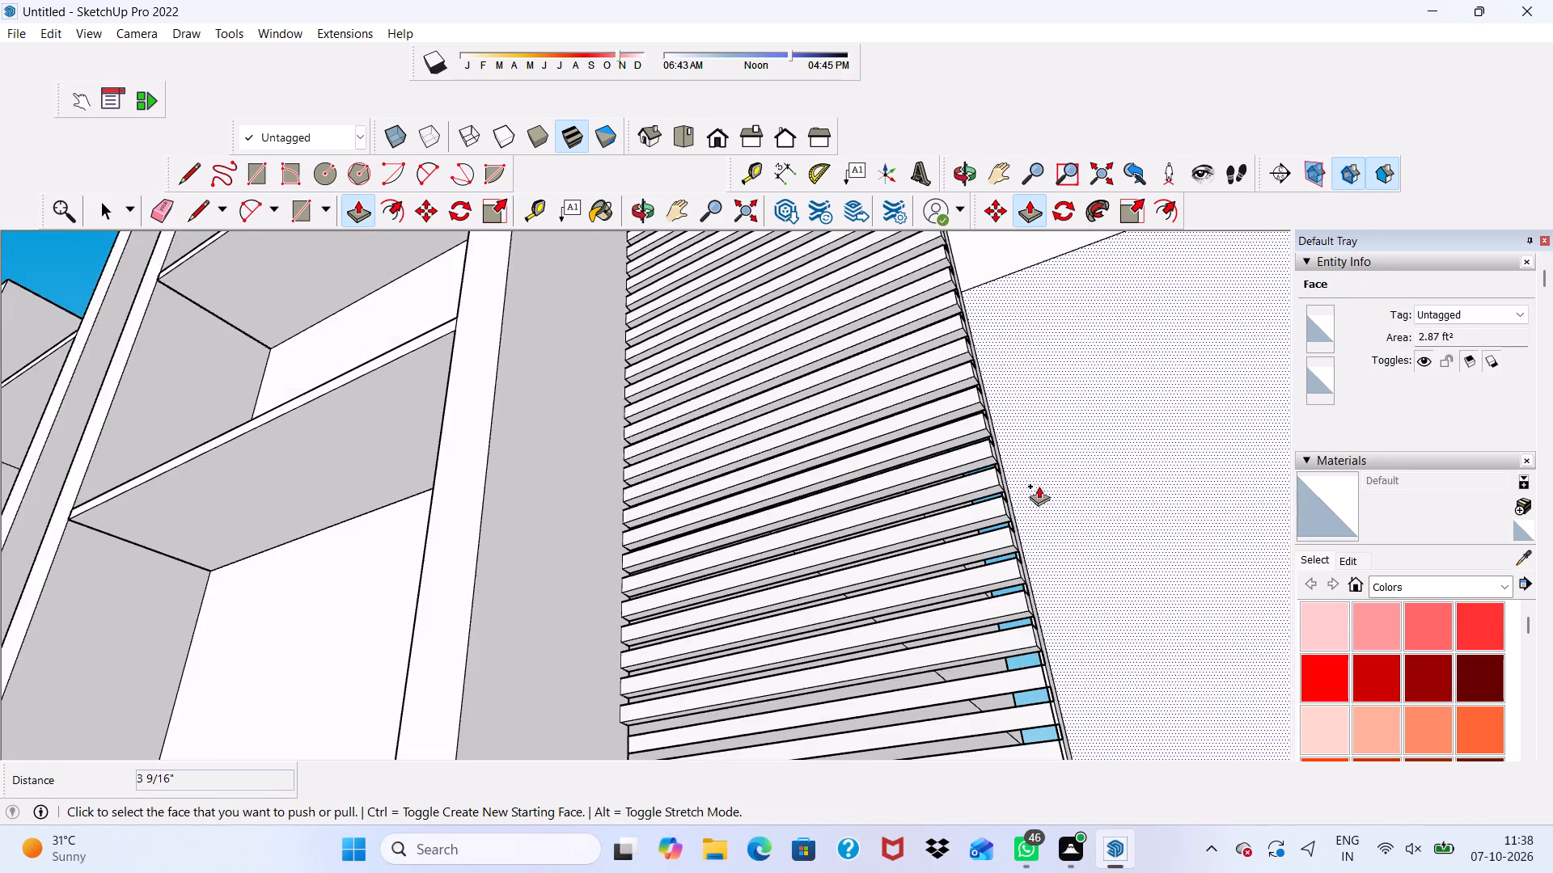
{"action": "scroll", "coordinate": [1039, 486], "scroll_direction": "down", "scroll_amount": 9}
{"action": "scroll", "coordinate": [1025, 768], "scroll_direction": "up", "scroll_amount": 7}
{"action": "scroll", "coordinate": [1035, 686], "scroll_direction": "down", "scroll_amount": 4}
{"action": "scroll", "coordinate": [1031, 617], "scroll_direction": "up", "scroll_amount": 7}
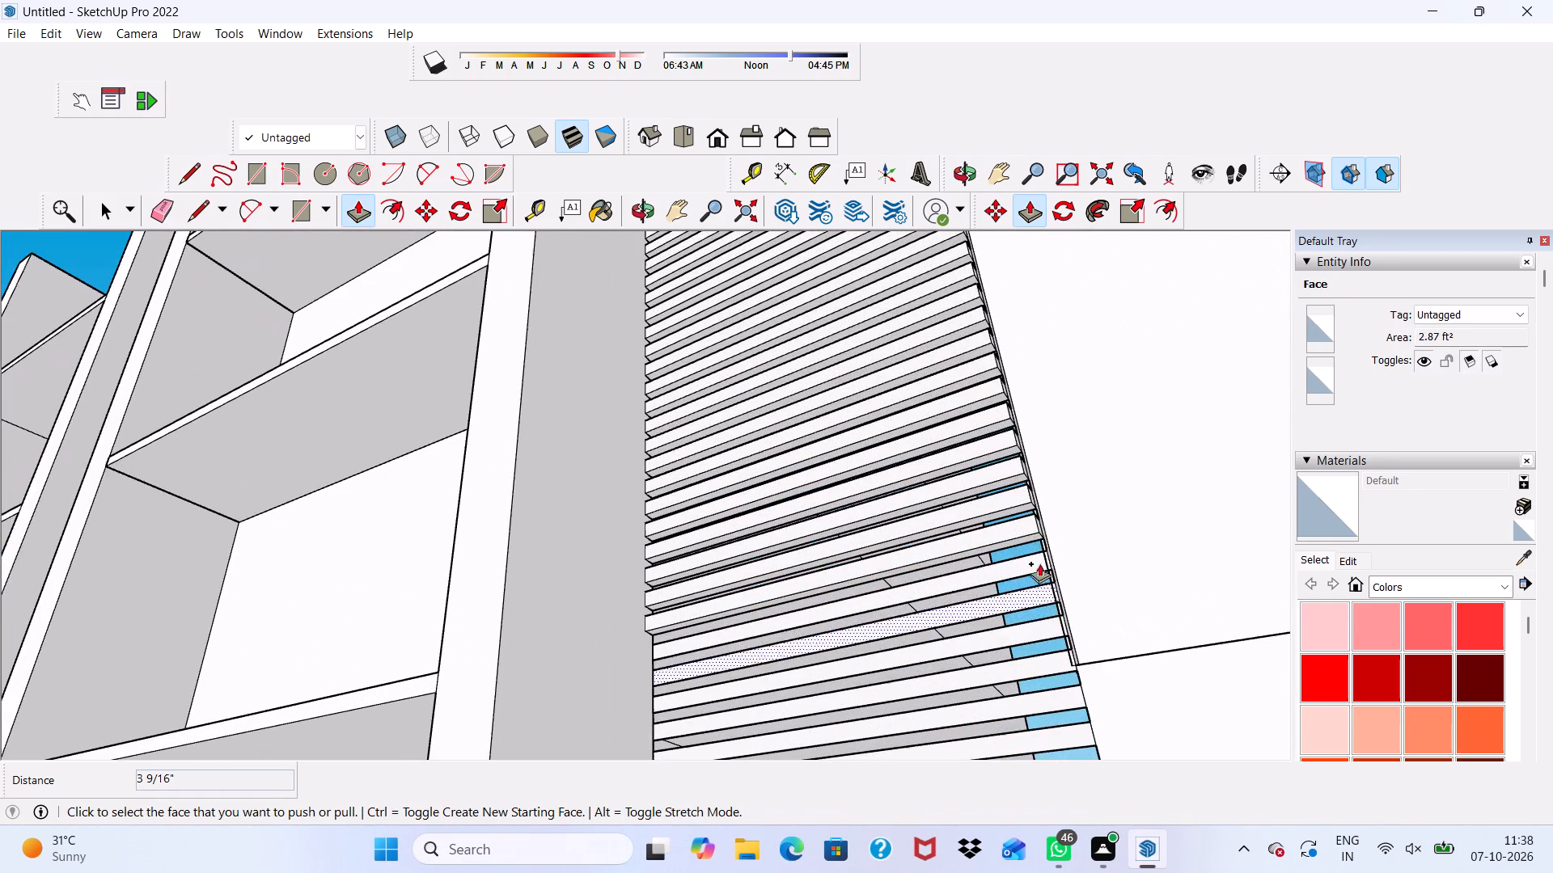
{"action": "scroll", "coordinate": [1041, 533], "scroll_direction": "up", "scroll_amount": 5}
{"action": "scroll", "coordinate": [1029, 610], "scroll_direction": "up", "scroll_amount": 4}
{"action": "scroll", "coordinate": [1022, 588], "scroll_direction": "down", "scroll_amount": 4}
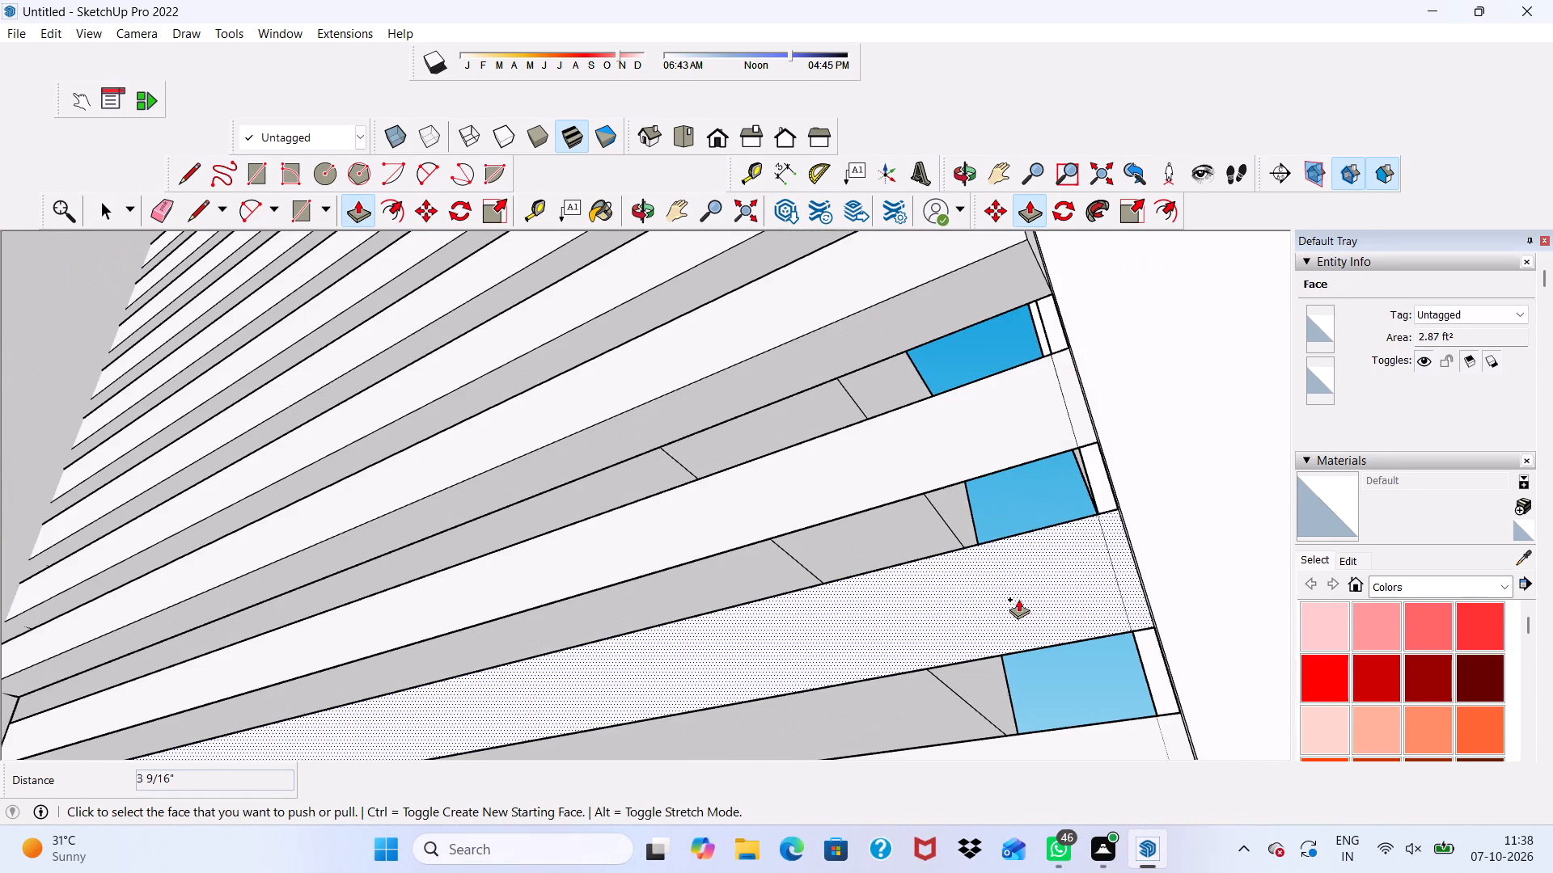
{"action": "scroll", "coordinate": [1018, 599], "scroll_direction": "down", "scroll_amount": 4}
{"action": "left_click", "coordinate": [1011, 487]}
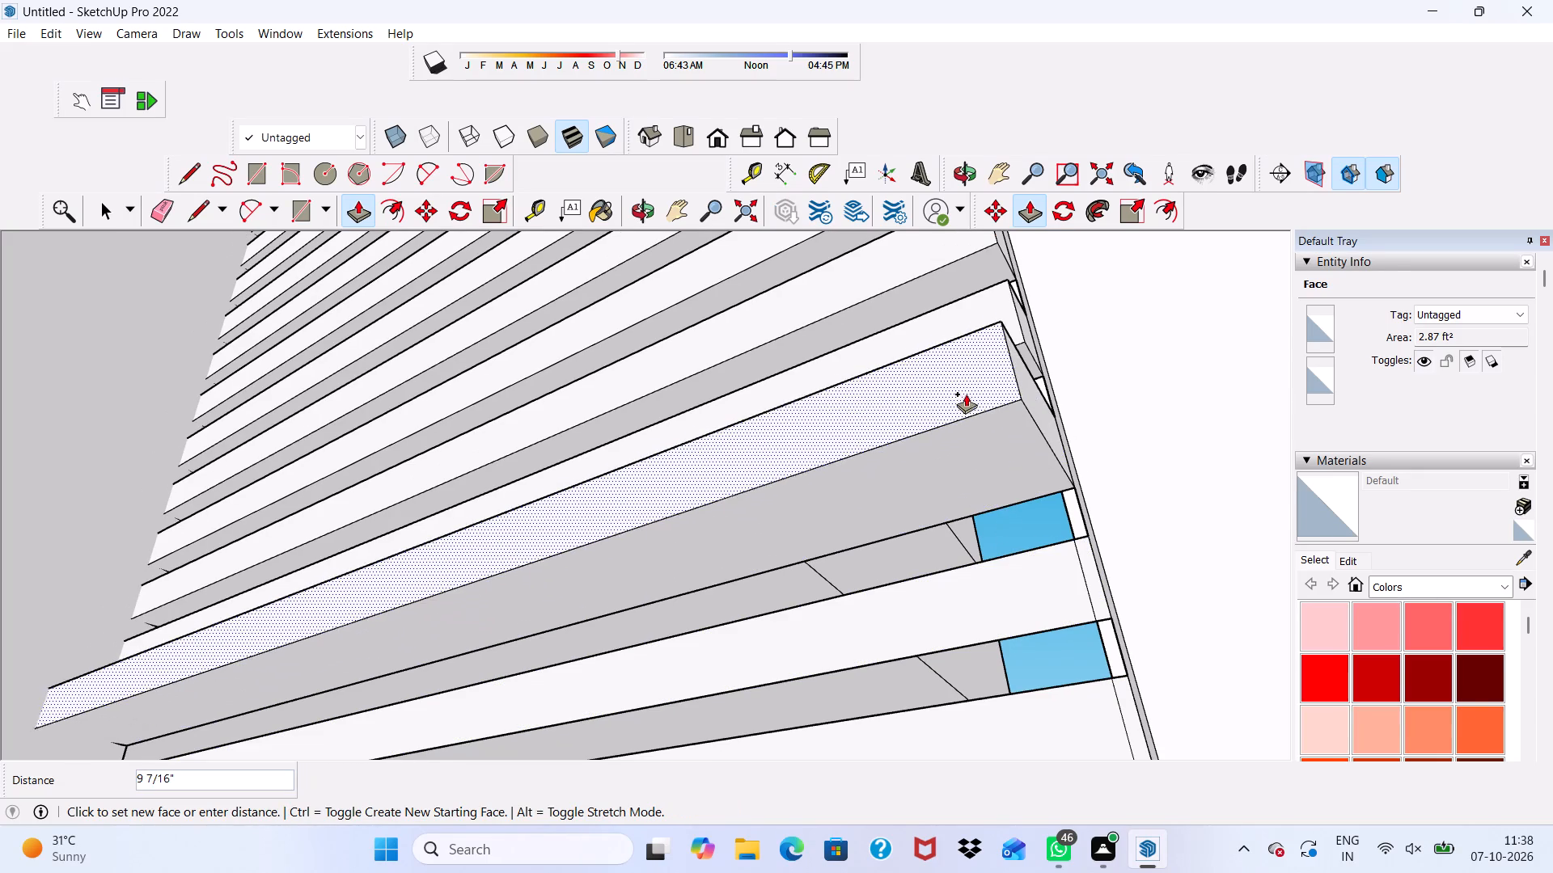
{"action": "scroll", "coordinate": [966, 403], "scroll_direction": "down", "scroll_amount": 1}
{"action": "middle_click_drag", "start_coordinate": [966, 404], "coordinate": [965, 491]}
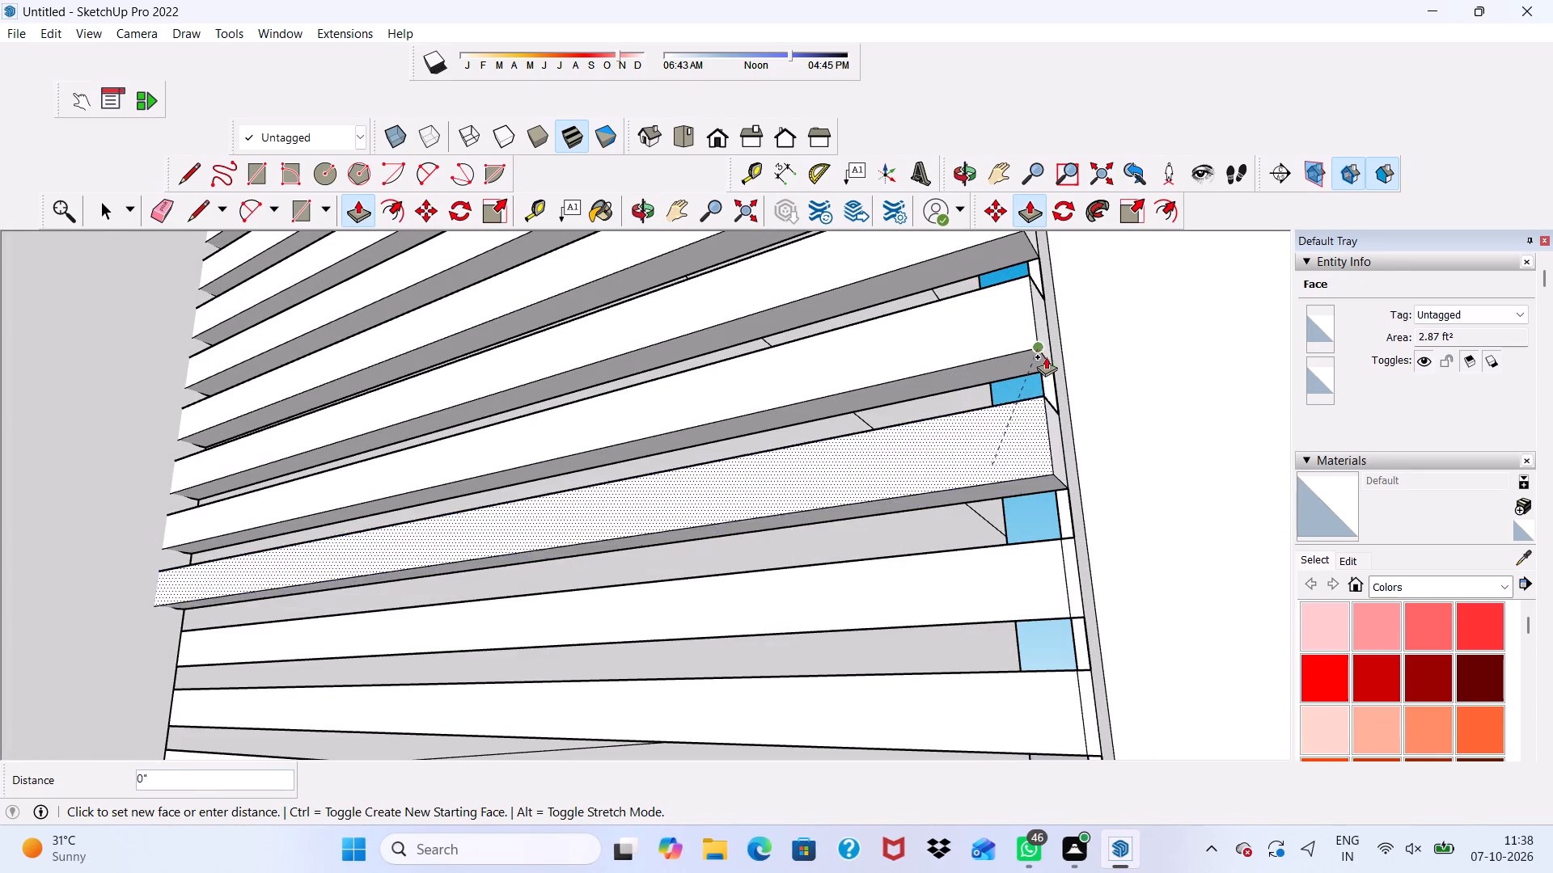
{"action": "left_click", "coordinate": [1021, 337]}
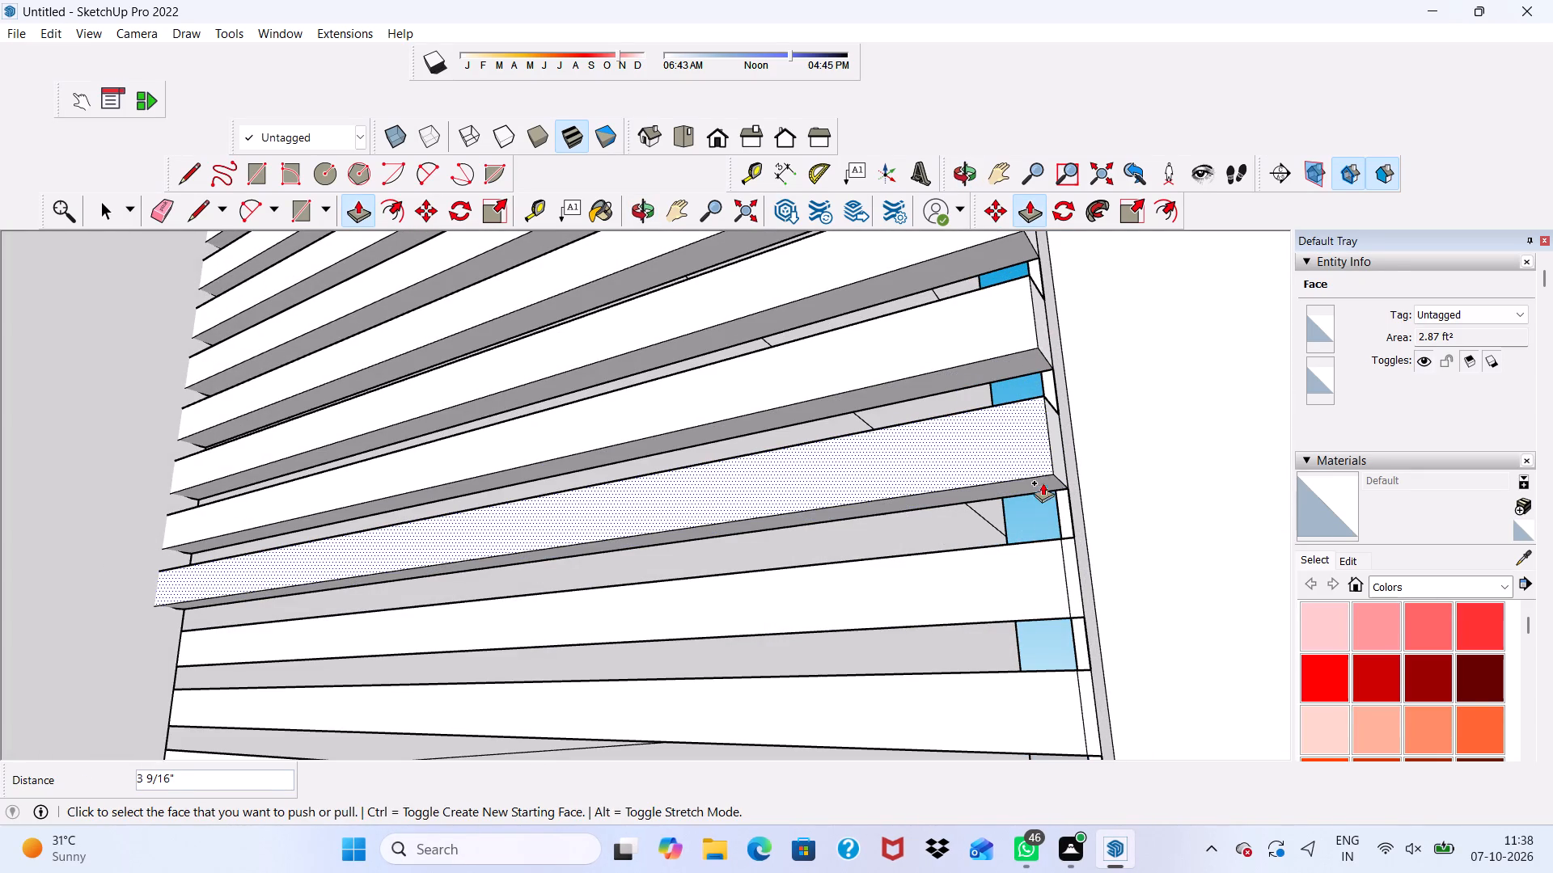
{"action": "left_click", "coordinate": [1021, 566]}
{"action": "left_click", "coordinate": [1038, 433]}
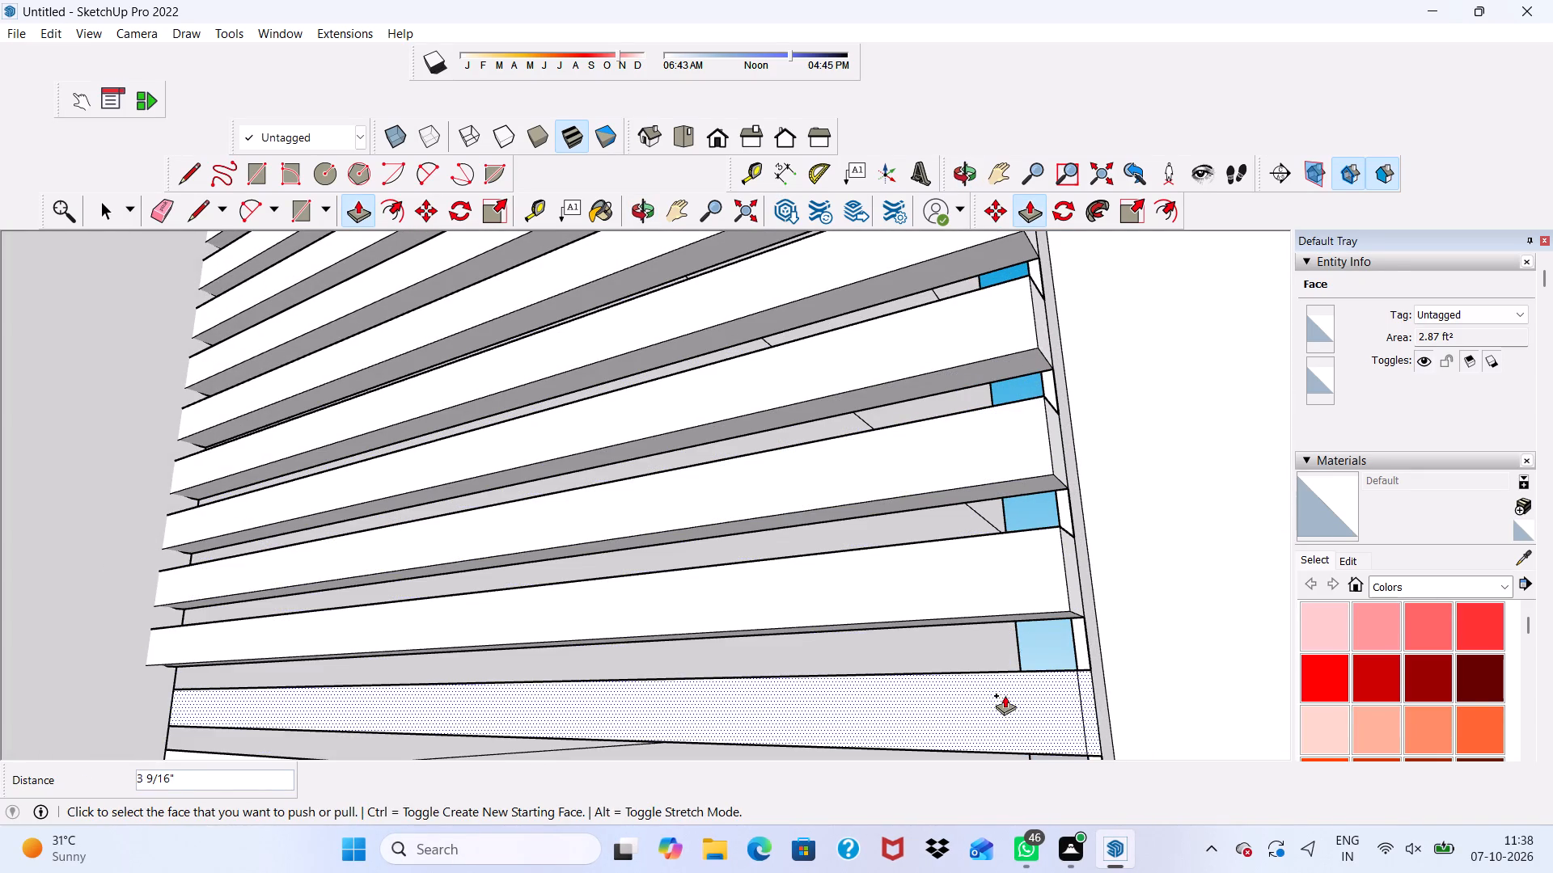
{"action": "left_click", "coordinate": [1005, 696]}
{"action": "left_click", "coordinate": [1043, 576]}
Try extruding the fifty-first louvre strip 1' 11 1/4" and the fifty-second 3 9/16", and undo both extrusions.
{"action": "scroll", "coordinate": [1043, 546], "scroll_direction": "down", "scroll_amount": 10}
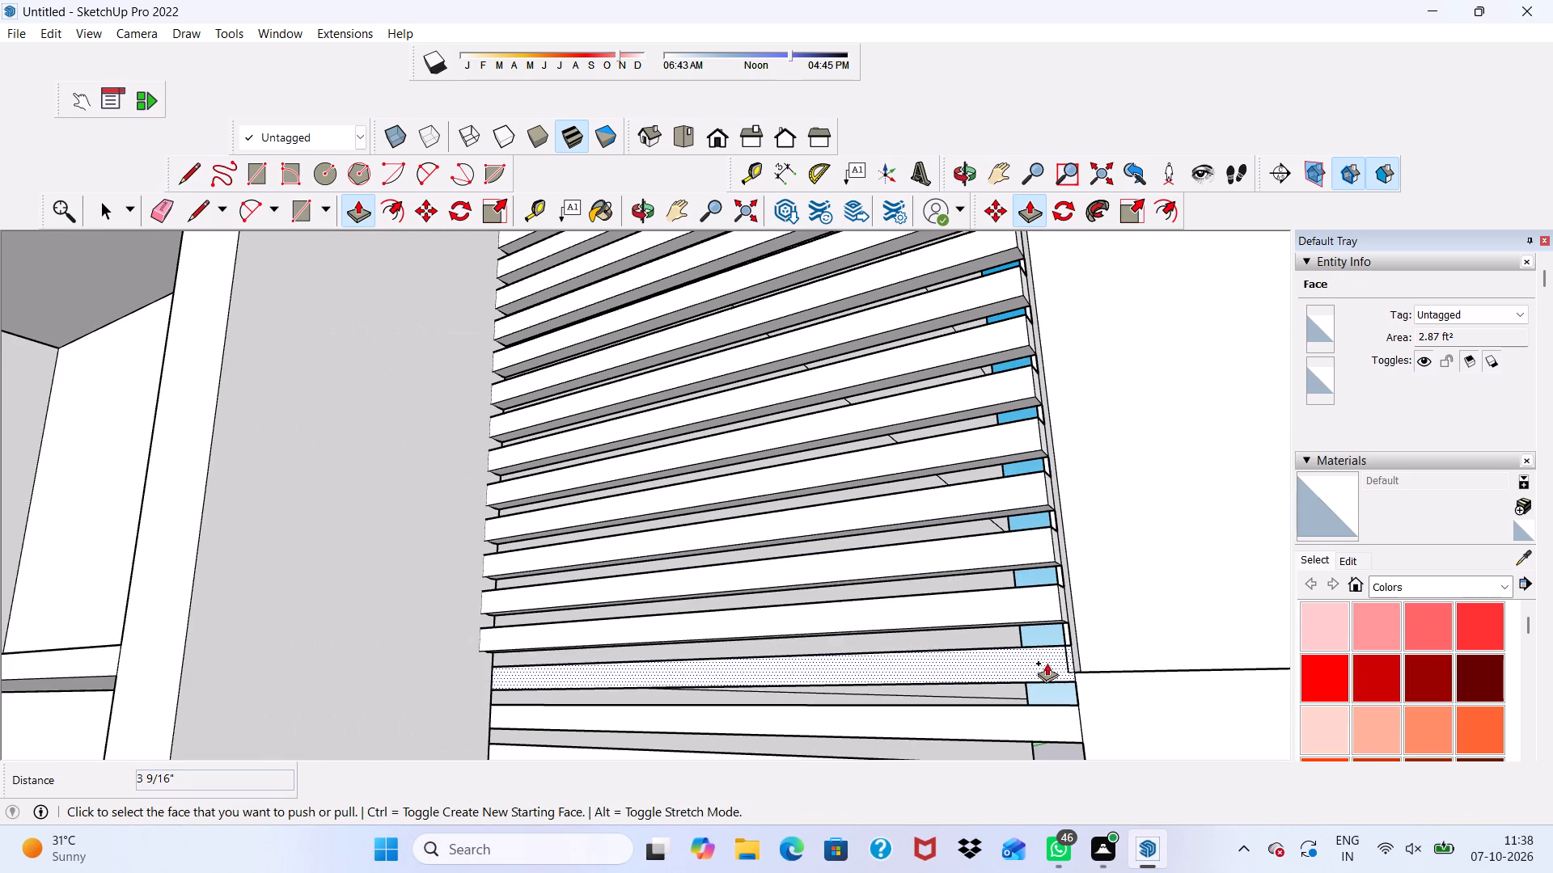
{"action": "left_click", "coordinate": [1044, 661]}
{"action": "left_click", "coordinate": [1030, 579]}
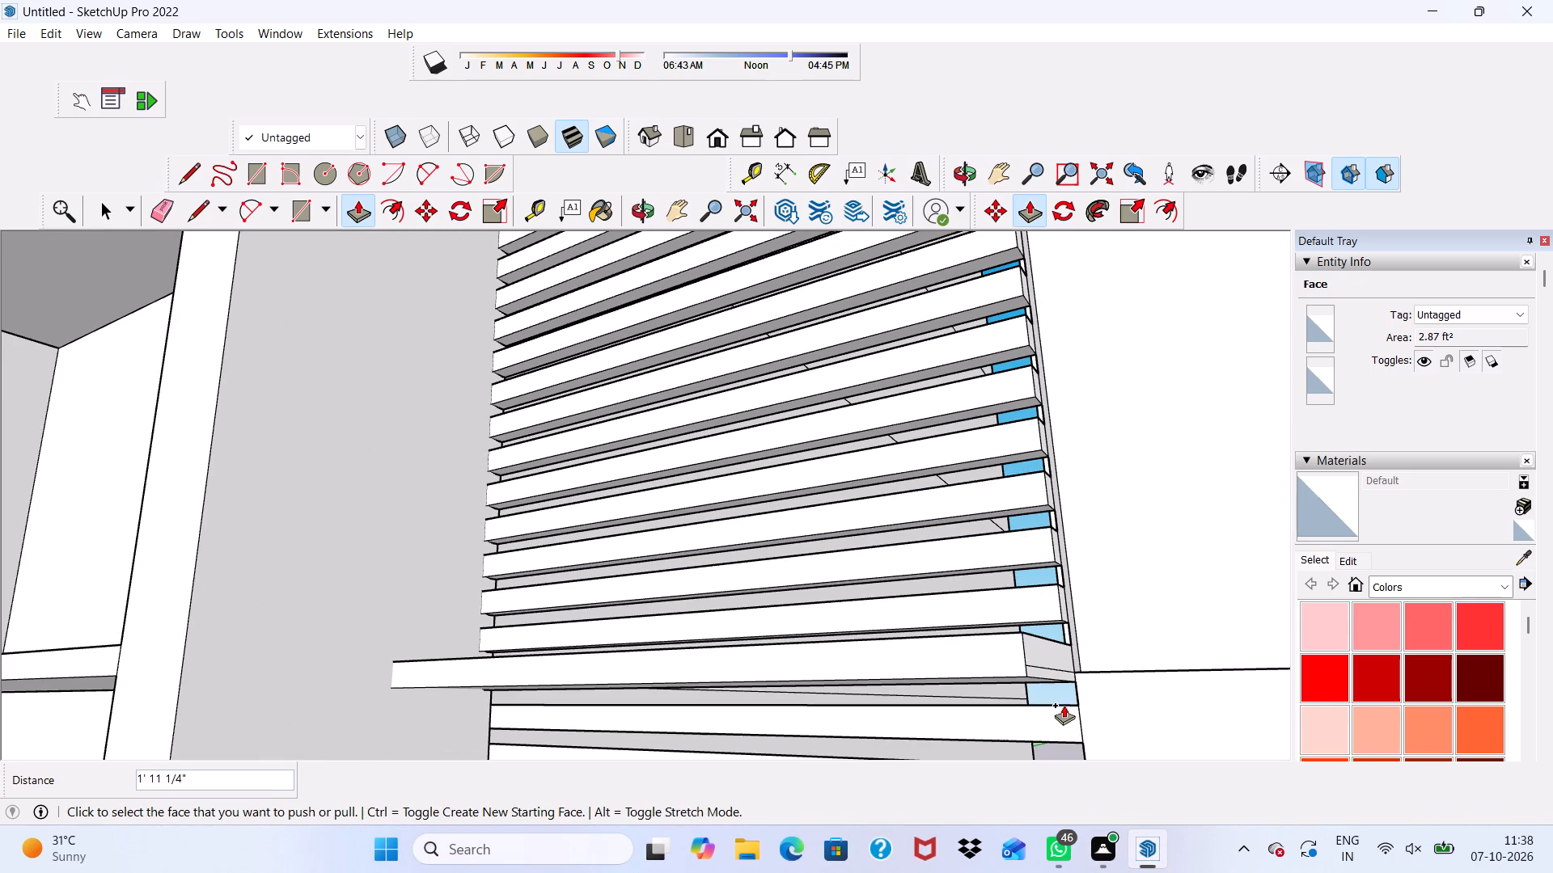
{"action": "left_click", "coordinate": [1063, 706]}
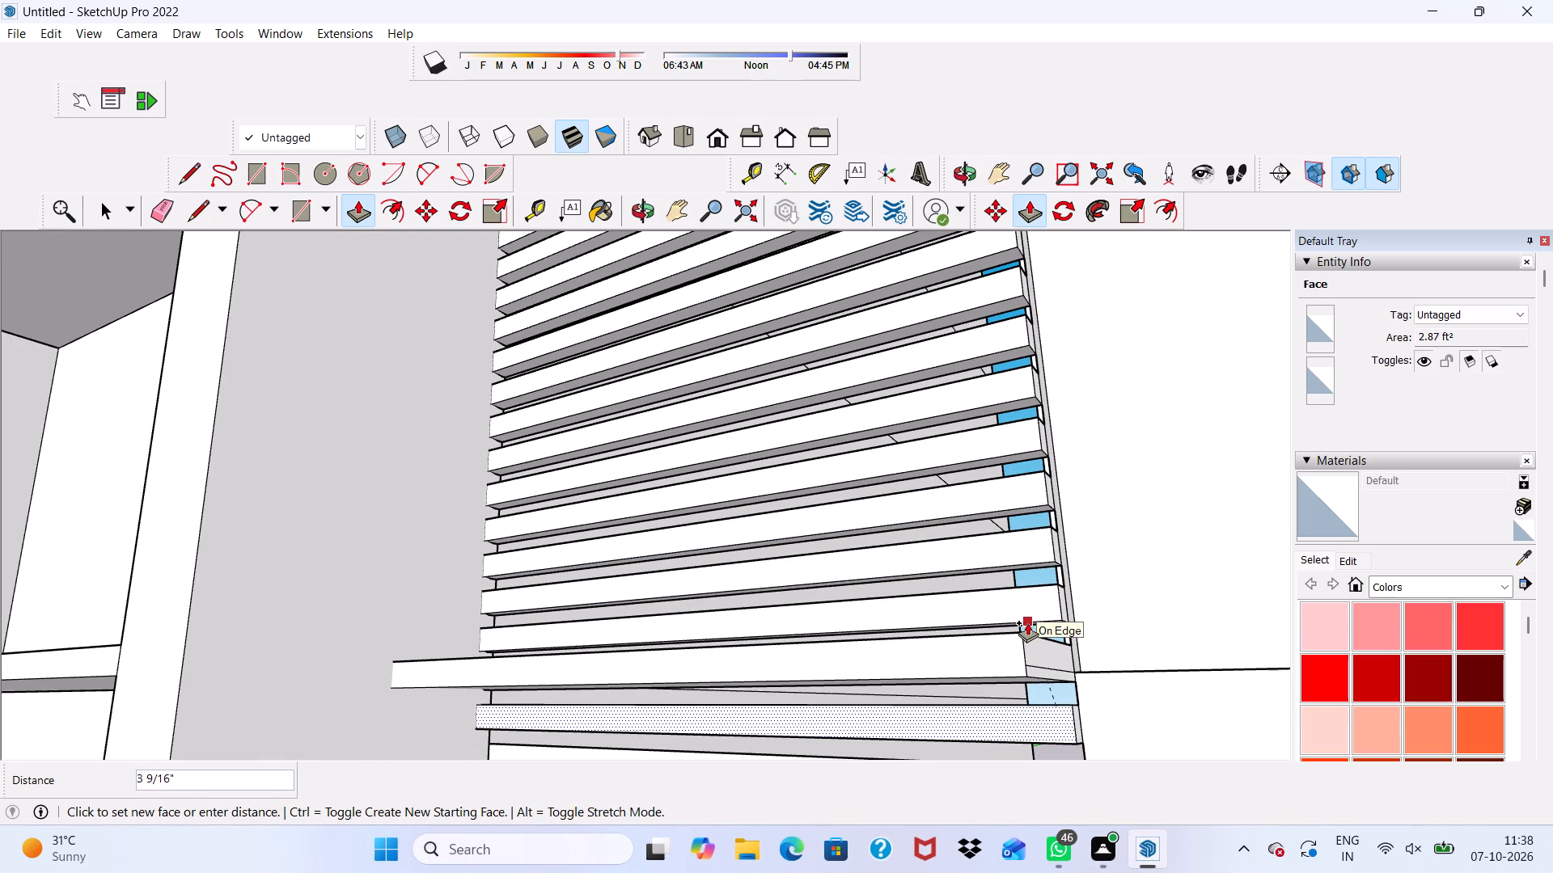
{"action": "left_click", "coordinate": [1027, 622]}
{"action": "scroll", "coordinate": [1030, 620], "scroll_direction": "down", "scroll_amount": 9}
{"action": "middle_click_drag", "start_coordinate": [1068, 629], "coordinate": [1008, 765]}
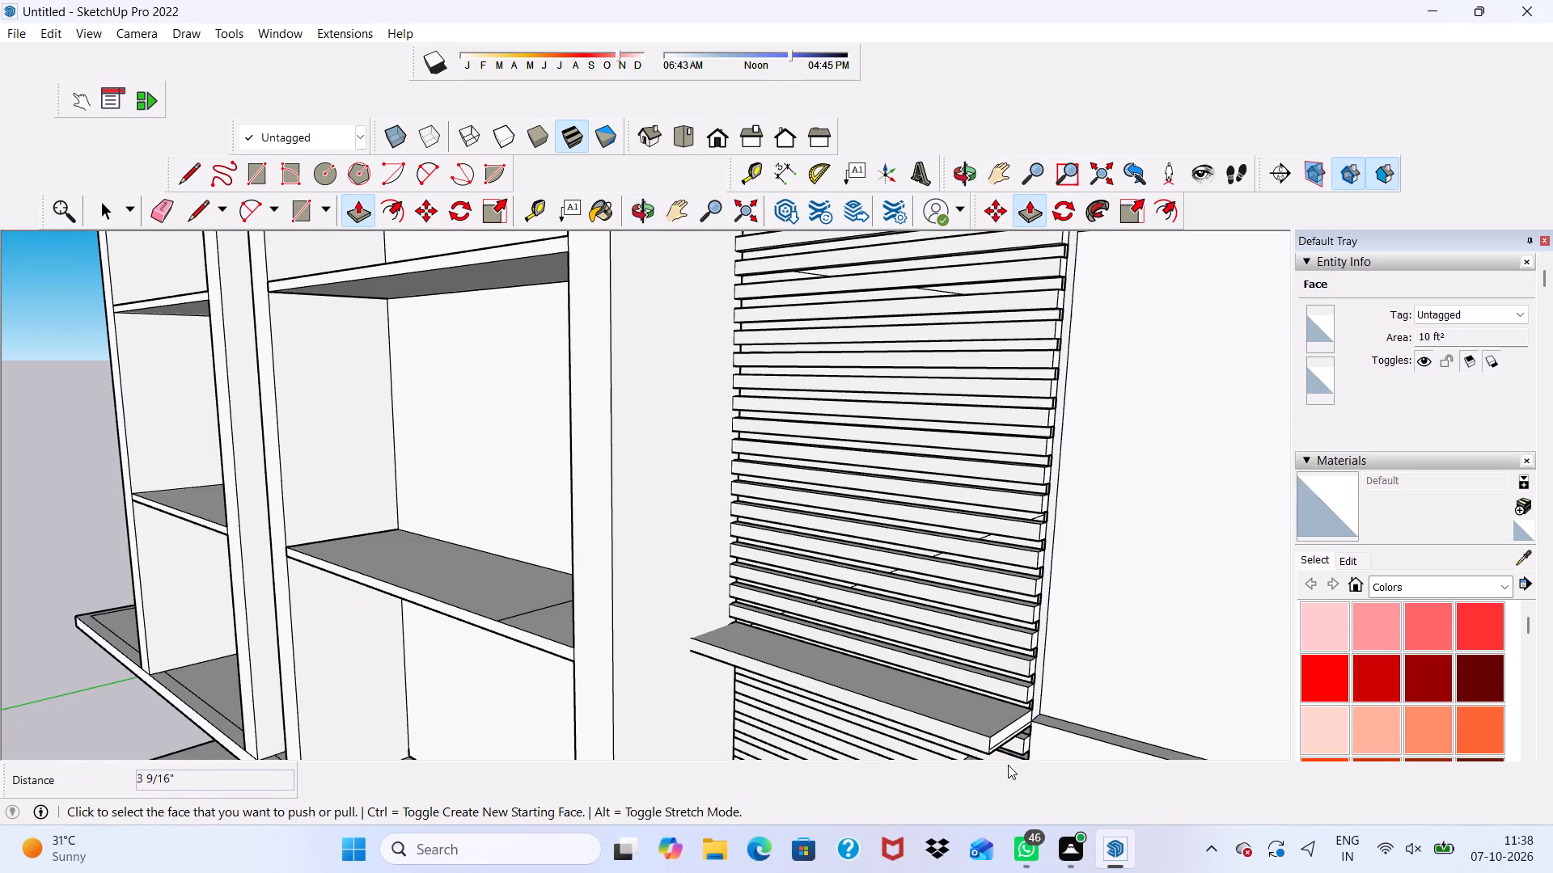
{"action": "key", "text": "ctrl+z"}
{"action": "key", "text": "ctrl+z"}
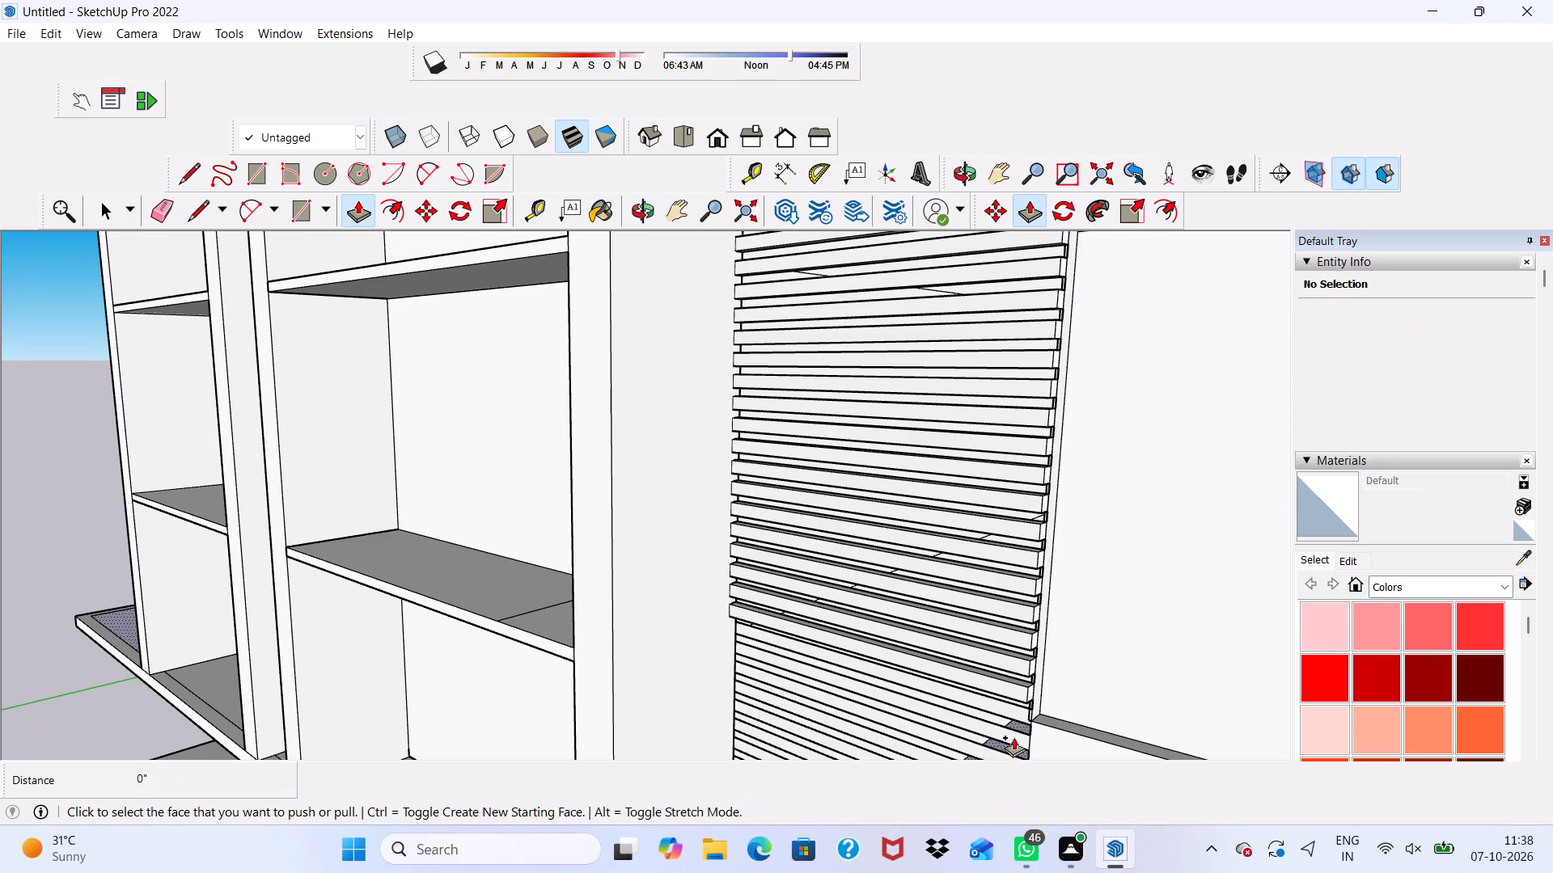
Extrude the fifty-first and fifty-second louvre strips from the top outward 3 9/16" each, flush with the strip above.
{"action": "scroll", "coordinate": [992, 735], "scroll_direction": "up", "scroll_amount": 4}
{"action": "scroll", "coordinate": [997, 658], "scroll_direction": "up", "scroll_amount": 2}
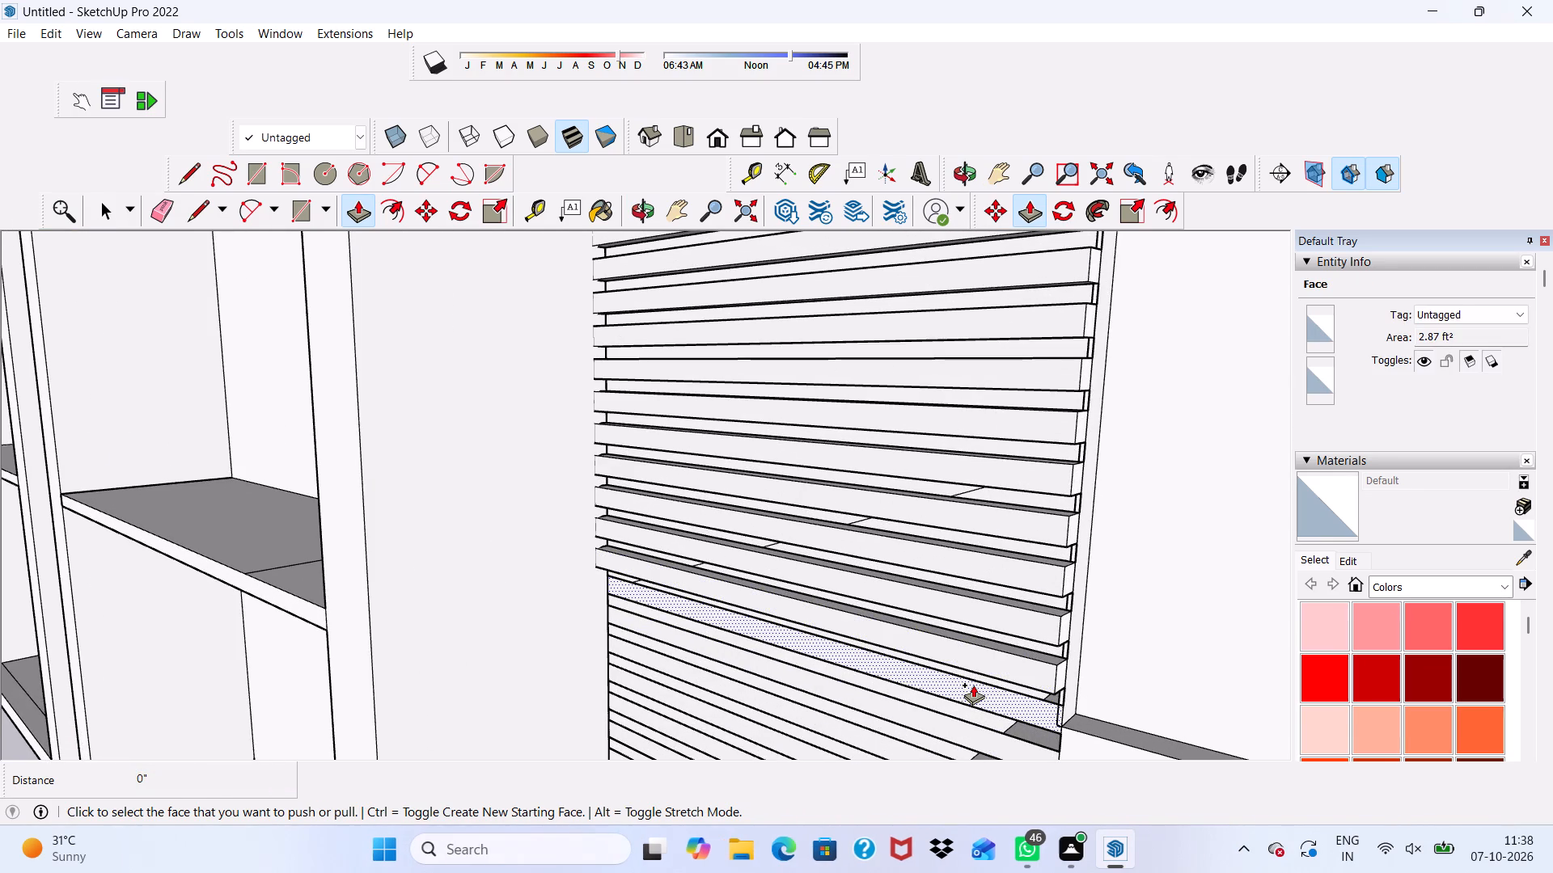
{"action": "left_click", "coordinate": [973, 685]}
{"action": "left_click", "coordinate": [971, 647]}
{"action": "left_click", "coordinate": [950, 718]}
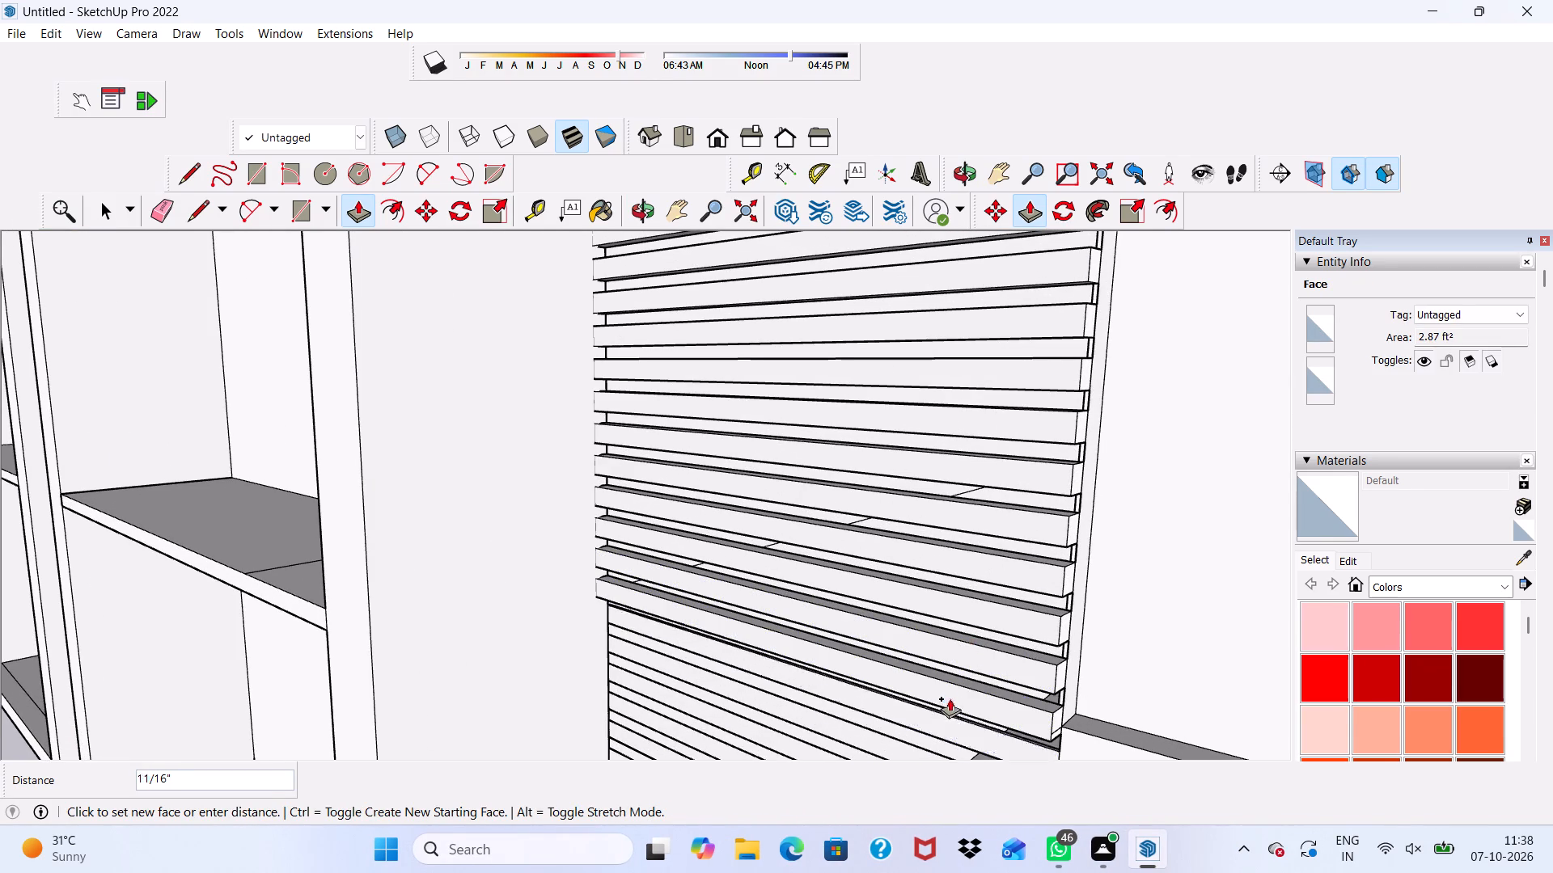
{"action": "left_click", "coordinate": [956, 680]}
Extrude the fifty-third louvre strip from the top outward 3 9/16", flush with the strip above.
{"action": "scroll", "coordinate": [965, 668], "scroll_direction": "down", "scroll_amount": 10}
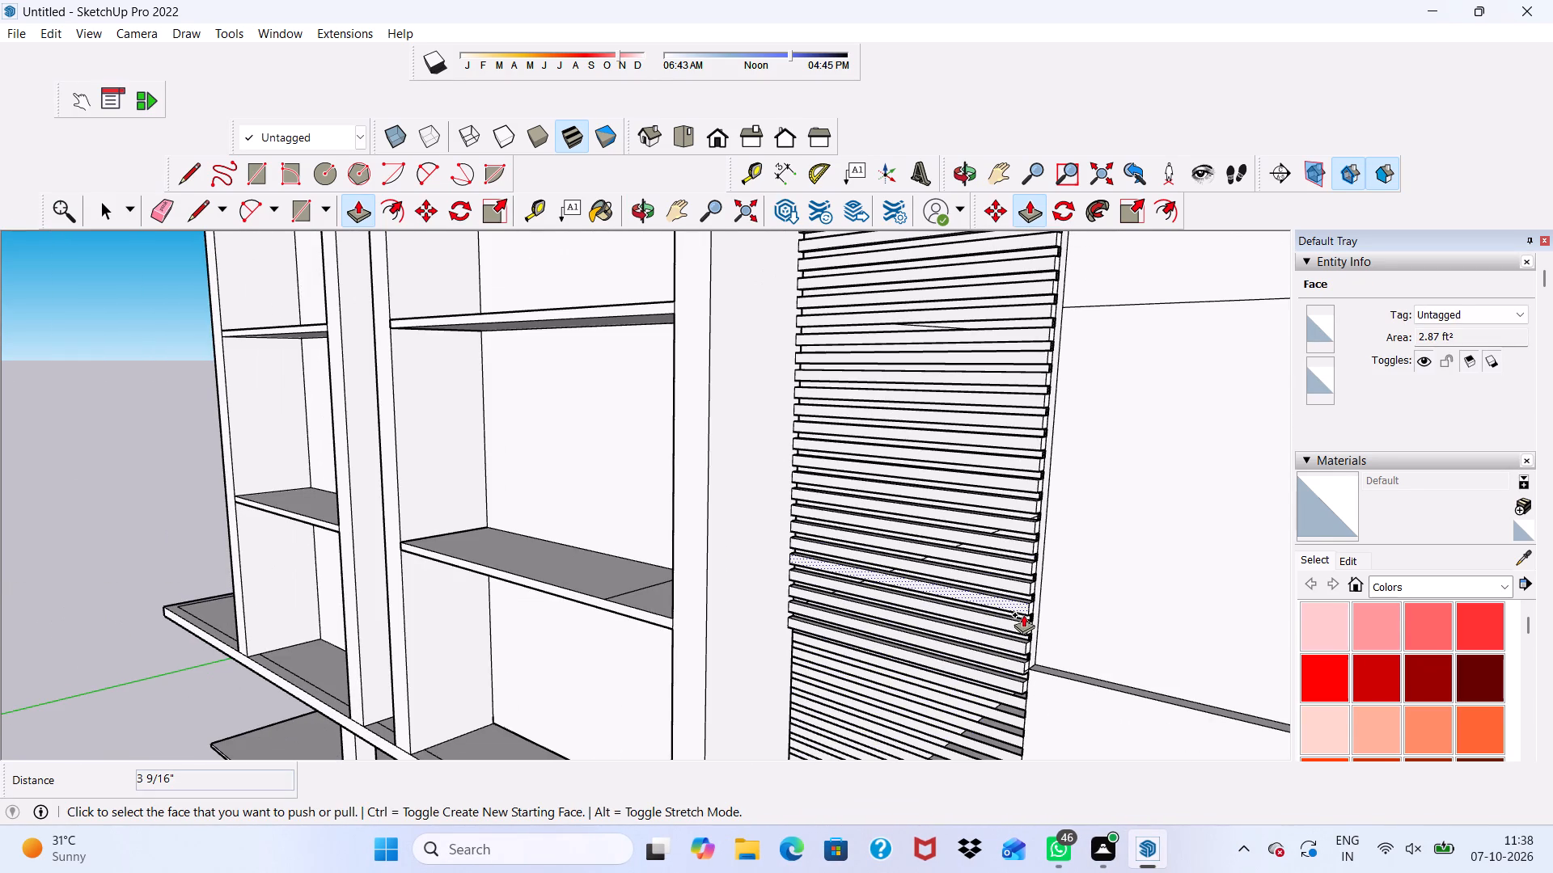
{"action": "scroll", "coordinate": [1023, 616], "scroll_direction": "down", "scroll_amount": 7}
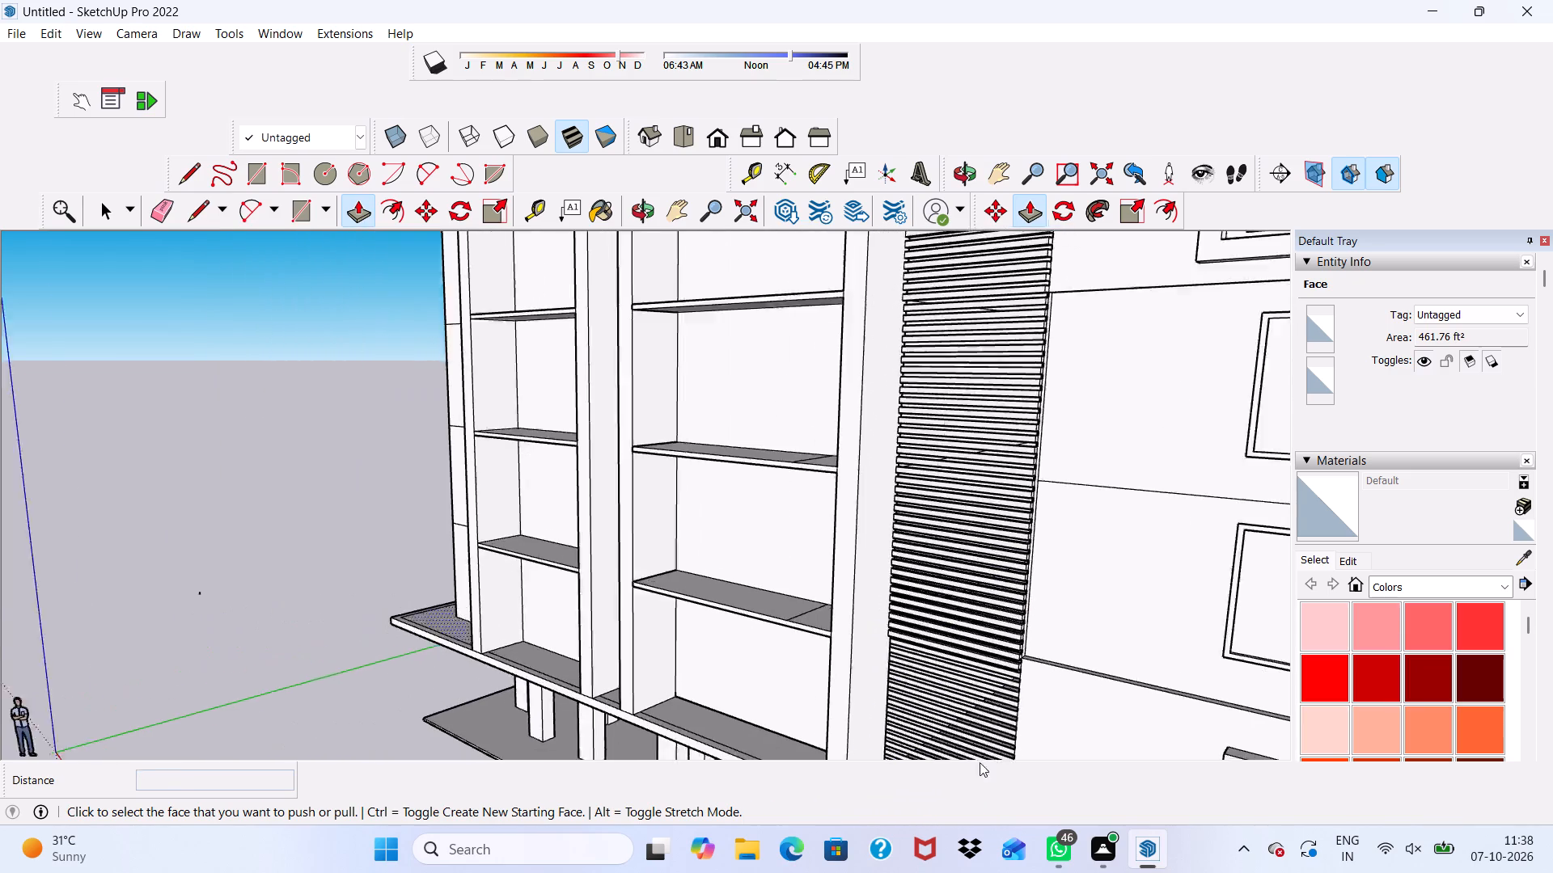
{"action": "scroll", "coordinate": [980, 762], "scroll_direction": "down", "scroll_amount": 5}
{"action": "scroll", "coordinate": [954, 707], "scroll_direction": "up", "scroll_amount": 17}
{"action": "scroll", "coordinate": [963, 709], "scroll_direction": "down", "scroll_amount": 9}
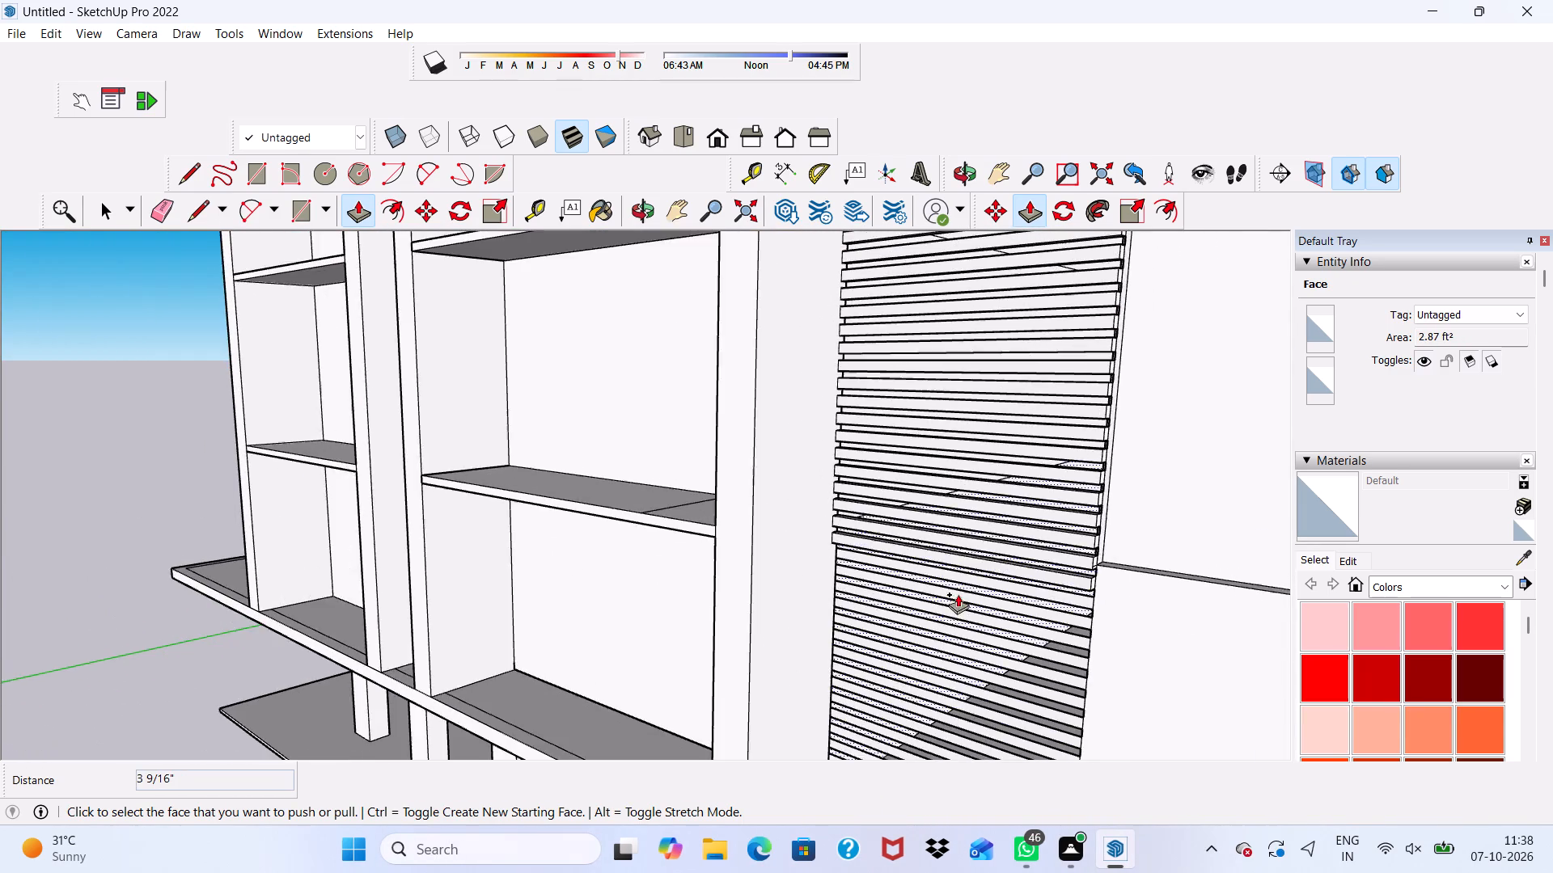
{"action": "scroll", "coordinate": [958, 672], "scroll_direction": "up", "scroll_amount": 5}
{"action": "middle_click_drag", "start_coordinate": [1021, 559], "coordinate": [1134, 357]}
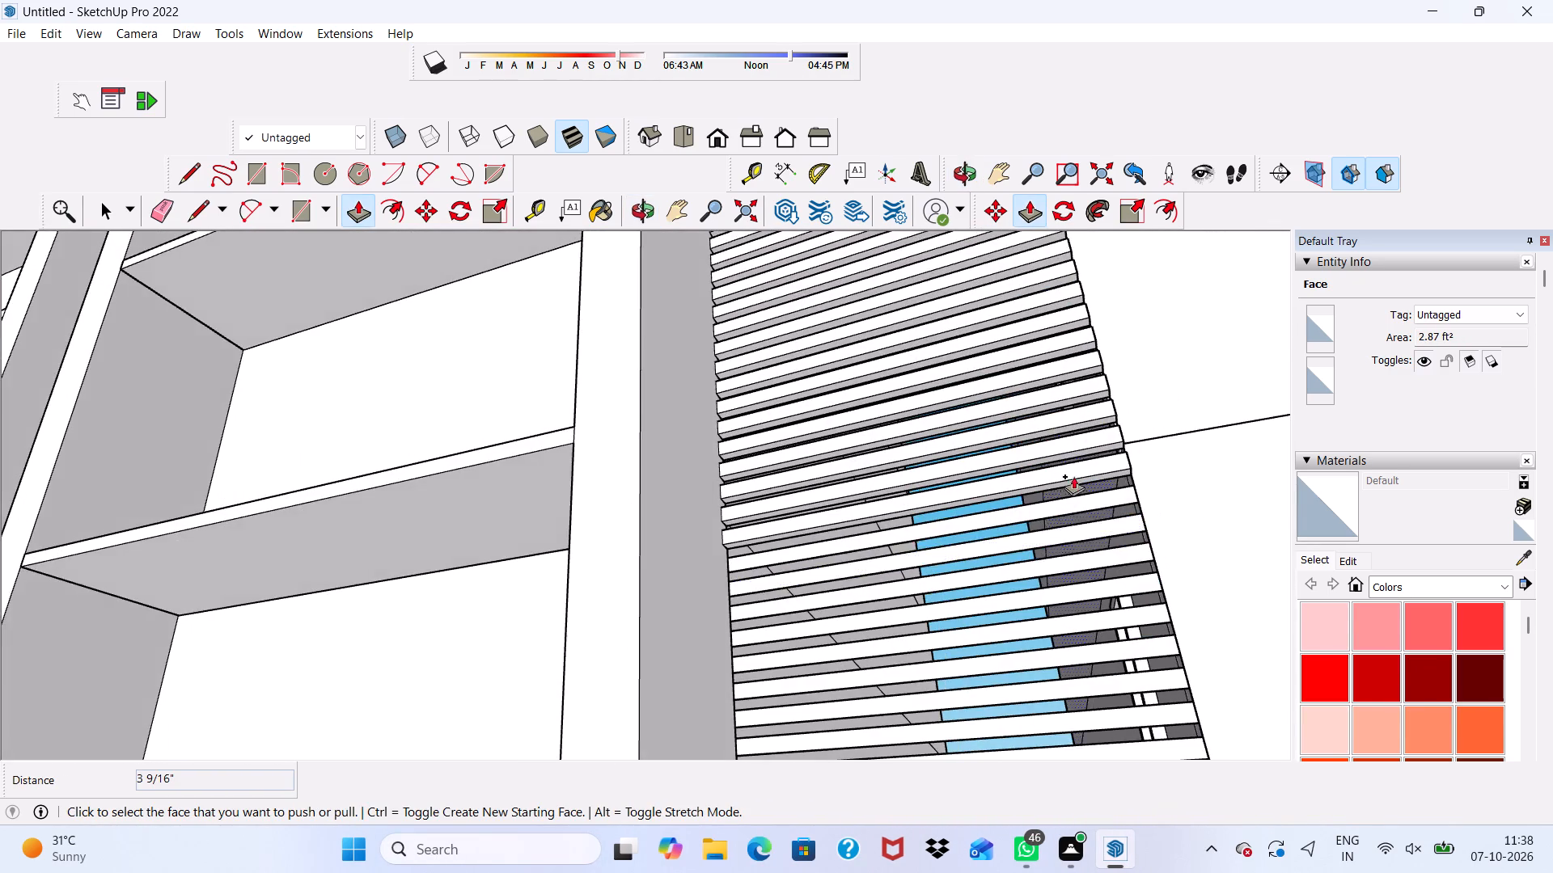
{"action": "scroll", "coordinate": [1069, 480], "scroll_direction": "up", "scroll_amount": 4}
{"action": "scroll", "coordinate": [1025, 540], "scroll_direction": "up", "scroll_amount": 4}
{"action": "left_click", "coordinate": [1021, 523]}
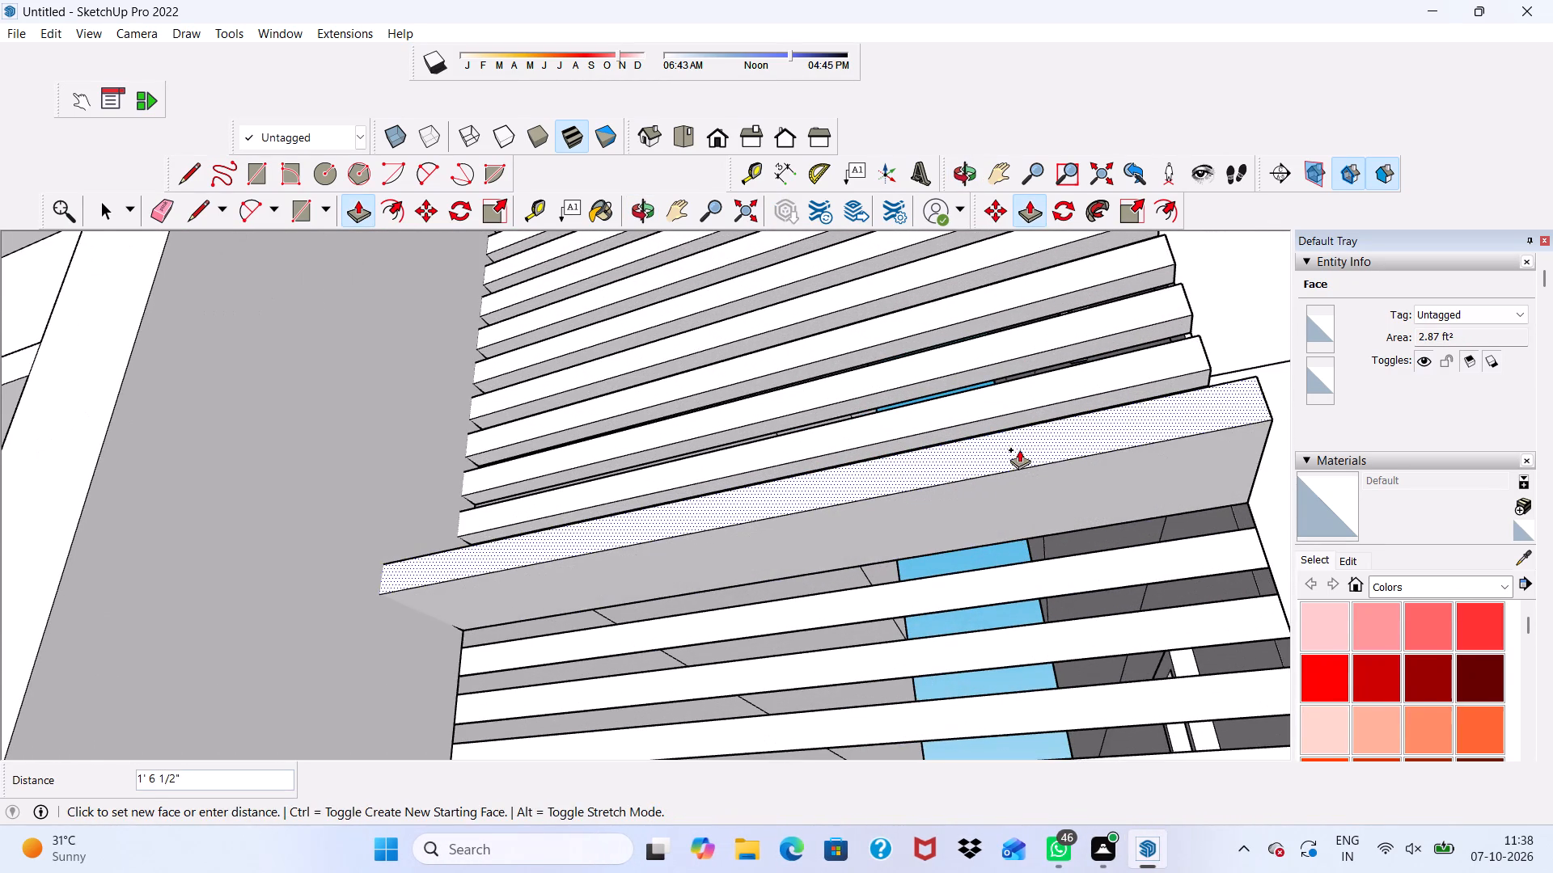
{"action": "scroll", "coordinate": [1019, 449], "scroll_direction": "down", "scroll_amount": 1}
{"action": "middle_click_drag", "start_coordinate": [1019, 449], "coordinate": [988, 607]}
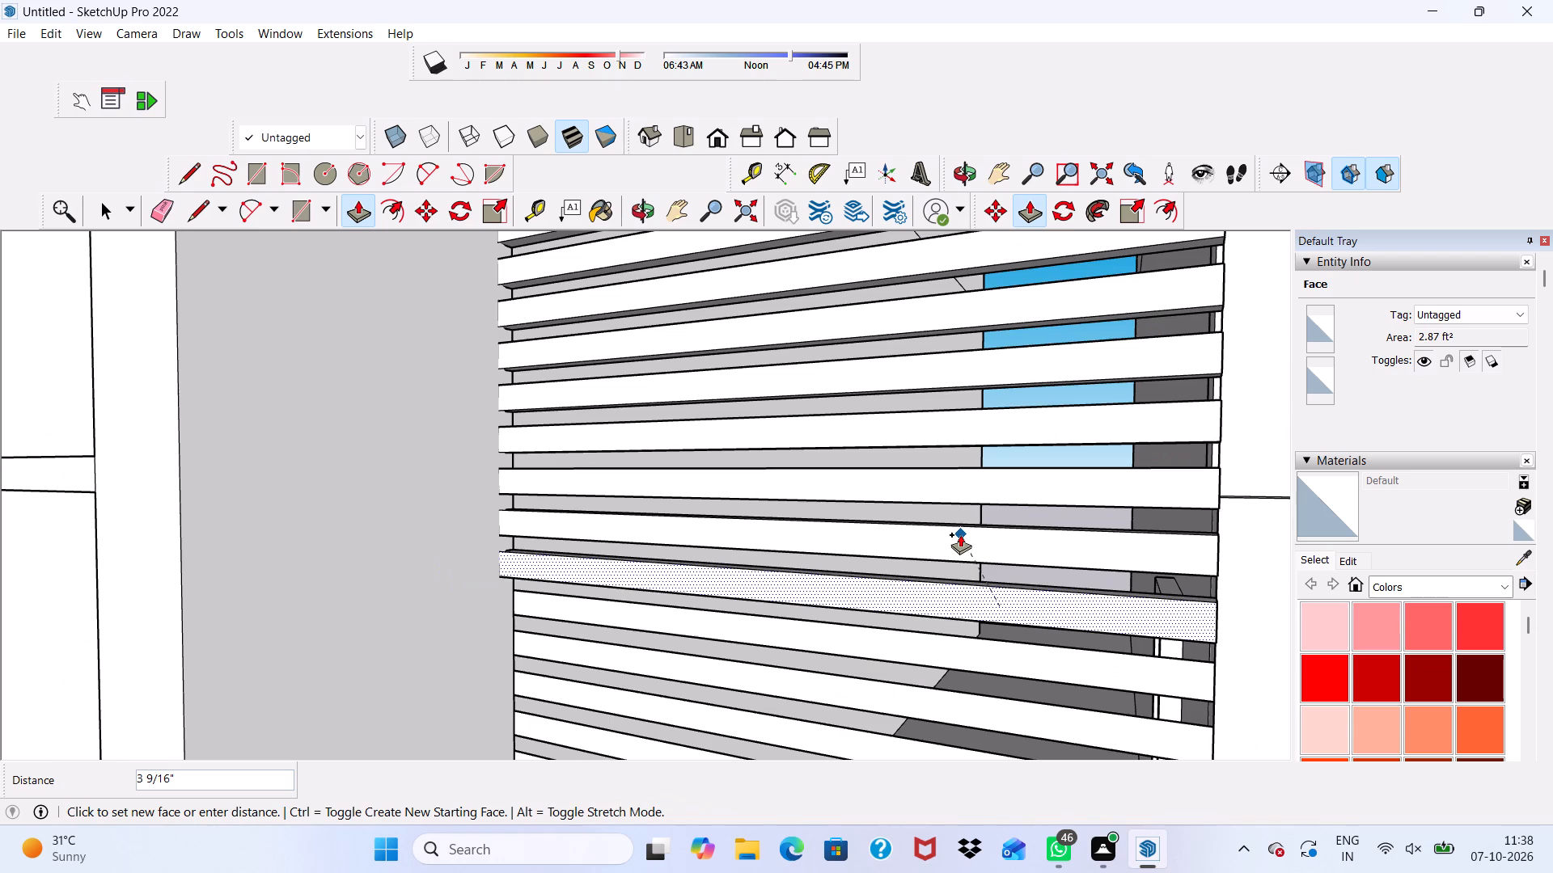
{"action": "left_click", "coordinate": [957, 555]}
Extrude the fifty-fourth and fifty-fifth louvre strips from the top outward 3 9/16" each, flush with the strip above.
{"action": "left_click", "coordinate": [957, 647]}
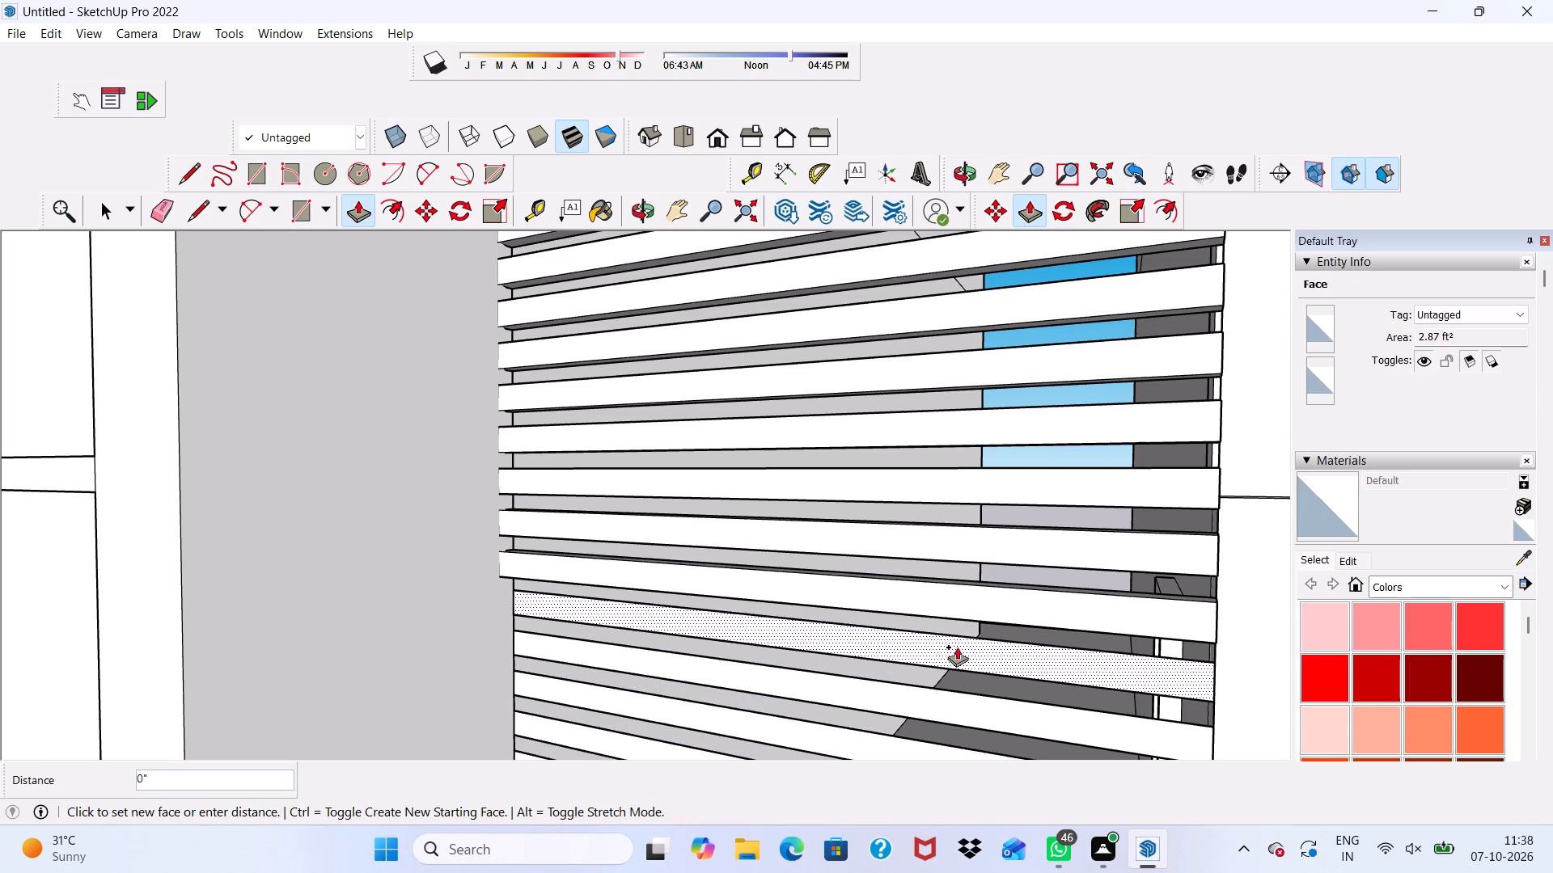
{"action": "left_click", "coordinate": [951, 601]}
{"action": "scroll", "coordinate": [980, 713], "scroll_direction": "up", "scroll_amount": 3}
{"action": "left_click", "coordinate": [975, 705]}
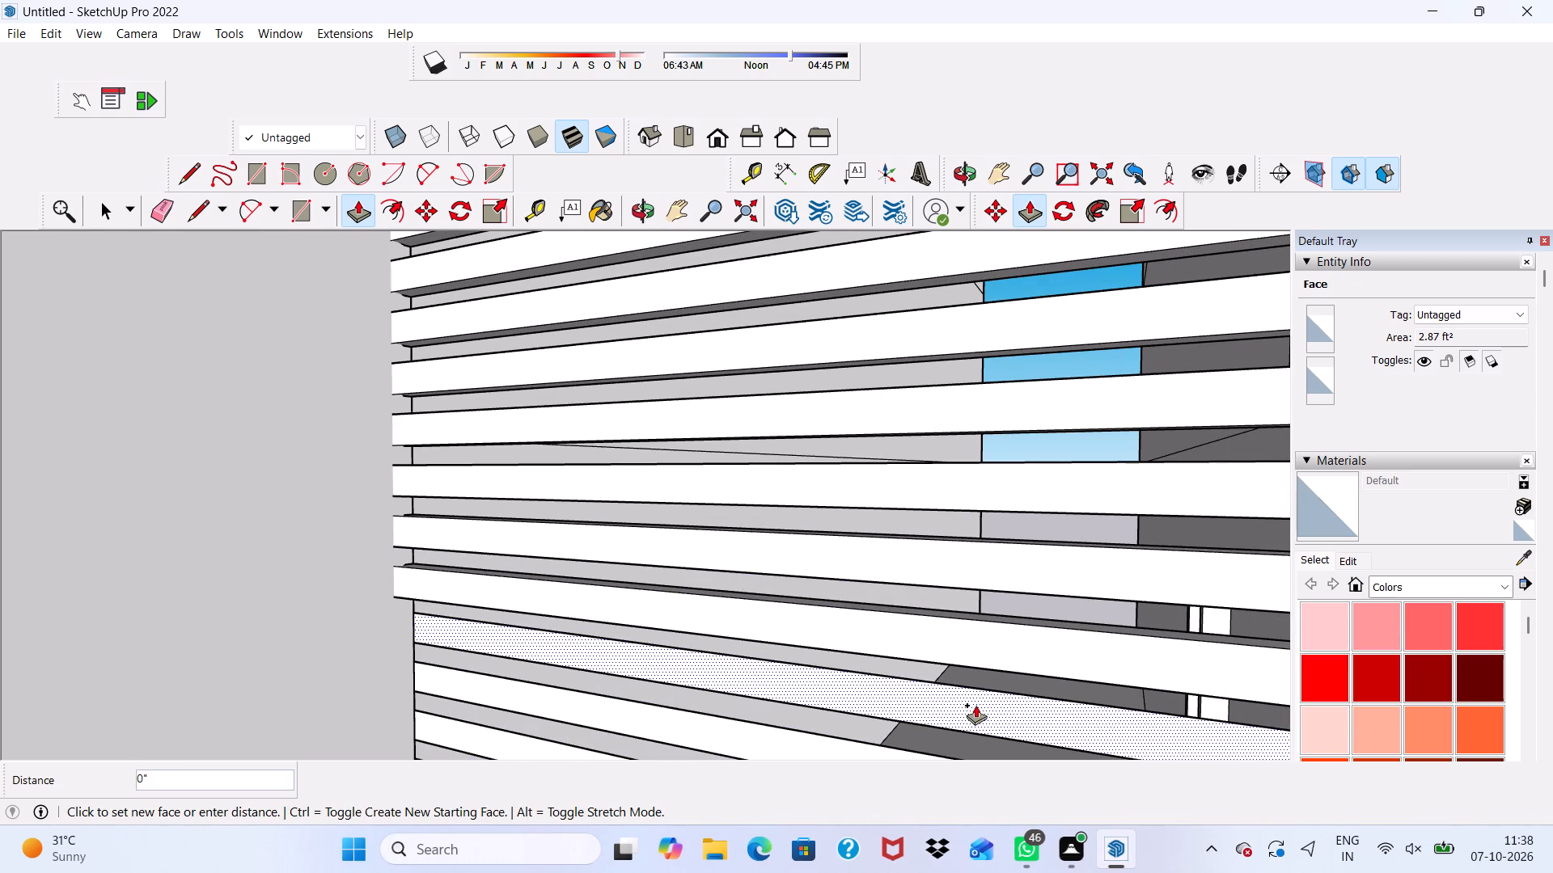
{"action": "left_click", "coordinate": [950, 631]}
Extrude the fifty-sixth louvre strip from the top outward 3 9/16", flush with the strip above, and leave Push/Pull.
{"action": "scroll", "coordinate": [954, 632], "scroll_direction": "down", "scroll_amount": 10}
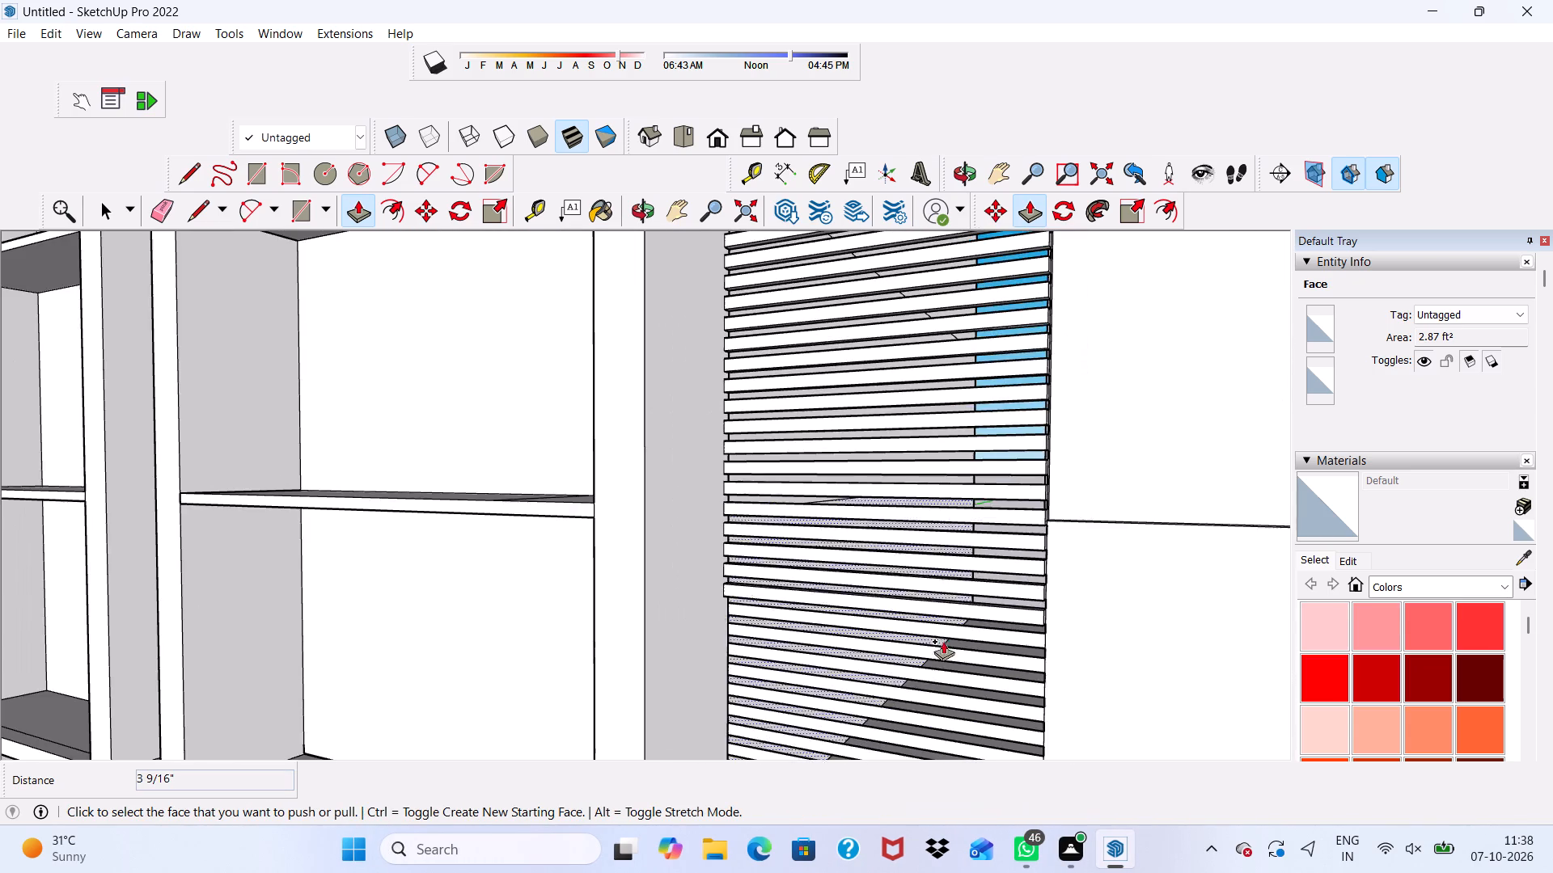
{"action": "scroll", "coordinate": [943, 641], "scroll_direction": "up", "scroll_amount": 5}
{"action": "scroll", "coordinate": [944, 626], "scroll_direction": "down", "scroll_amount": 7}
{"action": "middle_click_drag", "start_coordinate": [944, 625], "coordinate": [813, 525]}
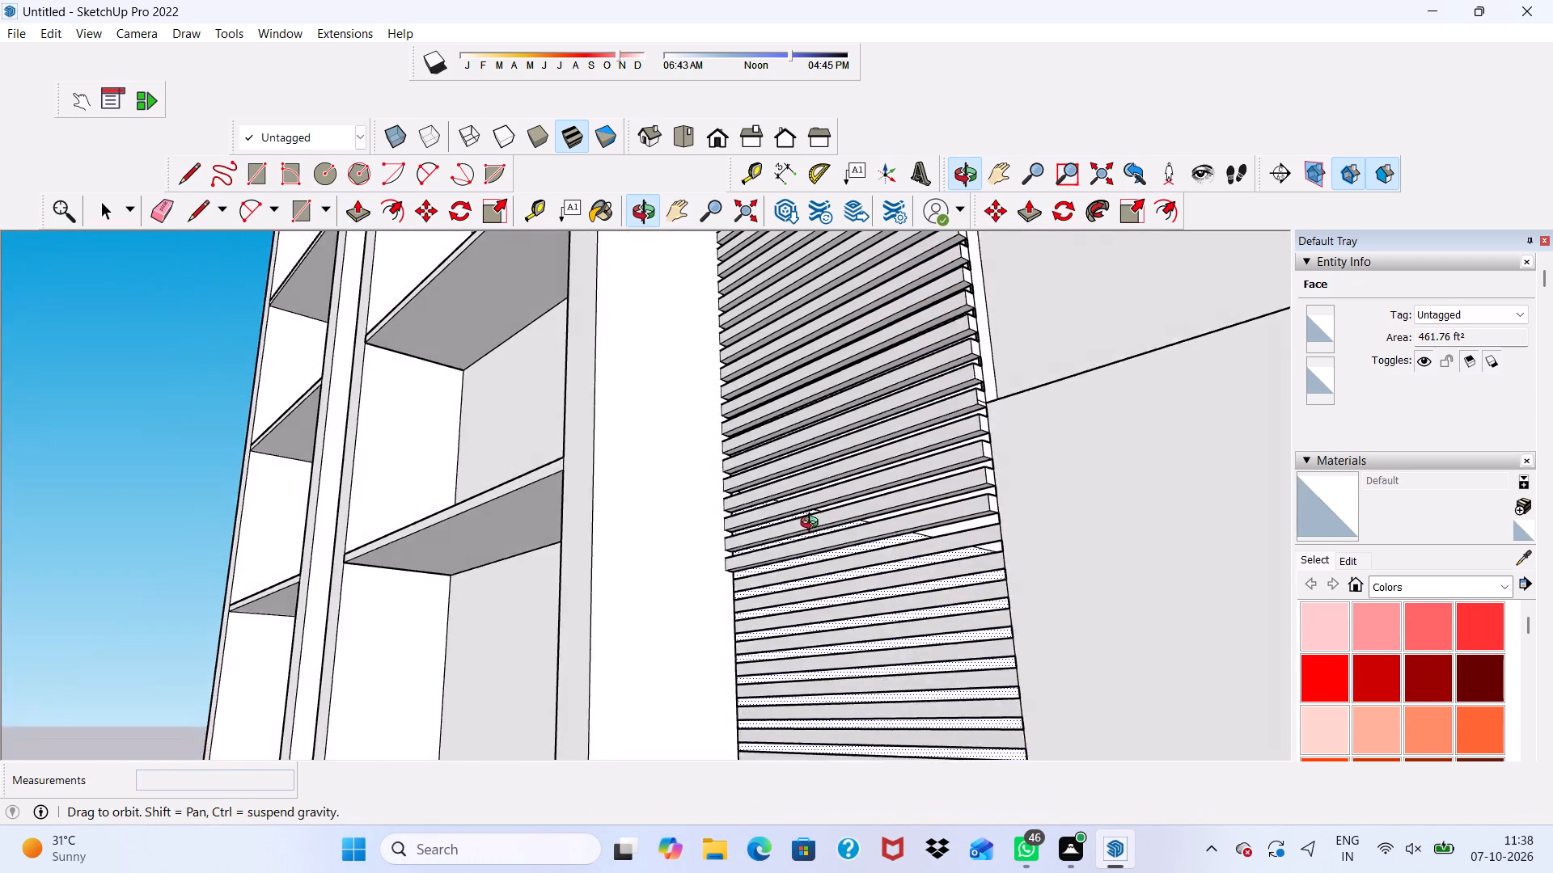
{"action": "middle_click_drag", "start_coordinate": [813, 525], "coordinate": [807, 546]}
{"action": "scroll", "coordinate": [979, 566], "scroll_direction": "up", "scroll_amount": 3}
{"action": "left_click", "coordinate": [968, 558]}
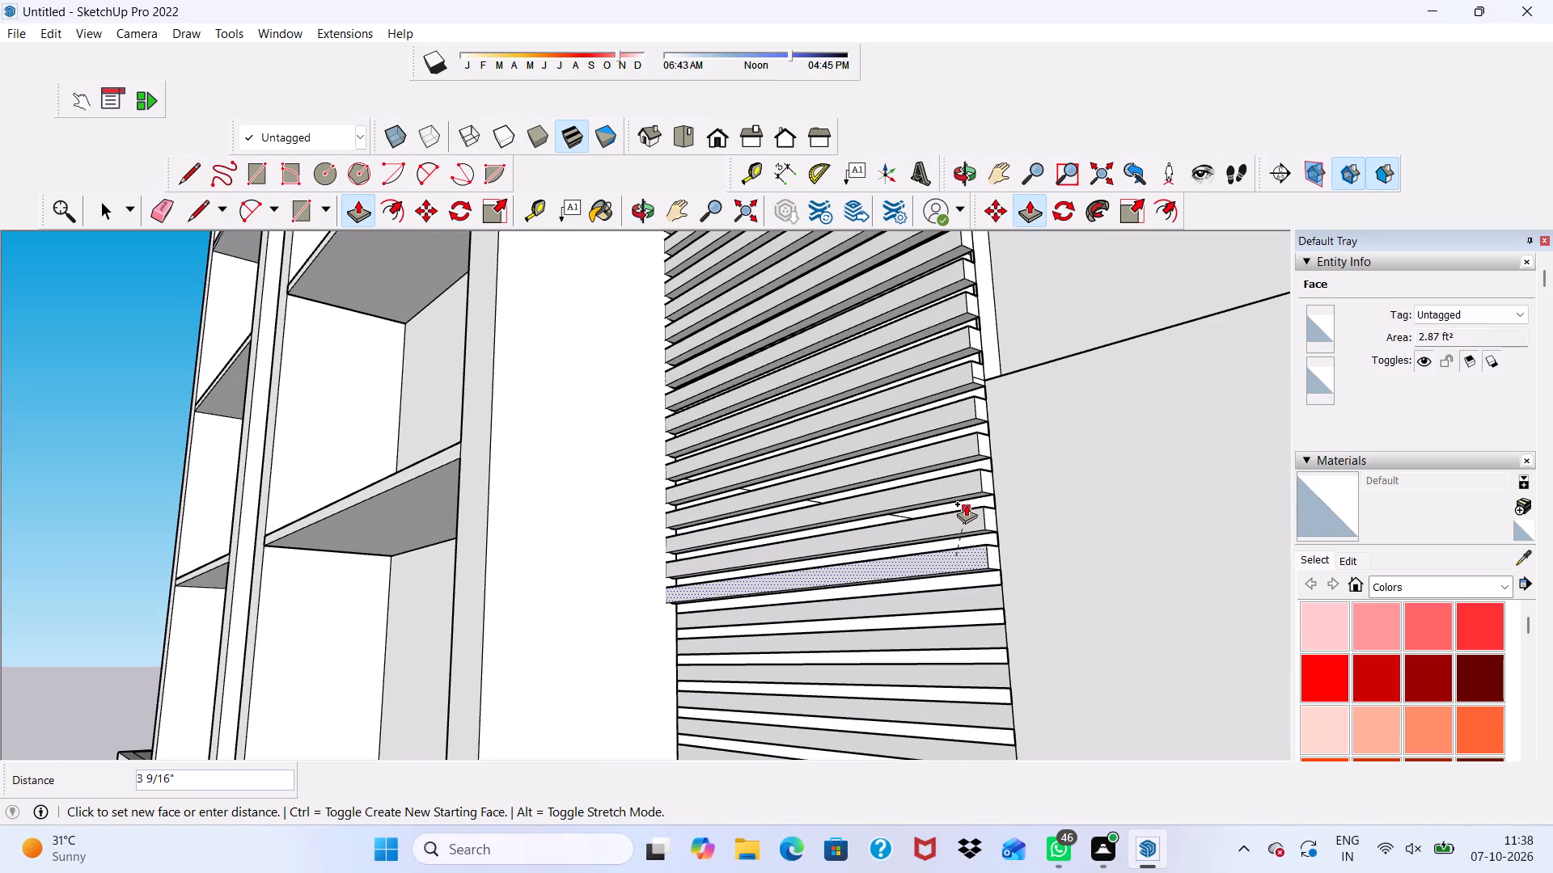
{"action": "left_click", "coordinate": [966, 504]}
{"action": "left_click", "coordinate": [964, 586]}
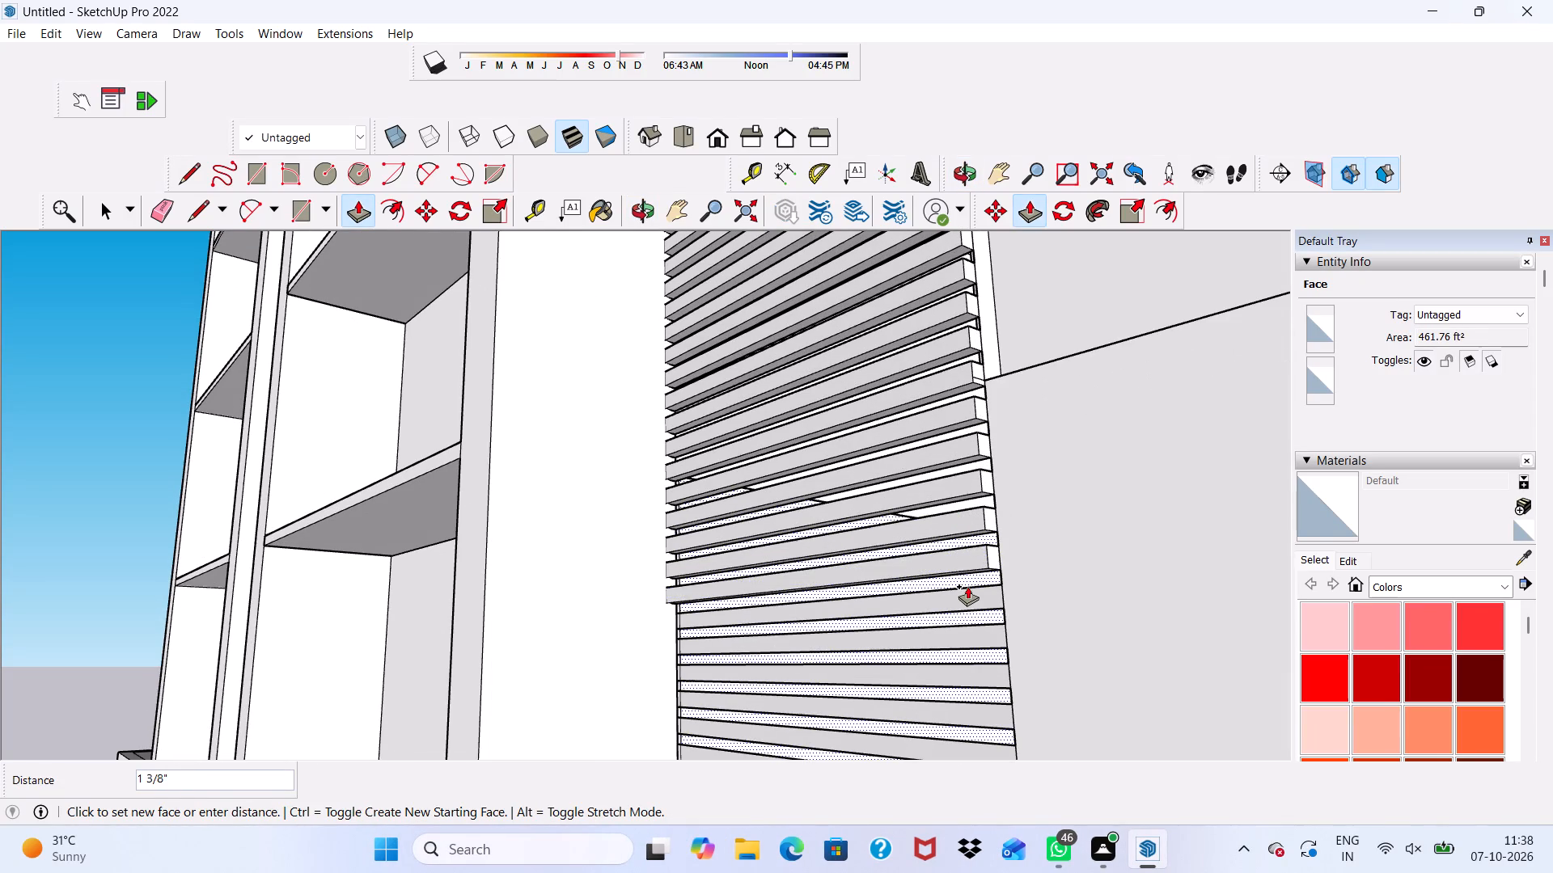
{"action": "key", "text": "space"}
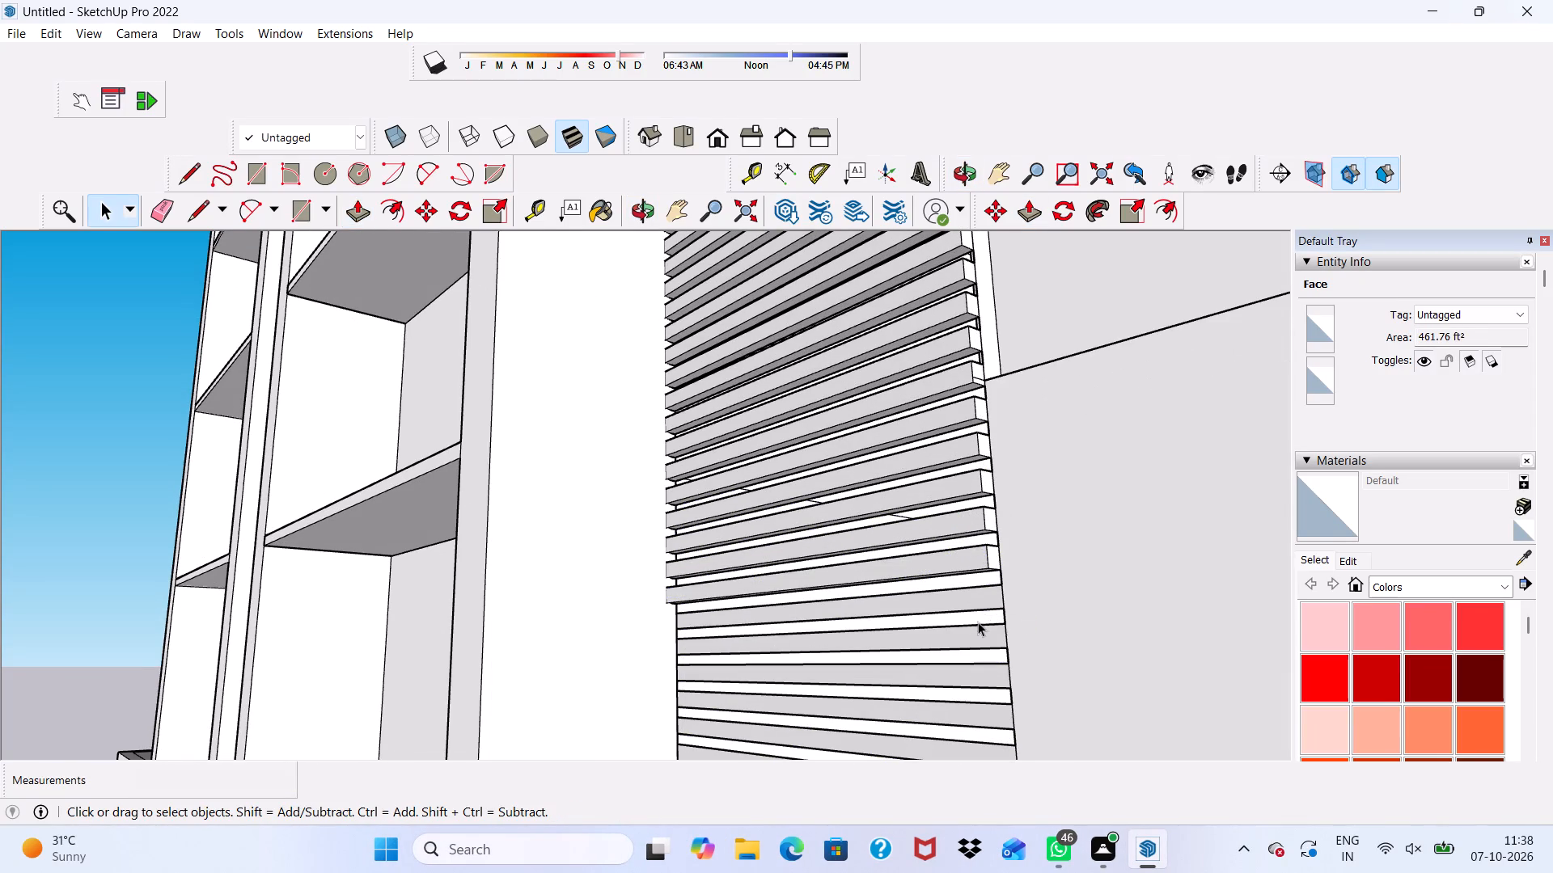
Extrude the fifty-seventh louvre strip from the top outward 3 9/16", flush with the strip above.
{"action": "scroll", "coordinate": [975, 594], "scroll_direction": "up", "scroll_amount": 3}
{"action": "middle_click_drag", "start_coordinate": [975, 594], "coordinate": [1258, 767]}
{"action": "scroll", "coordinate": [1014, 622], "scroll_direction": "down", "scroll_amount": 6}
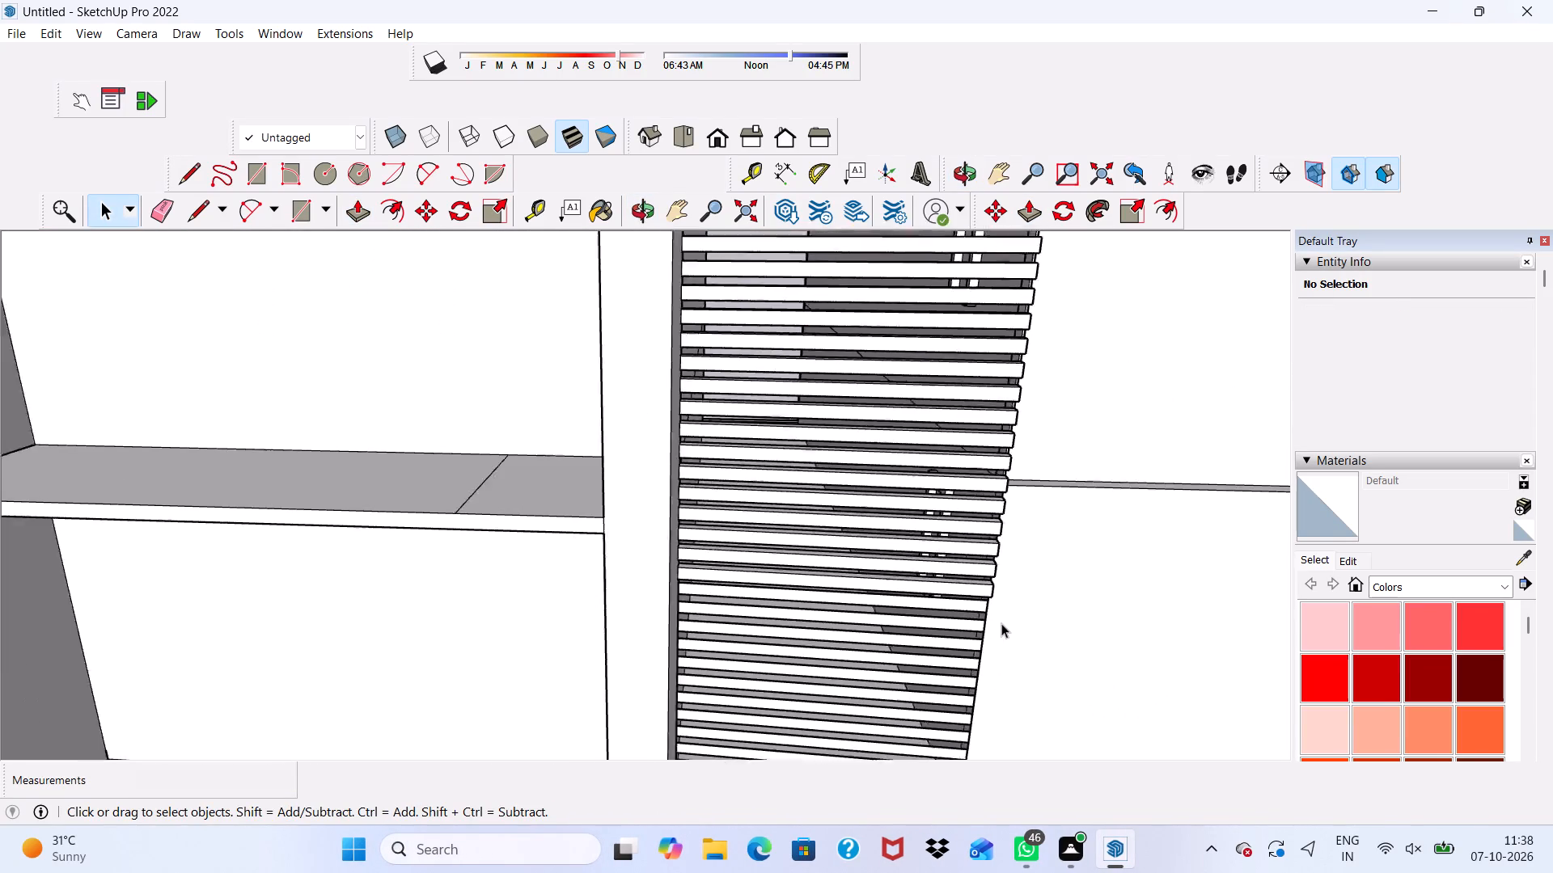
{"action": "scroll", "coordinate": [1001, 623], "scroll_direction": "down", "scroll_amount": 1}
{"action": "middle_click_drag", "start_coordinate": [971, 664], "coordinate": [848, 652]}
{"action": "middle_click_drag", "start_coordinate": [874, 626], "coordinate": [971, 366]}
{"action": "scroll", "coordinate": [910, 610], "scroll_direction": "up", "scroll_amount": 8}
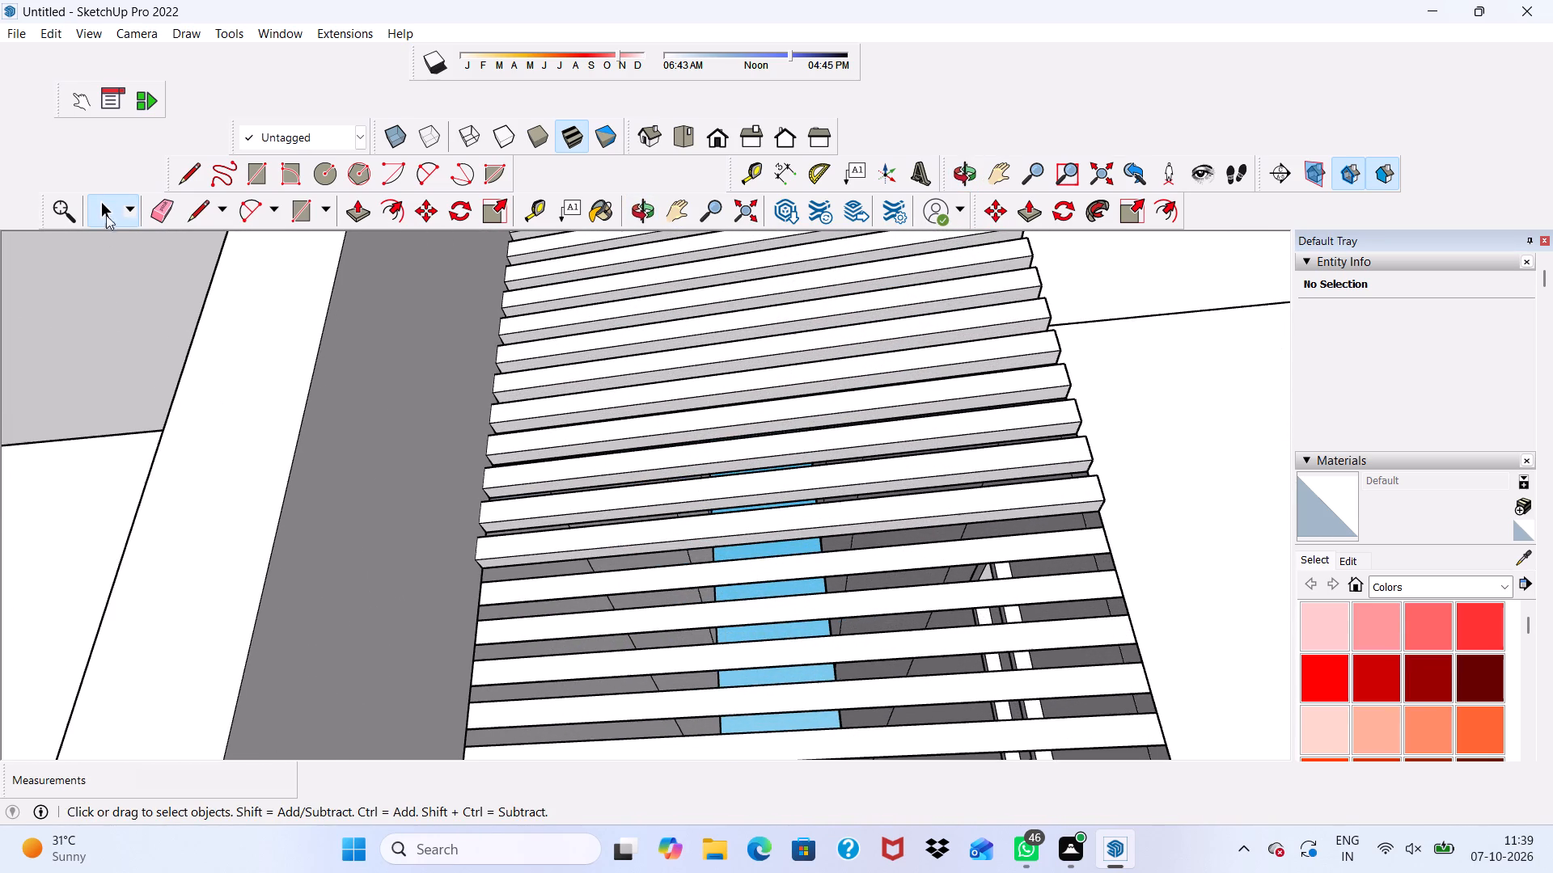
{"action": "left_click", "coordinate": [355, 215]}
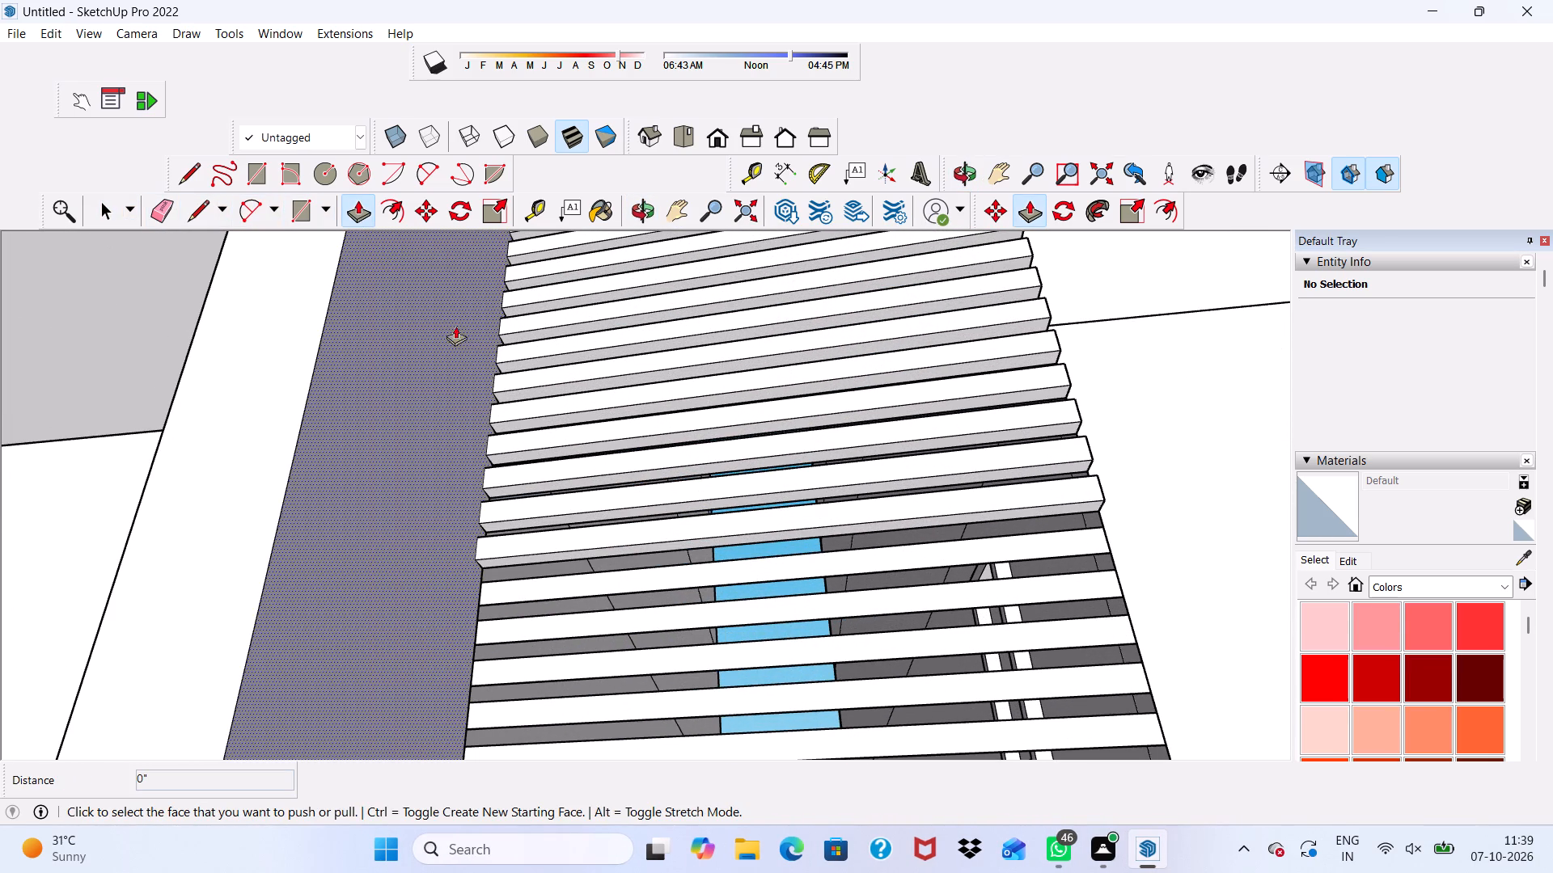
{"action": "left_click", "coordinate": [789, 558]}
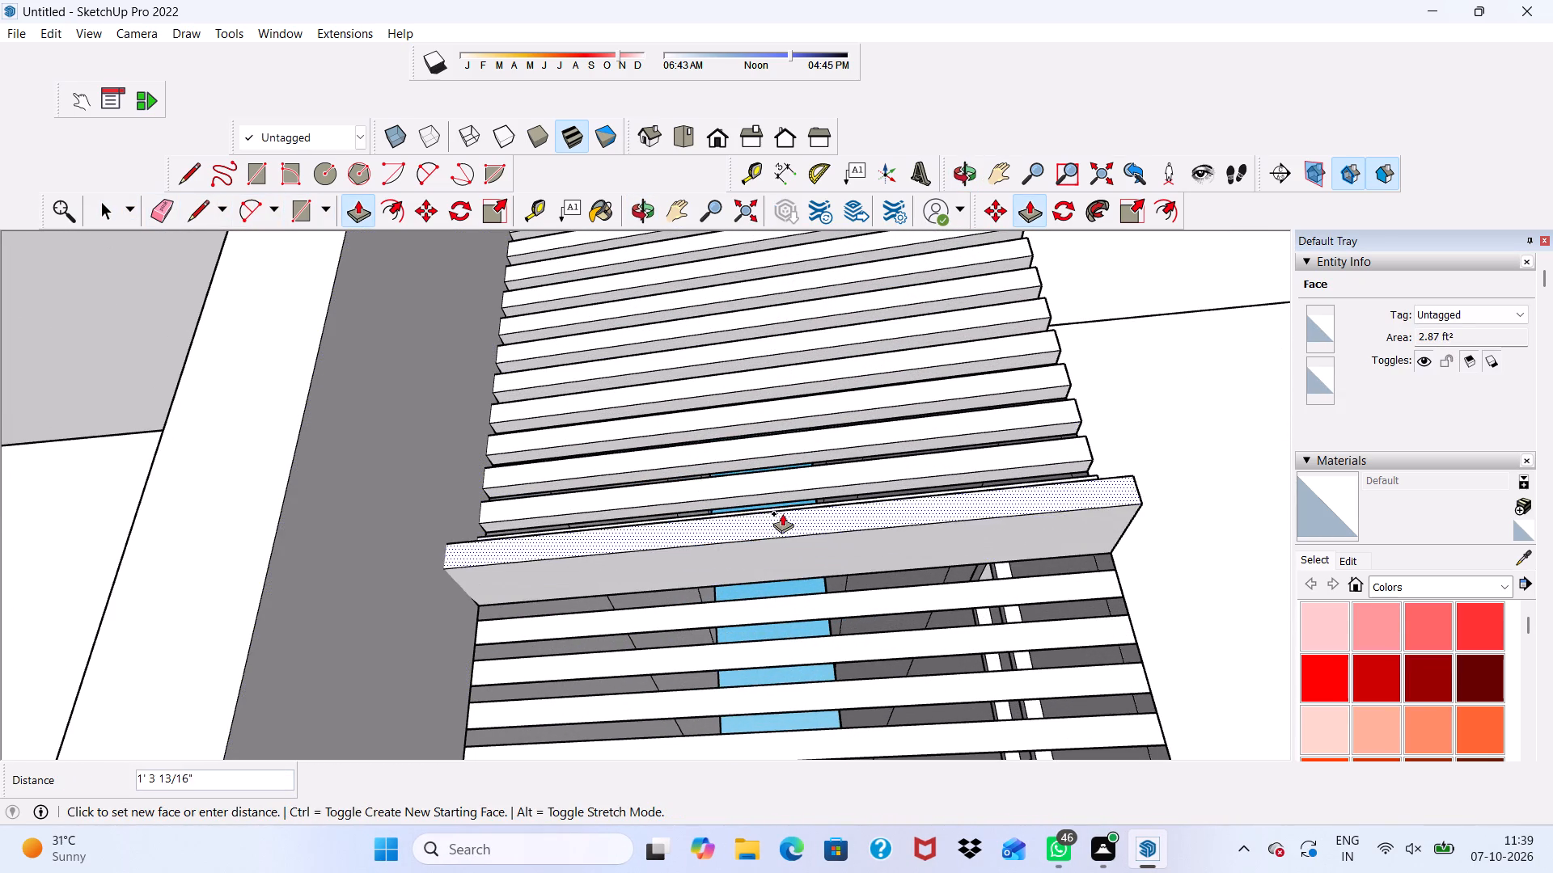
{"action": "scroll", "coordinate": [781, 513], "scroll_direction": "down", "scroll_amount": 1}
{"action": "middle_click_drag", "start_coordinate": [781, 513], "coordinate": [755, 643]}
{"action": "left_click", "coordinate": [782, 551]}
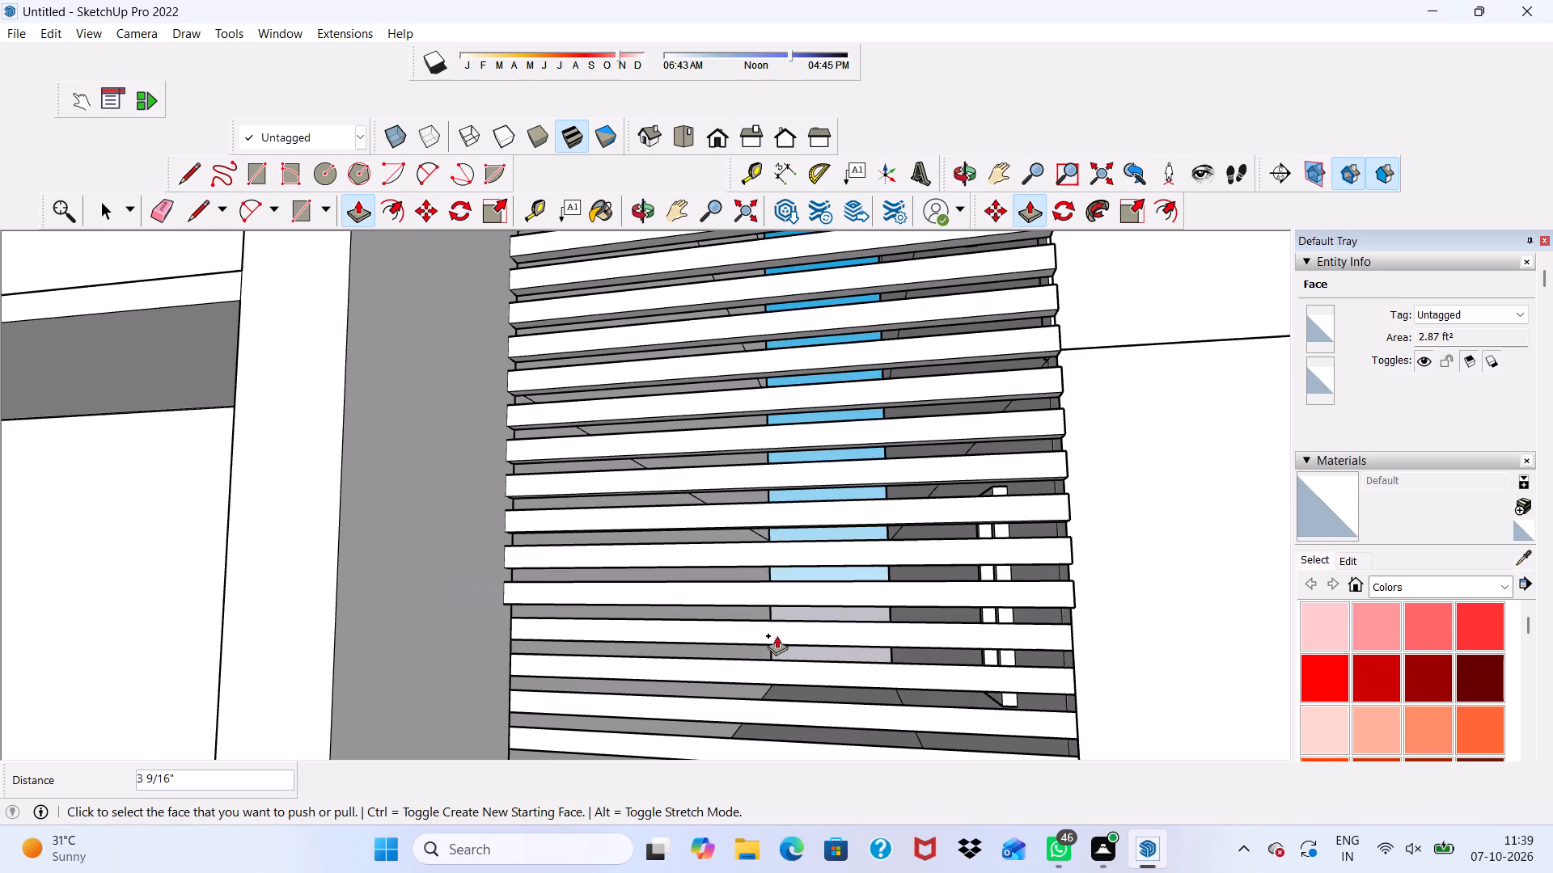
Extrude the fifty-eighth and fifty-ninth louvre strips from the top outward 3 9/16" each, flush with the strip above.
{"action": "left_click", "coordinate": [776, 630]}
{"action": "left_click", "coordinate": [797, 588]}
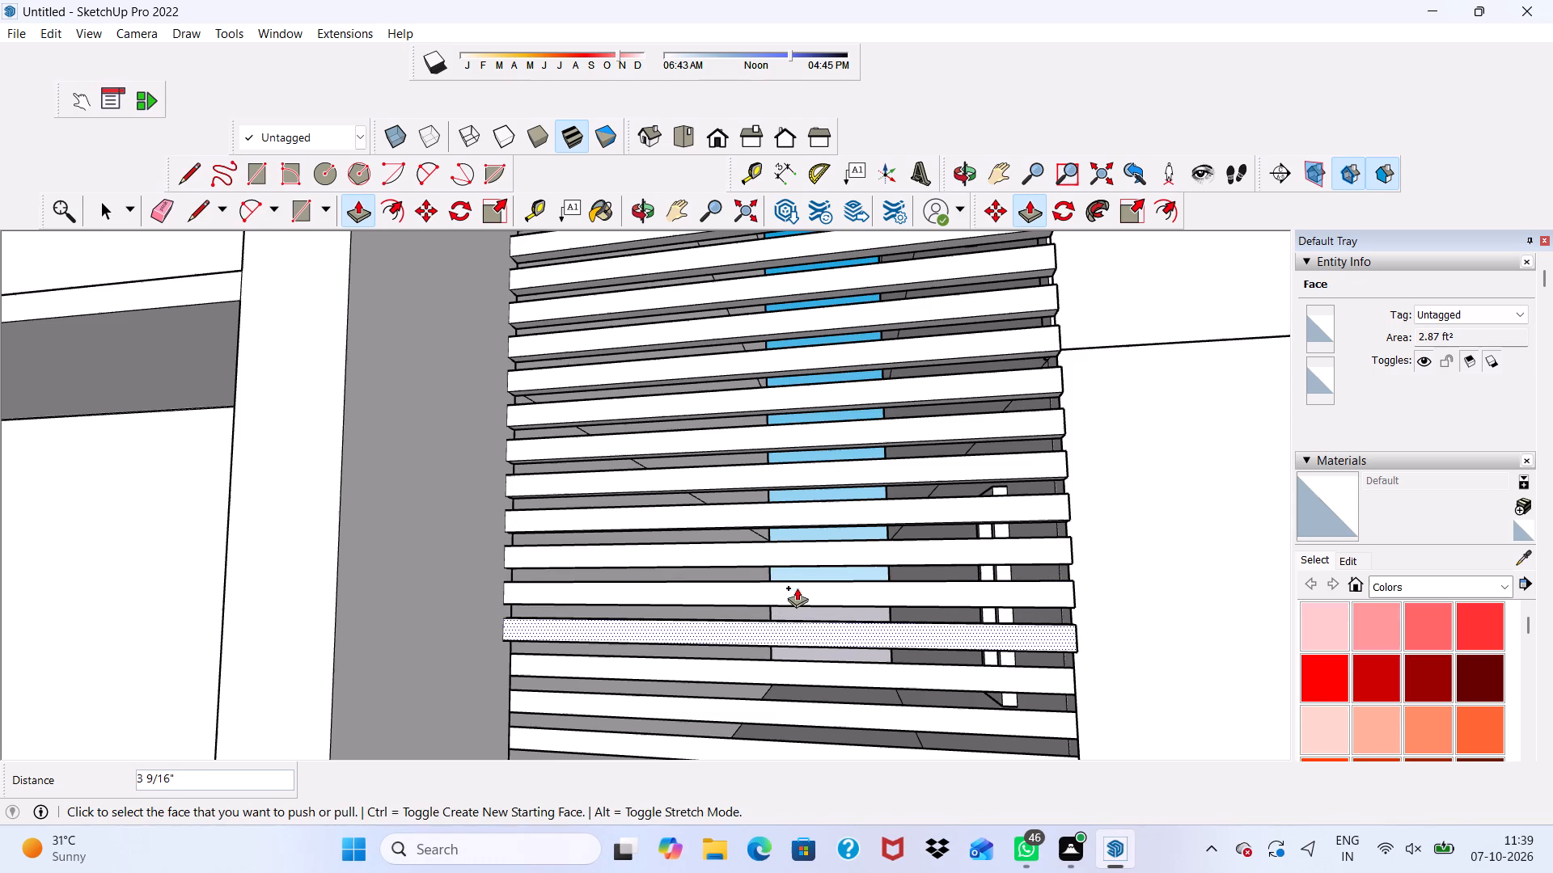
{"action": "left_click", "coordinate": [757, 676]}
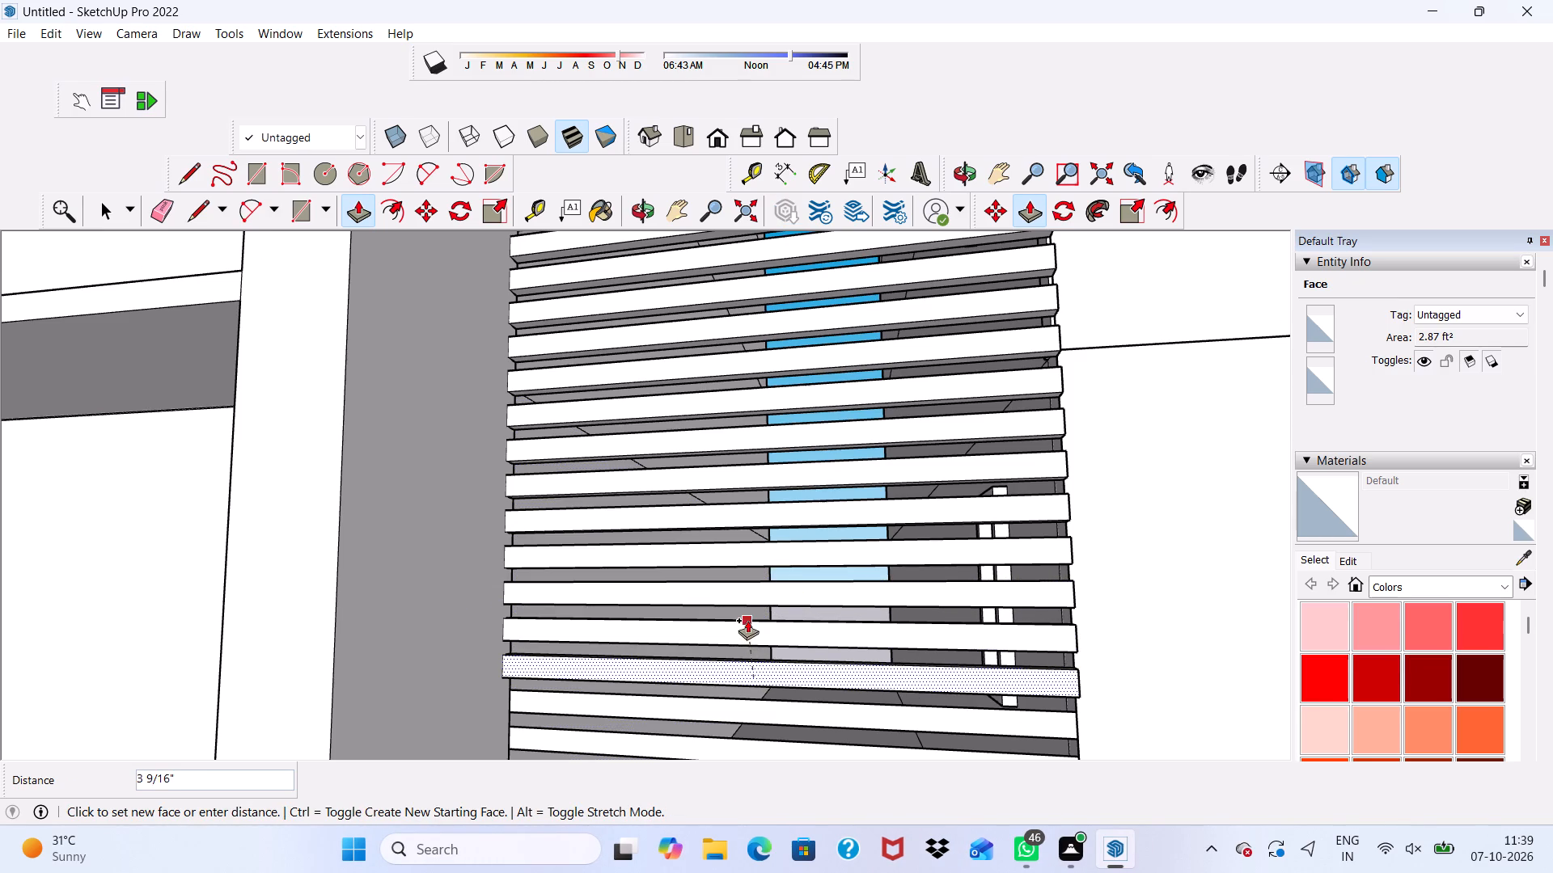
{"action": "left_click", "coordinate": [747, 620]}
Extrude the sixtieth and sixty-first louvre strips from the top outward 3 9/16" each, flush with the strip above.
{"action": "middle_click_drag", "start_coordinate": [696, 704], "coordinate": [621, 522]}
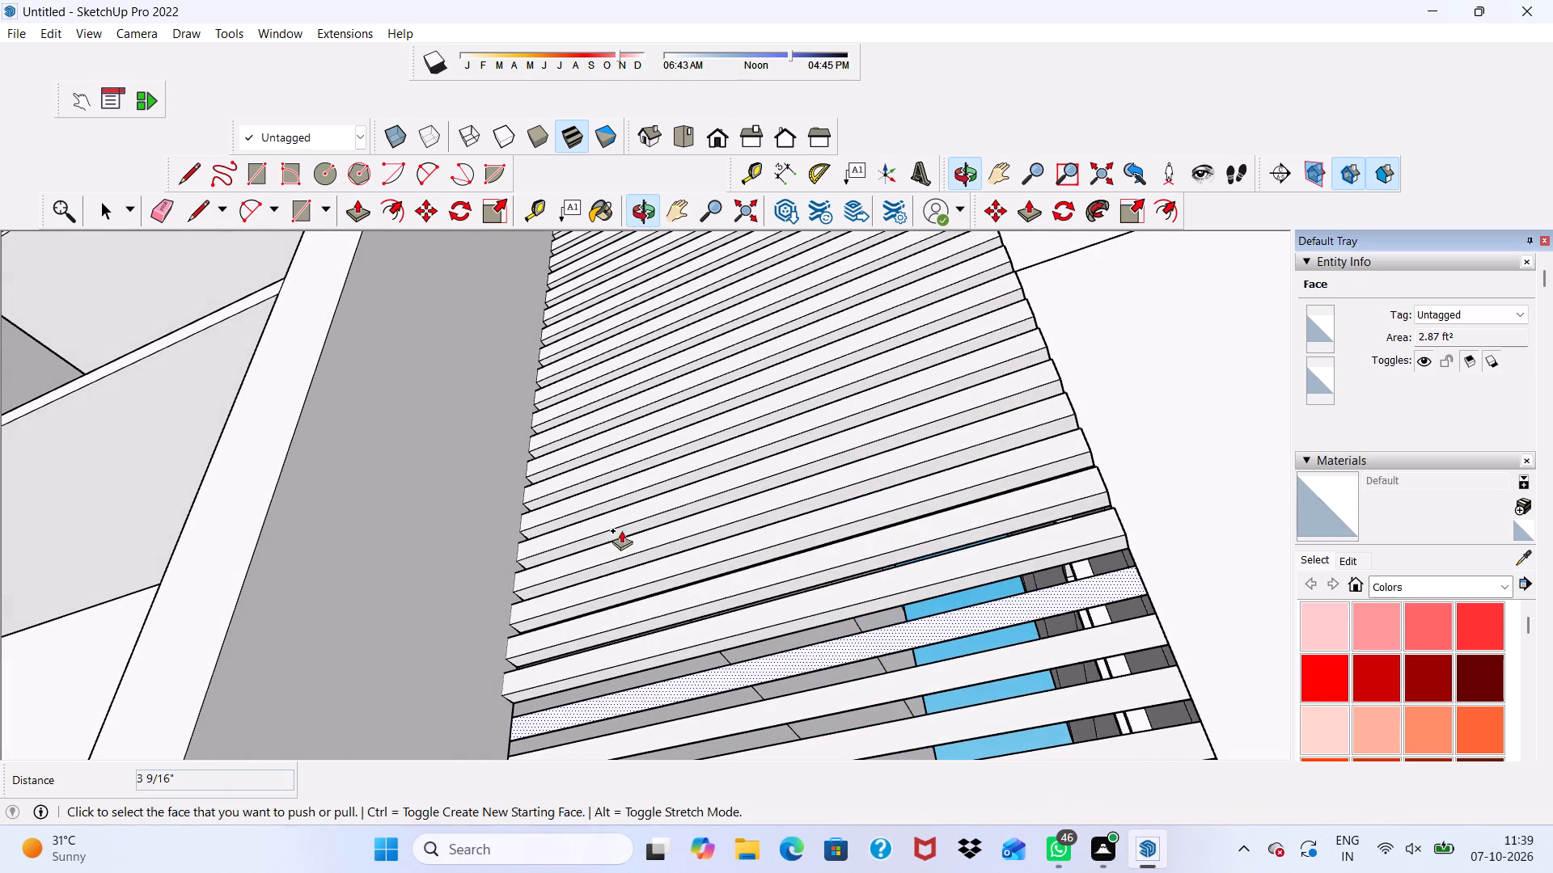
{"action": "left_click", "coordinate": [743, 667]}
{"action": "left_click", "coordinate": [750, 606]}
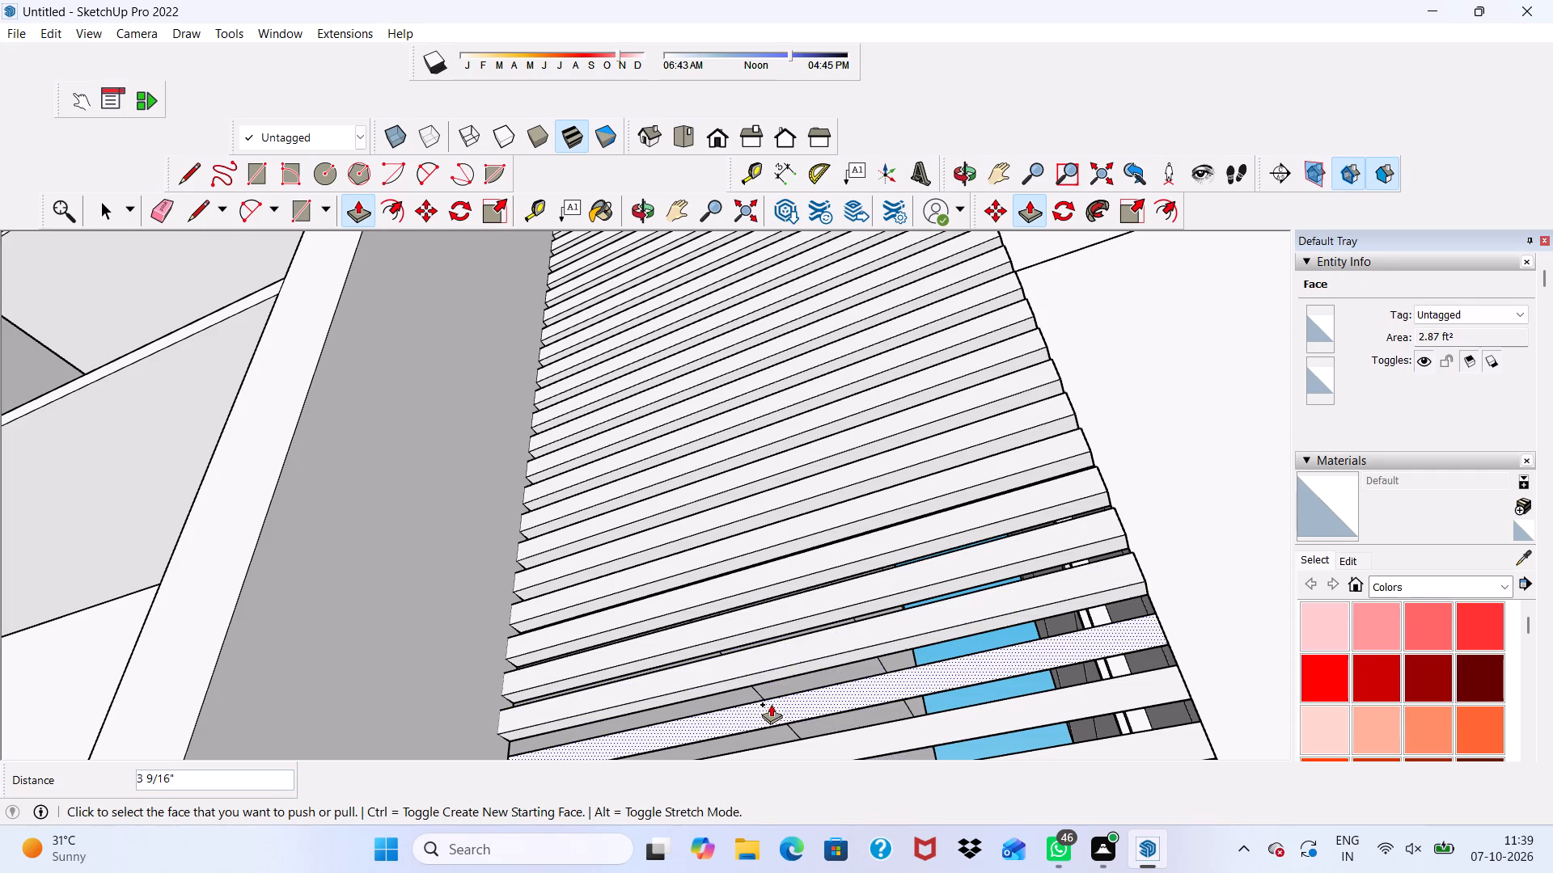
{"action": "left_click", "coordinate": [772, 706]}
{"action": "left_click", "coordinate": [772, 643]}
Extrude the sixty-second louvre strip from the top outward 3 9/16", flush with the strip above.
{"action": "scroll", "coordinate": [780, 654], "scroll_direction": "down", "scroll_amount": 8}
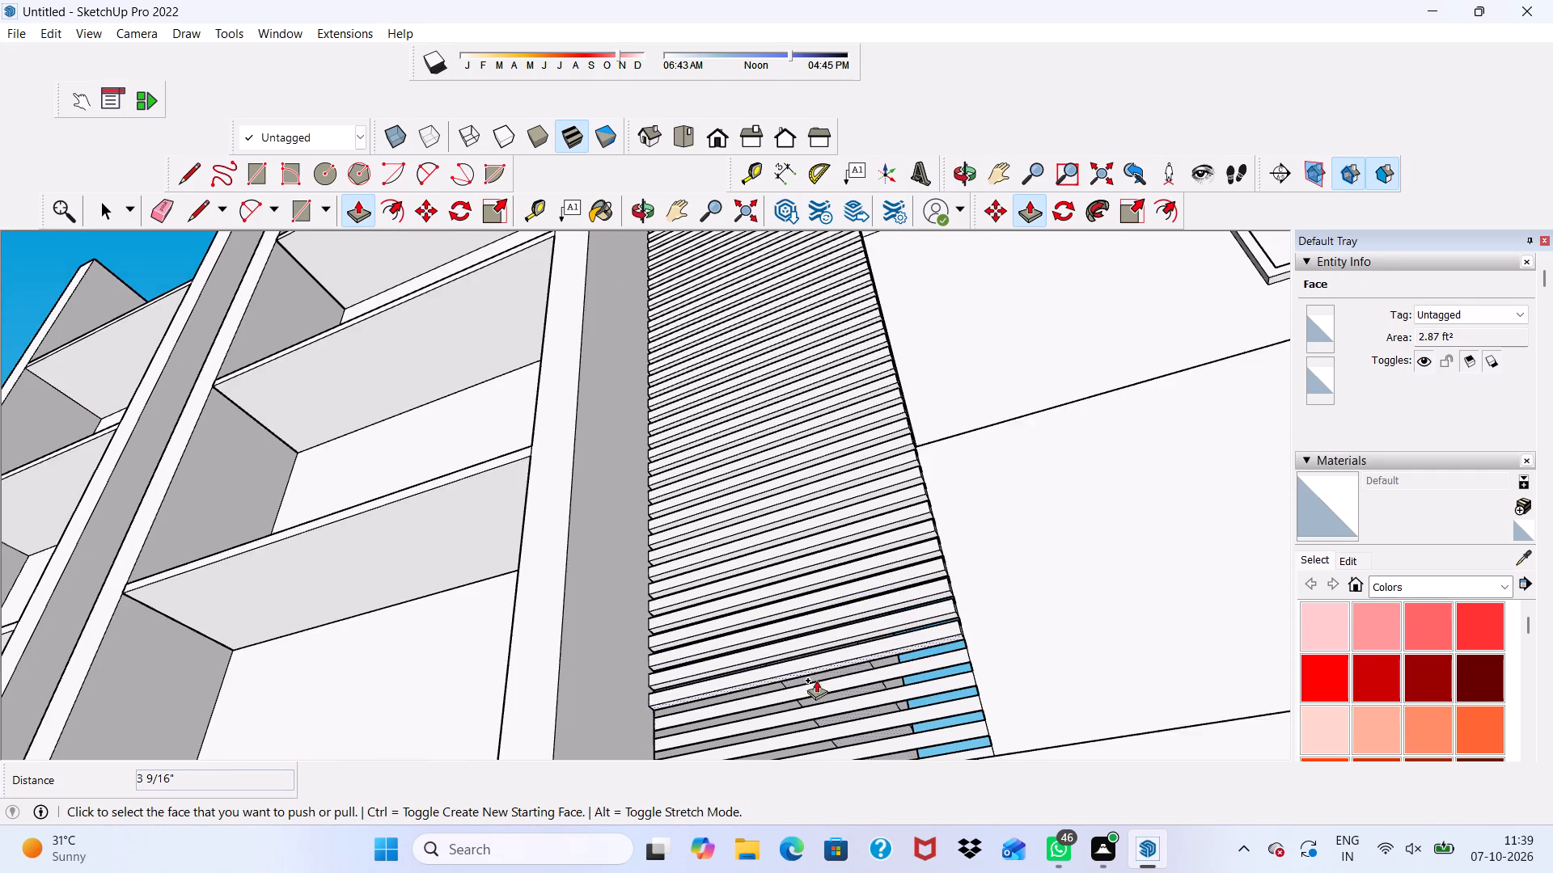
{"action": "scroll", "coordinate": [800, 700], "scroll_direction": "up", "scroll_amount": 8}
{"action": "left_click", "coordinate": [795, 681]}
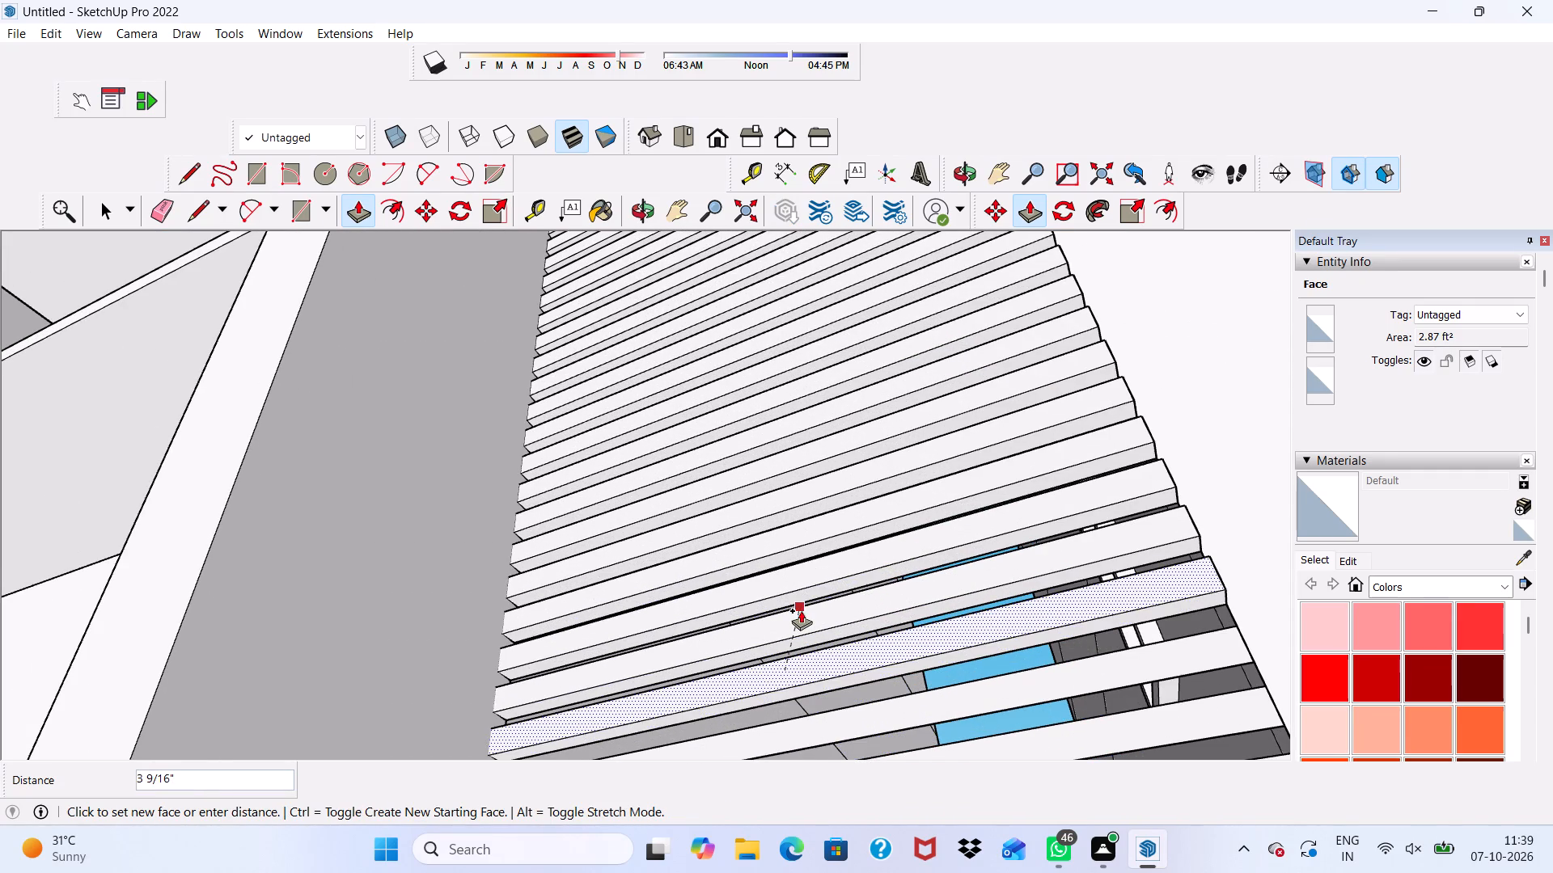
{"action": "left_click", "coordinate": [801, 610]}
Extrude the sixty-third louvre strip from the top outward 3 9/16", flush with the strip above.
{"action": "scroll", "coordinate": [803, 609], "scroll_direction": "down", "scroll_amount": 5}
{"action": "scroll", "coordinate": [824, 665], "scroll_direction": "up", "scroll_amount": 1}
{"action": "left_click", "coordinate": [824, 665]}
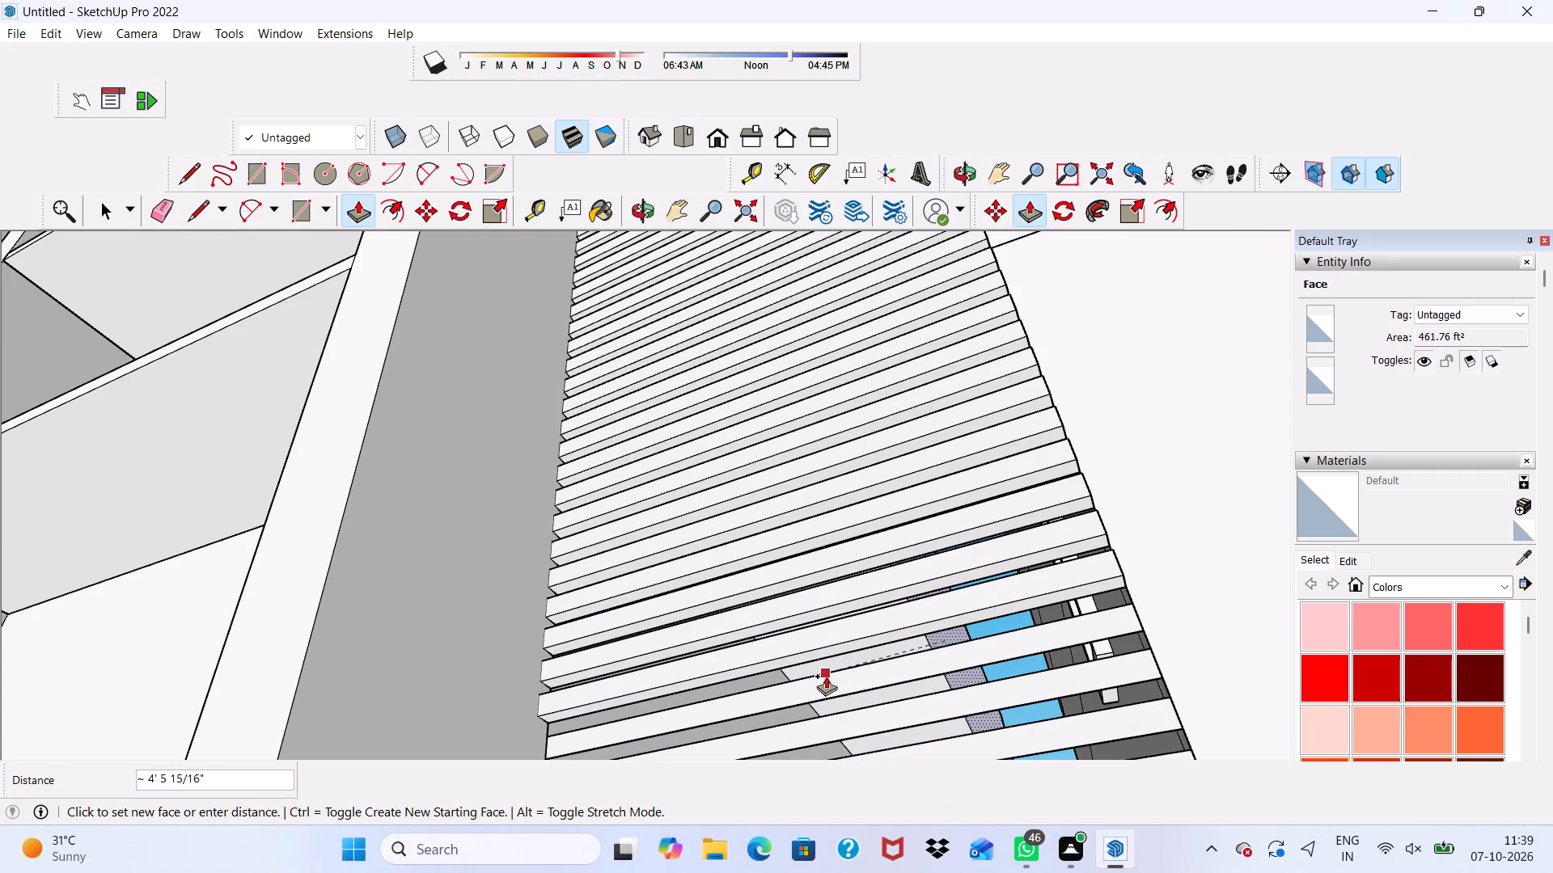
{"action": "key", "text": "space"}
{"action": "scroll", "coordinate": [806, 661], "scroll_direction": "up", "scroll_amount": 4}
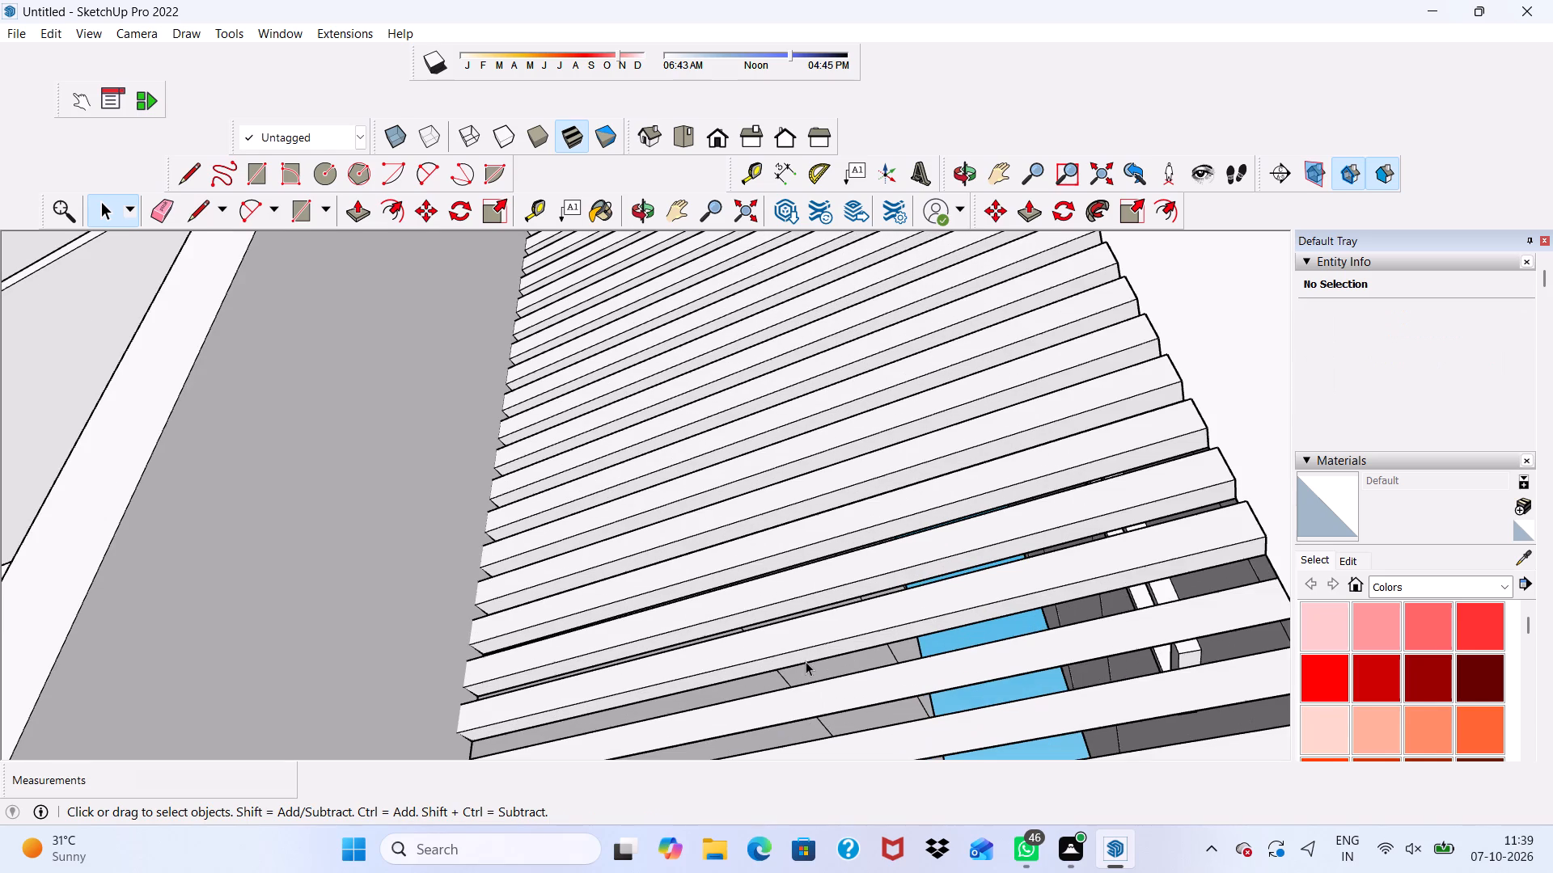
{"action": "left_click", "coordinate": [810, 694]}
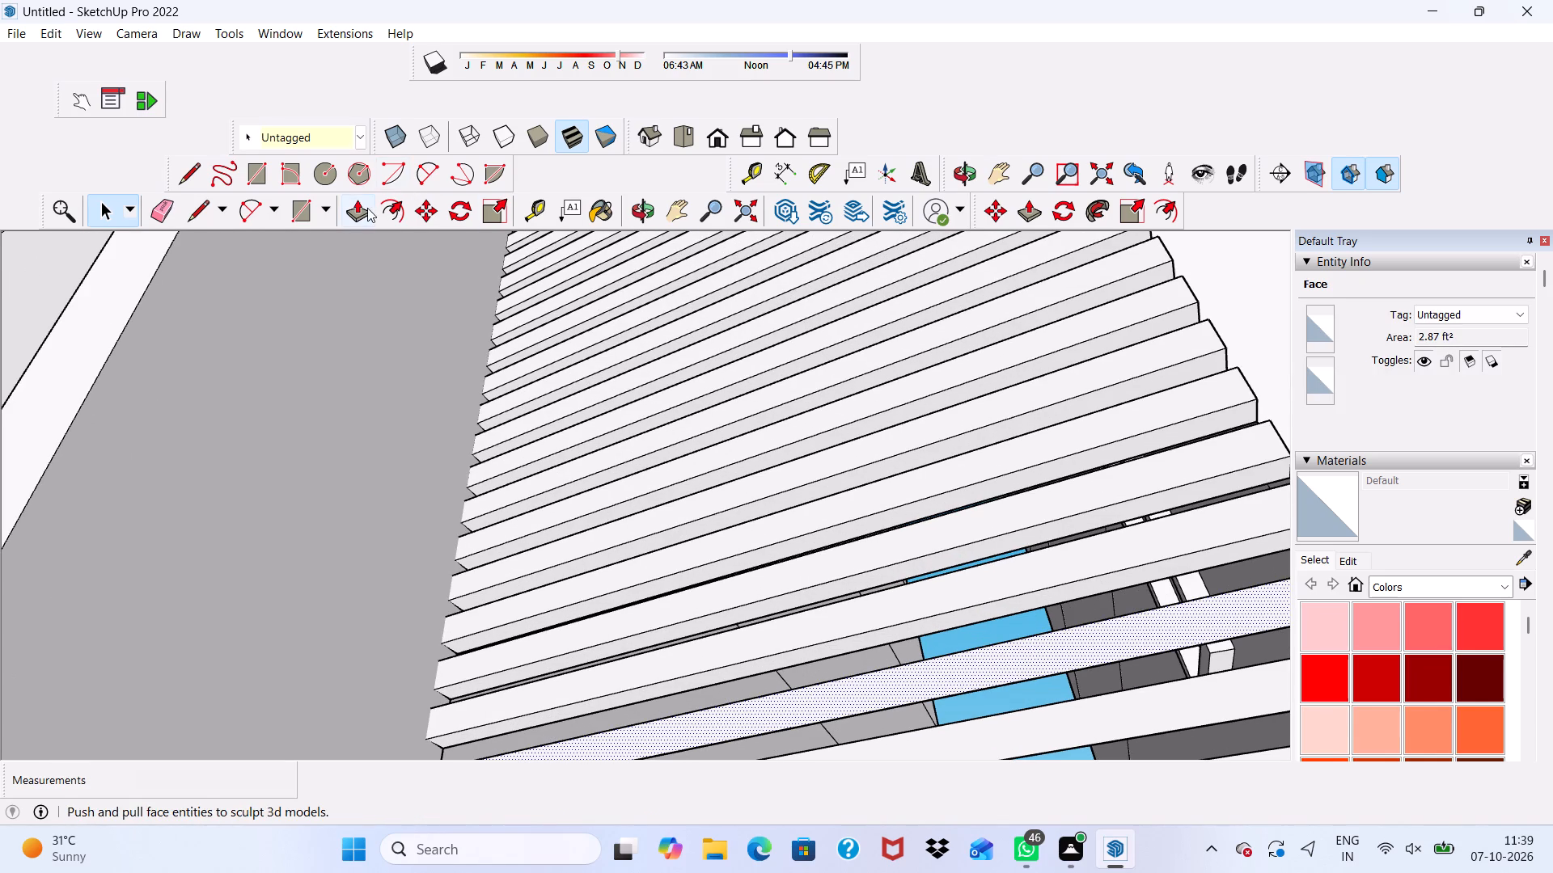
{"action": "left_click", "coordinate": [366, 207]}
{"action": "left_click", "coordinate": [740, 710]}
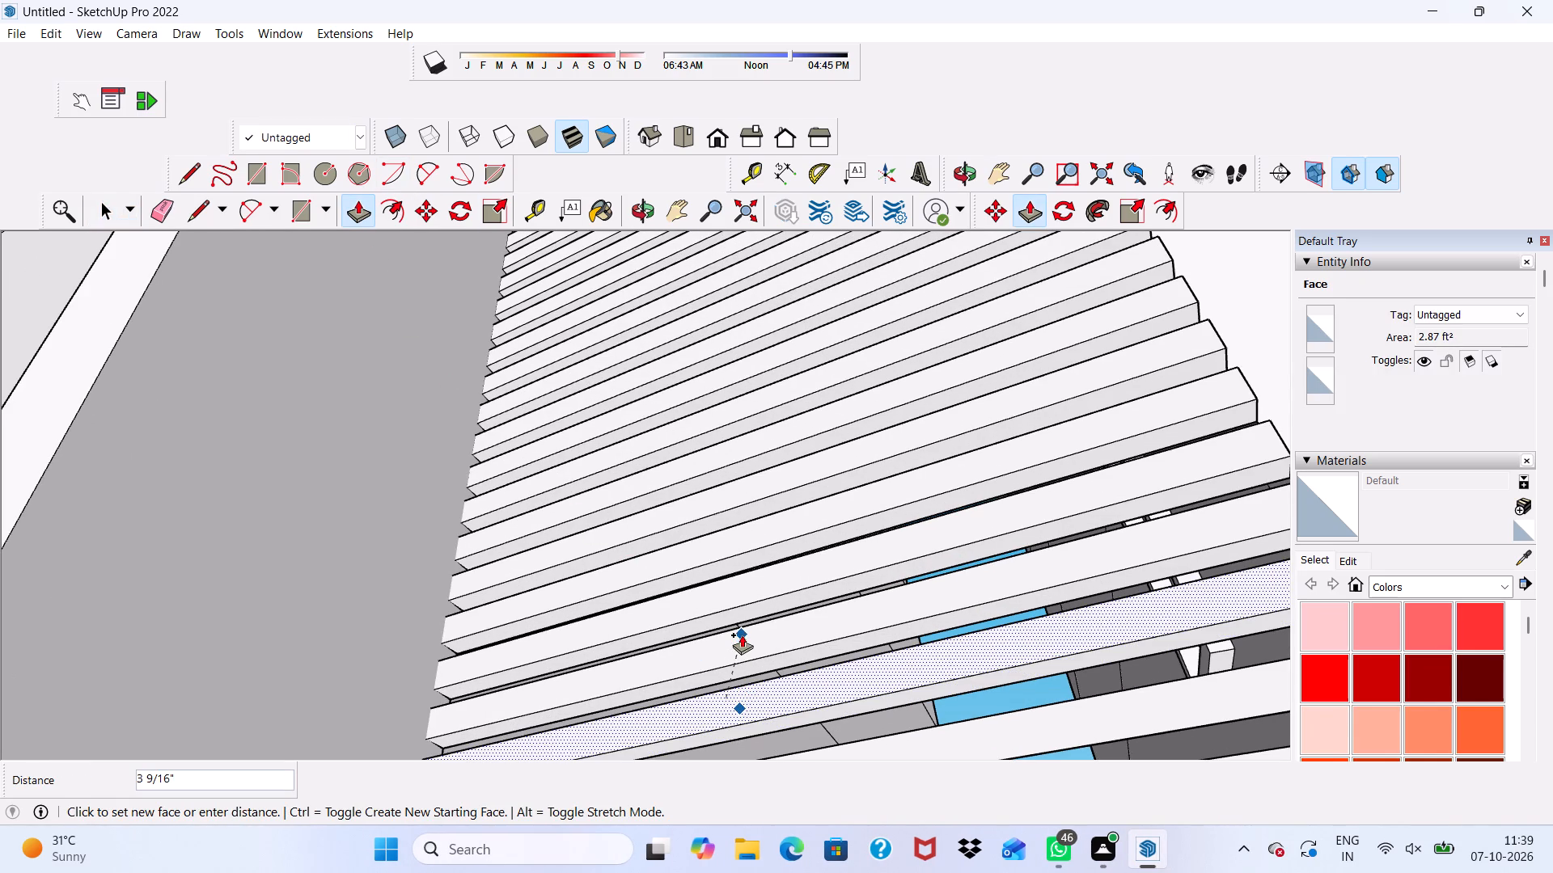
{"action": "left_click", "coordinate": [742, 635]}
Extrude the sixty-fourth louvre strip from the top outward 3 9/16", flush with the strip above.
{"action": "scroll", "coordinate": [754, 614], "scroll_direction": "down", "scroll_amount": 5}
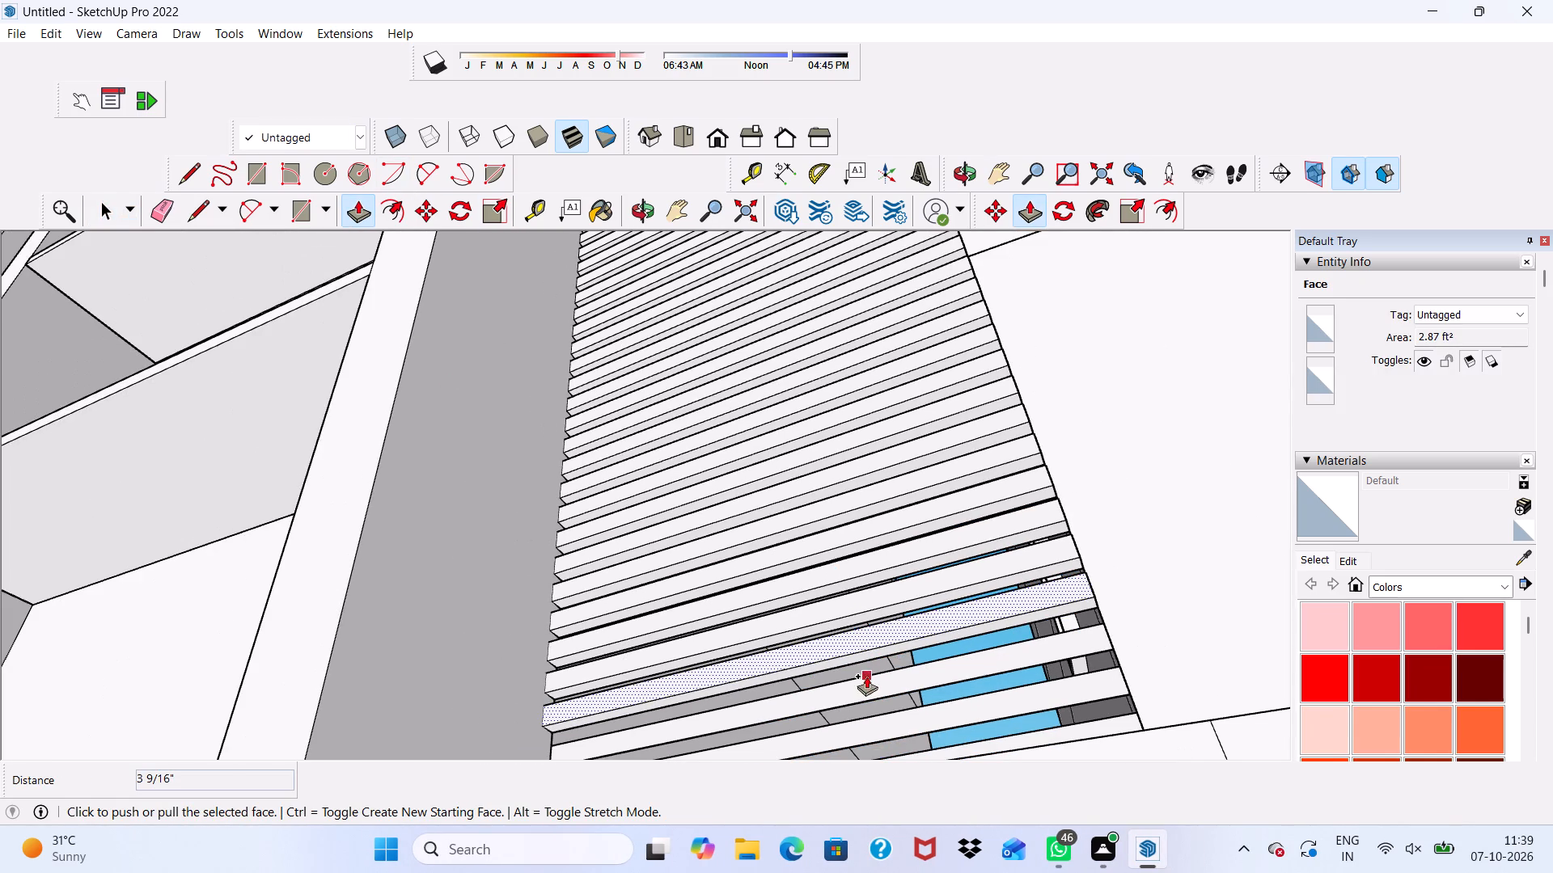
{"action": "key", "text": "space"}
{"action": "left_click", "coordinate": [865, 686]}
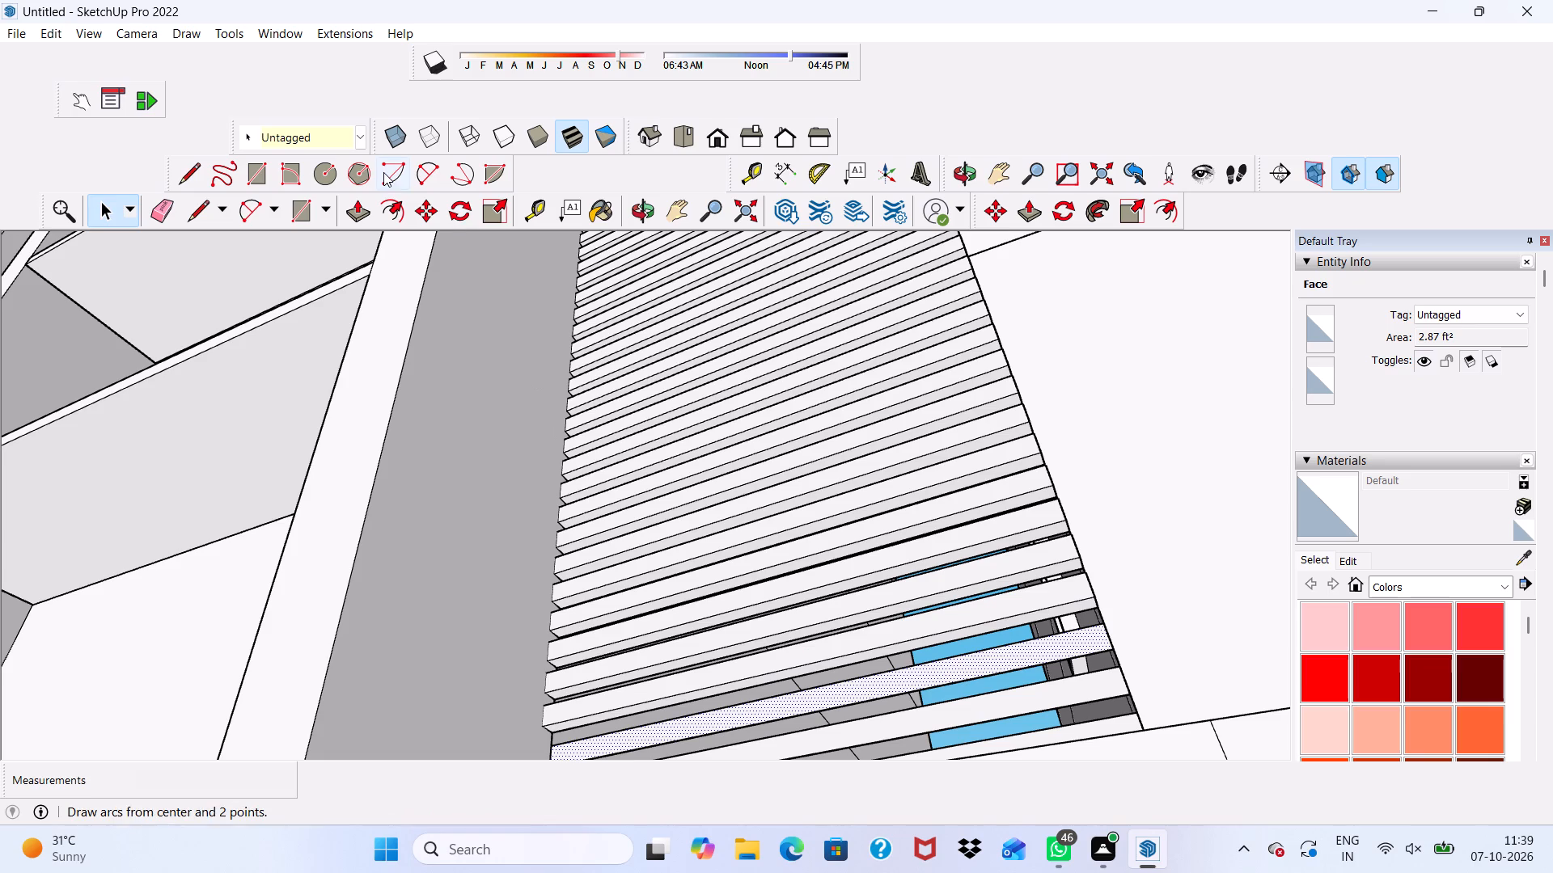
{"action": "left_click", "coordinate": [364, 214]}
{"action": "left_click", "coordinate": [794, 689]}
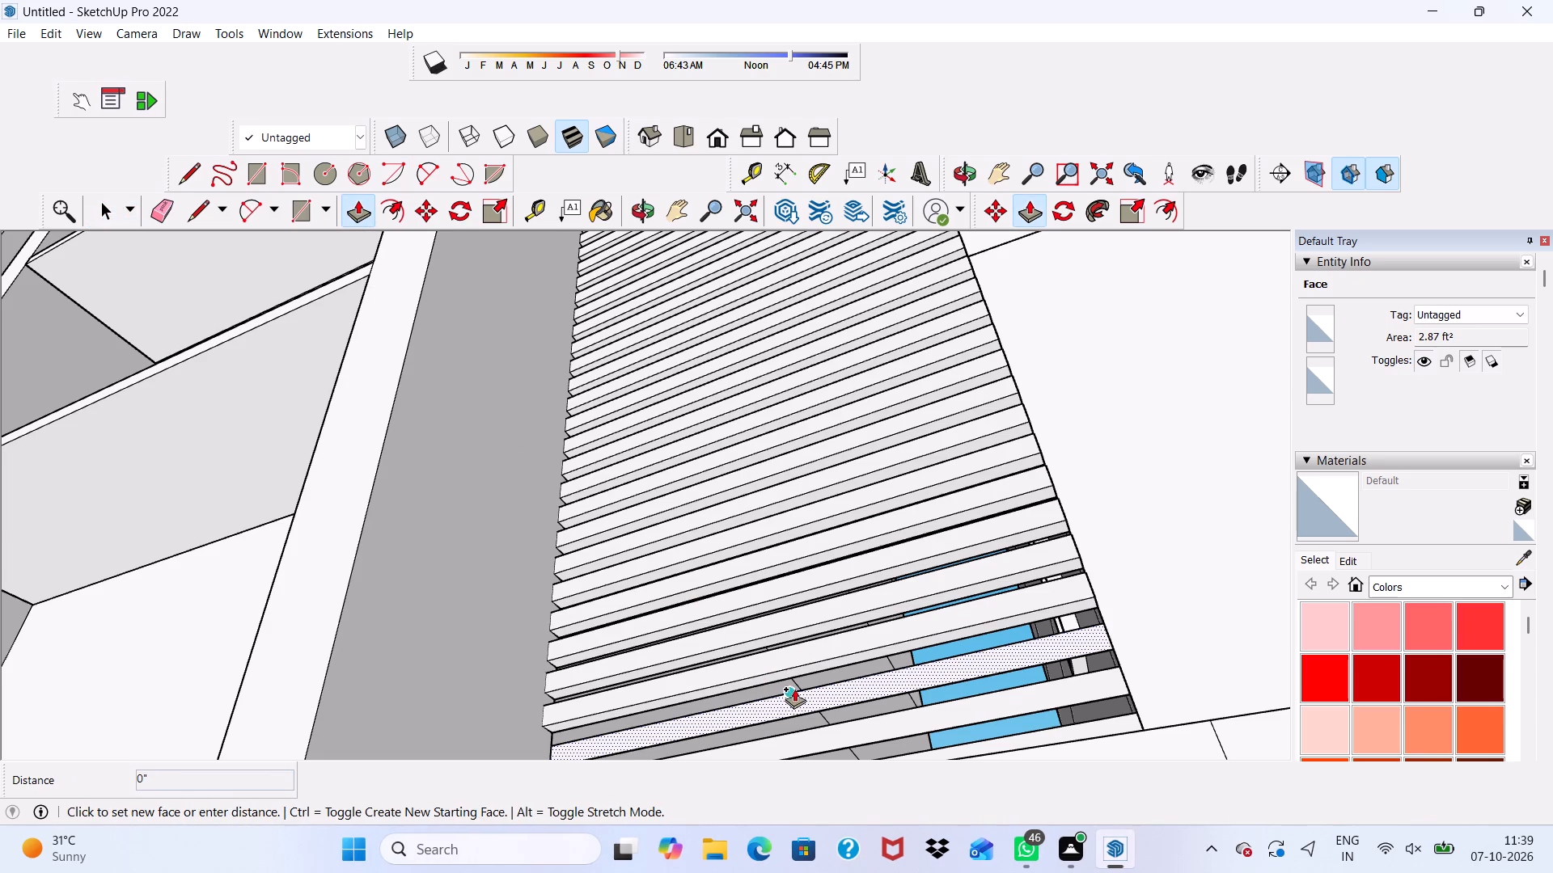
{"action": "left_click", "coordinate": [787, 642]}
Extrude the sixty-fifth louvre strip from the top outward 3 9/16", flush with the strip above.
{"action": "scroll", "coordinate": [918, 639], "scroll_direction": "down", "scroll_amount": 4}
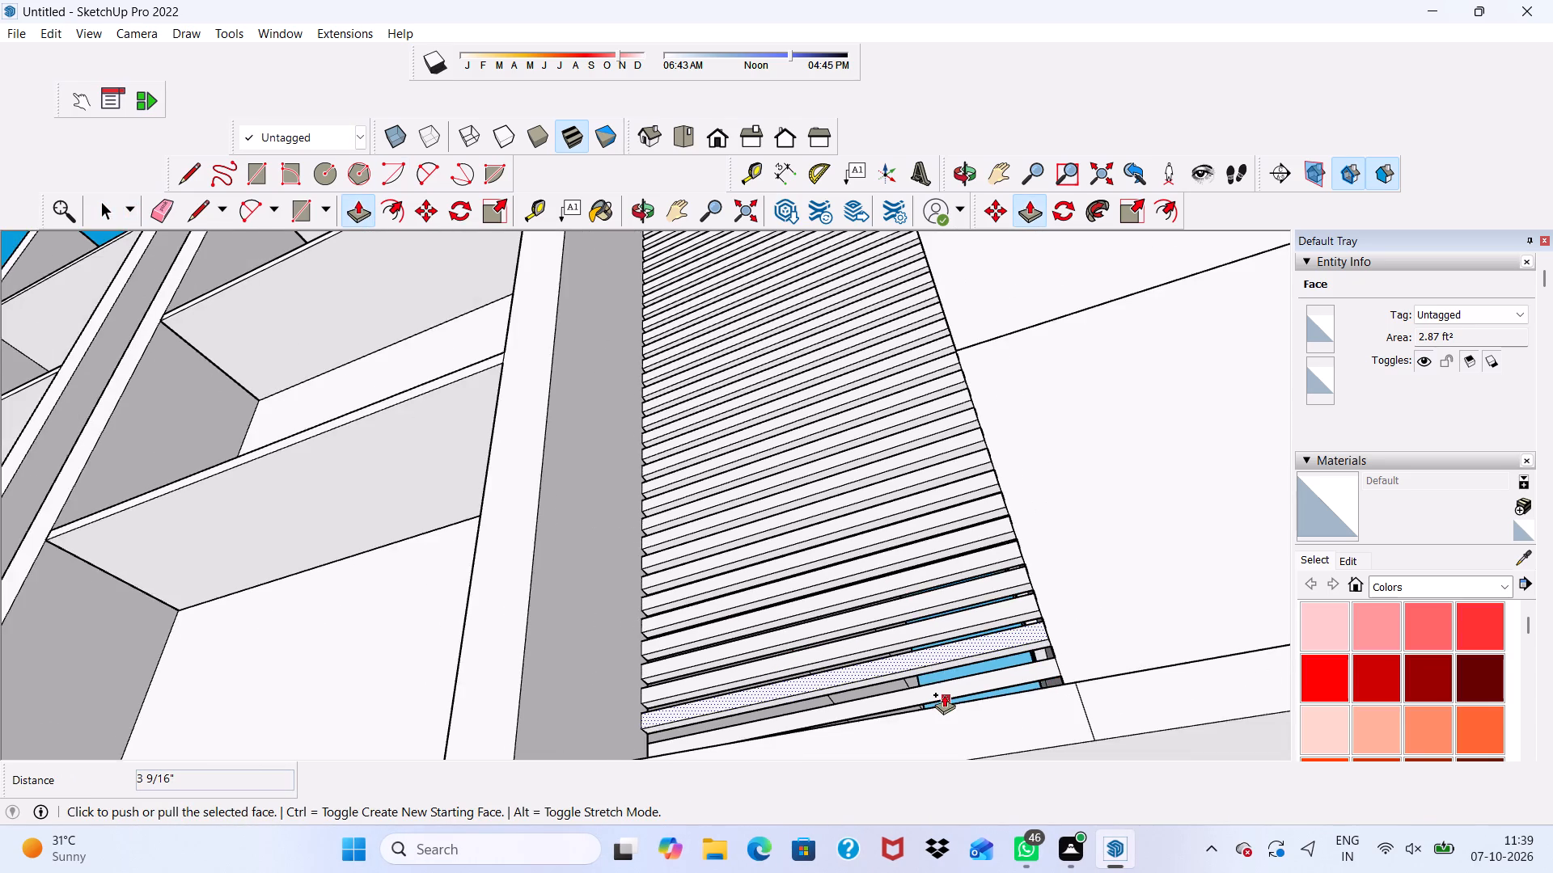
{"action": "scroll", "coordinate": [944, 694], "scroll_direction": "up", "scroll_amount": 4}
{"action": "left_click", "coordinate": [939, 687]}
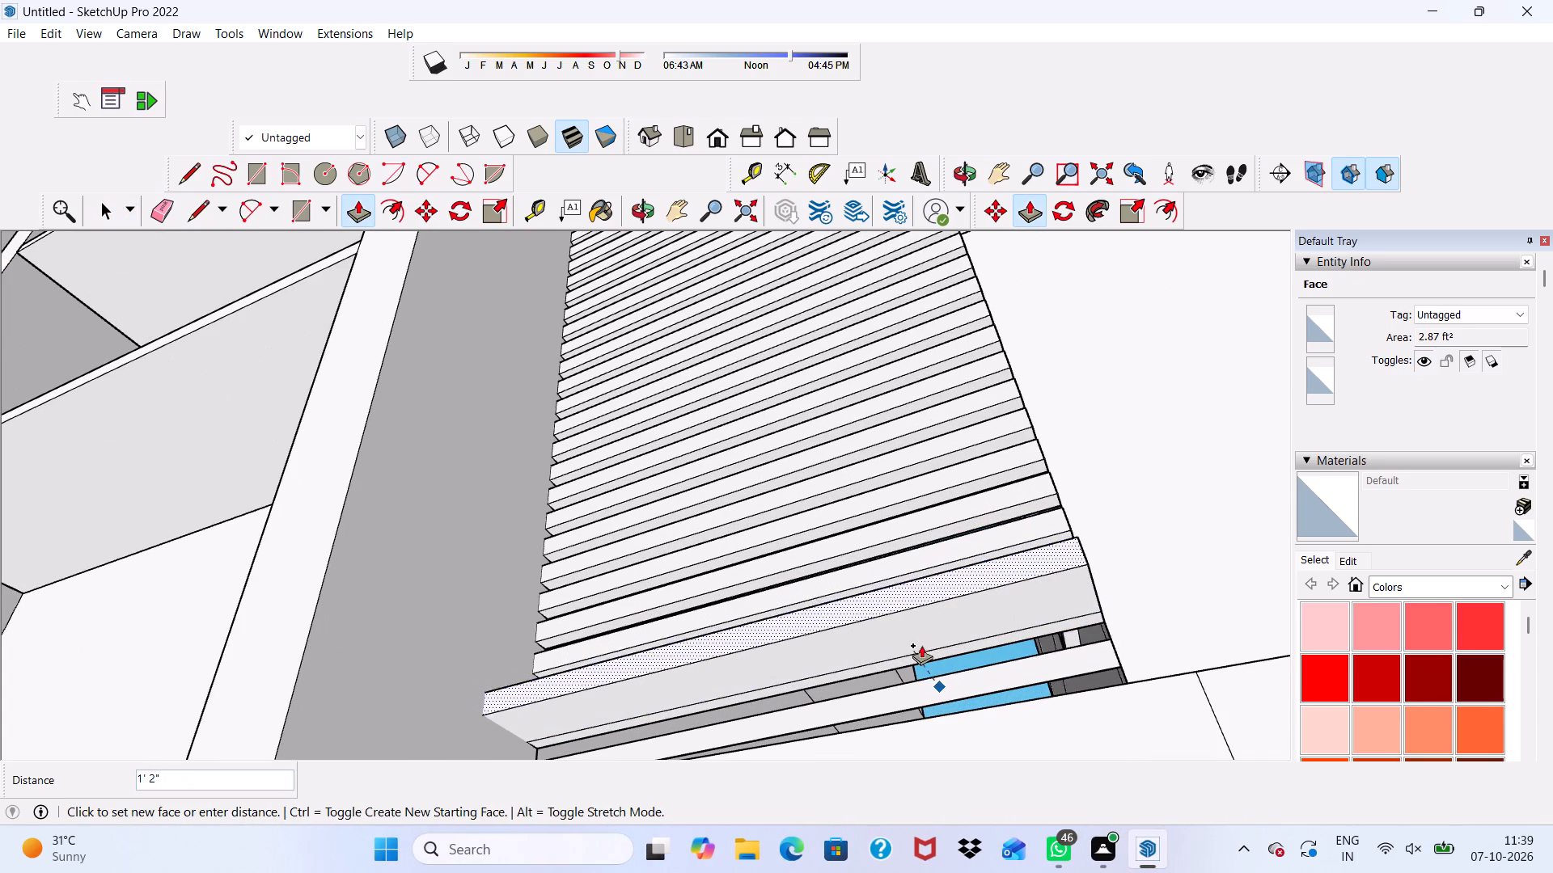
{"action": "key", "text": "space"}
{"action": "left_click", "coordinate": [918, 703]}
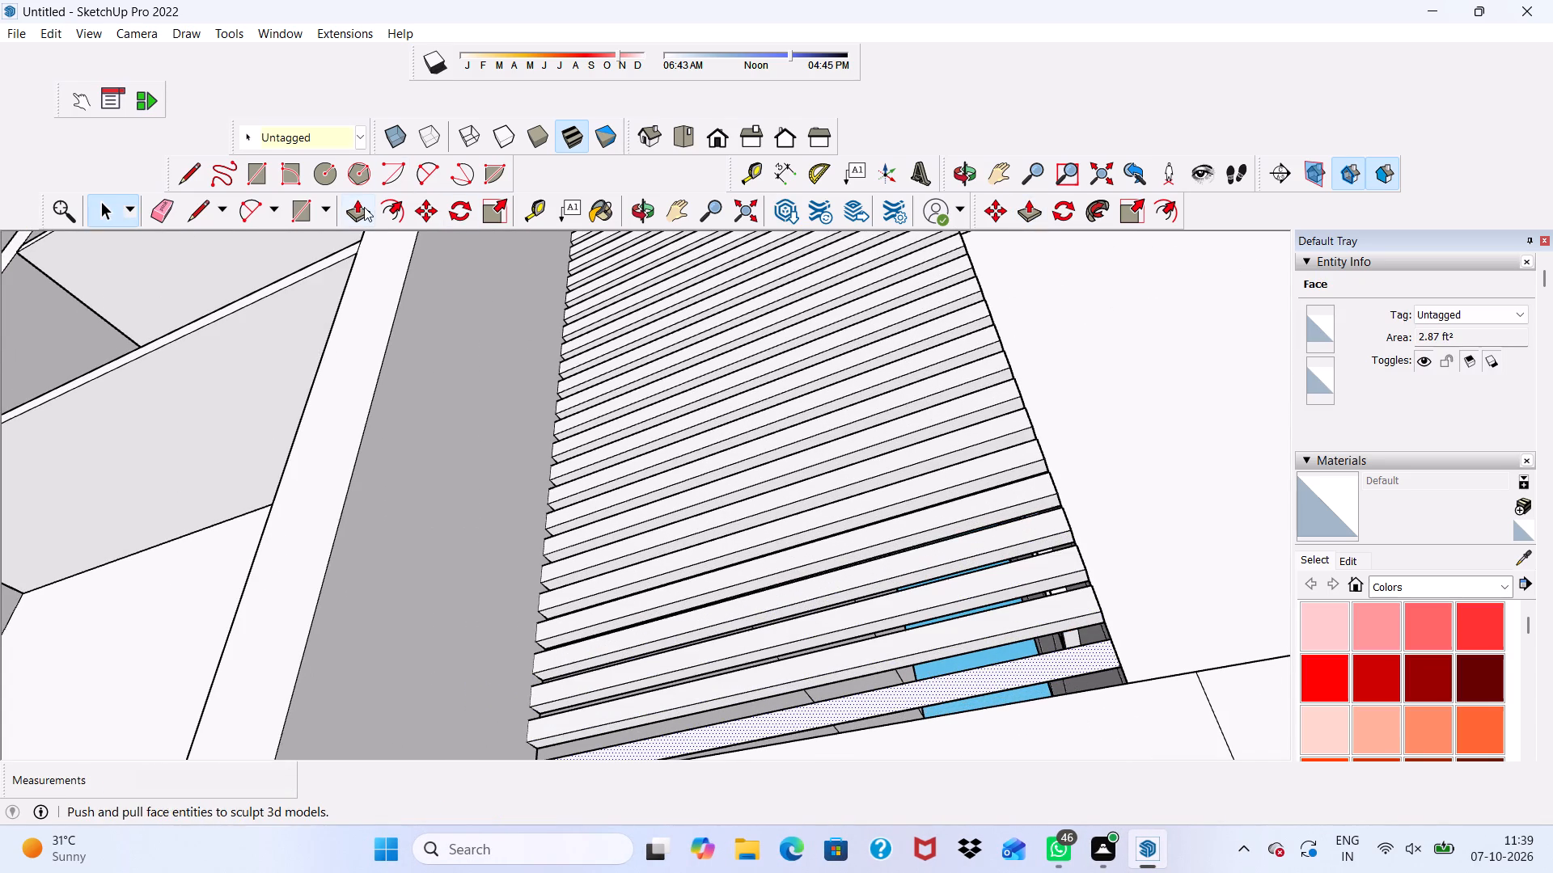
{"action": "left_click", "coordinate": [364, 207]}
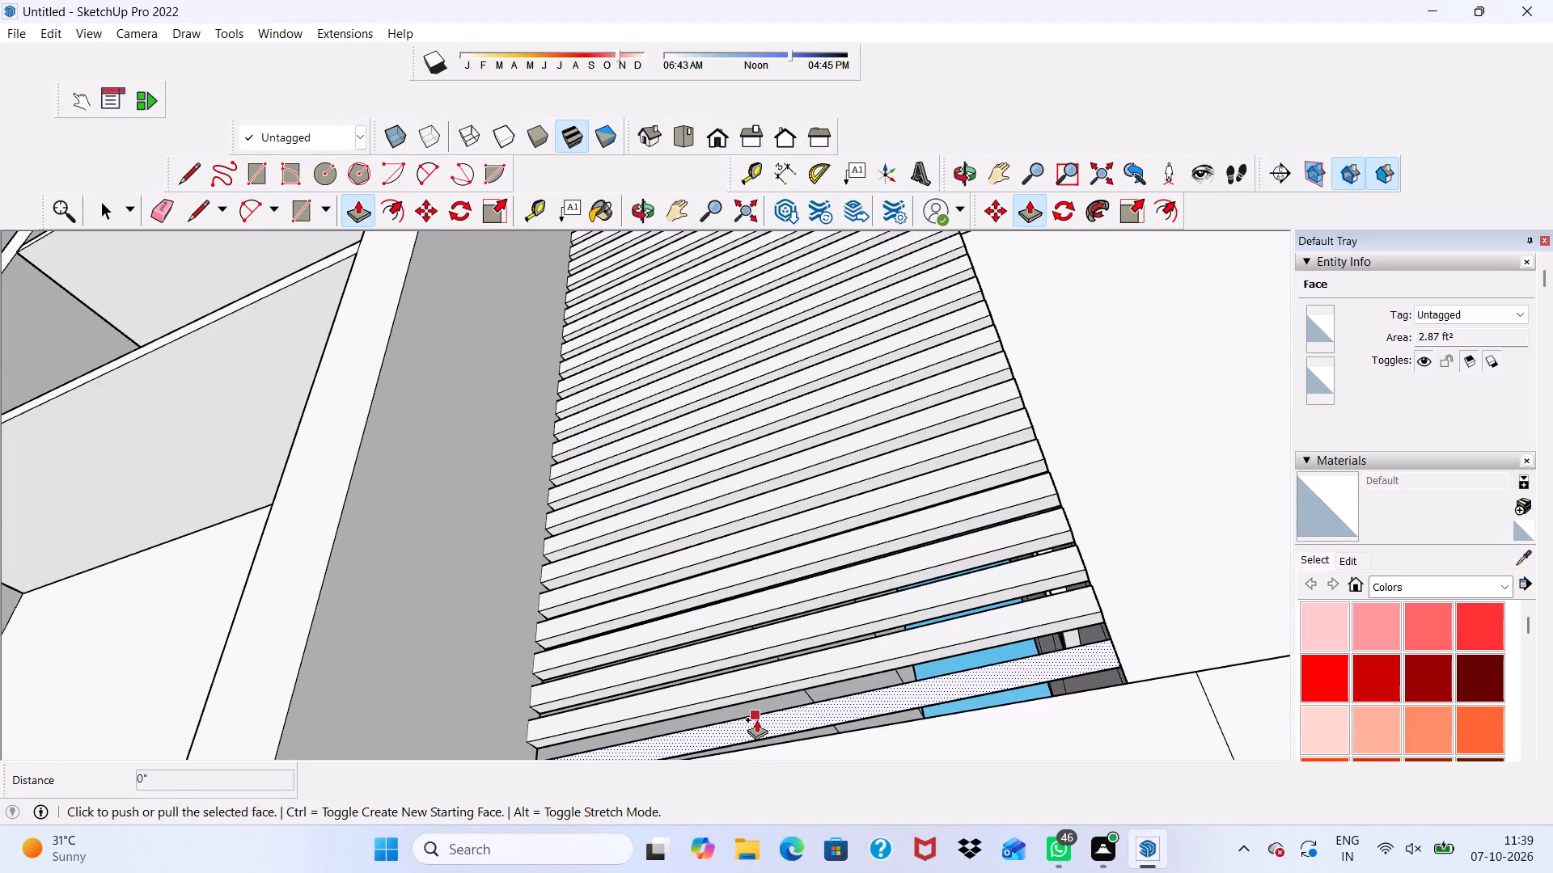
{"action": "left_click", "coordinate": [756, 719]}
{"action": "left_click", "coordinate": [769, 656]}
Examine the remaining flat louvre strips at the foot of the connecting screen up close.
{"action": "scroll", "coordinate": [769, 656], "scroll_direction": "down", "scroll_amount": 10}
{"action": "middle_click_drag", "start_coordinate": [775, 751], "coordinate": [893, 820]}
{"action": "scroll", "coordinate": [775, 751], "scroll_direction": "down", "scroll_amount": 1}
{"action": "scroll", "coordinate": [891, 732], "scroll_direction": "up", "scroll_amount": 4}
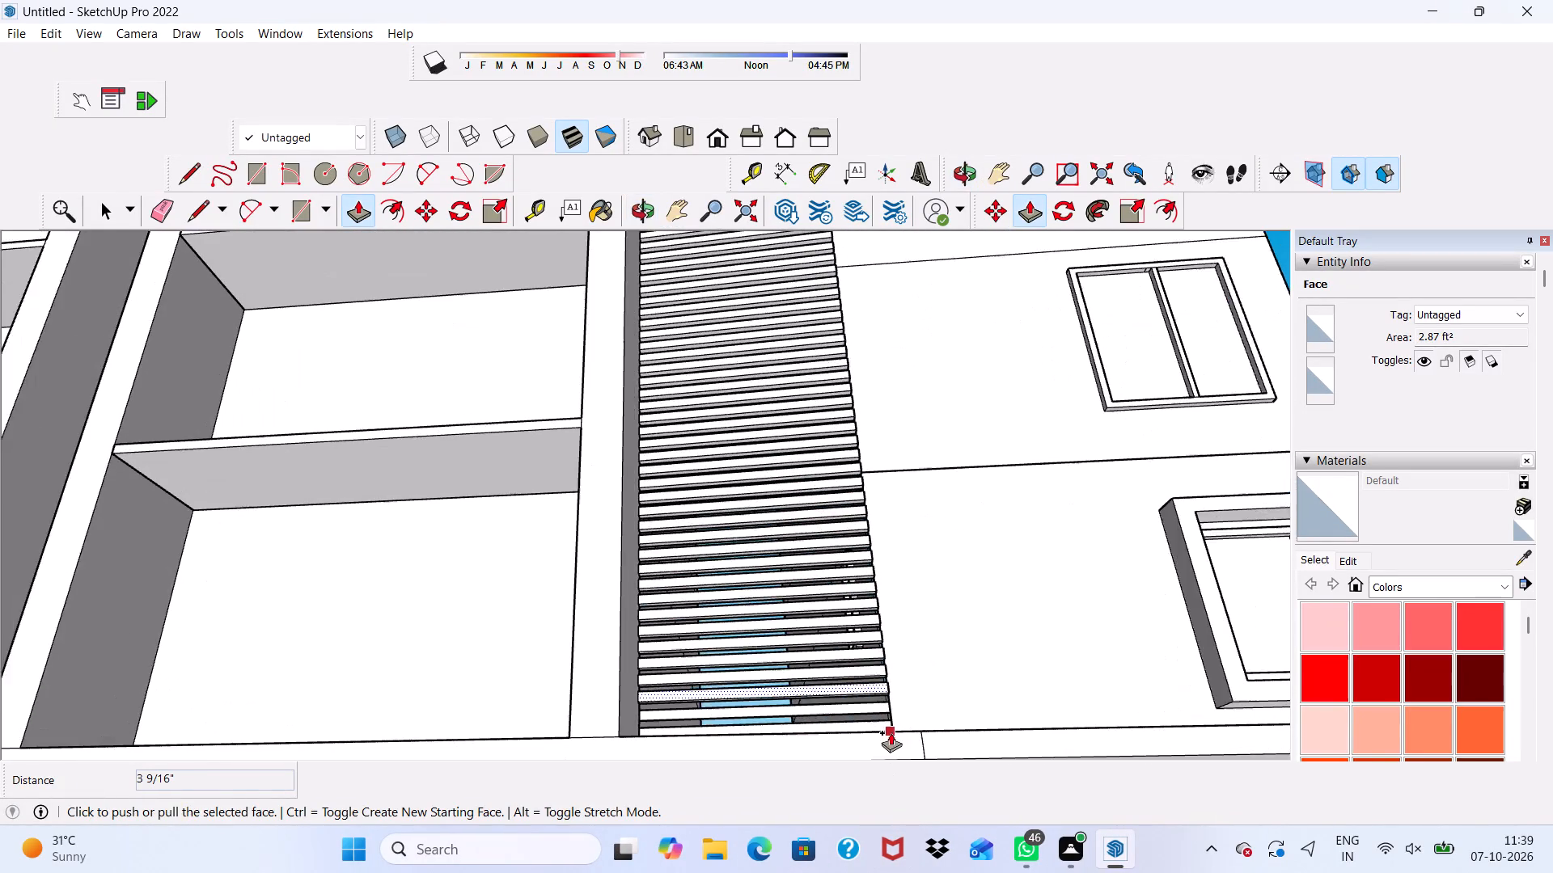
{"action": "middle_click_drag", "start_coordinate": [871, 690], "coordinate": [867, 756]}
{"action": "scroll", "coordinate": [871, 690], "scroll_direction": "down", "scroll_amount": 1}
{"action": "scroll", "coordinate": [867, 757], "scroll_direction": "up", "scroll_amount": 6}
{"action": "scroll", "coordinate": [775, 373], "scroll_direction": "down", "scroll_amount": 3}
{"action": "scroll", "coordinate": [599, 582], "scroll_direction": "up", "scroll_amount": 2}
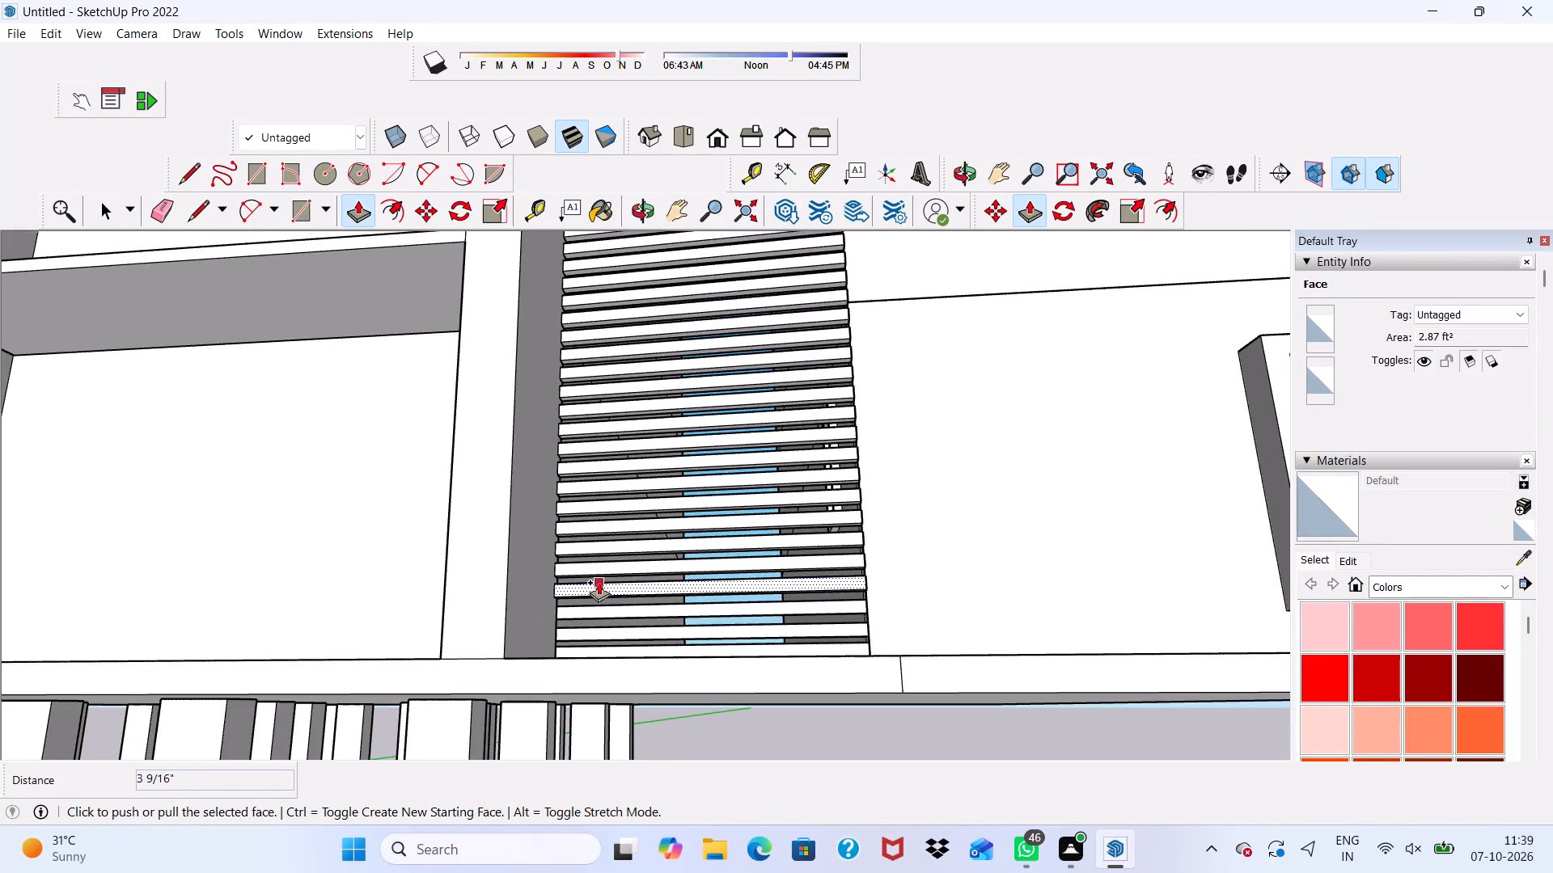
{"action": "scroll", "coordinate": [599, 582], "scroll_direction": "up", "scroll_amount": 3}
{"action": "middle_click_drag", "start_coordinate": [600, 690], "coordinate": [586, 732]}
{"action": "scroll", "coordinate": [586, 732], "scroll_direction": "up", "scroll_amount": 10}
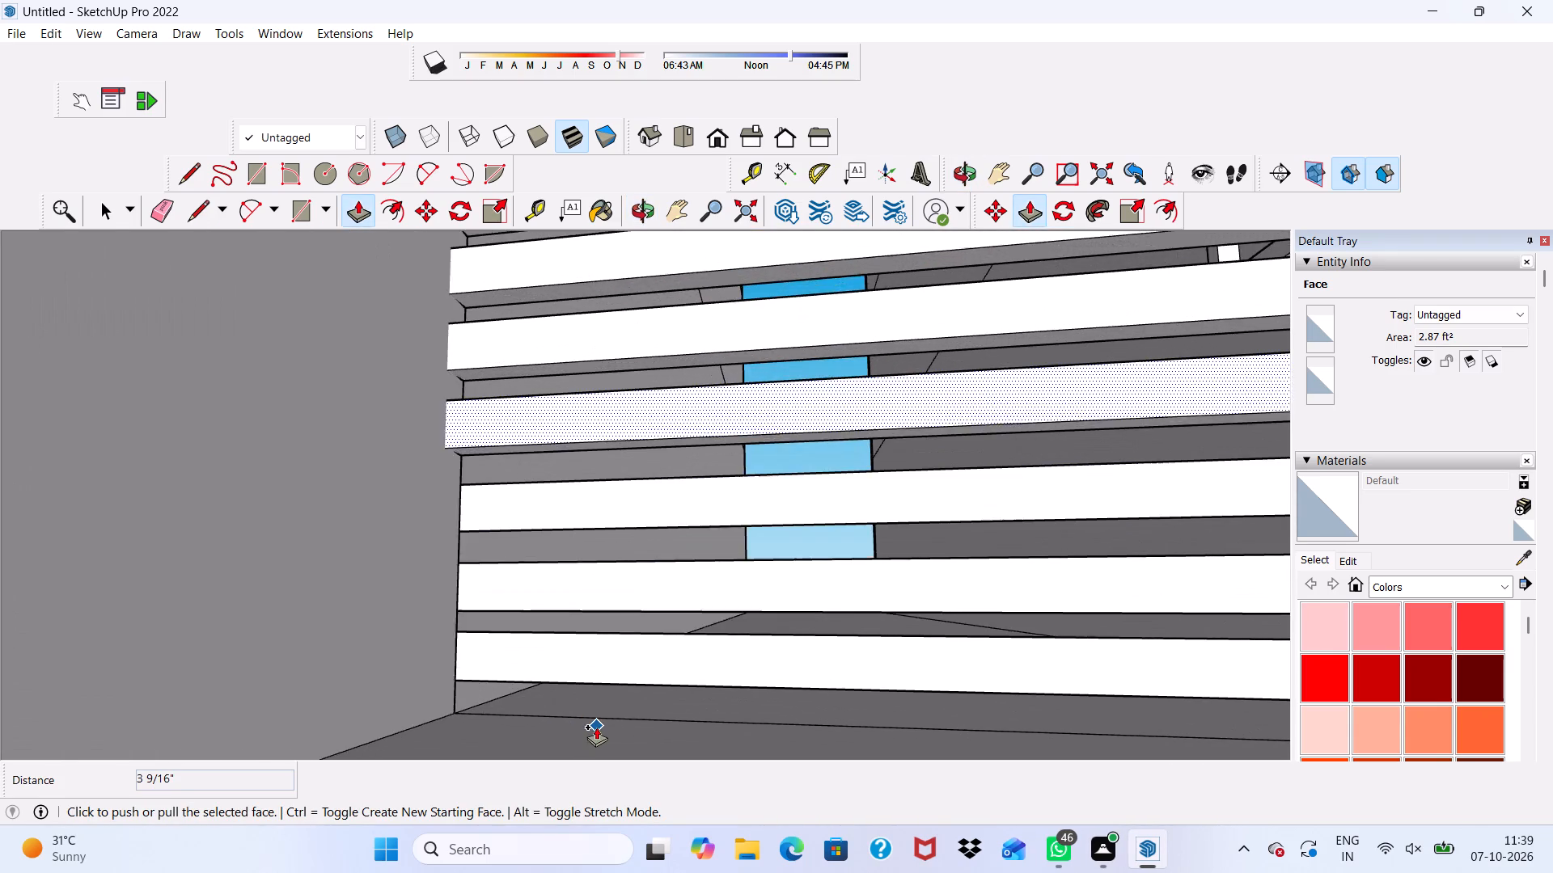
{"action": "middle_click_drag", "start_coordinate": [596, 722], "coordinate": [598, 680]}
{"action": "scroll", "coordinate": [598, 680], "scroll_direction": "up", "scroll_amount": 8}
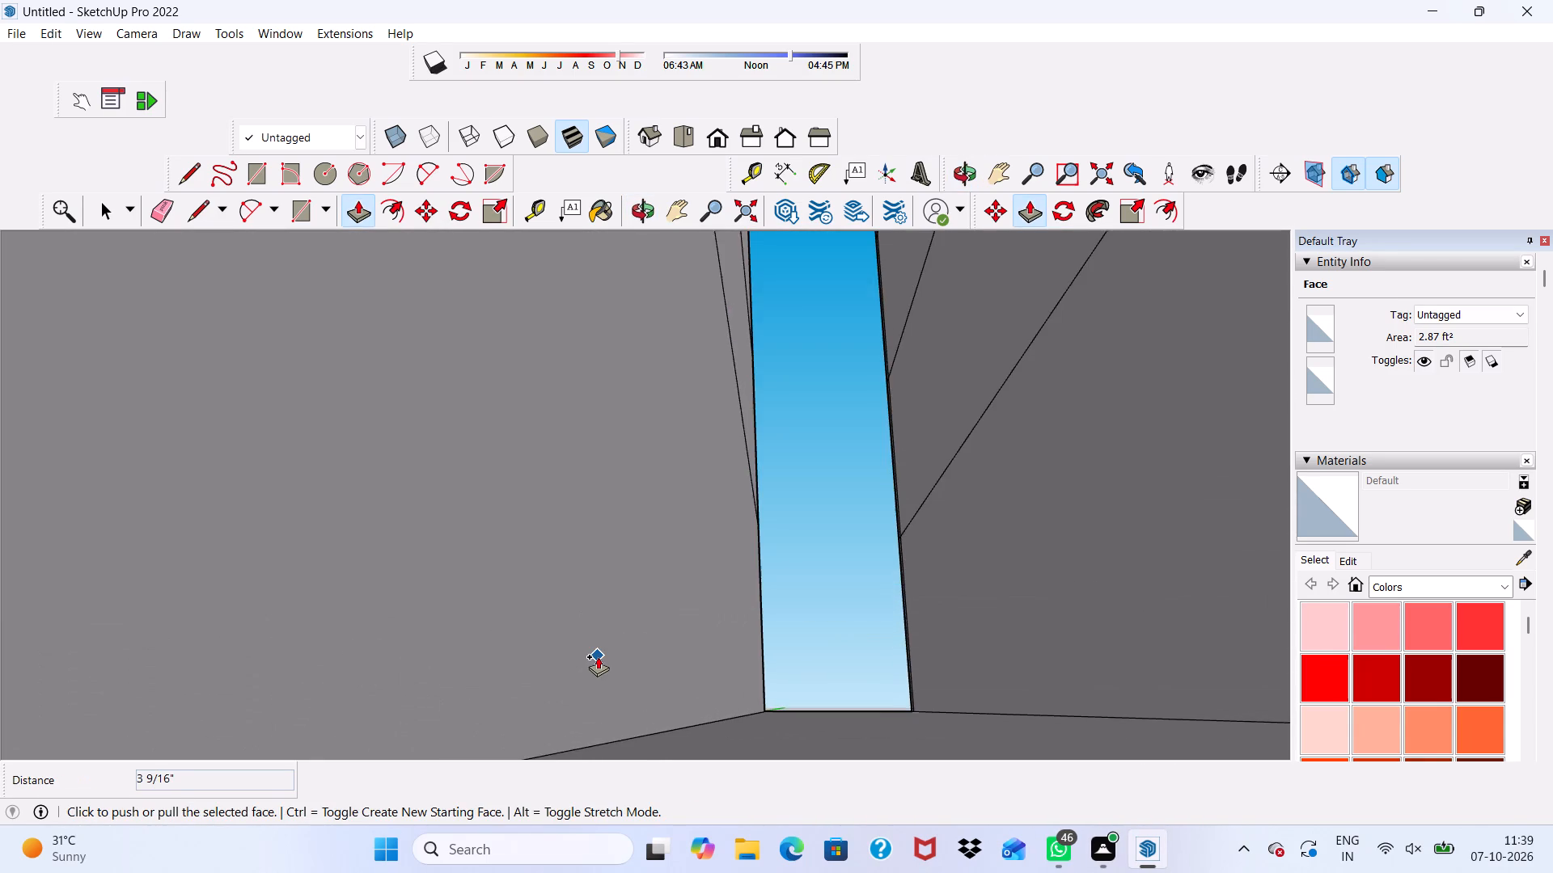
{"action": "middle_click", "coordinate": [598, 656]}
{"action": "scroll", "coordinate": [598, 656], "scroll_direction": "down", "scroll_amount": 1}
{"action": "scroll", "coordinate": [717, 644], "scroll_direction": "down", "scroll_amount": 9}
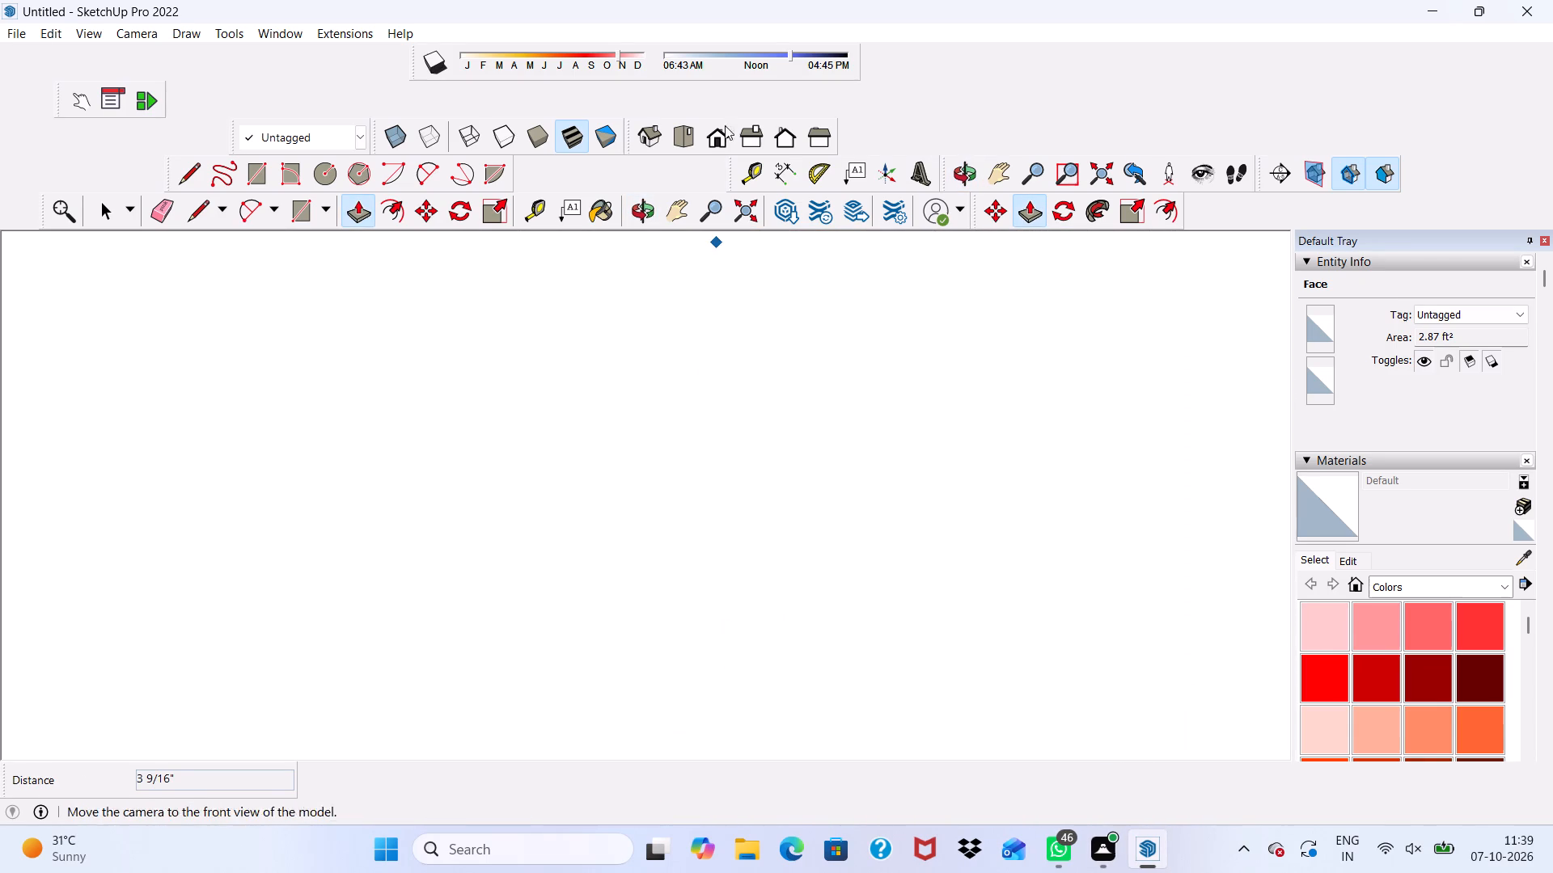
Switch to the front view and examine where the lowest louvre strips meet the raised slab, leaving Push/Pull.
{"action": "left_click", "coordinate": [710, 142]}
{"action": "scroll", "coordinate": [732, 445], "scroll_direction": "down", "scroll_amount": 10}
{"action": "scroll", "coordinate": [694, 462], "scroll_direction": "up", "scroll_amount": 1}
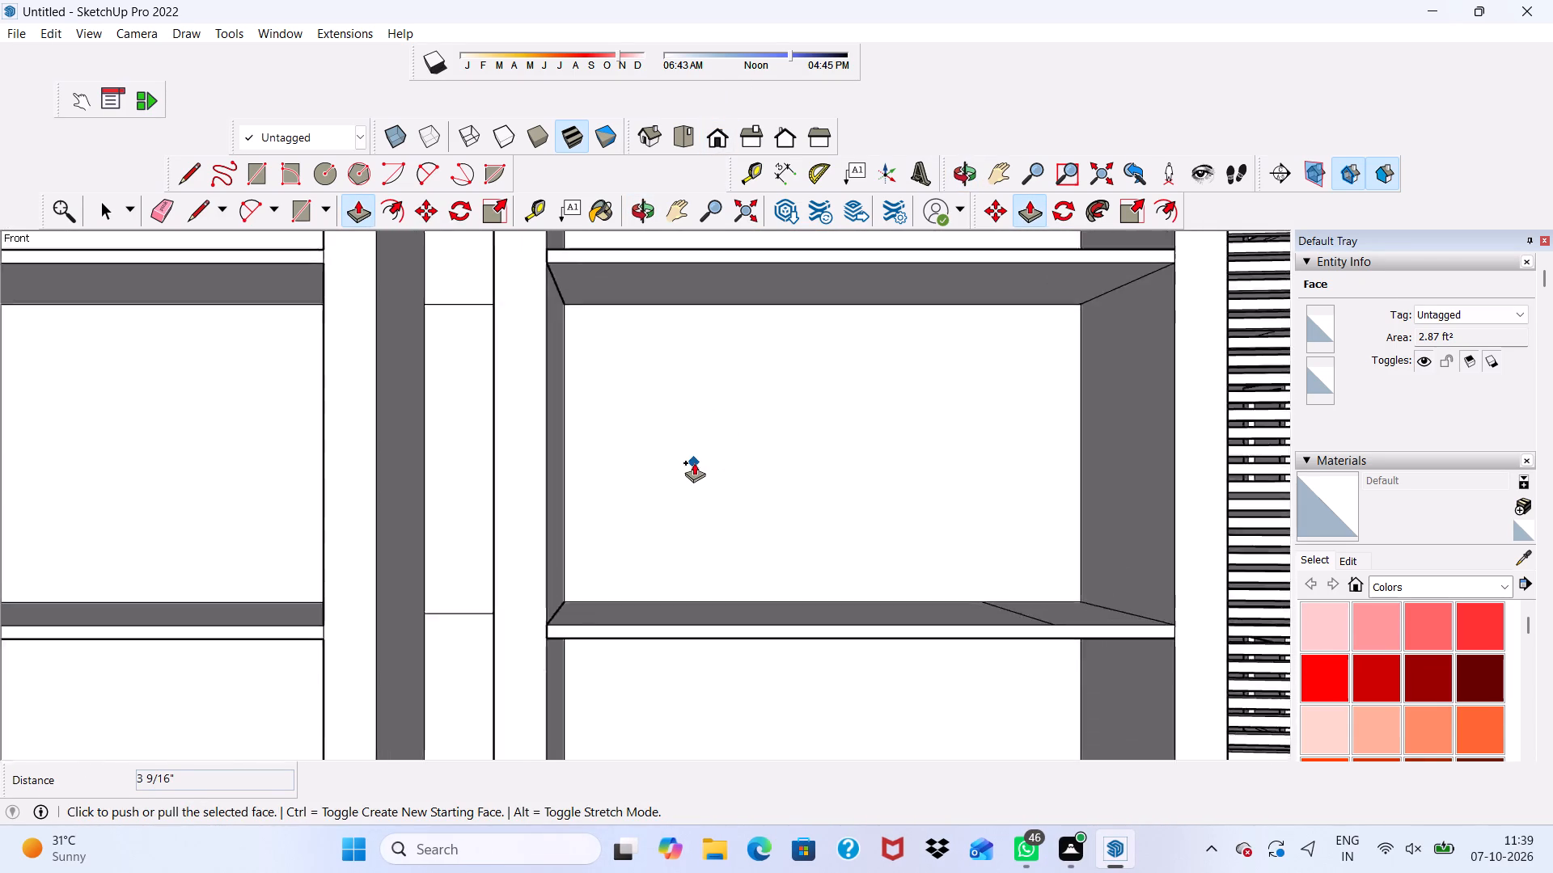
{"action": "scroll", "coordinate": [694, 462], "scroll_direction": "down", "scroll_amount": 8}
{"action": "scroll", "coordinate": [891, 487], "scroll_direction": "down", "scroll_amount": 3}
{"action": "scroll", "coordinate": [1001, 655], "scroll_direction": "up", "scroll_amount": 8}
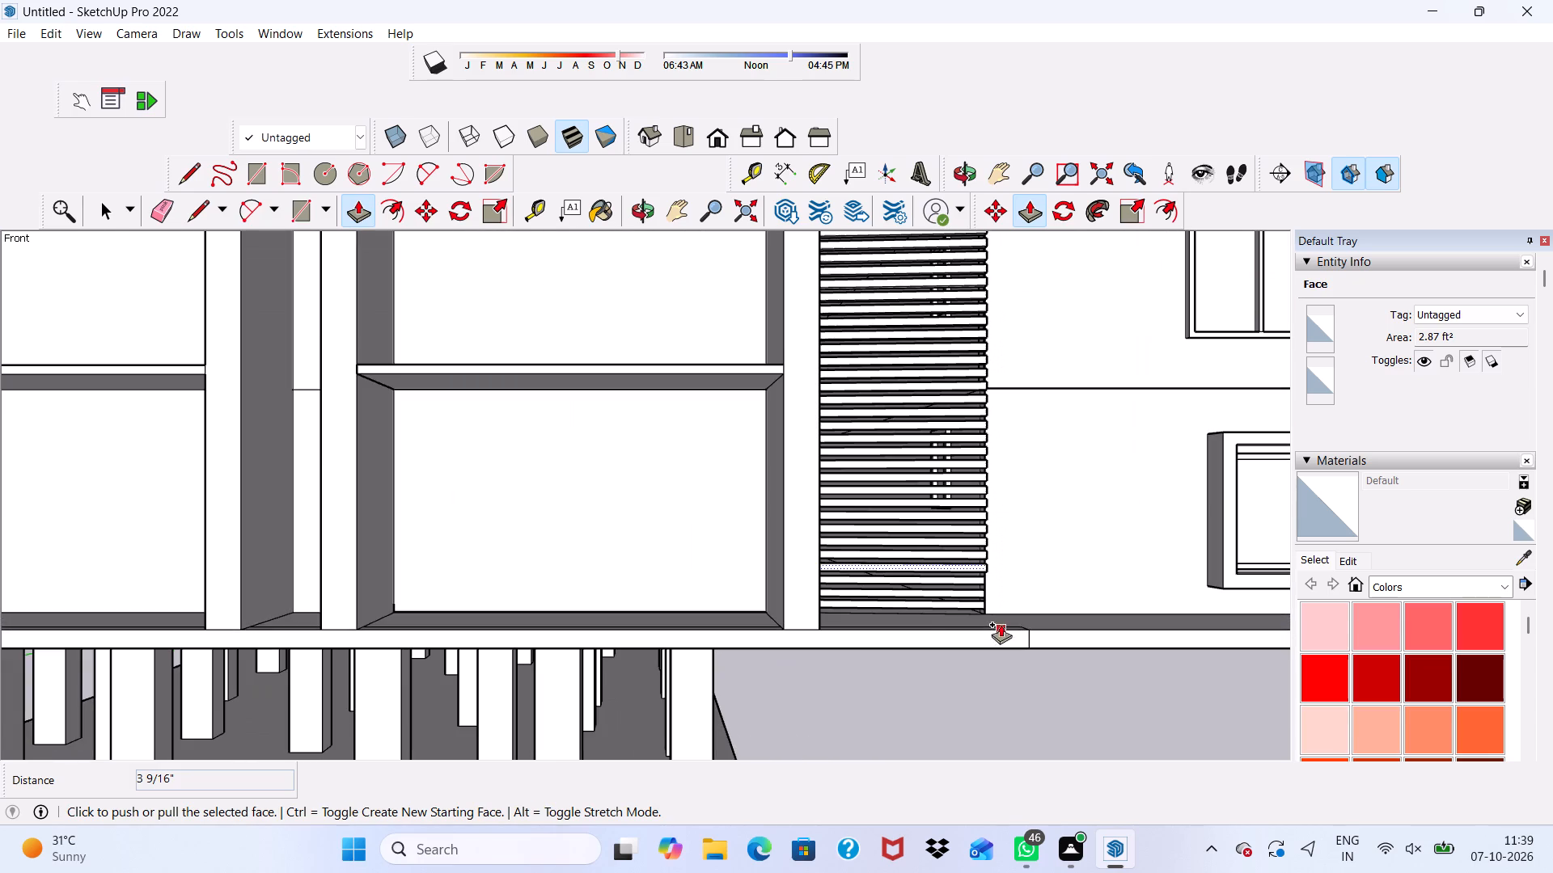
{"action": "middle_click_drag", "start_coordinate": [917, 616], "coordinate": [905, 550]}
{"action": "scroll", "coordinate": [905, 550], "scroll_direction": "up", "scroll_amount": 14}
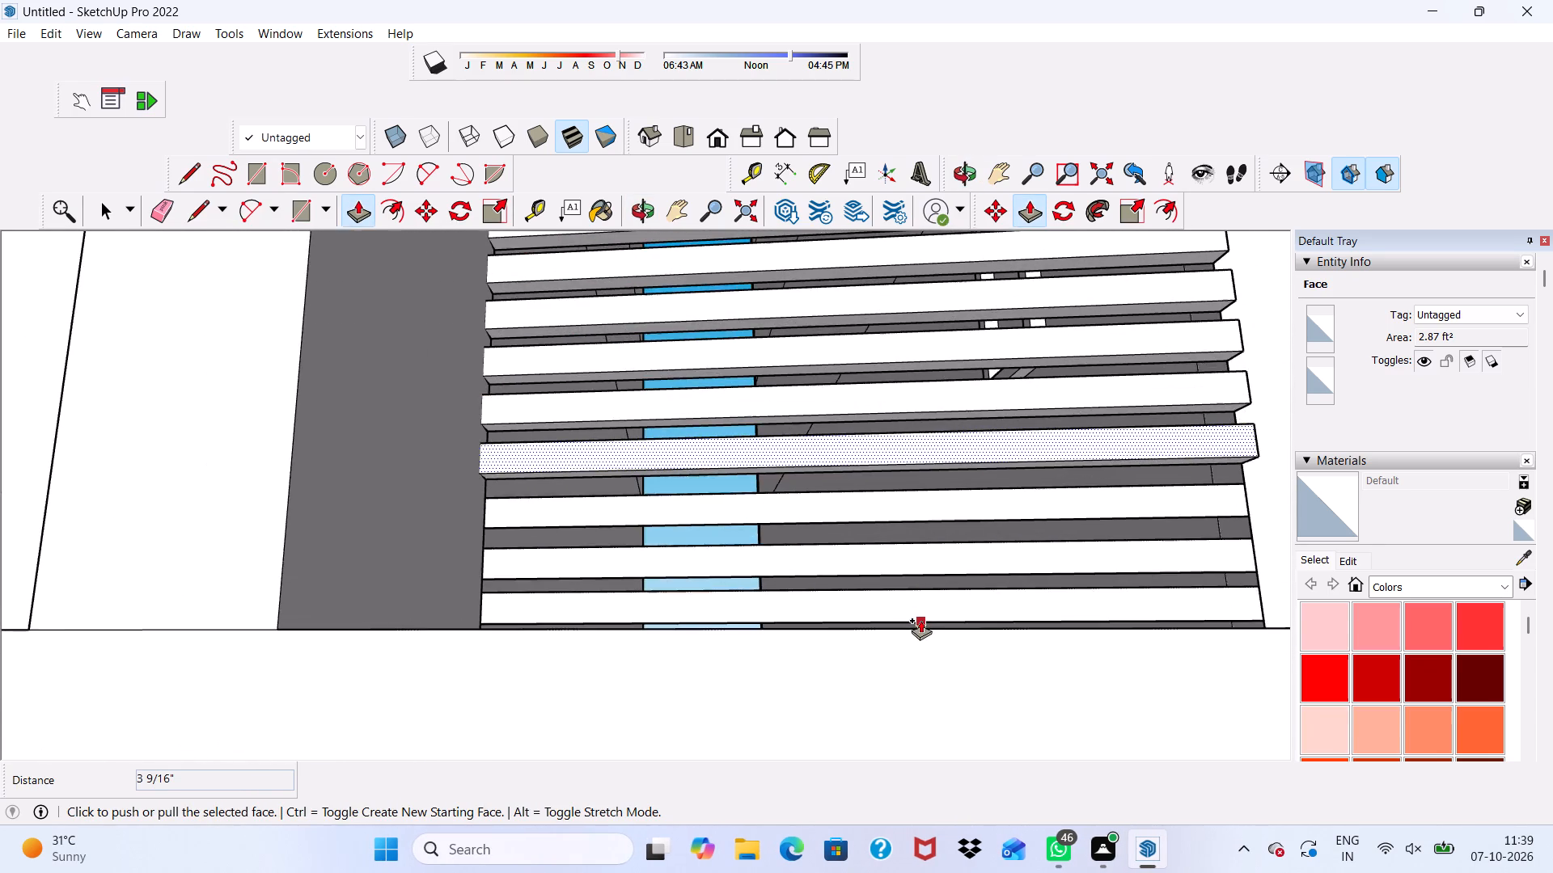
{"action": "middle_click_drag", "start_coordinate": [920, 620], "coordinate": [917, 659]}
{"action": "scroll", "coordinate": [917, 659], "scroll_direction": "up", "scroll_amount": 3}
{"action": "middle_click_drag", "start_coordinate": [917, 647], "coordinate": [899, 609]}
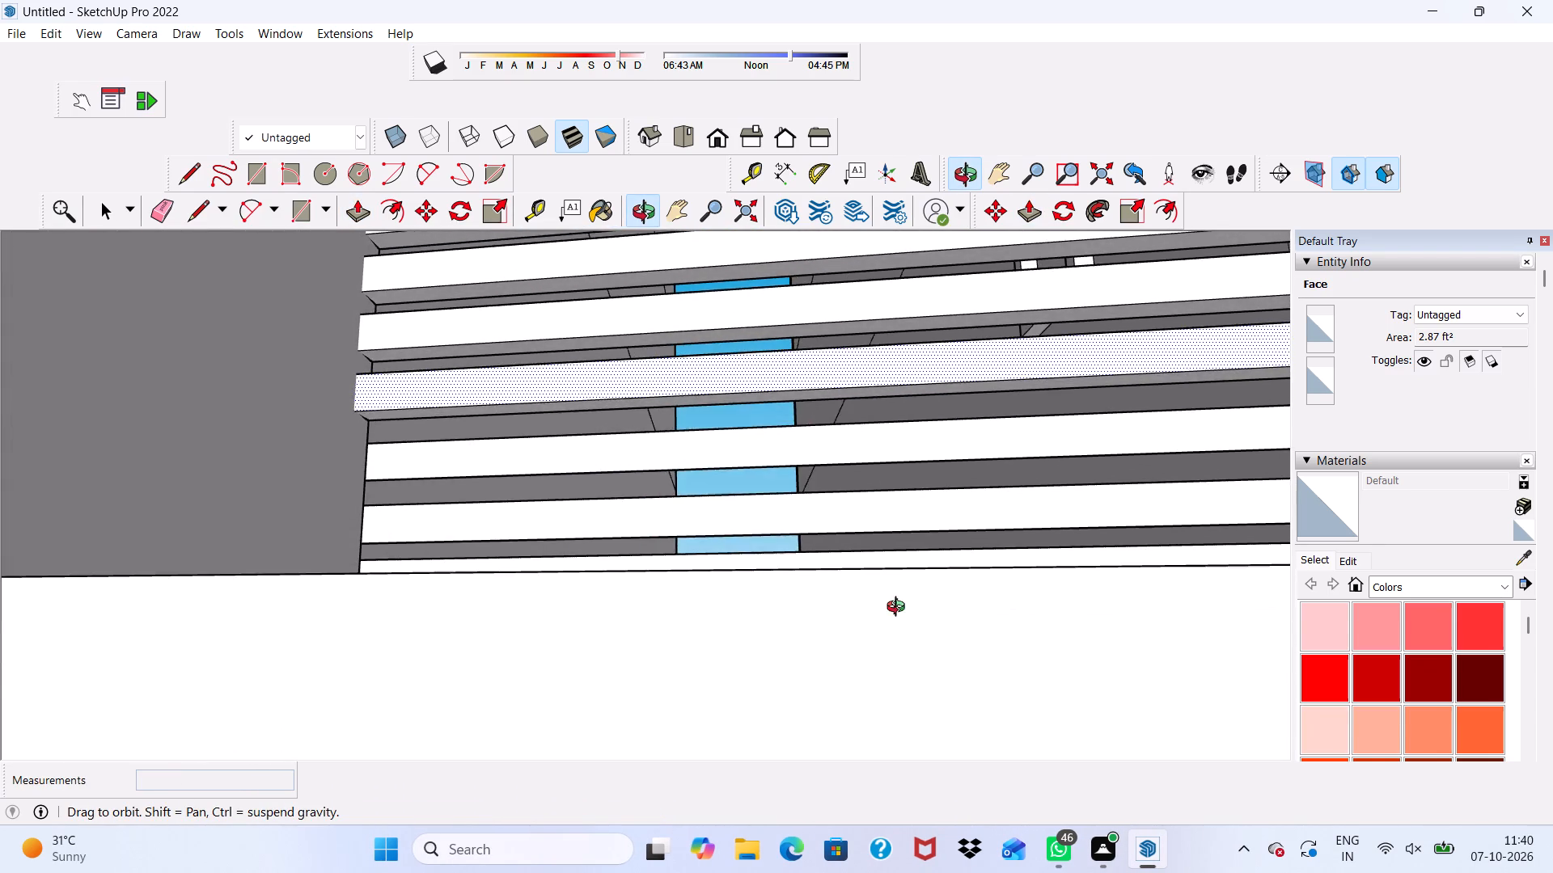
{"action": "middle_click_drag", "start_coordinate": [899, 609], "coordinate": [896, 642]}
{"action": "scroll", "coordinate": [896, 642], "scroll_direction": "up", "scroll_amount": 8}
{"action": "middle_click_drag", "start_coordinate": [896, 642], "coordinate": [903, 620]}
{"action": "scroll", "coordinate": [904, 617], "scroll_direction": "down", "scroll_amount": 1}
{"action": "middle_click_drag", "start_coordinate": [903, 620], "coordinate": [890, 659]}
{"action": "scroll", "coordinate": [890, 659], "scroll_direction": "up", "scroll_amount": 4}
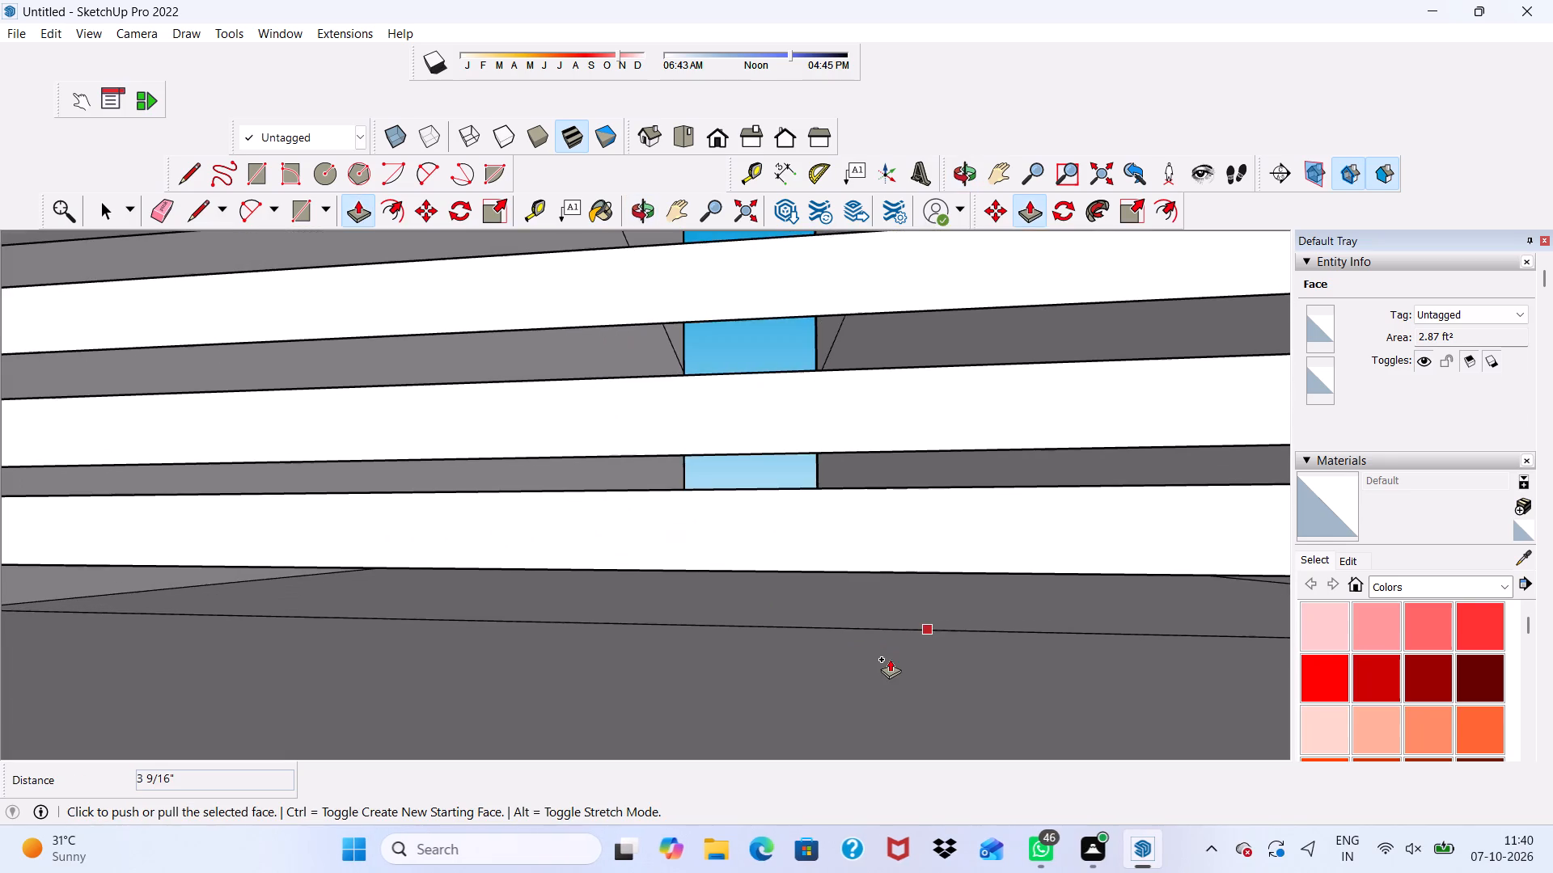
{"action": "scroll", "coordinate": [869, 571], "scroll_direction": "up", "scroll_amount": 3}
{"action": "middle_click_drag", "start_coordinate": [869, 571], "coordinate": [782, 515]}
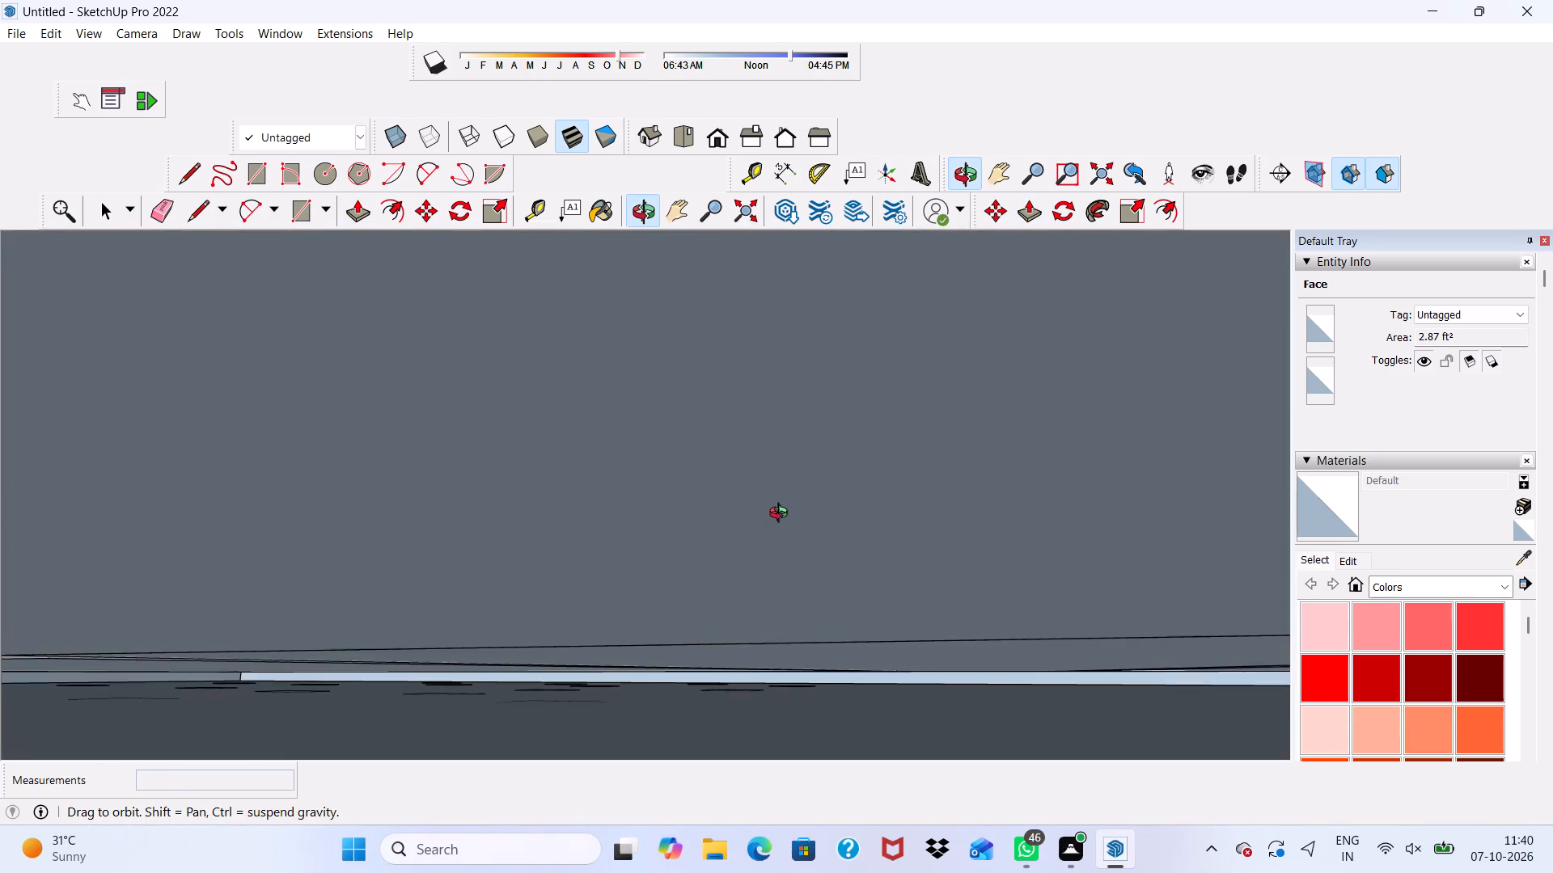
{"action": "middle_click_drag", "start_coordinate": [782, 515], "coordinate": [764, 531]}
{"action": "scroll", "coordinate": [775, 575], "scroll_direction": "up", "scroll_amount": 4}
{"action": "scroll", "coordinate": [773, 538], "scroll_direction": "down", "scroll_amount": 7}
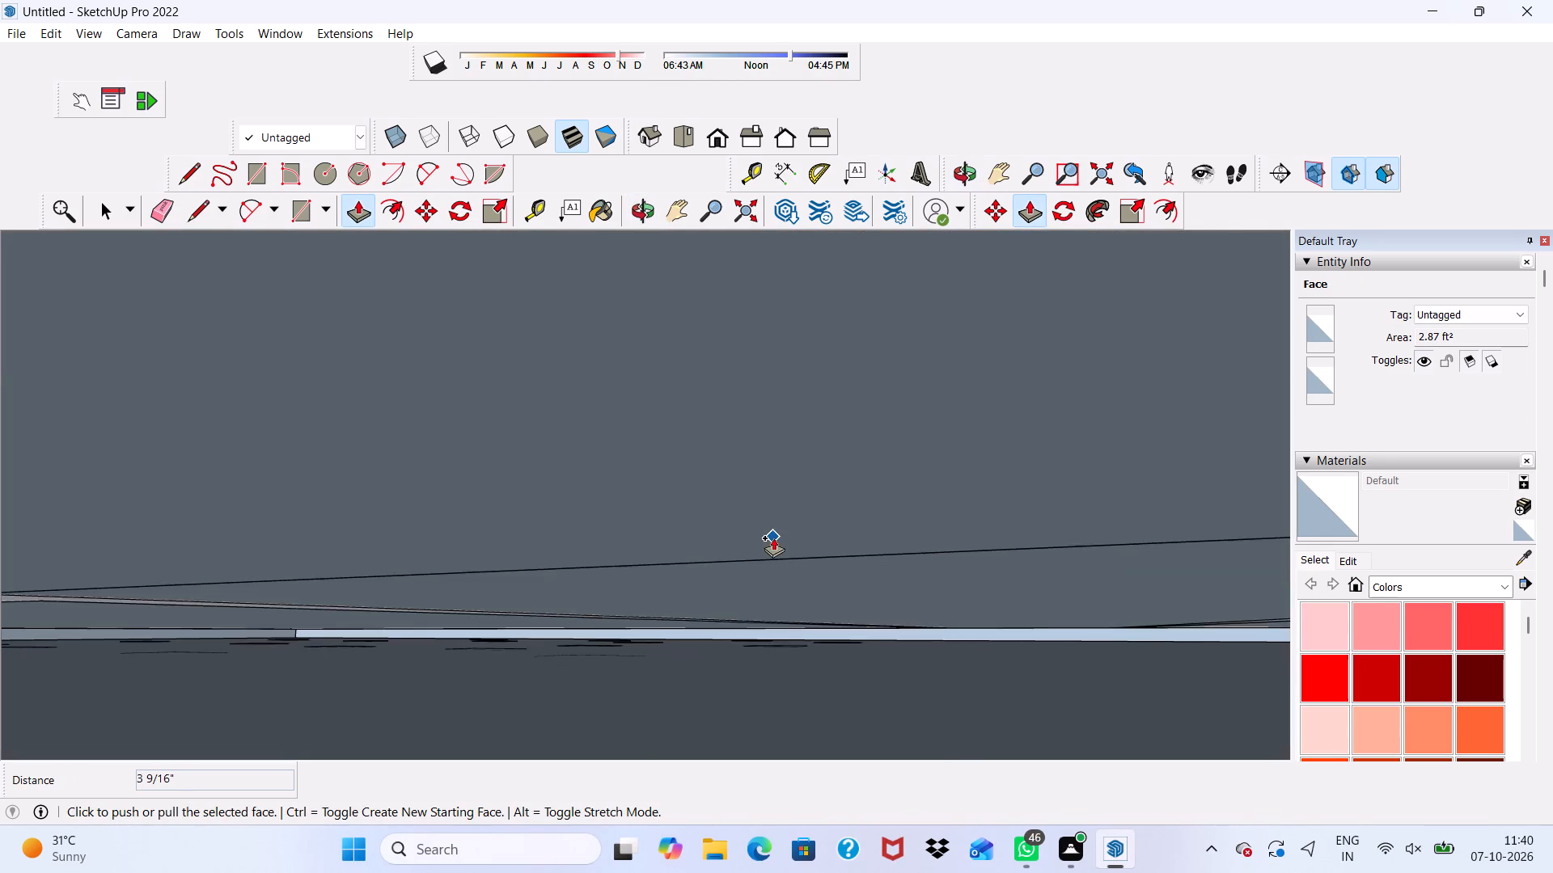
{"action": "scroll", "coordinate": [773, 538], "scroll_direction": "down", "scroll_amount": 10}
{"action": "left_click", "coordinate": [784, 541]}
{"action": "key", "text": "space"}
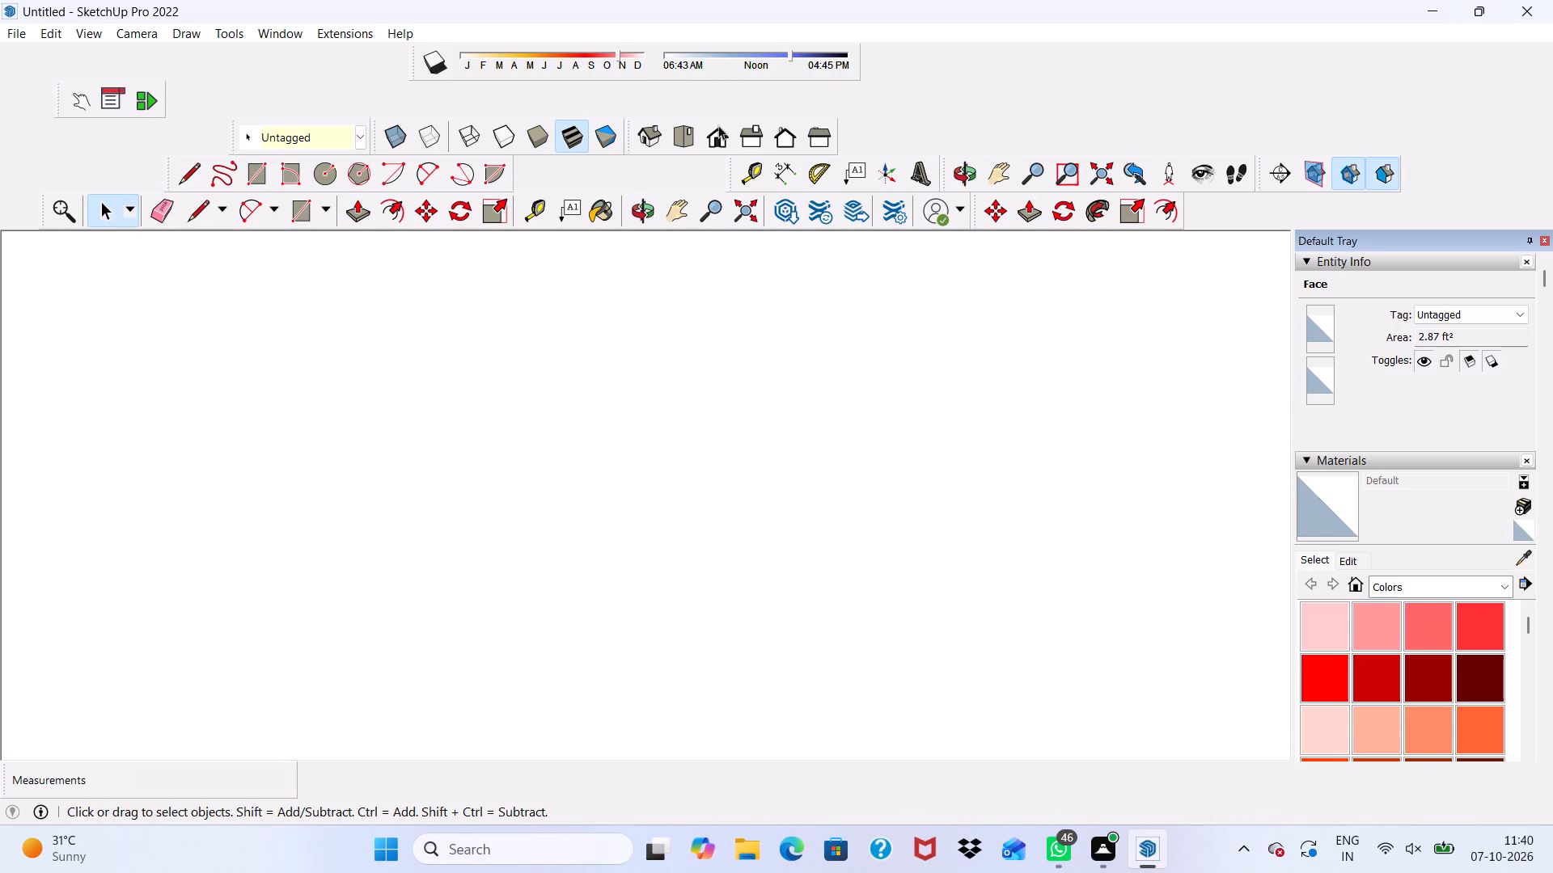
Examine the whole front facade with its fins, balcony slabs and completed louvre screen.
{"action": "left_click", "coordinate": [714, 129]}
{"action": "scroll", "coordinate": [760, 458], "scroll_direction": "down", "scroll_amount": 20}
{"action": "scroll", "coordinate": [760, 458], "scroll_direction": "down", "scroll_amount": 2}
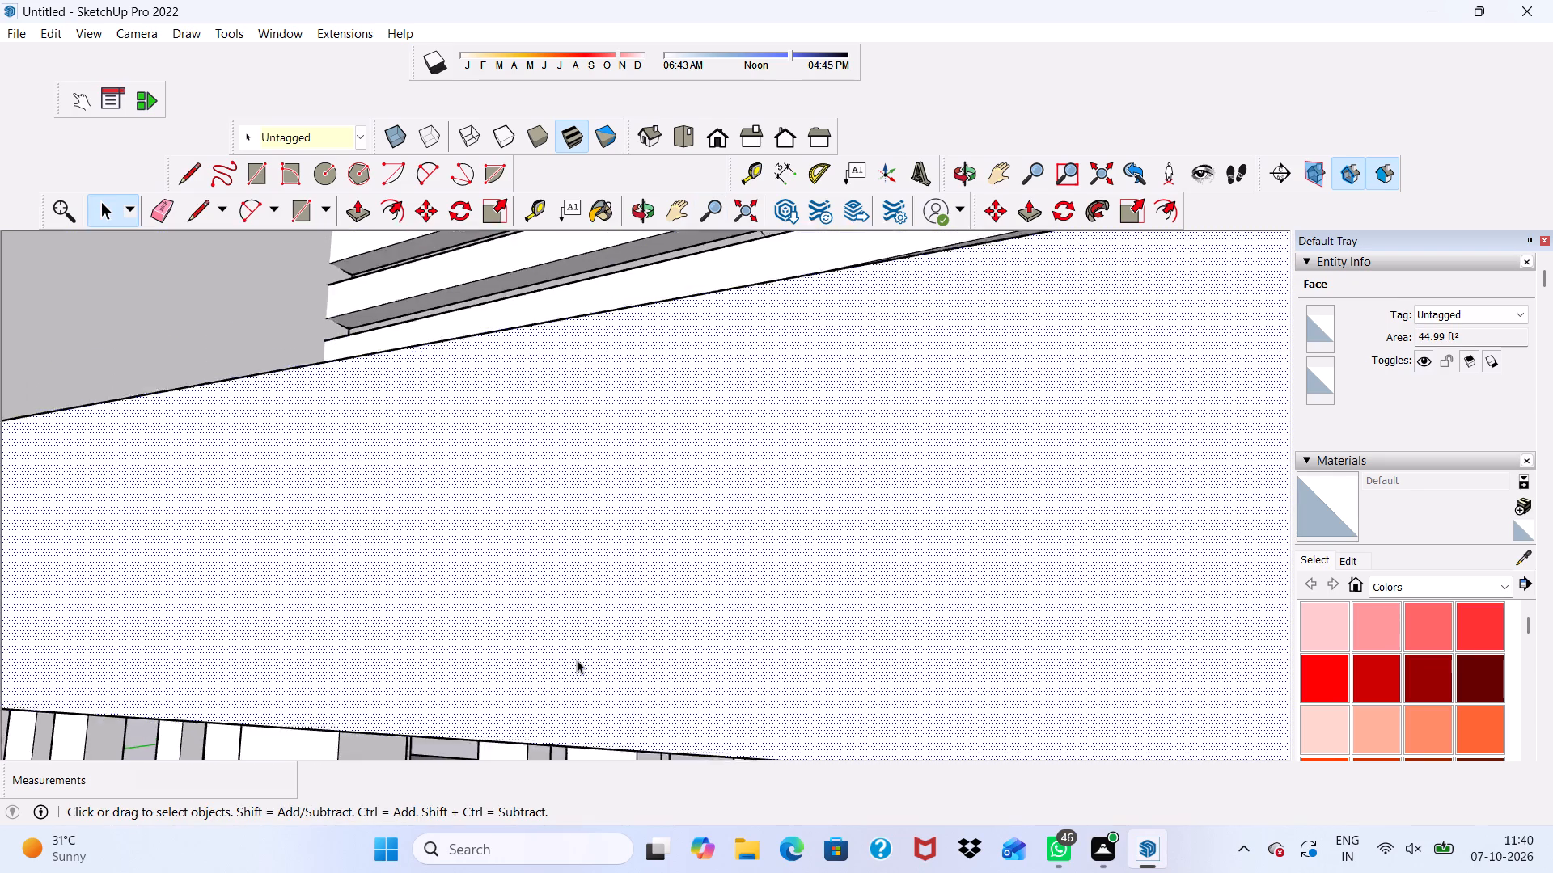
{"action": "scroll", "coordinate": [577, 660], "scroll_direction": "down", "scroll_amount": 20}
{"action": "scroll", "coordinate": [577, 660], "scroll_direction": "down", "scroll_amount": 8}
{"action": "scroll", "coordinate": [677, 637], "scroll_direction": "down", "scroll_amount": 1}
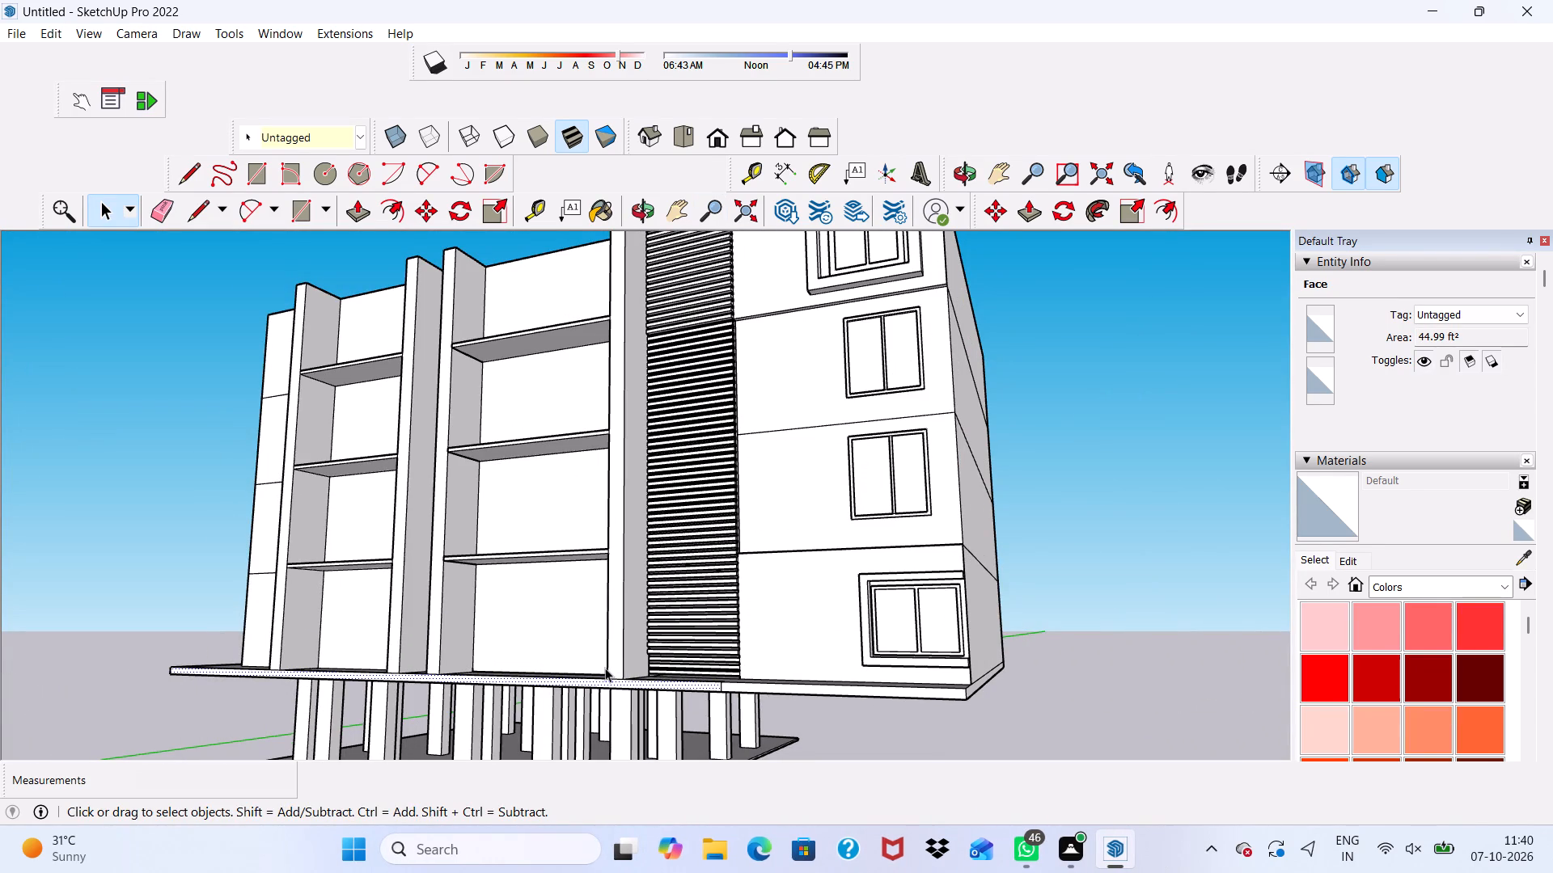
{"action": "scroll", "coordinate": [597, 694], "scroll_direction": "up", "scroll_amount": 4}
{"action": "left_click", "coordinate": [597, 694]}
{"action": "key", "text": "space"}
{"action": "scroll", "coordinate": [597, 694], "scroll_direction": "down", "scroll_amount": 7}
{"action": "middle_click_drag", "start_coordinate": [463, 666], "coordinate": [711, 757]}
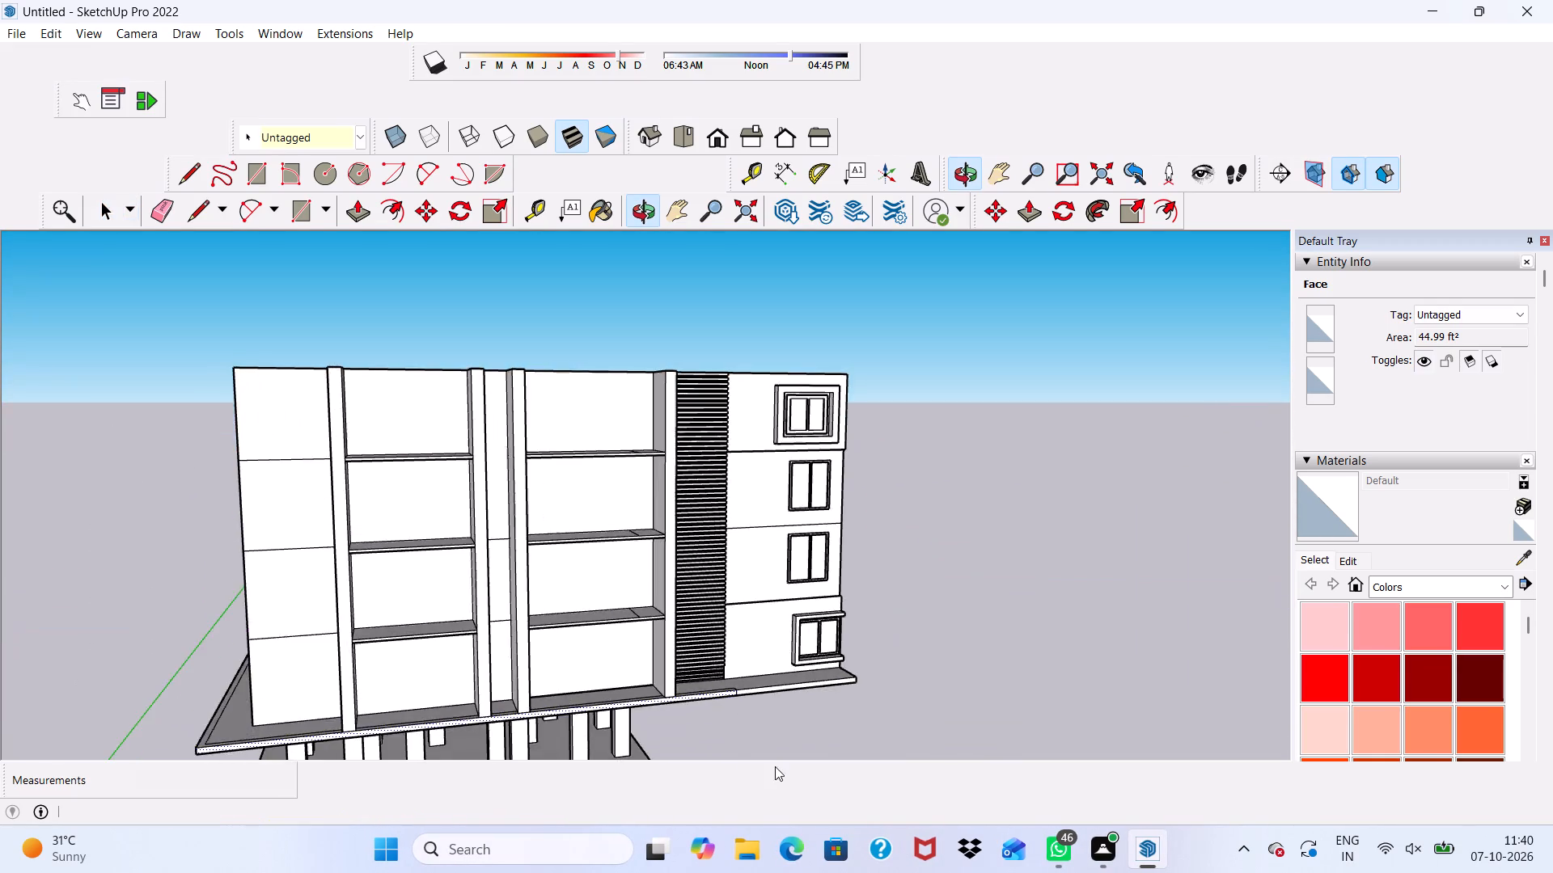
{"action": "scroll", "coordinate": [702, 659], "scroll_direction": "up", "scroll_amount": 7}
{"action": "scroll", "coordinate": [587, 552], "scroll_direction": "down", "scroll_amount": 9}
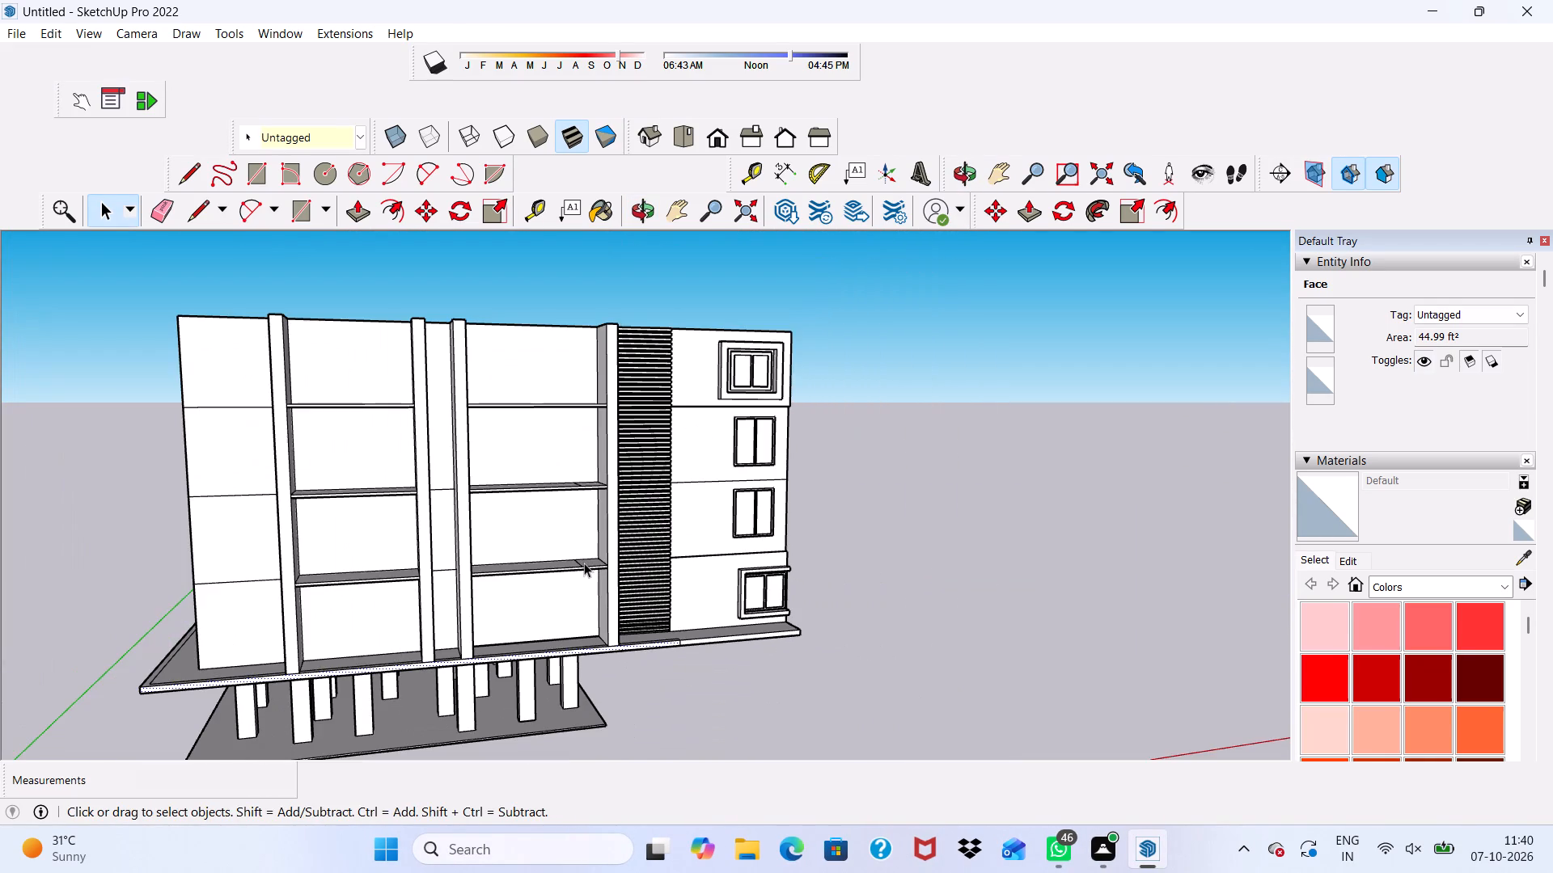
Erase the stray cross edges on the three balcony slabs in the bay beside the louvre screen.
{"action": "middle_click_drag", "start_coordinate": [563, 627], "coordinate": [430, 750]}
{"action": "scroll", "coordinate": [550, 440], "scroll_direction": "up", "scroll_amount": 5}
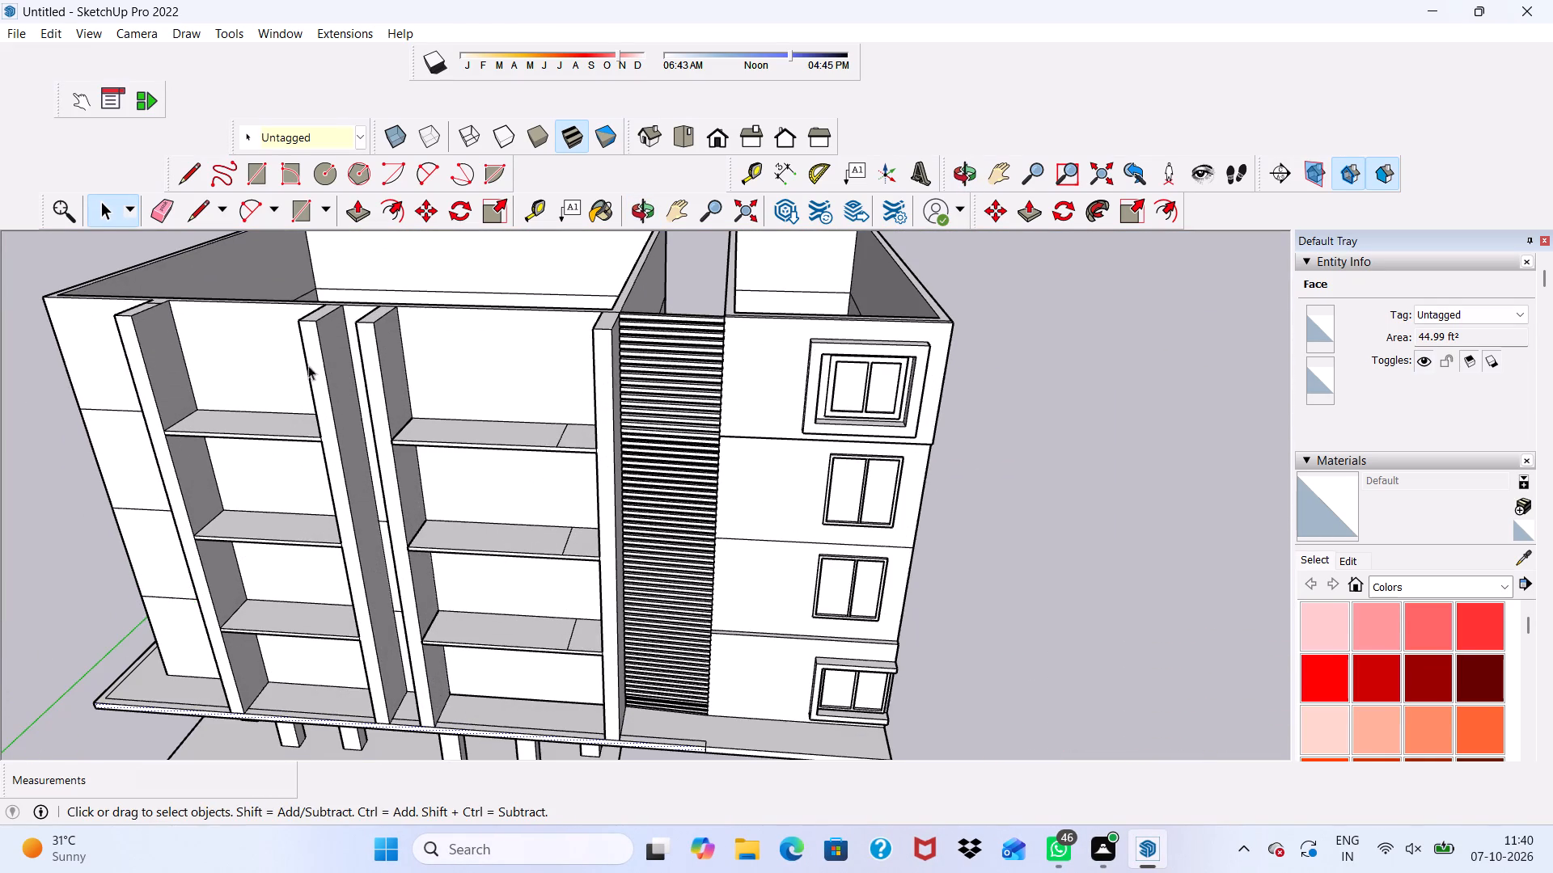
{"action": "left_click", "coordinate": [164, 208]}
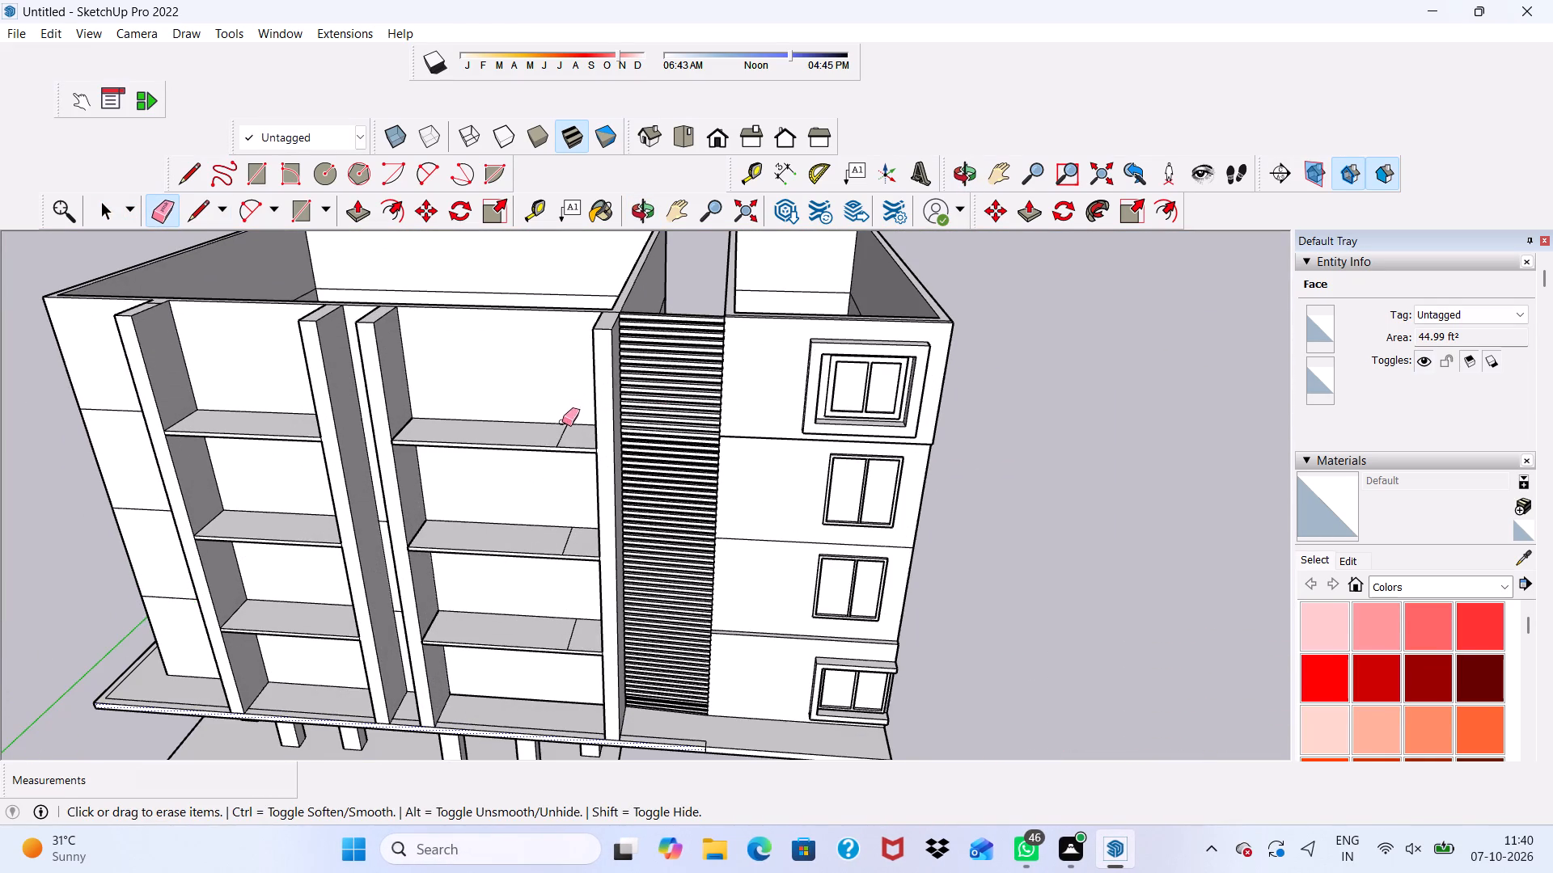
{"action": "left_click", "coordinate": [562, 431]}
{"action": "scroll", "coordinate": [586, 534], "scroll_direction": "up", "scroll_amount": 4}
{"action": "left_click_drag", "start_coordinate": [557, 531], "coordinate": [562, 541]}
{"action": "left_click_drag", "start_coordinate": [564, 674], "coordinate": [599, 674]}
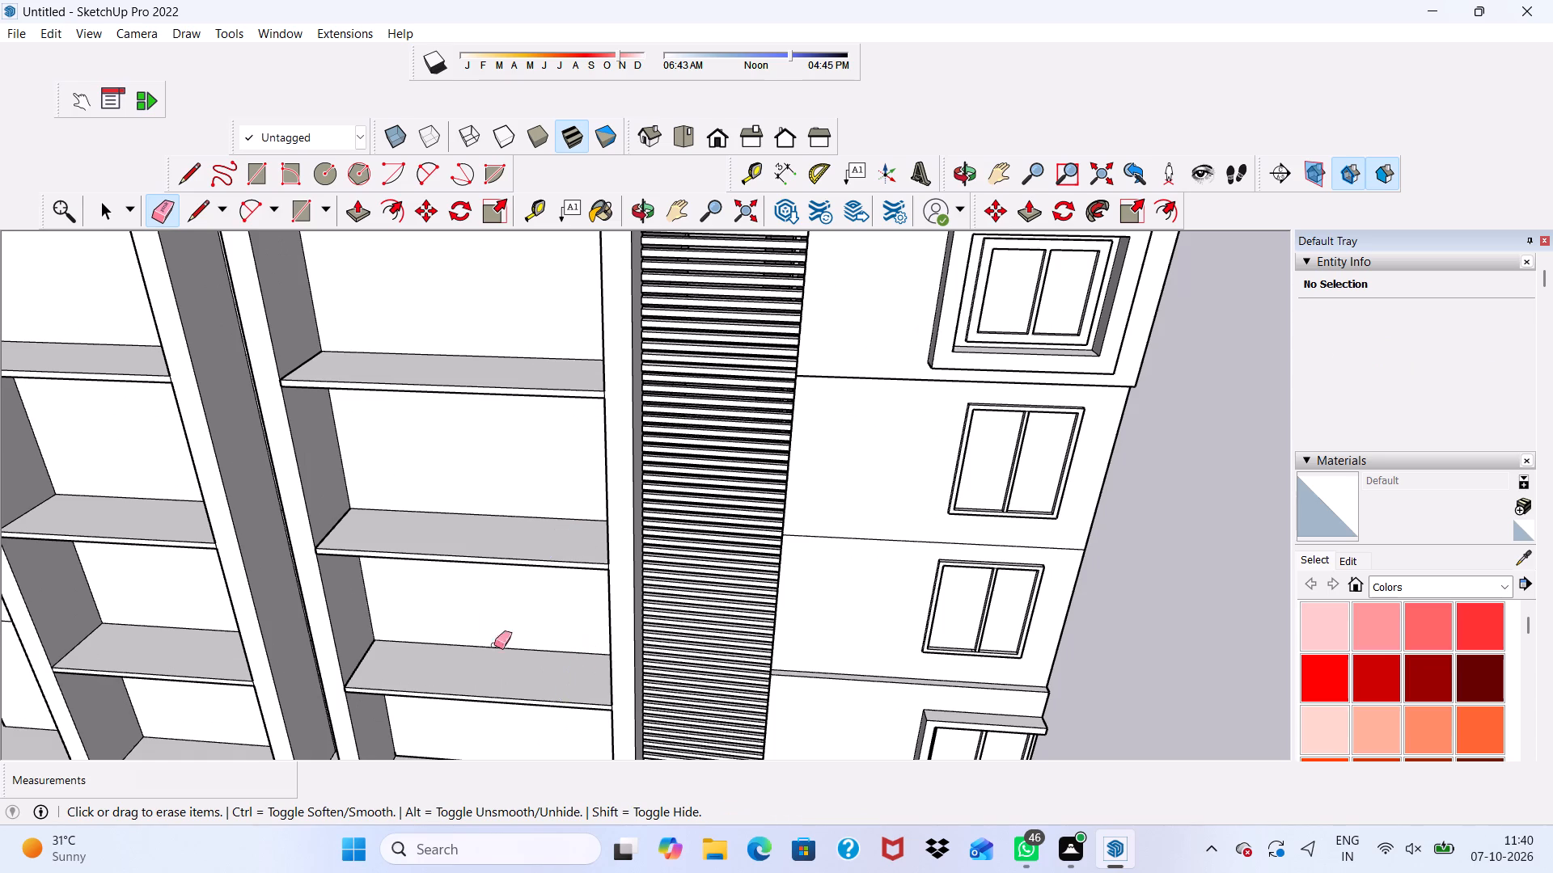
Review the whole building from the front and both front corners, leaving the Eraser.
{"action": "scroll", "coordinate": [456, 632], "scroll_direction": "down", "scroll_amount": 4}
{"action": "scroll", "coordinate": [565, 515], "scroll_direction": "down", "scroll_amount": 4}
{"action": "scroll", "coordinate": [527, 588], "scroll_direction": "down", "scroll_amount": 2}
{"action": "middle_click_drag", "start_coordinate": [525, 593], "coordinate": [840, 503]}
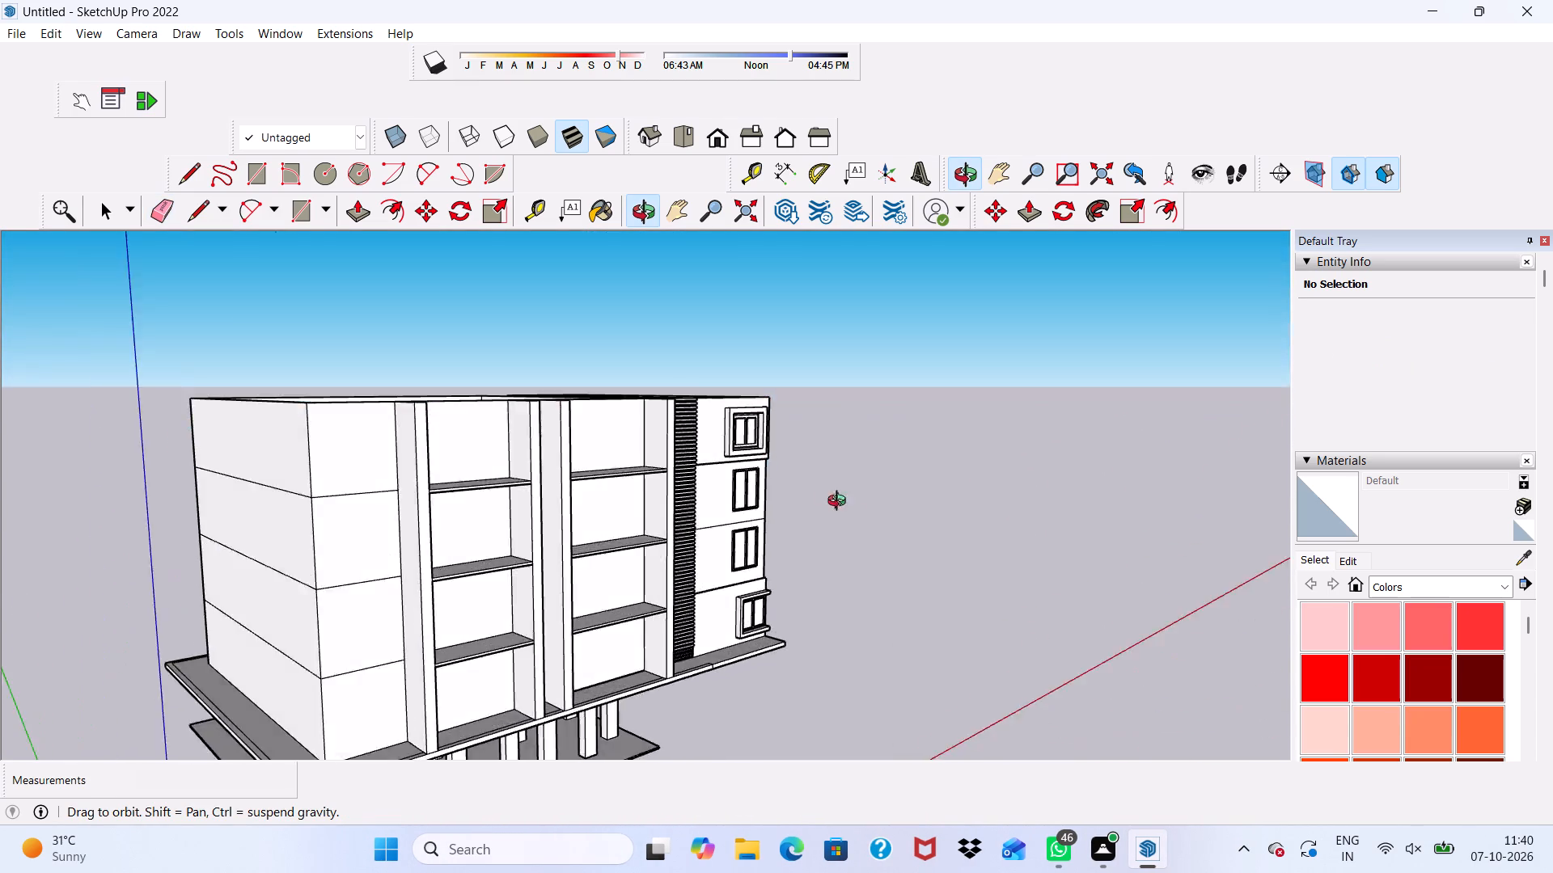
{"action": "middle_click_drag", "start_coordinate": [840, 503], "coordinate": [861, 520]}
{"action": "middle_click_drag", "start_coordinate": [861, 520], "coordinate": [419, 446]}
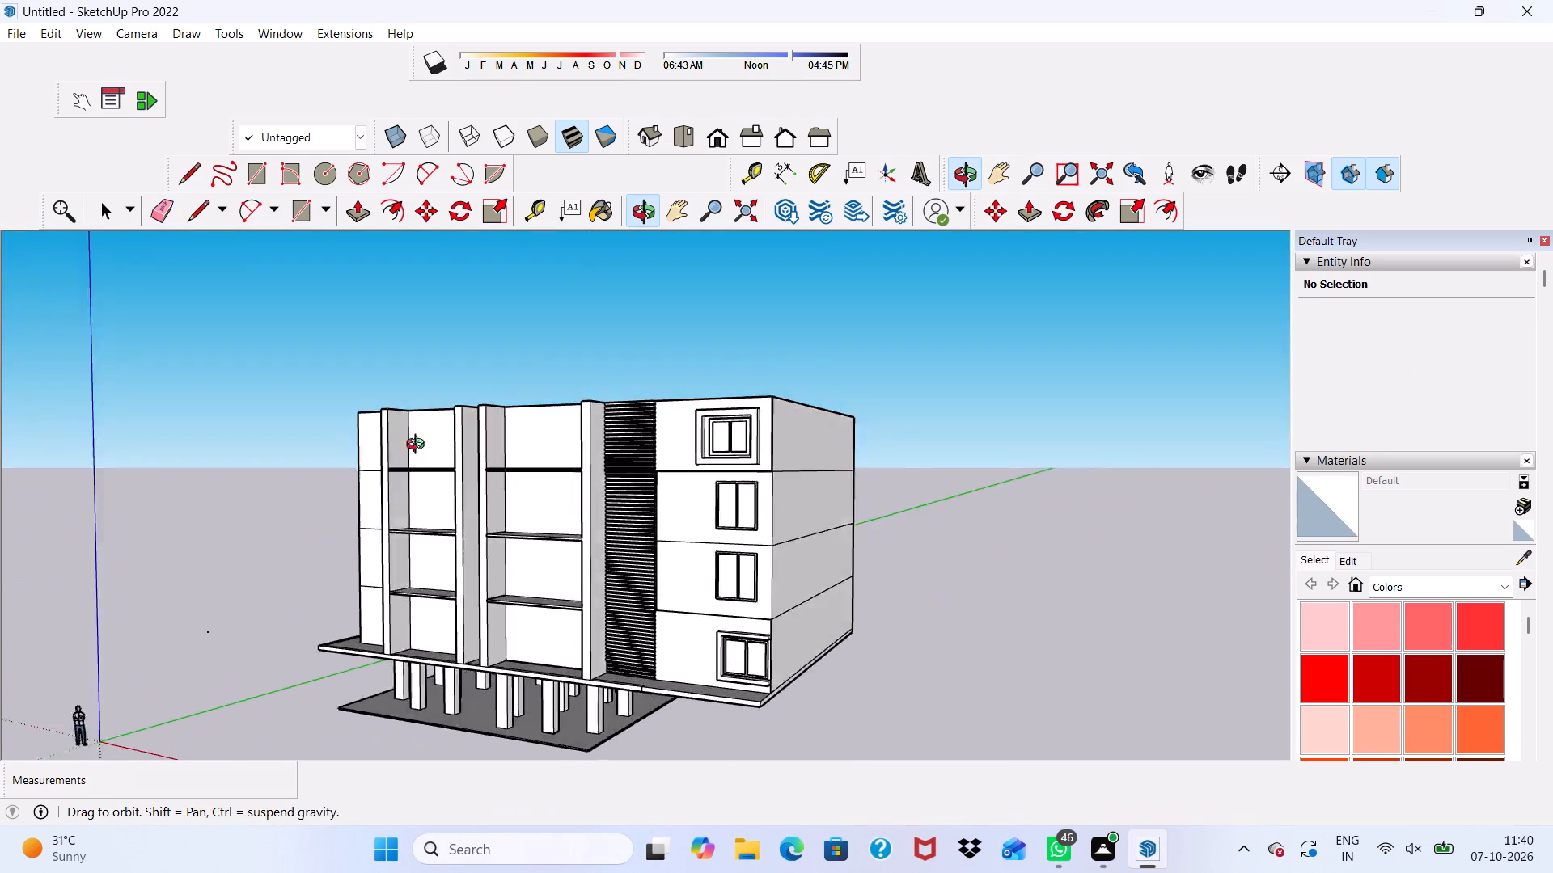
{"action": "middle_click_drag", "start_coordinate": [419, 446], "coordinate": [632, 466]}
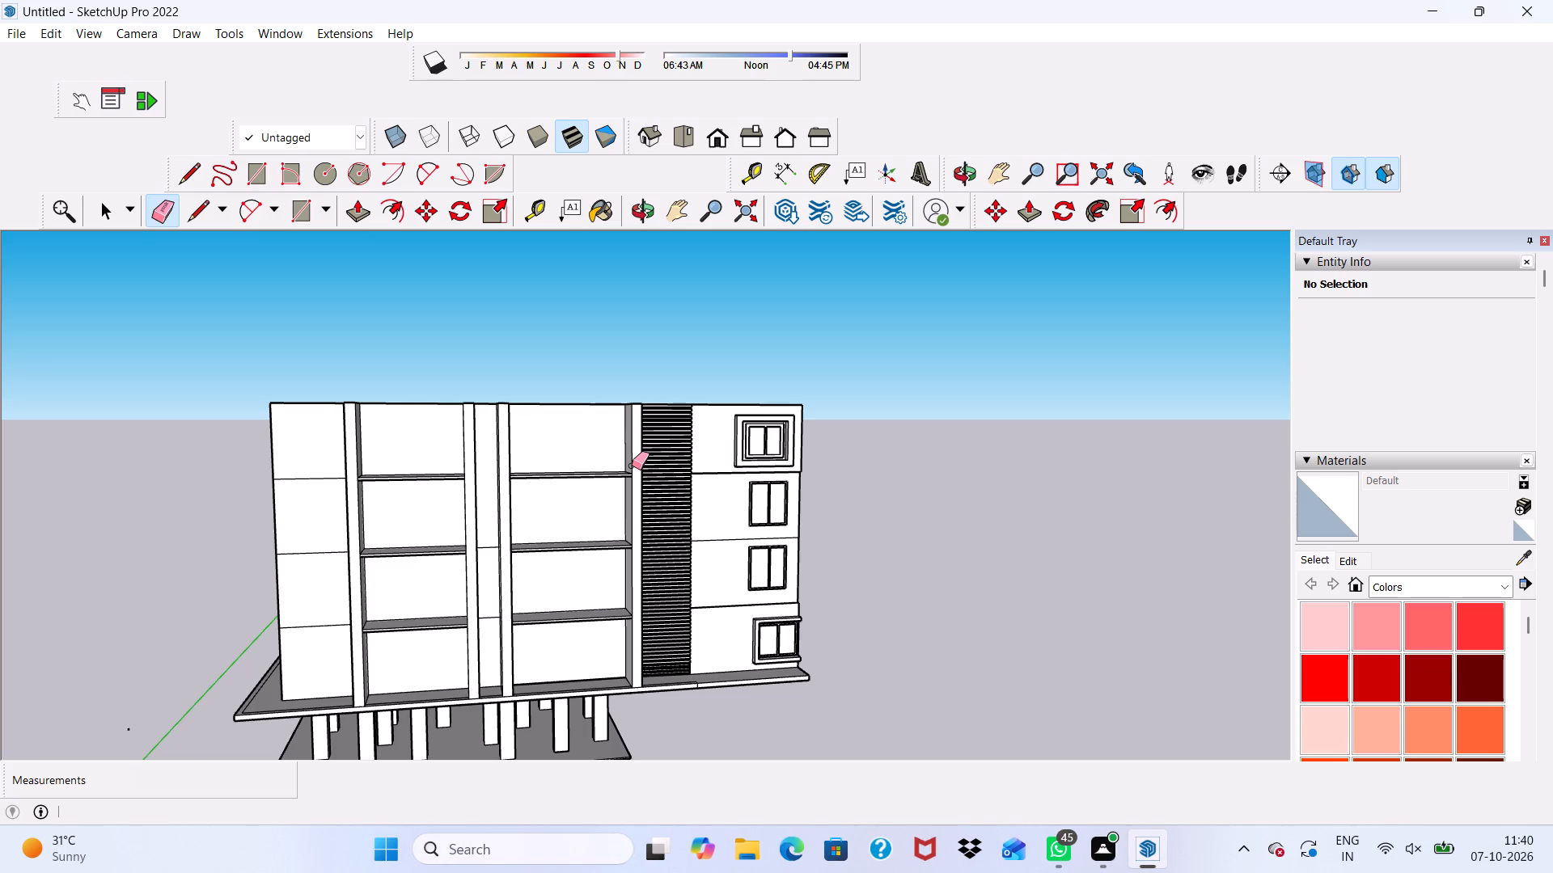
{"action": "scroll", "coordinate": [540, 538], "scroll_direction": "down", "scroll_amount": 5}
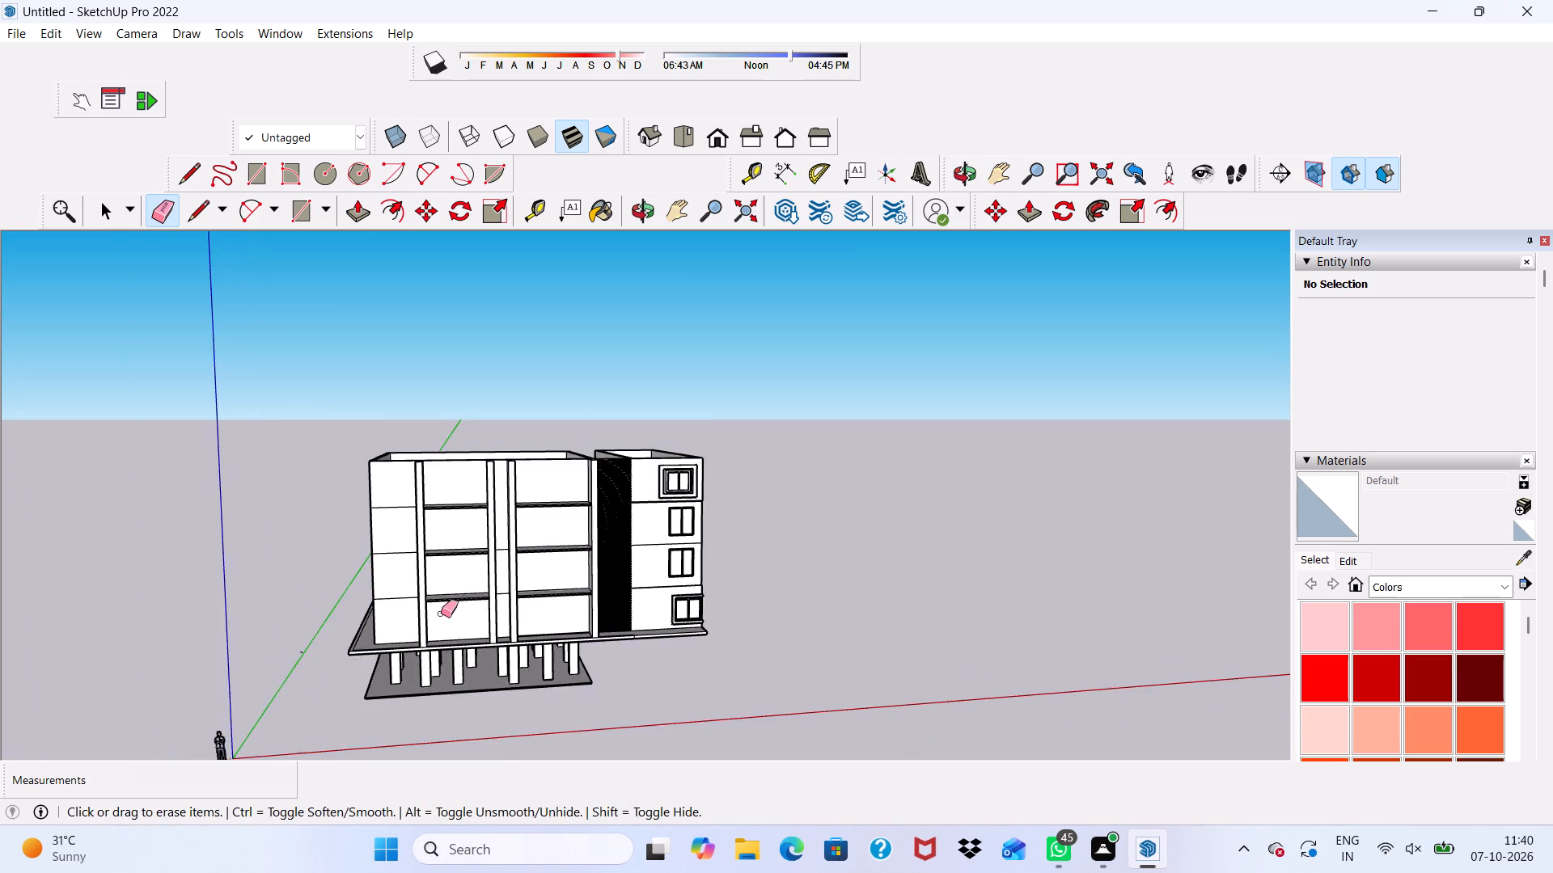
{"action": "scroll", "coordinate": [439, 616], "scroll_direction": "down", "scroll_amount": 3}
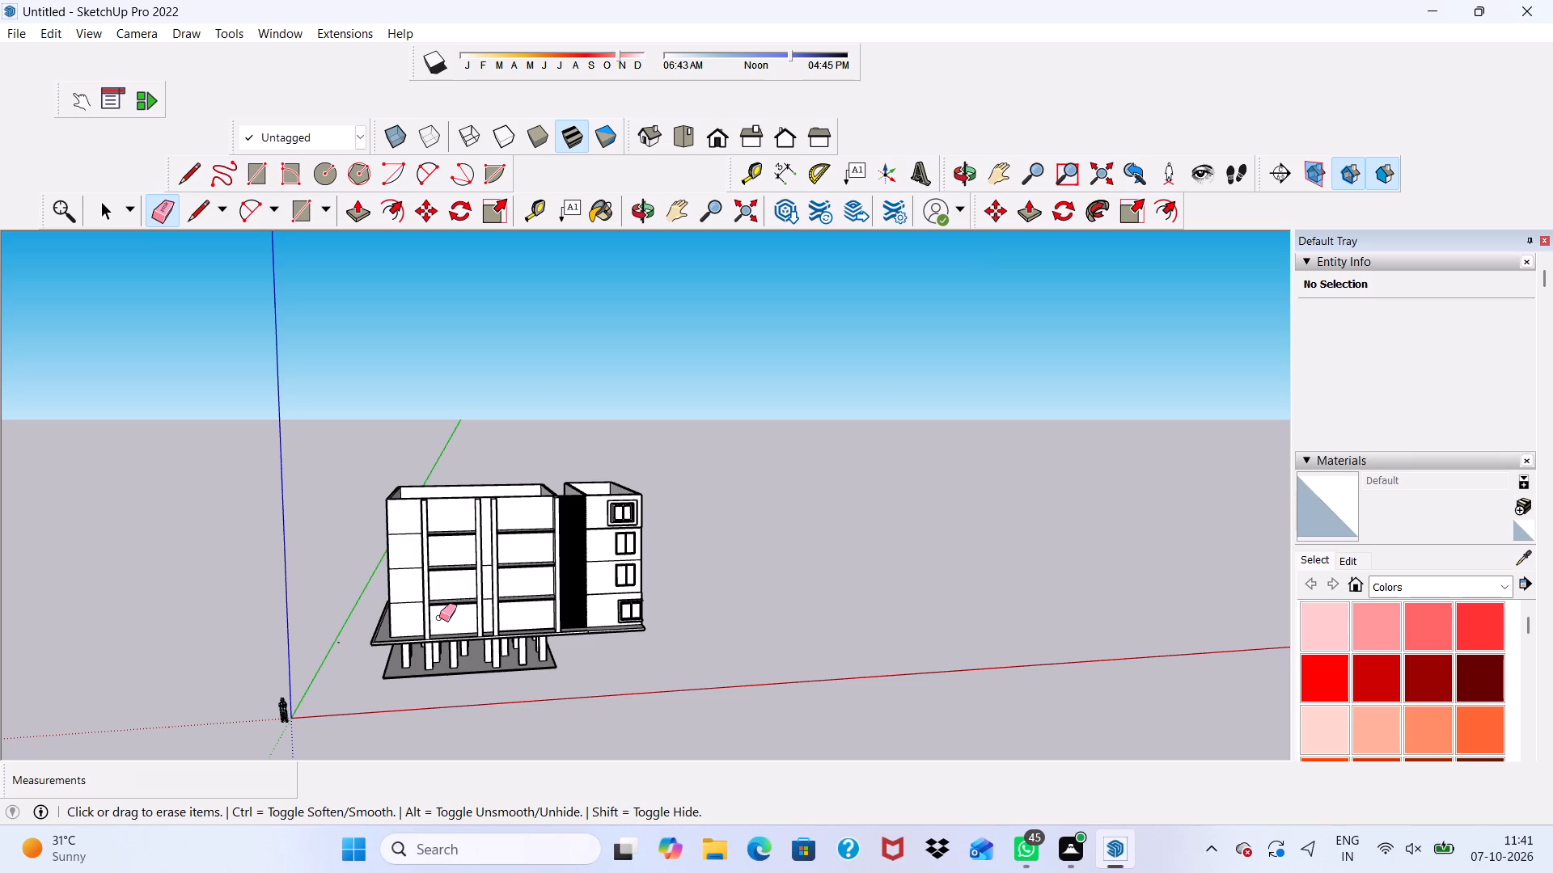
{"action": "scroll", "coordinate": [439, 618], "scroll_direction": "down", "scroll_amount": 4}
{"action": "scroll", "coordinate": [324, 754], "scroll_direction": "up", "scroll_amount": 4}
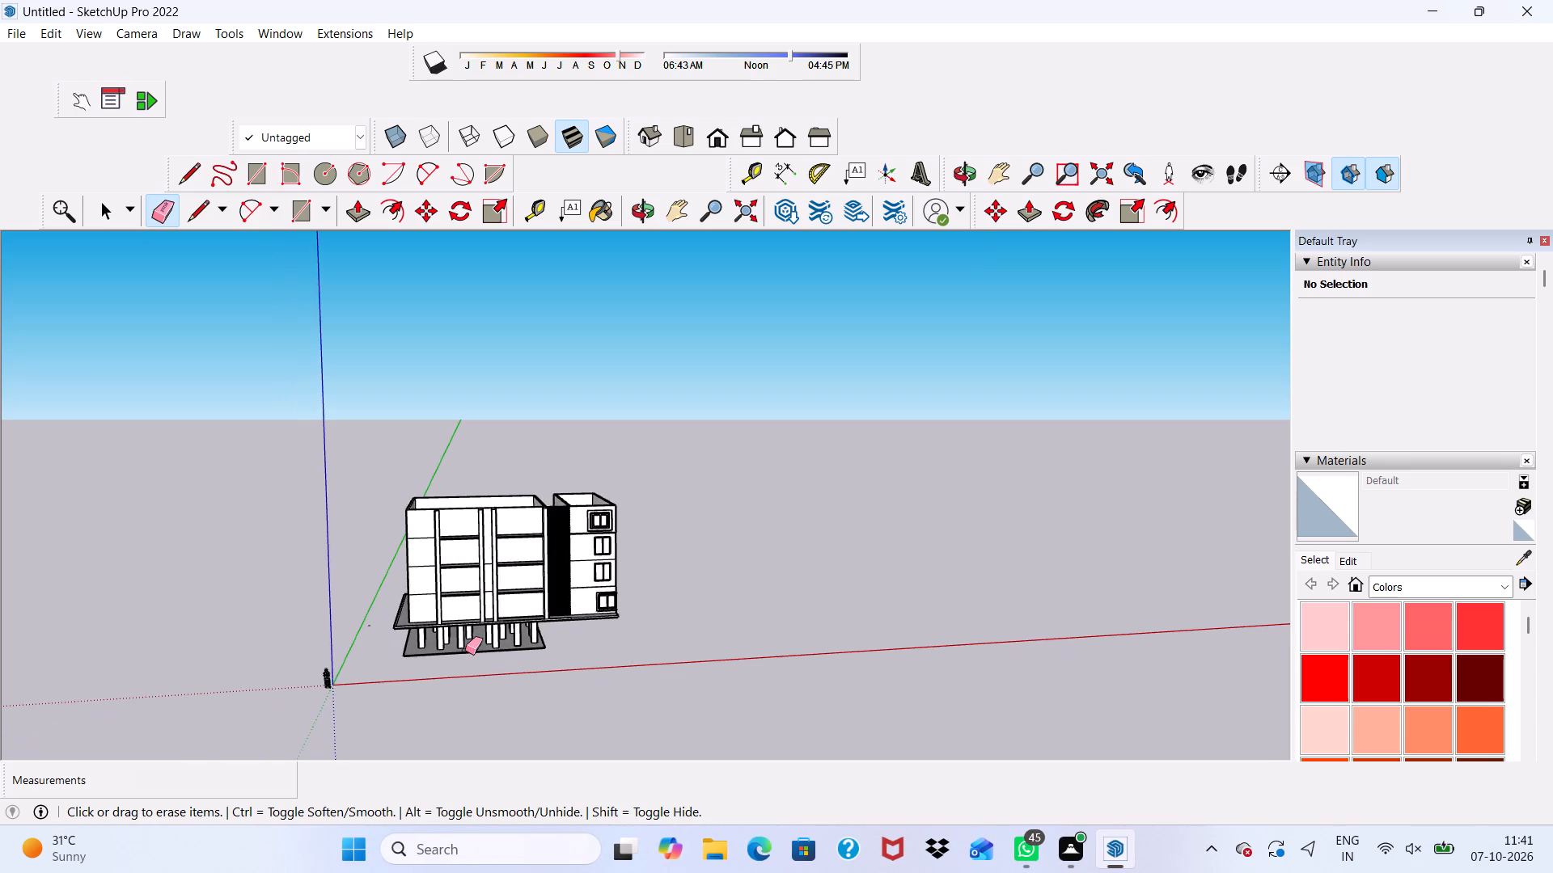
{"action": "scroll", "coordinate": [465, 651], "scroll_direction": "up", "scroll_amount": 6}
{"action": "key", "text": "space"}
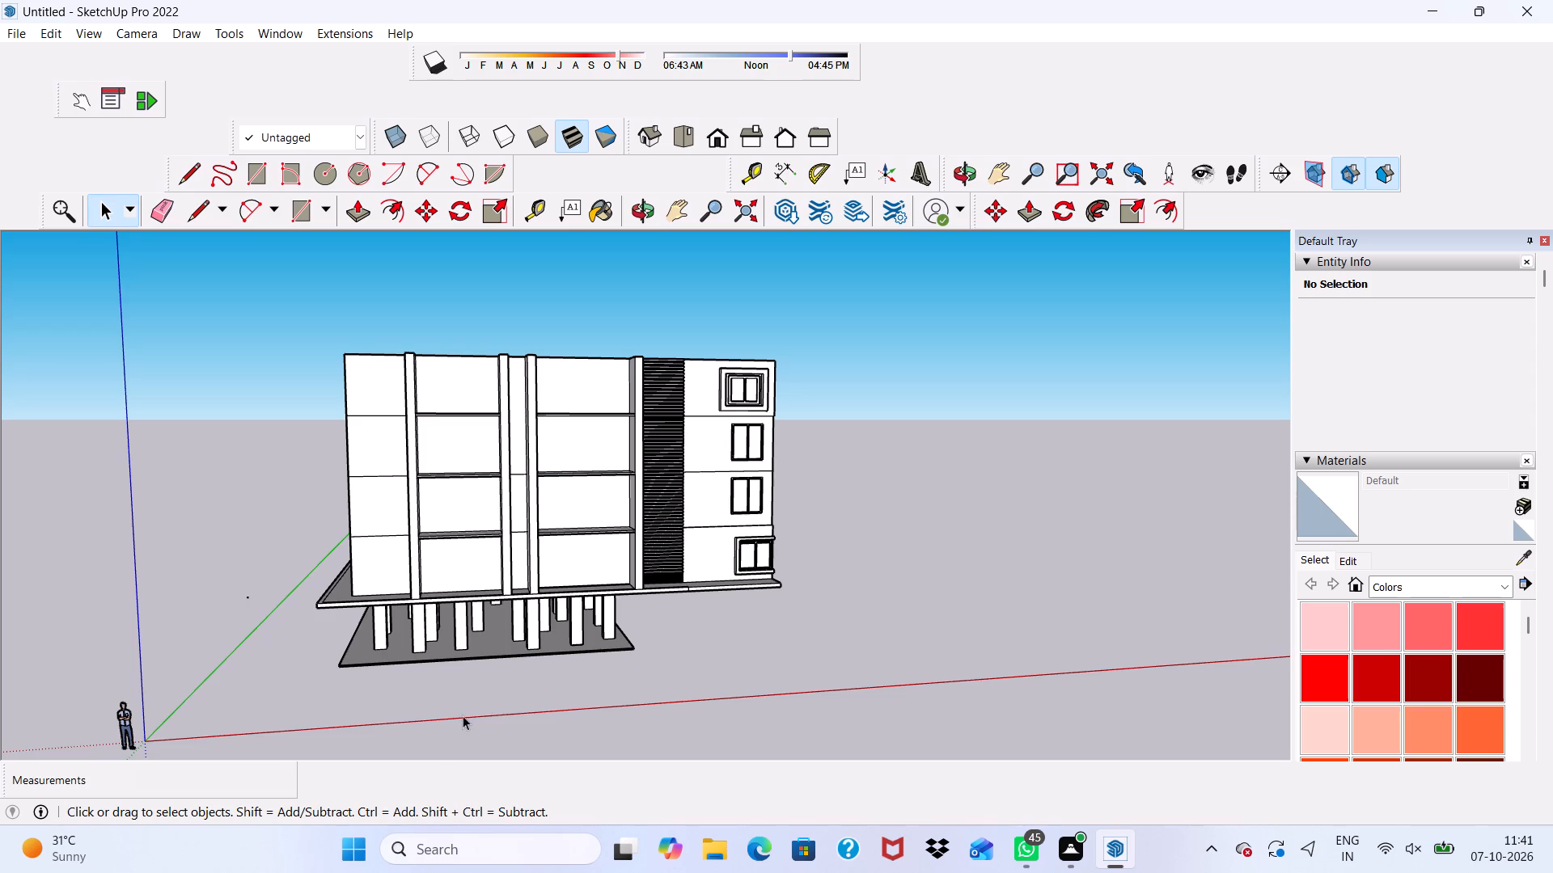
Examine the open-topped blocks and the front facade from above and at eye level.
{"action": "scroll", "coordinate": [362, 581], "scroll_direction": "up", "scroll_amount": 1}
{"action": "middle_click_drag", "start_coordinate": [405, 361], "coordinate": [349, 508]}
{"action": "scroll", "coordinate": [353, 501], "scroll_direction": "down", "scroll_amount": 1}
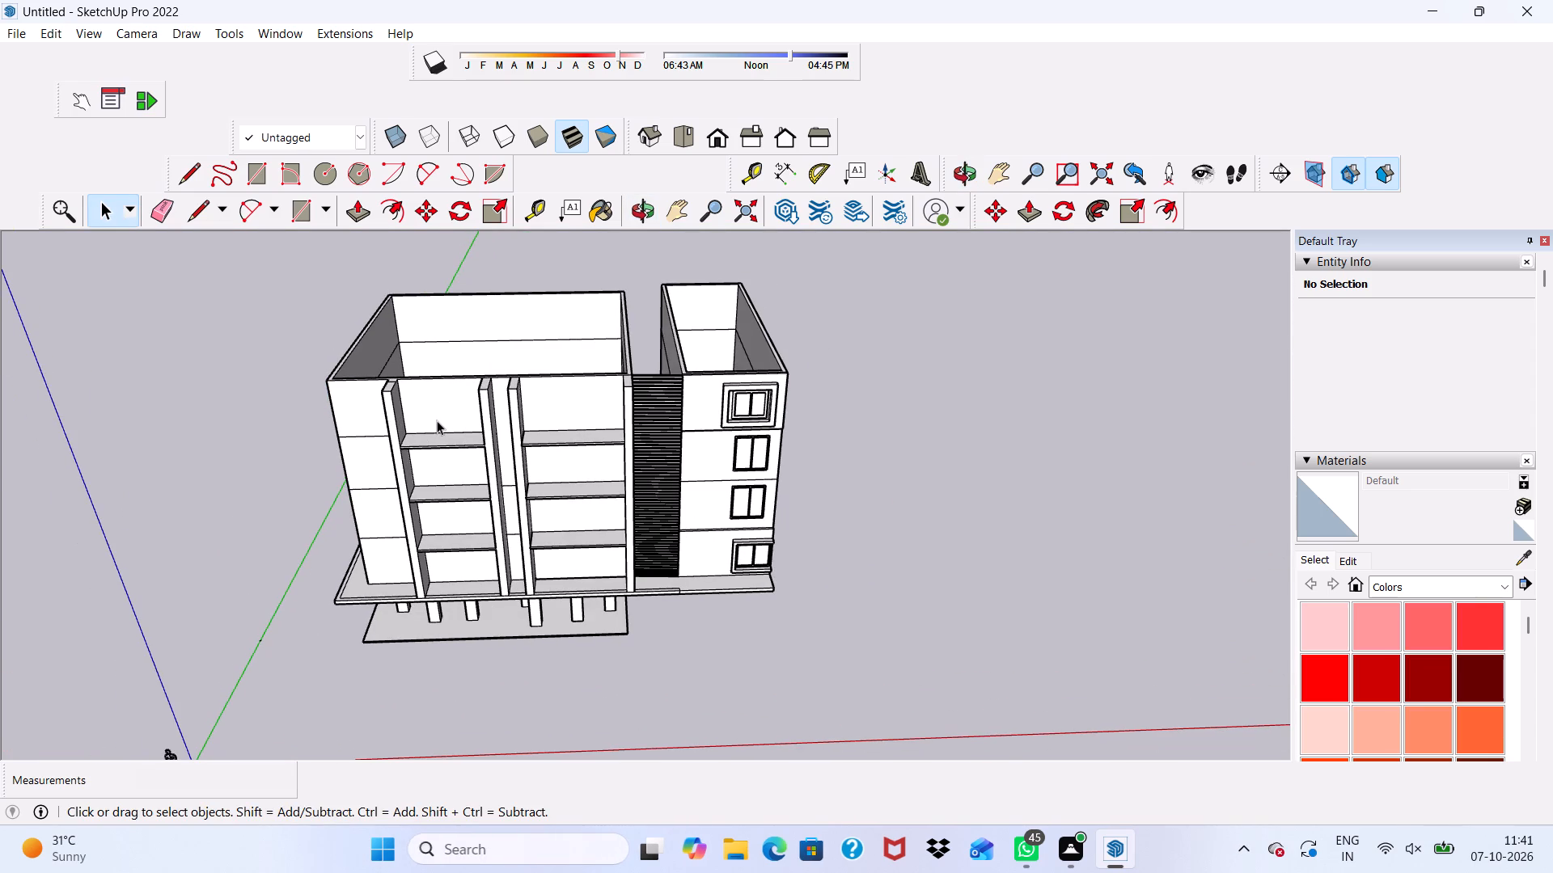
{"action": "scroll", "coordinate": [462, 430], "scroll_direction": "up", "scroll_amount": 3}
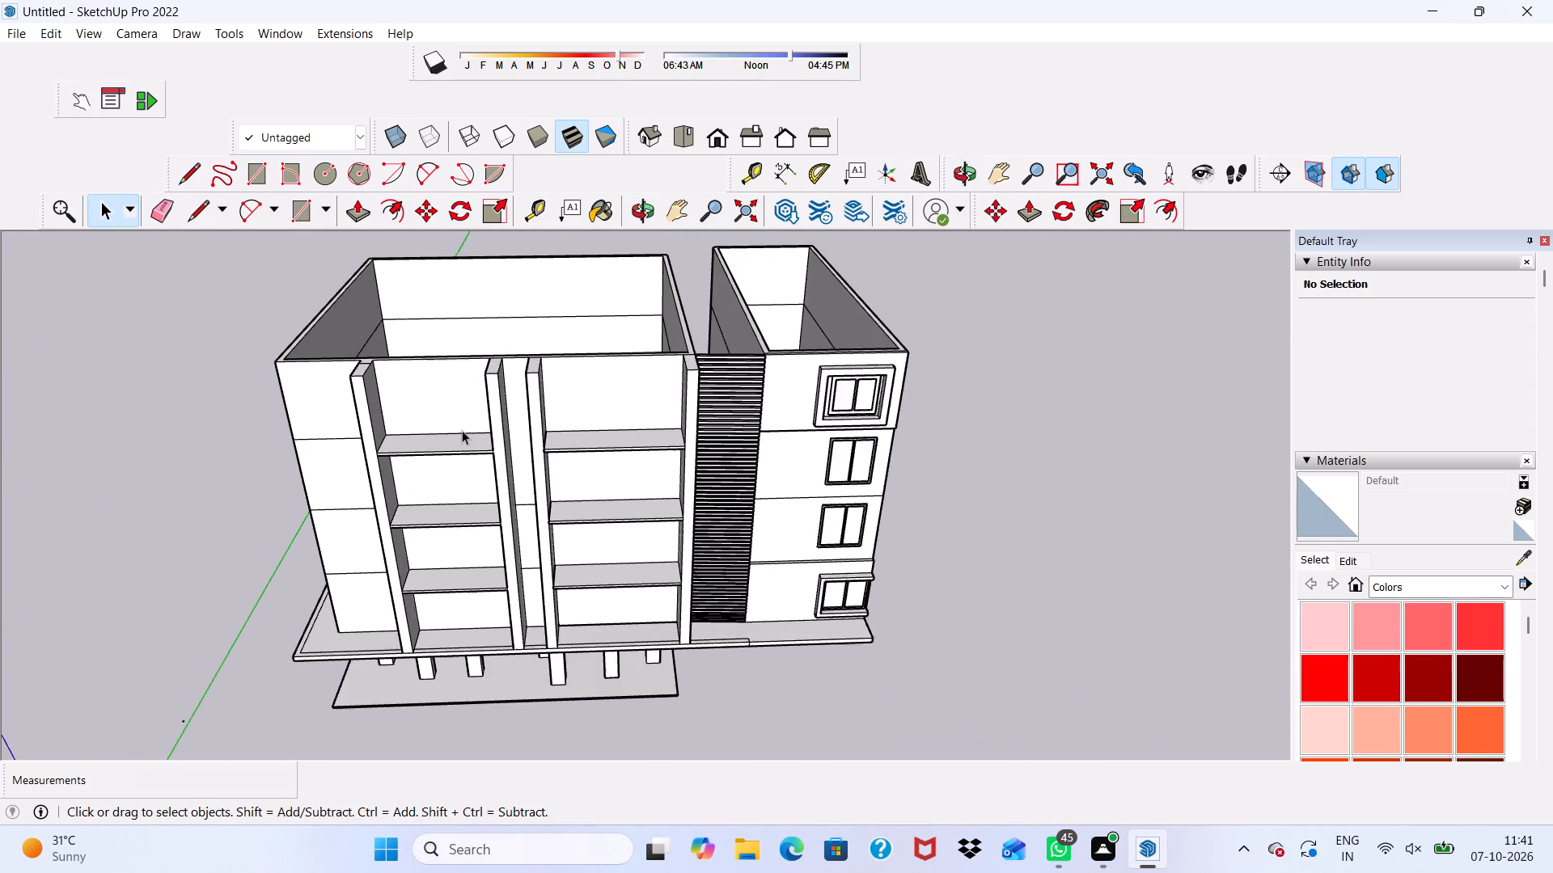
{"action": "scroll", "coordinate": [462, 430], "scroll_direction": "down", "scroll_amount": 4}
{"action": "middle_click_drag", "start_coordinate": [358, 421], "coordinate": [514, 319]}
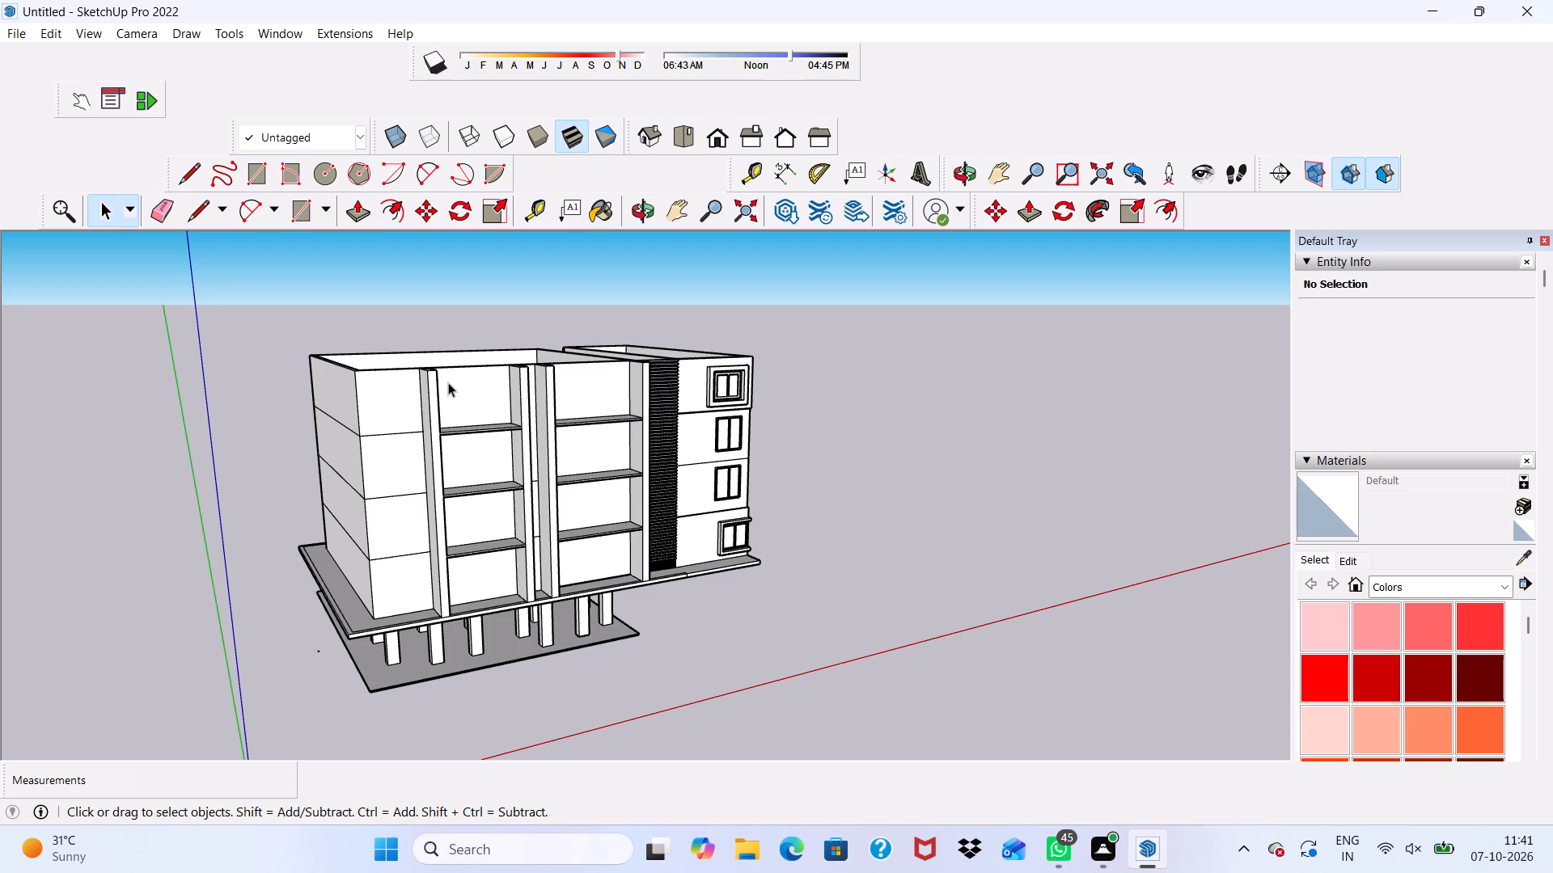
{"action": "middle_click_drag", "start_coordinate": [486, 569], "coordinate": [478, 631]}
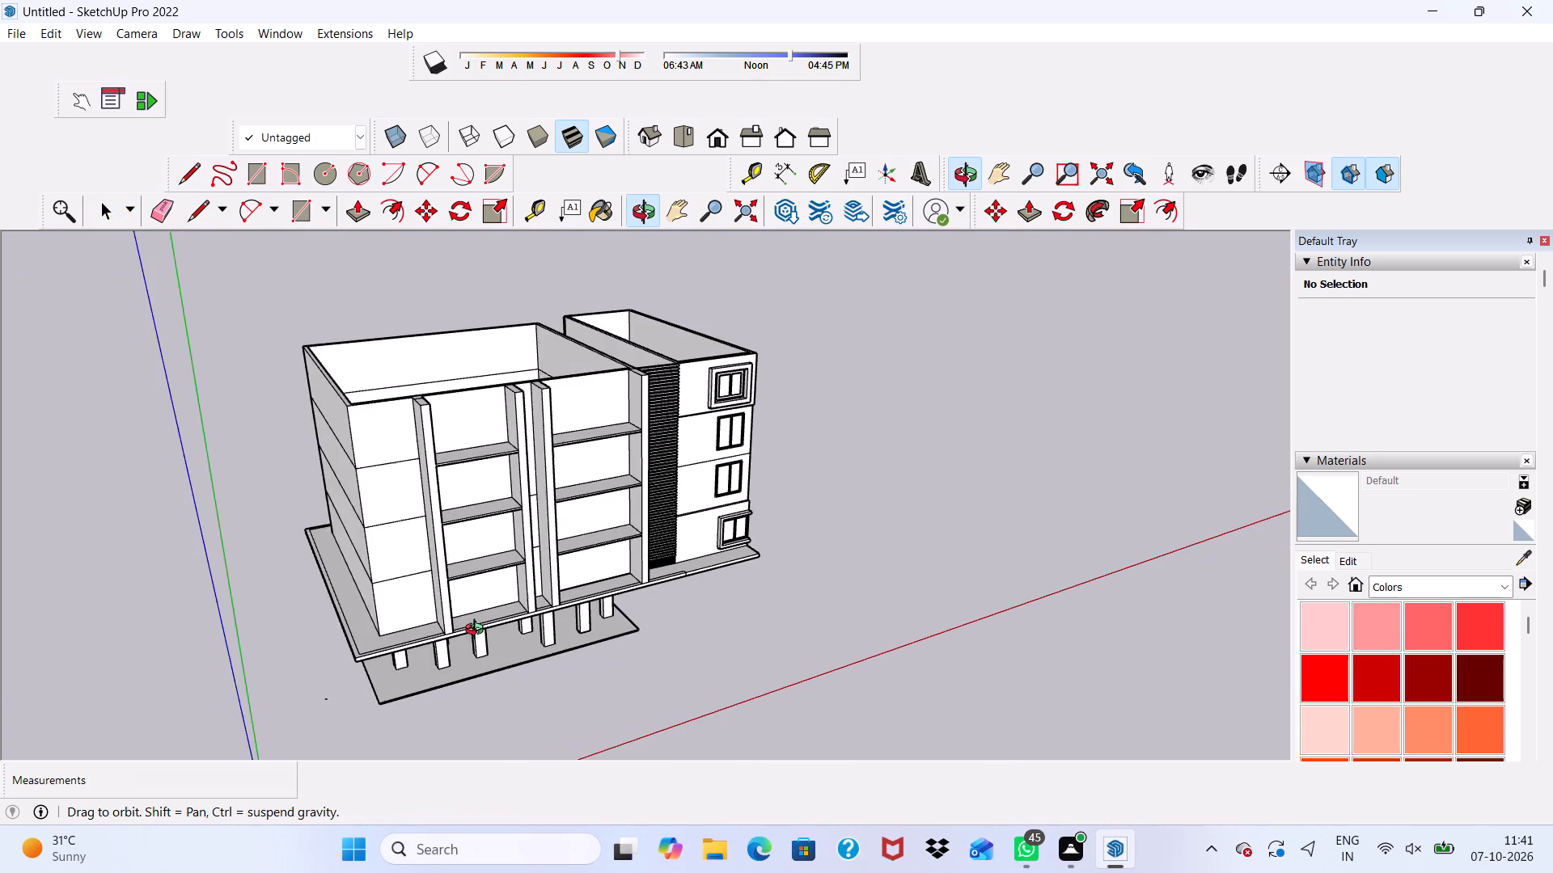
{"action": "middle_click_drag", "start_coordinate": [478, 631], "coordinate": [446, 544]}
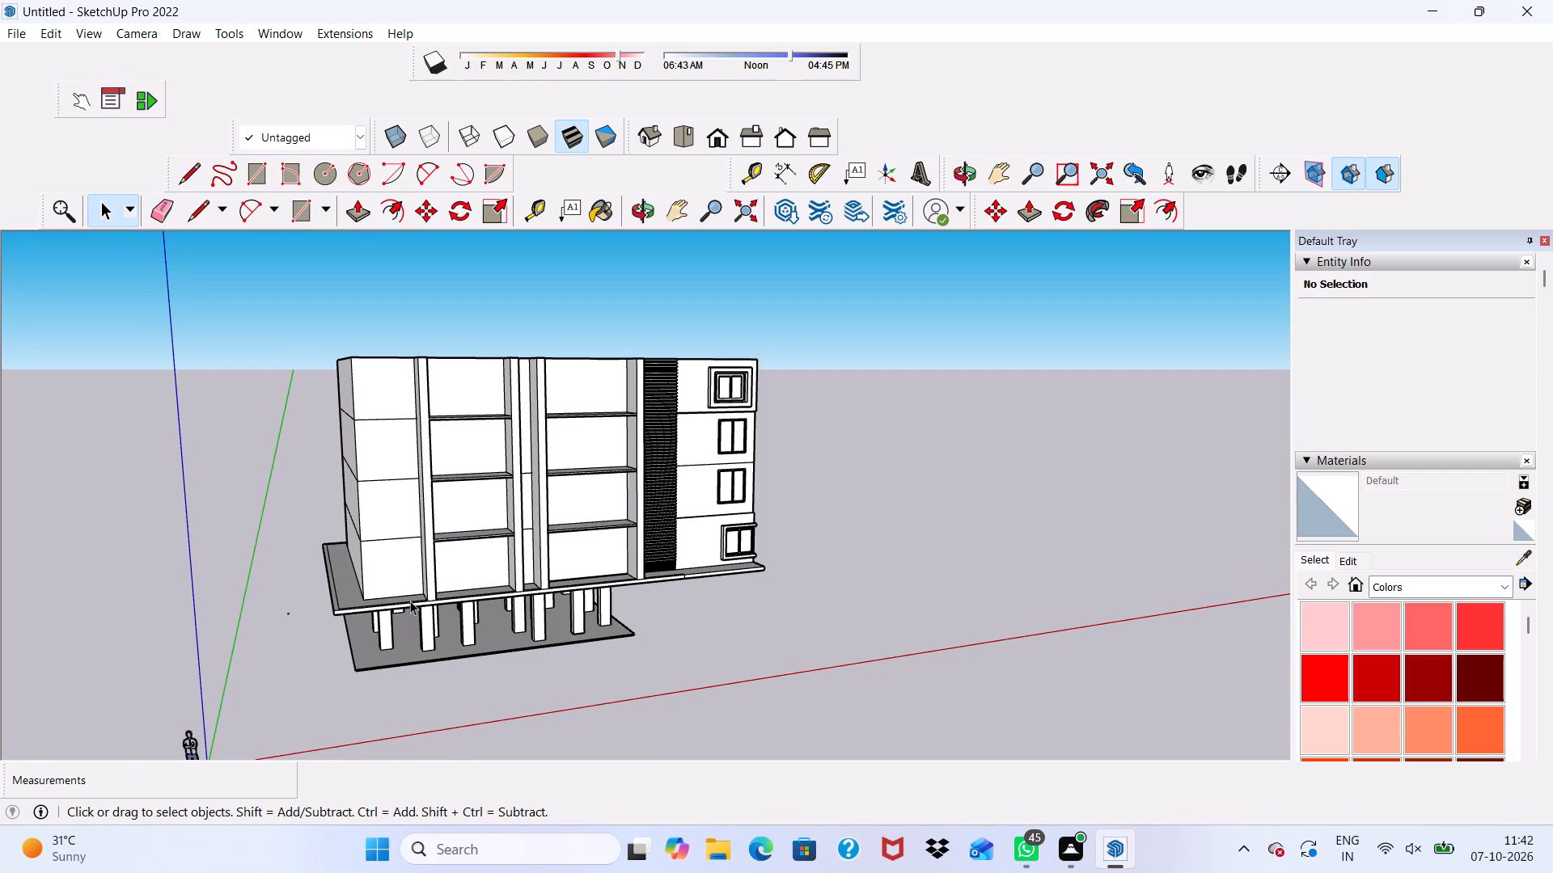
Examine the larger block's front corner bay and its plain side wall.
{"action": "scroll", "coordinate": [340, 597], "scroll_direction": "up", "scroll_amount": 2}
{"action": "left_click", "coordinate": [383, 573]}
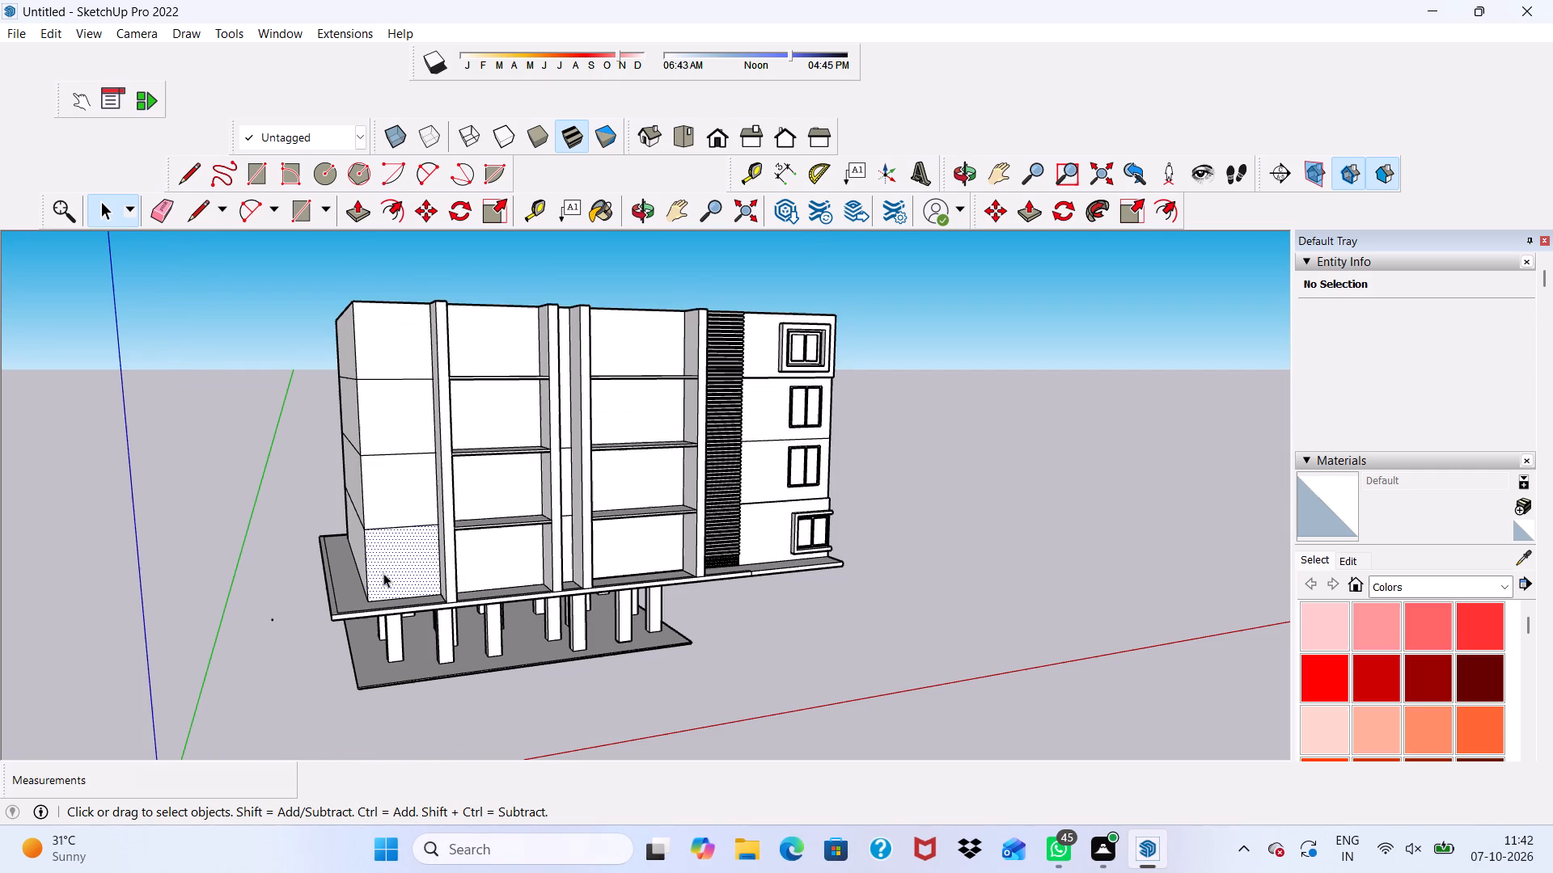
{"action": "middle_click_drag", "start_coordinate": [378, 571], "coordinate": [492, 639]}
{"action": "scroll", "coordinate": [432, 643], "scroll_direction": "up", "scroll_amount": 3}
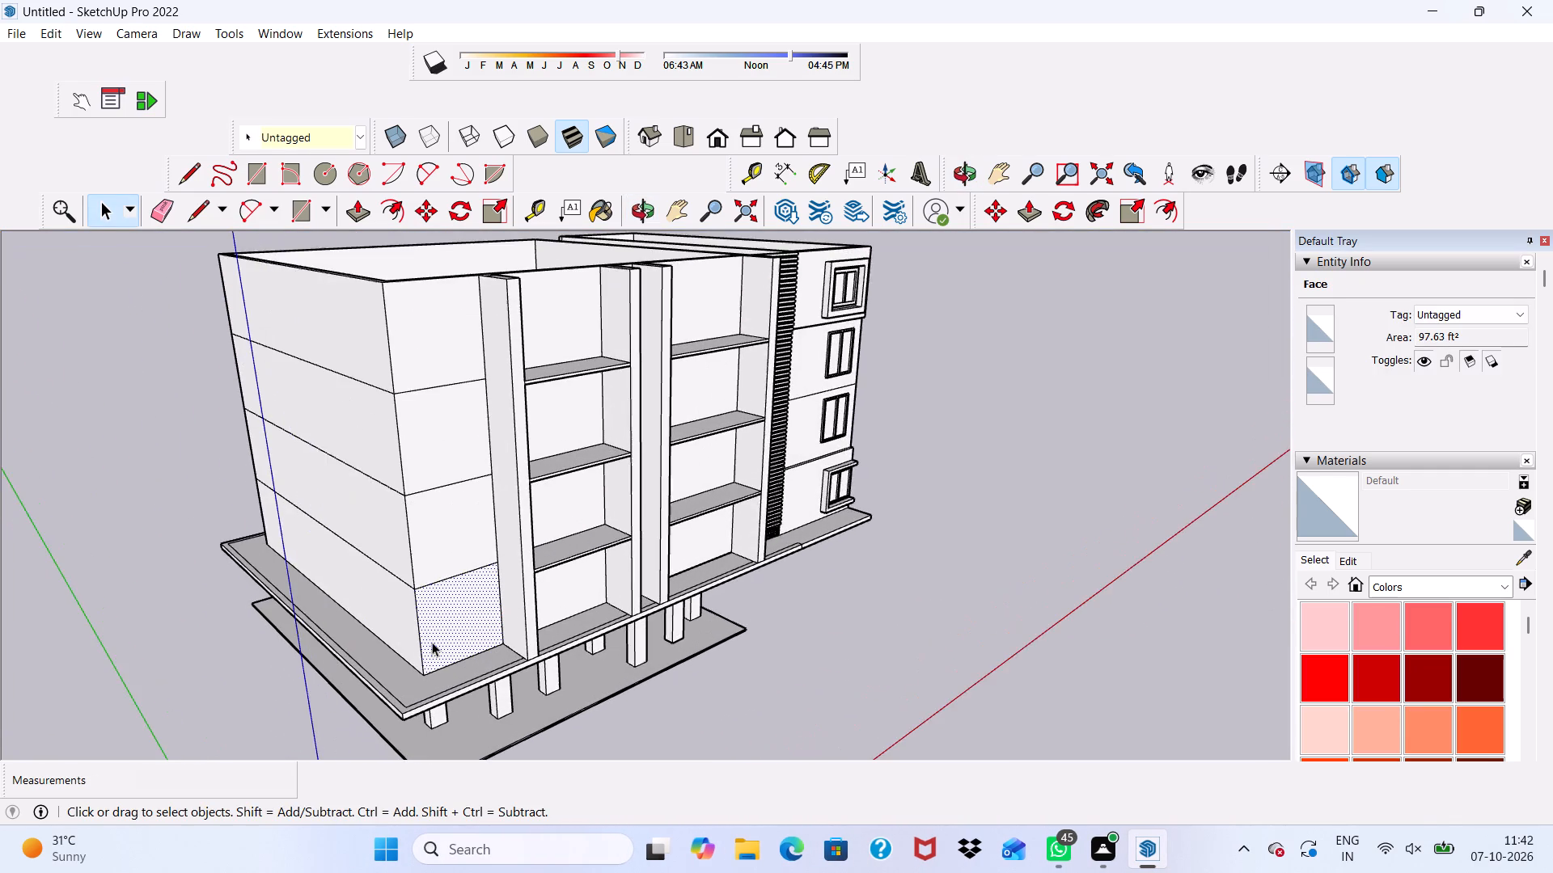
{"action": "scroll", "coordinate": [378, 593], "scroll_direction": "down", "scroll_amount": 3}
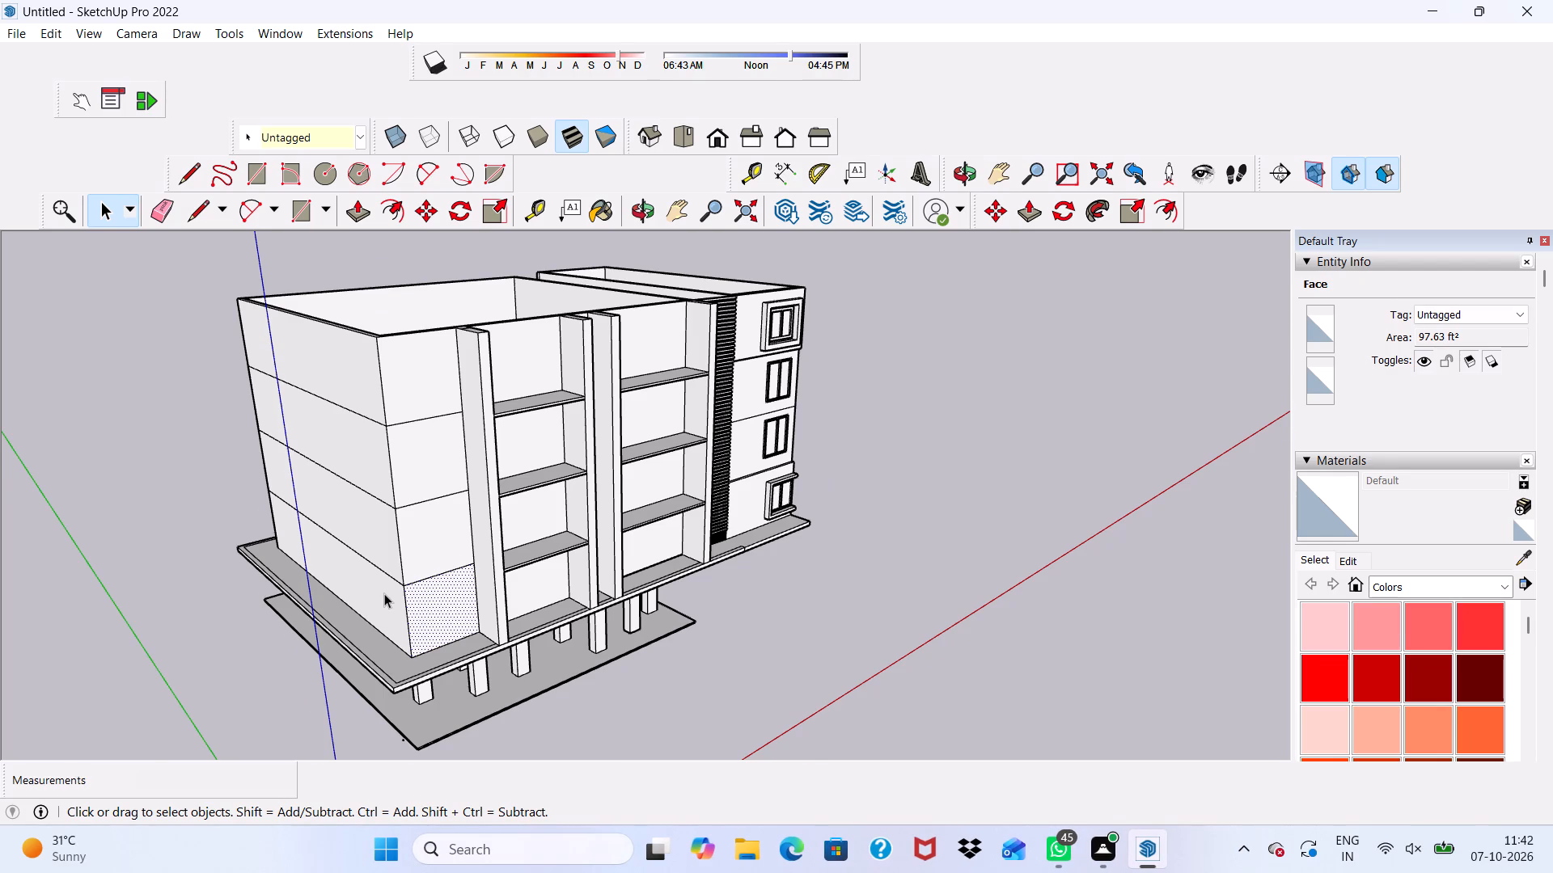
{"action": "scroll", "coordinate": [384, 593], "scroll_direction": "up", "scroll_amount": 2}
{"action": "scroll", "coordinate": [384, 593], "scroll_direction": "down", "scroll_amount": 5}
{"action": "middle_click_drag", "start_coordinate": [429, 566], "coordinate": [489, 535]}
{"action": "scroll", "coordinate": [396, 560], "scroll_direction": "up", "scroll_amount": 5}
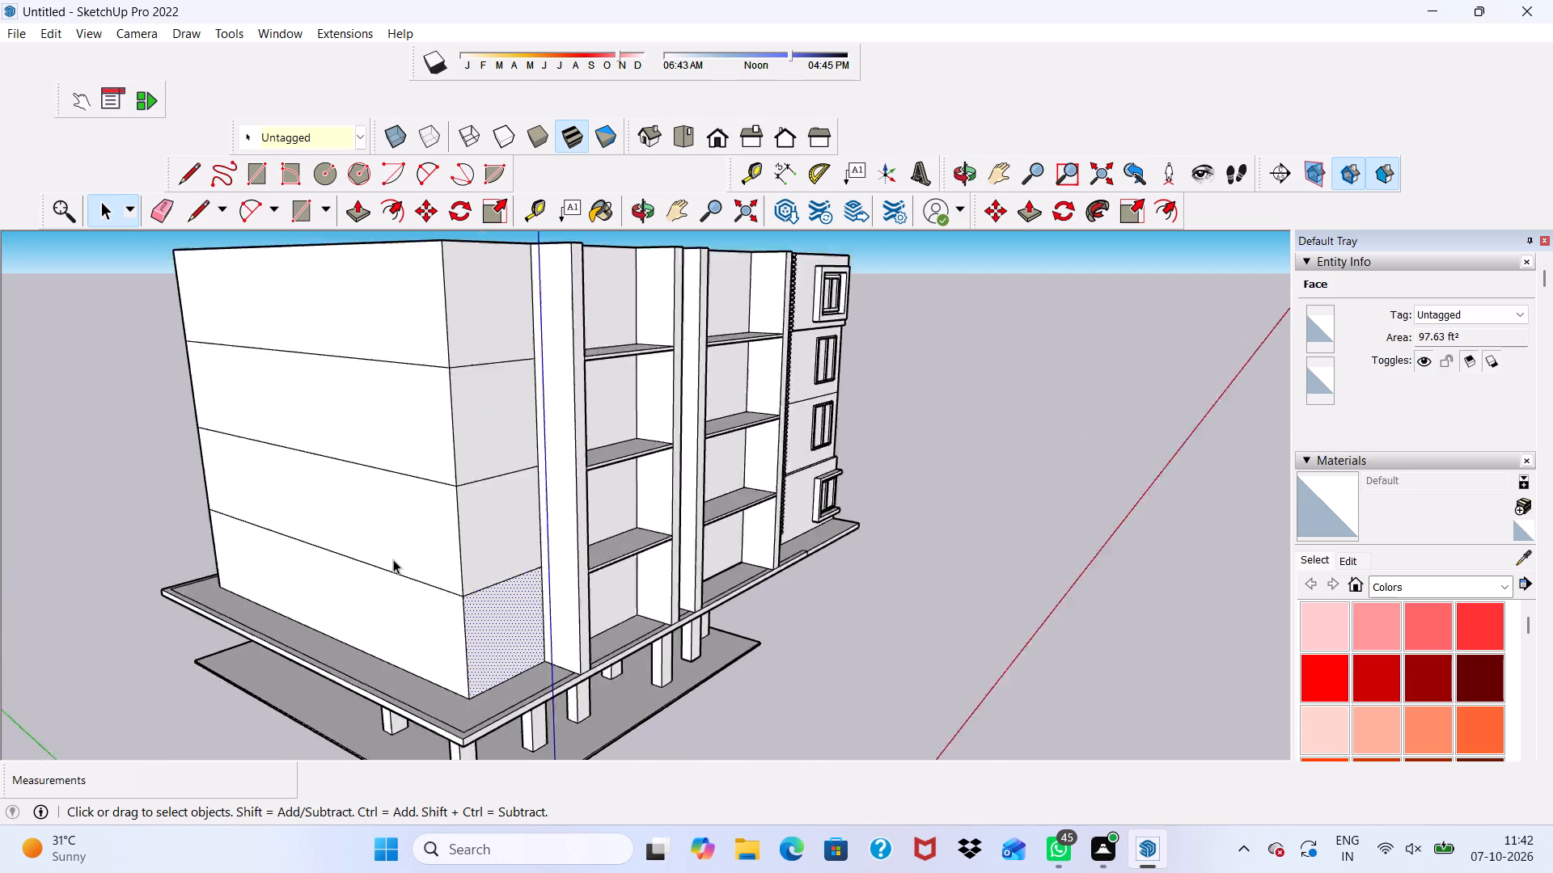
{"action": "scroll", "coordinate": [393, 559], "scroll_direction": "up", "scroll_amount": 1}
{"action": "scroll", "coordinate": [393, 559], "scroll_direction": "down", "scroll_amount": 2}
{"action": "middle_click_drag", "start_coordinate": [393, 559], "coordinate": [506, 558]}
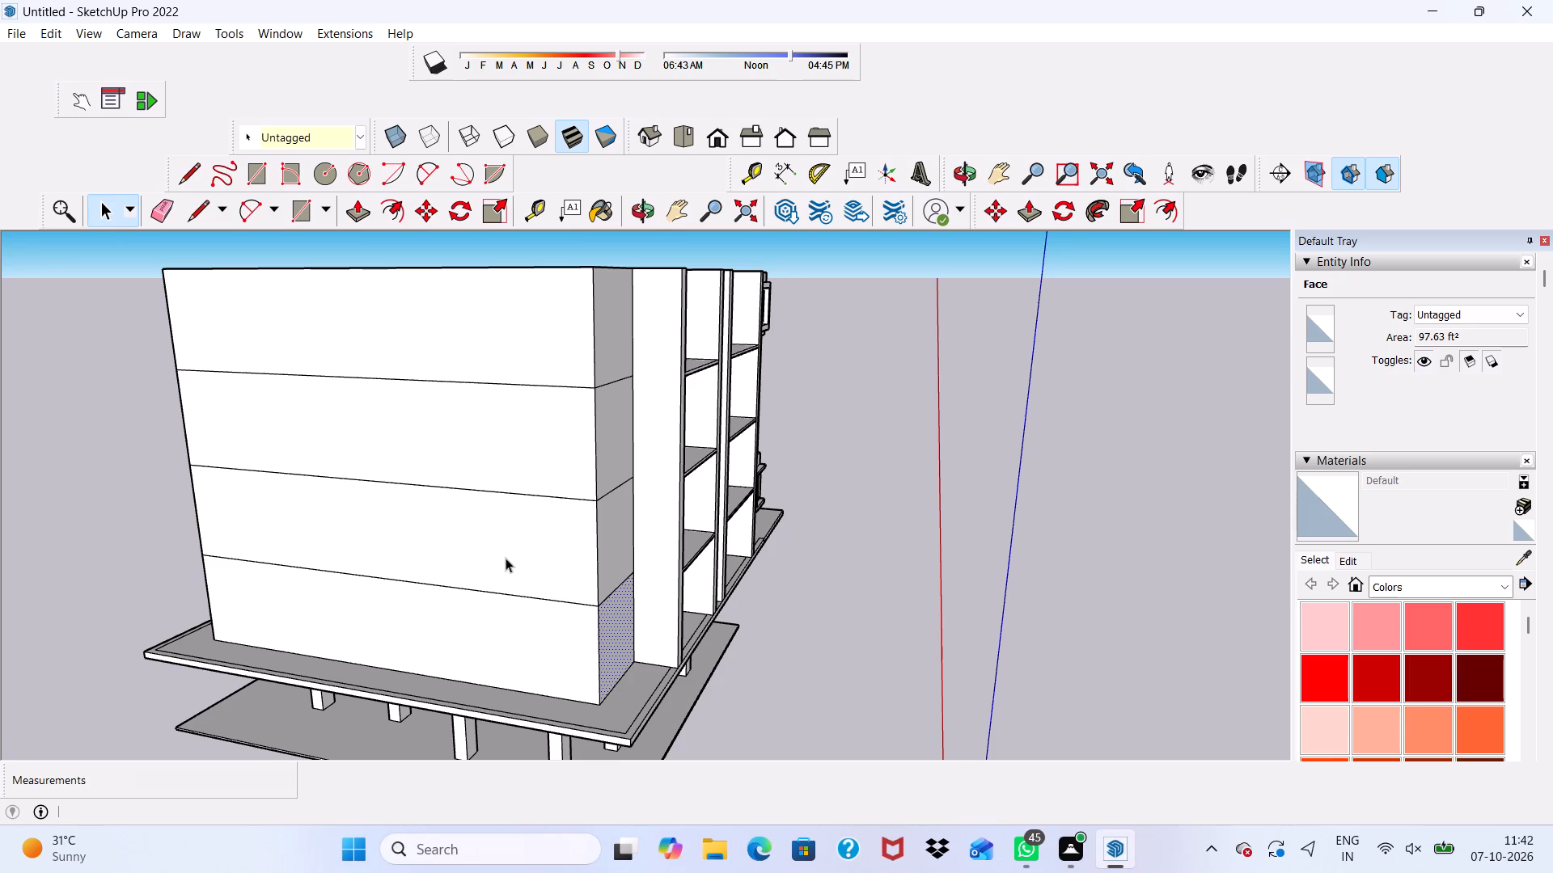
{"action": "scroll", "coordinate": [519, 538], "scroll_direction": "down", "scroll_amount": 3}
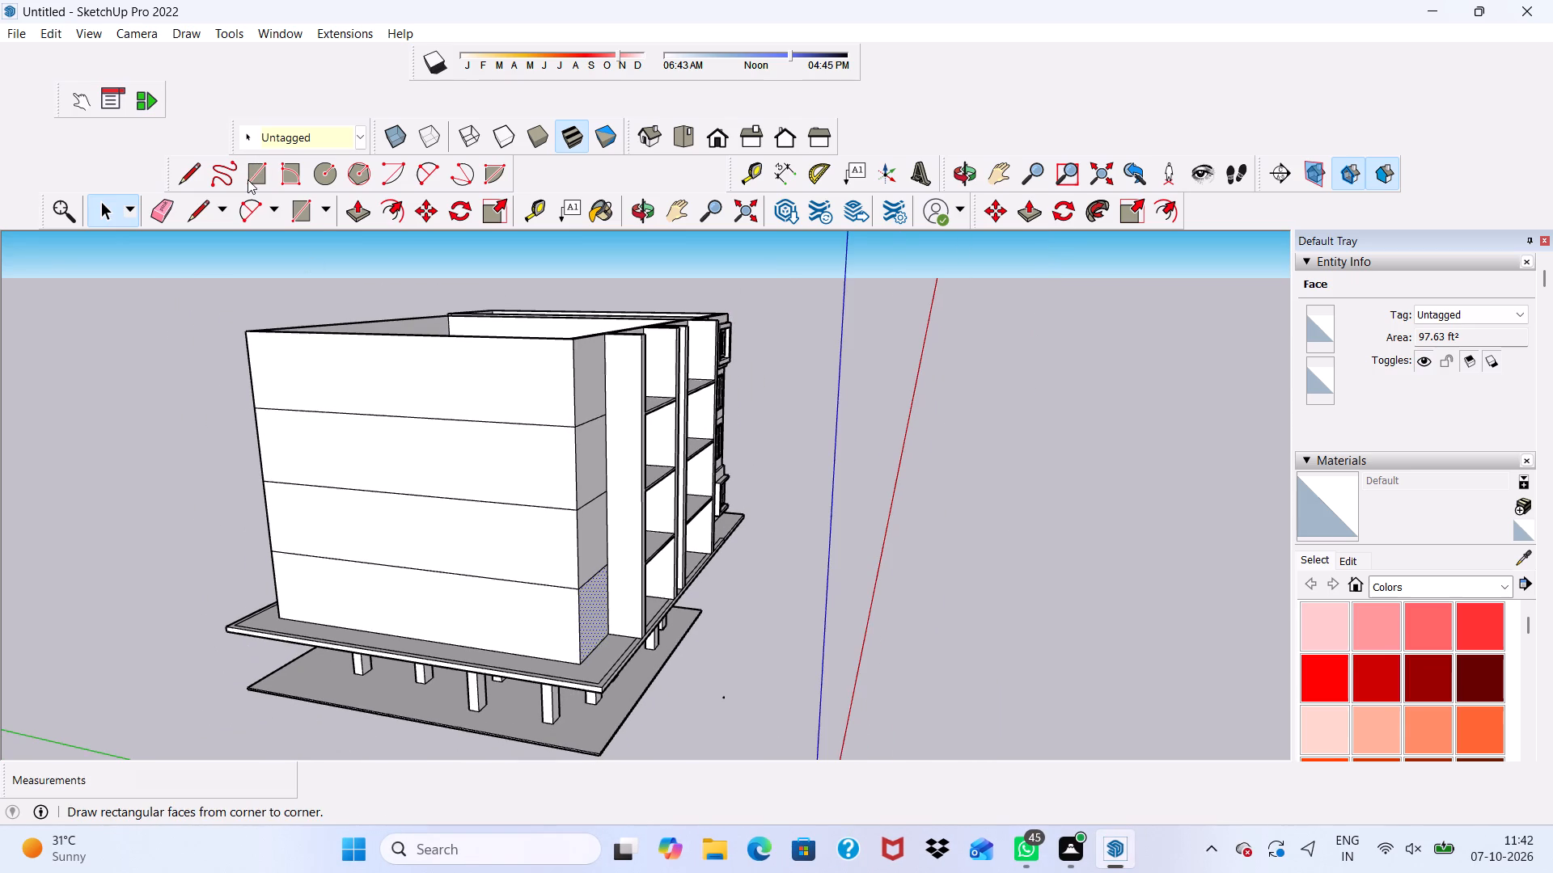
Draw a full-height rectangle 40' by about 9' 5 1/8" on the larger block's plain side wall, starting at its front top corner.
{"action": "left_click", "coordinate": [248, 180]}
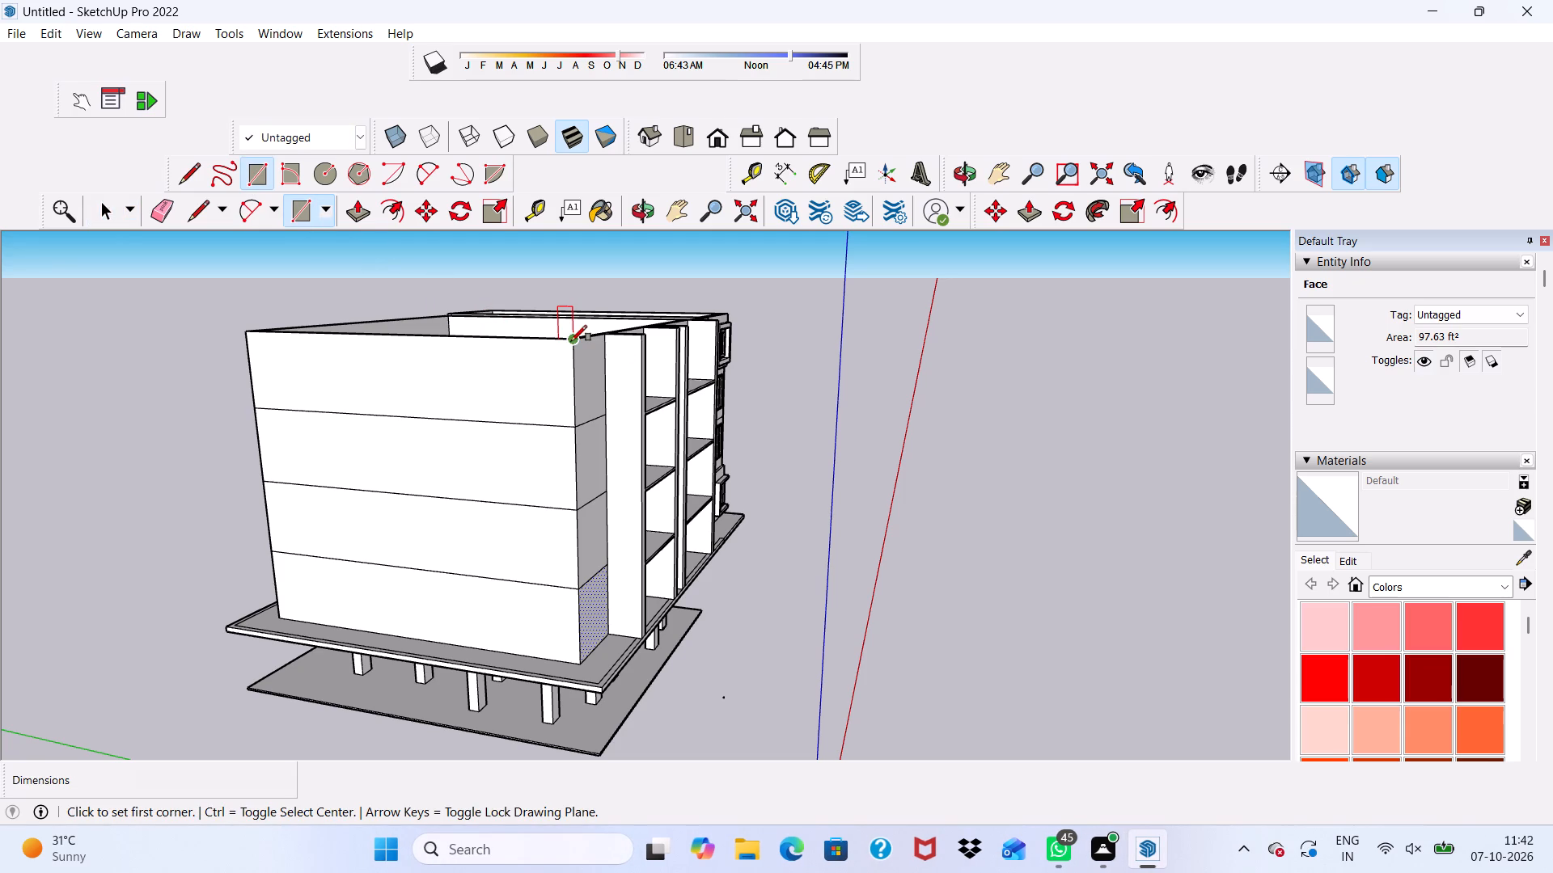
{"action": "left_click", "coordinate": [571, 341]}
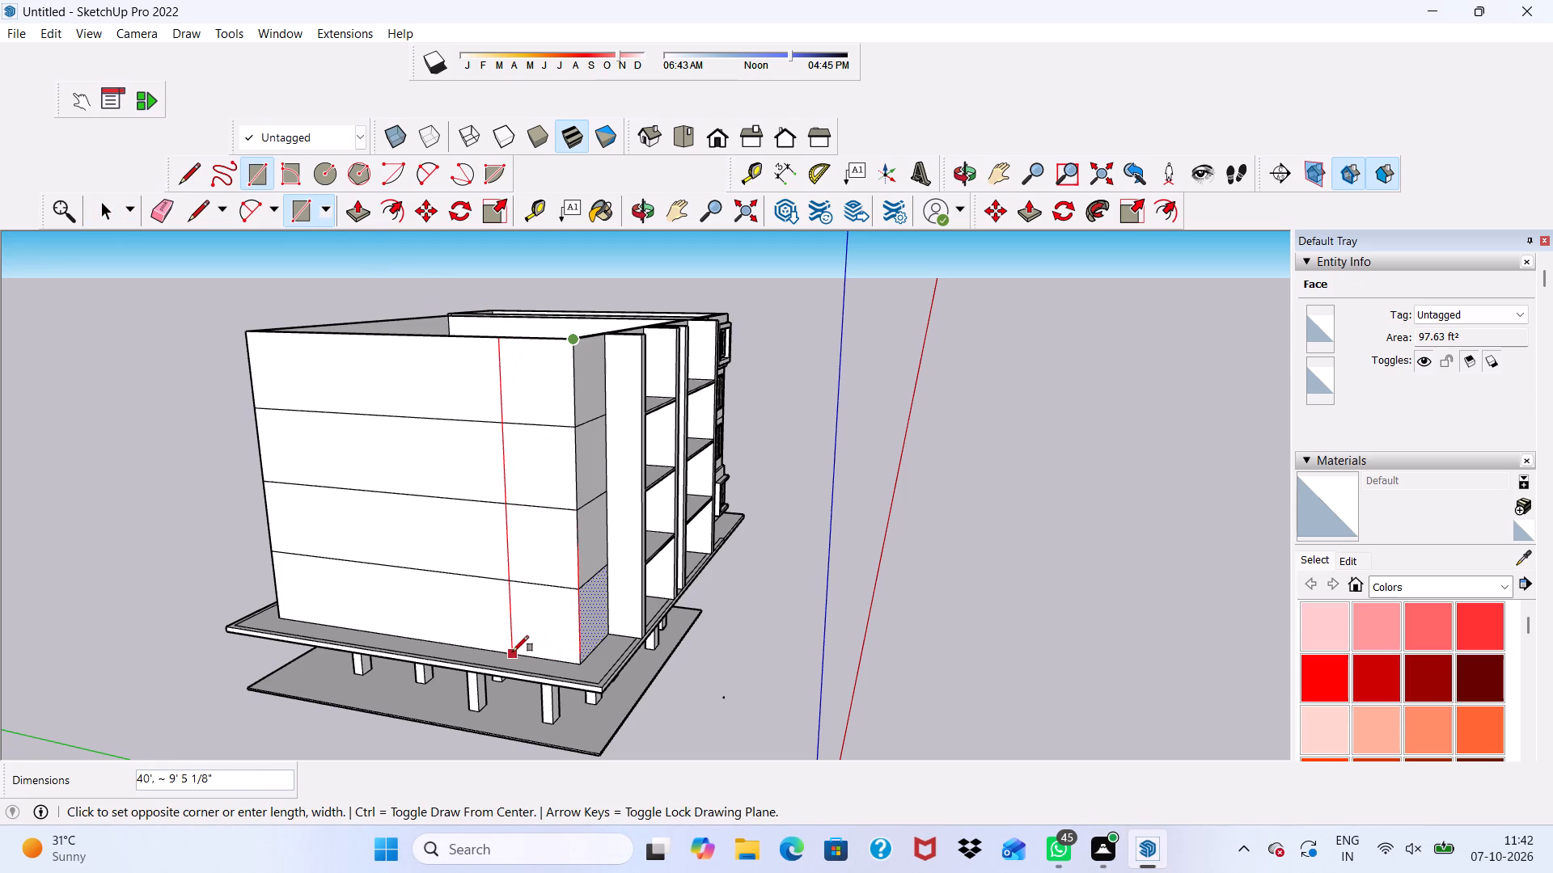
{"action": "left_click", "coordinate": [513, 652]}
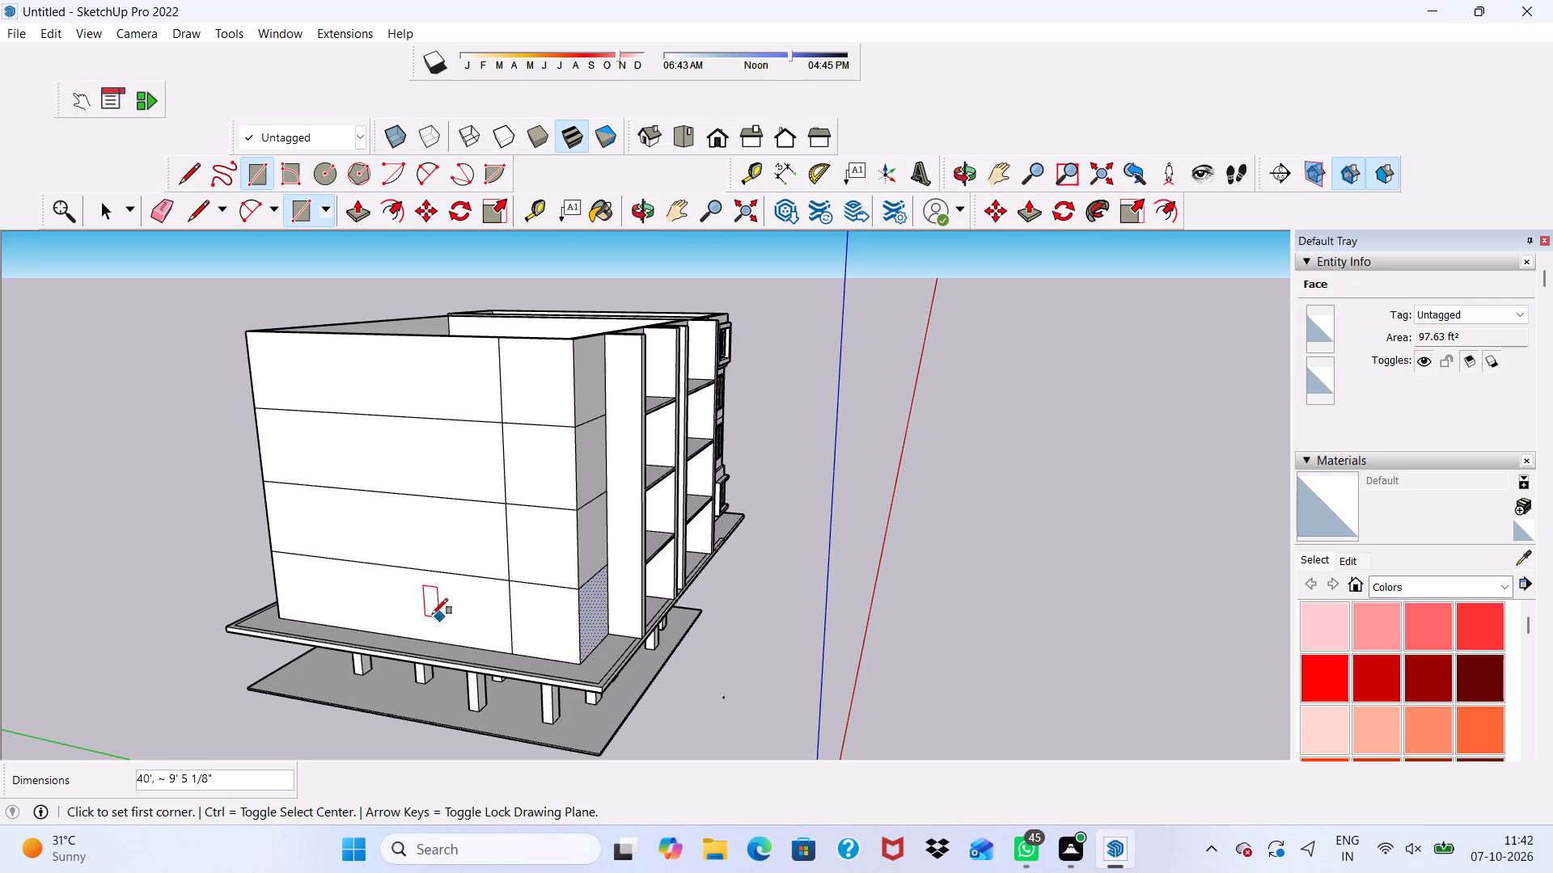
Draw an adjoining full-height strip 40' by about 1' 11 9/16" on the side wall, starting at the first rectangle's inner top corner.
{"action": "scroll", "coordinate": [491, 351], "scroll_direction": "up", "scroll_amount": 4}
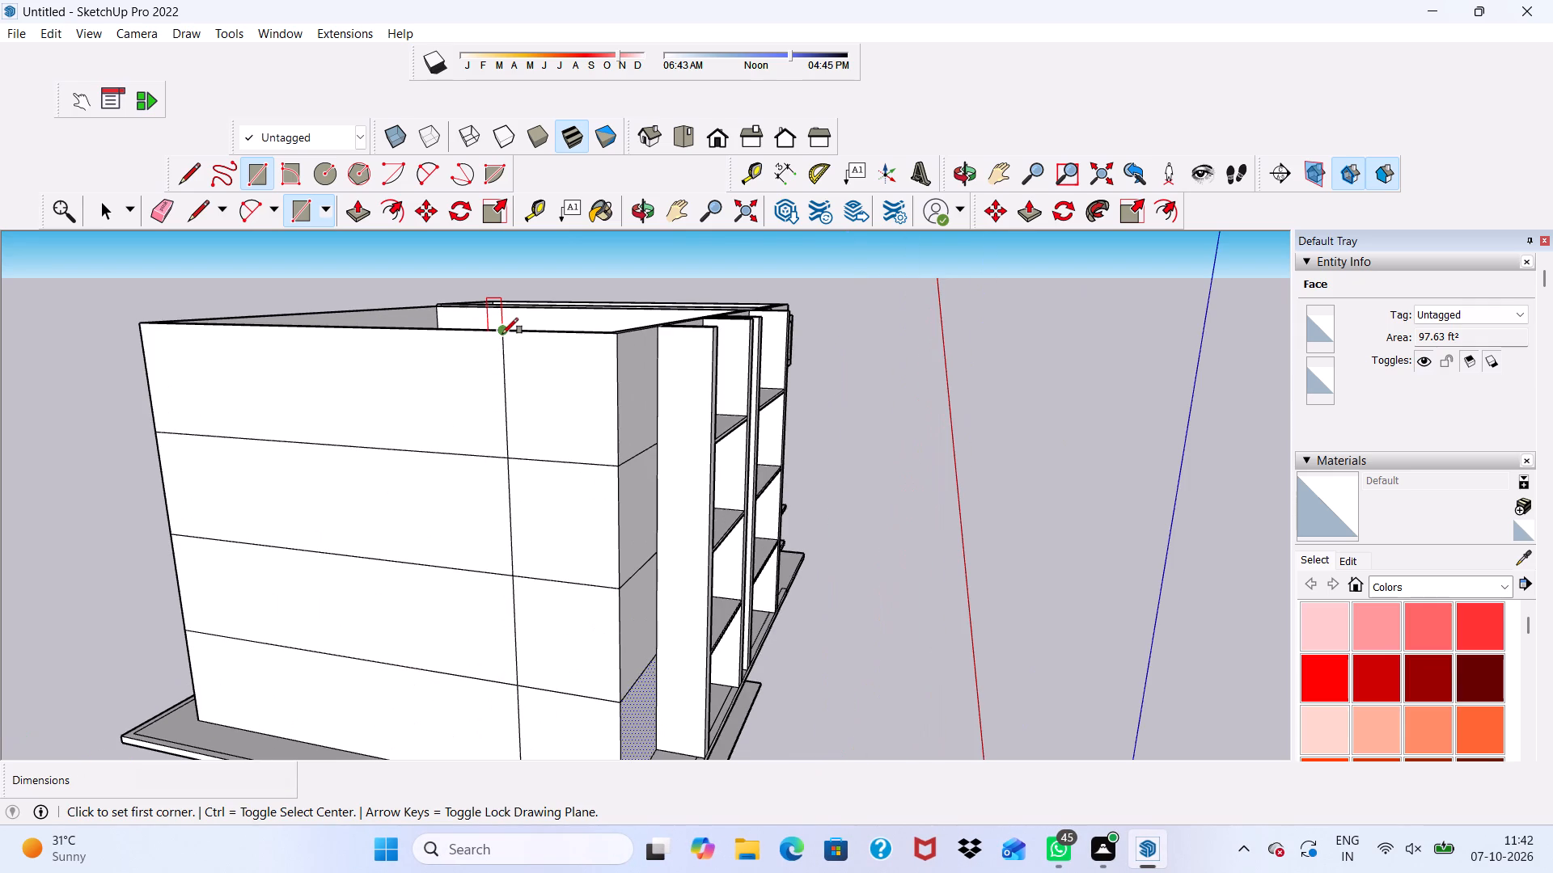
{"action": "left_click", "coordinate": [502, 334]}
{"action": "scroll", "coordinate": [484, 428], "scroll_direction": "down", "scroll_amount": 1}
{"action": "scroll", "coordinate": [455, 571], "scroll_direction": "down", "scroll_amount": 2}
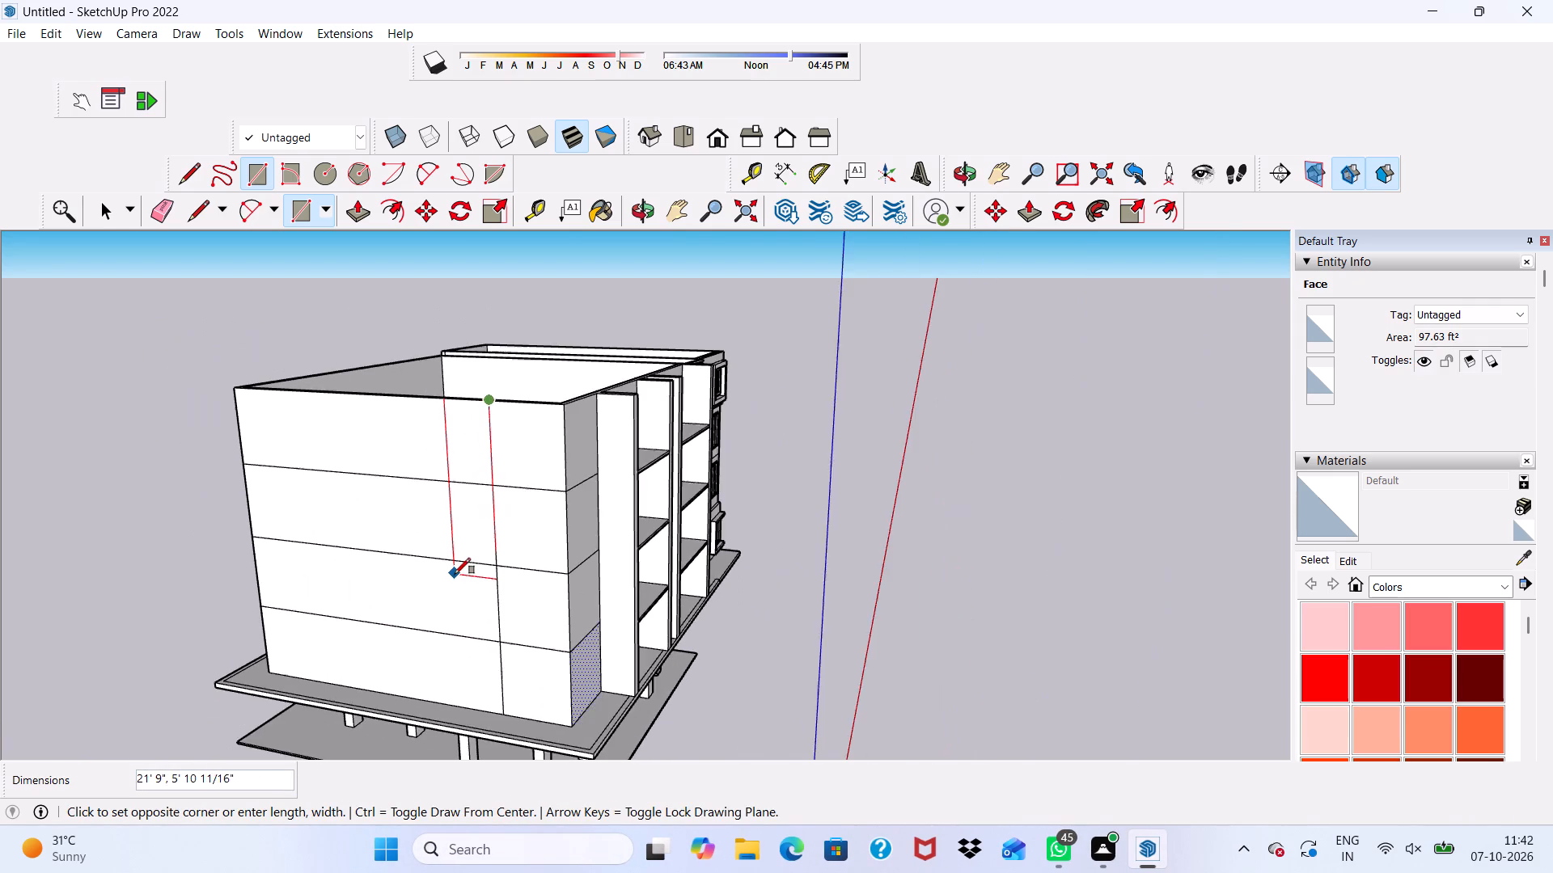
{"action": "scroll", "coordinate": [455, 574], "scroll_direction": "down", "scroll_amount": 4}
{"action": "middle_click_drag", "start_coordinate": [456, 575], "coordinate": [519, 628]}
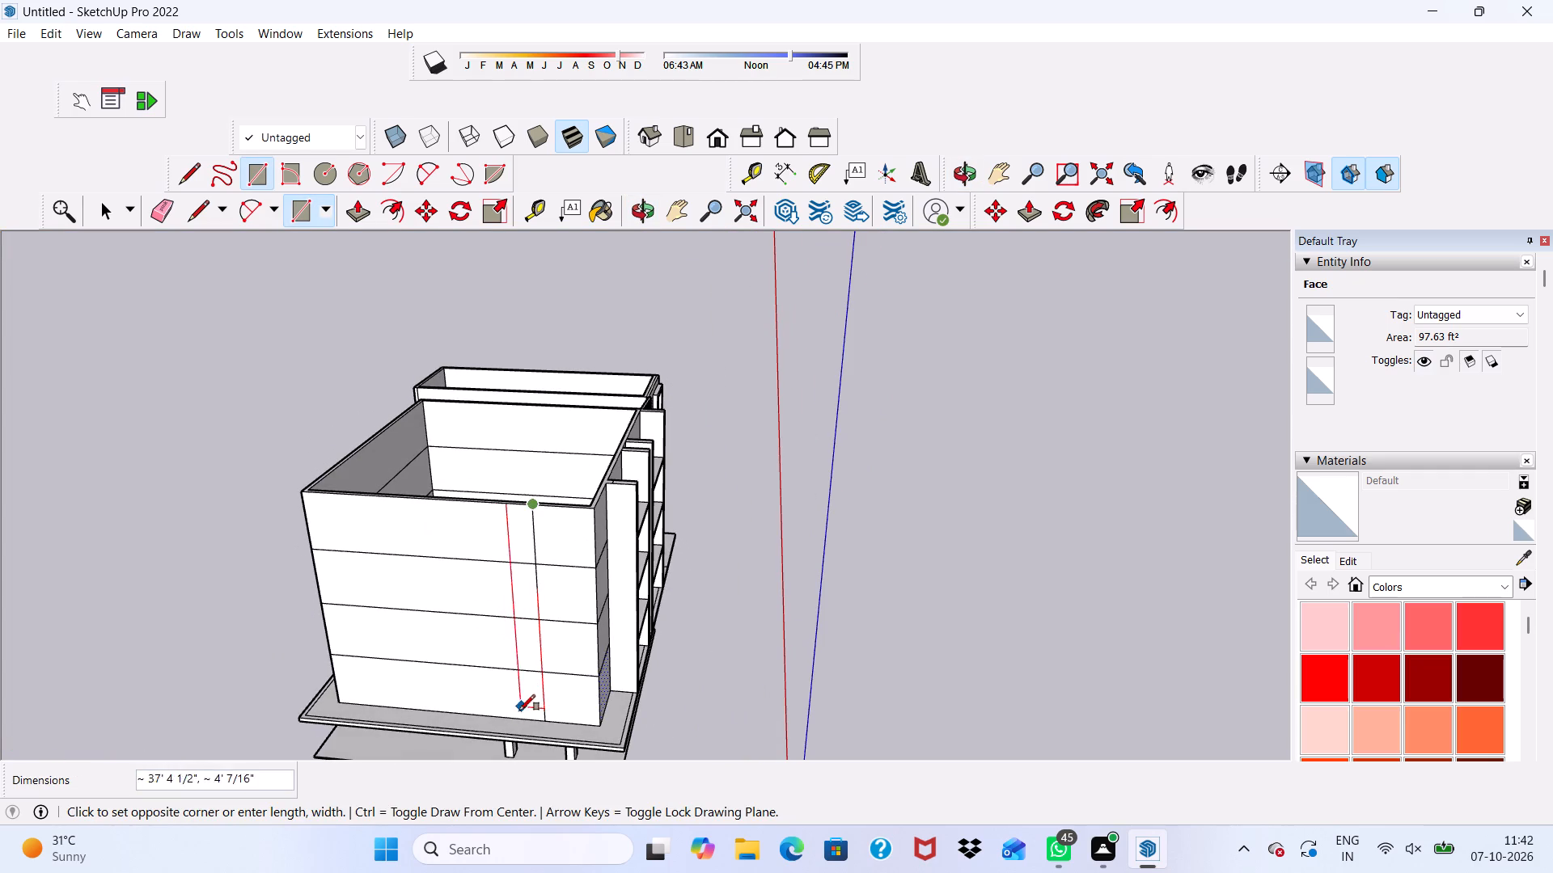
{"action": "scroll", "coordinate": [529, 723], "scroll_direction": "up", "scroll_amount": 7}
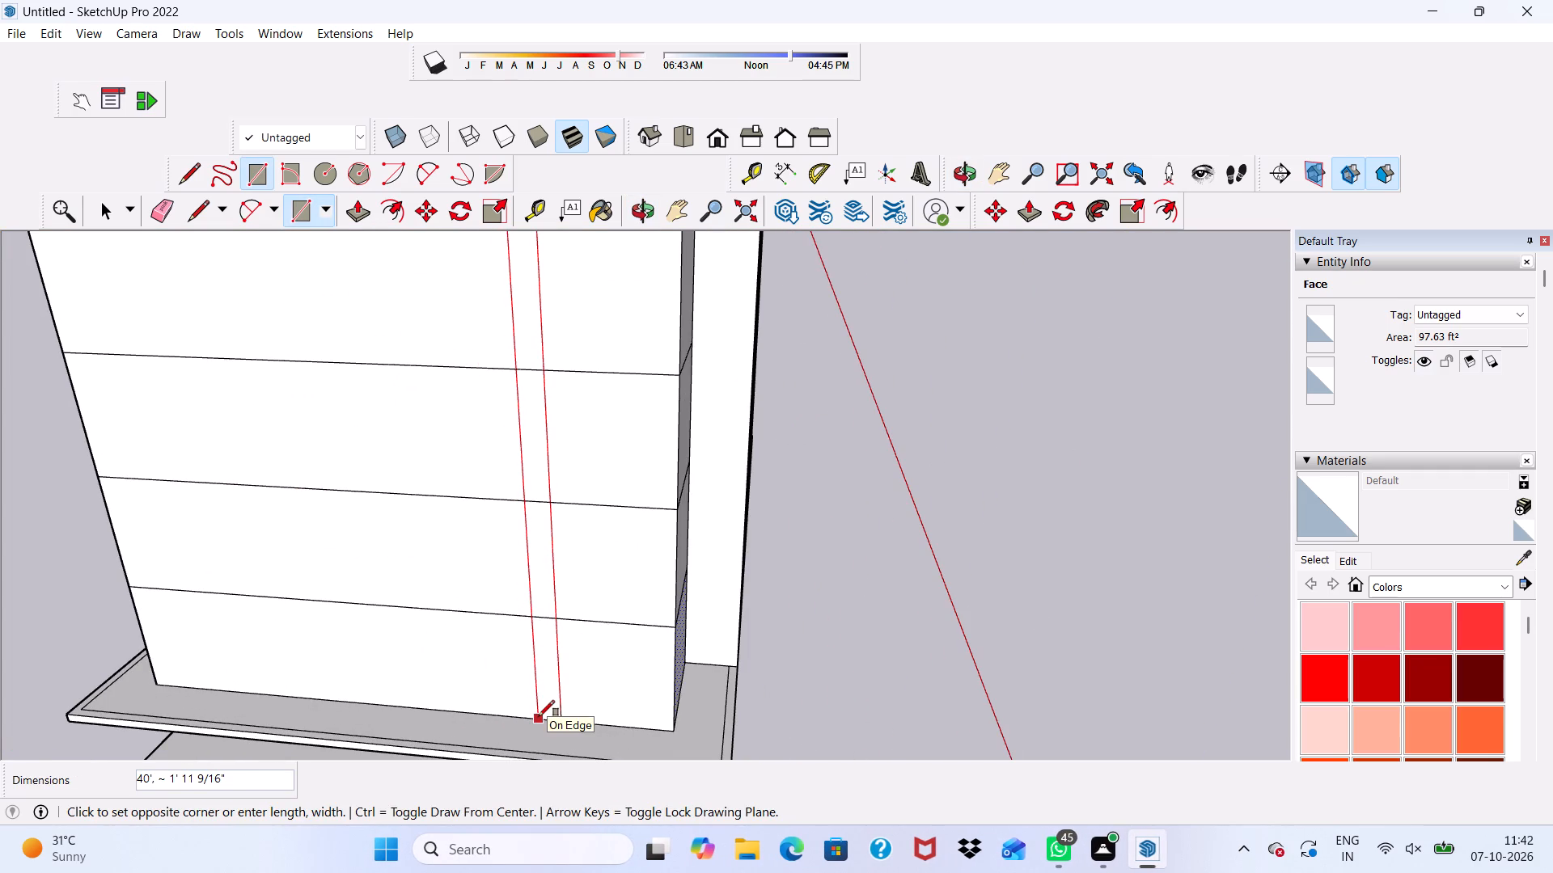
{"action": "left_click", "coordinate": [539, 716]}
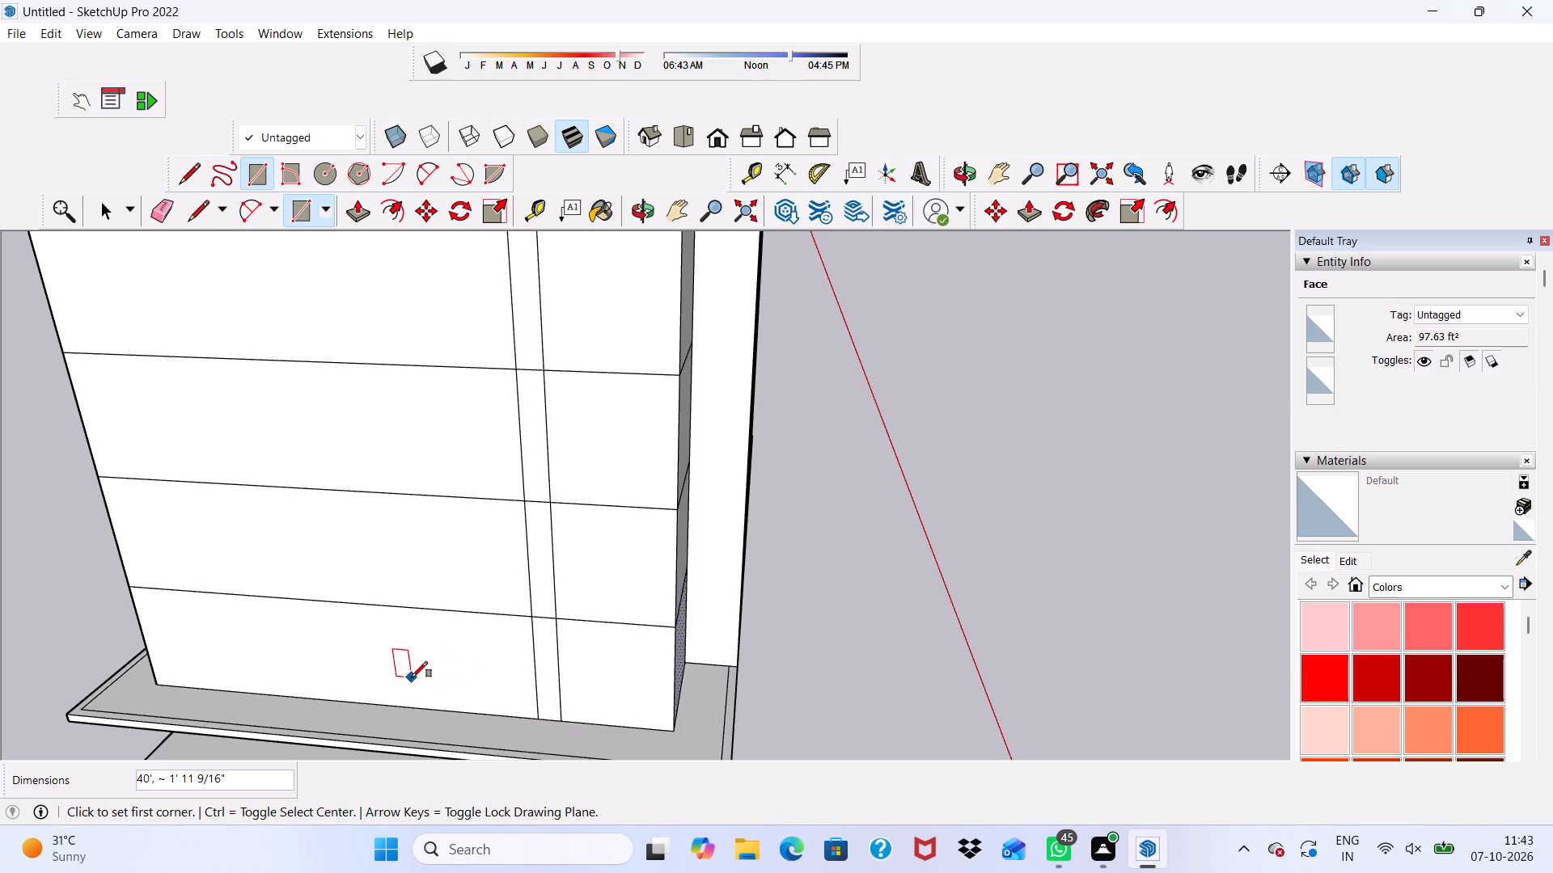
{"action": "scroll", "coordinate": [412, 677], "scroll_direction": "up", "scroll_amount": 2}
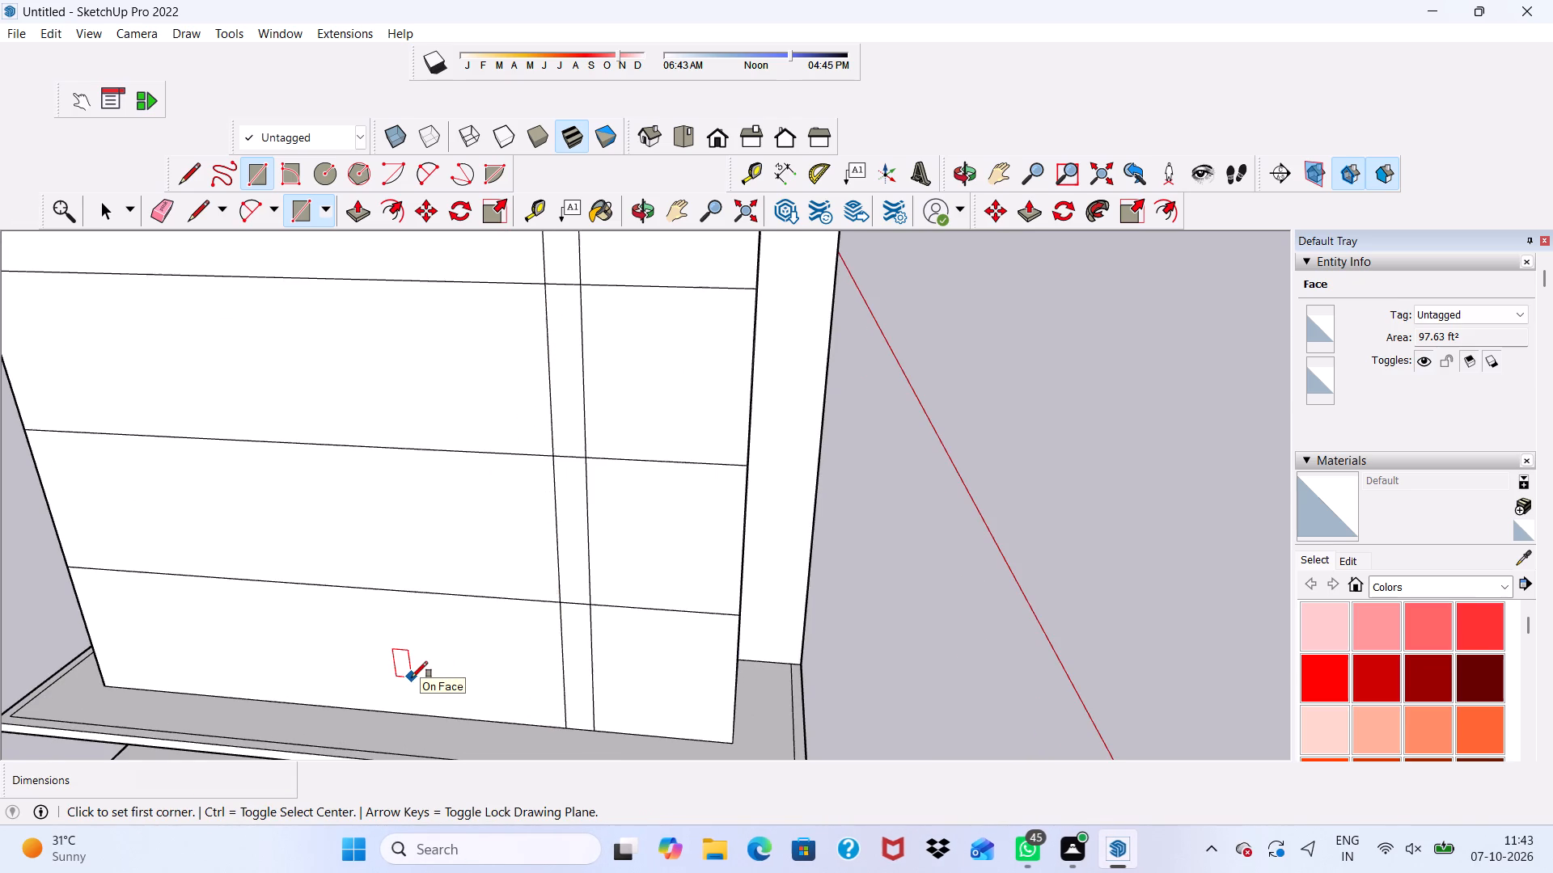
{"action": "scroll", "coordinate": [529, 644], "scroll_direction": "down", "scroll_amount": 4}
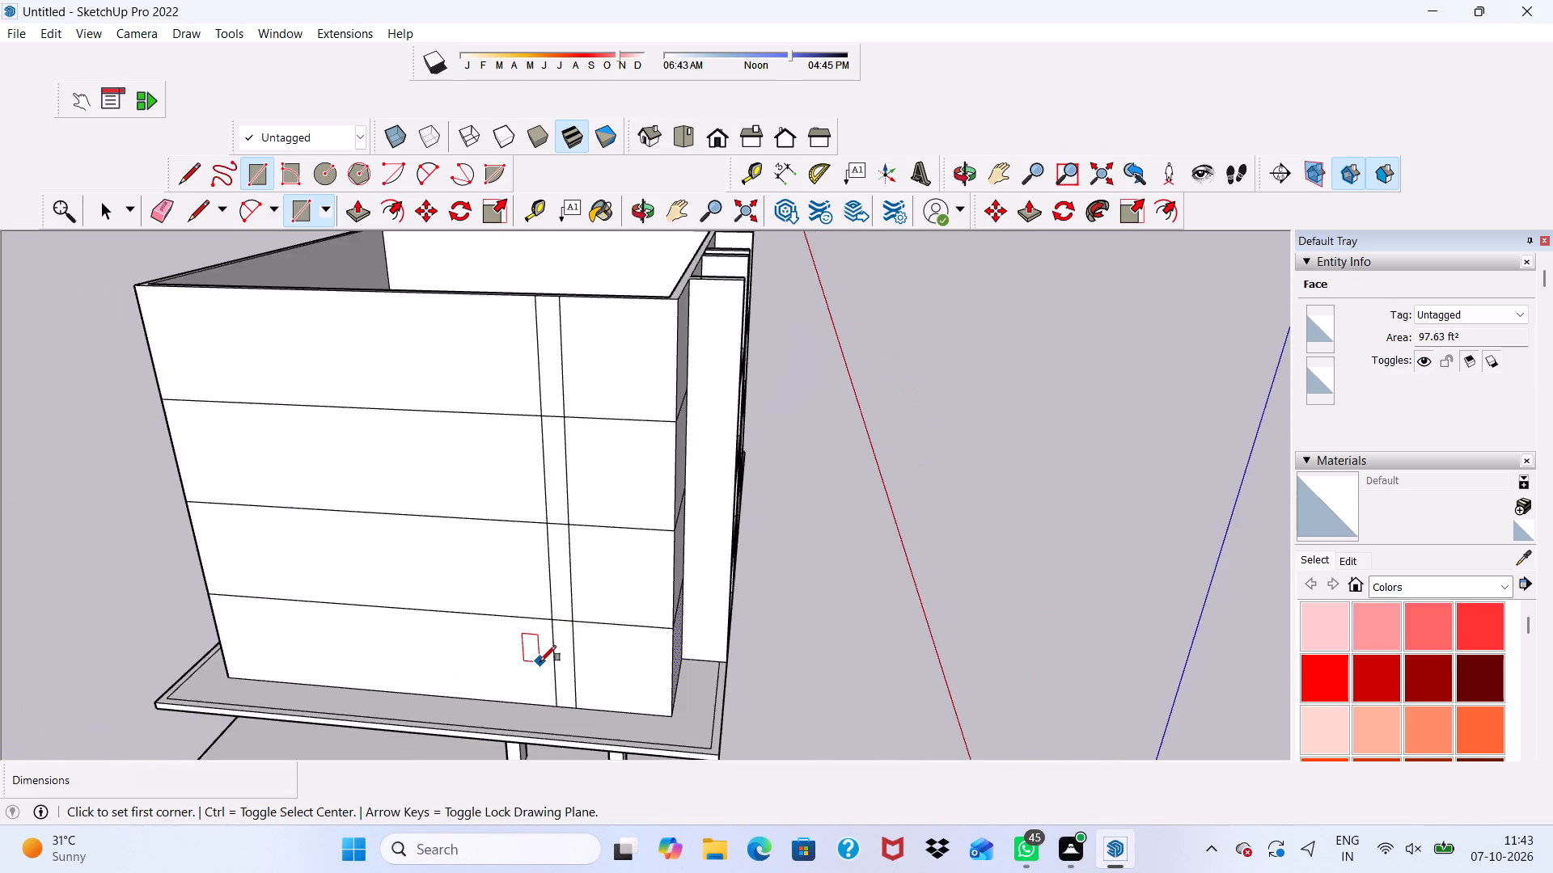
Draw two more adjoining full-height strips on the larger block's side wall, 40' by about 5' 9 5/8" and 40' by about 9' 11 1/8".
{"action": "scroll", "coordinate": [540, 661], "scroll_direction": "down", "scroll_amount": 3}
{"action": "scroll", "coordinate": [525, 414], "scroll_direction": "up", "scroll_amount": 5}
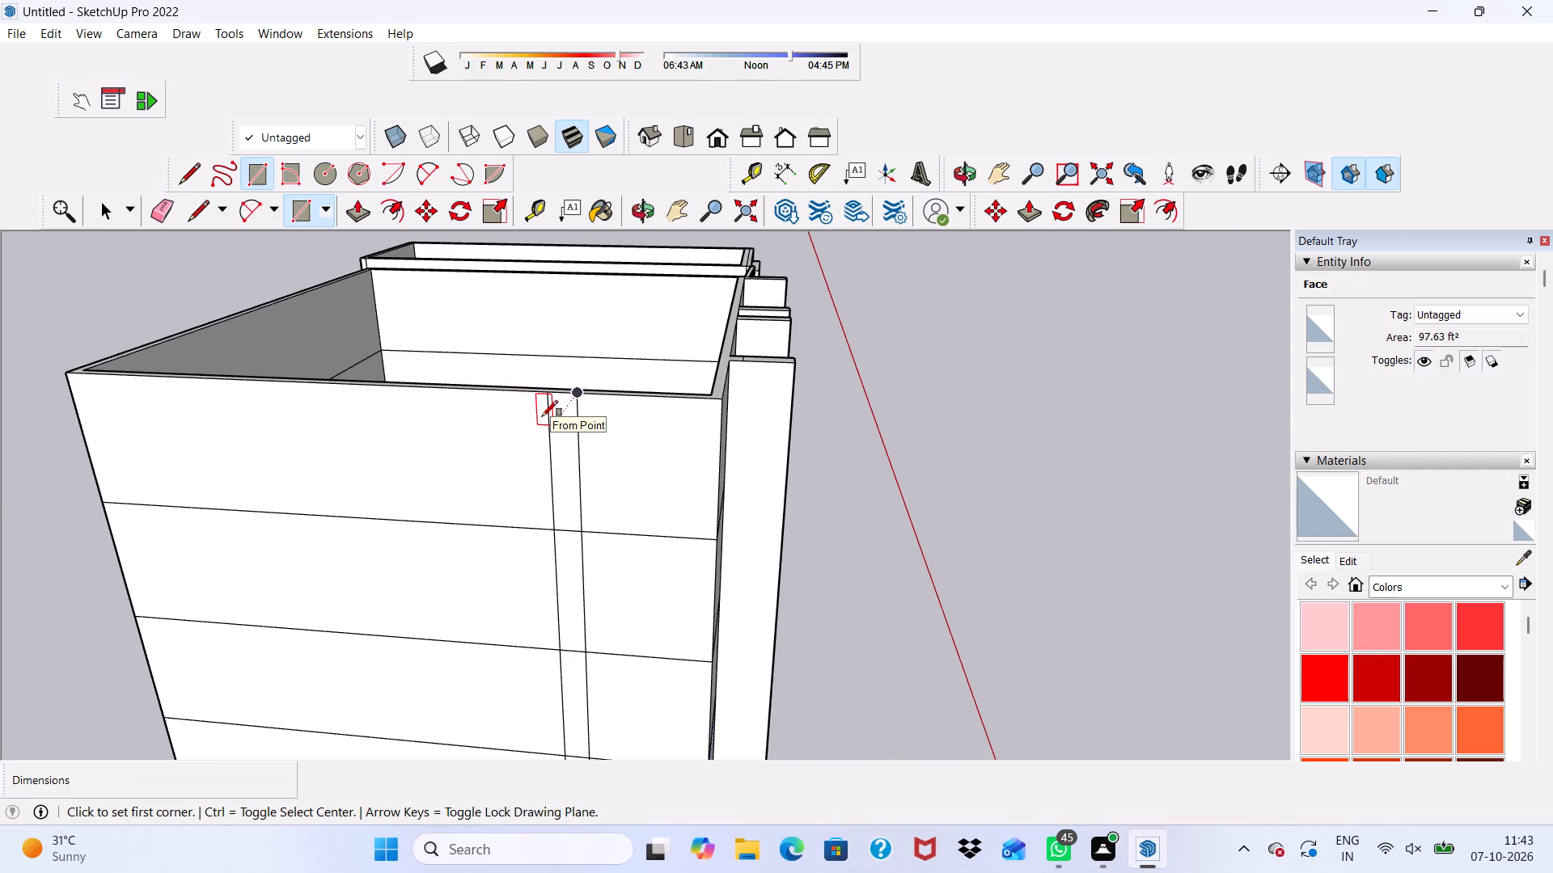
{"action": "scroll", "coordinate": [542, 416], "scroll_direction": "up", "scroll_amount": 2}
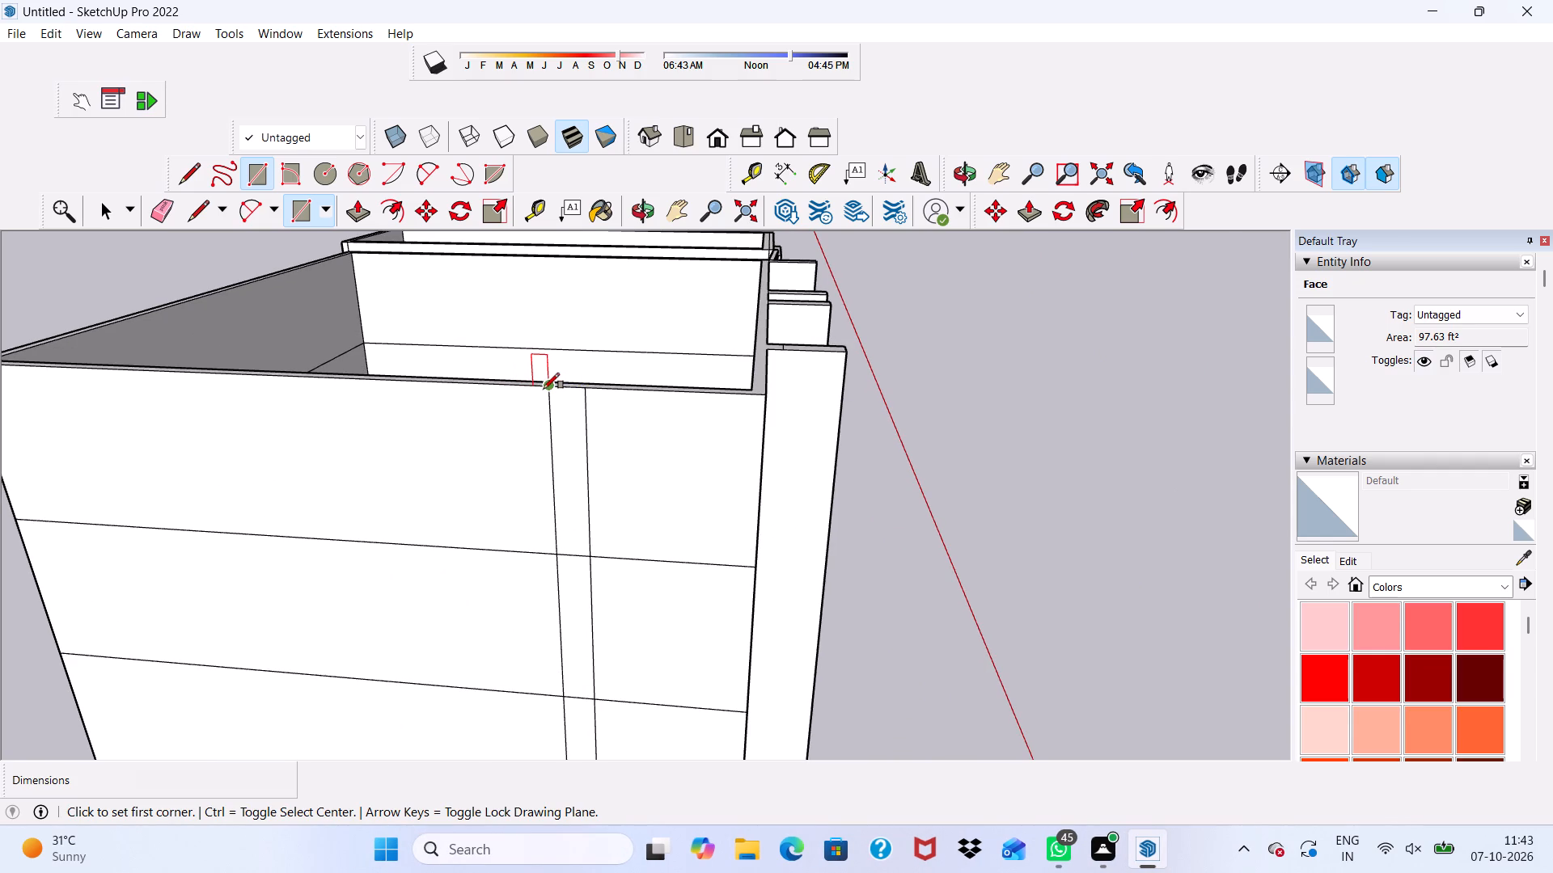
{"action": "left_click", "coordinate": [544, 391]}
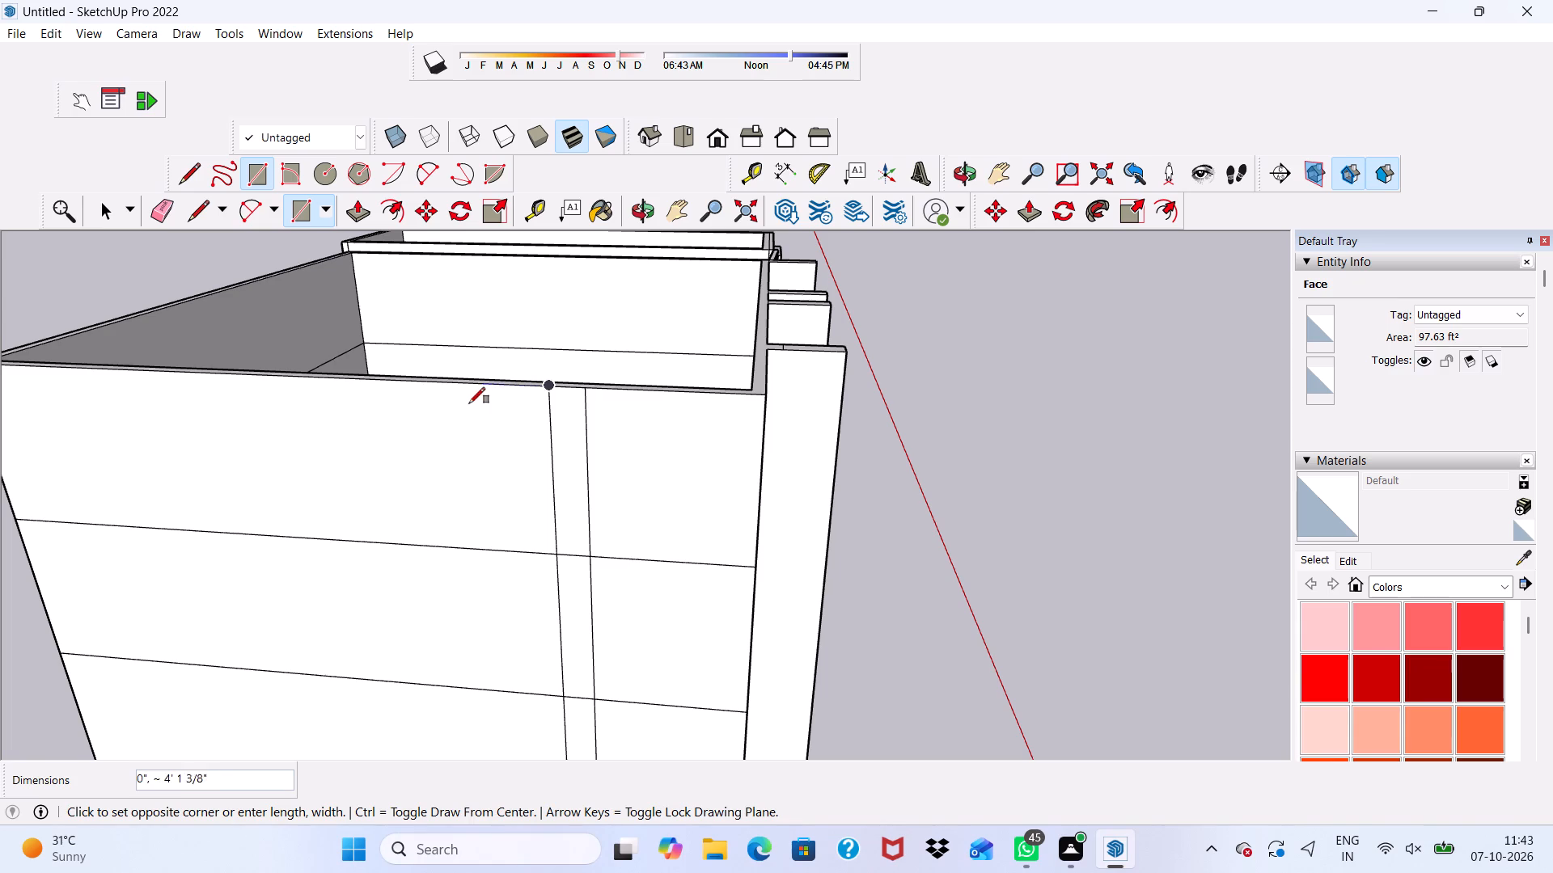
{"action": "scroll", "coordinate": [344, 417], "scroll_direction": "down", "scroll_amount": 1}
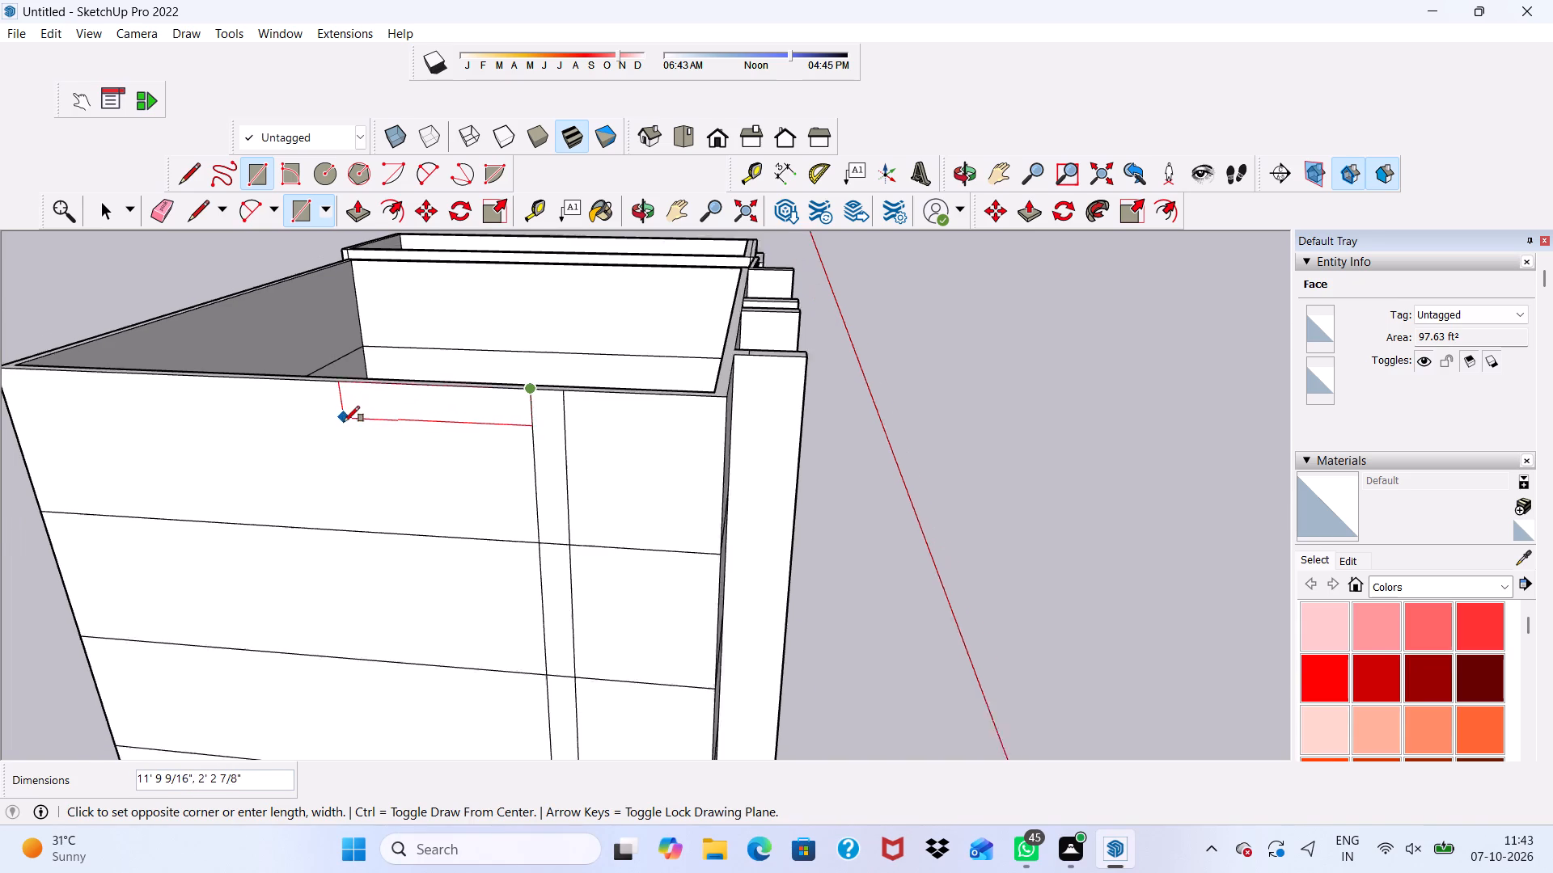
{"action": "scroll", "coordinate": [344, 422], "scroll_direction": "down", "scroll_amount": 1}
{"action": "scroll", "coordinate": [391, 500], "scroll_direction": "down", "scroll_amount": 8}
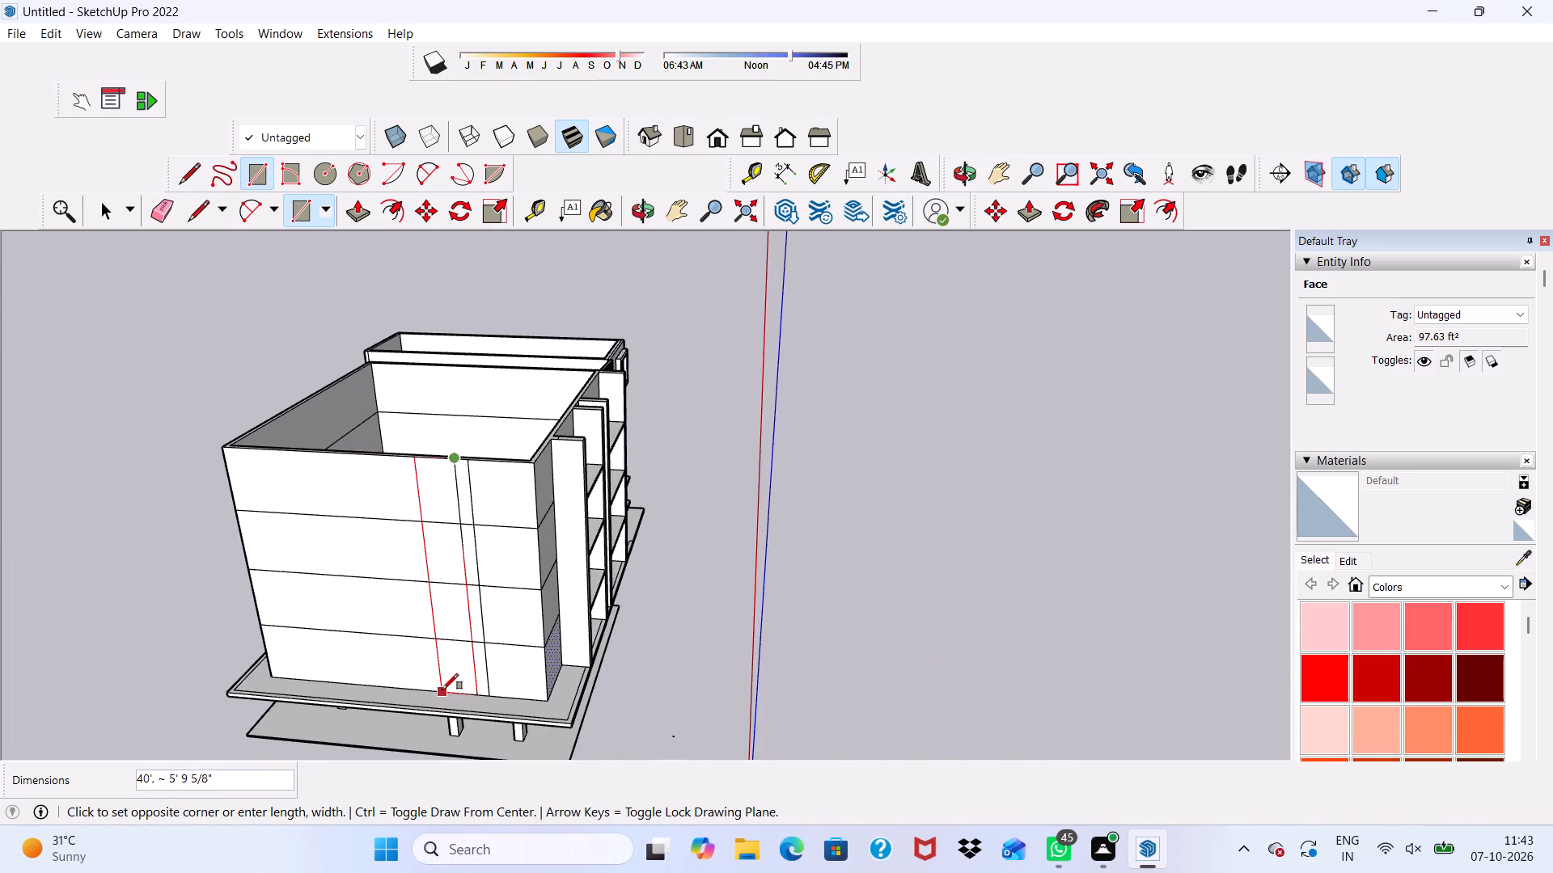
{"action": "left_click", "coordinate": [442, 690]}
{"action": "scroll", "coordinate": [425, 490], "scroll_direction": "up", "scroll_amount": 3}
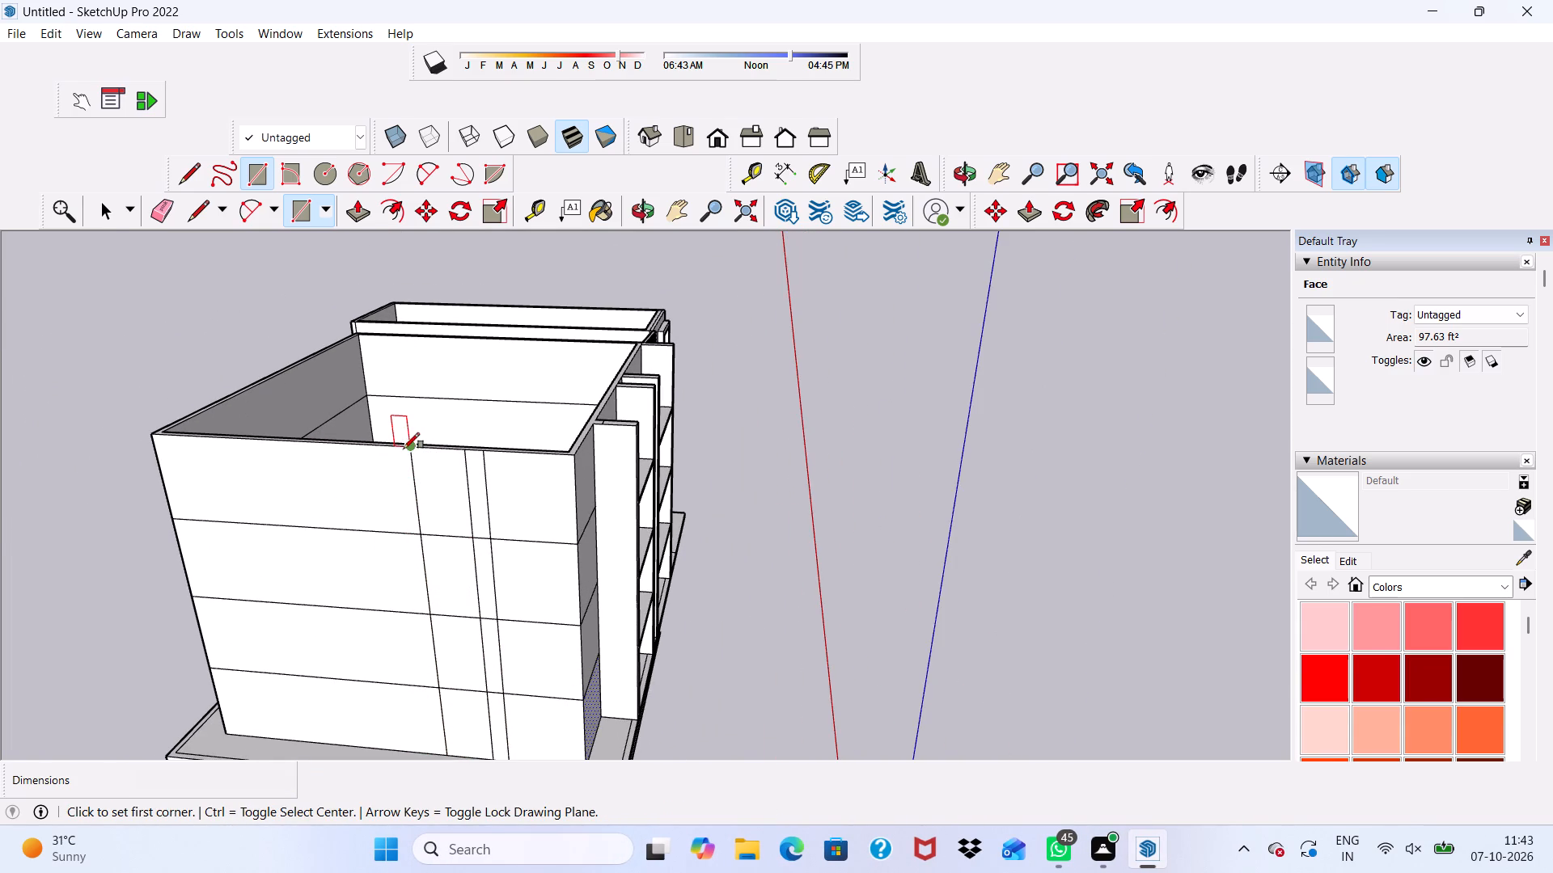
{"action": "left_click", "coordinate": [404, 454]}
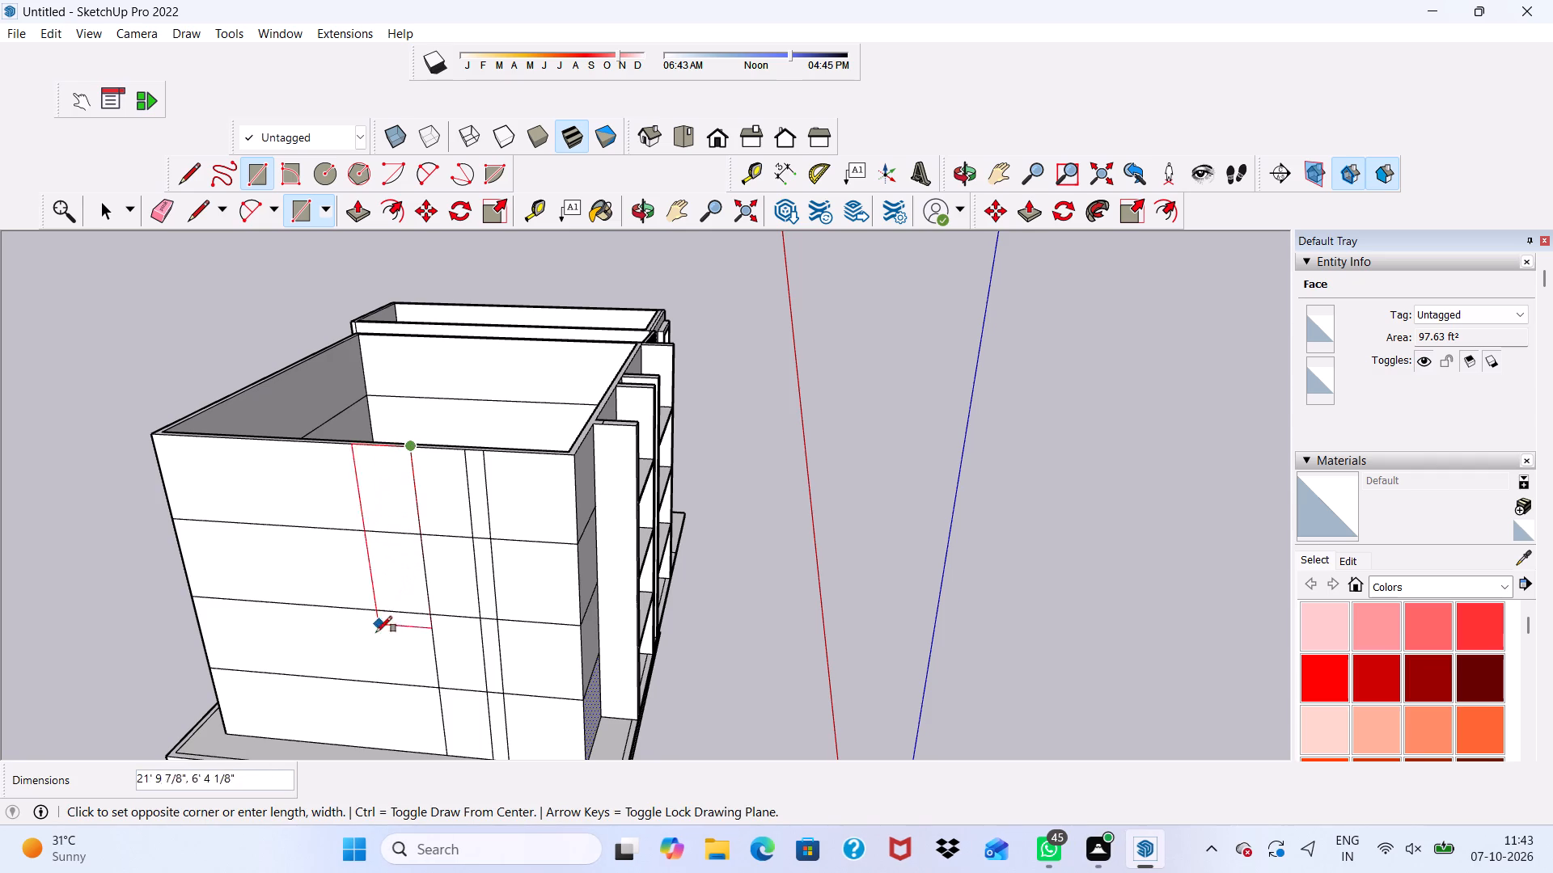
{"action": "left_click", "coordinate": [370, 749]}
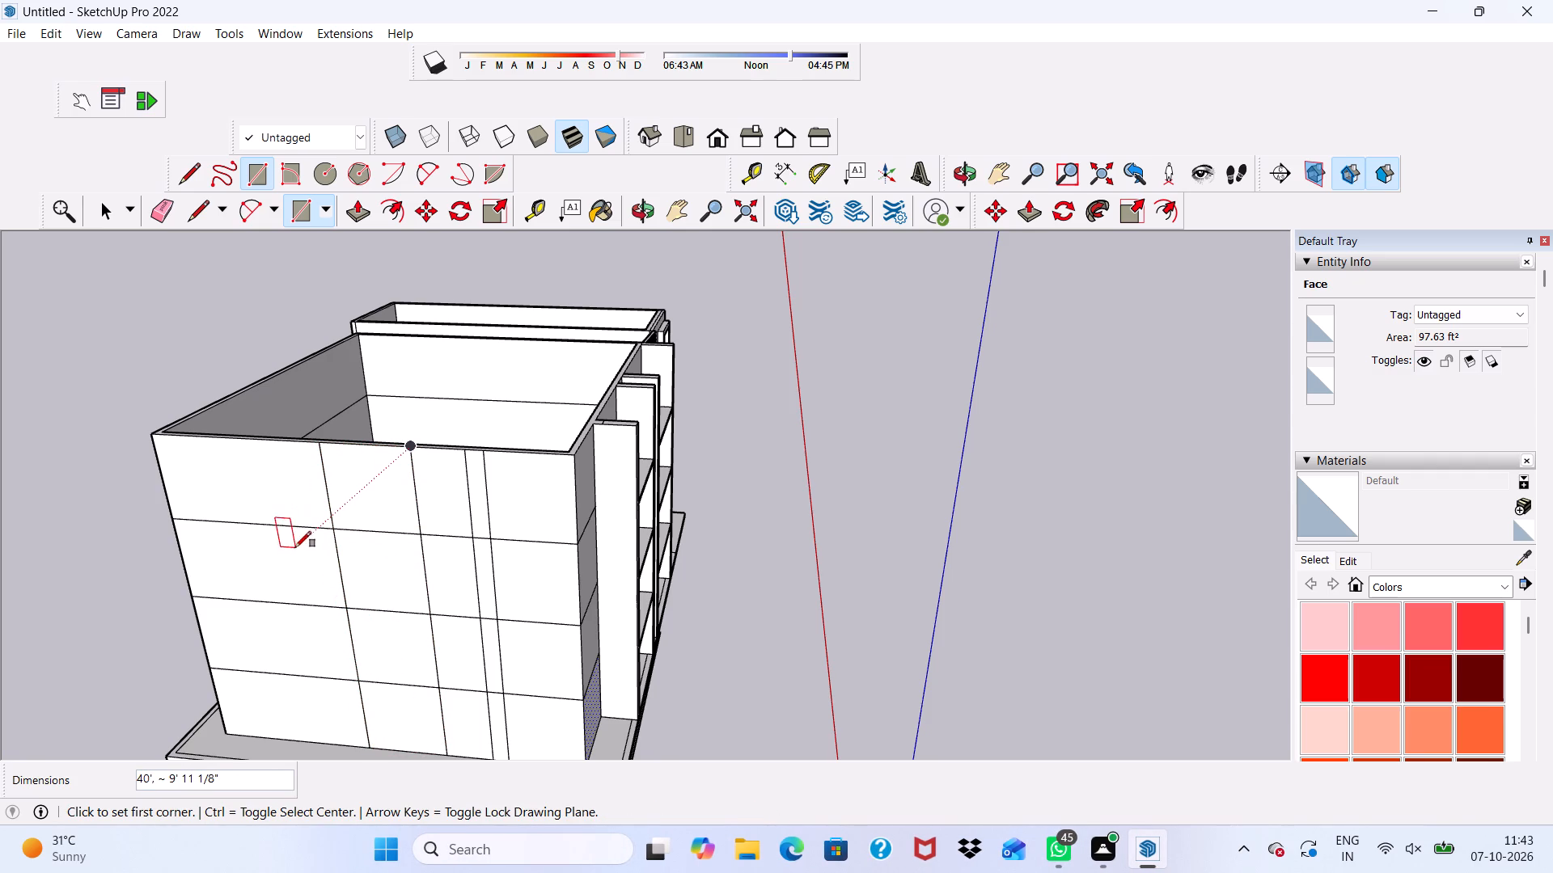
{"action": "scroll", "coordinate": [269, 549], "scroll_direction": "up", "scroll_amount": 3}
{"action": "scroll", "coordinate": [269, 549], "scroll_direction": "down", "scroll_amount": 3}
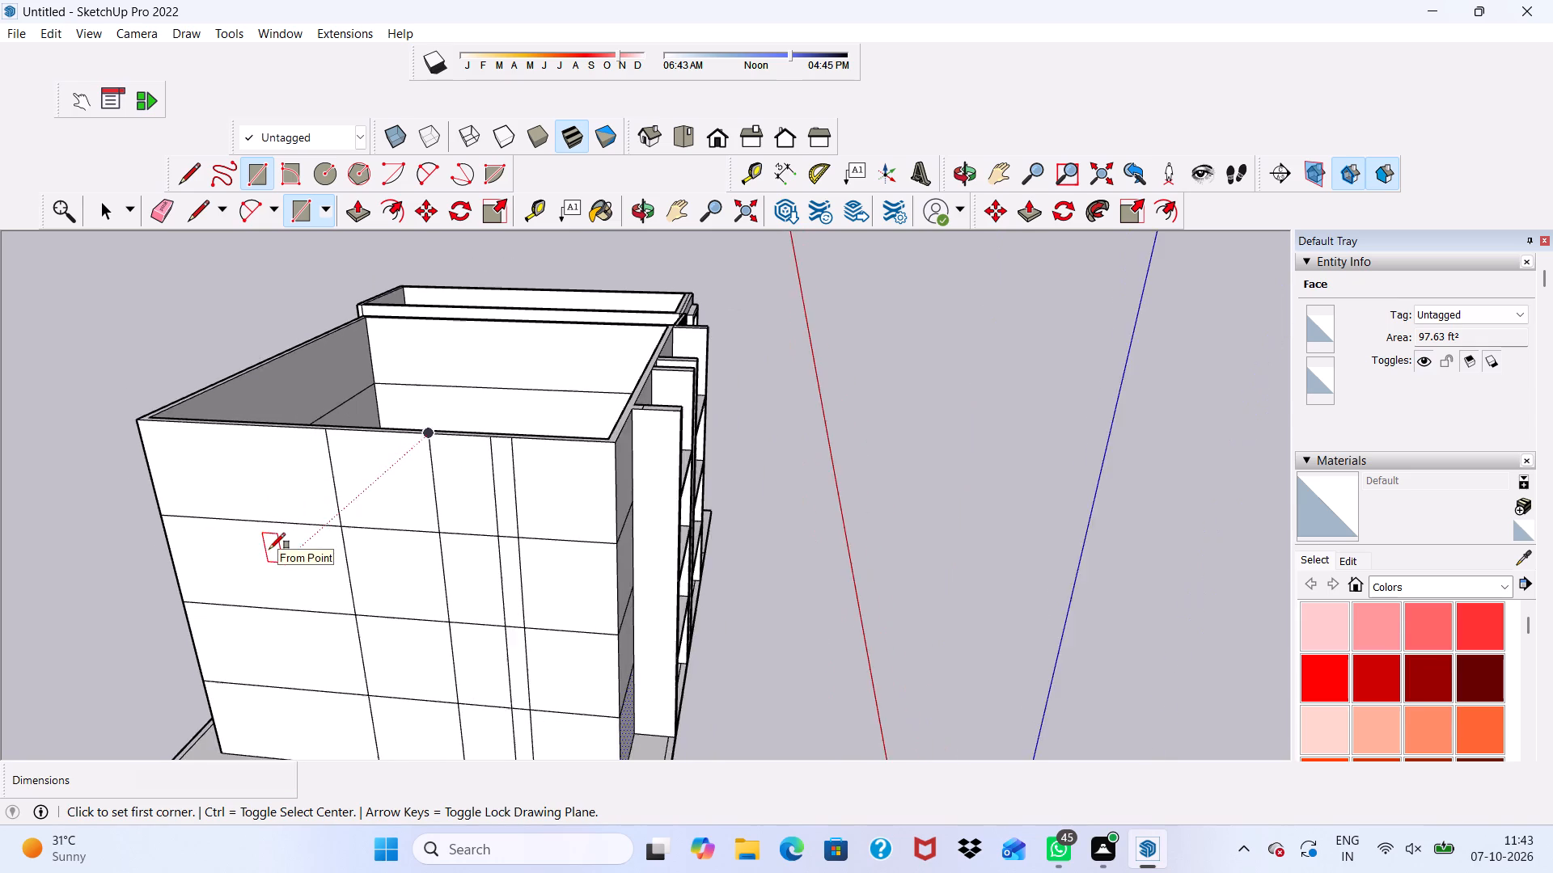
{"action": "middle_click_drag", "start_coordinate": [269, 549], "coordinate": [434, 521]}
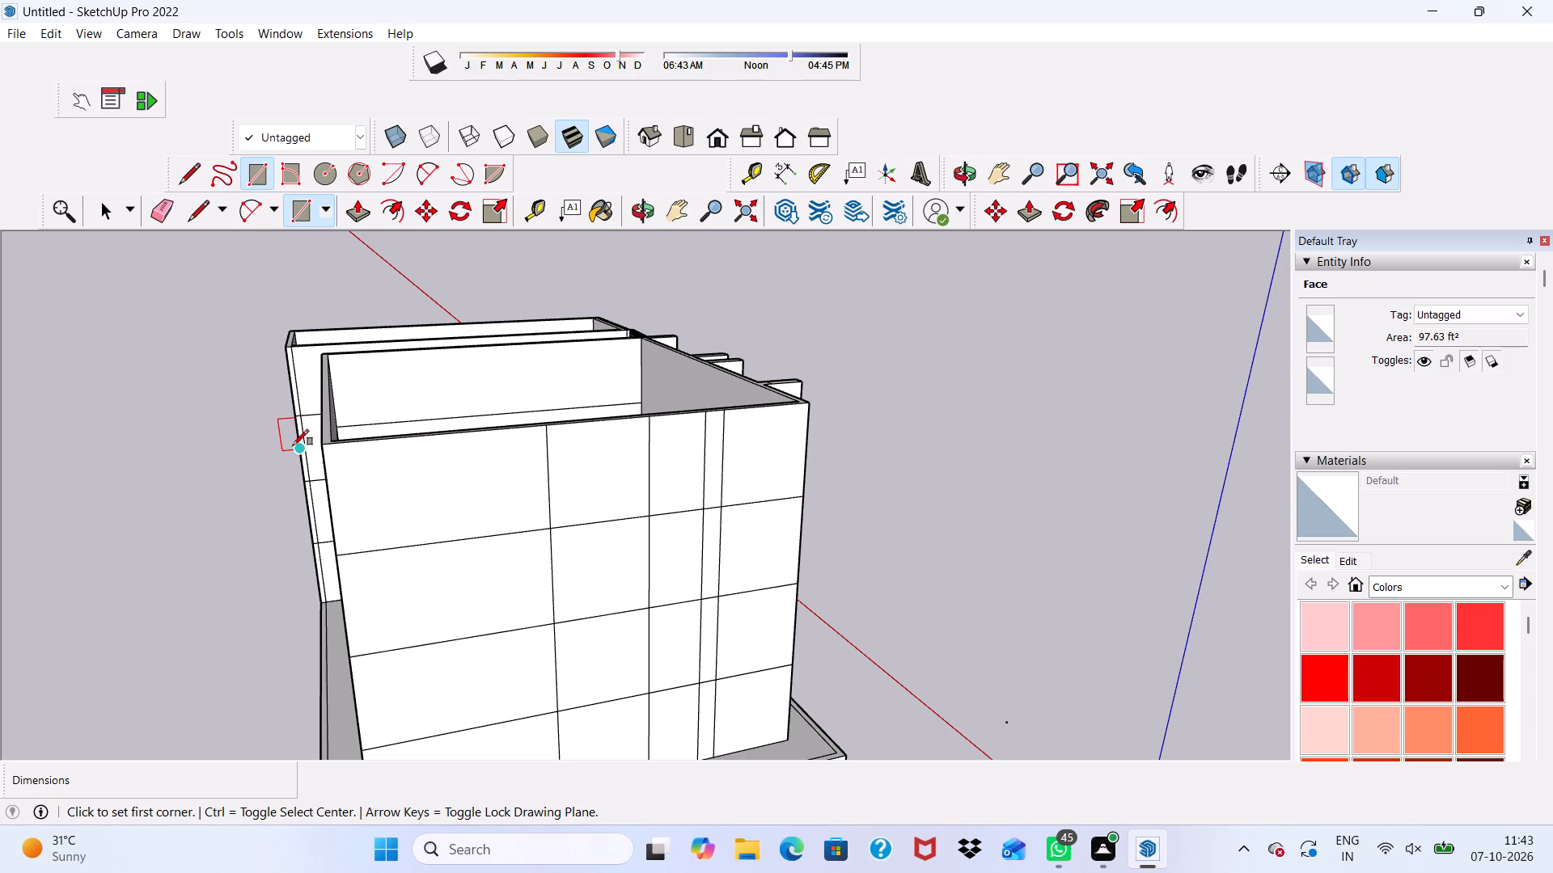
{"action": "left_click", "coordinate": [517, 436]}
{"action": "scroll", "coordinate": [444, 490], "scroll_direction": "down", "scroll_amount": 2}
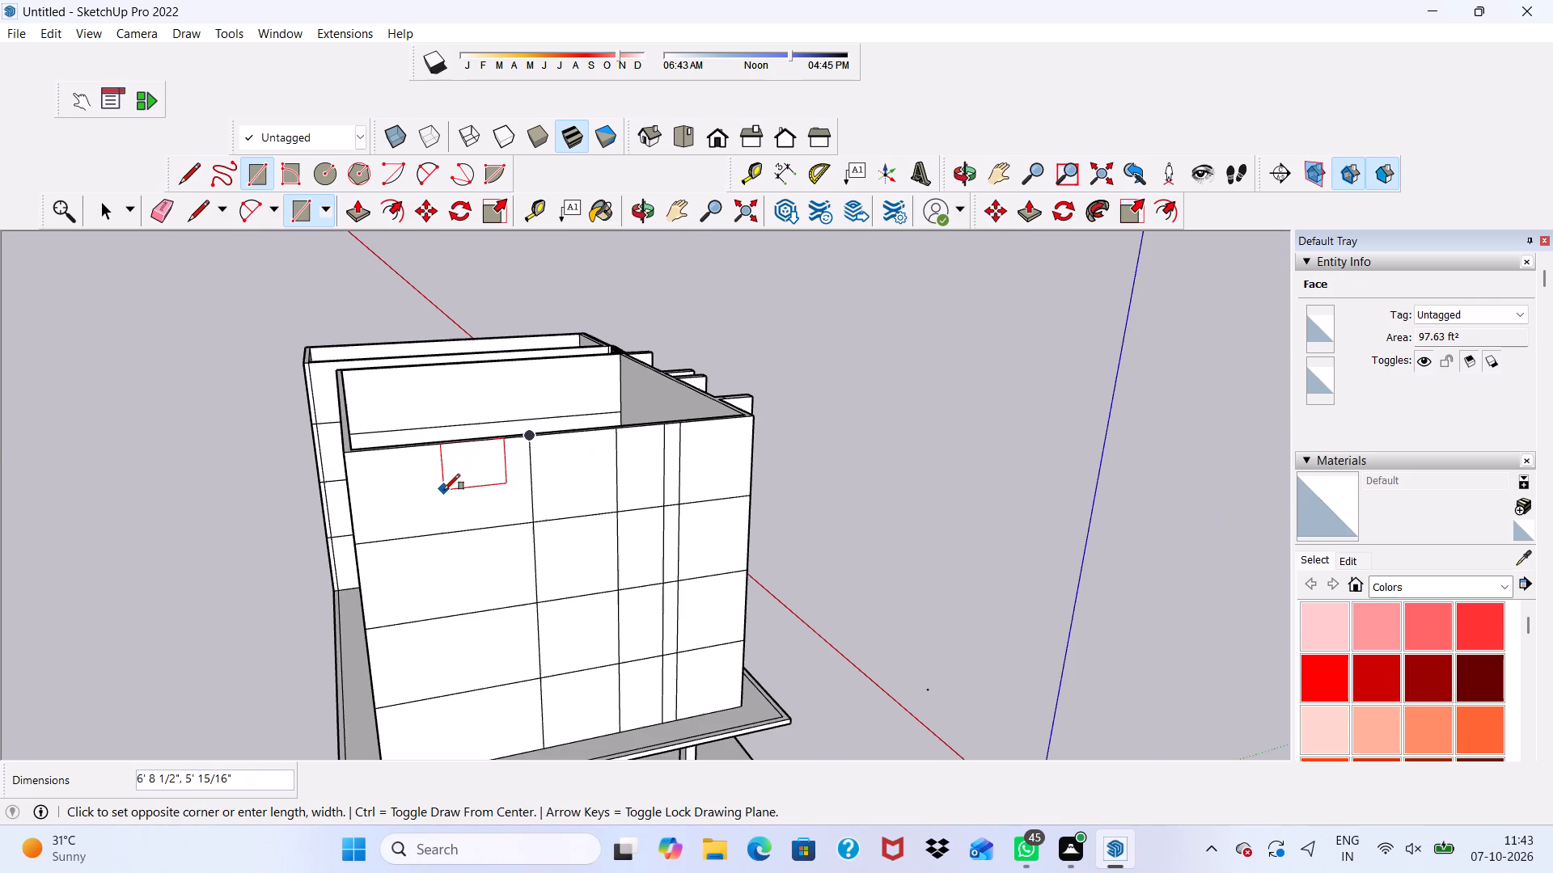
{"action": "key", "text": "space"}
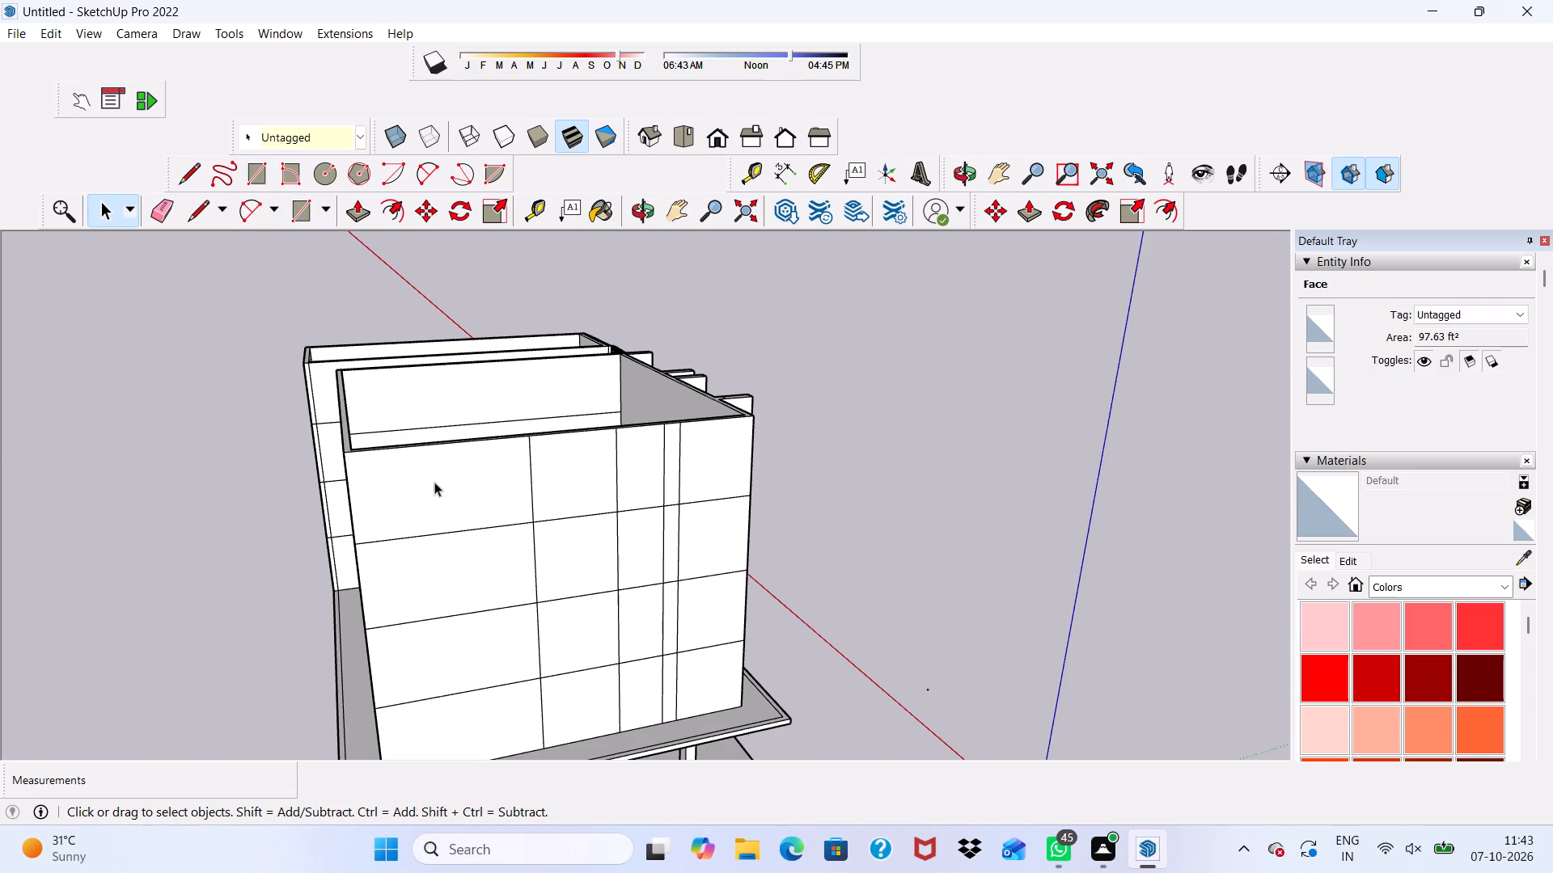
Examine the strip layout on the larger block's side wall from the rear corner and straight on.
{"action": "scroll", "coordinate": [417, 496], "scroll_direction": "down", "scroll_amount": 1}
{"action": "middle_click_drag", "start_coordinate": [417, 496], "coordinate": [548, 458]}
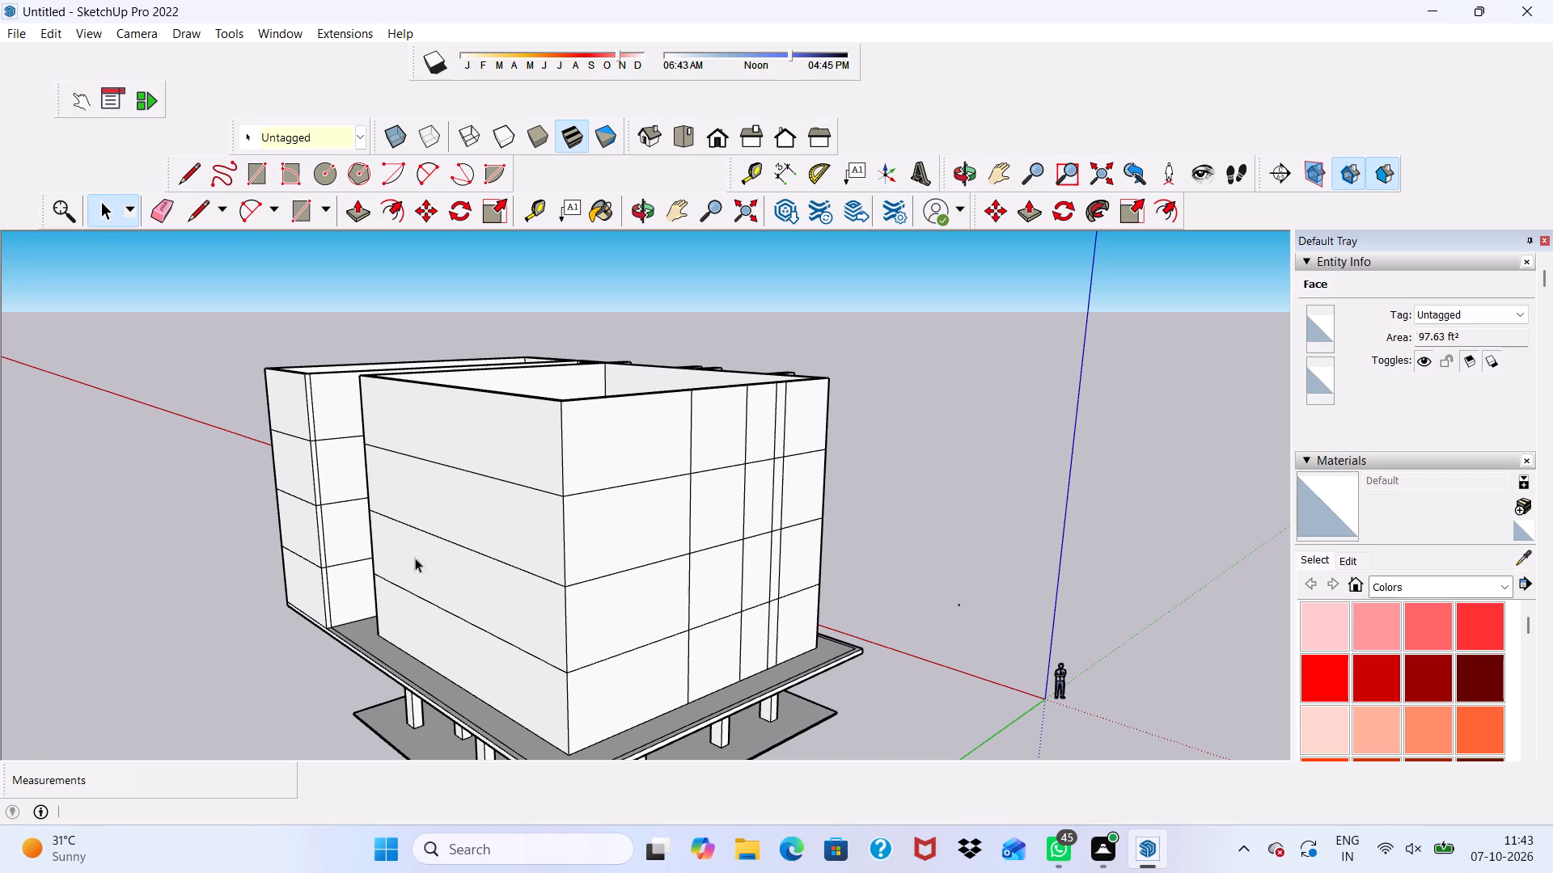
{"action": "middle_click_drag", "start_coordinate": [365, 596], "coordinate": [399, 618]}
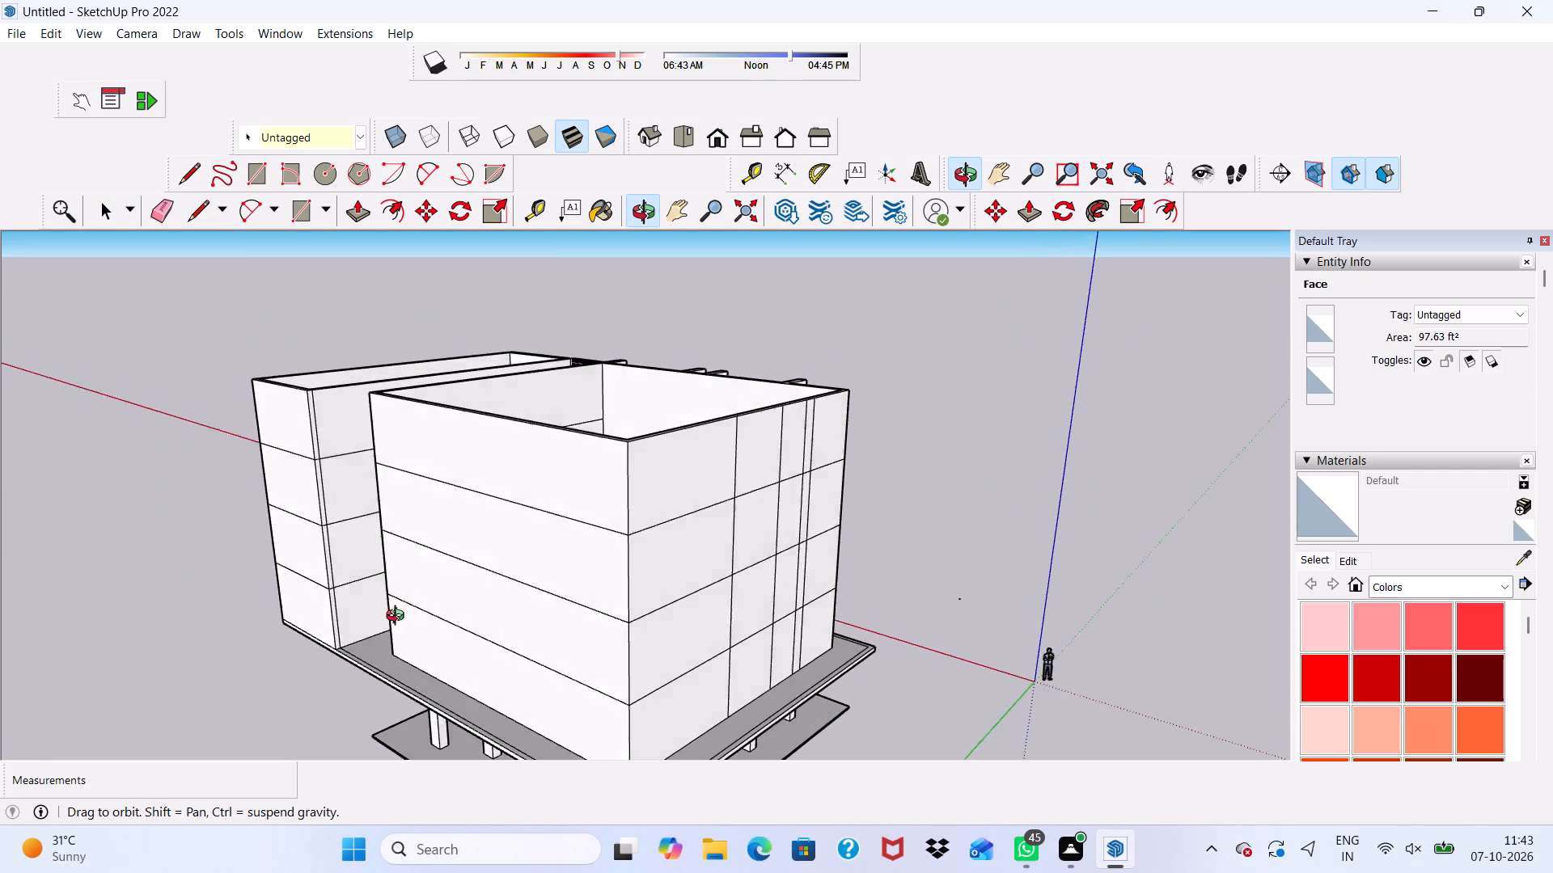
{"action": "middle_click_drag", "start_coordinate": [399, 618], "coordinate": [355, 625]}
{"action": "scroll", "coordinate": [470, 668], "scroll_direction": "up", "scroll_amount": 2}
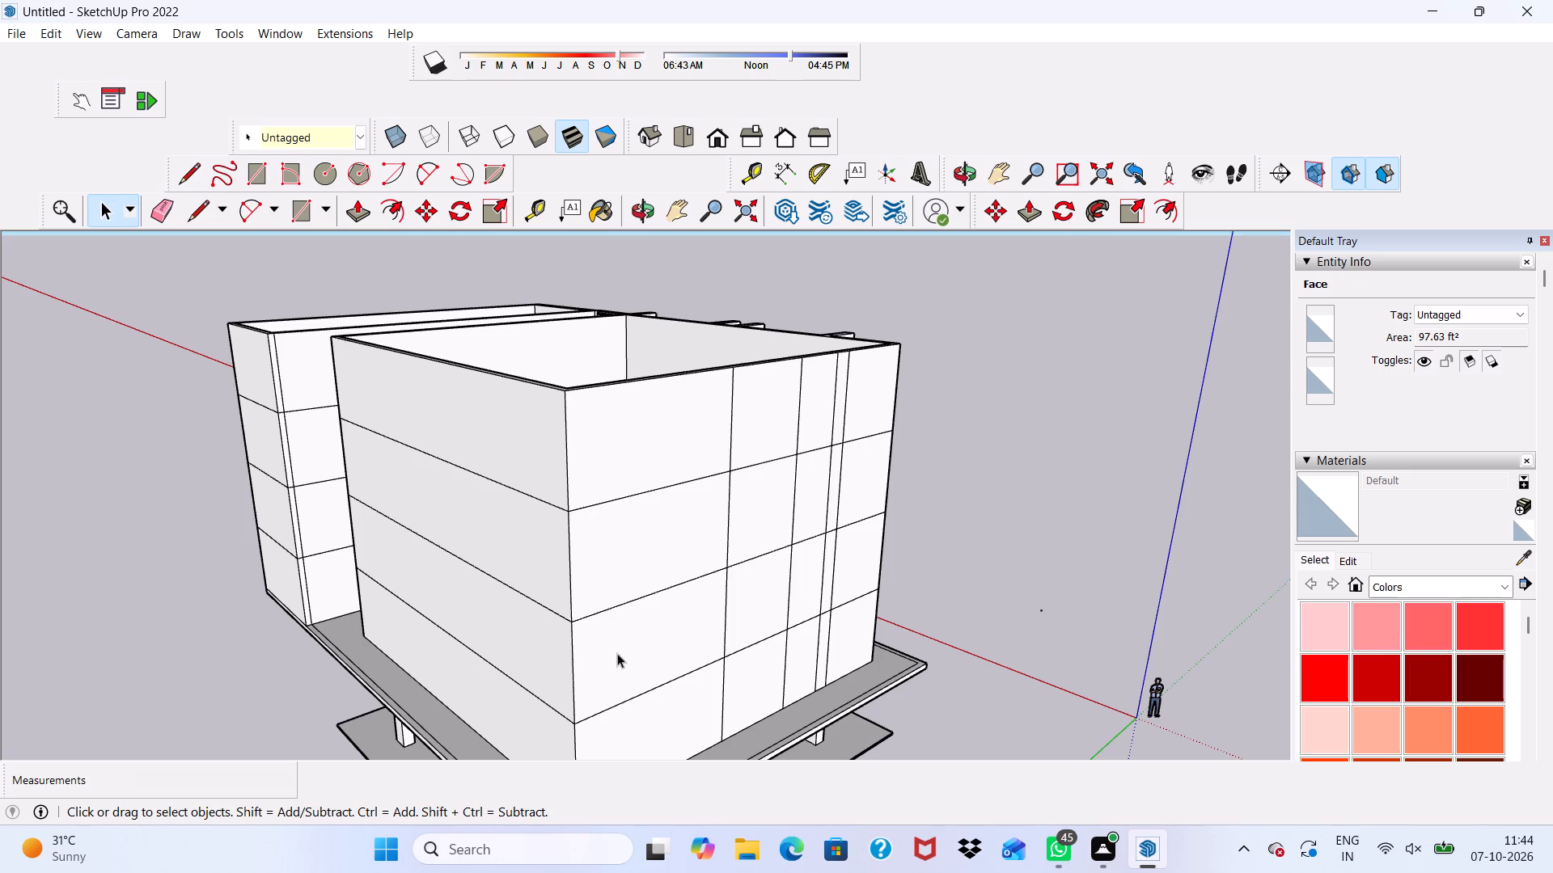
{"action": "scroll", "coordinate": [616, 622], "scroll_direction": "down", "scroll_amount": 1}
{"action": "middle_click_drag", "start_coordinate": [616, 622], "coordinate": [437, 559]}
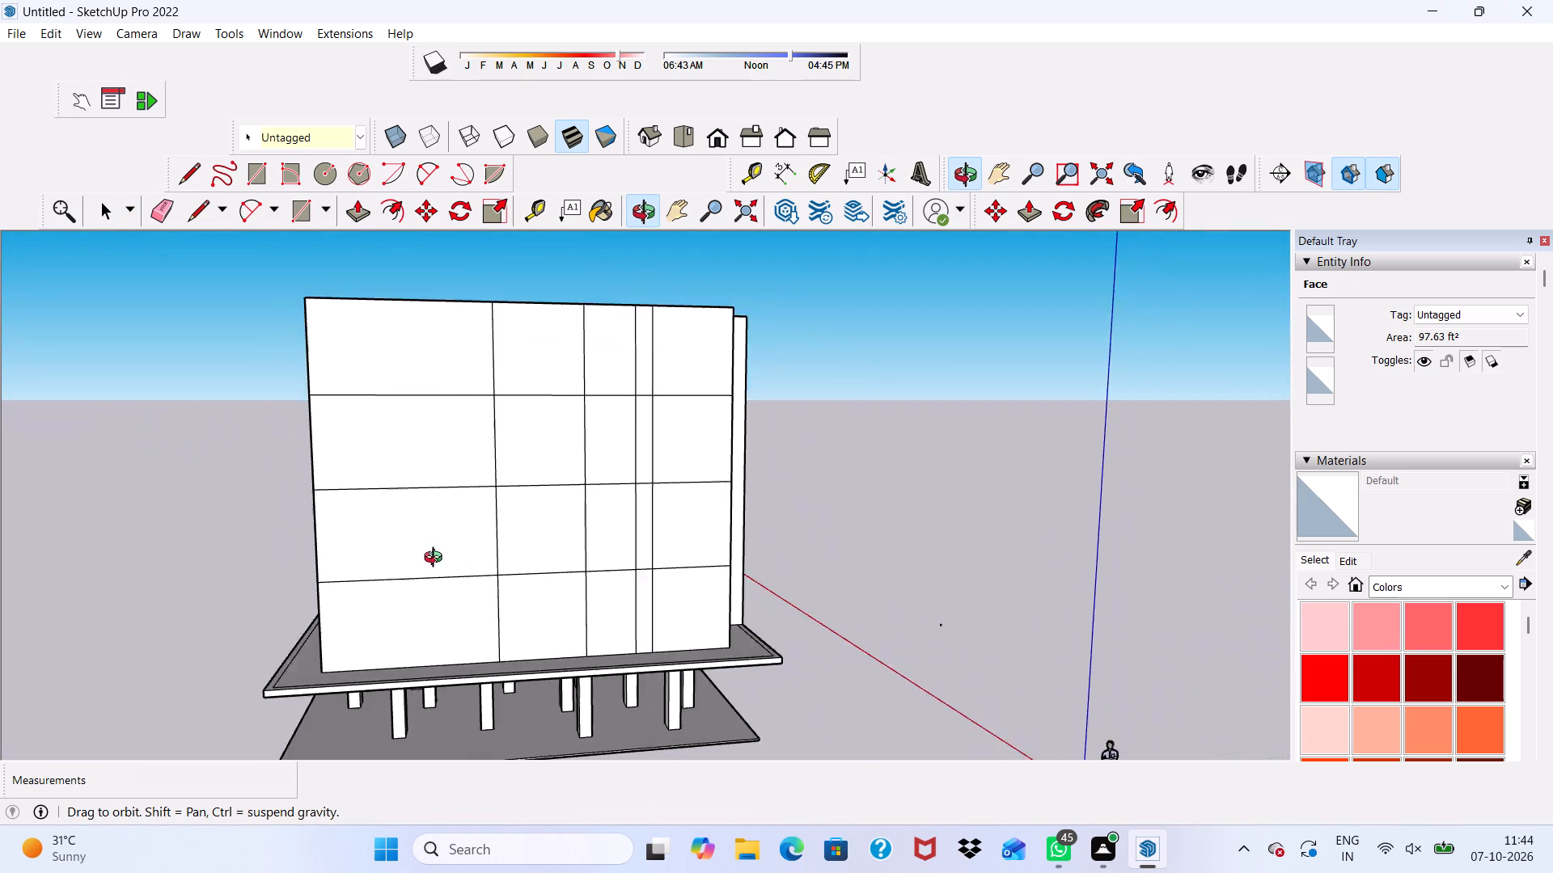
{"action": "middle_click_drag", "start_coordinate": [437, 559], "coordinate": [357, 600]}
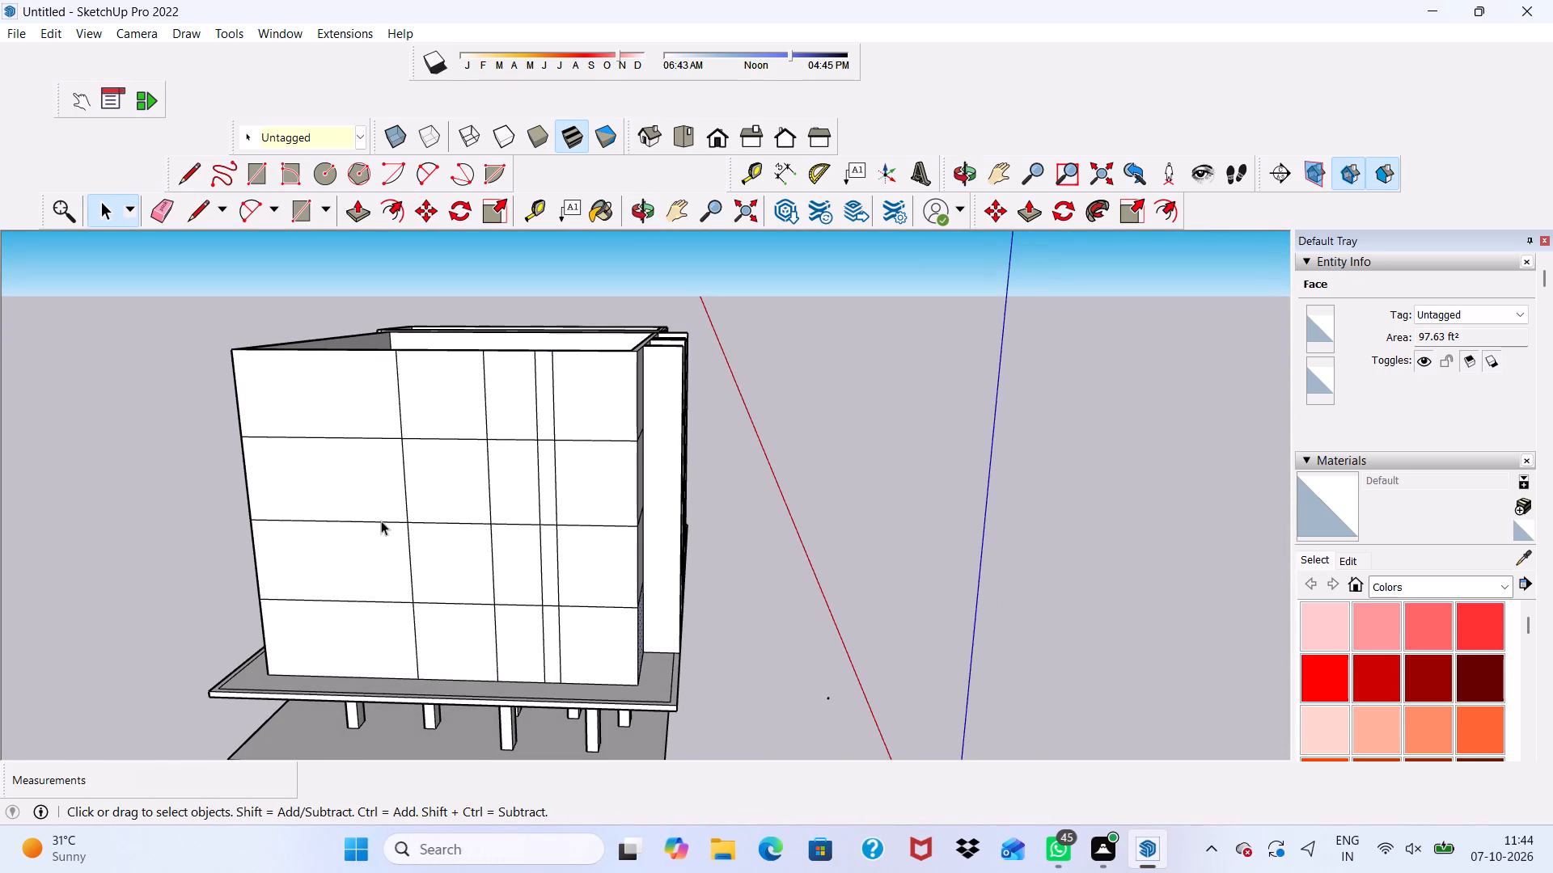
{"action": "scroll", "coordinate": [523, 537], "scroll_direction": "down", "scroll_amount": 2}
{"action": "middle_click_drag", "start_coordinate": [524, 537], "coordinate": [551, 546]}
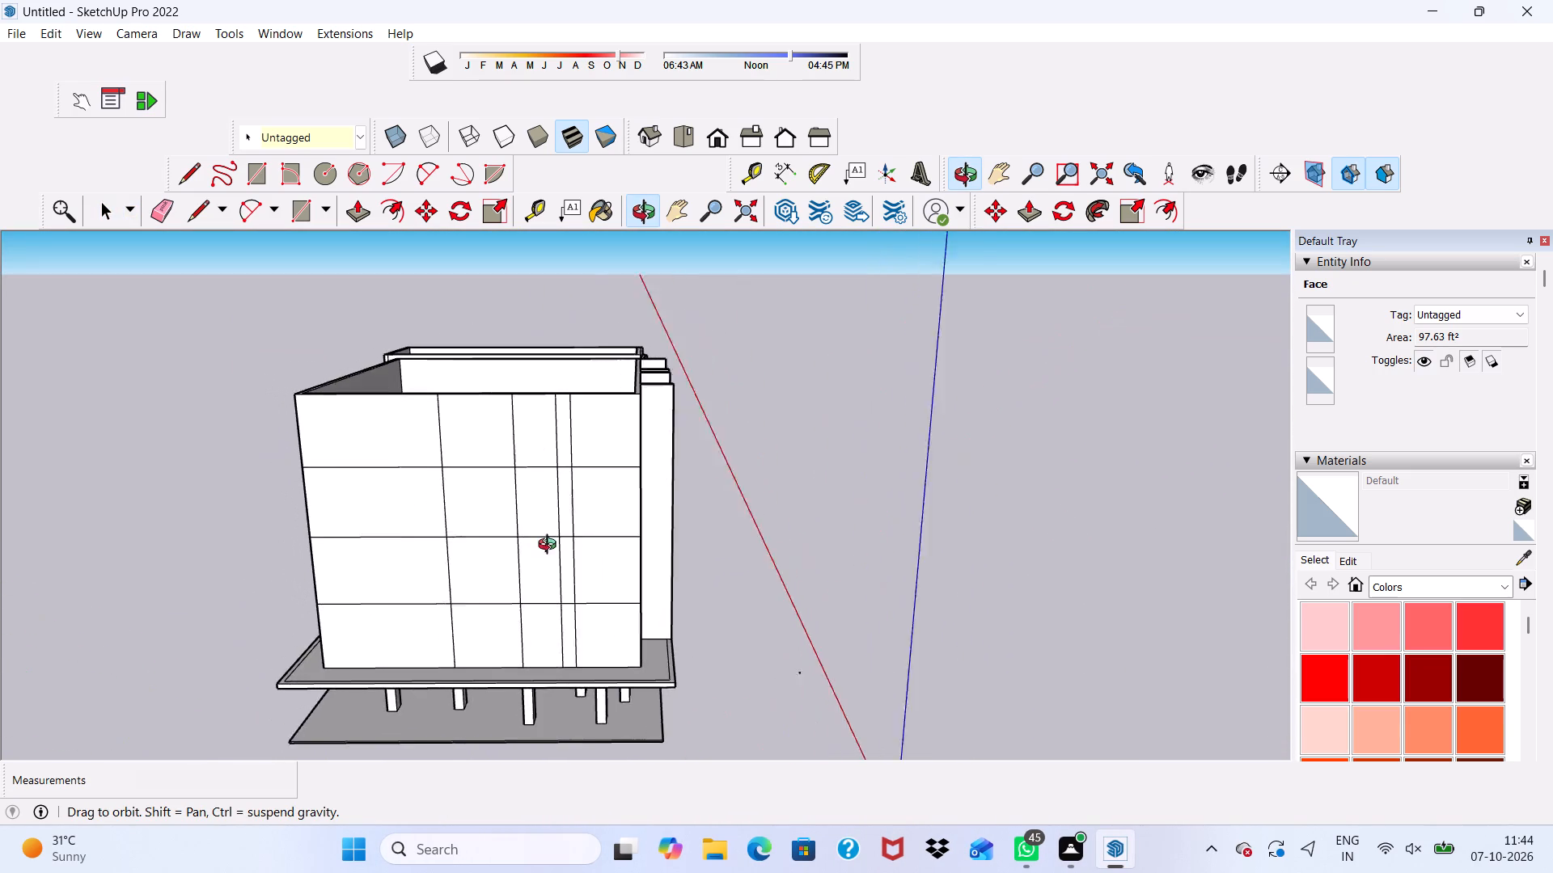
{"action": "middle_click_drag", "start_coordinate": [551, 546], "coordinate": [574, 543]}
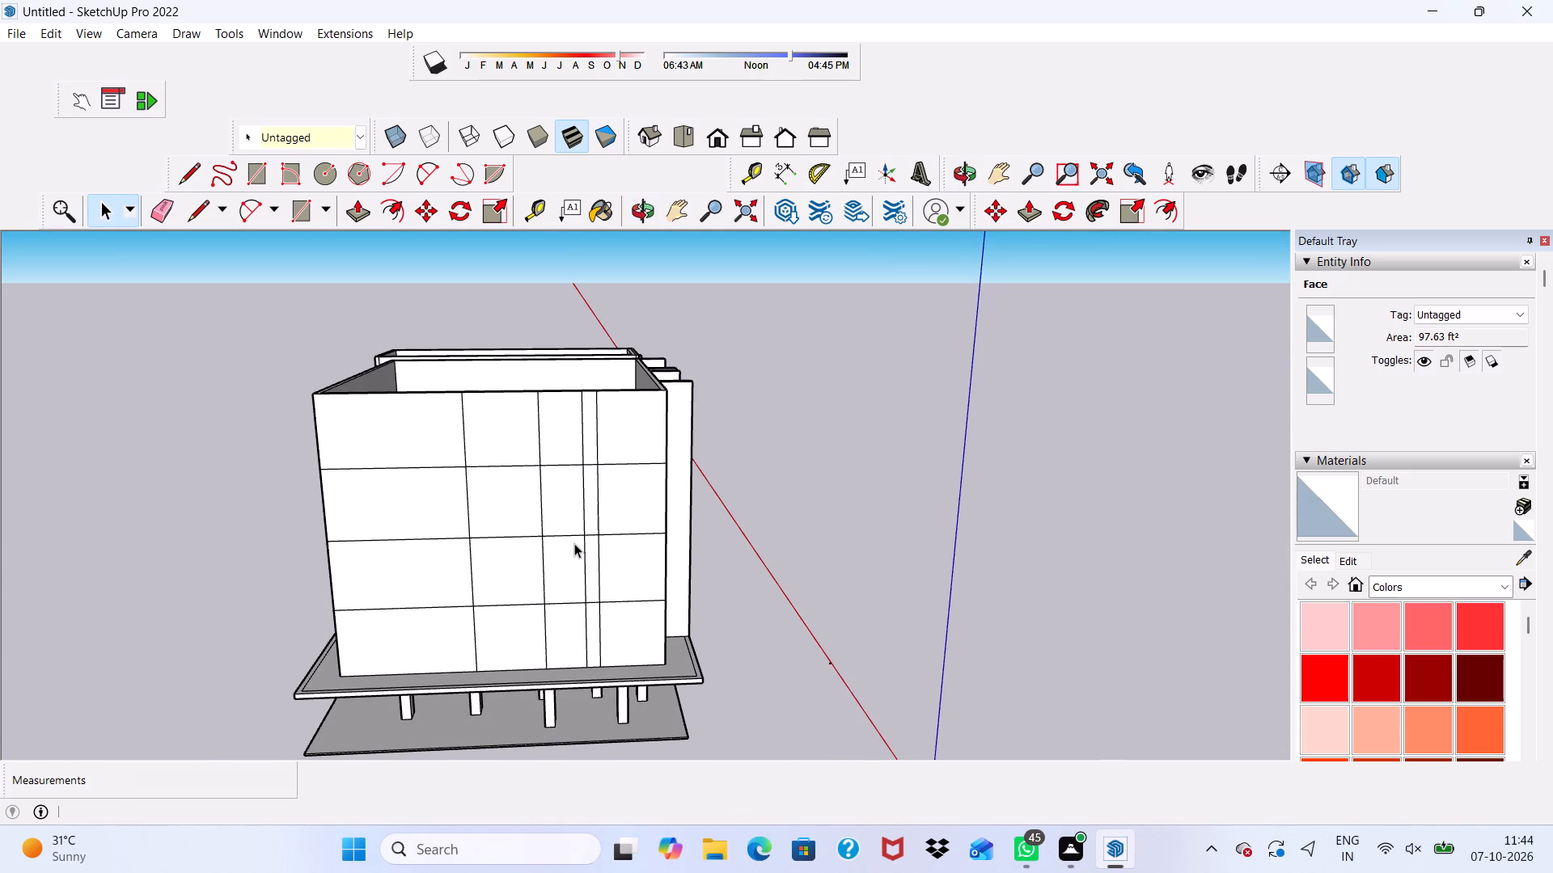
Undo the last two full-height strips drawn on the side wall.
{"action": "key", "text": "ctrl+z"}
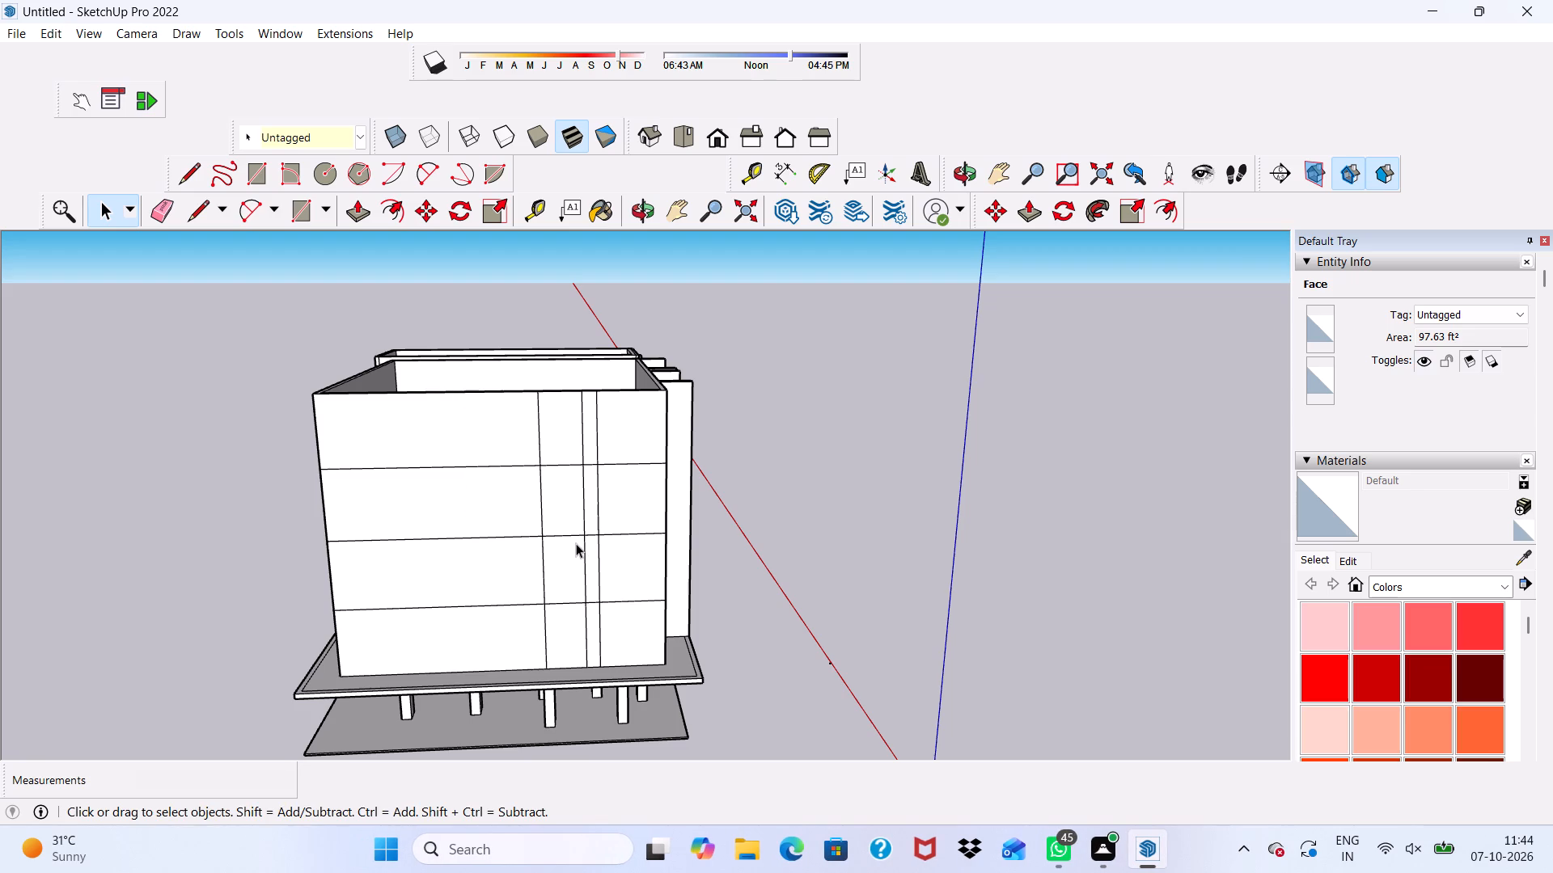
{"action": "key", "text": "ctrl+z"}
Draw two adjoining full-height strips on the side wall beyond the narrow strip, 40' by about 8' 13/16" and 40' by about 16' 3 5/8".
{"action": "middle_click_drag", "start_coordinate": [628, 499], "coordinate": [650, 472]}
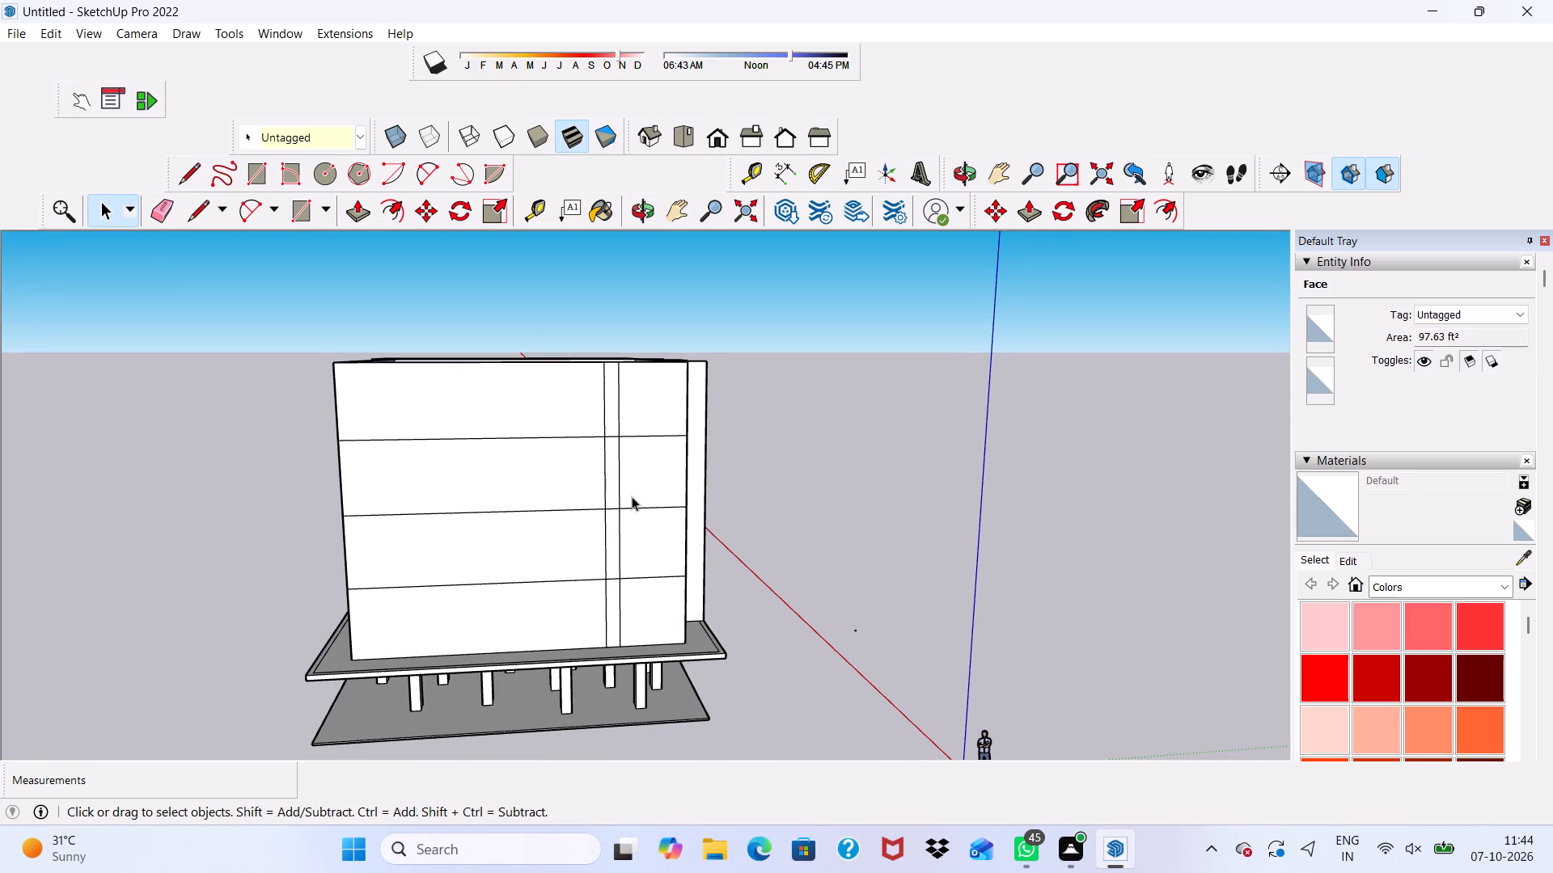
{"action": "left_click", "coordinate": [251, 172]}
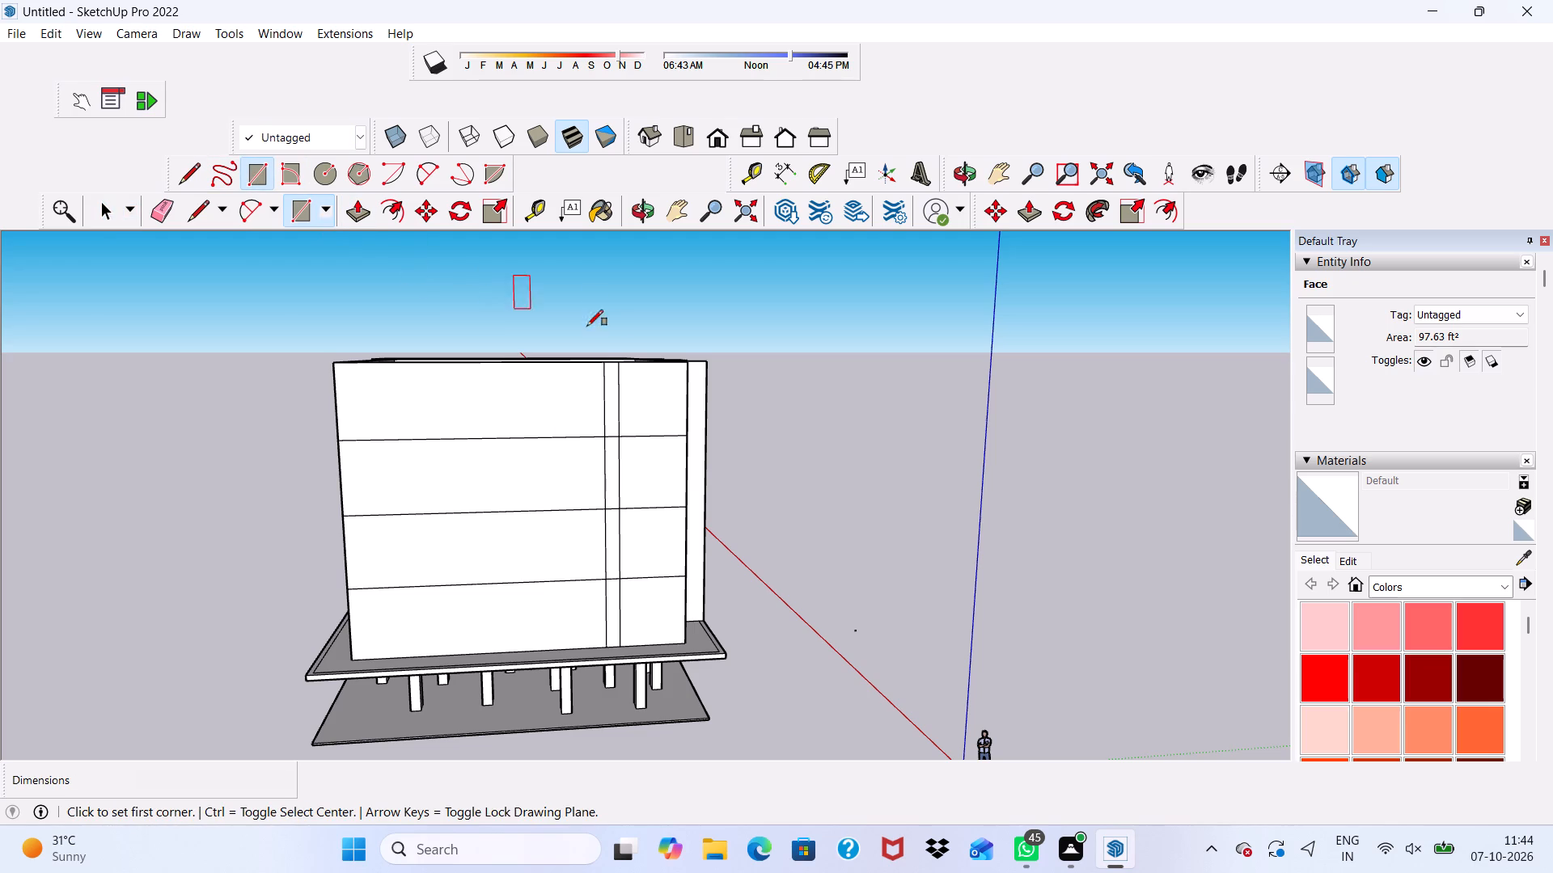
{"action": "left_click", "coordinate": [601, 366]}
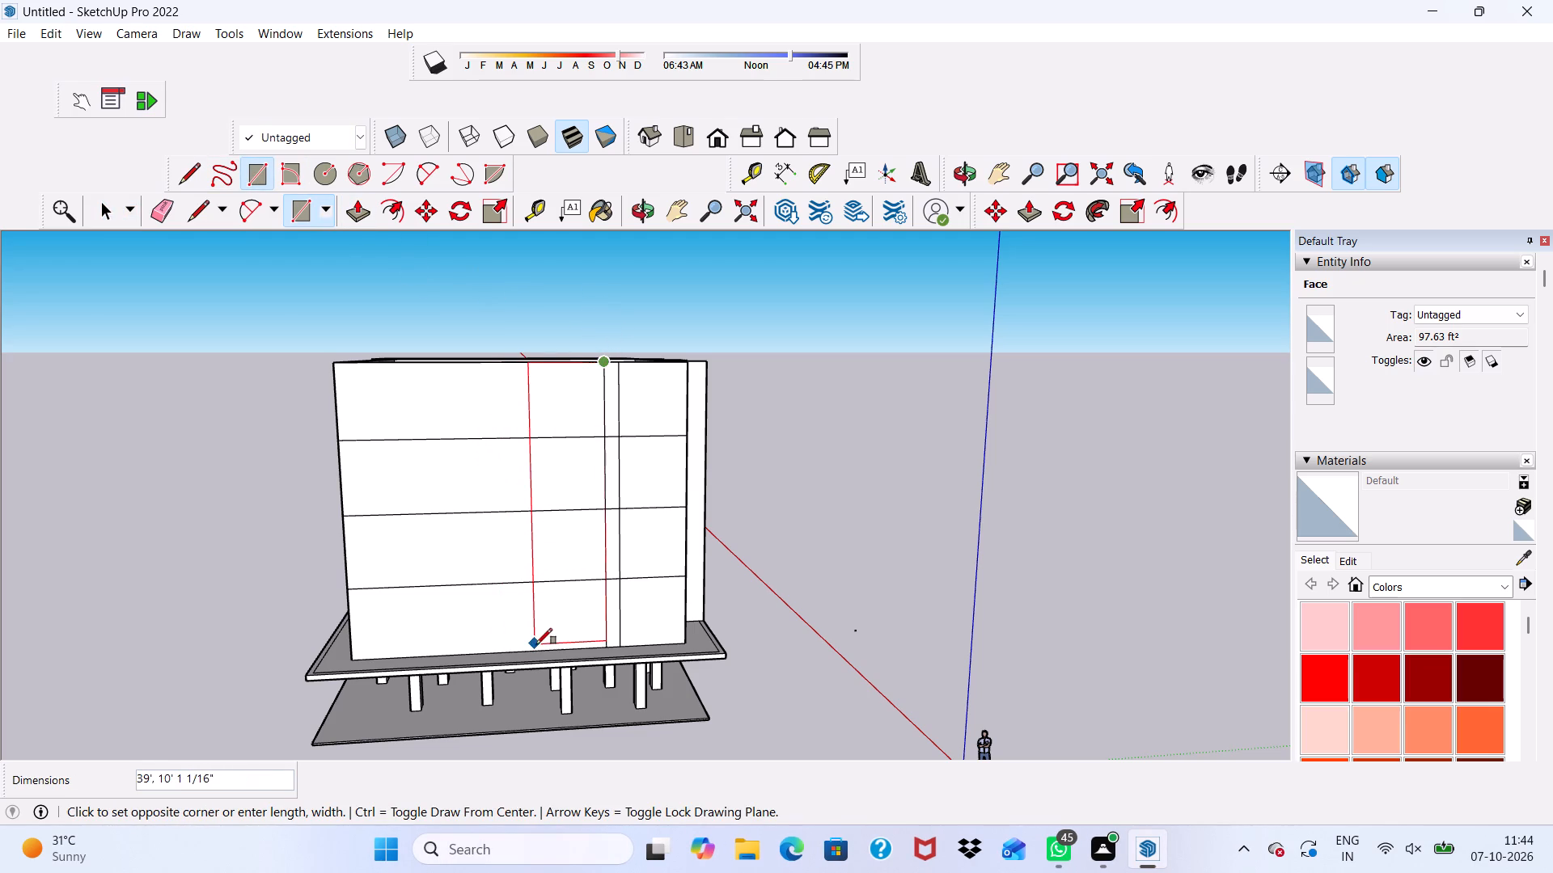
{"action": "left_click", "coordinate": [549, 647]}
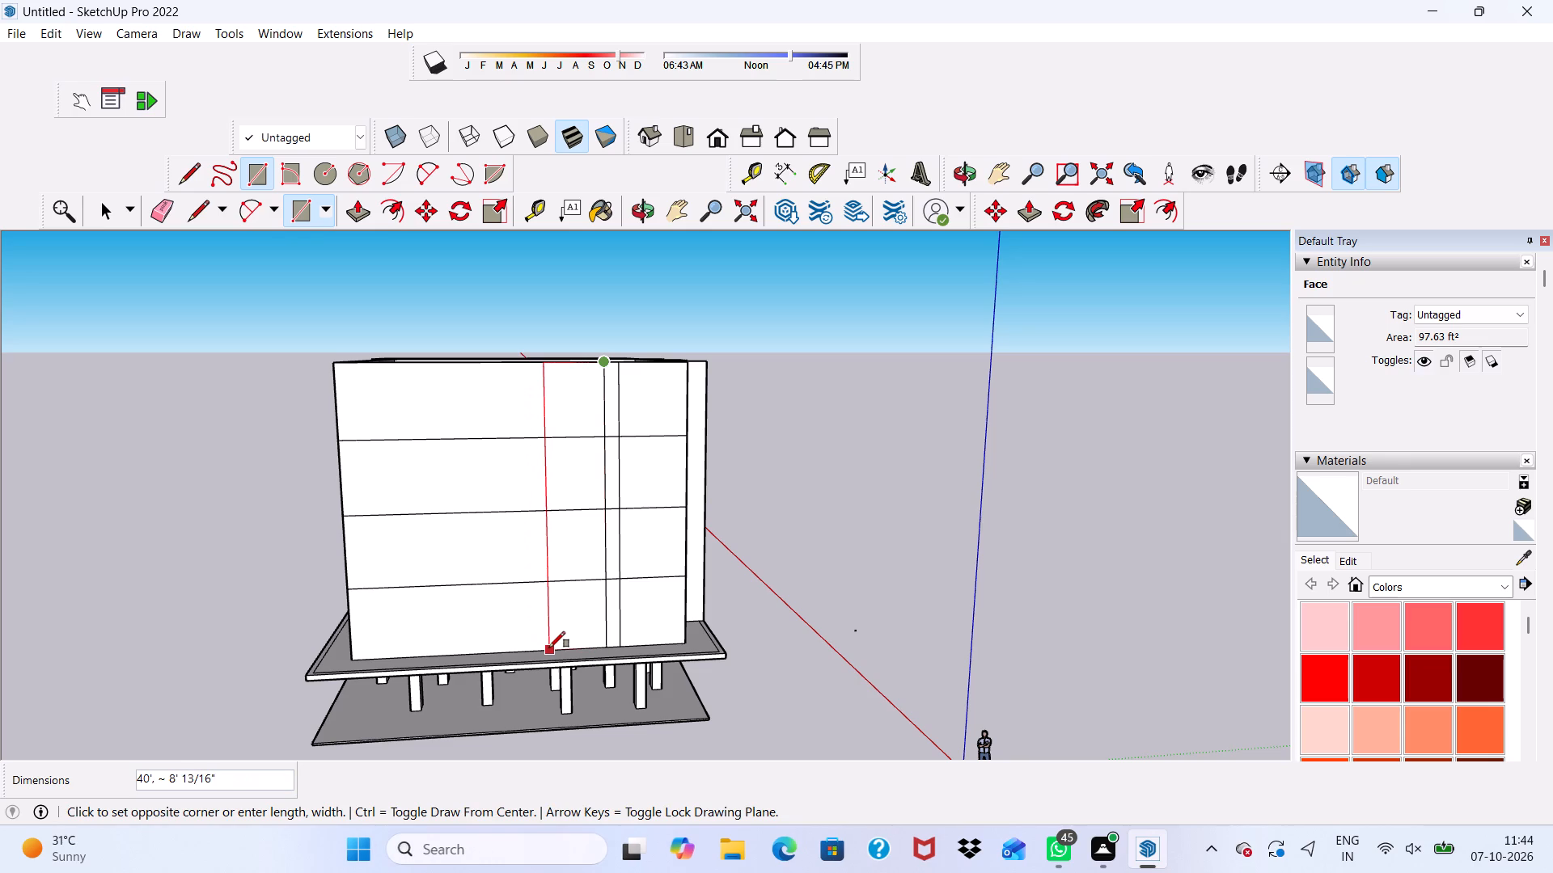
{"action": "left_click", "coordinate": [544, 365]}
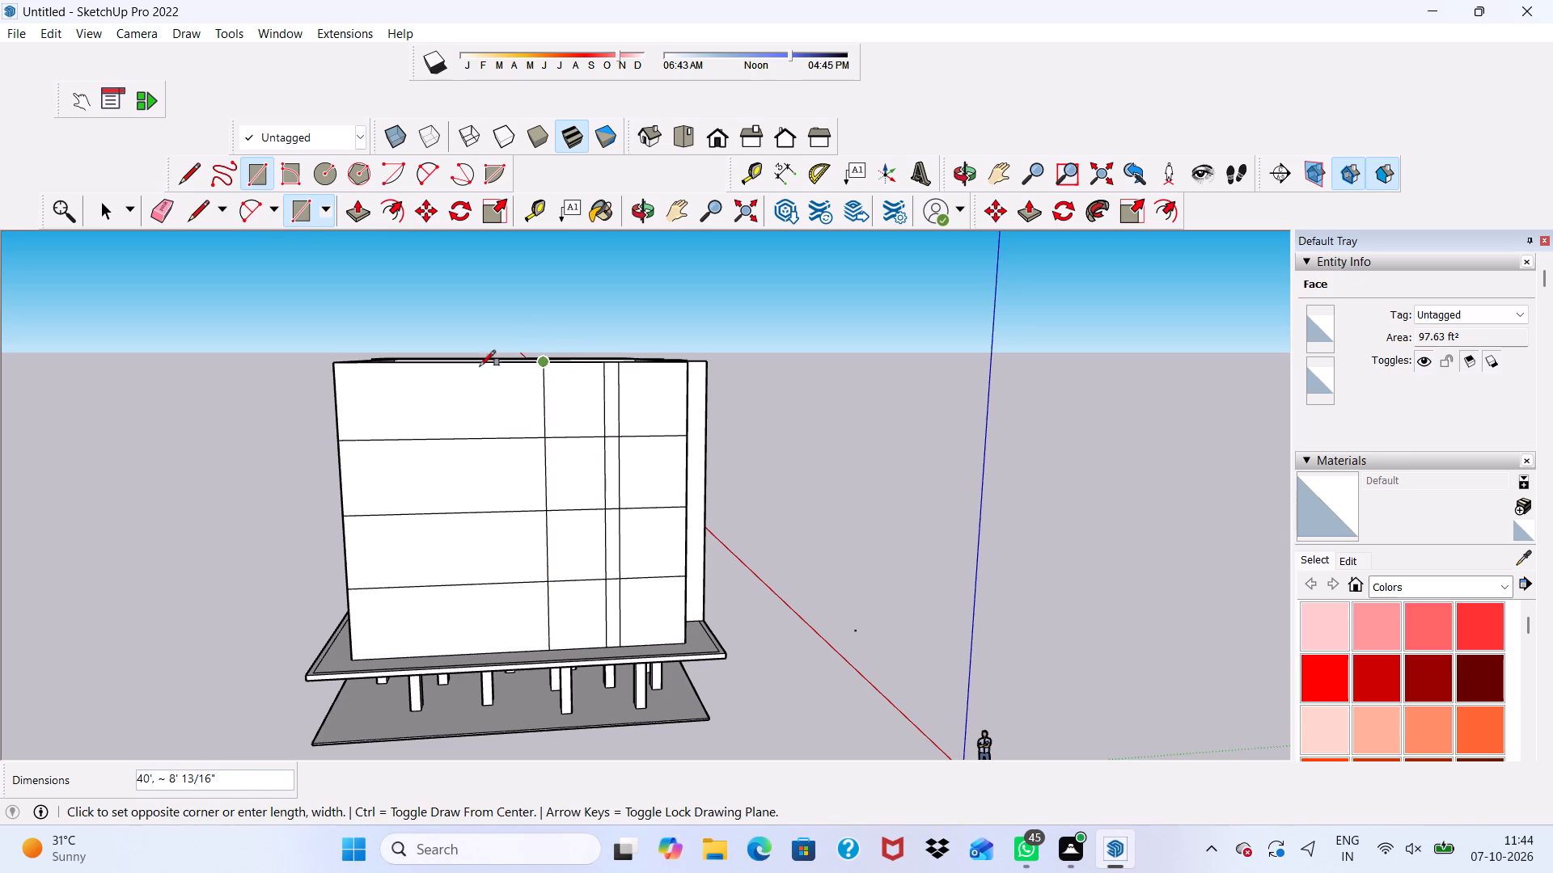
{"action": "left_click", "coordinate": [430, 656]}
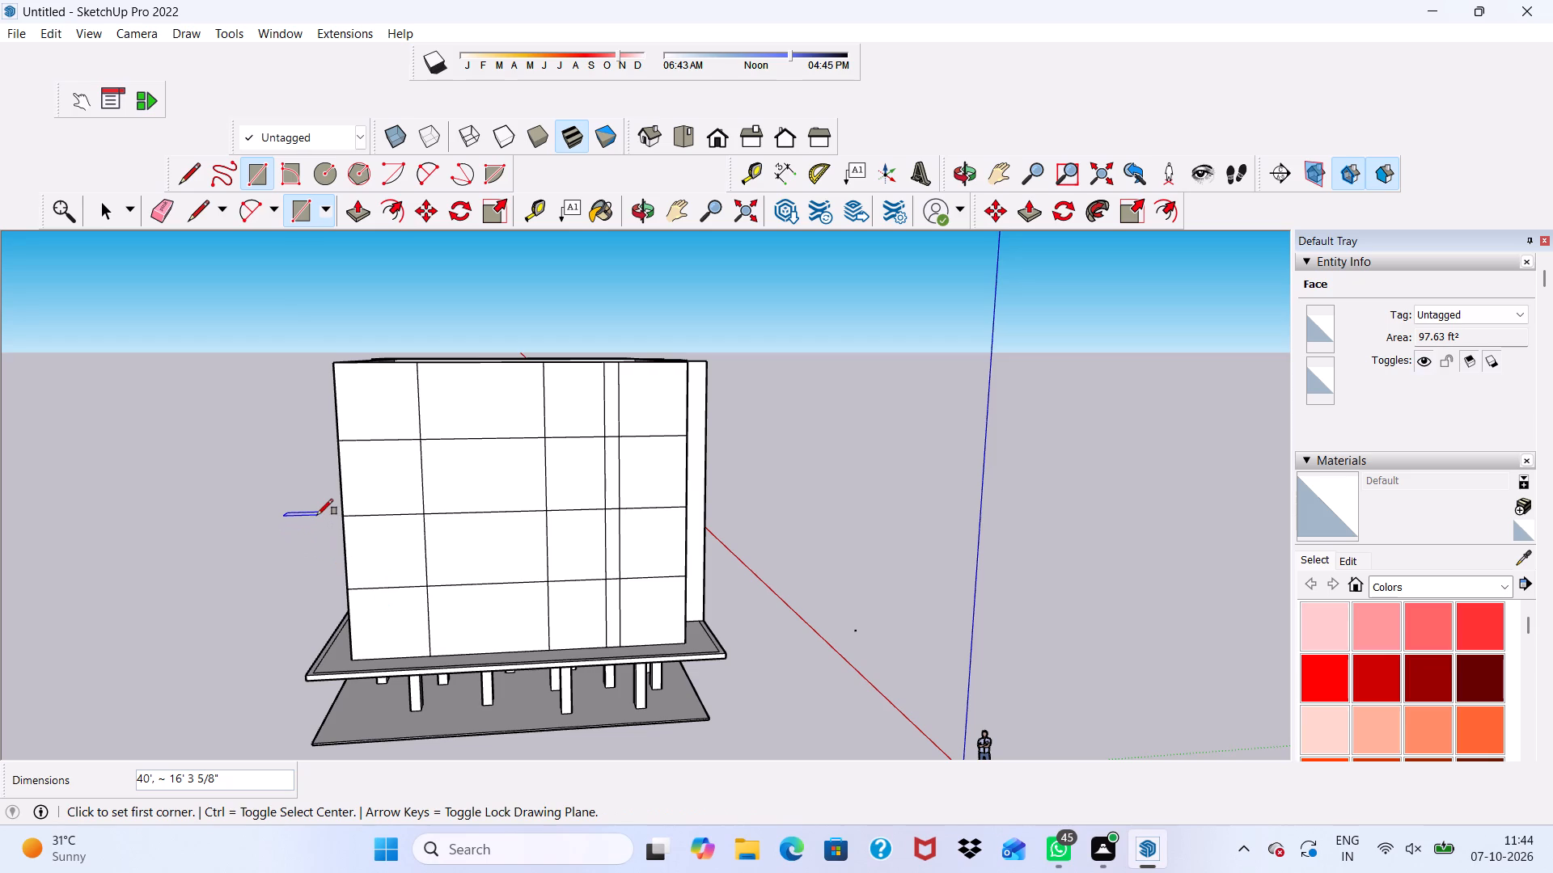
Draw a full-height rectangle 40' by about 9' 11 5/8" on the larger block's rear wall, starting at the top corner shared with the side wall.
{"action": "middle_click_drag", "start_coordinate": [317, 515], "coordinate": [492, 536]}
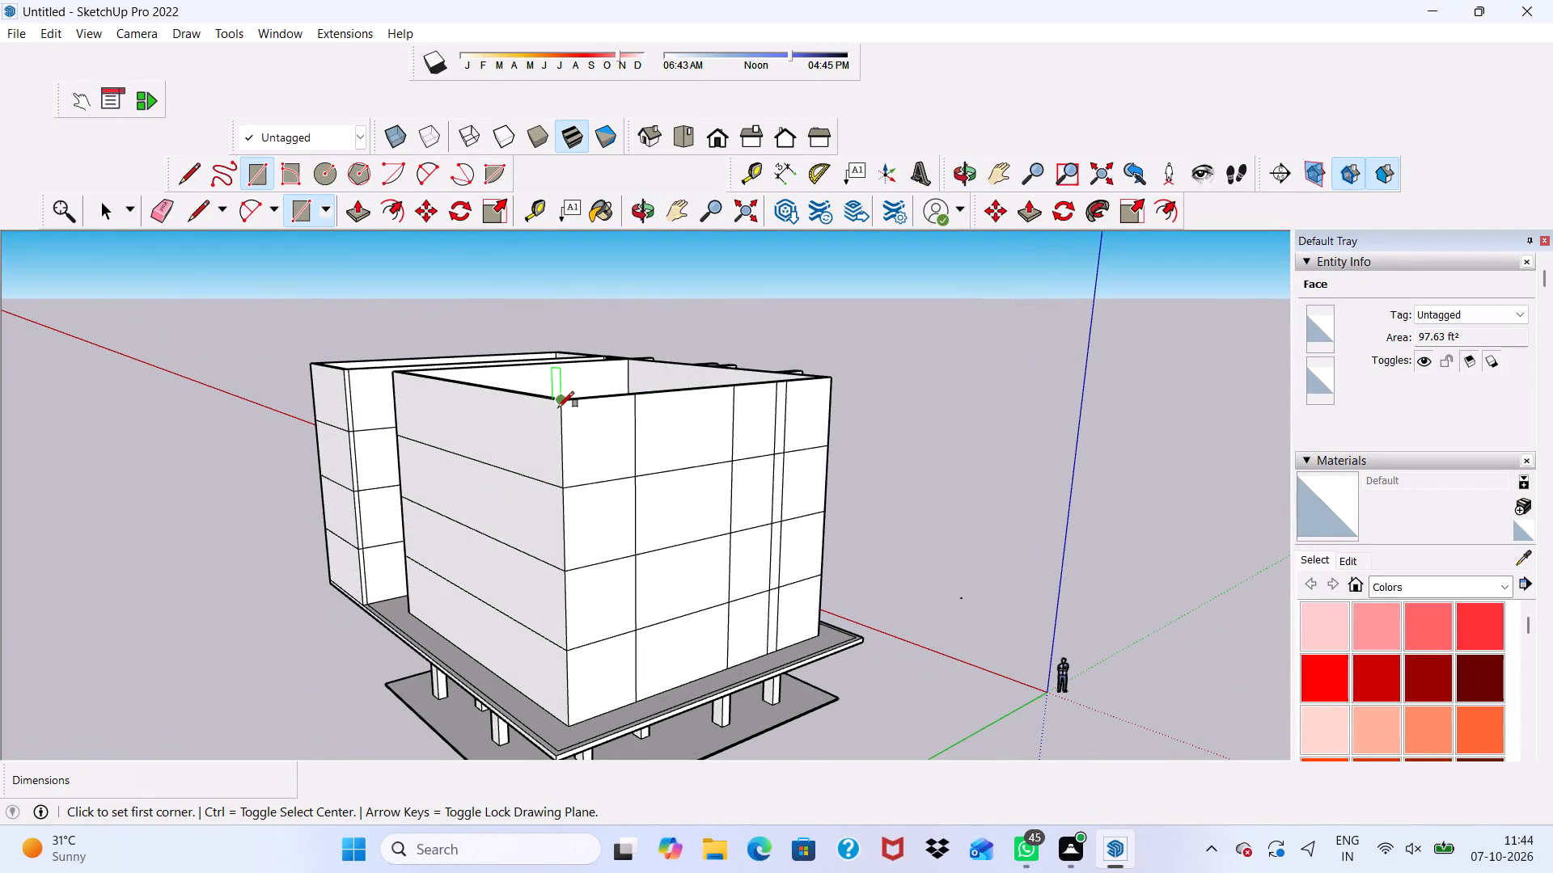
{"action": "middle_click_drag", "start_coordinate": [558, 407], "coordinate": [648, 407]}
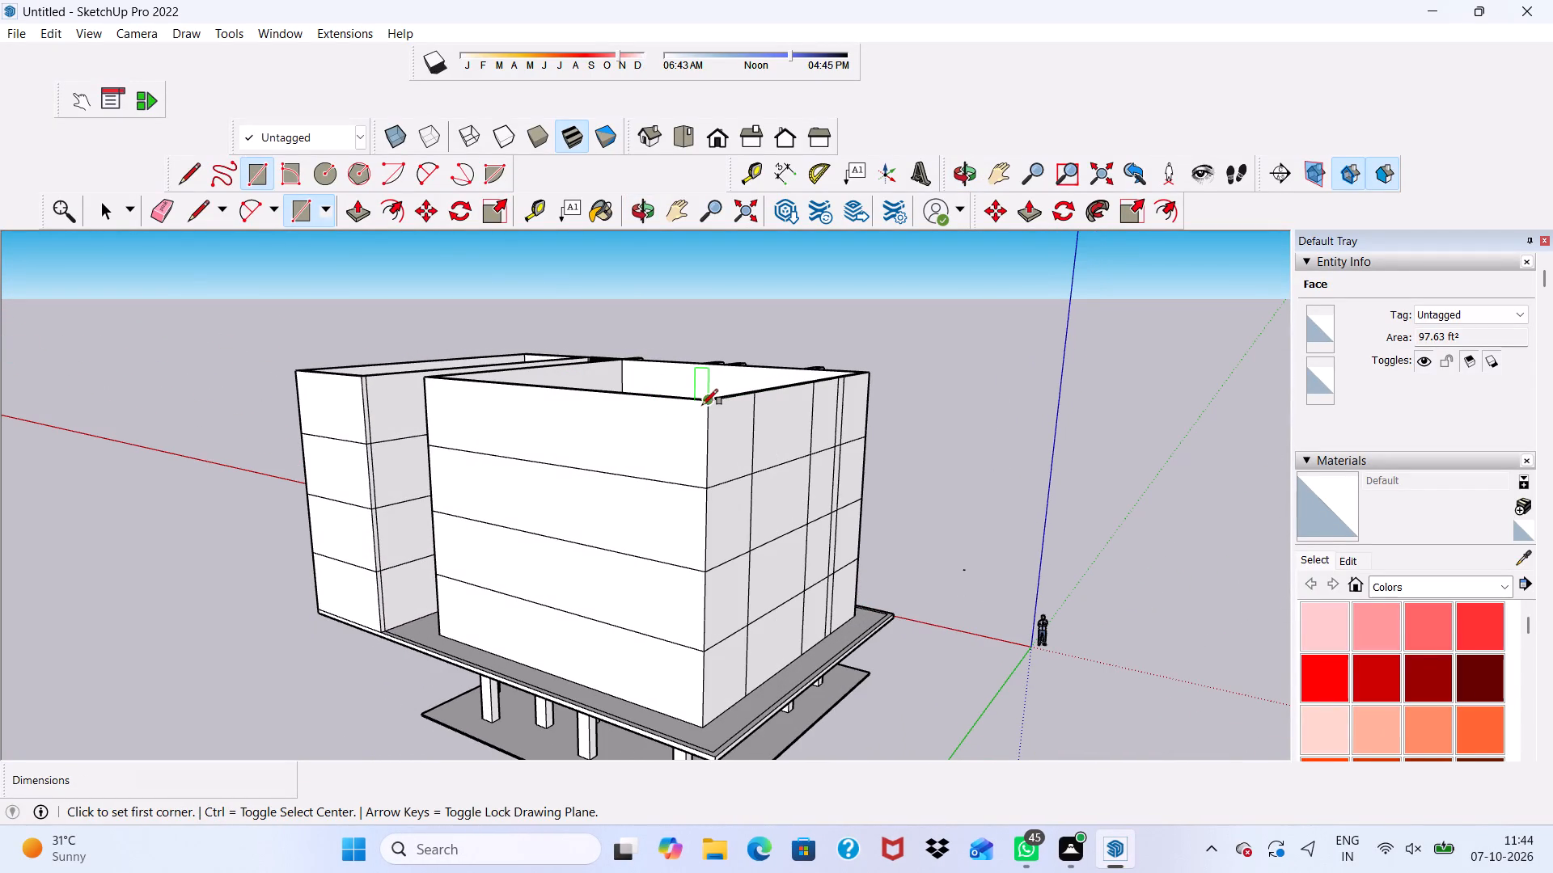
{"action": "left_click", "coordinate": [707, 406]}
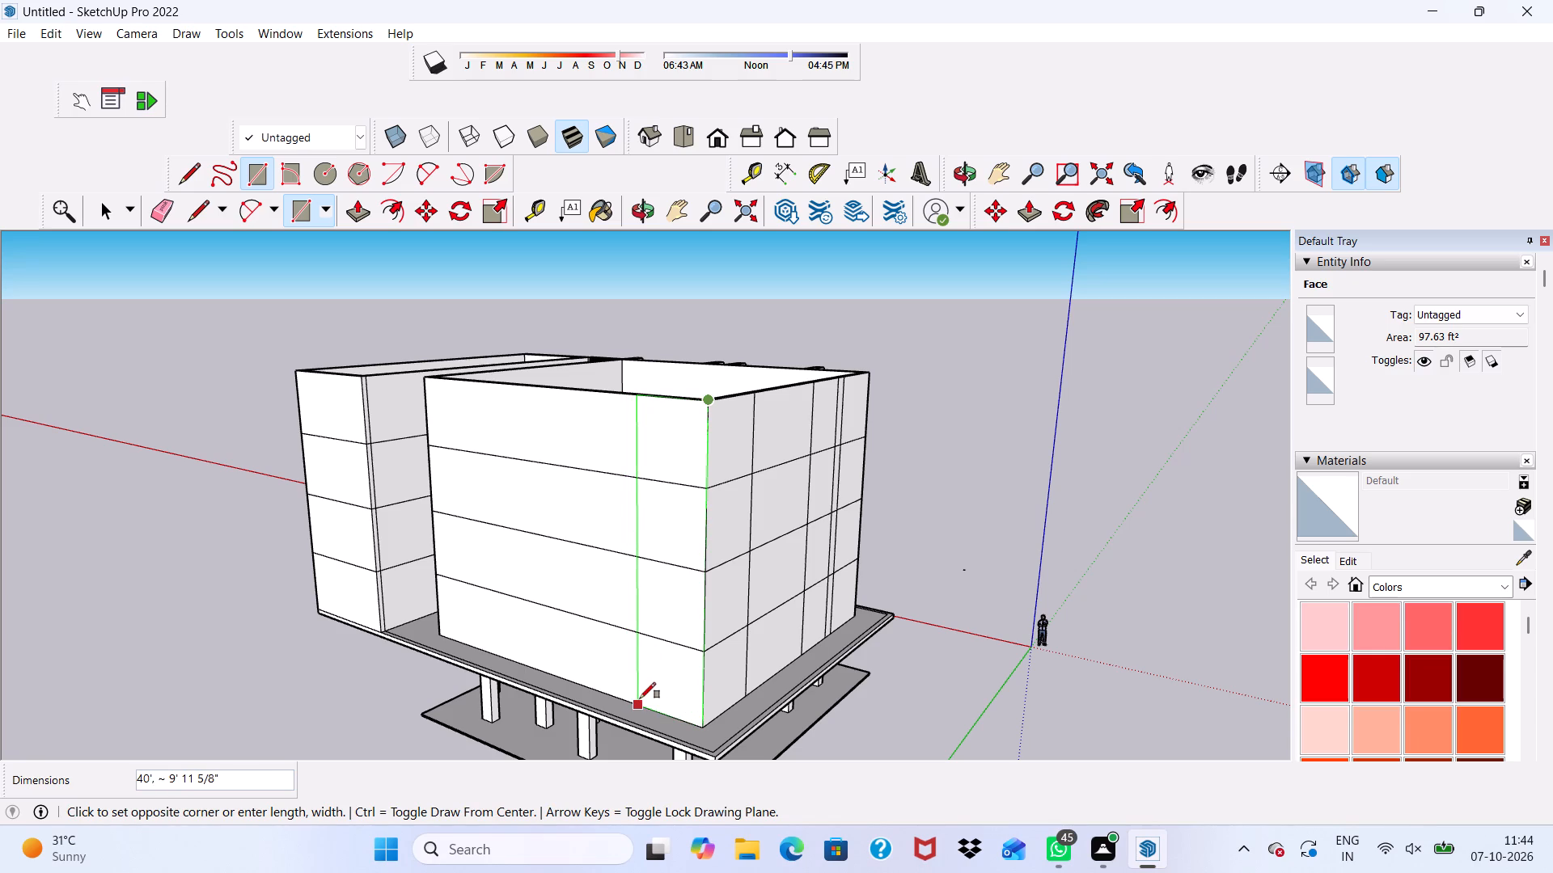
{"action": "left_click", "coordinate": [640, 698]}
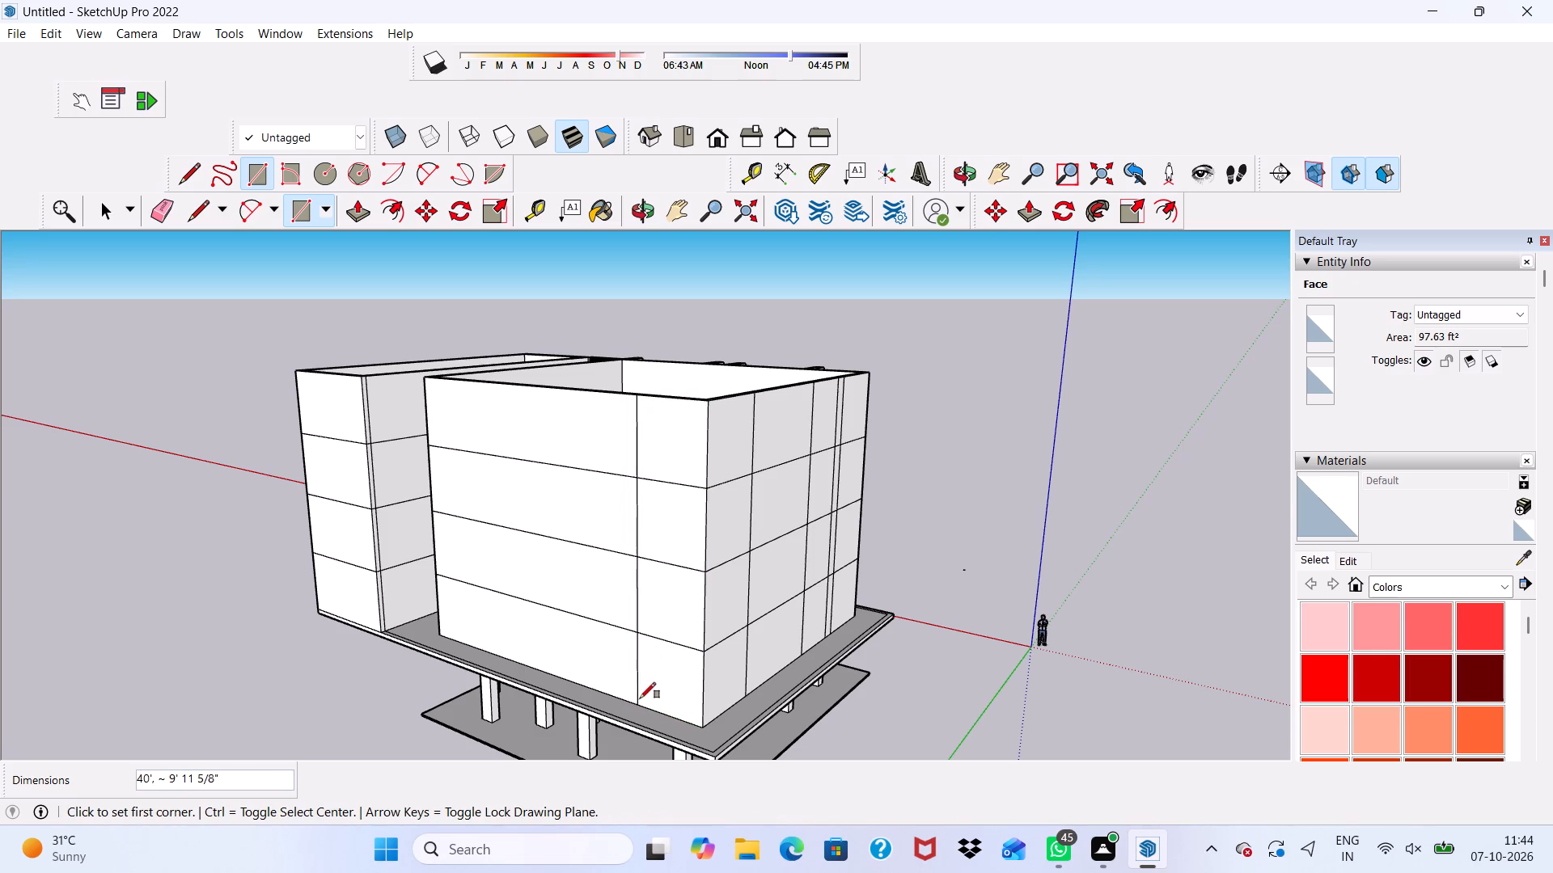
Draw an adjoining full-height strip 40' by about 5' 3/4" on the rear wall, starting at the first rear rectangle's inner top corner.
{"action": "left_click", "coordinate": [628, 399]}
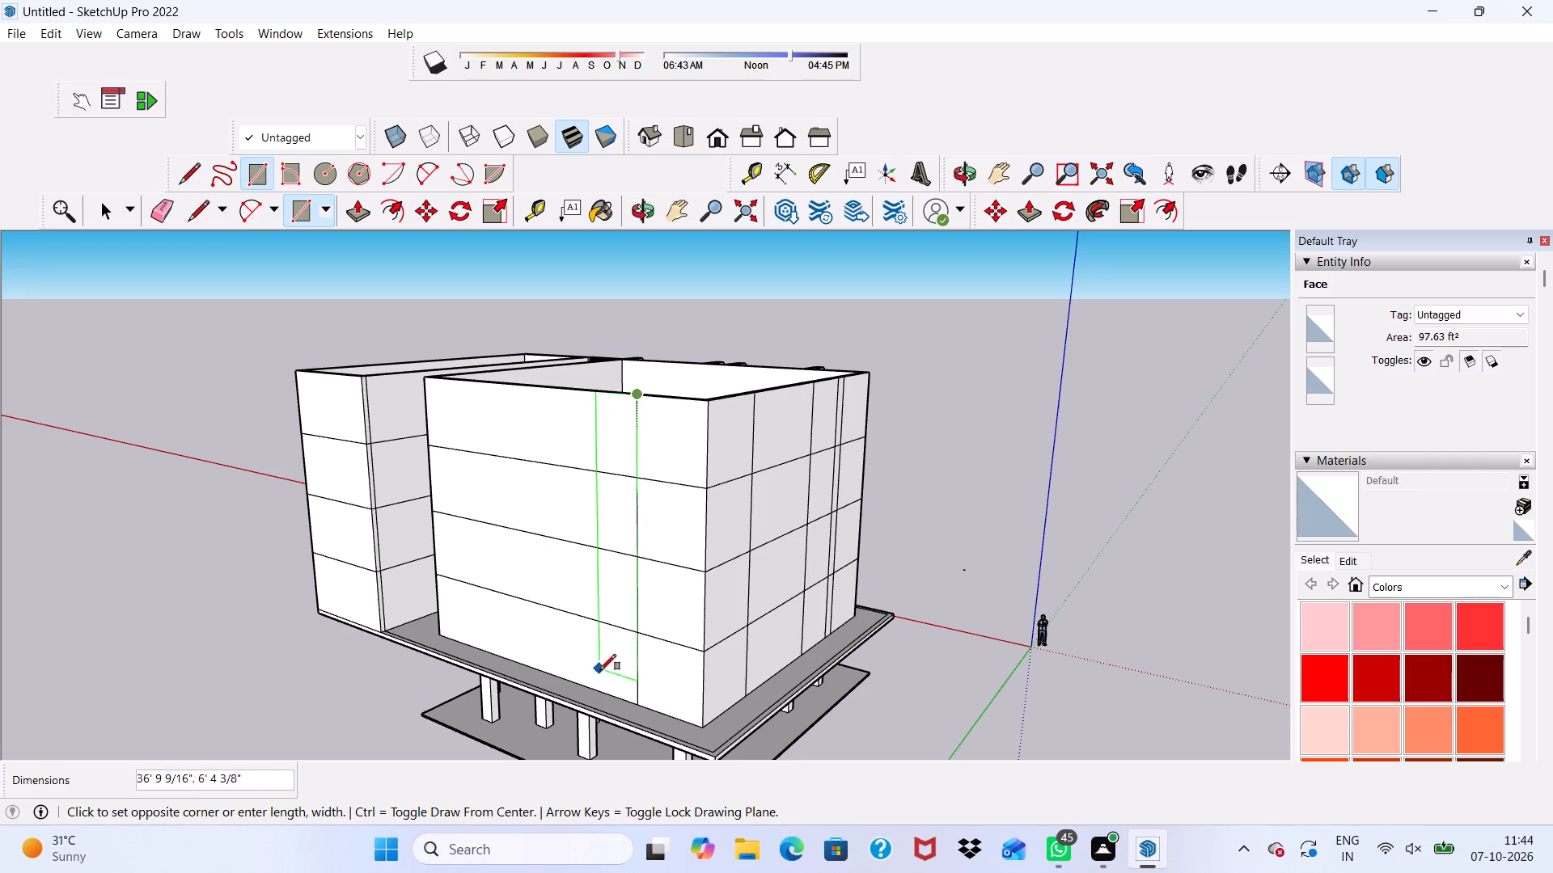
{"action": "scroll", "coordinate": [610, 694], "scroll_direction": "up", "scroll_amount": 6}
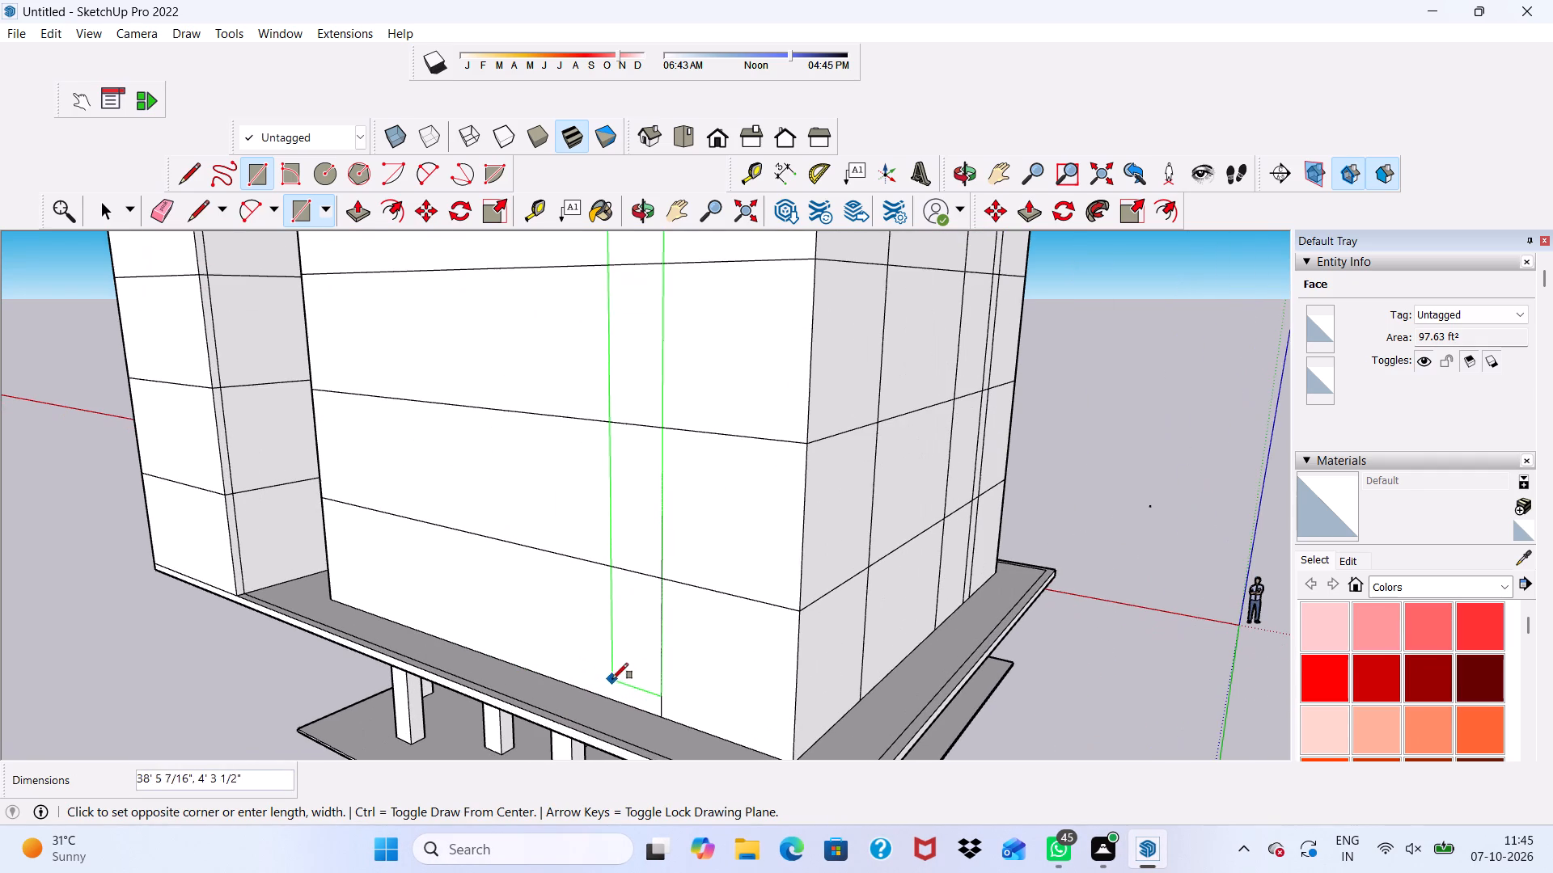
{"action": "left_click", "coordinate": [606, 692]}
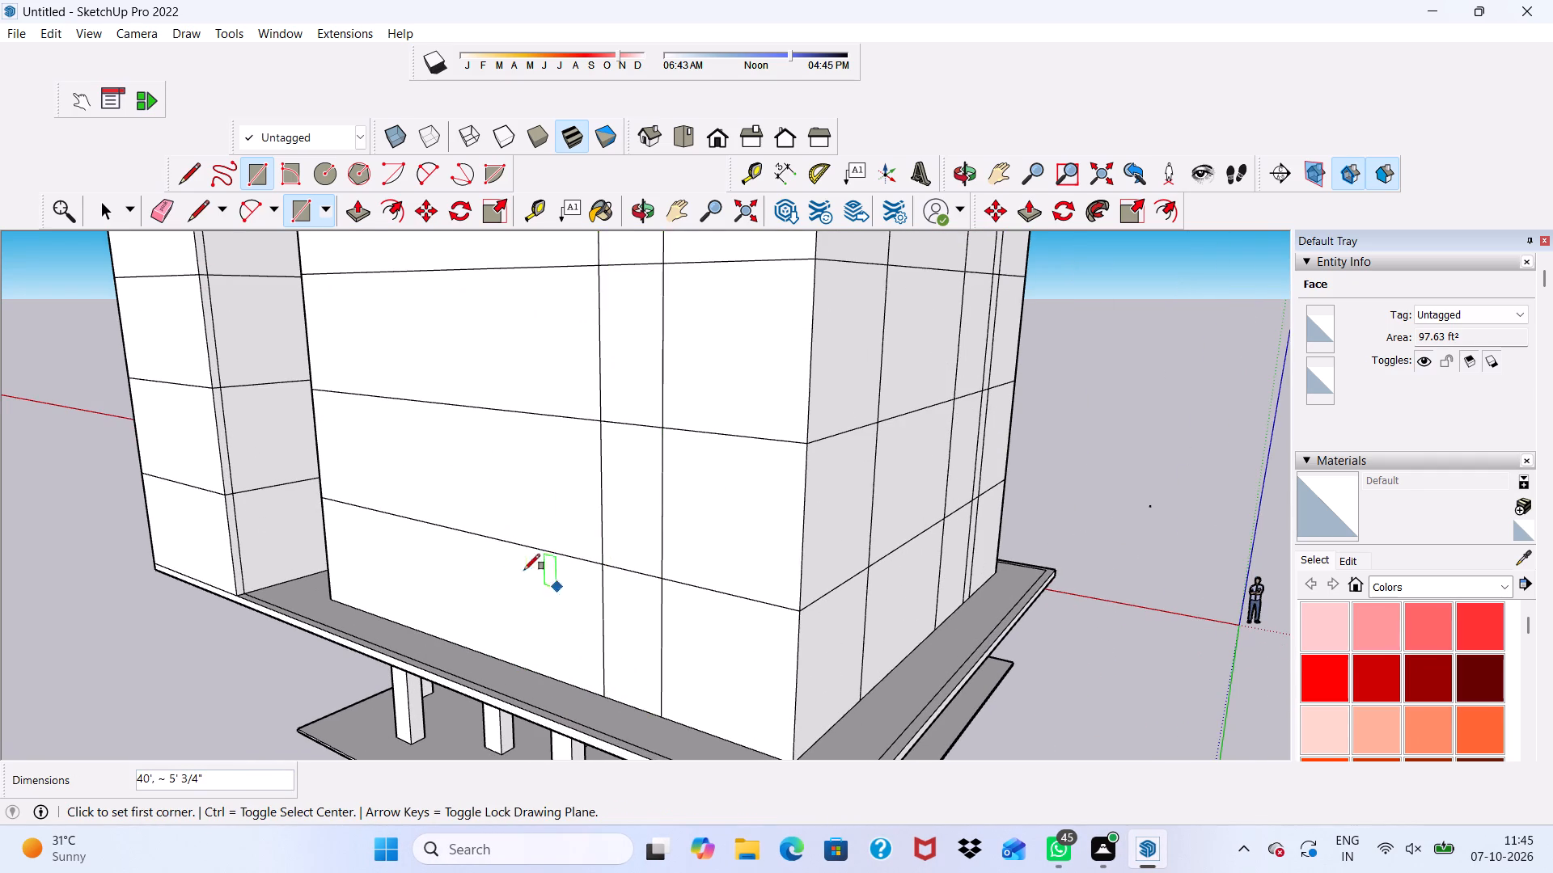
{"action": "scroll", "coordinate": [514, 566], "scroll_direction": "down", "scroll_amount": 4}
{"action": "scroll", "coordinate": [589, 588], "scroll_direction": "down", "scroll_amount": 1}
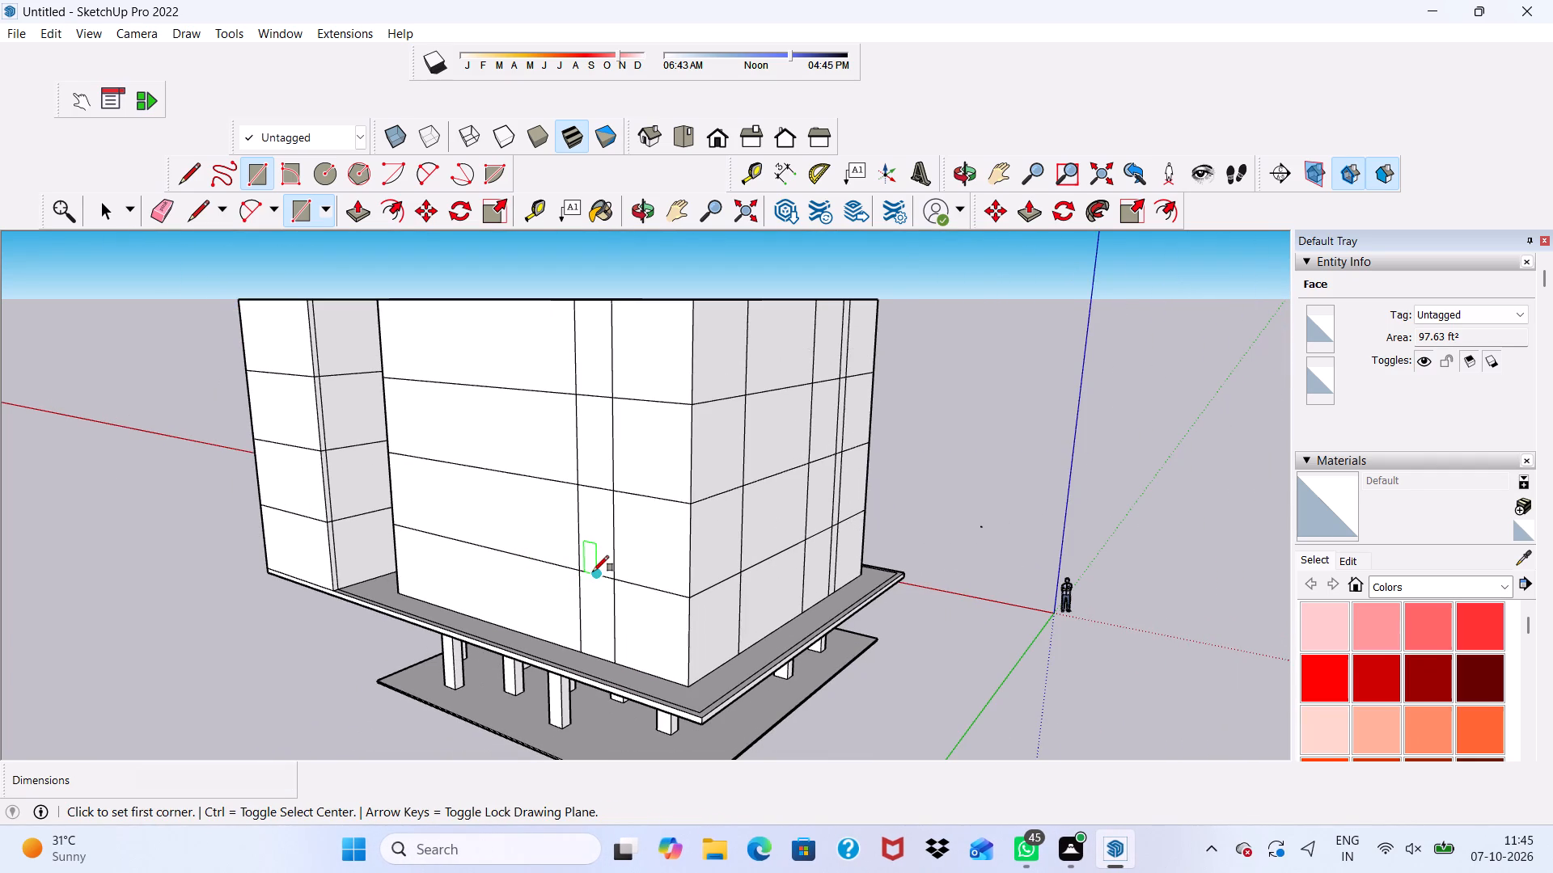
Undo the last rear-wall strip and redraw it narrower, 40' by about 2' 8 3/8", from the first rear rectangle's inner top corner.
{"action": "key", "text": "ctrl+z"}
{"action": "scroll", "coordinate": [601, 340], "scroll_direction": "up", "scroll_amount": 3}
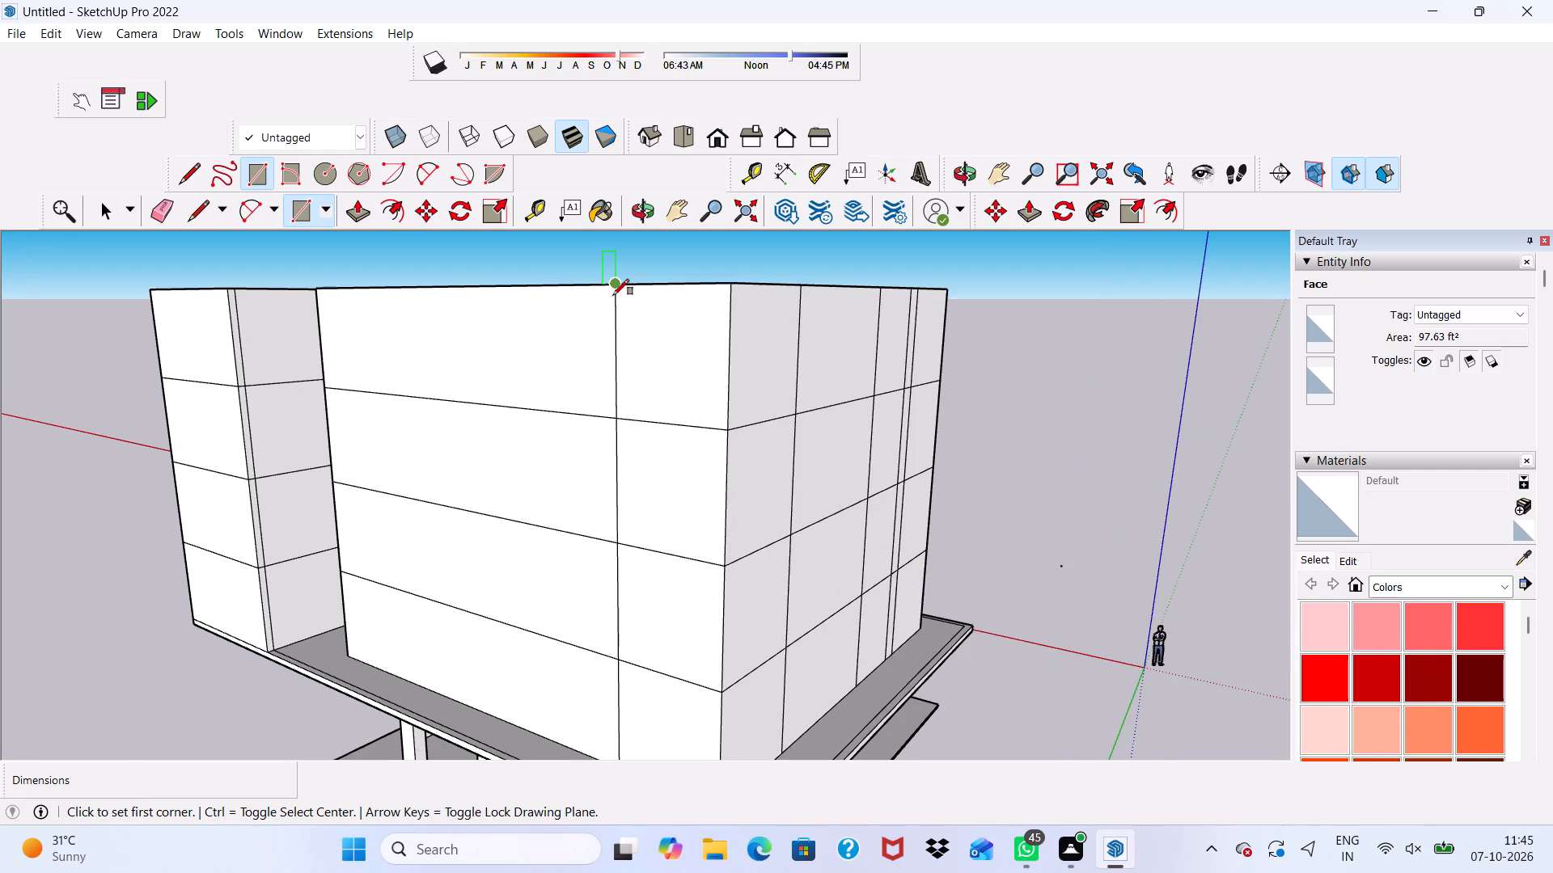
{"action": "left_click", "coordinate": [614, 293]}
{"action": "scroll", "coordinate": [533, 369], "scroll_direction": "down", "scroll_amount": 3}
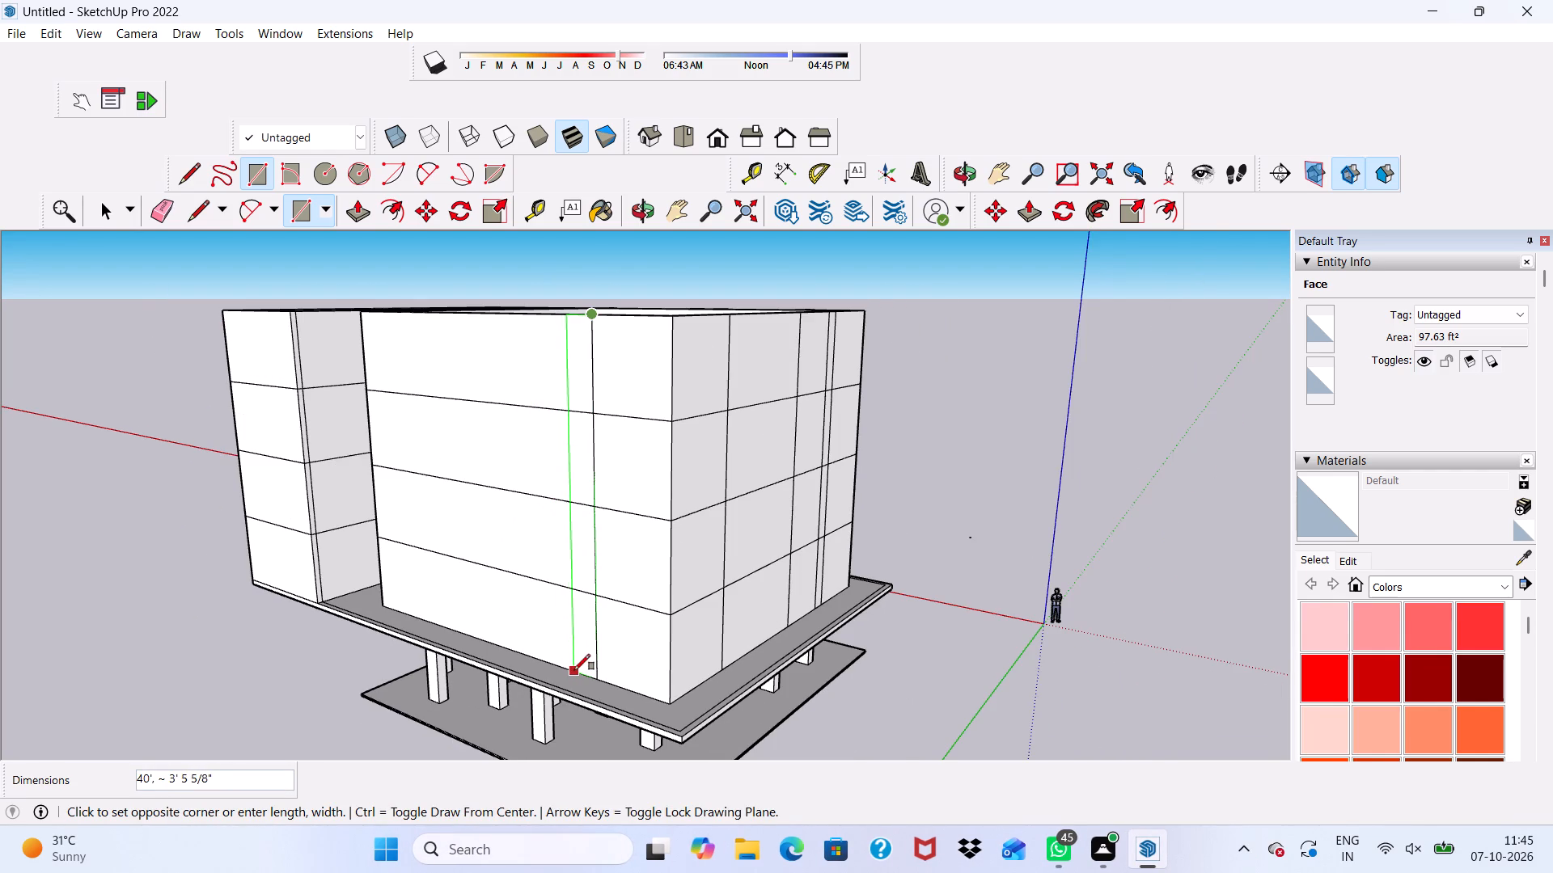
{"action": "left_click", "coordinate": [580, 670]}
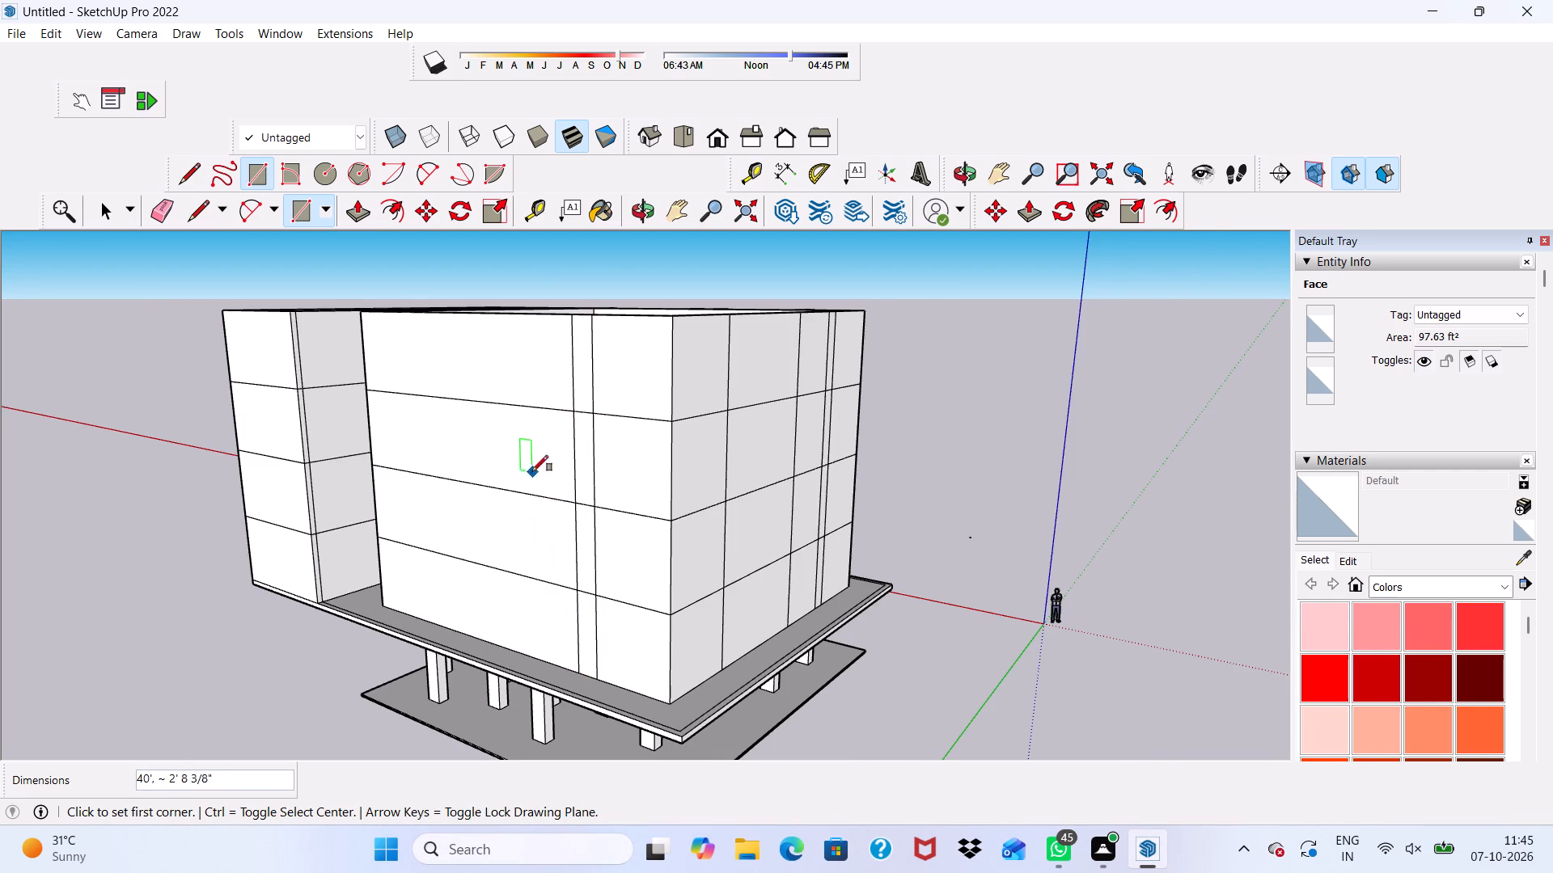
Draw an adjoining full-height strip 40' by about 13' 4" on the rear wall, starting at the narrow strip's top corner.
{"action": "scroll", "coordinate": [531, 394], "scroll_direction": "up", "scroll_amount": 2}
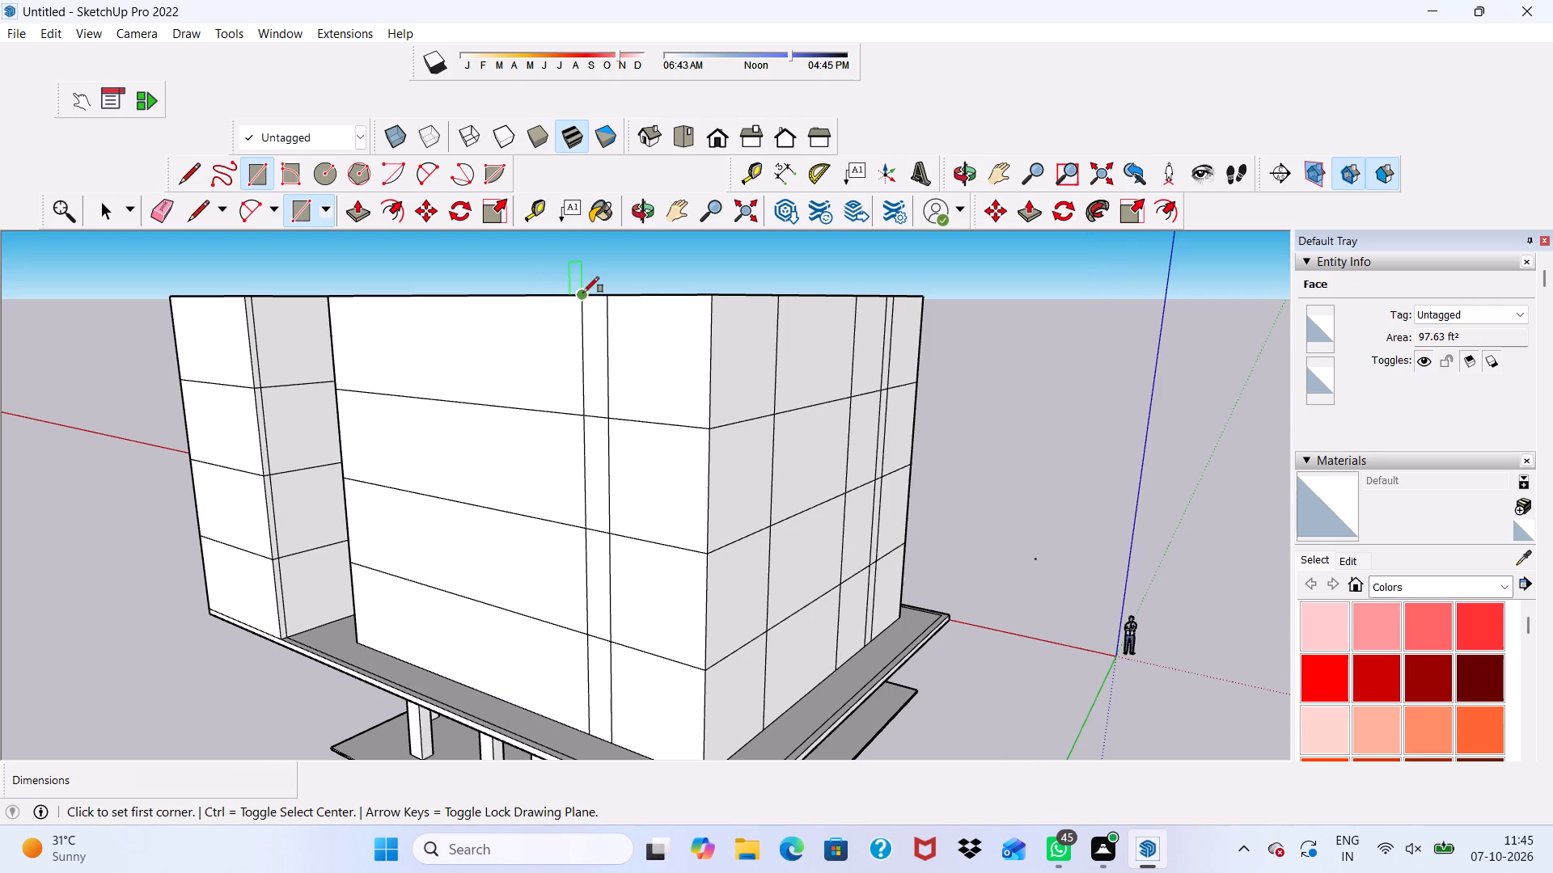
{"action": "left_click", "coordinate": [580, 296]}
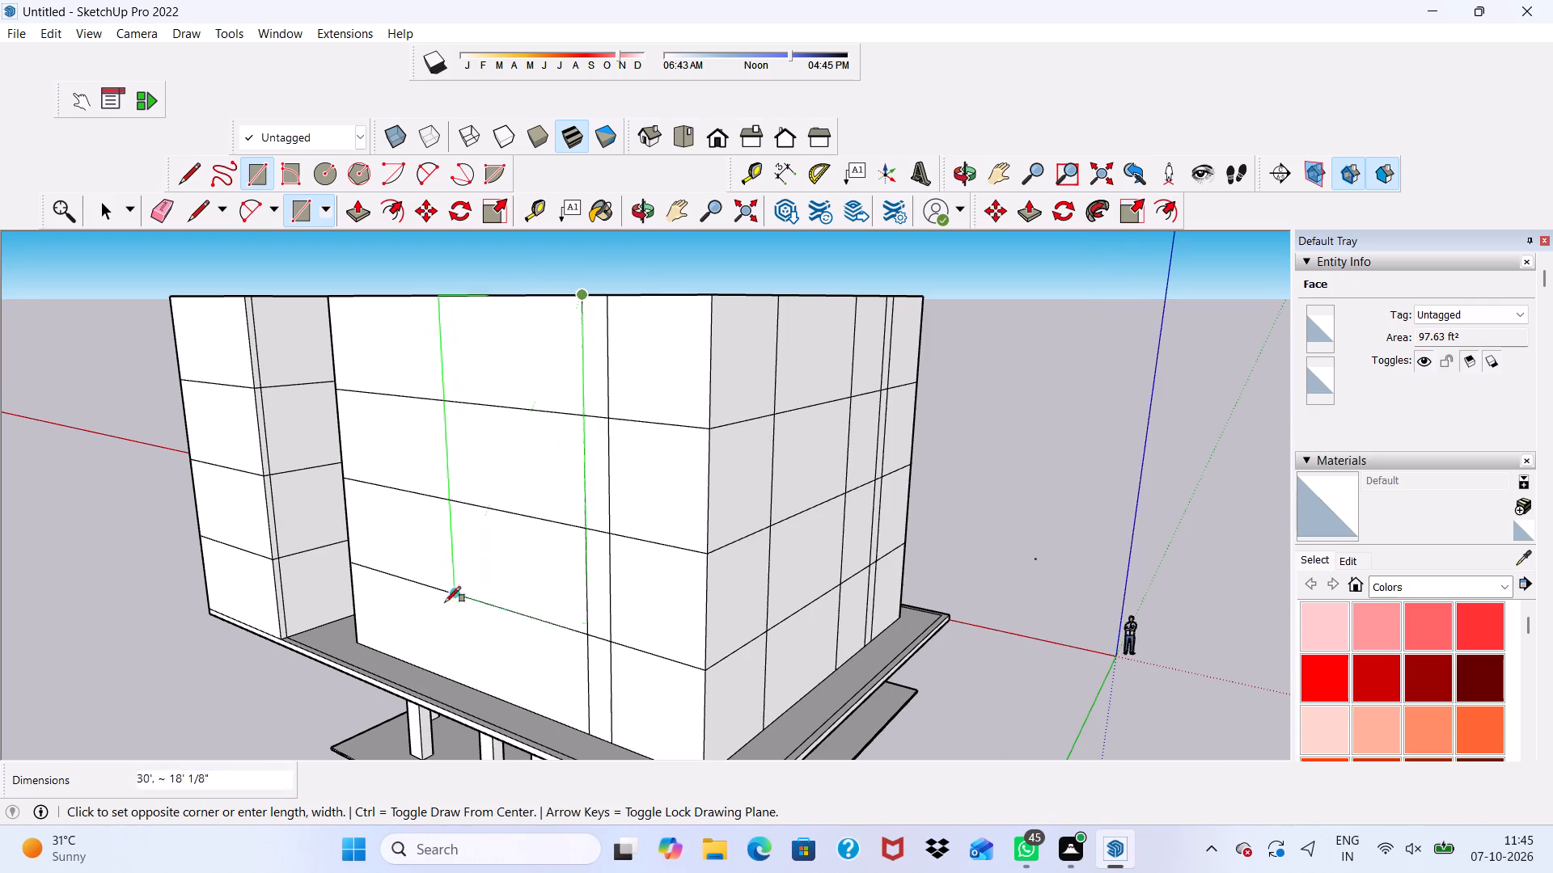
{"action": "left_click", "coordinate": [493, 690]}
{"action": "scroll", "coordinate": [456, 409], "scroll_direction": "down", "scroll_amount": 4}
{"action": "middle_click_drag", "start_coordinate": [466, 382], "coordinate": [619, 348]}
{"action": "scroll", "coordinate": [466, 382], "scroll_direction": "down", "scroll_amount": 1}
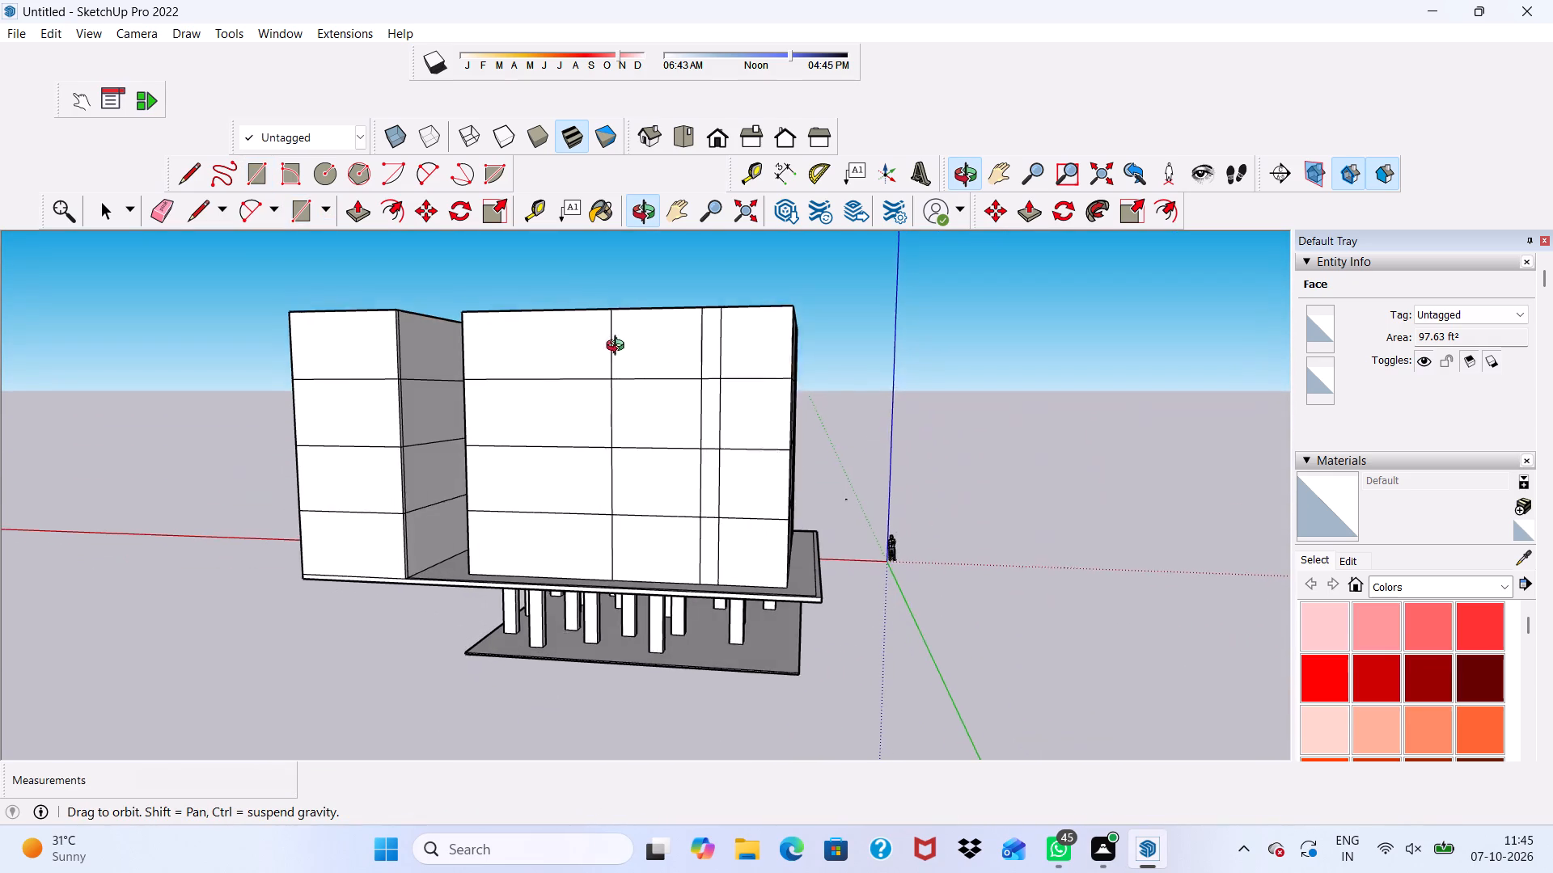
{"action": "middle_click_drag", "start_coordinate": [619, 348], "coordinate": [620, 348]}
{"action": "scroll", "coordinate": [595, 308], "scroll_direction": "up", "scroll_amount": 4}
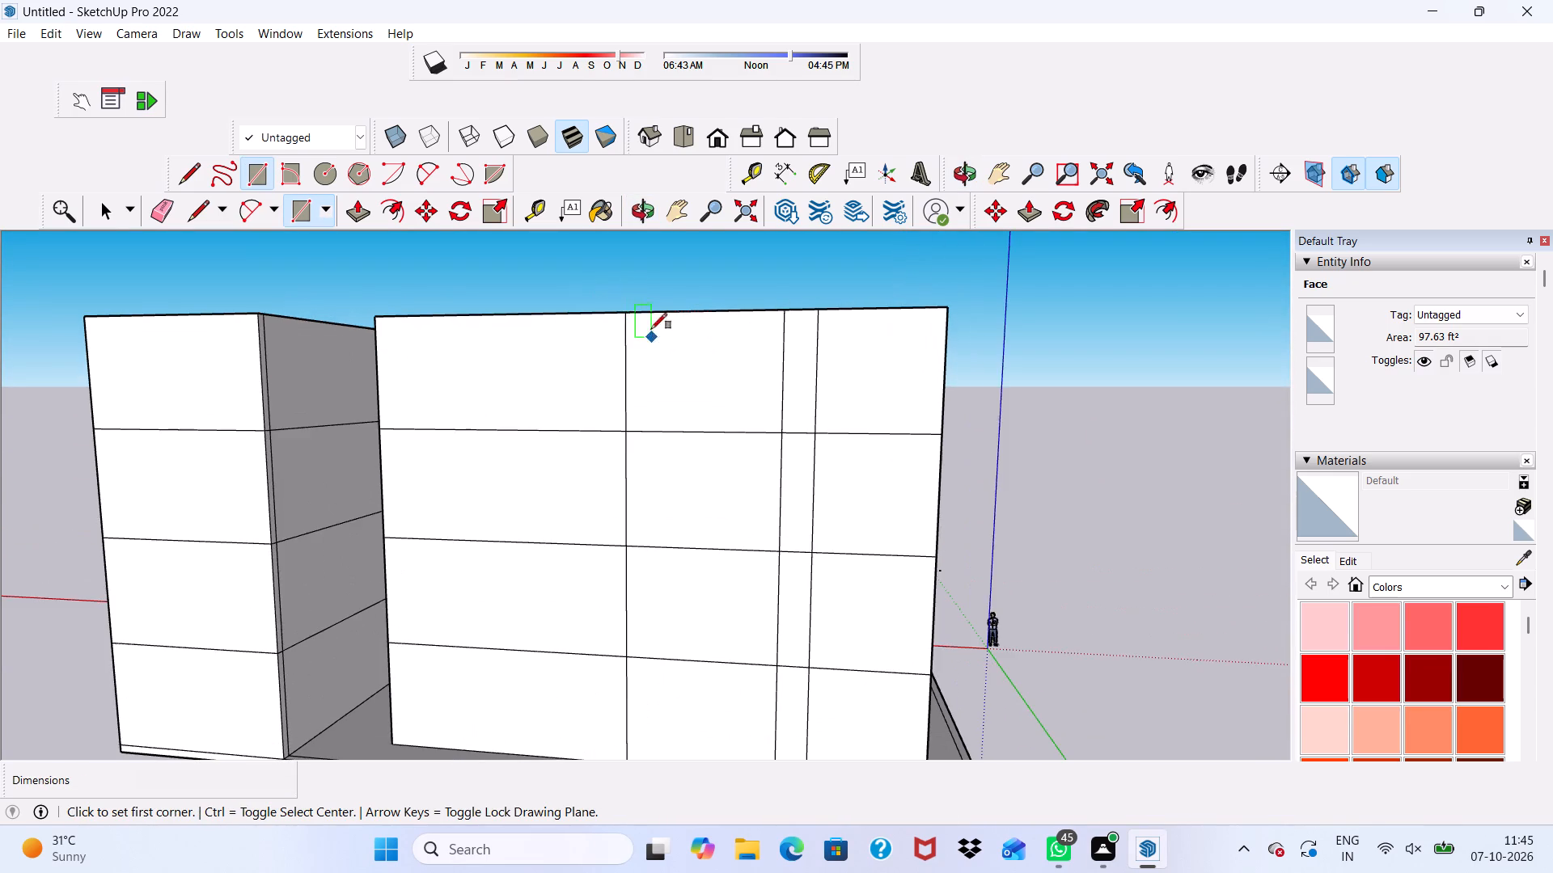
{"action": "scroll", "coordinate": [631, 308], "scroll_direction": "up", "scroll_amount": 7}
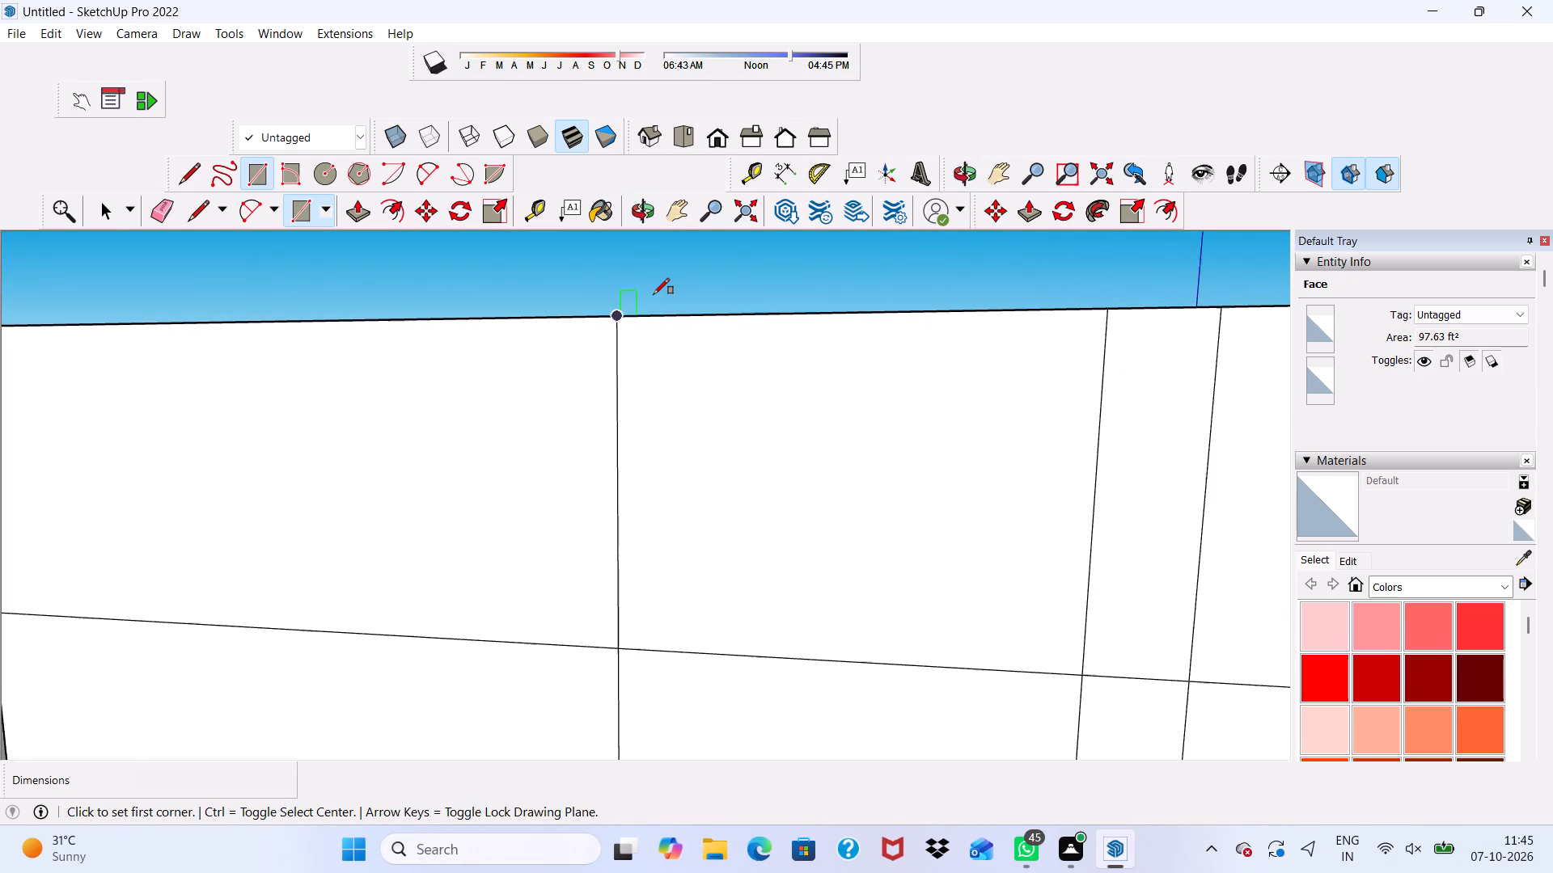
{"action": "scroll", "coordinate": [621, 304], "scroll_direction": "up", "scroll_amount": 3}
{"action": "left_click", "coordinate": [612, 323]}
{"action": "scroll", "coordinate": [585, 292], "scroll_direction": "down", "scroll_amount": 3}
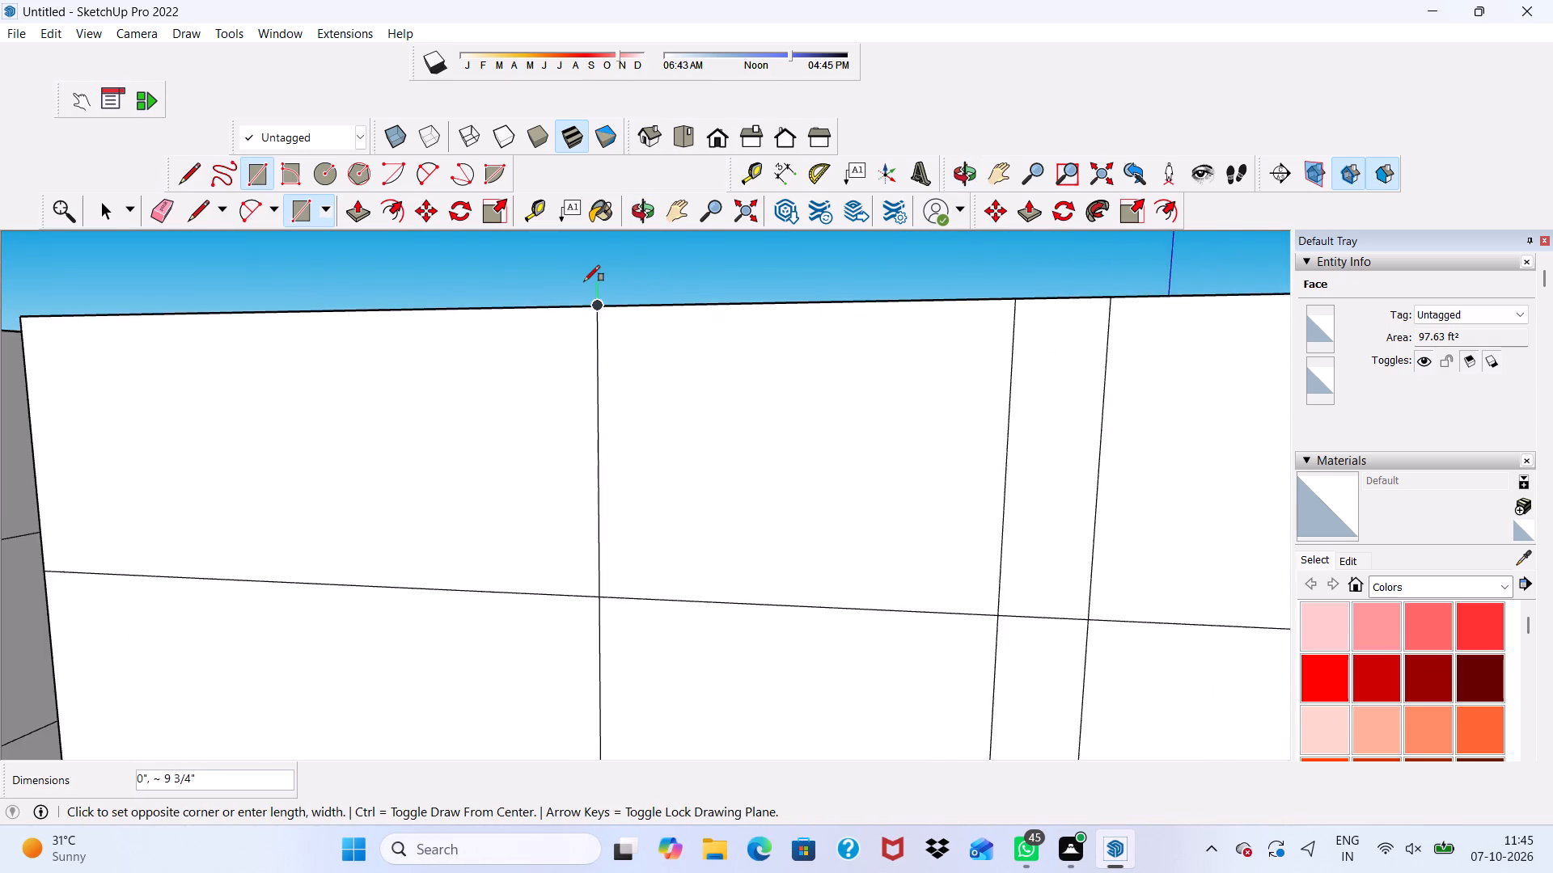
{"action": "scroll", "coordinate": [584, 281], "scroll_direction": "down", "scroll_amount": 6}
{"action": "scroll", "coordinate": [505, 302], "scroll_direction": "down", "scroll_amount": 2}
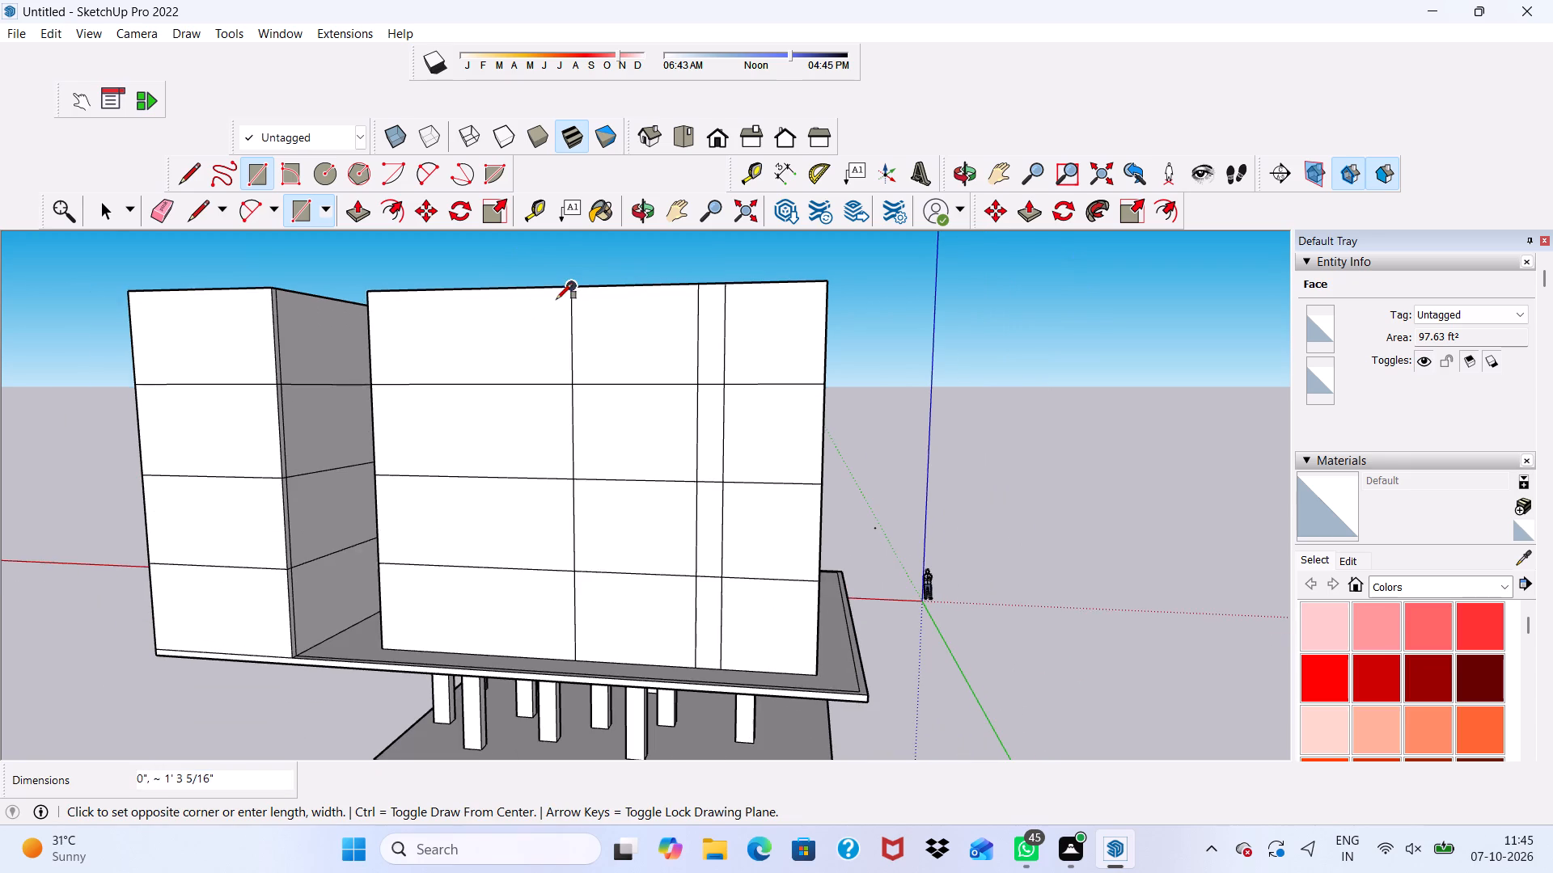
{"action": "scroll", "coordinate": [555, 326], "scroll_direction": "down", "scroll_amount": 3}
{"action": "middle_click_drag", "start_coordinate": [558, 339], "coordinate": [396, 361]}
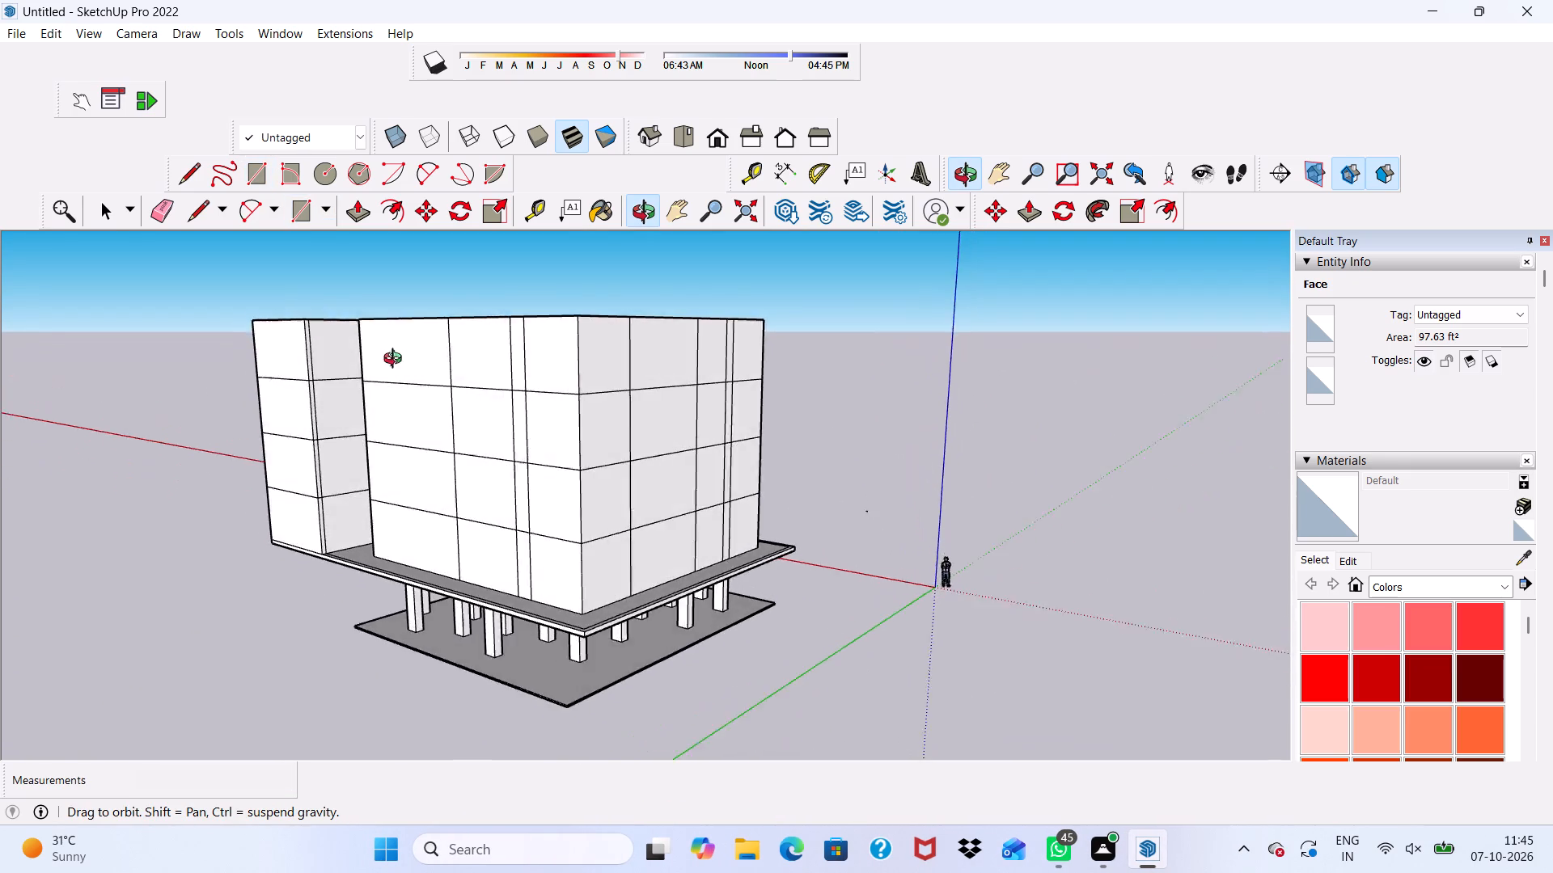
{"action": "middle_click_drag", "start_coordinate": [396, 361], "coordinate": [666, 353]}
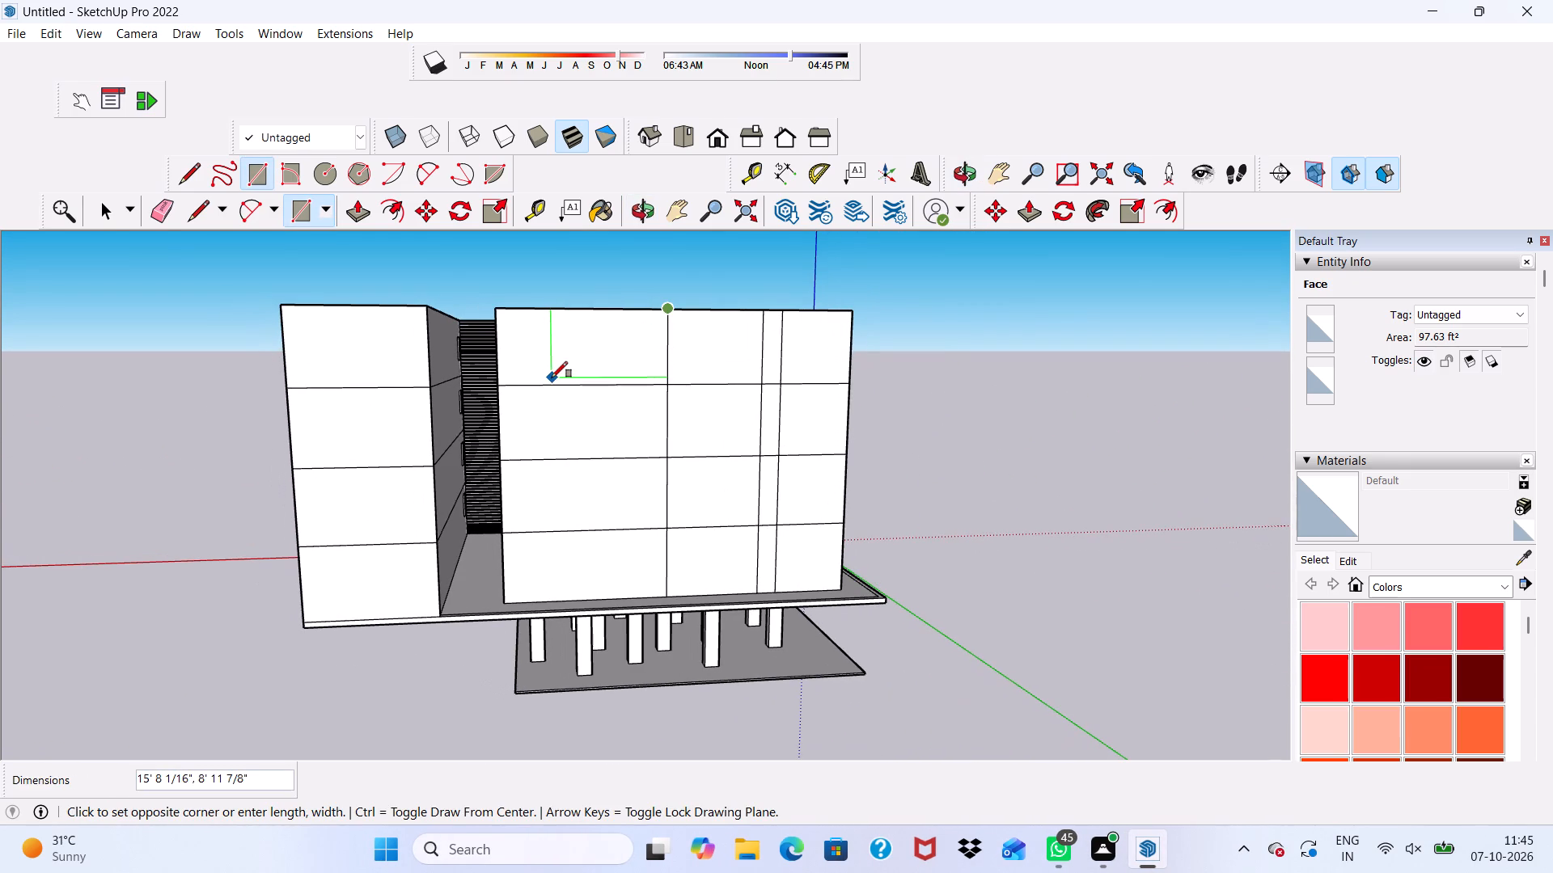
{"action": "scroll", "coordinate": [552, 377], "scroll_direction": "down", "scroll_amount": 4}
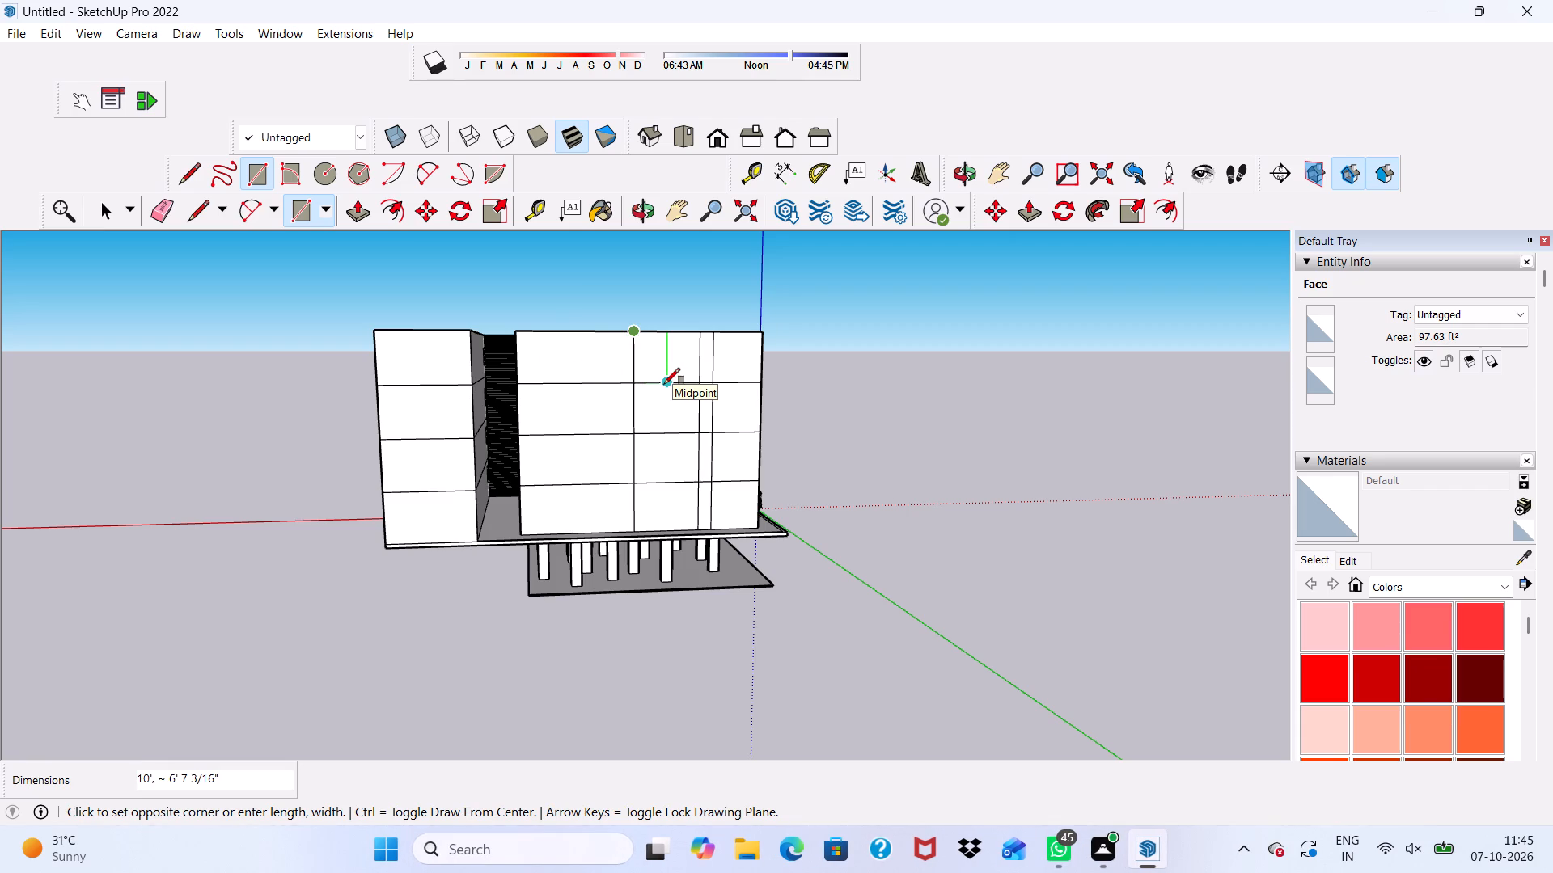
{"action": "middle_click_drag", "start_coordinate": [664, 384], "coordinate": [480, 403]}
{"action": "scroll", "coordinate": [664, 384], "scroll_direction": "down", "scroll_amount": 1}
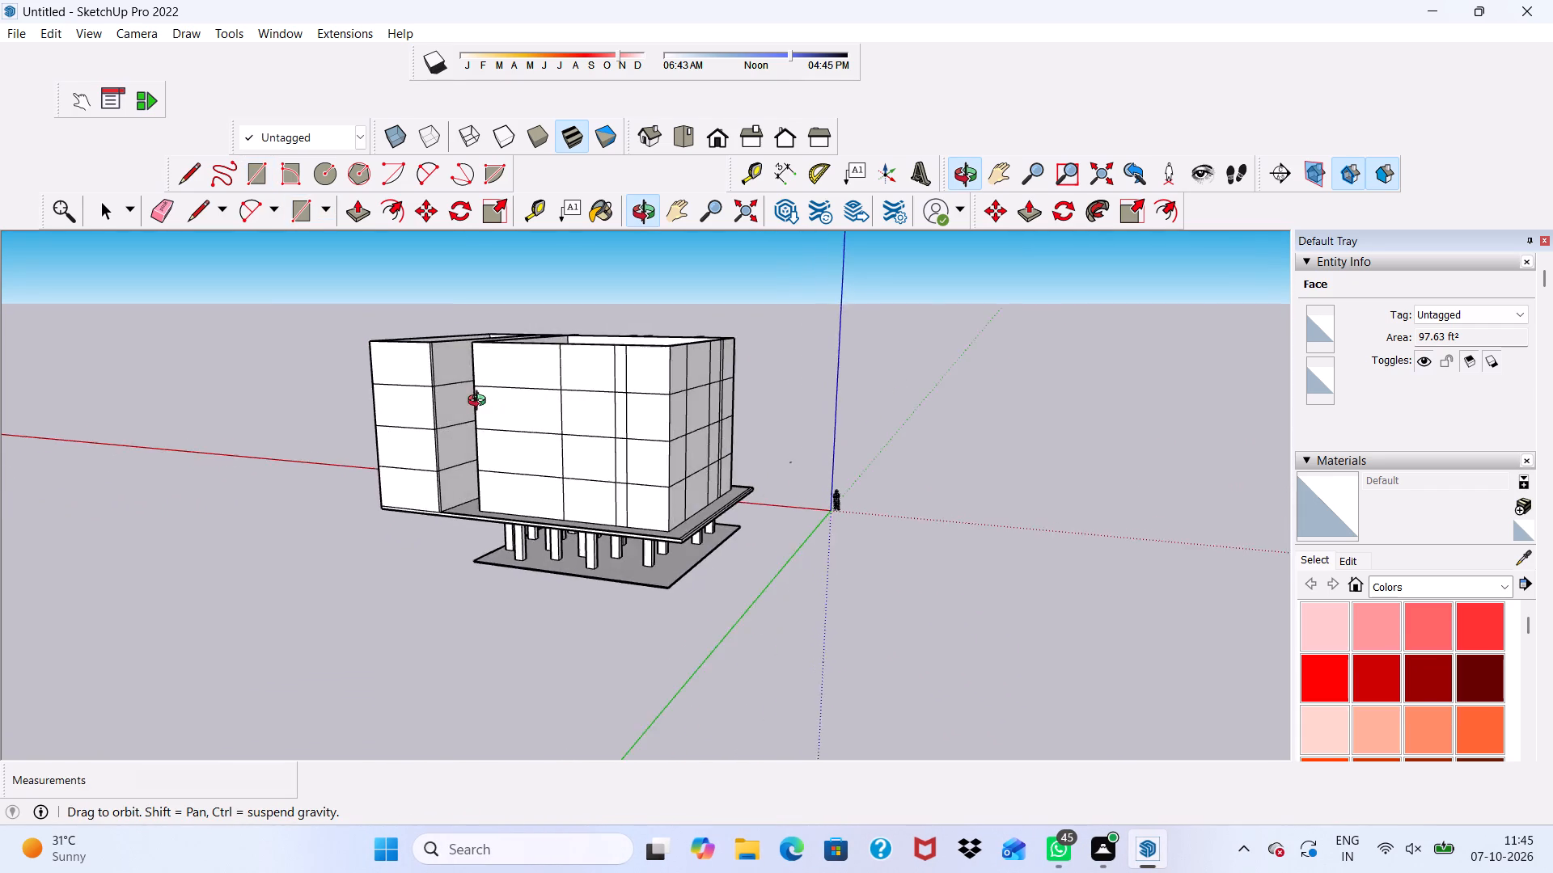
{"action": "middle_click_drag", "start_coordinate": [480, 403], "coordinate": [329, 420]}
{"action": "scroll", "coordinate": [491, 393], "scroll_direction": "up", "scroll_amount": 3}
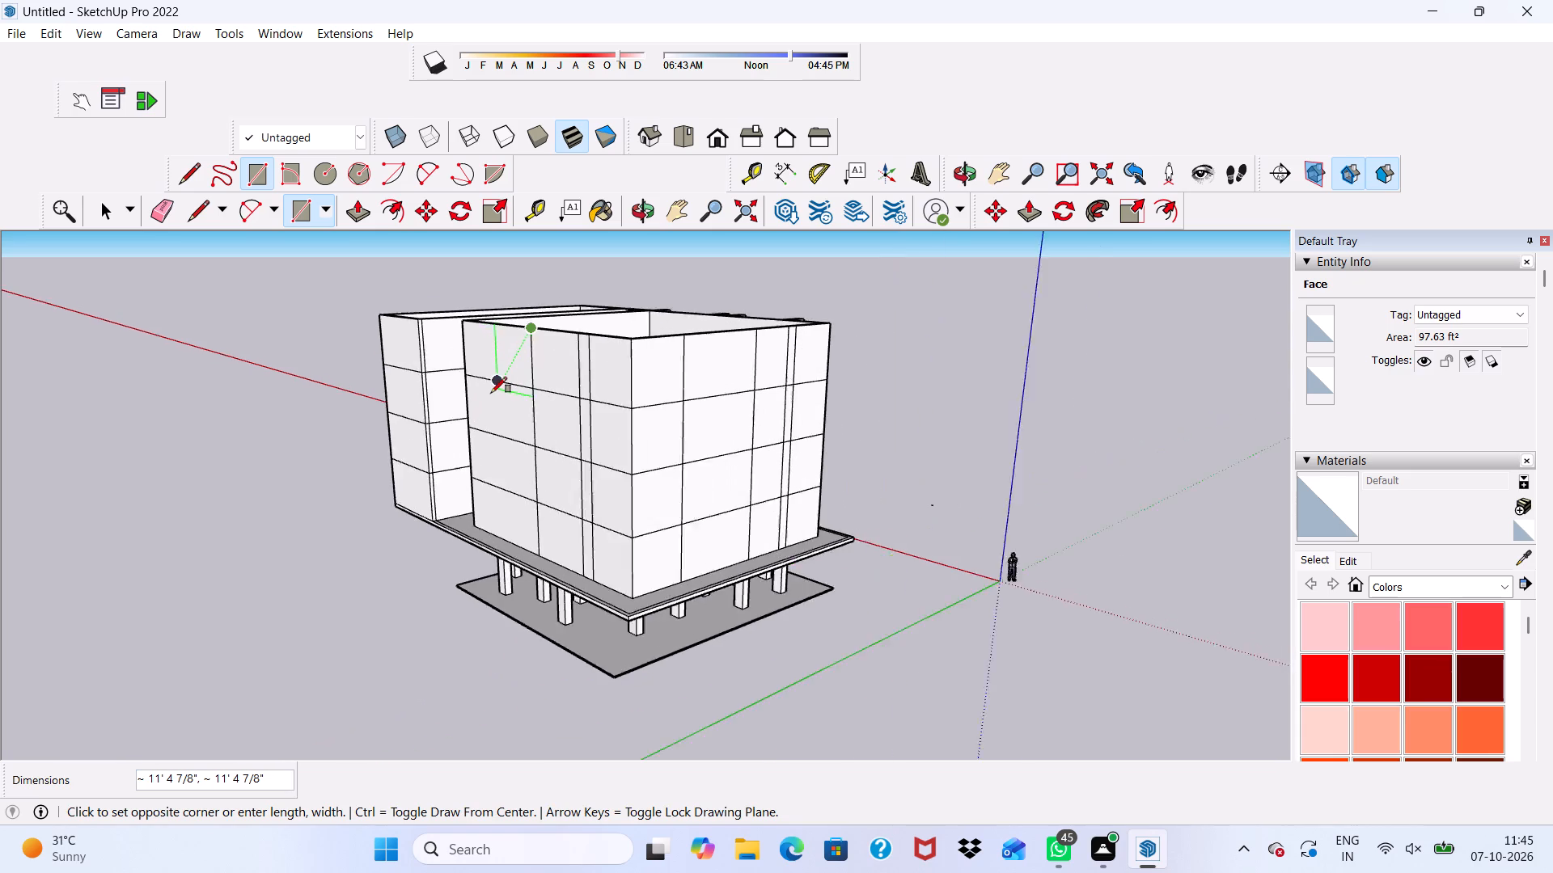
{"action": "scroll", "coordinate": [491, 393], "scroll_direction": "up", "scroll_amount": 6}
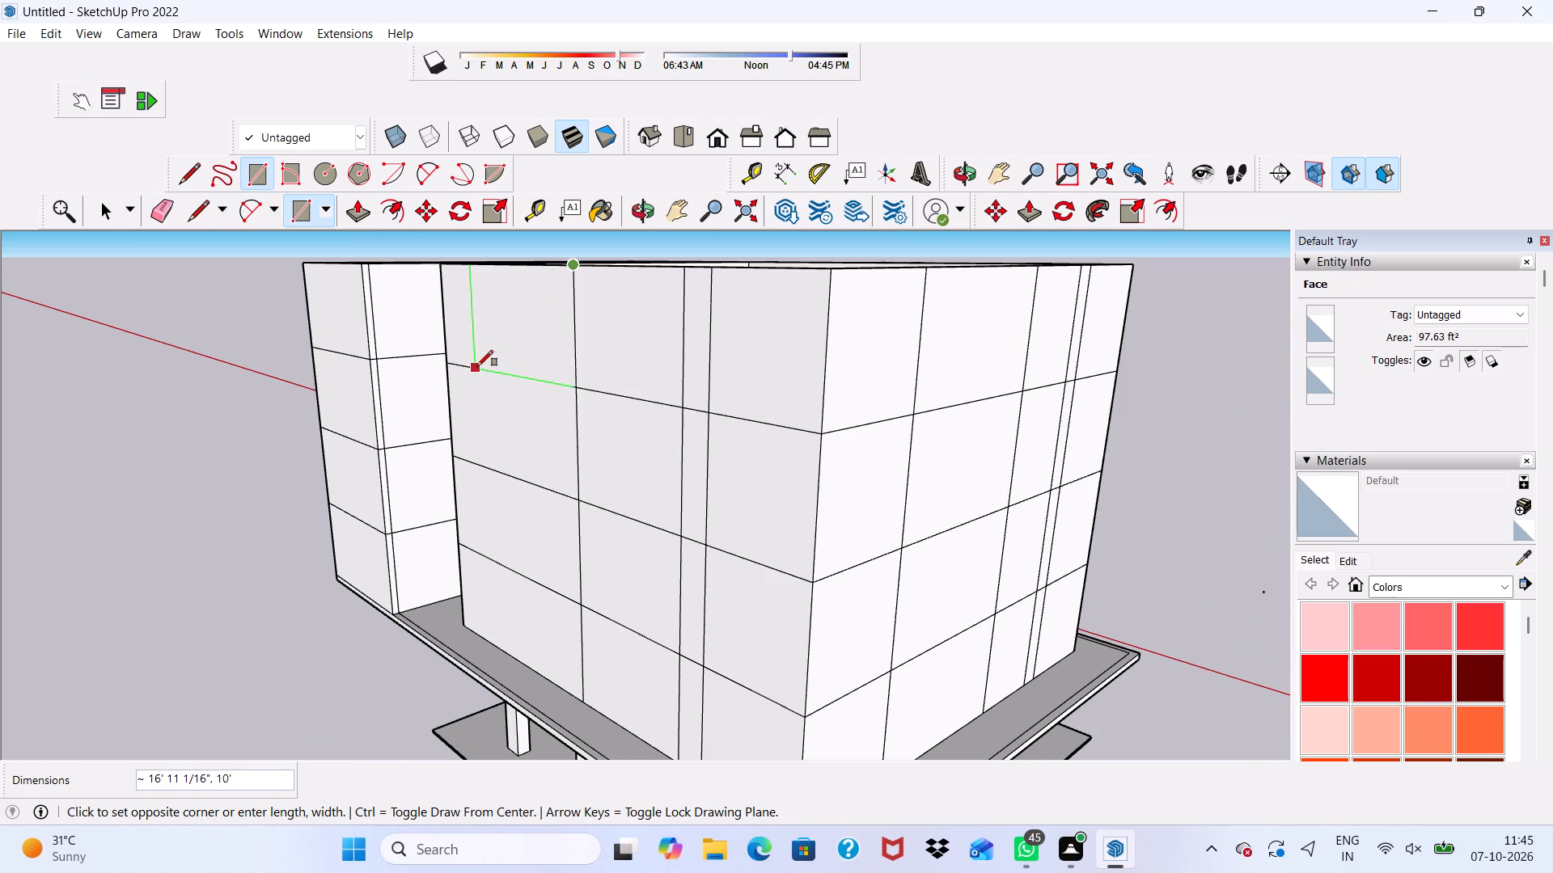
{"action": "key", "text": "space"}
Push/Pull the side wall's top-storey panel beside the front corner outward by 6".
{"action": "scroll", "coordinate": [483, 368], "scroll_direction": "down", "scroll_amount": 6}
{"action": "middle_click_drag", "start_coordinate": [625, 376], "coordinate": [141, 426]}
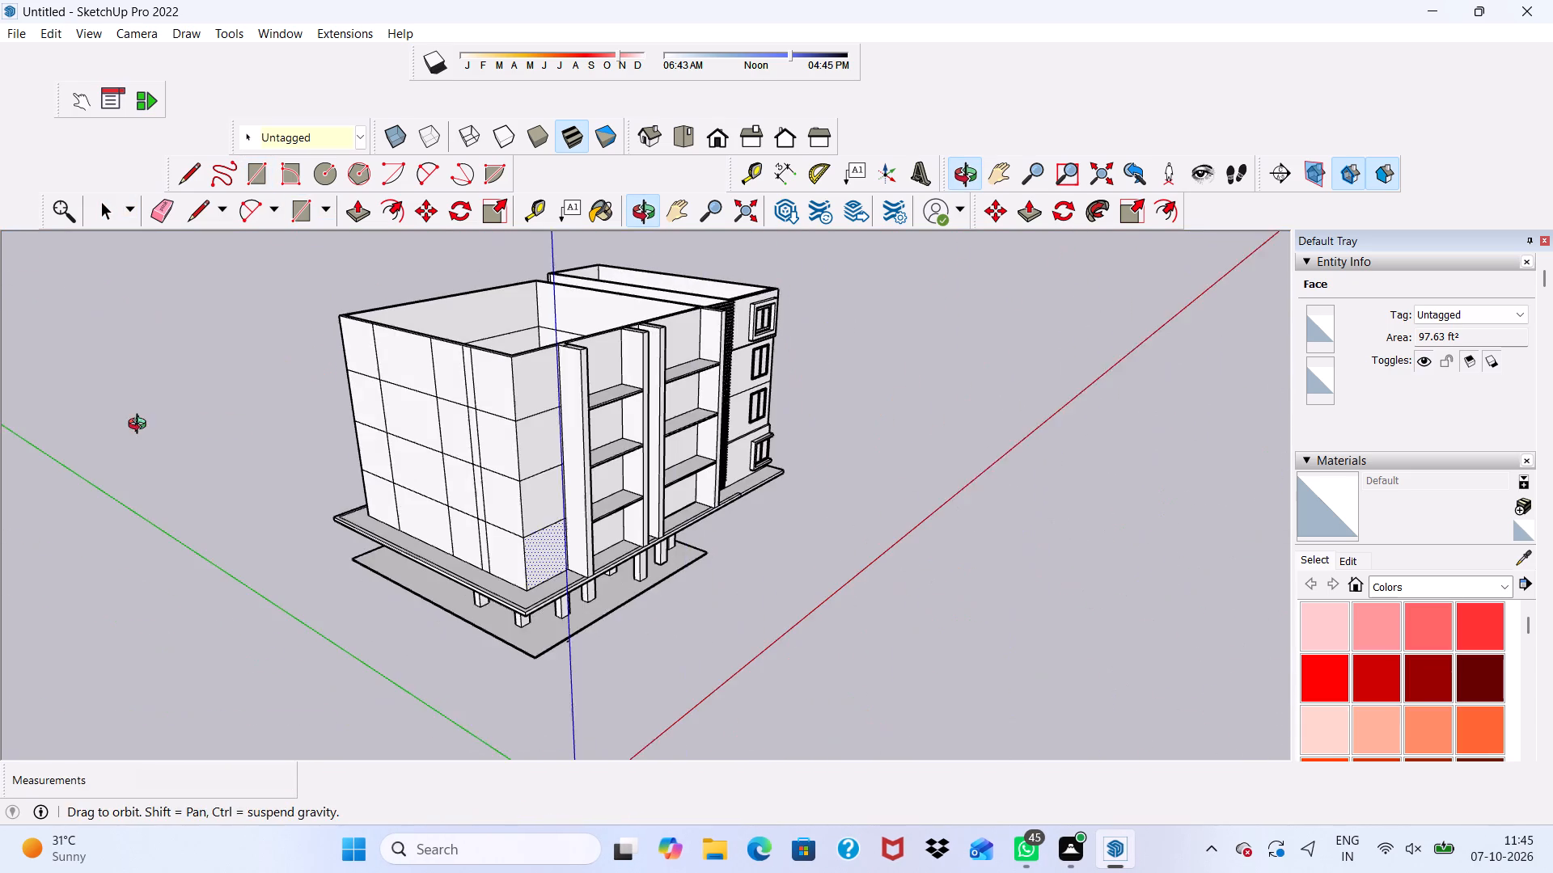
{"action": "middle_click_drag", "start_coordinate": [141, 426], "coordinate": [139, 426]}
{"action": "scroll", "coordinate": [422, 427], "scroll_direction": "up", "scroll_amount": 4}
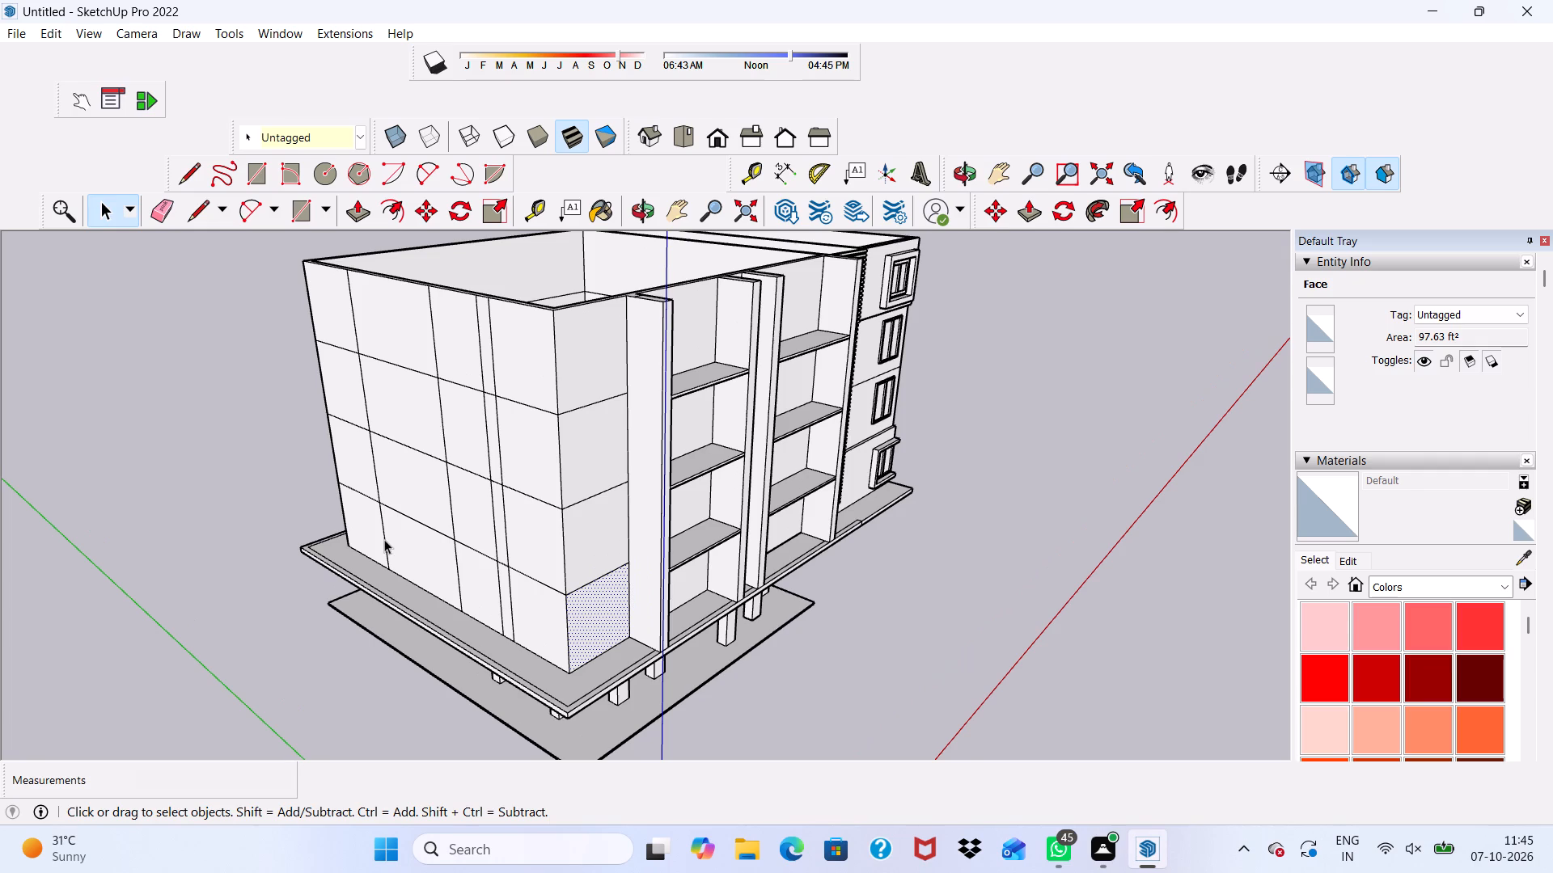
{"action": "left_click", "coordinate": [537, 368]}
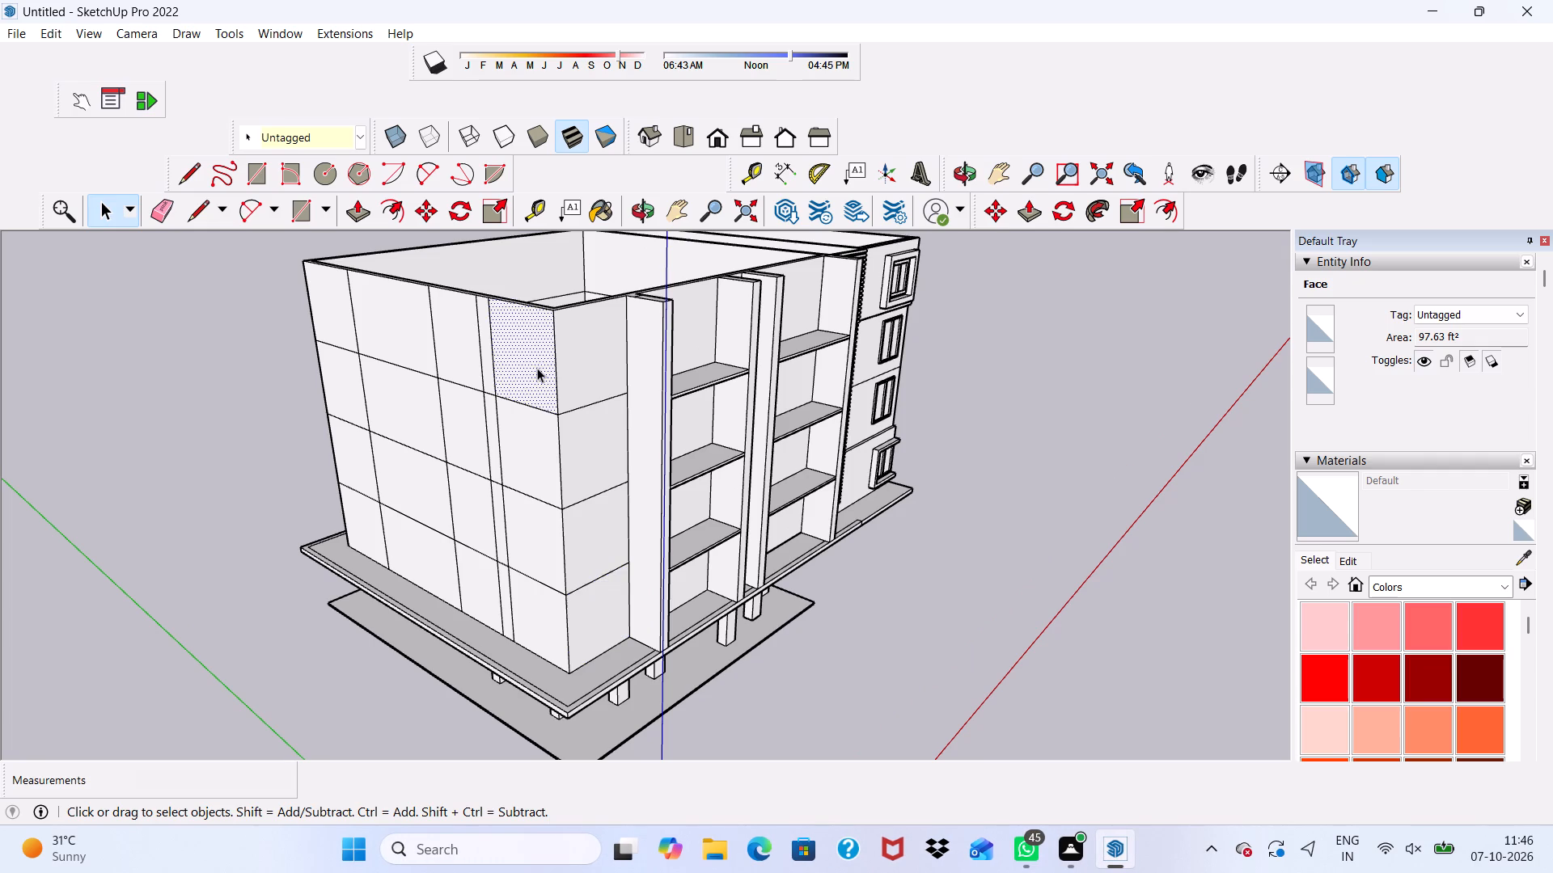
{"action": "left_click", "coordinate": [362, 206]}
{"action": "left_click", "coordinate": [525, 323]}
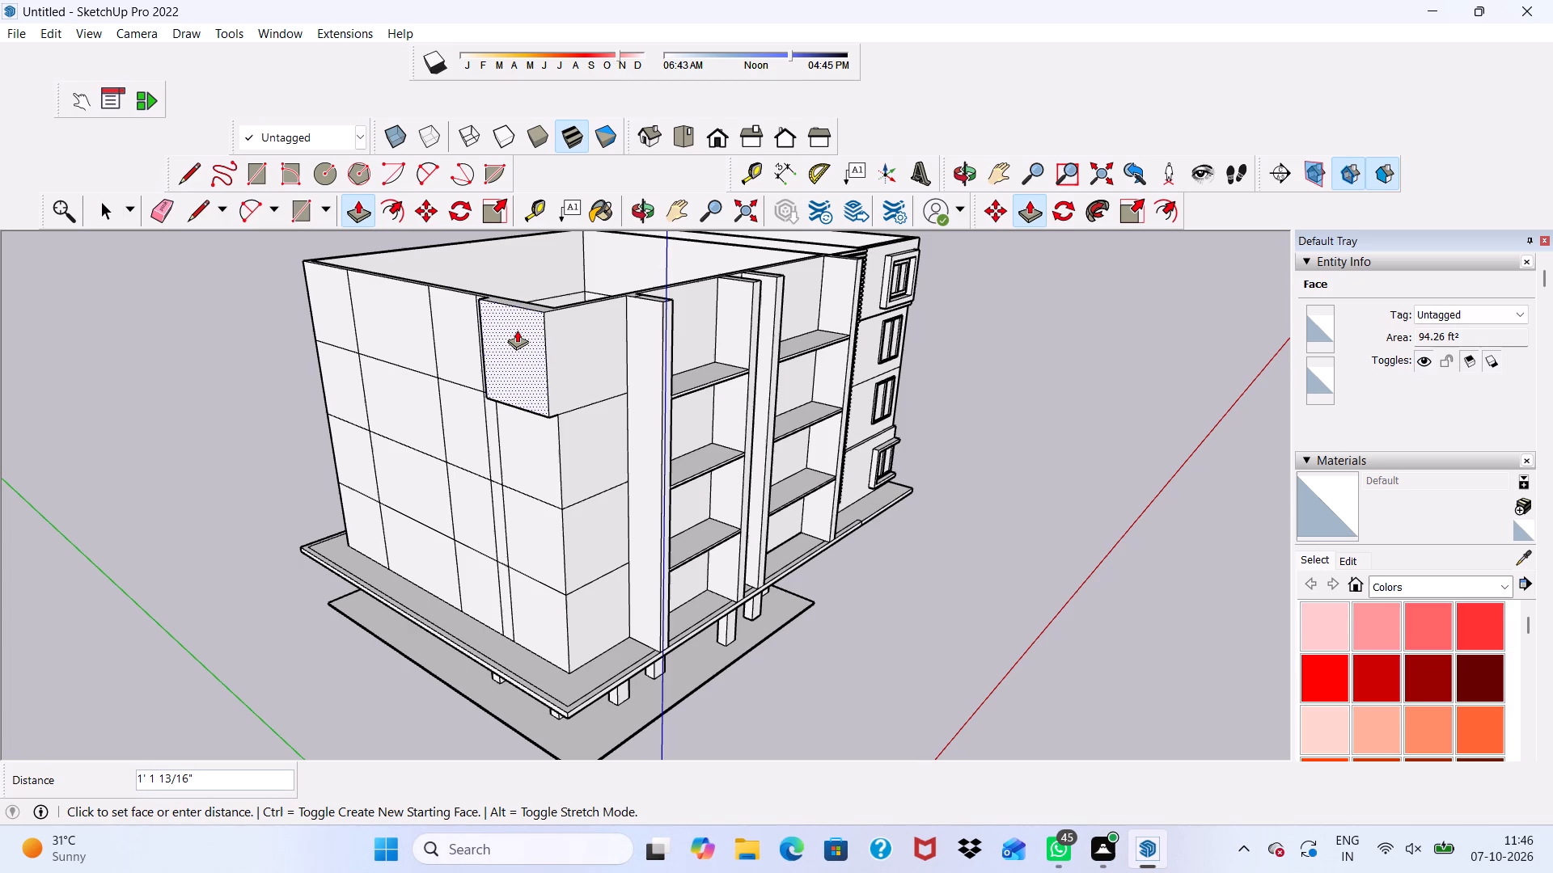
{"action": "key", "text": "6"}
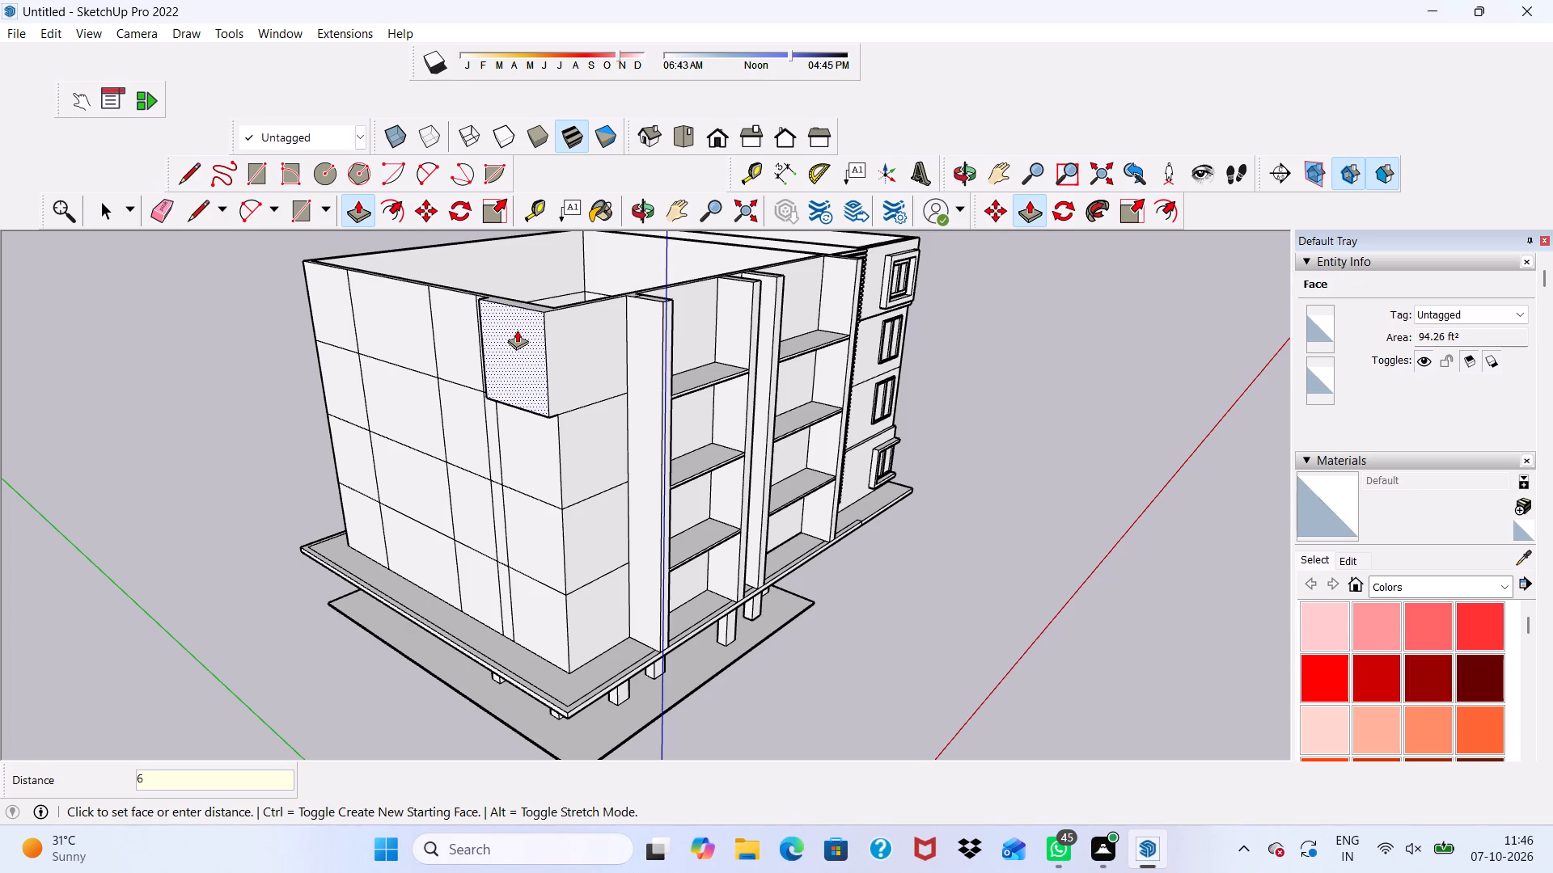
{"action": "key", "text": "shift+quotedbl"}
{"action": "key", "text": "Return"}
Push/Pull the adjoining front-wall top-storey panel, between the corner and the tall fin, outward by 6".
{"action": "scroll", "coordinate": [560, 359], "scroll_direction": "up", "scroll_amount": 5}
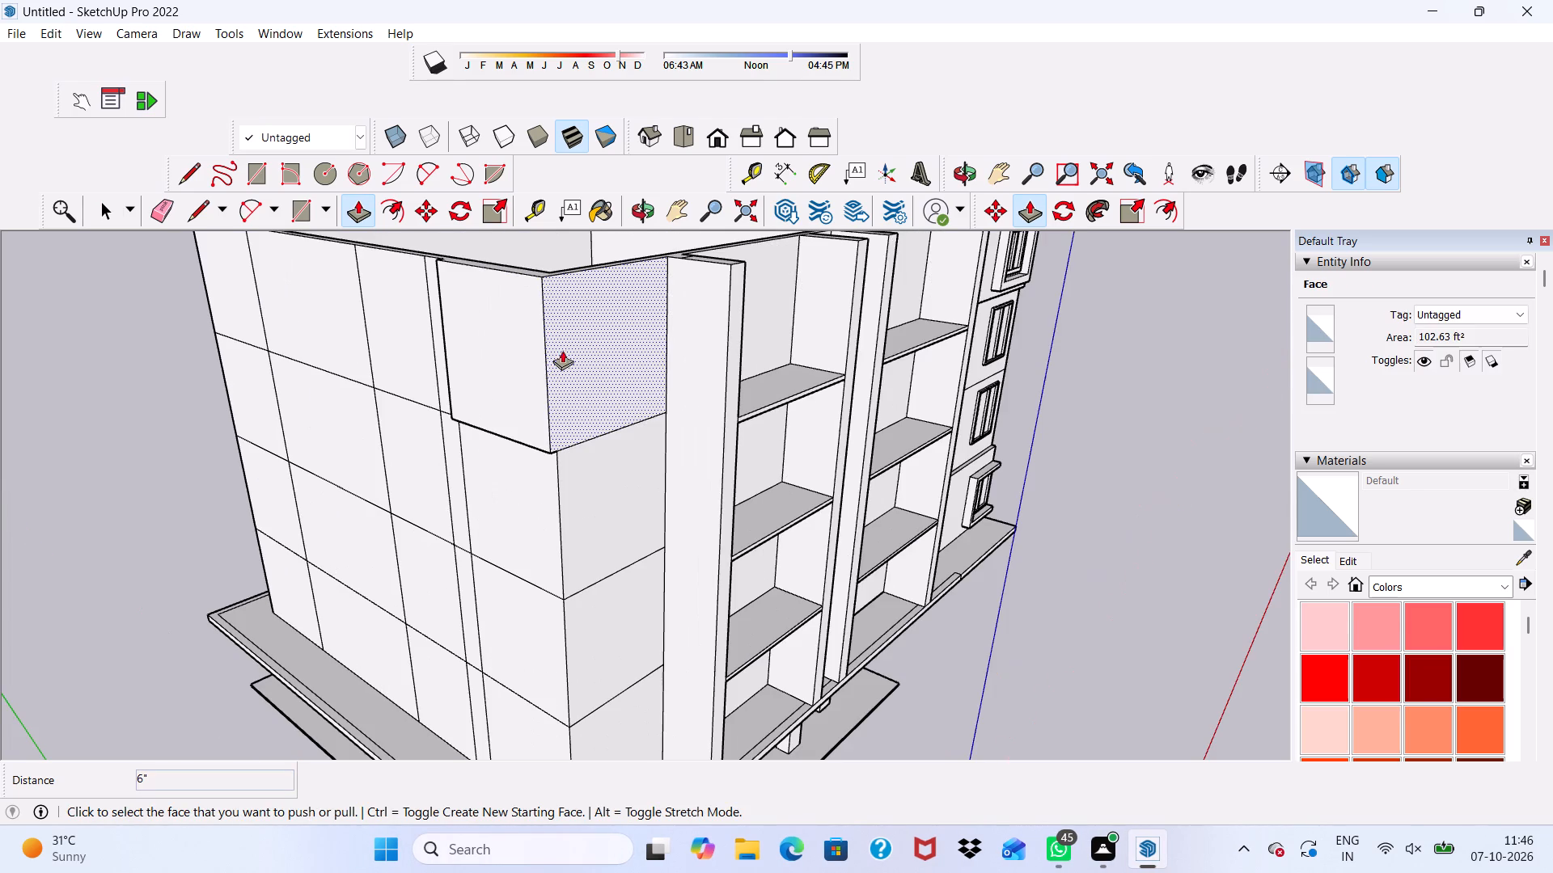
{"action": "left_click", "coordinate": [565, 339]}
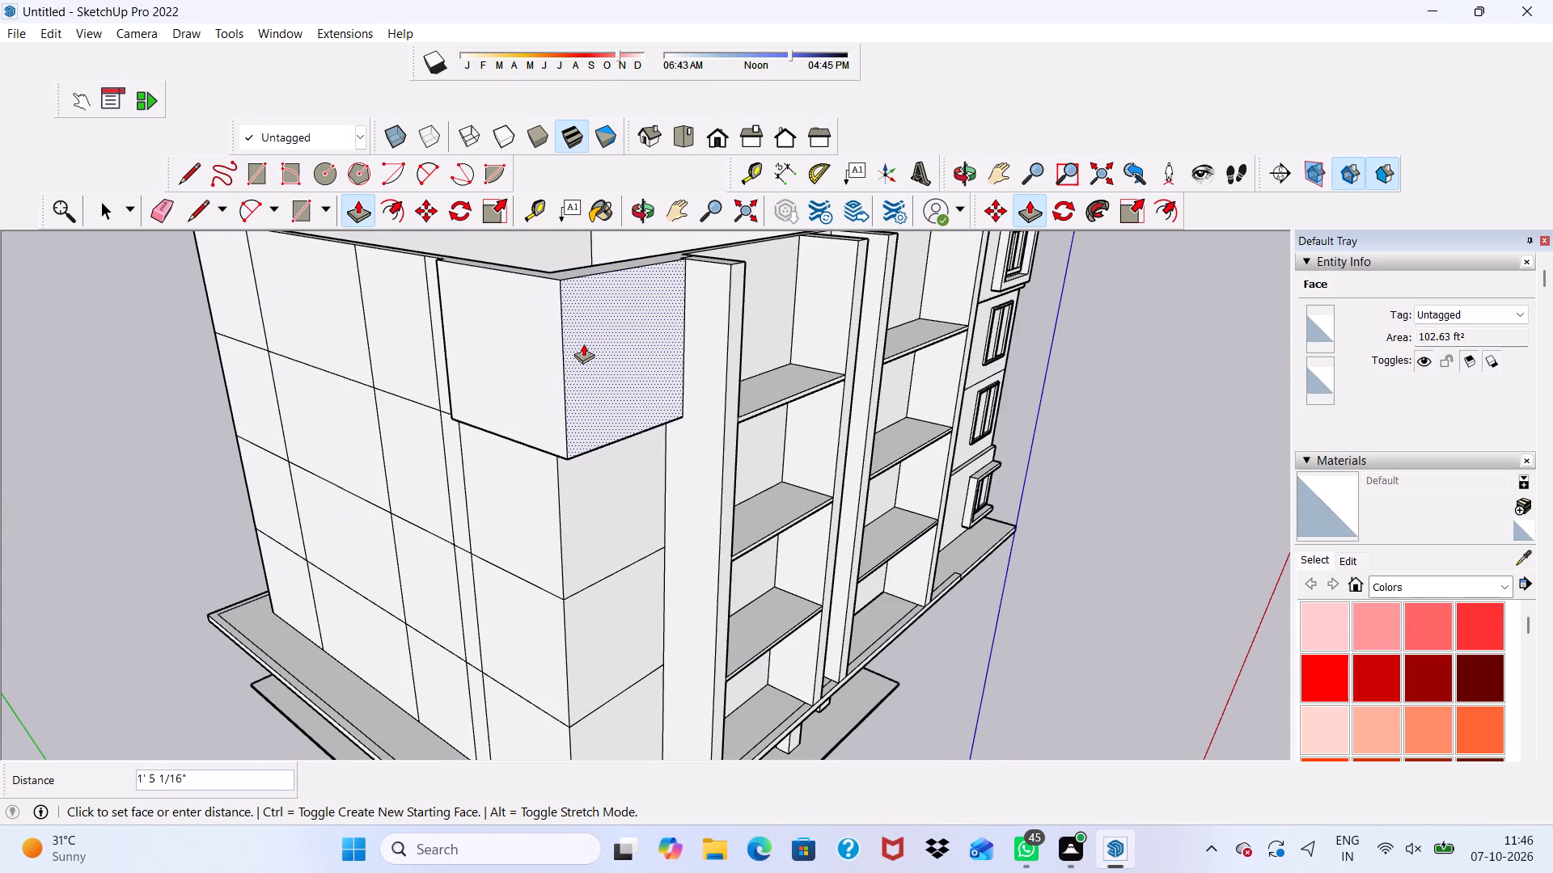
{"action": "type", "text": "6\""}
{"action": "key", "text": "Return"}
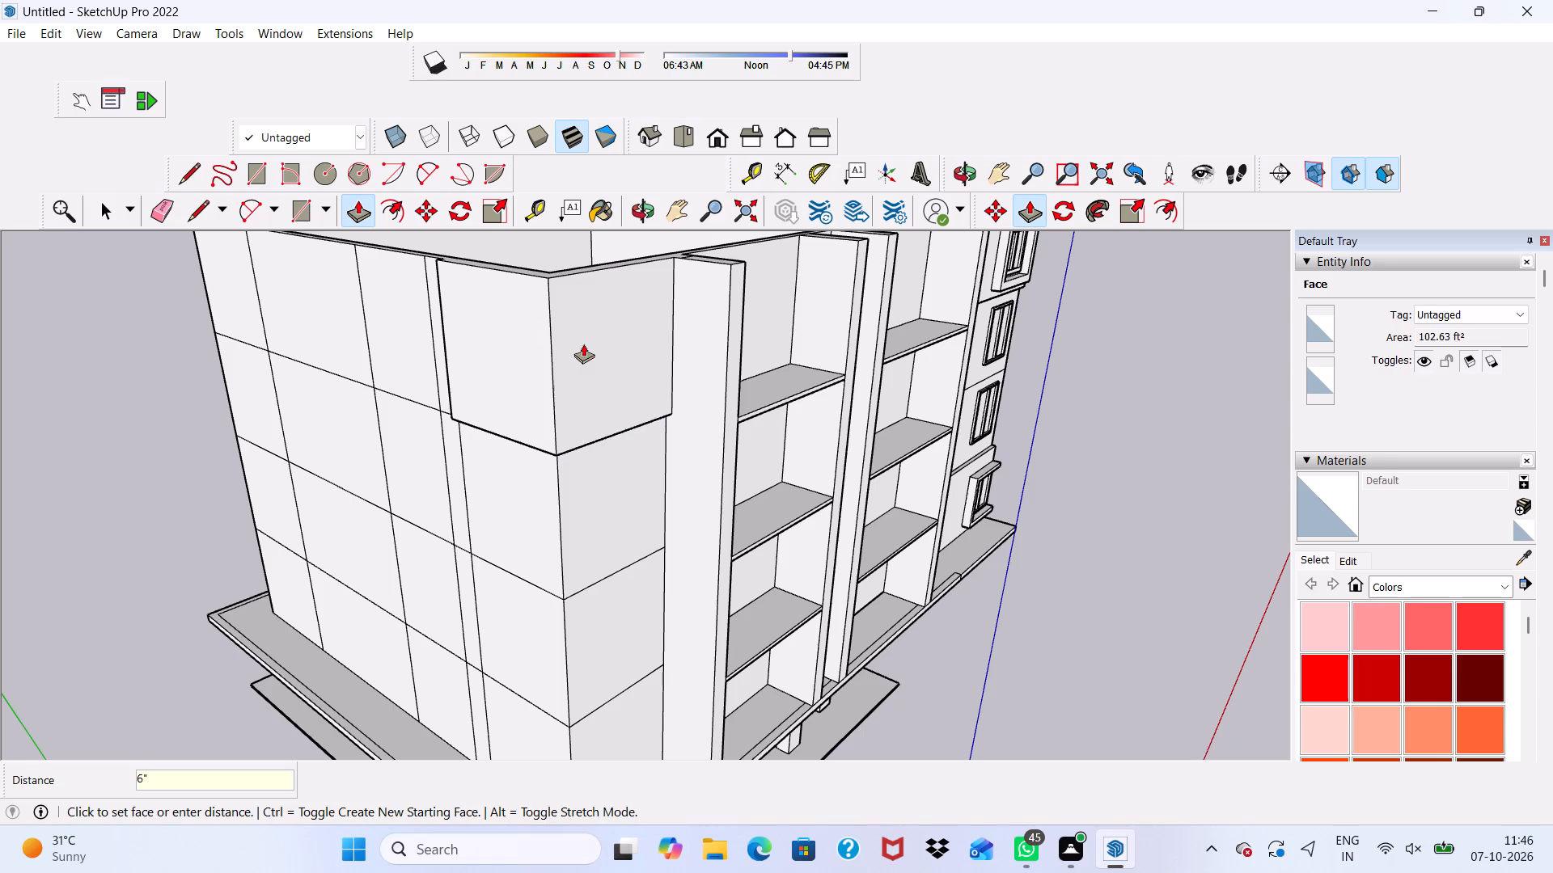
{"action": "scroll", "coordinate": [583, 344], "scroll_direction": "up", "scroll_amount": 3}
{"action": "middle_click_drag", "start_coordinate": [583, 344], "coordinate": [575, 432]}
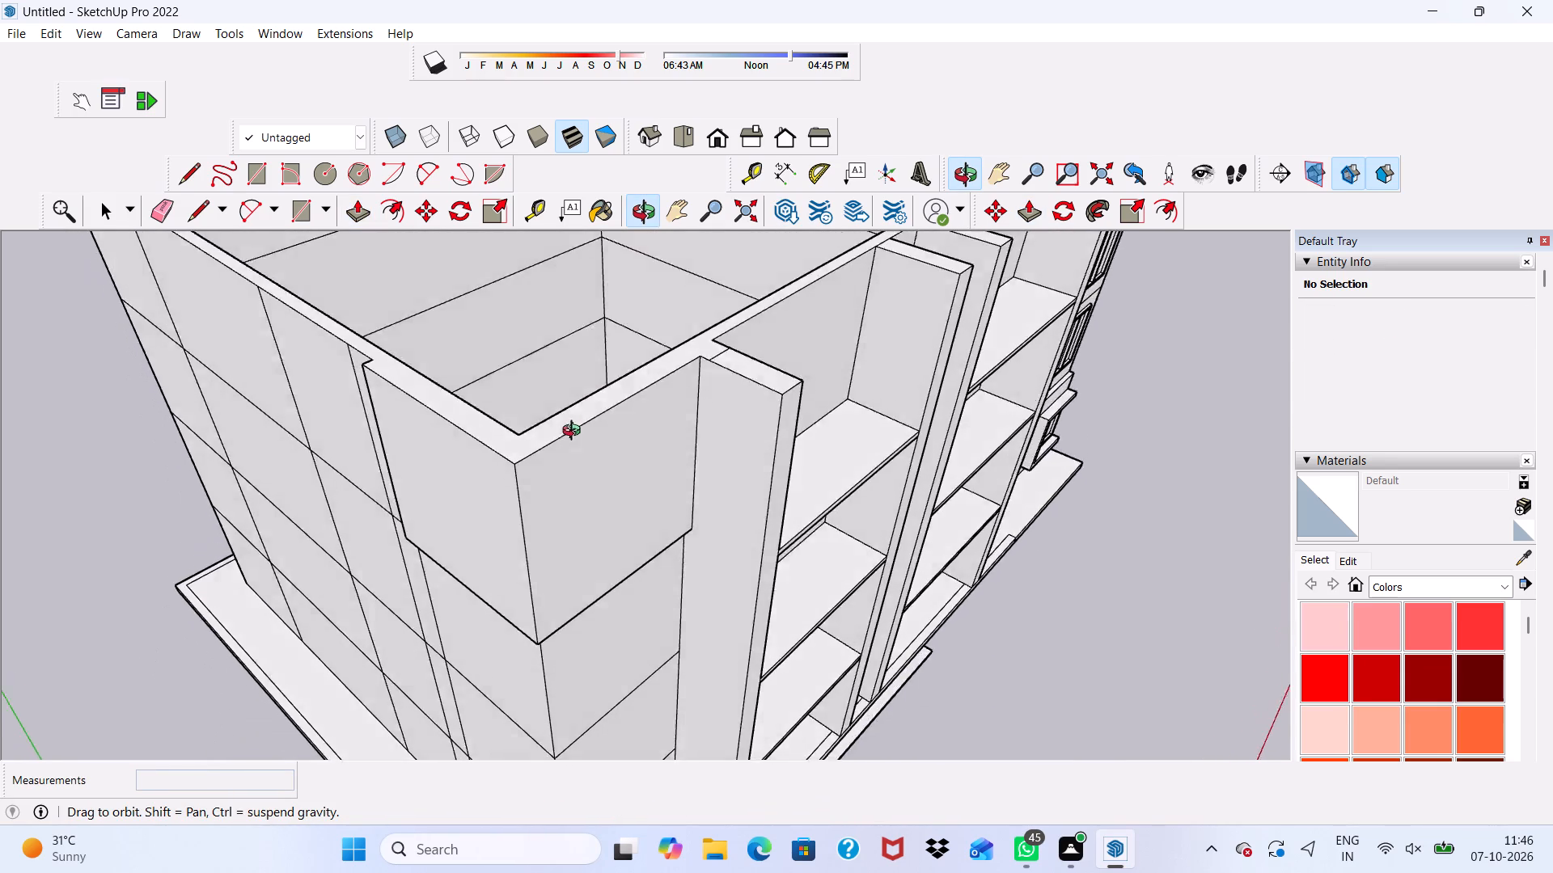
{"action": "middle_click_drag", "start_coordinate": [575, 432], "coordinate": [603, 300]}
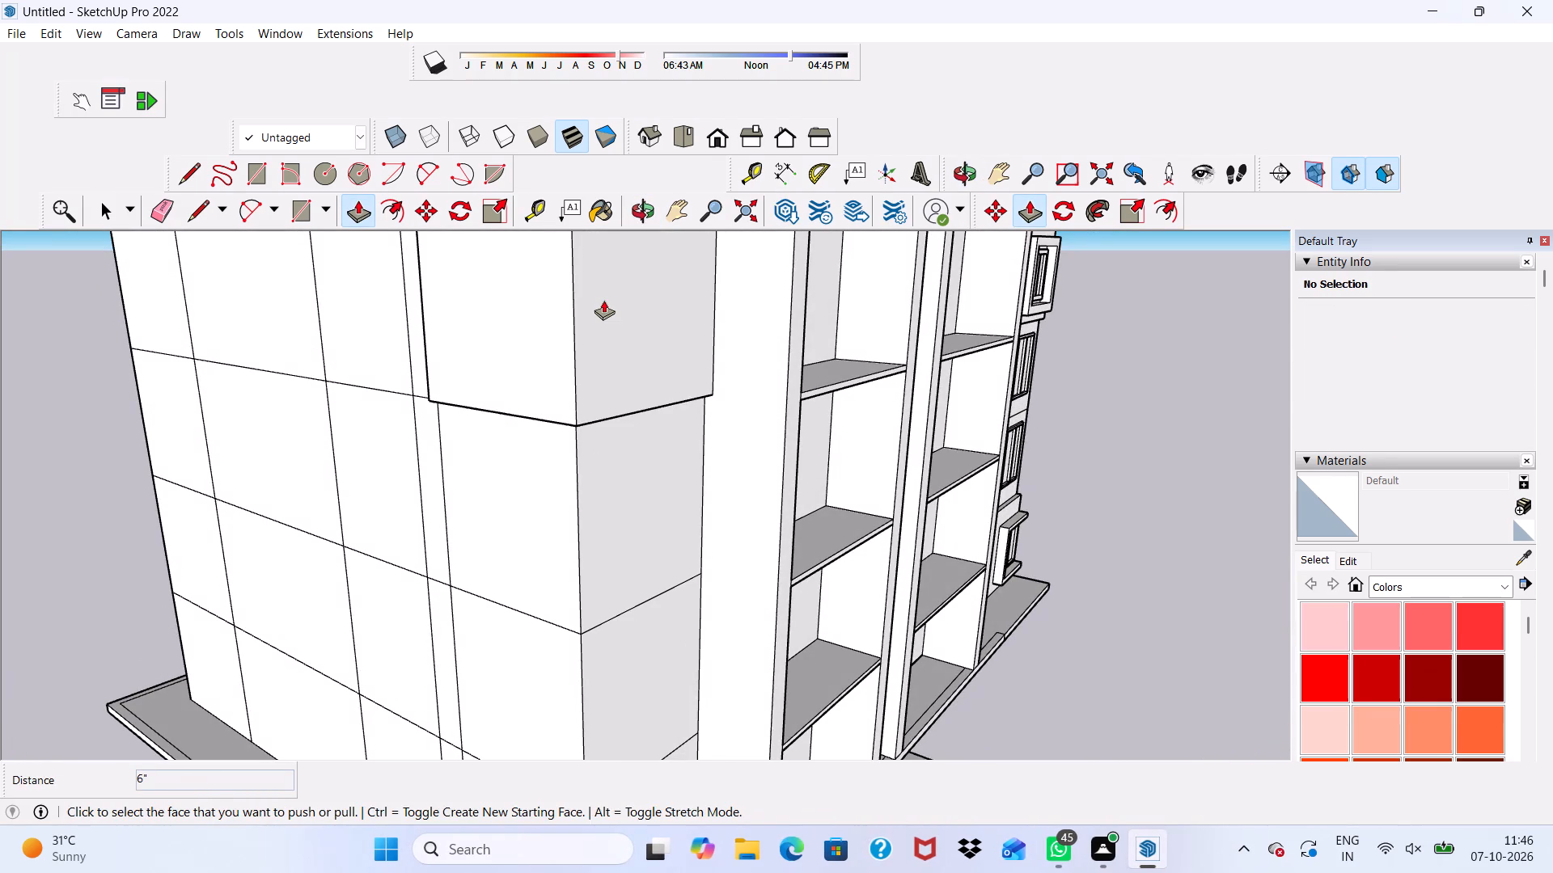
{"action": "key", "text": "space"}
Draw a rectangle about 5' 3 1/16" by 3' 9 13/16" on the projecting corner box's front face, starting on its vertical corner edge.
{"action": "scroll", "coordinate": [603, 300], "scroll_direction": "down", "scroll_amount": 9}
{"action": "middle_click_drag", "start_coordinate": [592, 315], "coordinate": [570, 416]}
{"action": "scroll", "coordinate": [567, 405], "scroll_direction": "up", "scroll_amount": 4}
{"action": "left_click", "coordinate": [252, 168]}
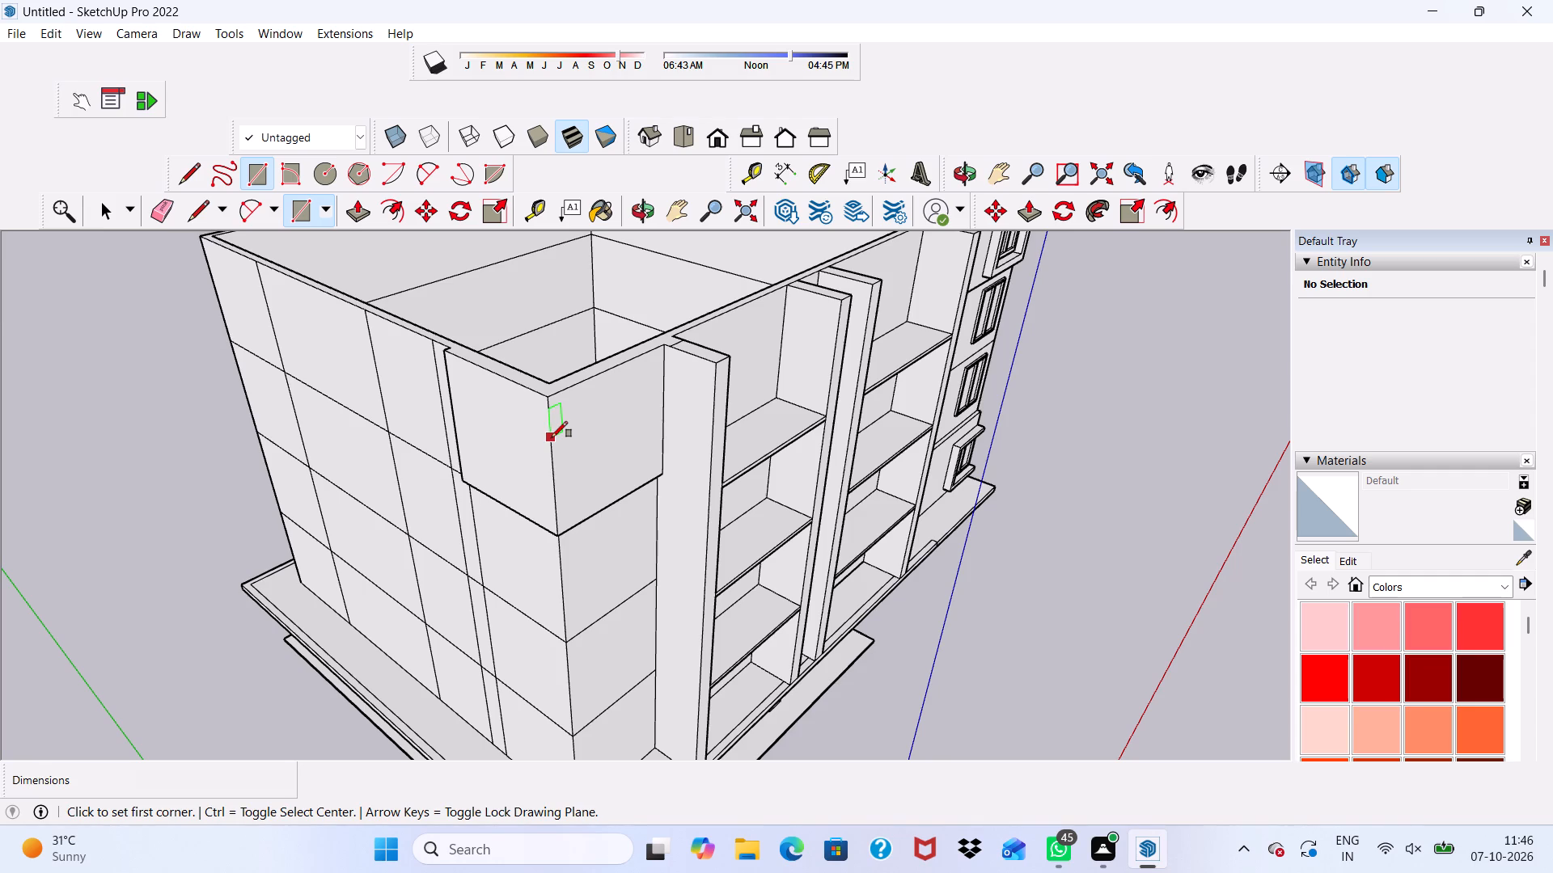
{"action": "left_click", "coordinate": [555, 437]}
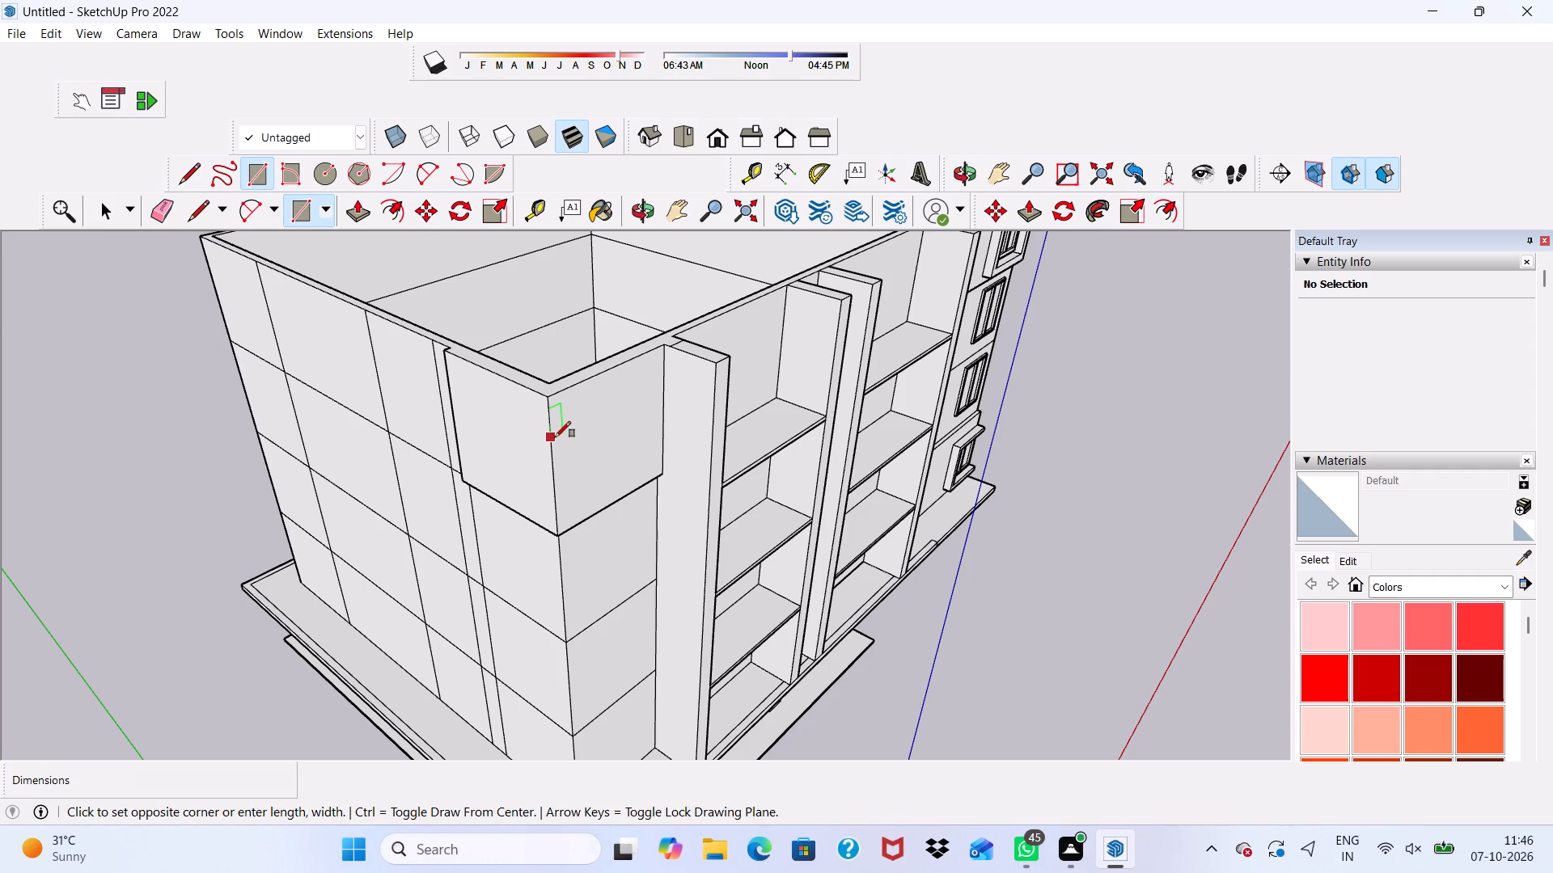
{"action": "left_click", "coordinate": [596, 486]}
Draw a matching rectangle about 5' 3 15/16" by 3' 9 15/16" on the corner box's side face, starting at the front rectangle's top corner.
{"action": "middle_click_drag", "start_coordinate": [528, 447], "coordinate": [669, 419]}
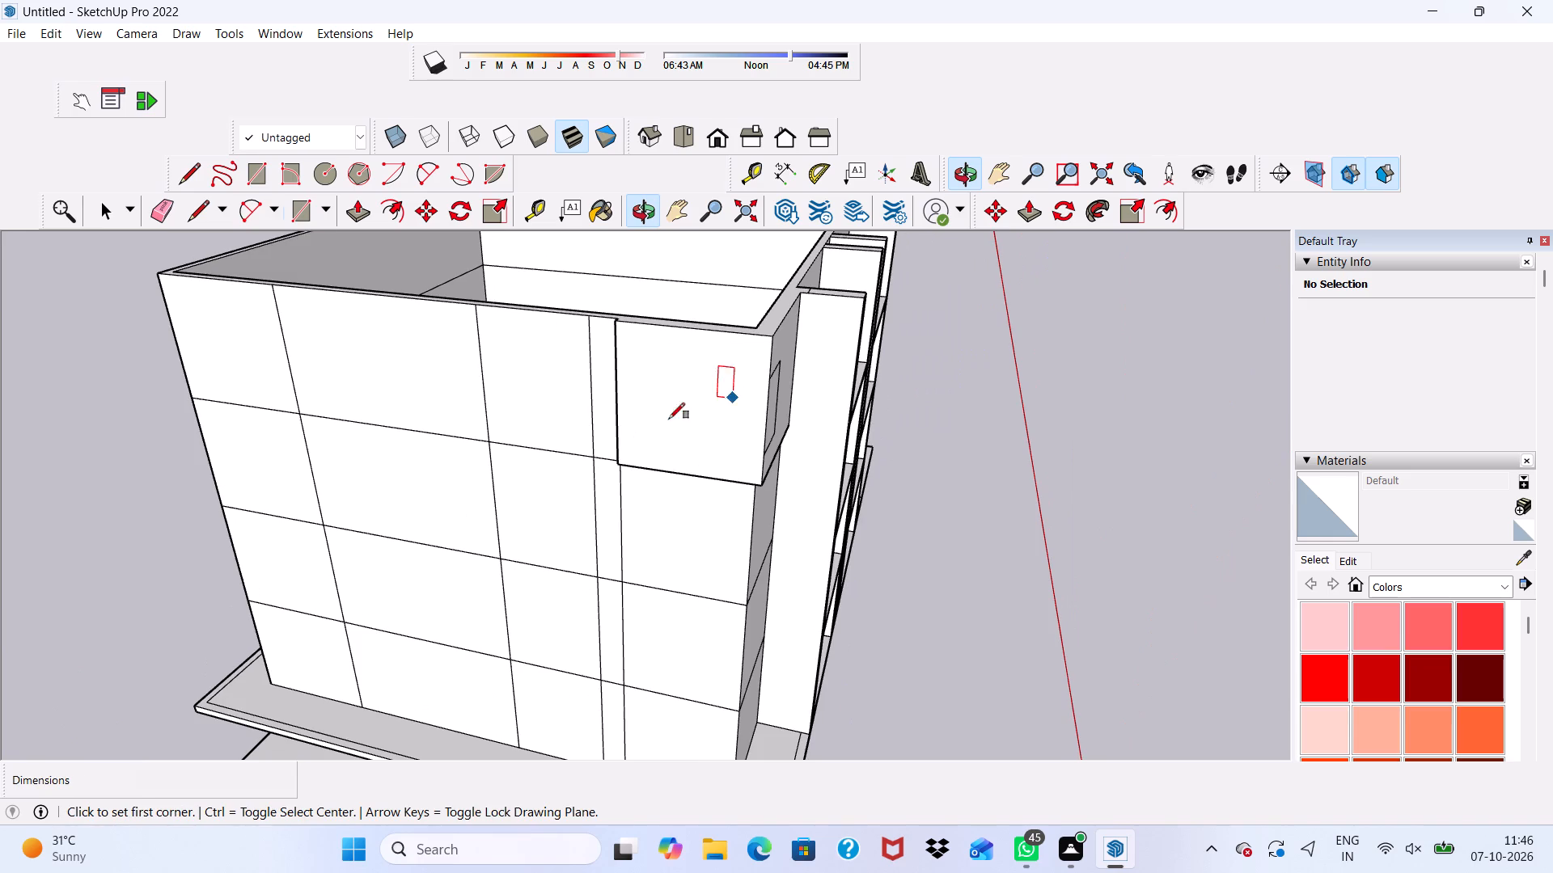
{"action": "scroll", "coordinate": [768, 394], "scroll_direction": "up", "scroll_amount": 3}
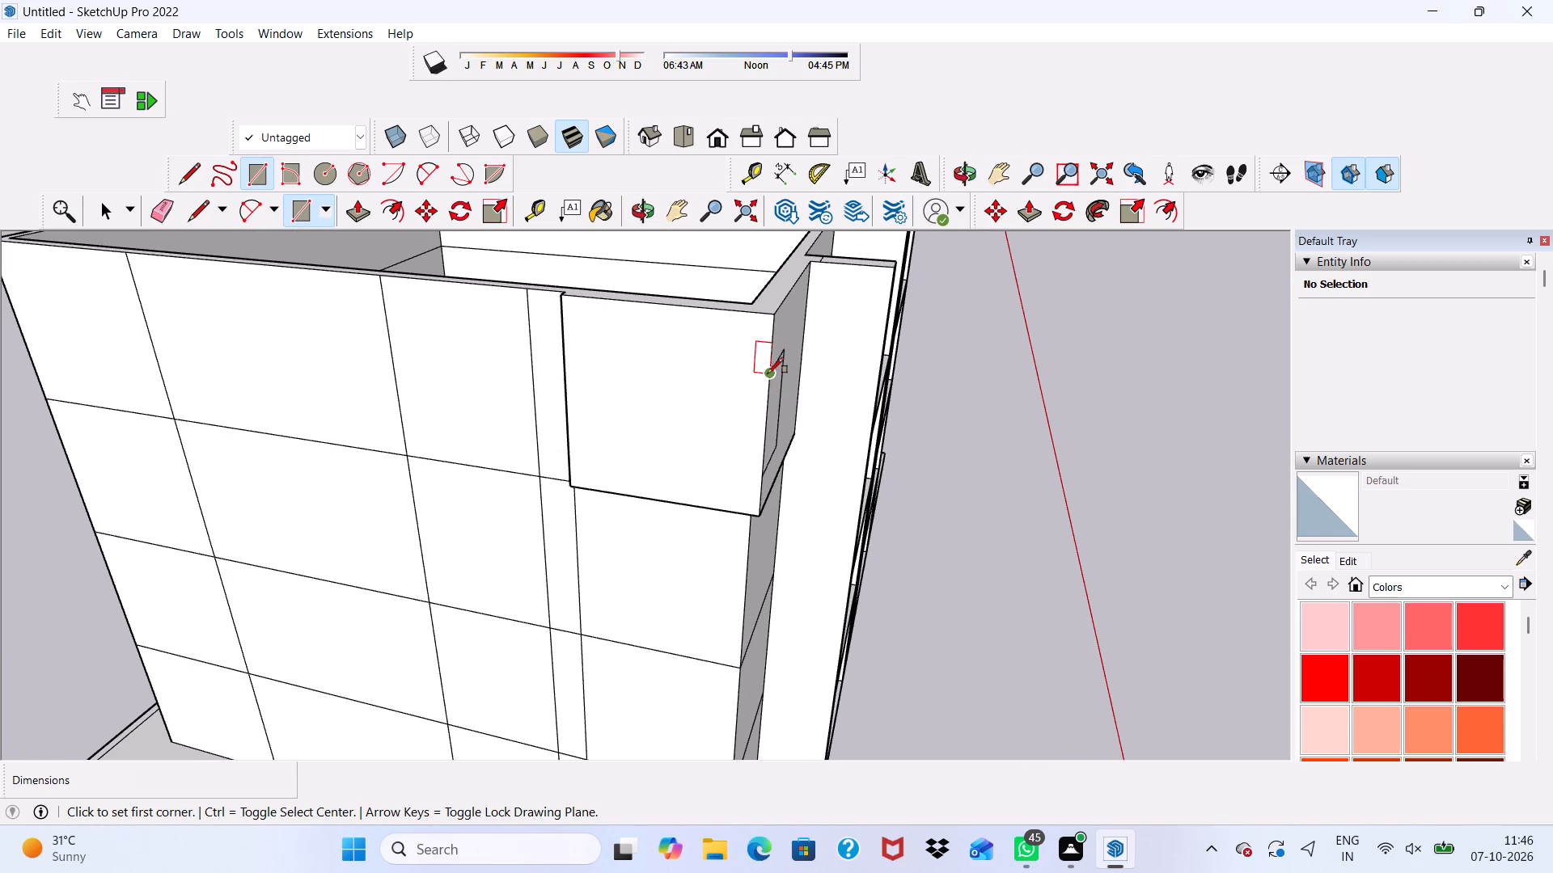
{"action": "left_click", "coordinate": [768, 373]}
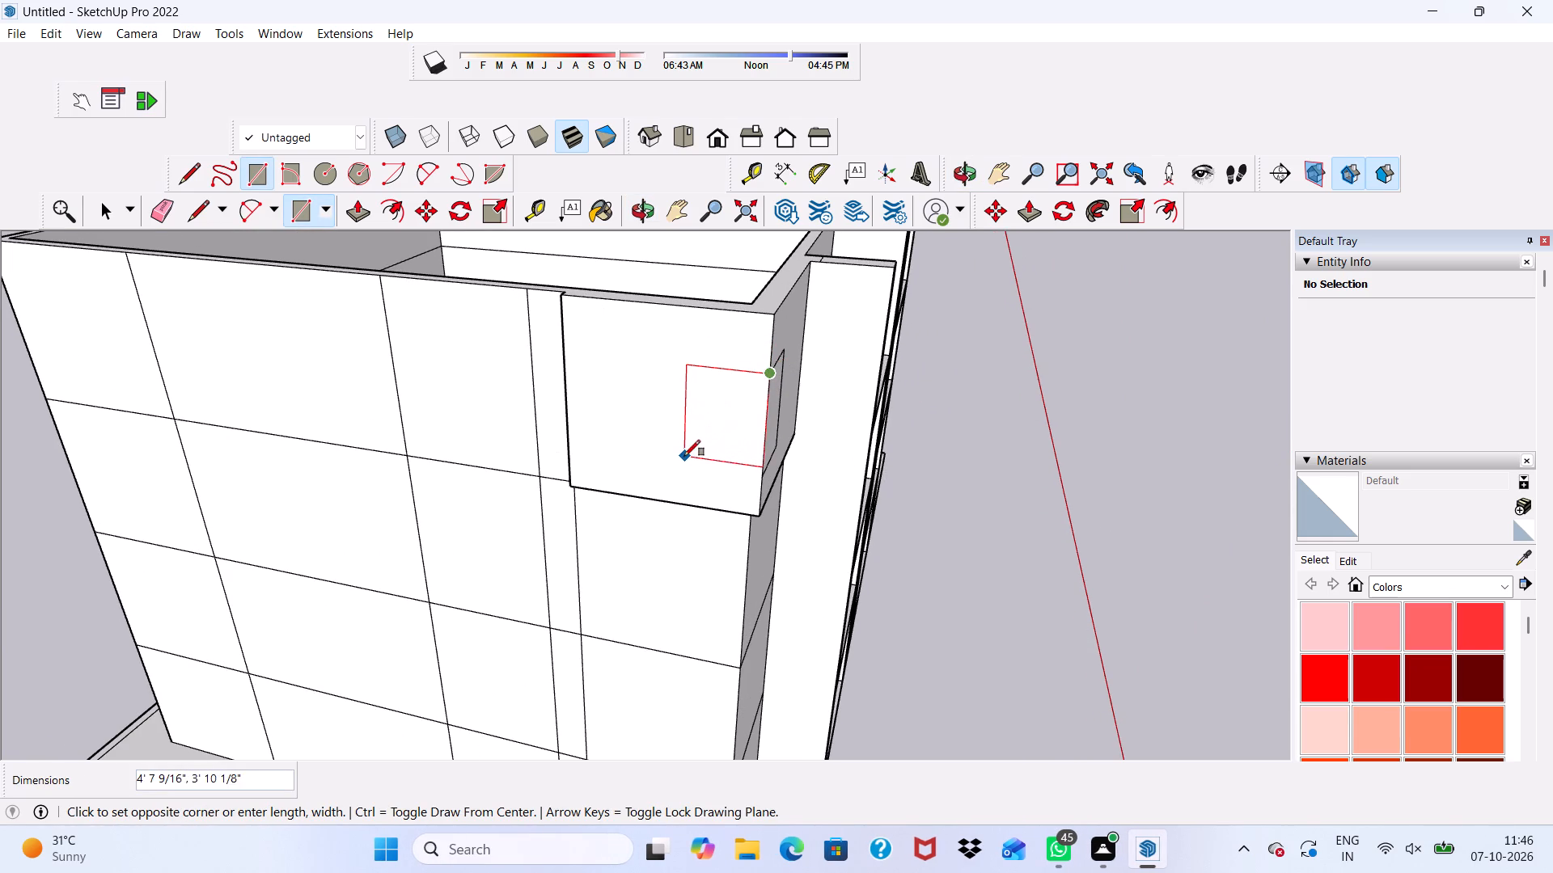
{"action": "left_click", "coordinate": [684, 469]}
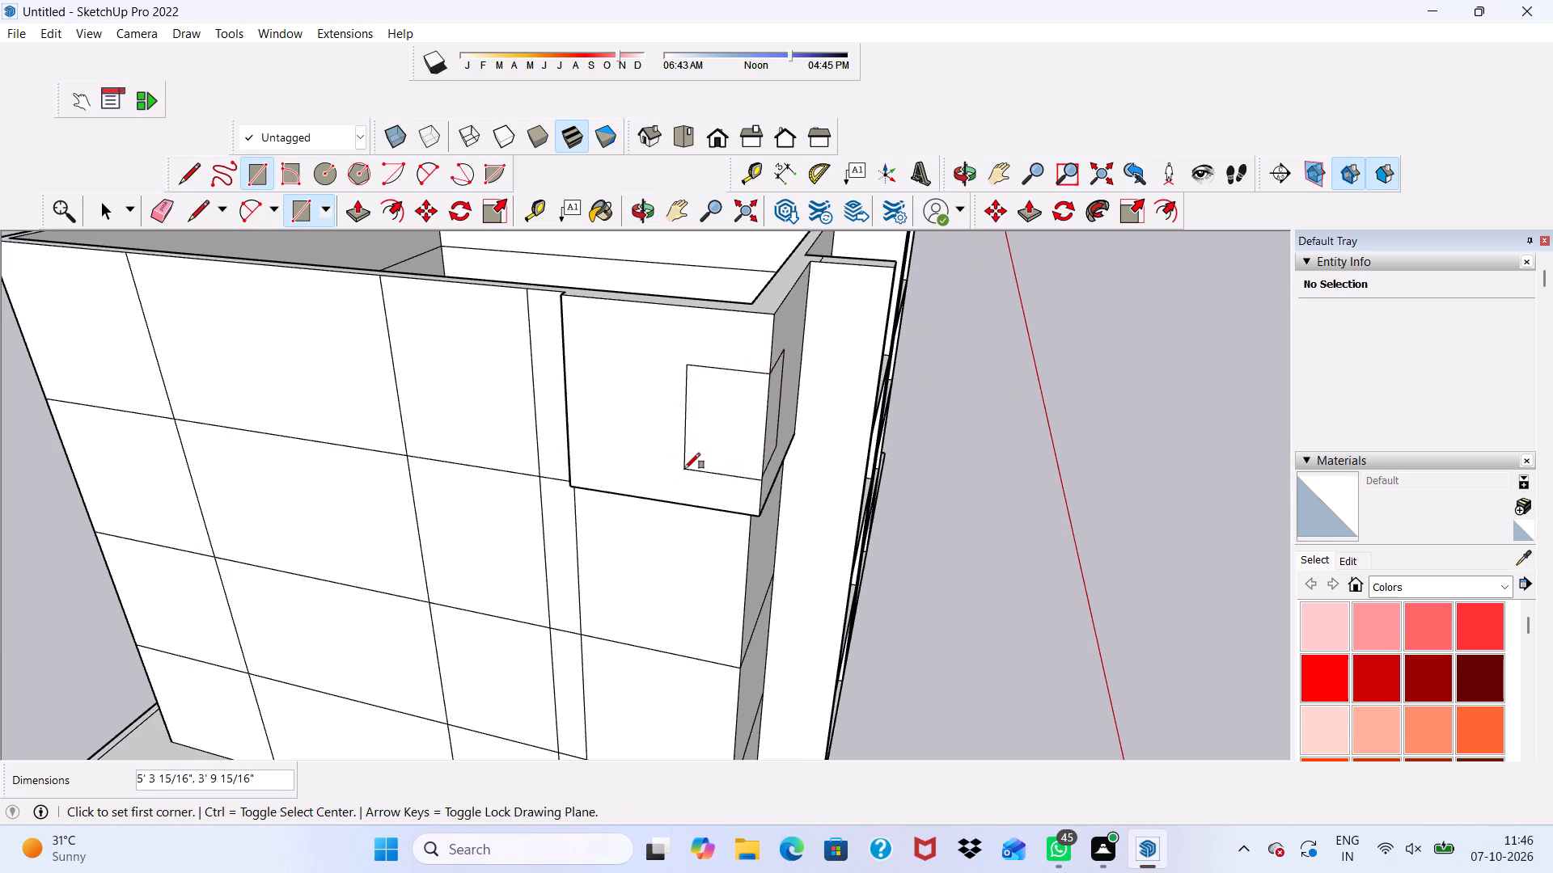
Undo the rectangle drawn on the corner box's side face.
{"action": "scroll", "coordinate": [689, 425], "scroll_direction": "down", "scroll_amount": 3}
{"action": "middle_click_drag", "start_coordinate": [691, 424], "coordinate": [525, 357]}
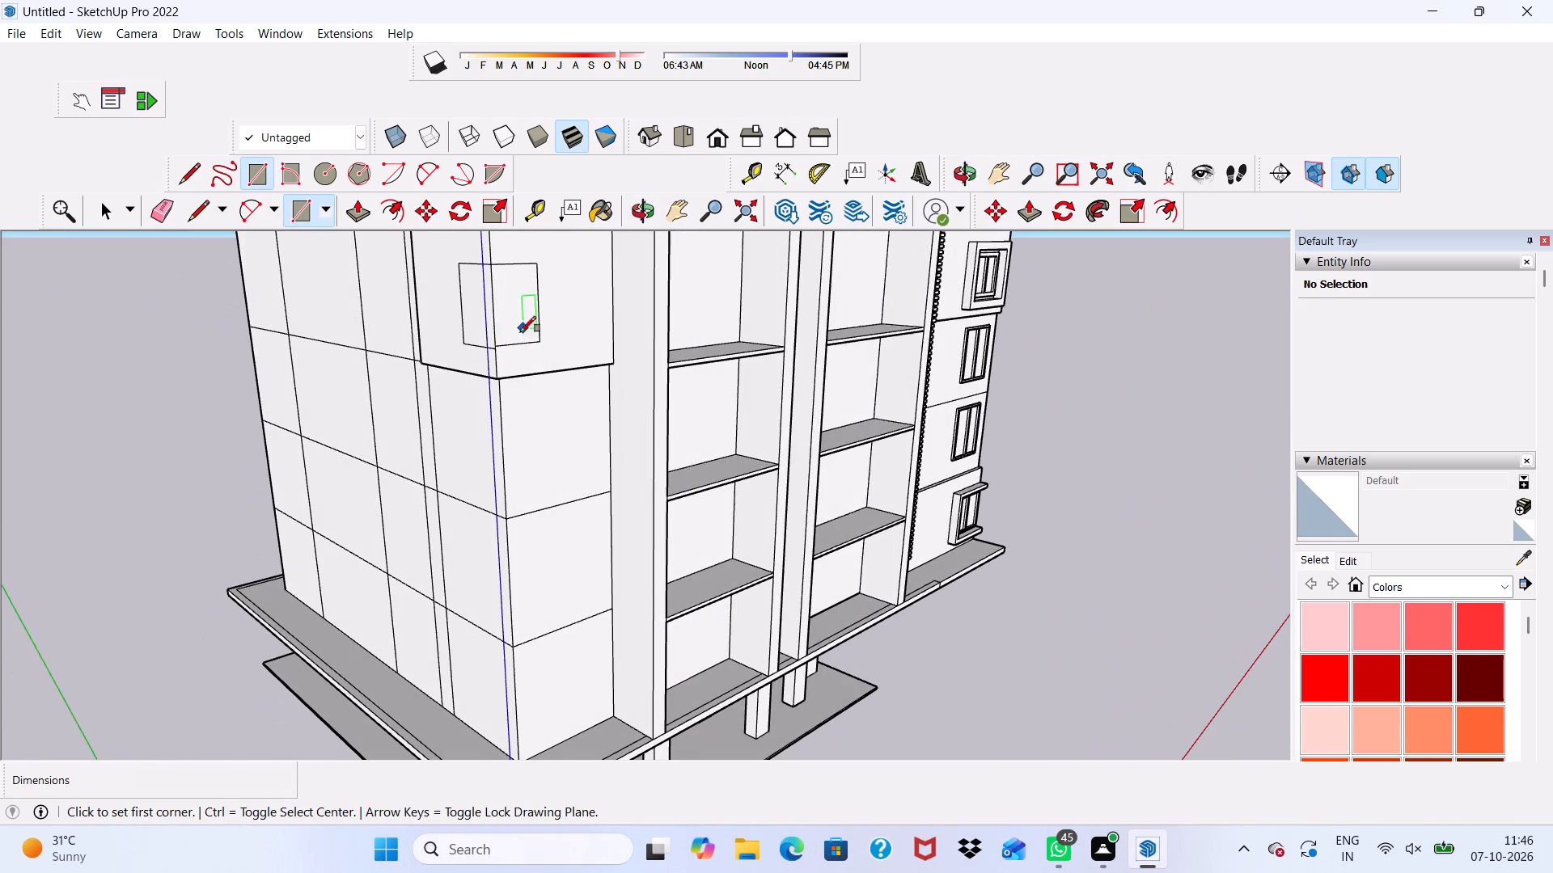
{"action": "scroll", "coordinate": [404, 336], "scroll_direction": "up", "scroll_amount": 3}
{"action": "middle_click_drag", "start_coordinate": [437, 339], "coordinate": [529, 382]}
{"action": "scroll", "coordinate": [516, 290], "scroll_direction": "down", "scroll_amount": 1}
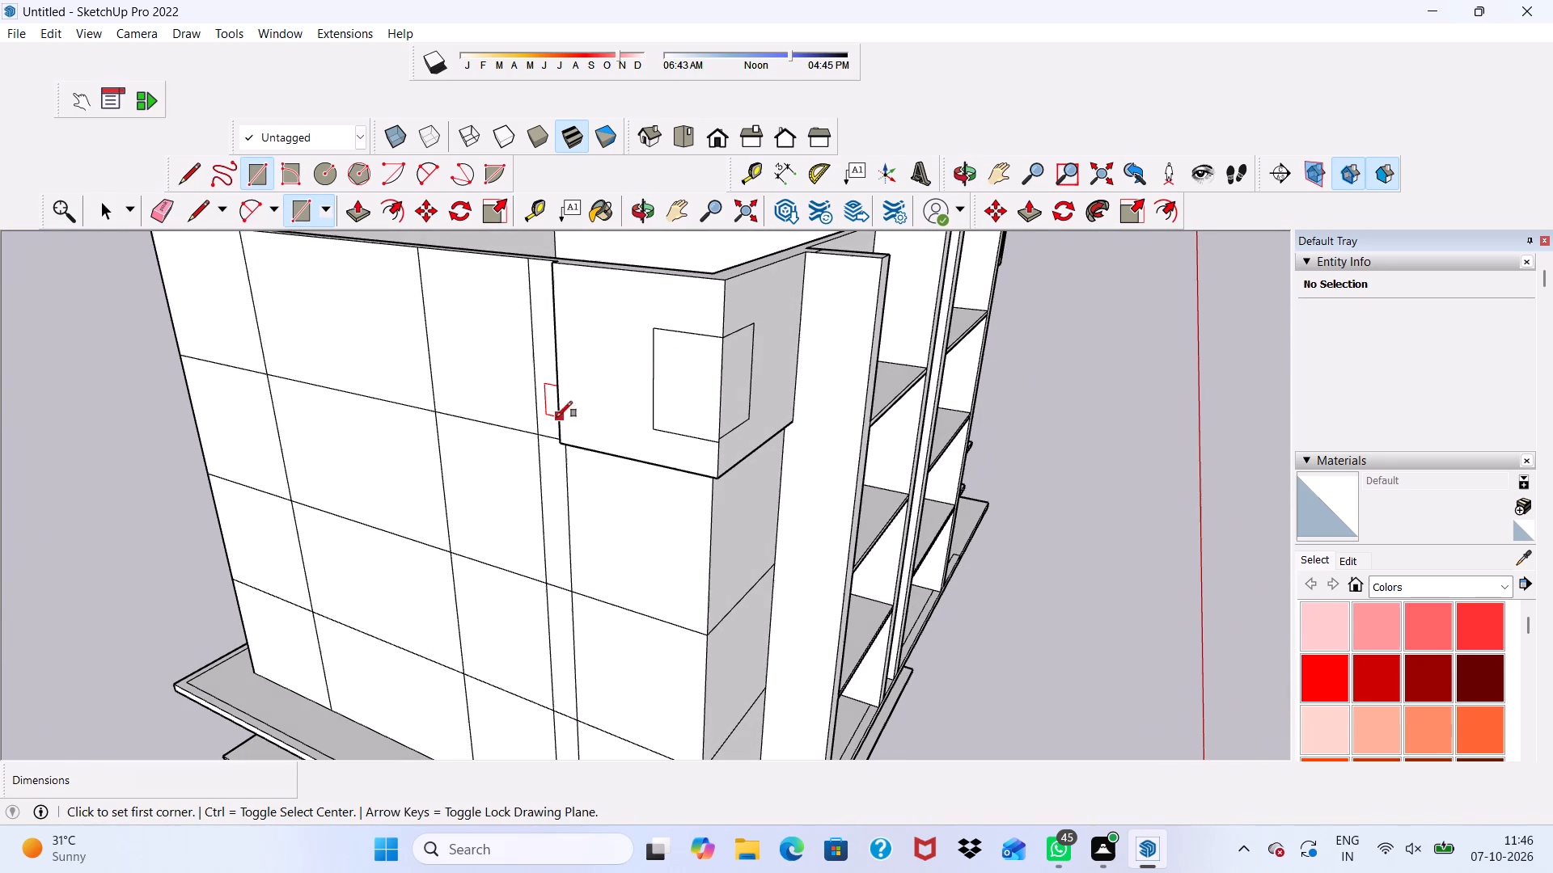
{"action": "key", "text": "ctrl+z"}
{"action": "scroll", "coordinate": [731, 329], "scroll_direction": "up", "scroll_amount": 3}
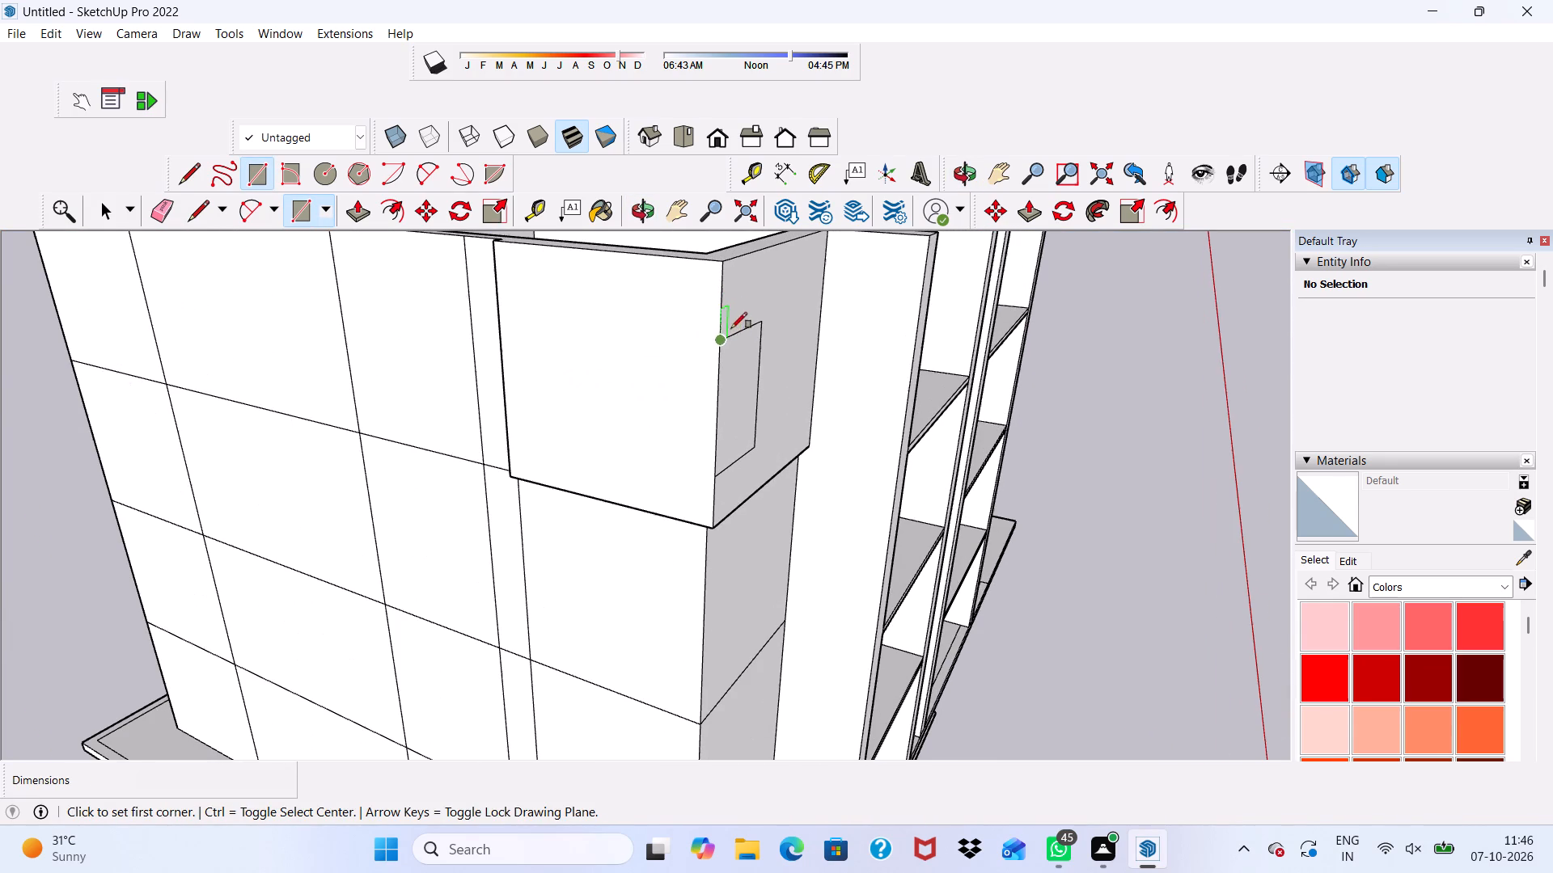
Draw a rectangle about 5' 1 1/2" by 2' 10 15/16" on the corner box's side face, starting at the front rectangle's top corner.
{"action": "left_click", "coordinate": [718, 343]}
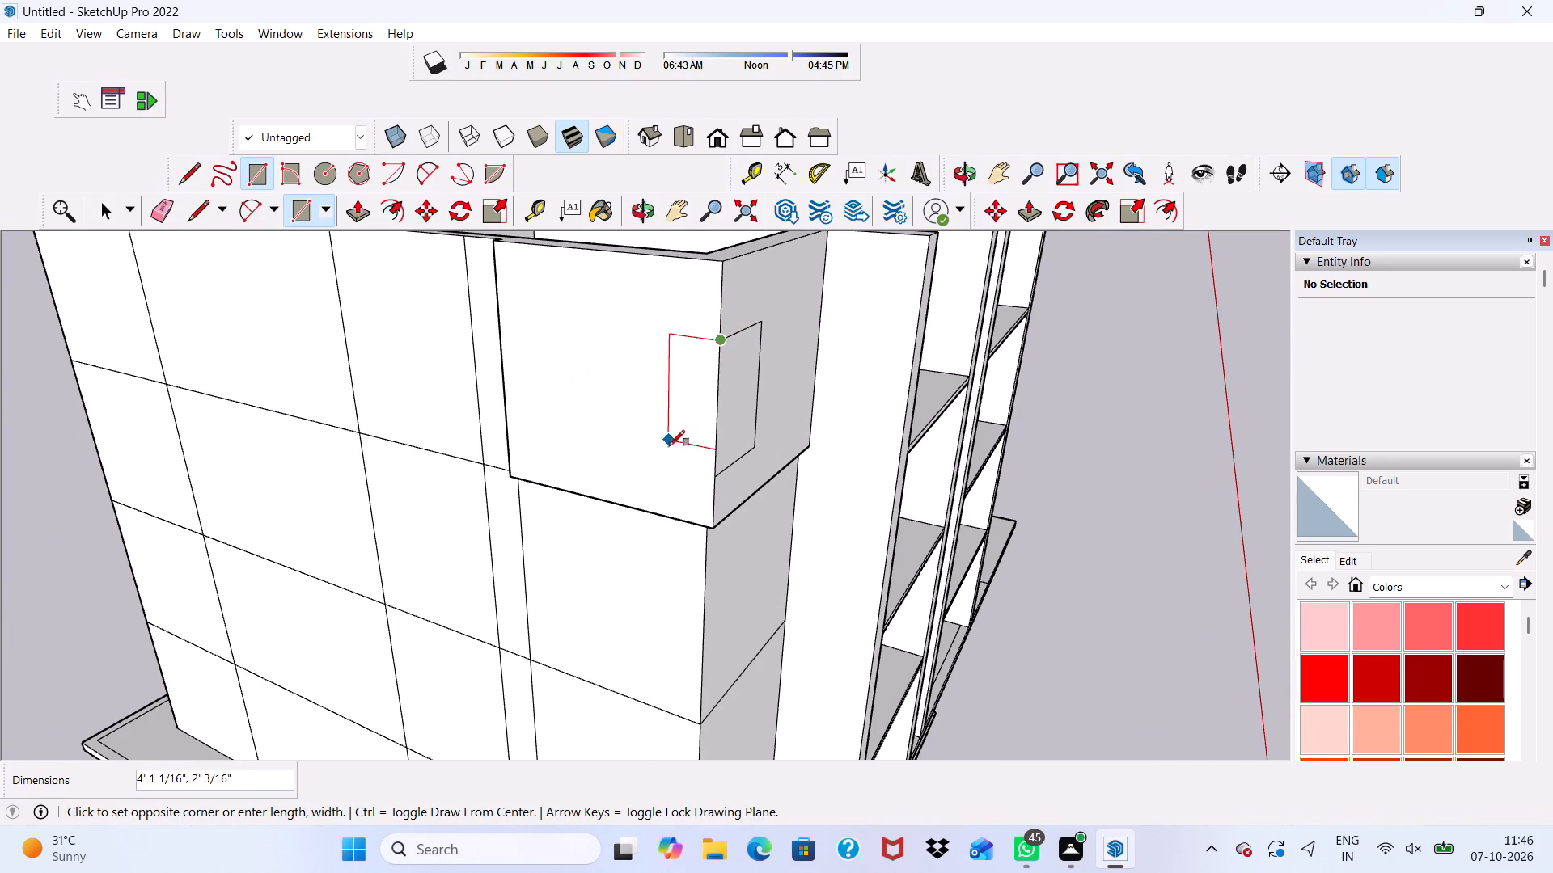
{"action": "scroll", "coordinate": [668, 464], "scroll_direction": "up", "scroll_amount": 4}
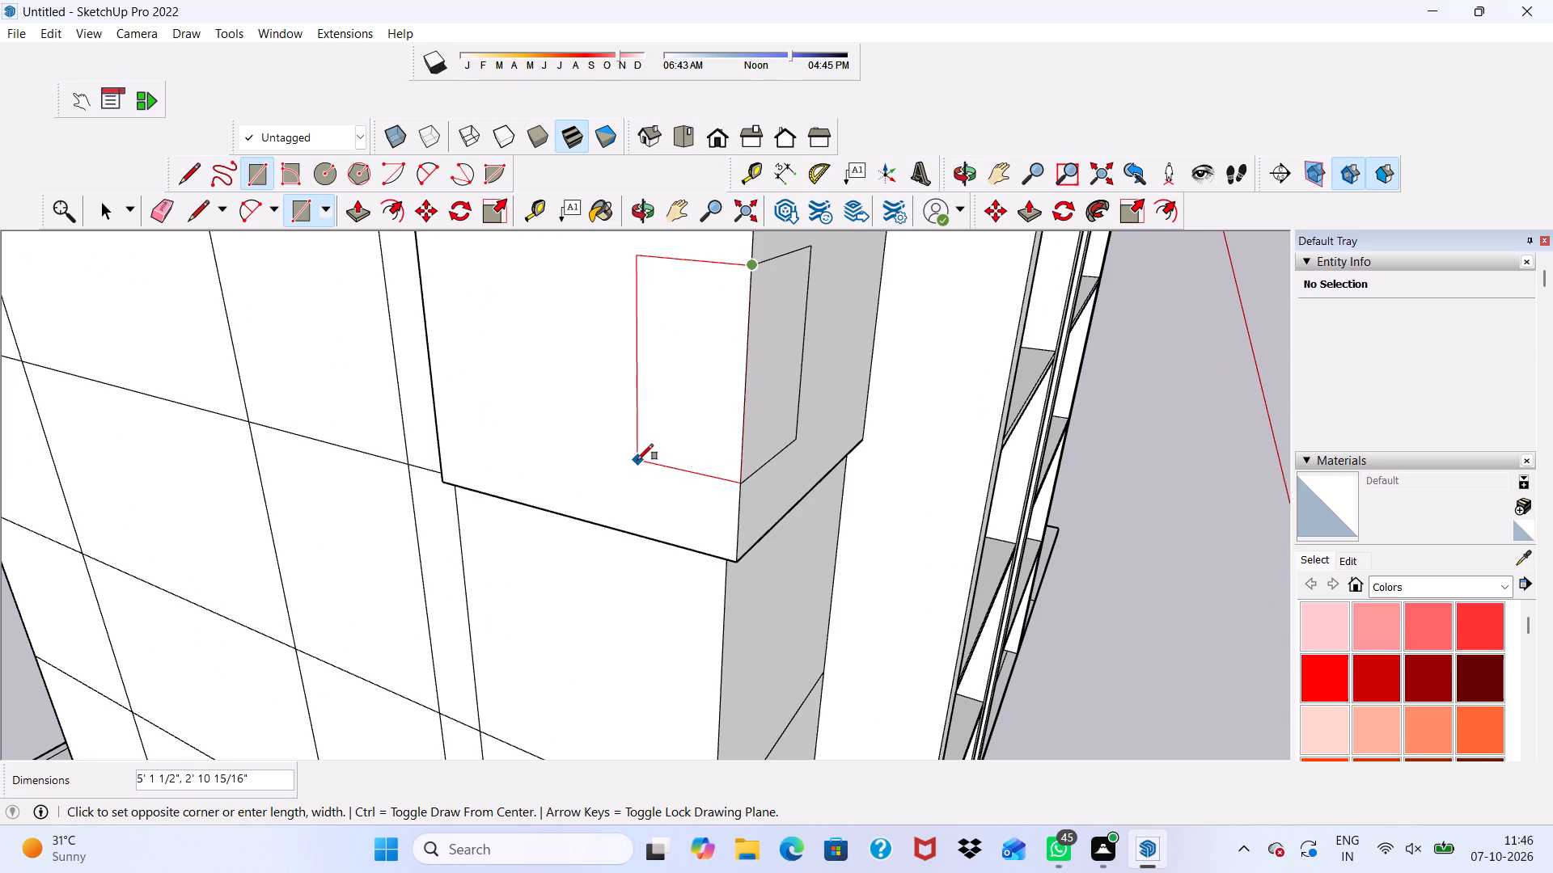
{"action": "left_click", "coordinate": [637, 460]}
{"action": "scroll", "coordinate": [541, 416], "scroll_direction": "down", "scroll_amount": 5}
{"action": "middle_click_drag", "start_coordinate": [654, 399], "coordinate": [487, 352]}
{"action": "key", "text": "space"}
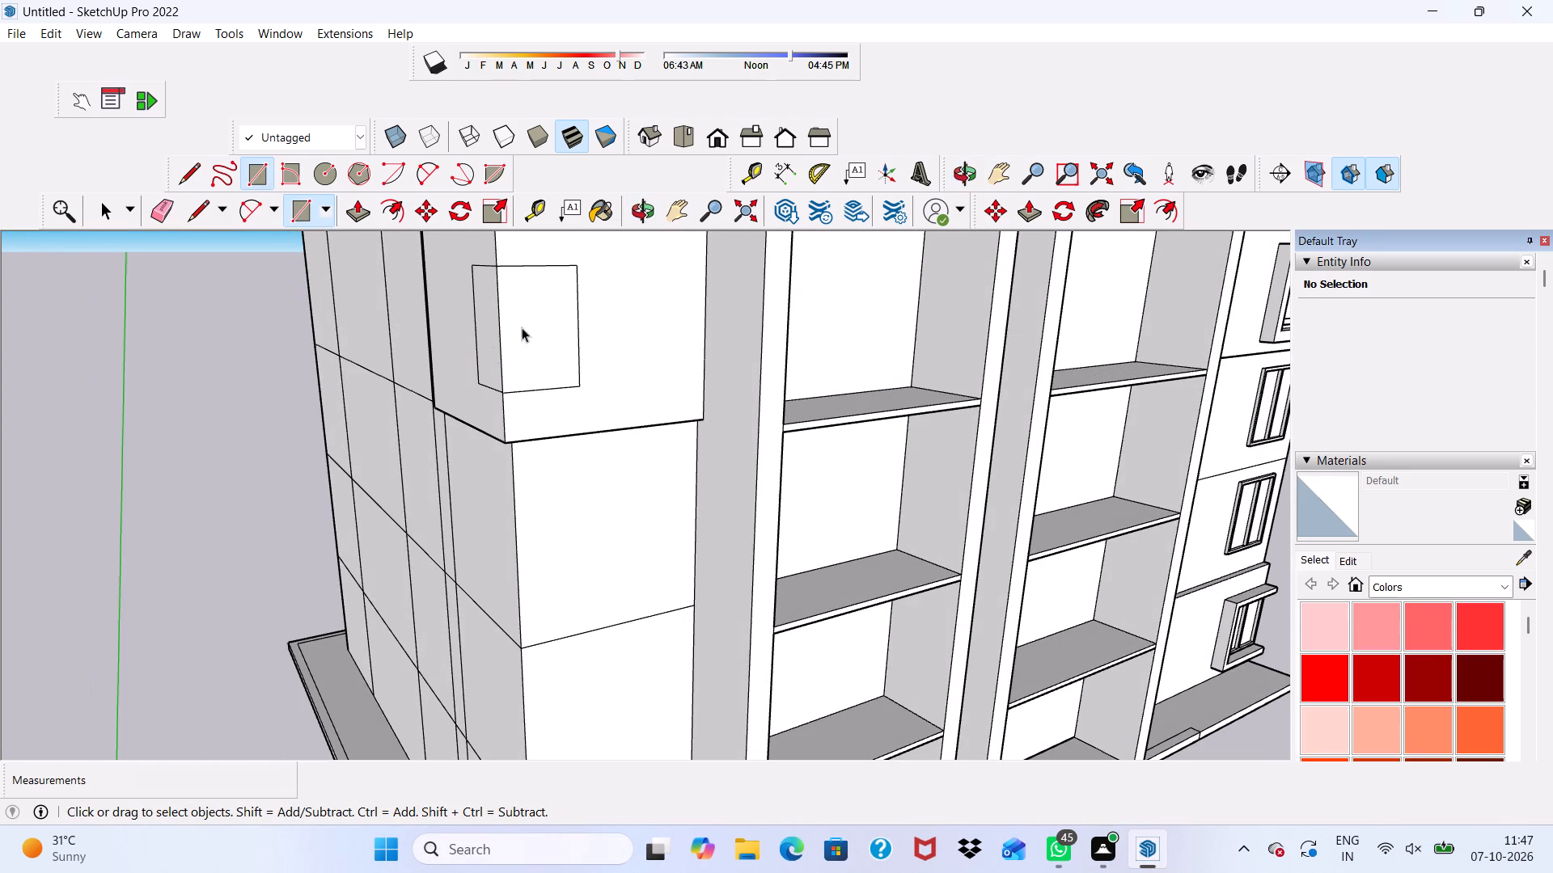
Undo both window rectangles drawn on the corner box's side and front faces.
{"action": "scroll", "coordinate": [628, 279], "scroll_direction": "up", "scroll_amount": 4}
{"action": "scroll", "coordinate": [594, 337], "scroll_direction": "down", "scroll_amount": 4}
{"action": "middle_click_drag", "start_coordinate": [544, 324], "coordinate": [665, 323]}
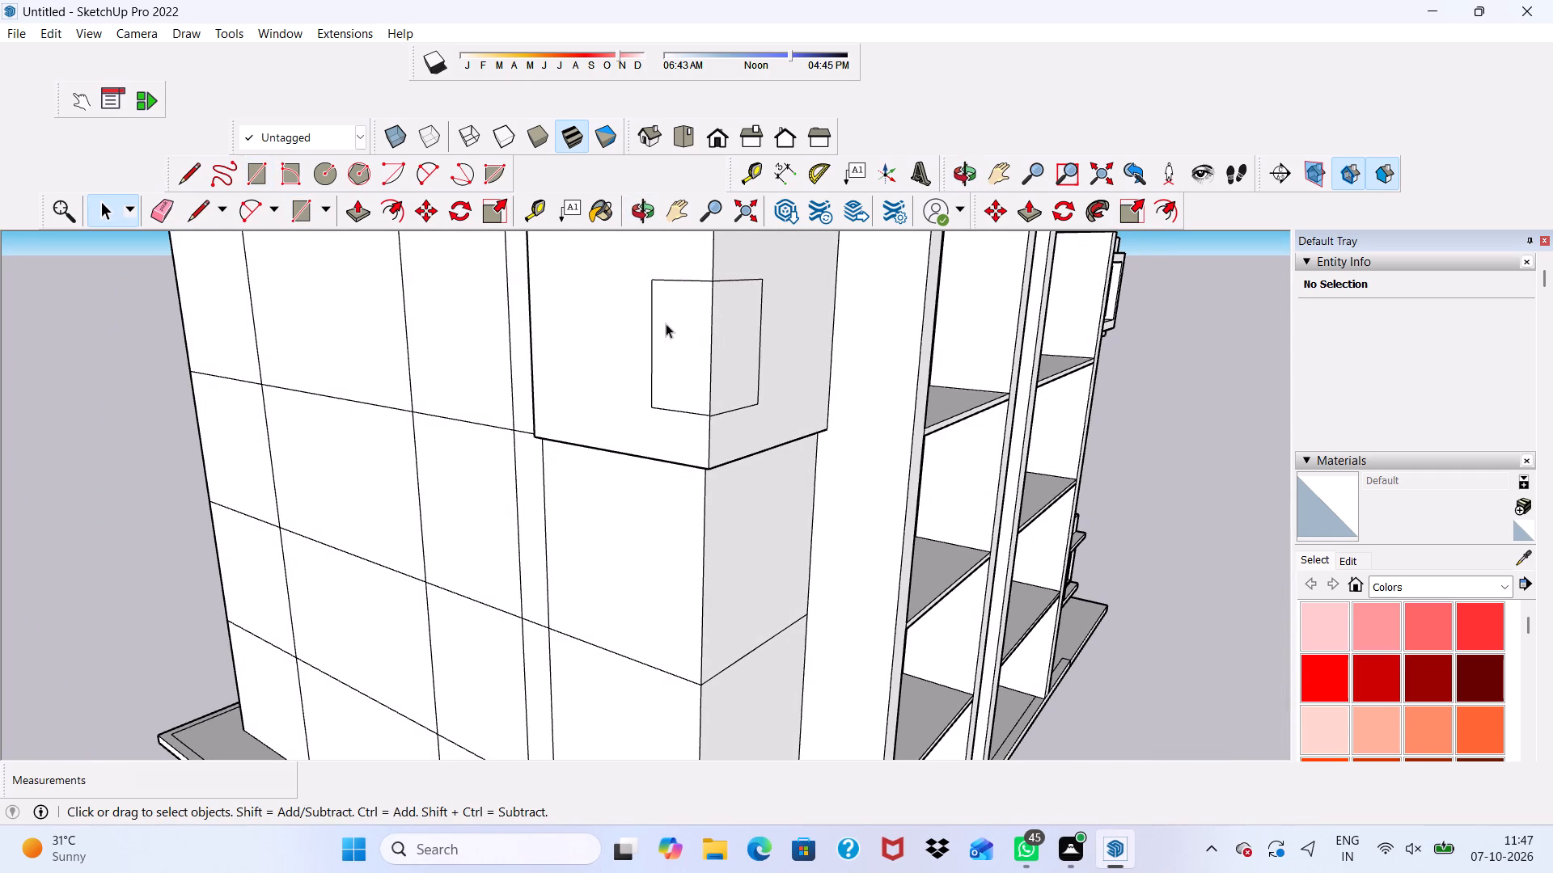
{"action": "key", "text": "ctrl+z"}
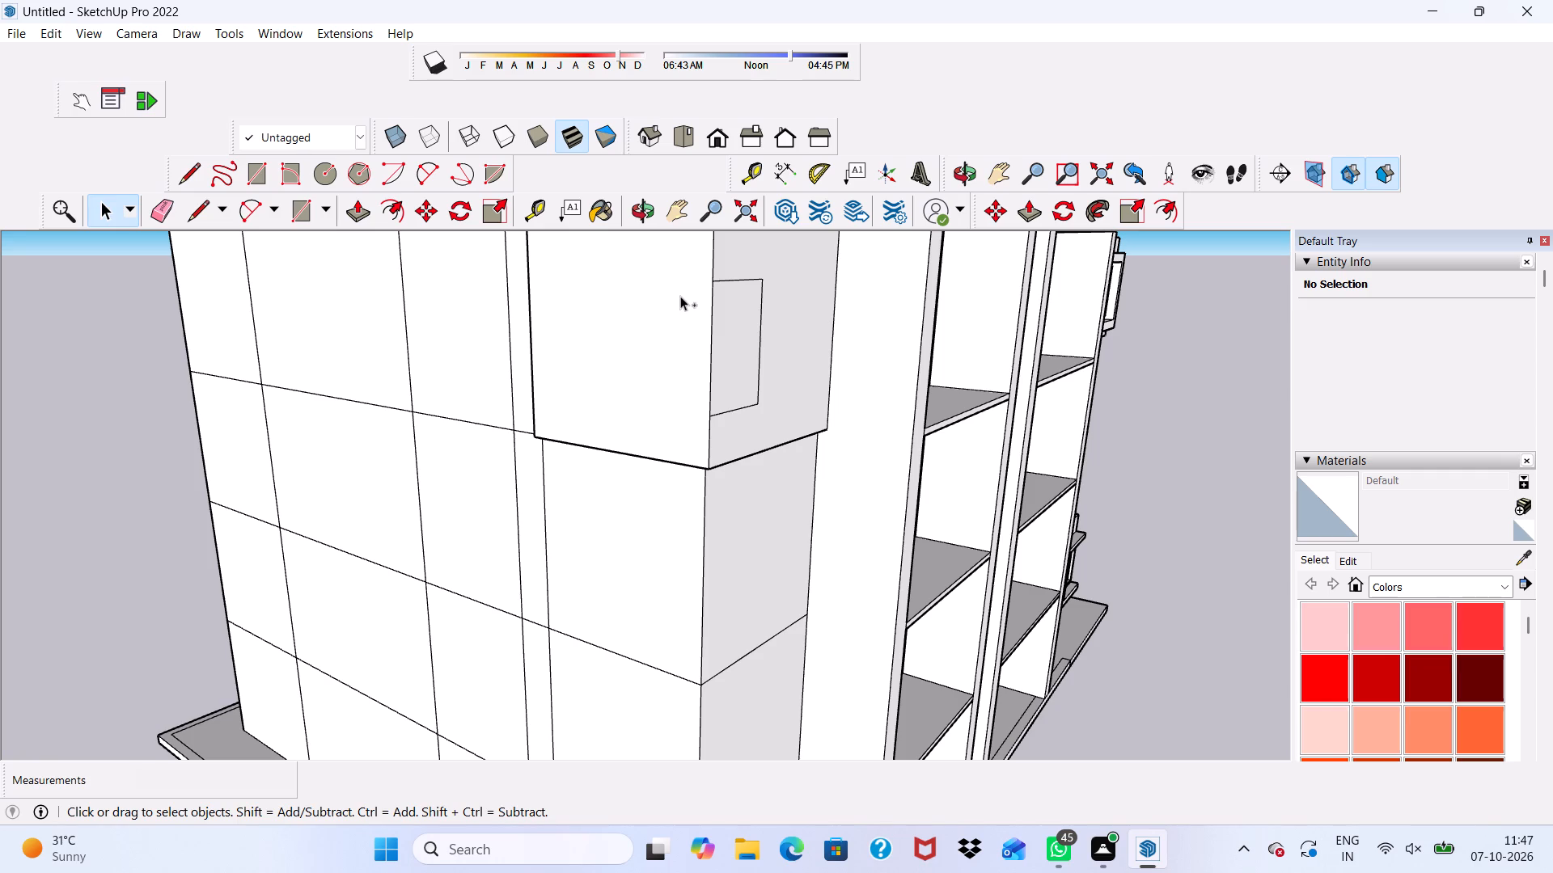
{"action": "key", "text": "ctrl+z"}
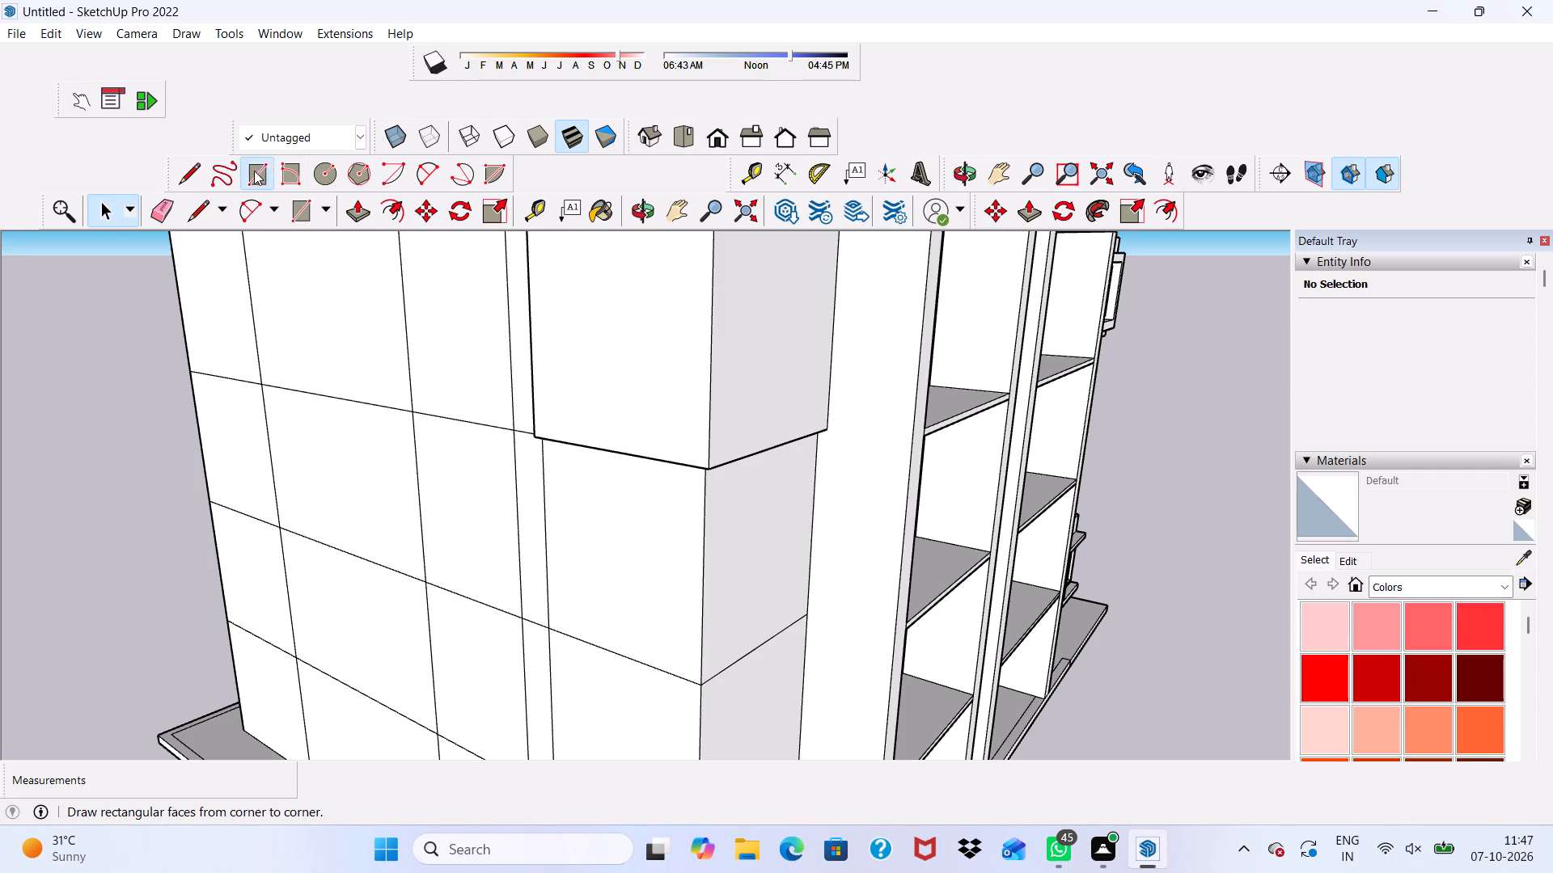
Redraw a rectangle about 5' 4" high and slightly wider than tall on the corner box's front face, starting on its vertical corner edge.
{"action": "left_click", "coordinate": [254, 171]}
{"action": "left_click", "coordinate": [717, 265]}
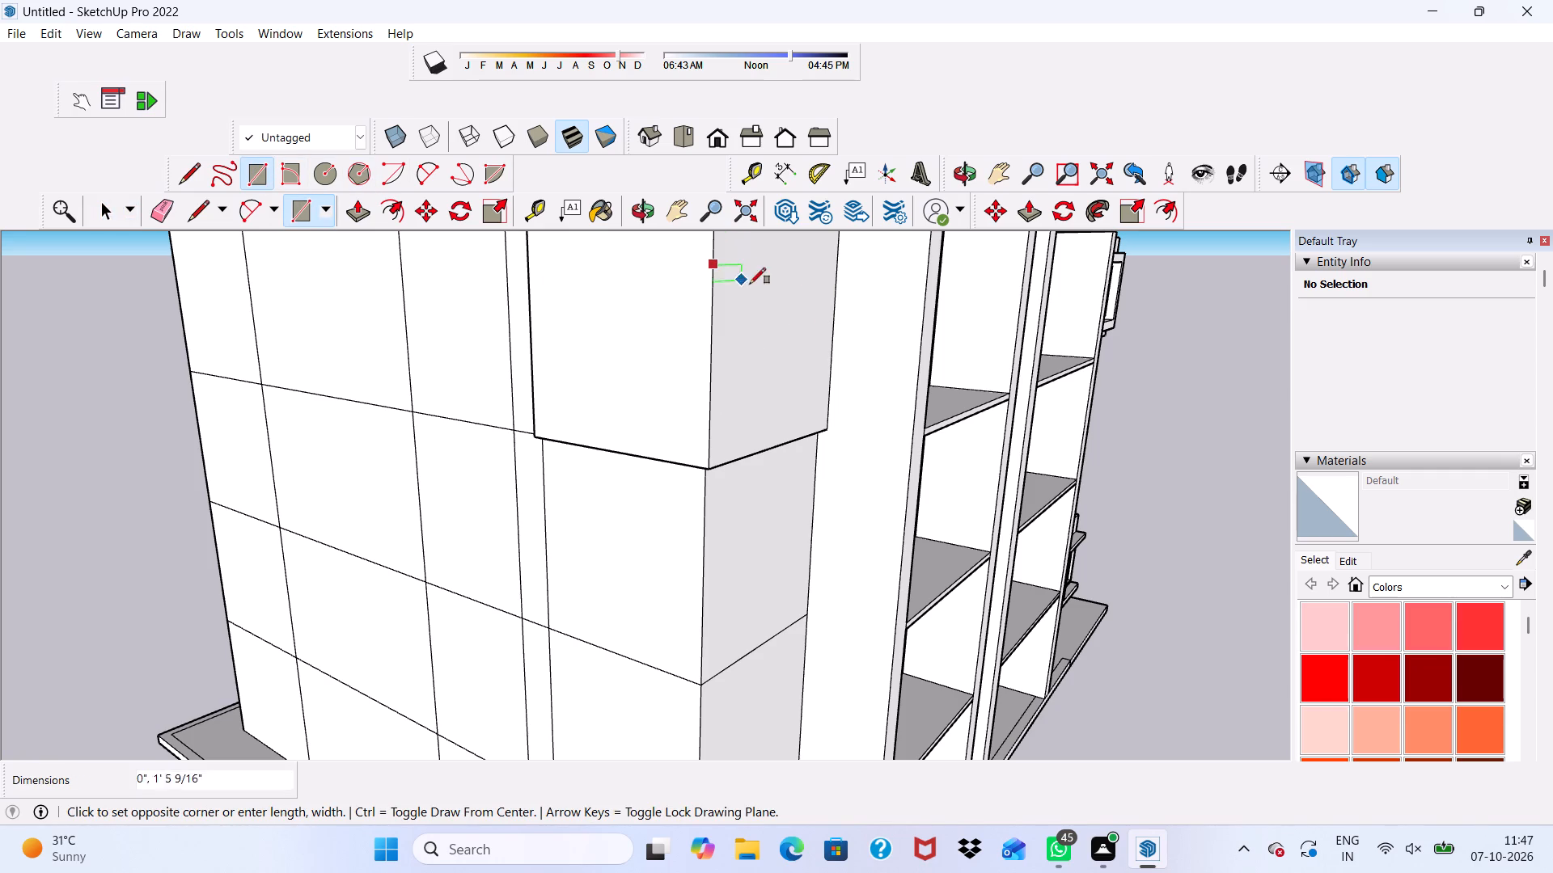
{"action": "left_click", "coordinate": [785, 389]}
Draw an adjoining rectangle about 5' 4 3/16" by 3' 9 5/16" on the side face, matching the front rectangle's height at the shared corner edge.
{"action": "scroll", "coordinate": [704, 264], "scroll_direction": "up", "scroll_amount": 4}
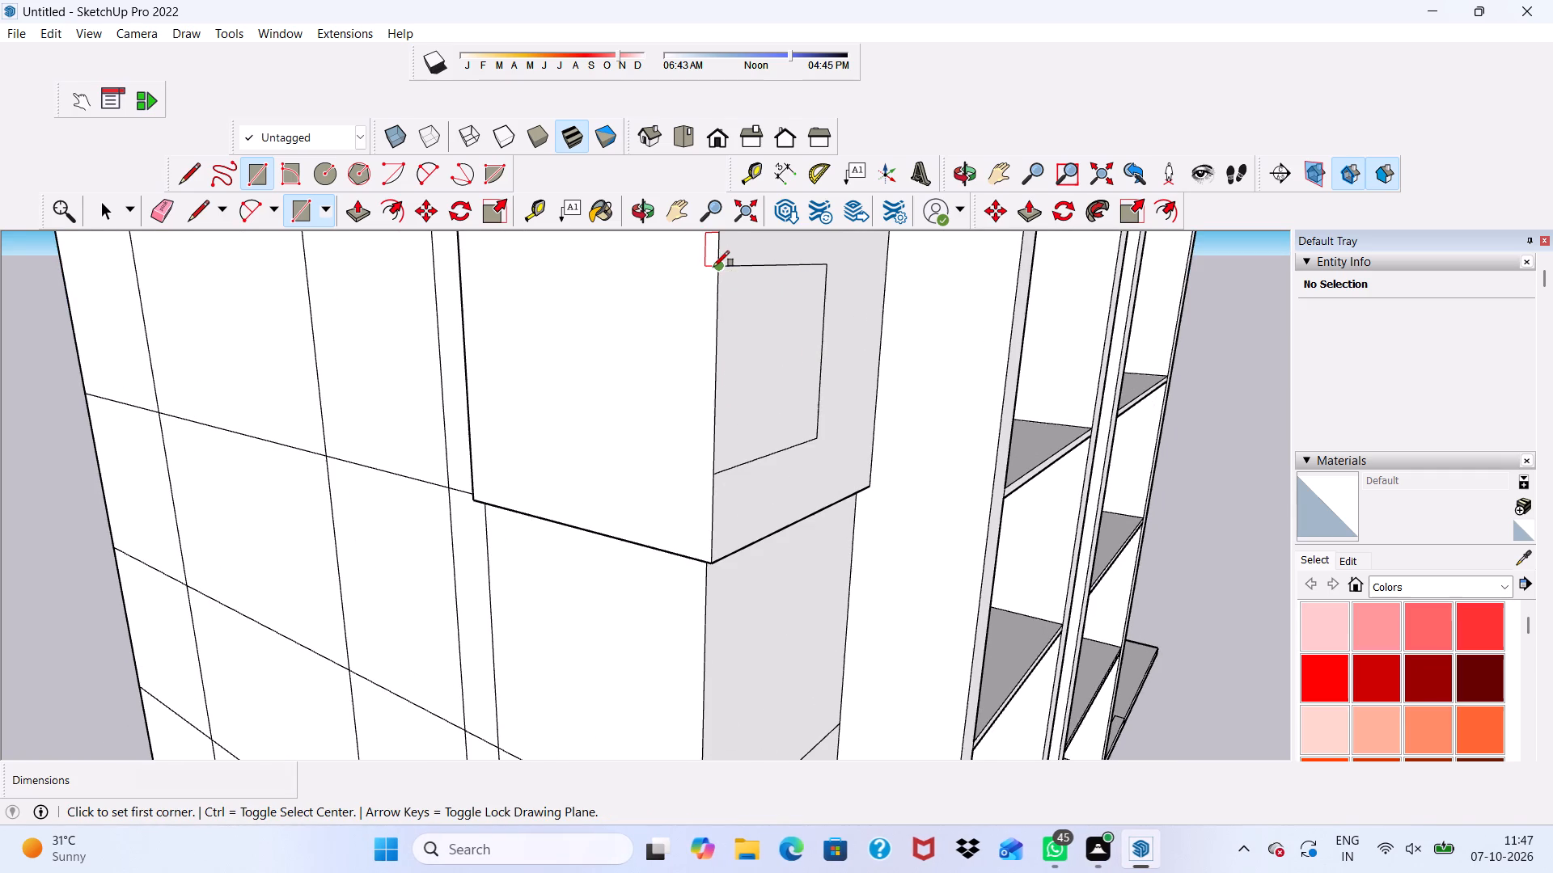
{"action": "left_click", "coordinate": [713, 268]}
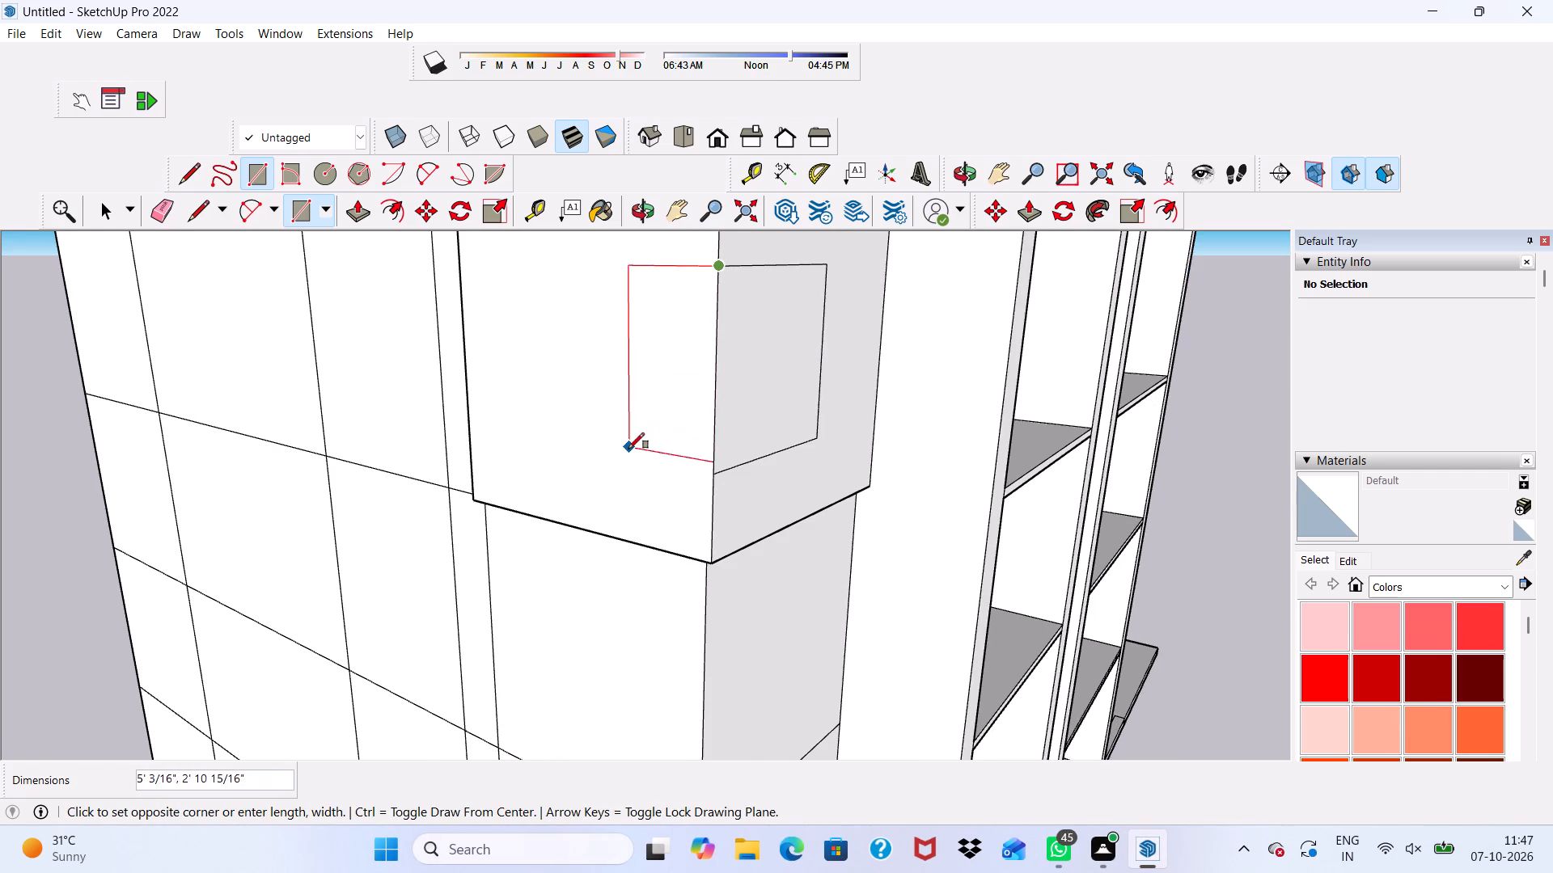
{"action": "scroll", "coordinate": [616, 453], "scroll_direction": "up", "scroll_amount": 3}
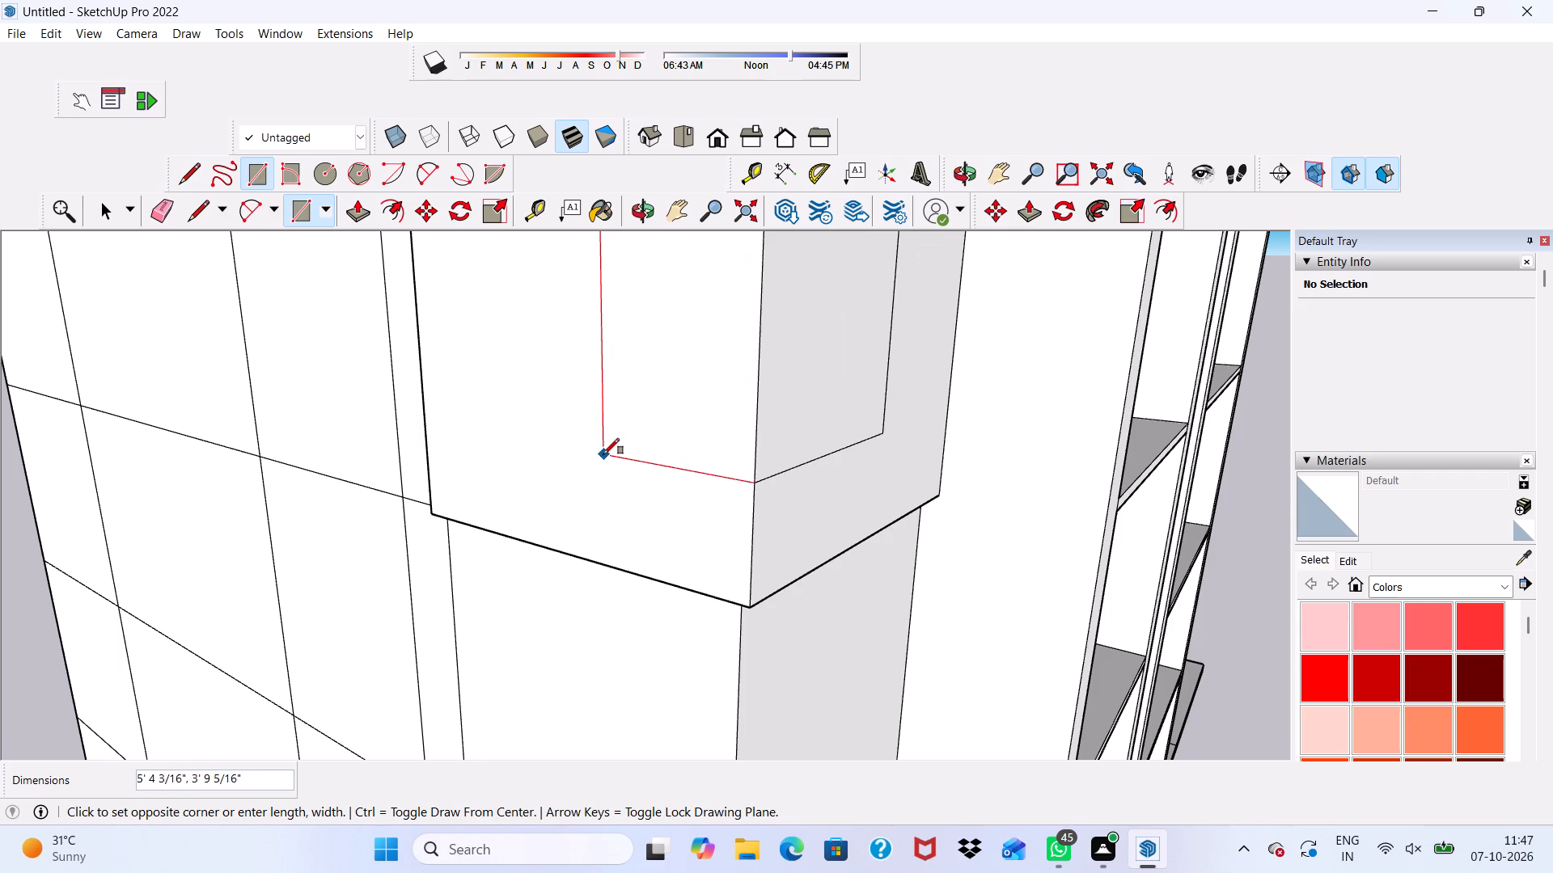
{"action": "left_click", "coordinate": [603, 454]}
{"action": "scroll", "coordinate": [549, 390], "scroll_direction": "down", "scroll_amount": 8}
{"action": "key", "text": "space"}
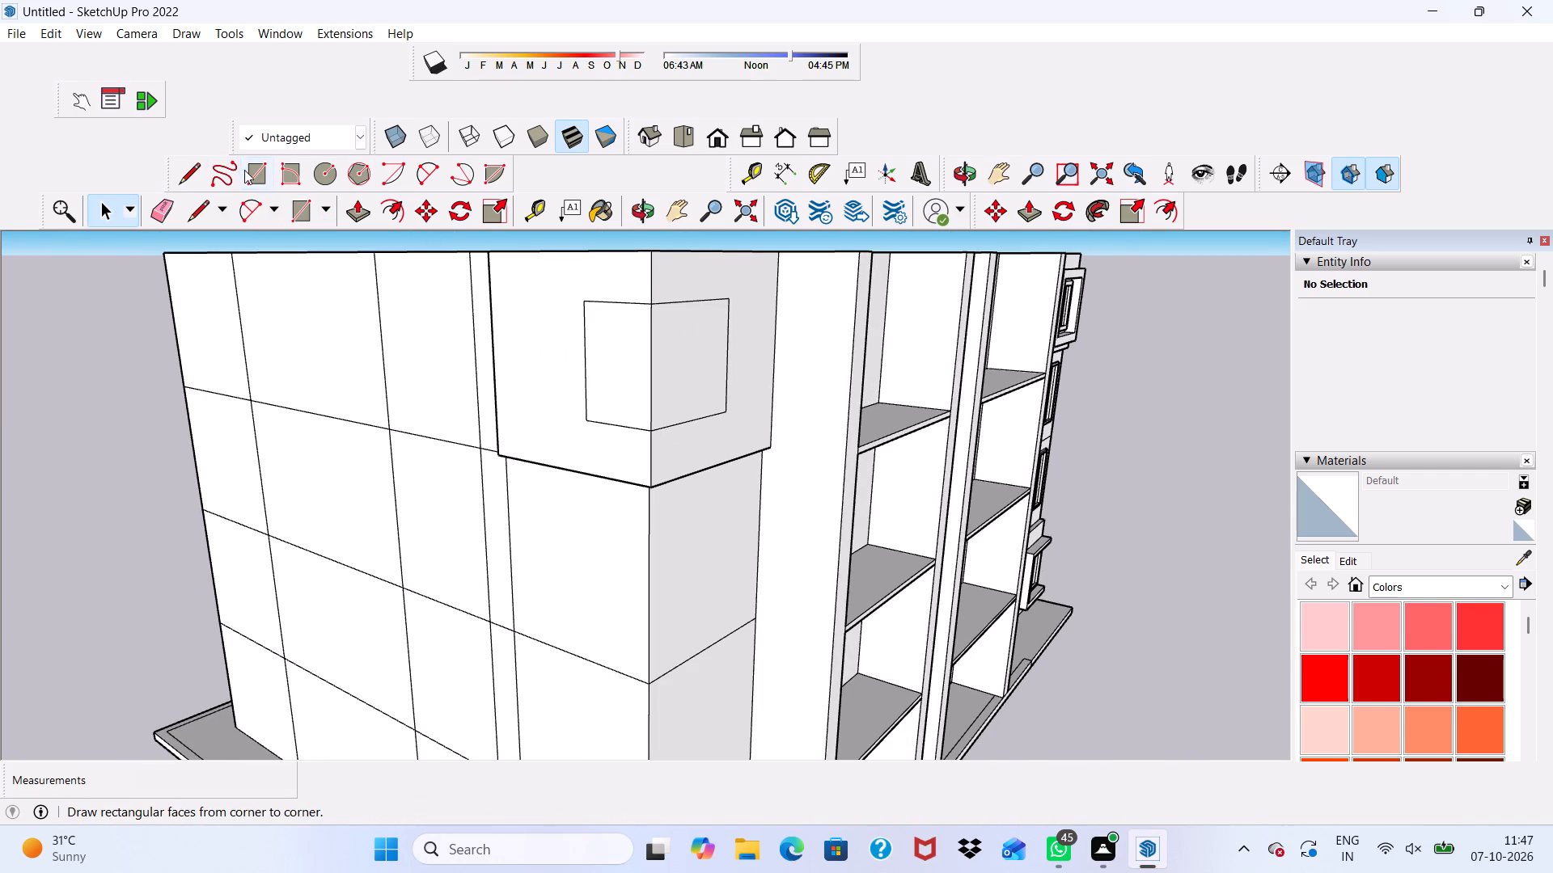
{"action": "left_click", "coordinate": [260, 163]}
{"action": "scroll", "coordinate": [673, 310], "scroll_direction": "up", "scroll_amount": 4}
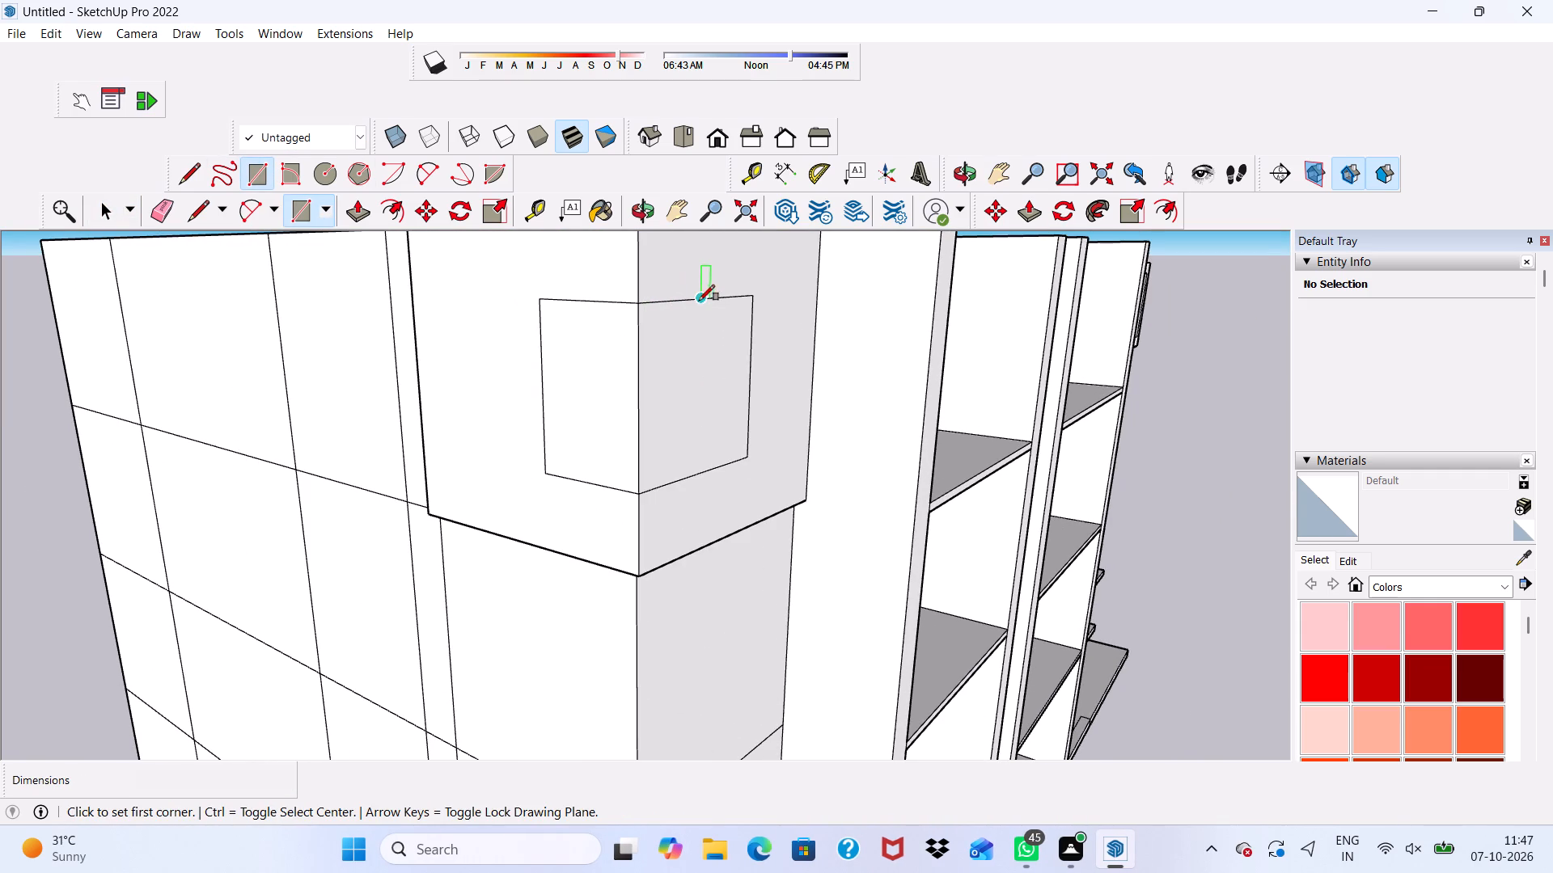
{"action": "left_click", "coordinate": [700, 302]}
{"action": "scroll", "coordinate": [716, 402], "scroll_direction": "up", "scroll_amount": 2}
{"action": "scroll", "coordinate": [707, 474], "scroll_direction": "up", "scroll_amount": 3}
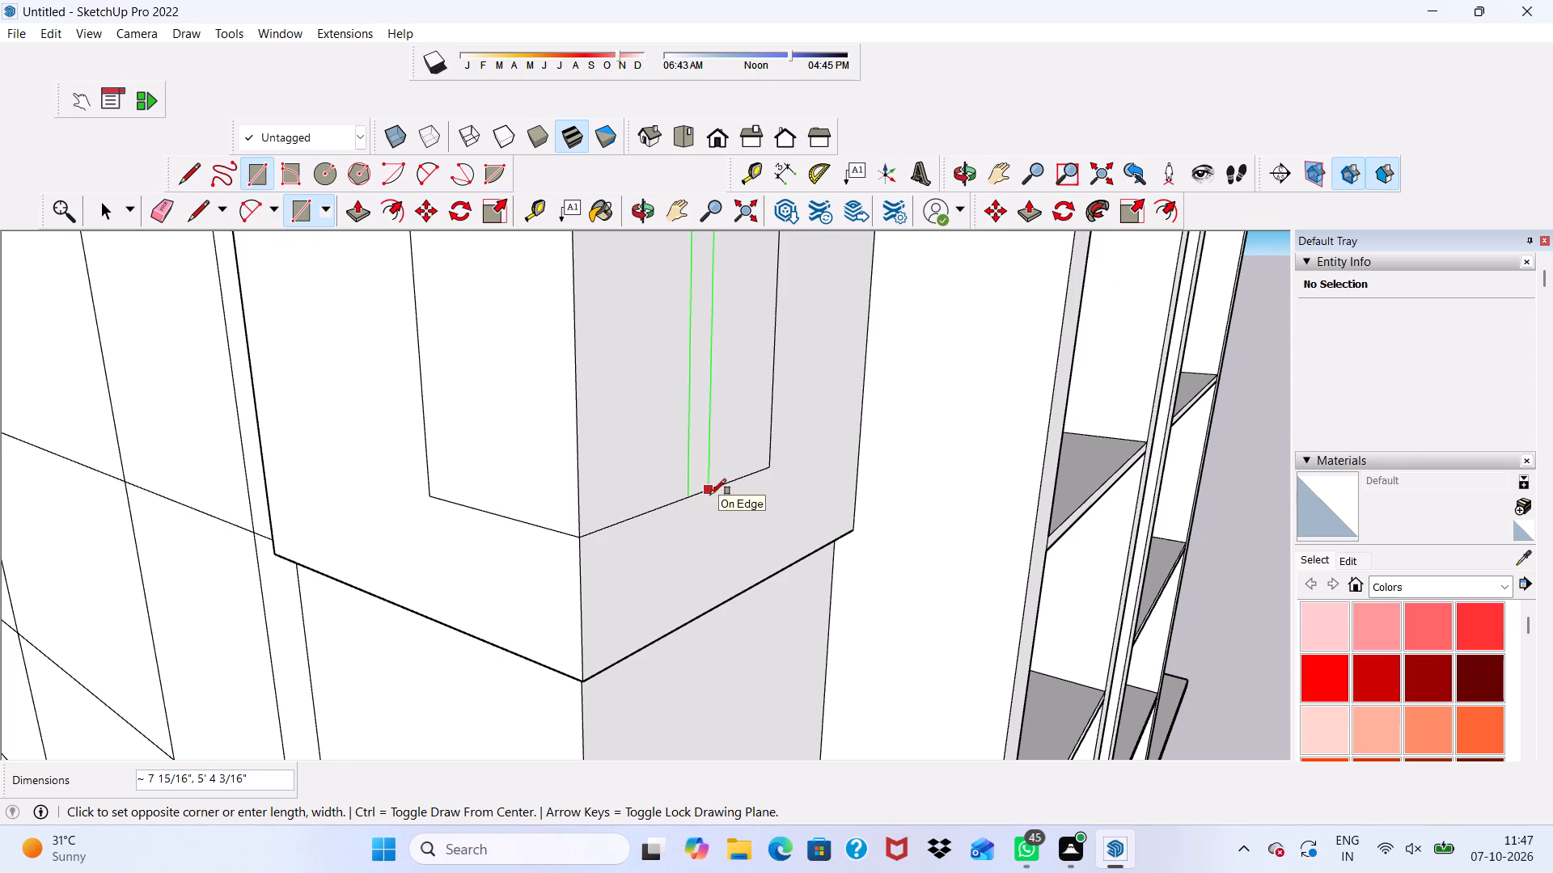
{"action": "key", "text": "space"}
Offset the front-face window rectangle inward by 3" to form its frame.
{"action": "scroll", "coordinate": [491, 357], "scroll_direction": "down", "scroll_amount": 5}
{"action": "left_click", "coordinate": [582, 367]}
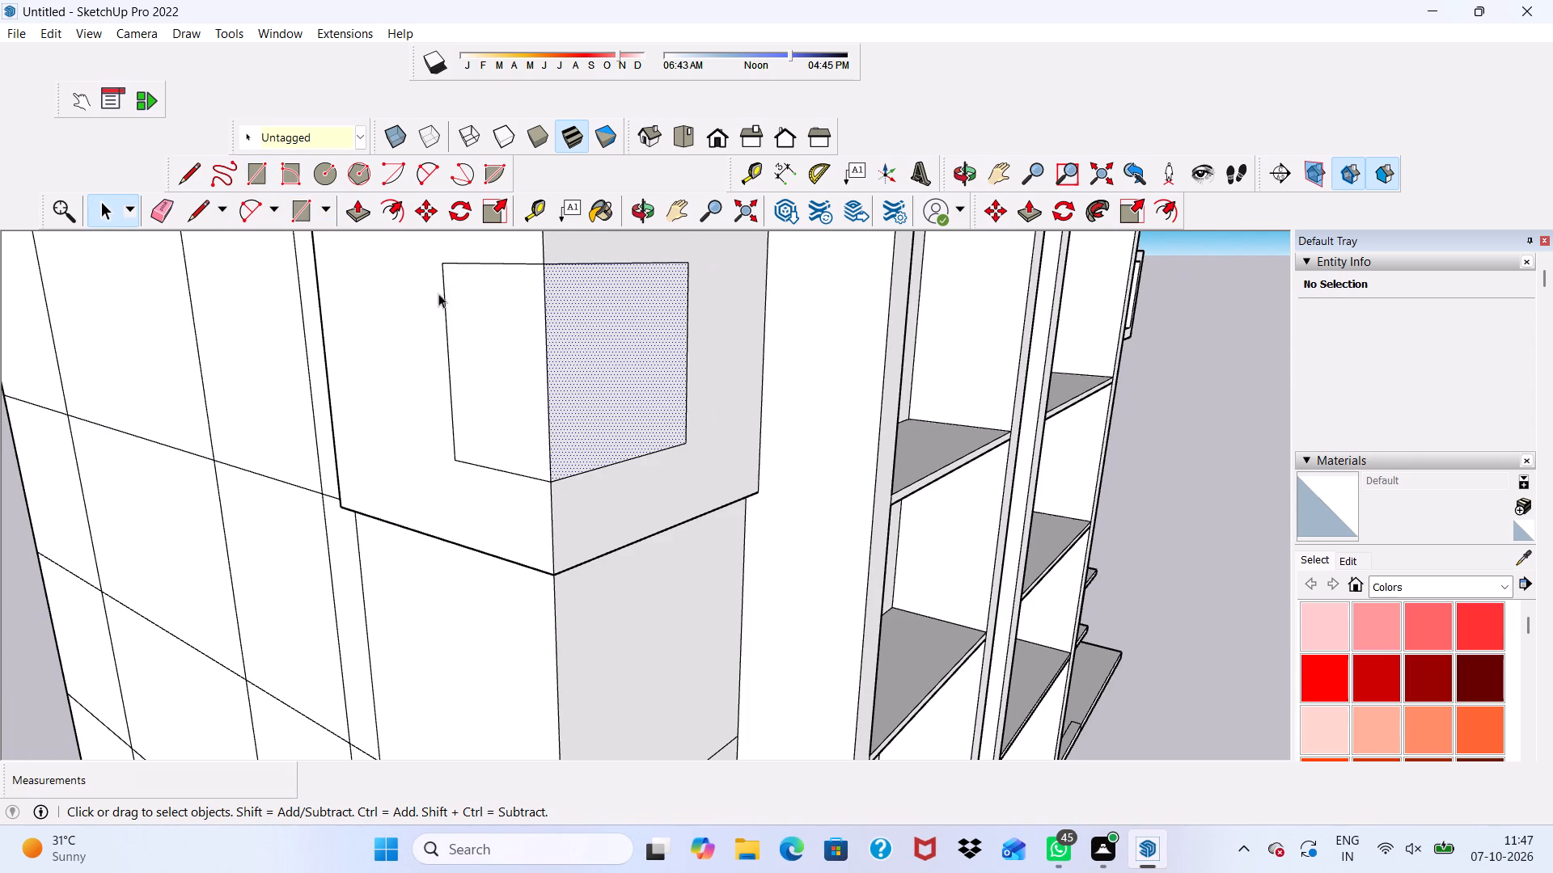
{"action": "left_click", "coordinate": [396, 208]}
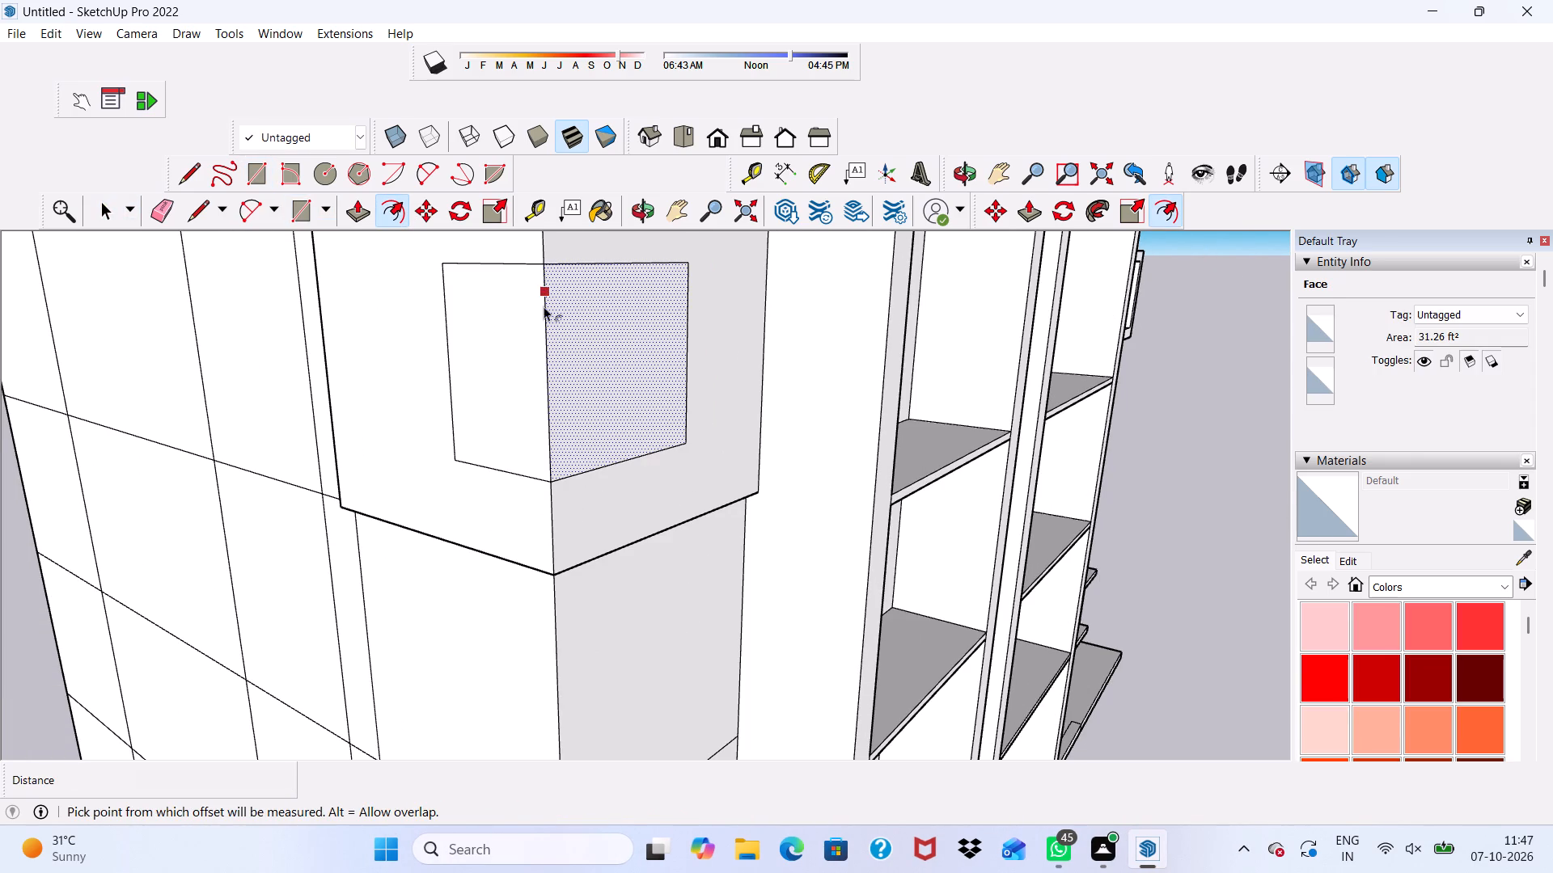
{"action": "left_click", "coordinate": [581, 290]}
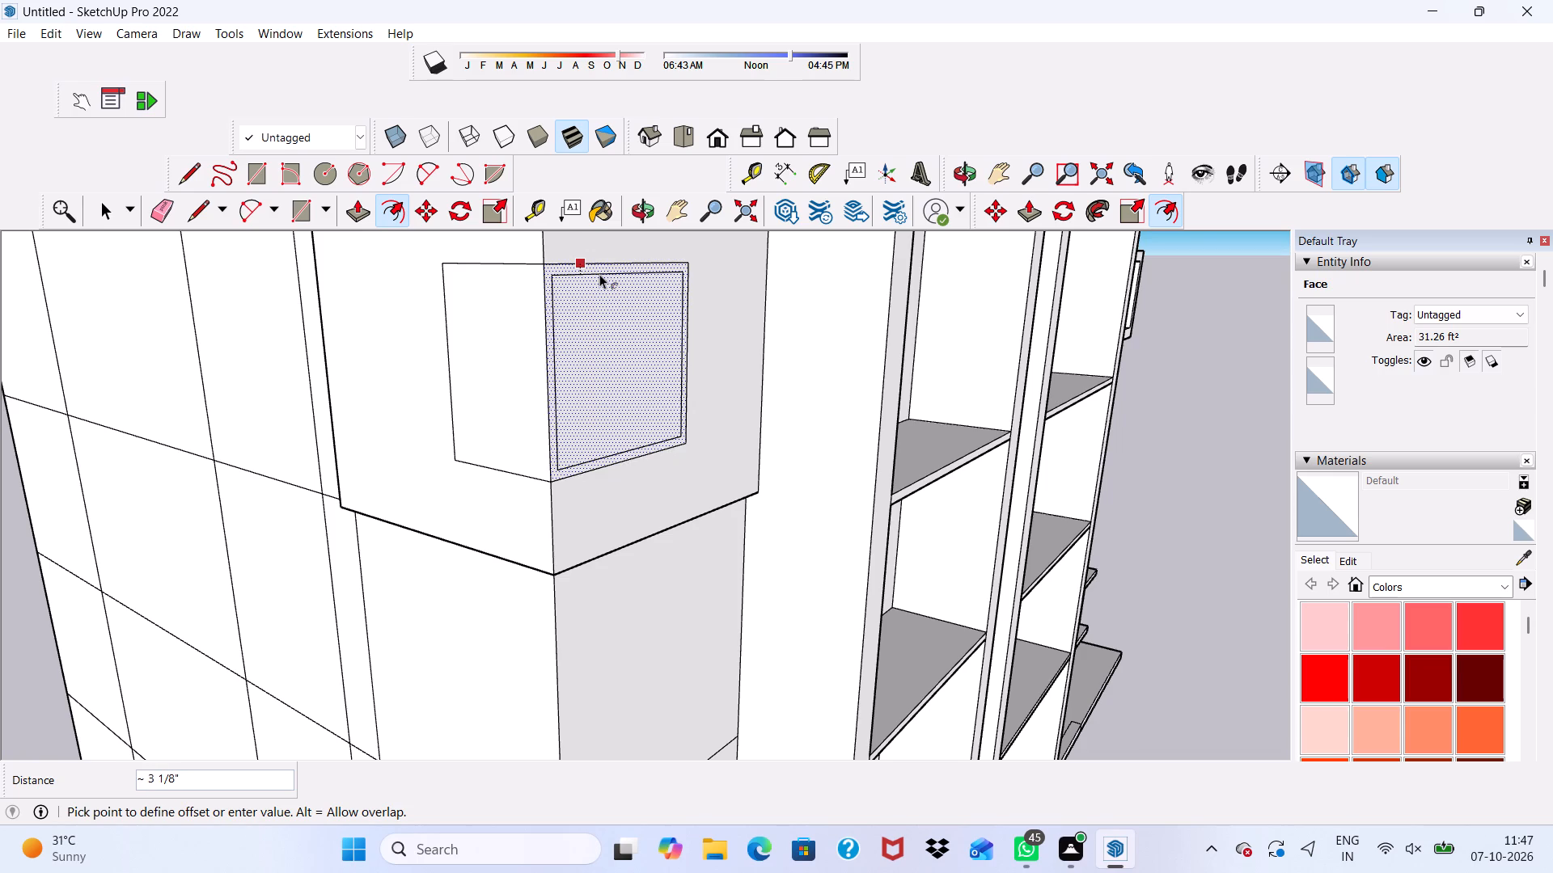
{"action": "type", "text": "3\""}
{"action": "key", "text": "Return"}
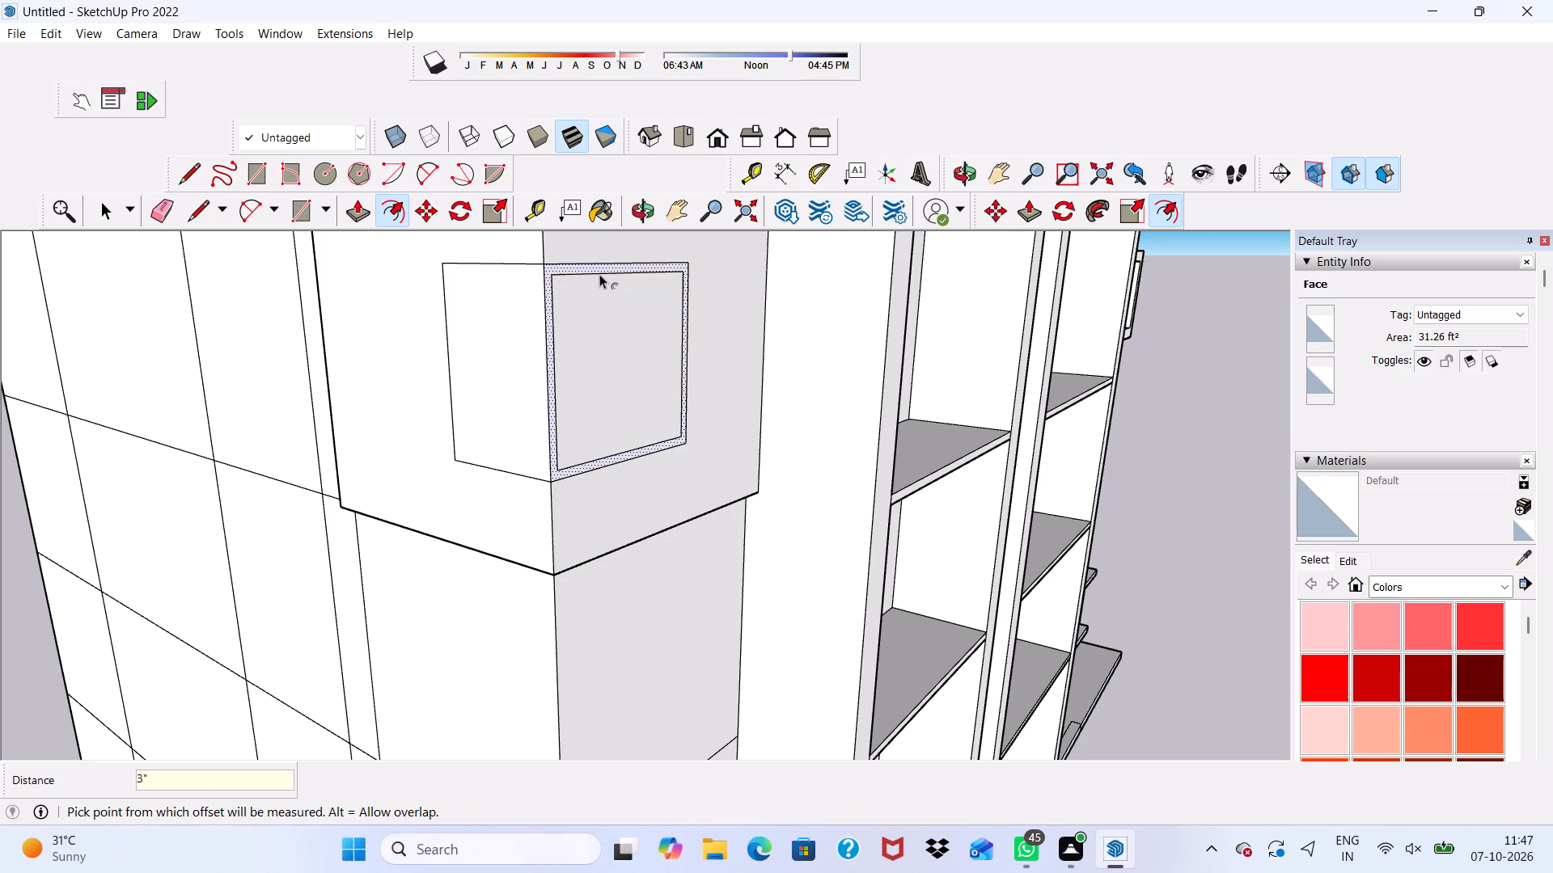
Offset the side-face window rectangle inward by 3" to form its frame.
{"action": "key", "text": "space"}
{"action": "left_click", "coordinate": [471, 336]}
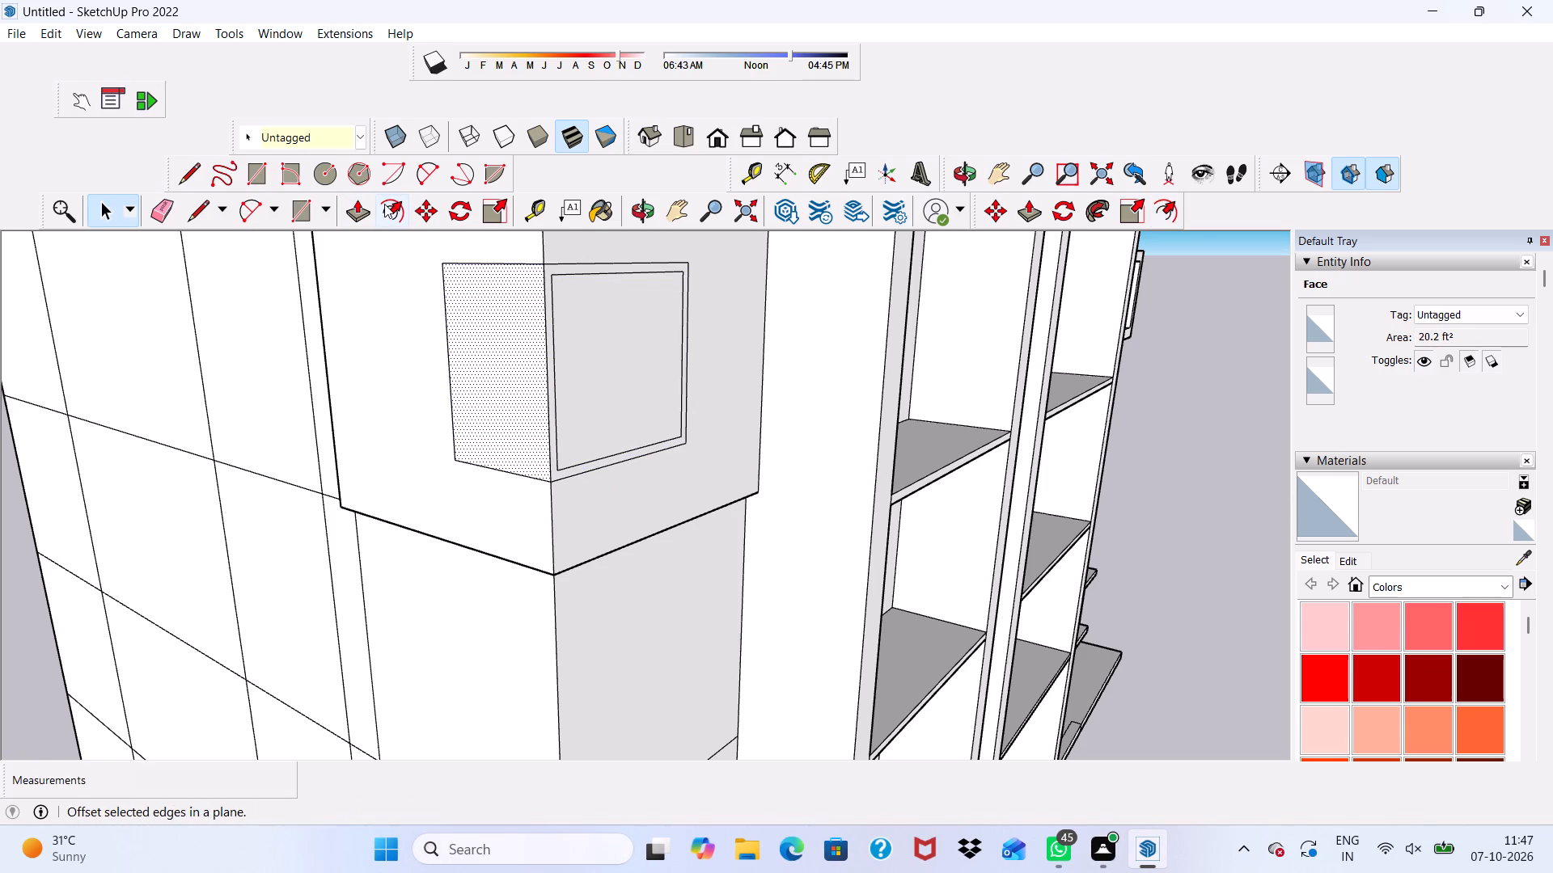
{"action": "left_click", "coordinate": [390, 204]}
{"action": "left_click", "coordinate": [508, 288]}
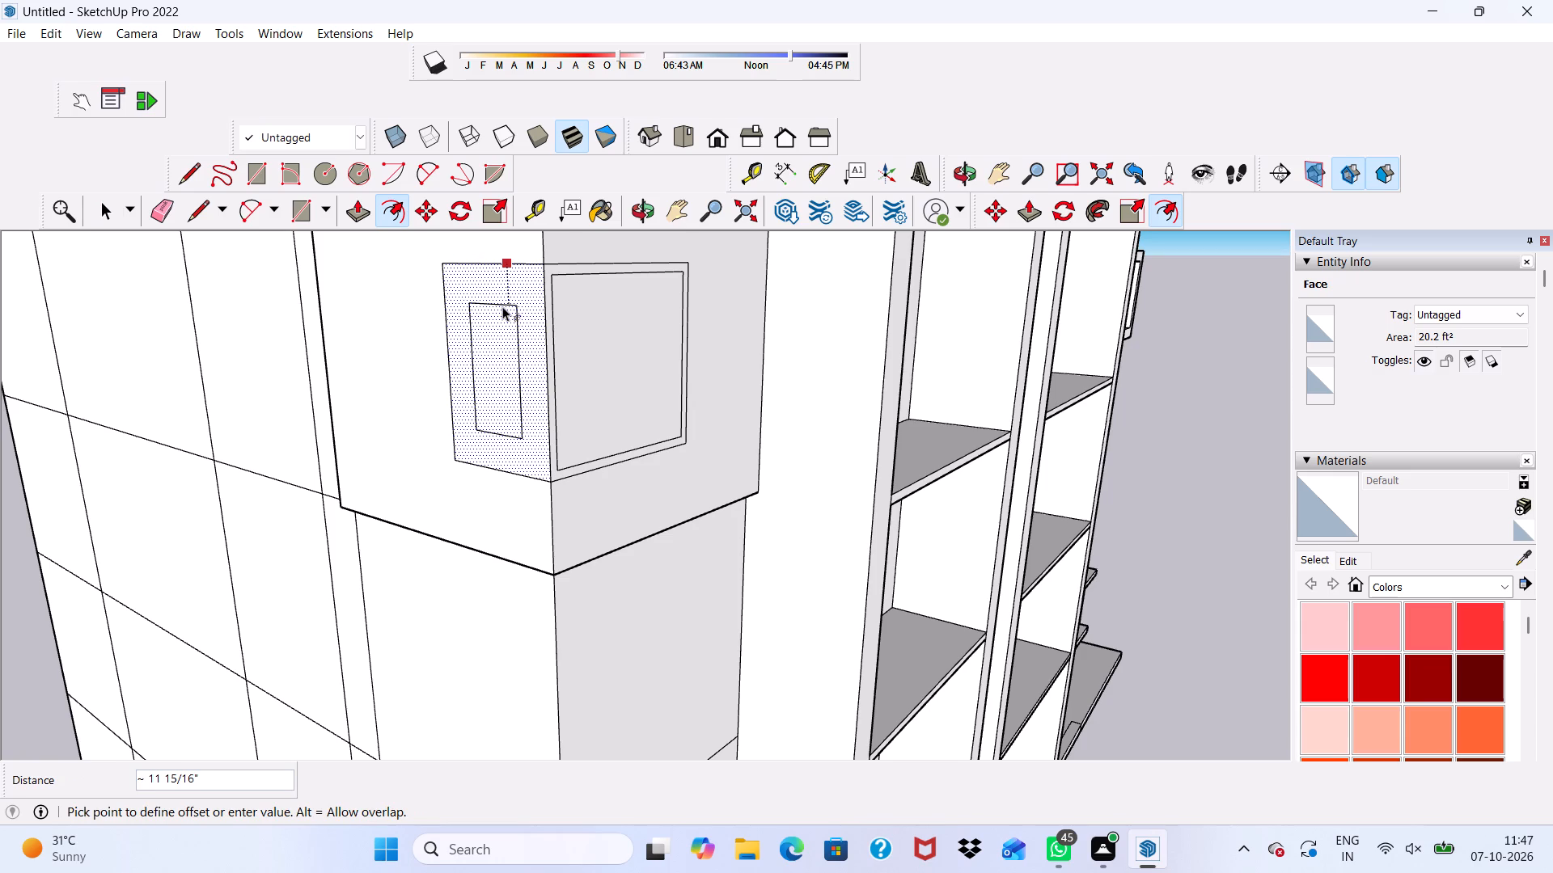
{"action": "type", "text": "3\""}
{"action": "key", "text": "Return"}
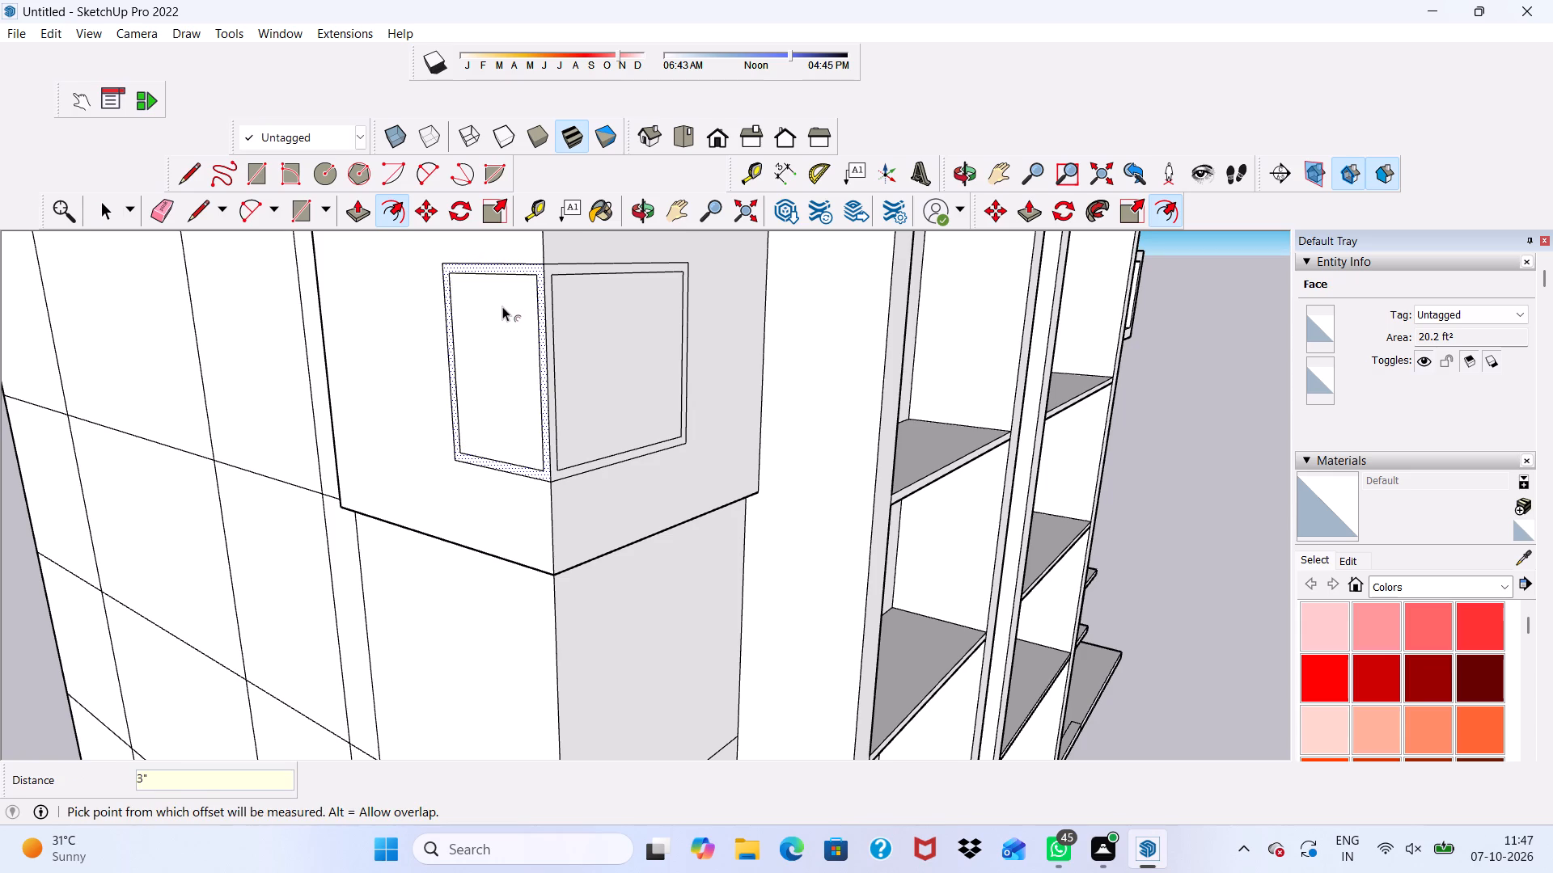
{"action": "key", "text": "space"}
Draw a vertical mullion strip about 2 1/8" by 4' 10 3/16" near the middle of the front window's inner frame, spanning its full height.
{"action": "scroll", "coordinate": [515, 271], "scroll_direction": "up", "scroll_amount": 4}
{"action": "scroll", "coordinate": [515, 271], "scroll_direction": "down", "scroll_amount": 1}
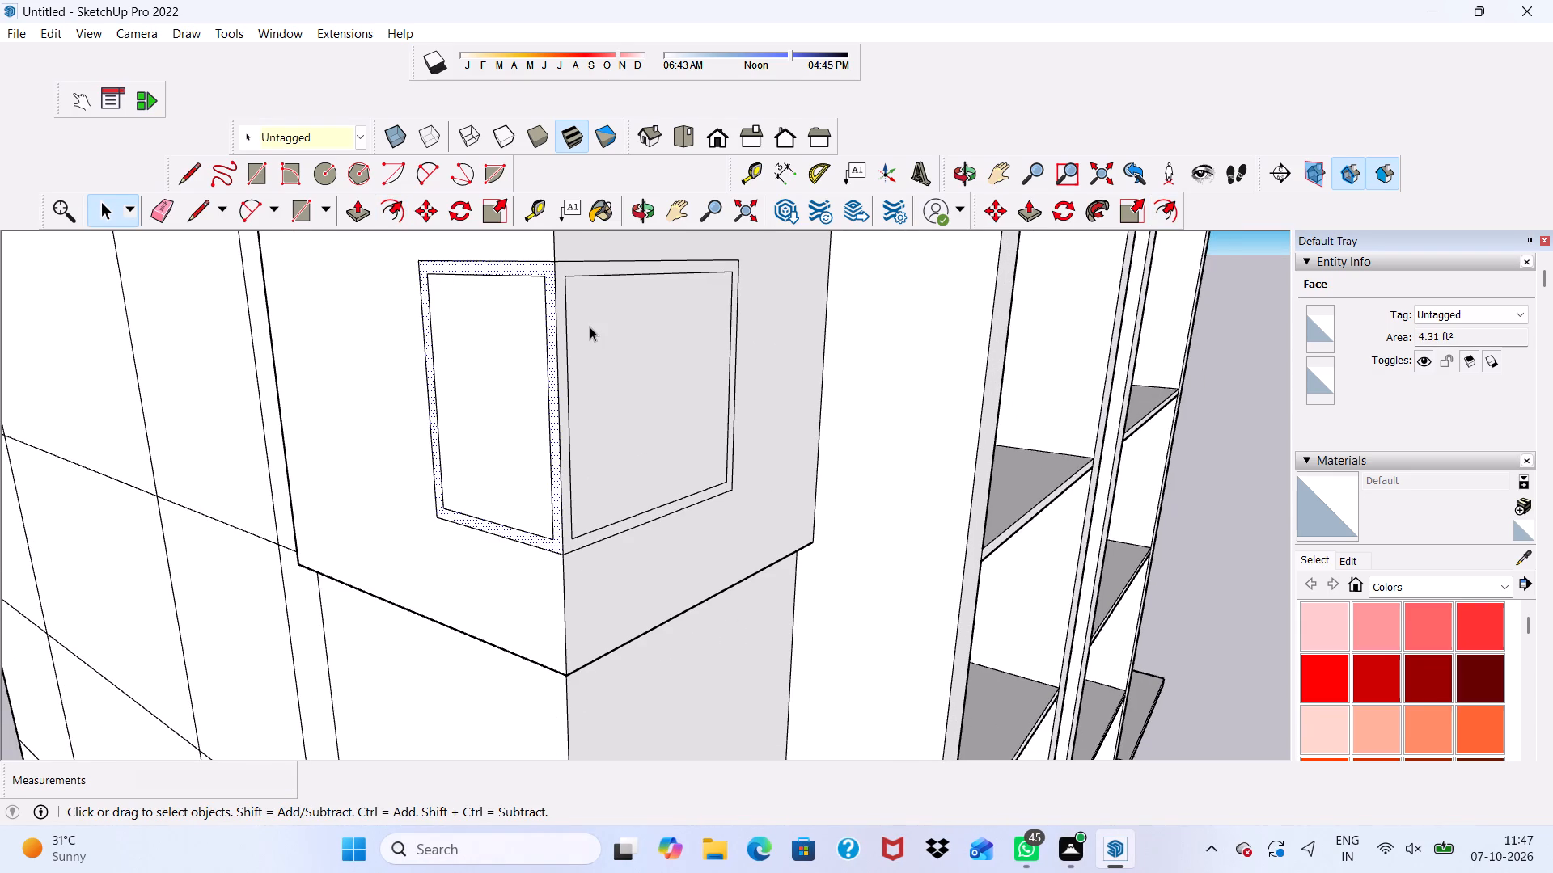
{"action": "scroll", "coordinate": [590, 327], "scroll_direction": "up", "scroll_amount": 3}
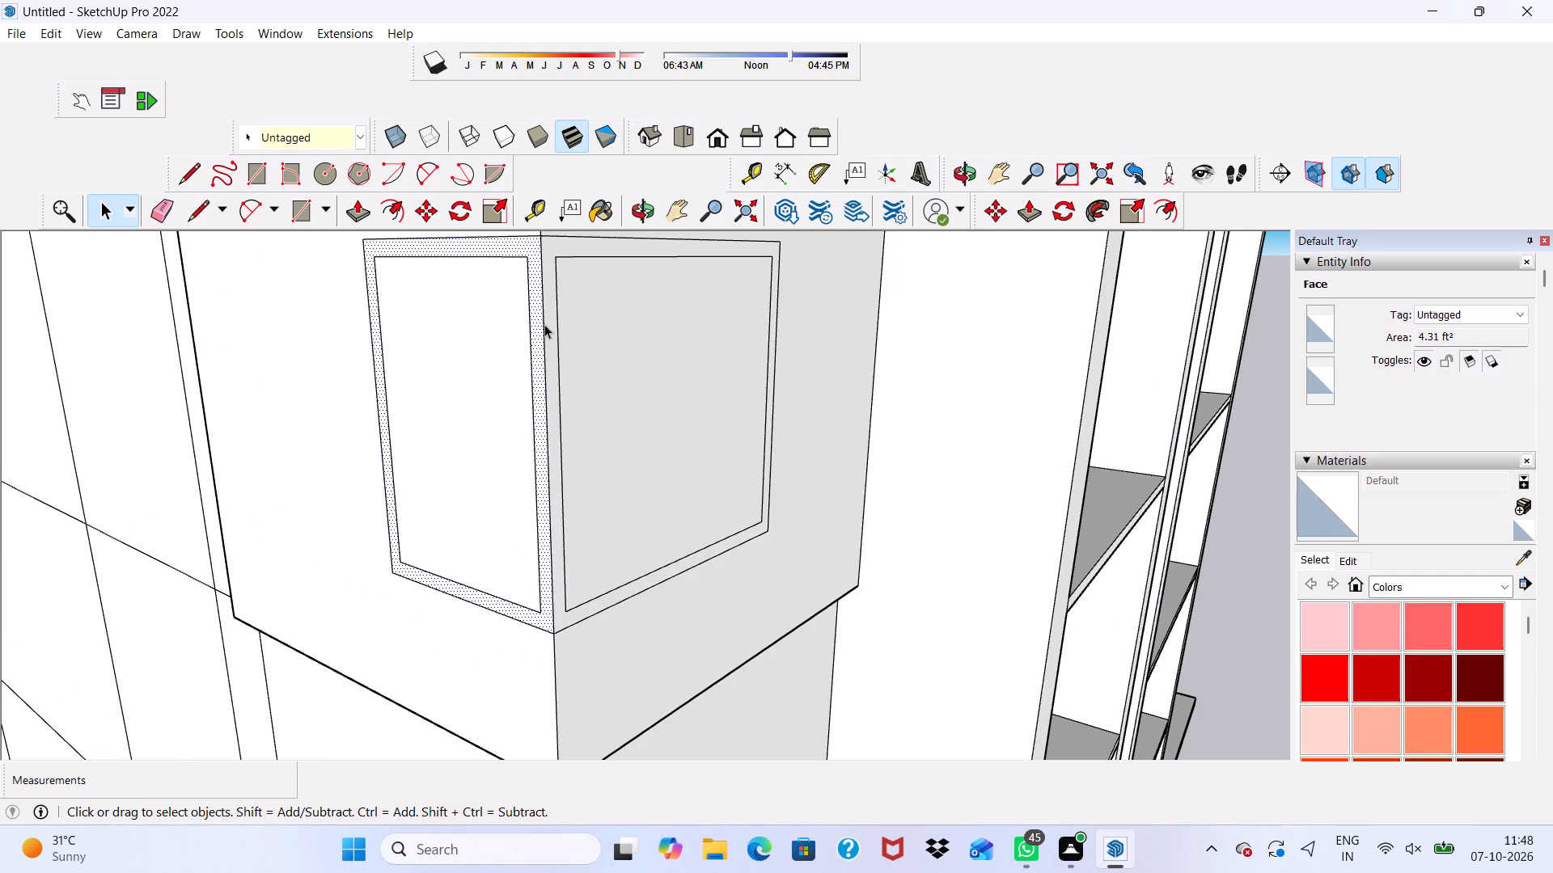
{"action": "left_click", "coordinate": [265, 174]}
{"action": "scroll", "coordinate": [688, 259], "scroll_direction": "up", "scroll_amount": 1}
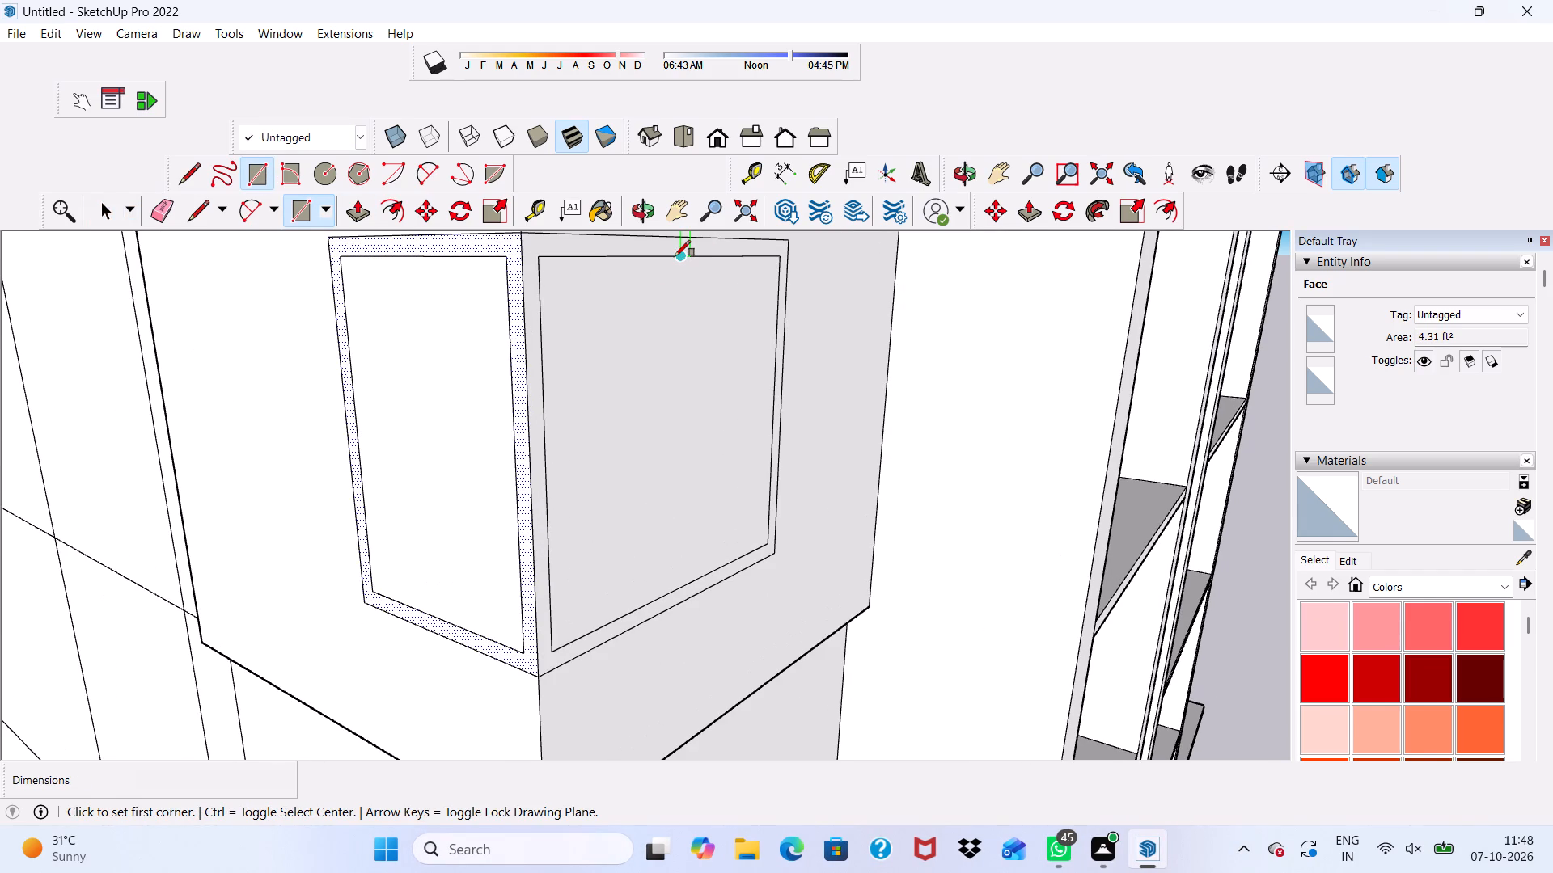
{"action": "left_click", "coordinate": [675, 259]}
{"action": "scroll", "coordinate": [721, 500], "scroll_direction": "up", "scroll_amount": 1}
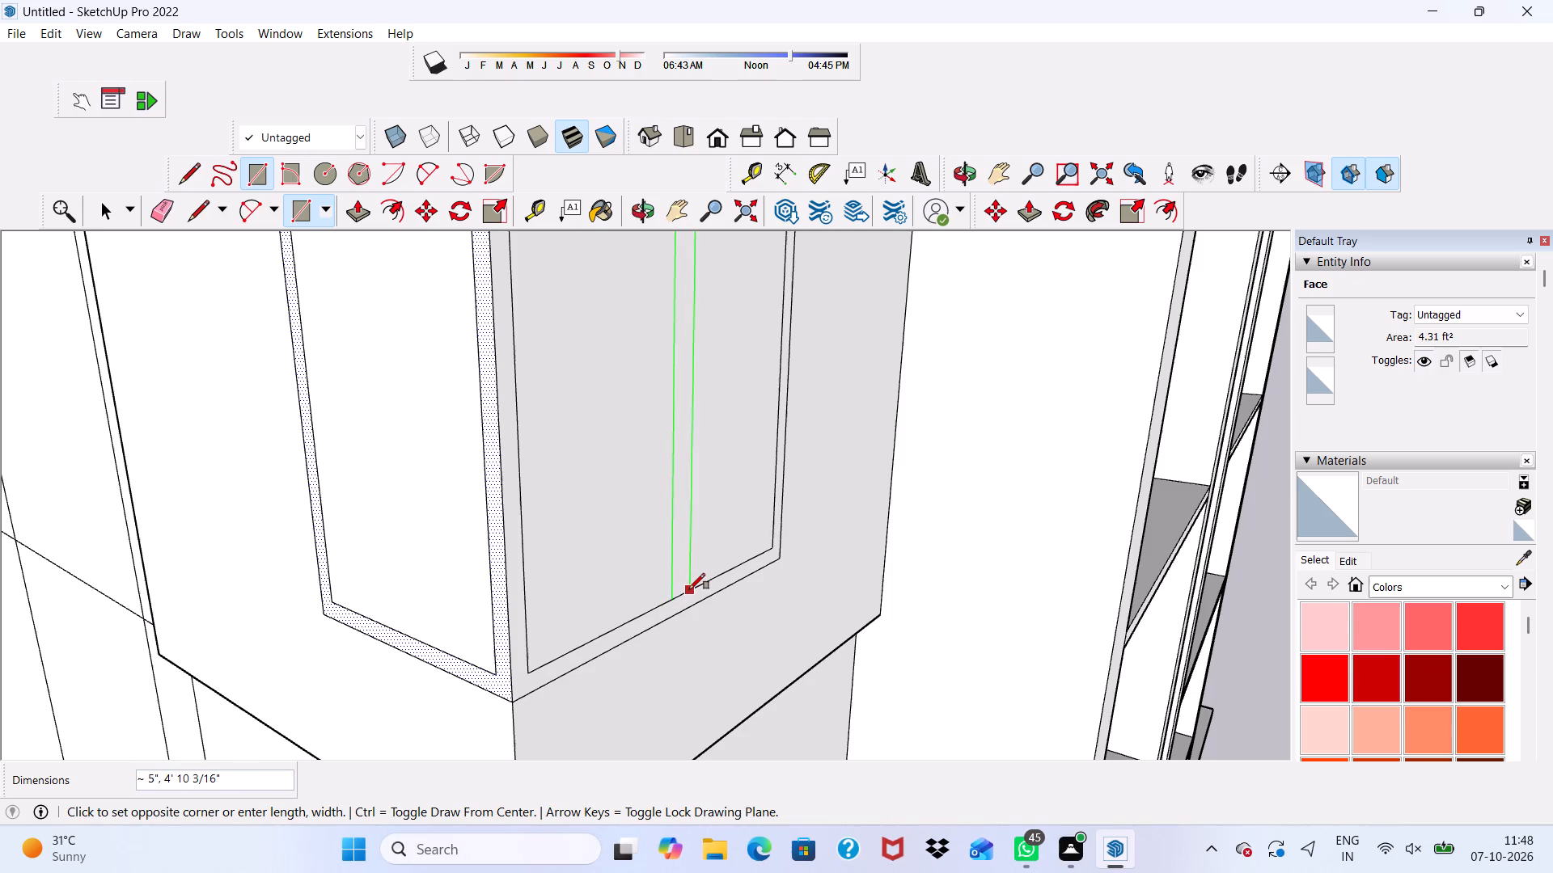
{"action": "scroll", "coordinate": [693, 588], "scroll_direction": "up", "scroll_amount": 7}
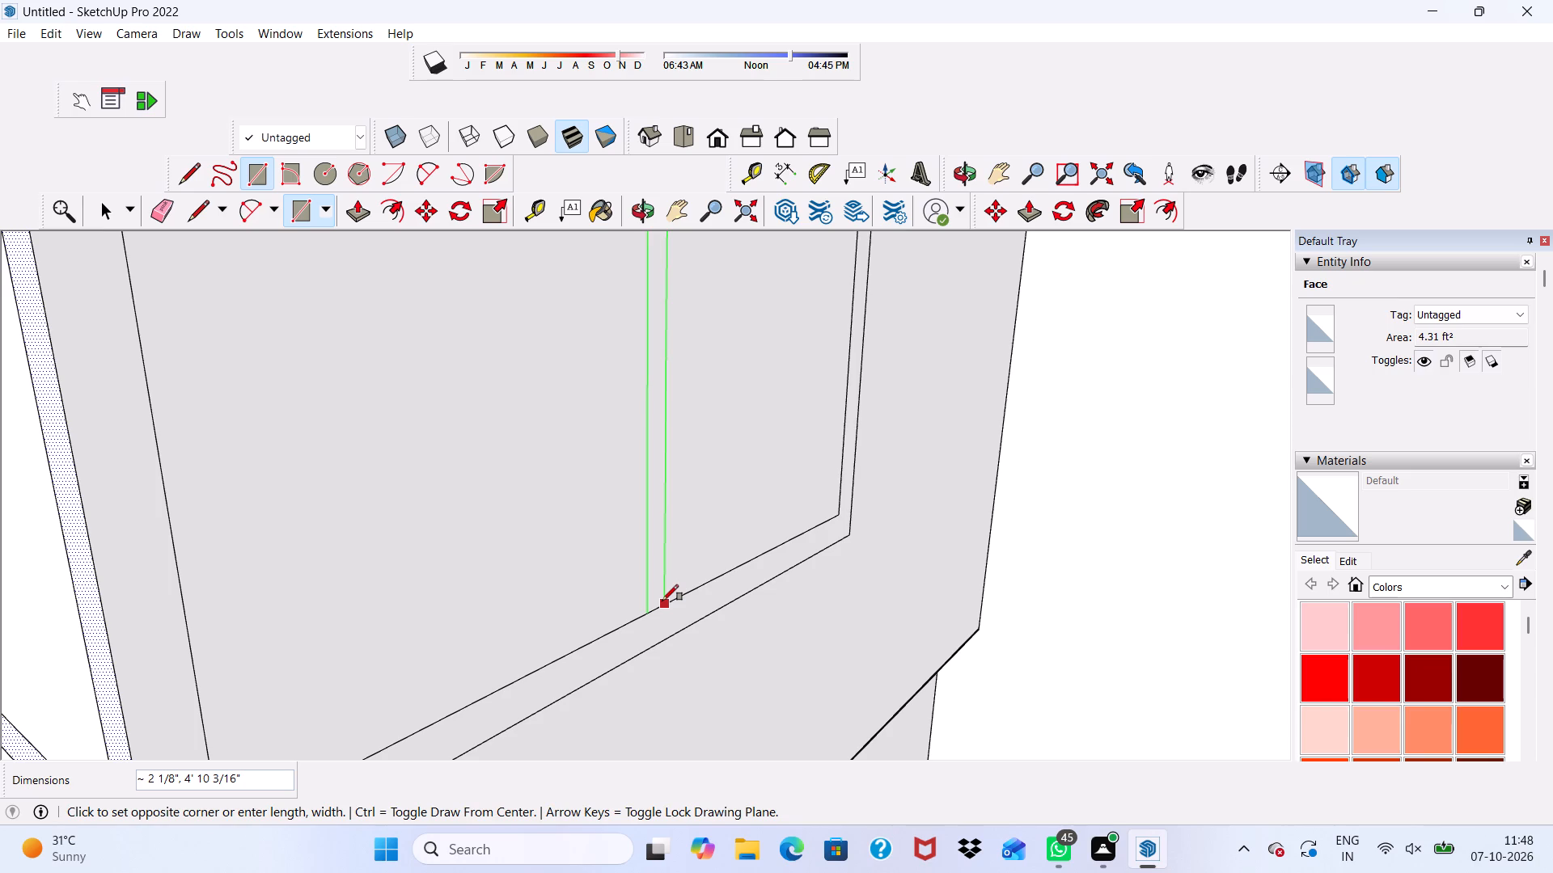
{"action": "left_click", "coordinate": [661, 604]}
{"action": "scroll", "coordinate": [660, 605], "scroll_direction": "down", "scroll_amount": 9}
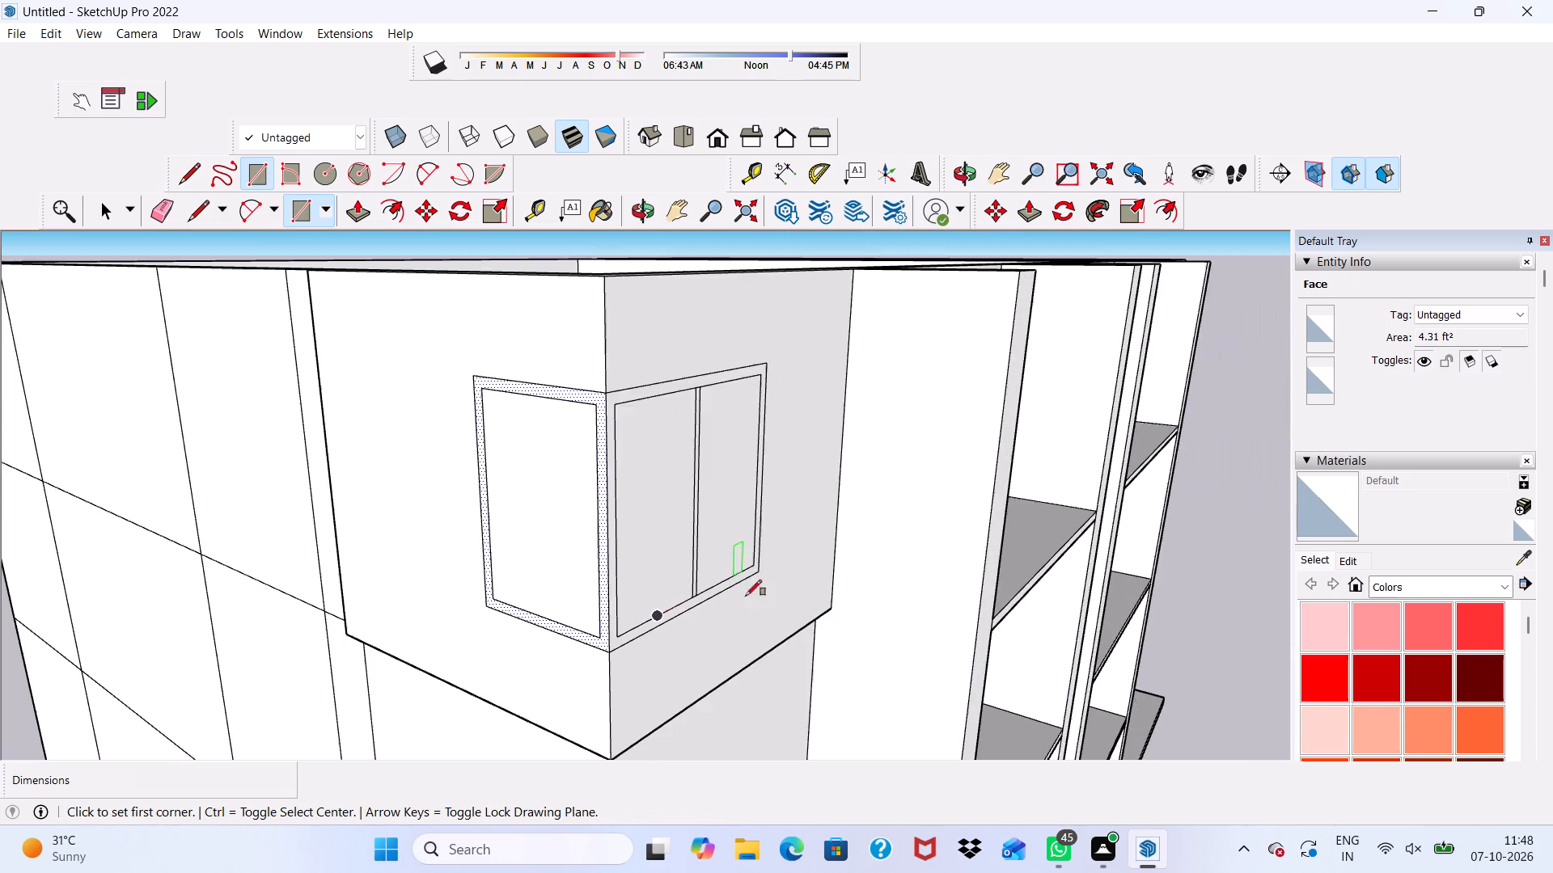
Draw a vertical mullion strip about 2 11/16" by 4' 10 3/16" near the middle of the side window's inner frame, spanning its full height.
{"action": "scroll", "coordinate": [746, 596], "scroll_direction": "down", "scroll_amount": 8}
{"action": "scroll", "coordinate": [616, 458], "scroll_direction": "up", "scroll_amount": 12}
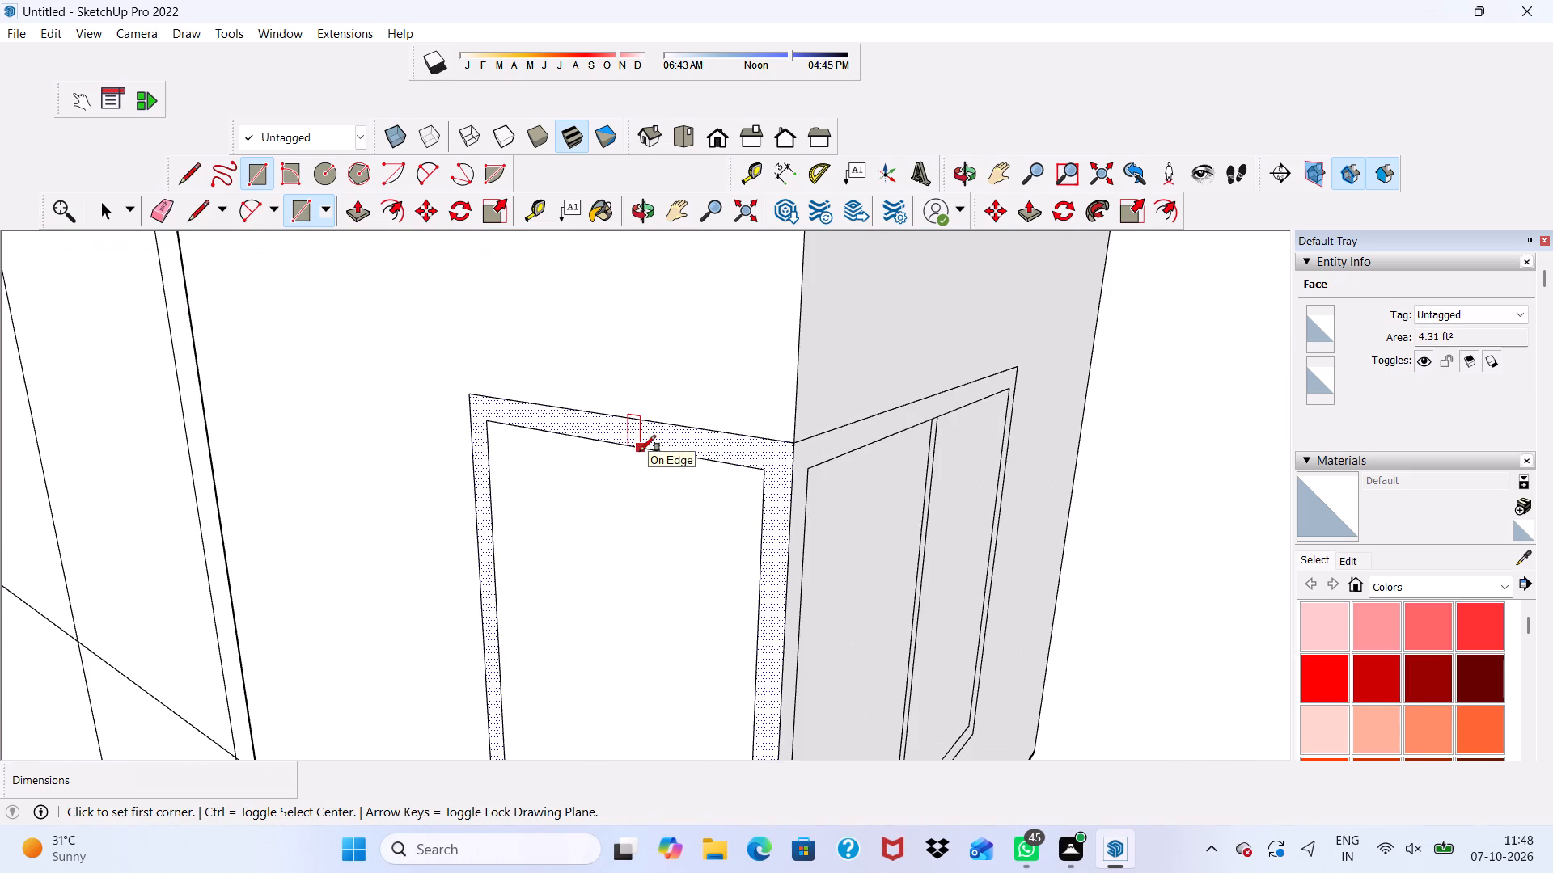
{"action": "left_click", "coordinate": [619, 446]}
{"action": "scroll", "coordinate": [610, 488], "scroll_direction": "down", "scroll_amount": 11}
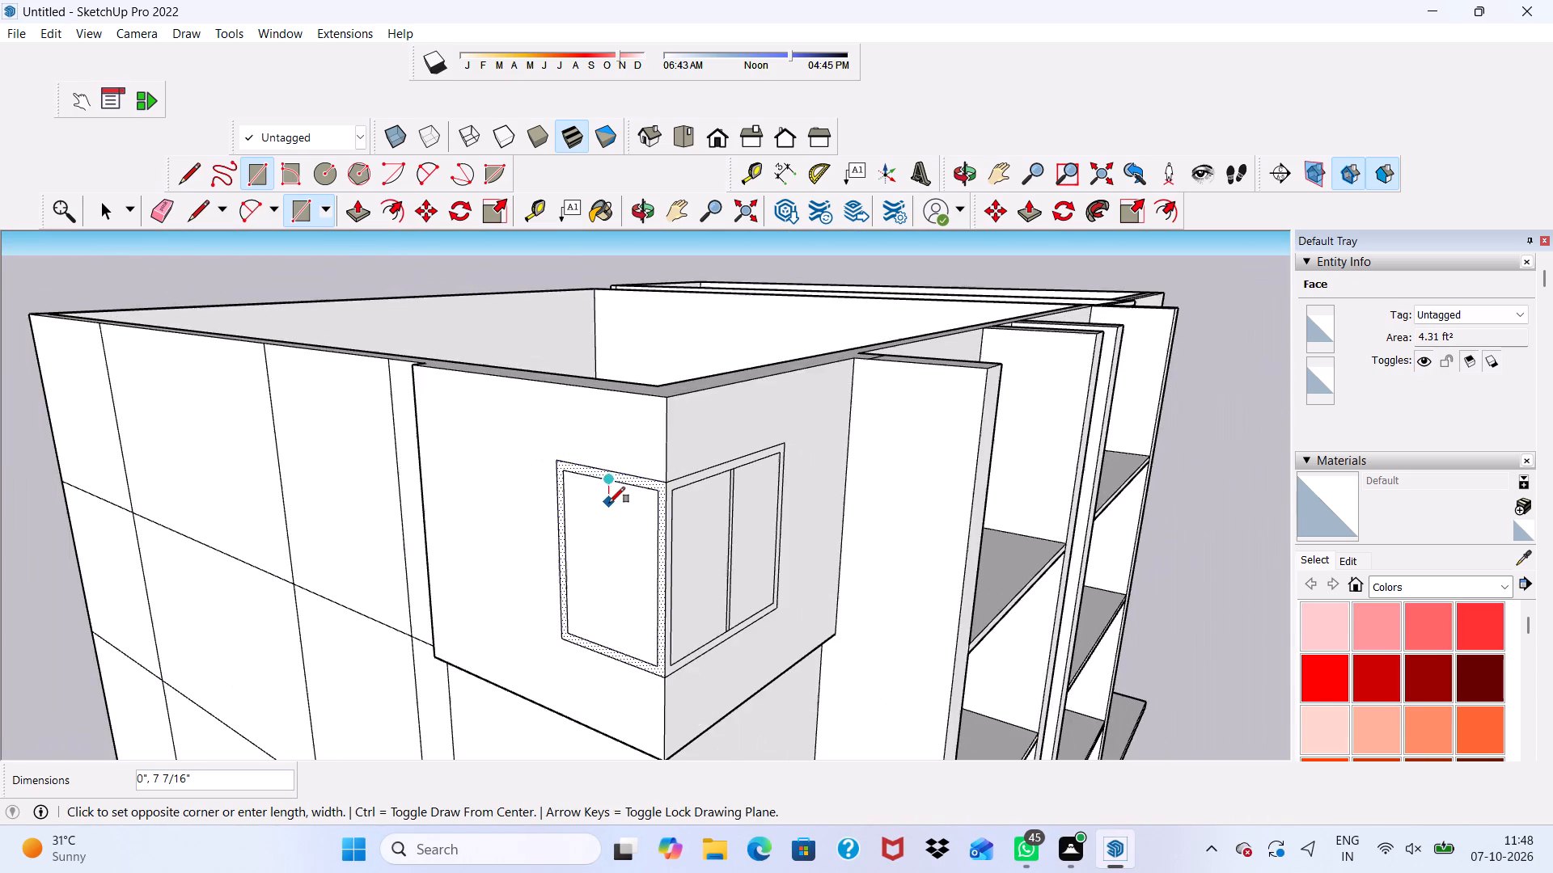
{"action": "middle_click_drag", "start_coordinate": [609, 503], "coordinate": [811, 443]}
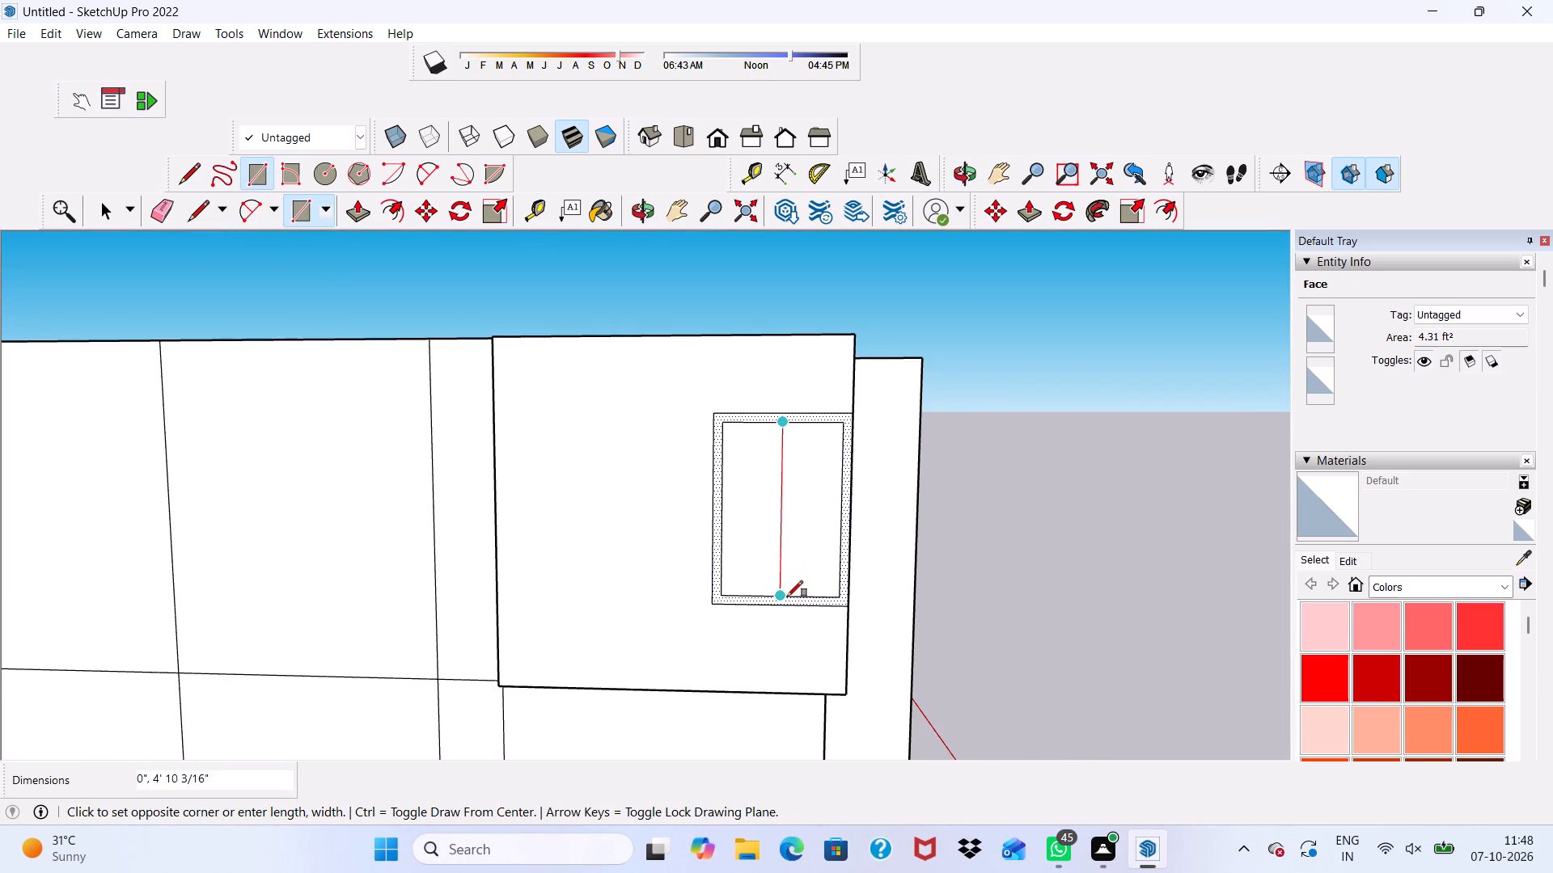
{"action": "scroll", "coordinate": [792, 589], "scroll_direction": "up", "scroll_amount": 4}
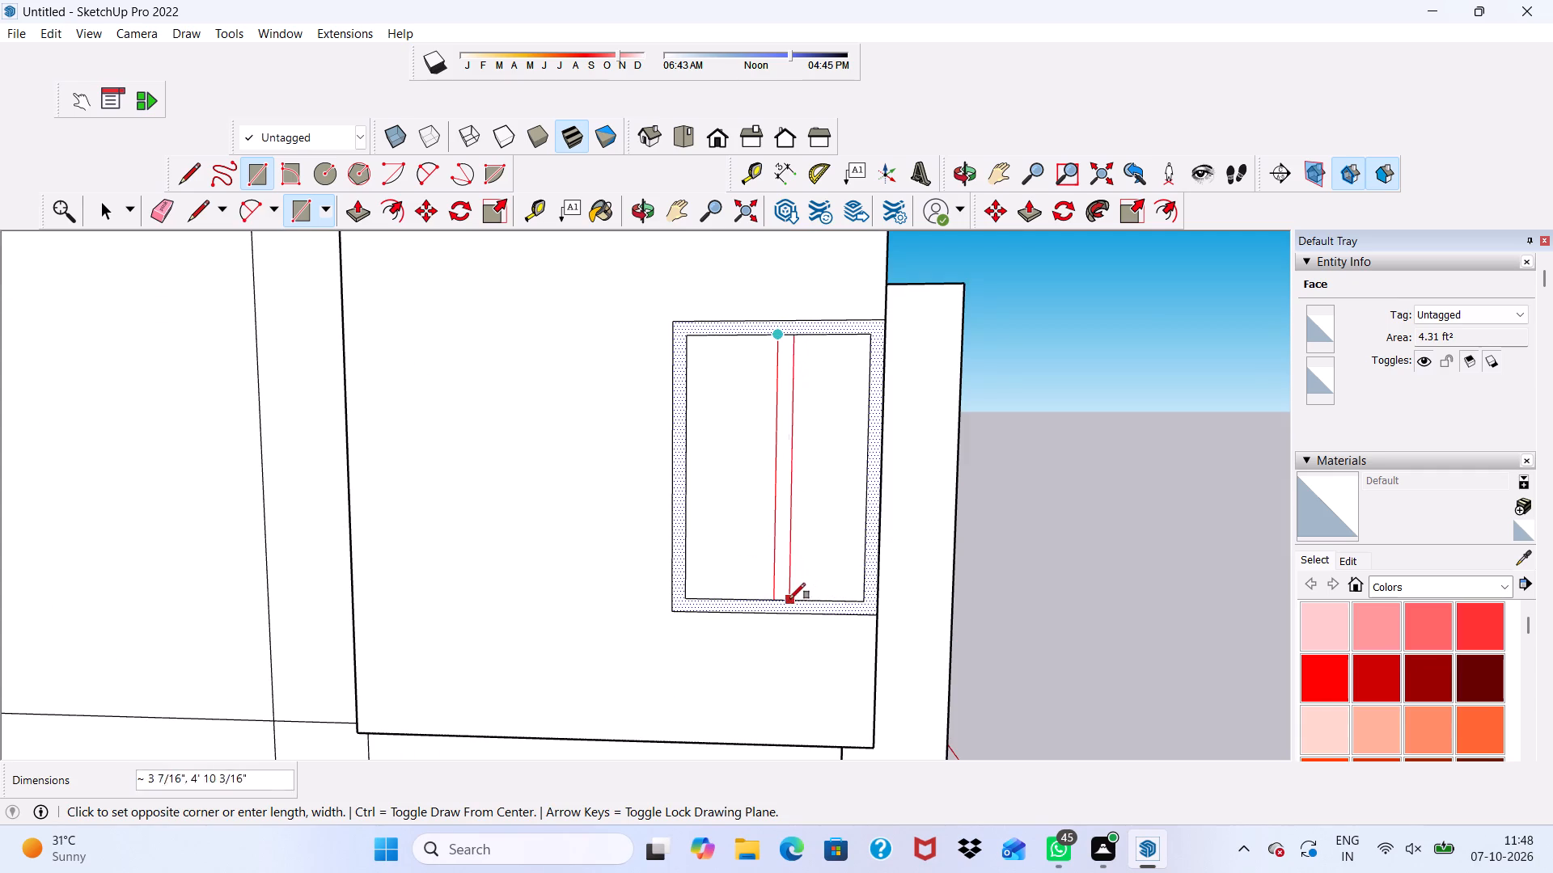
{"action": "left_click", "coordinate": [786, 597]}
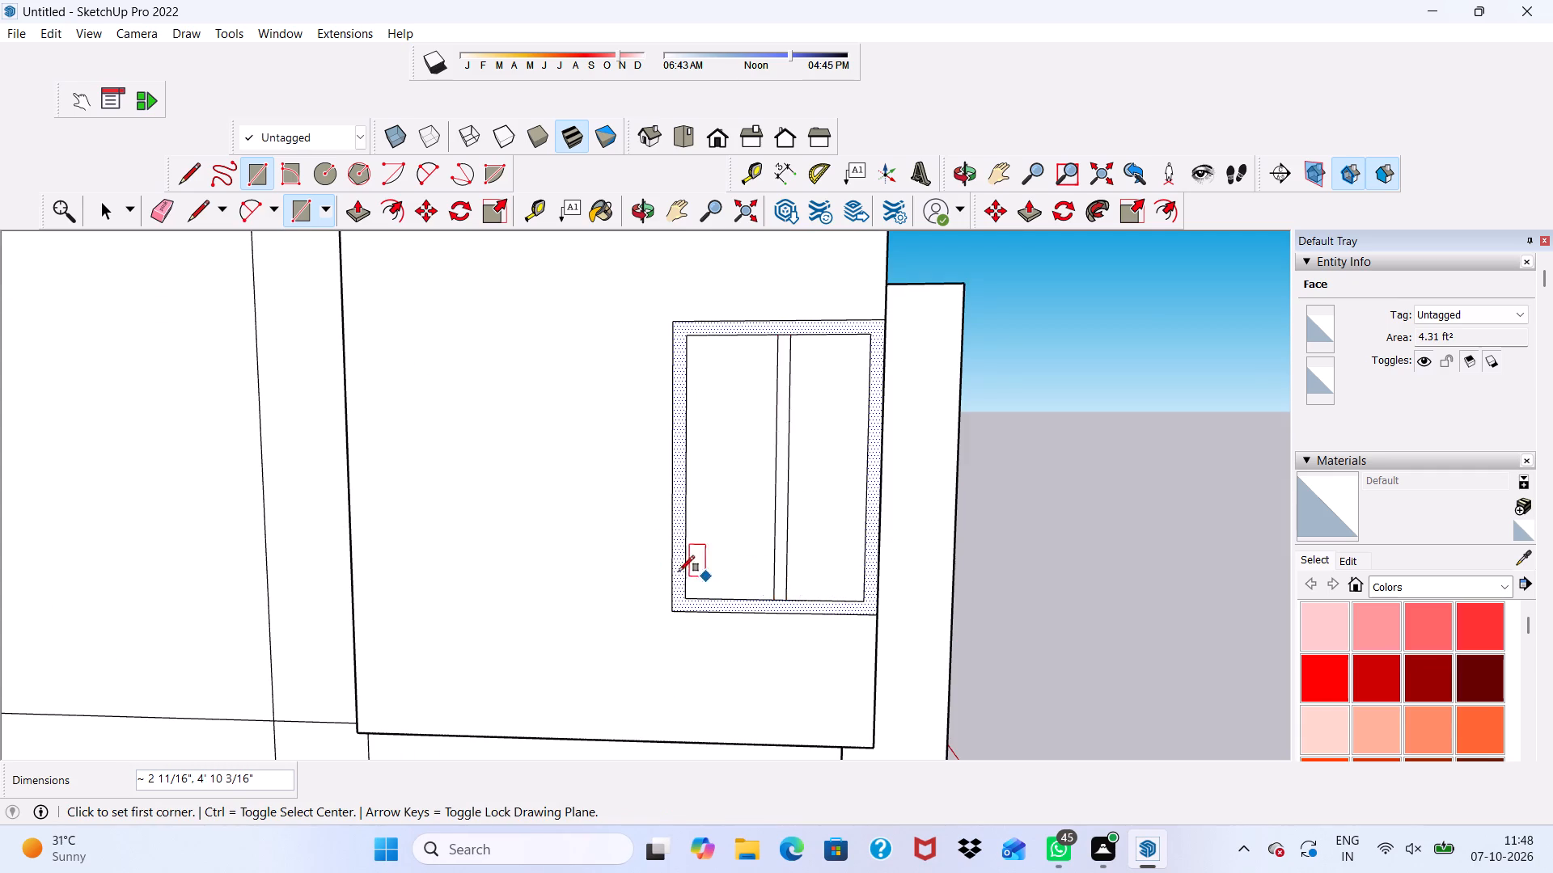
{"action": "scroll", "coordinate": [618, 563], "scroll_direction": "down", "scroll_amount": 8}
{"action": "key", "text": "space"}
Erase the short frame edges at the top and bottom of the side window's mullion so mullion and frame form one face.
{"action": "scroll", "coordinate": [767, 504], "scroll_direction": "down", "scroll_amount": 1}
{"action": "middle_click_drag", "start_coordinate": [767, 504], "coordinate": [710, 510]}
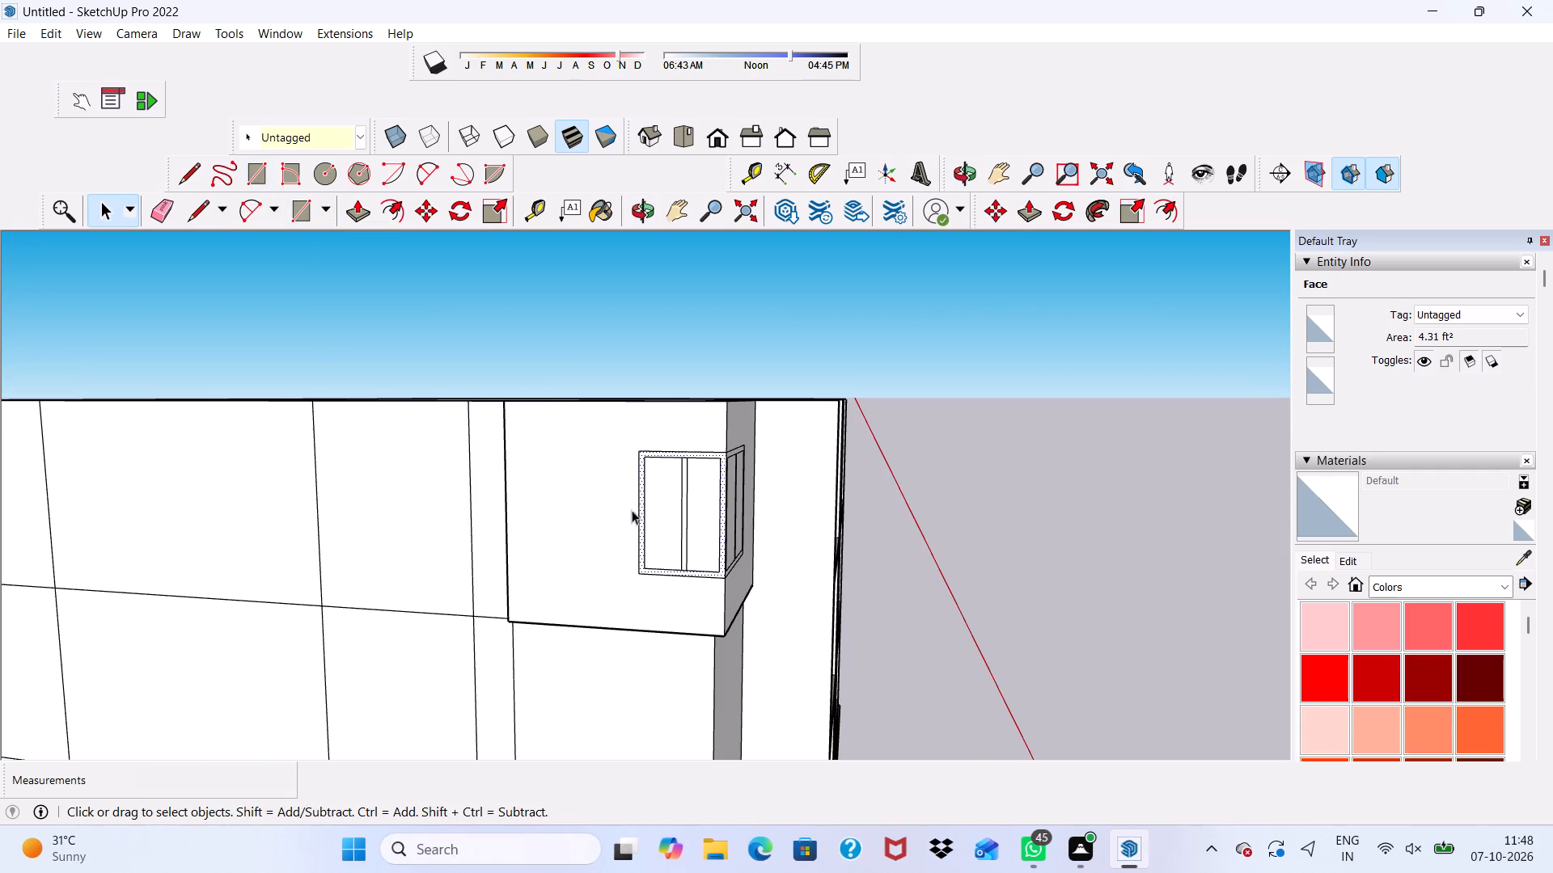
{"action": "scroll", "coordinate": [257, 183], "scroll_direction": "up", "scroll_amount": 3}
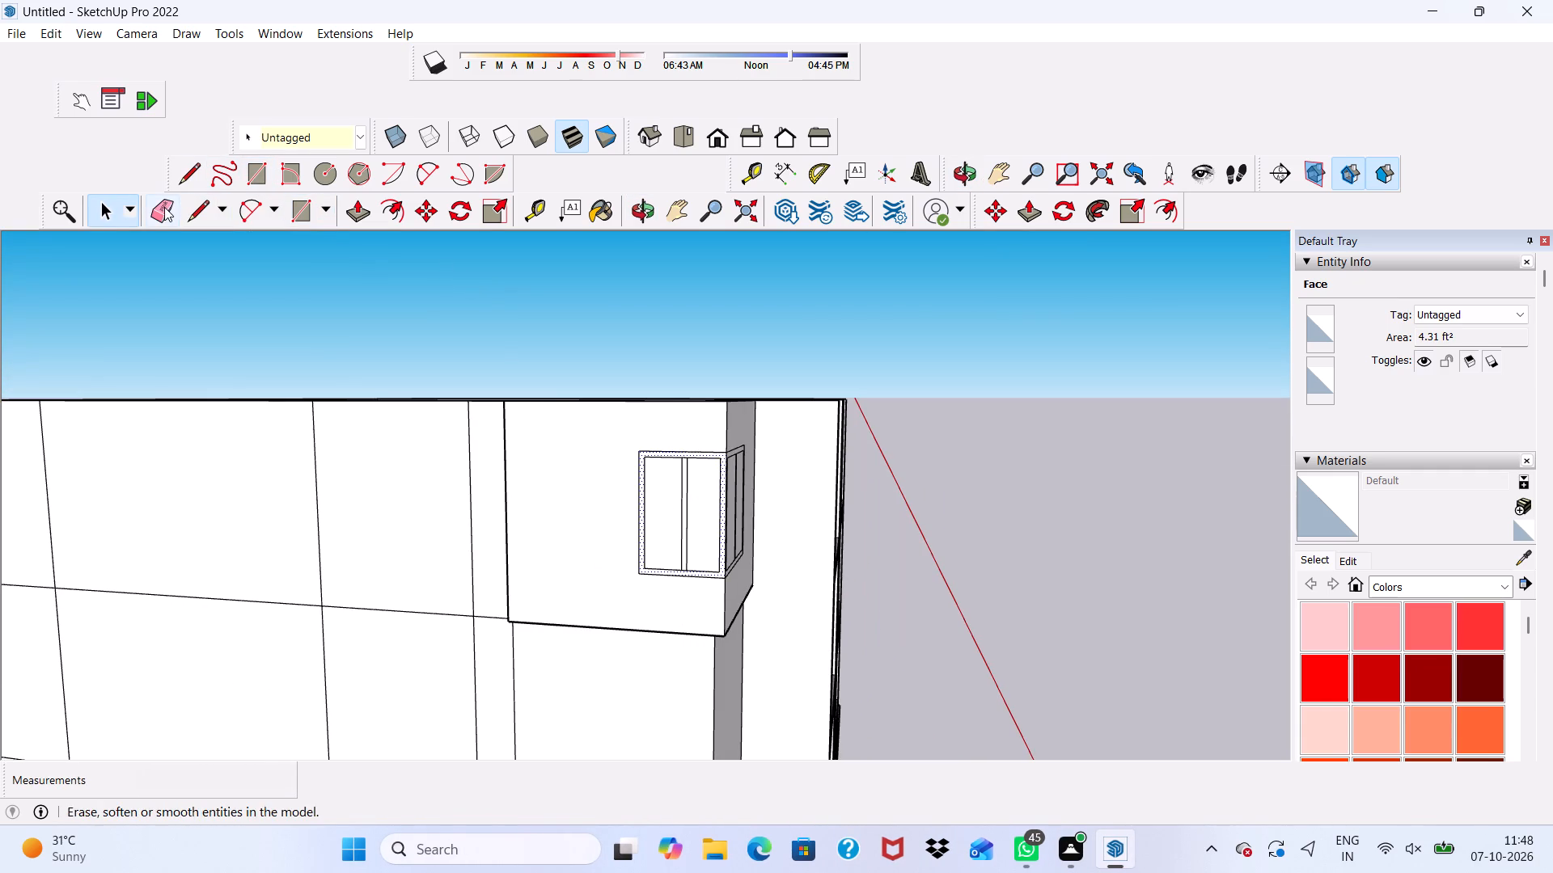
{"action": "left_click", "coordinate": [164, 207]}
{"action": "scroll", "coordinate": [730, 422], "scroll_direction": "up", "scroll_amount": 15}
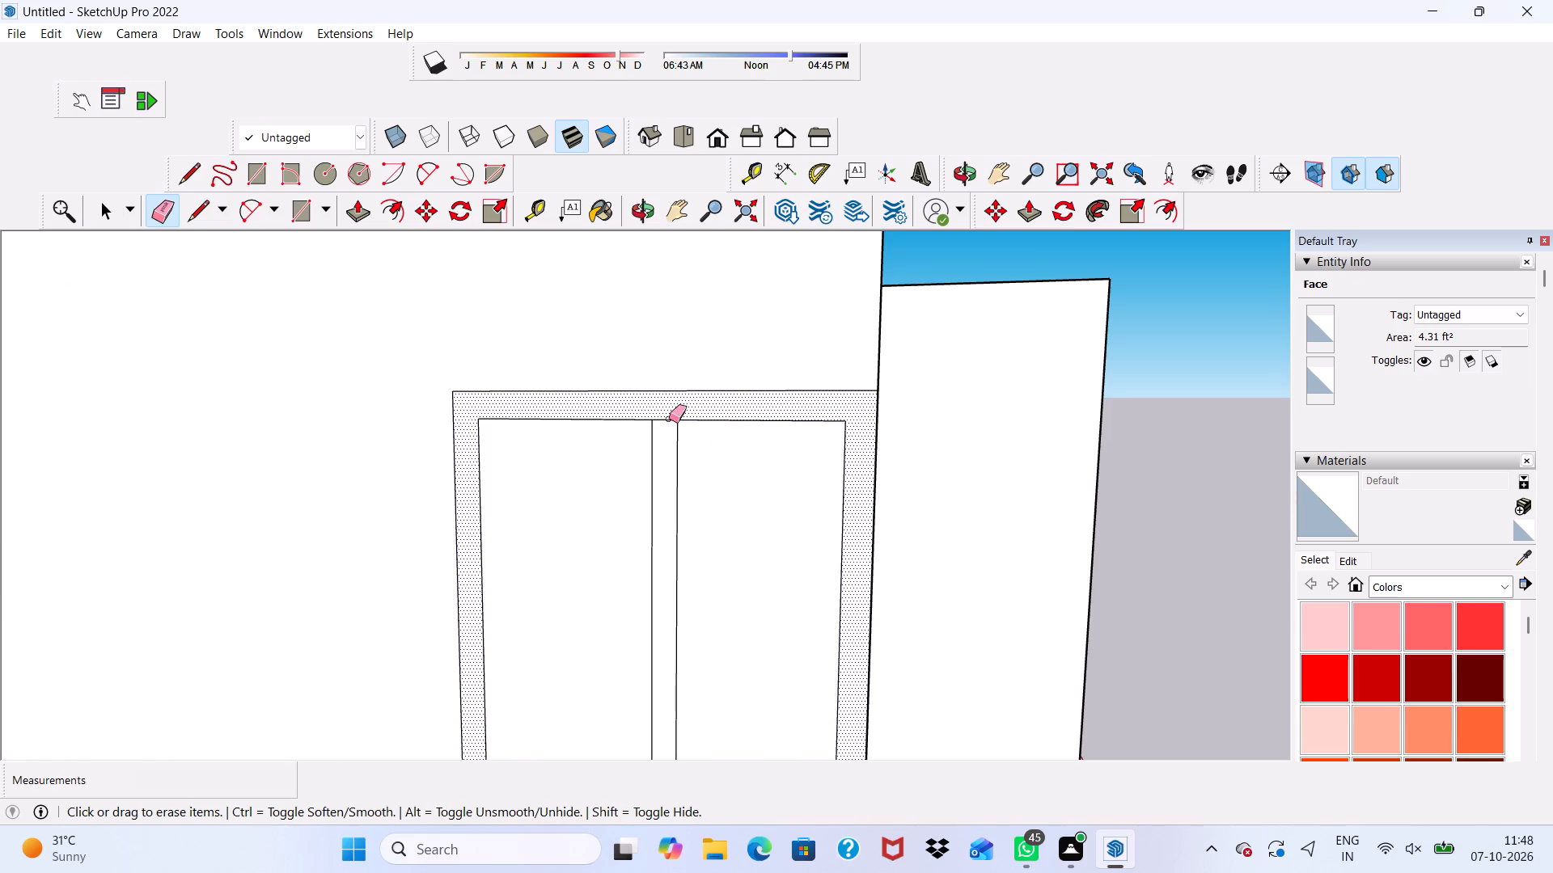
{"action": "left_click_drag", "start_coordinate": [669, 419], "coordinate": [668, 428]}
{"action": "scroll", "coordinate": [676, 396], "scroll_direction": "down", "scroll_amount": 10}
{"action": "scroll", "coordinate": [742, 650], "scroll_direction": "up", "scroll_amount": 7}
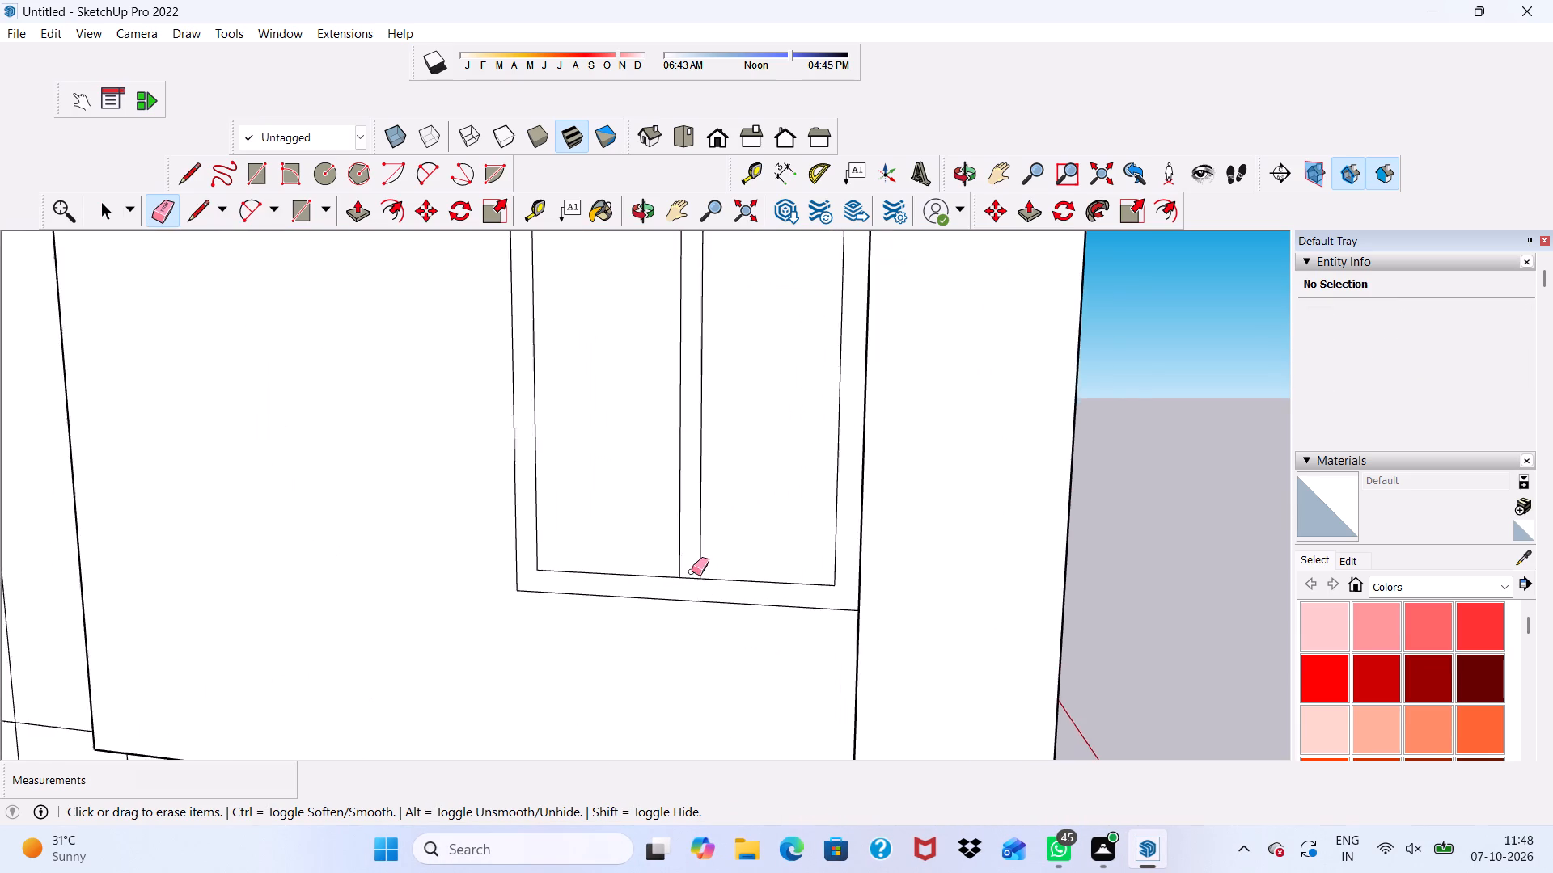
{"action": "scroll", "coordinate": [692, 571], "scroll_direction": "up", "scroll_amount": 3}
{"action": "left_click_drag", "start_coordinate": [692, 571], "coordinate": [691, 586]}
{"action": "scroll", "coordinate": [691, 584], "scroll_direction": "down", "scroll_amount": 9}
Erase the short frame edges at the bottom and top of the front window's mullion, merging it with the frame.
{"action": "middle_click_drag", "start_coordinate": [851, 586], "coordinate": [650, 584]}
{"action": "scroll", "coordinate": [851, 586], "scroll_direction": "down", "scroll_amount": 1}
{"action": "scroll", "coordinate": [486, 548], "scroll_direction": "up", "scroll_amount": 14}
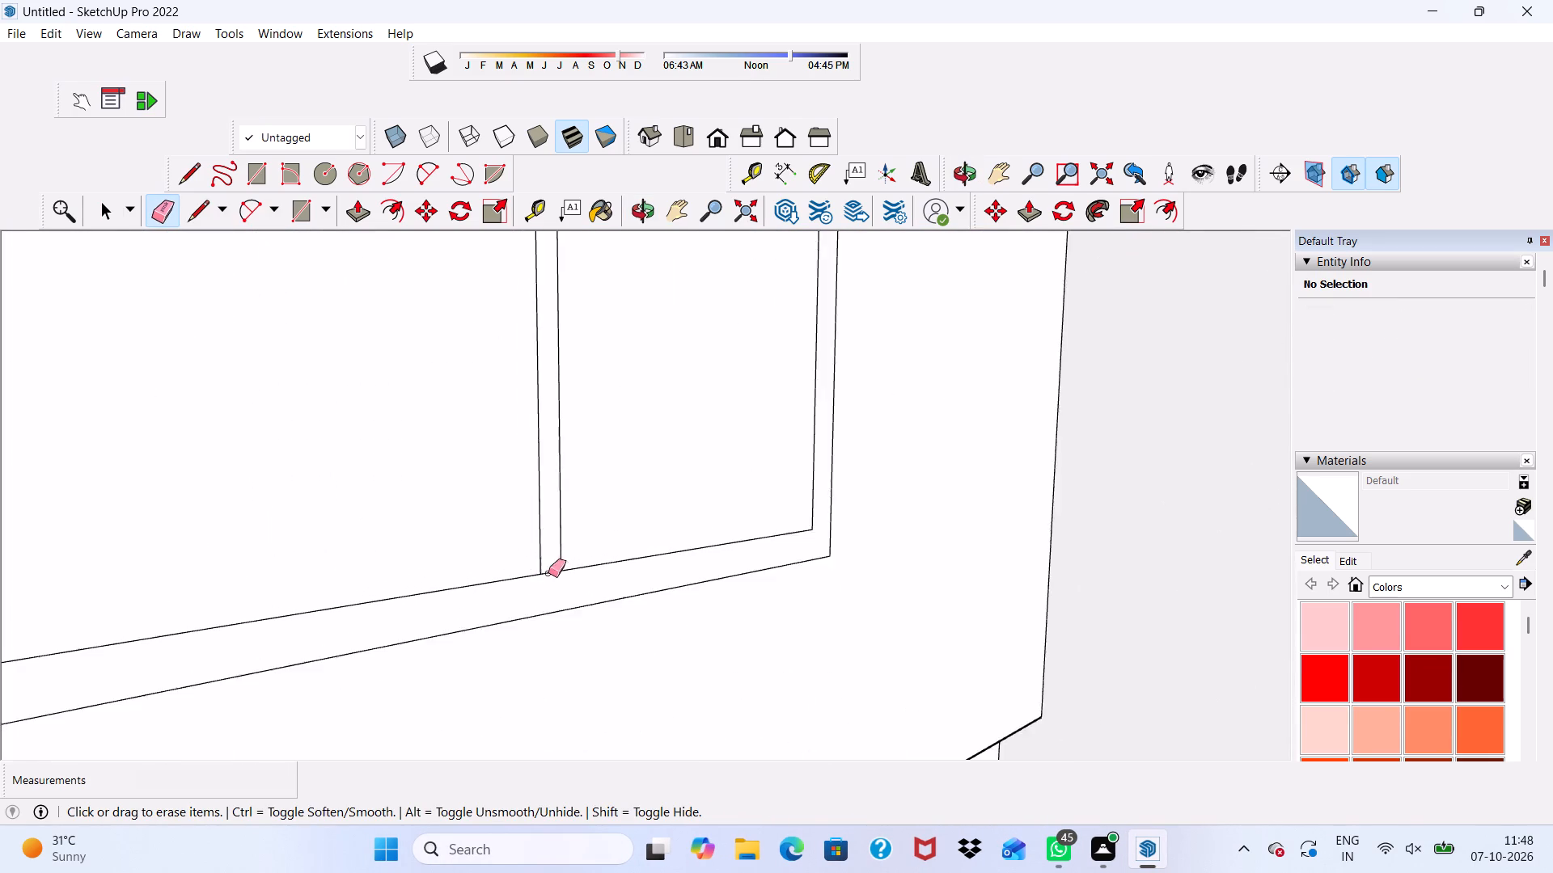
{"action": "scroll", "coordinate": [548, 573], "scroll_direction": "up", "scroll_amount": 3}
{"action": "left_click_drag", "start_coordinate": [547, 567], "coordinate": [546, 580]}
{"action": "scroll", "coordinate": [546, 580], "scroll_direction": "down", "scroll_amount": 10}
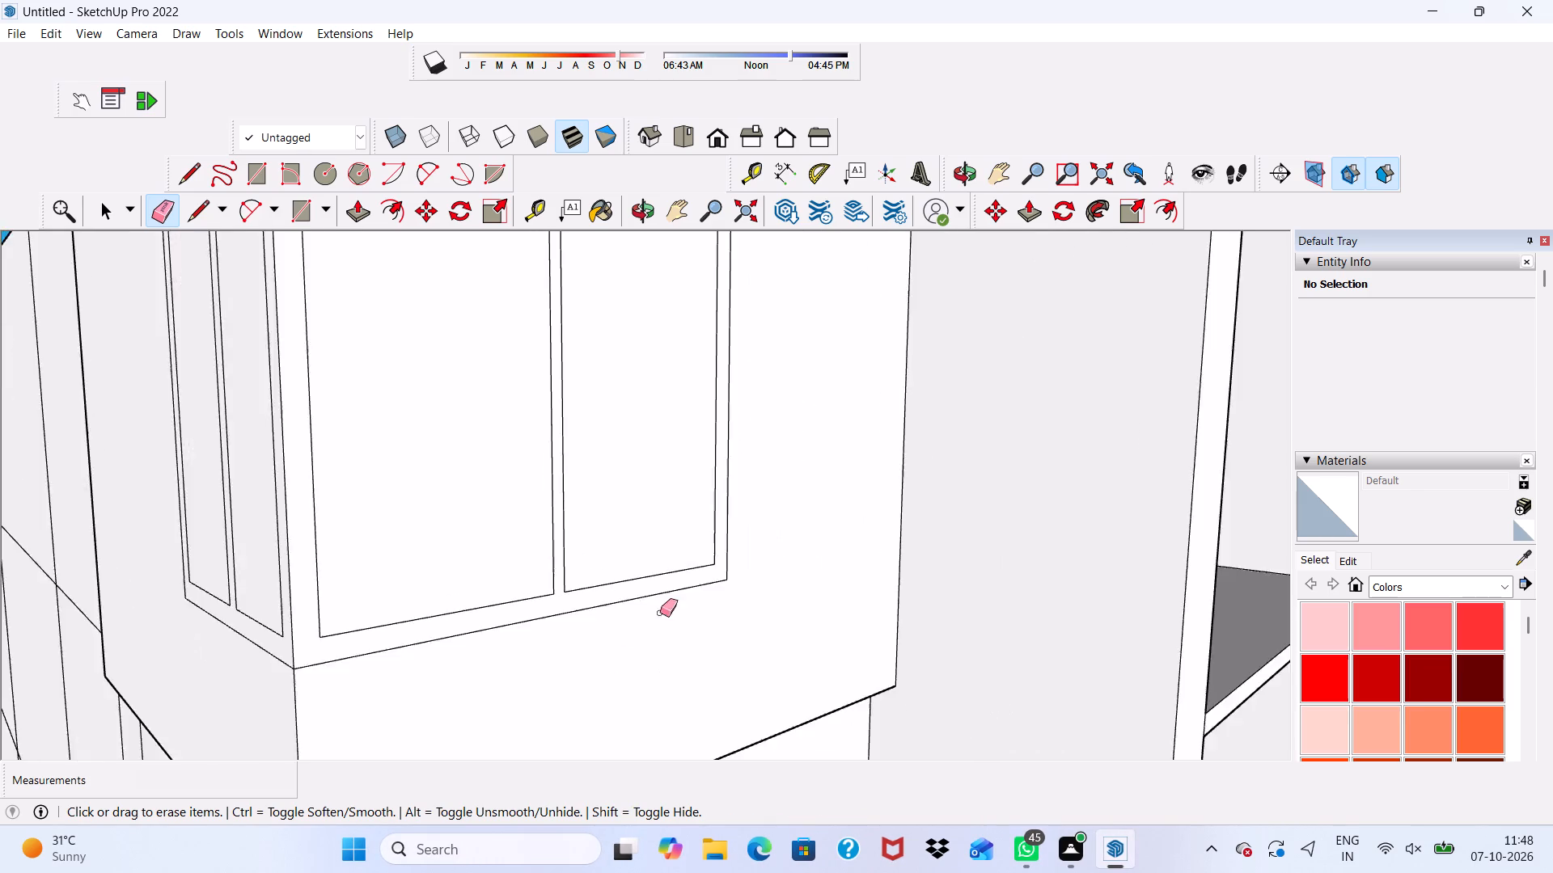
{"action": "scroll", "coordinate": [660, 613], "scroll_direction": "down", "scroll_amount": 5}
{"action": "scroll", "coordinate": [595, 280], "scroll_direction": "up", "scroll_amount": 16}
{"action": "left_click", "coordinate": [552, 377]}
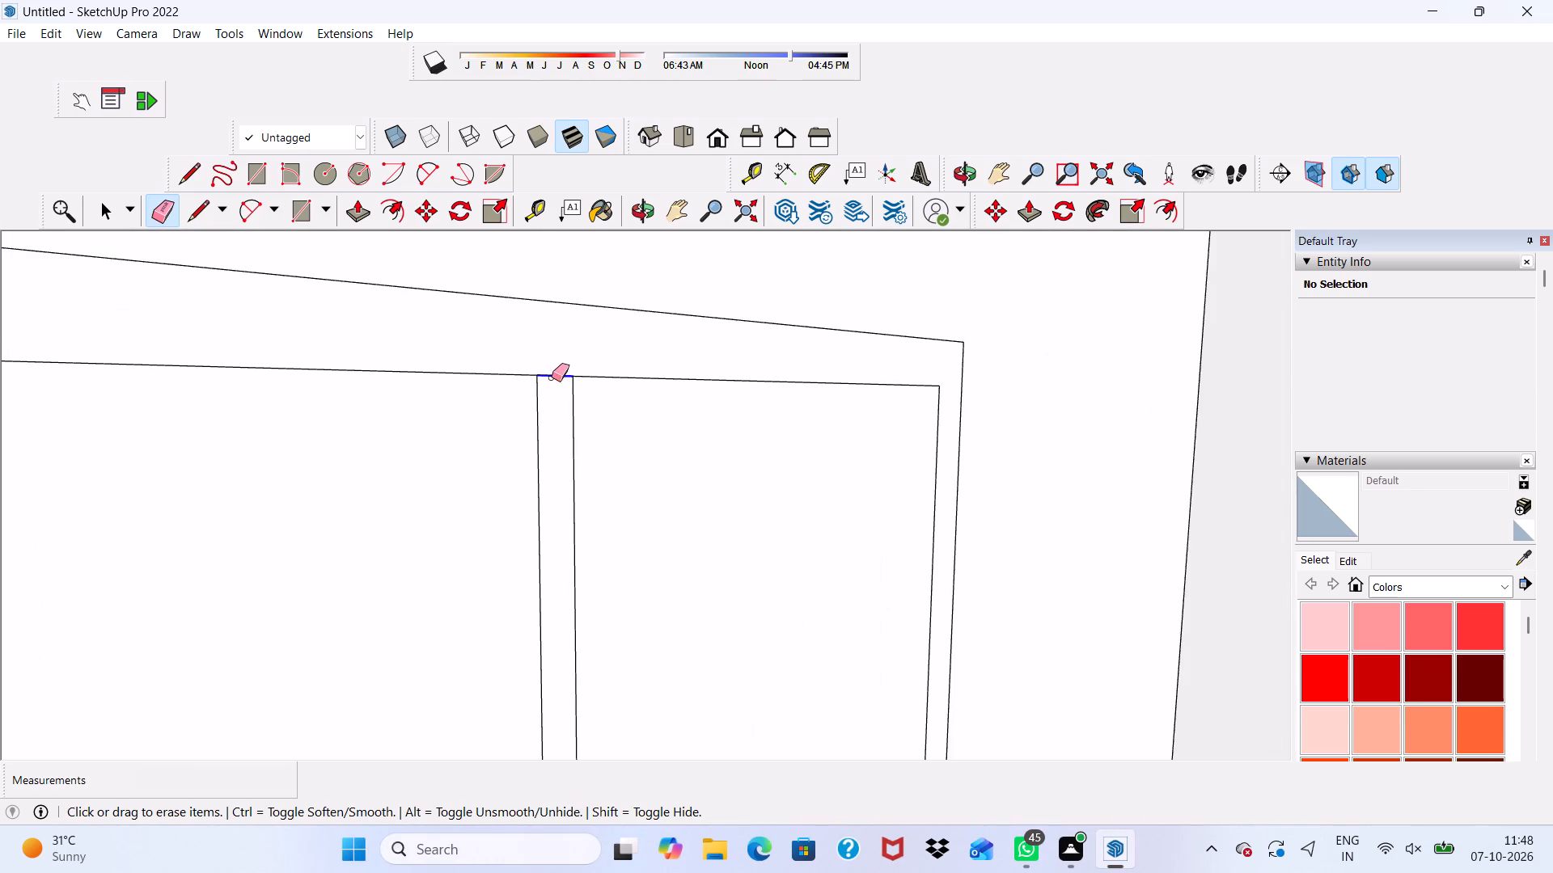
Extrude the front window's merged frame and mullion face outward by 3".
{"action": "key", "text": "space"}
{"action": "left_click", "coordinate": [556, 363]}
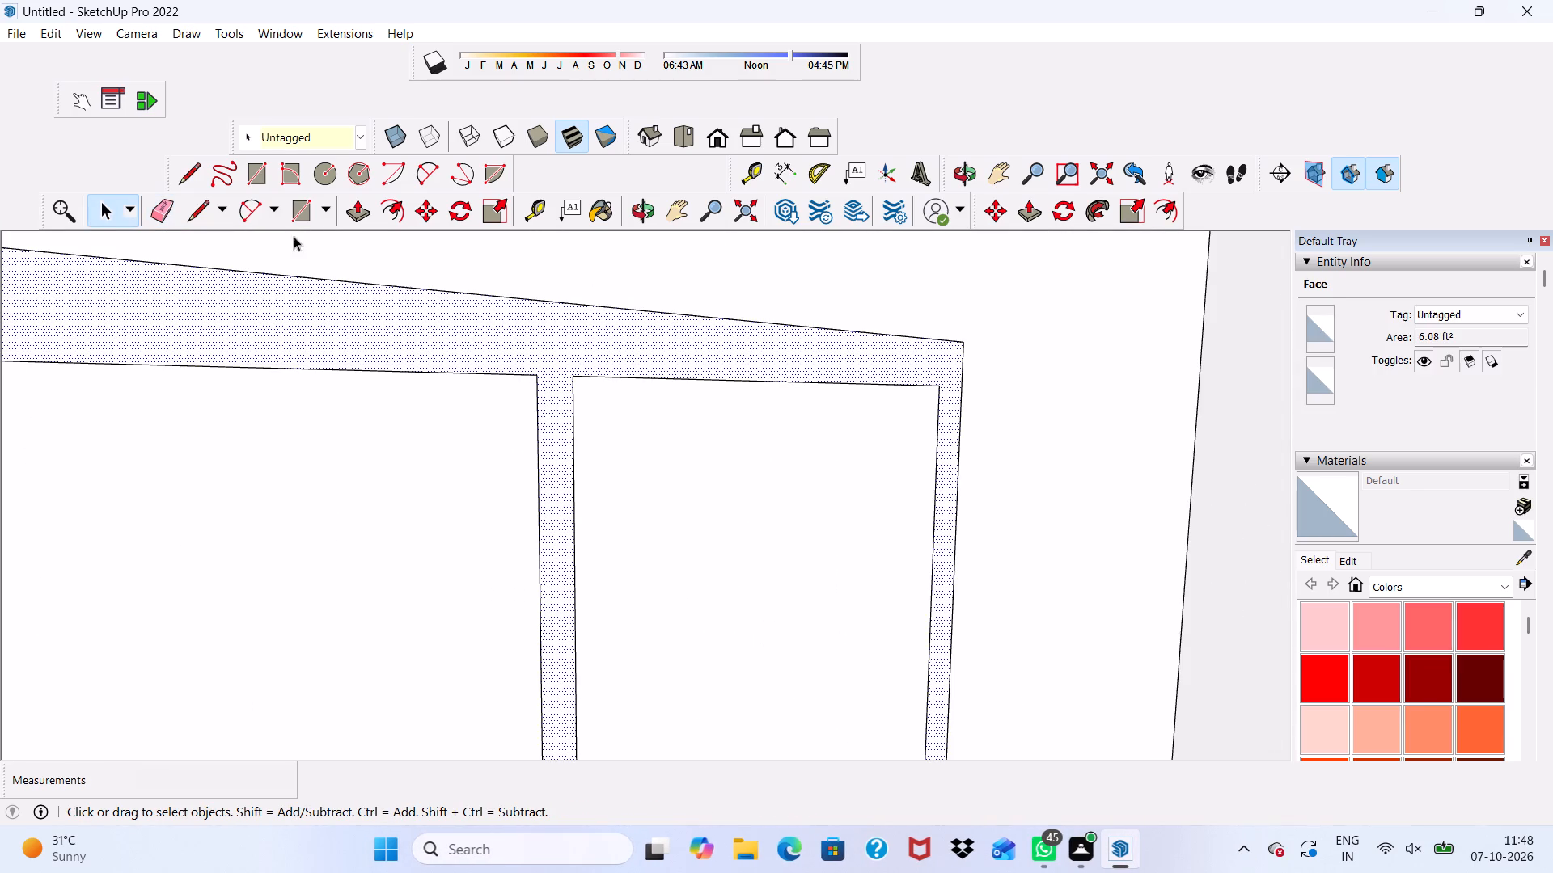
{"action": "scroll", "coordinate": [310, 229], "scroll_direction": "down", "scroll_amount": 6}
{"action": "middle_click_drag", "start_coordinate": [366, 278], "coordinate": [646, 291]}
{"action": "scroll", "coordinate": [646, 291], "scroll_direction": "up", "scroll_amount": 1}
{"action": "scroll", "coordinate": [531, 358], "scroll_direction": "down", "scroll_amount": 11}
{"action": "left_click", "coordinate": [719, 140]}
{"action": "scroll", "coordinate": [650, 466], "scroll_direction": "down", "scroll_amount": 8}
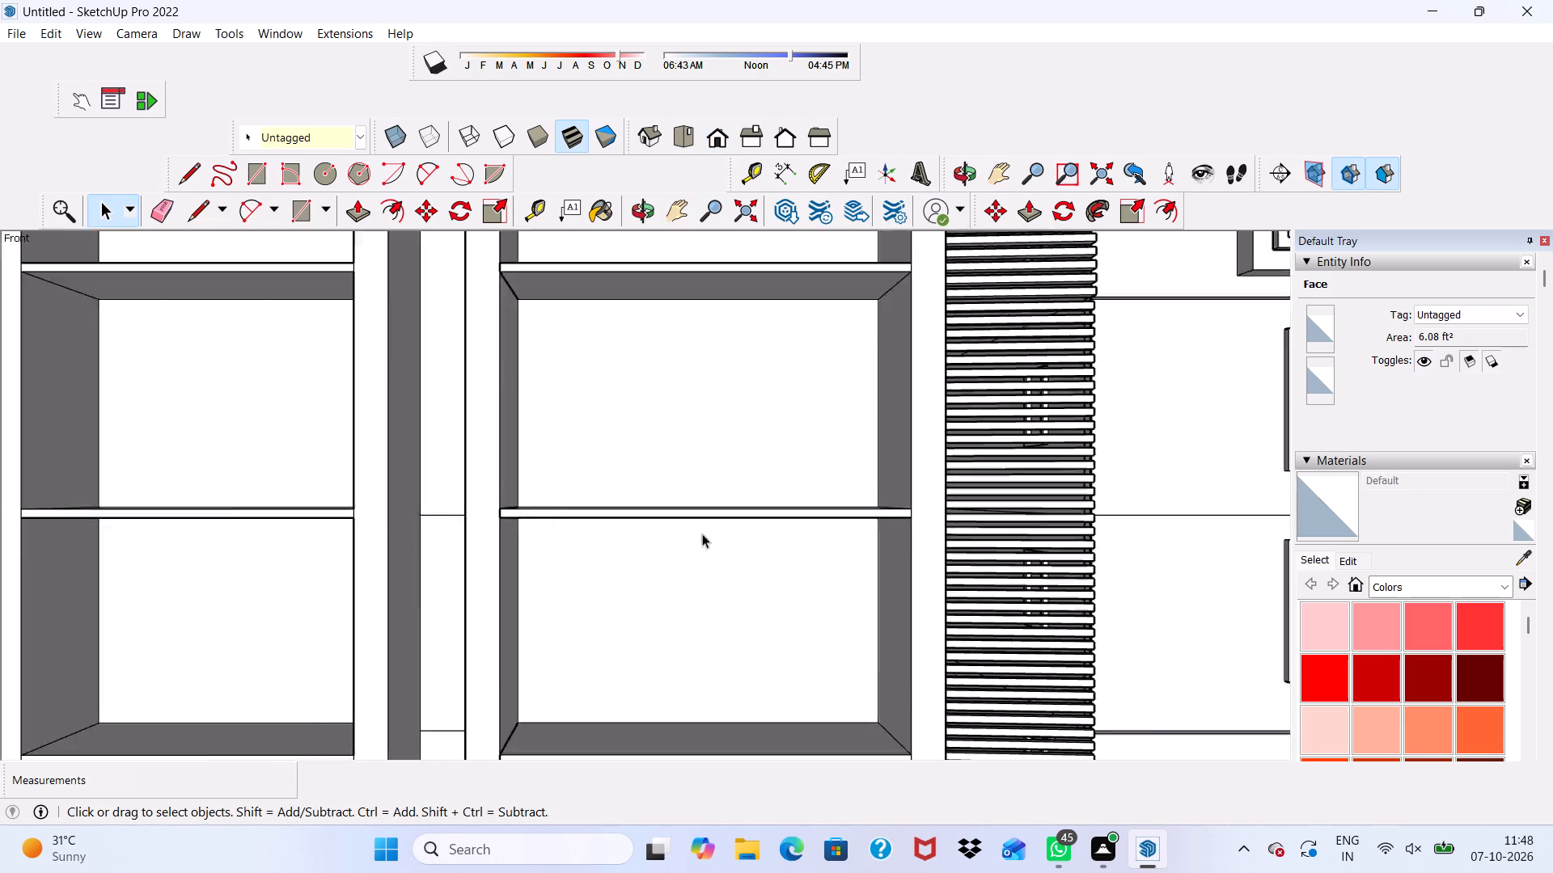
{"action": "scroll", "coordinate": [702, 533], "scroll_direction": "down", "scroll_amount": 7}
{"action": "middle_click_drag", "start_coordinate": [406, 439], "coordinate": [778, 515]}
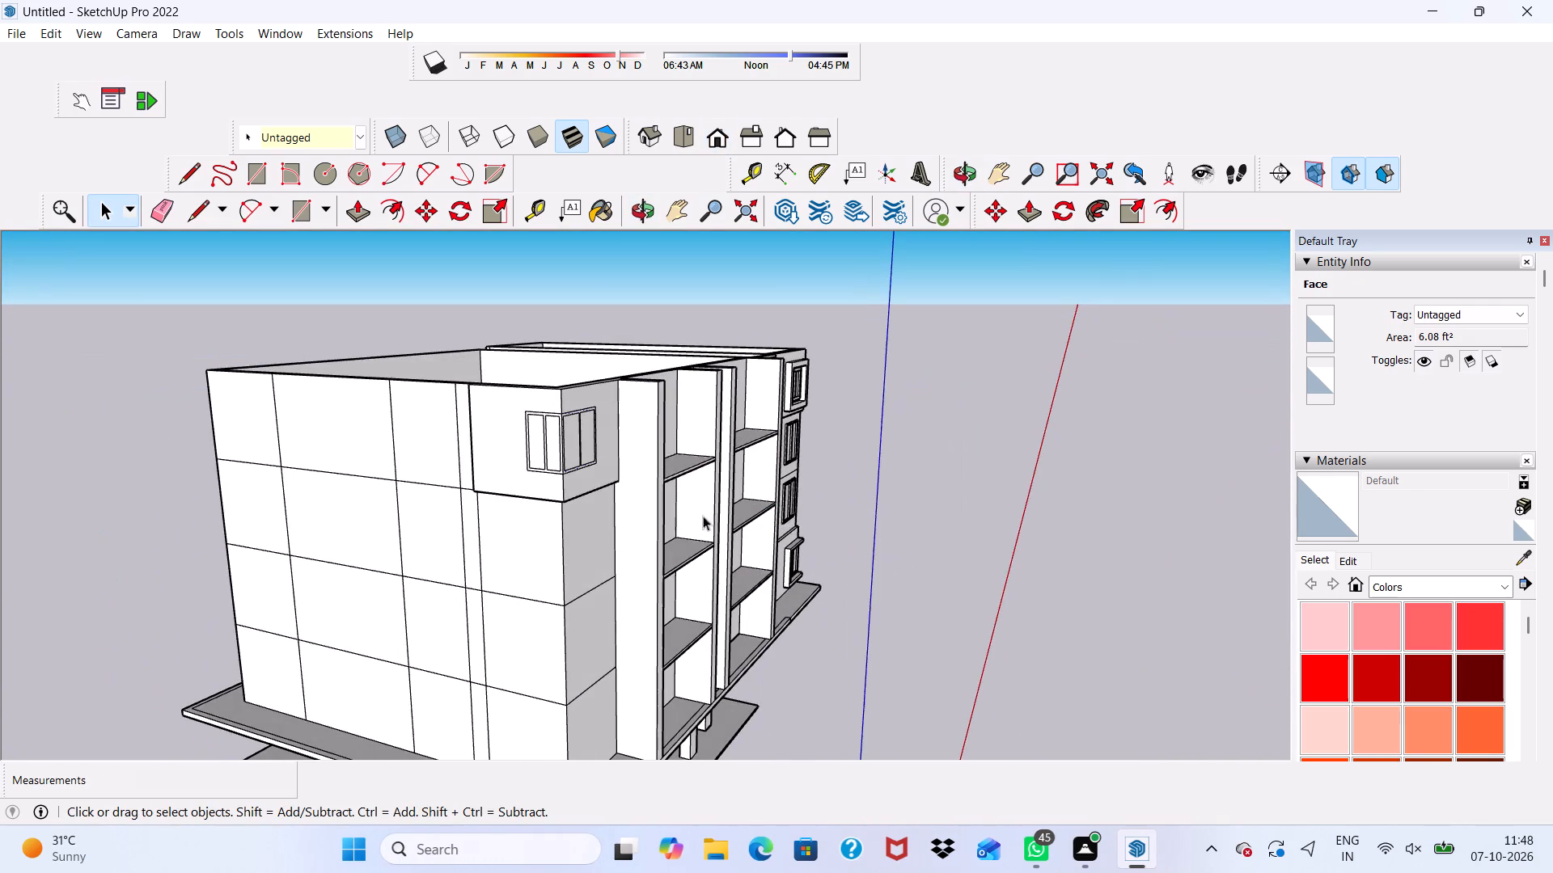
{"action": "scroll", "coordinate": [609, 471], "scroll_direction": "up", "scroll_amount": 11}
{"action": "scroll", "coordinate": [432, 419], "scroll_direction": "up", "scroll_amount": 3}
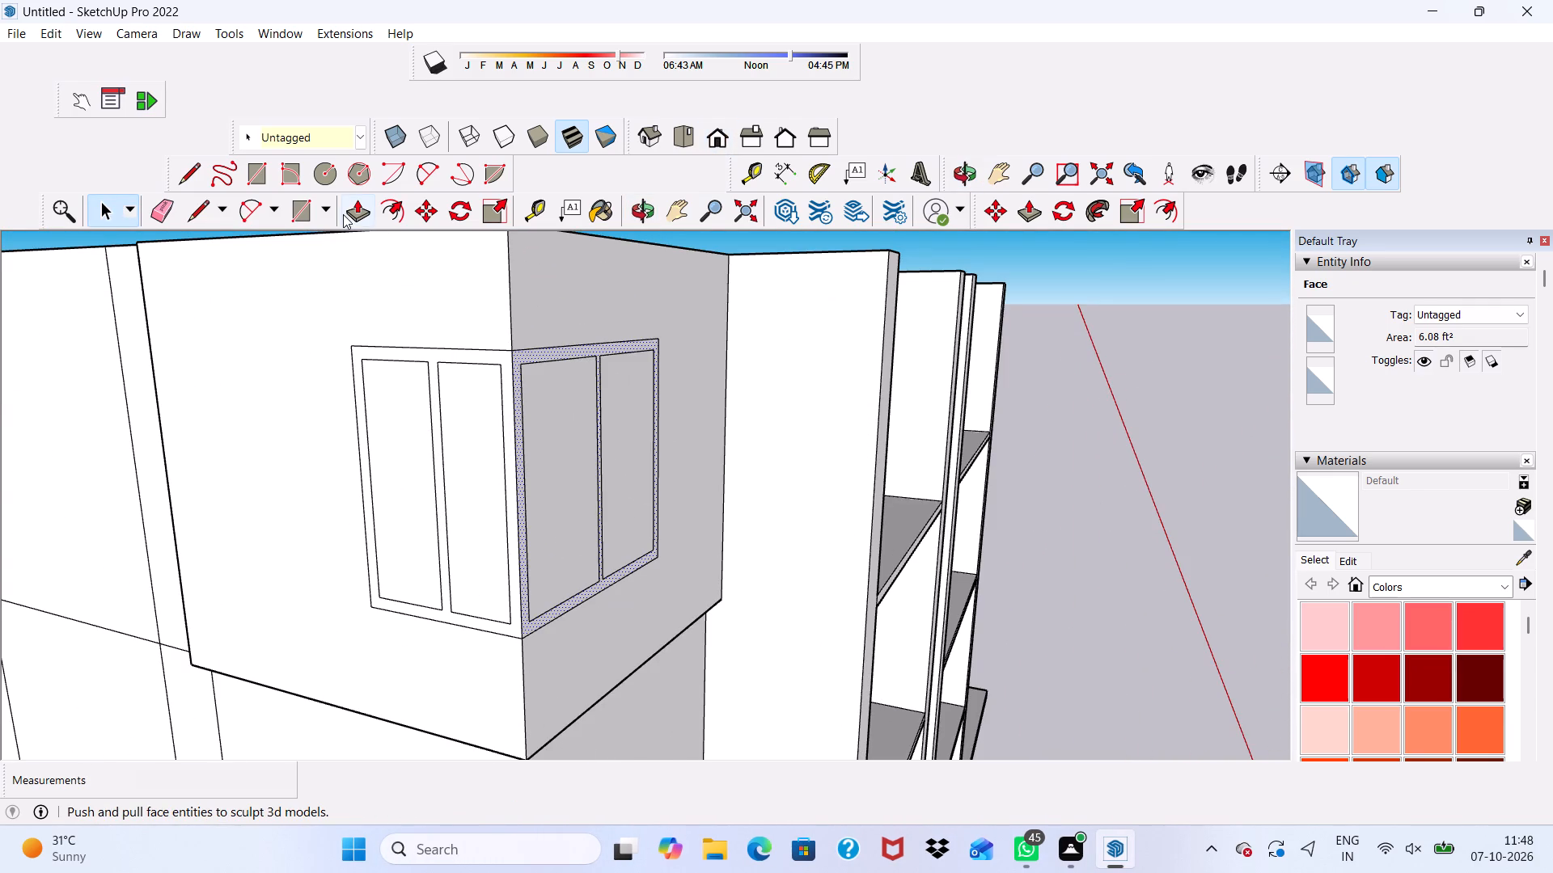
{"action": "left_click", "coordinate": [362, 213]}
{"action": "scroll", "coordinate": [568, 334], "scroll_direction": "up", "scroll_amount": 4}
{"action": "left_click", "coordinate": [569, 354]}
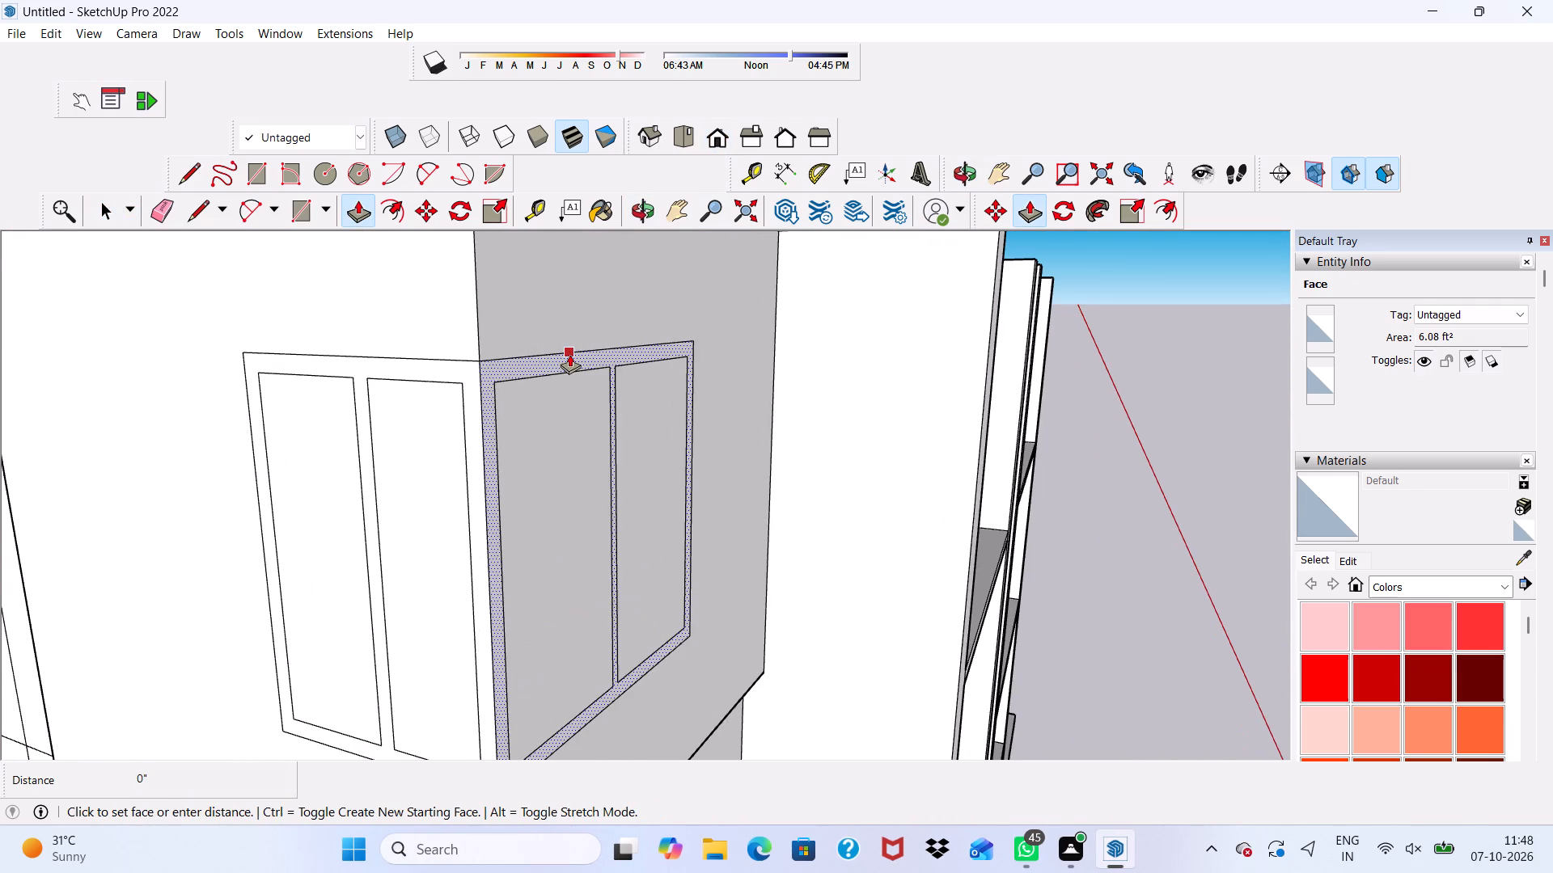
{"action": "type", "text": "3\""}
{"action": "key", "text": "Return"}
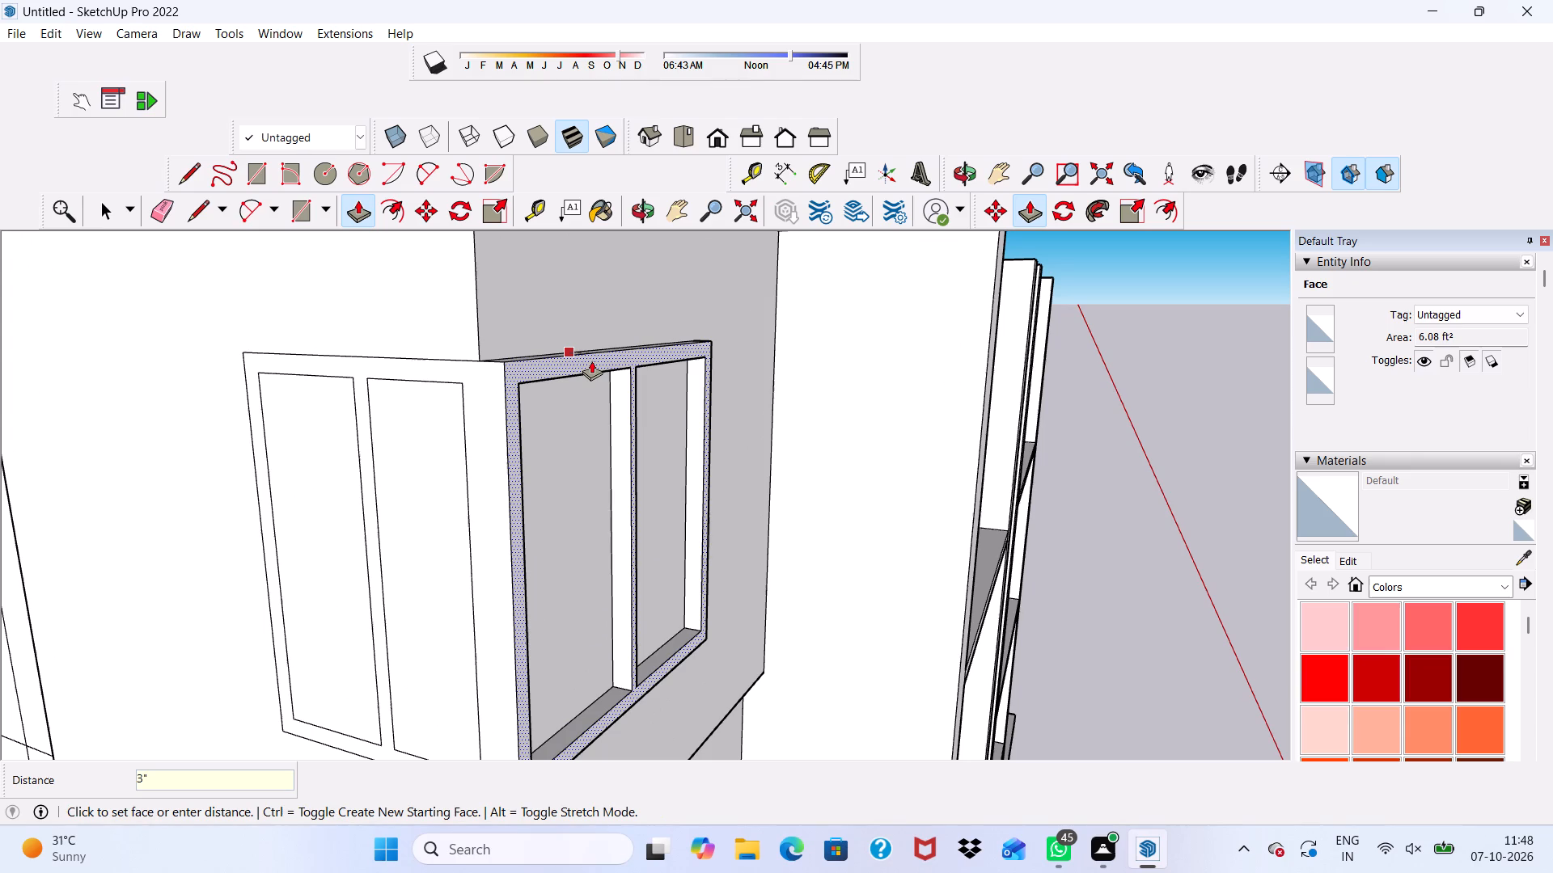
Extrude the side window's frame and mullion face outward by 3".
{"action": "left_click", "coordinate": [467, 370]}
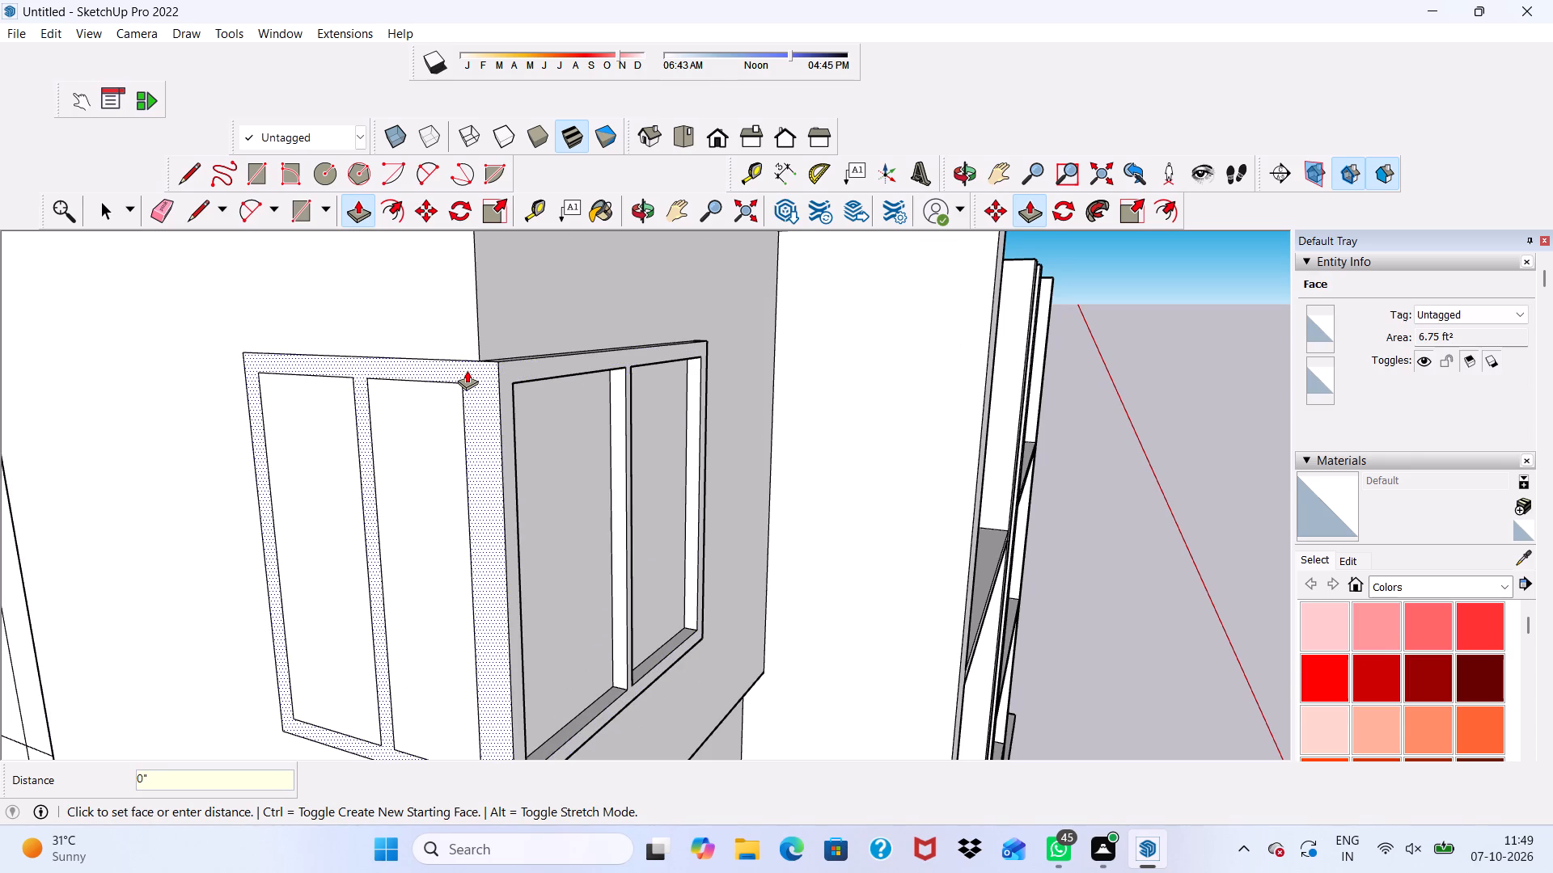
{"action": "type", "text": "3\""}
{"action": "key", "text": "Return"}
{"action": "scroll", "coordinate": [461, 371], "scroll_direction": "down", "scroll_amount": 9}
{"action": "middle_click_drag", "start_coordinate": [502, 377], "coordinate": [438, 385]}
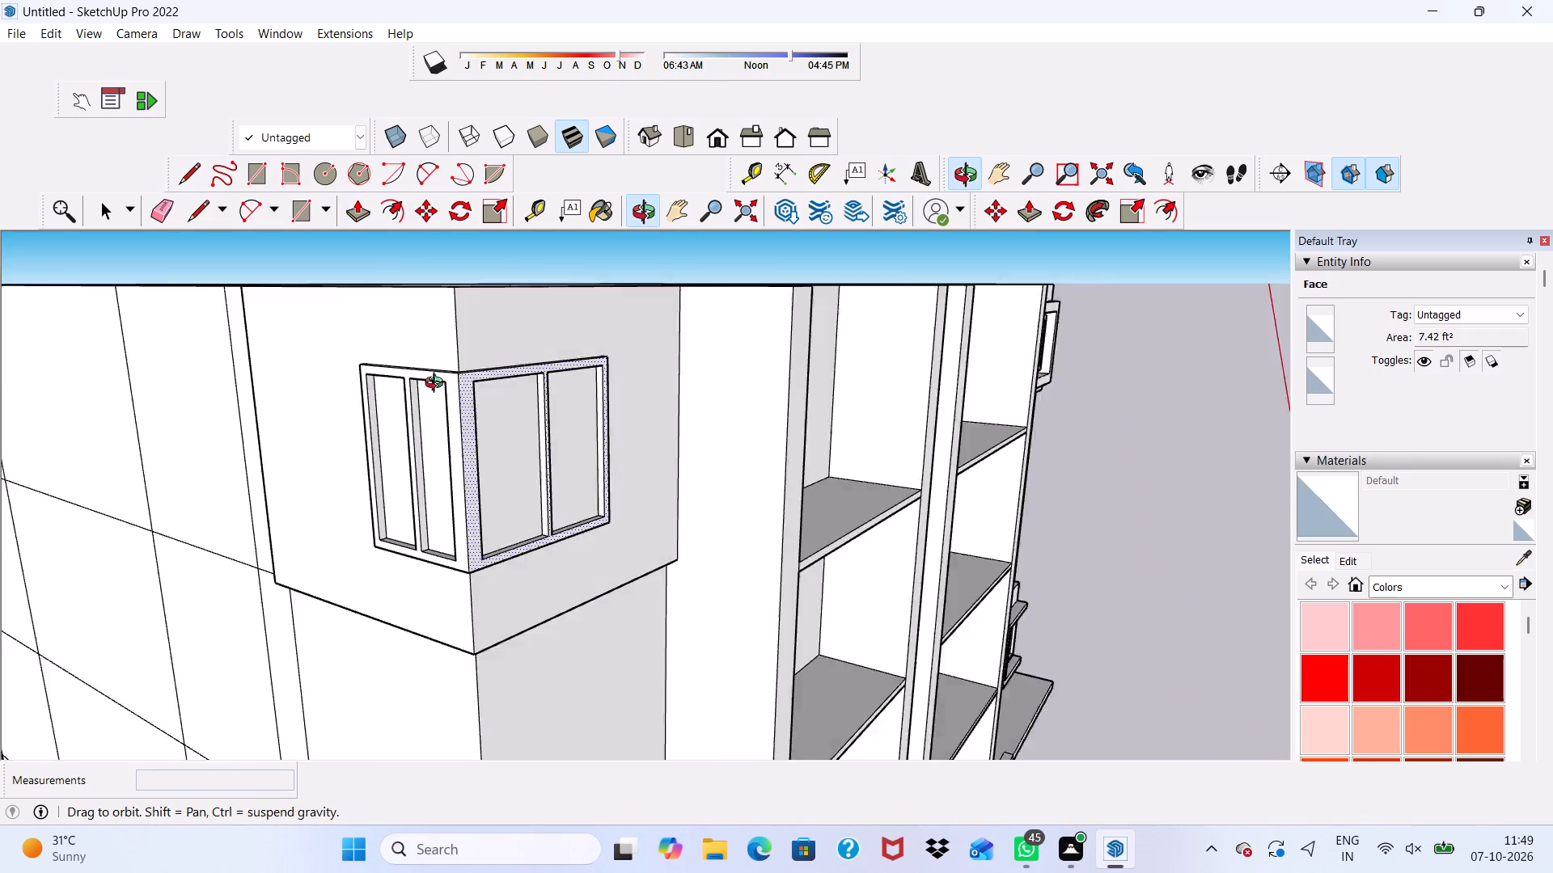
{"action": "middle_click_drag", "start_coordinate": [438, 385], "coordinate": [366, 381]}
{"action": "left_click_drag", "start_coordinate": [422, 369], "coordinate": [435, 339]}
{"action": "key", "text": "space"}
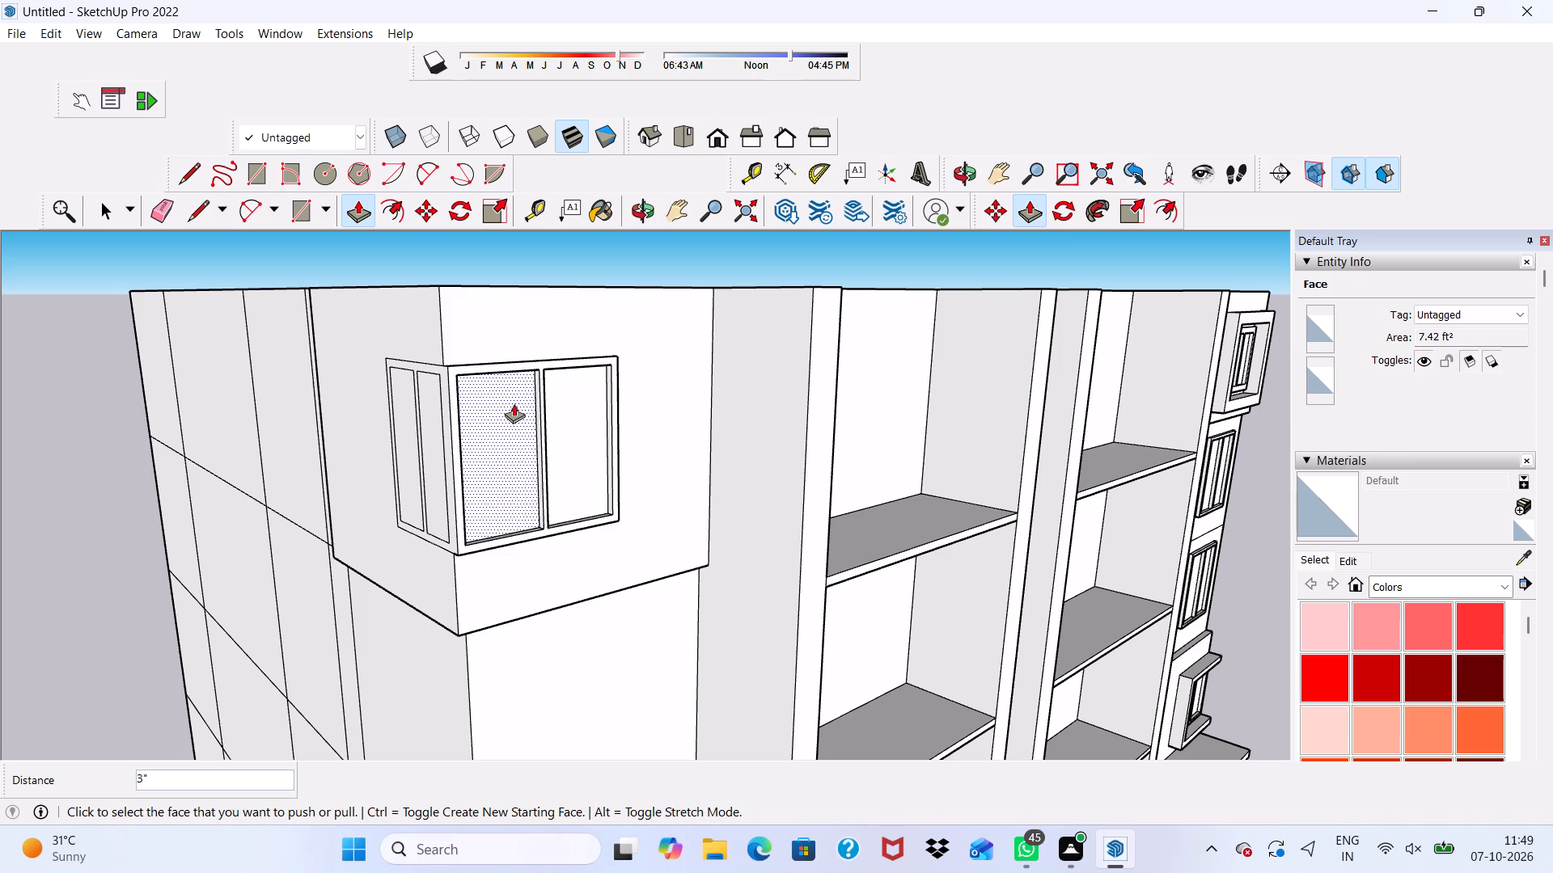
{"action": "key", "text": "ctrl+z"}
Draw a horizontal strip about 6 5/16" by 6' 5 7/8" on the front wall above the window, starting at the corner edge.
{"action": "scroll", "coordinate": [430, 346], "scroll_direction": "up", "scroll_amount": 5}
{"action": "key", "text": "space"}
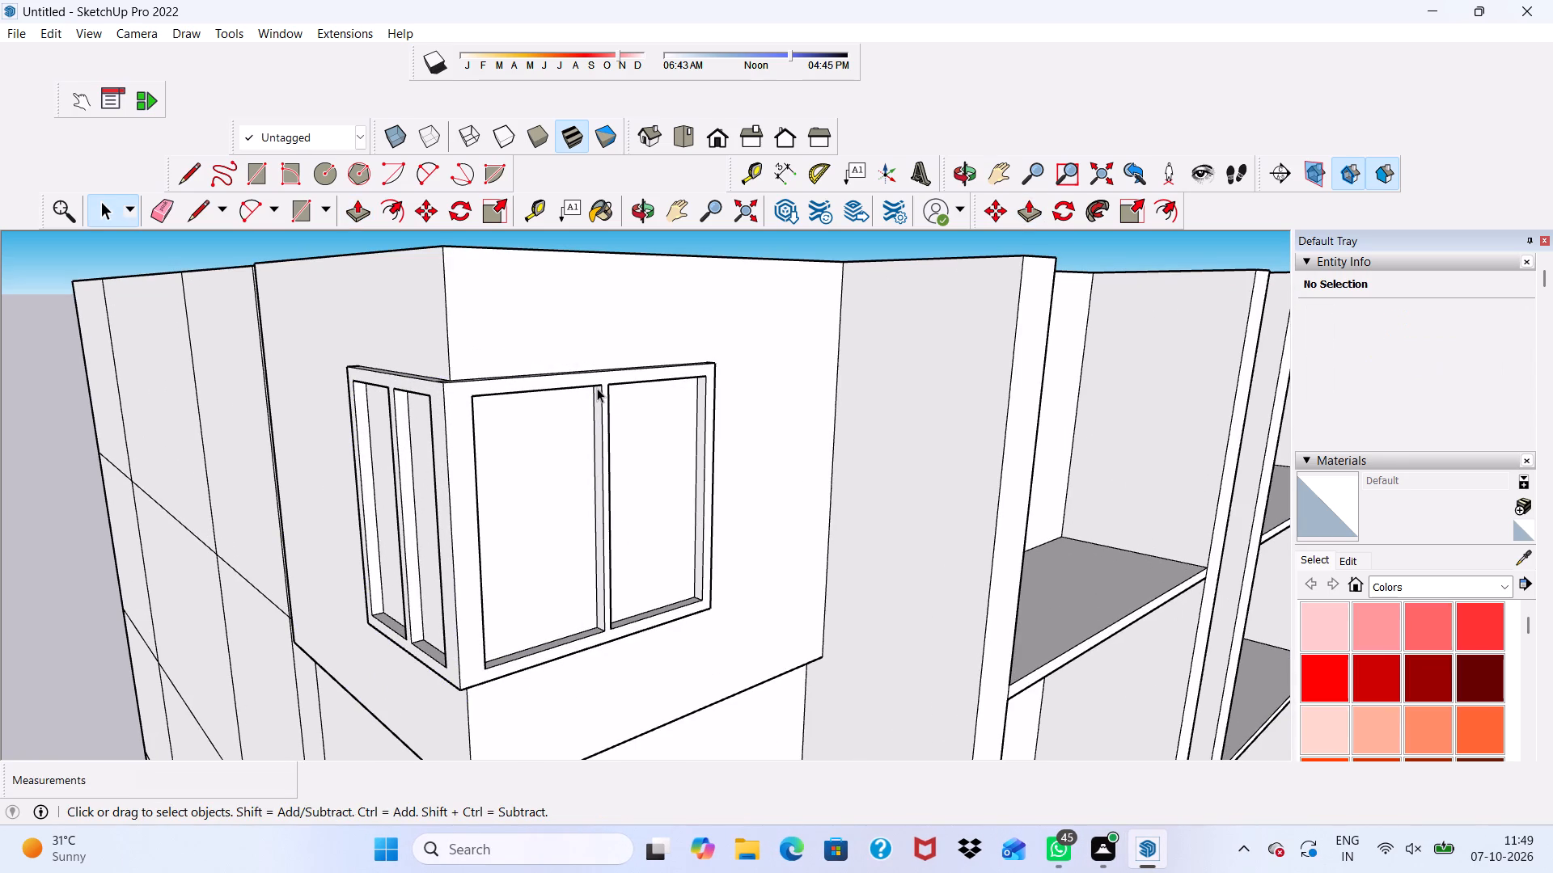
{"action": "left_click", "coordinate": [254, 179]}
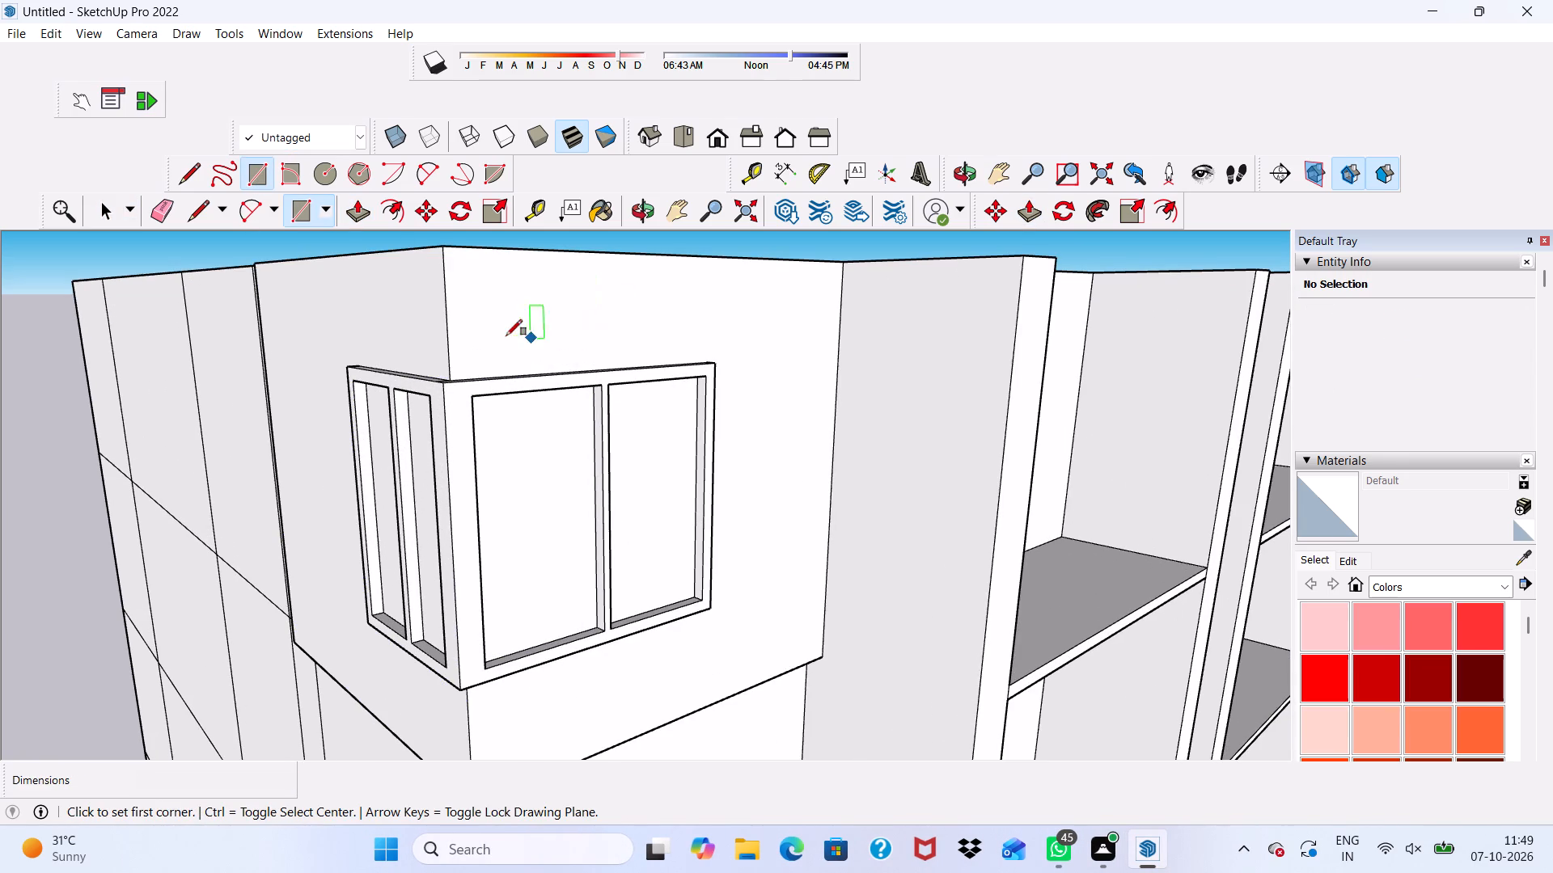
{"action": "left_click", "coordinate": [451, 345]}
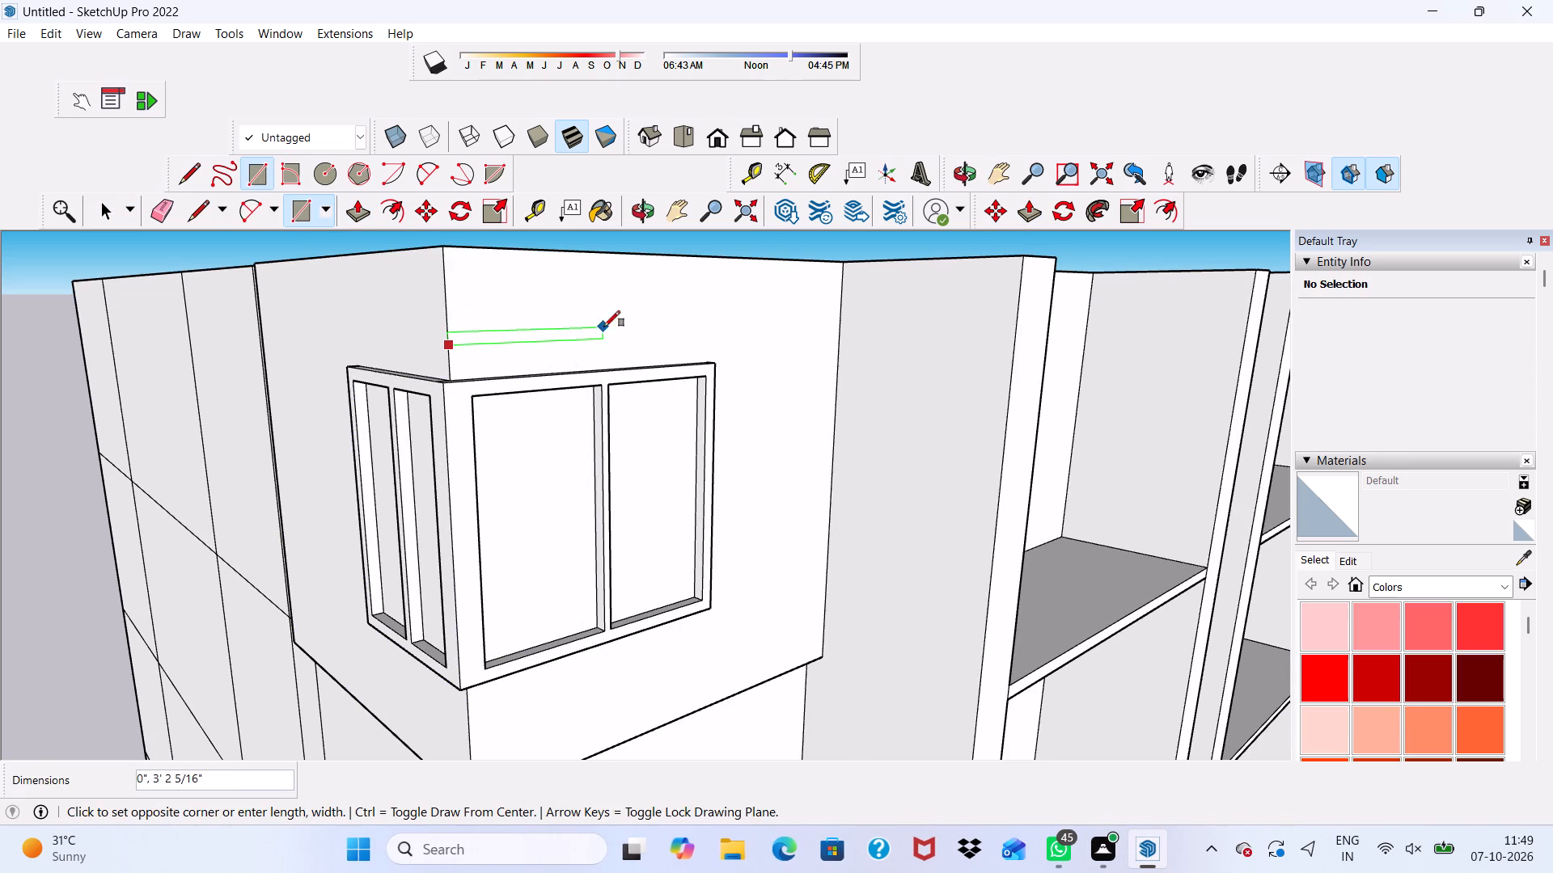
{"action": "left_click", "coordinate": [730, 308]}
{"action": "key", "text": "space"}
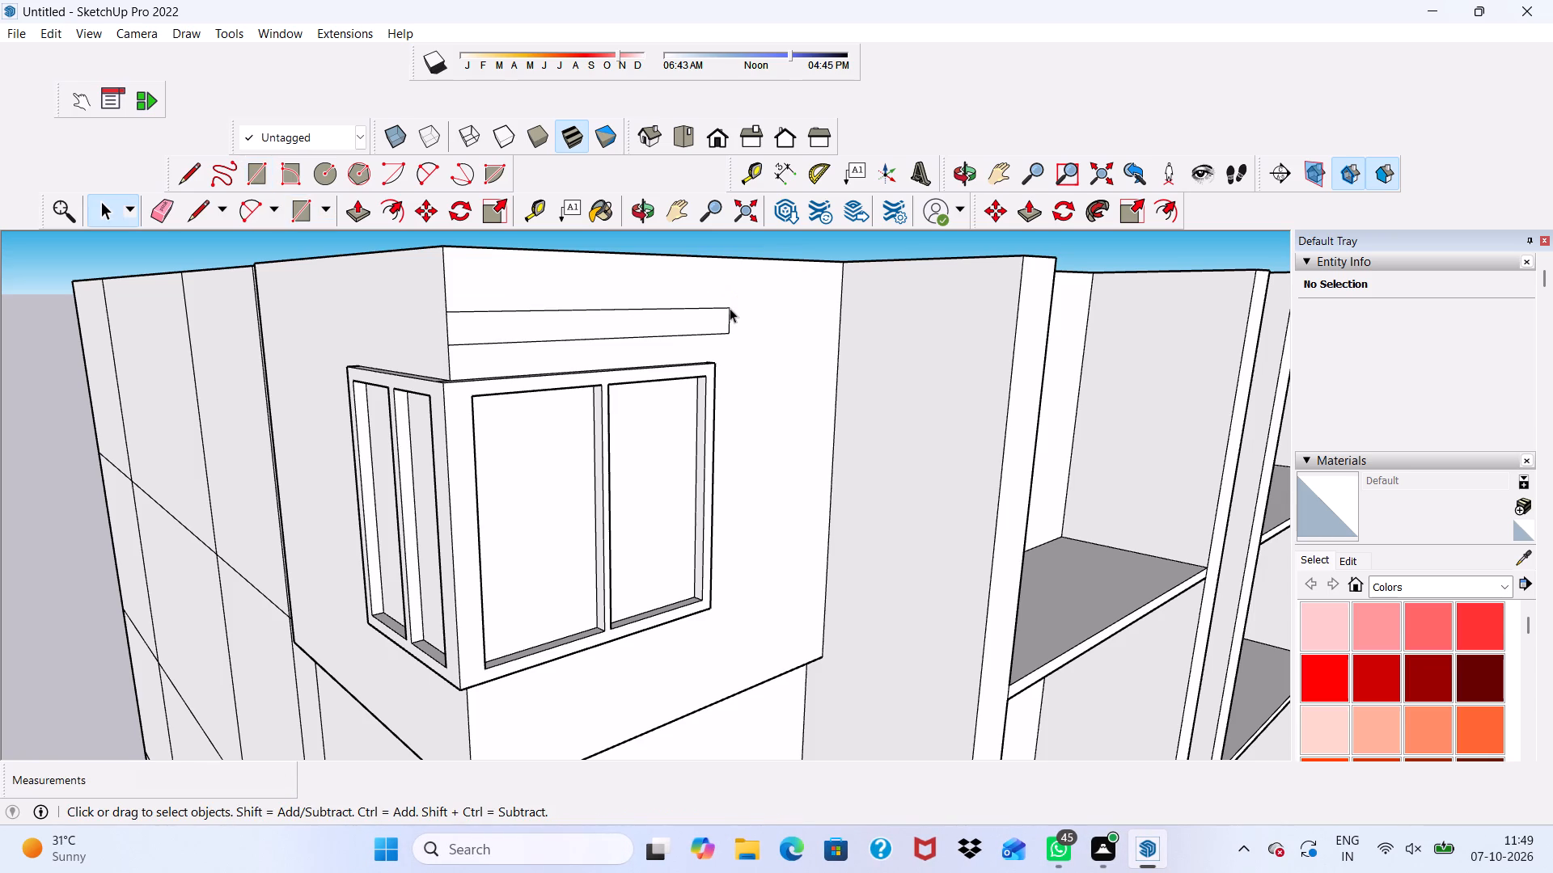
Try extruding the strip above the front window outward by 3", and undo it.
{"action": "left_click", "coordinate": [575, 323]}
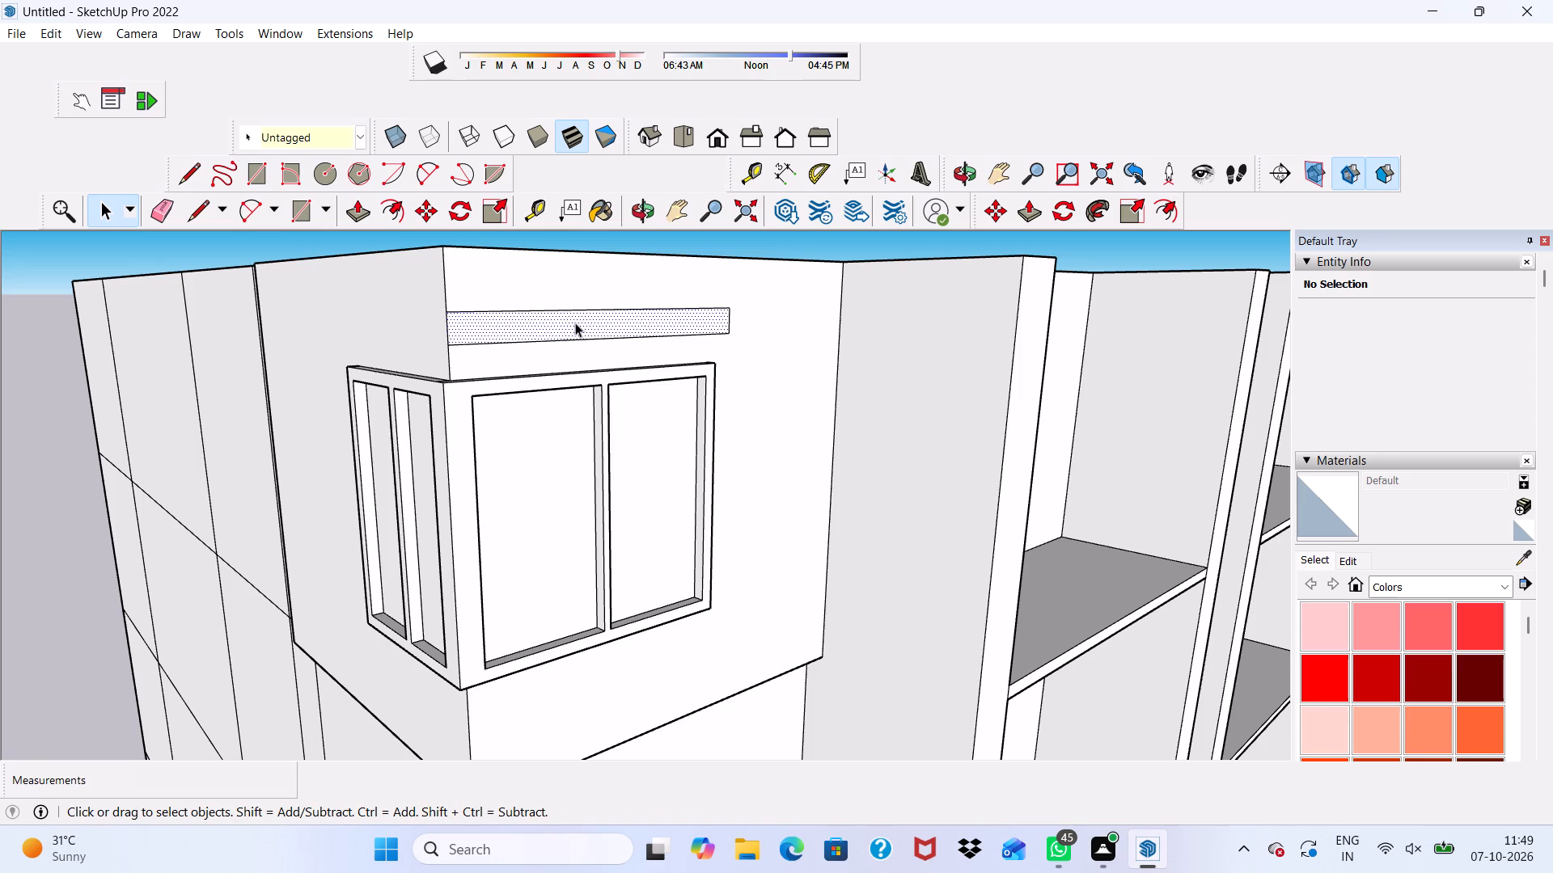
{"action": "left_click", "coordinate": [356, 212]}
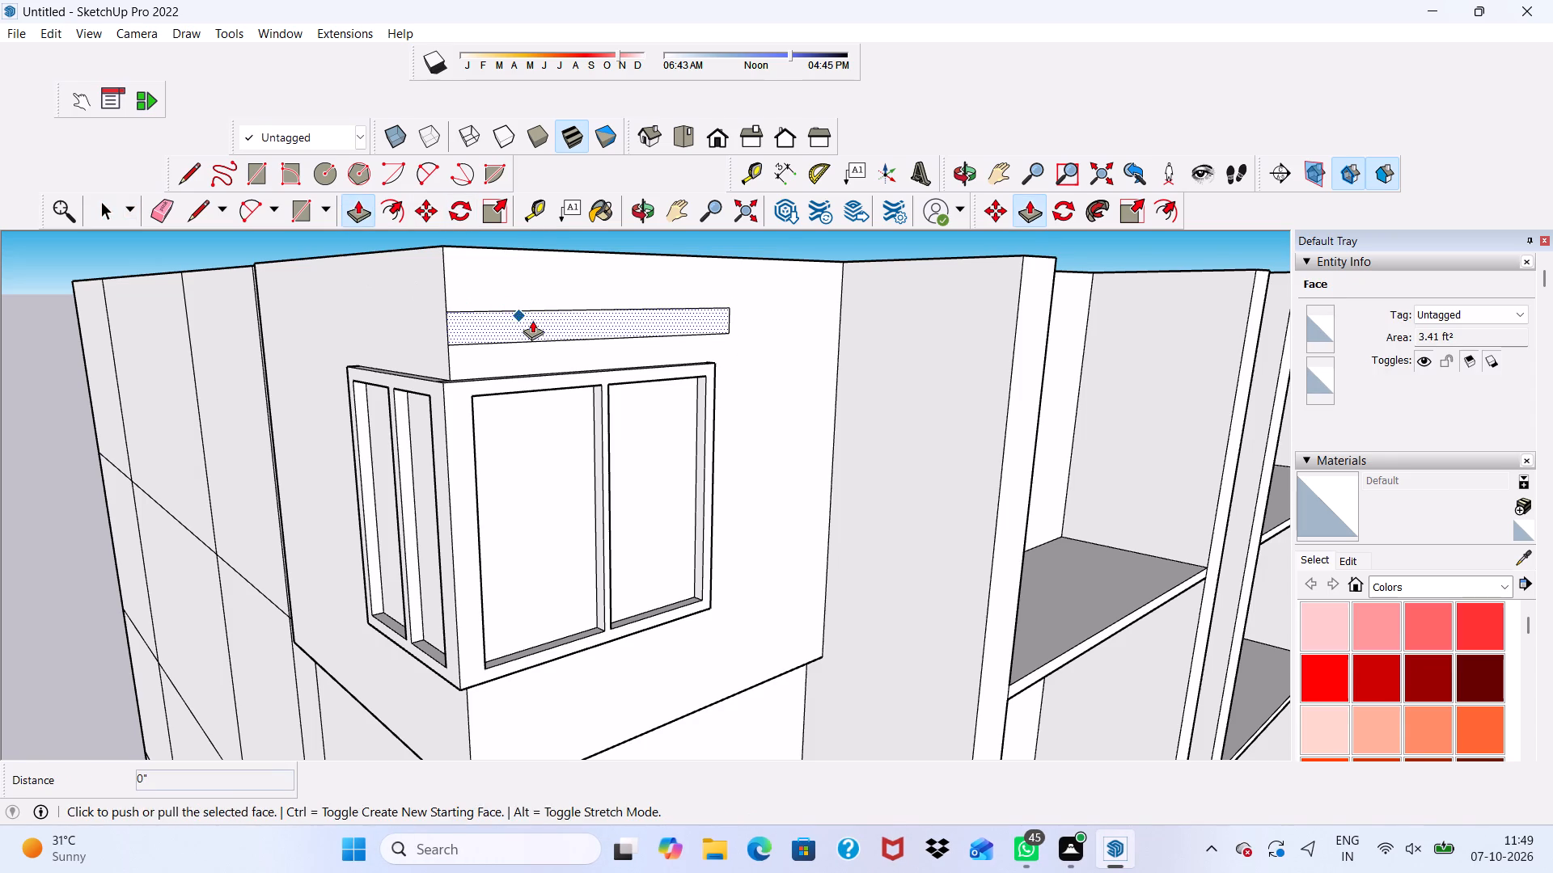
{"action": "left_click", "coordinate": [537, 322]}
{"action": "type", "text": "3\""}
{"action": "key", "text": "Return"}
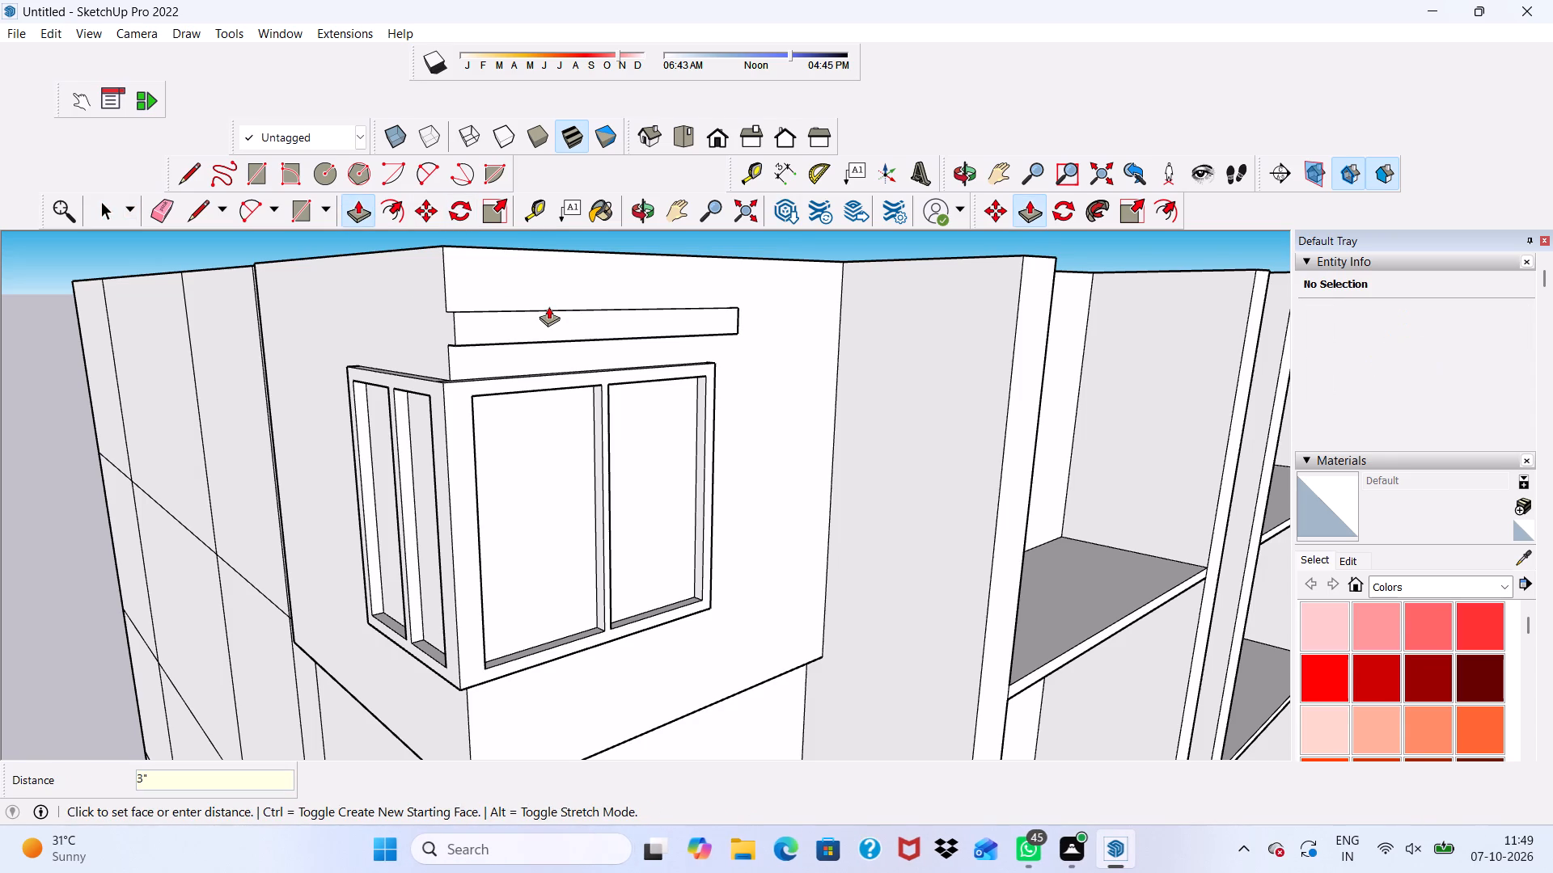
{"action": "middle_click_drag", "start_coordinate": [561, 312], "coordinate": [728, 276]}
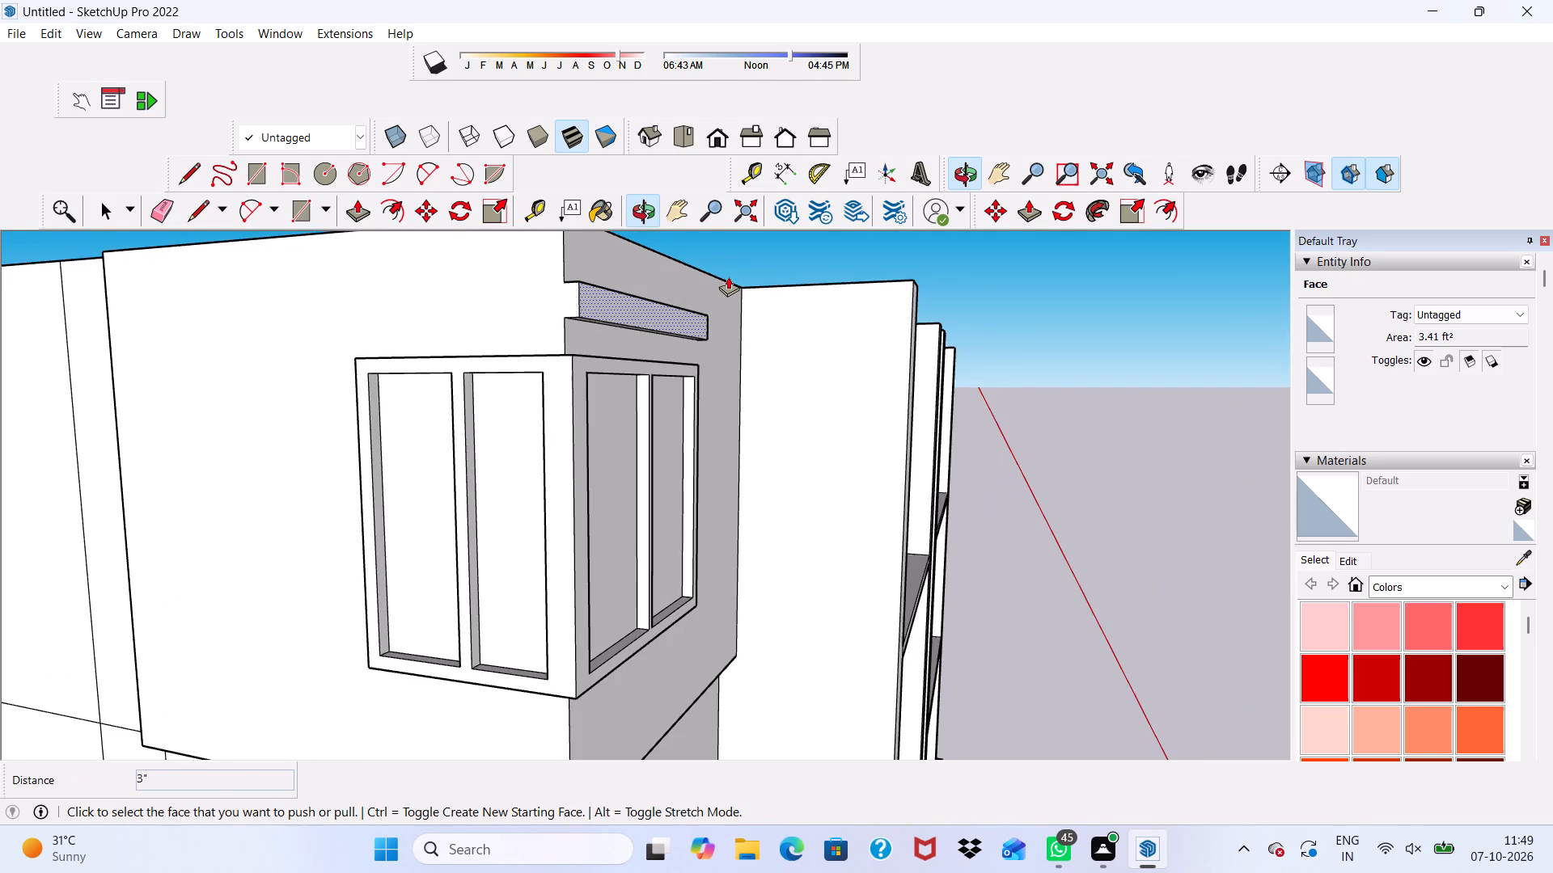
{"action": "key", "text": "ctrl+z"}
Extrude the strip above the front window outward by 6".
{"action": "left_click", "coordinate": [600, 296]}
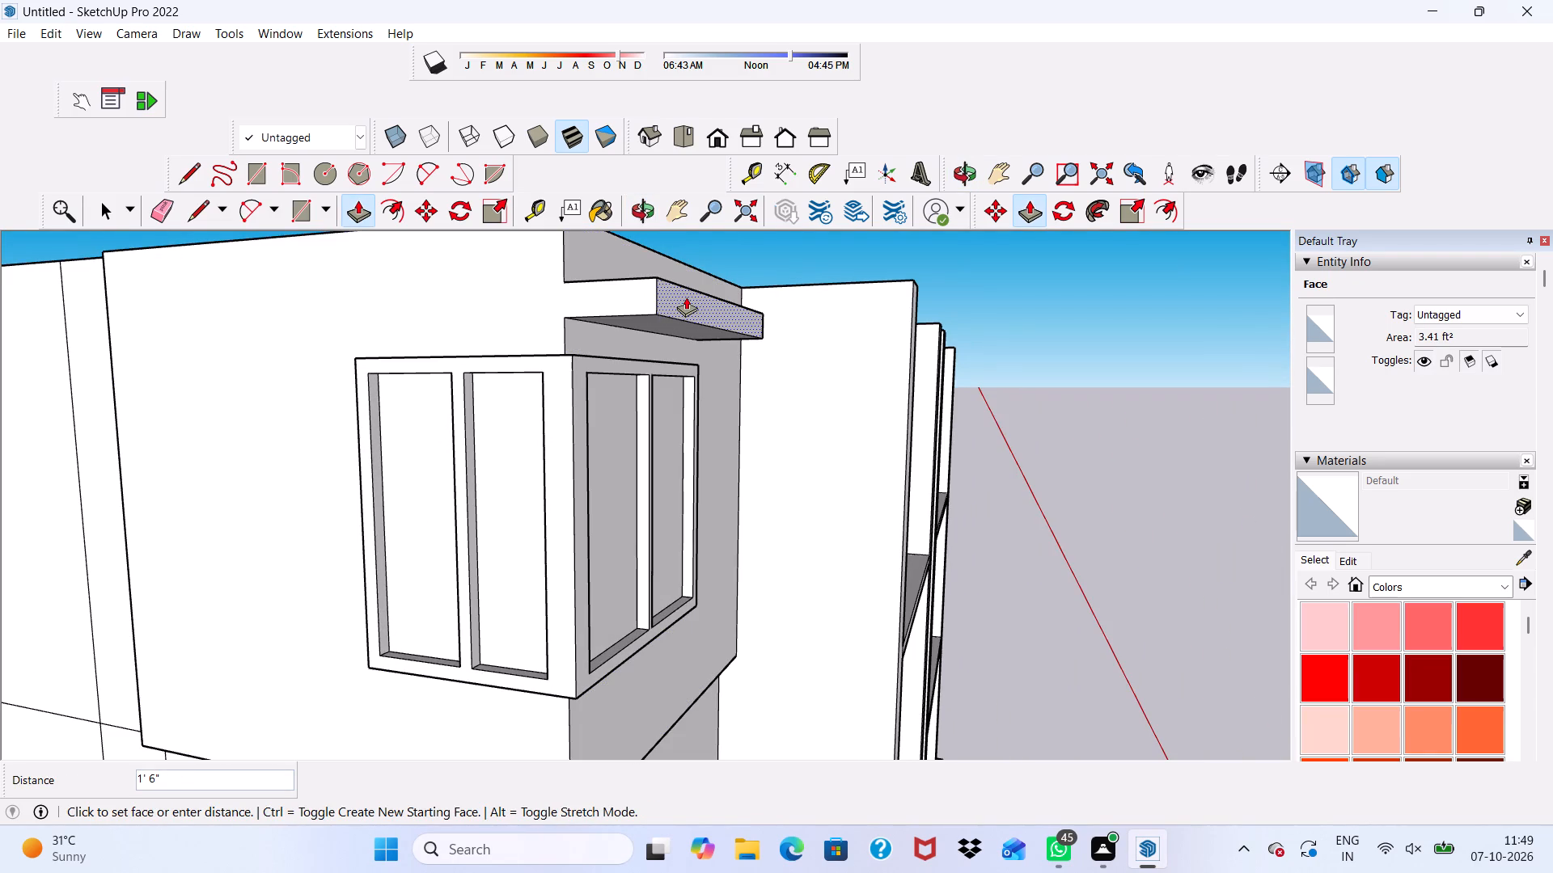
{"action": "type", "text": "6\""}
{"action": "key", "text": "Return"}
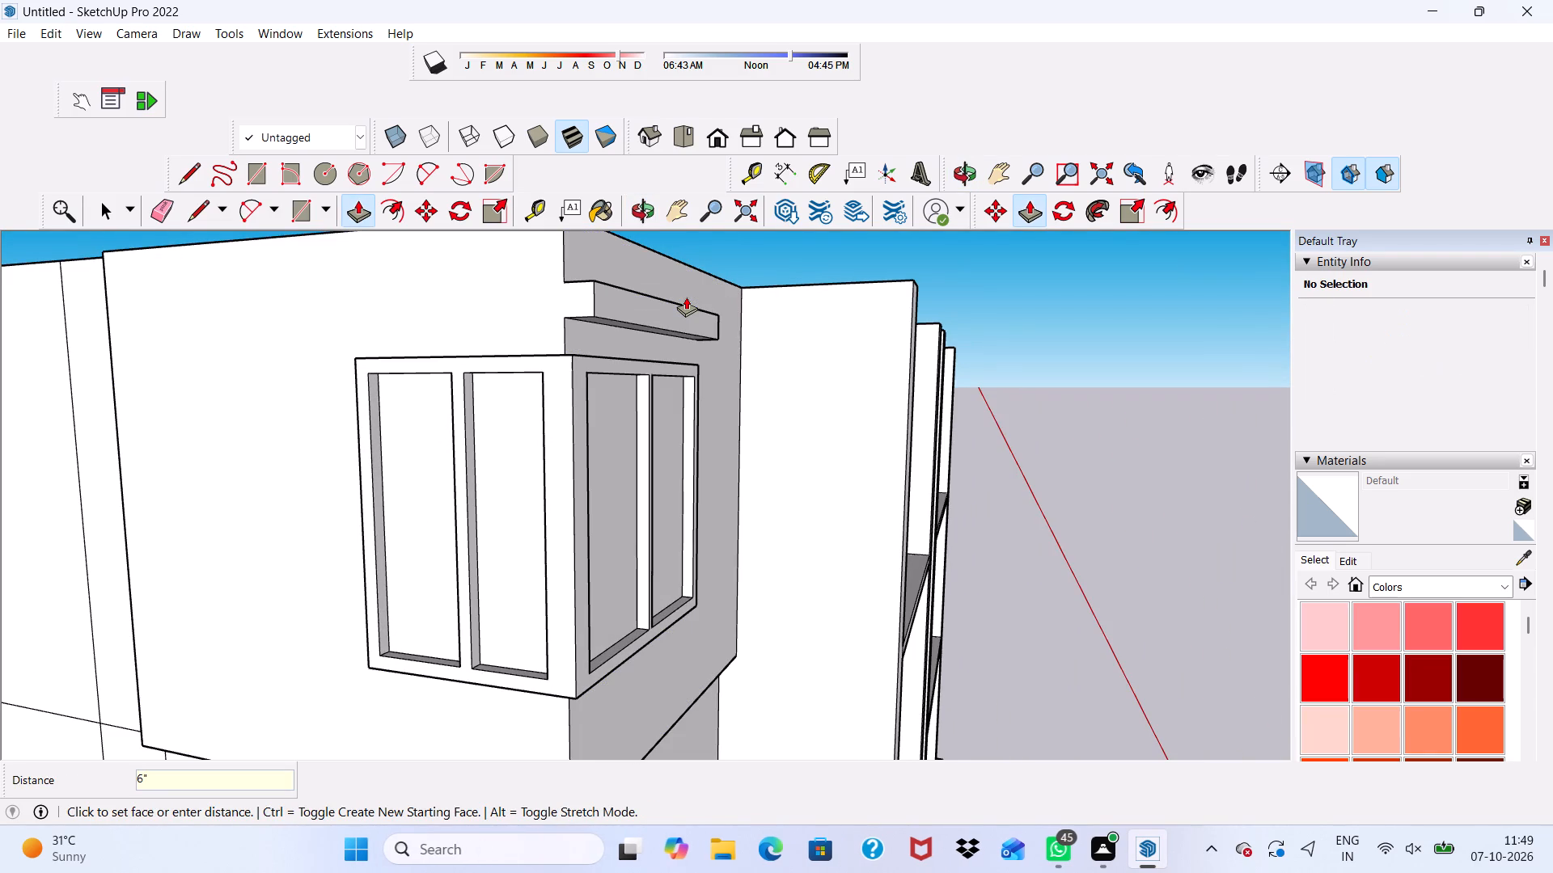
Extend the strip sideways by pulling its end face a little farther past the front window's outer edge.
{"action": "scroll", "coordinate": [686, 297], "scroll_direction": "down", "scroll_amount": 2}
{"action": "middle_click_drag", "start_coordinate": [686, 335], "coordinate": [514, 239]}
{"action": "scroll", "coordinate": [514, 239], "scroll_direction": "down", "scroll_amount": 1}
{"action": "scroll", "coordinate": [658, 334], "scroll_direction": "up", "scroll_amount": 7}
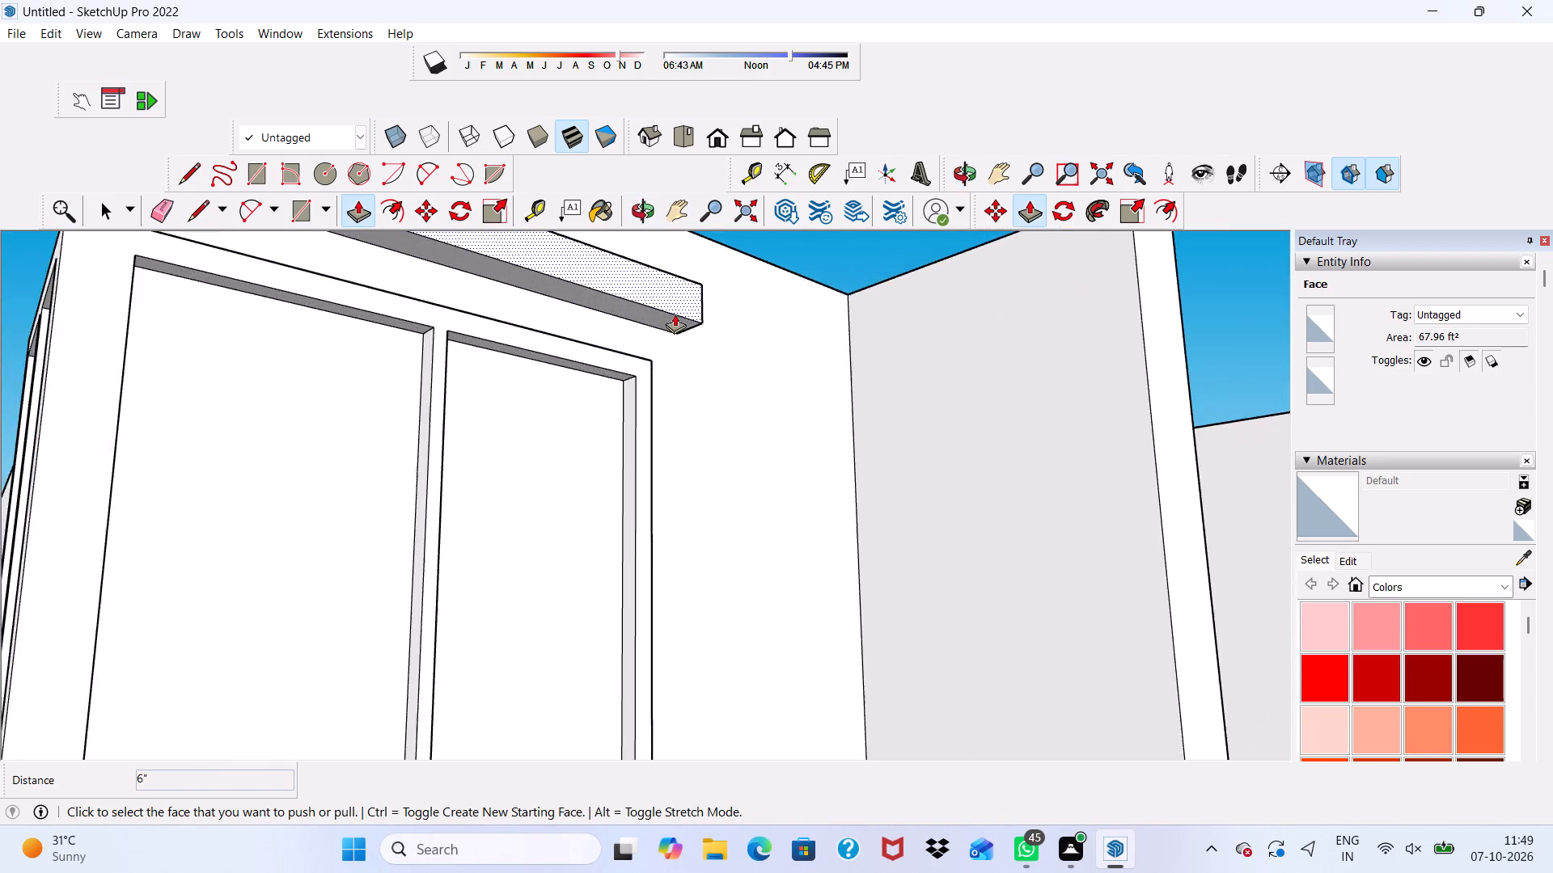
{"action": "scroll", "coordinate": [675, 314], "scroll_direction": "up", "scroll_amount": 6}
{"action": "key", "text": "space"}
{"action": "scroll", "coordinate": [682, 322], "scroll_direction": "down", "scroll_amount": 4}
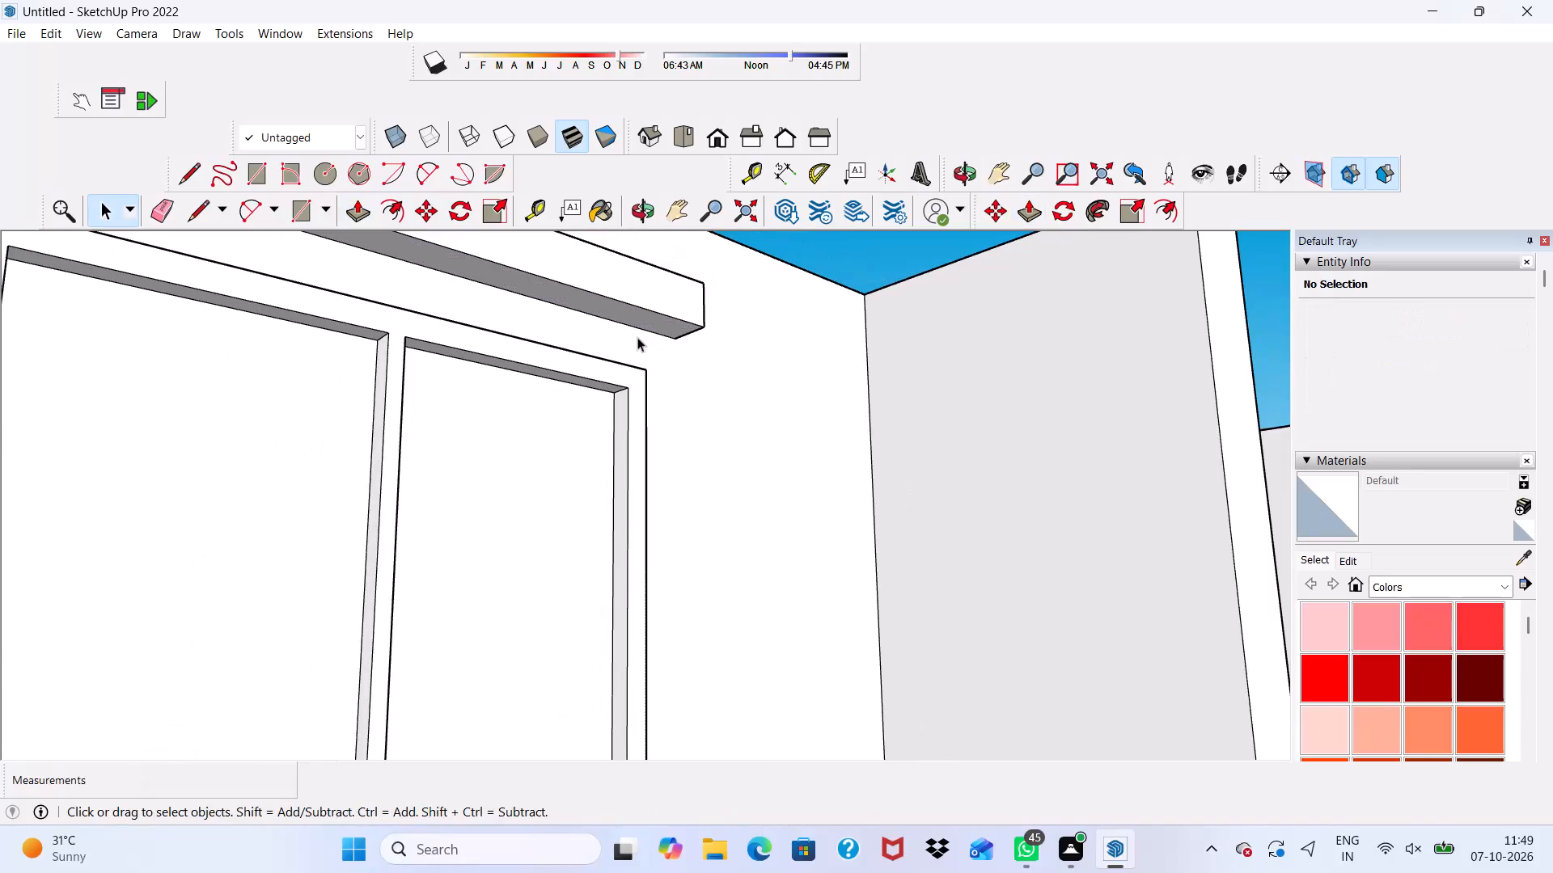
{"action": "middle_click_drag", "start_coordinate": [705, 331], "coordinate": [446, 357]}
{"action": "scroll", "coordinate": [705, 331], "scroll_direction": "down", "scroll_amount": 1}
{"action": "scroll", "coordinate": [742, 296], "scroll_direction": "up", "scroll_amount": 6}
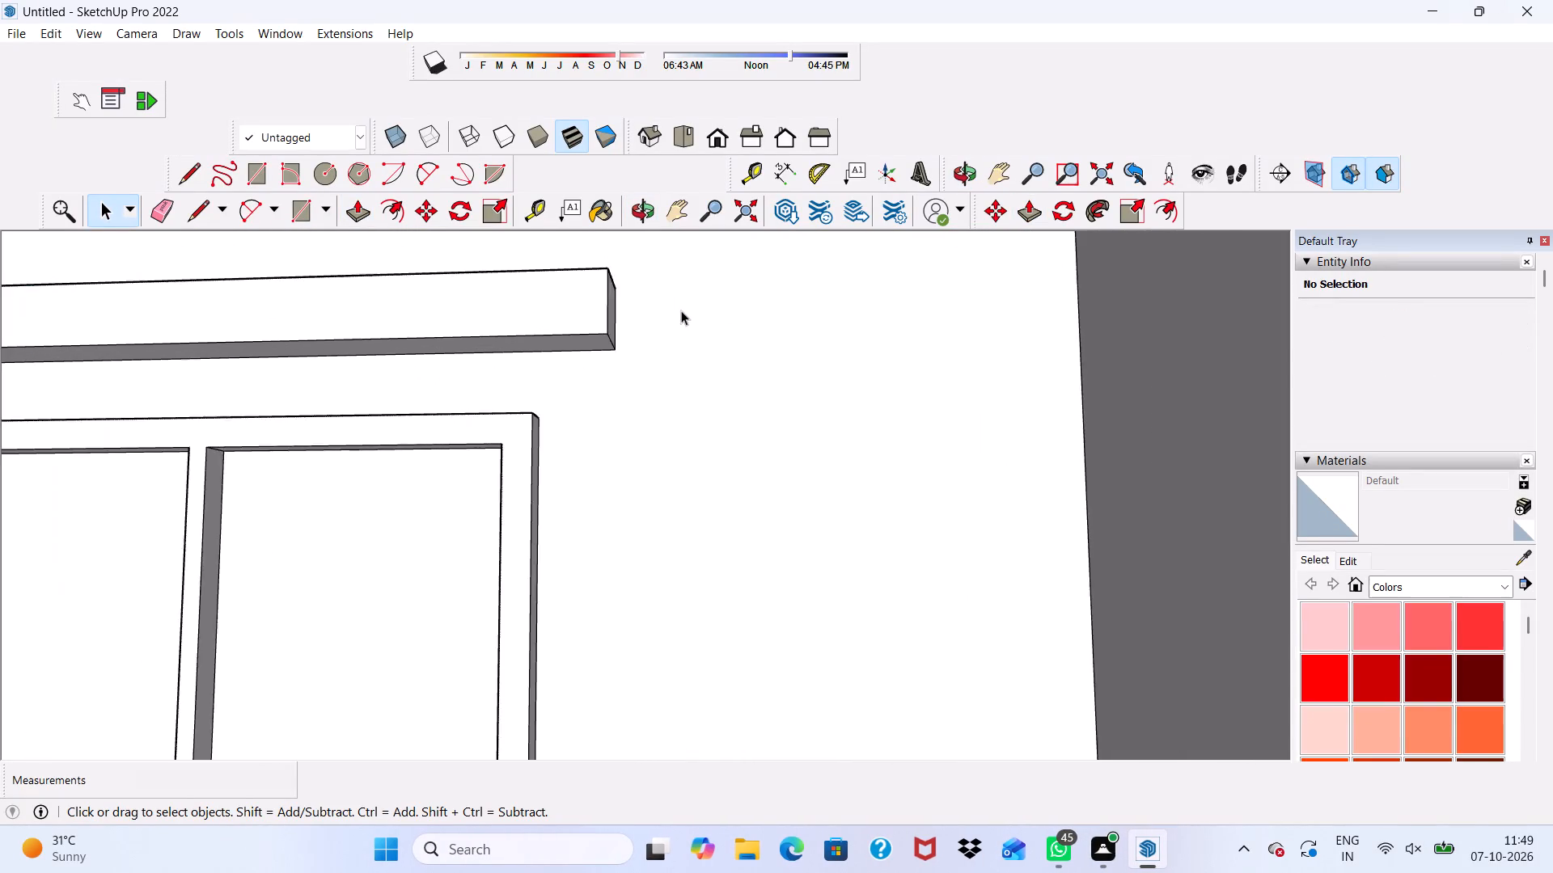
{"action": "scroll", "coordinate": [681, 310], "scroll_direction": "up", "scroll_amount": 3}
{"action": "left_click", "coordinate": [565, 327]}
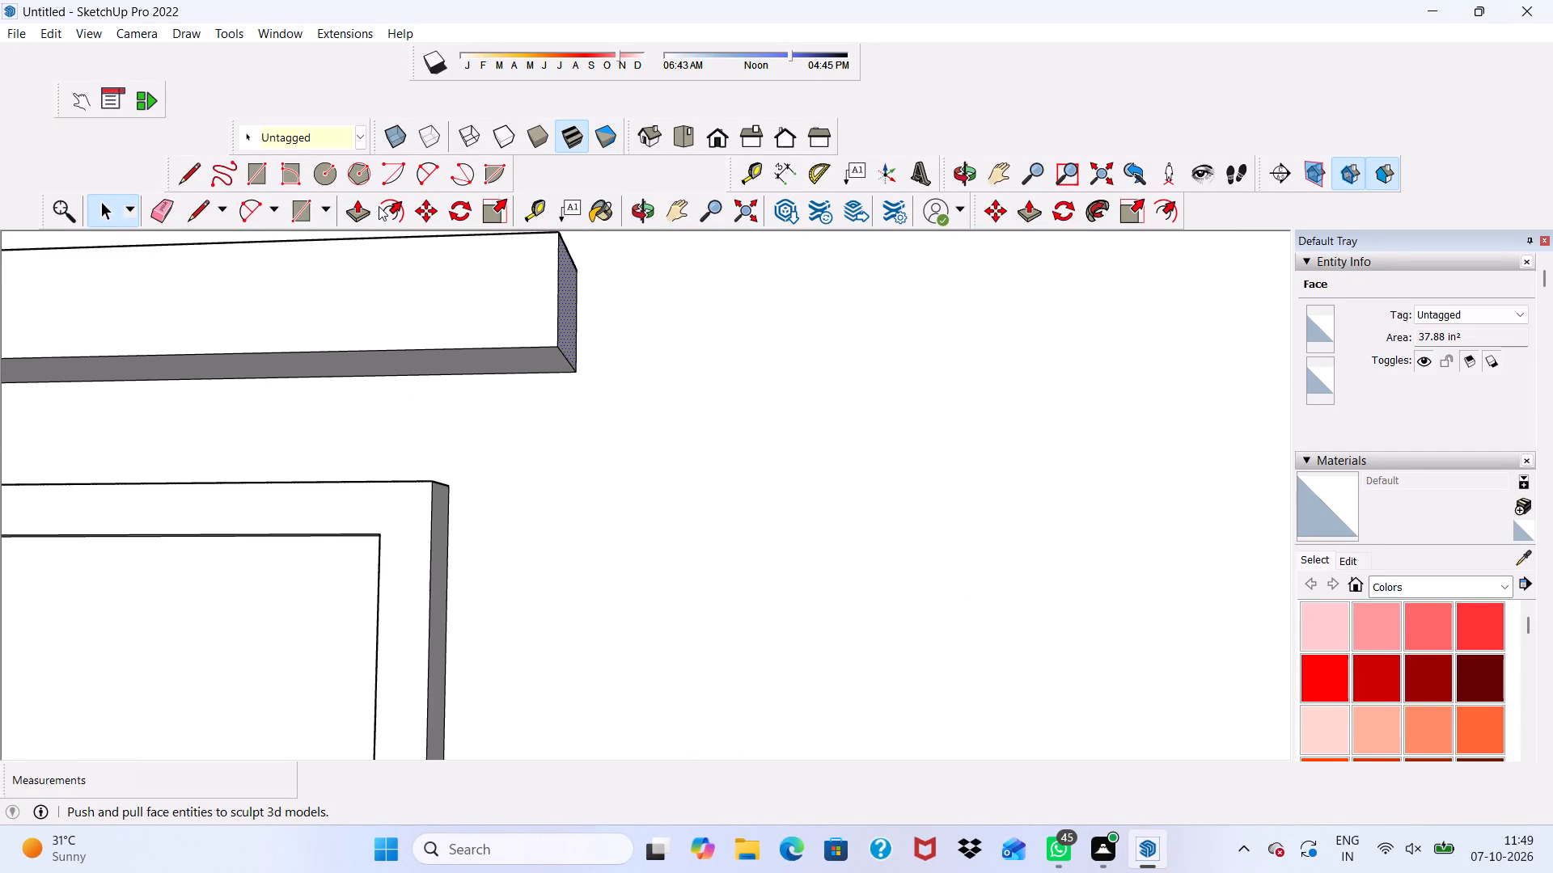
{"action": "left_click", "coordinate": [364, 211]}
{"action": "left_click_drag", "start_coordinate": [570, 312], "coordinate": [633, 314]}
{"action": "key", "text": "space"}
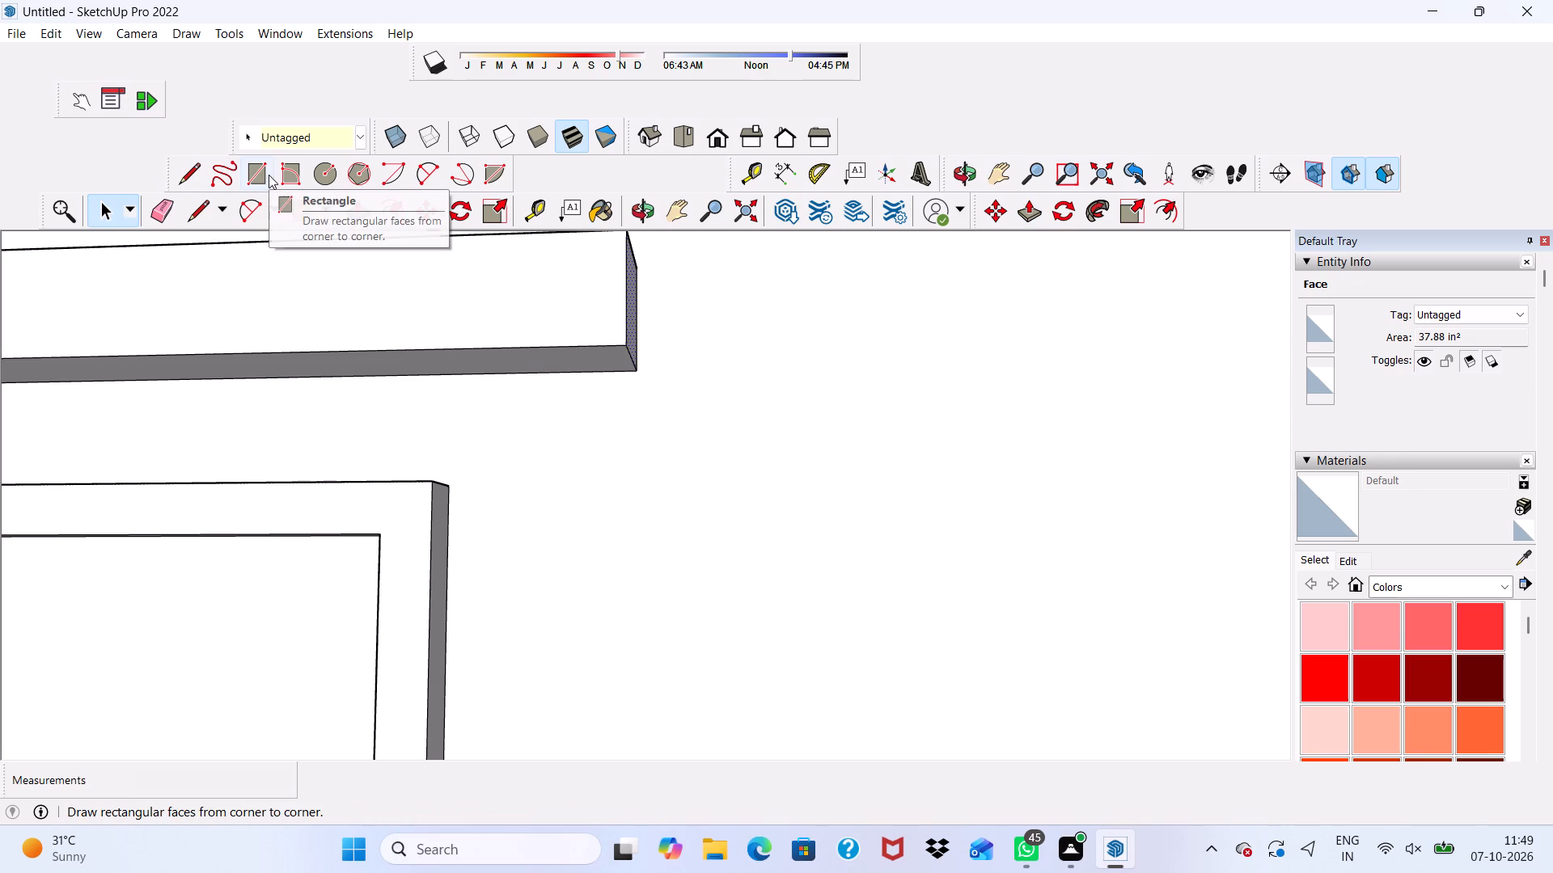
Draw a rectangle about 6" by 3 11/16" at the outer end of the strip's underside and select its face.
{"action": "left_click", "coordinate": [262, 175]}
{"action": "scroll", "coordinate": [592, 373], "scroll_direction": "up", "scroll_amount": 3}
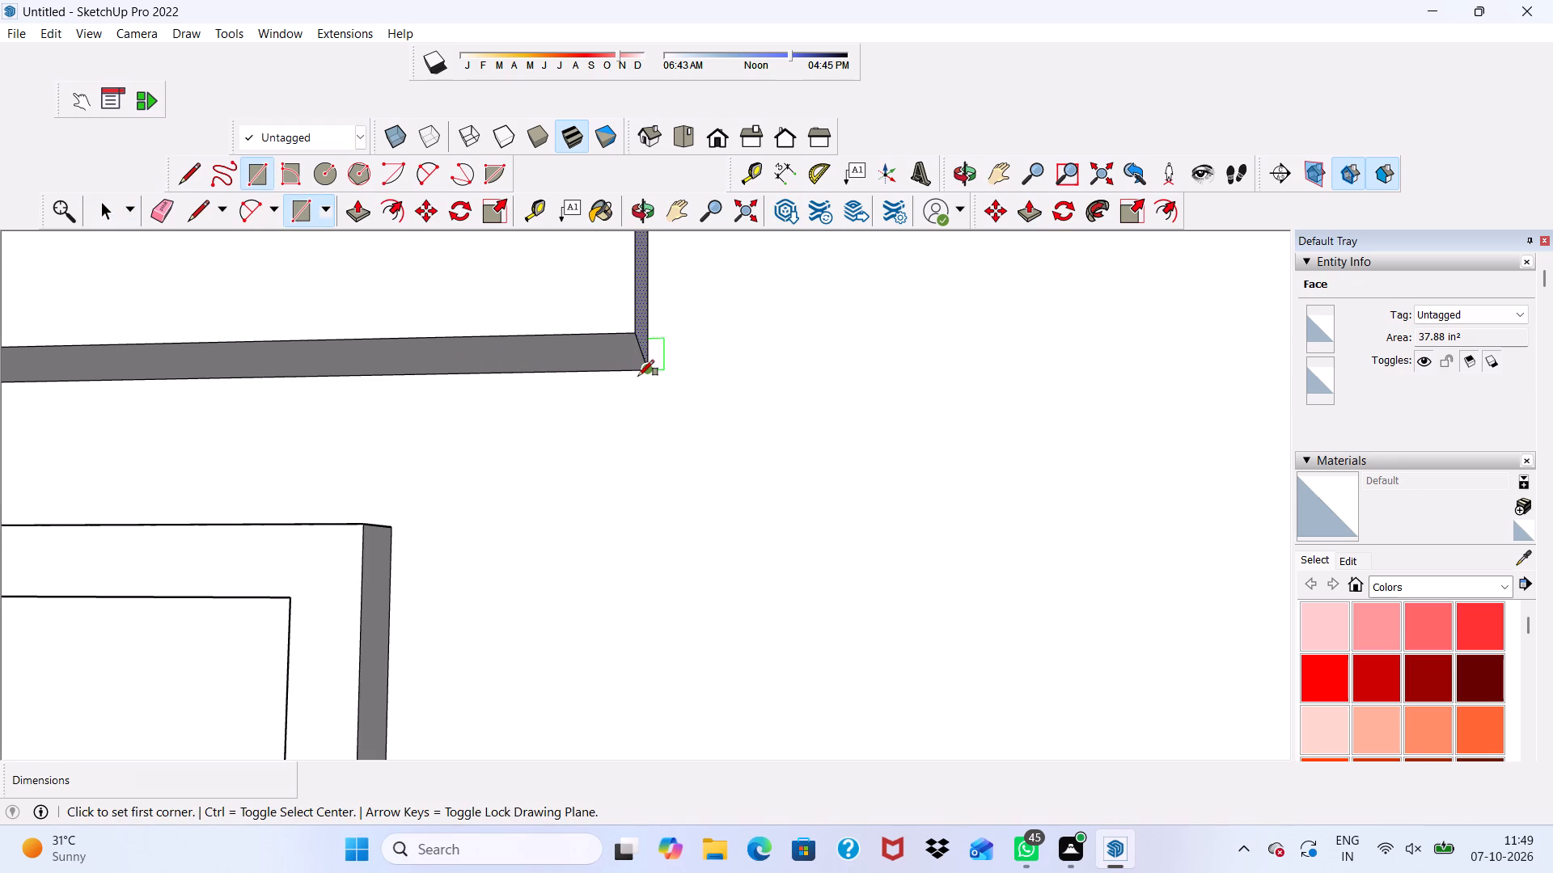
{"action": "left_click", "coordinate": [639, 376]}
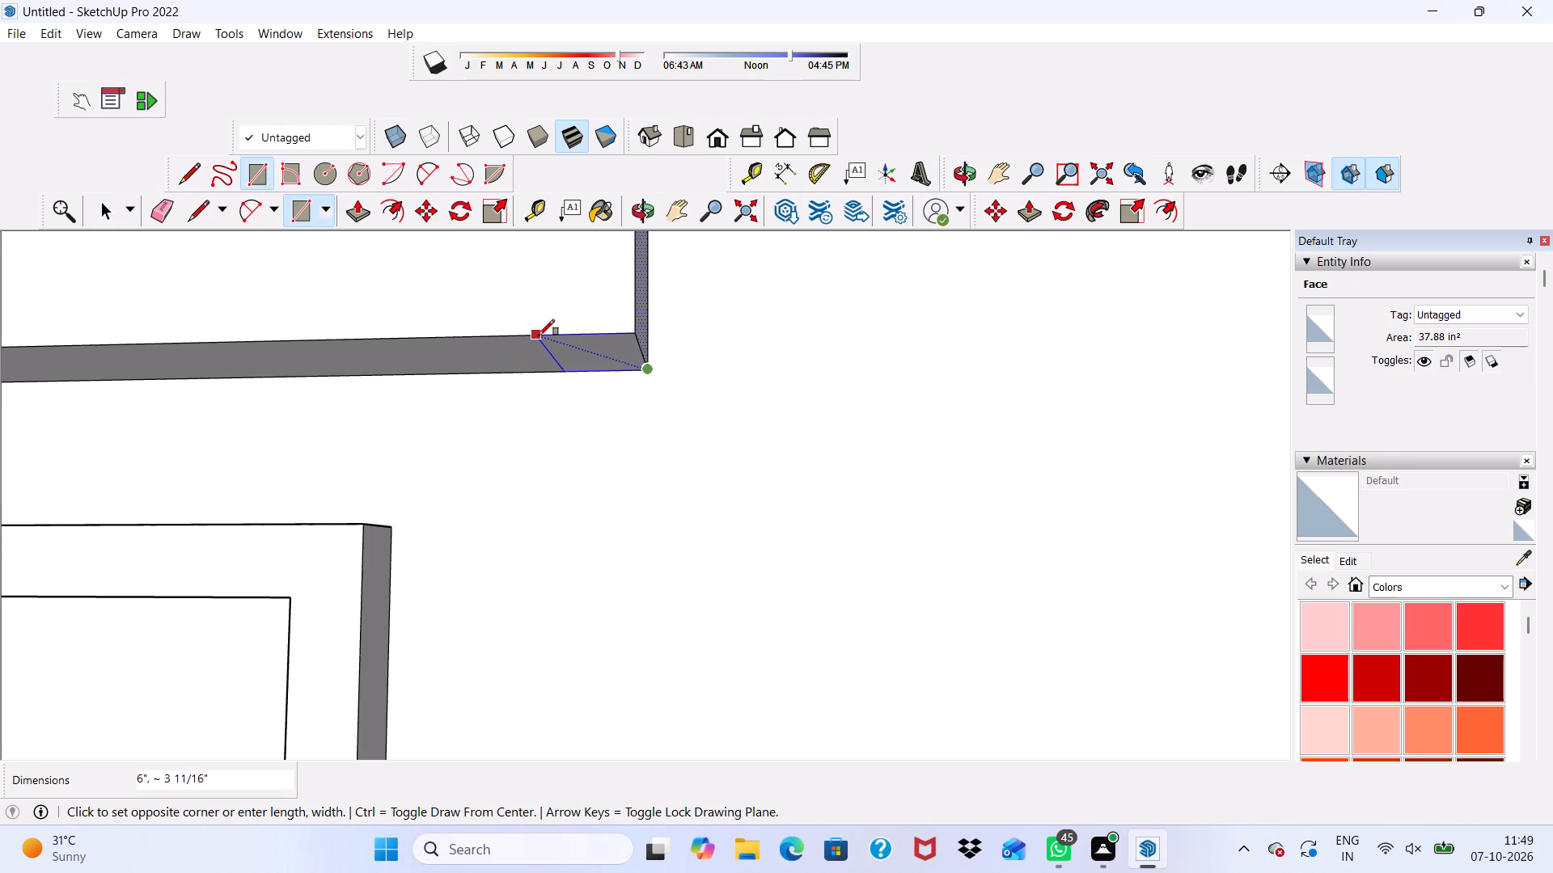
{"action": "left_click", "coordinate": [539, 335]}
{"action": "key", "text": "space"}
{"action": "left_click", "coordinate": [573, 352]}
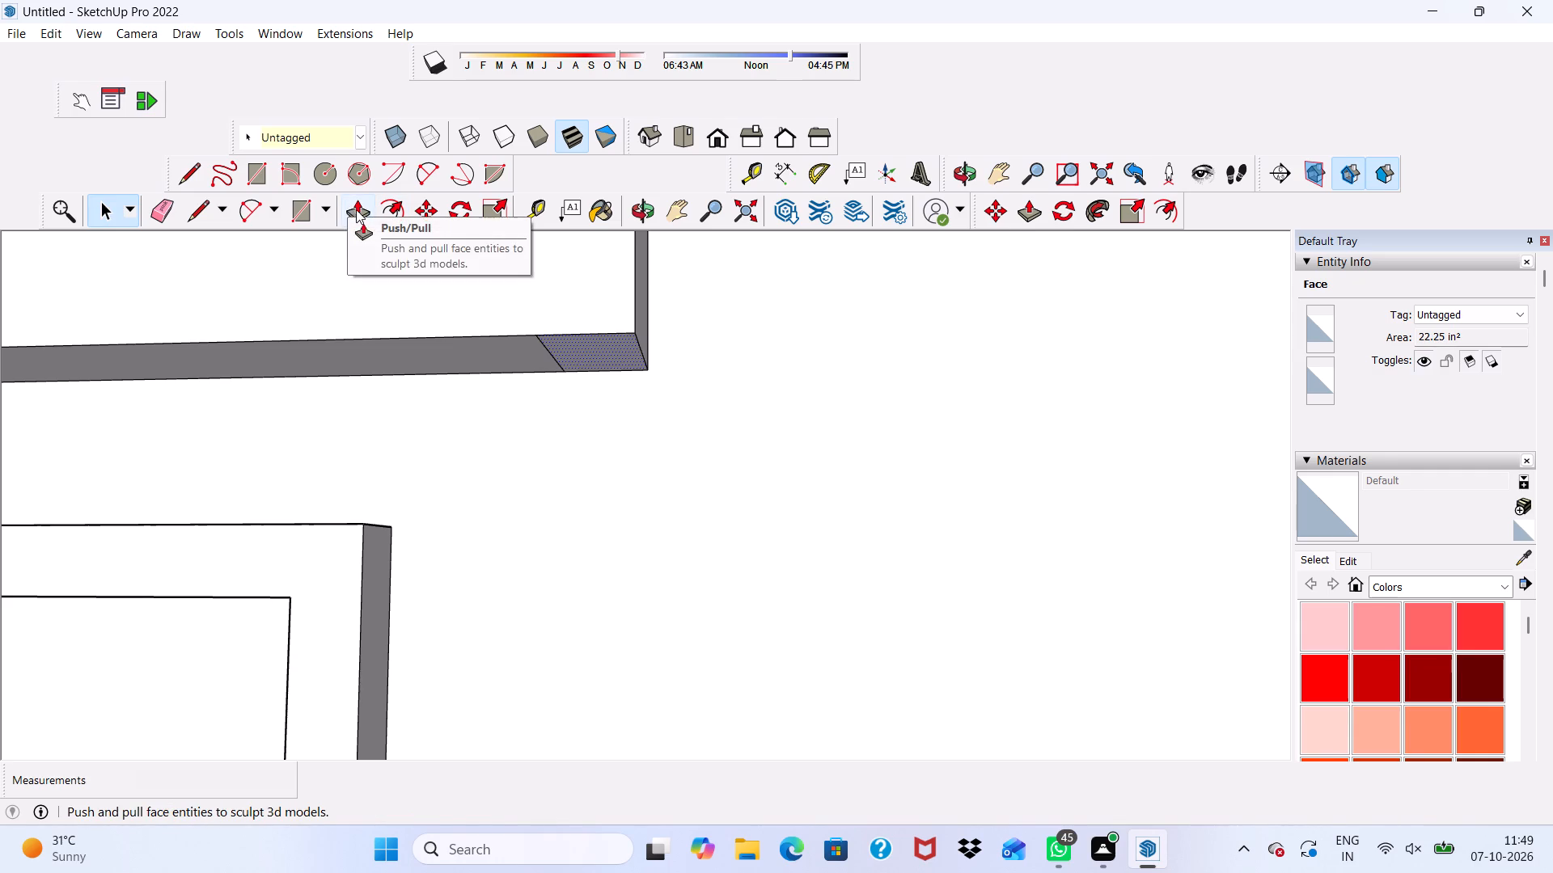
Extrude the rectangle under the strip's outer end about 6' 5 3/8" downward, forming a leg beside the front window.
{"action": "left_click_drag", "start_coordinate": [356, 209], "coordinate": [367, 220]}
{"action": "left_click", "coordinate": [610, 346]}
{"action": "scroll", "coordinate": [581, 416], "scroll_direction": "down", "scroll_amount": 10}
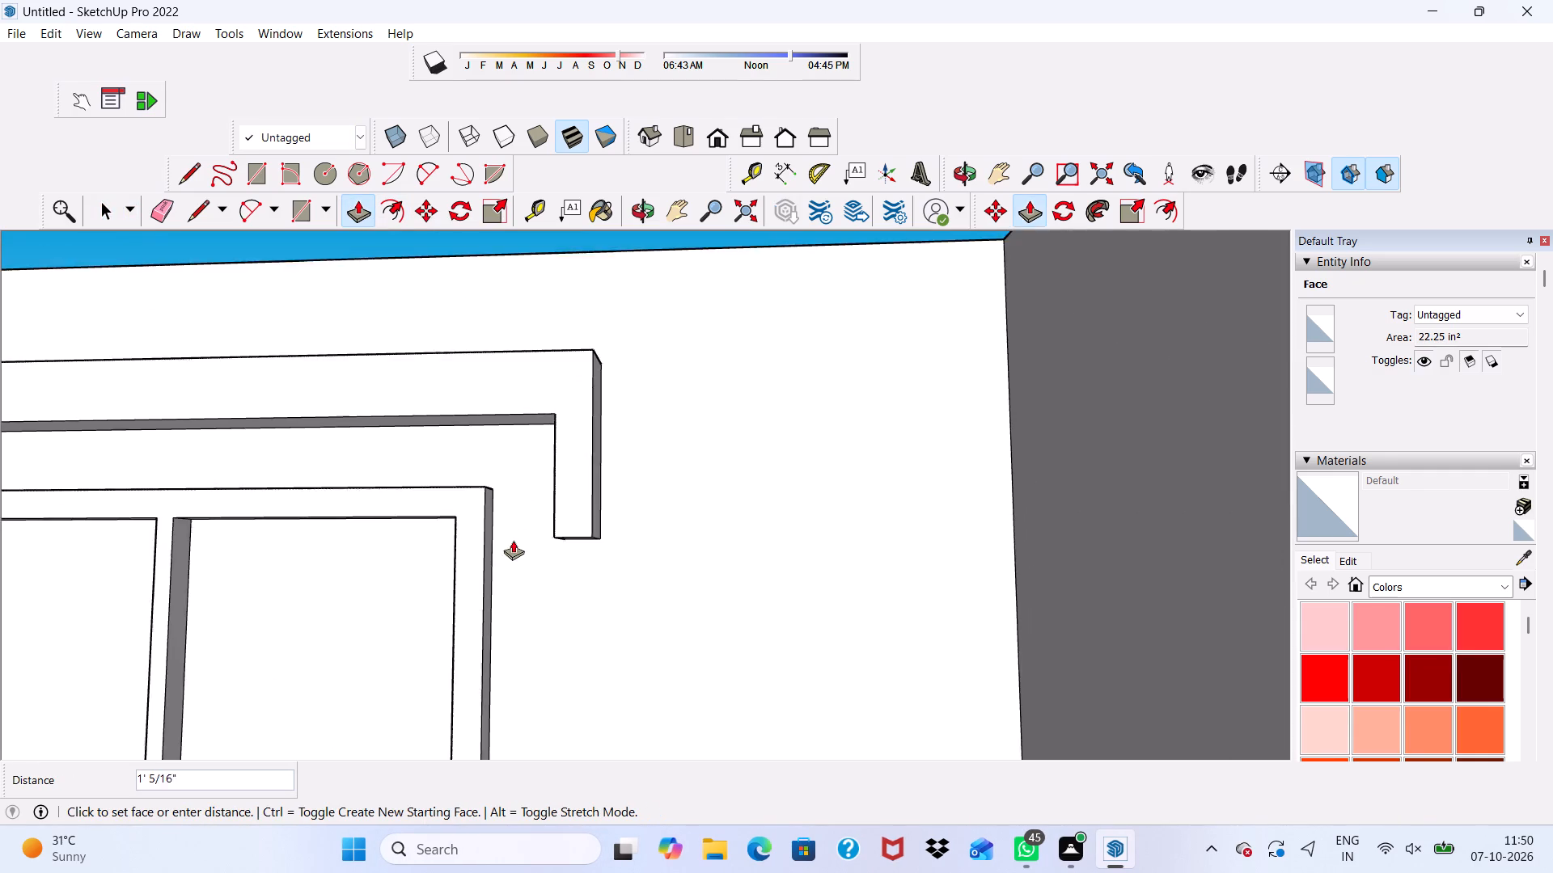
{"action": "scroll", "coordinate": [513, 540], "scroll_direction": "down", "scroll_amount": 15}
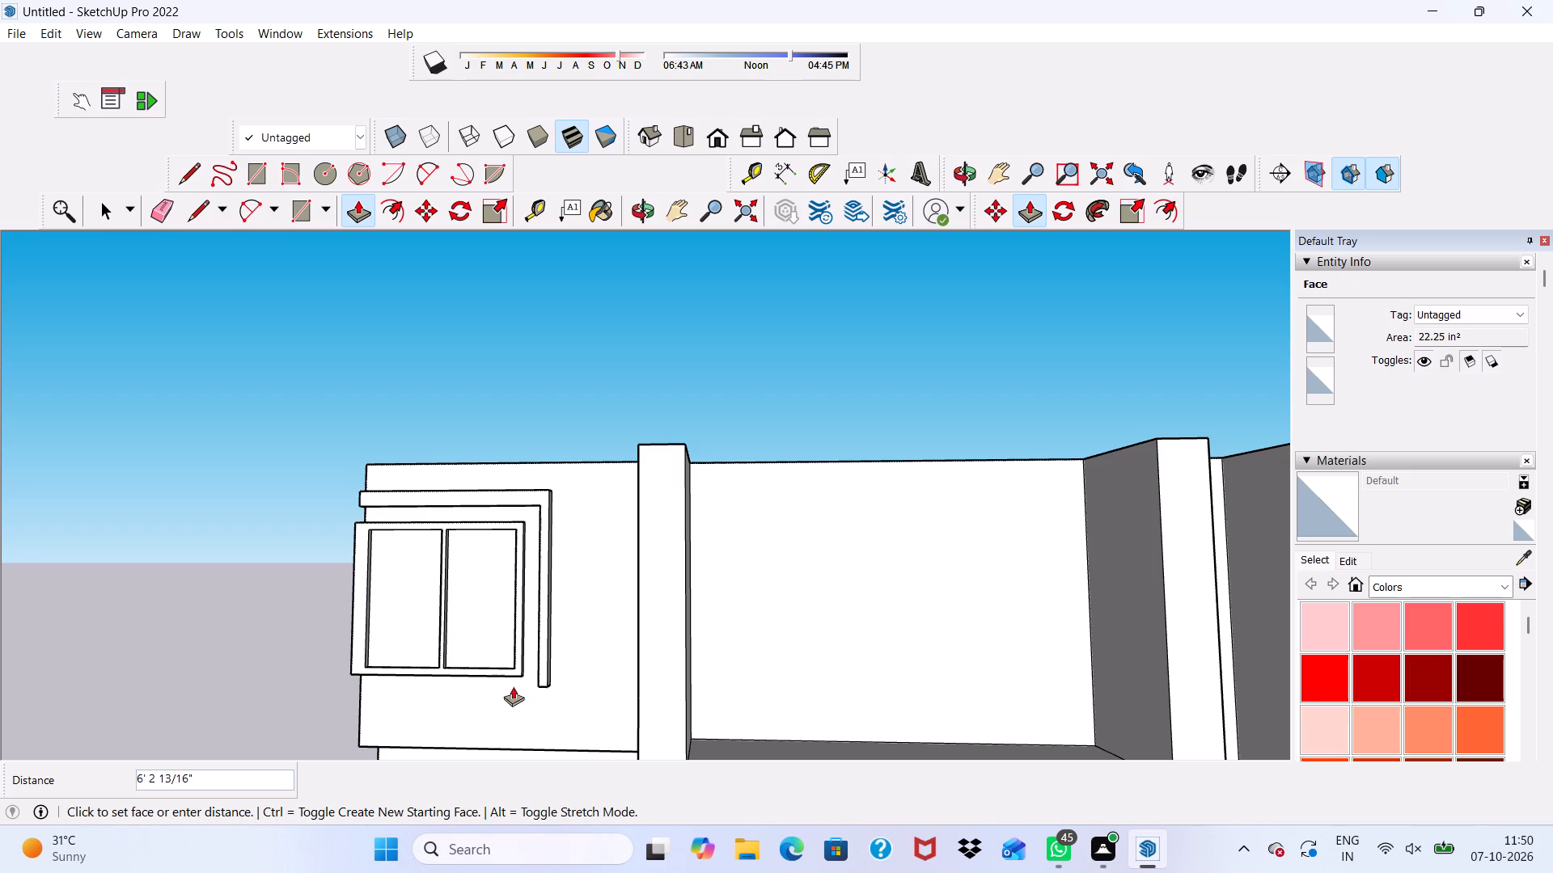
{"action": "left_click", "coordinate": [507, 694]}
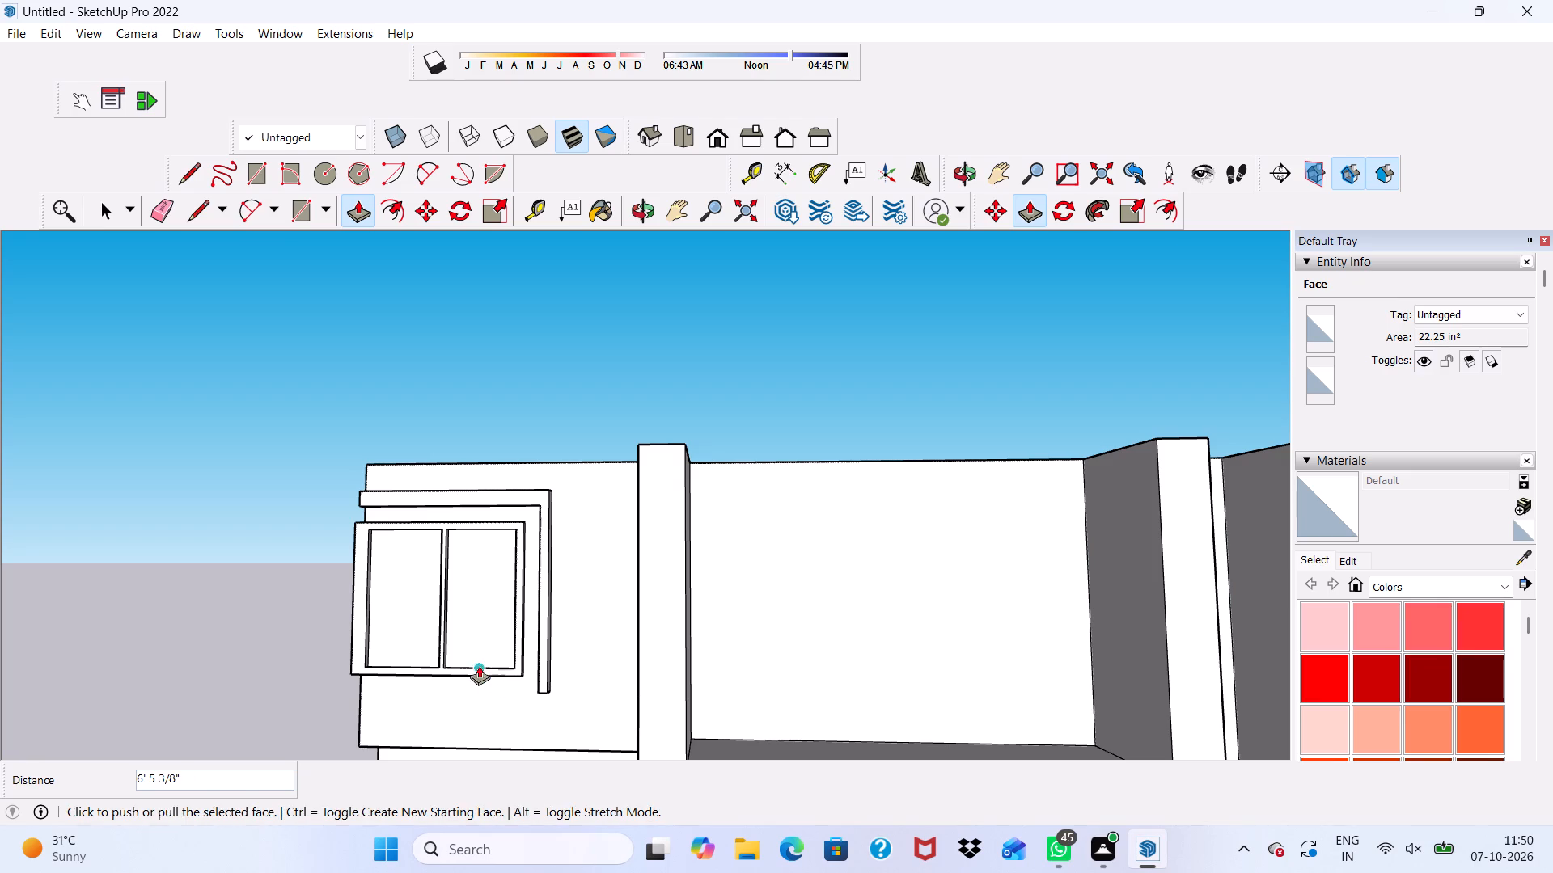
Pull the leg's bottom face slightly farther down below the window frame.
{"action": "scroll", "coordinate": [479, 665], "scroll_direction": "down", "scroll_amount": 1}
{"action": "middle_click_drag", "start_coordinate": [479, 665], "coordinate": [815, 617]}
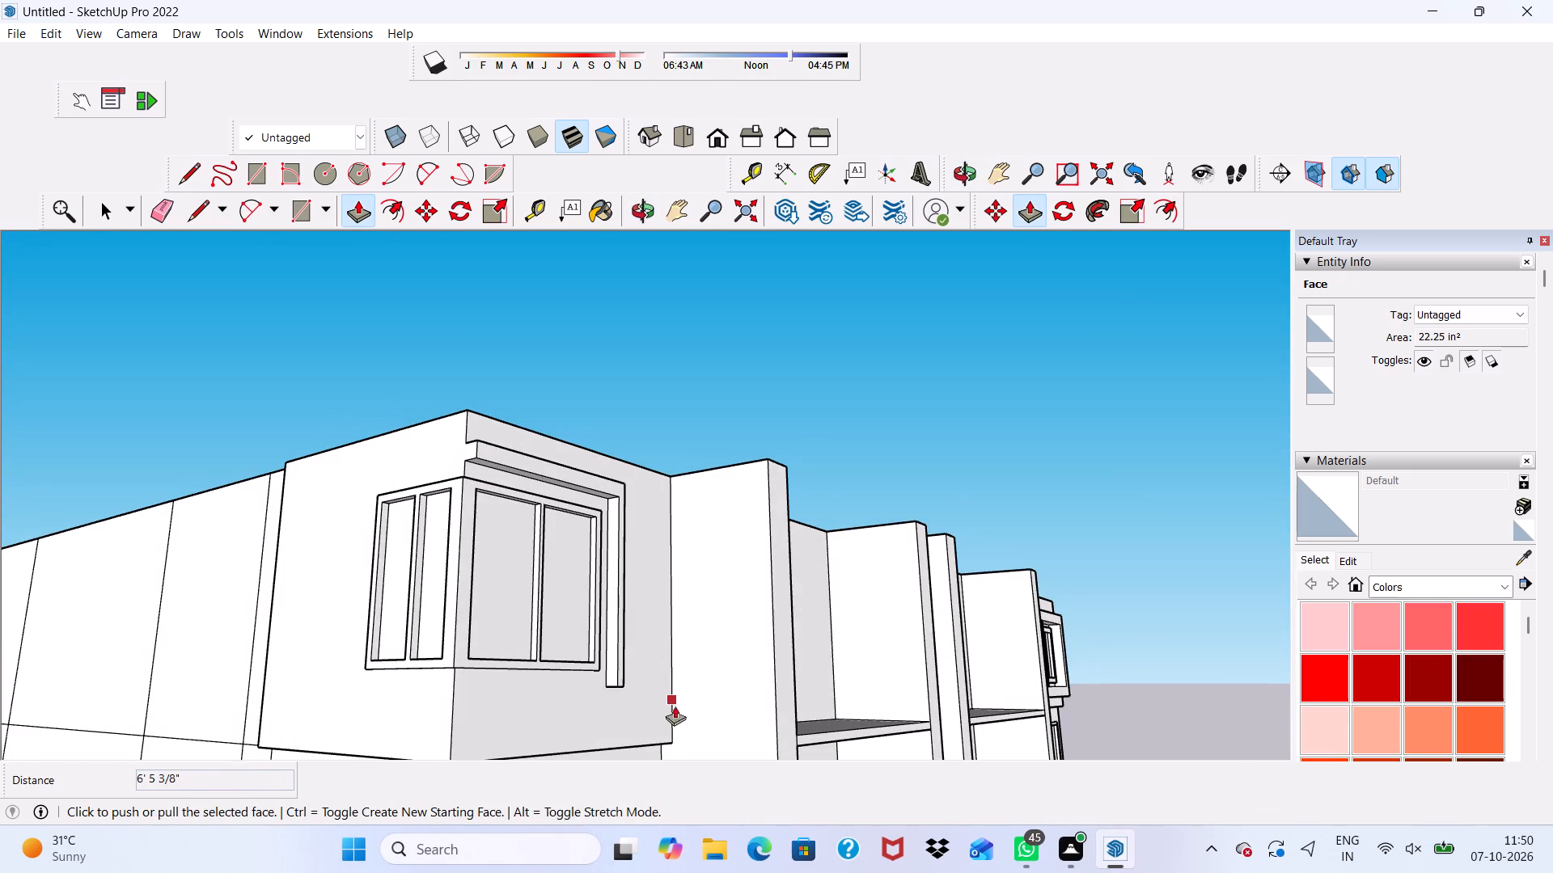
{"action": "key", "text": "space"}
{"action": "scroll", "coordinate": [671, 695], "scroll_direction": "up", "scroll_amount": 15}
{"action": "middle_click_drag", "start_coordinate": [576, 723], "coordinate": [571, 636]}
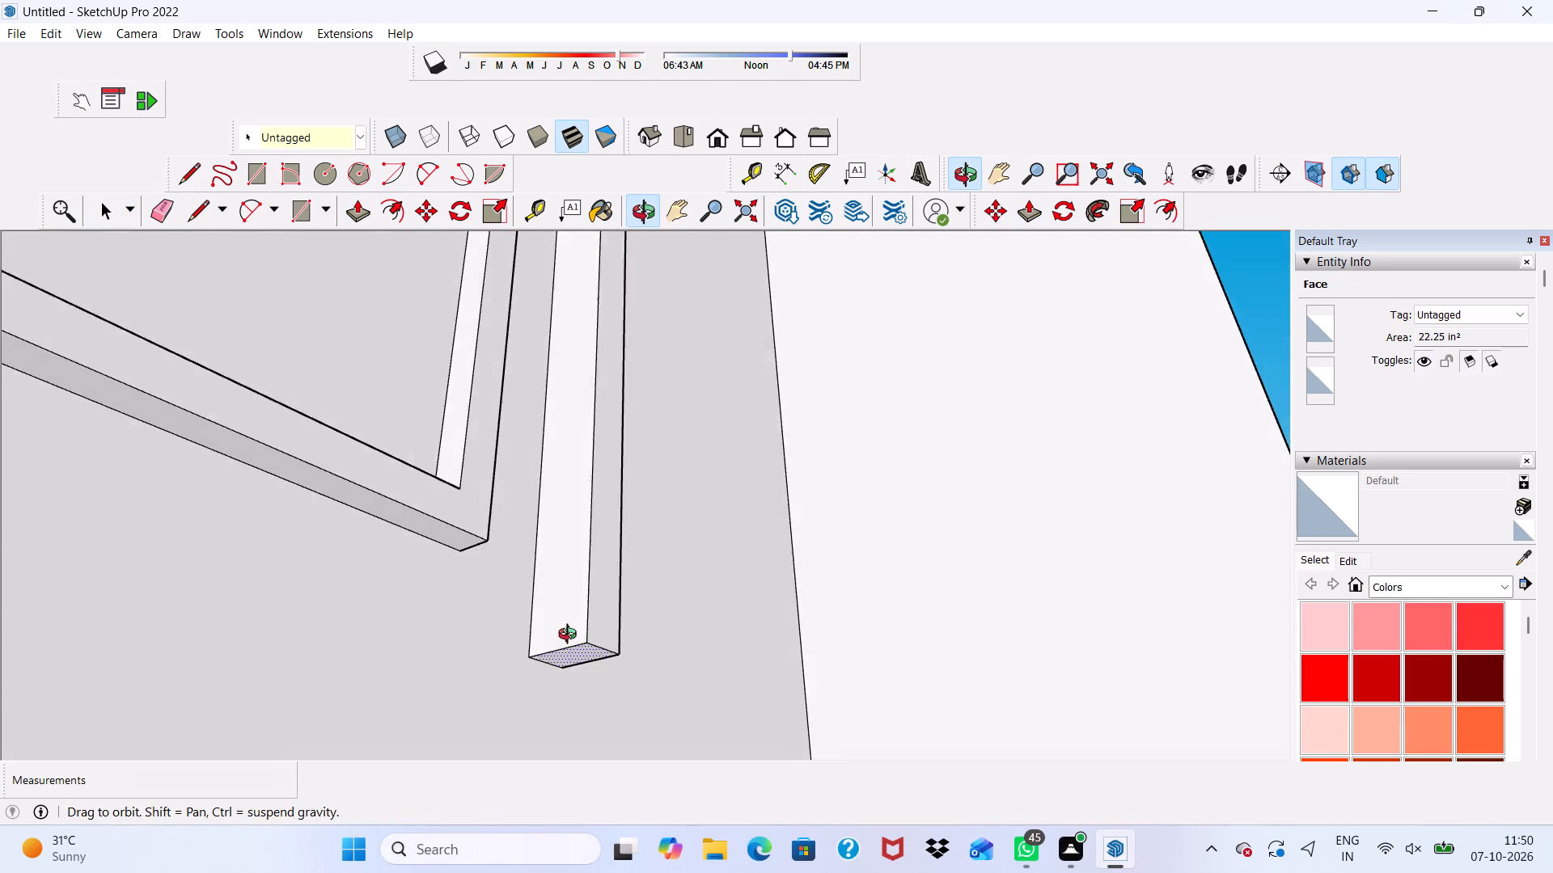
{"action": "middle_click_drag", "start_coordinate": [571, 636], "coordinate": [541, 623]}
{"action": "scroll", "coordinate": [541, 623], "scroll_direction": "up", "scroll_amount": 2}
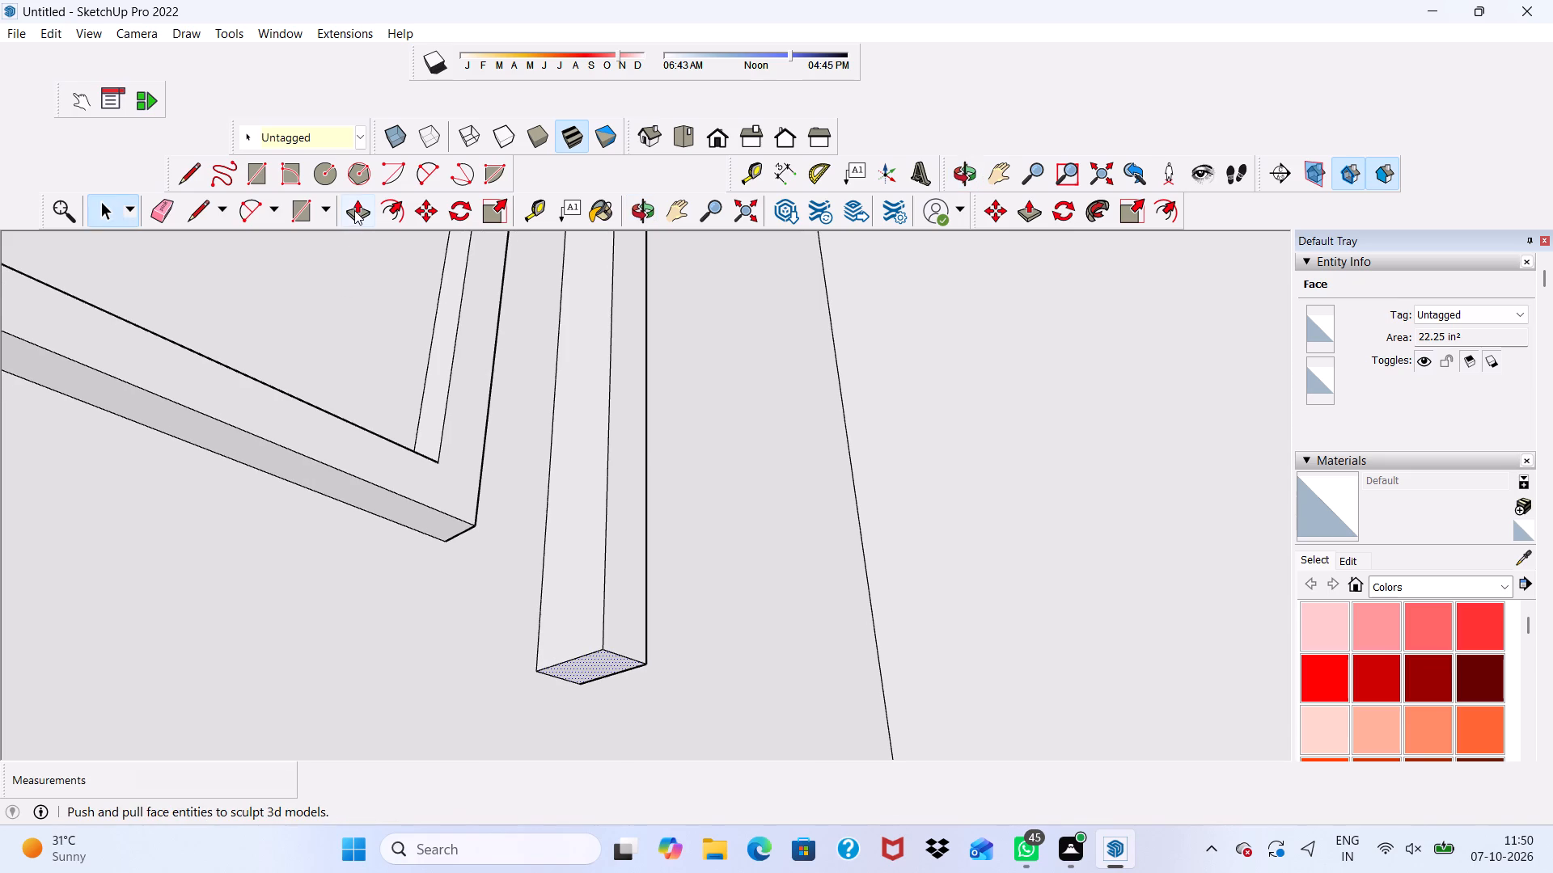
{"action": "left_click", "coordinate": [354, 210]}
{"action": "left_click_drag", "start_coordinate": [580, 656], "coordinate": [579, 669]}
Draw a rectangle about 6" by 6" at the lower end of the leg's window-facing side.
{"action": "left_click", "coordinate": [248, 161]}
{"action": "scroll", "coordinate": [727, 687], "scroll_direction": "up", "scroll_amount": 4}
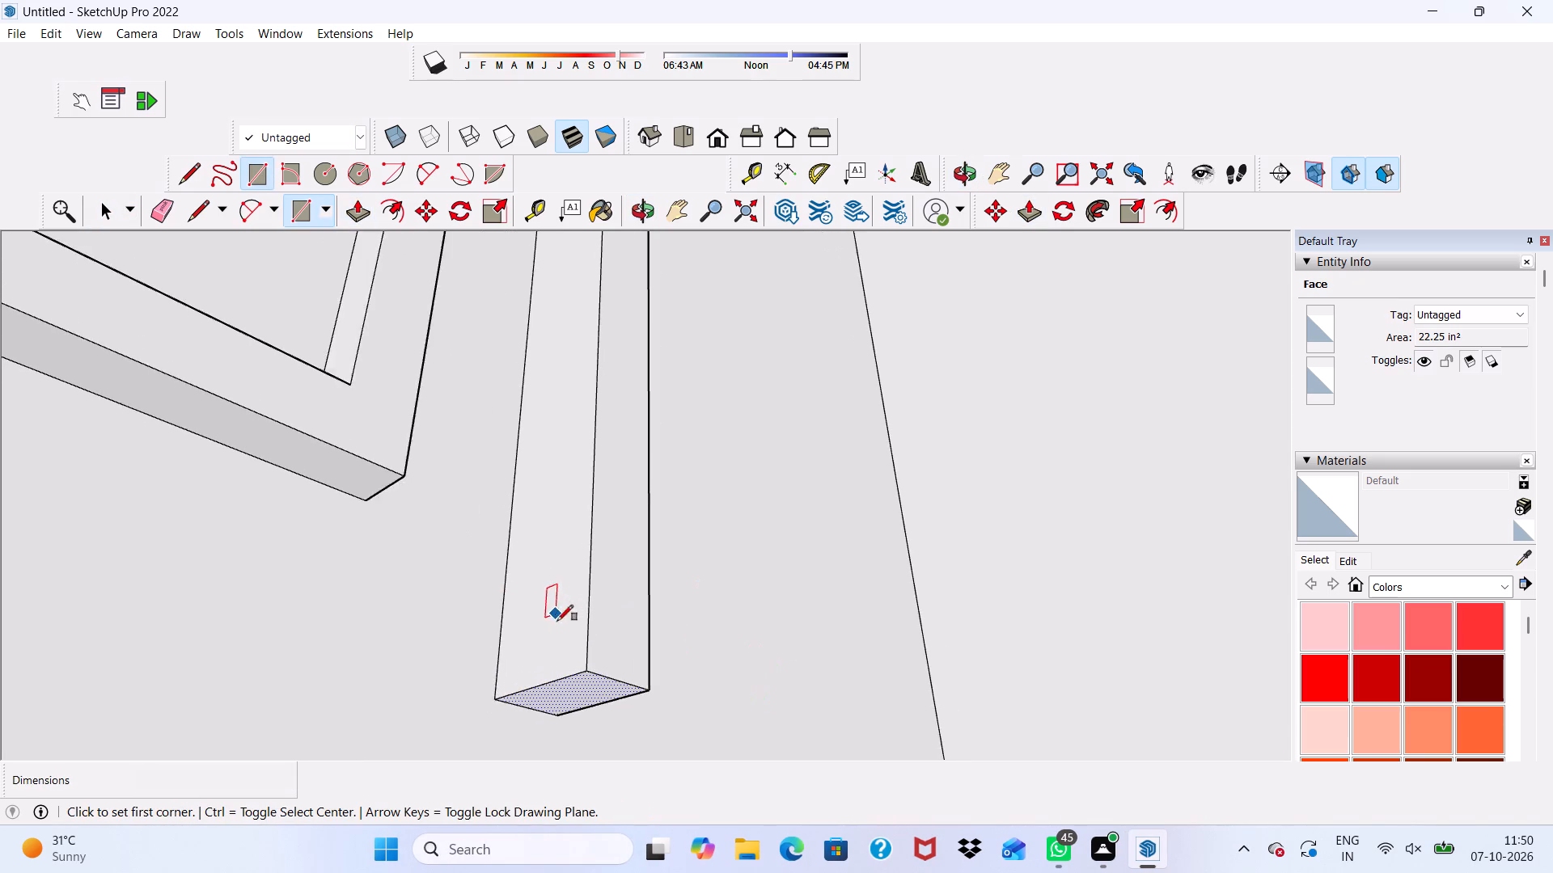
{"action": "left_click", "coordinate": [586, 677]}
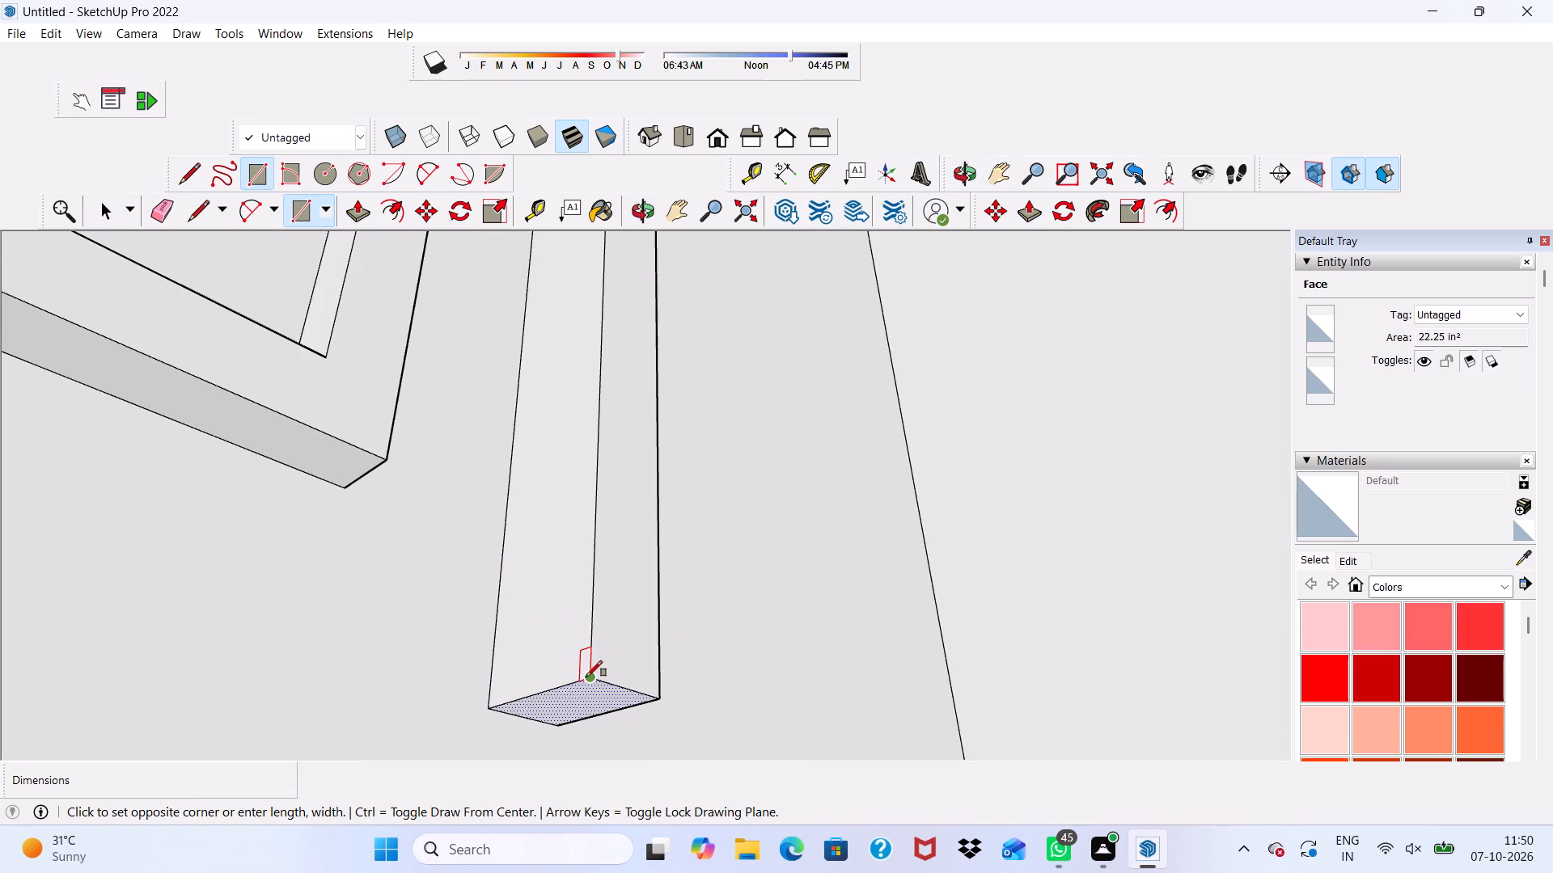
{"action": "left_click", "coordinate": [502, 572]}
Extrude the small square face about 6' 5 7/8" beneath the window to the building corner, forming the surround's bottom strip.
{"action": "key", "text": "space"}
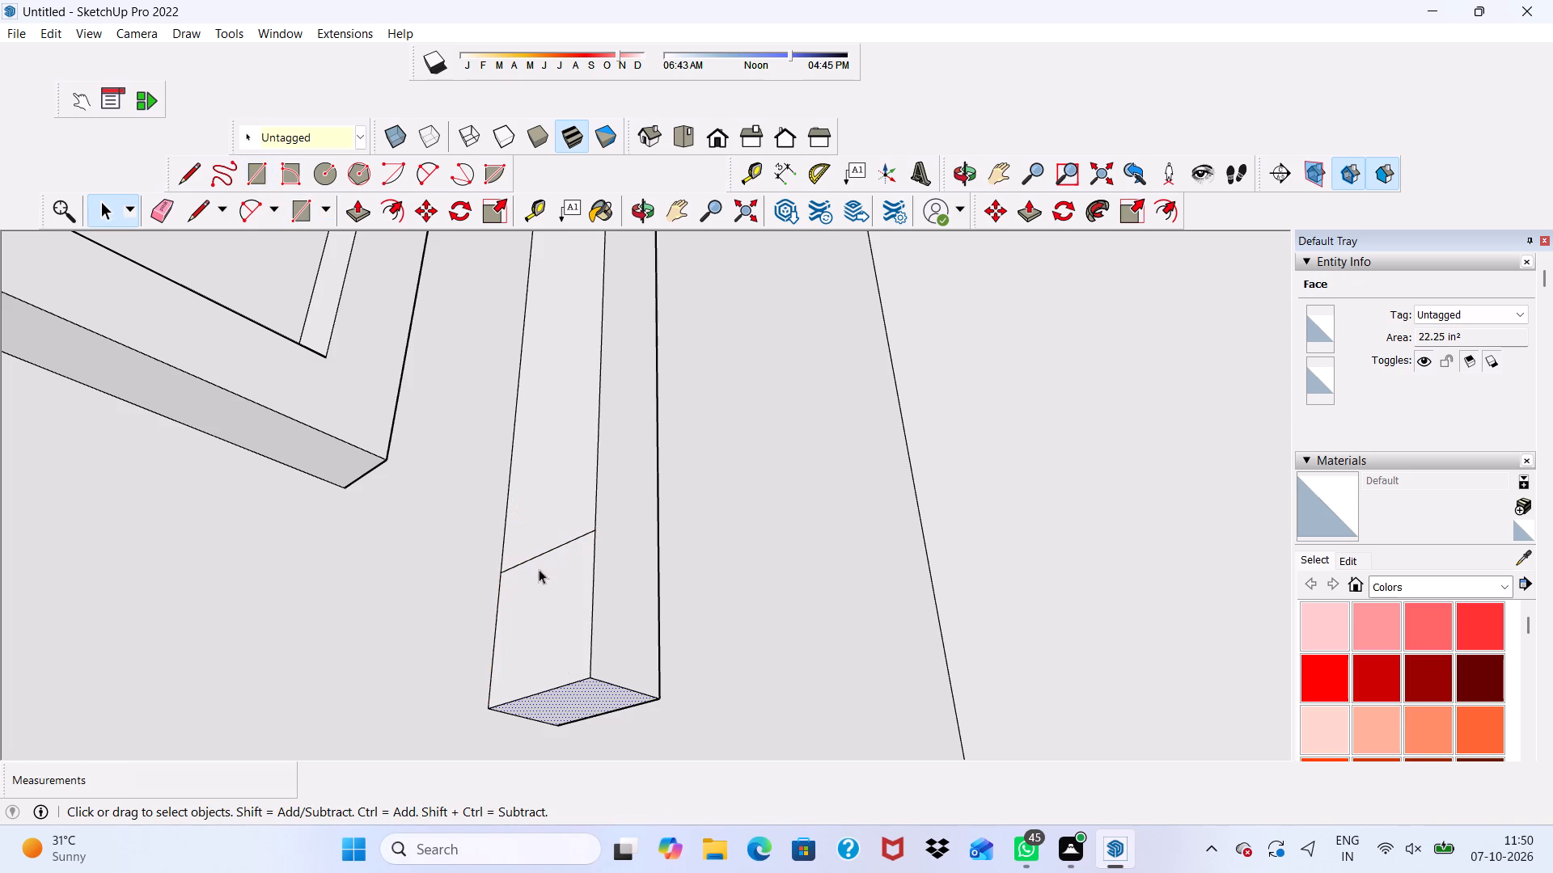
{"action": "left_click", "coordinate": [557, 620]}
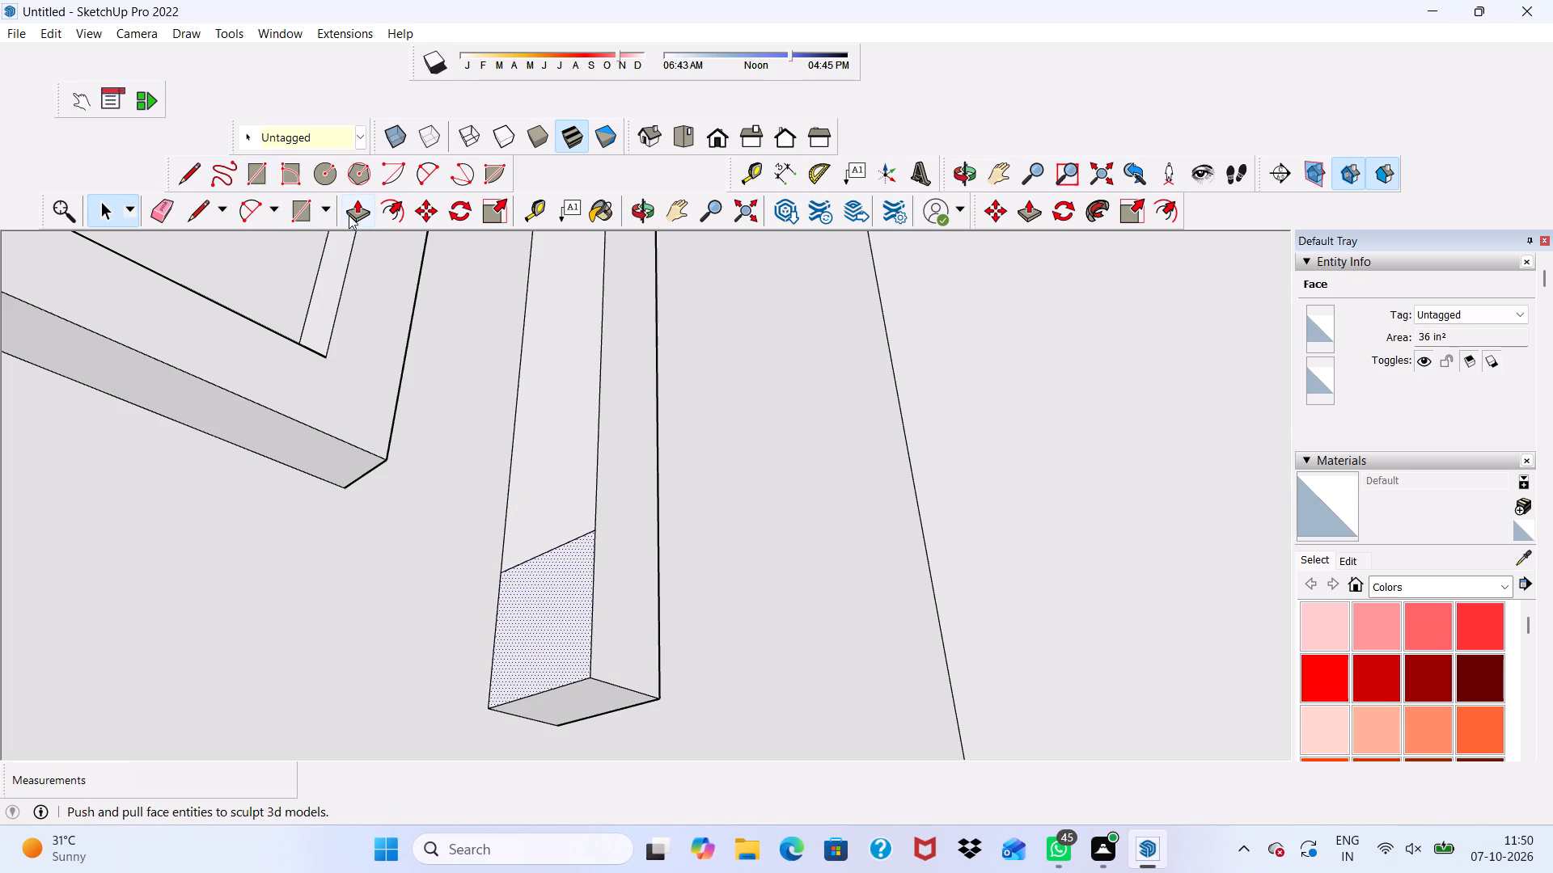
{"action": "left_click", "coordinate": [353, 213]}
{"action": "left_click", "coordinate": [525, 601]}
{"action": "scroll", "coordinate": [169, 612], "scroll_direction": "down", "scroll_amount": 10}
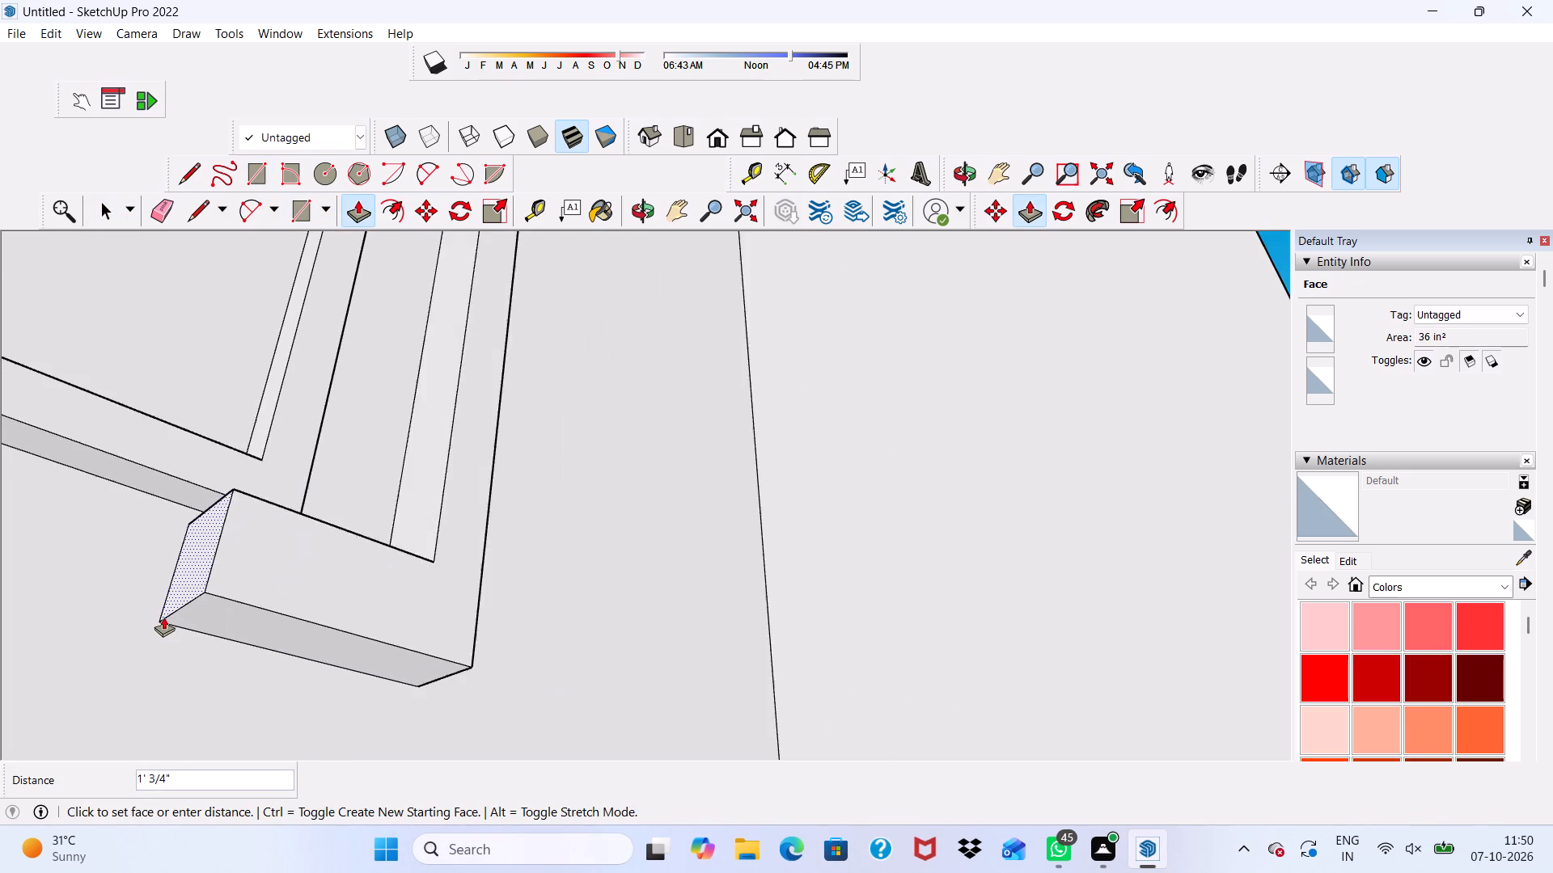
{"action": "scroll", "coordinate": [163, 617], "scroll_direction": "down", "scroll_amount": 20}
{"action": "scroll", "coordinate": [163, 617], "scroll_direction": "down", "scroll_amount": 3}
{"action": "scroll", "coordinate": [133, 597], "scroll_direction": "up", "scroll_amount": 4}
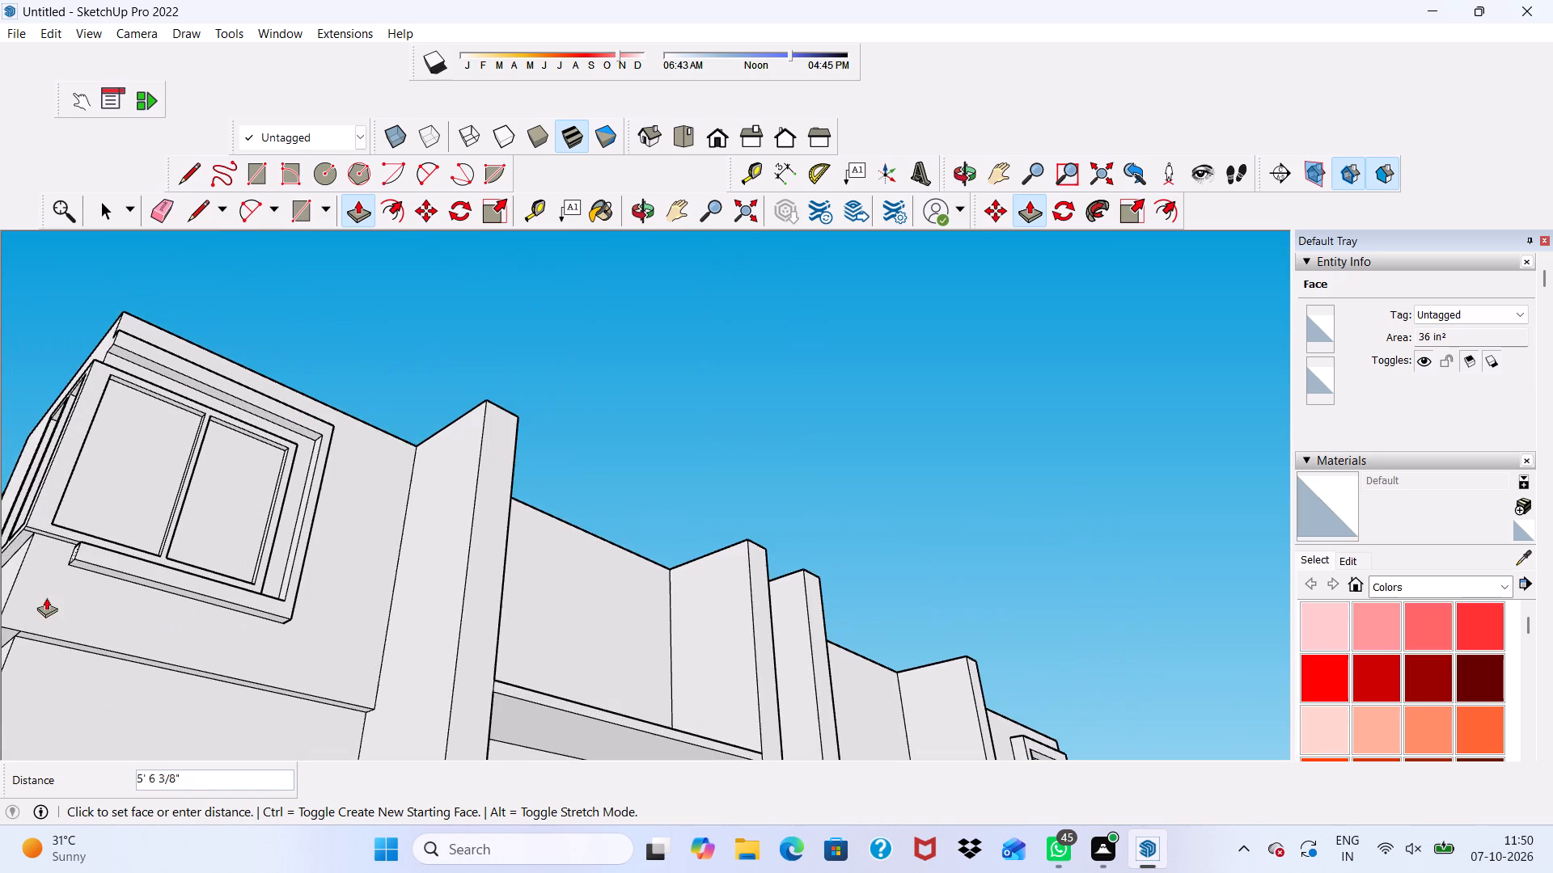
{"action": "left_click", "coordinate": [19, 563]}
Pull the underside of the surround's top strip down closer to the window frame.
{"action": "scroll", "coordinate": [180, 567], "scroll_direction": "down", "scroll_amount": 2}
{"action": "middle_click_drag", "start_coordinate": [180, 567], "coordinate": [125, 757]}
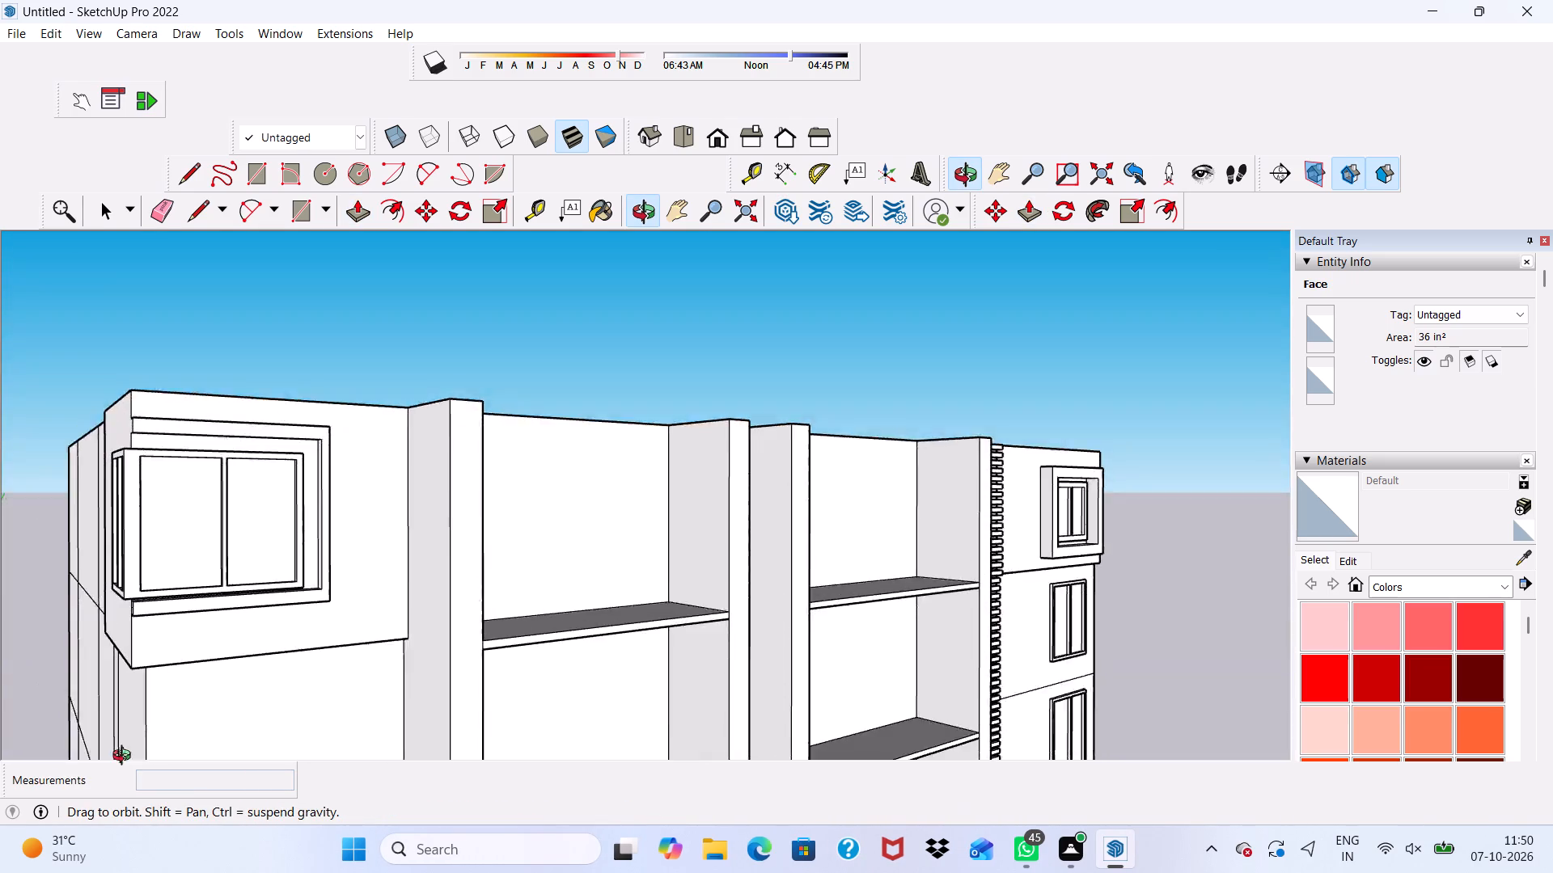
{"action": "middle_click_drag", "start_coordinate": [125, 757], "coordinate": [164, 811]}
{"action": "scroll", "coordinate": [168, 601], "scroll_direction": "up", "scroll_amount": 4}
{"action": "middle_click_drag", "start_coordinate": [147, 404], "coordinate": [127, 232]}
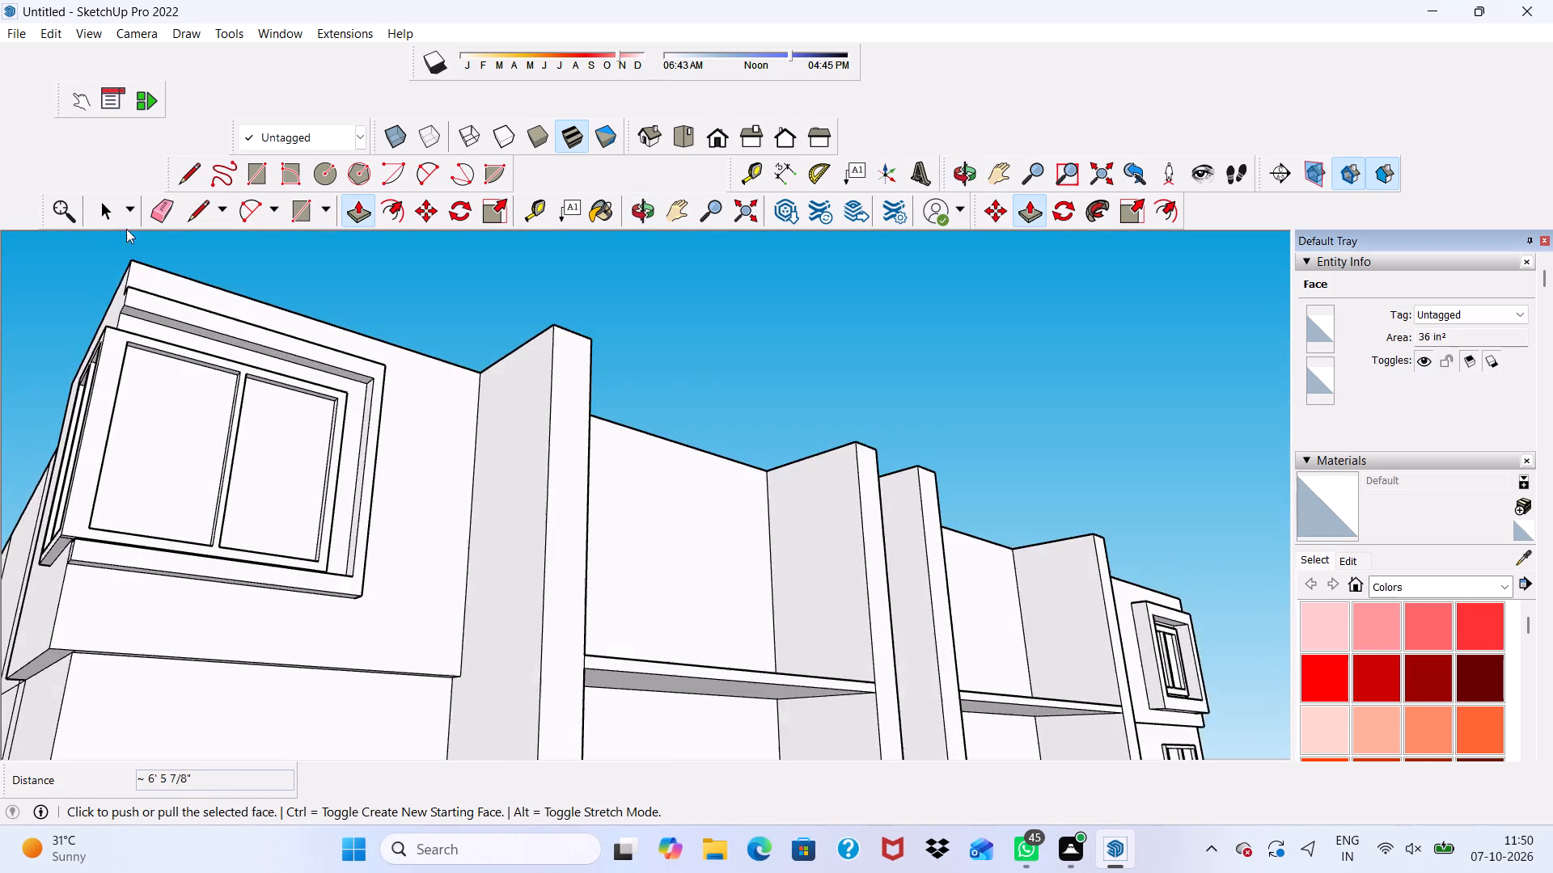
{"action": "scroll", "coordinate": [126, 279], "scroll_direction": "up", "scroll_amount": 3}
{"action": "scroll", "coordinate": [180, 355], "scroll_direction": "up", "scroll_amount": 7}
{"action": "key", "text": "space"}
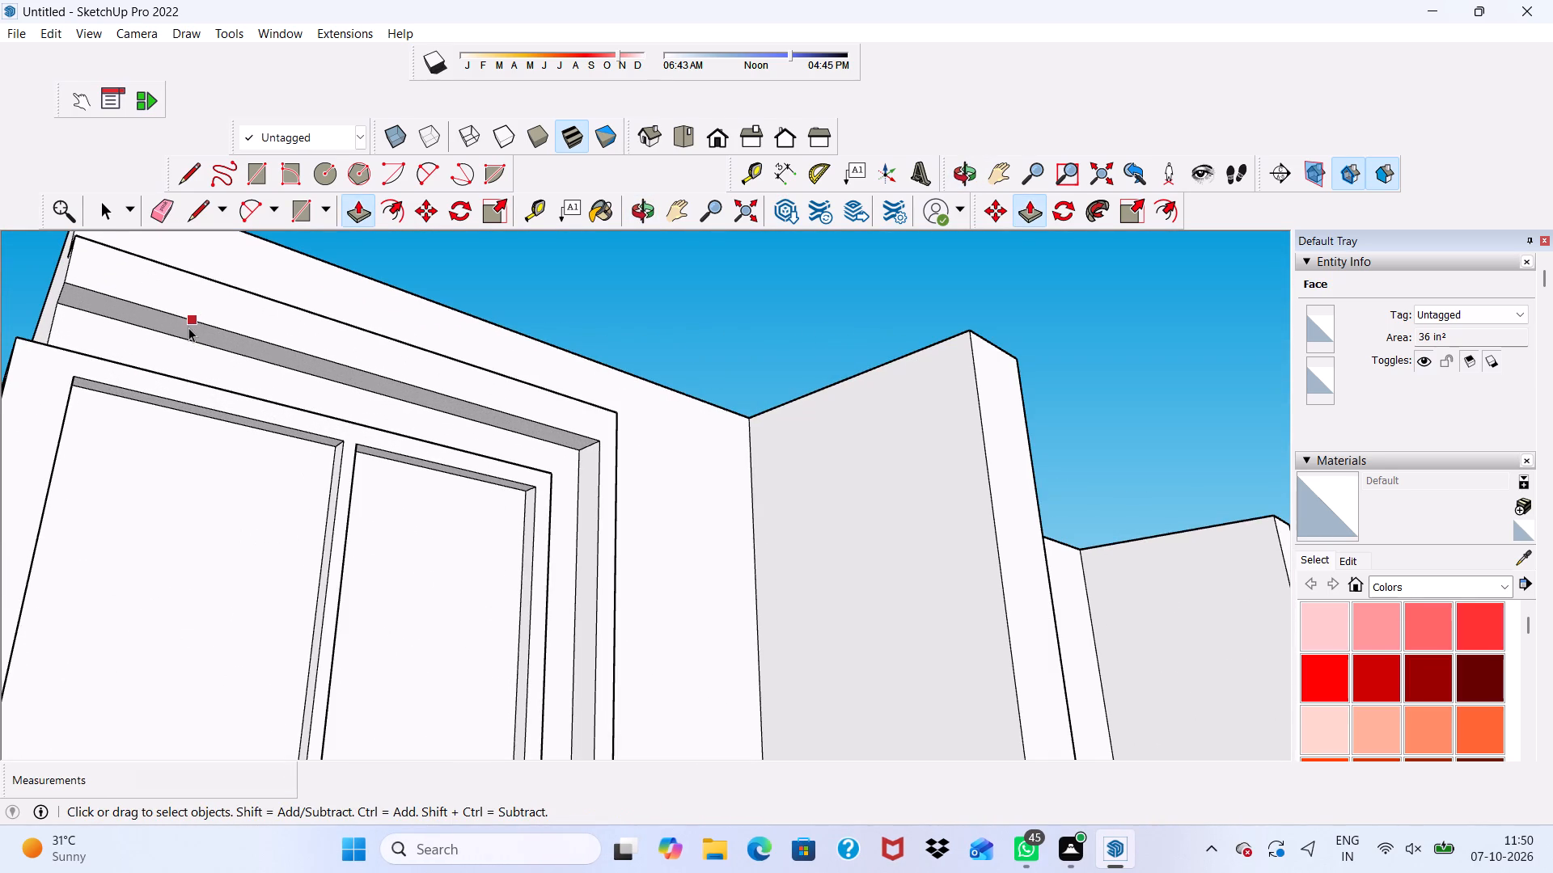
{"action": "left_click", "coordinate": [188, 327]}
{"action": "left_click", "coordinate": [353, 212]}
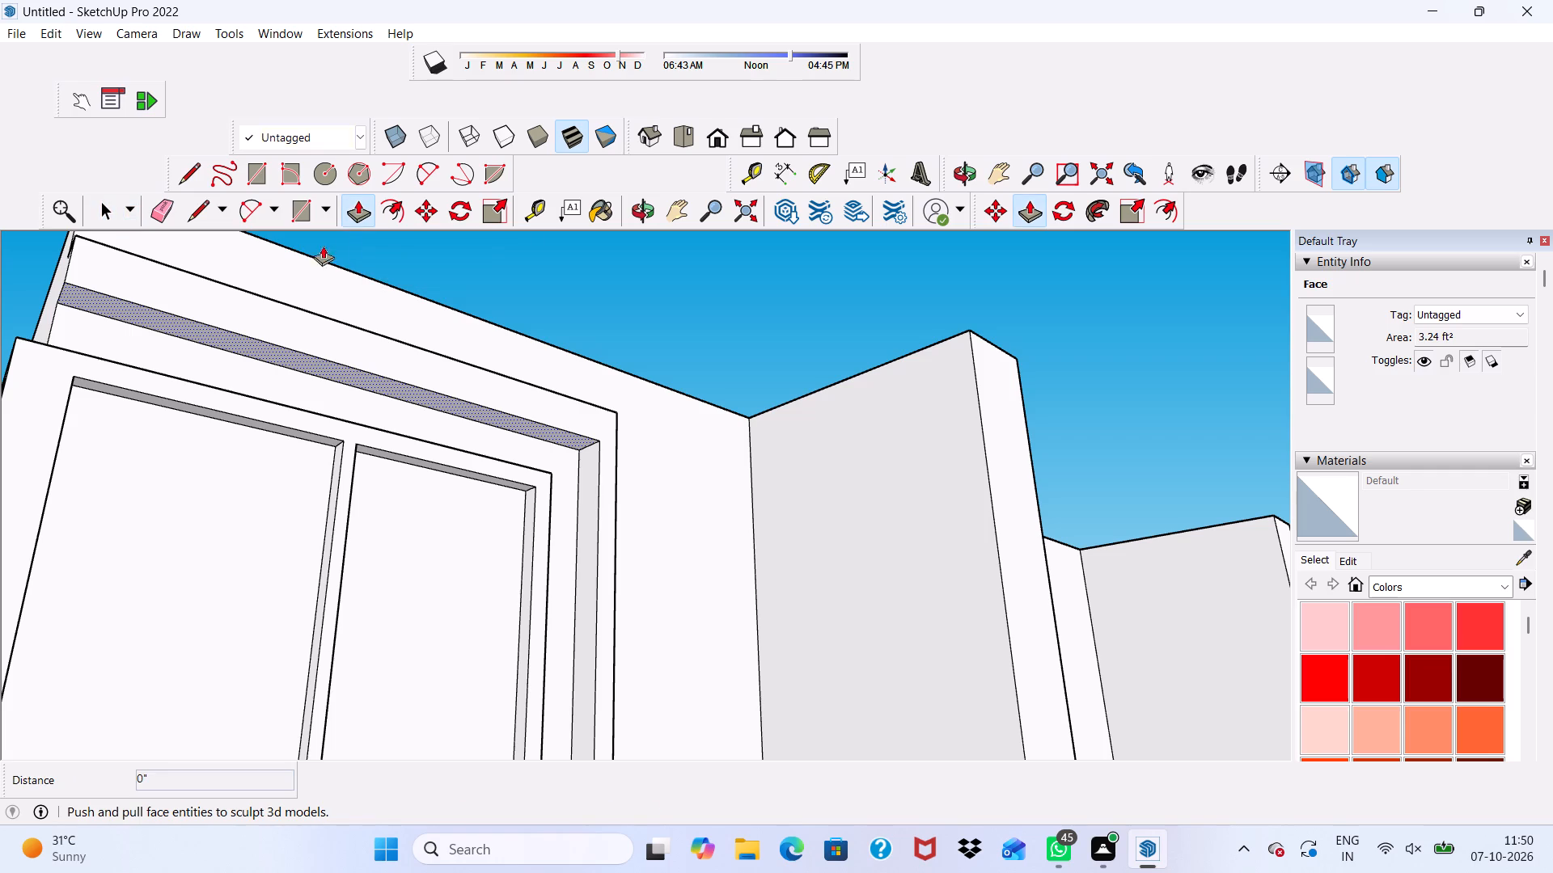
{"action": "left_click_drag", "start_coordinate": [218, 324], "coordinate": [197, 352]}
{"action": "left_click", "coordinate": [197, 352]}
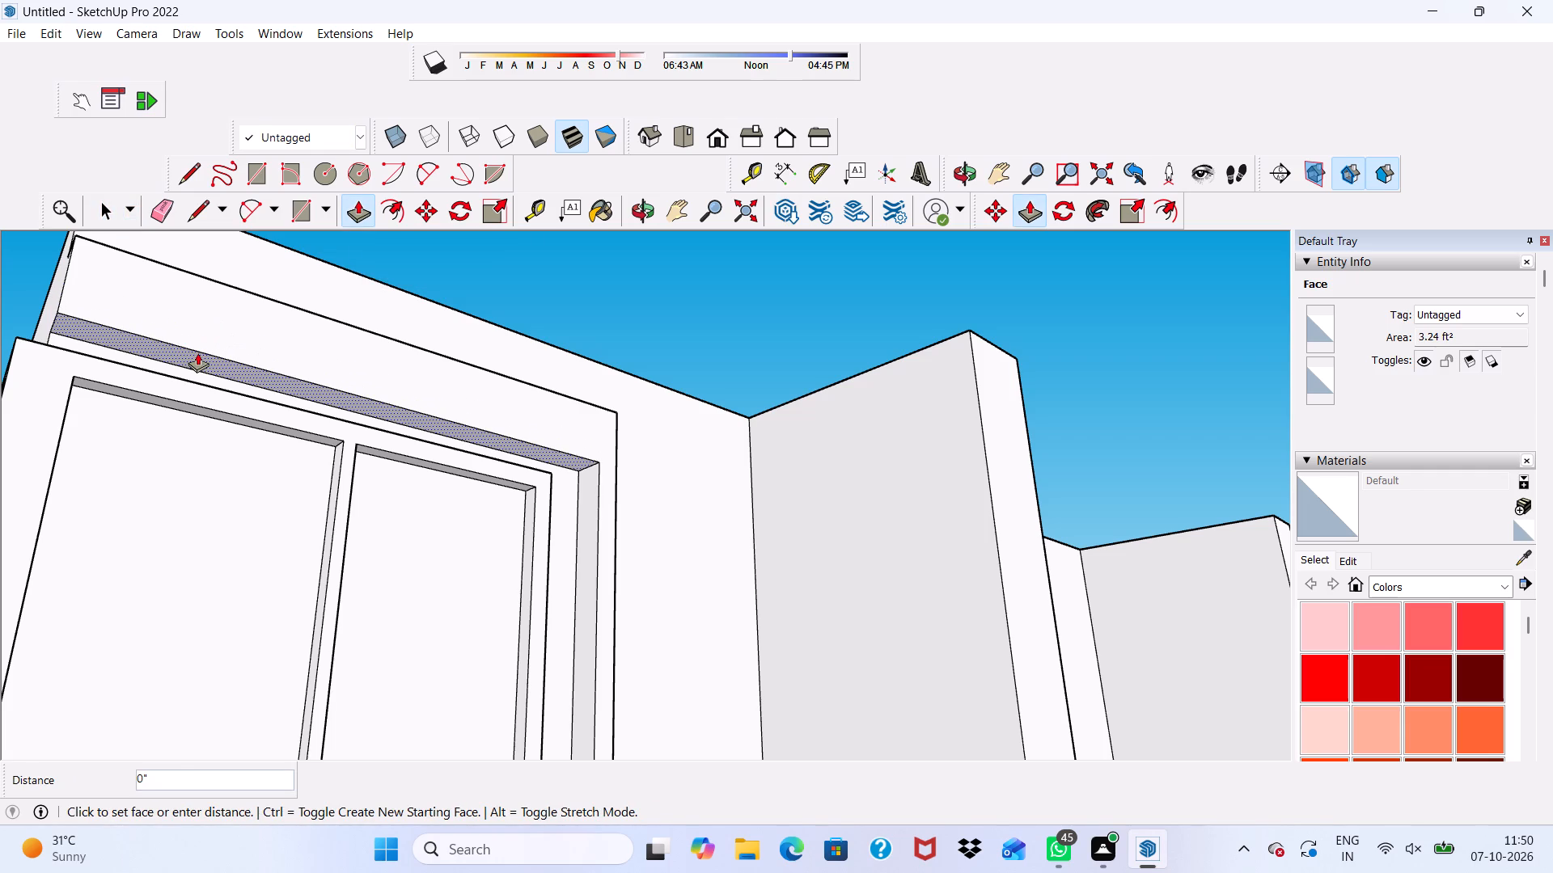
Push the upper face of the surround's top strip down by about 3 1/2".
{"action": "scroll", "coordinate": [277, 308], "scroll_direction": "down", "scroll_amount": 4}
{"action": "middle_click_drag", "start_coordinate": [277, 308], "coordinate": [105, 617]}
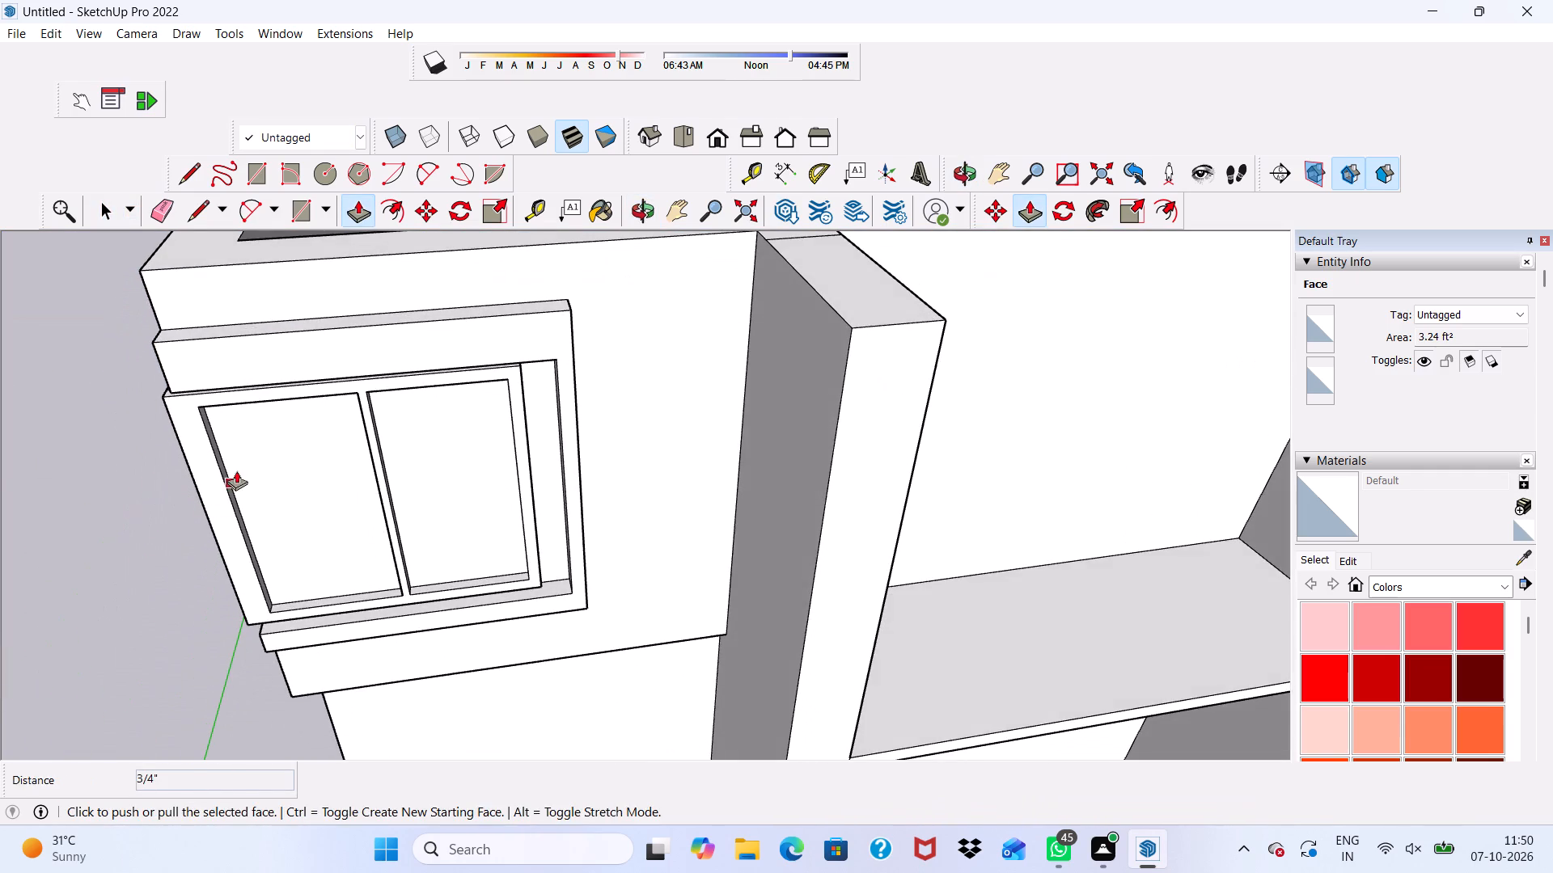
{"action": "key", "text": "space"}
{"action": "scroll", "coordinate": [254, 320], "scroll_direction": "up", "scroll_amount": 4}
{"action": "left_click", "coordinate": [232, 331]}
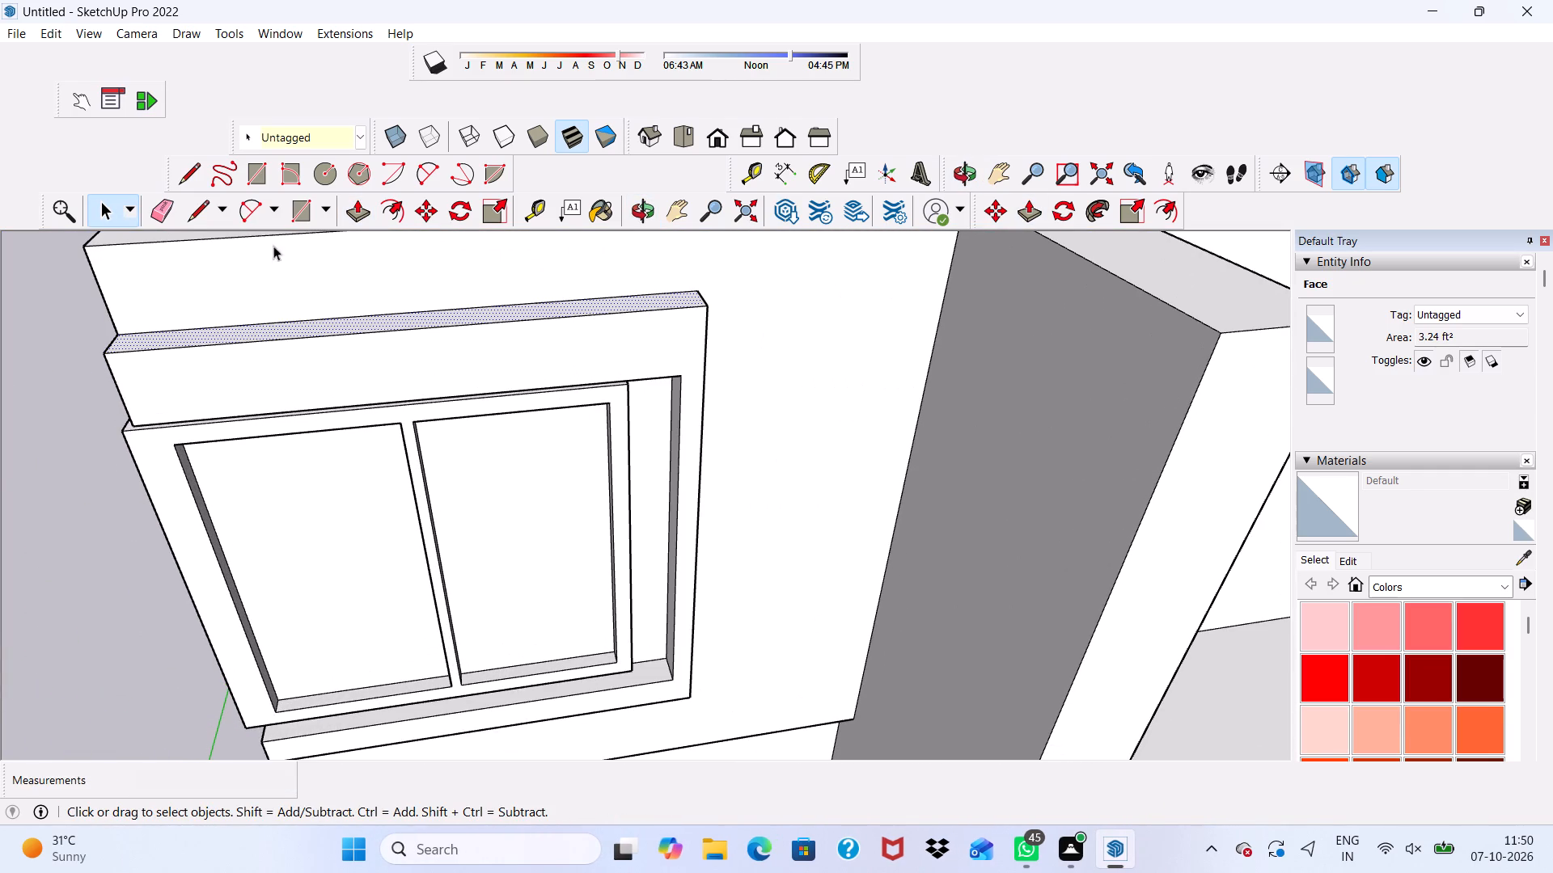
{"action": "left_click_drag", "start_coordinate": [364, 205], "coordinate": [360, 224]}
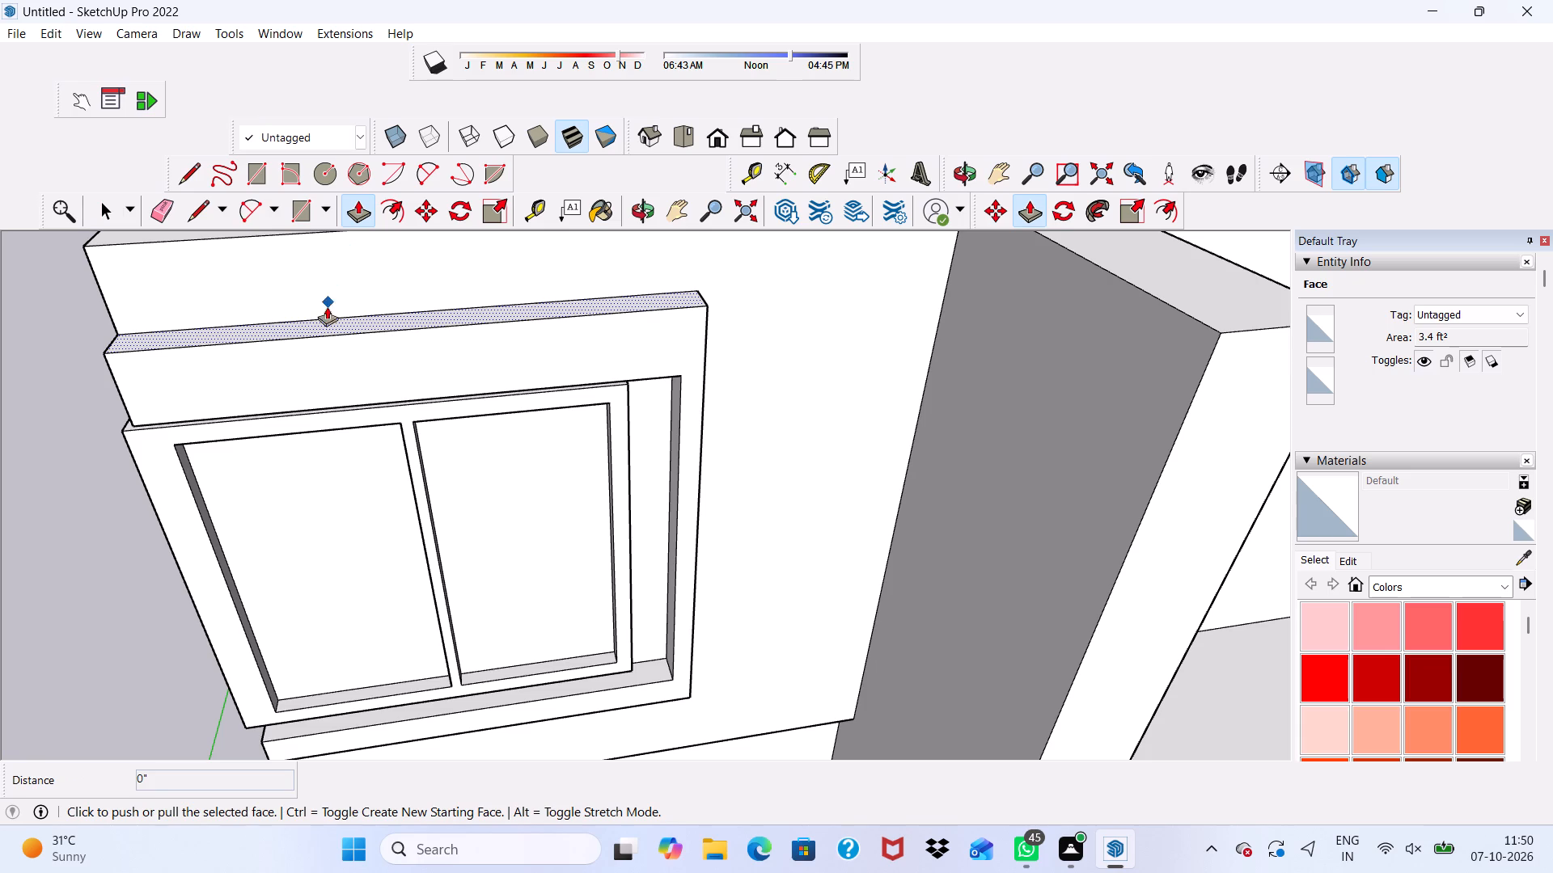
{"action": "left_click_drag", "start_coordinate": [327, 318], "coordinate": [327, 343]}
Widen the surround's vertical leg by pulling its inner face about 2 1/4" toward the window.
{"action": "scroll", "coordinate": [318, 374], "scroll_direction": "down", "scroll_amount": 4}
{"action": "middle_click_drag", "start_coordinate": [376, 521], "coordinate": [396, 462]}
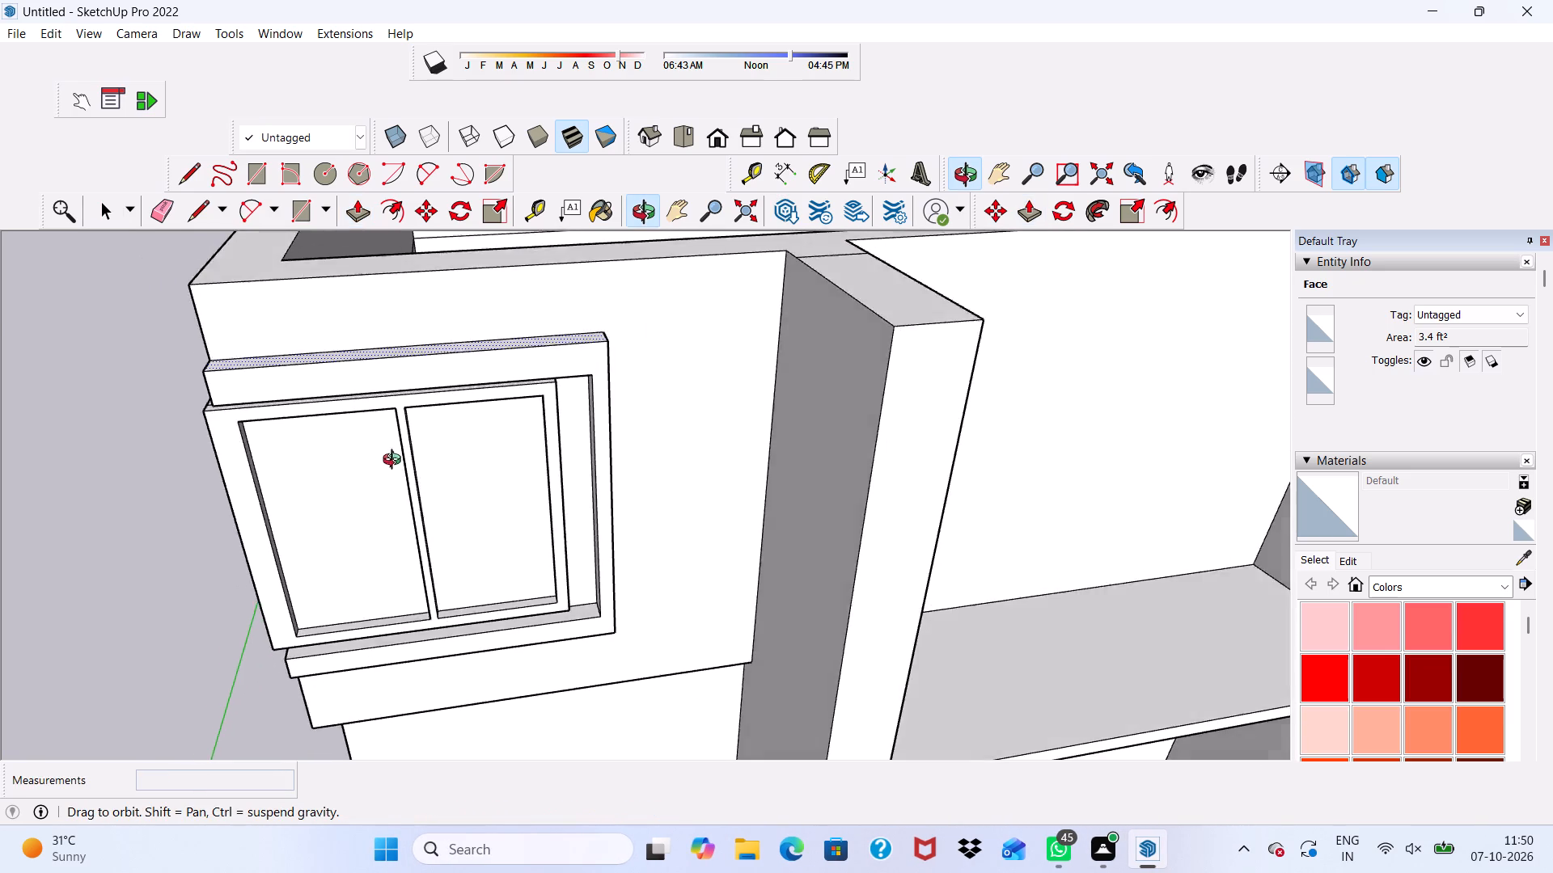
{"action": "middle_click_drag", "start_coordinate": [396, 462], "coordinate": [417, 269]}
{"action": "scroll", "coordinate": [550, 413], "scroll_direction": "up", "scroll_amount": 8}
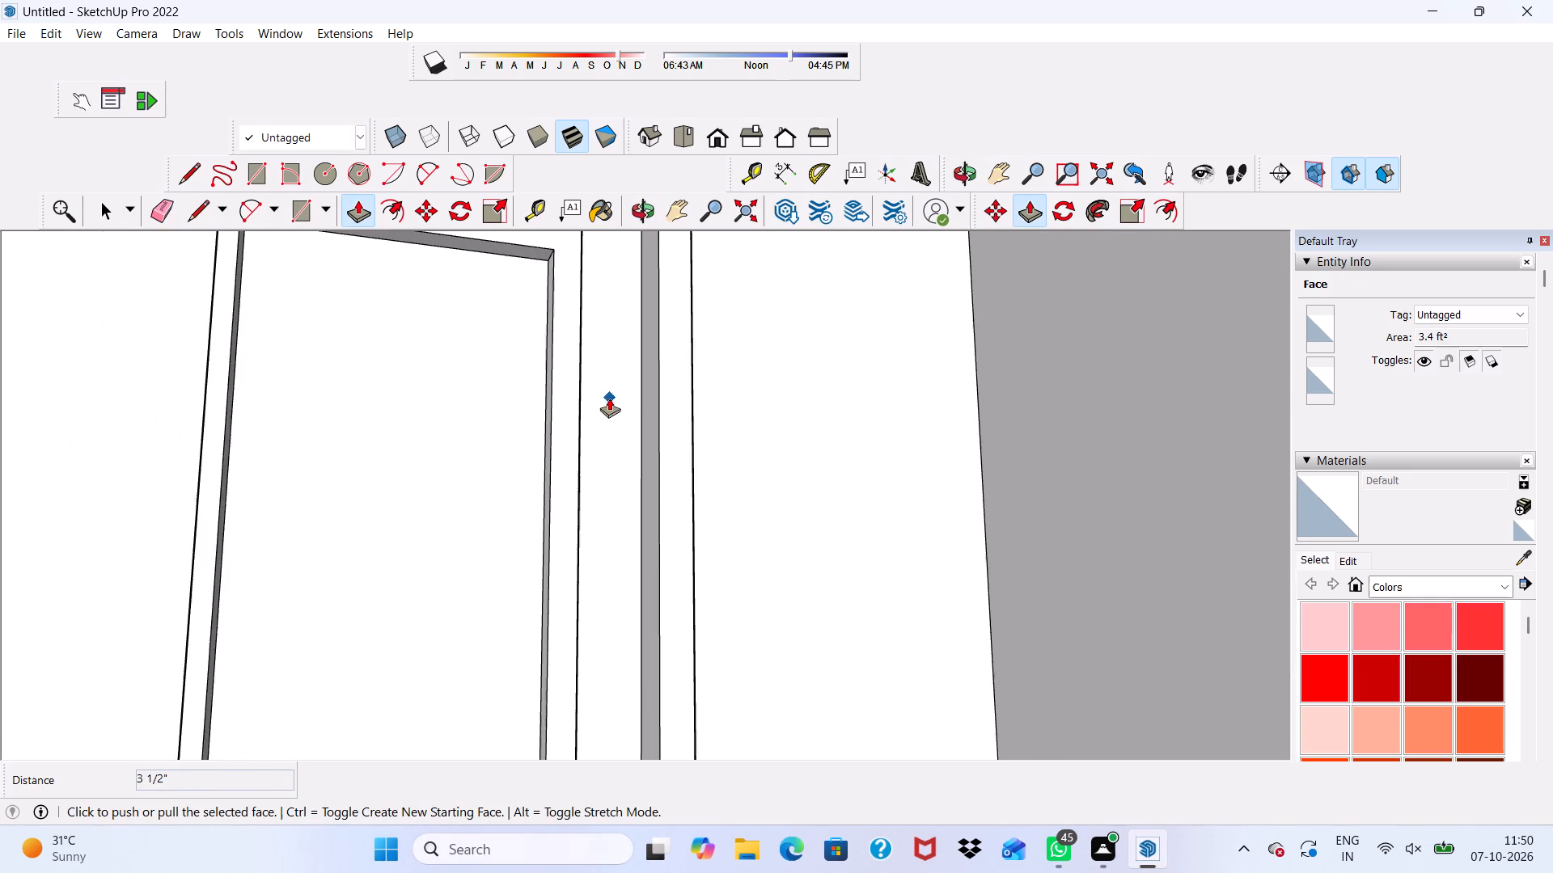
{"action": "key", "text": "space"}
{"action": "scroll", "coordinate": [629, 423], "scroll_direction": "up", "scroll_amount": 5}
{"action": "left_click", "coordinate": [662, 458]}
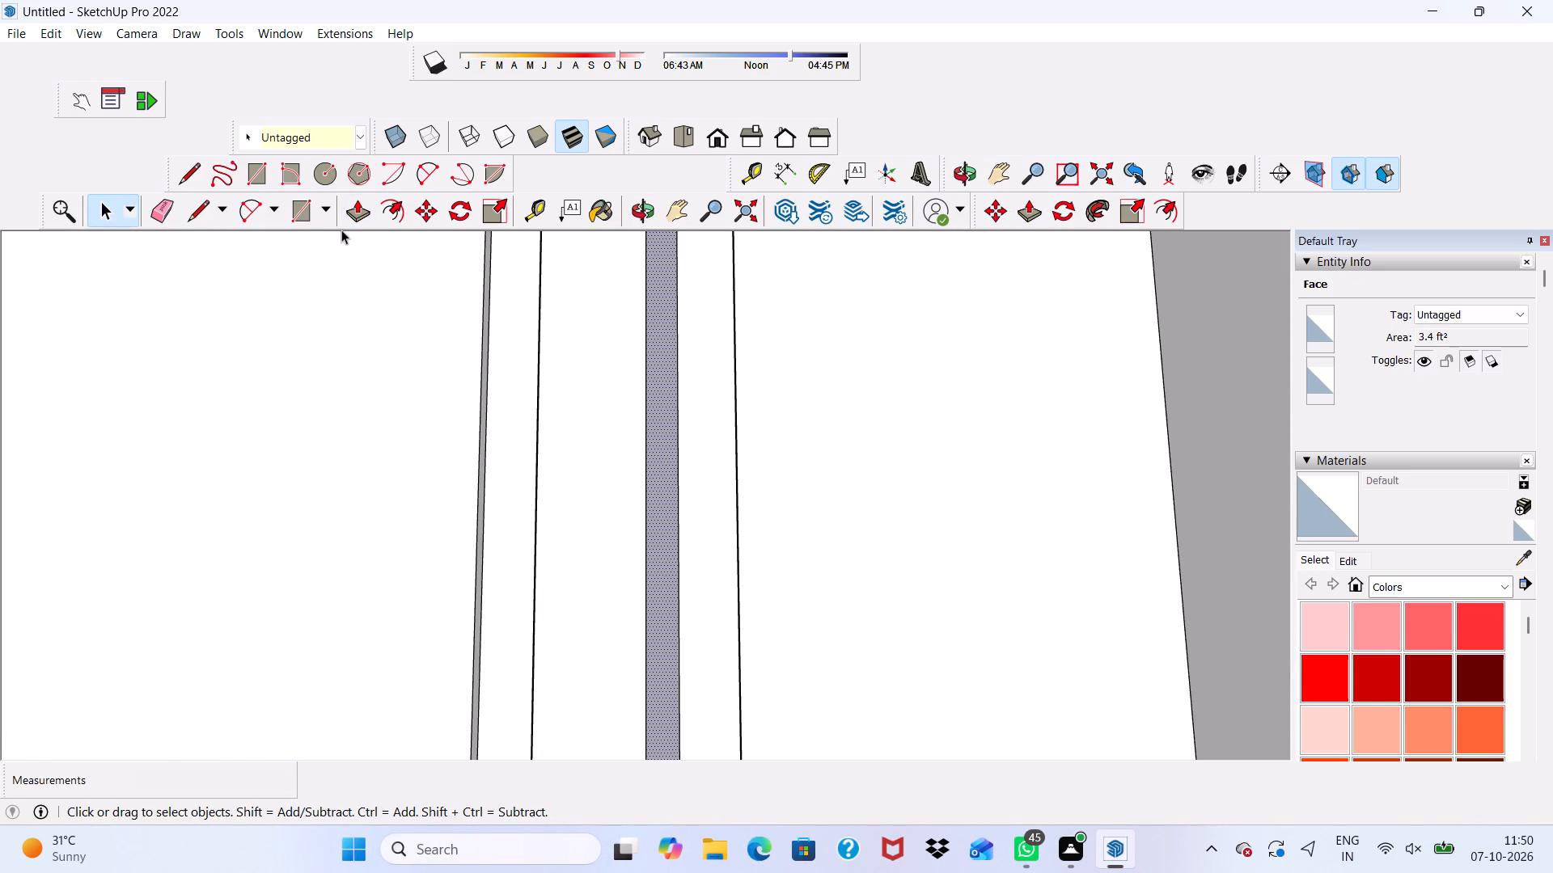
{"action": "left_click", "coordinate": [356, 208]}
{"action": "left_click_drag", "start_coordinate": [658, 469], "coordinate": [624, 461]}
{"action": "scroll", "coordinate": [586, 437], "scroll_direction": "down", "scroll_amount": 15}
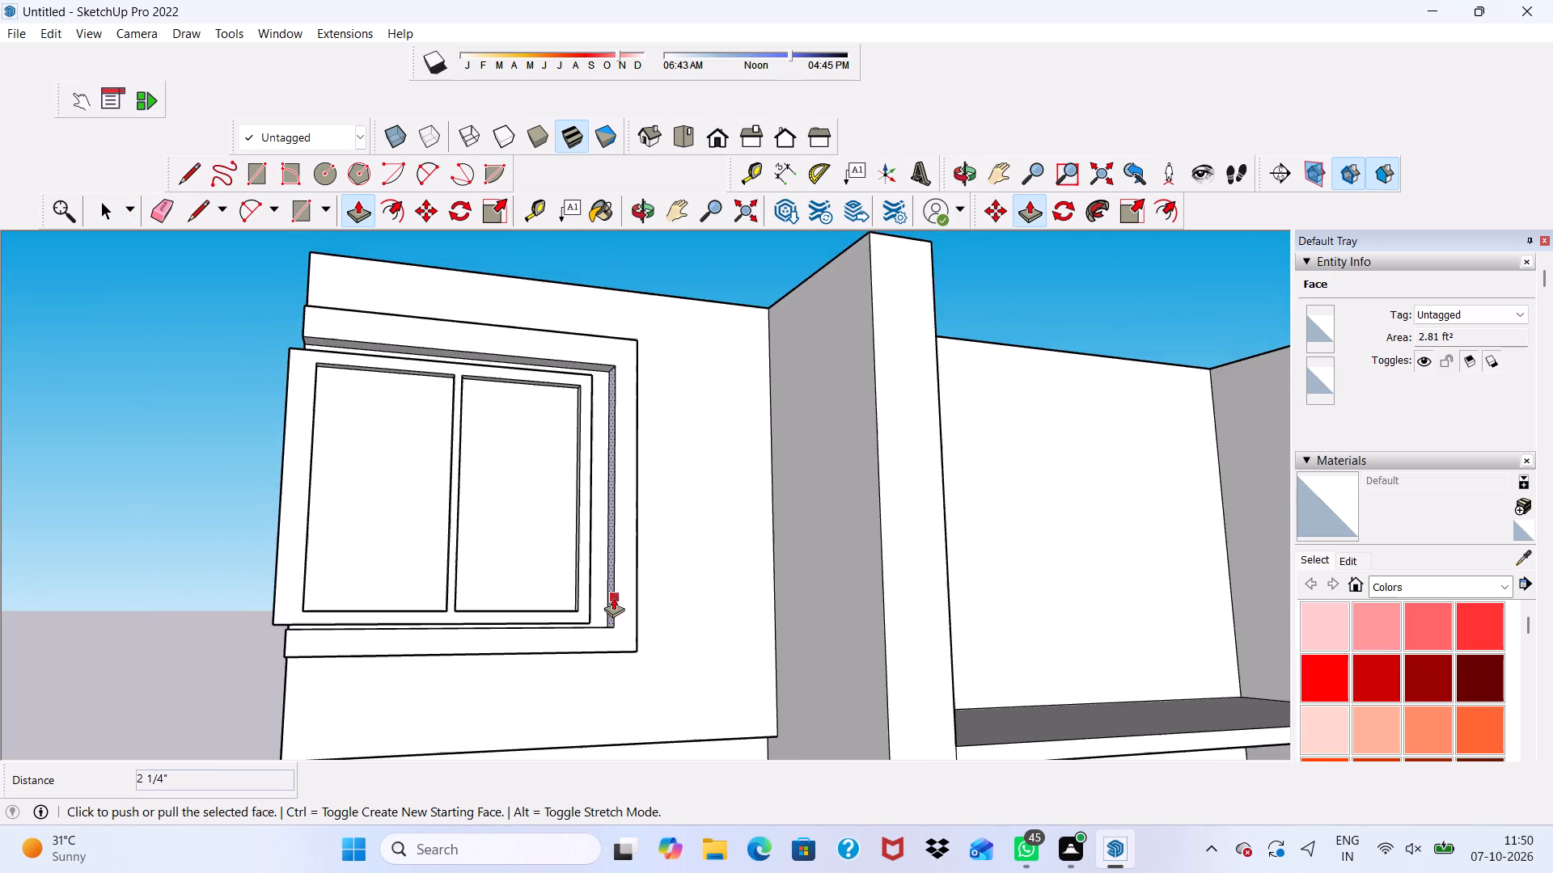
Pull the vertical leg's inner face about 1 7/8" farther toward the window frame.
{"action": "middle_click_drag", "start_coordinate": [613, 597], "coordinate": [228, 609]}
{"action": "scroll", "coordinate": [489, 626], "scroll_direction": "up", "scroll_amount": 2}
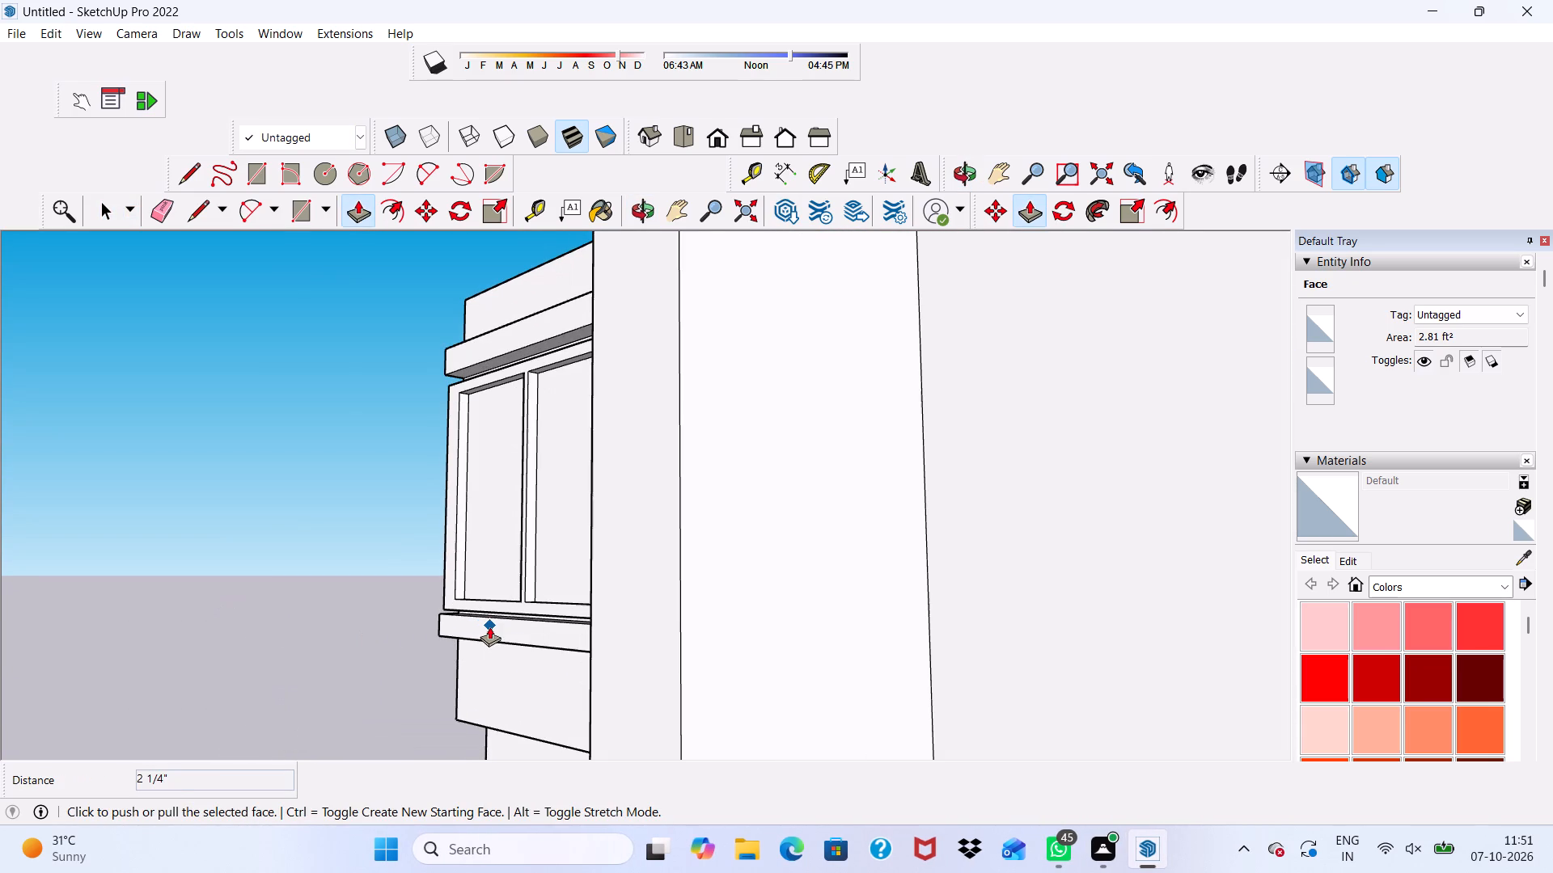
{"action": "scroll", "coordinate": [490, 627], "scroll_direction": "down", "scroll_amount": 4}
{"action": "middle_click_drag", "start_coordinate": [490, 627], "coordinate": [952, 659]}
{"action": "scroll", "coordinate": [490, 627], "scroll_direction": "down", "scroll_amount": 1}
{"action": "scroll", "coordinate": [754, 597], "scroll_direction": "up", "scroll_amount": 14}
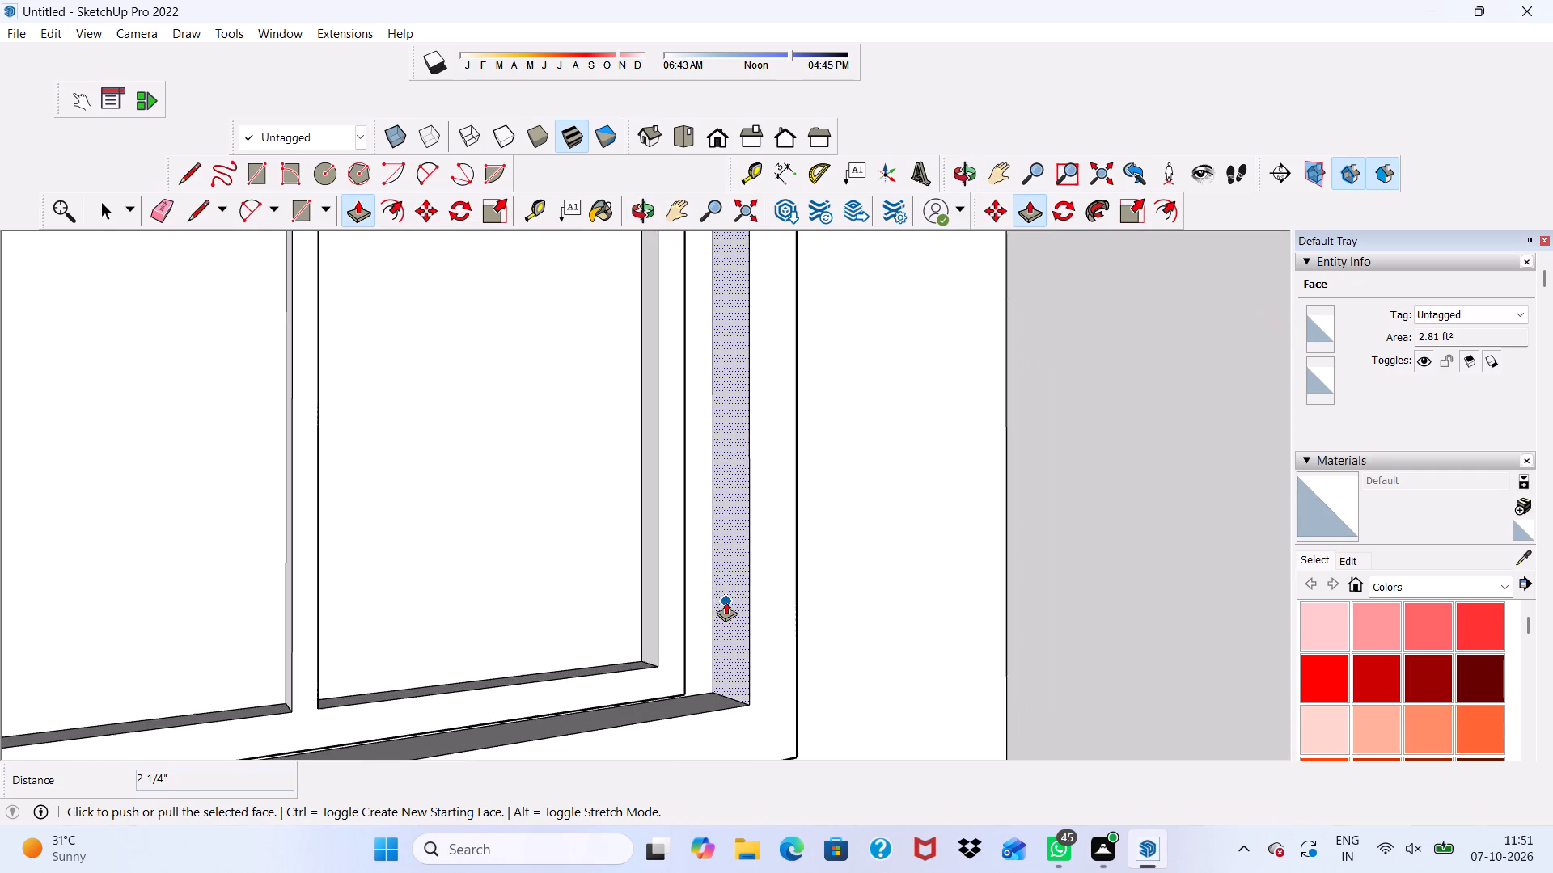
{"action": "left_click_drag", "start_coordinate": [726, 601], "coordinate": [709, 601]}
{"action": "scroll", "coordinate": [708, 601], "scroll_direction": "down", "scroll_amount": 11}
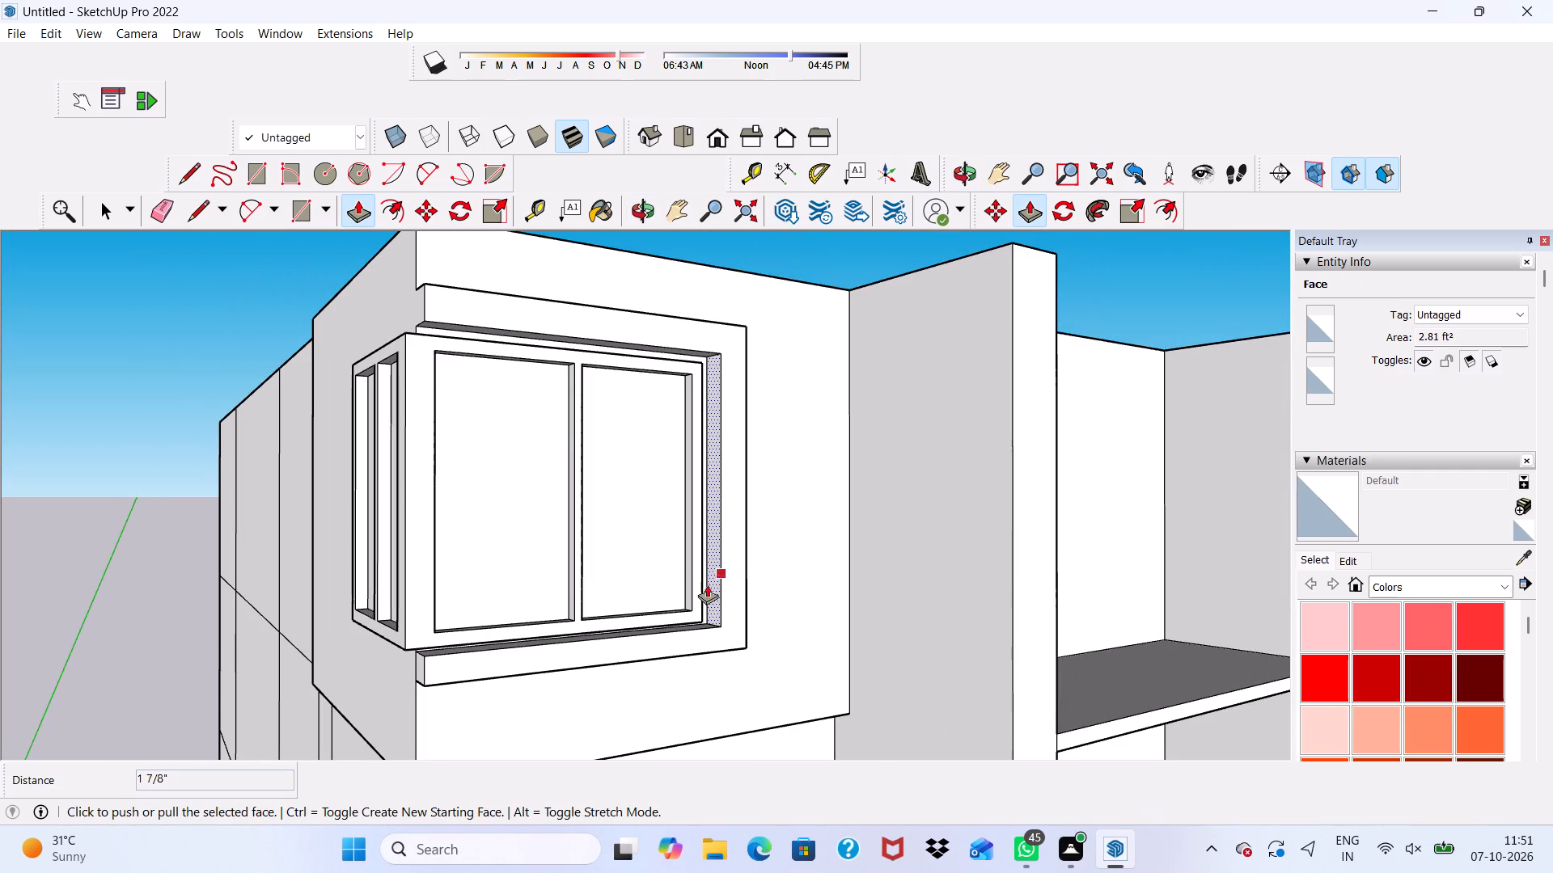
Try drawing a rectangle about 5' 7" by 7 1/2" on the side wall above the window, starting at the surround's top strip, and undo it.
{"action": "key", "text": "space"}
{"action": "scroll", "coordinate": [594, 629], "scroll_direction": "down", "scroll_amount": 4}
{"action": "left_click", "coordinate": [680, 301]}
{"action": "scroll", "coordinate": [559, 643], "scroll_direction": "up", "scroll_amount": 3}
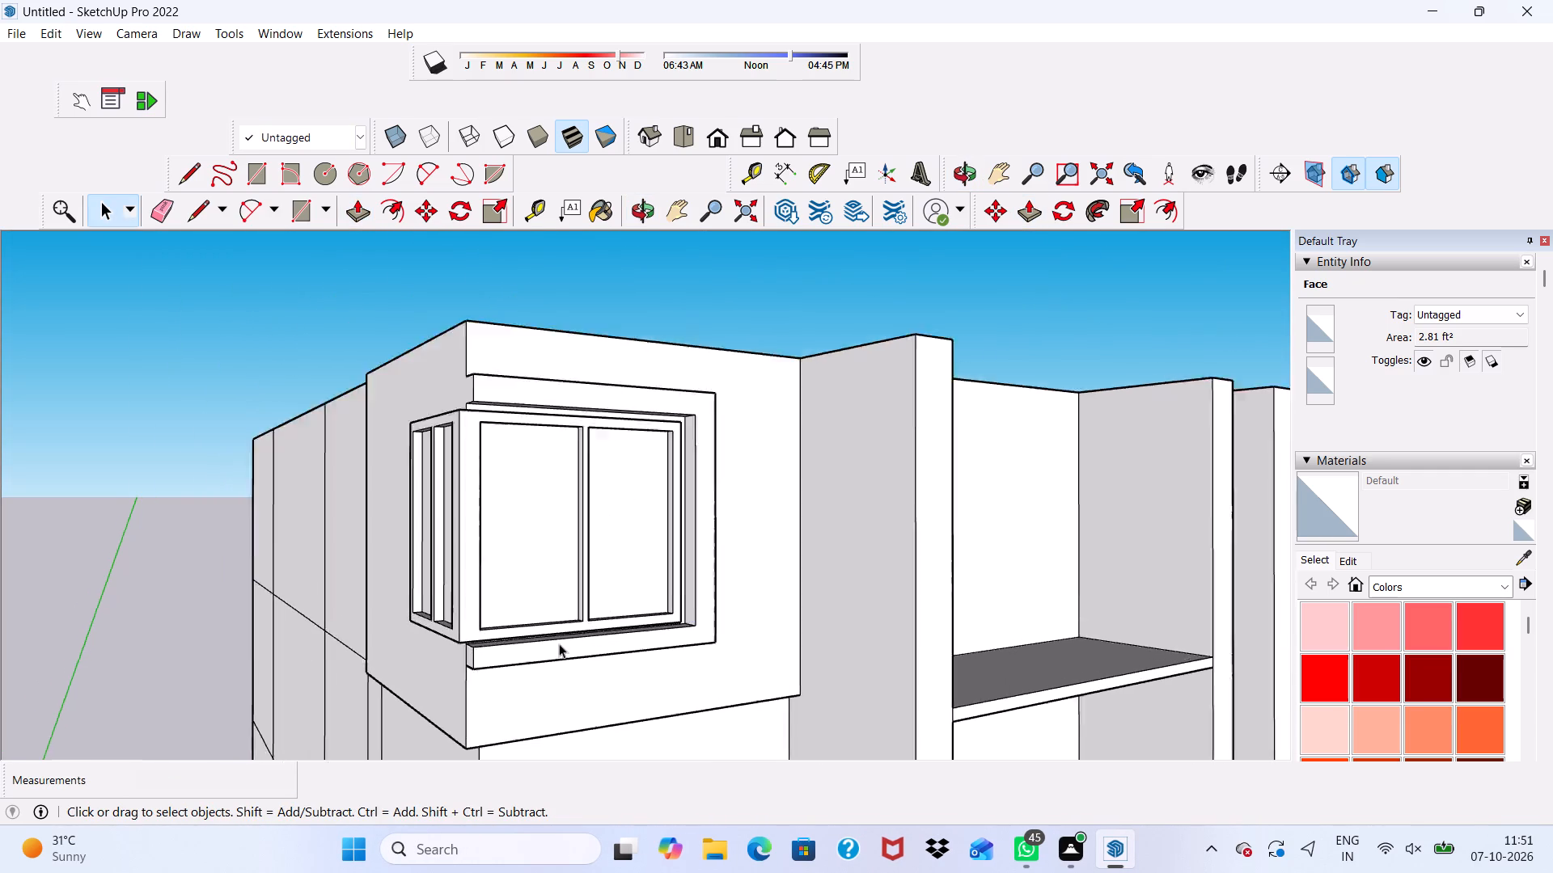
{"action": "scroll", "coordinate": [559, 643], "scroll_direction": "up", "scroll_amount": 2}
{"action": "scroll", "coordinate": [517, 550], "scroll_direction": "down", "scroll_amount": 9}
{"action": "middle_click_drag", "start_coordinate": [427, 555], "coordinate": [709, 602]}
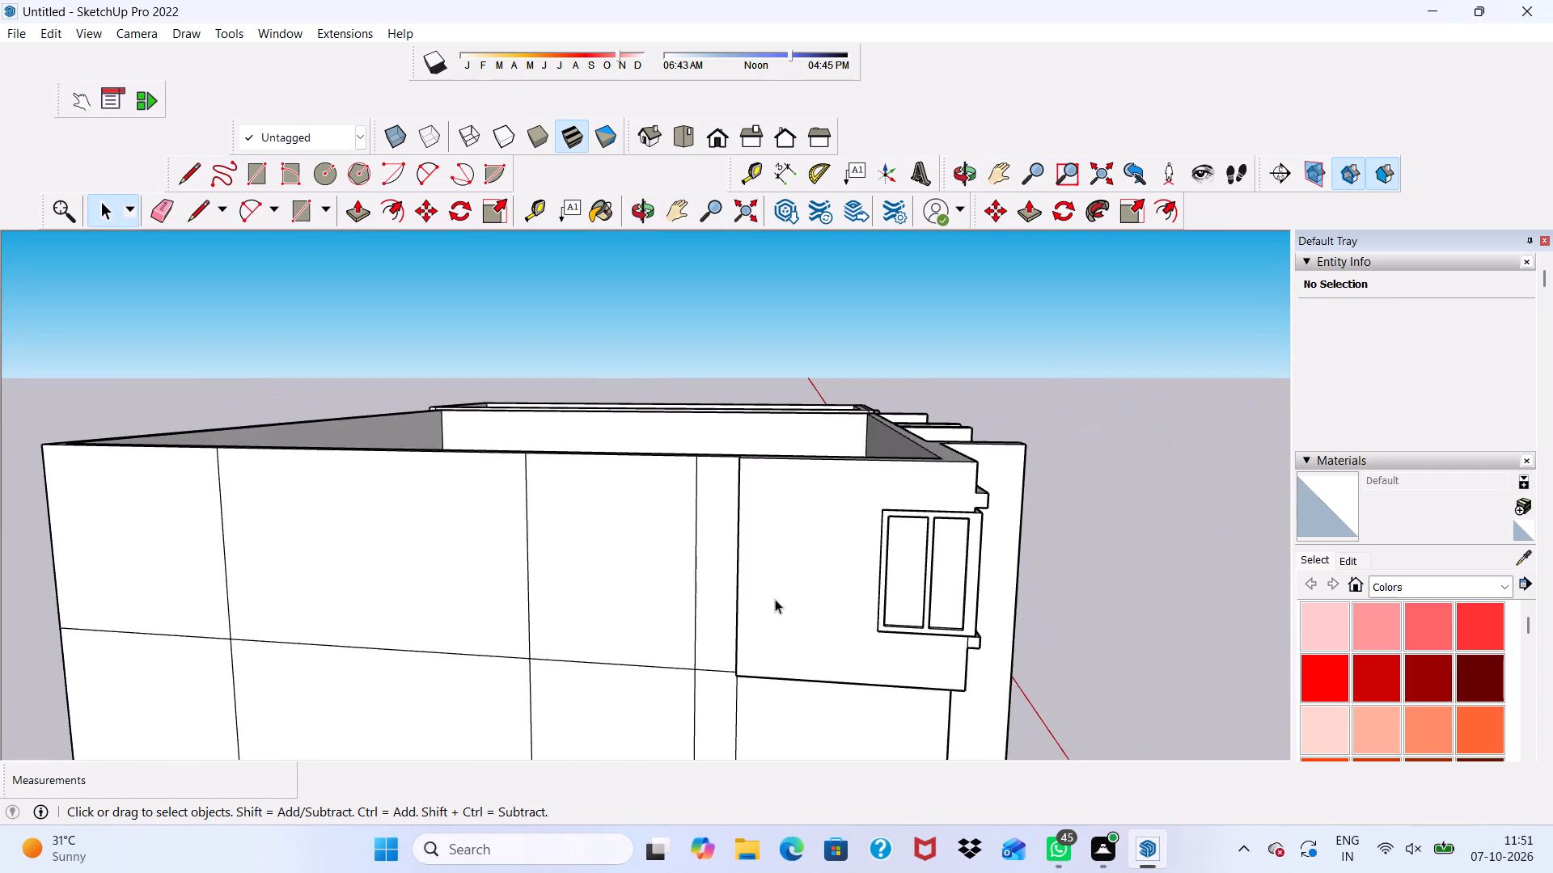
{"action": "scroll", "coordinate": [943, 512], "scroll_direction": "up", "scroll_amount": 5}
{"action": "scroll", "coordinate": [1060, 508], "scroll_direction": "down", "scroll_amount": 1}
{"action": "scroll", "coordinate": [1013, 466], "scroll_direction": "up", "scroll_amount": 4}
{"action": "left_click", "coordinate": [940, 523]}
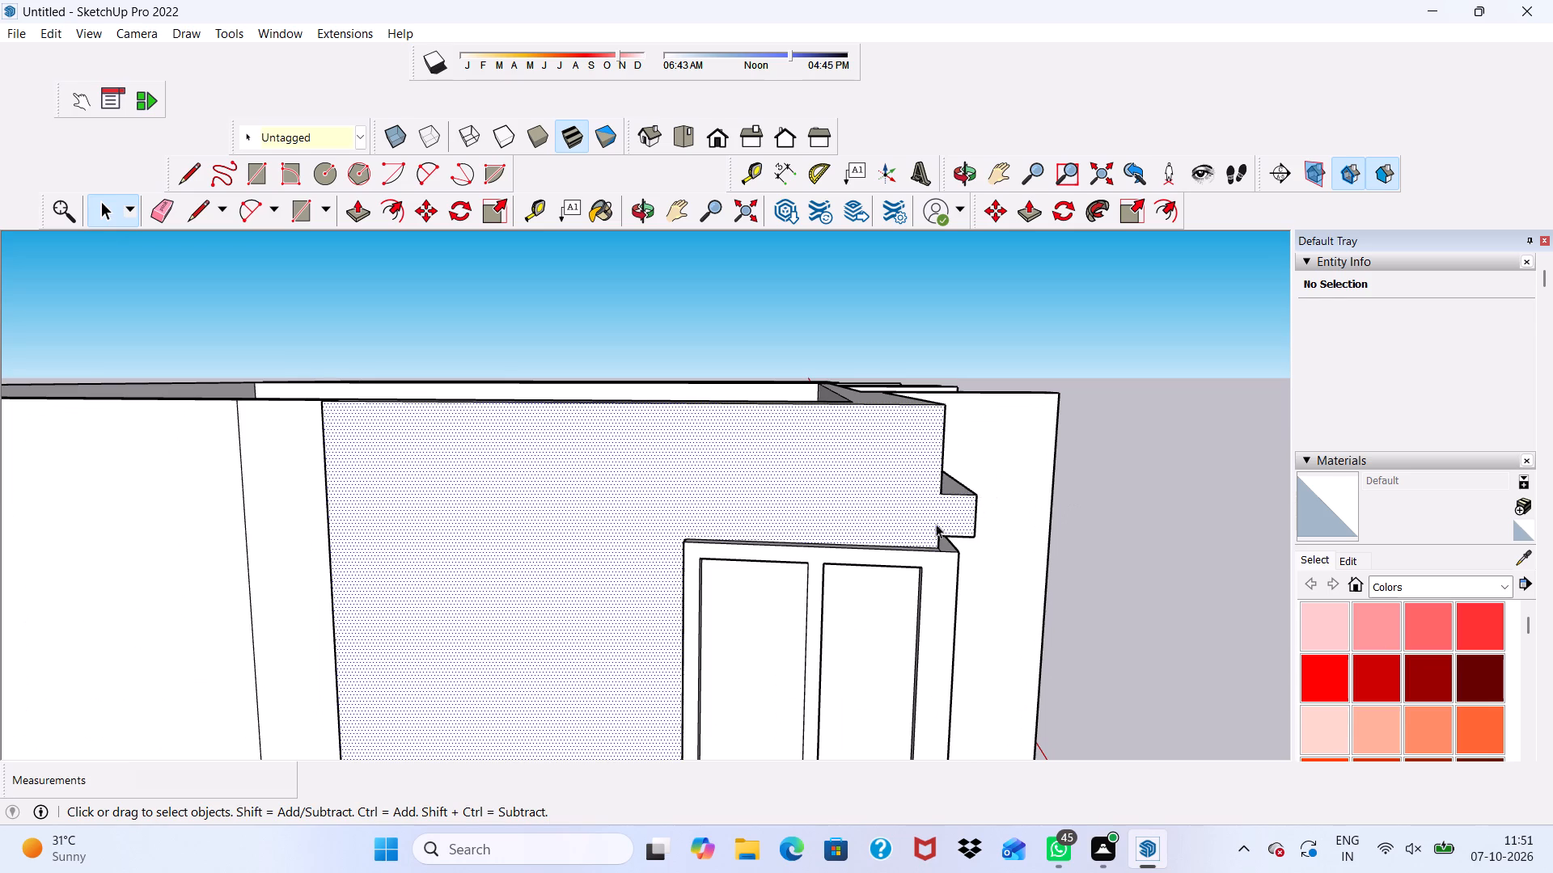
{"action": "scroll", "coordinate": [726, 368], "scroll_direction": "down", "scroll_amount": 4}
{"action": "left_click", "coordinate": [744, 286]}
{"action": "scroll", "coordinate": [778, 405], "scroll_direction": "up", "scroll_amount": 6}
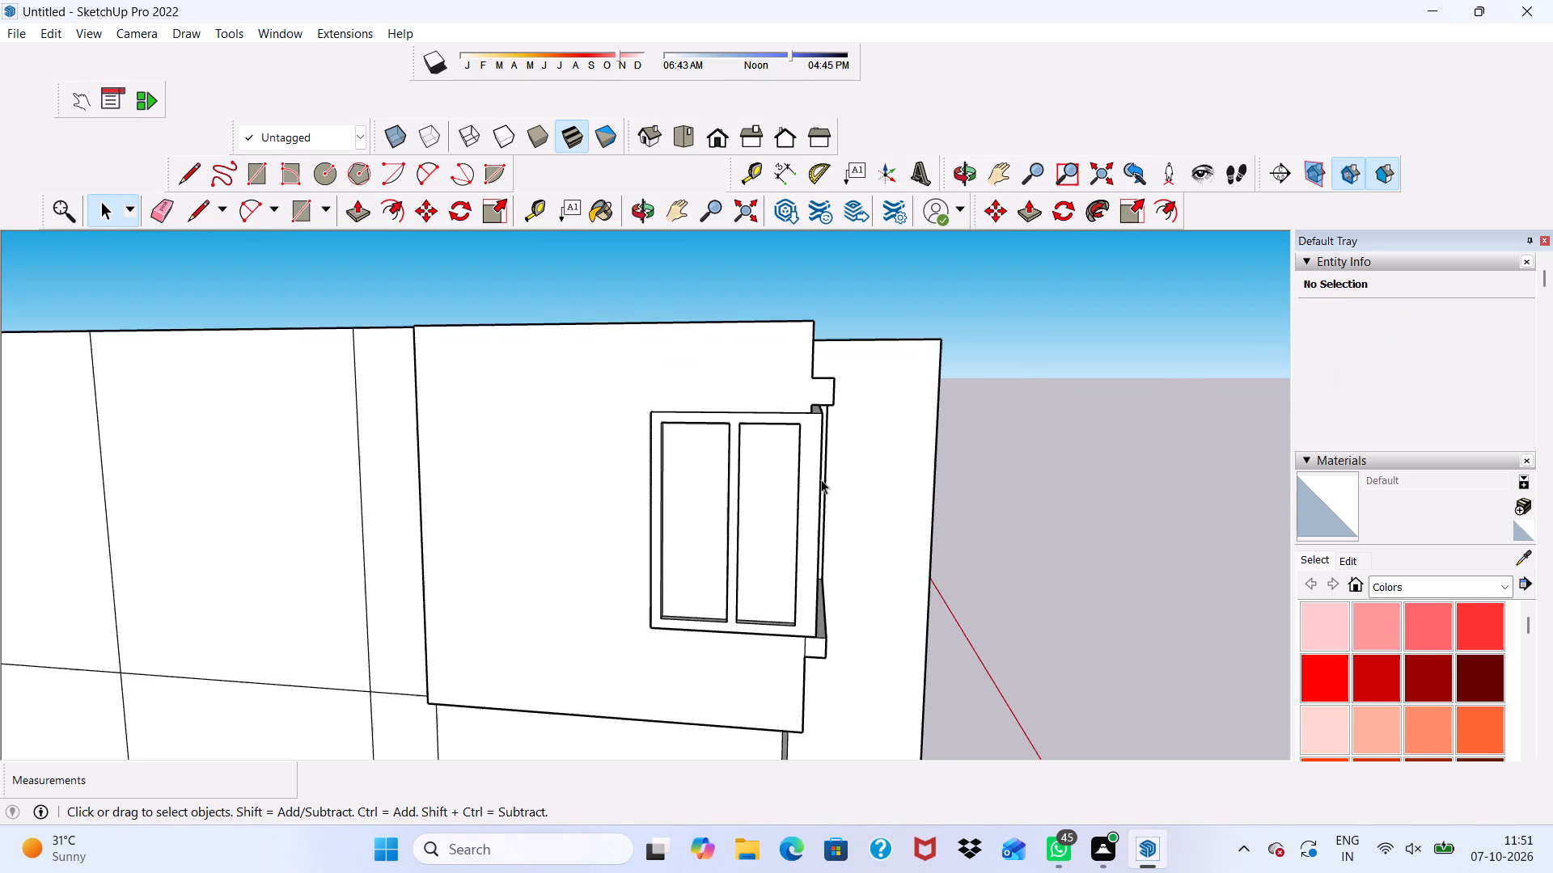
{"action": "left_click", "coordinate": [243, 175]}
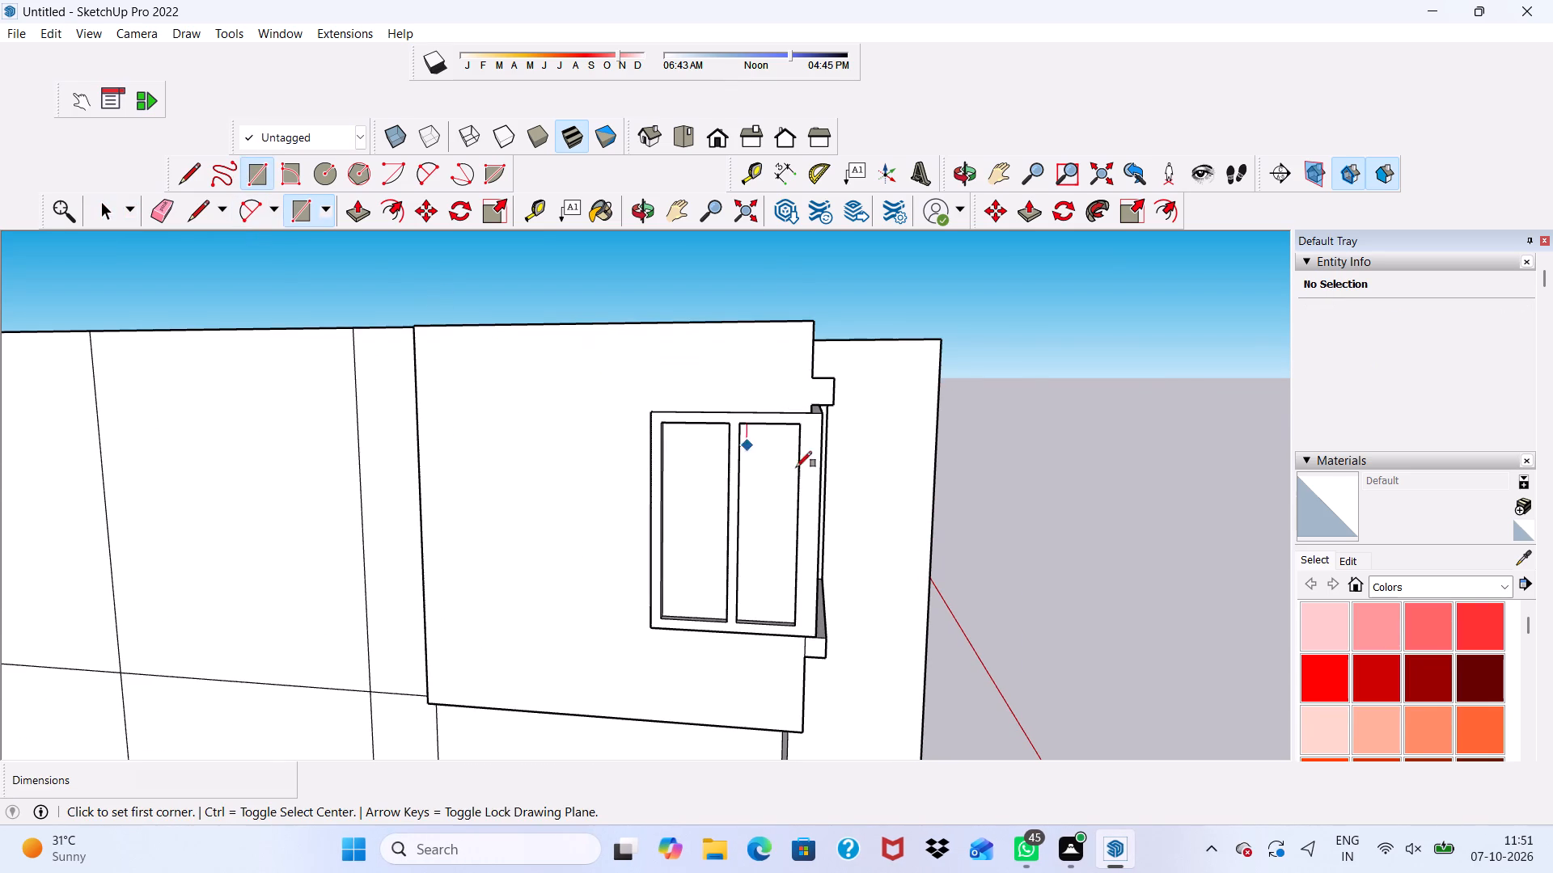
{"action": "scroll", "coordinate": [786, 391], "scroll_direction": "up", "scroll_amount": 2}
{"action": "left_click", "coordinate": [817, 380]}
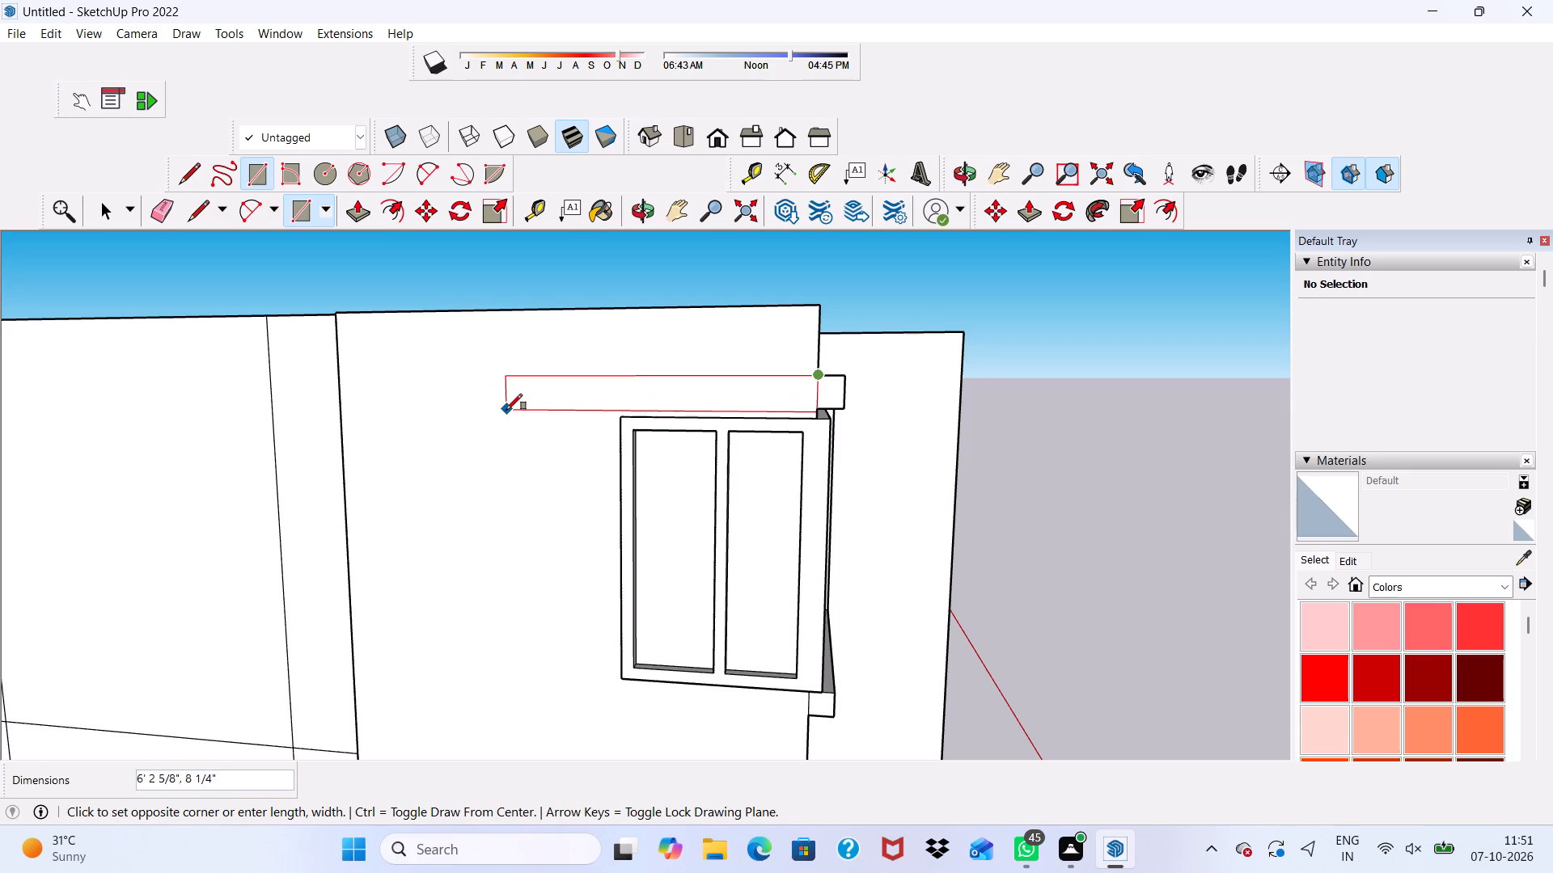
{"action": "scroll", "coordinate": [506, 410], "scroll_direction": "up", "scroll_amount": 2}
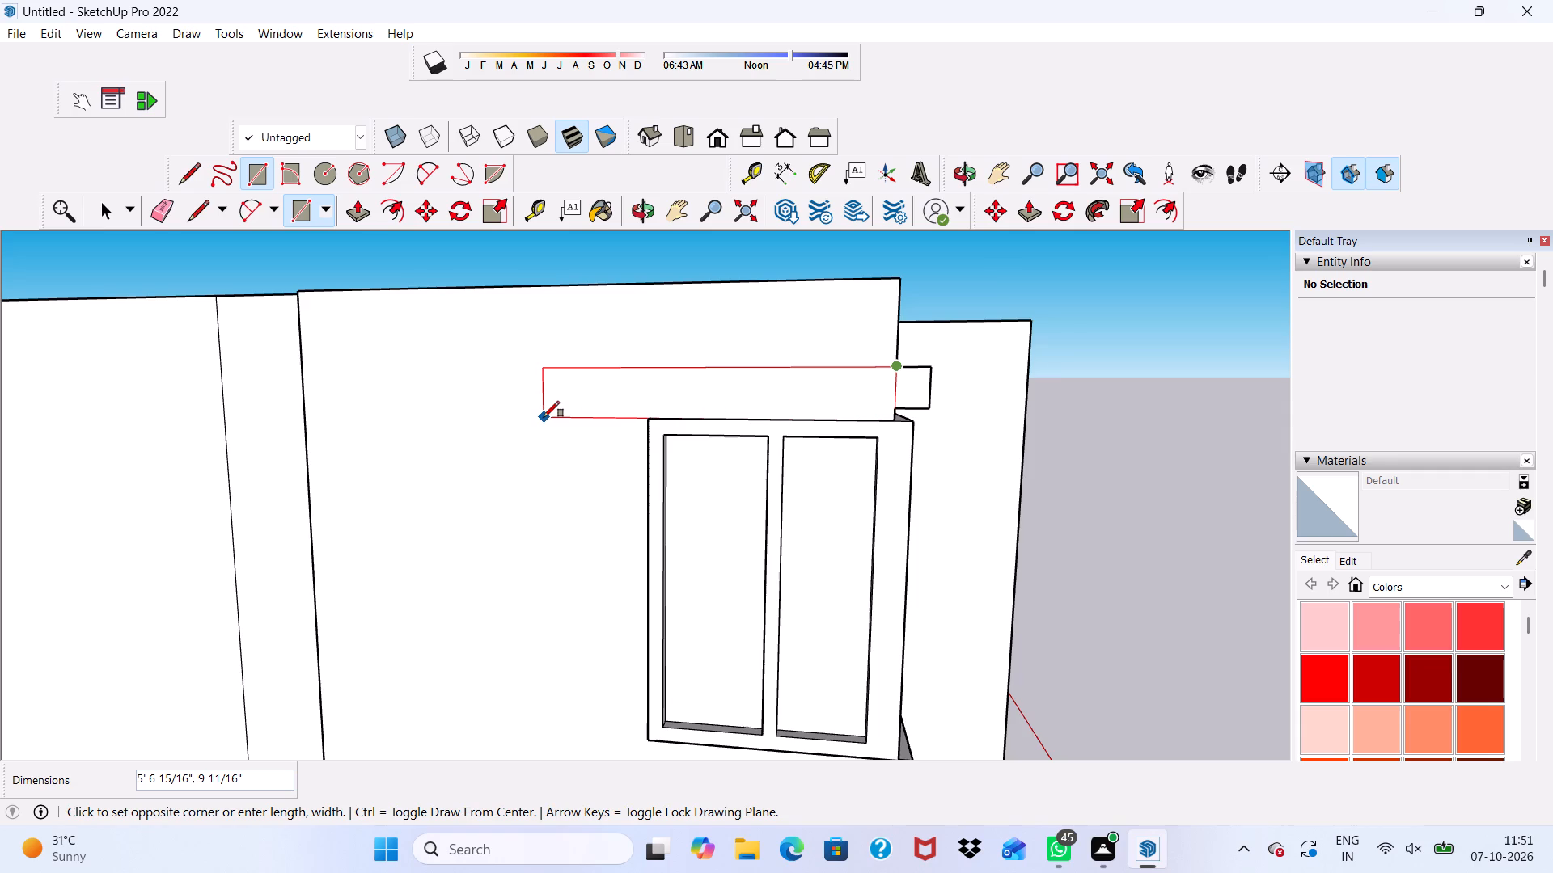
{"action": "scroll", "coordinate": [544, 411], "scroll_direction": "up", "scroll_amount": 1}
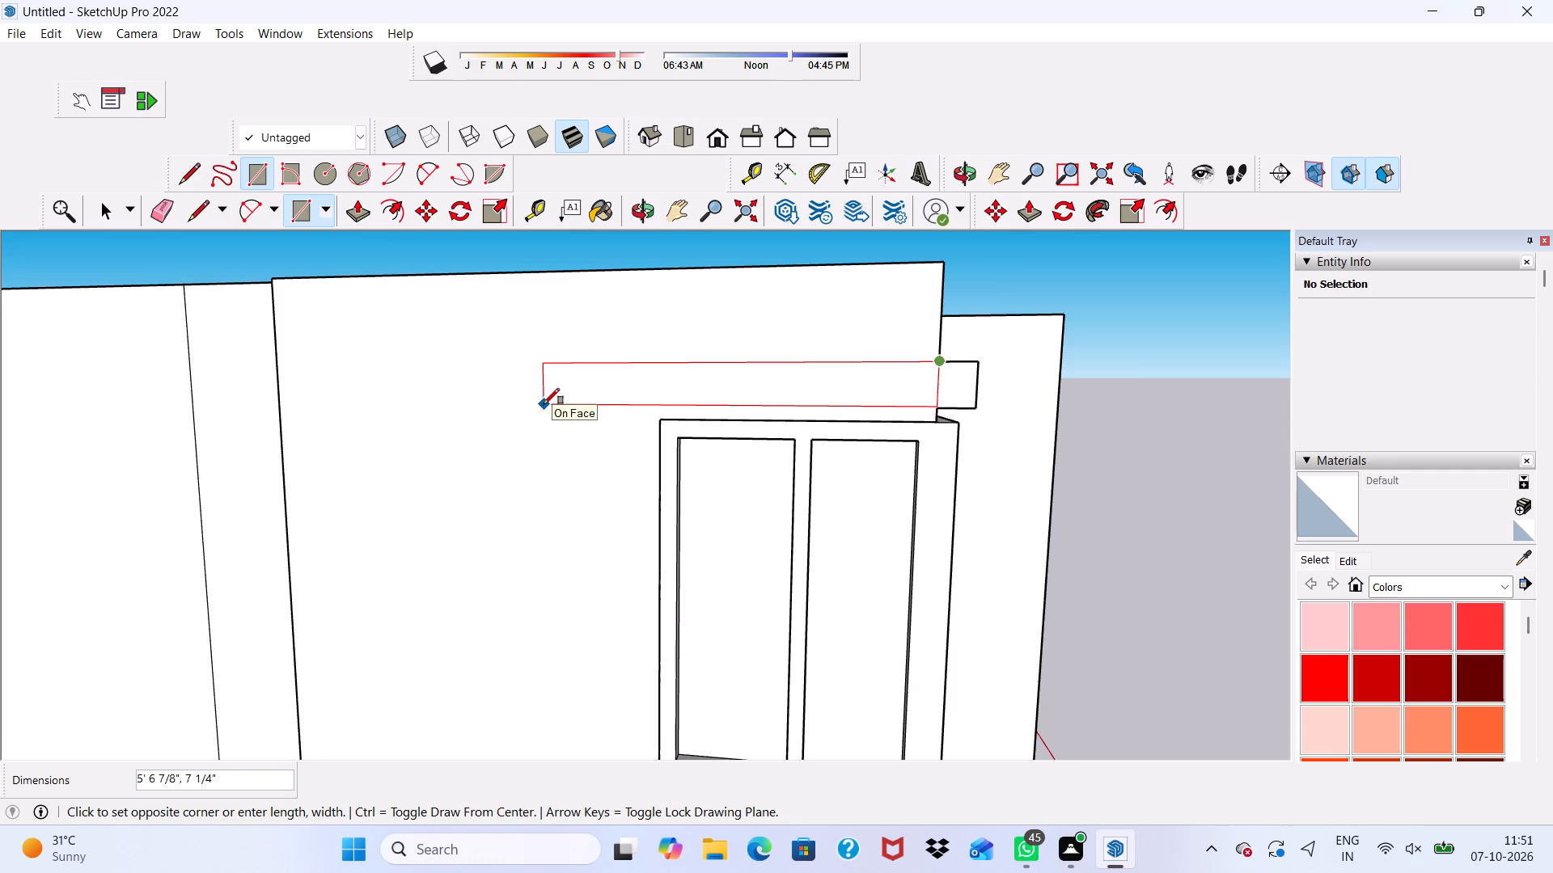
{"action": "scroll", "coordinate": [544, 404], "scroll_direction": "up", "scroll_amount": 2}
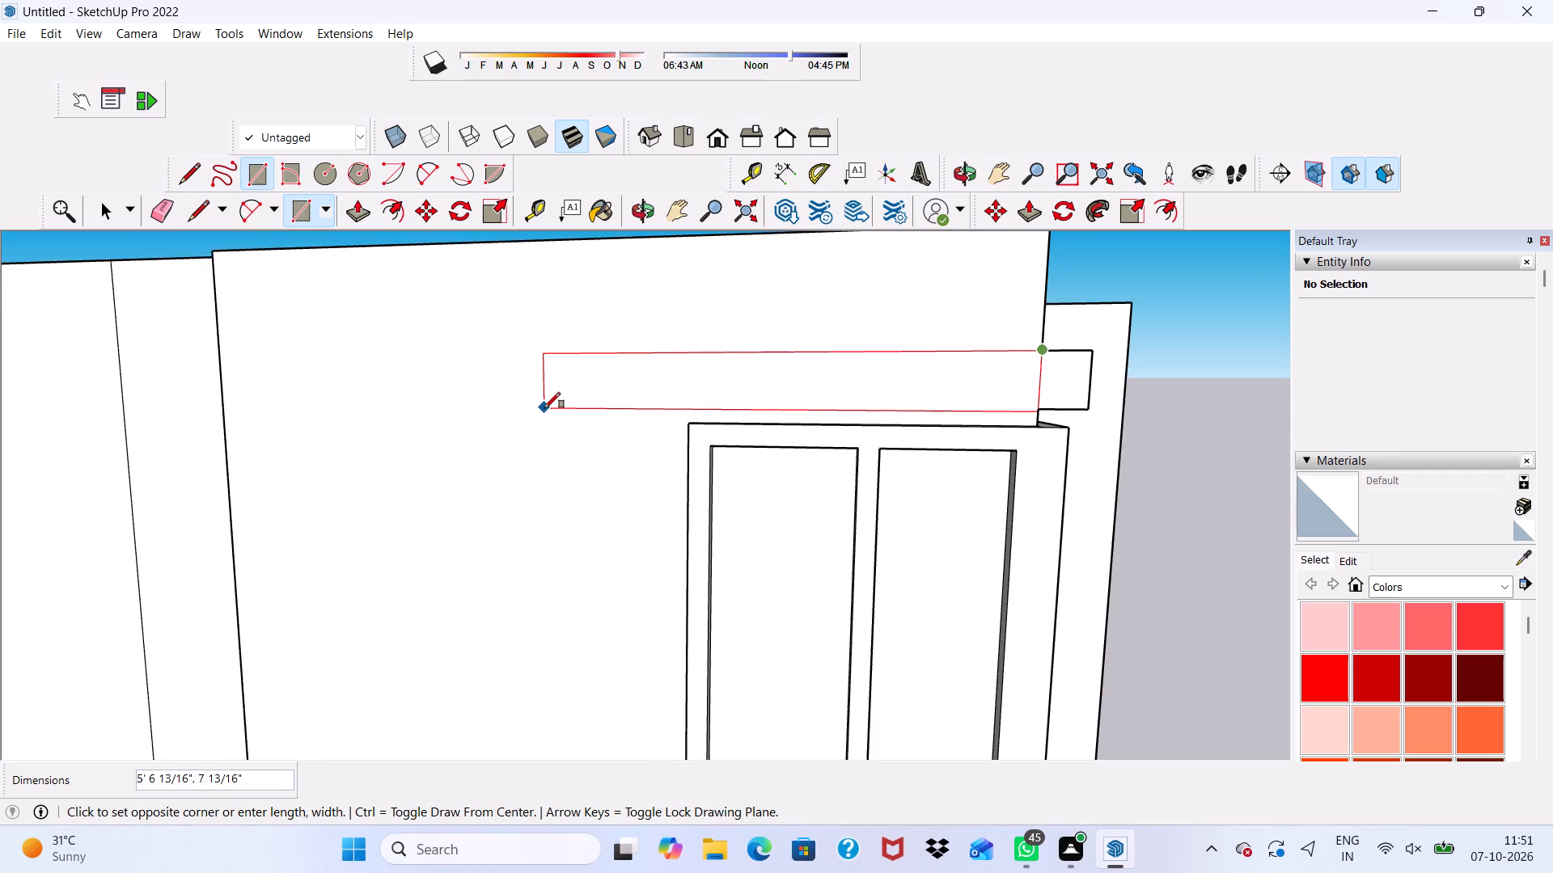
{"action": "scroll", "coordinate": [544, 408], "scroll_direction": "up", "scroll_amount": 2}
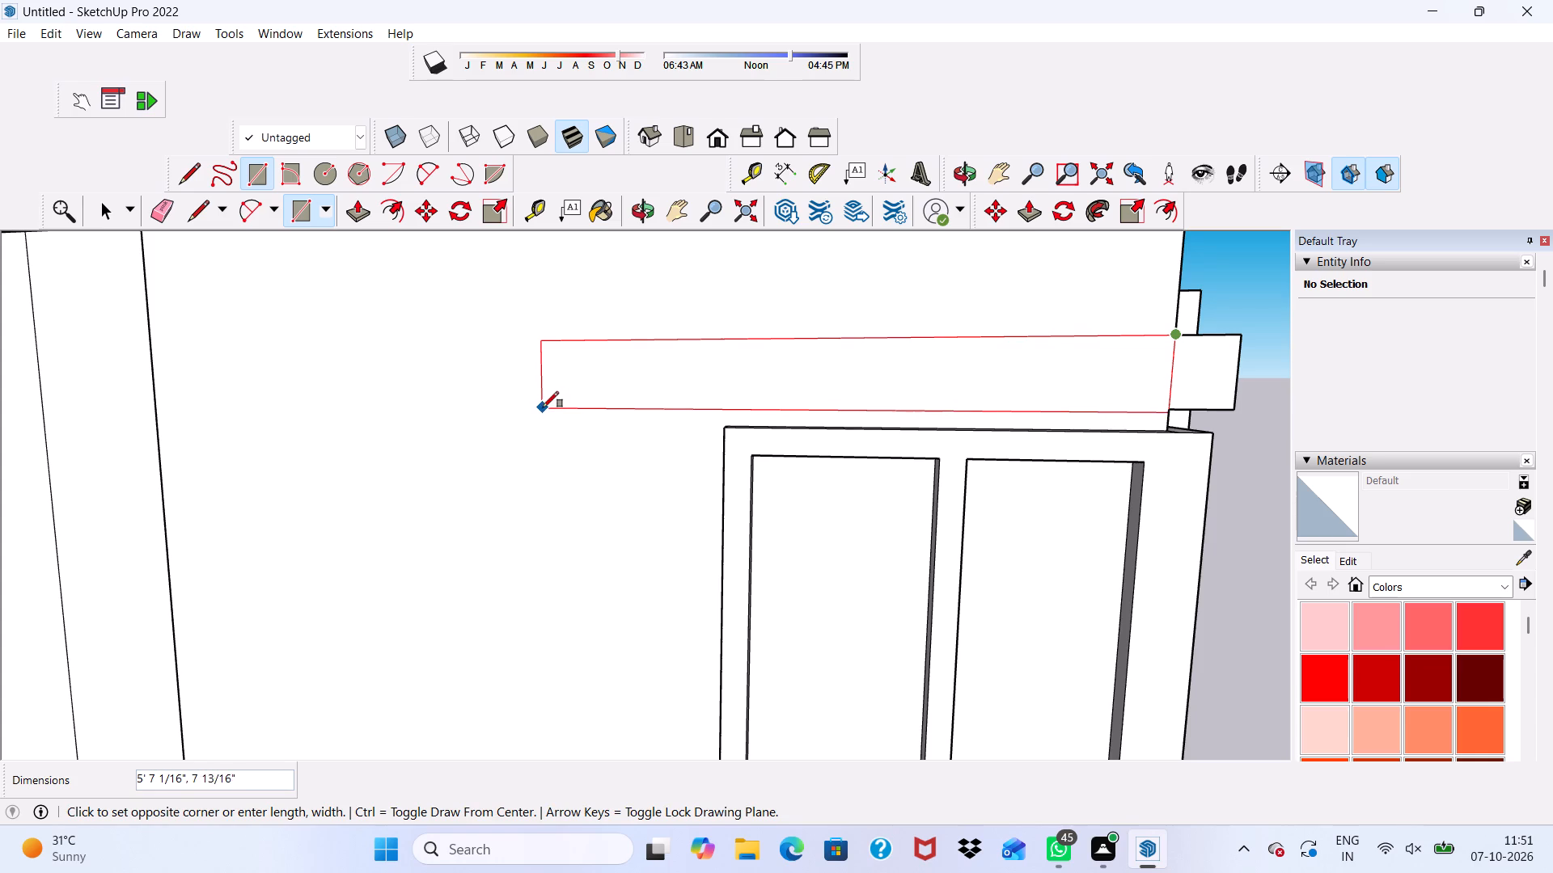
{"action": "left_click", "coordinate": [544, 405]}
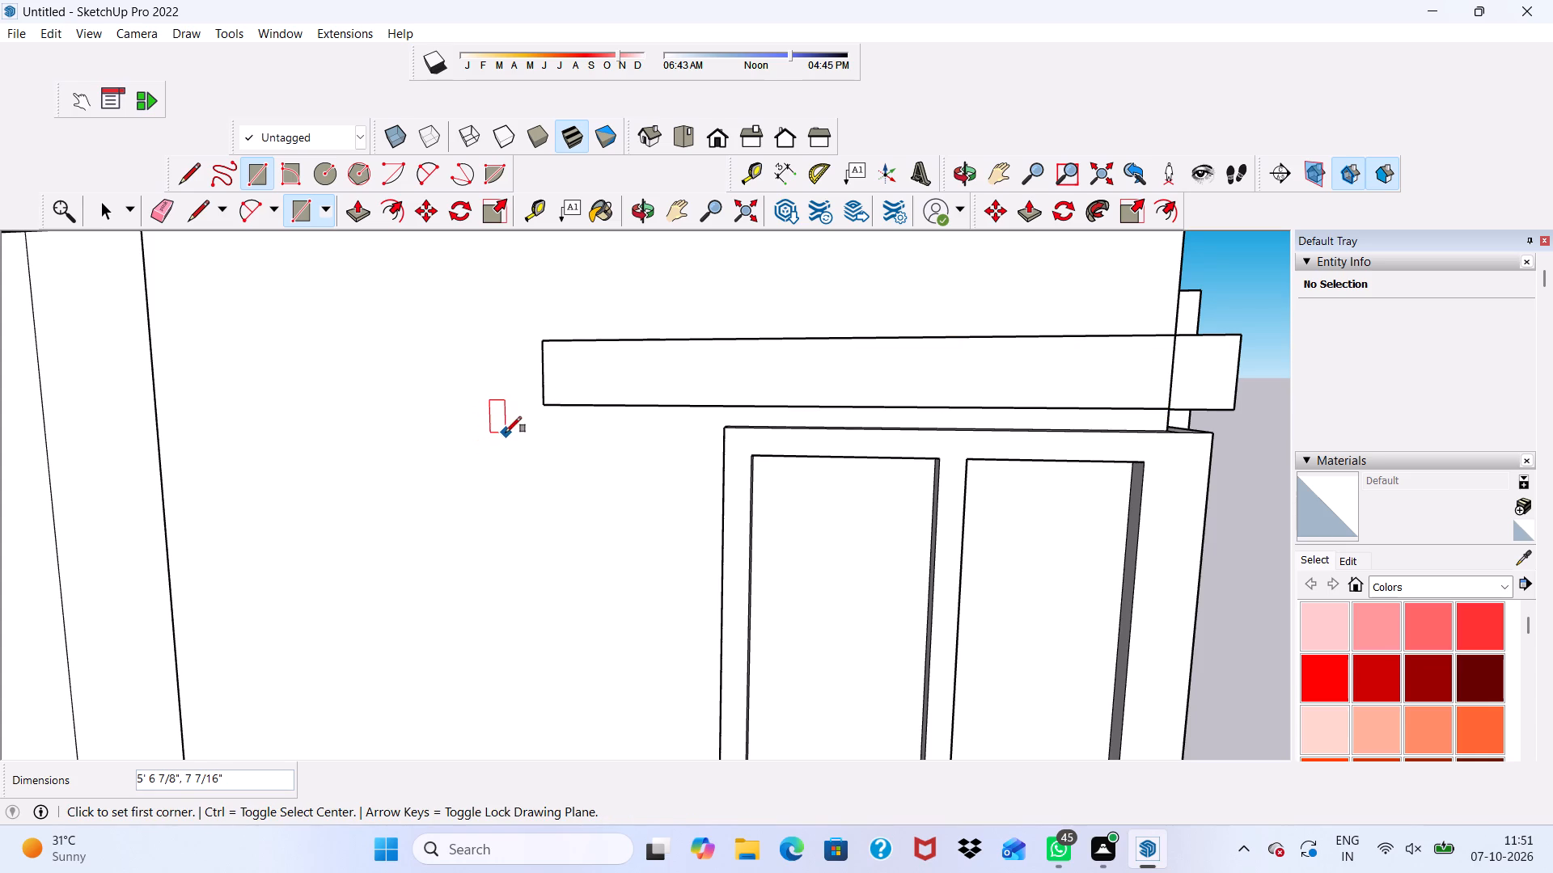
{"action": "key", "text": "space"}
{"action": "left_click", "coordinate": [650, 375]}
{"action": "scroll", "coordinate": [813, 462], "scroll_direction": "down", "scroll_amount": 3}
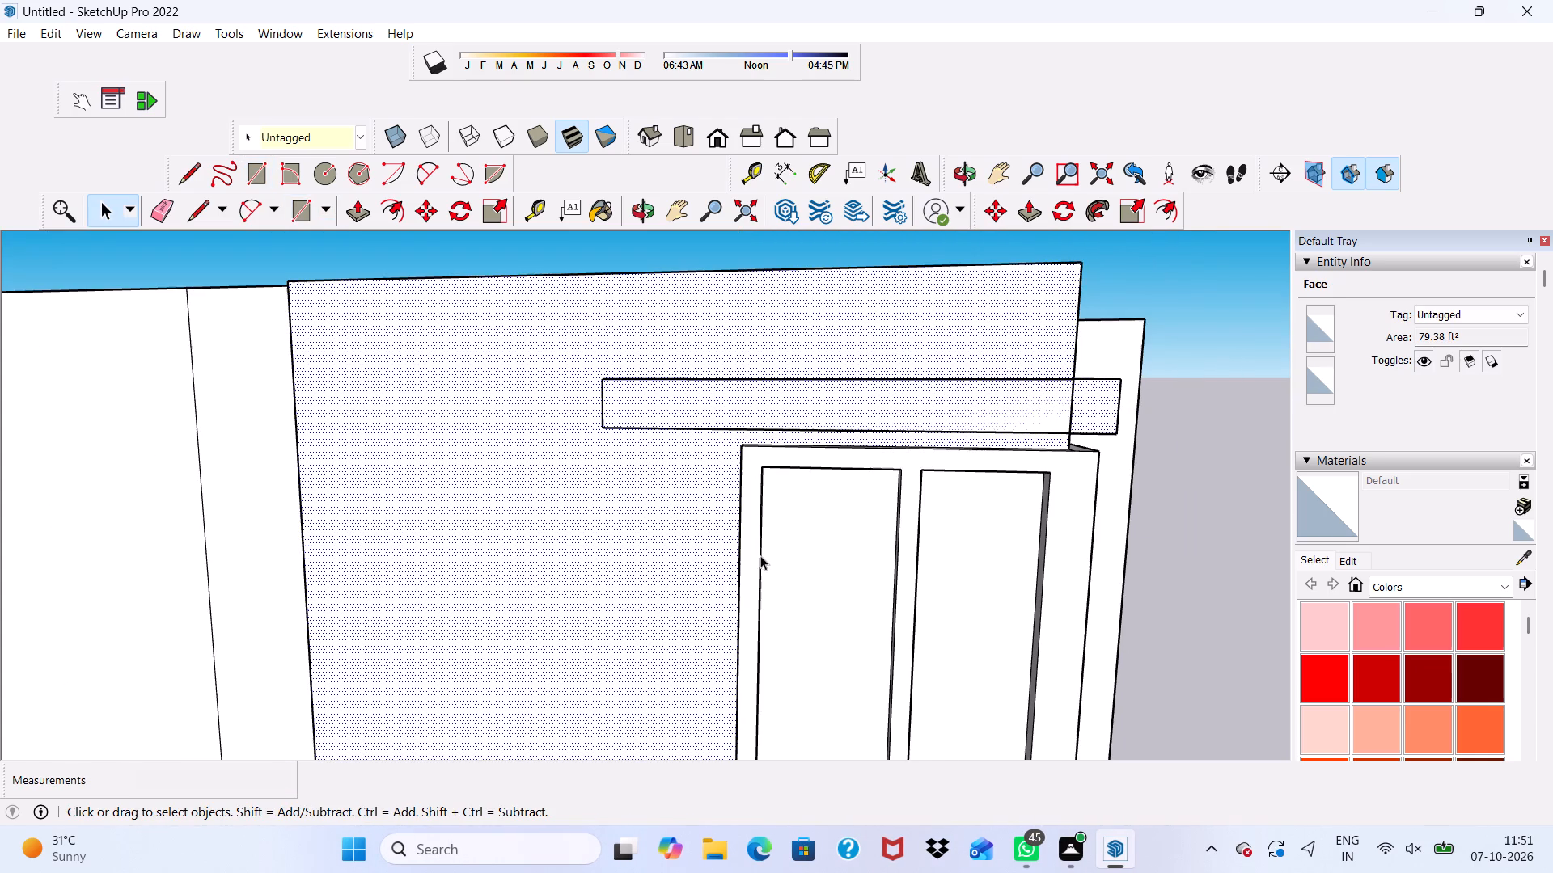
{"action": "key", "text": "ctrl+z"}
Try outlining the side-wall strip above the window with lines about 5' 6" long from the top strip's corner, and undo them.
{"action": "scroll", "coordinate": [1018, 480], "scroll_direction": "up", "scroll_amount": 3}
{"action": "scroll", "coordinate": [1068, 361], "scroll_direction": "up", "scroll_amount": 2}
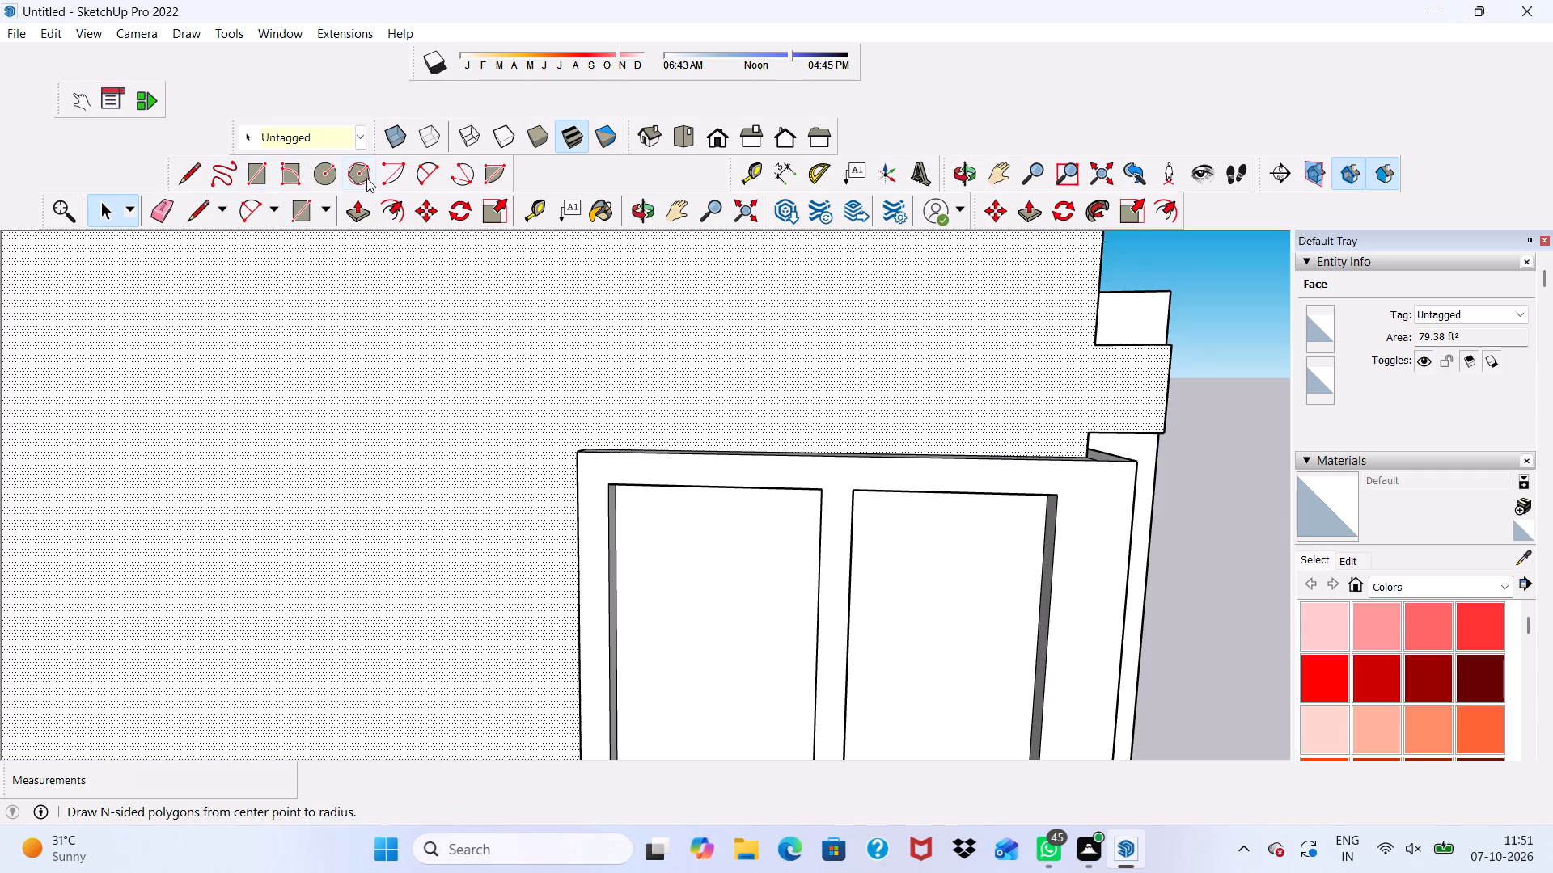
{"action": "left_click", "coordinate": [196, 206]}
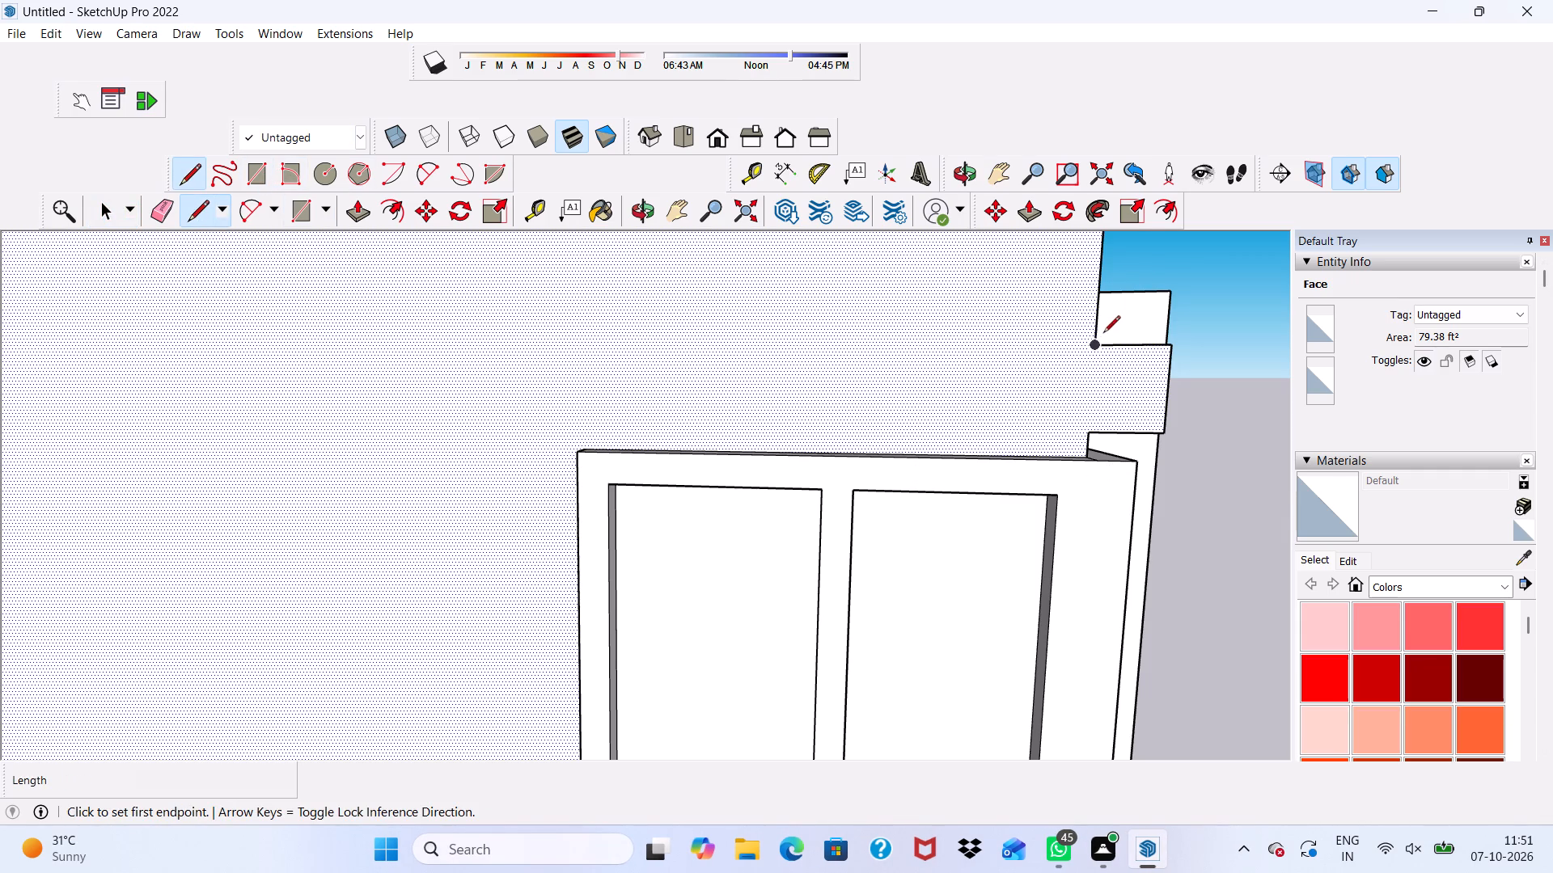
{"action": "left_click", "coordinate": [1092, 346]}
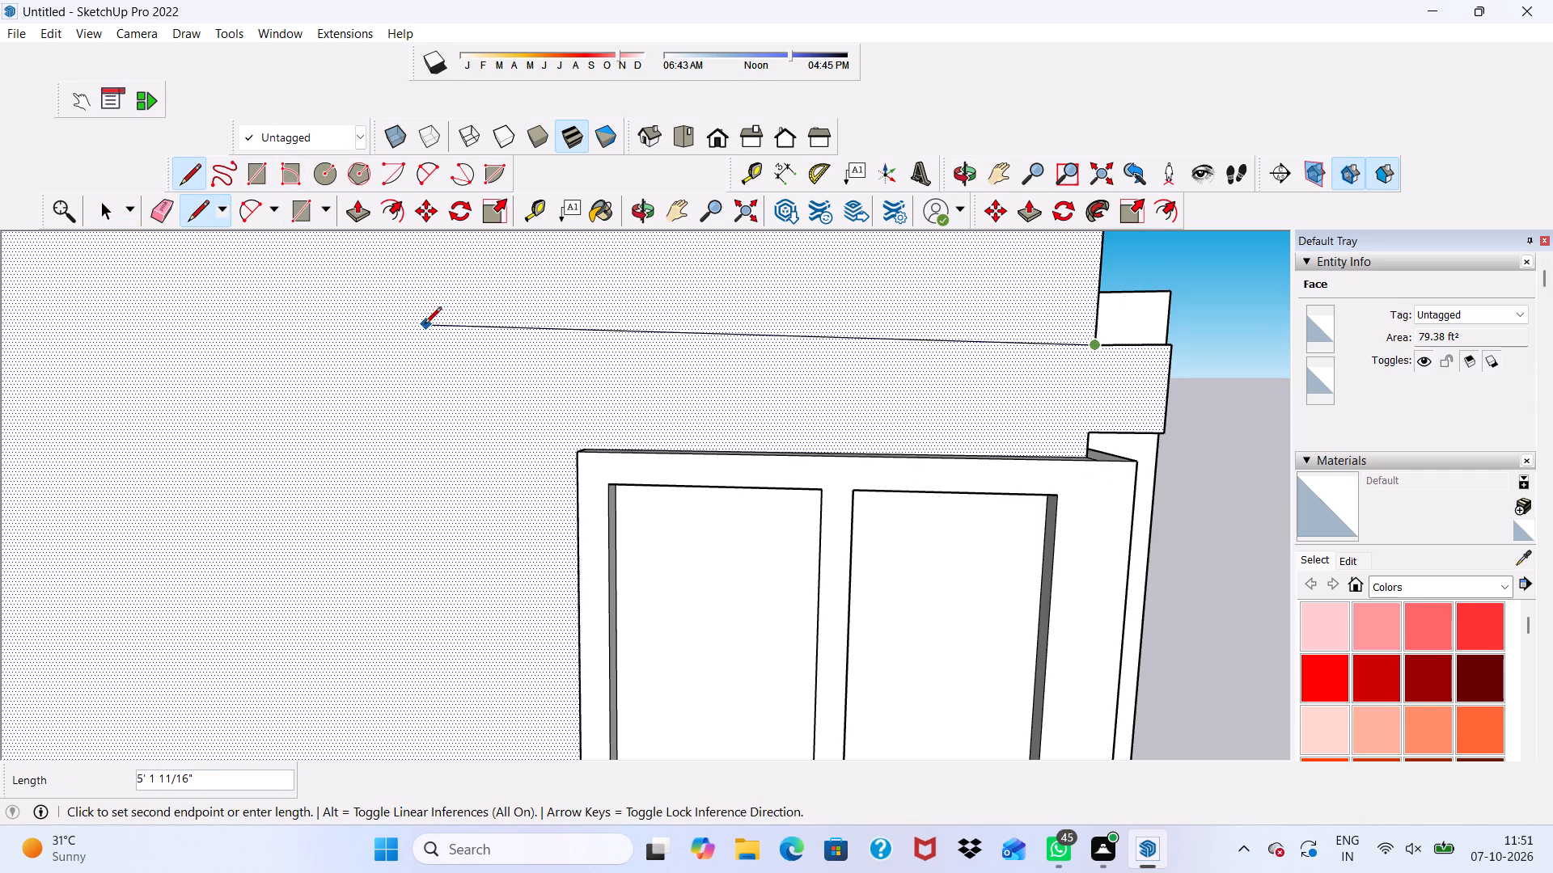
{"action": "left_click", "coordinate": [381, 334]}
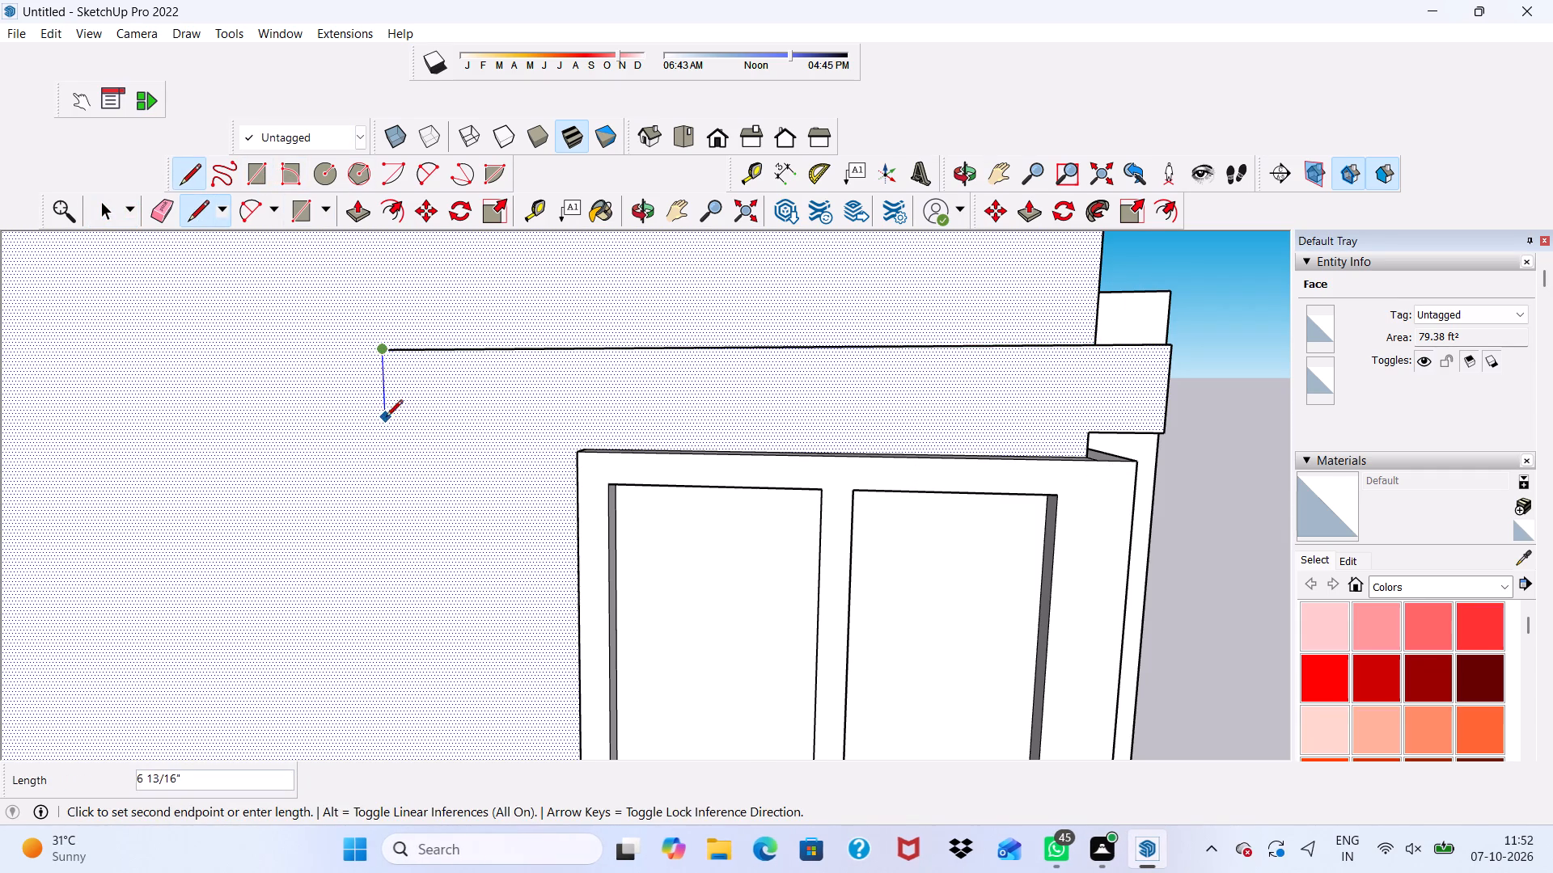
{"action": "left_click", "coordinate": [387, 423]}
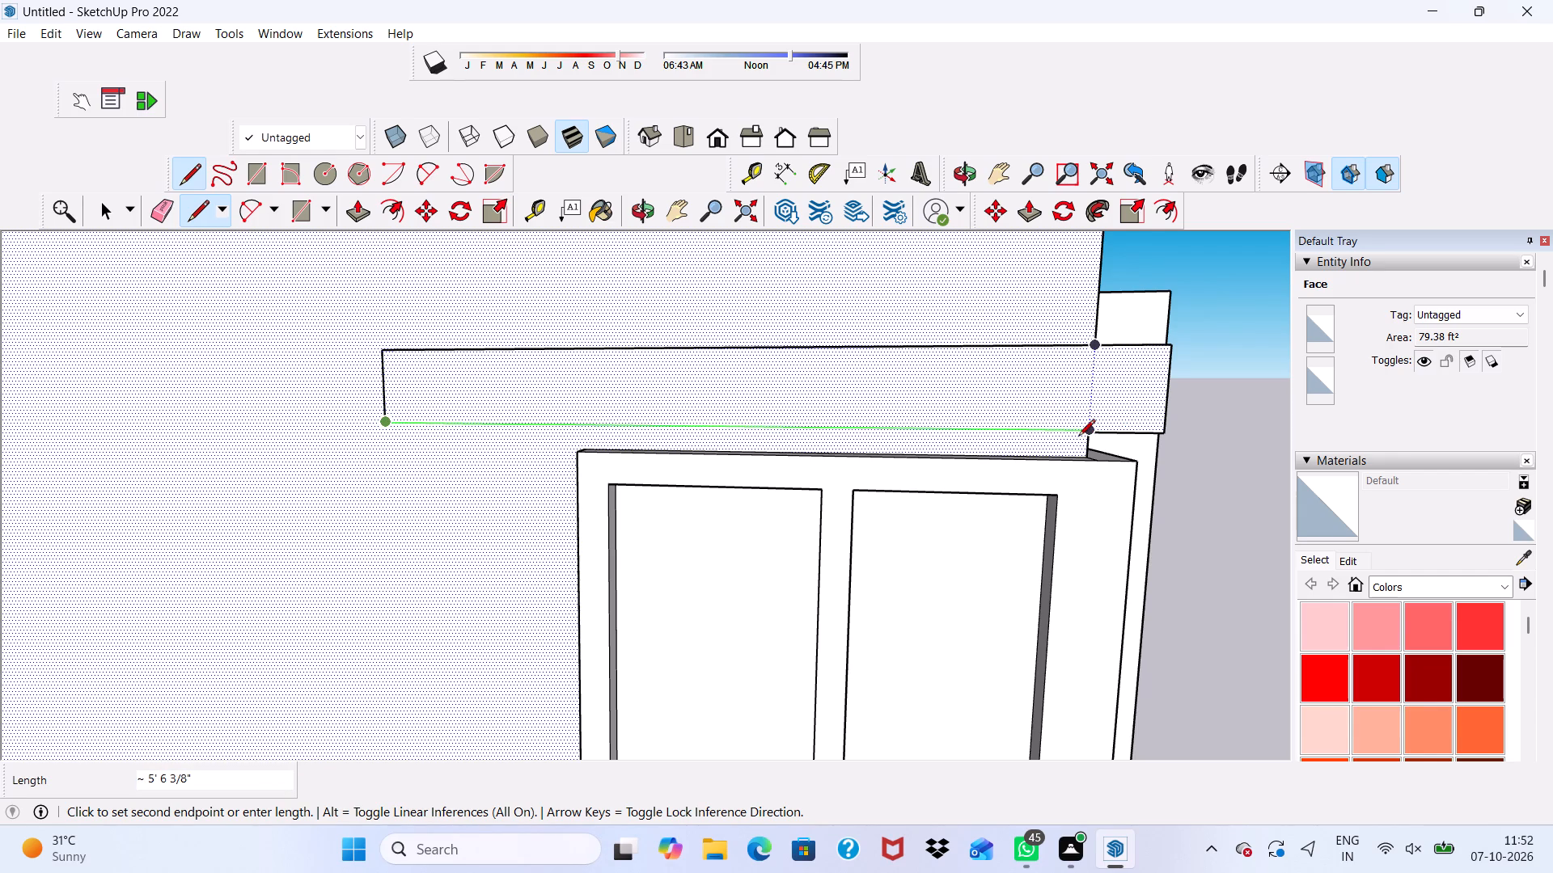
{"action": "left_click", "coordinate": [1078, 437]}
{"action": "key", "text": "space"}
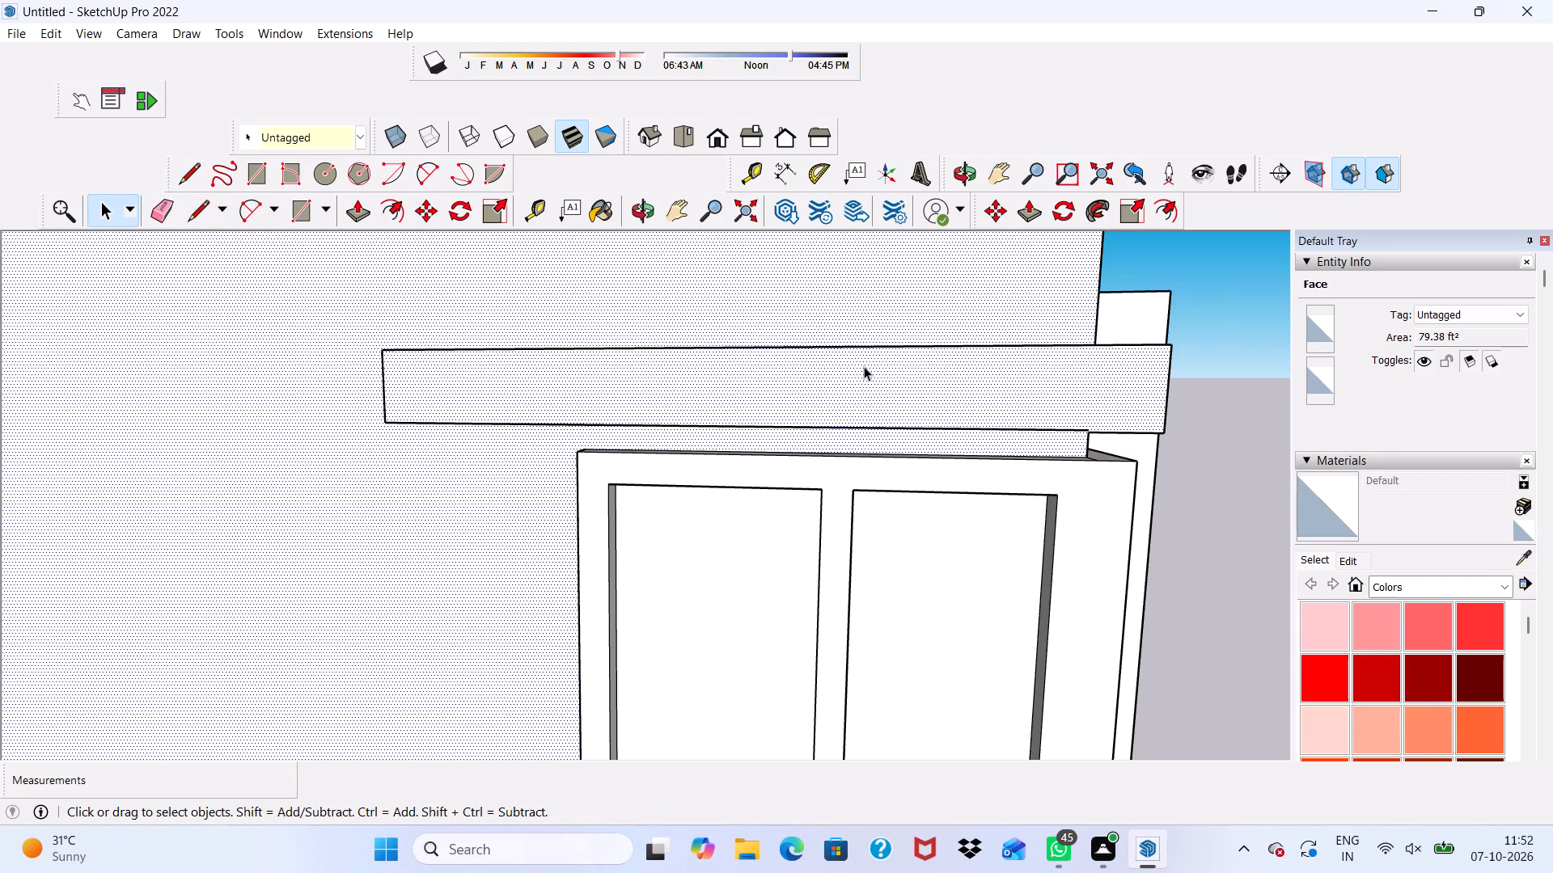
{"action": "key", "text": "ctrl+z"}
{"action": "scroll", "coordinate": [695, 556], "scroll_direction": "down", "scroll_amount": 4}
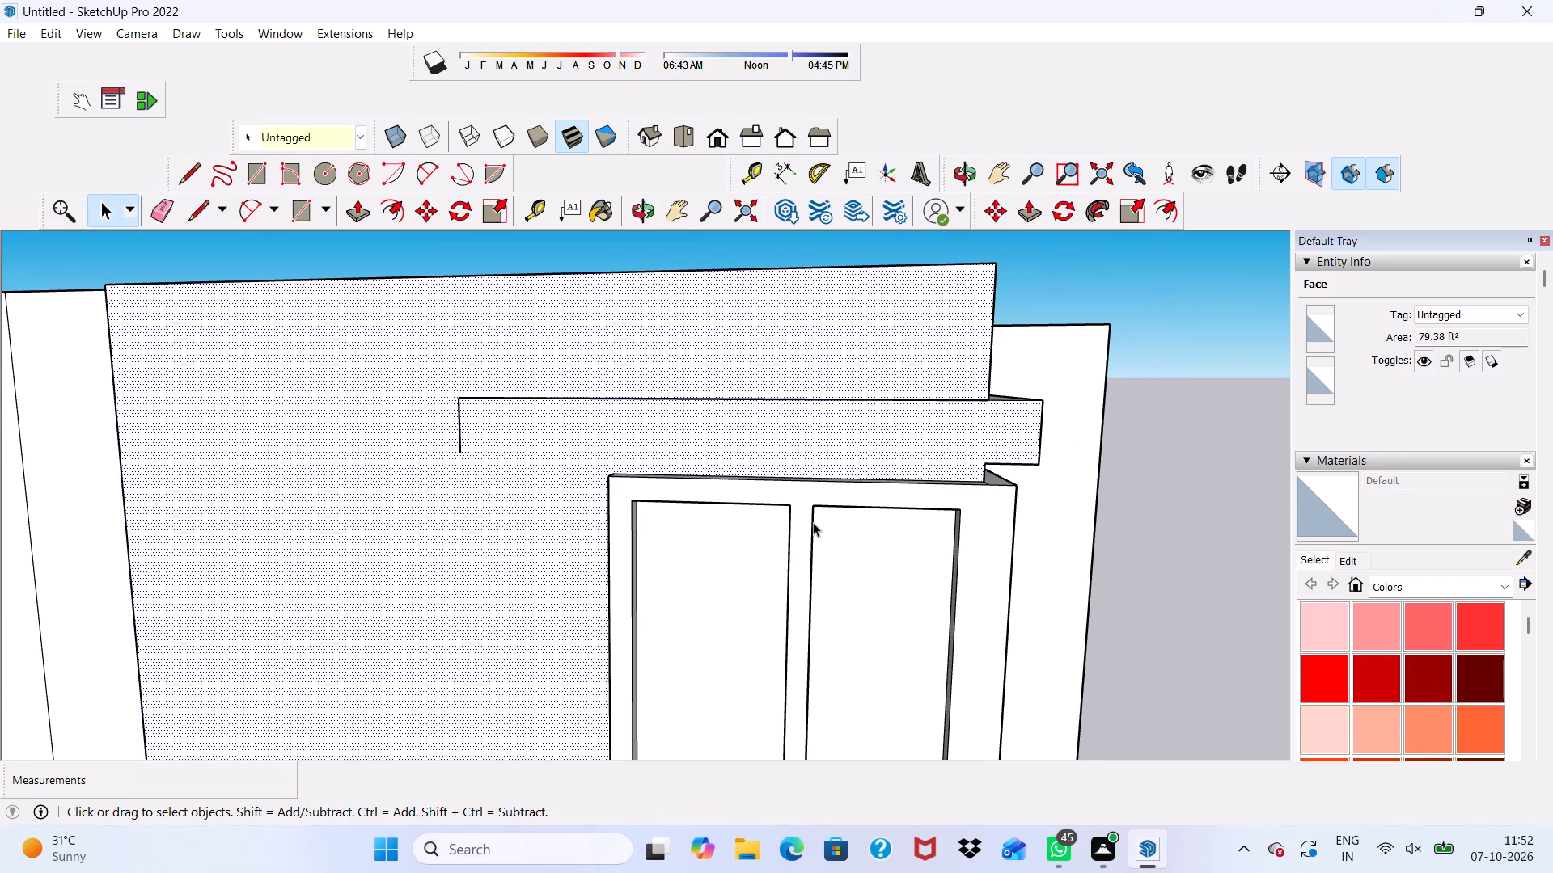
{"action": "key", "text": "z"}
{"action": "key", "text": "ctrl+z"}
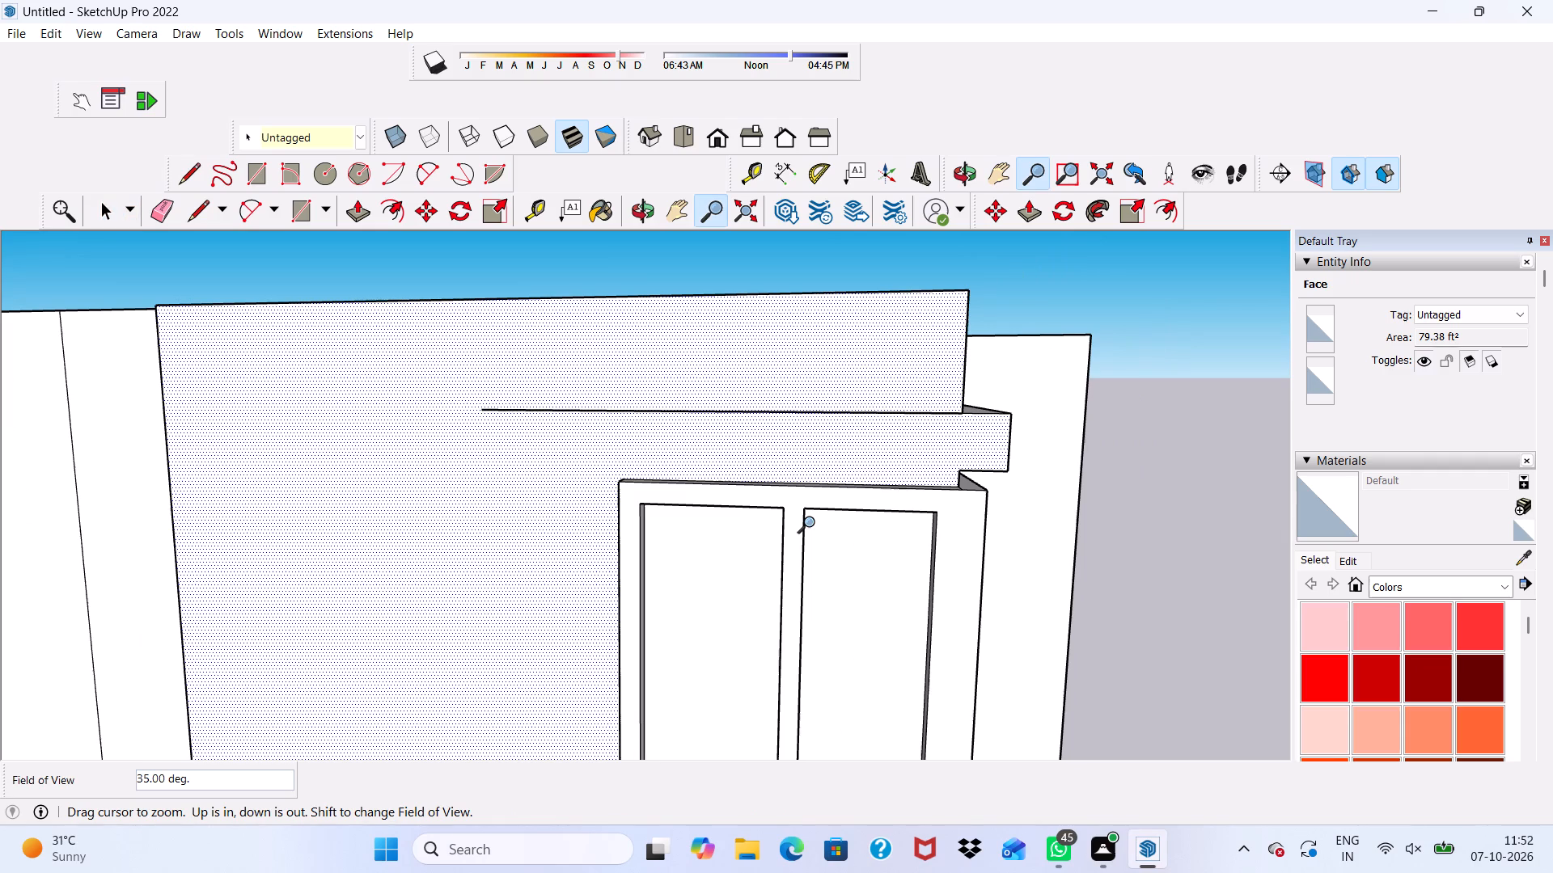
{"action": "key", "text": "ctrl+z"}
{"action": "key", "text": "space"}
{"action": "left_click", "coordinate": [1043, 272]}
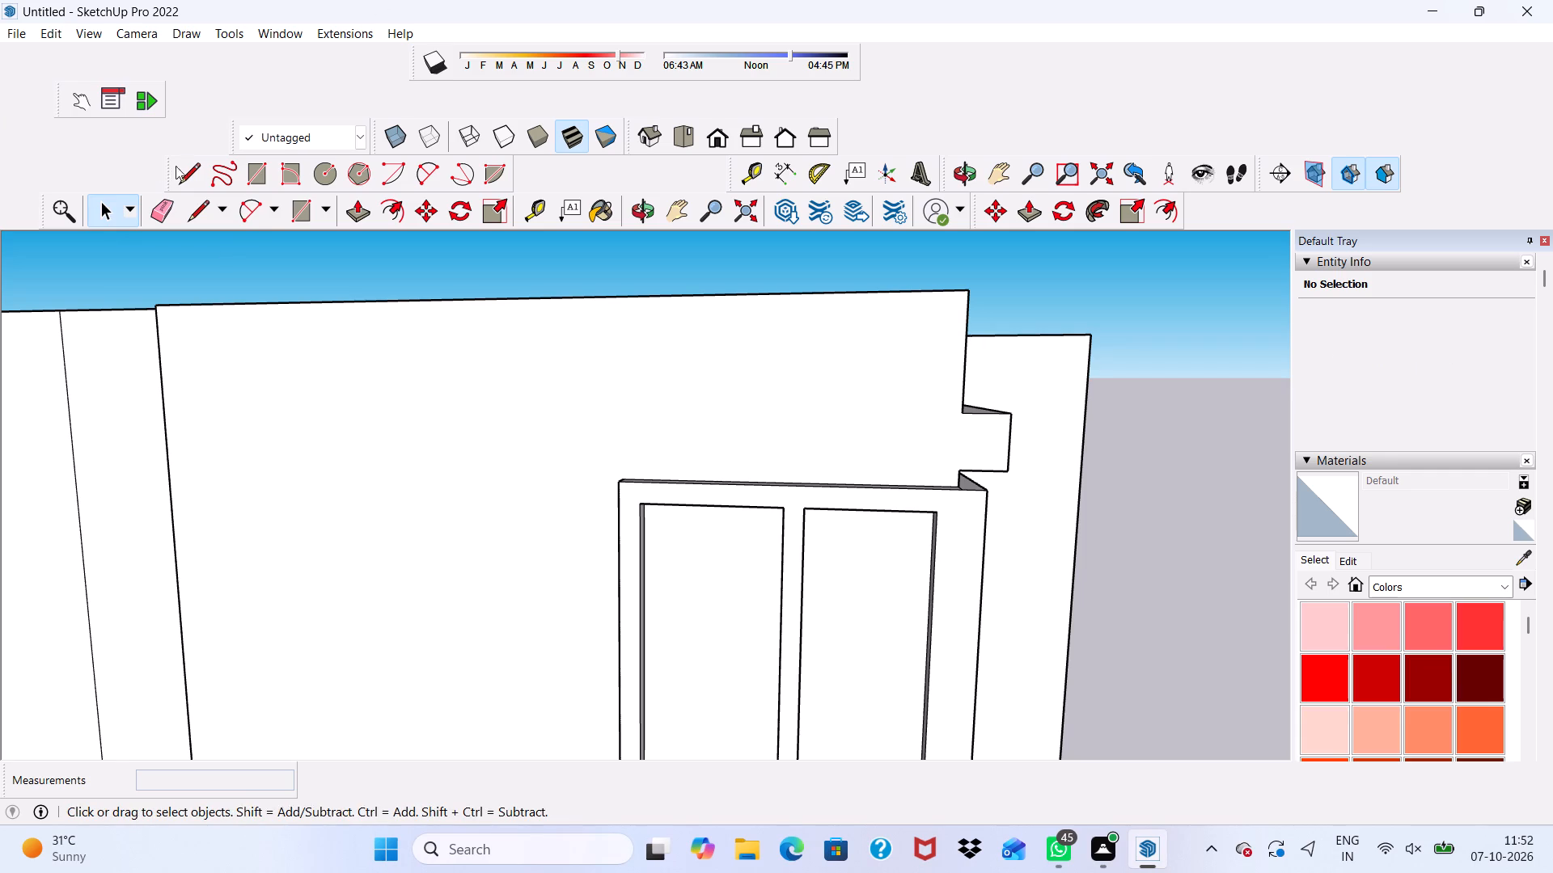
Draw a rectangle about 5' 4 1/2" by 7 1/4" on the side wall above the window, starting from the top strip's outer upper corner.
{"action": "left_click", "coordinate": [258, 183]}
{"action": "scroll", "coordinate": [477, 207], "scroll_direction": "down", "scroll_amount": 3}
{"action": "middle_click_drag", "start_coordinate": [654, 374], "coordinate": [531, 369]}
{"action": "scroll", "coordinate": [719, 386], "scroll_direction": "up", "scroll_amount": 4}
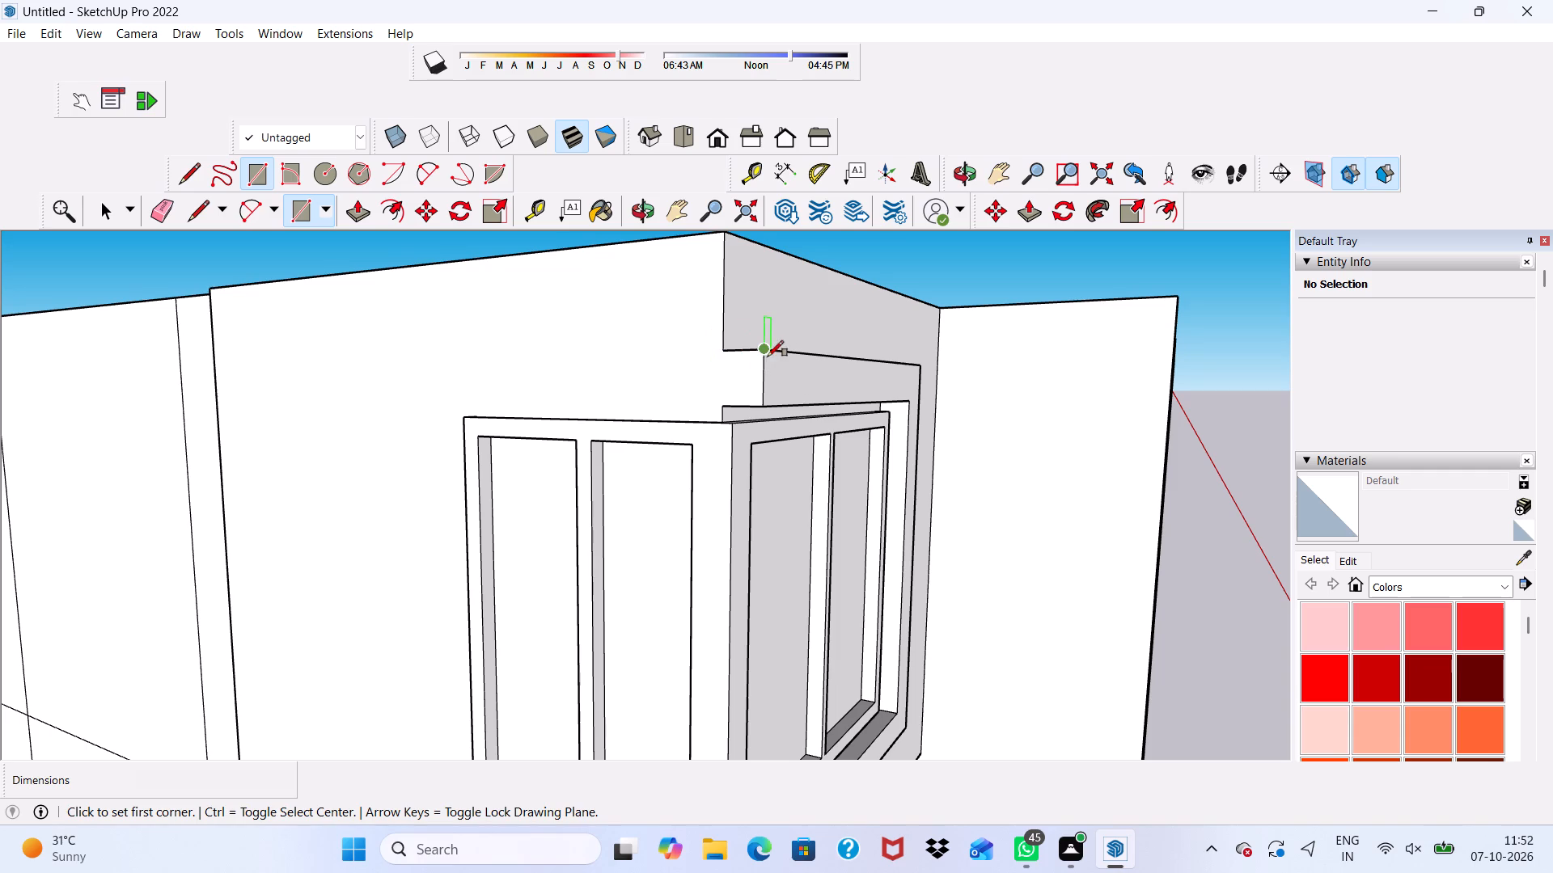
{"action": "left_click", "coordinate": [764, 351]}
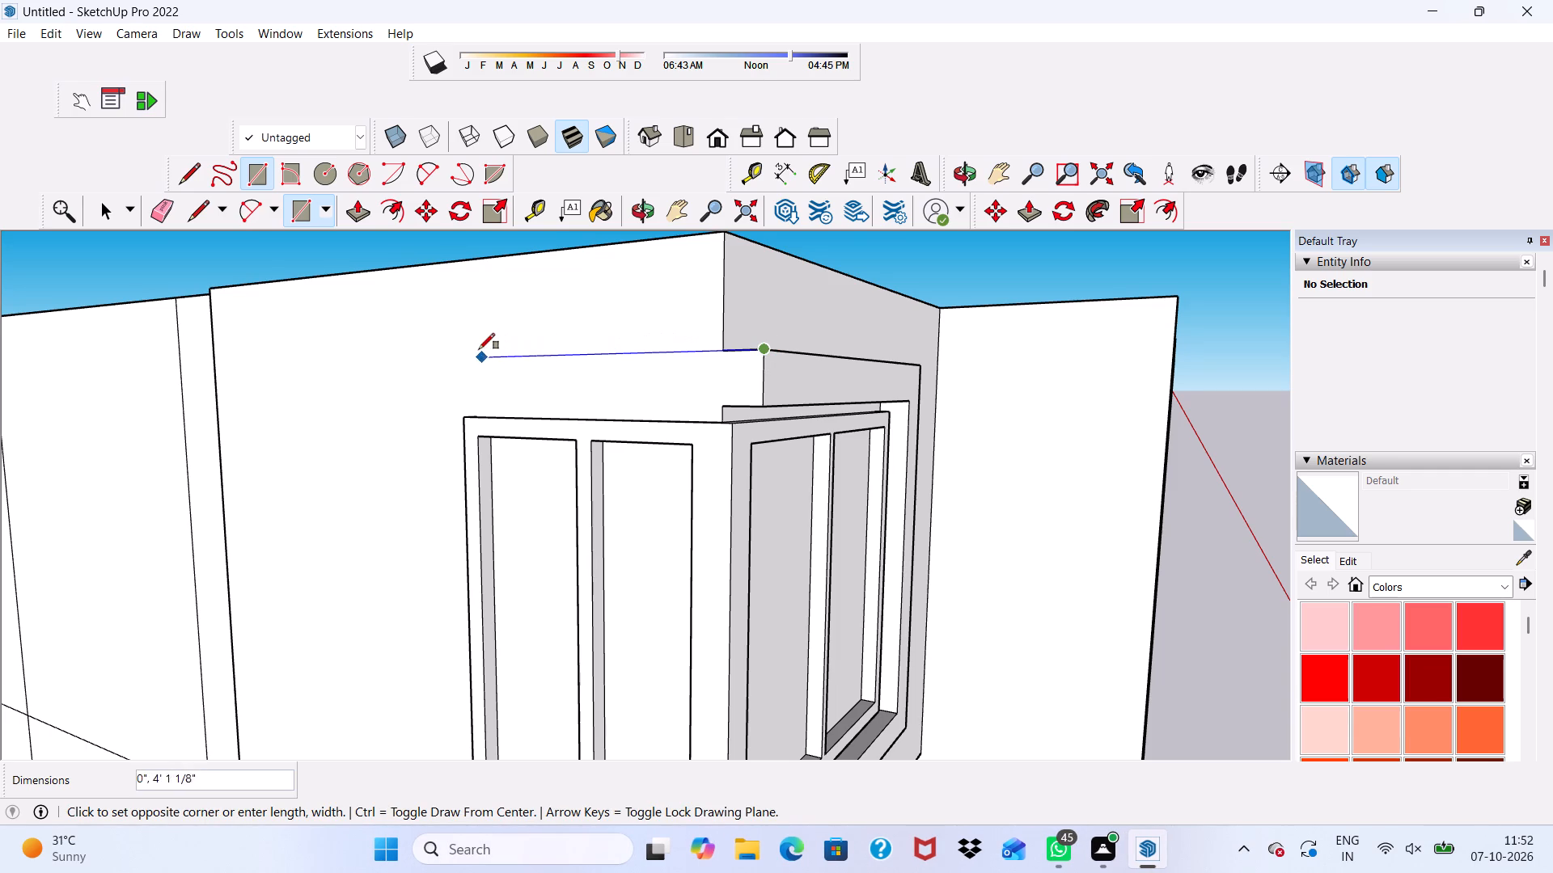
{"action": "scroll", "coordinate": [476, 349], "scroll_direction": "down", "scroll_amount": 4}
{"action": "middle_click_drag", "start_coordinate": [476, 349], "coordinate": [812, 356]}
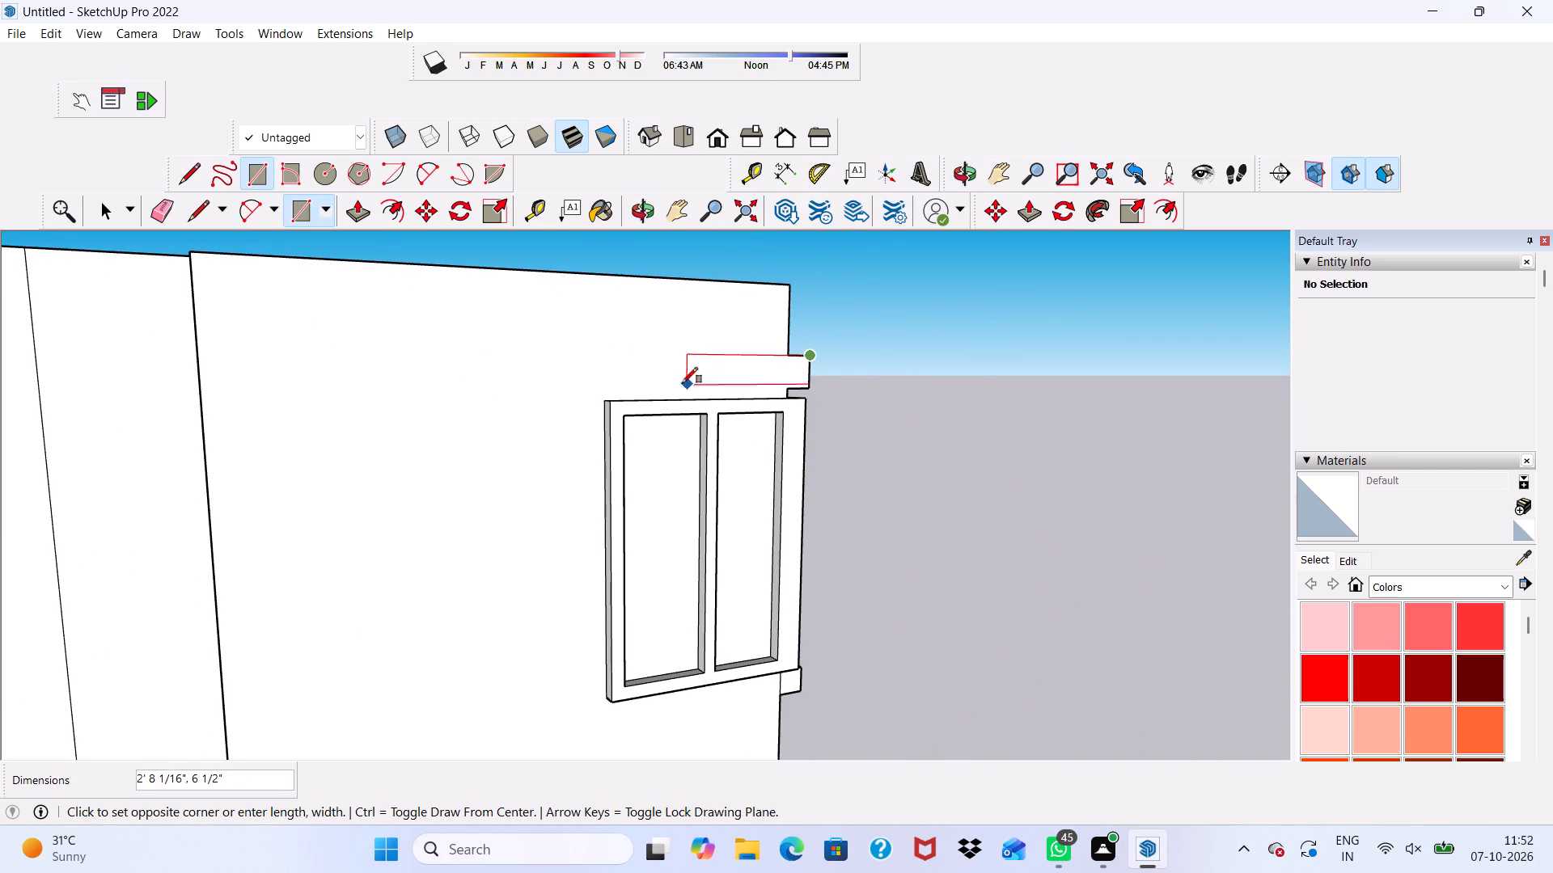
{"action": "left_click", "coordinate": [544, 389]}
{"action": "key", "text": "space"}
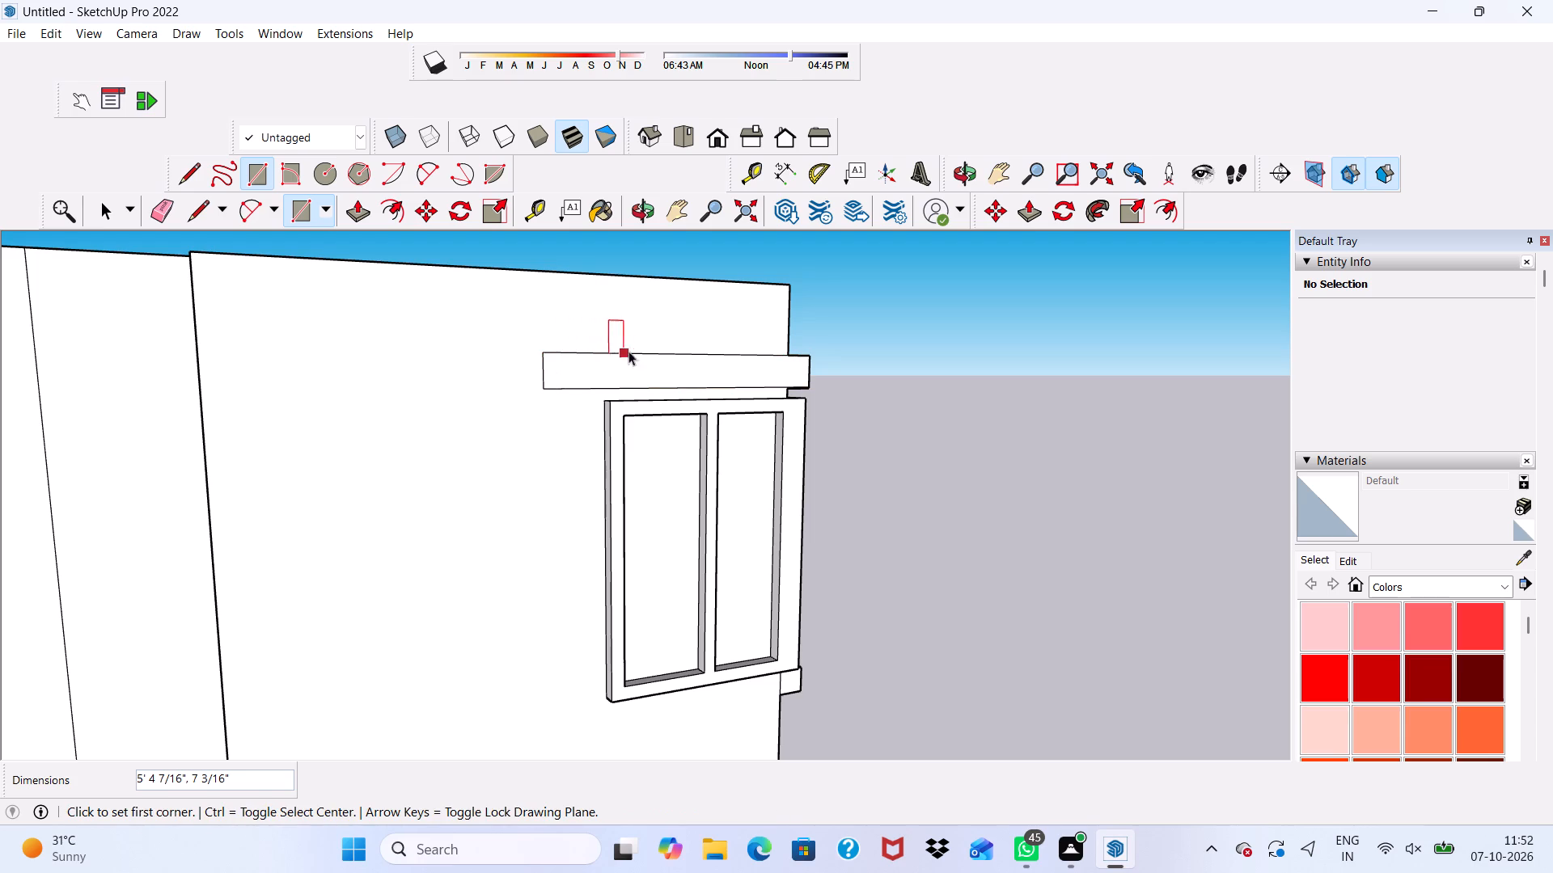
Pull the side-wall strip rectangle out by 6".
{"action": "left_click", "coordinate": [611, 375]}
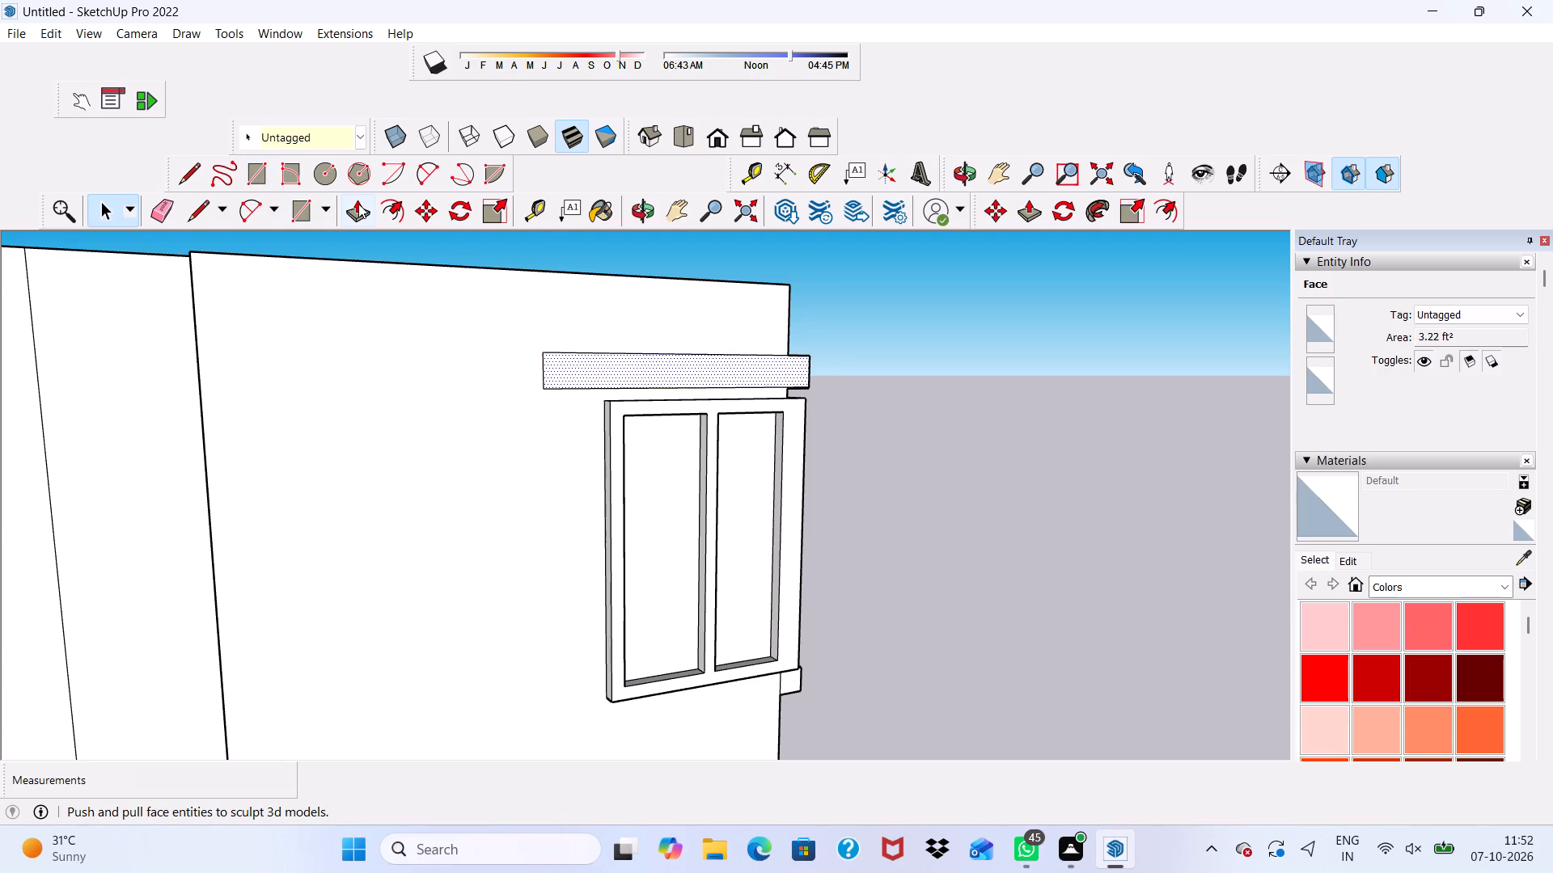
{"action": "left_click", "coordinate": [358, 204]}
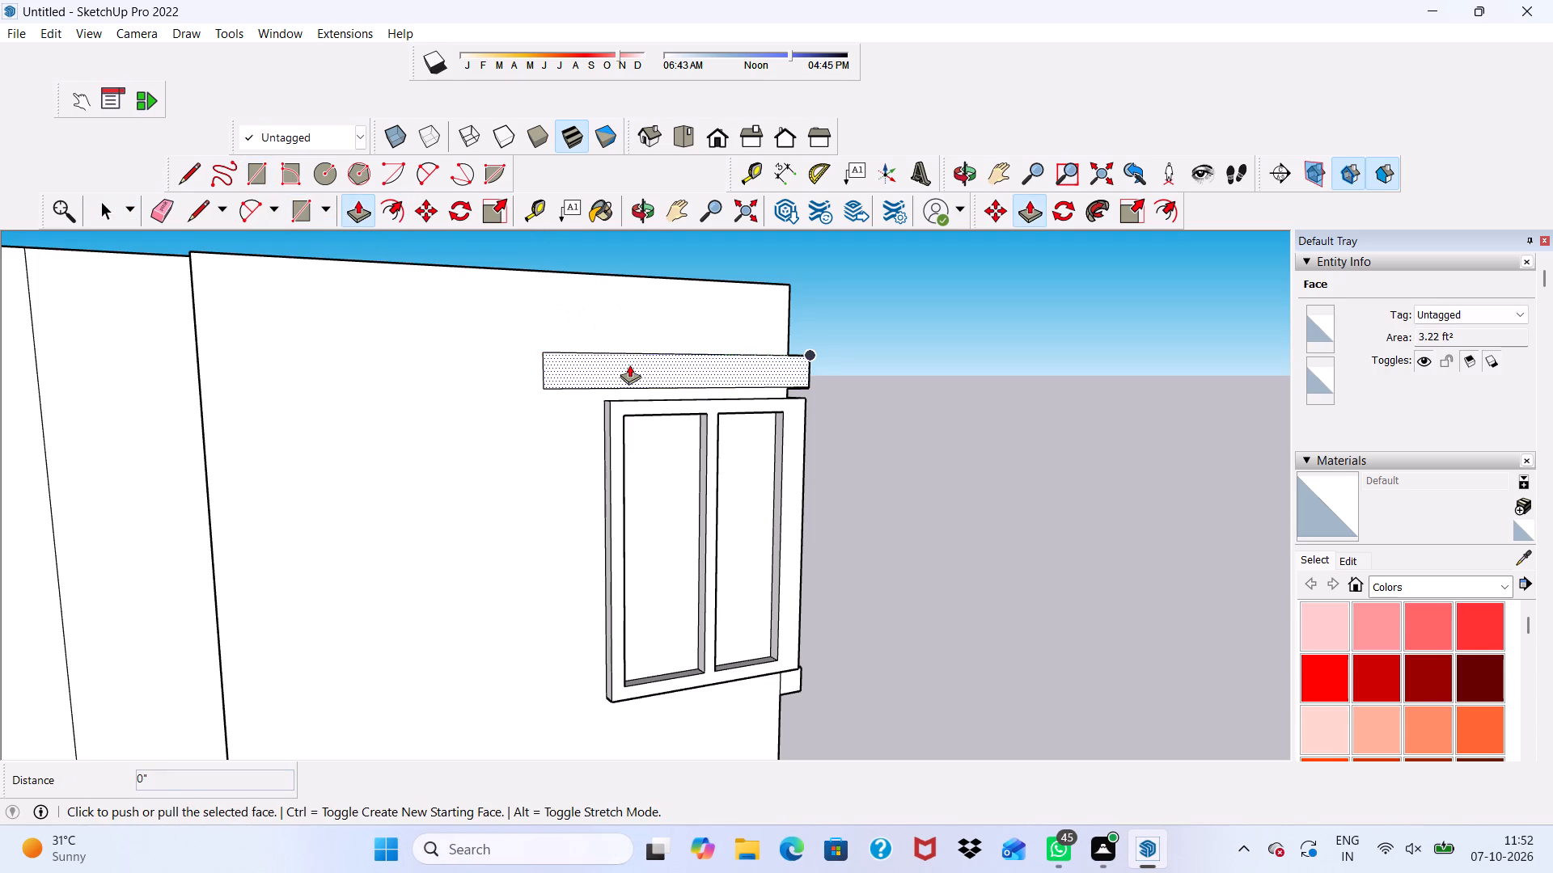
{"action": "left_click", "coordinate": [629, 365]}
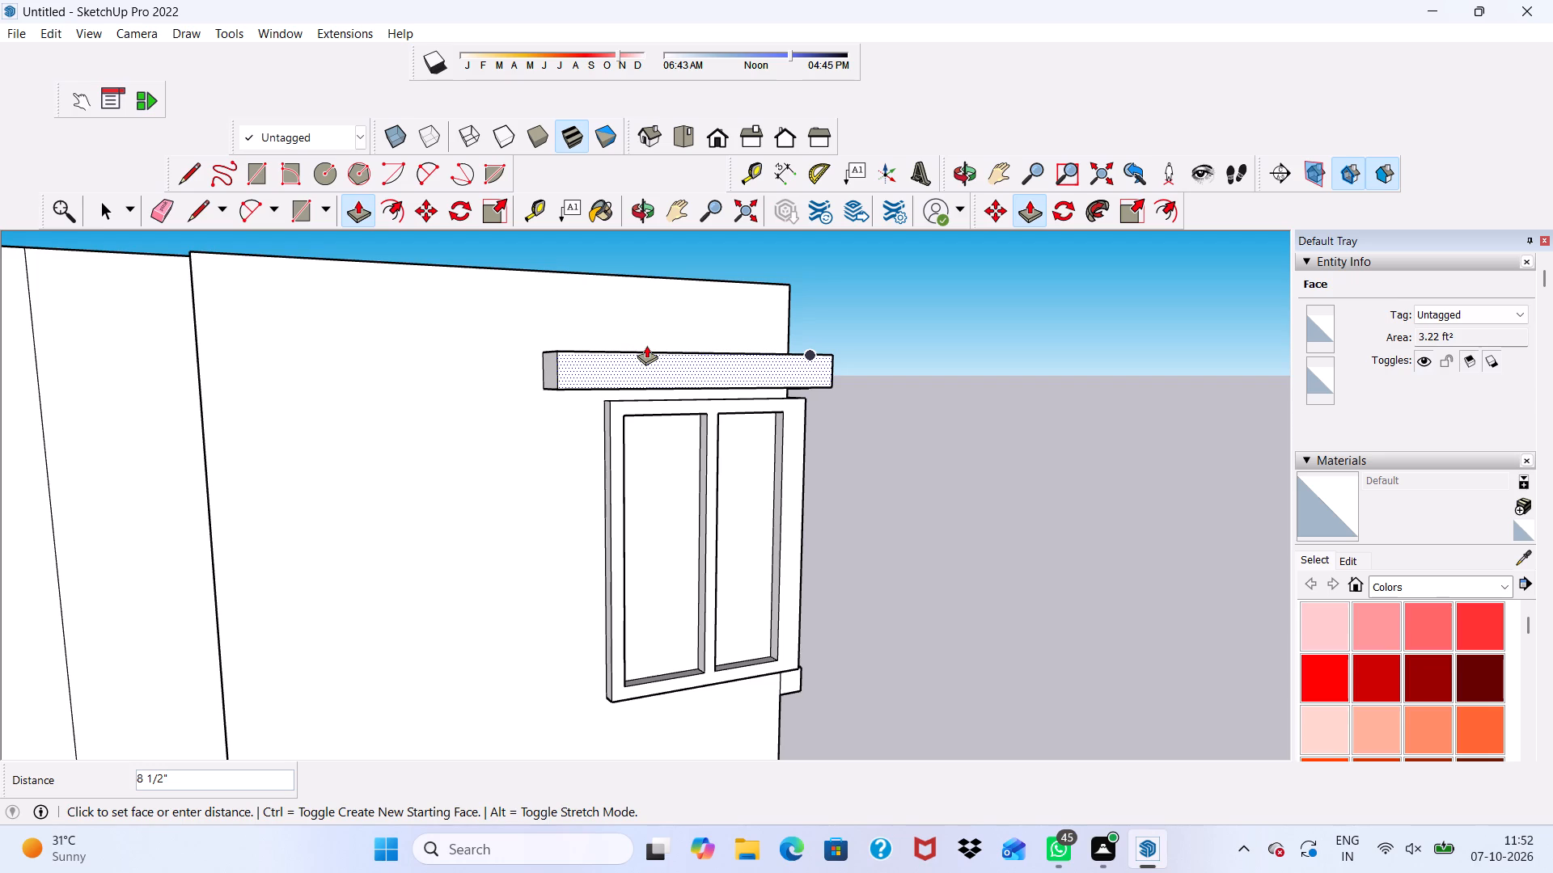
{"action": "key", "text": "3"}
{"action": "key", "text": "BackSpace"}
{"action": "type", "text": "6\""}
{"action": "key", "text": "Return"}
Draw a rectangle about 7 1/4" by 6" on the underside of the side-wall strip at its far end from the corner.
{"action": "scroll", "coordinate": [646, 345], "scroll_direction": "up", "scroll_amount": 1}
{"action": "middle_click_drag", "start_coordinate": [650, 367], "coordinate": [353, 275]}
{"action": "scroll", "coordinate": [650, 367], "scroll_direction": "down", "scroll_amount": 1}
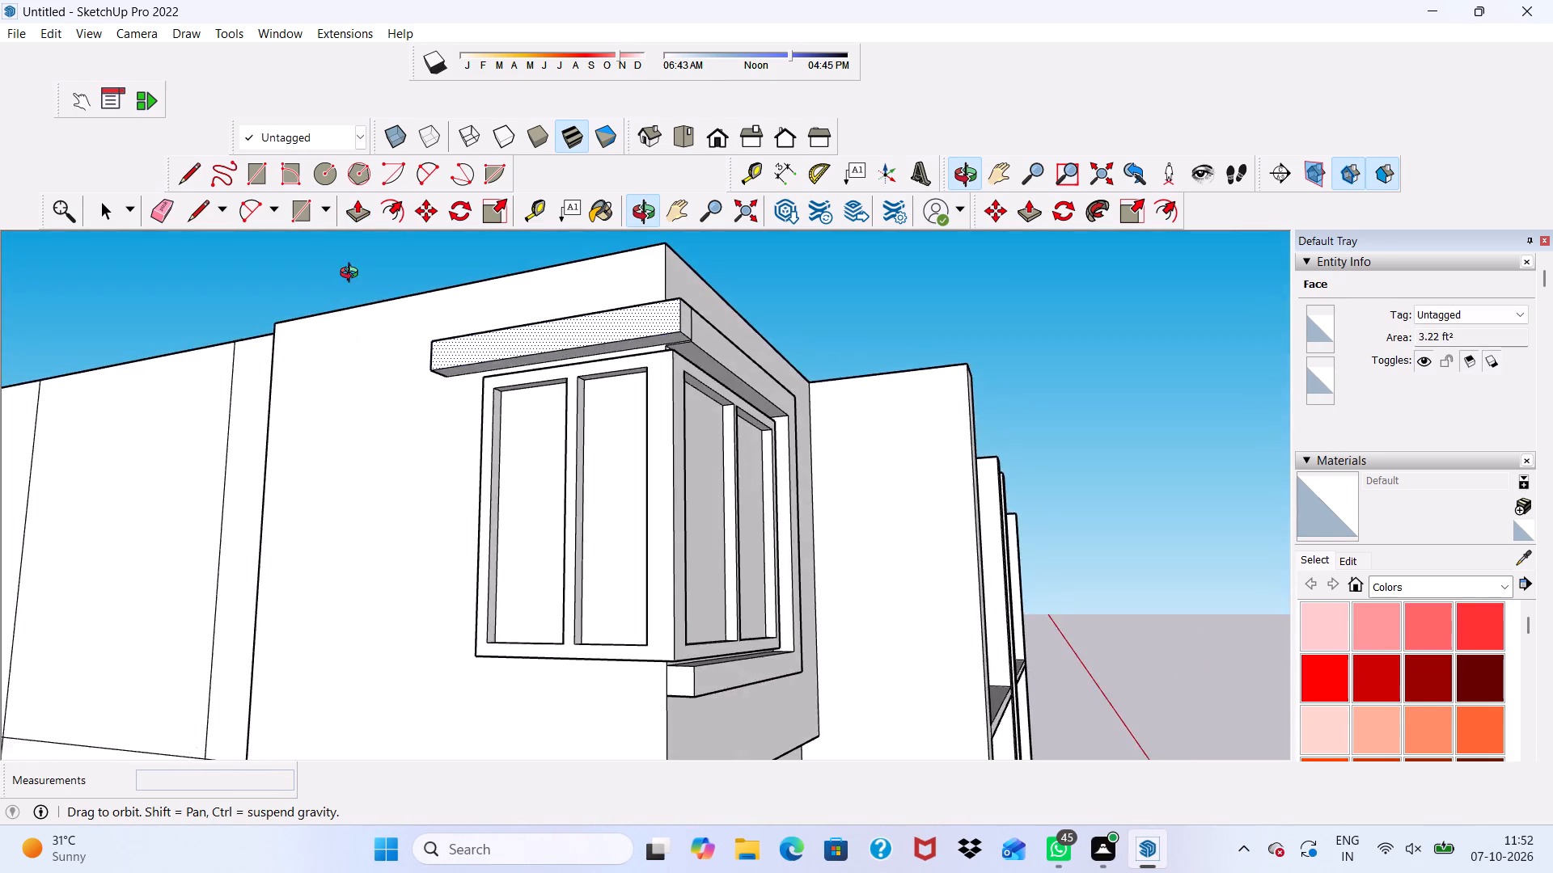
{"action": "middle_click_drag", "start_coordinate": [353, 275], "coordinate": [543, 246]}
{"action": "scroll", "coordinate": [543, 315], "scroll_direction": "up", "scroll_amount": 6}
{"action": "key", "text": "space"}
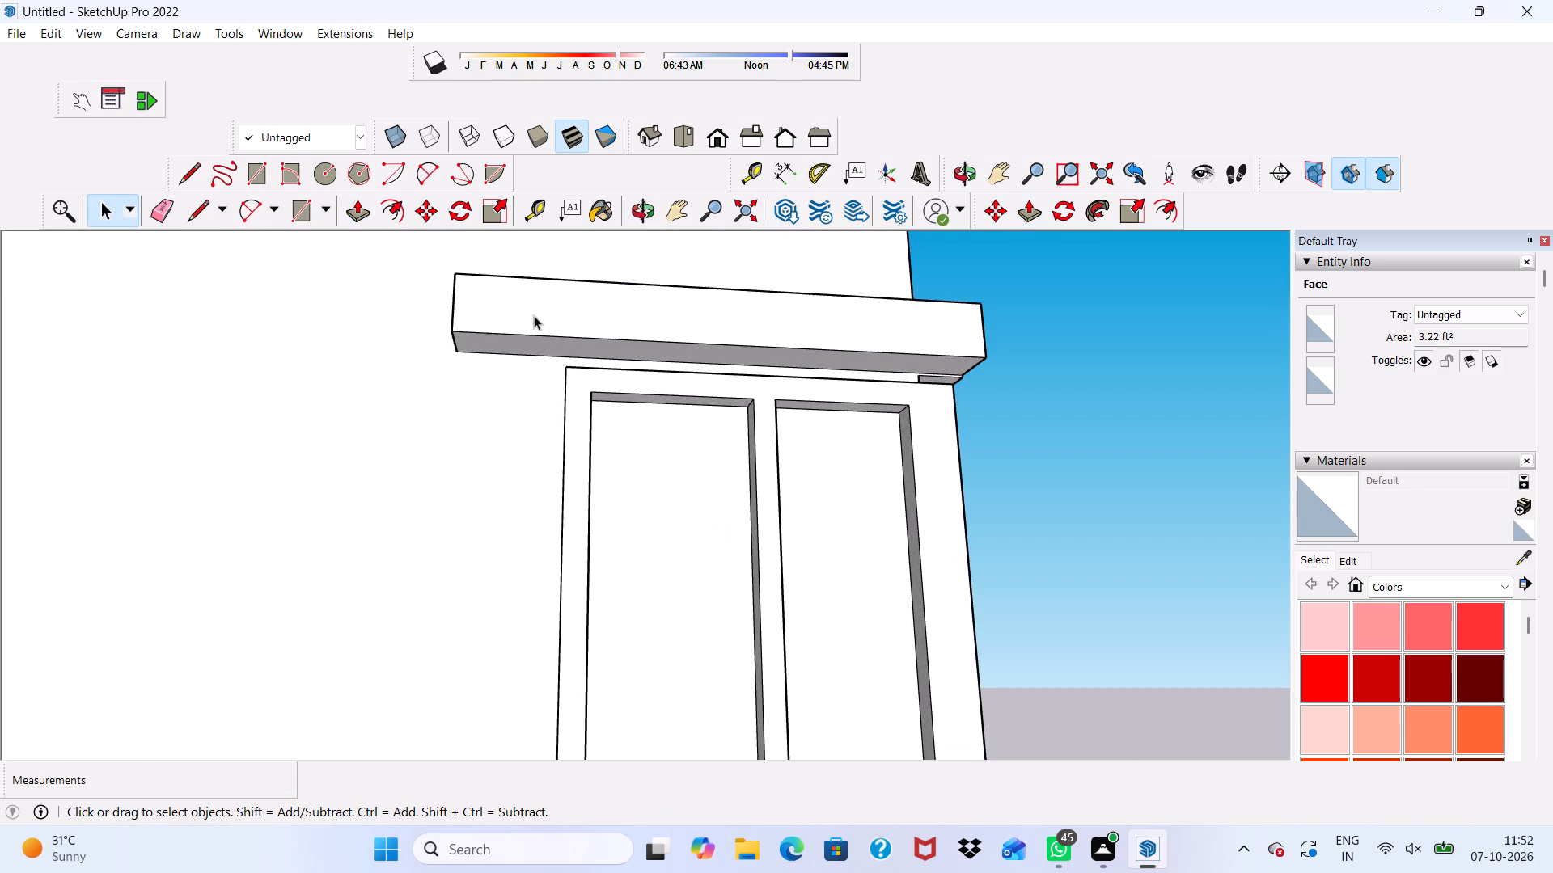
{"action": "left_click", "coordinate": [256, 178]}
{"action": "scroll", "coordinate": [449, 365], "scroll_direction": "up", "scroll_amount": 3}
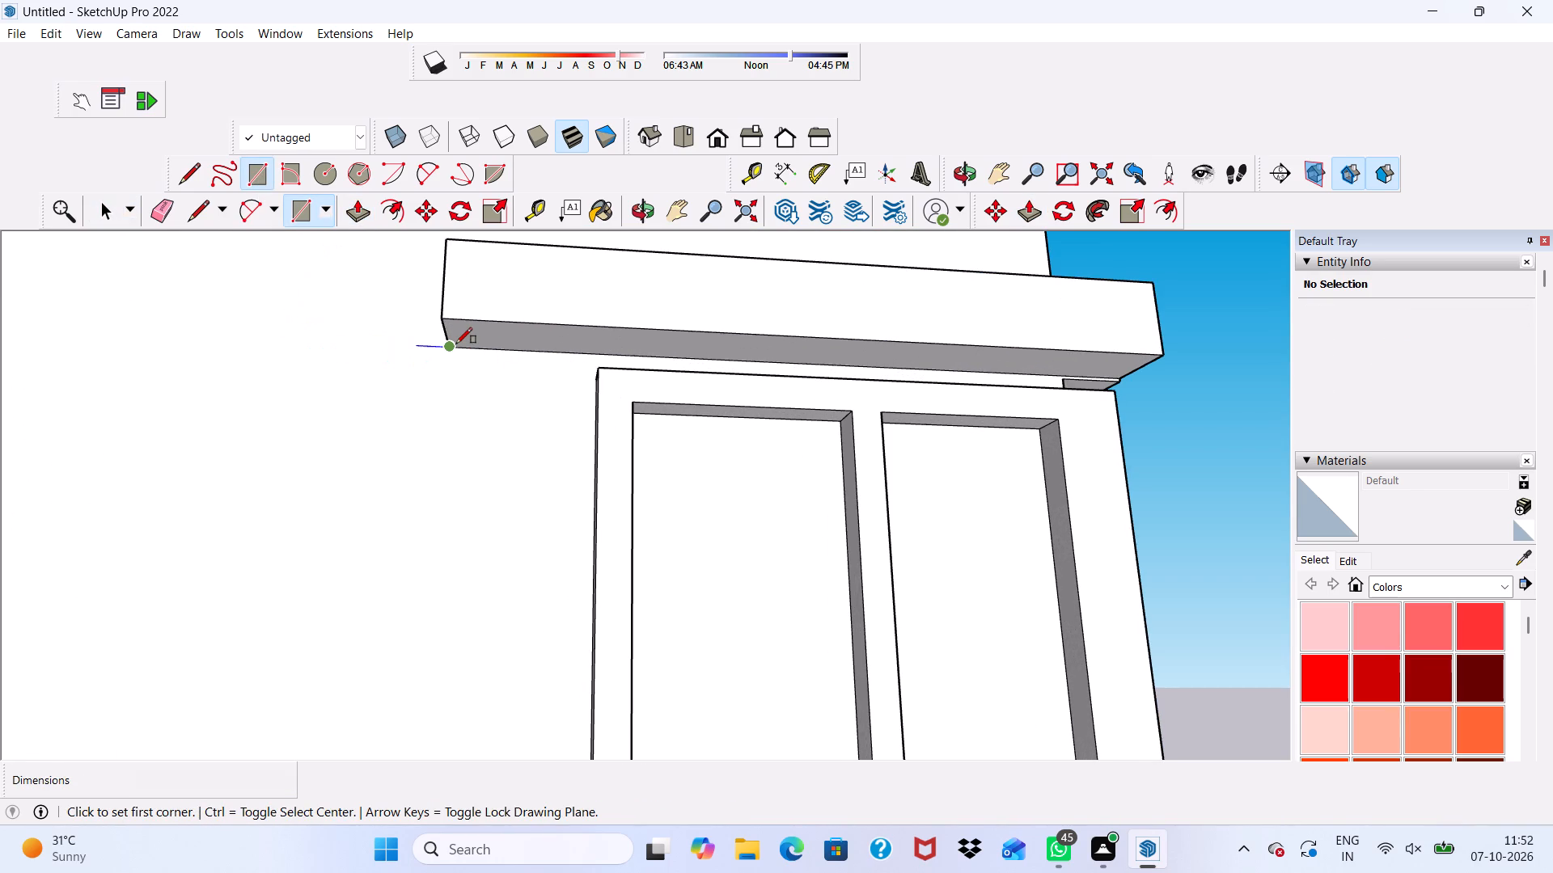
{"action": "left_click", "coordinate": [456, 344]}
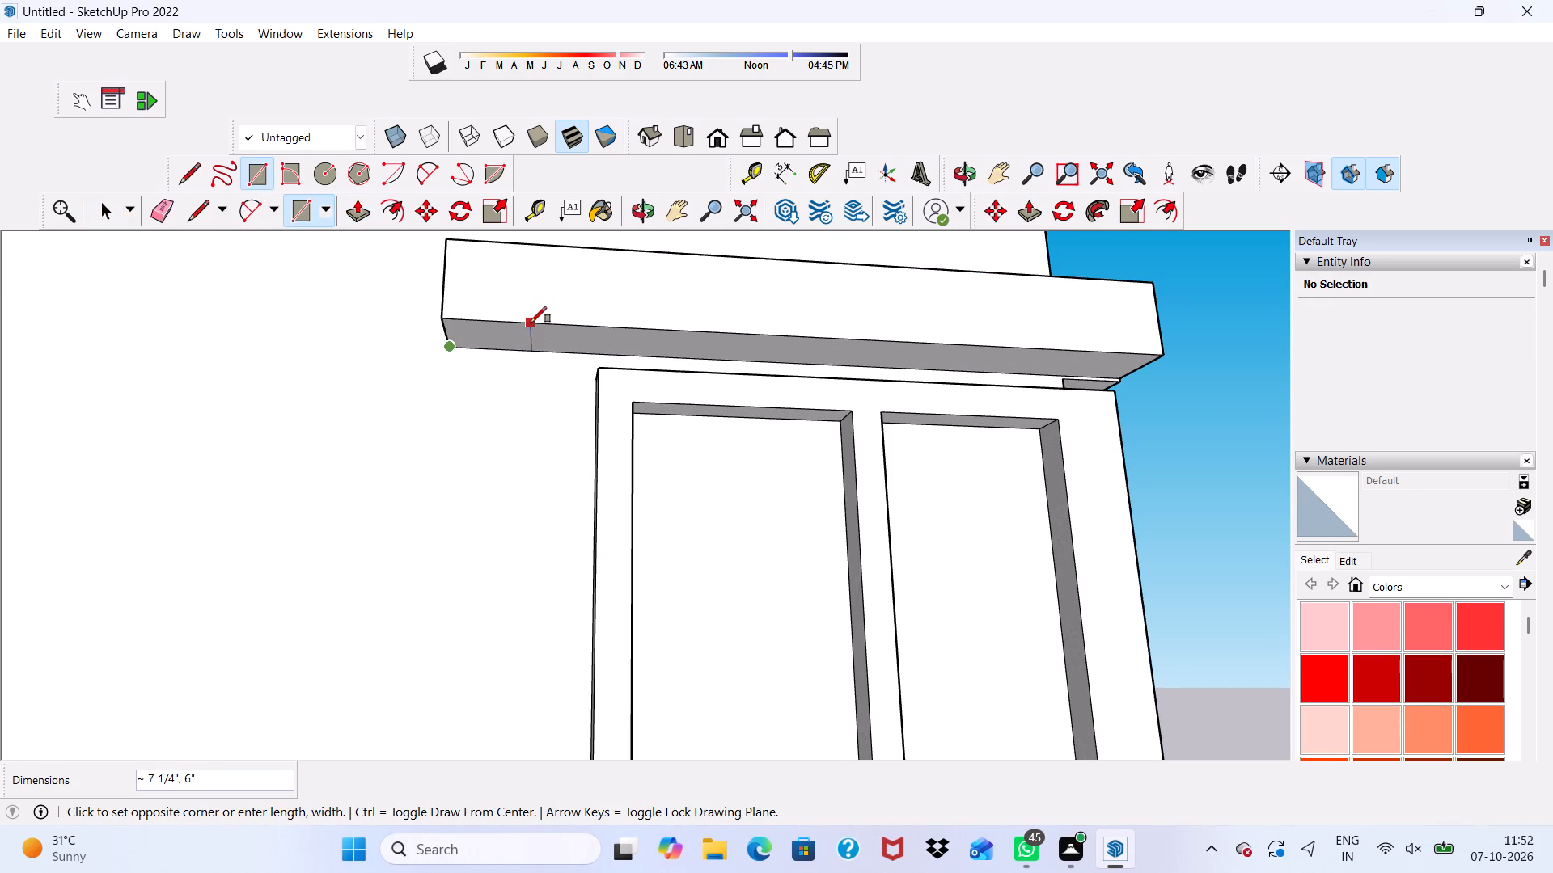
{"action": "left_click", "coordinate": [531, 323]}
{"action": "key", "text": "space"}
Pull the rectangle at the far end of the side-wall strip's underside down about 6' 1 9/16" as a vertical strip.
{"action": "left_click", "coordinate": [504, 330]}
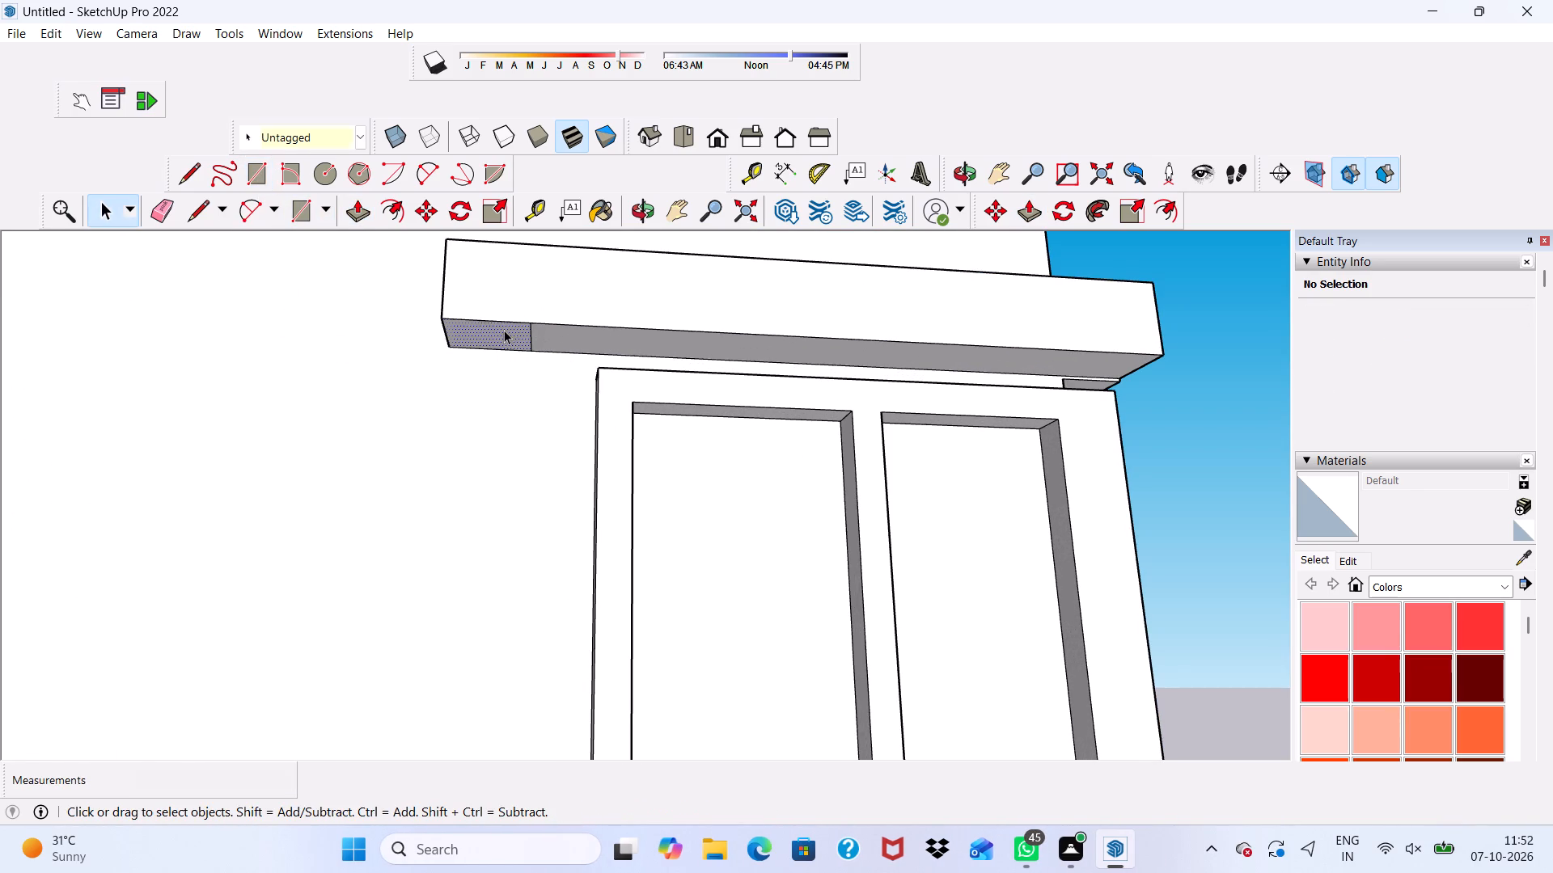
{"action": "left_click", "coordinate": [365, 217]}
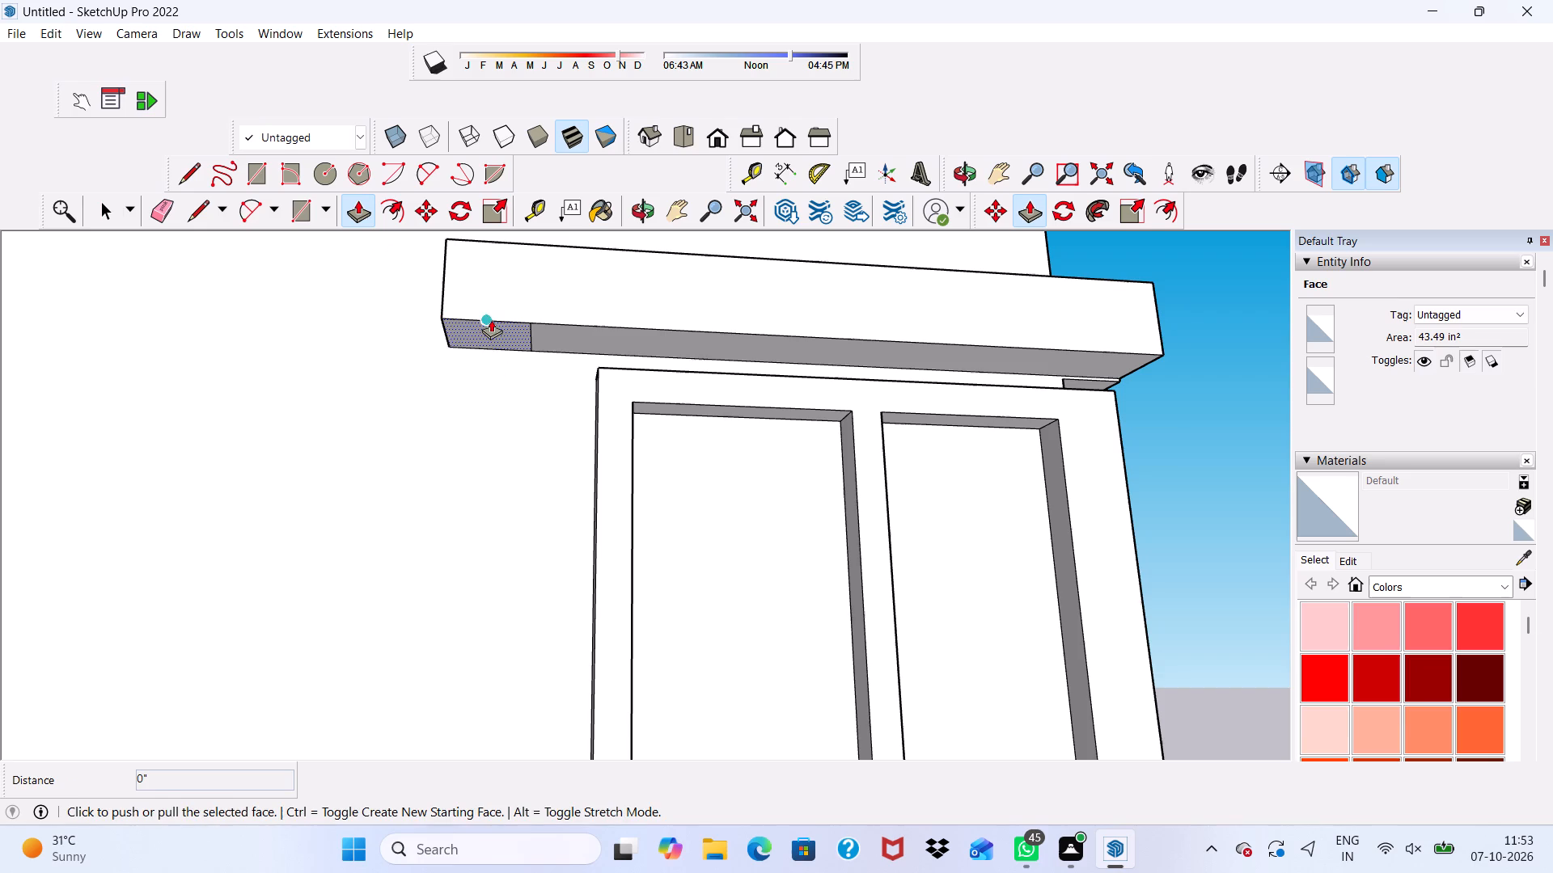
{"action": "left_click", "coordinate": [491, 319]}
{"action": "scroll", "coordinate": [506, 403], "scroll_direction": "down", "scroll_amount": 13}
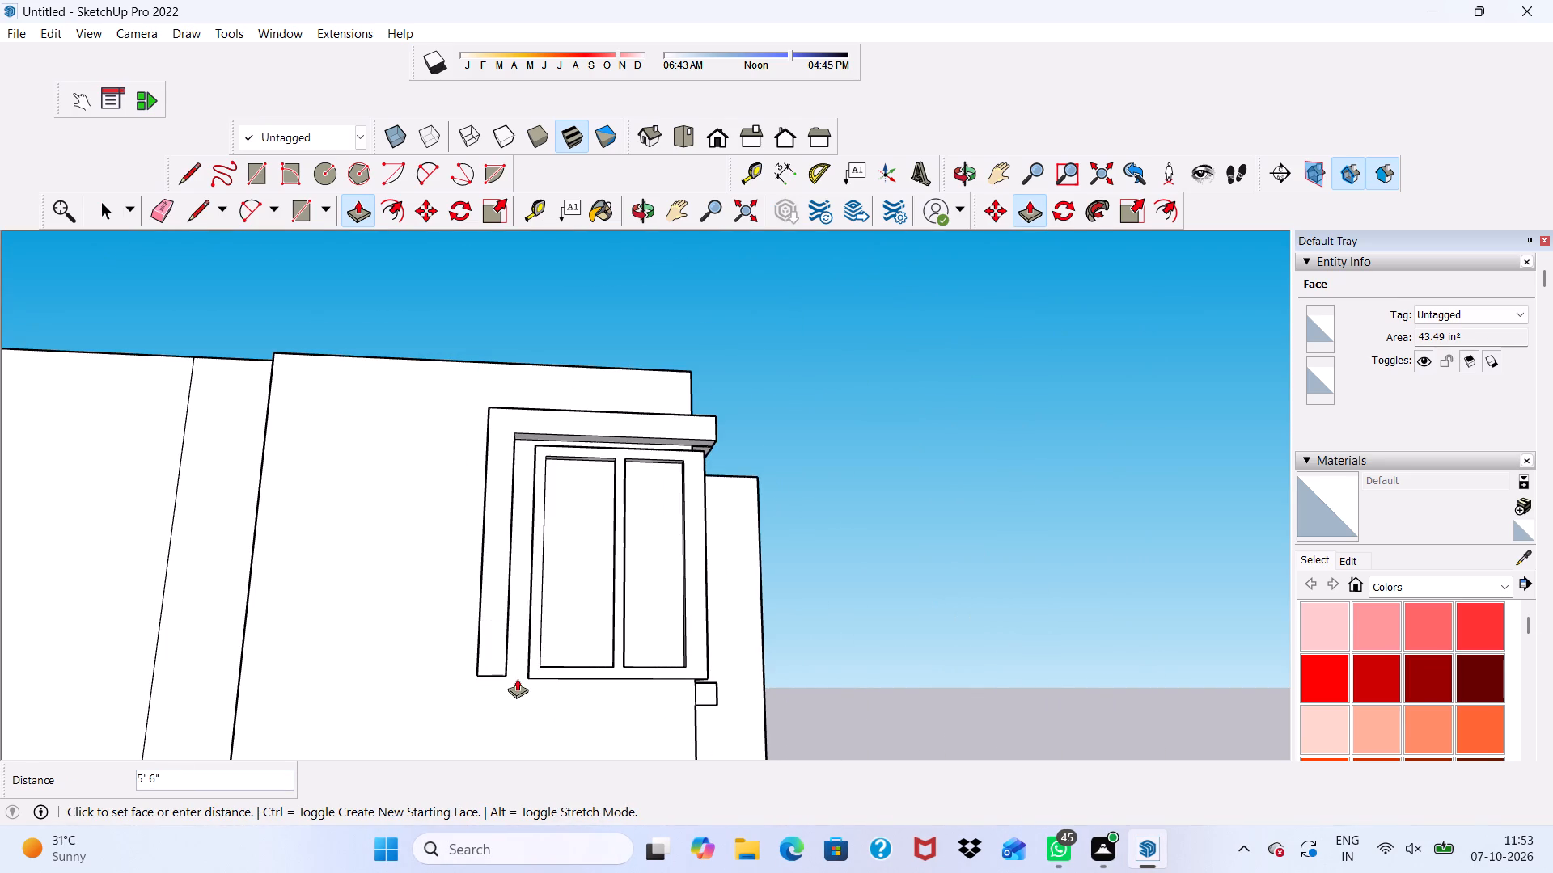
{"action": "left_click", "coordinate": [523, 706]}
Extend the side-wall vertical strip's bottom end down by about another 2 7/16", comparing it with the front wall's lower strip.
{"action": "middle_click_drag", "start_coordinate": [515, 703], "coordinate": [140, 778]}
{"action": "scroll", "coordinate": [614, 715], "scroll_direction": "up", "scroll_amount": 6}
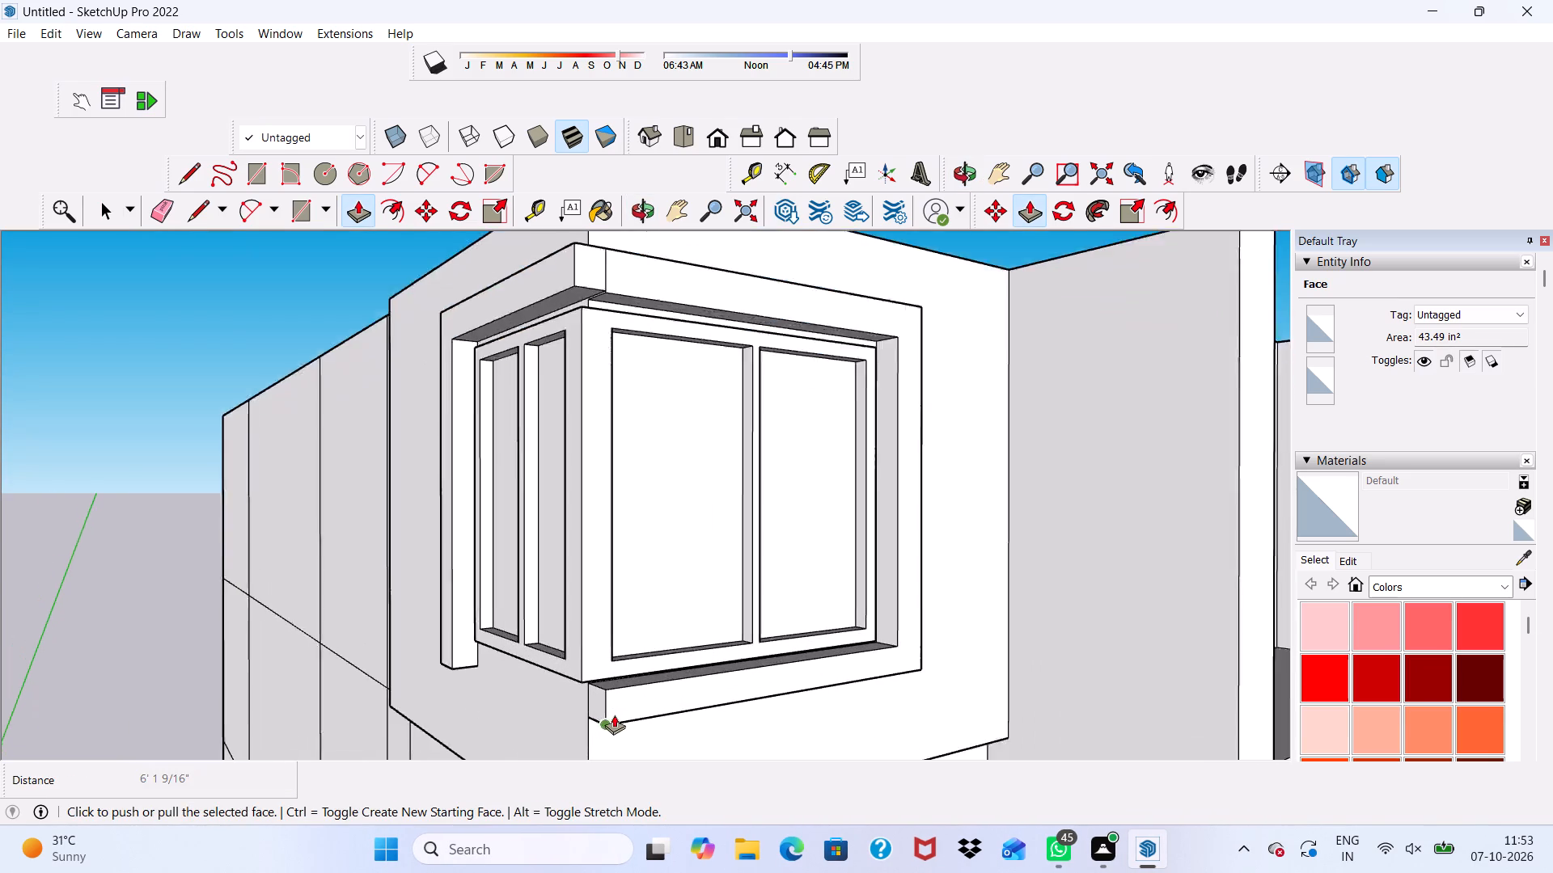
{"action": "scroll", "coordinate": [614, 715], "scroll_direction": "up", "scroll_amount": 7}
{"action": "scroll", "coordinate": [573, 711], "scroll_direction": "down", "scroll_amount": 1}
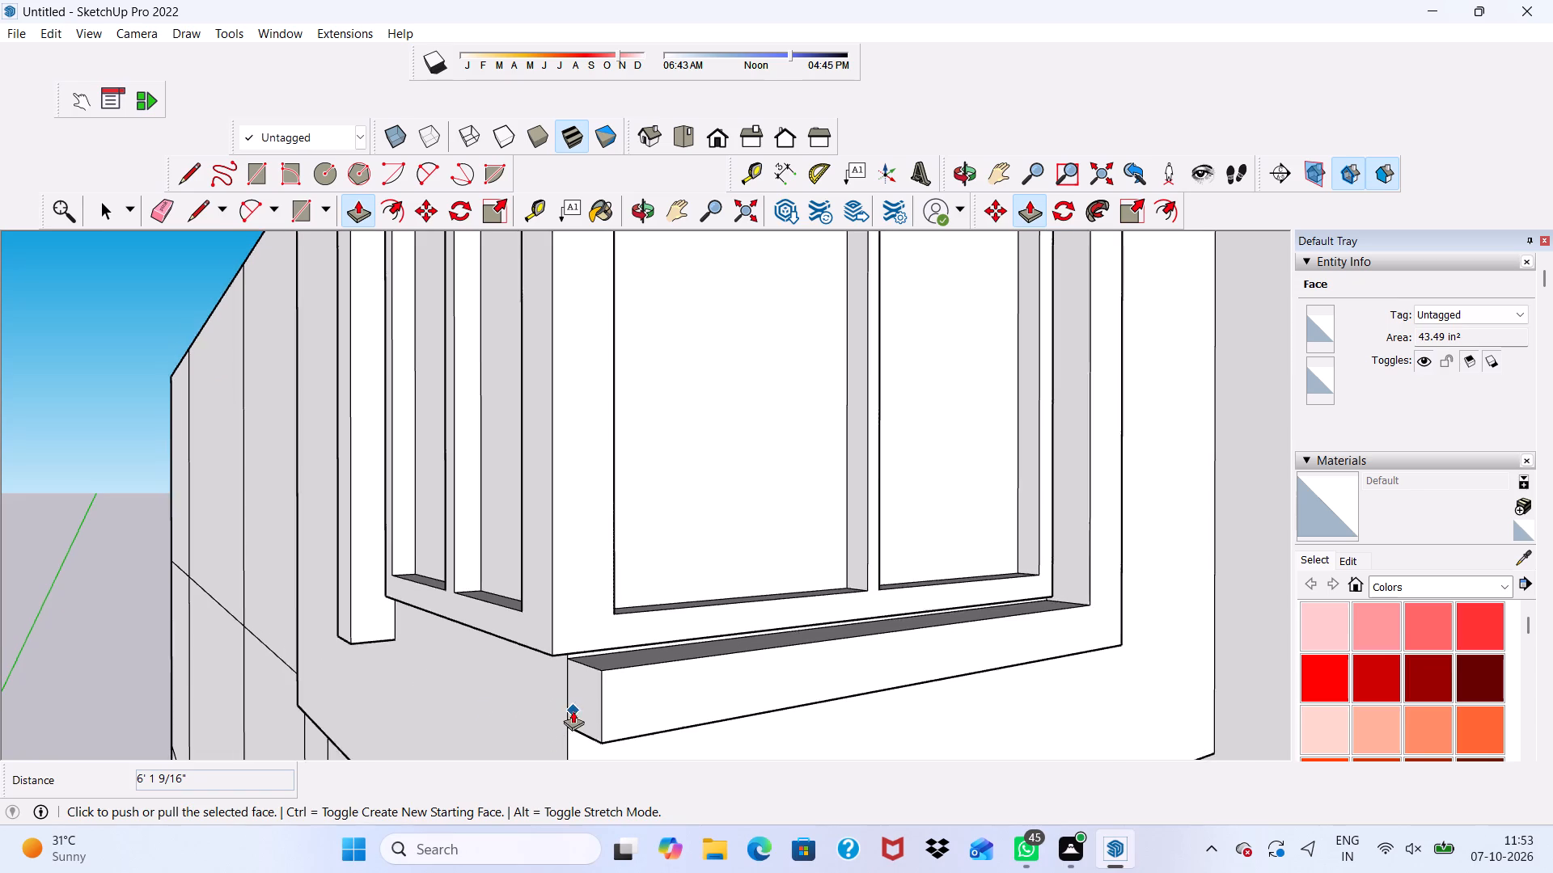
{"action": "middle_click_drag", "start_coordinate": [573, 711], "coordinate": [727, 668]}
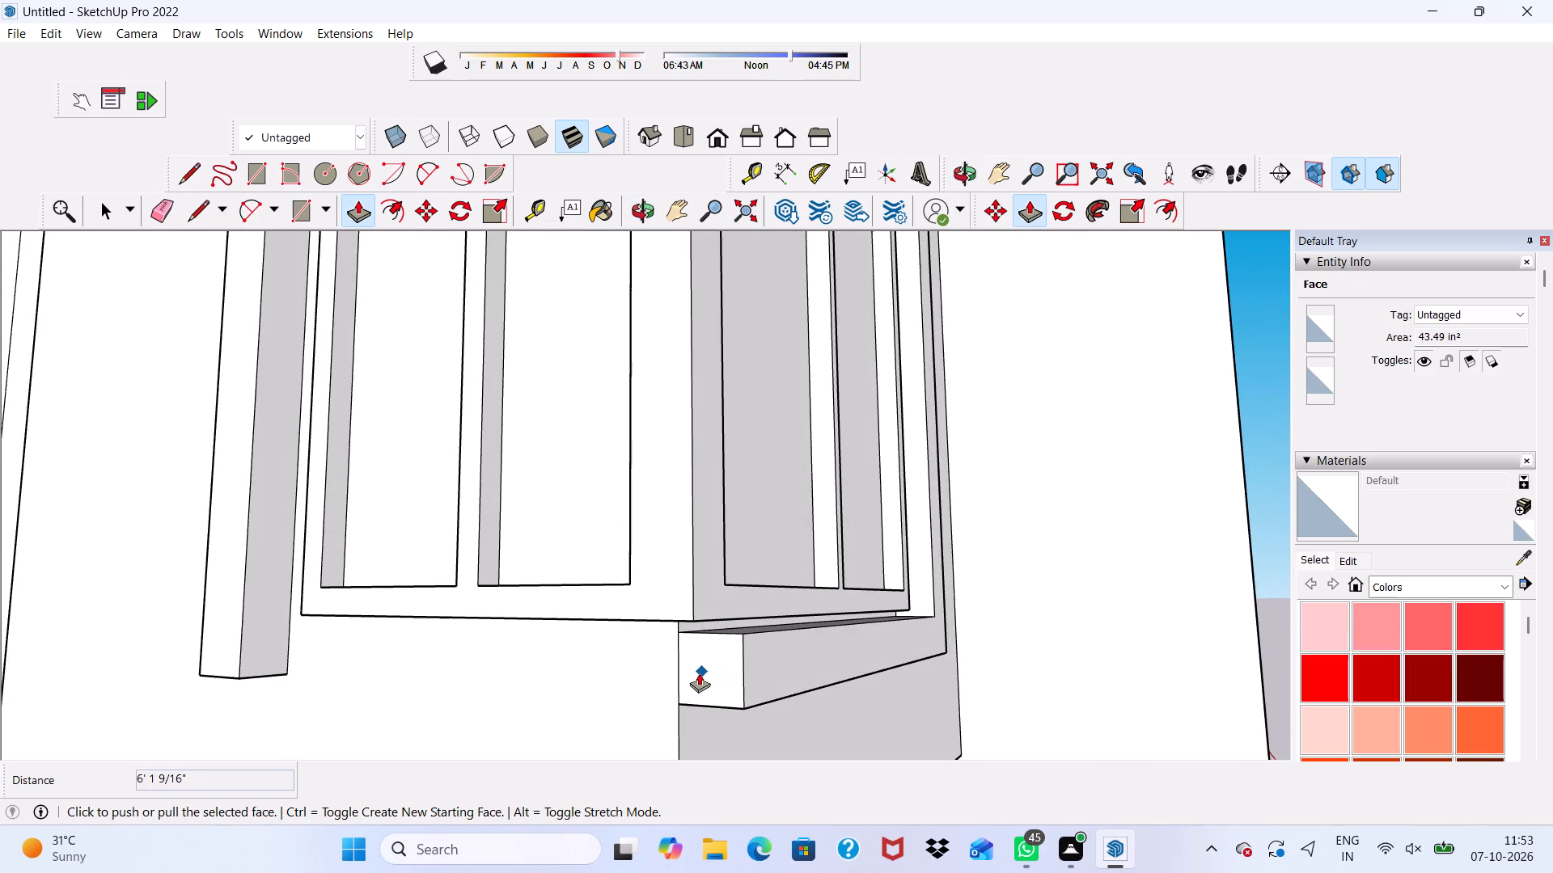
{"action": "left_click", "coordinate": [698, 673]}
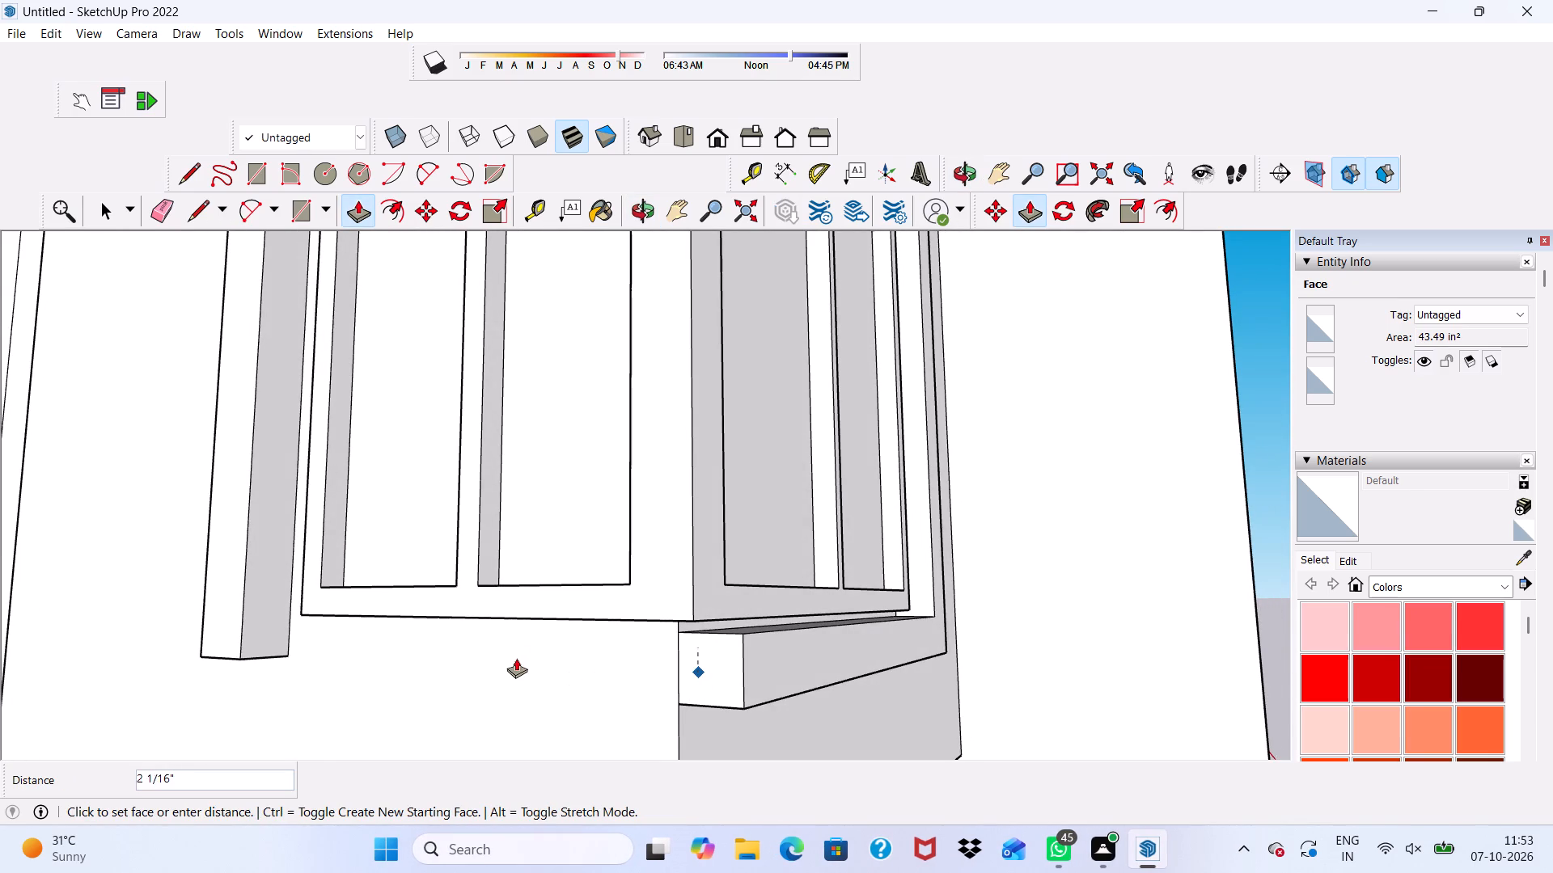
{"action": "left_click", "coordinate": [424, 711]}
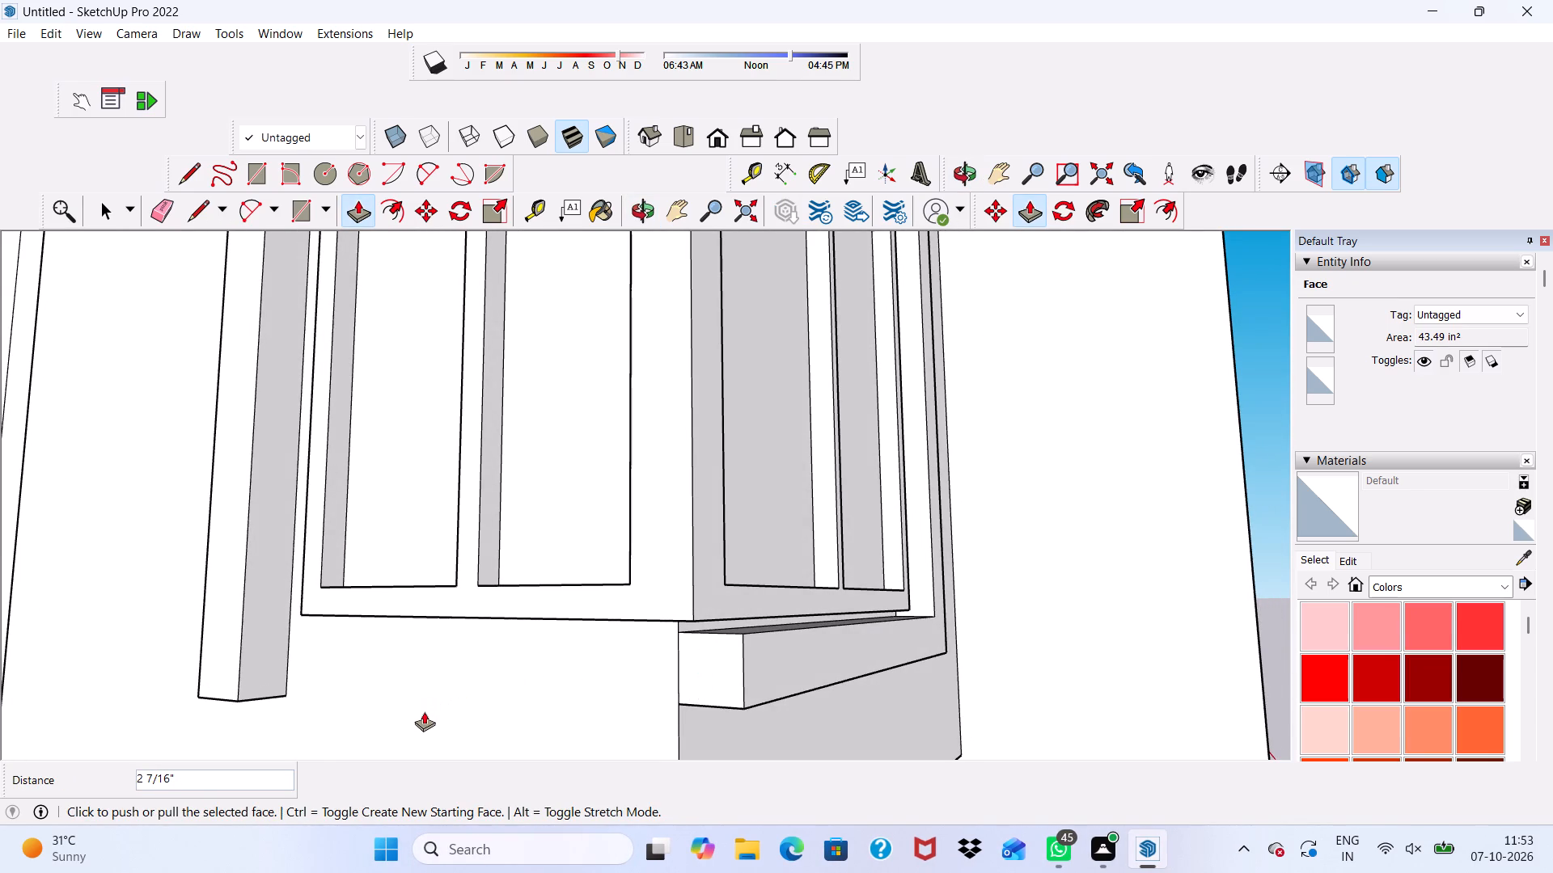
Draw a 6" by 6" square at the bottom of the vertical strip's inner side face.
{"action": "left_click", "coordinate": [253, 169]}
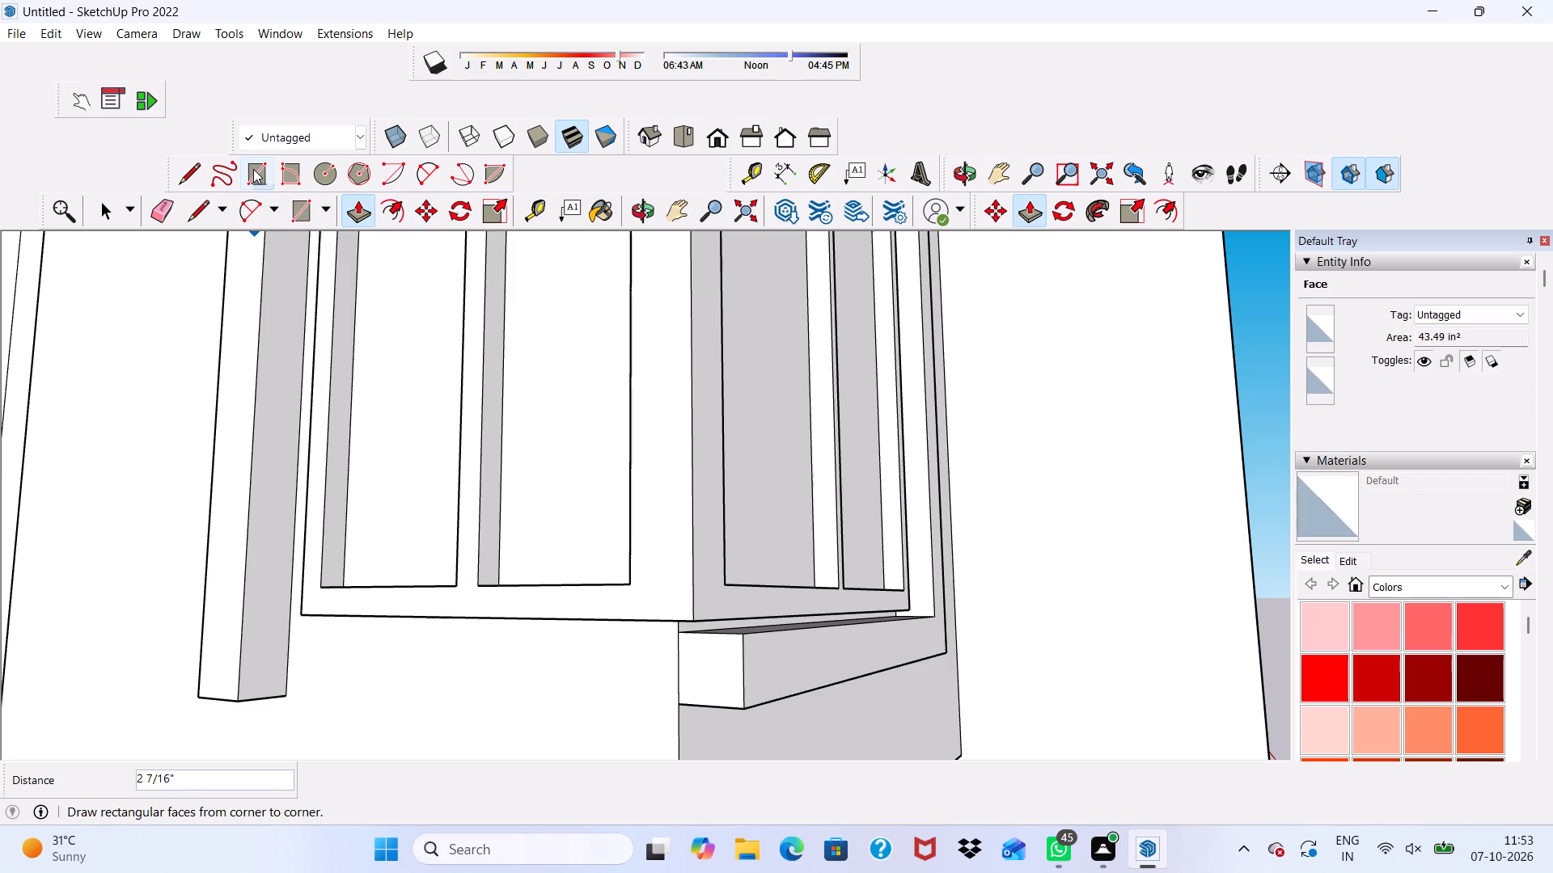
{"action": "scroll", "coordinate": [267, 712], "scroll_direction": "up", "scroll_amount": 4}
{"action": "left_click", "coordinate": [225, 694]}
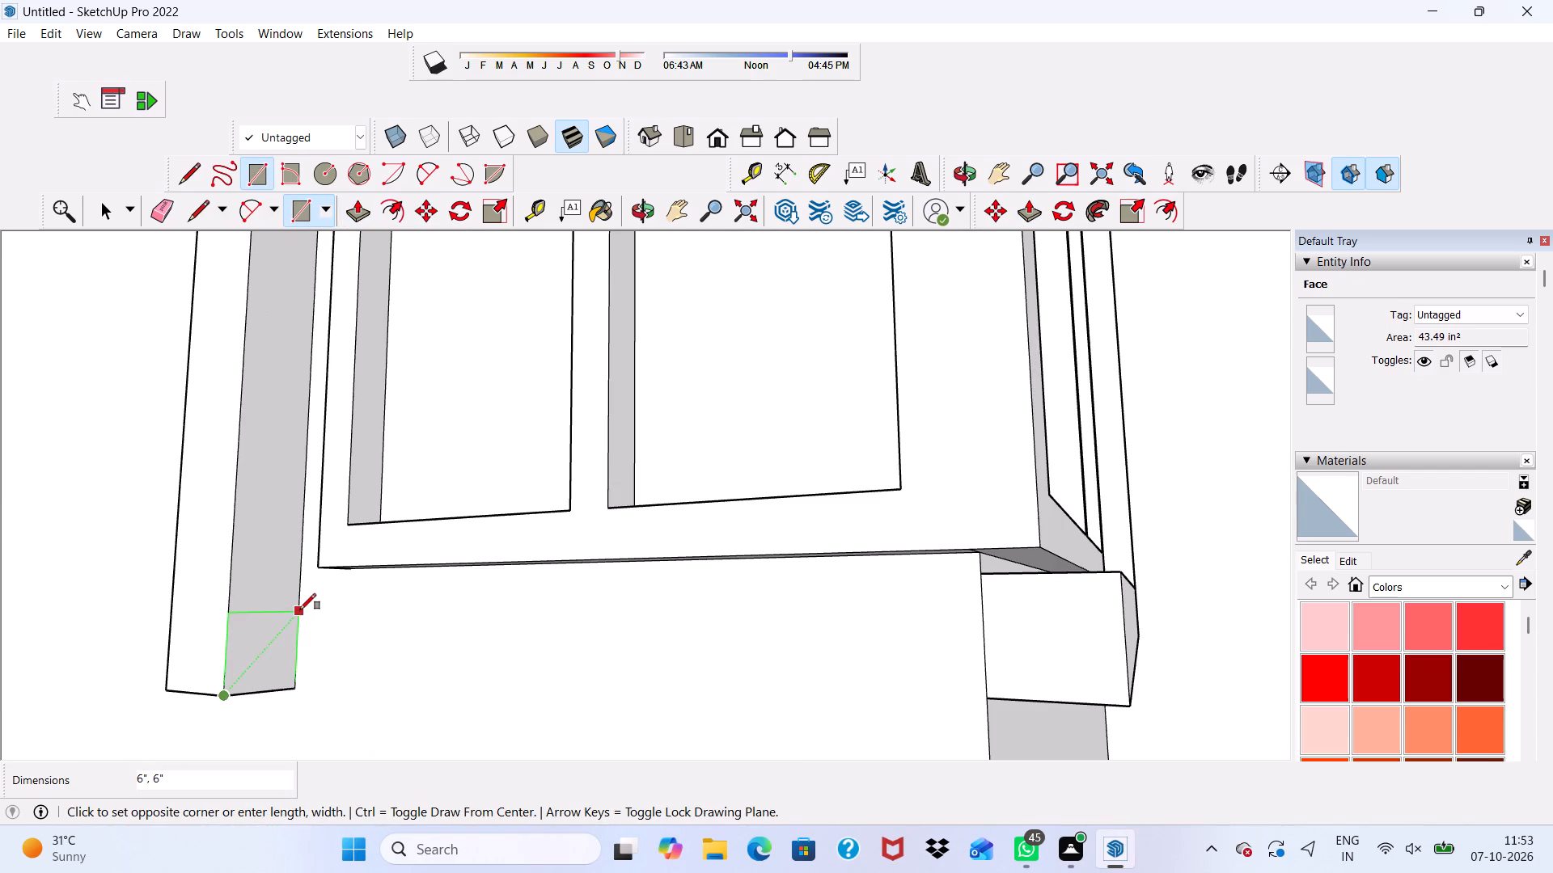
{"action": "left_click", "coordinate": [300, 609]}
Pull the square out about 4' 3 3/16" under the window to the building corner as the side-wall lower strip.
{"action": "key", "text": "space"}
{"action": "left_click", "coordinate": [265, 649]}
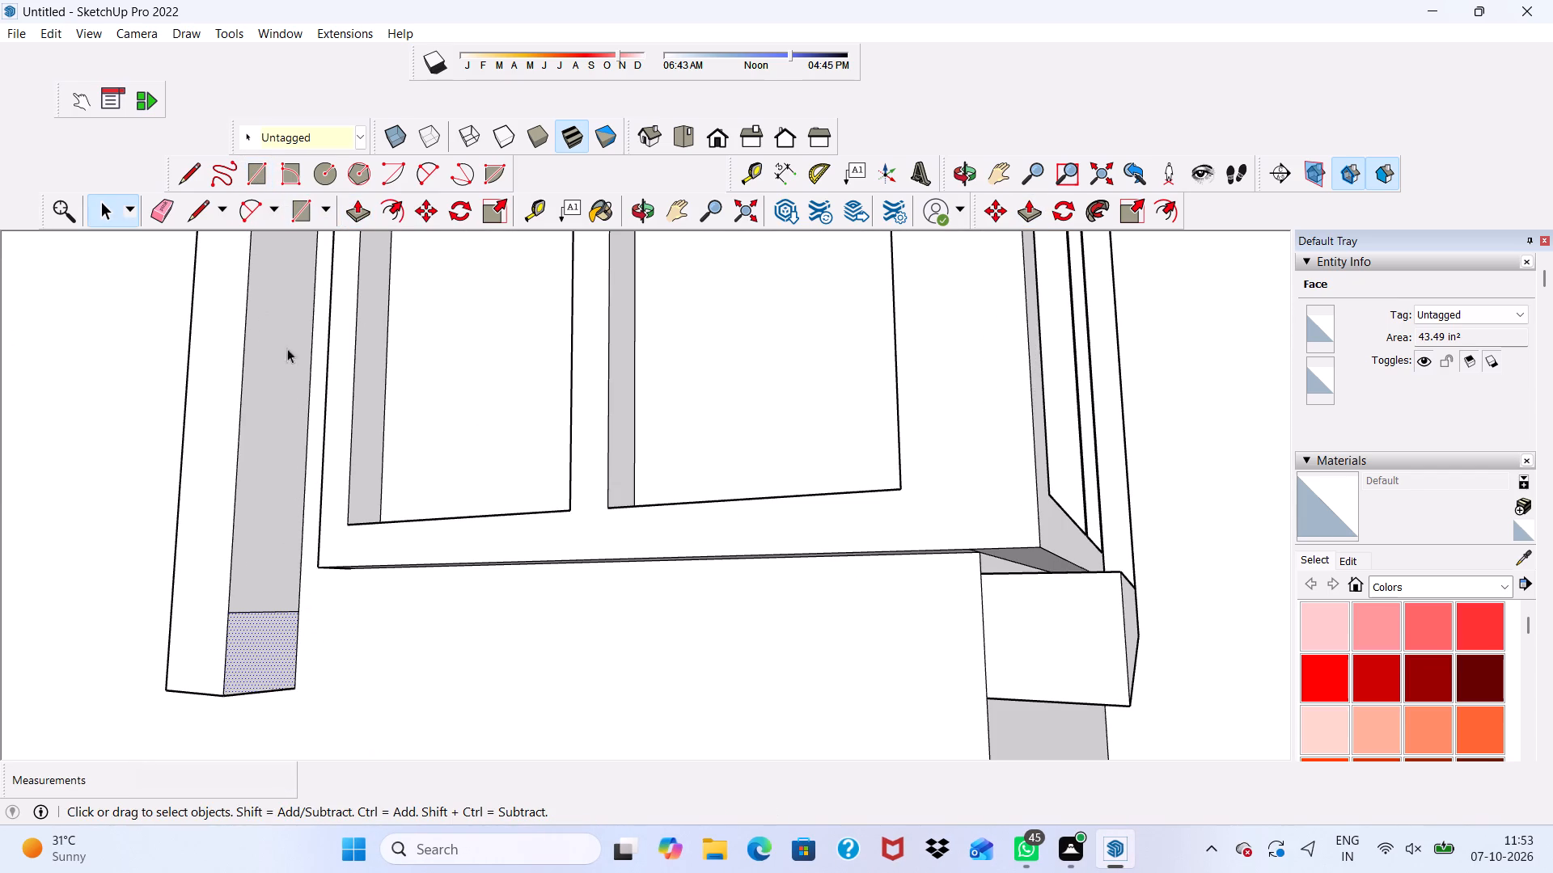
{"action": "left_click", "coordinate": [354, 213]}
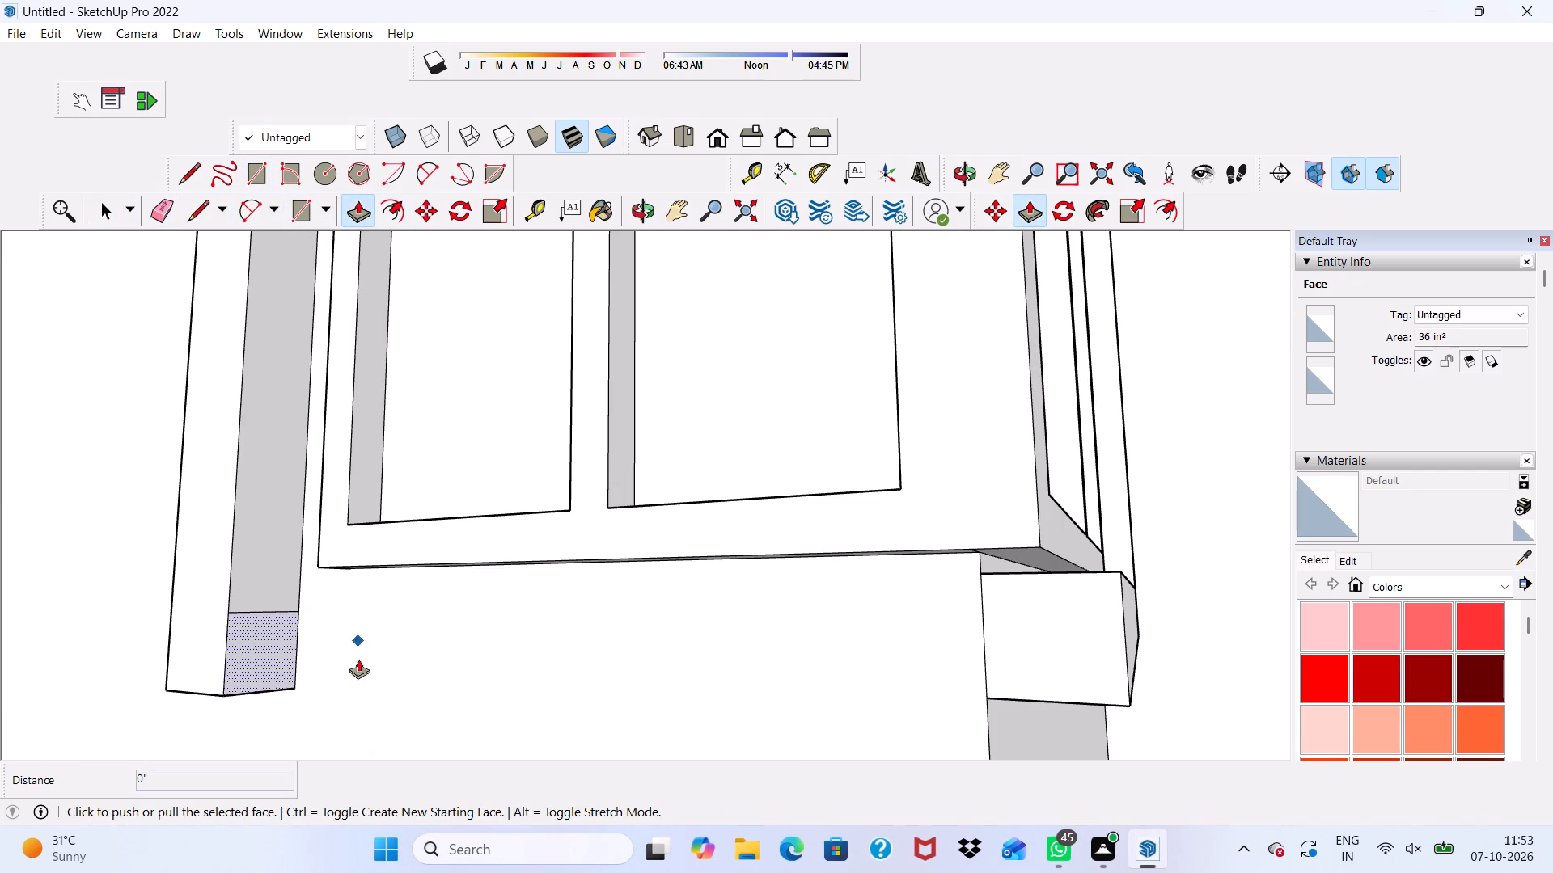
{"action": "left_click", "coordinate": [271, 654]}
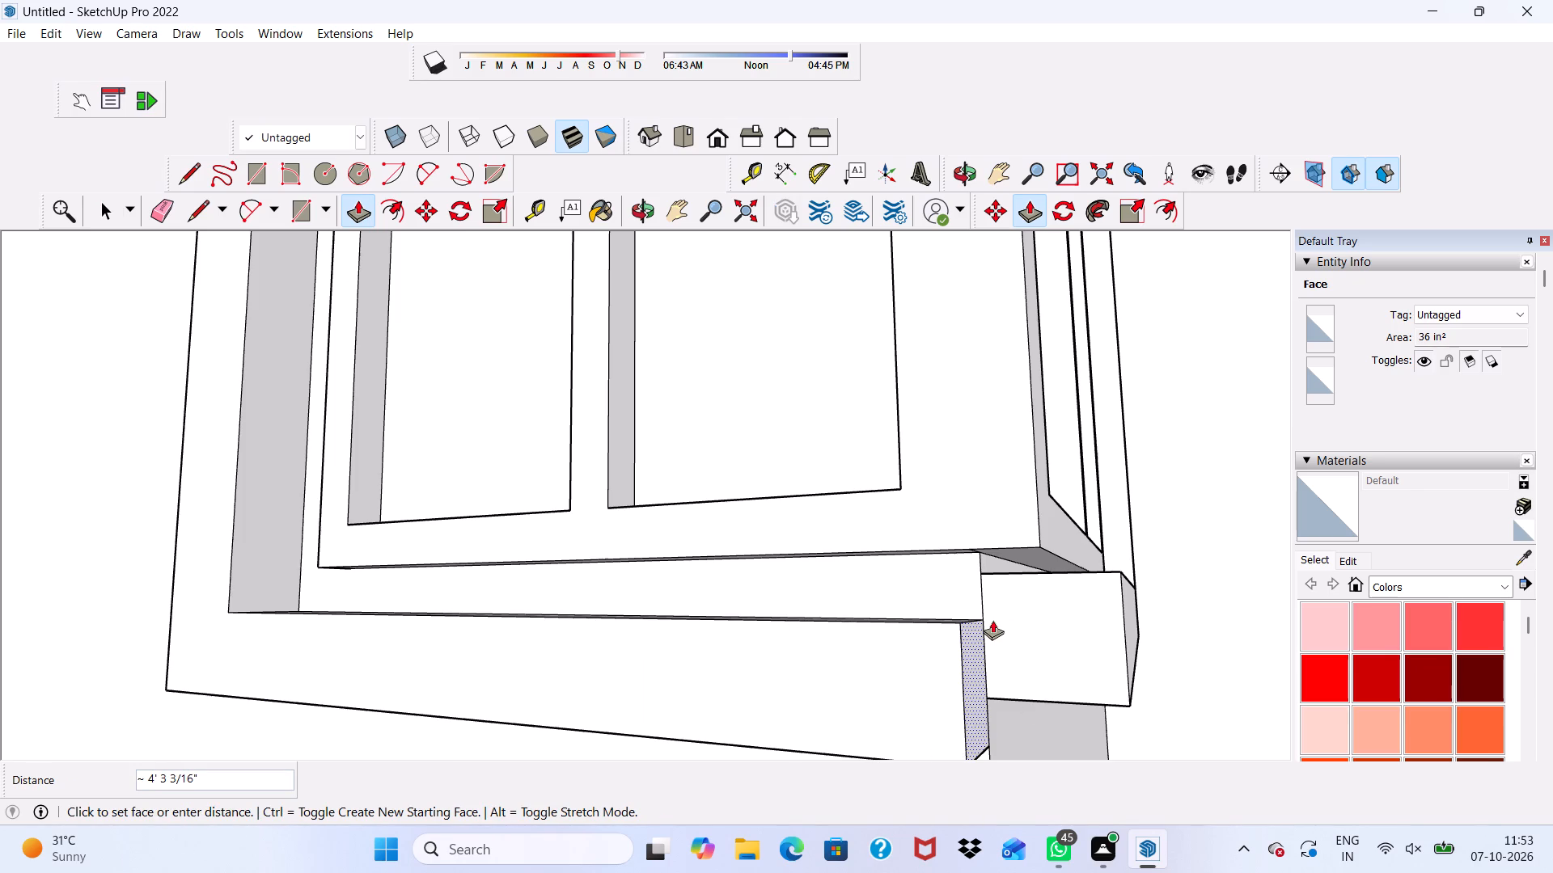
{"action": "left_click", "coordinate": [992, 620]}
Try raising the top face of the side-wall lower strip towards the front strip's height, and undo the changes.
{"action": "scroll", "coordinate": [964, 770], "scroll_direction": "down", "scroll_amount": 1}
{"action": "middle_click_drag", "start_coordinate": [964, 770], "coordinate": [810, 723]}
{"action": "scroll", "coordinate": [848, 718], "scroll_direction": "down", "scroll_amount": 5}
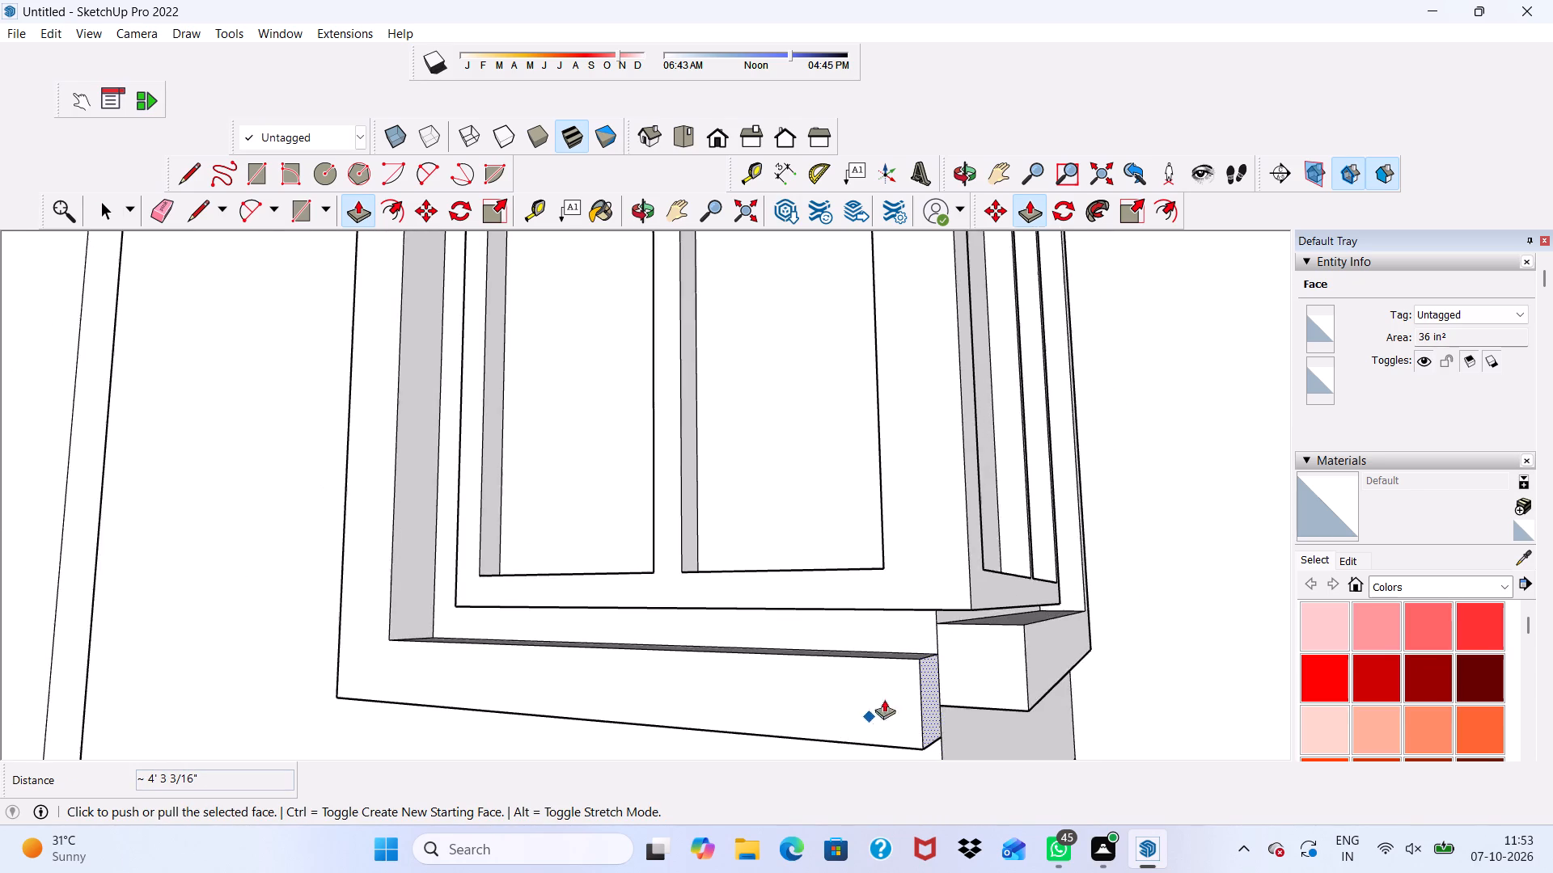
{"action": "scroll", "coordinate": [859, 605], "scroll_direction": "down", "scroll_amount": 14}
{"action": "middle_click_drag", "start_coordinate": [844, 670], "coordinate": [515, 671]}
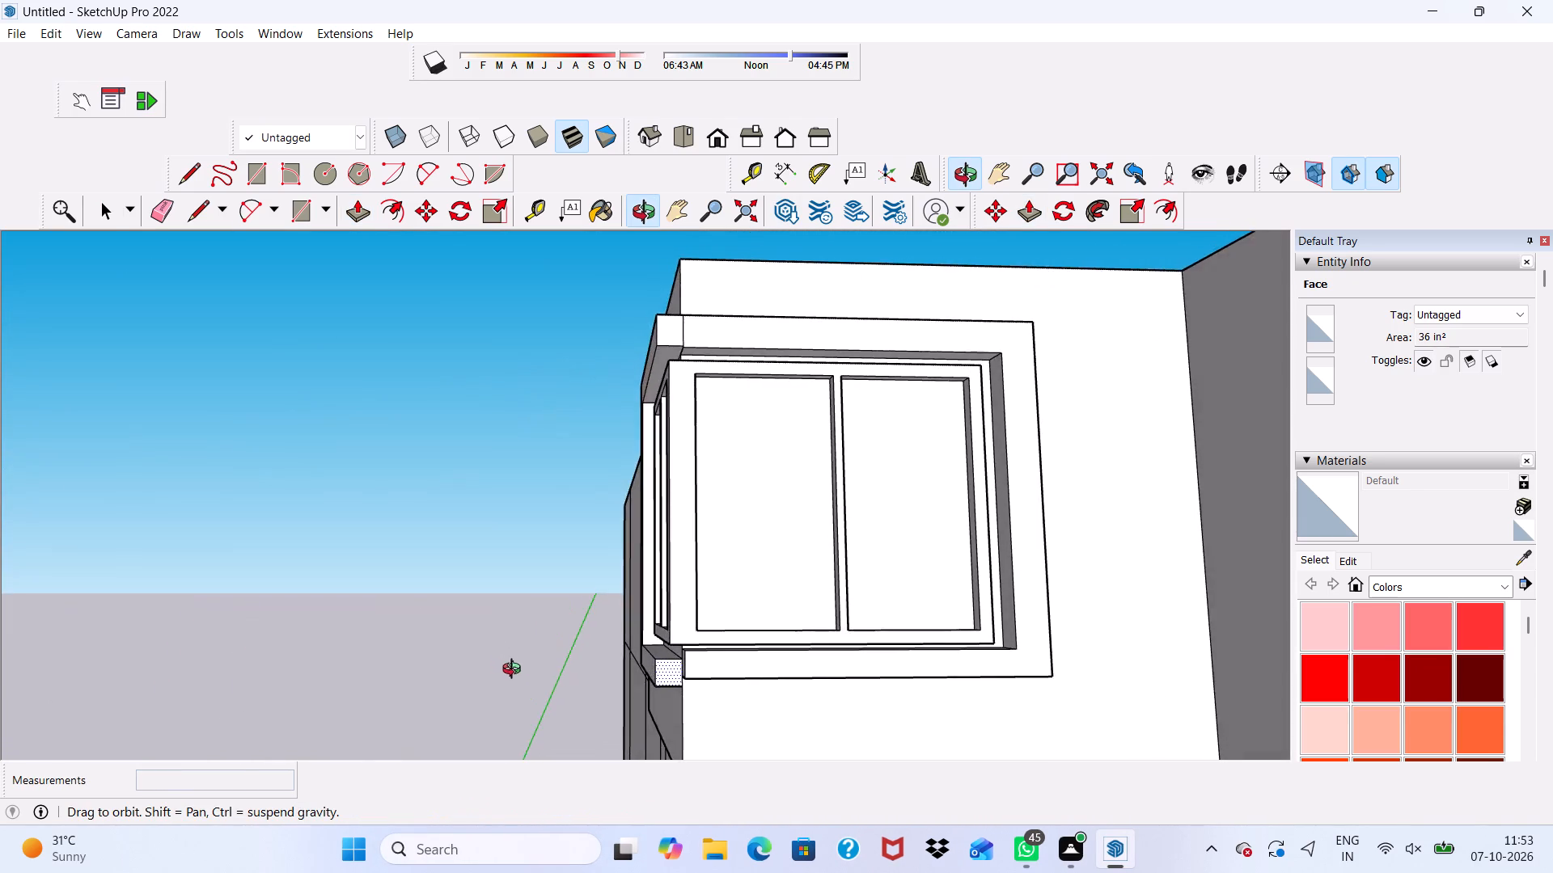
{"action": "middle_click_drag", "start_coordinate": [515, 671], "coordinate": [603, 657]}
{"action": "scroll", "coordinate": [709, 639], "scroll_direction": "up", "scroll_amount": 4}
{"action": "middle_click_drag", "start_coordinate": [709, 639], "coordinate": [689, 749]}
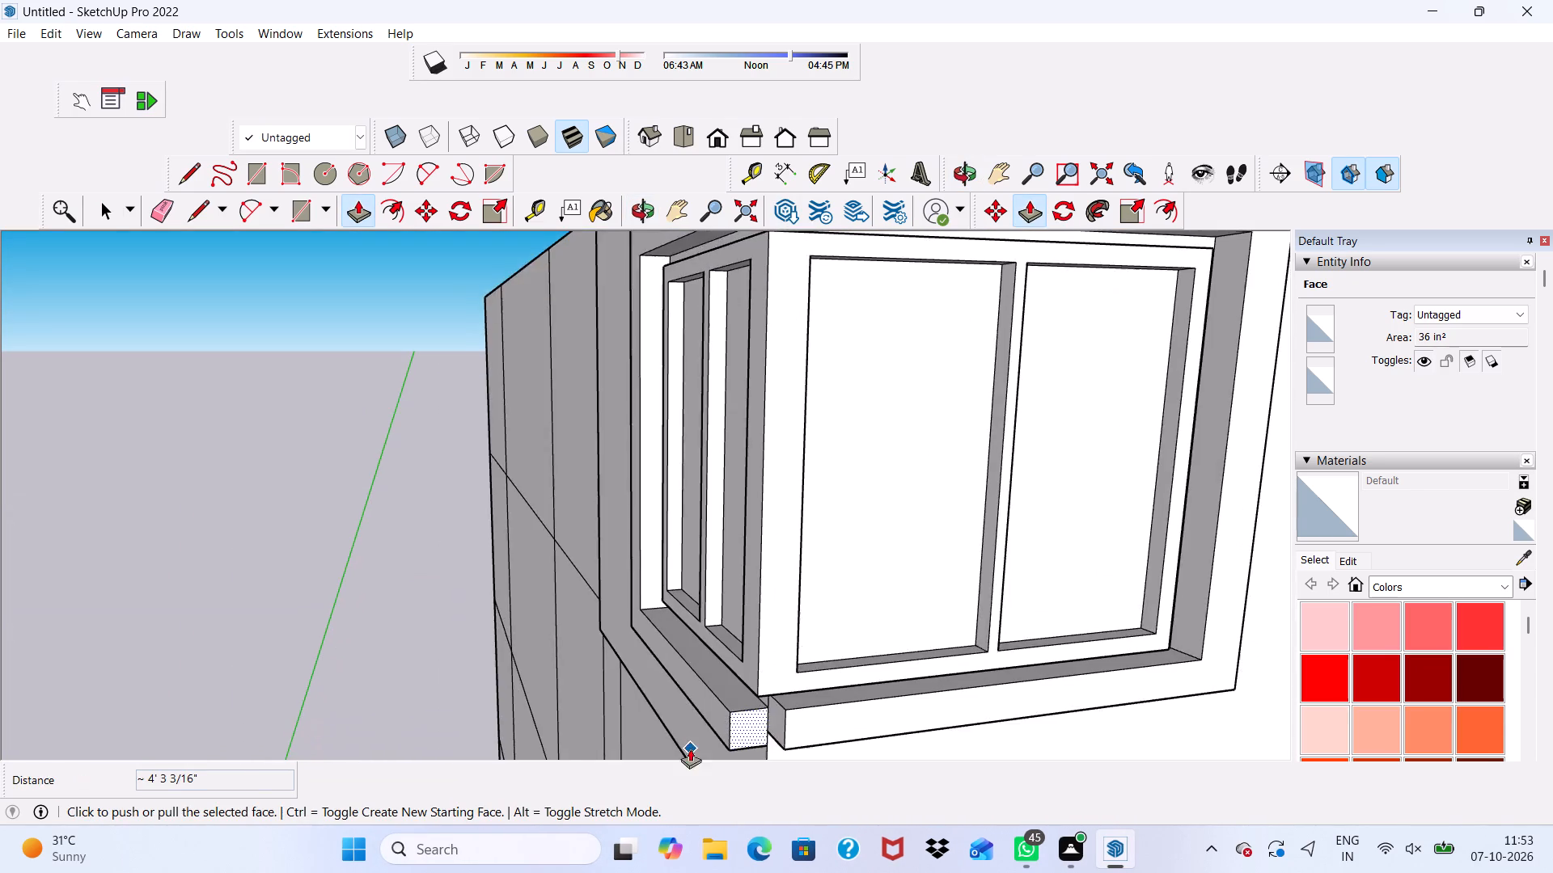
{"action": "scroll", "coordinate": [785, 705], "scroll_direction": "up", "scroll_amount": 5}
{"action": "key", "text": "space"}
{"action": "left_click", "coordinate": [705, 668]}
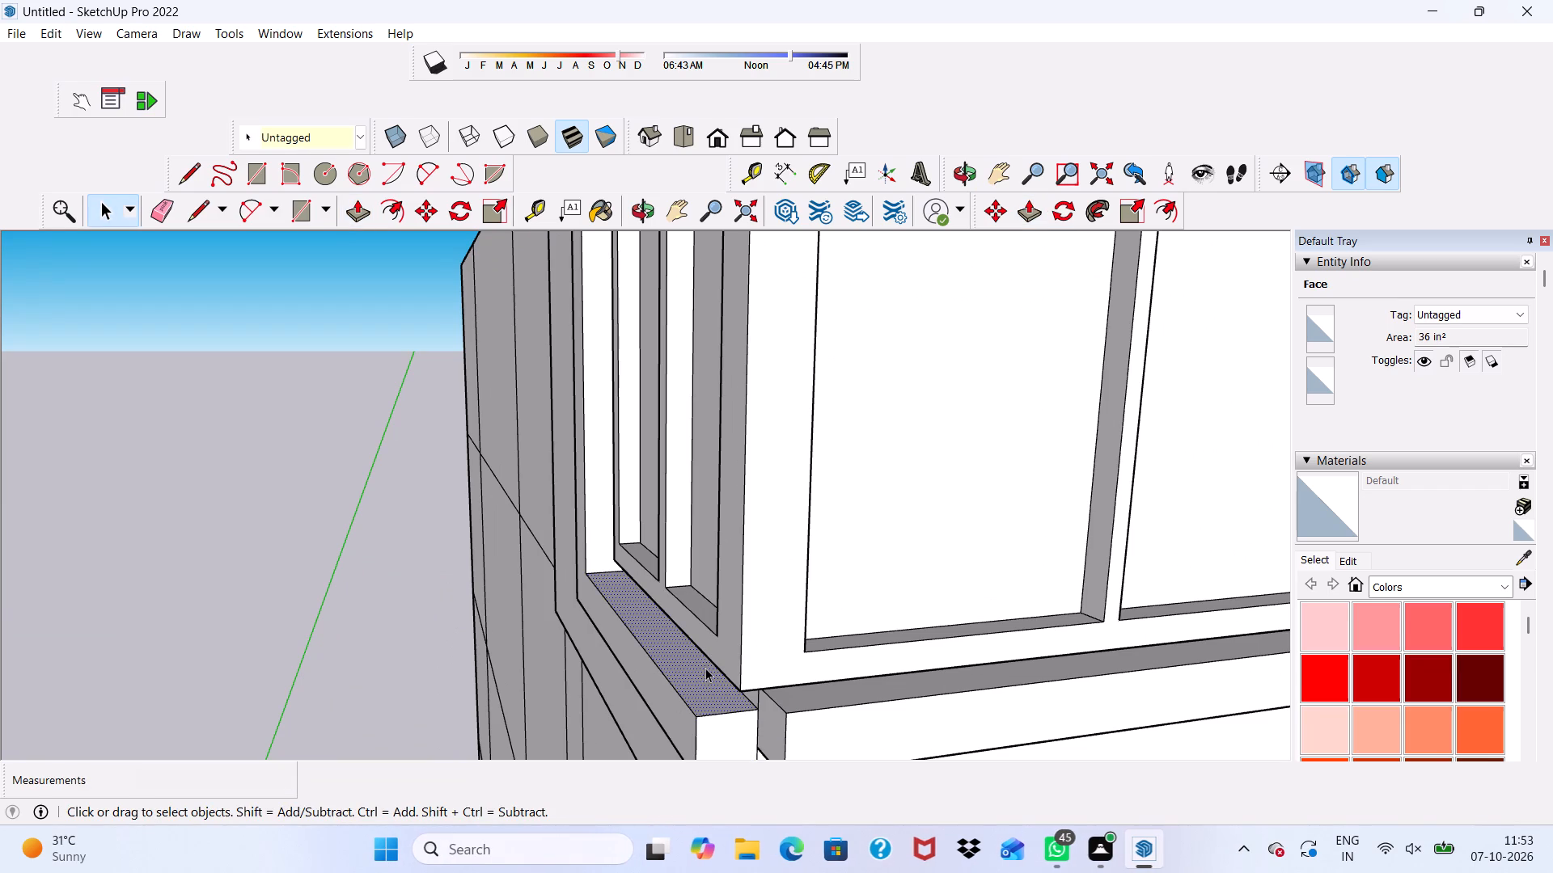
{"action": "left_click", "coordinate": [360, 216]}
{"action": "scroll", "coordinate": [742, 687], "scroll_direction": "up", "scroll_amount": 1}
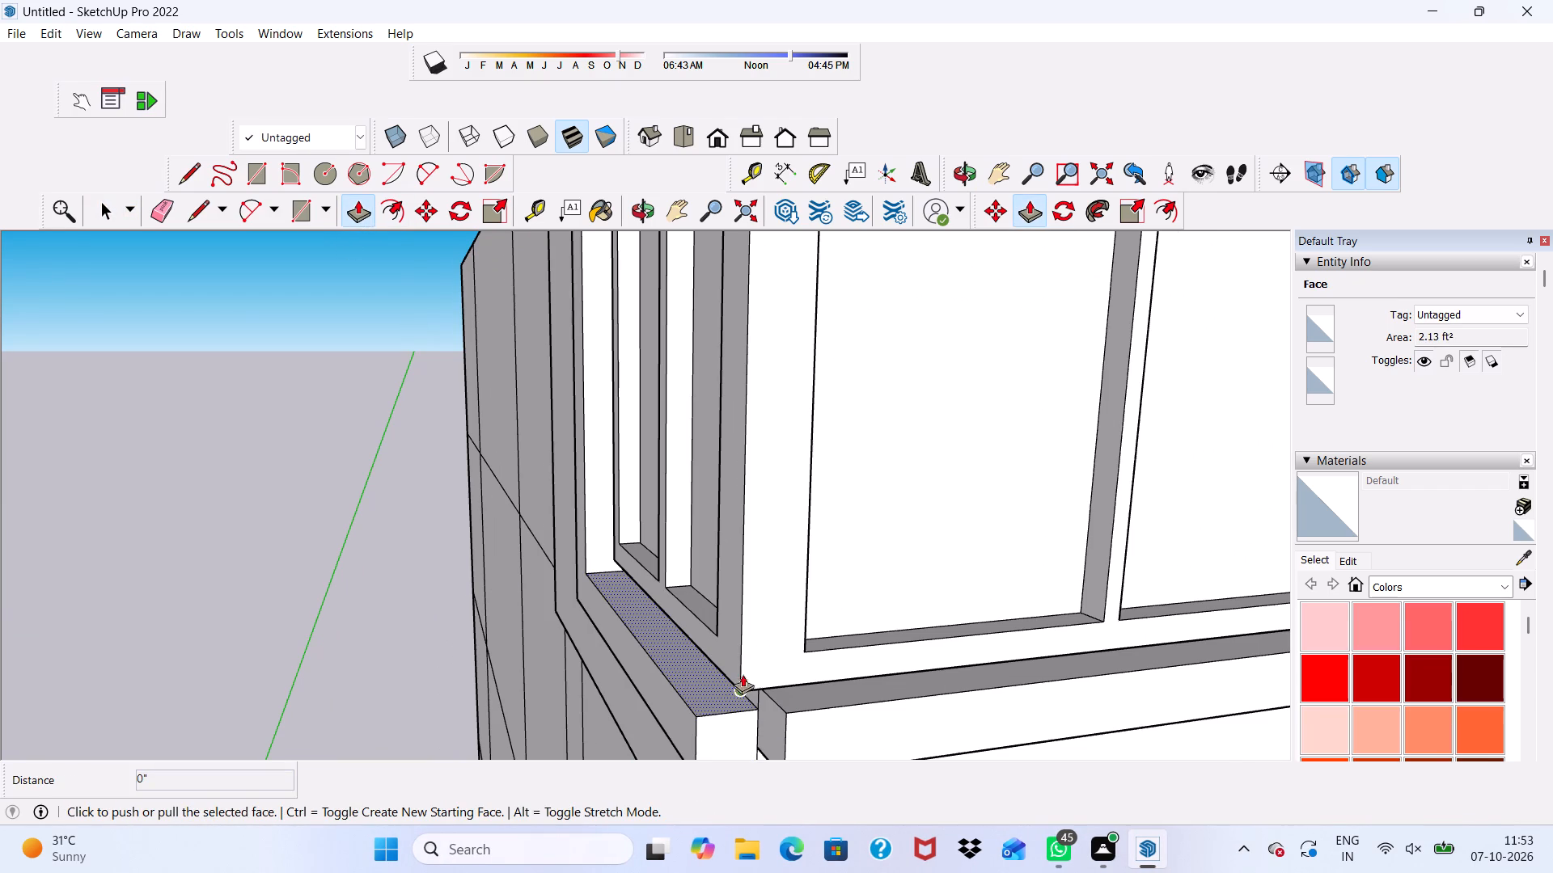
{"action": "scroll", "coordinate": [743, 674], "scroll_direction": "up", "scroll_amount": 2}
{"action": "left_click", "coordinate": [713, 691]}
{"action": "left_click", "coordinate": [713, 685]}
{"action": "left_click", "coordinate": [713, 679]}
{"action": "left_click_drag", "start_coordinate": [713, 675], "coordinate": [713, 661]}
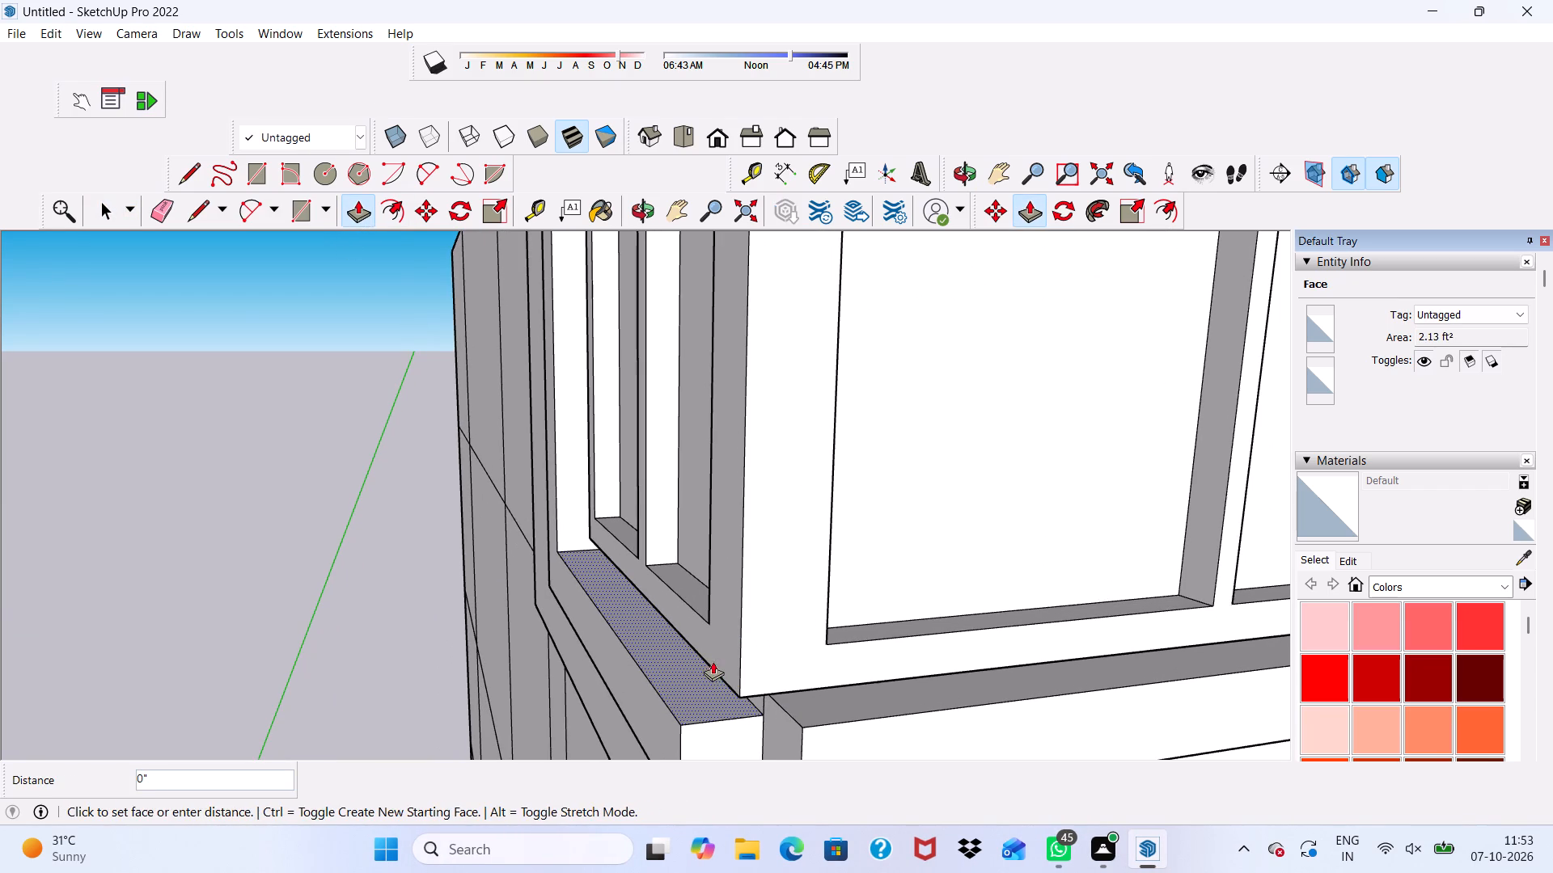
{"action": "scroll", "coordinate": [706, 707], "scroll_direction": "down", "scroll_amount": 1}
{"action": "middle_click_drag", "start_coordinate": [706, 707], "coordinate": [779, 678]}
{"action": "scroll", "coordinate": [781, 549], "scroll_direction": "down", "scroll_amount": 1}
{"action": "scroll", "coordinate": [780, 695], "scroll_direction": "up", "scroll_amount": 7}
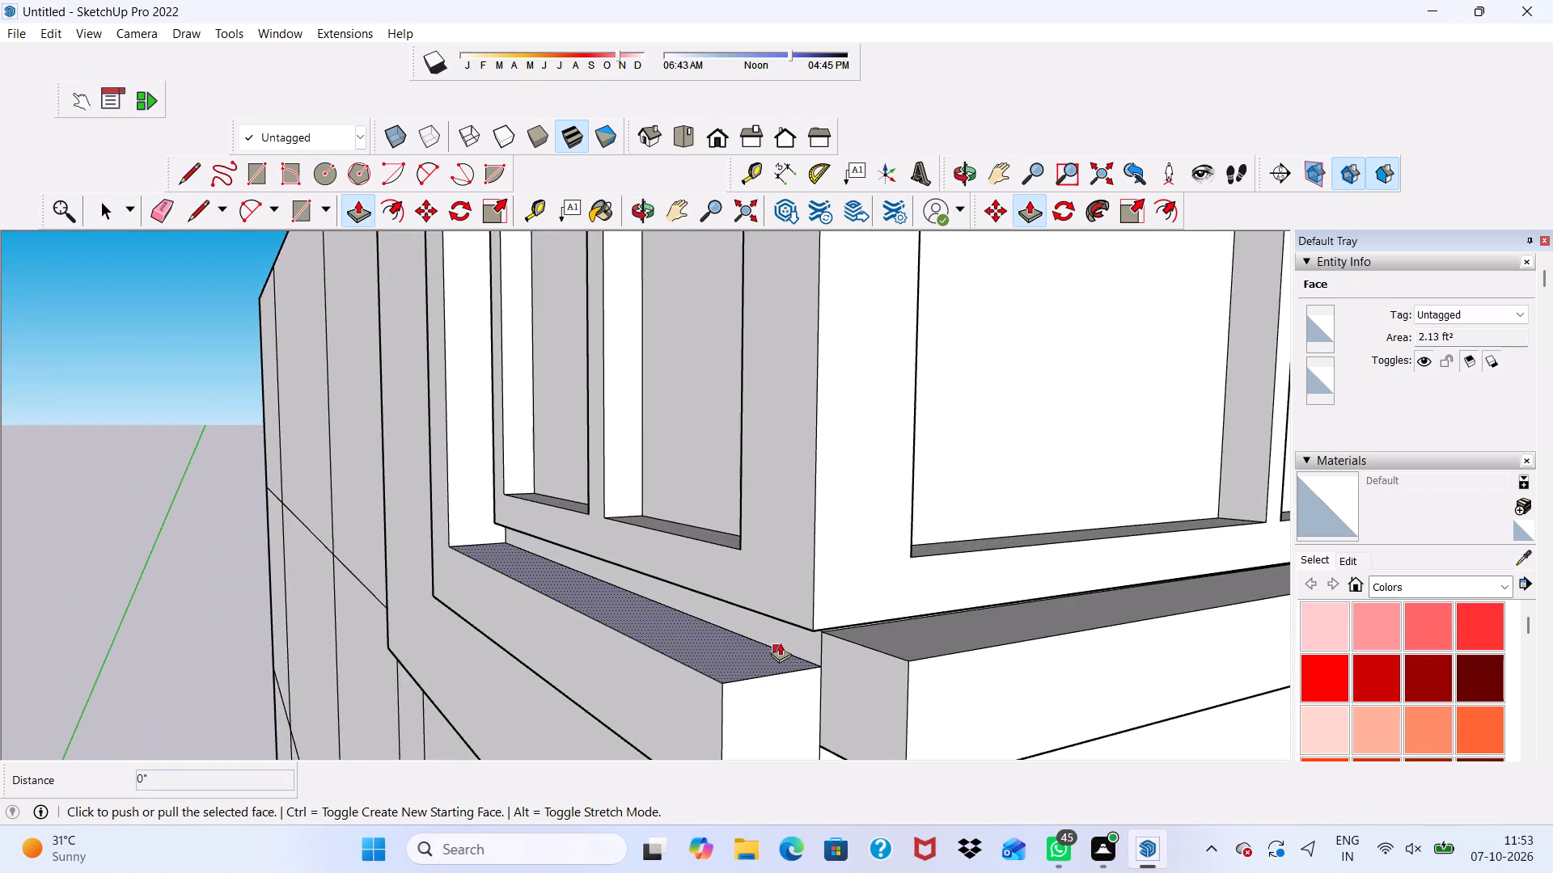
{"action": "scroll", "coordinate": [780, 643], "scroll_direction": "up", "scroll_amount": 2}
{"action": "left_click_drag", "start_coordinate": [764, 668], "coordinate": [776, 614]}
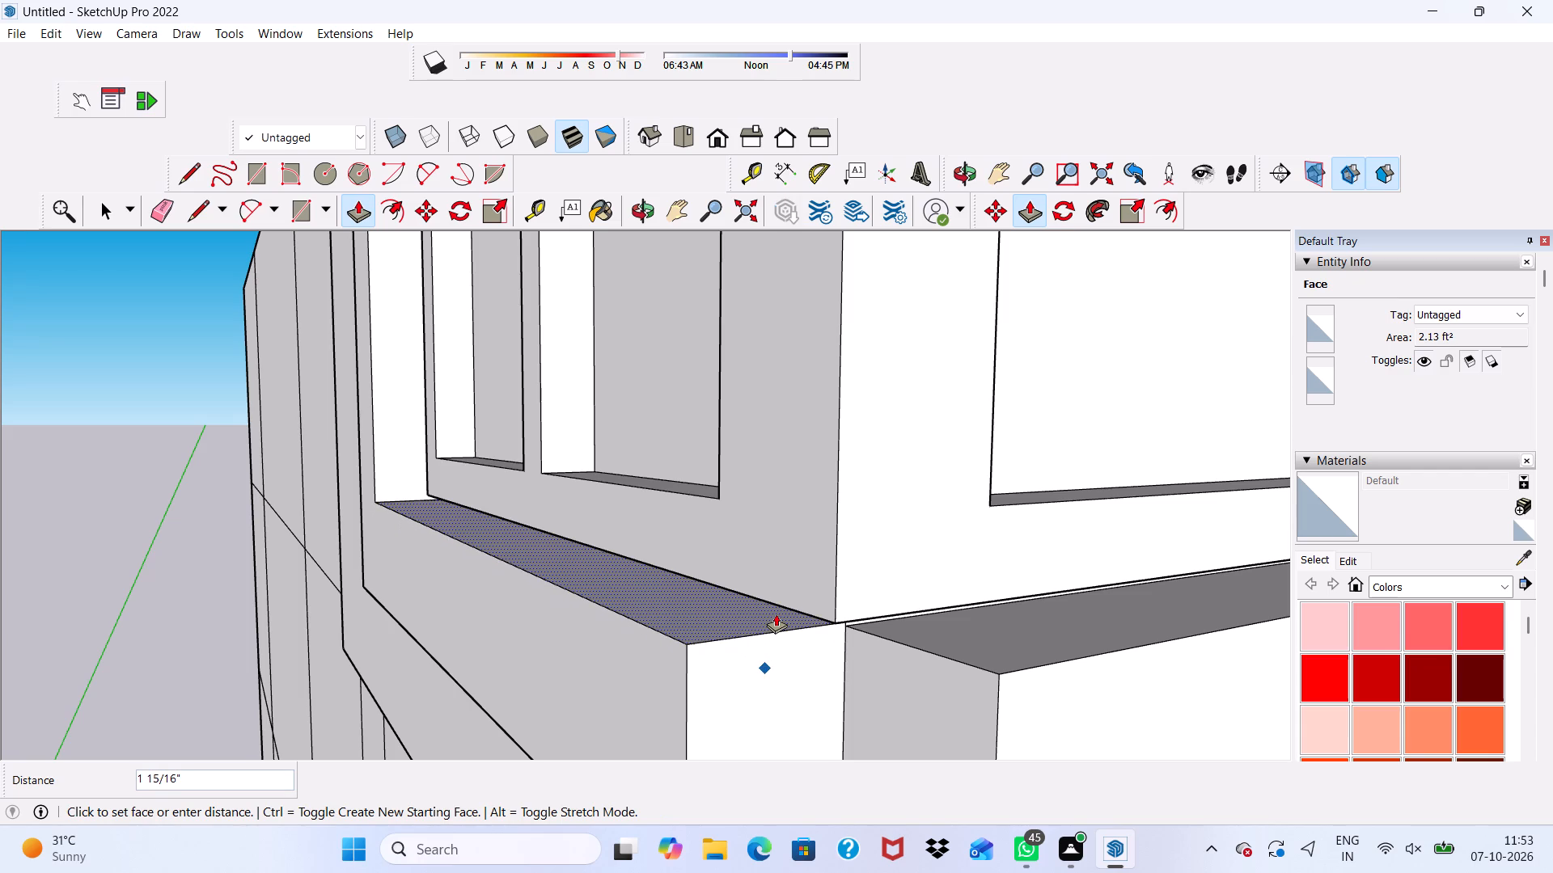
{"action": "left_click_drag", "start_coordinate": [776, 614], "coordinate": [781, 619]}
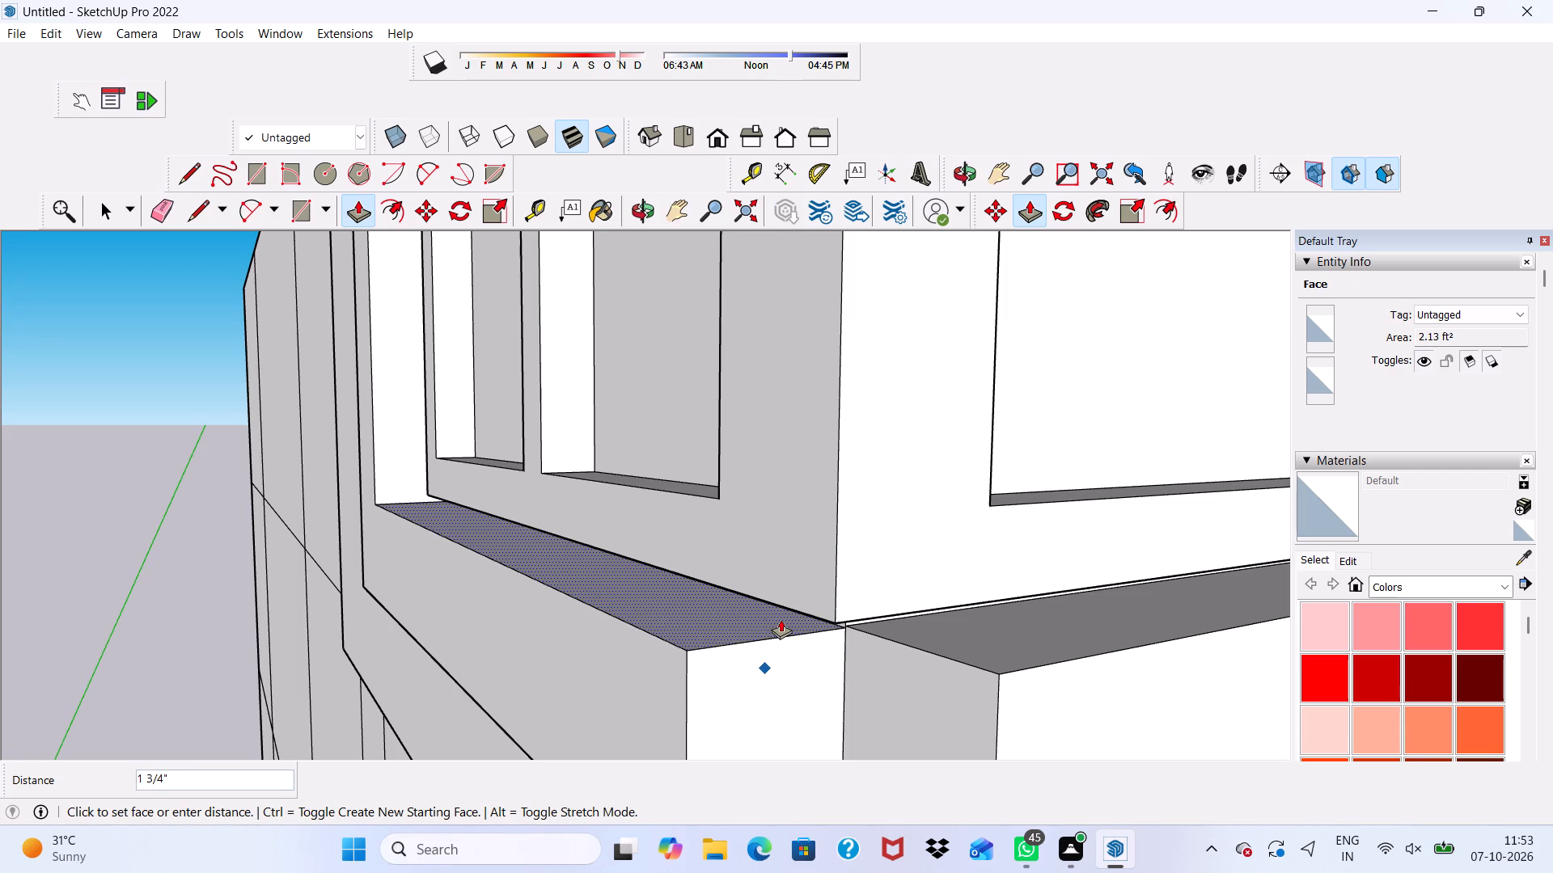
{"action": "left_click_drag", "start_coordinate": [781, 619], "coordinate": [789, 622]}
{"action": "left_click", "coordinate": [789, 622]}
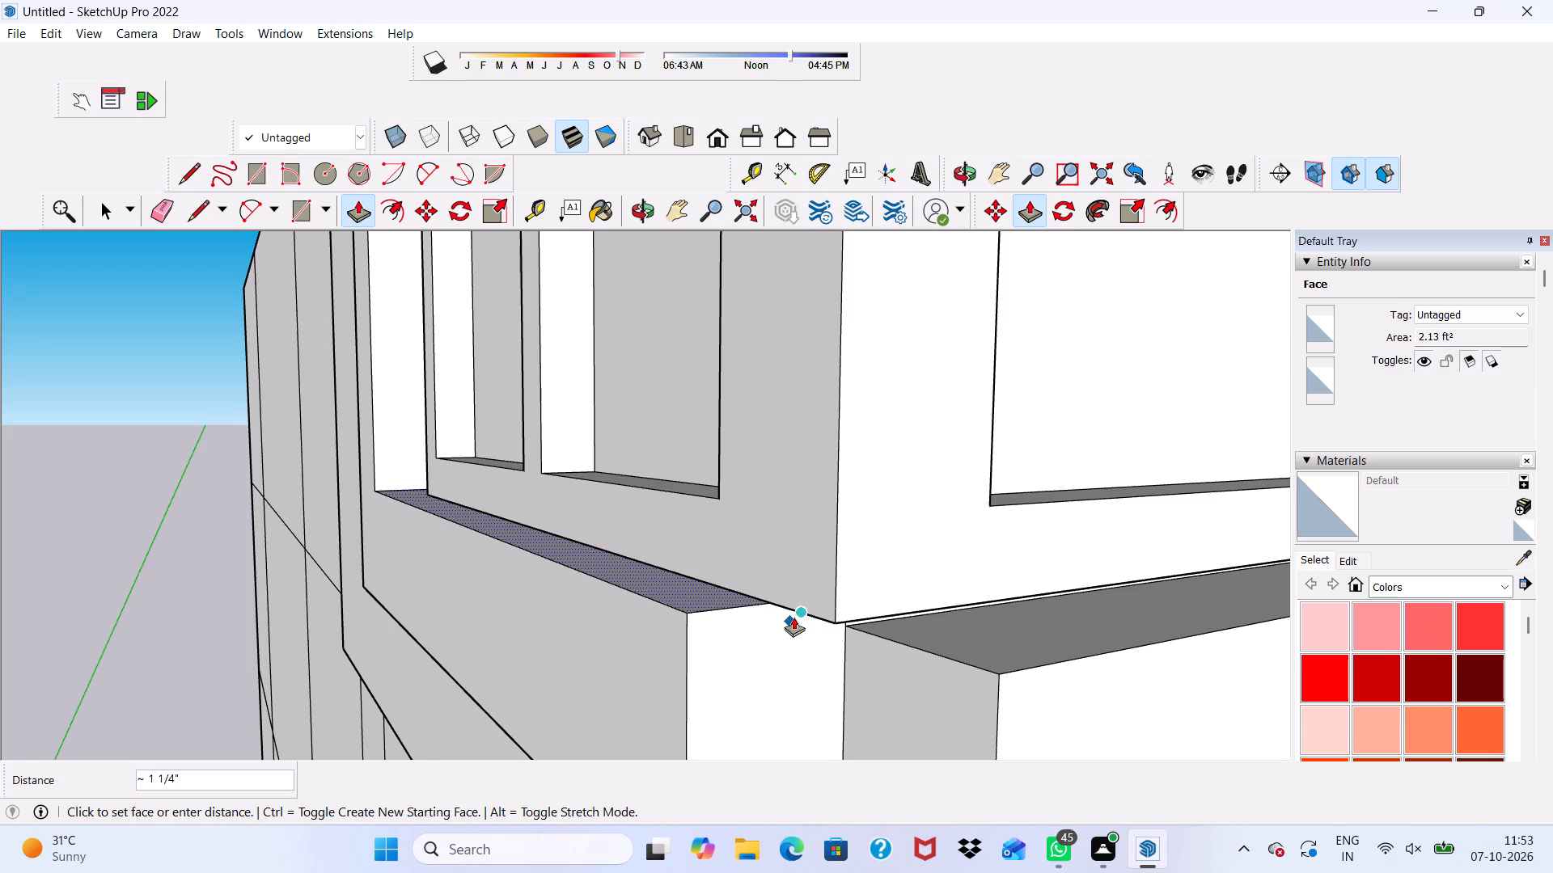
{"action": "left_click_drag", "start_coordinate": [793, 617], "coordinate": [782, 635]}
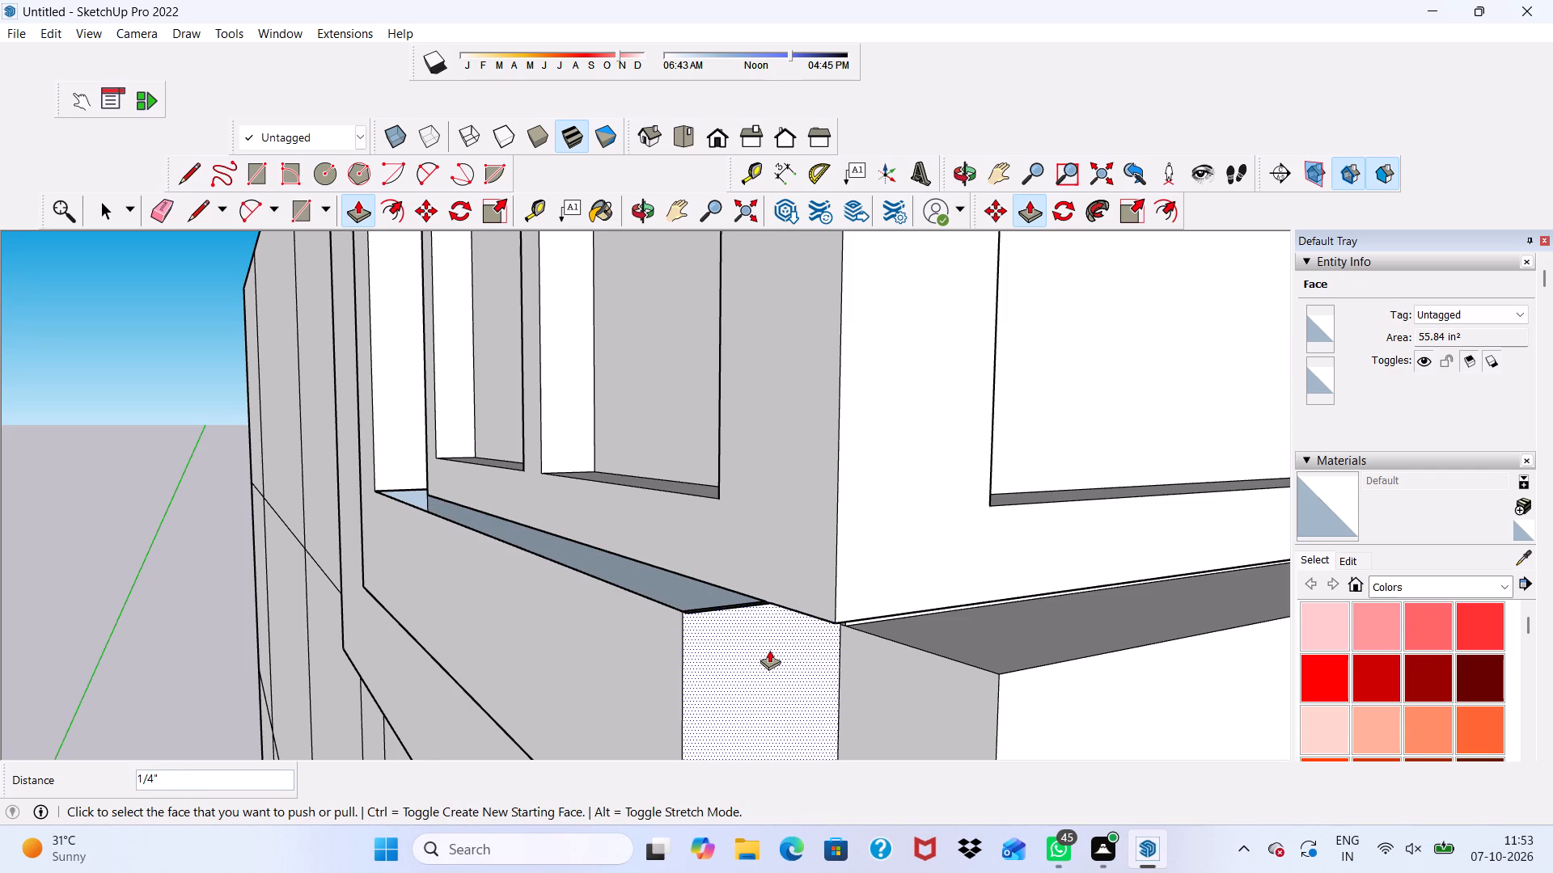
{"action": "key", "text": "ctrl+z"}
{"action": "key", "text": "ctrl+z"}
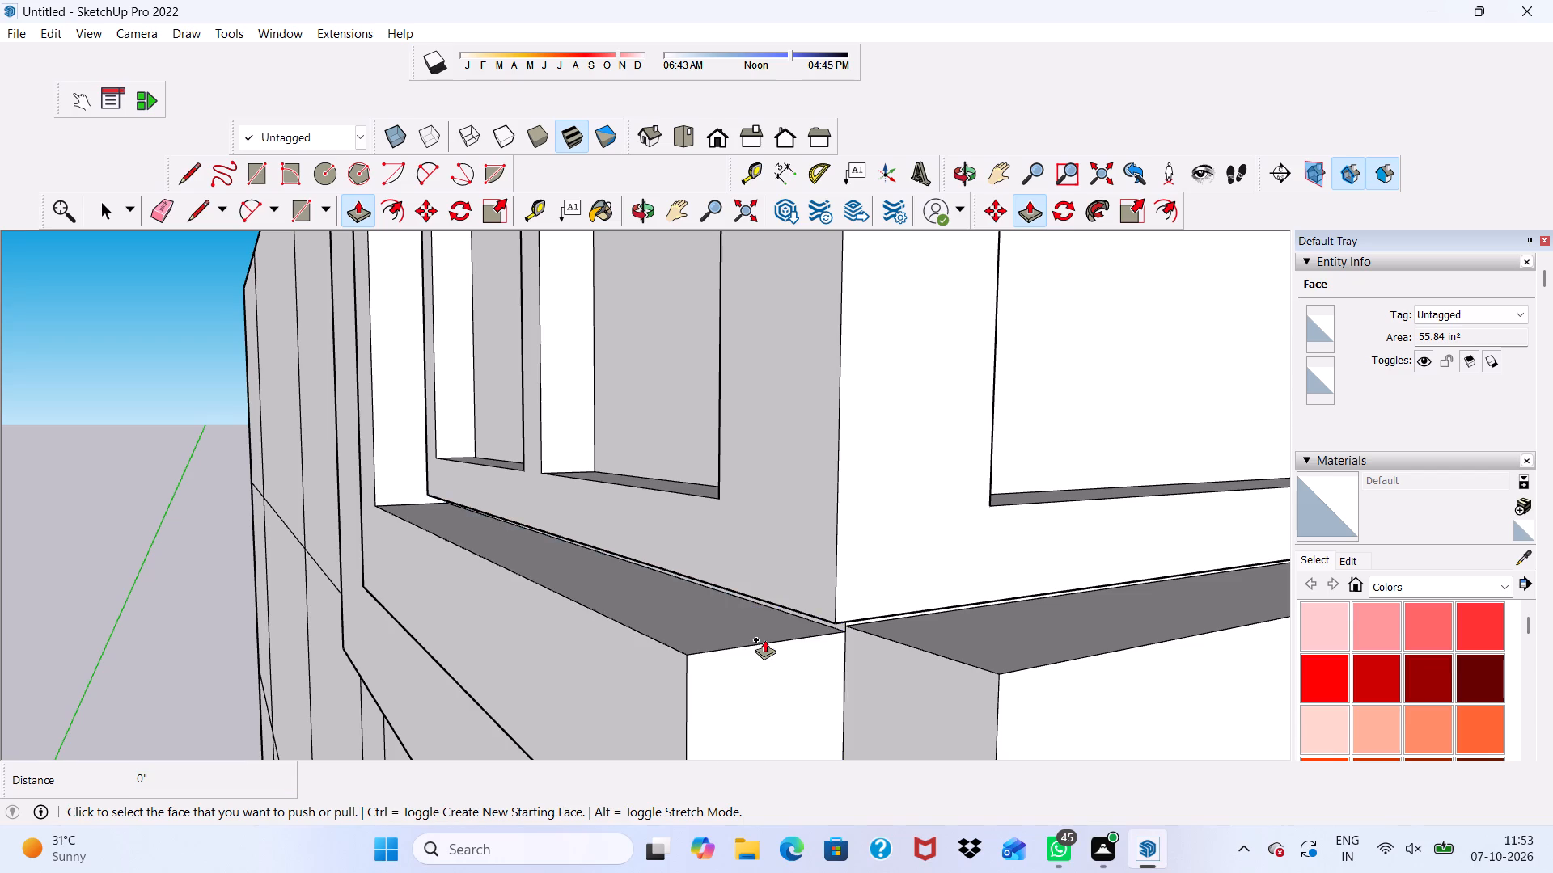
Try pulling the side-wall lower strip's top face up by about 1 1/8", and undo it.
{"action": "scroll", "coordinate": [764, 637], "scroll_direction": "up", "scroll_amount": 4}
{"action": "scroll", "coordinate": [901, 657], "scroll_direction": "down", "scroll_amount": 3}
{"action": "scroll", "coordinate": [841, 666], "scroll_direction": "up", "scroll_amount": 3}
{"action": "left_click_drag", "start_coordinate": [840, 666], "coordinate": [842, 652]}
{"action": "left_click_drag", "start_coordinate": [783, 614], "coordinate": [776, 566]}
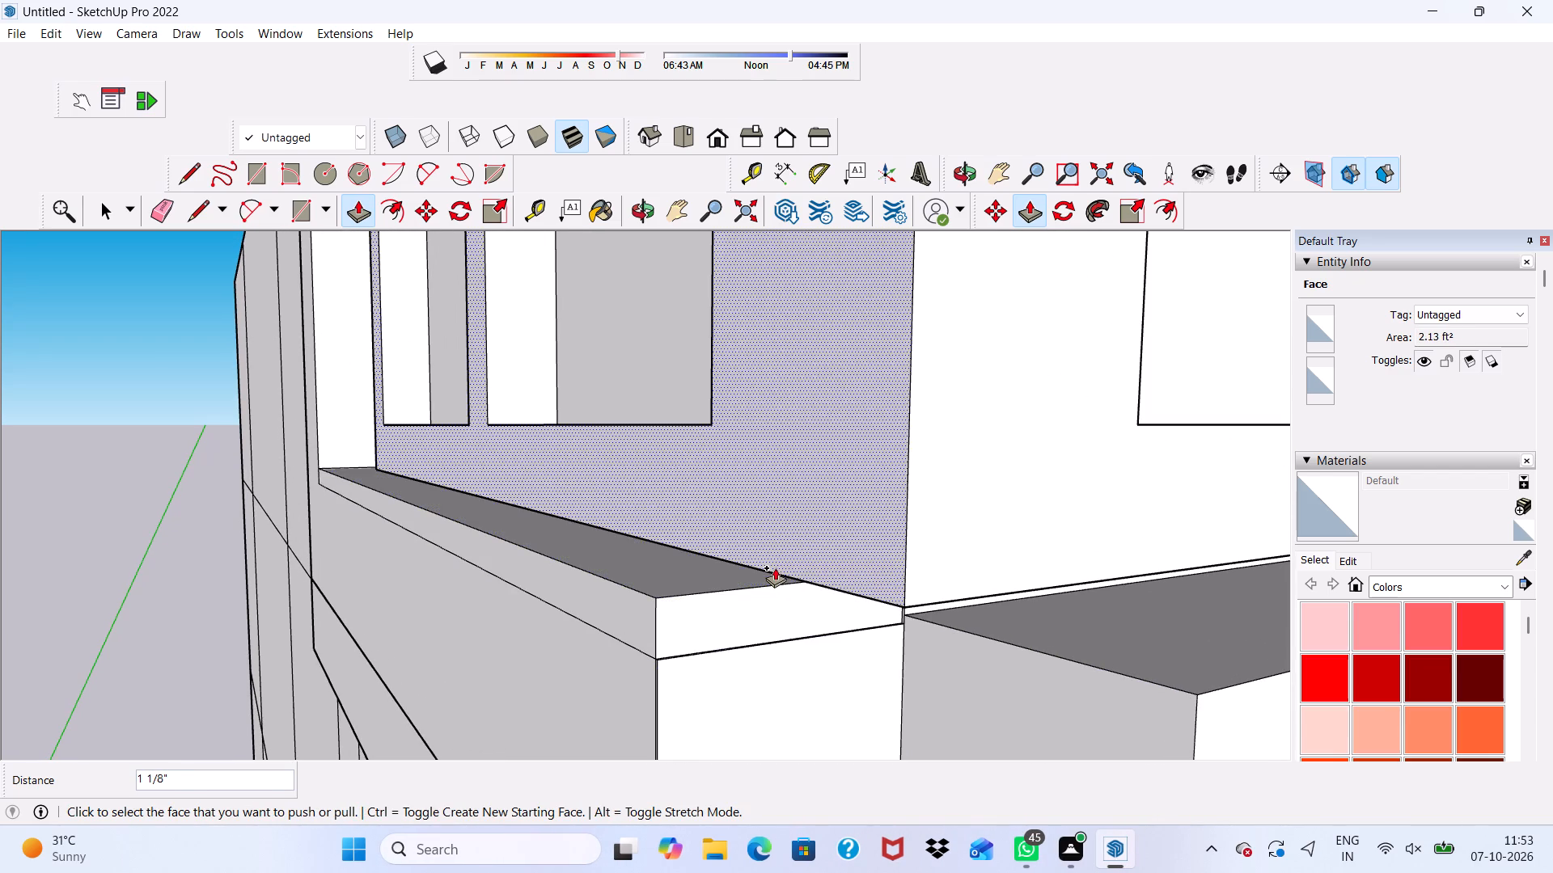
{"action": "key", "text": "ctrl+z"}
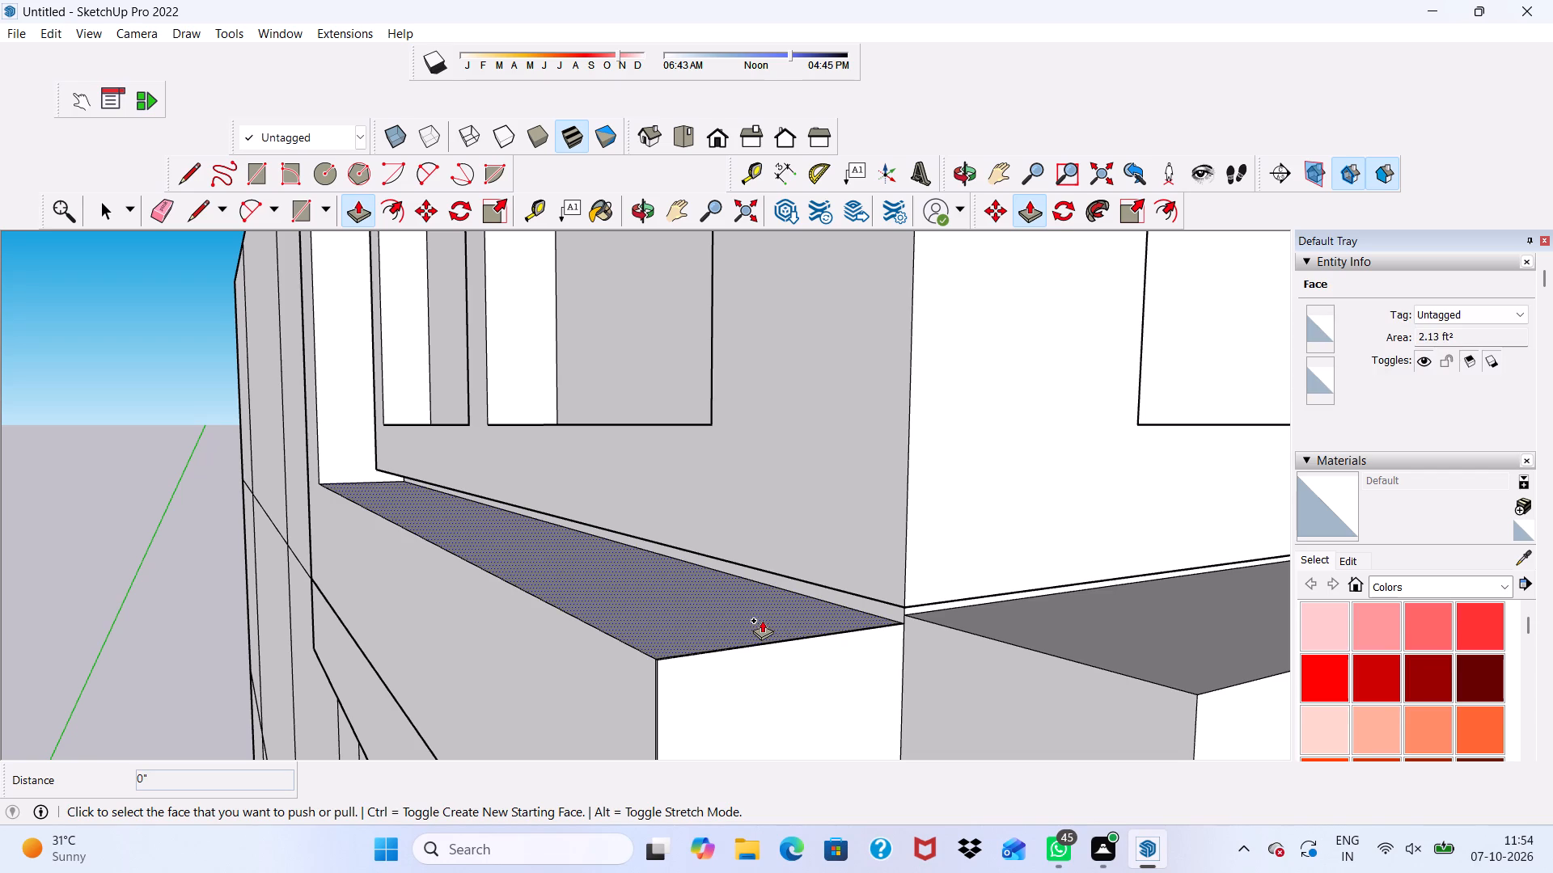
Raise the side-wall lower strip's top face by about 1/4" as a new starting face, level with the front strip.
{"action": "left_click_drag", "start_coordinate": [762, 620], "coordinate": [762, 615]}
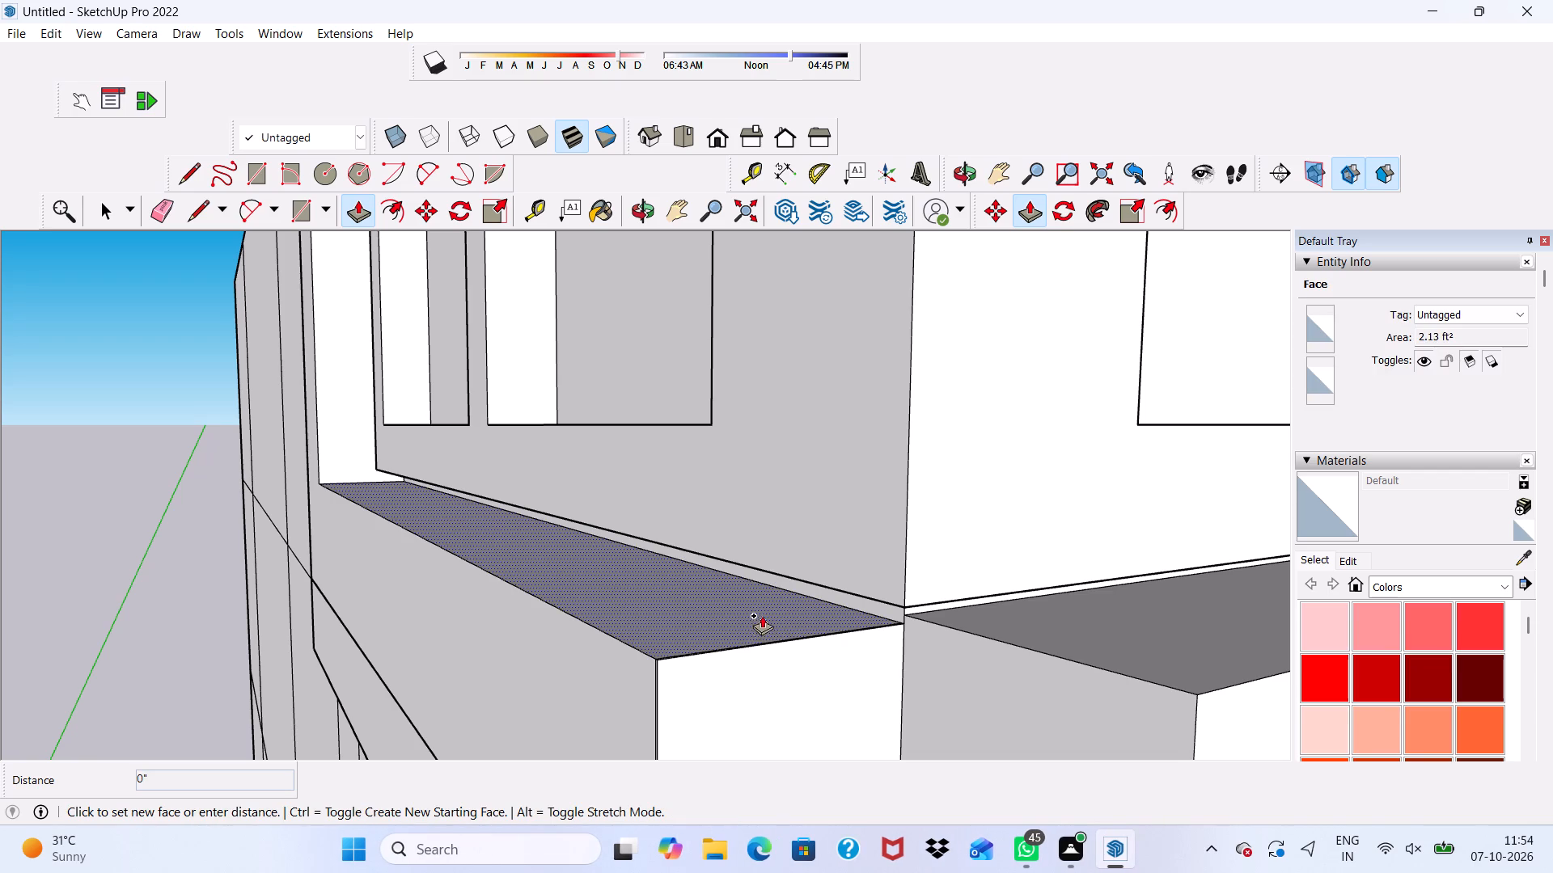
{"action": "left_click_drag", "start_coordinate": [762, 615], "coordinate": [763, 610]}
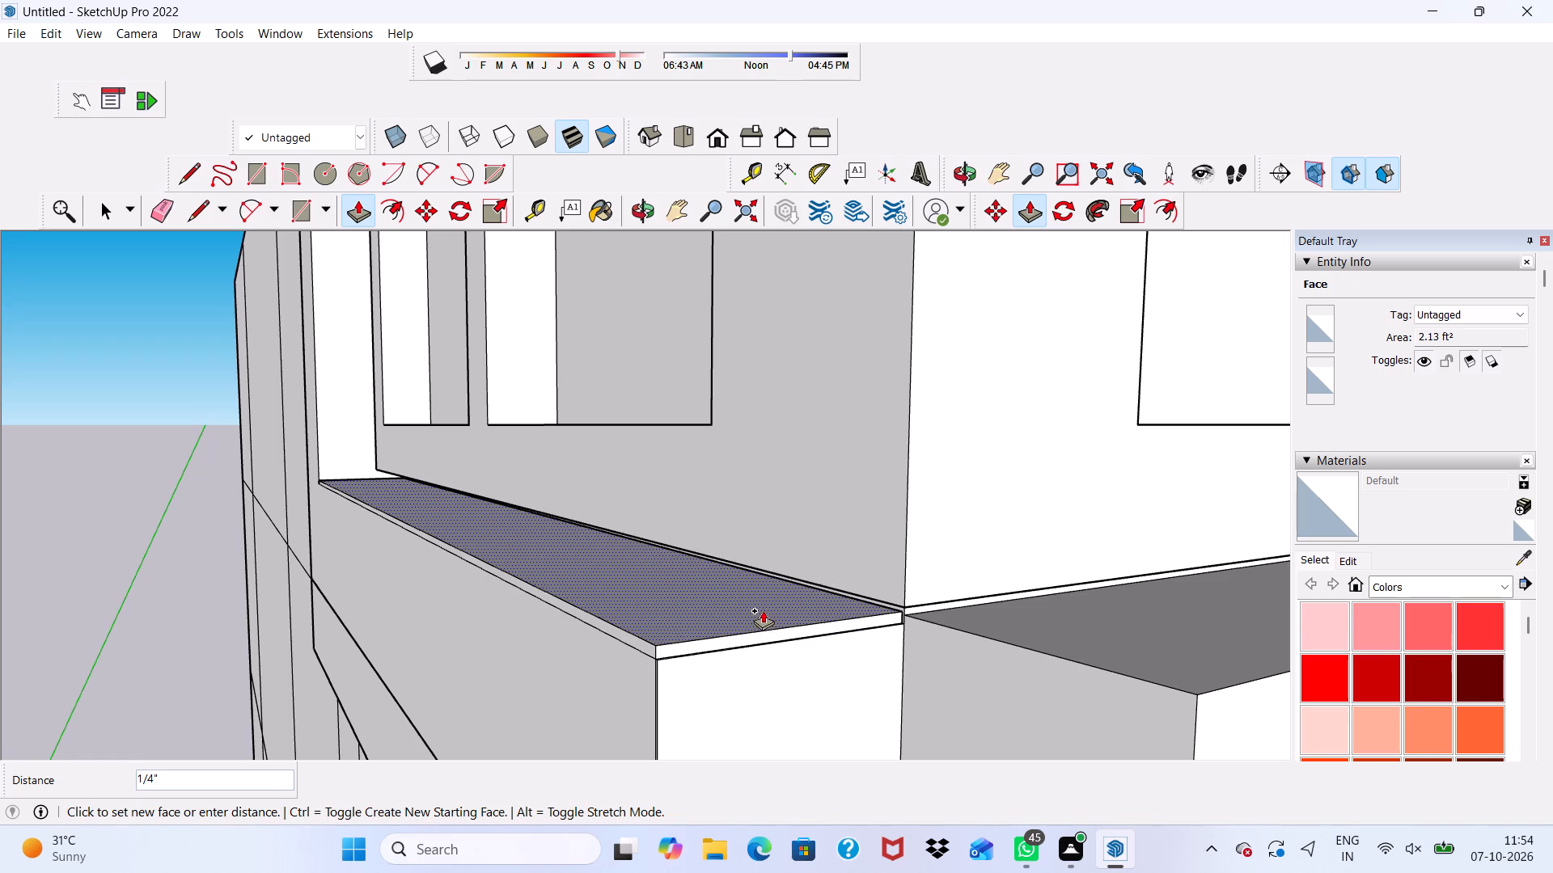
{"action": "left_click_drag", "start_coordinate": [763, 610], "coordinate": [760, 612]}
{"action": "key", "text": "space"}
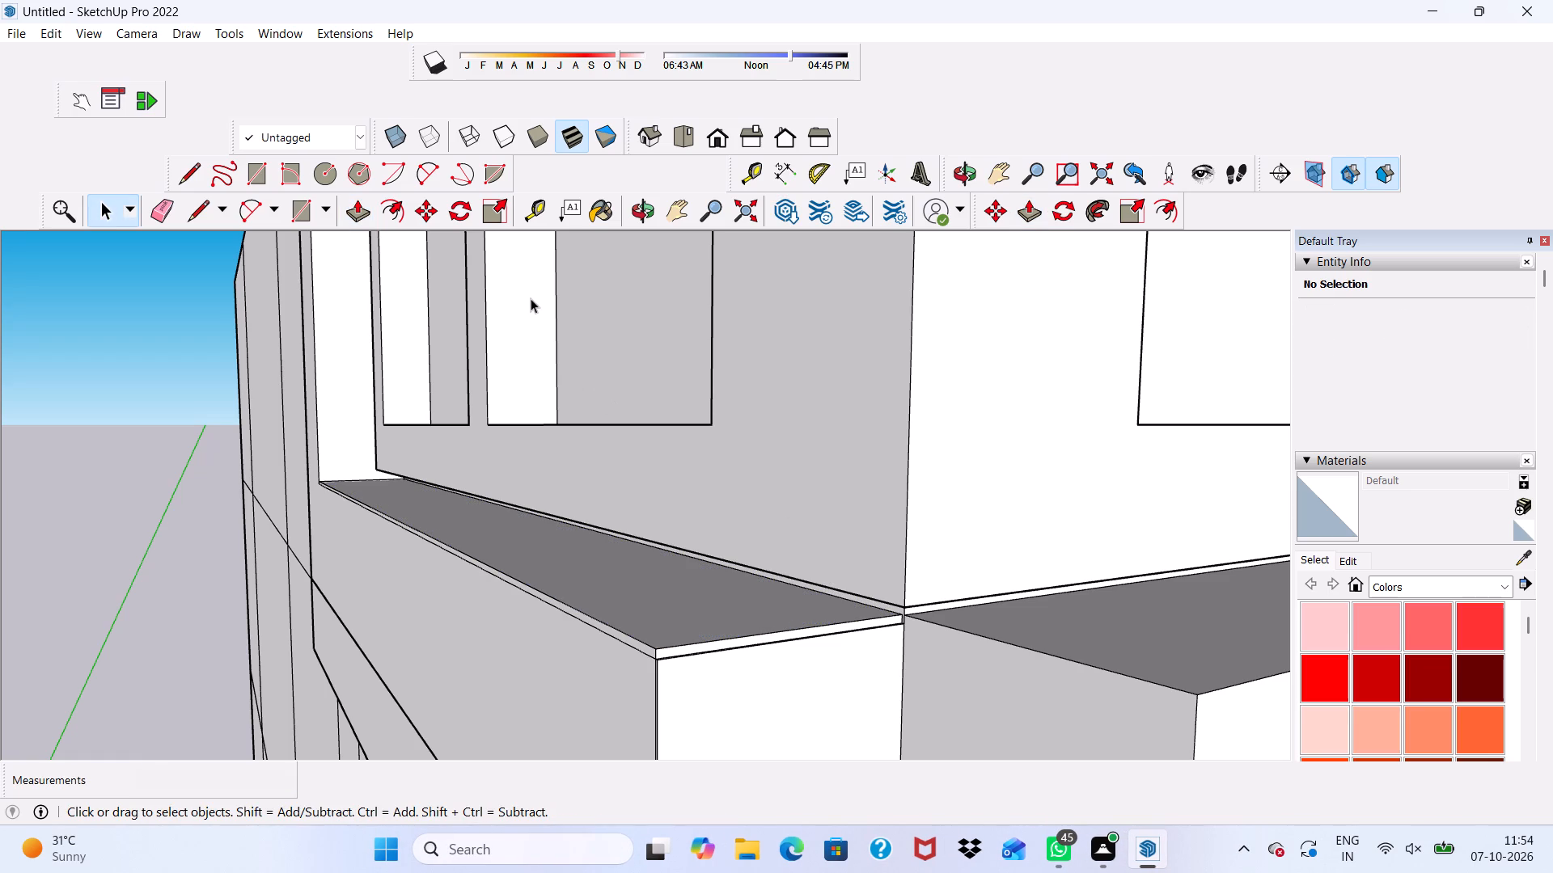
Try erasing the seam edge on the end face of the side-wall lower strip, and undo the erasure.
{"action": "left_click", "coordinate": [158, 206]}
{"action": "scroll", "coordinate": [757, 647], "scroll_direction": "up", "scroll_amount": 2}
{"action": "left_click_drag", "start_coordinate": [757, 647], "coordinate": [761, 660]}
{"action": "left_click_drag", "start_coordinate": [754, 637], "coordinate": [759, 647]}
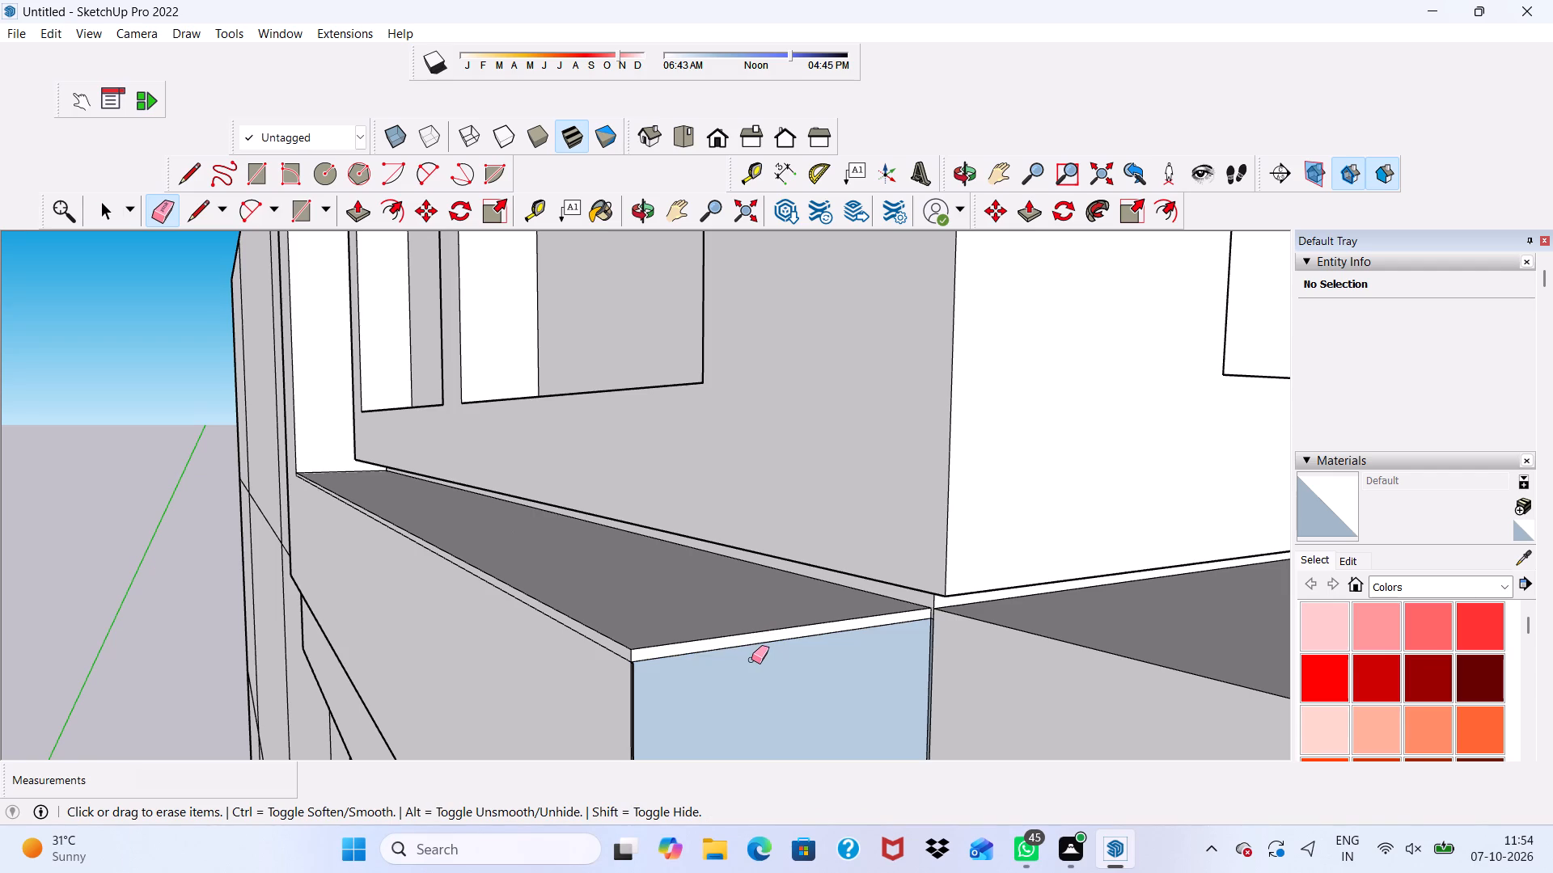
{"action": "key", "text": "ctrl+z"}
Push/Pull the thin ledge on the end face of the side-wall lower strip by 3/16", level with its top face.
{"action": "scroll", "coordinate": [751, 660], "scroll_direction": "up", "scroll_amount": 17, "text": "ctrl"}
{"action": "middle_click_drag", "start_coordinate": [735, 588], "coordinate": [753, 647]}
{"action": "scroll", "coordinate": [735, 588], "scroll_direction": "down", "scroll_amount": 1}
{"action": "scroll", "coordinate": [753, 647], "scroll_direction": "up", "scroll_amount": 1}
{"action": "key", "text": "space"}
{"action": "left_click", "coordinate": [727, 612]}
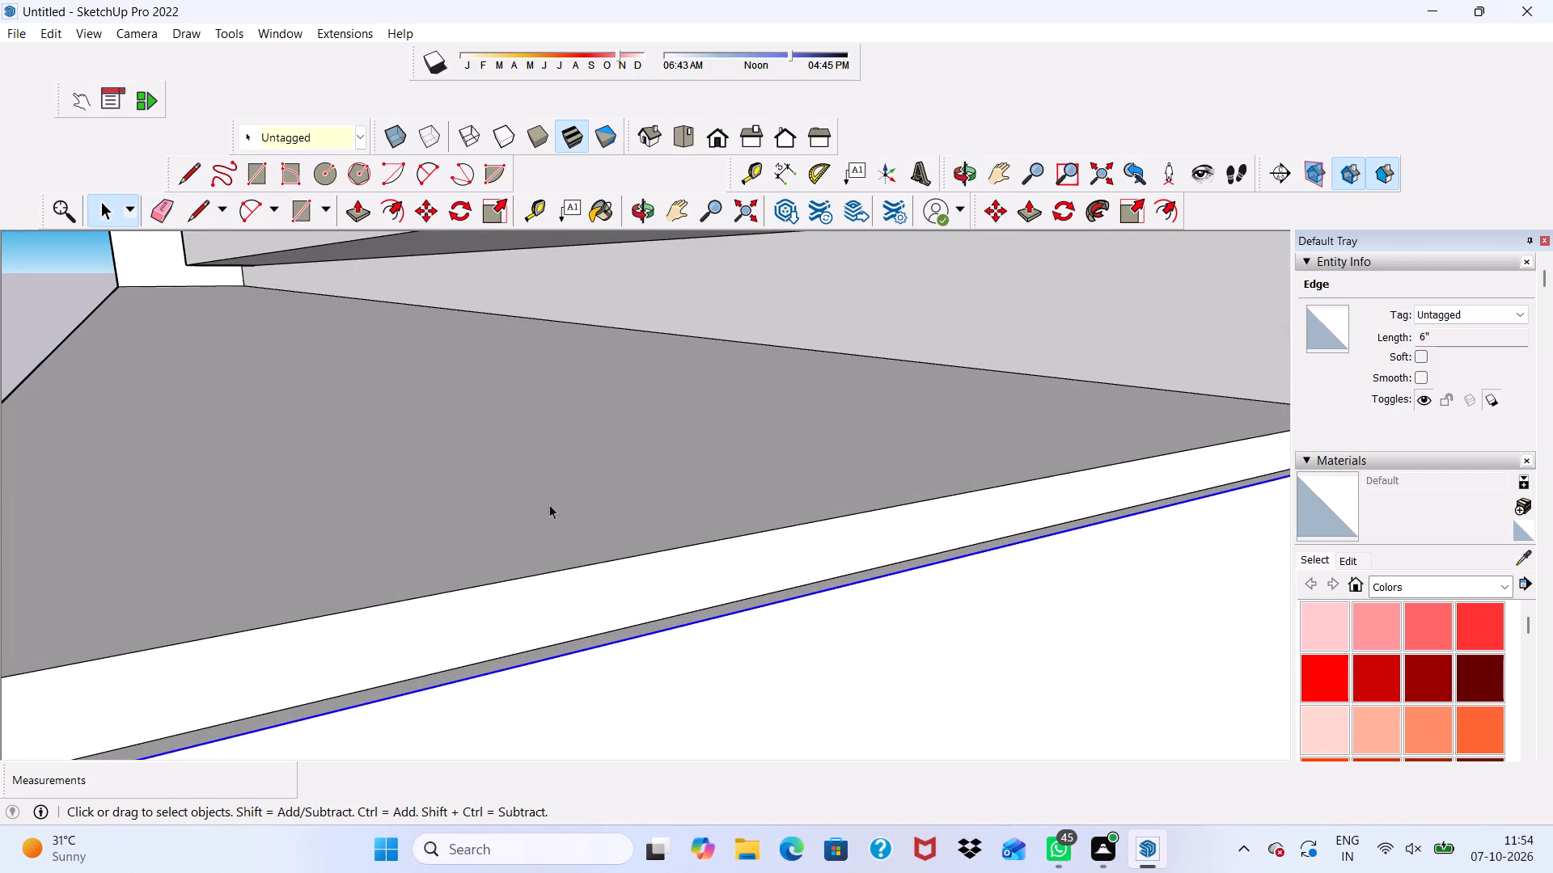
{"action": "scroll", "coordinate": [576, 517], "scroll_direction": "up", "scroll_amount": 5}
{"action": "left_click", "coordinate": [638, 719]}
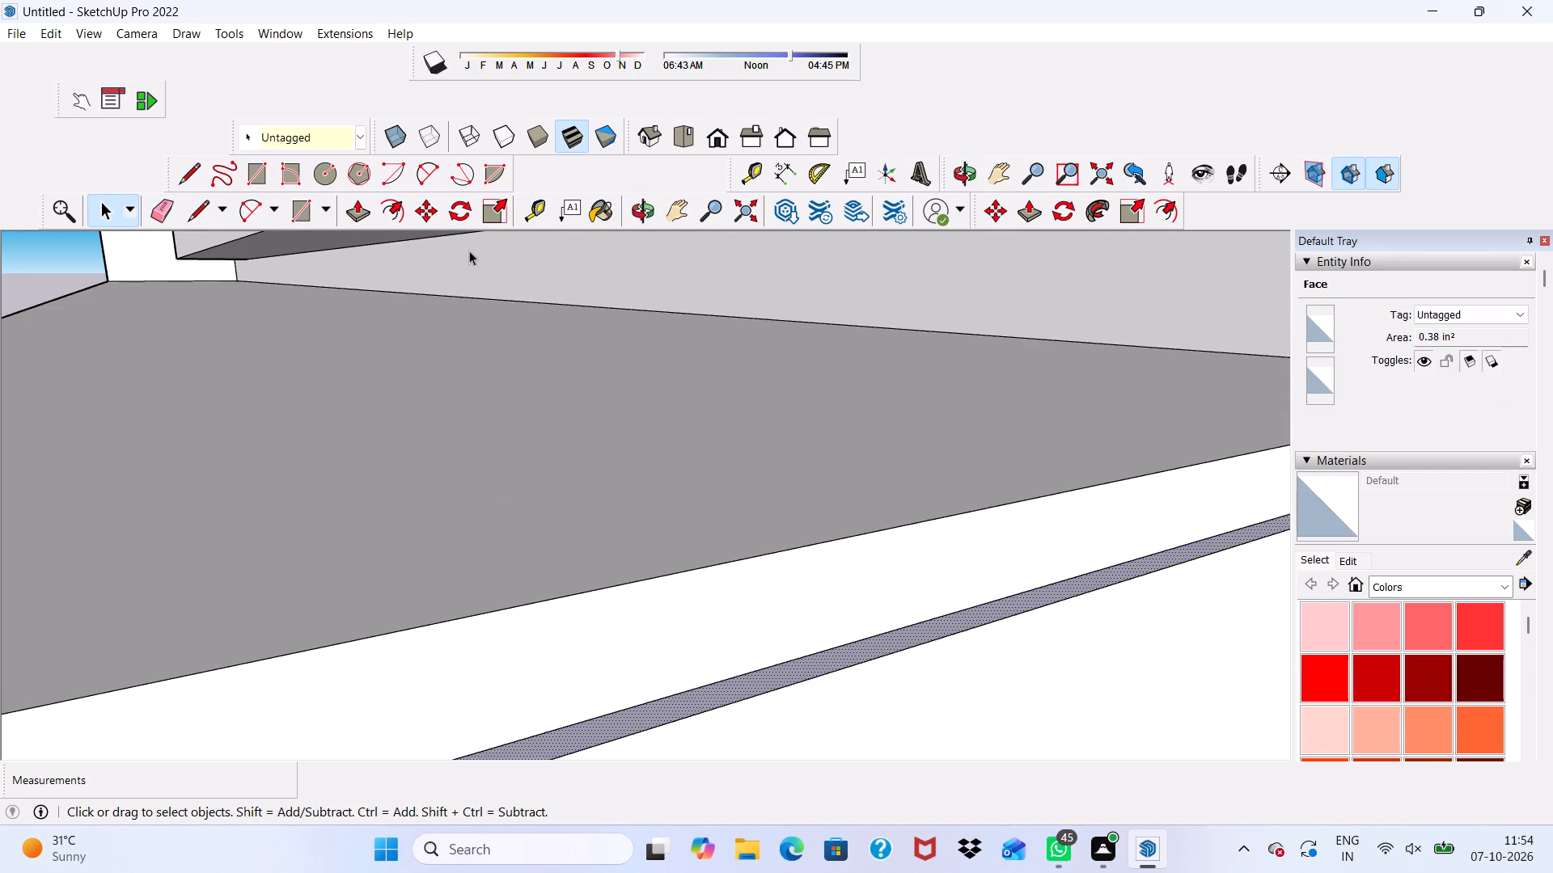
{"action": "left_click", "coordinate": [349, 209]}
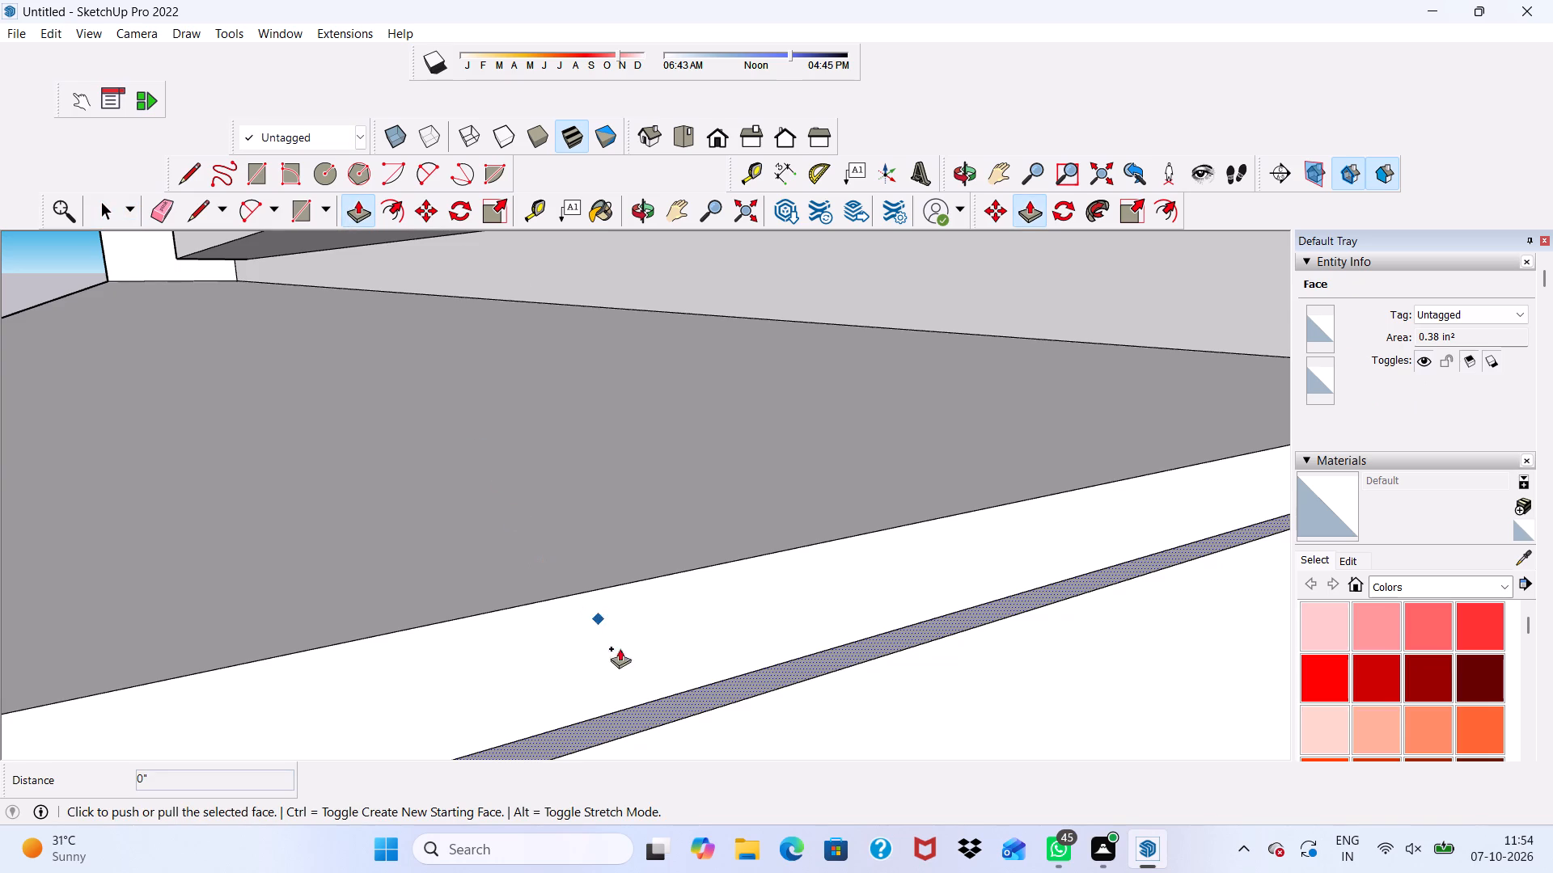
{"action": "left_click", "coordinate": [649, 712]}
{"action": "left_click", "coordinate": [616, 589]}
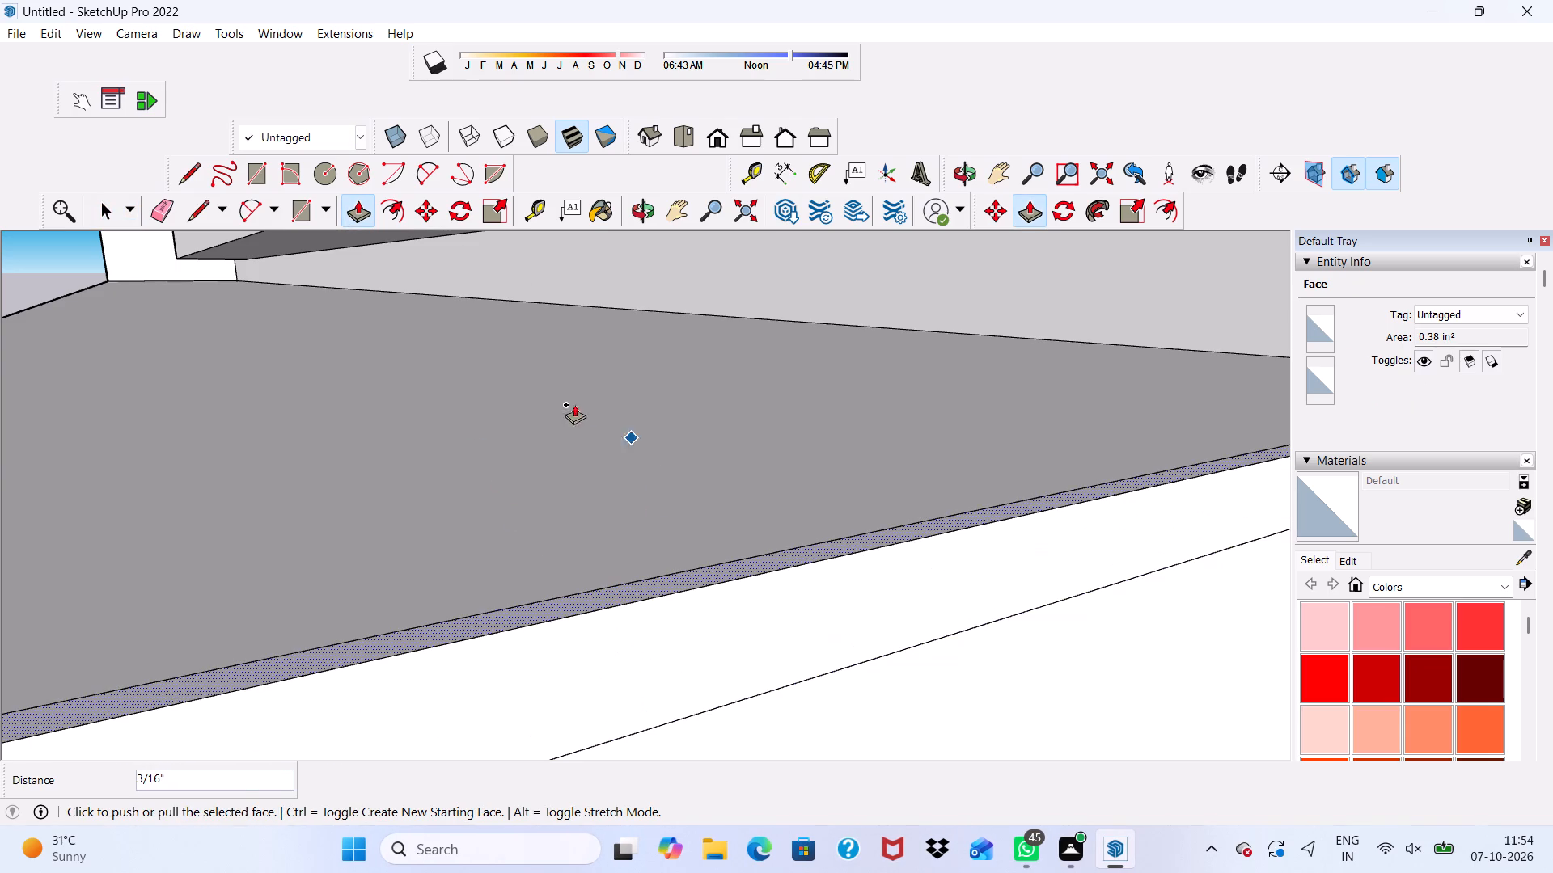
Erase the leftover seam edge on the end face of the side-wall lower strip.
{"action": "left_click_drag", "start_coordinate": [164, 206], "coordinate": [172, 232]}
{"action": "key", "text": "space"}
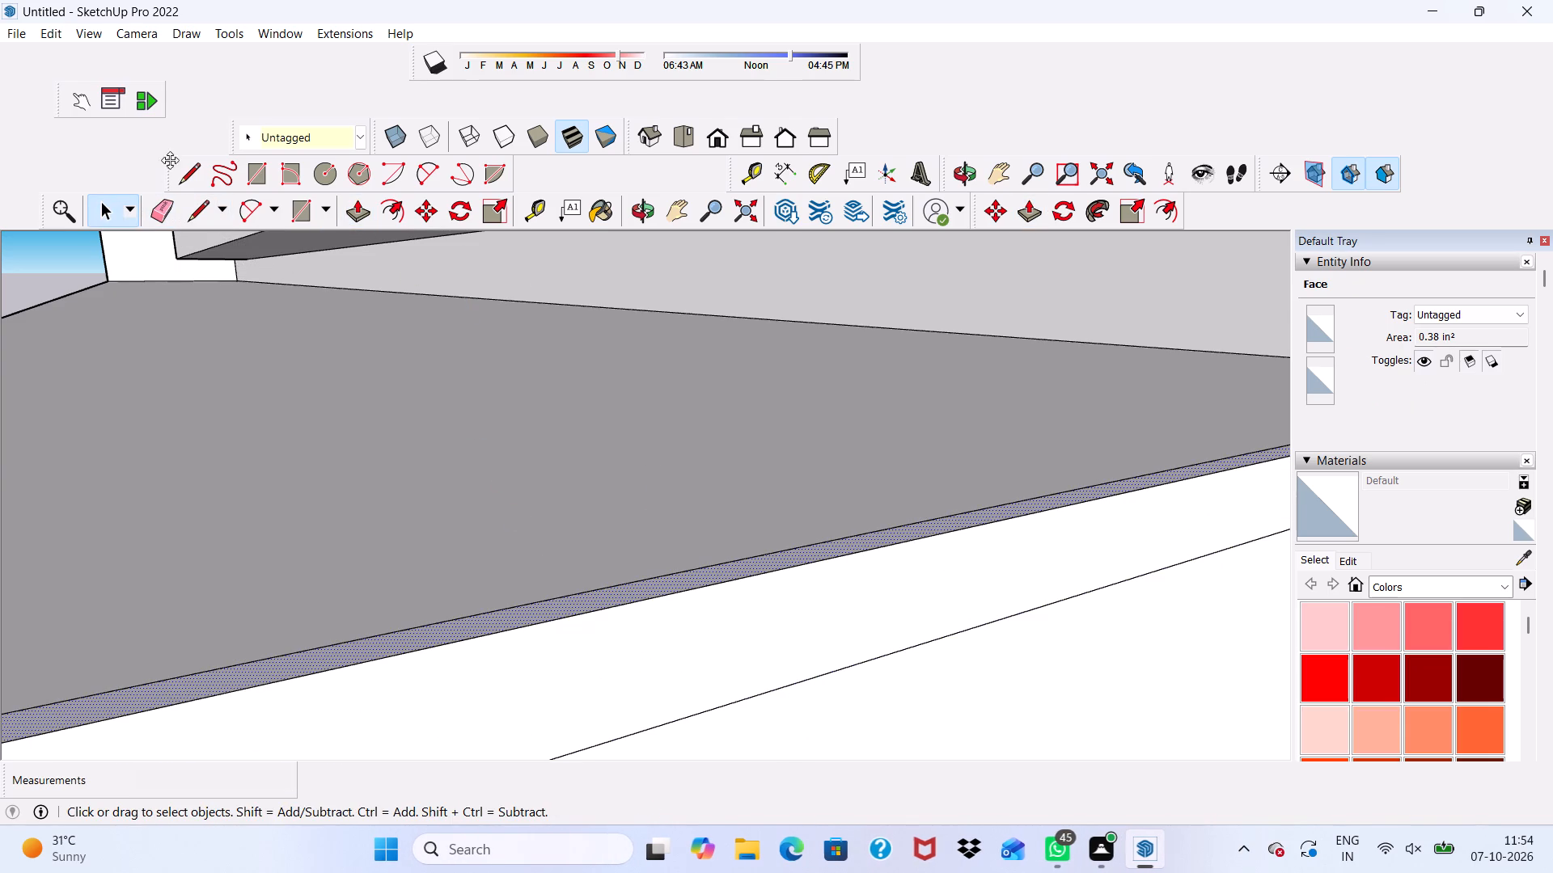
{"action": "left_click", "coordinate": [157, 213]}
{"action": "left_click_drag", "start_coordinate": [659, 680], "coordinate": [685, 727]}
Pull the front lower strip's end face out 6" at the corner, flush with the side-wall strip's outer face.
{"action": "scroll", "coordinate": [685, 726], "scroll_direction": "down", "scroll_amount": 20}
{"action": "scroll", "coordinate": [685, 726], "scroll_direction": "down", "scroll_amount": 1}
{"action": "middle_click_drag", "start_coordinate": [677, 675], "coordinate": [772, 644]}
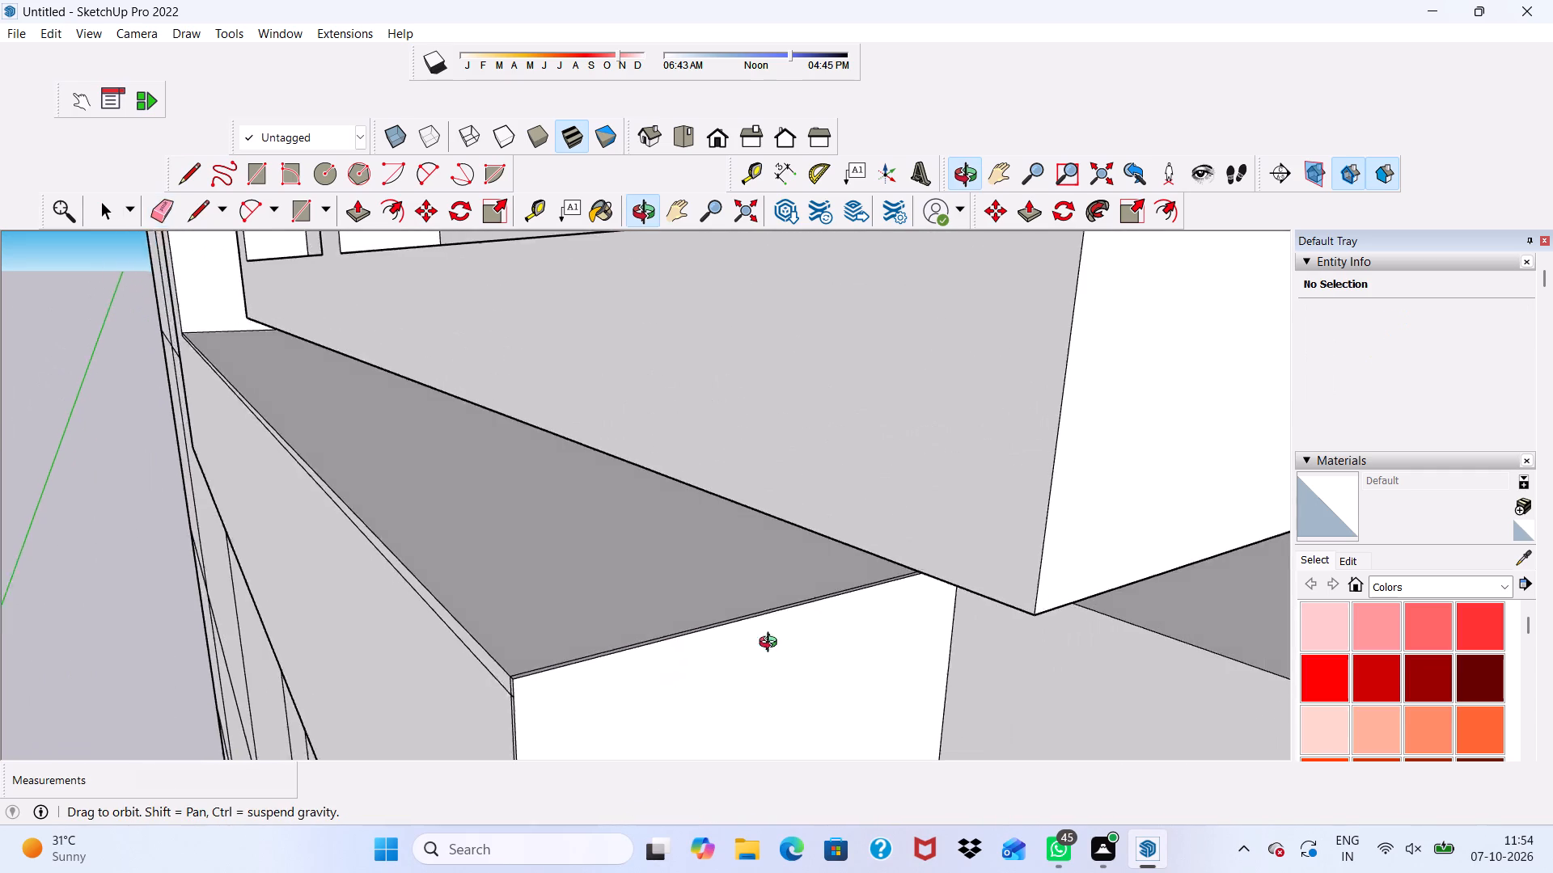
{"action": "middle_click_drag", "start_coordinate": [772, 644], "coordinate": [905, 394]}
{"action": "scroll", "coordinate": [844, 568], "scroll_direction": "down", "scroll_amount": 2}
{"action": "key", "text": "space"}
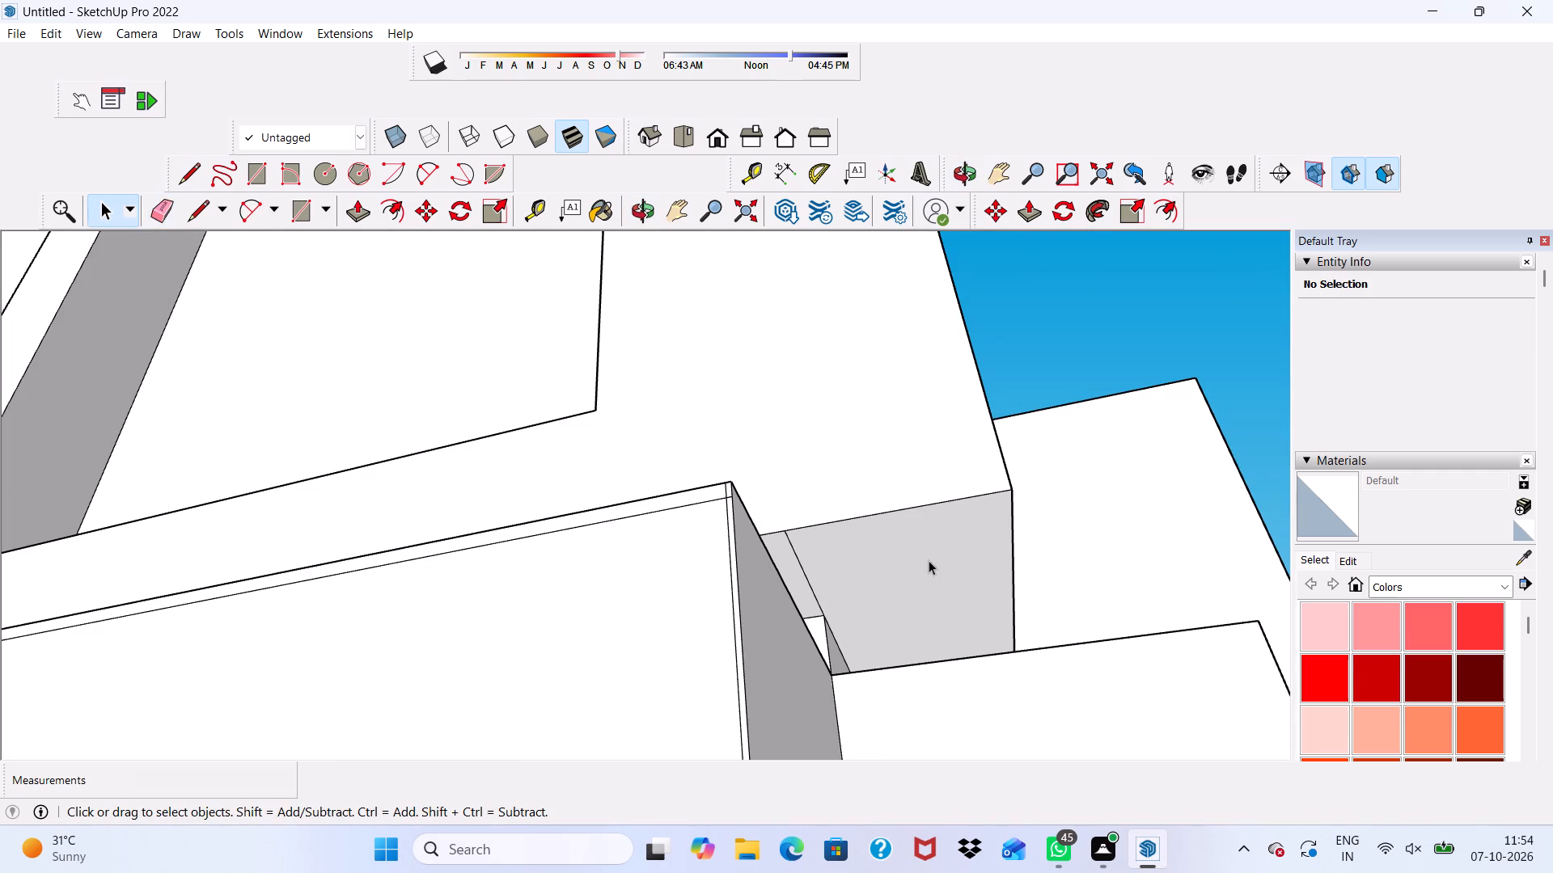
{"action": "left_click", "coordinate": [959, 687]}
{"action": "left_click", "coordinate": [362, 214]}
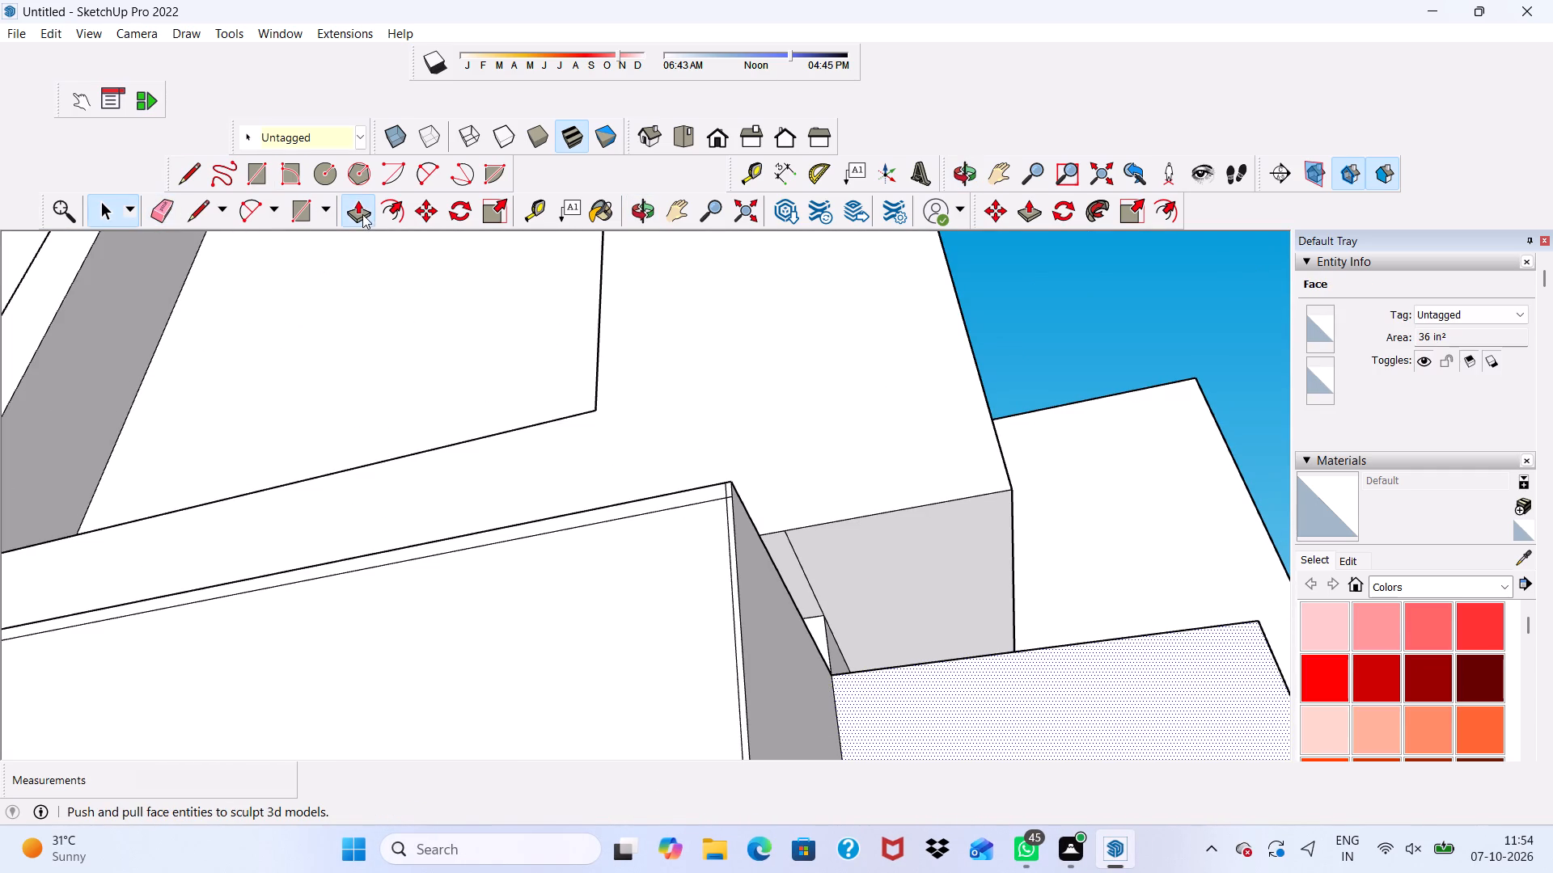
{"action": "left_click", "coordinate": [999, 707]}
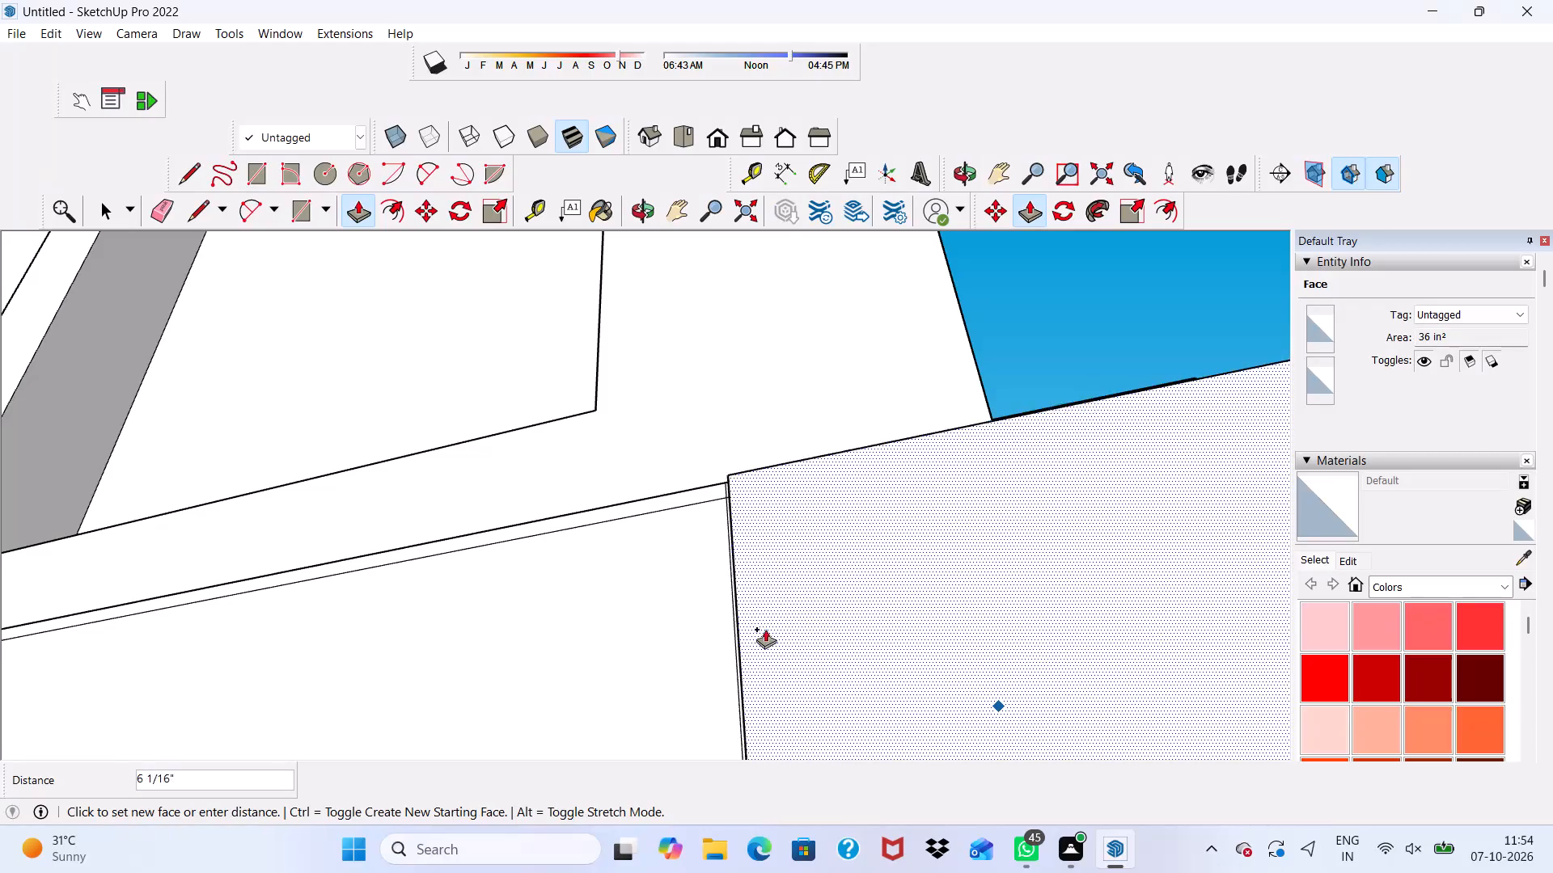
{"action": "scroll", "coordinate": [734, 621], "scroll_direction": "down", "scroll_amount": 1}
{"action": "middle_click_drag", "start_coordinate": [734, 621], "coordinate": [957, 723]}
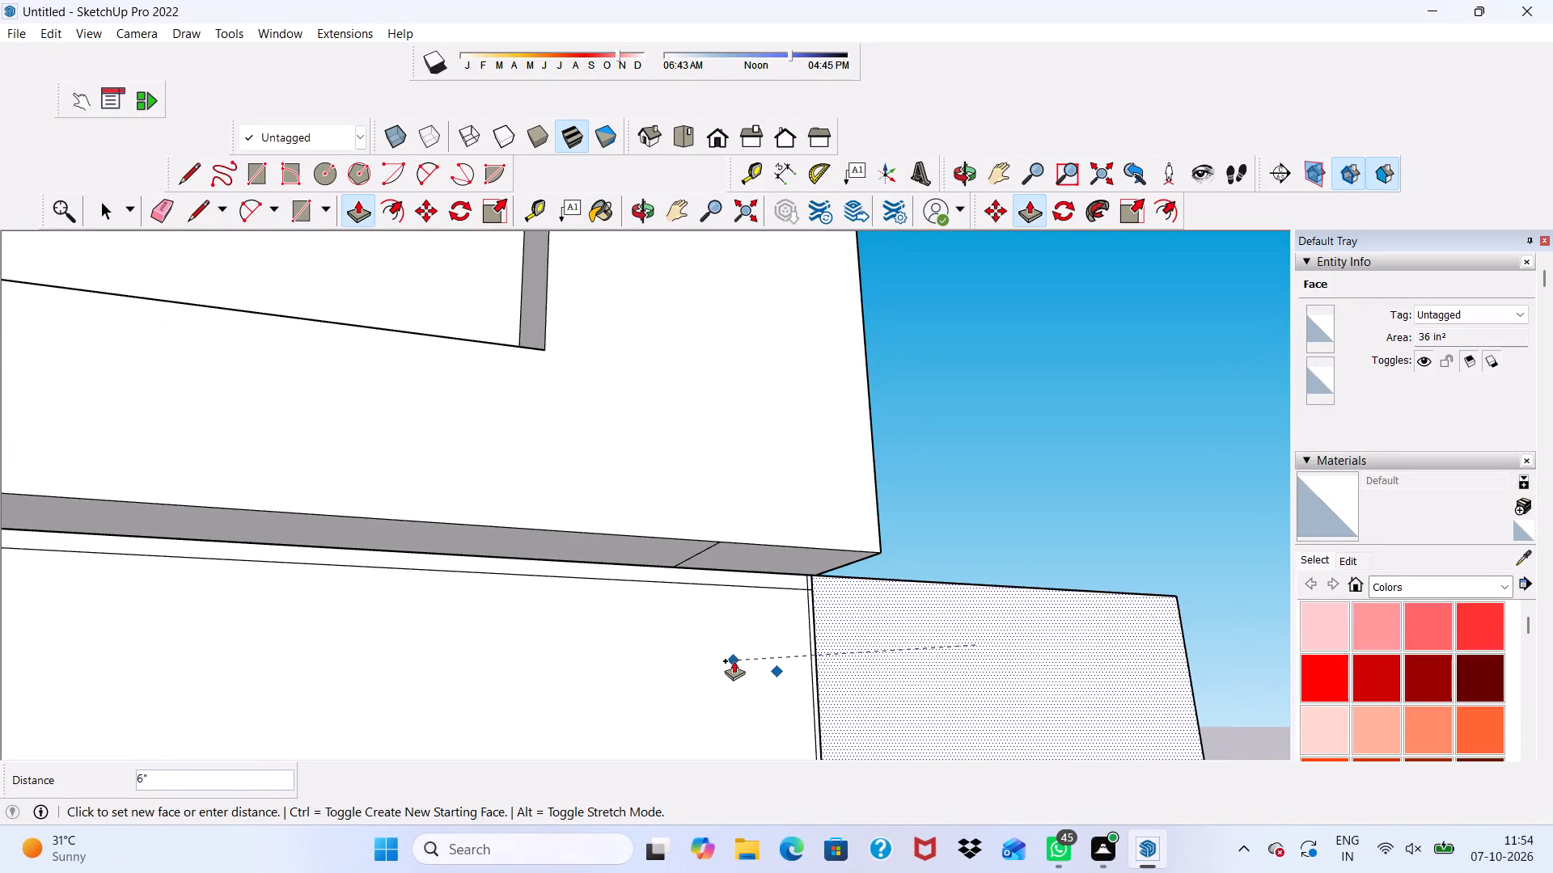
{"action": "left_click", "coordinate": [734, 660]}
{"action": "key", "text": "space"}
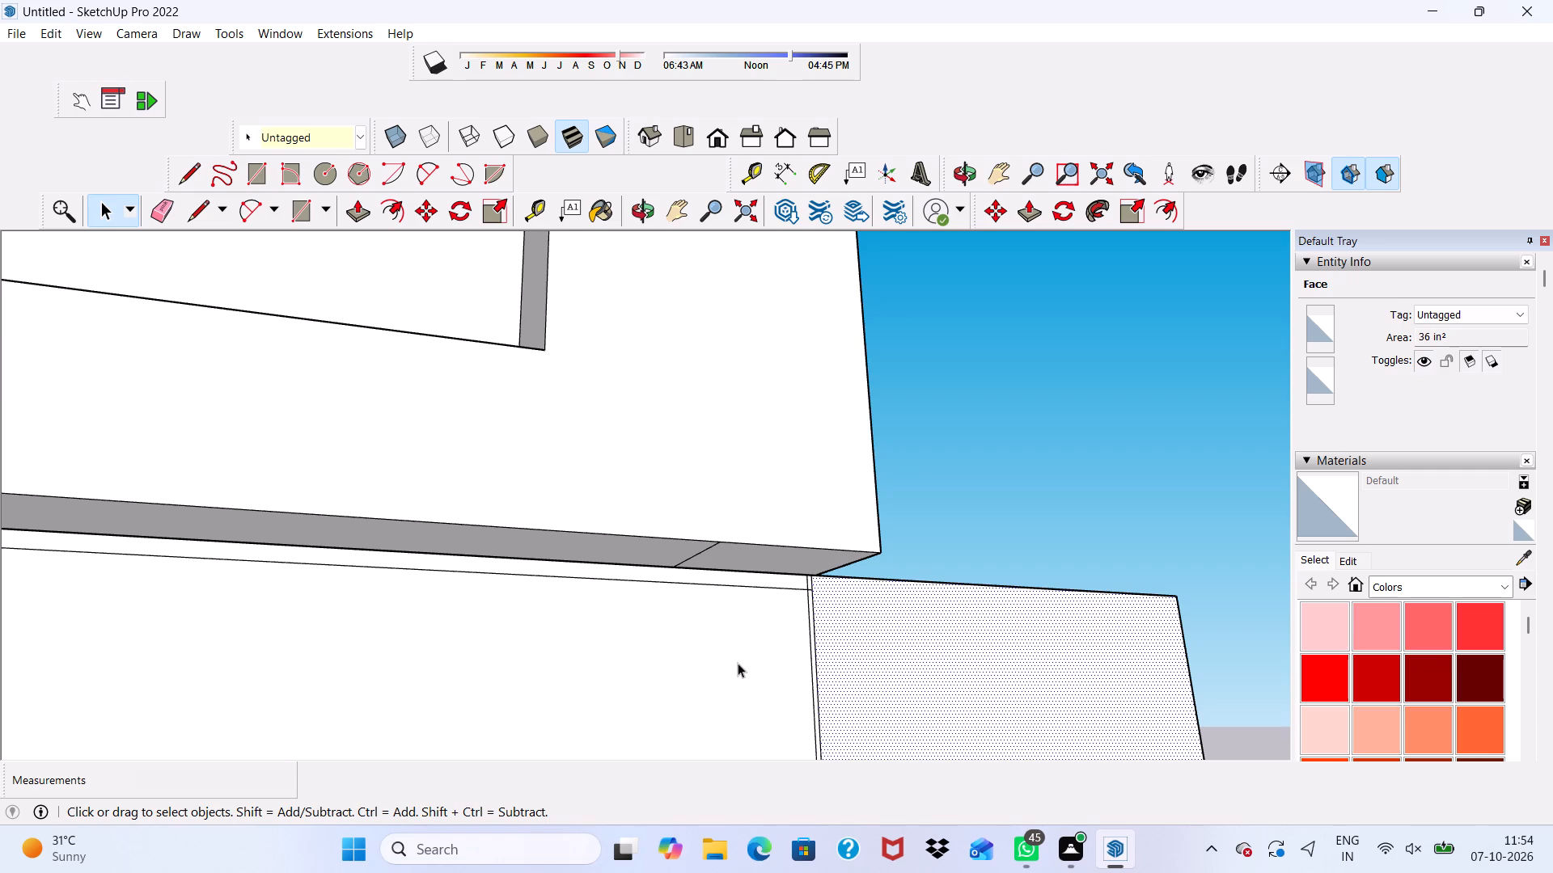
Erase the vertical and horizontal seam edges on the side-wall strip's outer face near the corner.
{"action": "left_click", "coordinate": [162, 206]}
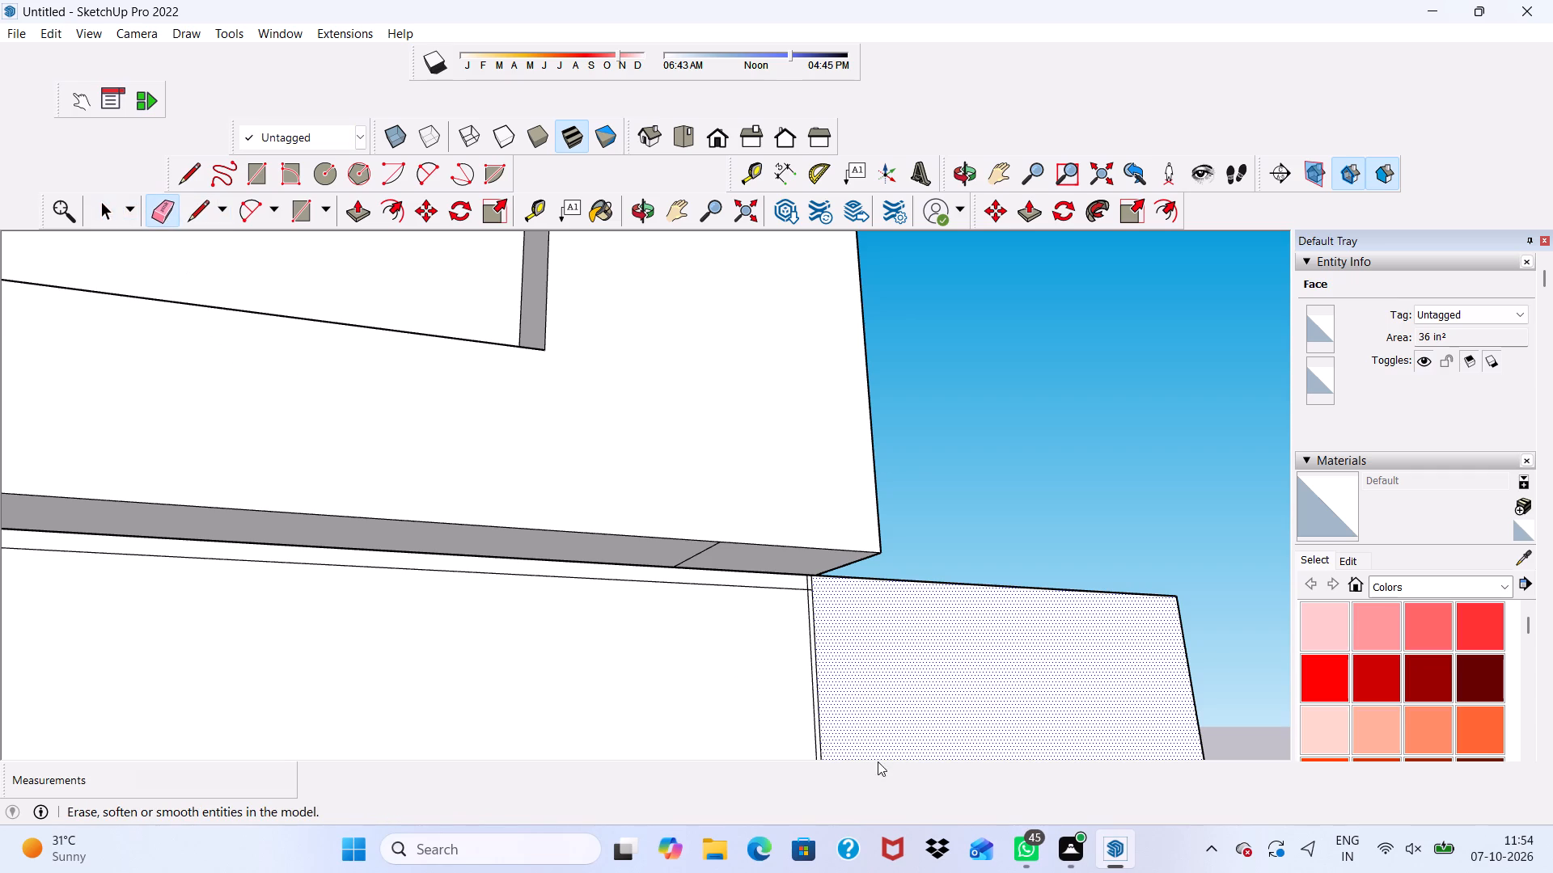
{"action": "left_click_drag", "start_coordinate": [802, 668], "coordinate": [824, 663]}
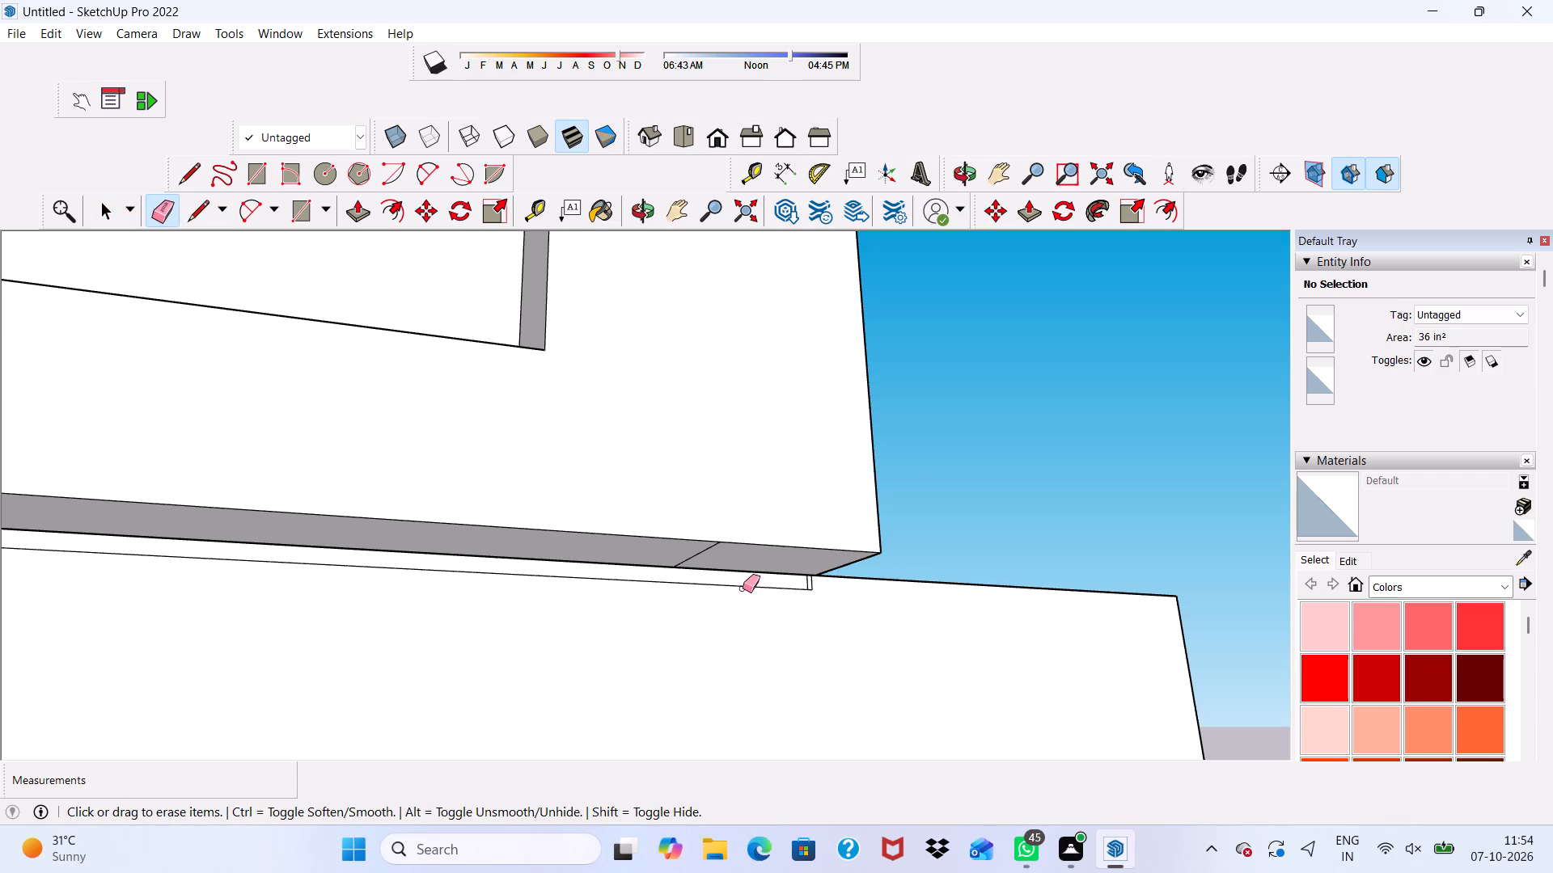
{"action": "left_click", "coordinate": [743, 588]}
{"action": "left_click", "coordinate": [741, 586]}
{"action": "scroll", "coordinate": [814, 598], "scroll_direction": "up", "scroll_amount": 4}
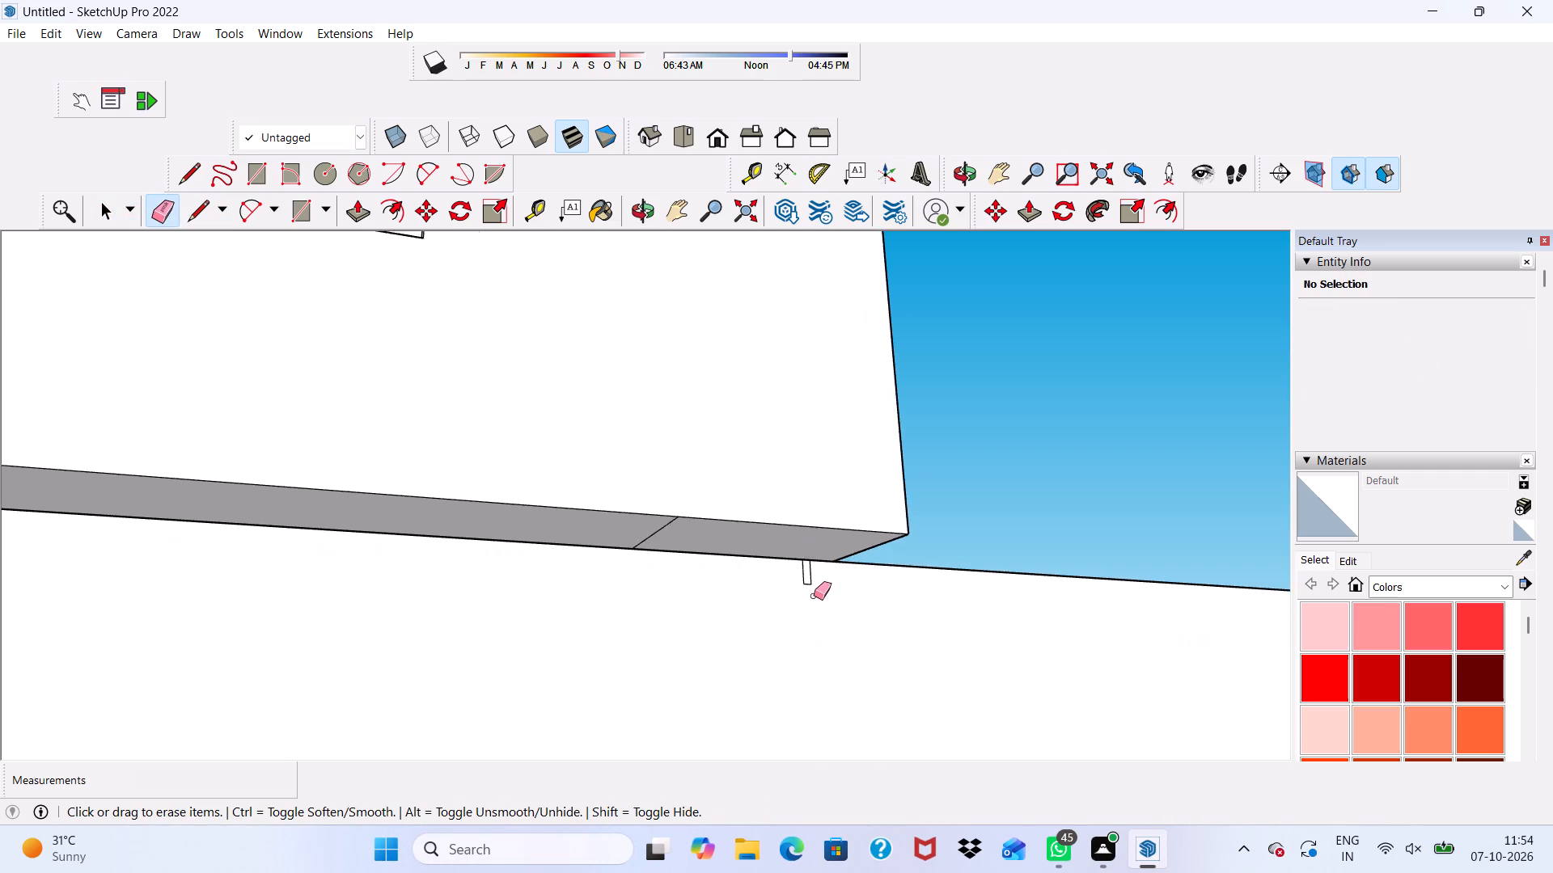
{"action": "scroll", "coordinate": [814, 596], "scroll_direction": "up", "scroll_amount": 6}
{"action": "left_click_drag", "start_coordinate": [787, 574], "coordinate": [814, 575]}
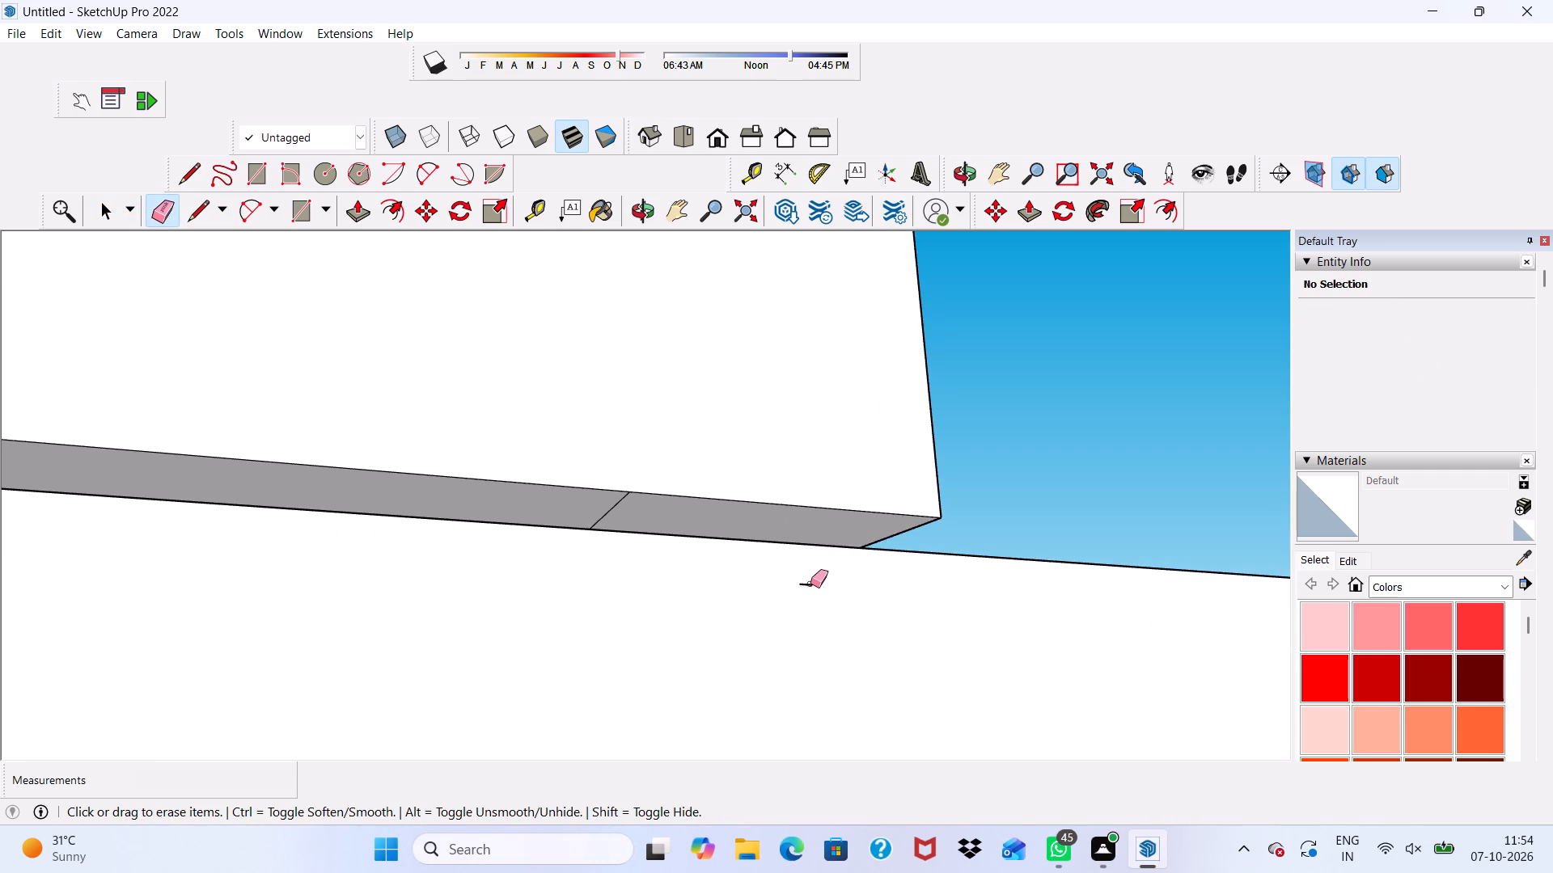
{"action": "left_click_drag", "start_coordinate": [810, 584], "coordinate": [813, 597]}
Erase the seam edges on the outer face and underside of the front lower strip beside the corner.
{"action": "scroll", "coordinate": [813, 597], "scroll_direction": "down", "scroll_amount": 20}
{"action": "scroll", "coordinate": [813, 597], "scroll_direction": "down", "scroll_amount": 7}
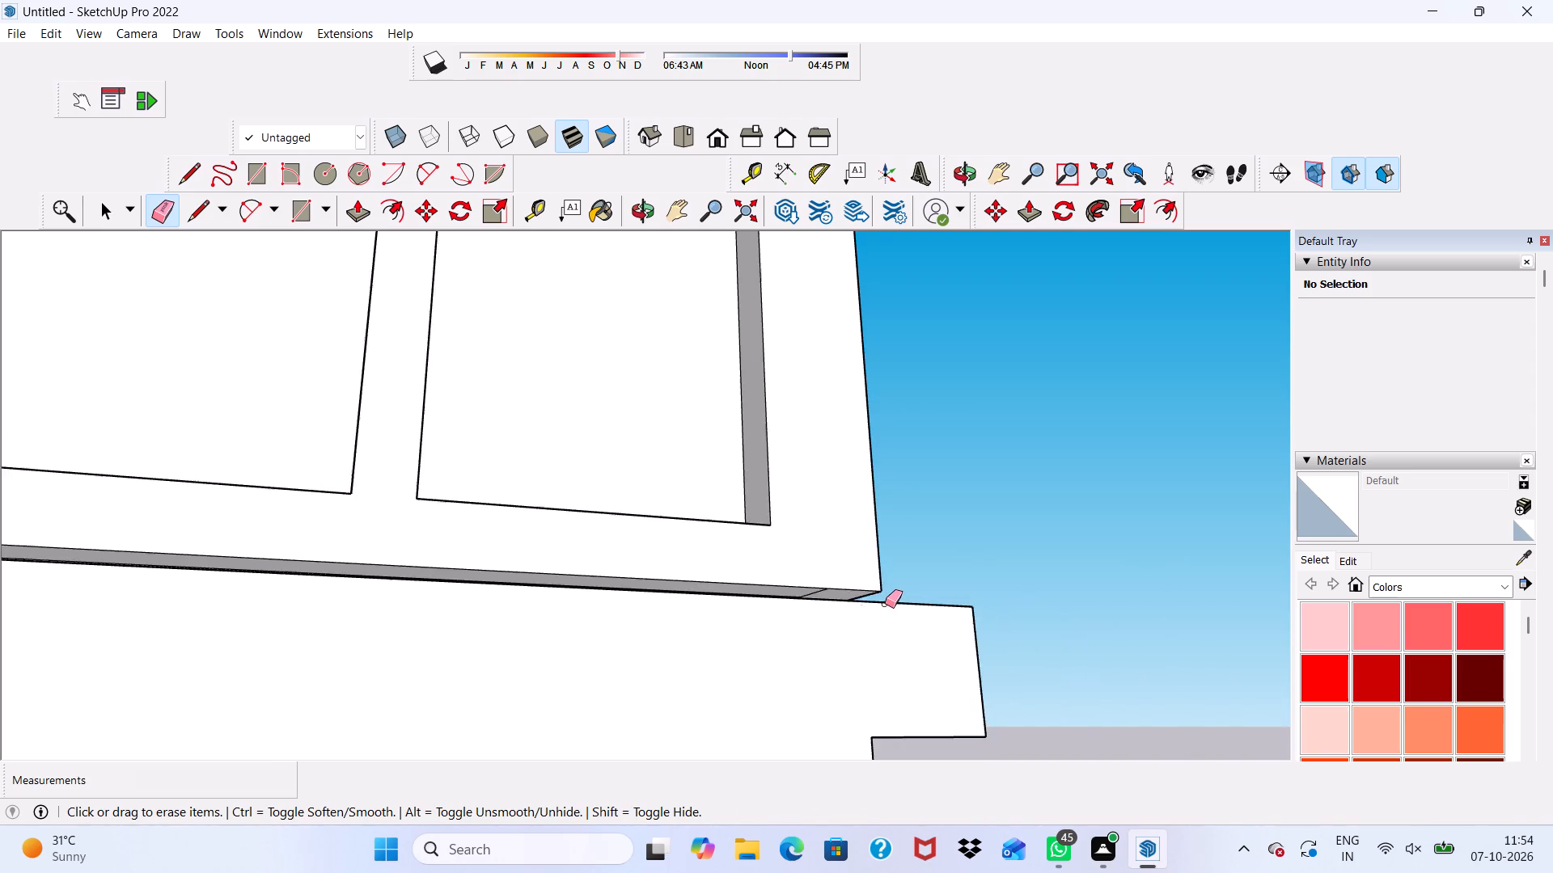
{"action": "scroll", "coordinate": [885, 604], "scroll_direction": "down", "scroll_amount": 14}
{"action": "scroll", "coordinate": [794, 629], "scroll_direction": "down", "scroll_amount": 4}
{"action": "scroll", "coordinate": [679, 579], "scroll_direction": "down", "scroll_amount": 5}
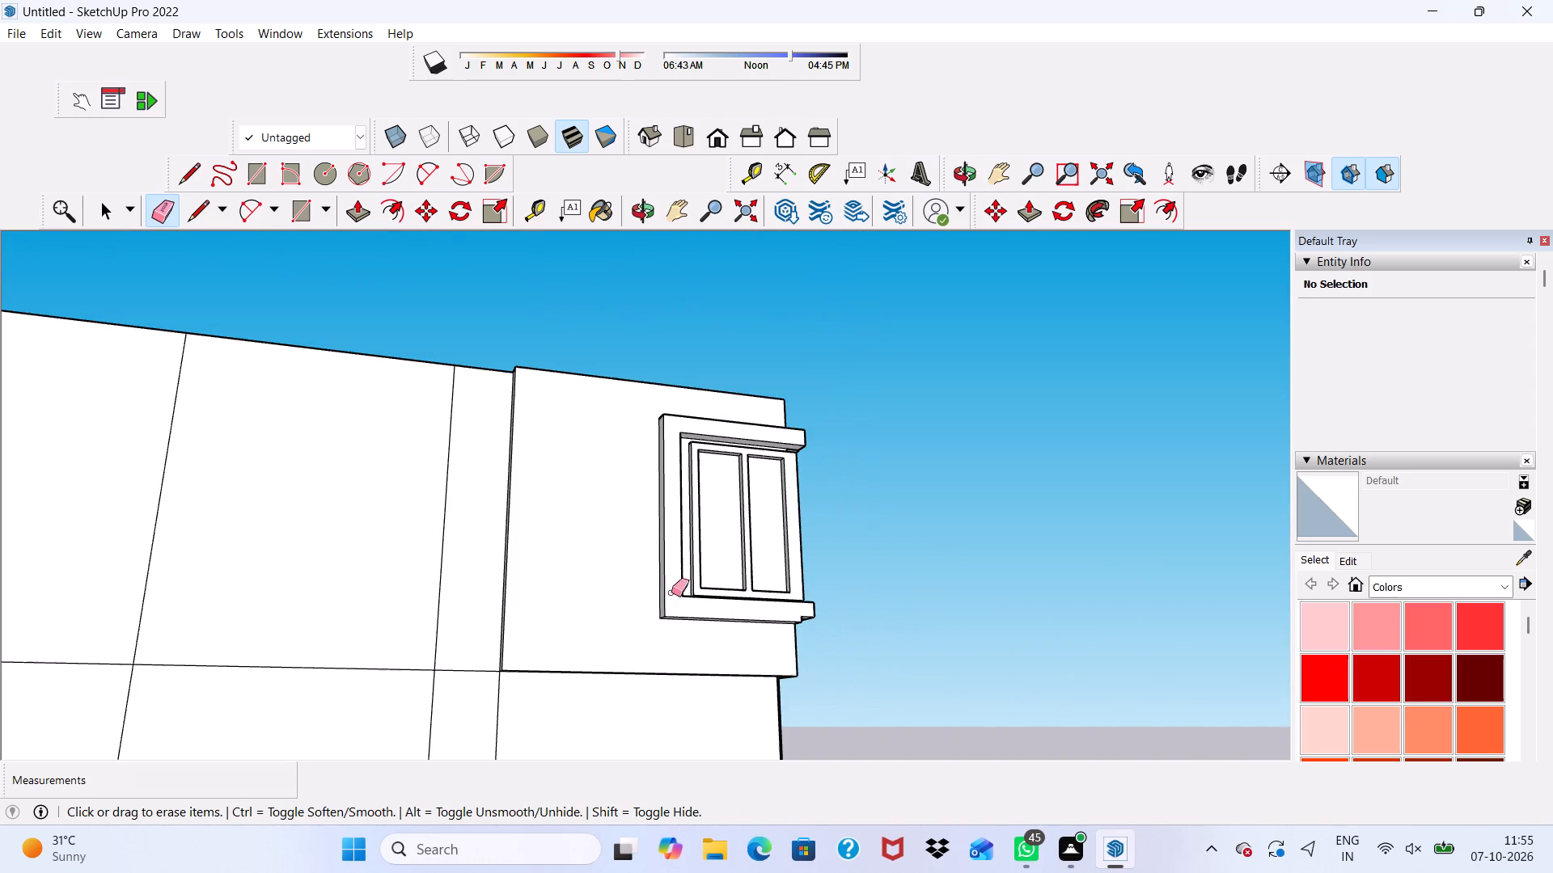
{"action": "scroll", "coordinate": [603, 688], "scroll_direction": "up", "scroll_amount": 5}
{"action": "middle_click_drag", "start_coordinate": [603, 688], "coordinate": [186, 693]}
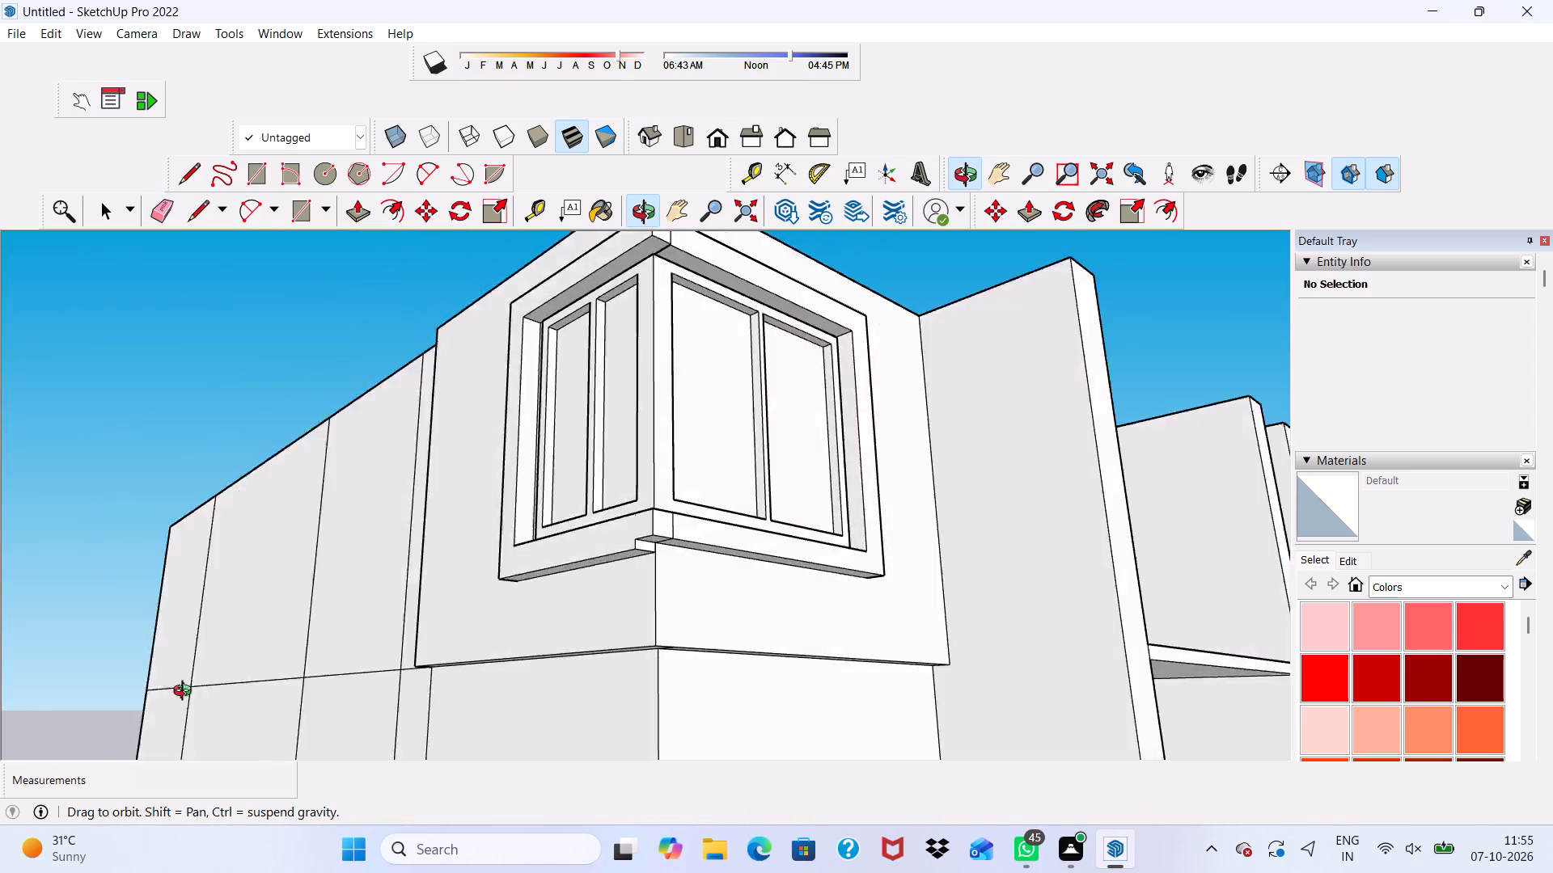
{"action": "middle_click_drag", "start_coordinate": [186, 693], "coordinate": [69, 698]}
{"action": "scroll", "coordinate": [545, 320], "scroll_direction": "up", "scroll_amount": 2}
{"action": "scroll", "coordinate": [574, 465], "scroll_direction": "down", "scroll_amount": 5}
{"action": "scroll", "coordinate": [573, 597], "scroll_direction": "up", "scroll_amount": 9}
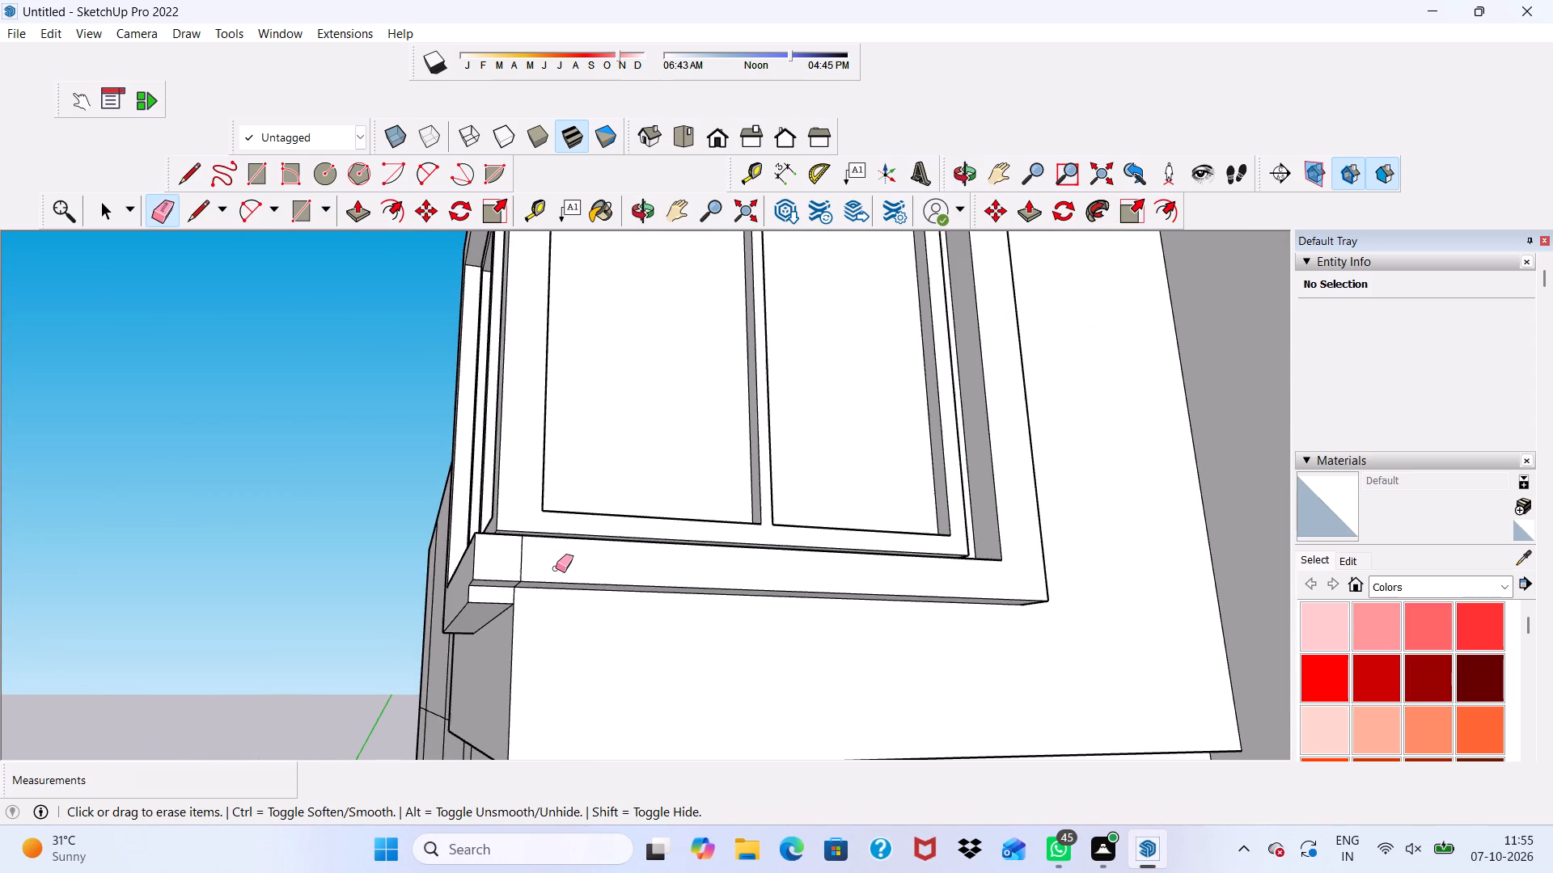
{"action": "left_click", "coordinate": [518, 557]}
{"action": "scroll", "coordinate": [511, 620], "scroll_direction": "up", "scroll_amount": 9}
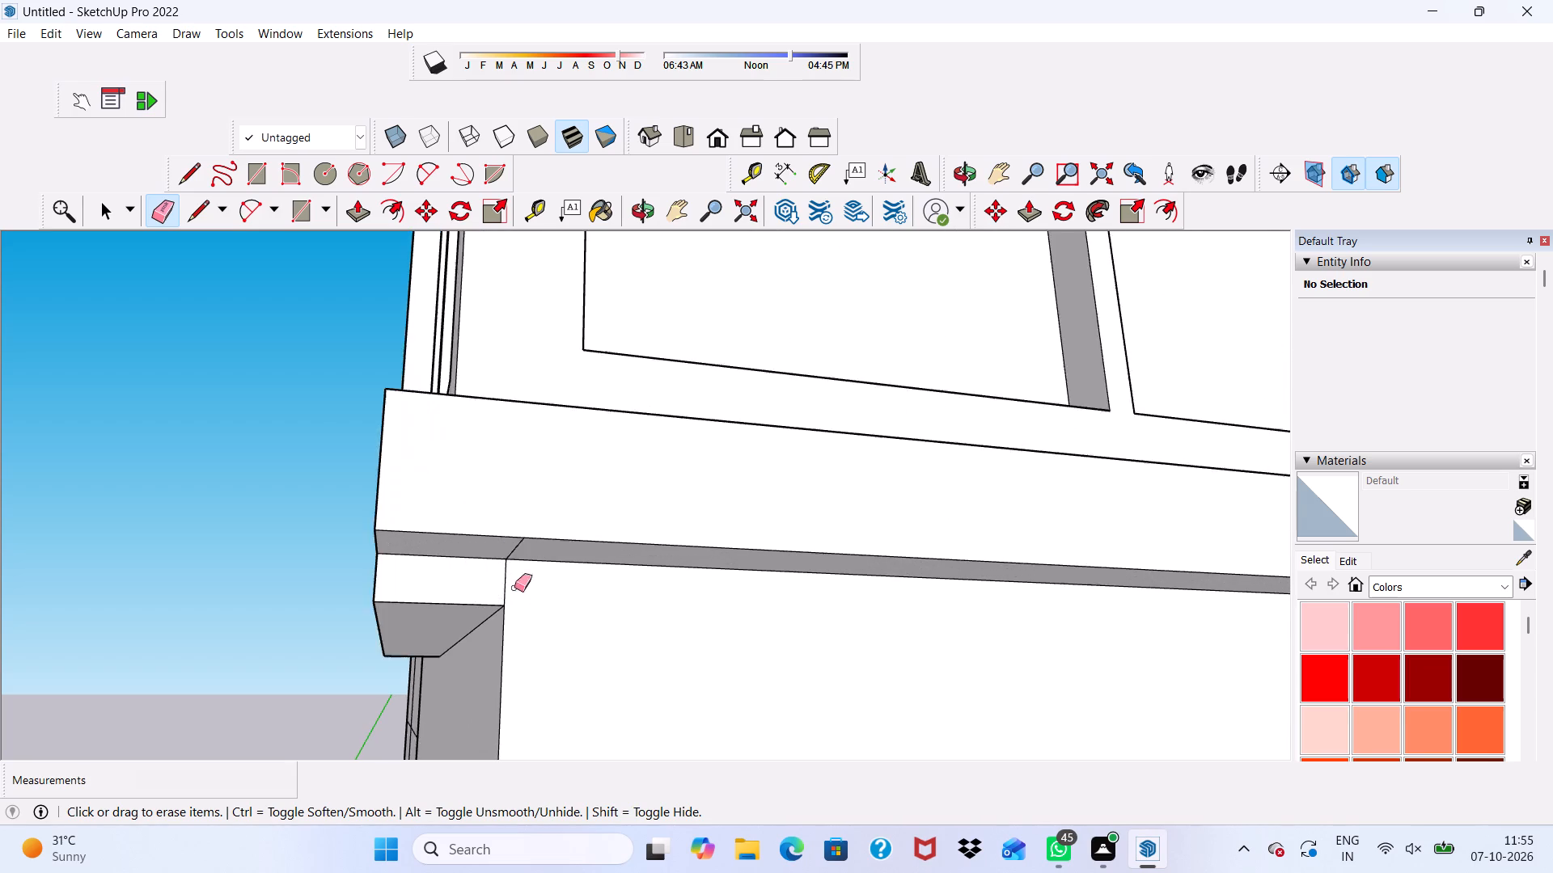
{"action": "scroll", "coordinate": [514, 588], "scroll_direction": "up", "scroll_amount": 5}
{"action": "left_click_drag", "start_coordinate": [516, 531], "coordinate": [569, 547]}
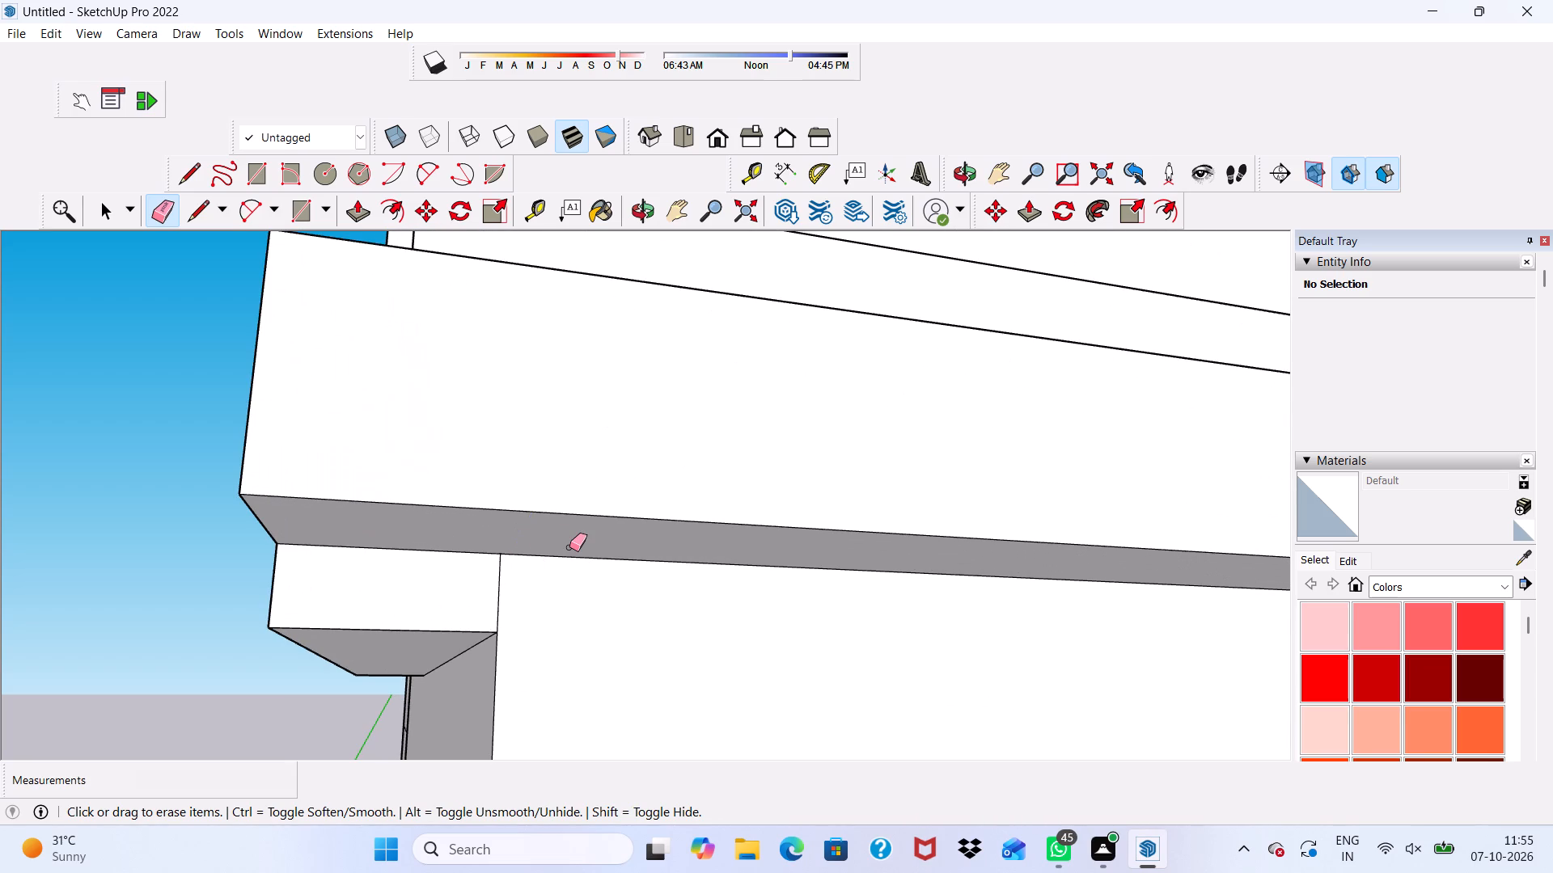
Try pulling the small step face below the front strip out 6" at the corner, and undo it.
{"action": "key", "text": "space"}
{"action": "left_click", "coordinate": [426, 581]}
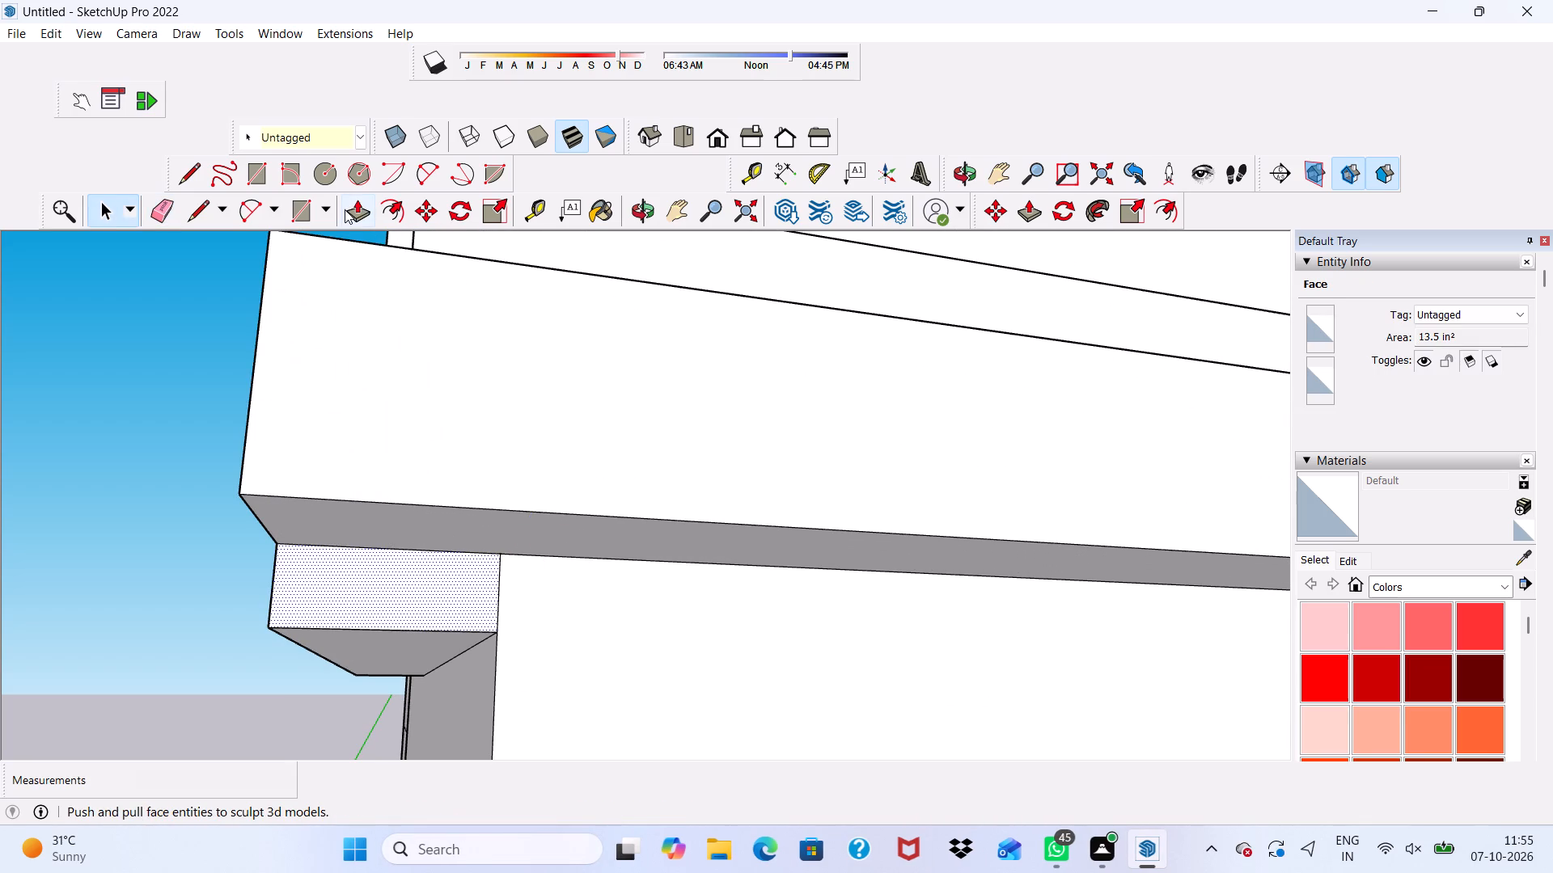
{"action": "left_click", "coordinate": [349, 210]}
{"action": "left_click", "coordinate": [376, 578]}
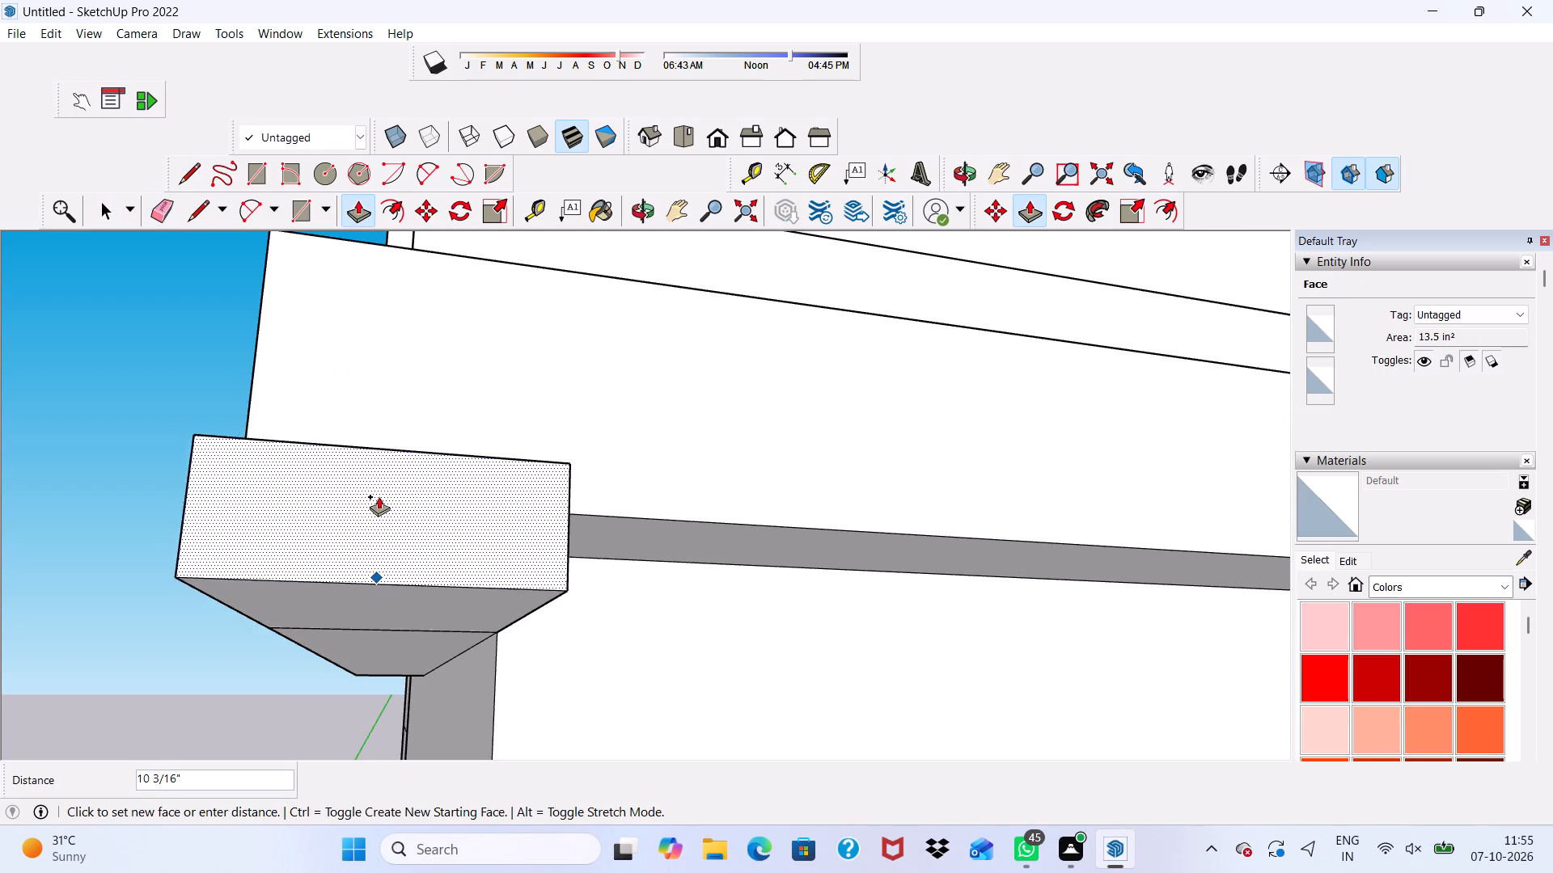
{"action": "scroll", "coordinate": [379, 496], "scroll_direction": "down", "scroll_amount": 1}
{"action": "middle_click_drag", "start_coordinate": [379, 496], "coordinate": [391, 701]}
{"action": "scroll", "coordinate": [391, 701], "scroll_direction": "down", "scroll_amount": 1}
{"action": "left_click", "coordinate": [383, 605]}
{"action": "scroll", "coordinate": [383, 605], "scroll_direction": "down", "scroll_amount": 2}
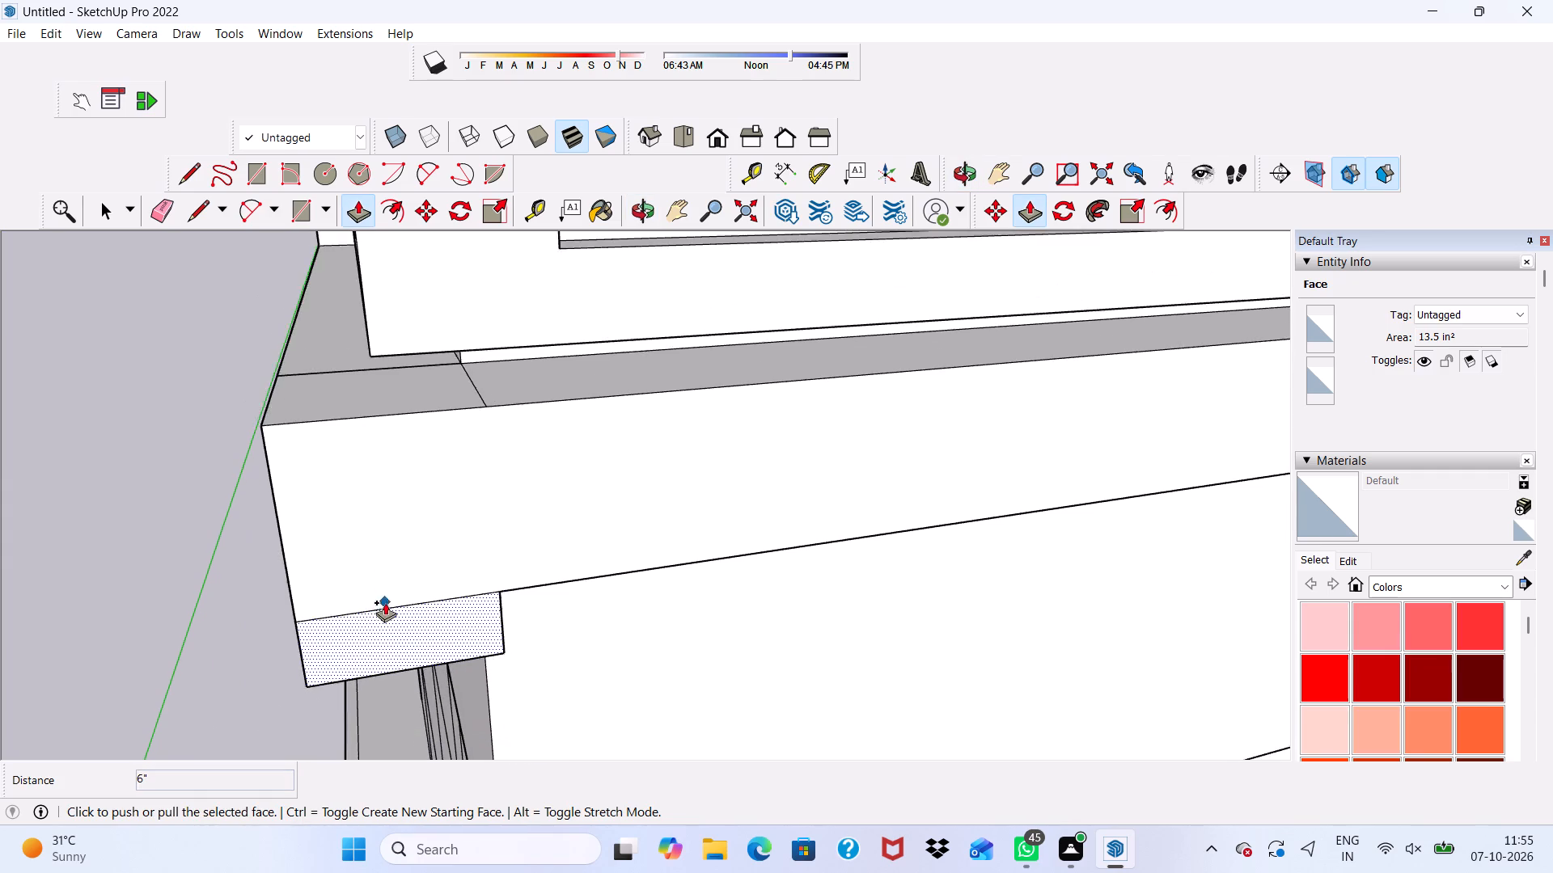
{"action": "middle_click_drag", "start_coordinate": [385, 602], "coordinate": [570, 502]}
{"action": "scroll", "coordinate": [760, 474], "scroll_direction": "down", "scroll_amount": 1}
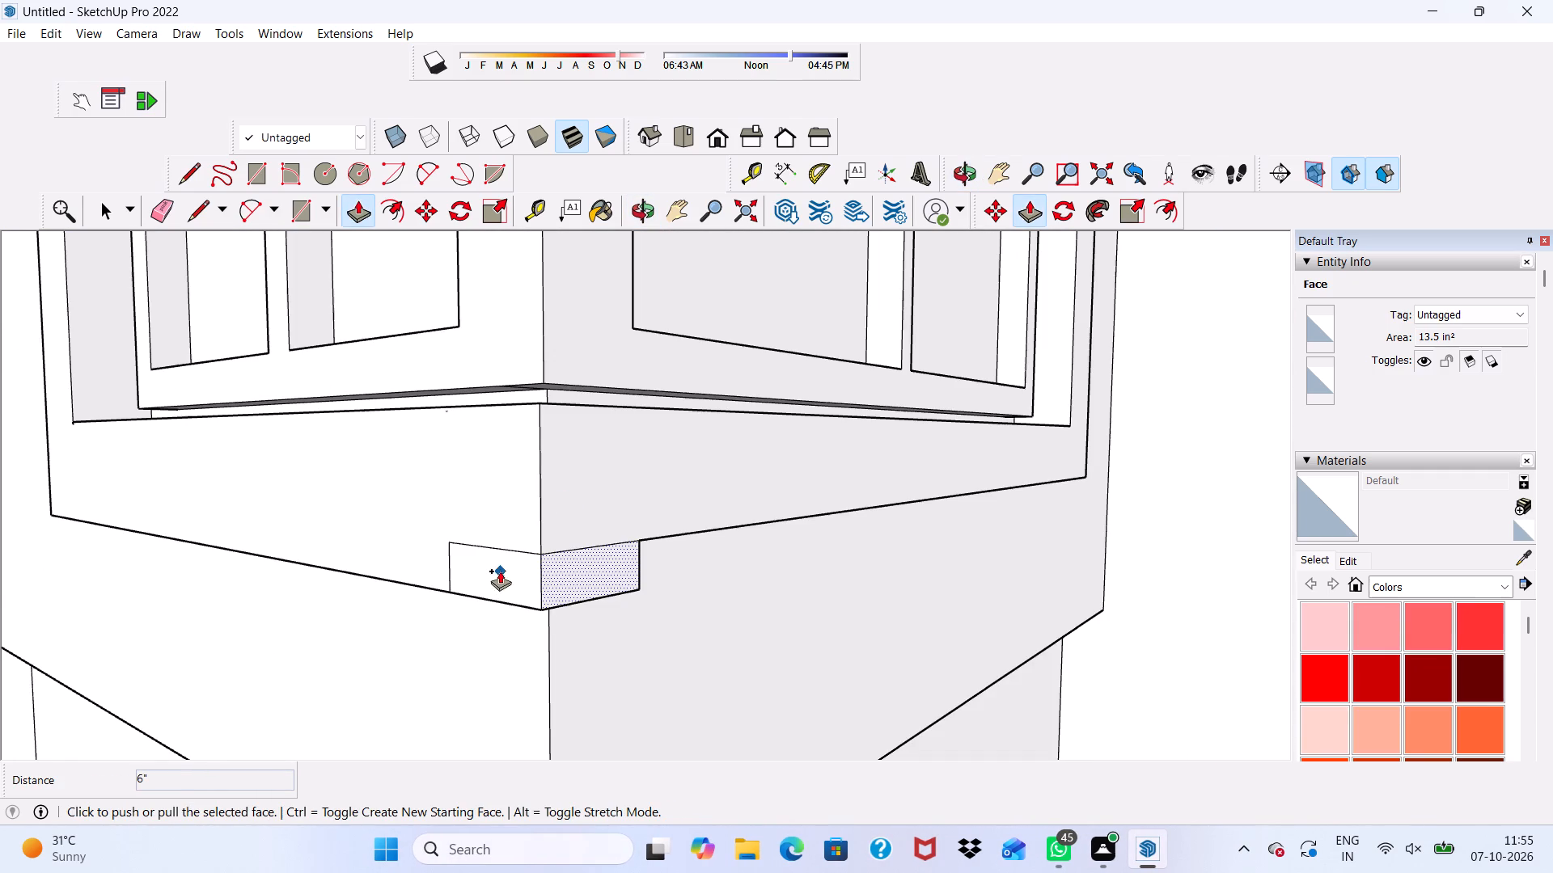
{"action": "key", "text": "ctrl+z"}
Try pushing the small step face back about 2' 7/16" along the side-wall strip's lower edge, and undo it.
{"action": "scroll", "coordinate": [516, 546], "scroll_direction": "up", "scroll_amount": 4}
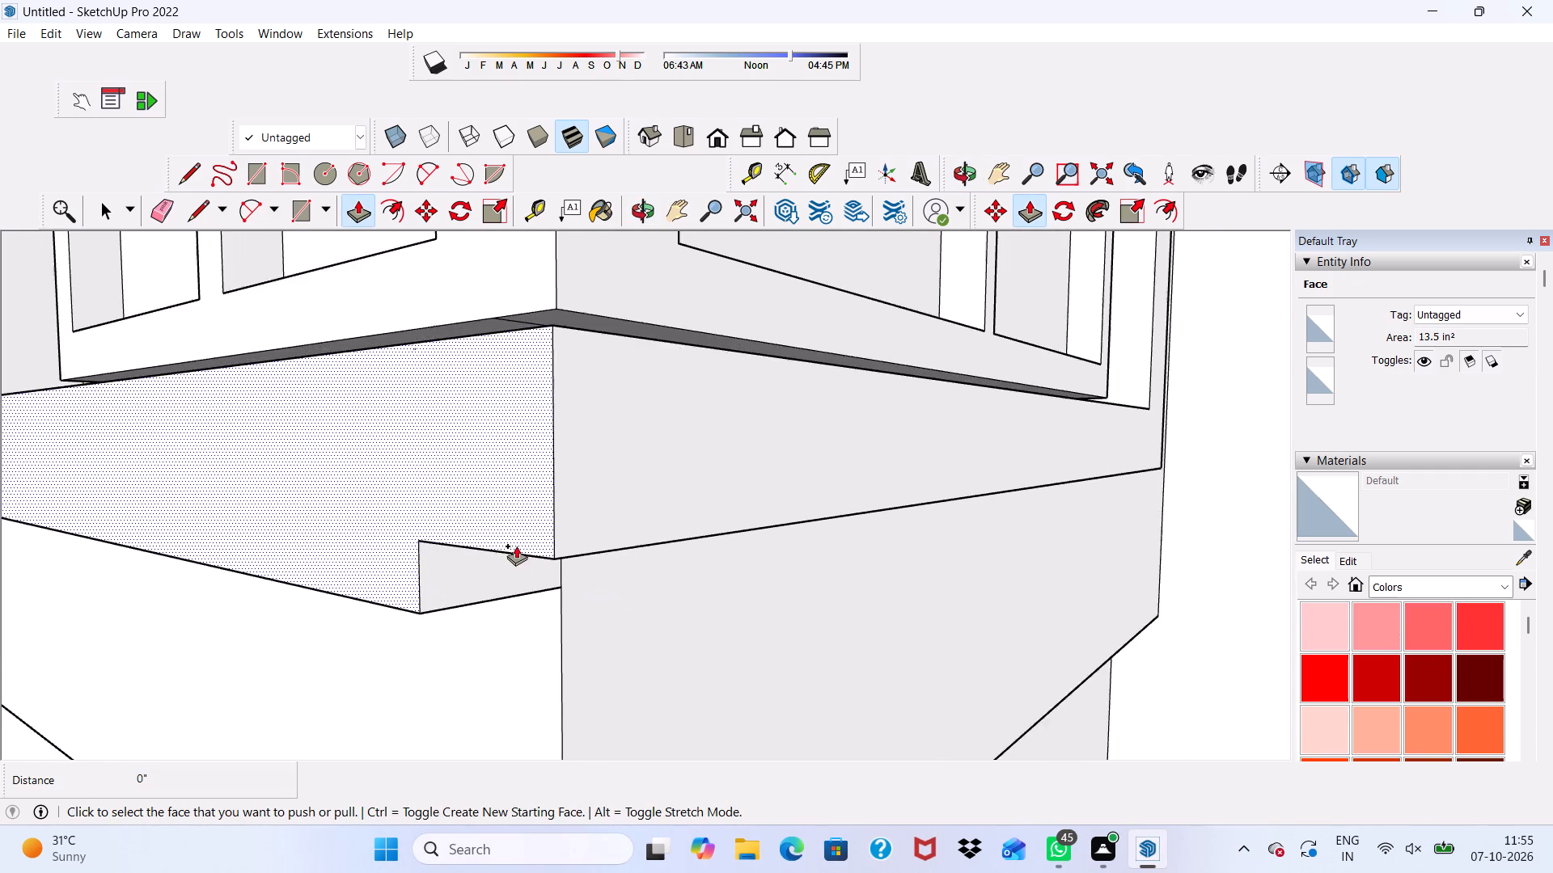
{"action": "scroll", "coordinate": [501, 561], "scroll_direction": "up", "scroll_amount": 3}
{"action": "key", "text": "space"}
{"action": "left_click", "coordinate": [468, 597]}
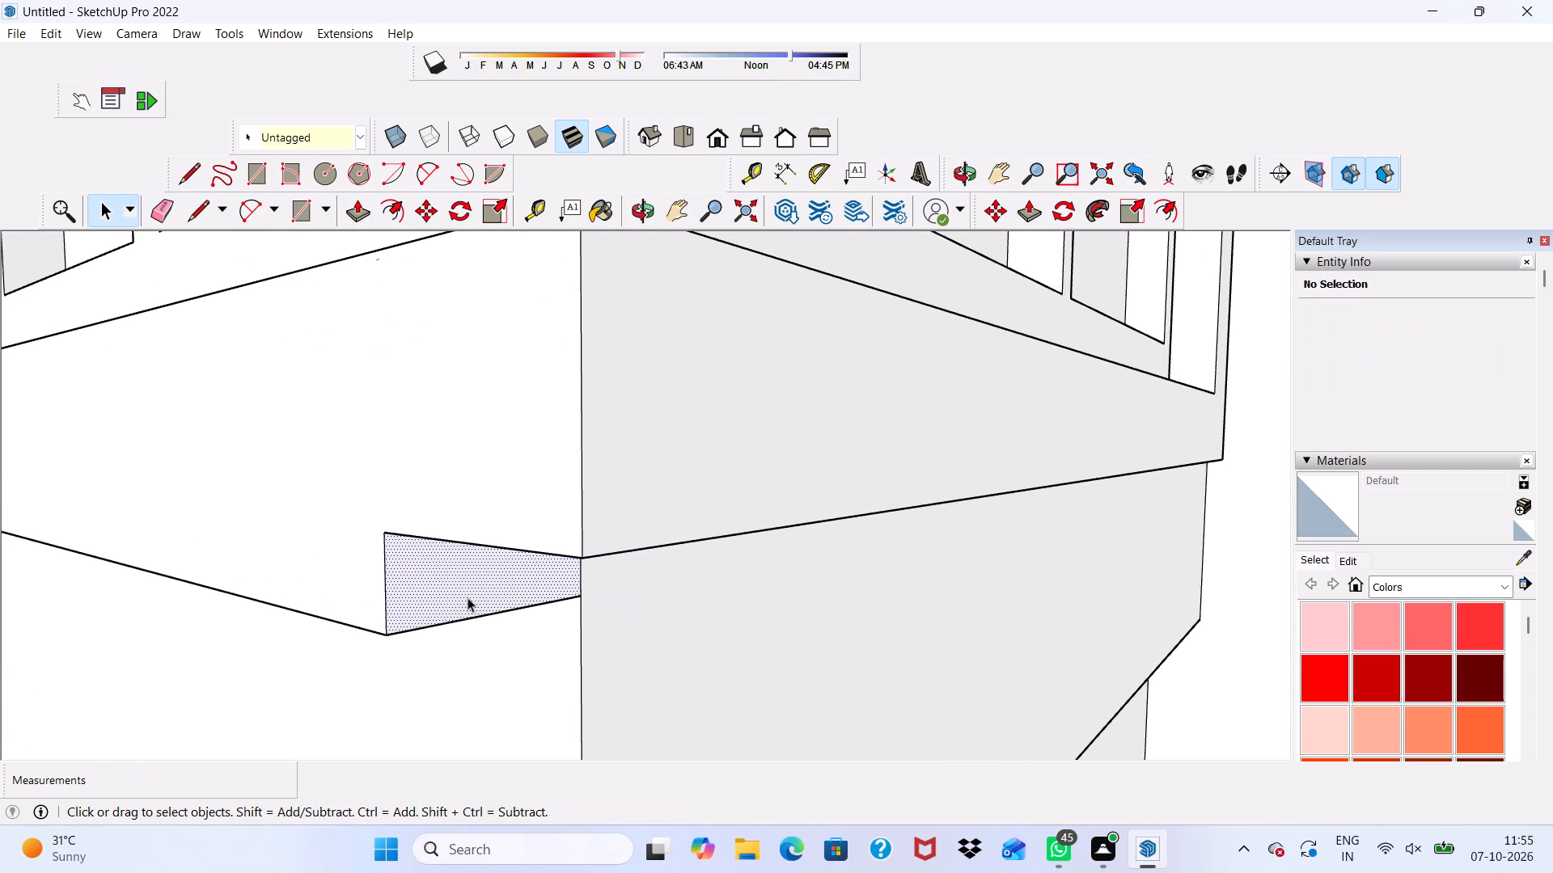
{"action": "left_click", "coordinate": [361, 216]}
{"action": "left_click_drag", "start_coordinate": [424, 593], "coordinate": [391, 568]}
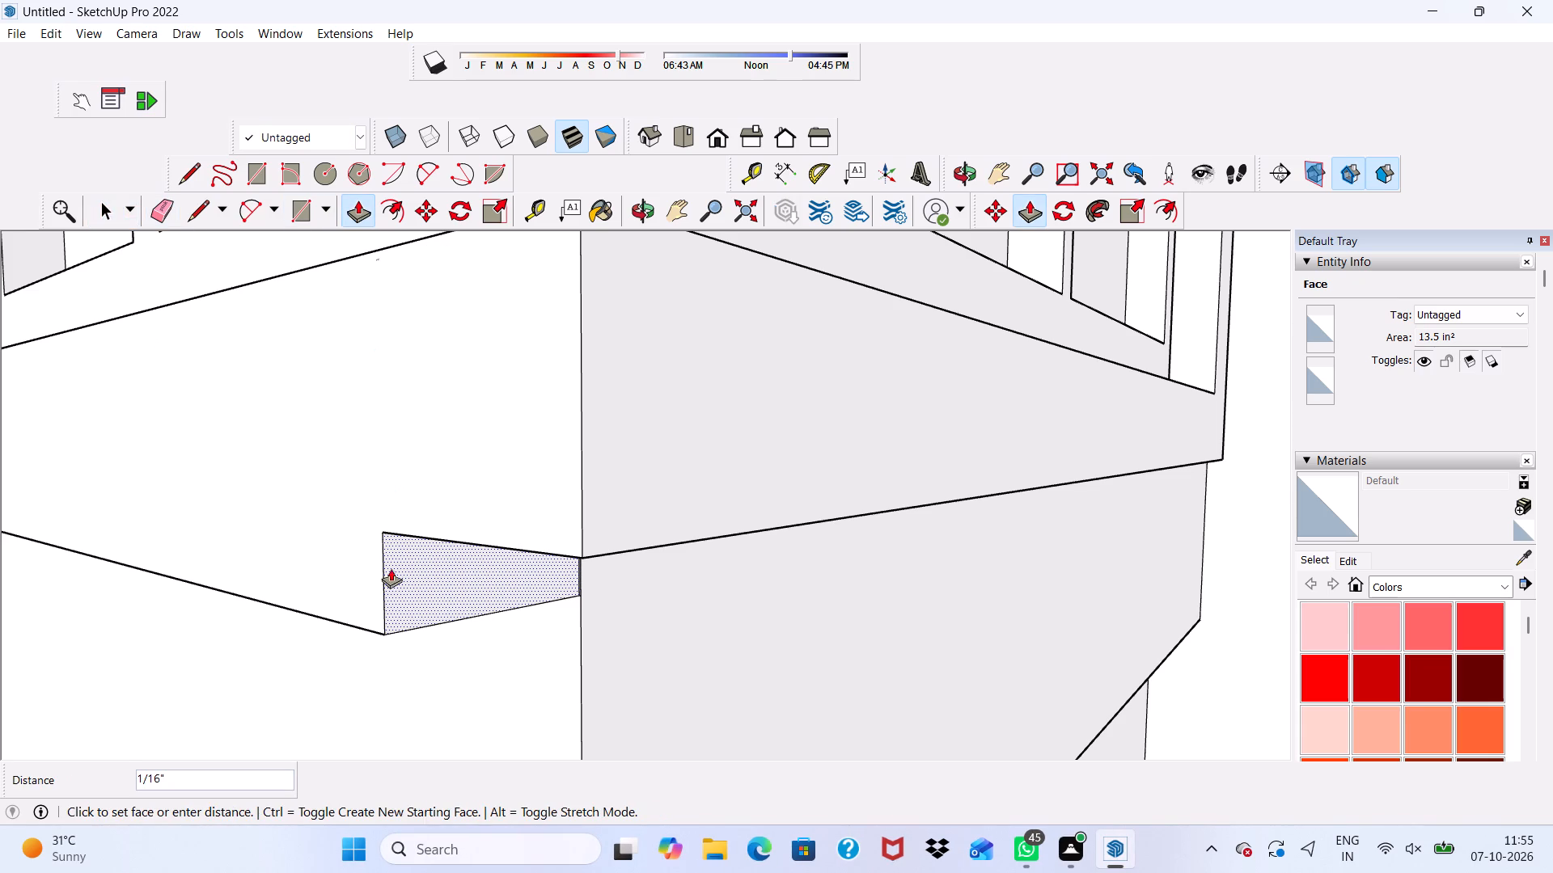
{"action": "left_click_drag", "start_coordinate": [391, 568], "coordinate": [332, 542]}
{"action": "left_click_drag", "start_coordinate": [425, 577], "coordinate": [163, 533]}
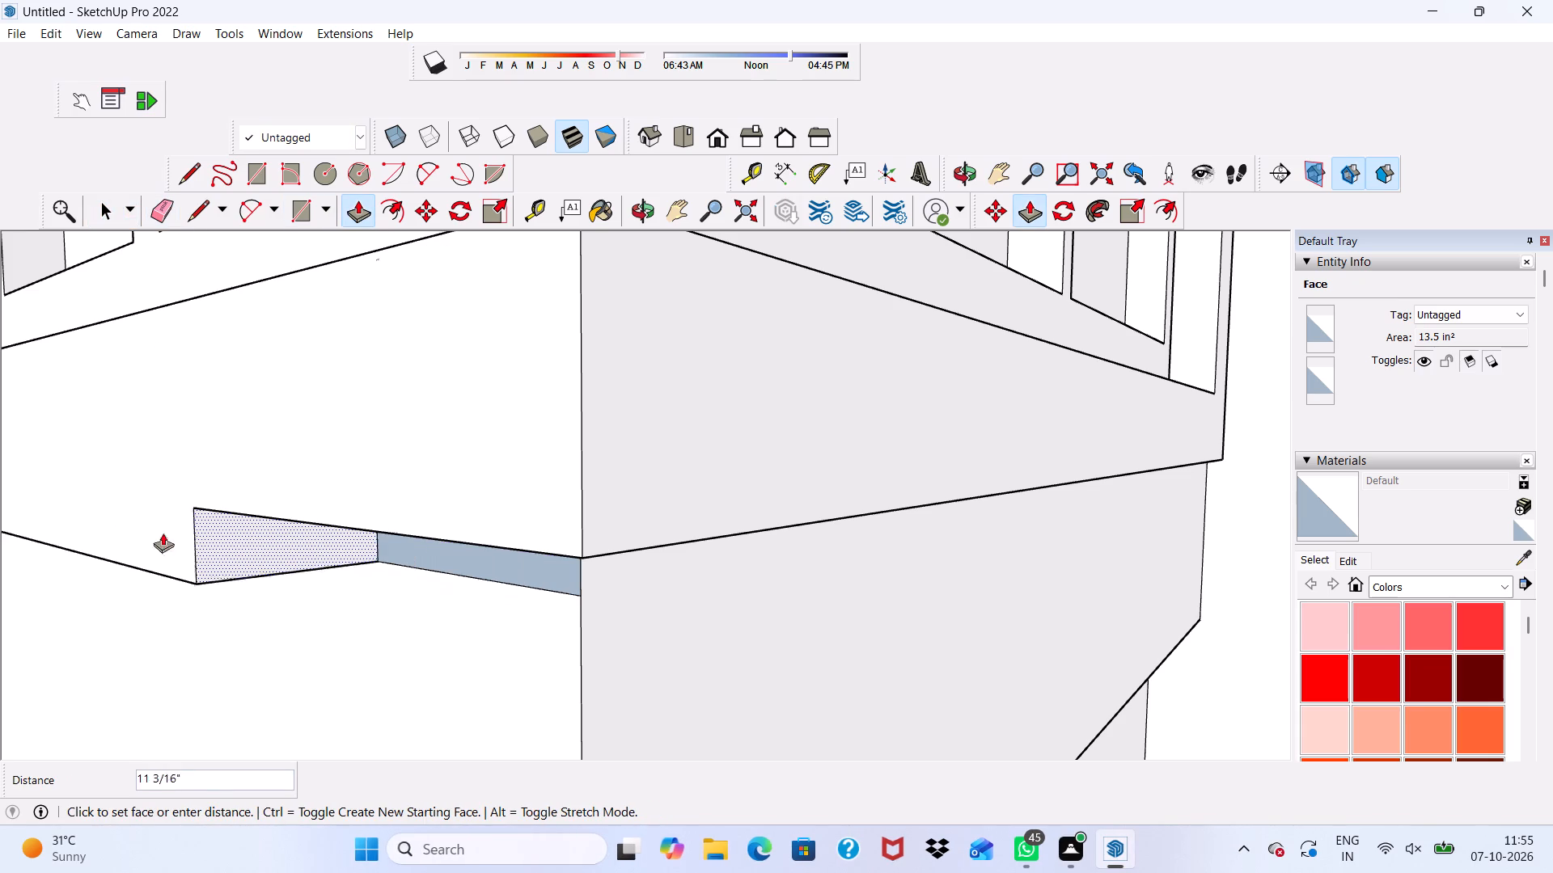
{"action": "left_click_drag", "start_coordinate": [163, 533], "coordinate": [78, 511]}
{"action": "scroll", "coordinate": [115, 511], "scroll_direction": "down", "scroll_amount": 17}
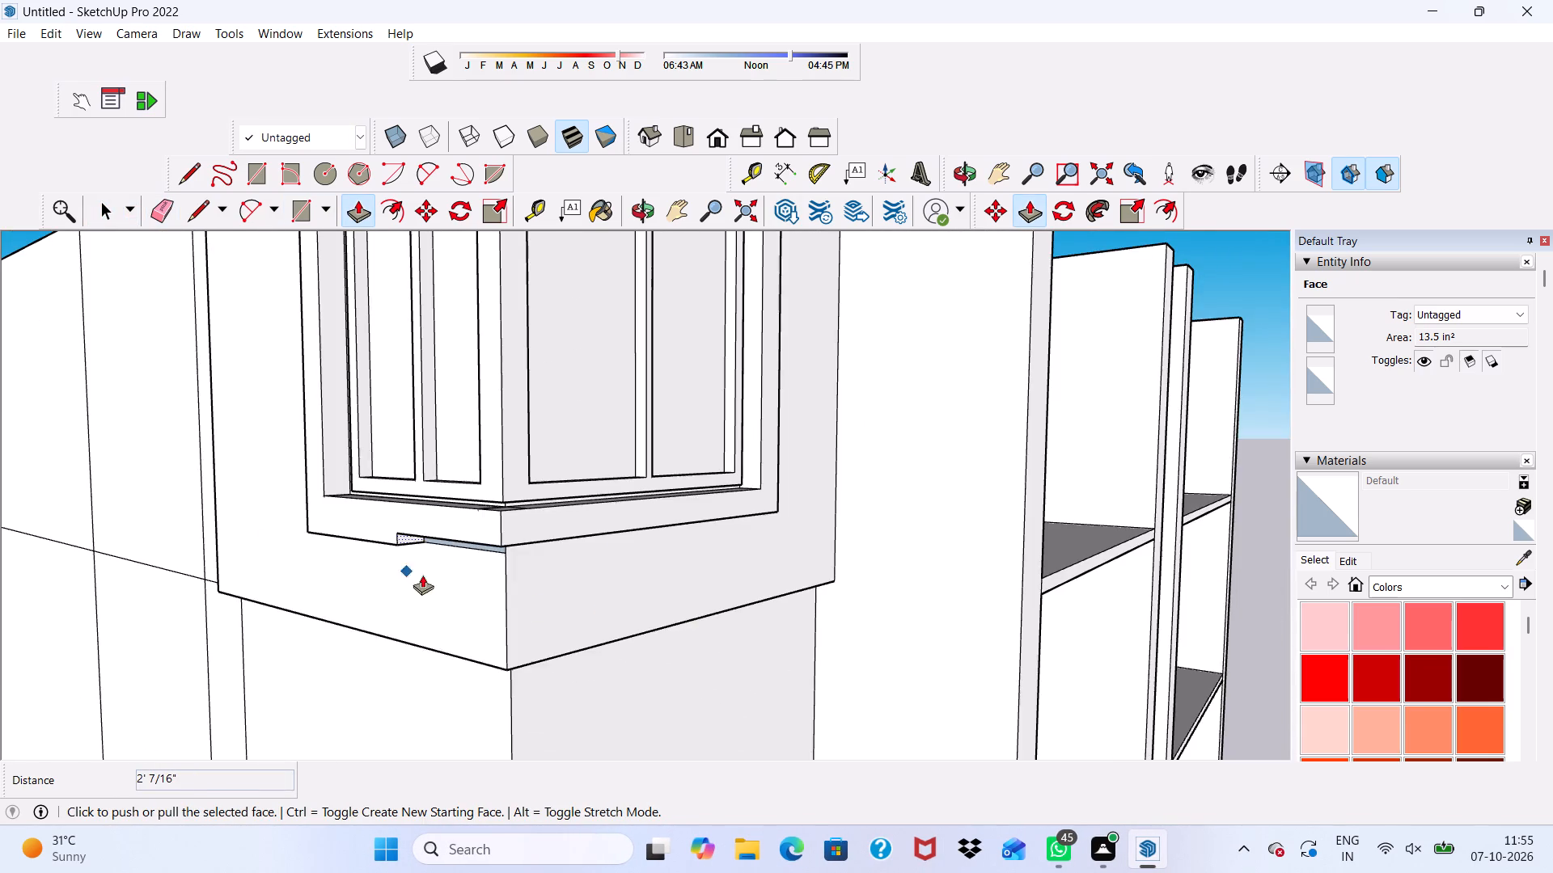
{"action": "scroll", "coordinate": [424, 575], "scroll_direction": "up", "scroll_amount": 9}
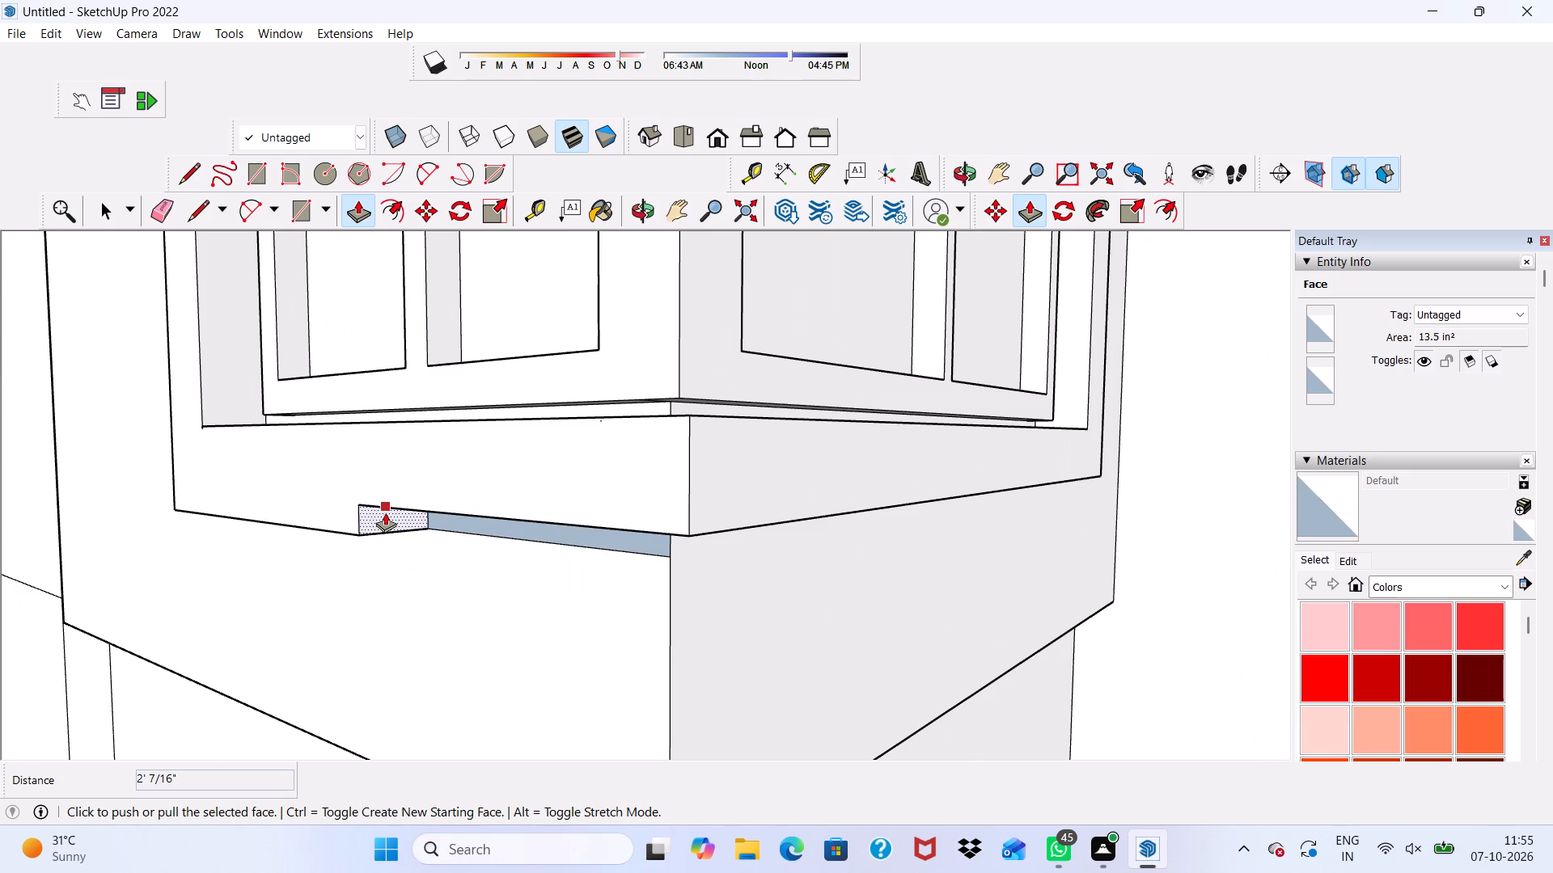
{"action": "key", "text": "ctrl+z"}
Examine the undersides of the side-wall and front lower strips where they meet at the corner step.
{"action": "scroll", "coordinate": [464, 578], "scroll_direction": "up", "scroll_amount": 3}
{"action": "middle_click_drag", "start_coordinate": [464, 577], "coordinate": [577, 448]}
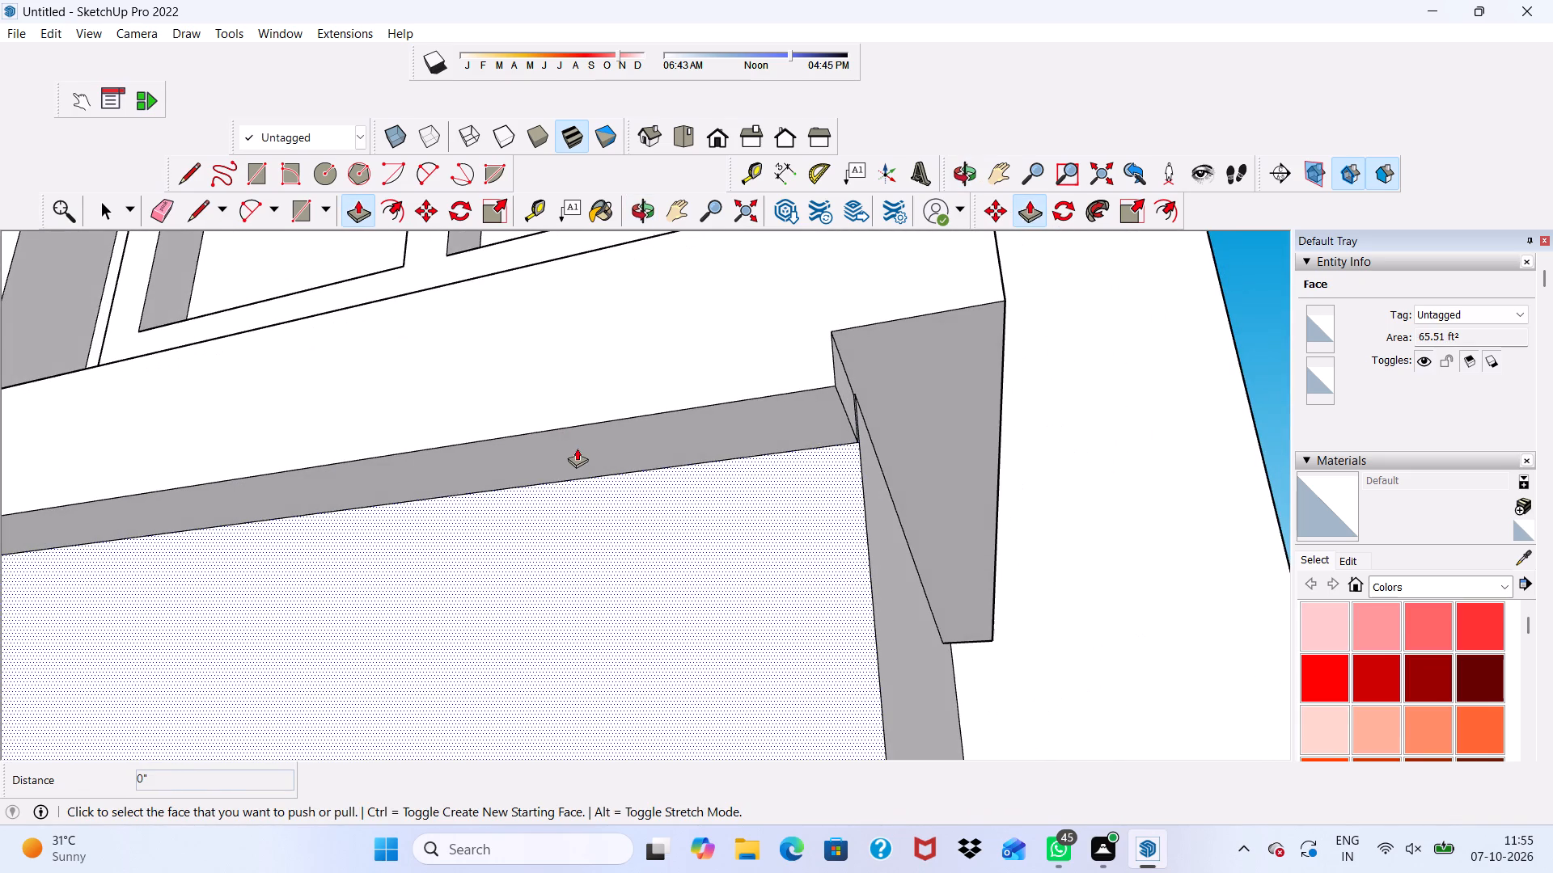
{"action": "key", "text": "space"}
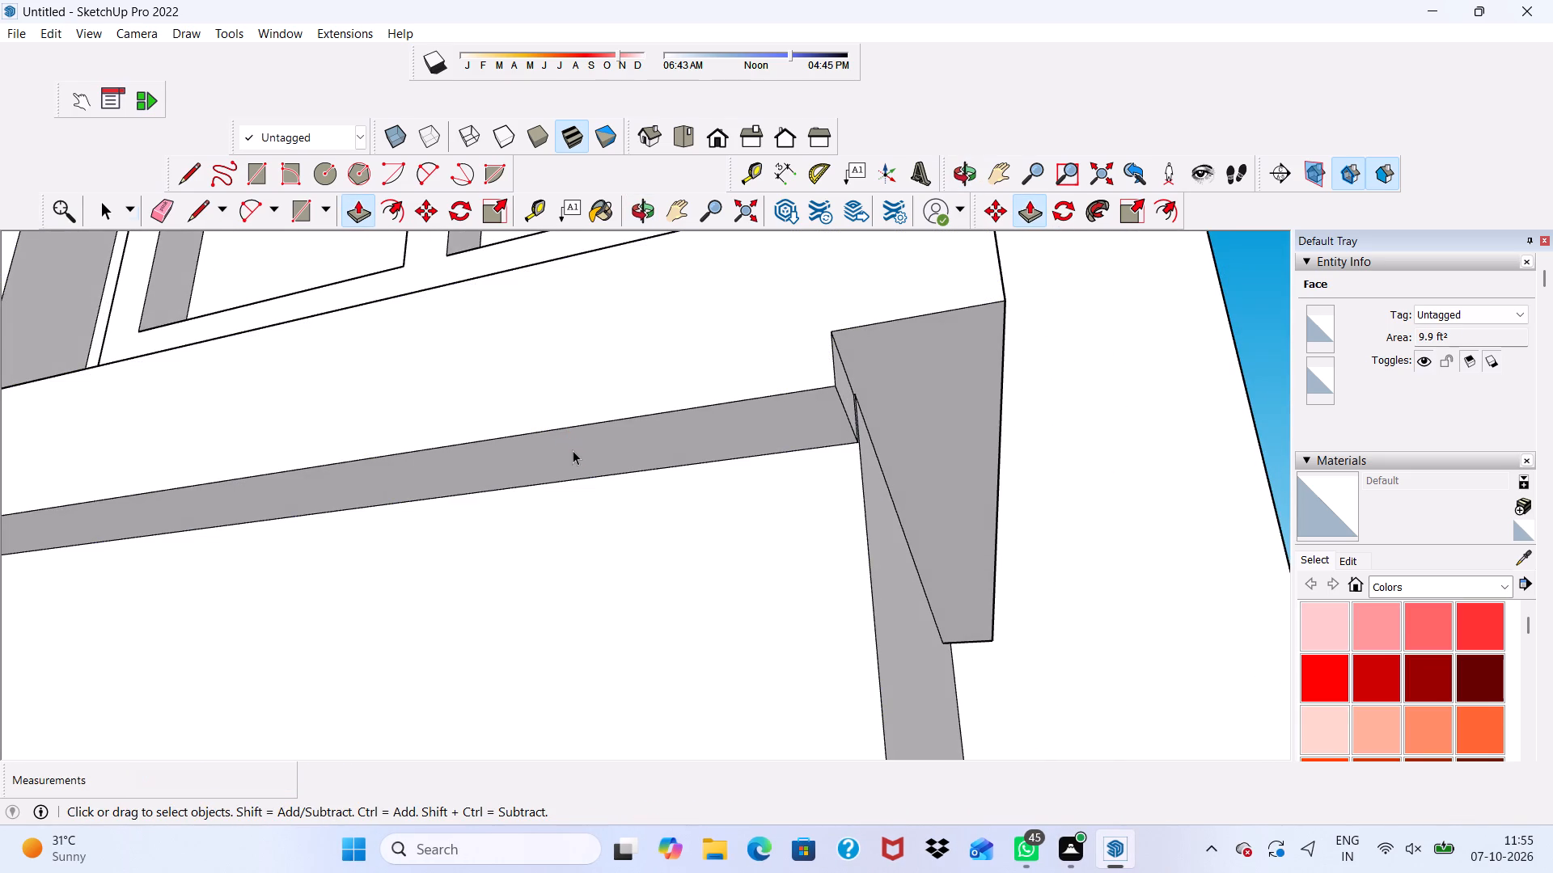
{"action": "left_click", "coordinate": [573, 450]}
{"action": "left_click", "coordinate": [635, 453]}
{"action": "left_click_drag", "start_coordinate": [635, 453], "coordinate": [629, 429]}
{"action": "left_click_drag", "start_coordinate": [629, 423], "coordinate": [639, 426]}
{"action": "left_click", "coordinate": [640, 428]}
{"action": "left_click_drag", "start_coordinate": [641, 434], "coordinate": [641, 445]}
{"action": "scroll", "coordinate": [655, 454], "scroll_direction": "down", "scroll_amount": 12}
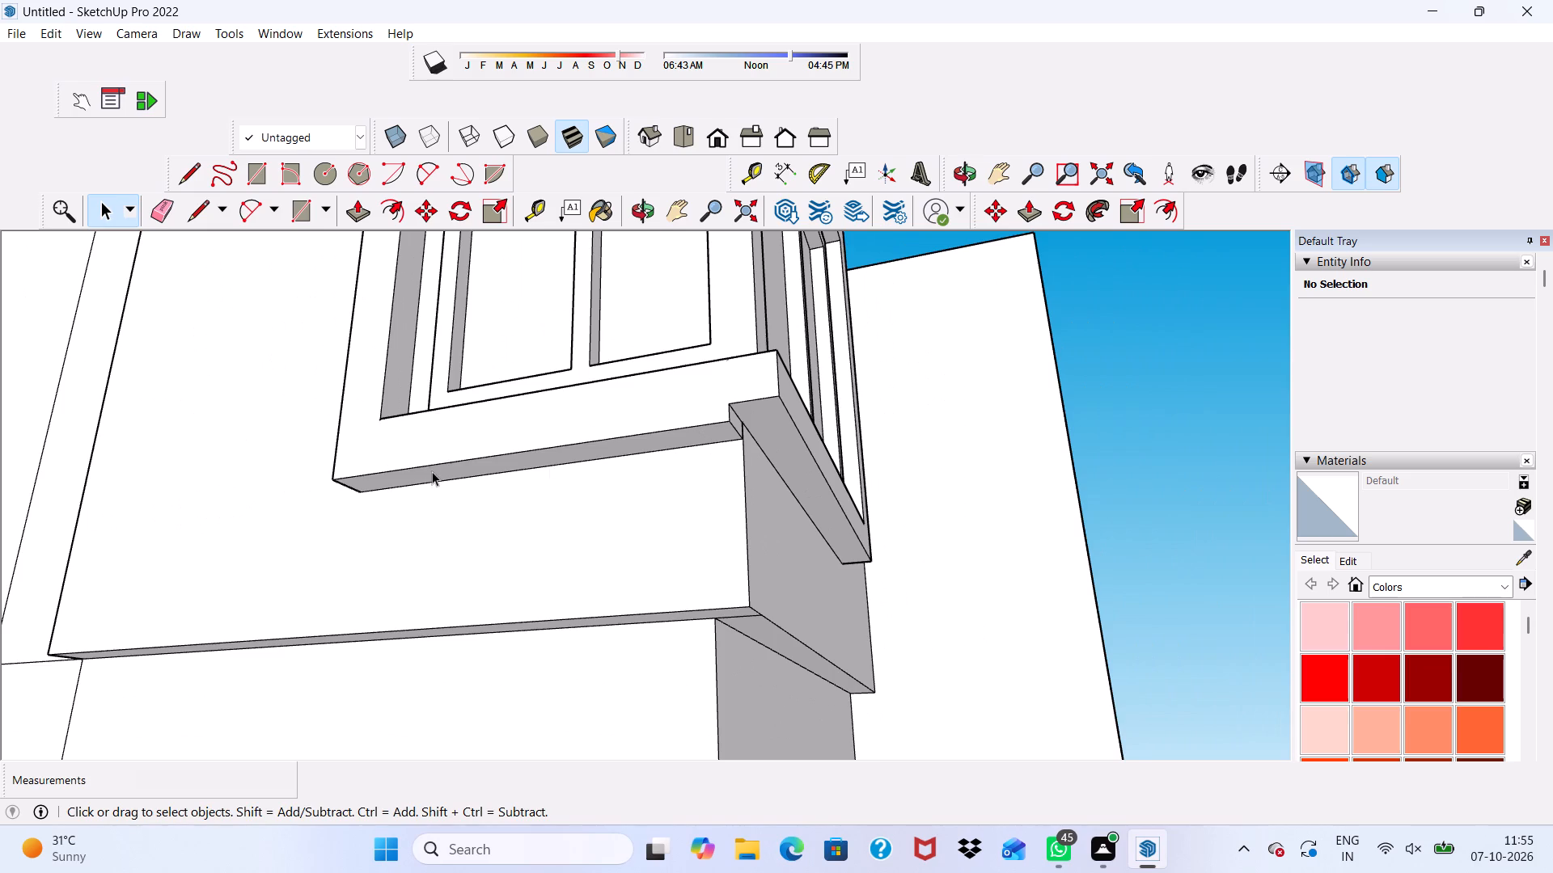
Push the front lower strip's underside up until it is level with the side-wall strip's underside at the corner.
{"action": "middle_click_drag", "start_coordinate": [432, 471], "coordinate": [522, 356]}
{"action": "scroll", "coordinate": [529, 401], "scroll_direction": "up", "scroll_amount": 6}
{"action": "left_click", "coordinate": [526, 370]}
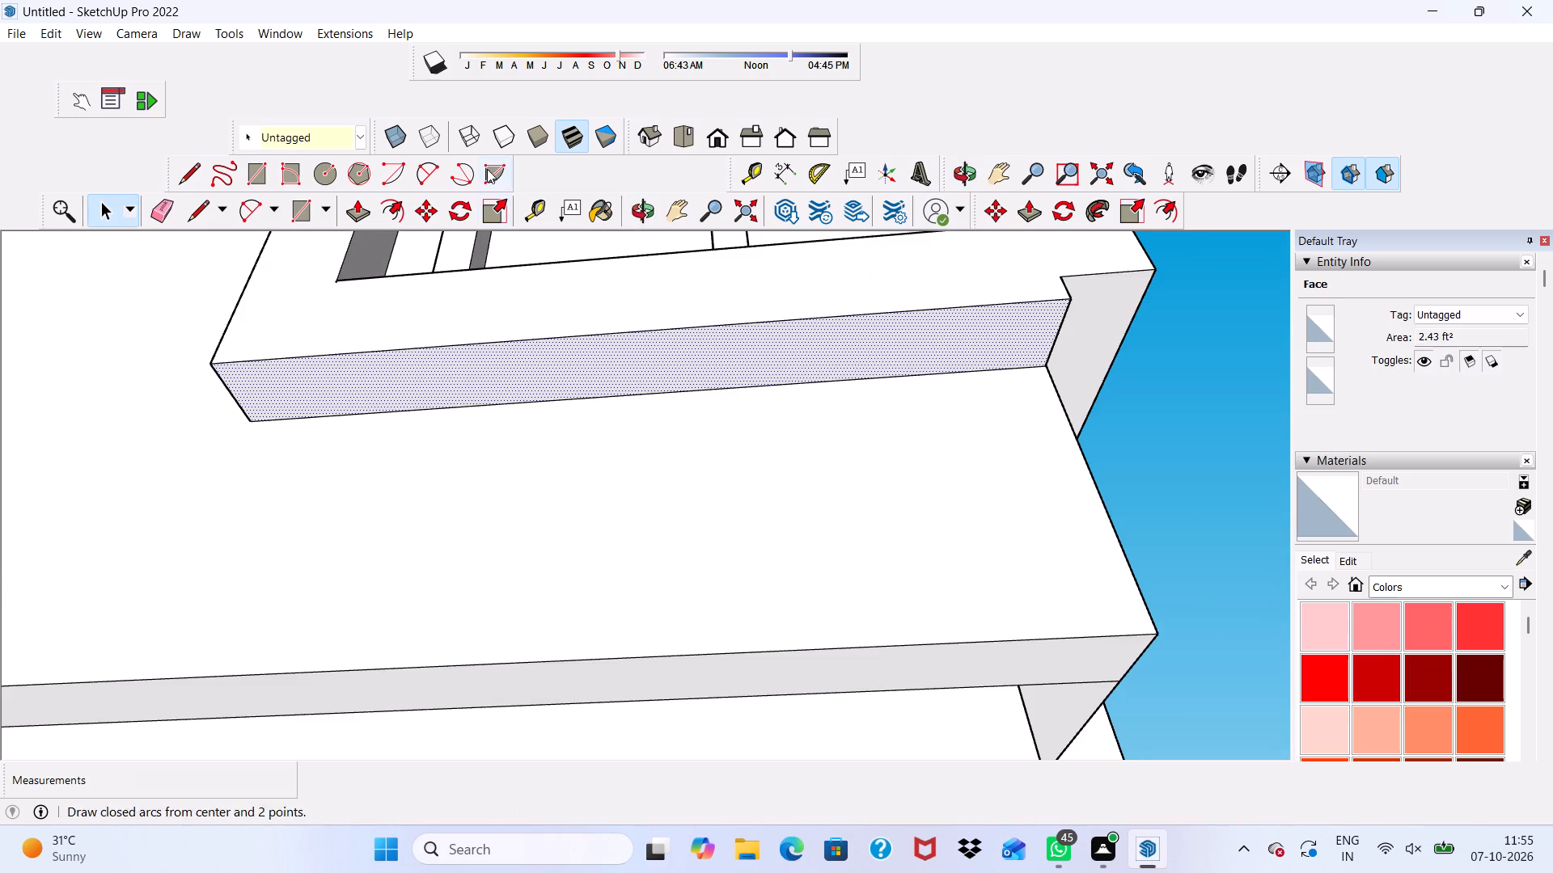
{"action": "left_click", "coordinate": [356, 212]}
{"action": "left_click_drag", "start_coordinate": [472, 356], "coordinate": [476, 342]}
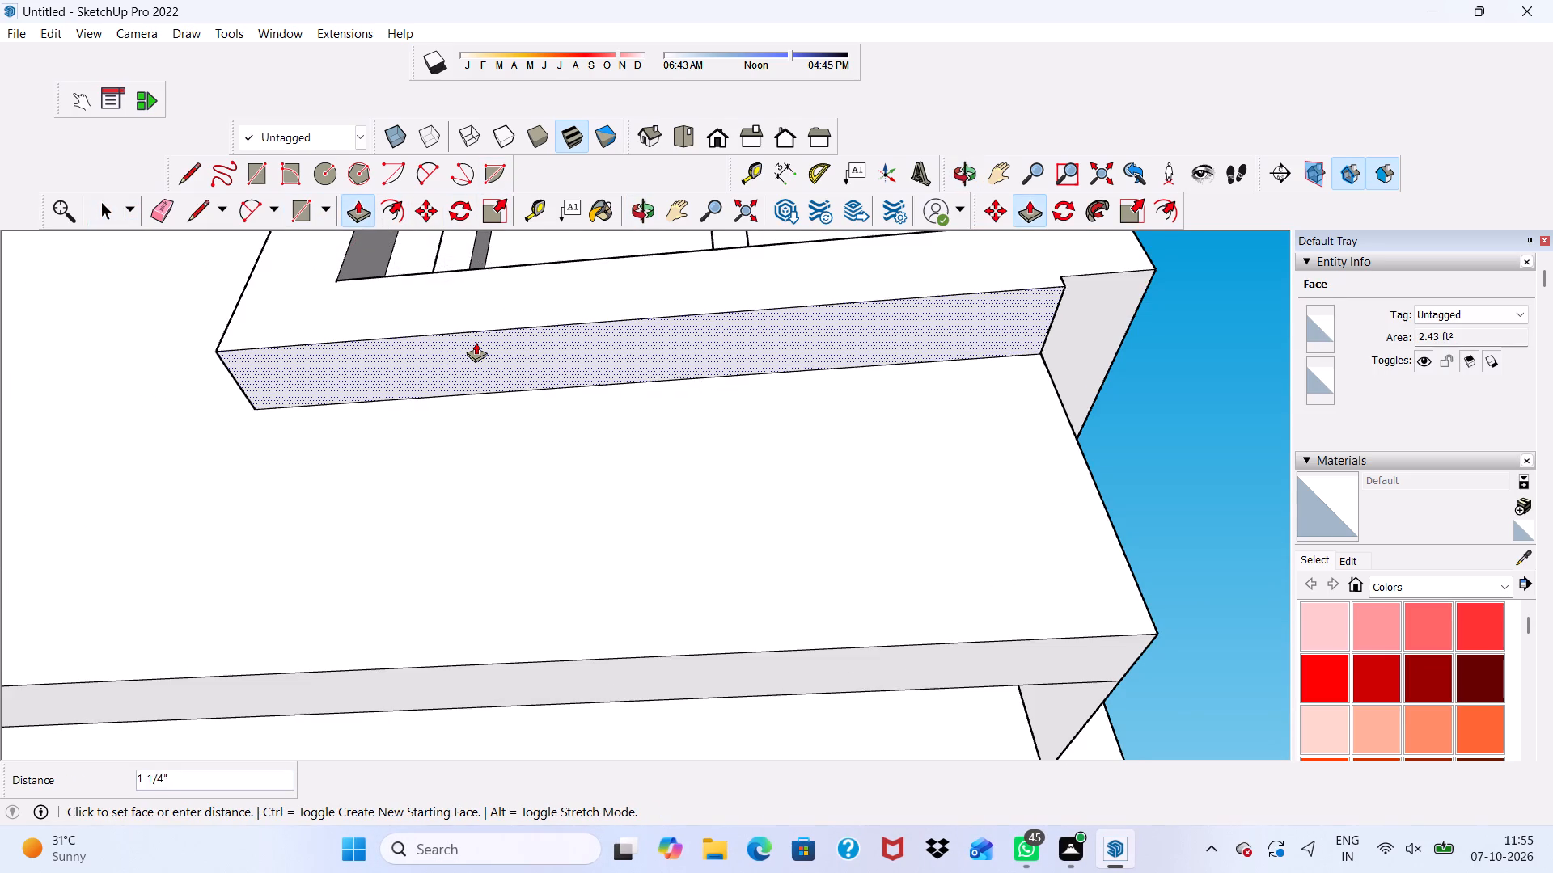
{"action": "left_click_drag", "start_coordinate": [476, 342], "coordinate": [476, 330]}
{"action": "left_click", "coordinate": [476, 330]}
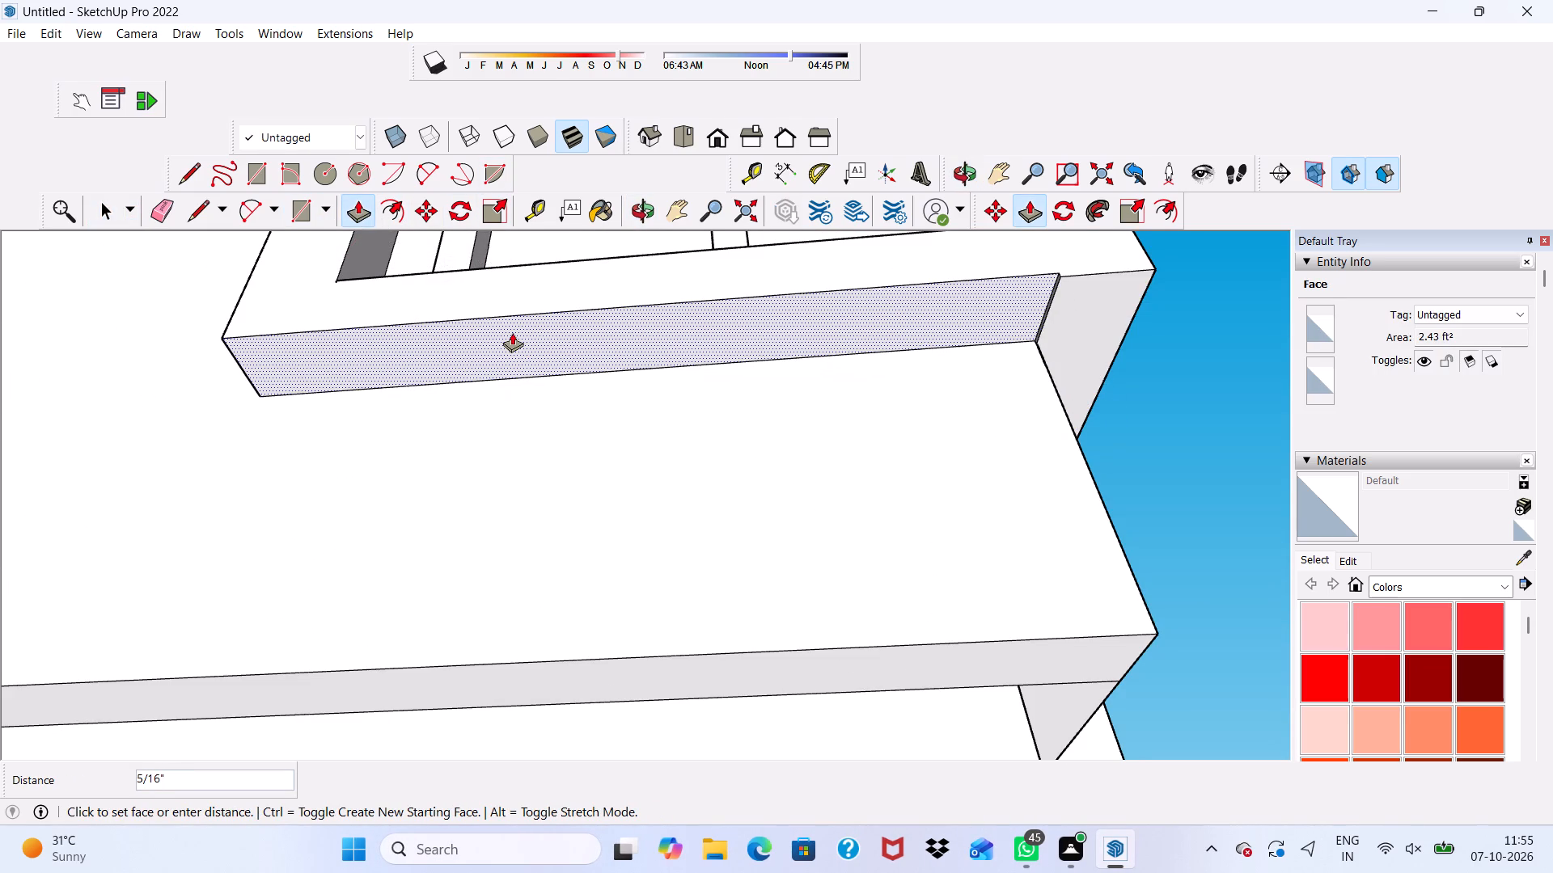
{"action": "left_click", "coordinate": [513, 336]}
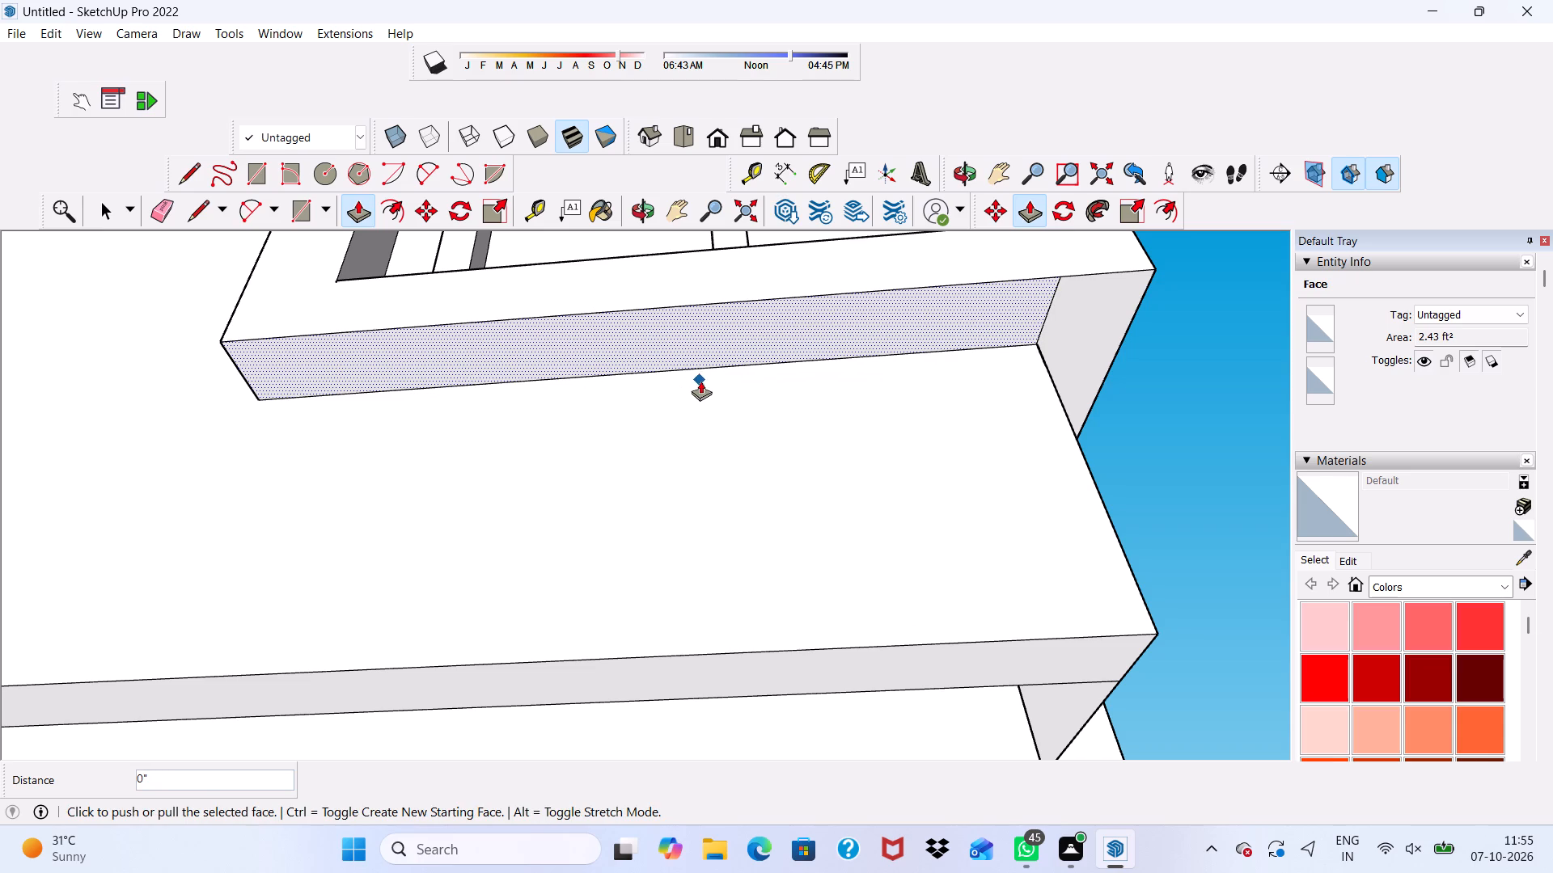
{"action": "key", "text": "space"}
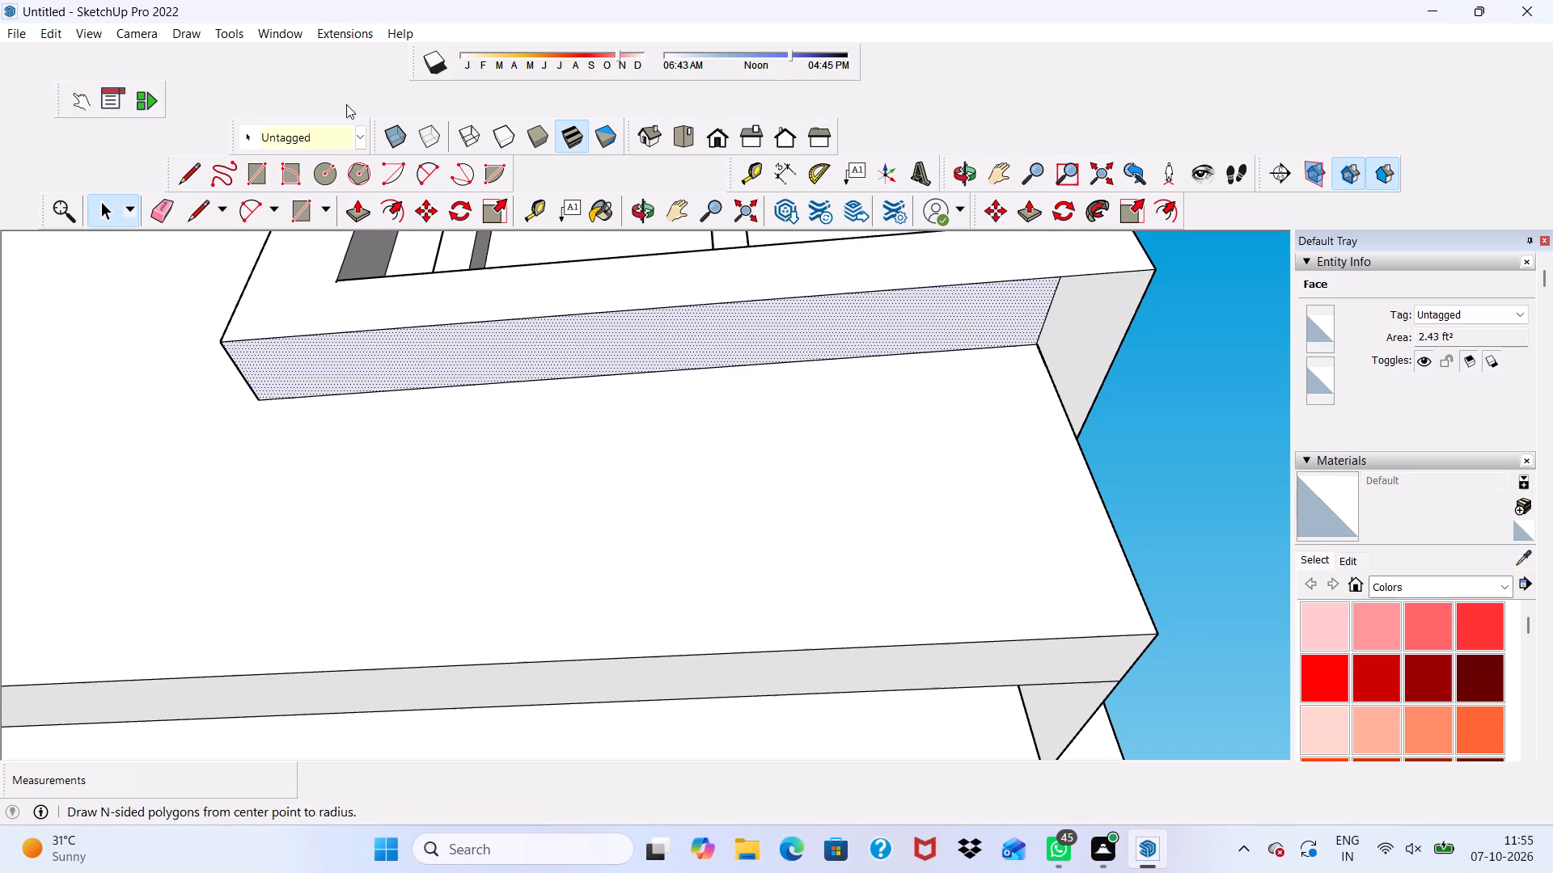
Erase the seam edge between the undersides of the front and side-wall lower strips at the corner.
{"action": "left_click", "coordinate": [156, 213]}
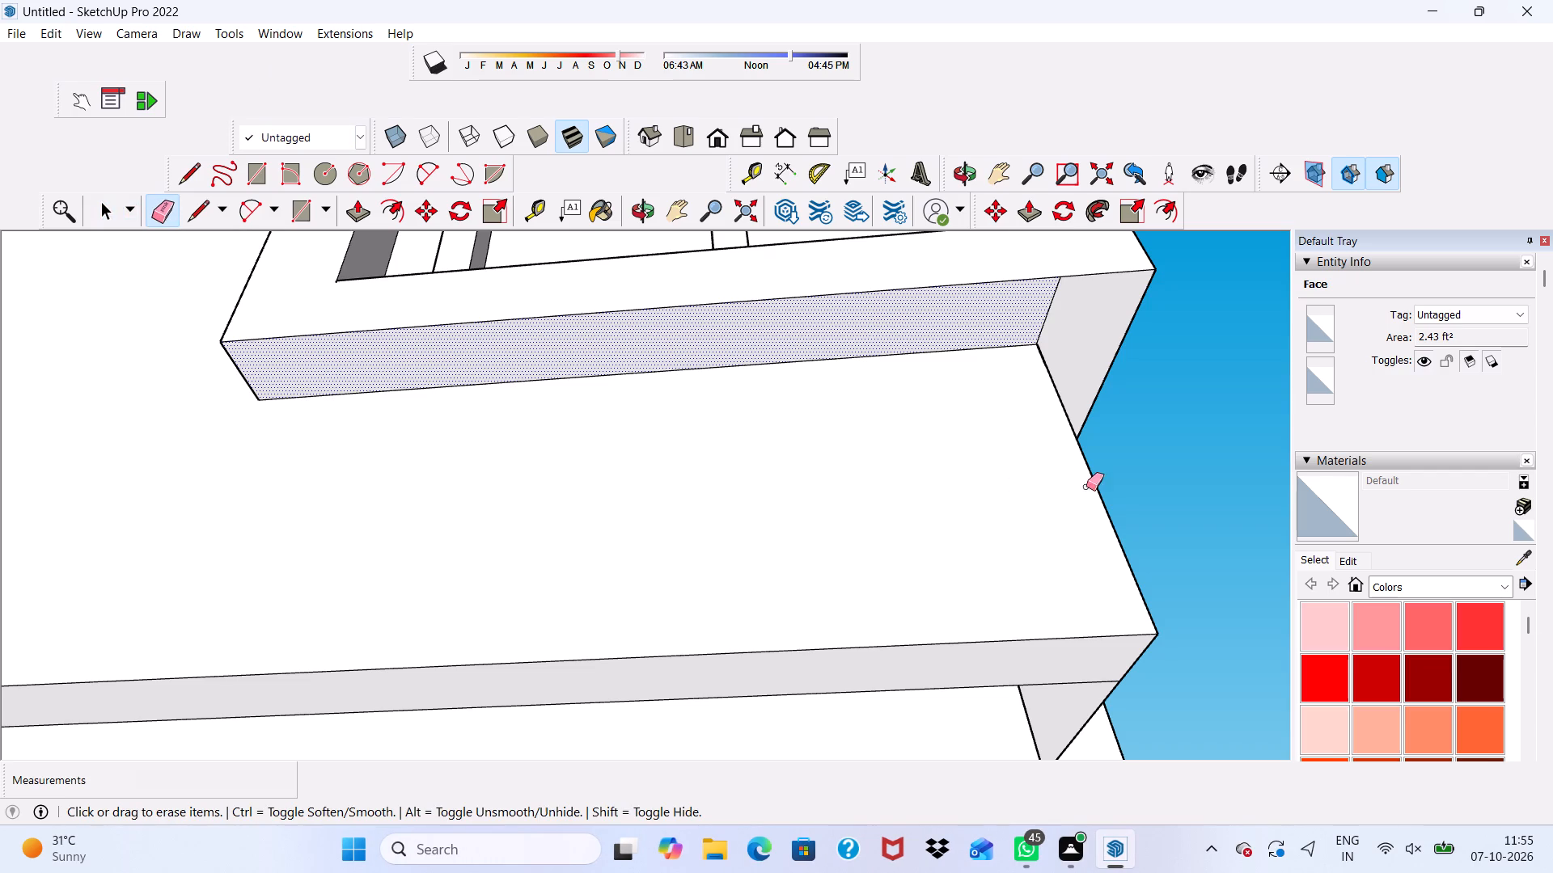
{"action": "left_click_drag", "start_coordinate": [1026, 309], "coordinate": [1050, 308]}
{"action": "scroll", "coordinate": [967, 389], "scroll_direction": "down", "scroll_amount": 10}
{"action": "key", "text": "space"}
Erase the two seam edges on the top ledge of the lower strips around the window's outer corner.
{"action": "scroll", "coordinate": [839, 329], "scroll_direction": "down", "scroll_amount": 1}
{"action": "middle_click_drag", "start_coordinate": [827, 374], "coordinate": [692, 538]}
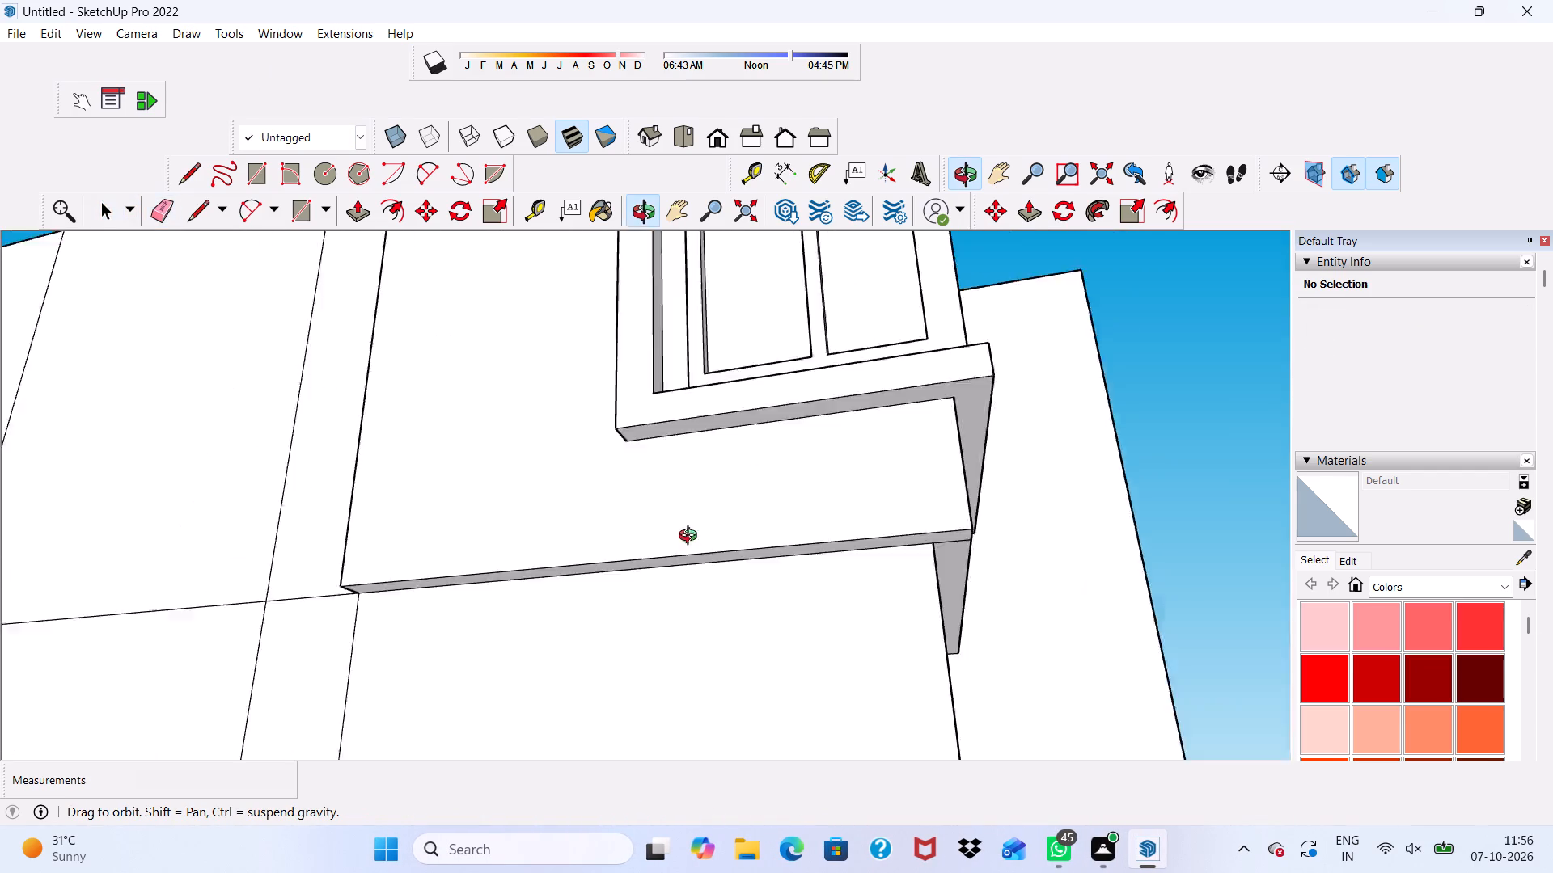
{"action": "middle_click_drag", "start_coordinate": [692, 538], "coordinate": [404, 657]}
{"action": "scroll", "coordinate": [506, 555], "scroll_direction": "up", "scroll_amount": 5}
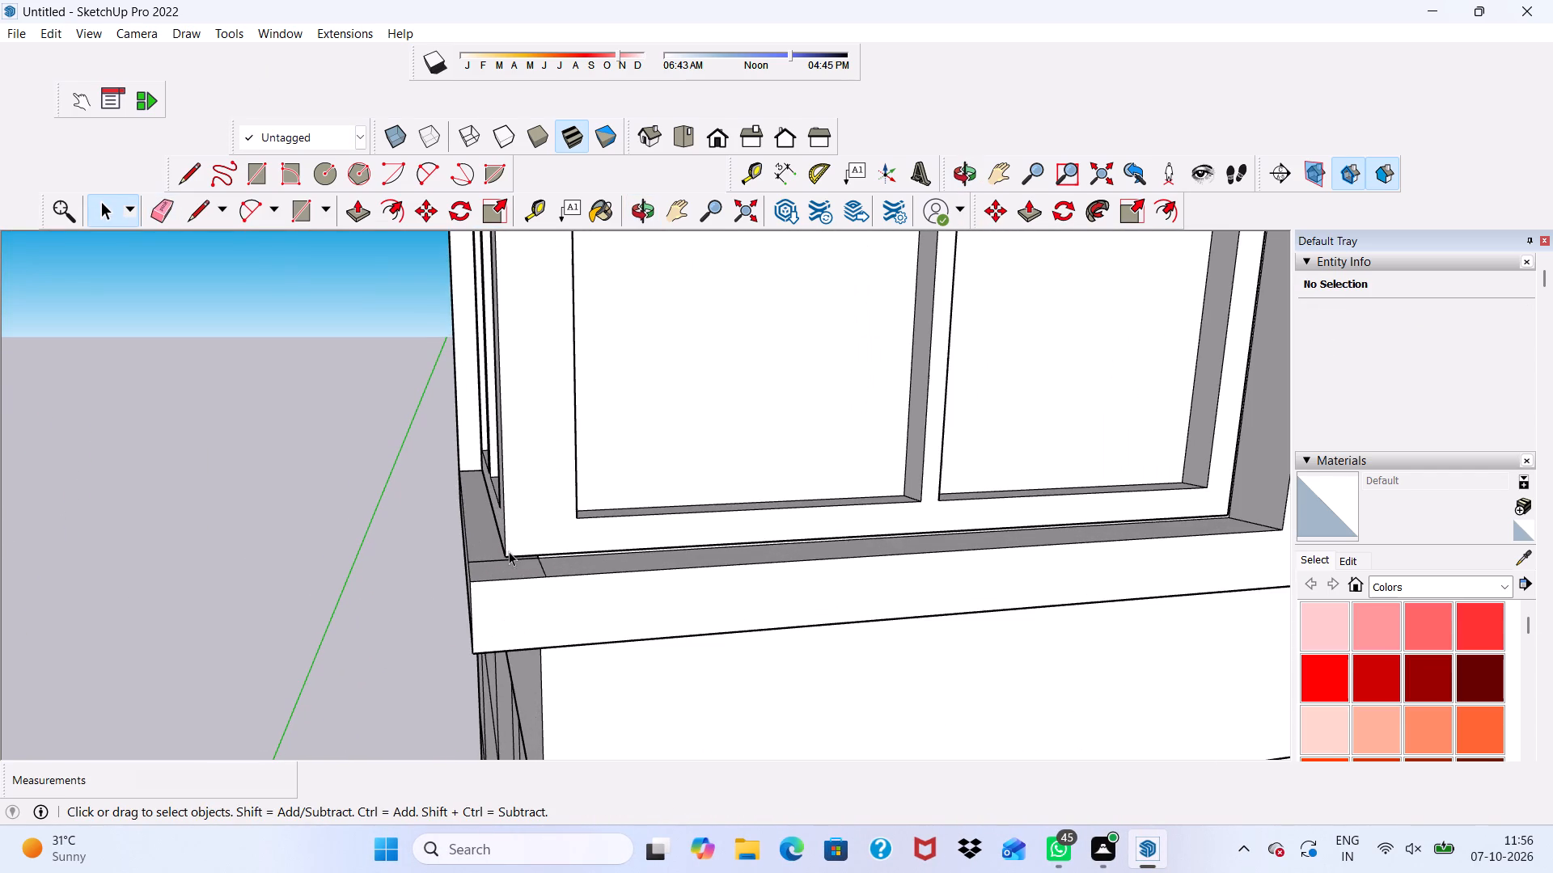
{"action": "left_click", "coordinate": [156, 206]}
{"action": "scroll", "coordinate": [463, 436], "scroll_direction": "up", "scroll_amount": 8}
{"action": "scroll", "coordinate": [511, 617], "scroll_direction": "down", "scroll_amount": 5}
{"action": "scroll", "coordinate": [453, 764], "scroll_direction": "up", "scroll_amount": 2}
{"action": "left_click_drag", "start_coordinate": [498, 704], "coordinate": [516, 744]}
{"action": "scroll", "coordinate": [522, 696], "scroll_direction": "up", "scroll_amount": 6}
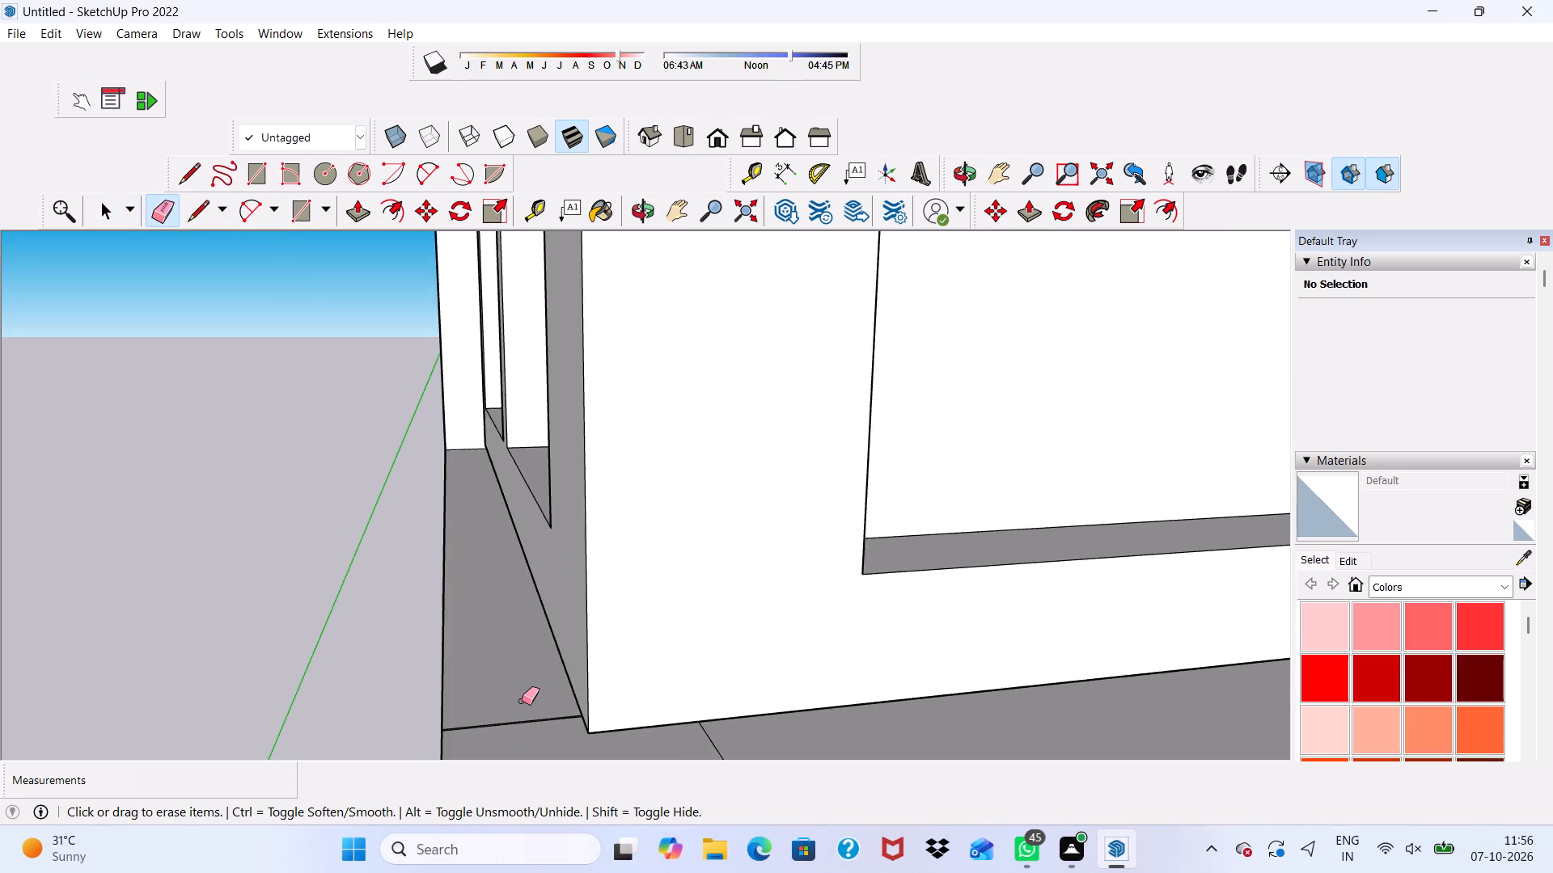
{"action": "scroll", "coordinate": [522, 701], "scroll_direction": "up", "scroll_amount": 3}
{"action": "left_click_drag", "start_coordinate": [516, 732], "coordinate": [523, 754]}
{"action": "scroll", "coordinate": [938, 817], "scroll_direction": "up", "scroll_amount": 3}
{"action": "scroll", "coordinate": [859, 717], "scroll_direction": "down", "scroll_amount": 5}
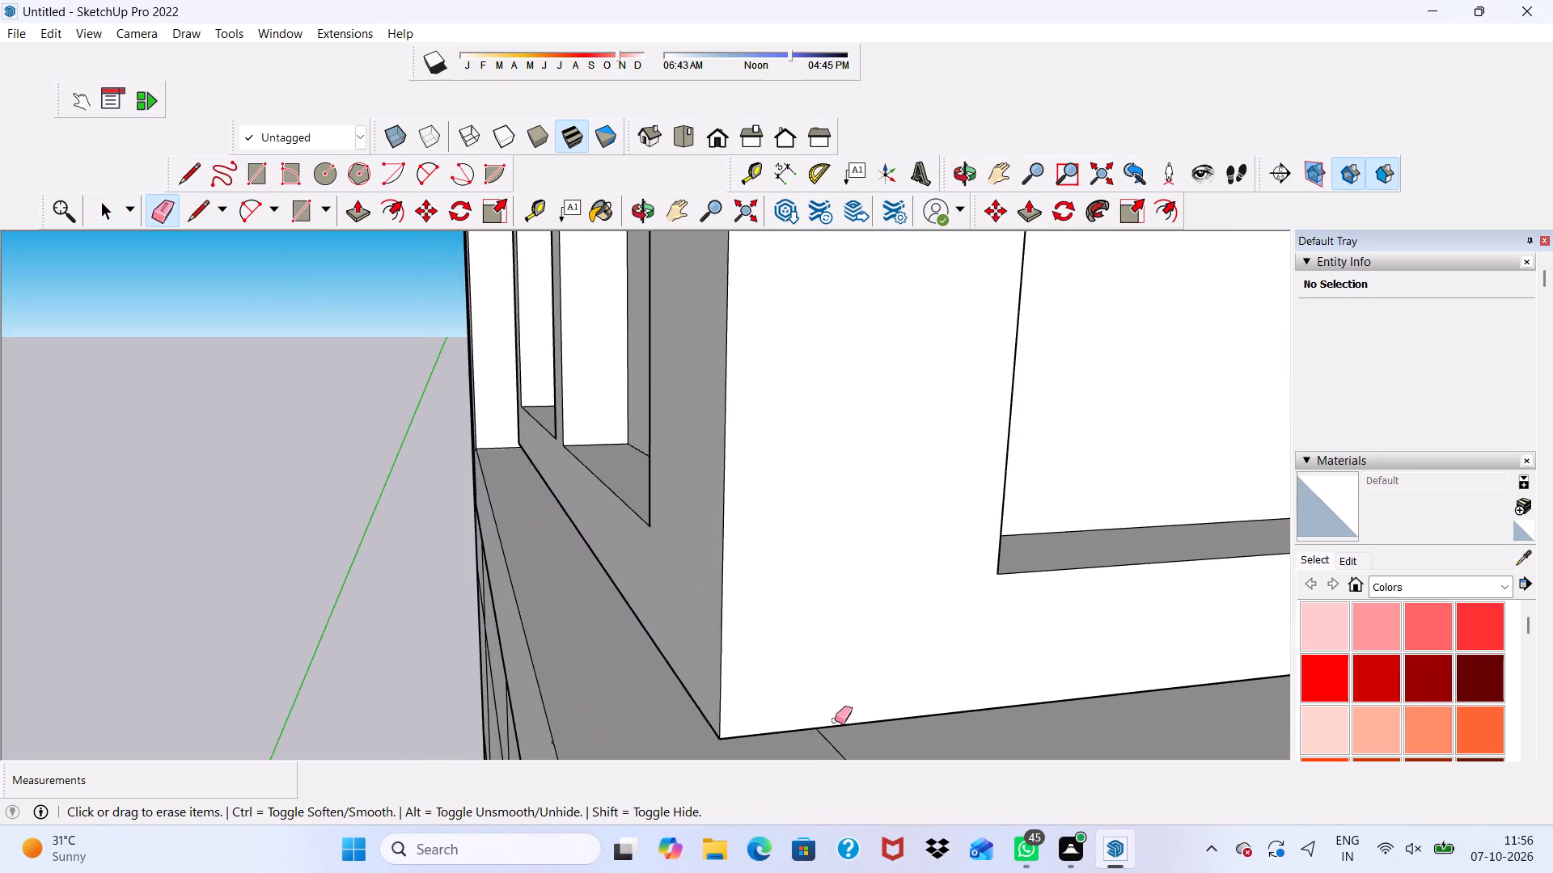
{"action": "scroll", "coordinate": [835, 720], "scroll_direction": "down", "scroll_amount": 4}
{"action": "scroll", "coordinate": [826, 744], "scroll_direction": "up", "scroll_amount": 3}
{"action": "left_click_drag", "start_coordinate": [826, 744], "coordinate": [876, 751]}
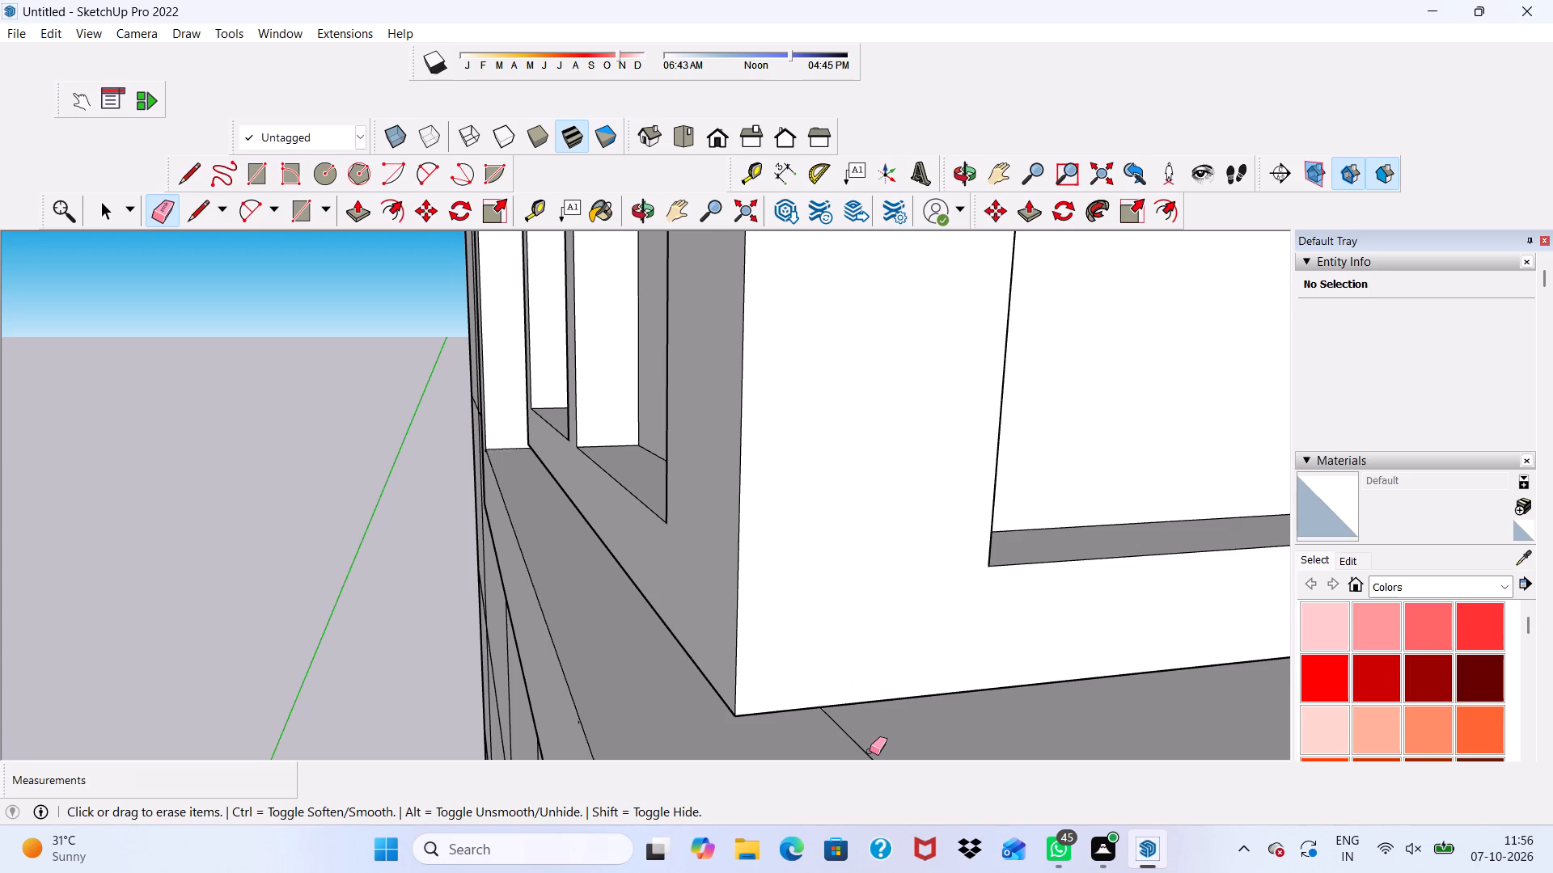
{"action": "scroll", "coordinate": [870, 751], "scroll_direction": "up", "scroll_amount": 4}
{"action": "left_click", "coordinate": [852, 740]}
{"action": "scroll", "coordinate": [852, 725], "scroll_direction": "down", "scroll_amount": 5}
{"action": "key", "text": "space"}
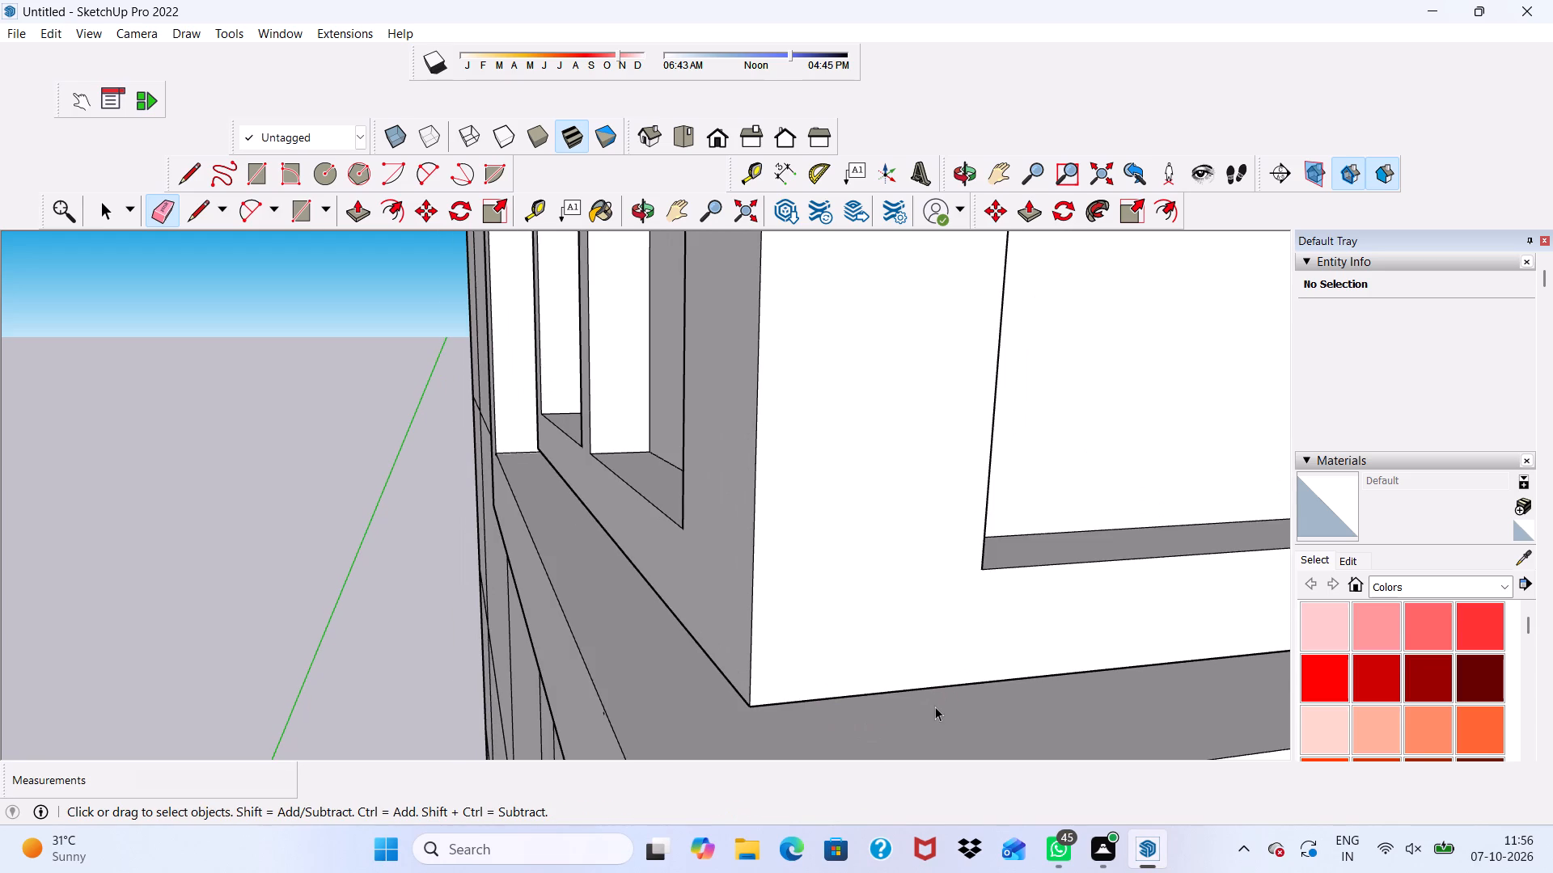
{"action": "scroll", "coordinate": [935, 706], "scroll_direction": "down", "scroll_amount": 15}
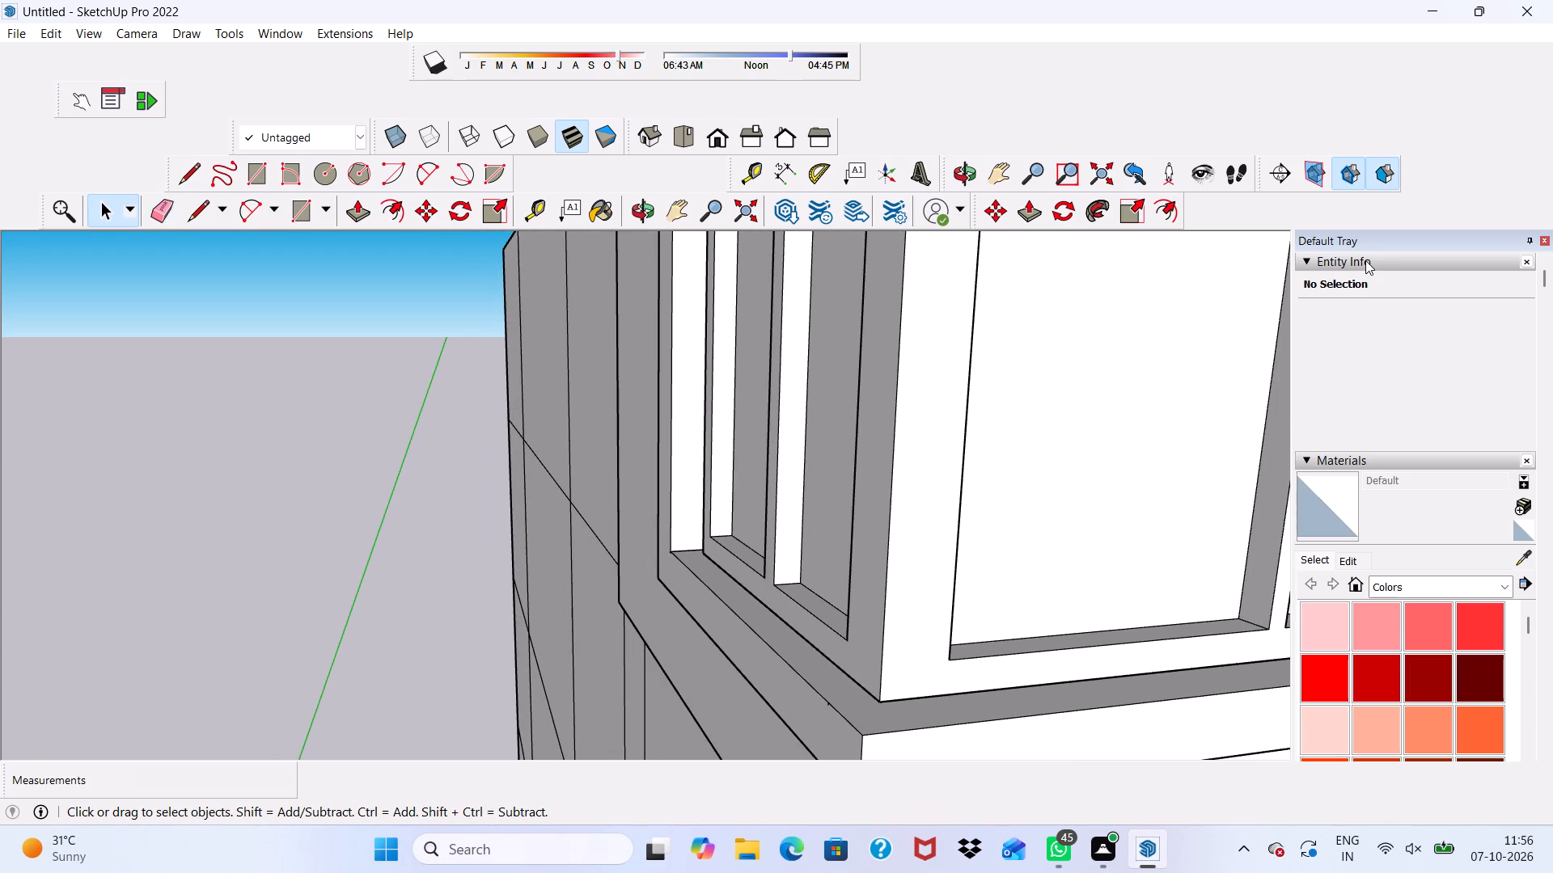
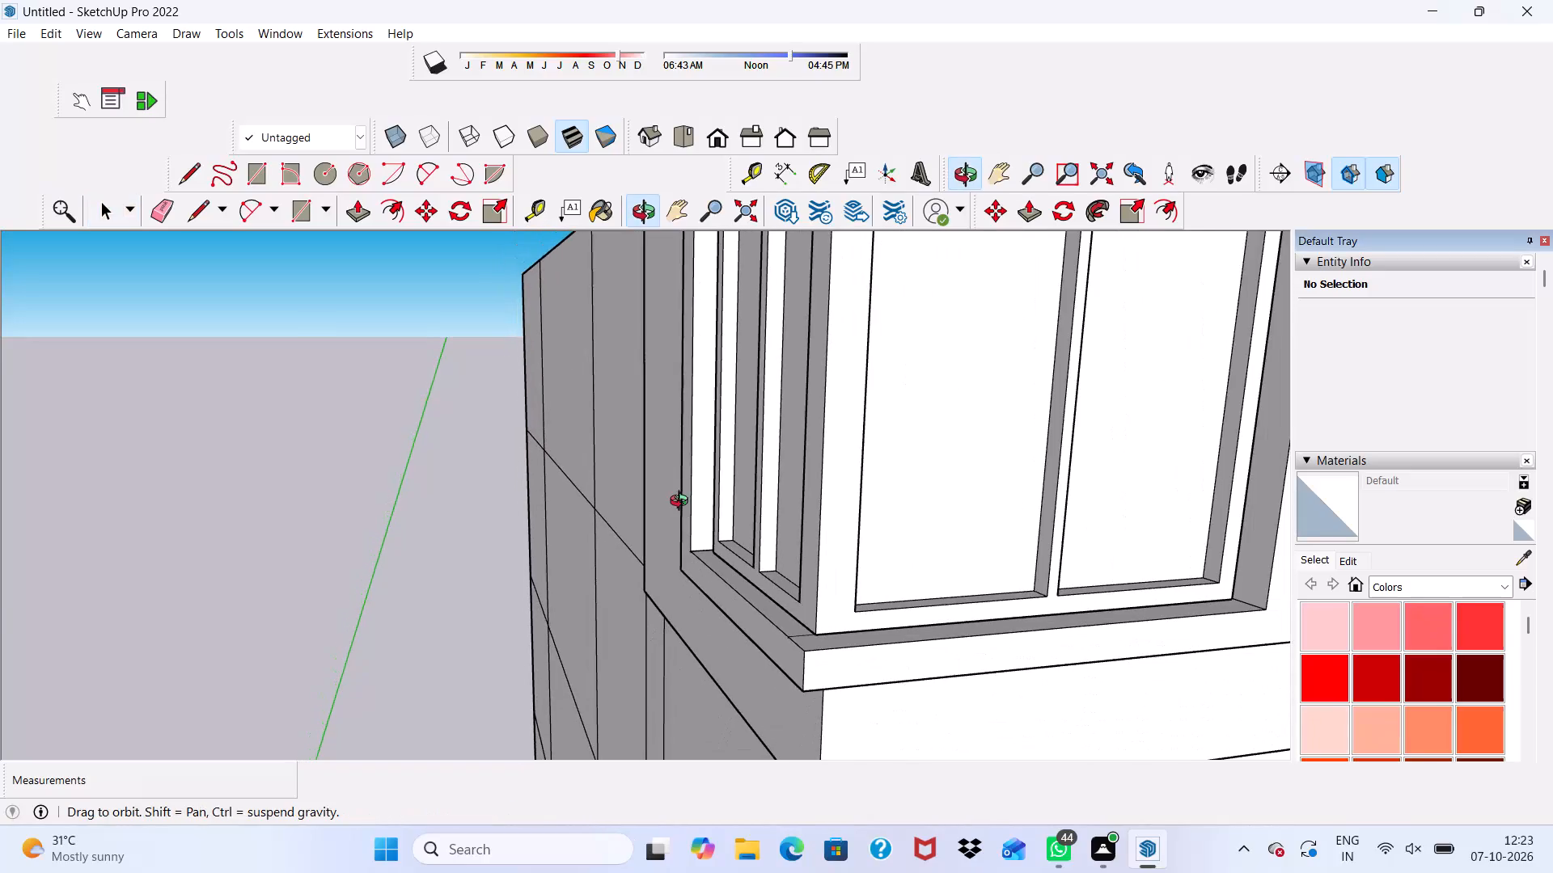
Erase the seam edges on the front and top of the upper window frame band at the building corner.
{"action": "scroll", "coordinate": [743, 418], "scroll_direction": "up", "scroll_amount": 1}
{"action": "scroll", "coordinate": [691, 453], "scroll_direction": "down", "scroll_amount": 4}
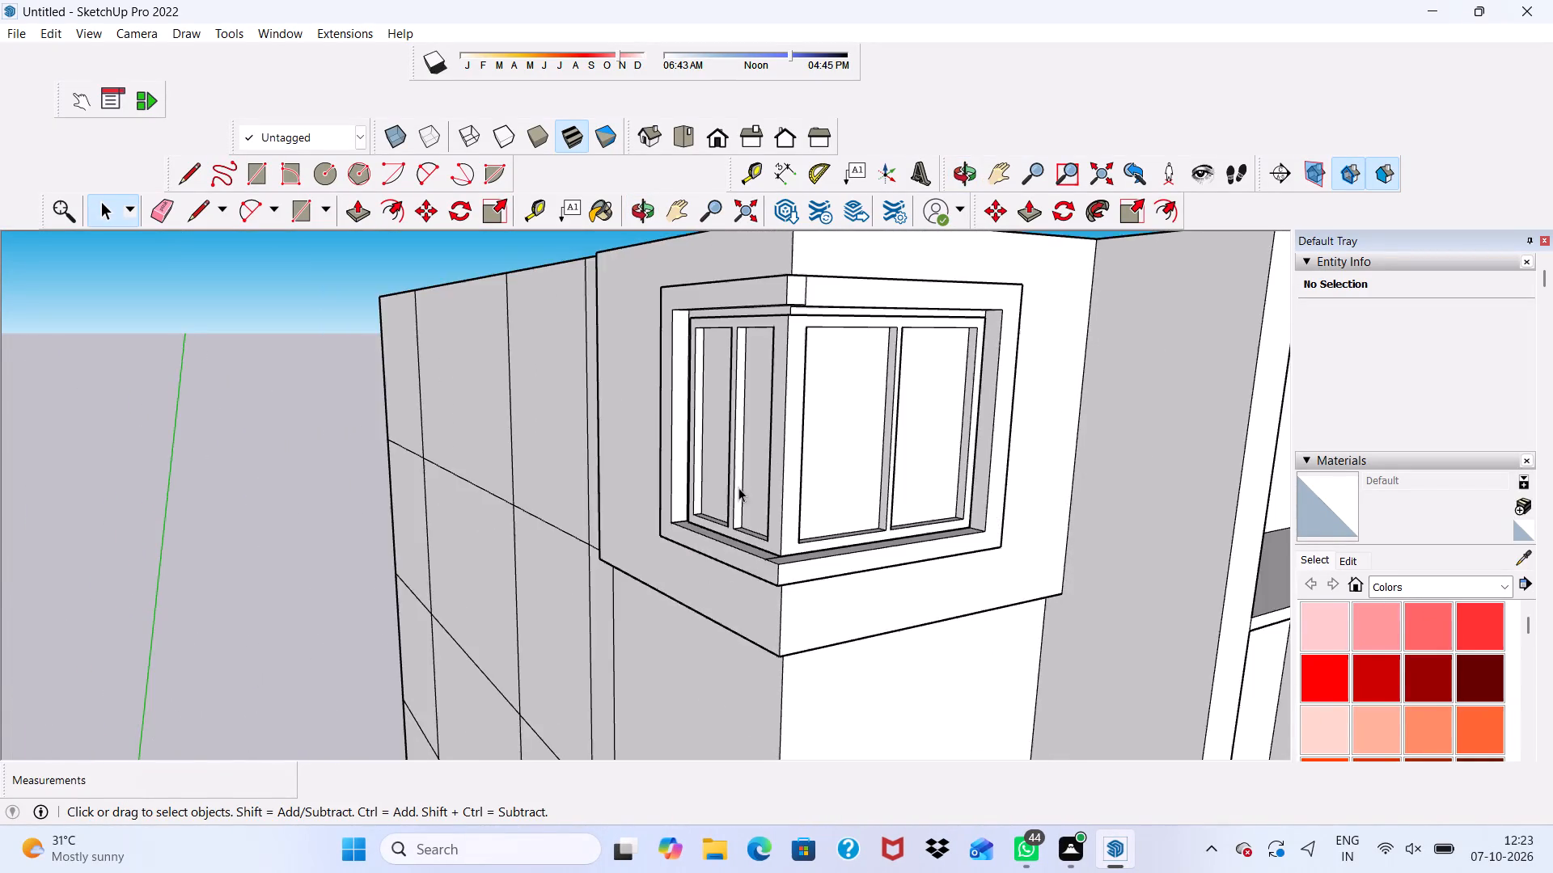
{"action": "scroll", "coordinate": [738, 487], "scroll_direction": "down", "scroll_amount": 7}
{"action": "middle_click_drag", "start_coordinate": [768, 478], "coordinate": [640, 499]}
{"action": "scroll", "coordinate": [301, 284], "scroll_direction": "up", "scroll_amount": 4}
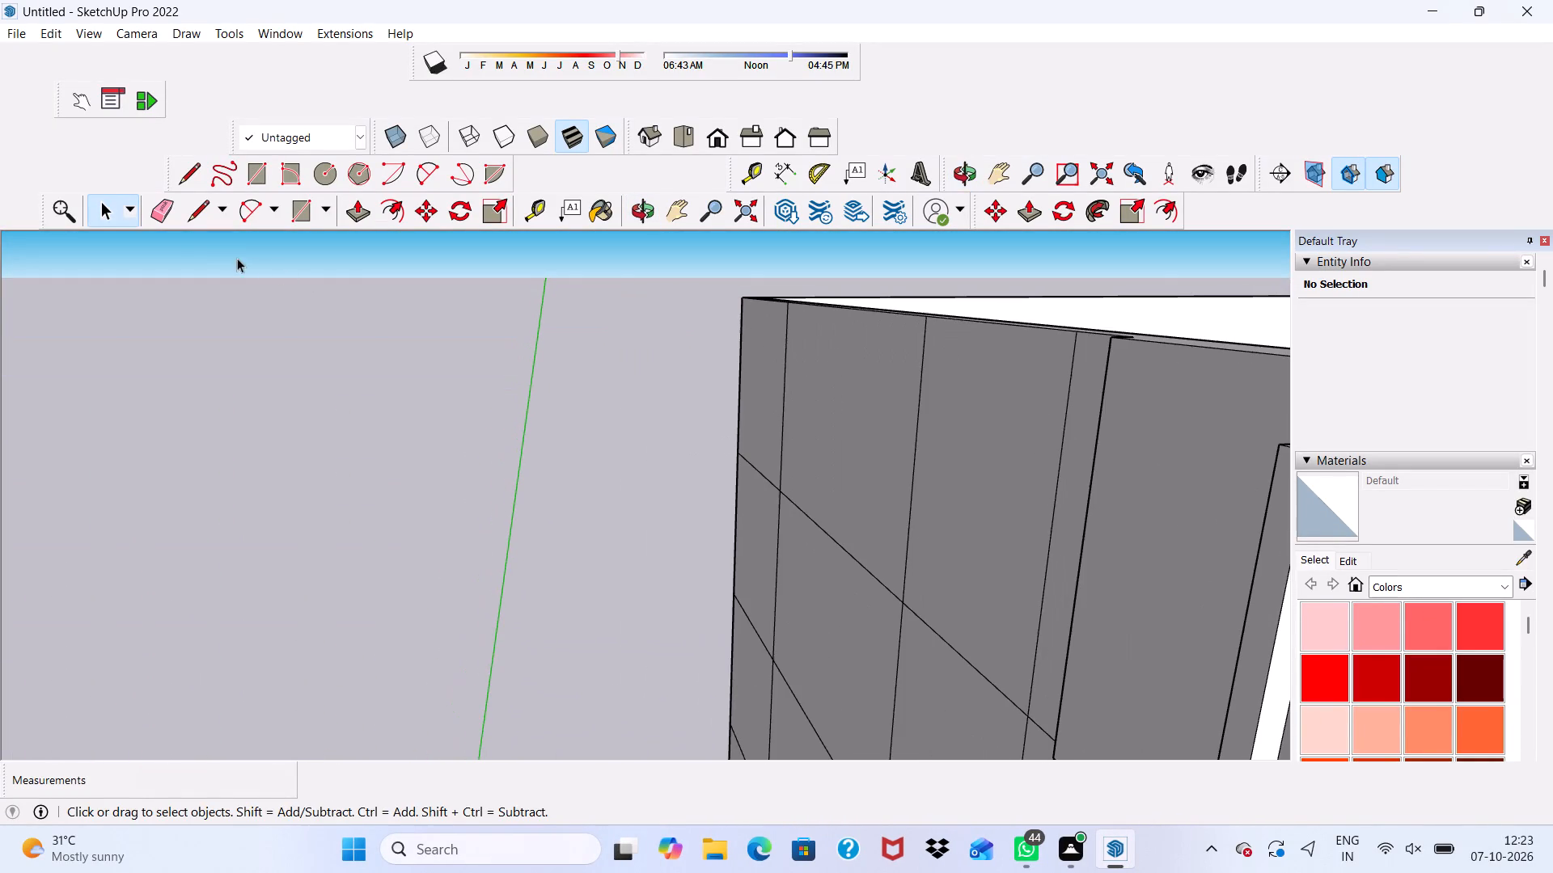
{"action": "left_click", "coordinate": [162, 216]}
{"action": "scroll", "coordinate": [342, 454], "scroll_direction": "down", "scroll_amount": 8}
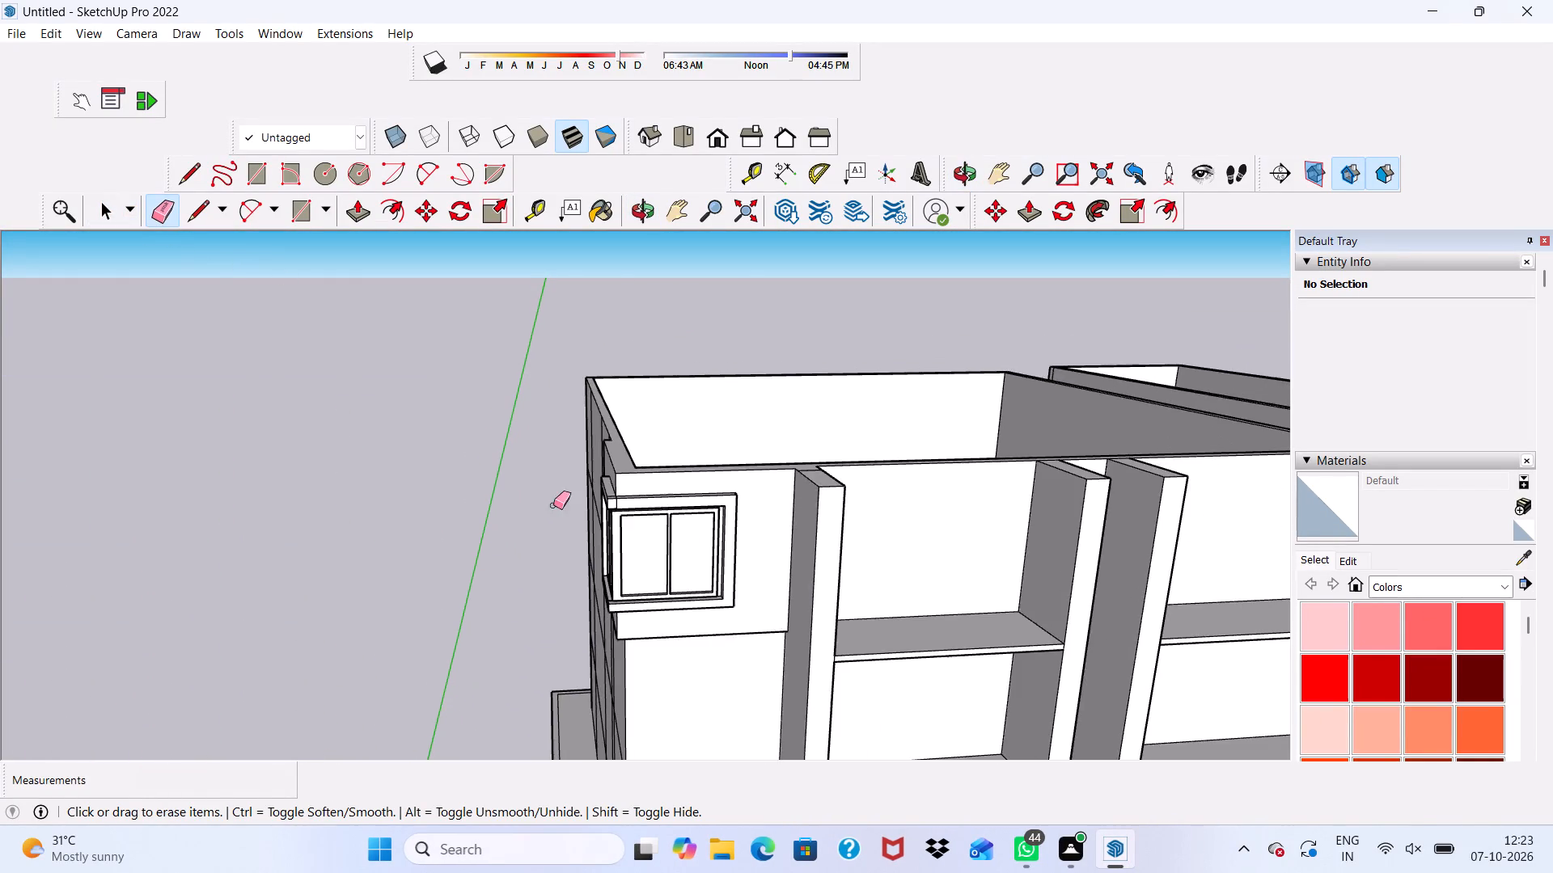
{"action": "scroll", "coordinate": [533, 531], "scroll_direction": "up", "scroll_amount": 9}
{"action": "scroll", "coordinate": [609, 511], "scroll_direction": "down", "scroll_amount": 4}
{"action": "scroll", "coordinate": [757, 449], "scroll_direction": "up", "scroll_amount": 9}
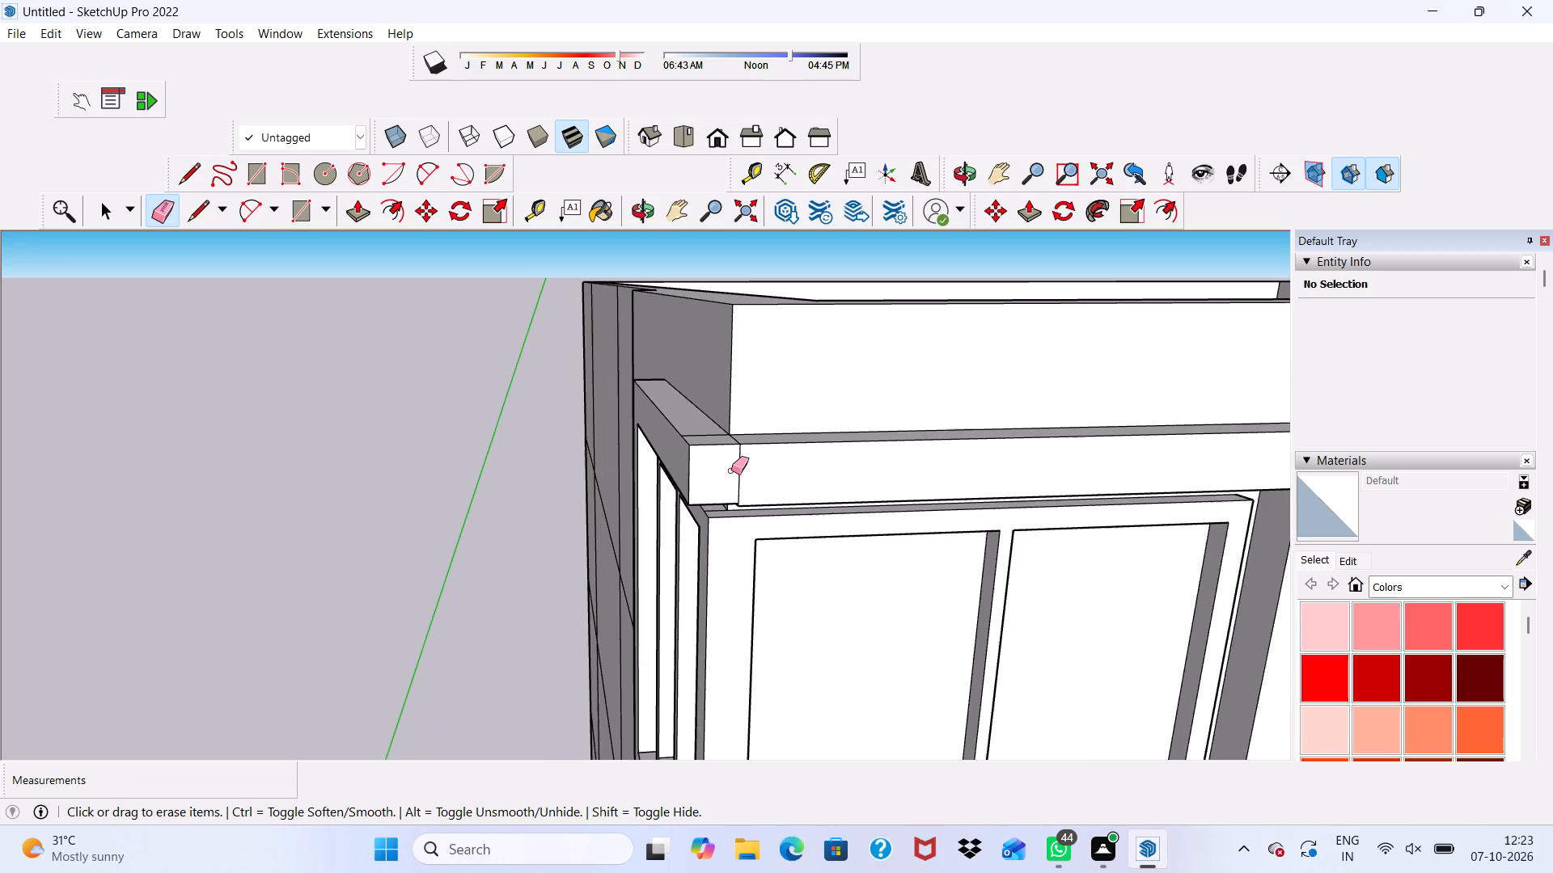
{"action": "left_click", "coordinate": [740, 470]}
{"action": "scroll", "coordinate": [708, 434], "scroll_direction": "up", "scroll_amount": 5}
{"action": "left_click", "coordinate": [708, 434]}
{"action": "scroll", "coordinate": [761, 460], "scroll_direction": "up", "scroll_amount": 4}
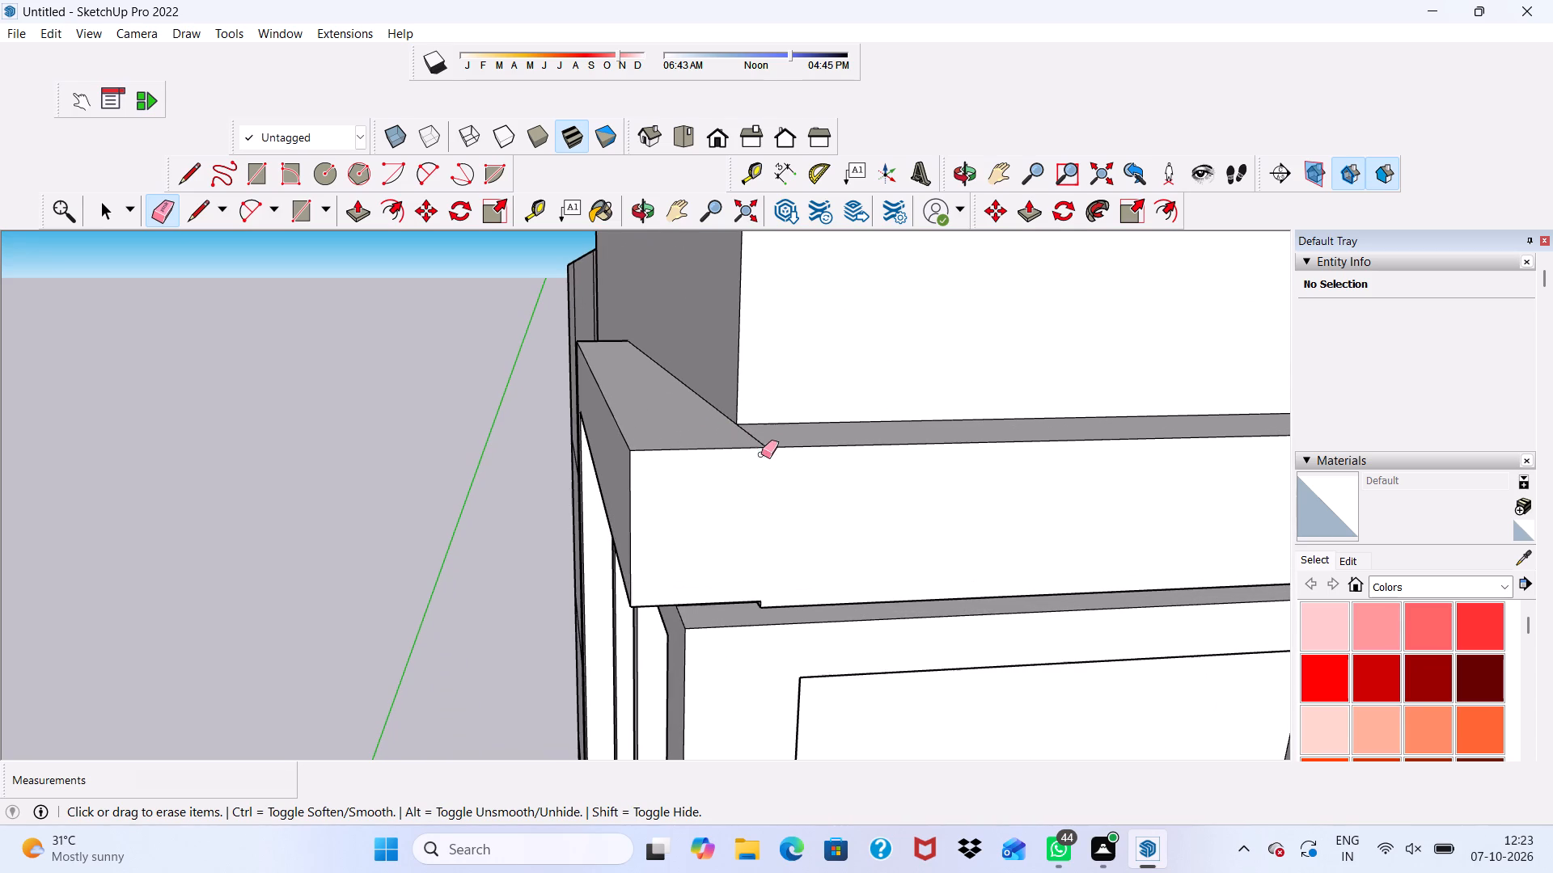
{"action": "left_click", "coordinate": [754, 436]}
Push/Pull the lower frame band's longer underside face at the corner by about 5/16" to meet the adjoining underside.
{"action": "scroll", "coordinate": [732, 497], "scroll_direction": "down", "scroll_amount": 4}
{"action": "middle_click_drag", "start_coordinate": [732, 555], "coordinate": [795, 325]}
{"action": "scroll", "coordinate": [795, 377], "scroll_direction": "up", "scroll_amount": 2}
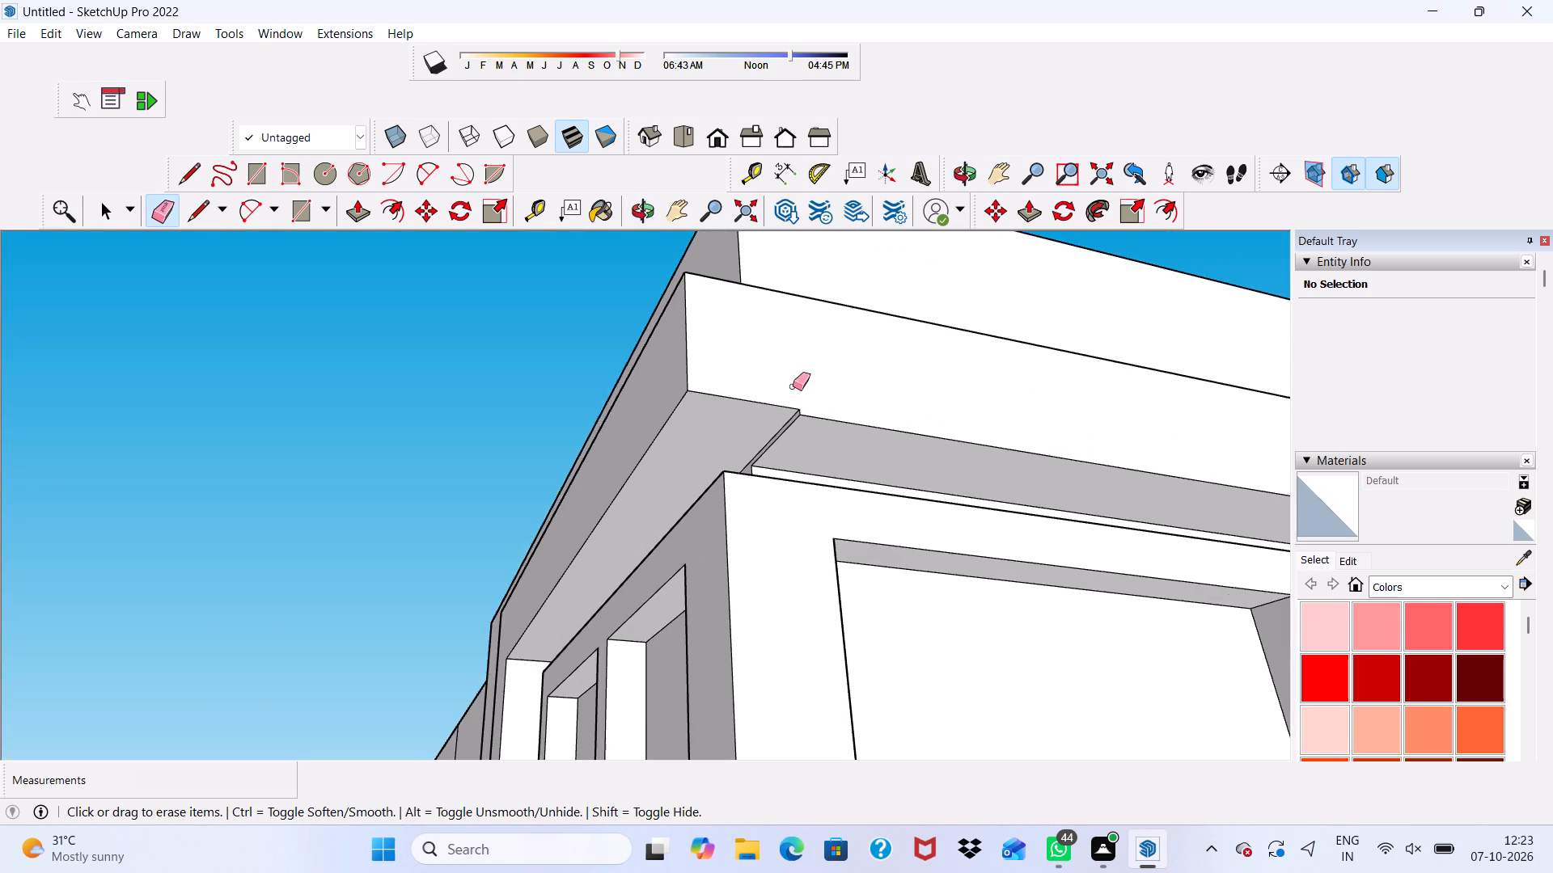
{"action": "scroll", "coordinate": [793, 386], "scroll_direction": "up", "scroll_amount": 2}
{"action": "scroll", "coordinate": [696, 378], "scroll_direction": "up", "scroll_amount": 7}
{"action": "middle_click_drag", "start_coordinate": [693, 378], "coordinate": [826, 444]}
{"action": "scroll", "coordinate": [713, 418], "scroll_direction": "down", "scroll_amount": 1}
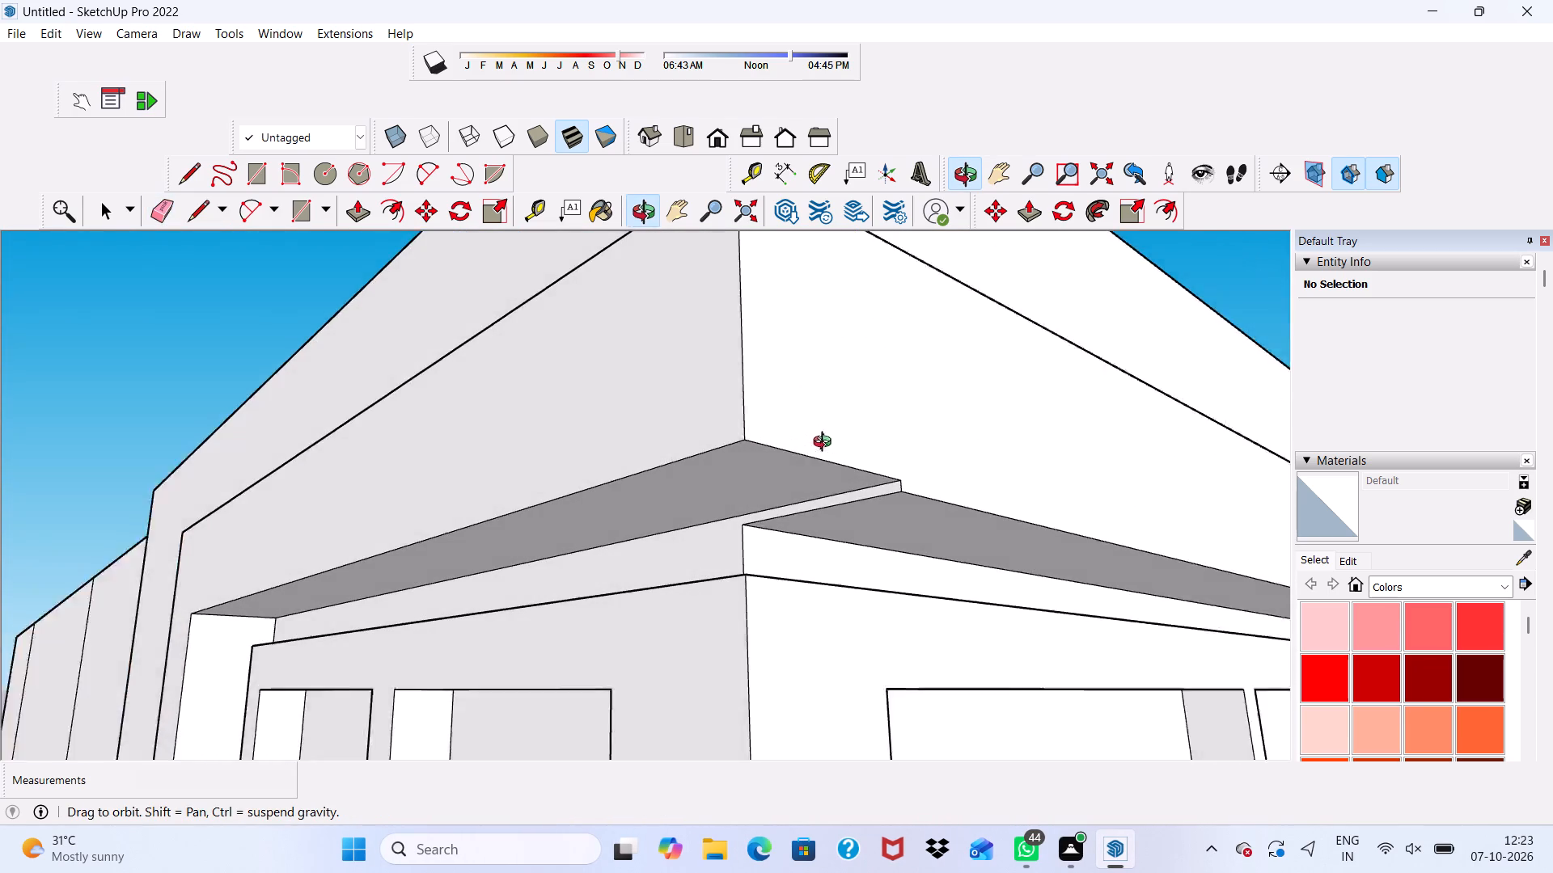
{"action": "middle_click_drag", "start_coordinate": [826, 444], "coordinate": [866, 437]}
{"action": "key", "text": "space"}
{"action": "left_click", "coordinate": [773, 482]}
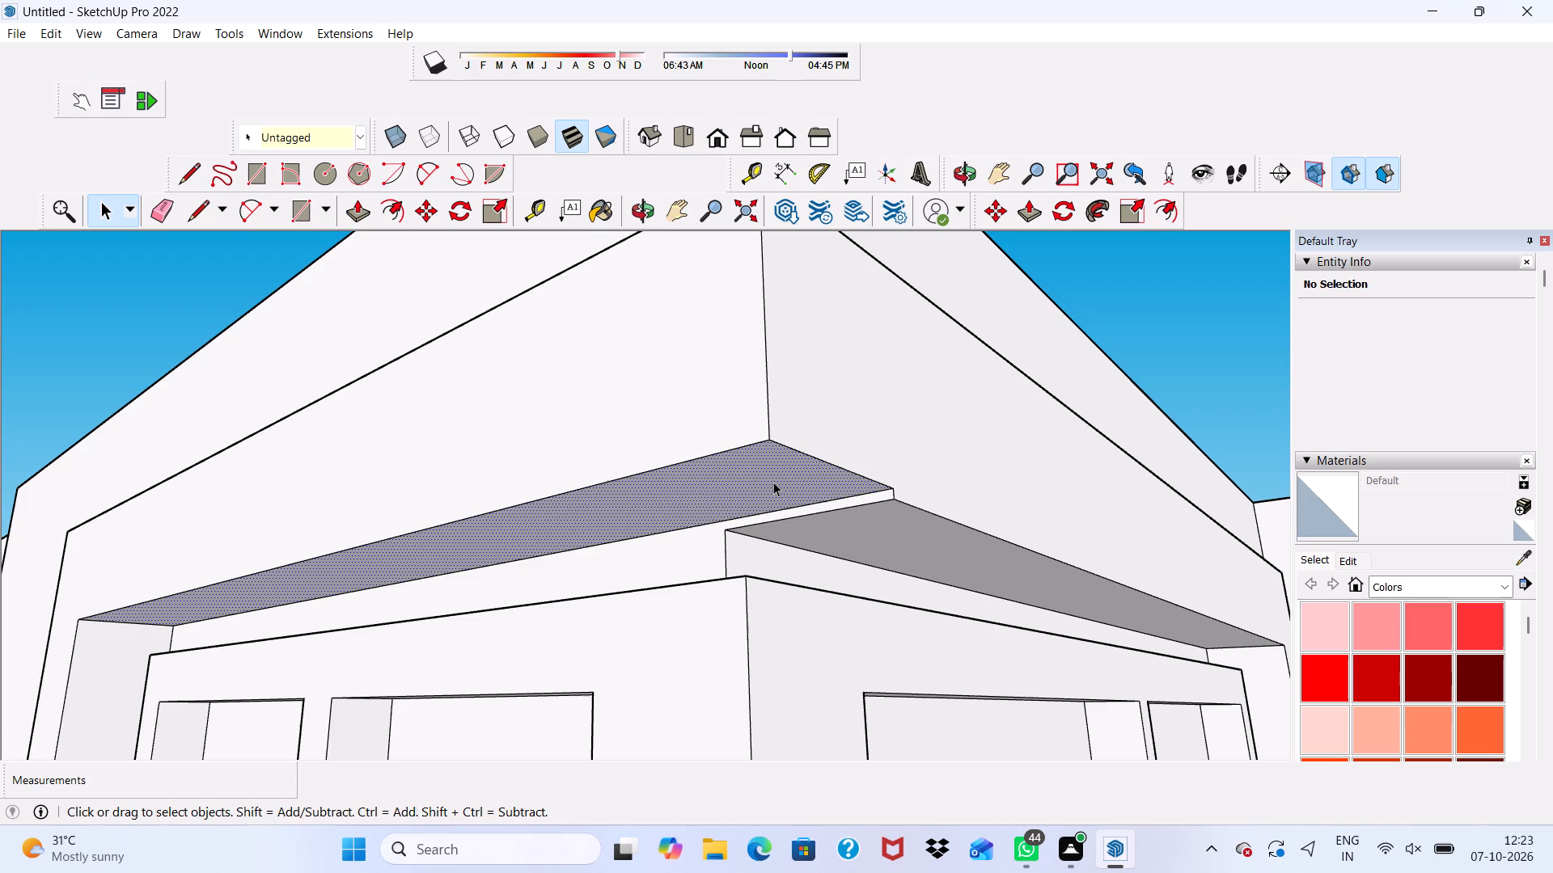
{"action": "left_click", "coordinate": [358, 212]}
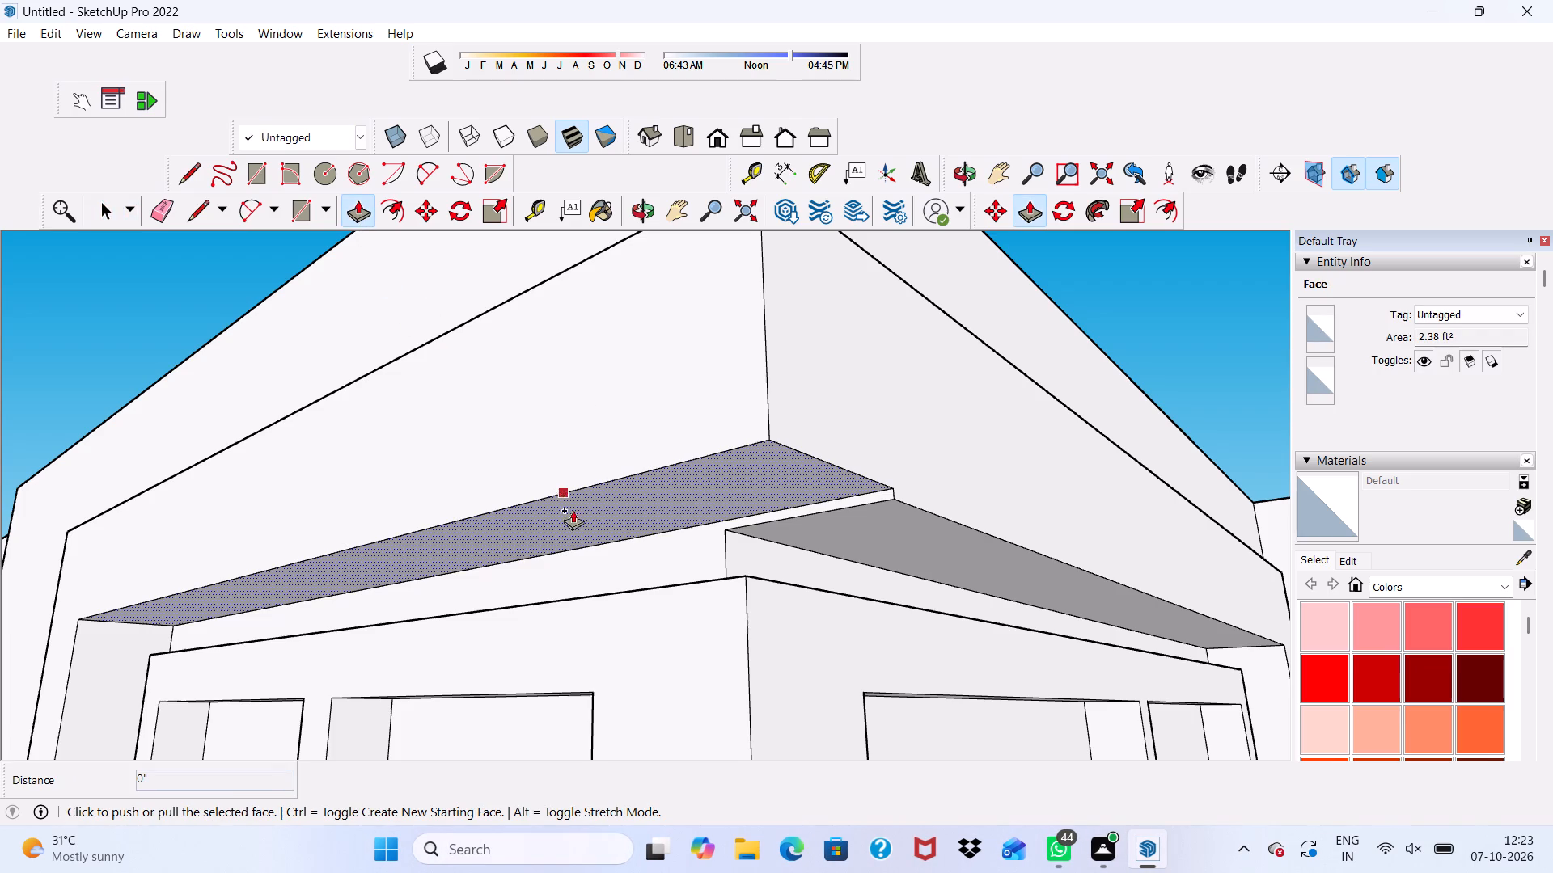
{"action": "left_click", "coordinate": [578, 506]}
{"action": "left_click", "coordinate": [929, 505]}
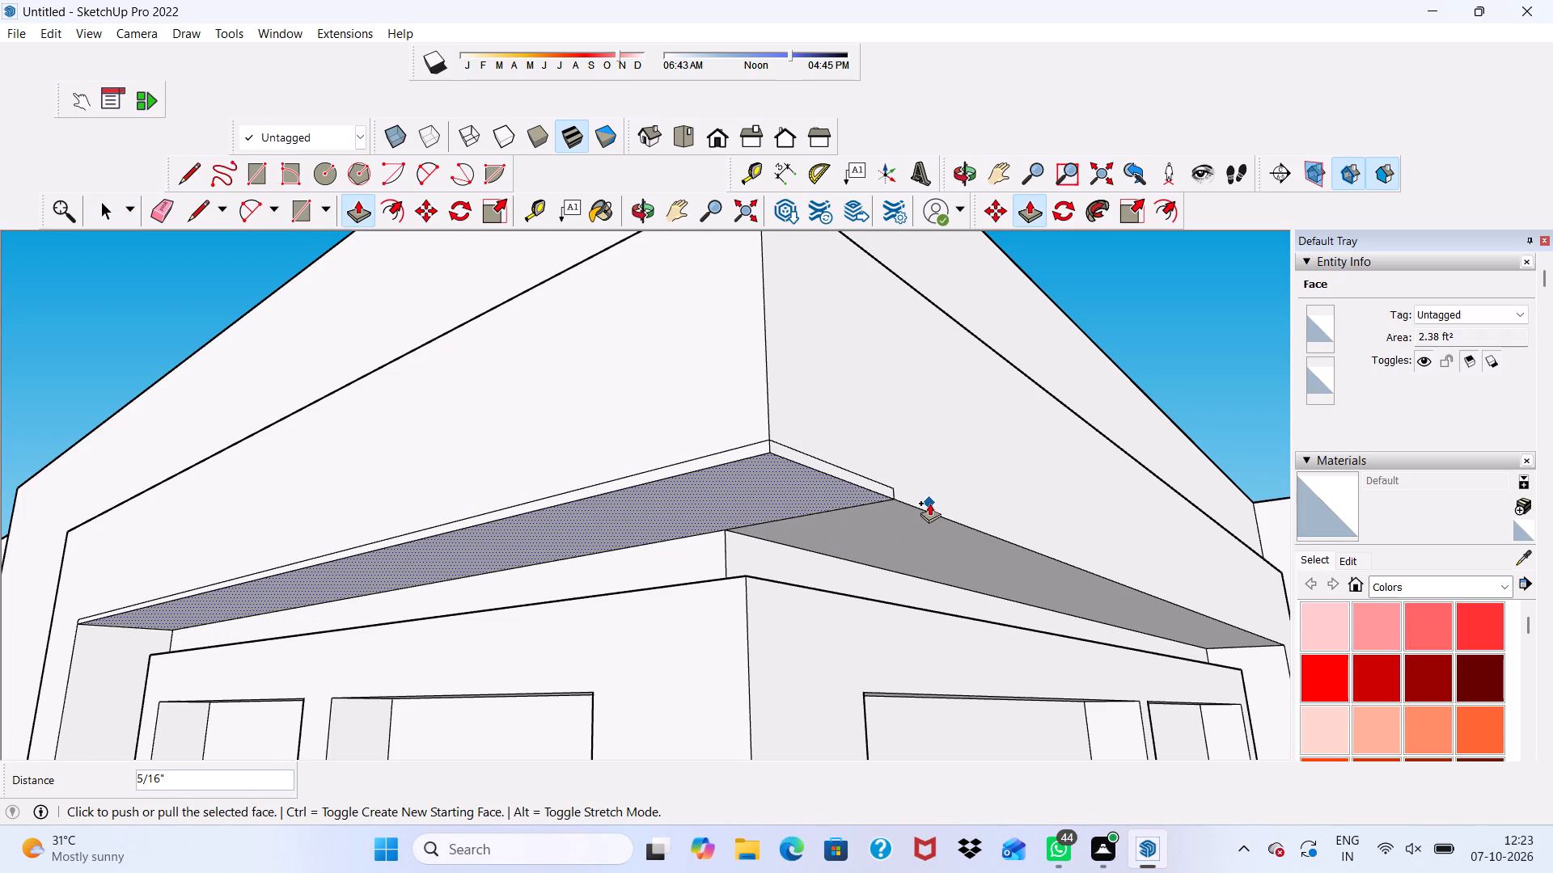
Erase the leftover edges along the upper window band's outer faces and across its underside at the corner.
{"action": "left_click", "coordinate": [160, 211]}
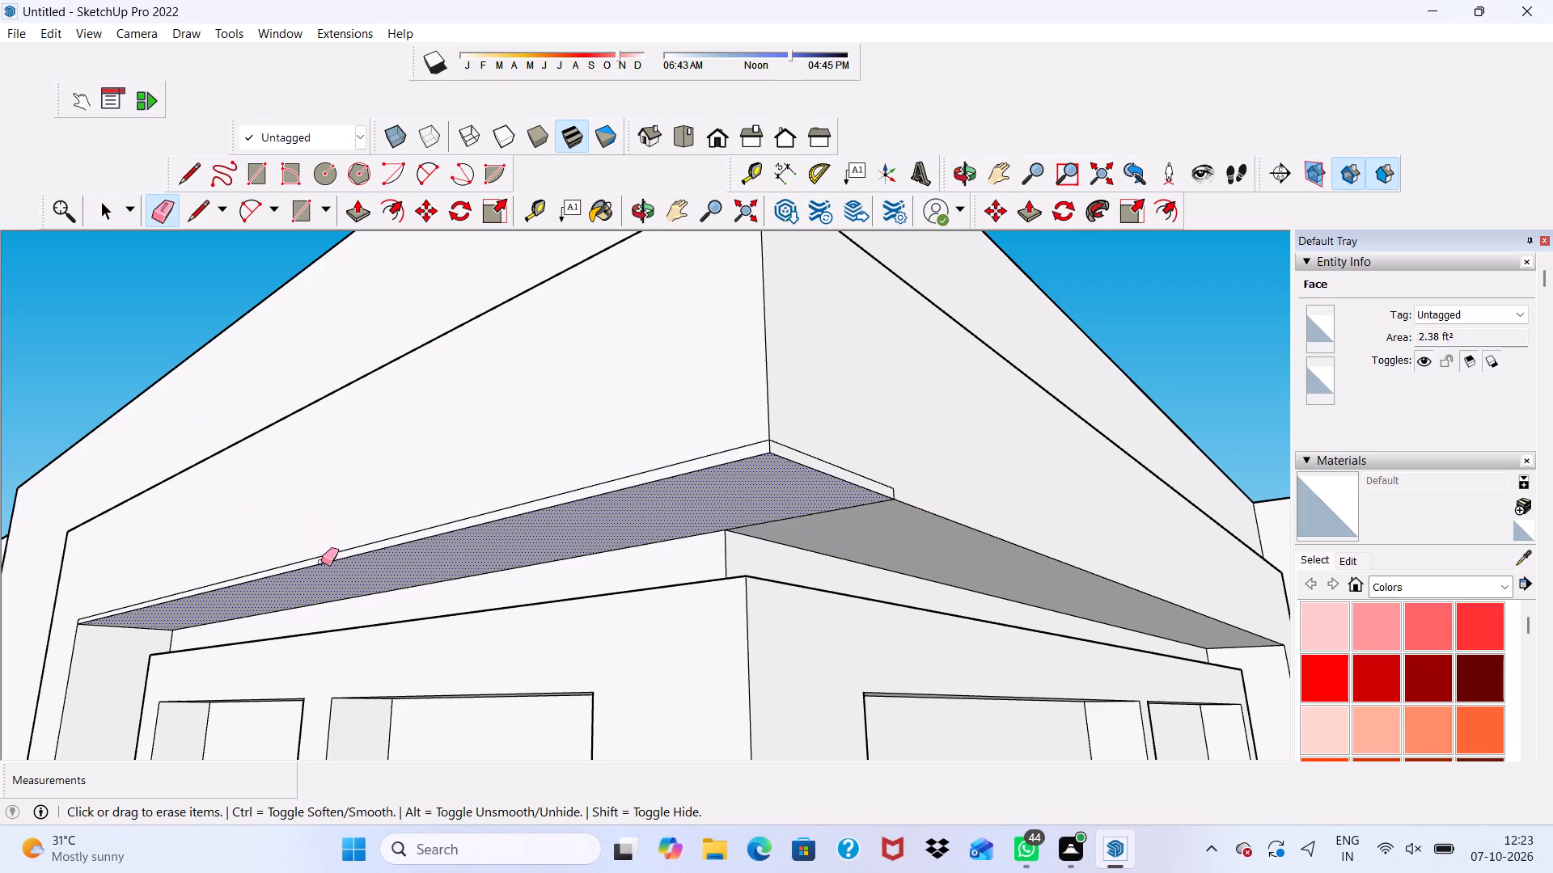
{"action": "scroll", "coordinate": [326, 549], "scroll_direction": "up", "scroll_amount": 6}
{"action": "left_click", "coordinate": [343, 558]}
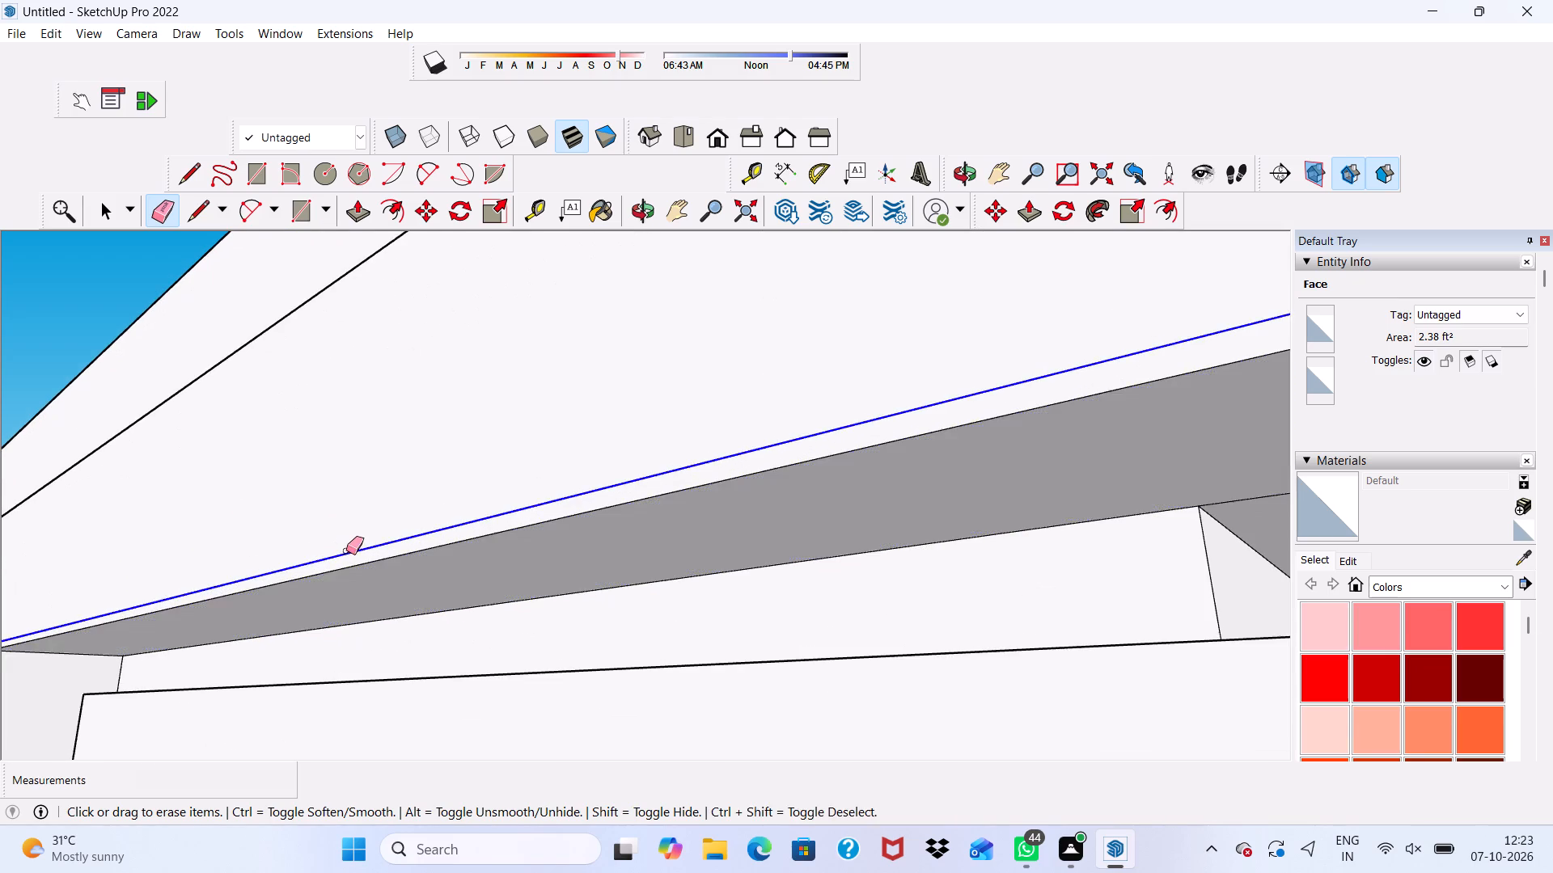
{"action": "scroll", "coordinate": [126, 516], "scroll_direction": "down", "scroll_amount": 12}
{"action": "scroll", "coordinate": [212, 504], "scroll_direction": "up", "scroll_amount": 11}
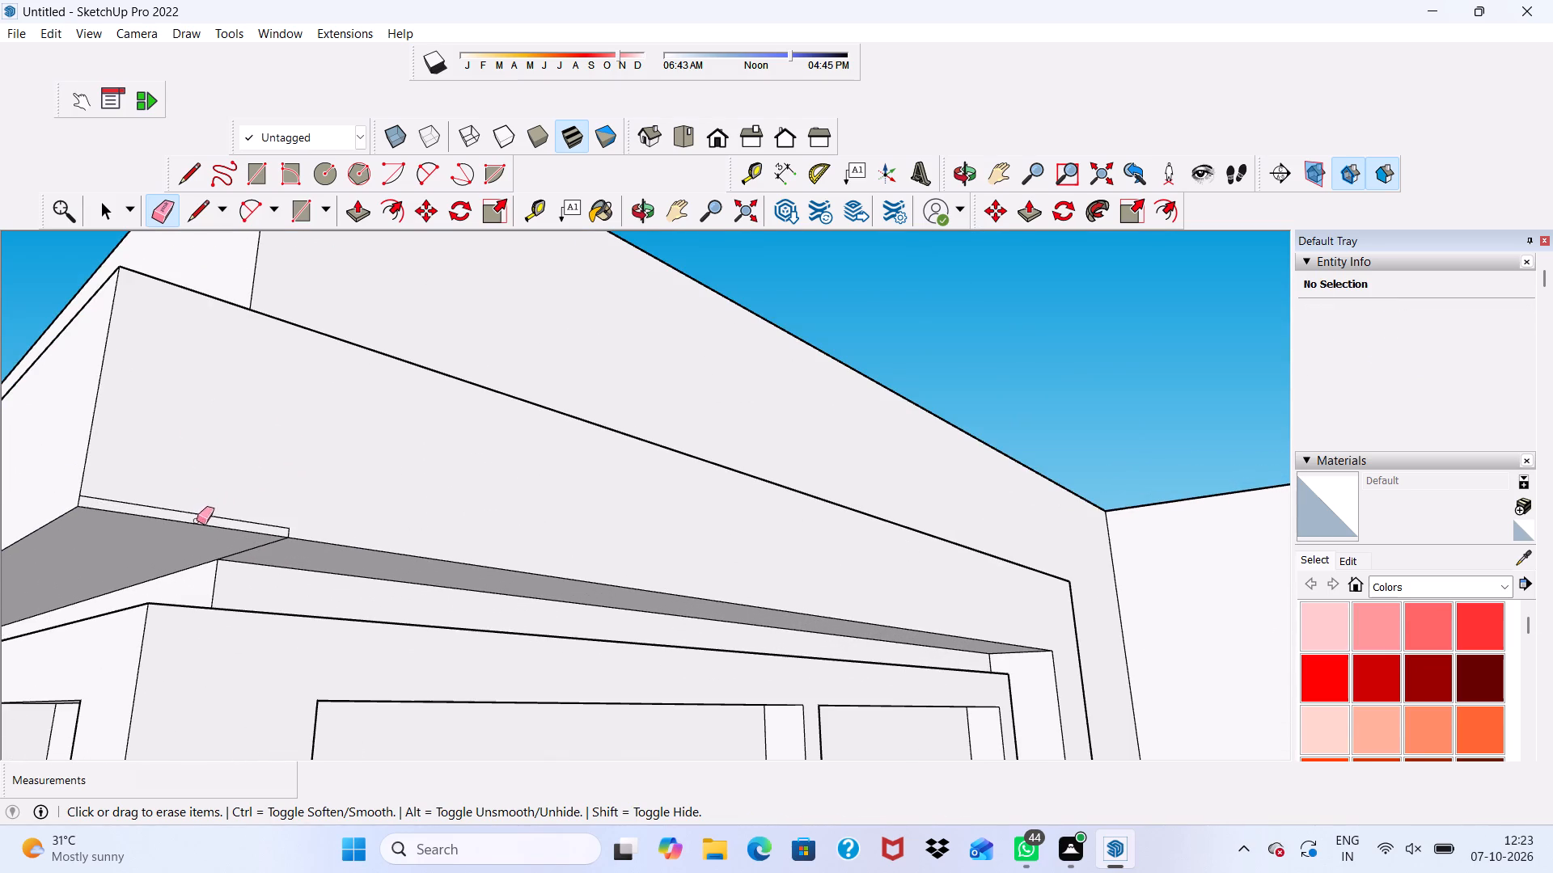
{"action": "left_click", "coordinate": [201, 515]}
{"action": "scroll", "coordinate": [205, 513], "scroll_direction": "down", "scroll_amount": 5}
{"action": "scroll", "coordinate": [239, 526], "scroll_direction": "up", "scroll_amount": 13}
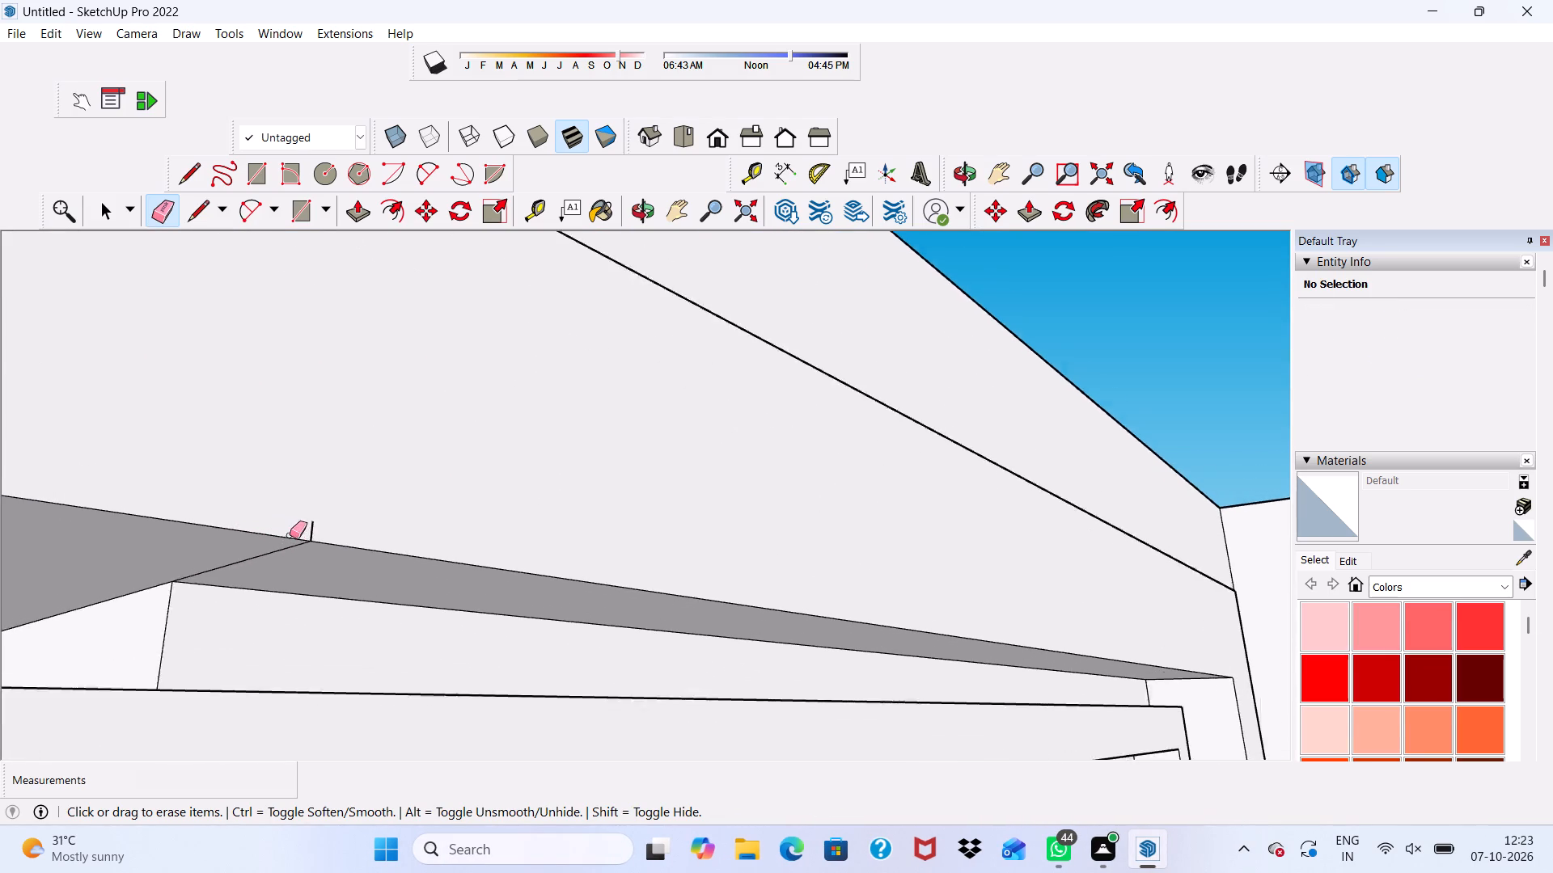
{"action": "scroll", "coordinate": [290, 535], "scroll_direction": "up", "scroll_amount": 2}
{"action": "left_click", "coordinate": [314, 529]}
{"action": "scroll", "coordinate": [309, 557], "scroll_direction": "up", "scroll_amount": 5}
{"action": "left_click_drag", "start_coordinate": [247, 552], "coordinate": [252, 560]}
{"action": "left_click_drag", "start_coordinate": [338, 500], "coordinate": [312, 511]}
{"action": "scroll", "coordinate": [342, 501], "scroll_direction": "down", "scroll_amount": 19}
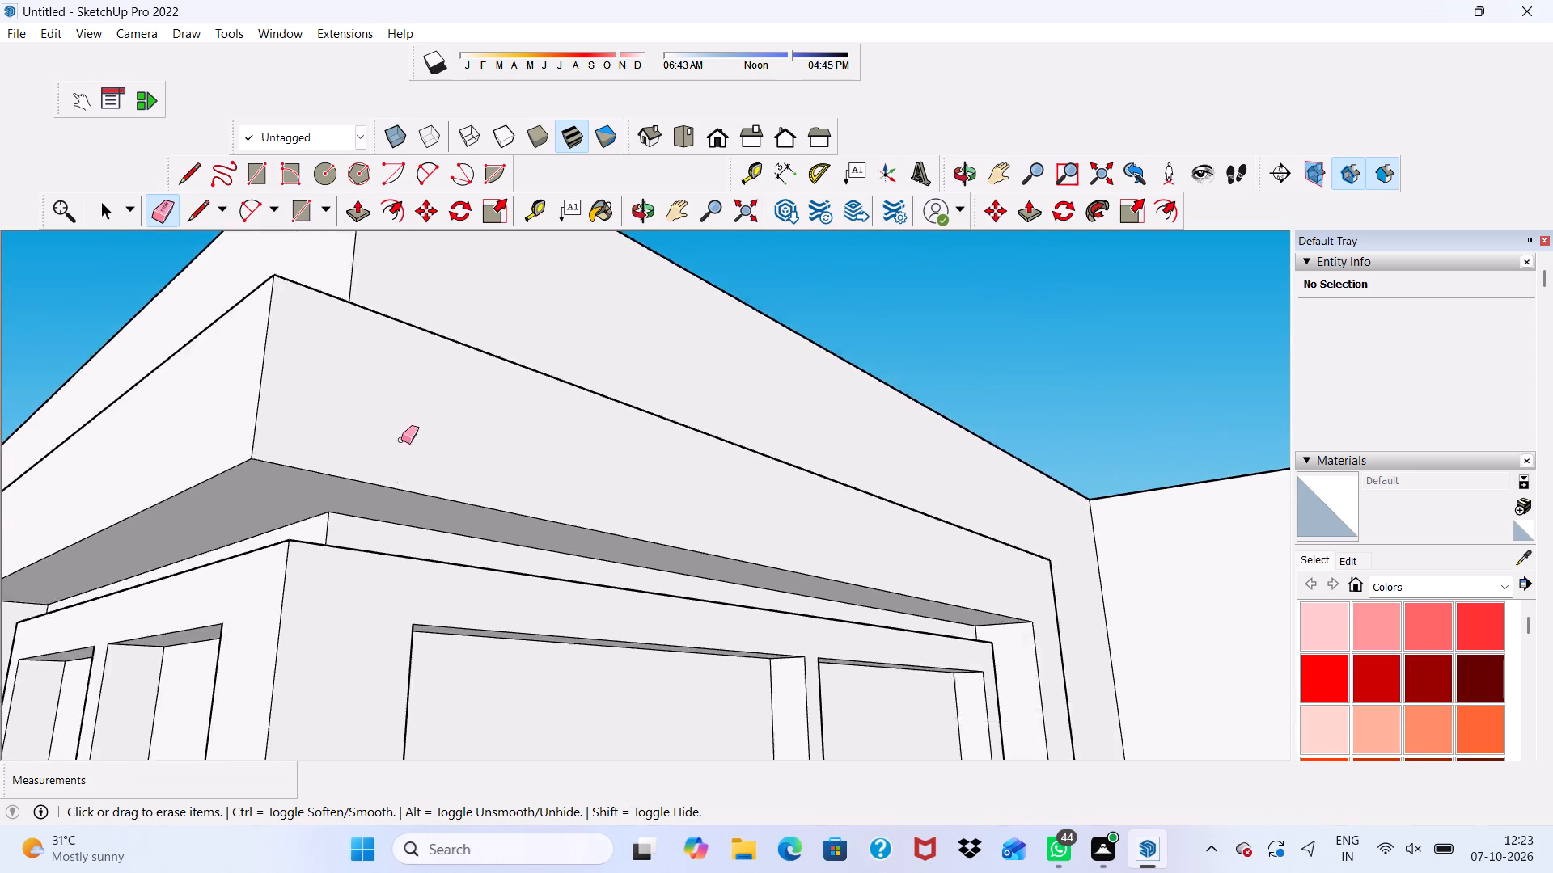
Examine the cleaned-up corner window frame and the building facade below it from several angles.
{"action": "scroll", "coordinate": [401, 440], "scroll_direction": "down", "scroll_amount": 9}
{"action": "middle_click_drag", "start_coordinate": [361, 436], "coordinate": [695, 565]}
{"action": "scroll", "coordinate": [480, 481], "scroll_direction": "down", "scroll_amount": 6}
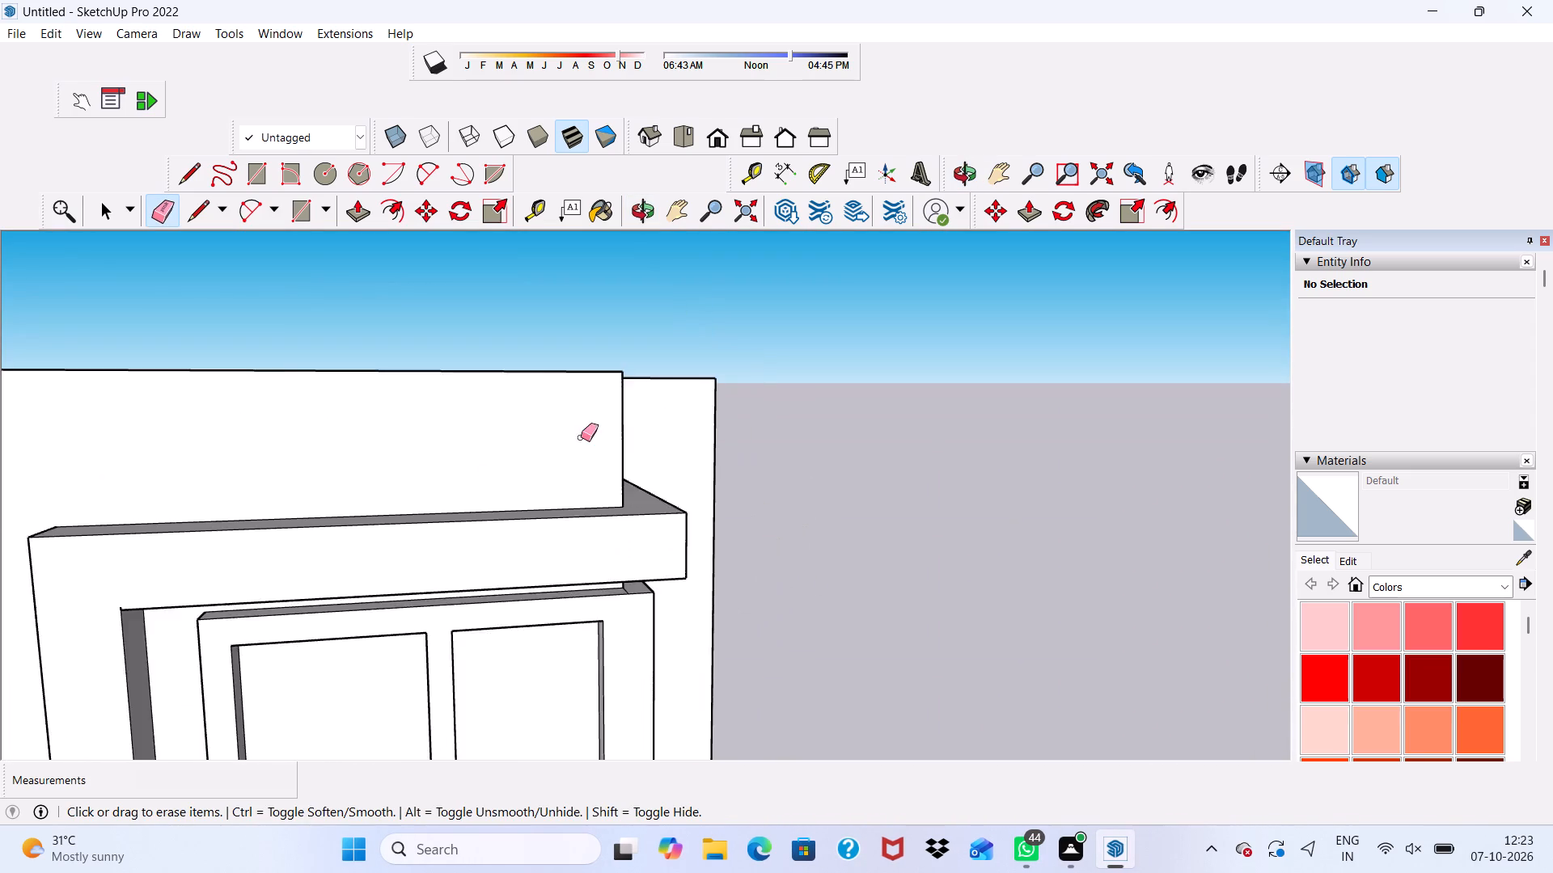
{"action": "scroll", "coordinate": [581, 437], "scroll_direction": "down", "scroll_amount": 8}
{"action": "middle_click_drag", "start_coordinate": [572, 591], "coordinate": [264, 589]}
{"action": "key", "text": "space"}
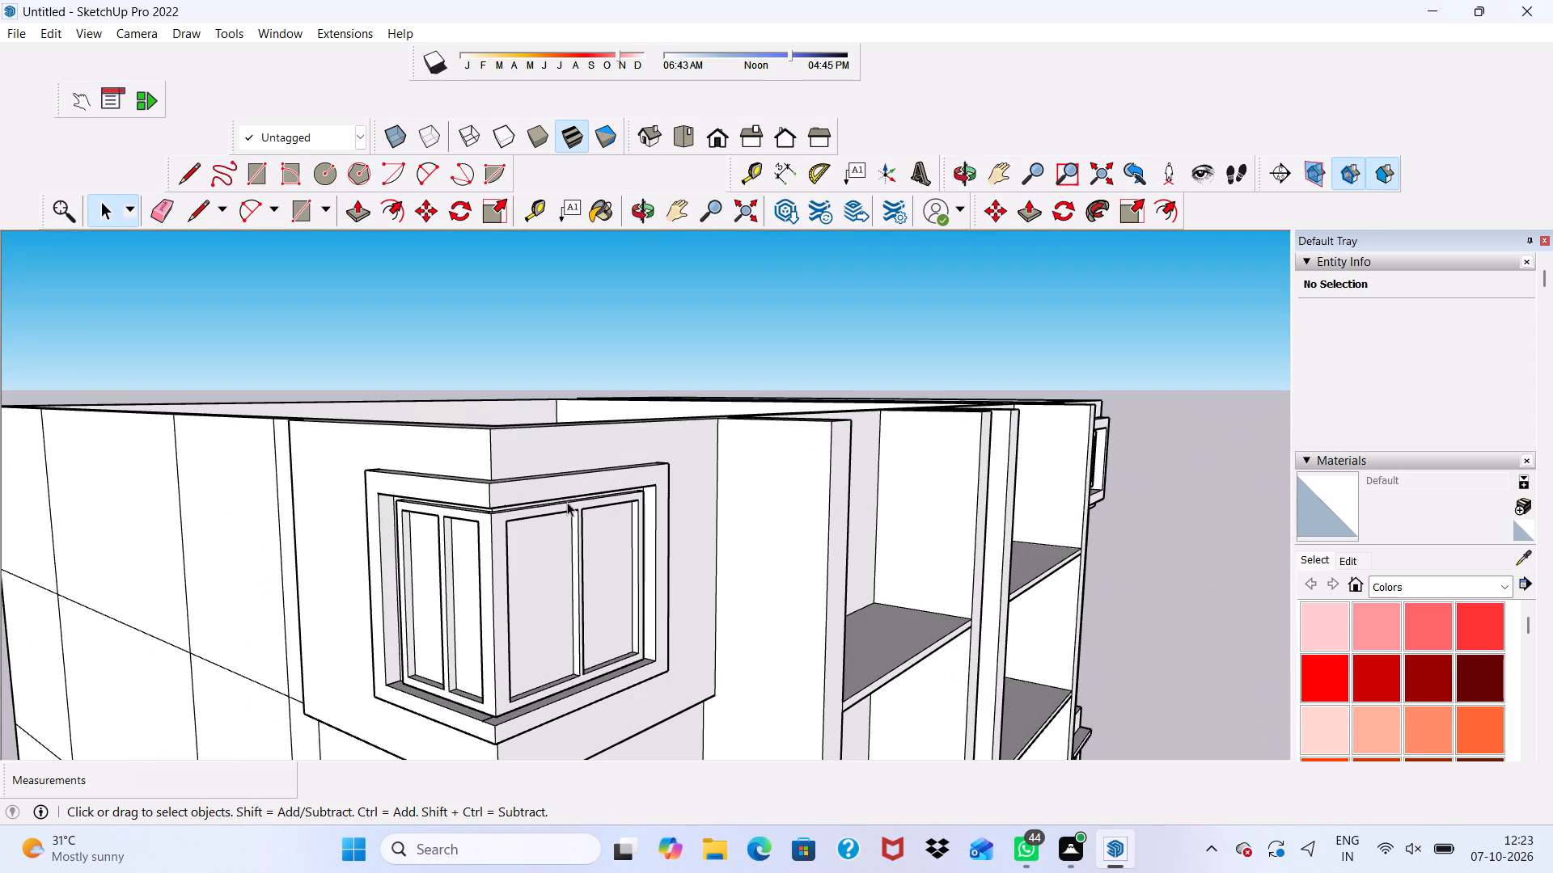
{"action": "scroll", "coordinate": [550, 492], "scroll_direction": "down", "scroll_amount": 4}
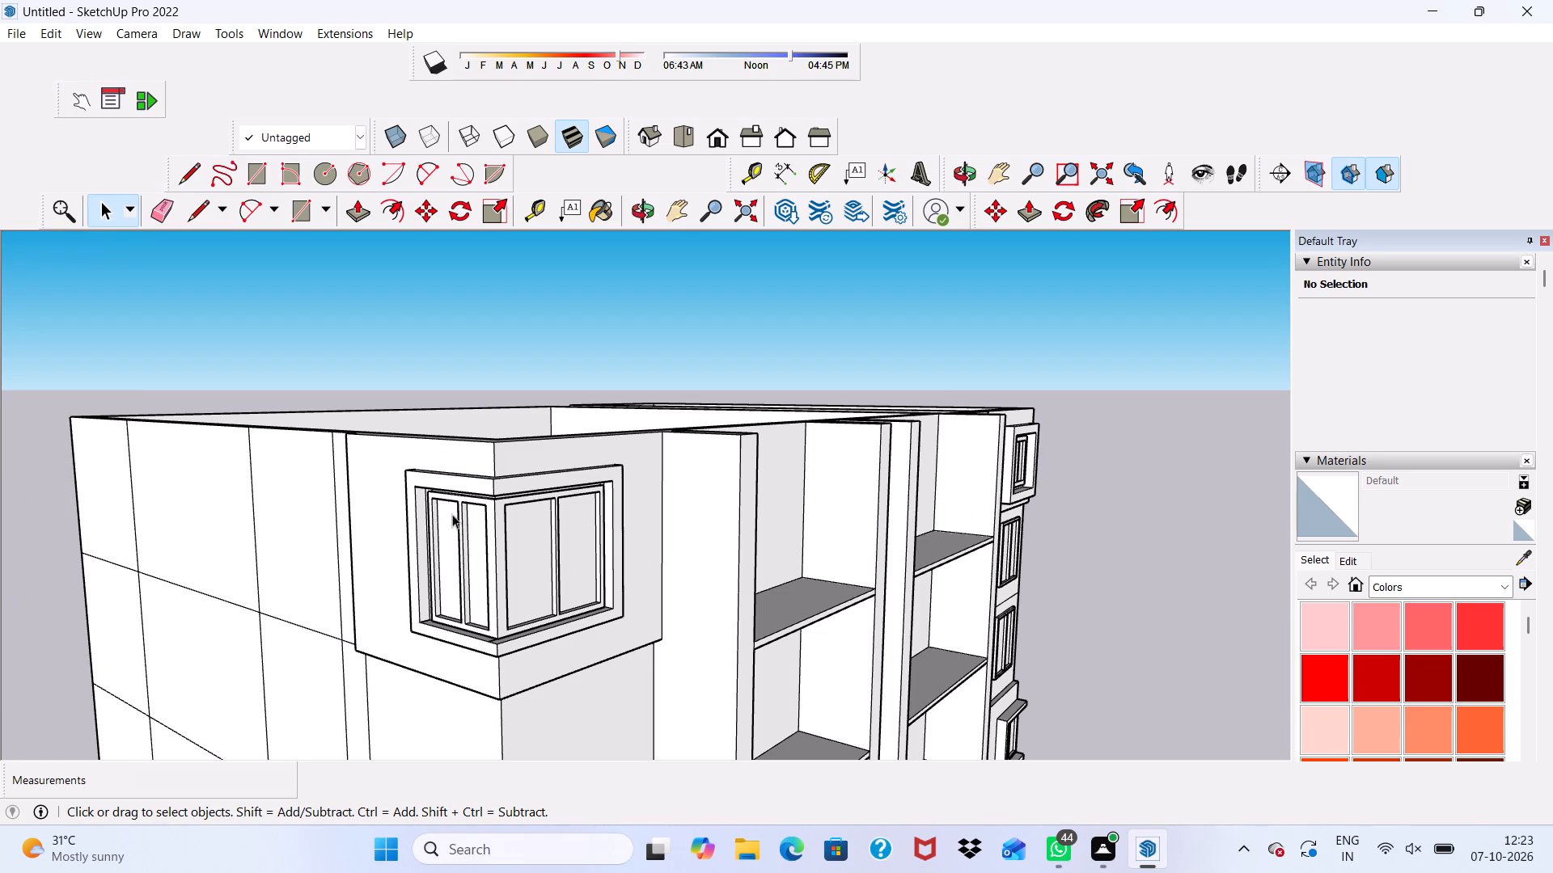
{"action": "scroll", "coordinate": [473, 466], "scroll_direction": "down", "scroll_amount": 3}
{"action": "middle_click_drag", "start_coordinate": [508, 567], "coordinate": [510, 424]}
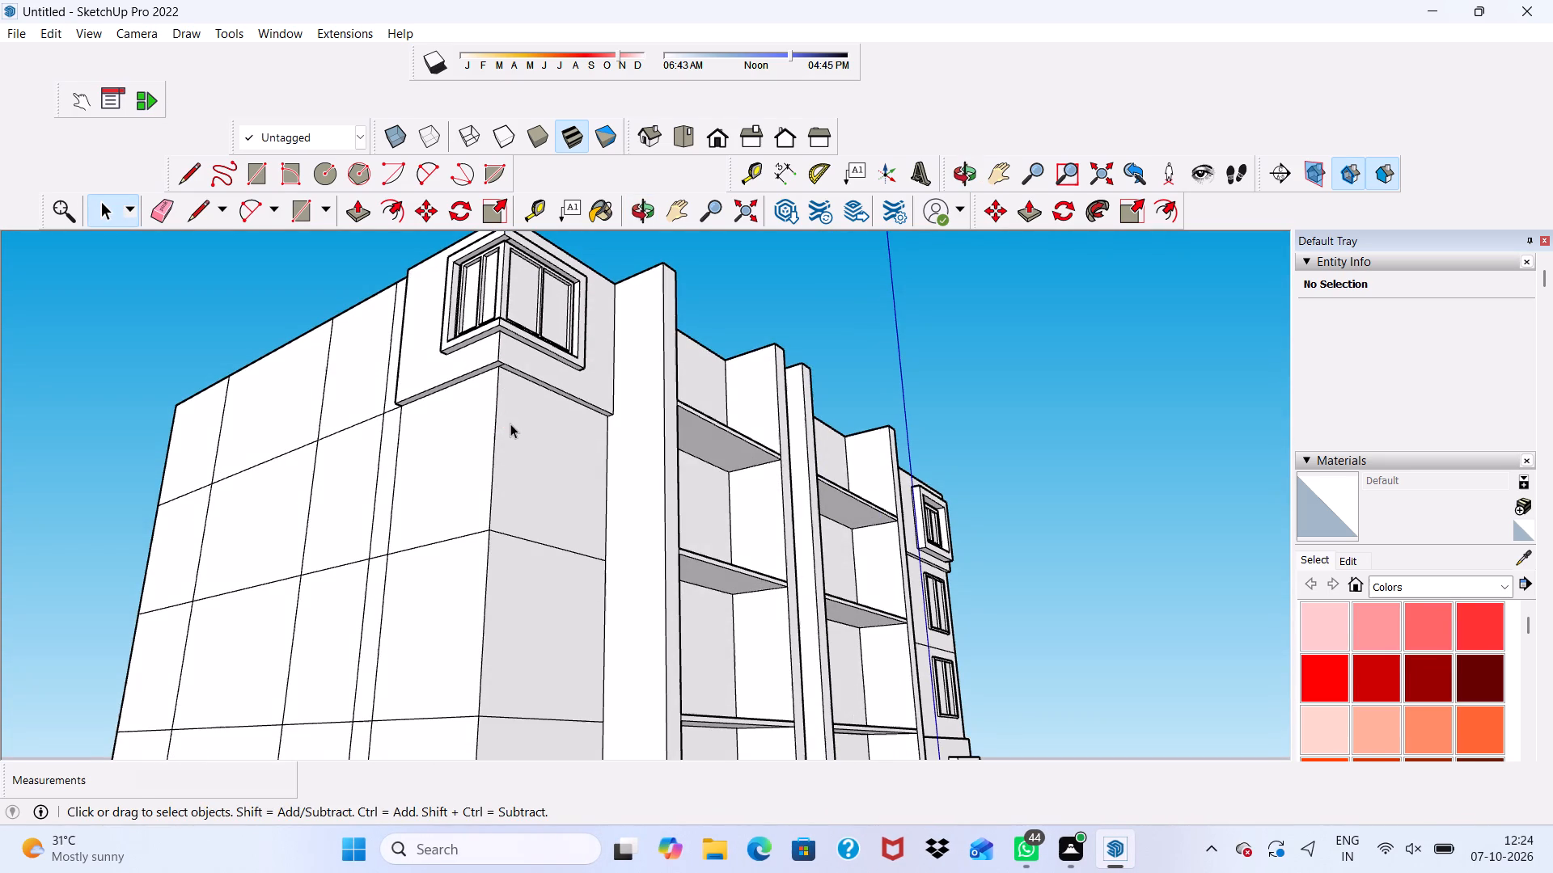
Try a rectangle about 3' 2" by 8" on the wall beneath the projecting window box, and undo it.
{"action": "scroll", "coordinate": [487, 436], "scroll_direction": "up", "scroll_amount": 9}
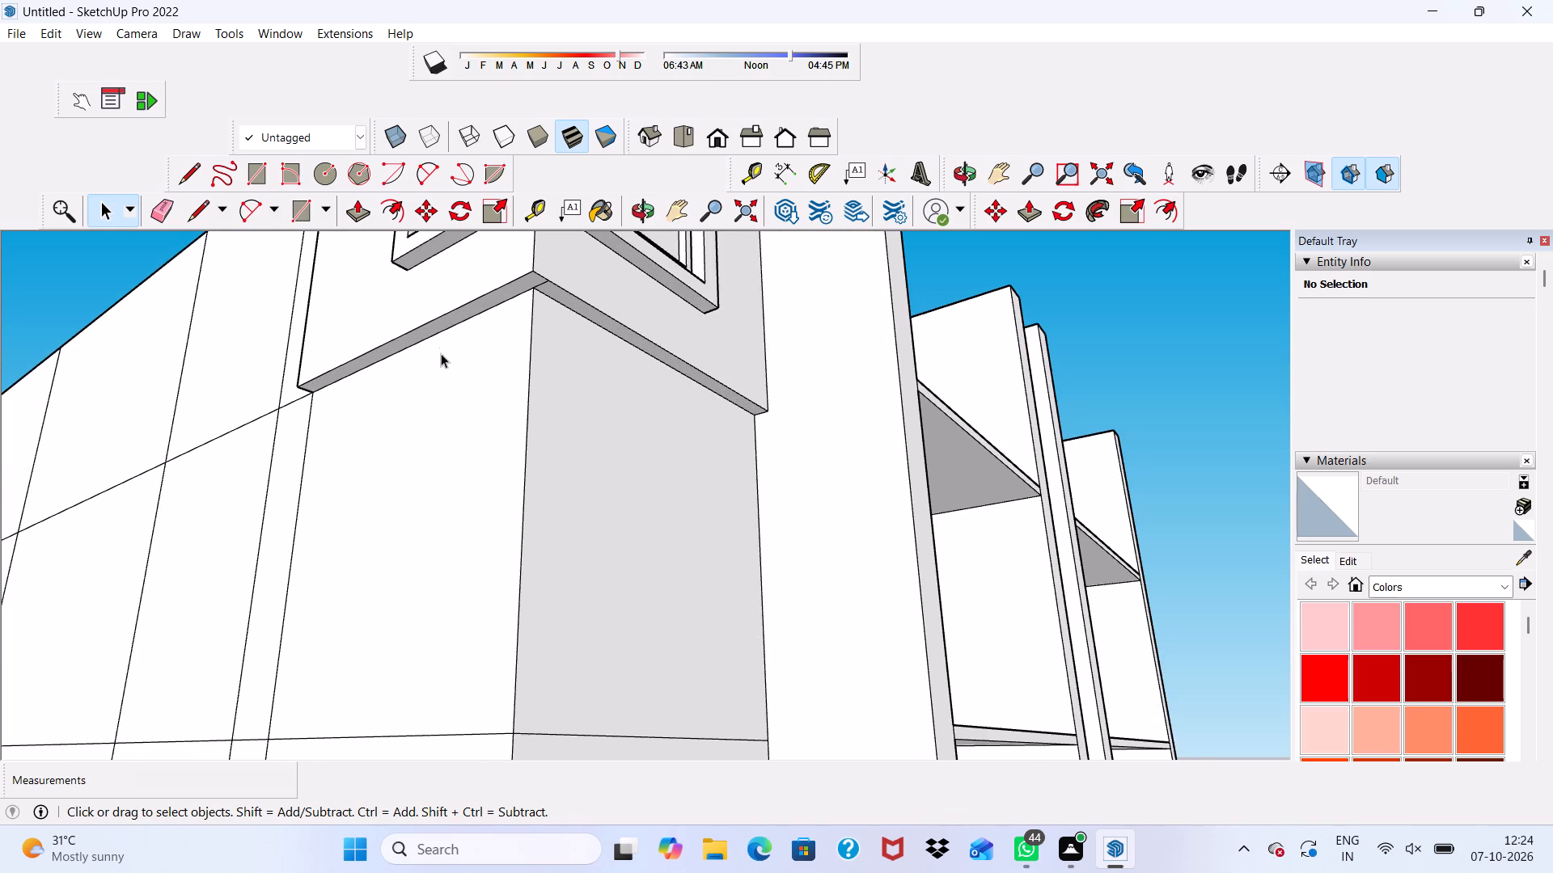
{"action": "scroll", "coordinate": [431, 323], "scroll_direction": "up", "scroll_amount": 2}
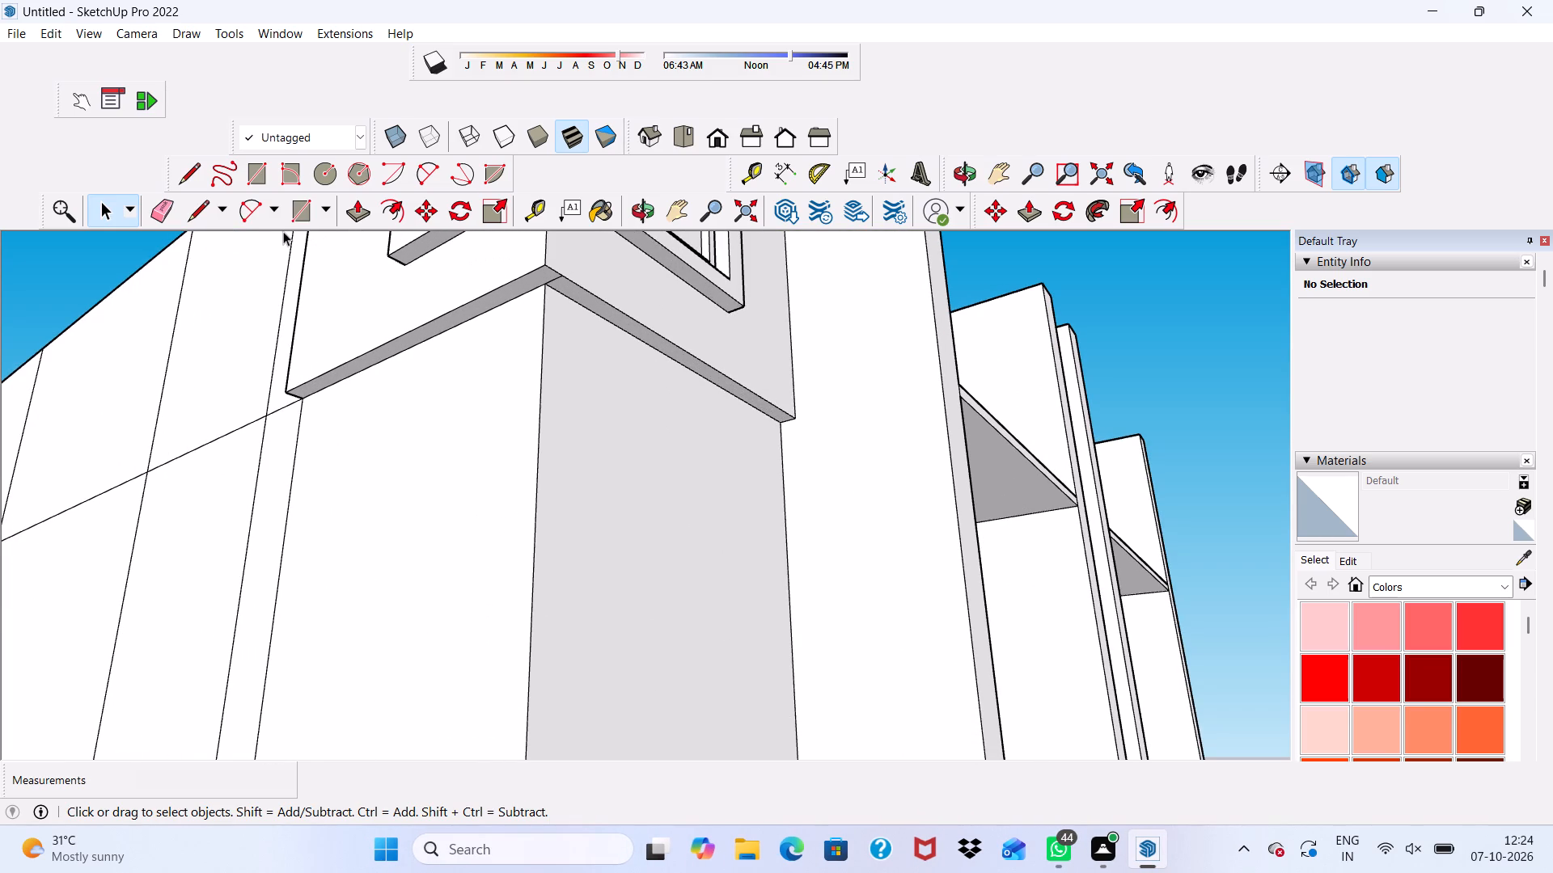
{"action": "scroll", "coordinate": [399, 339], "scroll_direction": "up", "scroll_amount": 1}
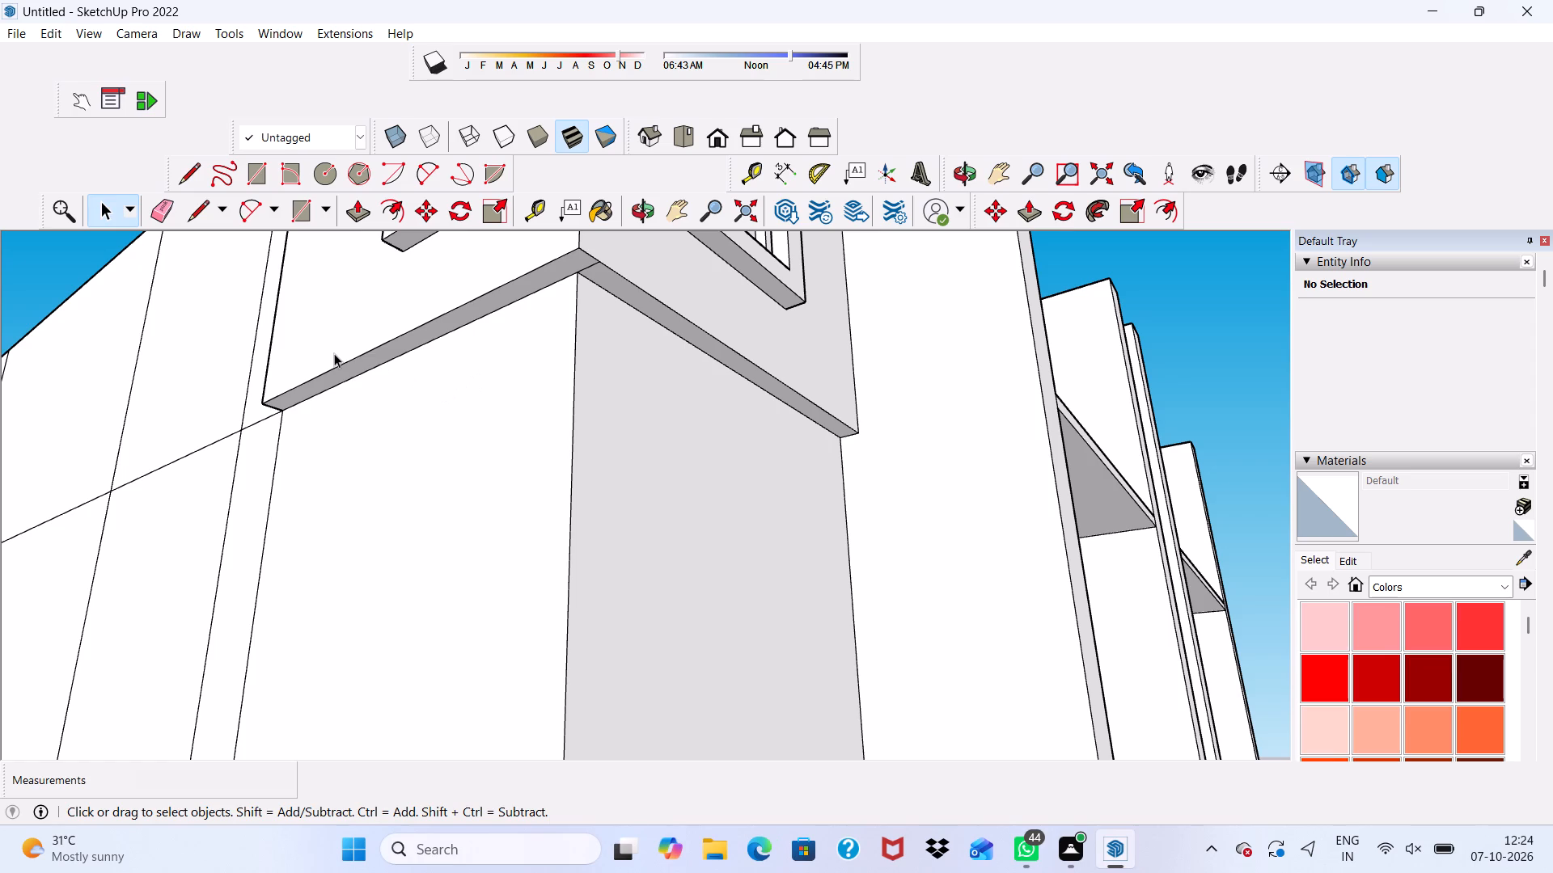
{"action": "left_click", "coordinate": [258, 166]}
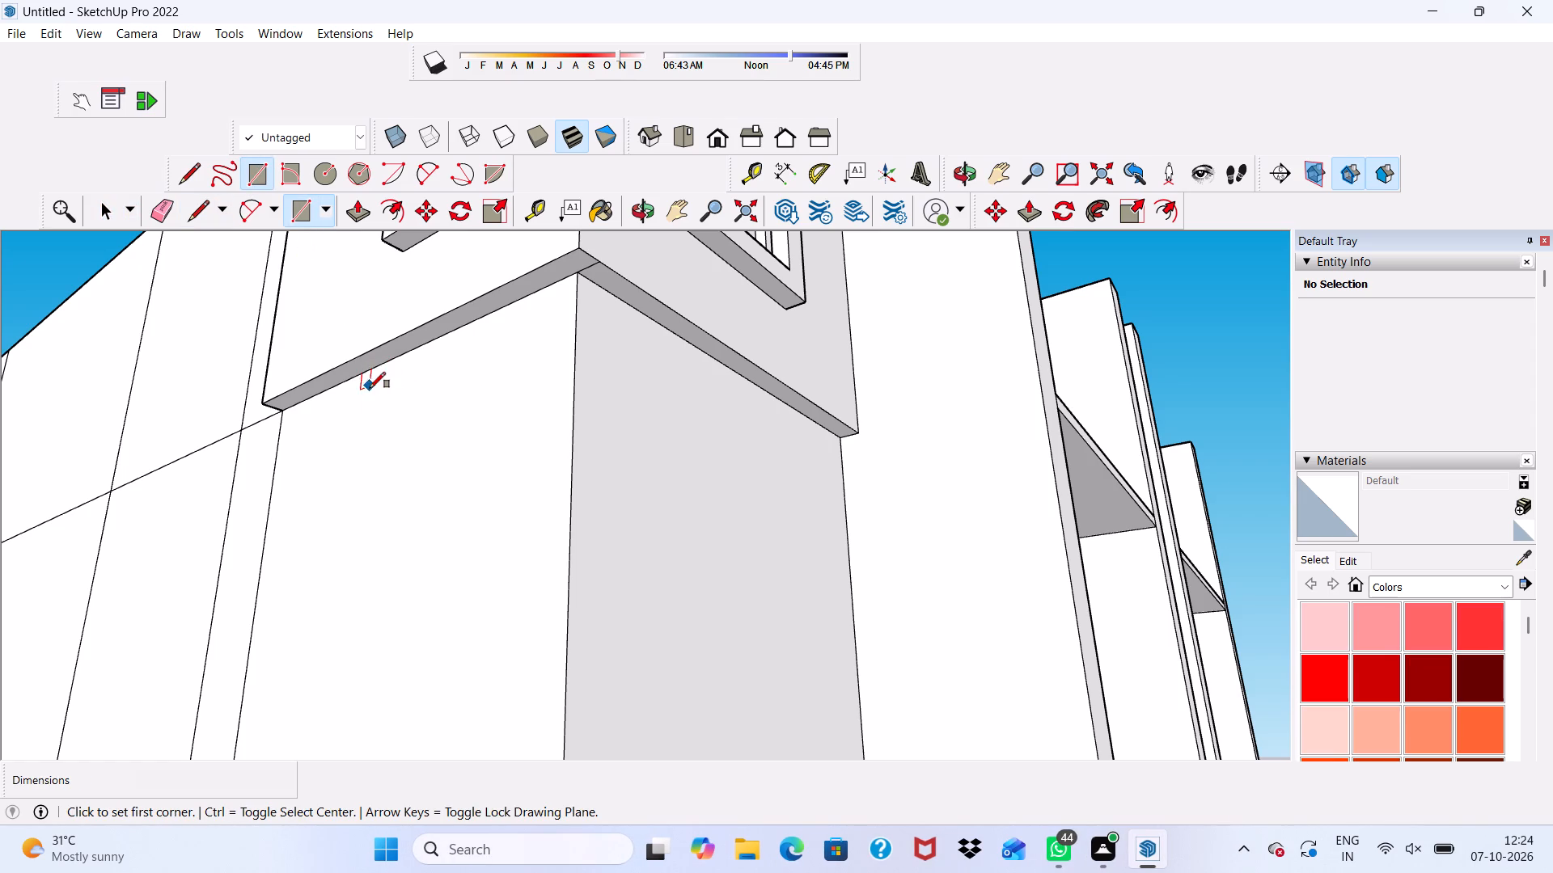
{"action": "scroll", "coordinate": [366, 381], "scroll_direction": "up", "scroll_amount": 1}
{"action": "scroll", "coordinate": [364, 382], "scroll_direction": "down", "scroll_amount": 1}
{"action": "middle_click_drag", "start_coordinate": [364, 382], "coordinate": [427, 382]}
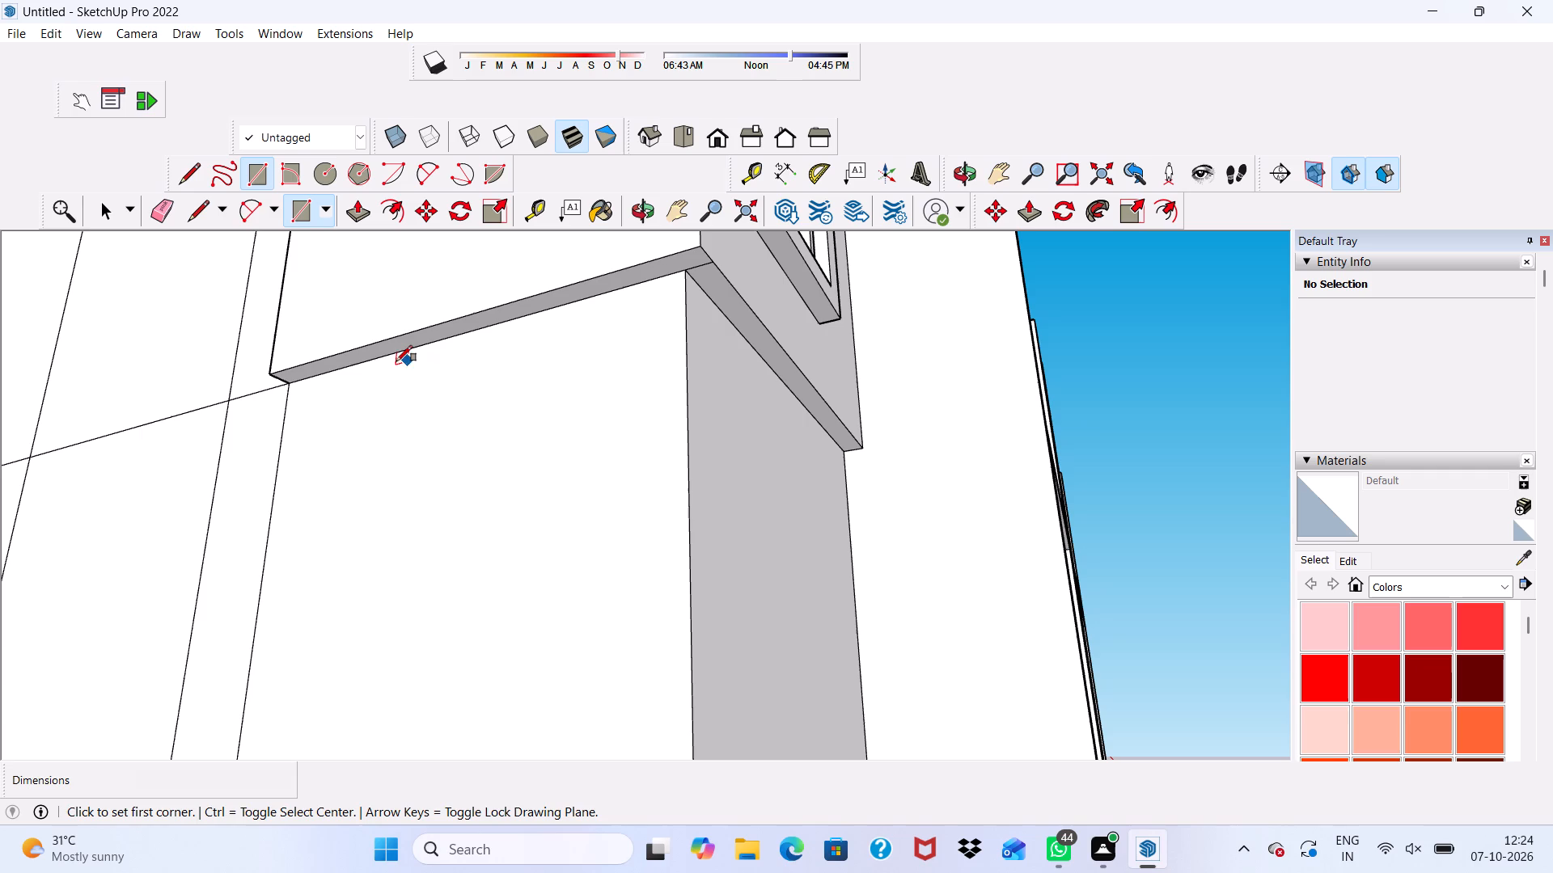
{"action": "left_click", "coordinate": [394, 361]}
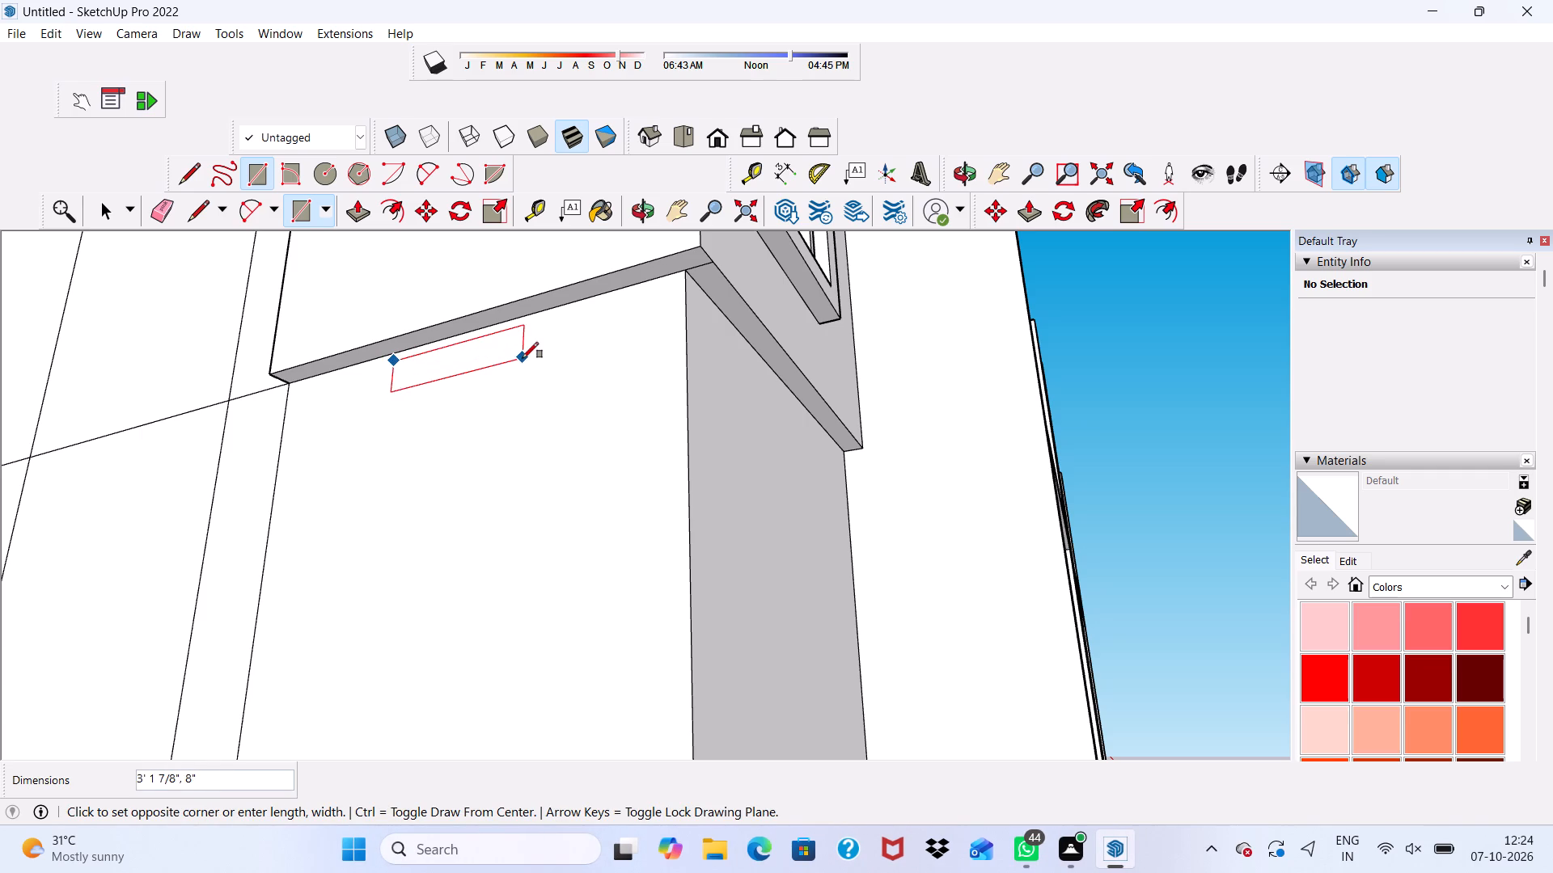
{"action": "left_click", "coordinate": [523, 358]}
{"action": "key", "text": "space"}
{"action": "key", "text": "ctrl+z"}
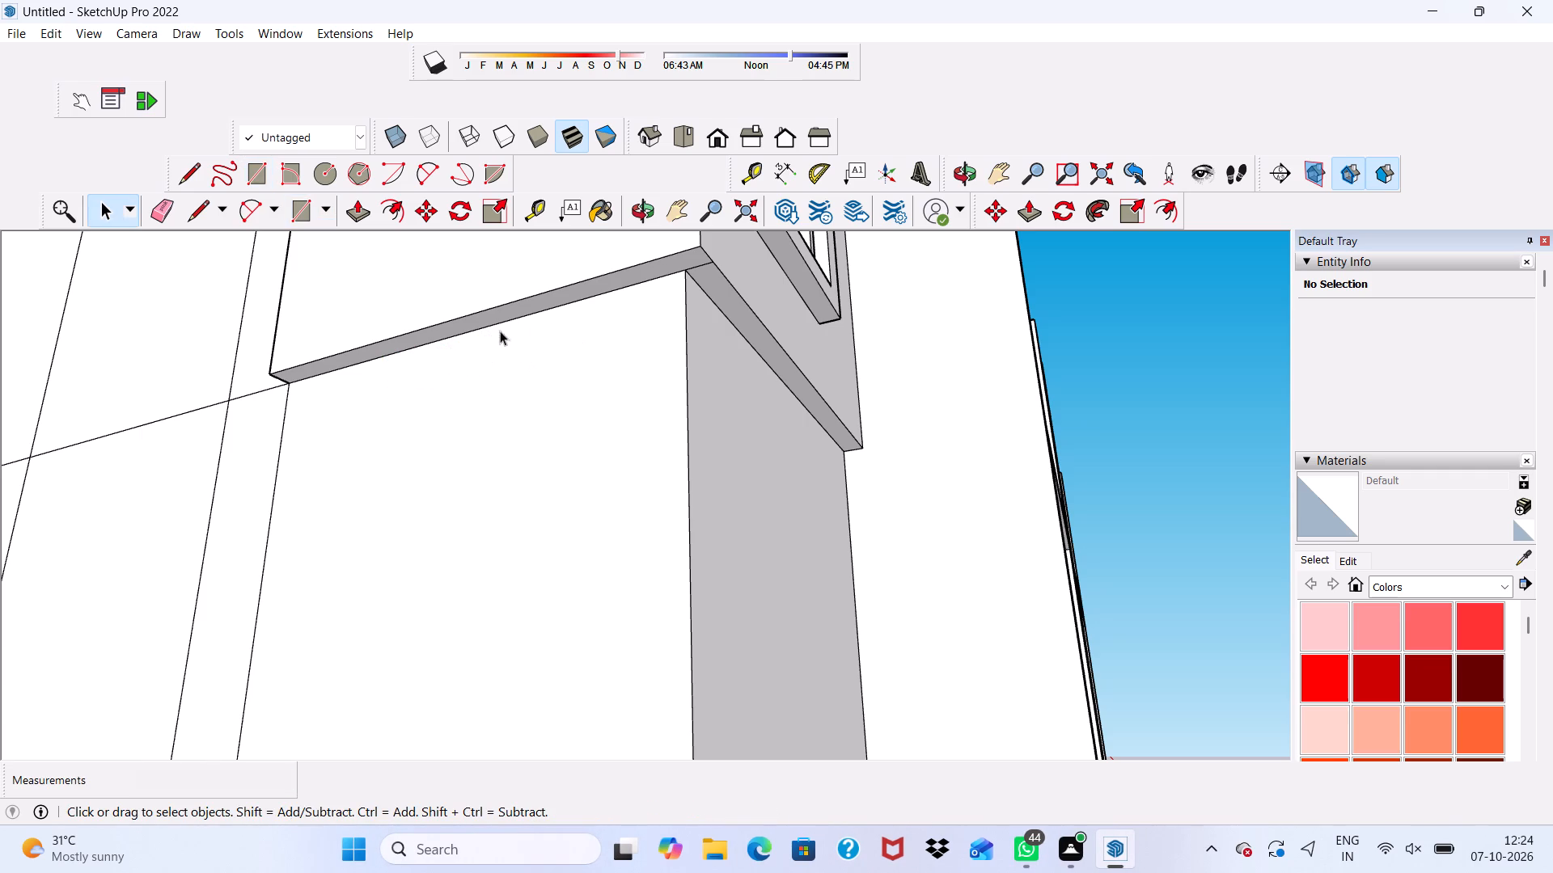
Draw a rectangle about 5' 8" by 7 1/4" on the wall beneath the window box, starting at the wall corner.
{"action": "left_click", "coordinate": [305, 215]}
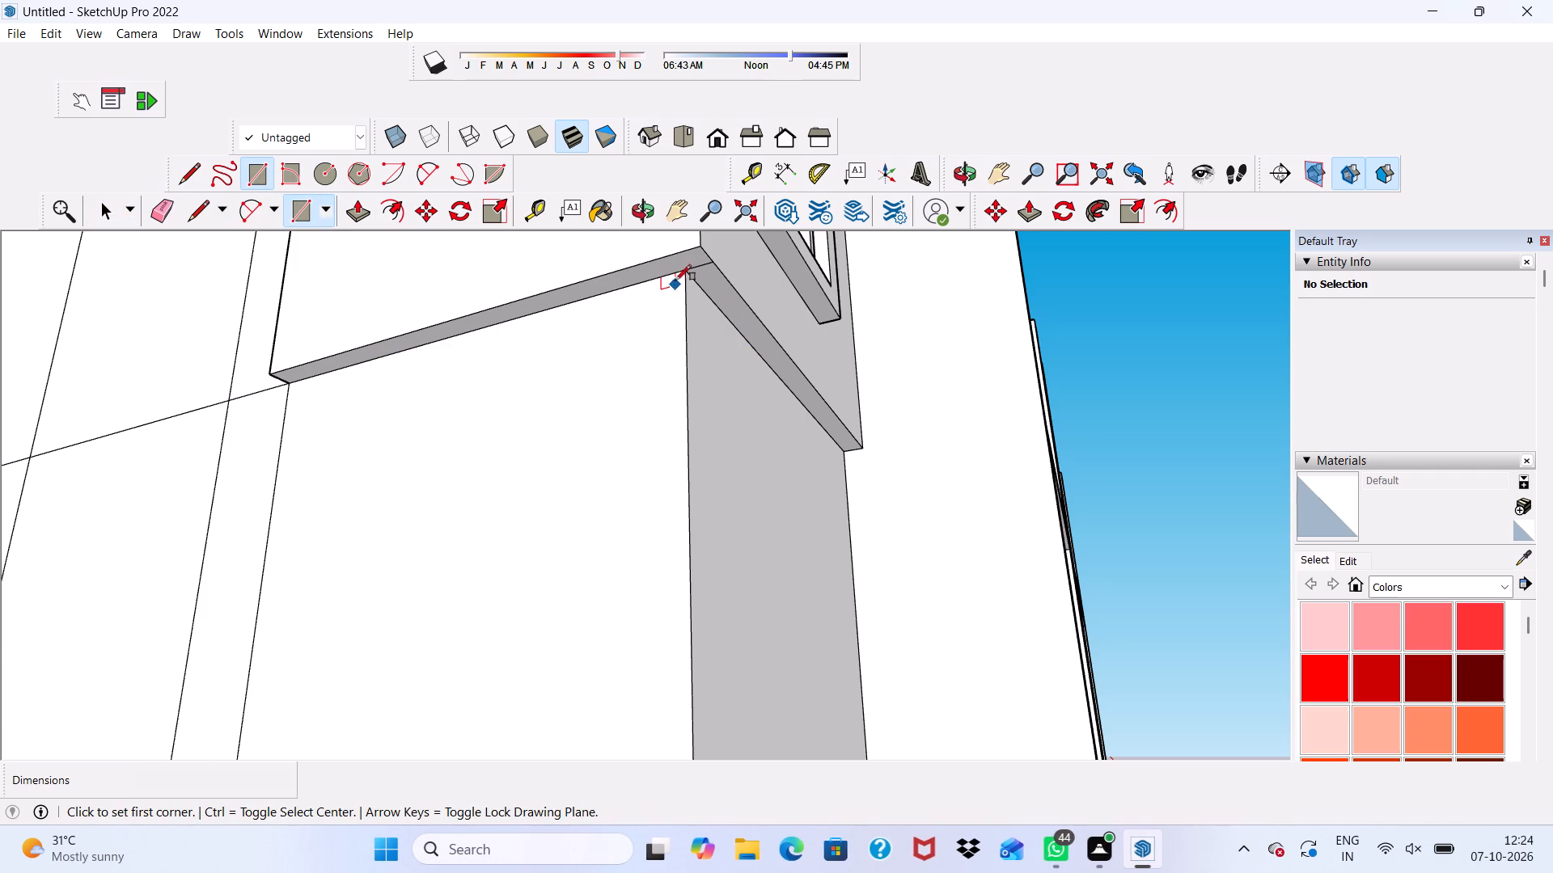
{"action": "left_click", "coordinate": [683, 275]}
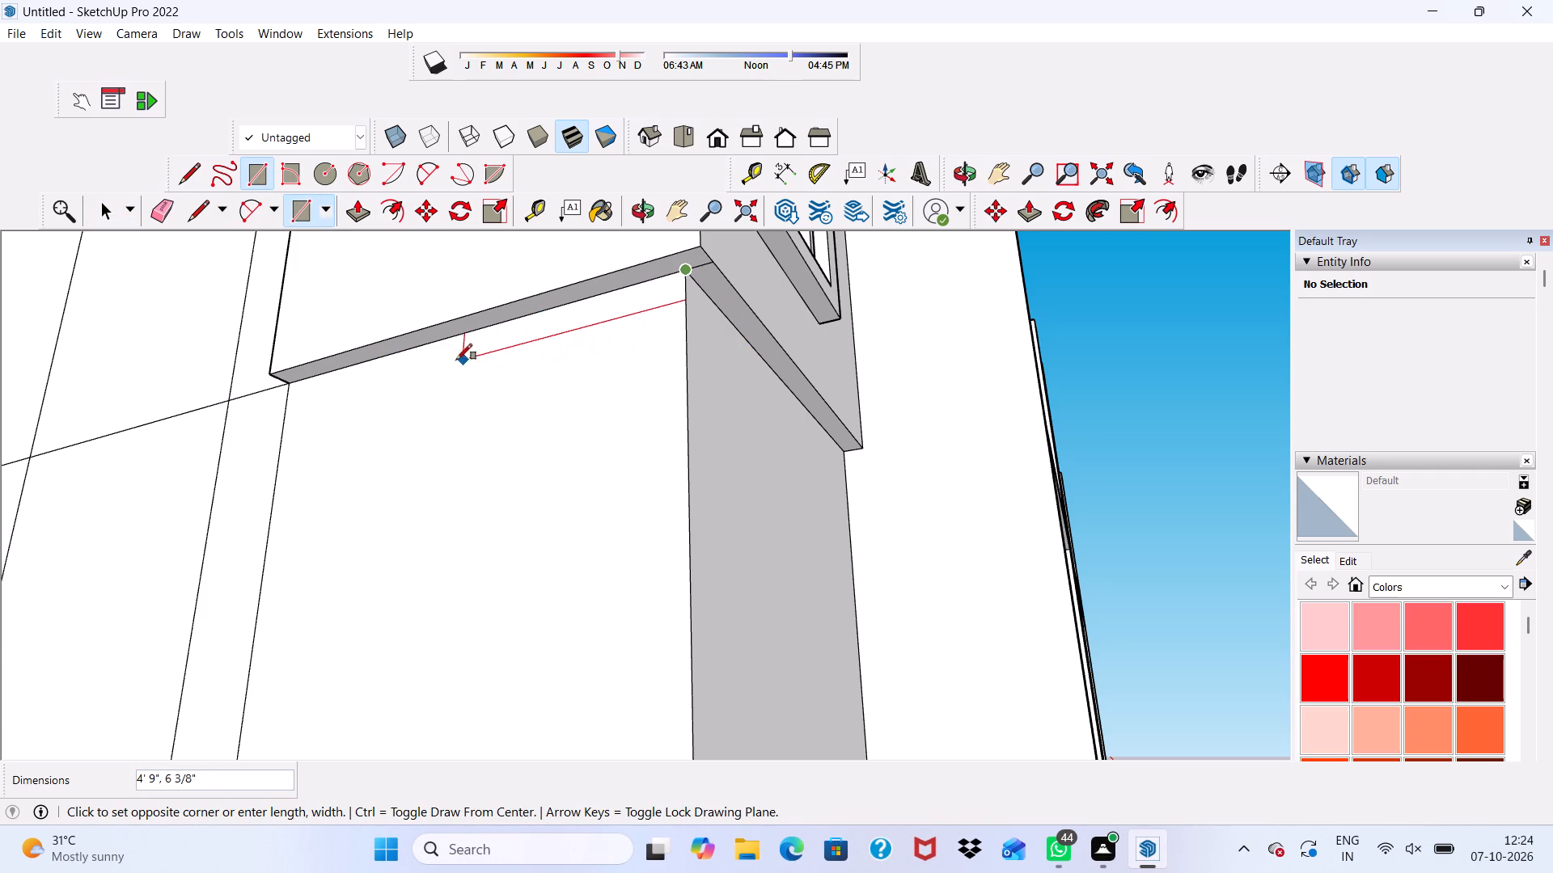
{"action": "left_click", "coordinate": [417, 373]}
Draw a matching rectangle about 4' 8" by 7 1/8" on the adjacent wall beneath the window box, starting at the shared corner.
{"action": "scroll", "coordinate": [682, 337], "scroll_direction": "up", "scroll_amount": 4}
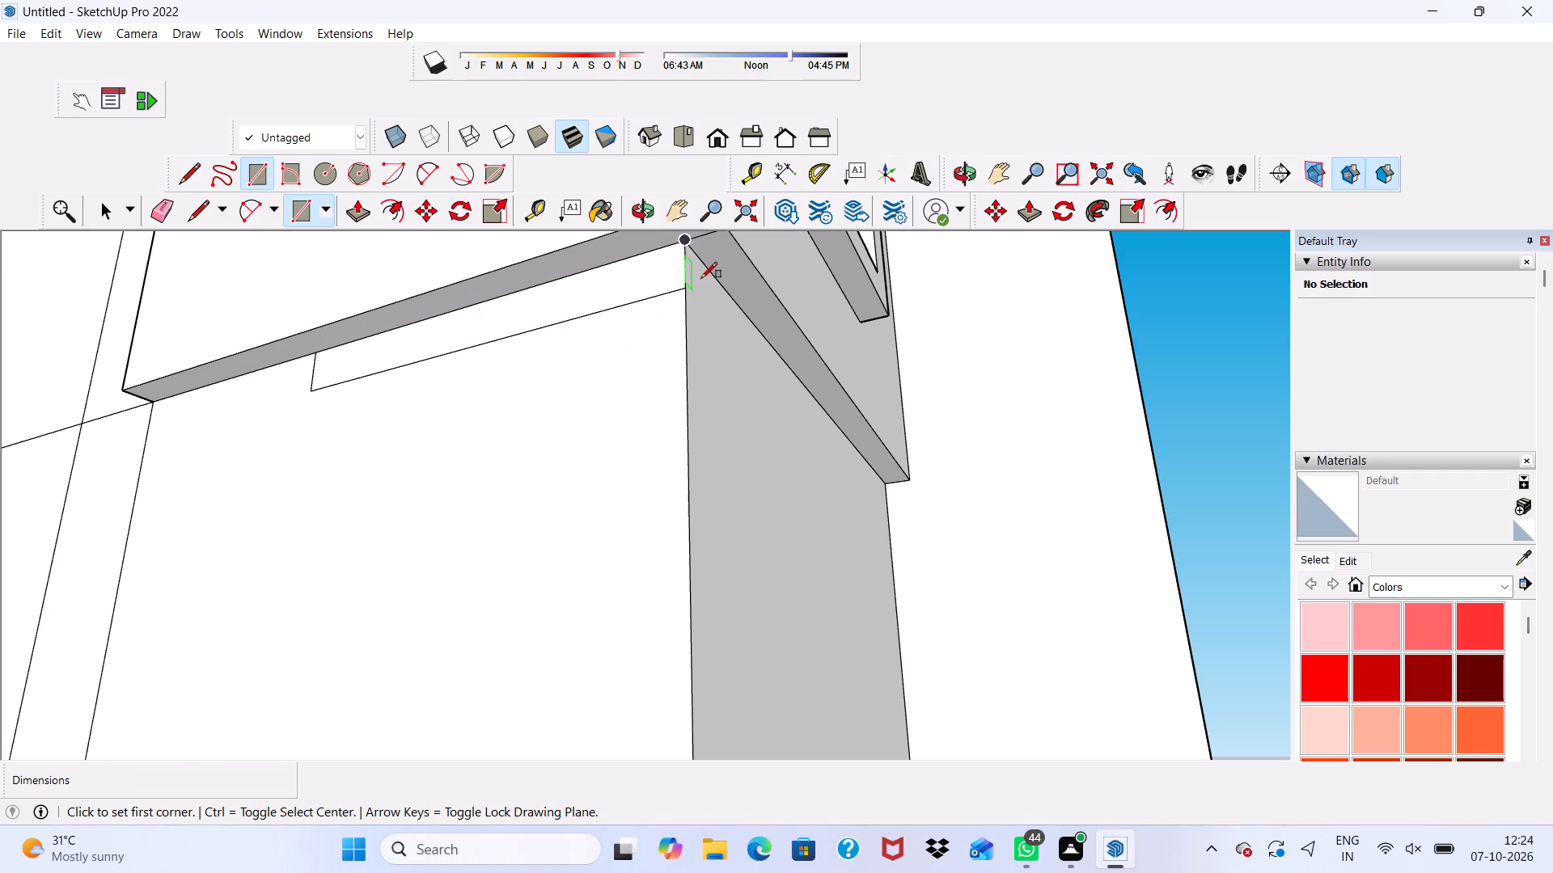
{"action": "scroll", "coordinate": [690, 247], "scroll_direction": "up", "scroll_amount": 3}
{"action": "scroll", "coordinate": [683, 247], "scroll_direction": "down", "scroll_amount": 3}
{"action": "middle_click_drag", "start_coordinate": [681, 247], "coordinate": [628, 339]}
{"action": "scroll", "coordinate": [628, 339], "scroll_direction": "up", "scroll_amount": 3}
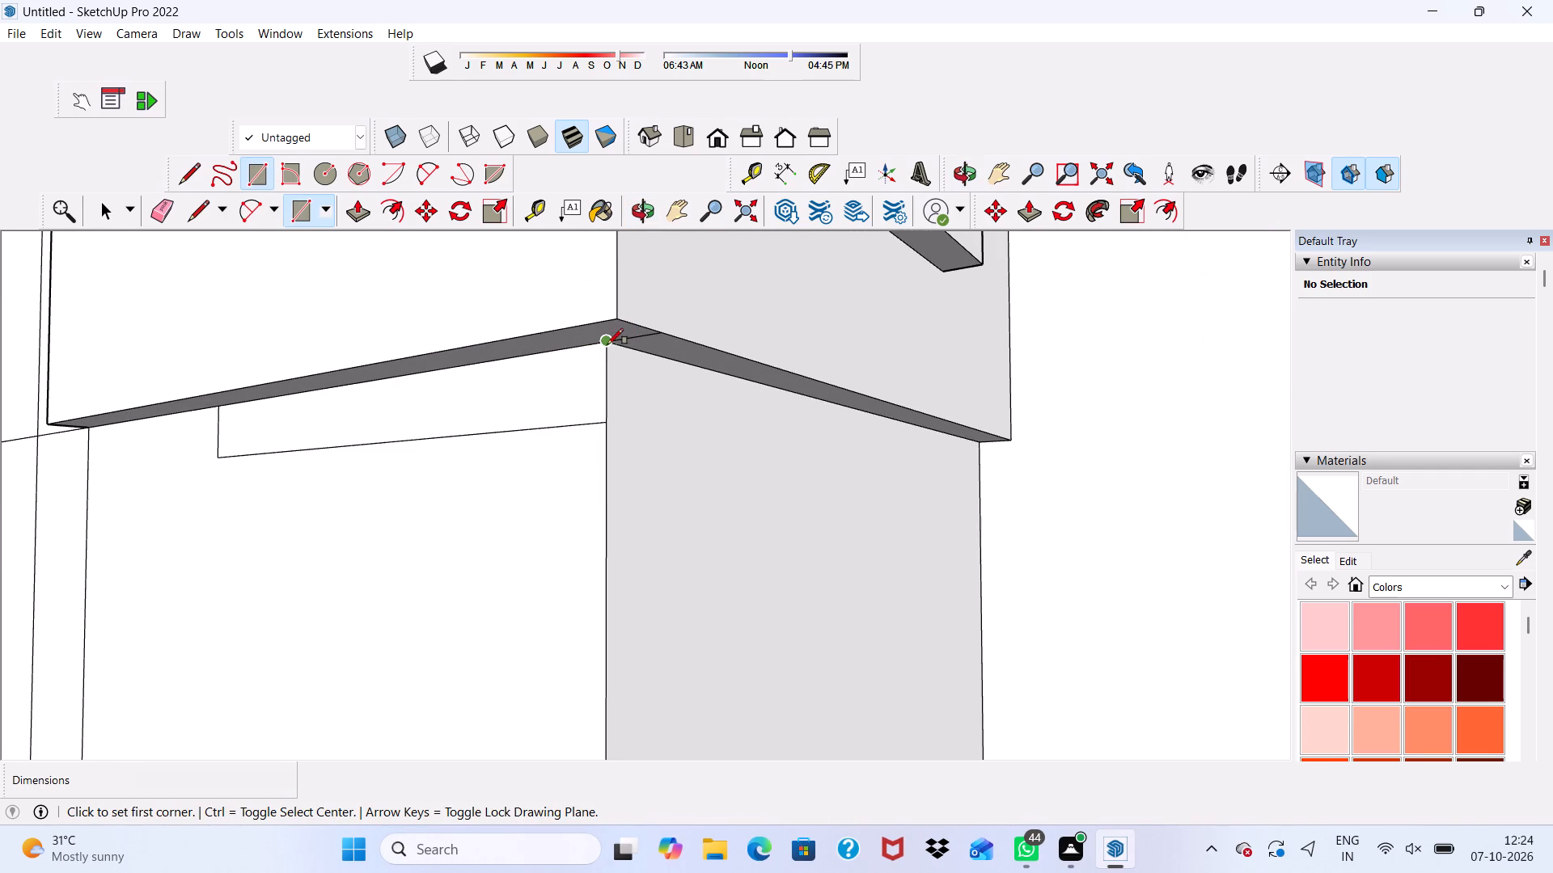
{"action": "left_click", "coordinate": [607, 344]}
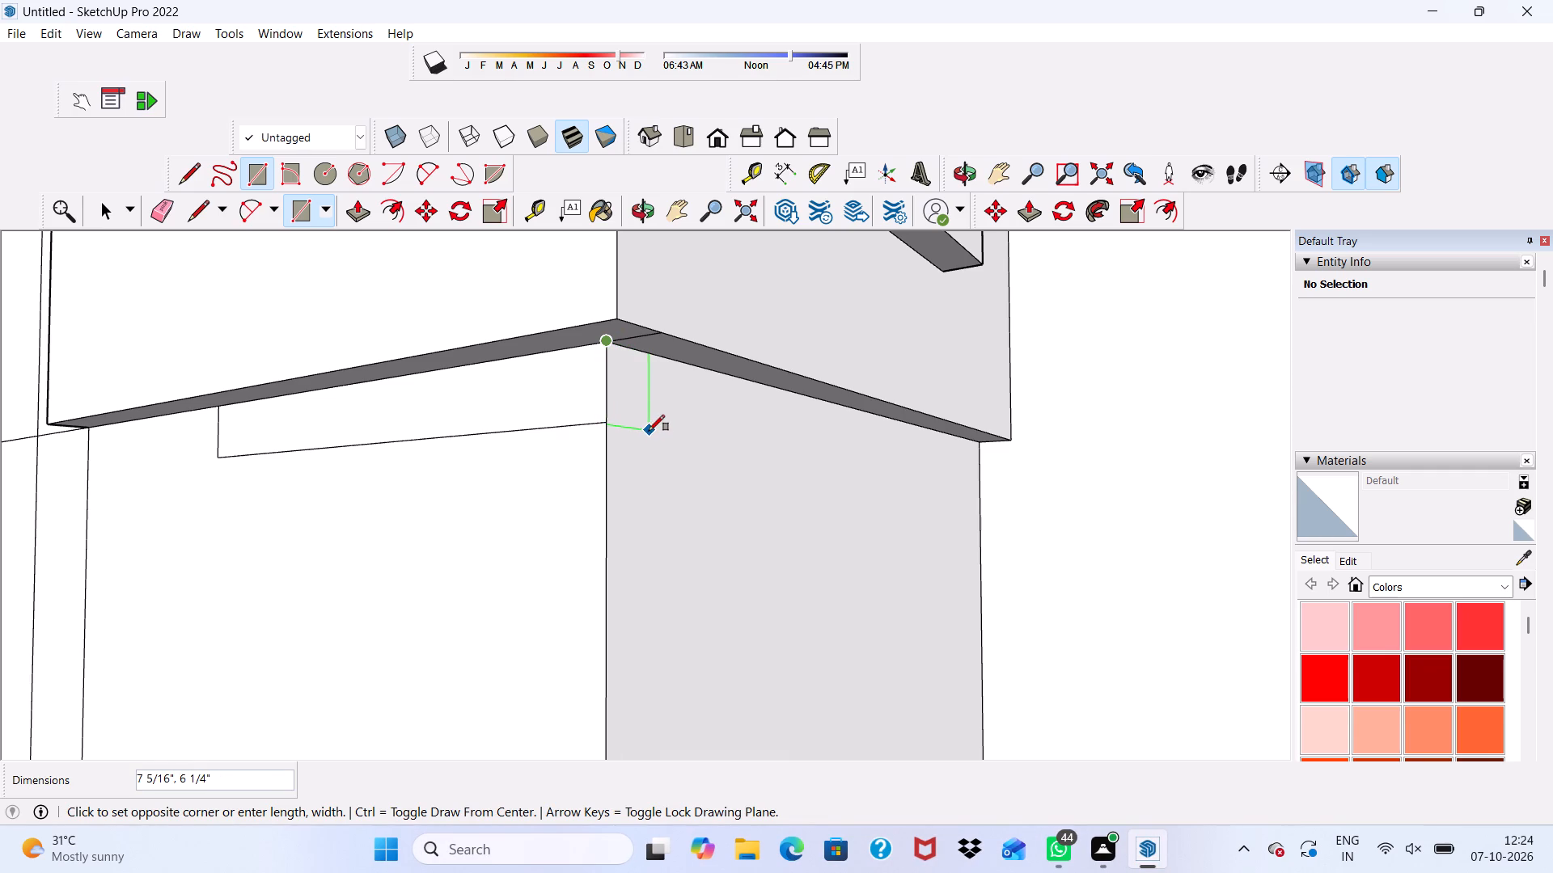
{"action": "left_click", "coordinate": [603, 423]}
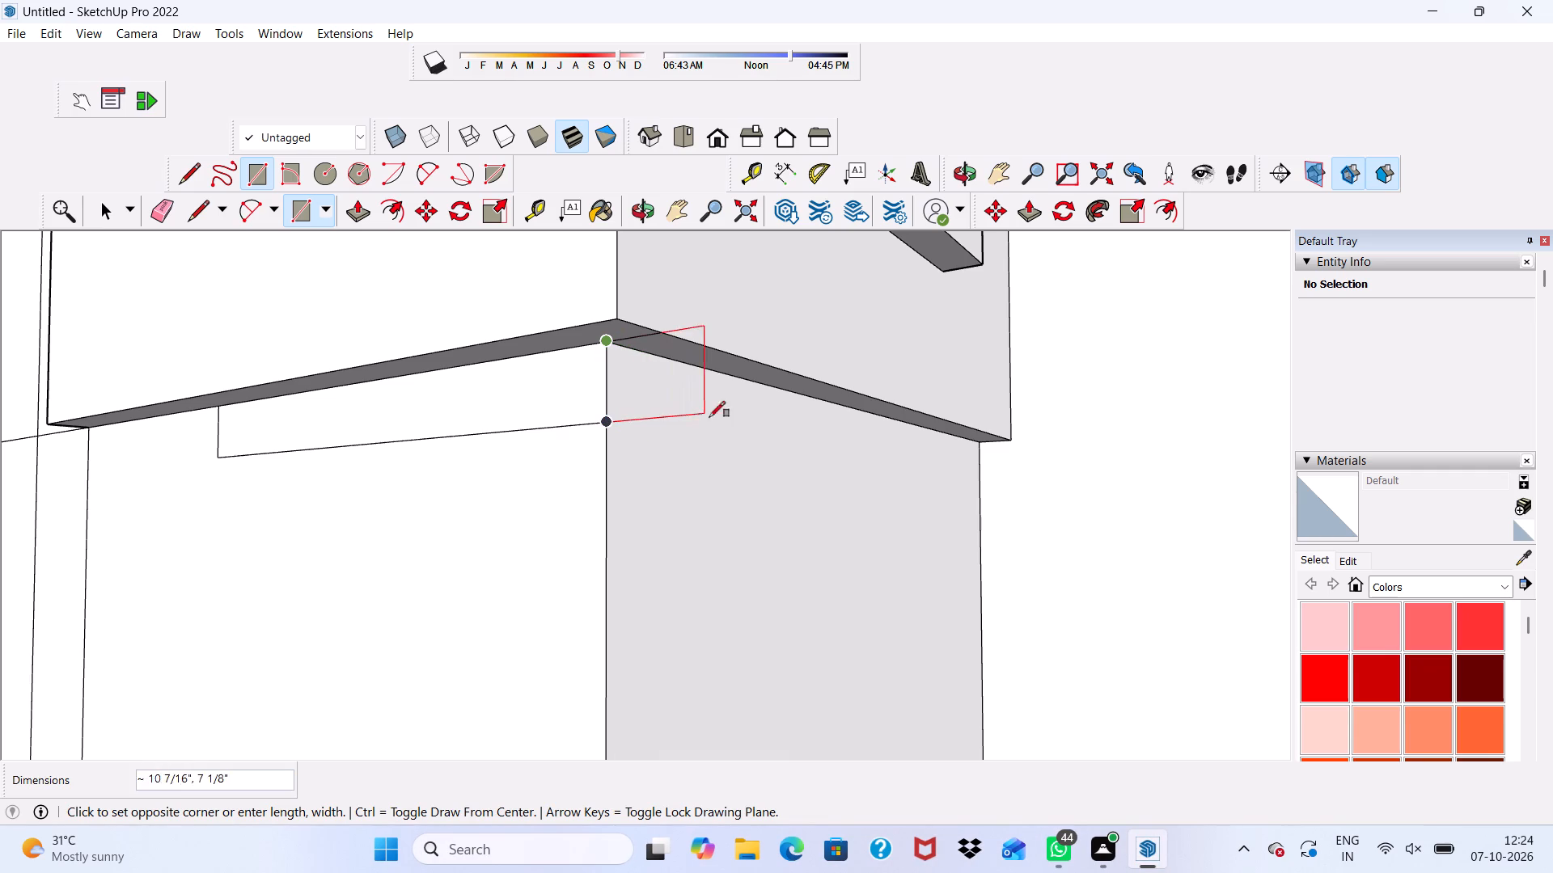
{"action": "scroll", "coordinate": [772, 472], "scroll_direction": "down", "scroll_amount": 4}
{"action": "middle_click_drag", "start_coordinate": [806, 472], "coordinate": [560, 457]}
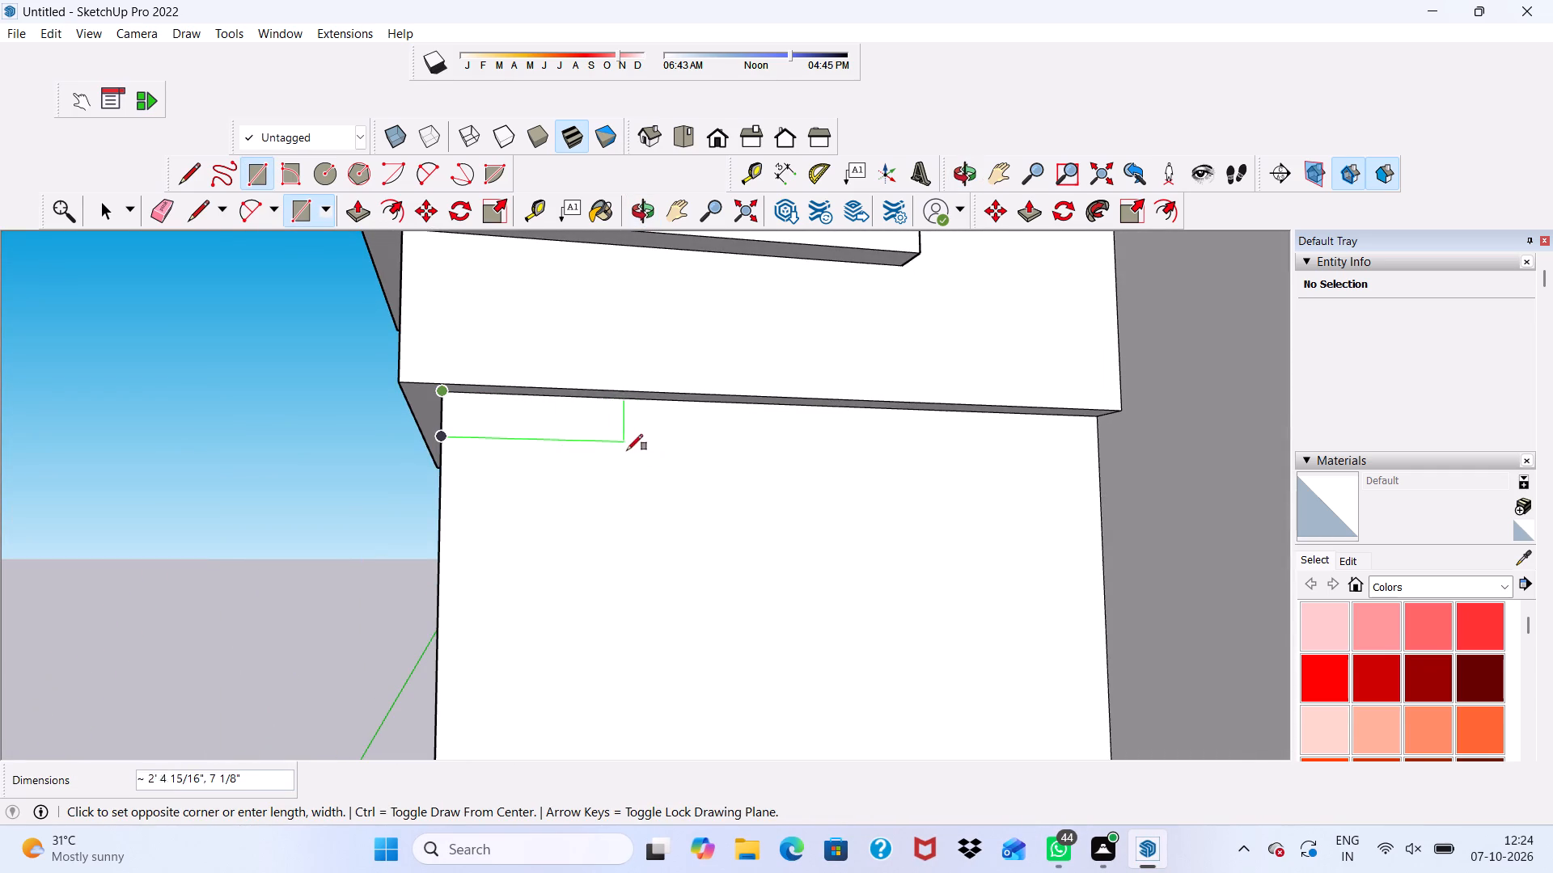
{"action": "left_click", "coordinate": [785, 449]}
Extrude the 5' 8" strip face beneath the window box outward by 6".
{"action": "scroll", "coordinate": [781, 449], "scroll_direction": "down", "scroll_amount": 4}
{"action": "middle_click_drag", "start_coordinate": [781, 449], "coordinate": [965, 474]}
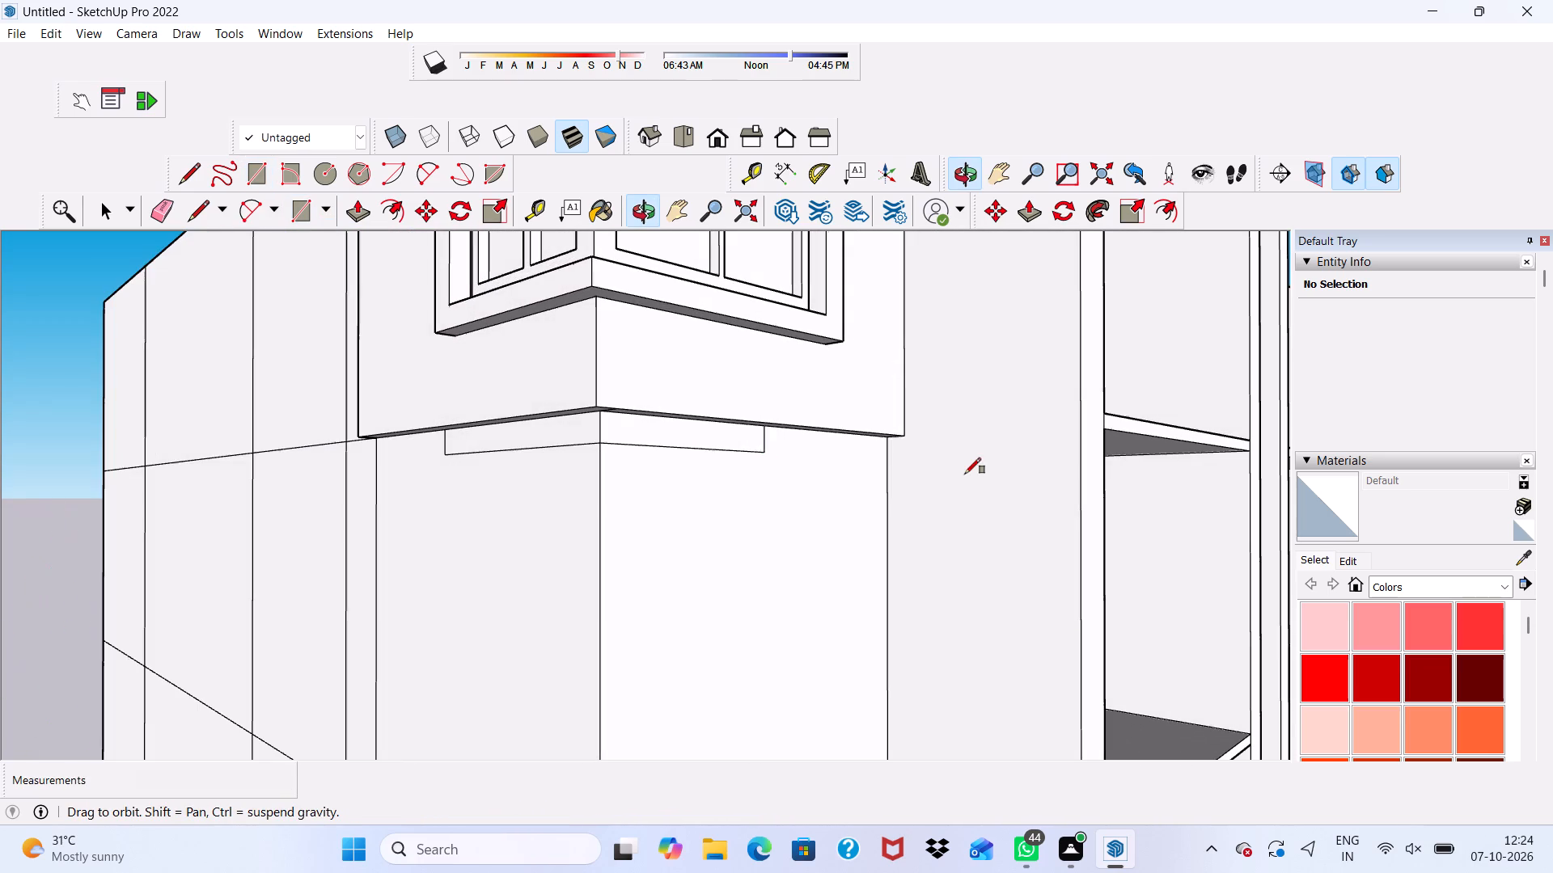
{"action": "key", "text": "space"}
{"action": "left_click", "coordinate": [505, 430]}
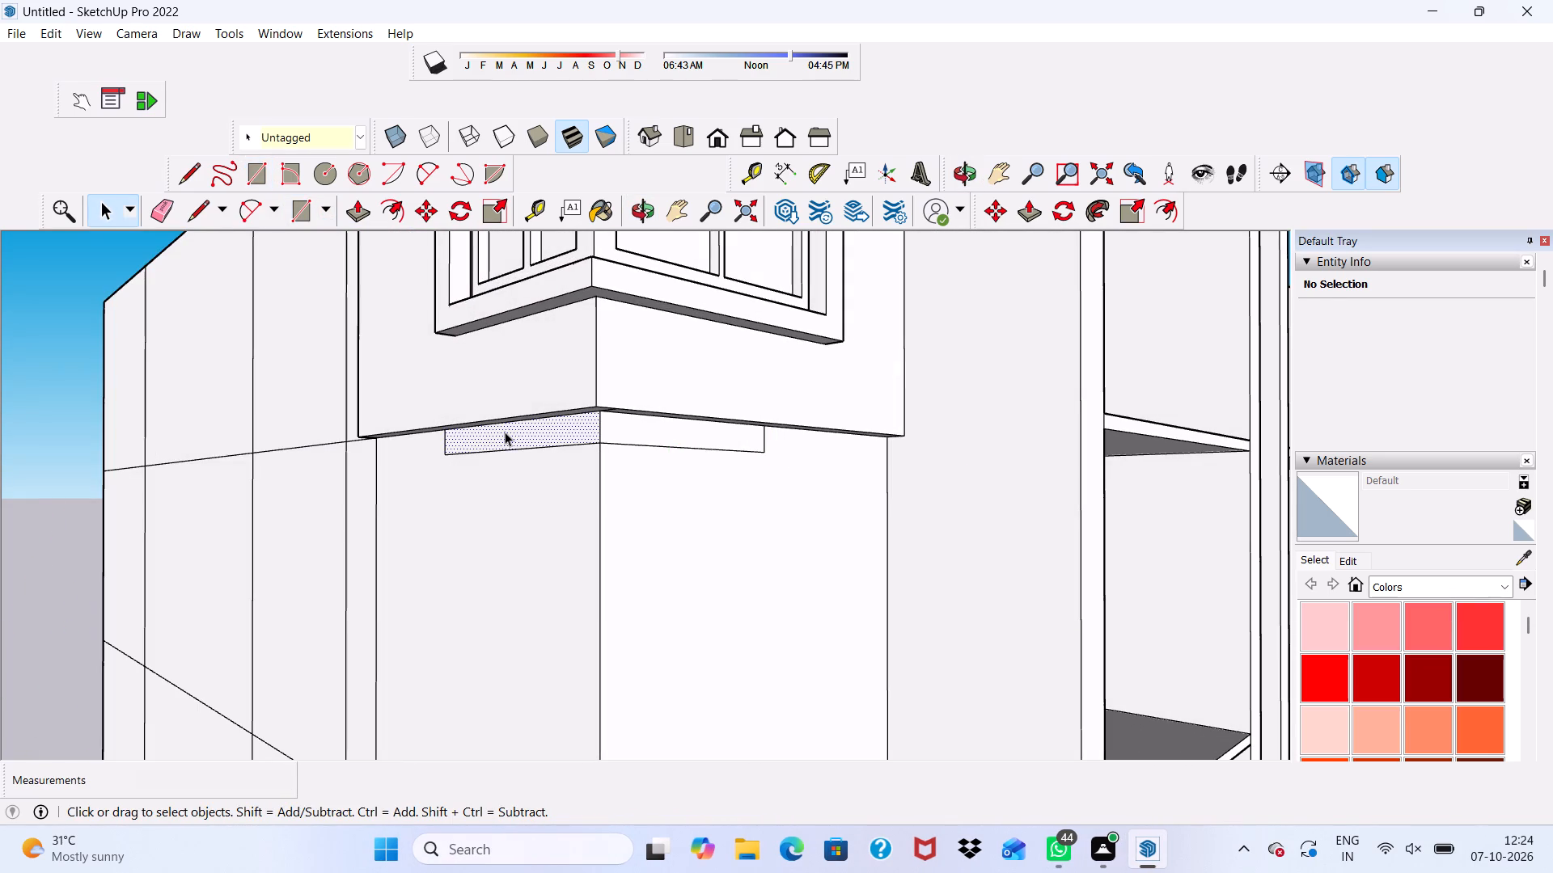
{"action": "left_click", "coordinate": [373, 207]}
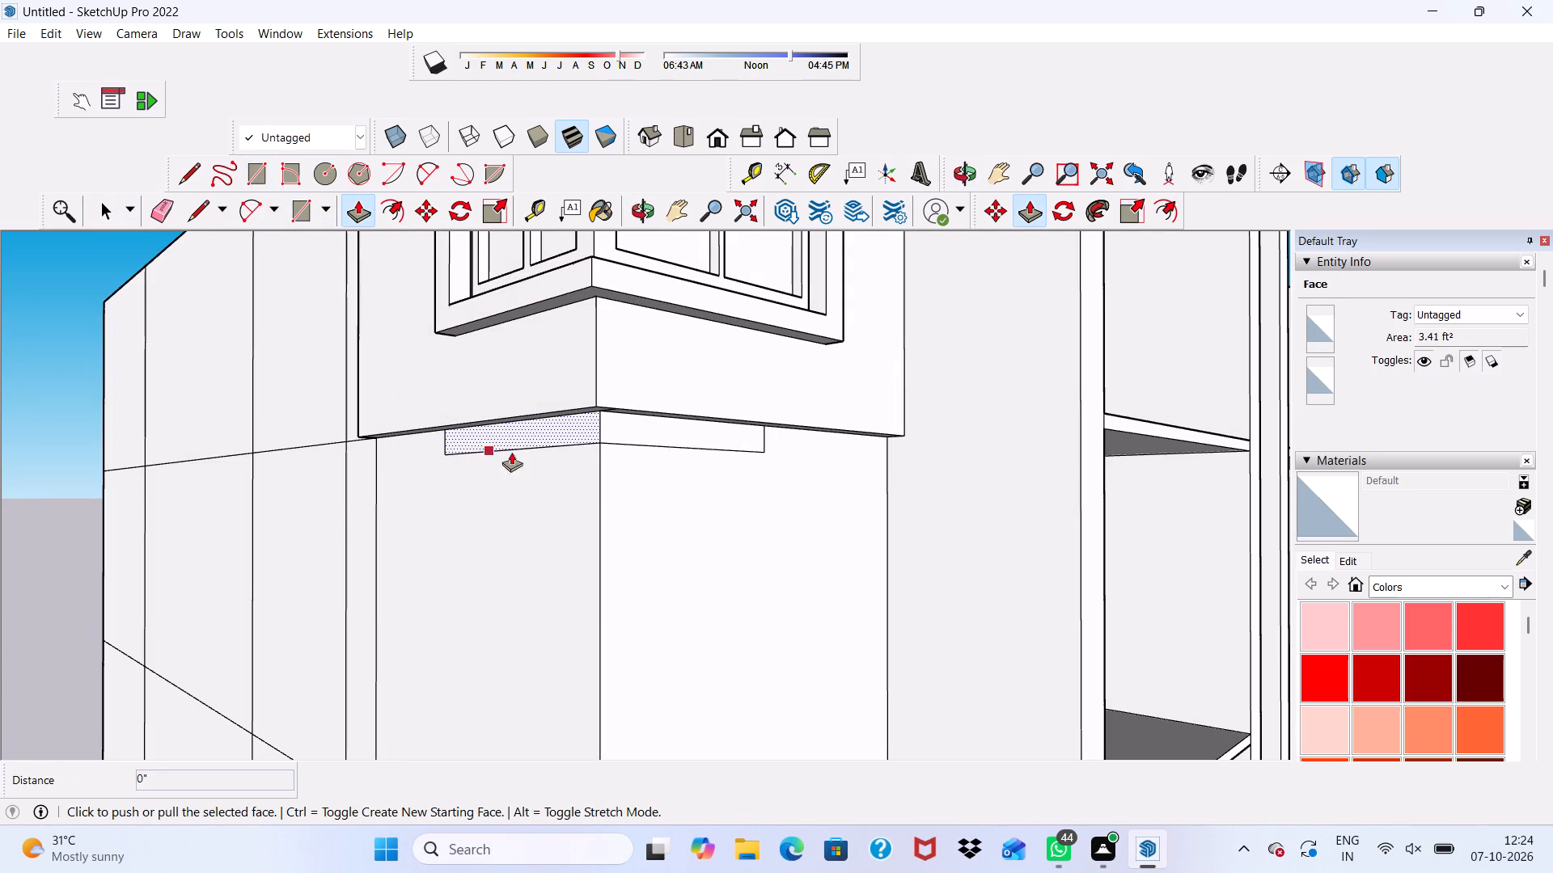
{"action": "left_click", "coordinate": [532, 434]}
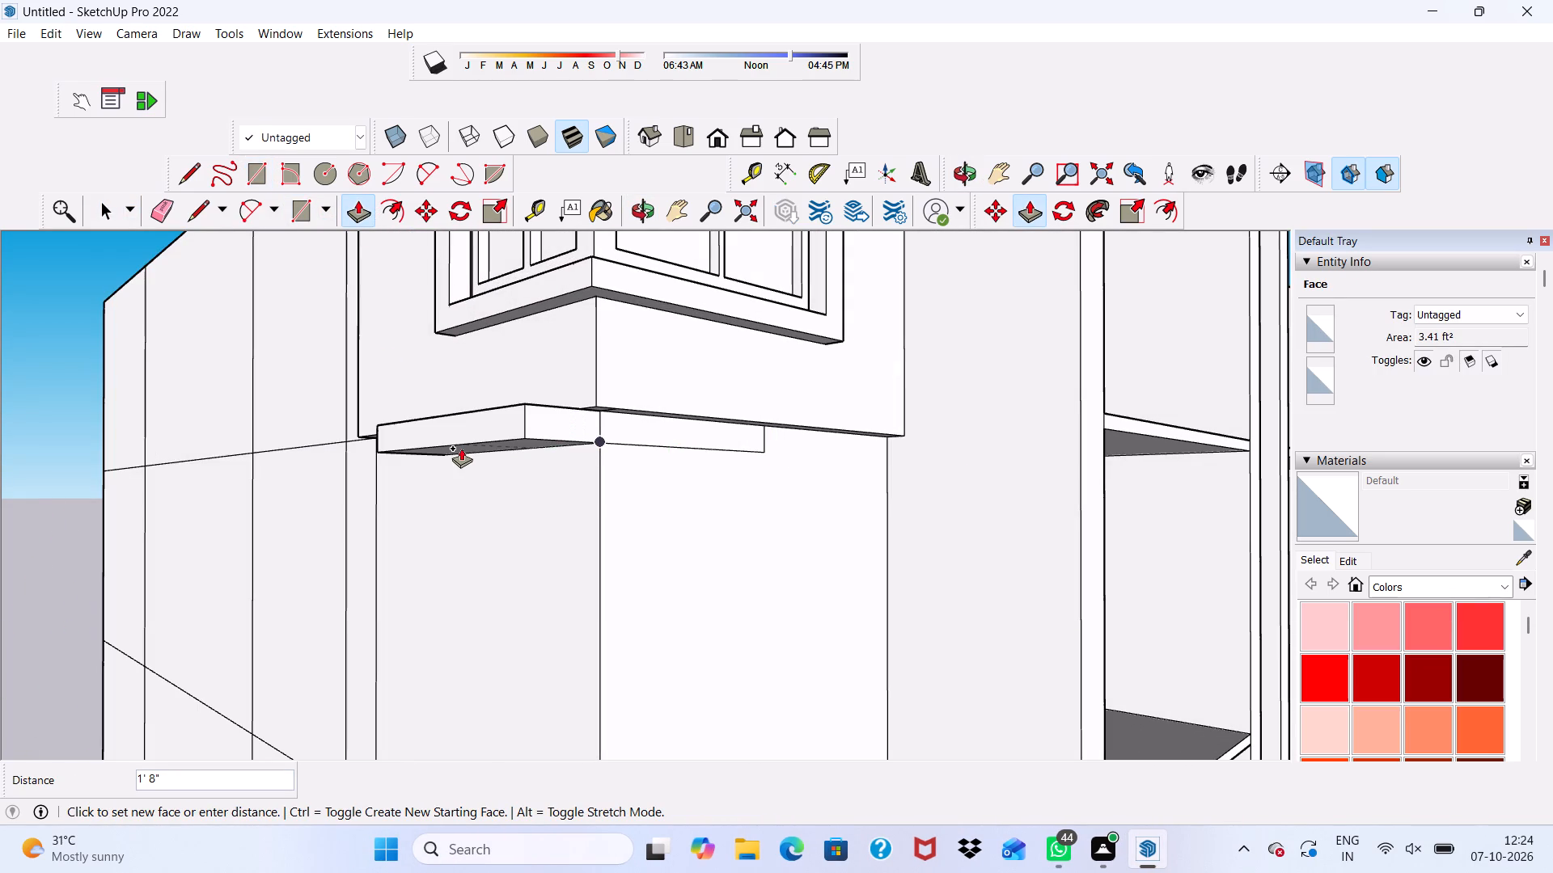
{"action": "type", "text": "6\""}
{"action": "key", "text": "Return"}
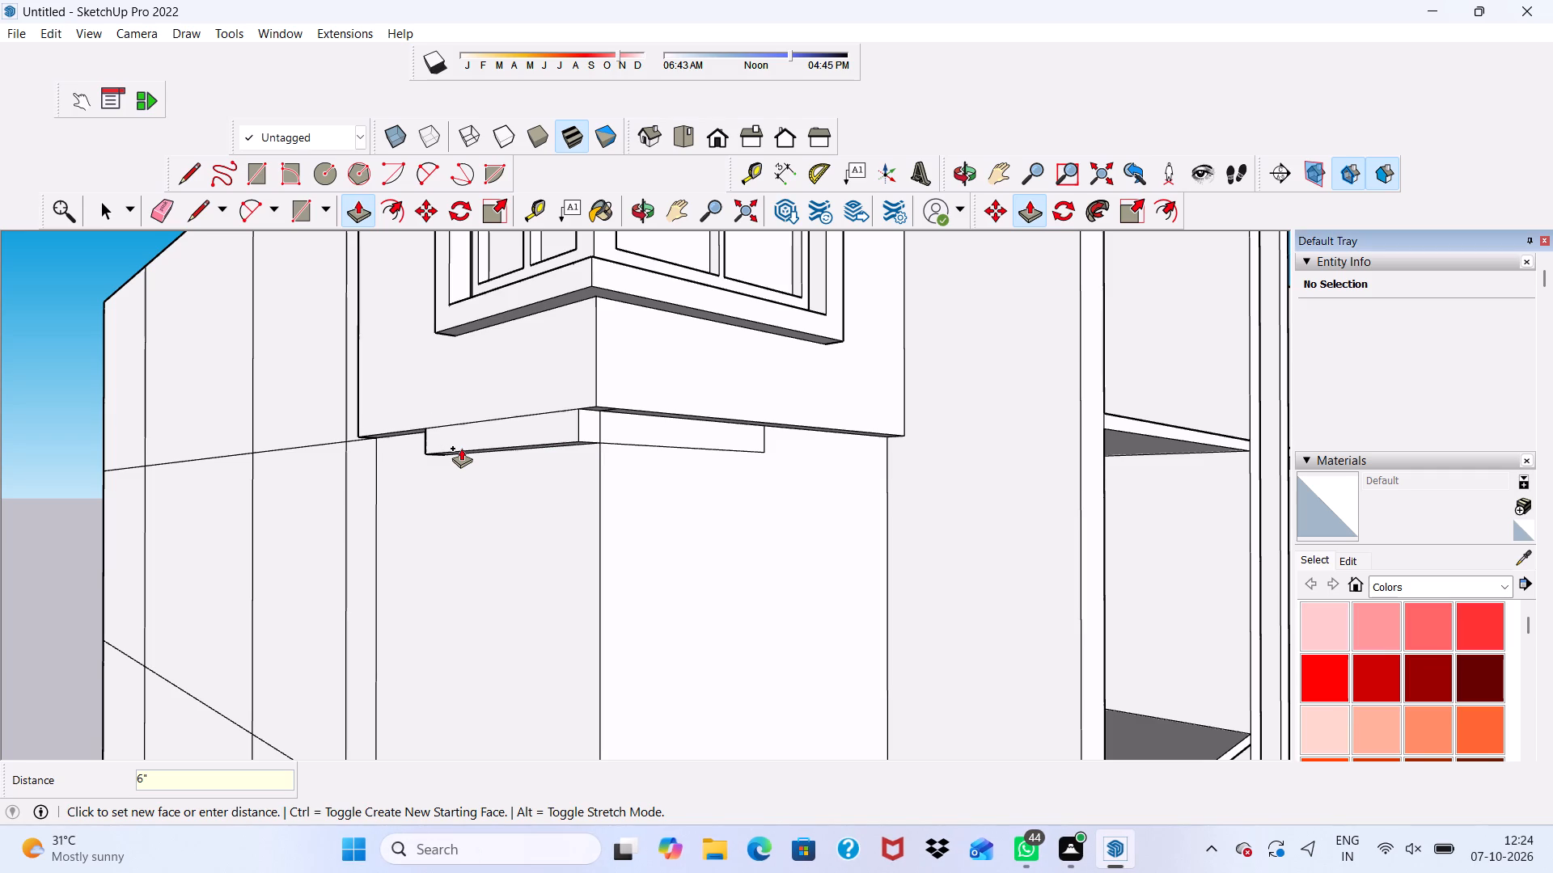
Extrude the front face of the same 5' 8" strip outward by a further 3".
{"action": "scroll", "coordinate": [523, 404], "scroll_direction": "up", "scroll_amount": 4}
{"action": "middle_click_drag", "start_coordinate": [524, 403], "coordinate": [466, 433]}
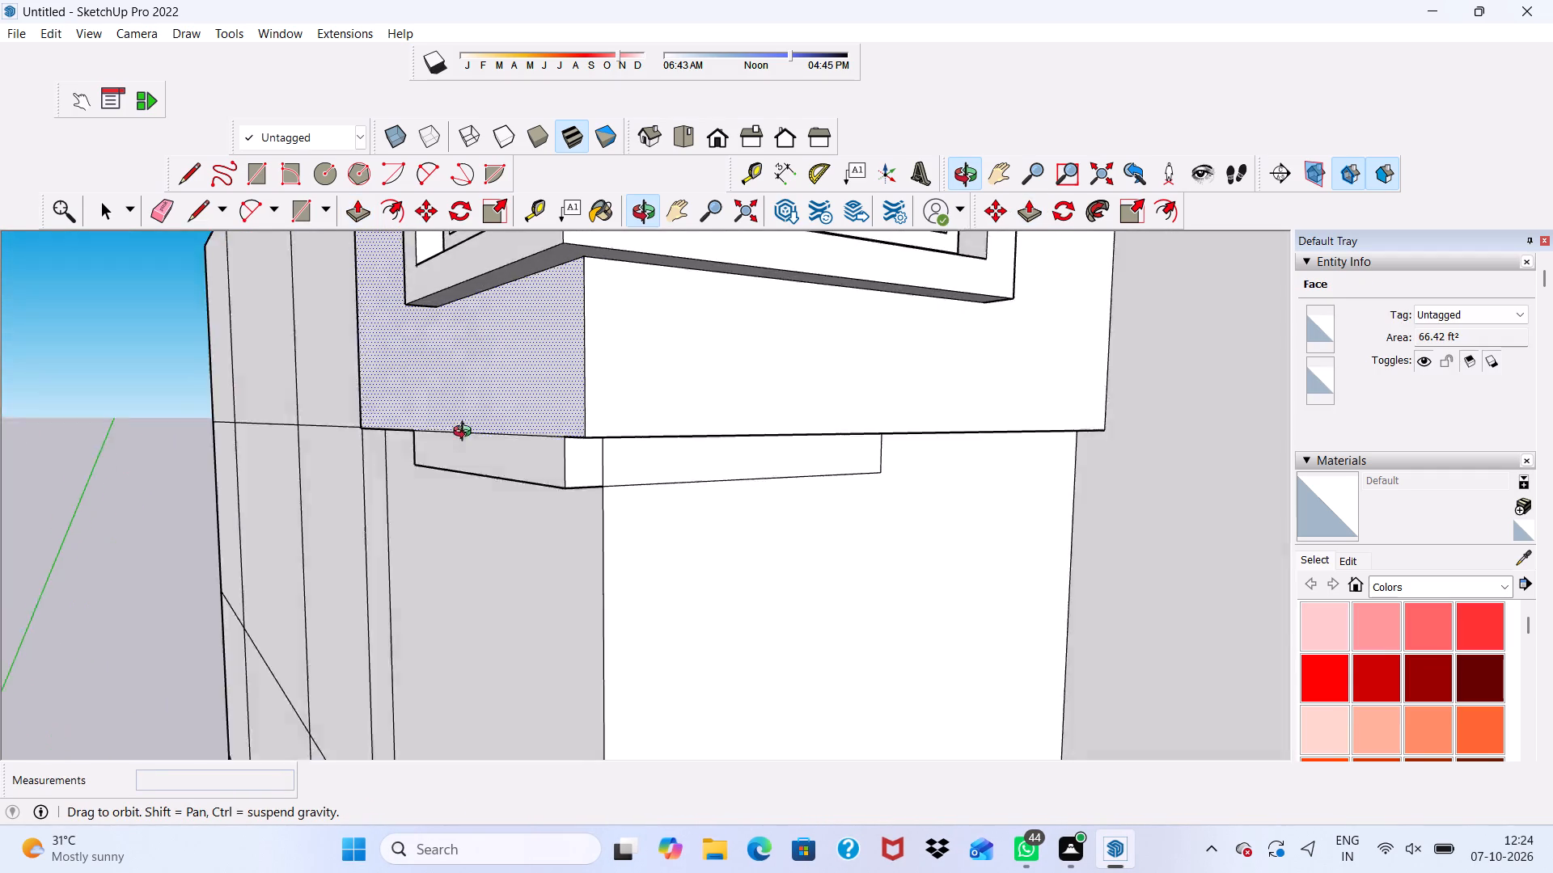
{"action": "middle_click_drag", "start_coordinate": [466, 433], "coordinate": [479, 423]}
{"action": "scroll", "coordinate": [479, 423], "scroll_direction": "up", "scroll_amount": 2}
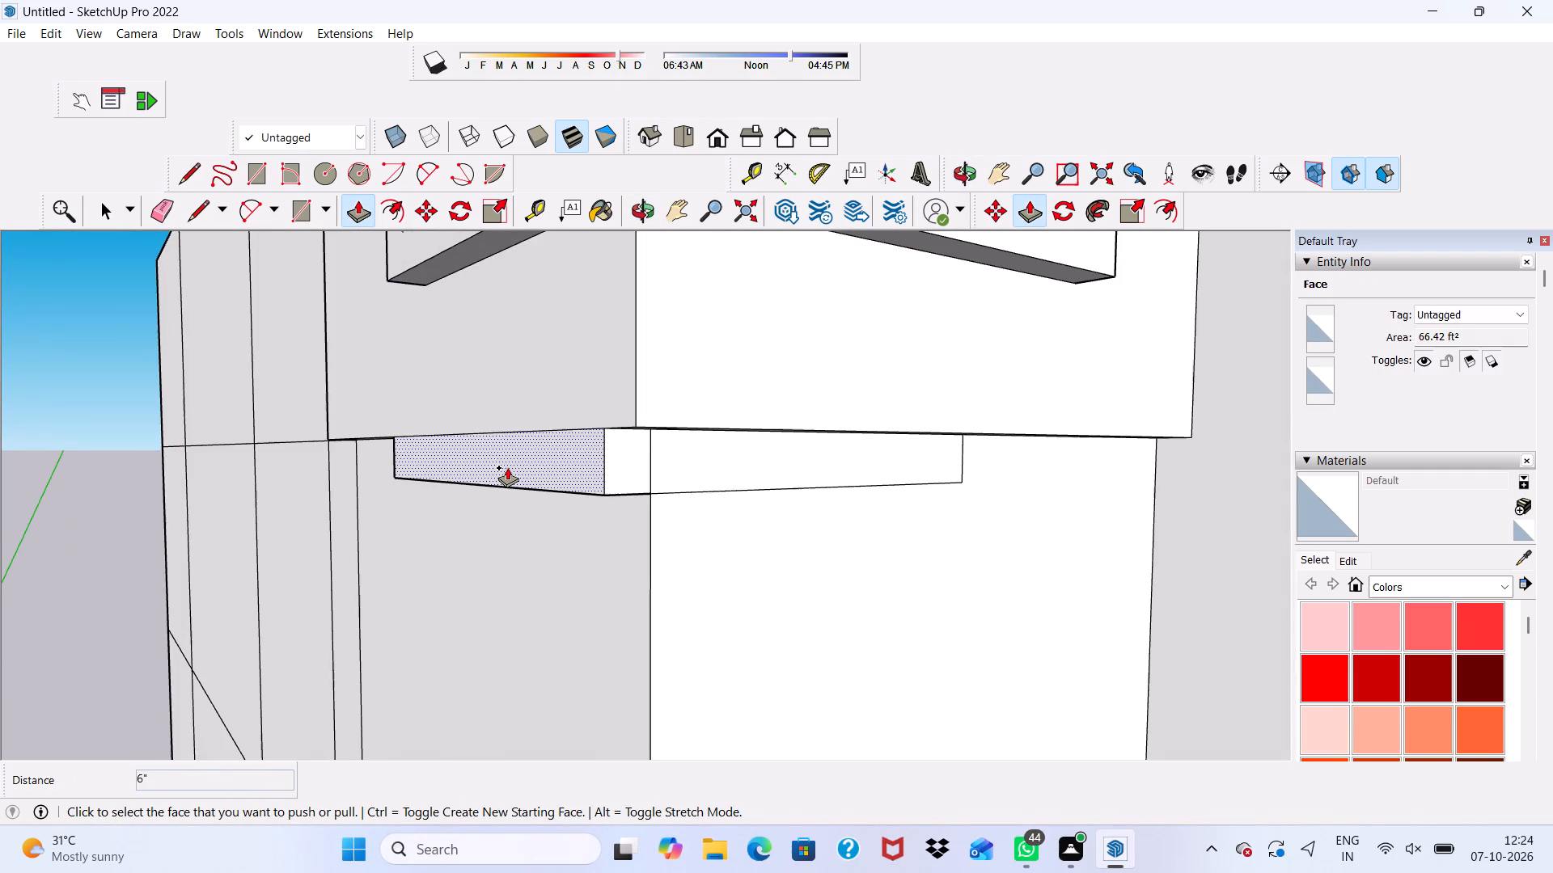
{"action": "scroll", "coordinate": [507, 467], "scroll_direction": "down", "scroll_amount": 6}
{"action": "middle_click_drag", "start_coordinate": [507, 467], "coordinate": [525, 502]}
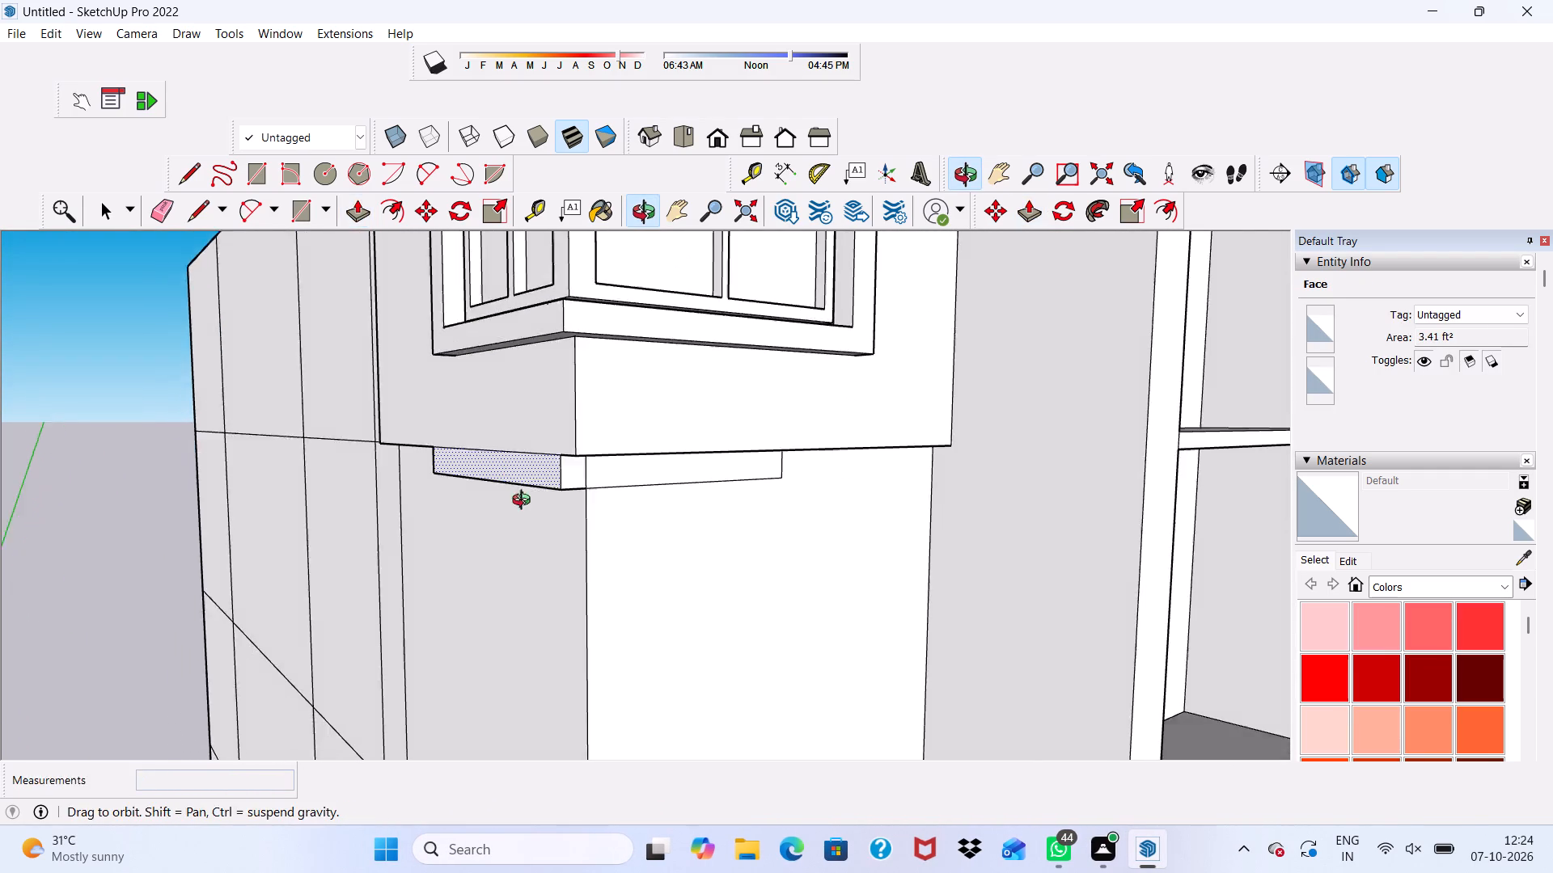
{"action": "middle_click_drag", "start_coordinate": [525, 502], "coordinate": [537, 525]}
{"action": "scroll", "coordinate": [555, 484], "scroll_direction": "up", "scroll_amount": 4}
{"action": "left_click", "coordinate": [549, 492]}
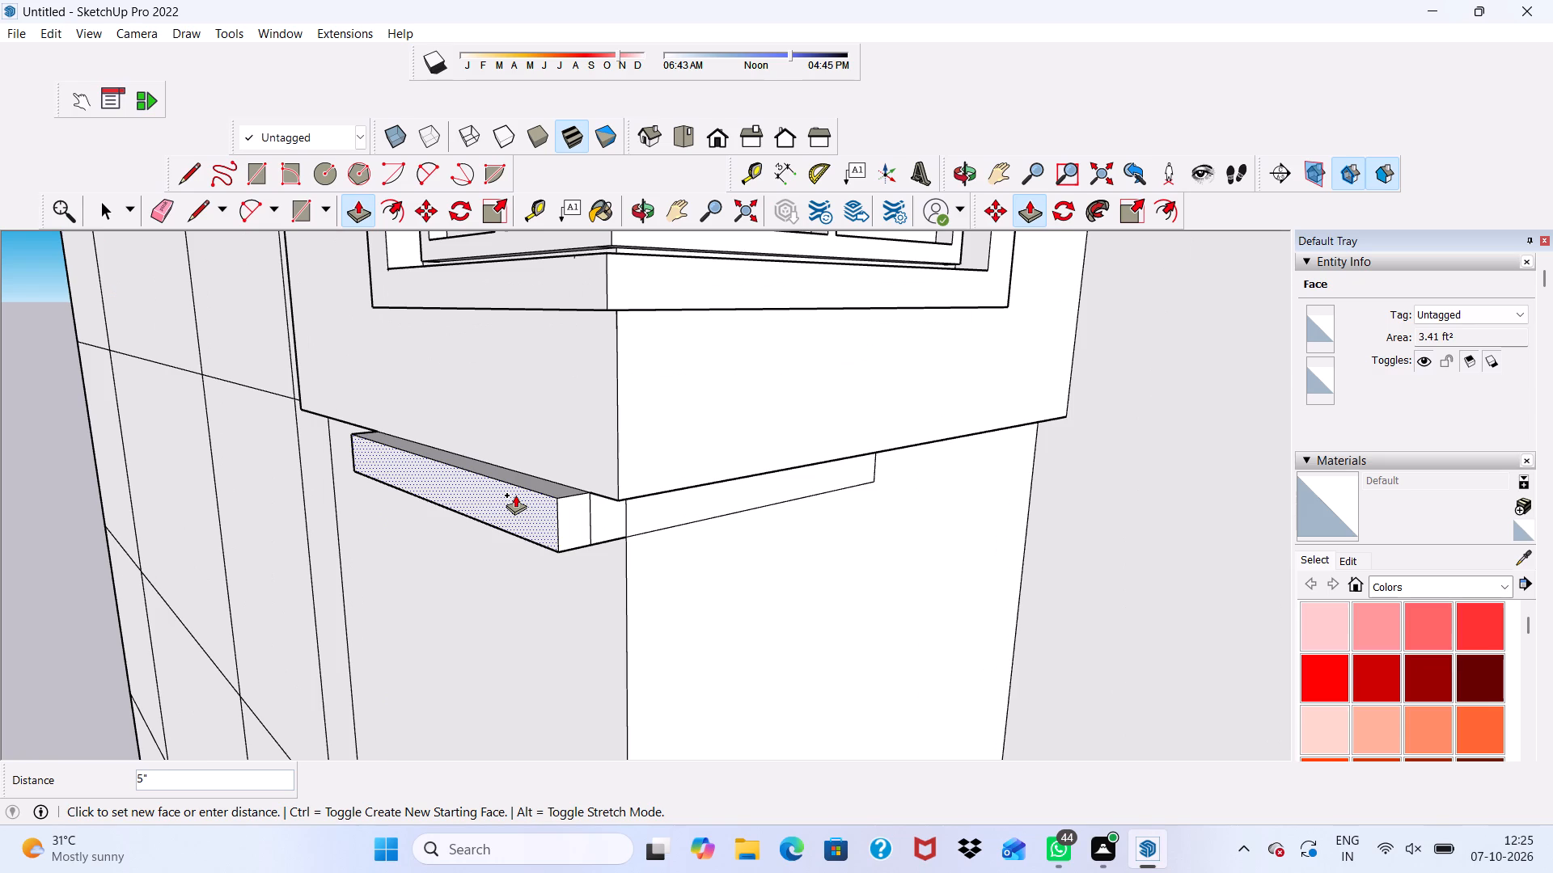
{"action": "key", "text": "3"}
{"action": "key", "text": "shift+quotedbl"}
{"action": "key", "text": "Return"}
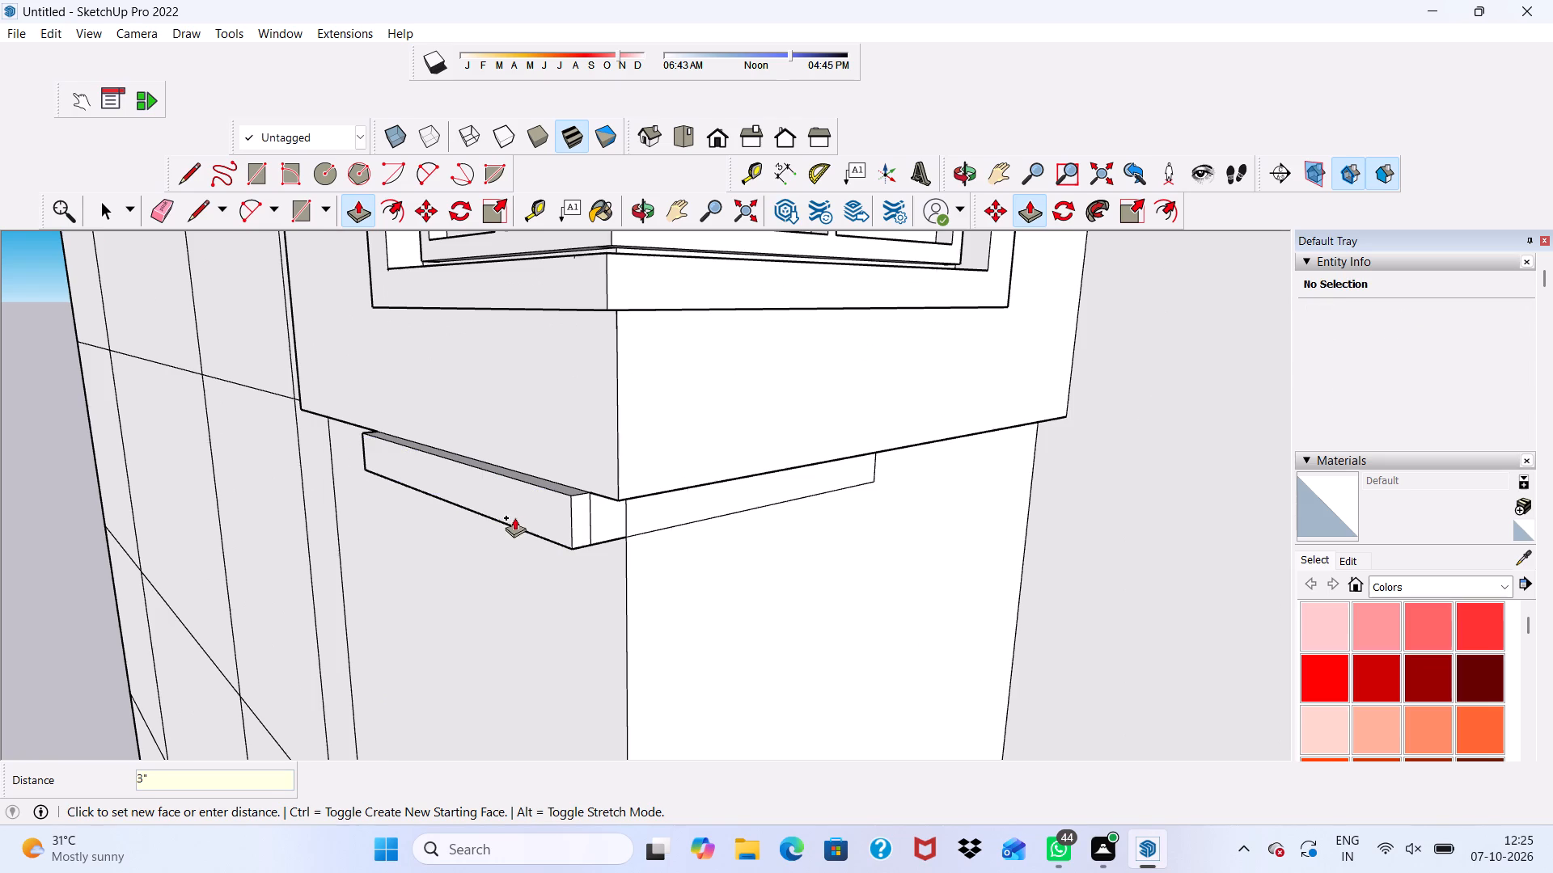
Extrude the 4' 8" strip face on the adjacent wall beneath the window box outward by 9".
{"action": "scroll", "coordinate": [527, 521], "scroll_direction": "up", "scroll_amount": 5}
{"action": "left_click", "coordinate": [715, 499]}
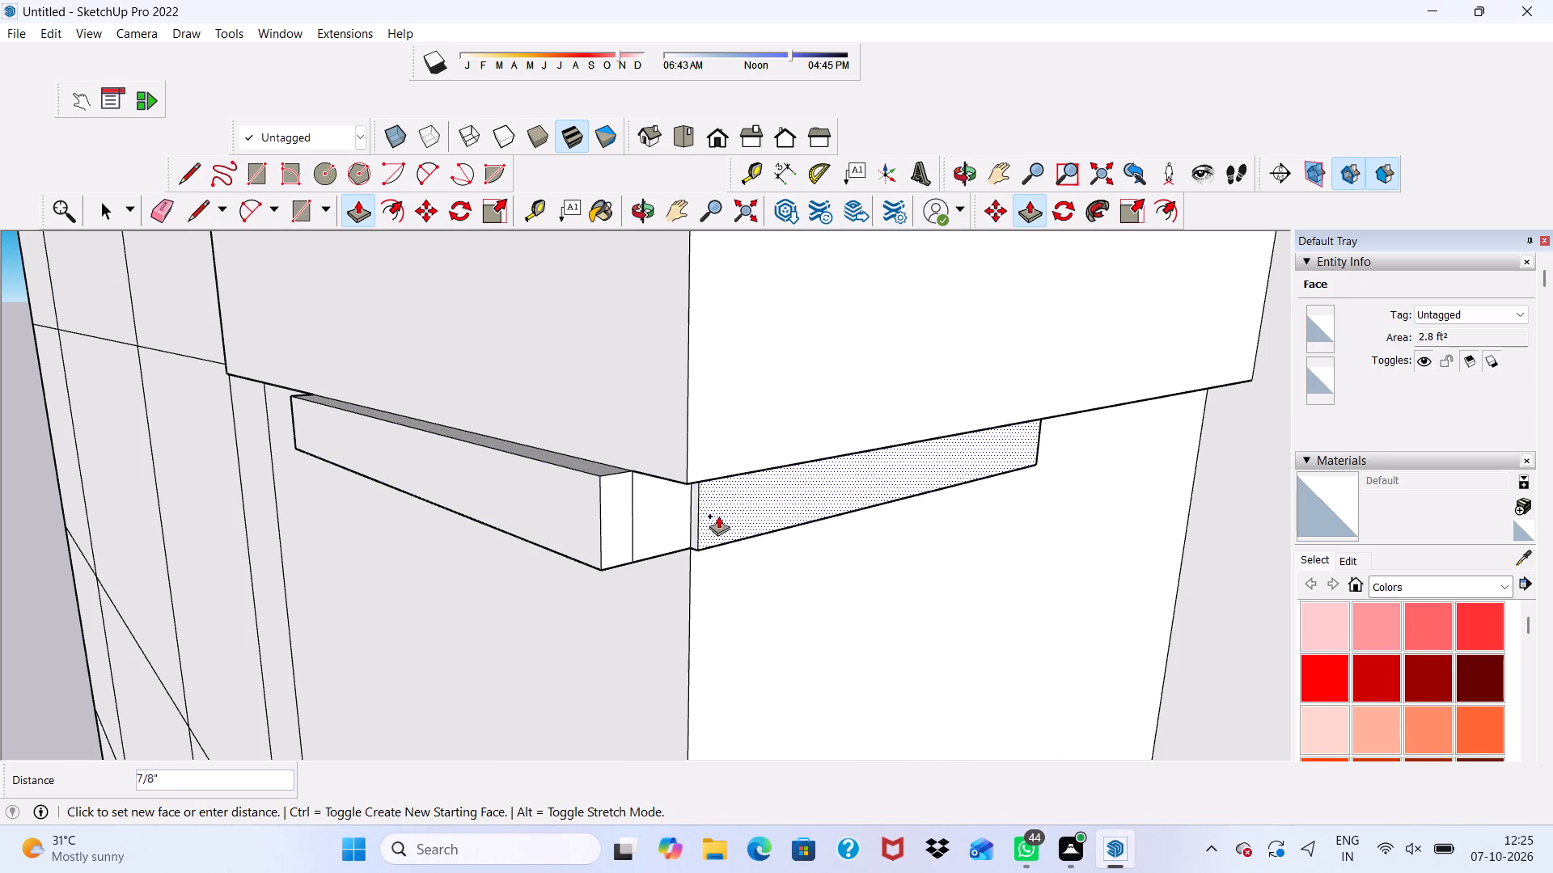
{"action": "type", "text": "9\""}
{"action": "key", "text": "Return"}
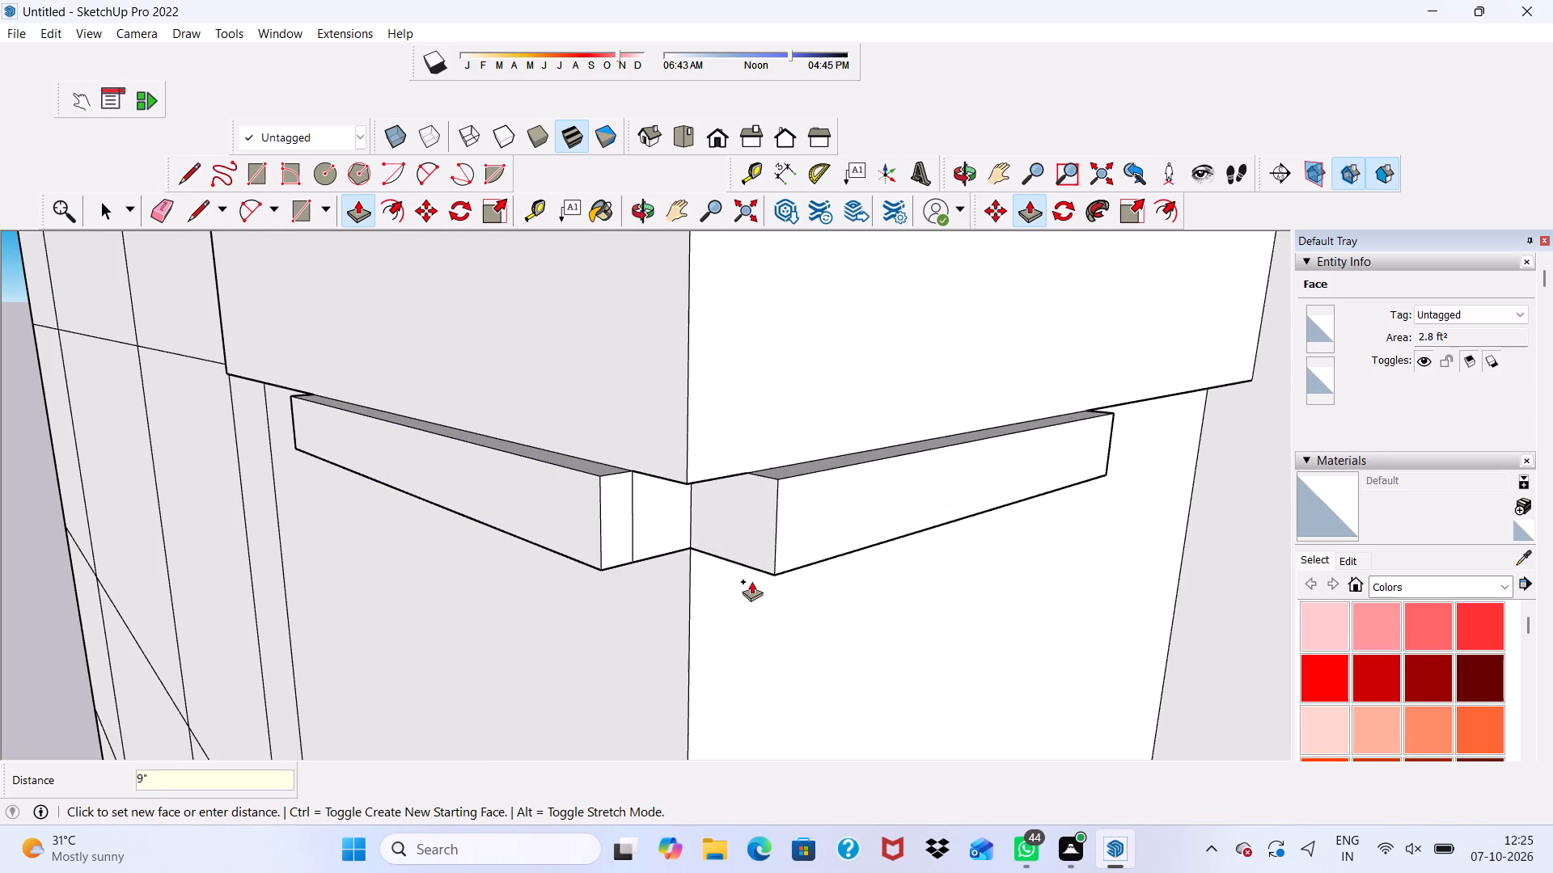
Extend the 4' 8" strip's end face at the corner by 9", flush with the other strip's front face.
{"action": "left_click", "coordinate": [741, 516]}
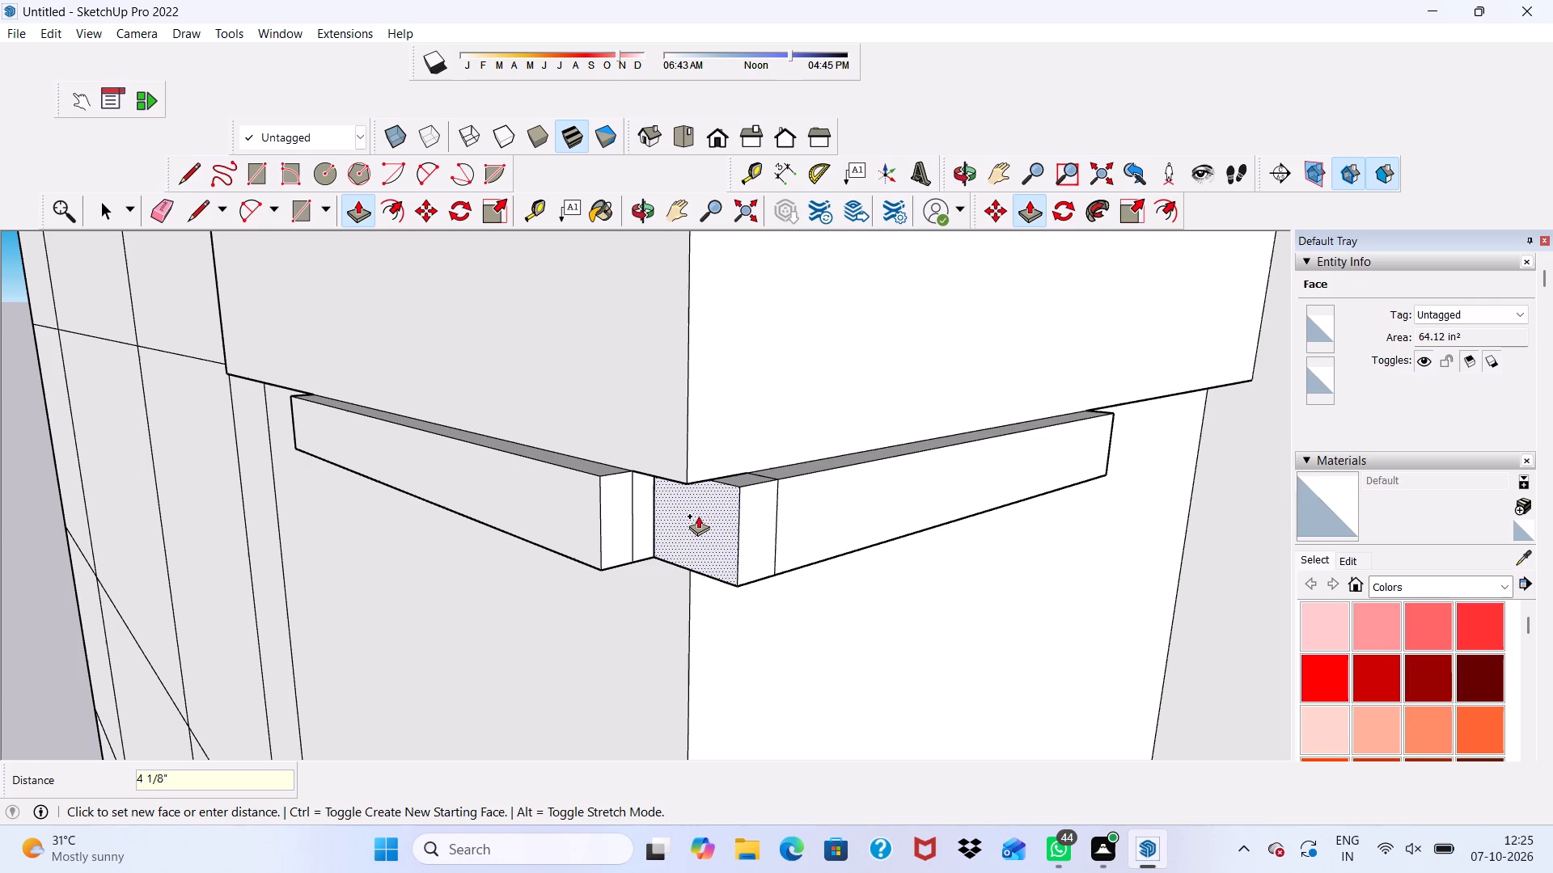
{"action": "middle_click_drag", "start_coordinate": [645, 511], "coordinate": [779, 501]}
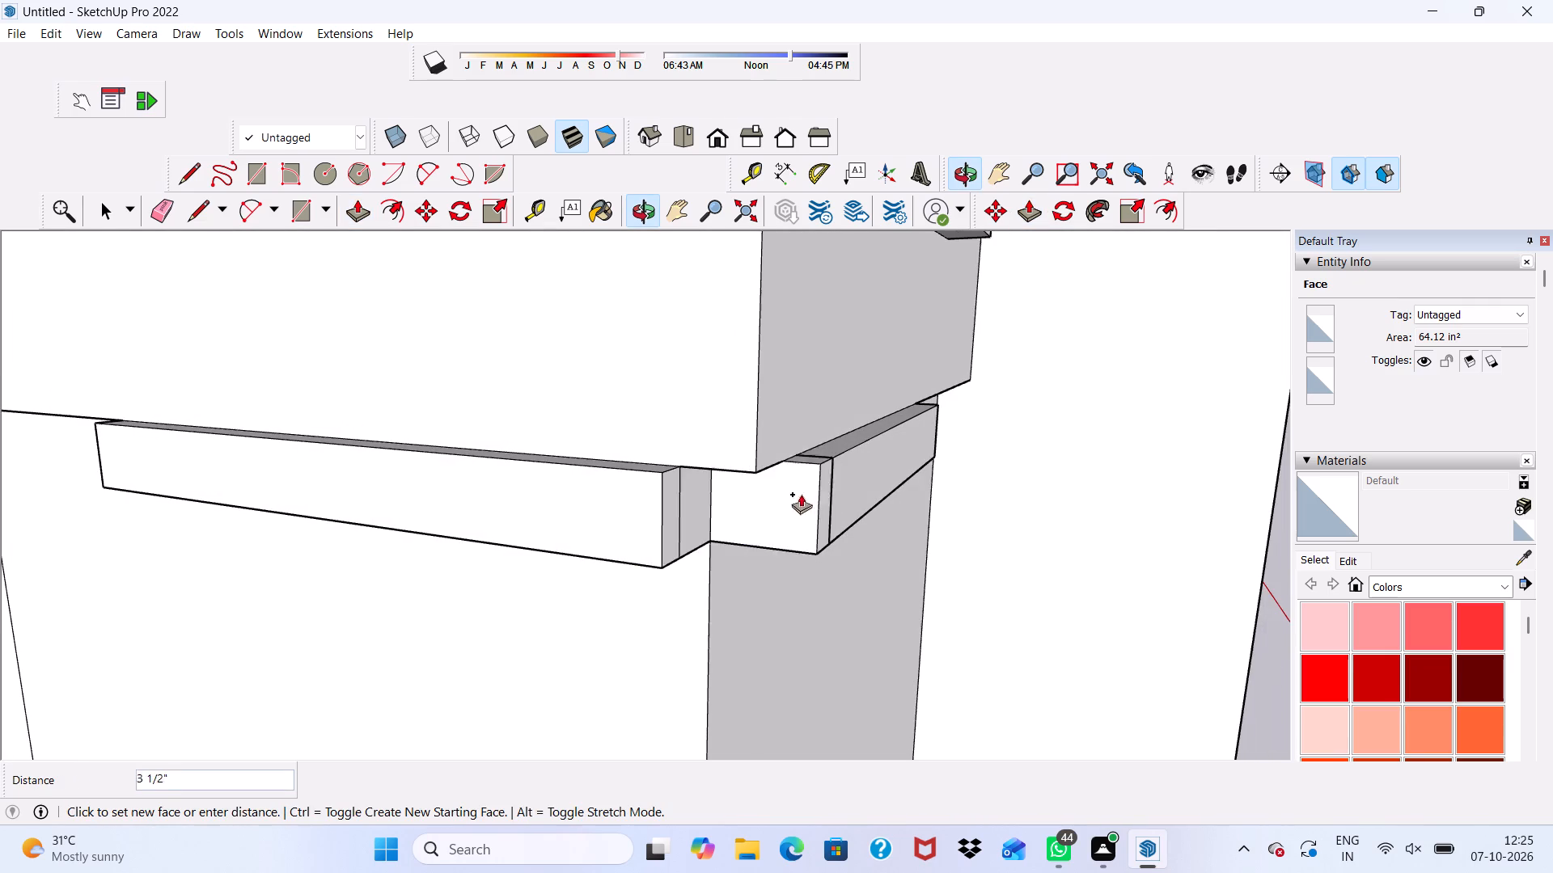
{"action": "left_click", "coordinate": [601, 484]}
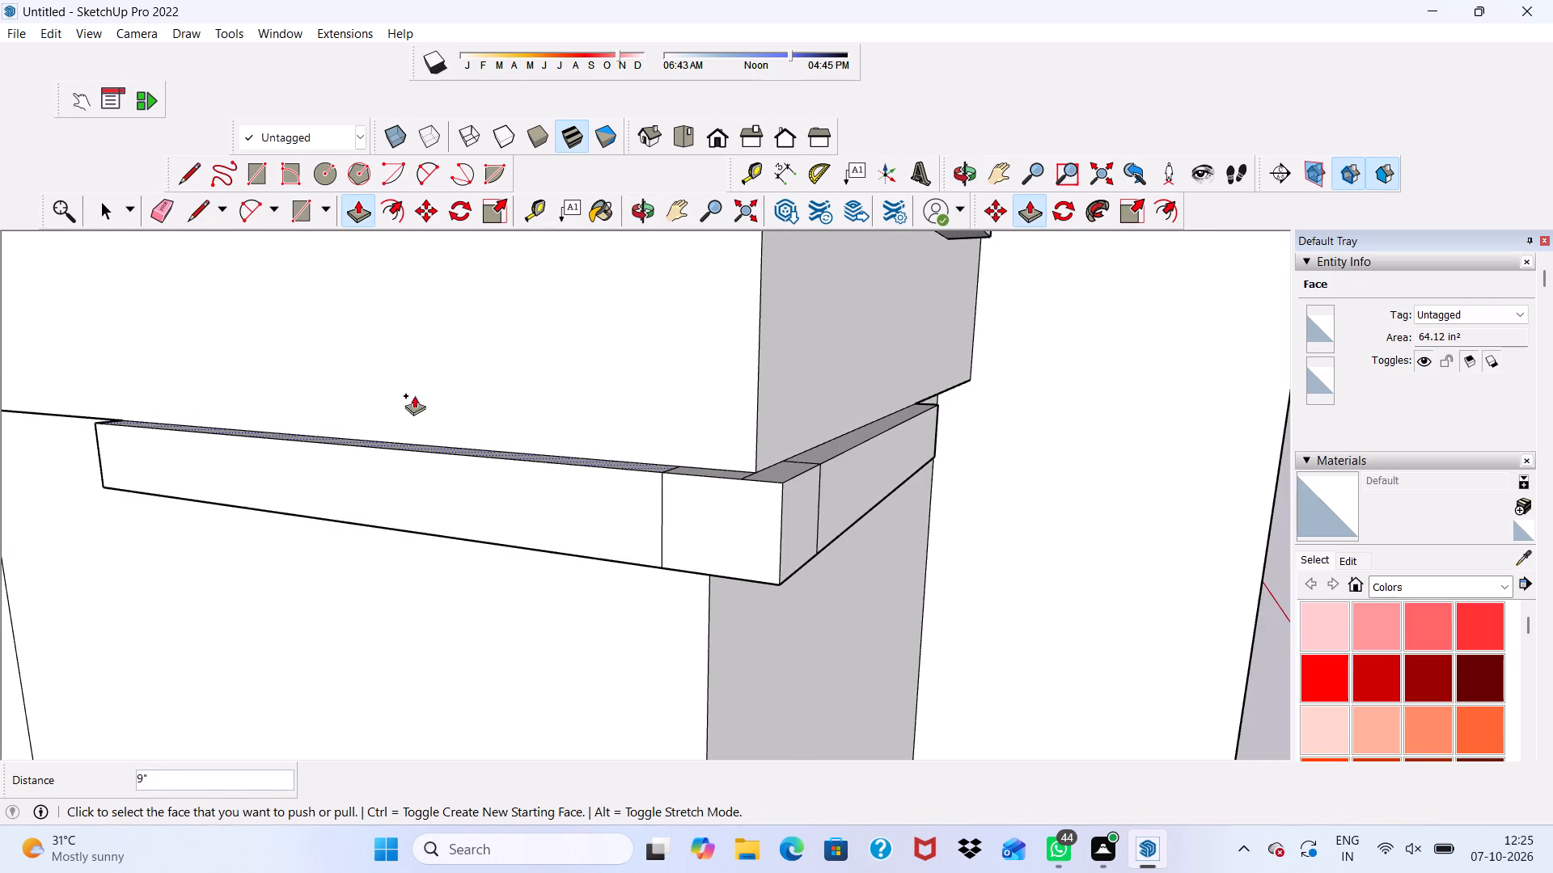
Erase the leftover seam edges on the front and top faces where the two strips join around the corner.
{"action": "left_click", "coordinate": [160, 209]}
{"action": "left_click_drag", "start_coordinate": [633, 501], "coordinate": [685, 508]}
{"action": "scroll", "coordinate": [683, 508], "scroll_direction": "up", "scroll_amount": 5}
{"action": "left_click", "coordinate": [655, 510]}
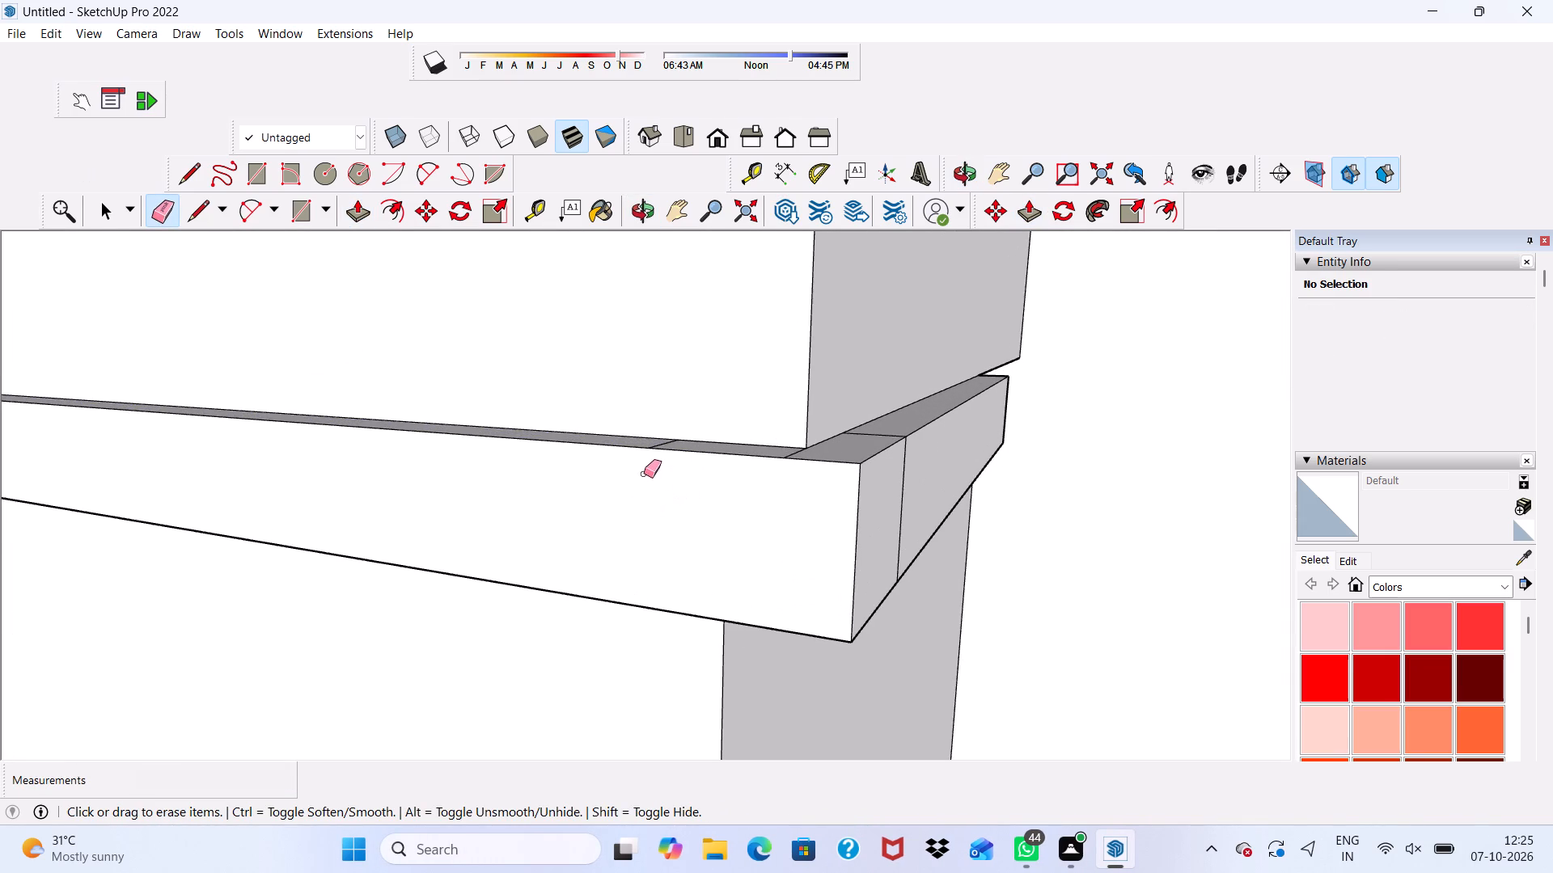
{"action": "scroll", "coordinate": [644, 469], "scroll_direction": "up", "scroll_amount": 10}
{"action": "left_click", "coordinate": [677, 420]}
{"action": "scroll", "coordinate": [679, 425], "scroll_direction": "down", "scroll_amount": 6}
{"action": "middle_click_drag", "start_coordinate": [712, 502], "coordinate": [578, 550]}
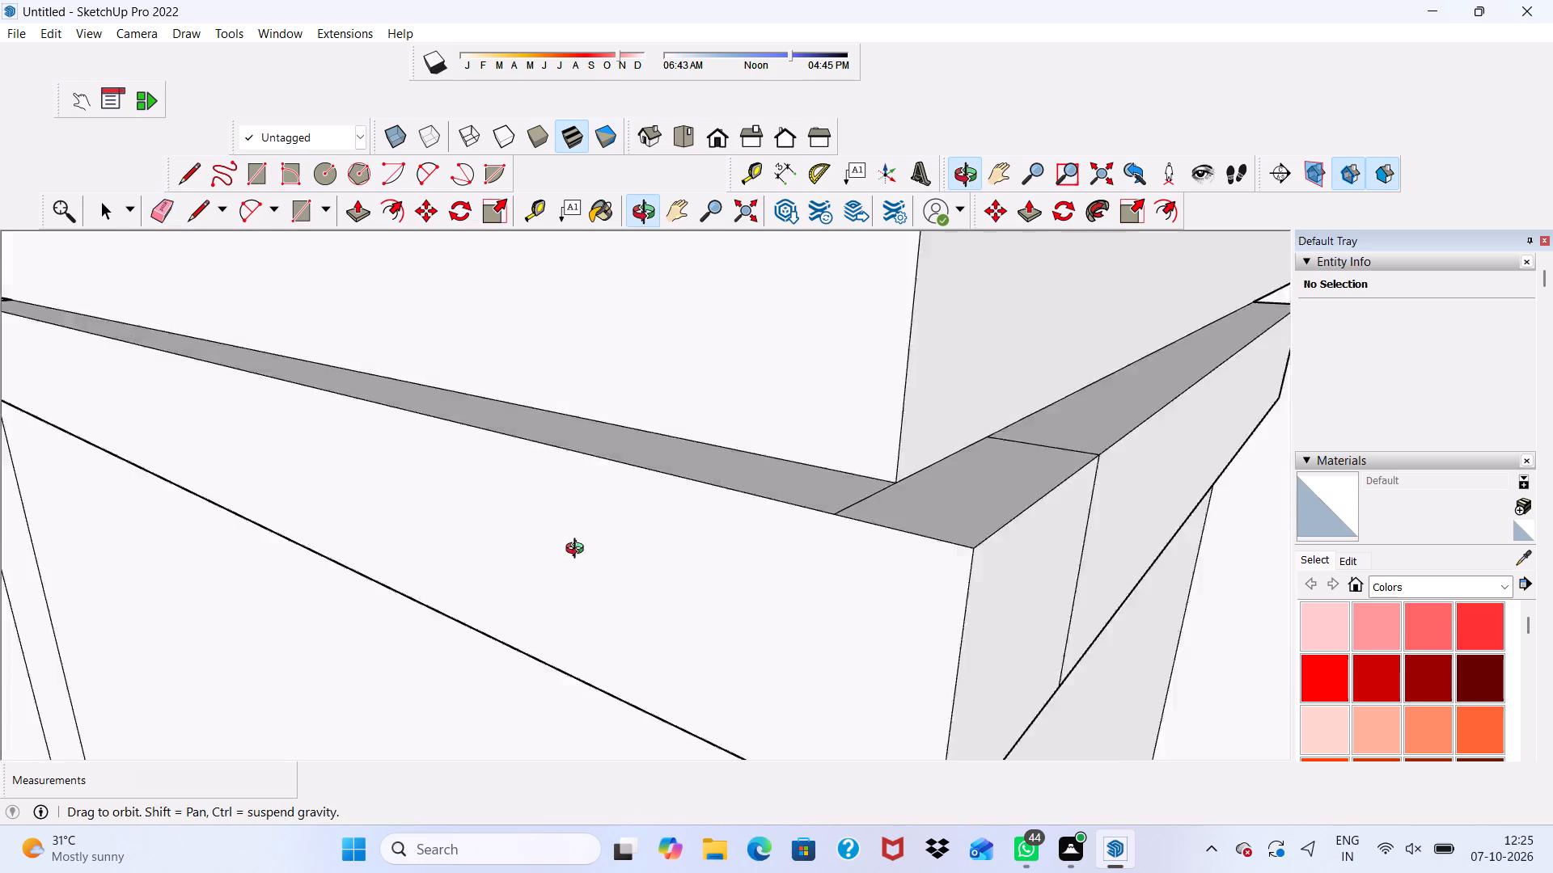
{"action": "middle_click_drag", "start_coordinate": [578, 550], "coordinate": [441, 562]}
{"action": "left_click_drag", "start_coordinate": [627, 521], "coordinate": [639, 550]}
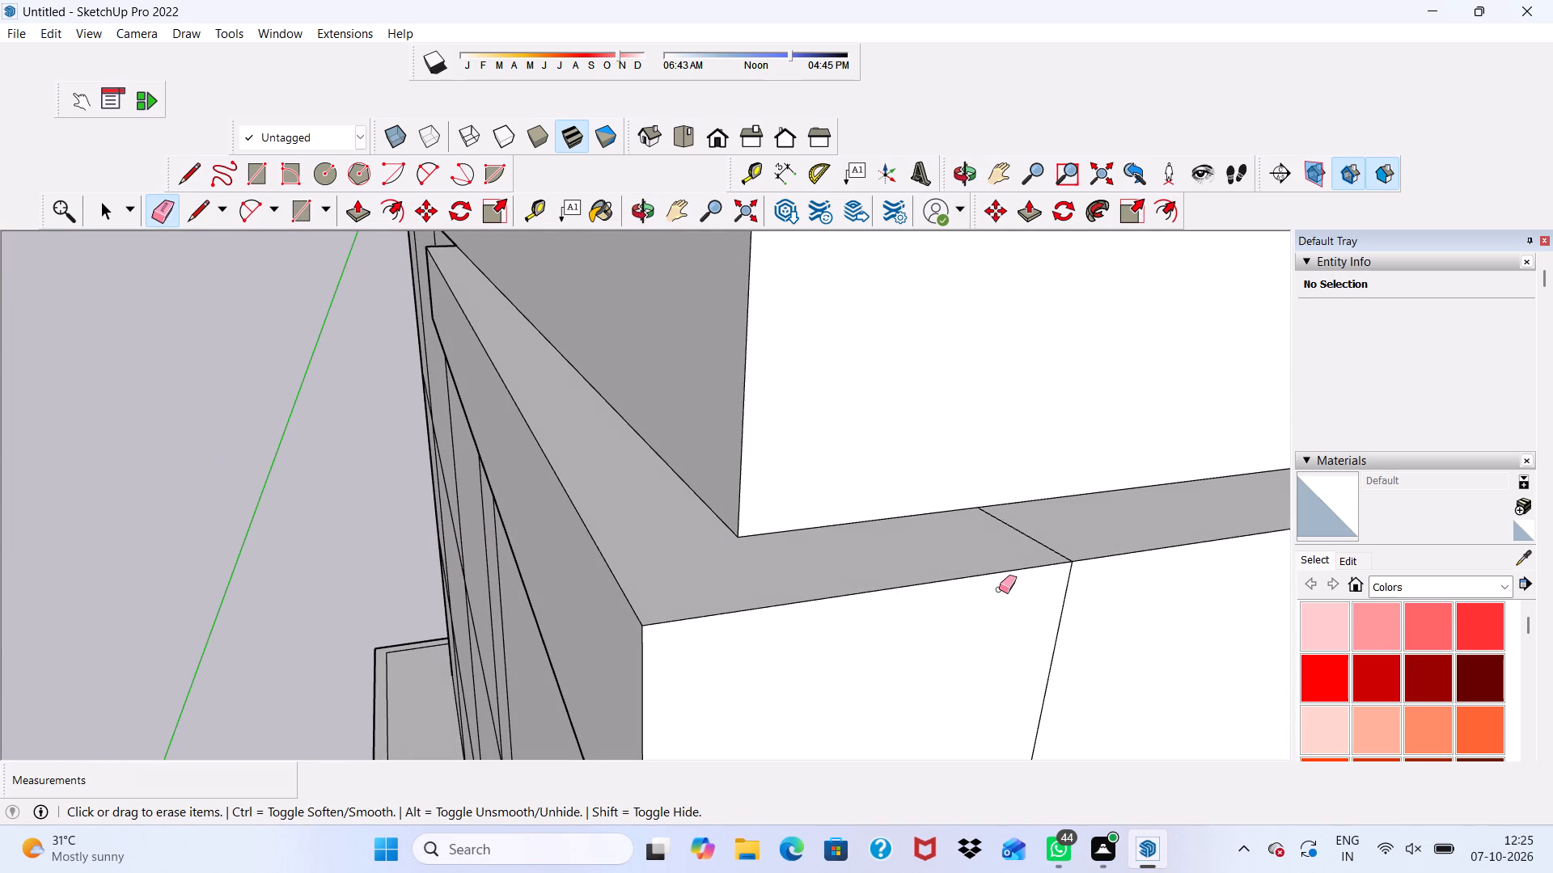
{"action": "left_click_drag", "start_coordinate": [1004, 593], "coordinate": [1073, 606]}
{"action": "left_click_drag", "start_coordinate": [1030, 550], "coordinate": [1043, 544]}
{"action": "left_click", "coordinate": [1064, 600]}
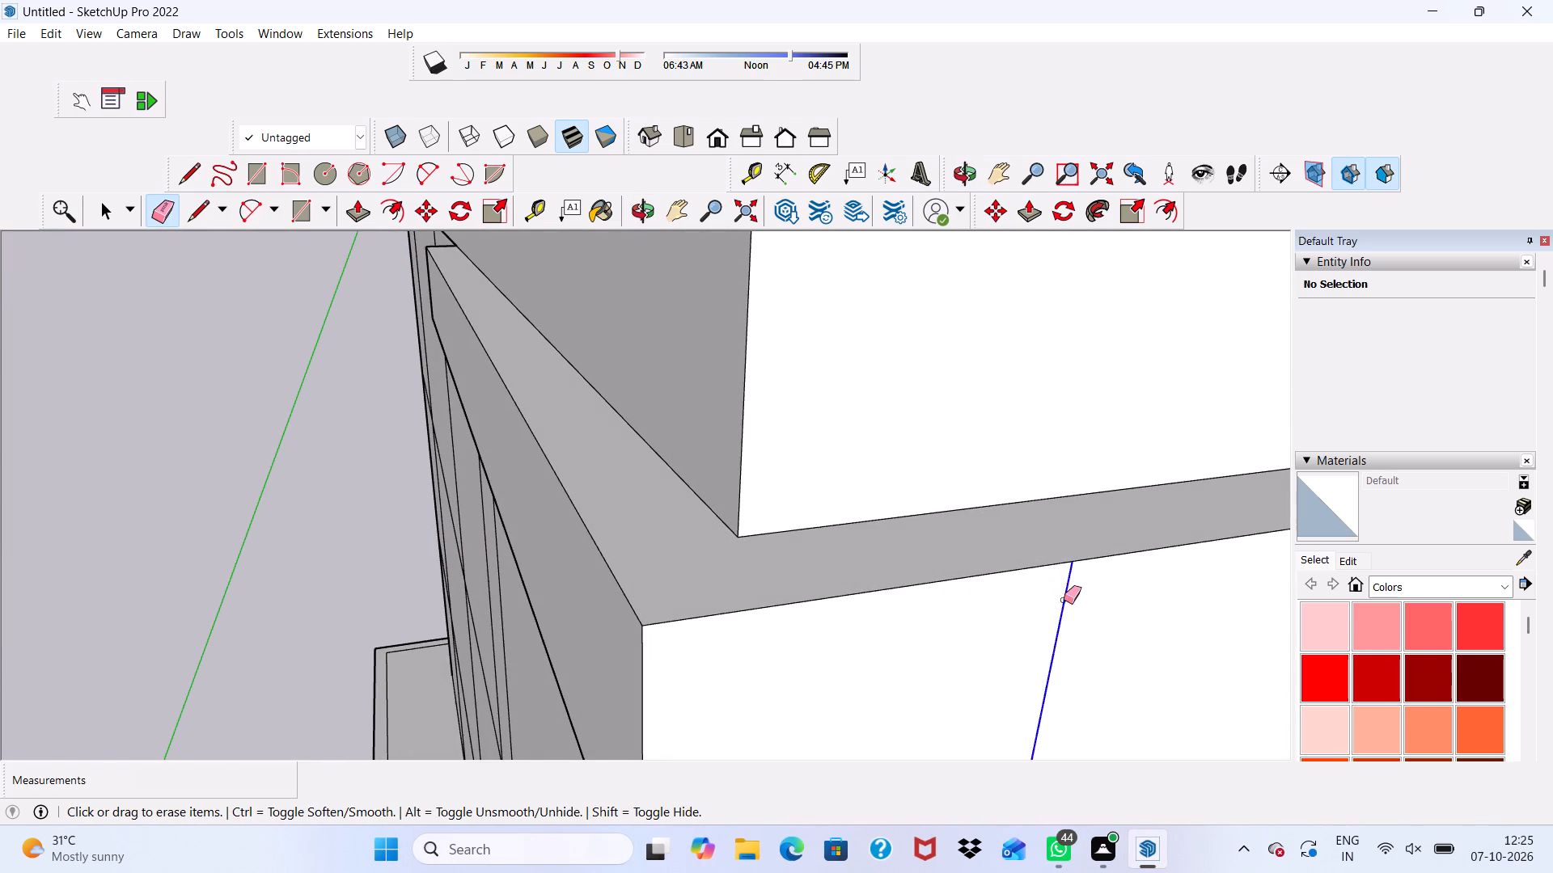
Erase the leftover seam edges on the underside of the joined corner ledge.
{"action": "scroll", "coordinate": [863, 513], "scroll_direction": "down", "scroll_amount": 12}
{"action": "middle_click_drag", "start_coordinate": [775, 558], "coordinate": [882, 286]}
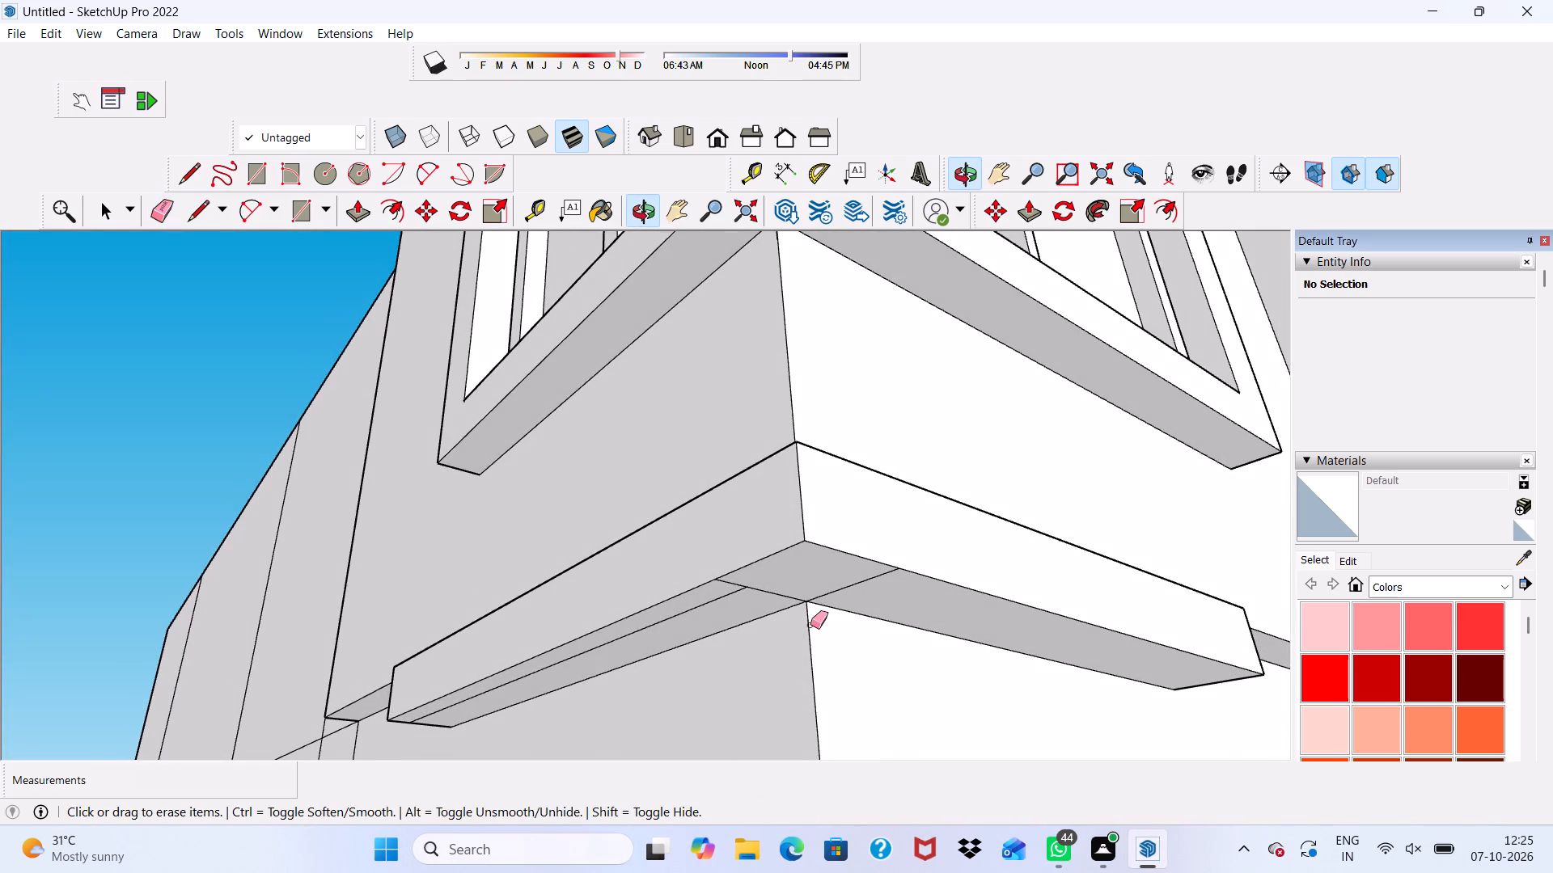
{"action": "scroll", "coordinate": [810, 625], "scroll_direction": "up", "scroll_amount": 6}
{"action": "left_click_drag", "start_coordinate": [781, 543], "coordinate": [622, 595]}
{"action": "left_click_drag", "start_coordinate": [683, 537], "coordinate": [658, 570]}
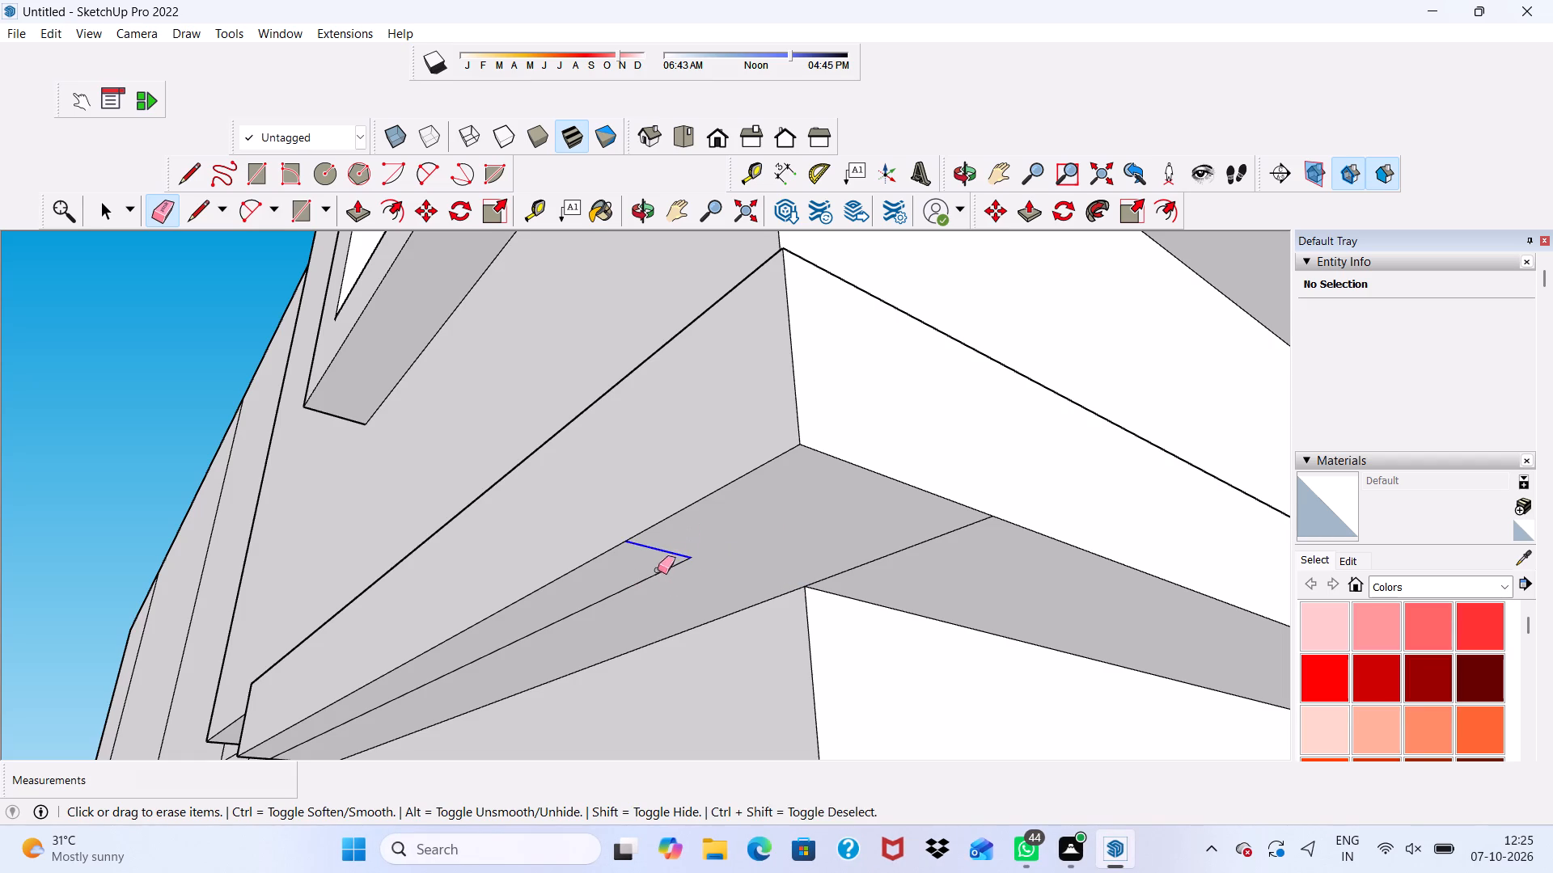
{"action": "left_click_drag", "start_coordinate": [658, 570], "coordinate": [620, 590]}
{"action": "left_click_drag", "start_coordinate": [841, 542], "coordinate": [929, 558]}
{"action": "scroll", "coordinate": [802, 560], "scroll_direction": "down", "scroll_amount": 6}
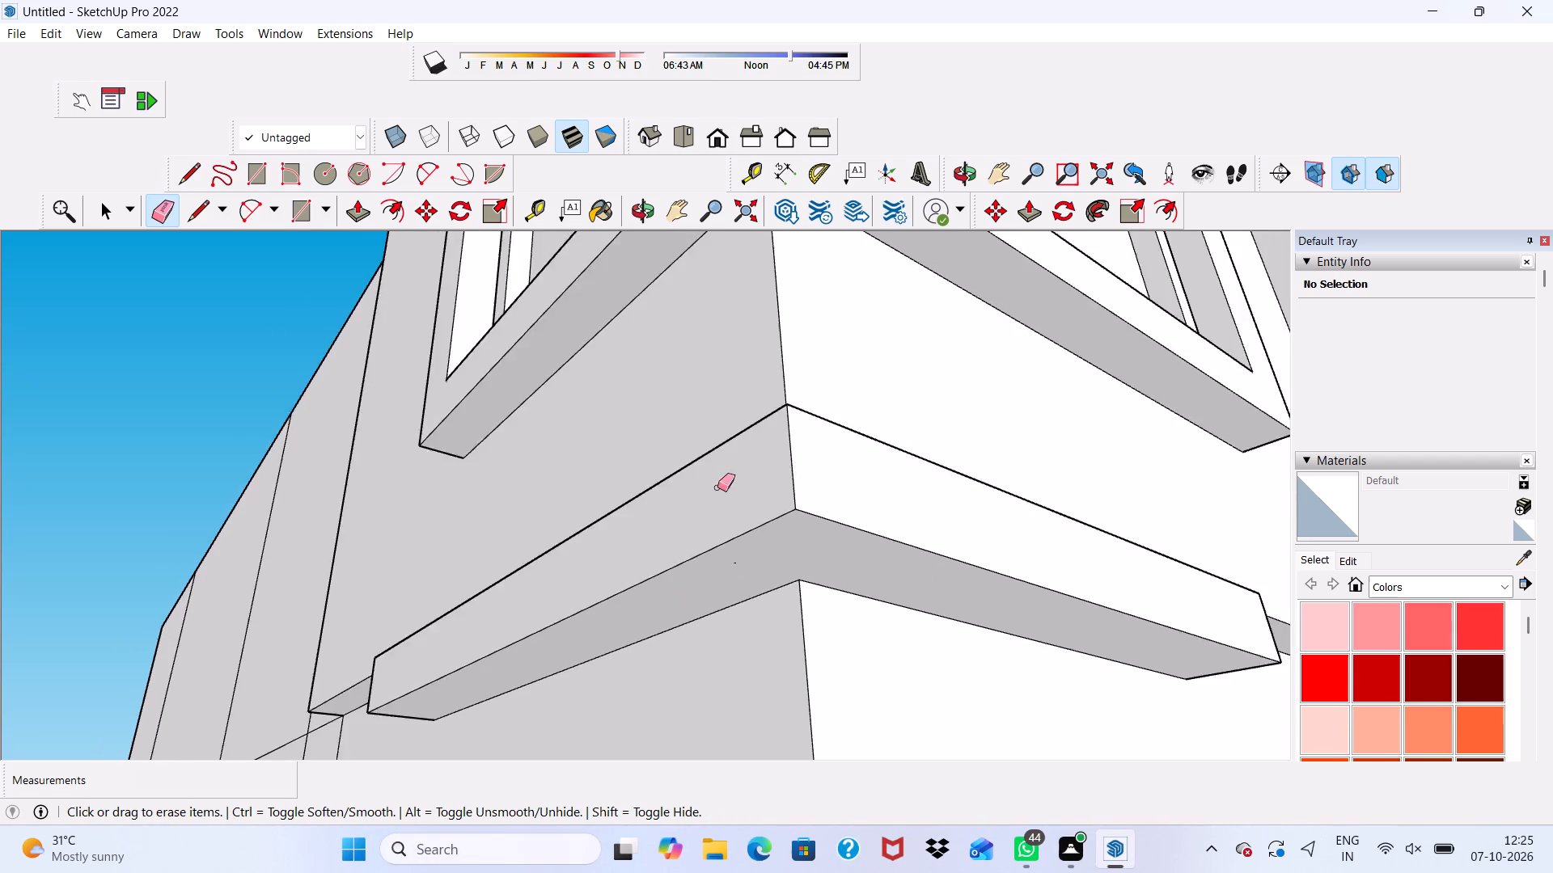
Examine the finished corner ledge and the wall beneath it from several angles and distances.
{"action": "scroll", "coordinate": [717, 487], "scroll_direction": "down", "scroll_amount": 15}
{"action": "middle_click_drag", "start_coordinate": [793, 509], "coordinate": [638, 660]}
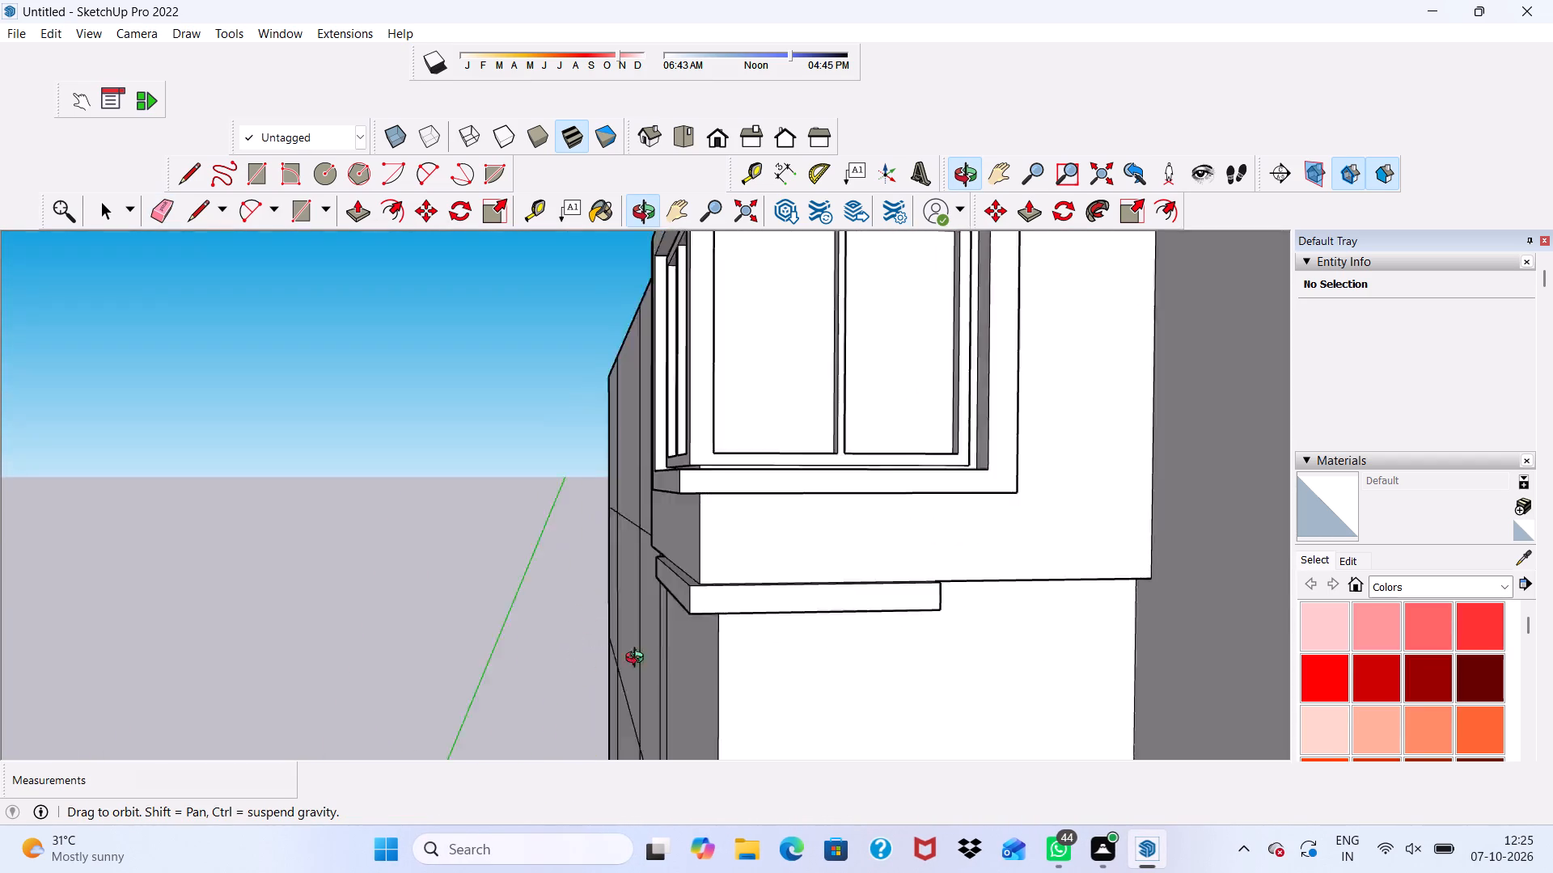
{"action": "middle_click_drag", "start_coordinate": [638, 660], "coordinate": [744, 770]}
{"action": "scroll", "coordinate": [739, 626], "scroll_direction": "up", "scroll_amount": 4}
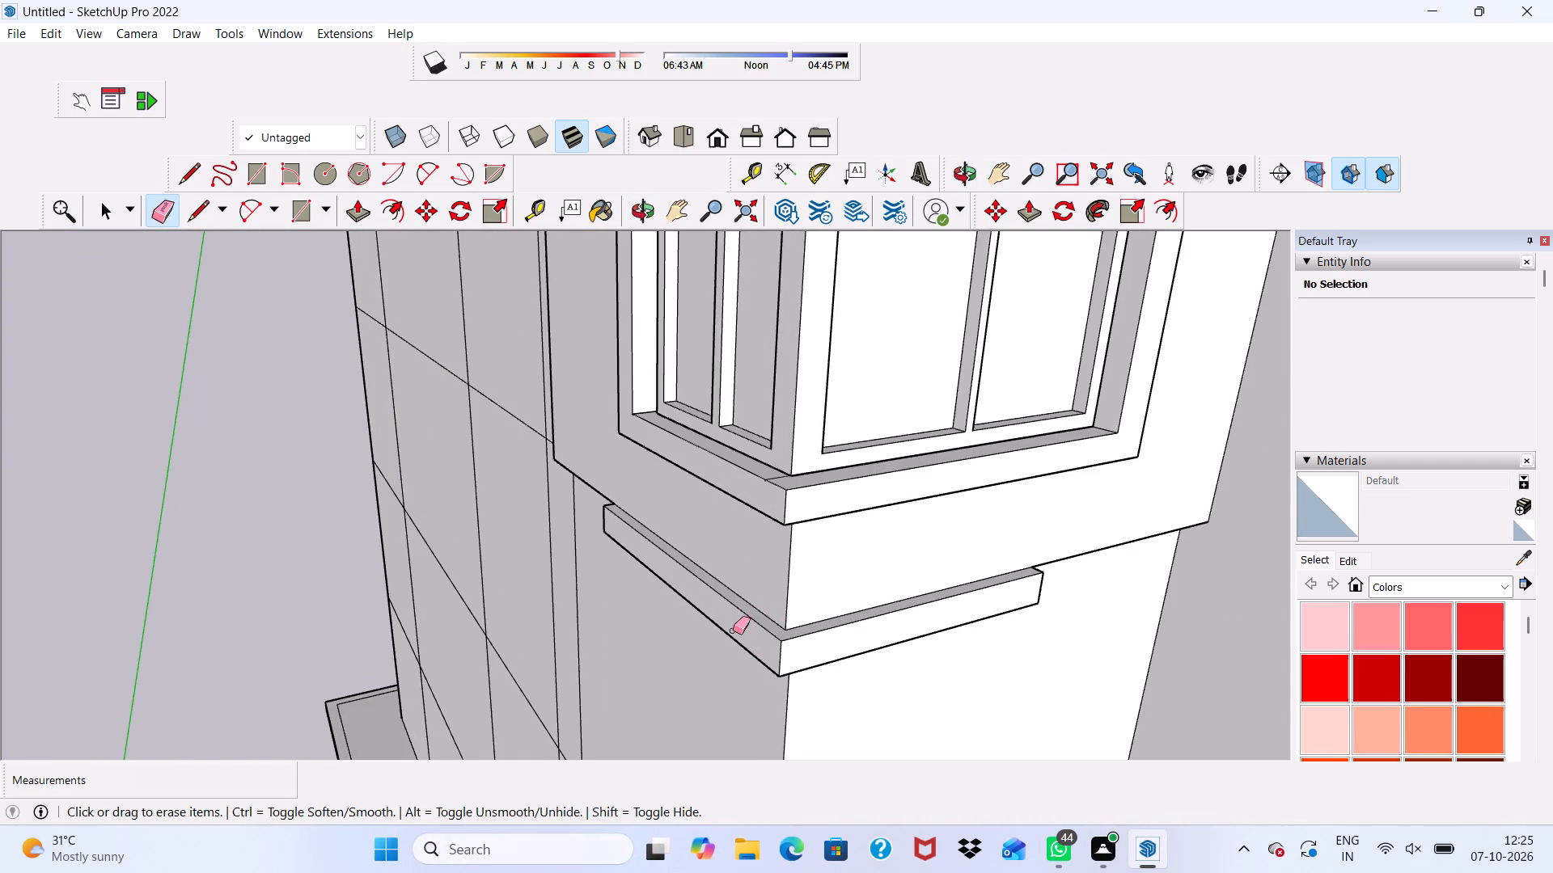
{"action": "scroll", "coordinate": [733, 630], "scroll_direction": "up", "scroll_amount": 3}
{"action": "key", "text": "space"}
{"action": "middle_click_drag", "start_coordinate": [734, 615], "coordinate": [752, 600]}
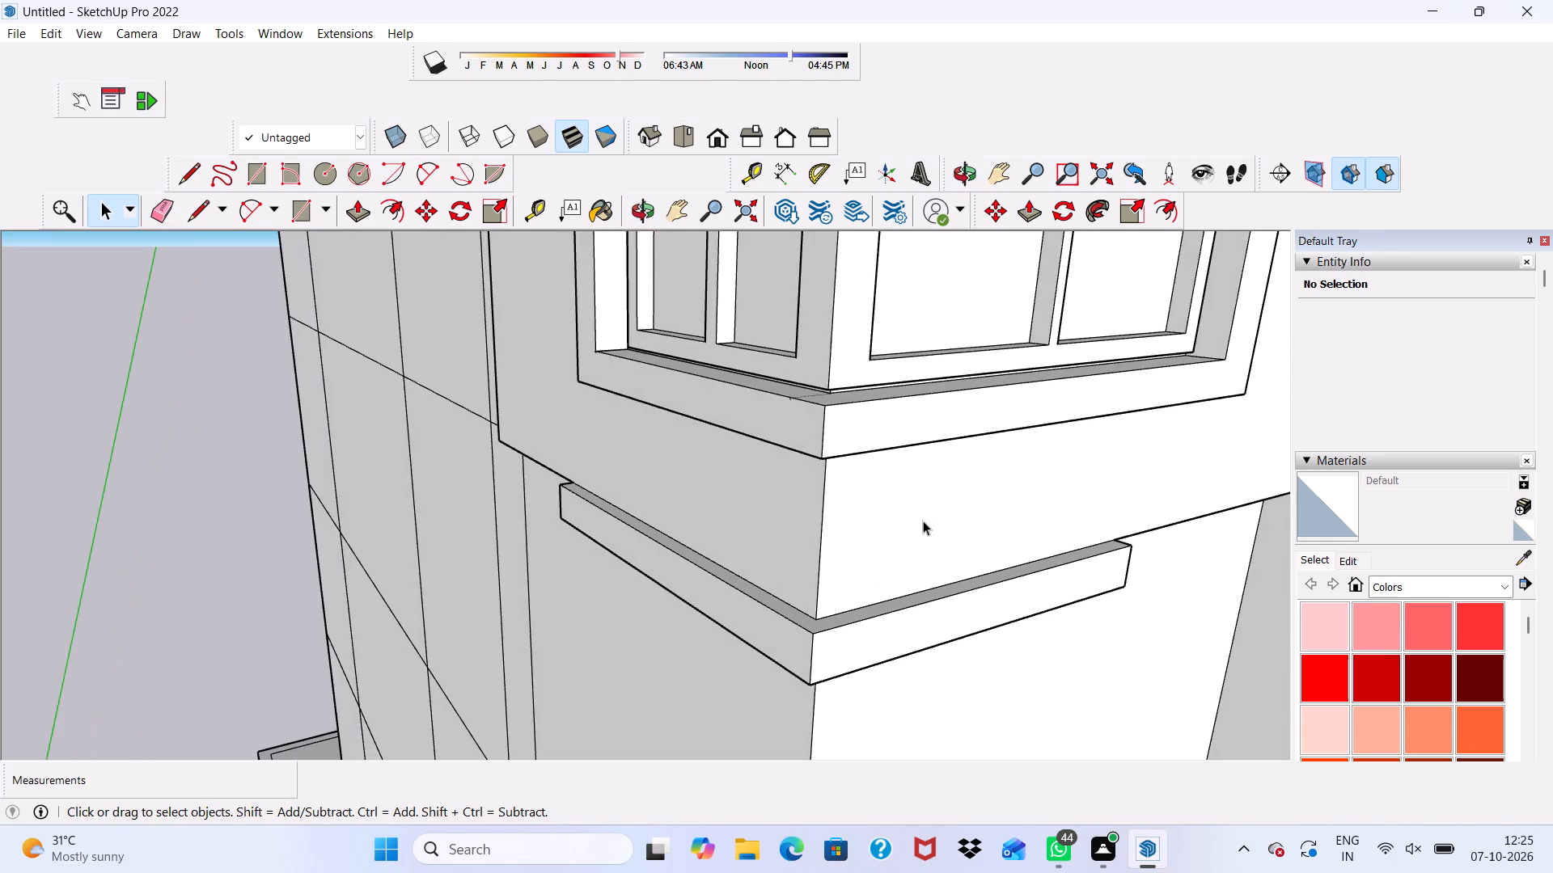
{"action": "scroll", "coordinate": [907, 669], "scroll_direction": "up", "scroll_amount": 4}
{"action": "scroll", "coordinate": [754, 572], "scroll_direction": "up", "scroll_amount": 4}
{"action": "middle_click_drag", "start_coordinate": [656, 668], "coordinate": [878, 542]}
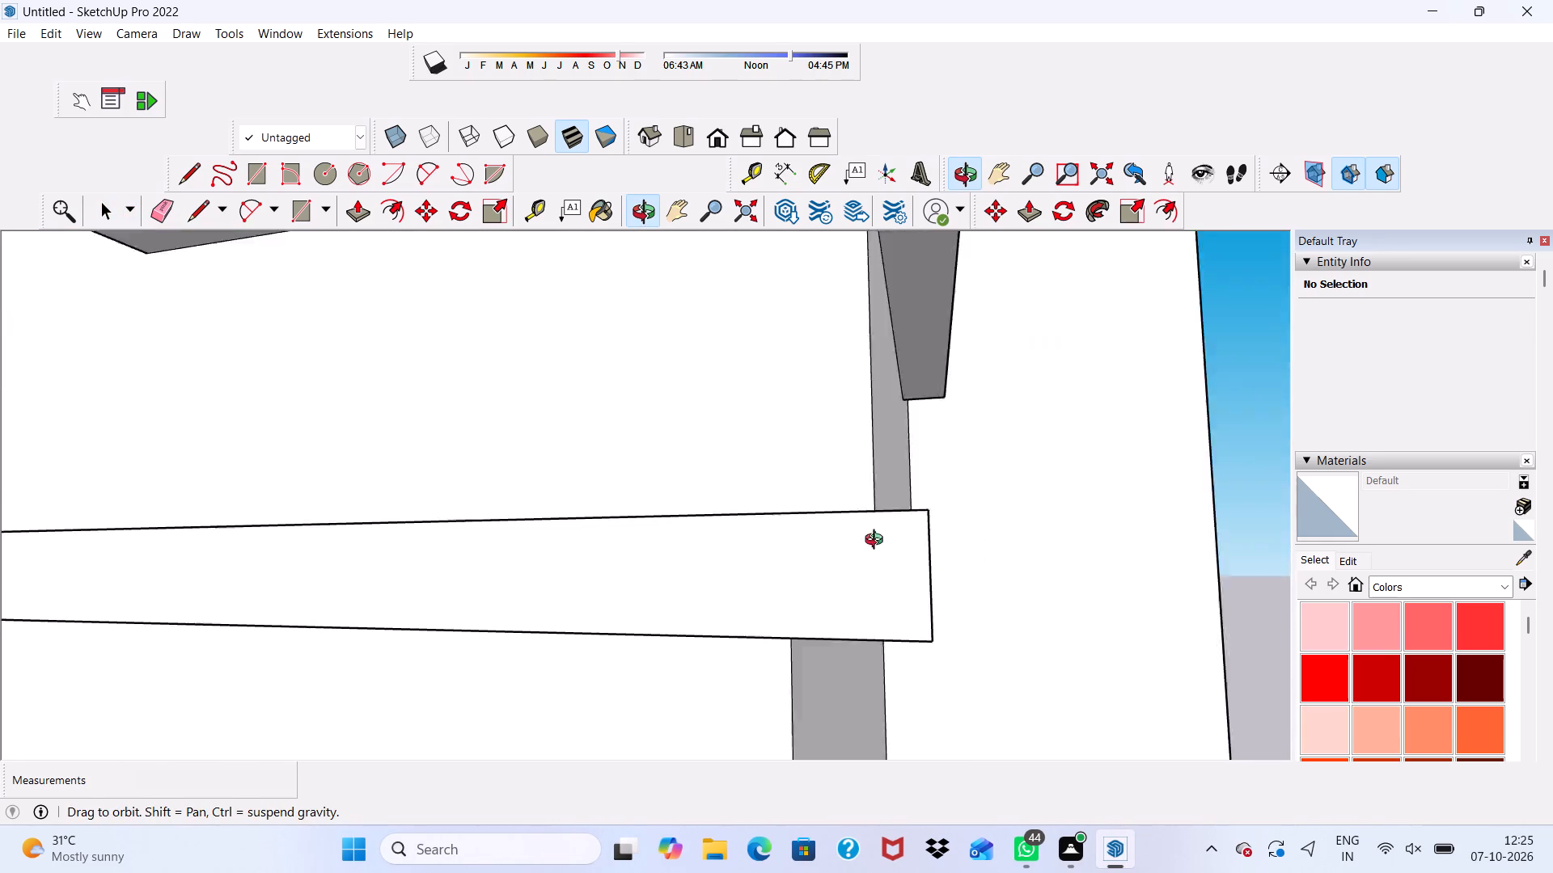
{"action": "middle_click_drag", "start_coordinate": [878, 542], "coordinate": [536, 571]}
{"action": "scroll", "coordinate": [494, 522], "scroll_direction": "down", "scroll_amount": 11}
{"action": "middle_click_drag", "start_coordinate": [523, 559], "coordinate": [740, 525]}
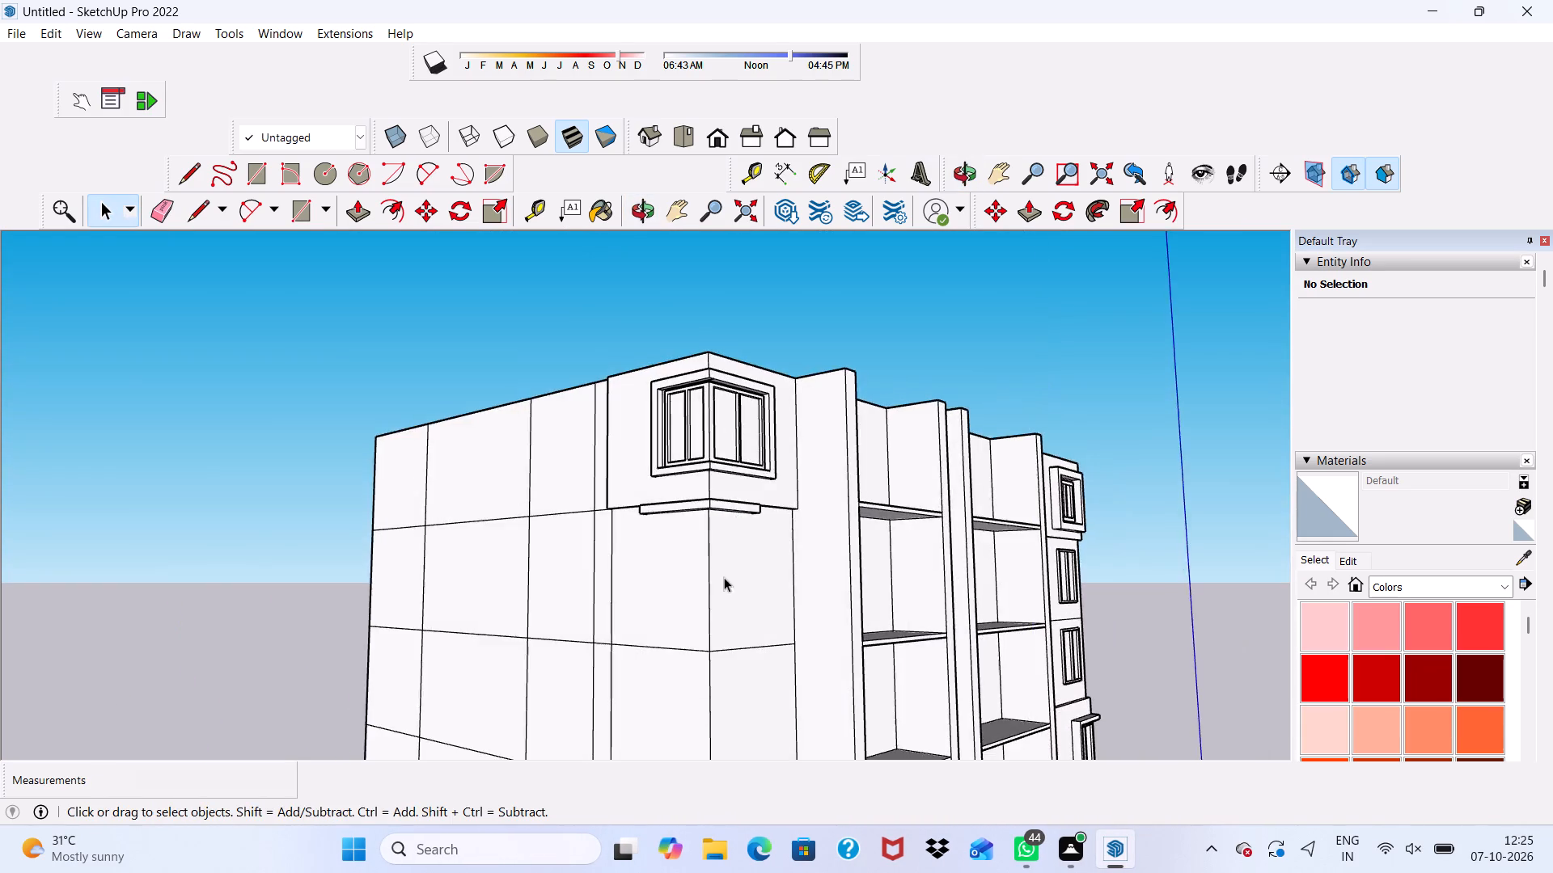
{"action": "scroll", "coordinate": [695, 606], "scroll_direction": "up", "scroll_amount": 5}
{"action": "scroll", "coordinate": [681, 528], "scroll_direction": "up", "scroll_amount": 4}
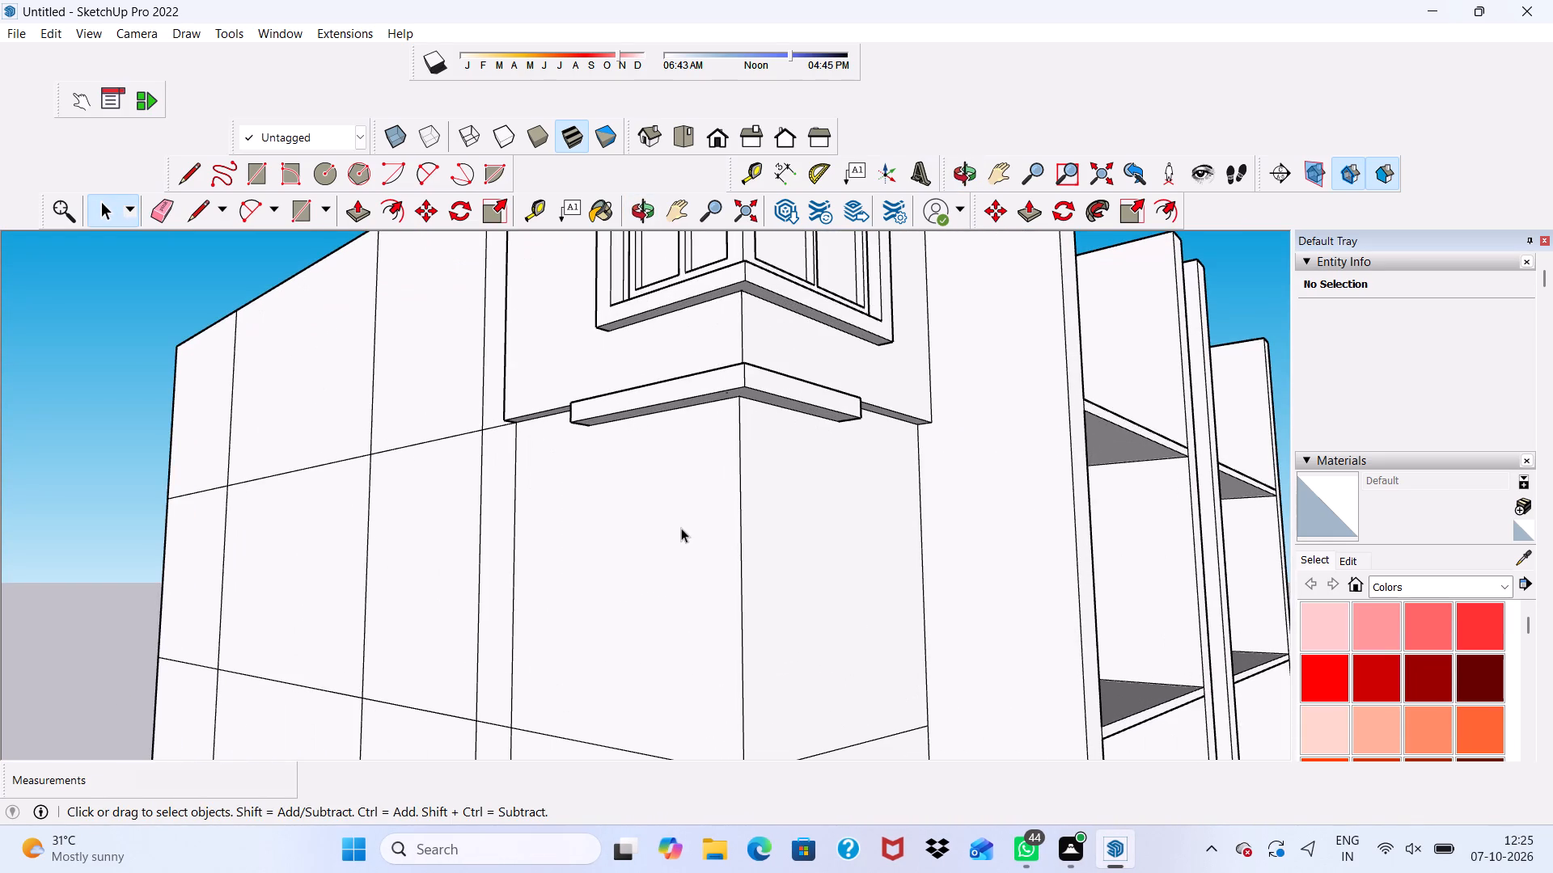
{"action": "scroll", "coordinate": [767, 424], "scroll_direction": "up", "scroll_amount": 2}
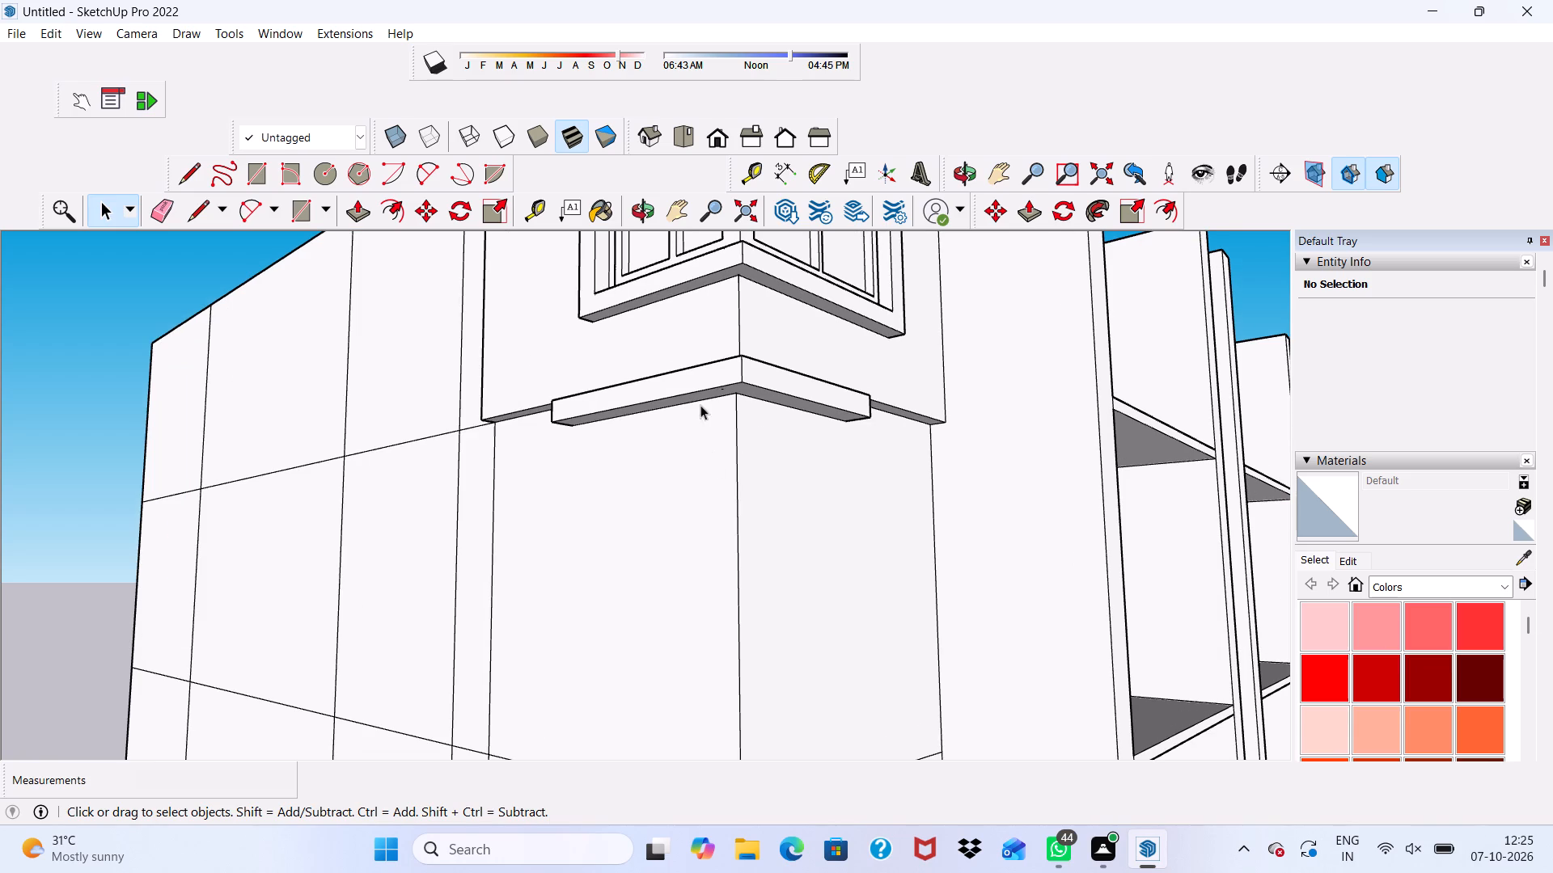
Draw a rectangle about 4' 1" wide by 4' 8" high below the 4' 8" ledge strip, starting on the wall's corner edge.
{"action": "left_click", "coordinate": [254, 171]}
{"action": "middle_click_drag", "start_coordinate": [717, 451], "coordinate": [542, 467]}
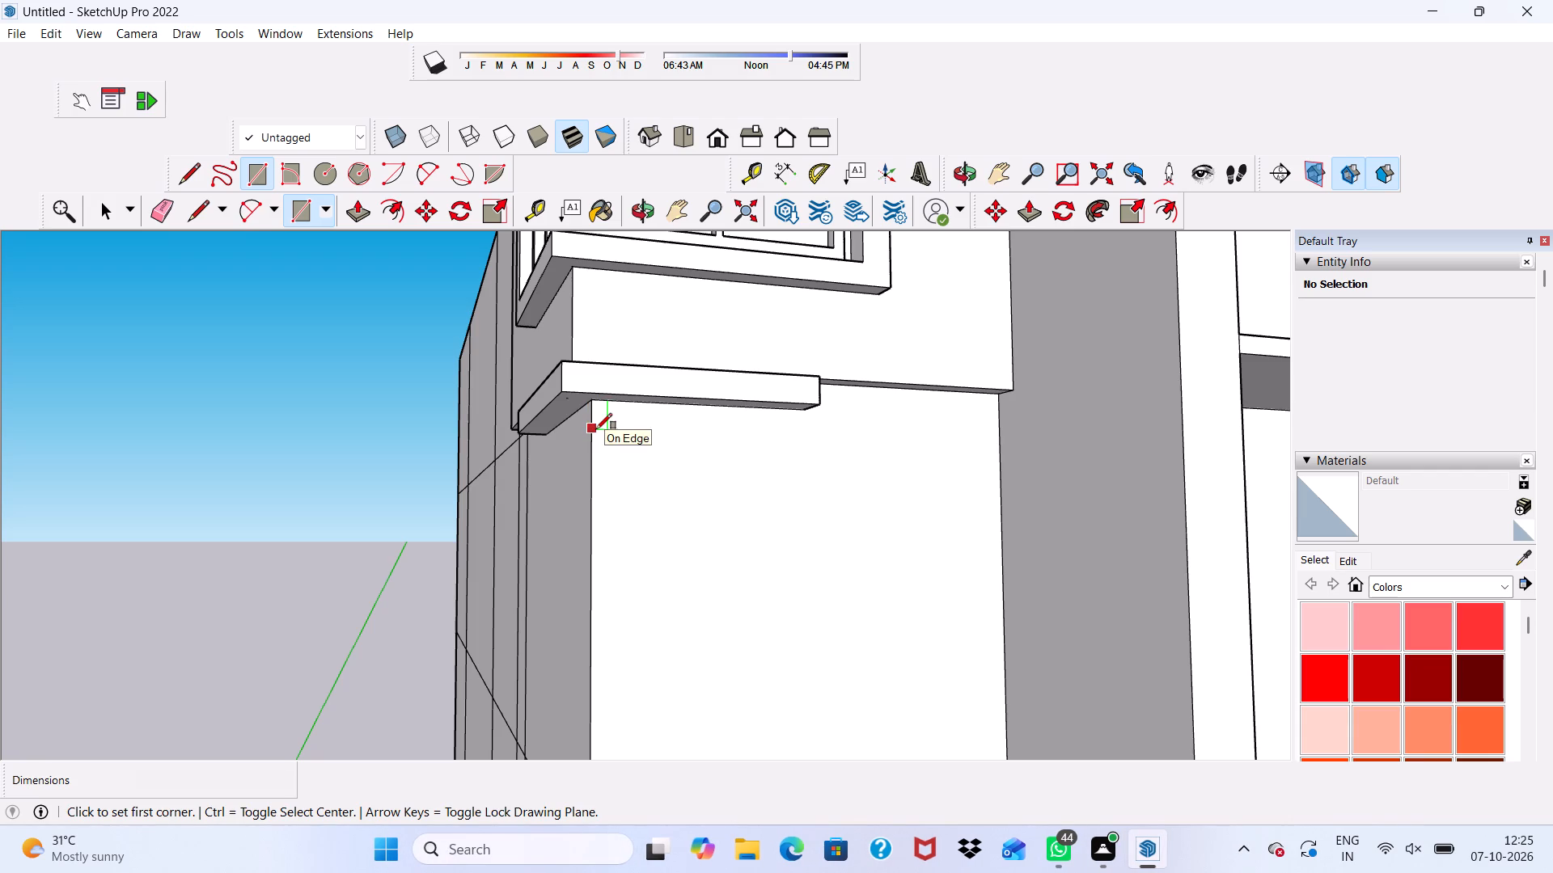
{"action": "left_click", "coordinate": [596, 429]}
{"action": "scroll", "coordinate": [738, 508], "scroll_direction": "down", "scroll_amount": 3}
{"action": "scroll", "coordinate": [786, 559], "scroll_direction": "up", "scroll_amount": 1}
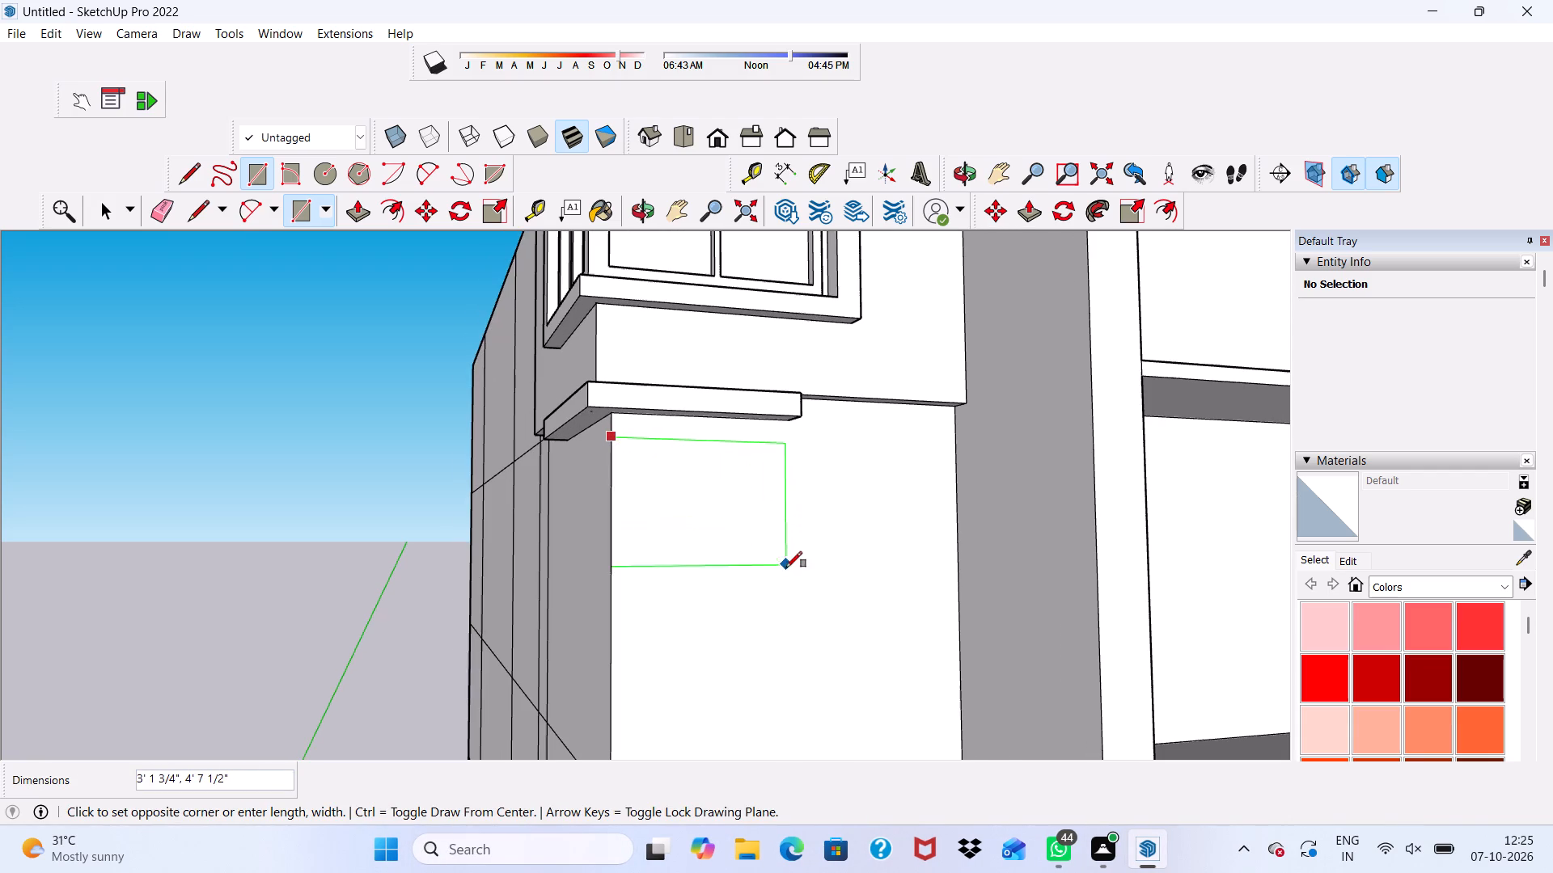
{"action": "left_click", "coordinate": [767, 626]}
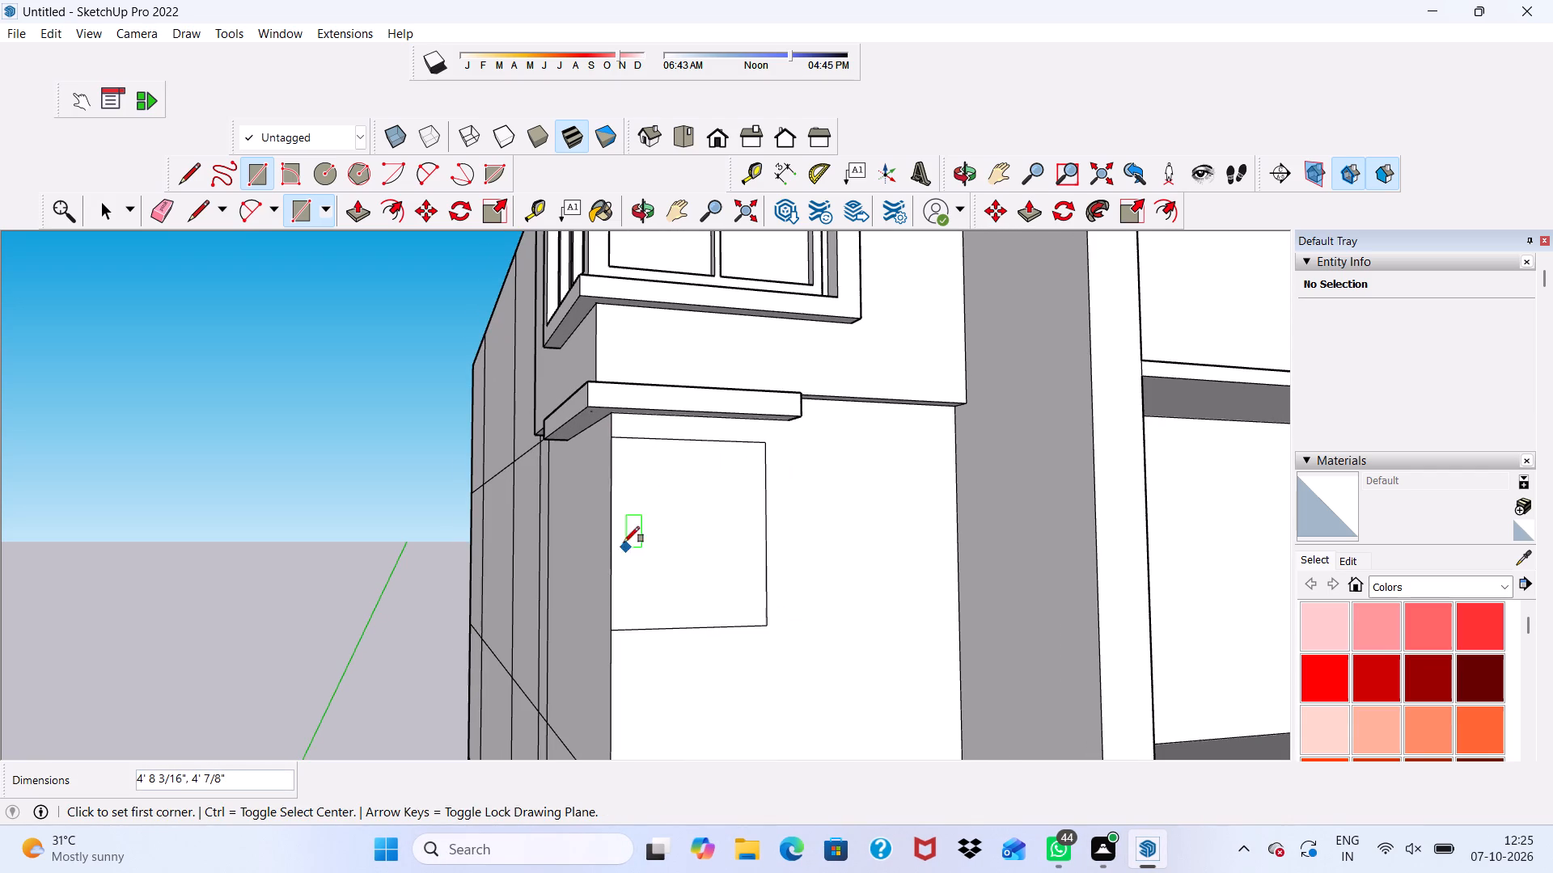
Draw a matching rectangle about 4' 8" by 4' 8" on the adjacent wall, starting at the first rectangle's upper corner on the shared edge.
{"action": "middle_click_drag", "start_coordinate": [624, 542], "coordinate": [842, 551]}
{"action": "scroll", "coordinate": [670, 534], "scroll_direction": "down", "scroll_amount": 9}
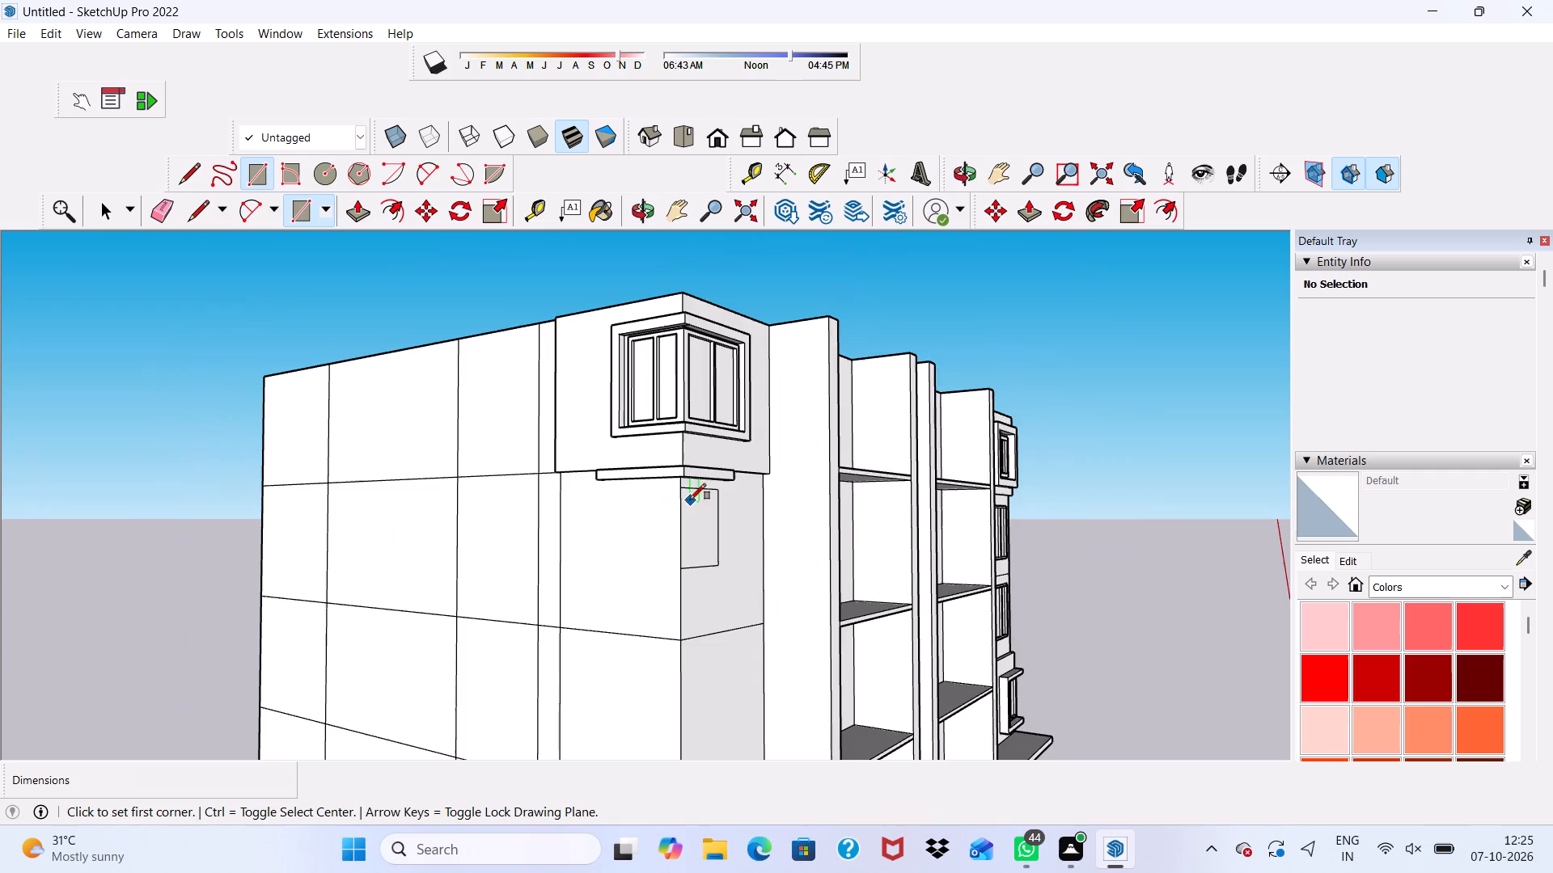
{"action": "scroll", "coordinate": [664, 499], "scroll_direction": "up", "scroll_amount": 8}
{"action": "left_click", "coordinate": [700, 478]}
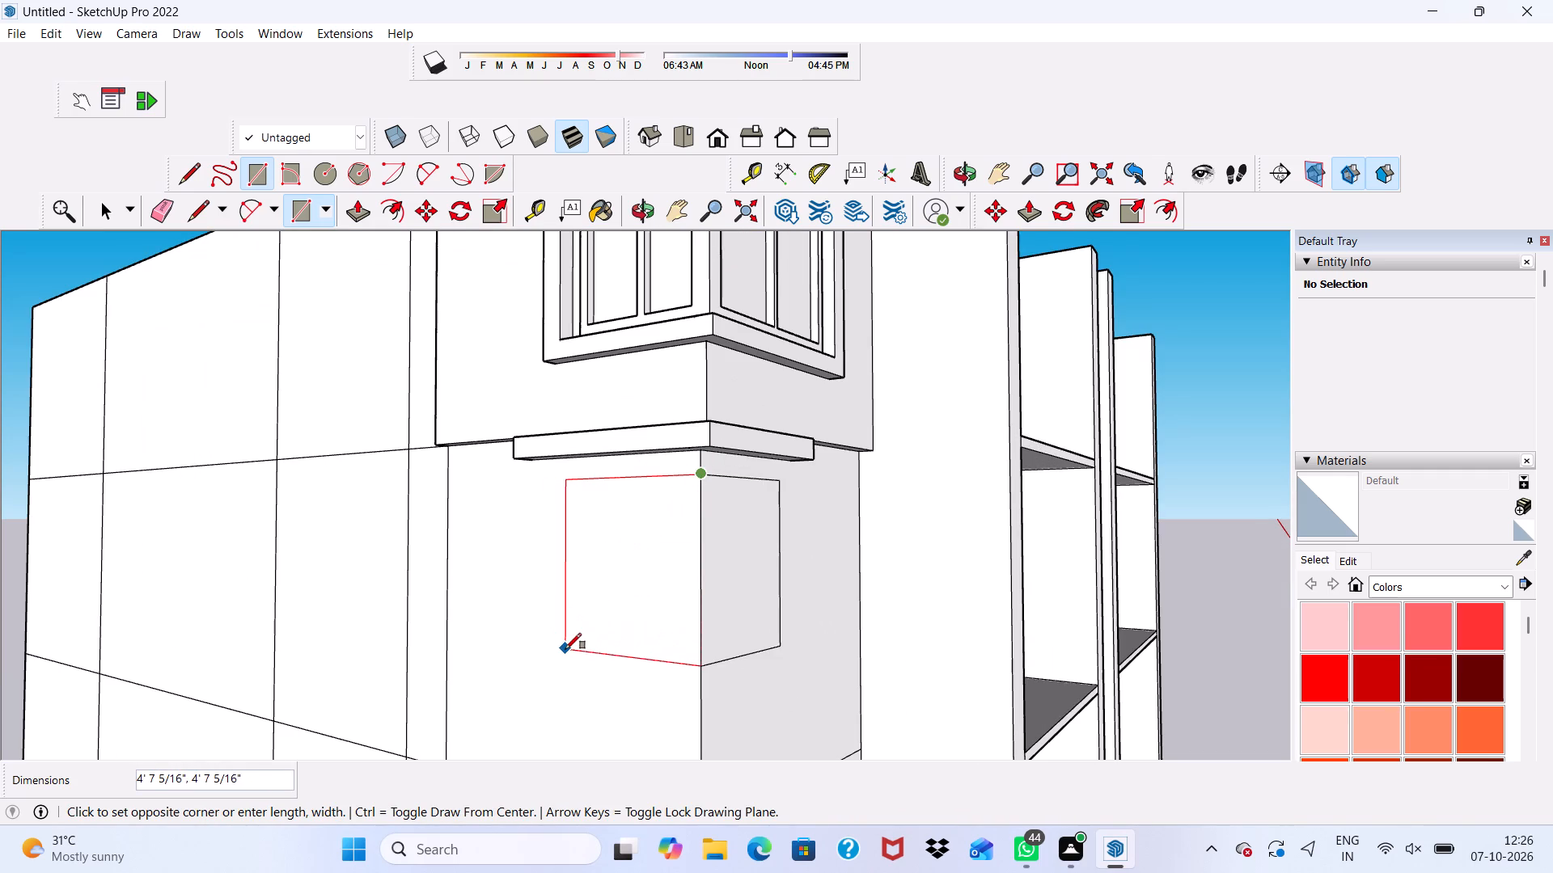
{"action": "left_click", "coordinate": [559, 648]}
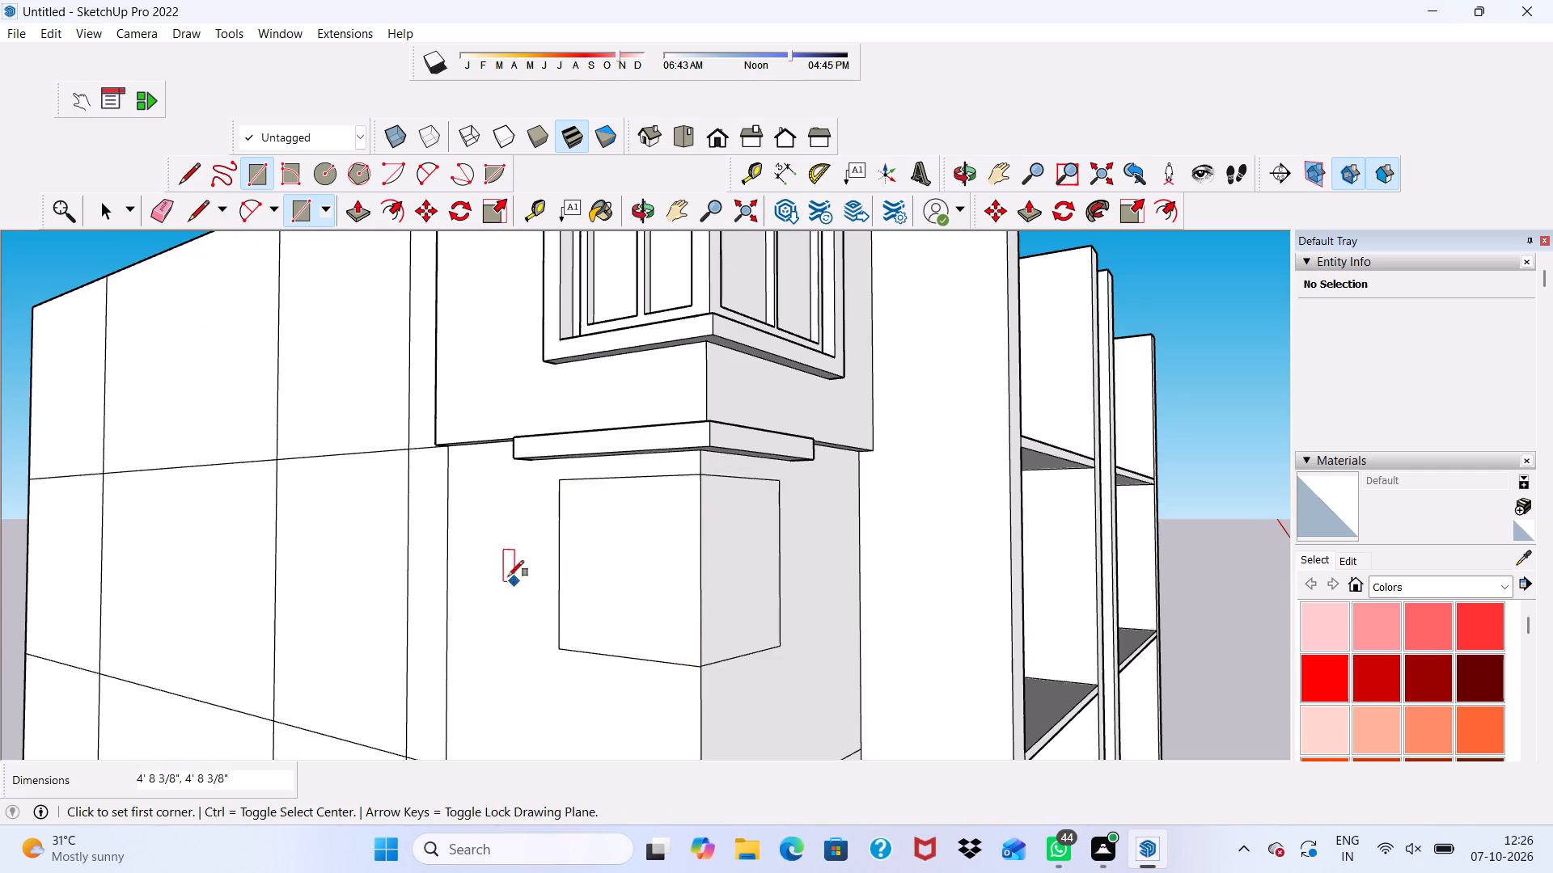
Offset the outline of the 4' 1" wide window rectangle 3" inward to form its frame border.
{"action": "scroll", "coordinate": [508, 576], "scroll_direction": "down", "scroll_amount": 4}
{"action": "middle_click_drag", "start_coordinate": [507, 576], "coordinate": [378, 597]}
{"action": "key", "text": "space"}
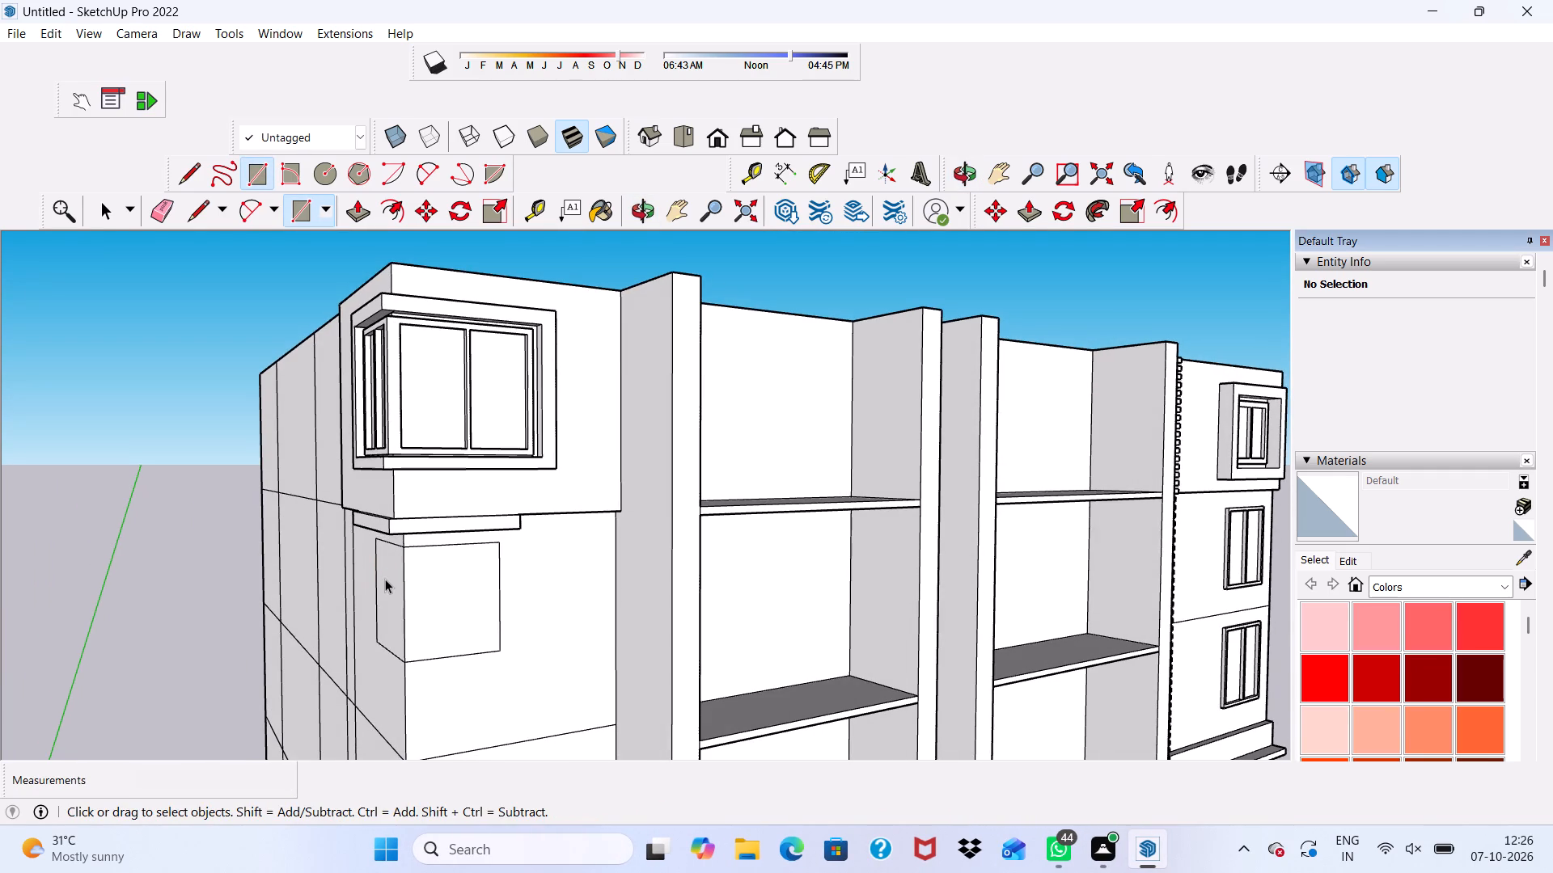
{"action": "scroll", "coordinate": [448, 487], "scroll_direction": "up", "scroll_amount": 3}
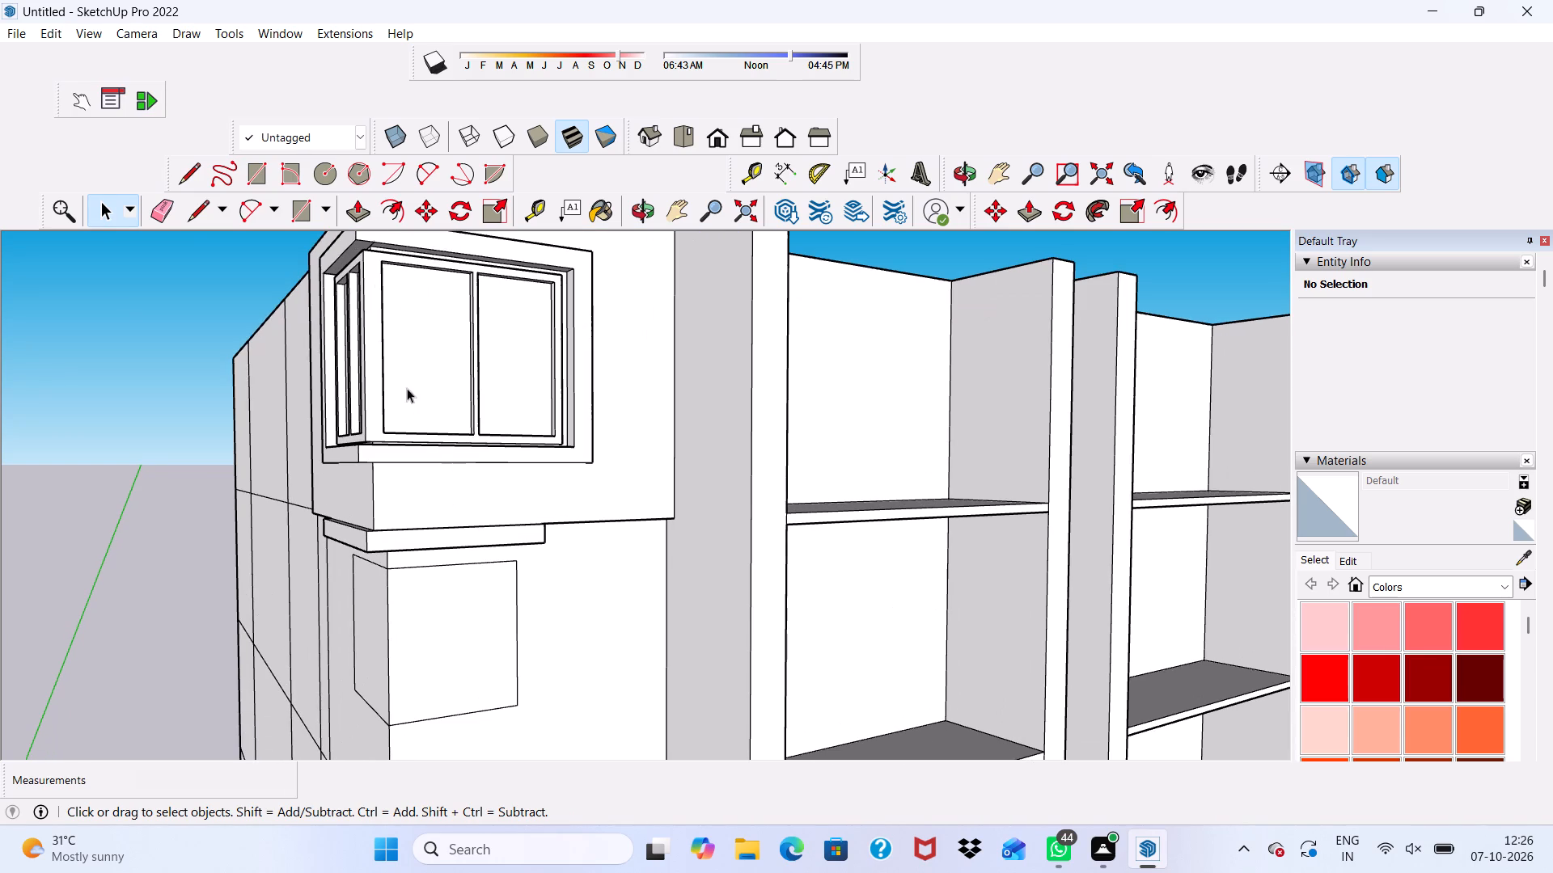
{"action": "left_click", "coordinate": [401, 203]}
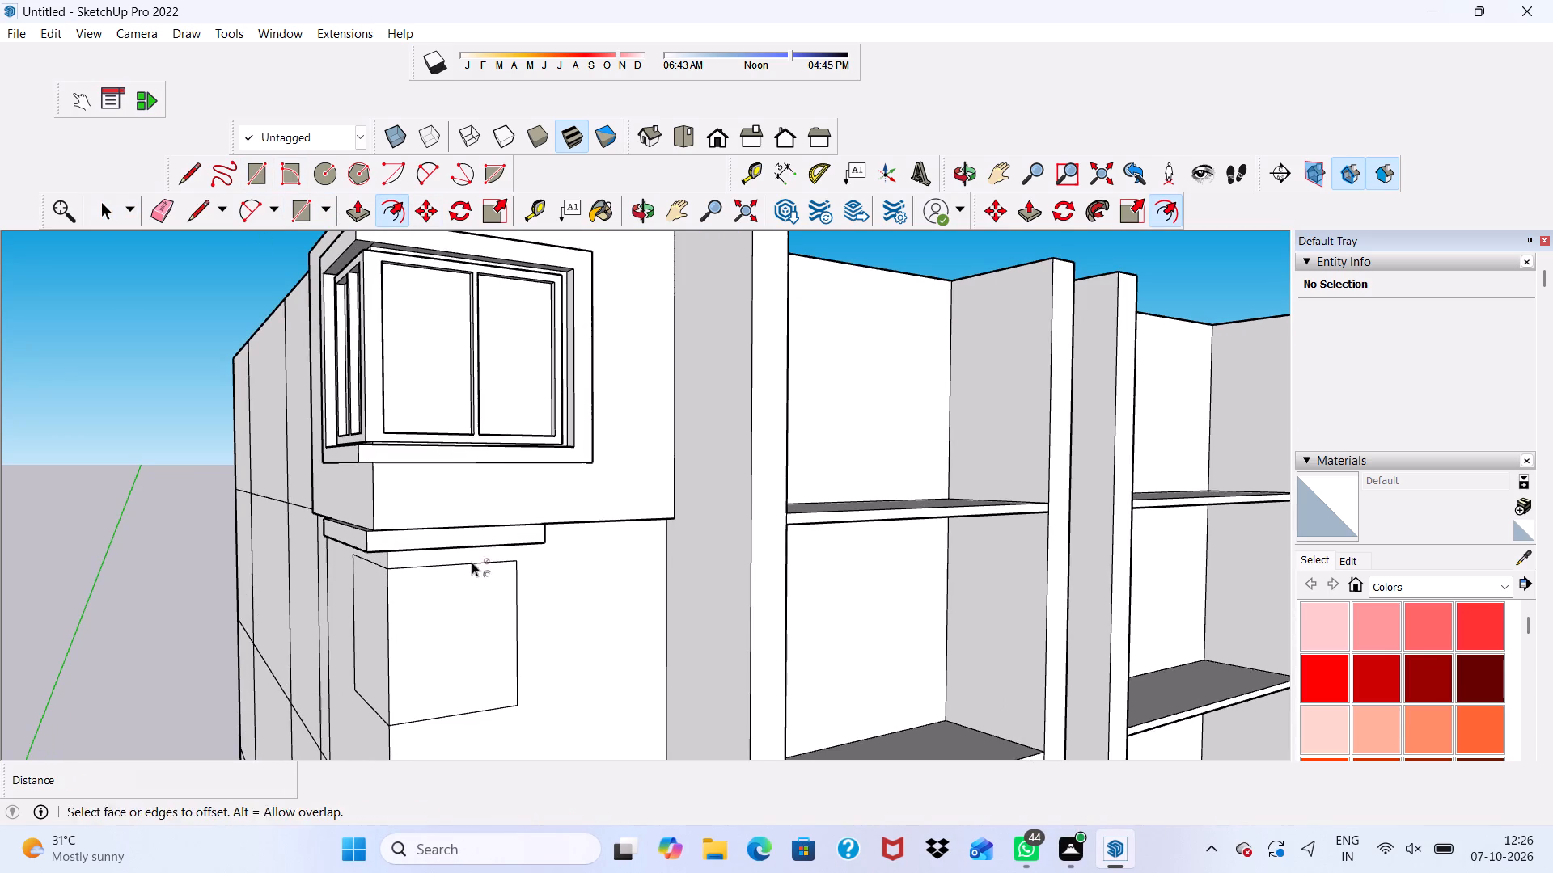
{"action": "left_click", "coordinate": [481, 598]}
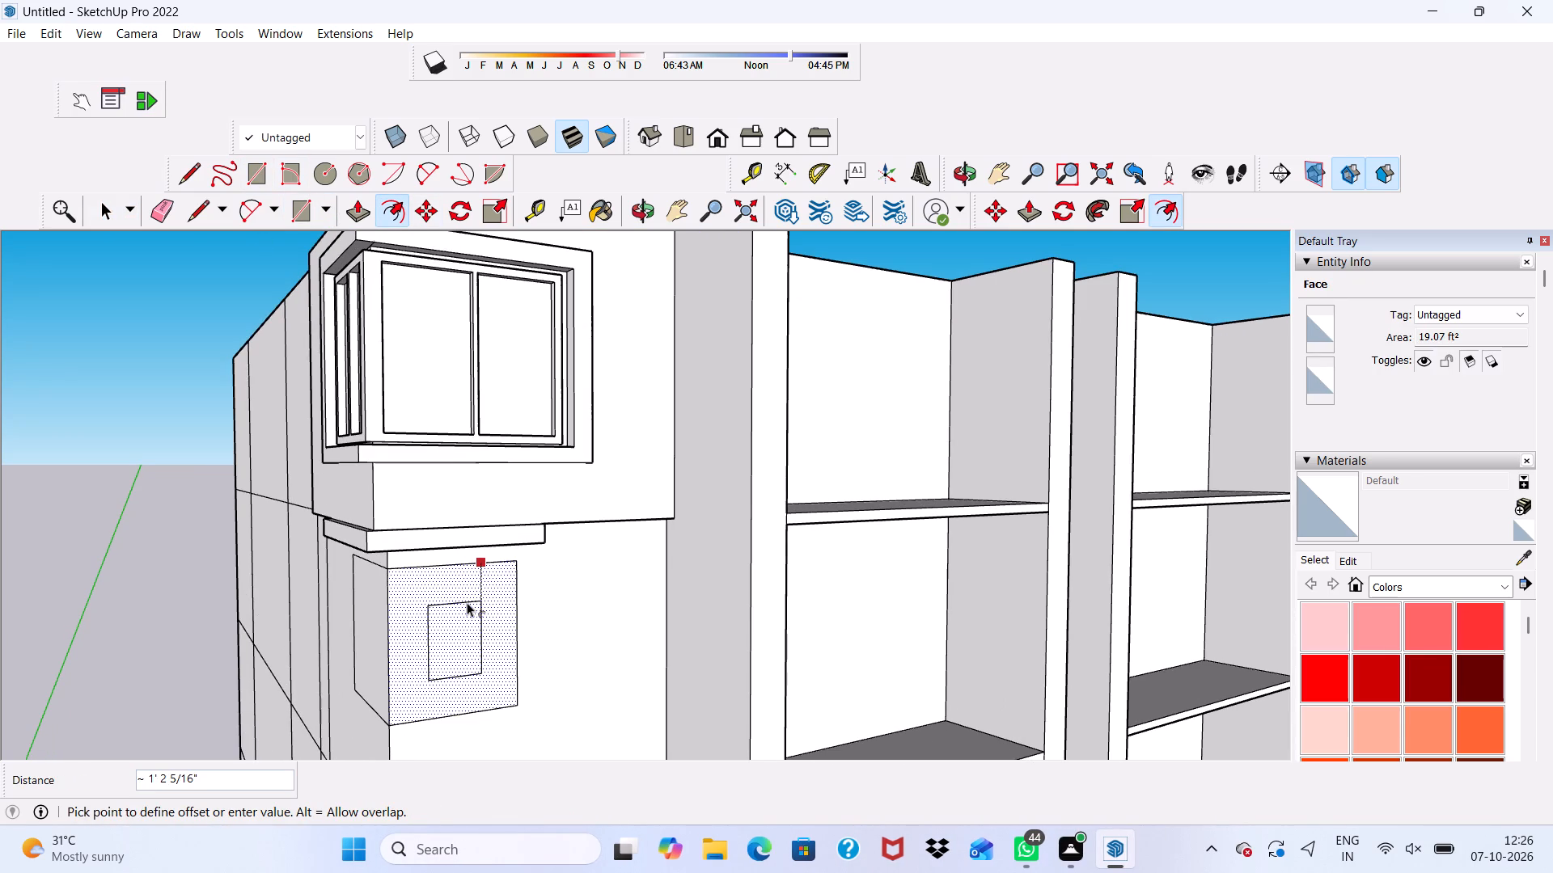
{"action": "type", "text": "3\""}
{"action": "key", "text": "Return"}
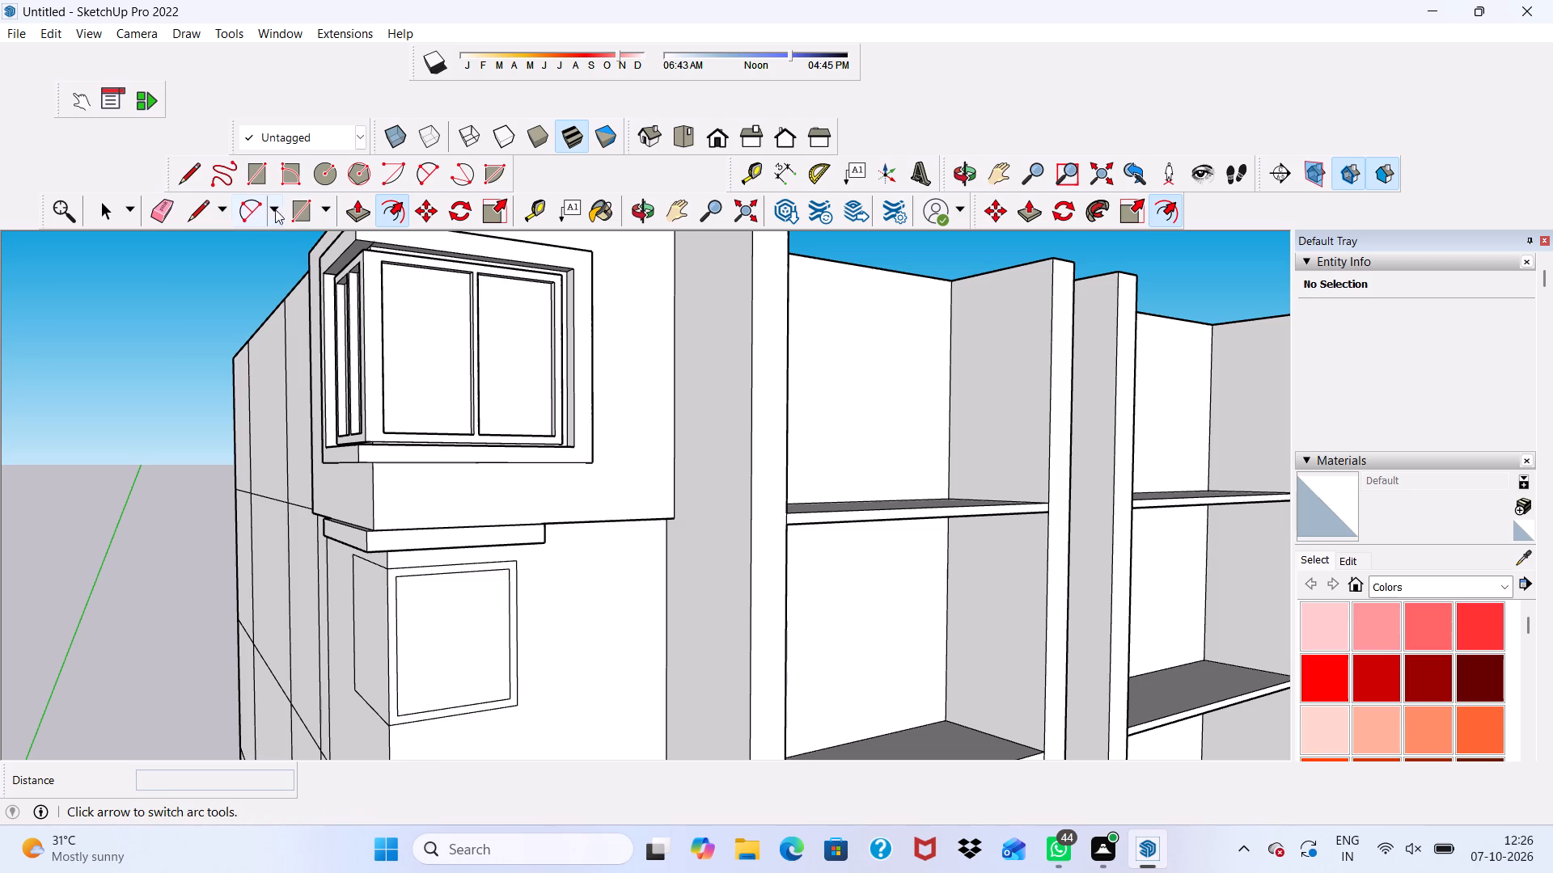
Draw a thin upright divider rectangle near the middle of this frame's inner opening, spanning its full height of about 4' 2".
{"action": "left_click", "coordinate": [310, 206]}
{"action": "scroll", "coordinate": [427, 568], "scroll_direction": "up", "scroll_amount": 3}
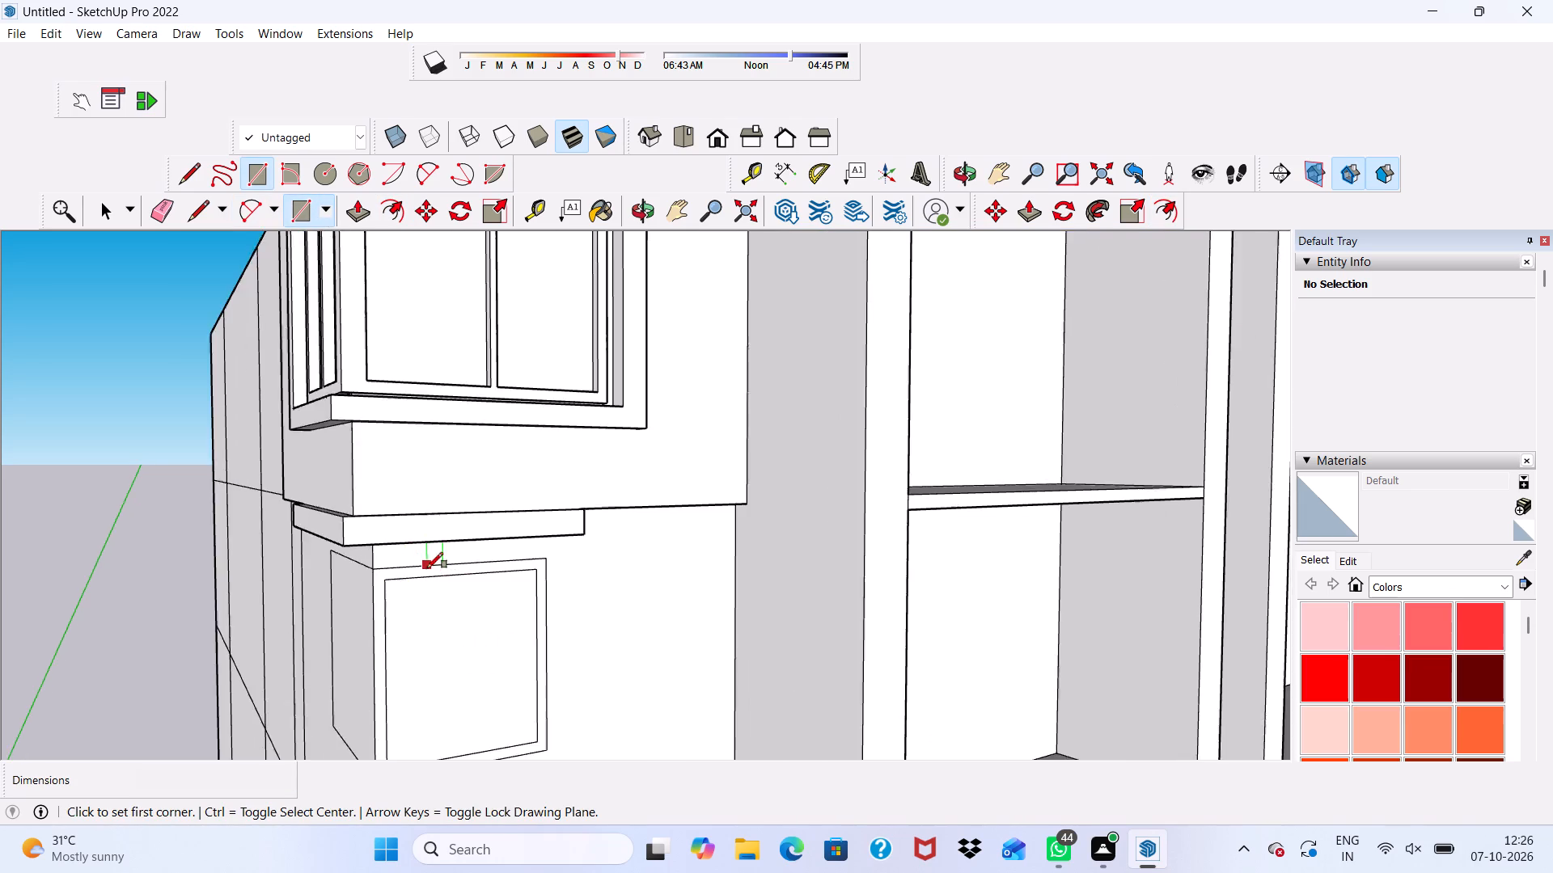
{"action": "scroll", "coordinate": [427, 568], "scroll_direction": "up", "scroll_amount": 3}
{"action": "left_click", "coordinate": [461, 562]}
{"action": "scroll", "coordinate": [470, 605], "scroll_direction": "down", "scroll_amount": 7}
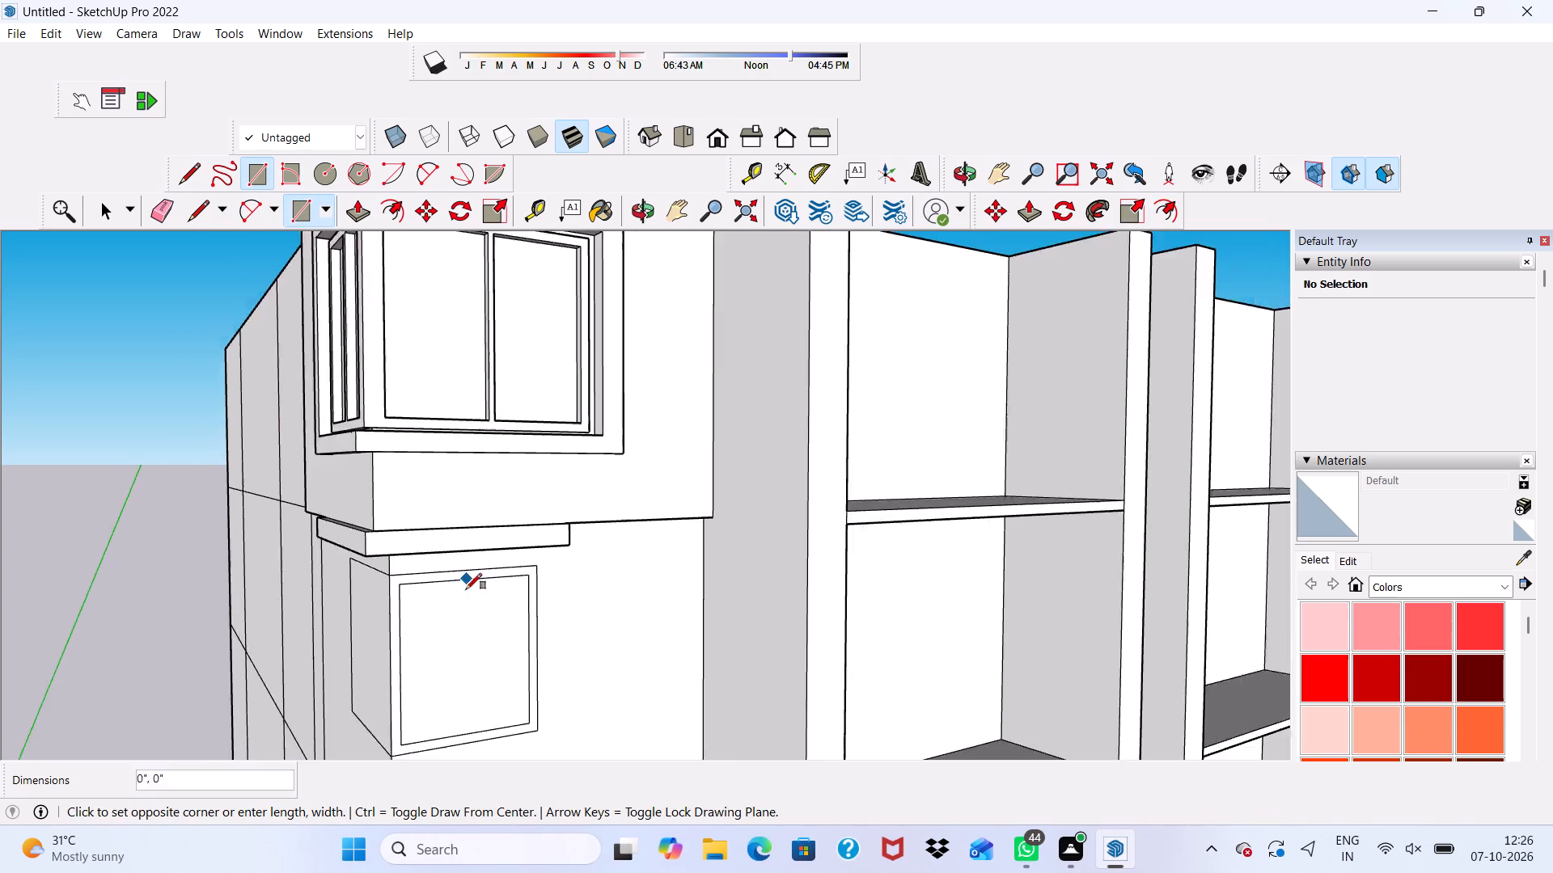
{"action": "scroll", "coordinate": [466, 589], "scroll_direction": "down", "scroll_amount": 4}
{"action": "scroll", "coordinate": [469, 664], "scroll_direction": "up", "scroll_amount": 10}
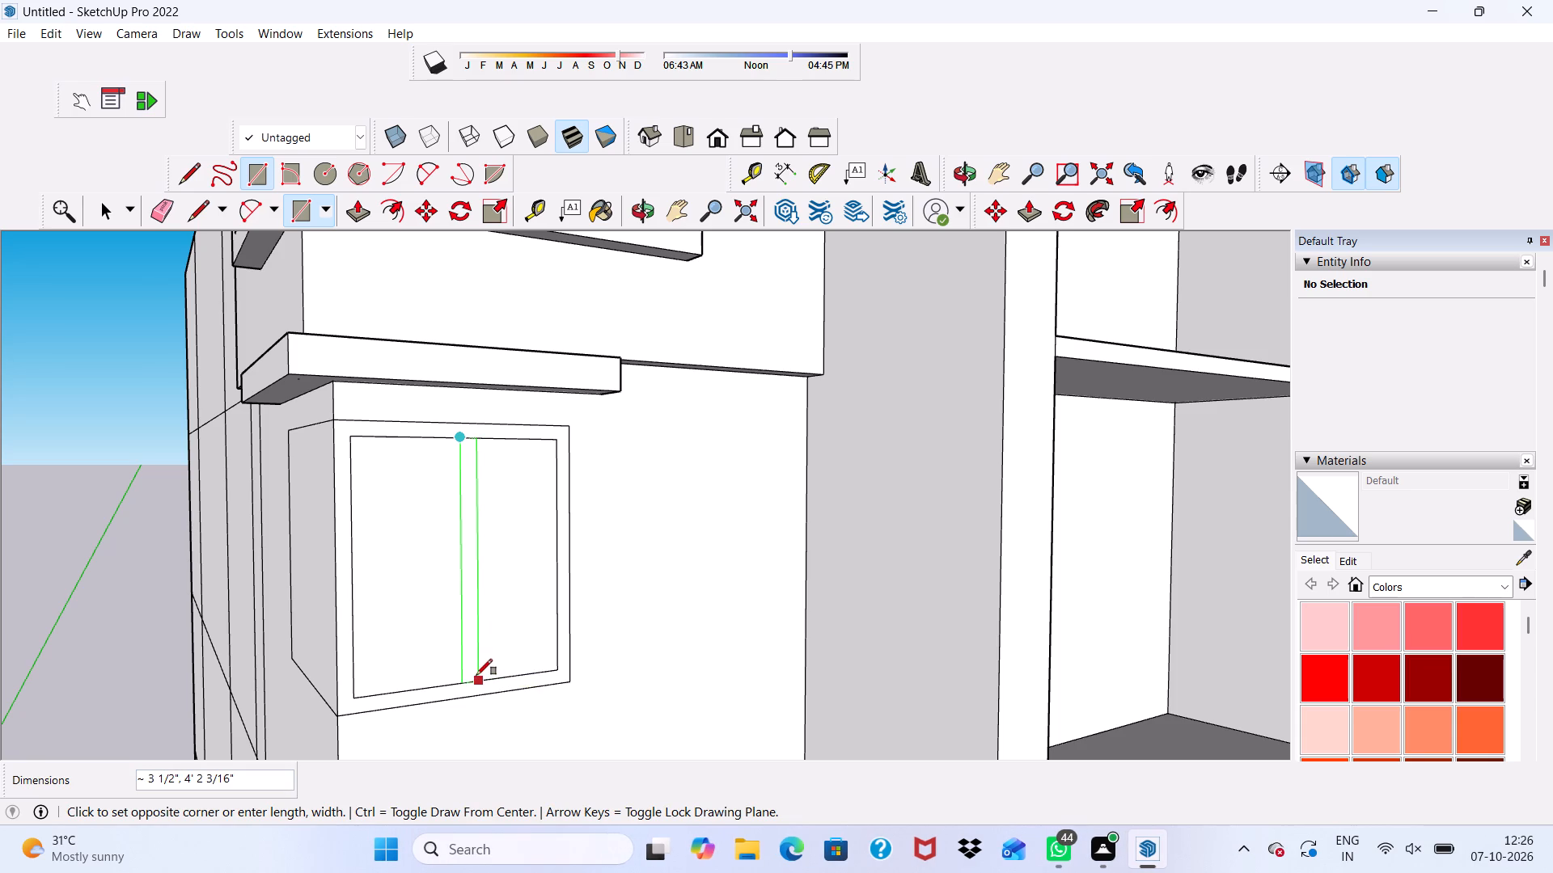
{"action": "scroll", "coordinate": [473, 676], "scroll_direction": "up", "scroll_amount": 3}
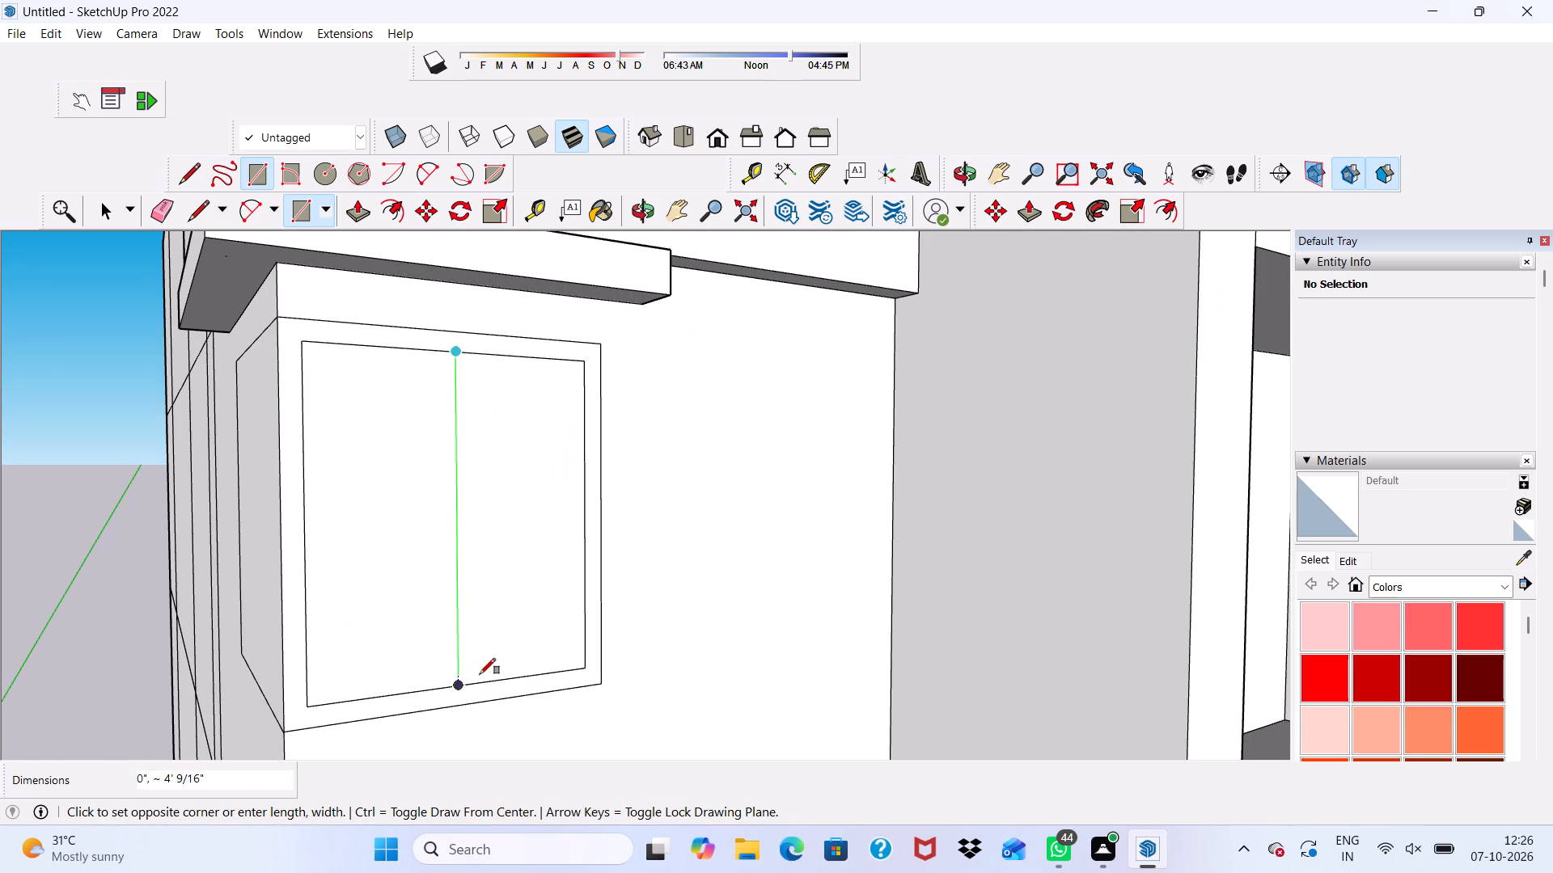
{"action": "scroll", "coordinate": [476, 673], "scroll_direction": "up", "scroll_amount": 7}
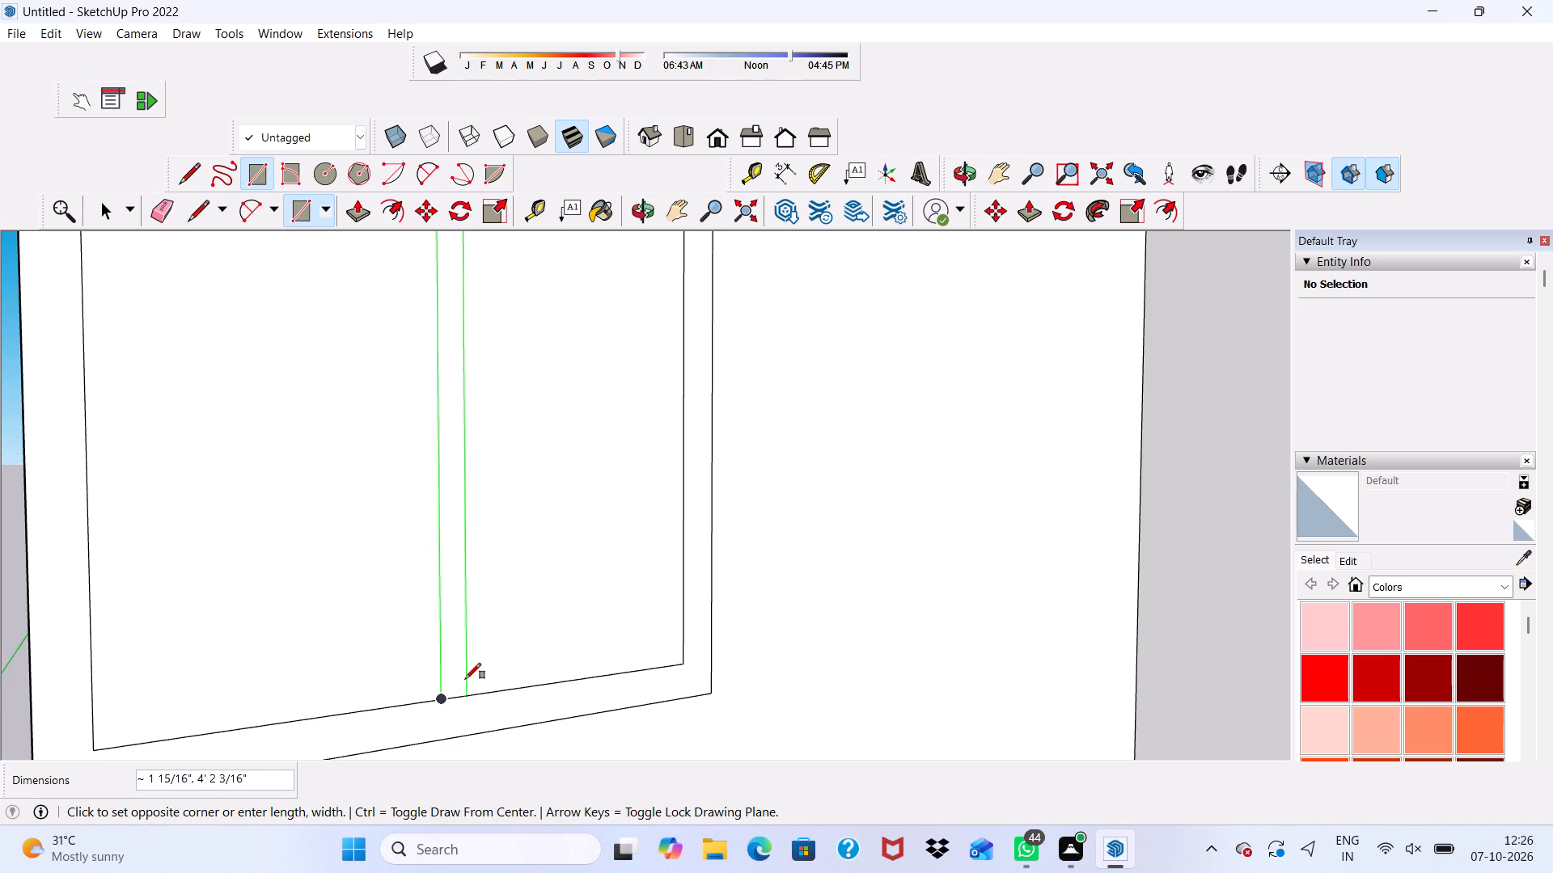
{"action": "scroll", "coordinate": [459, 680], "scroll_direction": "up", "scroll_amount": 2}
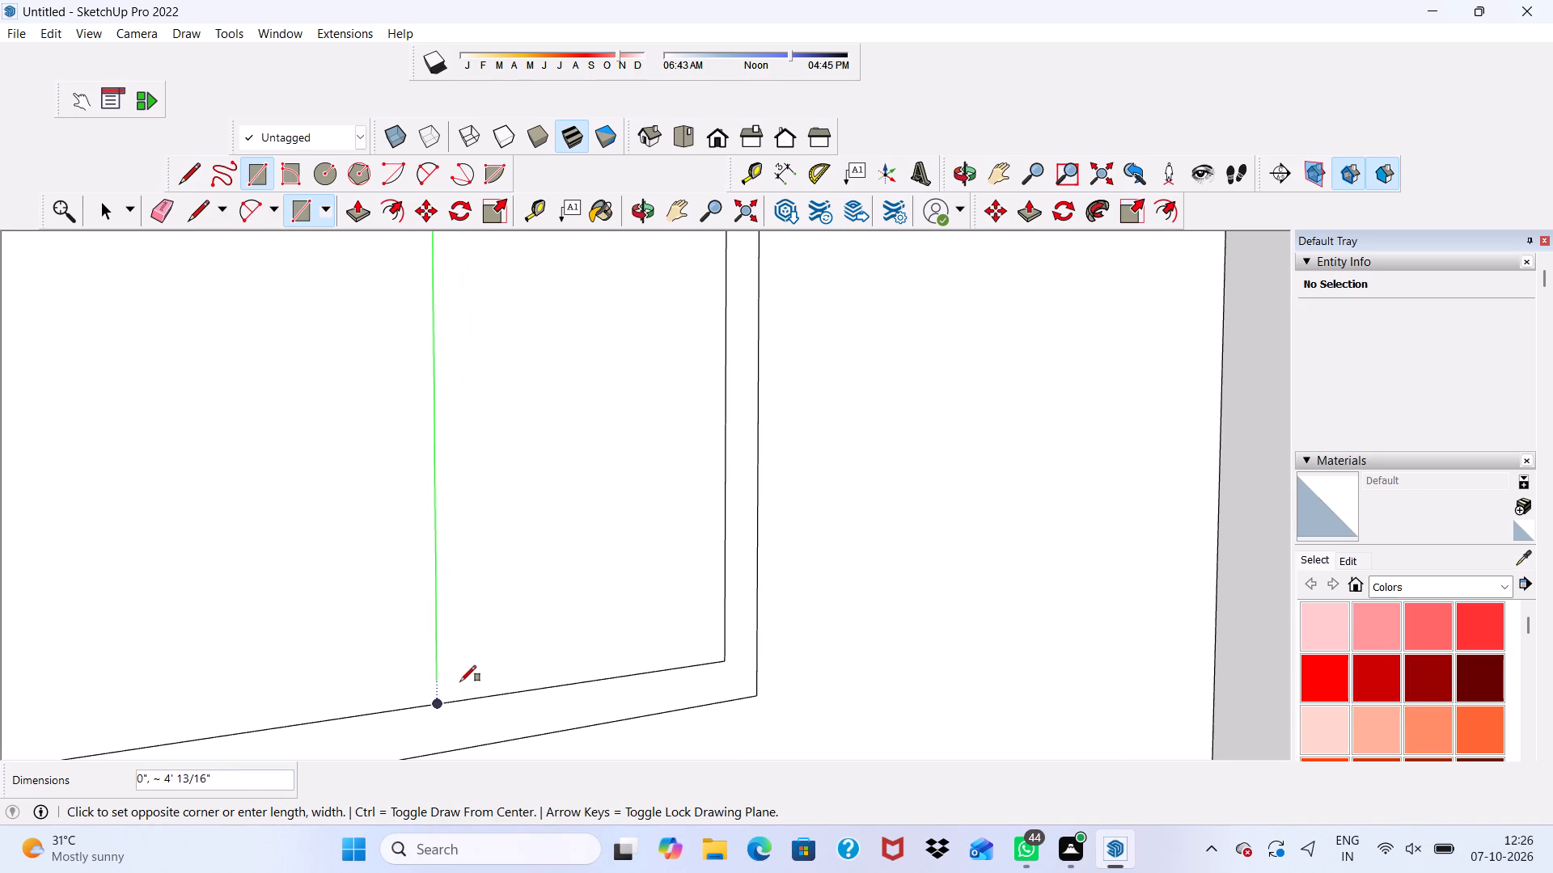
{"action": "scroll", "coordinate": [464, 685], "scroll_direction": "up", "scroll_amount": 4}
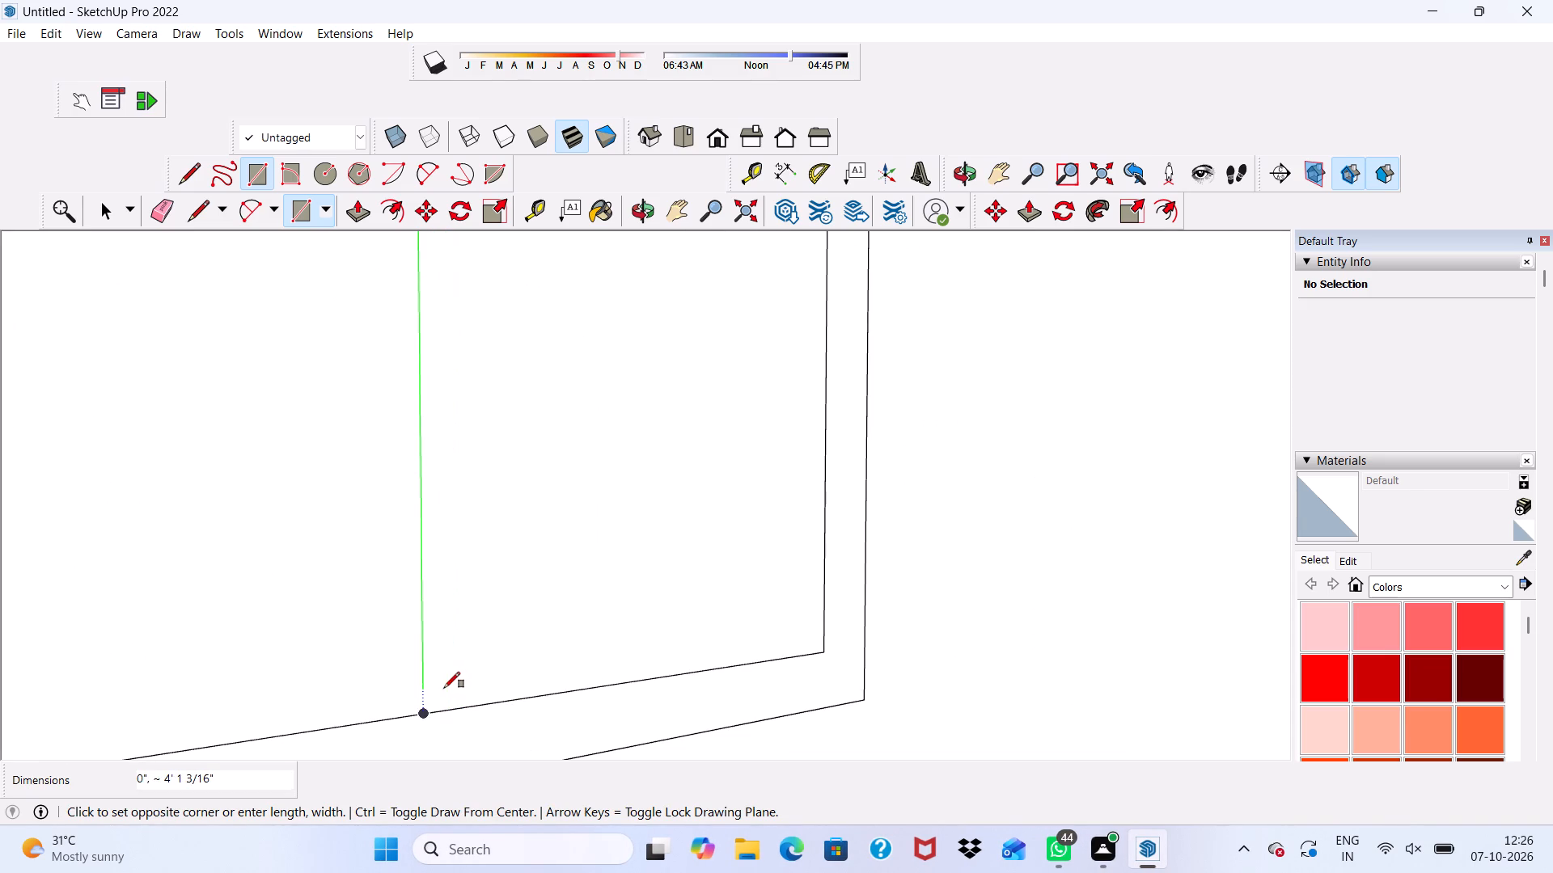
{"action": "left_click", "coordinate": [449, 697]}
Offset the outline of the 4' 8" square window rectangle on the adjacent wall 3" inward.
{"action": "scroll", "coordinate": [405, 650], "scroll_direction": "down", "scroll_amount": 20}
{"action": "scroll", "coordinate": [405, 650], "scroll_direction": "down", "scroll_amount": 3}
{"action": "middle_click_drag", "start_coordinate": [294, 588], "coordinate": [564, 619]}
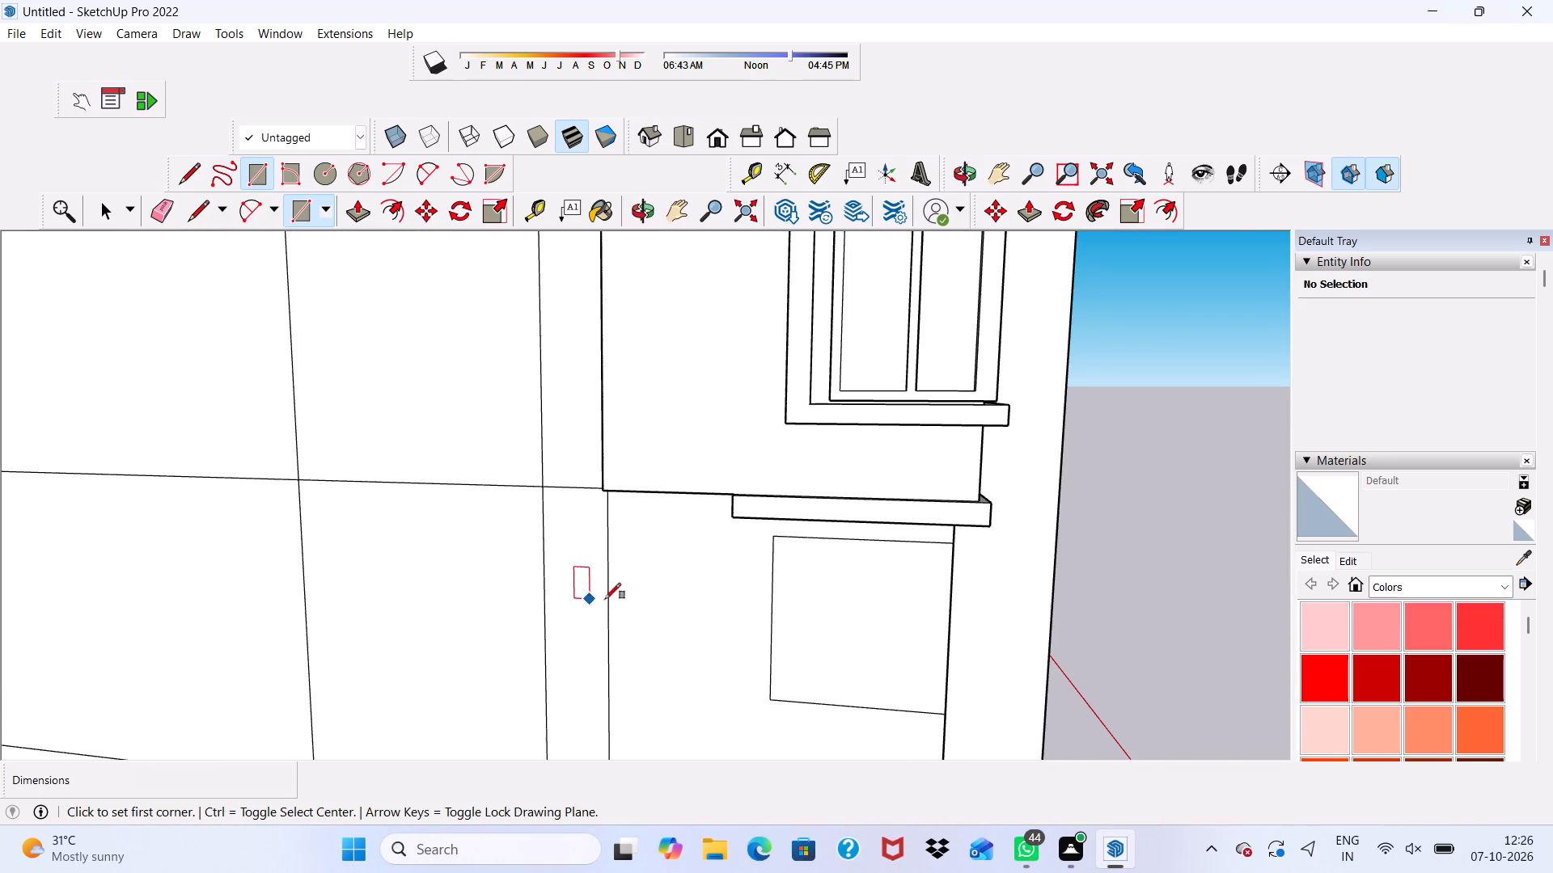
{"action": "key", "text": "space"}
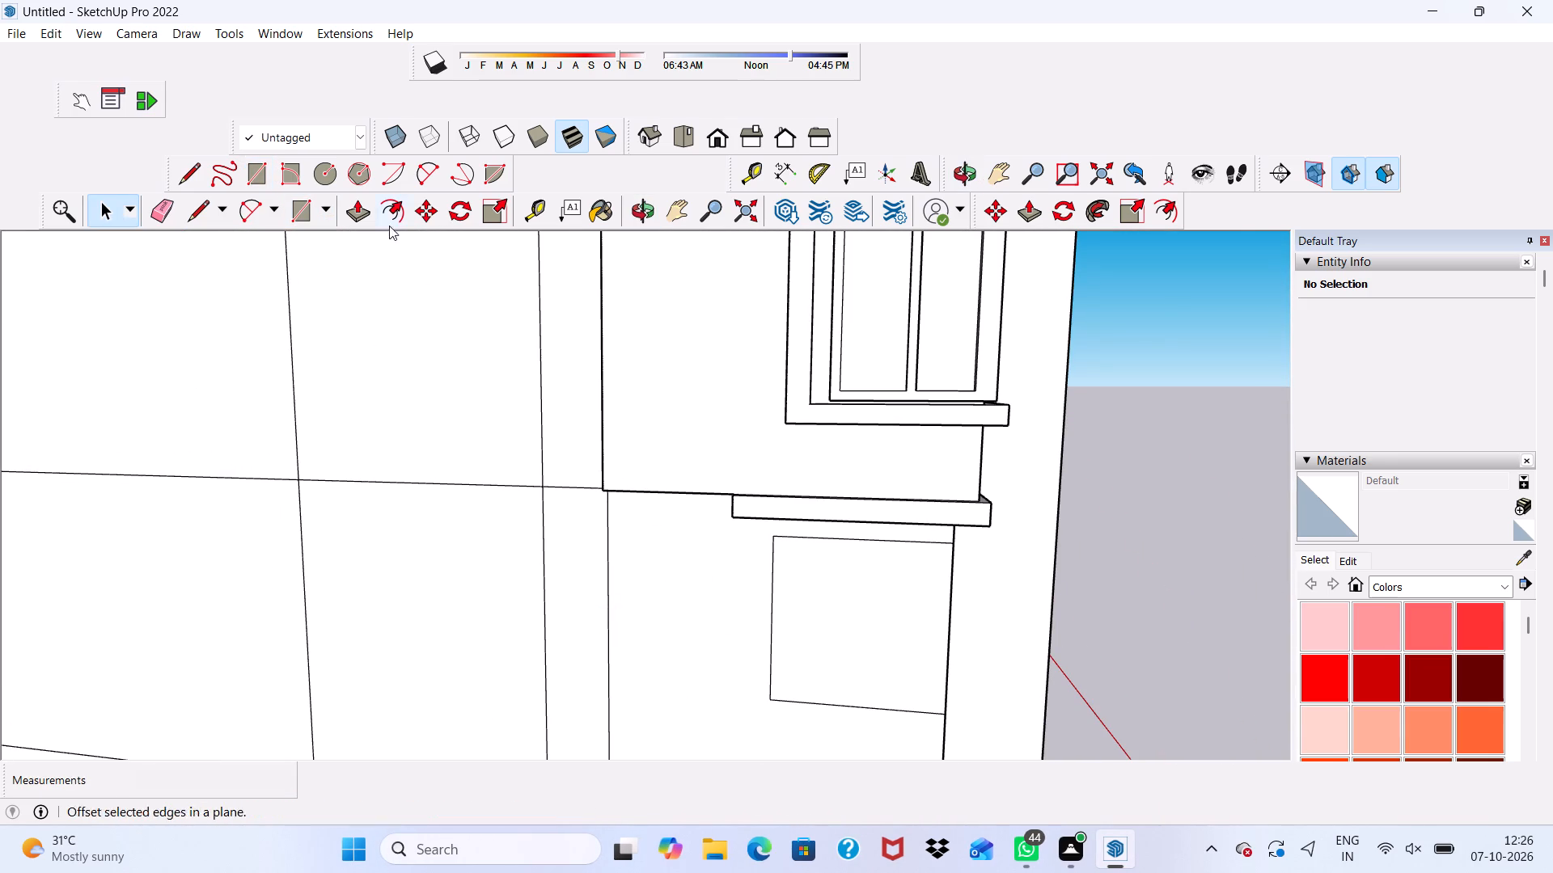
{"action": "left_click", "coordinate": [398, 210]}
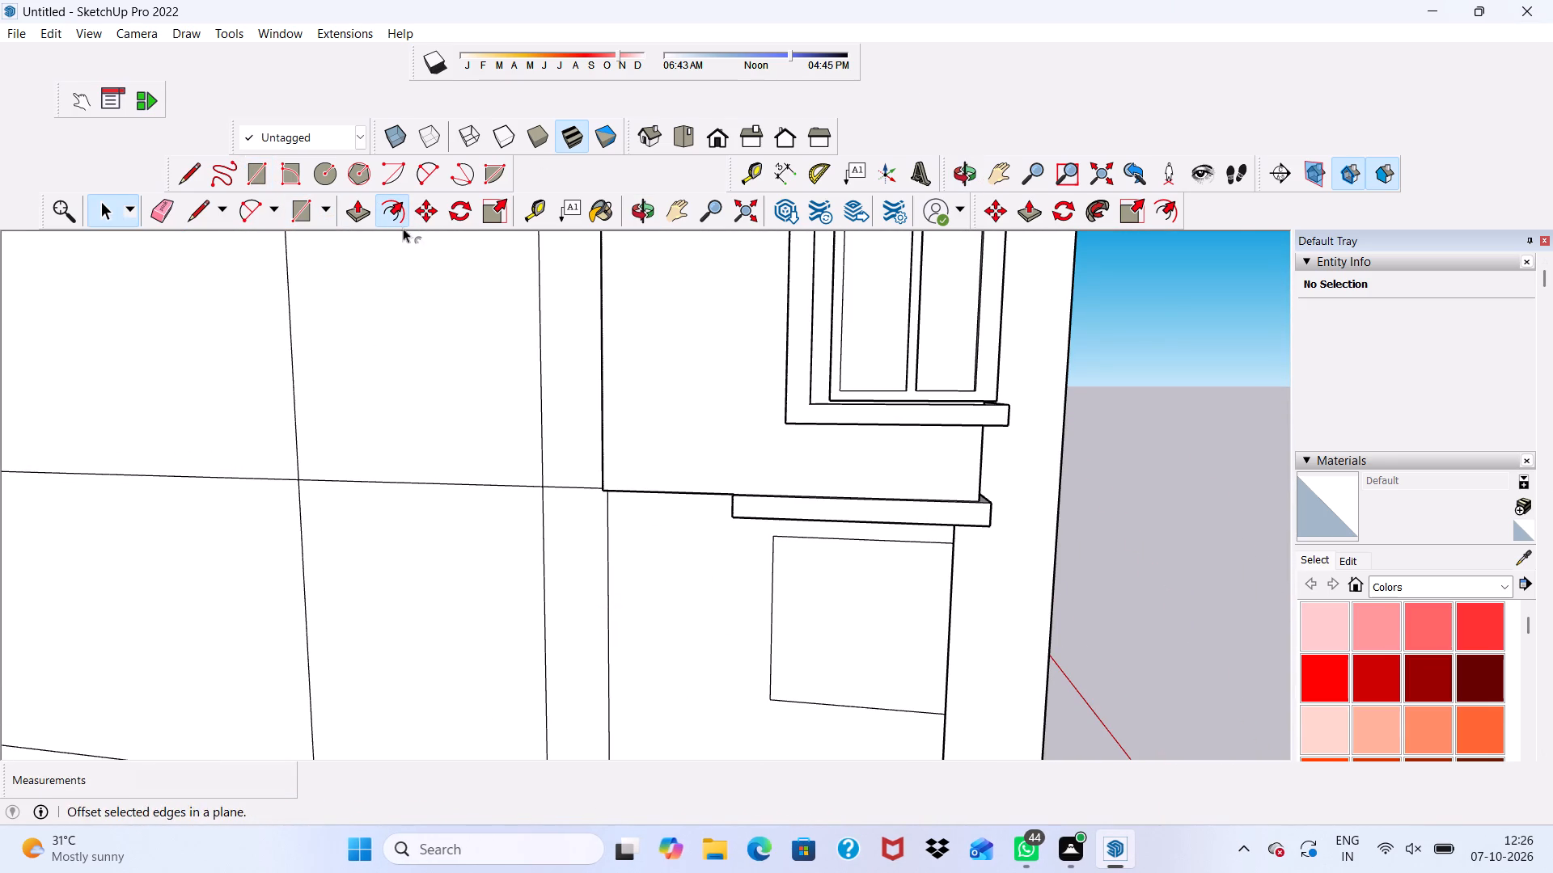
{"action": "left_click", "coordinate": [903, 613]}
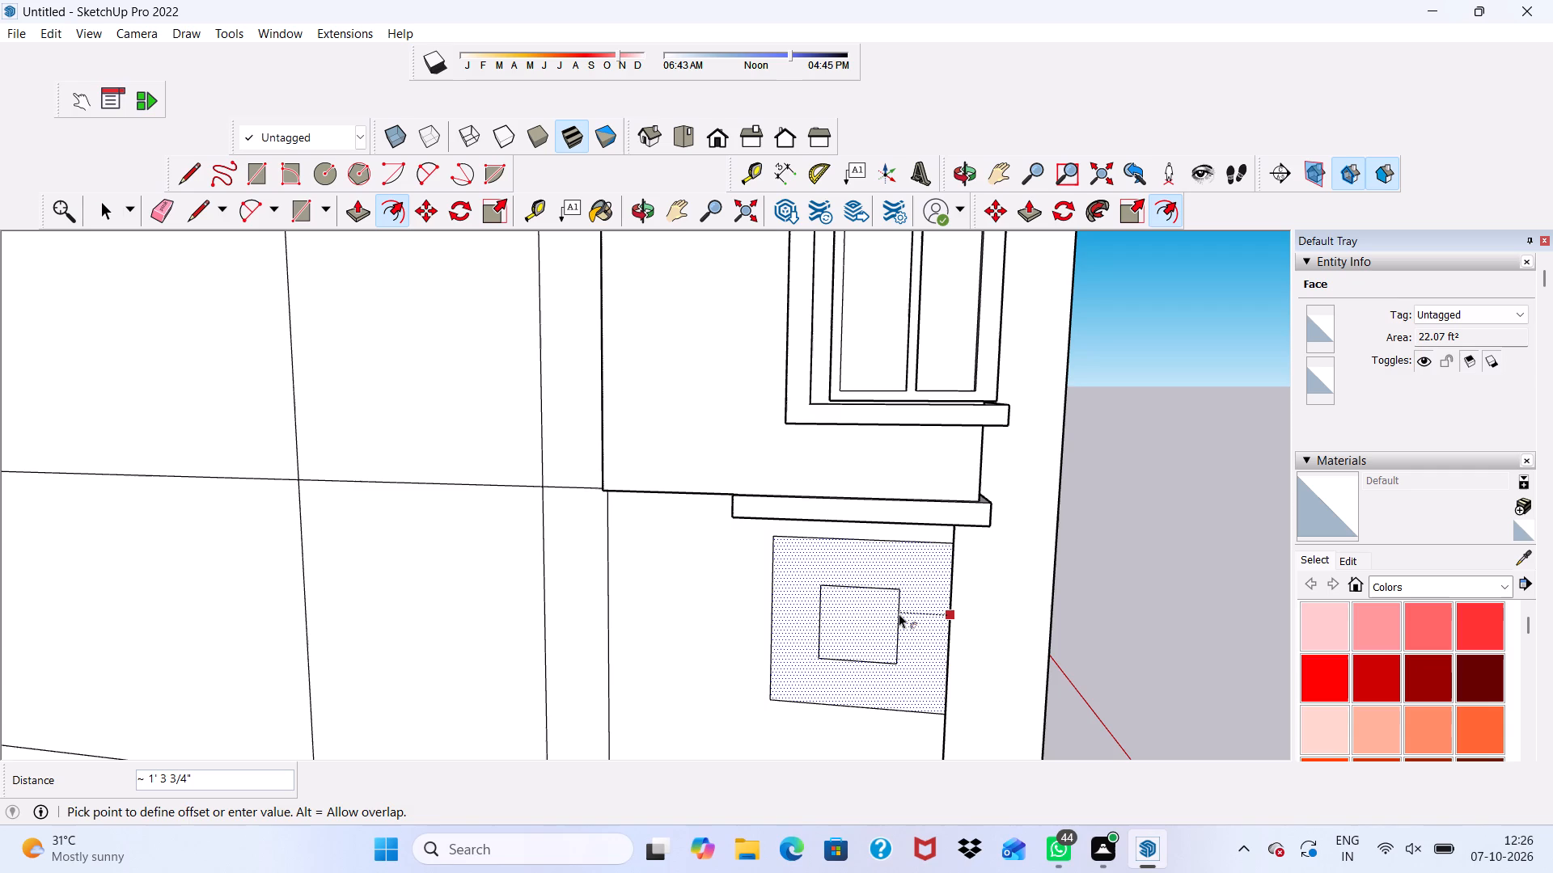
{"action": "key", "text": "6"}
{"action": "key", "text": "shift+quotedbl"}
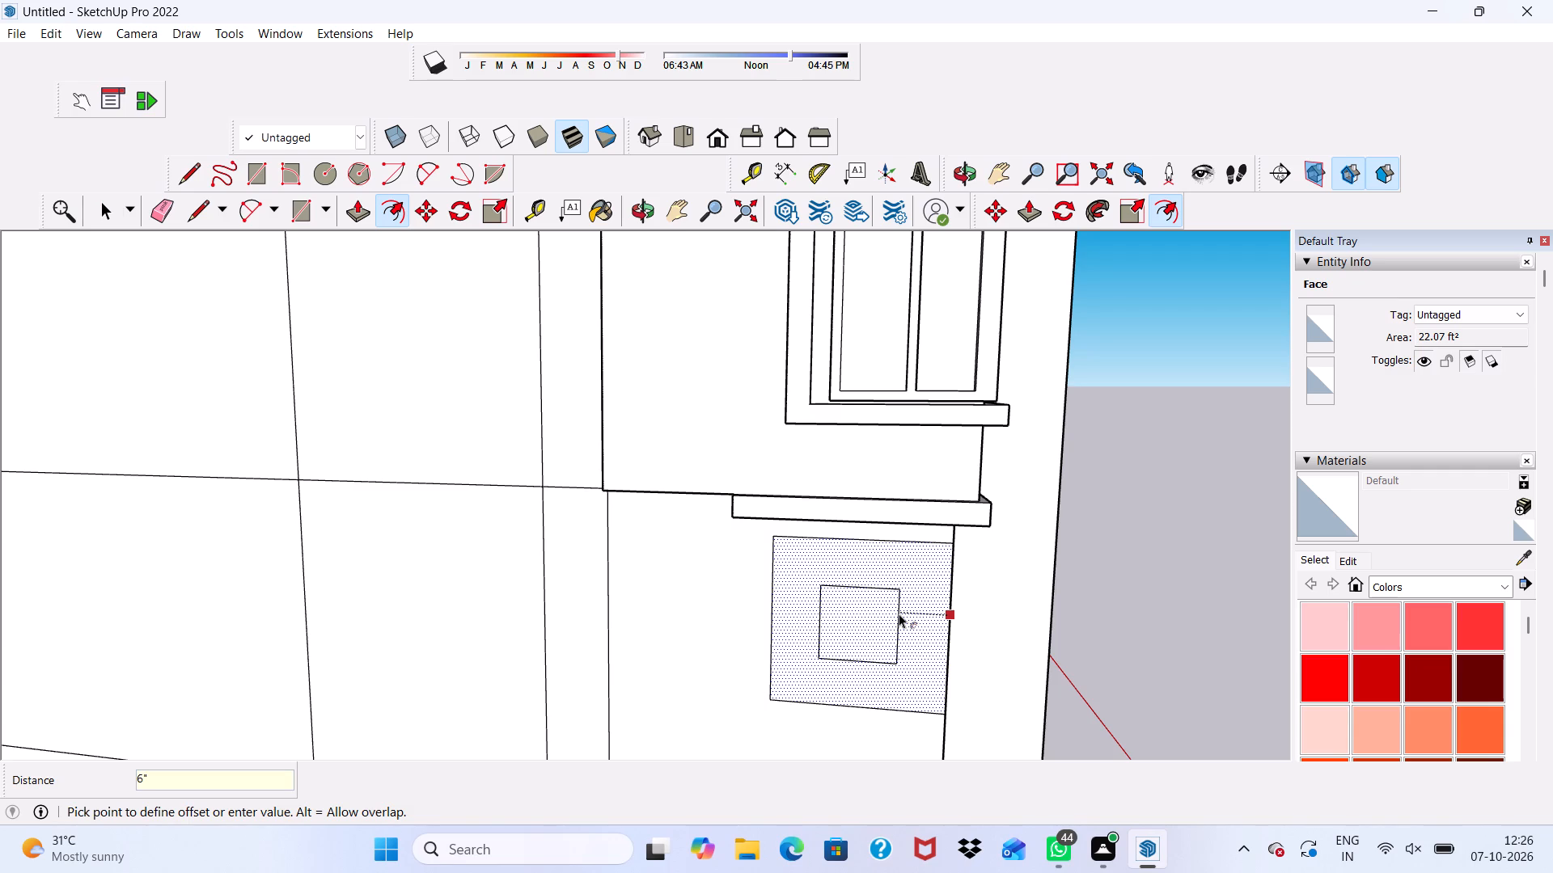
{"action": "key", "text": "BackSpace"}
{"action": "key", "text": "BackSpace"}
{"action": "type", "text": "3\""}
{"action": "key", "text": "Return"}
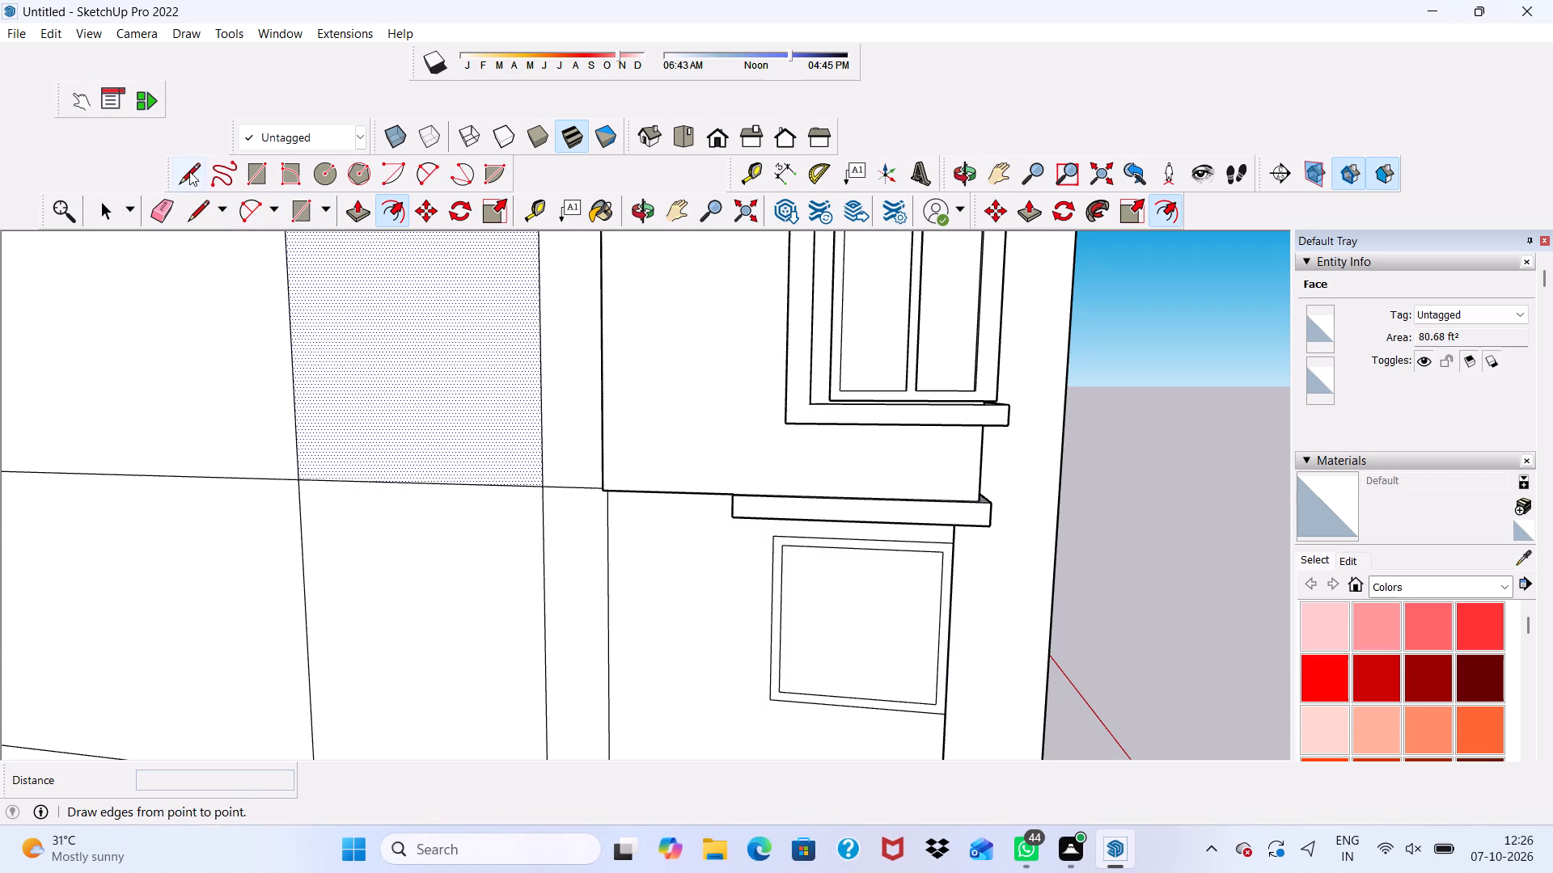
Draw an upright divider about 2" wide by 4' 2" high near the middle of the square window's inner opening.
{"action": "left_click", "coordinate": [251, 171]}
{"action": "scroll", "coordinate": [897, 566], "scroll_direction": "up", "scroll_amount": 4}
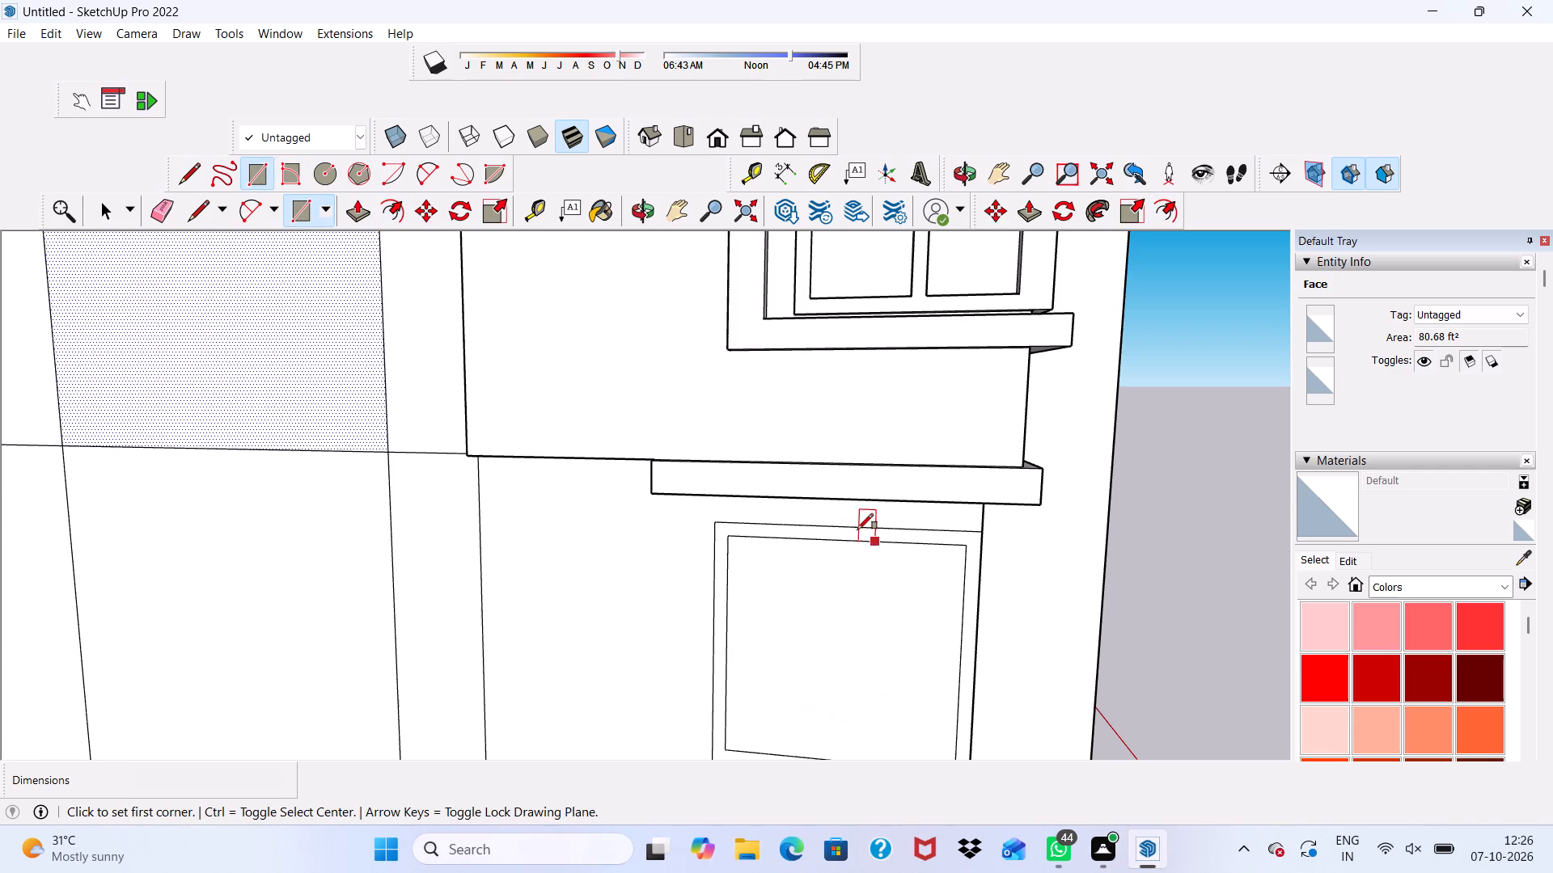
{"action": "left_click_drag", "start_coordinate": [847, 542], "coordinate": [847, 552]}
{"action": "scroll", "coordinate": [863, 592], "scroll_direction": "down", "scroll_amount": 5}
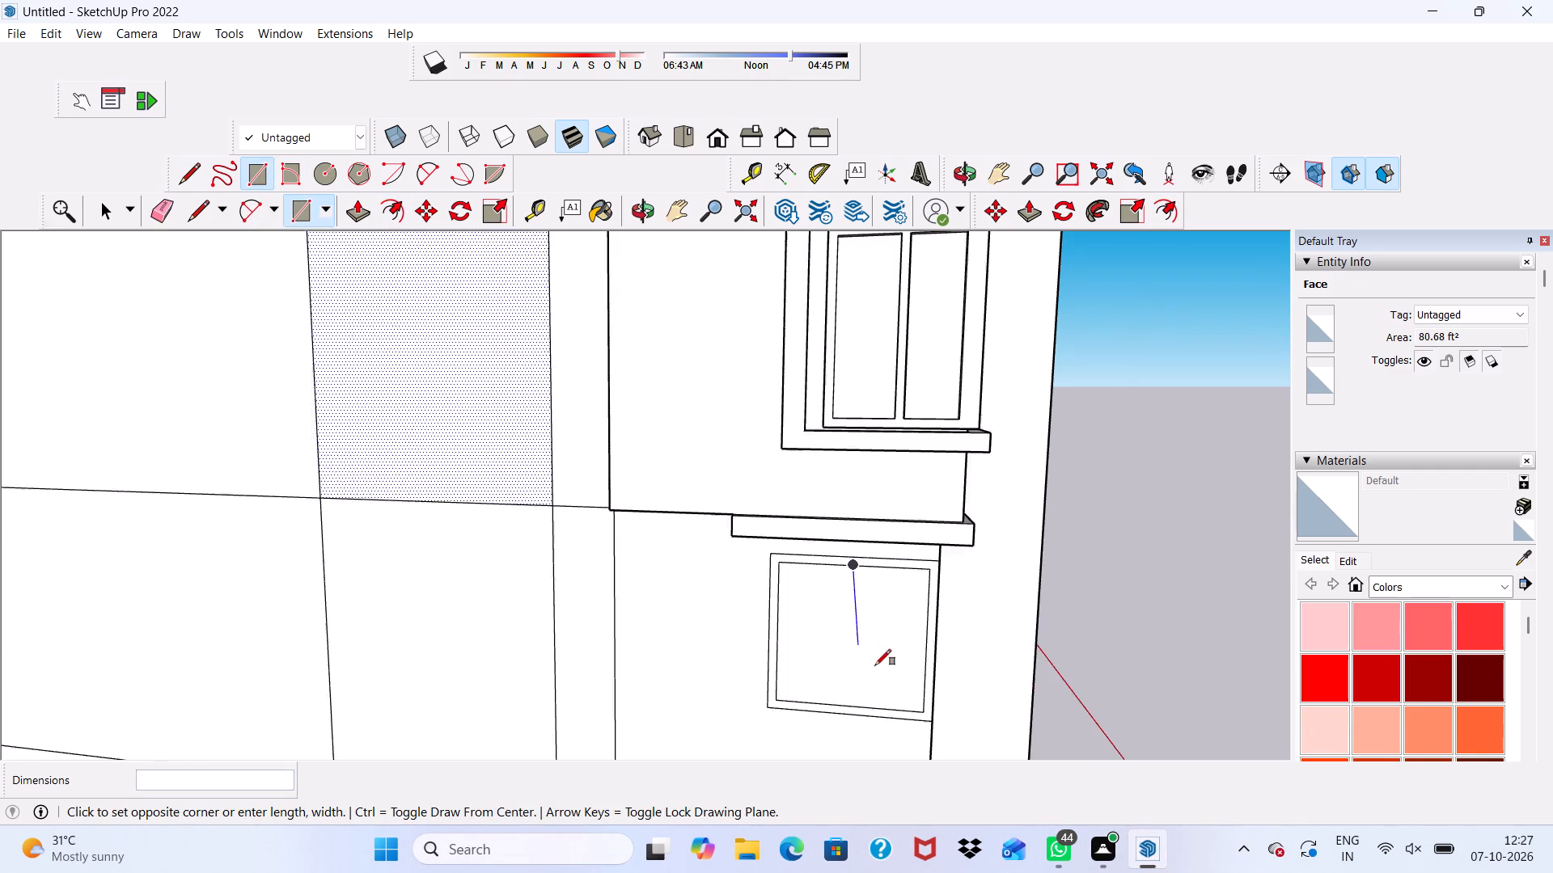
{"action": "scroll", "coordinate": [875, 665], "scroll_direction": "down", "scroll_amount": 2}
{"action": "scroll", "coordinate": [866, 677], "scroll_direction": "up", "scroll_amount": 10}
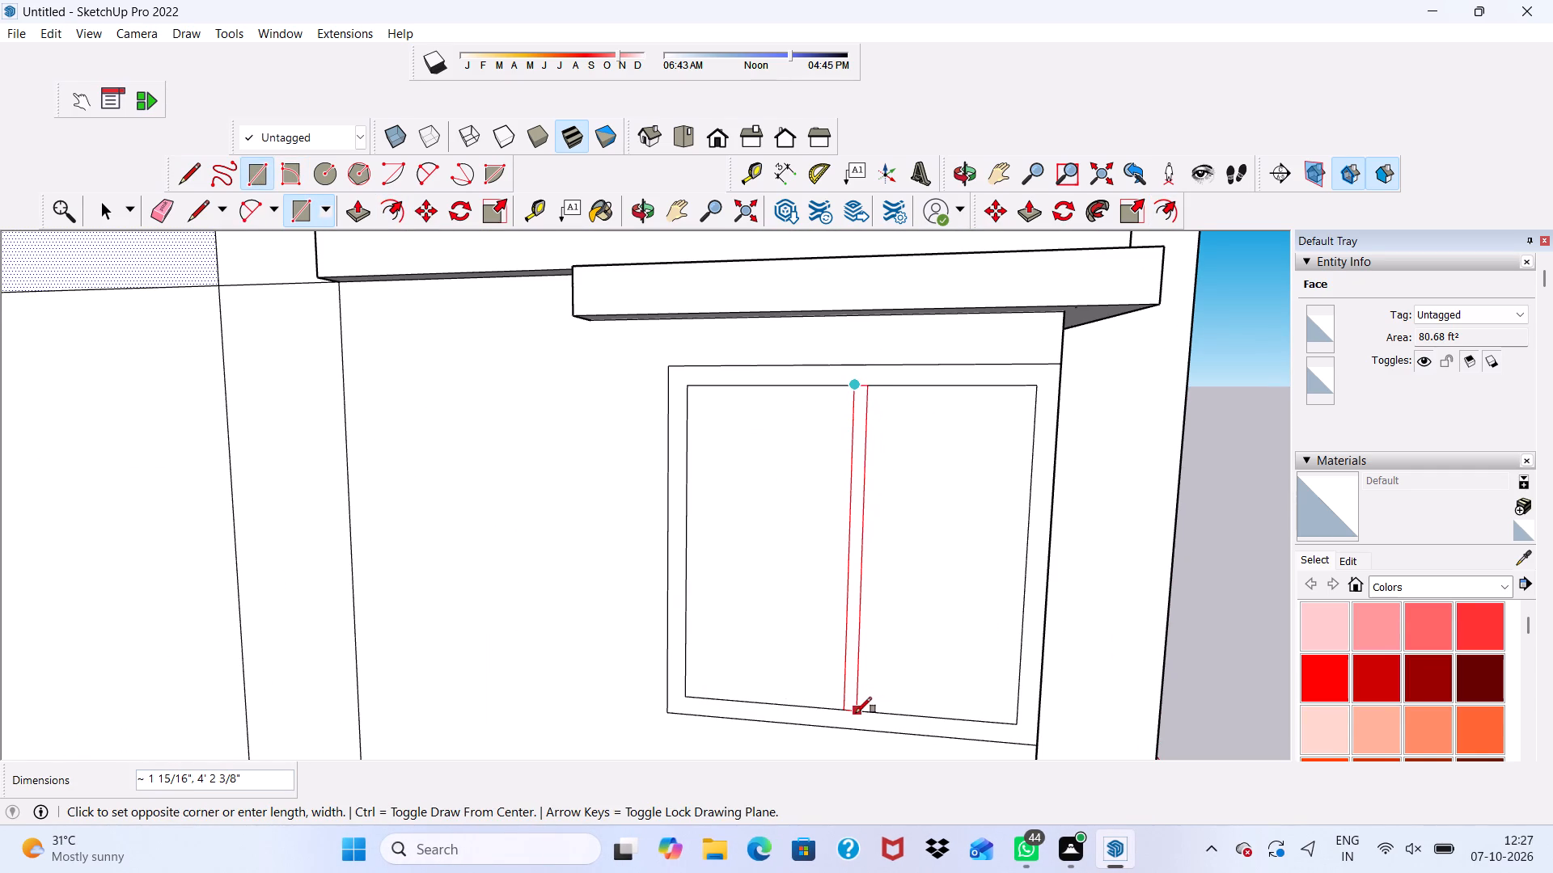
{"action": "left_click", "coordinate": [856, 713]}
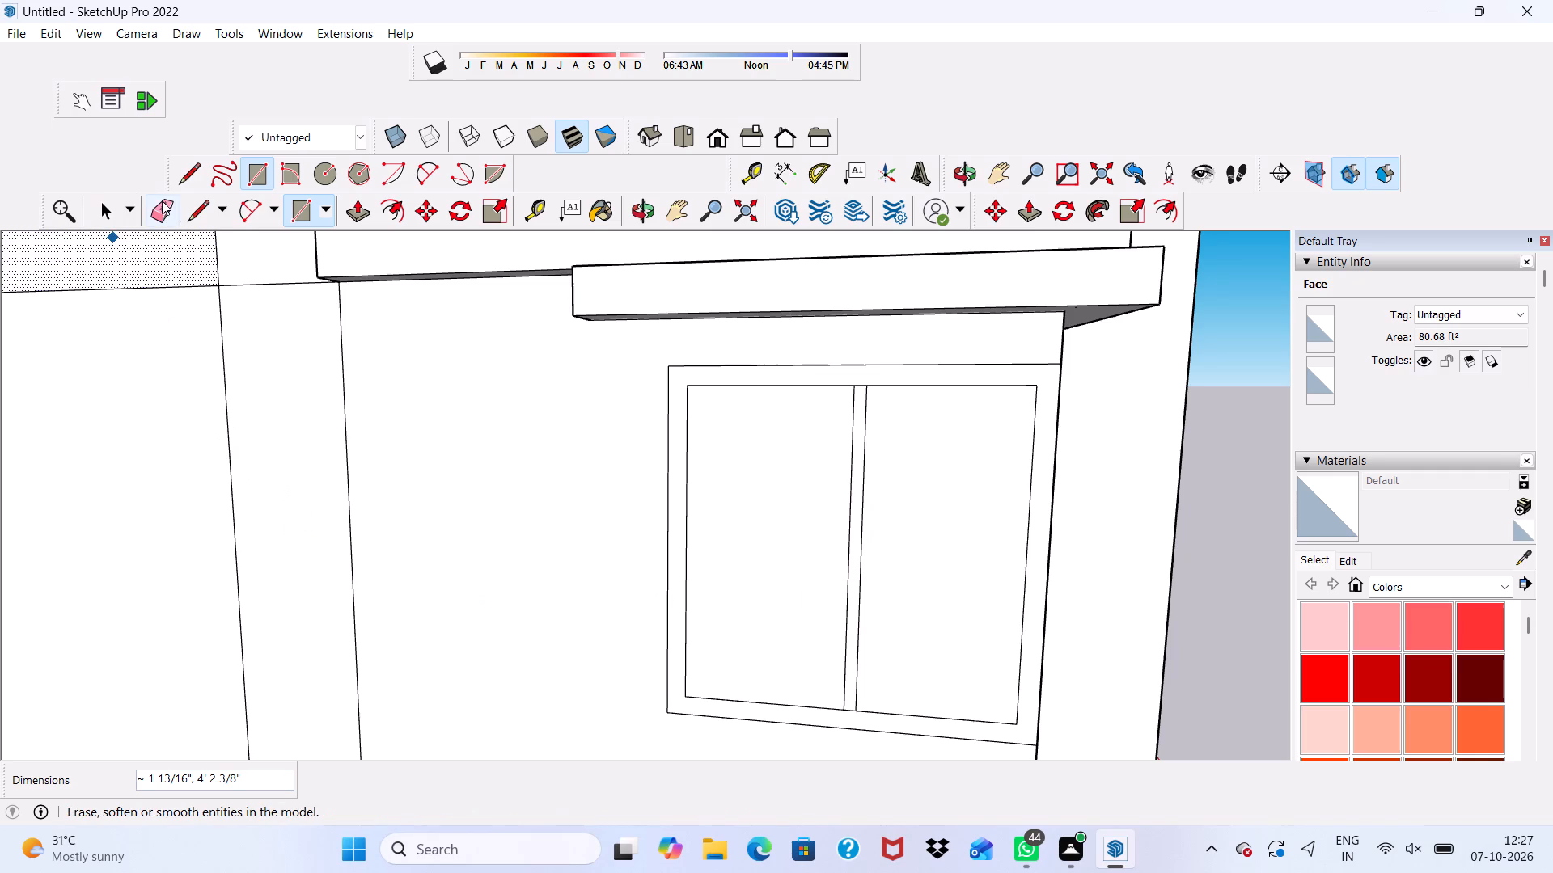
Erase the short edges at the divider's top and bottom on the square window, merging it with the frame.
{"action": "left_click", "coordinate": [162, 200]}
{"action": "scroll", "coordinate": [823, 445], "scroll_direction": "up", "scroll_amount": 7}
{"action": "left_click", "coordinate": [859, 369]}
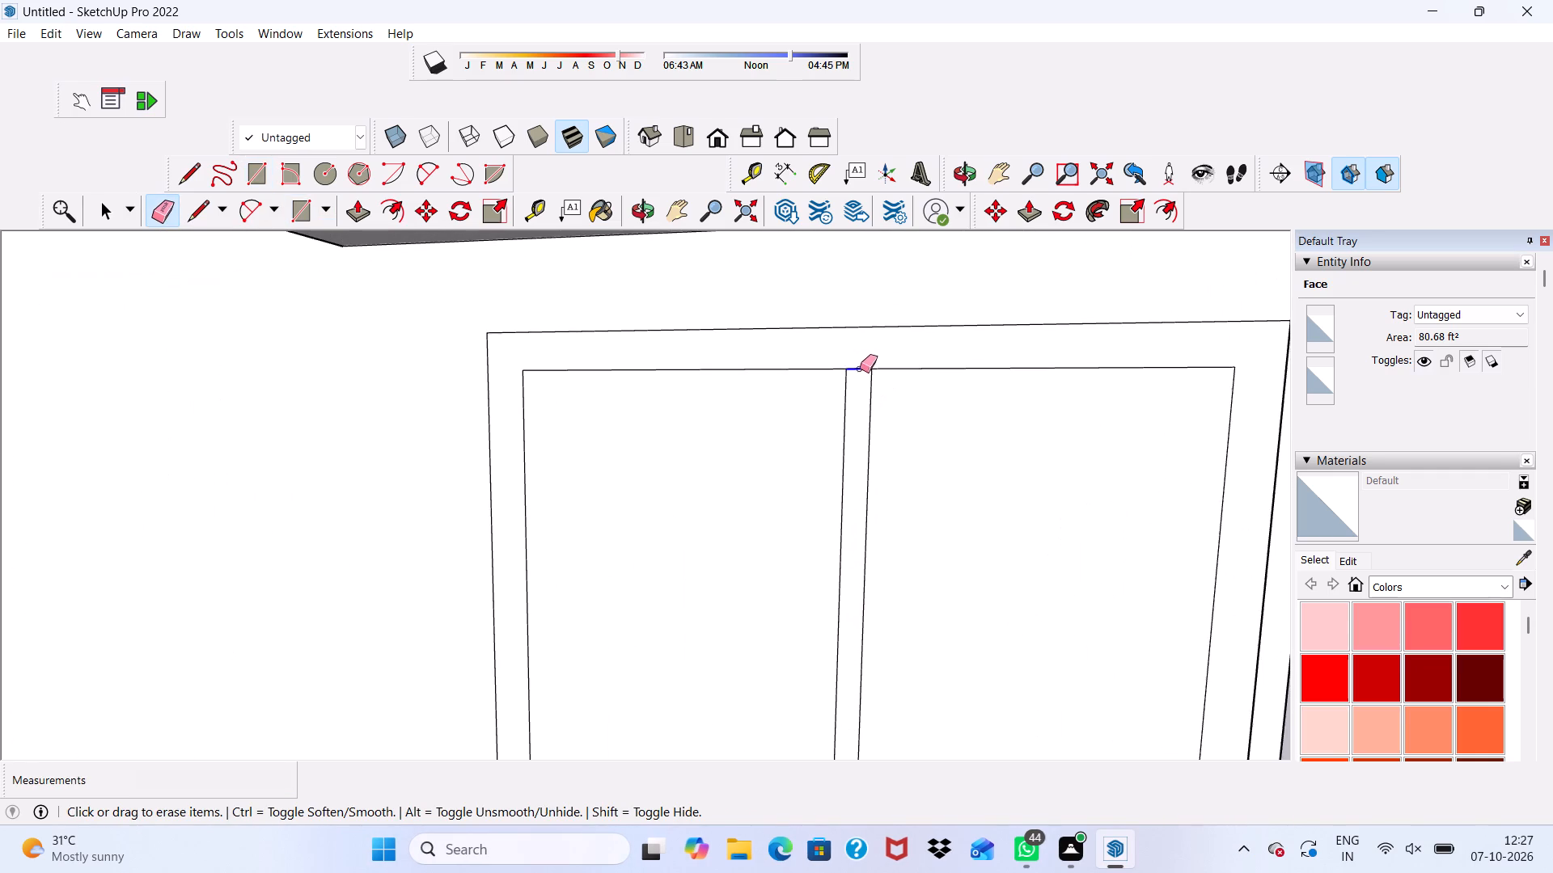
{"action": "scroll", "coordinate": [861, 354], "scroll_direction": "down", "scroll_amount": 9}
{"action": "scroll", "coordinate": [899, 652], "scroll_direction": "up", "scroll_amount": 9}
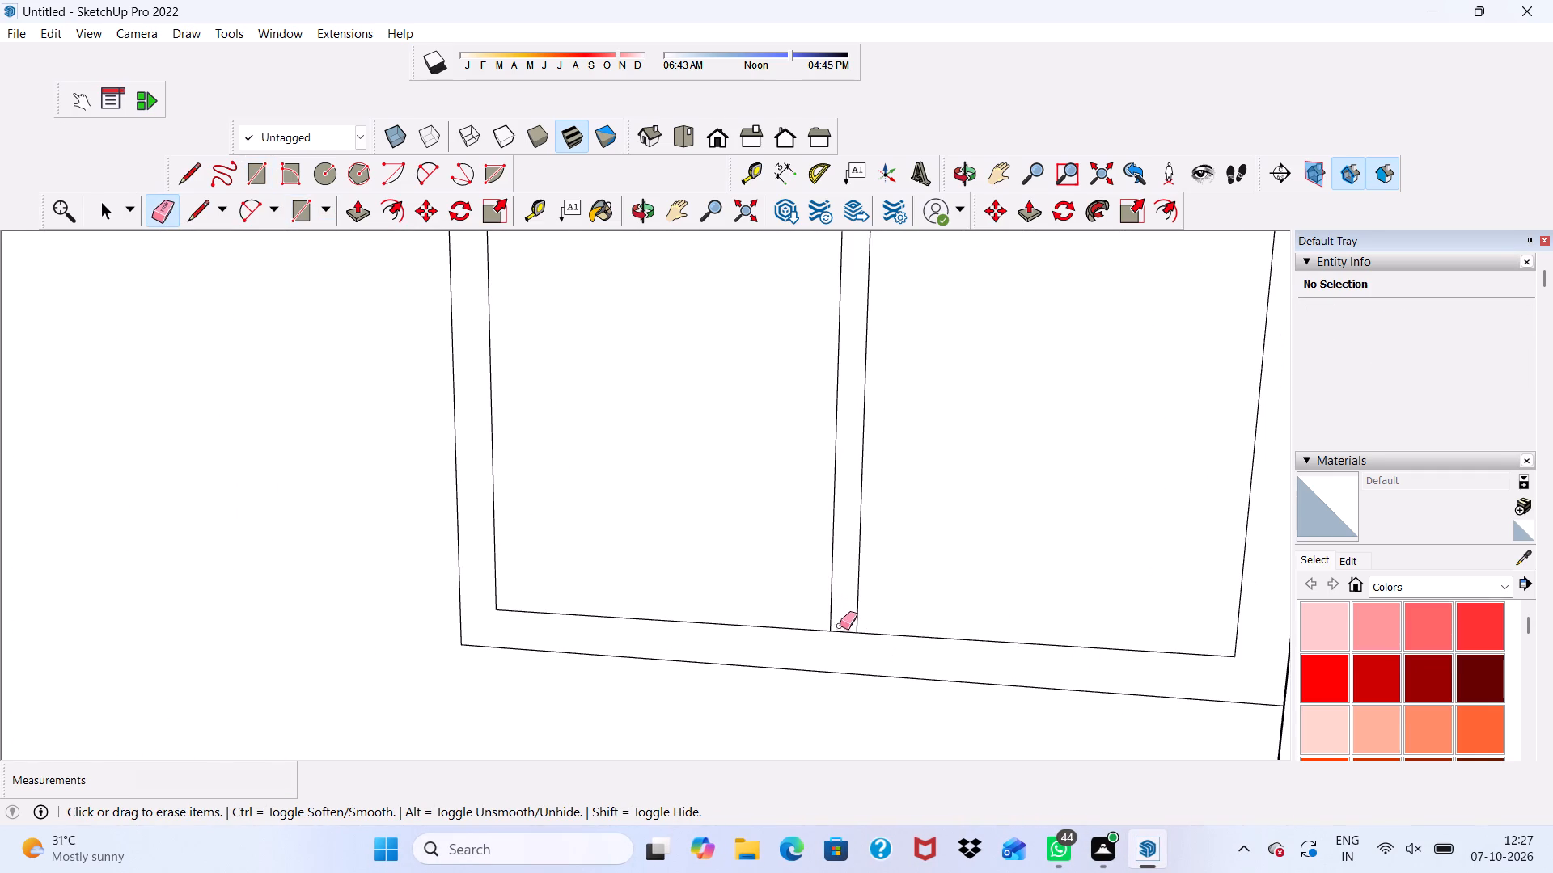
{"action": "left_click_drag", "start_coordinate": [840, 627], "coordinate": [840, 635]}
Erase the short edges at the divider's top and bottom on the narrower window, merging it with the frame.
{"action": "scroll", "coordinate": [828, 635], "scroll_direction": "down", "scroll_amount": 10}
{"action": "middle_click_drag", "start_coordinate": [874, 541], "coordinate": [518, 567]}
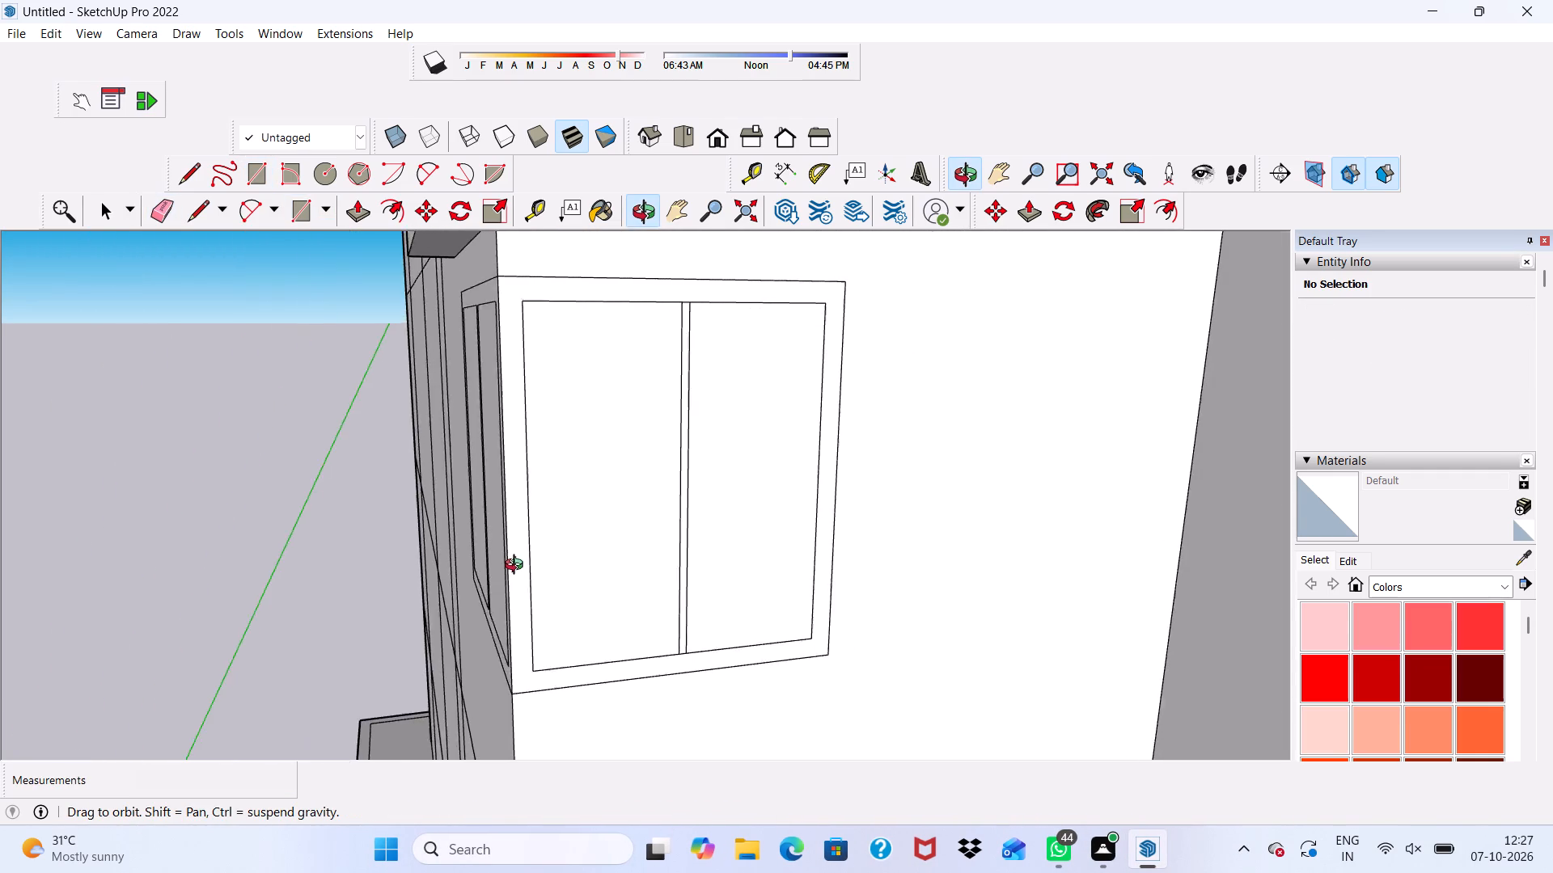
{"action": "middle_click_drag", "start_coordinate": [518, 567], "coordinate": [514, 579]}
{"action": "scroll", "coordinate": [795, 198], "scroll_direction": "up", "scroll_amount": 16}
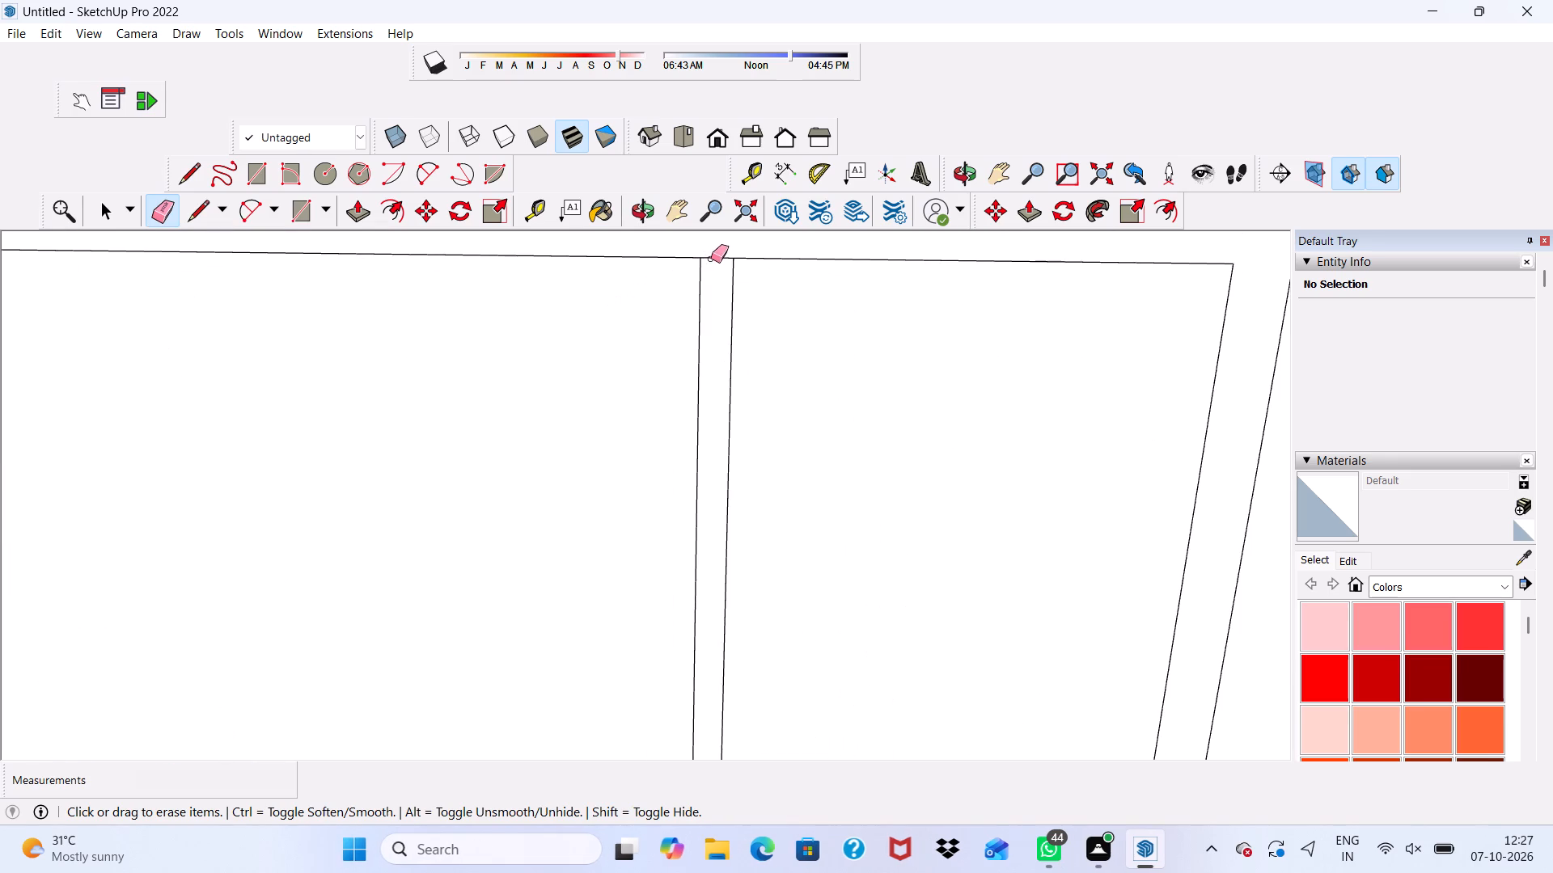
{"action": "left_click", "coordinate": [711, 259]}
{"action": "scroll", "coordinate": [706, 265], "scroll_direction": "down", "scroll_amount": 15}
{"action": "scroll", "coordinate": [741, 691], "scroll_direction": "up", "scroll_amount": 10}
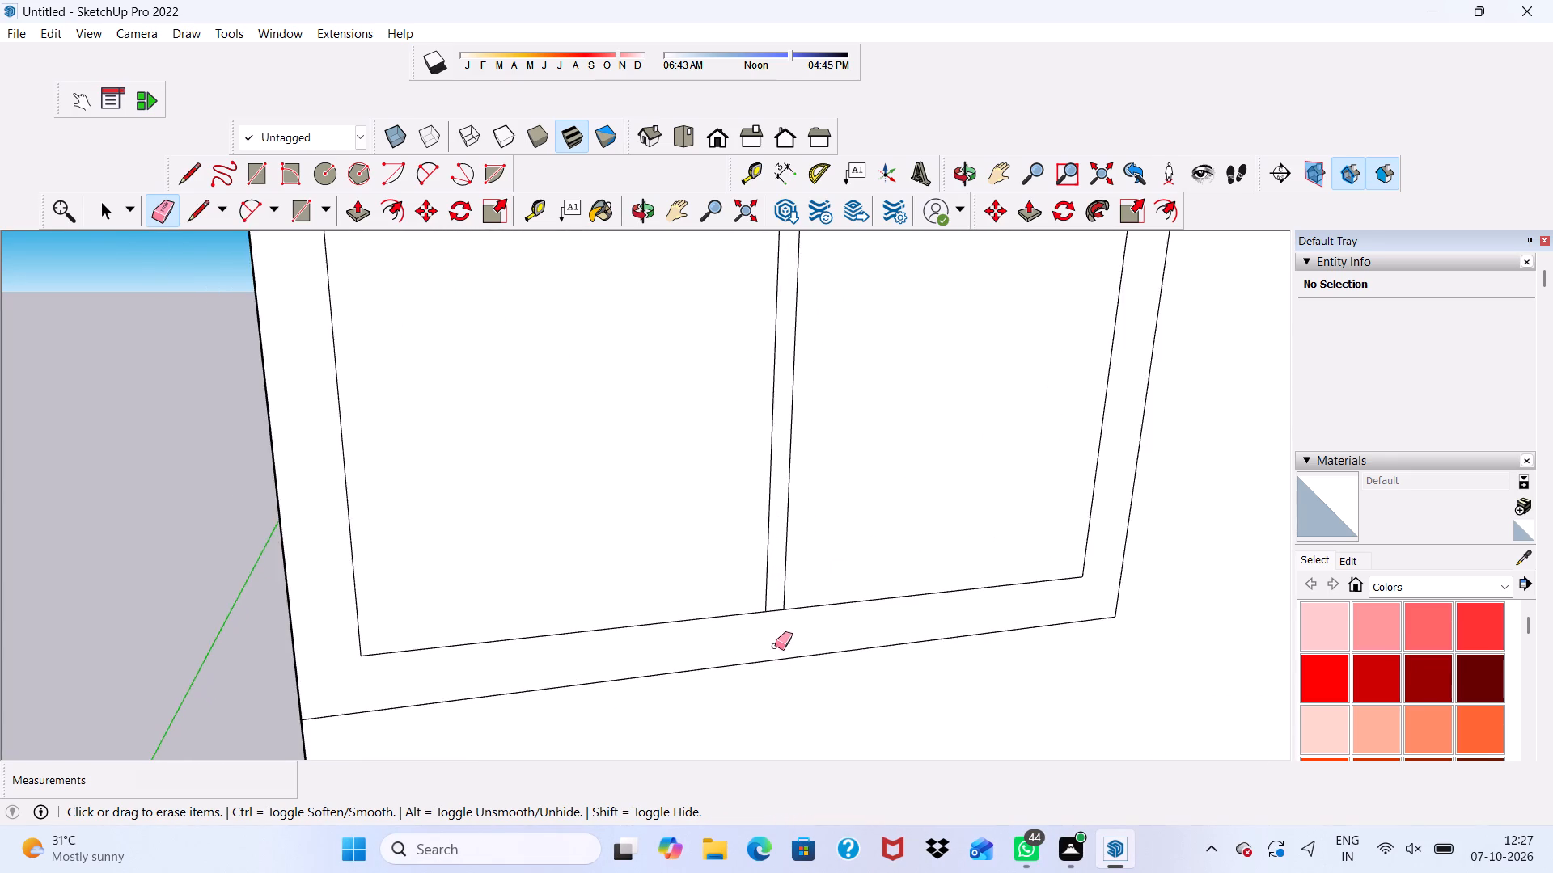
{"action": "scroll", "coordinate": [775, 646], "scroll_direction": "up", "scroll_amount": 4}
{"action": "left_click_drag", "start_coordinate": [773, 604], "coordinate": [776, 613]}
{"action": "key", "text": "space"}
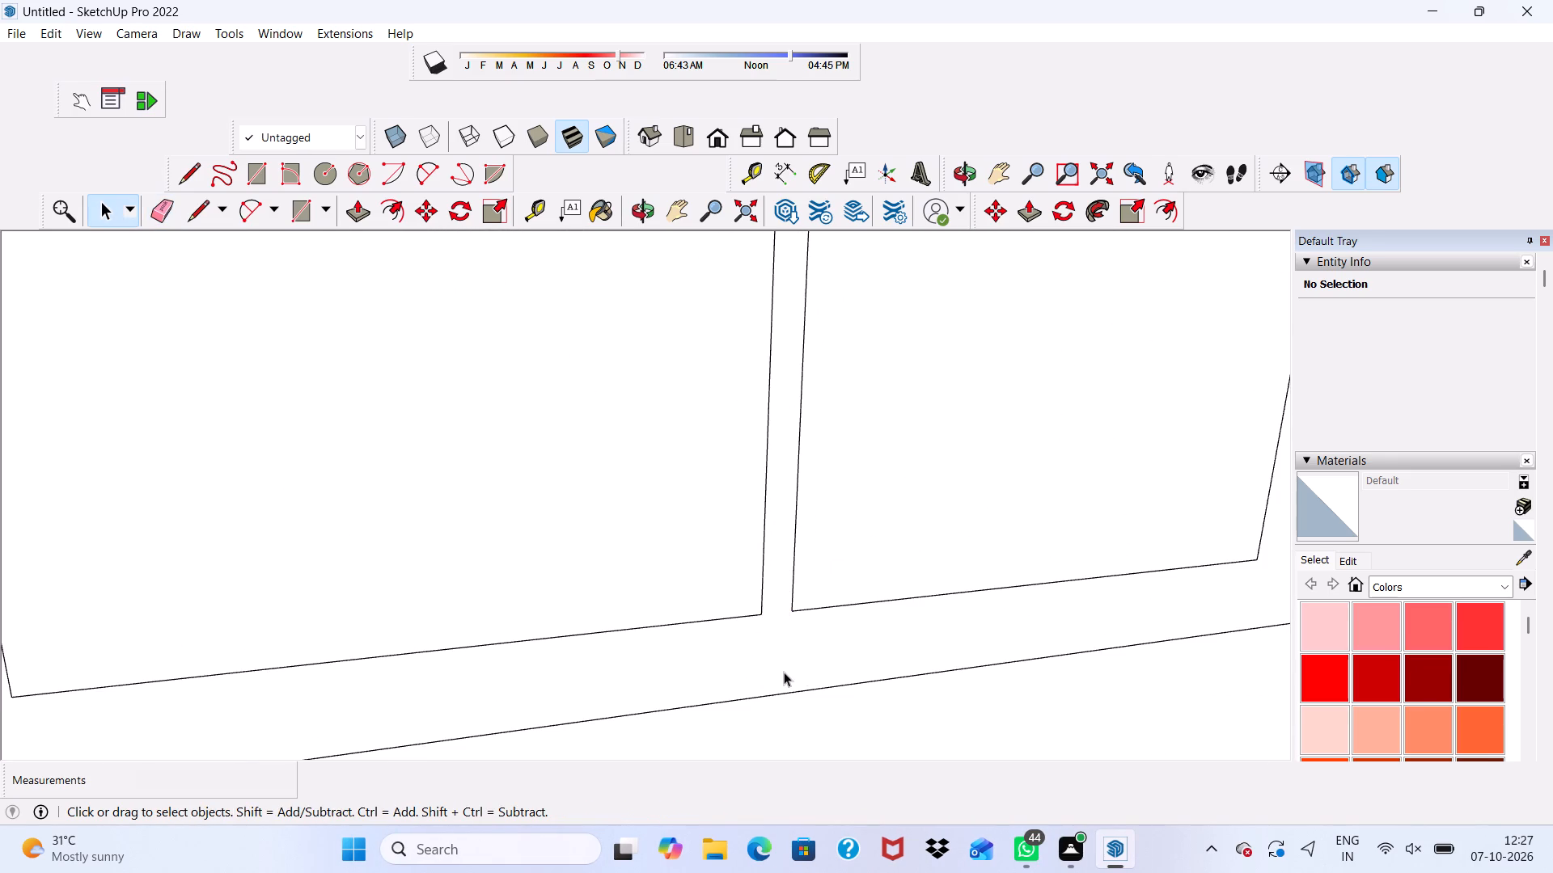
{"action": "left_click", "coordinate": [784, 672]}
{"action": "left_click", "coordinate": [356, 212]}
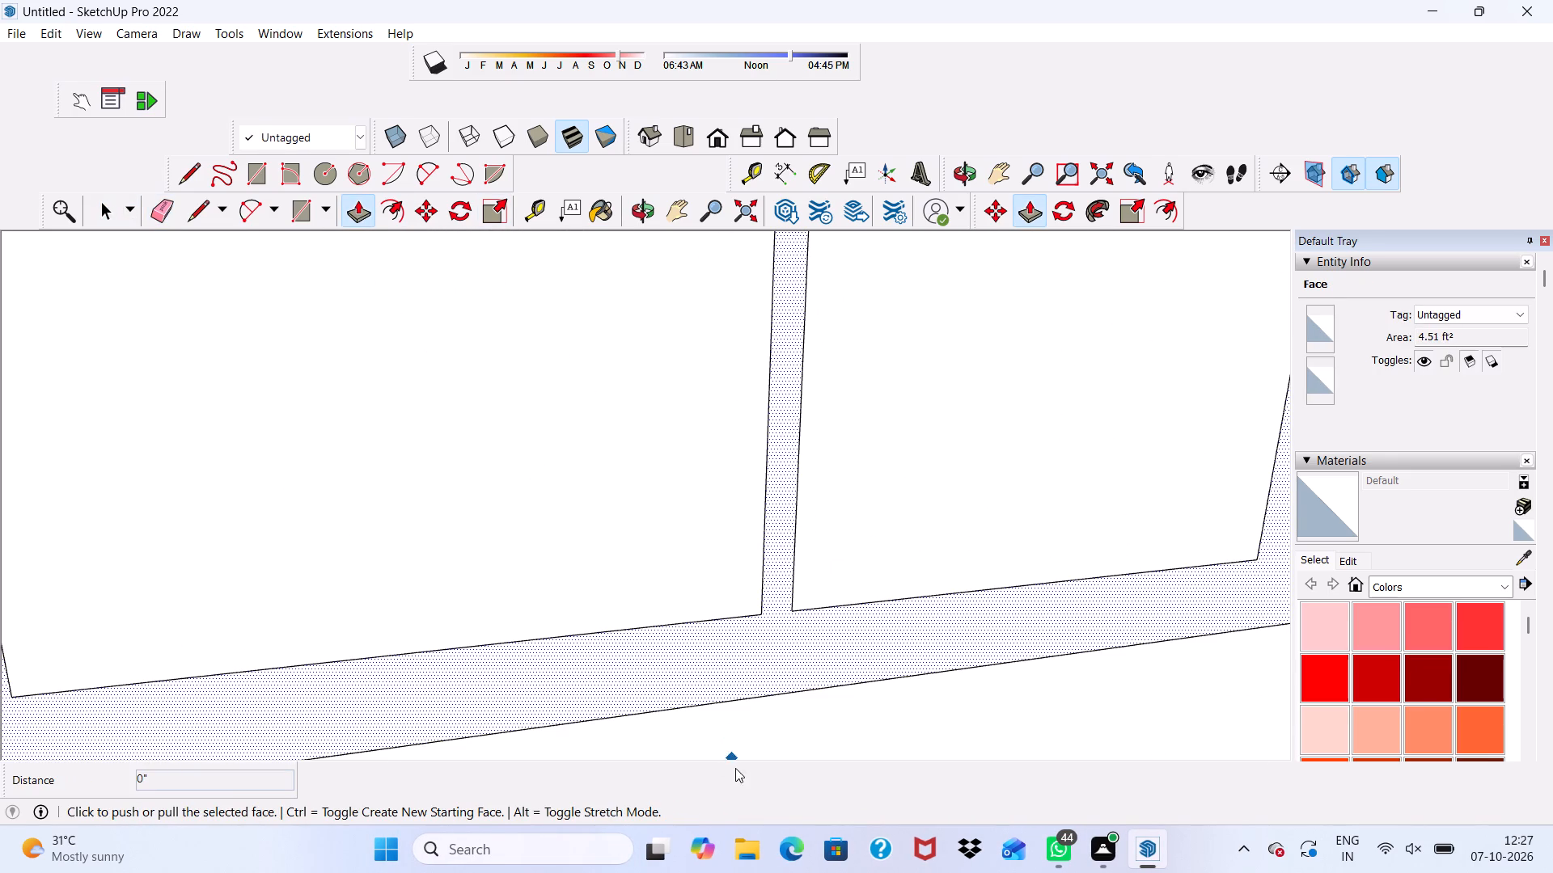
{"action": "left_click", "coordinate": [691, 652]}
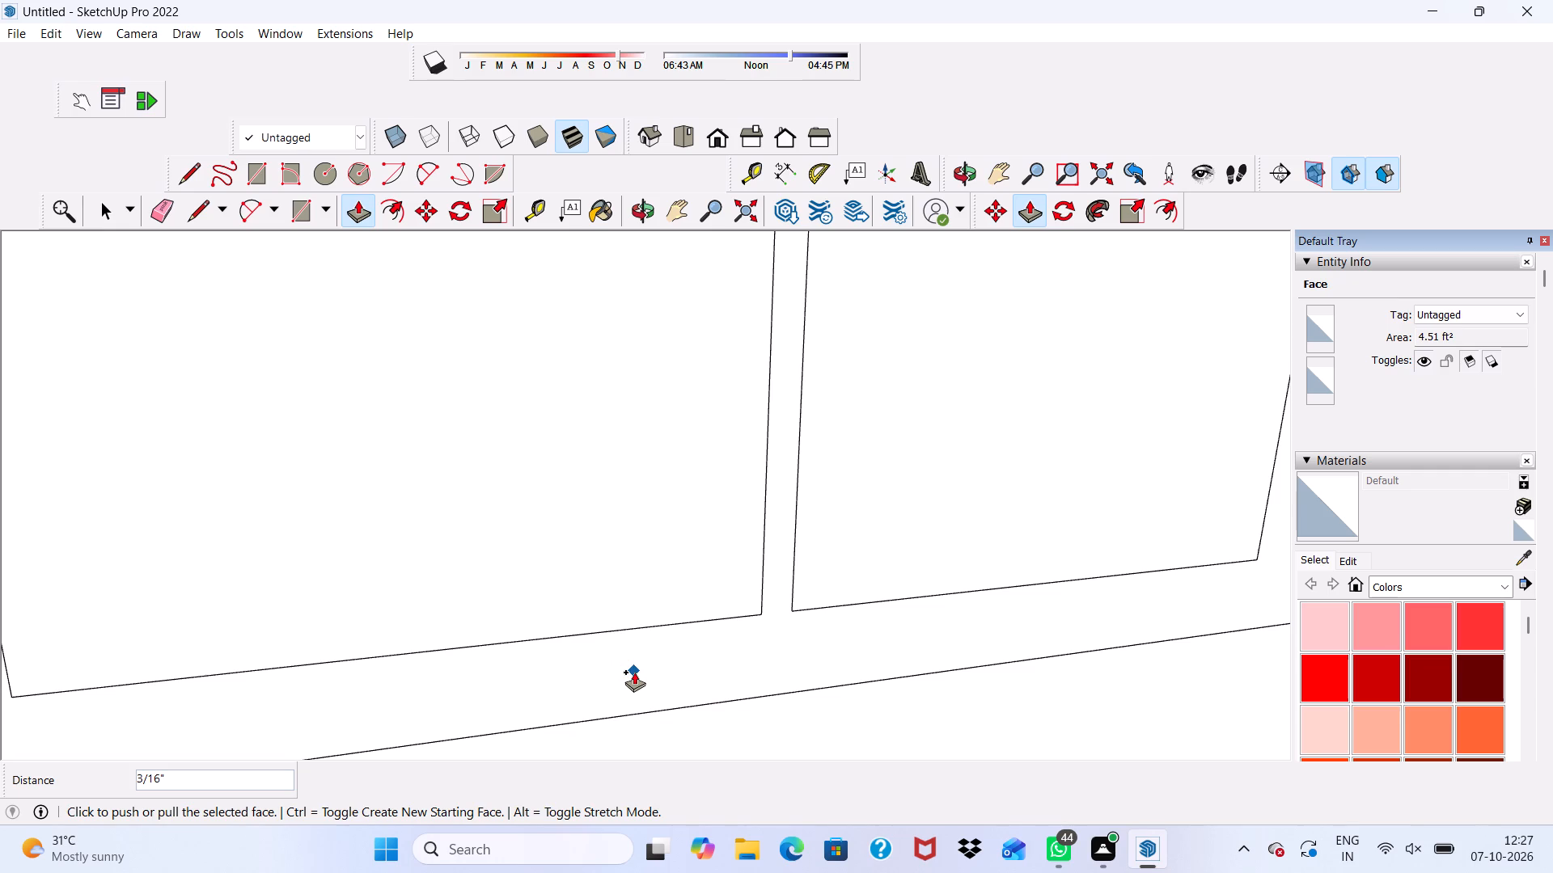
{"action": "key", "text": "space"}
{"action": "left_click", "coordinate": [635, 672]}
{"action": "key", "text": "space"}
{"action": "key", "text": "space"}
Push/Pull the narrower window's frame and divider face 3" outward from the wall.
{"action": "left_click", "coordinate": [648, 681]}
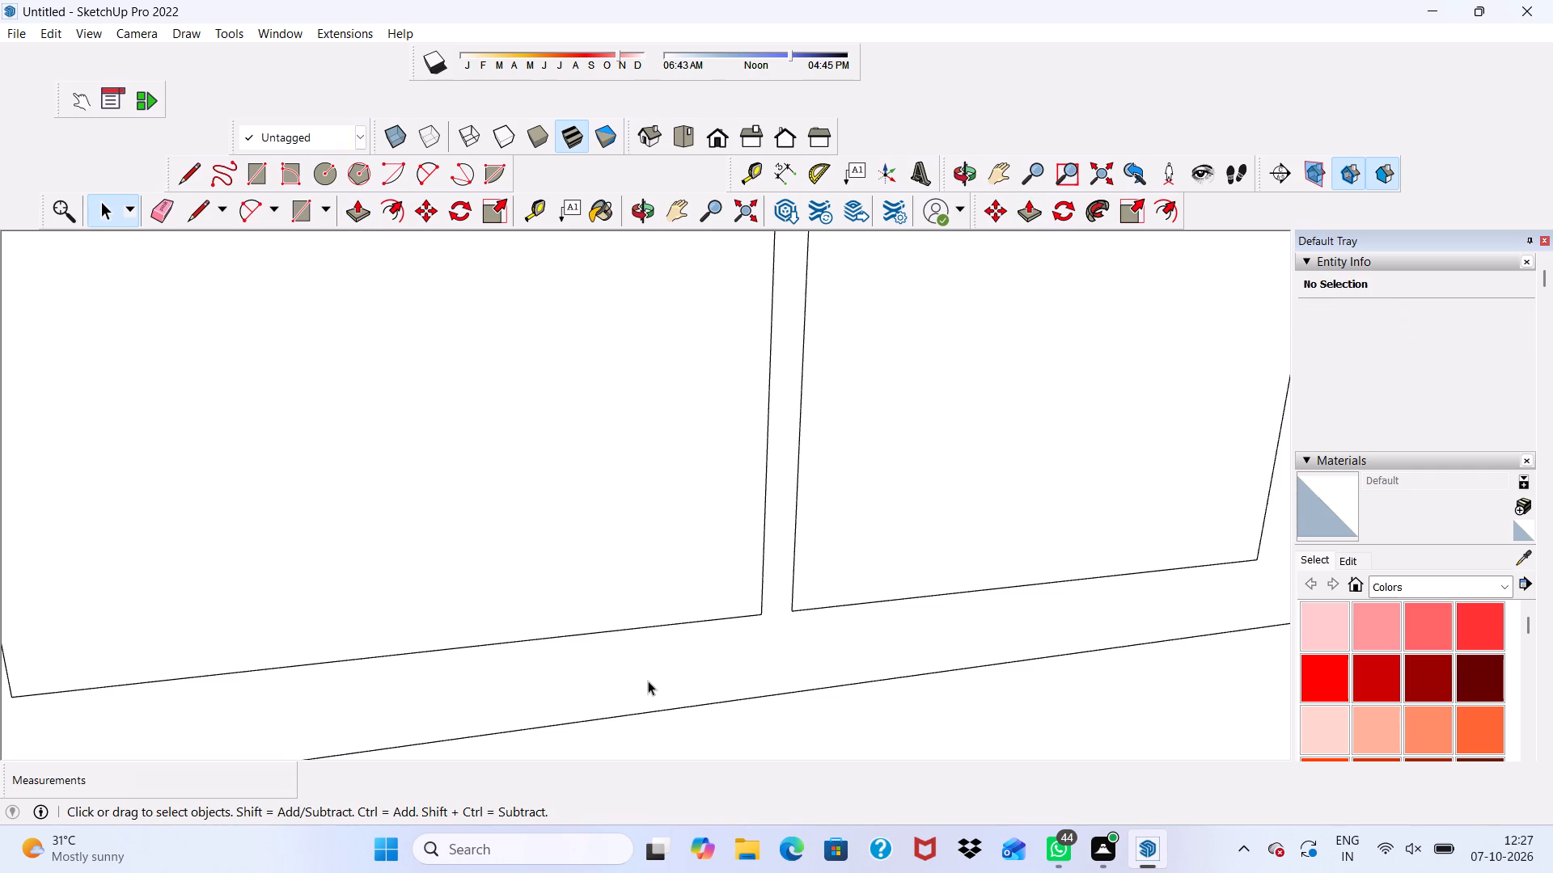
{"action": "left_click", "coordinate": [365, 217]}
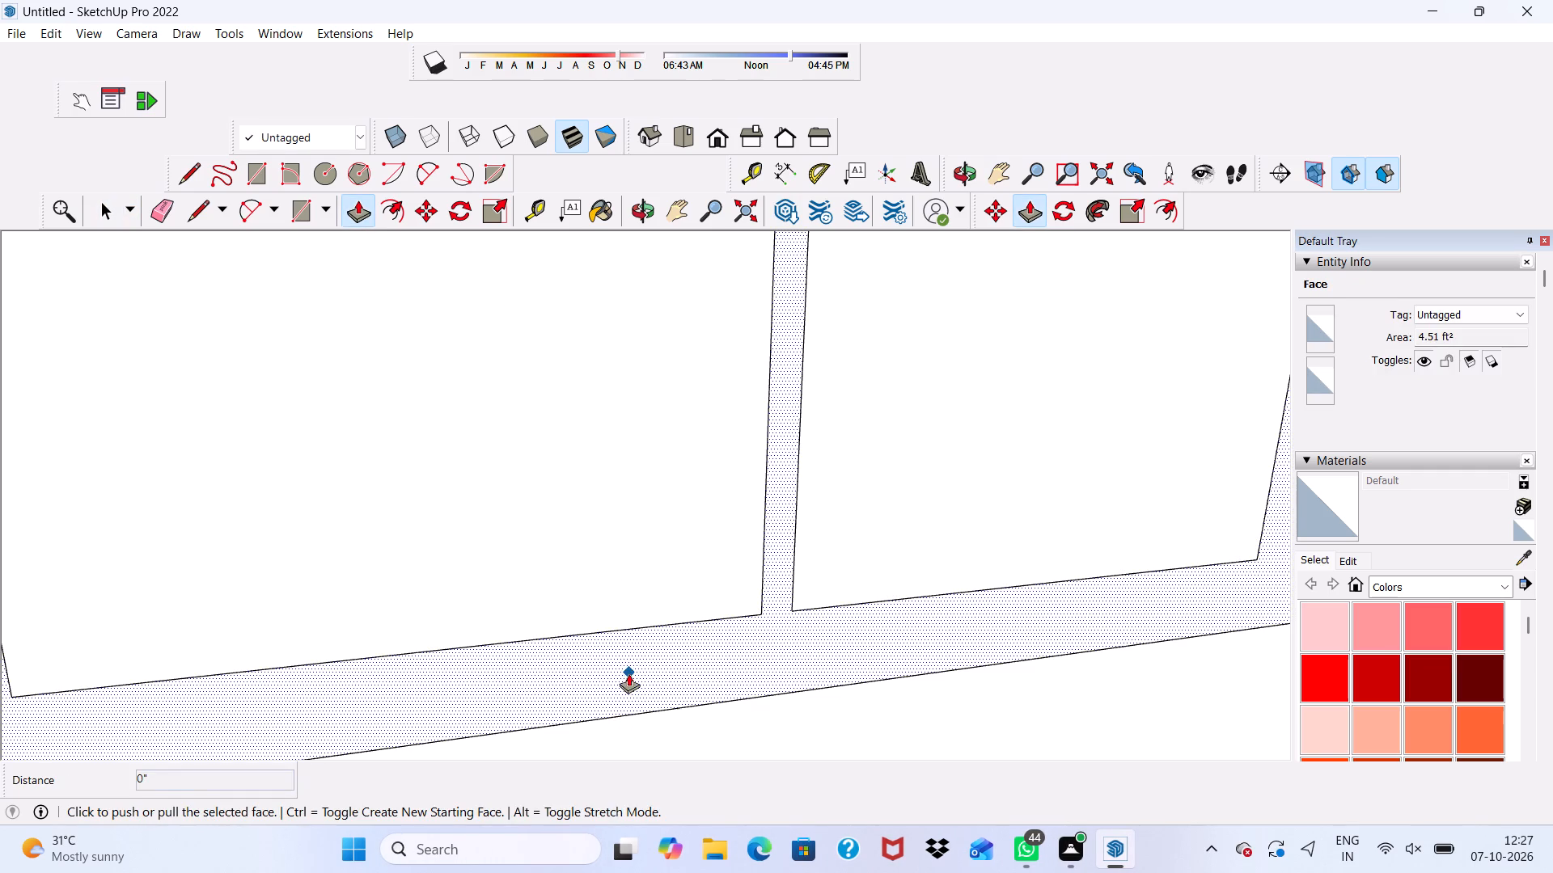
{"action": "left_click", "coordinate": [628, 673]}
{"action": "scroll", "coordinate": [624, 660], "scroll_direction": "down", "scroll_amount": 2}
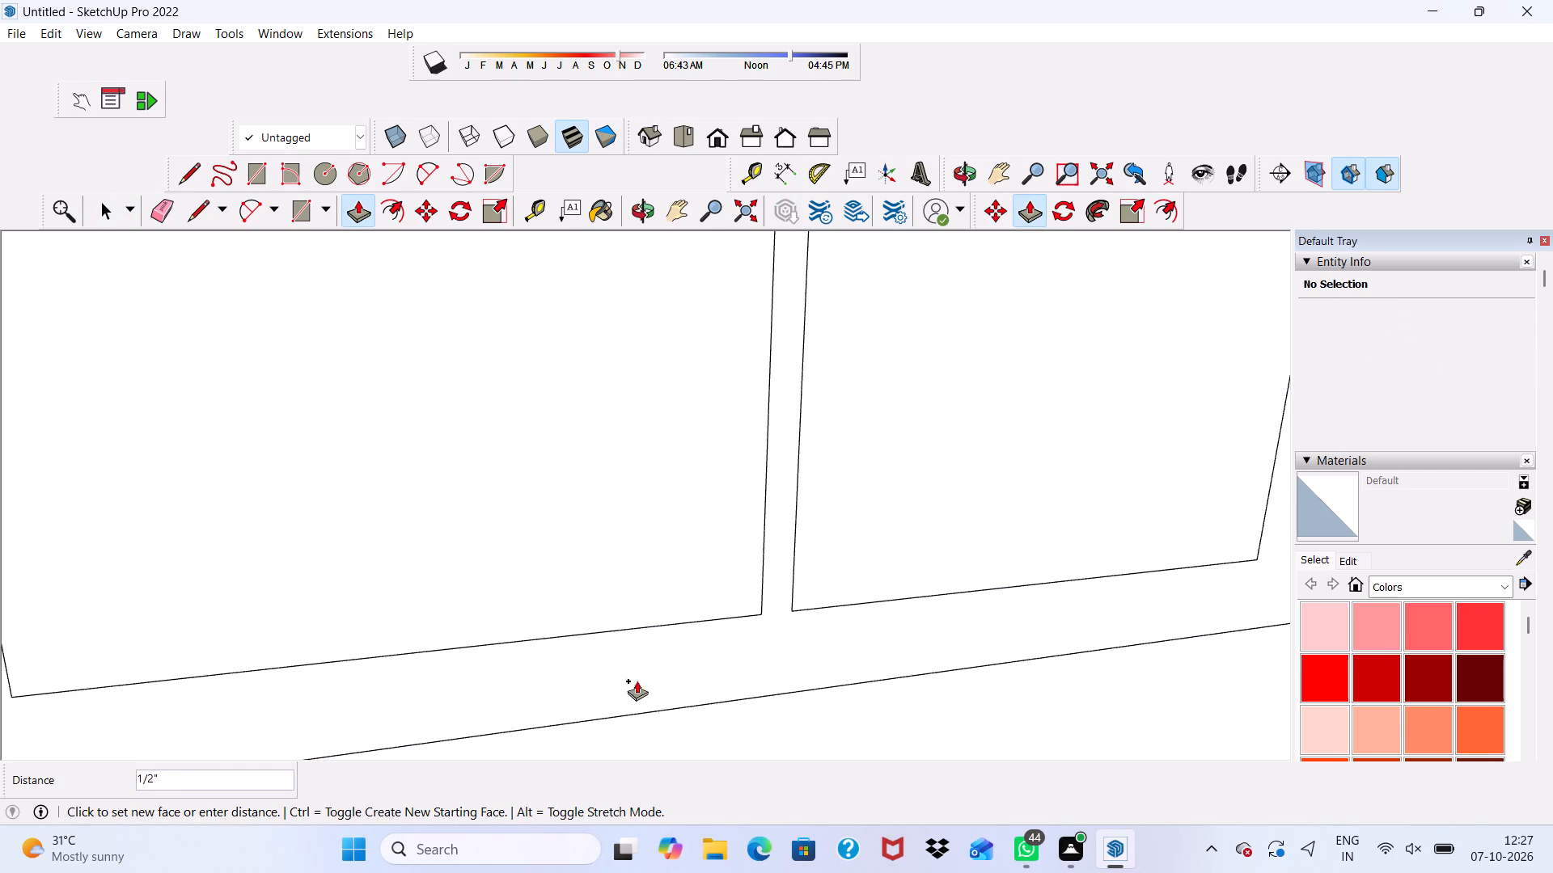
{"action": "scroll", "coordinate": [637, 681], "scroll_direction": "down", "scroll_amount": 5}
{"action": "type", "text": "3\""}
{"action": "key", "text": "Return"}
{"action": "scroll", "coordinate": [732, 698], "scroll_direction": "down", "scroll_amount": 7}
{"action": "middle_click_drag", "start_coordinate": [545, 567], "coordinate": [806, 496]}
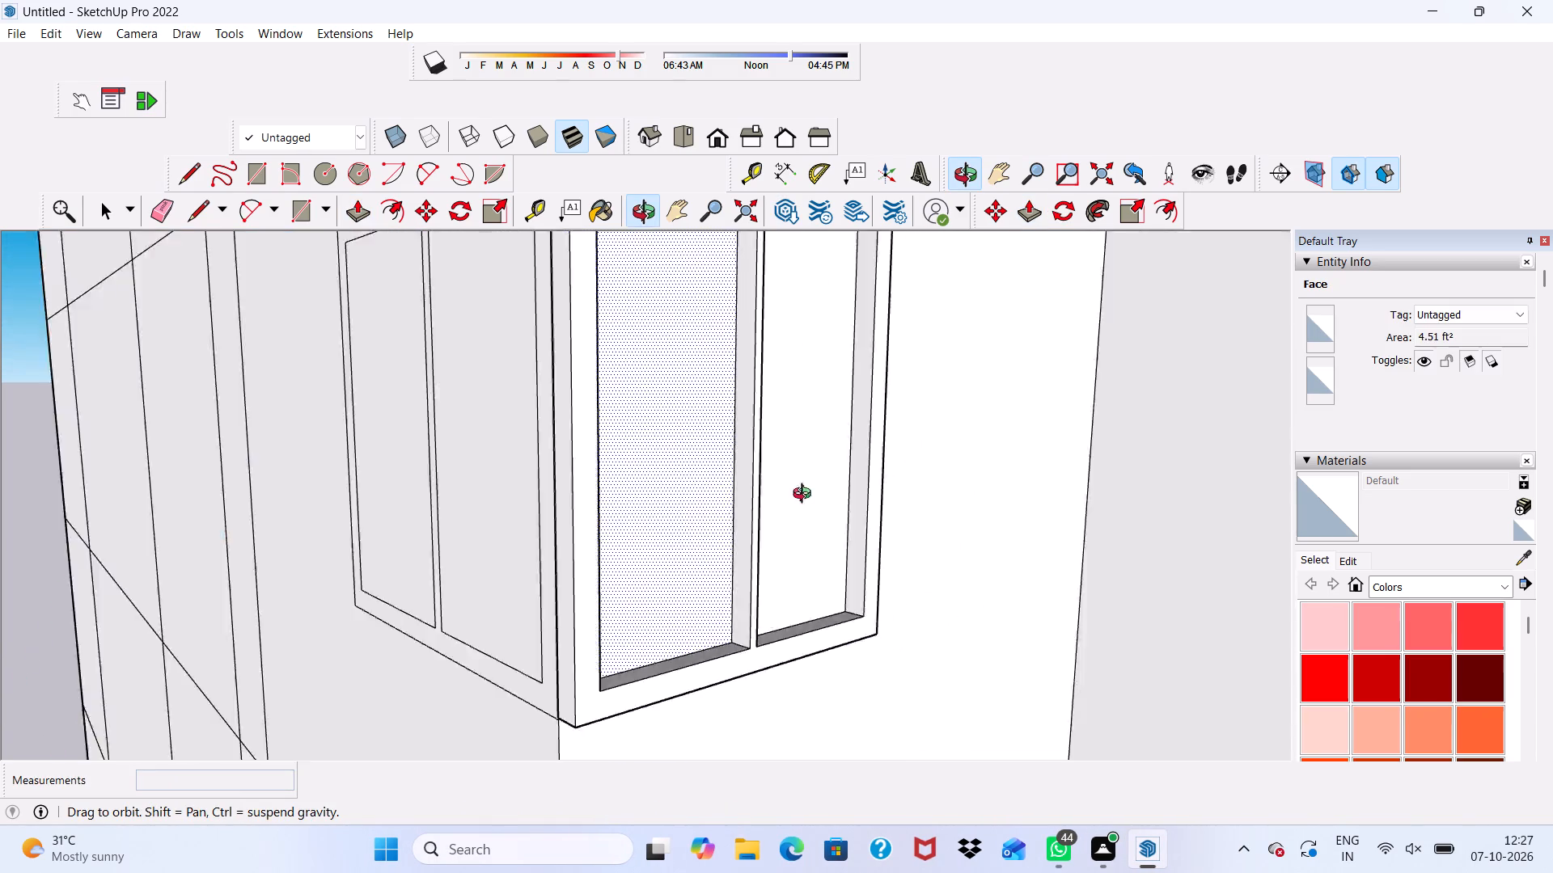
Push/Pull the square window's frame and divider face 3" outward from the wall.
{"action": "middle_click_drag", "start_coordinate": [806, 496], "coordinate": [952, 427]}
{"action": "scroll", "coordinate": [952, 427], "scroll_direction": "down", "scroll_amount": 1}
{"action": "scroll", "coordinate": [675, 595], "scroll_direction": "up", "scroll_amount": 3}
{"action": "left_click", "coordinate": [668, 623]}
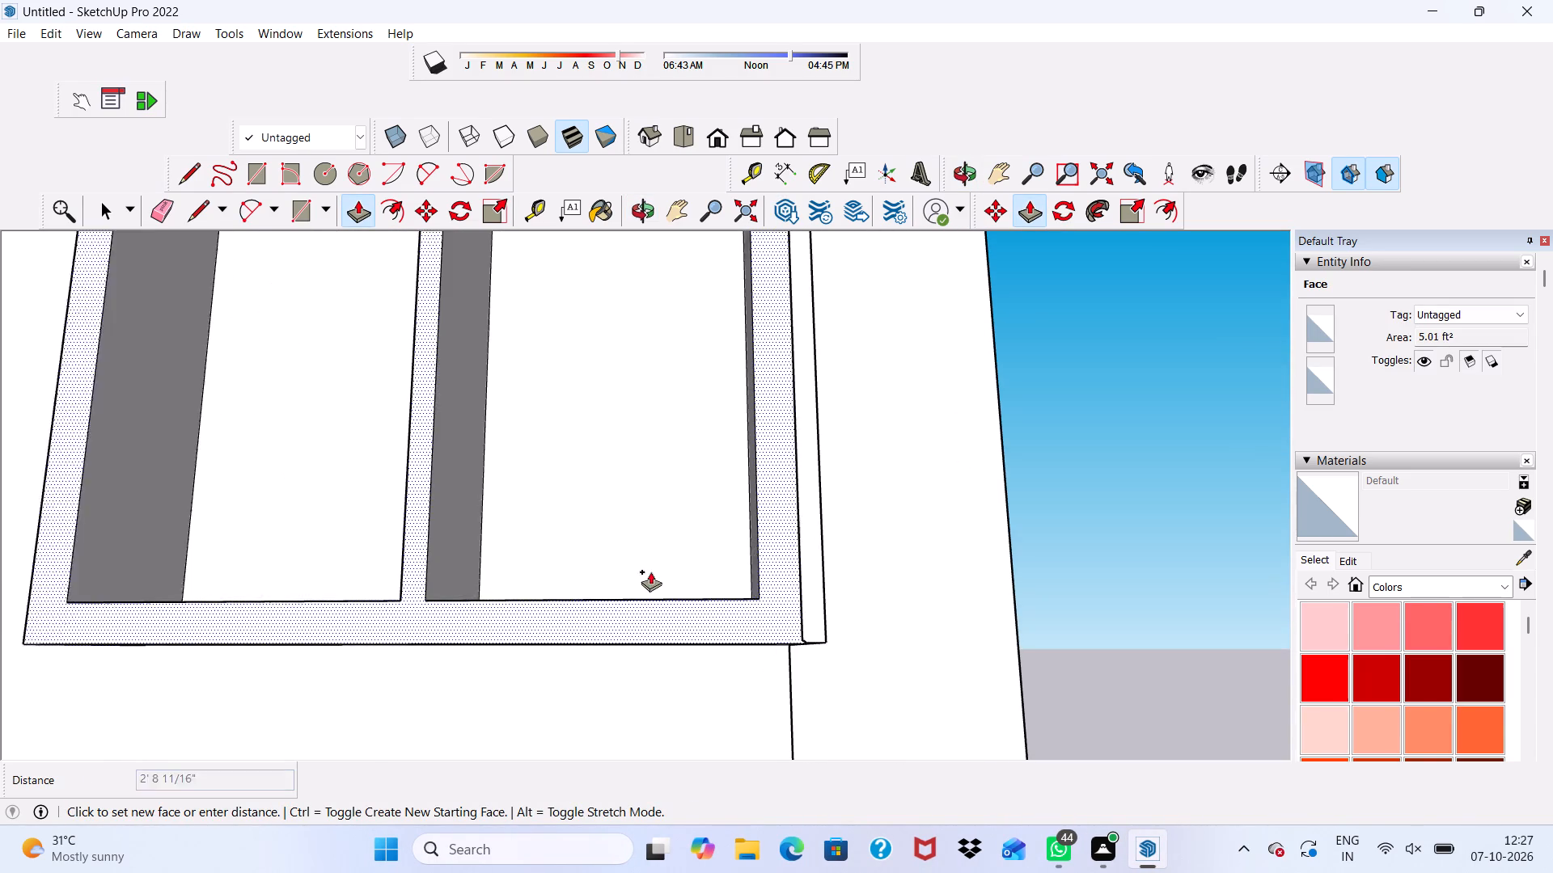
{"action": "type", "text": "3\""}
{"action": "key", "text": "Return"}
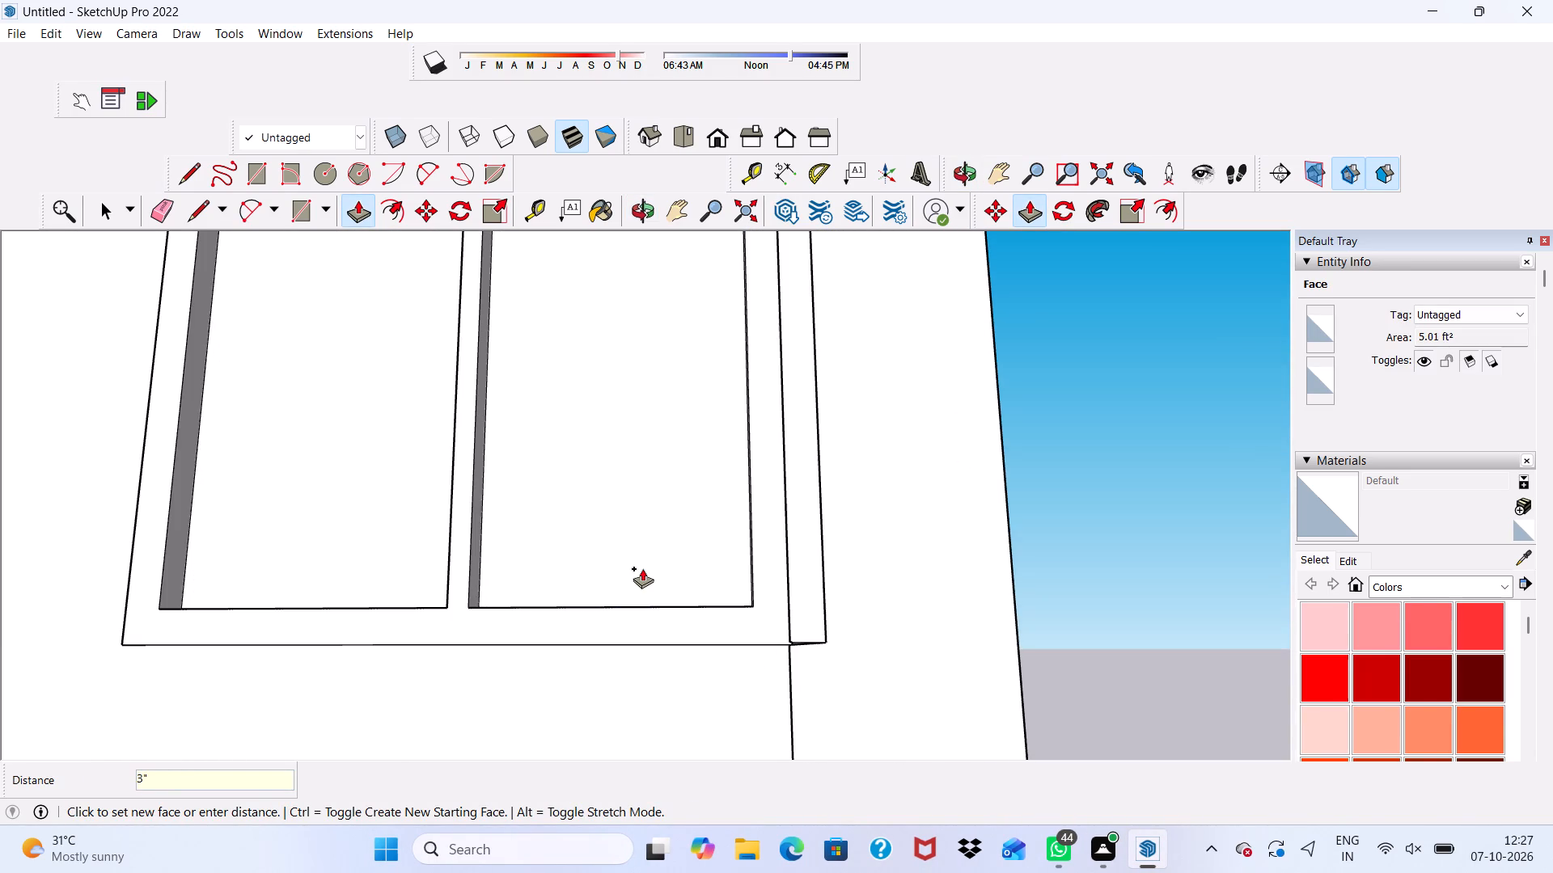
Examine the two raised corner window frames and the ledge above them from both sides of the building corner.
{"action": "scroll", "coordinate": [632, 569], "scroll_direction": "down", "scroll_amount": 1}
{"action": "middle_click_drag", "start_coordinate": [631, 566], "coordinate": [345, 759]}
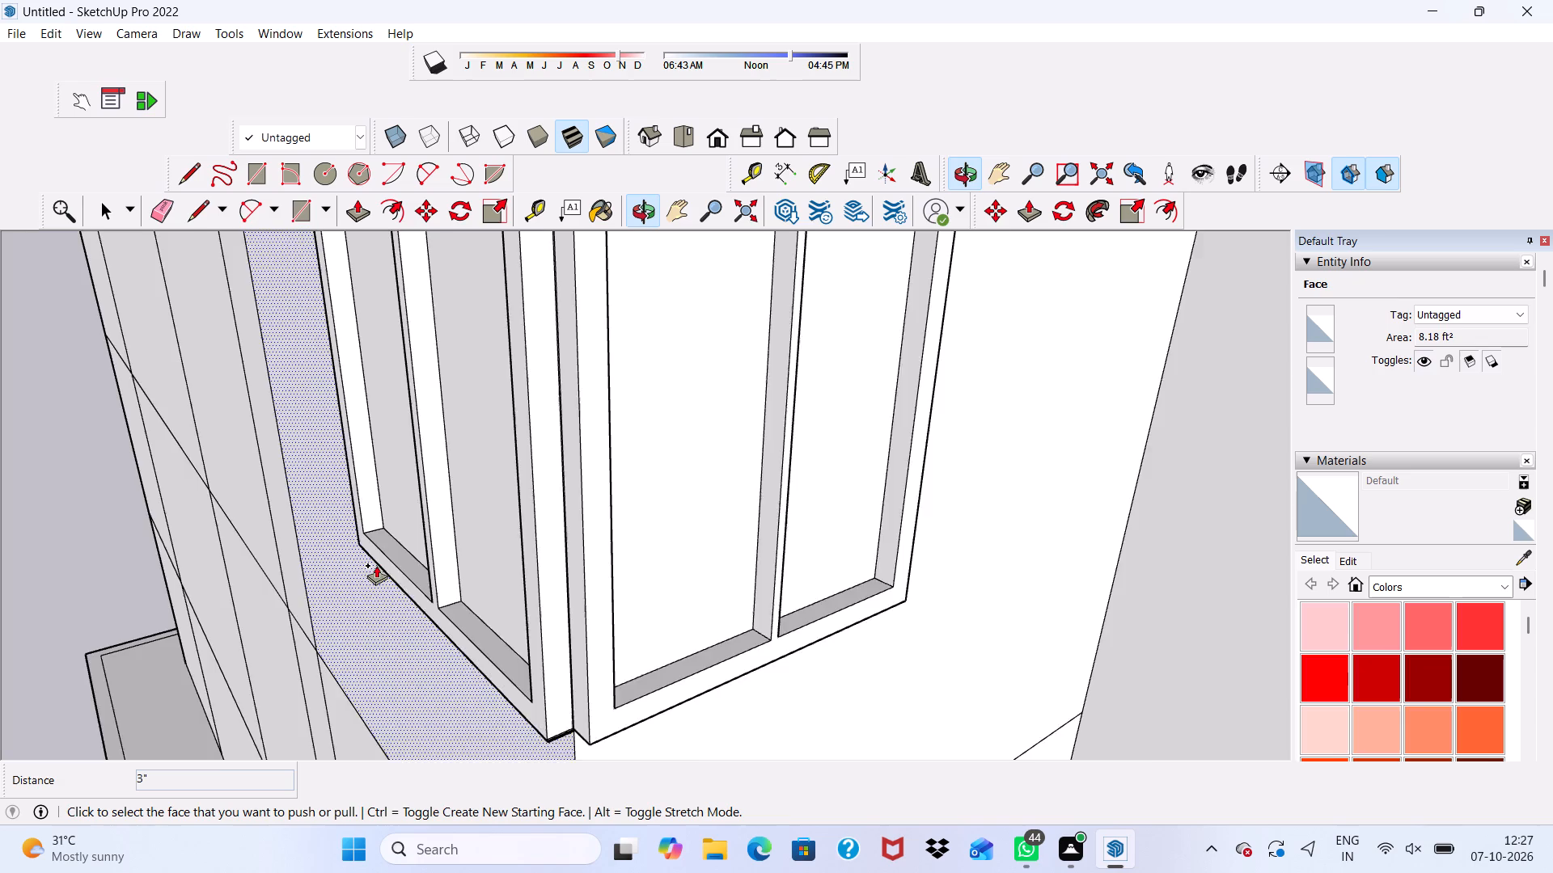
{"action": "scroll", "coordinate": [379, 565], "scroll_direction": "down", "scroll_amount": 9}
{"action": "middle_click_drag", "start_coordinate": [584, 580], "coordinate": [712, 478]}
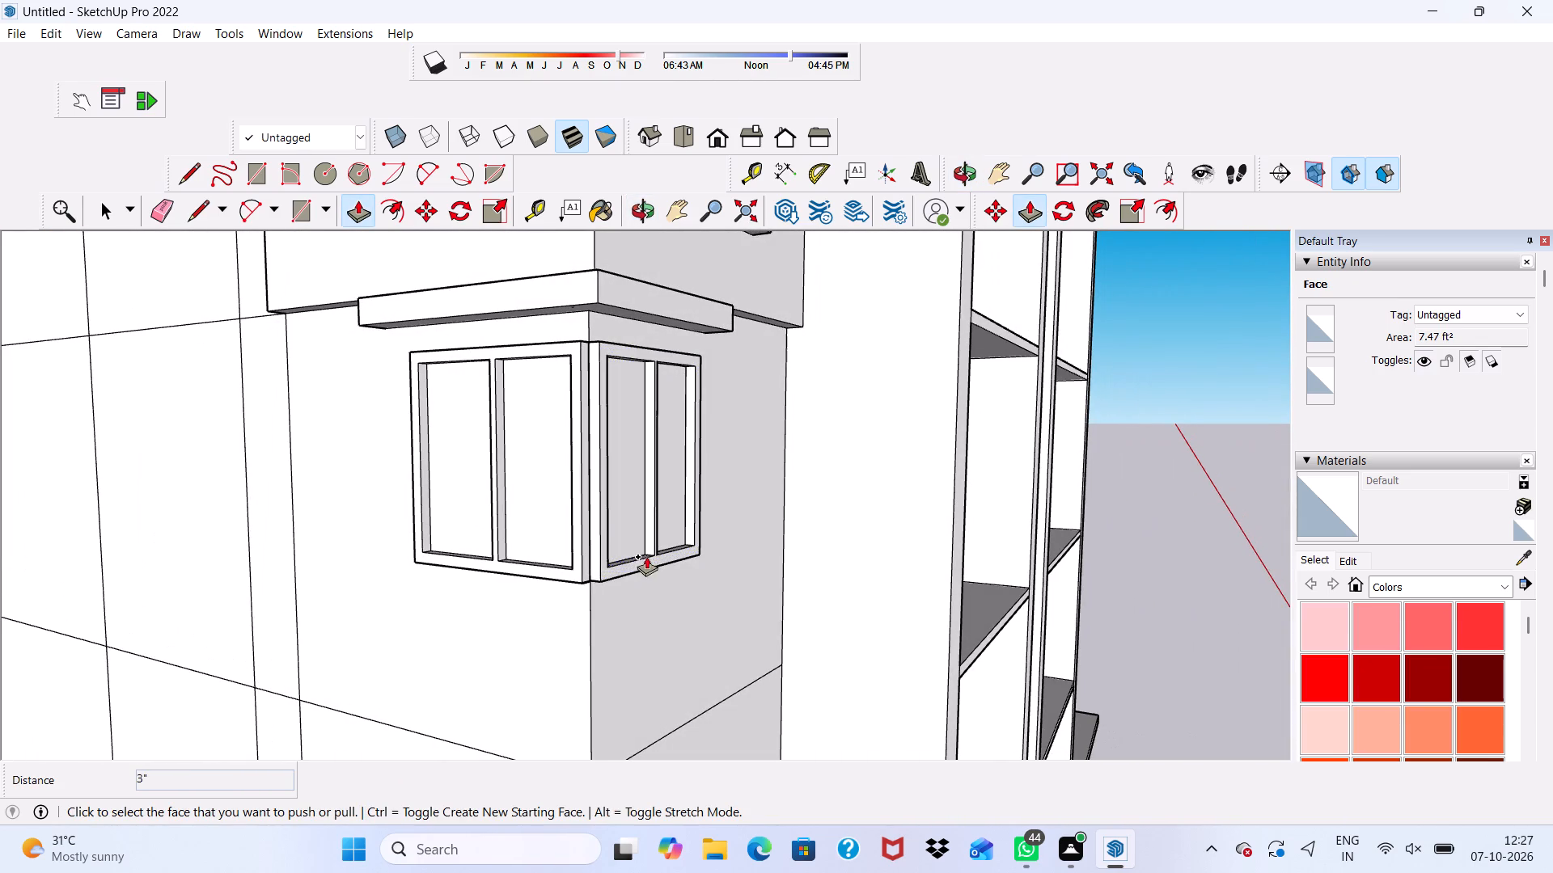
{"action": "key", "text": "space"}
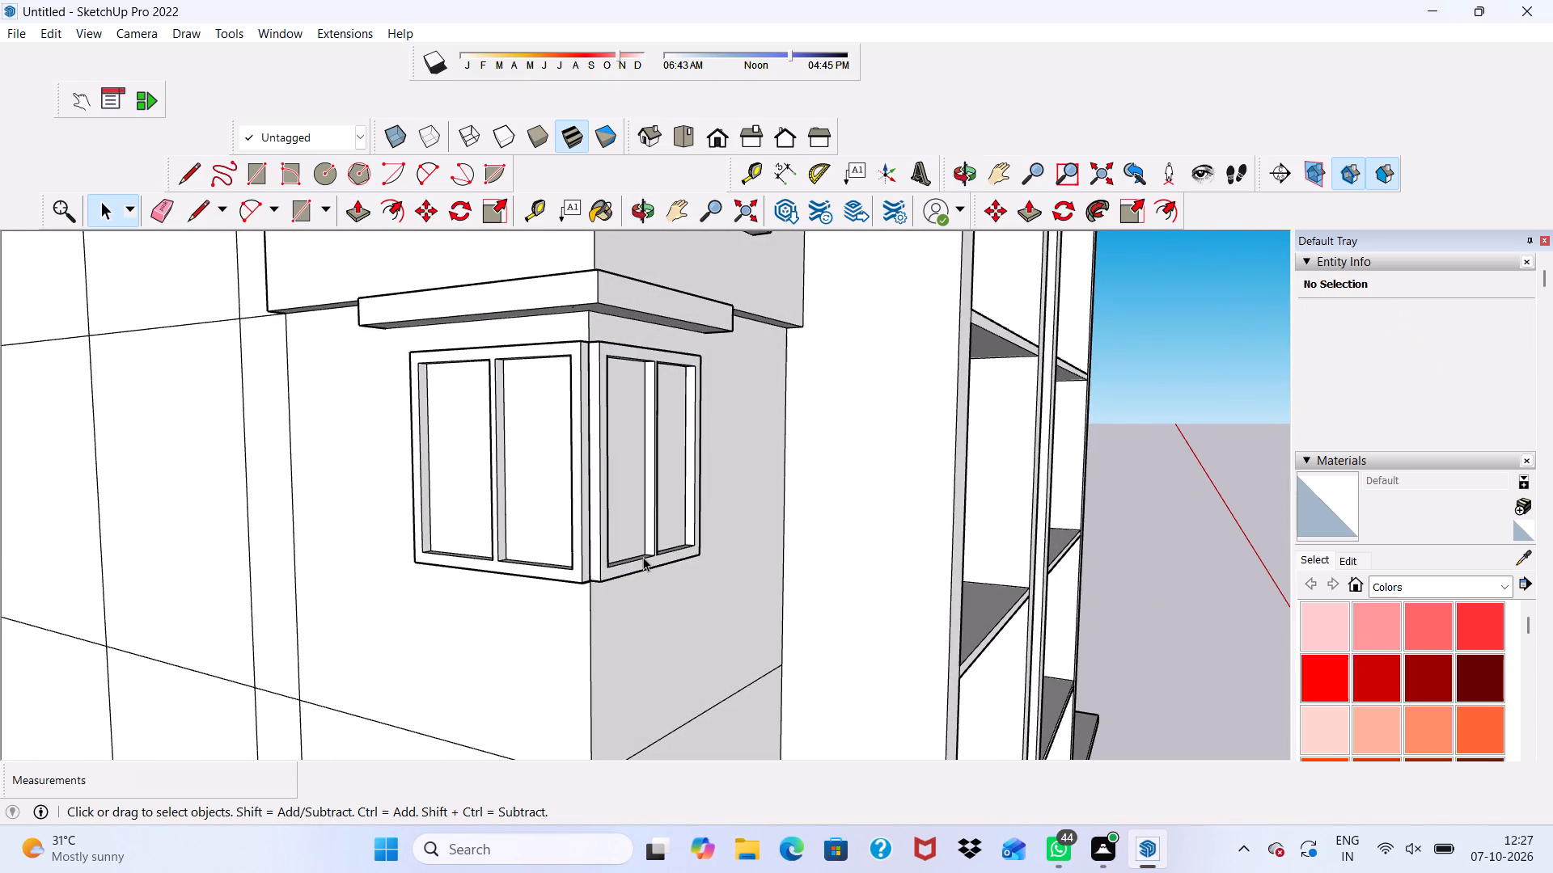
{"action": "scroll", "coordinate": [643, 557], "scroll_direction": "down", "scroll_amount": 4}
{"action": "middle_click_drag", "start_coordinate": [643, 557], "coordinate": [435, 542]}
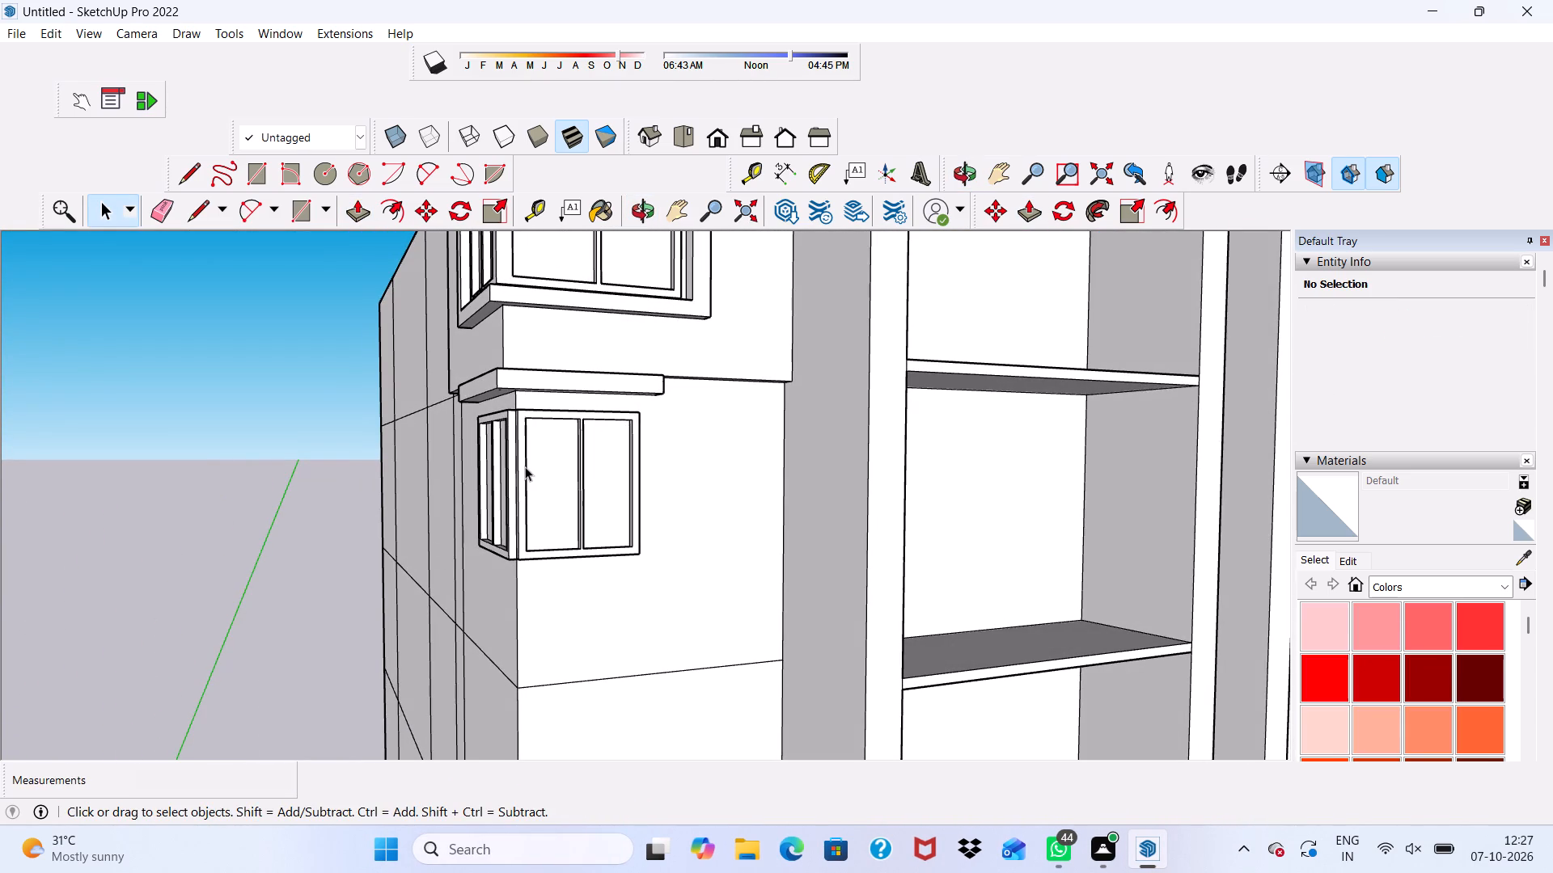
{"action": "scroll", "coordinate": [525, 466], "scroll_direction": "up", "scroll_amount": 2}
{"action": "scroll", "coordinate": [525, 466], "scroll_direction": "down", "scroll_amount": 7}
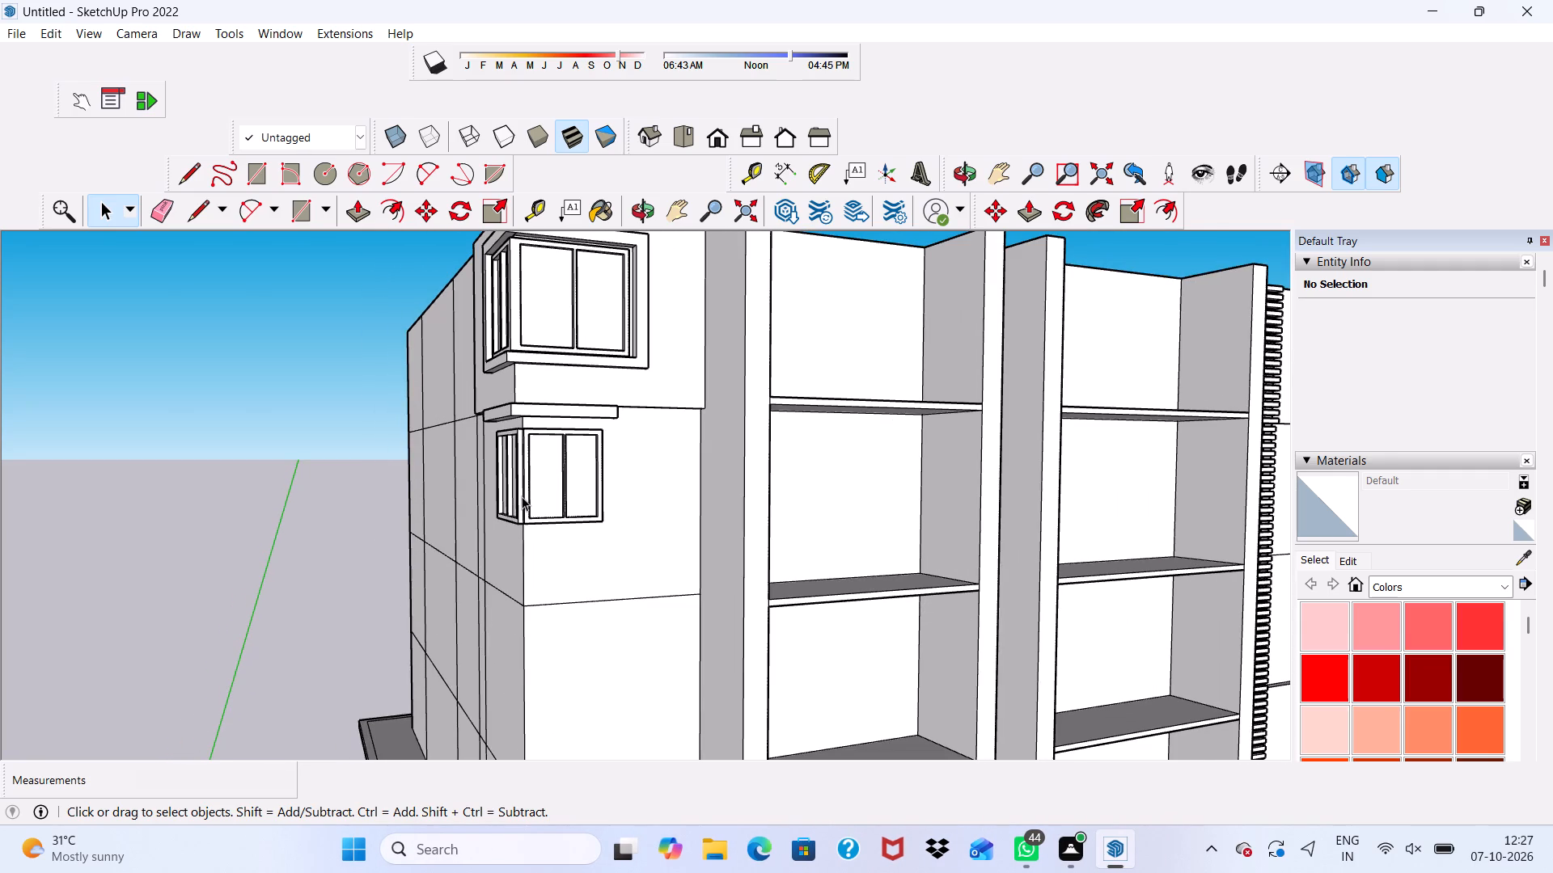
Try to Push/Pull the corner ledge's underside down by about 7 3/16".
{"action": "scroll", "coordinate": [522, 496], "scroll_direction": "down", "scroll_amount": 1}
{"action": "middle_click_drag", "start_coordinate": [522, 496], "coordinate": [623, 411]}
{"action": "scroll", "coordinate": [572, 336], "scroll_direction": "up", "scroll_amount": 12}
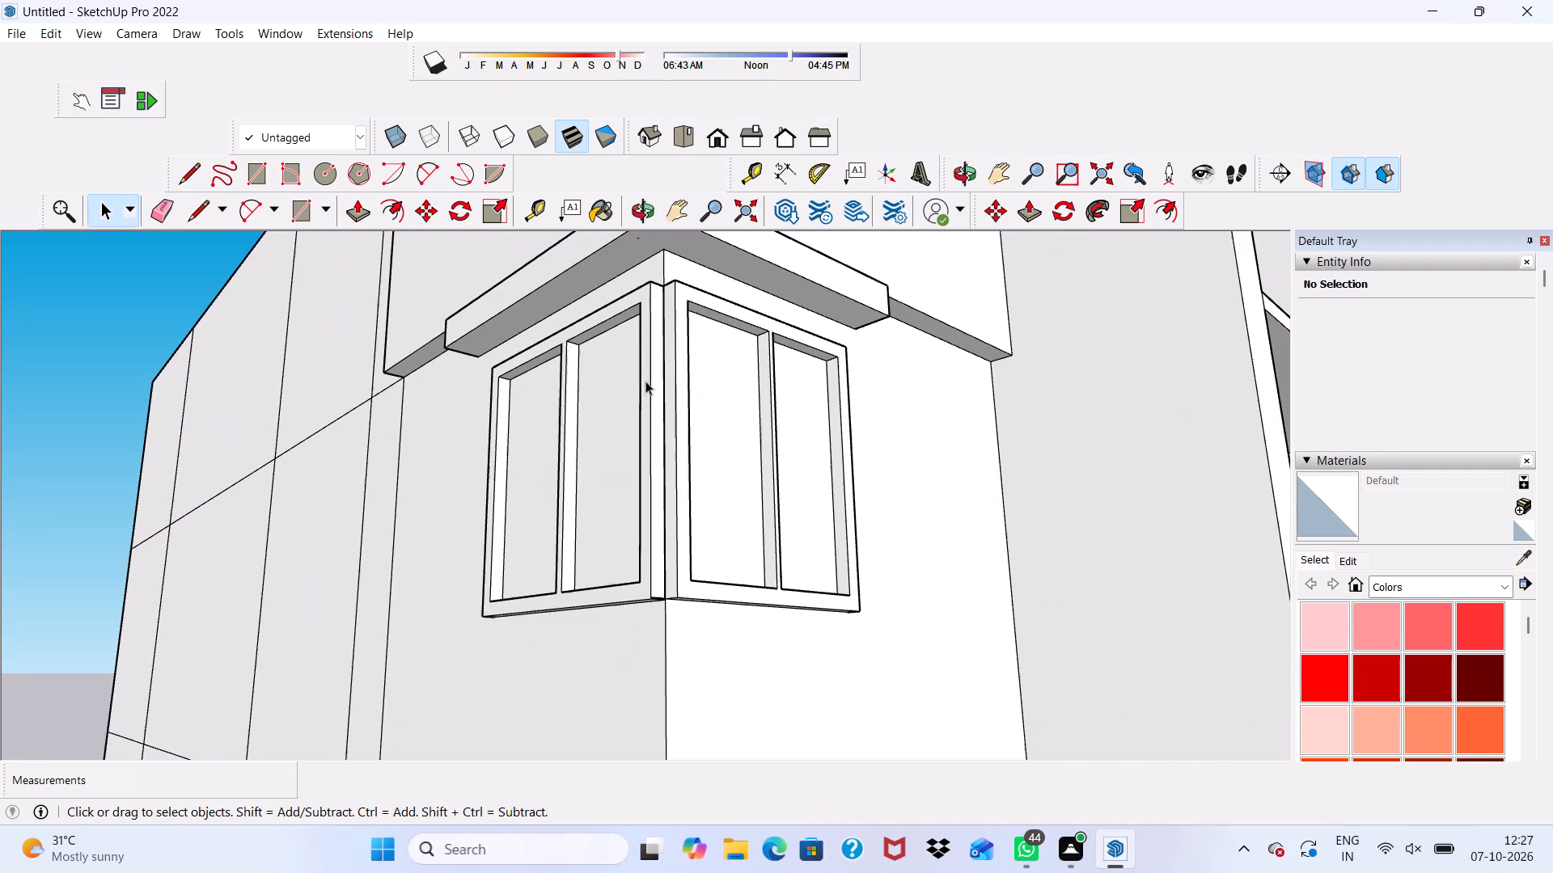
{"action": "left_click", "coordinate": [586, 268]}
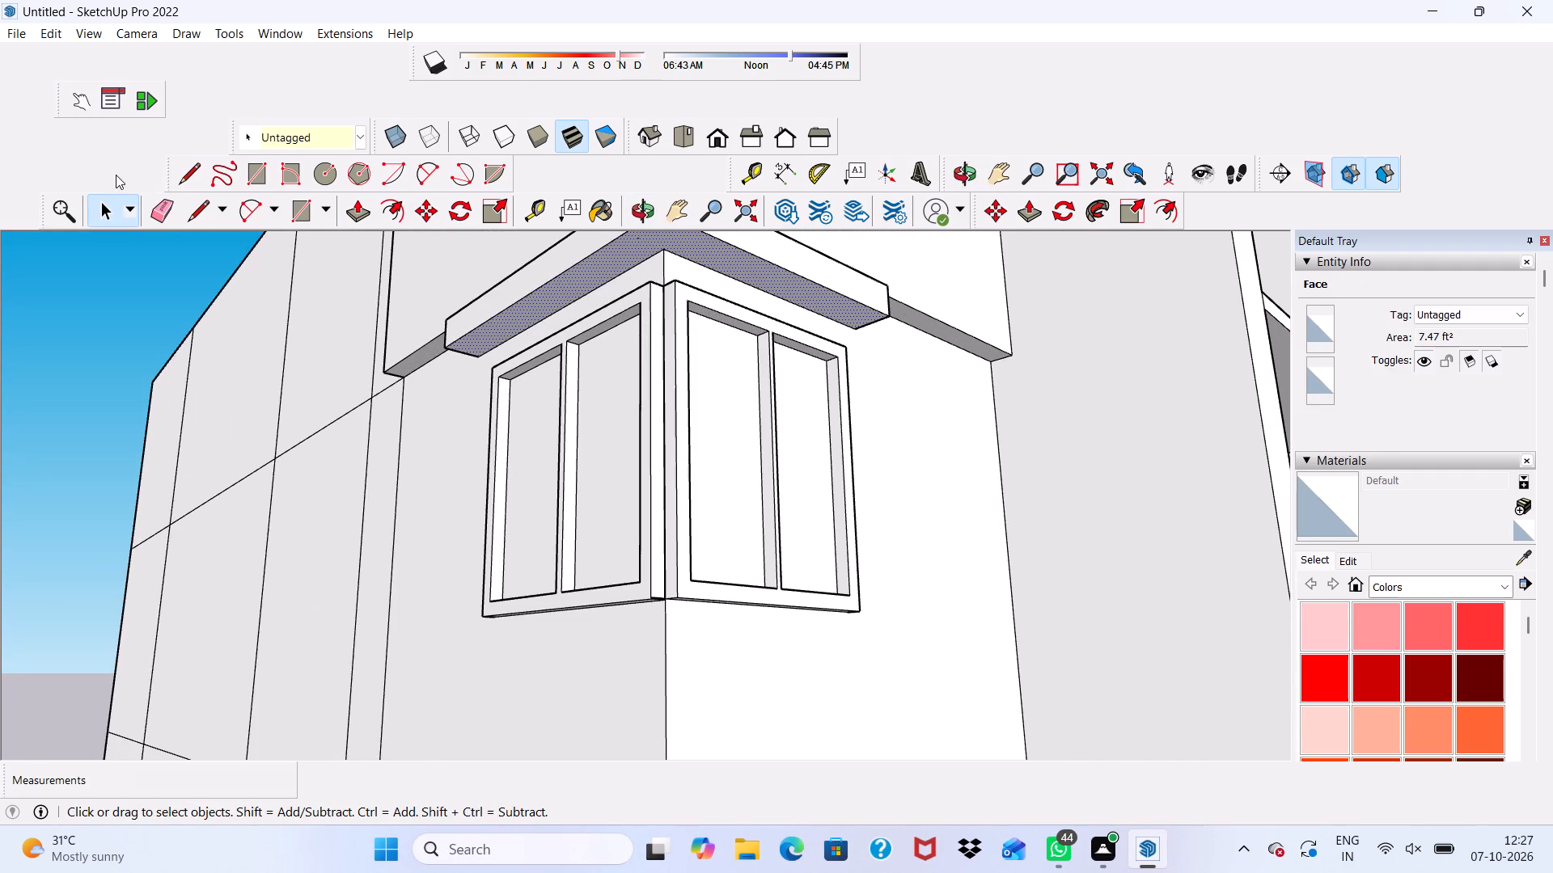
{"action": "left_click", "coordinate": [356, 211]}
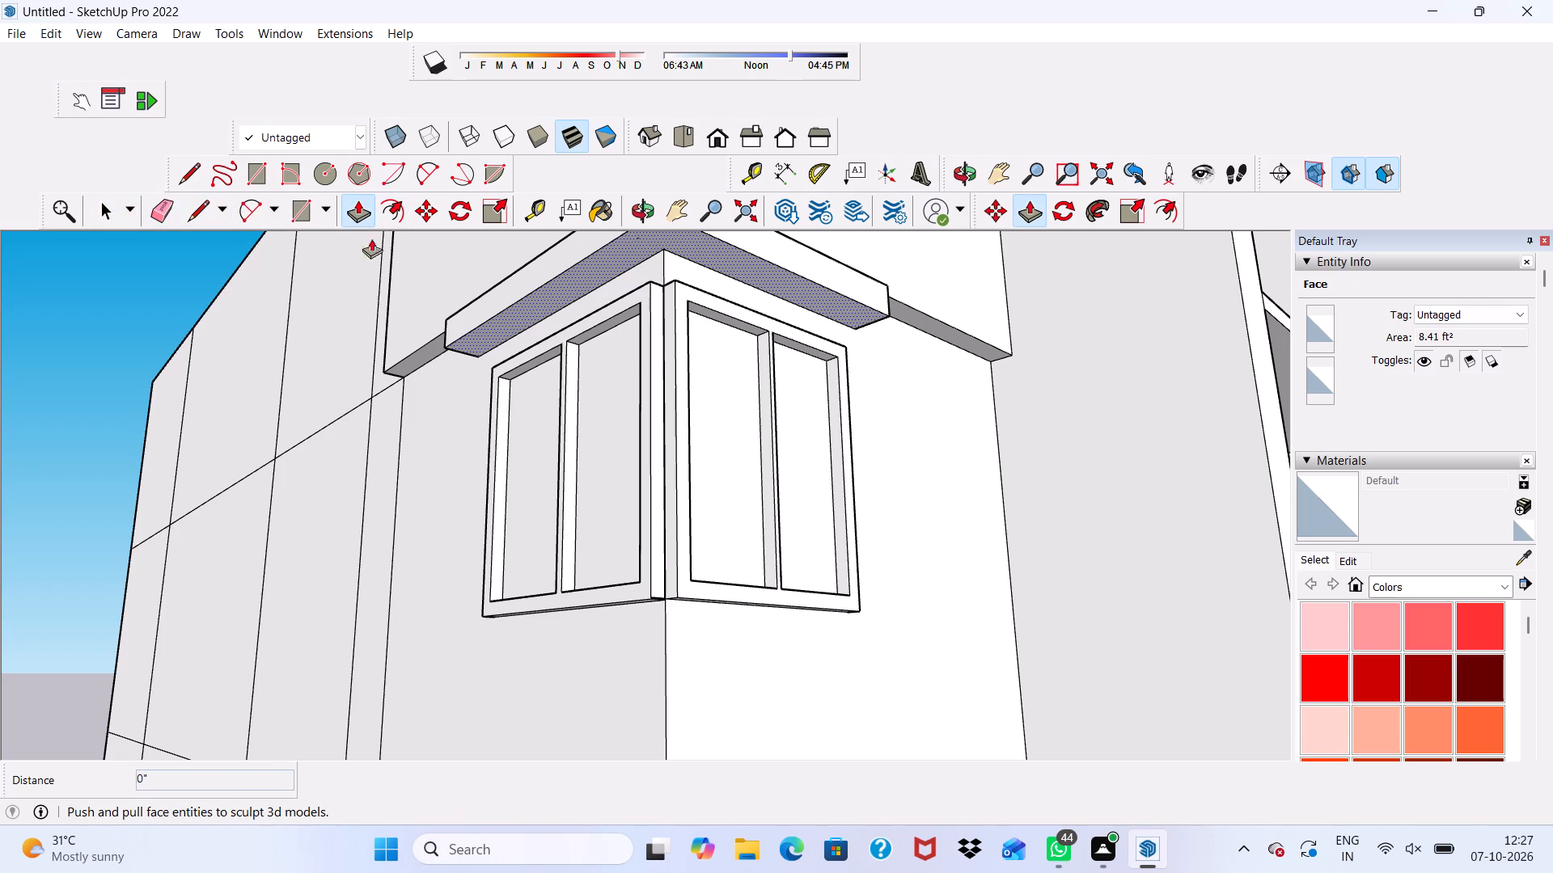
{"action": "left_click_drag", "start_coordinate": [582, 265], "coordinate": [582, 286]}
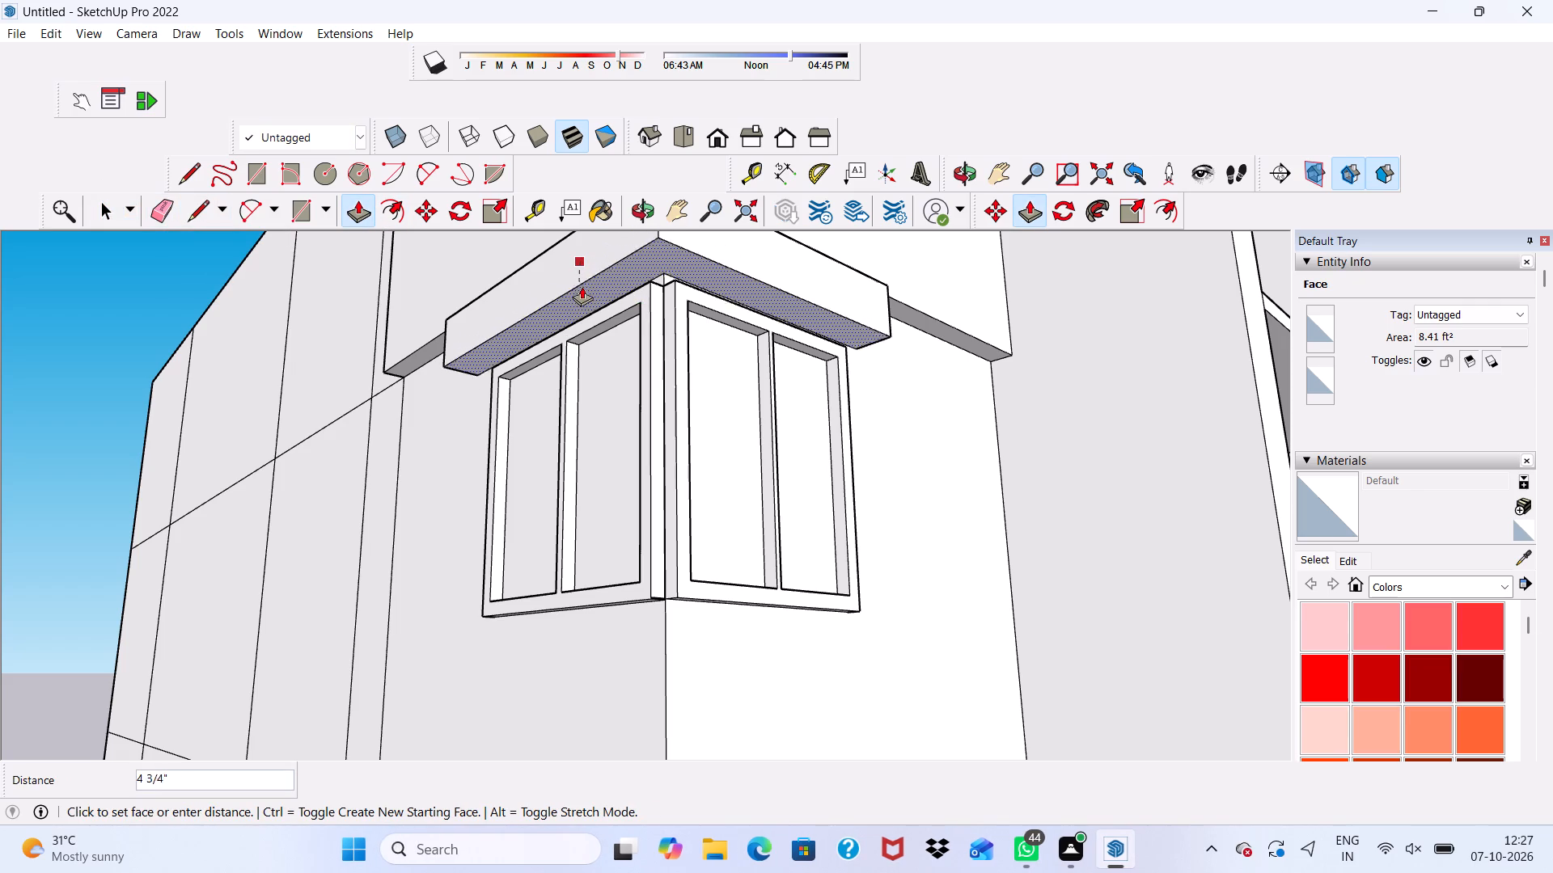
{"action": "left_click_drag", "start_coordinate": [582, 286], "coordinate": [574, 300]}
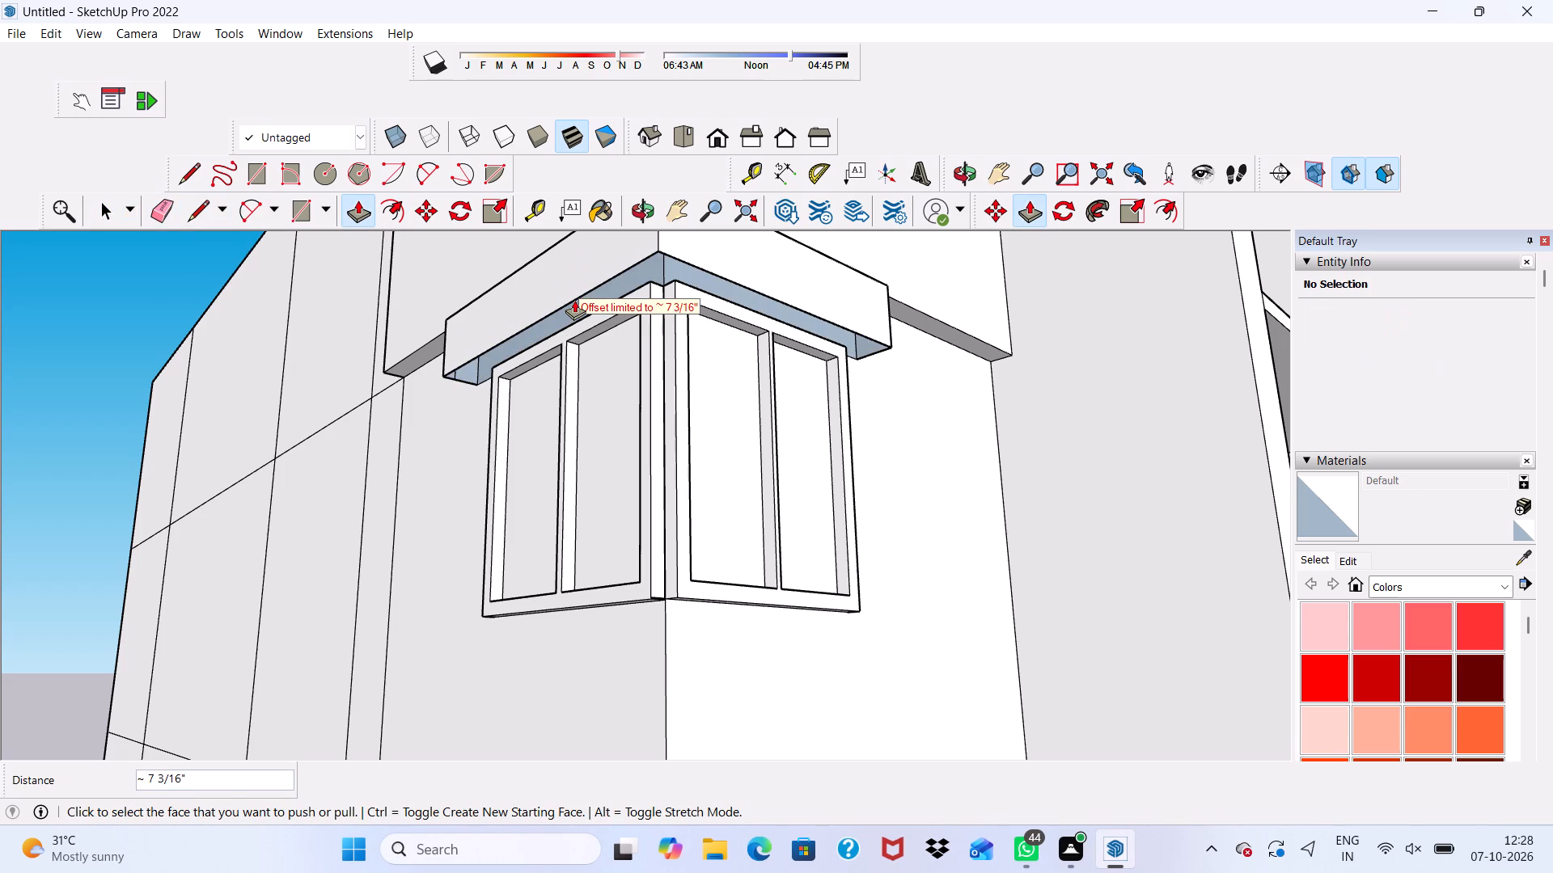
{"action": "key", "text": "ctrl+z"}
Push/Pull the corner ledge's underside down to thicken the ledge, stopping just above the corner window frames.
{"action": "left_click_drag", "start_coordinate": [579, 273], "coordinate": [581, 275]}
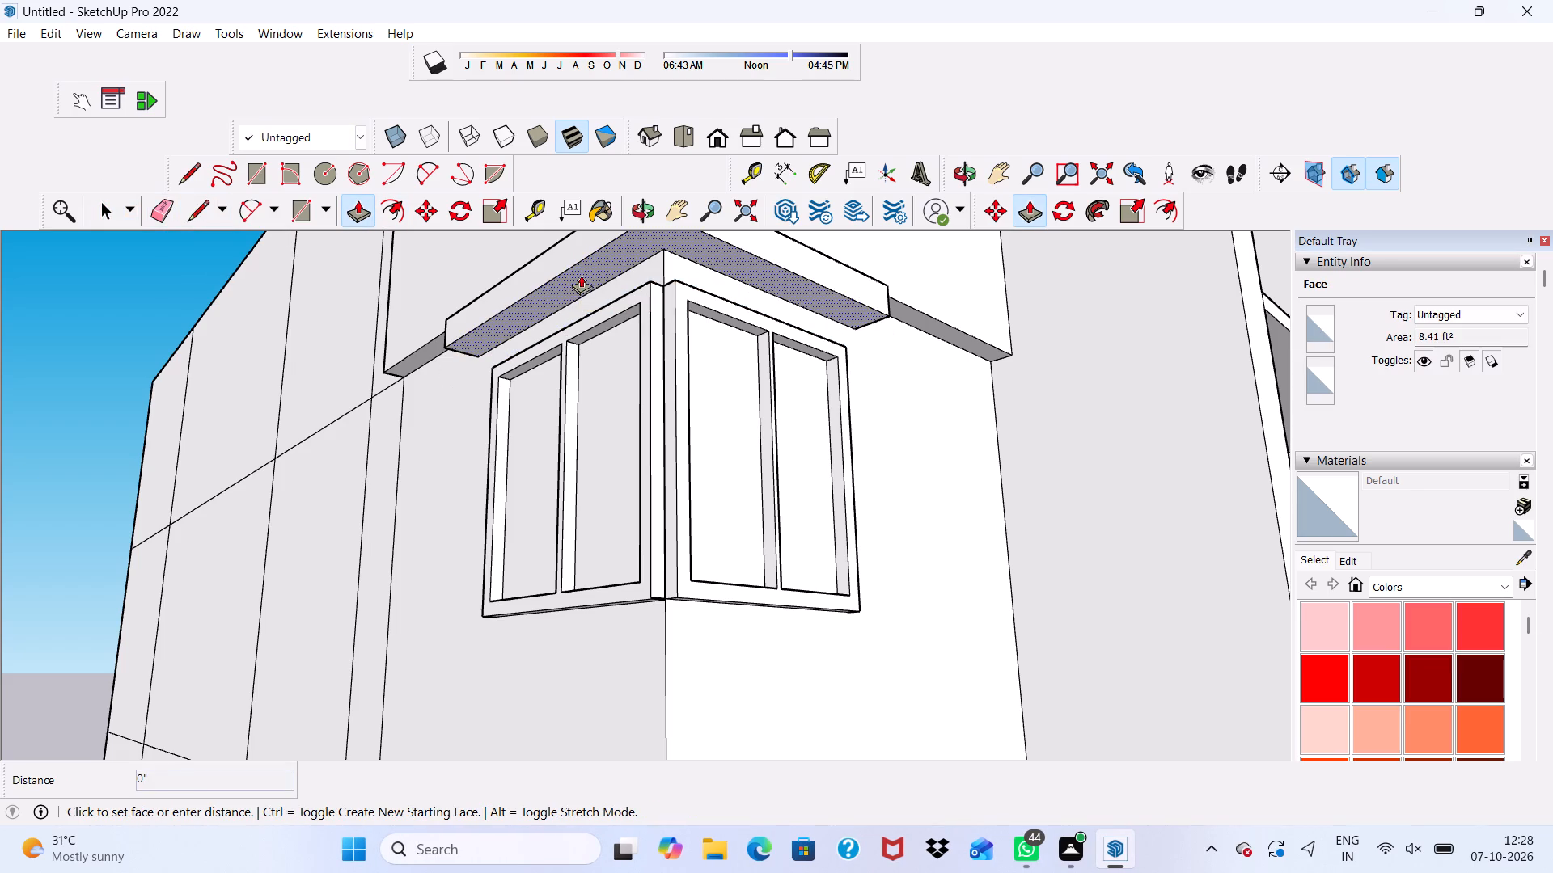
{"action": "left_click_drag", "start_coordinate": [581, 275], "coordinate": [581, 300]}
{"action": "scroll", "coordinate": [761, 348], "scroll_direction": "down", "scroll_amount": 4}
{"action": "middle_click_drag", "start_coordinate": [749, 330], "coordinate": [748, 407]}
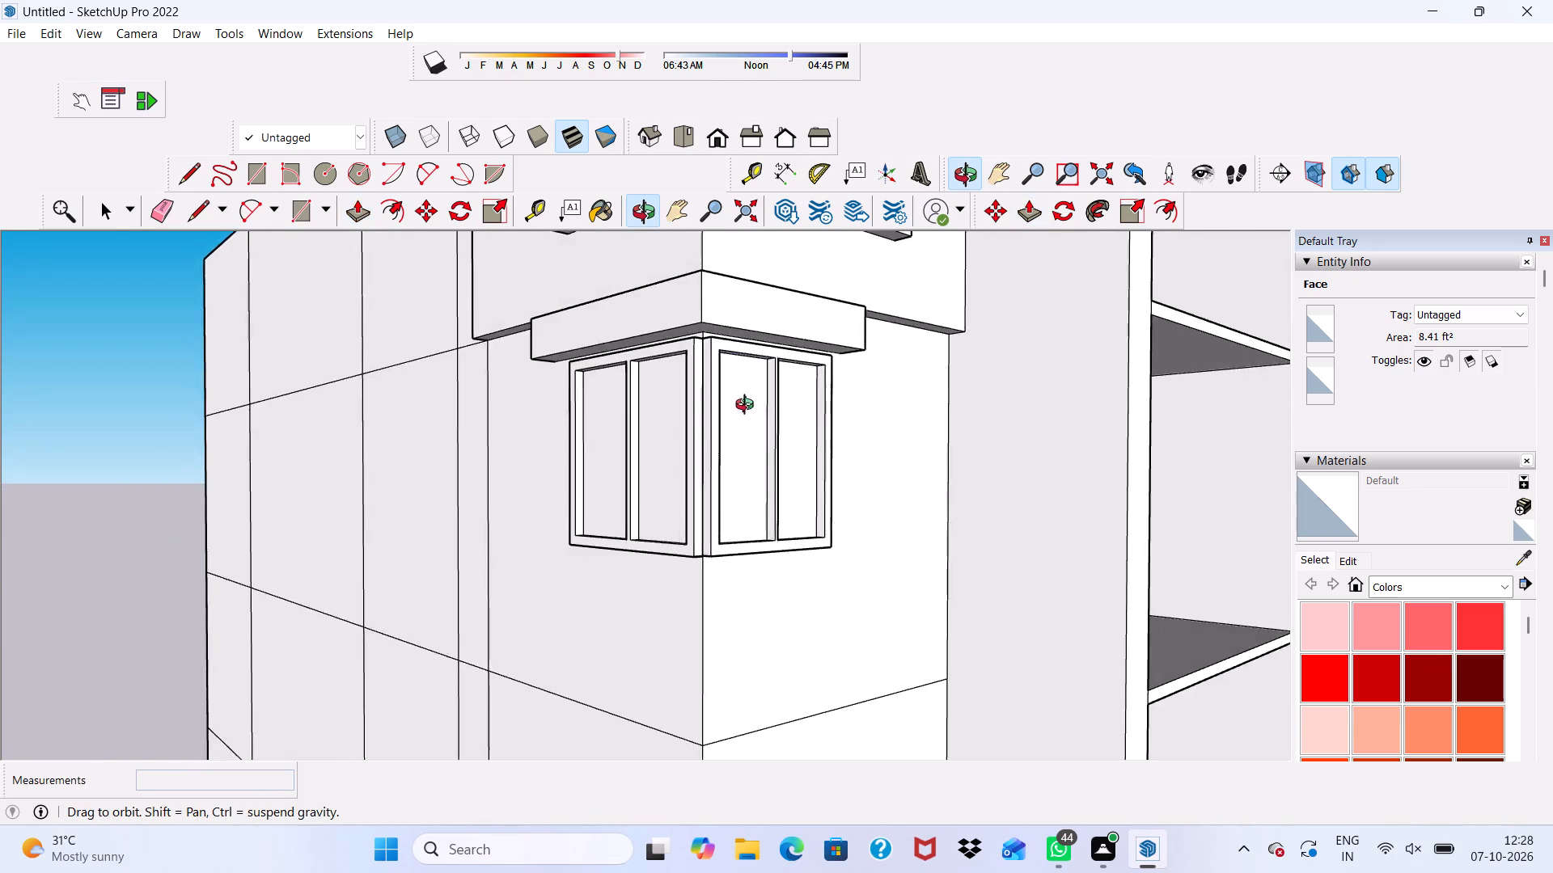
{"action": "middle_click_drag", "start_coordinate": [748, 407], "coordinate": [687, 529]}
{"action": "scroll", "coordinate": [683, 533], "scroll_direction": "down", "scroll_amount": 1}
{"action": "scroll", "coordinate": [688, 398], "scroll_direction": "up", "scroll_amount": 1}
{"action": "key", "text": "space"}
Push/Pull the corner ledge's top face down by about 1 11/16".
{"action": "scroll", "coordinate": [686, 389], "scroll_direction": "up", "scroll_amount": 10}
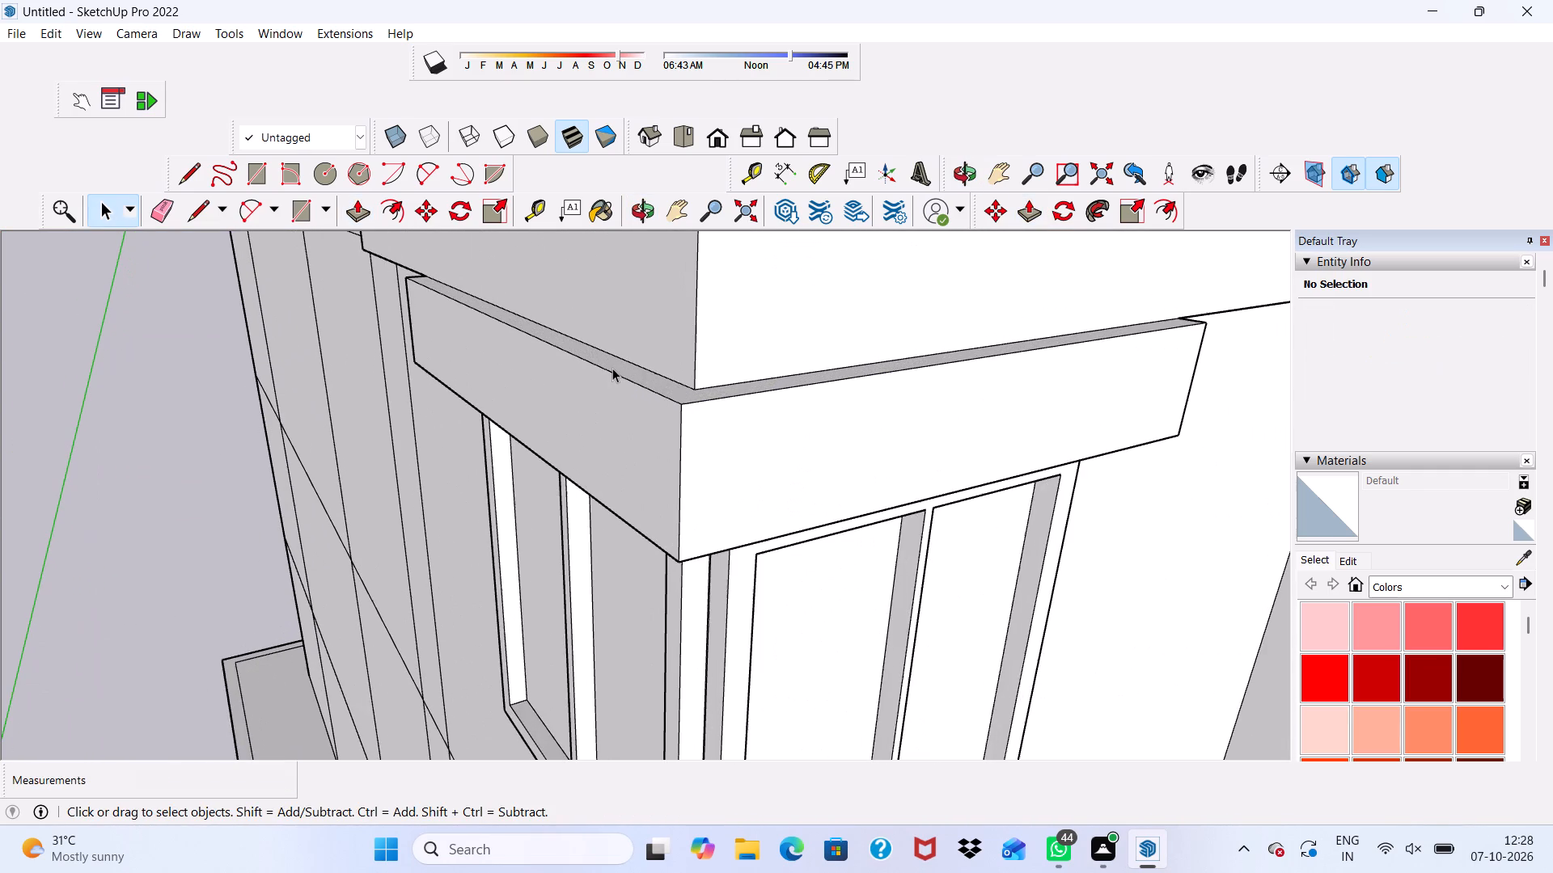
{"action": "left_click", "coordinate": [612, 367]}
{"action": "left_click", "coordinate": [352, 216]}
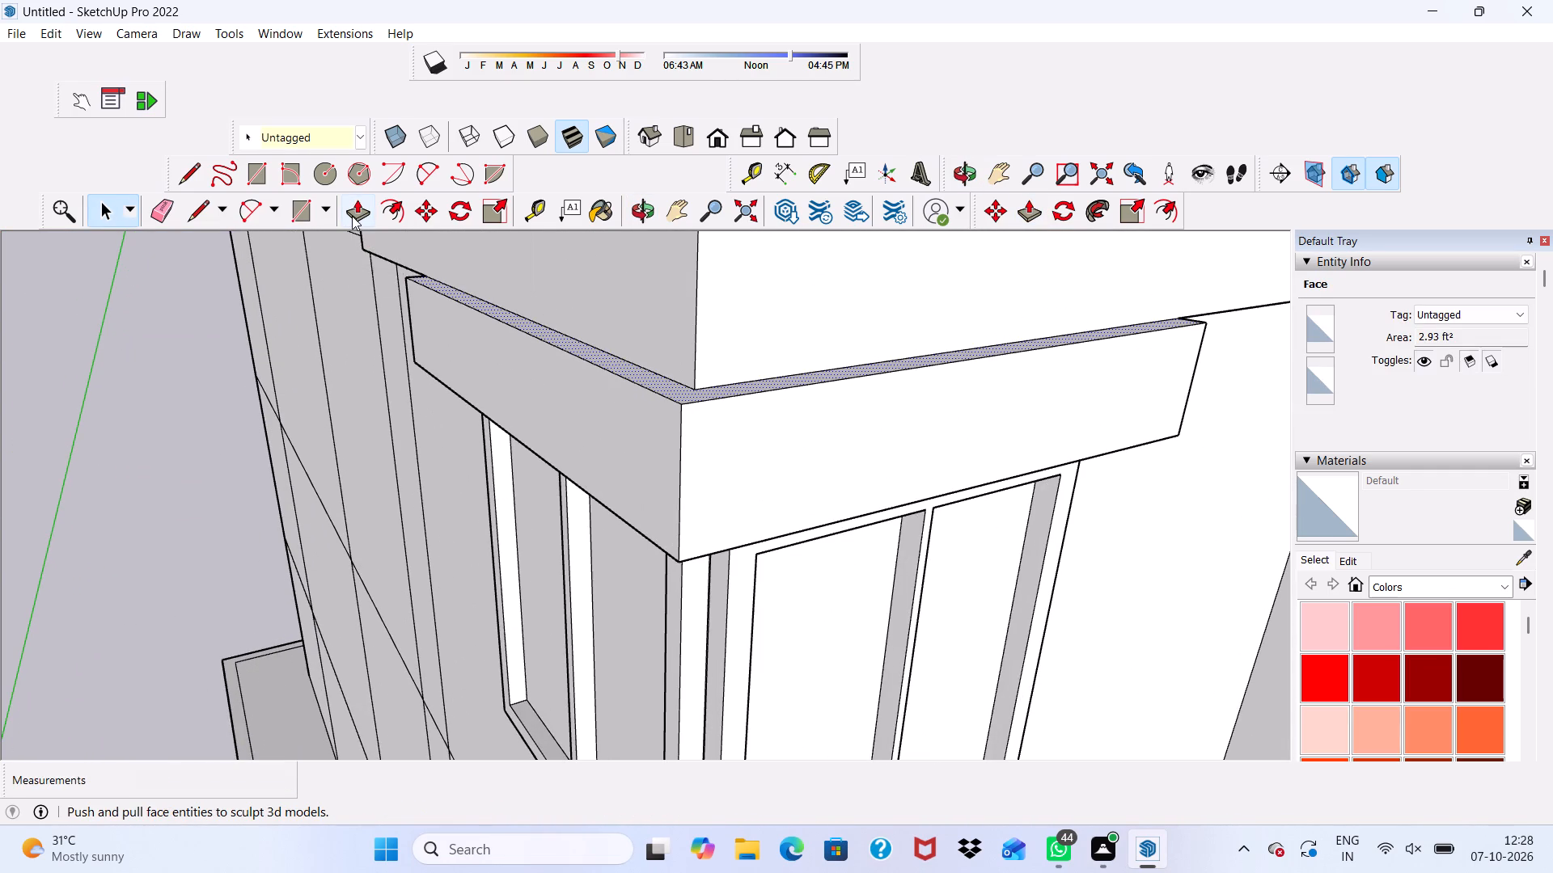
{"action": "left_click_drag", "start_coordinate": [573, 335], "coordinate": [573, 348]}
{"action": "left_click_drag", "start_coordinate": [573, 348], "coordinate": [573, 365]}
Examine the junction between the corner ledge and the window box from the front, the sides and above.
{"action": "scroll", "coordinate": [573, 365], "scroll_direction": "down", "scroll_amount": 5}
{"action": "middle_click_drag", "start_coordinate": [611, 449], "coordinate": [638, 306]}
{"action": "scroll", "coordinate": [658, 374], "scroll_direction": "up", "scroll_amount": 3}
{"action": "scroll", "coordinate": [658, 377], "scroll_direction": "down", "scroll_amount": 4}
{"action": "middle_click_drag", "start_coordinate": [658, 392], "coordinate": [1007, 390]}
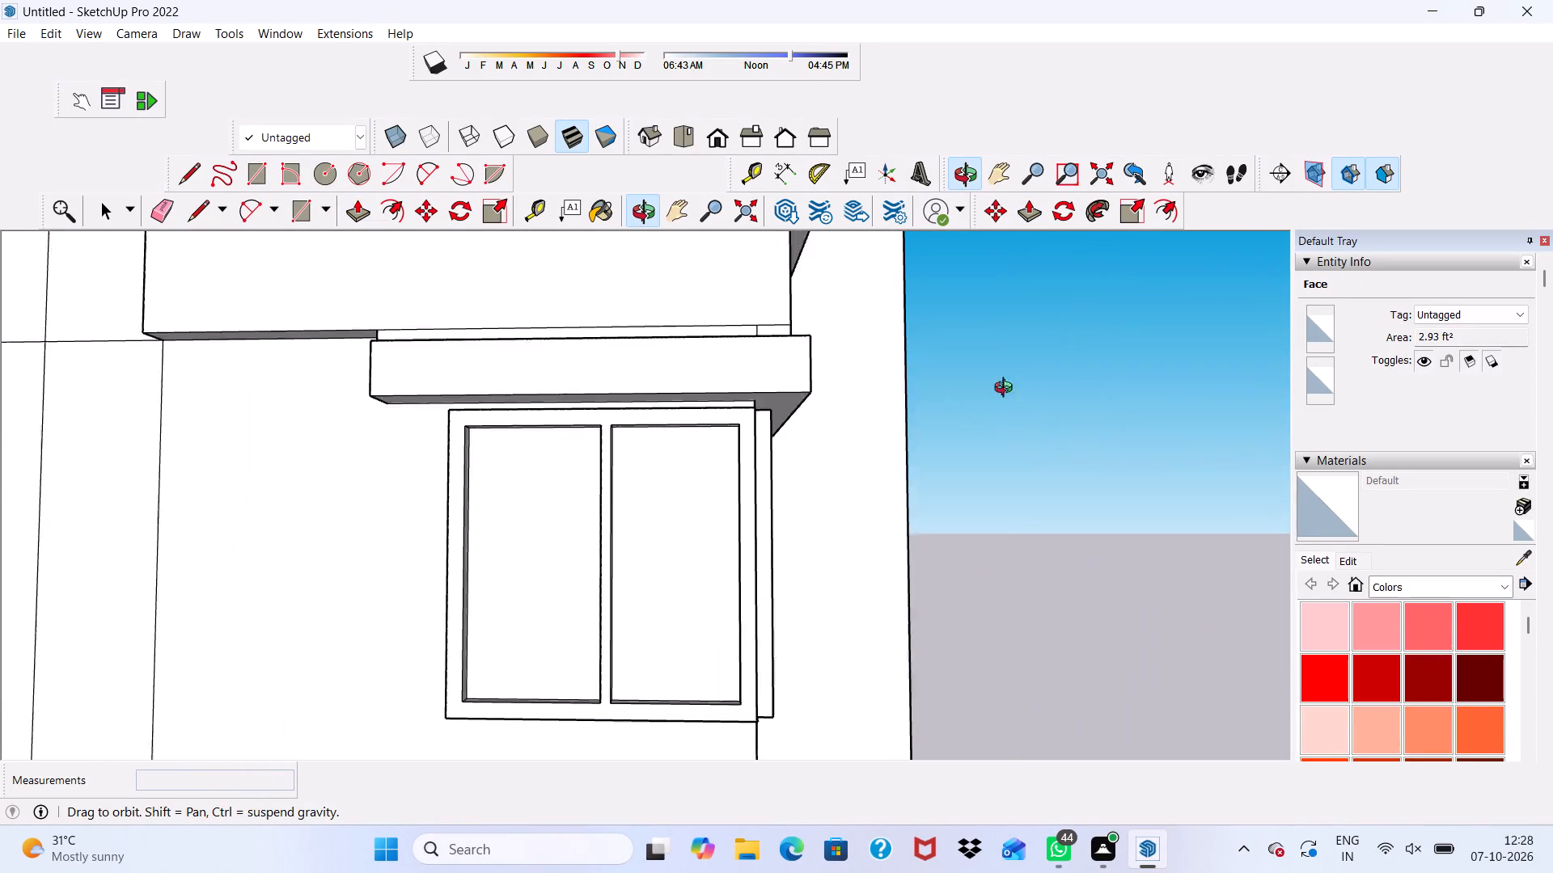
{"action": "middle_click_drag", "start_coordinate": [1007, 390], "coordinate": [1041, 389]}
{"action": "middle_click_drag", "start_coordinate": [408, 327], "coordinate": [692, 363]}
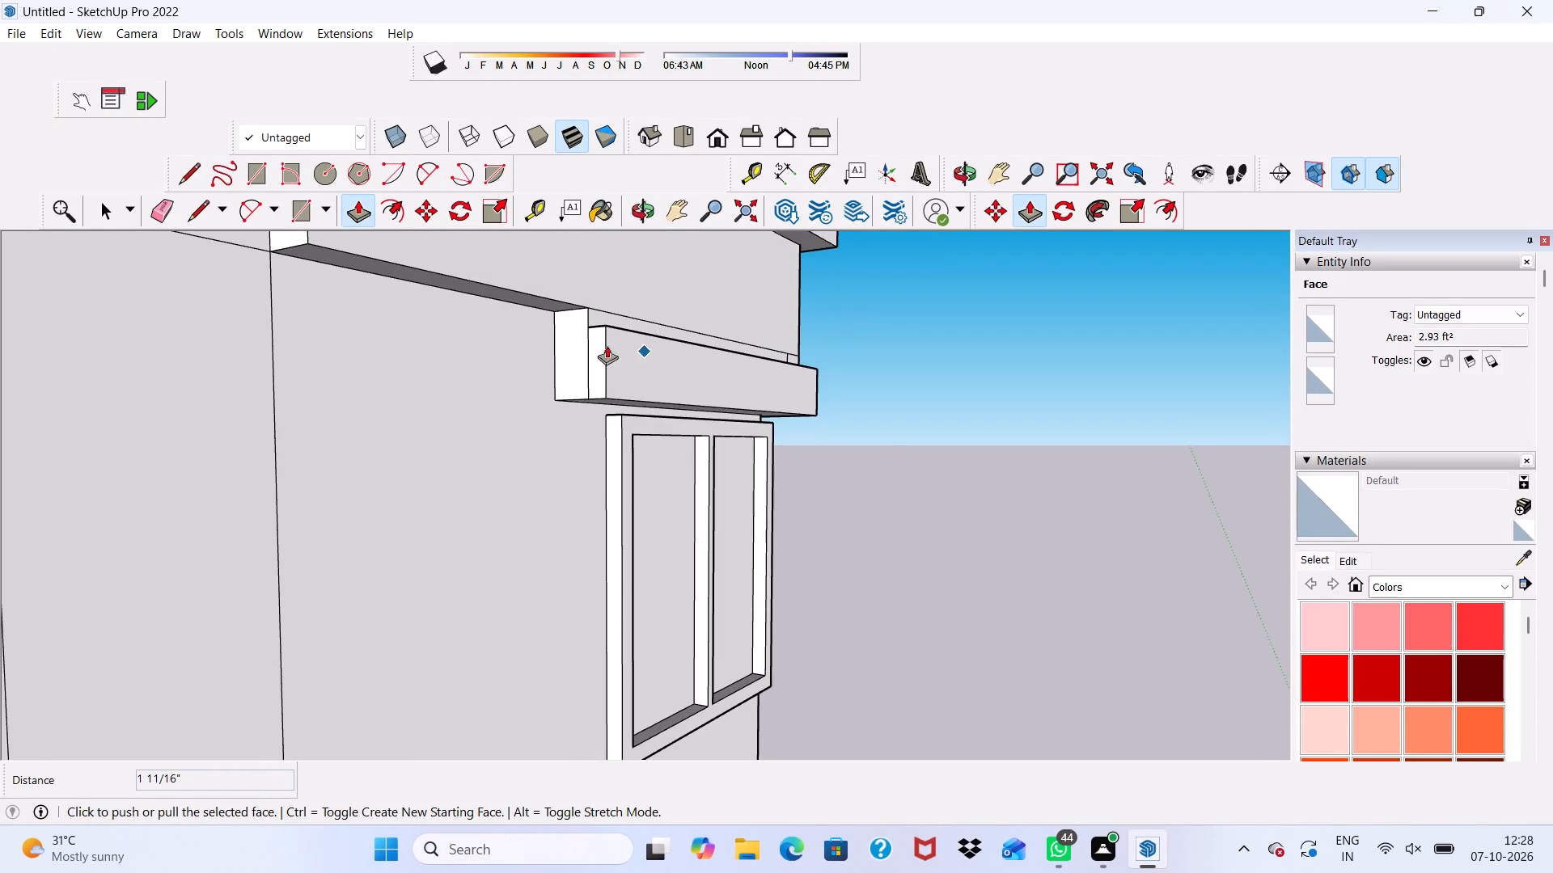
{"action": "scroll", "coordinate": [548, 328], "scroll_direction": "up", "scroll_amount": 4}
{"action": "scroll", "coordinate": [654, 321], "scroll_direction": "up", "scroll_amount": 2}
{"action": "scroll", "coordinate": [654, 321], "scroll_direction": "down", "scroll_amount": 1}
{"action": "middle_click_drag", "start_coordinate": [654, 321], "coordinate": [349, 292]}
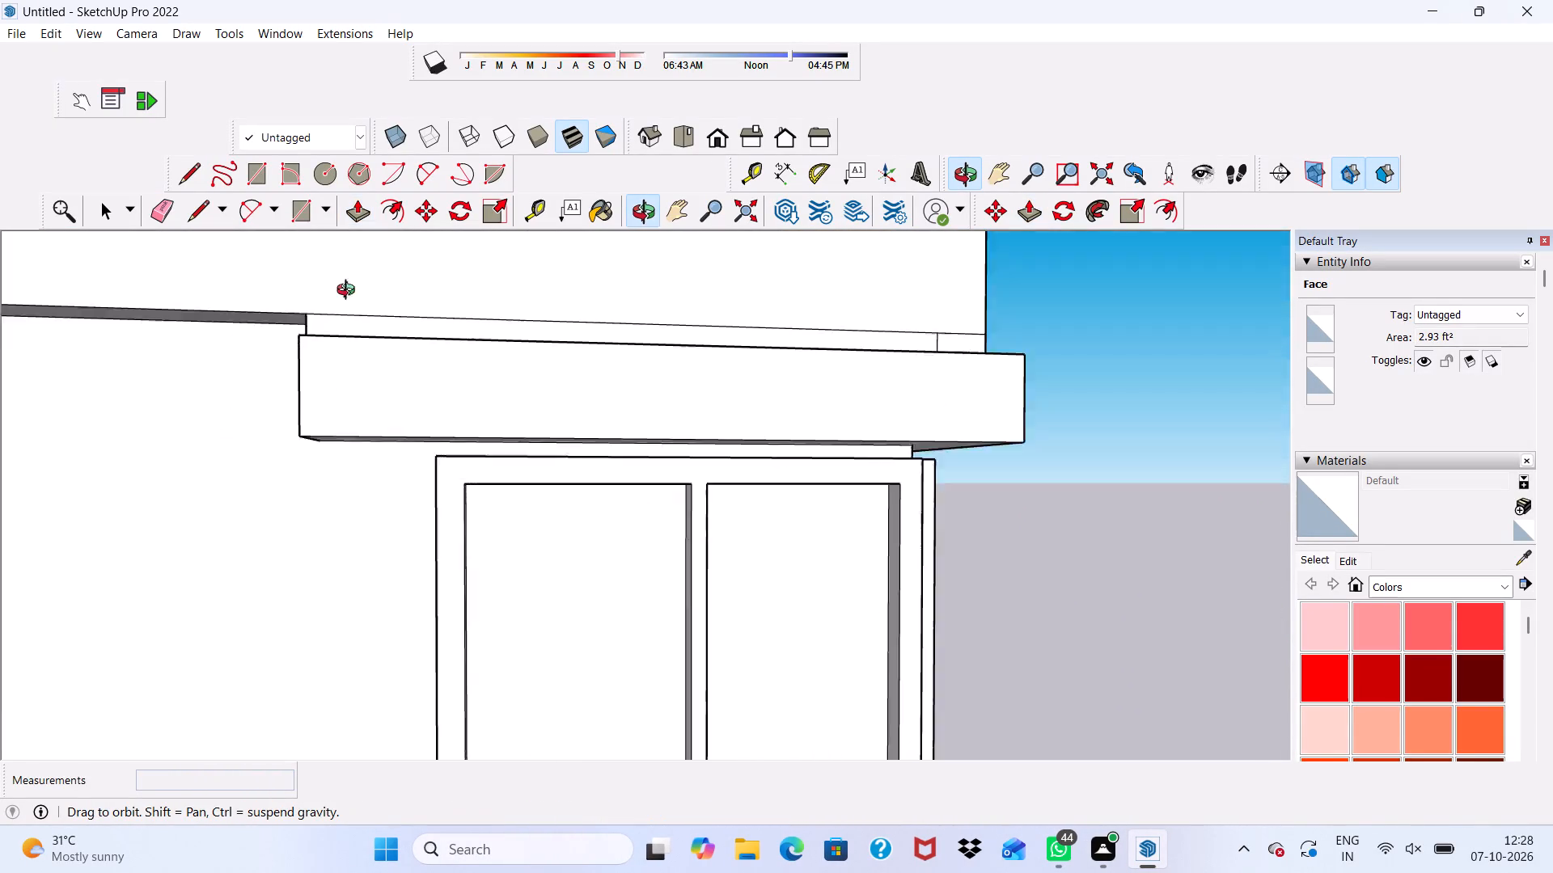
{"action": "middle_click_drag", "start_coordinate": [349, 292], "coordinate": [15, 213]}
{"action": "scroll", "coordinate": [175, 276], "scroll_direction": "up", "scroll_amount": 1}
{"action": "scroll", "coordinate": [597, 373], "scroll_direction": "down", "scroll_amount": 14}
{"action": "middle_click_drag", "start_coordinate": [529, 462], "coordinate": [531, 593]}
{"action": "scroll", "coordinate": [565, 535], "scroll_direction": "up", "scroll_amount": 6}
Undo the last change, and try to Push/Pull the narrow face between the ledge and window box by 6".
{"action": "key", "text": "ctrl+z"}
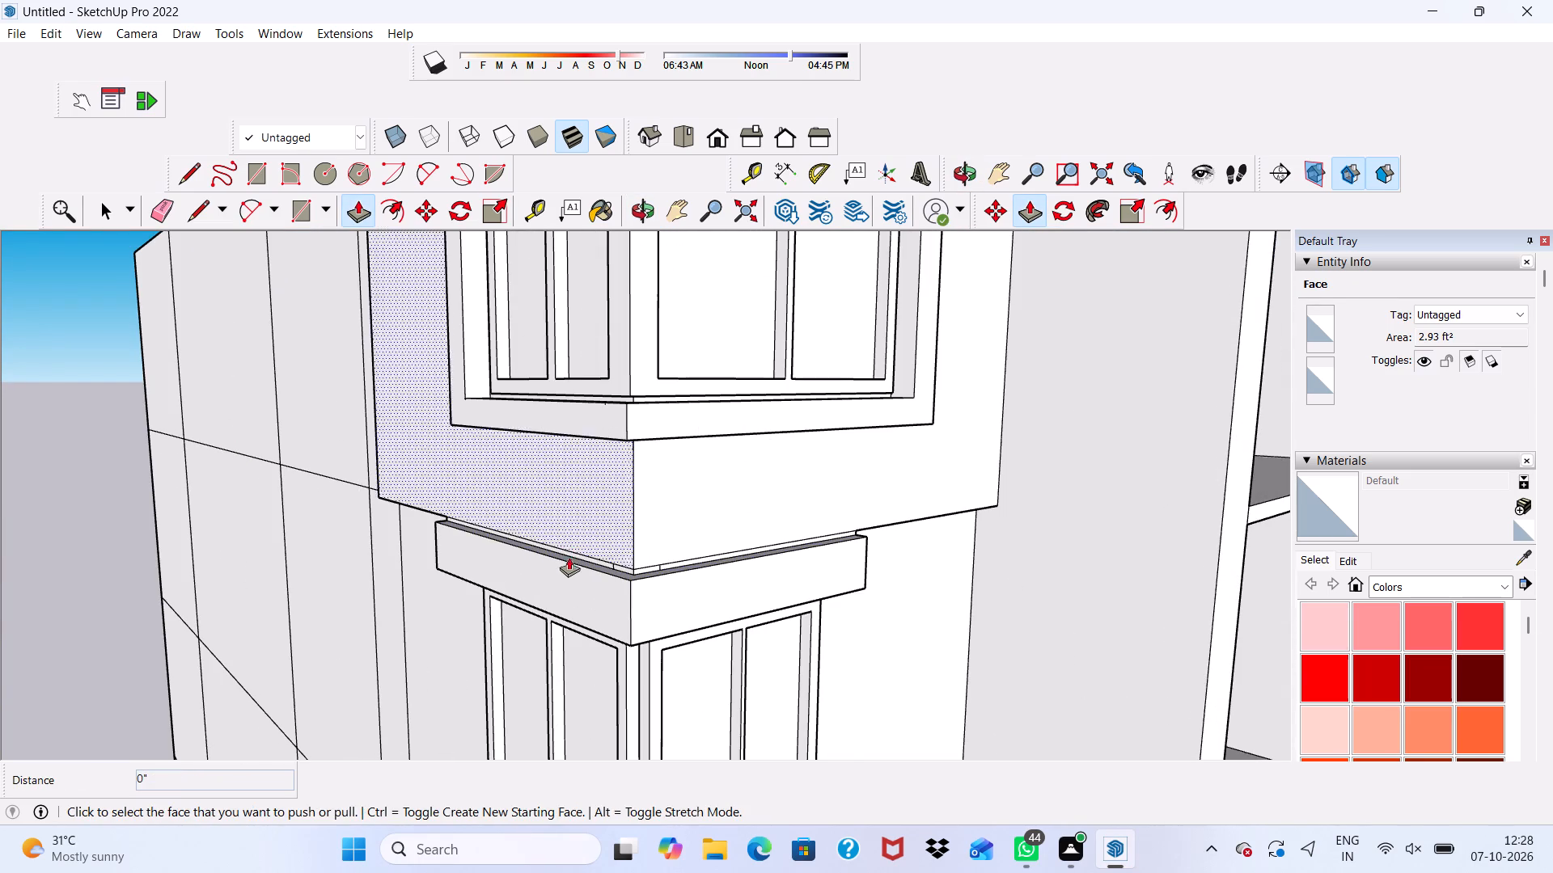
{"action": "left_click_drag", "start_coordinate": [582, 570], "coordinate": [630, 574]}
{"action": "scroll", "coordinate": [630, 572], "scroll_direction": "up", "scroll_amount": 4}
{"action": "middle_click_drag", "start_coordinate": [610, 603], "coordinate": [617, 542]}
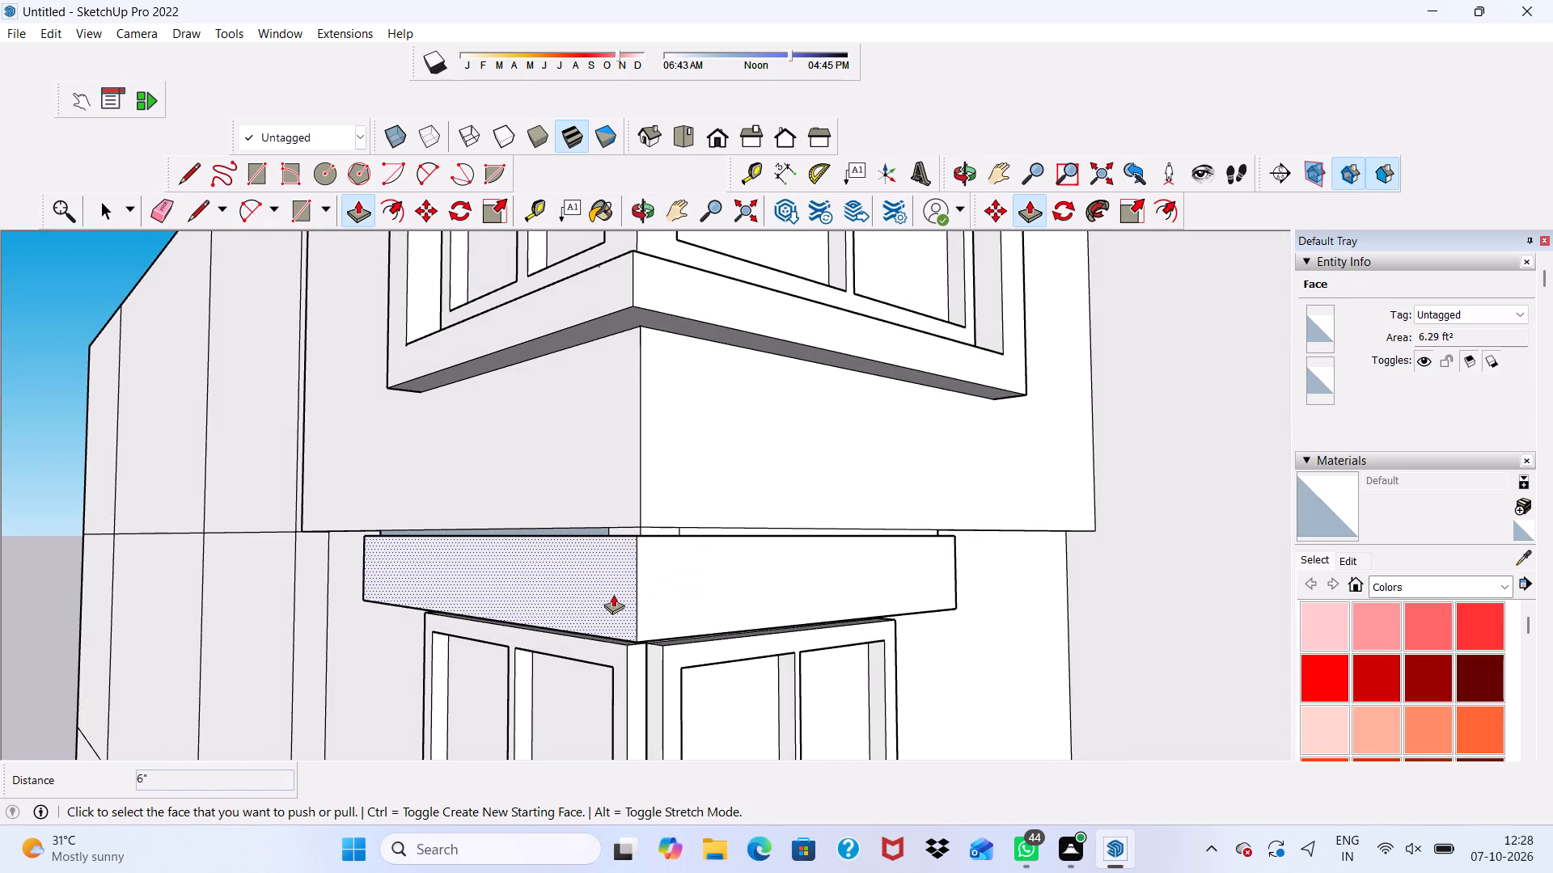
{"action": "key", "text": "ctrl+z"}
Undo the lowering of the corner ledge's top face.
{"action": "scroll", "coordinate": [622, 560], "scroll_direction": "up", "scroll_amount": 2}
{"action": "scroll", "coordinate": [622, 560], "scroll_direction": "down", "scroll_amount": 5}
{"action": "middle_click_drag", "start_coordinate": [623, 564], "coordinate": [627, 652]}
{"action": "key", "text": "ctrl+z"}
Review the corner ledge and window against the whole building, including the standard front view.
{"action": "scroll", "coordinate": [631, 641], "scroll_direction": "down", "scroll_amount": 4}
{"action": "middle_click_drag", "start_coordinate": [631, 641], "coordinate": [645, 449]}
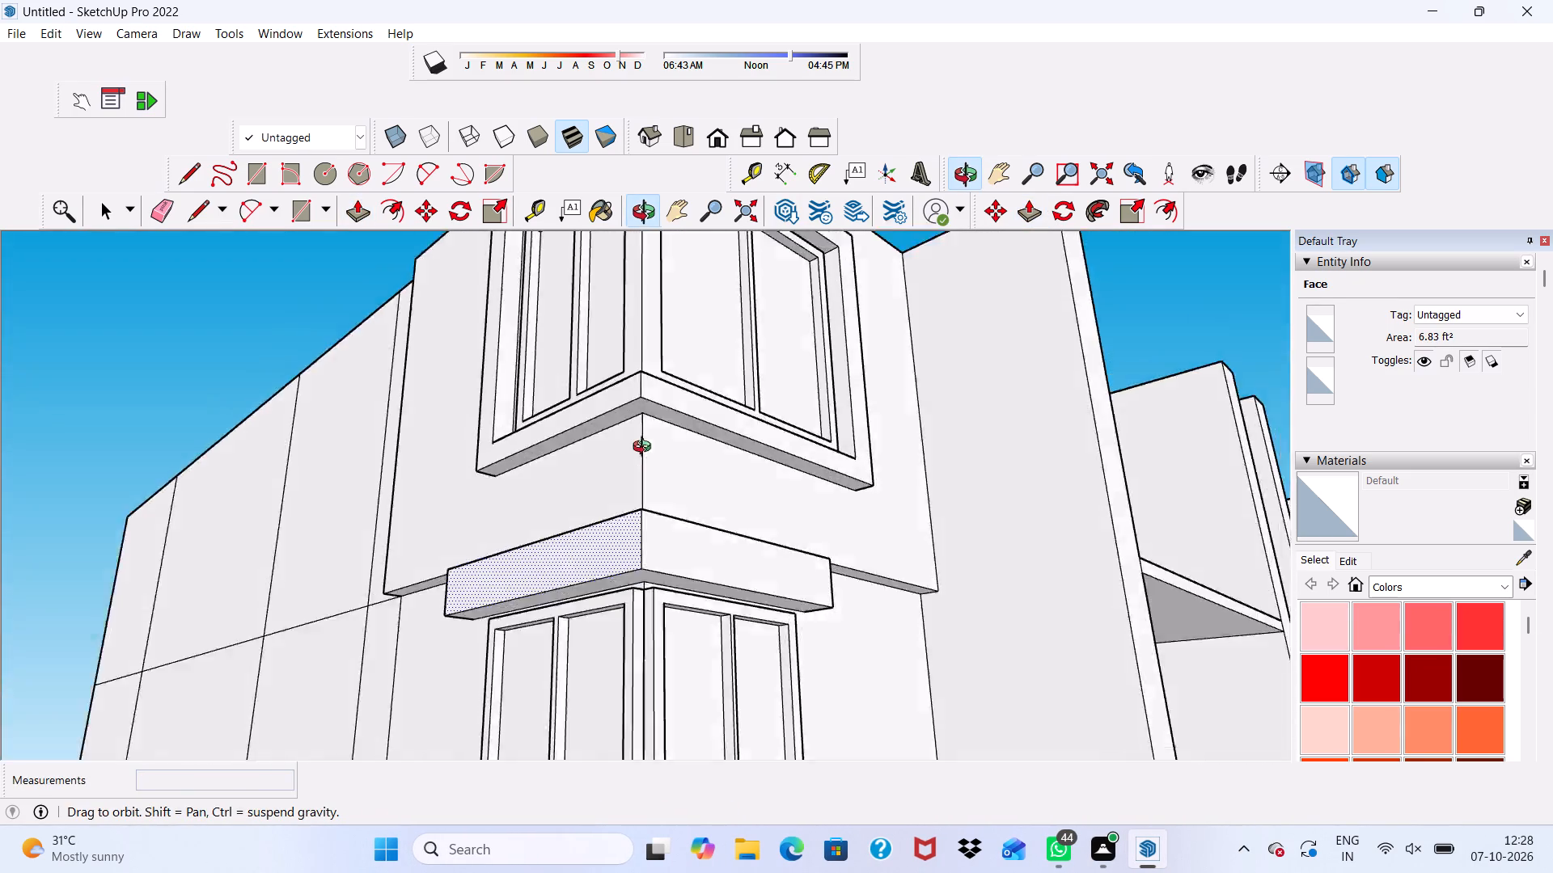
{"action": "middle_click_drag", "start_coordinate": [645, 449], "coordinate": [647, 403]}
{"action": "scroll", "coordinate": [634, 555], "scroll_direction": "down", "scroll_amount": 5}
{"action": "key", "text": "space"}
{"action": "scroll", "coordinate": [673, 518], "scroll_direction": "down", "scroll_amount": 5}
{"action": "scroll", "coordinate": [672, 535], "scroll_direction": "up", "scroll_amount": 1}
{"action": "scroll", "coordinate": [672, 535], "scroll_direction": "down", "scroll_amount": 3}
{"action": "middle_click_drag", "start_coordinate": [672, 538], "coordinate": [637, 669]}
{"action": "scroll", "coordinate": [630, 695], "scroll_direction": "up", "scroll_amount": 5}
{"action": "scroll", "coordinate": [630, 695], "scroll_direction": "down", "scroll_amount": 17}
{"action": "scroll", "coordinate": [552, 726], "scroll_direction": "up", "scroll_amount": 11}
{"action": "scroll", "coordinate": [705, 489], "scroll_direction": "down", "scroll_amount": 6}
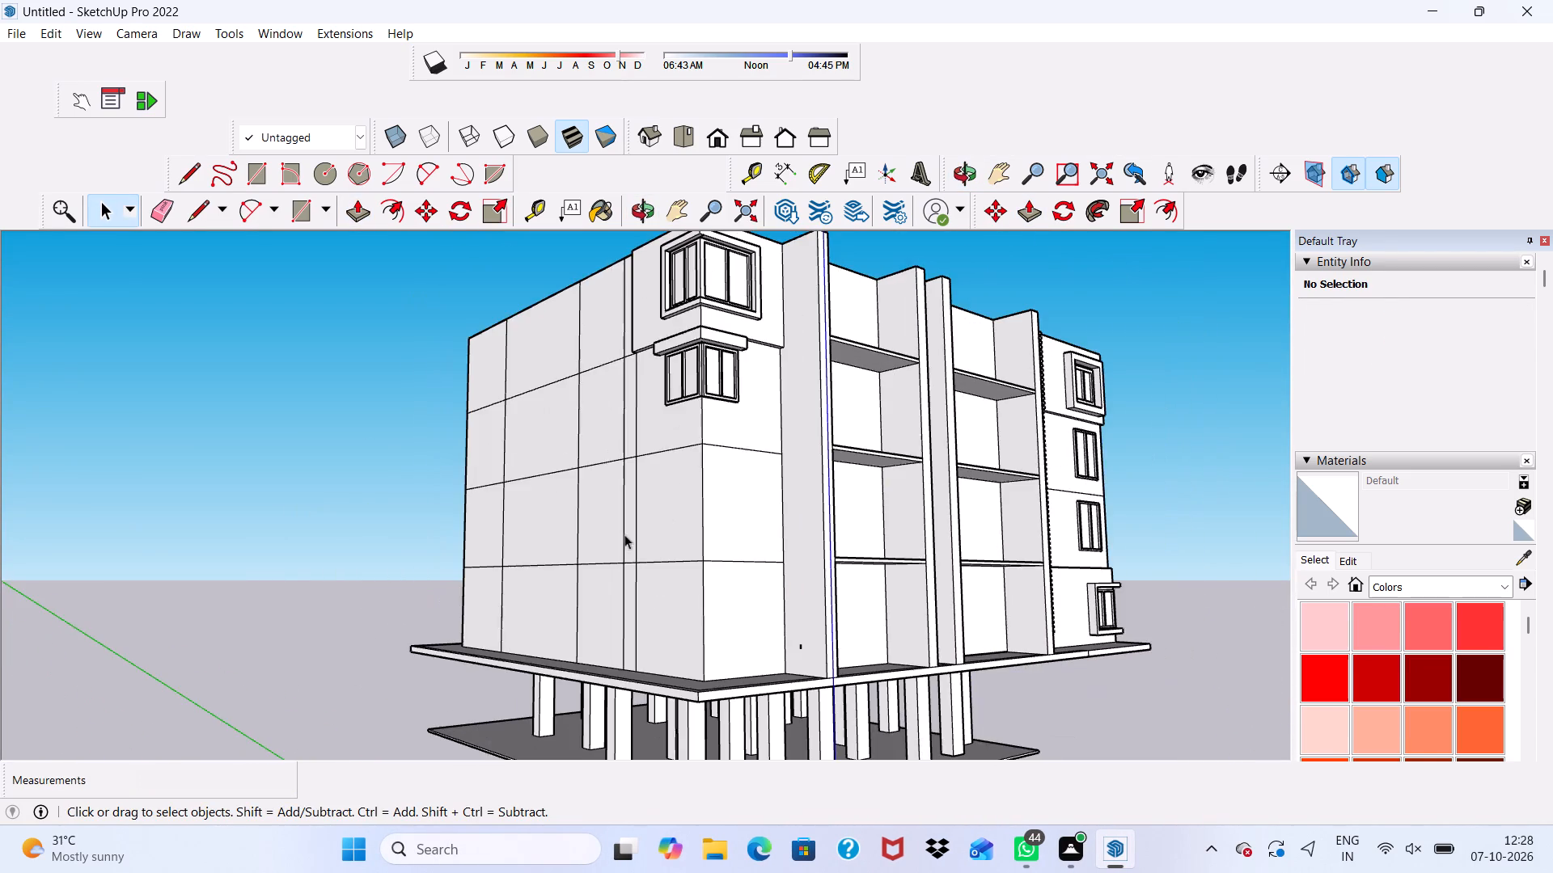
{"action": "left_click", "coordinate": [715, 143]}
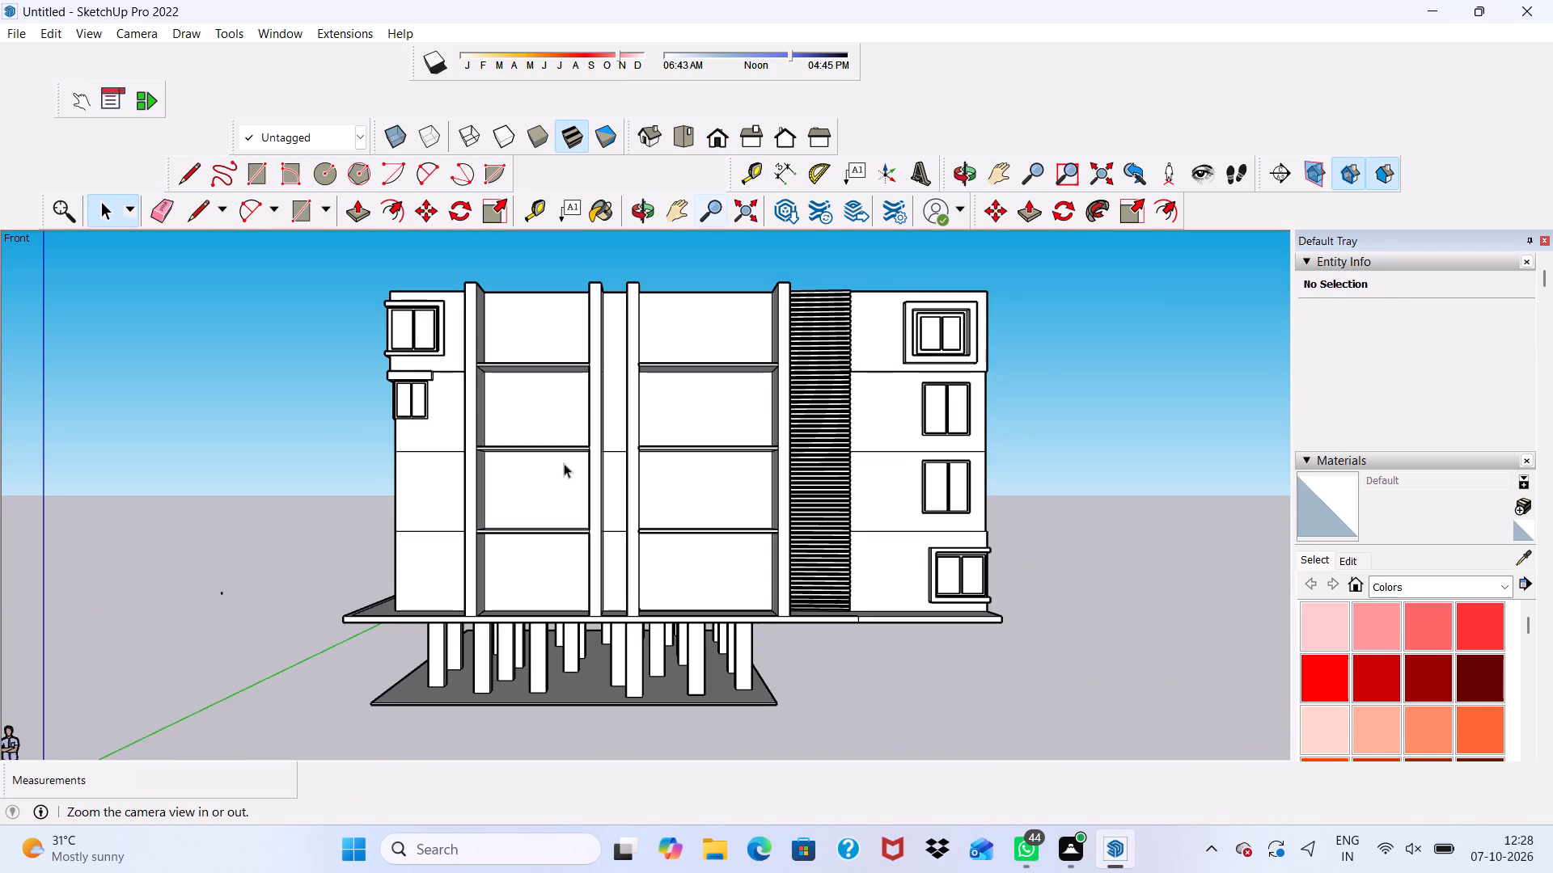
{"action": "scroll", "coordinate": [351, 533], "scroll_direction": "down", "scroll_amount": 4}
{"action": "middle_click_drag", "start_coordinate": [344, 550], "coordinate": [378, 571]}
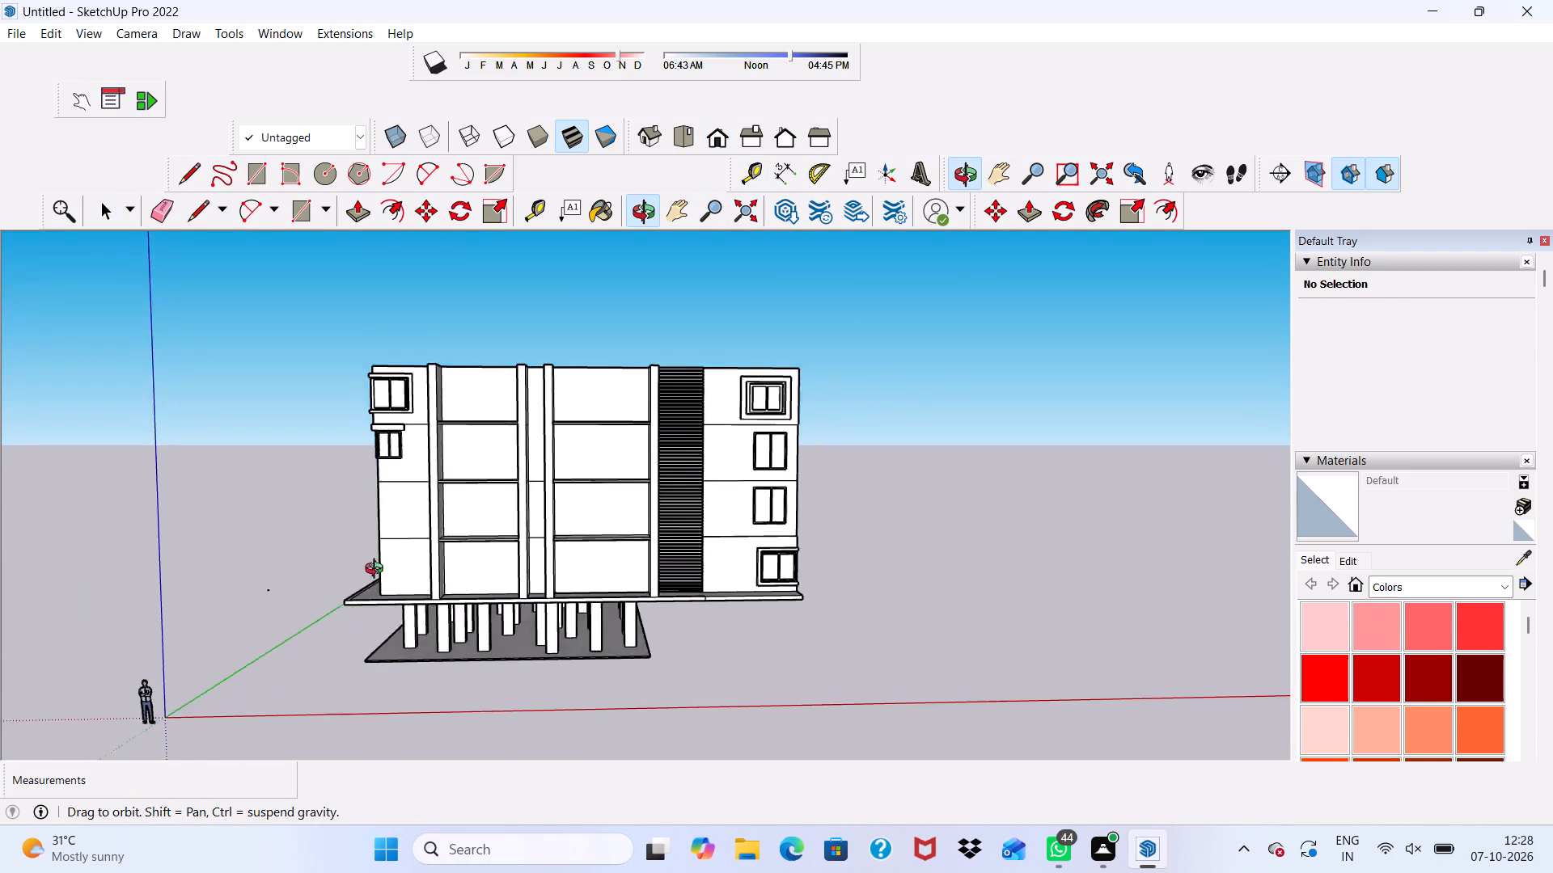
{"action": "middle_click_drag", "start_coordinate": [378, 571], "coordinate": [663, 590]}
Draw a rectangle about 6' 2" by 11 1/2" on the side wall, under the floor line below the corner window, ending at the building corner.
{"action": "scroll", "coordinate": [469, 467], "scroll_direction": "up", "scroll_amount": 4}
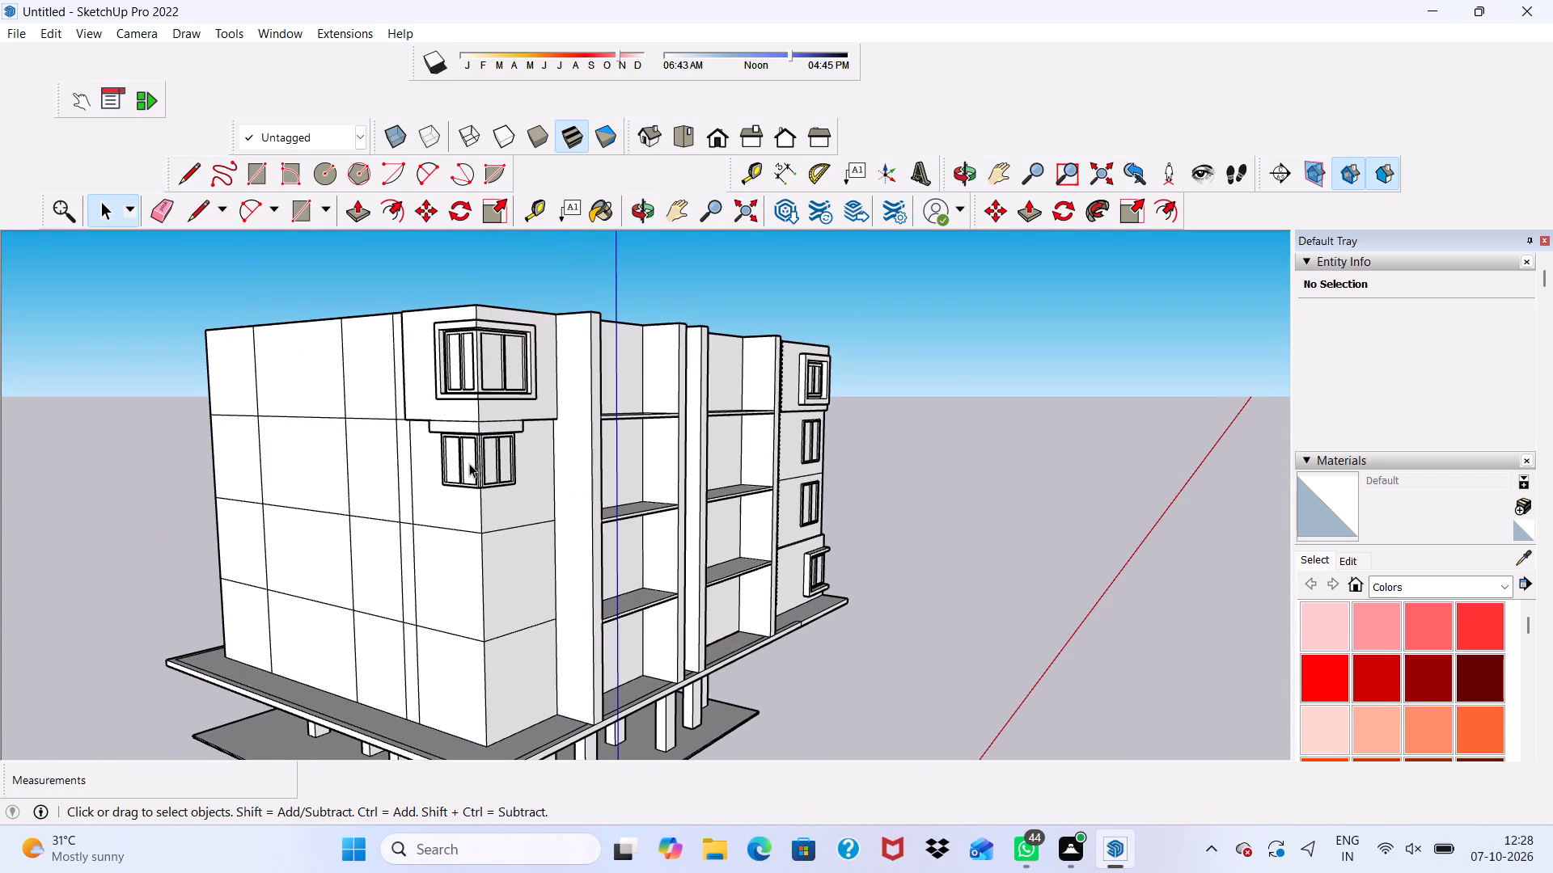
{"action": "scroll", "coordinate": [513, 583], "scroll_direction": "up", "scroll_amount": 4}
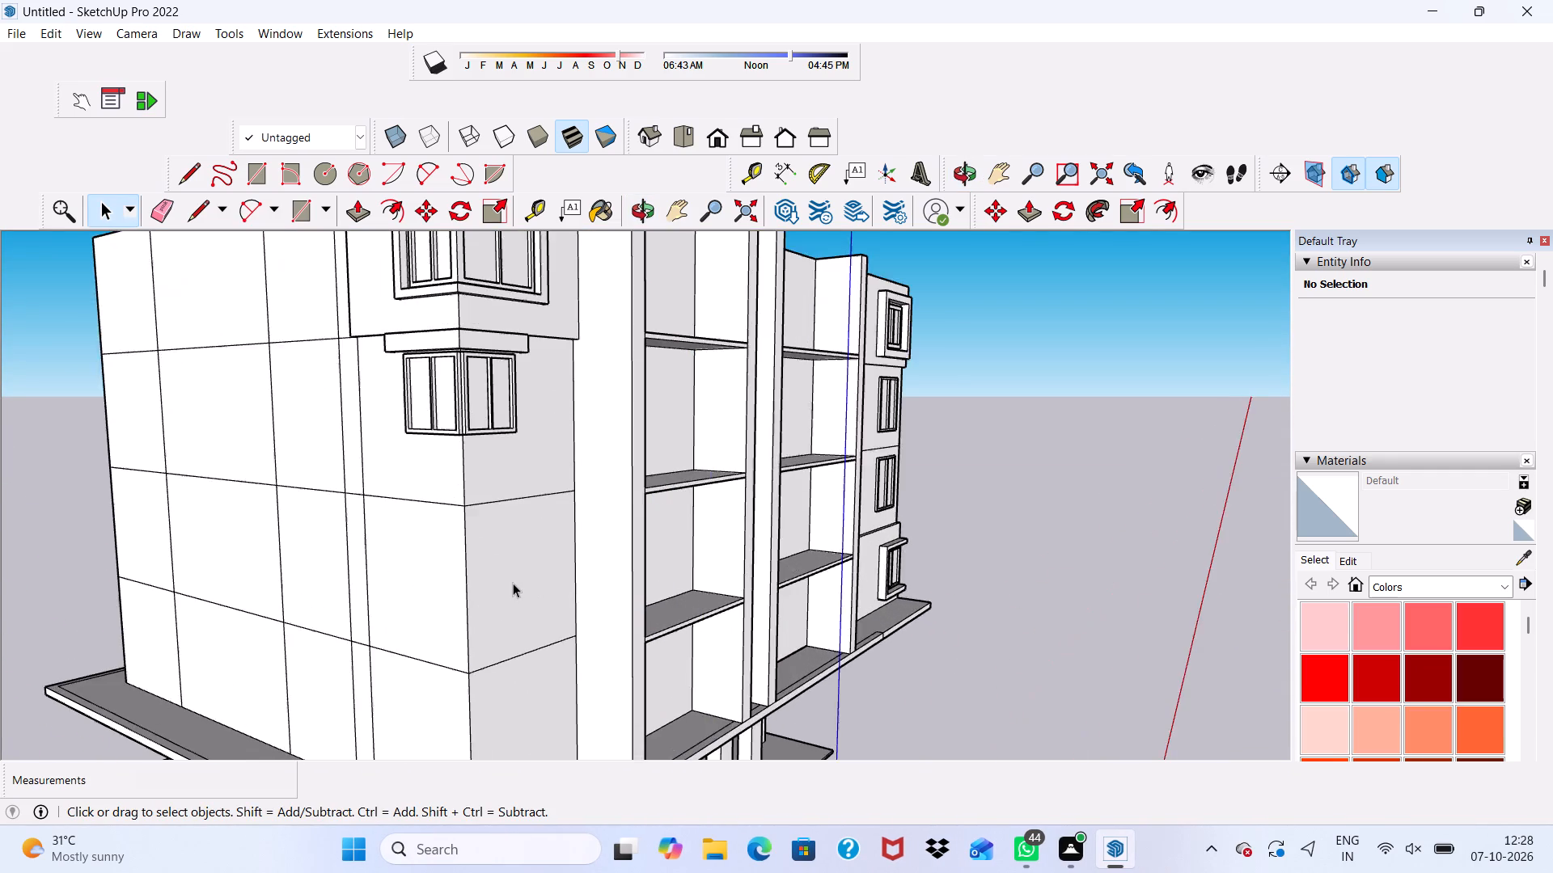
{"action": "scroll", "coordinate": [451, 588], "scroll_direction": "up", "scroll_amount": 5}
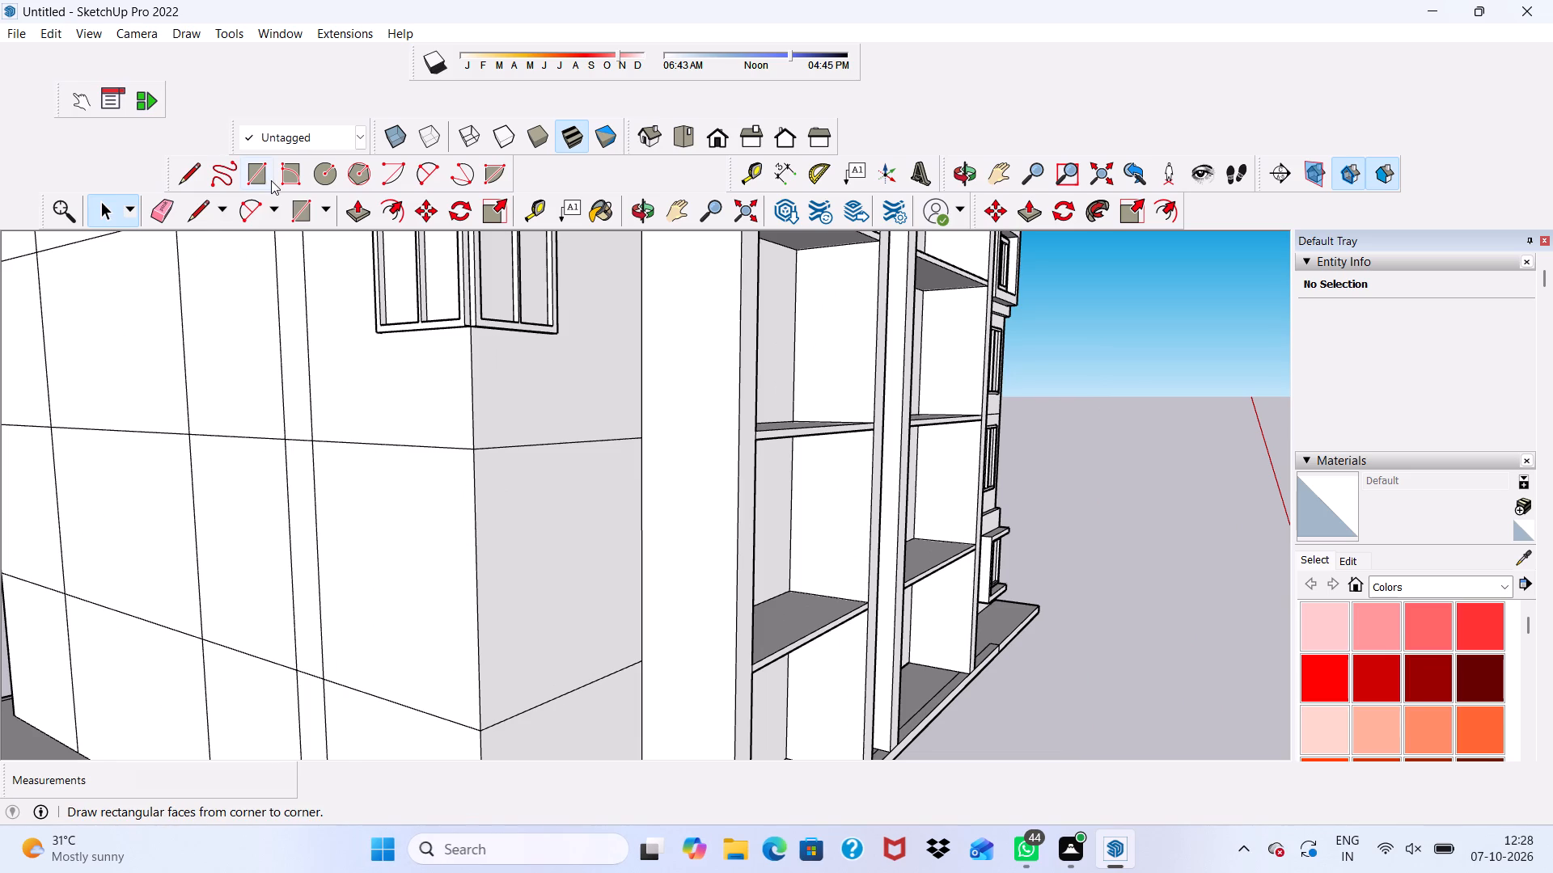
{"action": "left_click", "coordinate": [256, 171]}
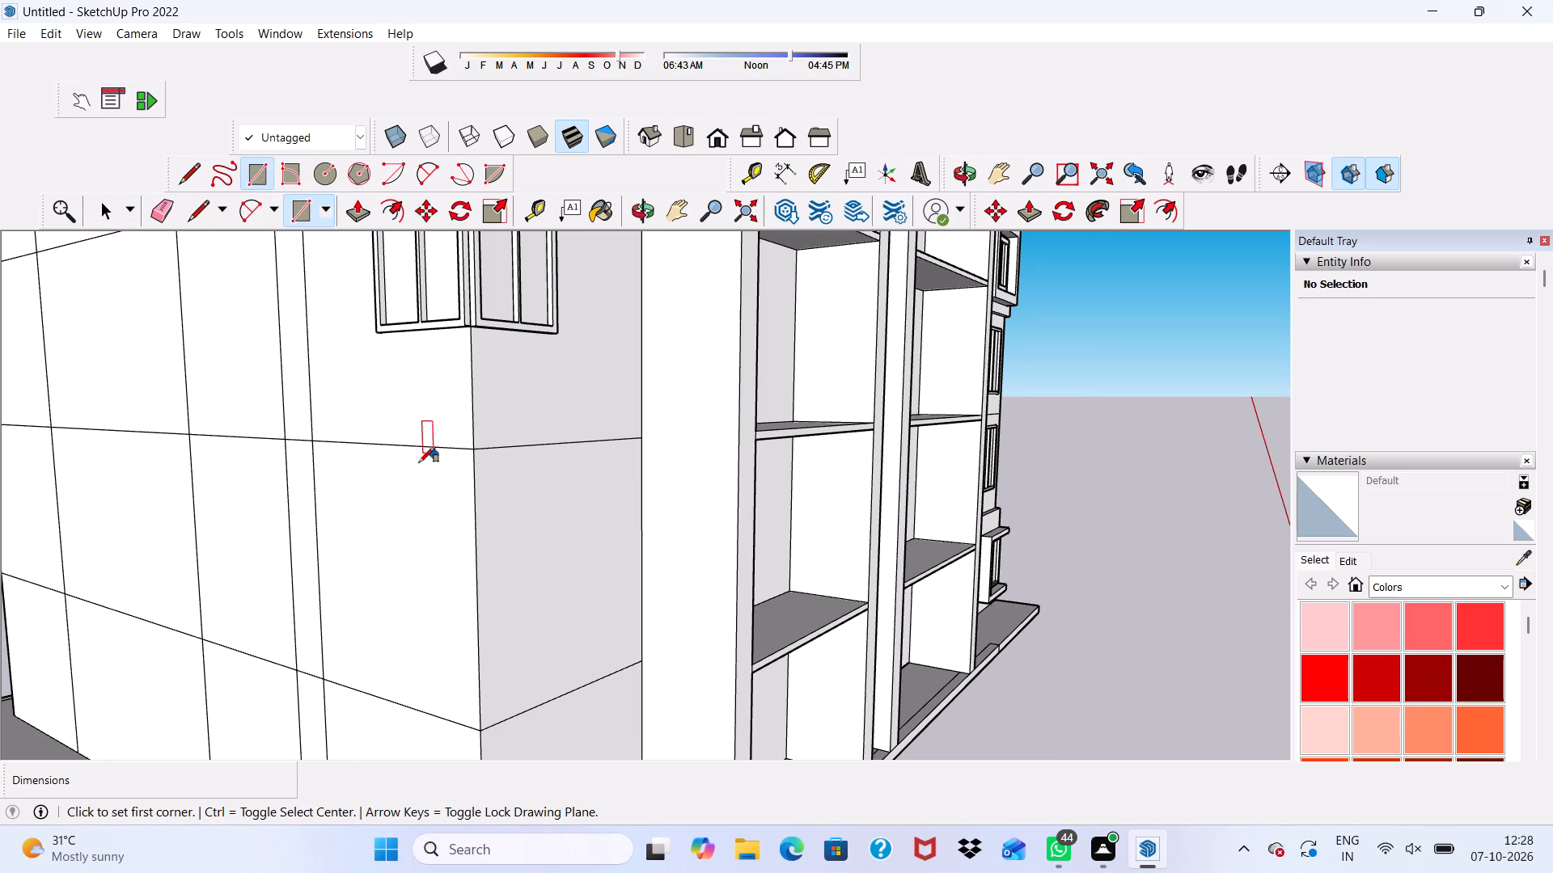
{"action": "left_click", "coordinate": [362, 441]}
{"action": "scroll", "coordinate": [419, 521], "scroll_direction": "down", "scroll_amount": 4}
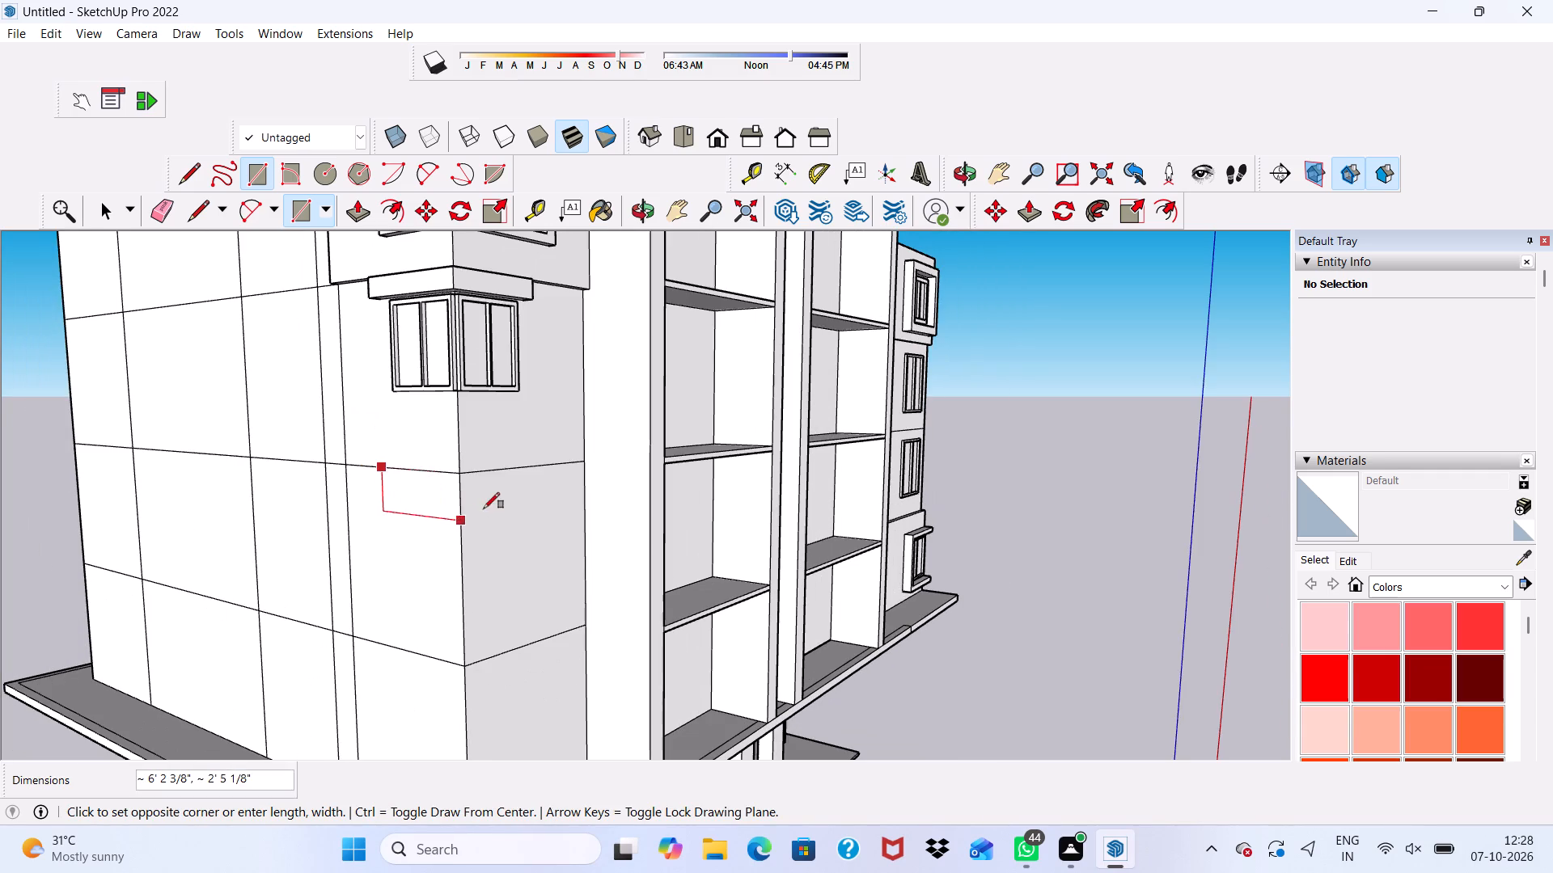
{"action": "scroll", "coordinate": [503, 497], "scroll_direction": "up", "scroll_amount": 3}
{"action": "scroll", "coordinate": [409, 525], "scroll_direction": "down", "scroll_amount": 5}
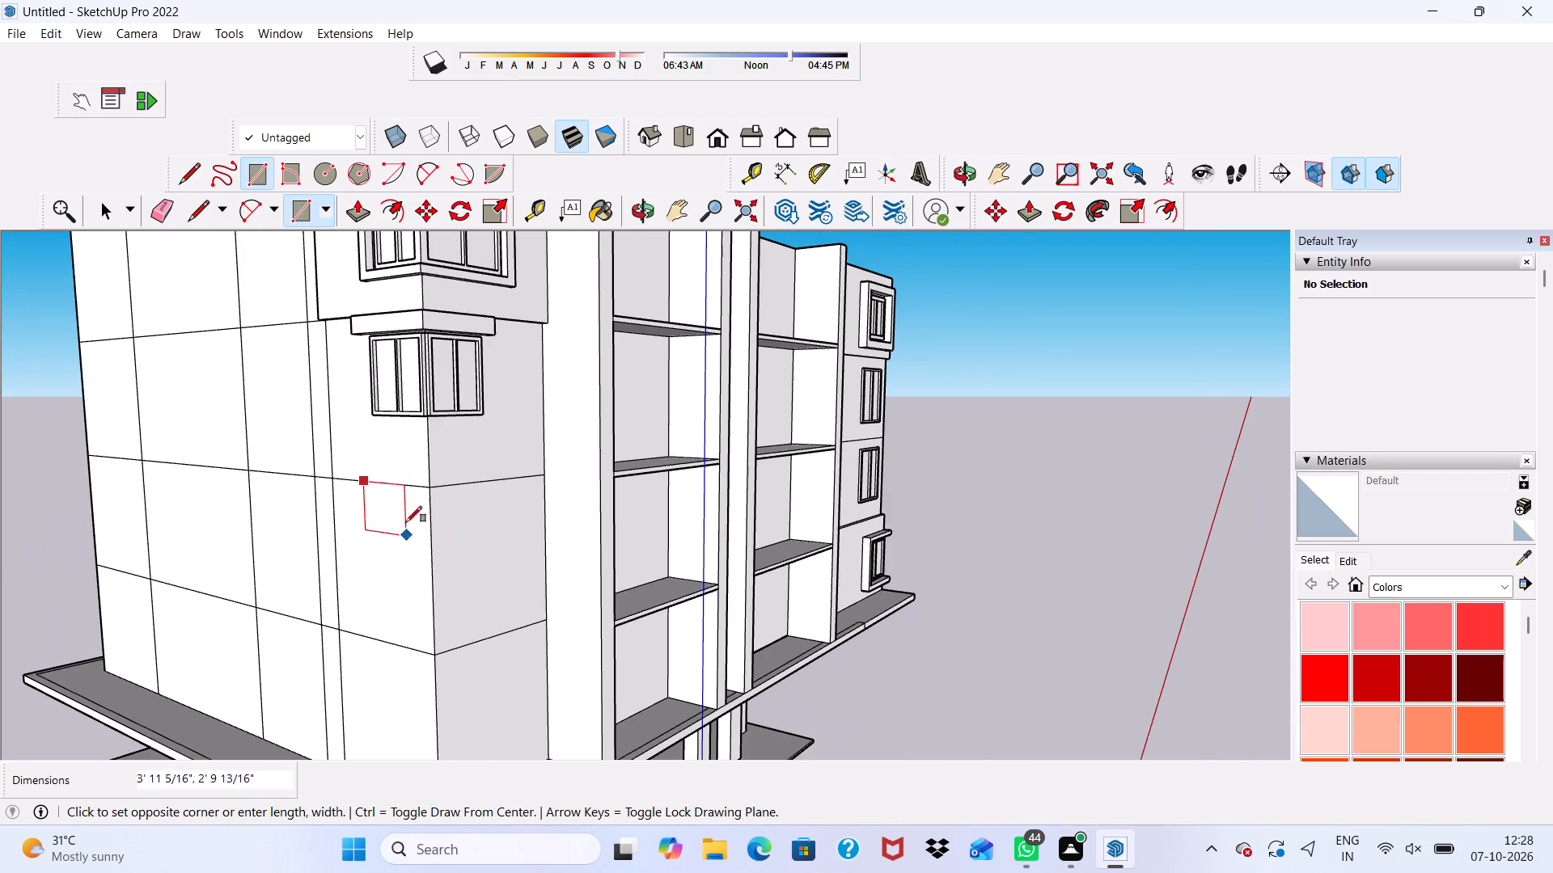
{"action": "scroll", "coordinate": [425, 504], "scroll_direction": "up", "scroll_amount": 4}
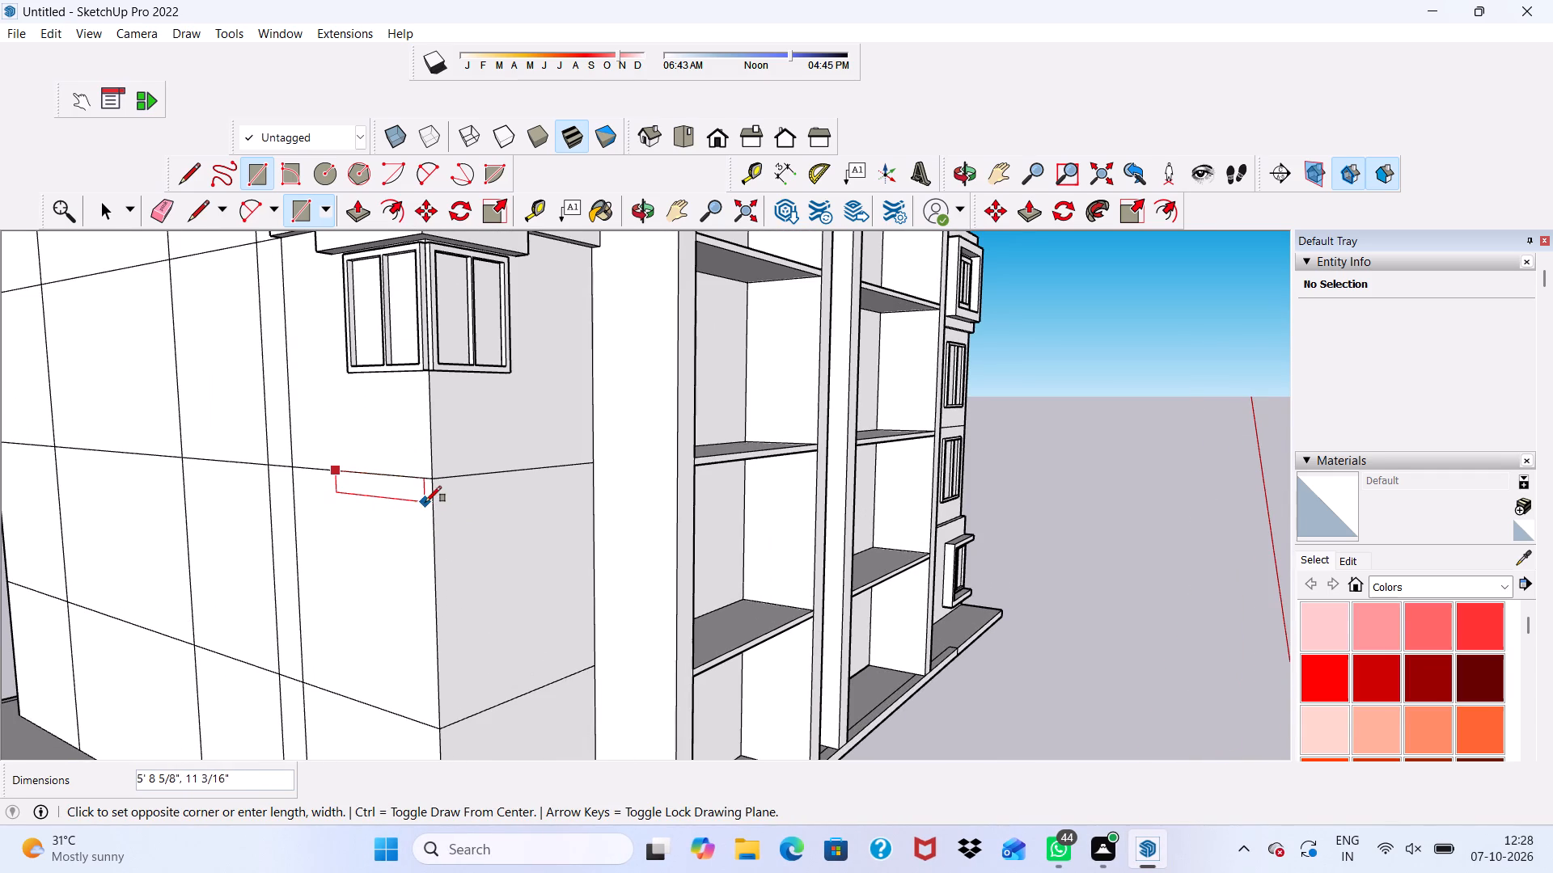
{"action": "left_click", "coordinate": [428, 504]}
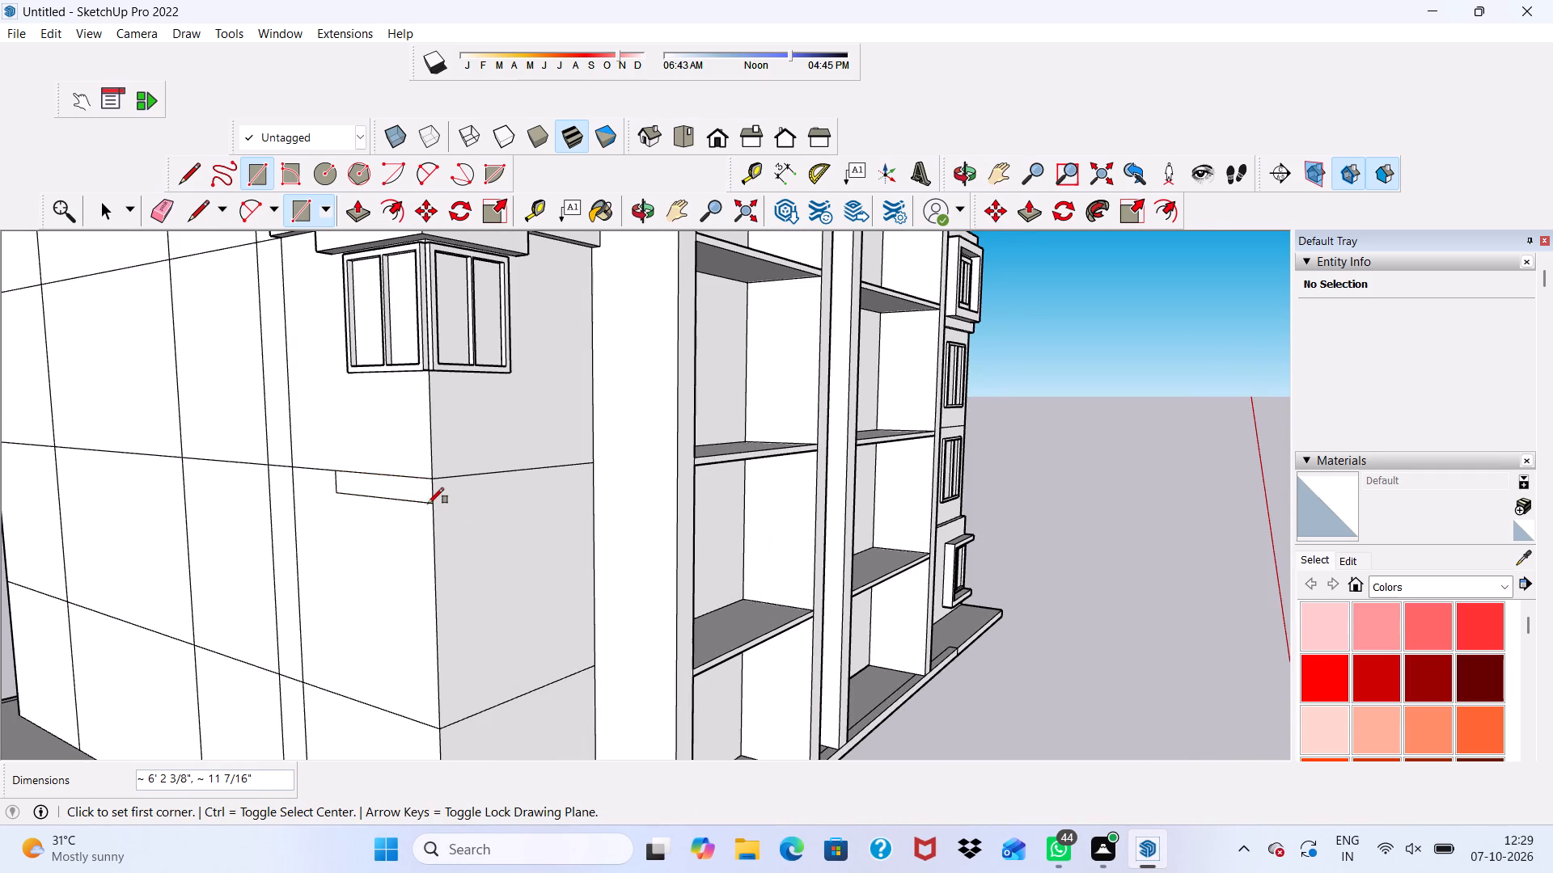
Draw a rectangle 4' 9 3/4" by 11 3/4" on the front wall under the floor line, starting at the building corner beside the side-wall rectangle.
{"action": "left_click", "coordinate": [432, 487]}
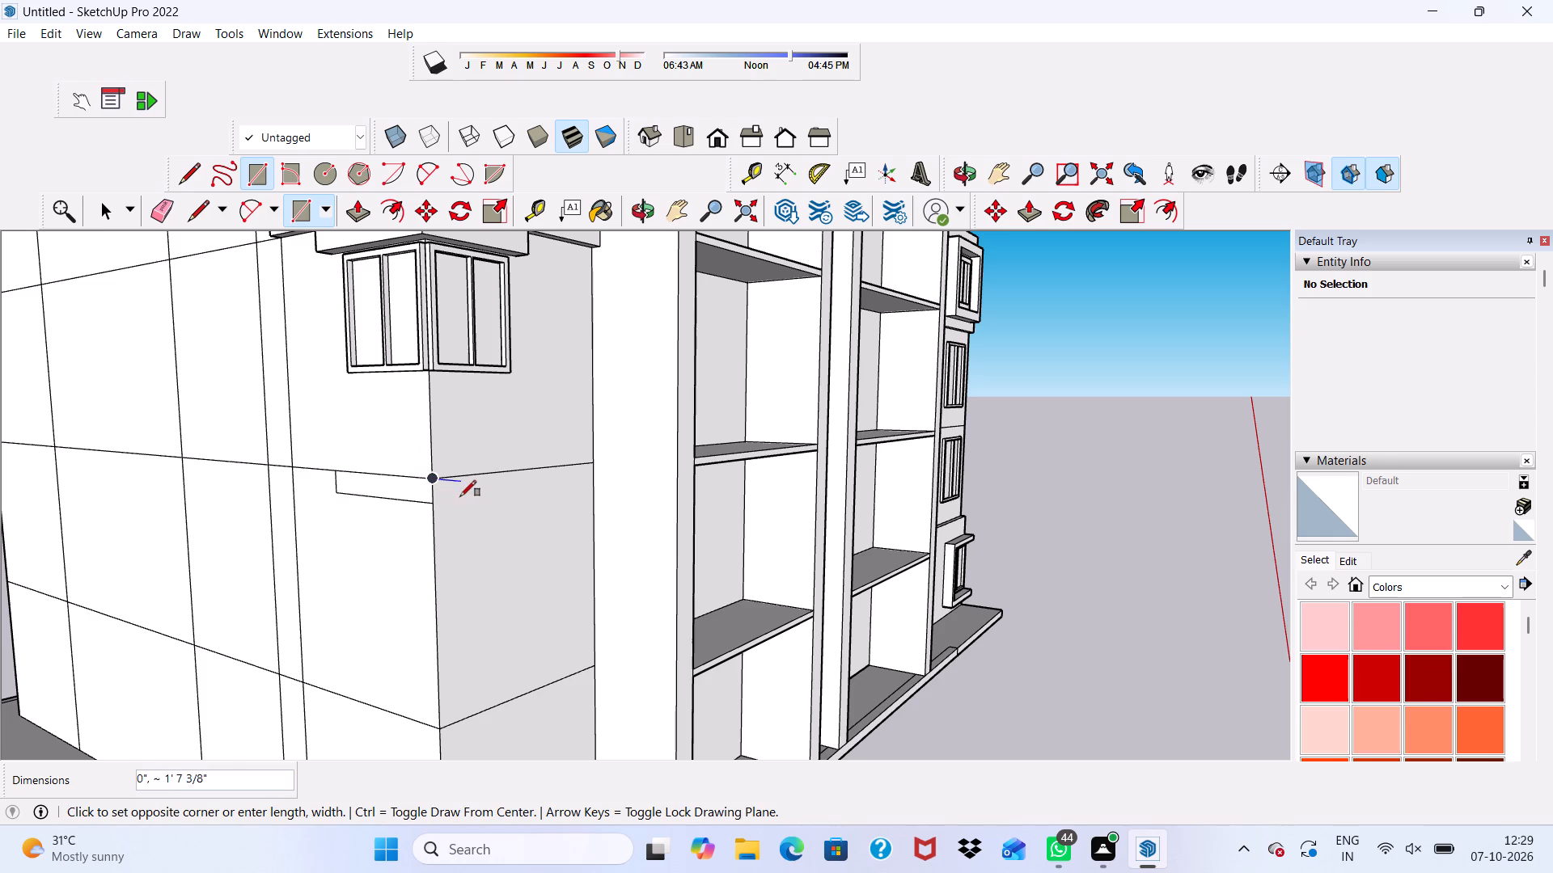
{"action": "scroll", "coordinate": [519, 501], "scroll_direction": "up", "scroll_amount": 7}
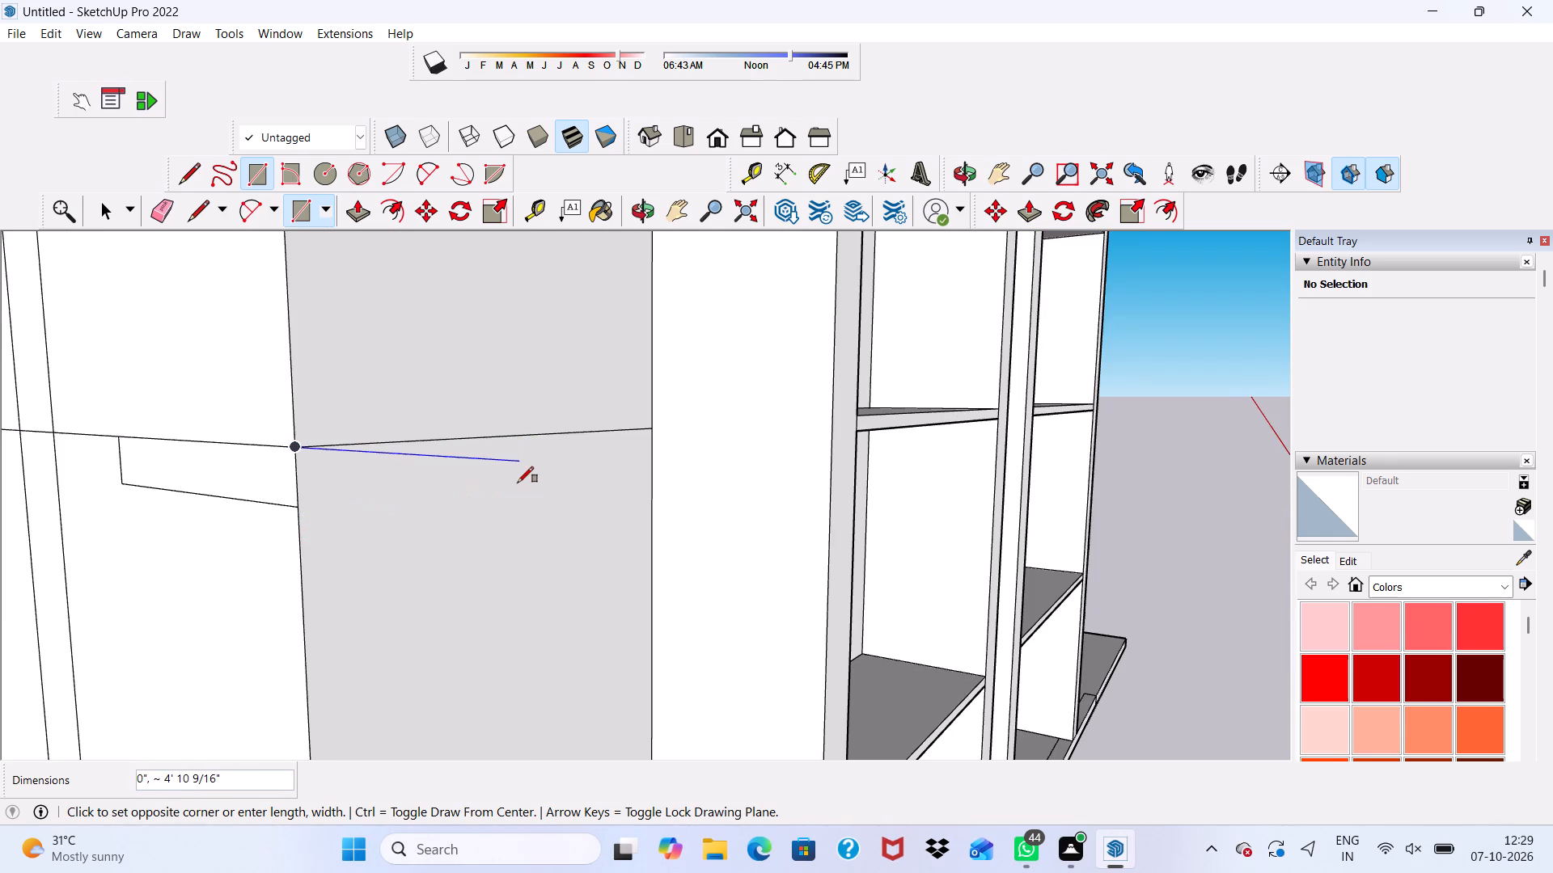
{"action": "scroll", "coordinate": [514, 483], "scroll_direction": "up", "scroll_amount": 3}
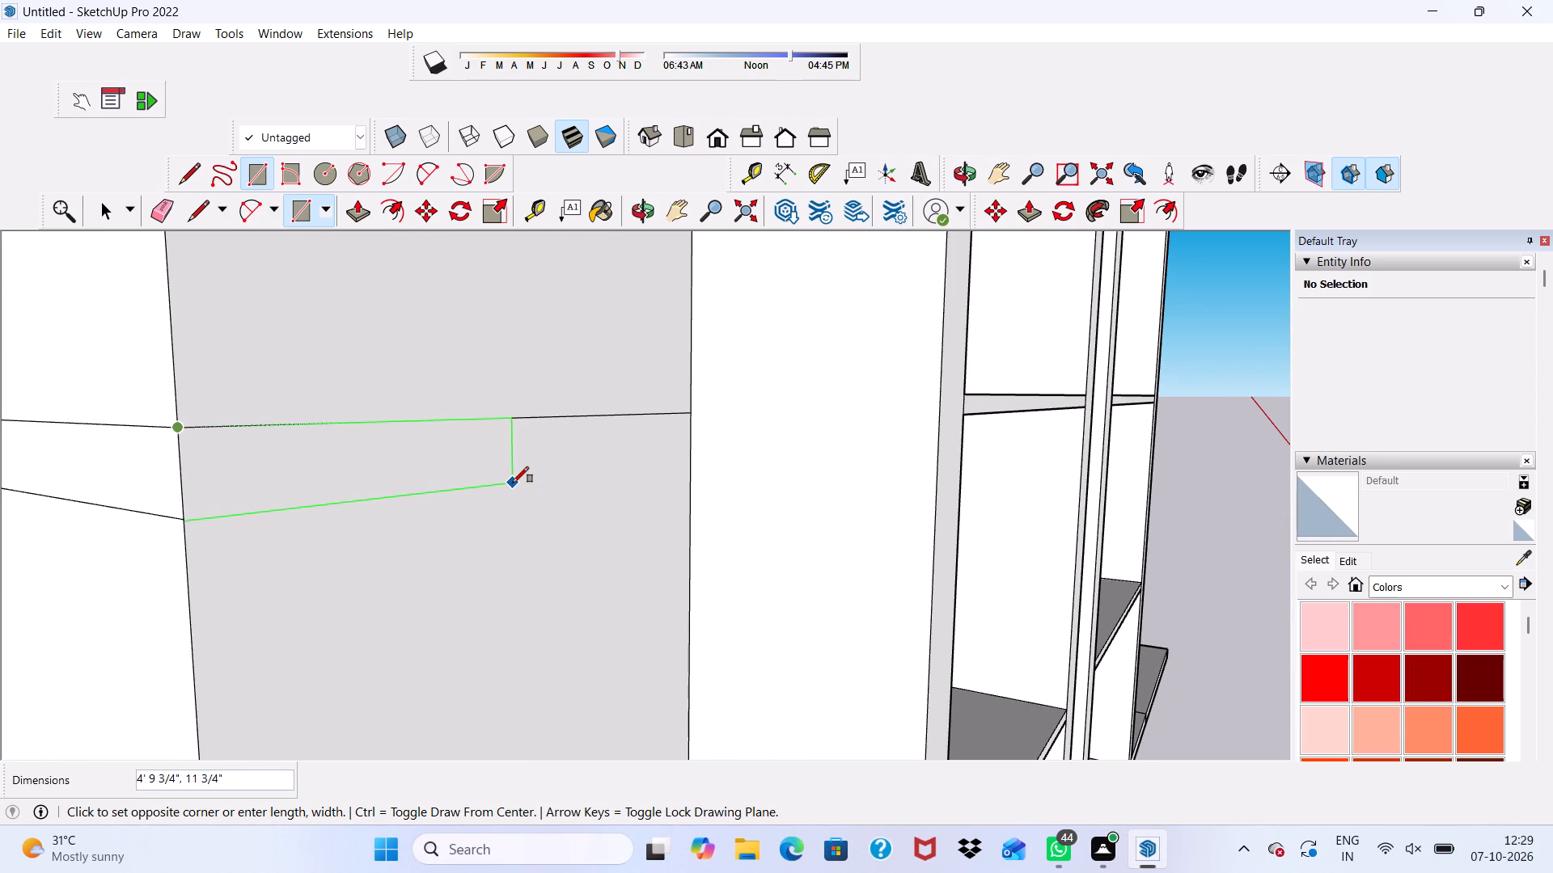
{"action": "left_click", "coordinate": [512, 481]}
{"action": "scroll", "coordinate": [418, 588], "scroll_direction": "down", "scroll_amount": 7}
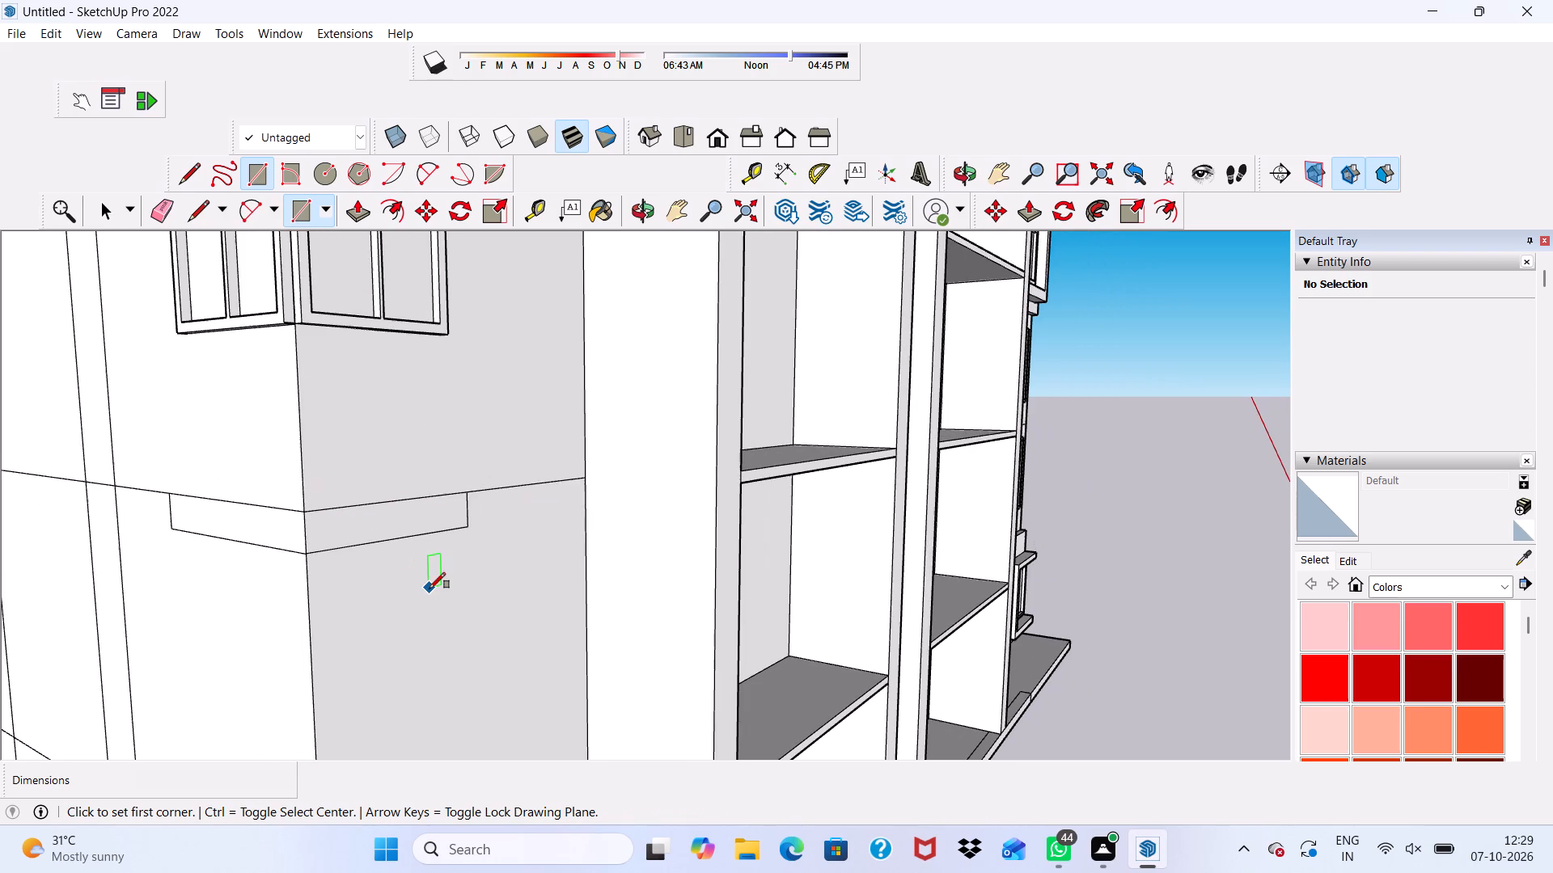
Push/Pull the front-wall rectangle outward by 6".
{"action": "key", "text": "space"}
{"action": "left_click", "coordinate": [357, 532]}
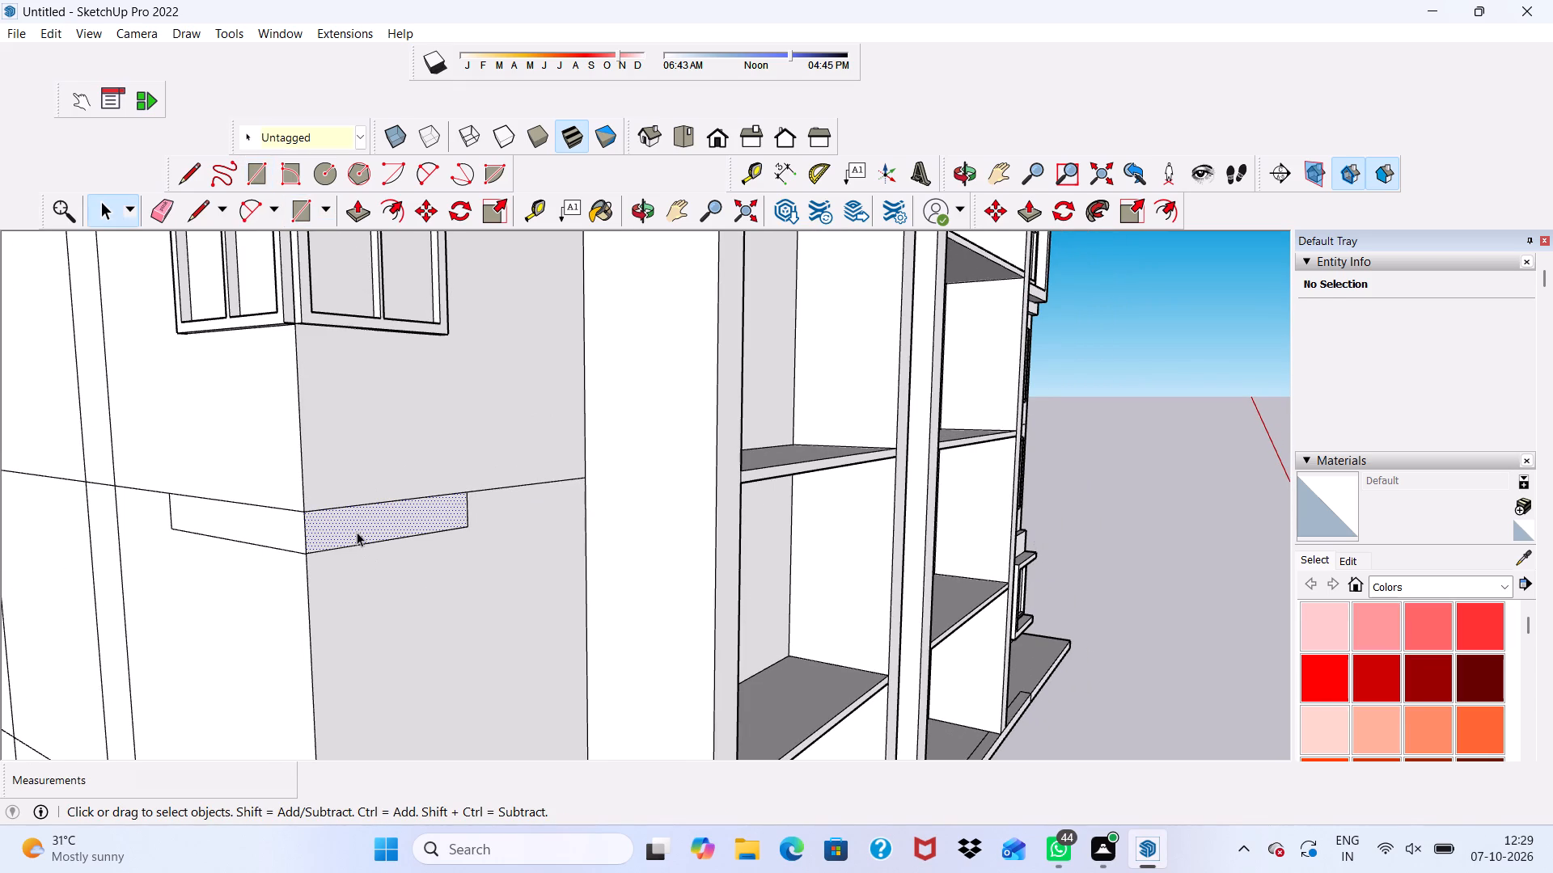
{"action": "left_click", "coordinate": [358, 220]}
{"action": "left_click", "coordinate": [412, 508]}
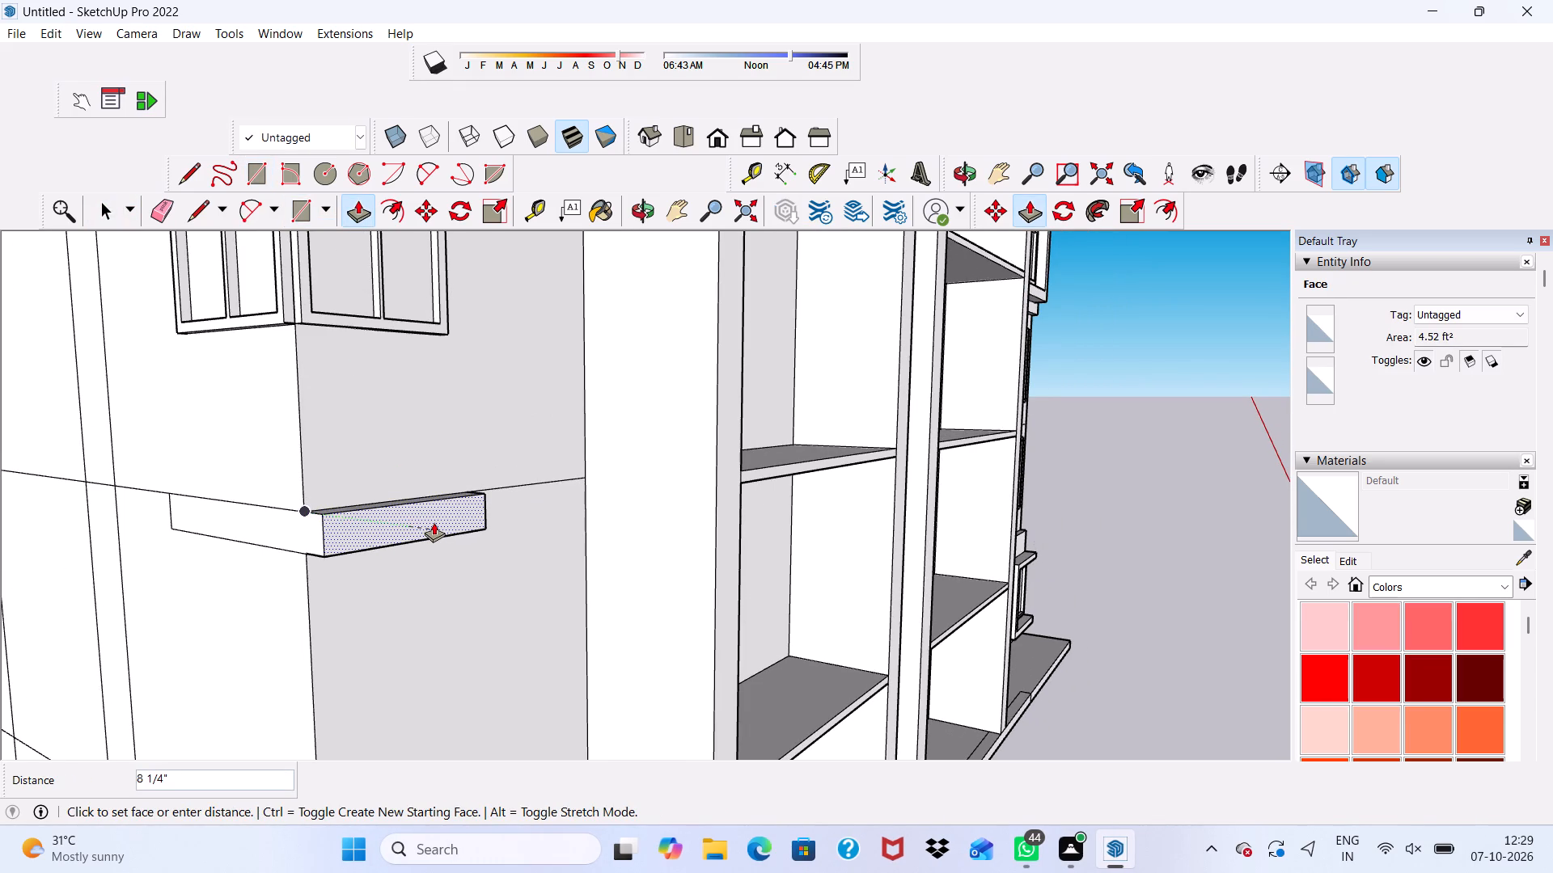
{"action": "key", "text": "6"}
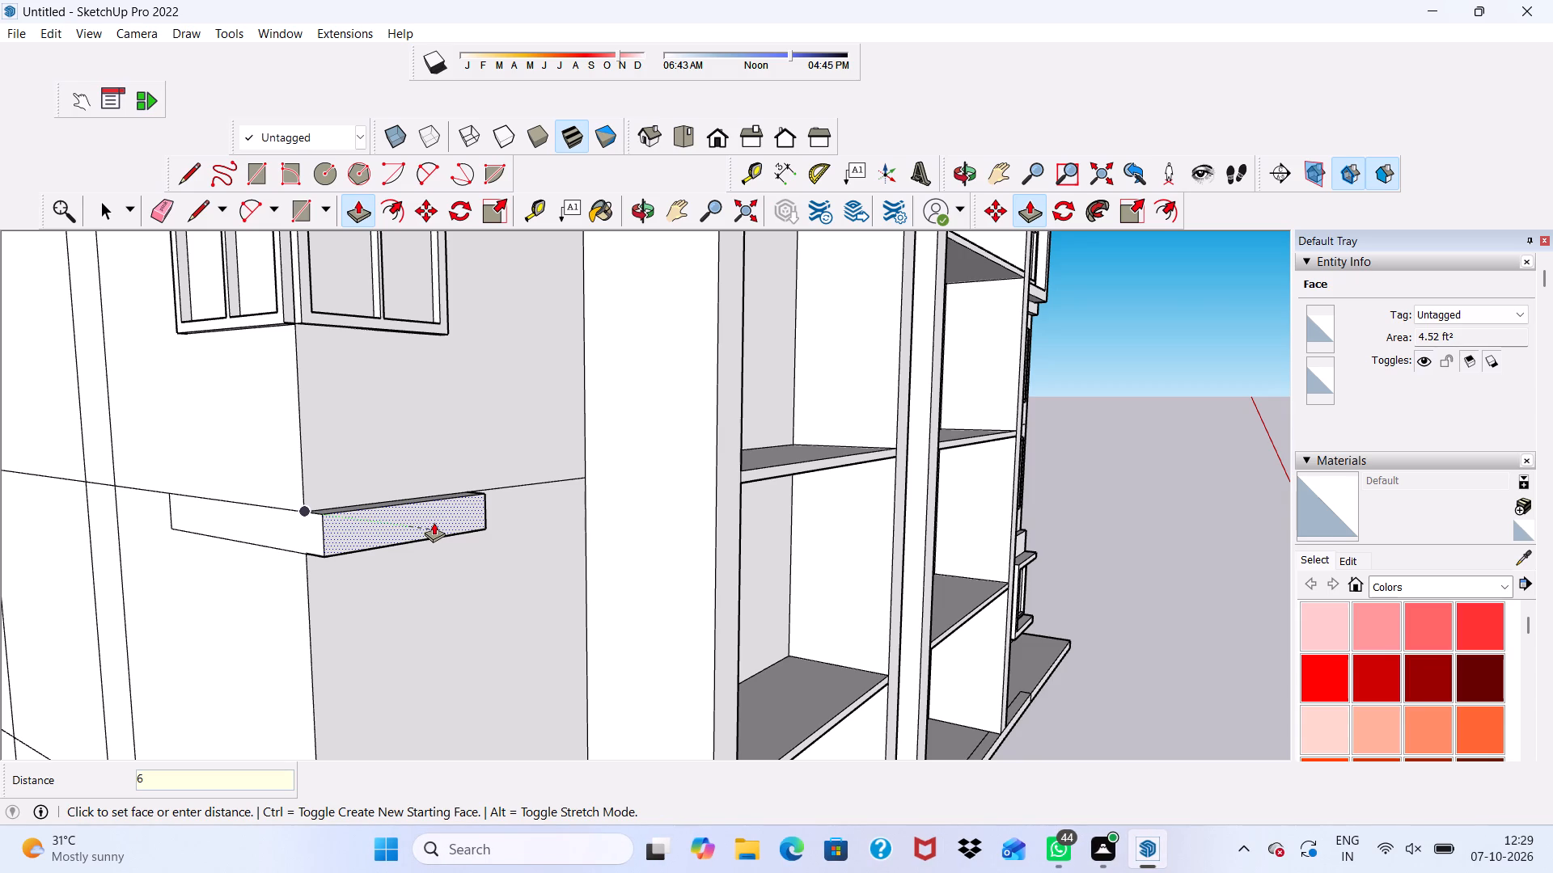
{"action": "key", "text": "shift+quotedbl"}
{"action": "key", "text": "Return"}
Push/Pull the adjoining side-wall rectangle, including the new band's end, outward by 6" to form the corner ledge.
{"action": "scroll", "coordinate": [434, 522], "scroll_direction": "up", "scroll_amount": 1}
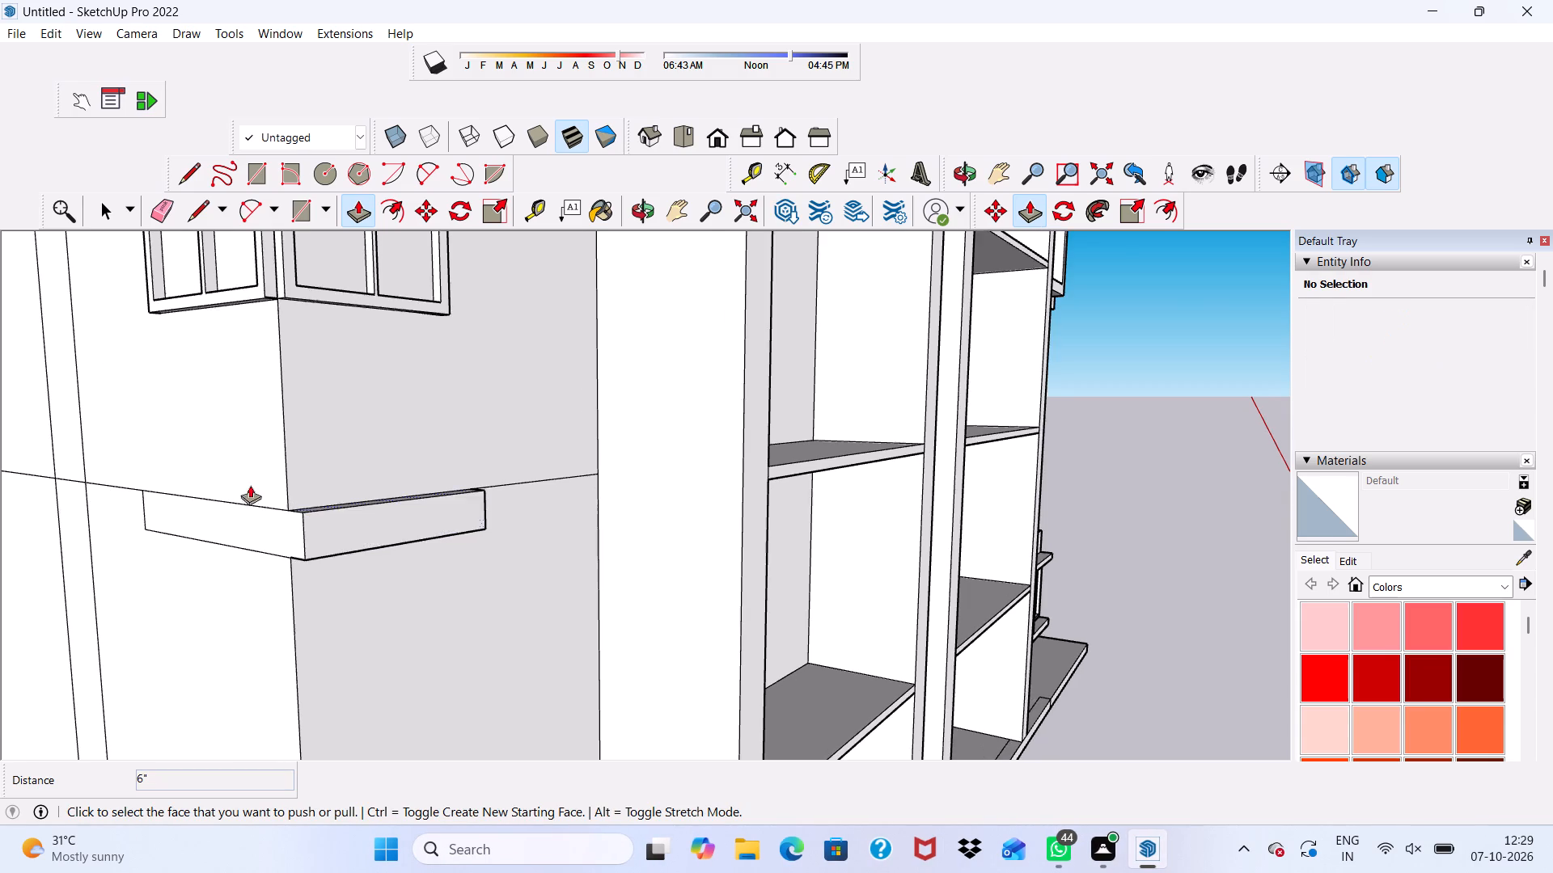
{"action": "scroll", "coordinate": [253, 495], "scroll_direction": "up", "scroll_amount": 3}
{"action": "left_click", "coordinate": [269, 539]}
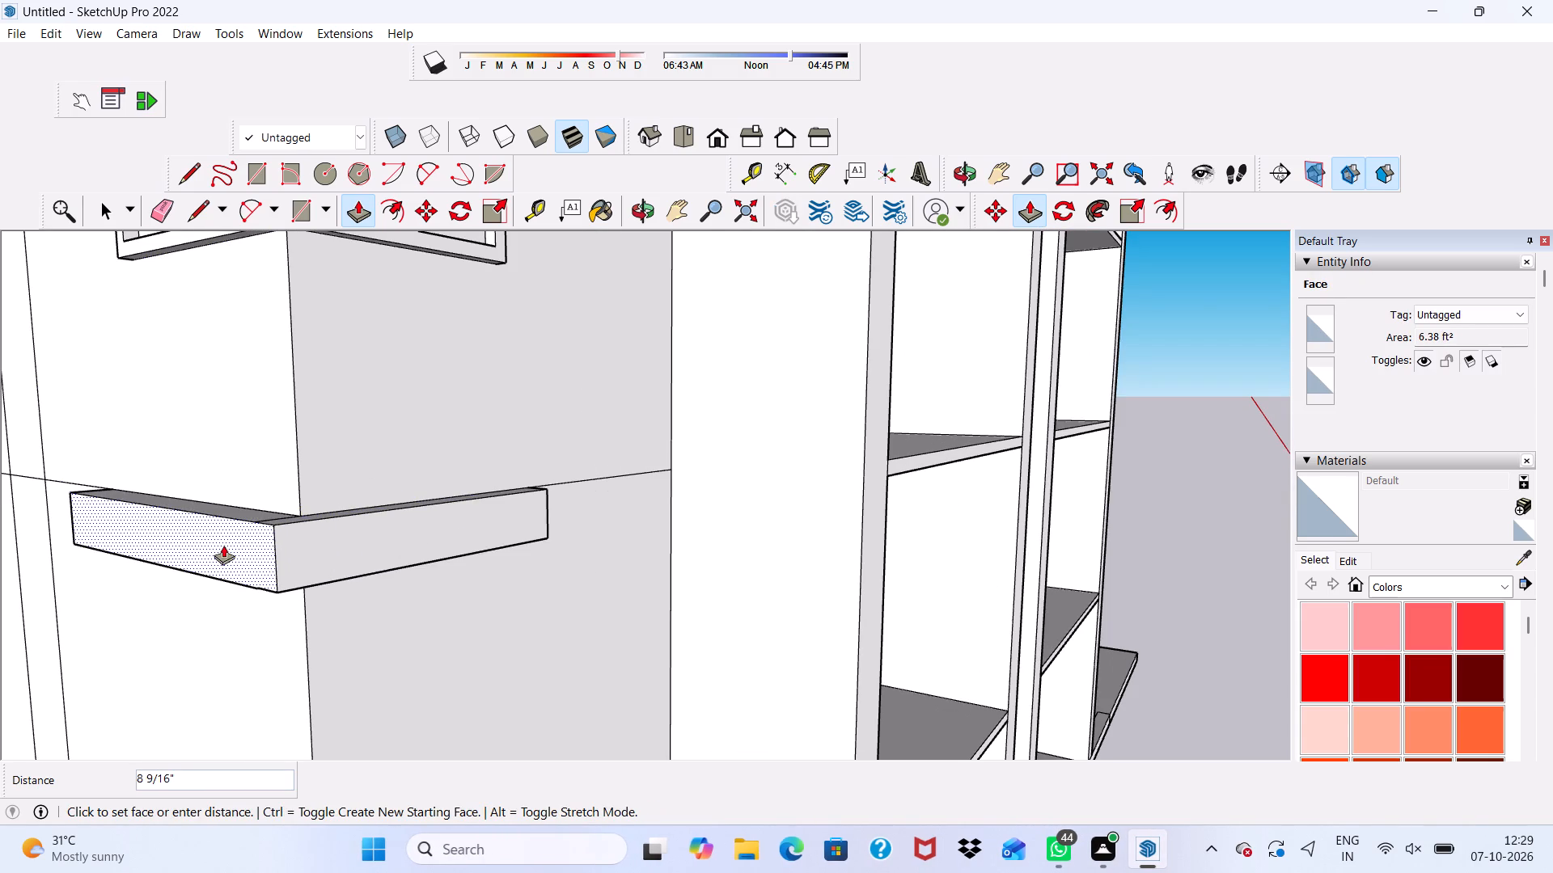
{"action": "type", "text": "6\""}
{"action": "key", "text": "Return"}
Erase the seam line across the top of the new lower ledge at the building corner.
{"action": "scroll", "coordinate": [249, 554], "scroll_direction": "down", "scroll_amount": 2}
{"action": "middle_click_drag", "start_coordinate": [436, 555], "coordinate": [449, 717]}
{"action": "scroll", "coordinate": [436, 555], "scroll_direction": "down", "scroll_amount": 1}
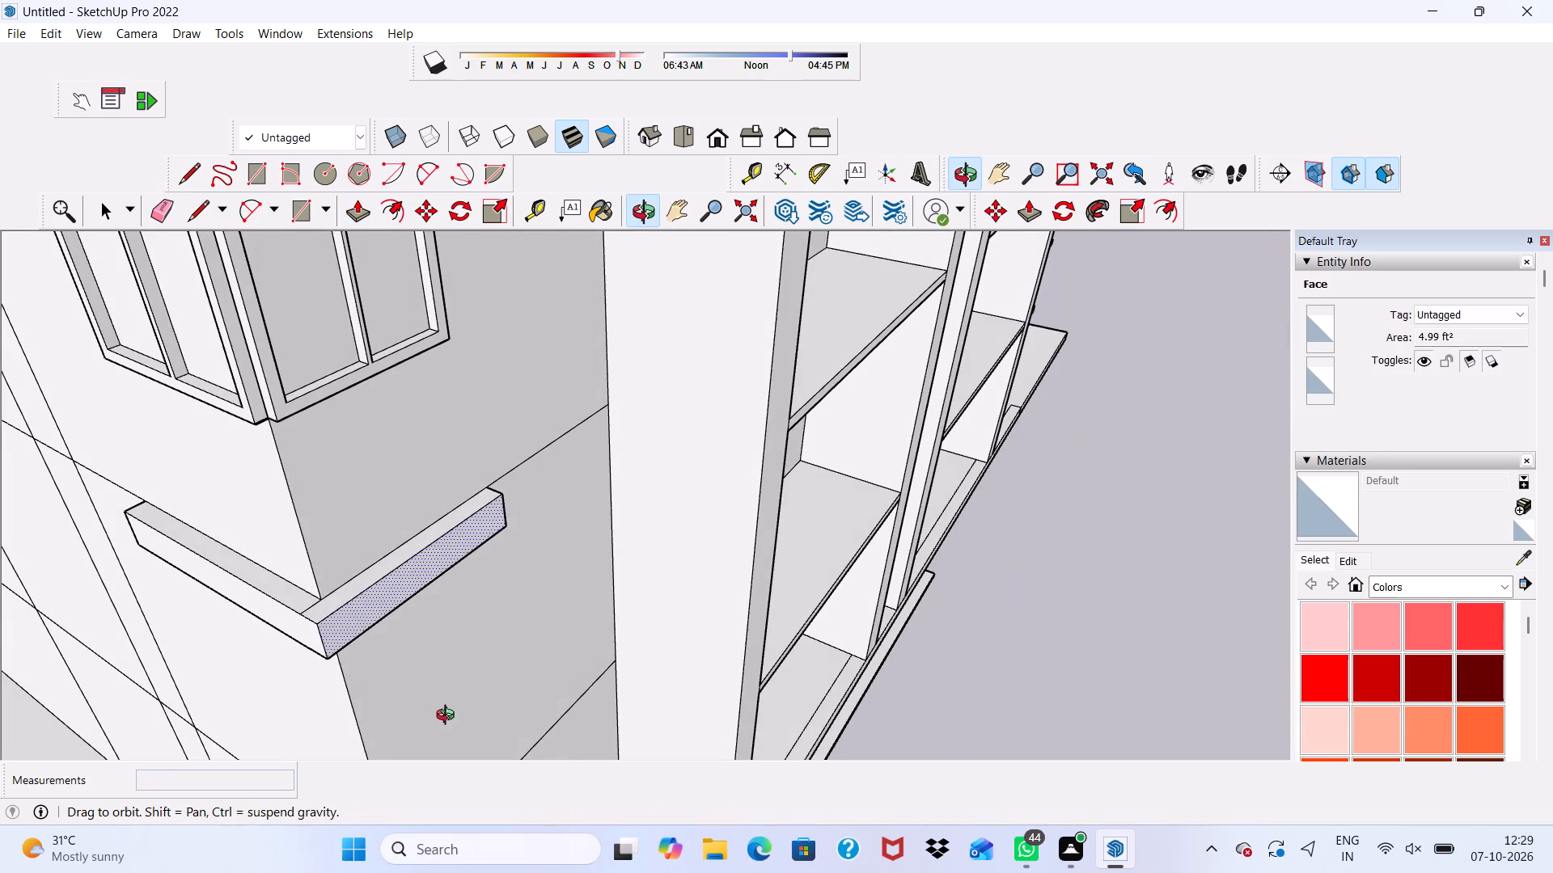
{"action": "middle_click_drag", "start_coordinate": [449, 717], "coordinate": [448, 718]}
{"action": "scroll", "coordinate": [322, 580], "scroll_direction": "up", "scroll_amount": 2}
{"action": "left_click", "coordinate": [159, 201]}
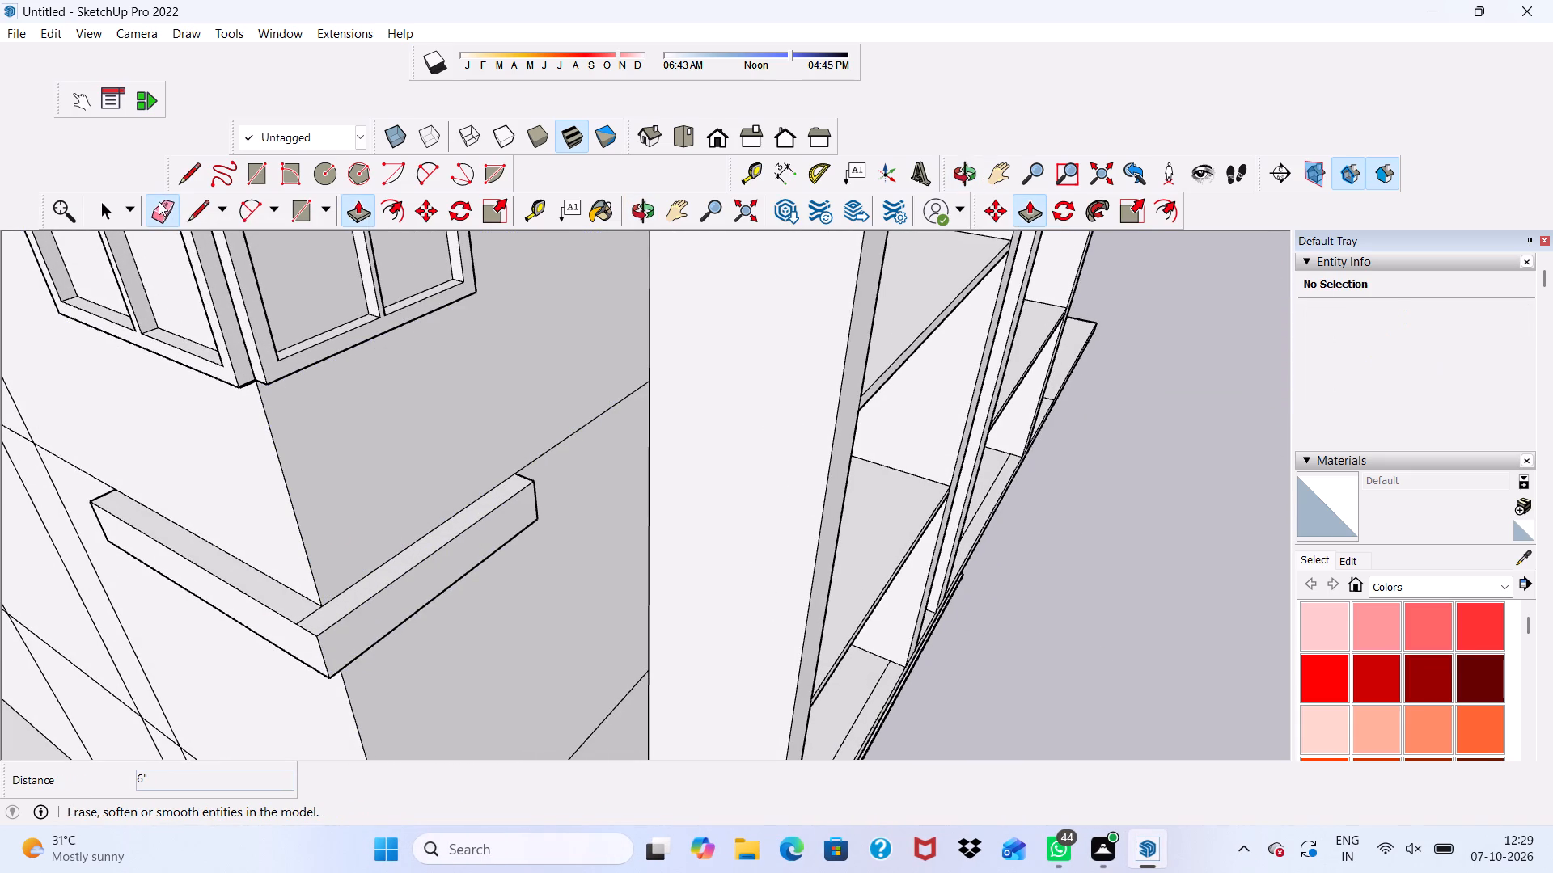
{"action": "scroll", "coordinate": [426, 662], "scroll_direction": "up", "scroll_amount": 5}
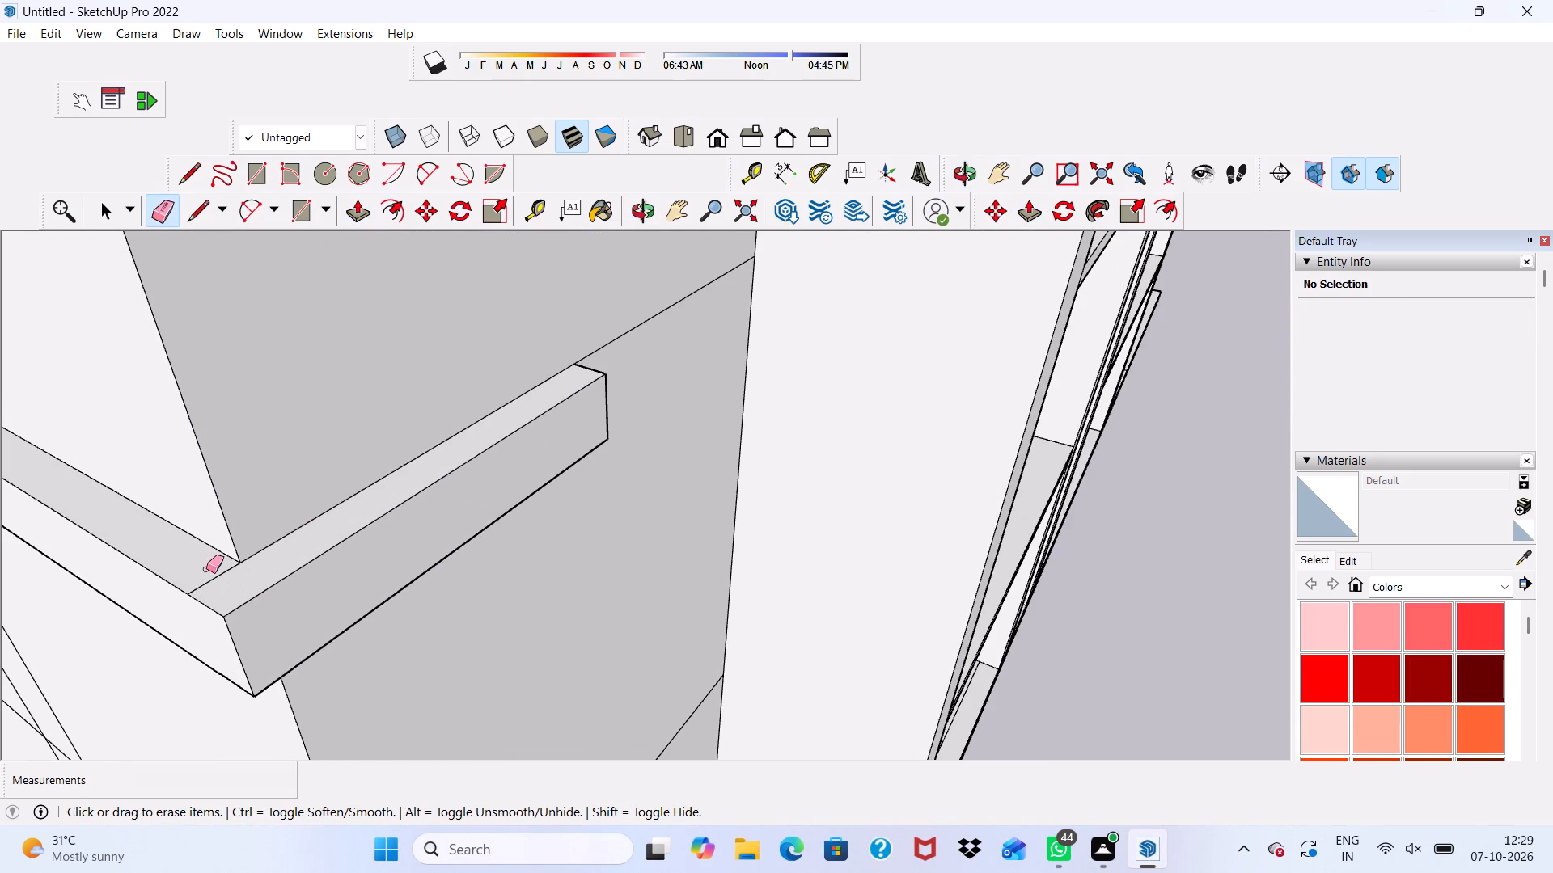
{"action": "left_click_drag", "start_coordinate": [208, 571], "coordinate": [214, 580]}
{"action": "scroll", "coordinate": [217, 580], "scroll_direction": "down", "scroll_amount": 16}
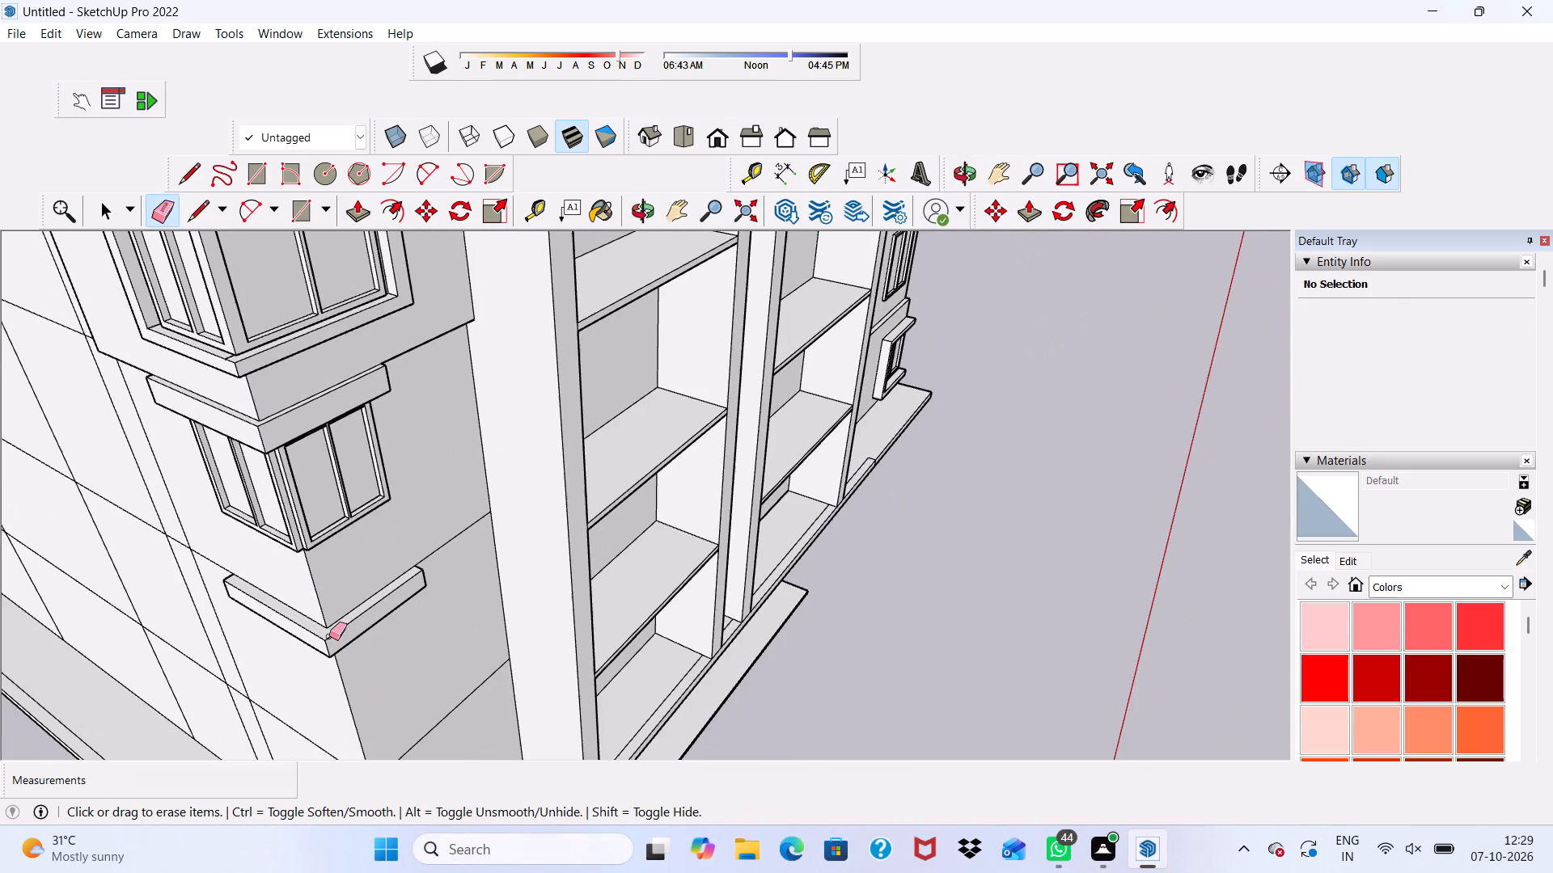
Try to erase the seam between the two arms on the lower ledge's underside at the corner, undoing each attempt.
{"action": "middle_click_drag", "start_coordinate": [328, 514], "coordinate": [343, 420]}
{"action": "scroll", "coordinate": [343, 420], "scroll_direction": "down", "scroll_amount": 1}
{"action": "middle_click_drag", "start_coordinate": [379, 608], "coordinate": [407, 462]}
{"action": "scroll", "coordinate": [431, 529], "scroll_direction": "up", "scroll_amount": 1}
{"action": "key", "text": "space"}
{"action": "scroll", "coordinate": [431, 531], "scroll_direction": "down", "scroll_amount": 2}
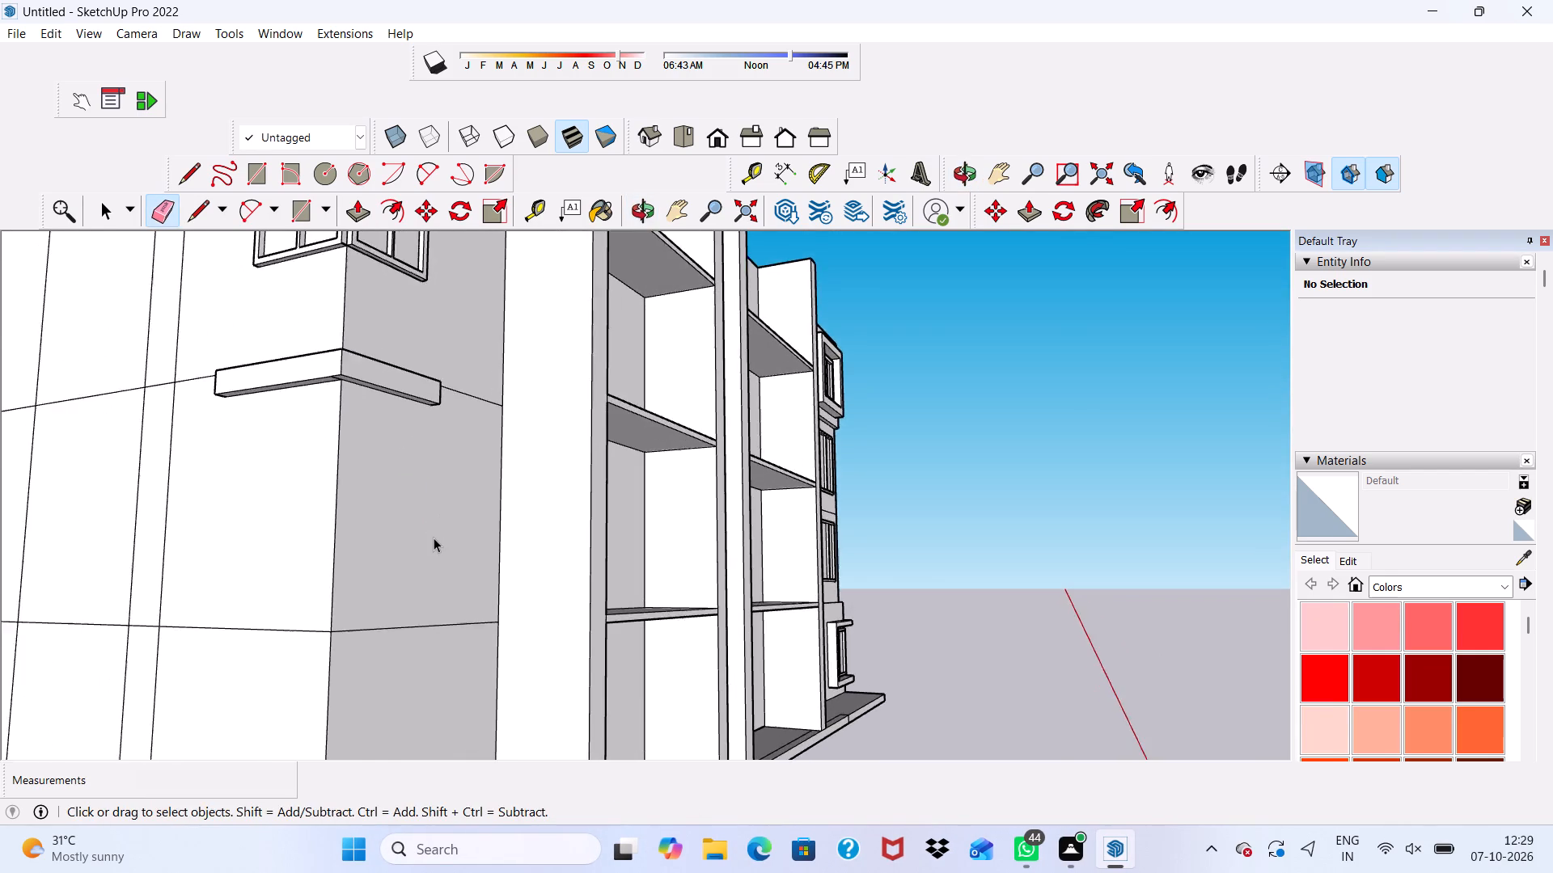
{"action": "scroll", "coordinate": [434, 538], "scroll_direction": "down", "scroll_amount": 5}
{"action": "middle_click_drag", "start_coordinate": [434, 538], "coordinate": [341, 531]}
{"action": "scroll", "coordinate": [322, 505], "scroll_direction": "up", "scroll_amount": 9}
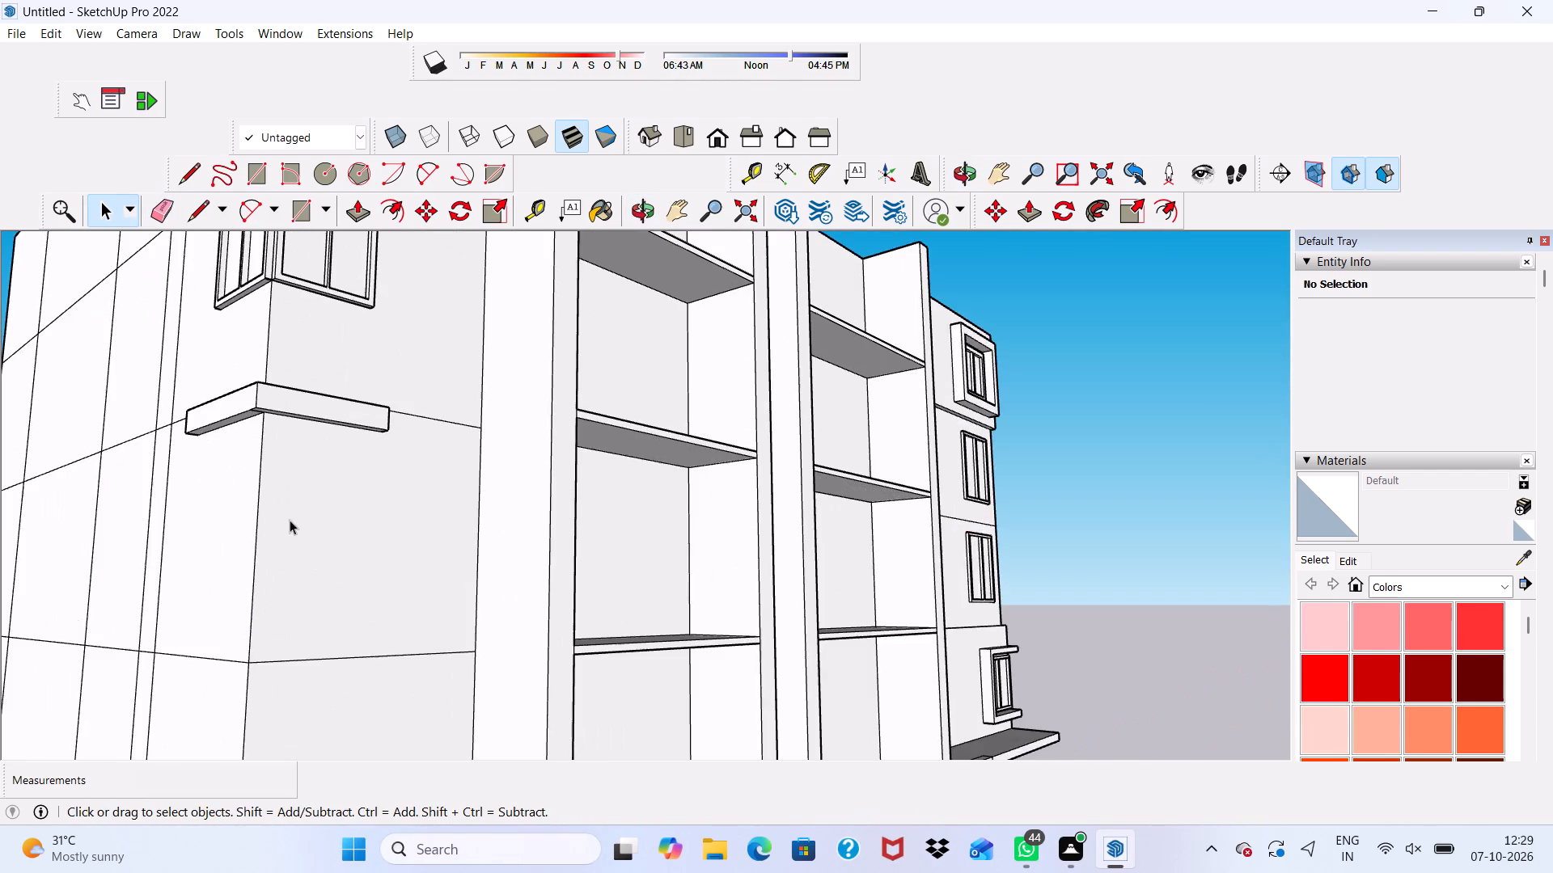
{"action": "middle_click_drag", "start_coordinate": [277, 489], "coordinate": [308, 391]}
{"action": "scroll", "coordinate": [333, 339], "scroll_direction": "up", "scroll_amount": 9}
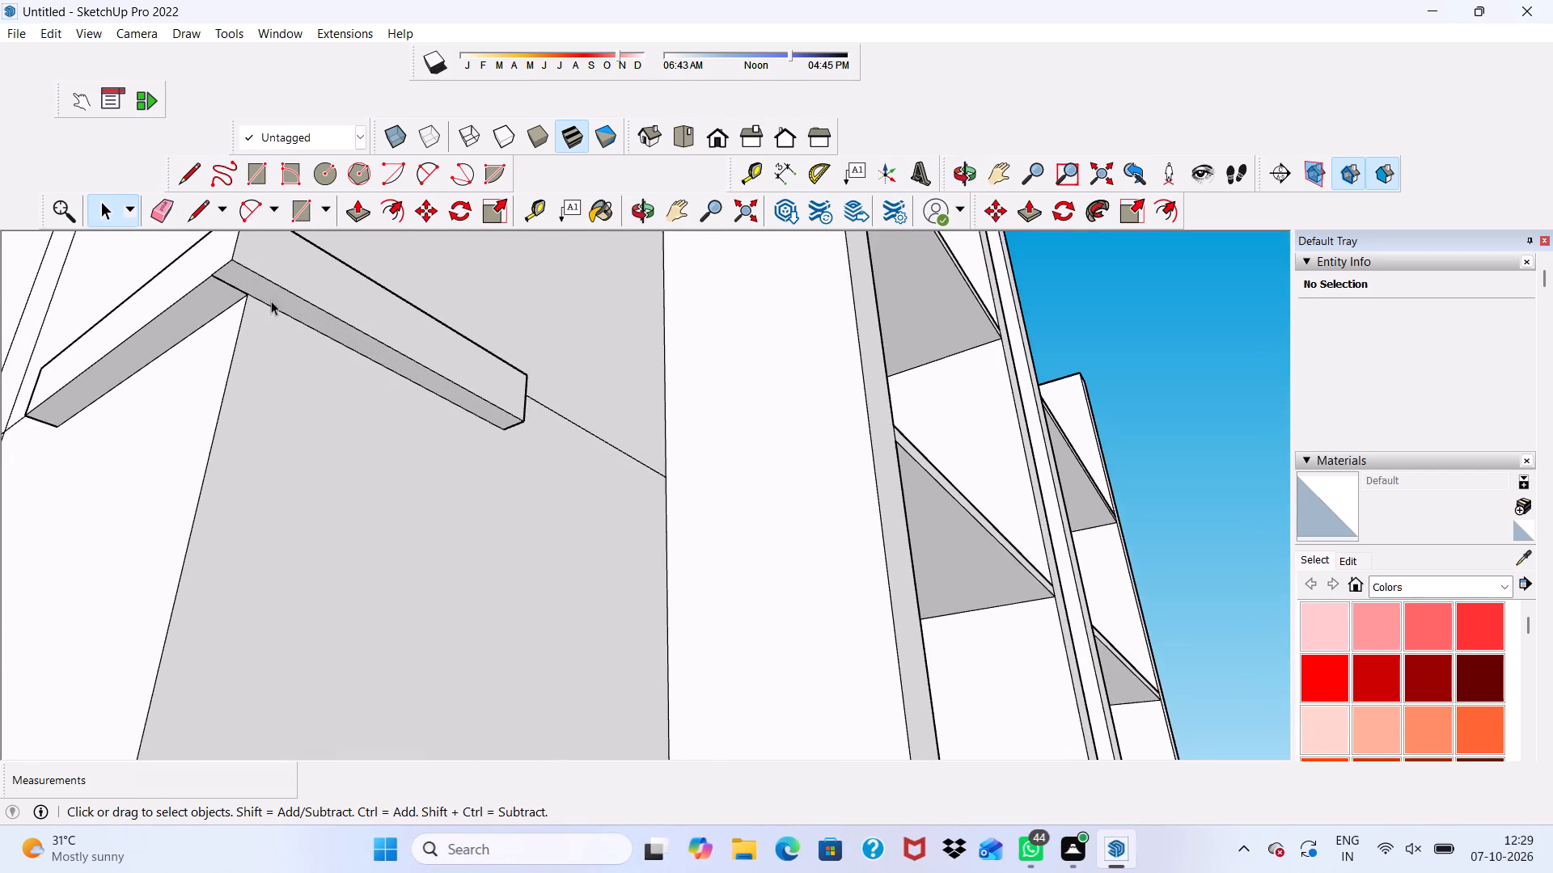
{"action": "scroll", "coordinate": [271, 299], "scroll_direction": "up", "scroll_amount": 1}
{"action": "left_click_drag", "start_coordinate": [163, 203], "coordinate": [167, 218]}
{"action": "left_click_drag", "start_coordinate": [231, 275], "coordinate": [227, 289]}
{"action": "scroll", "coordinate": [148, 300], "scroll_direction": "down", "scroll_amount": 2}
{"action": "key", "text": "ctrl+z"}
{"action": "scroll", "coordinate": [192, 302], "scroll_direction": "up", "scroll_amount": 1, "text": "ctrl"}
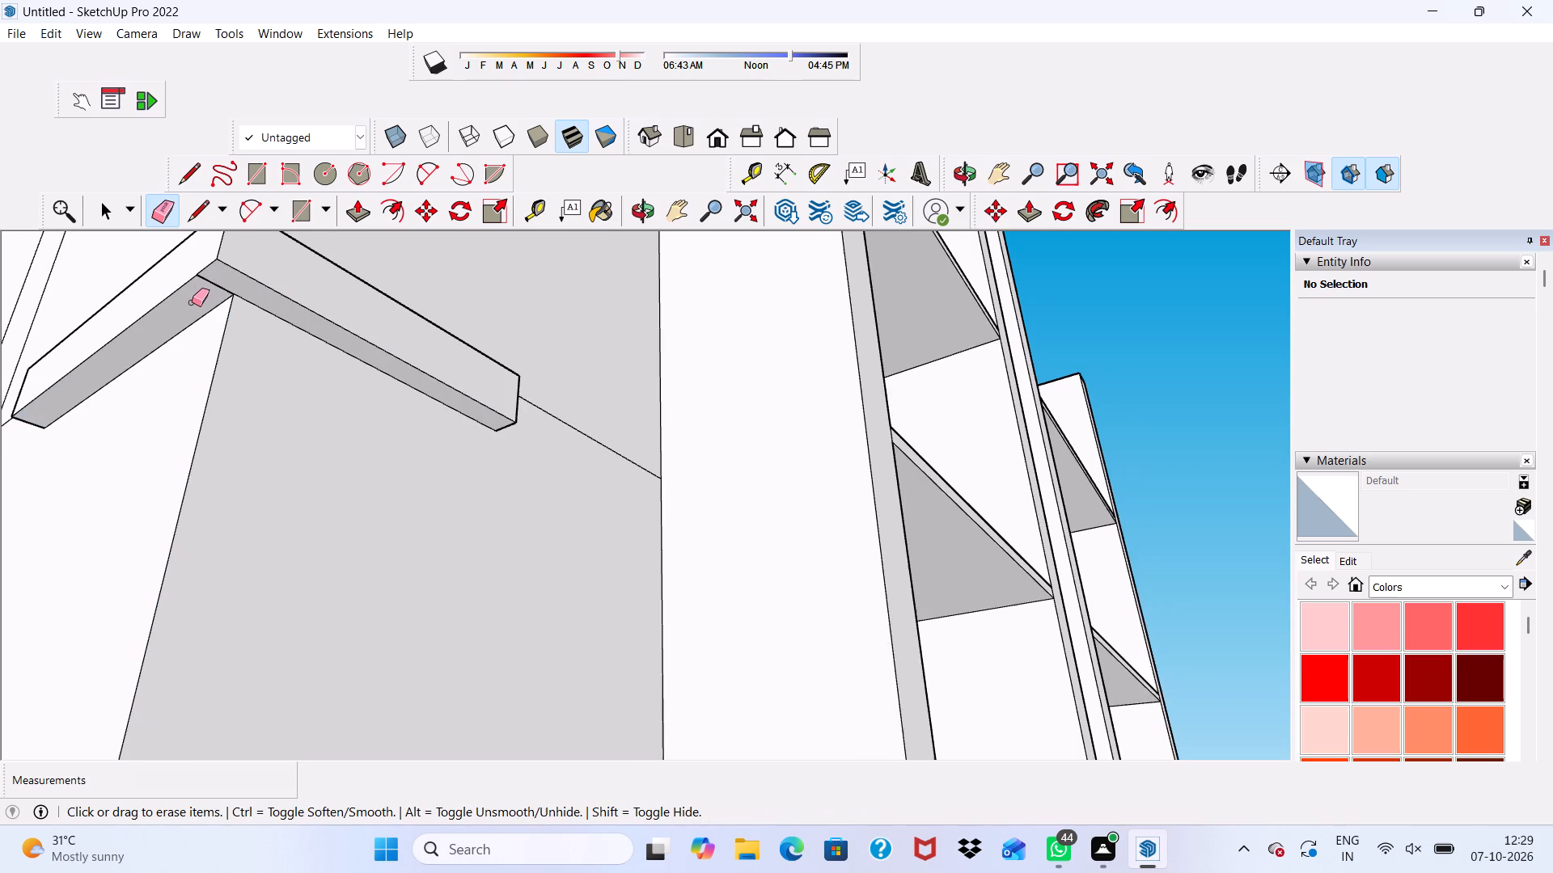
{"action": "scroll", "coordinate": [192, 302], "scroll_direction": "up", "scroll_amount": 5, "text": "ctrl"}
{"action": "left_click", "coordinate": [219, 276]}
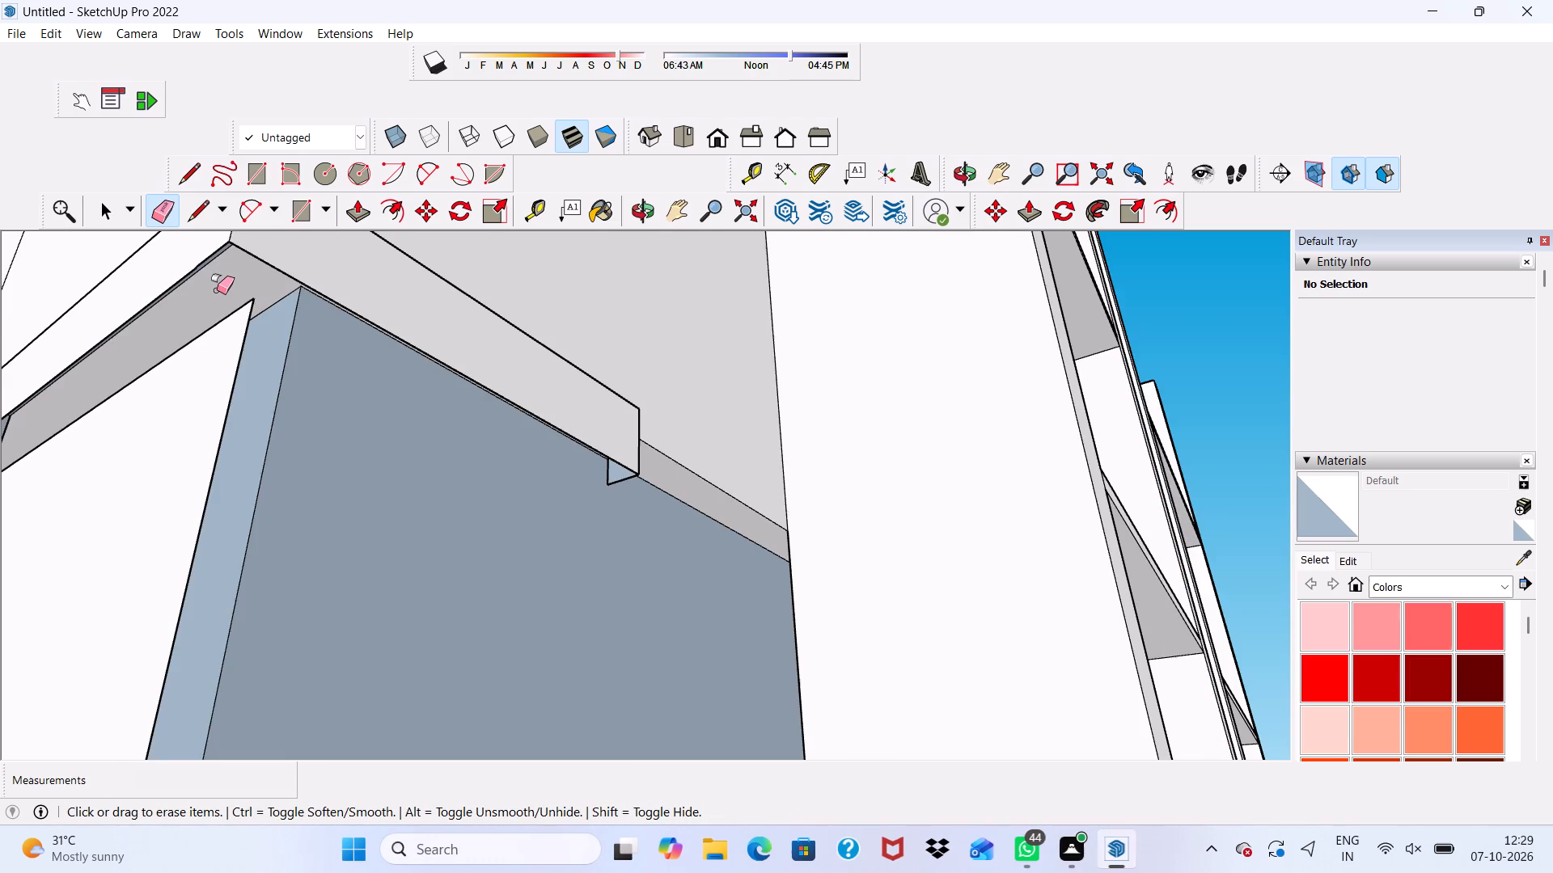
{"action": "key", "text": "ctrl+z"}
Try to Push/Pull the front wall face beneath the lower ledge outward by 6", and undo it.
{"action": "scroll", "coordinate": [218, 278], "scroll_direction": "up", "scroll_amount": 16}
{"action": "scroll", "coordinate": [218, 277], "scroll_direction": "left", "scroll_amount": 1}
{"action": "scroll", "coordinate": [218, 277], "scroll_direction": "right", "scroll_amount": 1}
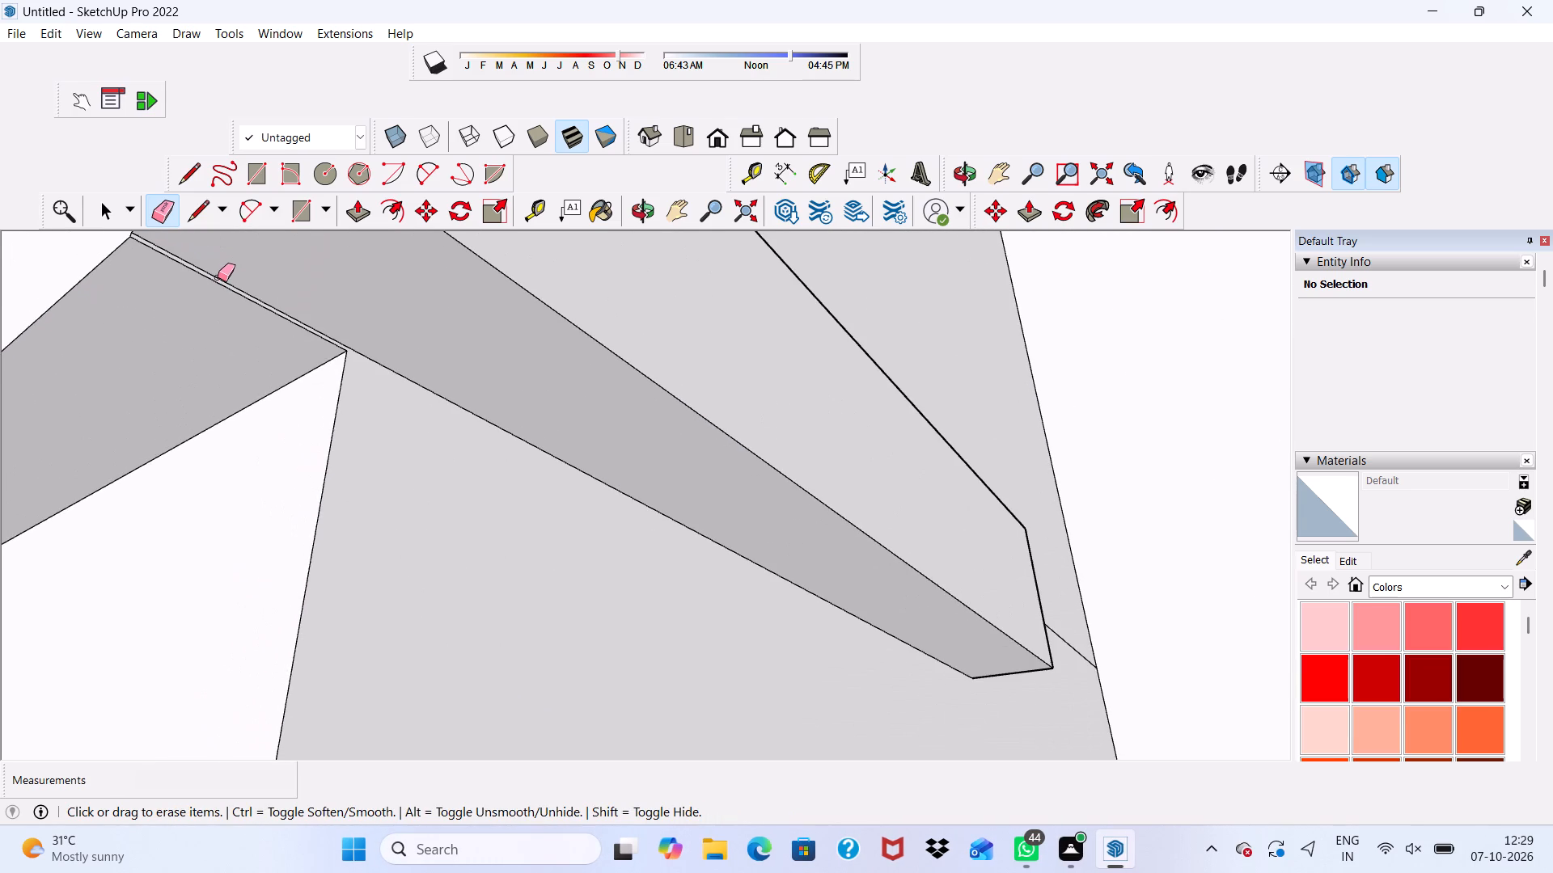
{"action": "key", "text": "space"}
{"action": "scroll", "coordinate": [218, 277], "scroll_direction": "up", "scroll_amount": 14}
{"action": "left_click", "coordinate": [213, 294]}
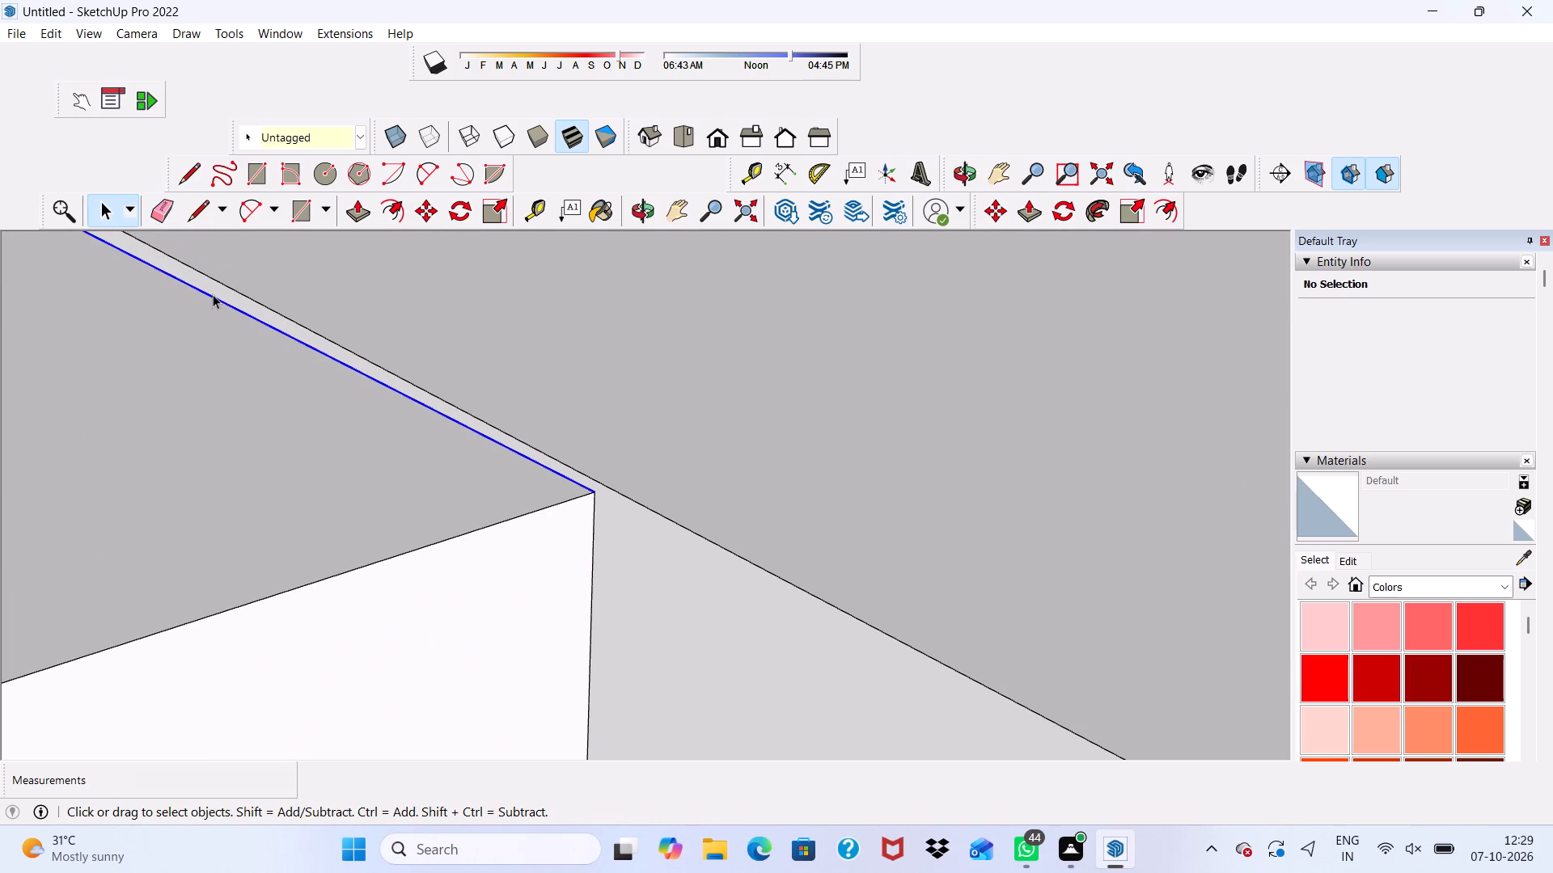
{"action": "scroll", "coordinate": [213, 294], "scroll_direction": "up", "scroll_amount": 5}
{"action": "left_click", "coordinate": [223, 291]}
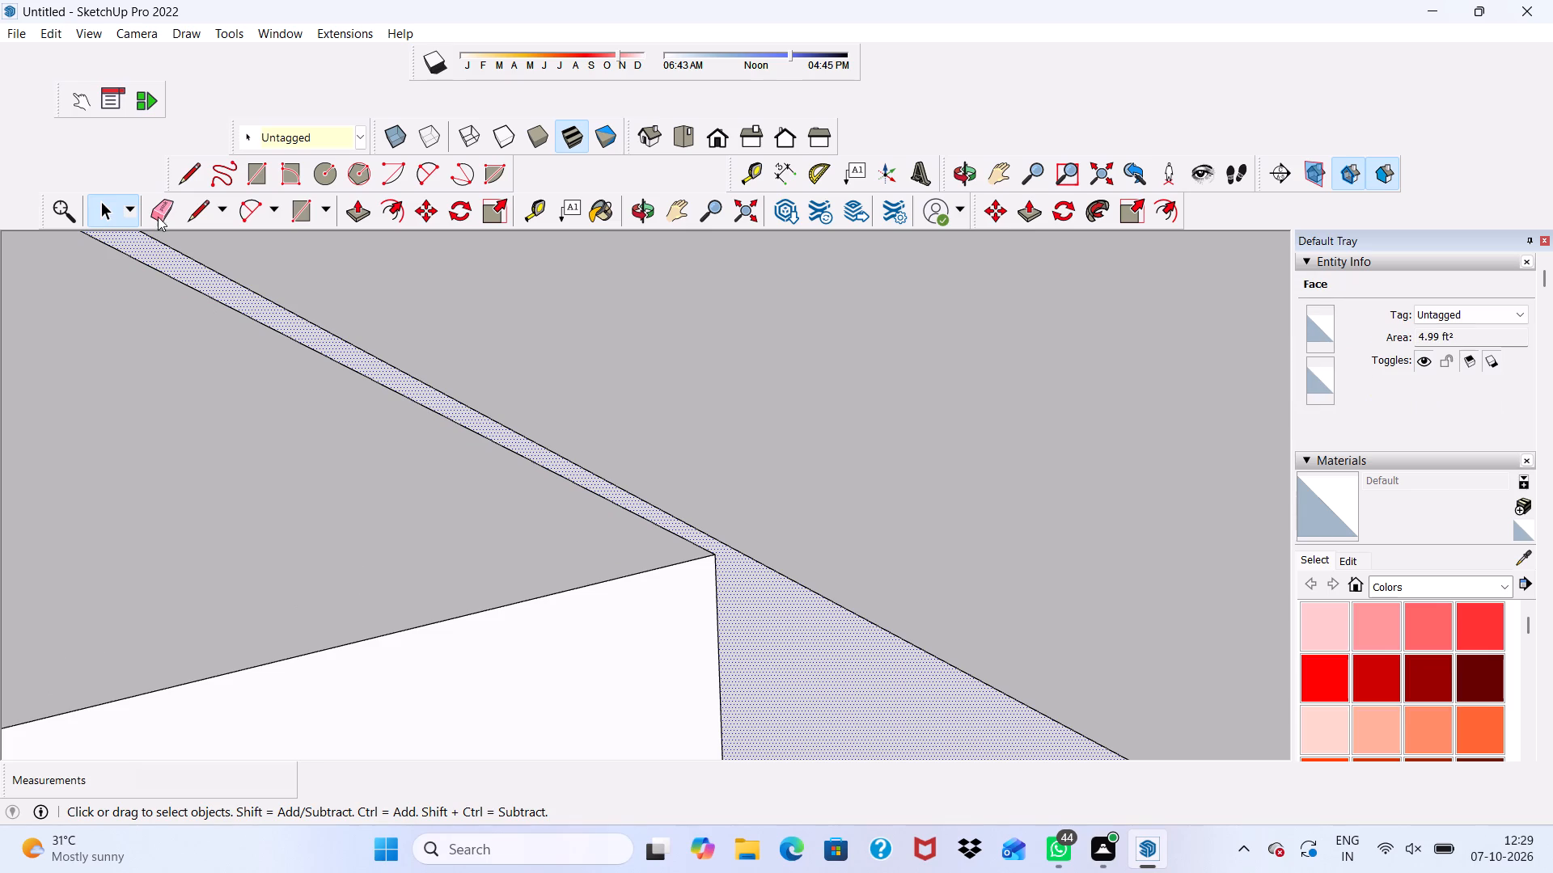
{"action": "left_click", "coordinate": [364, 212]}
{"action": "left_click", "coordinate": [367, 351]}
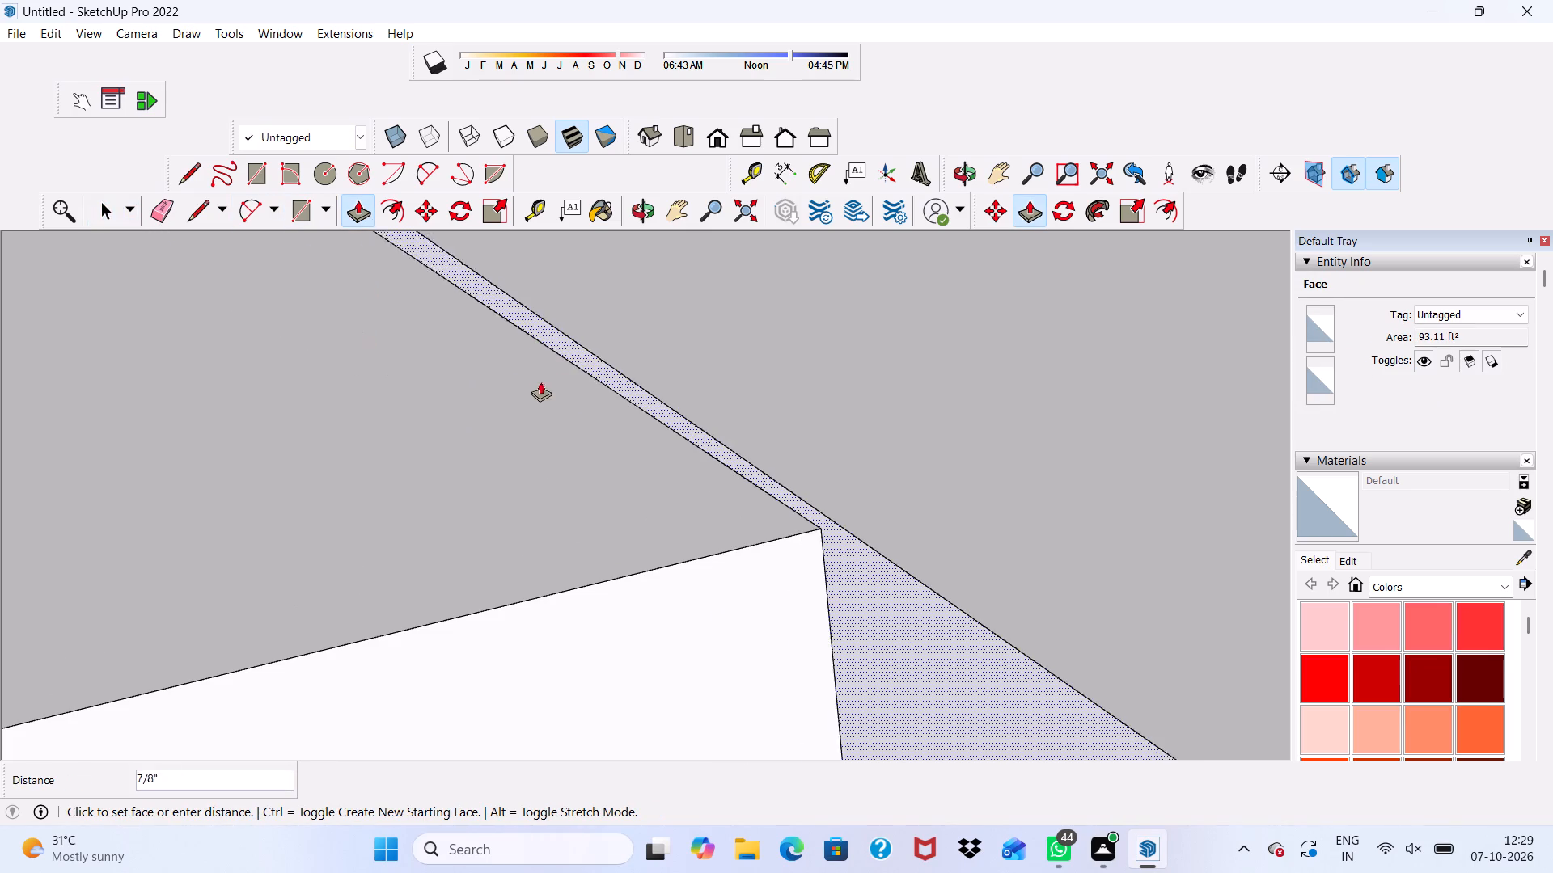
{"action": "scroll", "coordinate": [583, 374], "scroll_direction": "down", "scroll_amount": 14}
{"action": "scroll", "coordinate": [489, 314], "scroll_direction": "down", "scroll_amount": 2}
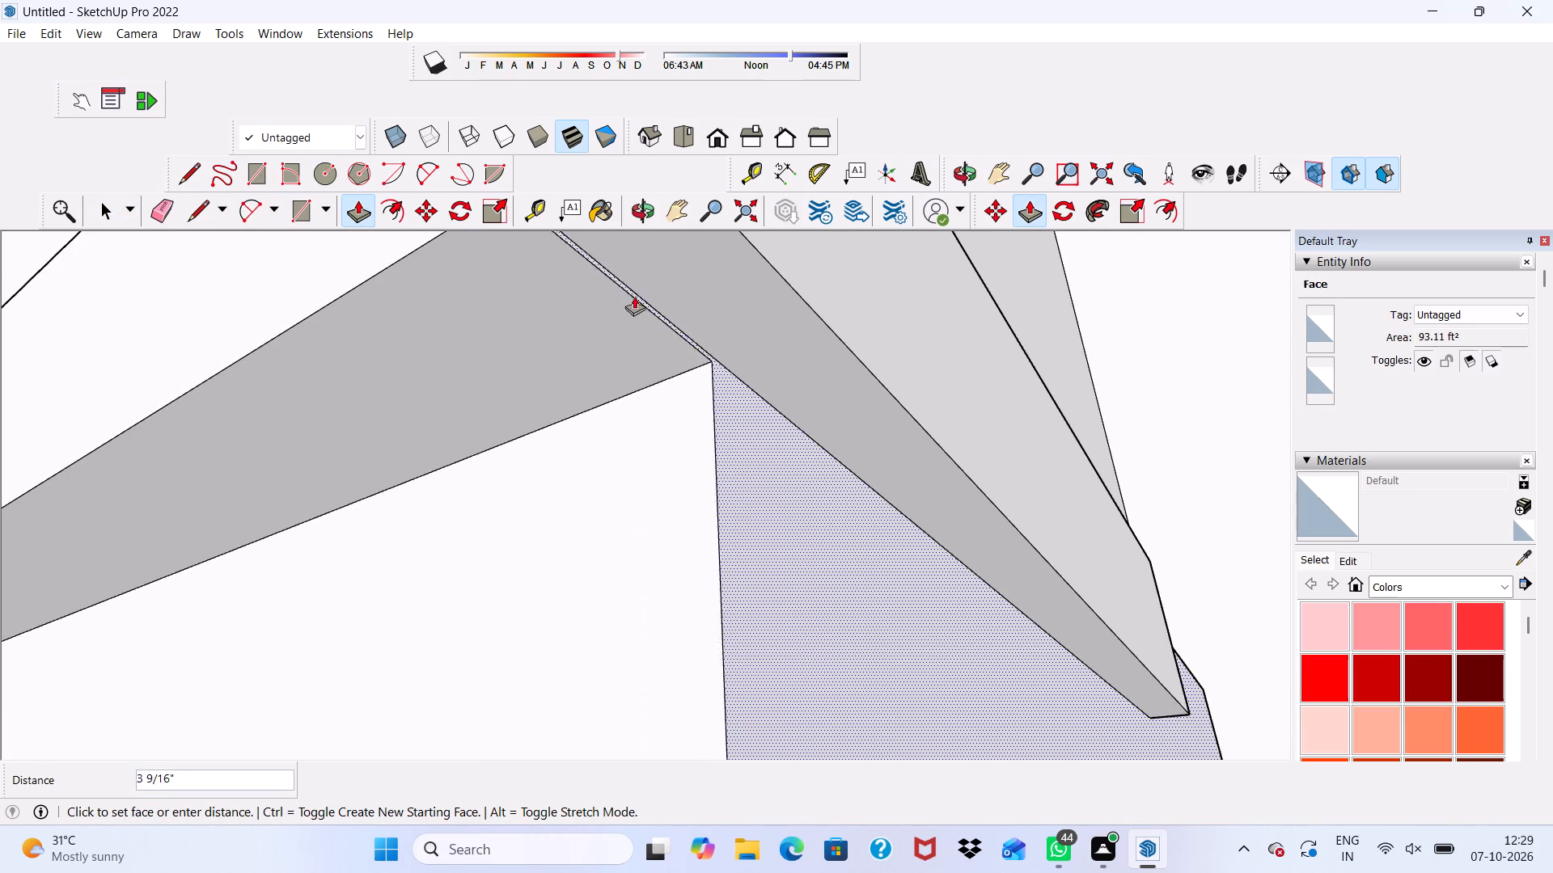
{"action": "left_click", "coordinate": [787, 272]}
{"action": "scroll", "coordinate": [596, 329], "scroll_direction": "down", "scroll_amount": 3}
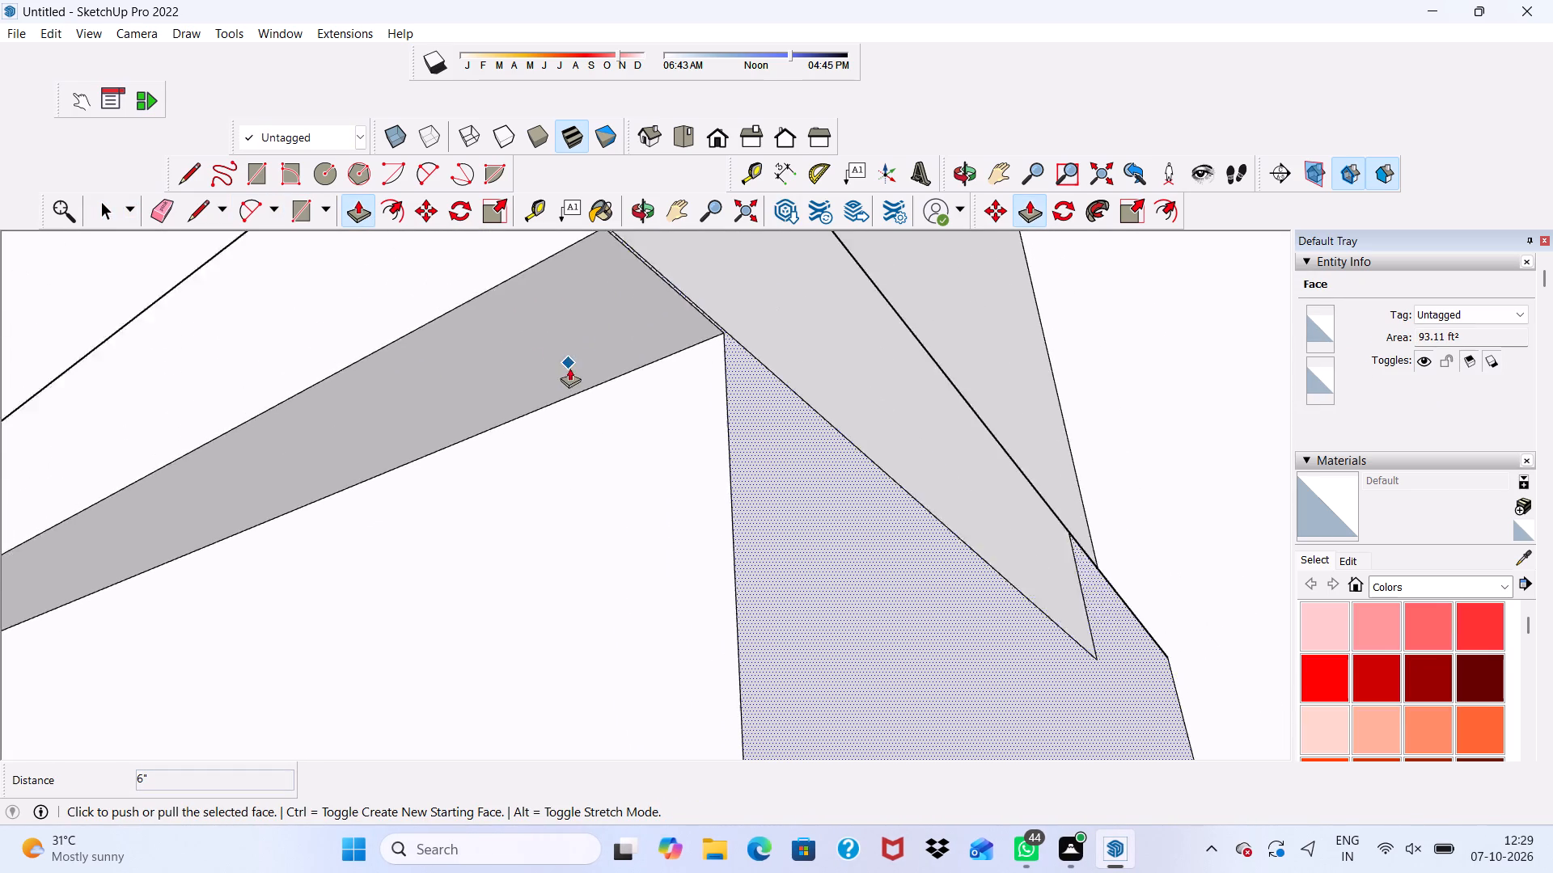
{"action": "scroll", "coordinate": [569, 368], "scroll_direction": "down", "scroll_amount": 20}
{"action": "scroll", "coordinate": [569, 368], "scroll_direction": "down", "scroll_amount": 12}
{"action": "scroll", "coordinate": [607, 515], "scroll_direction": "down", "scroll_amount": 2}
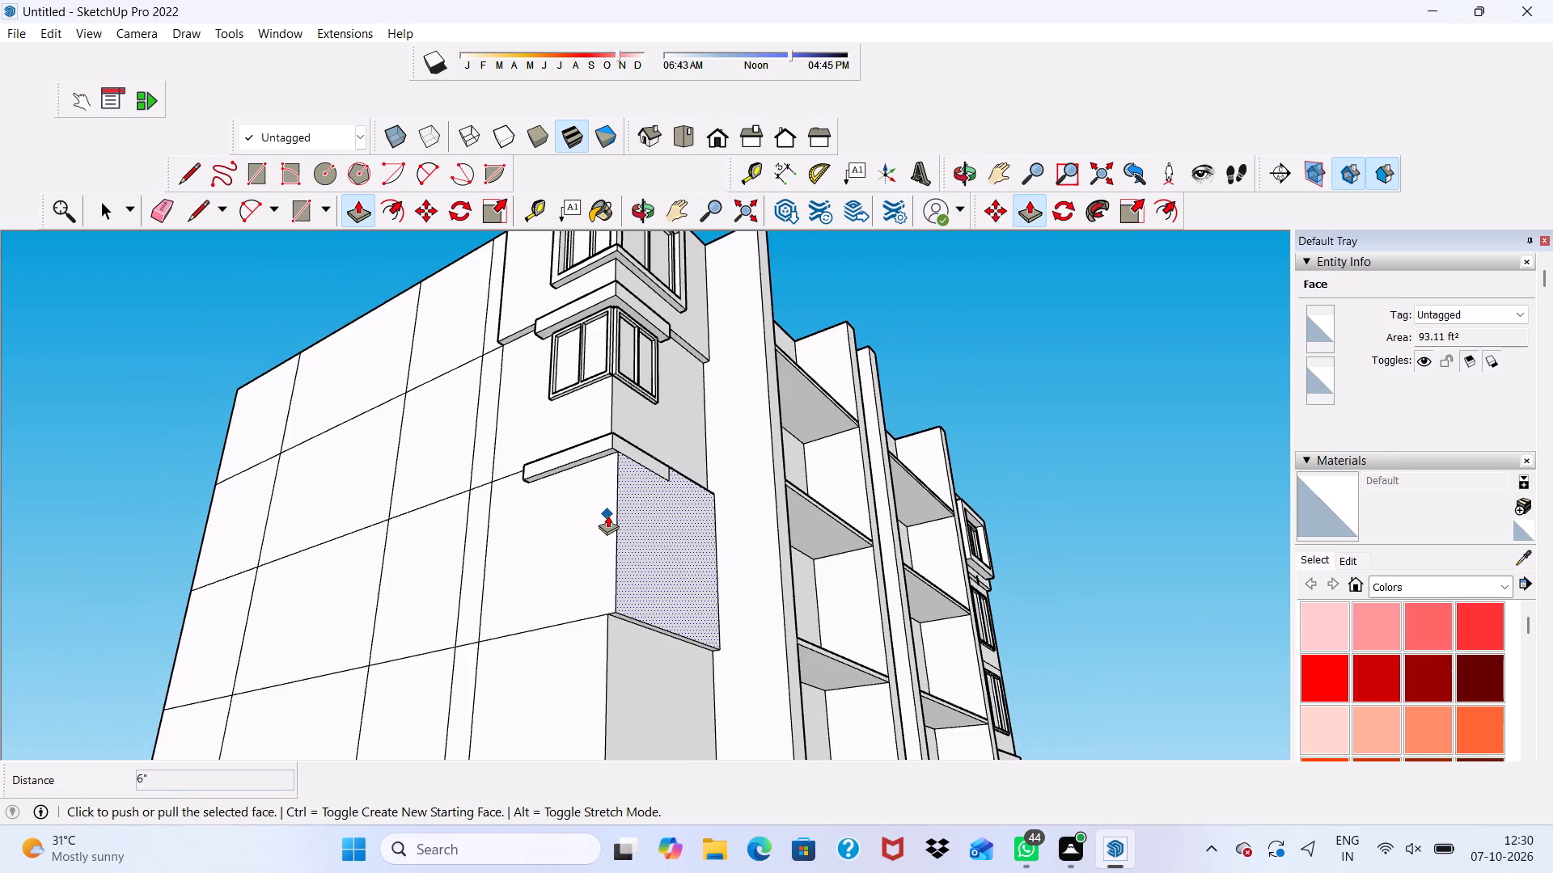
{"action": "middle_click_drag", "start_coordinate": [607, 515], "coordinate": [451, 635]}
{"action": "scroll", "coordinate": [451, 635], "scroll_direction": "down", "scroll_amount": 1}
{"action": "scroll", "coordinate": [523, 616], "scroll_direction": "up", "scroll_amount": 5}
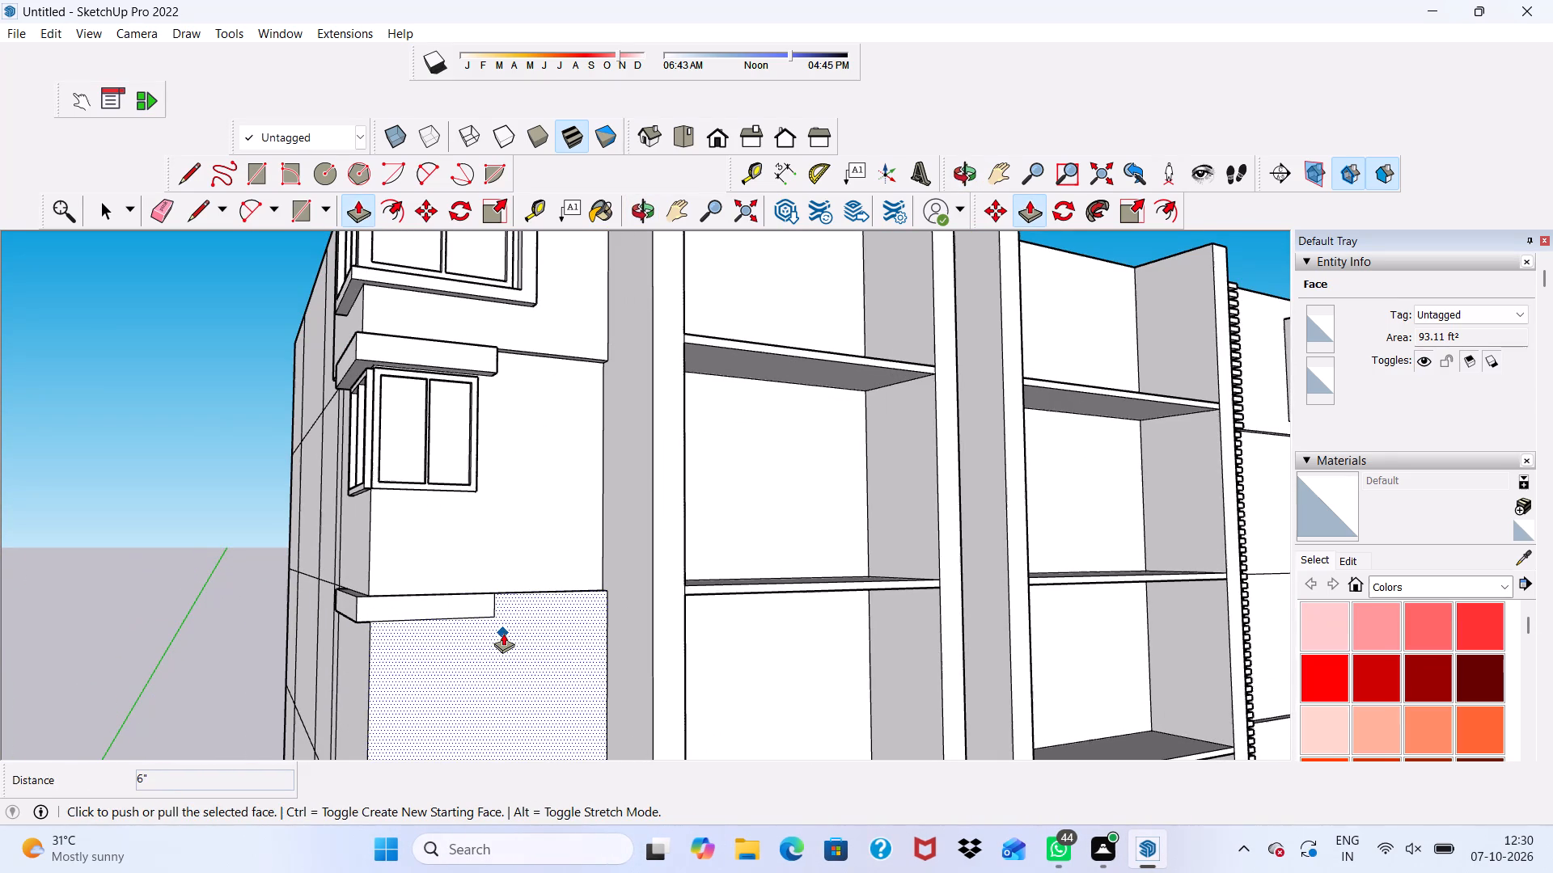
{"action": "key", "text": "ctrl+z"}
Push/Pull the underside of the lower ledge's front arm down by about 1/8", level with the side arm's underside.
{"action": "scroll", "coordinate": [450, 652], "scroll_direction": "down", "scroll_amount": 2}
{"action": "key", "text": "space"}
{"action": "scroll", "coordinate": [431, 744], "scroll_direction": "up", "scroll_amount": 3}
{"action": "middle_click_drag", "start_coordinate": [421, 705], "coordinate": [514, 558]}
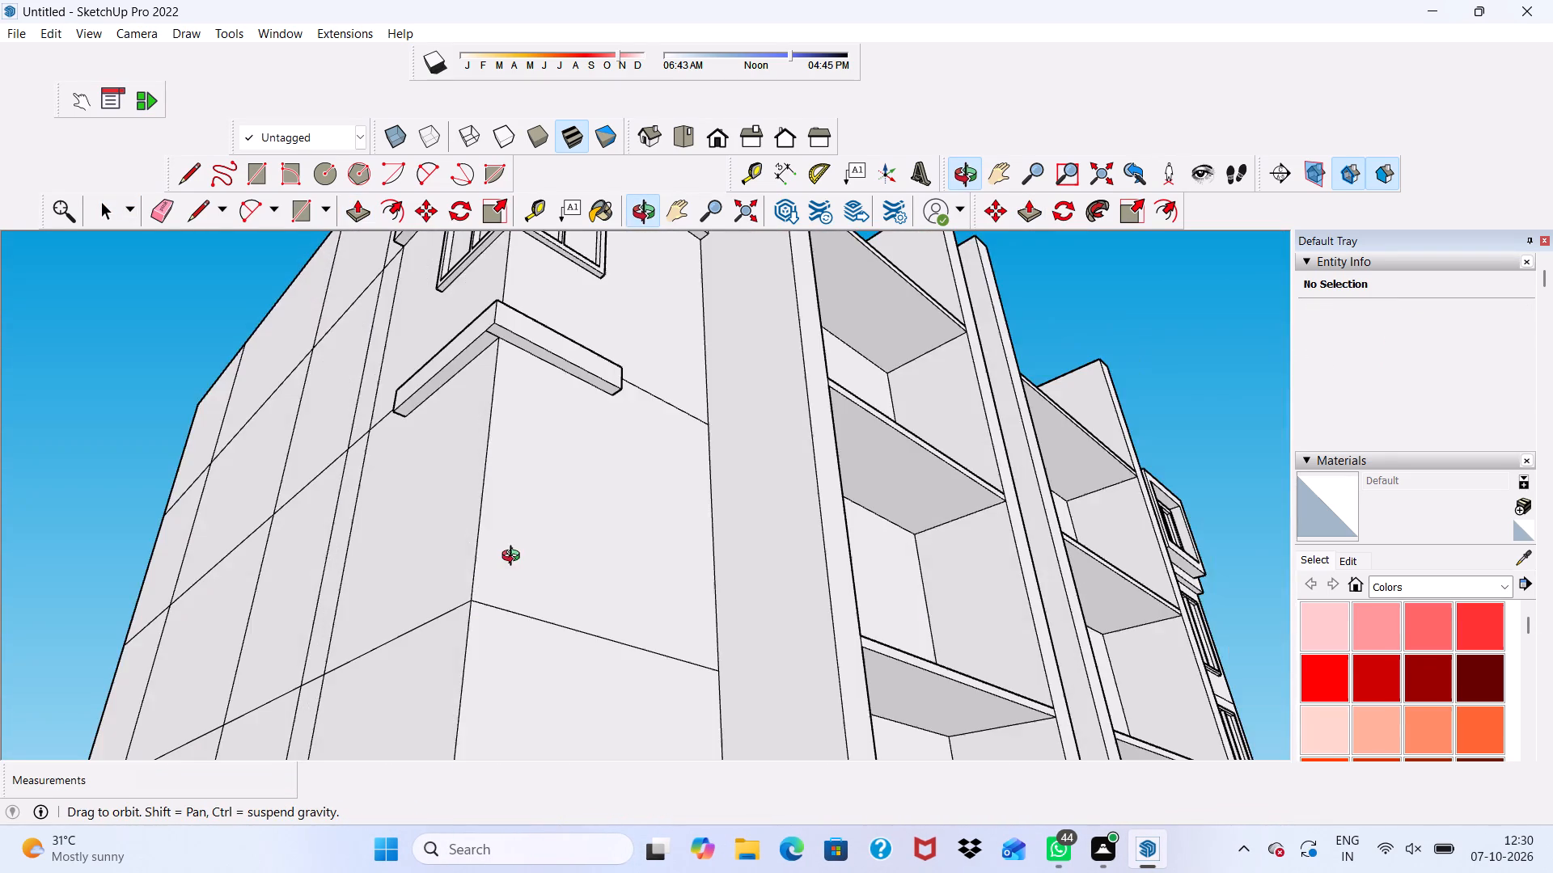
{"action": "middle_click_drag", "start_coordinate": [514, 558], "coordinate": [607, 736]}
{"action": "scroll", "coordinate": [608, 736], "scroll_direction": "down", "scroll_amount": 4}
{"action": "middle_click_drag", "start_coordinate": [641, 502], "coordinate": [654, 327]}
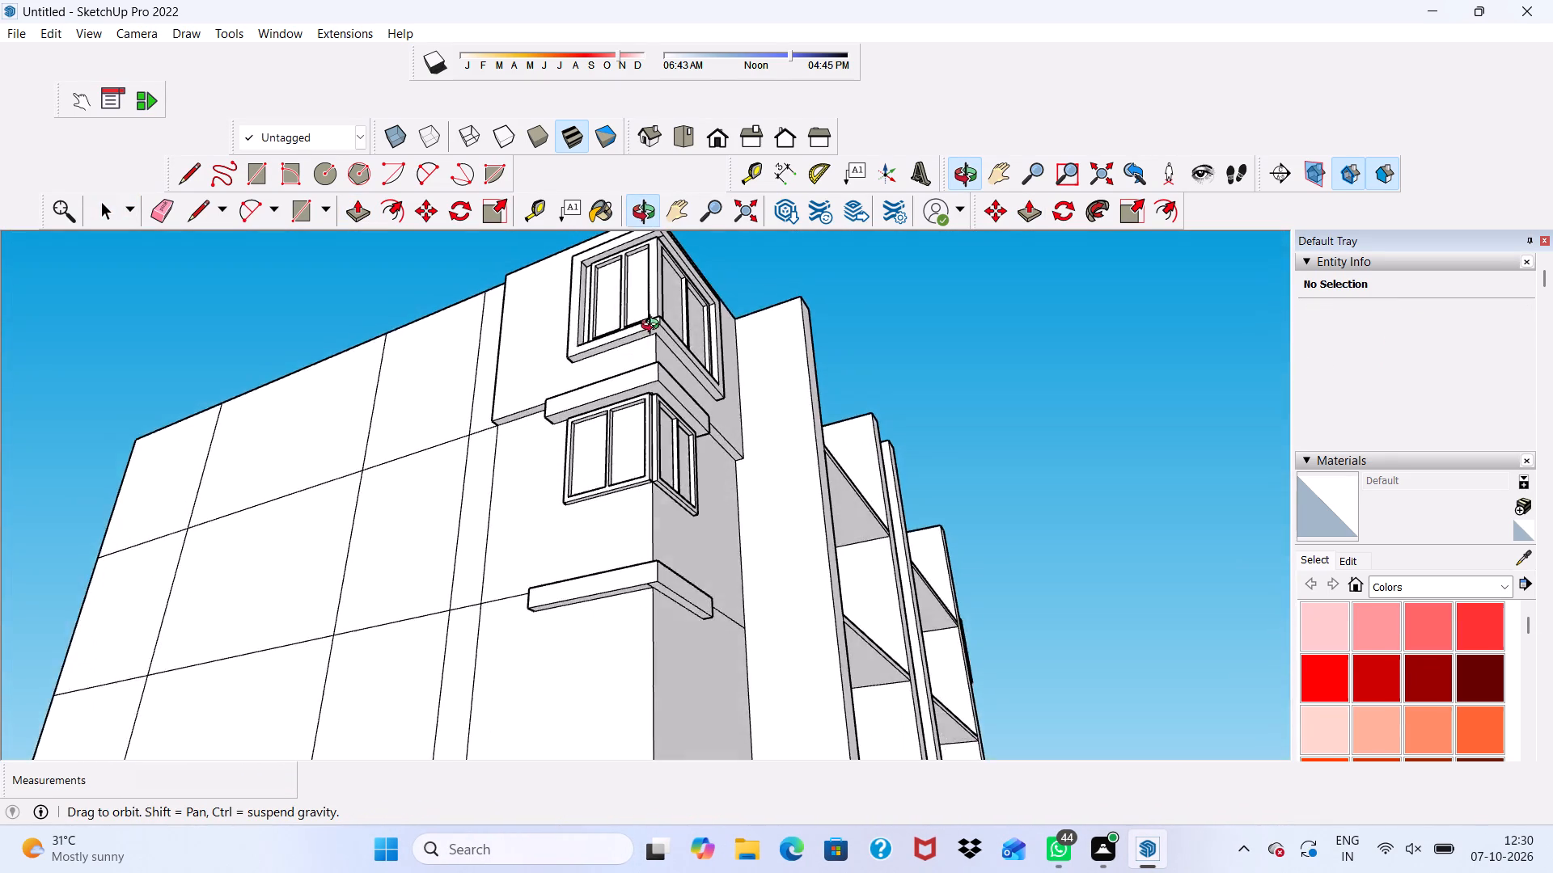
{"action": "middle_click_drag", "start_coordinate": [654, 327], "coordinate": [414, 436]}
{"action": "scroll", "coordinate": [616, 608], "scroll_direction": "up", "scroll_amount": 7}
{"action": "middle_click_drag", "start_coordinate": [581, 712], "coordinate": [577, 522]}
{"action": "scroll", "coordinate": [515, 571], "scroll_direction": "up", "scroll_amount": 13}
{"action": "left_click", "coordinate": [415, 505]}
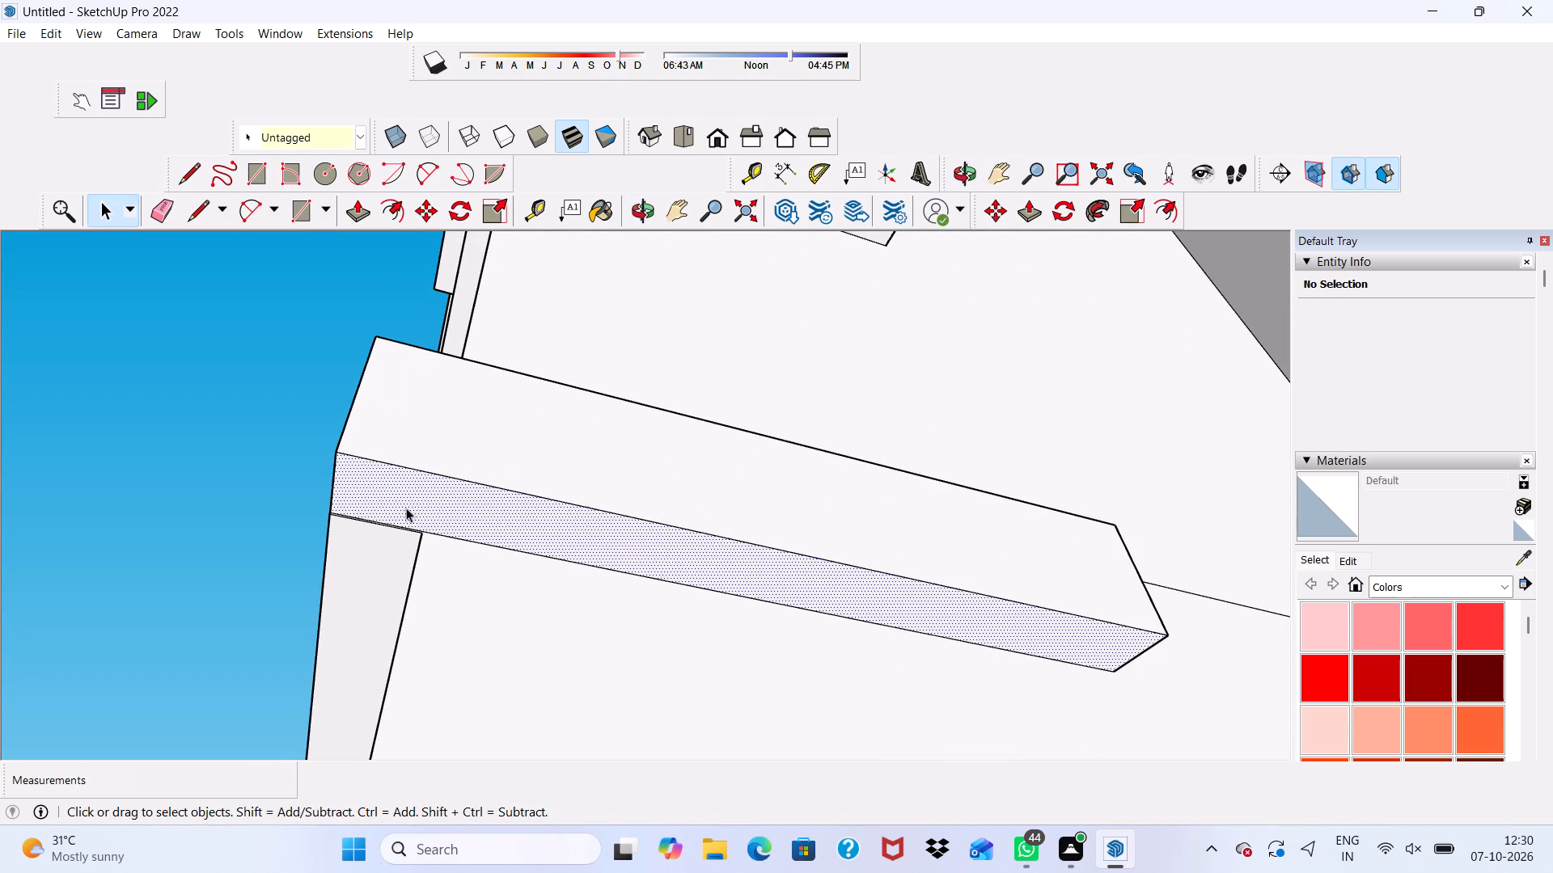
{"action": "left_click", "coordinate": [353, 207]}
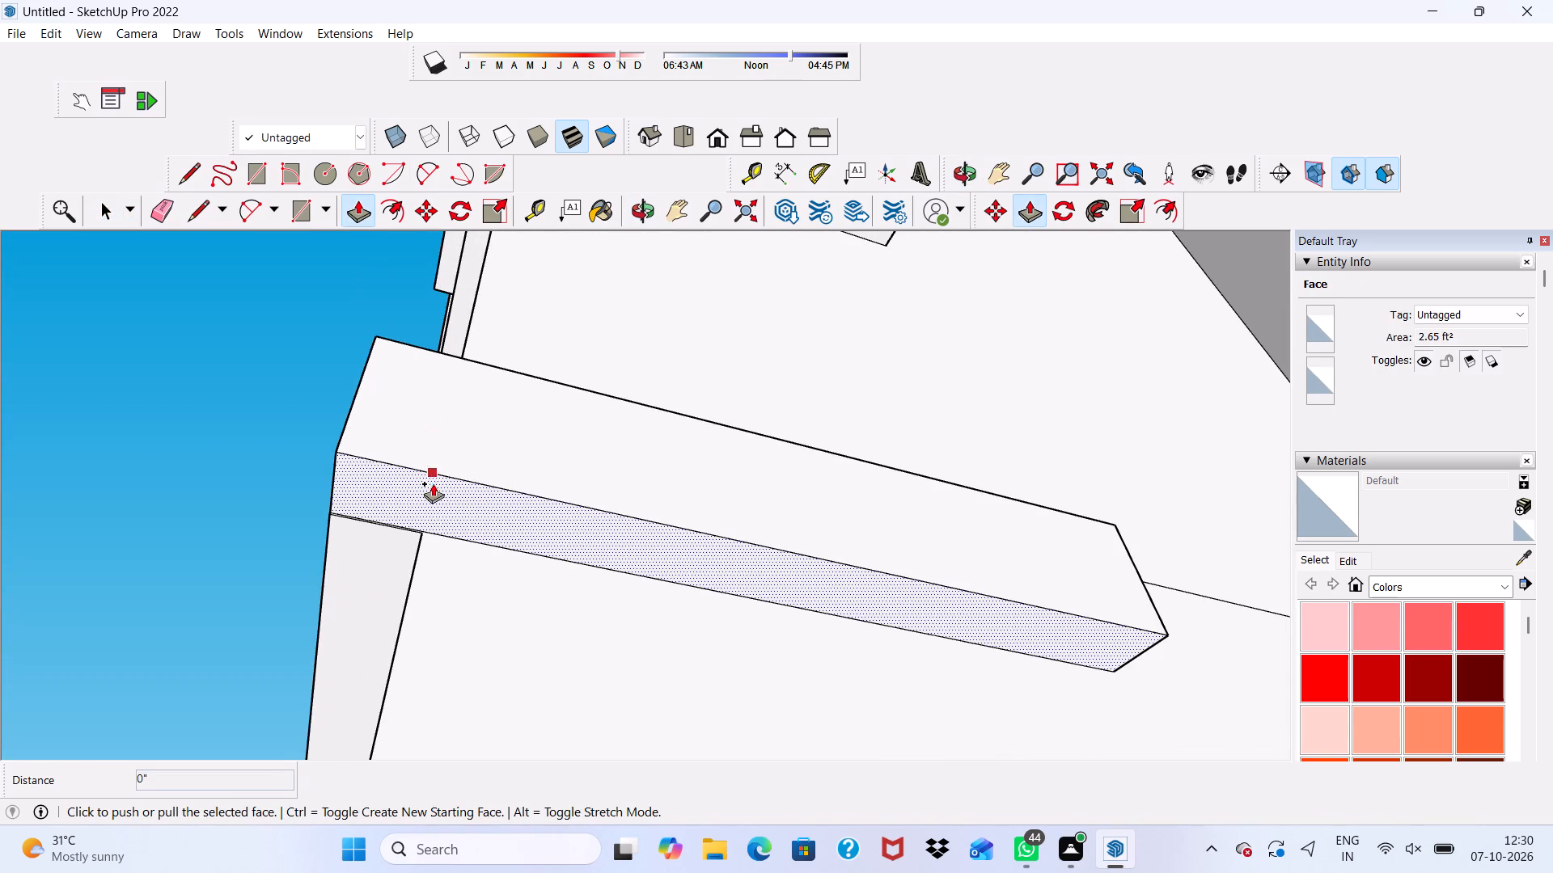
{"action": "left_click", "coordinate": [434, 486]}
{"action": "scroll", "coordinate": [352, 446], "scroll_direction": "down", "scroll_amount": 2}
{"action": "middle_click_drag", "start_coordinate": [352, 446], "coordinate": [598, 505]}
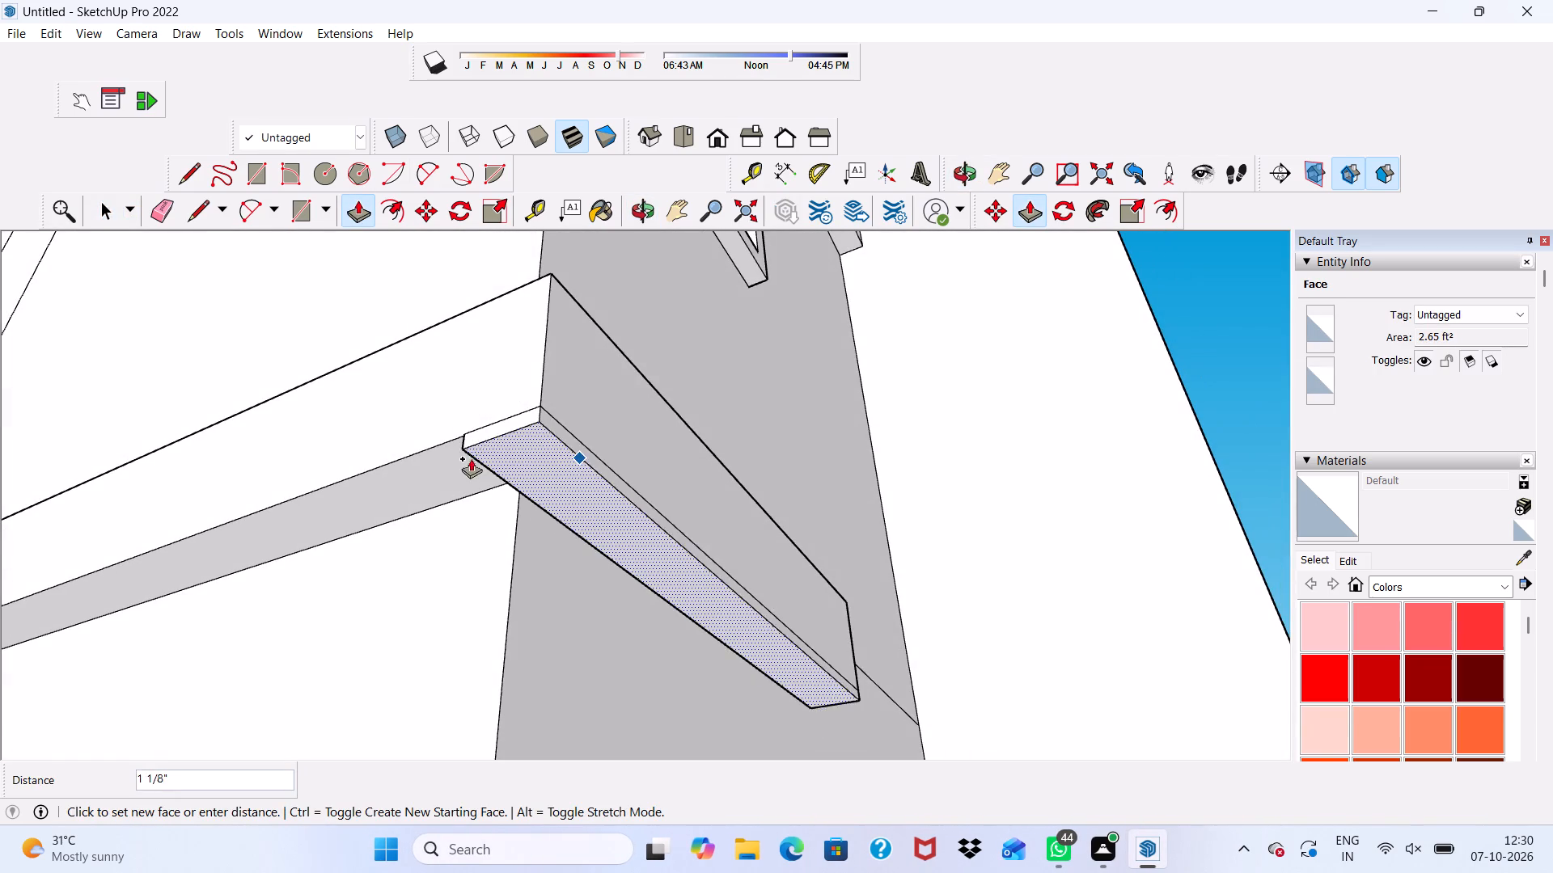
{"action": "left_click", "coordinate": [438, 454]}
Erase the corner seam on the lower ledge's underside and the leftover thin strip edges along its side-arm face.
{"action": "scroll", "coordinate": [366, 310], "scroll_direction": "up", "scroll_amount": 3}
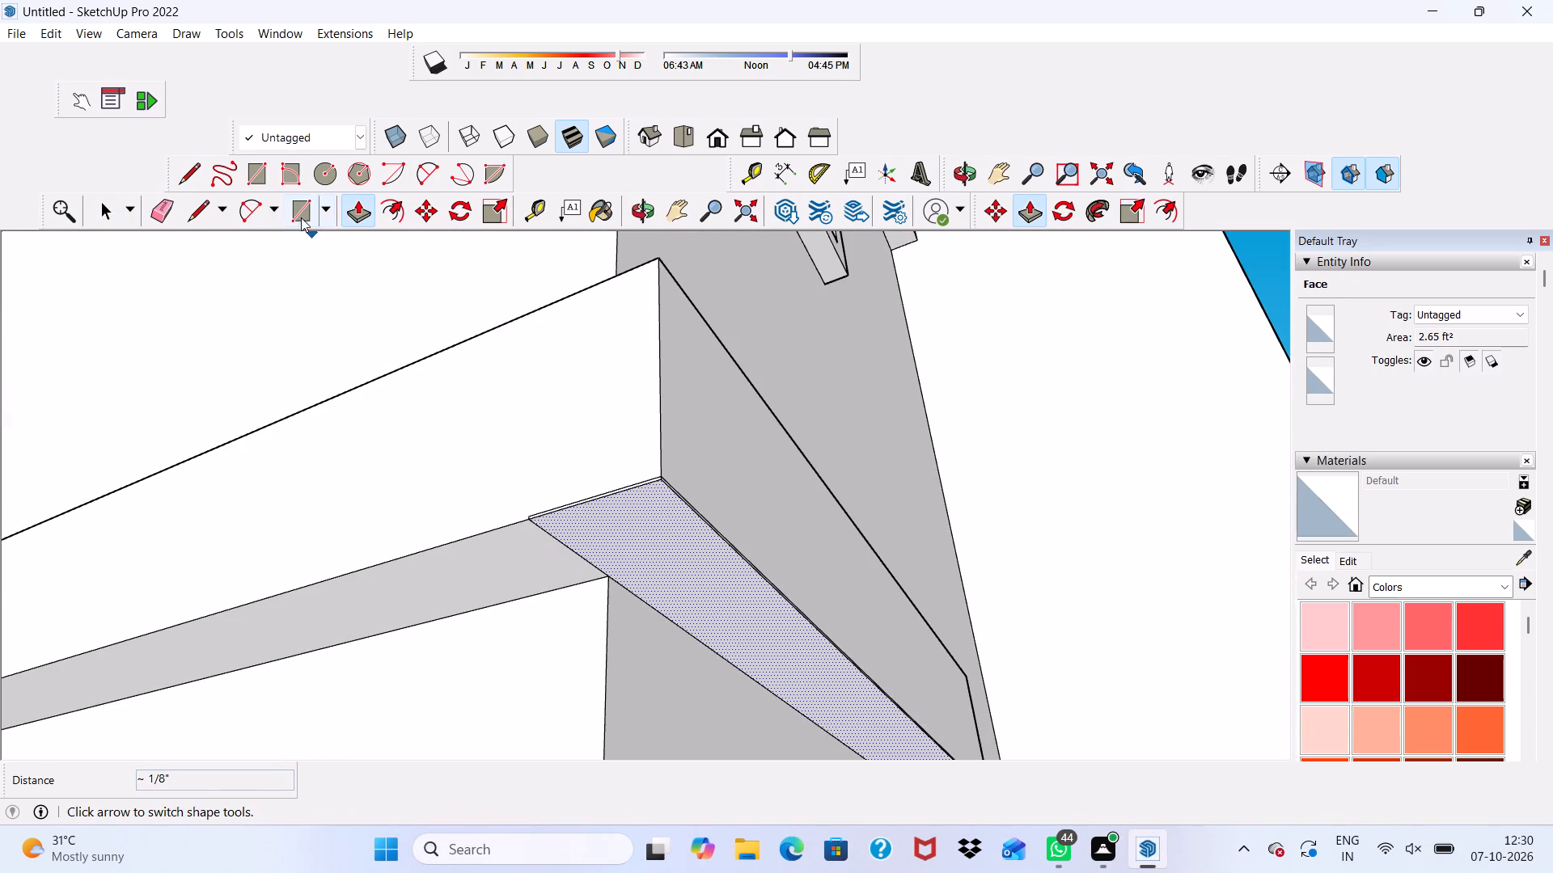
{"action": "left_click", "coordinate": [174, 205]}
{"action": "scroll", "coordinate": [666, 777], "scroll_direction": "up", "scroll_amount": 4}
{"action": "left_click_drag", "start_coordinate": [573, 550], "coordinate": [573, 551]}
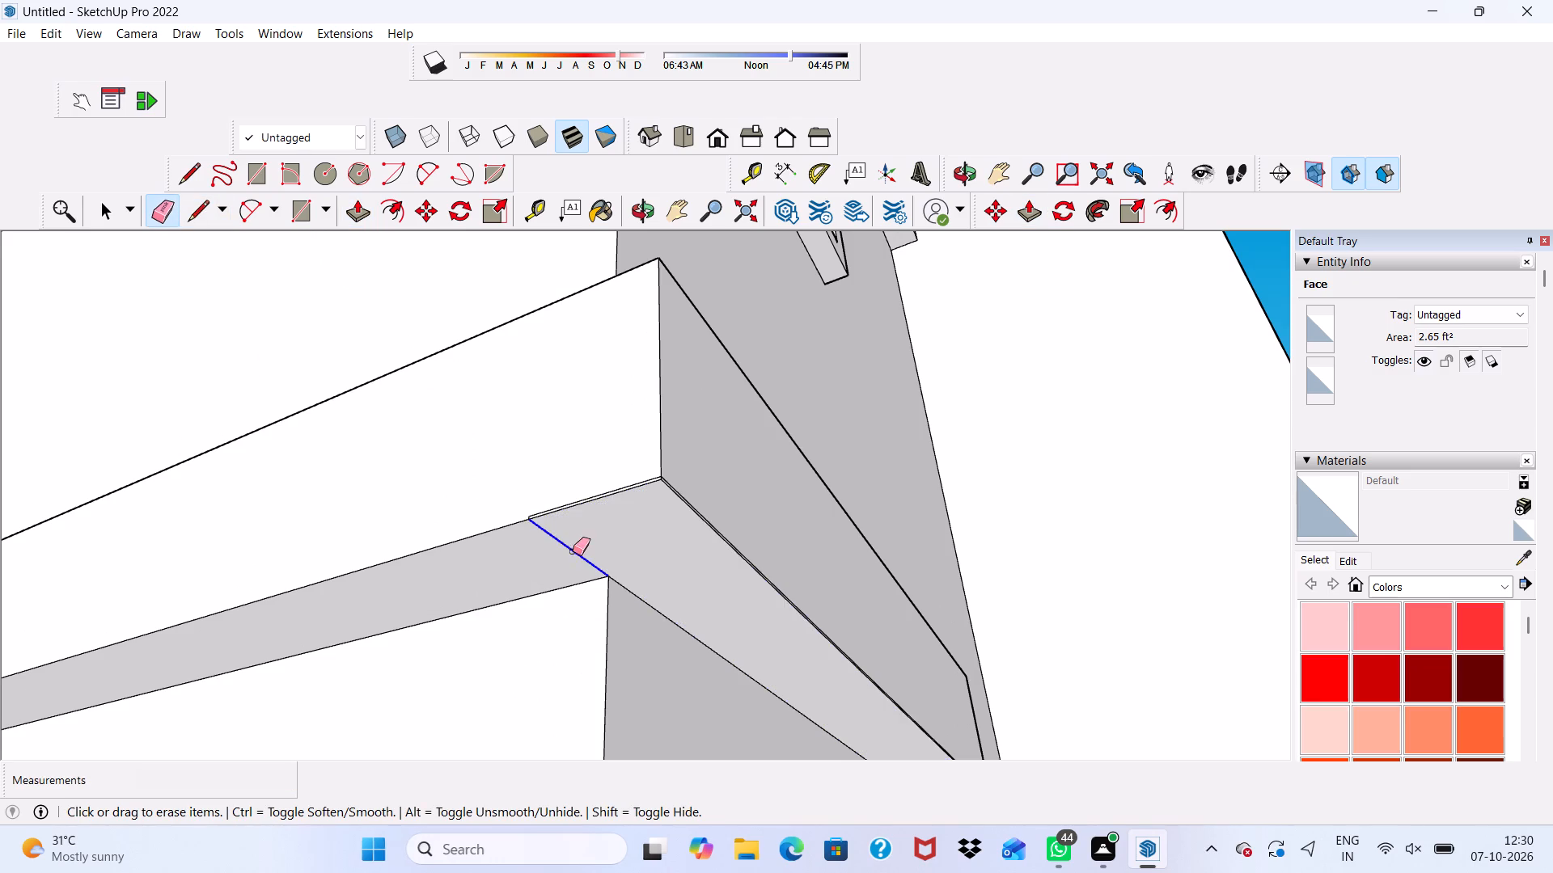
{"action": "left_click_drag", "start_coordinate": [573, 551], "coordinate": [563, 556]}
{"action": "scroll", "coordinate": [508, 492], "scroll_direction": "up", "scroll_amount": 10}
{"action": "scroll", "coordinate": [608, 580], "scroll_direction": "up", "scroll_amount": 2}
{"action": "left_click", "coordinate": [617, 538]}
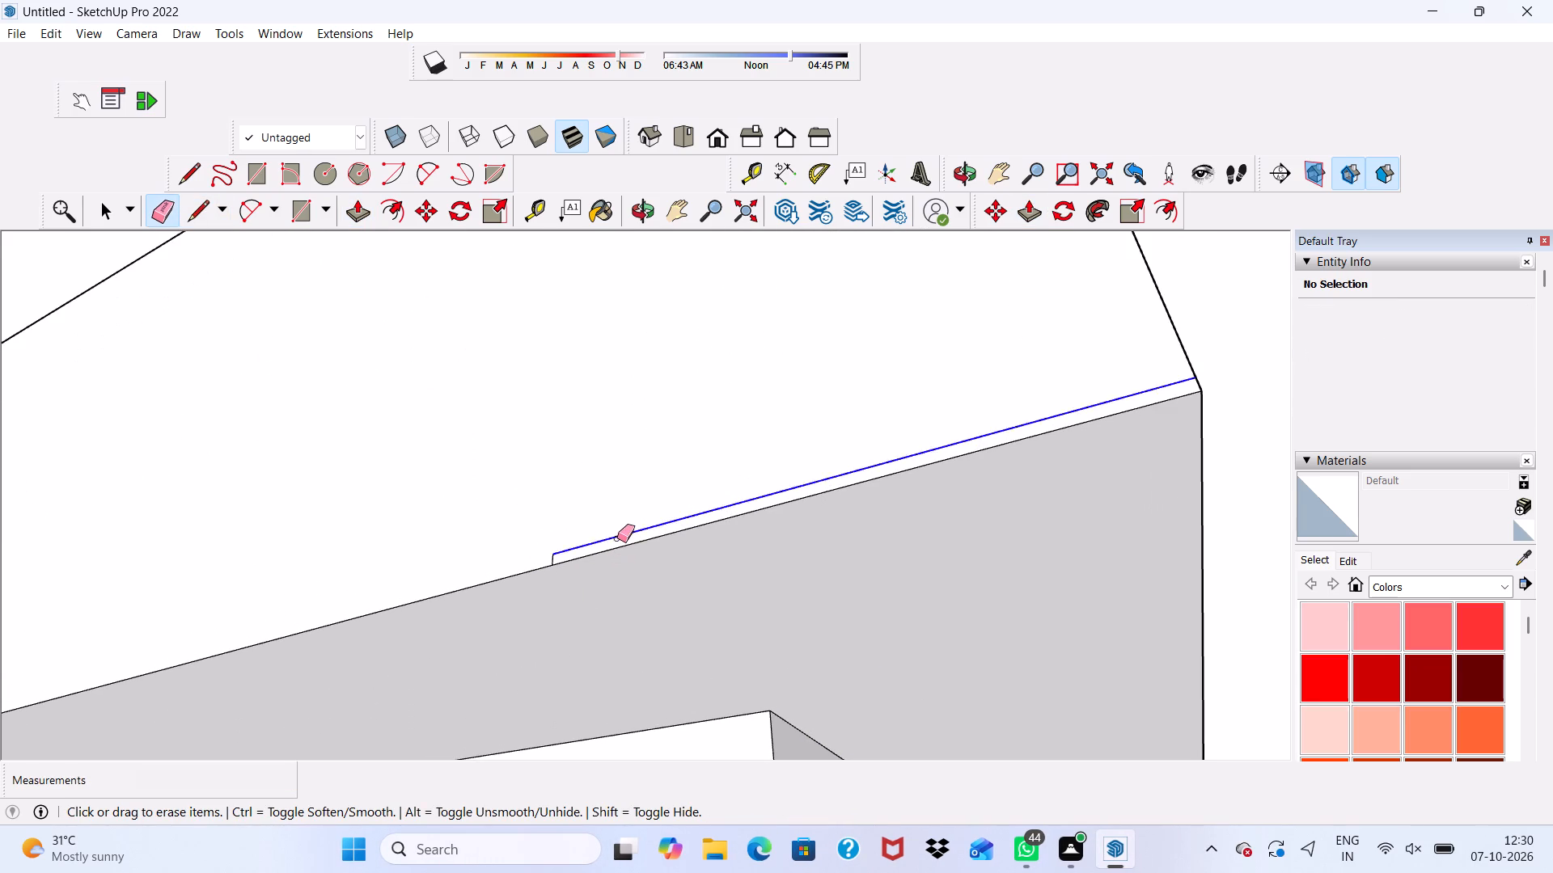
{"action": "left_click_drag", "start_coordinate": [552, 558], "coordinate": [573, 563]}
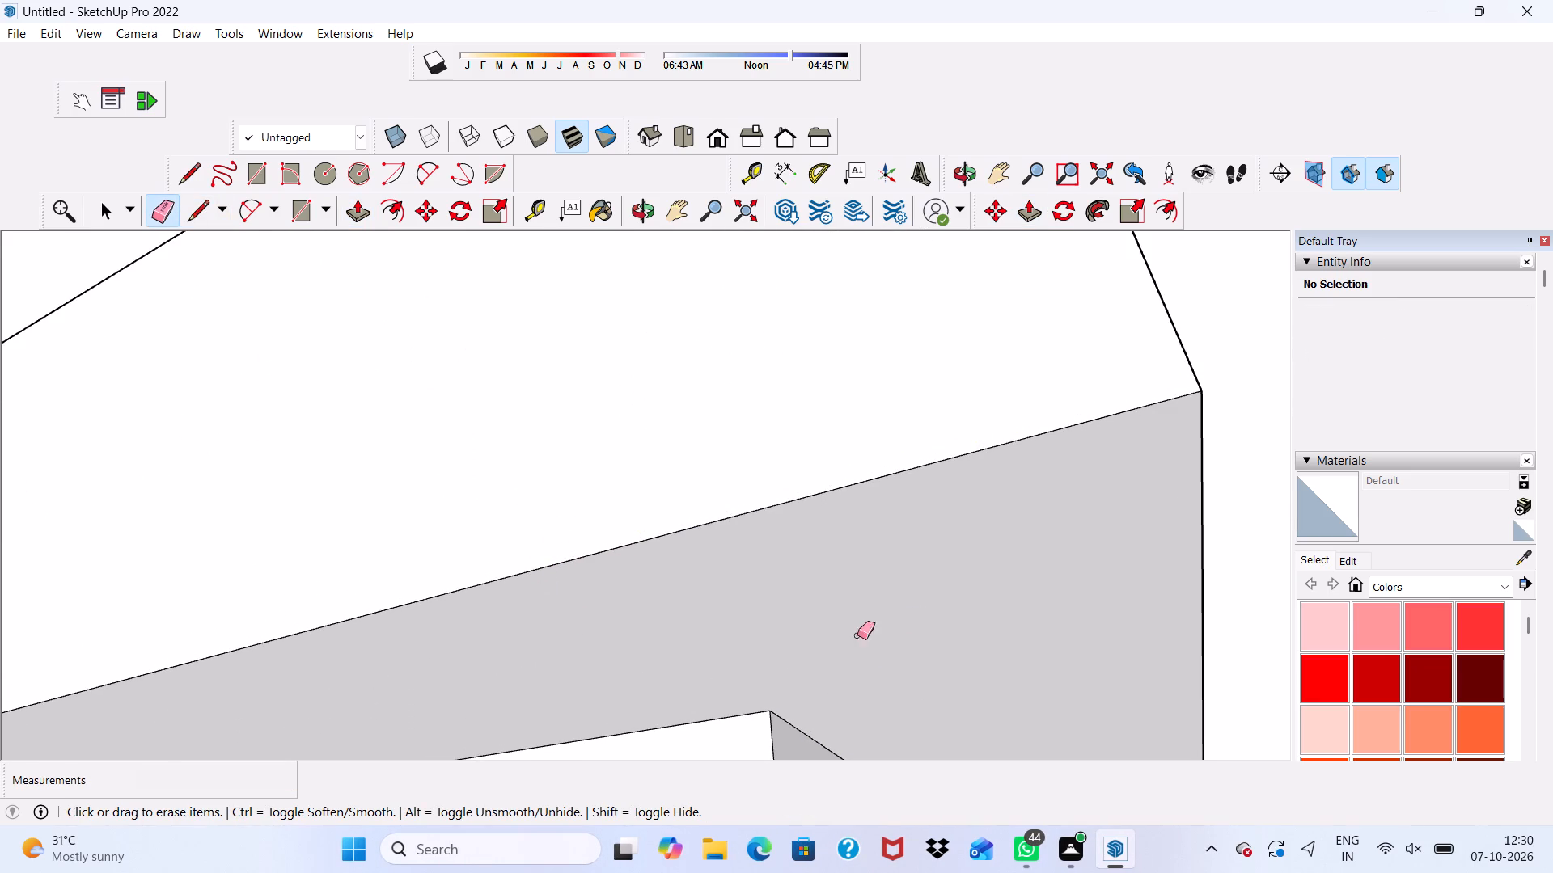
Erase the remaining duplicate edge beside the lower ledge's bottom edge.
{"action": "scroll", "coordinate": [907, 621], "scroll_direction": "down", "scroll_amount": 11}
{"action": "scroll", "coordinate": [968, 673], "scroll_direction": "up", "scroll_amount": 12}
{"action": "scroll", "coordinate": [844, 498], "scroll_direction": "up", "scroll_amount": 1}
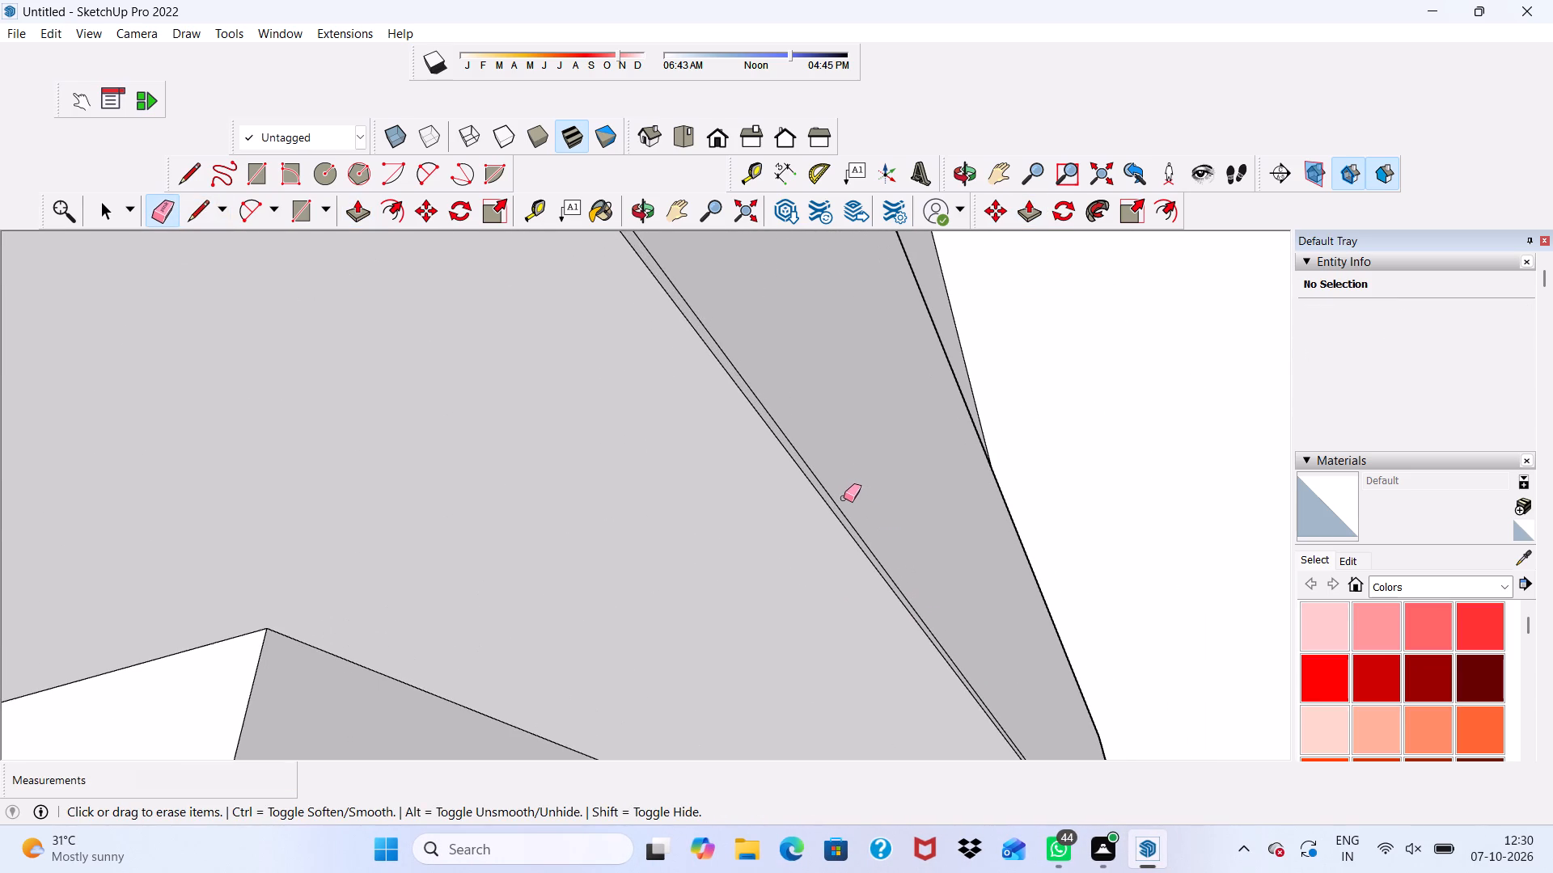
{"action": "left_click", "coordinate": [836, 498]}
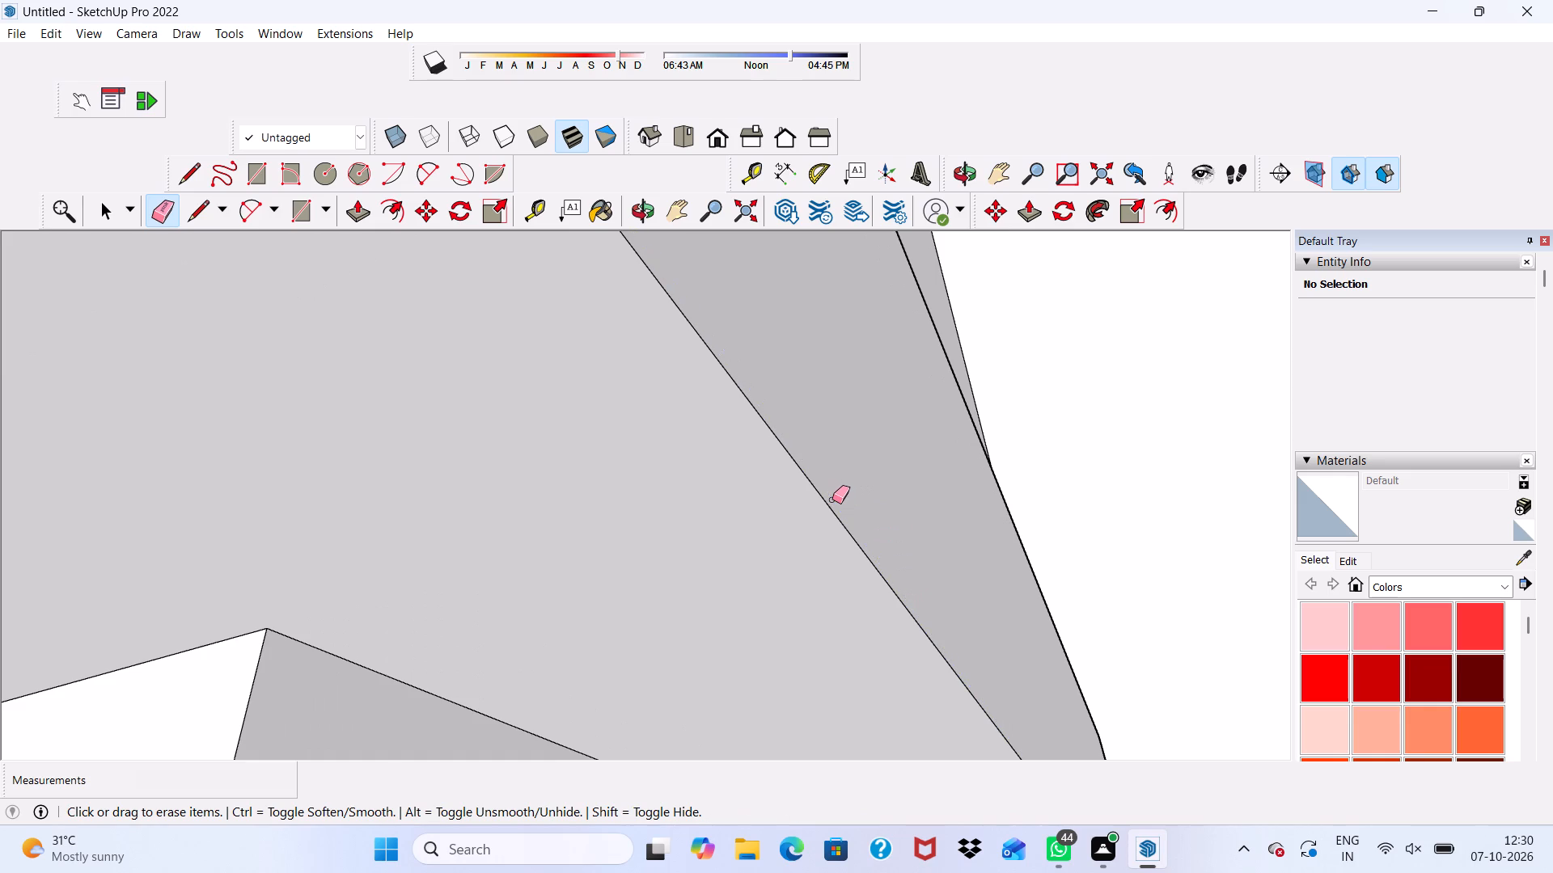
{"action": "scroll", "coordinate": [831, 517], "scroll_direction": "down", "scroll_amount": 20}
{"action": "scroll", "coordinate": [831, 517], "scroll_direction": "down", "scroll_amount": 2}
{"action": "middle_click_drag", "start_coordinate": [786, 483], "coordinate": [718, 600]}
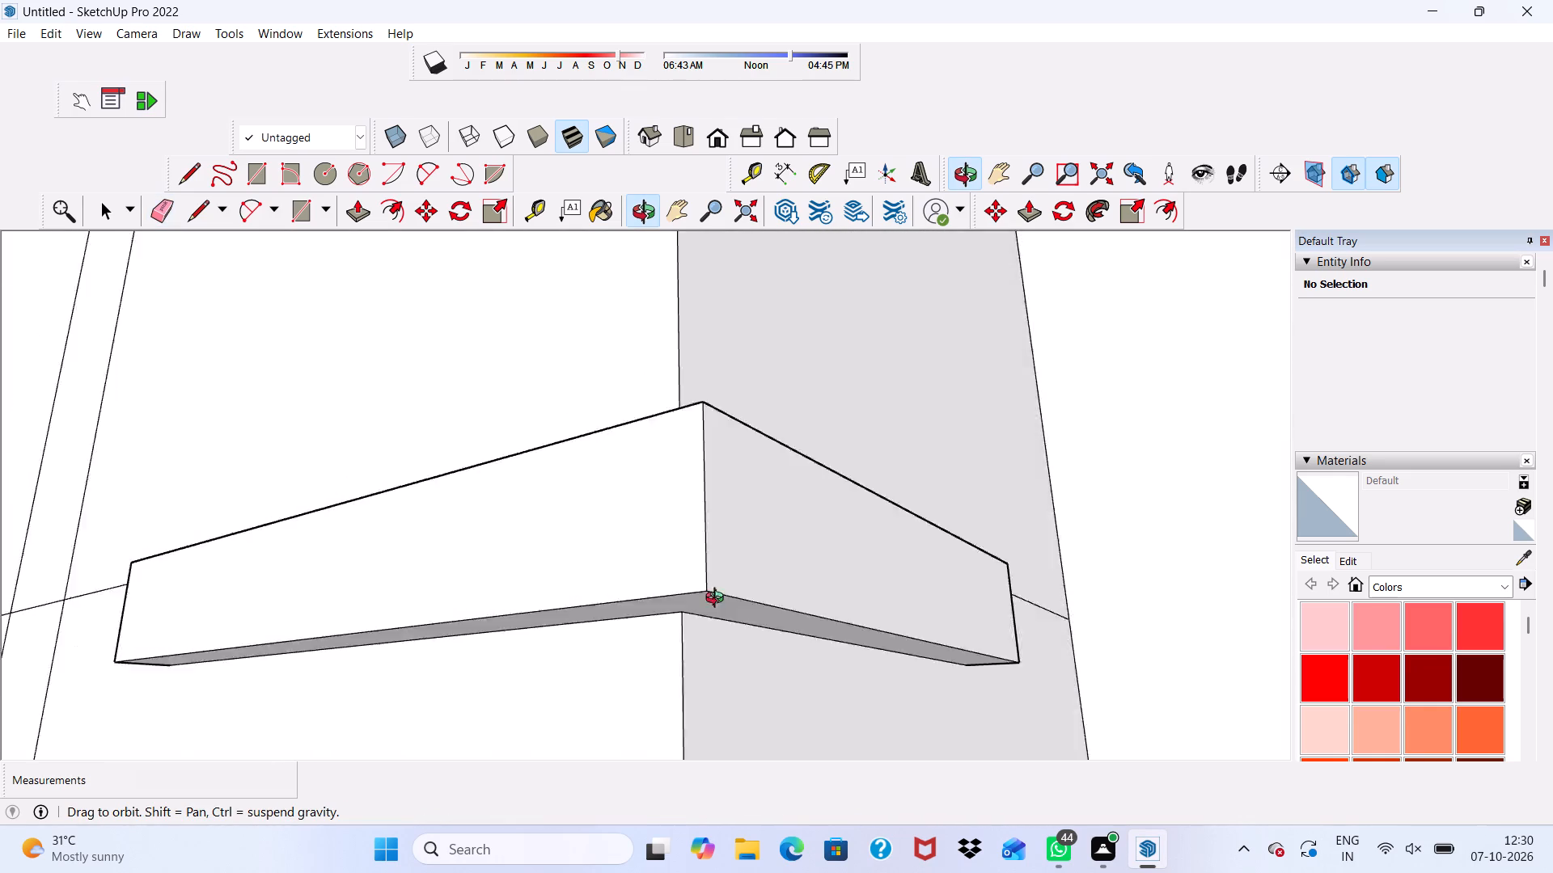
{"action": "middle_click_drag", "start_coordinate": [718, 600], "coordinate": [651, 668]}
{"action": "key", "text": "space"}
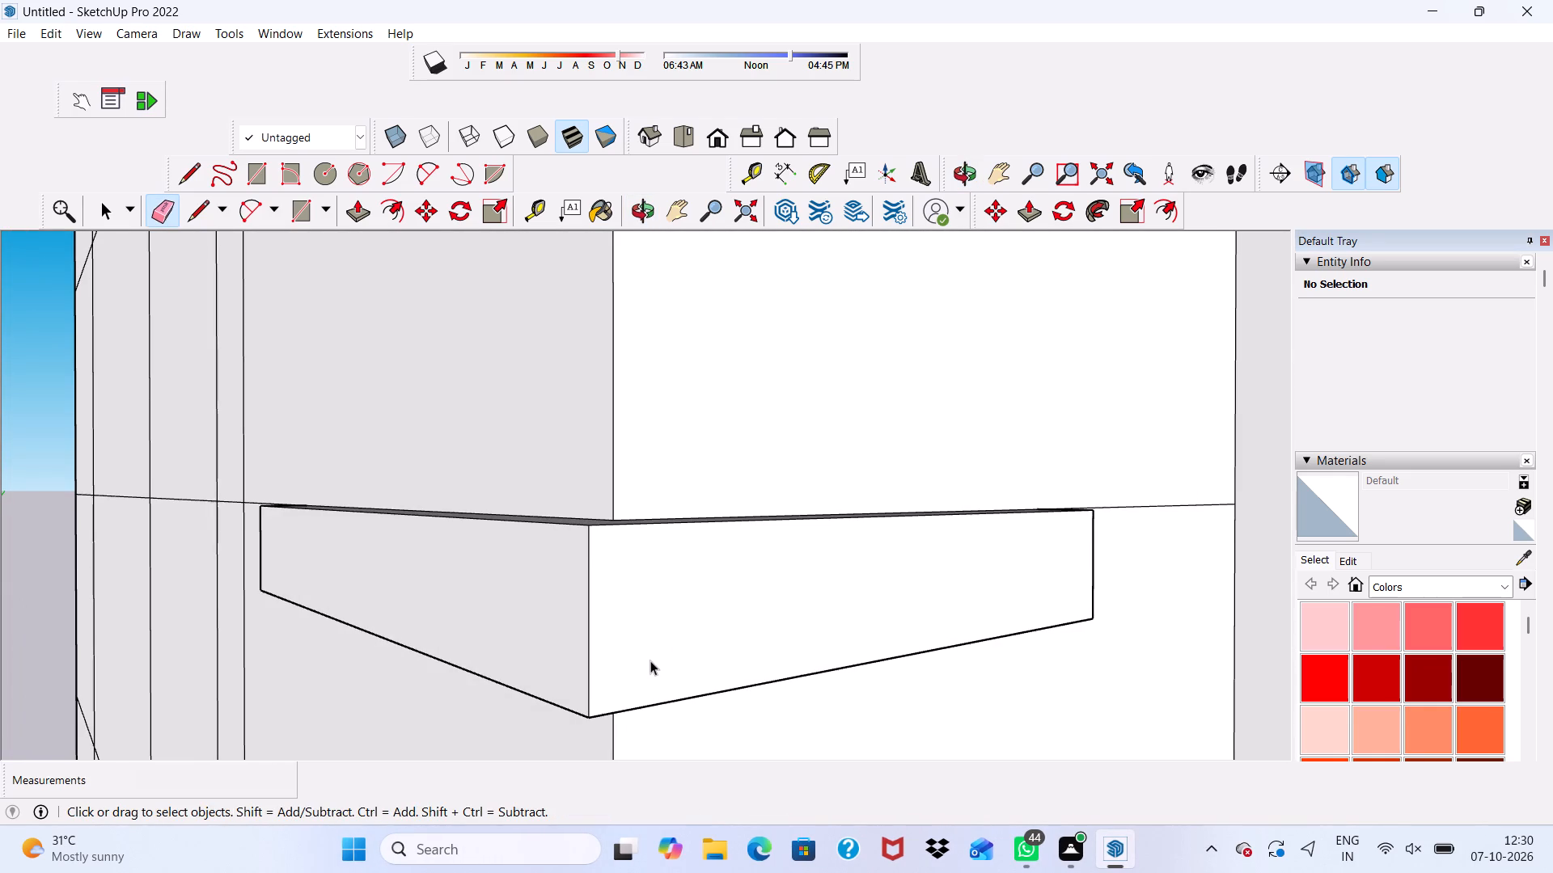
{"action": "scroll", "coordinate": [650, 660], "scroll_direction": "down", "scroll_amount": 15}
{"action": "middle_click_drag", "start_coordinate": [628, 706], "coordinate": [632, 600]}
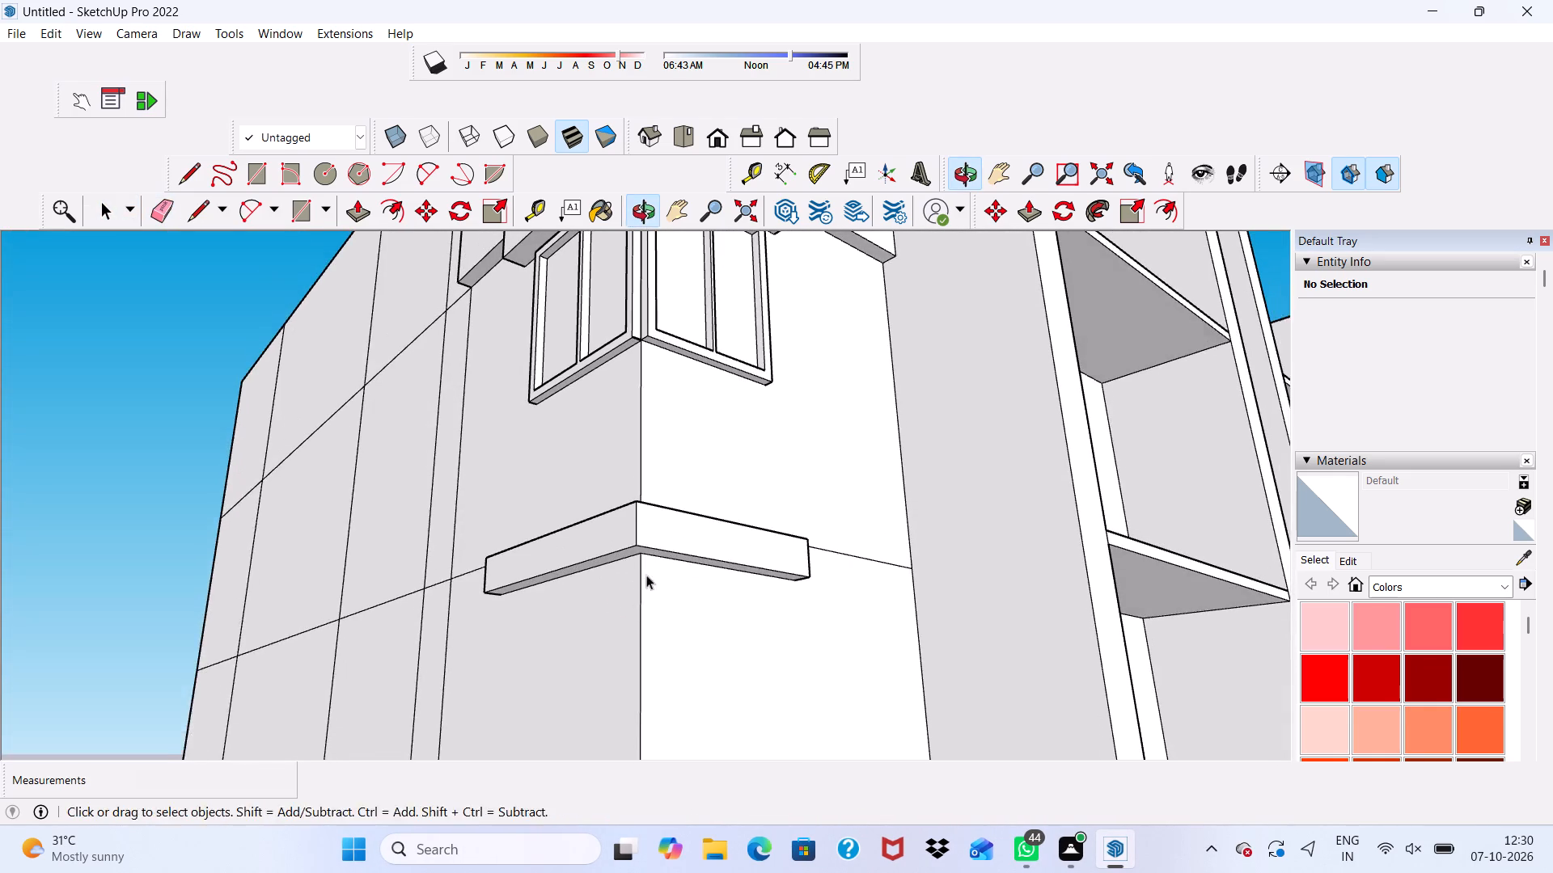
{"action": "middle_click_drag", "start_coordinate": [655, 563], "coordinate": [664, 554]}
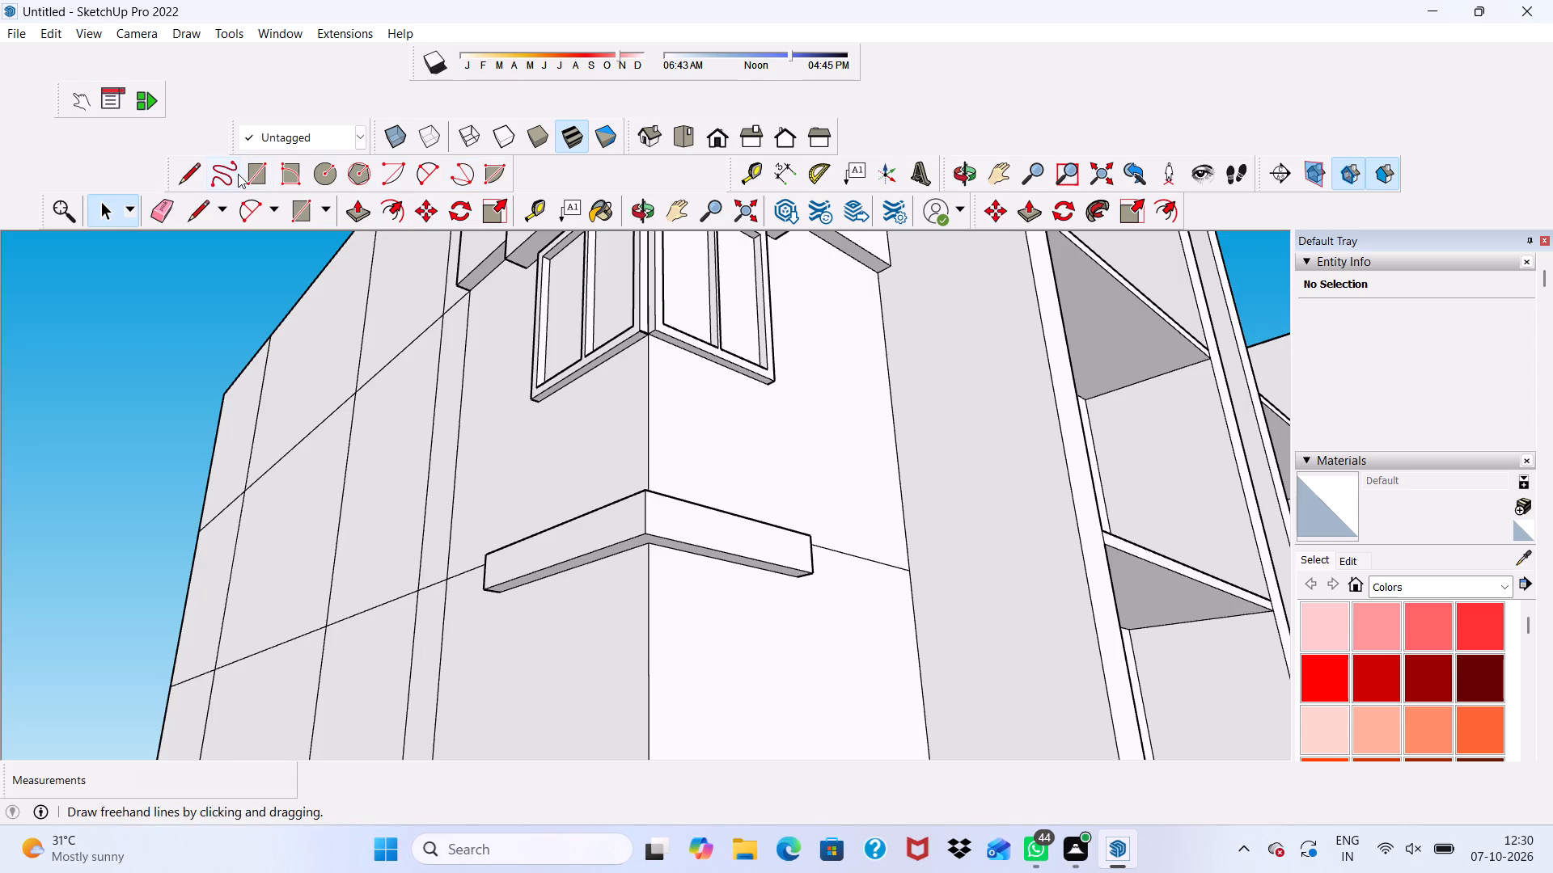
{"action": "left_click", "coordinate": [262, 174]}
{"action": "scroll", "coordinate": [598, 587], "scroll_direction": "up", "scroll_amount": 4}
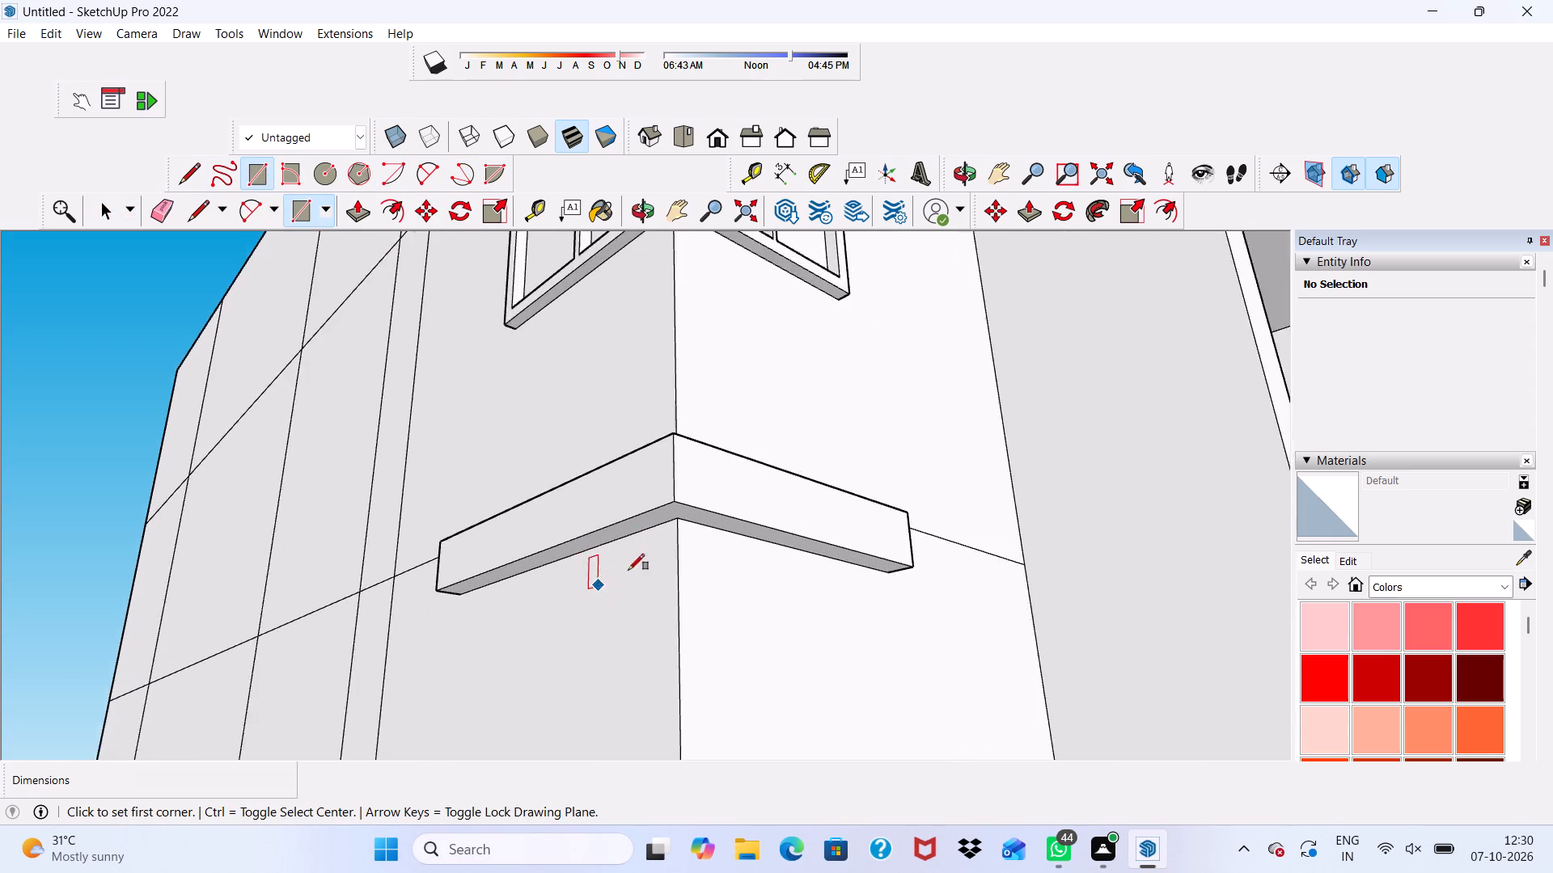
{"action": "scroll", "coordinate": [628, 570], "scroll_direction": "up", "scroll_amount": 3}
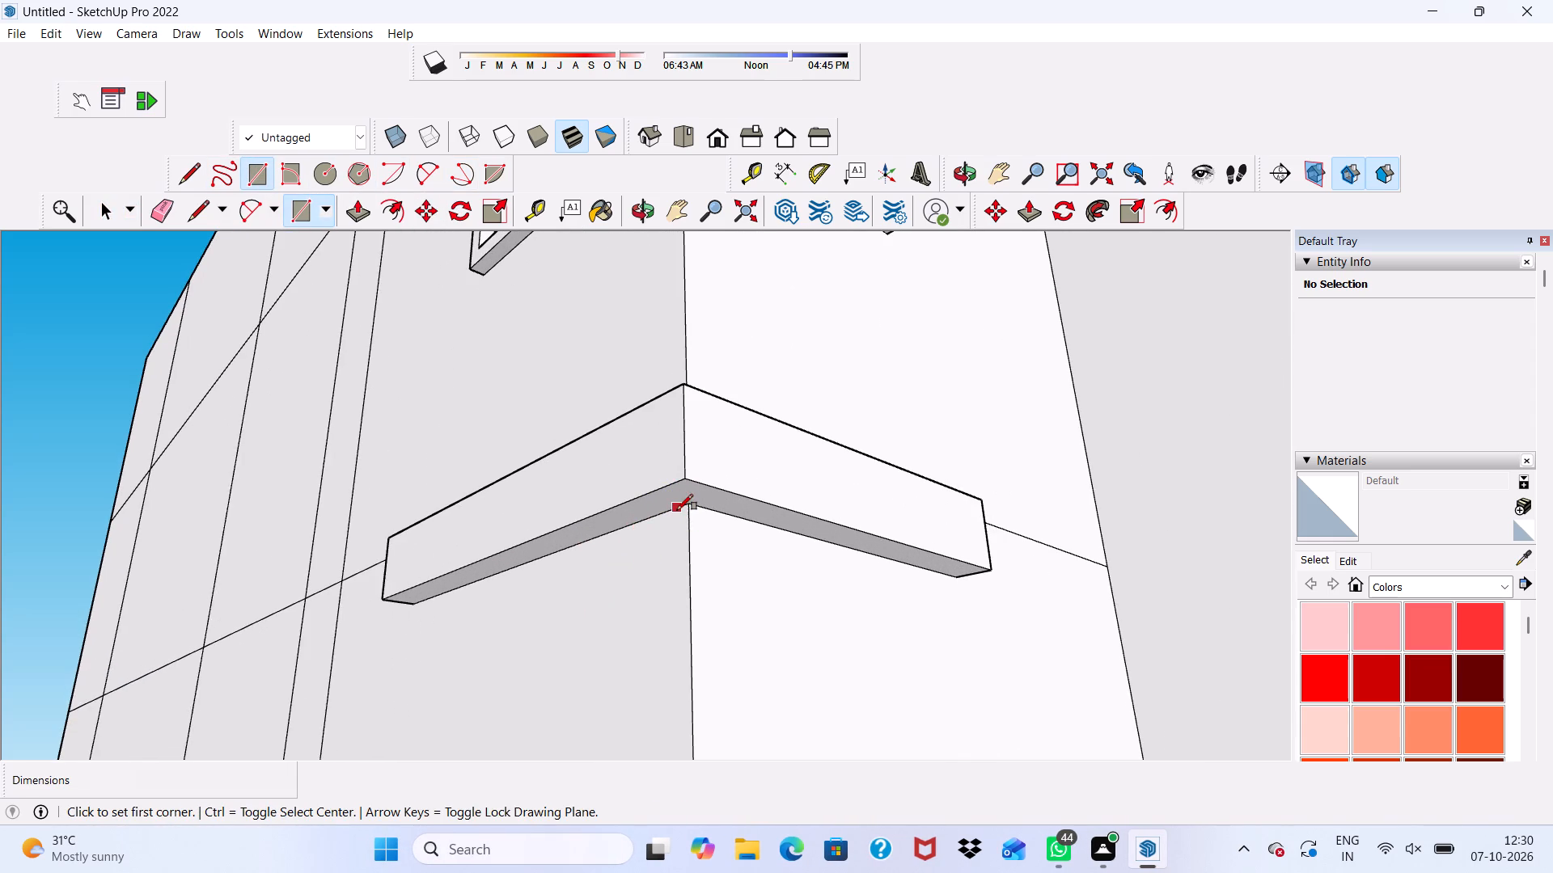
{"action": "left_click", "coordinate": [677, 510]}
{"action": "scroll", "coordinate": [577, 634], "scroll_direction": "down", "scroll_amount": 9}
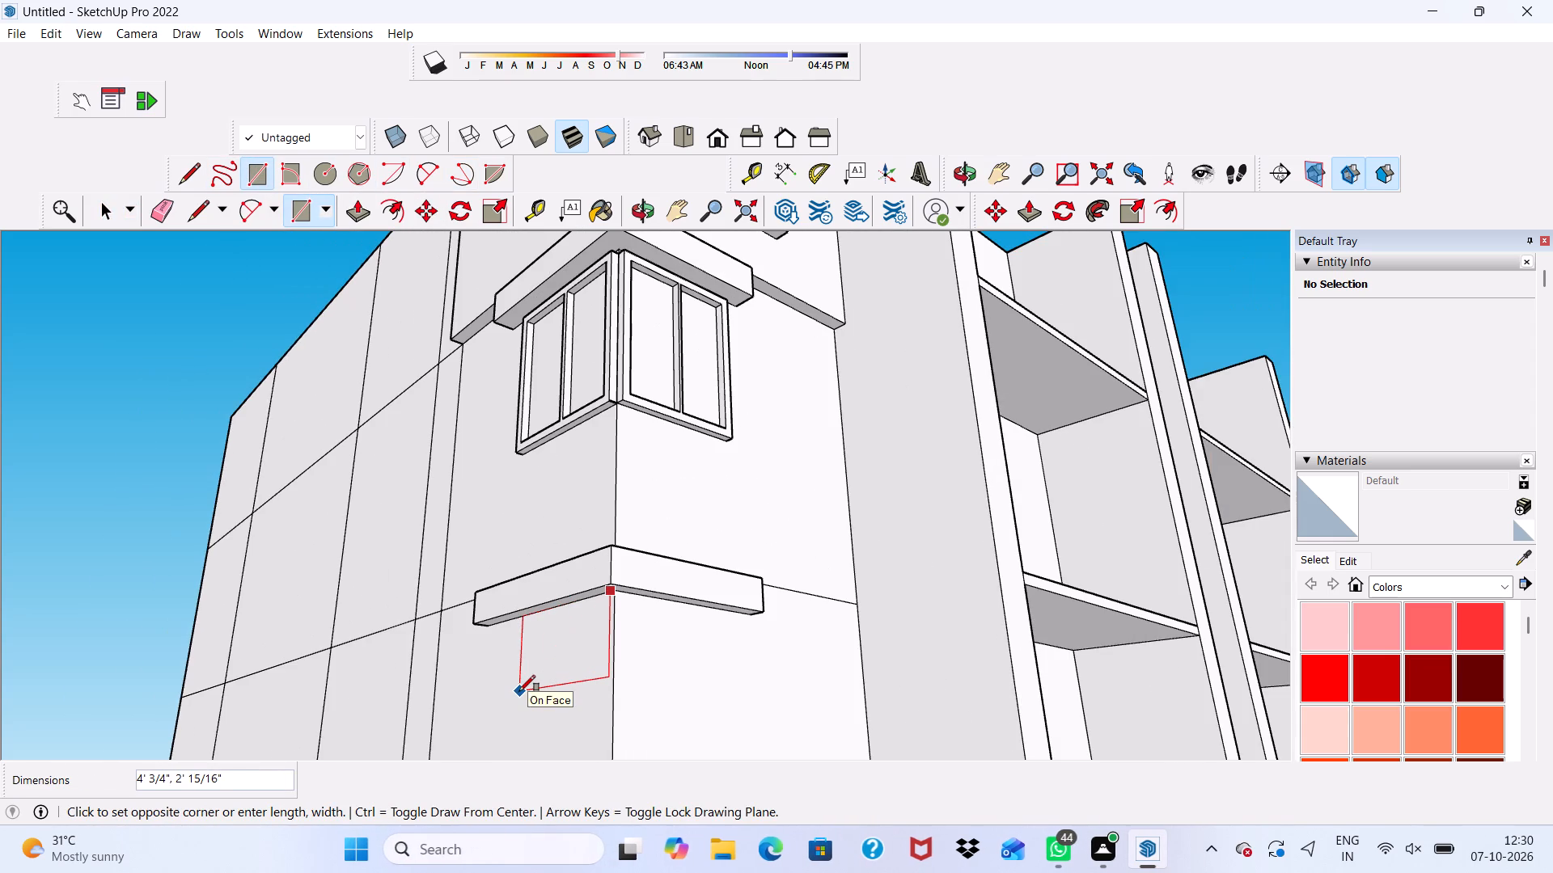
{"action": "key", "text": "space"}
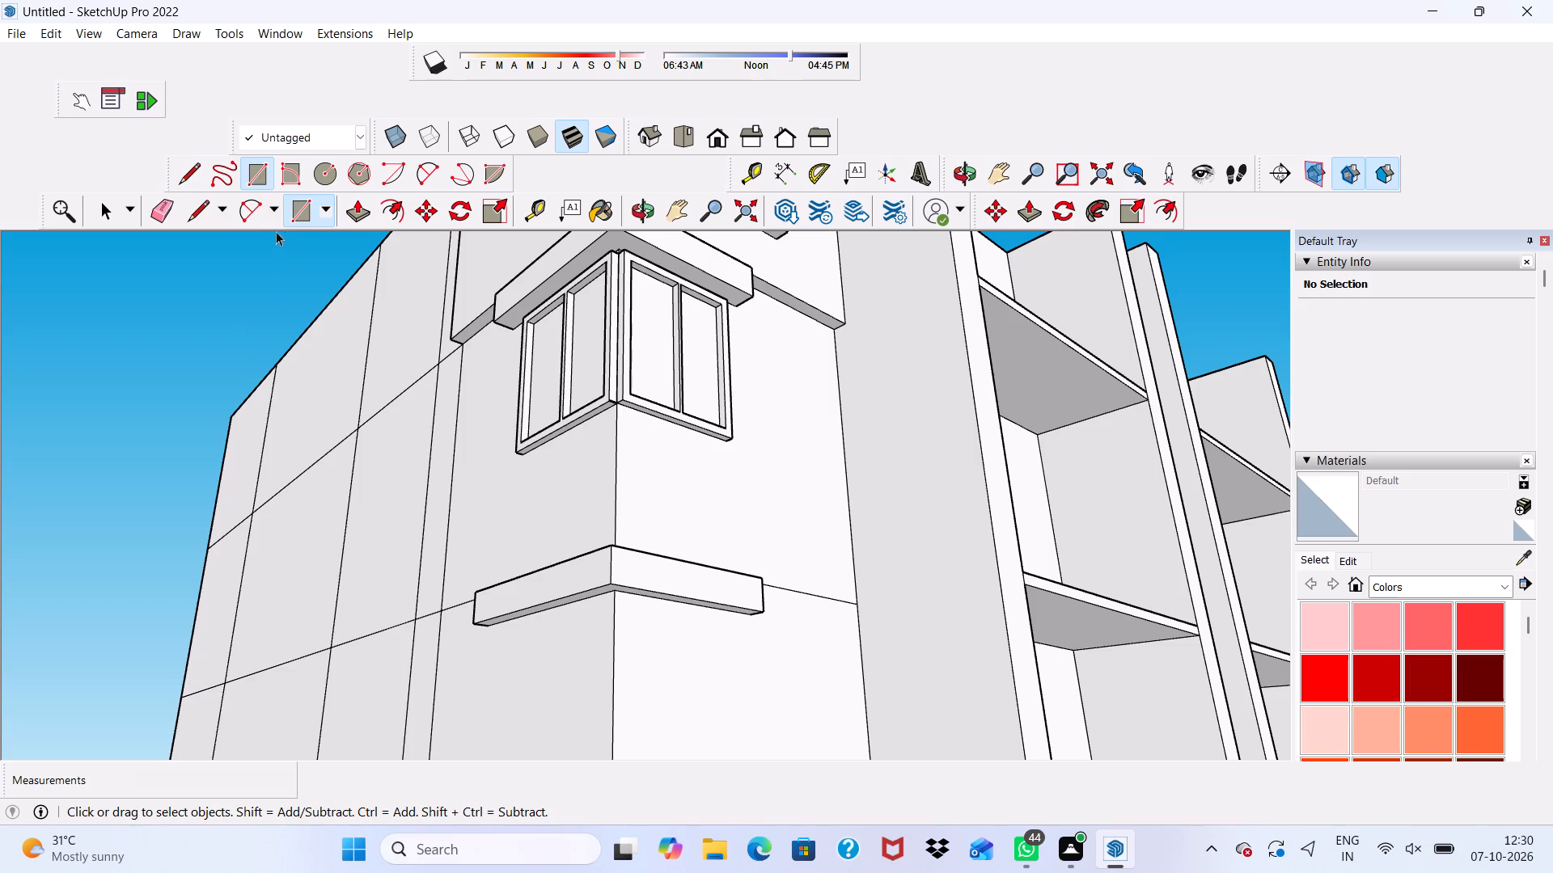
Draw a rectangle about 3' 6" wide and 3' 11" high on the plain side wall, from the building corner directly beneath the lower ledge.
{"action": "left_click", "coordinate": [252, 182]}
{"action": "scroll", "coordinate": [512, 727], "scroll_direction": "down", "scroll_amount": 1}
{"action": "middle_click_drag", "start_coordinate": [514, 708], "coordinate": [595, 680]}
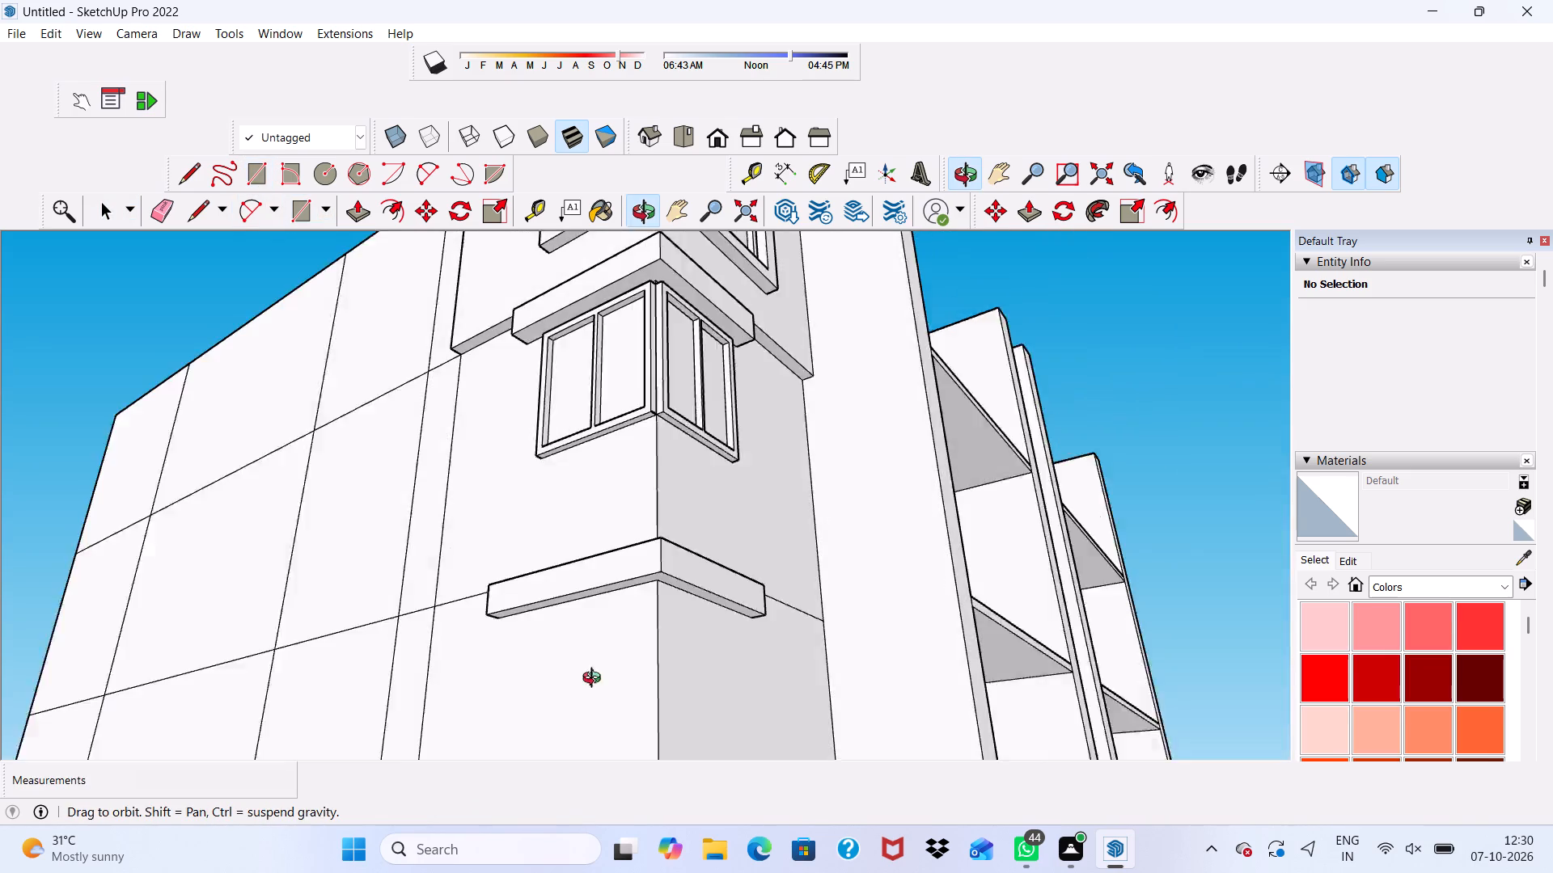
{"action": "middle_click_drag", "start_coordinate": [595, 680], "coordinate": [629, 661]}
{"action": "scroll", "coordinate": [679, 623], "scroll_direction": "up", "scroll_amount": 8}
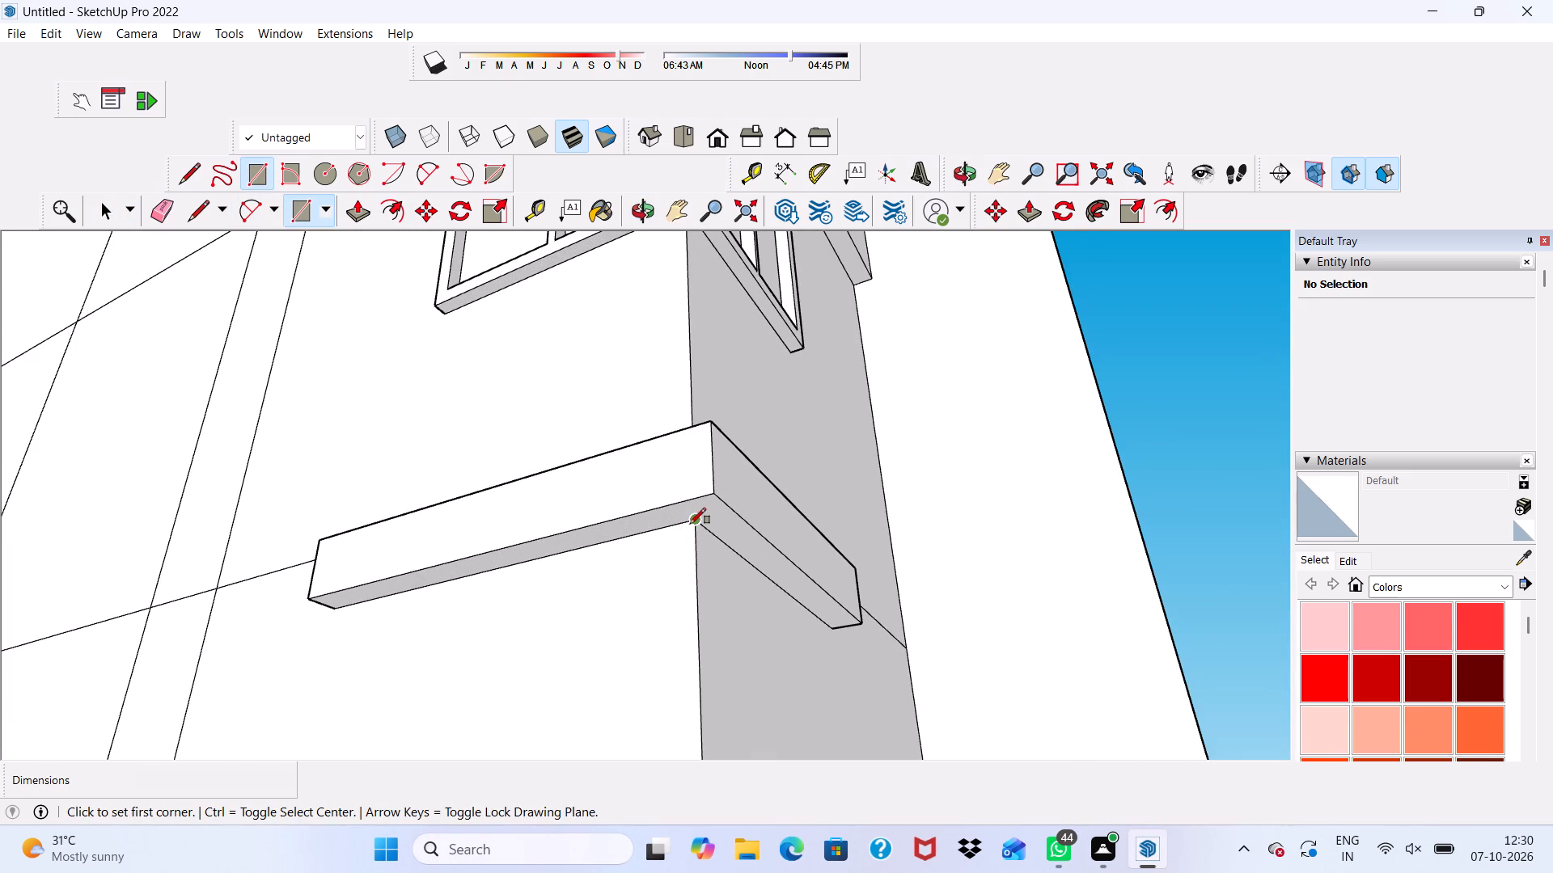
{"action": "left_click_drag", "start_coordinate": [690, 524], "coordinate": [699, 541]}
{"action": "scroll", "coordinate": [501, 763], "scroll_direction": "down", "scroll_amount": 1}
{"action": "scroll", "coordinate": [495, 698], "scroll_direction": "down", "scroll_amount": 11}
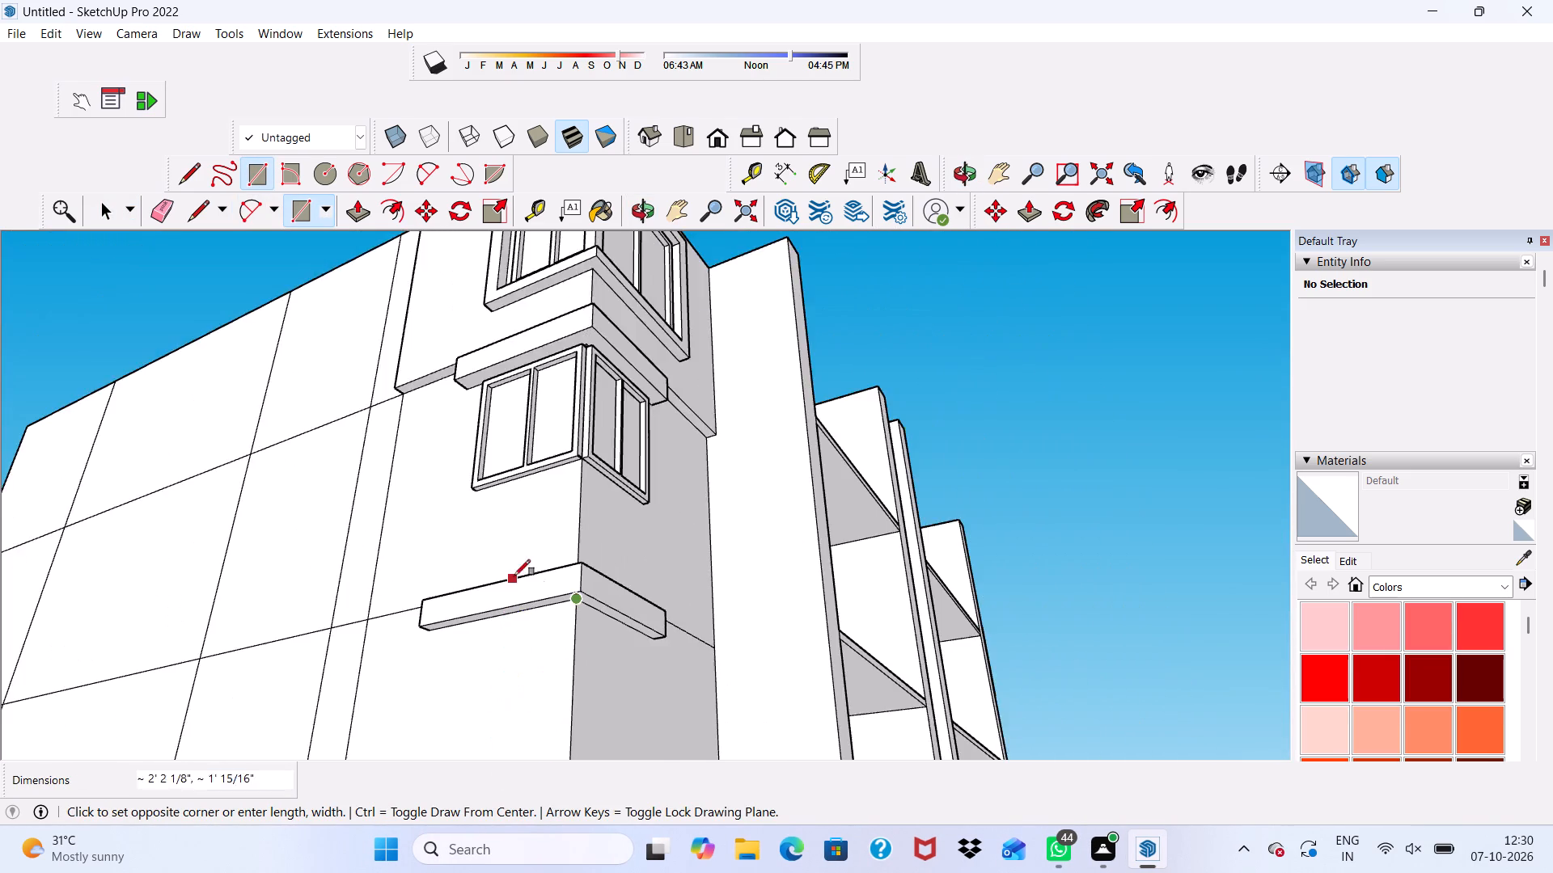
{"action": "scroll", "coordinate": [514, 576], "scroll_direction": "down", "scroll_amount": 4}
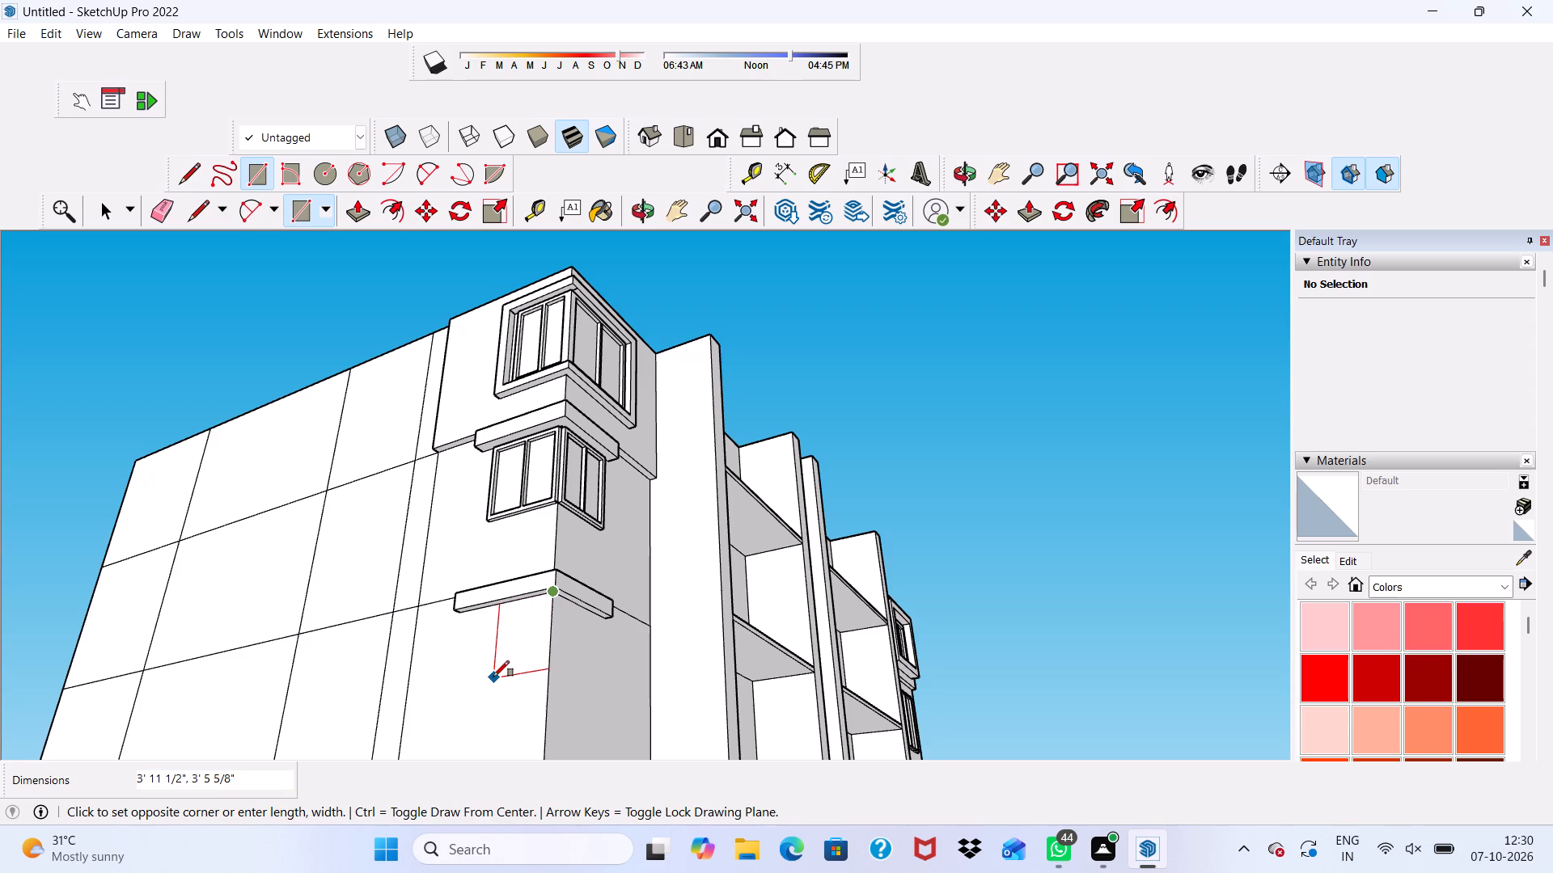
{"action": "left_click", "coordinate": [493, 677]}
Draw a matching rectangle about 3' 7" wide and 3' 10 9/16" high on the balcony-side wall, from the same corner point beneath the lower ledge.
{"action": "middle_click_drag", "start_coordinate": [543, 635], "coordinate": [471, 761]}
{"action": "scroll", "coordinate": [519, 695], "scroll_direction": "up", "scroll_amount": 4}
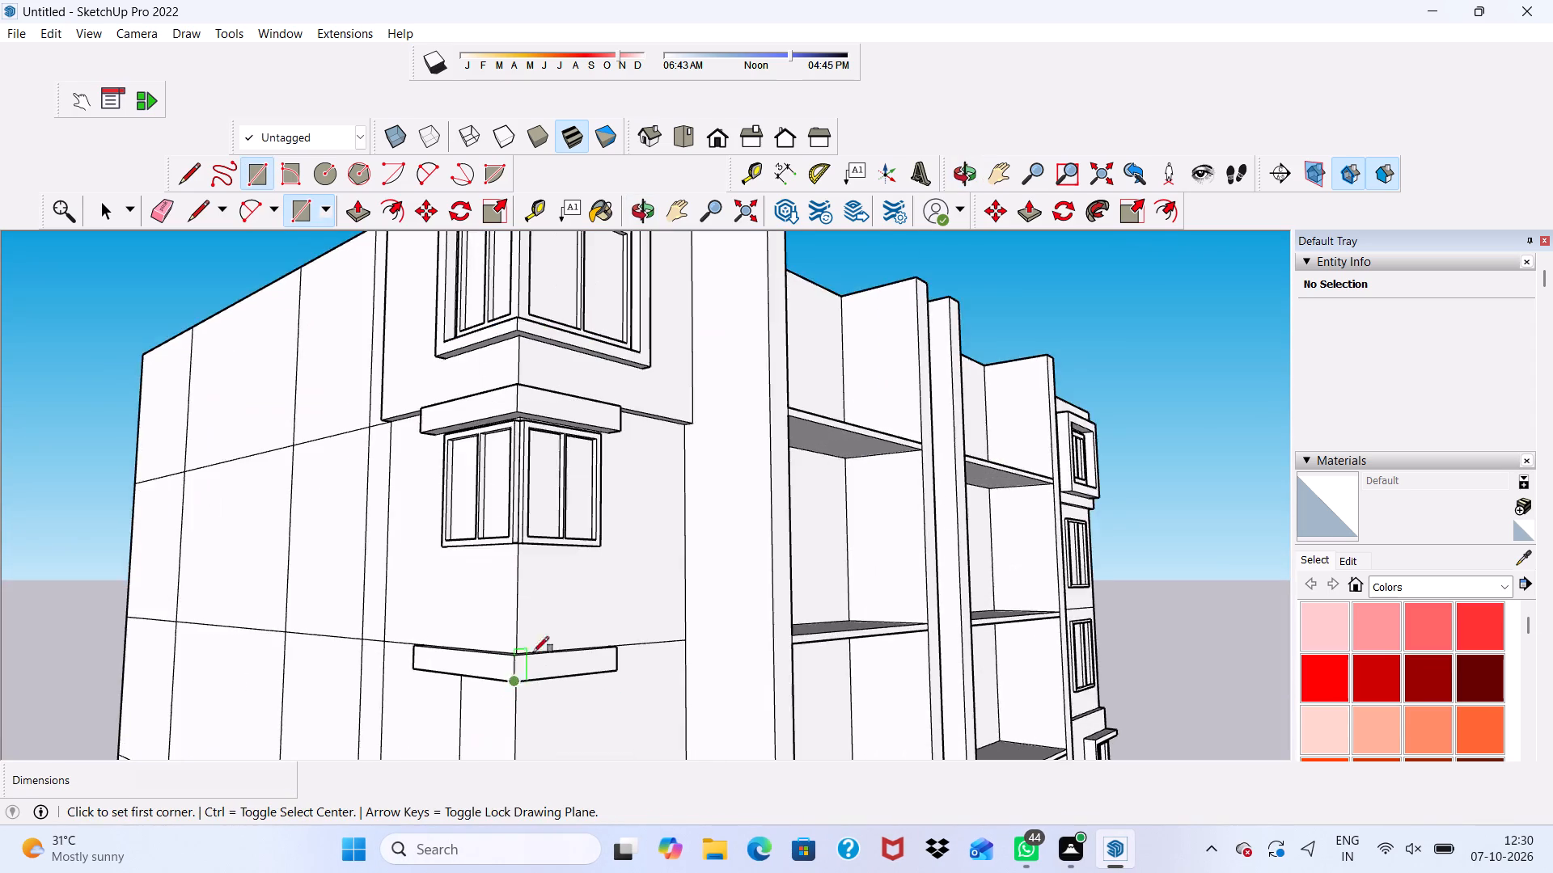
{"action": "scroll", "coordinate": [547, 593], "scroll_direction": "down", "scroll_amount": 11}
{"action": "scroll", "coordinate": [529, 691], "scroll_direction": "up", "scroll_amount": 4}
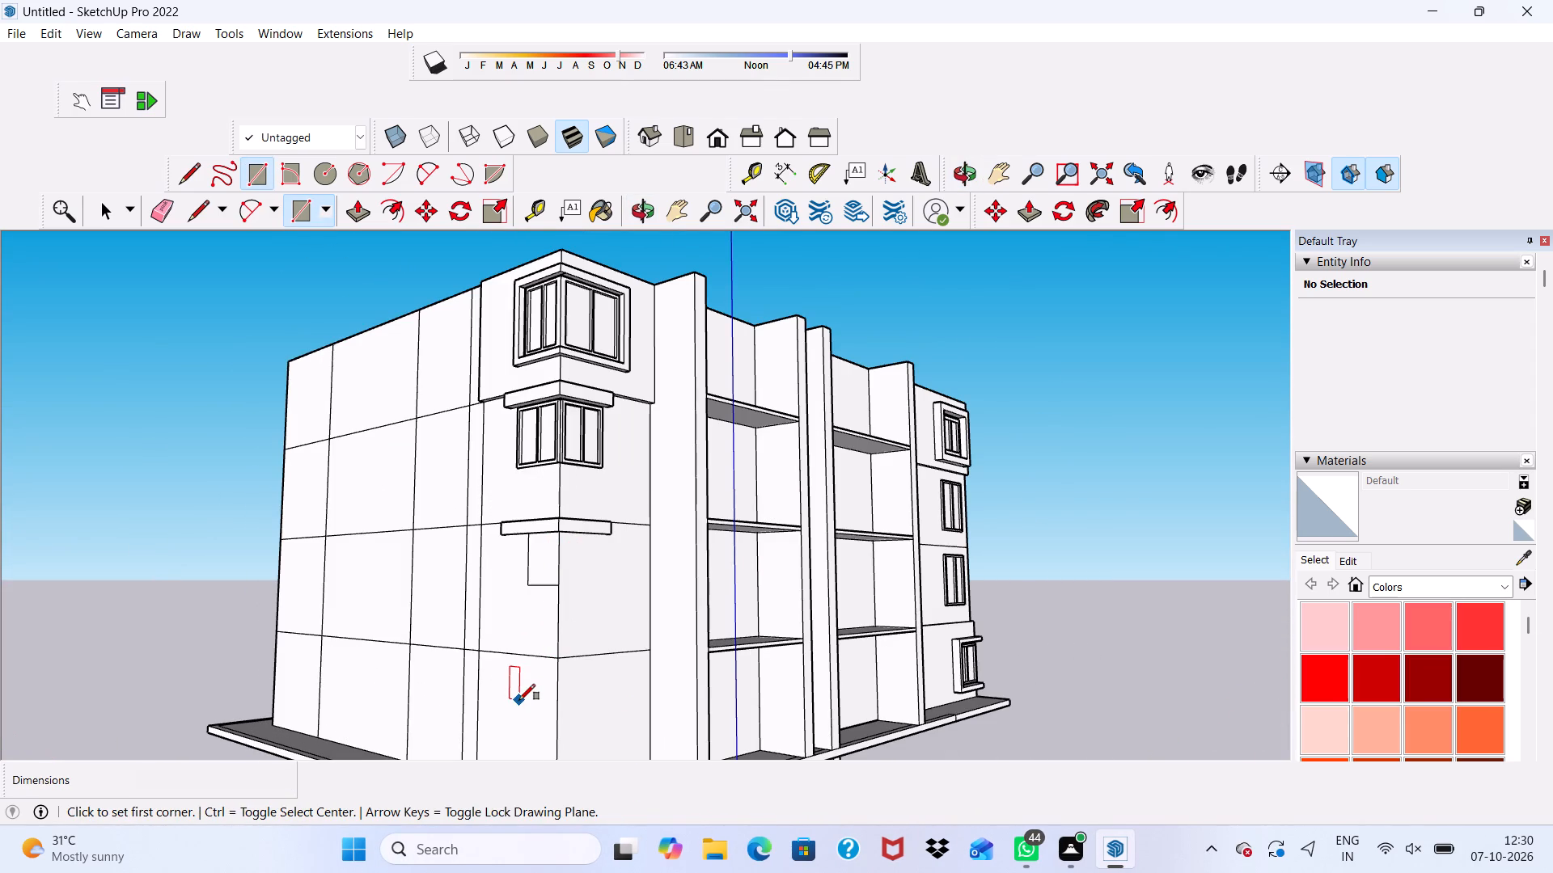
{"action": "scroll", "coordinate": [521, 702], "scroll_direction": "up", "scroll_amount": 2}
{"action": "scroll", "coordinate": [564, 639], "scroll_direction": "up", "scroll_amount": 5}
{"action": "scroll", "coordinate": [569, 528], "scroll_direction": "up", "scroll_amount": 3}
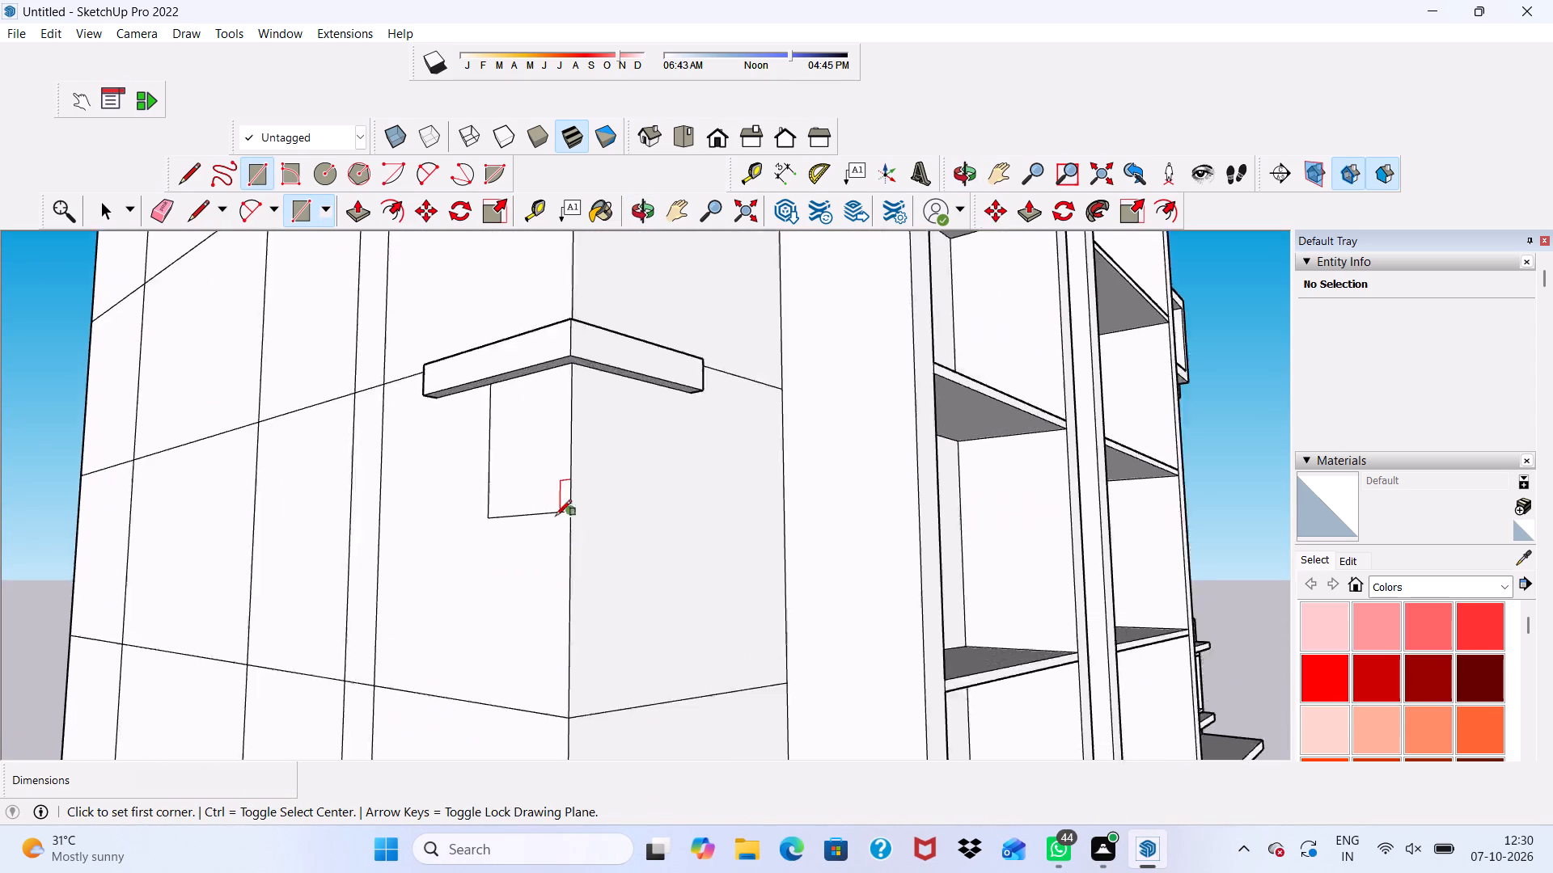
{"action": "scroll", "coordinate": [556, 516], "scroll_direction": "up", "scroll_amount": 1}
{"action": "scroll", "coordinate": [607, 459], "scroll_direction": "up", "scroll_amount": 2}
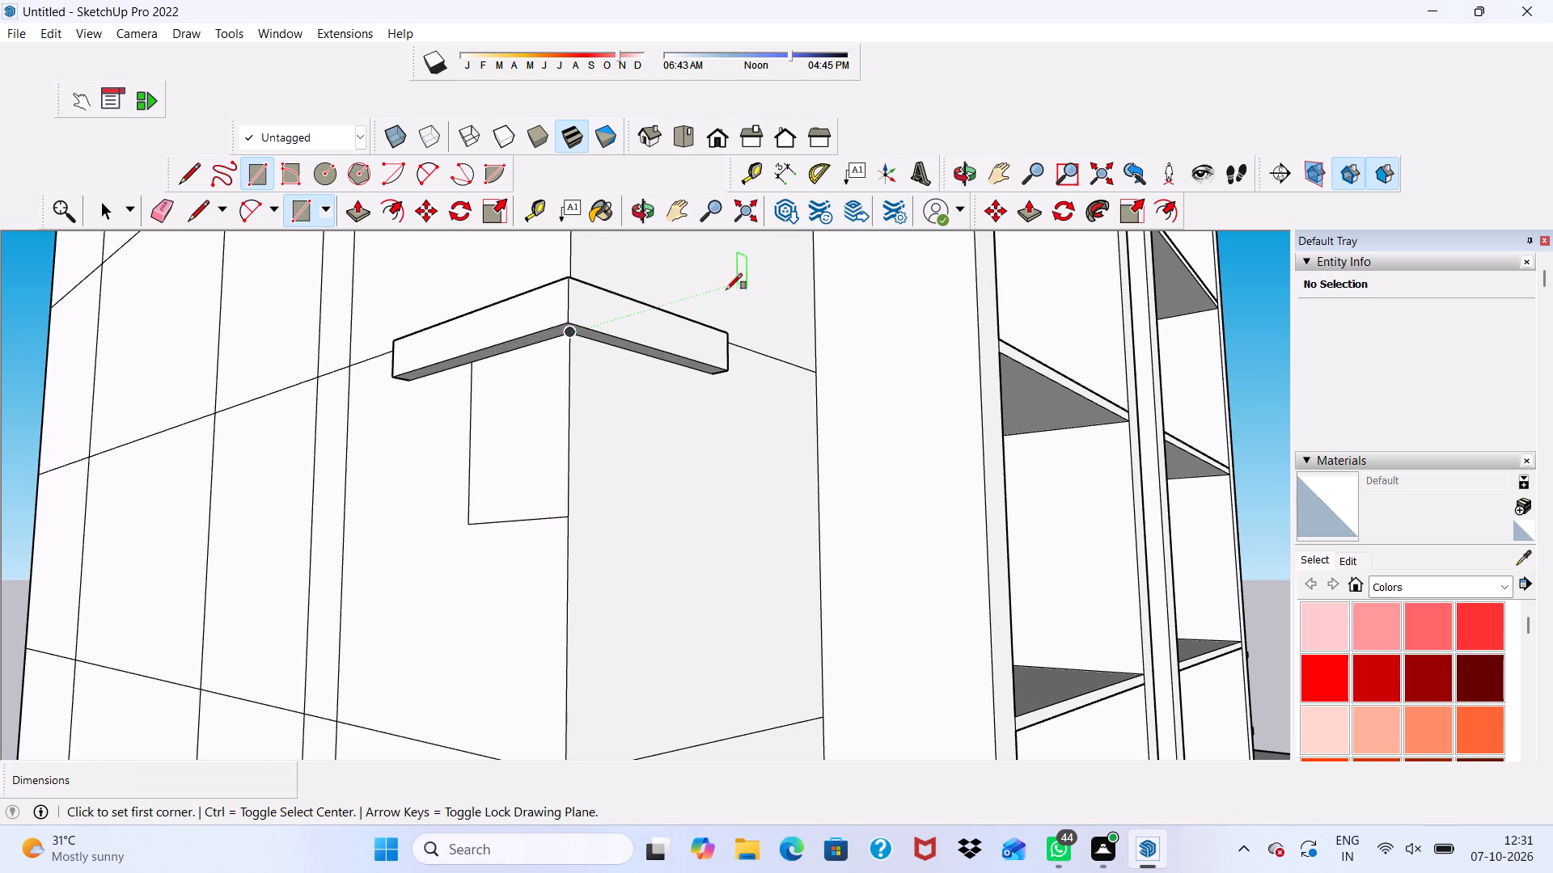
{"action": "left_click", "coordinate": [574, 340]}
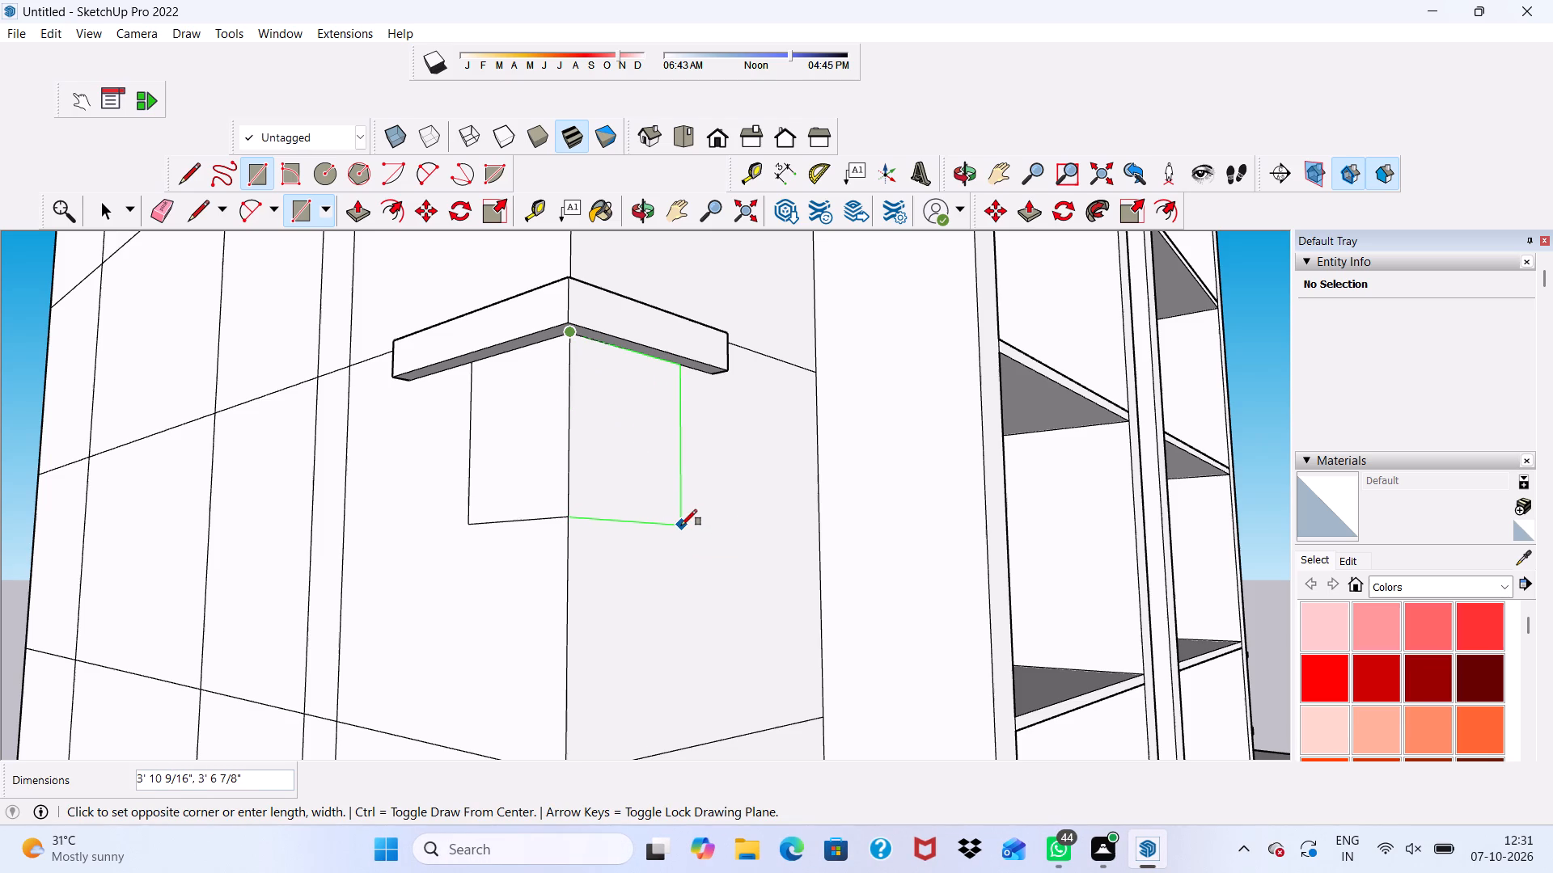
{"action": "left_click", "coordinate": [681, 525]}
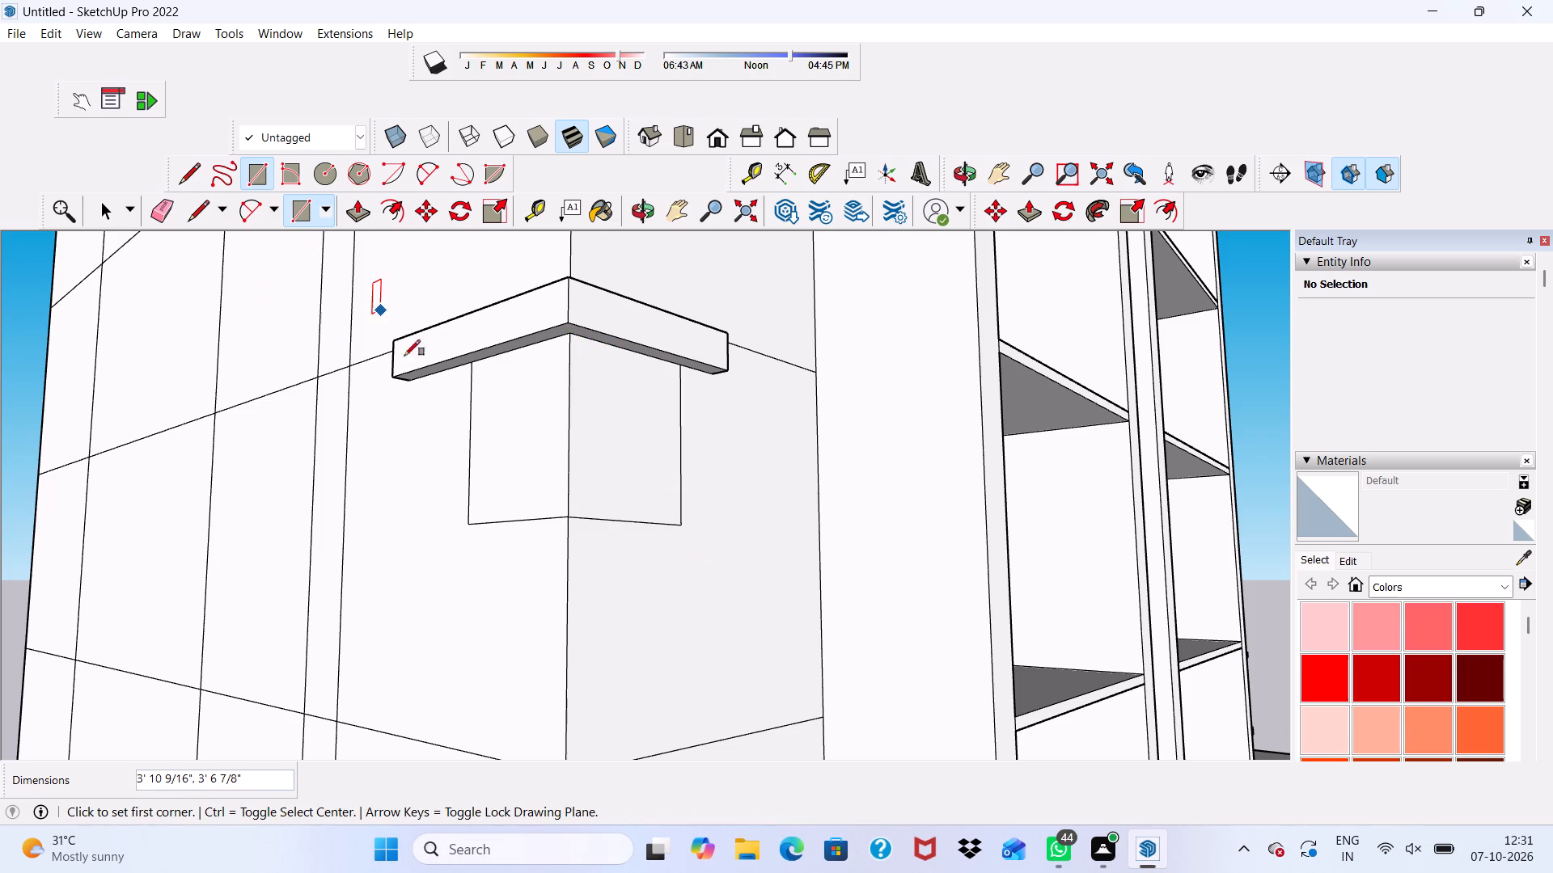
Offset both window rectangles beneath the lower ledge inward by 3" to outline their frames.
{"action": "scroll", "coordinate": [694, 518], "scroll_direction": "down", "scroll_amount": 12}
{"action": "scroll", "coordinate": [400, 226], "scroll_direction": "up", "scroll_amount": 4}
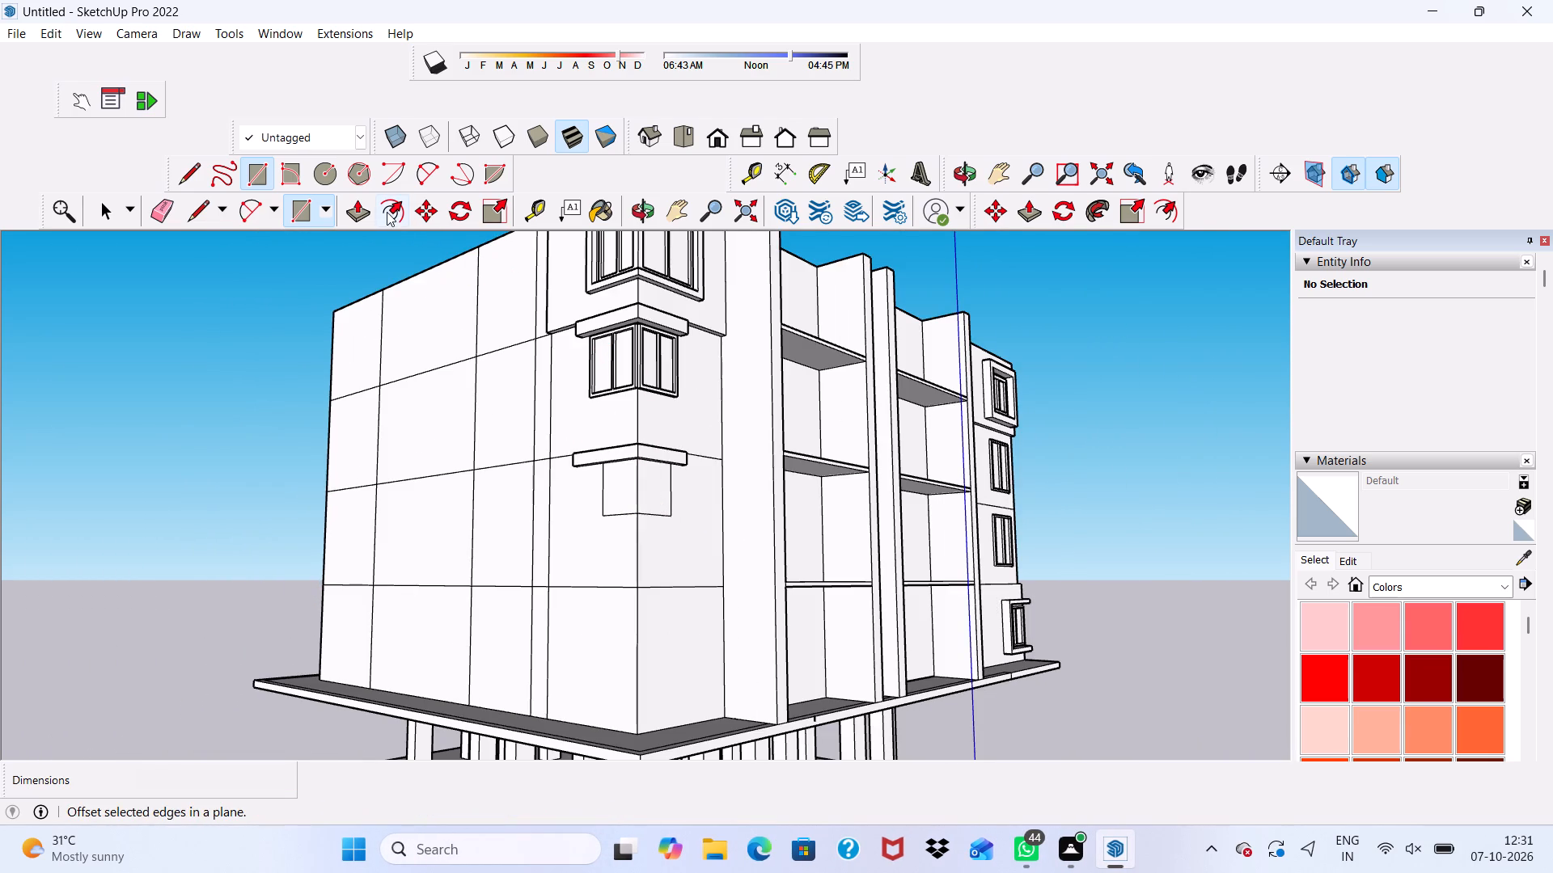
{"action": "scroll", "coordinate": [472, 200], "scroll_direction": "up", "scroll_amount": 4}
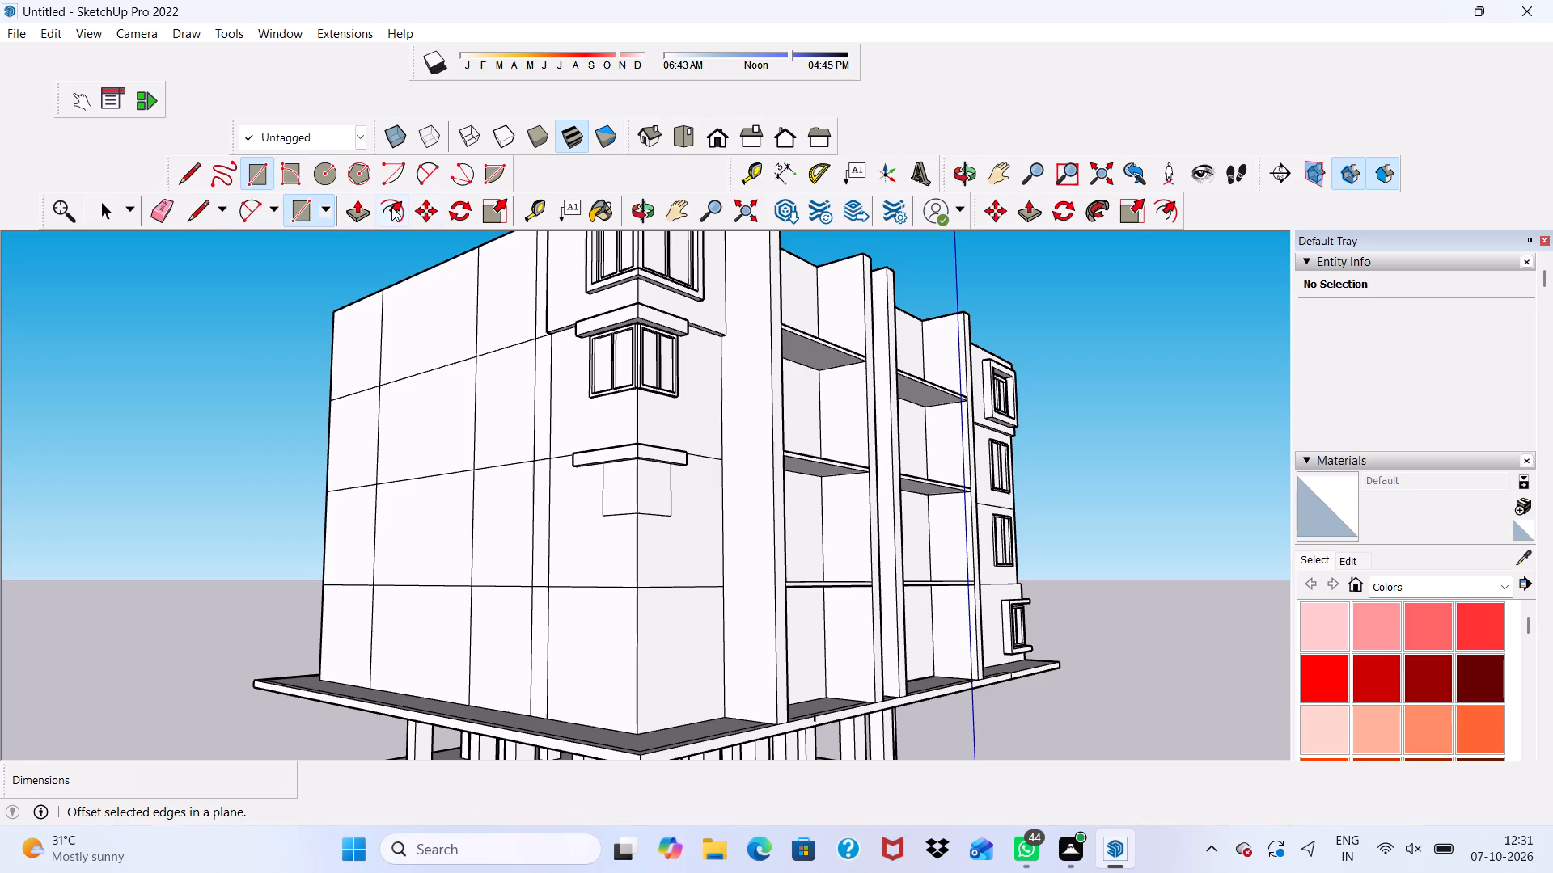
{"action": "left_click", "coordinate": [391, 207]}
{"action": "scroll", "coordinate": [696, 445], "scroll_direction": "up", "scroll_amount": 7}
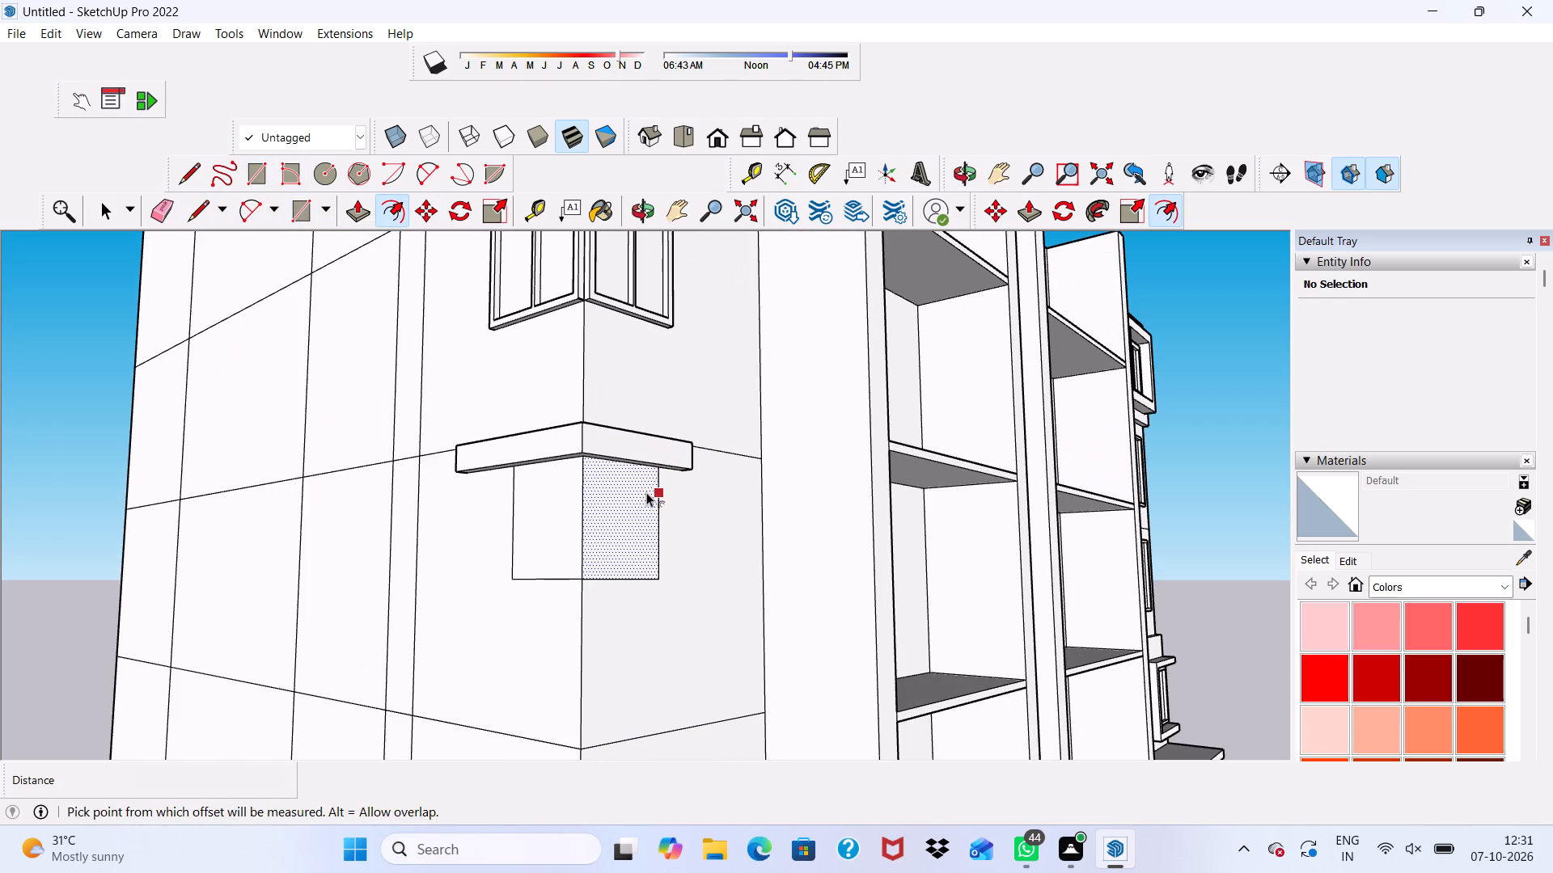
{"action": "left_click", "coordinate": [646, 492]}
{"action": "type", "text": "3\""}
{"action": "key", "text": "Return"}
{"action": "scroll", "coordinate": [650, 497], "scroll_direction": "up", "scroll_amount": 1}
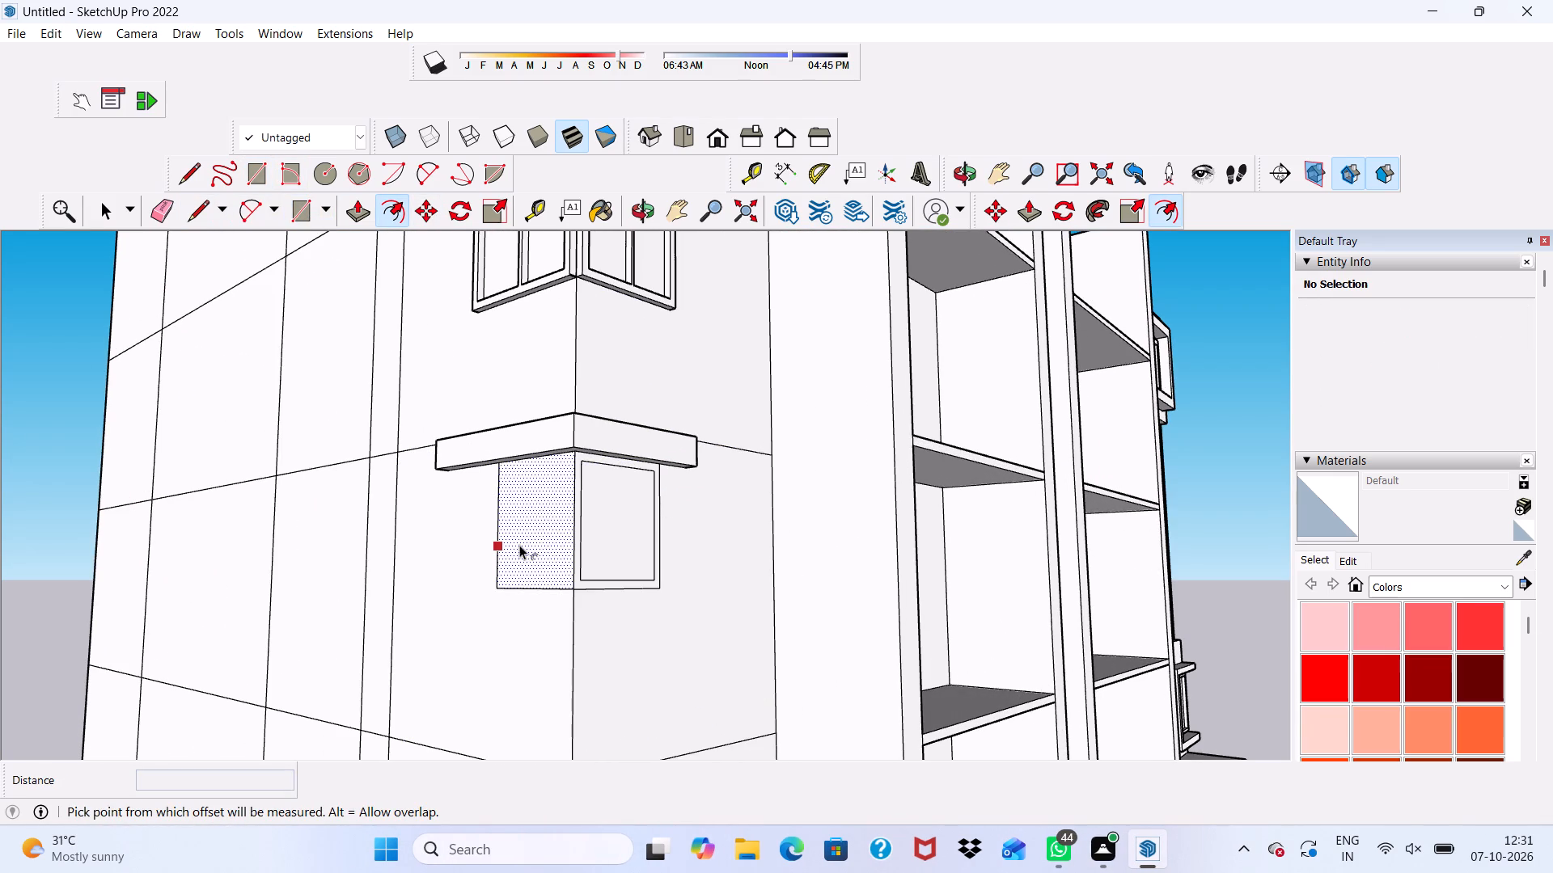
{"action": "left_click", "coordinate": [519, 545]}
{"action": "type", "text": "3\""}
{"action": "key", "text": "Return"}
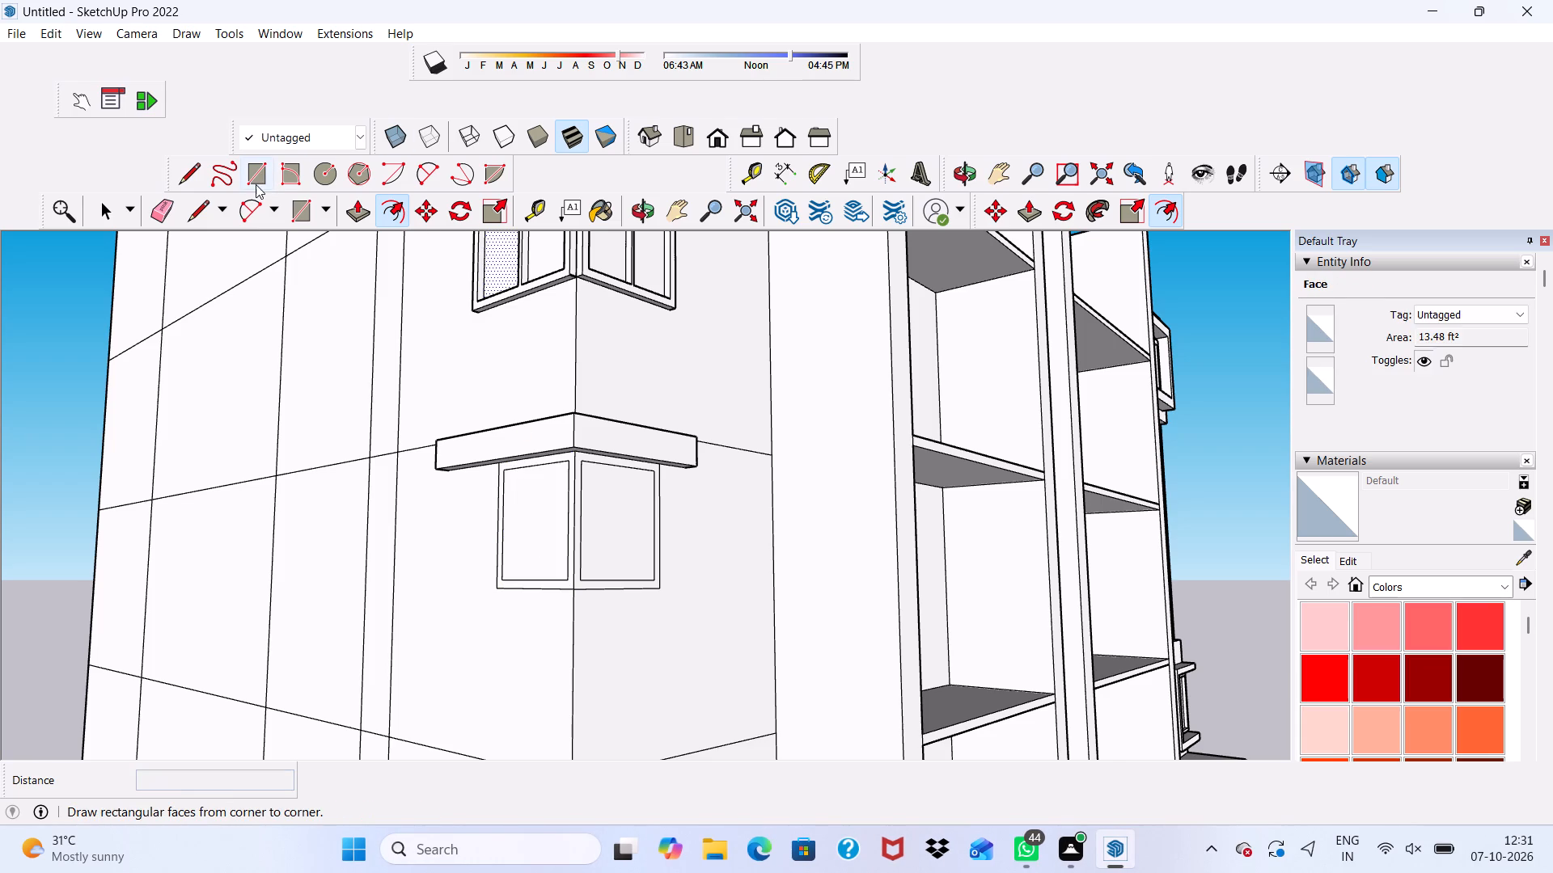
Draw a mullion strip about 1 9/16" wide from the top midpoint to the bottom of the balcony-side inner window outline.
{"action": "left_click", "coordinate": [255, 184]}
{"action": "scroll", "coordinate": [645, 479], "scroll_direction": "up", "scroll_amount": 8}
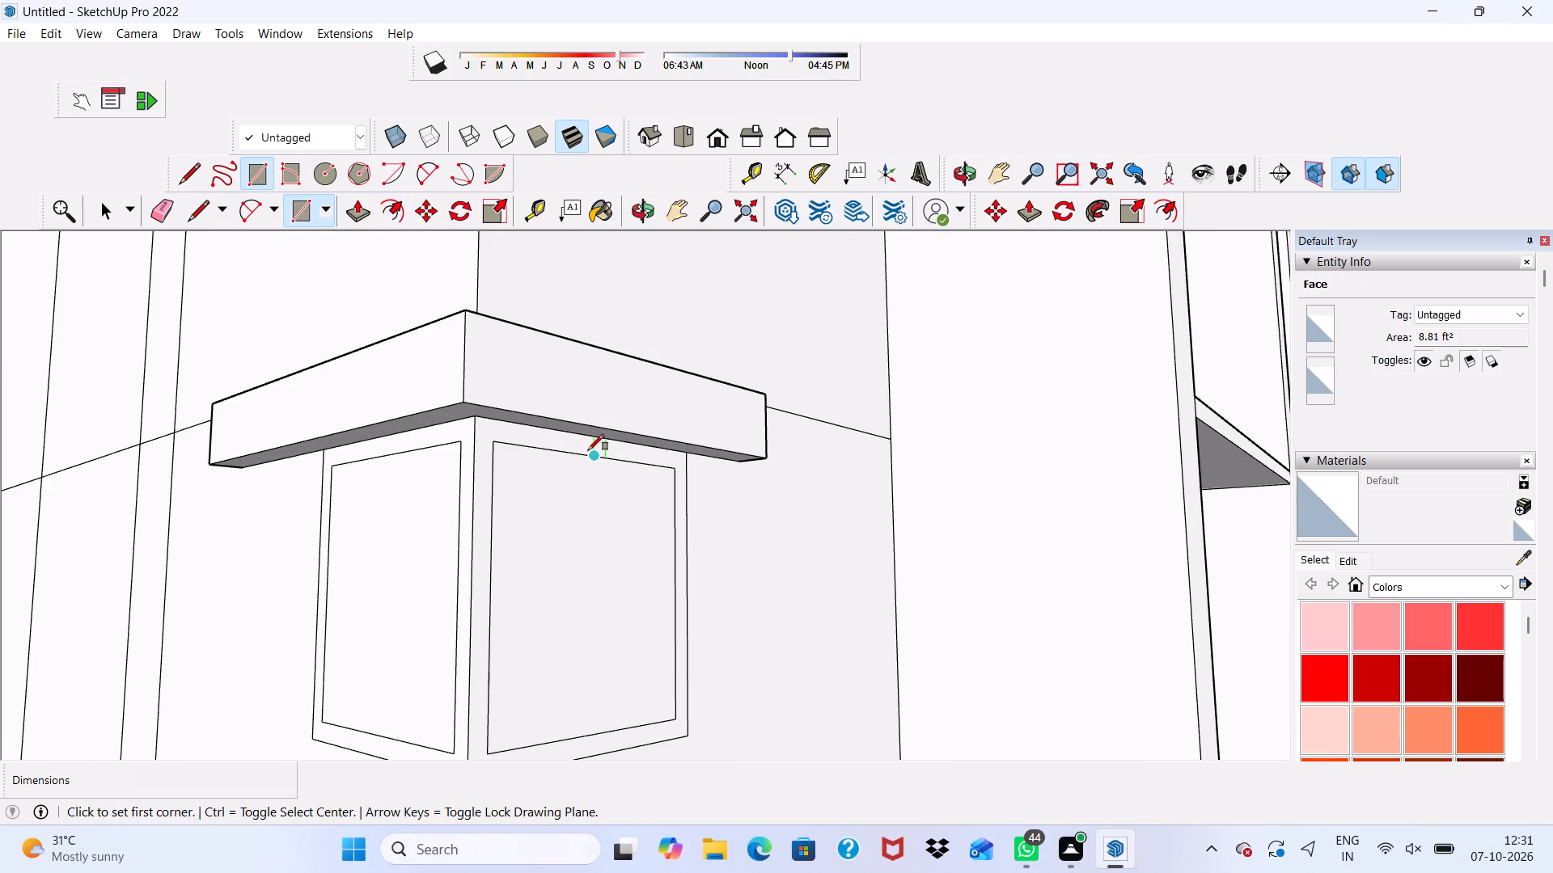
{"action": "left_click", "coordinate": [588, 453]}
{"action": "scroll", "coordinate": [605, 529], "scroll_direction": "down", "scroll_amount": 3}
{"action": "scroll", "coordinate": [640, 672], "scroll_direction": "up", "scroll_amount": 3}
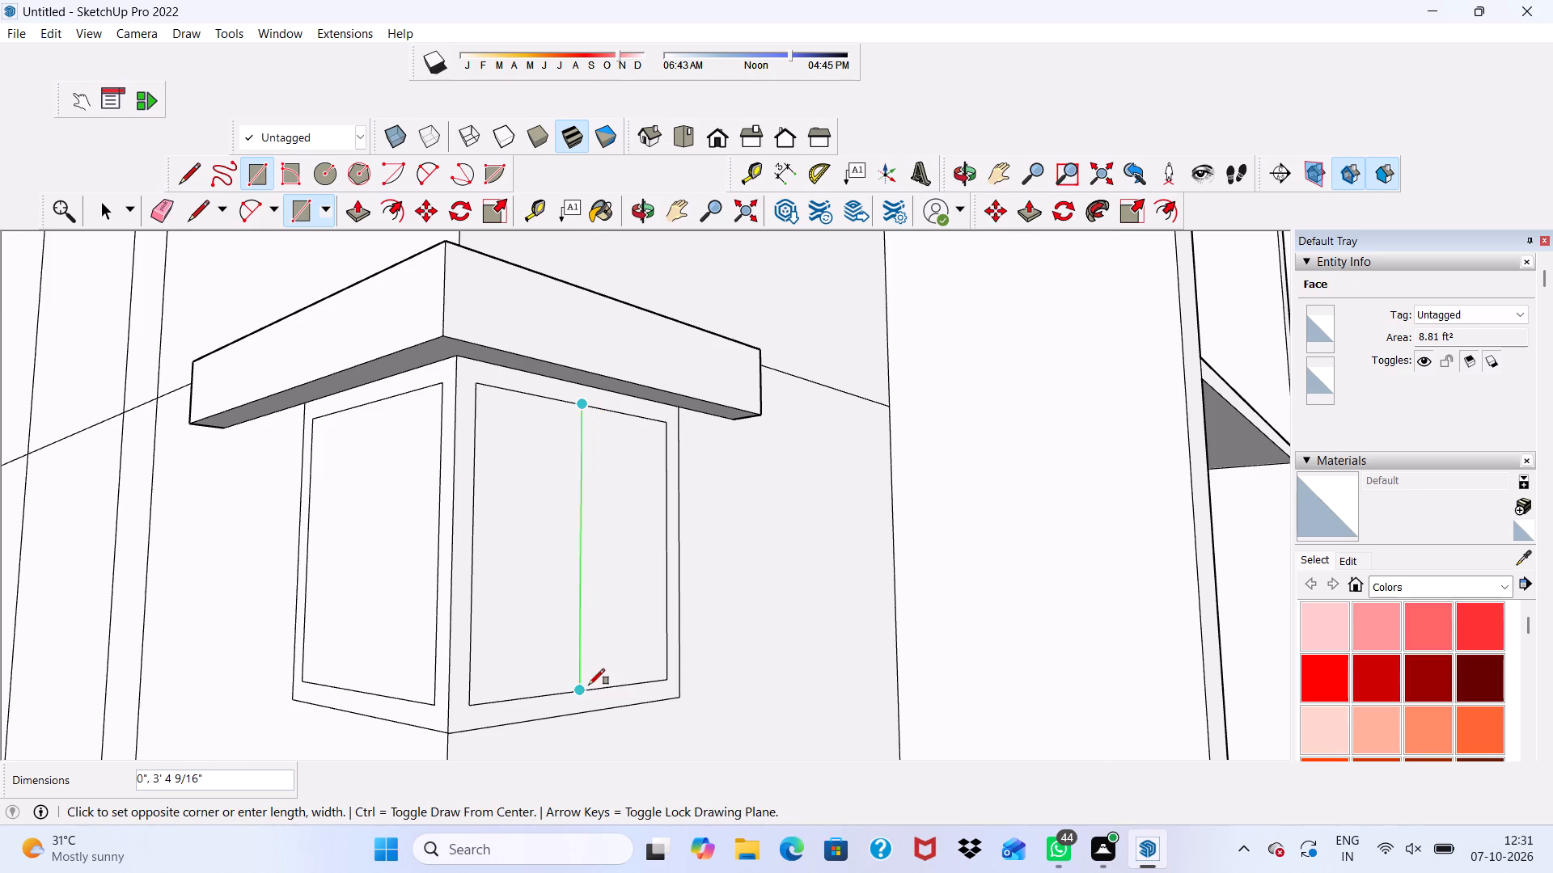
{"action": "scroll", "coordinate": [595, 683], "scroll_direction": "up", "scroll_amount": 4}
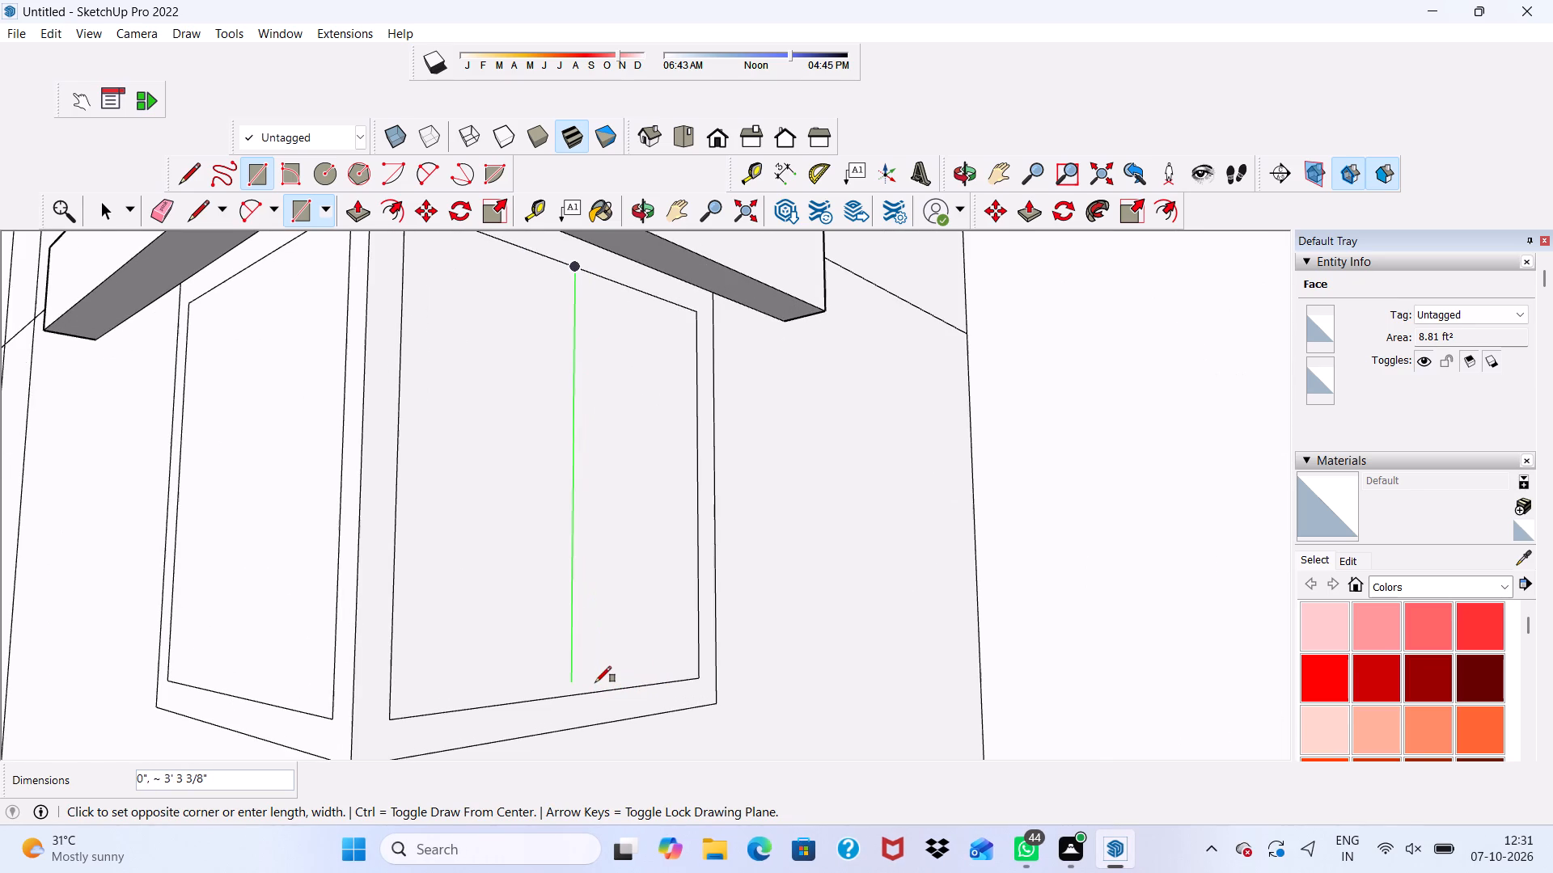
{"action": "scroll", "coordinate": [596, 683], "scroll_direction": "down", "scroll_amount": 2}
{"action": "scroll", "coordinate": [596, 685], "scroll_direction": "up", "scroll_amount": 4}
{"action": "scroll", "coordinate": [596, 685], "scroll_direction": "down", "scroll_amount": 1}
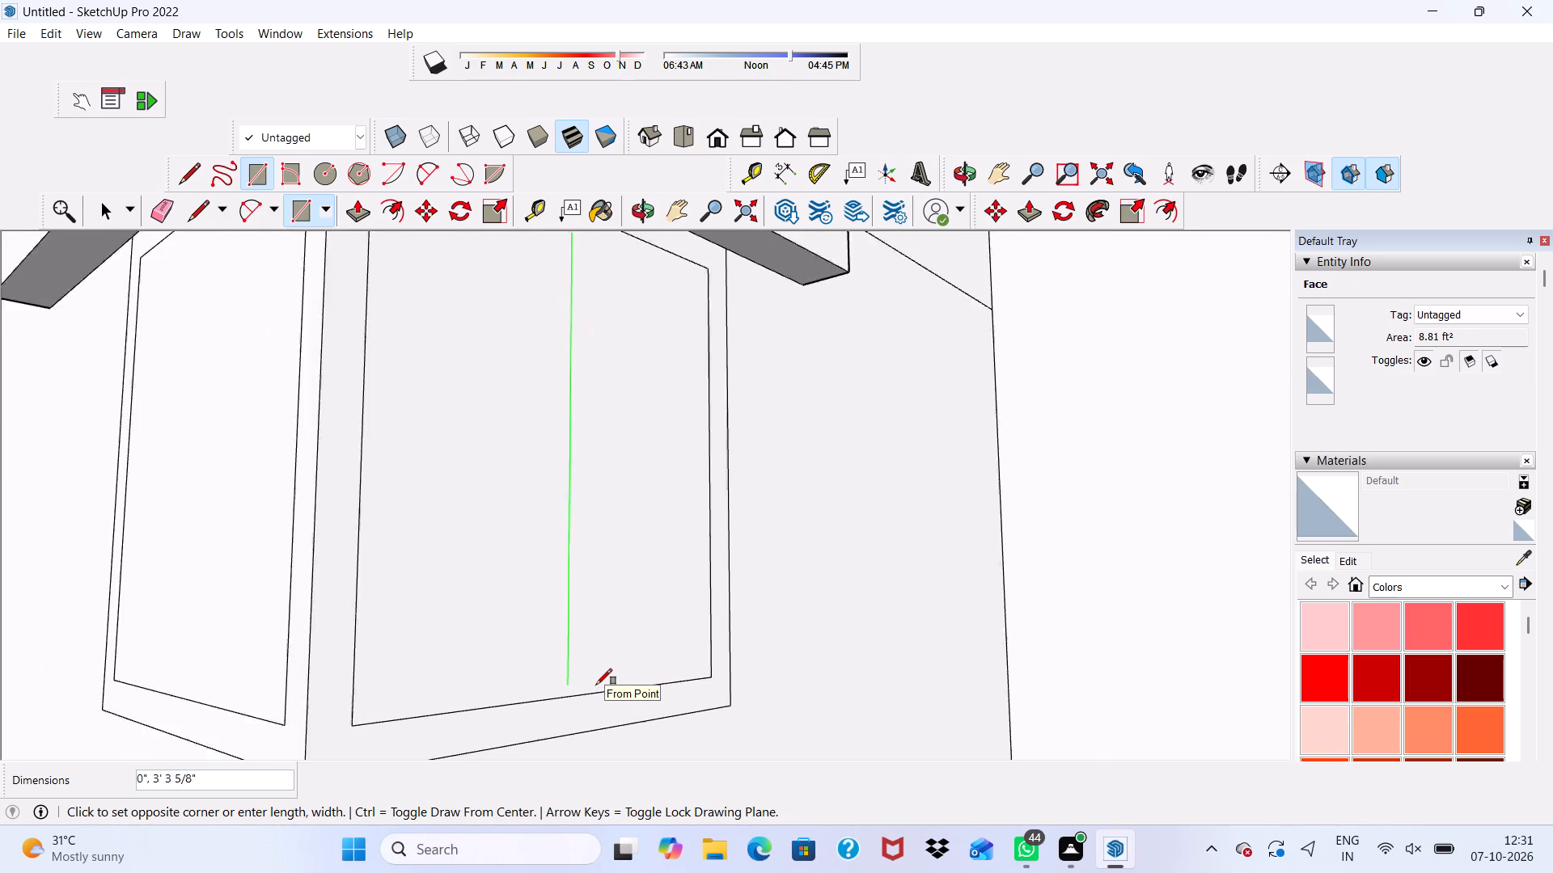
{"action": "scroll", "coordinate": [596, 685], "scroll_direction": "down", "scroll_amount": 2}
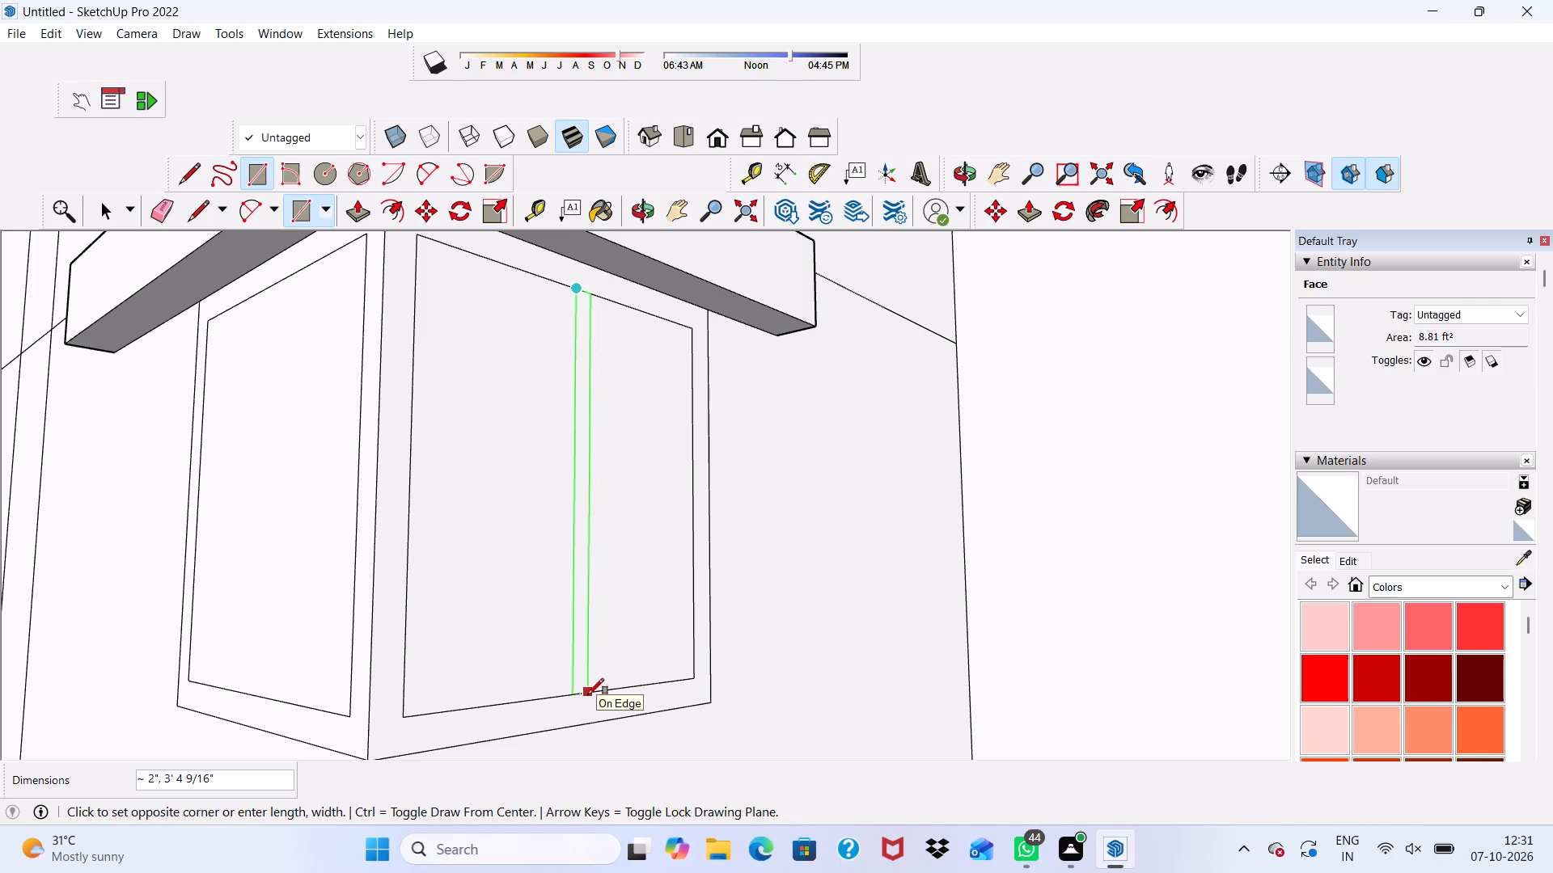
{"action": "left_click", "coordinate": [585, 695]}
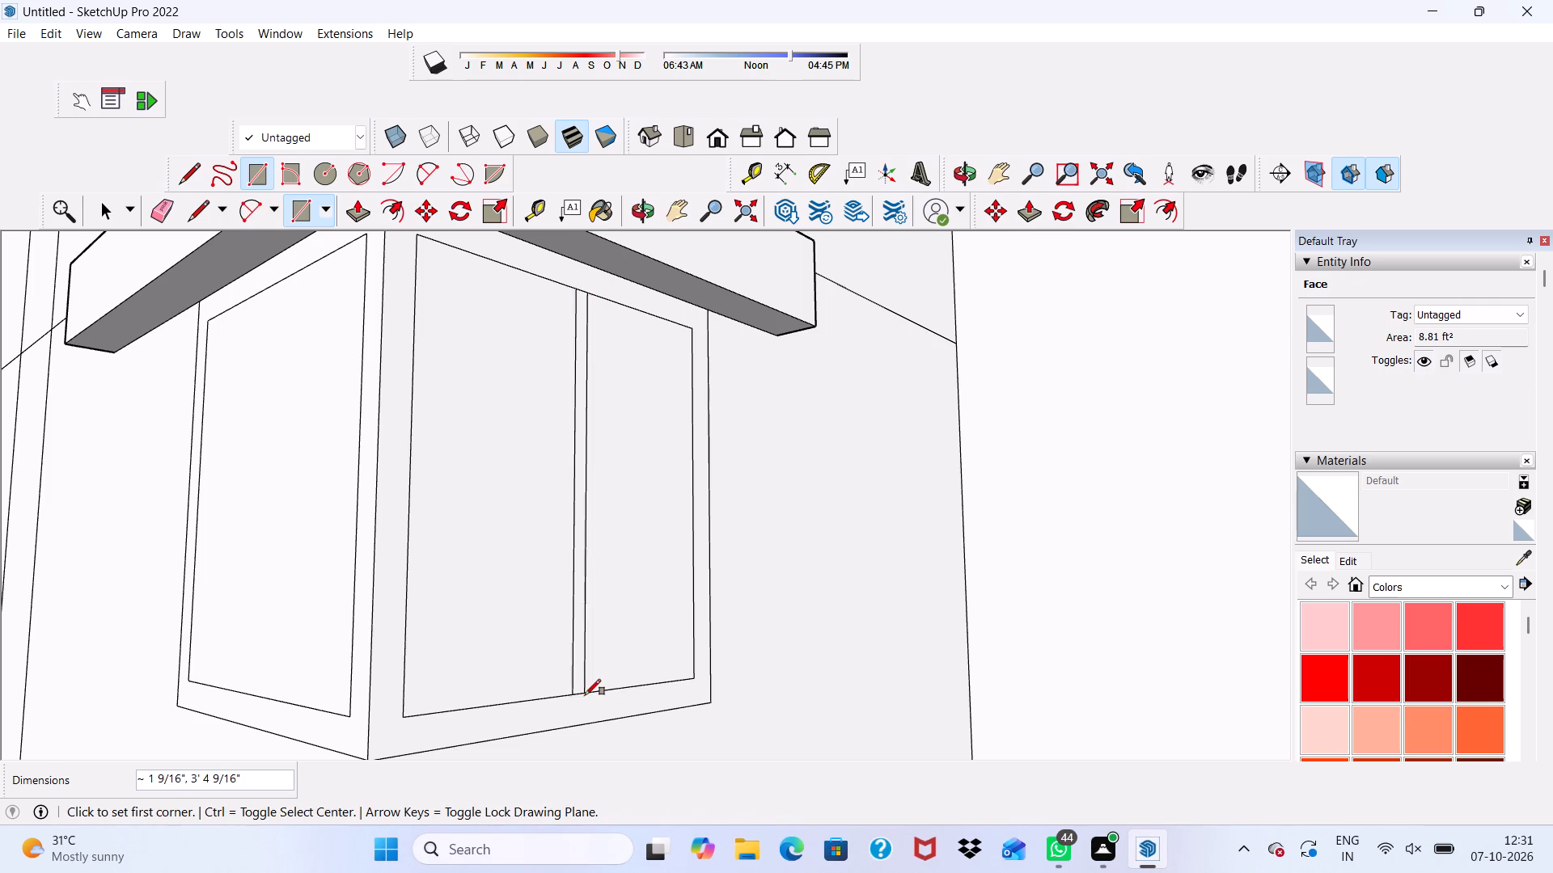
Draw a mullion strip about 1 5/8" wide from the top midpoint to the bottom of the side wall's inner window outline.
{"action": "scroll", "coordinate": [488, 617], "scroll_direction": "down", "scroll_amount": 9}
{"action": "middle_click_drag", "start_coordinate": [321, 581], "coordinate": [508, 576]}
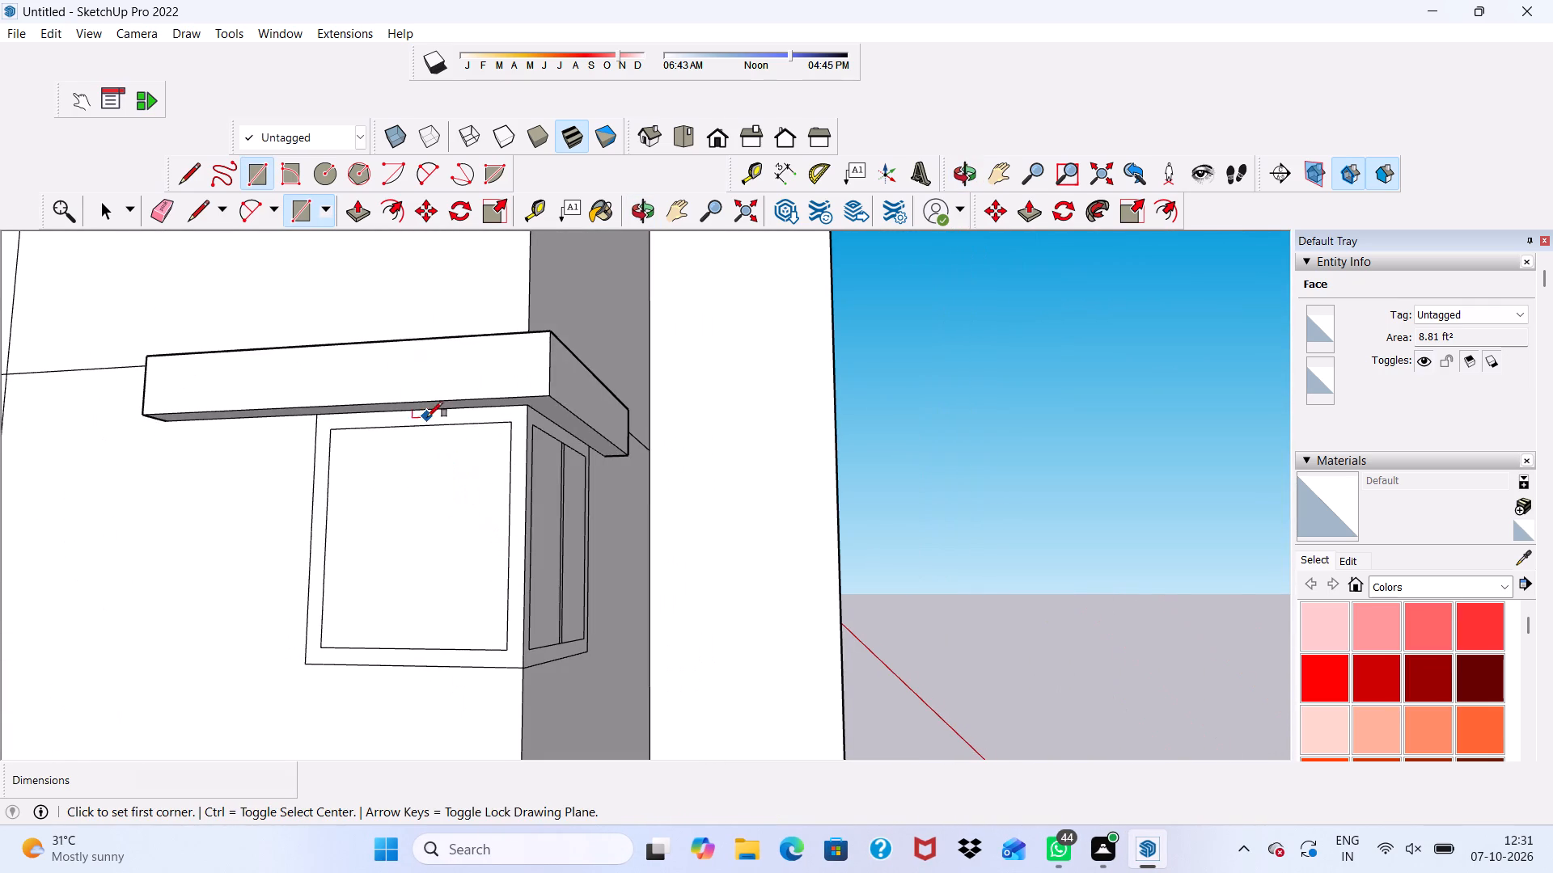
{"action": "left_click", "coordinate": [420, 427]}
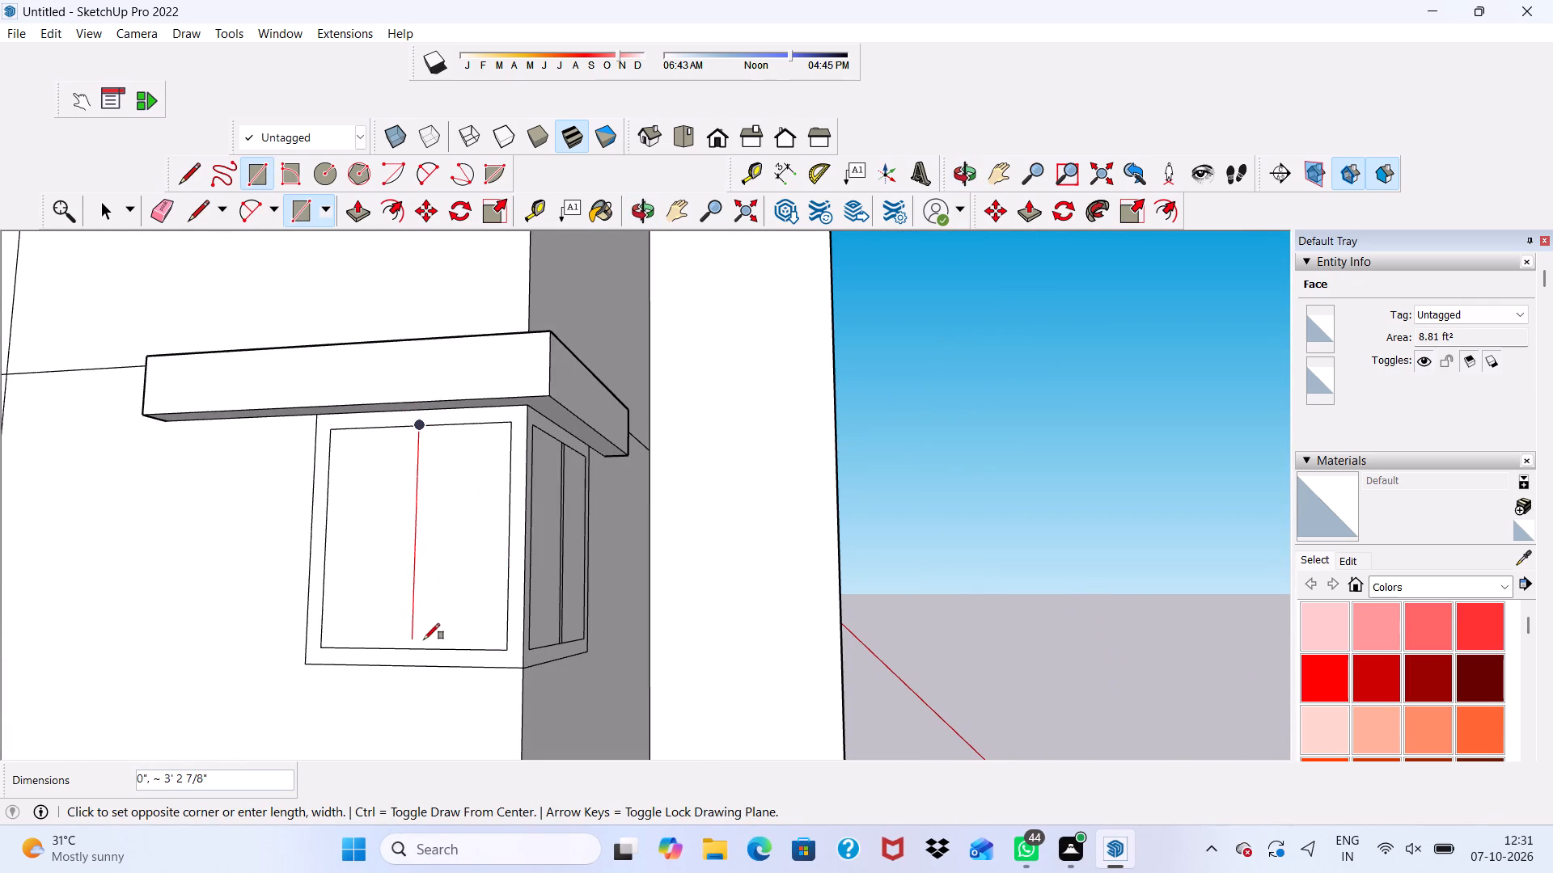
{"action": "scroll", "coordinate": [431, 652], "scroll_direction": "up", "scroll_amount": 5}
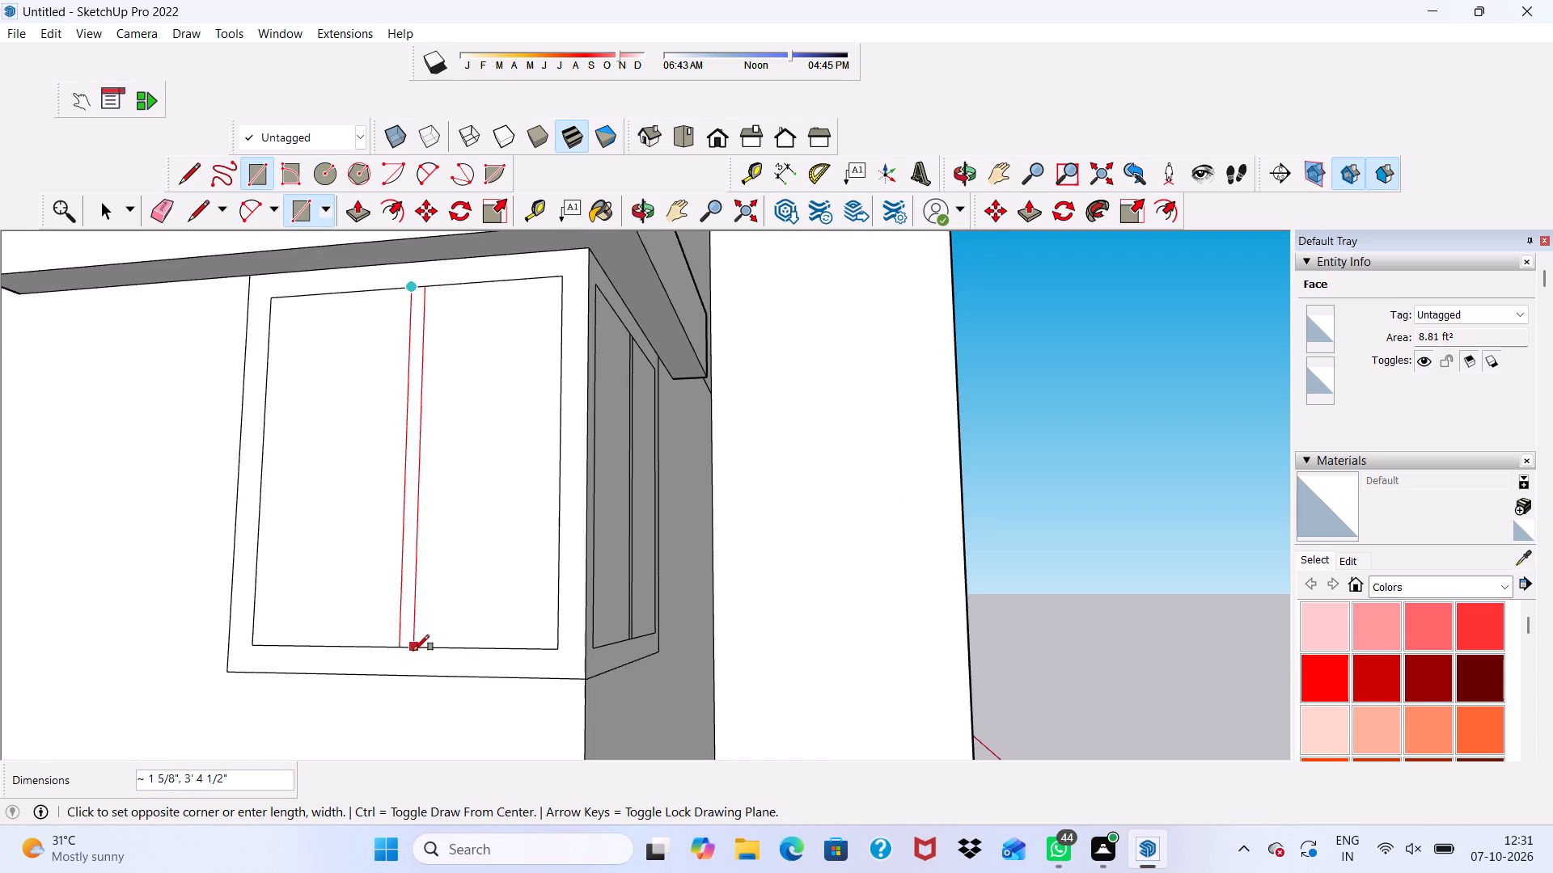
{"action": "left_click", "coordinate": [413, 651]}
Erase the inner outline segments across the mullion's bottom and top ends on the side wall's lower window.
{"action": "left_click", "coordinate": [150, 209]}
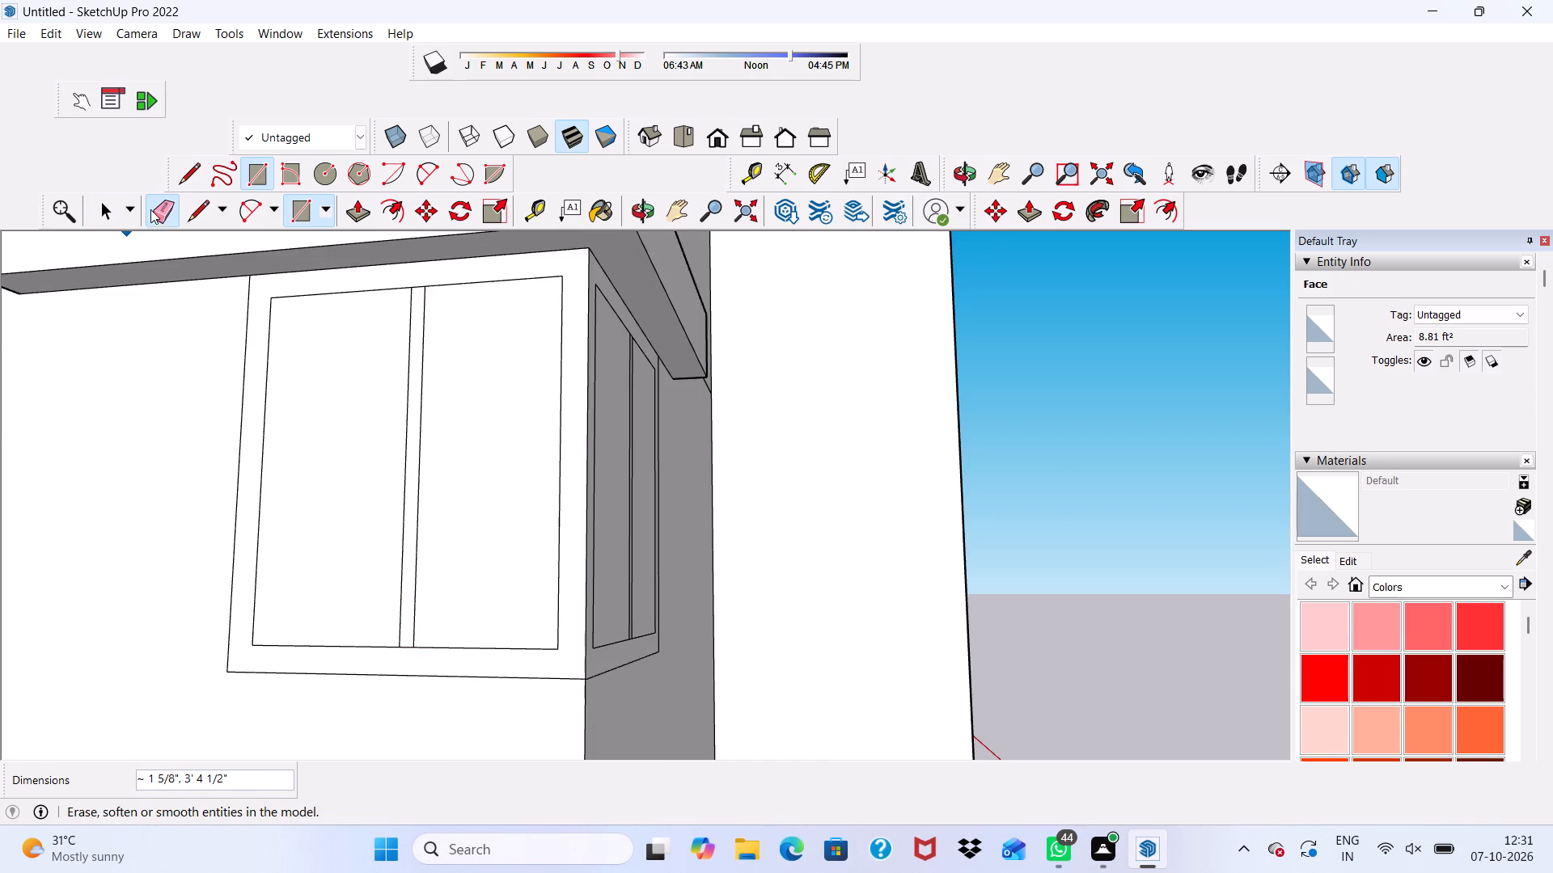
{"action": "scroll", "coordinate": [268, 612], "scroll_direction": "up", "scroll_amount": 7}
{"action": "left_click_drag", "start_coordinate": [459, 639], "coordinate": [453, 671]}
{"action": "scroll", "coordinate": [443, 631], "scroll_direction": "down", "scroll_amount": 13}
{"action": "scroll", "coordinate": [486, 446], "scroll_direction": "up", "scroll_amount": 15}
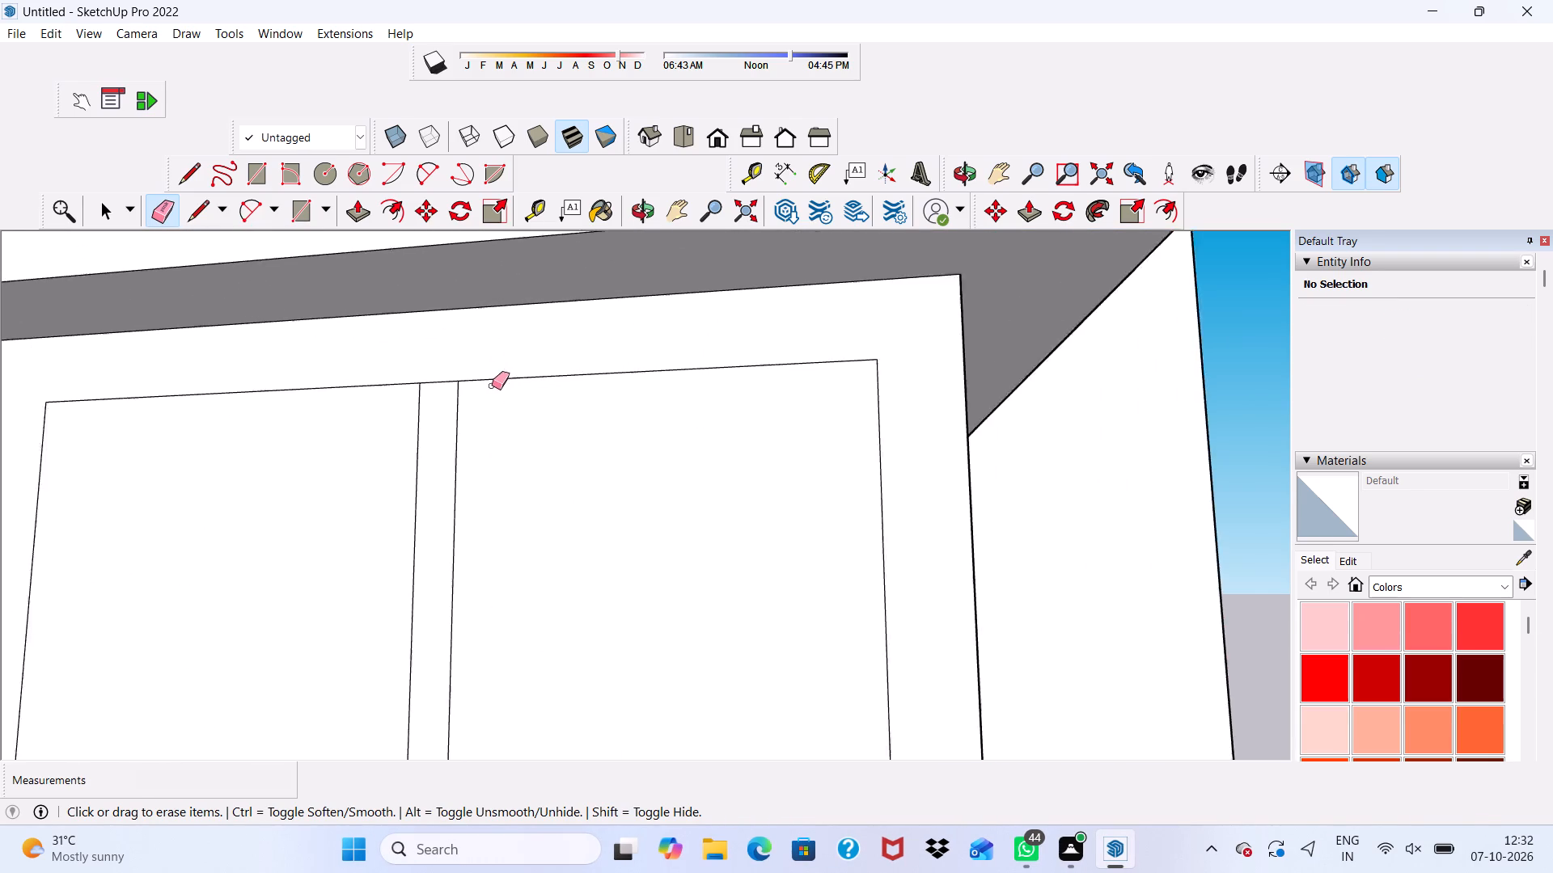
{"action": "scroll", "coordinate": [492, 386], "scroll_direction": "up", "scroll_amount": 2}
{"action": "left_click_drag", "start_coordinate": [429, 365], "coordinate": [392, 407]}
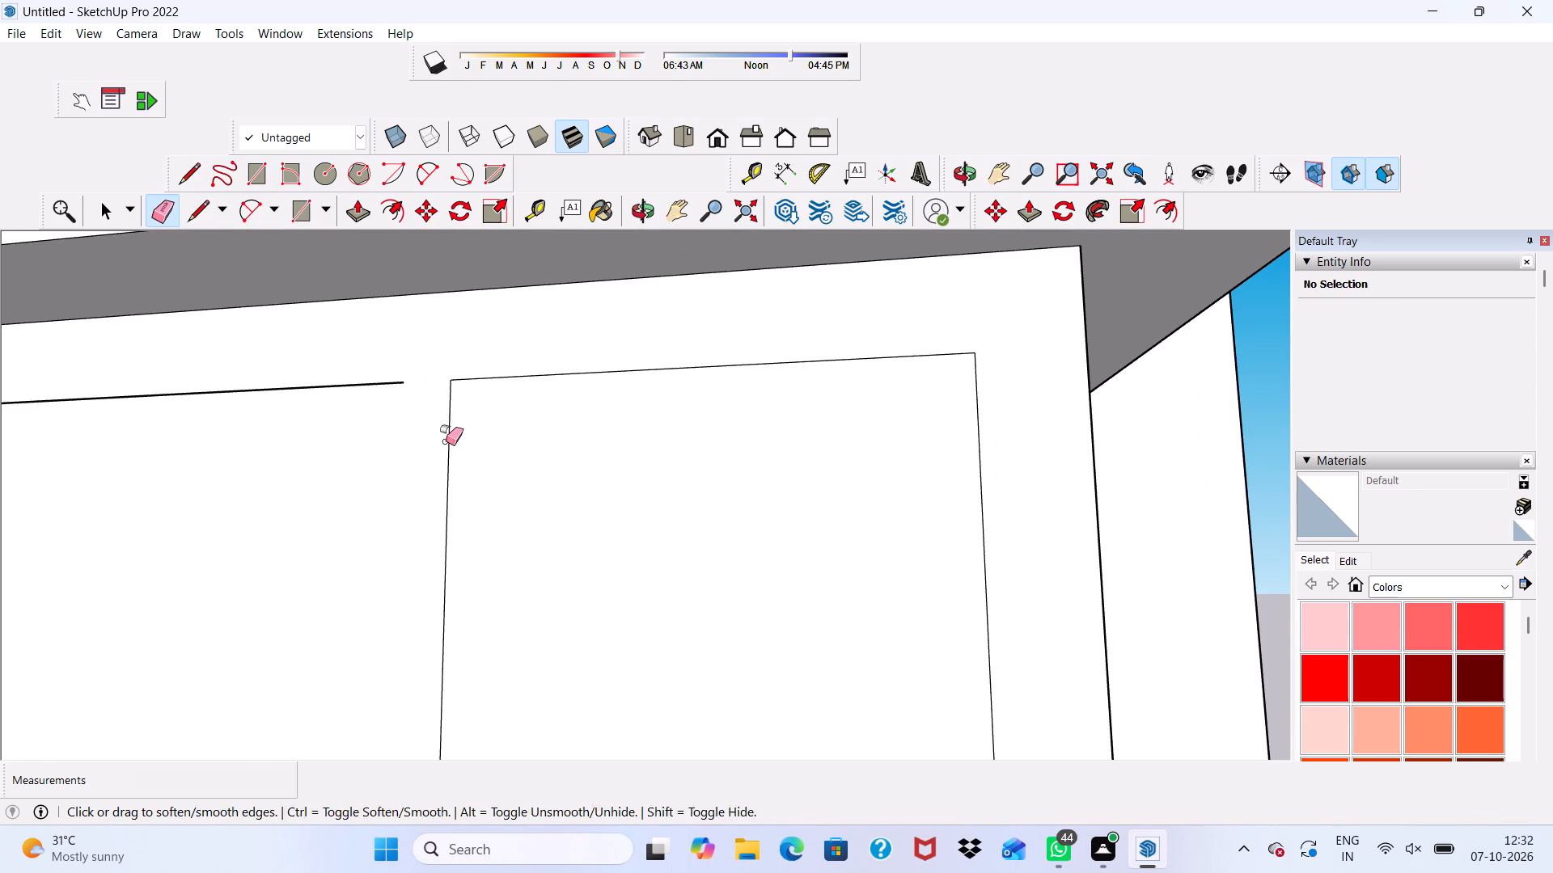
{"action": "key", "text": "ctrl+z"}
{"action": "scroll", "coordinate": [455, 376], "scroll_direction": "up", "scroll_amount": 3}
{"action": "left_click_drag", "start_coordinate": [411, 385], "coordinate": [411, 397]}
{"action": "scroll", "coordinate": [412, 400], "scroll_direction": "down", "scroll_amount": 13}
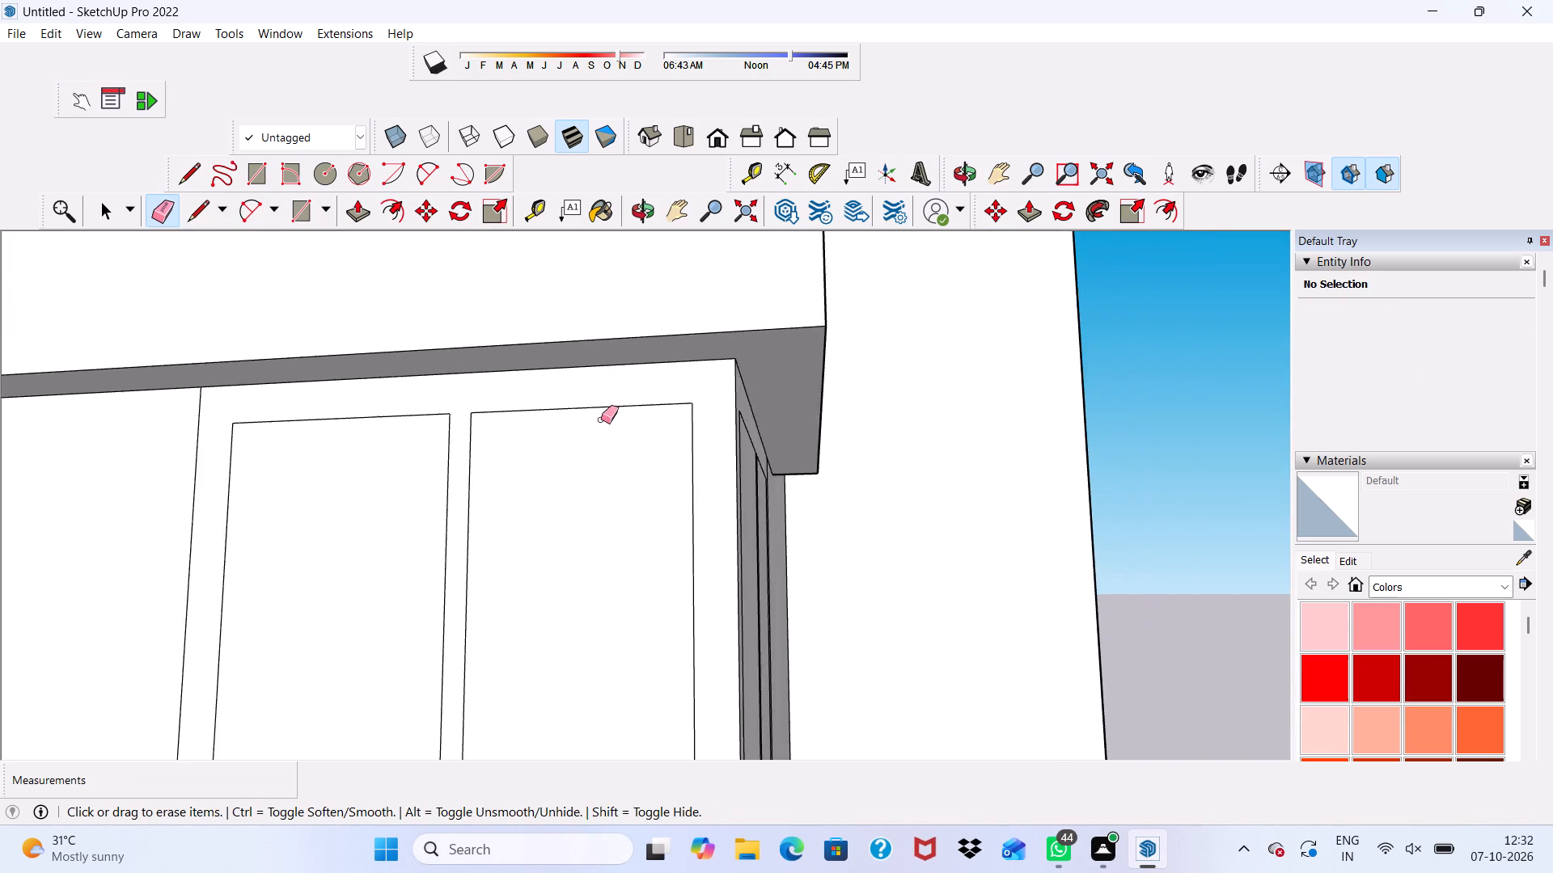
Erase the inner outline segments across the mullion's top and bottom ends on the balcony-side lower window.
{"action": "scroll", "coordinate": [601, 420], "scroll_direction": "down", "scroll_amount": 4}
{"action": "middle_click_drag", "start_coordinate": [671, 518], "coordinate": [312, 472]}
{"action": "scroll", "coordinate": [448, 466], "scroll_direction": "up", "scroll_amount": 4}
{"action": "scroll", "coordinate": [786, 455], "scroll_direction": "up", "scroll_amount": 10}
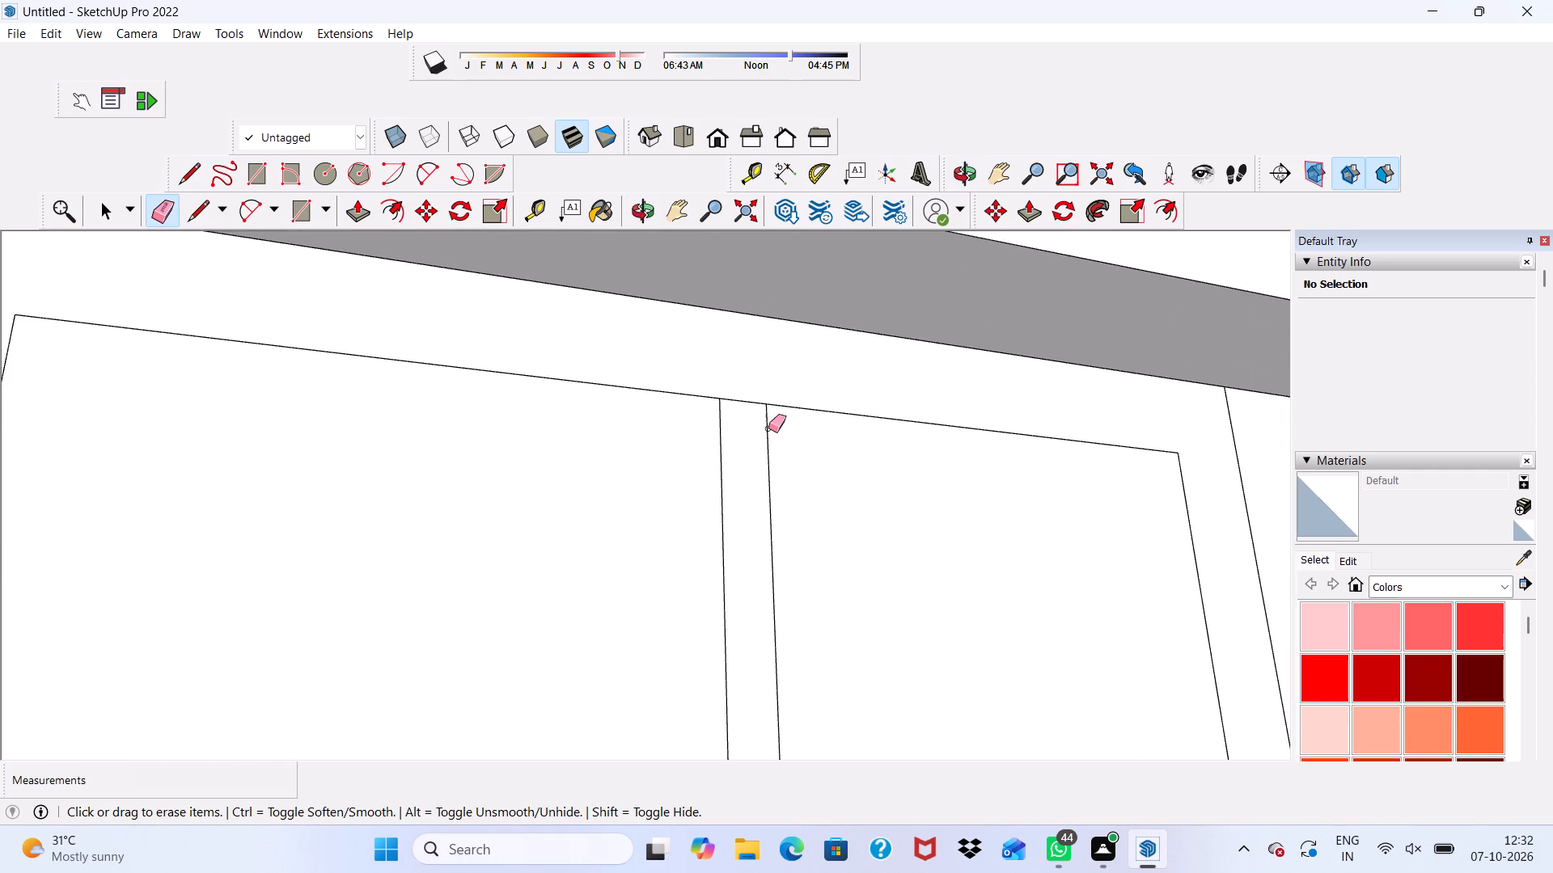
{"action": "scroll", "coordinate": [768, 428], "scroll_direction": "up", "scroll_amount": 4}
{"action": "left_click_drag", "start_coordinate": [748, 386], "coordinate": [740, 399]}
{"action": "scroll", "coordinate": [740, 399], "scroll_direction": "down", "scroll_amount": 18}
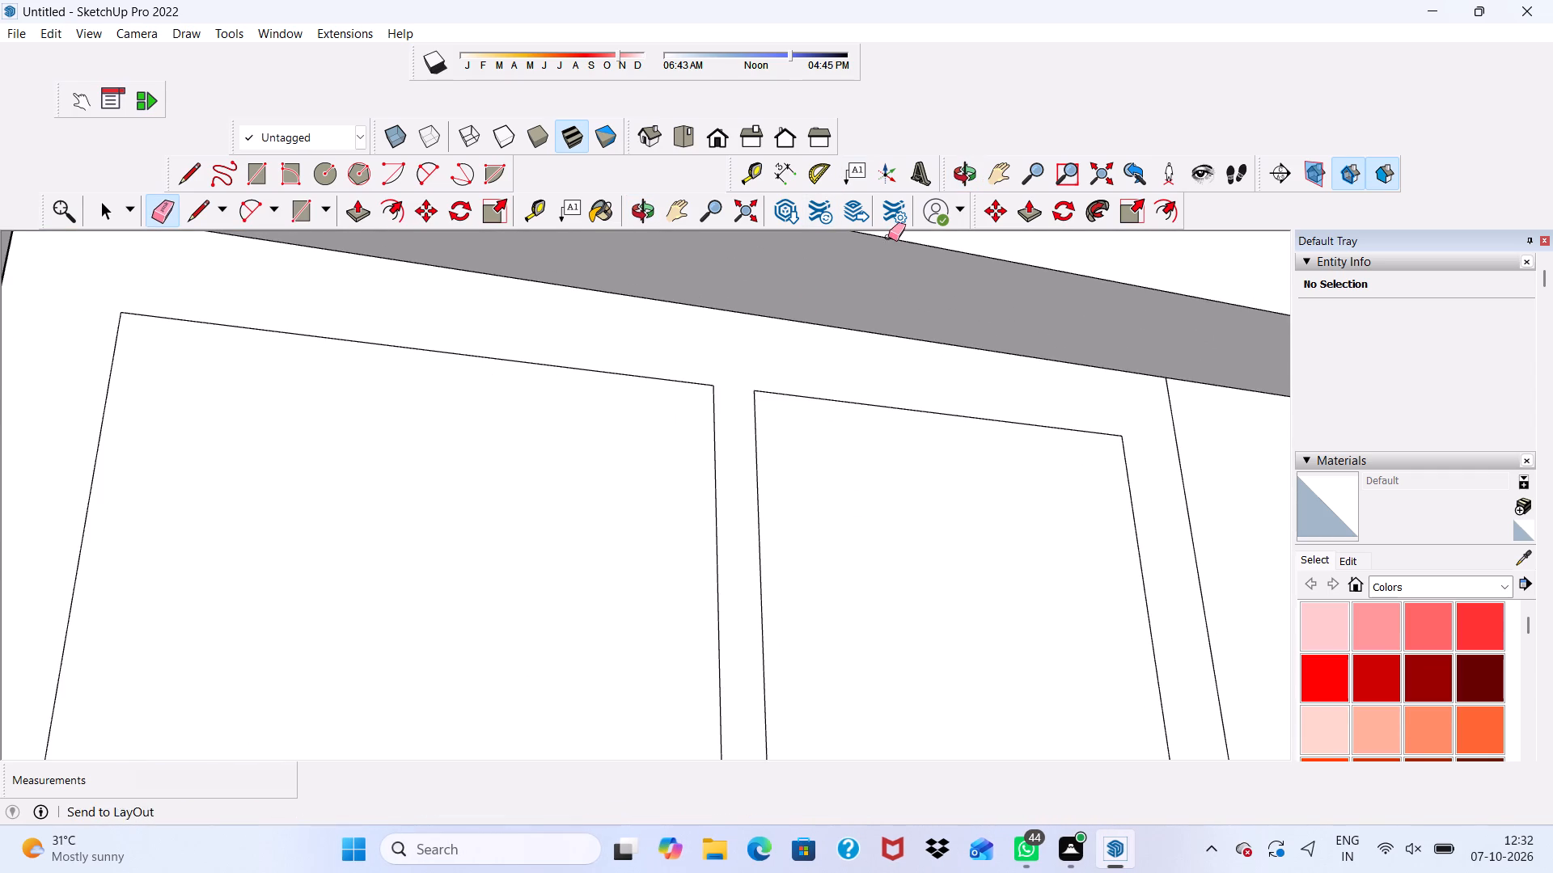
{"action": "scroll", "coordinate": [888, 237], "scroll_direction": "down", "scroll_amount": 15}
{"action": "scroll", "coordinate": [804, 533], "scroll_direction": "down", "scroll_amount": 8}
{"action": "scroll", "coordinate": [848, 681], "scroll_direction": "up", "scroll_amount": 7}
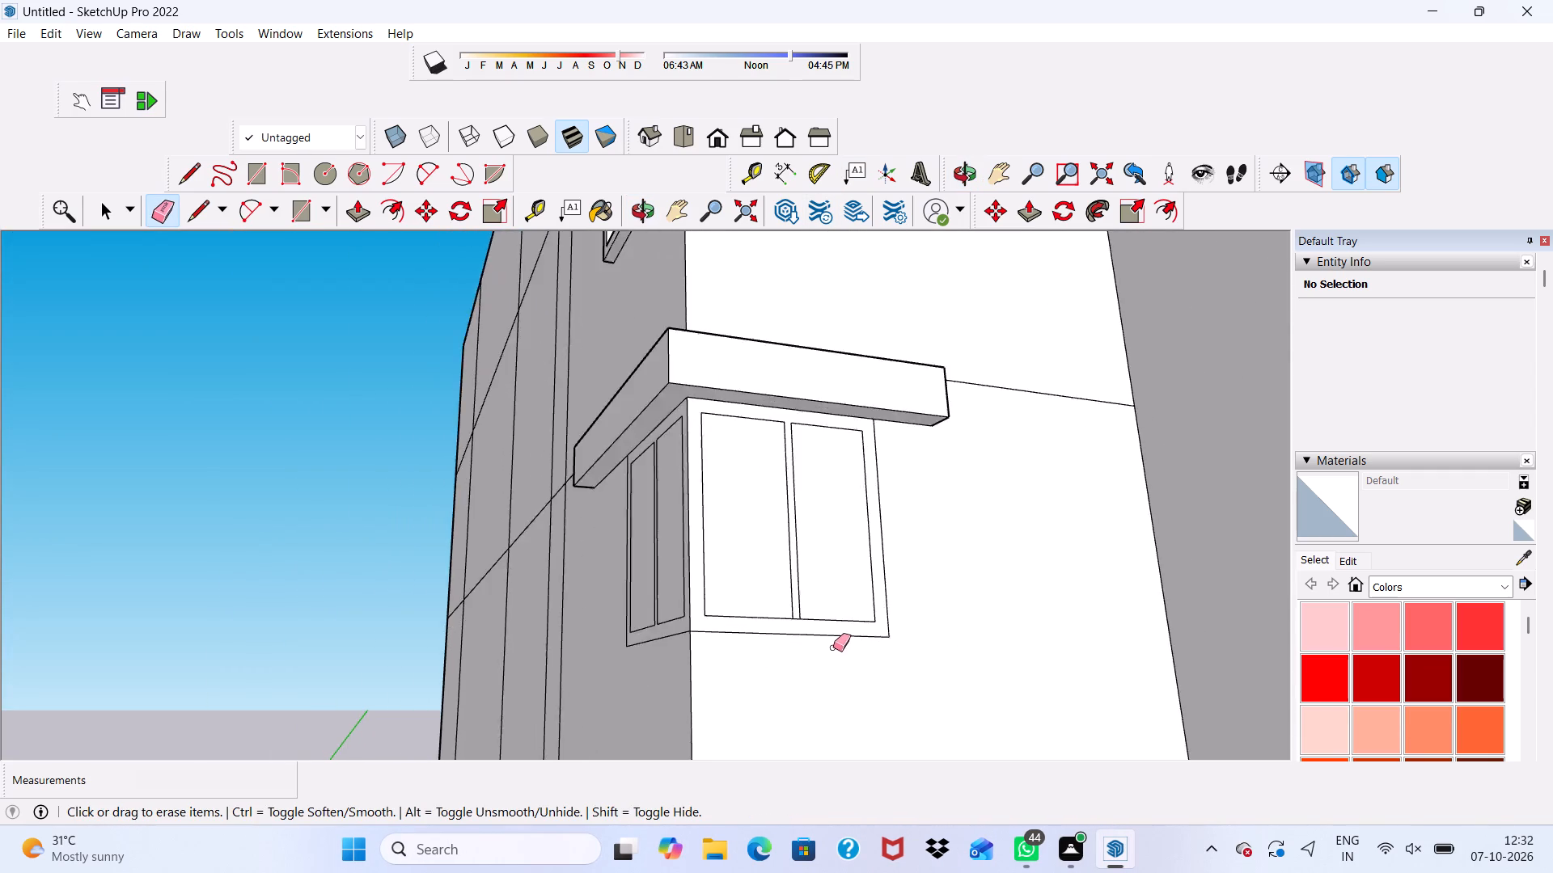
{"action": "scroll", "coordinate": [833, 647], "scroll_direction": "up", "scroll_amount": 8}
{"action": "left_click", "coordinate": [769, 617]}
Push/Pull the balcony-side window's joined frame and mullion face outward by 3".
{"action": "key", "text": "space"}
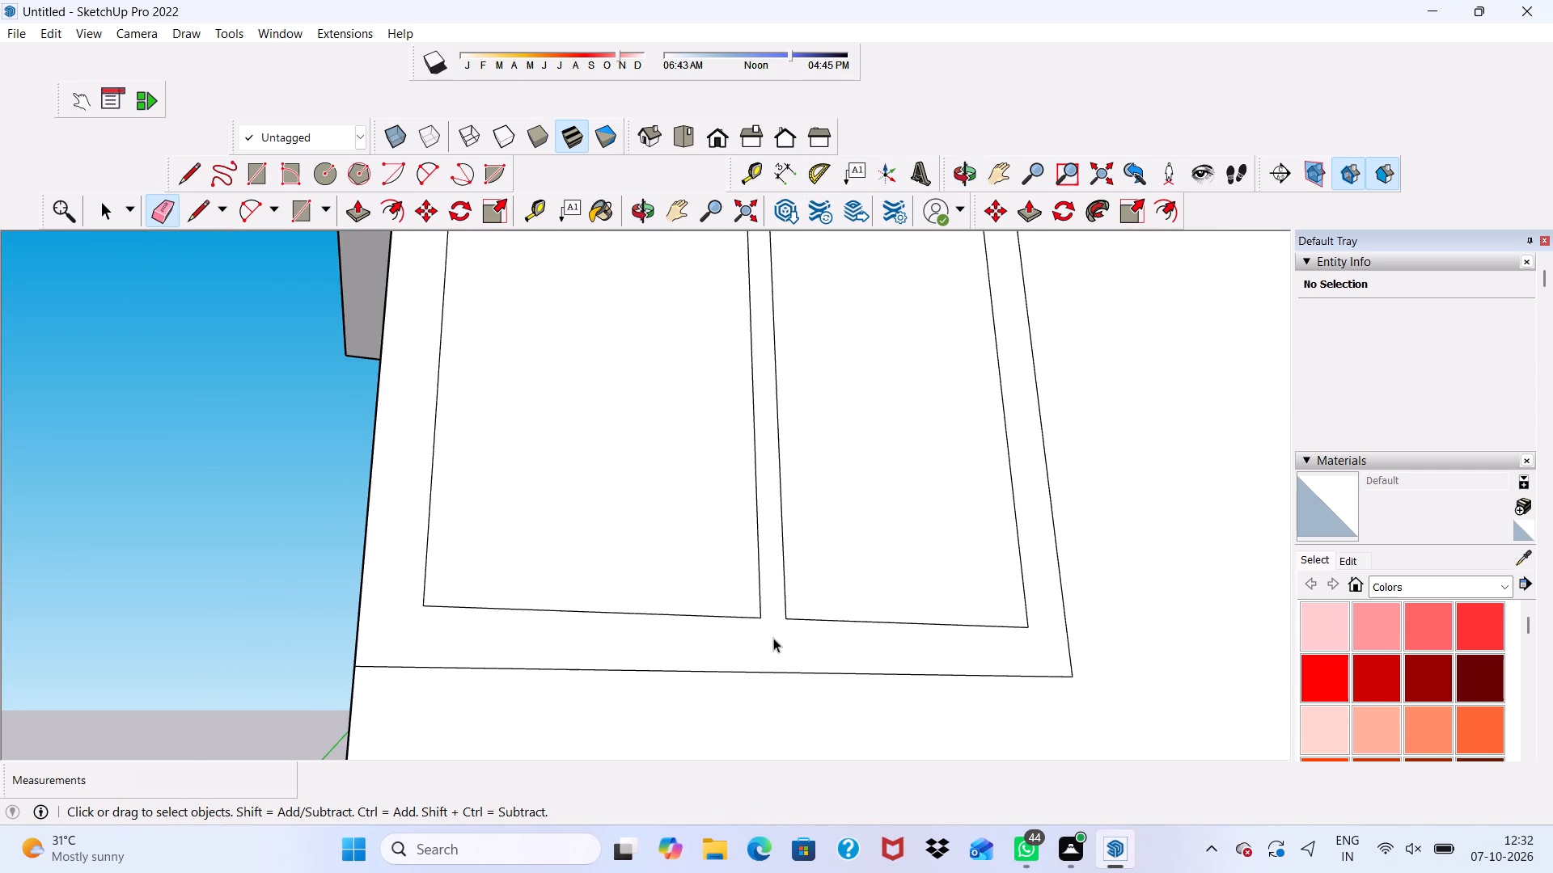
{"action": "left_click", "coordinate": [755, 626]}
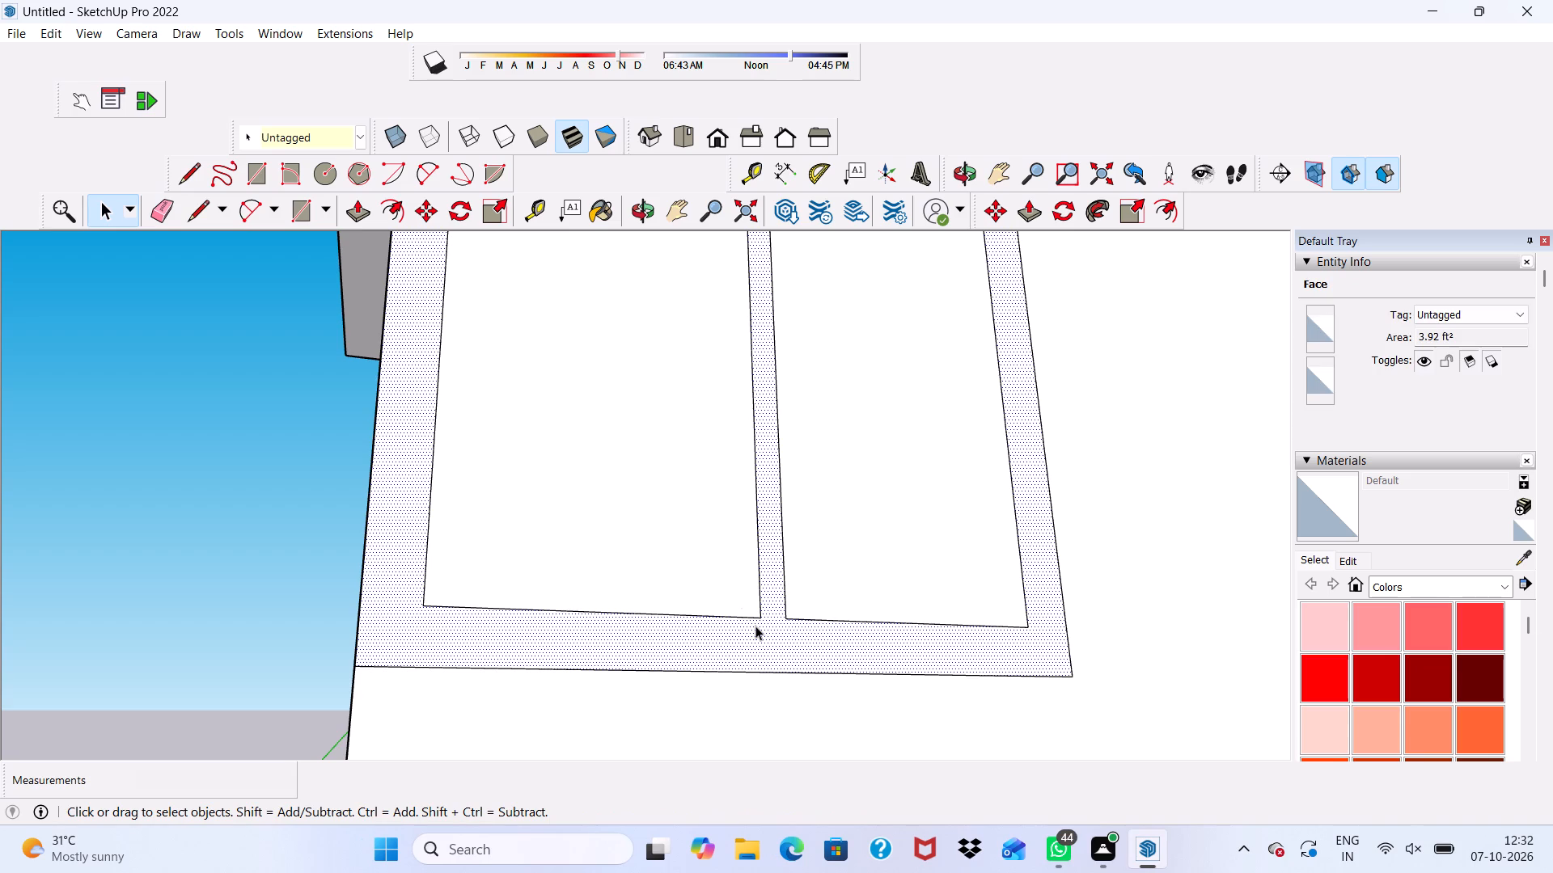
{"action": "left_click", "coordinate": [348, 205]}
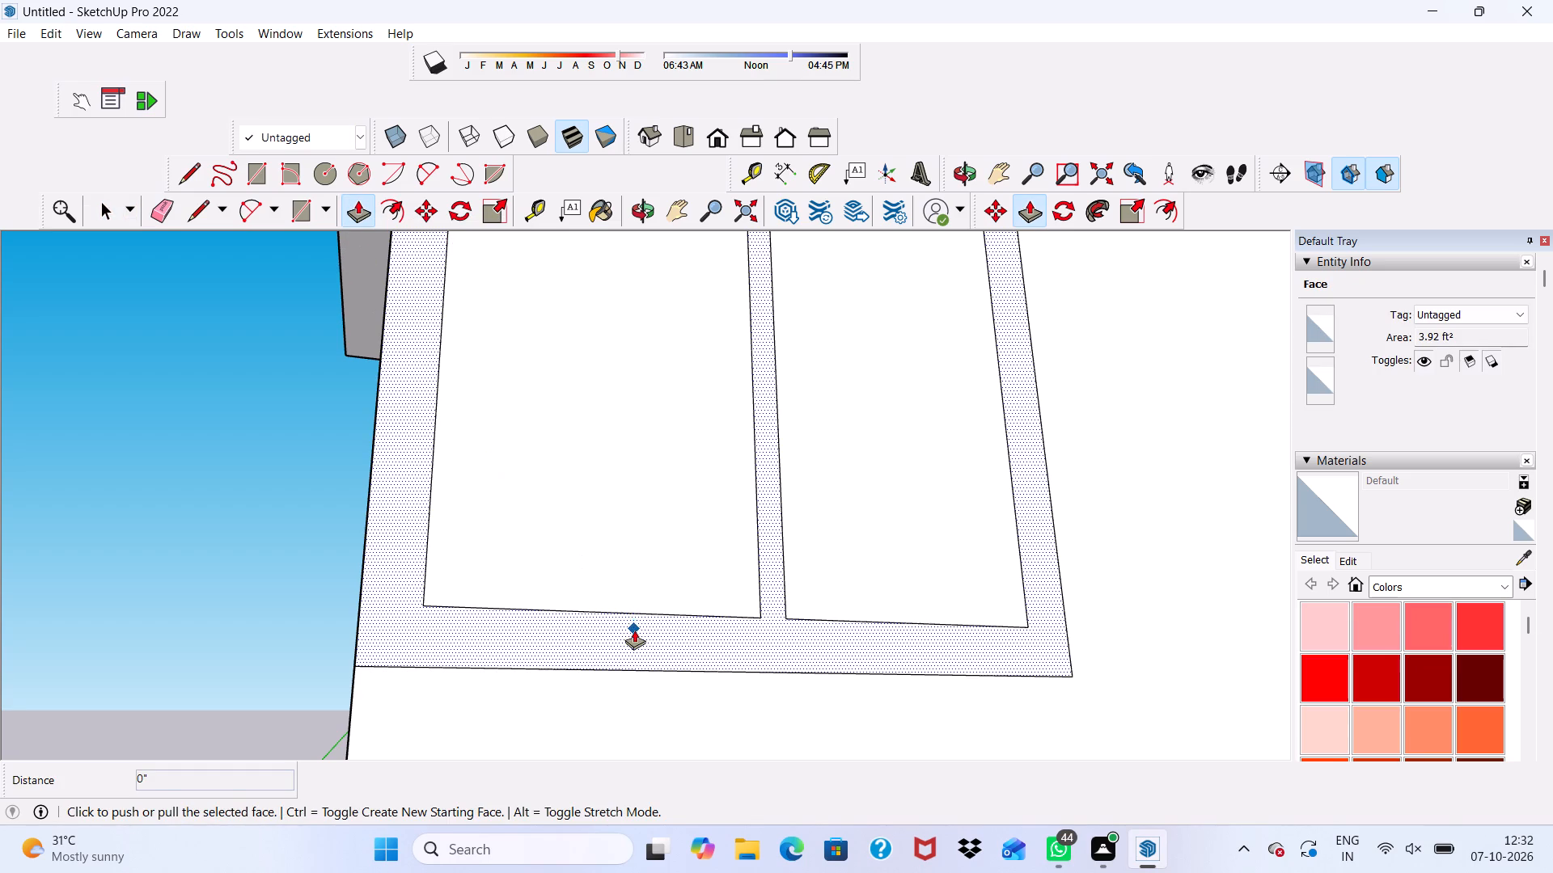
{"action": "left_click", "coordinate": [634, 630]}
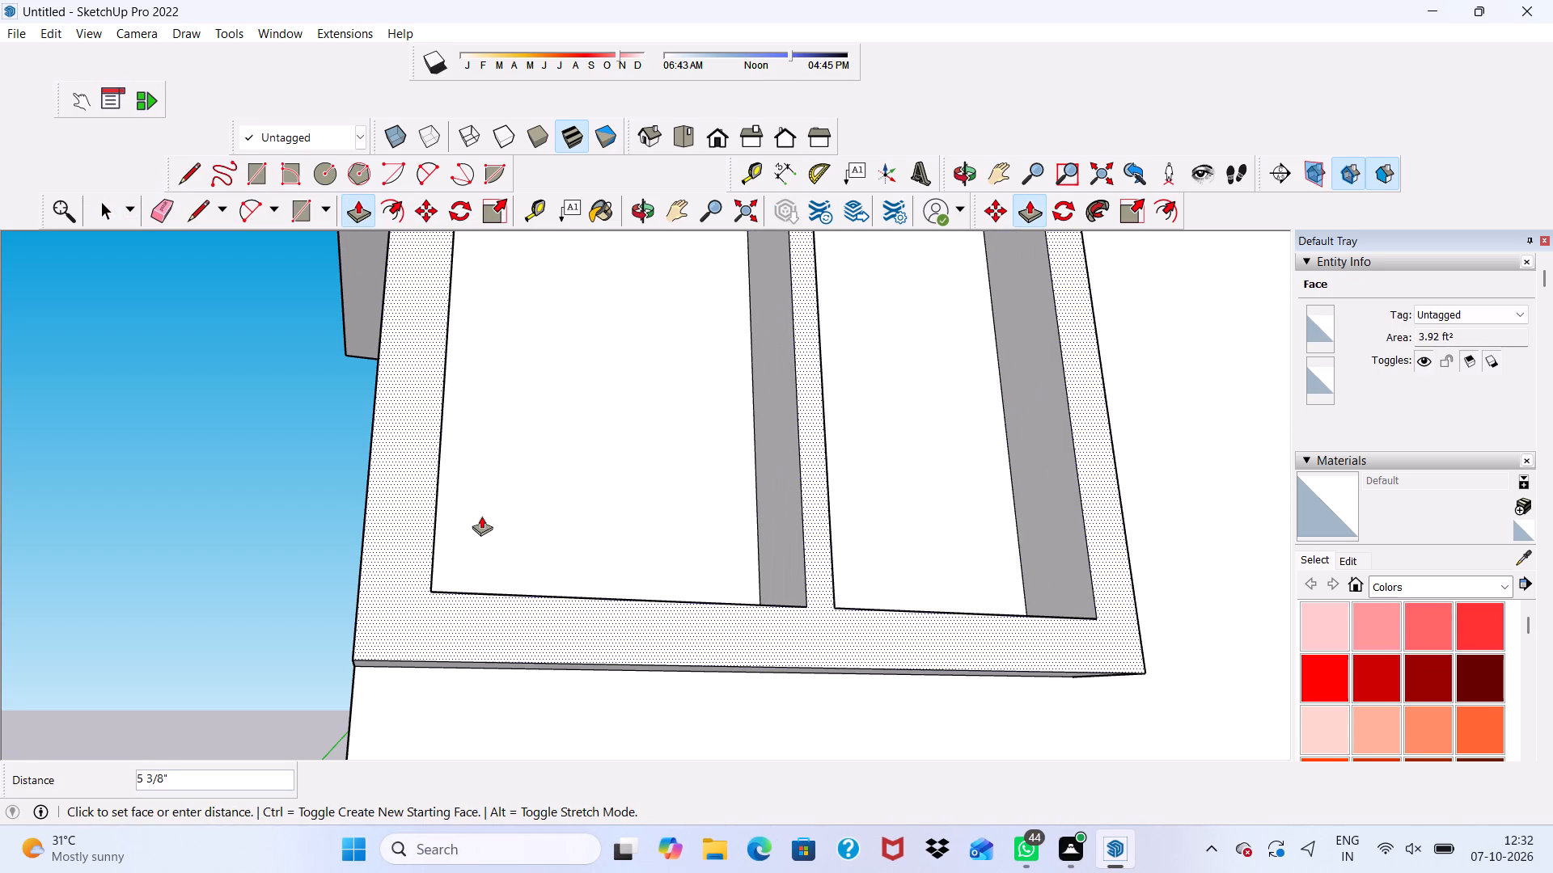
{"action": "key", "text": "3"}
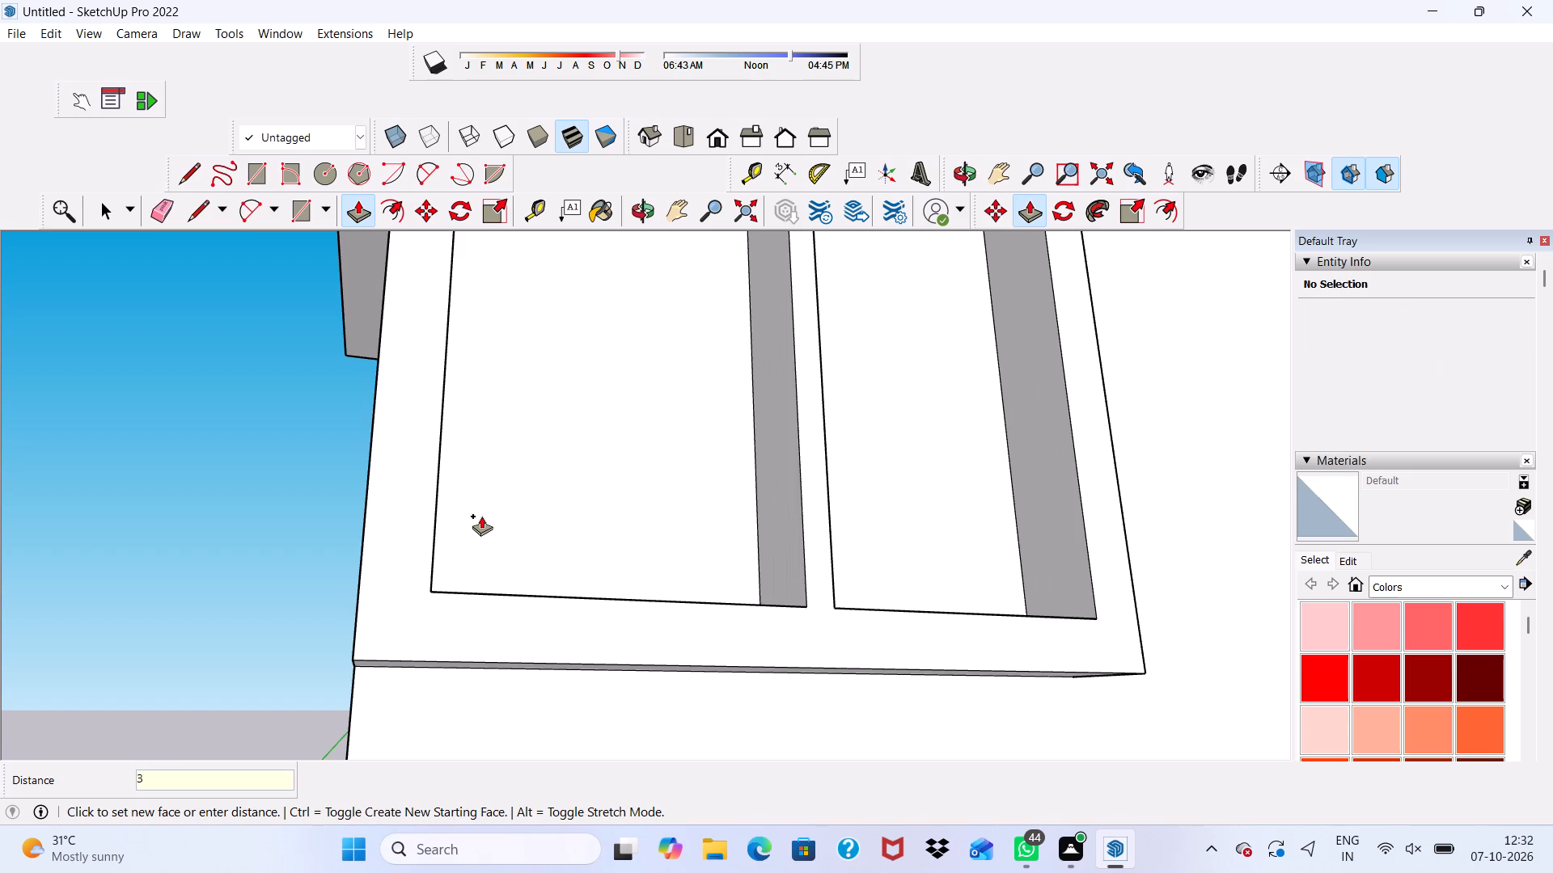
{"action": "key", "text": "shift+quotedbl"}
{"action": "key", "text": "Return"}
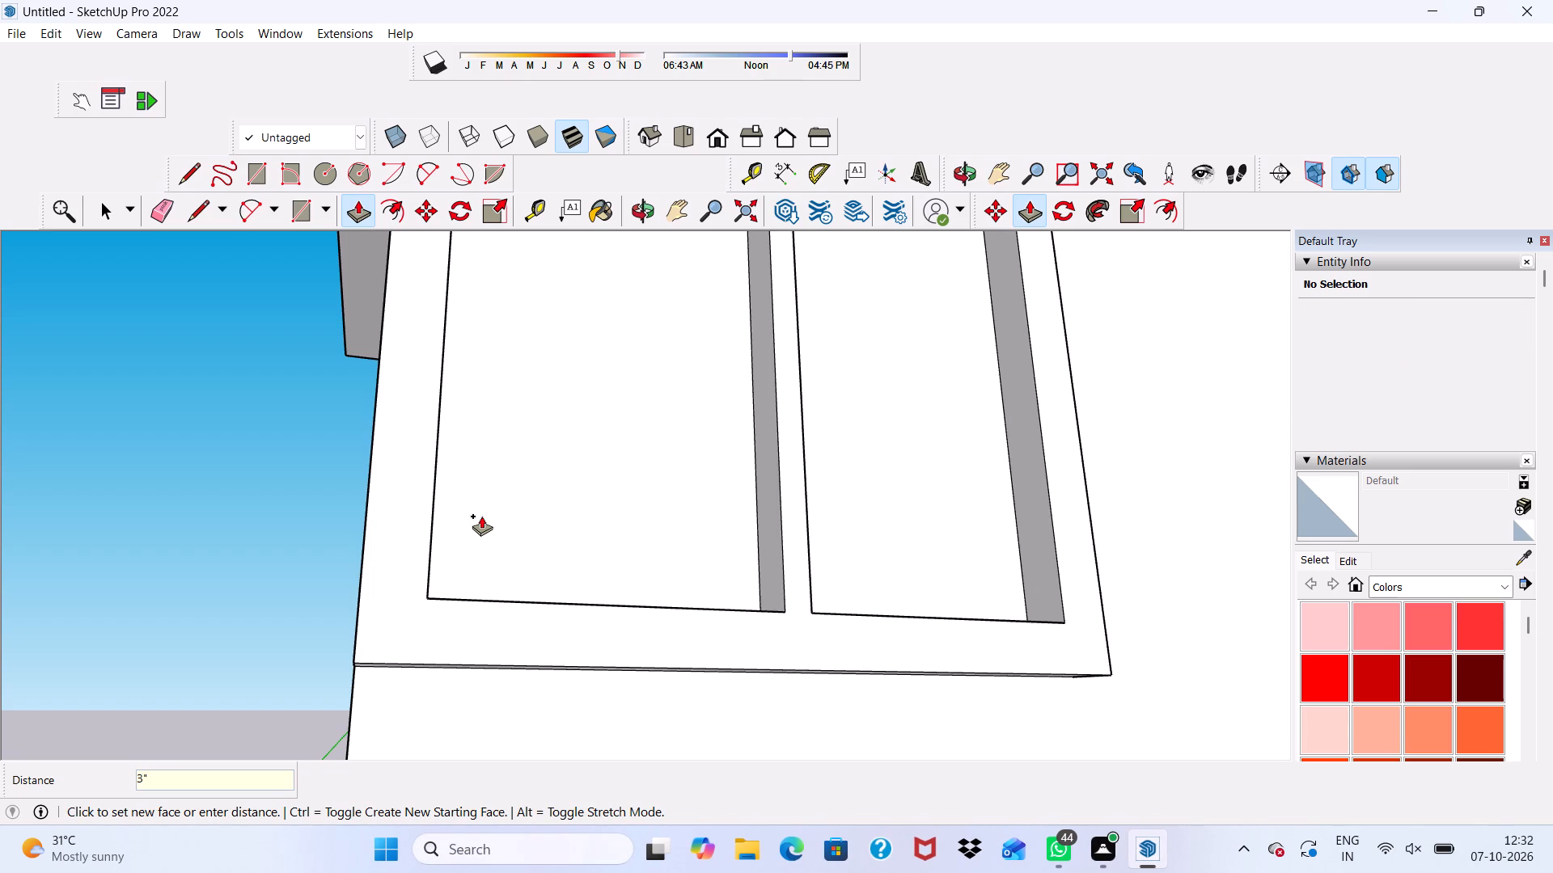
Push/Pull the side wall window's joined frame and mullion face outward by 3".
{"action": "scroll", "coordinate": [516, 520], "scroll_direction": "down", "scroll_amount": 6}
{"action": "middle_click_drag", "start_coordinate": [533, 517], "coordinate": [931, 550]}
{"action": "scroll", "coordinate": [691, 565], "scroll_direction": "up", "scroll_amount": 2}
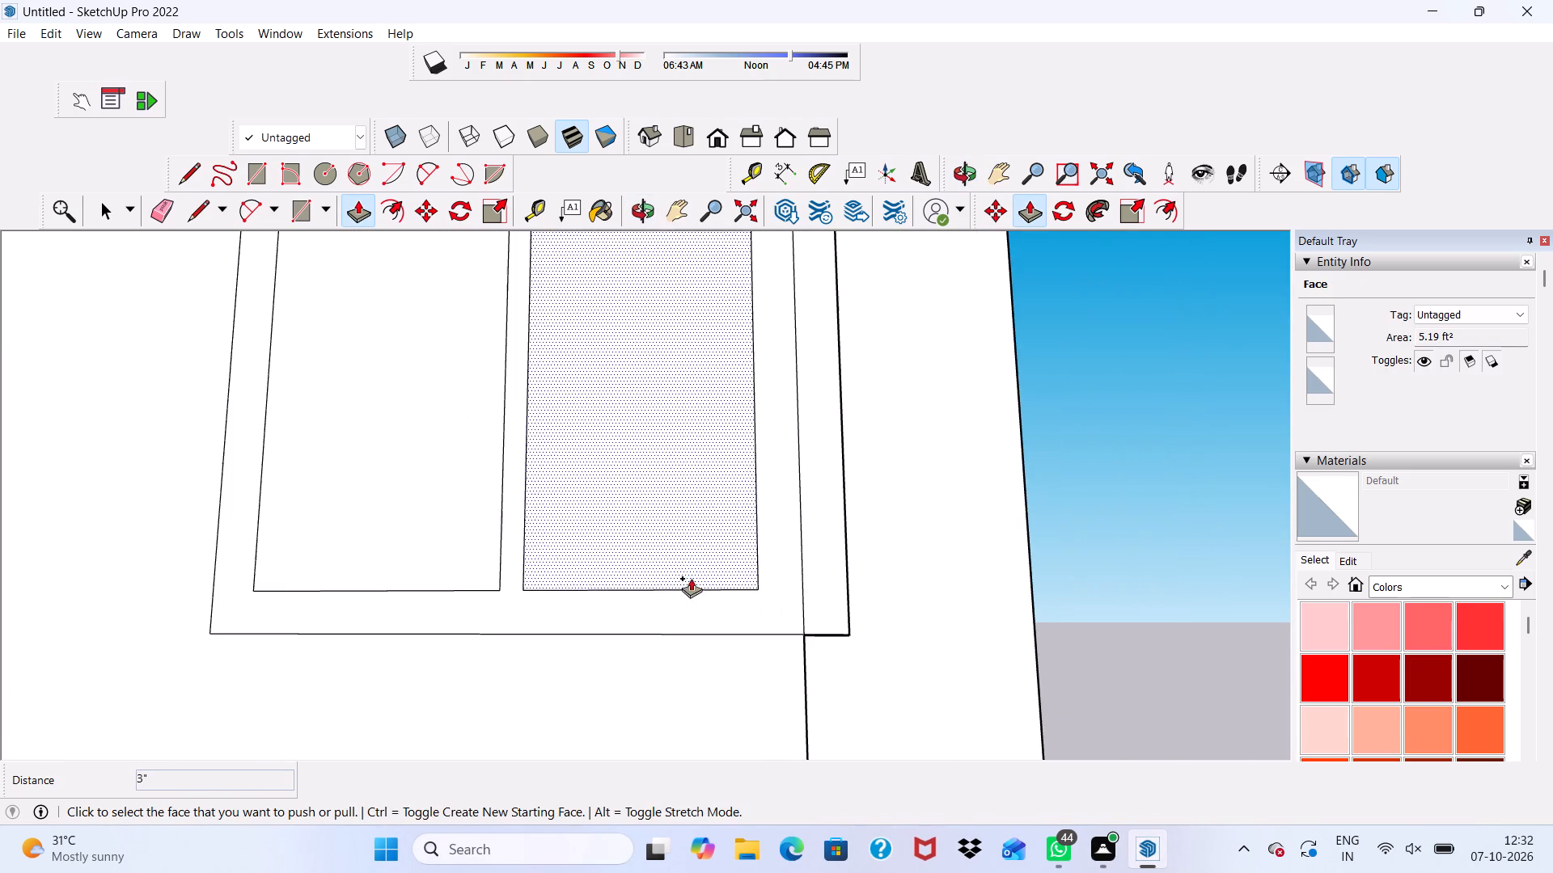
{"action": "left_click", "coordinate": [719, 613]}
{"action": "scroll", "coordinate": [728, 607], "scroll_direction": "down", "scroll_amount": 7}
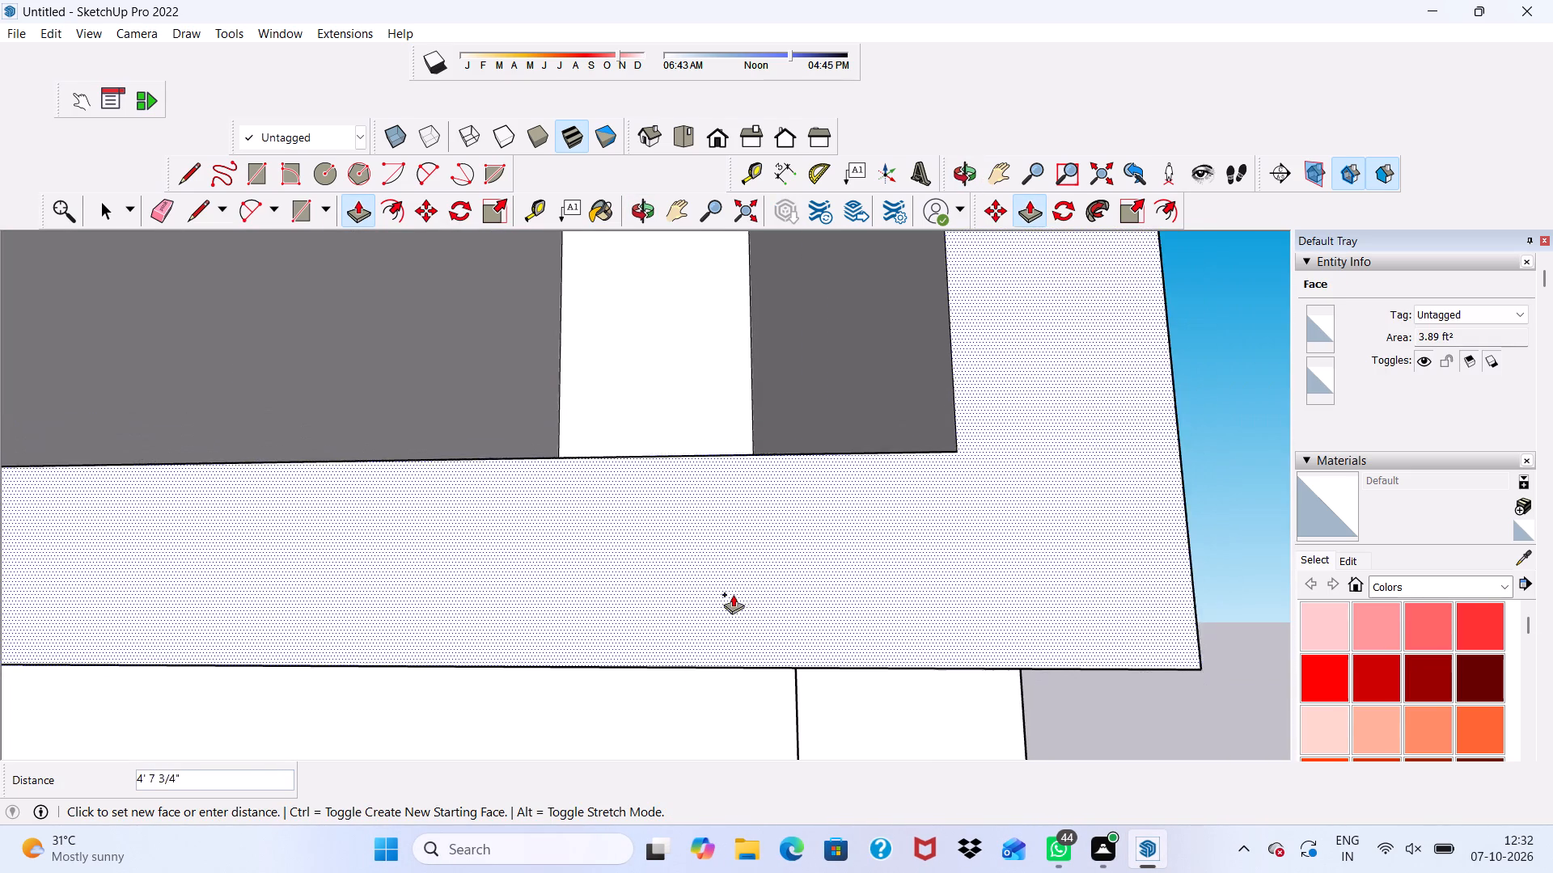
{"action": "type", "text": "3\""}
{"action": "key", "text": "Return"}
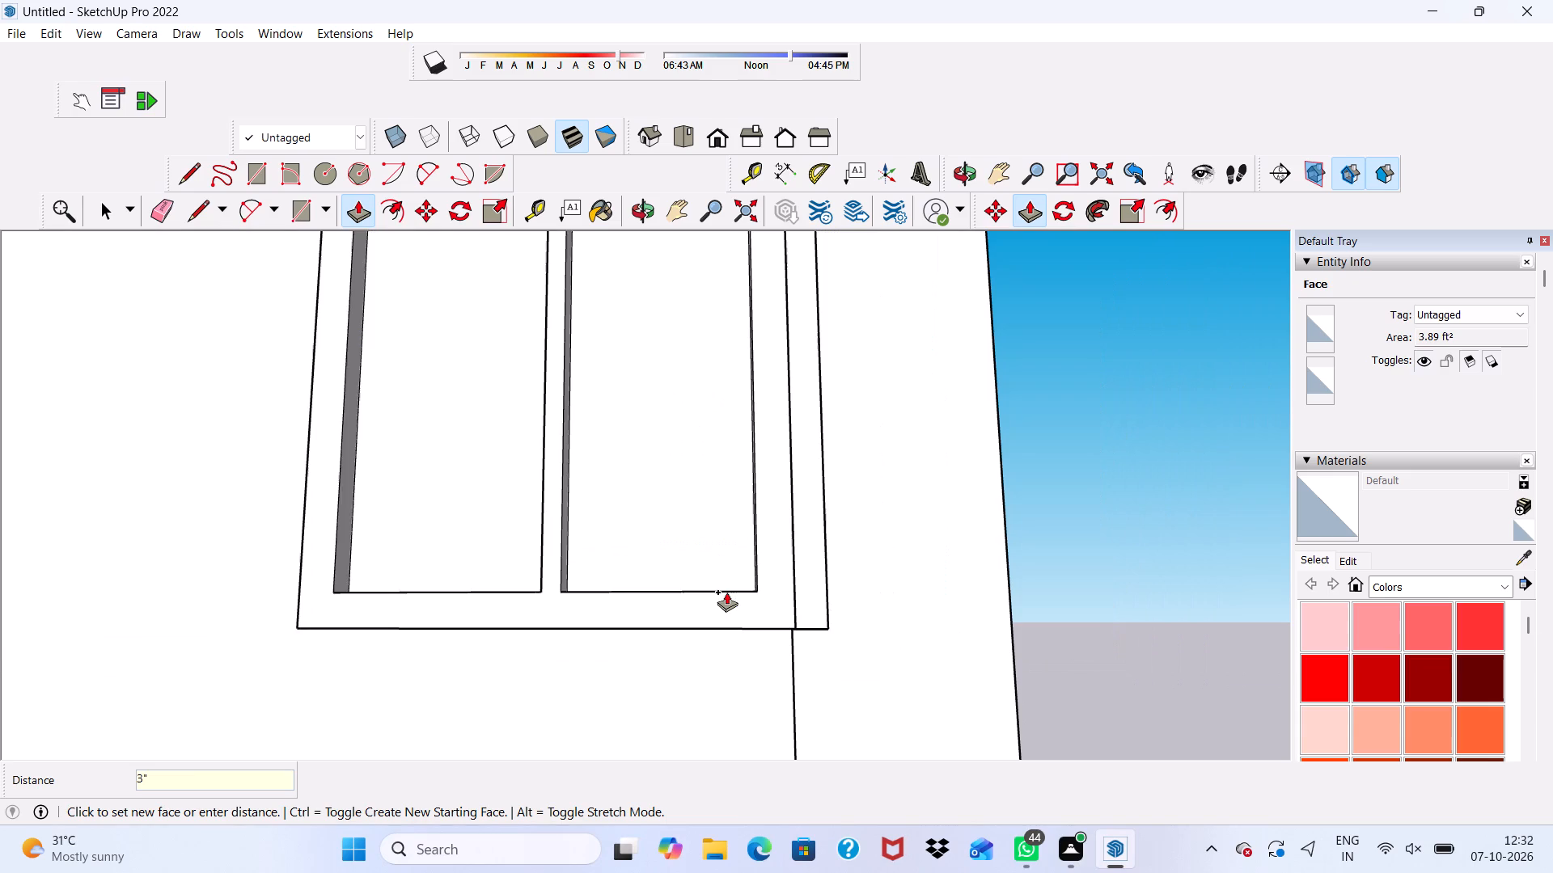
{"action": "scroll", "coordinate": [731, 620], "scroll_direction": "down", "scroll_amount": 6}
{"action": "key", "text": "space"}
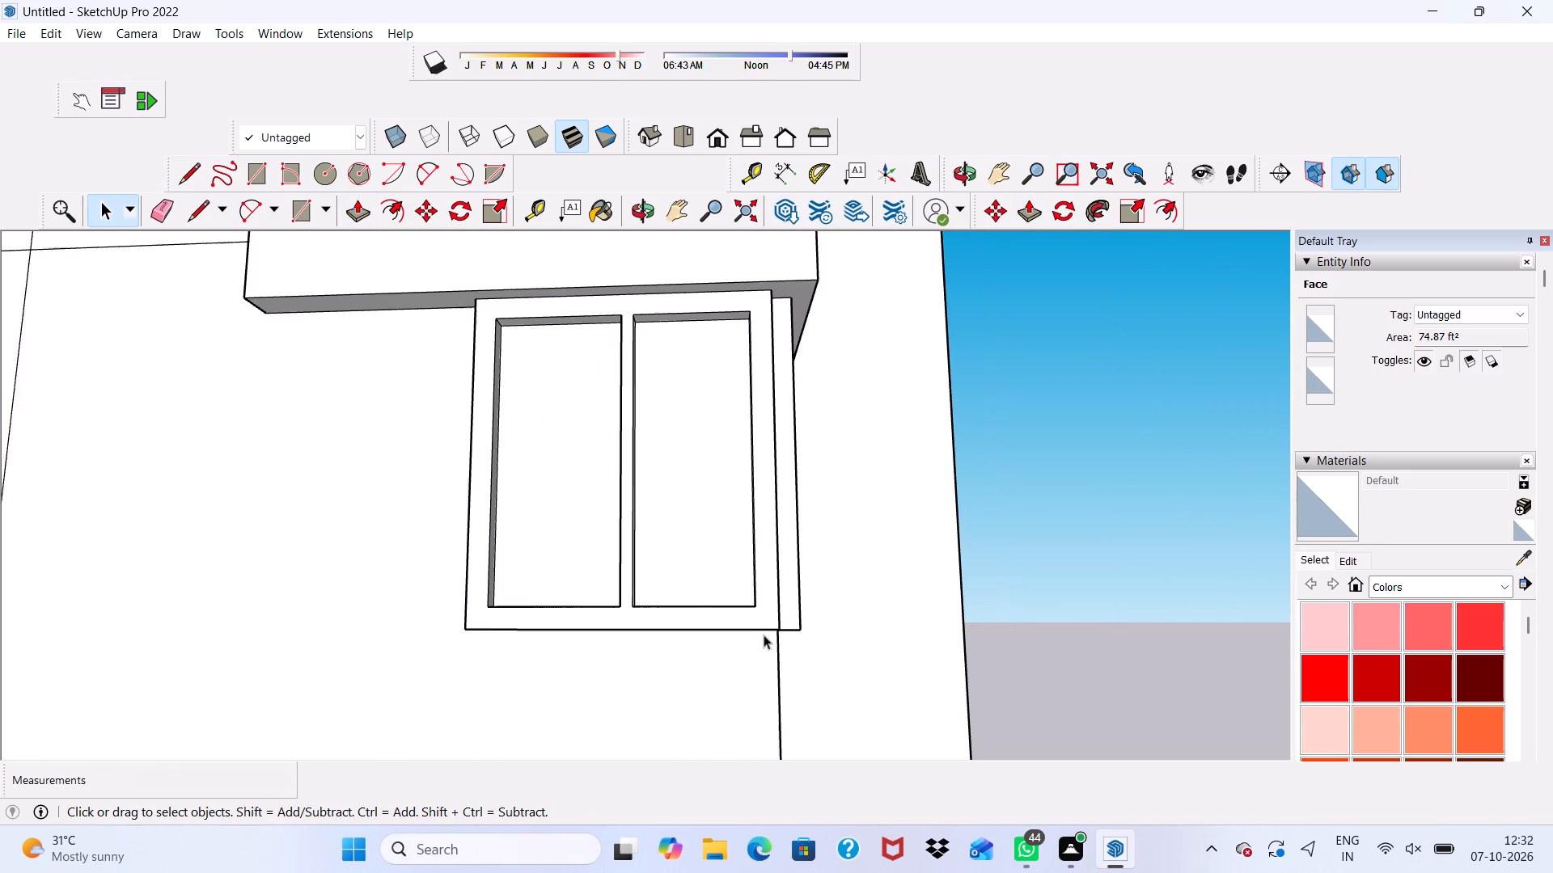
Pull the corner end face of the side wall's lower window frame out about 3 3/16" to fill the corner gap.
{"action": "scroll", "coordinate": [764, 635], "scroll_direction": "down", "scroll_amount": 4}
{"action": "middle_click_drag", "start_coordinate": [776, 622], "coordinate": [471, 679]}
{"action": "scroll", "coordinate": [658, 429], "scroll_direction": "up", "scroll_amount": 1}
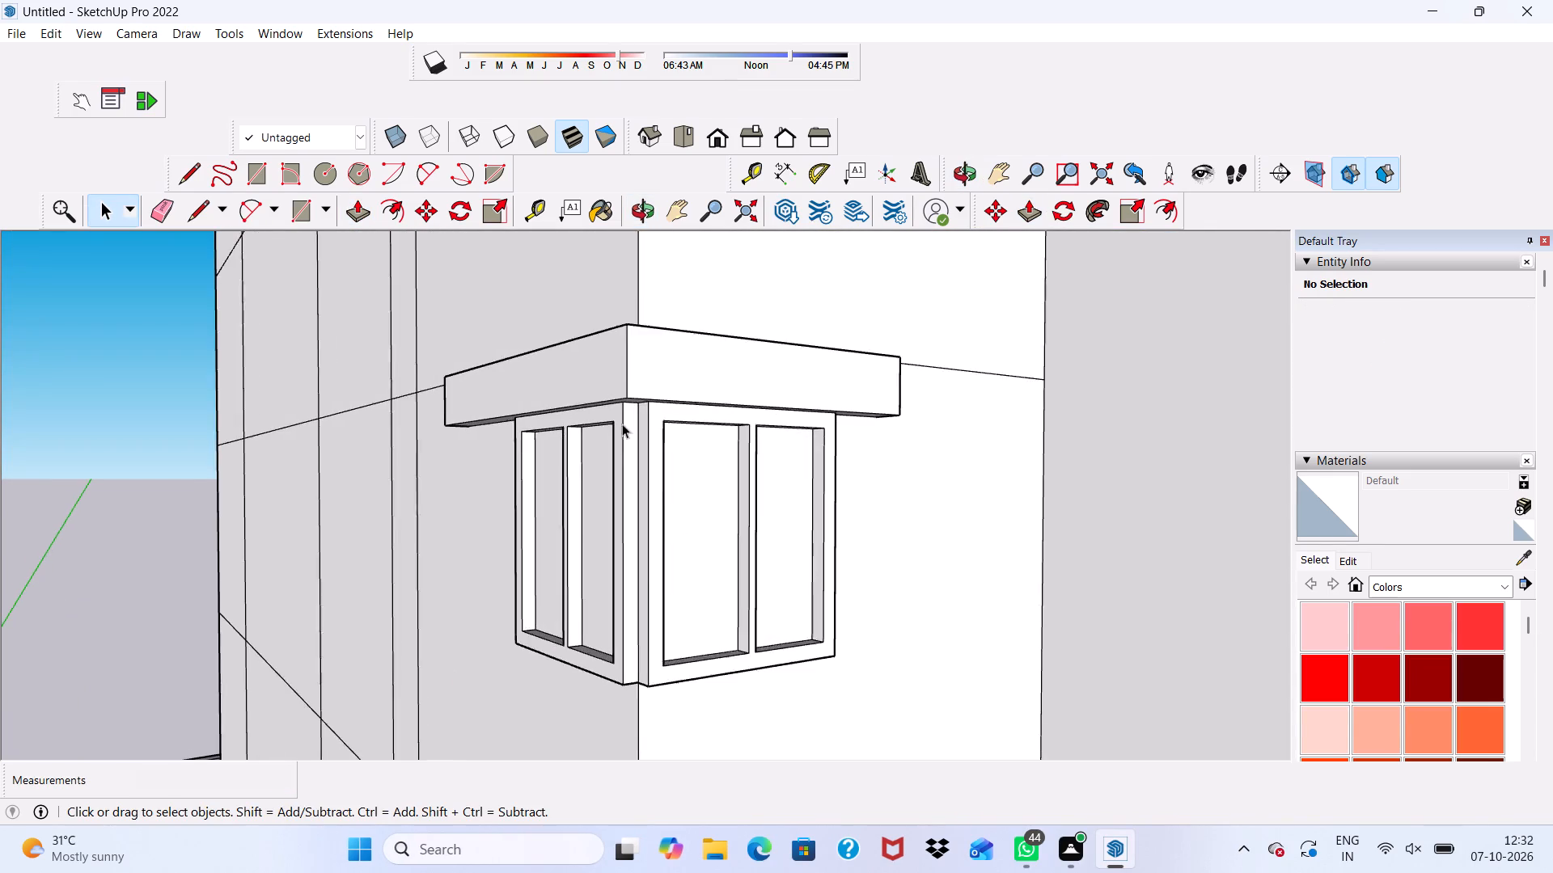
{"action": "scroll", "coordinate": [622, 425], "scroll_direction": "down", "scroll_amount": 11}
{"action": "scroll", "coordinate": [647, 247], "scroll_direction": "up", "scroll_amount": 17}
{"action": "scroll", "coordinate": [620, 411], "scroll_direction": "up", "scroll_amount": 2}
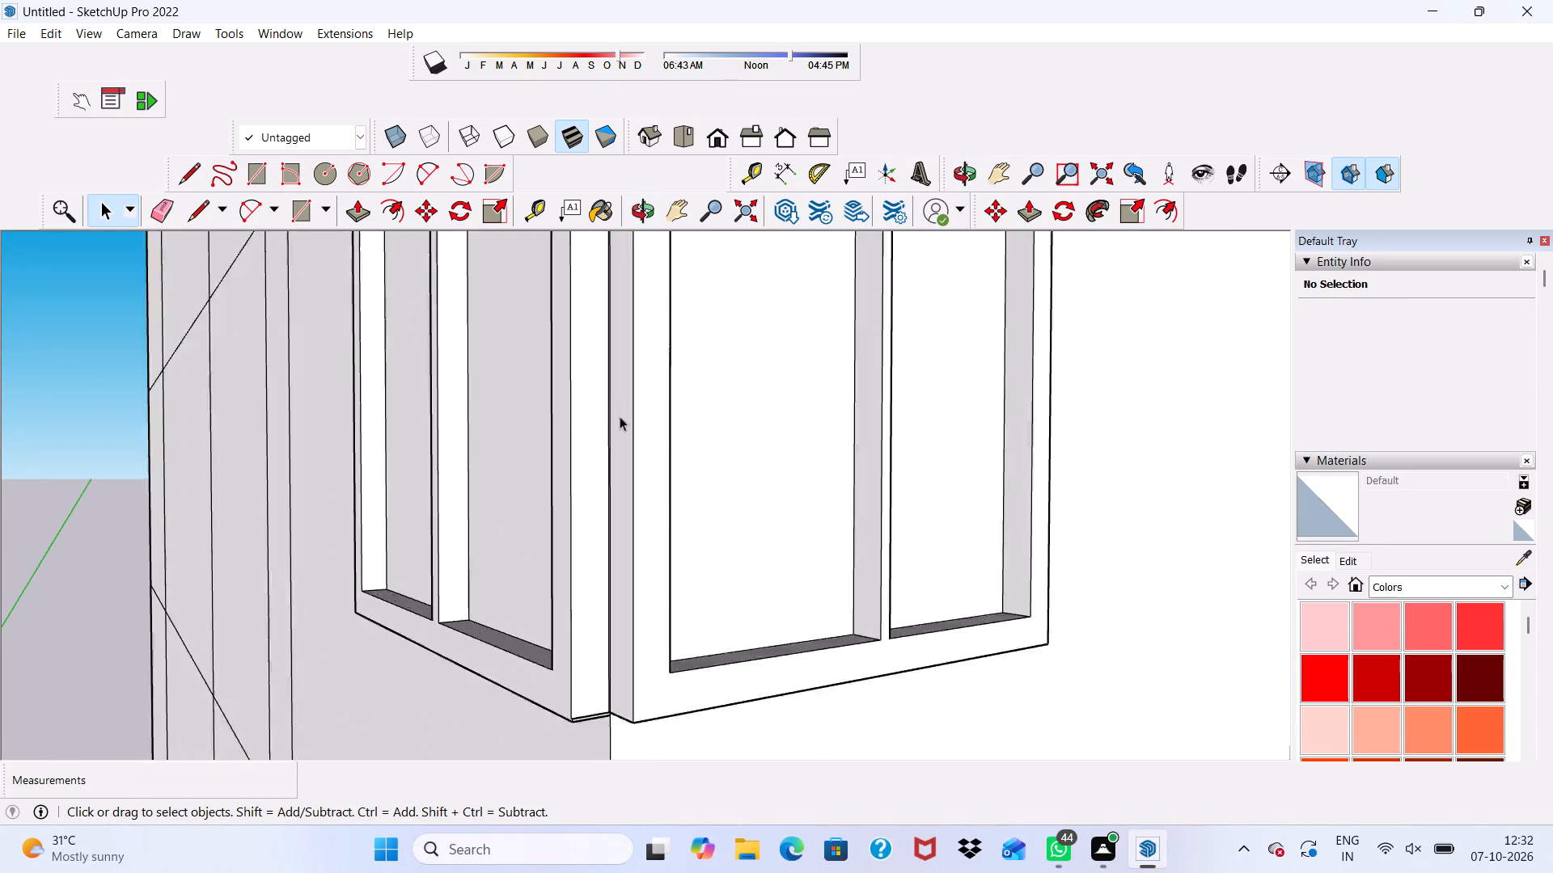
{"action": "scroll", "coordinate": [620, 416], "scroll_direction": "up", "scroll_amount": 7}
{"action": "scroll", "coordinate": [615, 423], "scroll_direction": "down", "scroll_amount": 12}
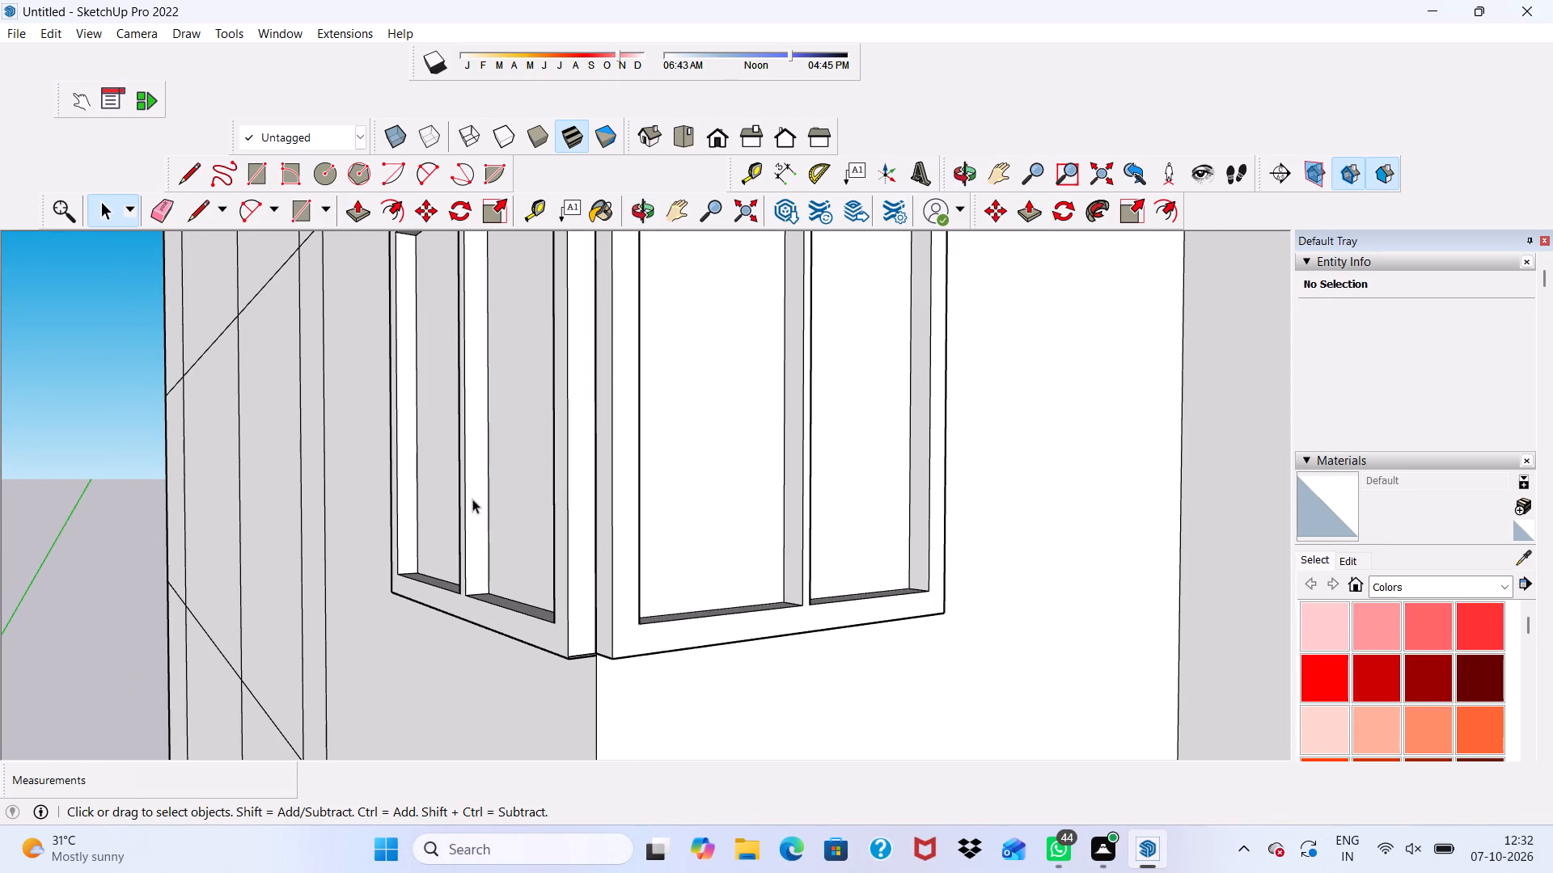
{"action": "scroll", "coordinate": [442, 525], "scroll_direction": "up", "scroll_amount": 9}
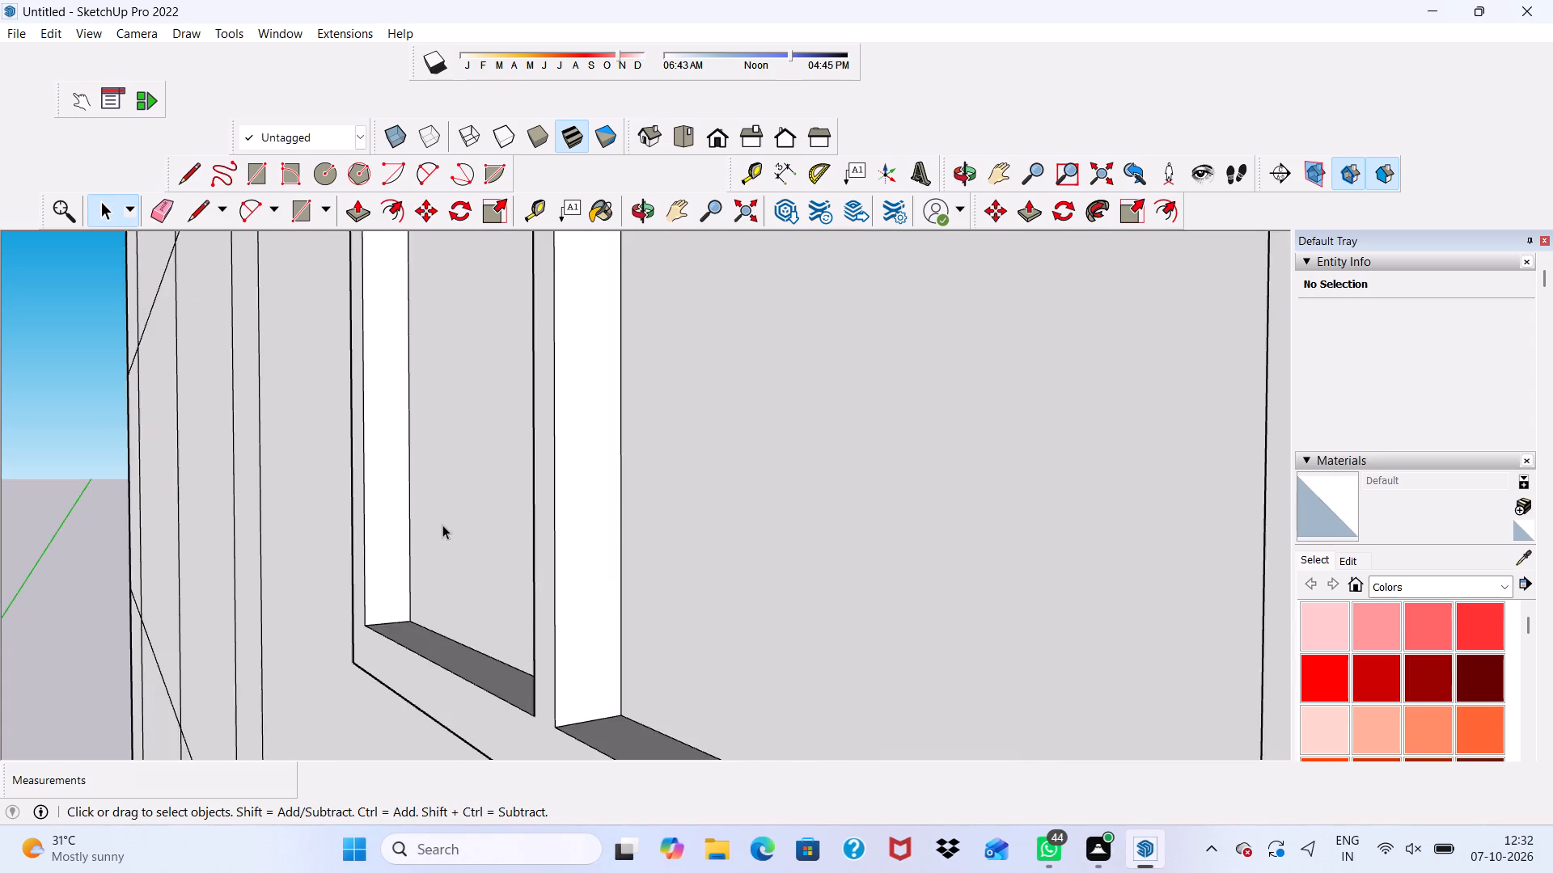
{"action": "scroll", "coordinate": [442, 525], "scroll_direction": "down", "scroll_amount": 5}
{"action": "scroll", "coordinate": [679, 530], "scroll_direction": "up", "scroll_amount": 3}
{"action": "left_click", "coordinate": [783, 617]}
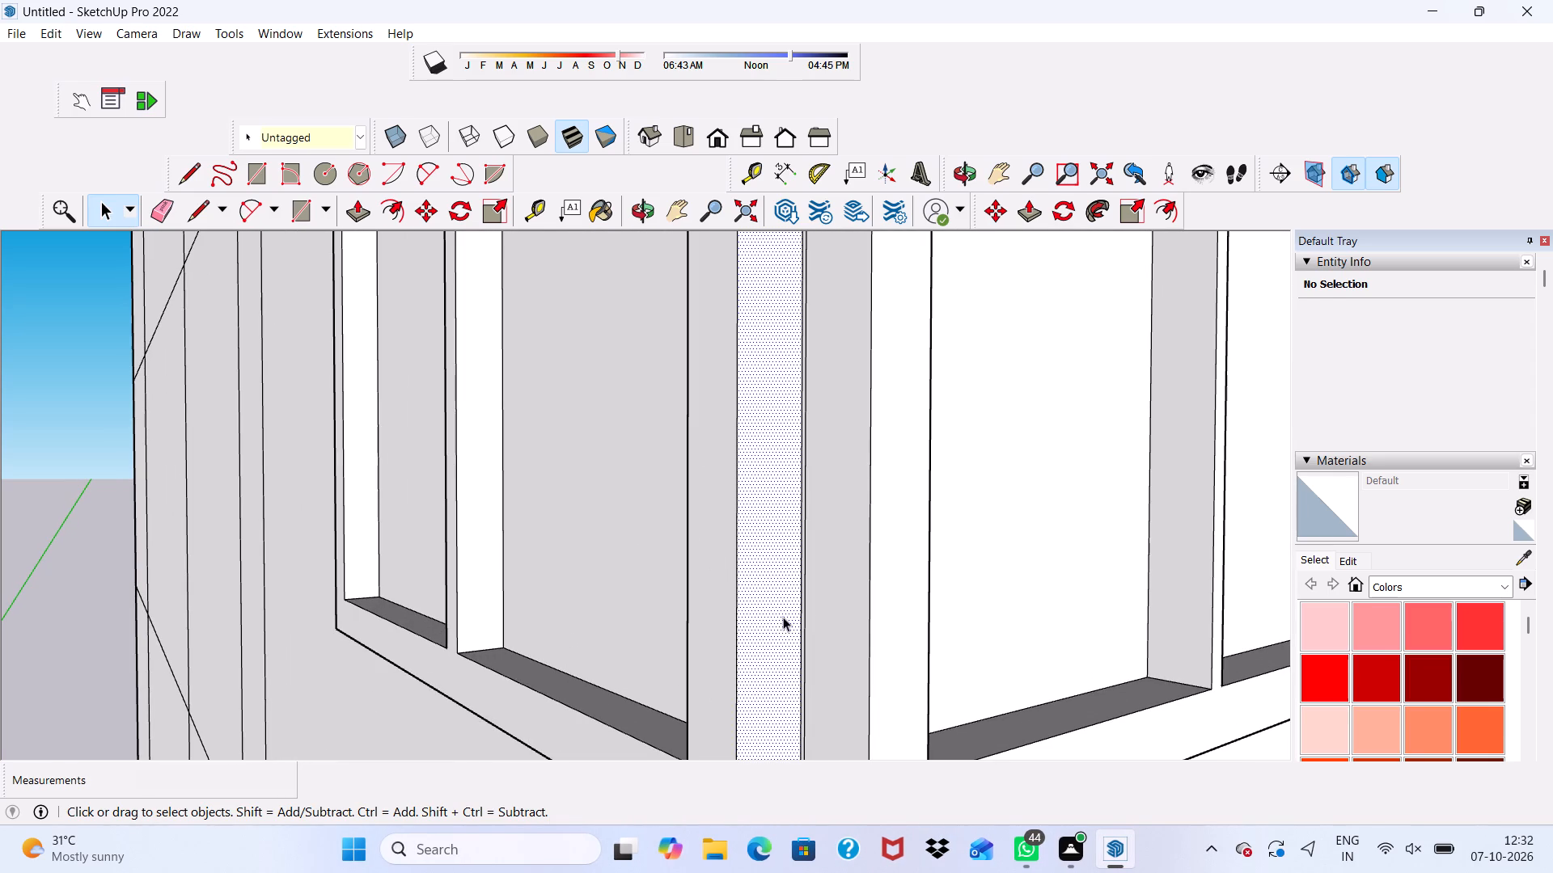
{"action": "left_click", "coordinate": [359, 213]}
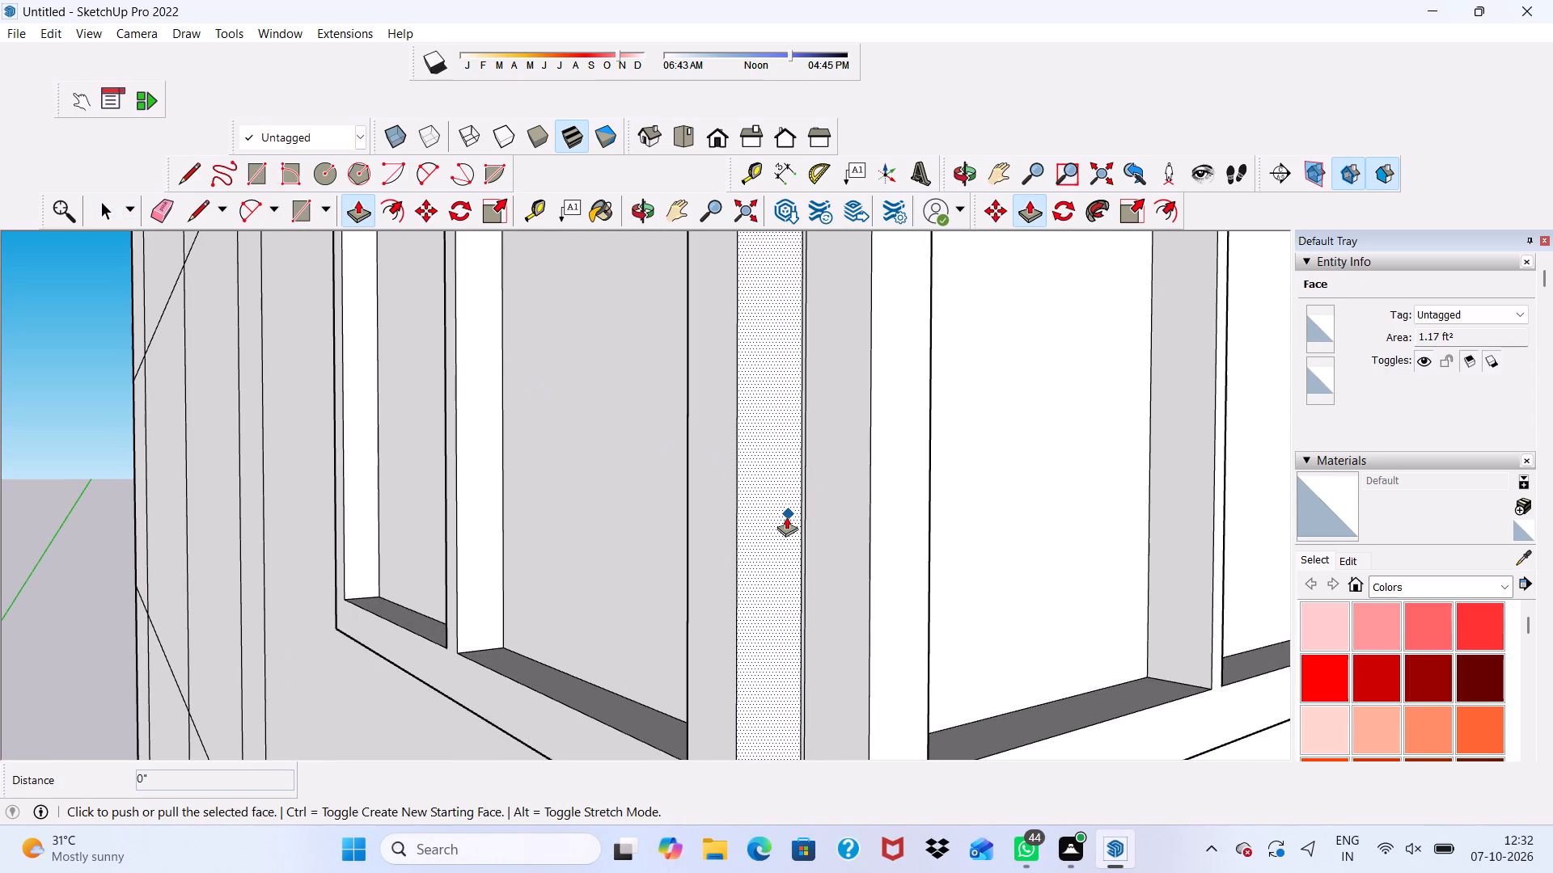
{"action": "left_click", "coordinate": [785, 517]}
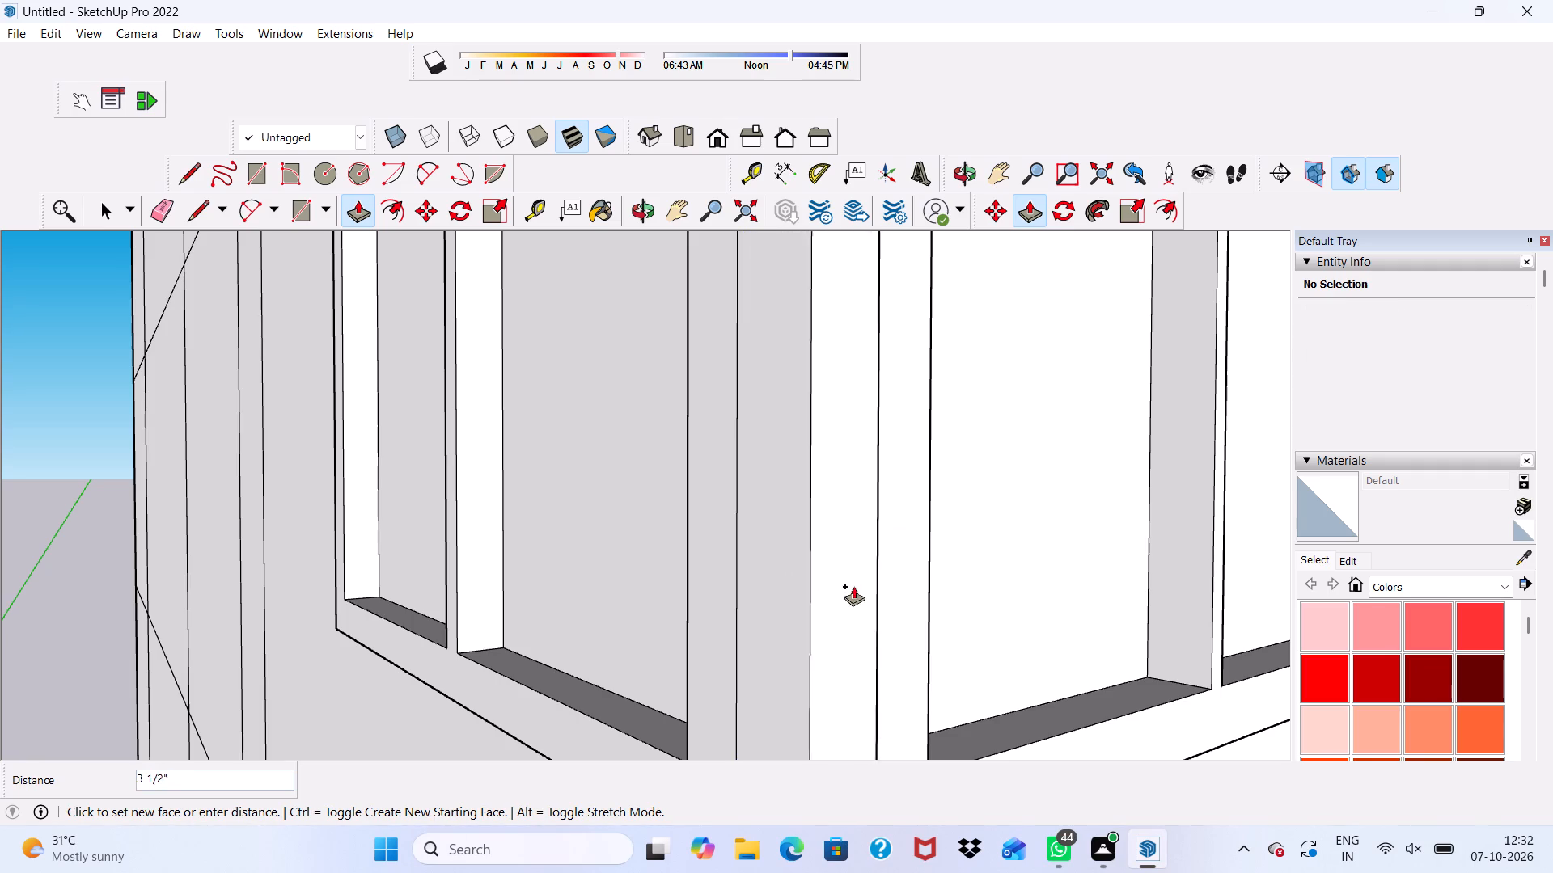
{"action": "middle_click_drag", "start_coordinate": [857, 580], "coordinate": [650, 653]}
{"action": "scroll", "coordinate": [650, 653], "scroll_direction": "down", "scroll_amount": 1}
{"action": "left_click", "coordinate": [644, 605]}
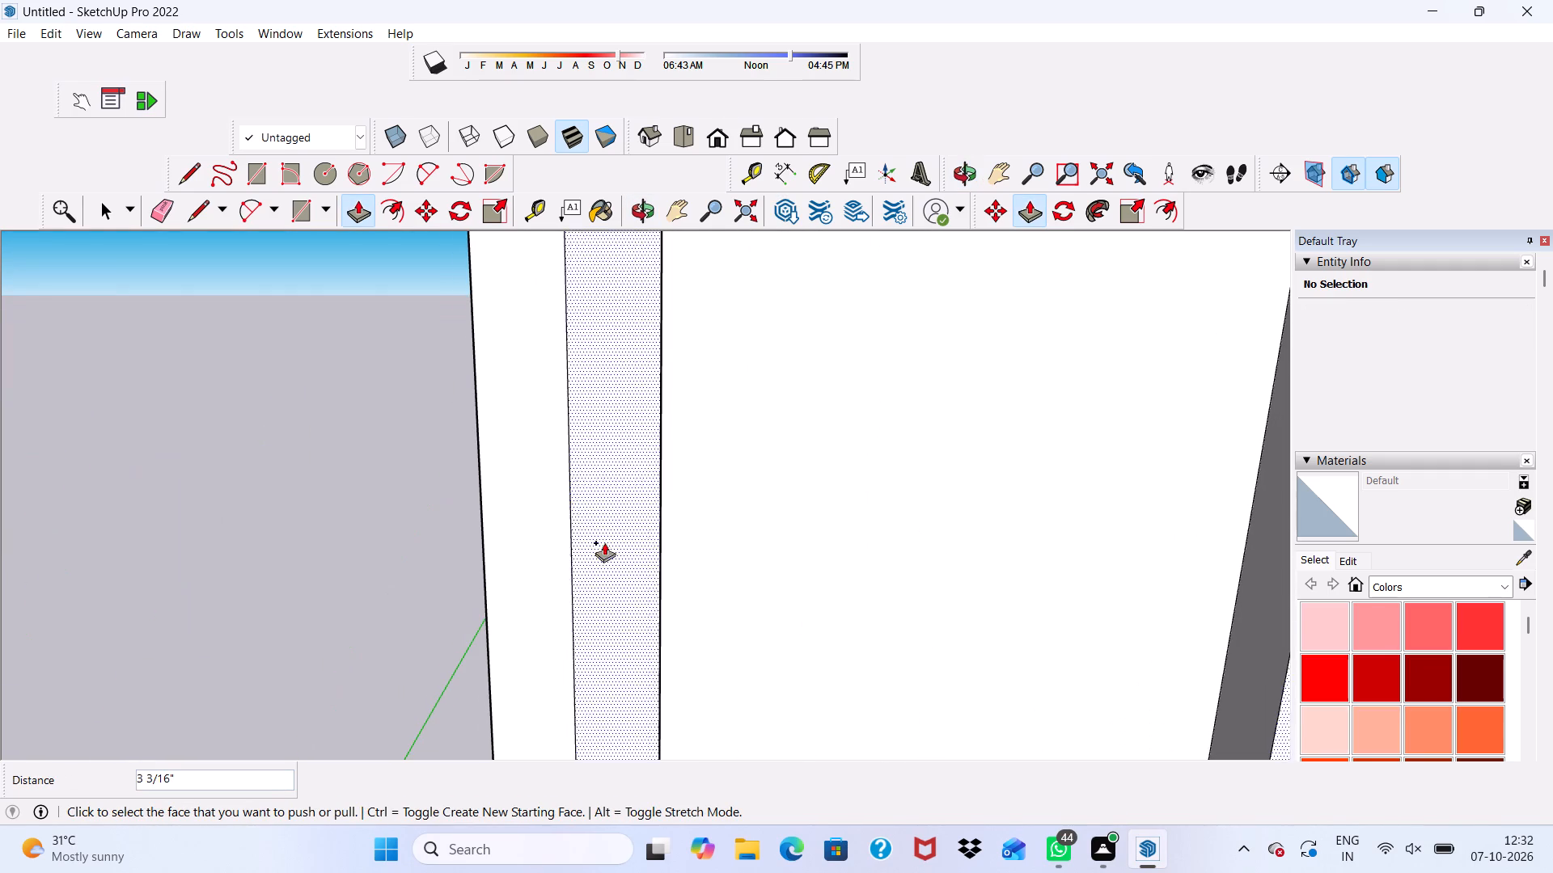
Erase the vertical seam line left beside the filled corner on the balcony-side window frame.
{"action": "left_click", "coordinate": [163, 204]}
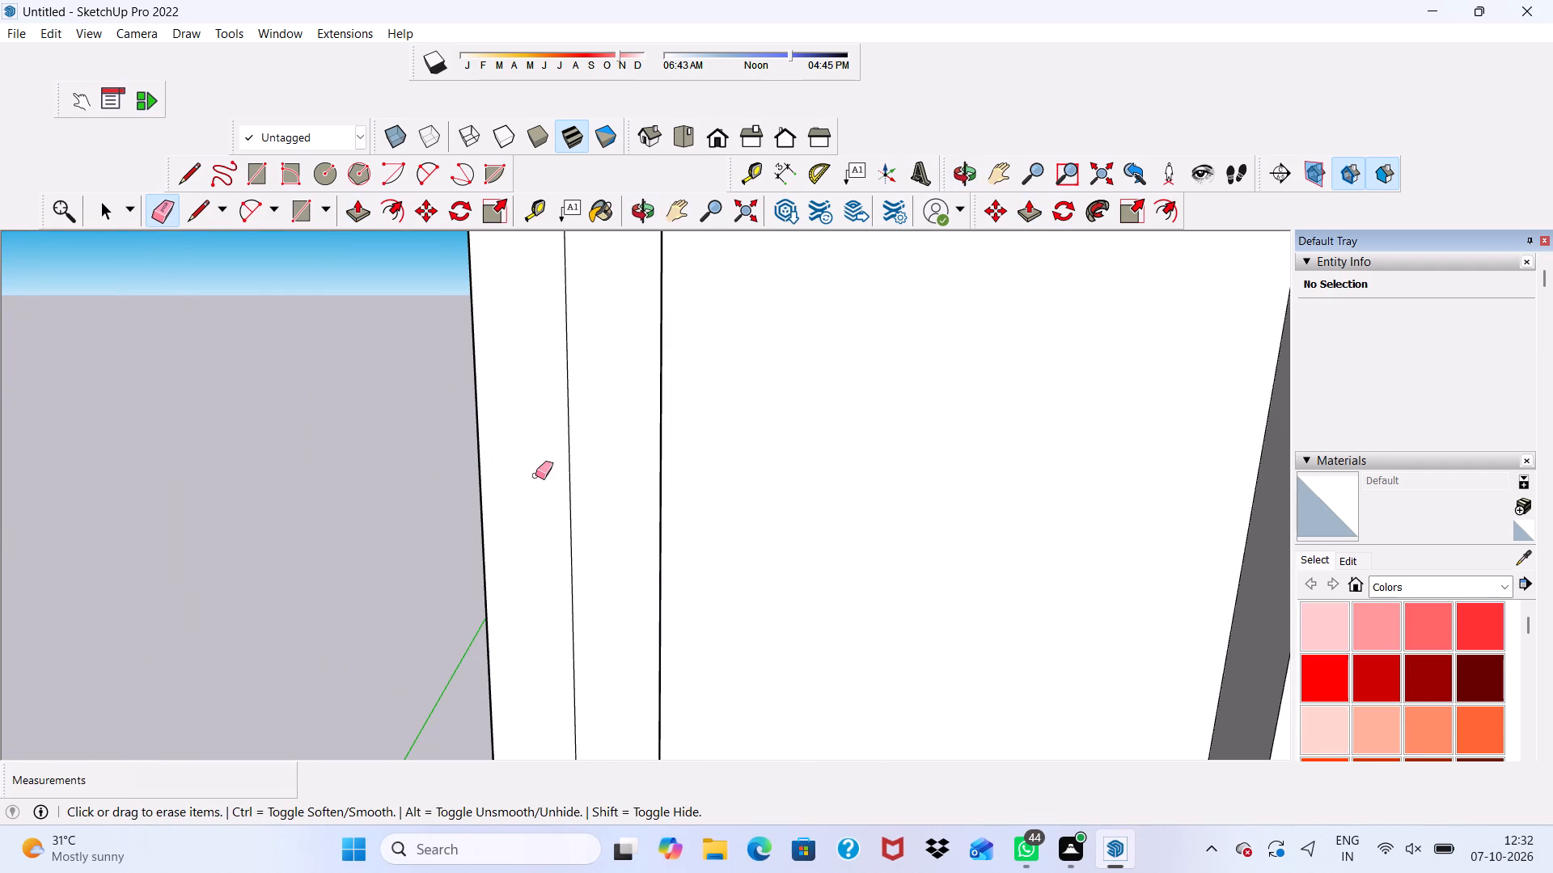
{"action": "left_click", "coordinate": [563, 471]}
{"action": "left_click_drag", "start_coordinate": [573, 485], "coordinate": [564, 498]}
{"action": "scroll", "coordinate": [364, 482], "scroll_direction": "down", "scroll_amount": 5}
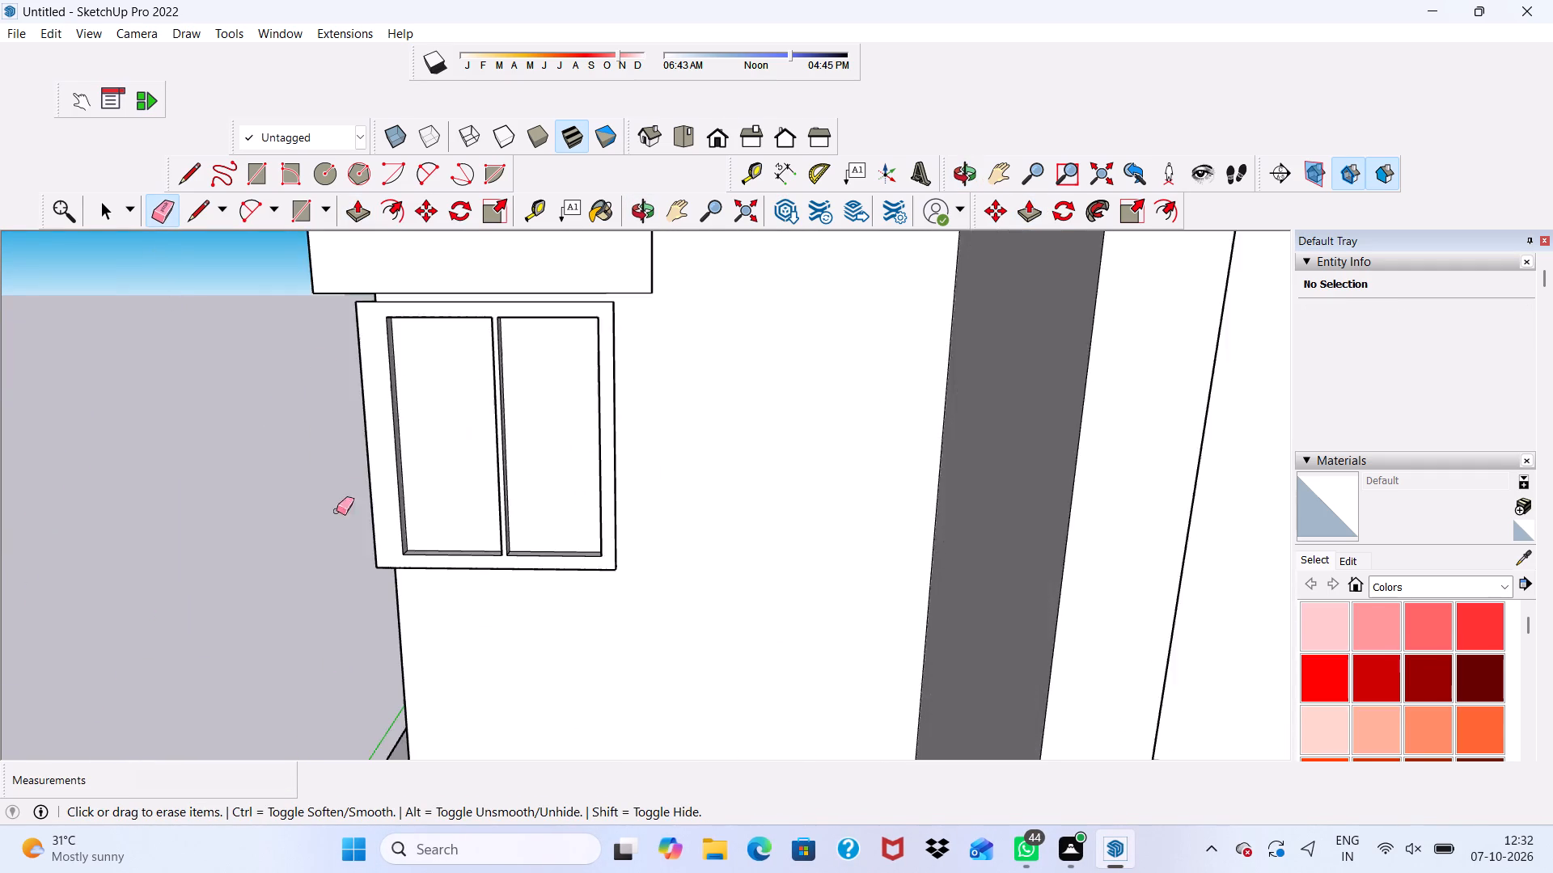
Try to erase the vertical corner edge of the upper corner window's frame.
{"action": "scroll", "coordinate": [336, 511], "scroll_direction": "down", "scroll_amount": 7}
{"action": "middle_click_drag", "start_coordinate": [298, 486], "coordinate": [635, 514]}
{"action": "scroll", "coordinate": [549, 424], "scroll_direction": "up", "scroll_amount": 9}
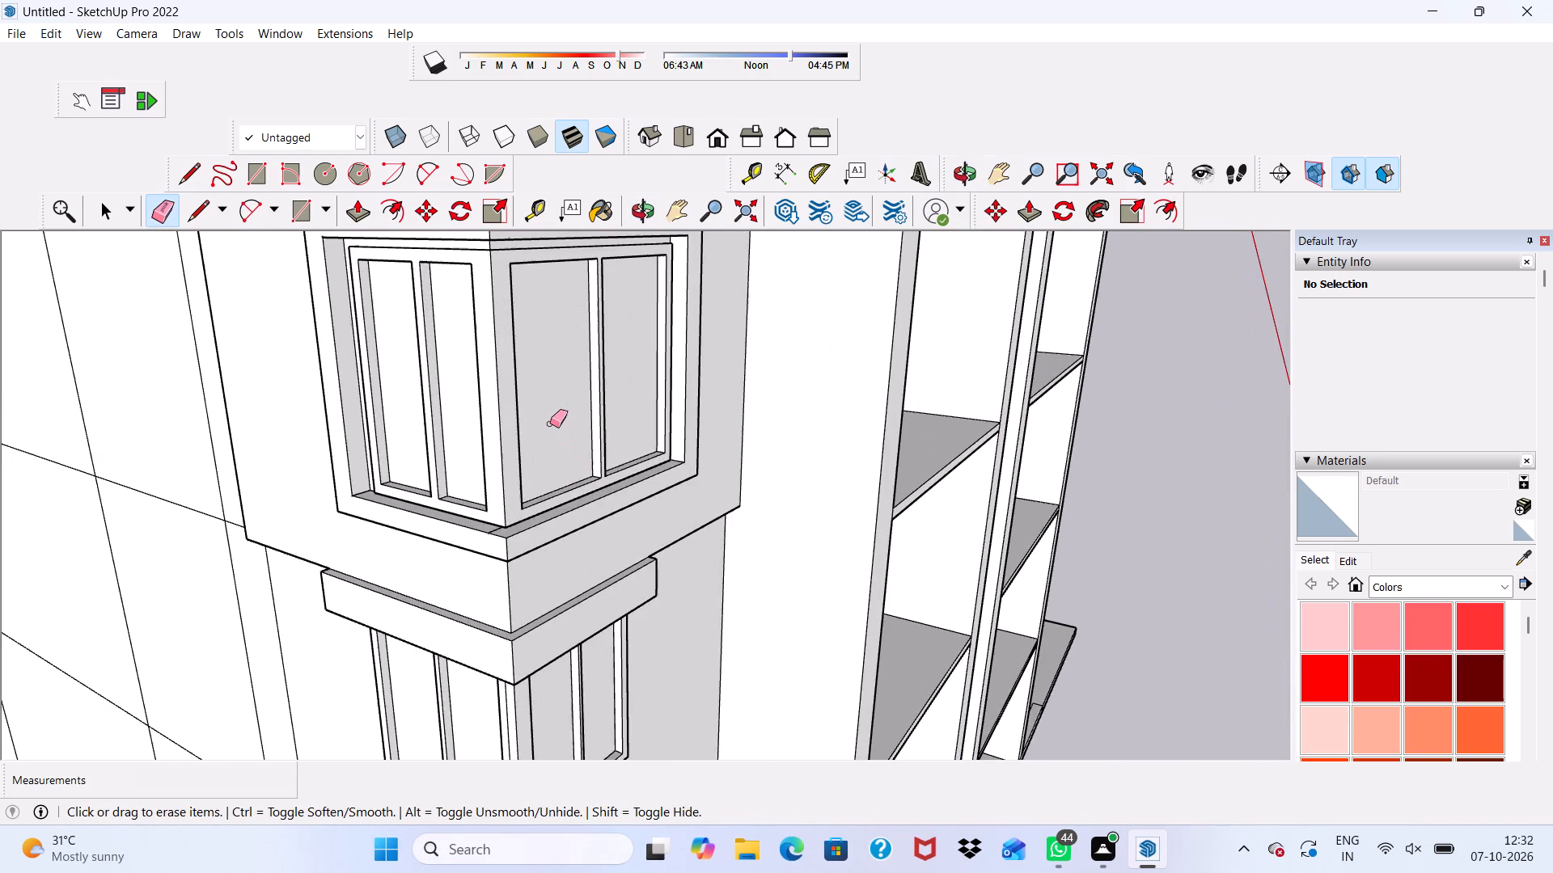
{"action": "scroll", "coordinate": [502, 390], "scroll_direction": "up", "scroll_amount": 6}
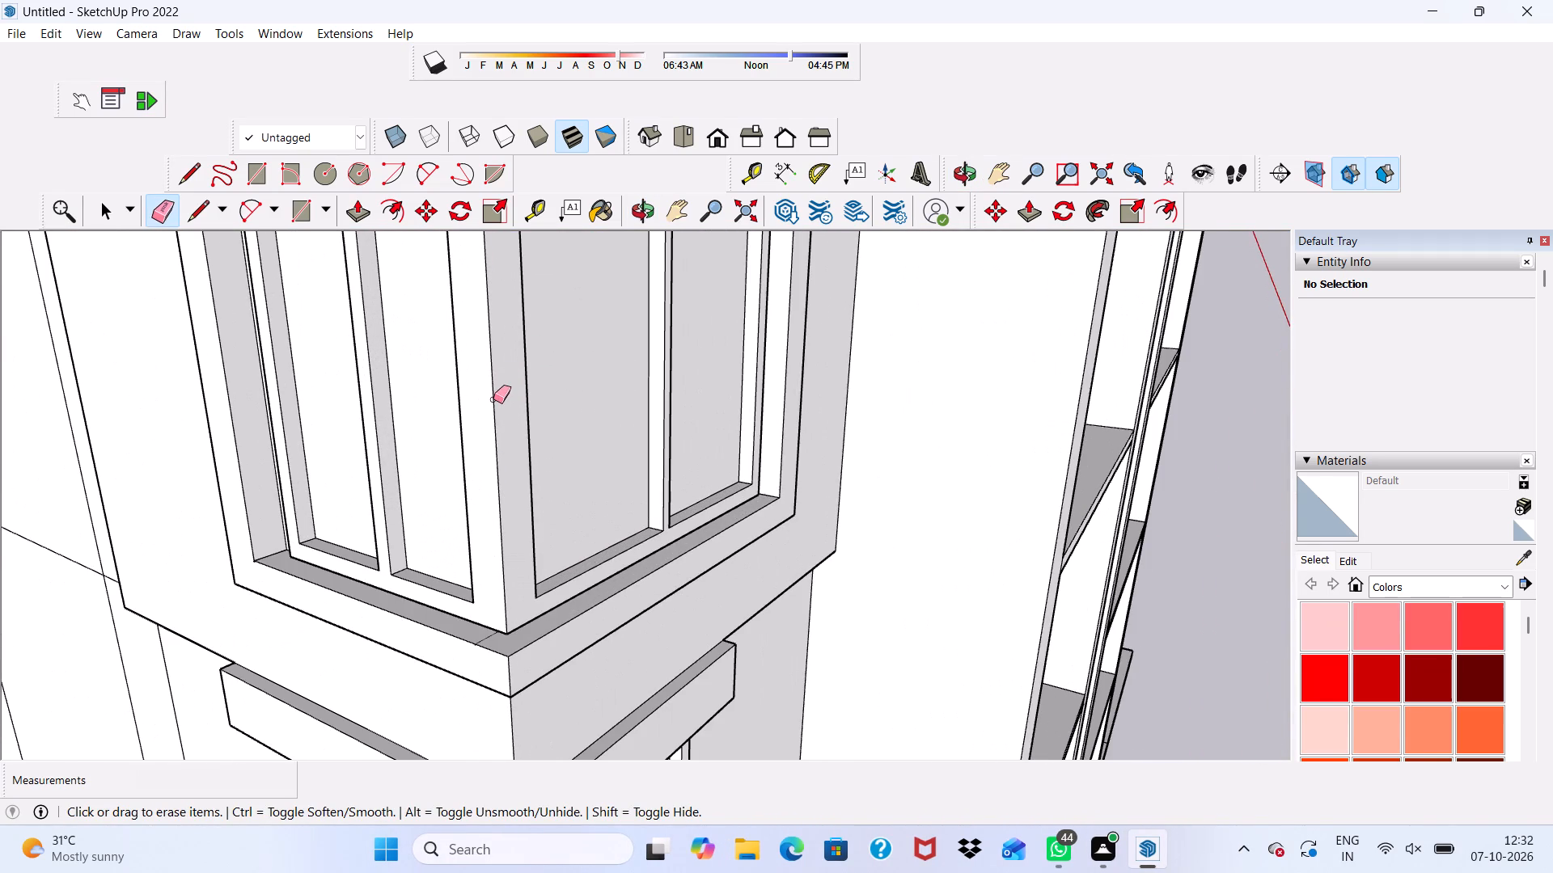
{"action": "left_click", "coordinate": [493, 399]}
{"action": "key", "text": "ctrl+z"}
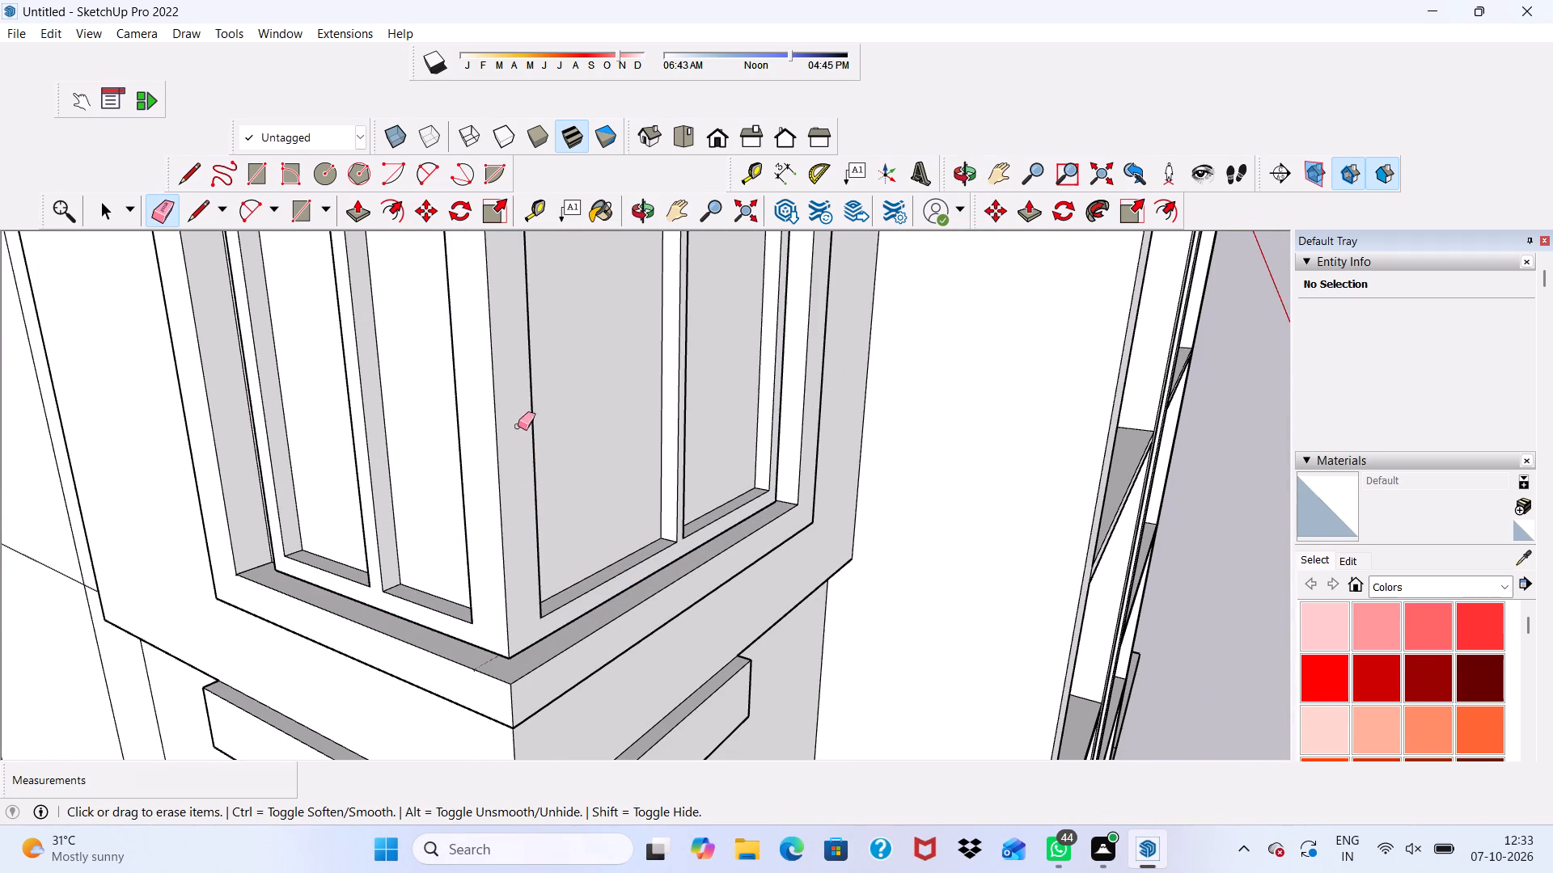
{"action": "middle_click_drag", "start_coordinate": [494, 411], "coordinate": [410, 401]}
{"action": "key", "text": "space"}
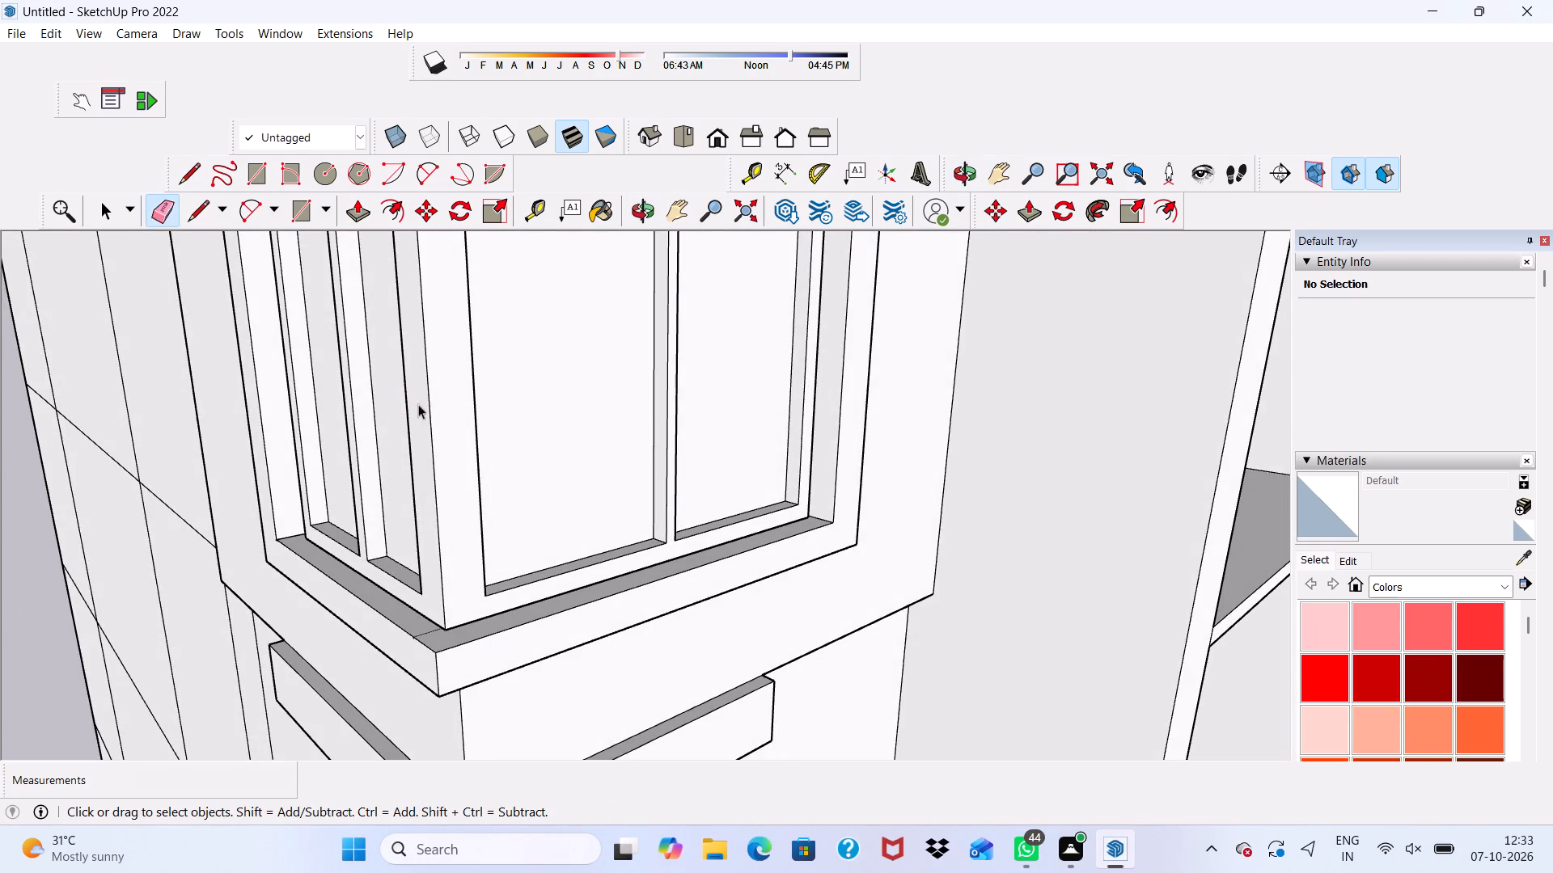
Erase the vertical seam beside the corner strip on the side wall frame of the middle corner window.
{"action": "scroll", "coordinate": [462, 391], "scroll_direction": "down", "scroll_amount": 11}
{"action": "scroll", "coordinate": [536, 765], "scroll_direction": "up", "scroll_amount": 14}
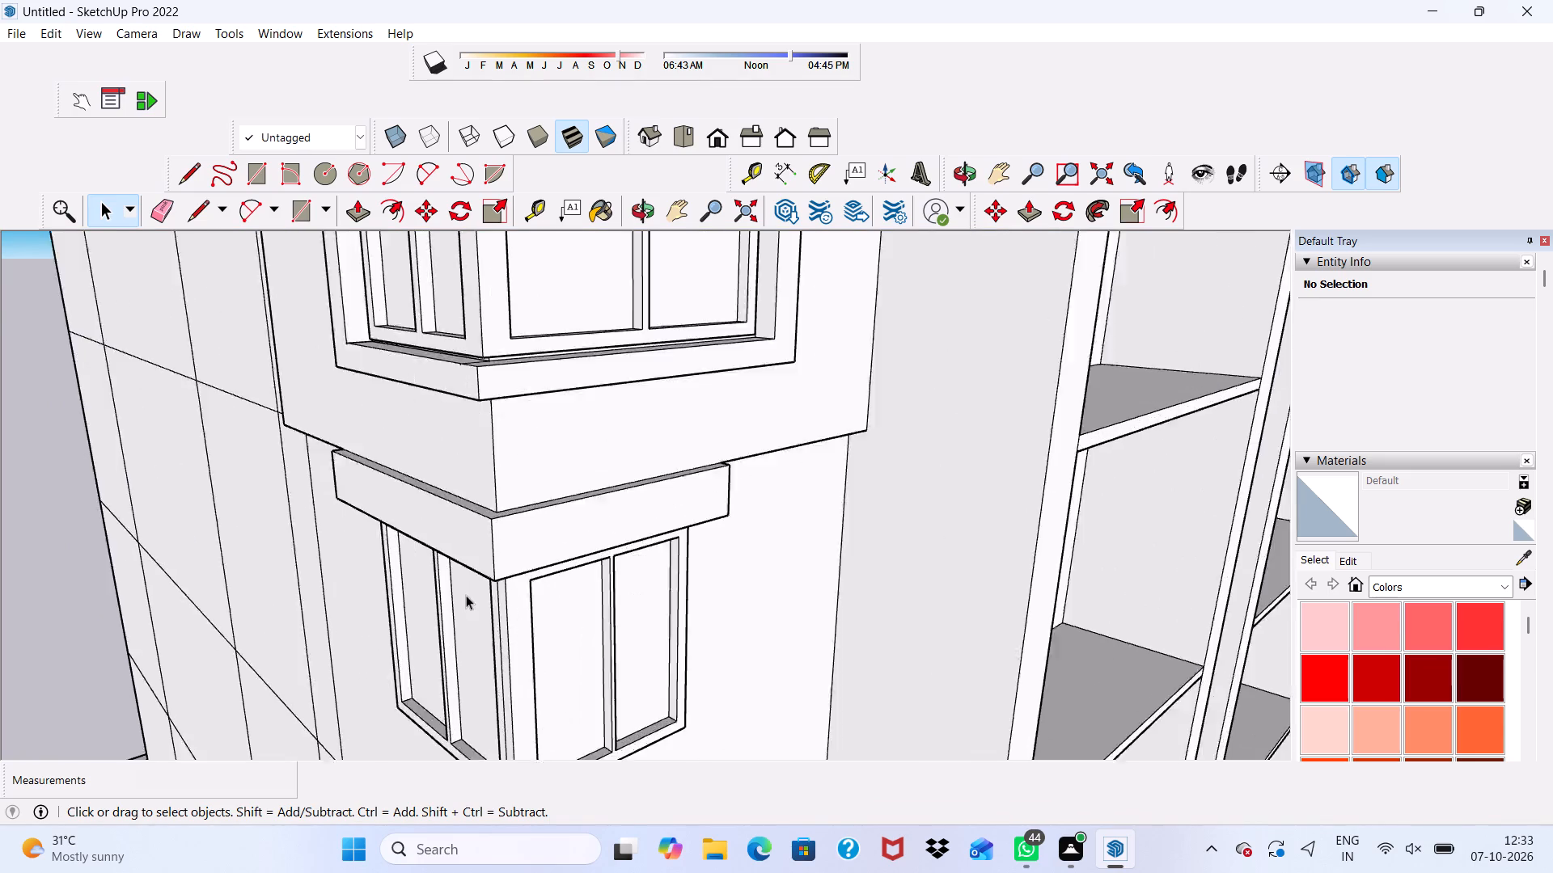
{"action": "scroll", "coordinate": [466, 595], "scroll_direction": "up", "scroll_amount": 9}
{"action": "scroll", "coordinate": [581, 580], "scroll_direction": "down", "scroll_amount": 7}
{"action": "scroll", "coordinate": [579, 698], "scroll_direction": "up", "scroll_amount": 14}
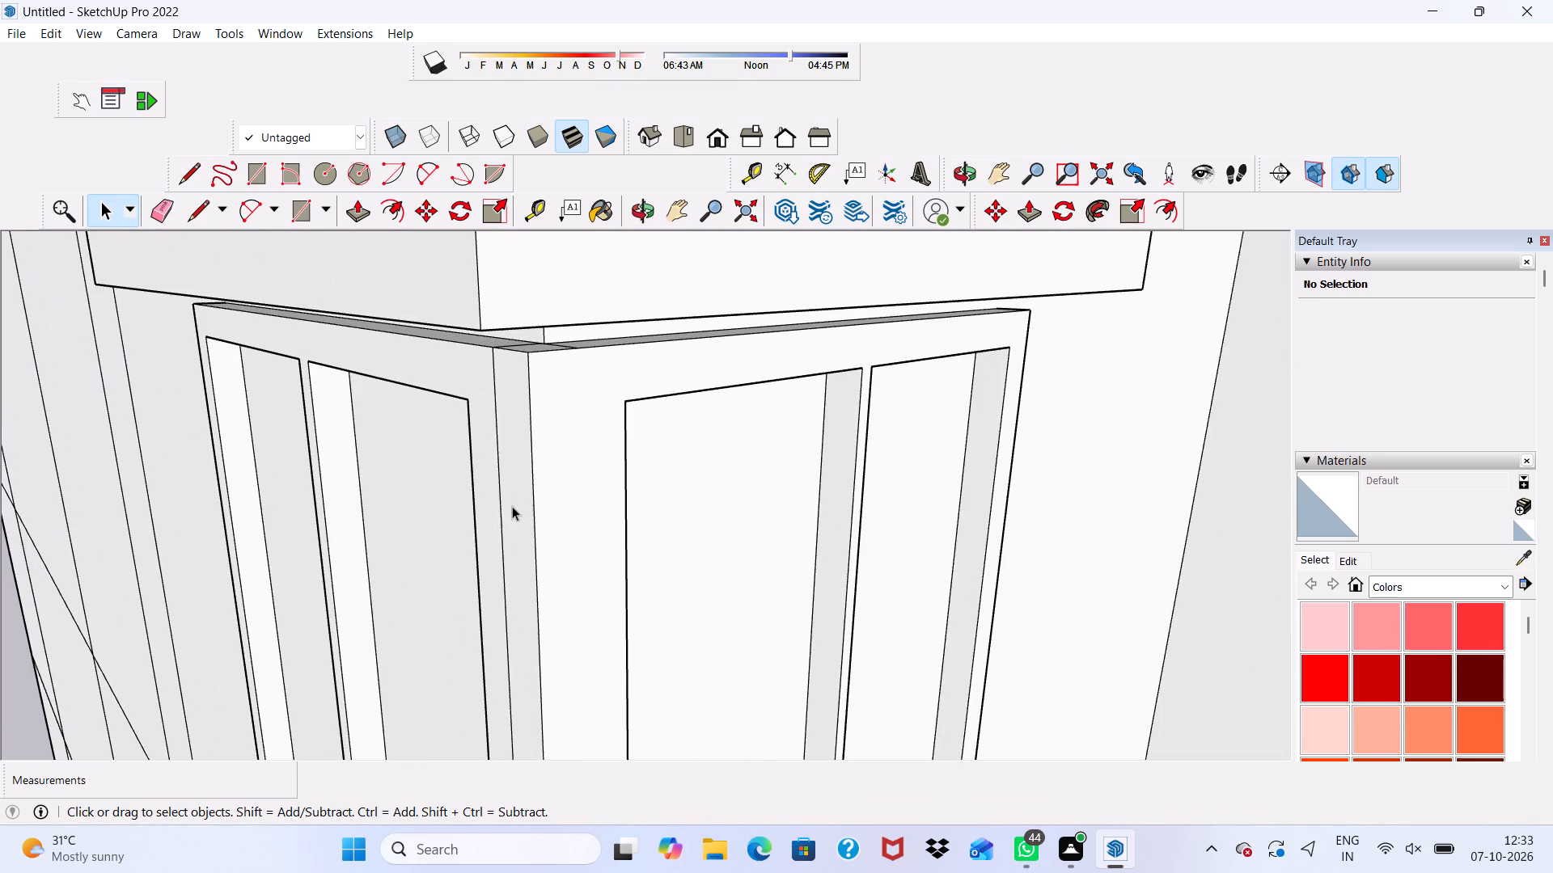
{"action": "left_click", "coordinate": [527, 499]}
{"action": "middle_click_drag", "start_coordinate": [527, 499], "coordinate": [742, 463]}
{"action": "scroll", "coordinate": [688, 429], "scroll_direction": "down", "scroll_amount": 11}
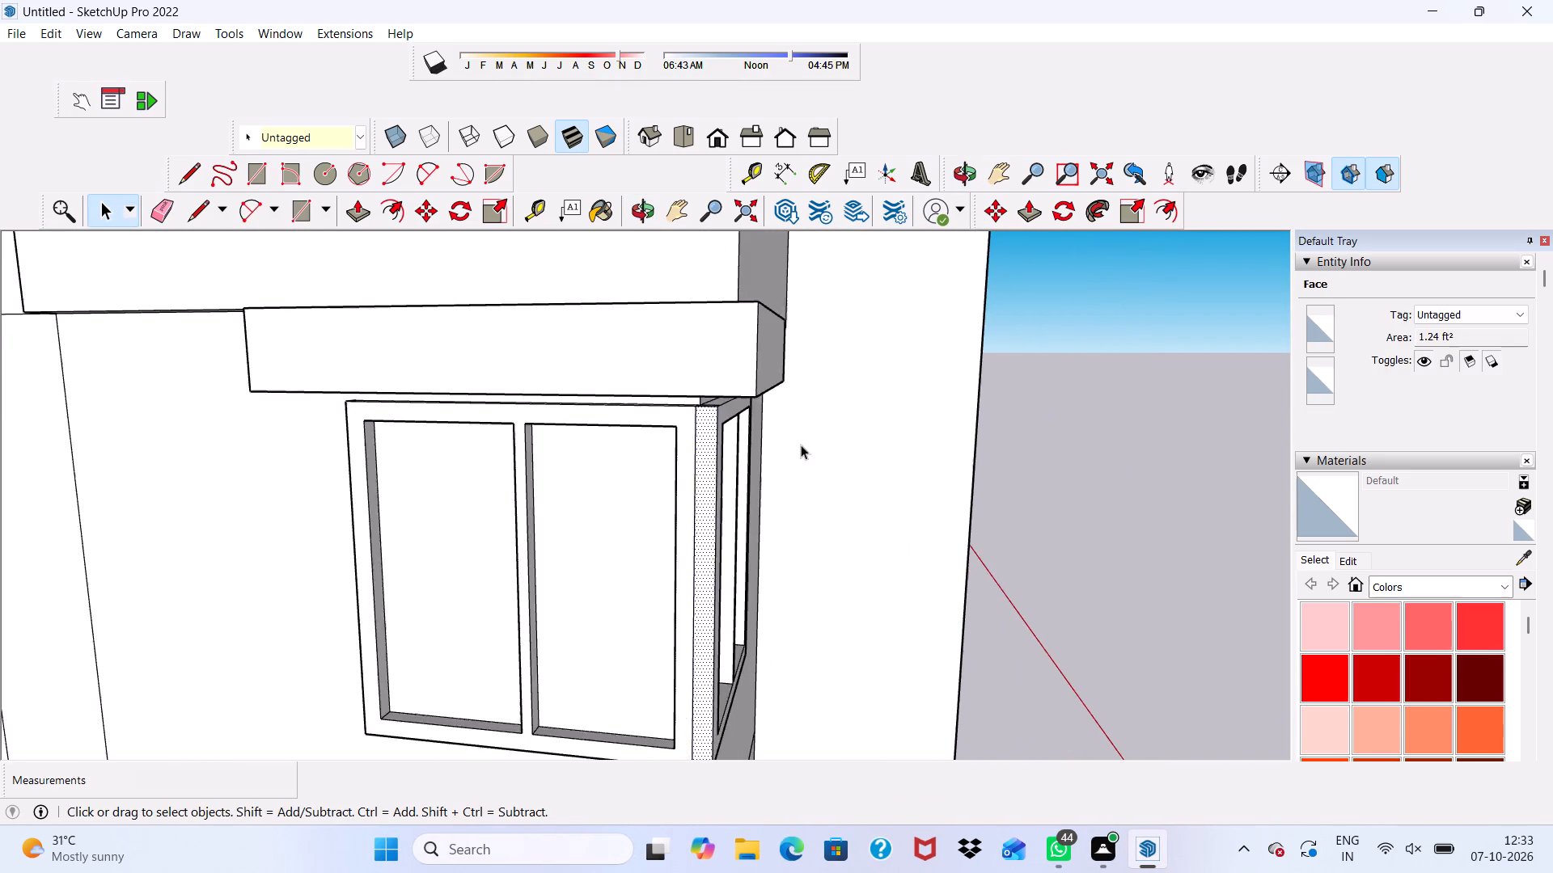
{"action": "scroll", "coordinate": [801, 445], "scroll_direction": "down", "scroll_amount": 2}
{"action": "scroll", "coordinate": [785, 666], "scroll_direction": "up", "scroll_amount": 4}
{"action": "middle_click_drag", "start_coordinate": [709, 658], "coordinate": [644, 656]}
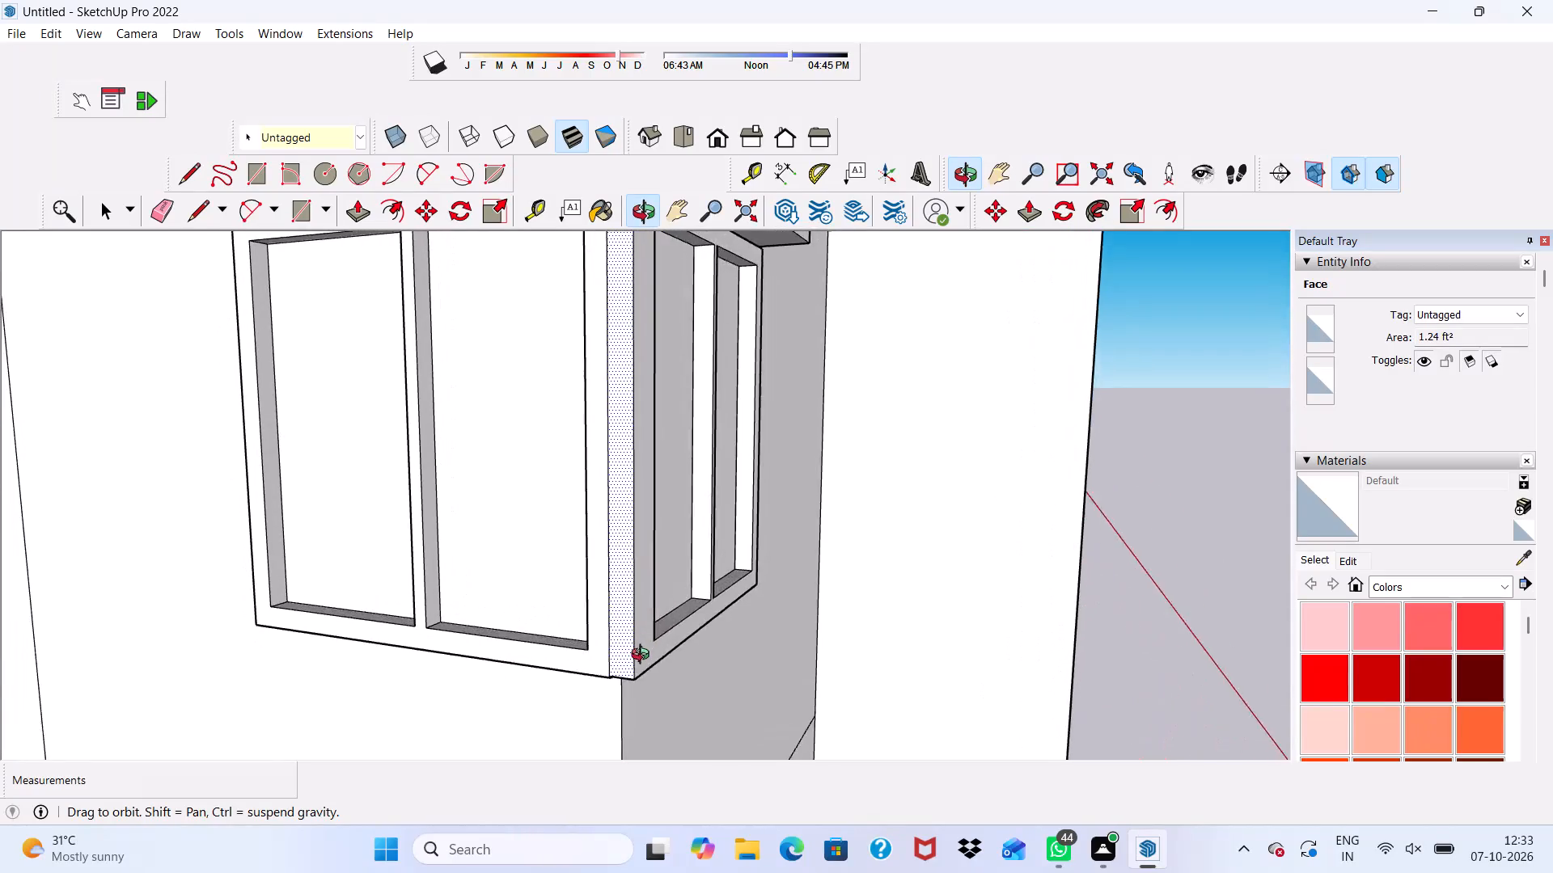
{"action": "middle_click_drag", "start_coordinate": [644, 656], "coordinate": [699, 638]}
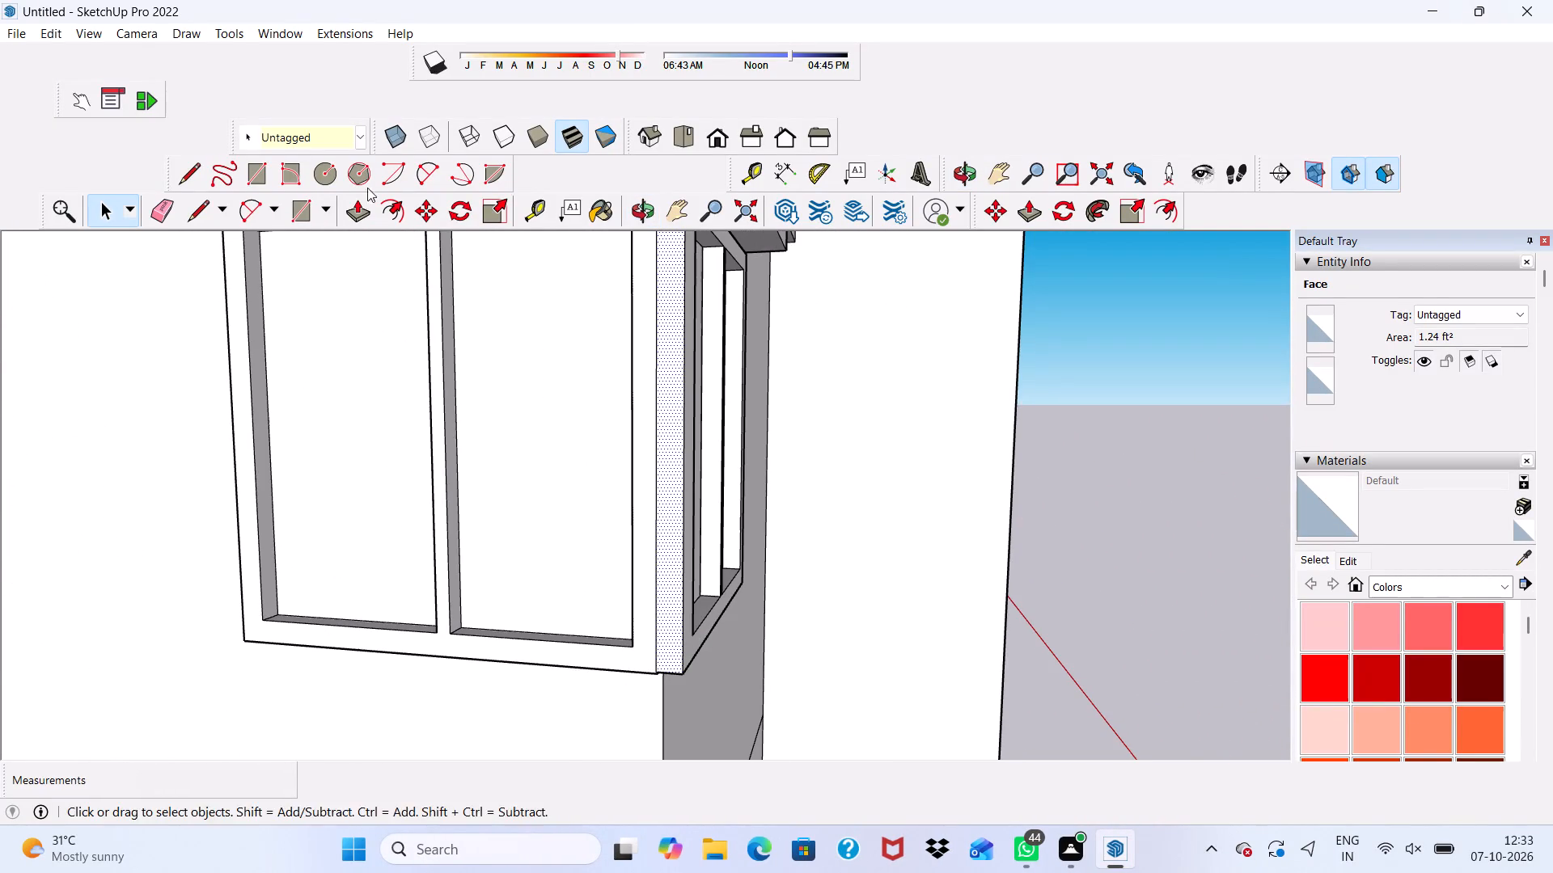
{"action": "left_click", "coordinate": [169, 209]}
{"action": "scroll", "coordinate": [811, 611], "scroll_direction": "up", "scroll_amount": 1}
{"action": "left_click", "coordinate": [612, 593]}
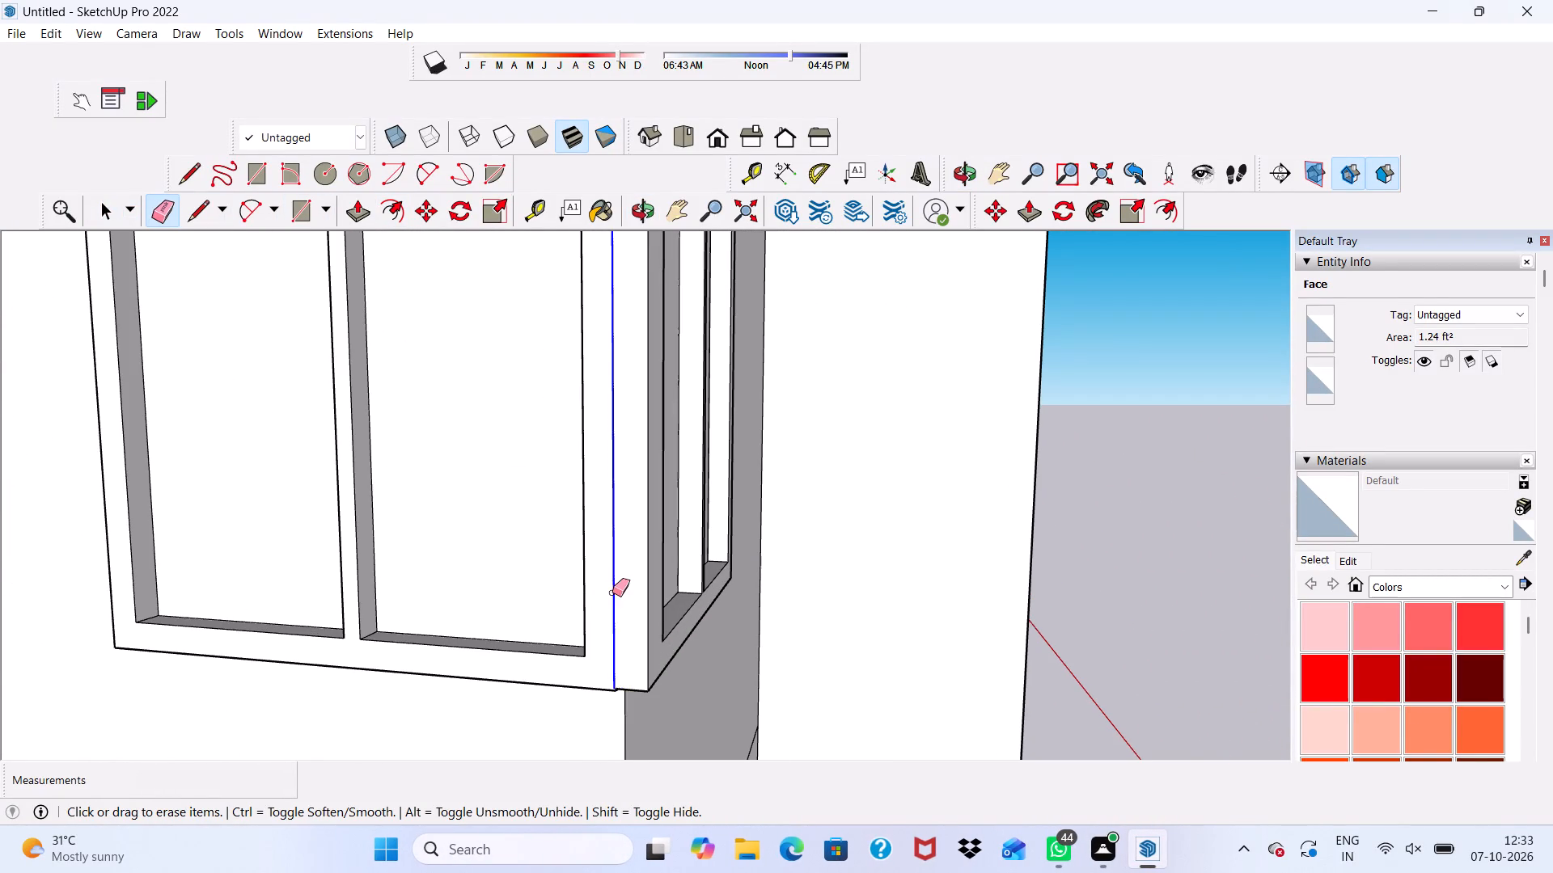
Push/Pull the thin sliver face under the middle corner window's corner by 3" across the frame's underside.
{"action": "scroll", "coordinate": [612, 593], "scroll_direction": "down", "scroll_amount": 10}
{"action": "middle_click_drag", "start_coordinate": [633, 614], "coordinate": [545, 359]}
{"action": "scroll", "coordinate": [624, 612], "scroll_direction": "up", "scroll_amount": 3}
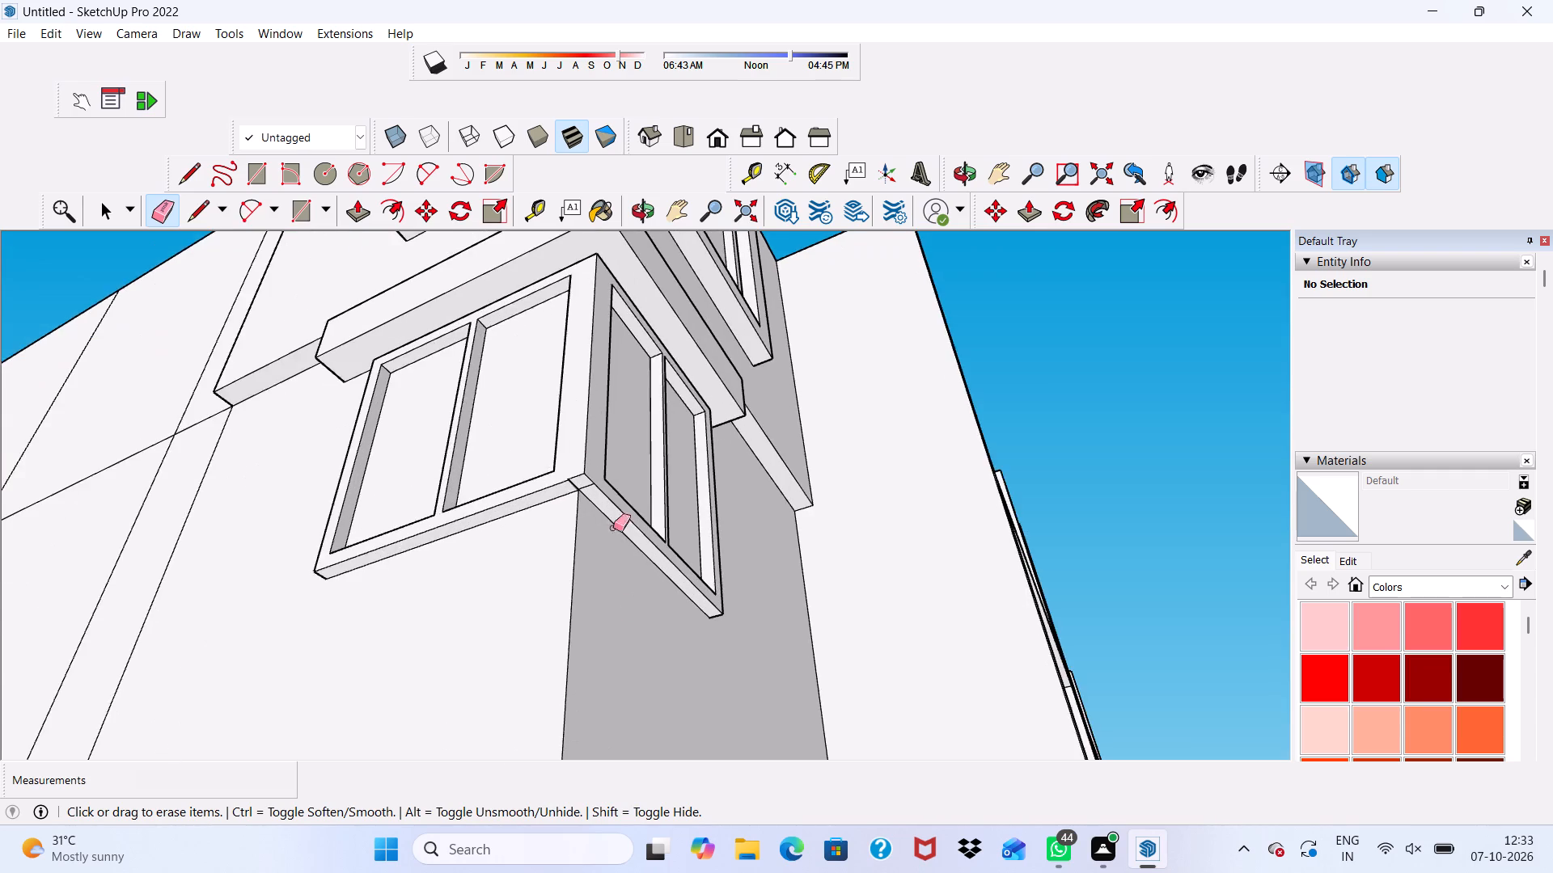
{"action": "scroll", "coordinate": [613, 528], "scroll_direction": "up", "scroll_amount": 19}
{"action": "key", "text": "space"}
{"action": "scroll", "coordinate": [569, 460], "scroll_direction": "up", "scroll_amount": 5}
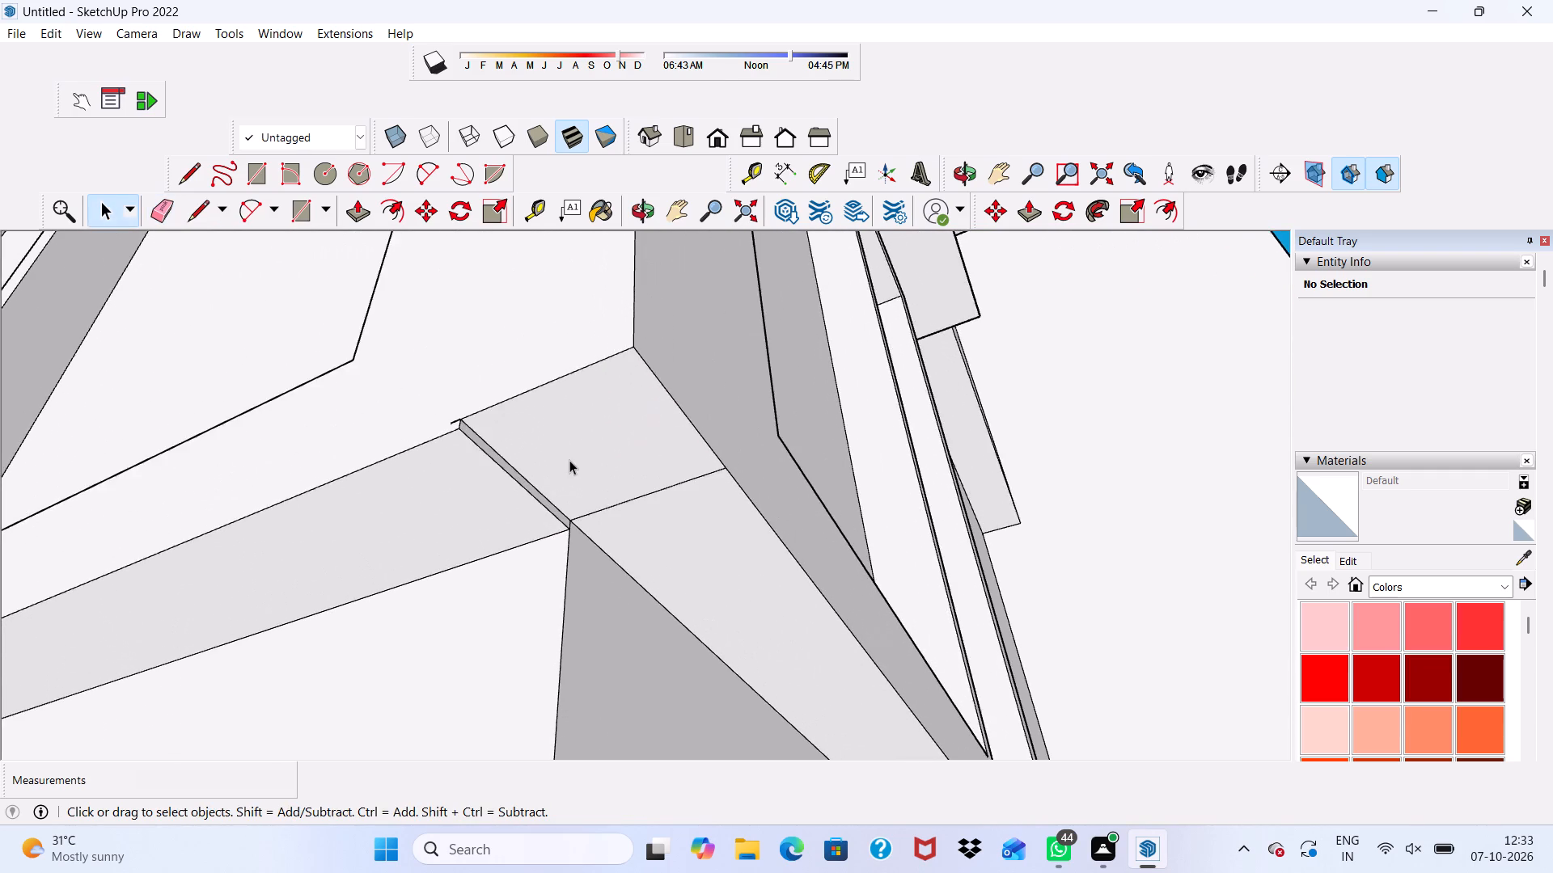
{"action": "scroll", "coordinate": [569, 460], "scroll_direction": "up", "scroll_amount": 8}
{"action": "left_click", "coordinate": [434, 496]}
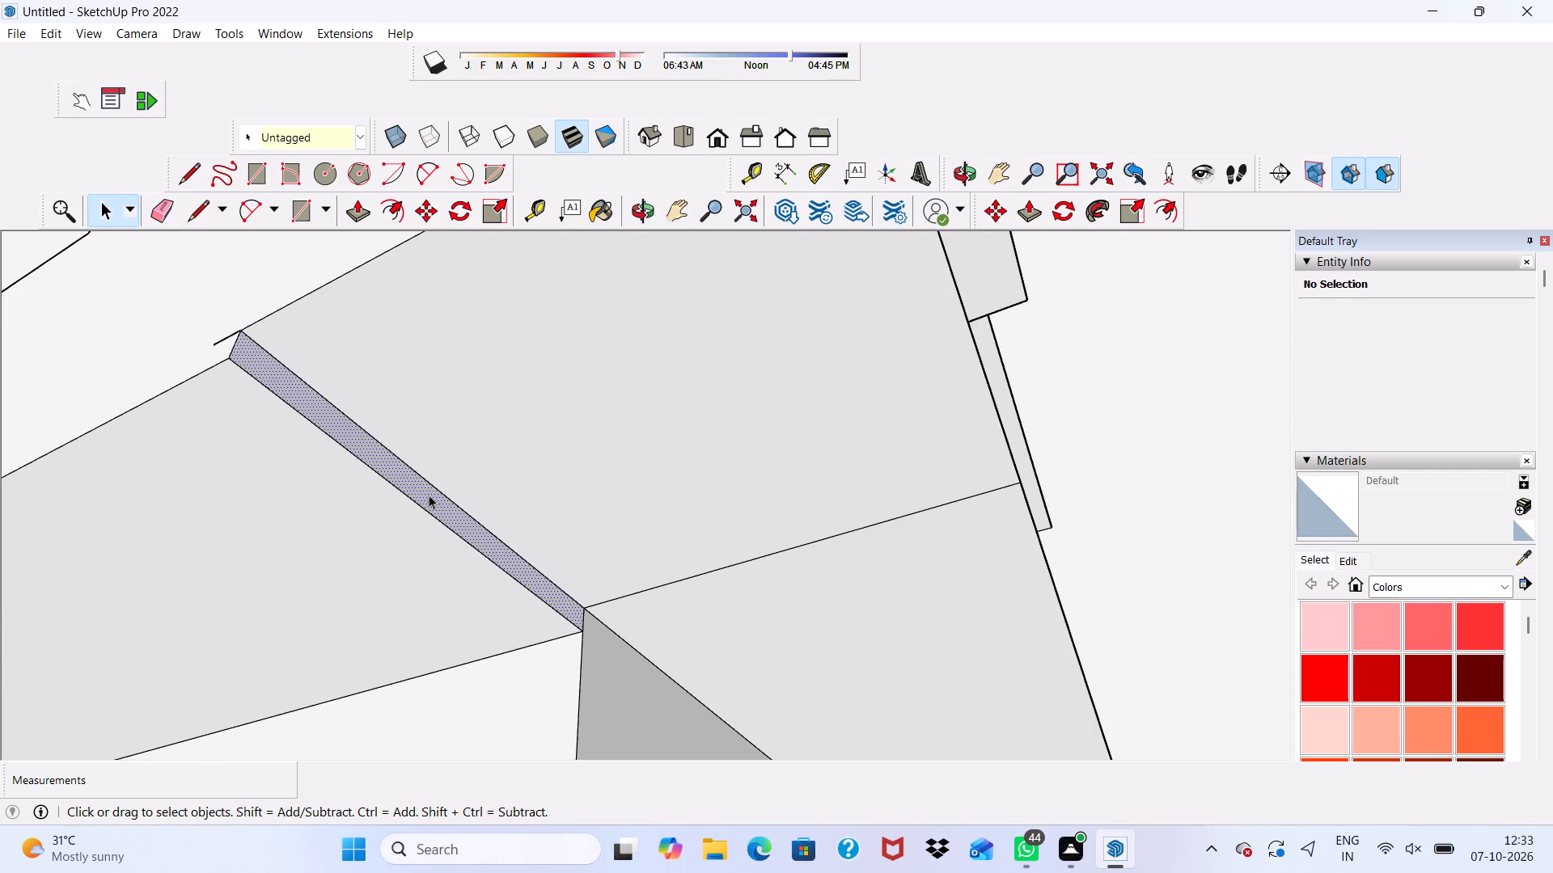
{"action": "left_click", "coordinate": [353, 212]}
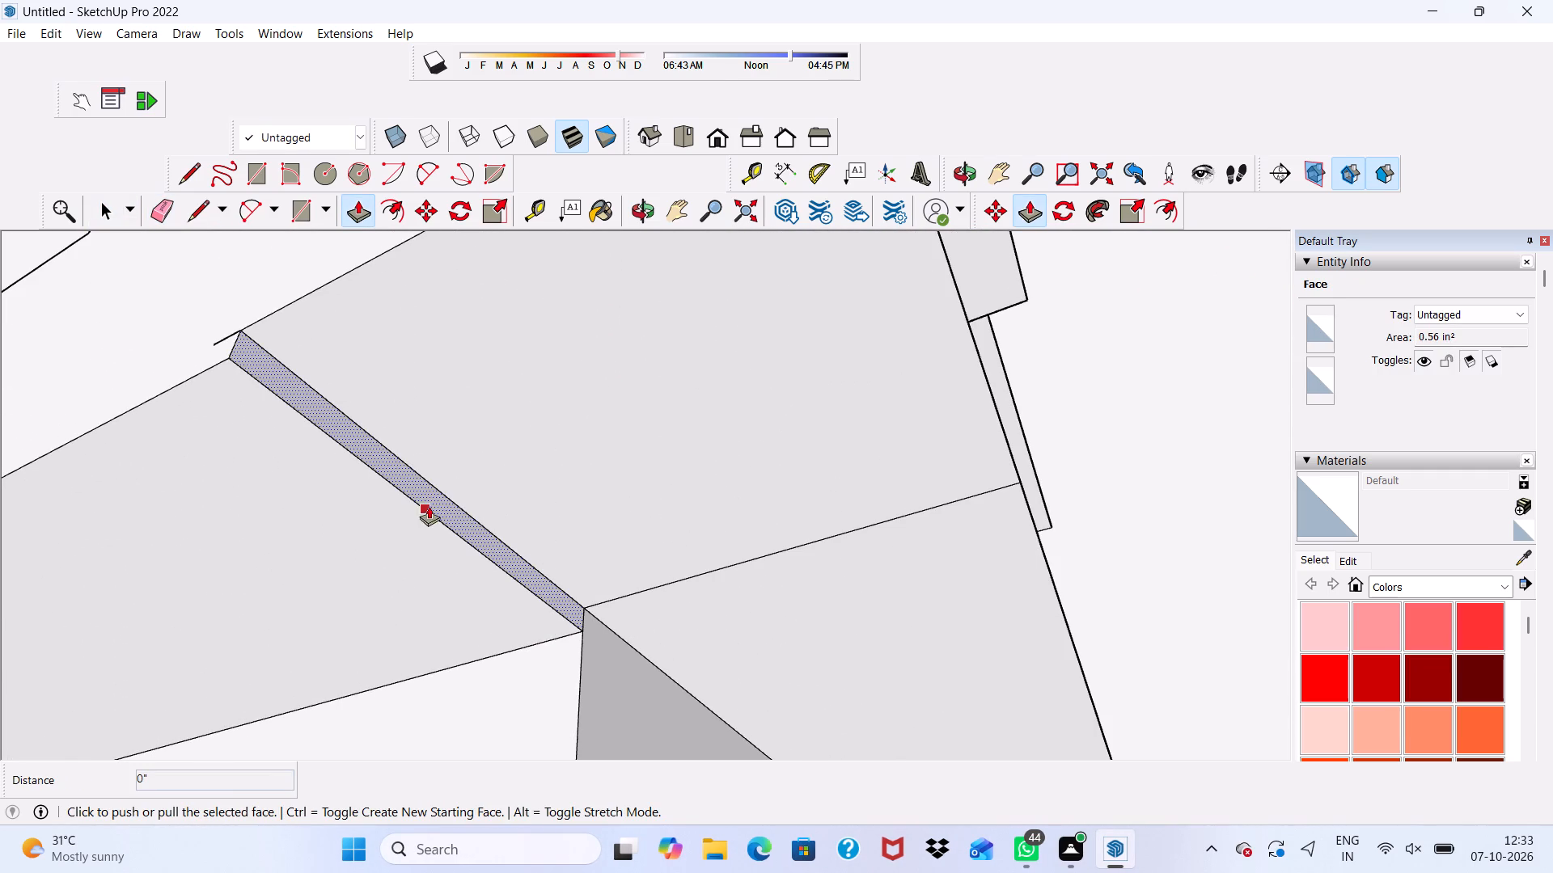
{"action": "left_click", "coordinate": [479, 524]}
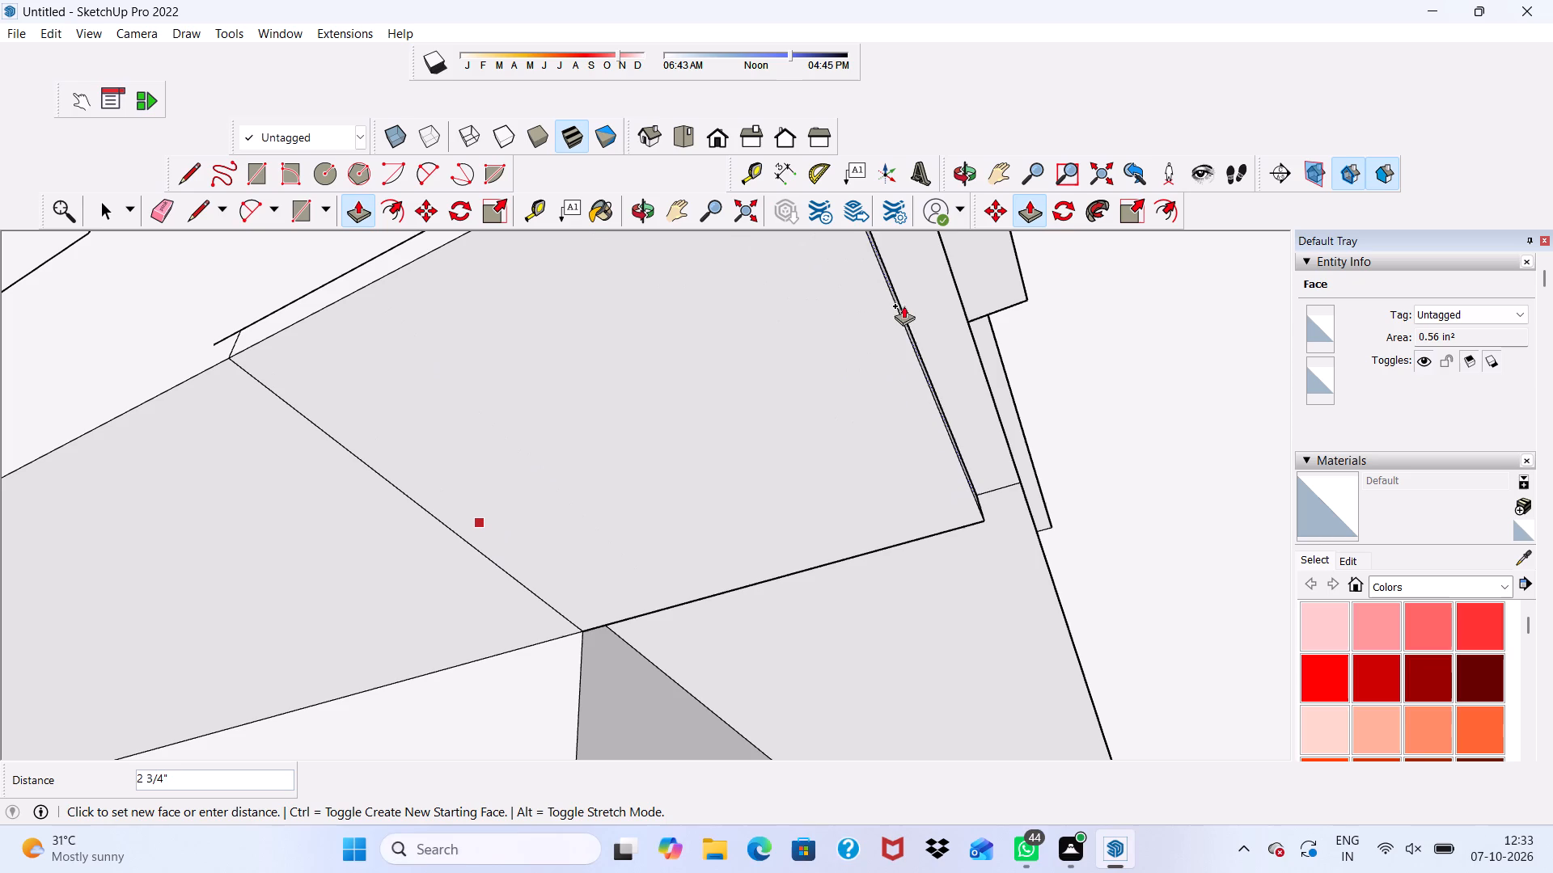
{"action": "left_click", "coordinate": [951, 261]}
Erase the leftover seam edges on the underside of the middle corner window's corner.
{"action": "scroll", "coordinate": [658, 372], "scroll_direction": "down", "scroll_amount": 1}
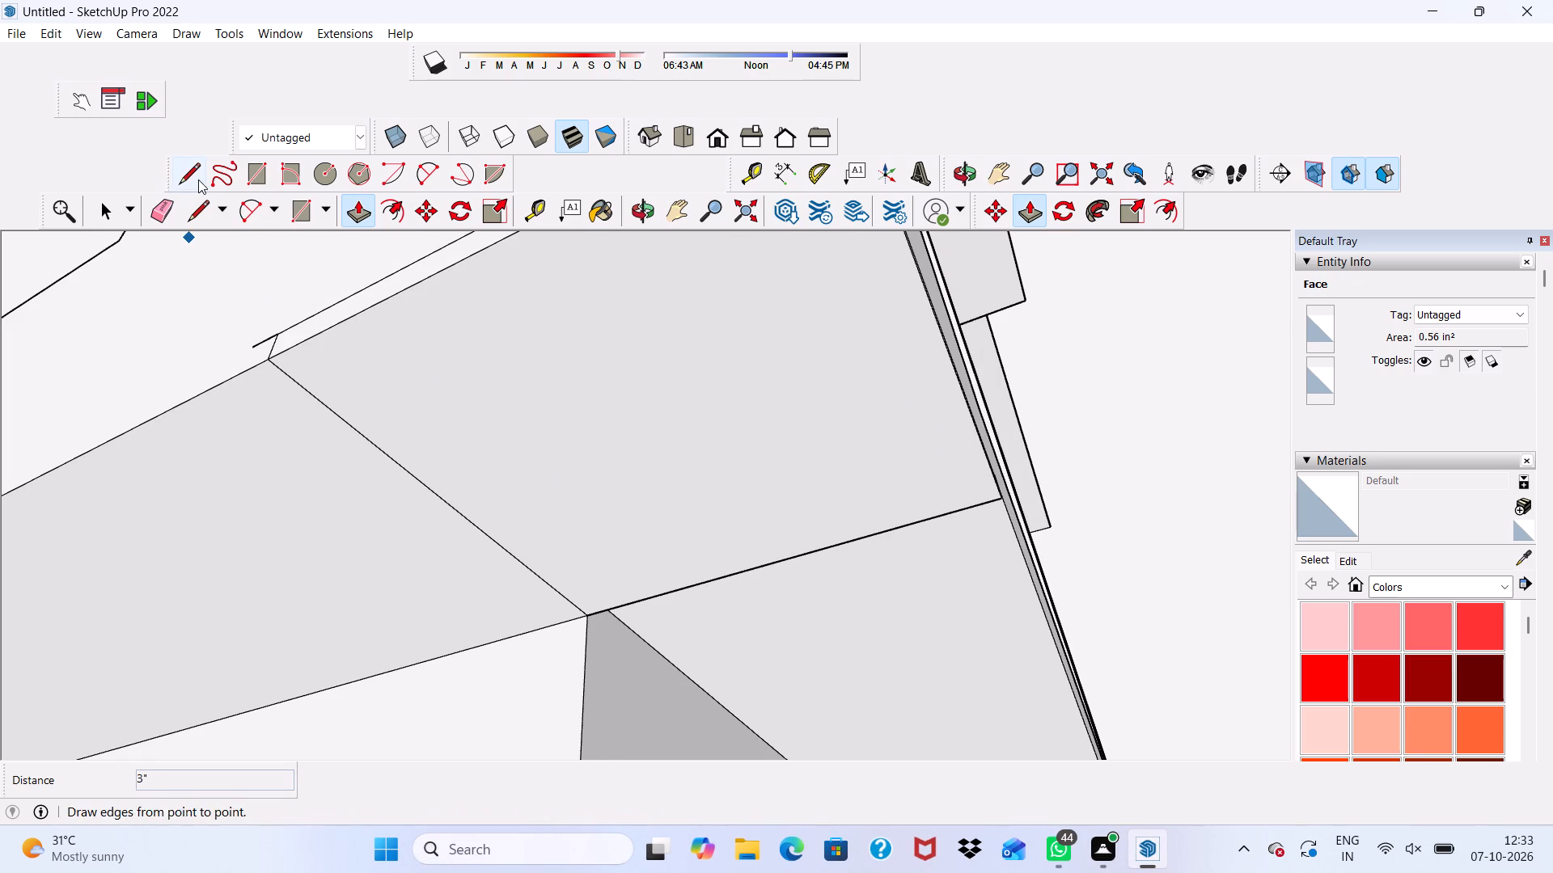
{"action": "left_click", "coordinate": [158, 203]}
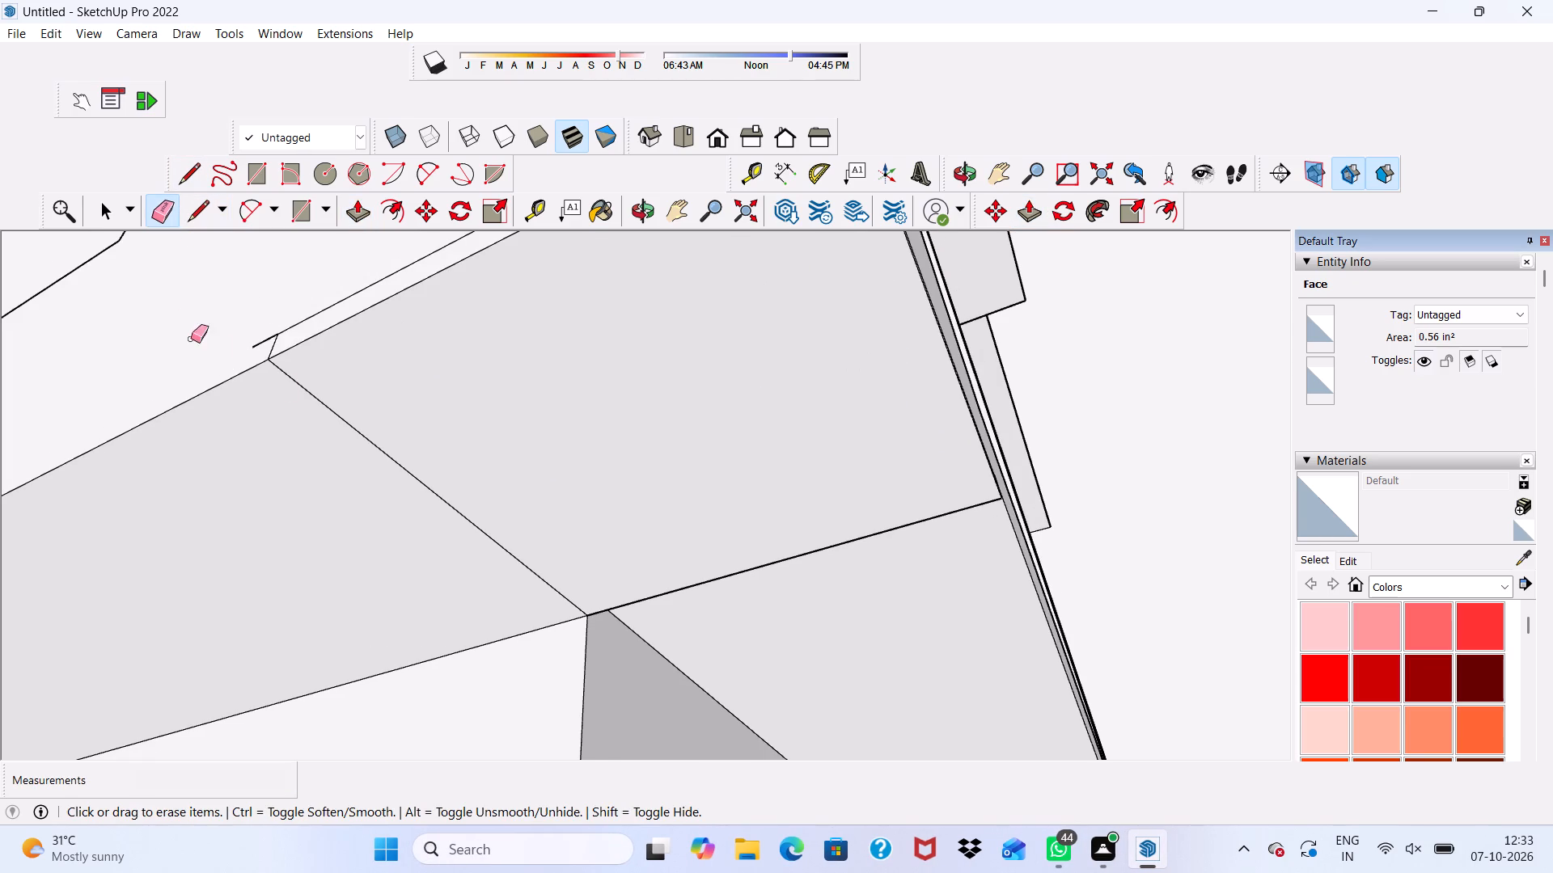
{"action": "left_click_drag", "start_coordinate": [323, 394], "coordinate": [291, 439]}
{"action": "scroll", "coordinate": [267, 340], "scroll_direction": "up", "scroll_amount": 5}
{"action": "left_click_drag", "start_coordinate": [270, 337], "coordinate": [274, 365]}
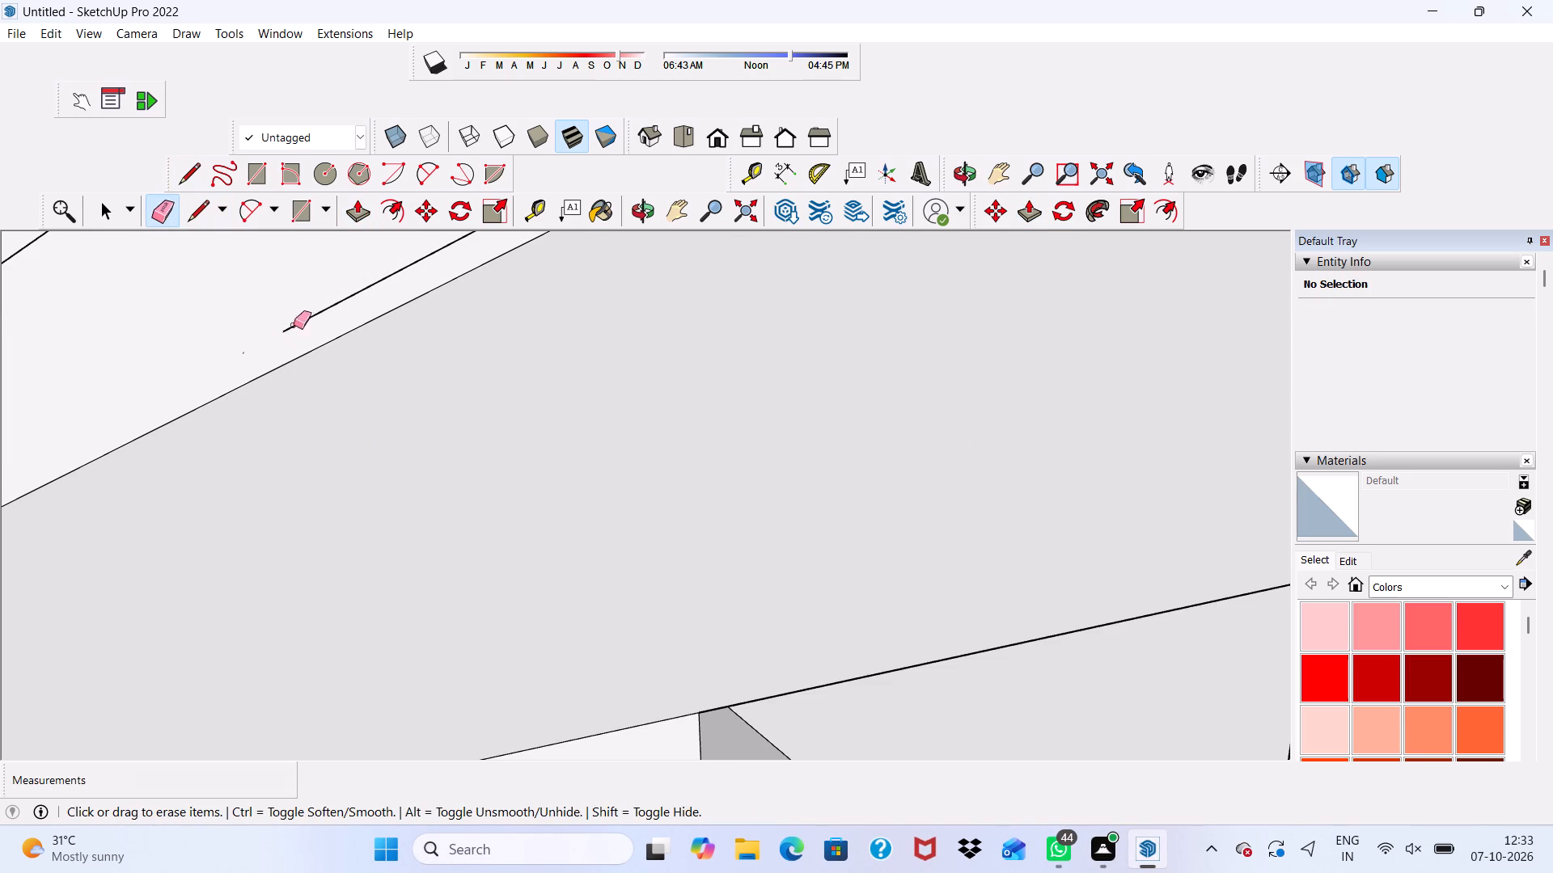
{"action": "left_click", "coordinate": [312, 318]}
{"action": "scroll", "coordinate": [313, 318], "scroll_direction": "down", "scroll_amount": 20}
{"action": "scroll", "coordinate": [520, 365], "scroll_direction": "up", "scroll_amount": 10}
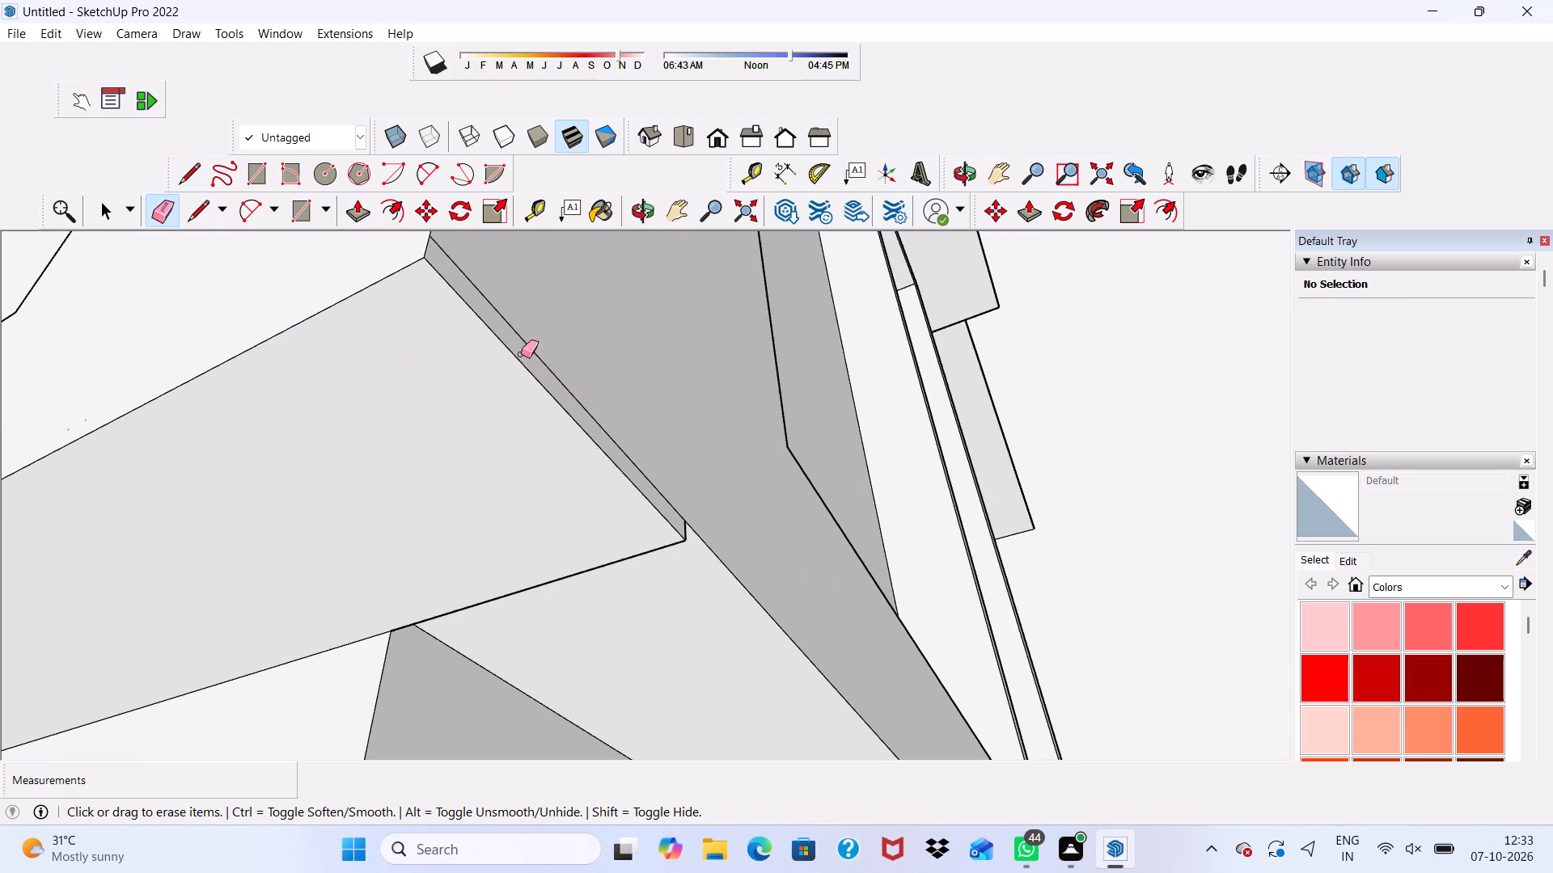
{"action": "scroll", "coordinate": [521, 354], "scroll_direction": "up", "scroll_amount": 1}
{"action": "left_click", "coordinate": [523, 341]}
Examine the middle corner window's underside and corner from both wall sides for remaining offsets.
{"action": "scroll", "coordinate": [625, 563], "scroll_direction": "up", "scroll_amount": 5}
{"action": "middle_click_drag", "start_coordinate": [627, 564], "coordinate": [149, 490]}
{"action": "scroll", "coordinate": [627, 564], "scroll_direction": "down", "scroll_amount": 2}
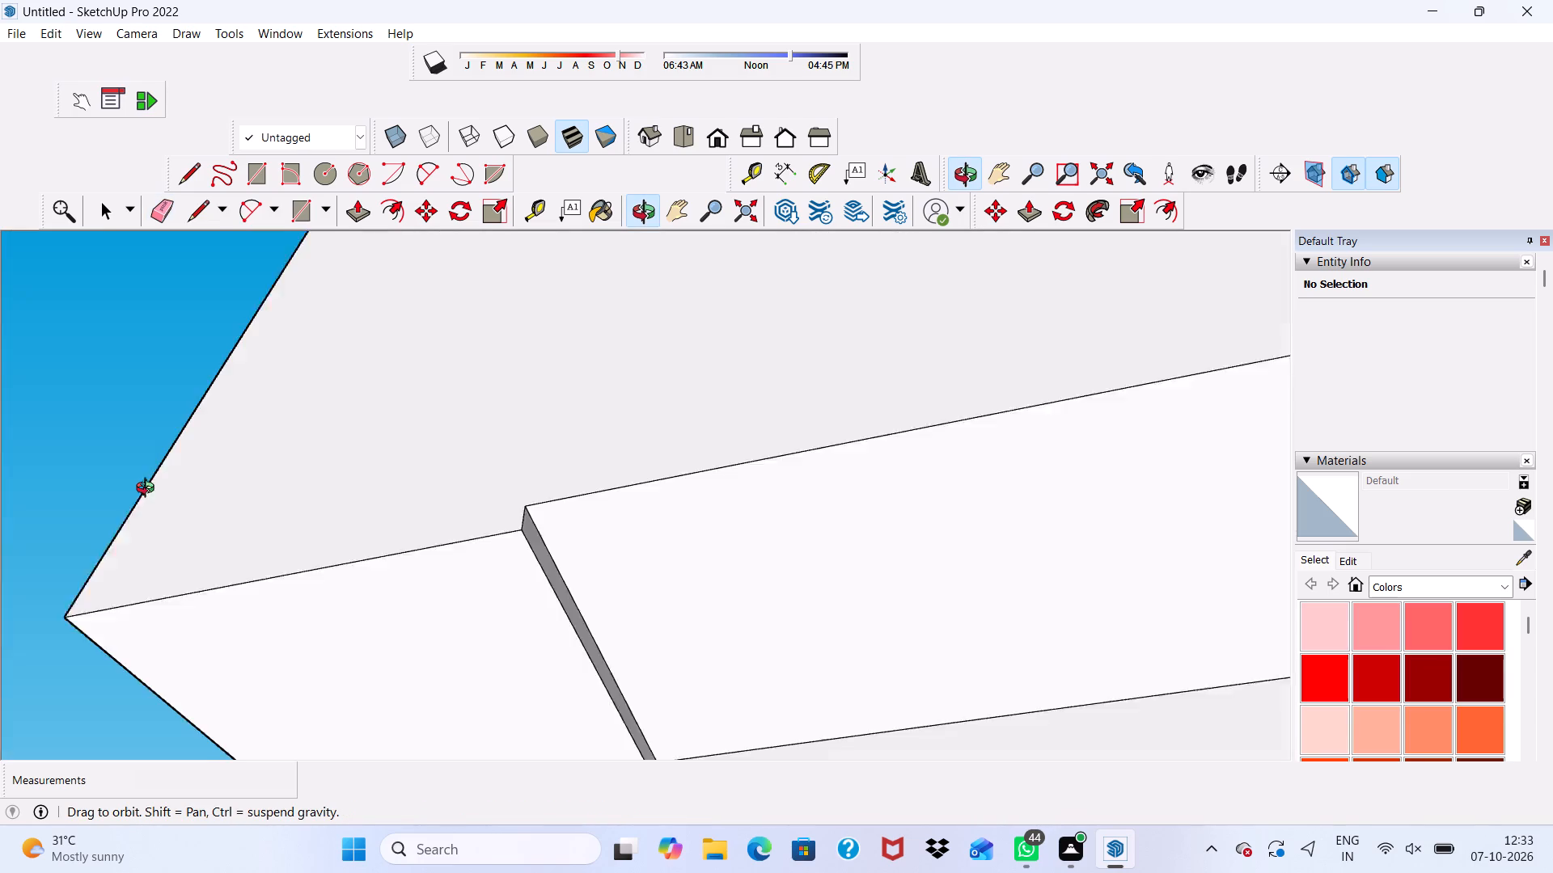
{"action": "middle_click_drag", "start_coordinate": [149, 490], "coordinate": [133, 533]}
{"action": "scroll", "coordinate": [417, 473], "scroll_direction": "down", "scroll_amount": 15}
{"action": "key", "text": "space"}
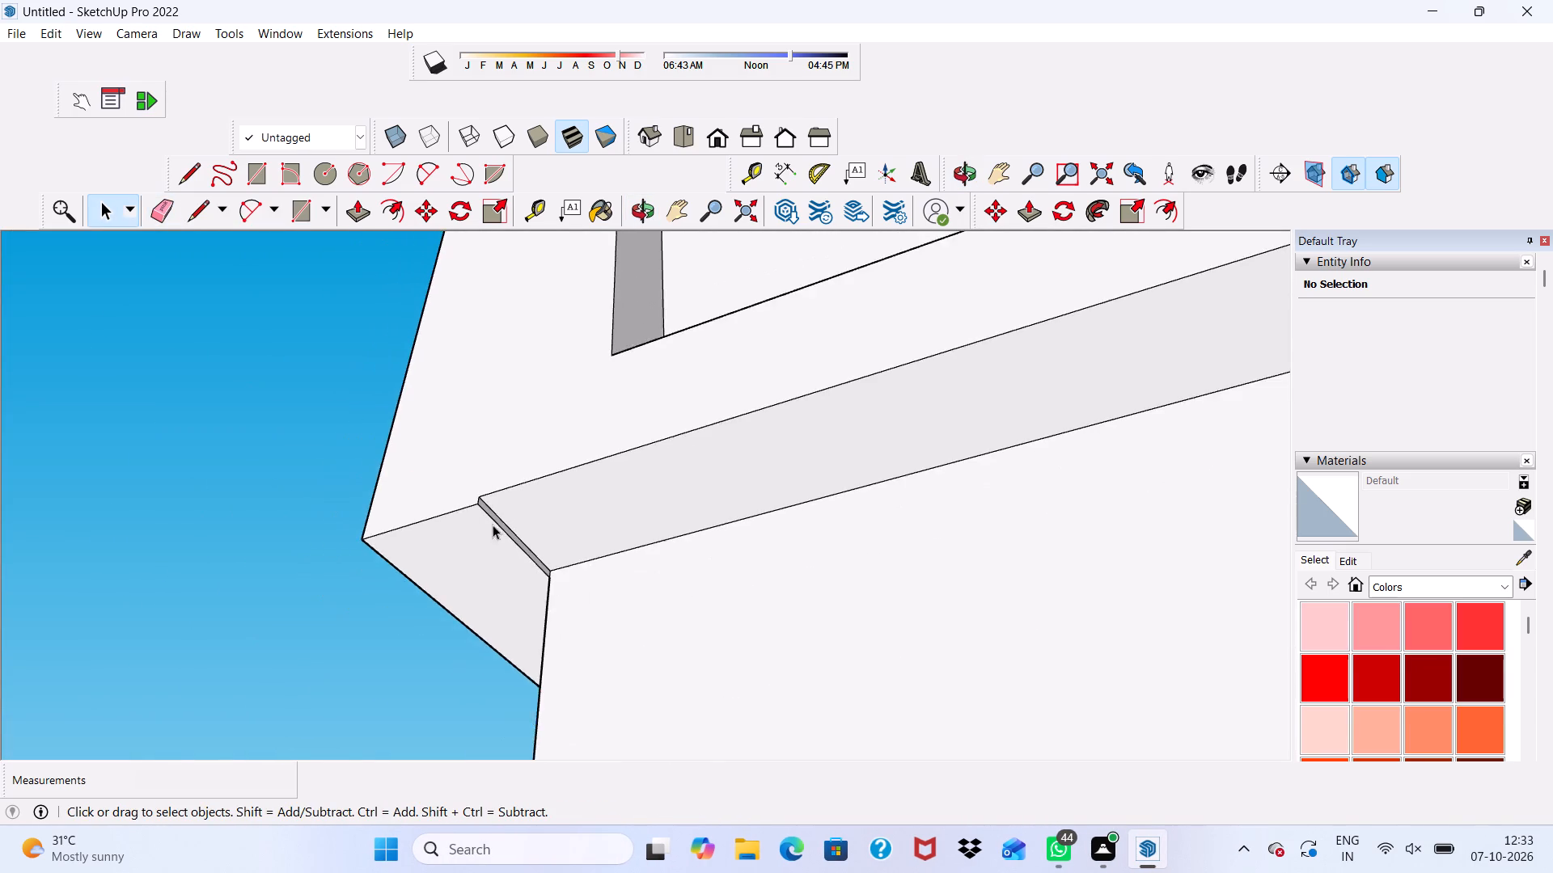
{"action": "scroll", "coordinate": [493, 525], "scroll_direction": "down", "scroll_amount": 5}
{"action": "middle_click_drag", "start_coordinate": [461, 492], "coordinate": [713, 754]}
{"action": "scroll", "coordinate": [524, 588], "scroll_direction": "down", "scroll_amount": 1}
{"action": "scroll", "coordinate": [668, 635], "scroll_direction": "down", "scroll_amount": 2}
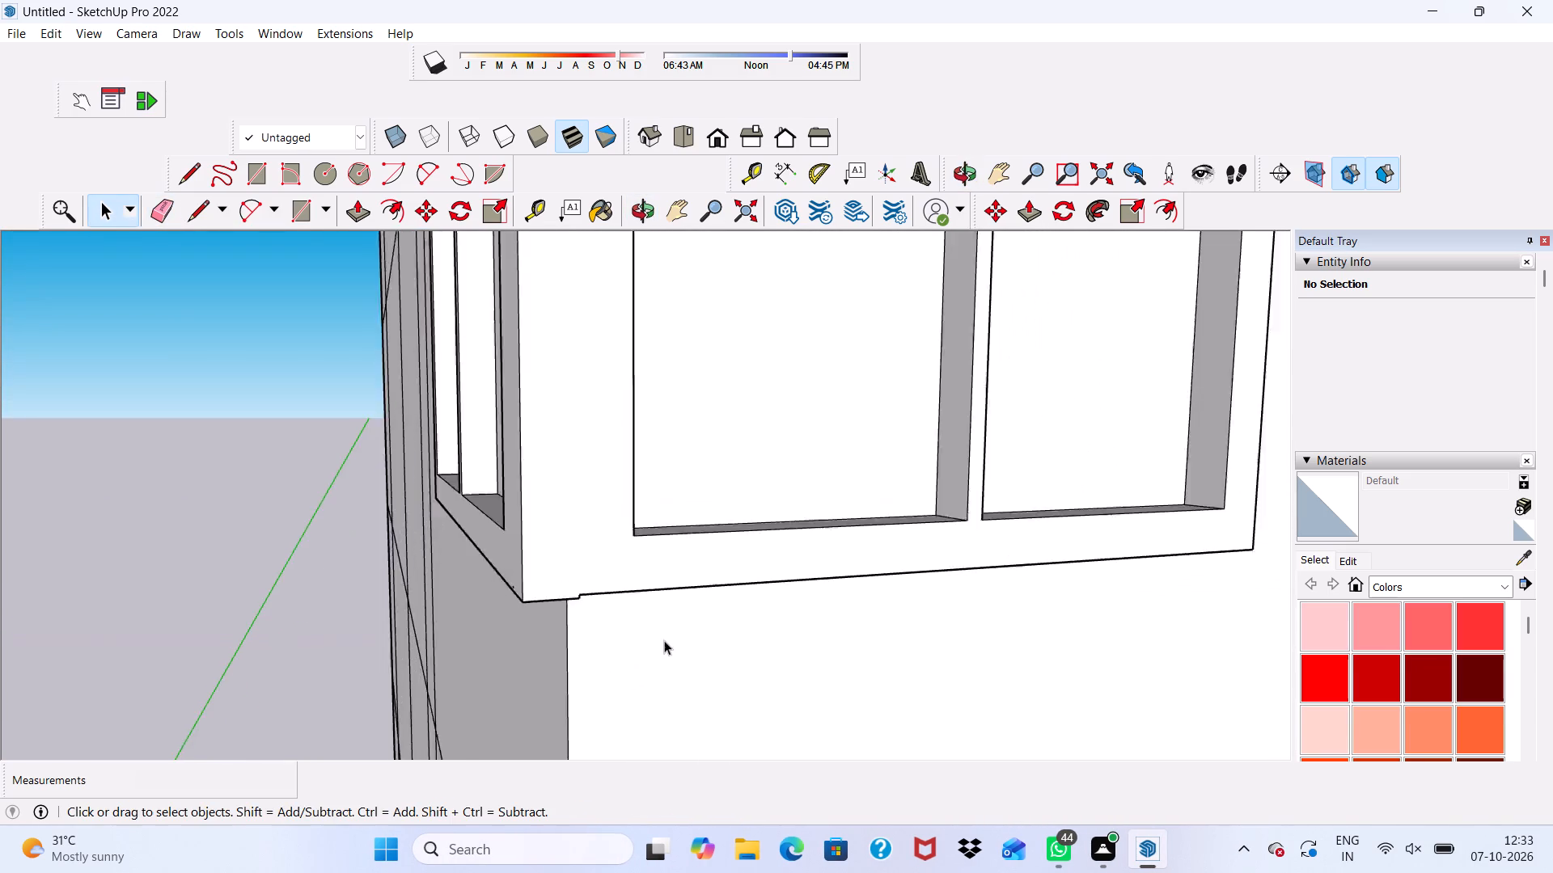
{"action": "scroll", "coordinate": [664, 640], "scroll_direction": "down", "scroll_amount": 14}
{"action": "middle_click_drag", "start_coordinate": [526, 563], "coordinate": [796, 576]}
{"action": "scroll", "coordinate": [717, 407], "scroll_direction": "down", "scroll_amount": 9}
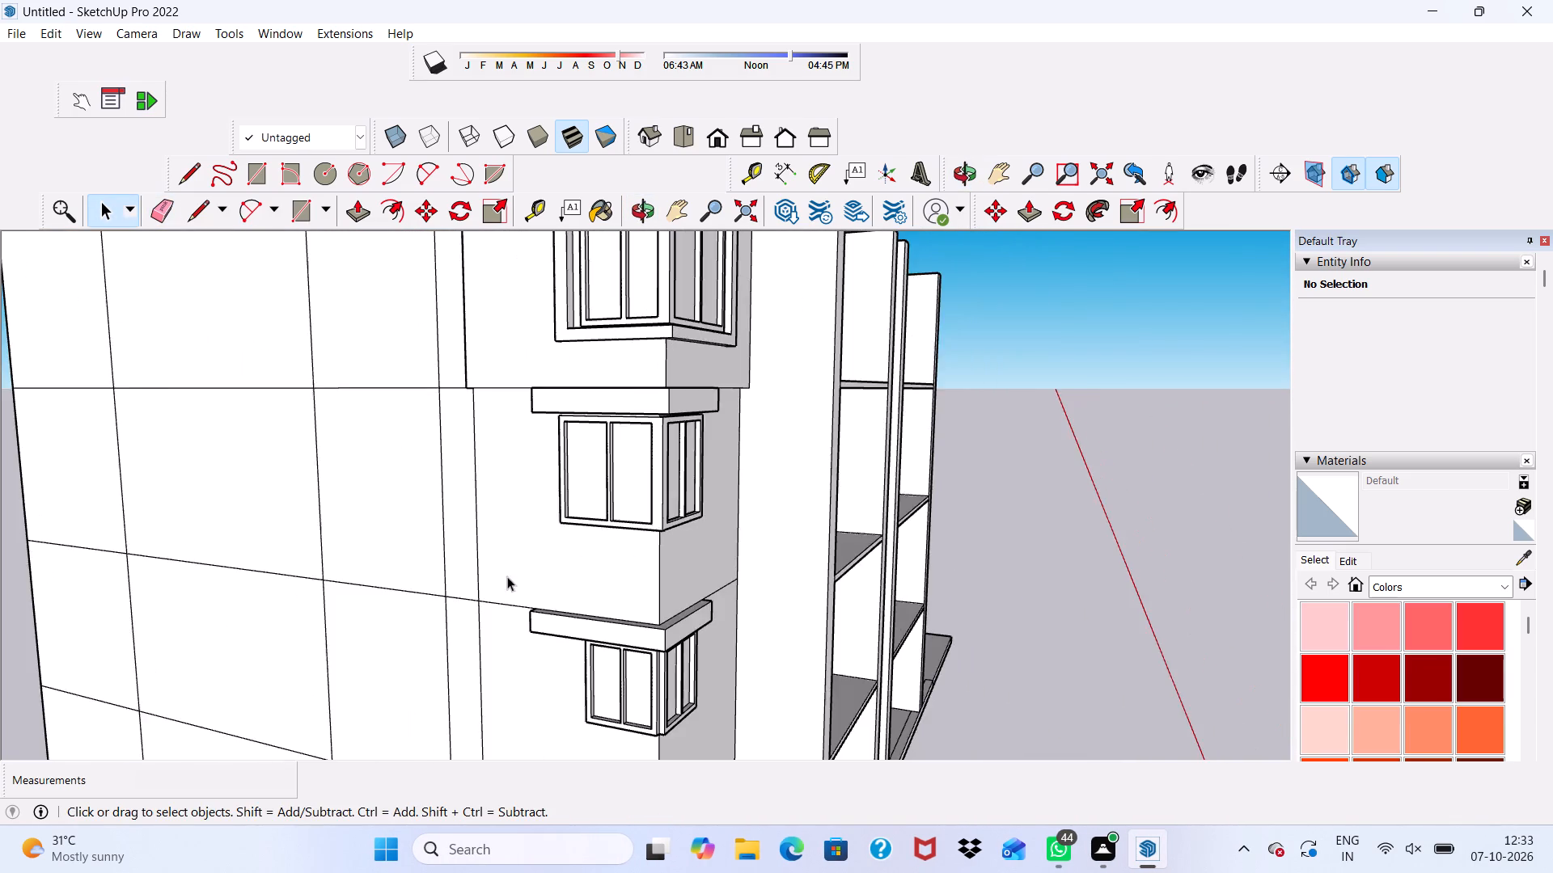
Push/Pull the corner end face of the lowest corner window's side wall frame outward by about 3 3/8".
{"action": "scroll", "coordinate": [507, 576], "scroll_direction": "down", "scroll_amount": 5}
{"action": "scroll", "coordinate": [599, 690], "scroll_direction": "up", "scroll_amount": 14}
{"action": "scroll", "coordinate": [623, 576], "scroll_direction": "down", "scroll_amount": 5}
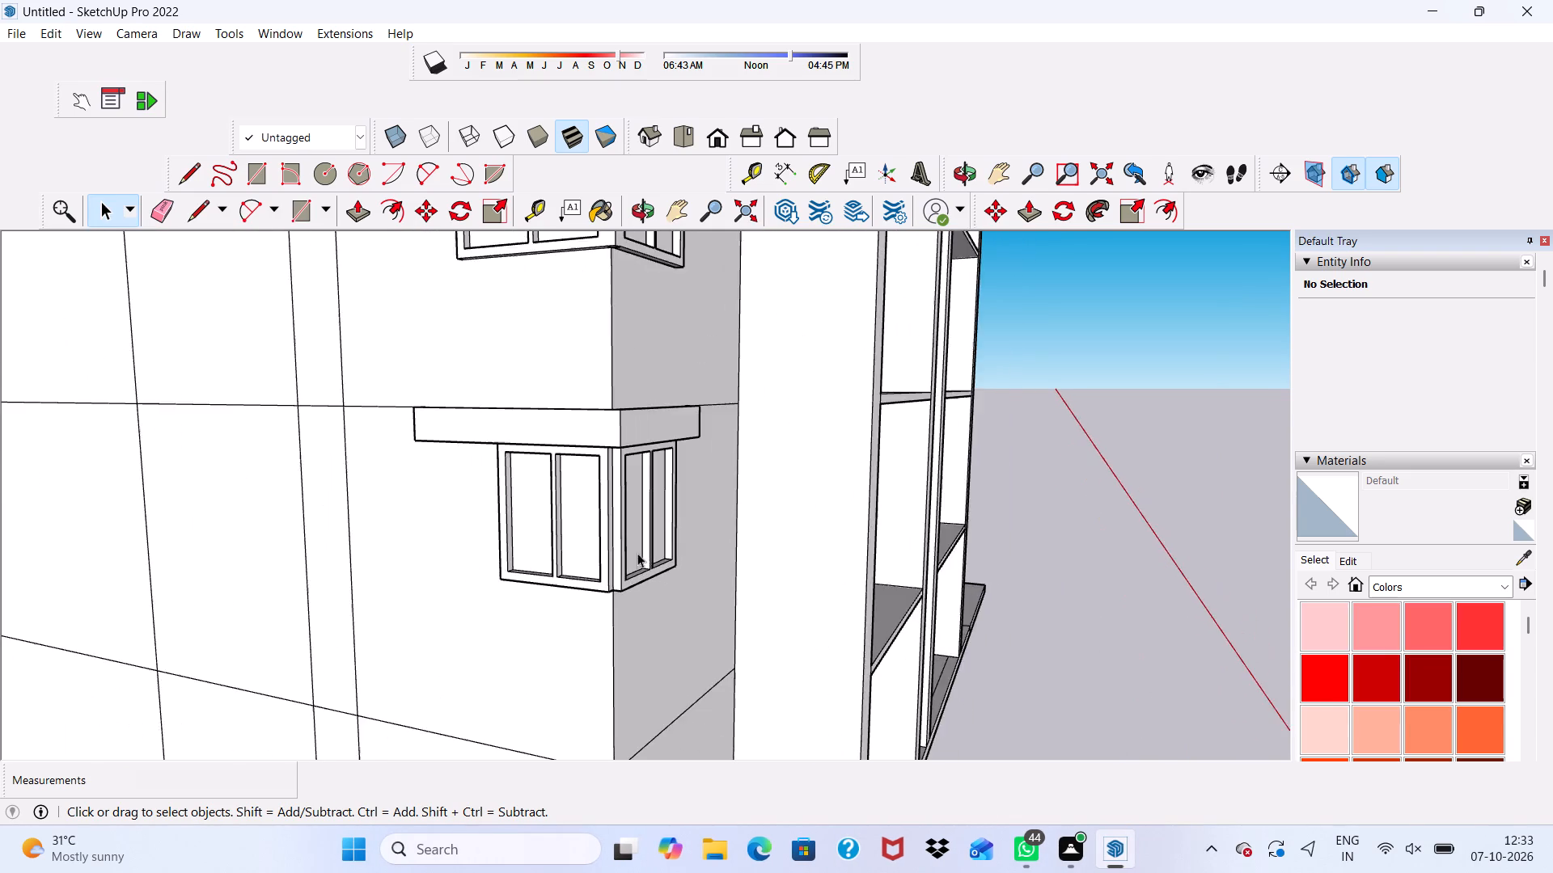
{"action": "scroll", "coordinate": [637, 553], "scroll_direction": "down", "scroll_amount": 6}
{"action": "middle_click_drag", "start_coordinate": [618, 595], "coordinate": [631, 482]}
{"action": "scroll", "coordinate": [631, 482], "scroll_direction": "up", "scroll_amount": 5}
{"action": "scroll", "coordinate": [650, 399], "scroll_direction": "up", "scroll_amount": 12}
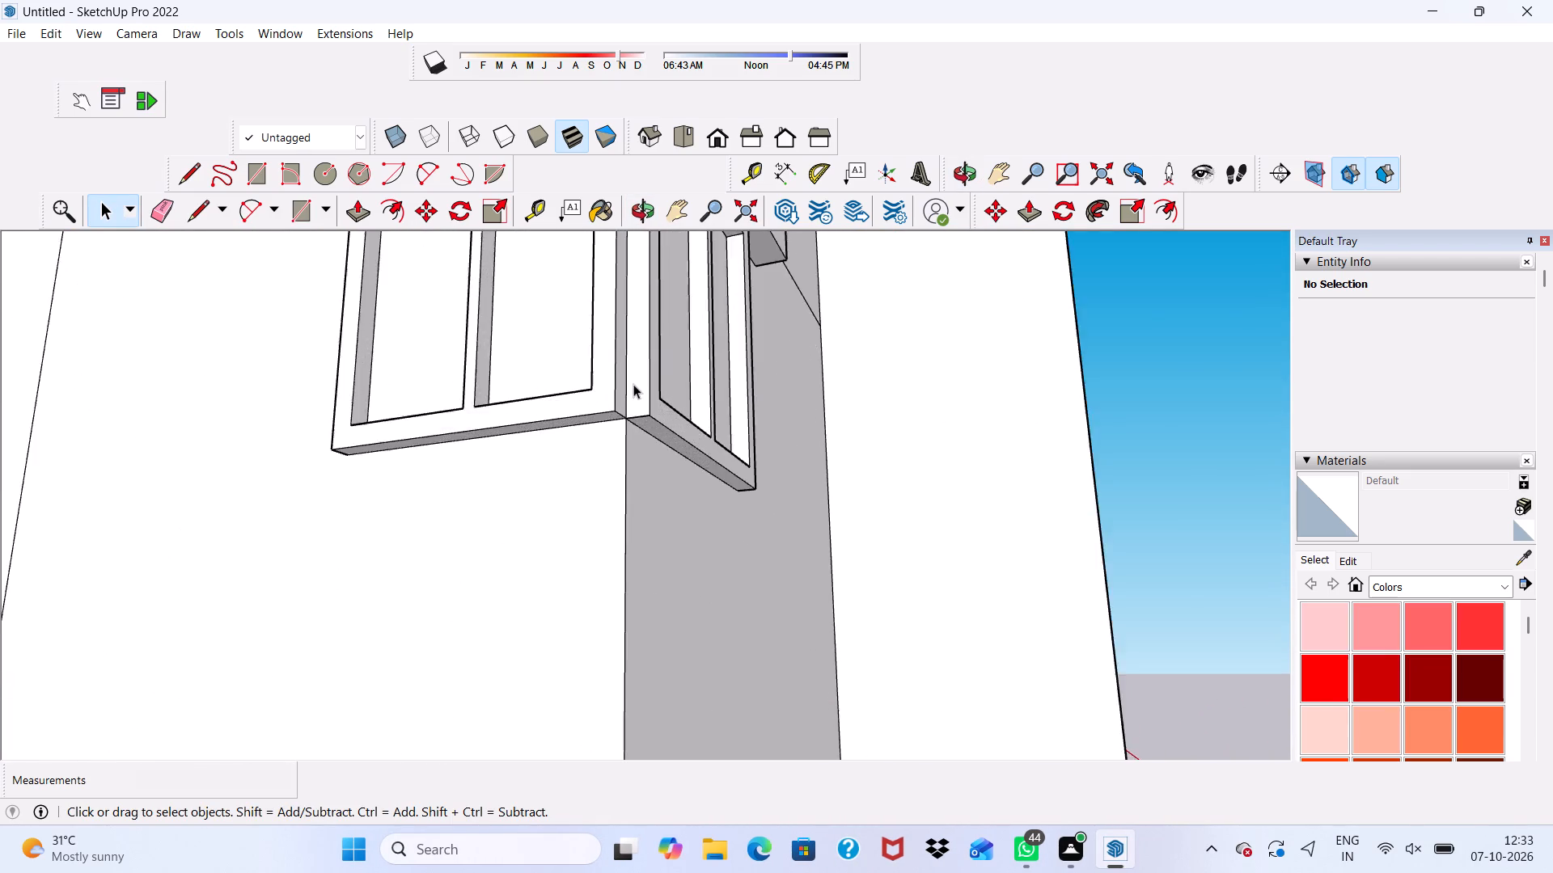
{"action": "scroll", "coordinate": [633, 384], "scroll_direction": "up", "scroll_amount": 5}
{"action": "left_click", "coordinate": [611, 403]}
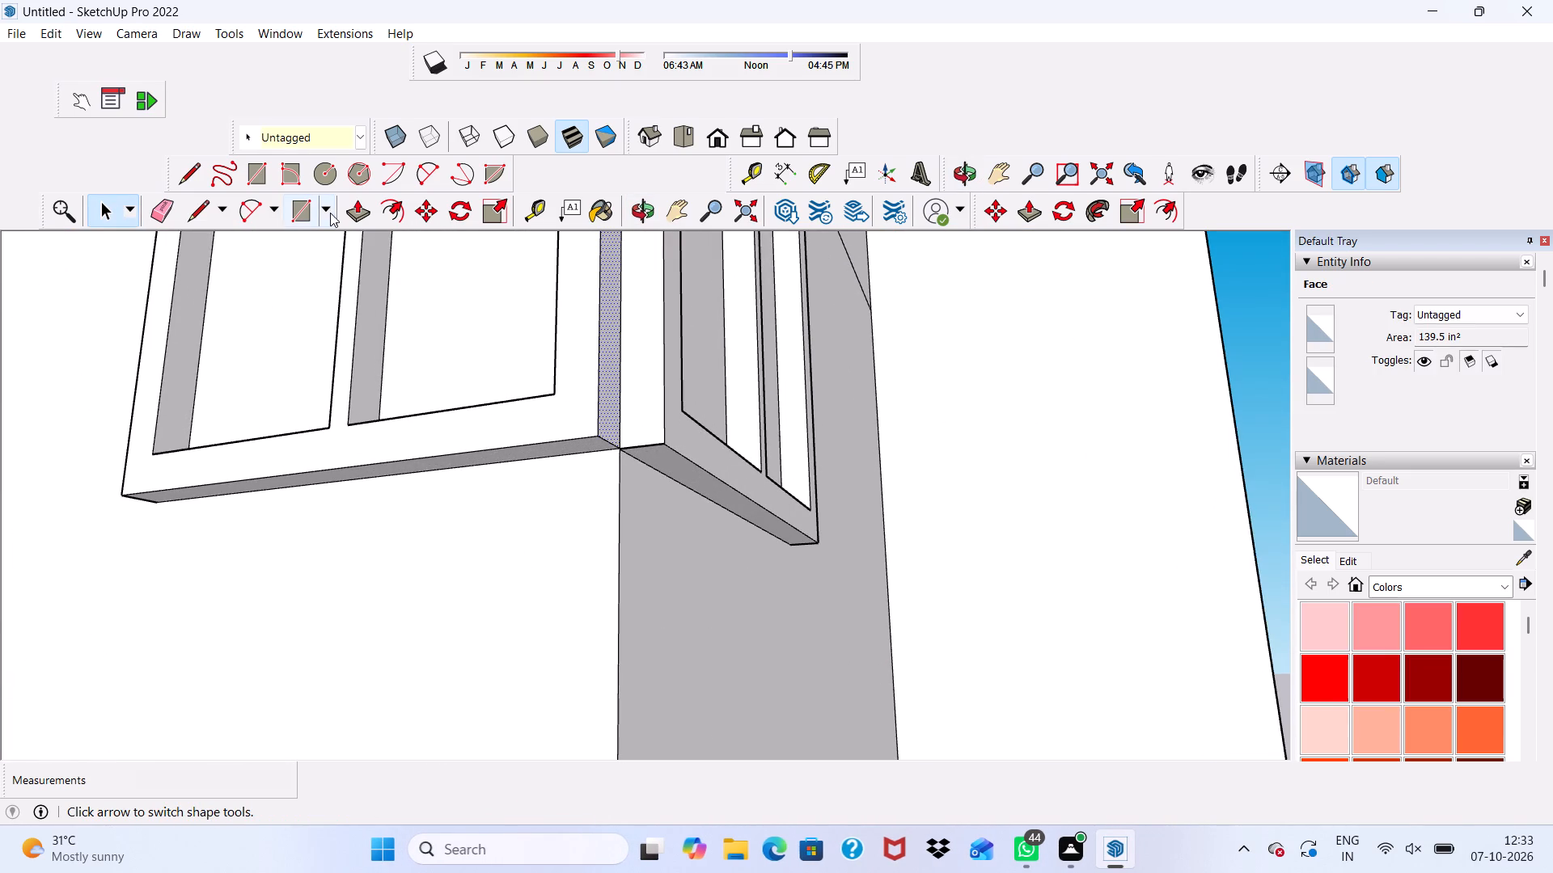
{"action": "left_click", "coordinate": [363, 213]}
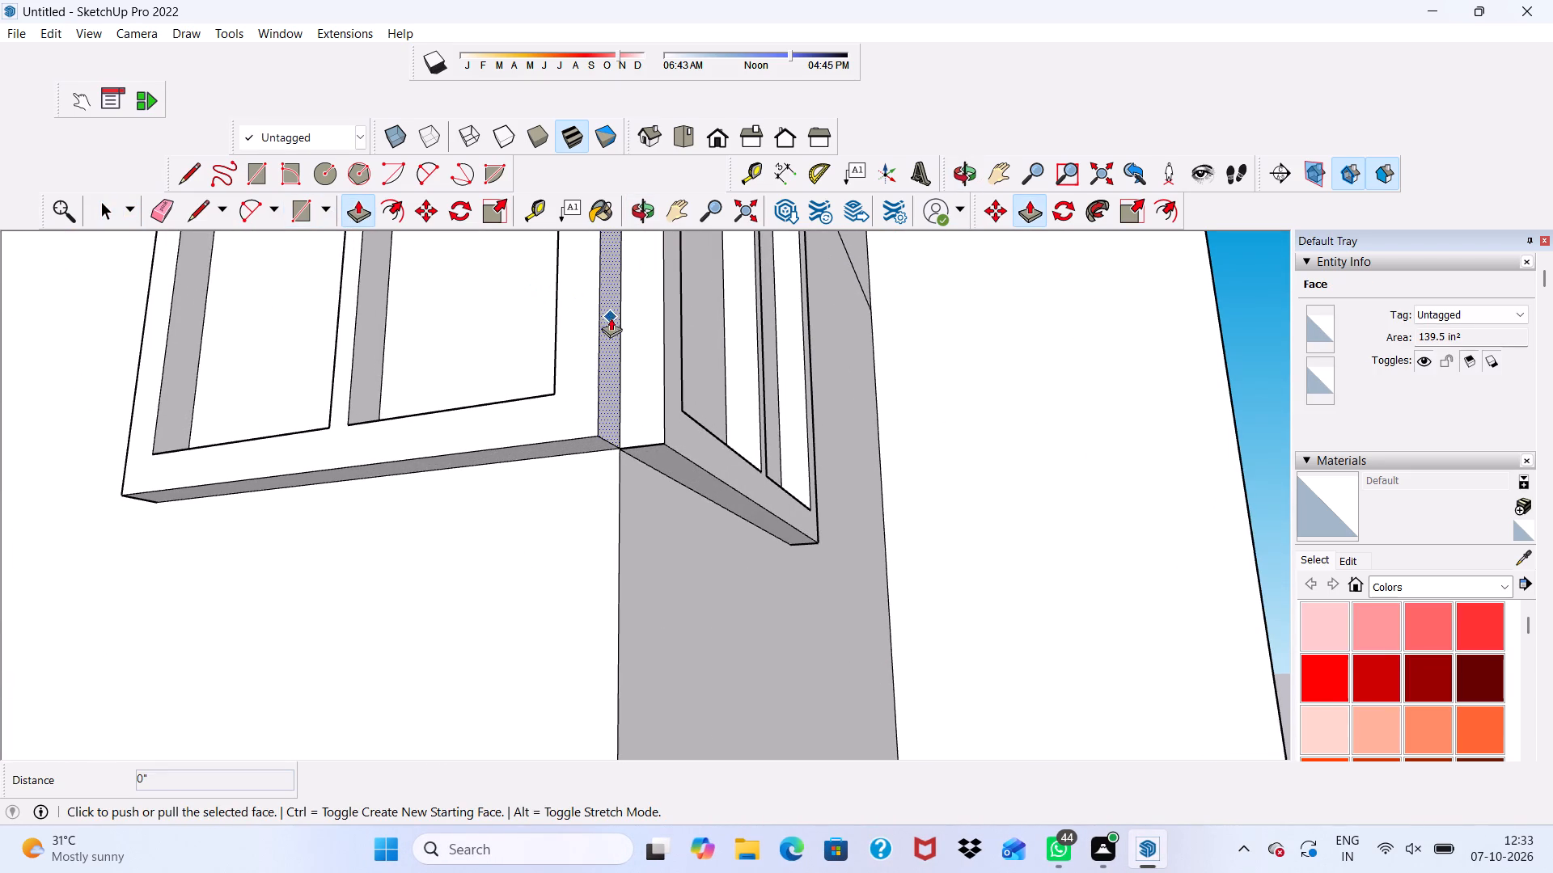
{"action": "left_click", "coordinate": [615, 327]}
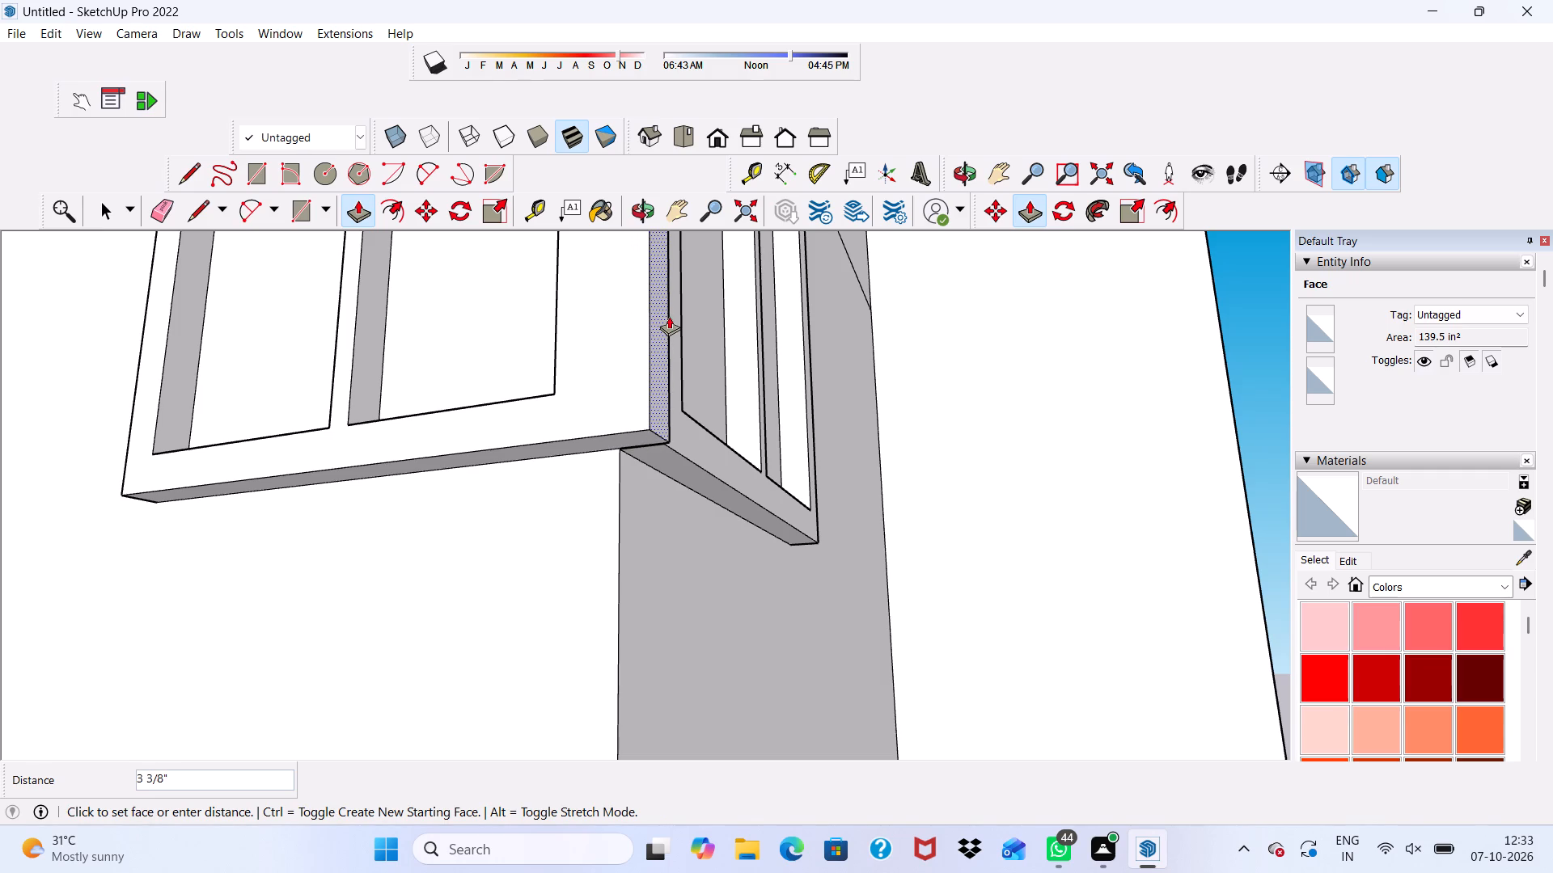
{"action": "left_click_drag", "start_coordinate": [669, 316], "coordinate": [532, 339]}
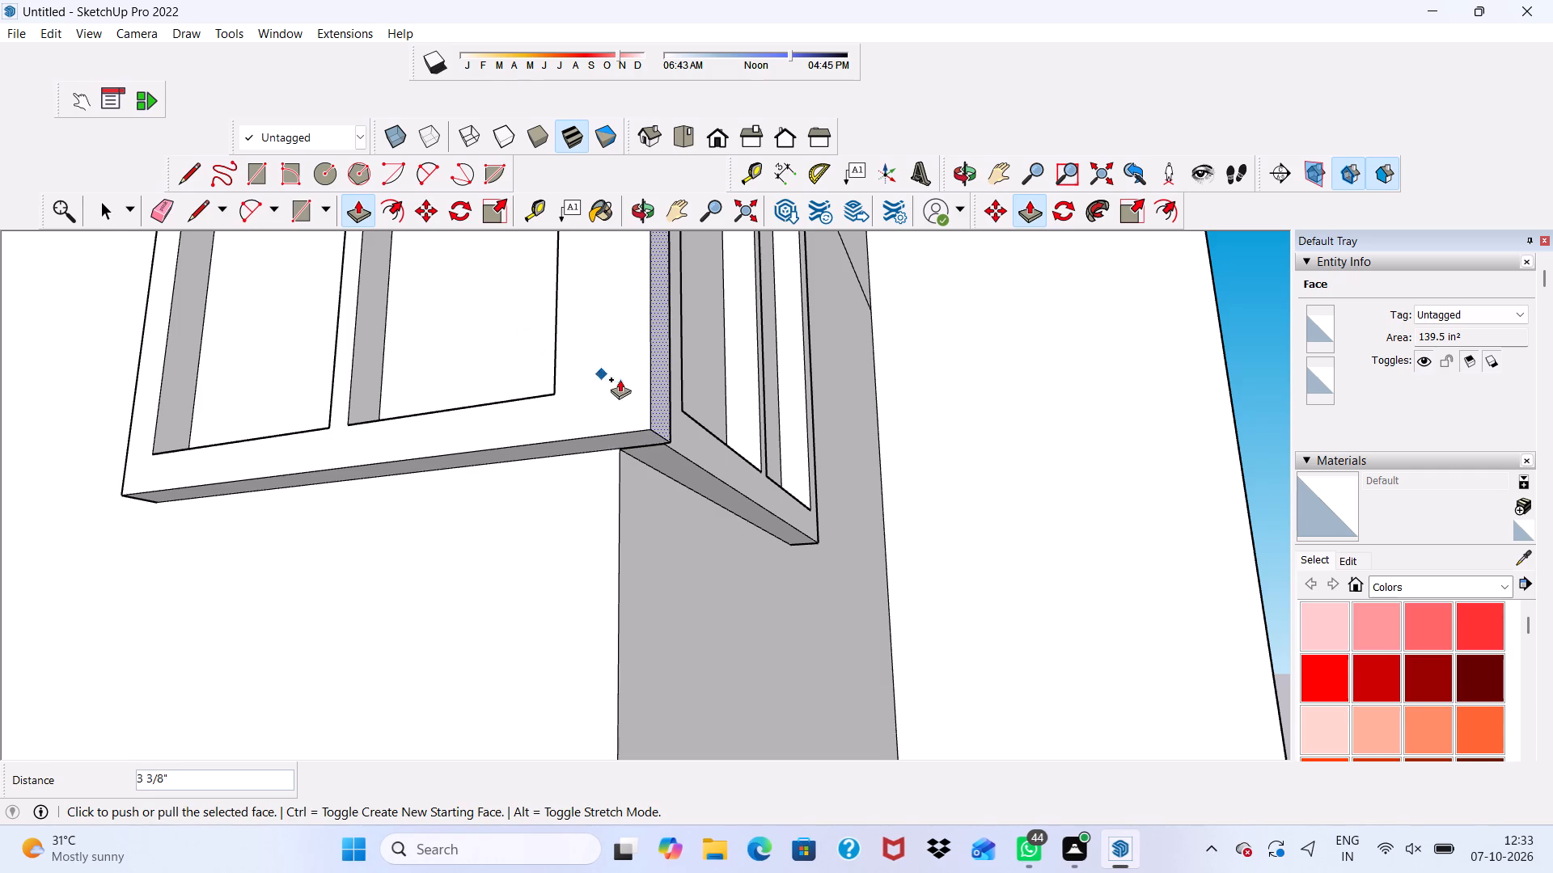
Push the lowest window's filled corner face back about 1/8" so it is flush with the balcony-side frame.
{"action": "scroll", "coordinate": [631, 377], "scroll_direction": "down", "scroll_amount": 2}
{"action": "middle_click_drag", "start_coordinate": [631, 377], "coordinate": [324, 533]}
{"action": "scroll", "coordinate": [643, 373], "scroll_direction": "up", "scroll_amount": 7}
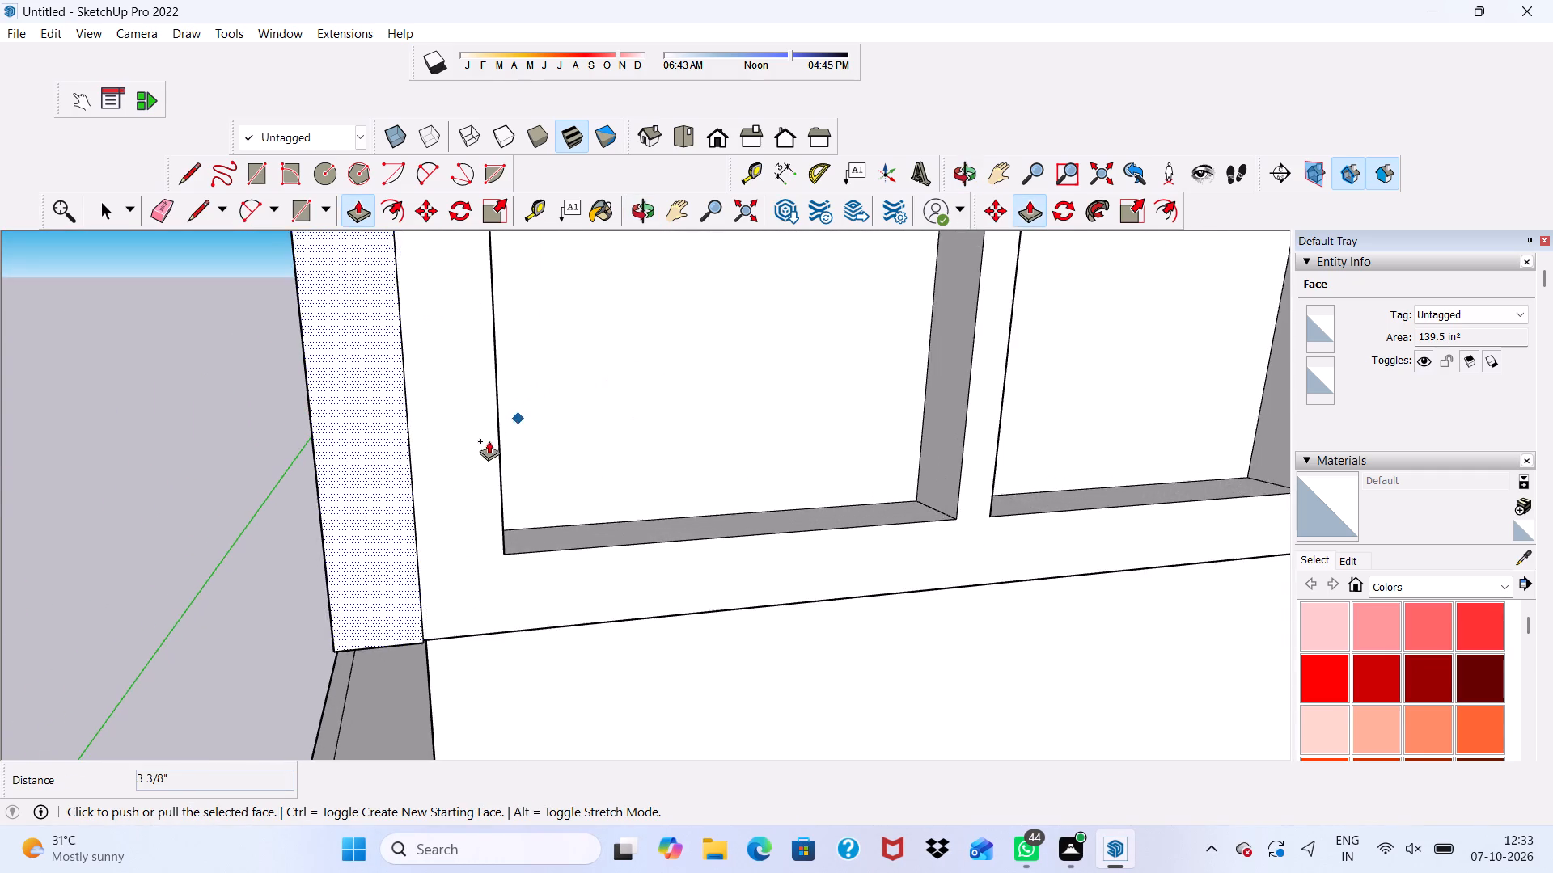
{"action": "scroll", "coordinate": [489, 441], "scroll_direction": "down", "scroll_amount": 1}
{"action": "middle_click_drag", "start_coordinate": [481, 445], "coordinate": [451, 329]}
{"action": "scroll", "coordinate": [442, 411], "scroll_direction": "up", "scroll_amount": 10}
{"action": "middle_click_drag", "start_coordinate": [424, 566], "coordinate": [376, 519]}
{"action": "left_click", "coordinate": [308, 563]}
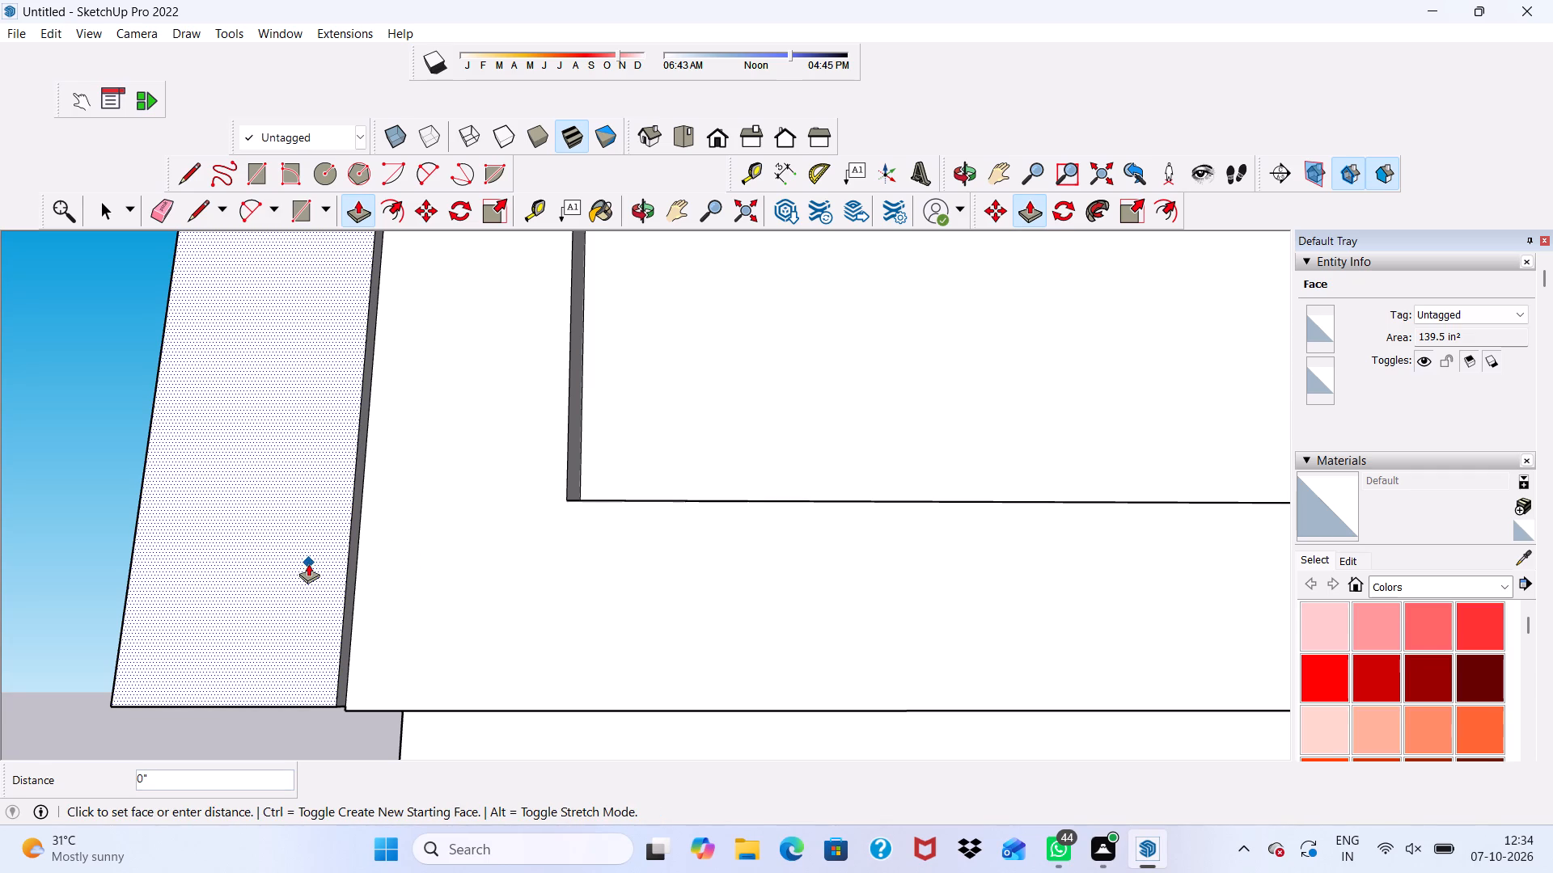
{"action": "left_click_drag", "start_coordinate": [308, 563], "coordinate": [313, 587]}
{"action": "scroll", "coordinate": [312, 587], "scroll_direction": "down", "scroll_amount": 1}
{"action": "middle_click_drag", "start_coordinate": [312, 587], "coordinate": [489, 728]}
{"action": "scroll", "coordinate": [517, 733], "scroll_direction": "down", "scroll_amount": 1}
{"action": "left_click", "coordinate": [392, 632]}
{"action": "middle_click_drag", "start_coordinate": [508, 614], "coordinate": [290, 670]}
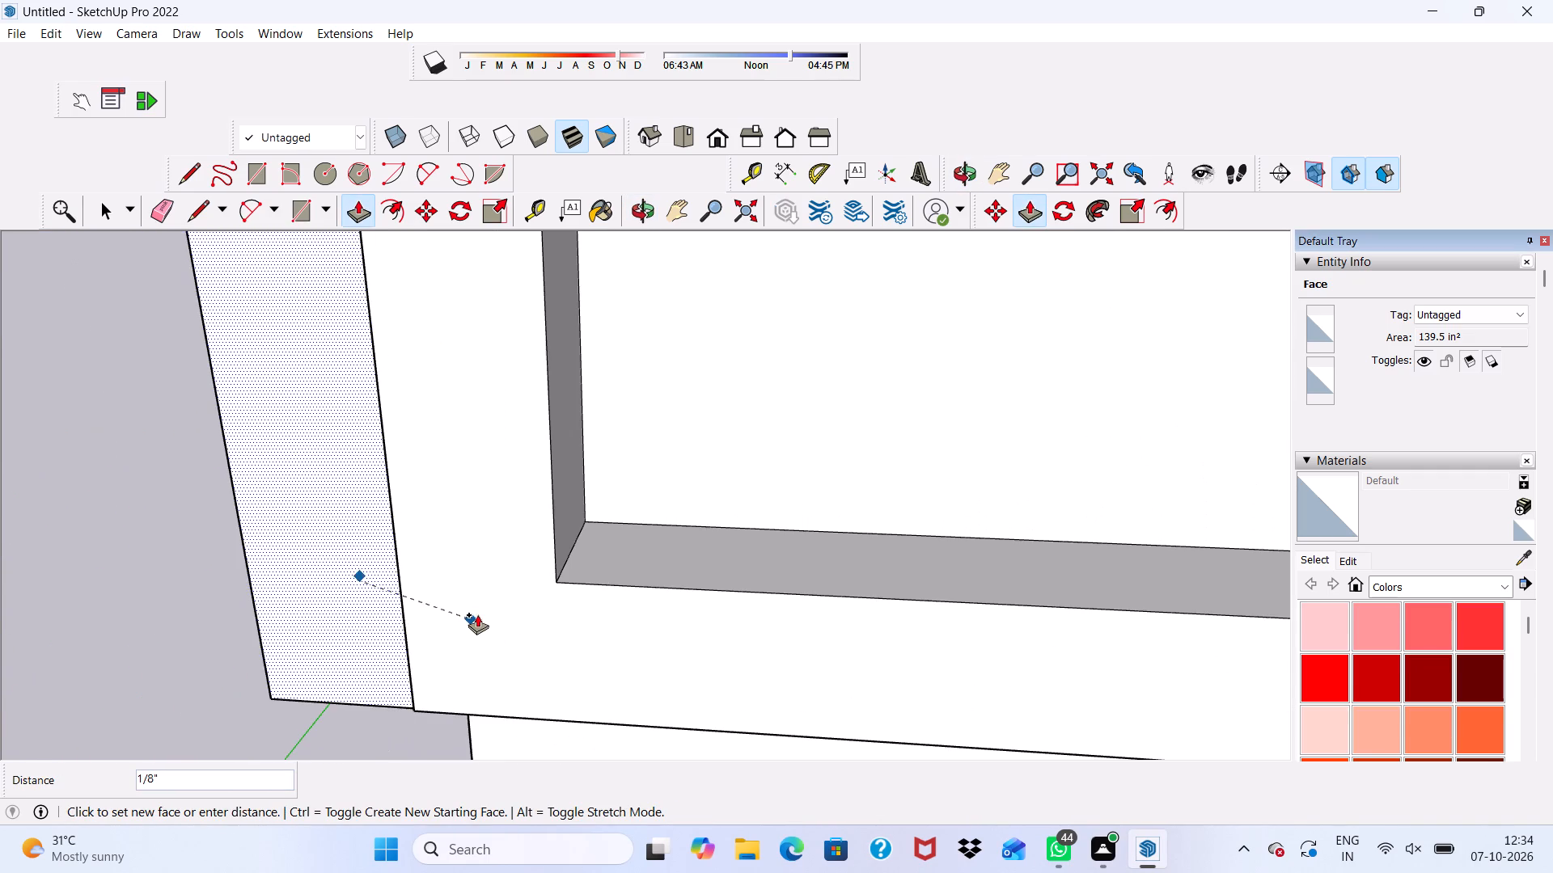
{"action": "left_click", "coordinate": [480, 609]}
Erase the vertical seam between the filled corner and the balcony-side frame of the lowest corner window.
{"action": "left_click", "coordinate": [166, 205]}
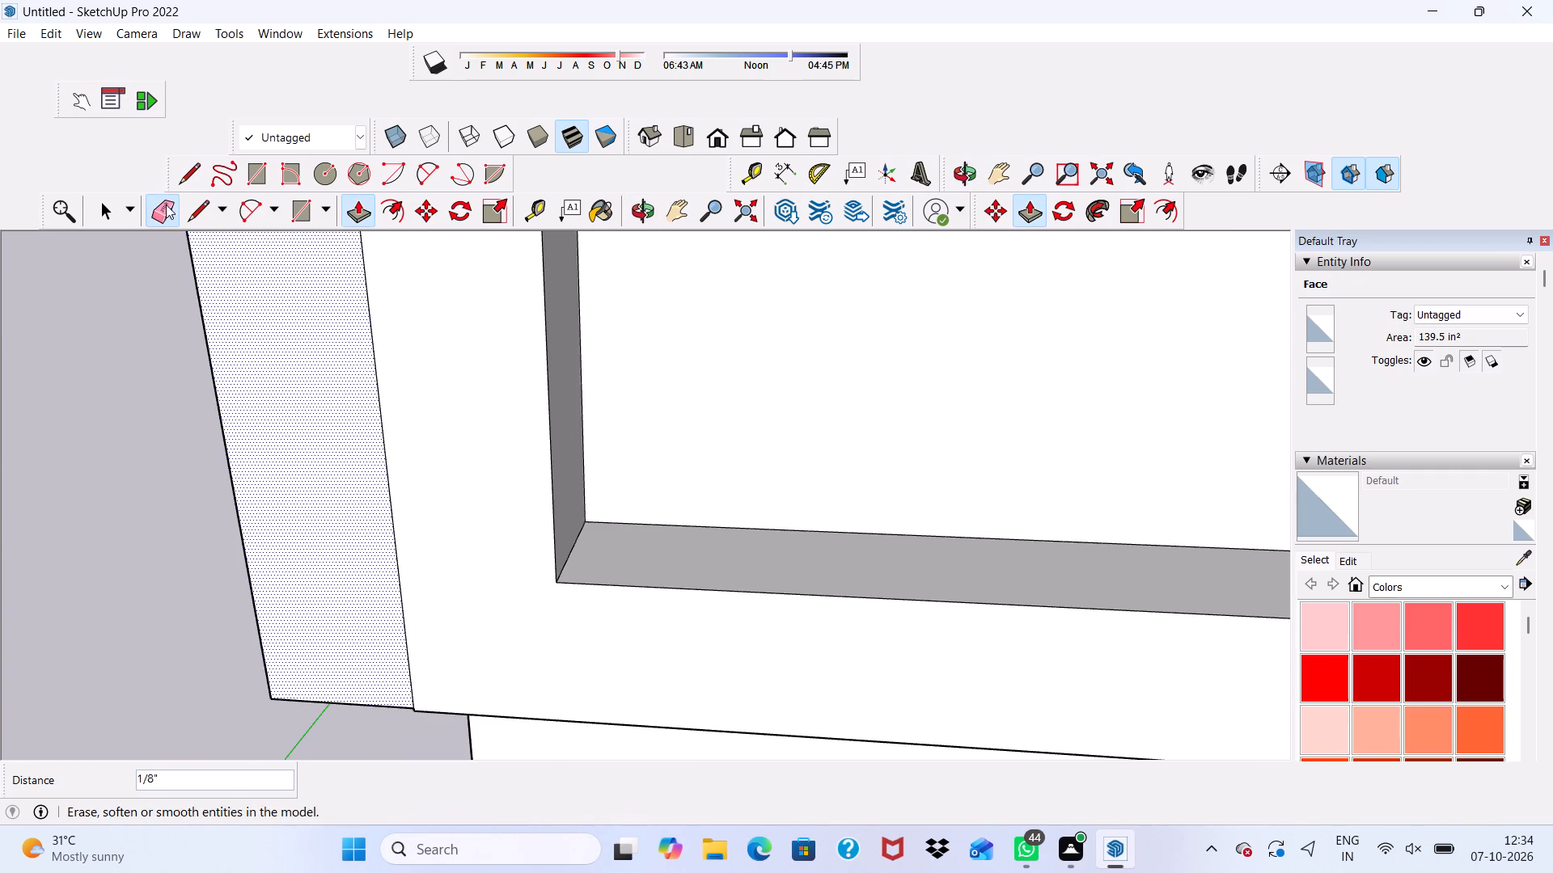
{"action": "left_click", "coordinate": [386, 395]}
{"action": "left_click_drag", "start_coordinate": [386, 395], "coordinate": [374, 423]}
{"action": "left_click", "coordinate": [382, 430]}
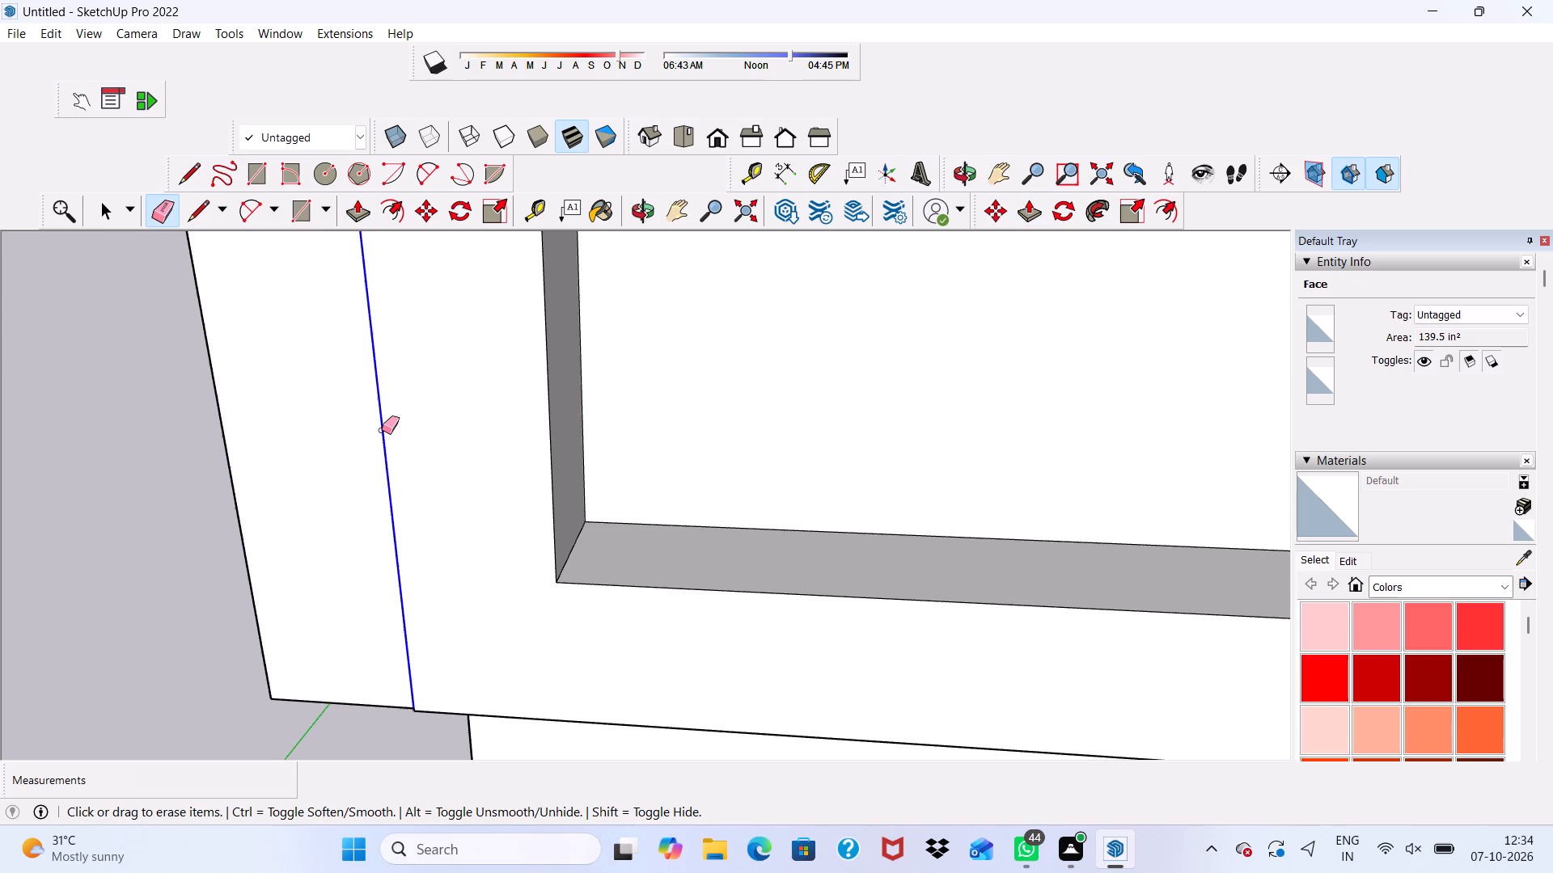
{"action": "scroll", "coordinate": [358, 438], "scroll_direction": "down", "scroll_amount": 11}
{"action": "middle_click_drag", "start_coordinate": [348, 464], "coordinate": [874, 462]}
{"action": "scroll", "coordinate": [828, 463], "scroll_direction": "down", "scroll_amount": 13}
{"action": "middle_click_drag", "start_coordinate": [769, 498], "coordinate": [539, 432]}
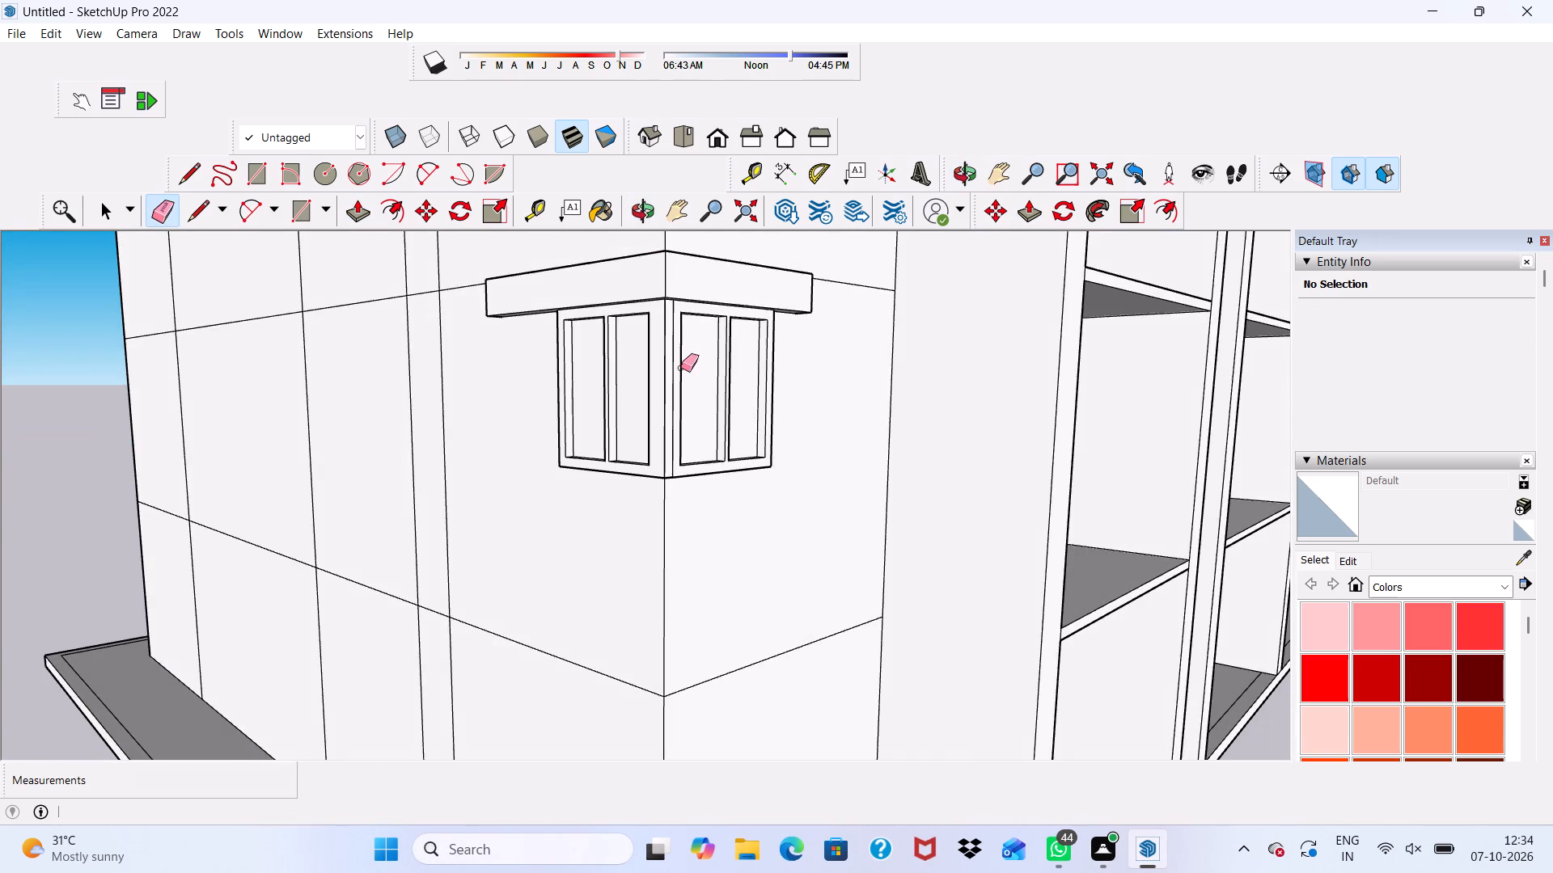
{"action": "scroll", "coordinate": [676, 351], "scroll_direction": "up", "scroll_amount": 11}
{"action": "scroll", "coordinate": [669, 318], "scroll_direction": "down", "scroll_amount": 6}
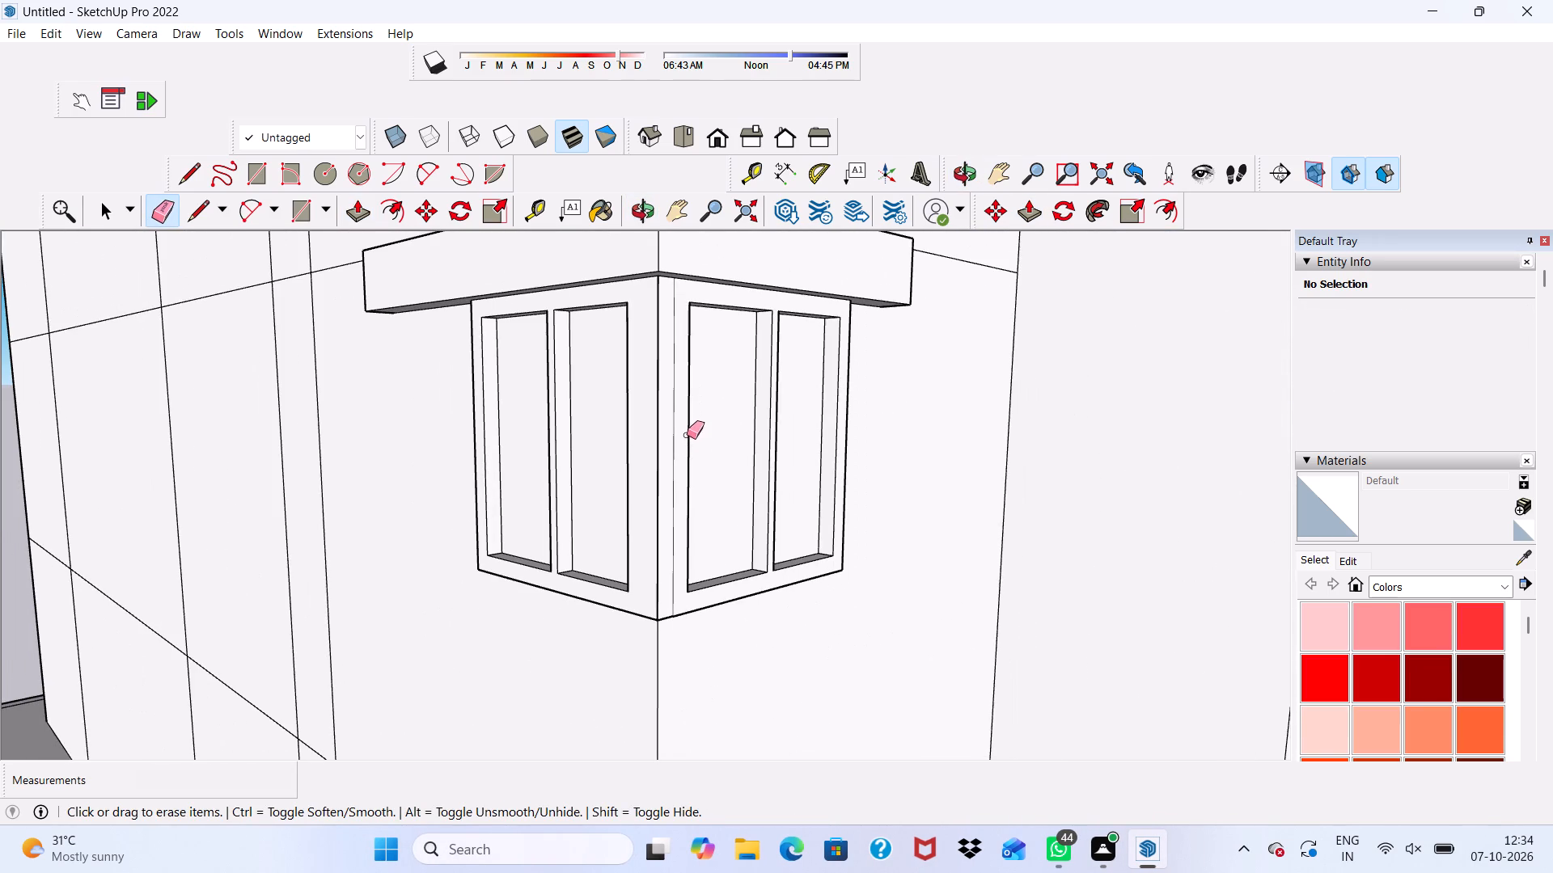
{"action": "left_click_drag", "start_coordinate": [679, 456], "coordinate": [679, 469]}
{"action": "left_click_drag", "start_coordinate": [679, 469], "coordinate": [677, 479]}
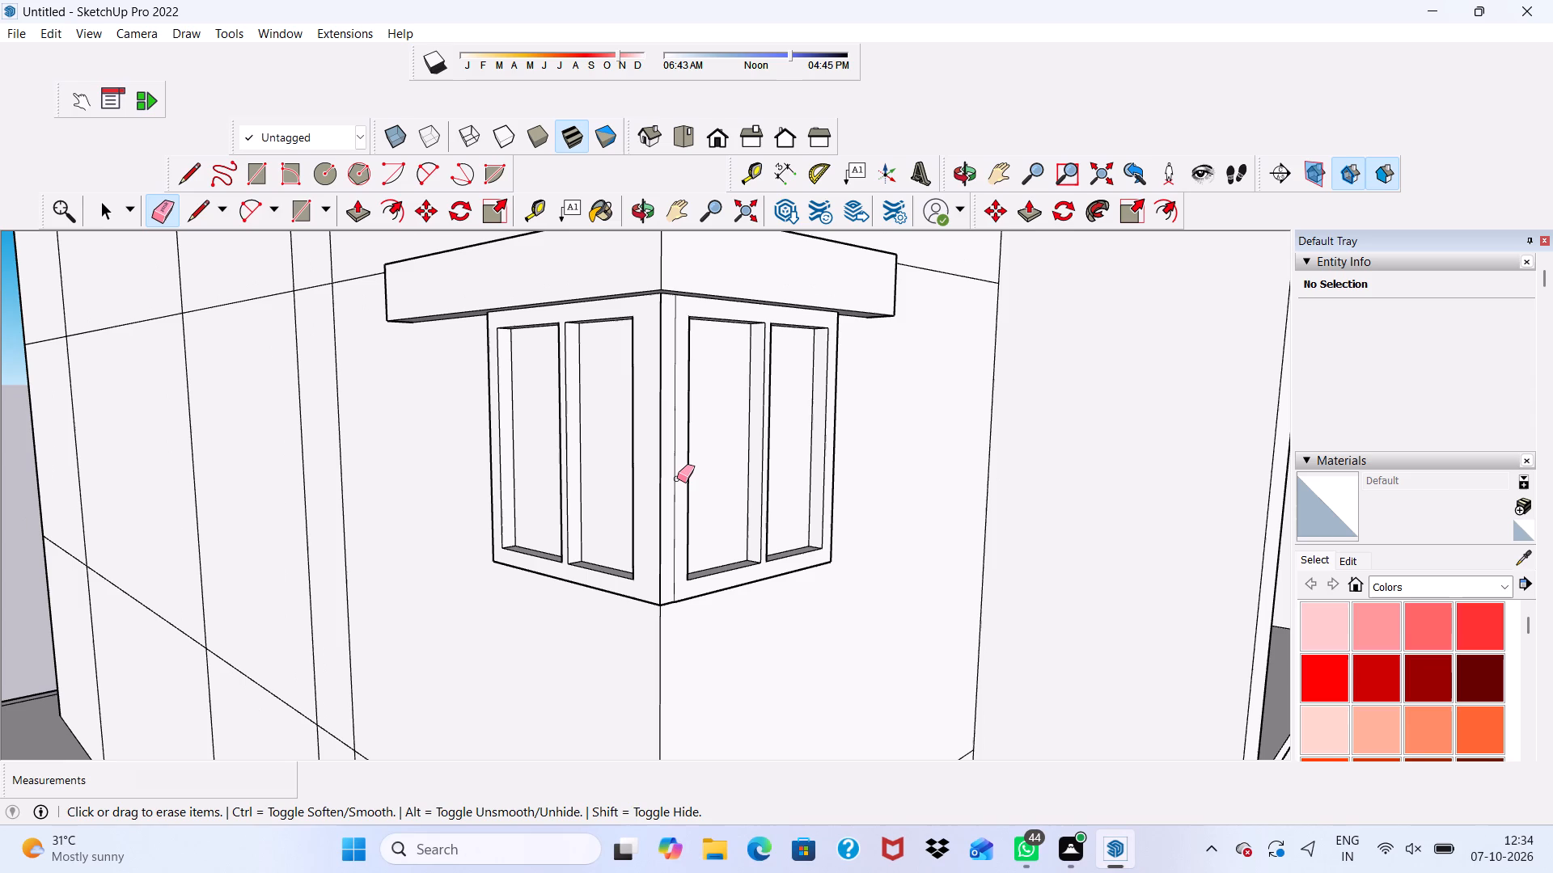
{"action": "left_click_drag", "start_coordinate": [677, 479], "coordinate": [676, 483]}
{"action": "left_click_drag", "start_coordinate": [675, 483], "coordinate": [674, 471]}
Erase the vertical wall corner edge just above the ledge over the lowest corner window.
{"action": "scroll", "coordinate": [700, 462], "scroll_direction": "down", "scroll_amount": 4}
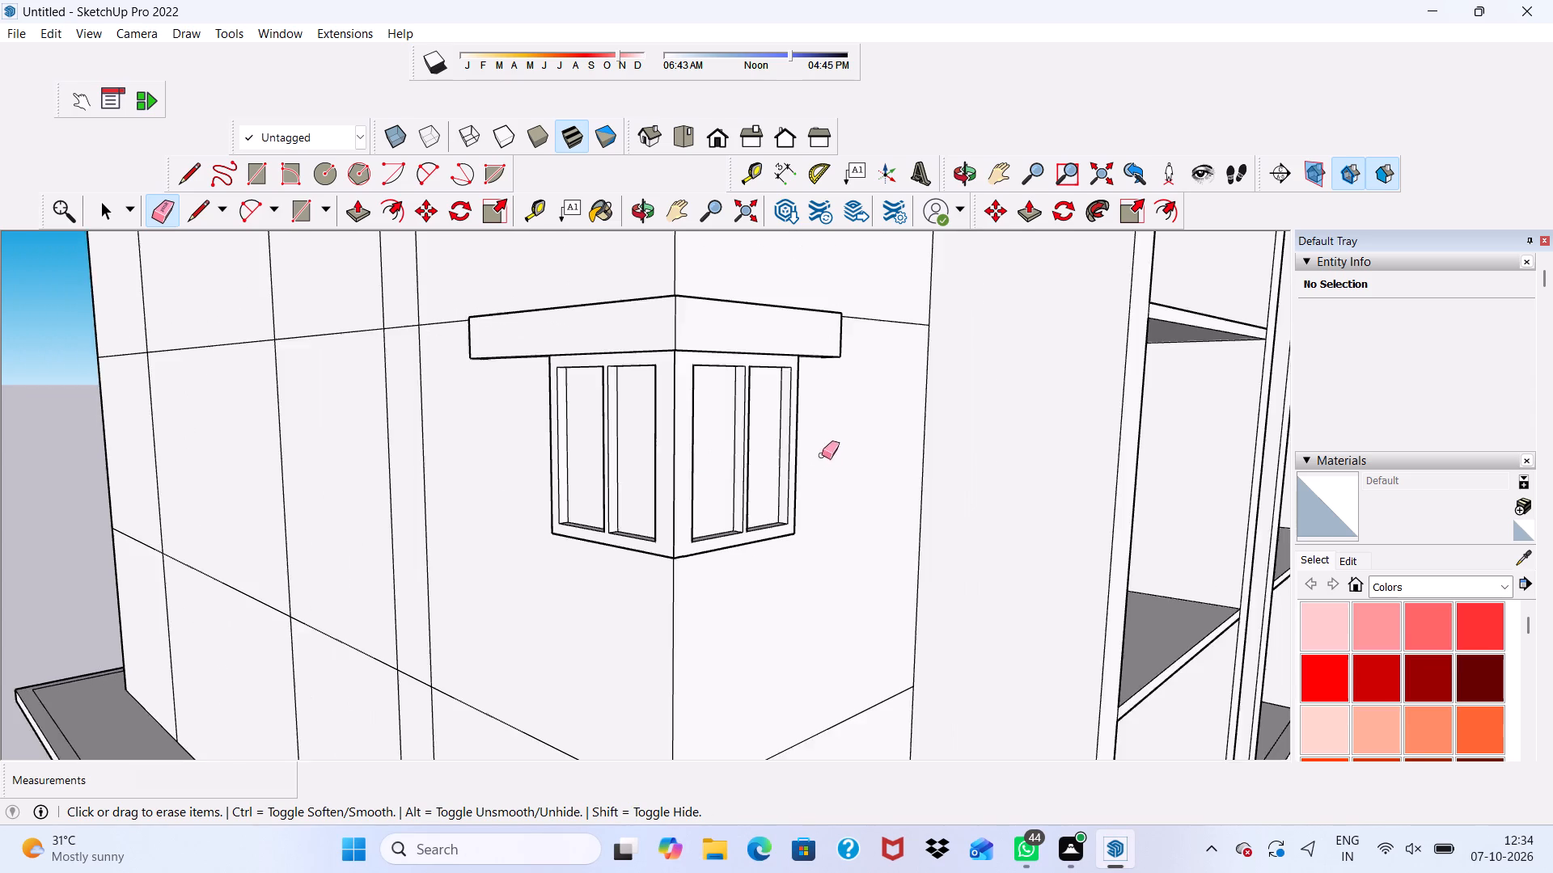
{"action": "scroll", "coordinate": [822, 455], "scroll_direction": "down", "scroll_amount": 6}
{"action": "left_click", "coordinate": [730, 302]}
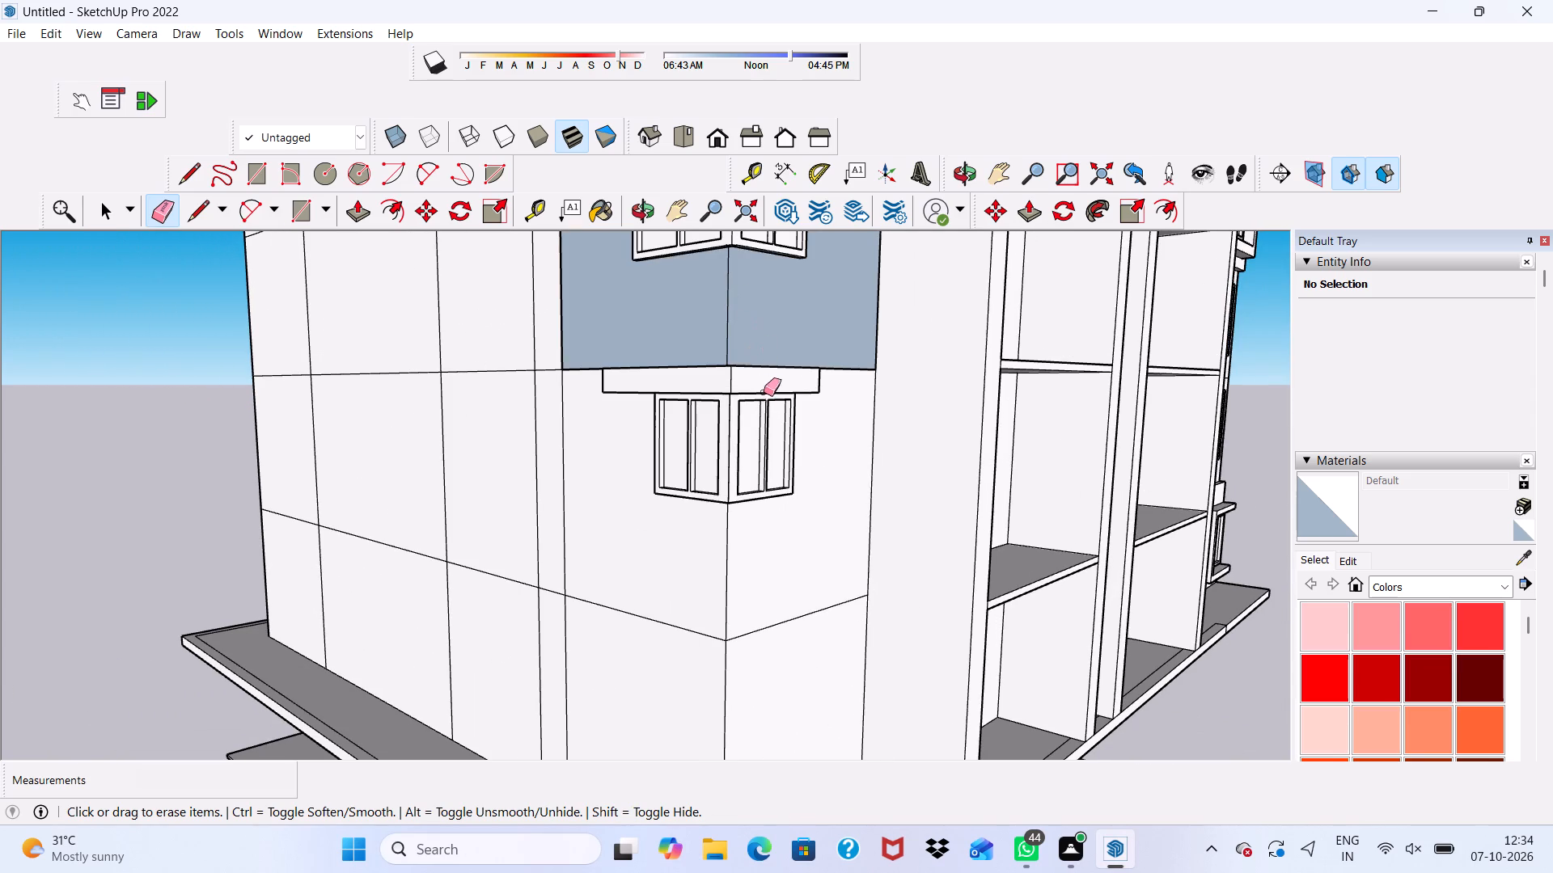
Undo the erasure of the vertical wall corner edge above the ledge over the lowest corner window.
{"action": "key", "text": "ctrl+z"}
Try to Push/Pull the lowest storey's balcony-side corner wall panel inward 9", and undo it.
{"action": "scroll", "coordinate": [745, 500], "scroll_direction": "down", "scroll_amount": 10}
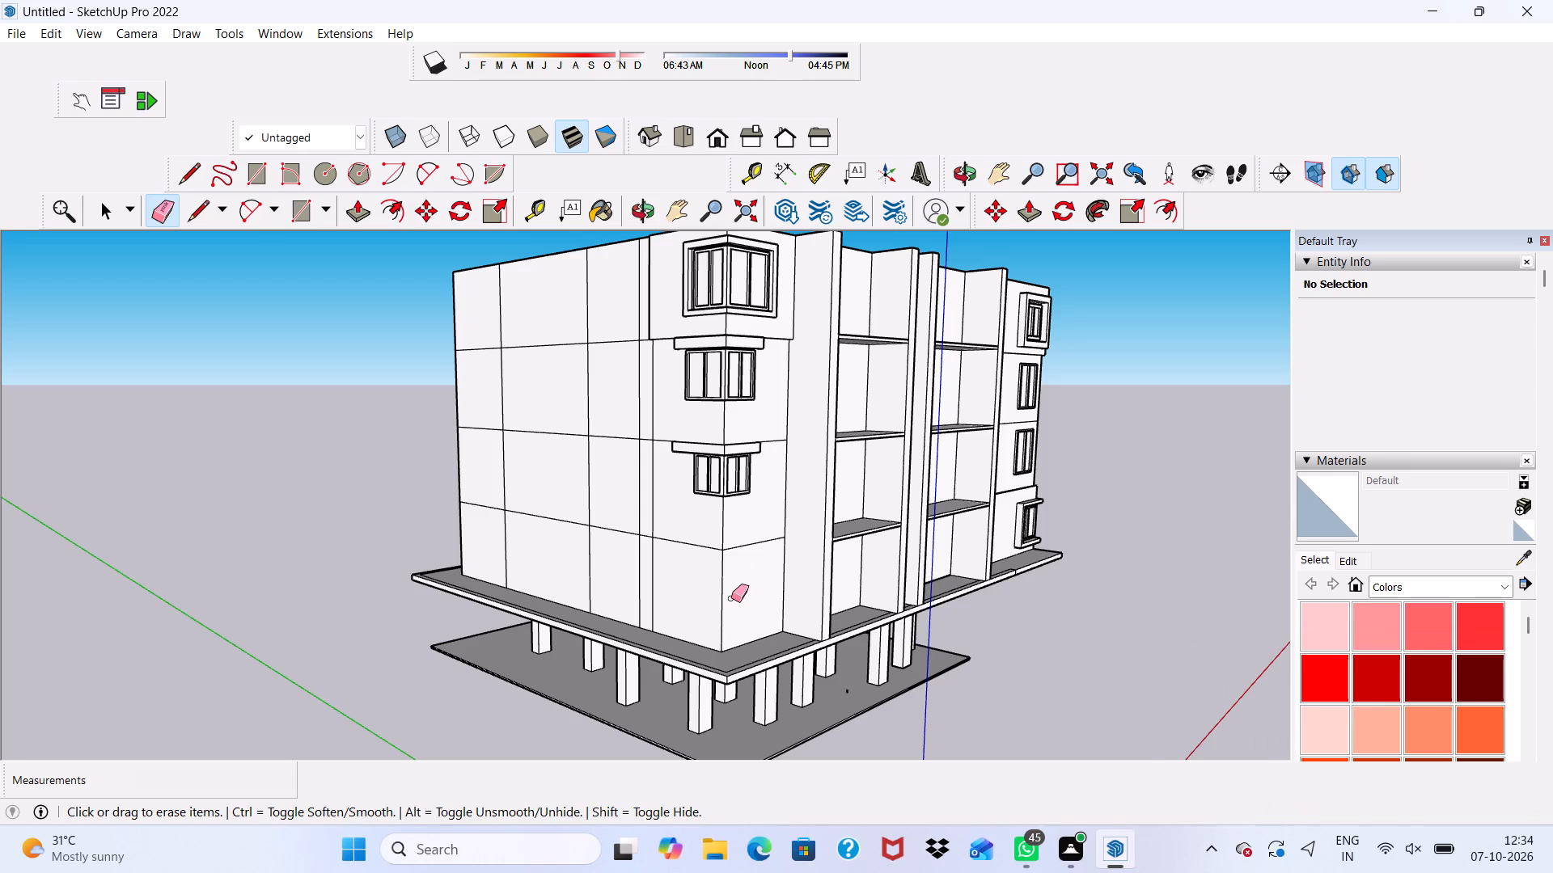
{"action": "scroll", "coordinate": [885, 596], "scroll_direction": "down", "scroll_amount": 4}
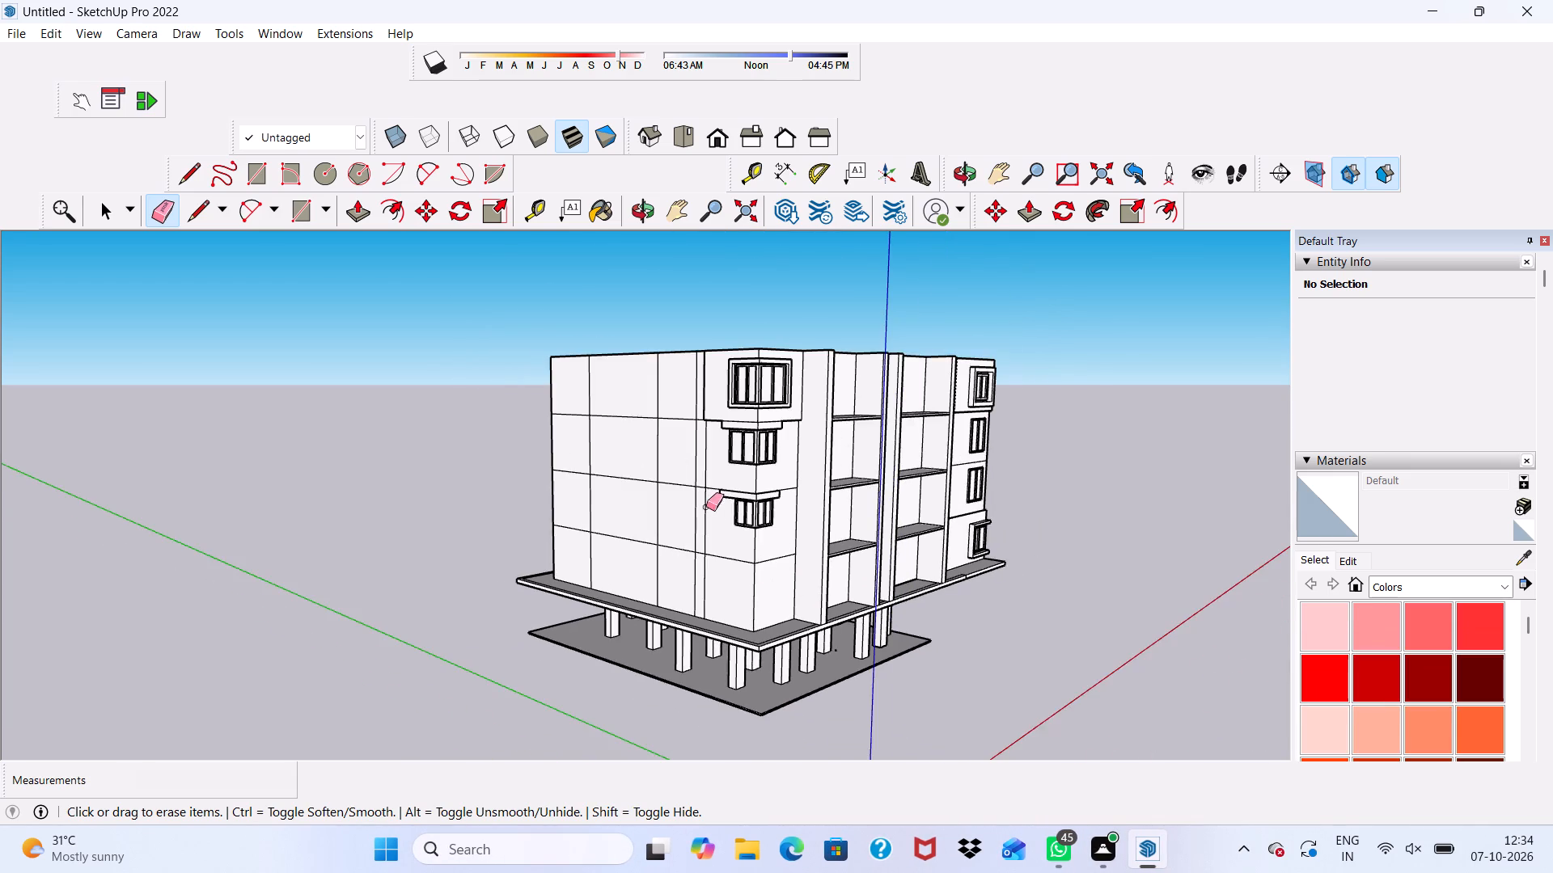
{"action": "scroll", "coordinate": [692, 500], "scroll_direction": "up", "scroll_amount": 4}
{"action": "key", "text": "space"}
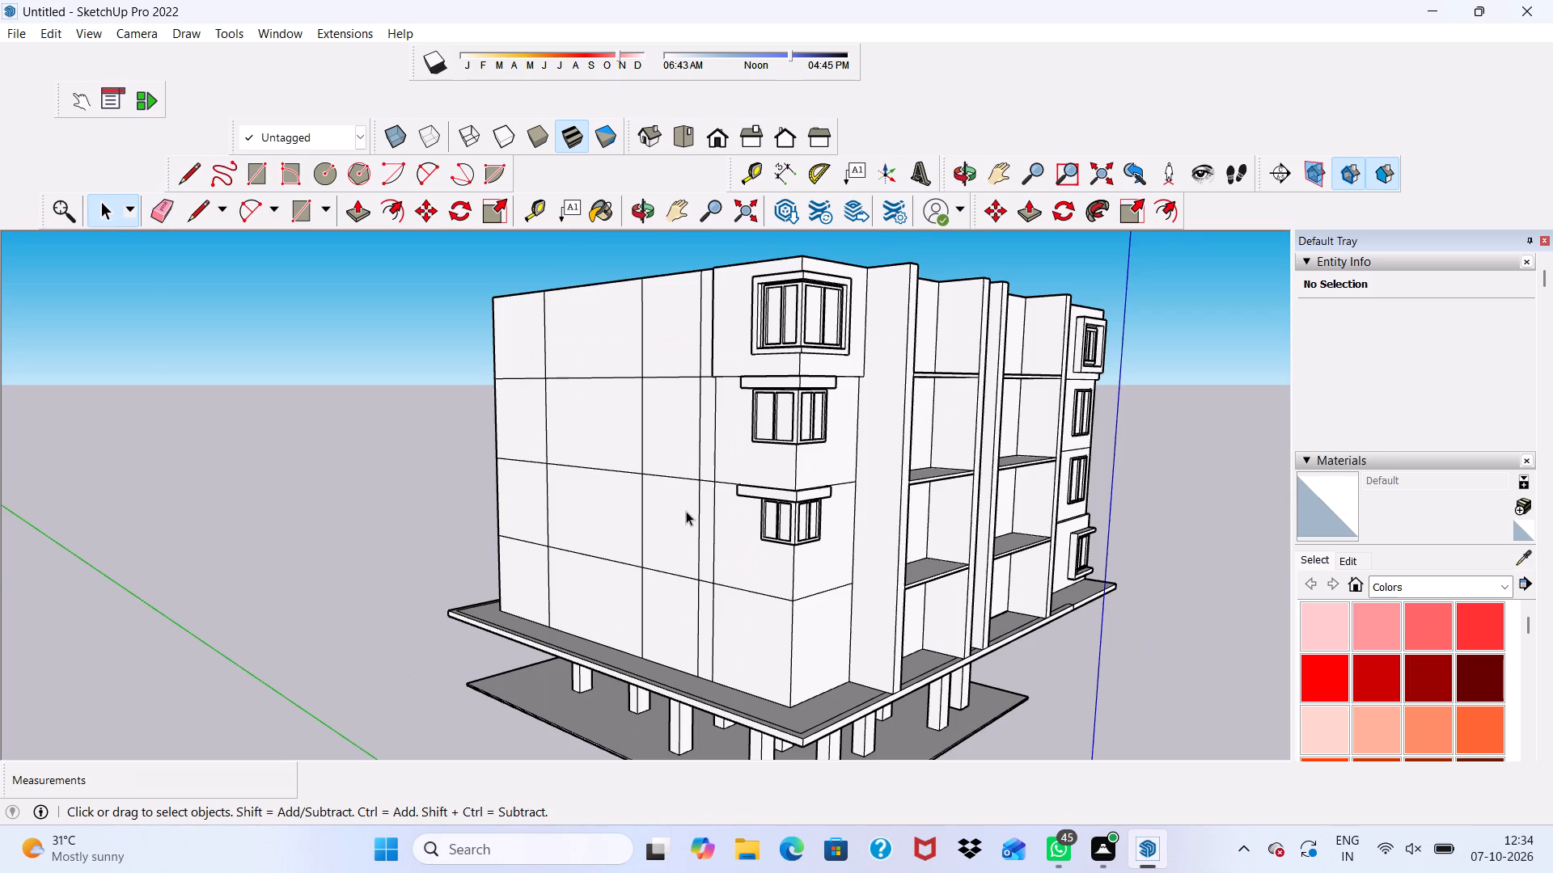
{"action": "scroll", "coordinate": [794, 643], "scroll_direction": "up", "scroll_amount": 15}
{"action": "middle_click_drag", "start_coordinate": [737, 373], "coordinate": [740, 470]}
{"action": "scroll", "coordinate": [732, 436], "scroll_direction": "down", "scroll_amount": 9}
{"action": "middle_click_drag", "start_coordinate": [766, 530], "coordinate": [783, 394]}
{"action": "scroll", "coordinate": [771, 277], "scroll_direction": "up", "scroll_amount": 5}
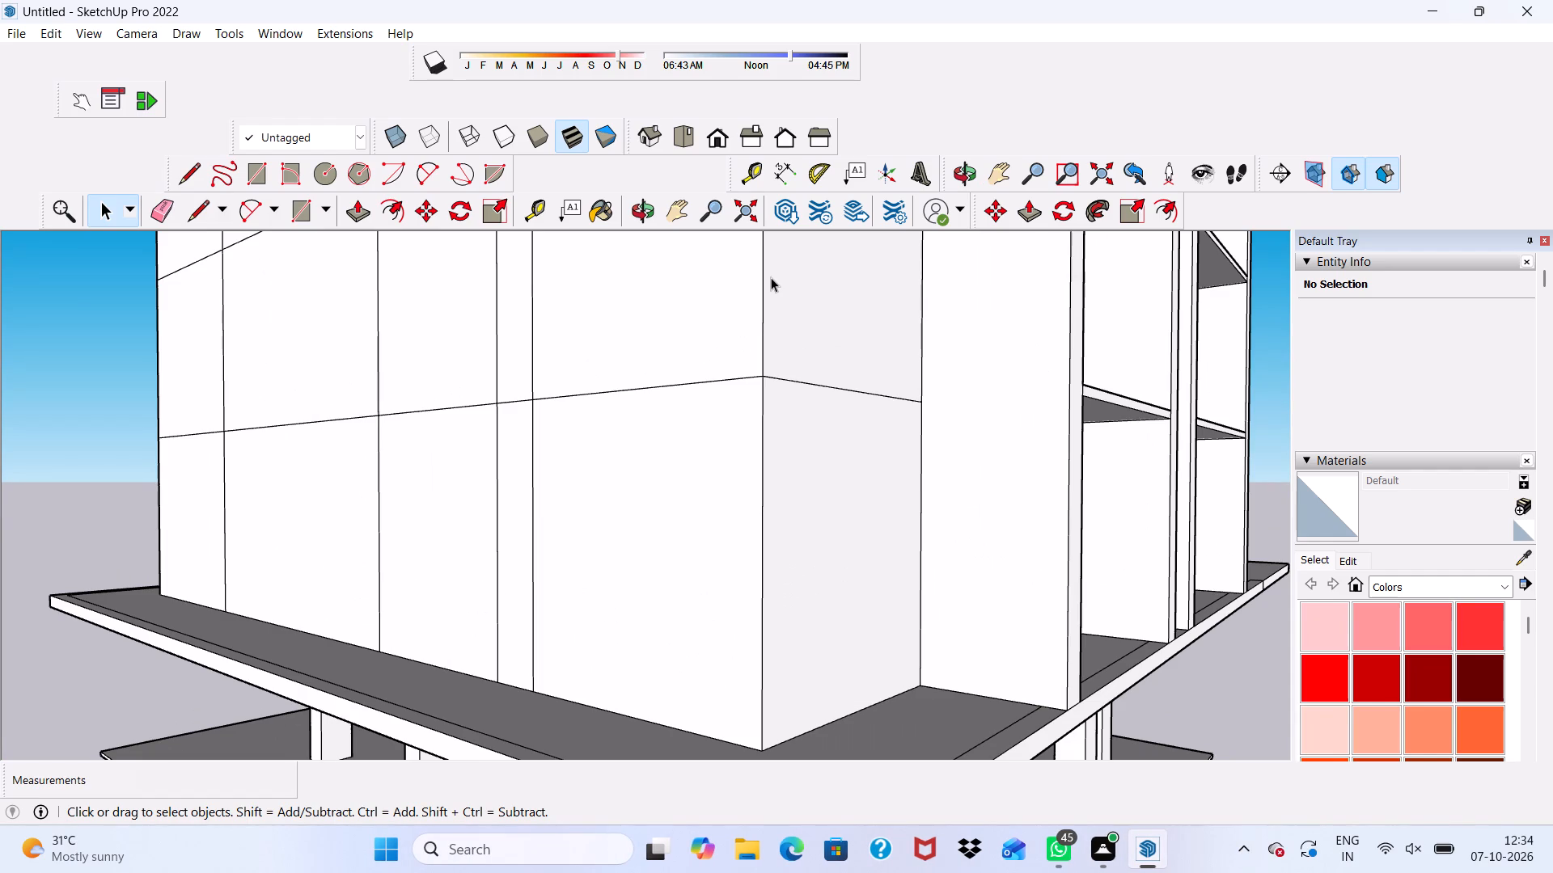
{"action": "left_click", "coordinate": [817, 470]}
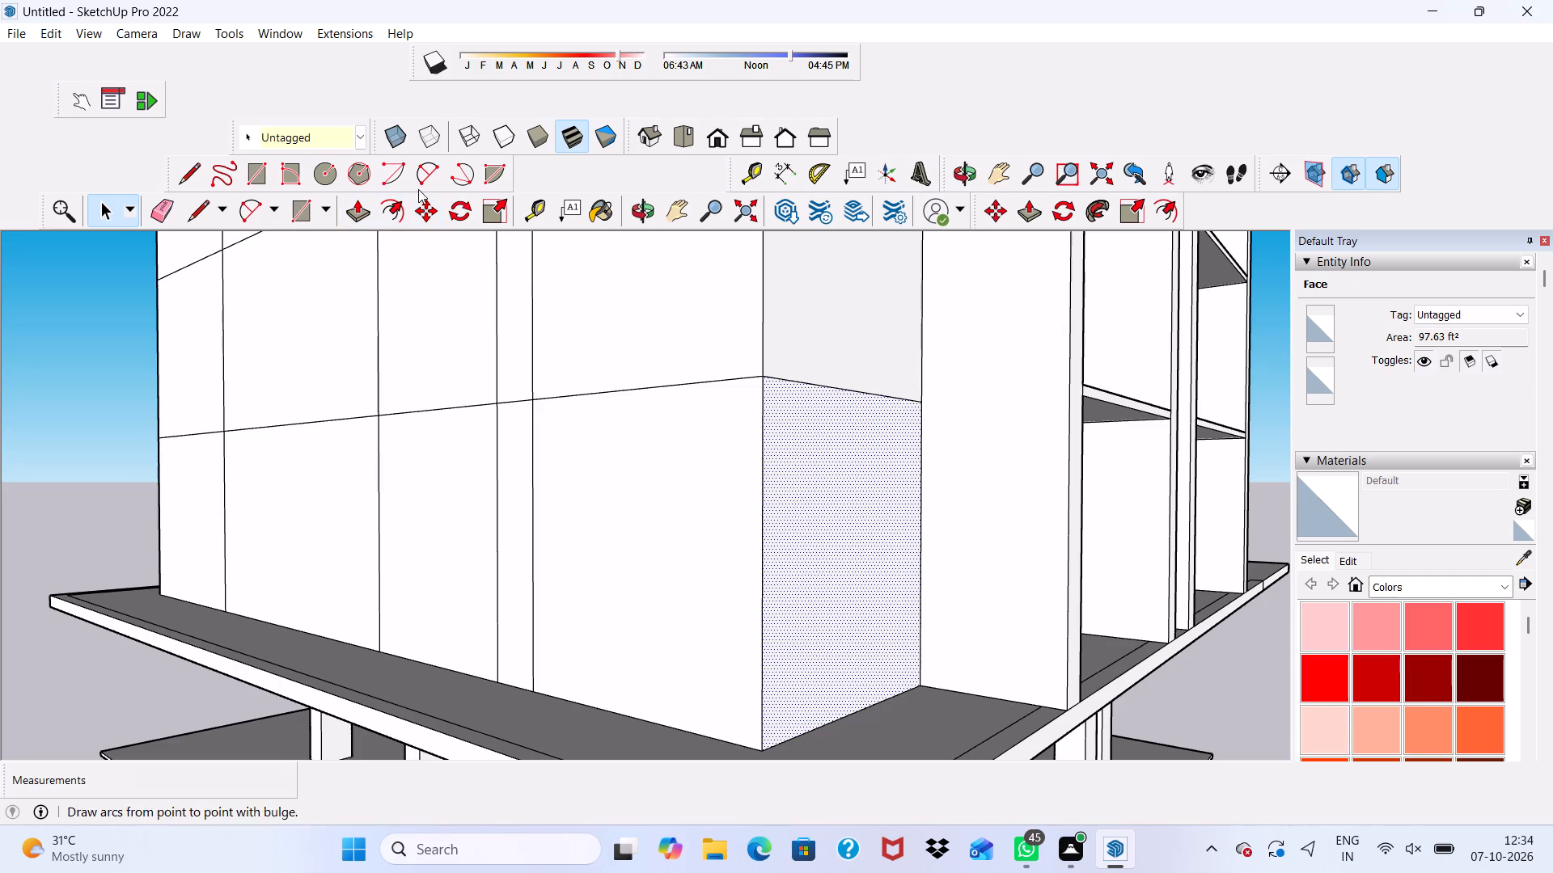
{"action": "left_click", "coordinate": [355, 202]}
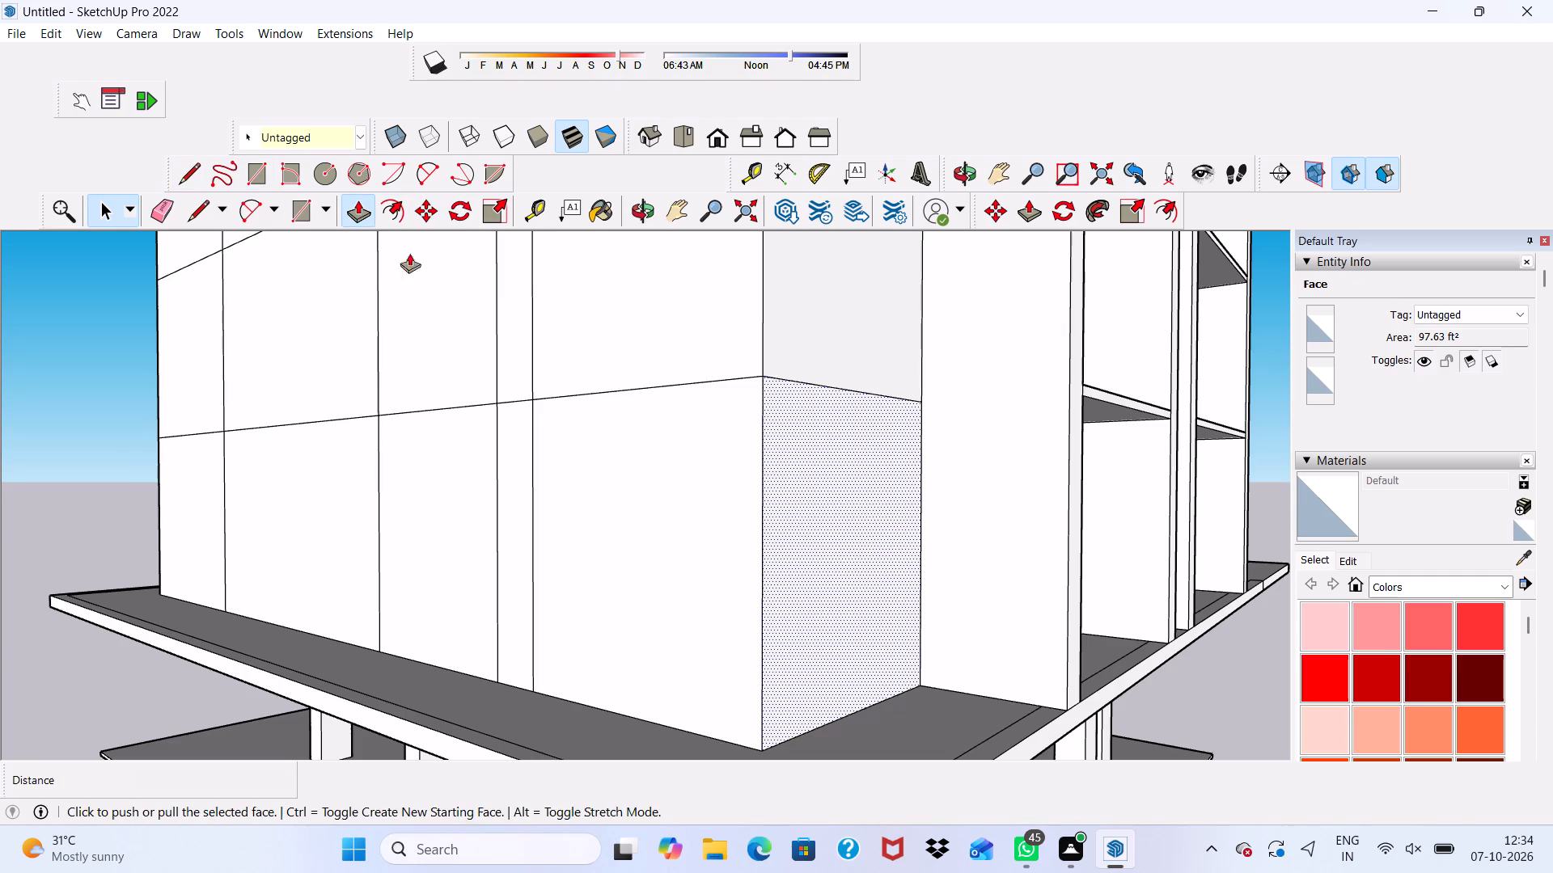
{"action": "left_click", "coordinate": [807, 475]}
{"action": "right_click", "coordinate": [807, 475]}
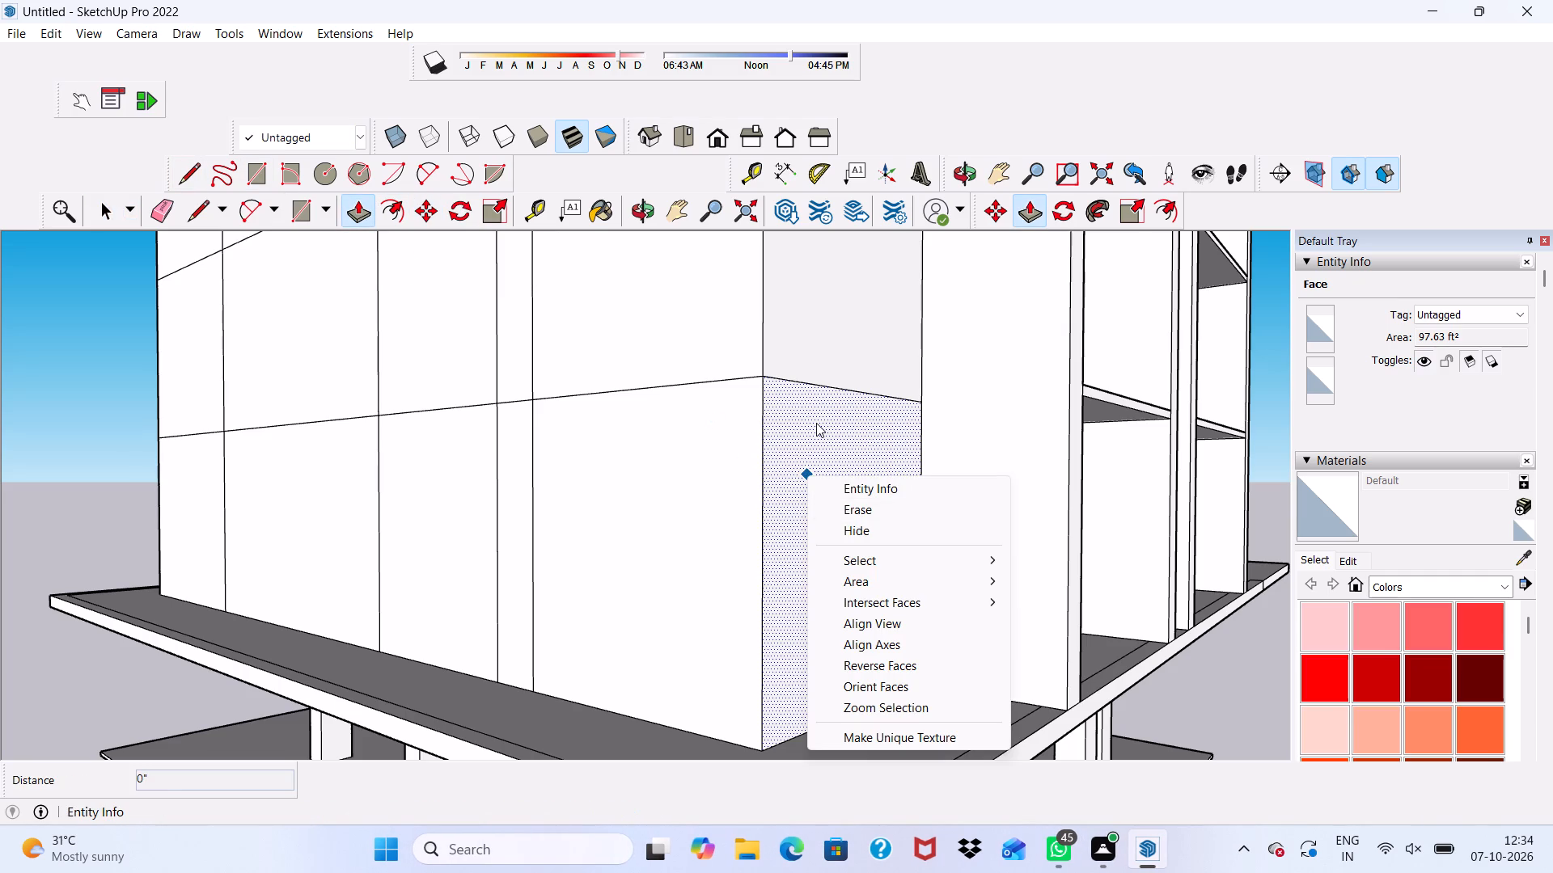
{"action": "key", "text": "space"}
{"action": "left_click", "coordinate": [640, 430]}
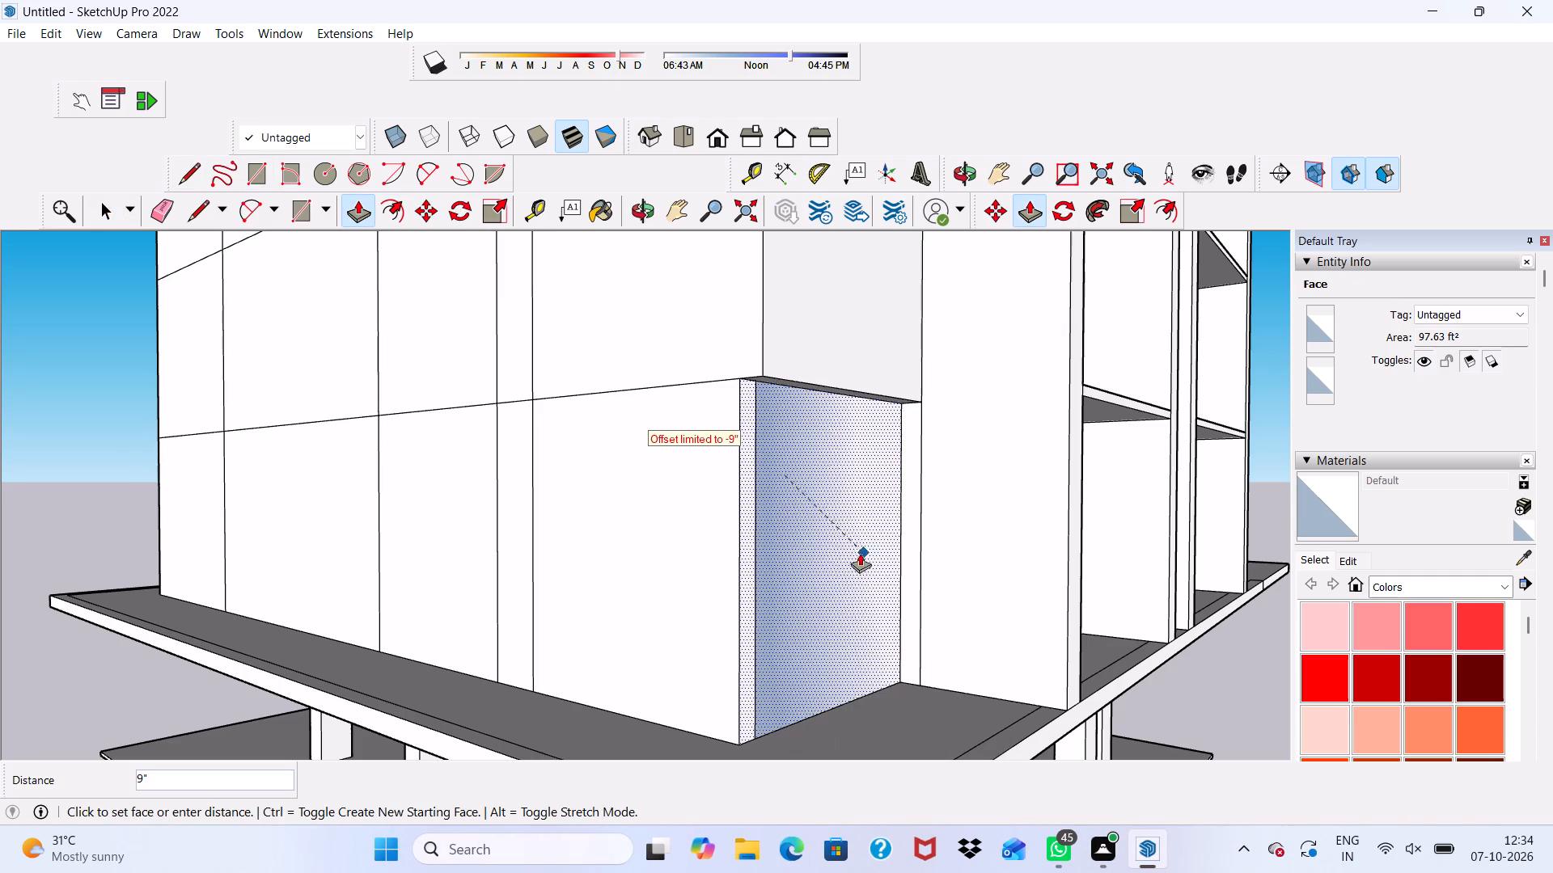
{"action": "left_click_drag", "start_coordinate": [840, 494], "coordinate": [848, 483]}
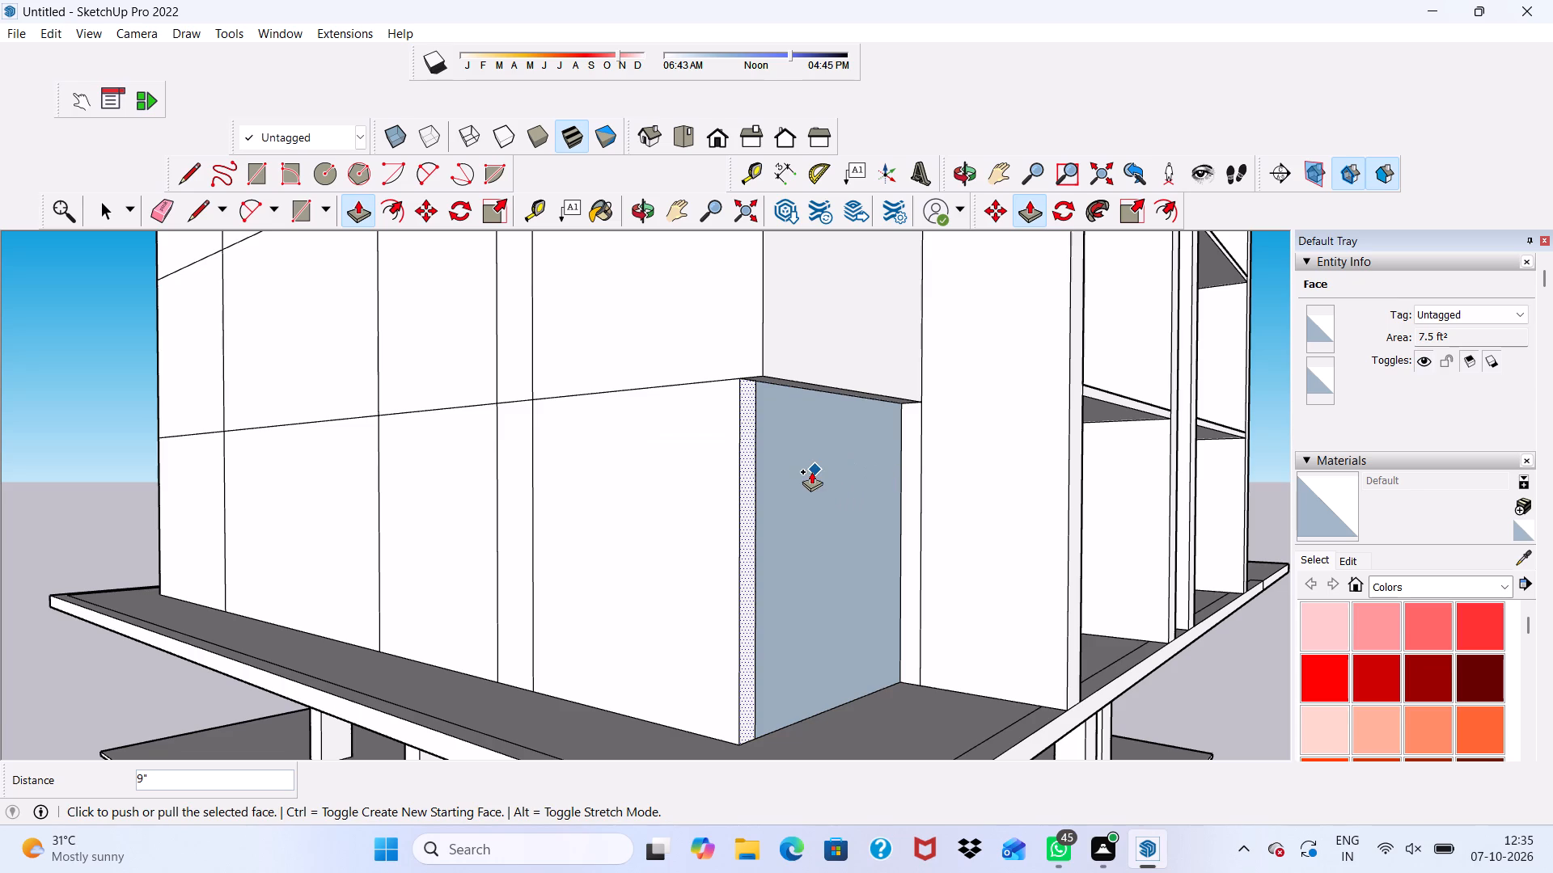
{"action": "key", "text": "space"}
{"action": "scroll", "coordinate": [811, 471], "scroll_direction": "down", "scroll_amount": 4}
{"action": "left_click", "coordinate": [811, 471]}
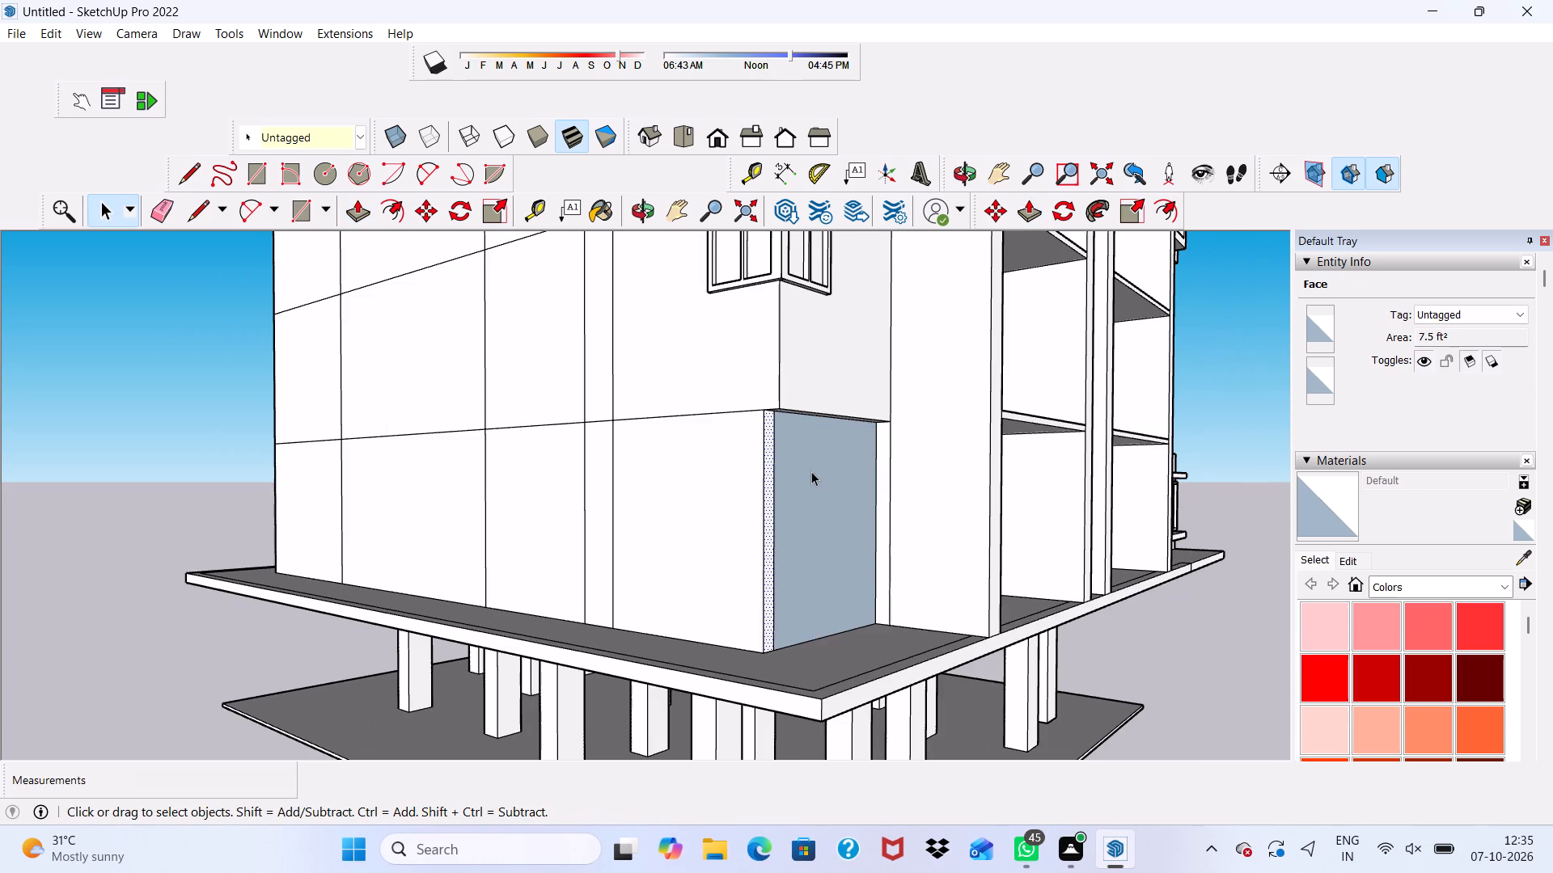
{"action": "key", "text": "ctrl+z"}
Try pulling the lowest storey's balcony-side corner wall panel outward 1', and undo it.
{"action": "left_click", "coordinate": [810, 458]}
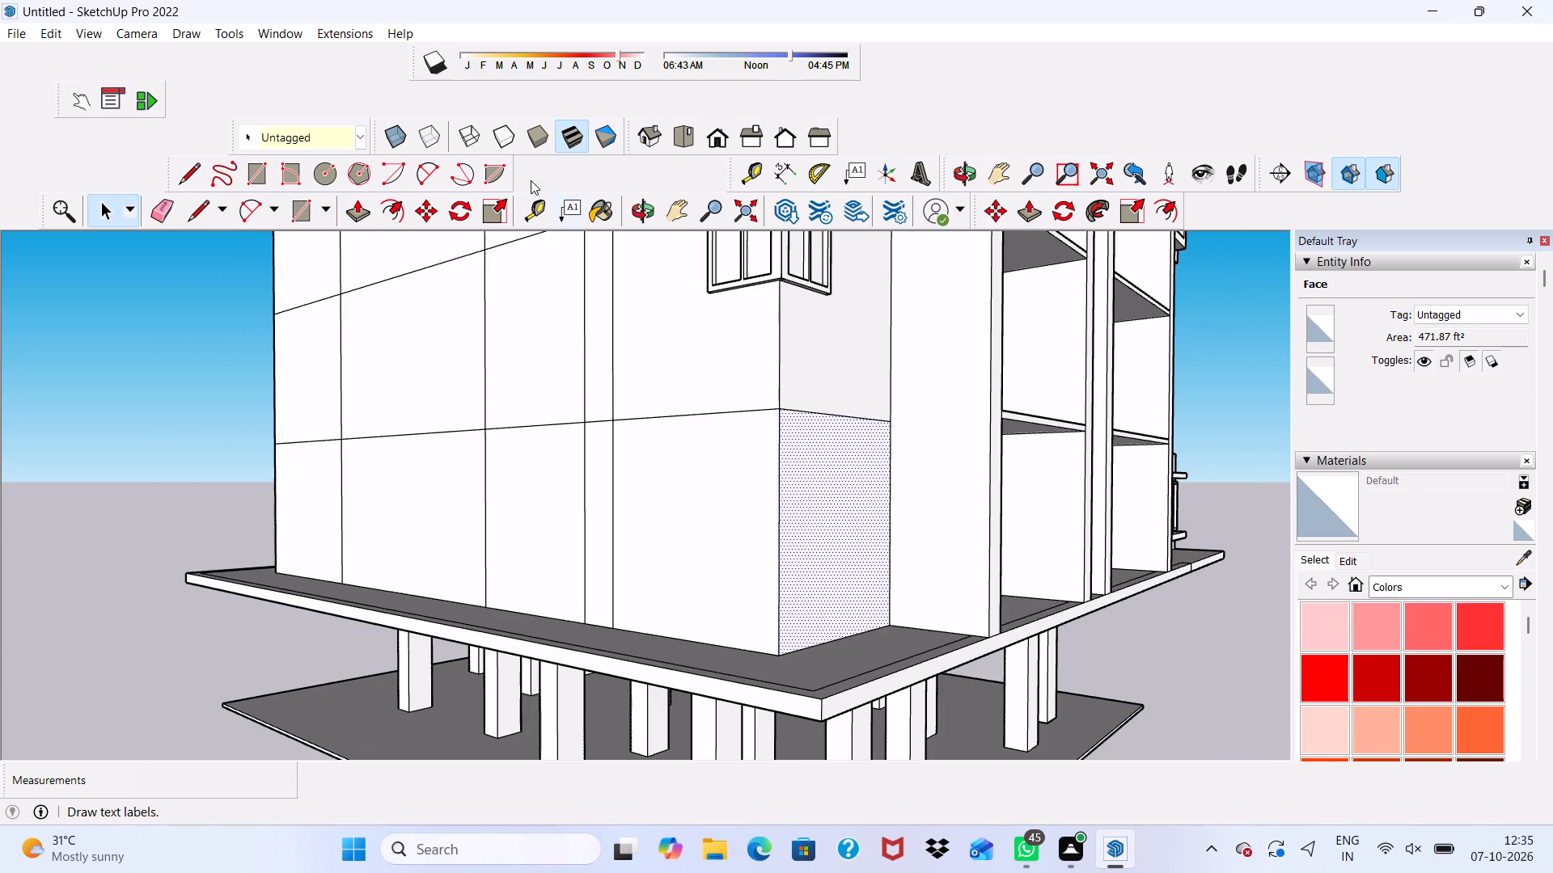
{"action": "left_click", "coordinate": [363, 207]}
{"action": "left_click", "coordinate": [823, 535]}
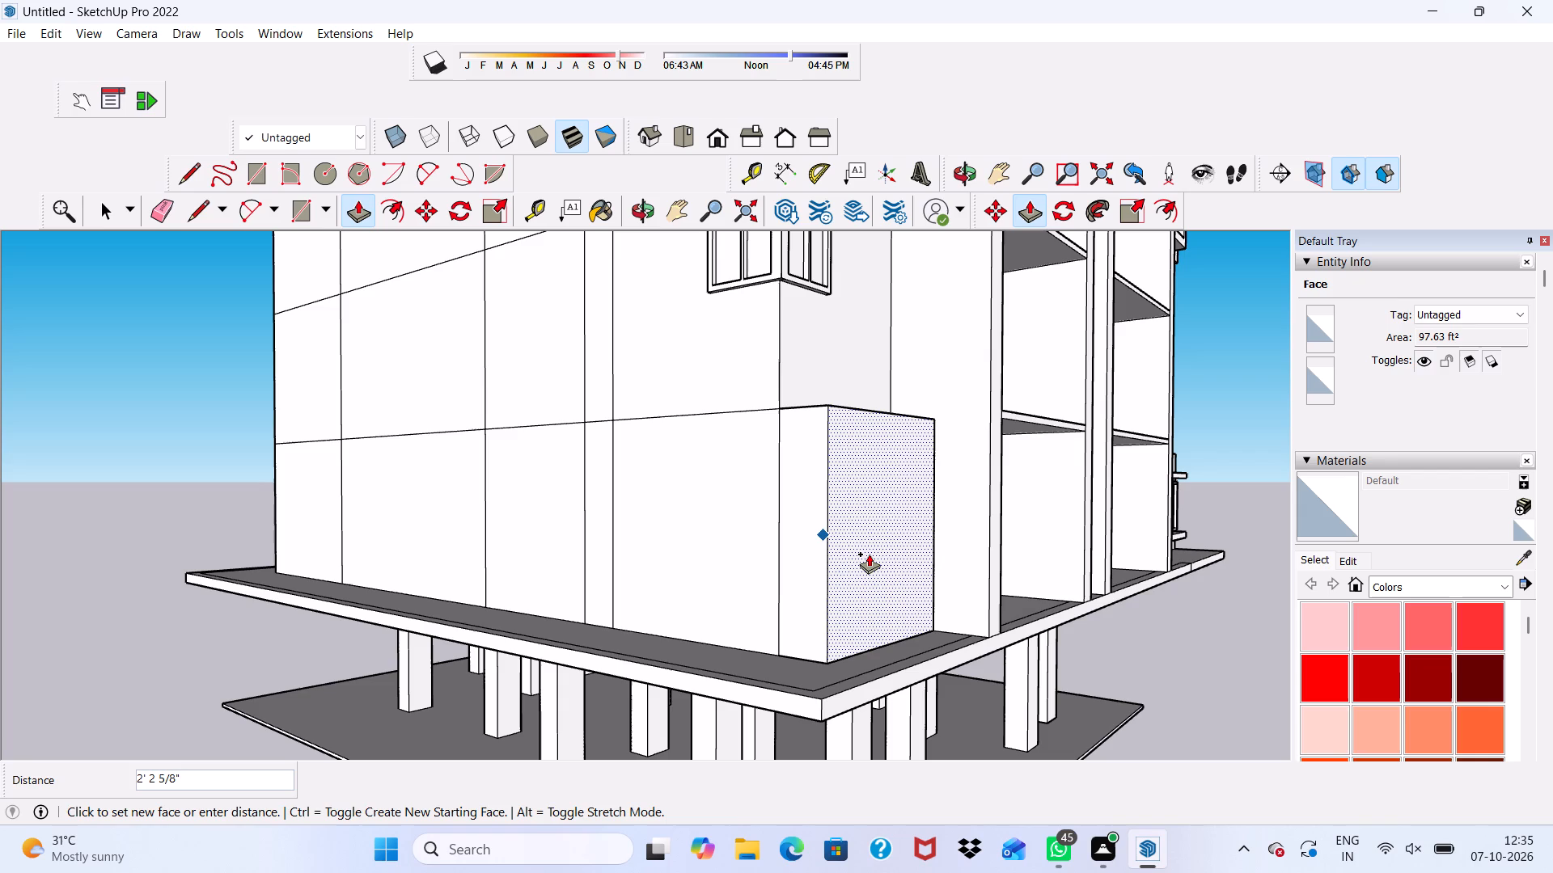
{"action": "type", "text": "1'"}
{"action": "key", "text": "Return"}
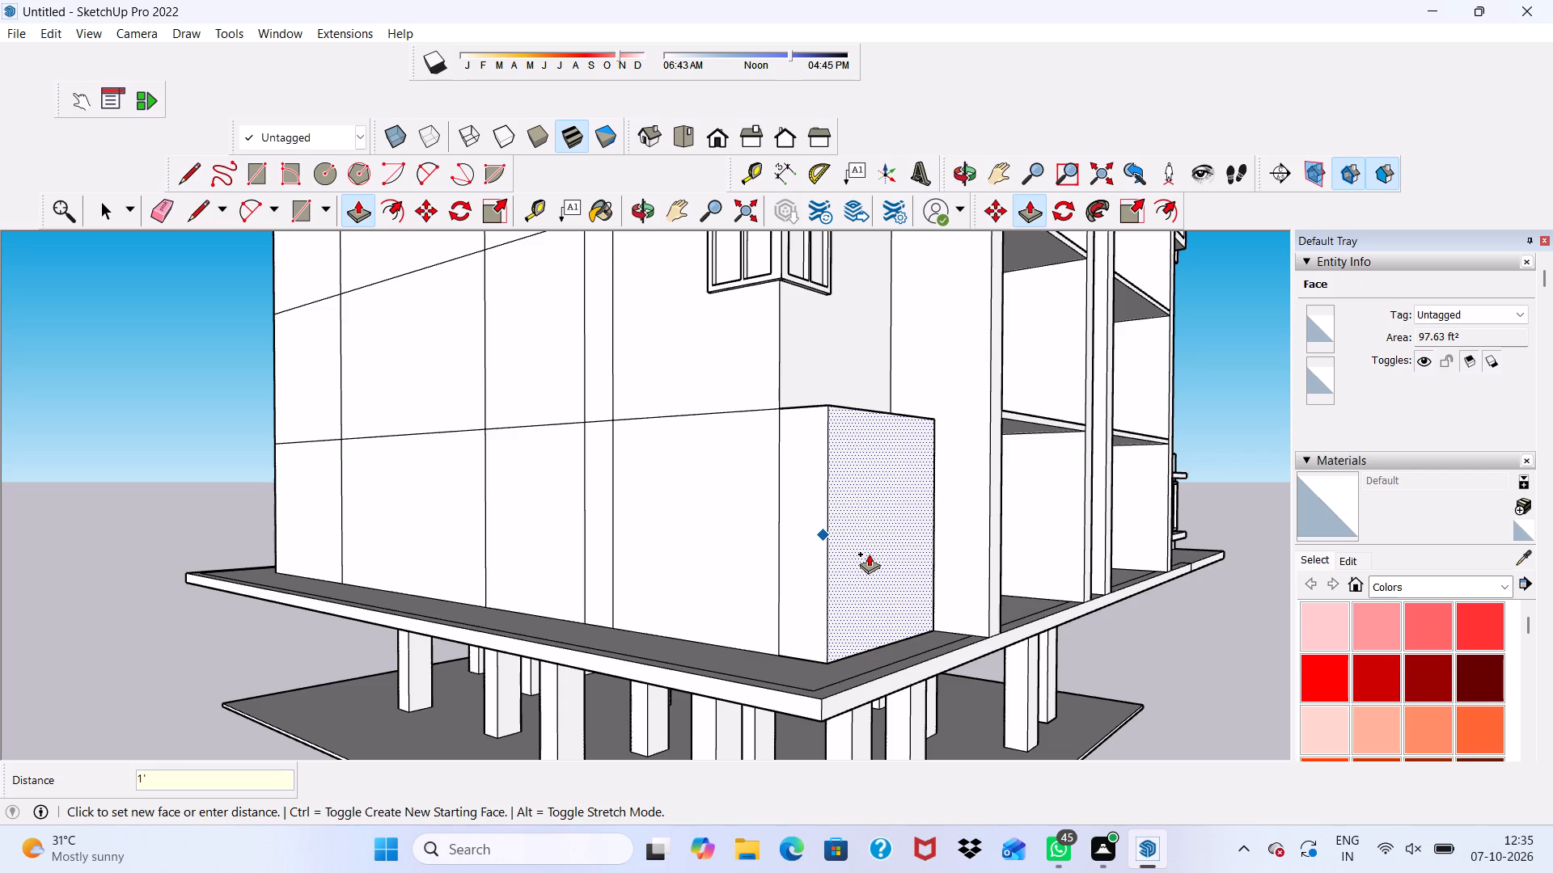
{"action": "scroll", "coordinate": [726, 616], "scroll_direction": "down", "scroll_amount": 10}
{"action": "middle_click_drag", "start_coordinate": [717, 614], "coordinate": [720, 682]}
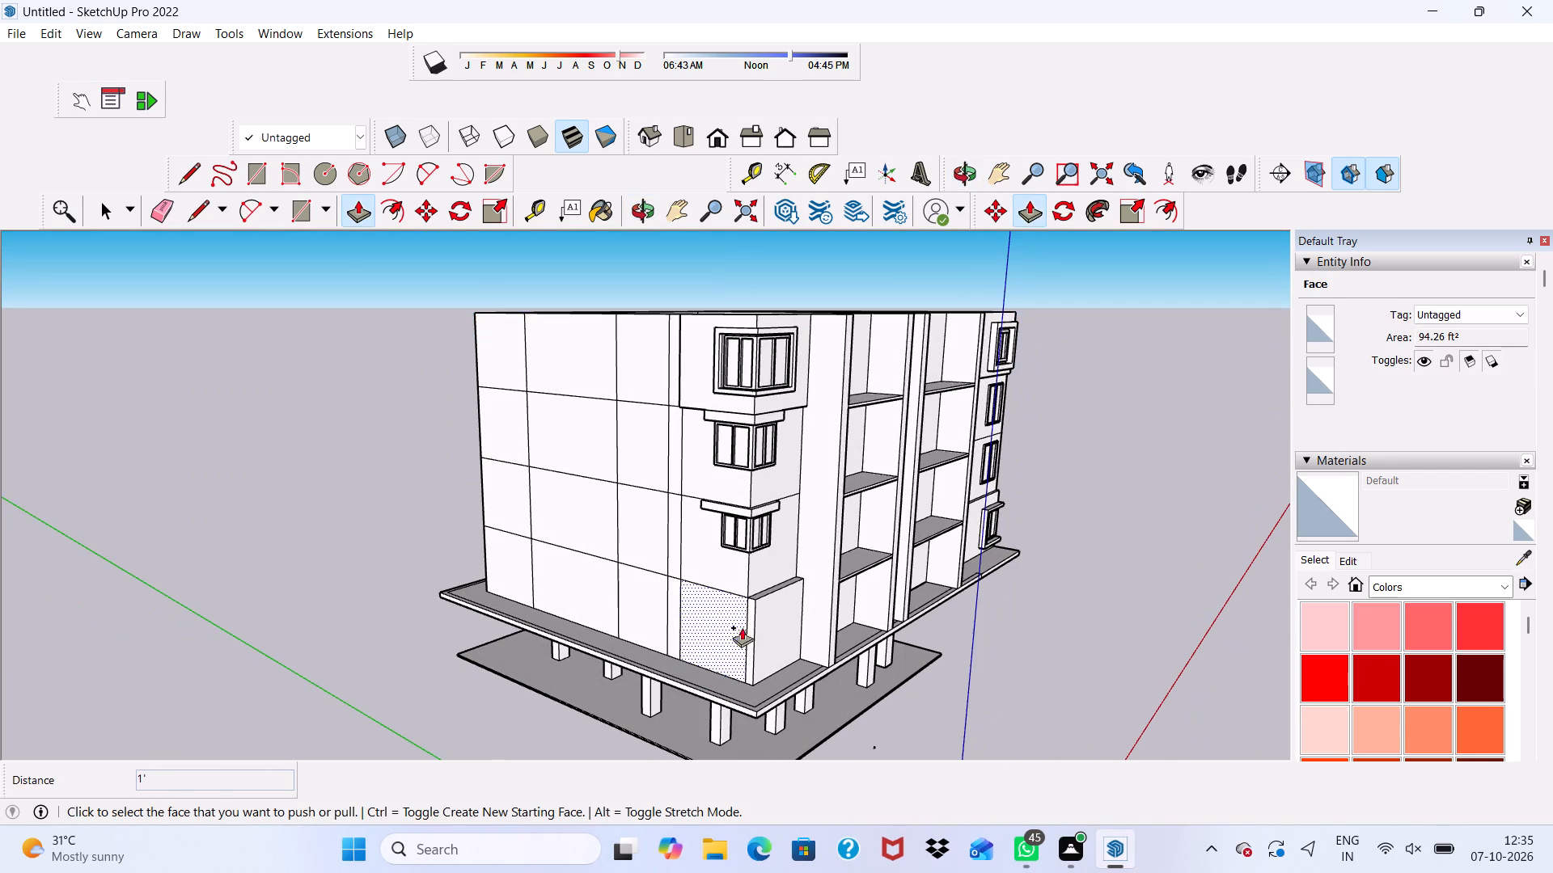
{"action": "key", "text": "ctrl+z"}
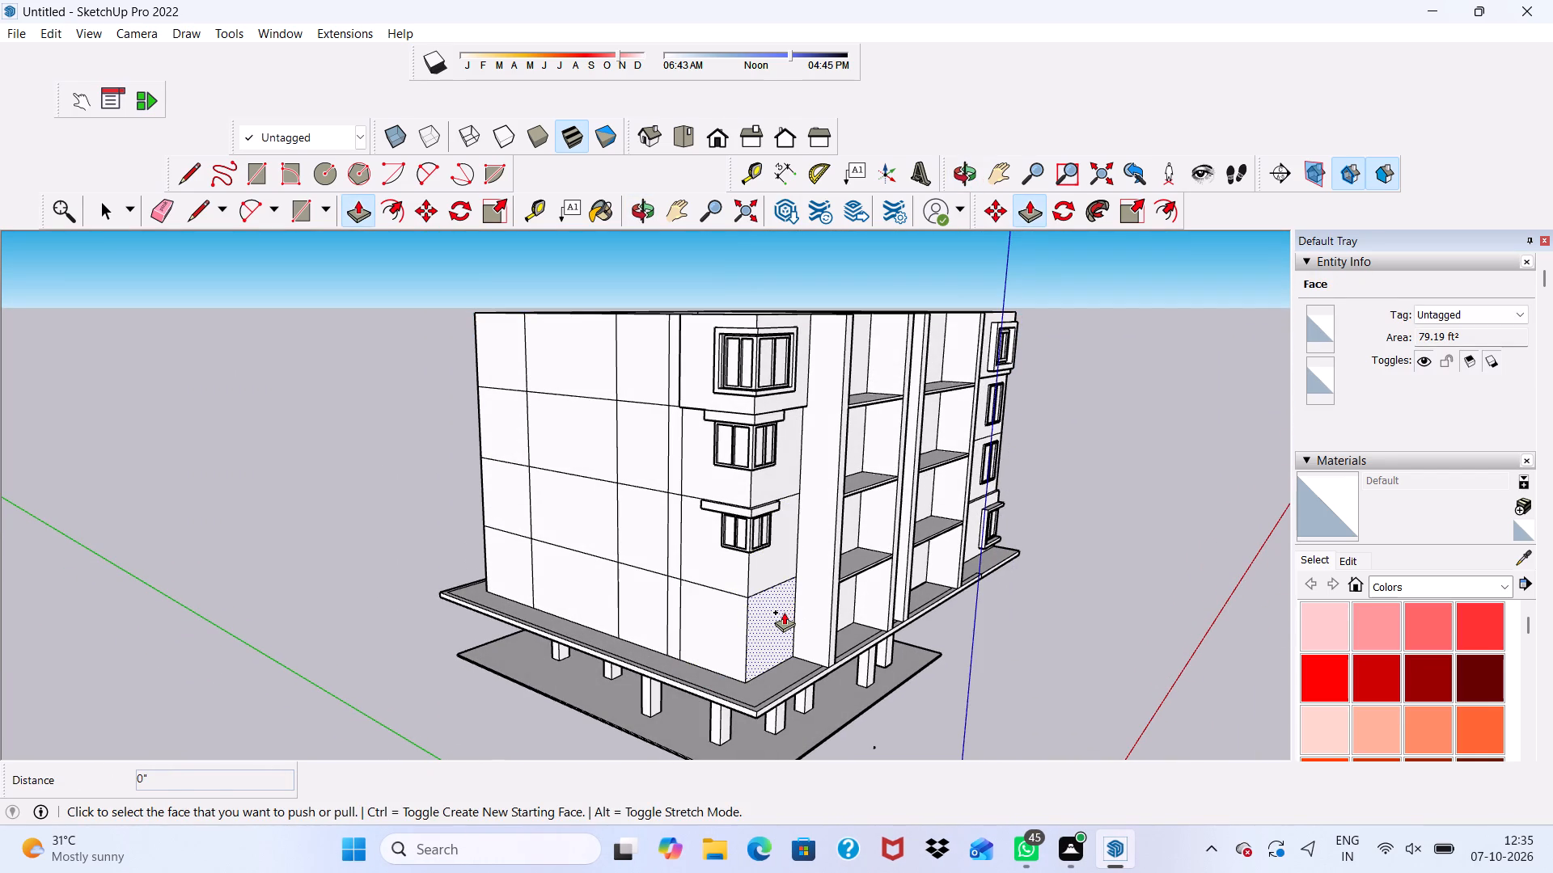
Push/Pull the lowest storey's balcony-side corner wall panel outward 9".
{"action": "left_click", "coordinate": [784, 612]}
{"action": "type", "text": "9\""}
{"action": "key", "text": "Return"}
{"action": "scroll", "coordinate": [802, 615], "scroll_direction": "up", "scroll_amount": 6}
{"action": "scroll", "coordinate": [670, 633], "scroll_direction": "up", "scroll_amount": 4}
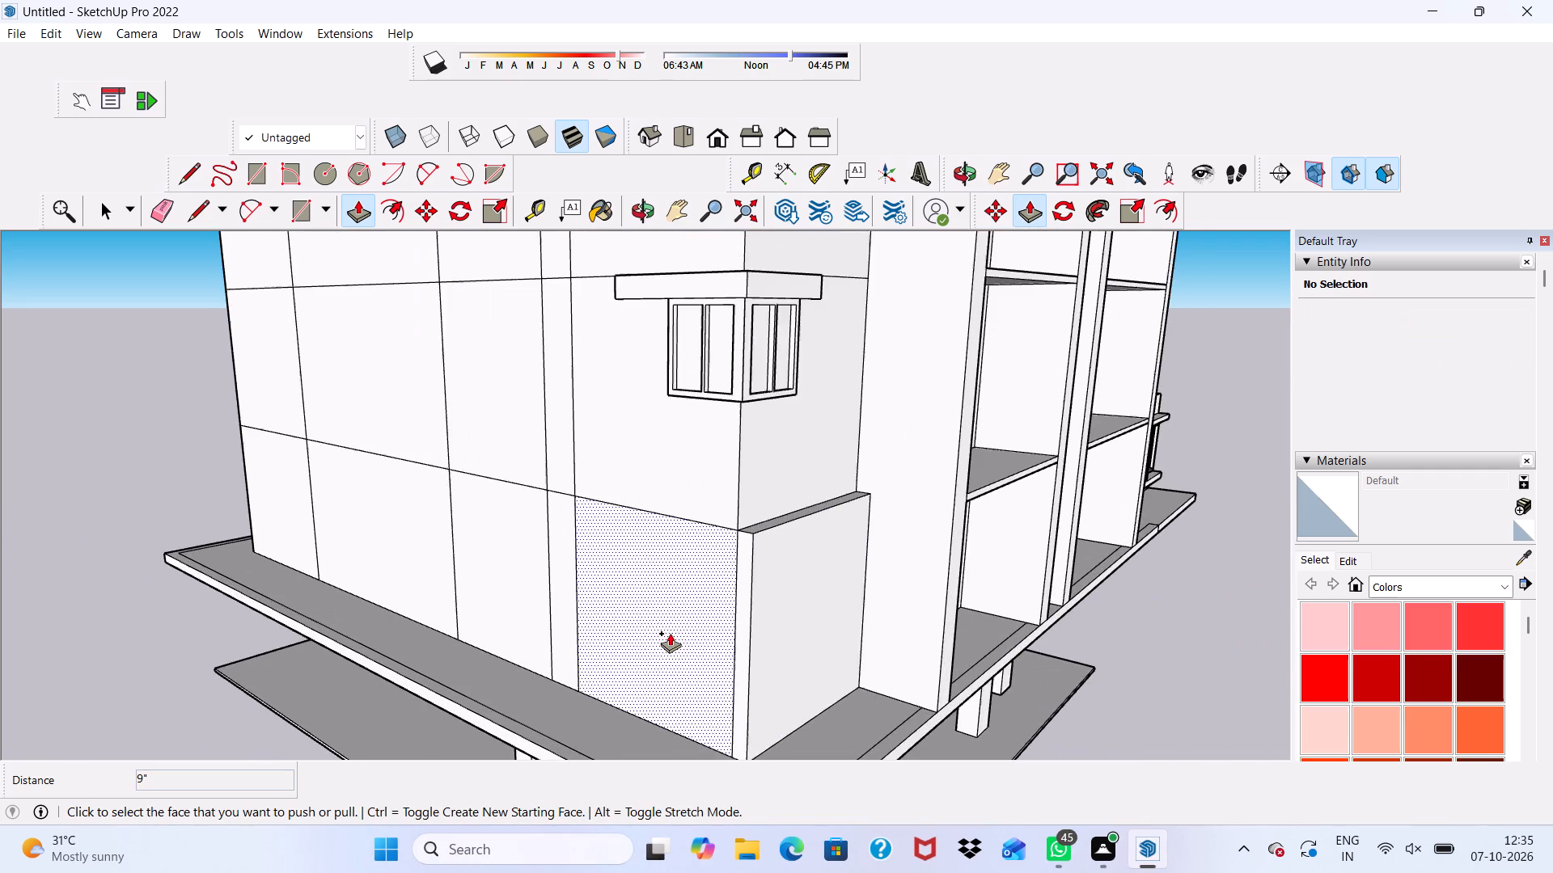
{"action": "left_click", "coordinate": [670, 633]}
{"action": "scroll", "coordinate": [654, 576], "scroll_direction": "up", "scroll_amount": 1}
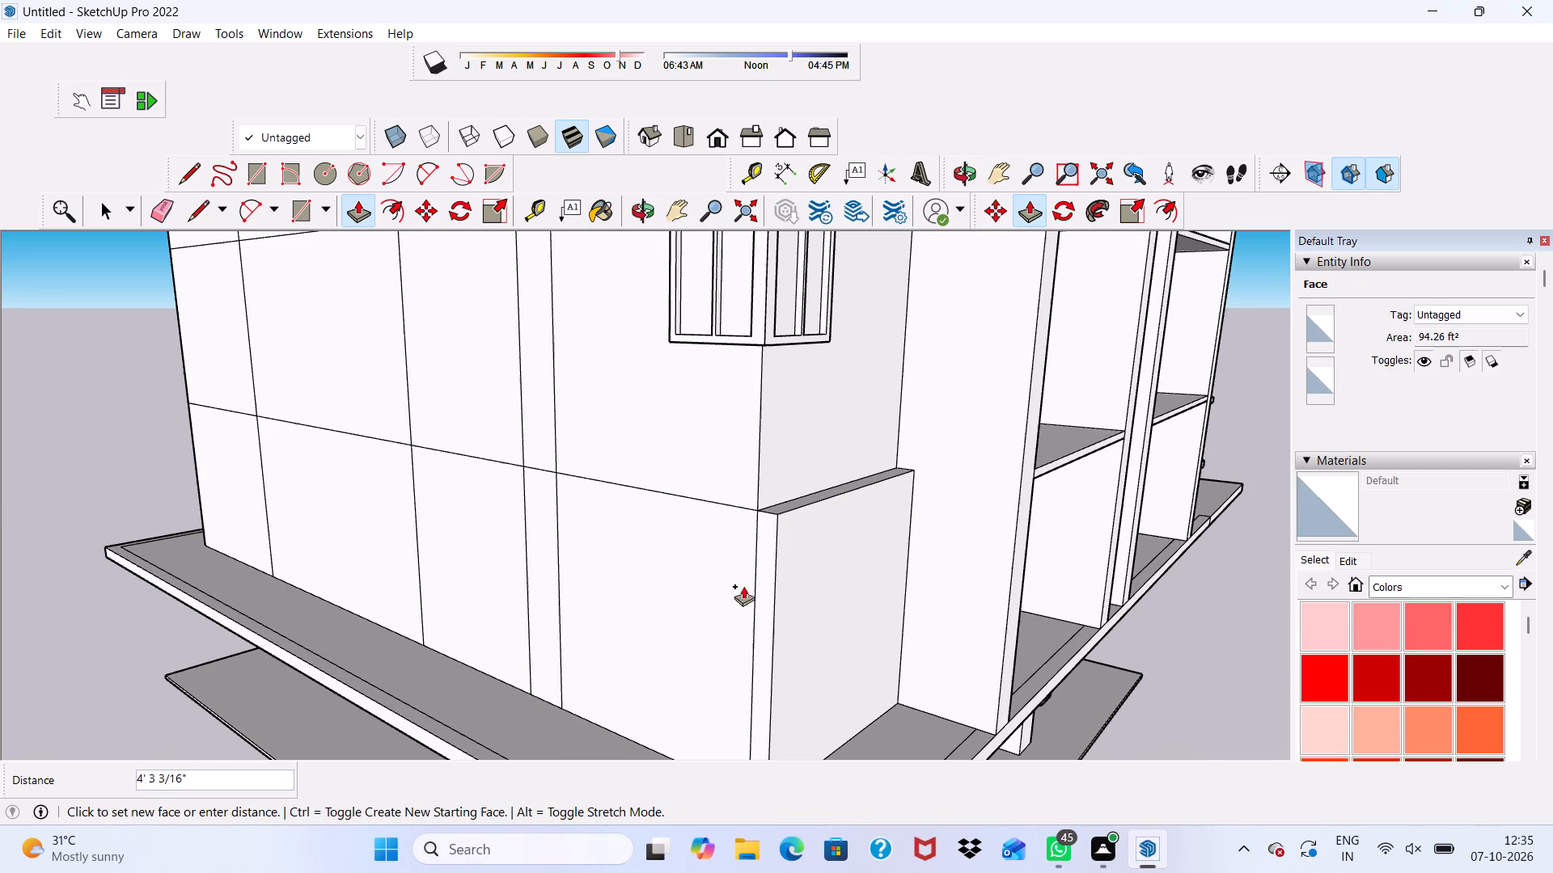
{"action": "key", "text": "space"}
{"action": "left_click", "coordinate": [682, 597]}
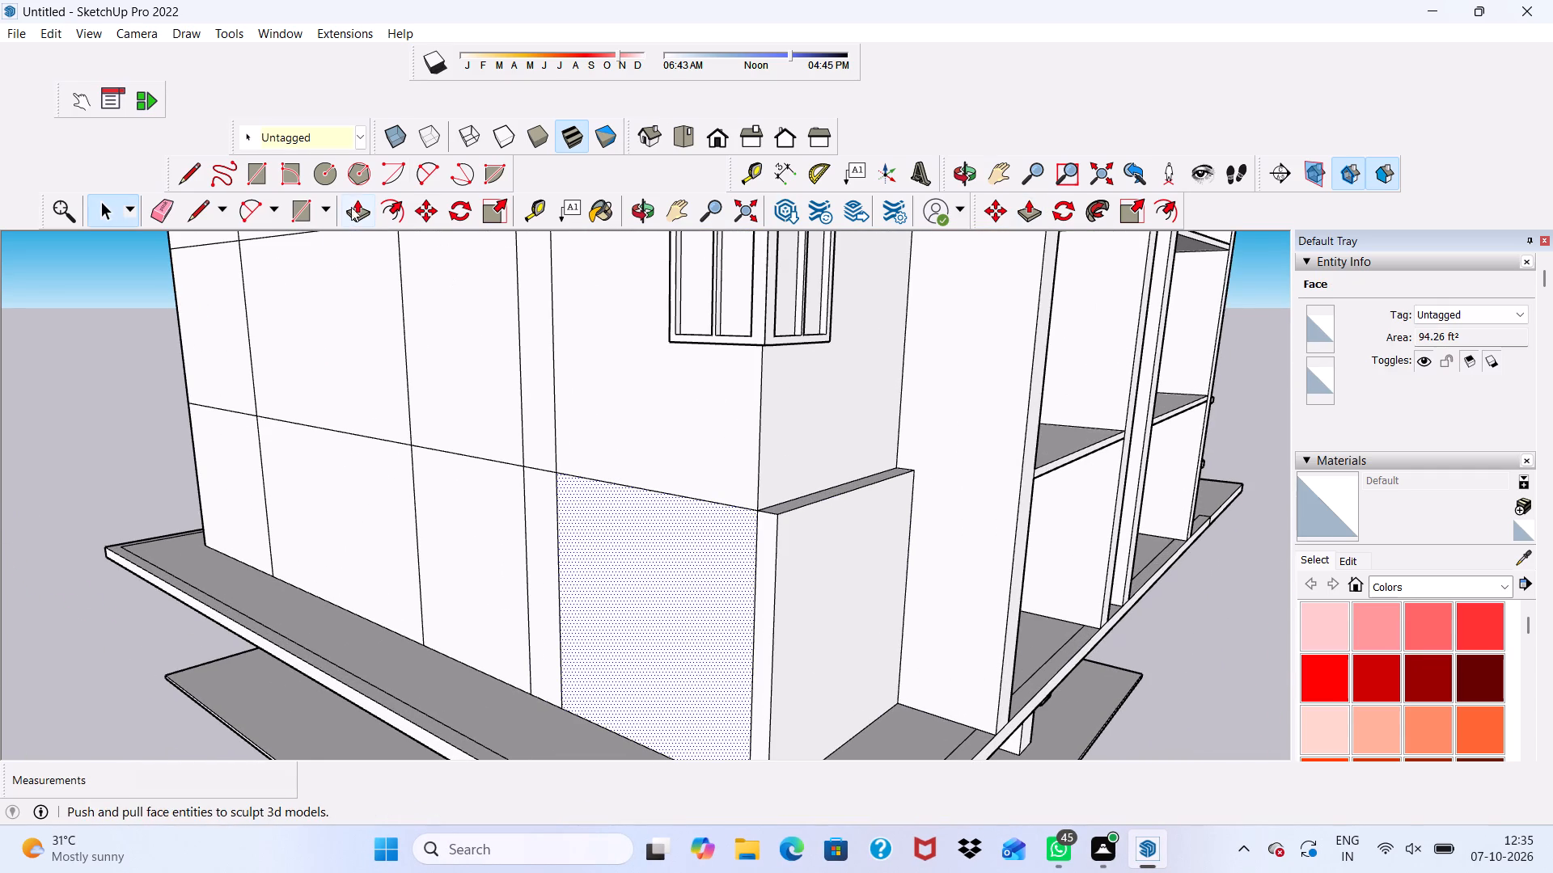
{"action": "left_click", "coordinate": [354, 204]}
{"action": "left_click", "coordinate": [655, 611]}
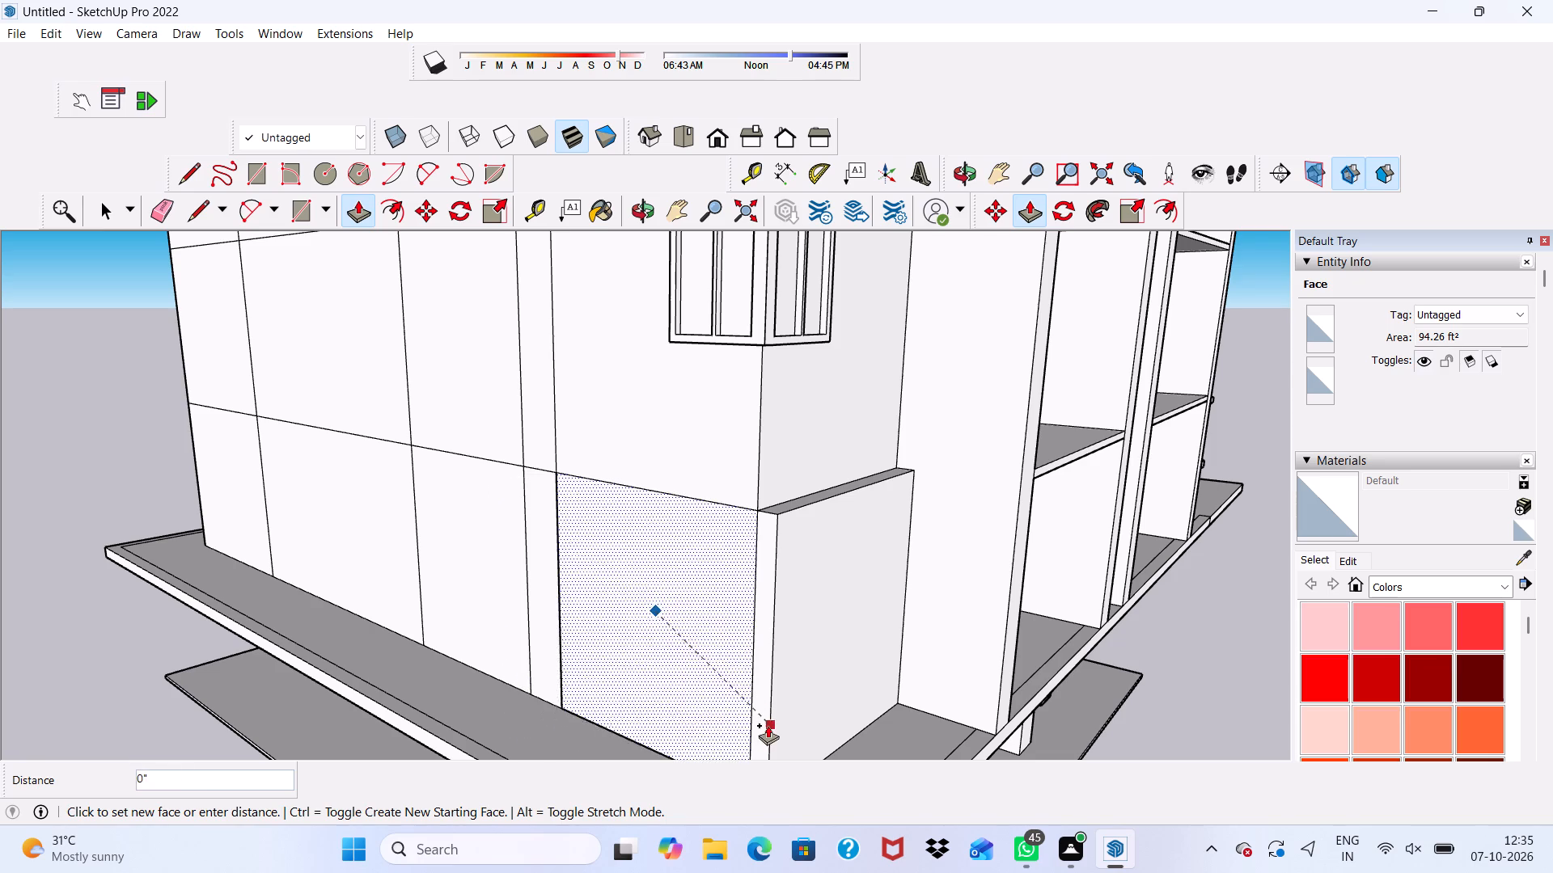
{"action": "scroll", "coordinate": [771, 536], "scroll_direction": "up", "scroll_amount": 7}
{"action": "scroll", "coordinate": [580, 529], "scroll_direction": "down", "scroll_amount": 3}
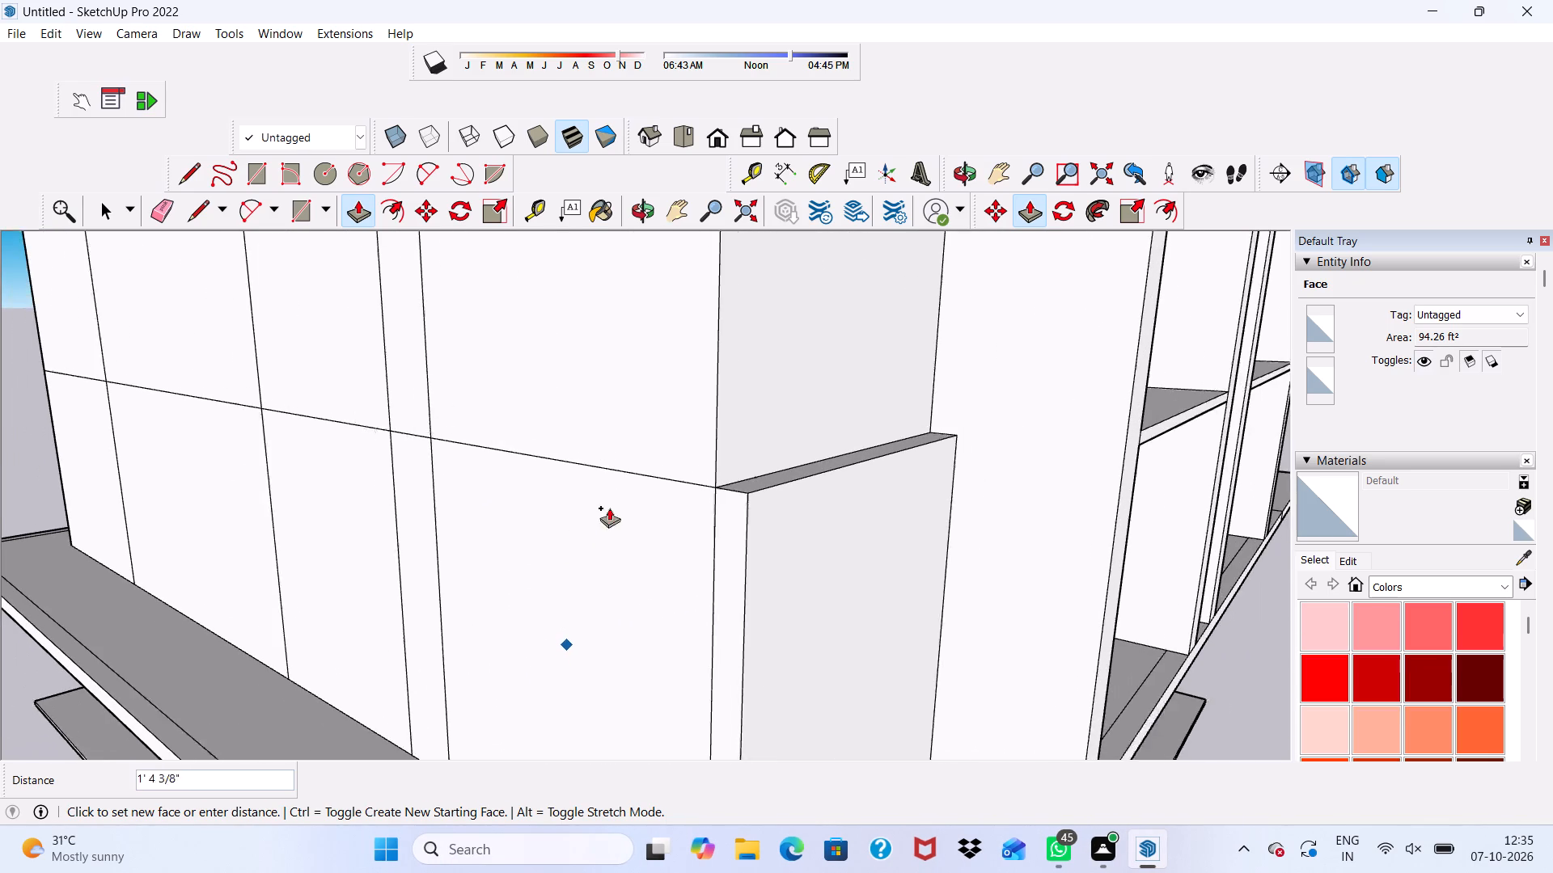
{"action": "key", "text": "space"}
Push/Pull the adjoining corner wall panel on the long side wall of the lowest storey outward 9".
{"action": "left_click", "coordinate": [589, 579]}
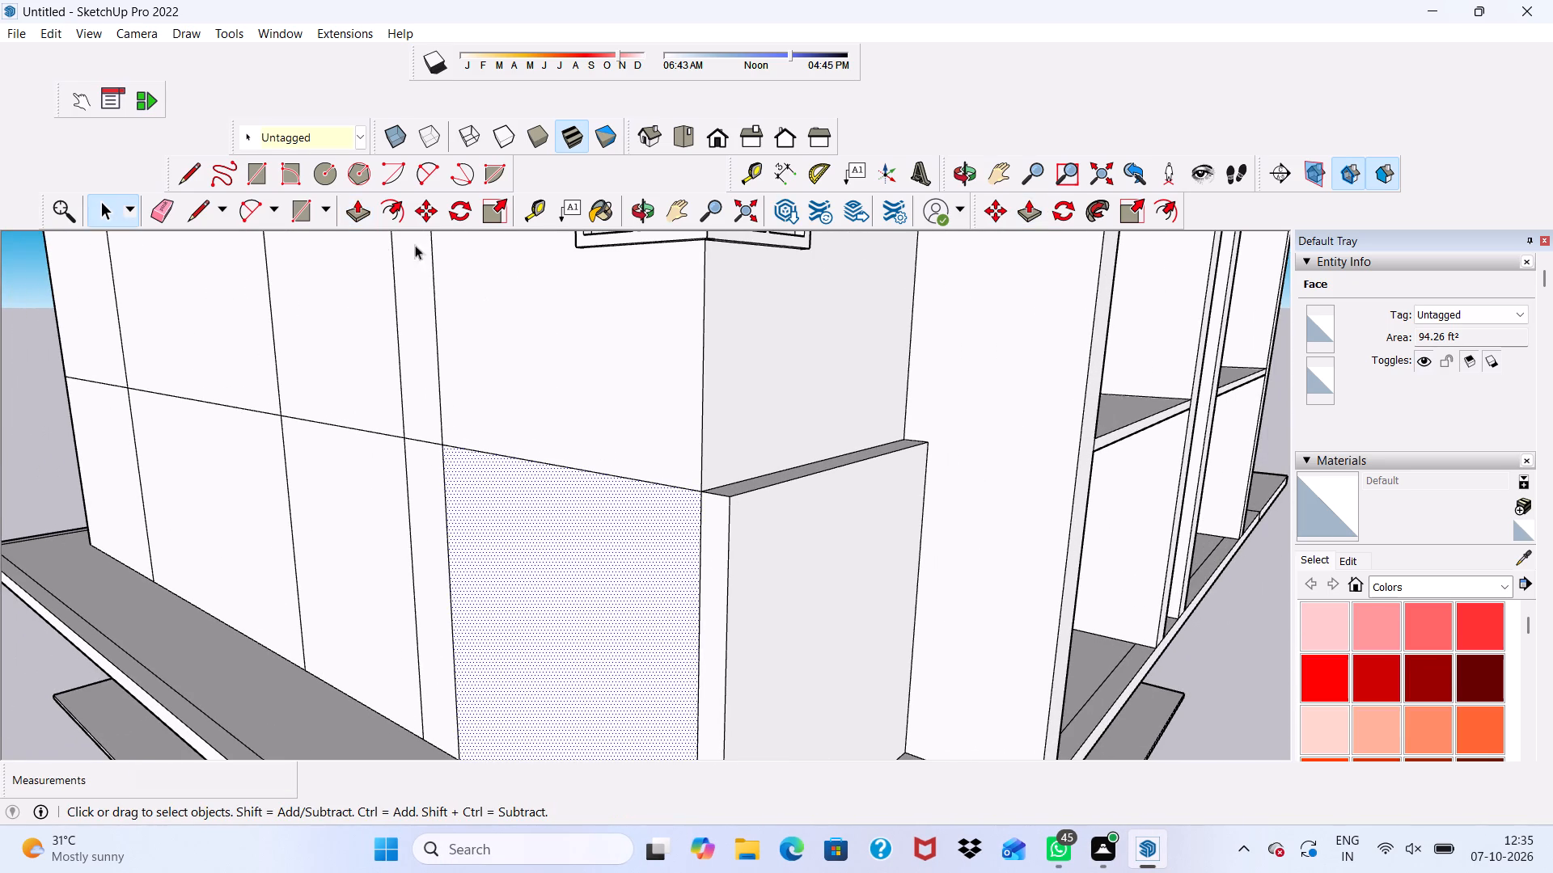
{"action": "left_click", "coordinate": [349, 209]}
{"action": "left_click", "coordinate": [567, 558]}
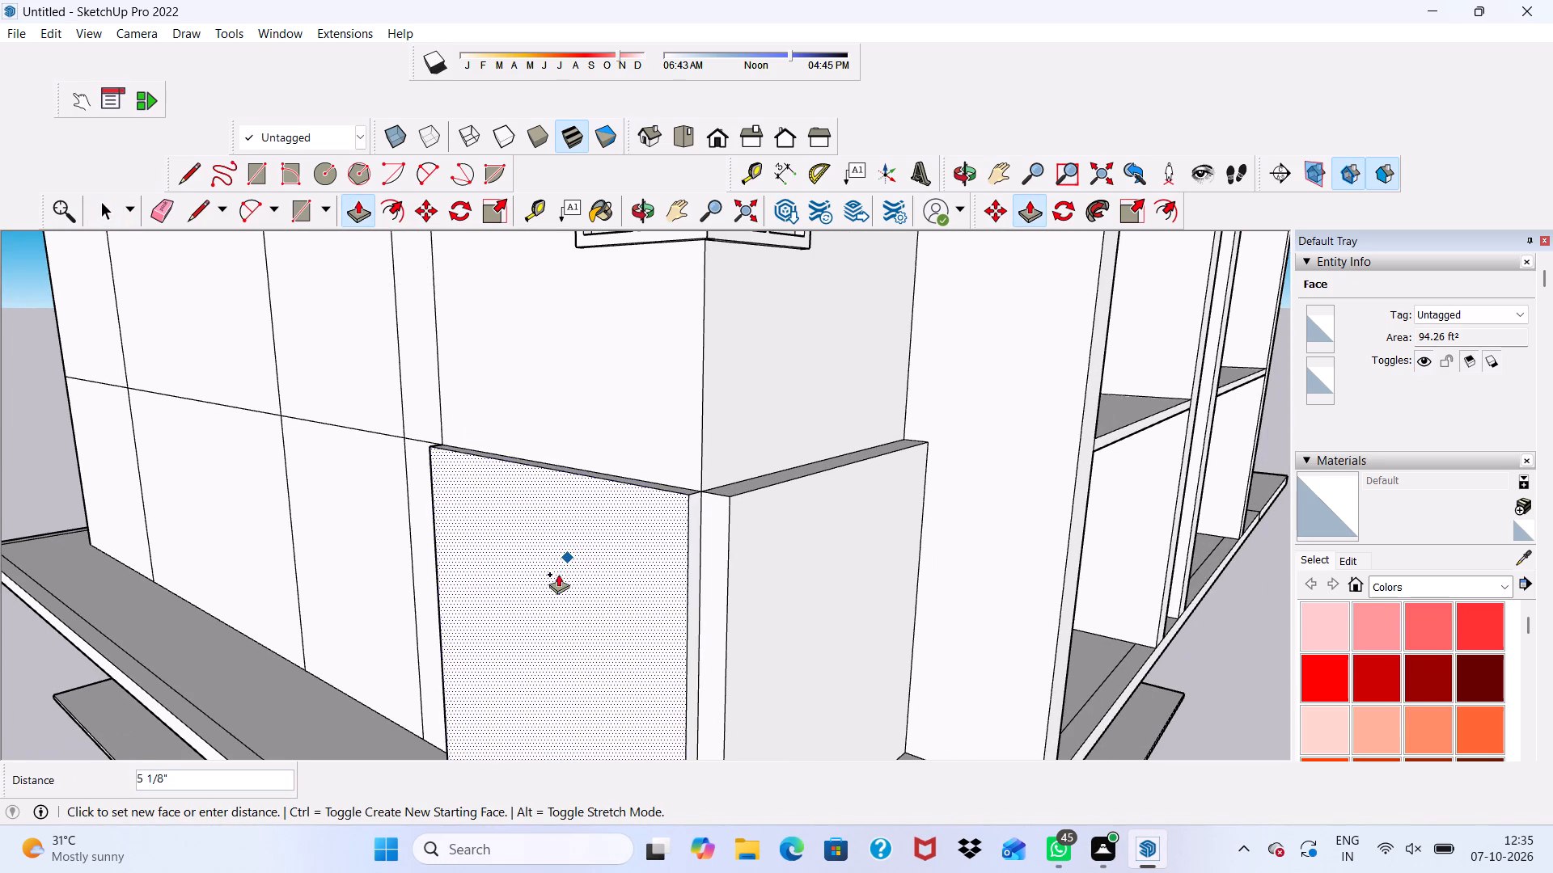
{"action": "type", "text": "9\""}
{"action": "key", "text": "Return"}
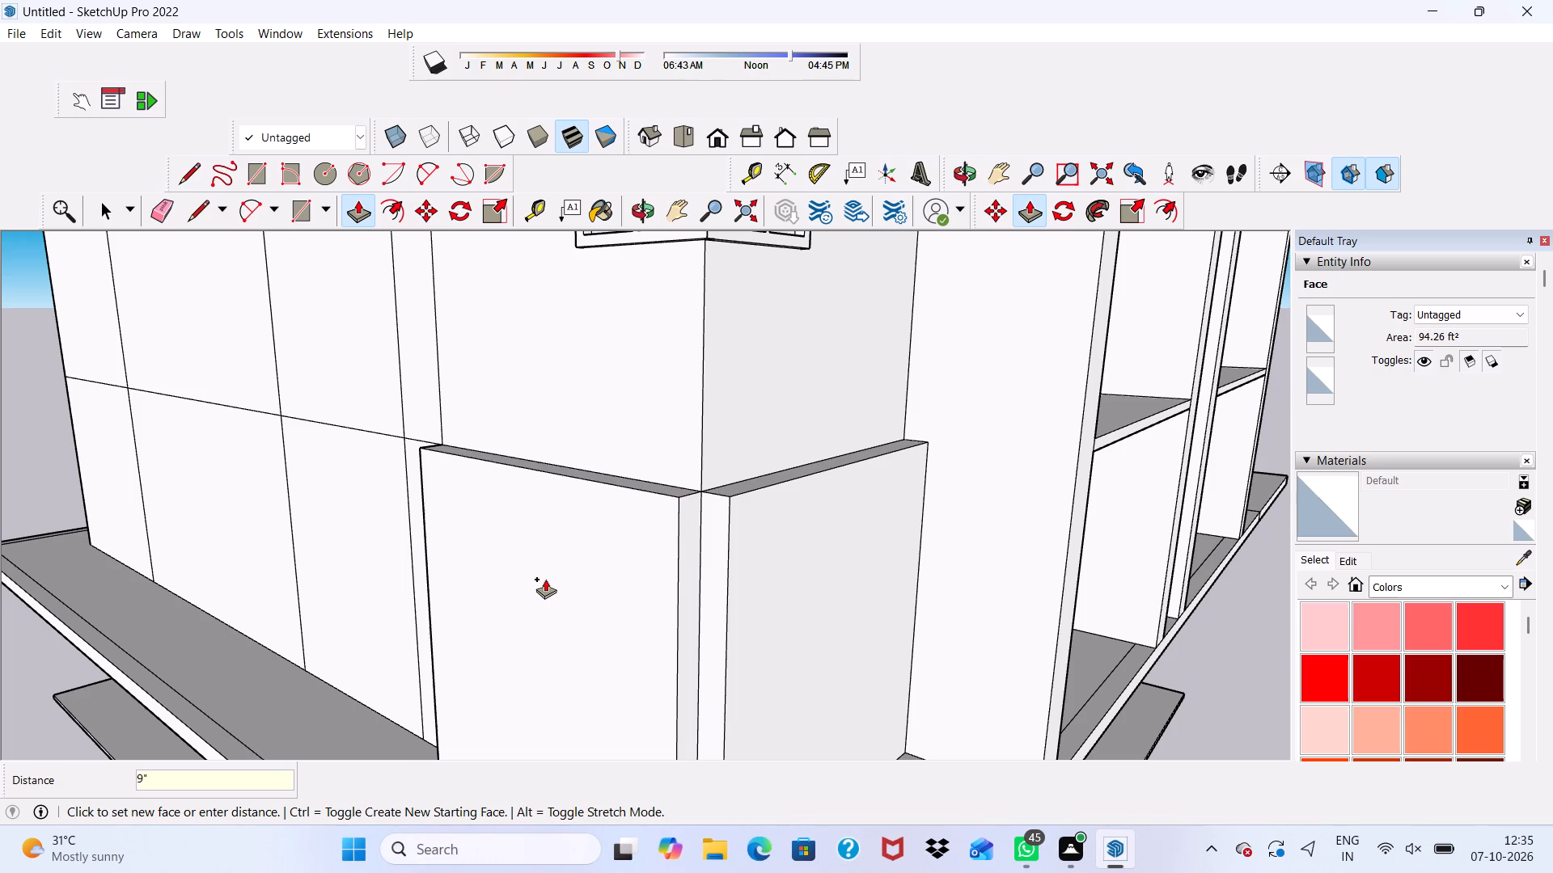
Fill the notch between the two raised corner panels by extruding the side-wall panel's narrow end face 9", flush with the balcony-side panel.
{"action": "scroll", "coordinate": [504, 694], "scroll_direction": "down", "scroll_amount": 15}
{"action": "scroll", "coordinate": [644, 342], "scroll_direction": "up", "scroll_amount": 5}
{"action": "middle_click_drag", "start_coordinate": [647, 325], "coordinate": [639, 356]}
{"action": "scroll", "coordinate": [647, 325], "scroll_direction": "up", "scroll_amount": 1}
{"action": "middle_click_drag", "start_coordinate": [639, 356], "coordinate": [578, 545]}
{"action": "scroll", "coordinate": [578, 545], "scroll_direction": "down", "scroll_amount": 1}
{"action": "scroll", "coordinate": [594, 601], "scroll_direction": "up", "scroll_amount": 4}
{"action": "middle_click_drag", "start_coordinate": [585, 670], "coordinate": [777, 468]}
{"action": "scroll", "coordinate": [778, 467], "scroll_direction": "down", "scroll_amount": 1}
{"action": "middle_click_drag", "start_coordinate": [777, 468], "coordinate": [933, 554]}
{"action": "scroll", "coordinate": [954, 582], "scroll_direction": "down", "scroll_amount": 4}
{"action": "key", "text": "space"}
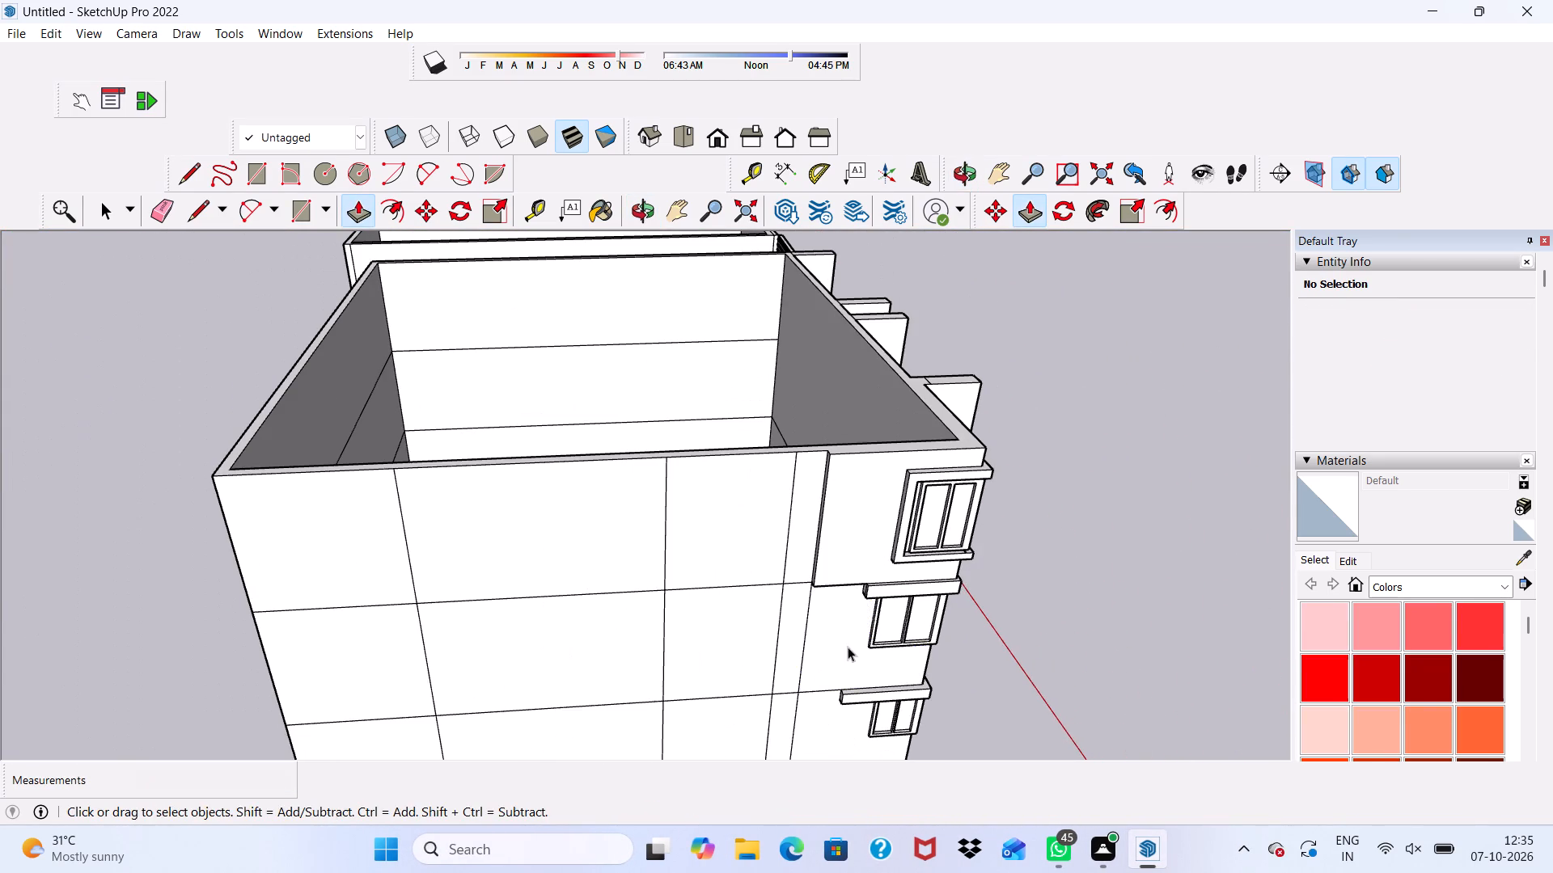
{"action": "middle_click_drag", "start_coordinate": [848, 647], "coordinate": [750, 473]}
{"action": "scroll", "coordinate": [741, 472], "scroll_direction": "down", "scroll_amount": 3}
{"action": "scroll", "coordinate": [756, 618], "scroll_direction": "up", "scroll_amount": 11}
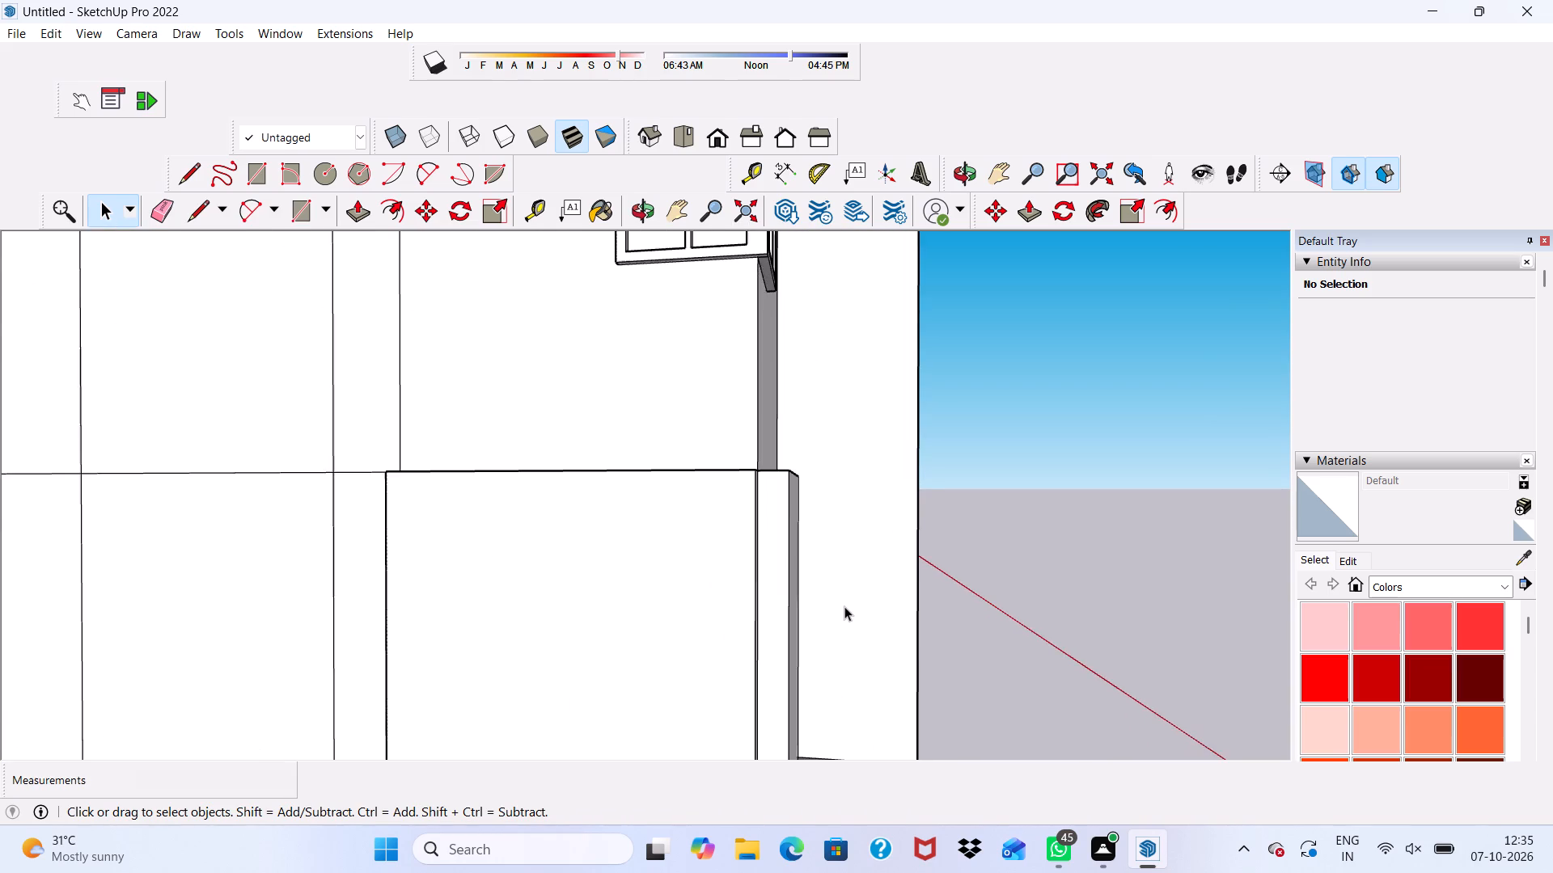
{"action": "middle_click_drag", "start_coordinate": [844, 606], "coordinate": [747, 596]}
{"action": "scroll", "coordinate": [747, 596], "scroll_direction": "down", "scroll_amount": 1}
{"action": "scroll", "coordinate": [552, 521], "scroll_direction": "up", "scroll_amount": 10}
{"action": "left_click", "coordinate": [562, 521]}
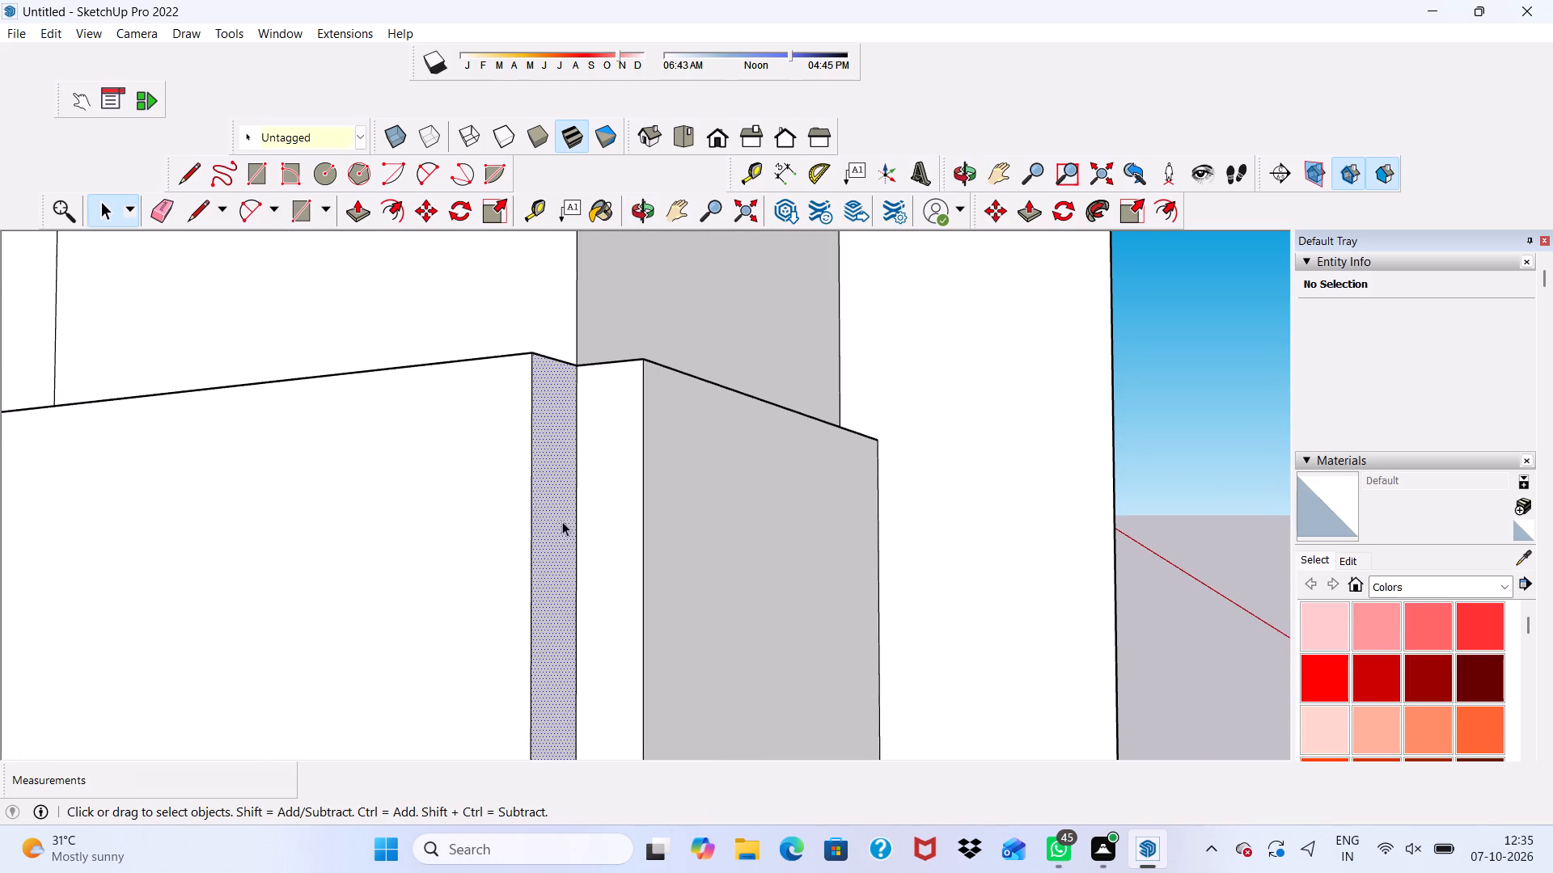
{"action": "left_click", "coordinate": [347, 213]}
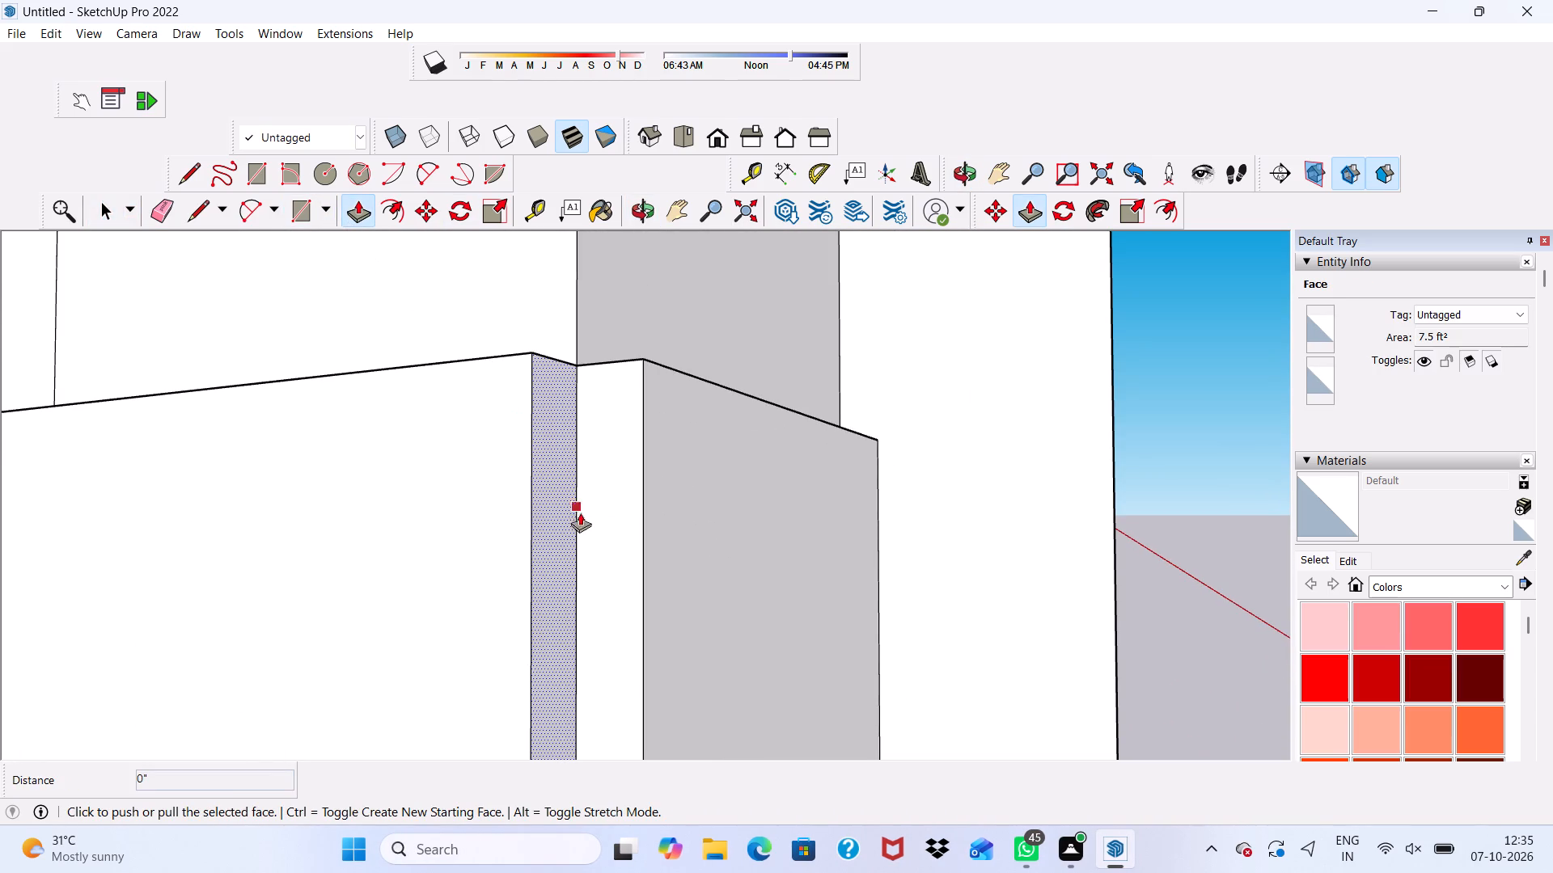
{"action": "left_click", "coordinate": [565, 525]}
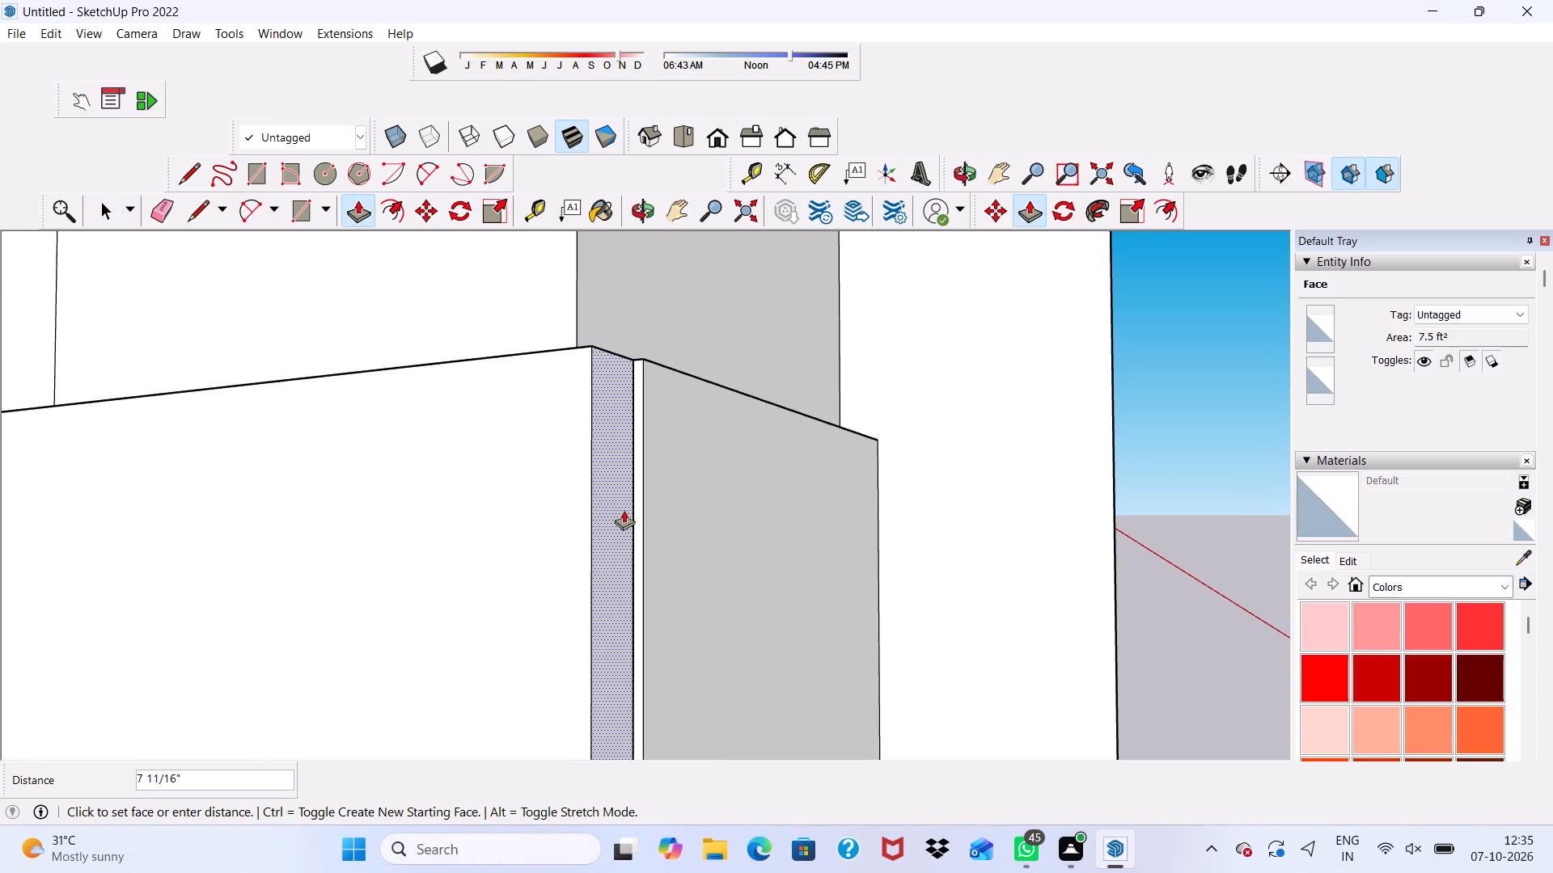
{"action": "middle_click_drag", "start_coordinate": [653, 487], "coordinate": [525, 568]}
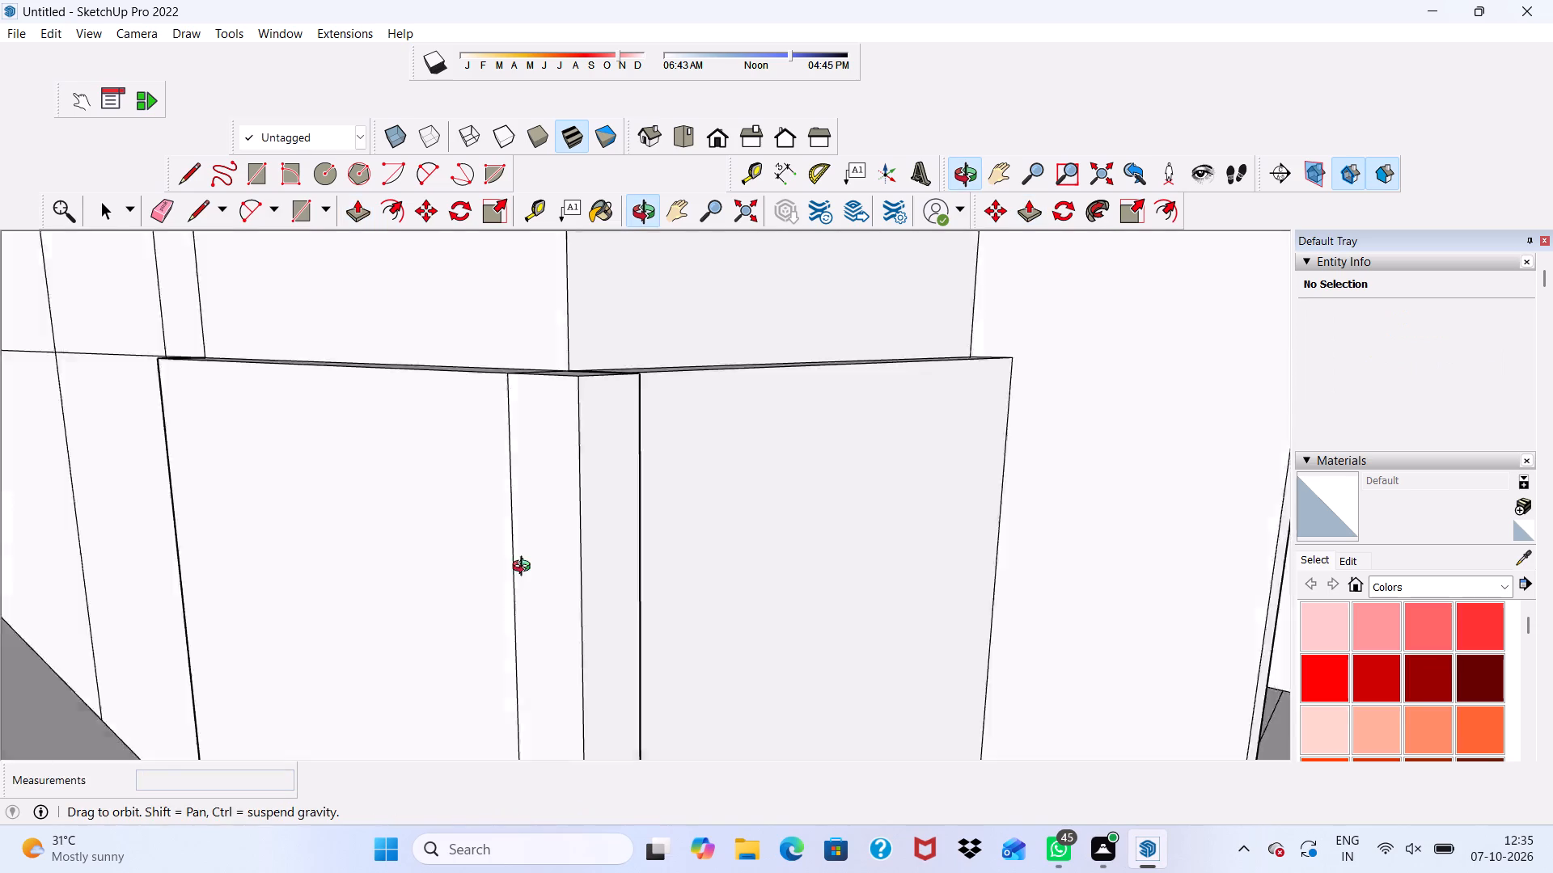
{"action": "middle_click_drag", "start_coordinate": [525, 568], "coordinate": [442, 578]}
{"action": "left_click", "coordinate": [688, 442]}
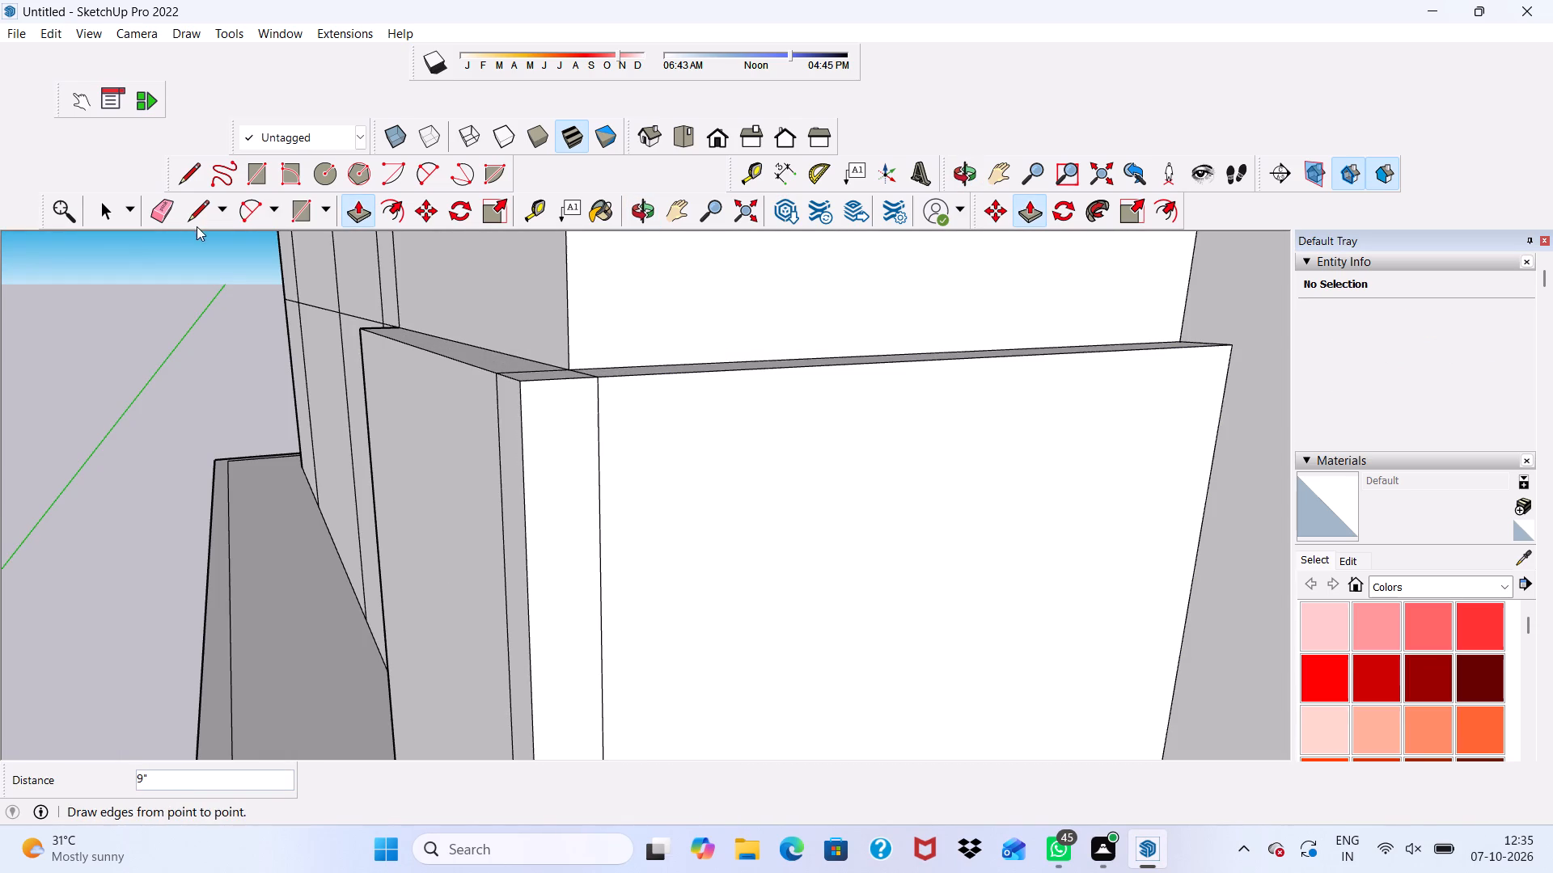
Erase the leftover vertical and top seams around the filled corner of the lowest storey's raised panels.
{"action": "left_click", "coordinate": [168, 207]}
{"action": "scroll", "coordinate": [396, 356], "scroll_direction": "up", "scroll_amount": 3}
{"action": "left_click", "coordinate": [544, 428]}
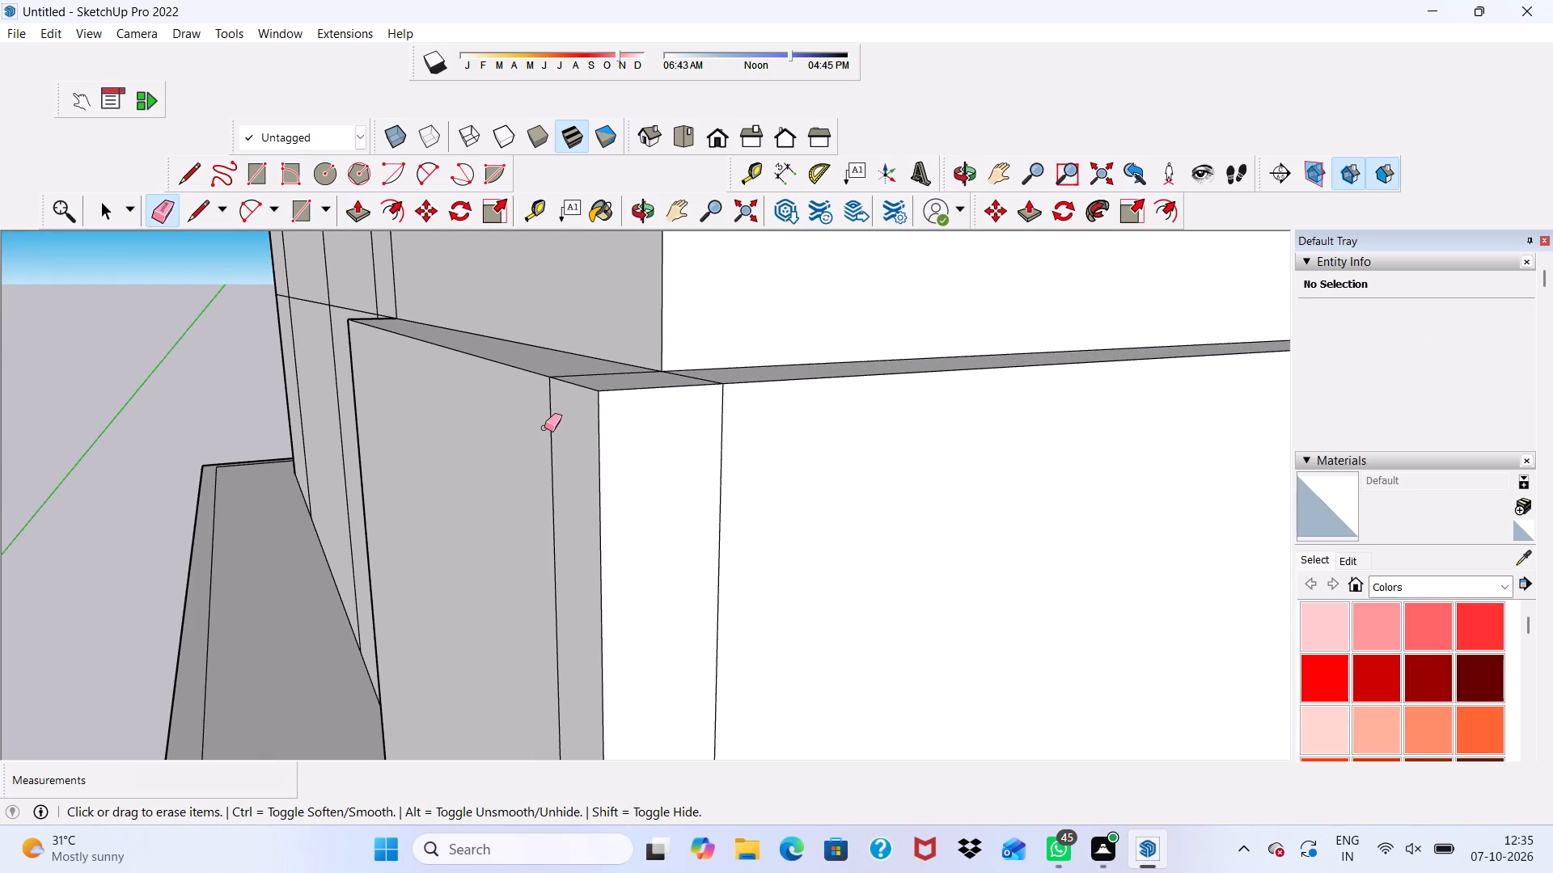
{"action": "left_click", "coordinate": [547, 420]}
{"action": "scroll", "coordinate": [563, 367], "scroll_direction": "up", "scroll_amount": 9}
{"action": "left_click_drag", "start_coordinate": [582, 391], "coordinate": [584, 401]}
{"action": "left_click_drag", "start_coordinate": [591, 391], "coordinate": [590, 375]}
{"action": "left_click_drag", "start_coordinate": [525, 455], "coordinate": [511, 475]}
{"action": "scroll", "coordinate": [501, 430], "scroll_direction": "down", "scroll_amount": 4}
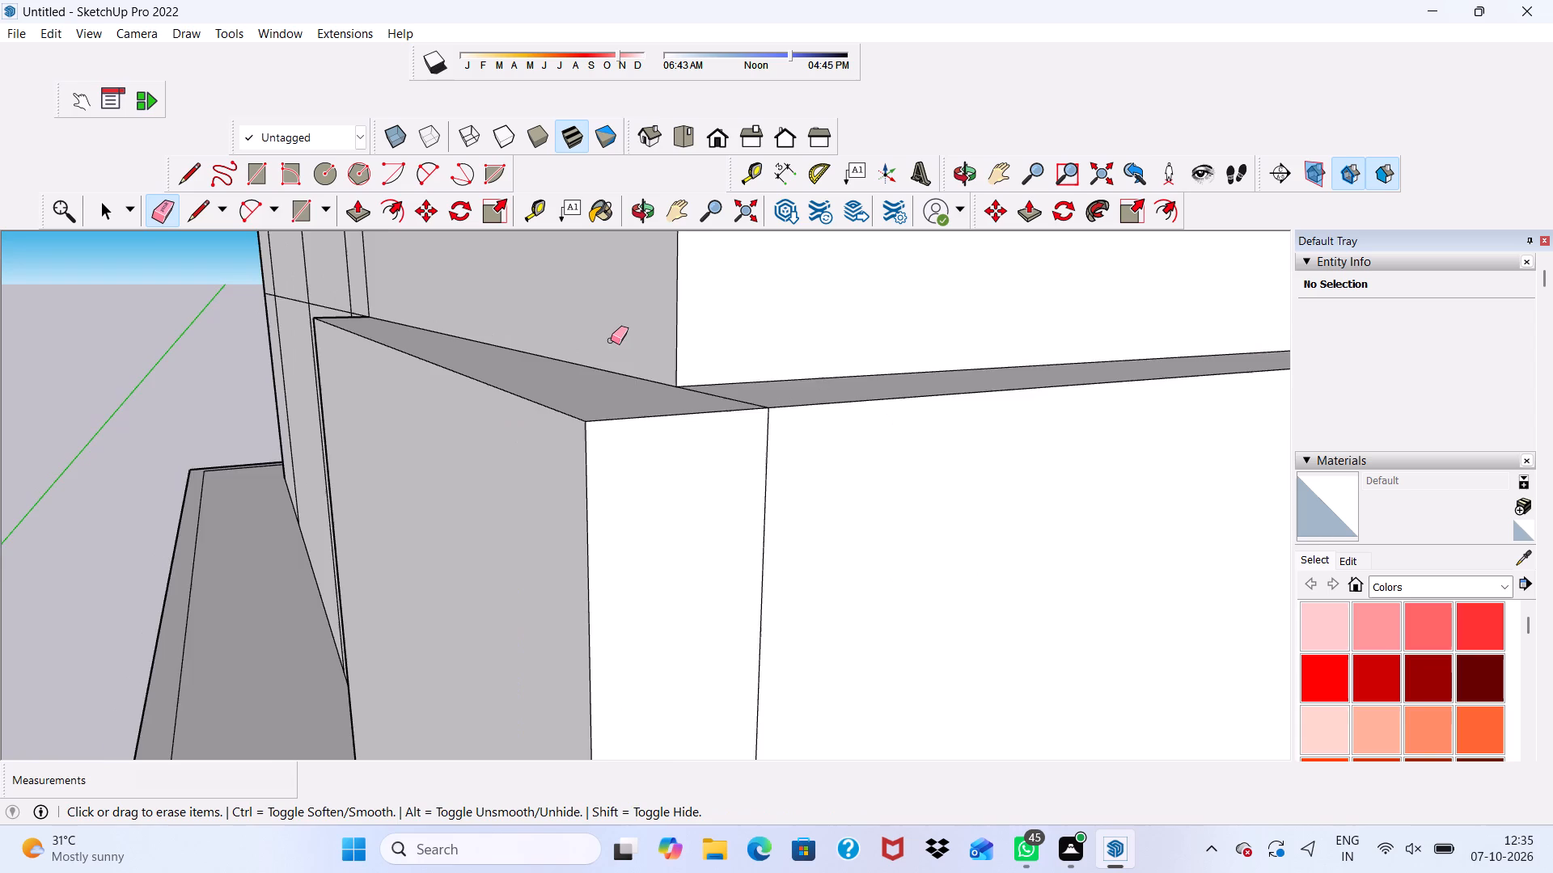
{"action": "scroll", "coordinate": [611, 340], "scroll_direction": "down", "scroll_amount": 13}
{"action": "scroll", "coordinate": [679, 446], "scroll_direction": "up", "scroll_amount": 3}
{"action": "left_click_drag", "start_coordinate": [661, 453], "coordinate": [700, 445]}
{"action": "middle_click_drag", "start_coordinate": [663, 343], "coordinate": [644, 495]}
{"action": "scroll", "coordinate": [640, 407], "scroll_direction": "up", "scroll_amount": 4}
{"action": "left_click_drag", "start_coordinate": [640, 395], "coordinate": [658, 392]}
{"action": "scroll", "coordinate": [650, 412], "scroll_direction": "down", "scroll_amount": 13}
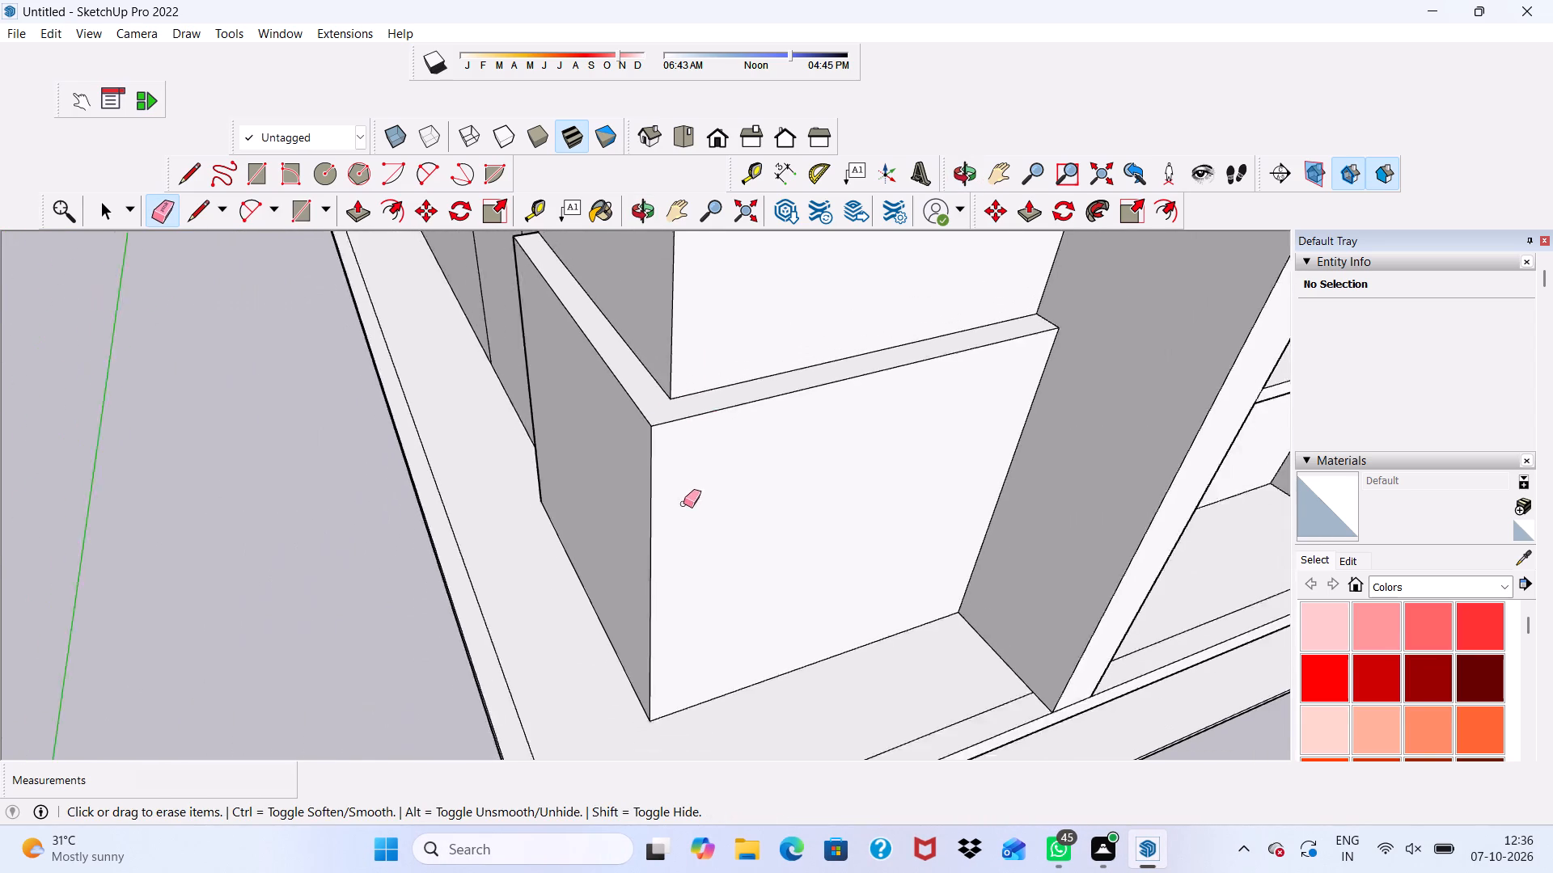
Examine the raised corner block of the lowest storey from lower viewing angles.
{"action": "scroll", "coordinate": [683, 504], "scroll_direction": "down", "scroll_amount": 4}
{"action": "middle_click_drag", "start_coordinate": [683, 504], "coordinate": [874, 263]}
{"action": "scroll", "coordinate": [862, 341], "scroll_direction": "up", "scroll_amount": 5}
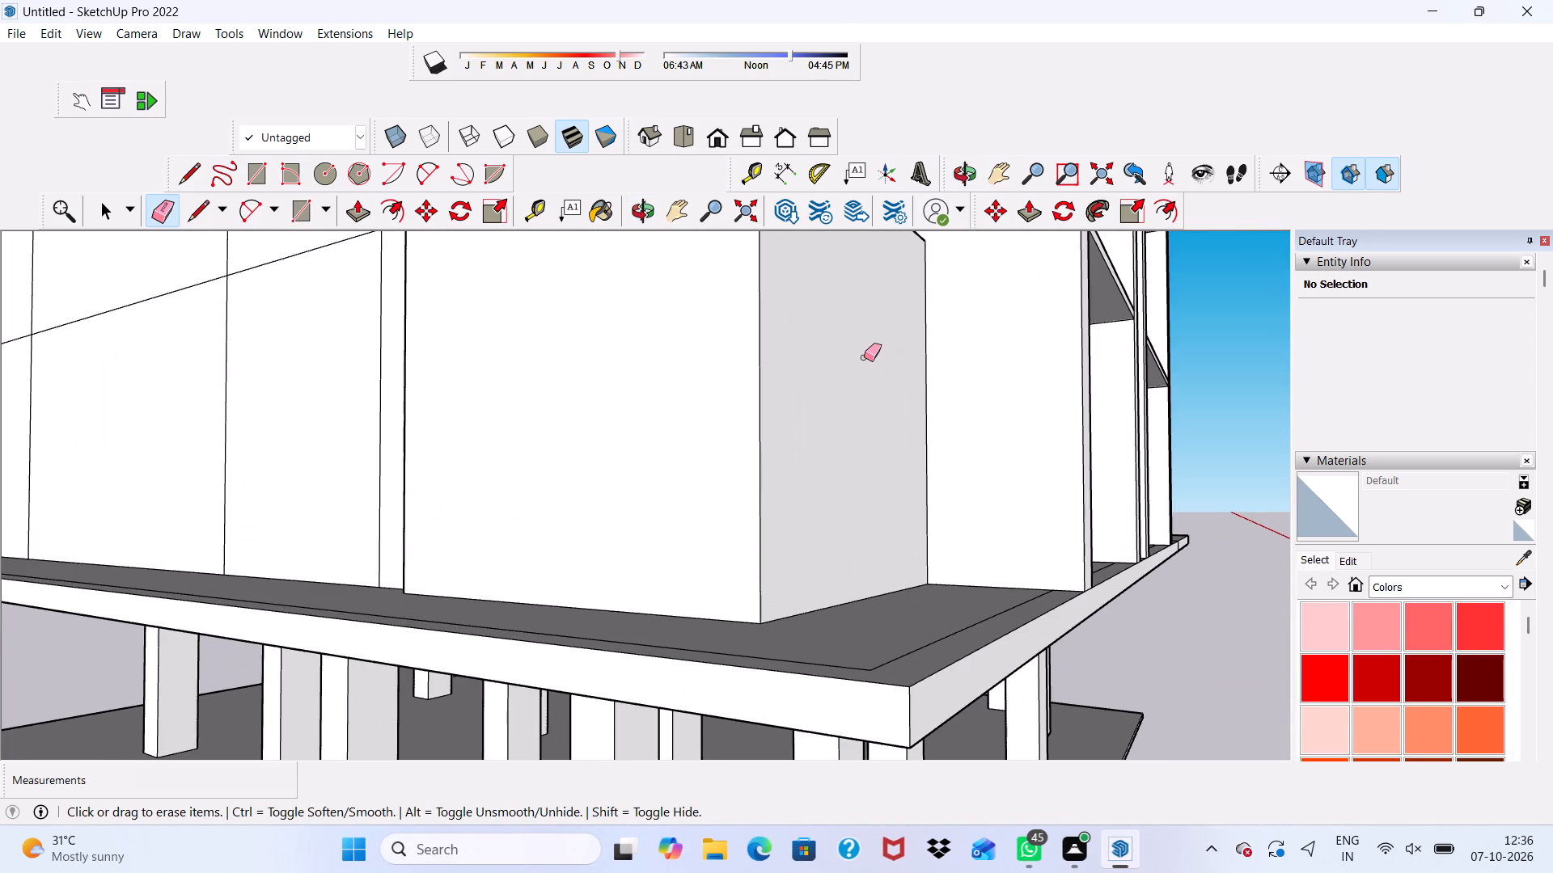
{"action": "key", "text": "space"}
{"action": "scroll", "coordinate": [761, 343], "scroll_direction": "down", "scroll_amount": 7}
{"action": "middle_click_drag", "start_coordinate": [763, 351], "coordinate": [720, 432]}
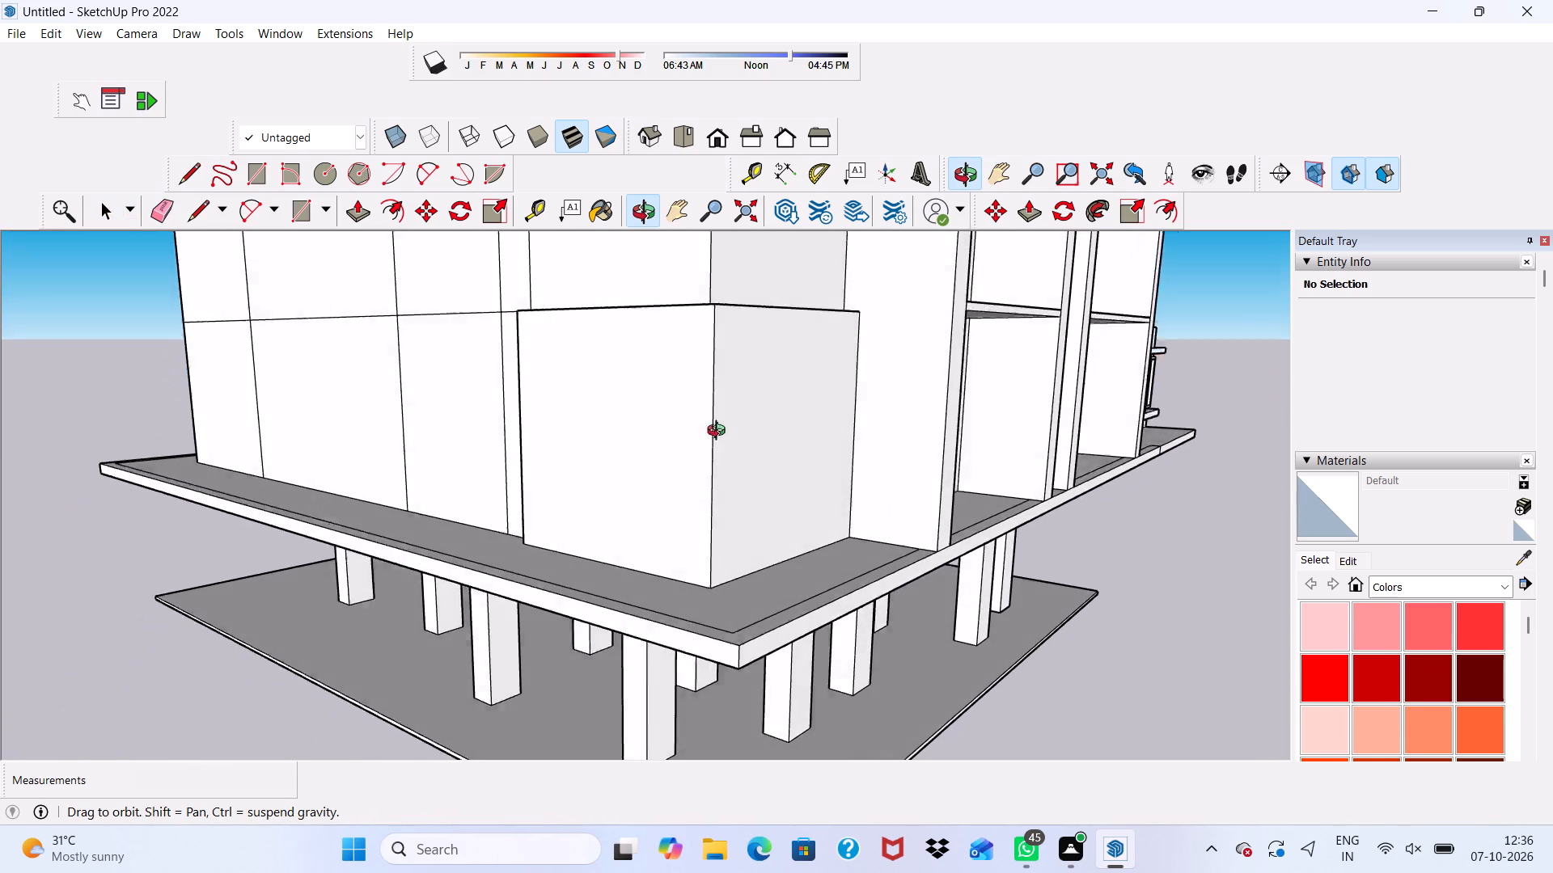
Draw a horizontal rectangle about 5' 10" long and 9" high from the corner edge, near the top of the raised block's long-side face.
{"action": "middle_click_drag", "start_coordinate": [720, 432], "coordinate": [716, 440]}
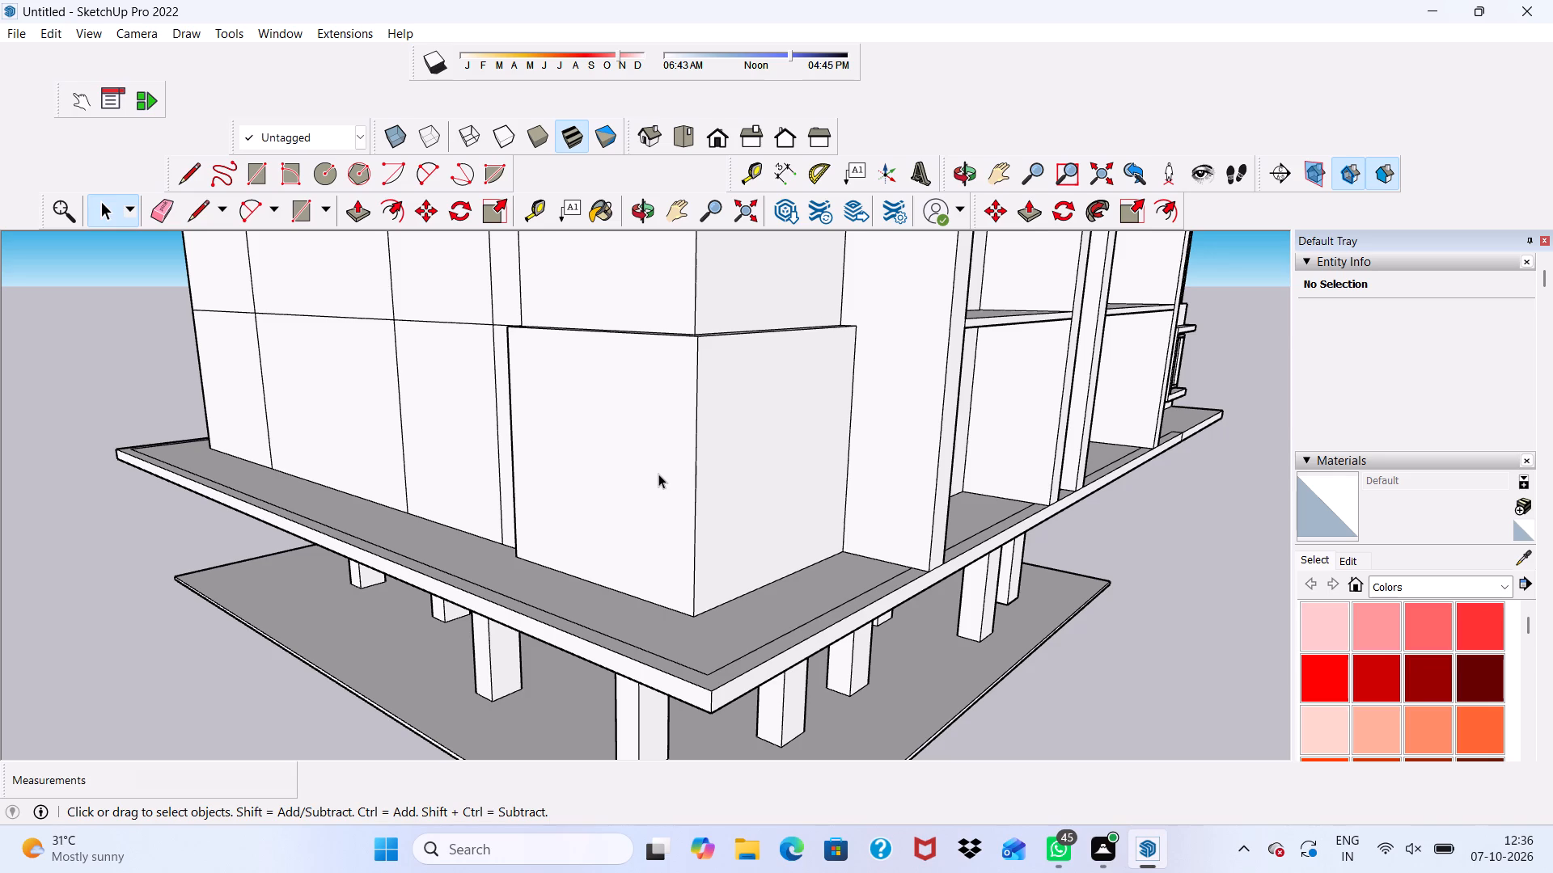
{"action": "scroll", "coordinate": [645, 471], "scroll_direction": "up", "scroll_amount": 1}
{"action": "scroll", "coordinate": [645, 478], "scroll_direction": "down", "scroll_amount": 5}
{"action": "middle_click_drag", "start_coordinate": [677, 500], "coordinate": [706, 499]}
{"action": "scroll", "coordinate": [706, 499], "scroll_direction": "up", "scroll_amount": 1}
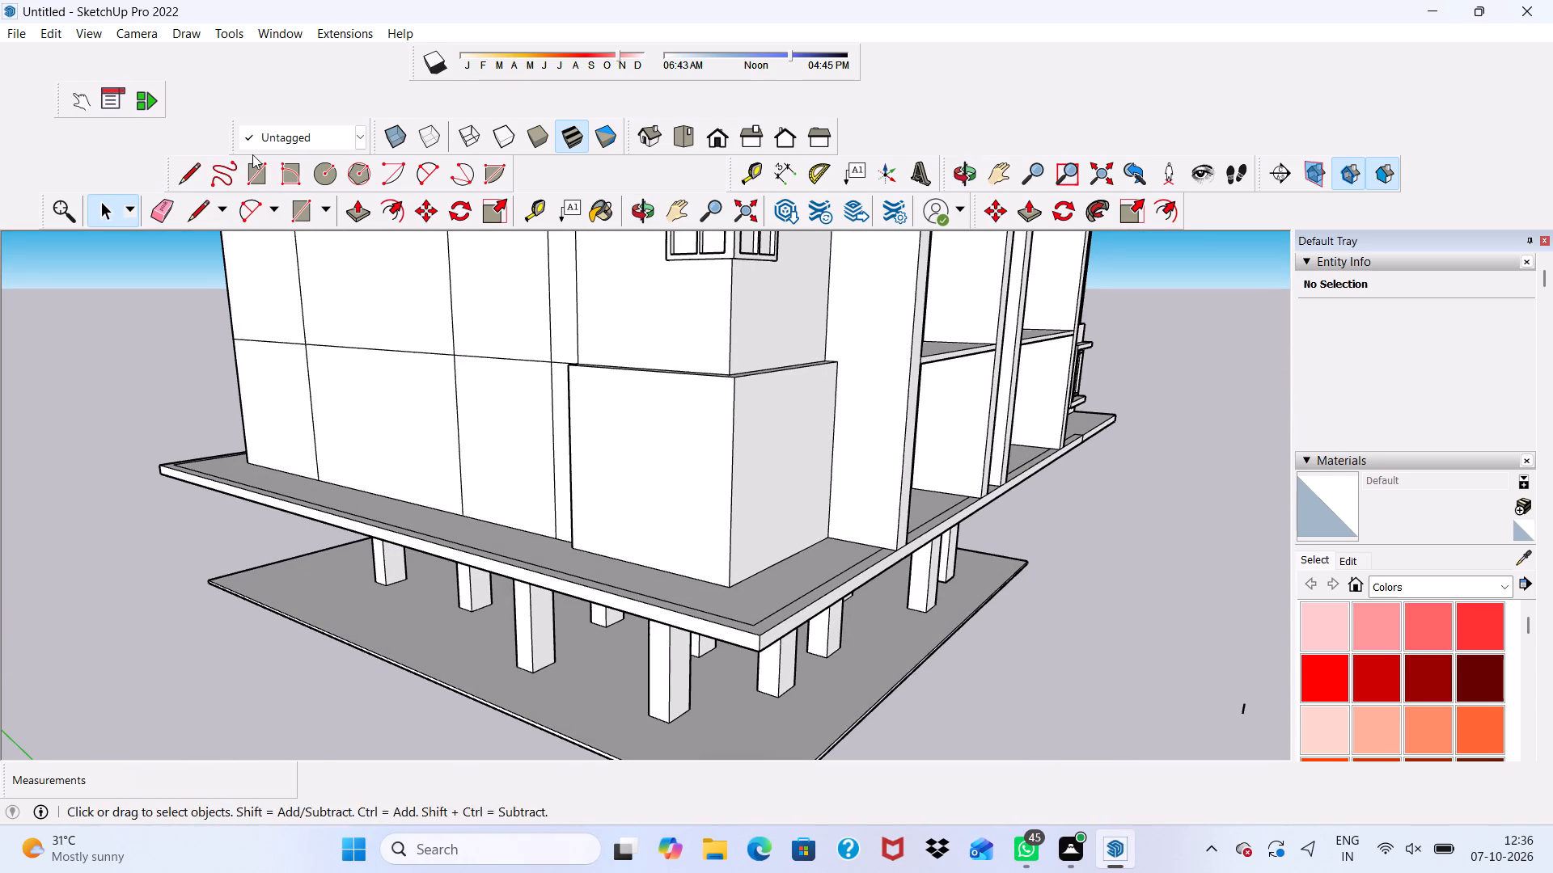
{"action": "left_click", "coordinate": [252, 170]}
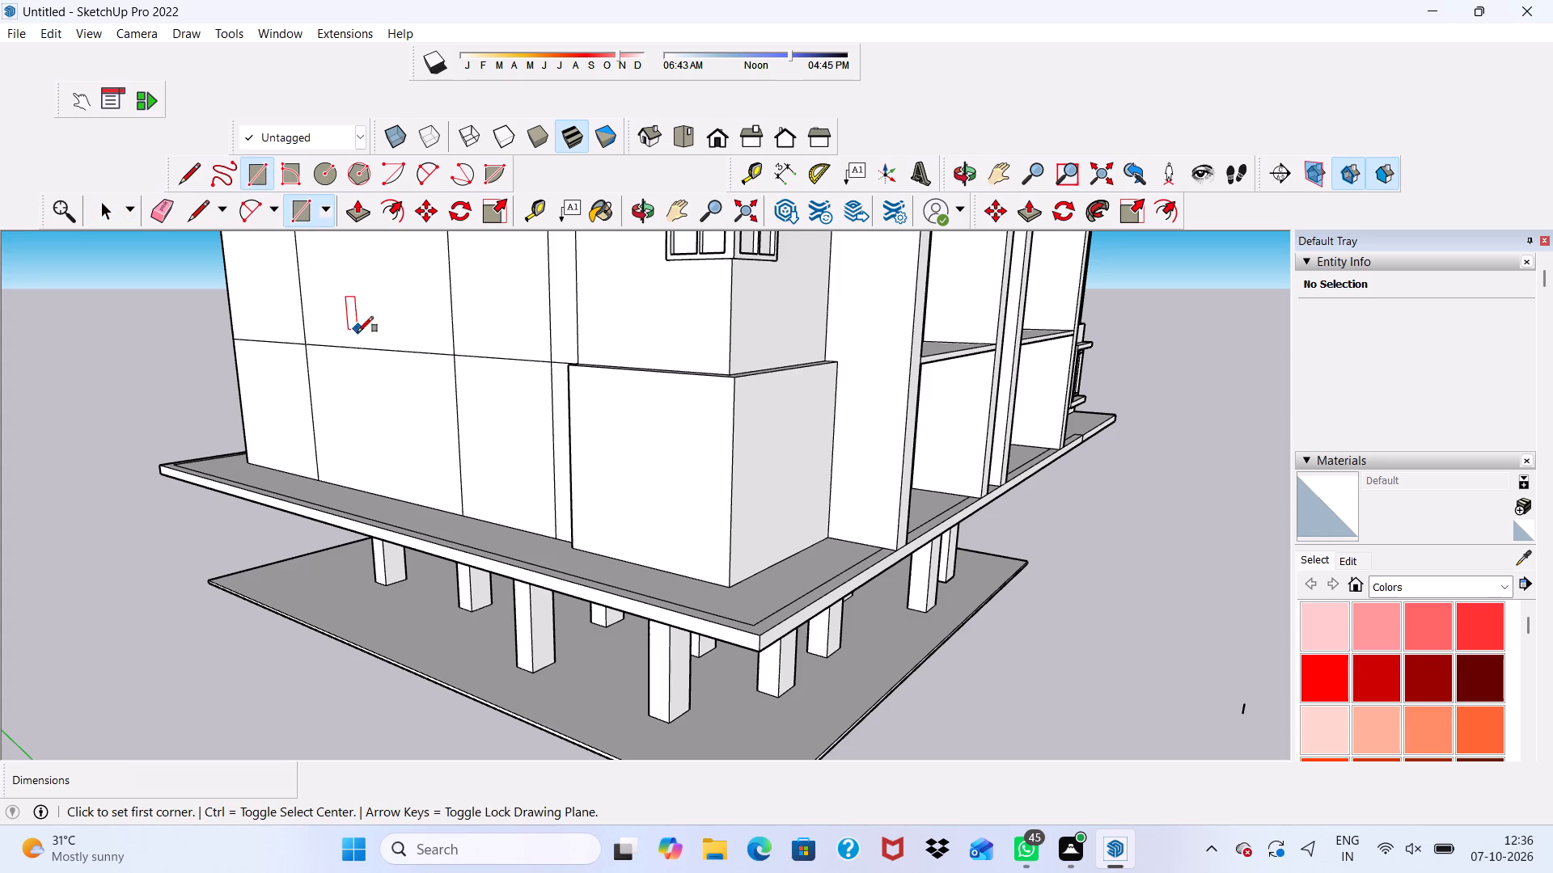
{"action": "scroll", "coordinate": [424, 404], "scroll_direction": "down", "scroll_amount": 17}
{"action": "scroll", "coordinate": [501, 340], "scroll_direction": "up", "scroll_amount": 18}
{"action": "scroll", "coordinate": [507, 302], "scroll_direction": "down", "scroll_amount": 5}
{"action": "scroll", "coordinate": [584, 629], "scroll_direction": "up", "scroll_amount": 10}
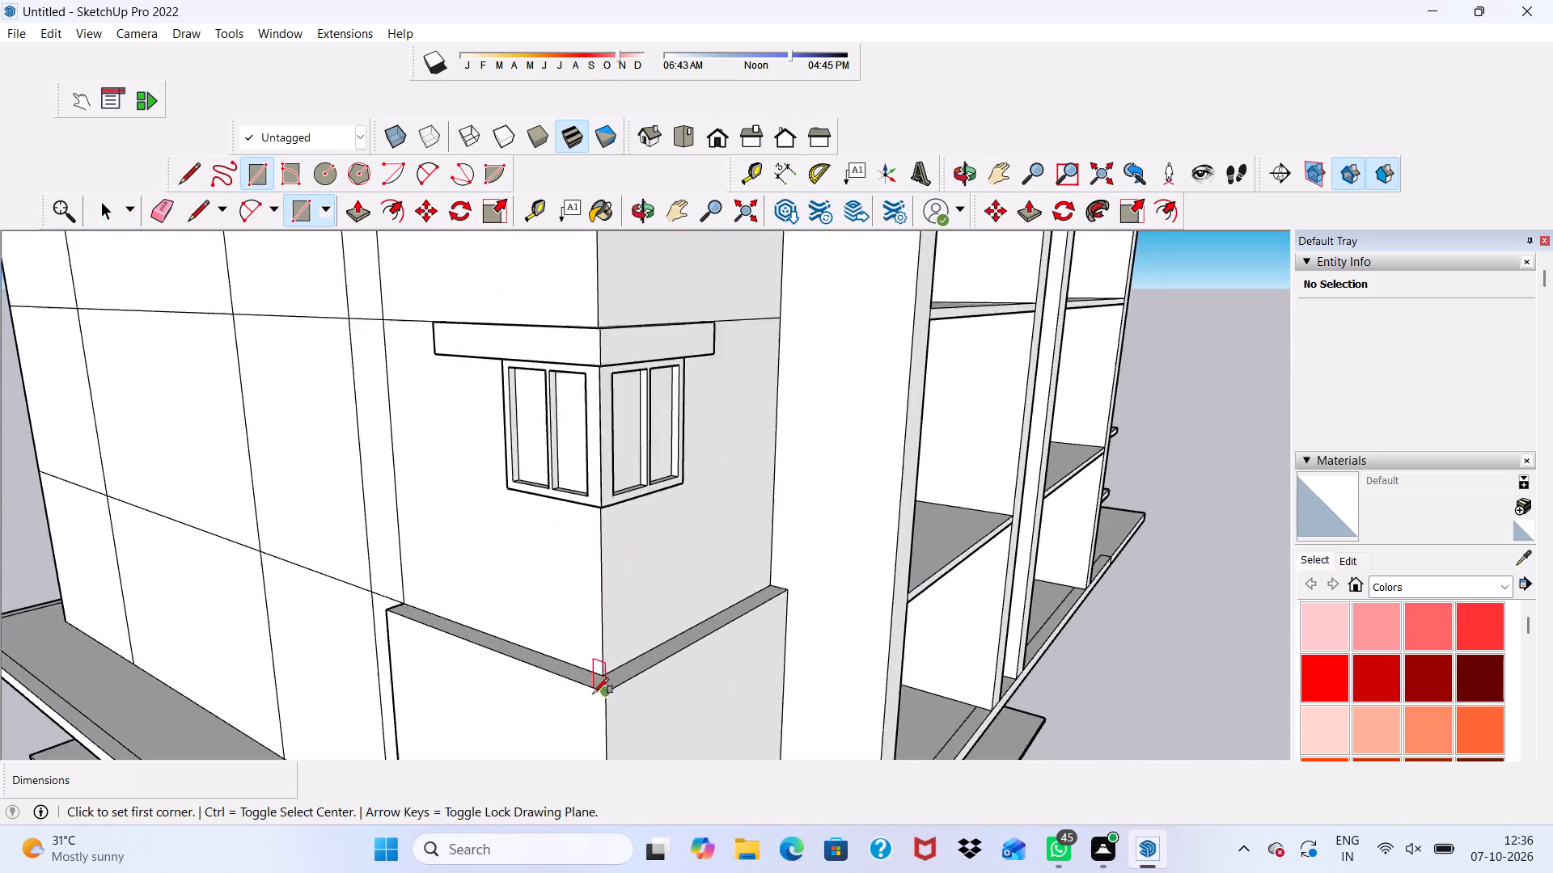
{"action": "scroll", "coordinate": [598, 653], "scroll_direction": "down", "scroll_amount": 9}
{"action": "scroll", "coordinate": [556, 686], "scroll_direction": "up", "scroll_amount": 10}
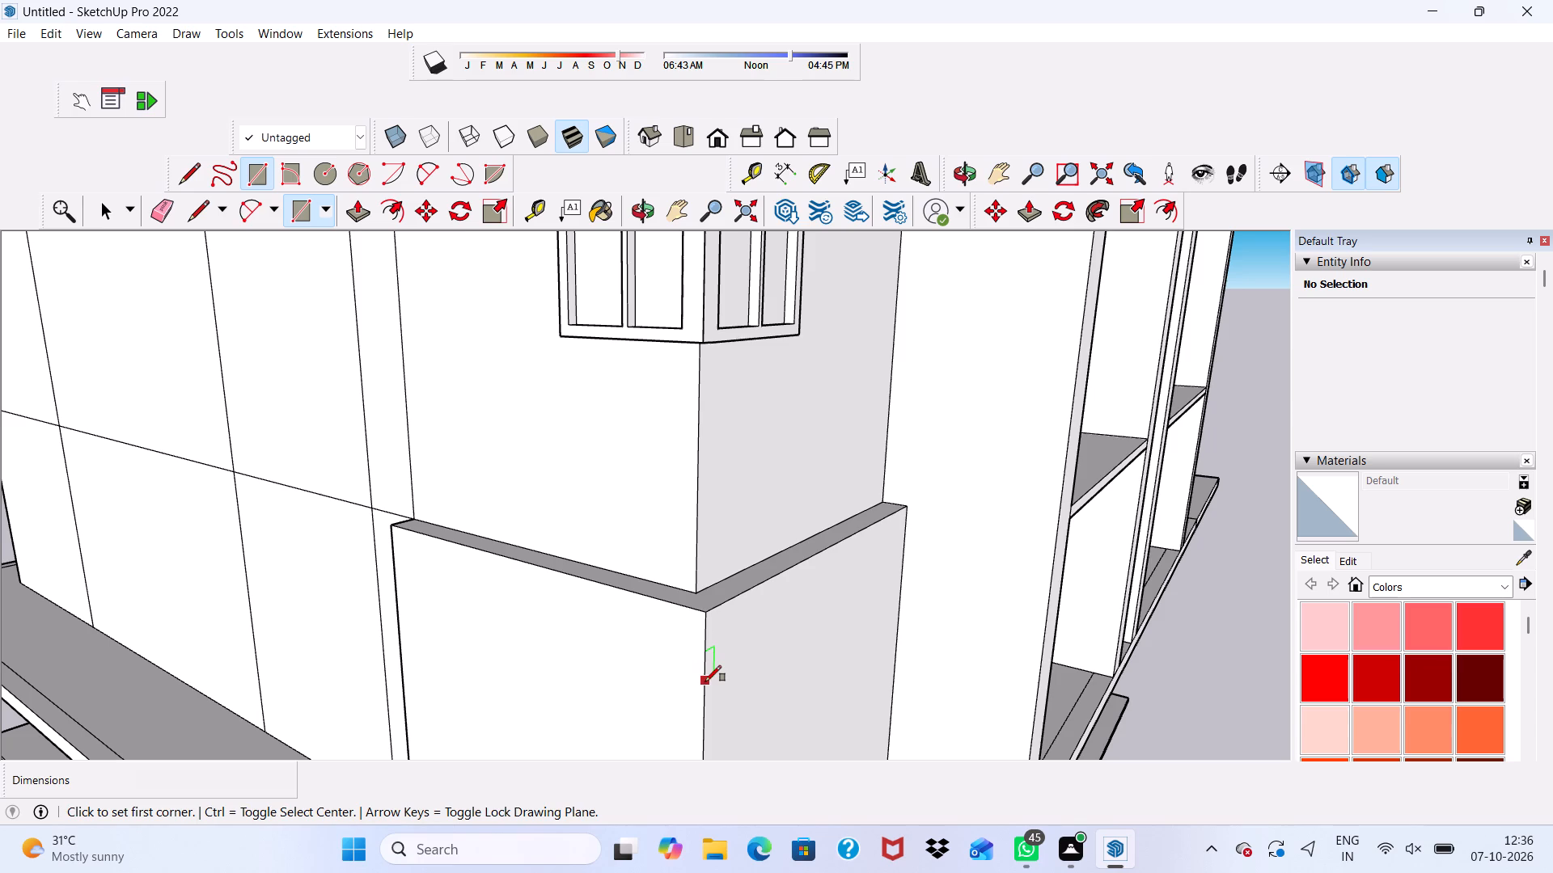
{"action": "left_click", "coordinate": [704, 685]}
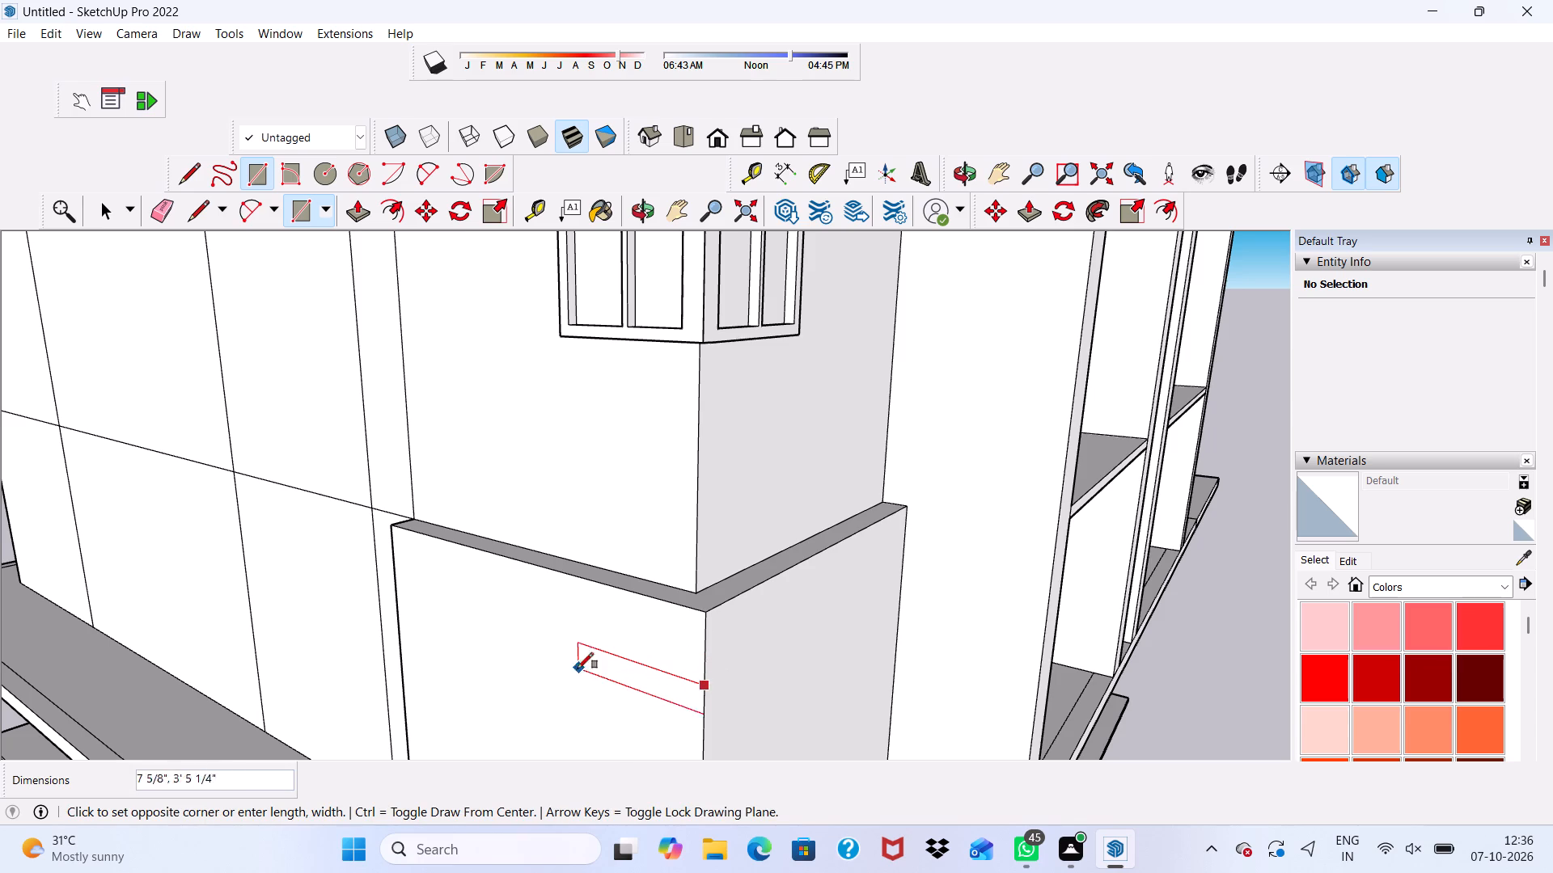
{"action": "scroll", "coordinate": [540, 656], "scroll_direction": "down", "scroll_amount": 4}
{"action": "middle_click_drag", "start_coordinate": [539, 656], "coordinate": [555, 504]}
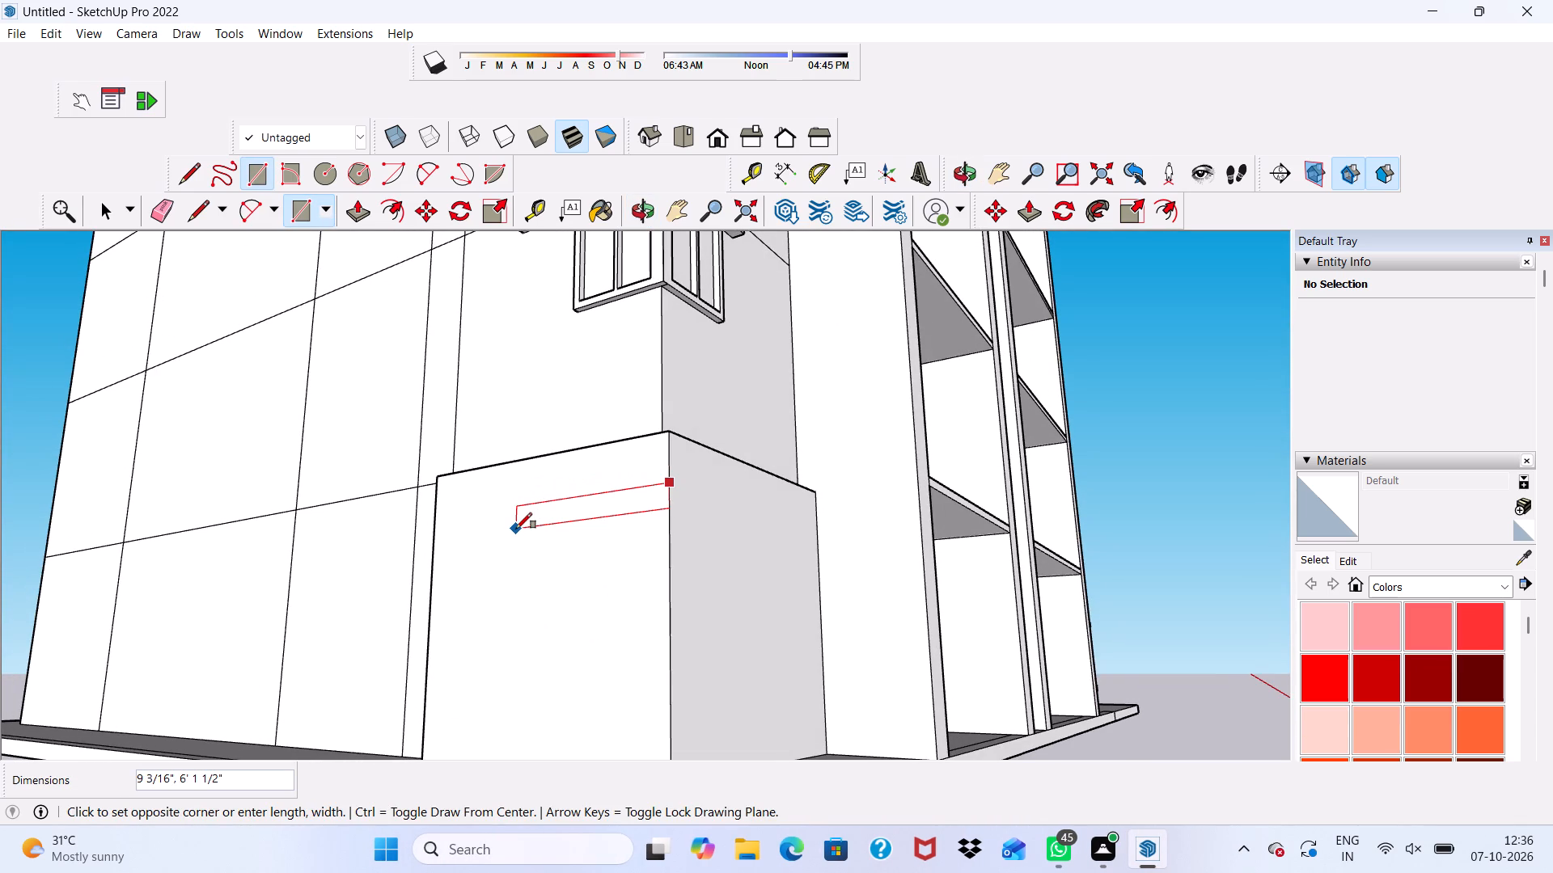
{"action": "left_click", "coordinate": [523, 524]}
Continue the upper band around the corner with a rectangle about 5' 6 1/2" by 7 1/2" on the block's balcony-side face.
{"action": "scroll", "coordinate": [682, 489], "scroll_direction": "up", "scroll_amount": 4}
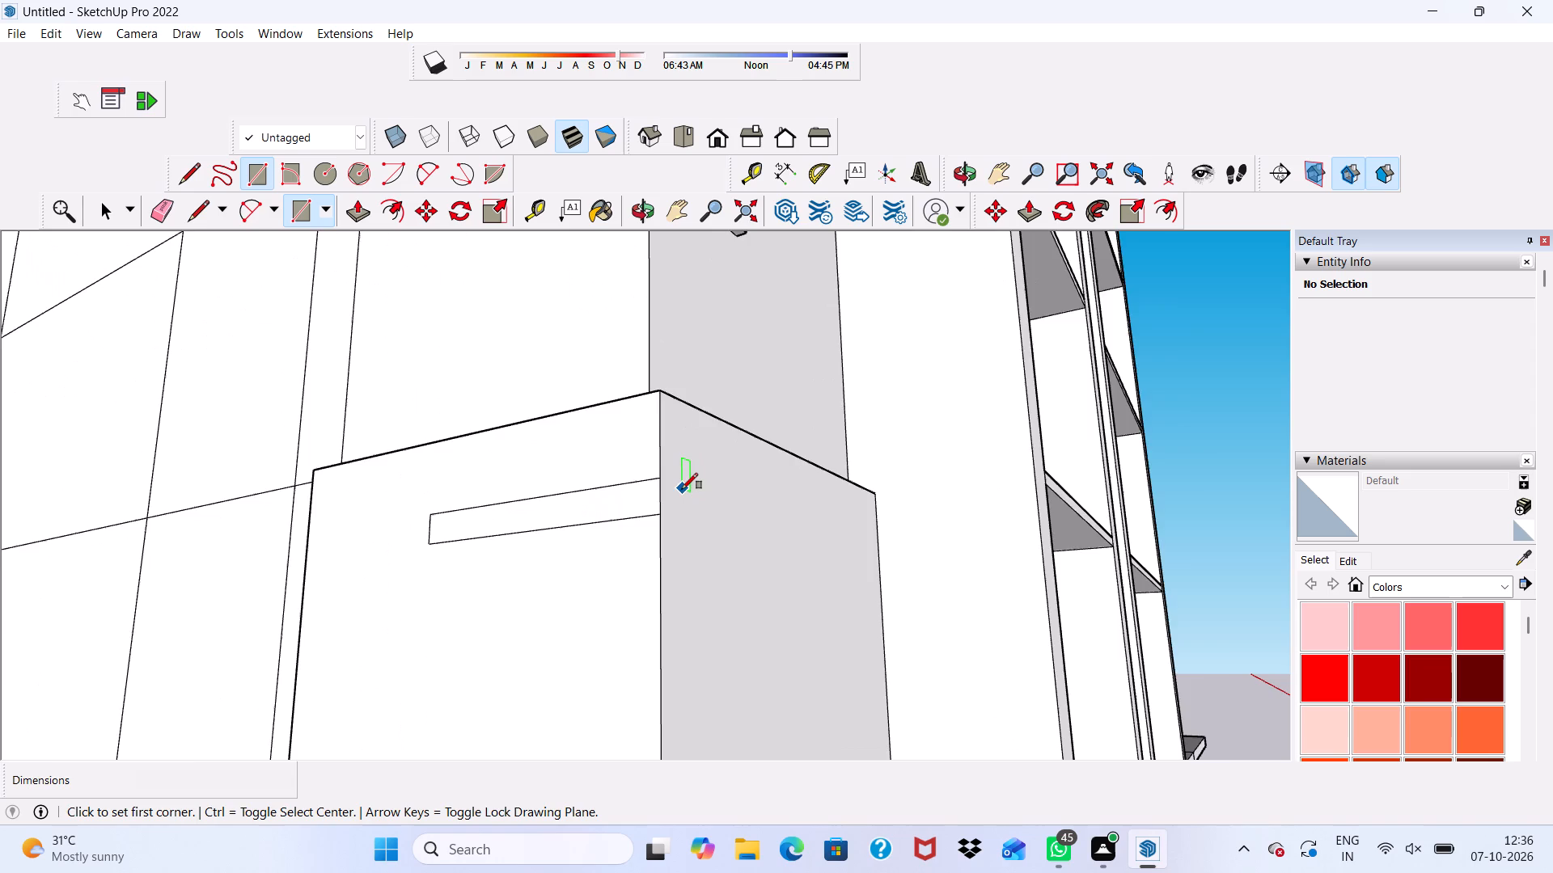
{"action": "scroll", "coordinate": [682, 489], "scroll_direction": "up", "scroll_amount": 5}
{"action": "left_click", "coordinate": [647, 474]}
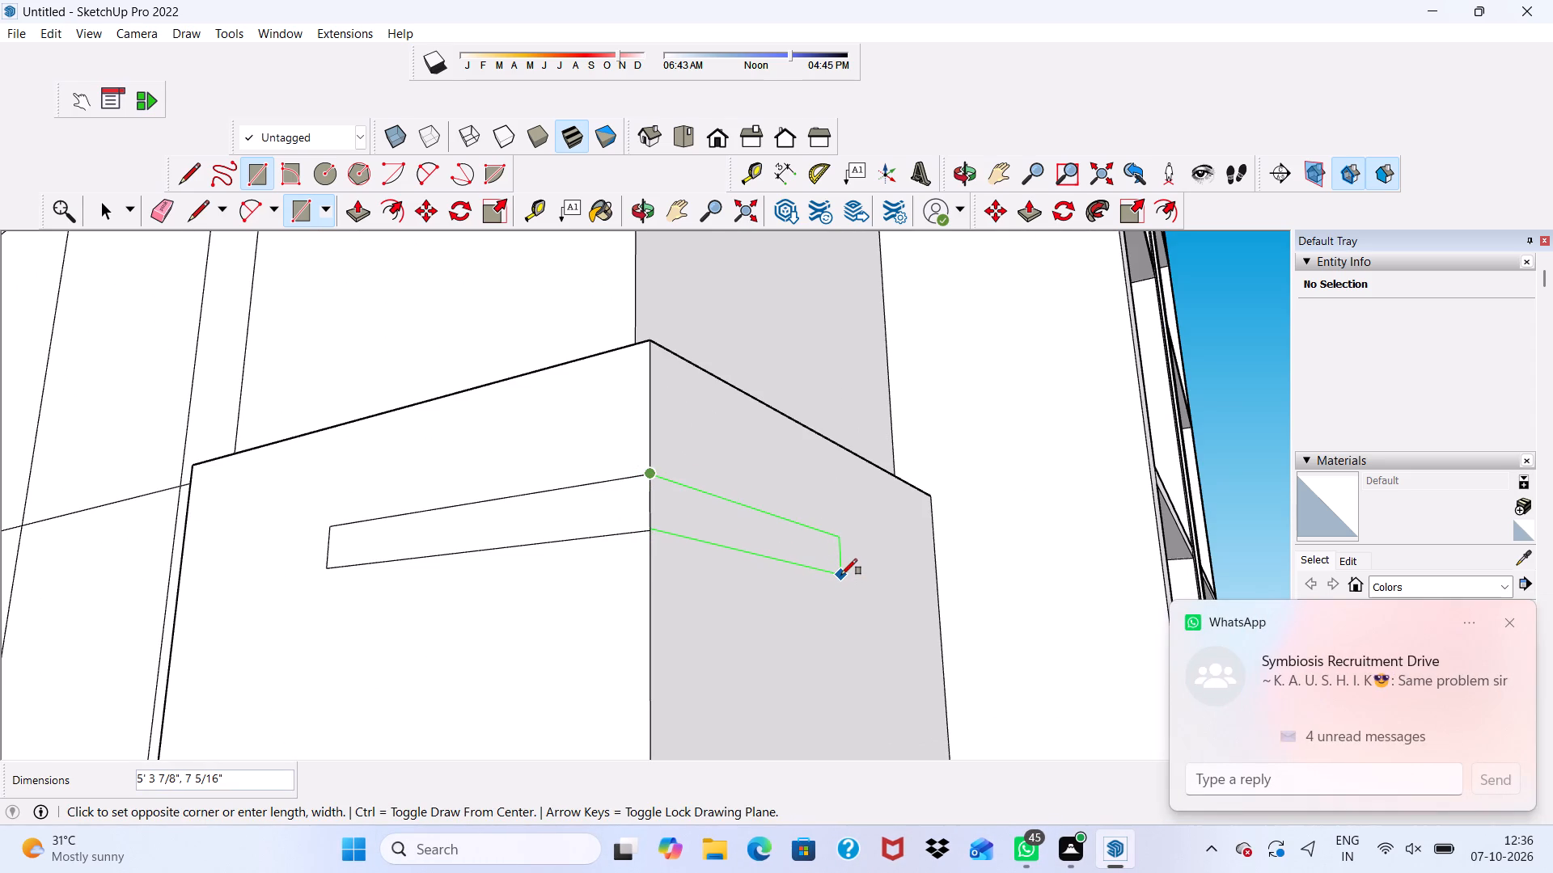
{"action": "scroll", "coordinate": [841, 575], "scroll_direction": "up", "scroll_amount": 1}
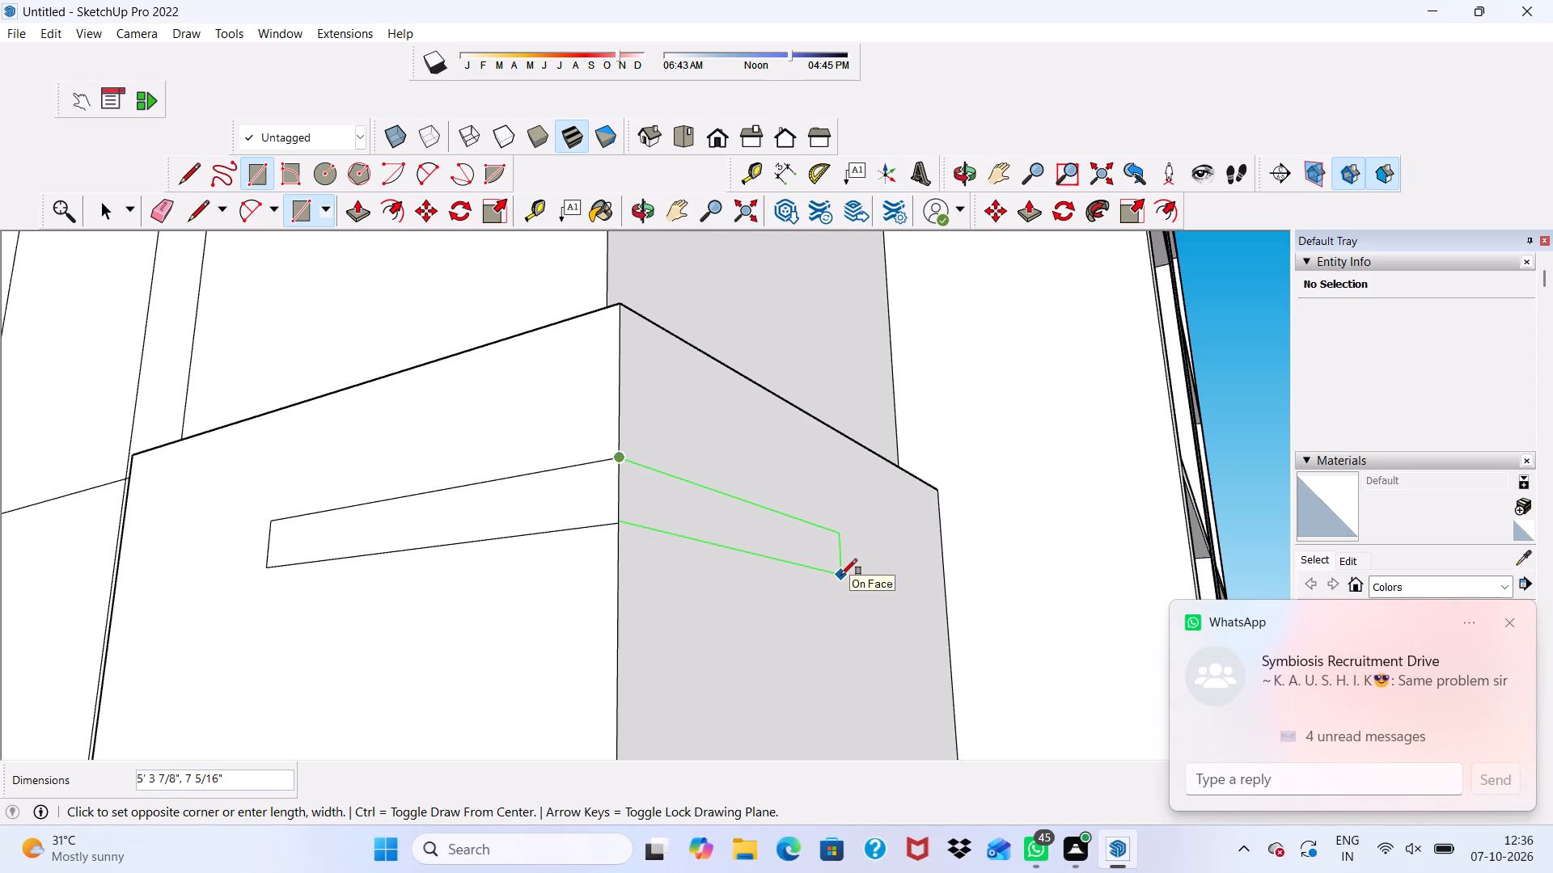
{"action": "scroll", "coordinate": [842, 578], "scroll_direction": "up", "scroll_amount": 4}
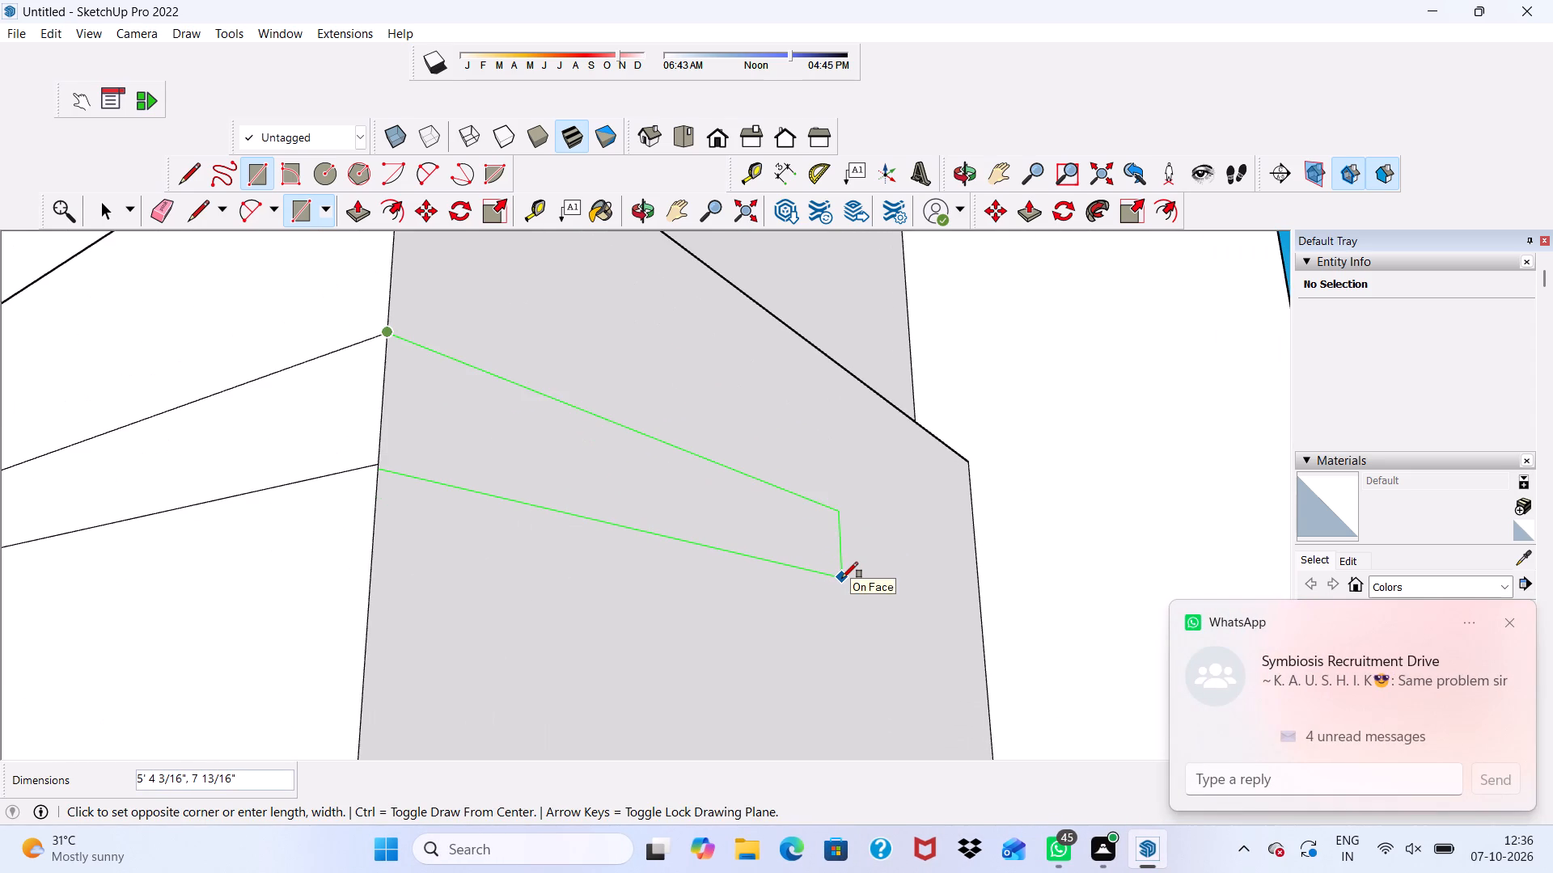
{"action": "scroll", "coordinate": [842, 571], "scroll_direction": "up", "scroll_amount": 4}
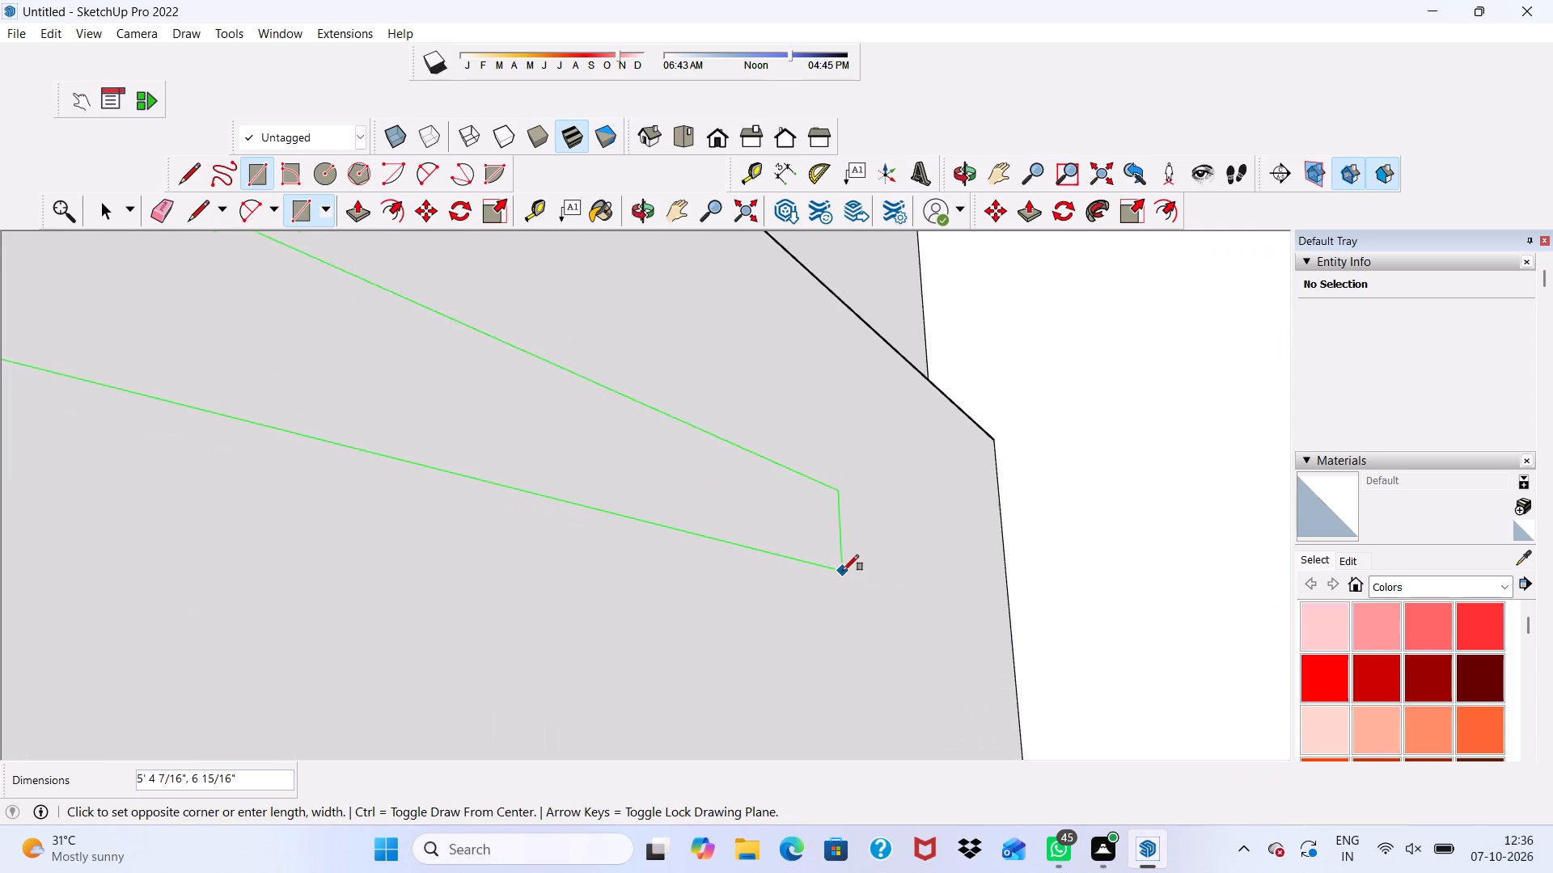
{"action": "scroll", "coordinate": [843, 573], "scroll_direction": "down", "scroll_amount": 6}
{"action": "scroll", "coordinate": [847, 585], "scroll_direction": "up", "scroll_amount": 1}
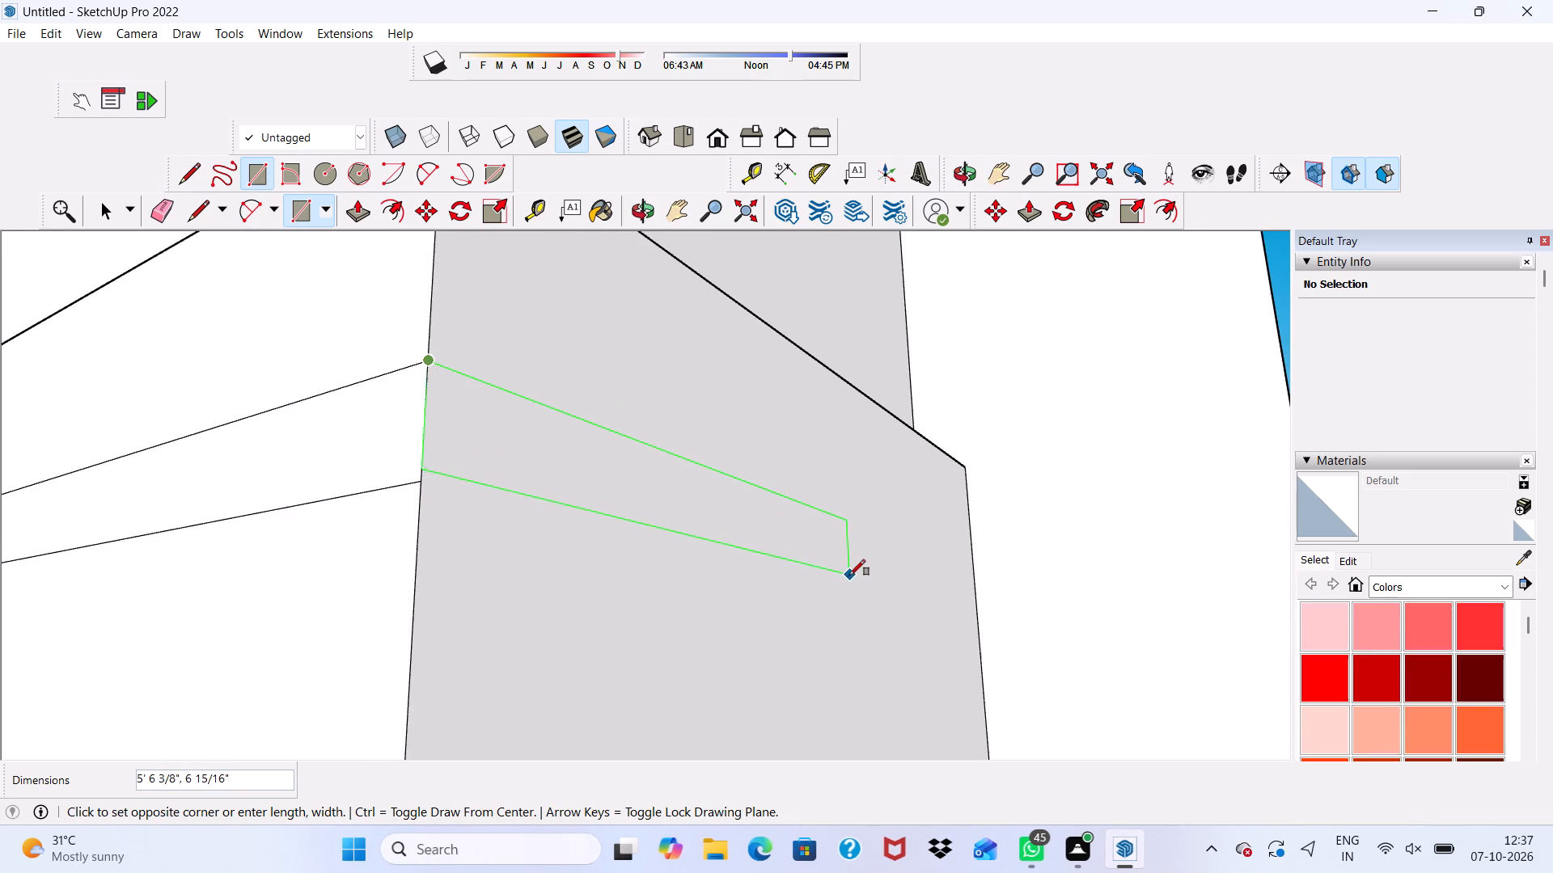
{"action": "left_click", "coordinate": [850, 580]}
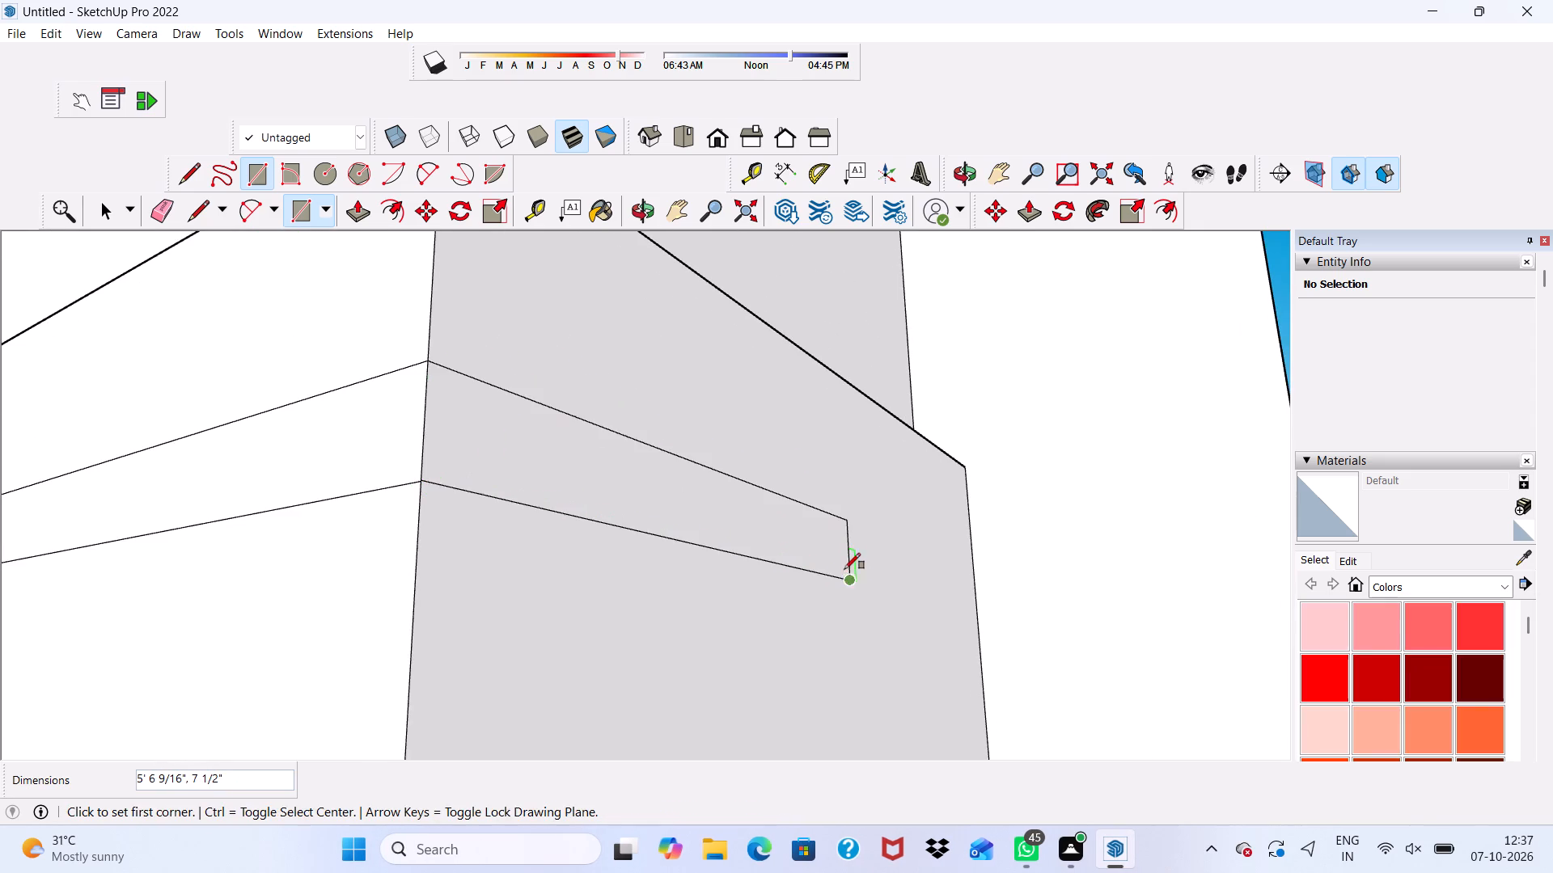
Draw a vertical strip about 6' 2 1/2" by 10 1/2" down from the upper band's outer end on the long-side face.
{"action": "scroll", "coordinate": [844, 567], "scroll_direction": "down", "scroll_amount": 4}
{"action": "middle_click_drag", "start_coordinate": [842, 576], "coordinate": [929, 554]}
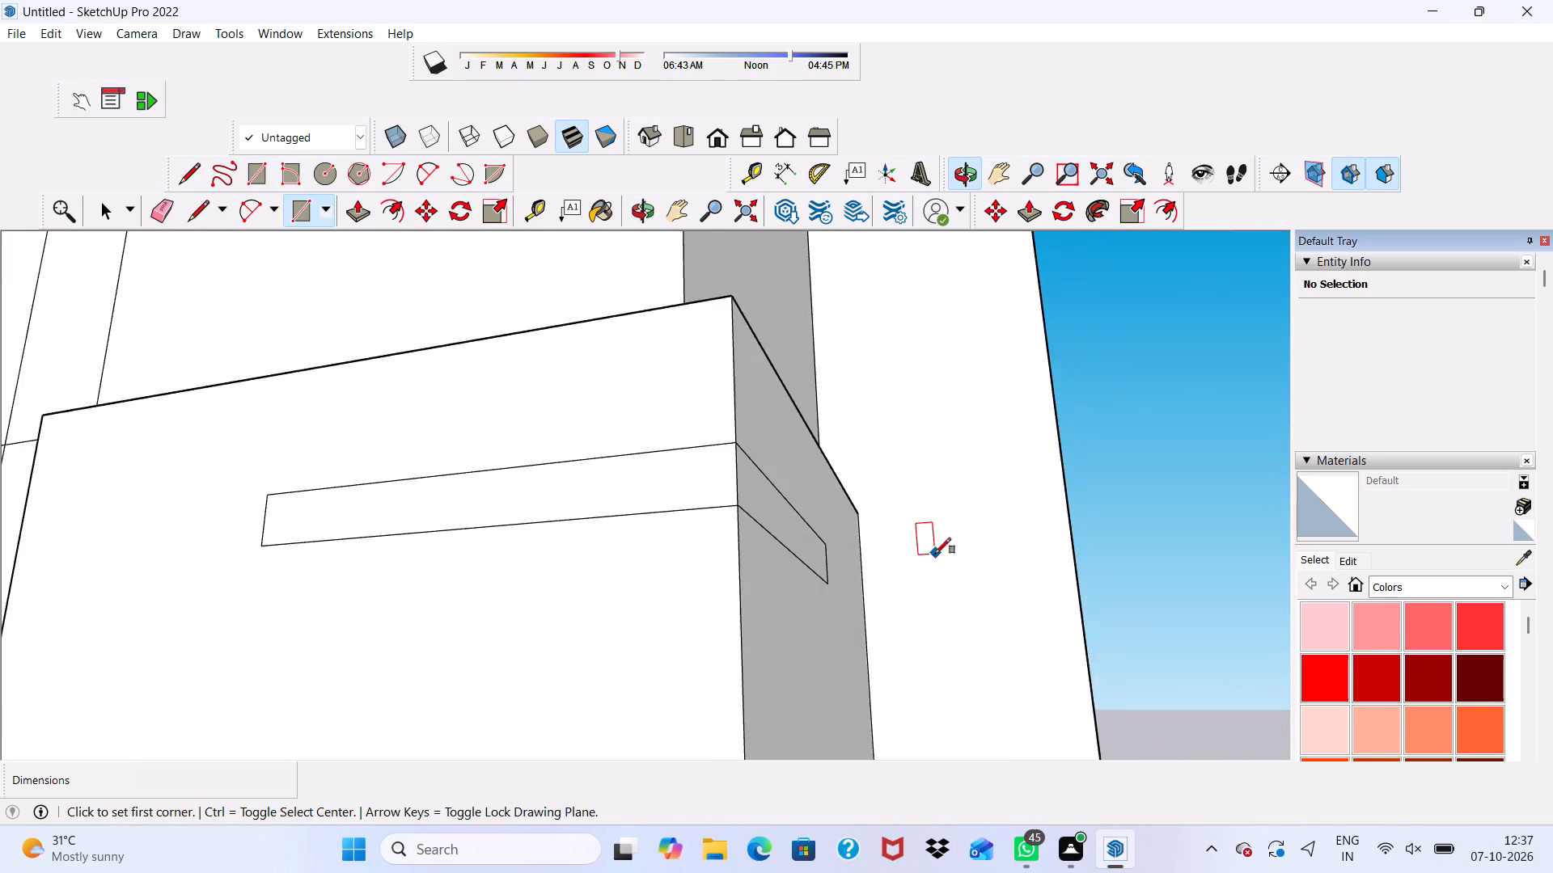
{"action": "scroll", "coordinate": [826, 550], "scroll_direction": "up", "scroll_amount": 1}
{"action": "scroll", "coordinate": [711, 544], "scroll_direction": "down", "scroll_amount": 5}
{"action": "scroll", "coordinate": [590, 504], "scroll_direction": "down", "scroll_amount": 1}
{"action": "middle_click_drag", "start_coordinate": [590, 504], "coordinate": [493, 420]}
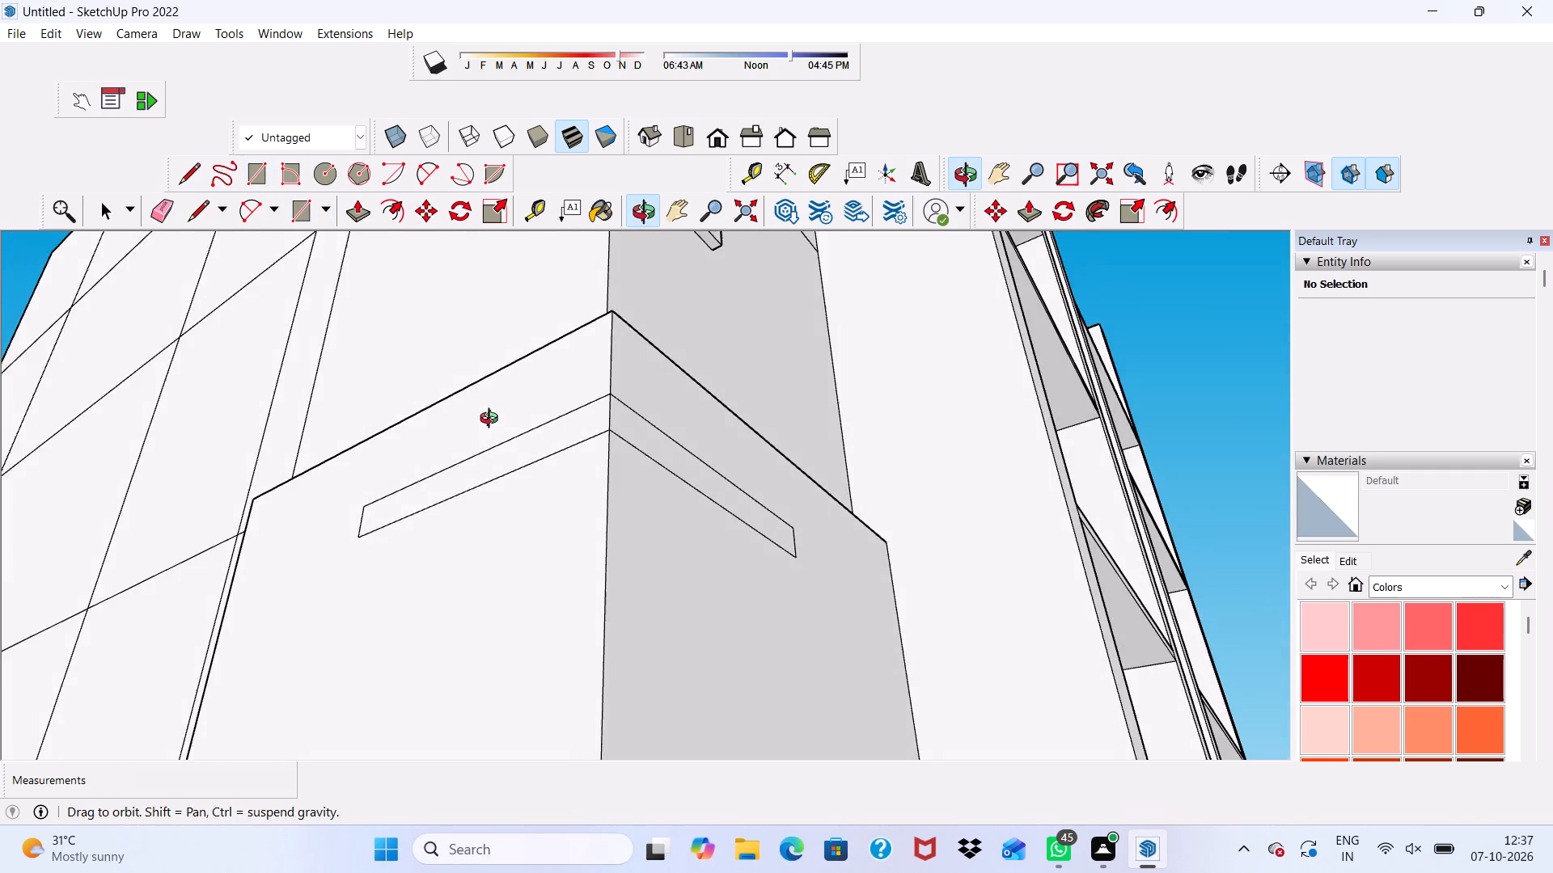
{"action": "middle_click_drag", "start_coordinate": [493, 420], "coordinate": [479, 498]}
{"action": "scroll", "coordinate": [479, 498], "scroll_direction": "down", "scroll_amount": 10}
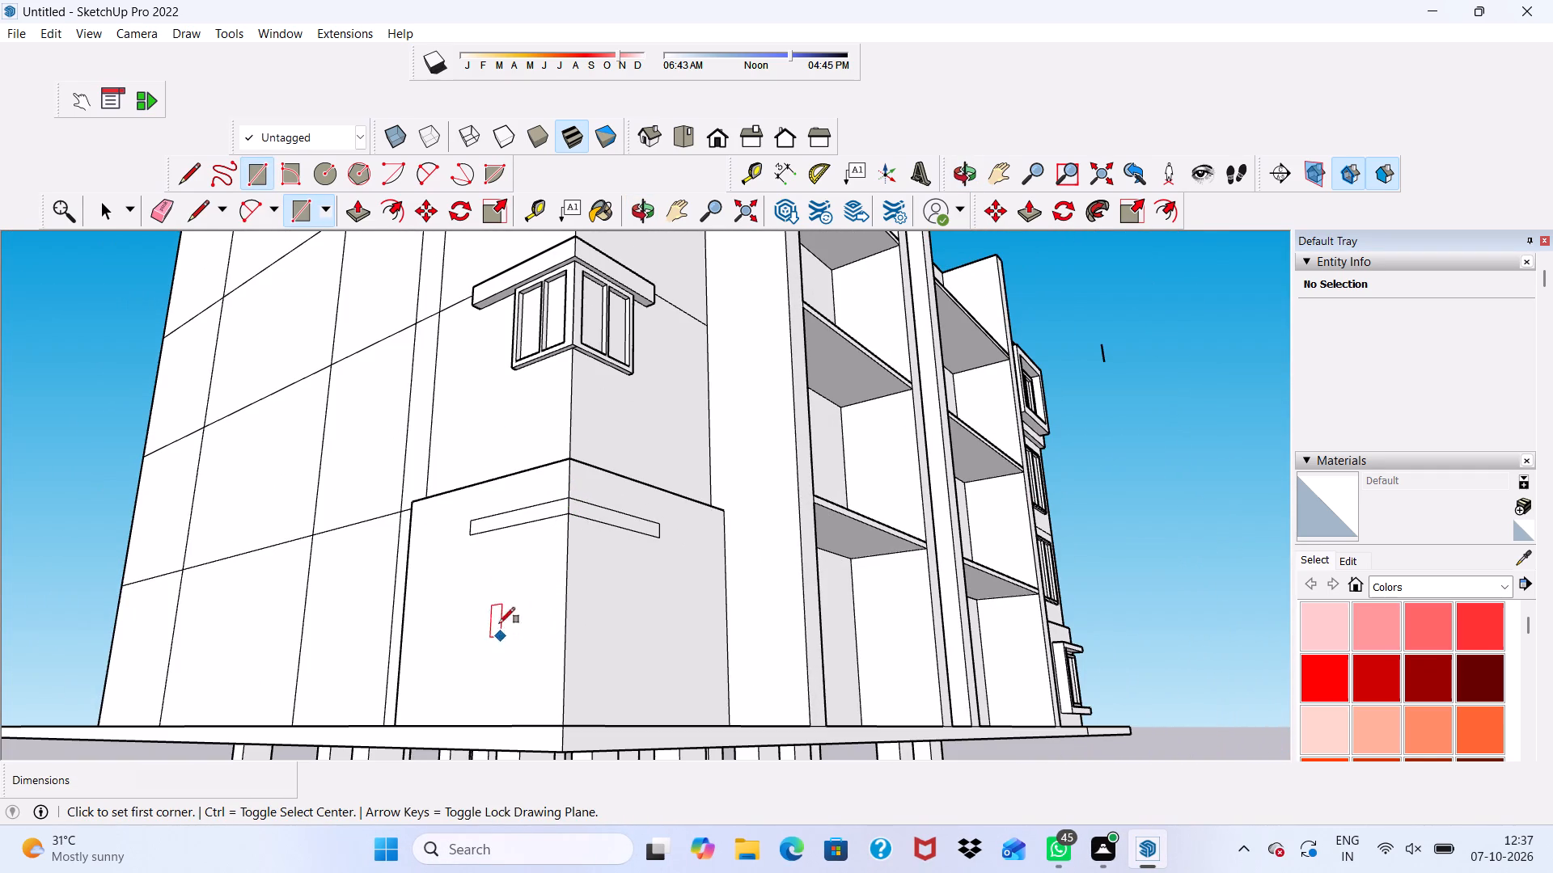
{"action": "middle_click_drag", "start_coordinate": [501, 623], "coordinate": [505, 665]}
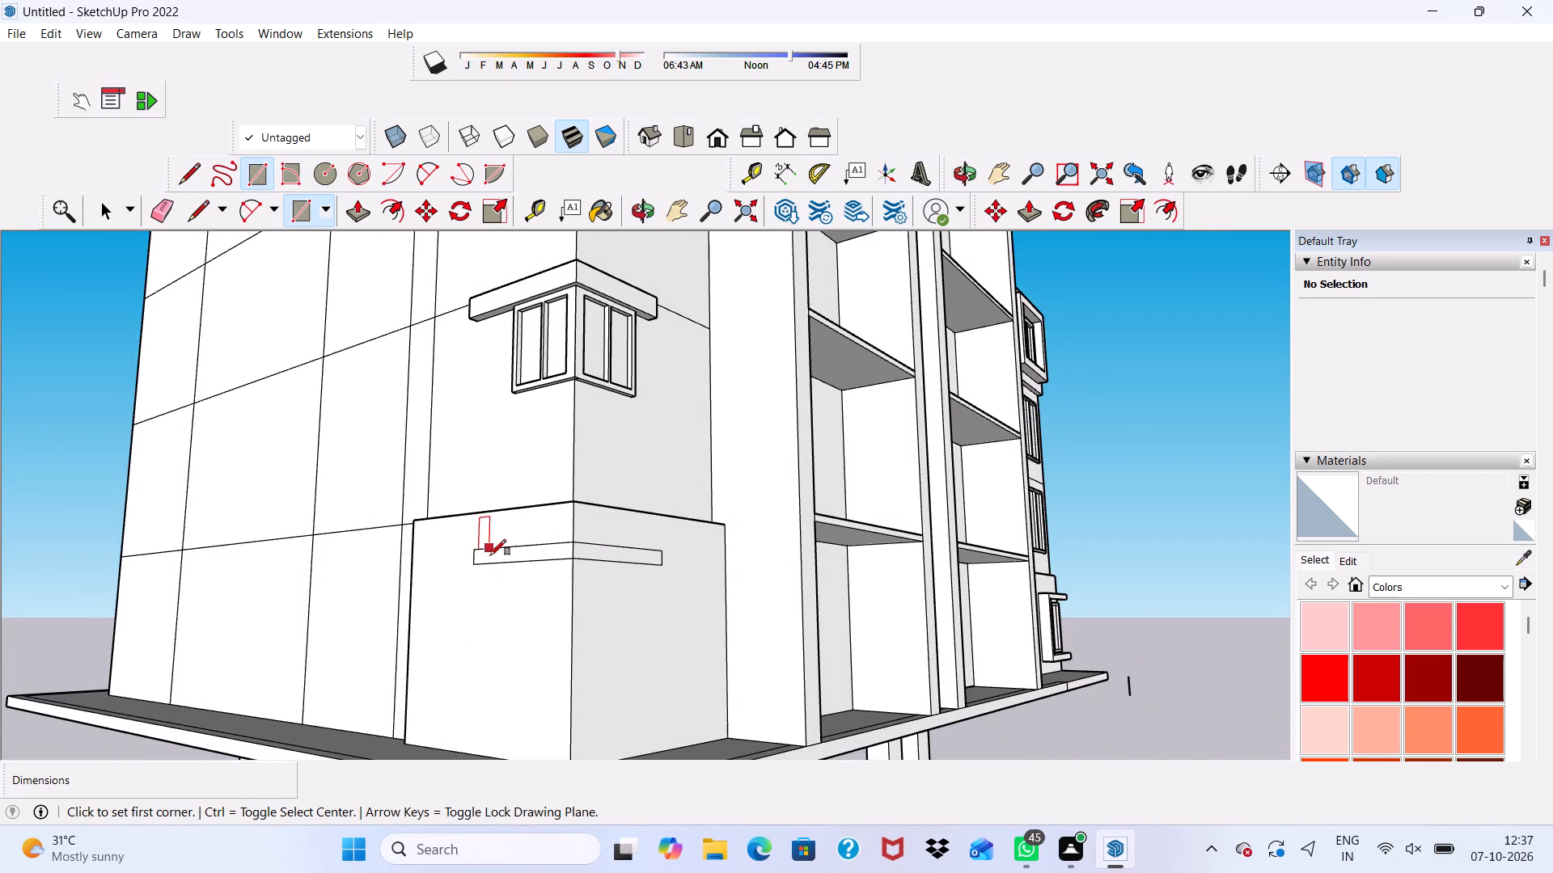
{"action": "scroll", "coordinate": [489, 576], "scroll_direction": "up", "scroll_amount": 1}
{"action": "scroll", "coordinate": [489, 576], "scroll_direction": "down", "scroll_amount": 1}
{"action": "middle_click_drag", "start_coordinate": [489, 576], "coordinate": [573, 588]}
{"action": "scroll", "coordinate": [554, 552], "scroll_direction": "up", "scroll_amount": 4}
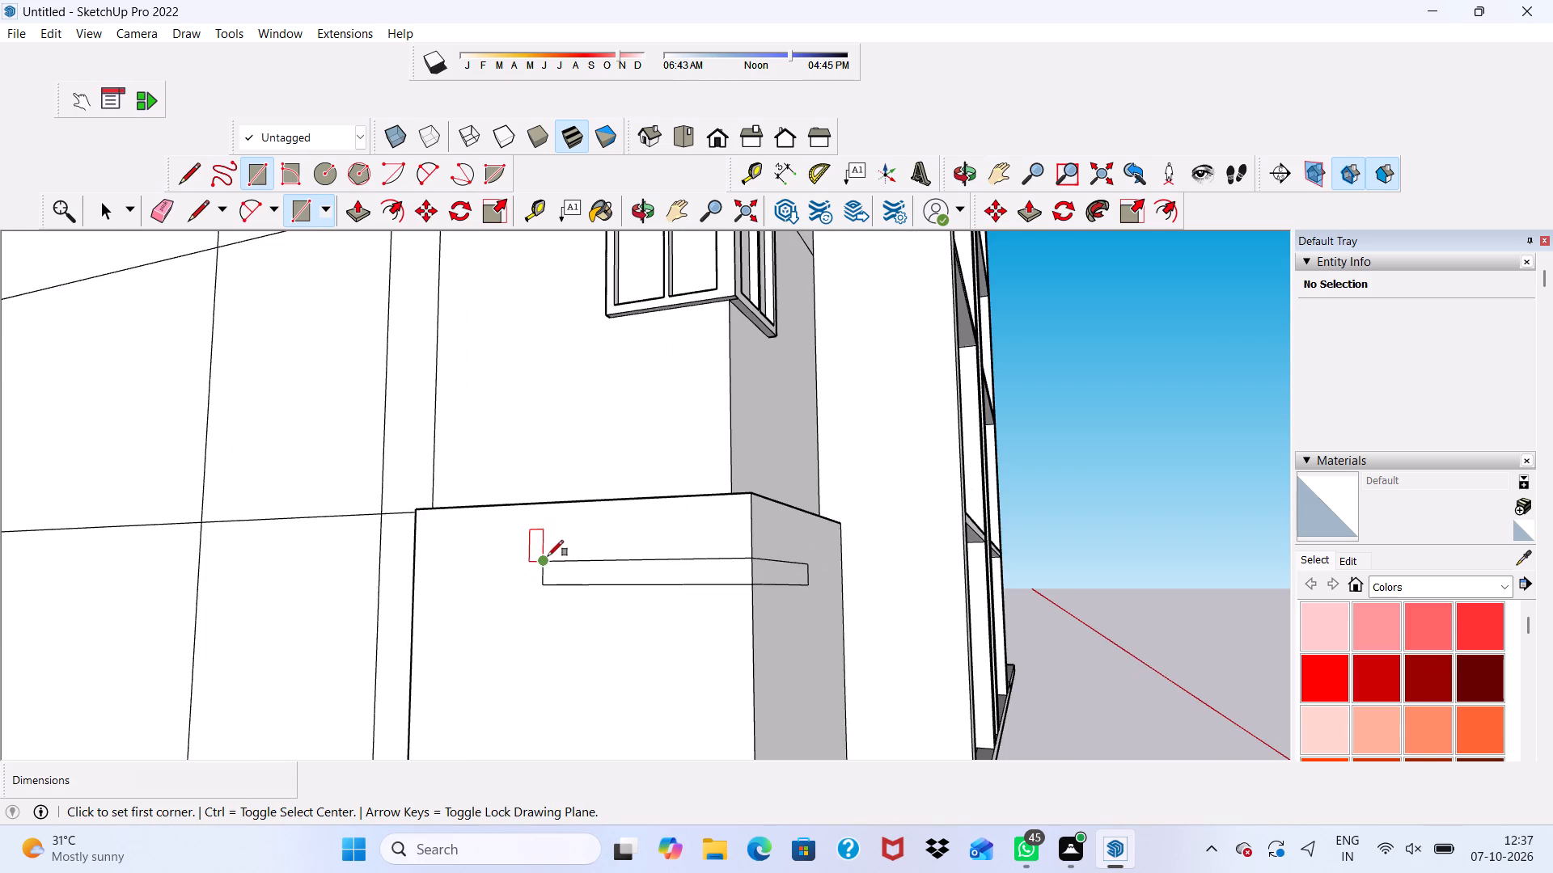
{"action": "left_click", "coordinate": [540, 559]}
{"action": "scroll", "coordinate": [572, 655], "scroll_direction": "down", "scroll_amount": 8}
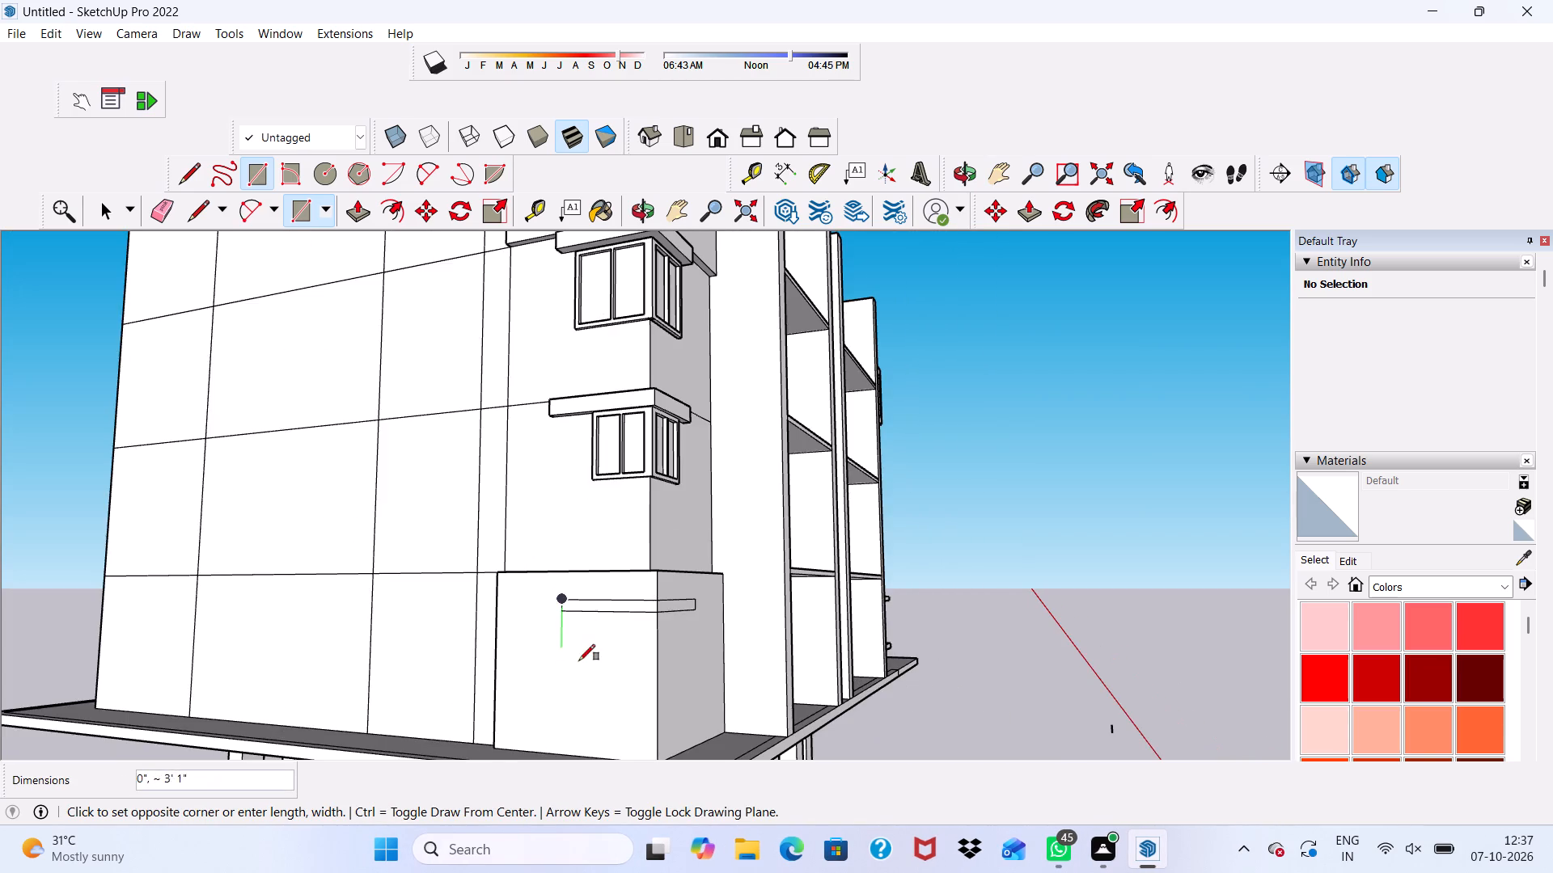
{"action": "scroll", "coordinate": [579, 667], "scroll_direction": "up", "scroll_amount": 5}
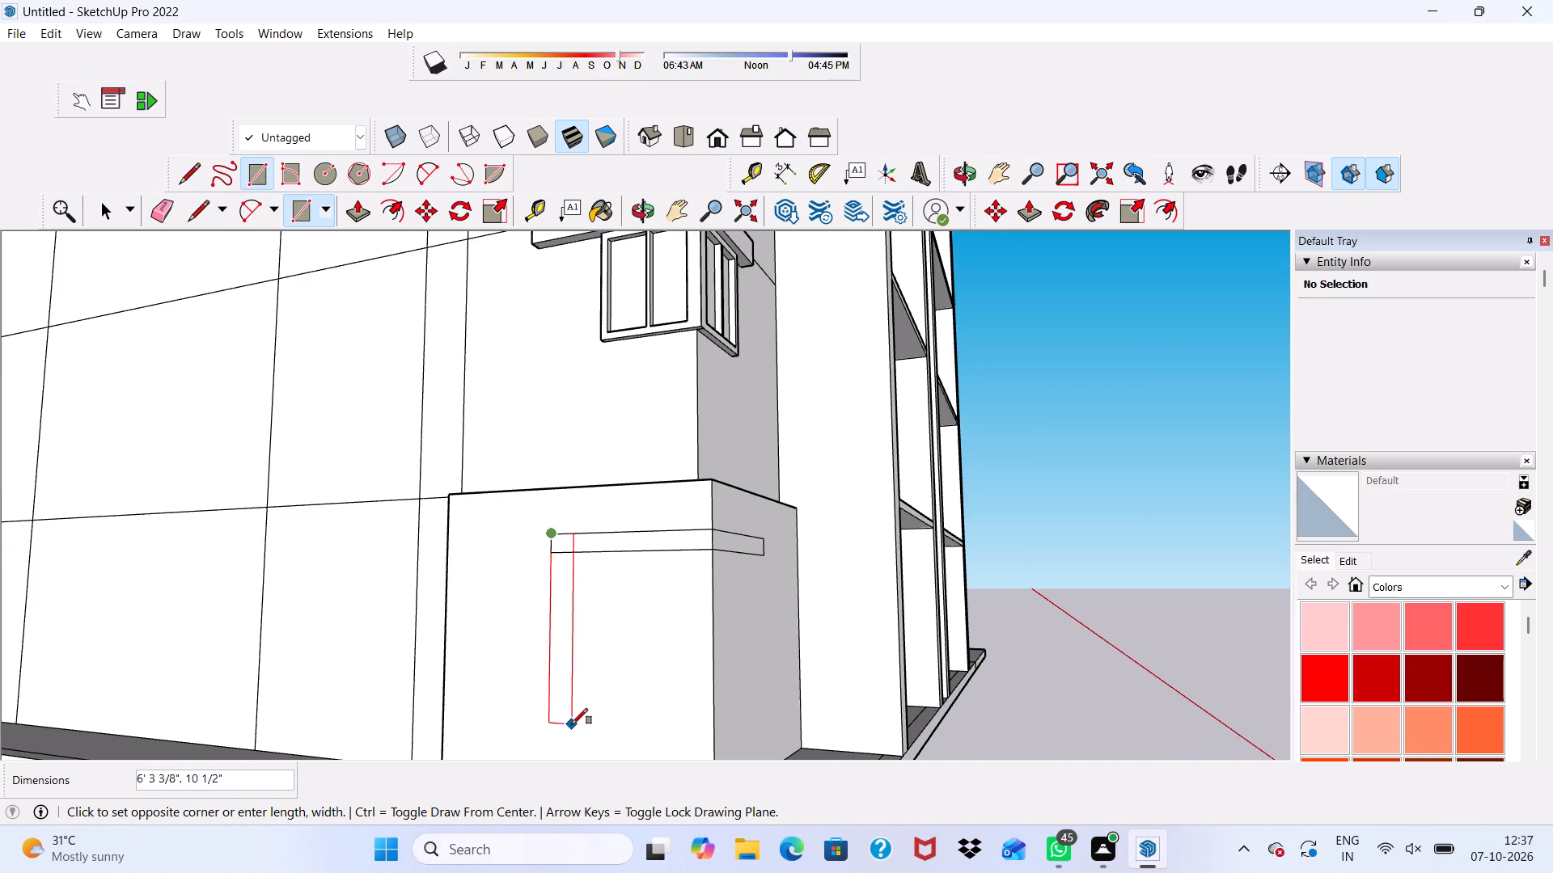
{"action": "left_click", "coordinate": [572, 722]}
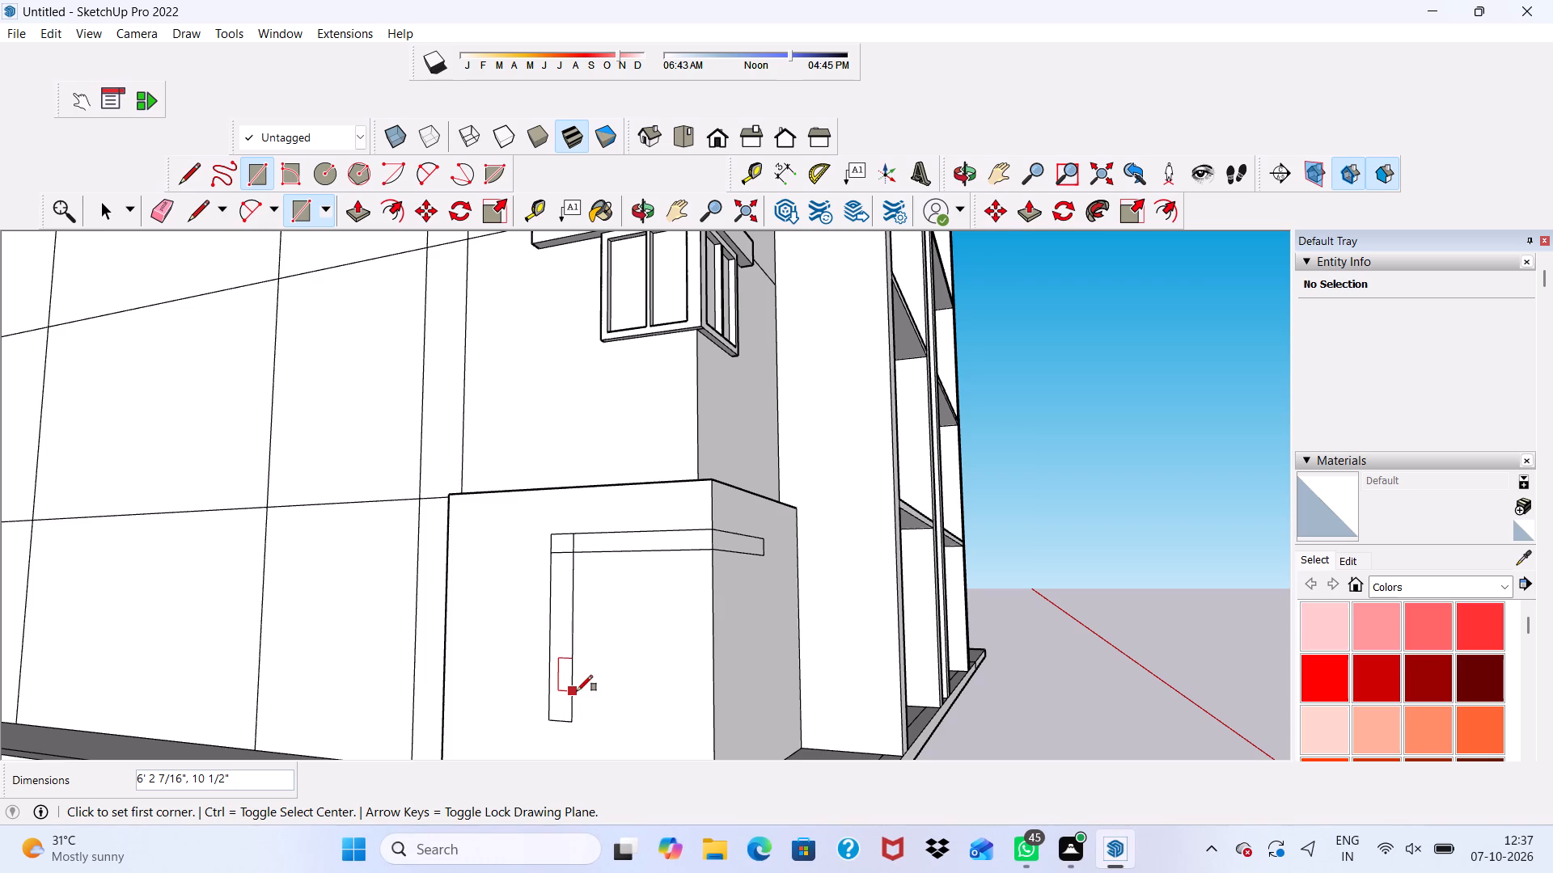
{"action": "left_click", "coordinate": [577, 691]}
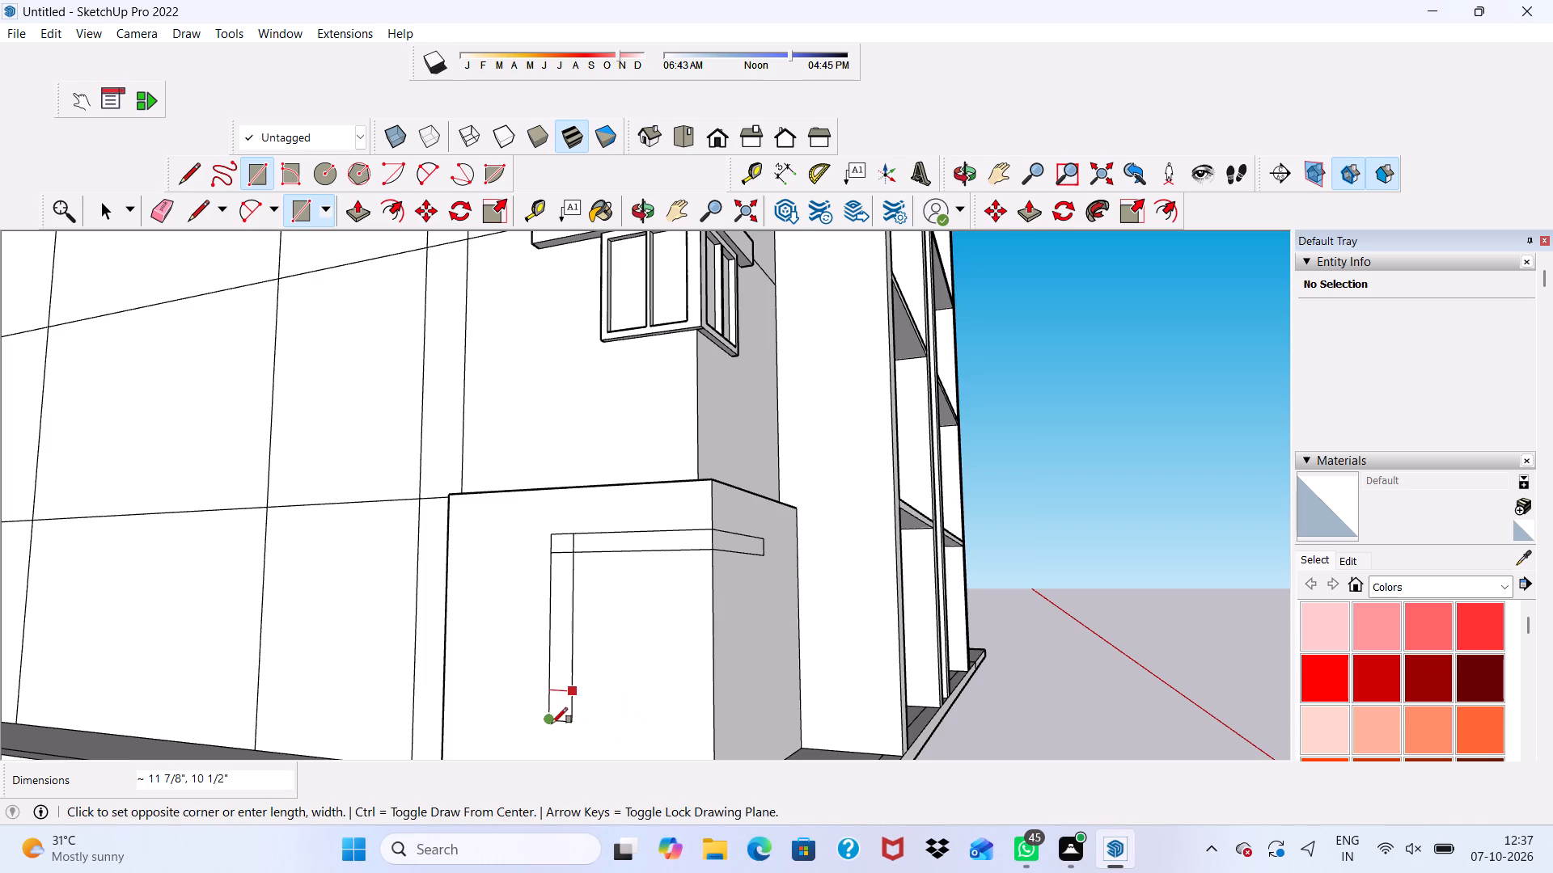
{"action": "key", "text": "space"}
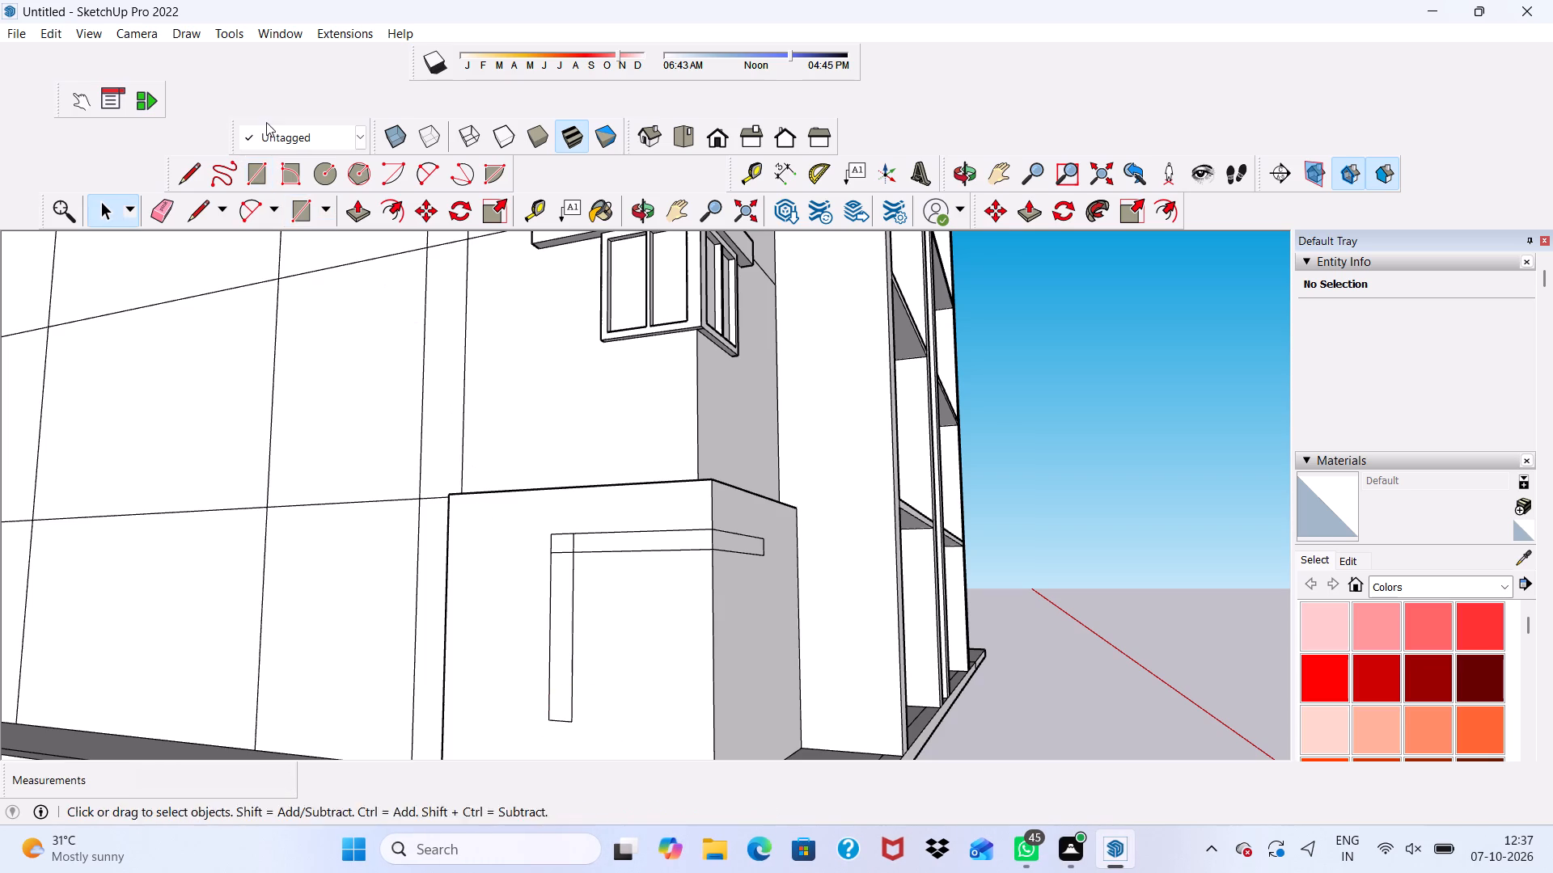
Draw a lower horizontal band about 5' 10" by 8" from the vertical strip's bottom outer corner to the block's corner edge.
{"action": "left_click", "coordinate": [256, 179]}
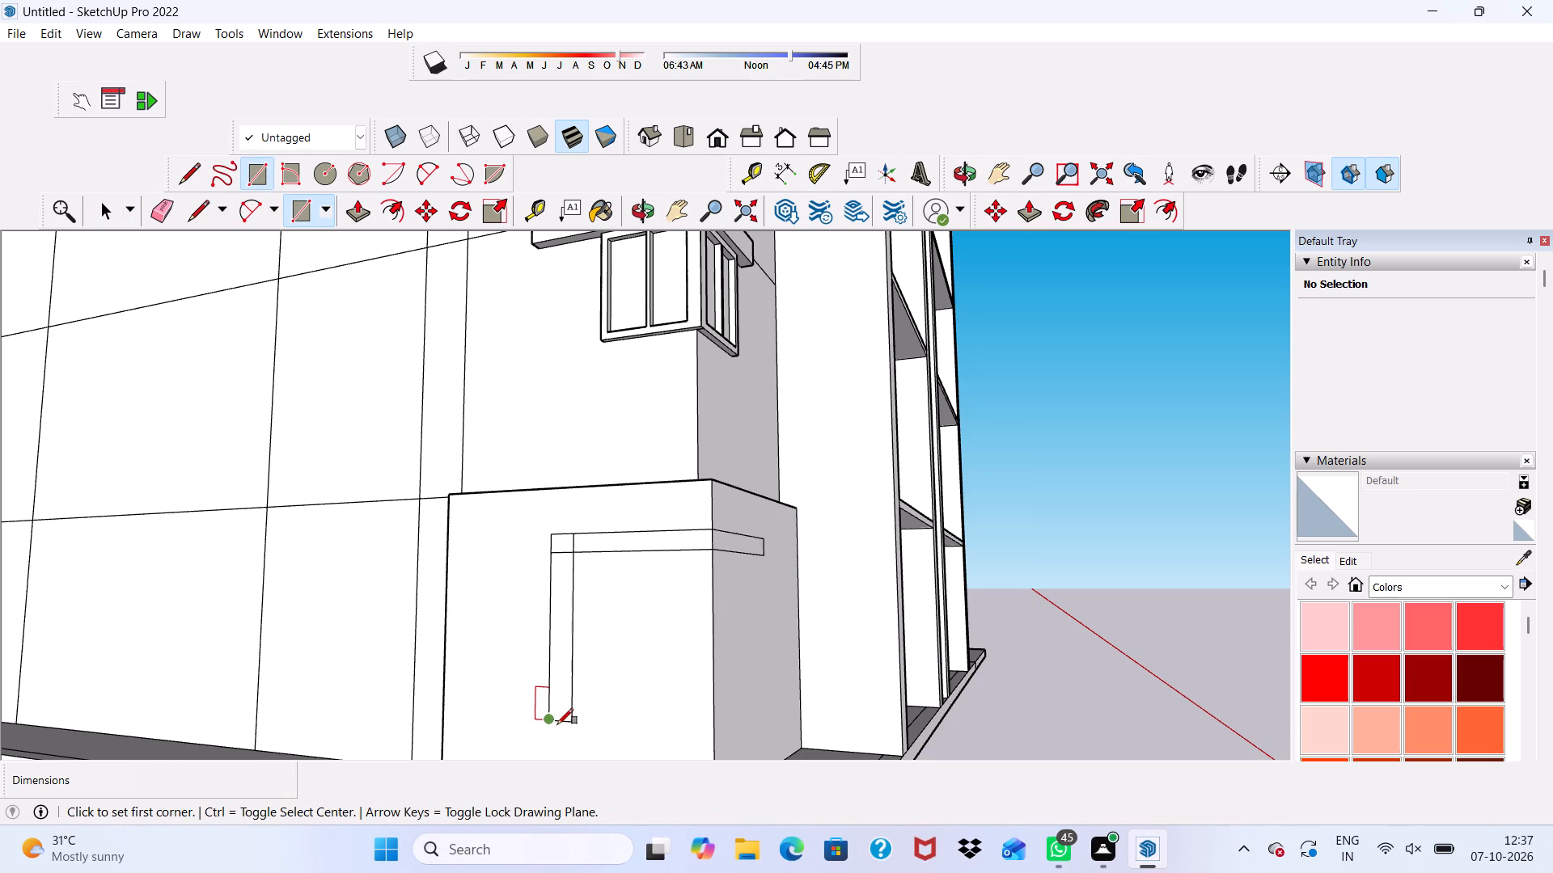
{"action": "left_click", "coordinate": [548, 722]}
{"action": "scroll", "coordinate": [669, 757], "scroll_direction": "down", "scroll_amount": 2}
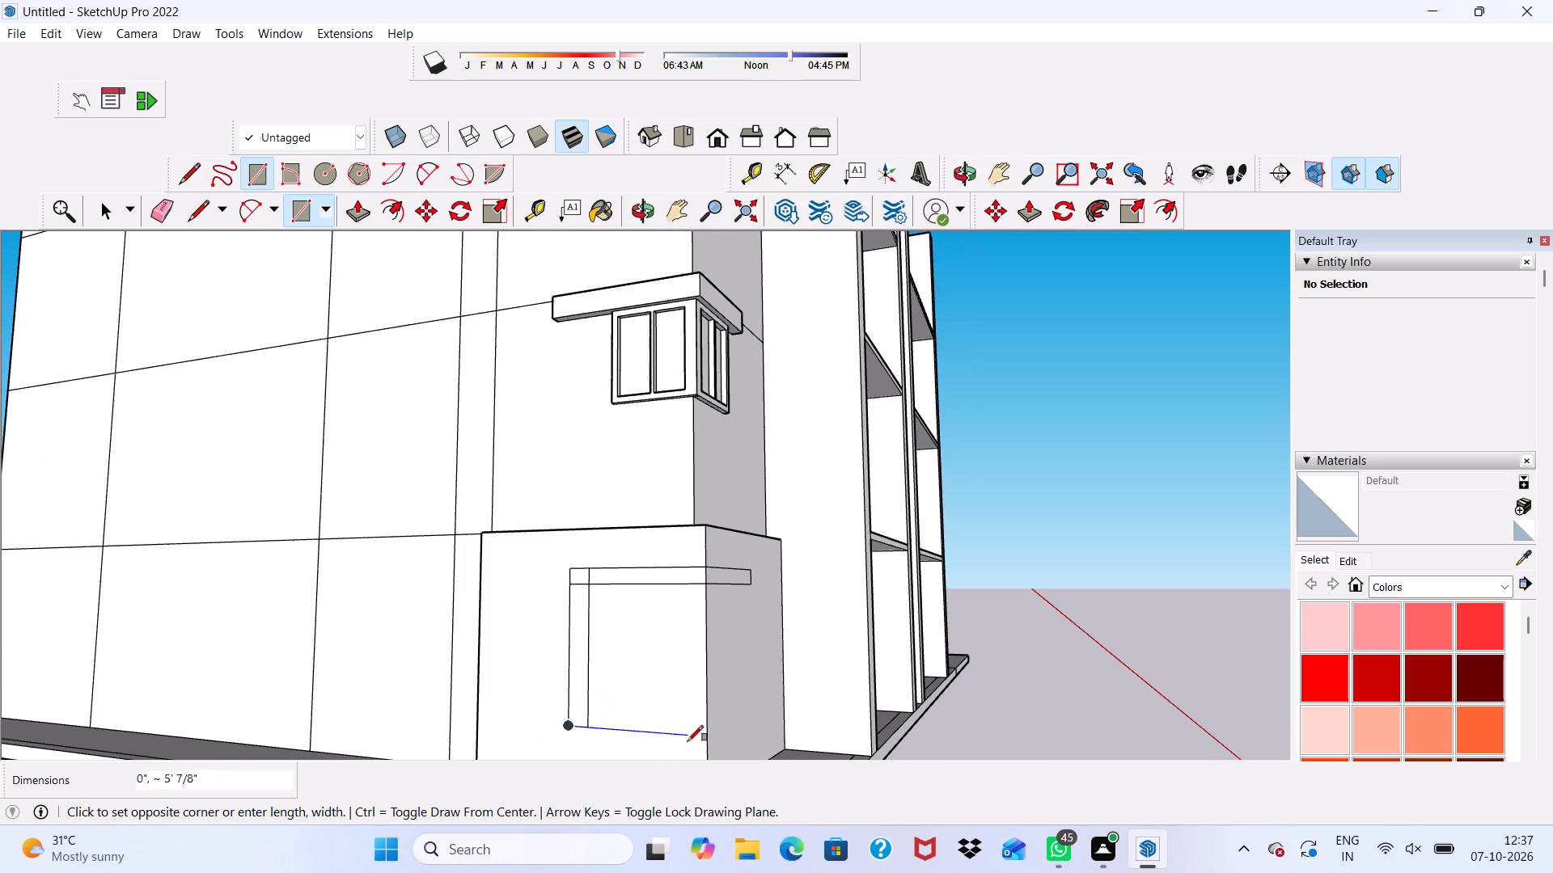
{"action": "scroll", "coordinate": [789, 691], "scroll_direction": "up", "scroll_amount": 4}
{"action": "scroll", "coordinate": [712, 647], "scroll_direction": "down", "scroll_amount": 1}
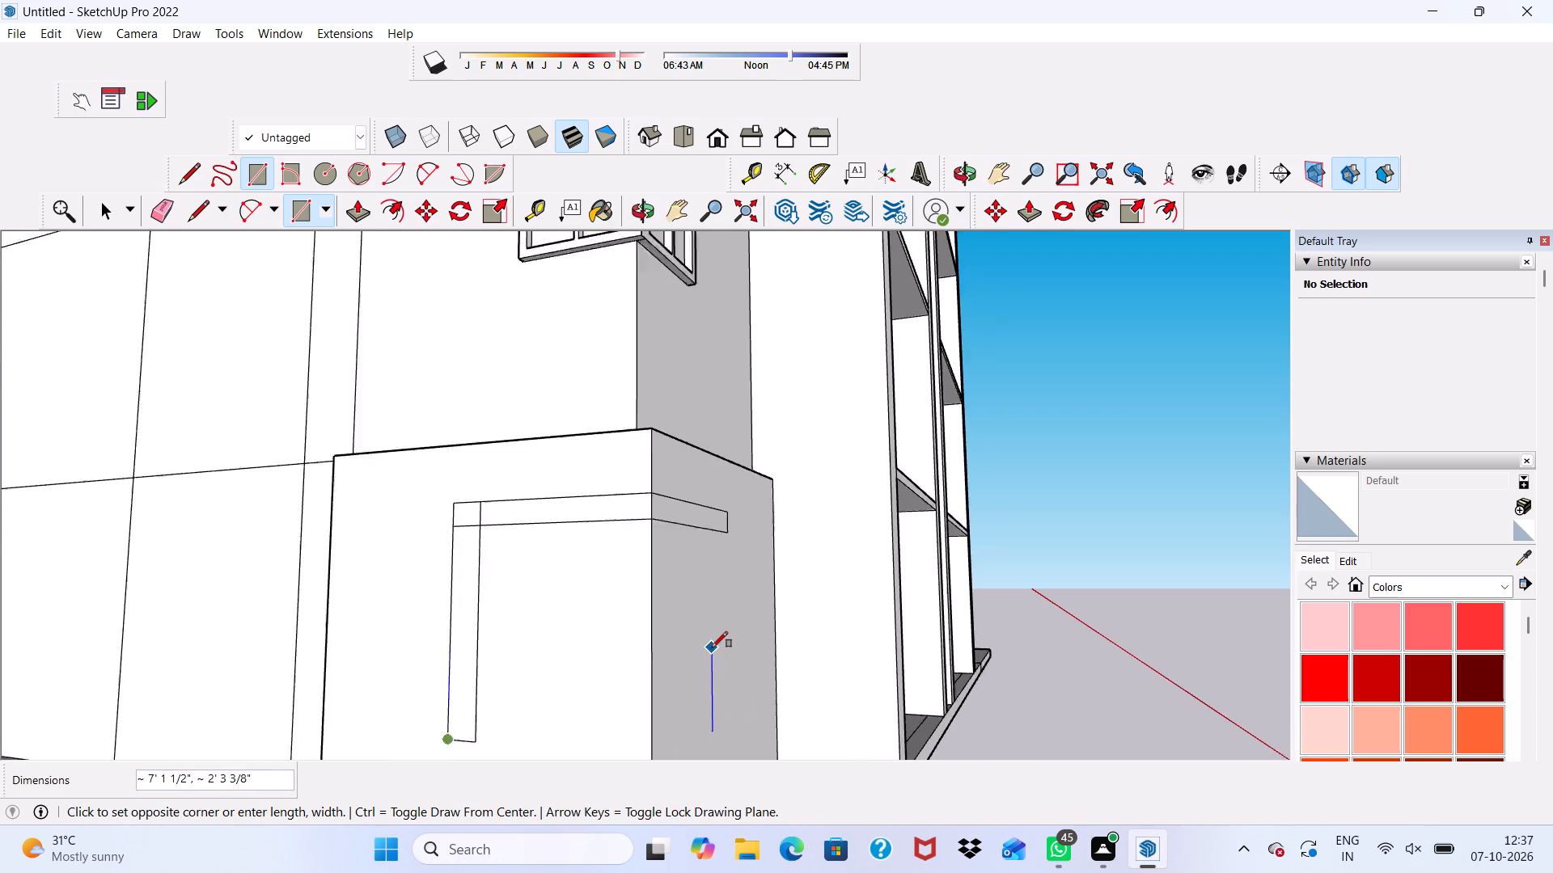
{"action": "scroll", "coordinate": [712, 647], "scroll_direction": "down", "scroll_amount": 2}
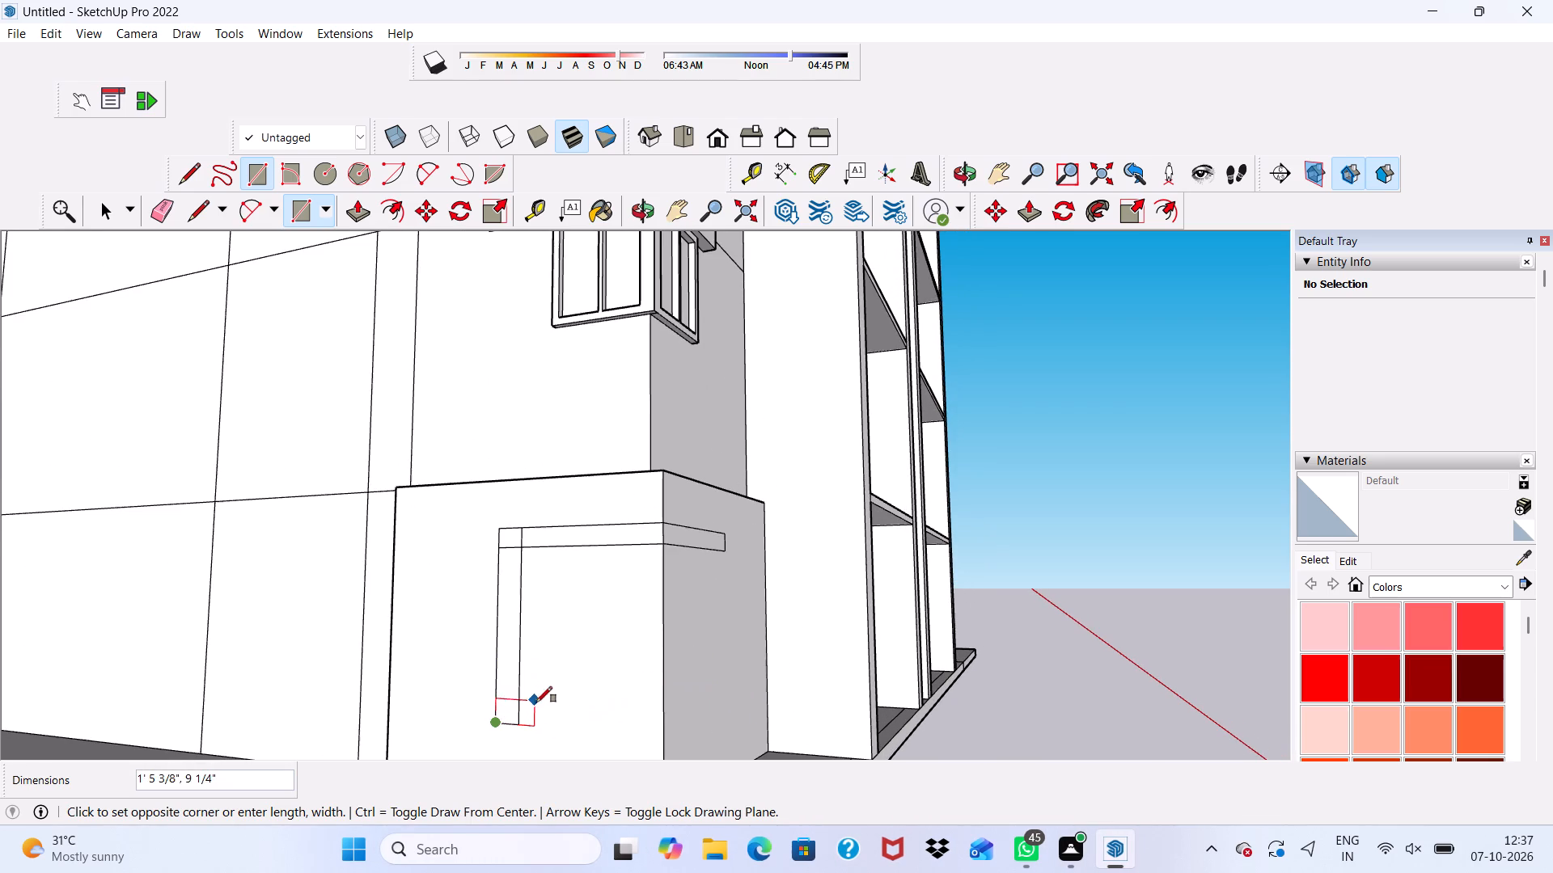
{"action": "left_click", "coordinate": [662, 712]}
Continue the lower band around the corner with a rectangle about 6' 2 3/4" by 8" on the balcony-side face.
{"action": "scroll", "coordinate": [667, 720], "scroll_direction": "up", "scroll_amount": 2}
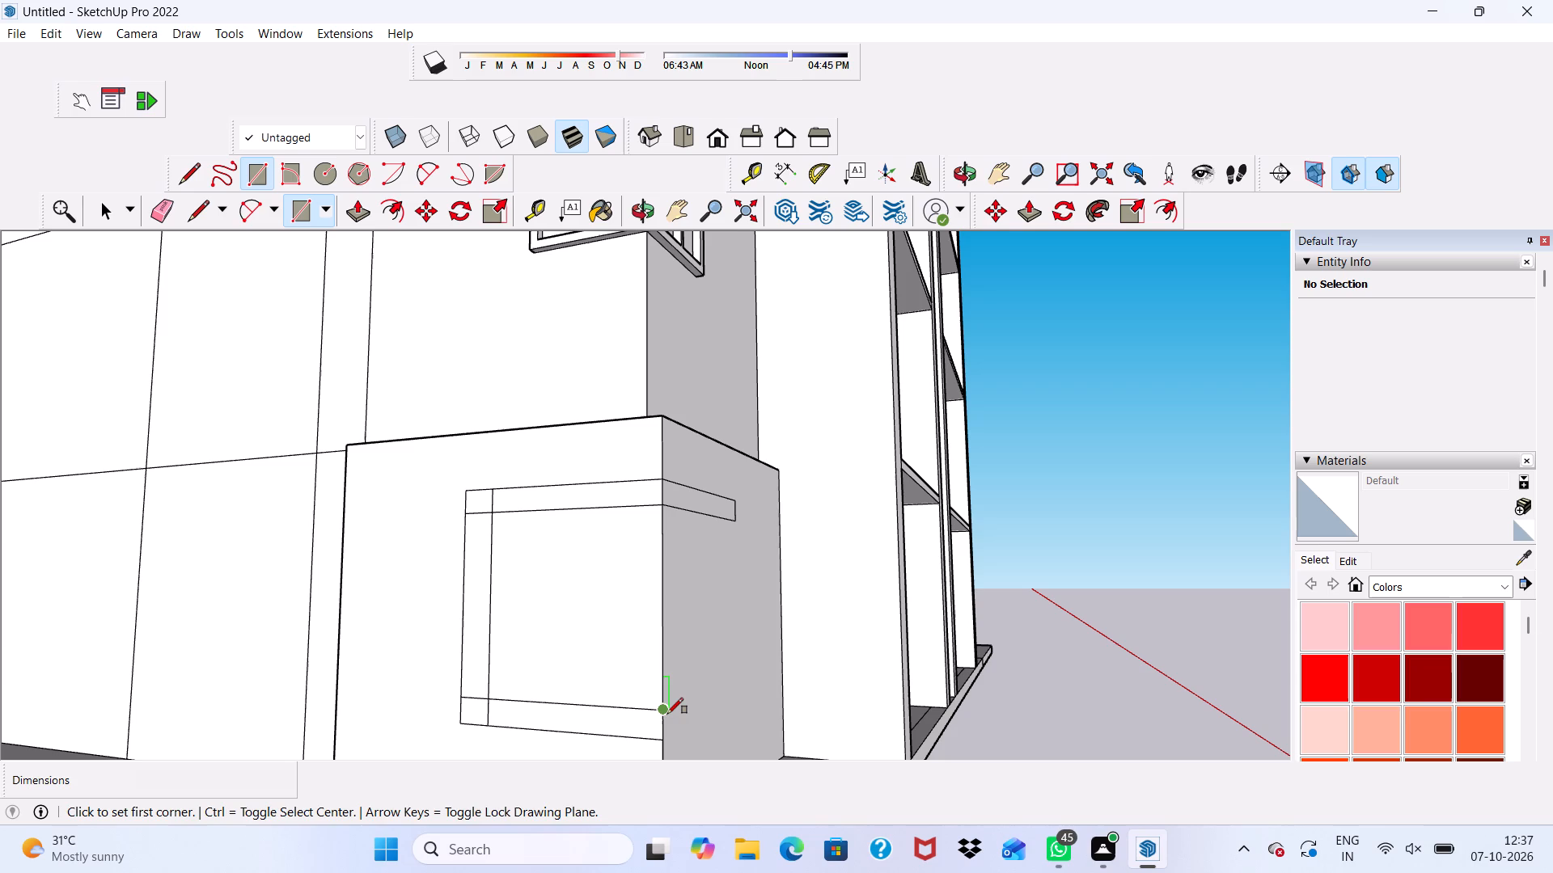
{"action": "left_click", "coordinate": [667, 712]}
{"action": "scroll", "coordinate": [723, 698], "scroll_direction": "up", "scroll_amount": 2}
{"action": "scroll", "coordinate": [724, 698], "scroll_direction": "down", "scroll_amount": 4}
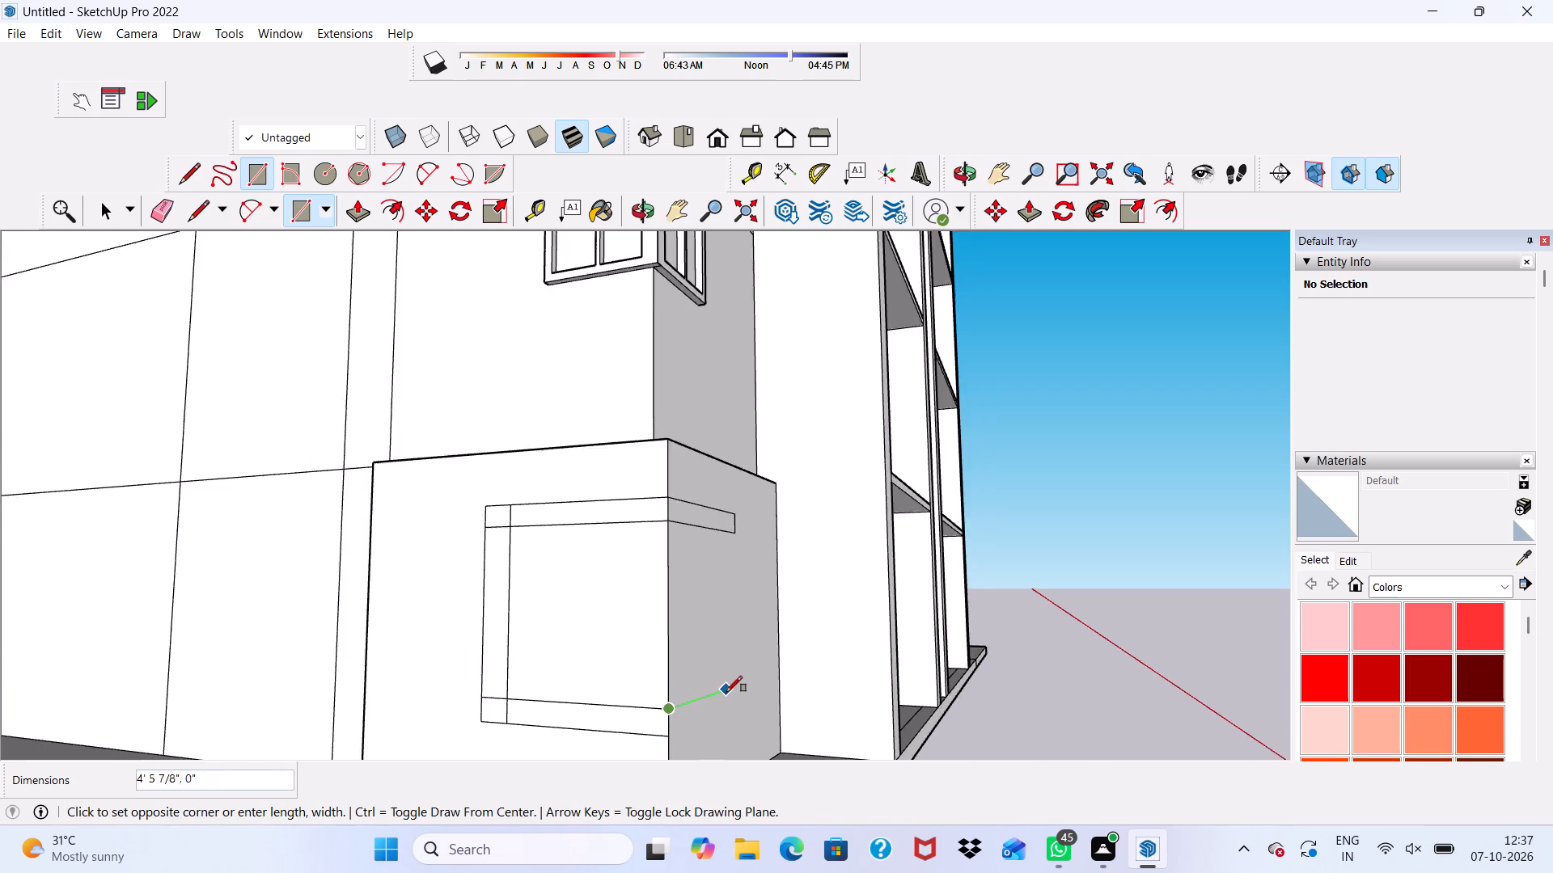
{"action": "scroll", "coordinate": [726, 692], "scroll_direction": "down", "scroll_amount": 3}
{"action": "scroll", "coordinate": [738, 699], "scroll_direction": "up", "scroll_amount": 5}
{"action": "scroll", "coordinate": [726, 712], "scroll_direction": "down", "scroll_amount": 1}
{"action": "middle_click_drag", "start_coordinate": [726, 712], "coordinate": [692, 636]}
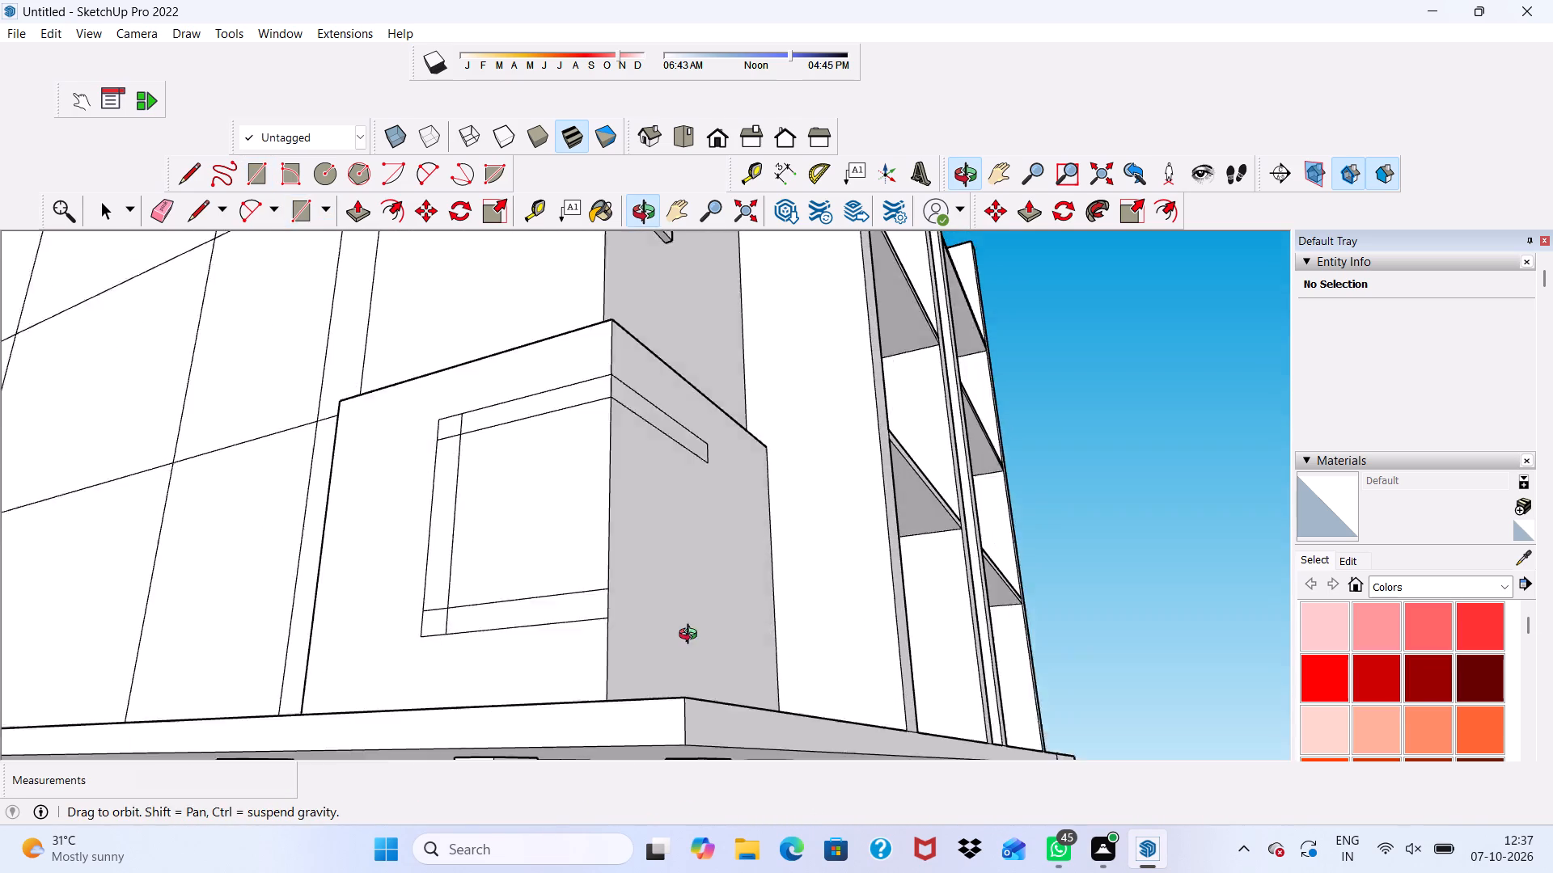
{"action": "middle_click_drag", "start_coordinate": [692, 636], "coordinate": [675, 645]}
{"action": "scroll", "coordinate": [633, 623], "scroll_direction": "up", "scroll_amount": 3}
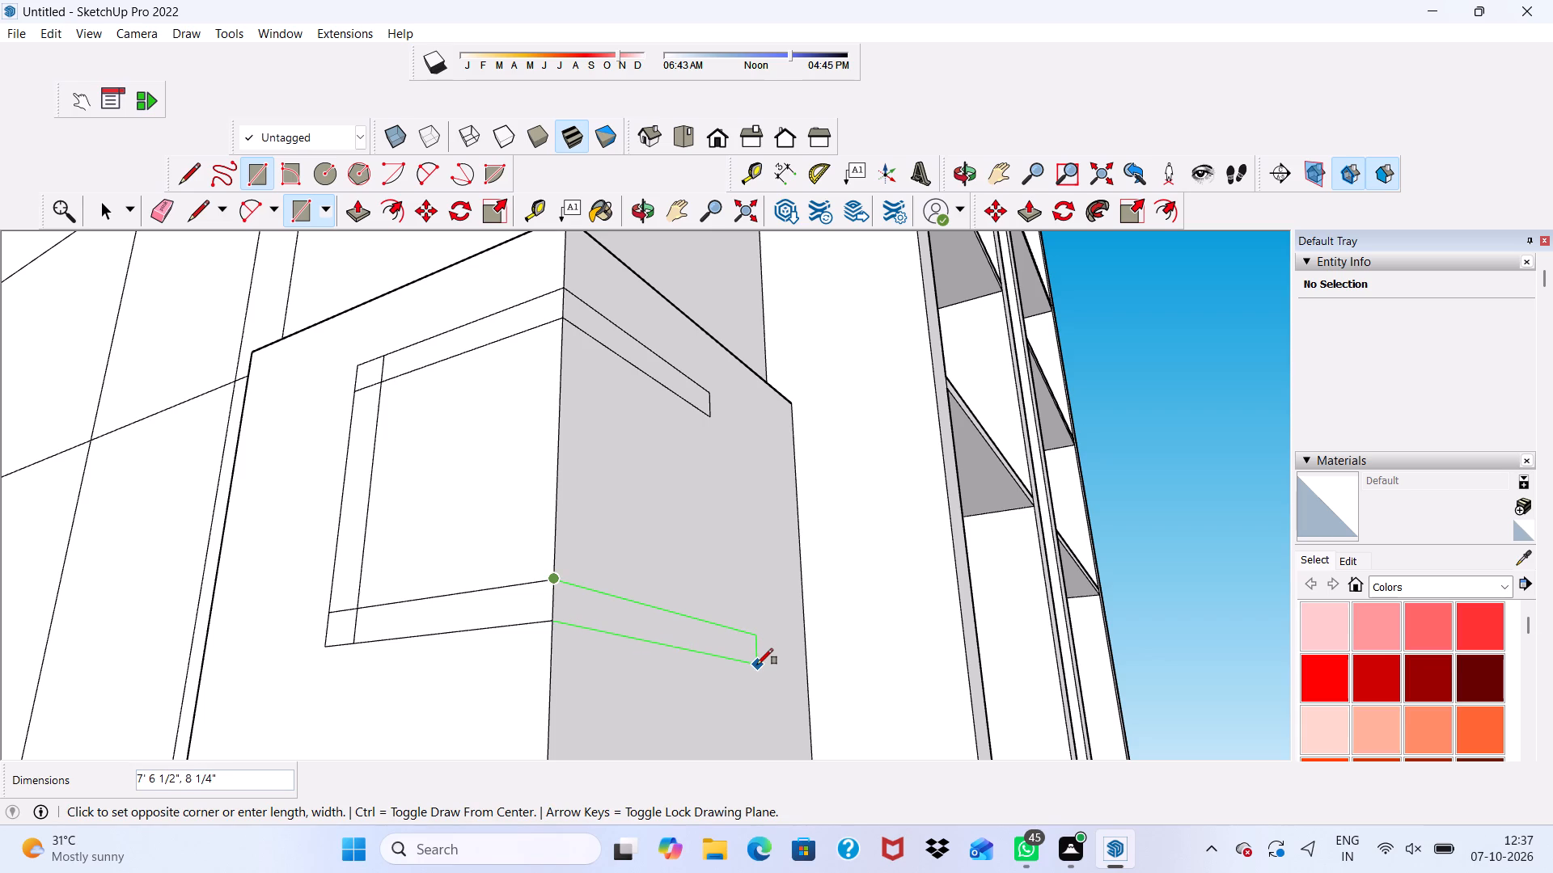
{"action": "middle_click_drag", "start_coordinate": [757, 664], "coordinate": [608, 689]}
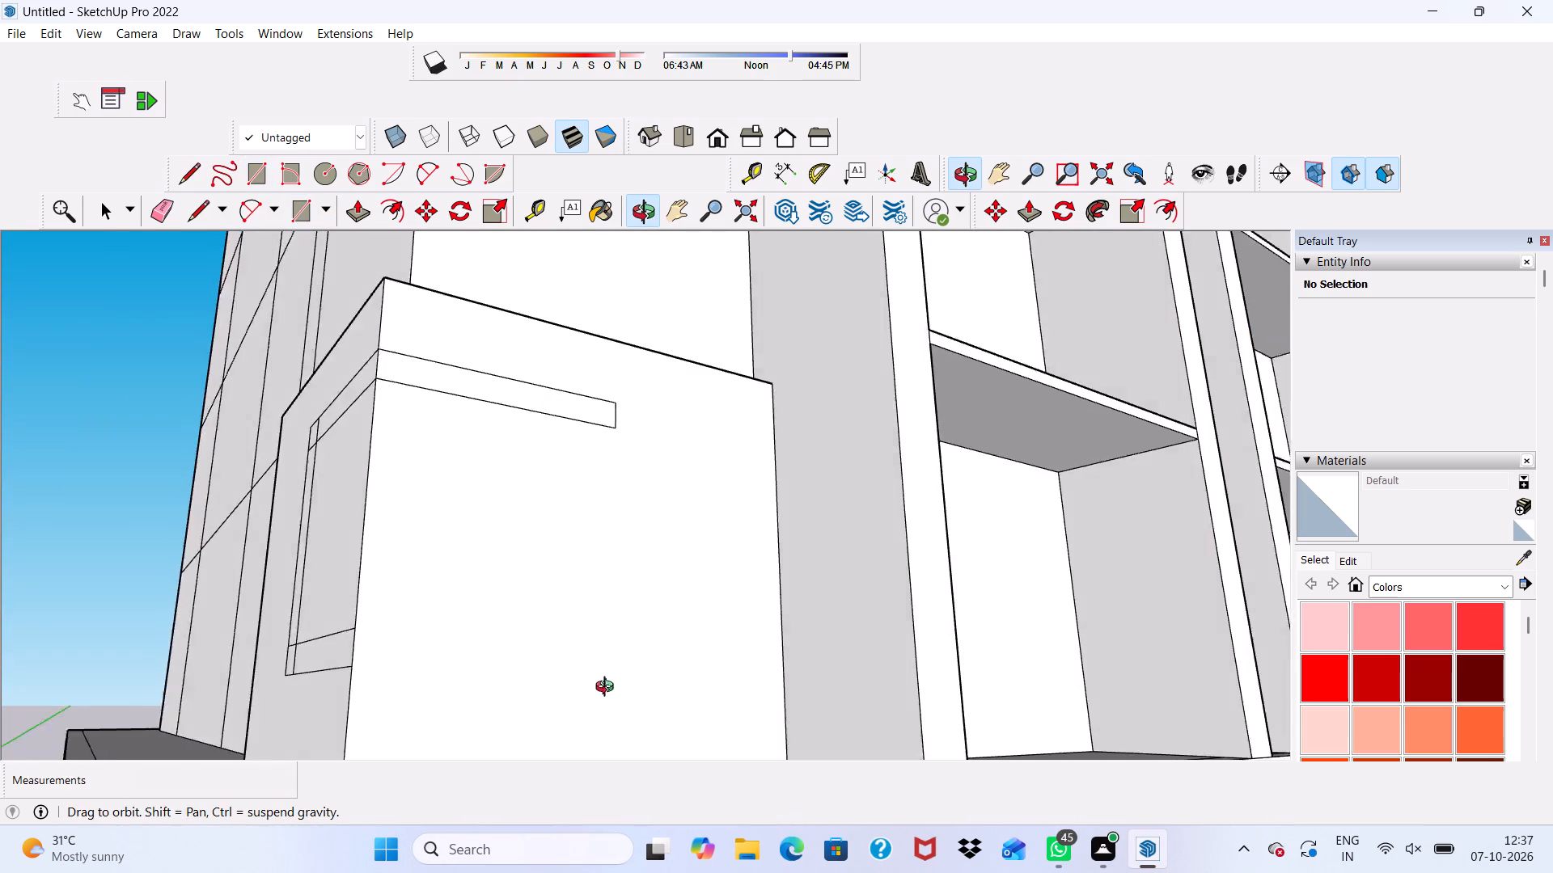
{"action": "middle_click_drag", "start_coordinate": [608, 689], "coordinate": [597, 691]}
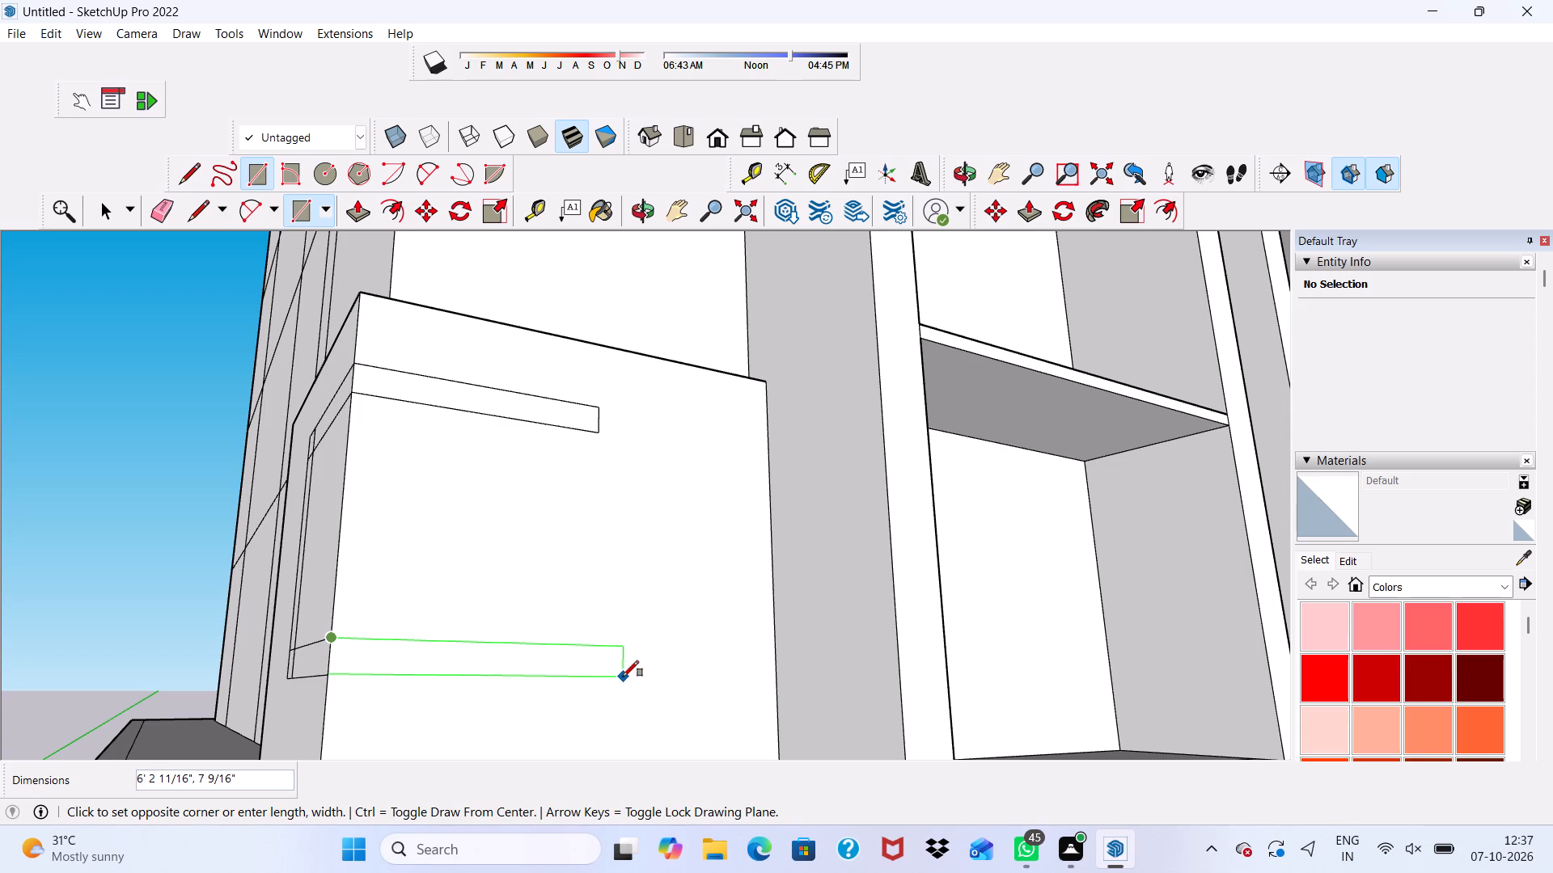
{"action": "left_click", "coordinate": [623, 677]}
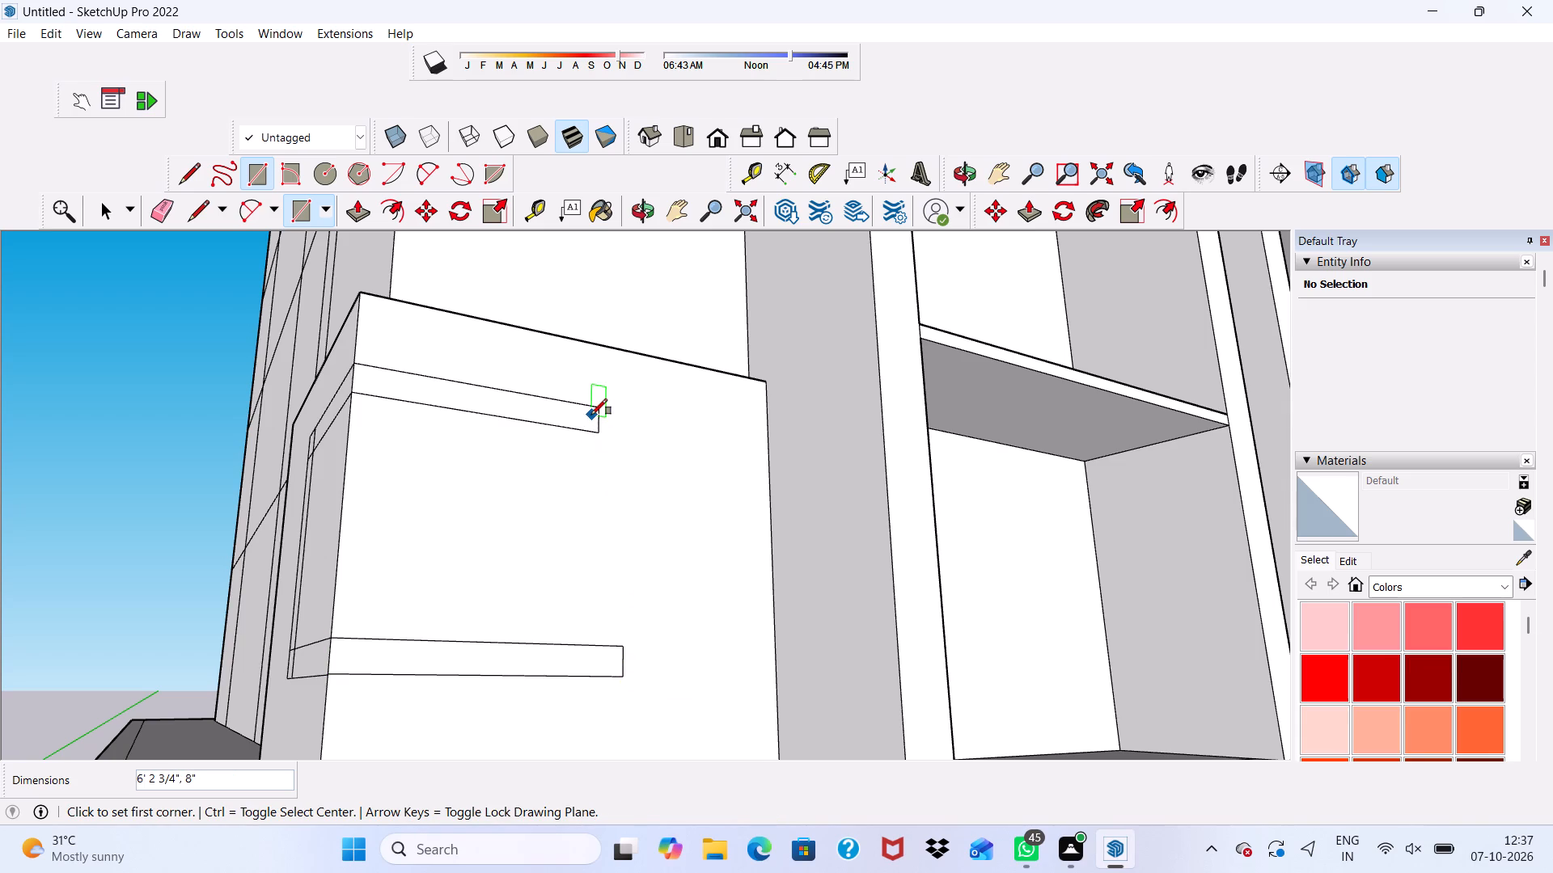
Draw a vertical strip about 6' 2" by 8" down from the upper band's outer end on the balcony-side face.
{"action": "left_click", "coordinate": [600, 412]}
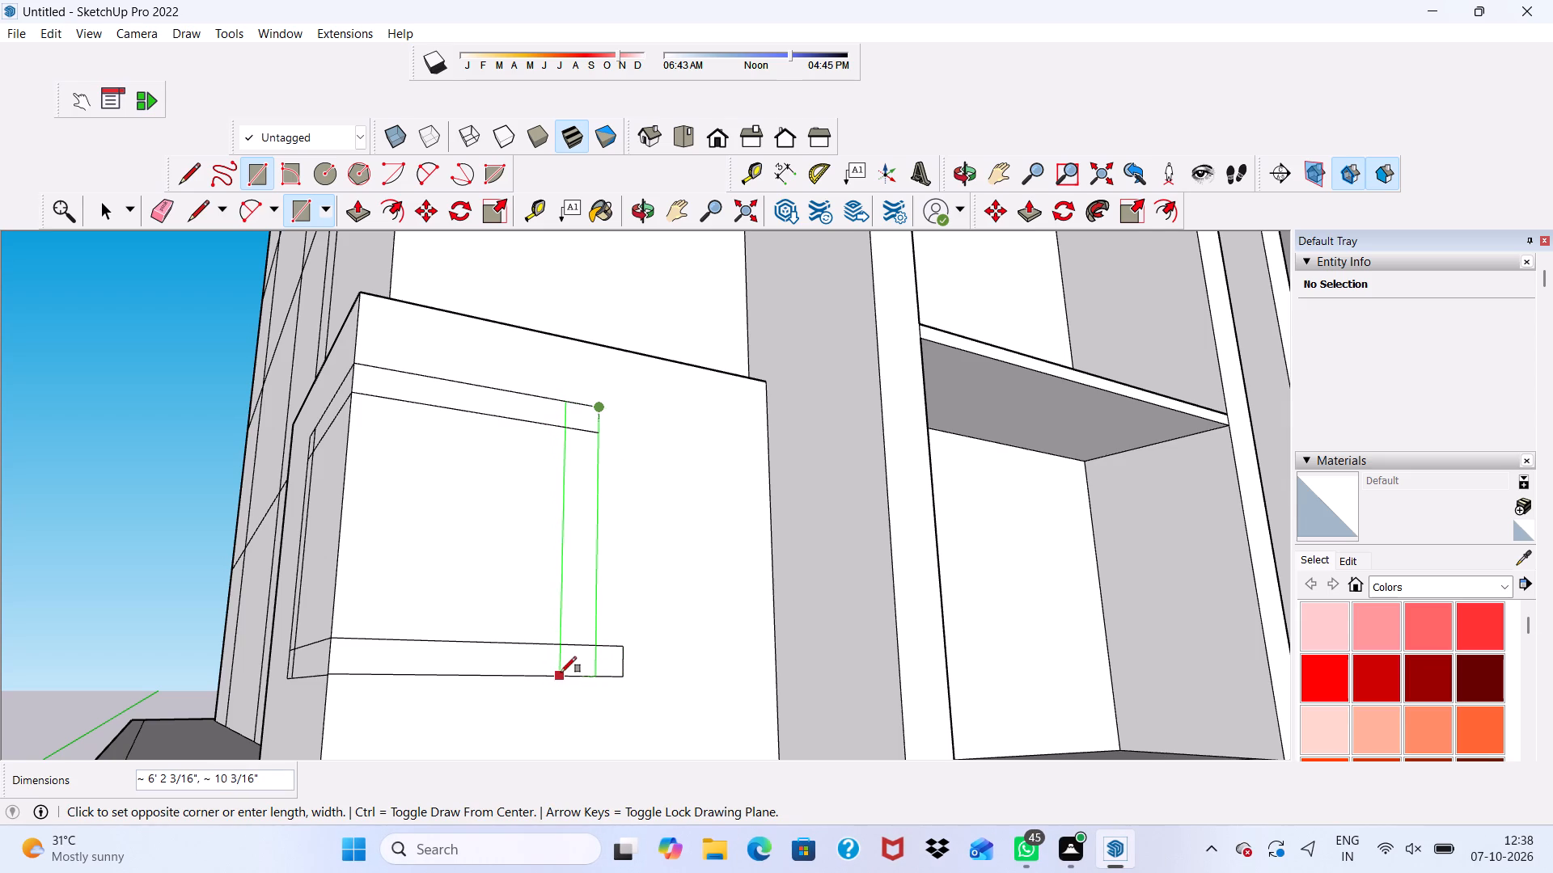
{"action": "left_click", "coordinate": [568, 677]}
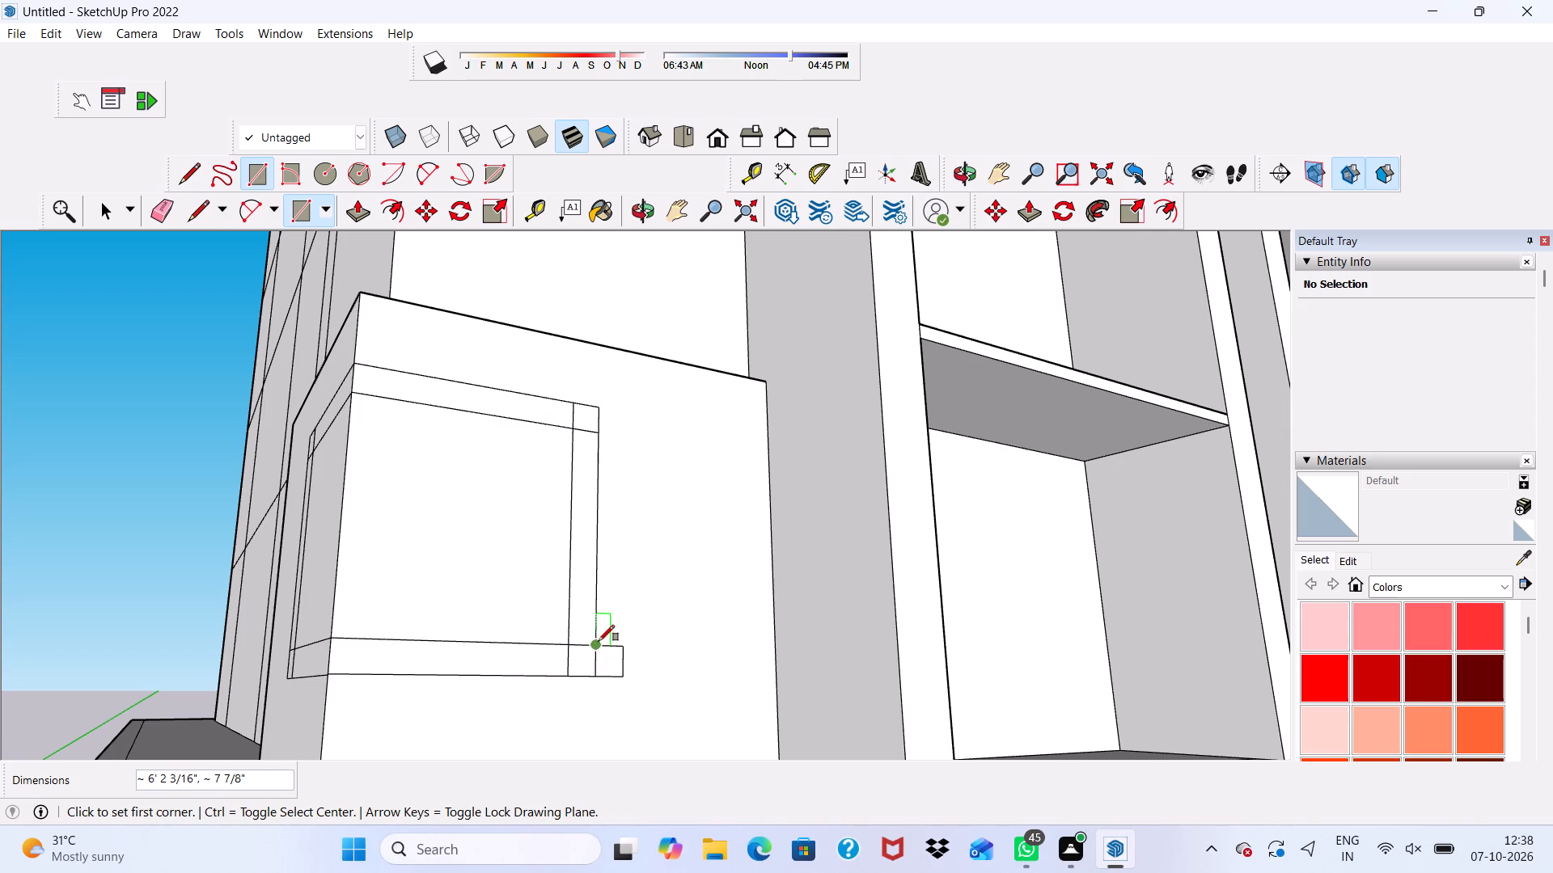
Erase the overlapping corner lines and the lower band's overshoot to leave a clean frame outline on the balcony-side face.
{"action": "key", "text": "space"}
{"action": "left_click", "coordinate": [156, 215]}
{"action": "scroll", "coordinate": [474, 565], "scroll_direction": "up", "scroll_amount": 2}
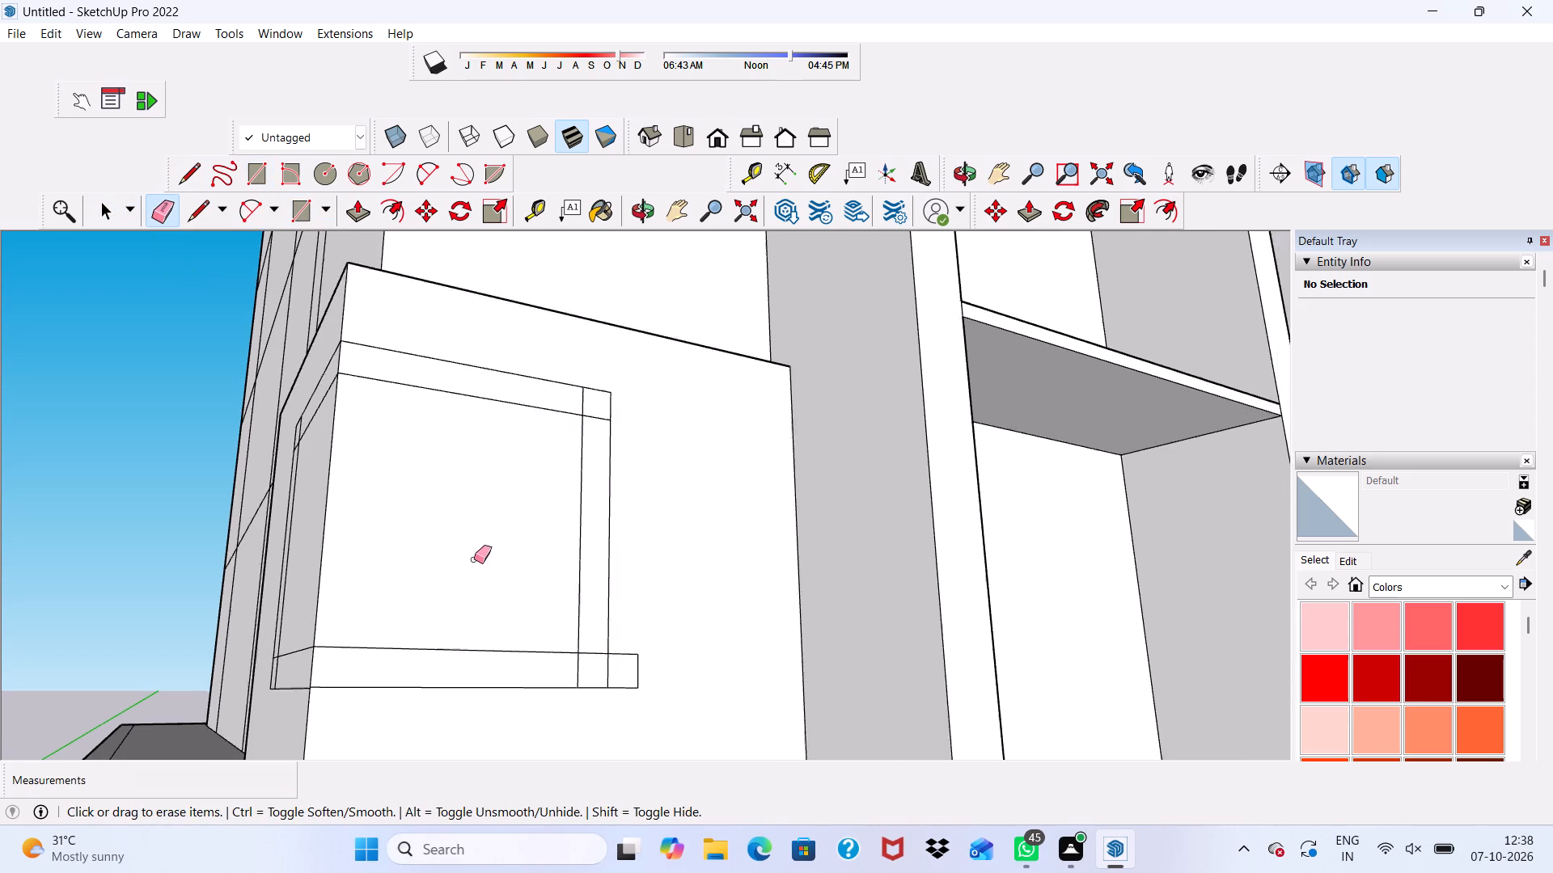
{"action": "scroll", "coordinate": [474, 559], "scroll_direction": "up", "scroll_amount": 1}
{"action": "left_click_drag", "start_coordinate": [624, 386], "coordinate": [622, 407]}
{"action": "left_click", "coordinate": [604, 372]}
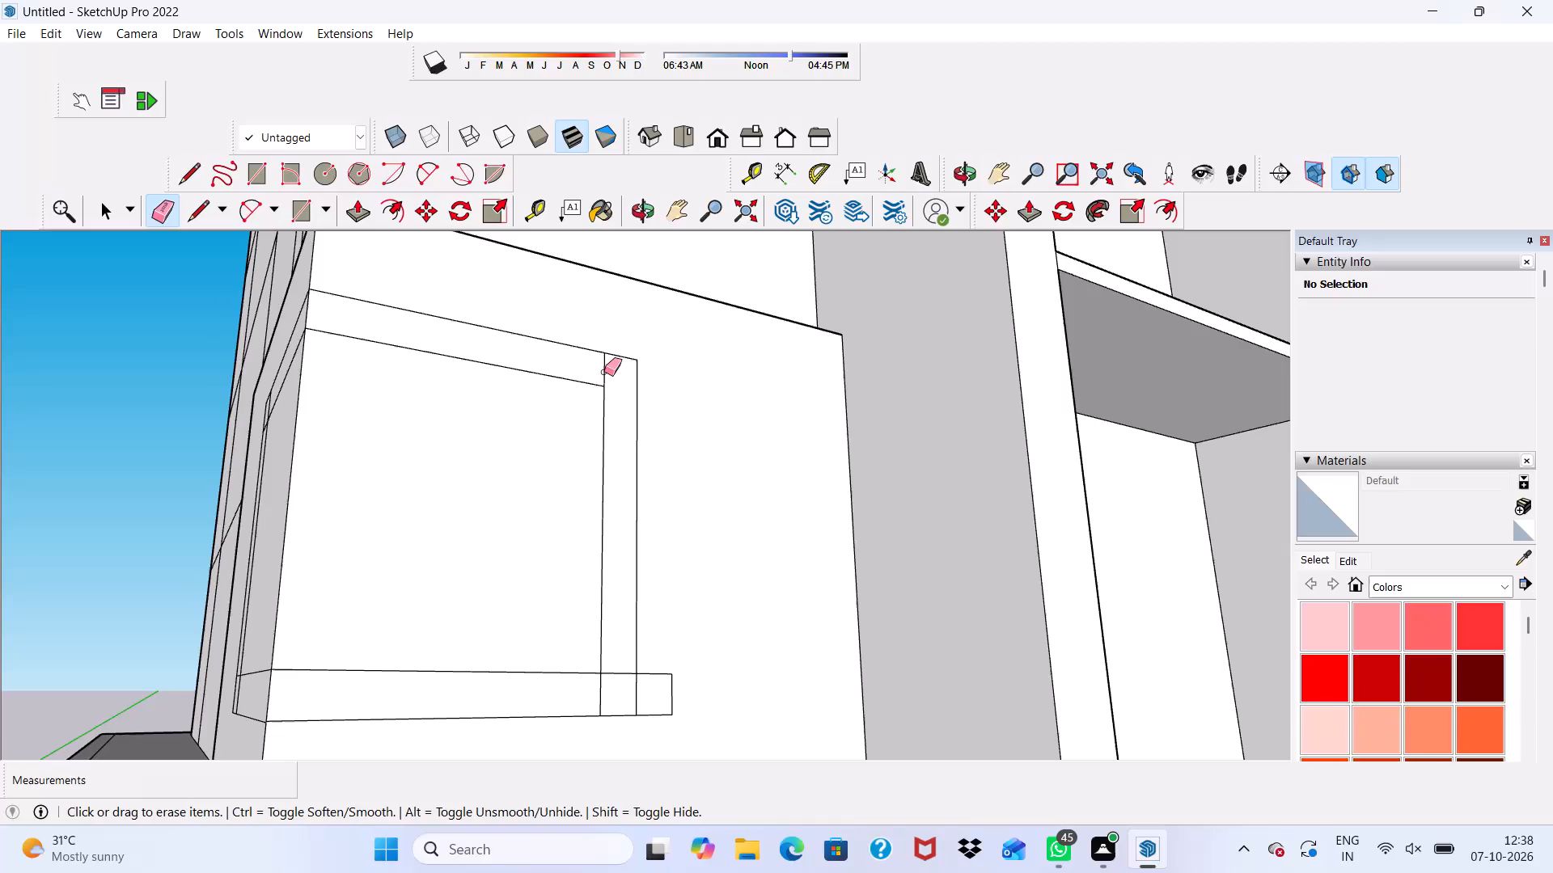
{"action": "left_click_drag", "start_coordinate": [658, 667], "coordinate": [662, 715]}
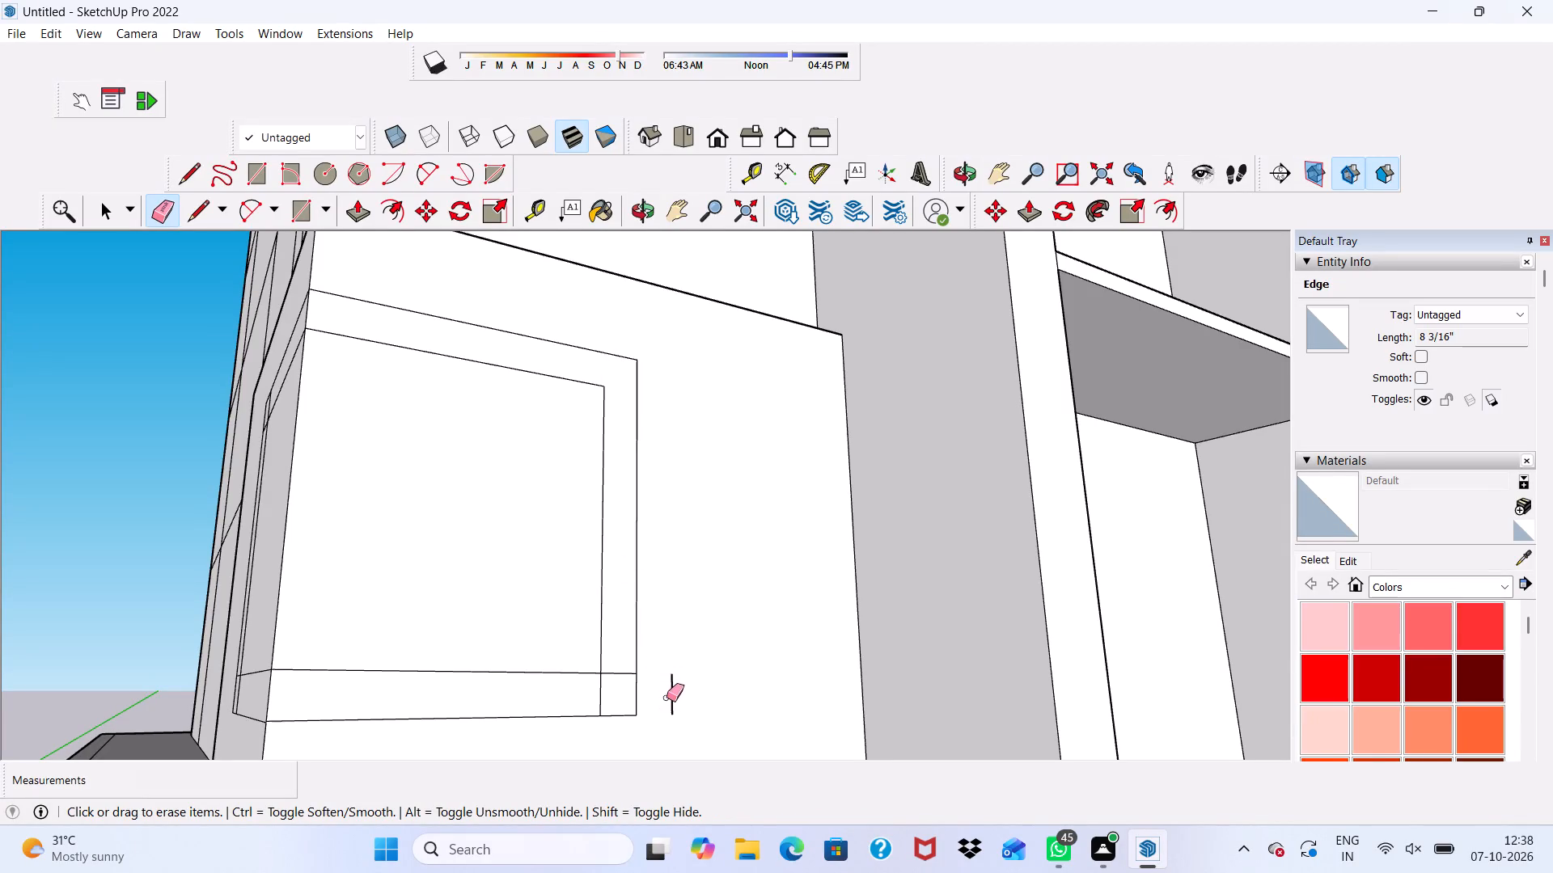
{"action": "left_click", "coordinate": [668, 689]}
{"action": "left_click_drag", "start_coordinate": [609, 667], "coordinate": [611, 685]}
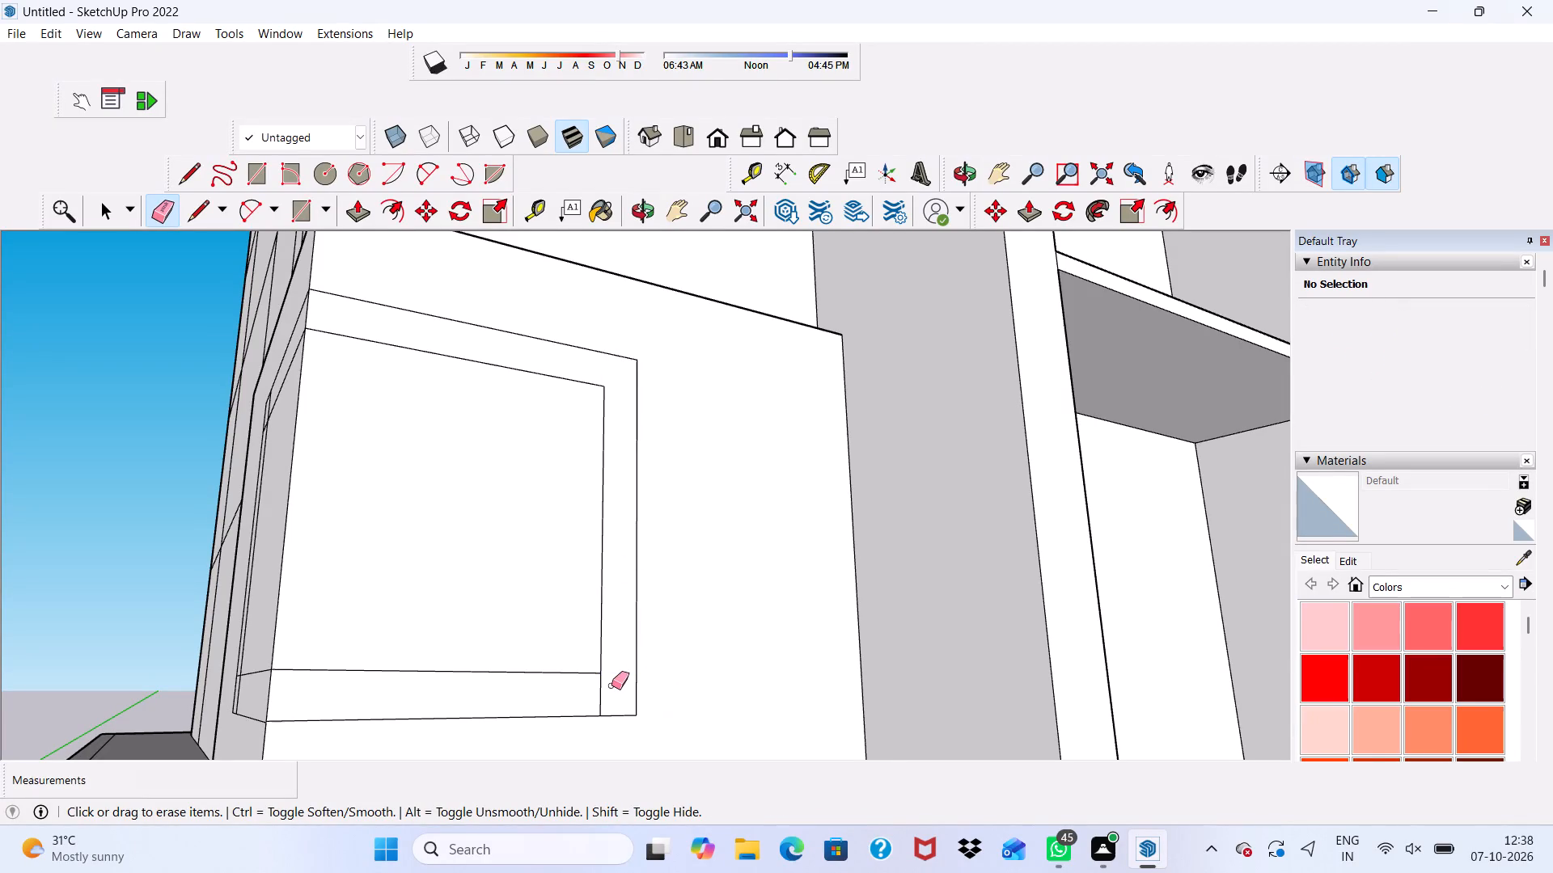
{"action": "left_click_drag", "start_coordinate": [611, 688], "coordinate": [590, 694]}
Erase the overlapping lines at the frame's upper and lower outer corners on the long-side face.
{"action": "scroll", "coordinate": [584, 628], "scroll_direction": "down", "scroll_amount": 11}
{"action": "scroll", "coordinate": [503, 629], "scroll_direction": "down", "scroll_amount": 2}
{"action": "middle_click_drag", "start_coordinate": [501, 631], "coordinate": [515, 647]}
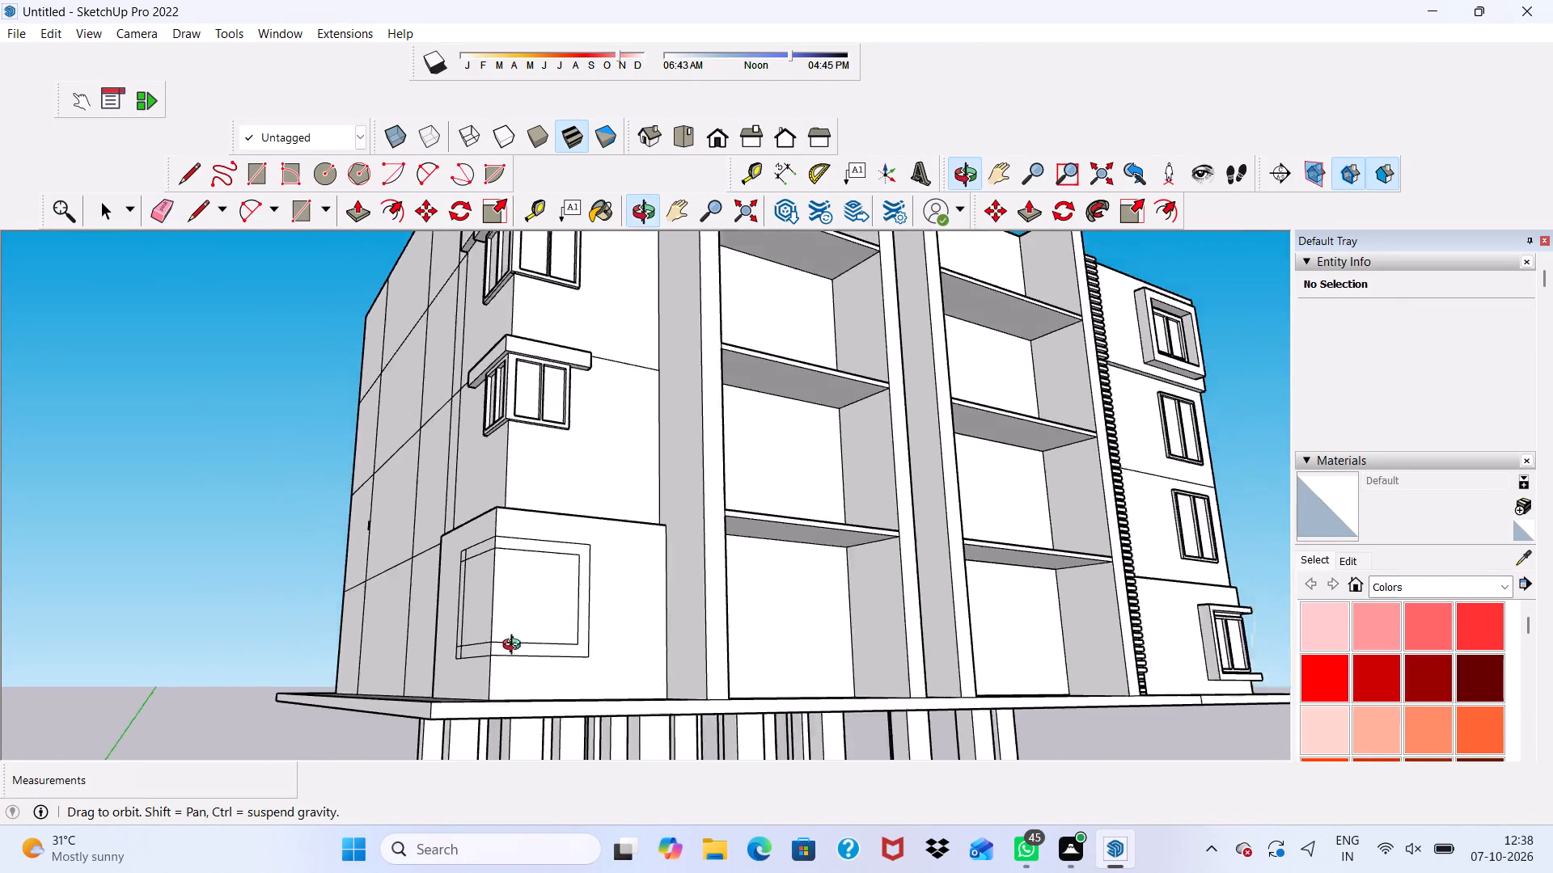
{"action": "middle_click_drag", "start_coordinate": [515, 647], "coordinate": [755, 676]}
{"action": "scroll", "coordinate": [746, 639], "scroll_direction": "up", "scroll_amount": 9}
{"action": "left_click_drag", "start_coordinate": [734, 580], "coordinate": [700, 546]}
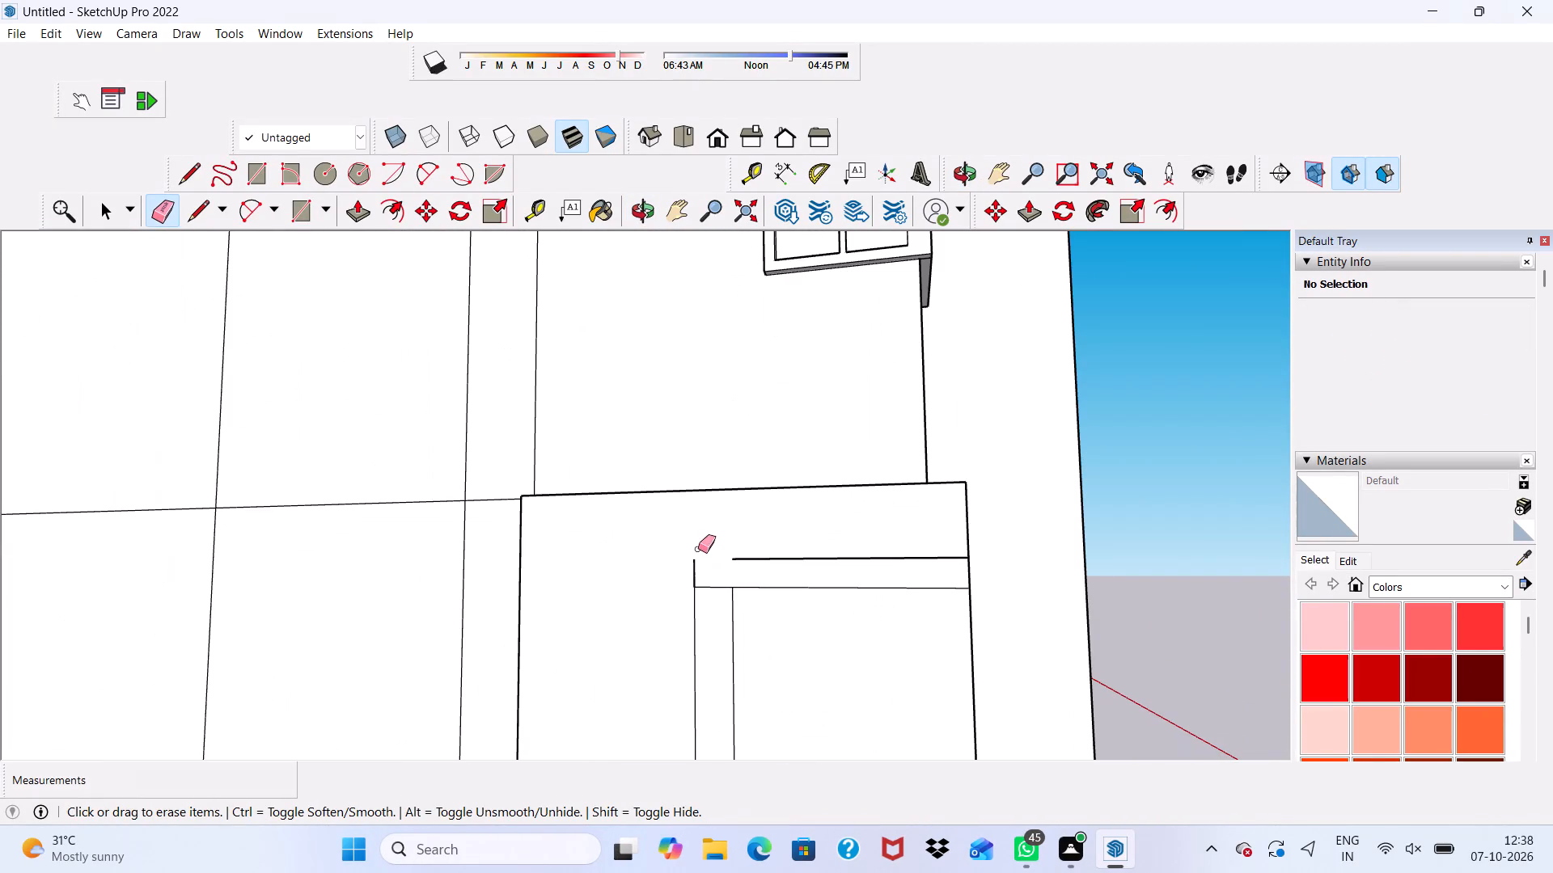
{"action": "key", "text": "ctrl+z"}
{"action": "scroll", "coordinate": [709, 616], "scroll_direction": "up", "scroll_amount": 3}
{"action": "left_click_drag", "start_coordinate": [719, 576], "coordinate": [713, 592]}
{"action": "left_click_drag", "start_coordinate": [721, 573], "coordinate": [741, 571]}
{"action": "scroll", "coordinate": [741, 571], "scroll_direction": "down", "scroll_amount": 10}
{"action": "scroll", "coordinate": [721, 681], "scroll_direction": "up", "scroll_amount": 5}
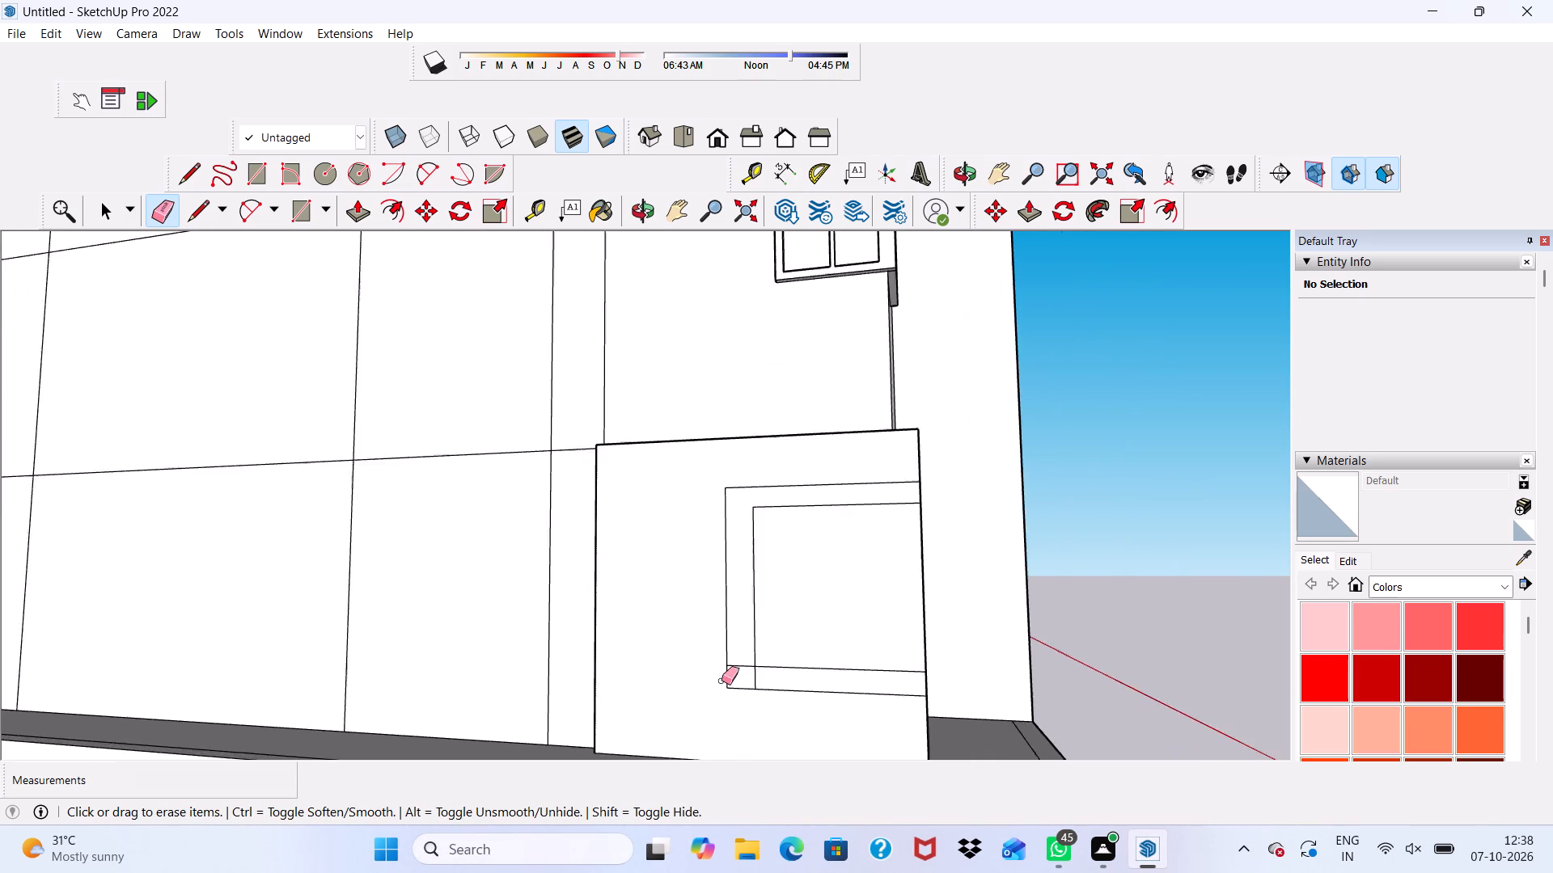
{"action": "scroll", "coordinate": [721, 681], "scroll_direction": "up", "scroll_amount": 4}
{"action": "left_click_drag", "start_coordinate": [742, 652], "coordinate": [745, 668]}
{"action": "left_click_drag", "start_coordinate": [772, 678], "coordinate": [792, 681]}
{"action": "scroll", "coordinate": [792, 681], "scroll_direction": "down", "scroll_amount": 1}
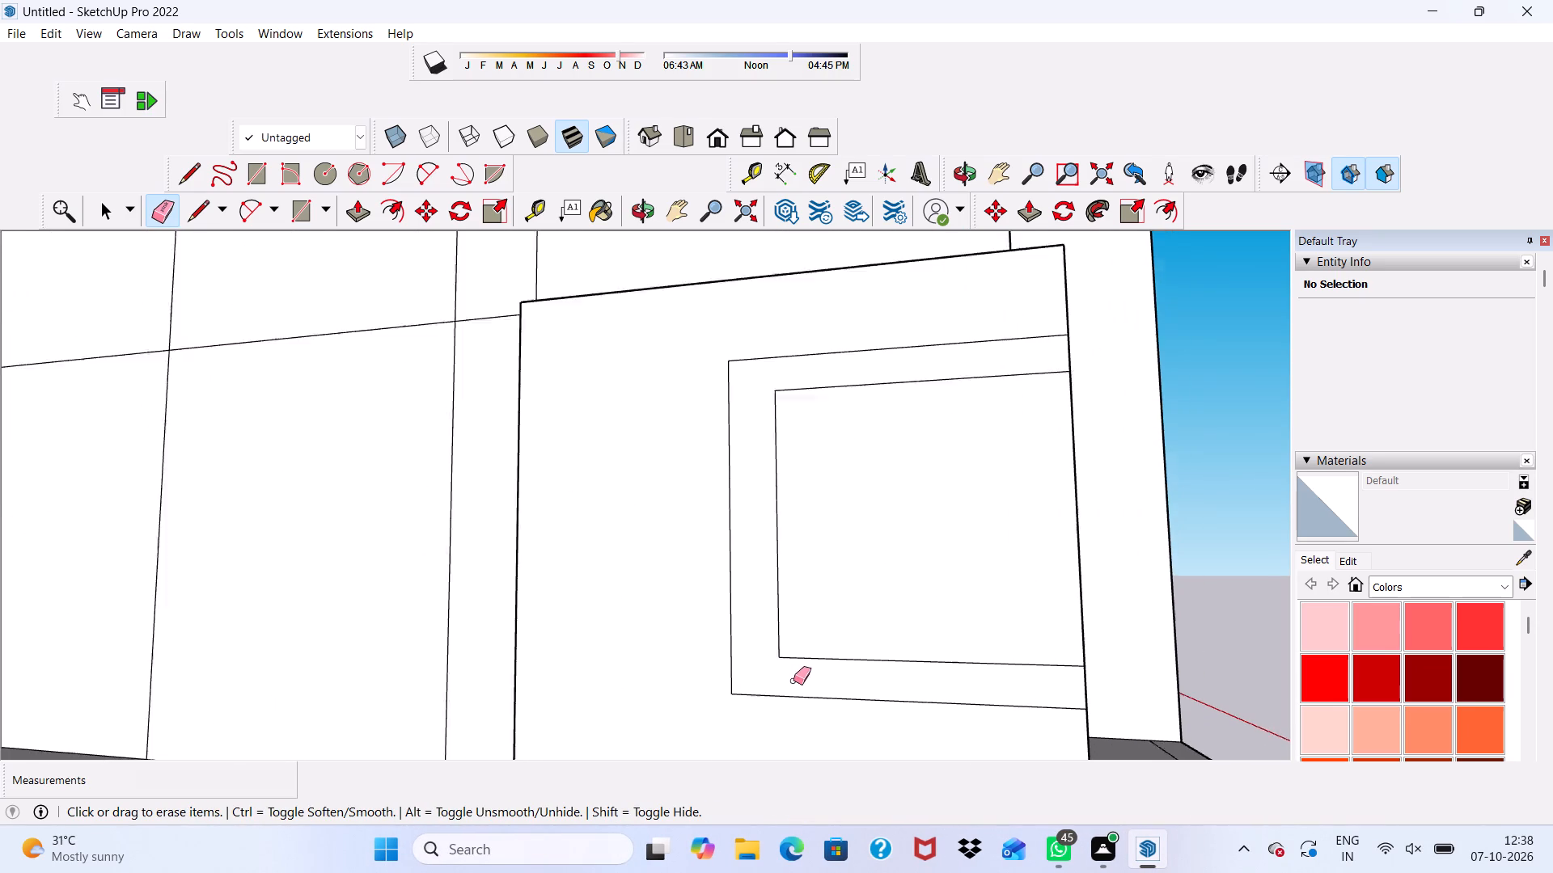
{"action": "scroll", "coordinate": [793, 681], "scroll_direction": "down", "scroll_amount": 6}
{"action": "middle_click_drag", "start_coordinate": [798, 671], "coordinate": [667, 671]}
{"action": "scroll", "coordinate": [659, 673], "scroll_direction": "down", "scroll_amount": 1}
Push/Pull the frame band on the block's long-side face outward by 6".
{"action": "key", "text": "space"}
{"action": "scroll", "coordinate": [671, 670], "scroll_direction": "up", "scroll_amount": 2}
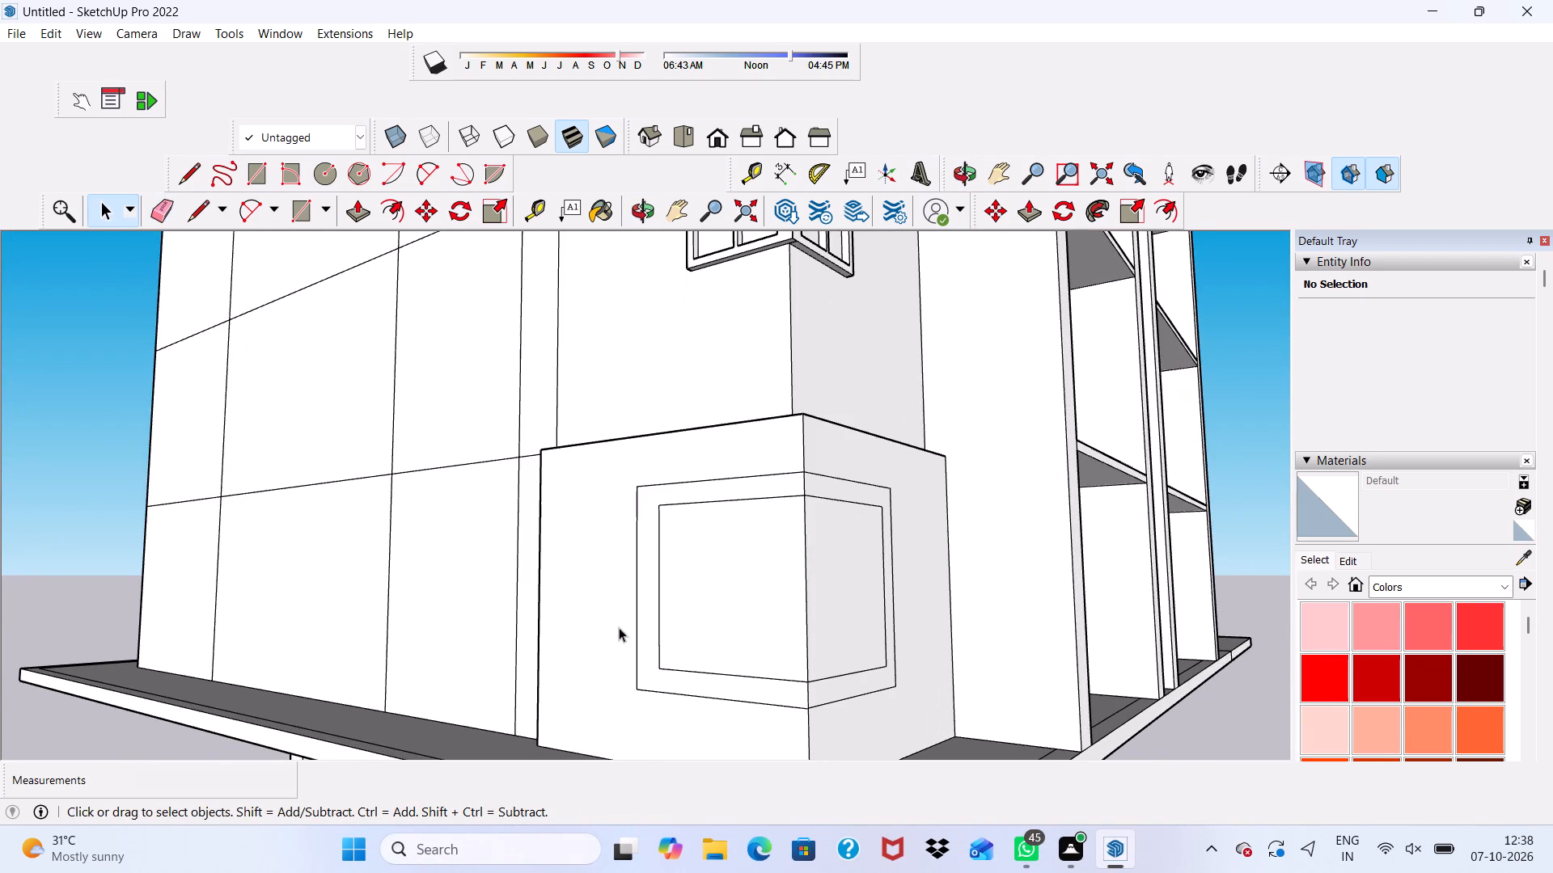
{"action": "left_click", "coordinate": [640, 638]}
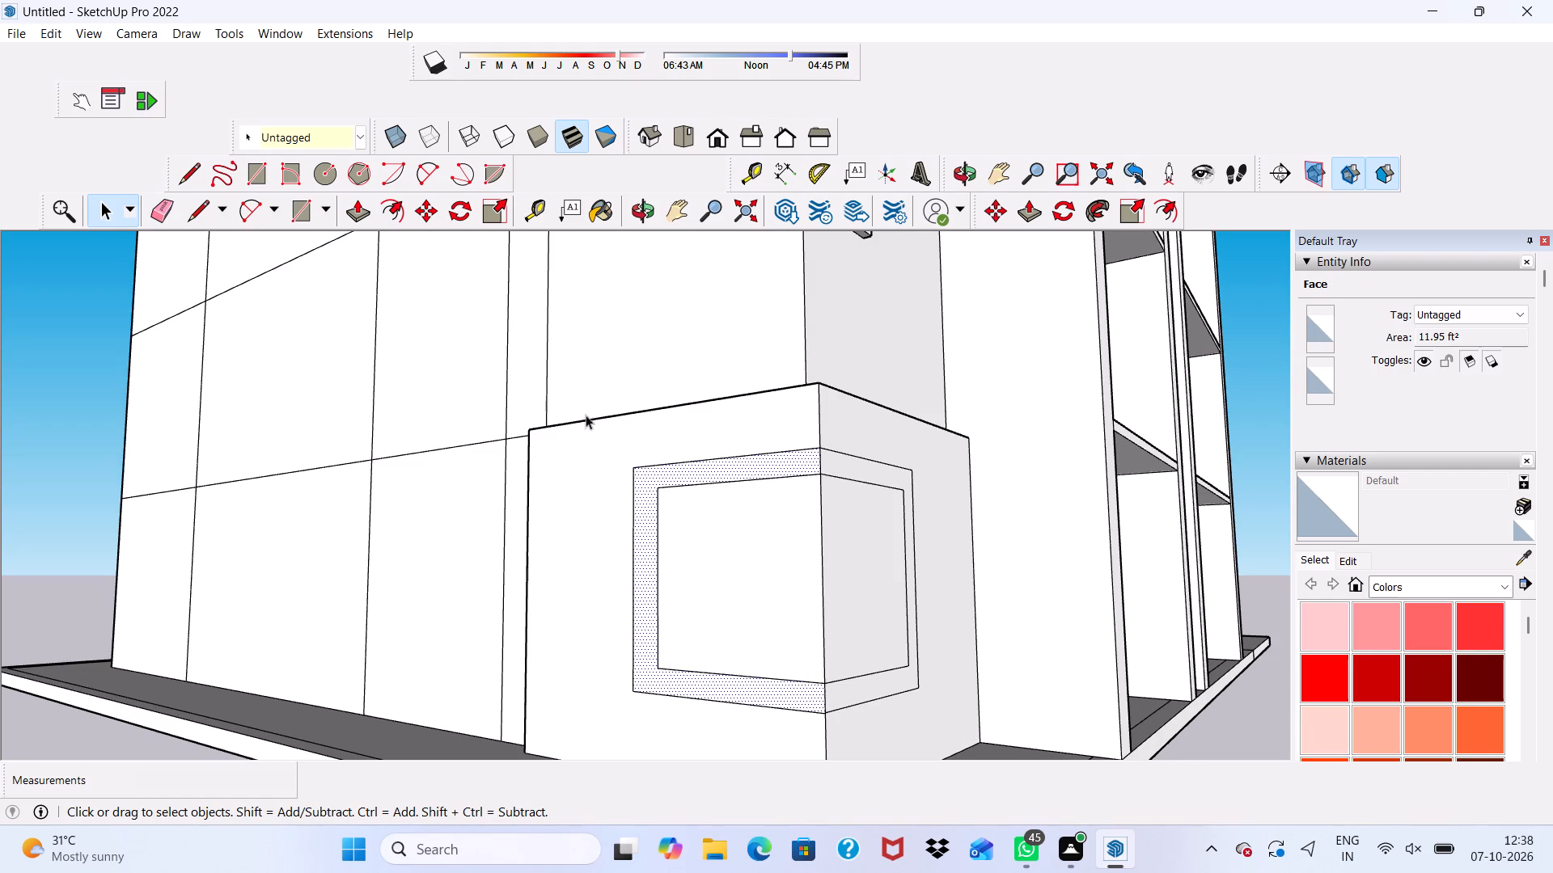
{"action": "left_click_drag", "start_coordinate": [357, 212], "coordinate": [359, 220]}
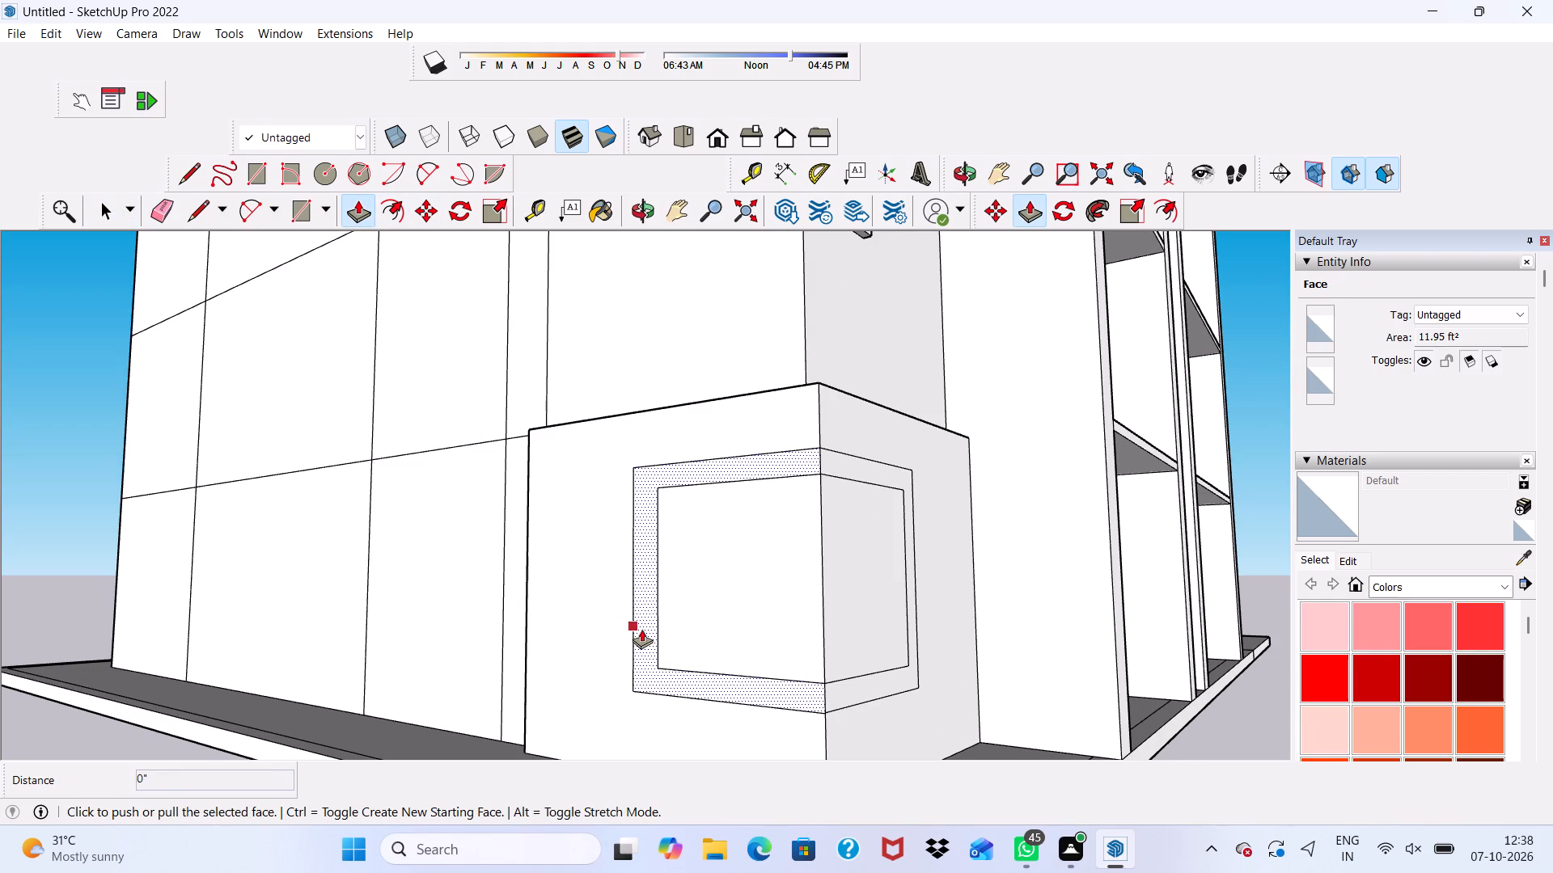
{"action": "left_click", "coordinate": [641, 629]}
{"action": "type", "text": "6\""}
{"action": "key", "text": "Return"}
Push/Pull the frame band on the block's balcony-side face outward by 6".
{"action": "scroll", "coordinate": [900, 711], "scroll_direction": "up", "scroll_amount": 4}
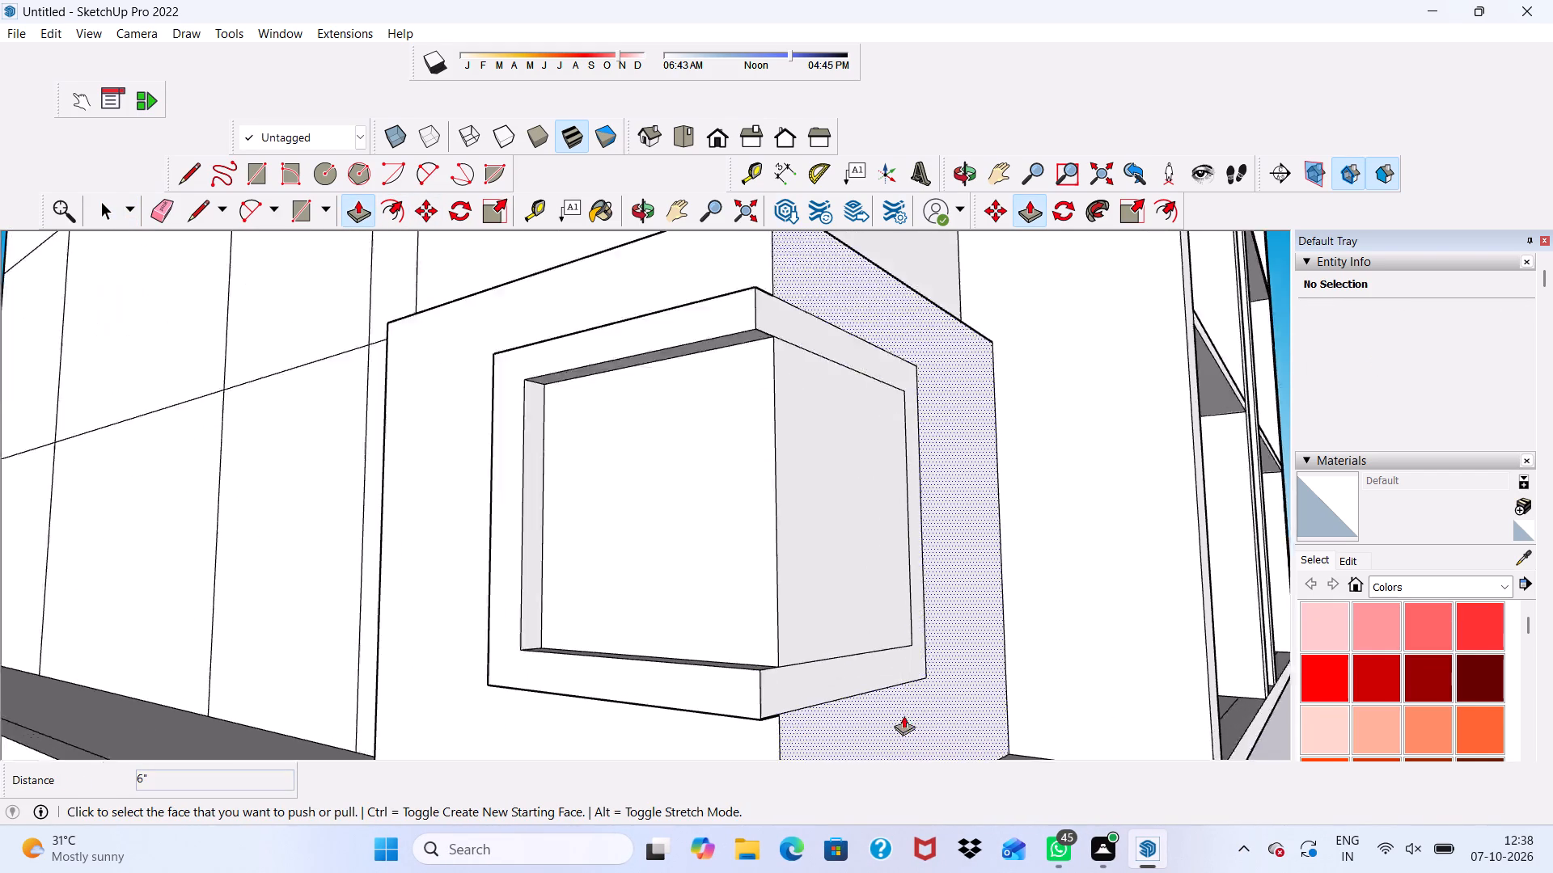
{"action": "scroll", "coordinate": [903, 715], "scroll_direction": "up", "scroll_amount": 2}
{"action": "left_click", "coordinate": [836, 668]}
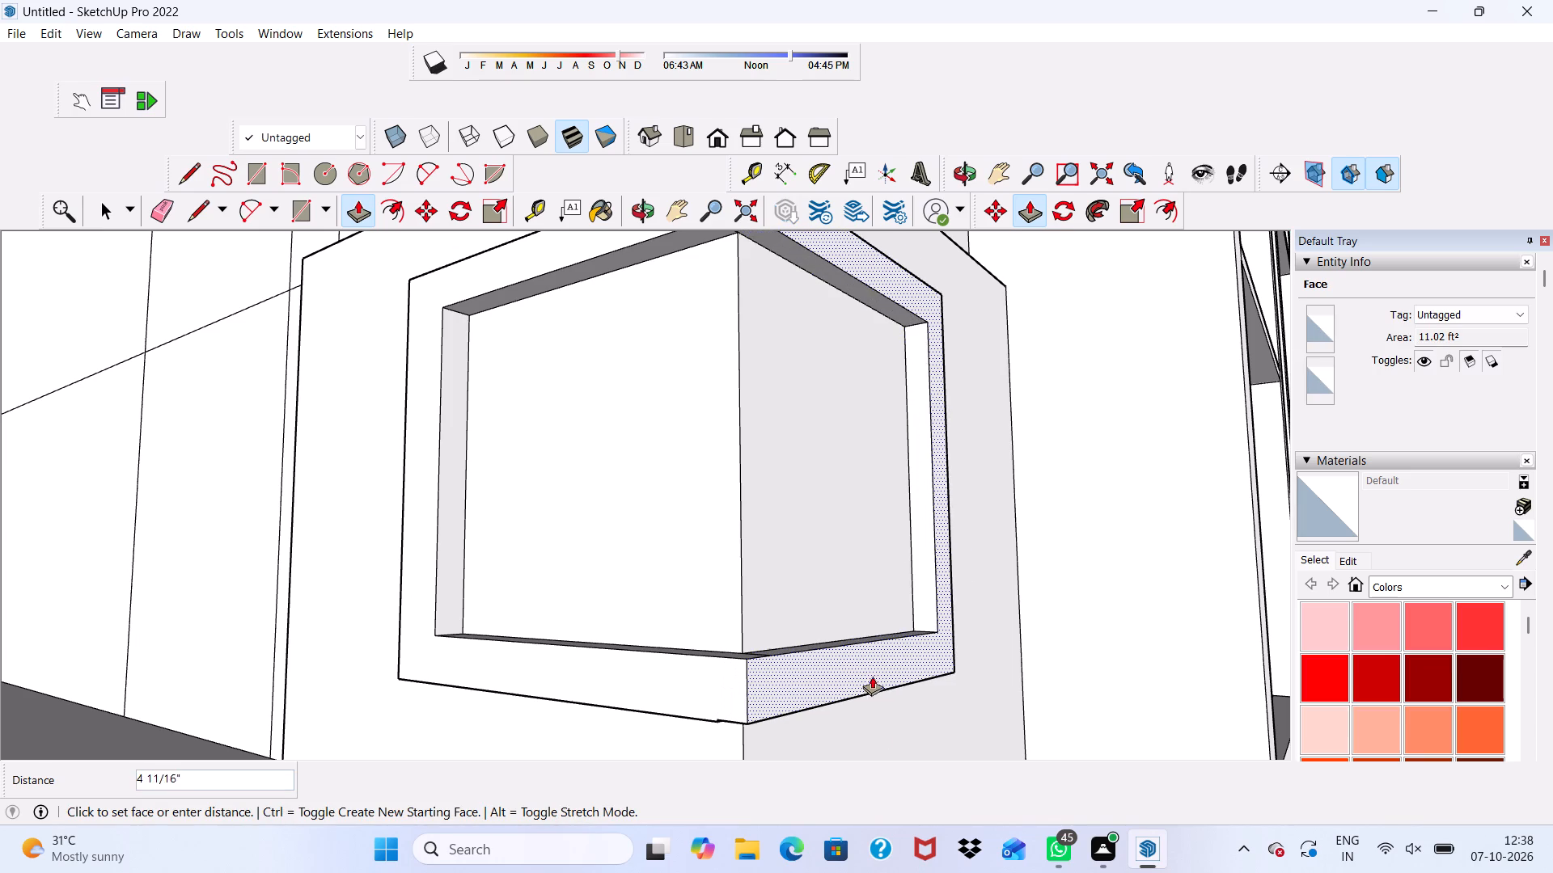
{"action": "key", "text": "6"}
{"action": "key", "text": "shift+quotedbl"}
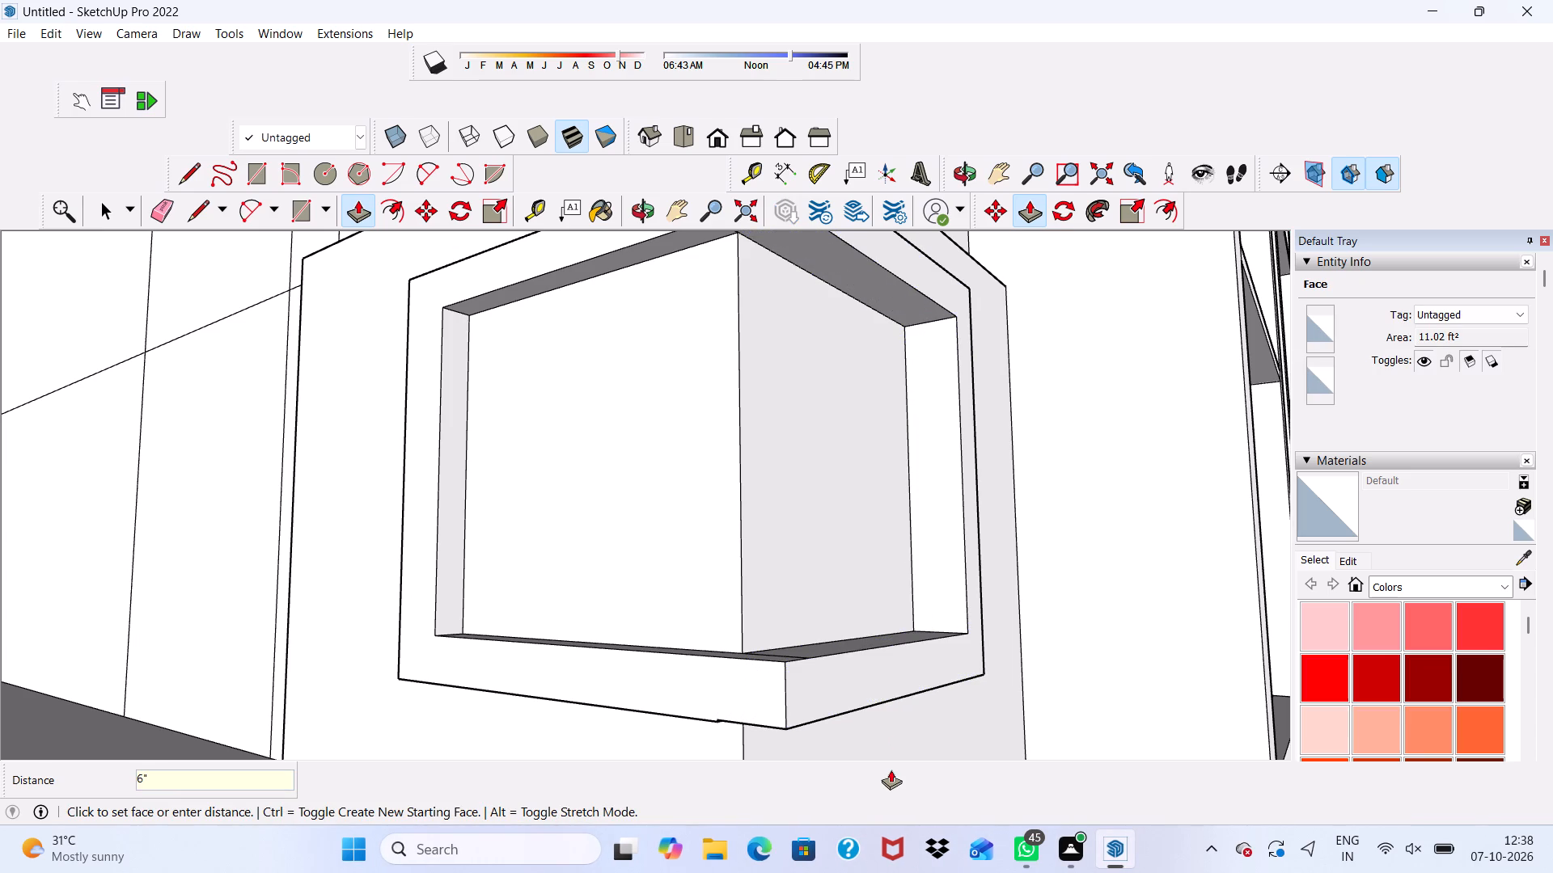
{"action": "key", "text": "Return"}
{"action": "scroll", "coordinate": [946, 796], "scroll_direction": "down", "scroll_amount": 4}
{"action": "scroll", "coordinate": [882, 709], "scroll_direction": "down", "scroll_amount": 7}
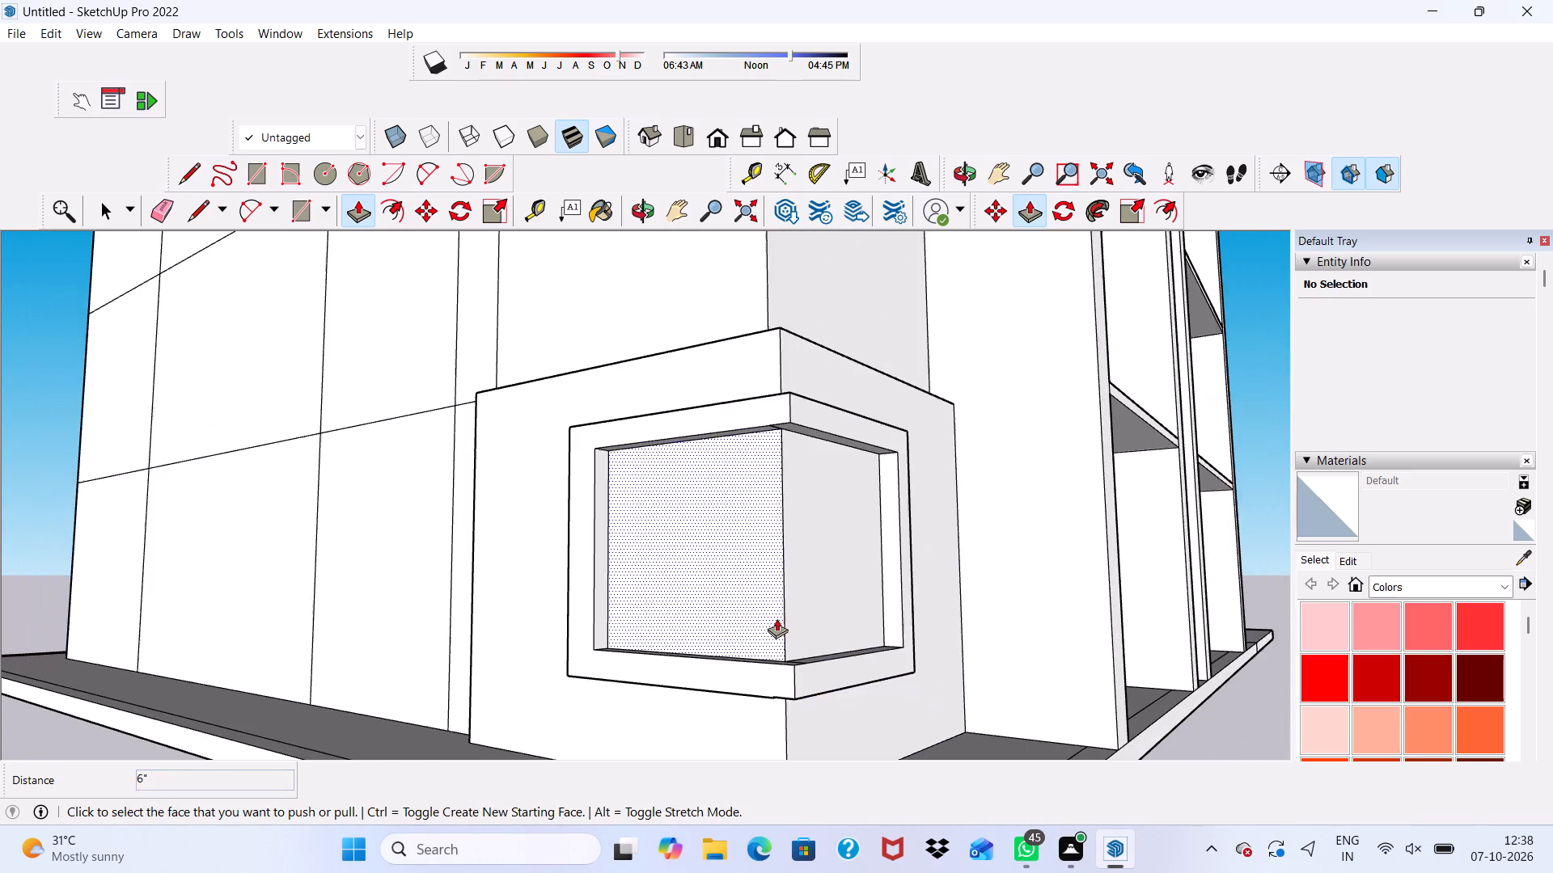
{"action": "key", "text": "space"}
Draw a rectangle about 3' 10" by 2' 4 1/2" from the corner edge on the long-side face inside the frame.
{"action": "middle_click_drag", "start_coordinate": [748, 556], "coordinate": [626, 549]}
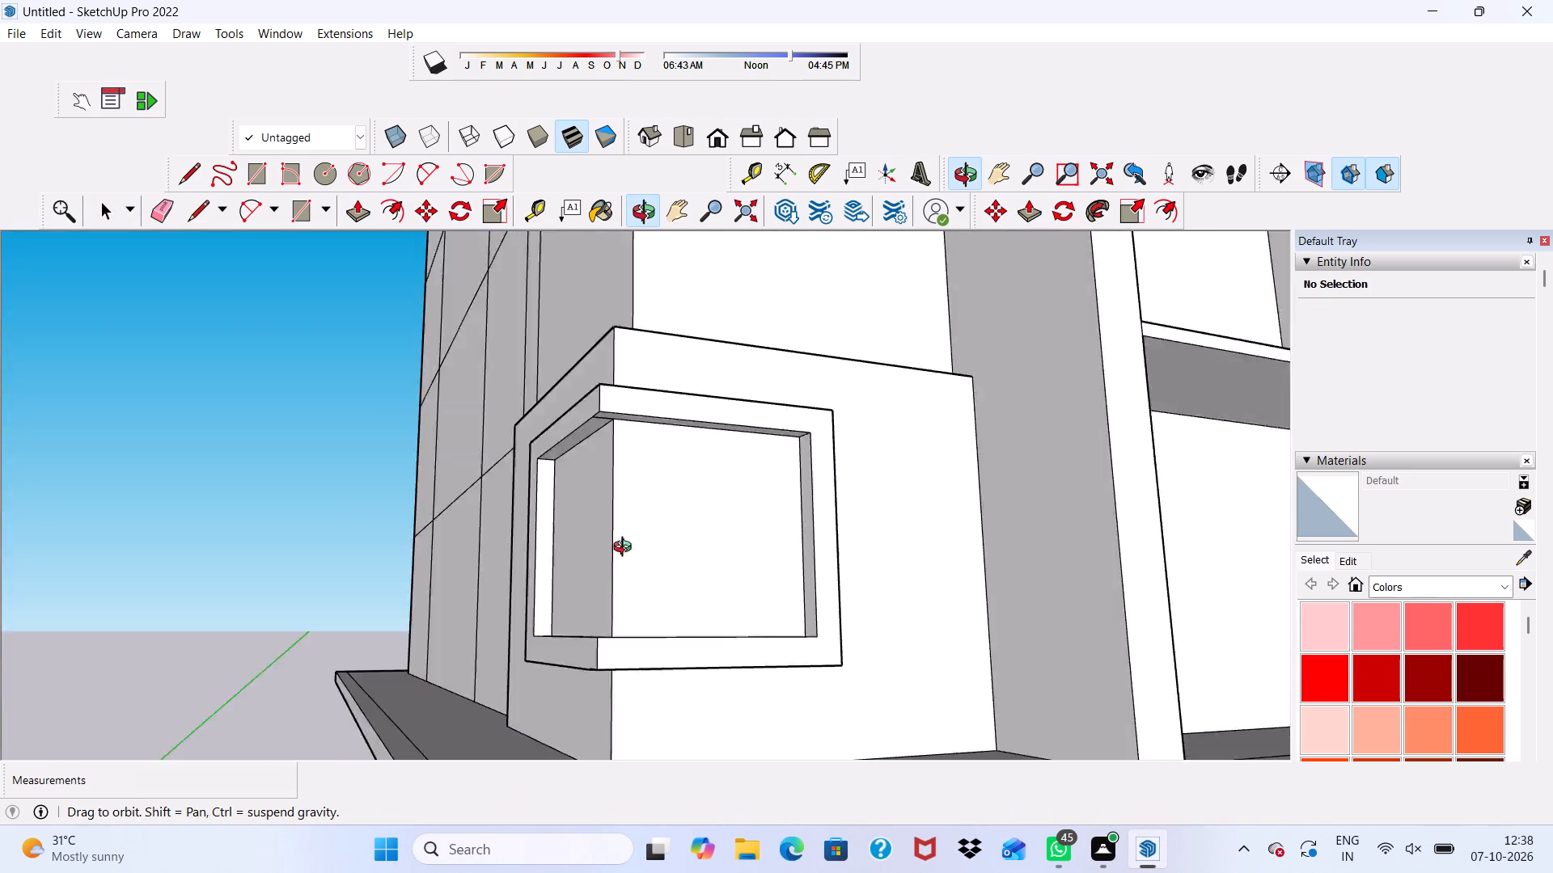
{"action": "middle_click_drag", "start_coordinate": [626, 549], "coordinate": [793, 593]}
{"action": "scroll", "coordinate": [805, 552], "scroll_direction": "up", "scroll_amount": 4}
{"action": "middle_click_drag", "start_coordinate": [807, 550], "coordinate": [676, 528]}
{"action": "scroll", "coordinate": [675, 529], "scroll_direction": "down", "scroll_amount": 8}
{"action": "middle_click_drag", "start_coordinate": [671, 519], "coordinate": [799, 555]}
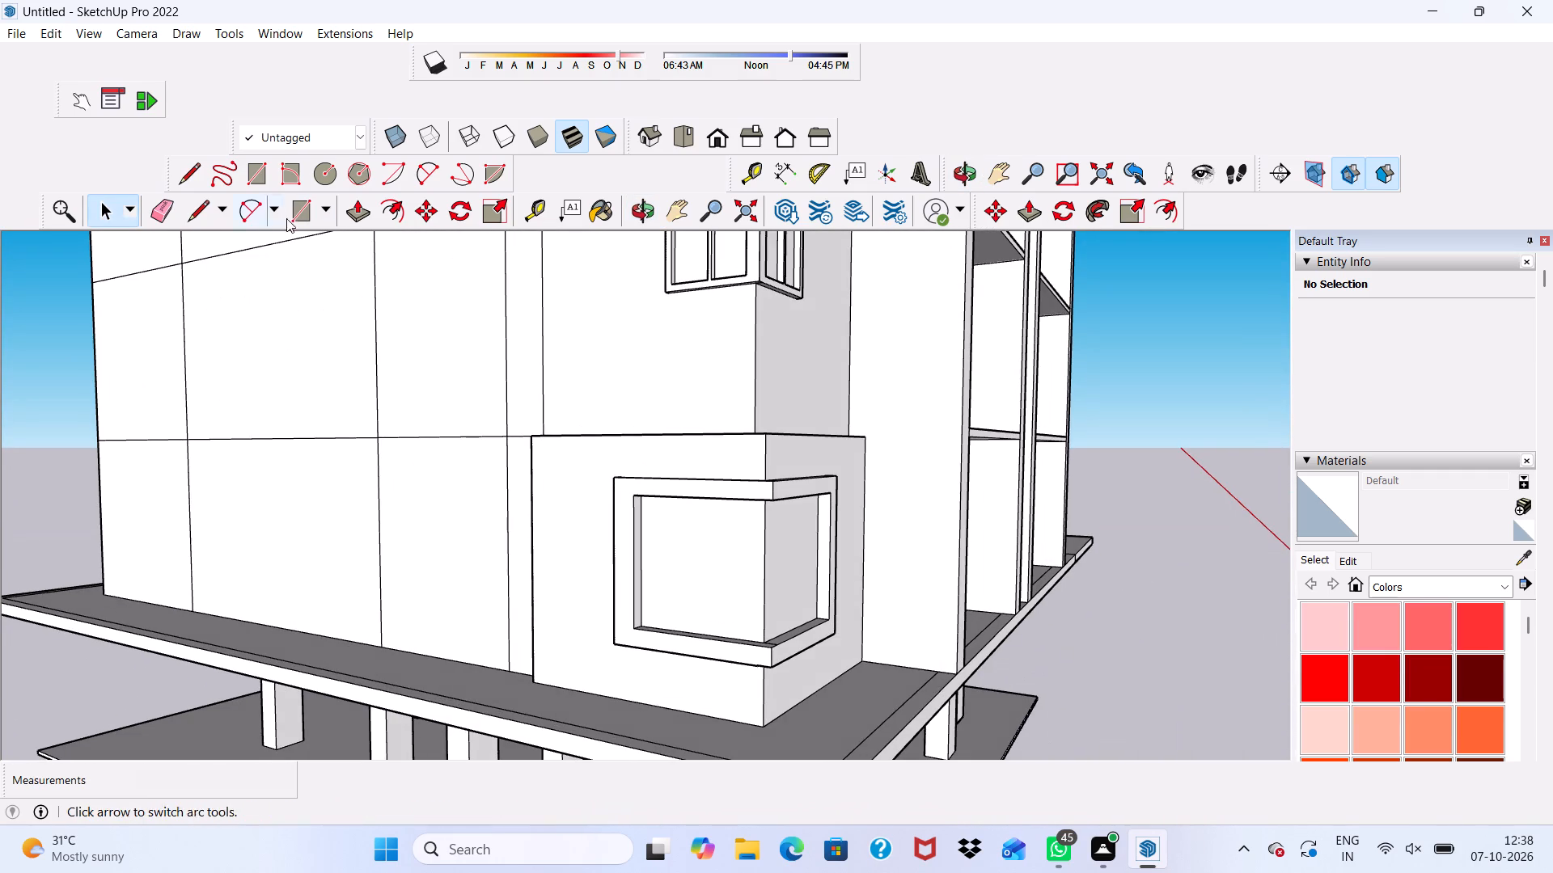
{"action": "left_click", "coordinate": [258, 166]}
{"action": "scroll", "coordinate": [688, 565], "scroll_direction": "up", "scroll_amount": 8}
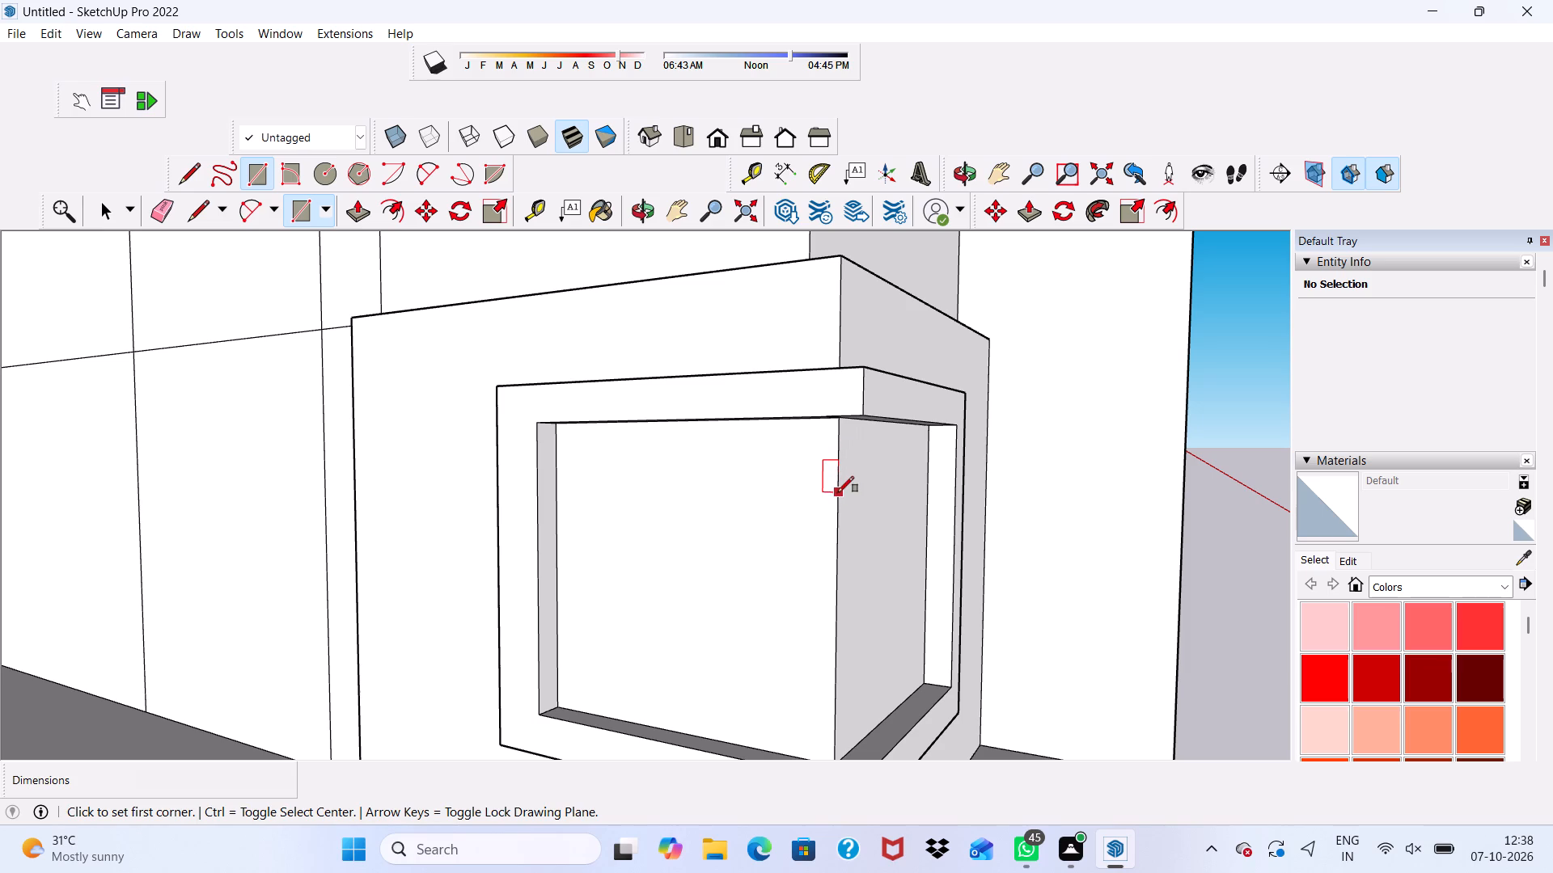
{"action": "left_click", "coordinate": [837, 459]}
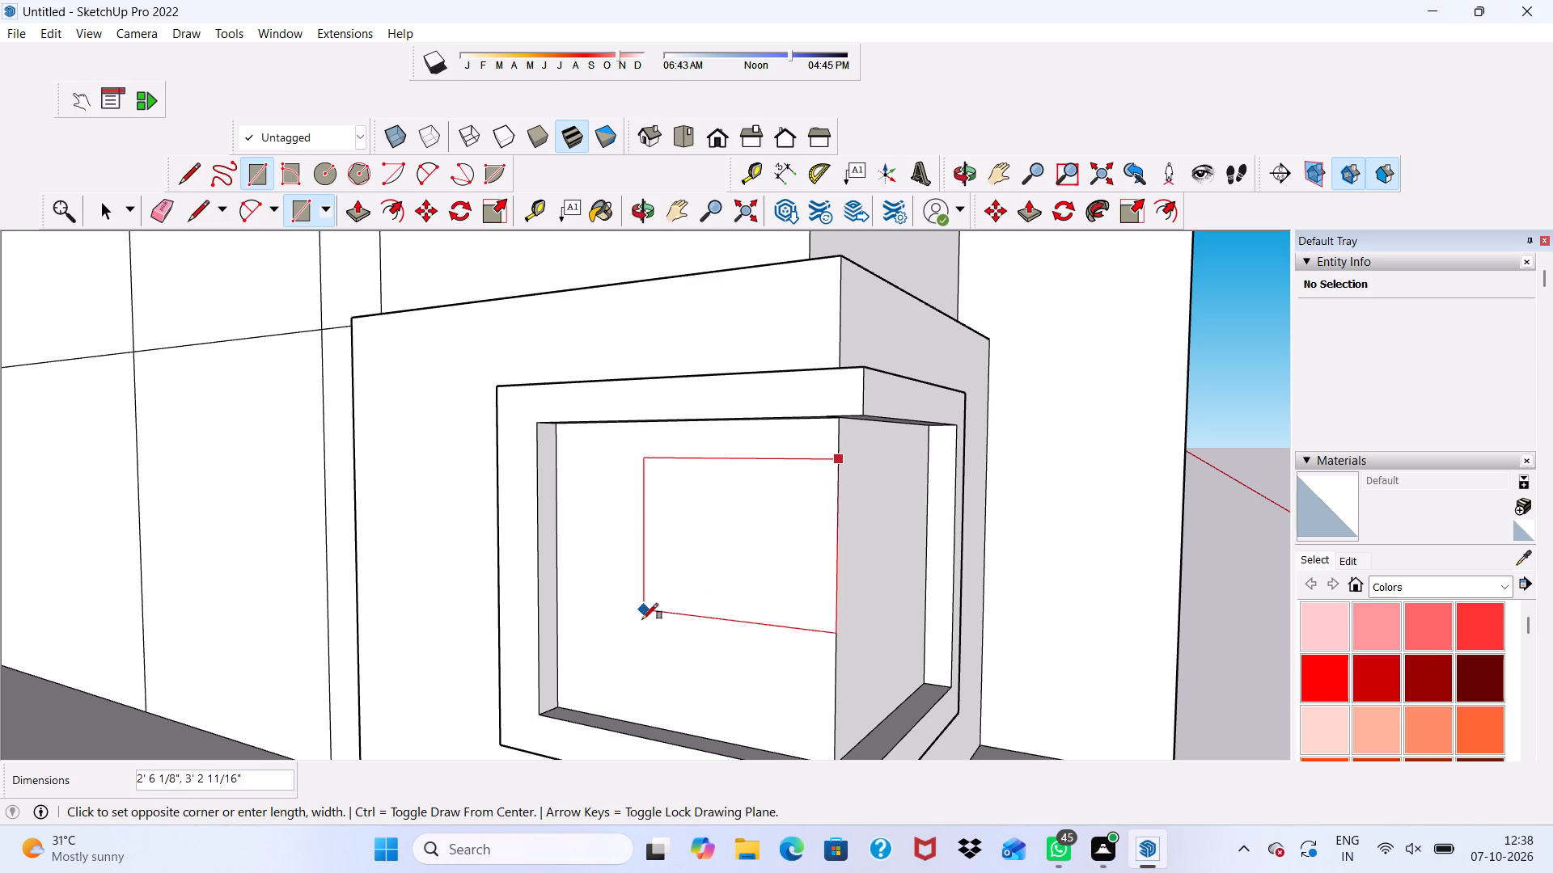
{"action": "left_click", "coordinate": [688, 708]}
Draw a matching rectangle about 3' 10" by 2' 6 1/2" from the same corner edge on the balcony-side face.
{"action": "middle_click_drag", "start_coordinate": [824, 590], "coordinate": [679, 585]}
{"action": "scroll", "coordinate": [679, 585], "scroll_direction": "down", "scroll_amount": 1}
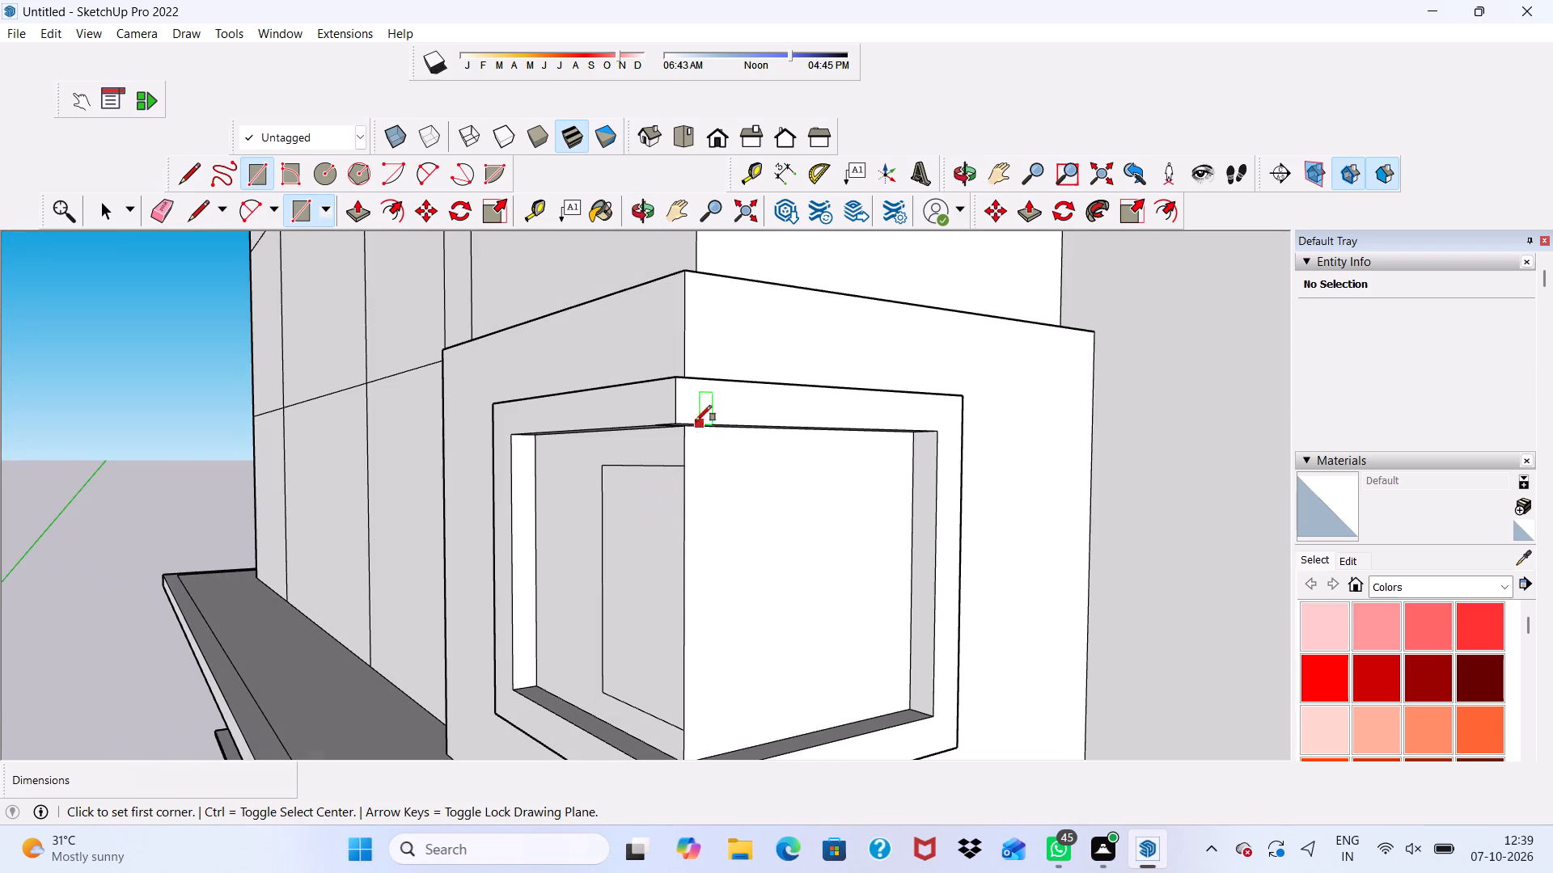
{"action": "left_click", "coordinate": [690, 464]}
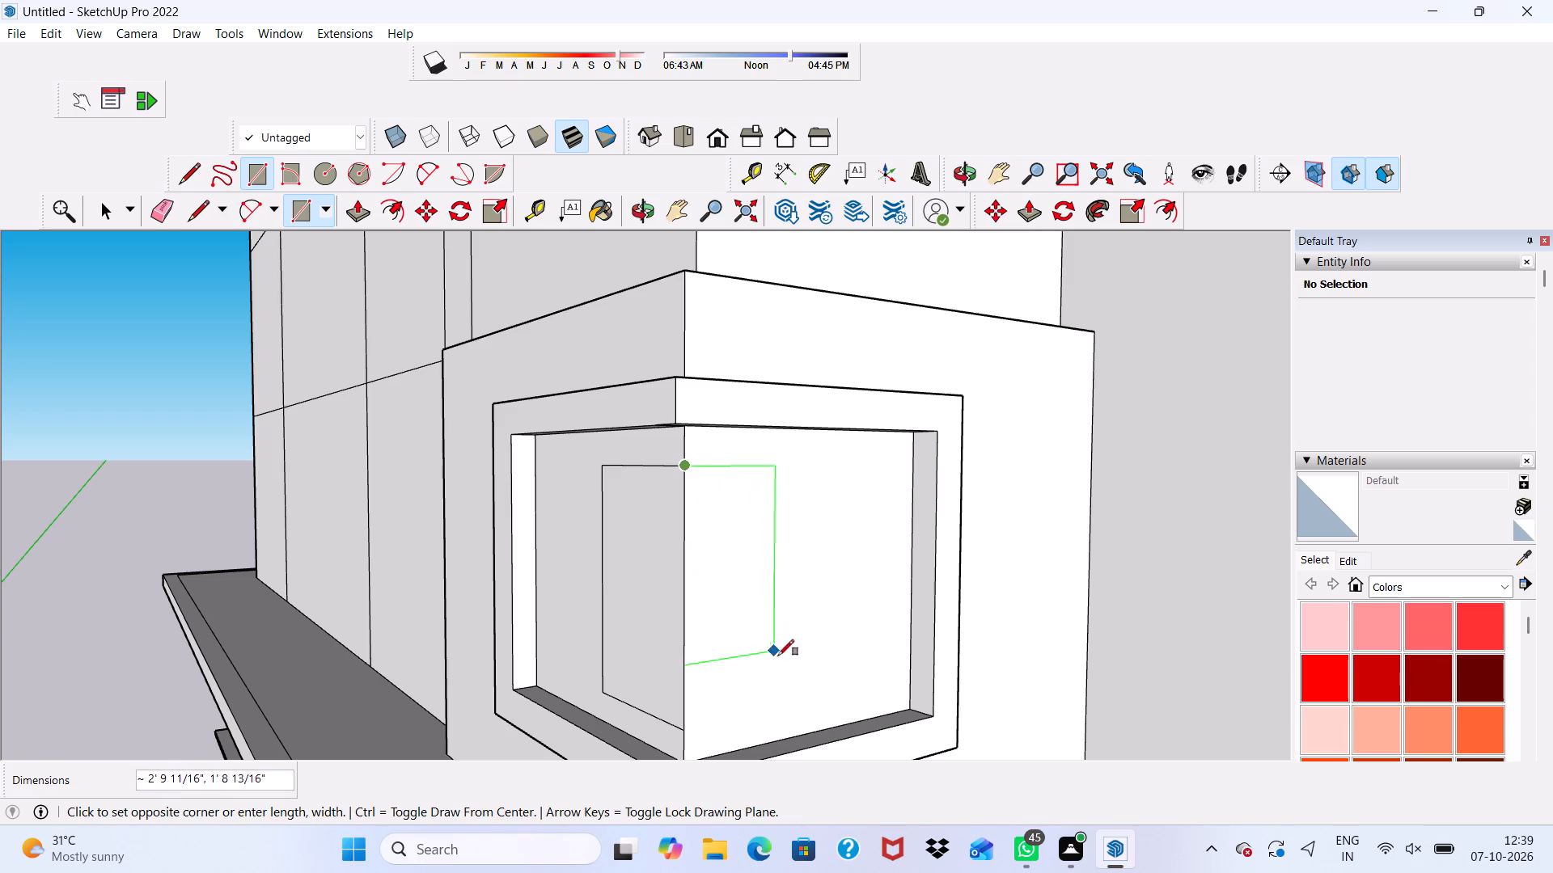
{"action": "scroll", "coordinate": [809, 702], "scroll_direction": "up", "scroll_amount": 5}
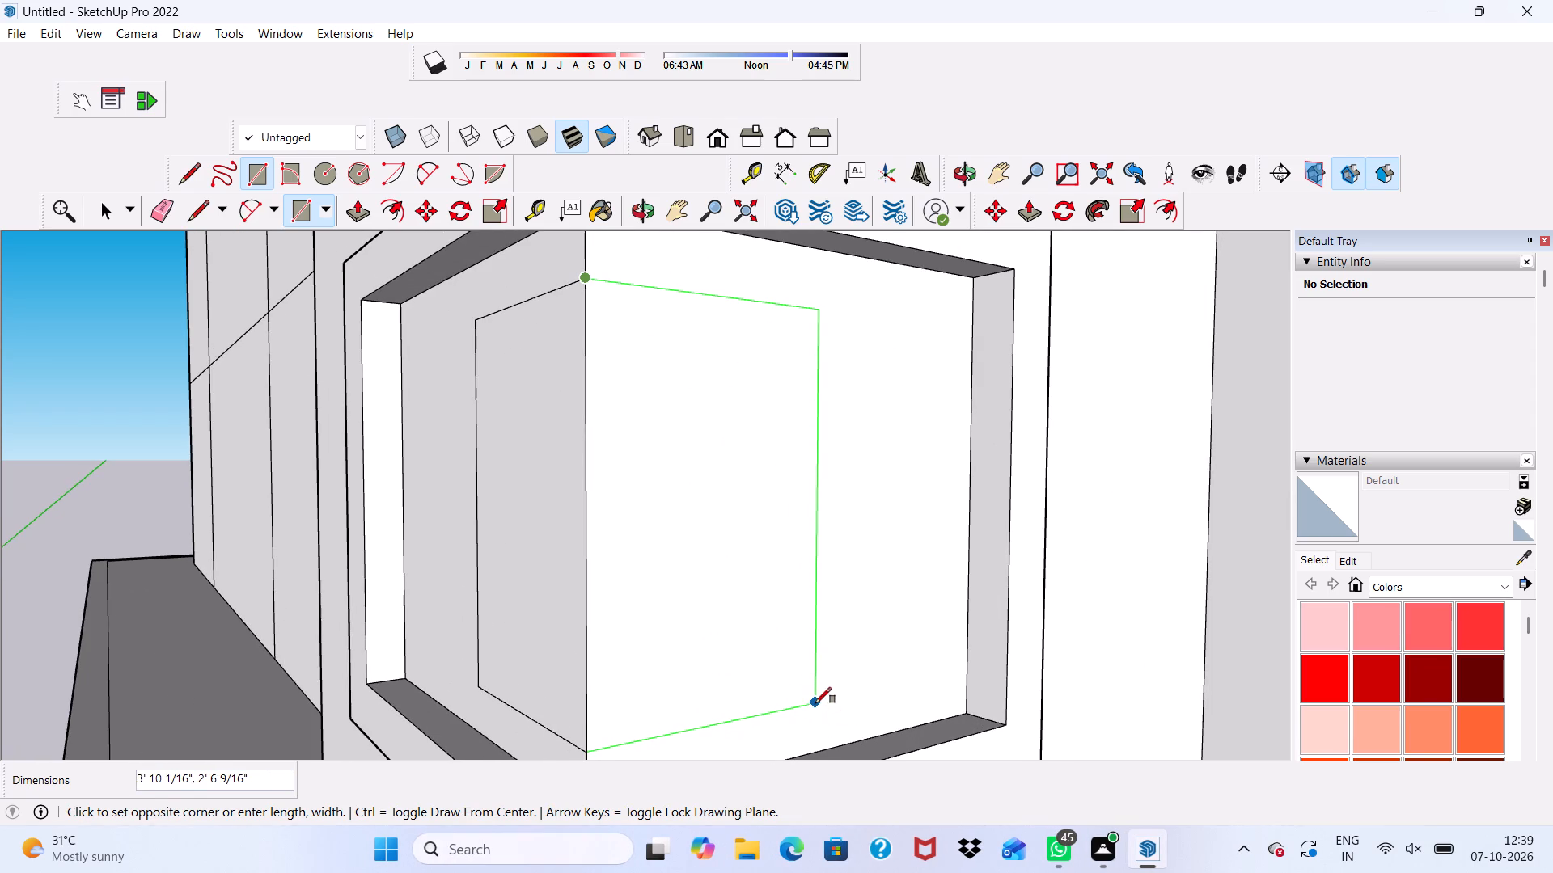
{"action": "left_click", "coordinate": [815, 703]}
Offset the outlines of both inner corner rectangles 3" inward to form the window's frame borders.
{"action": "middle_click_drag", "start_coordinate": [527, 555], "coordinate": [650, 595]}
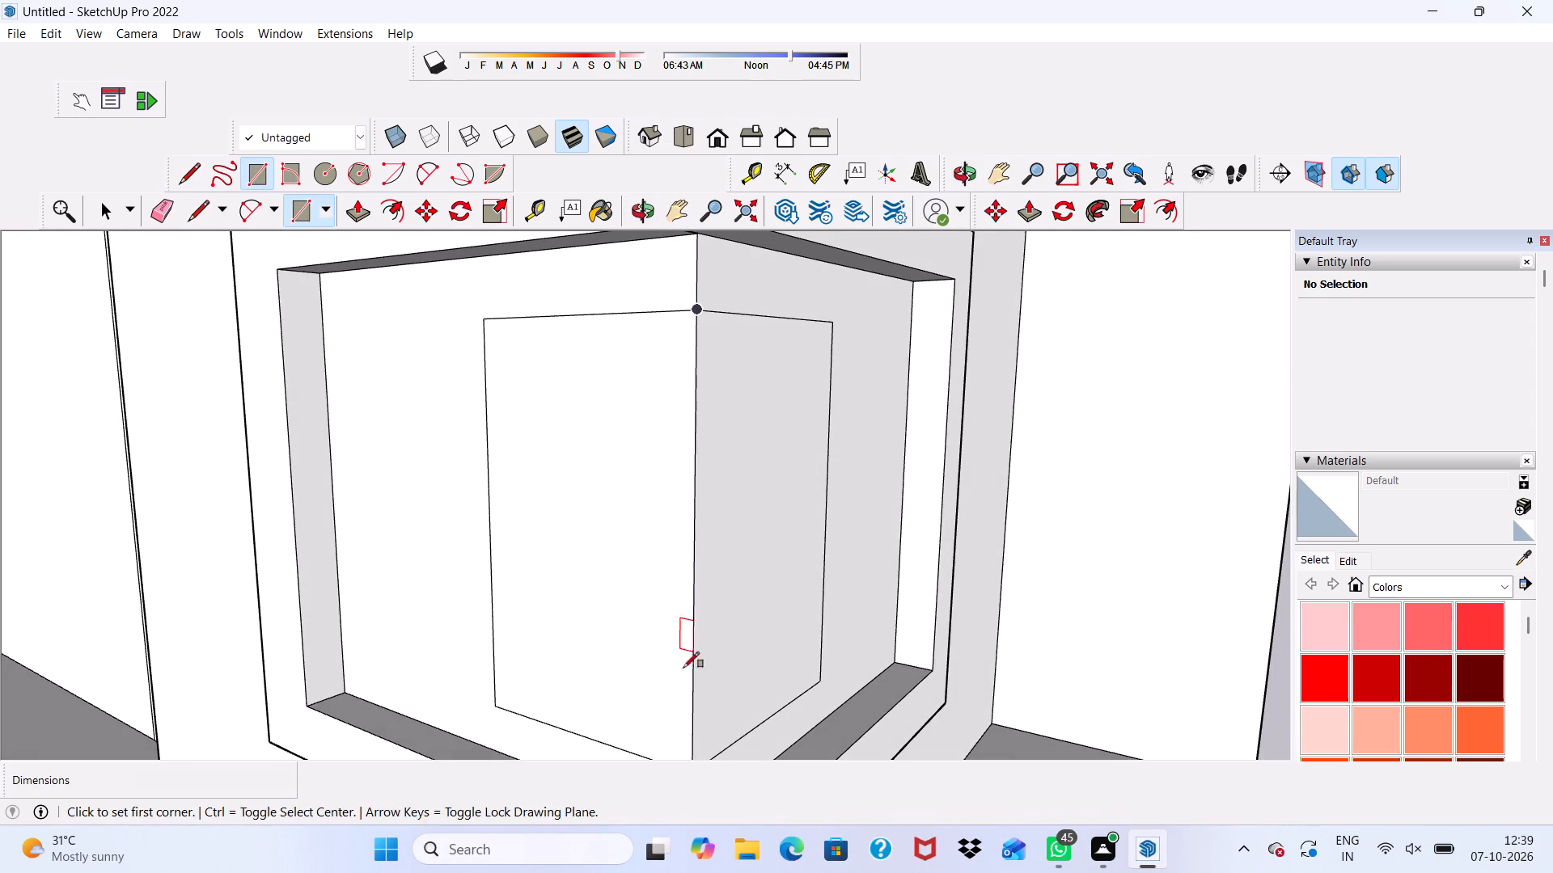
{"action": "key", "text": "space"}
{"action": "left_click", "coordinate": [397, 205]}
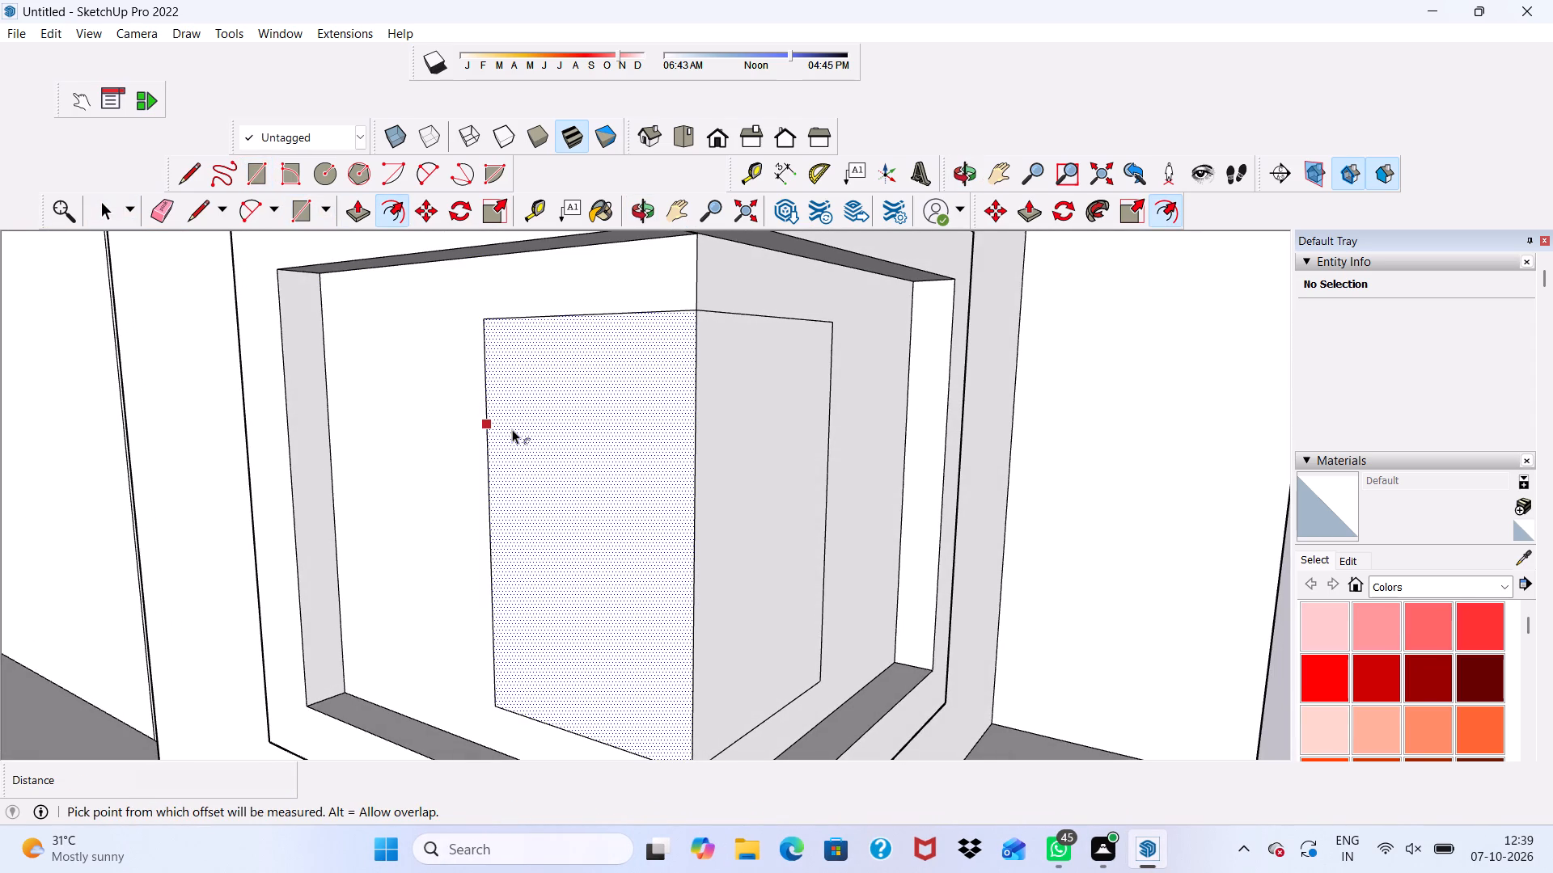
{"action": "left_click", "coordinate": [512, 429]}
{"action": "key", "text": "3"}
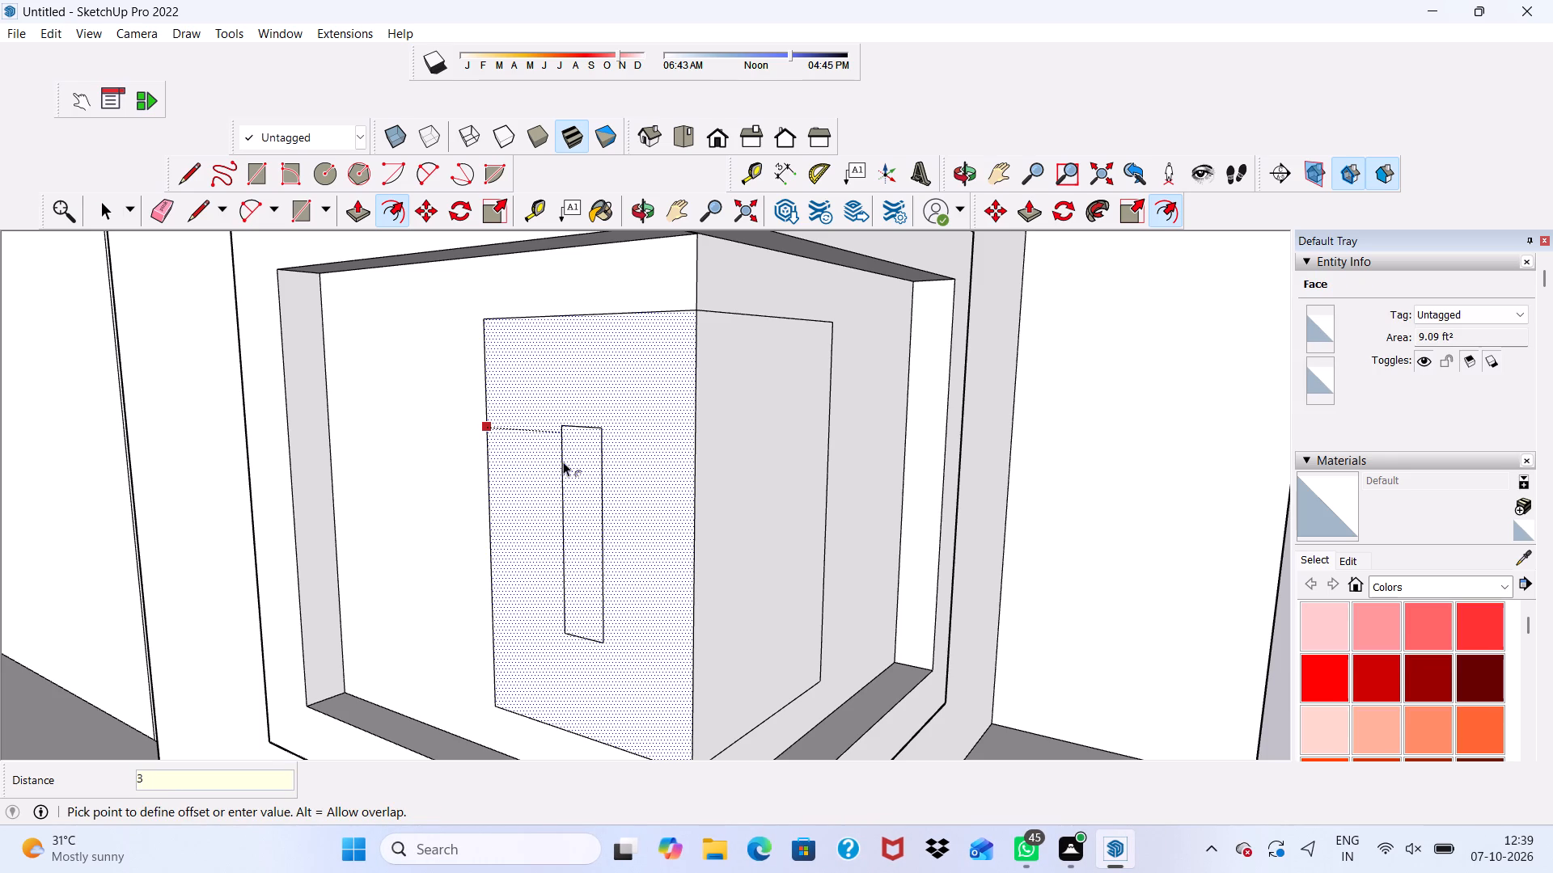
{"action": "key", "text": "shift+quotedbl"}
{"action": "key", "text": "Return"}
{"action": "scroll", "coordinate": [743, 436], "scroll_direction": "down", "scroll_amount": 1}
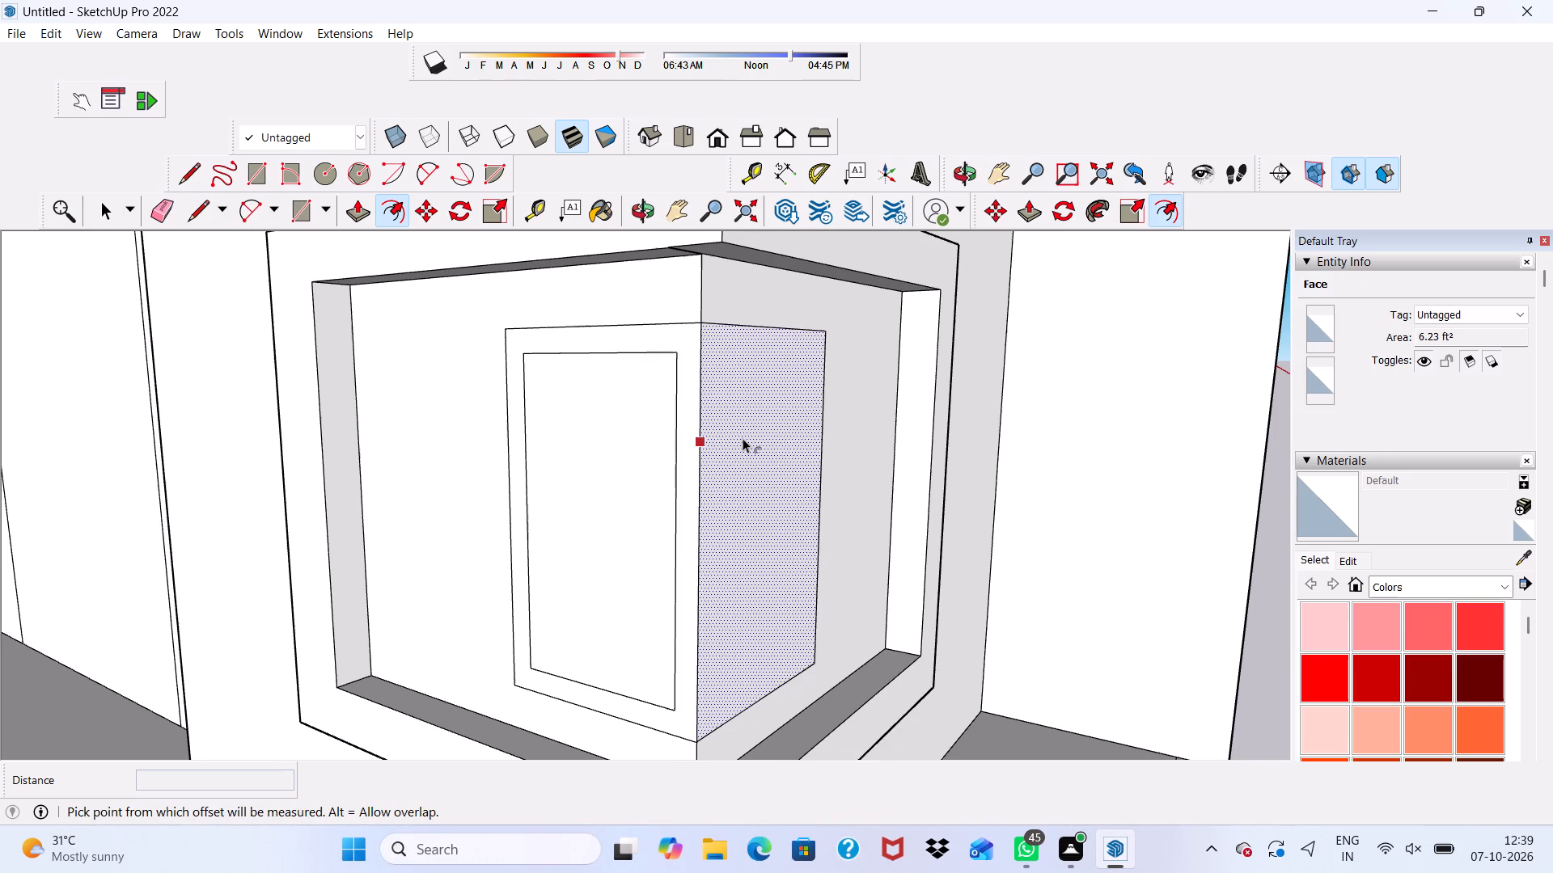
{"action": "left_click", "coordinate": [743, 438]}
{"action": "type", "text": "3\""}
{"action": "key", "text": "Return"}
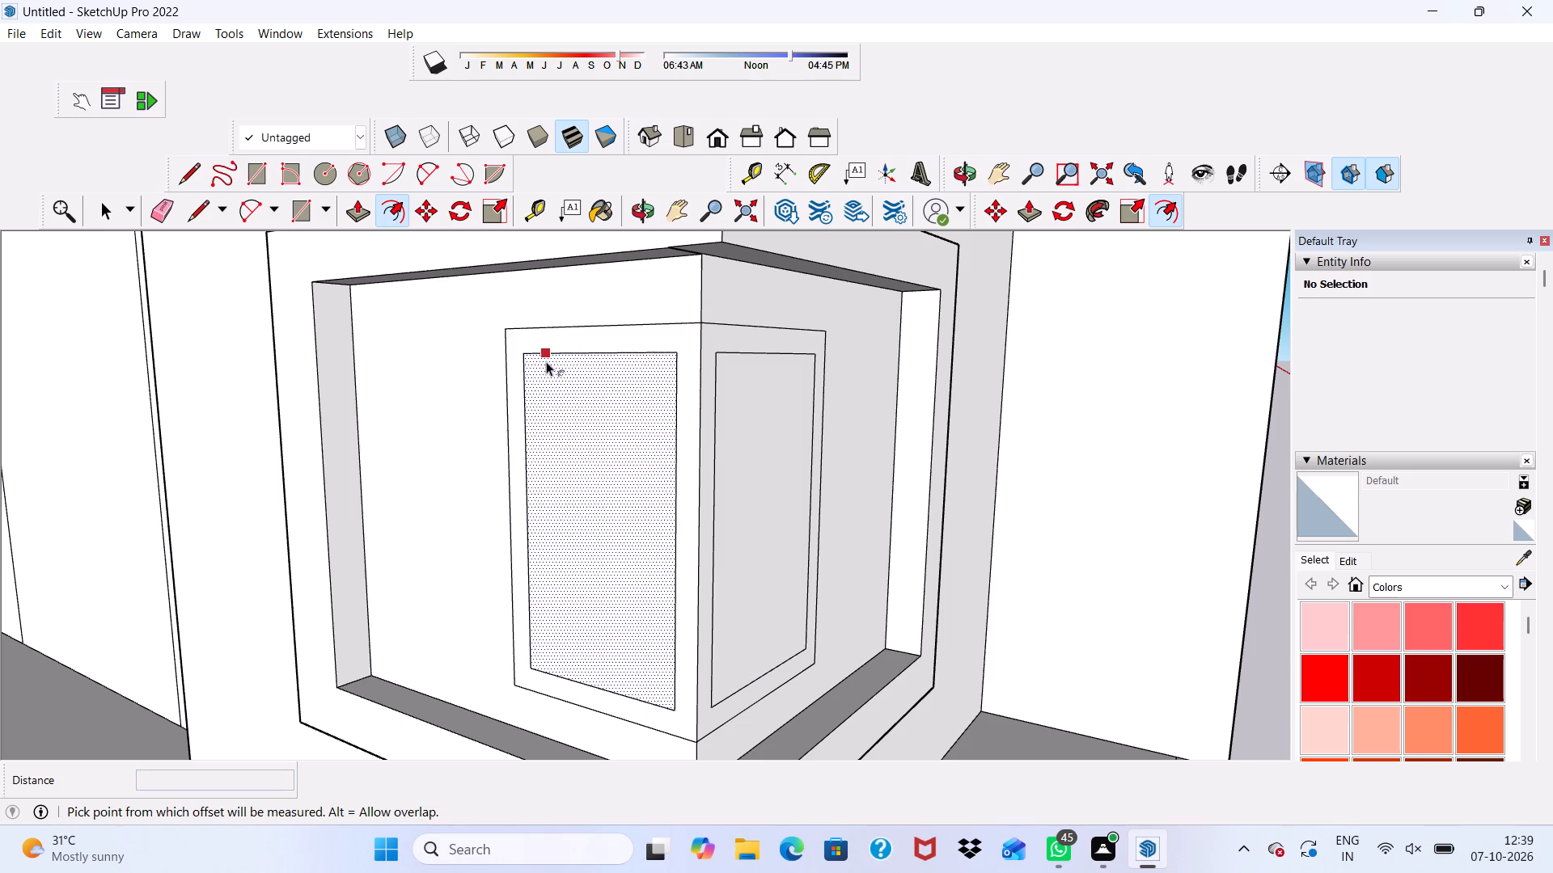
Push/Pull the inner window's frame border on the long-side face outward by 3".
{"action": "key", "text": "space"}
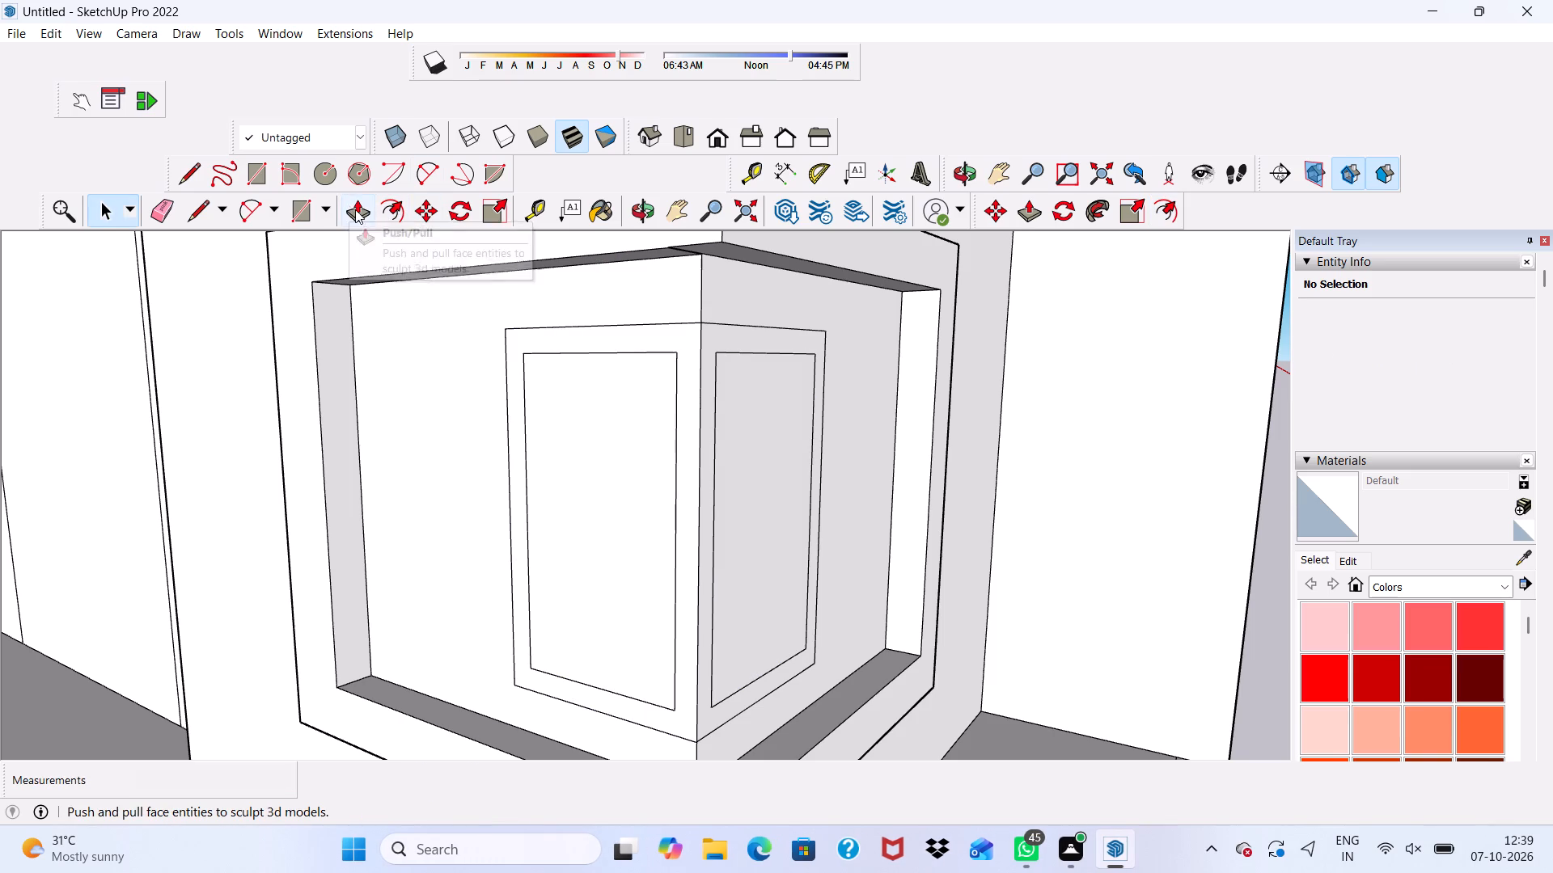
{"action": "left_click", "coordinate": [357, 210]}
{"action": "left_click", "coordinate": [518, 346]}
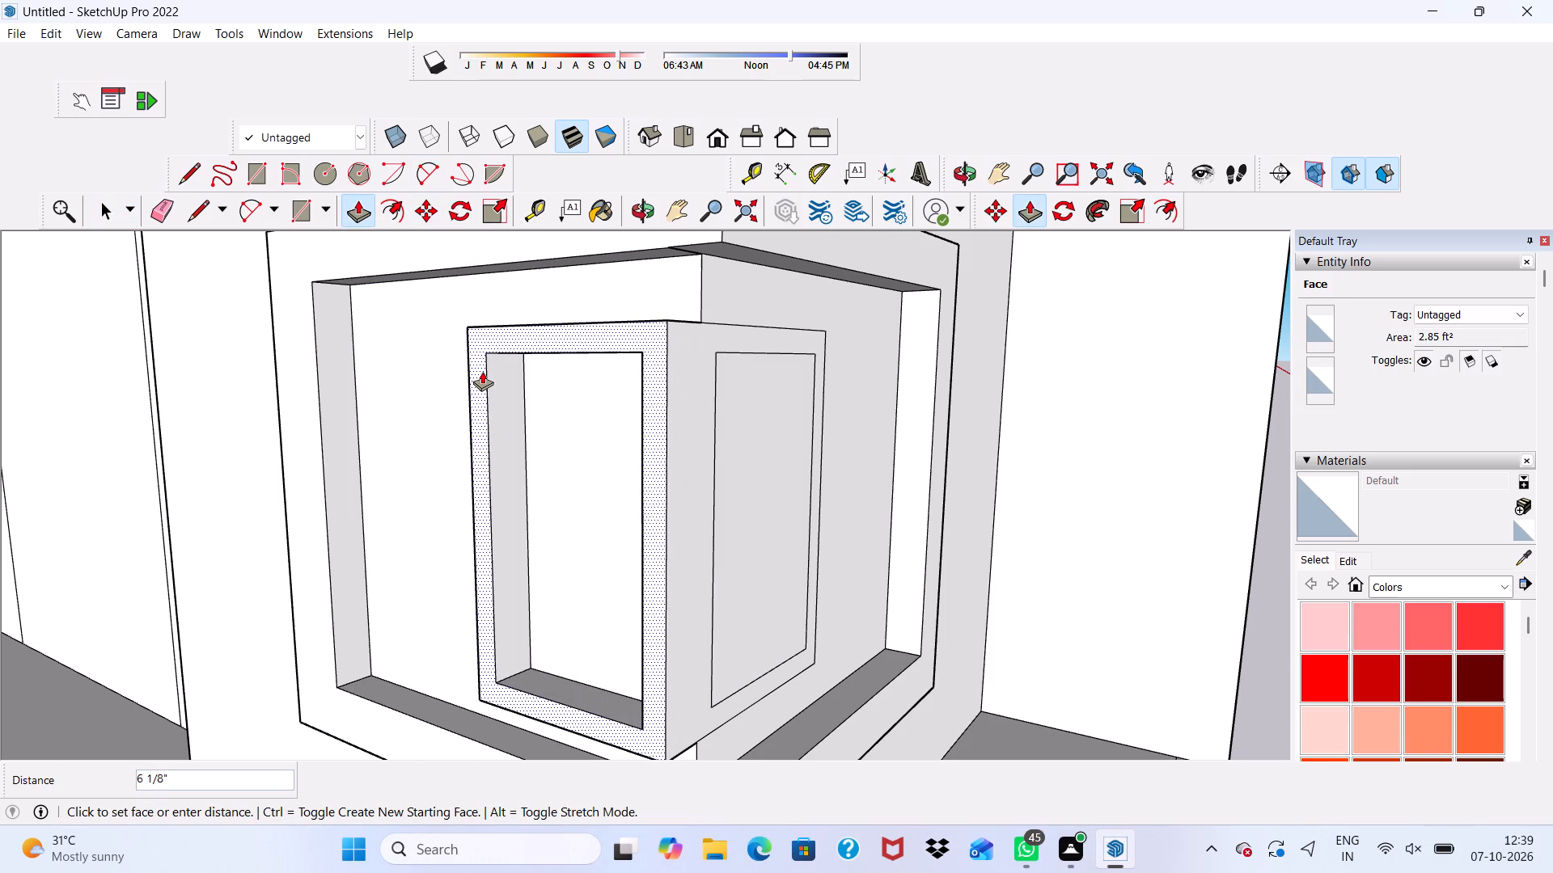
{"action": "type", "text": "3\""}
{"action": "key", "text": "Return"}
Push/Pull the inner window's frame border on the balcony-side face outward by 3", including the strip at the corner.
{"action": "scroll", "coordinate": [481, 380], "scroll_direction": "up", "scroll_amount": 1}
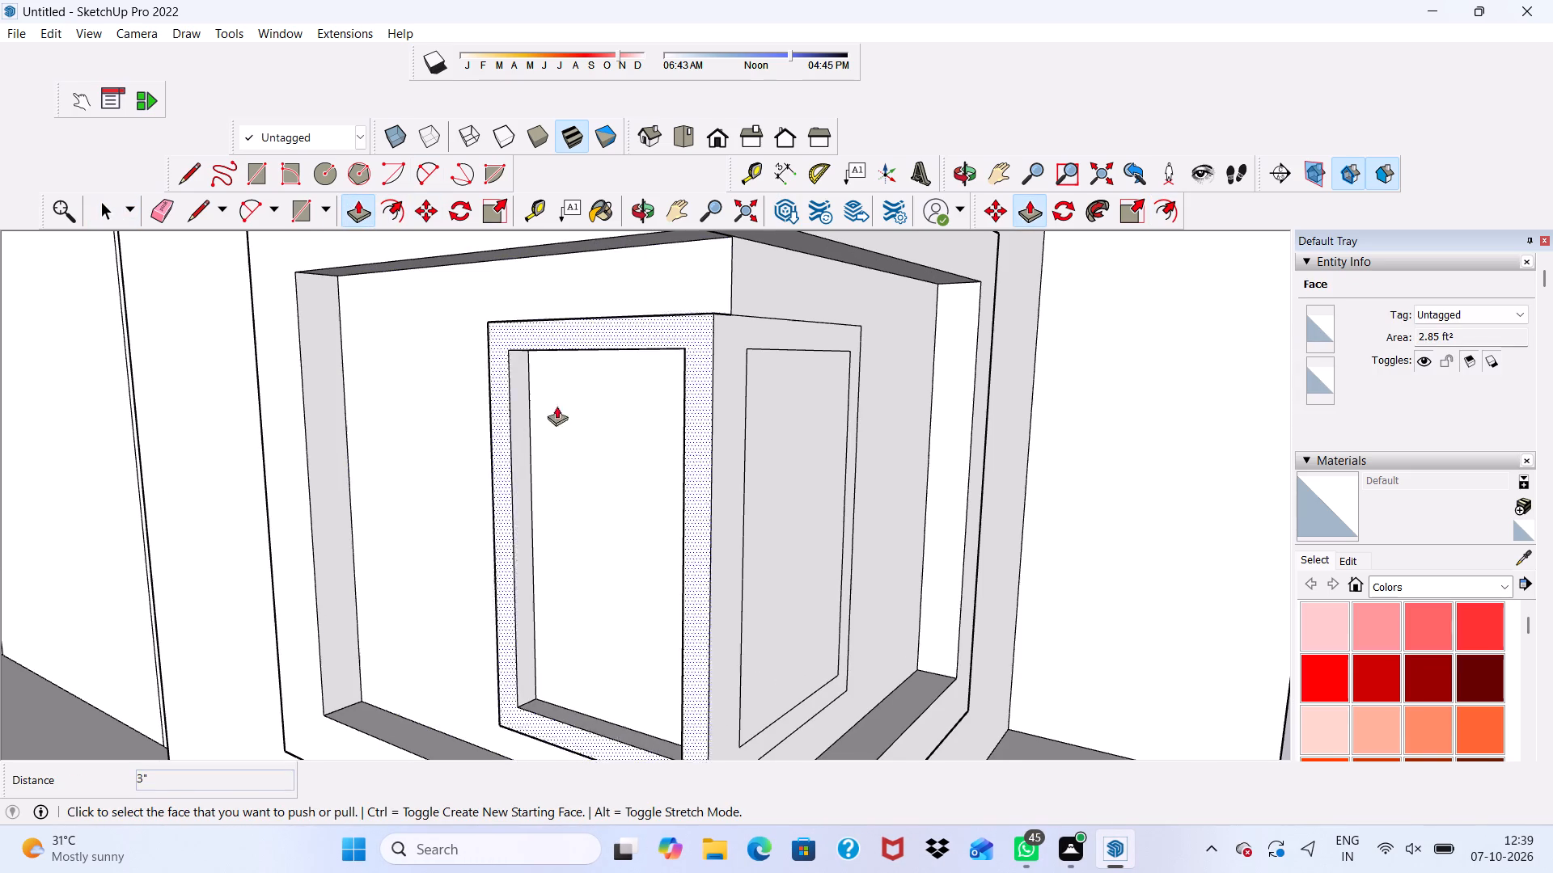
{"action": "scroll", "coordinate": [743, 404], "scroll_direction": "up", "scroll_amount": 1}
{"action": "left_click_drag", "start_coordinate": [733, 401], "coordinate": [741, 403]}
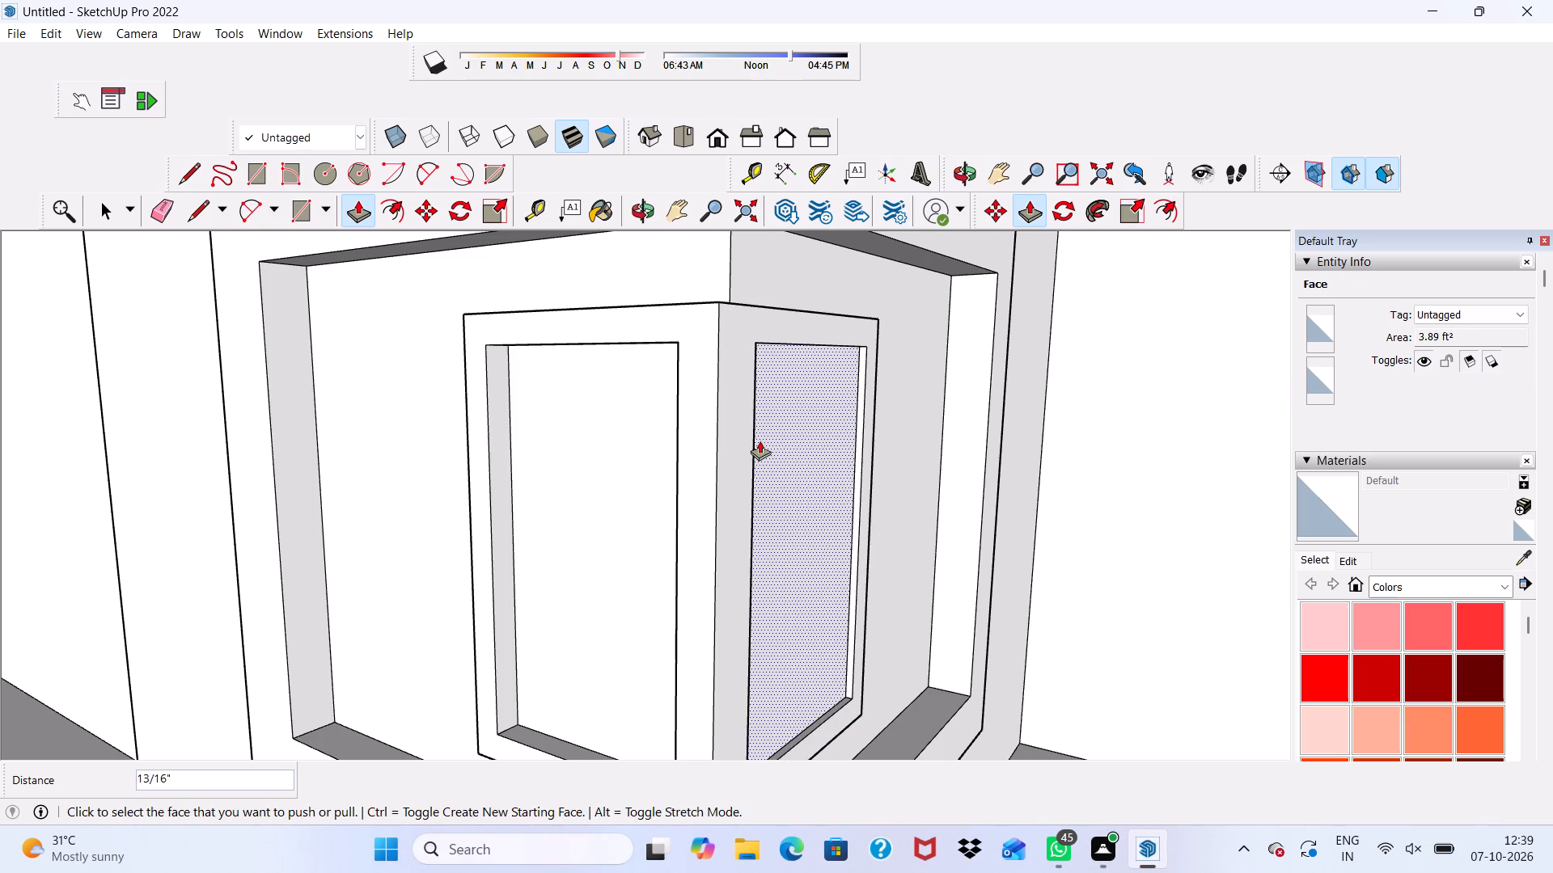
{"action": "key", "text": "3"}
{"action": "key", "text": "shift+quotedbl"}
{"action": "key", "text": "Return"}
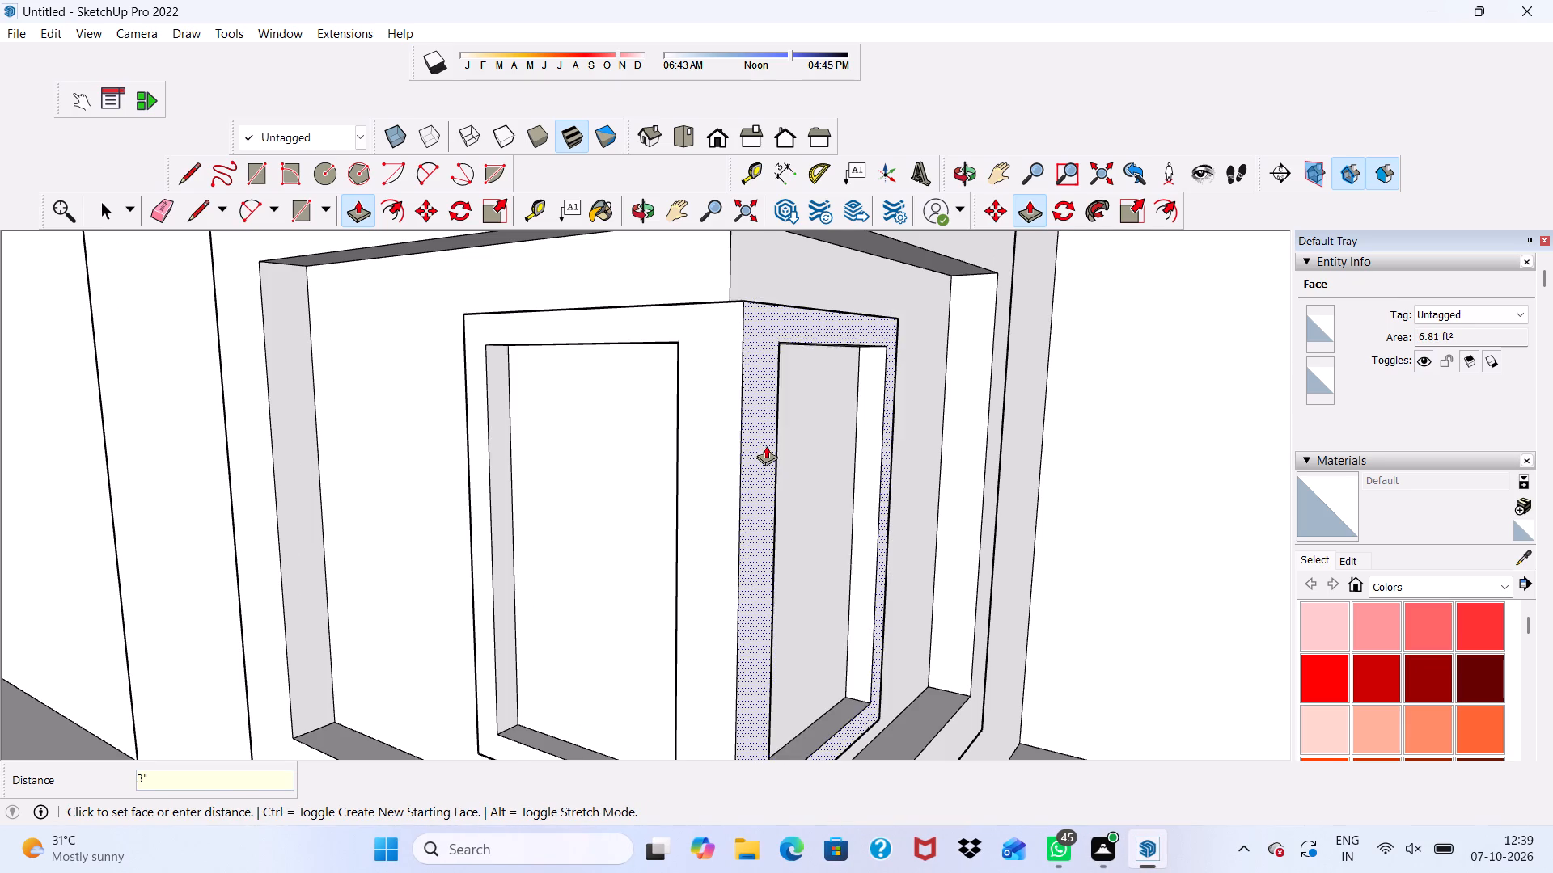
{"action": "scroll", "coordinate": [766, 445], "scroll_direction": "up", "scroll_amount": 1}
{"action": "scroll", "coordinate": [772, 449], "scroll_direction": "down", "scroll_amount": 10}
{"action": "middle_click_drag", "start_coordinate": [748, 351], "coordinate": [500, 457]}
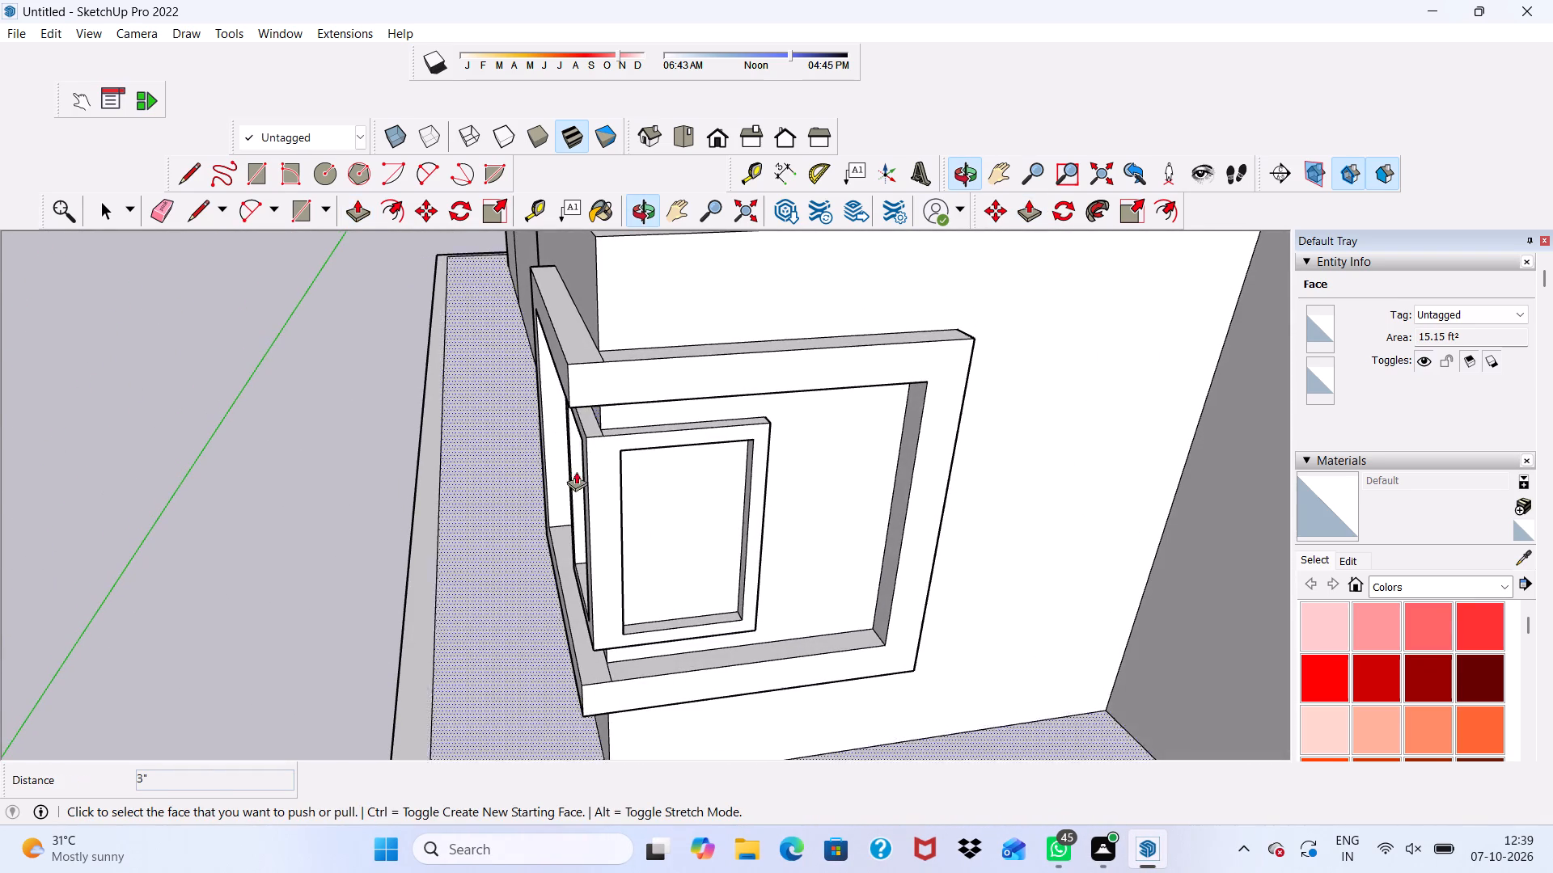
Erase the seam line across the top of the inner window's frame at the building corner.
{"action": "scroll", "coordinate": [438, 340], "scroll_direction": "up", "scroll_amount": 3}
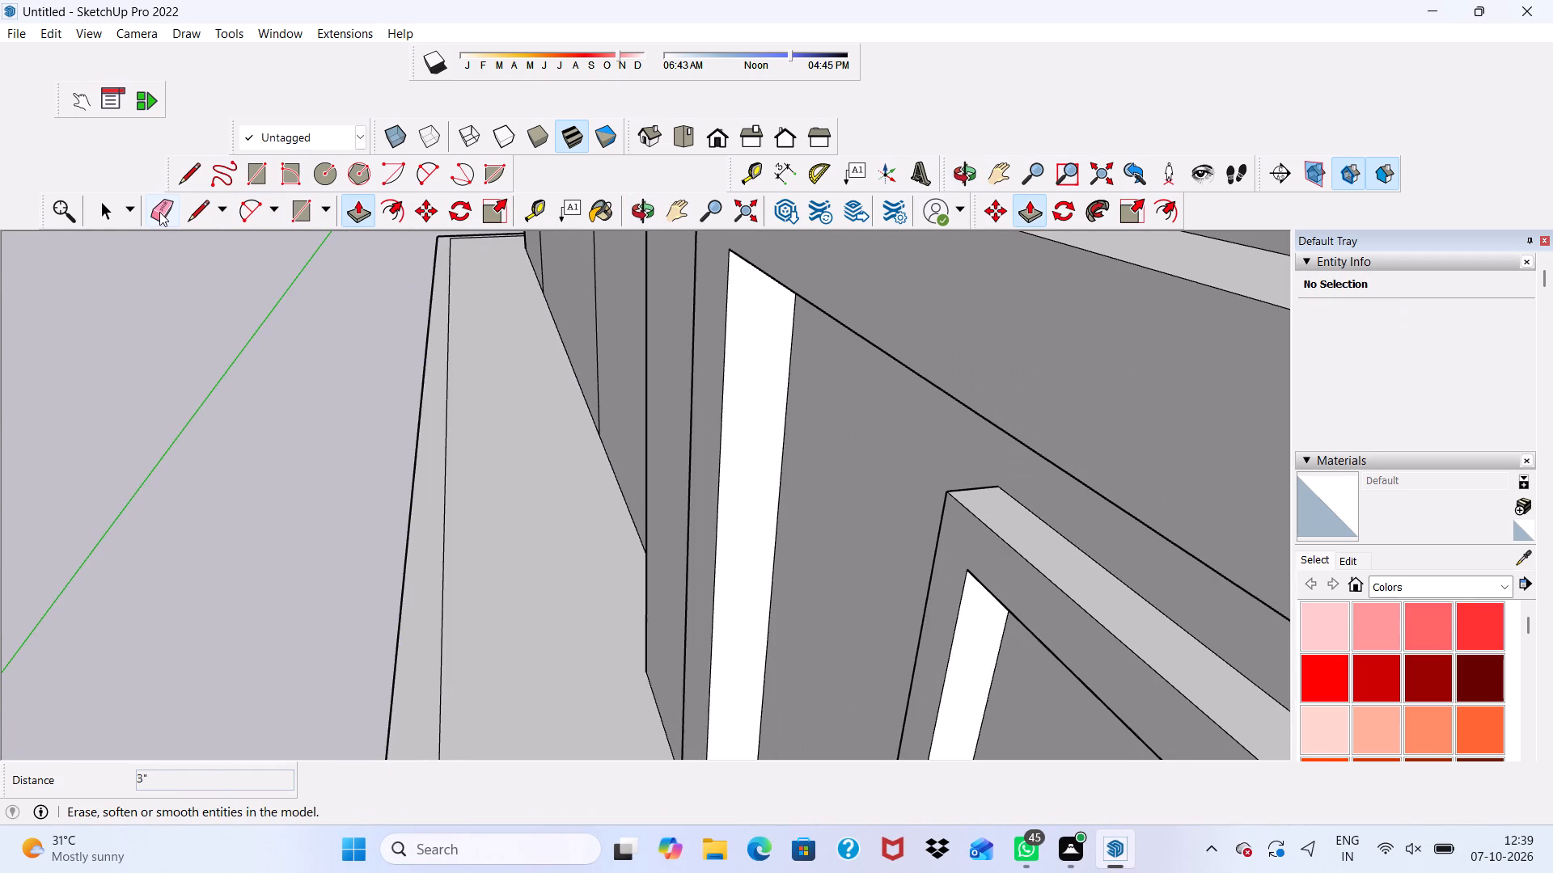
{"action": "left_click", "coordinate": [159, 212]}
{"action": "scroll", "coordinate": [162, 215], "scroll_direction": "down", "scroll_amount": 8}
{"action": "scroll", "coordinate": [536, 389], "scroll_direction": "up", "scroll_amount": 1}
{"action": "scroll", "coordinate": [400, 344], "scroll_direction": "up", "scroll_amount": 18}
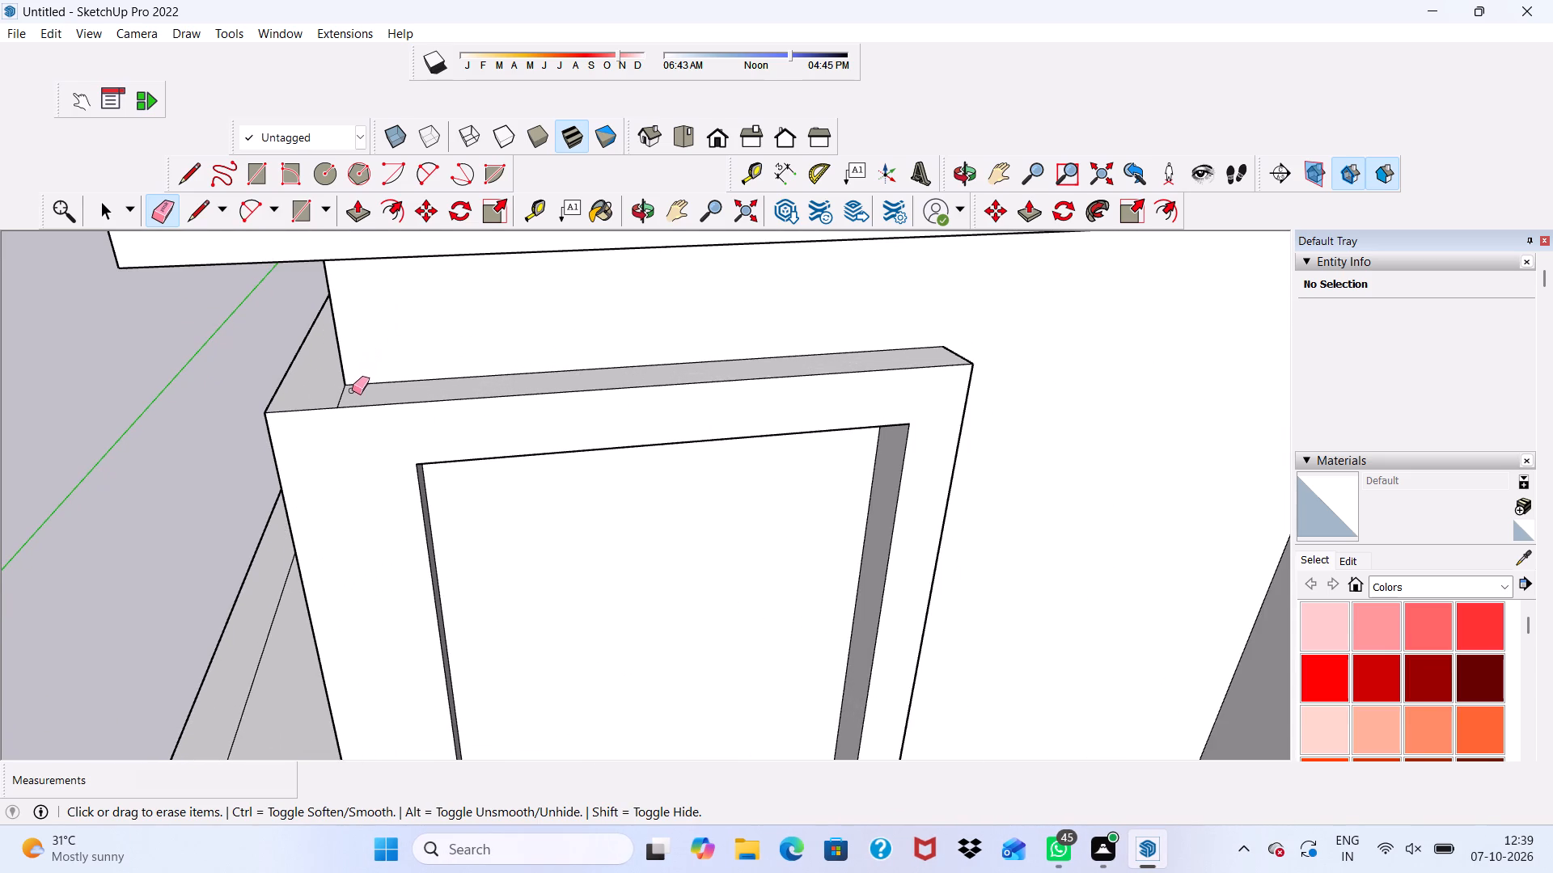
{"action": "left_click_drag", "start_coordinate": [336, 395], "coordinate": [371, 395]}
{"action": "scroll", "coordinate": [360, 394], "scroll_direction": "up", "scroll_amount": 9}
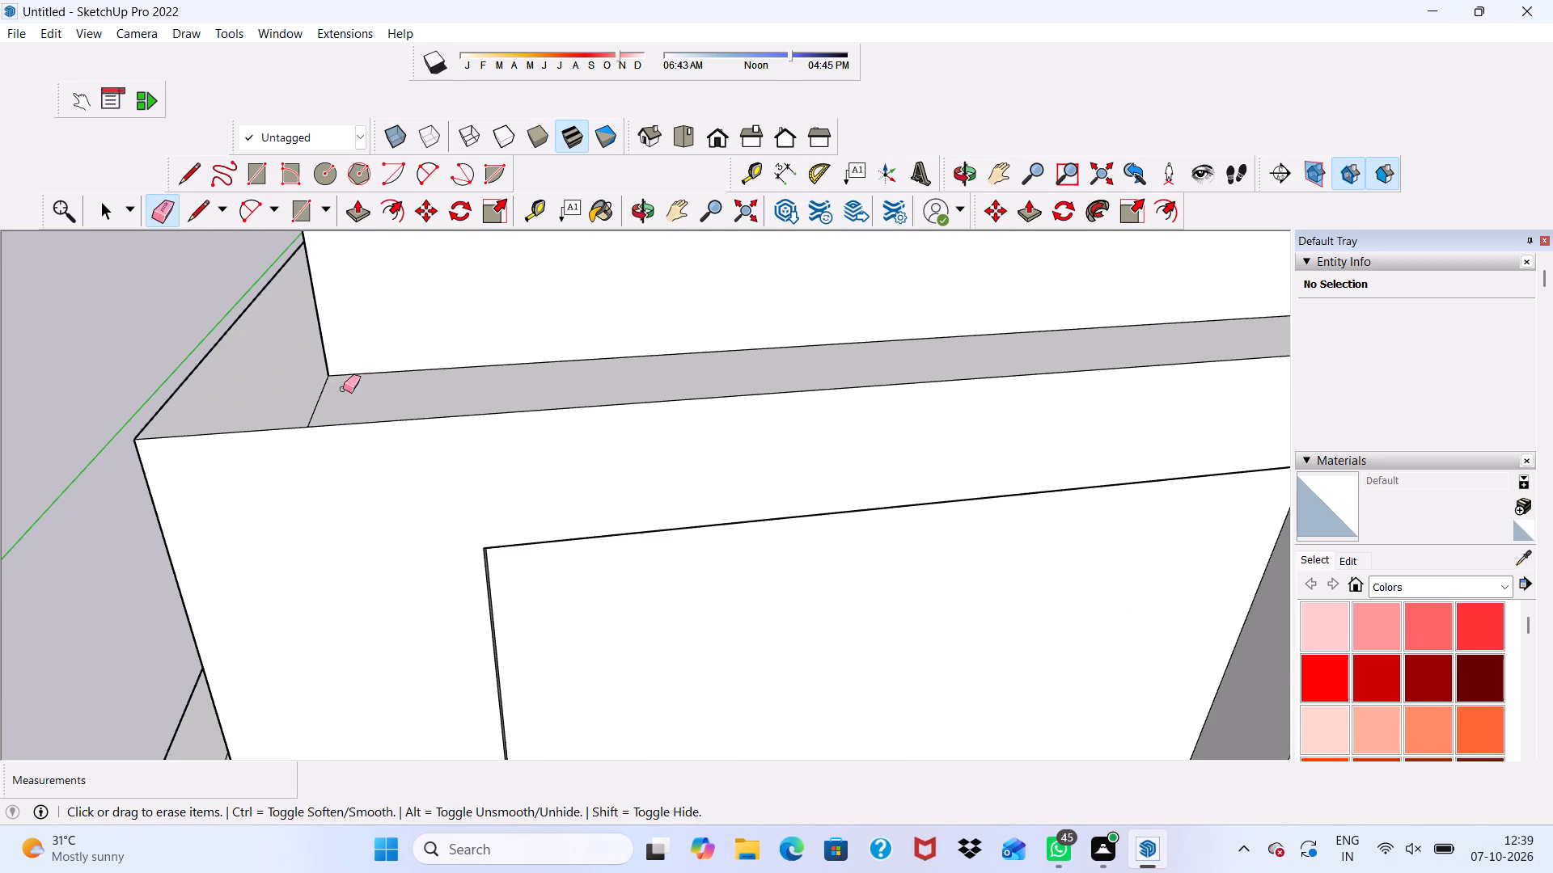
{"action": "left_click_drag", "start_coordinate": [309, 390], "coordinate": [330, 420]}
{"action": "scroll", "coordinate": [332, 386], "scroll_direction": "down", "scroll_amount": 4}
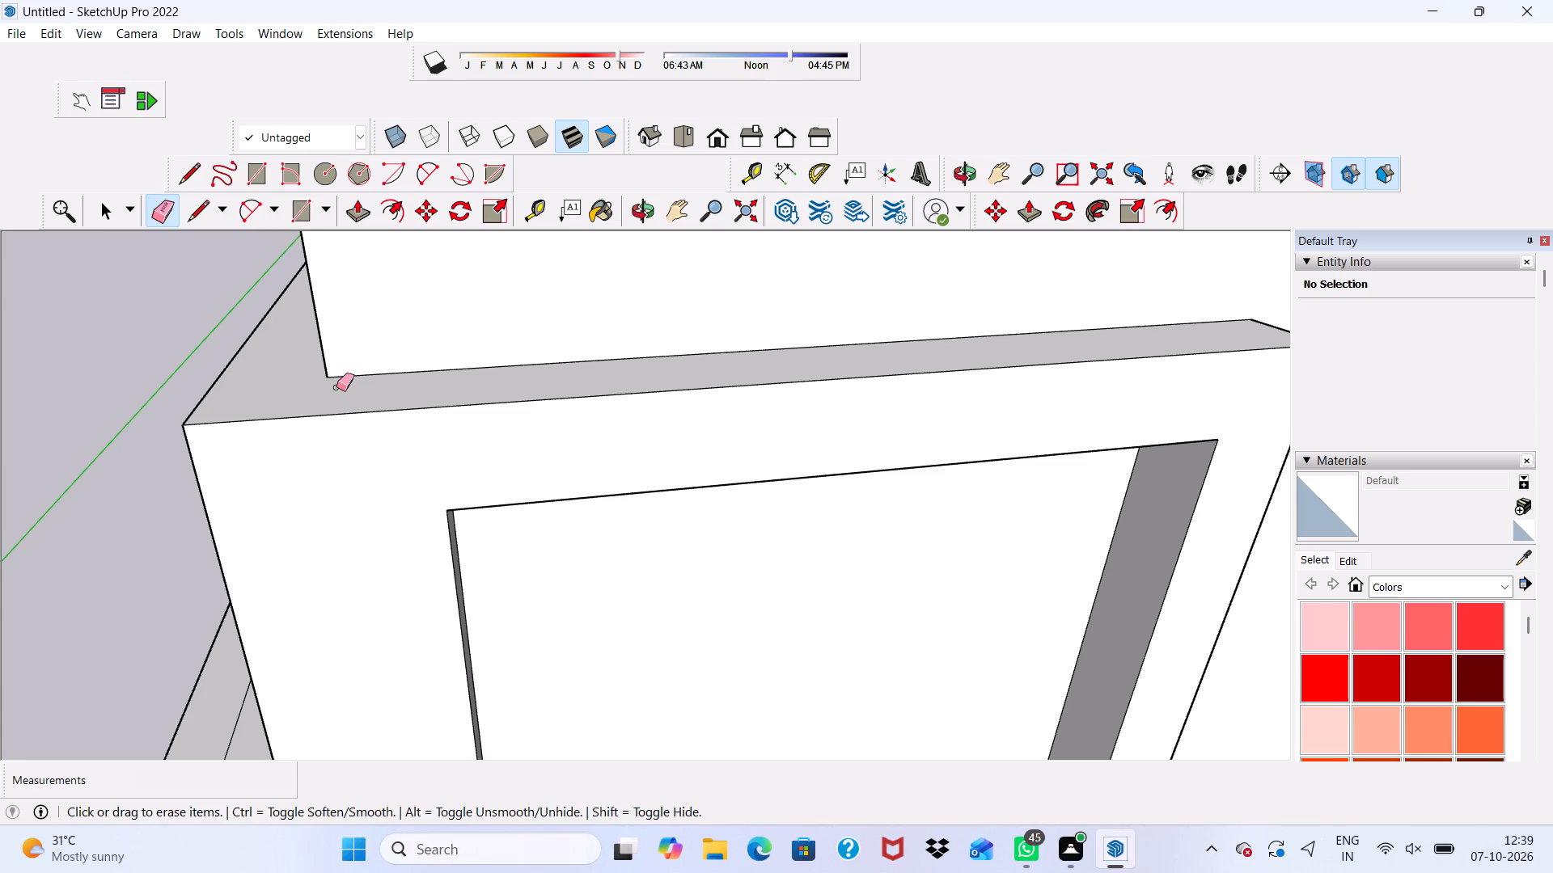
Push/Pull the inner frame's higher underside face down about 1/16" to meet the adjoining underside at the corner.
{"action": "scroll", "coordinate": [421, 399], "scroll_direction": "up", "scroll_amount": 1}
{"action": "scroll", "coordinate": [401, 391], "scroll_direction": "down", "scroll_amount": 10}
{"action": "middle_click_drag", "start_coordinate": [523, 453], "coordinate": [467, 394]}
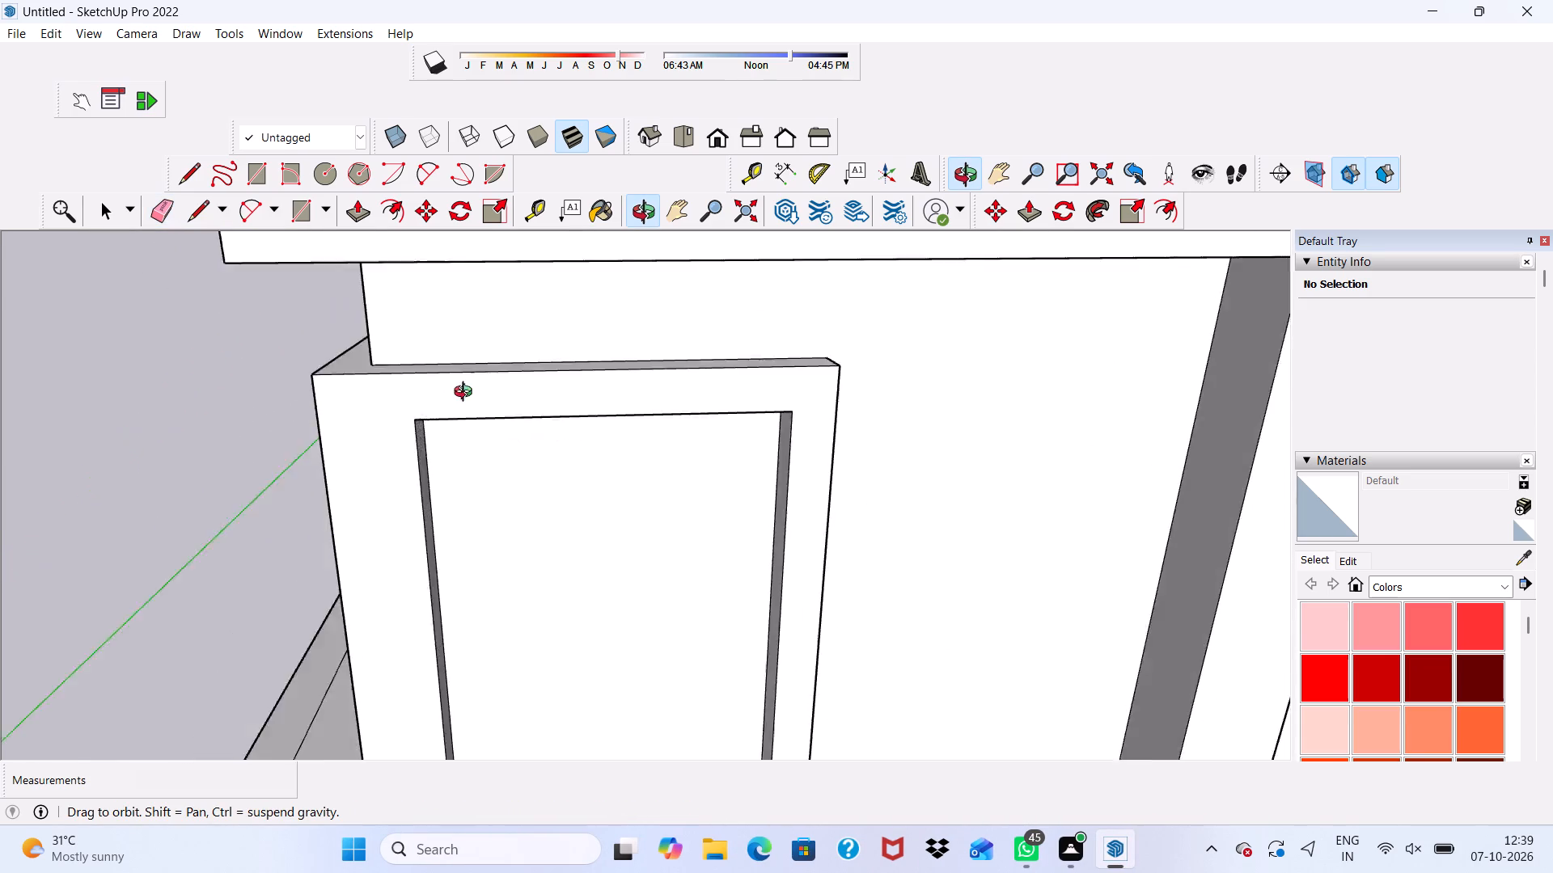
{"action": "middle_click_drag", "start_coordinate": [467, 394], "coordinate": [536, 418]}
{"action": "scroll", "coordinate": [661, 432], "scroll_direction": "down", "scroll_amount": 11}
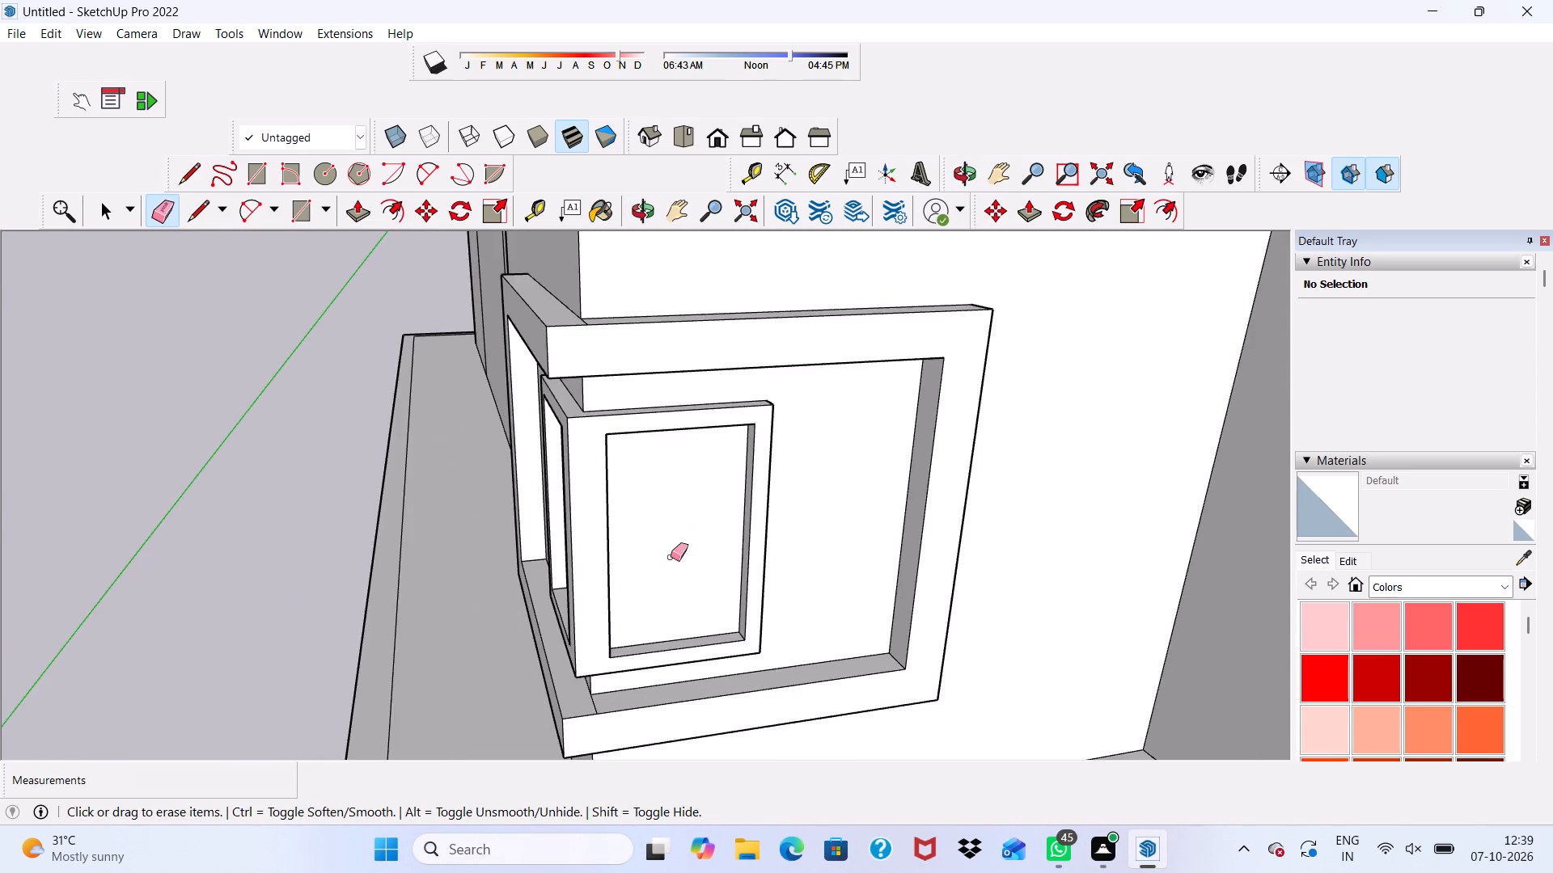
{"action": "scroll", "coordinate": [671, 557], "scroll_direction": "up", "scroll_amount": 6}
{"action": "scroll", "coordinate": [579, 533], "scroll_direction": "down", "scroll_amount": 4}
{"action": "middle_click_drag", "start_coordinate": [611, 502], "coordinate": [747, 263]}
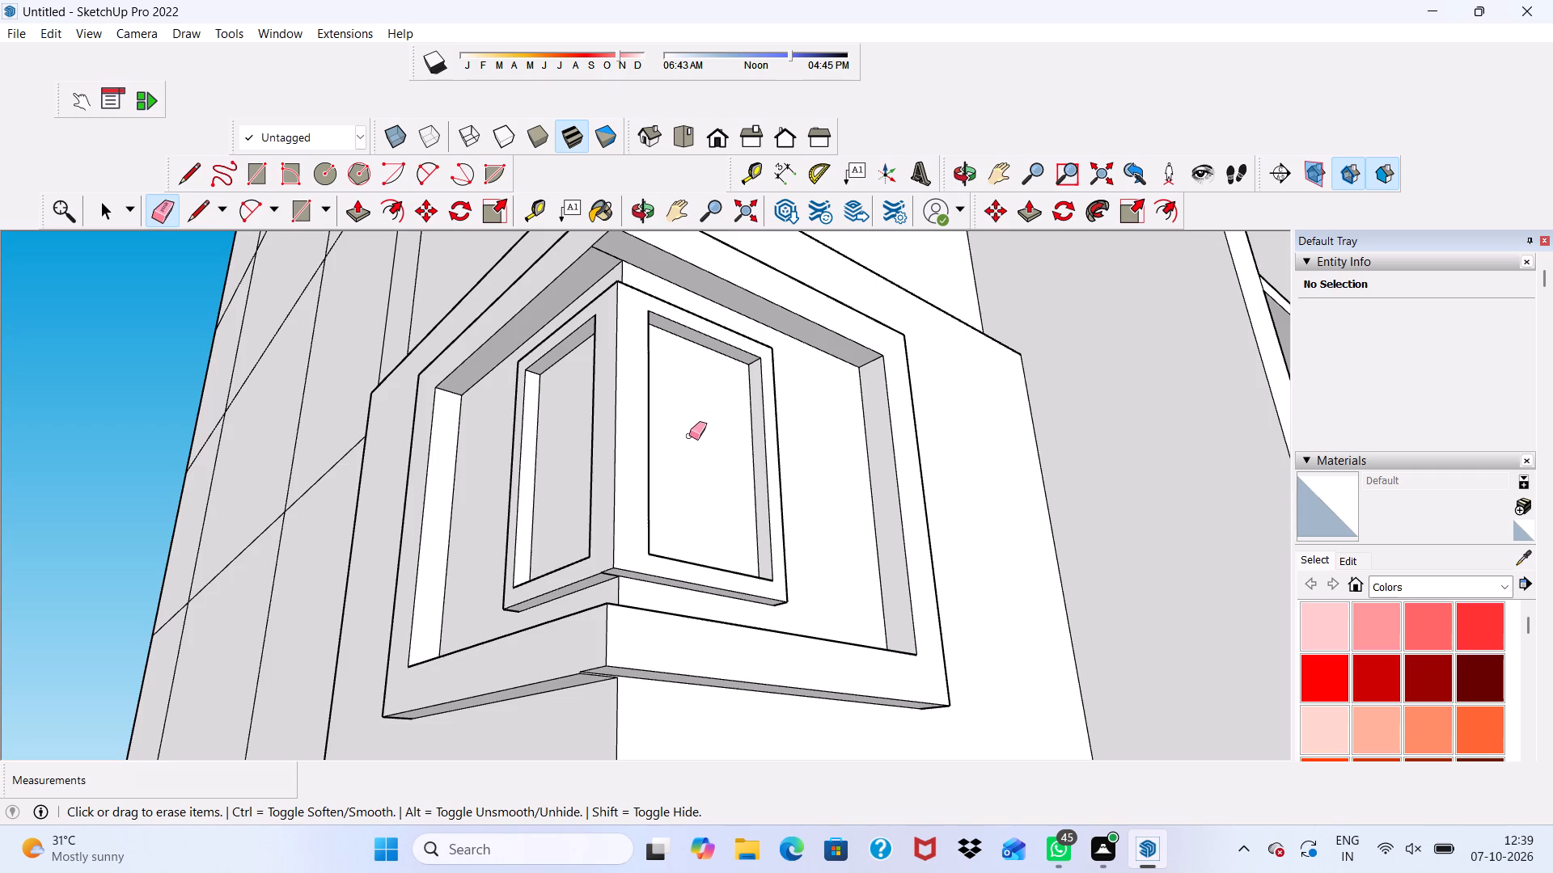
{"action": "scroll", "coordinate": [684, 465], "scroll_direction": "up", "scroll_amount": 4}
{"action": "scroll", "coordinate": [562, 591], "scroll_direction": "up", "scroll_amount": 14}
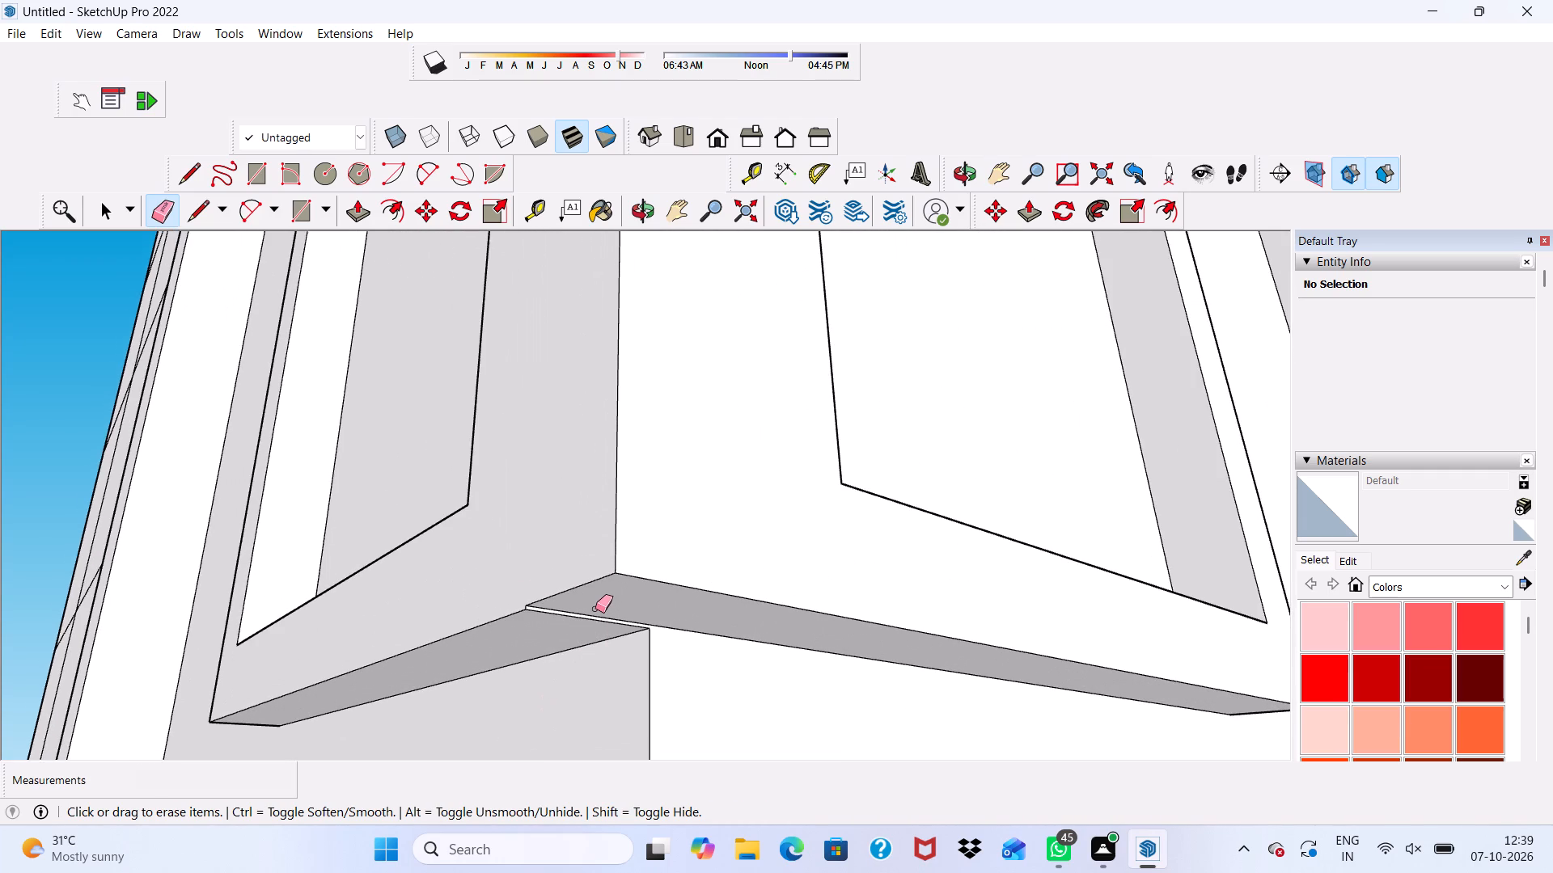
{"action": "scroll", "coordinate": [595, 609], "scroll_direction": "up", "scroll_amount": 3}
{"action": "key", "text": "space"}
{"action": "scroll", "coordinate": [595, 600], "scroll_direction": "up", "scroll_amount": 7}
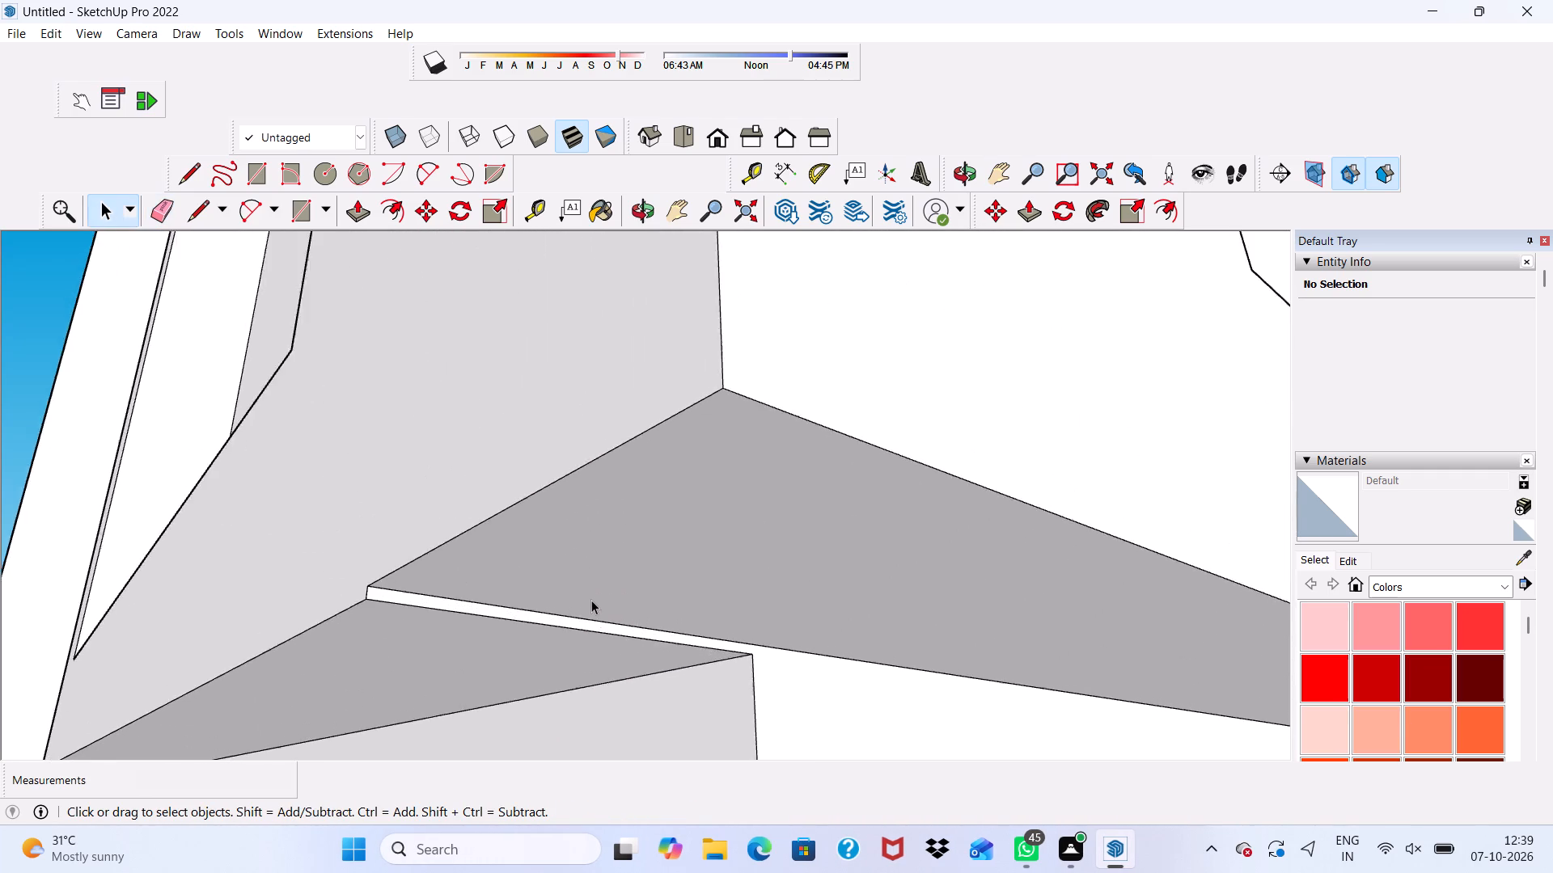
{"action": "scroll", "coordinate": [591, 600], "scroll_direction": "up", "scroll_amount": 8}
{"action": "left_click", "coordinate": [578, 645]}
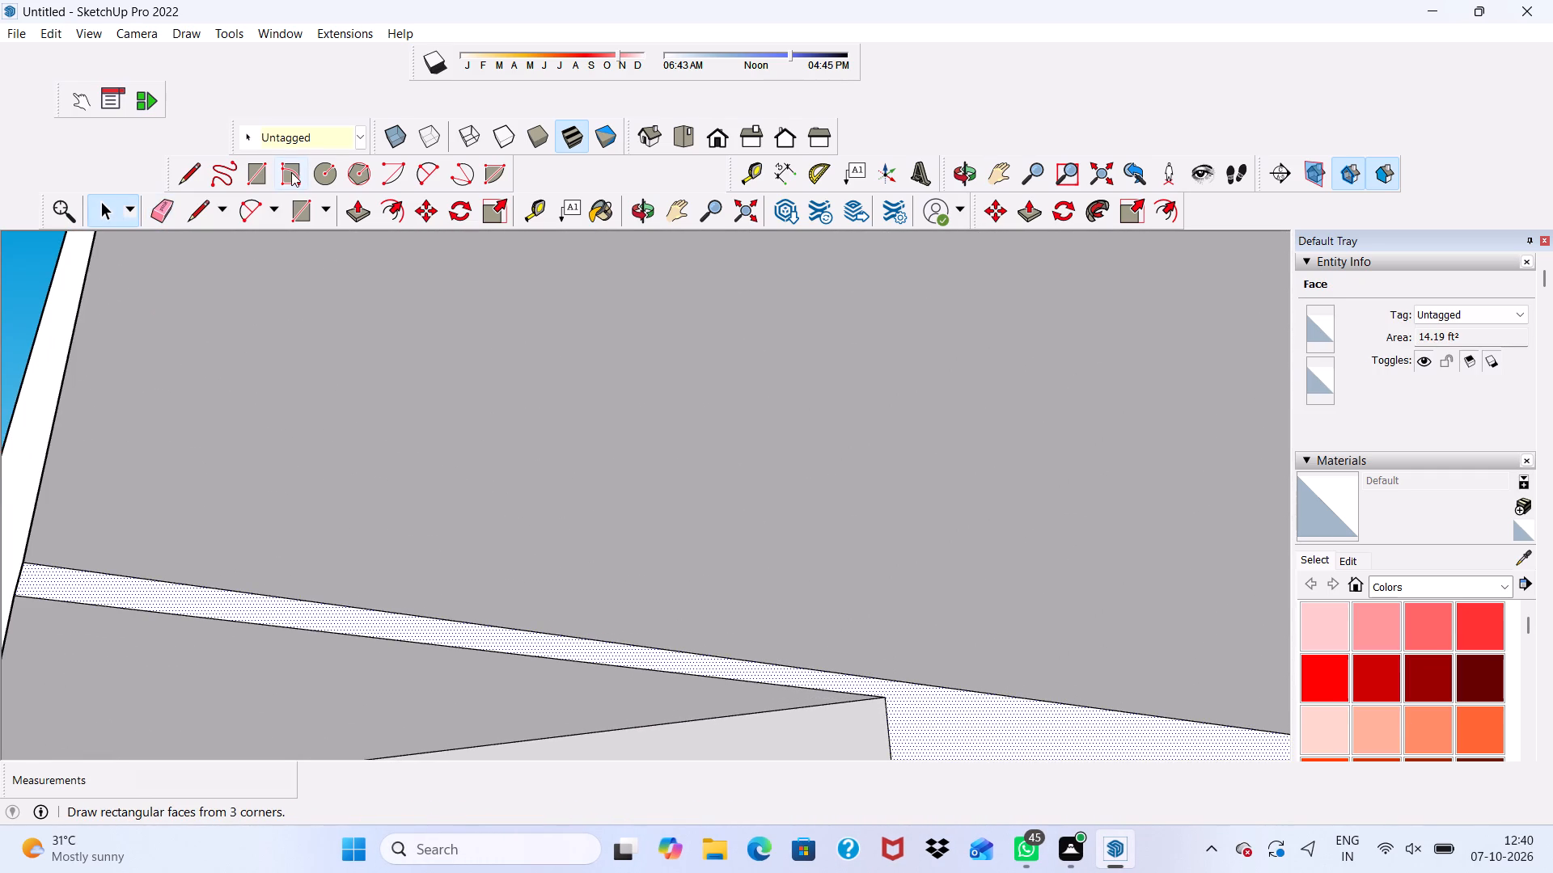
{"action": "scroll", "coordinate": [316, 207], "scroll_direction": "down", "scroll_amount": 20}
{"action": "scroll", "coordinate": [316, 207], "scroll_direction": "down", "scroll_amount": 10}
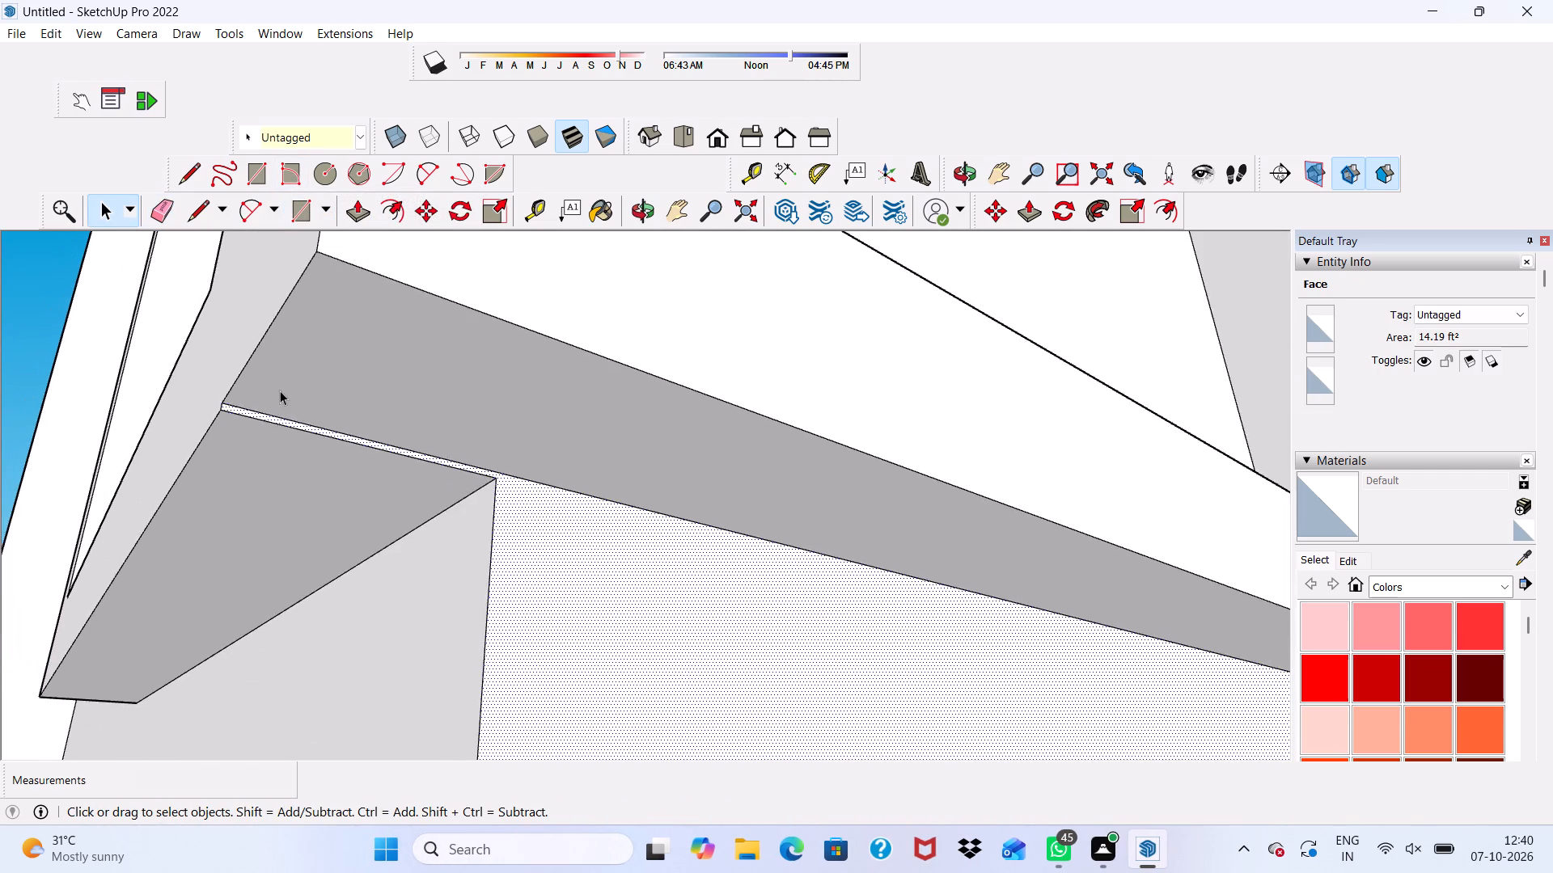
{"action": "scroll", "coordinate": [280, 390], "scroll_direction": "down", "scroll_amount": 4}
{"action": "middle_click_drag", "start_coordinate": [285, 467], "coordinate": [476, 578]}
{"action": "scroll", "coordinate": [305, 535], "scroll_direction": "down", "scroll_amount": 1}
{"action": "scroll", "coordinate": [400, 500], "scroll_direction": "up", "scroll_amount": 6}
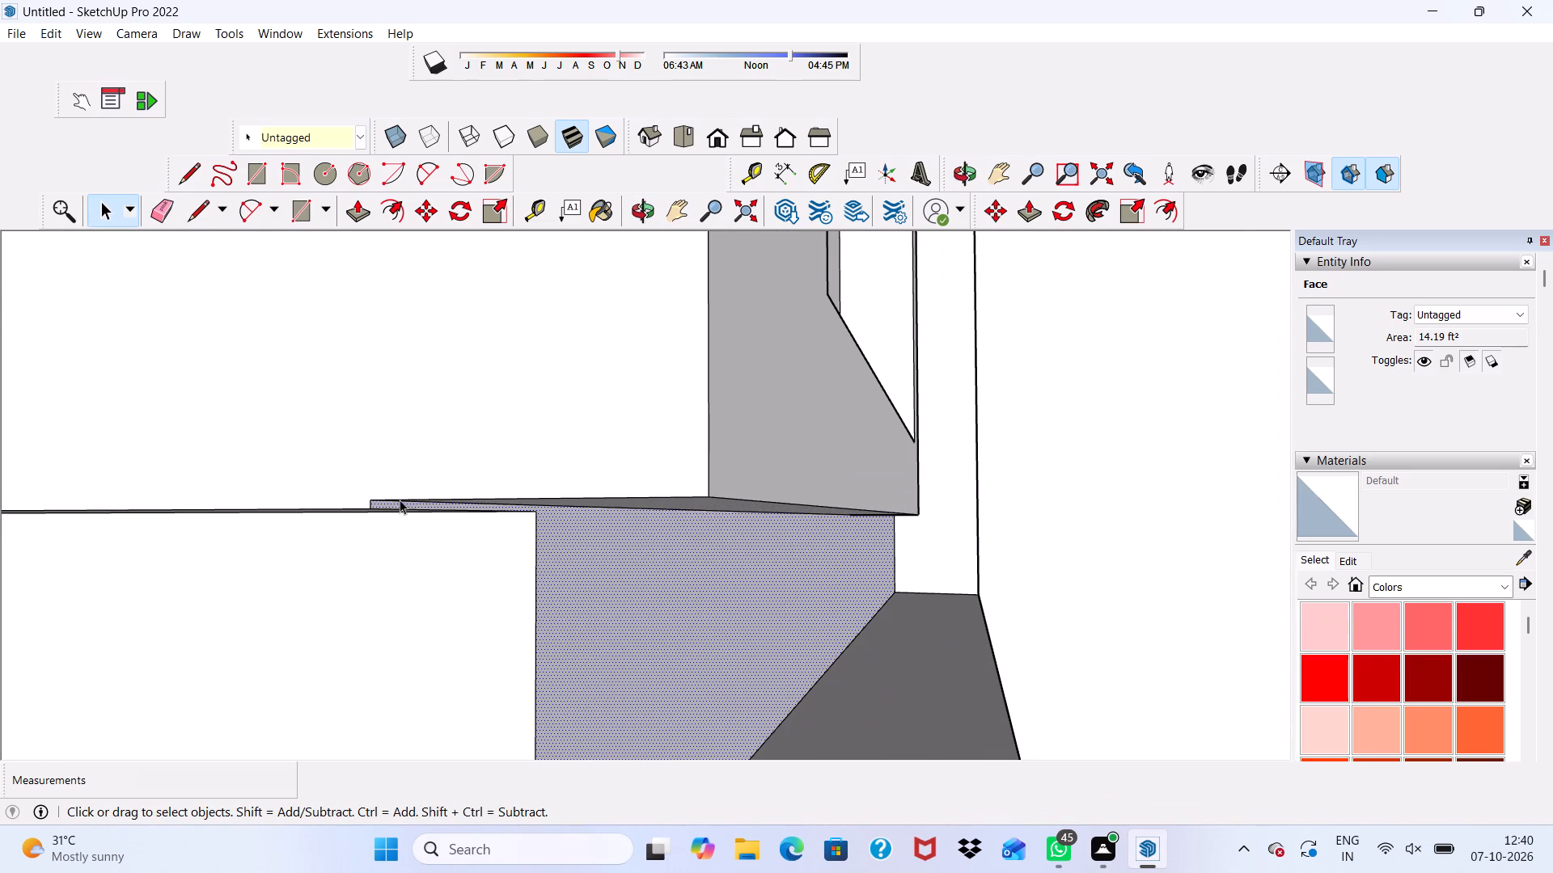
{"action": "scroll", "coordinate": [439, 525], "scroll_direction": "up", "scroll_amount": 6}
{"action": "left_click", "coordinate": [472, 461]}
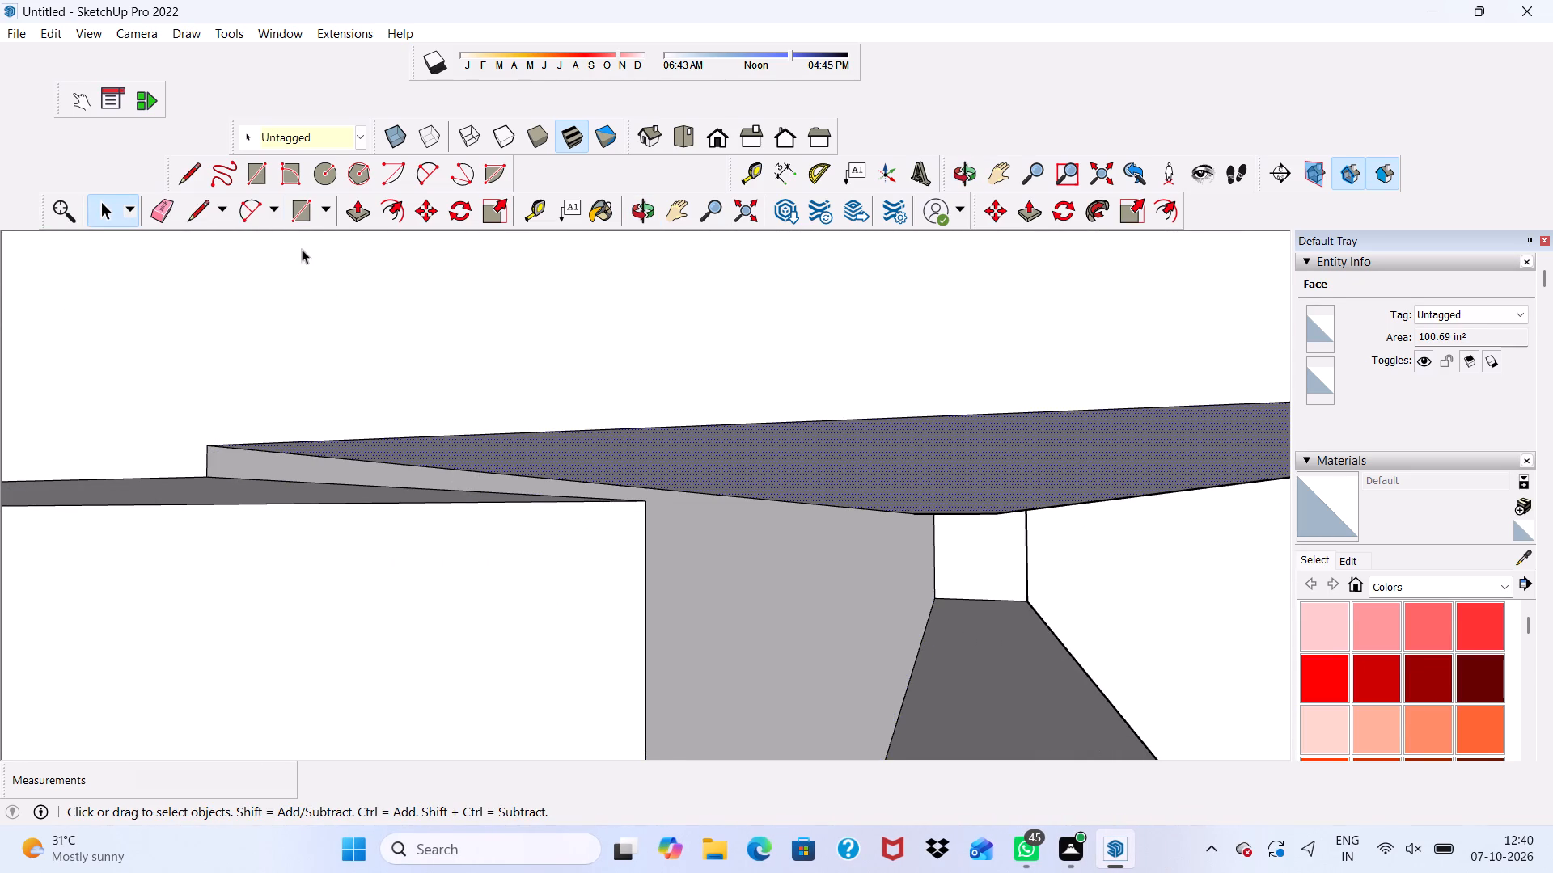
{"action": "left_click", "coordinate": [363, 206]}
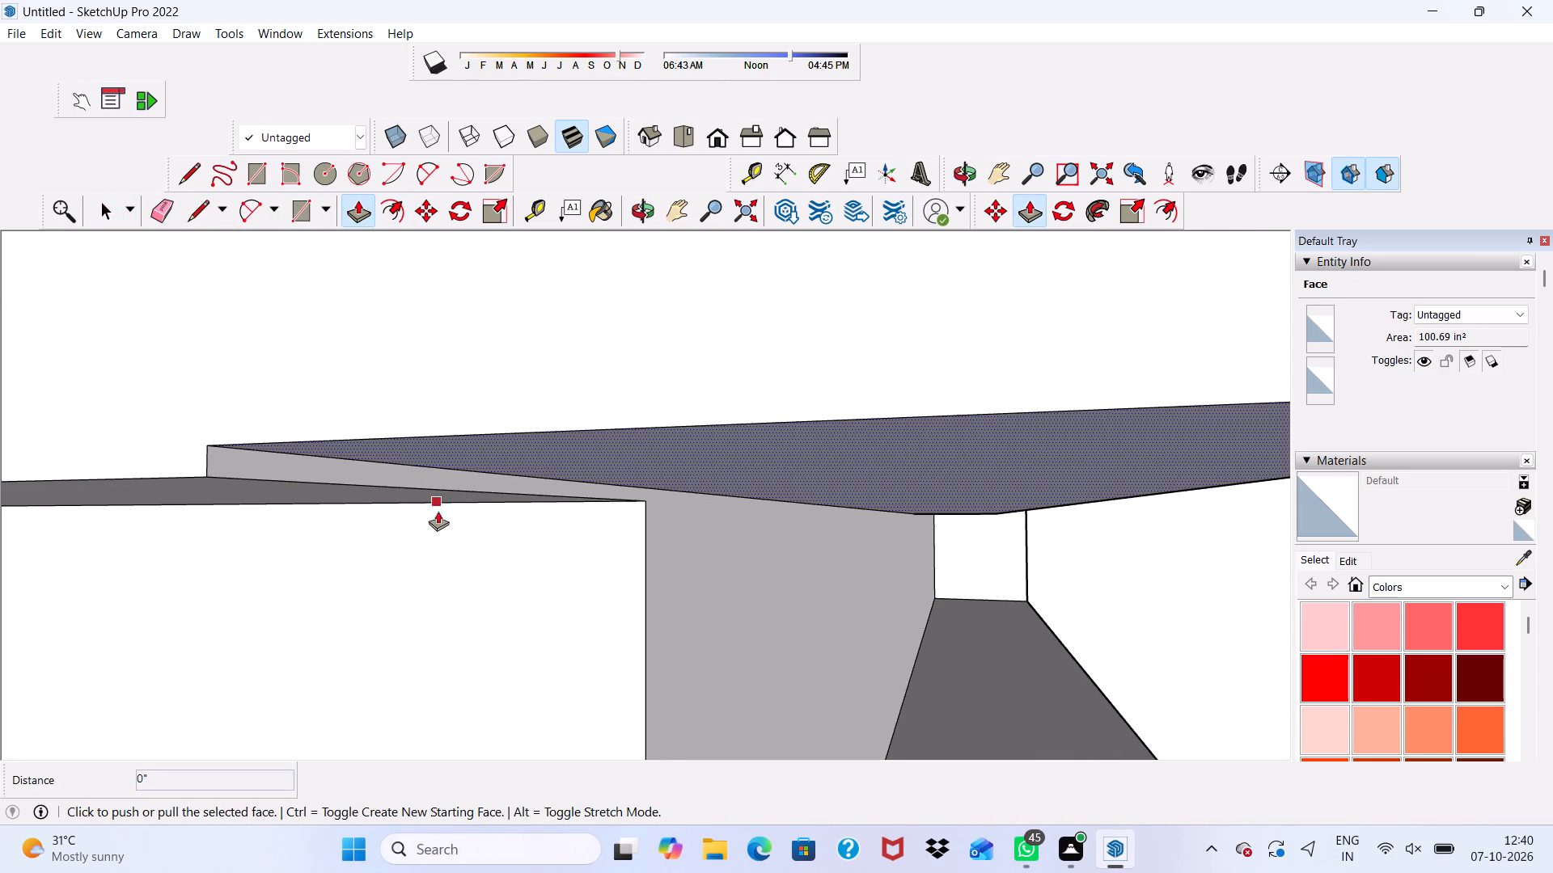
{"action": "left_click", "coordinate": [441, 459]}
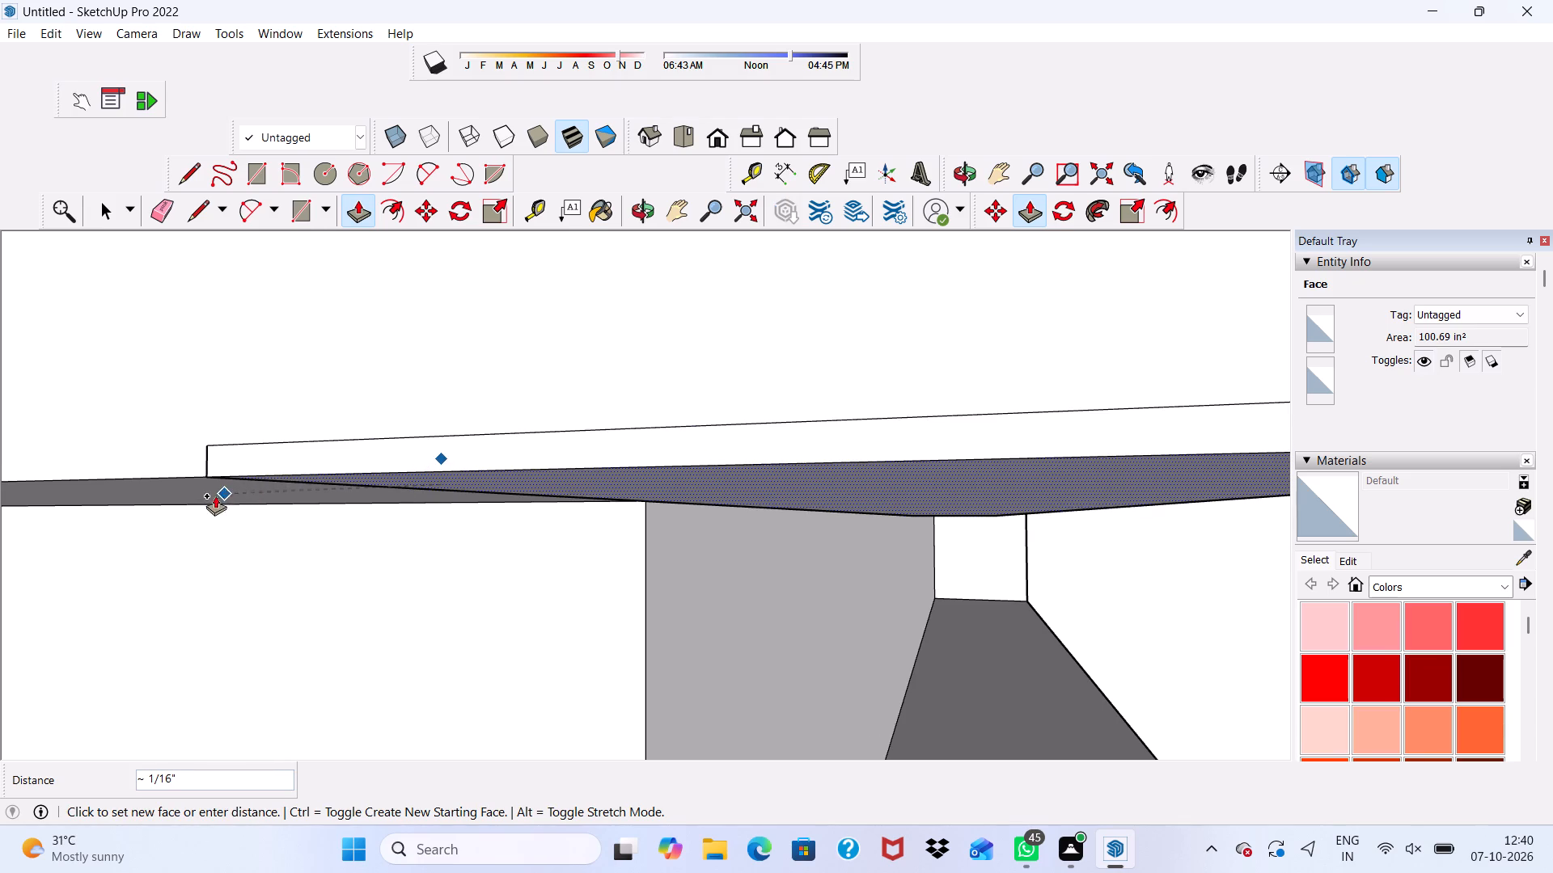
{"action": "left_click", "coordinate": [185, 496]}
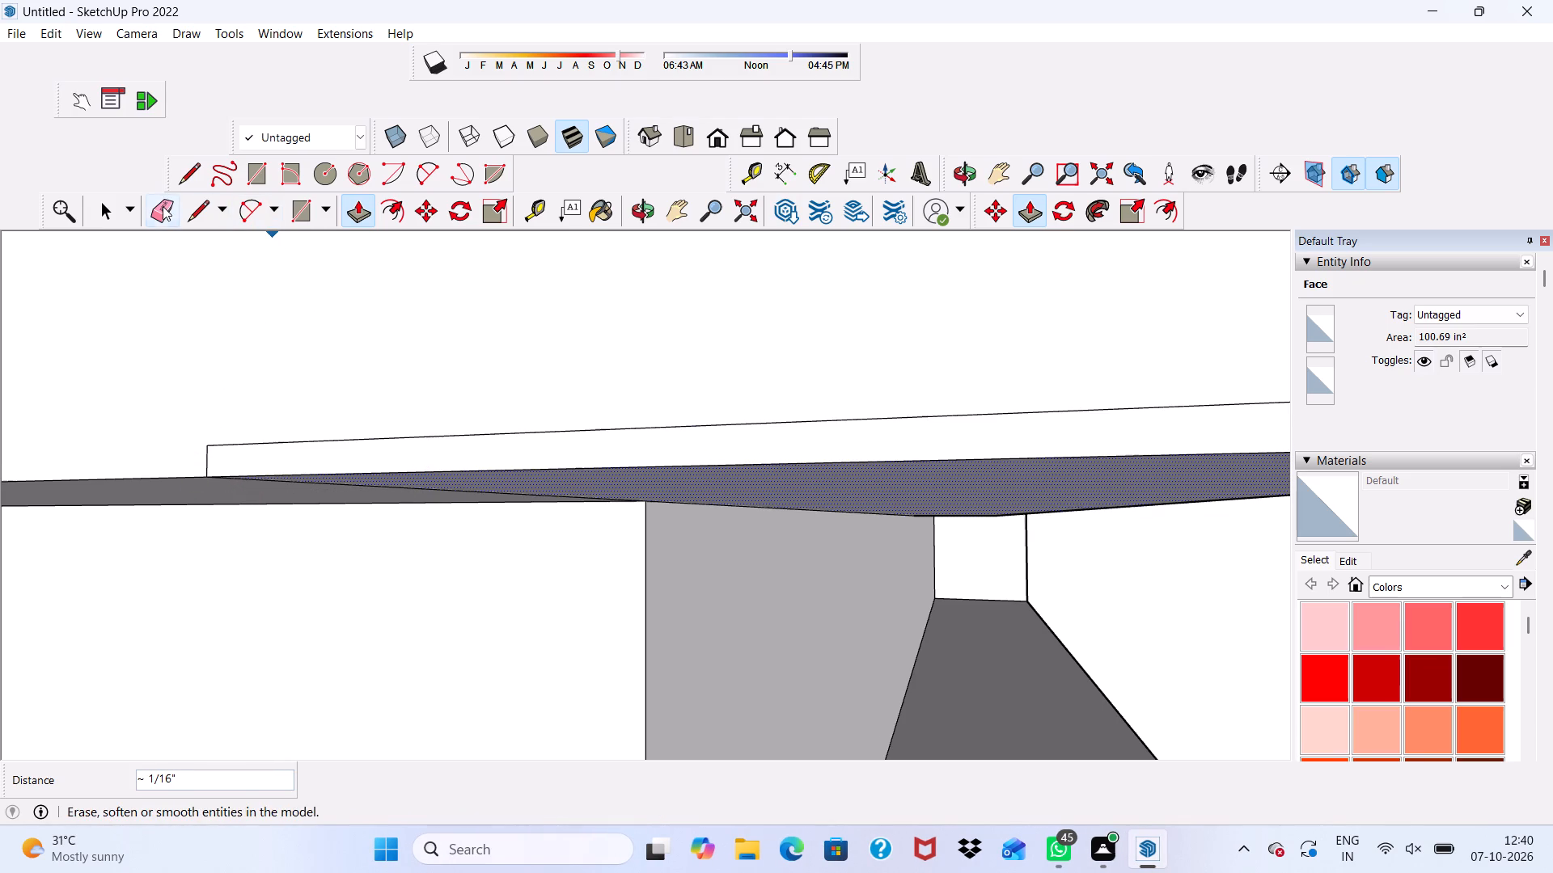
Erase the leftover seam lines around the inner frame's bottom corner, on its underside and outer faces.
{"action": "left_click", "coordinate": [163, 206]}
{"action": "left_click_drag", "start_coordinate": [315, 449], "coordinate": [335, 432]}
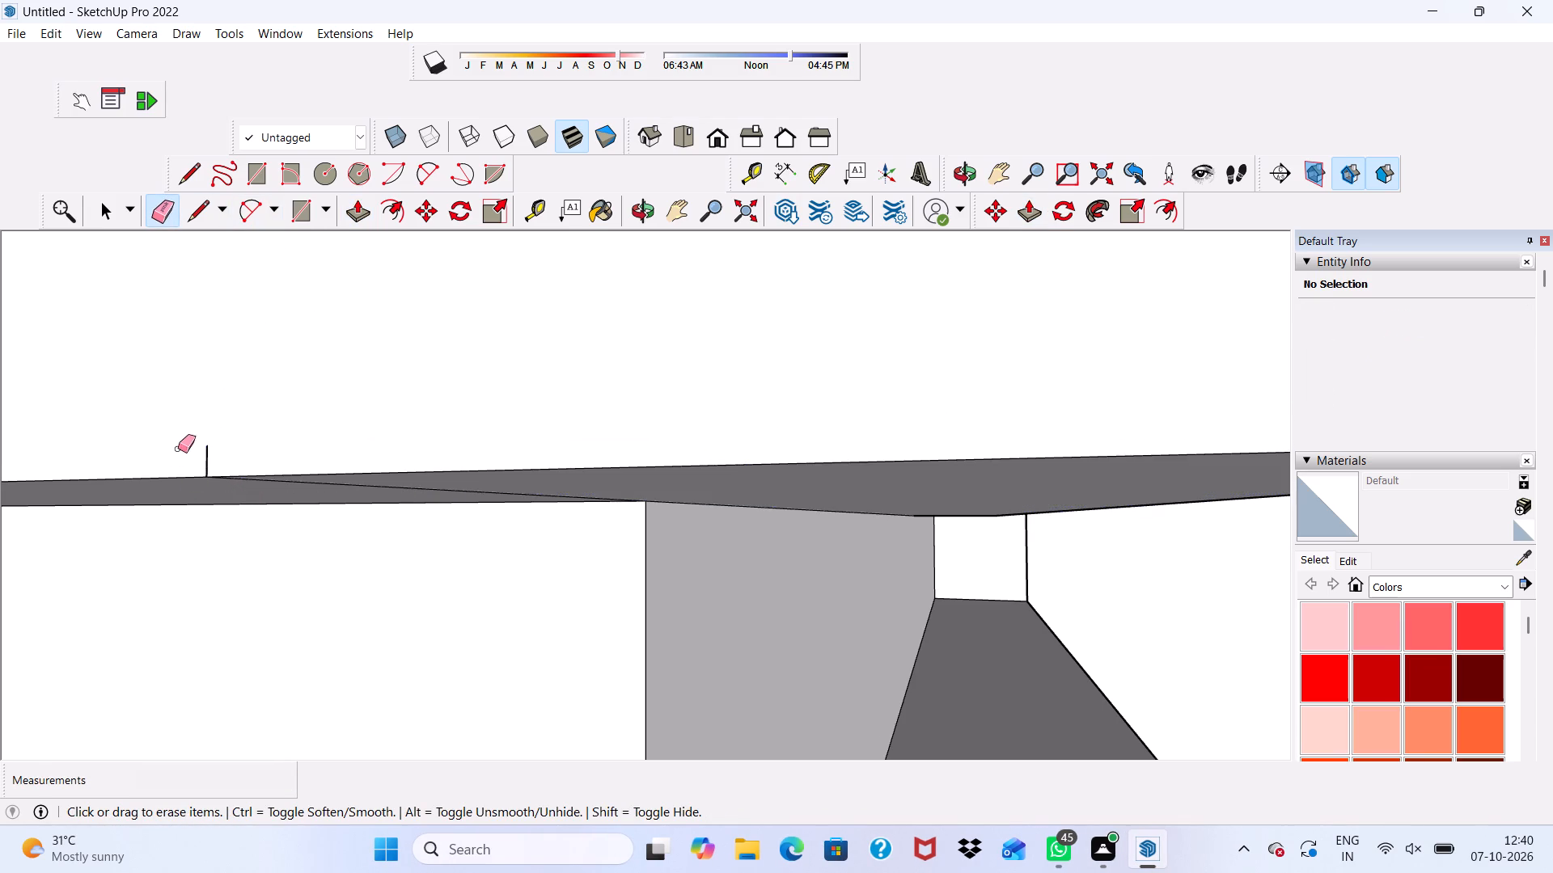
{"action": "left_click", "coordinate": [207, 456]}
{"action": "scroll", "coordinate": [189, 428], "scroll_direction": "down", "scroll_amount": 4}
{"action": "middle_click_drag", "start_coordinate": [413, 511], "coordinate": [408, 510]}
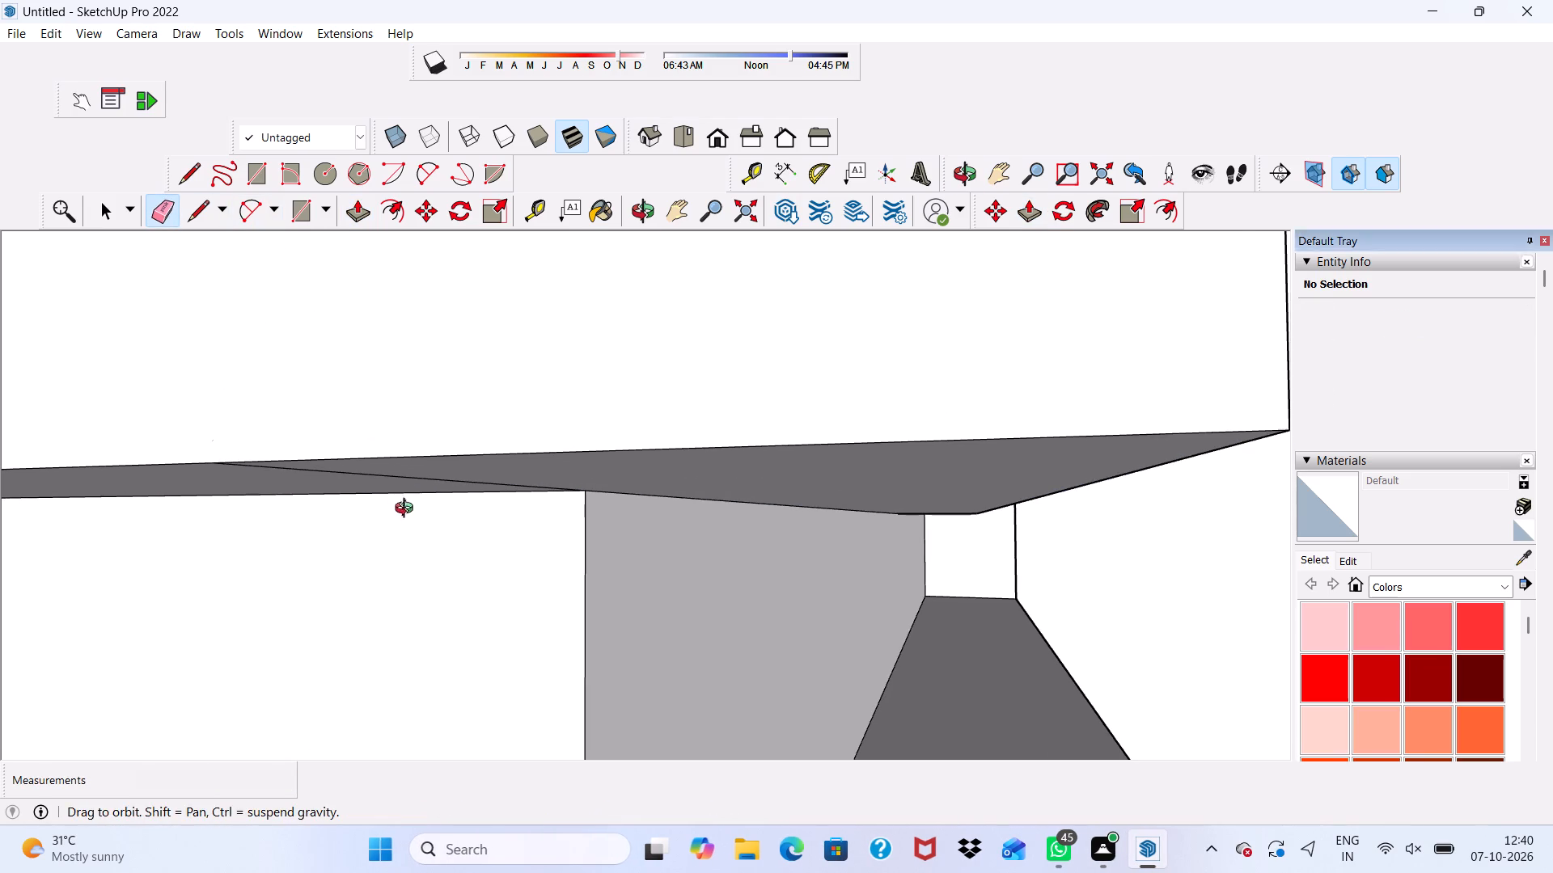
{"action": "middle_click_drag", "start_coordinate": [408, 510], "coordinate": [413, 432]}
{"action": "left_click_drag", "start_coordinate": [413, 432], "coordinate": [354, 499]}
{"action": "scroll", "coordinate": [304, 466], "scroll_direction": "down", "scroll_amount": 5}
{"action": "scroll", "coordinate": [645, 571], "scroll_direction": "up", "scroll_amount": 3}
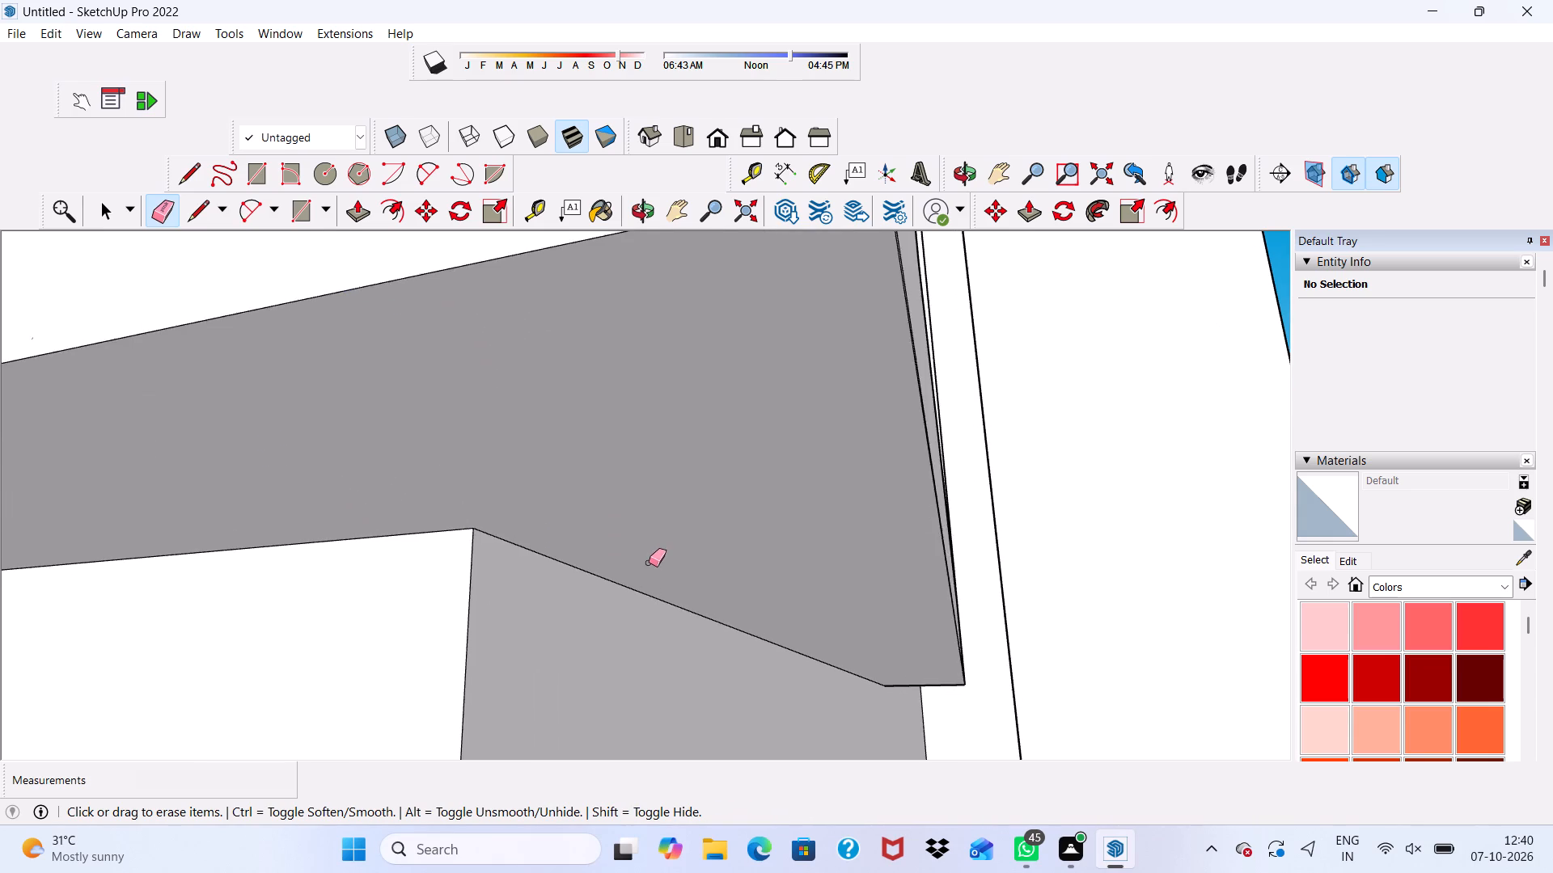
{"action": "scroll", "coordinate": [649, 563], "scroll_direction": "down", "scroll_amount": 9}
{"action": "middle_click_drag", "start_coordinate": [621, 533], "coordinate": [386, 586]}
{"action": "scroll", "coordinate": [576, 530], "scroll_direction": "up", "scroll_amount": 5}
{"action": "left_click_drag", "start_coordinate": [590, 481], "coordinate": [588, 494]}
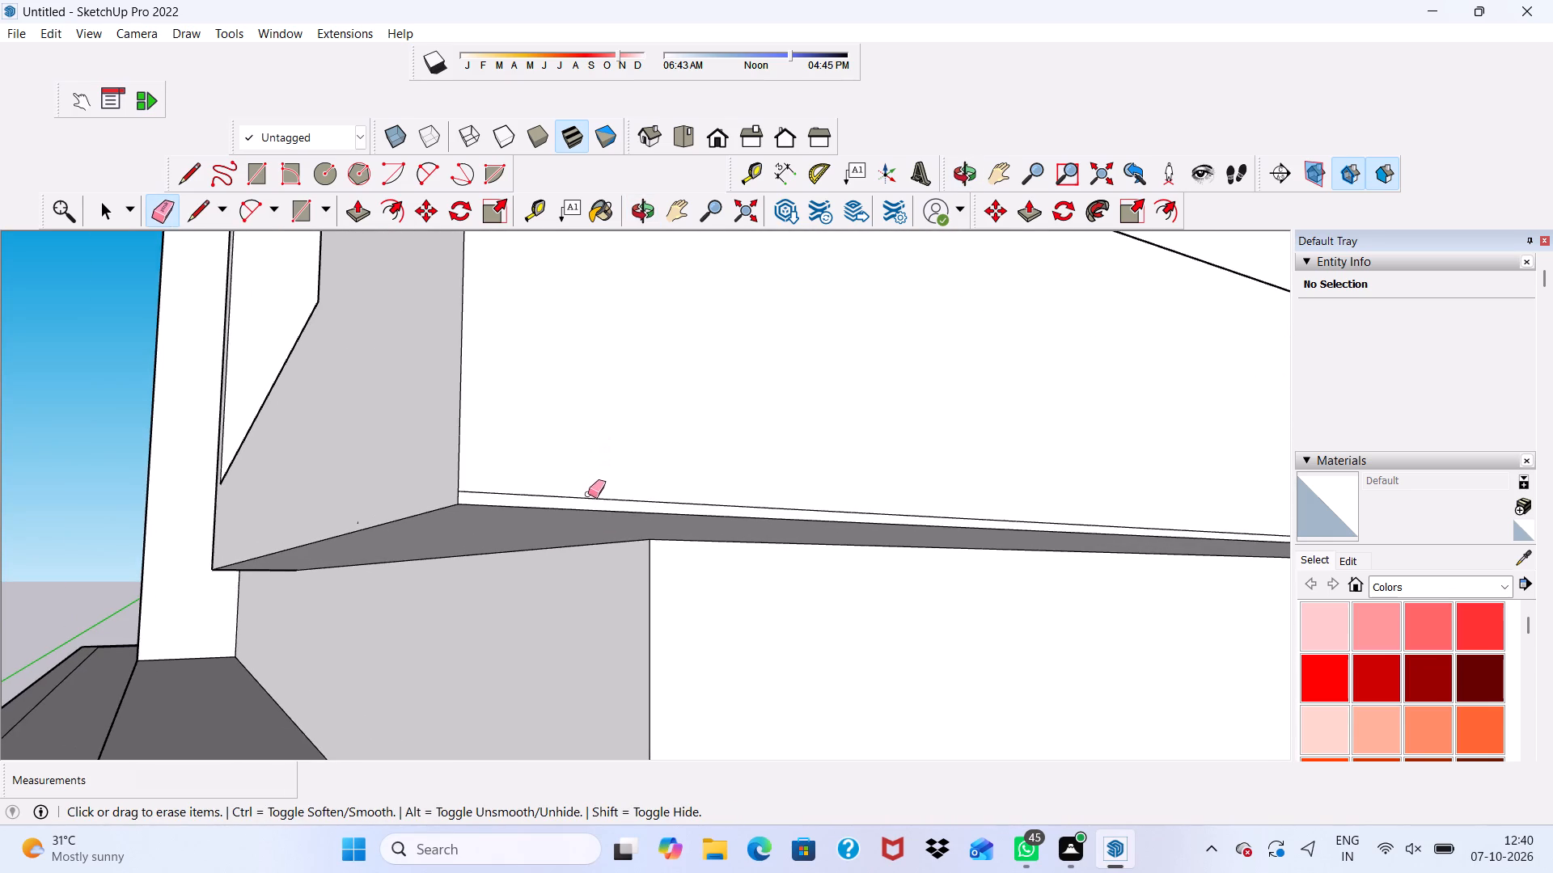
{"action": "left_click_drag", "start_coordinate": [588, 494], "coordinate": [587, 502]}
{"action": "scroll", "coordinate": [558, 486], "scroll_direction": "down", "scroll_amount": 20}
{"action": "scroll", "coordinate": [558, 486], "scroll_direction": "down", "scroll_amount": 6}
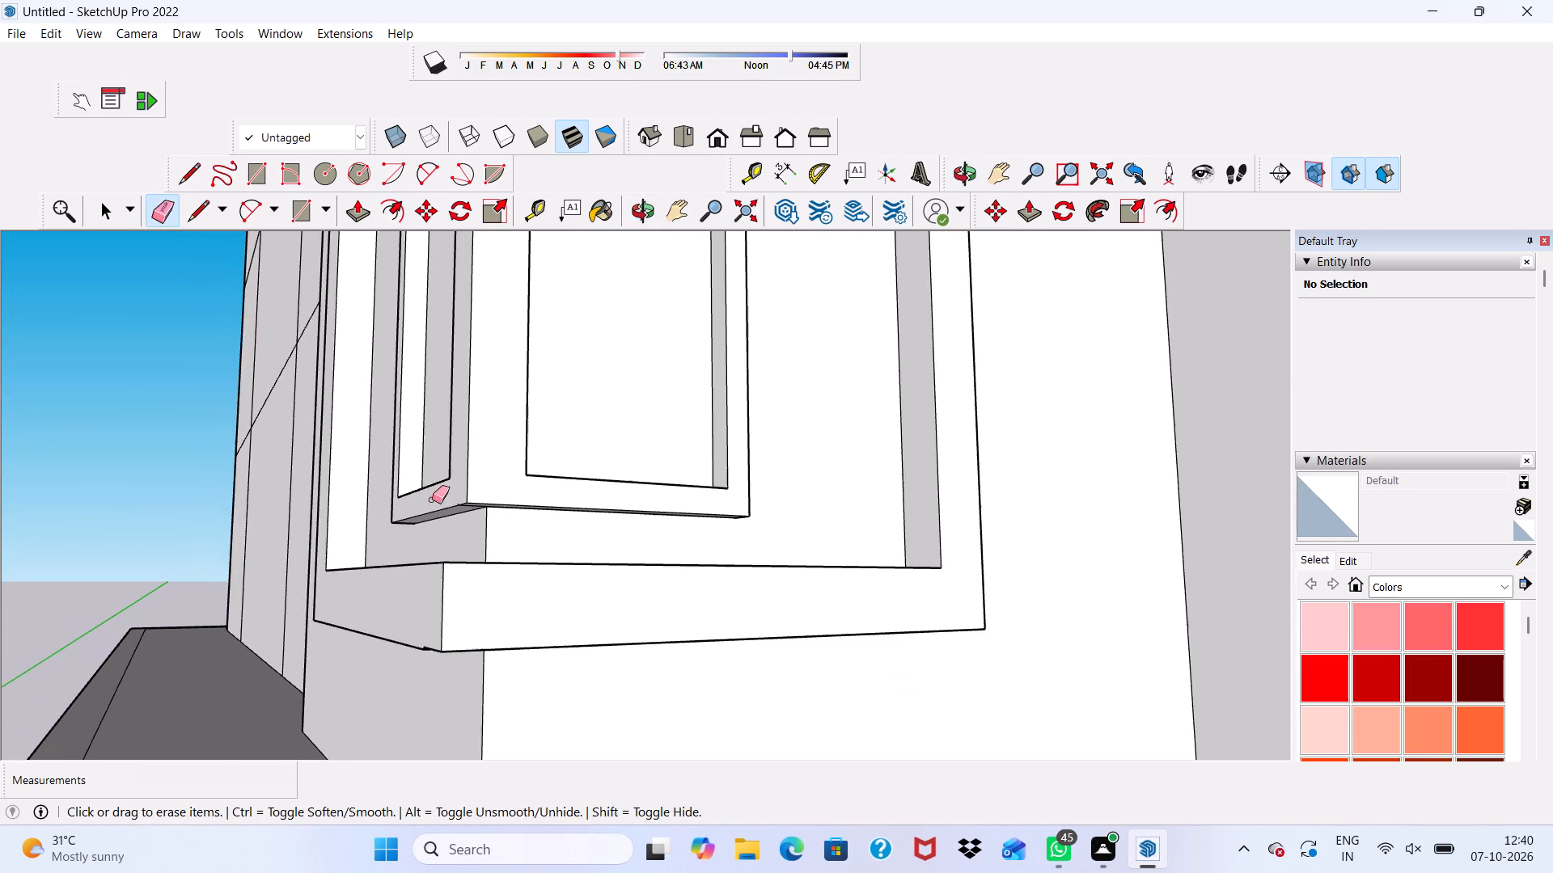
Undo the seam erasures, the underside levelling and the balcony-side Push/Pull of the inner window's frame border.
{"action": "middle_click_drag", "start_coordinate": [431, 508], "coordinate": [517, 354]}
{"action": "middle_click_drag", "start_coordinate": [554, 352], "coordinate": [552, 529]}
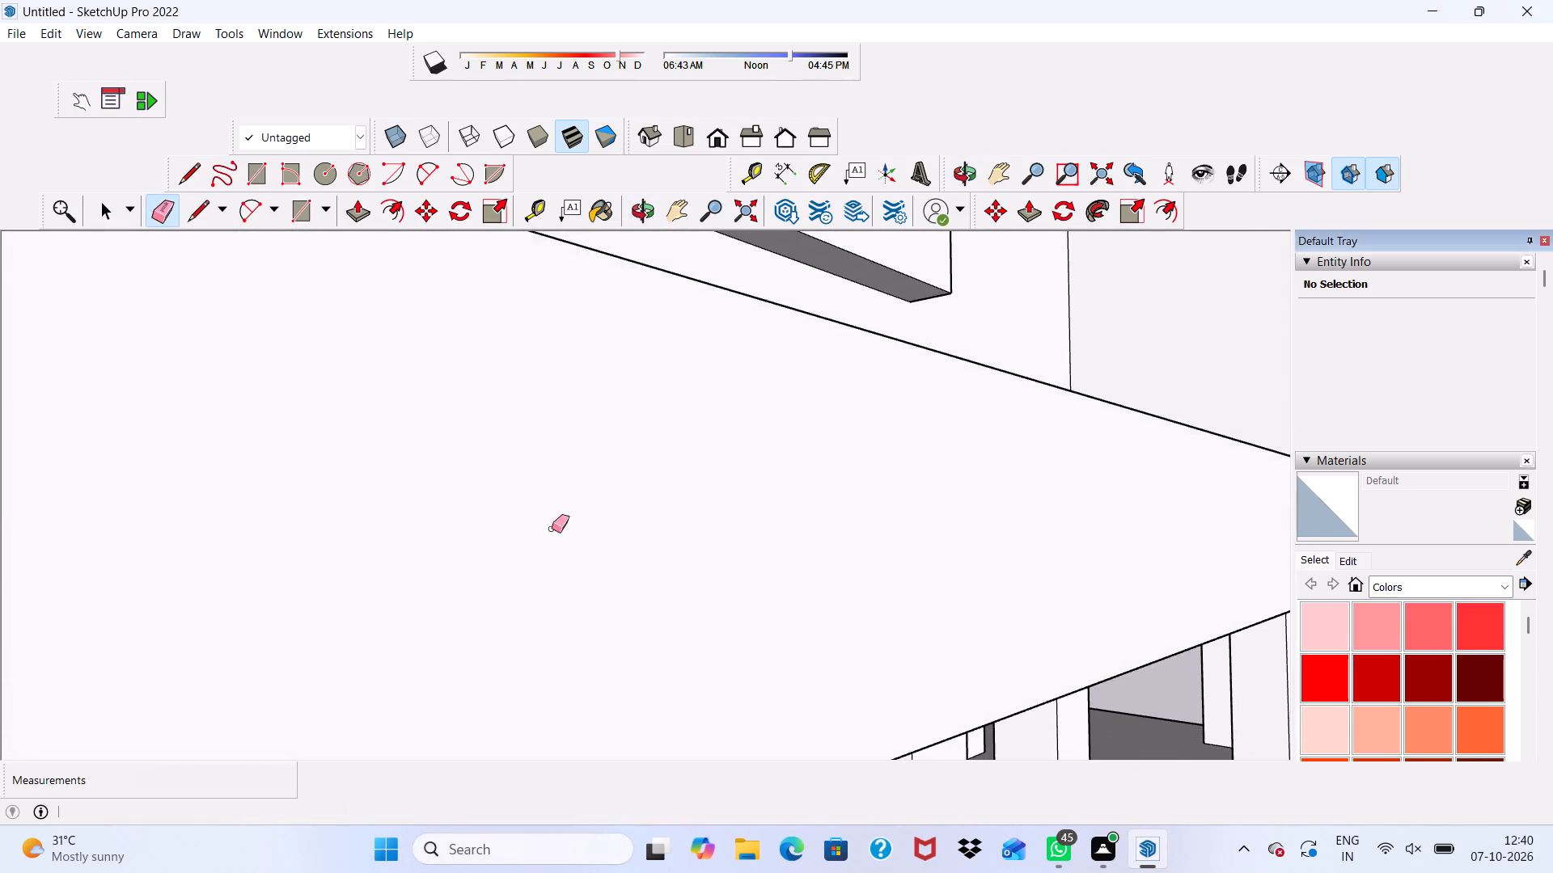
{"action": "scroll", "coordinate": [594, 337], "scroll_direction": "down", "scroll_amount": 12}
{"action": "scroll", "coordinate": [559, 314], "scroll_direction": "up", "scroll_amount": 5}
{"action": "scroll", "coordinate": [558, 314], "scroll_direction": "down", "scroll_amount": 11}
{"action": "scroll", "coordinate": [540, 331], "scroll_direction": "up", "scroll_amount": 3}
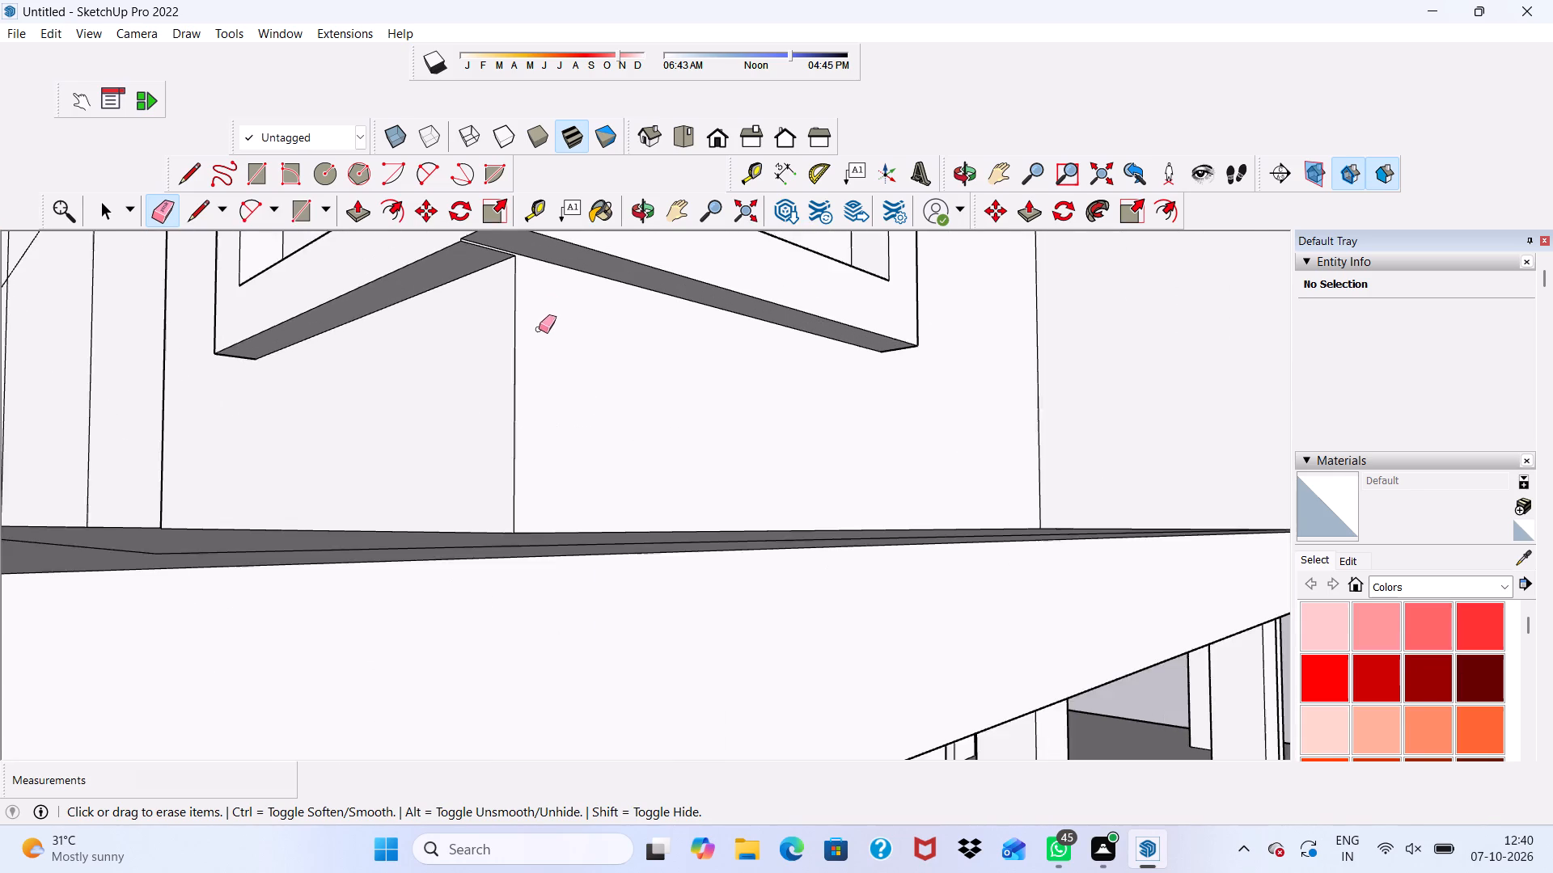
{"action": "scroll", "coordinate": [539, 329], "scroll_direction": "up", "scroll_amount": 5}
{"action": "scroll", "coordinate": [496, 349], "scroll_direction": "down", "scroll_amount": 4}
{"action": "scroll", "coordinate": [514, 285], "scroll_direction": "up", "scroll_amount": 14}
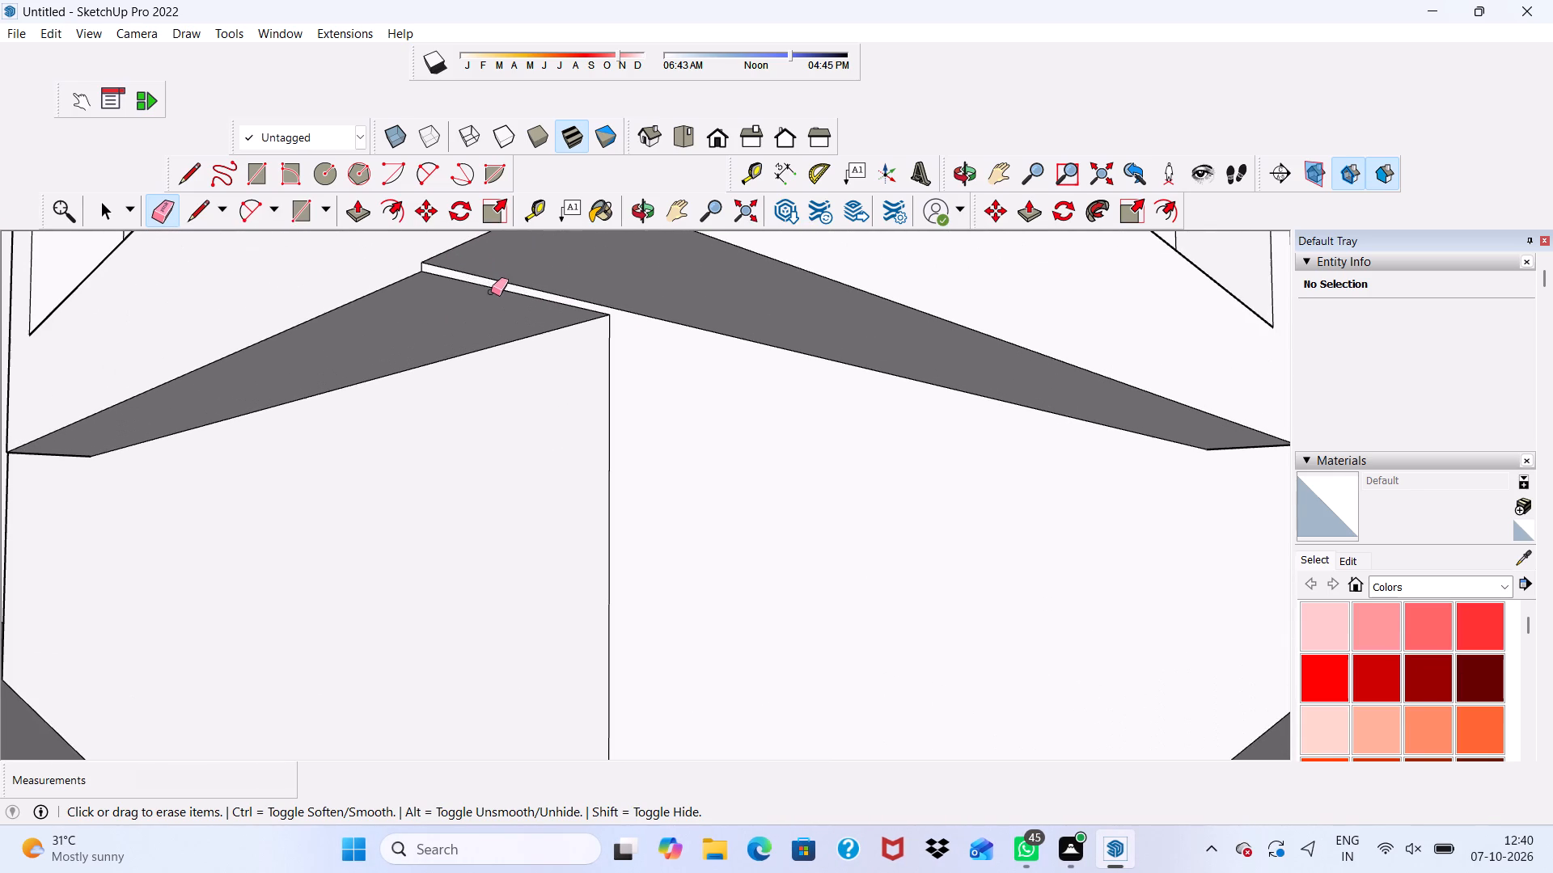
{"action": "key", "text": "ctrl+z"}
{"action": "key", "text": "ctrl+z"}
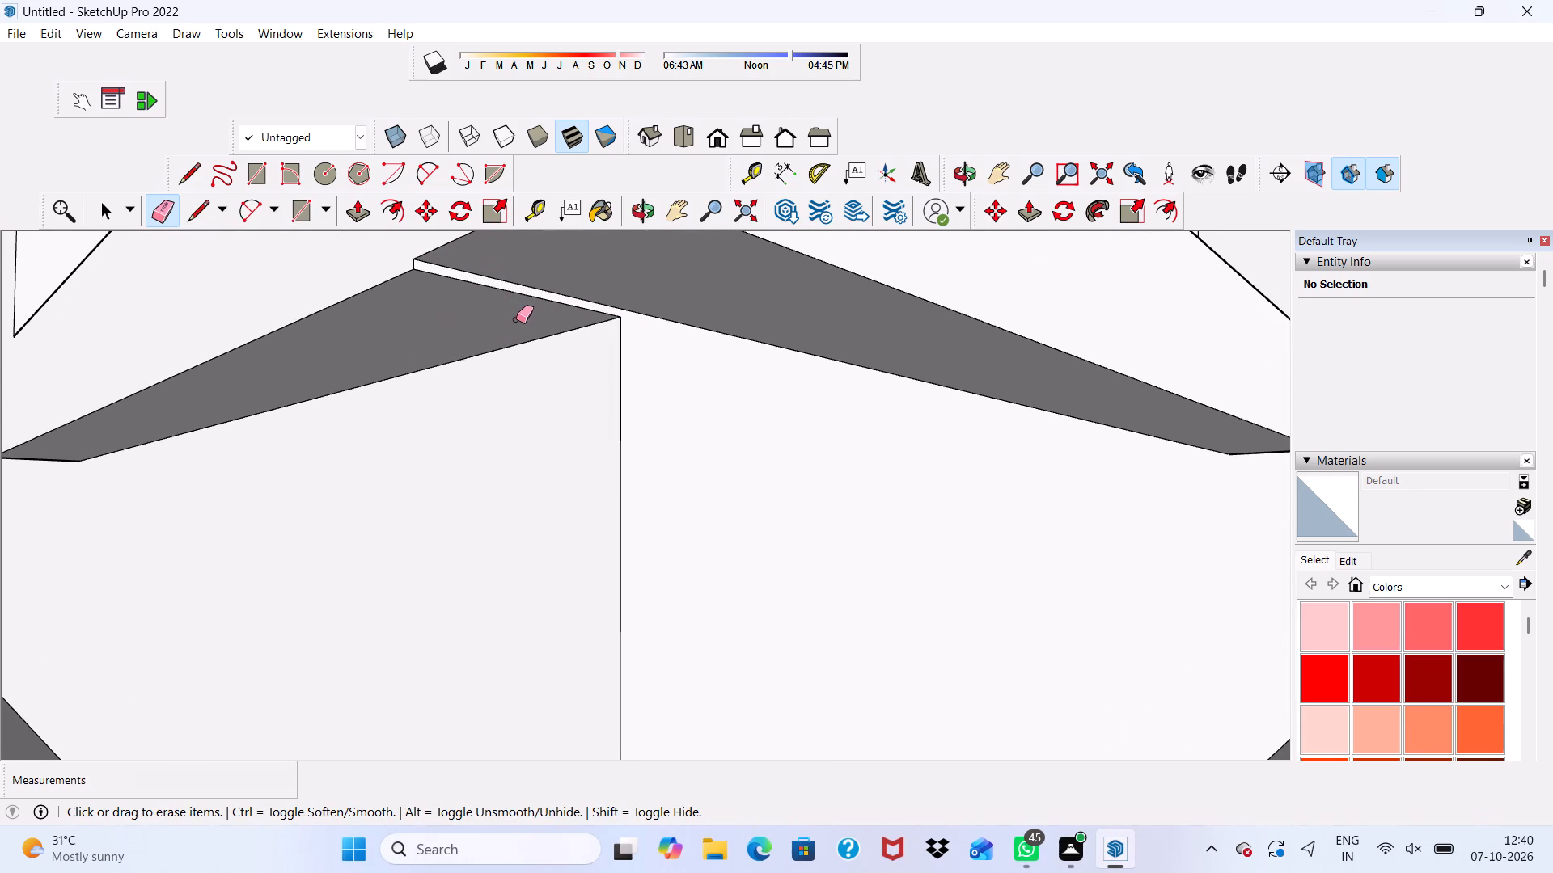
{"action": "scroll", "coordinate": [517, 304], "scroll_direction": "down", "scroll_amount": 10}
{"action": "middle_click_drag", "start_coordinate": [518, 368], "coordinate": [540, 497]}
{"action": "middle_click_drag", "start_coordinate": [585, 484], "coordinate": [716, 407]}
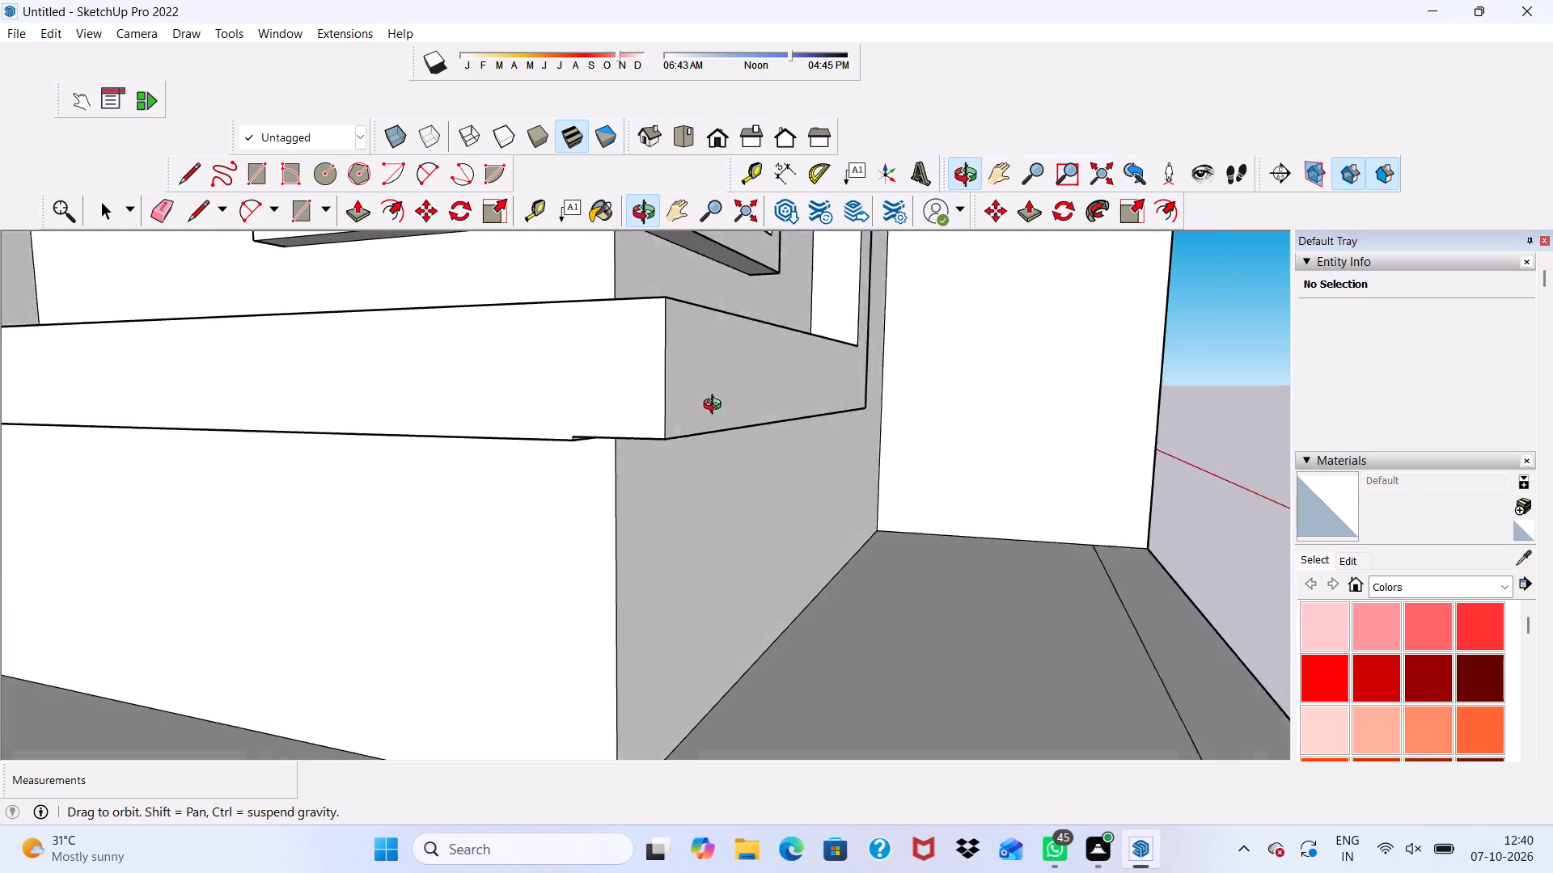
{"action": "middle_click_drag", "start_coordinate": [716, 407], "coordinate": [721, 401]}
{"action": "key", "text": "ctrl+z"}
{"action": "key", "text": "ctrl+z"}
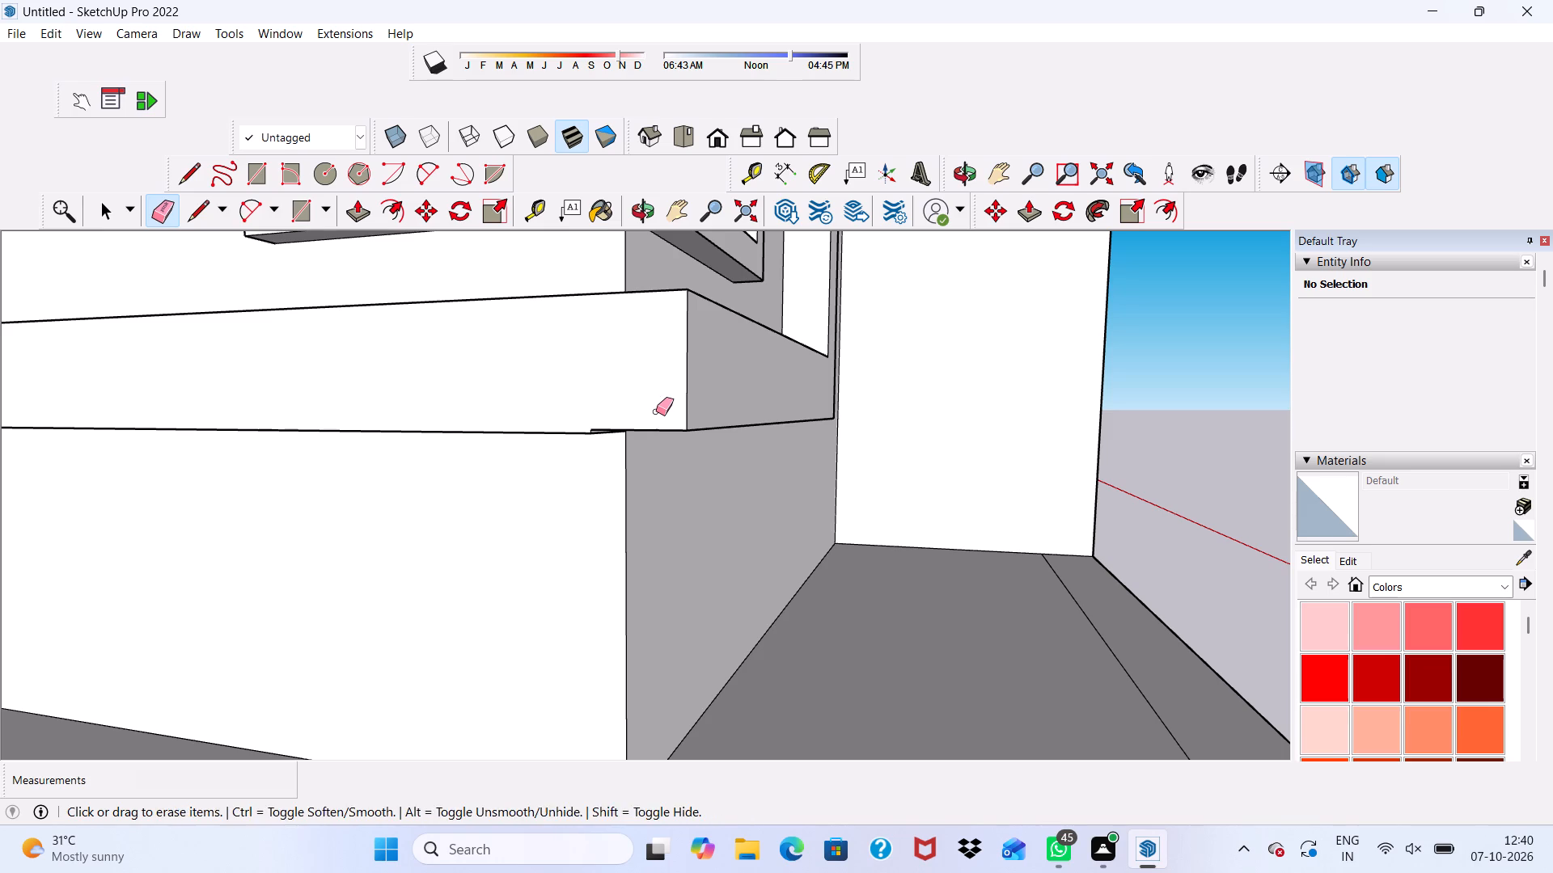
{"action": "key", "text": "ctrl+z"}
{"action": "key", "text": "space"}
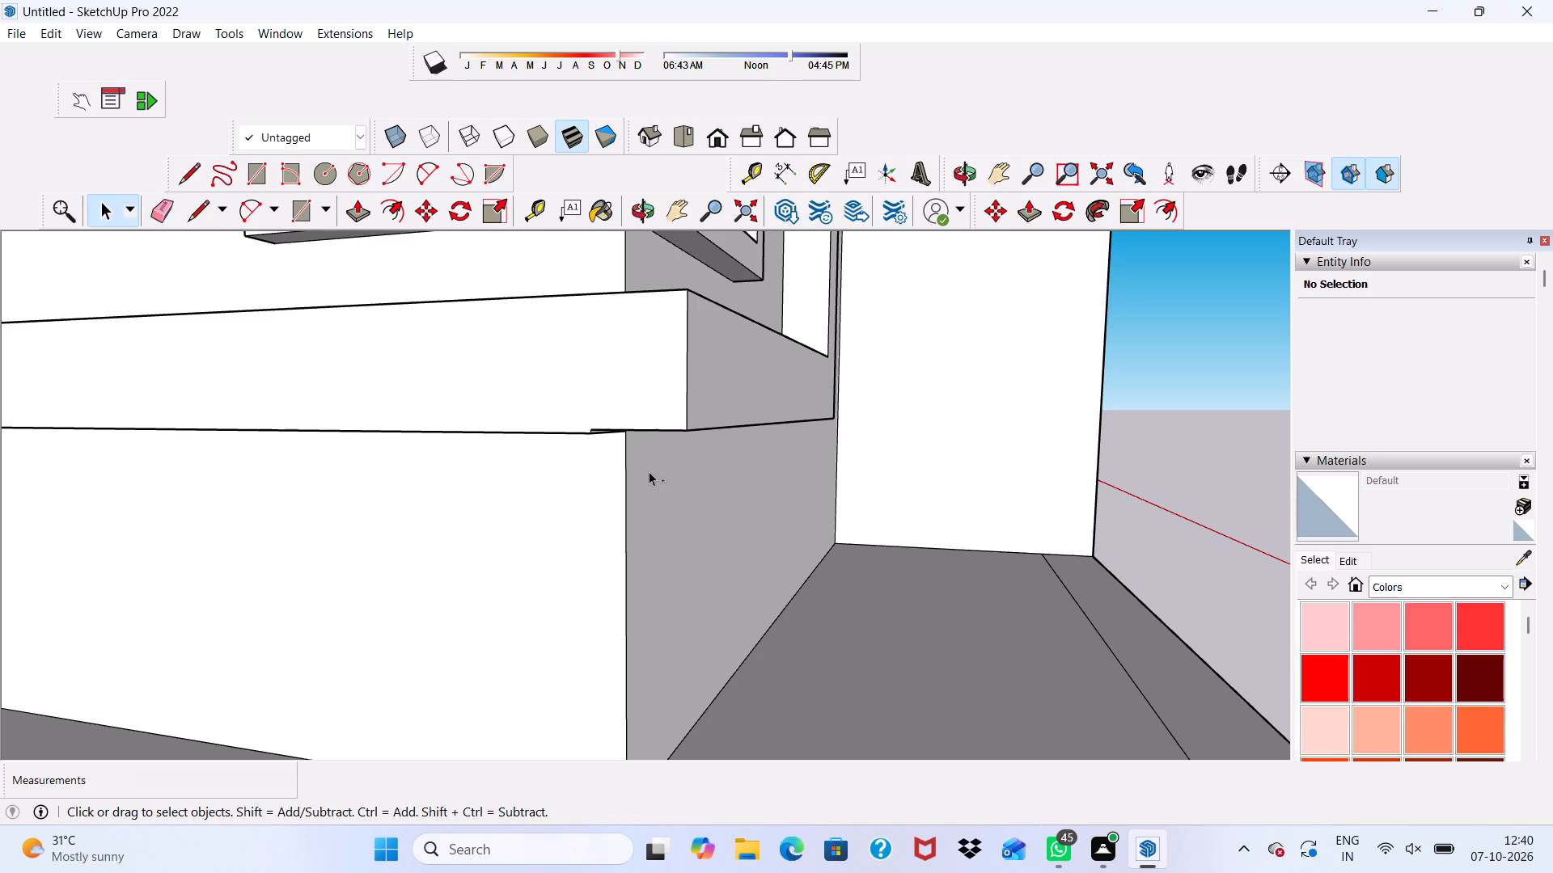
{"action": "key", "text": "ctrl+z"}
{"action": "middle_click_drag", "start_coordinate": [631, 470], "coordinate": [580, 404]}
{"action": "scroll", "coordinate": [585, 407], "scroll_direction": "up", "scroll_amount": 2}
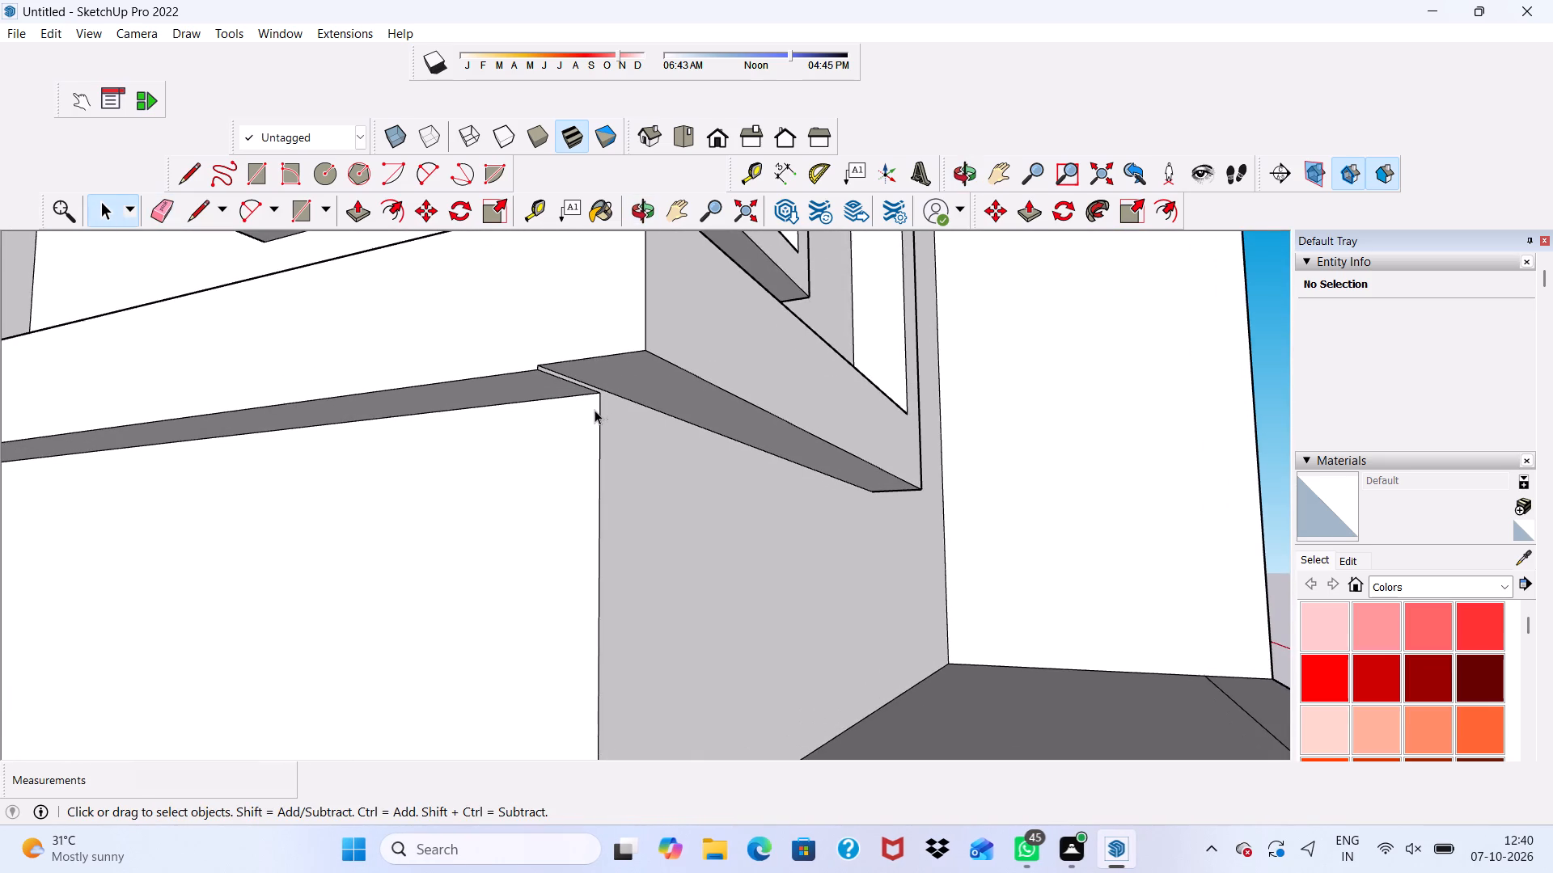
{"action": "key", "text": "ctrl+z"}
Push/Pull the inner window's frame border on the balcony-side face, including the corner strip, outward by 3".
{"action": "scroll", "coordinate": [595, 411], "scroll_direction": "down", "scroll_amount": 13}
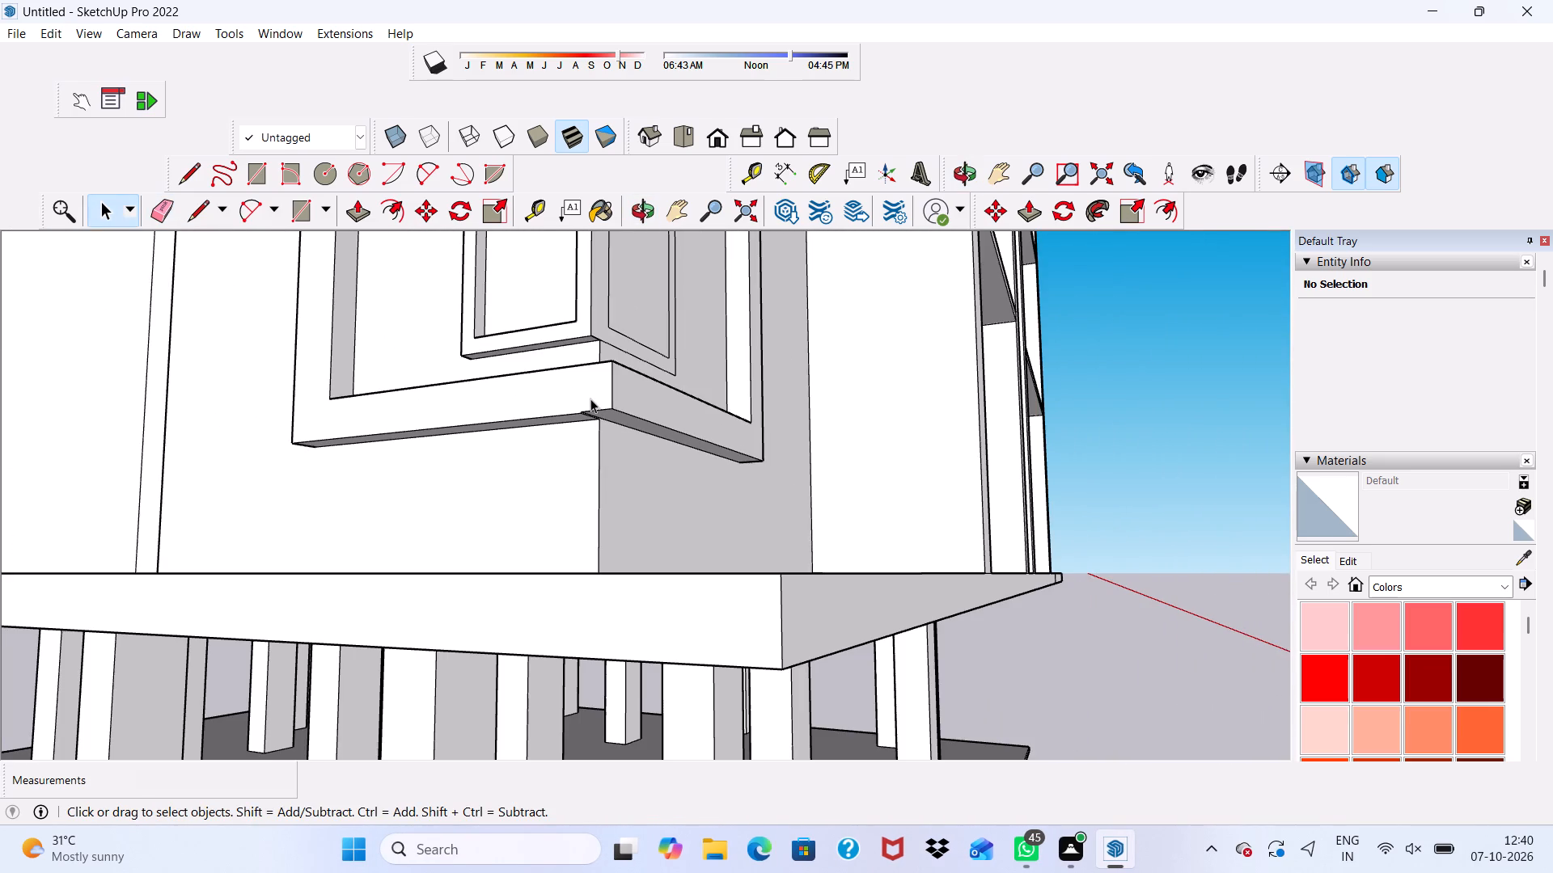
{"action": "middle_click_drag", "start_coordinate": [605, 334], "coordinate": [420, 504]}
{"action": "scroll", "coordinate": [458, 440], "scroll_direction": "up", "scroll_amount": 4}
{"action": "scroll", "coordinate": [476, 374], "scroll_direction": "up", "scroll_amount": 1}
{"action": "scroll", "coordinate": [502, 366], "scroll_direction": "down", "scroll_amount": 4}
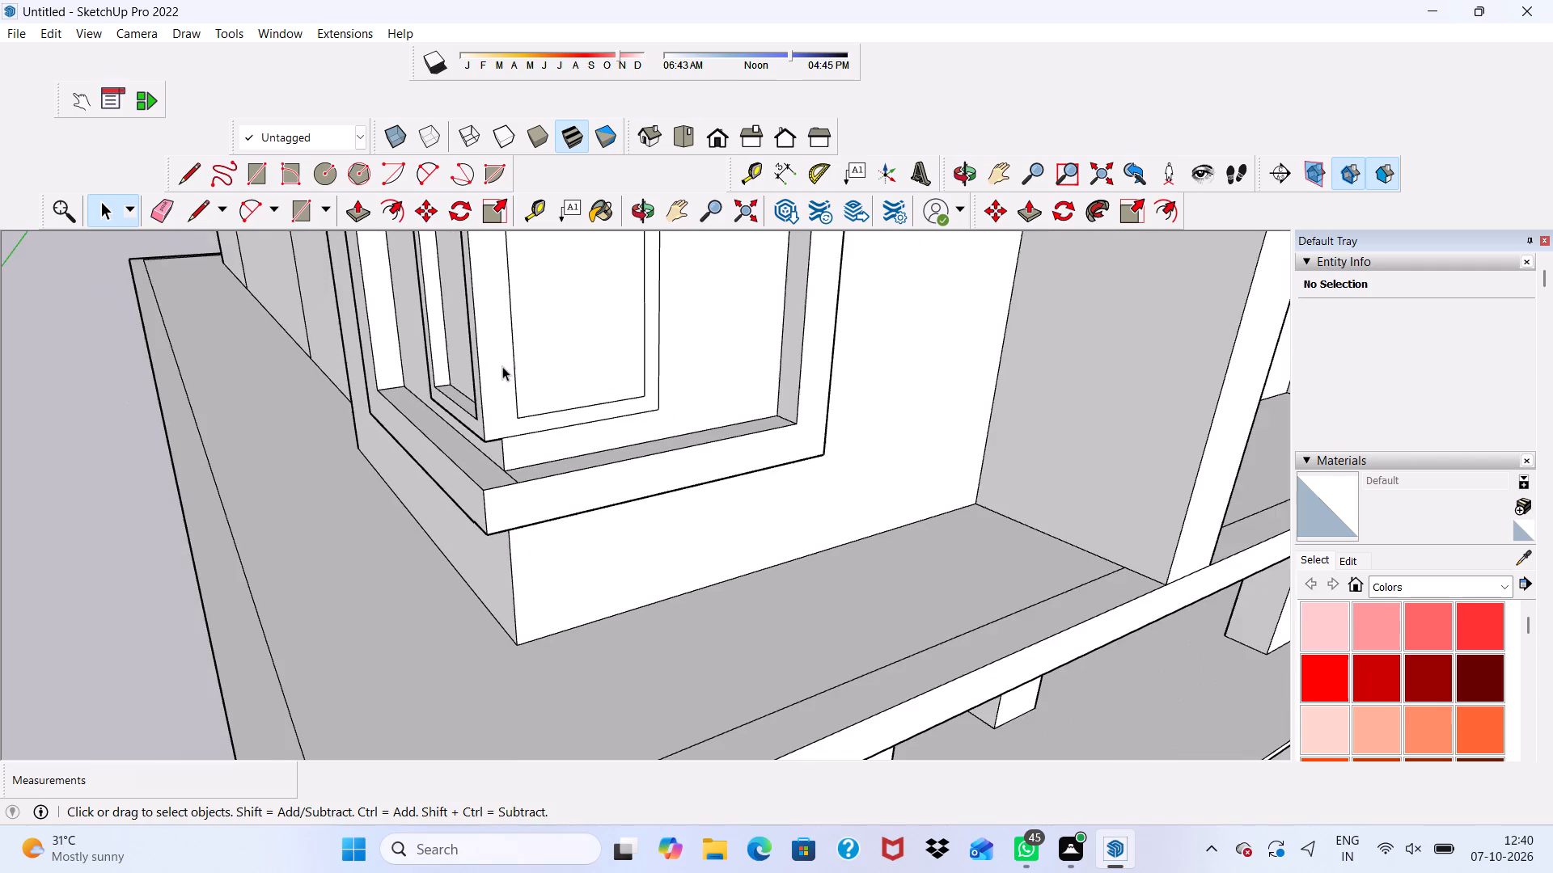
{"action": "middle_click_drag", "start_coordinate": [502, 366], "coordinate": [321, 578]}
{"action": "scroll", "coordinate": [392, 271], "scroll_direction": "up", "scroll_amount": 5}
{"action": "left_click", "coordinate": [370, 395]}
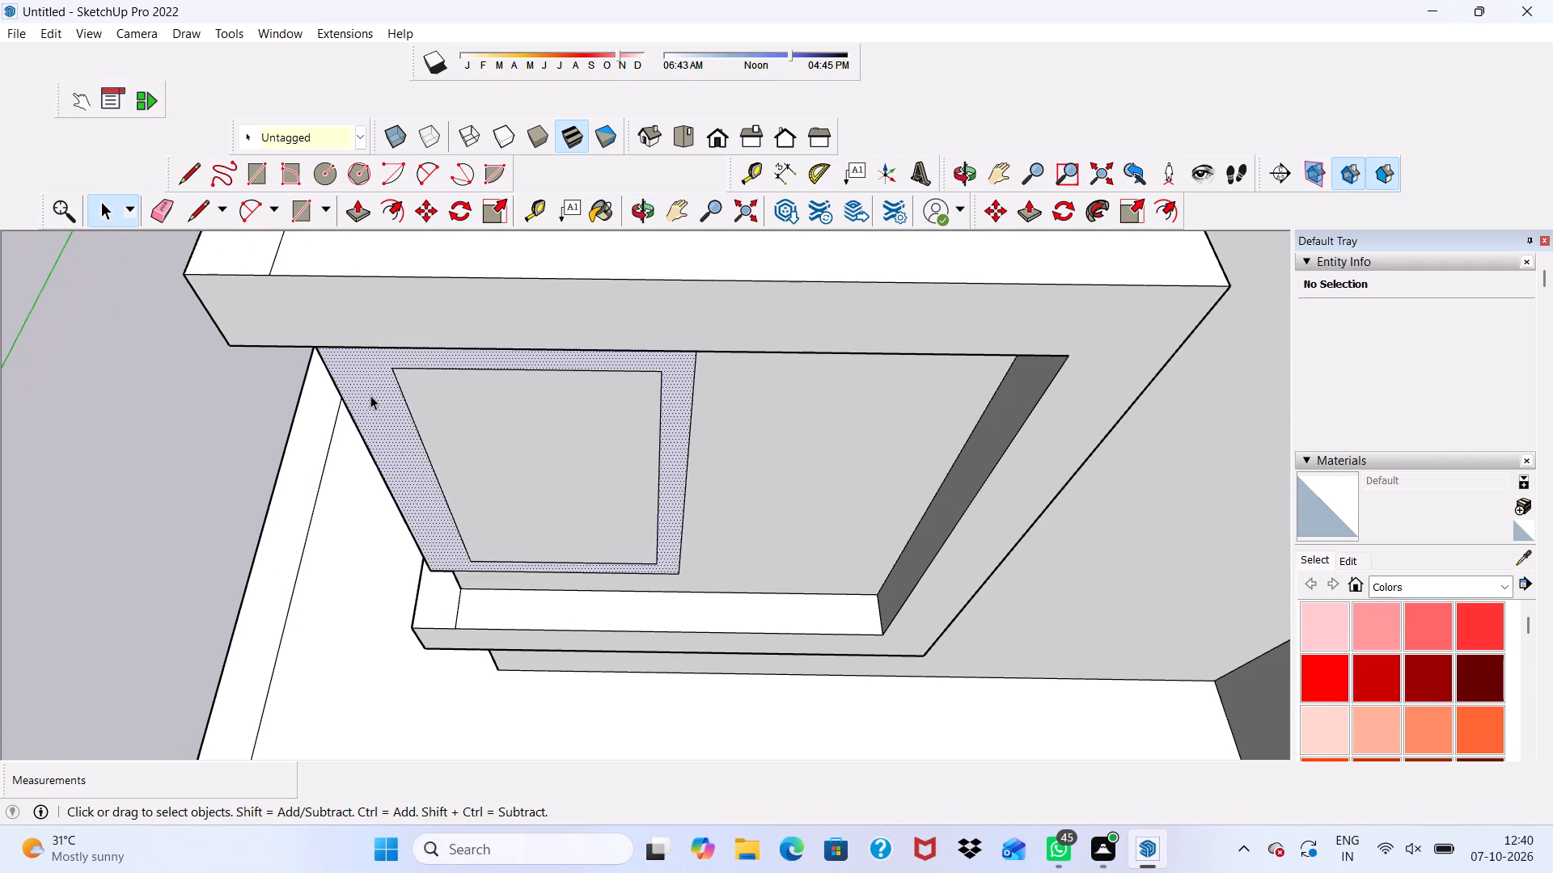
{"action": "left_click", "coordinate": [361, 202]}
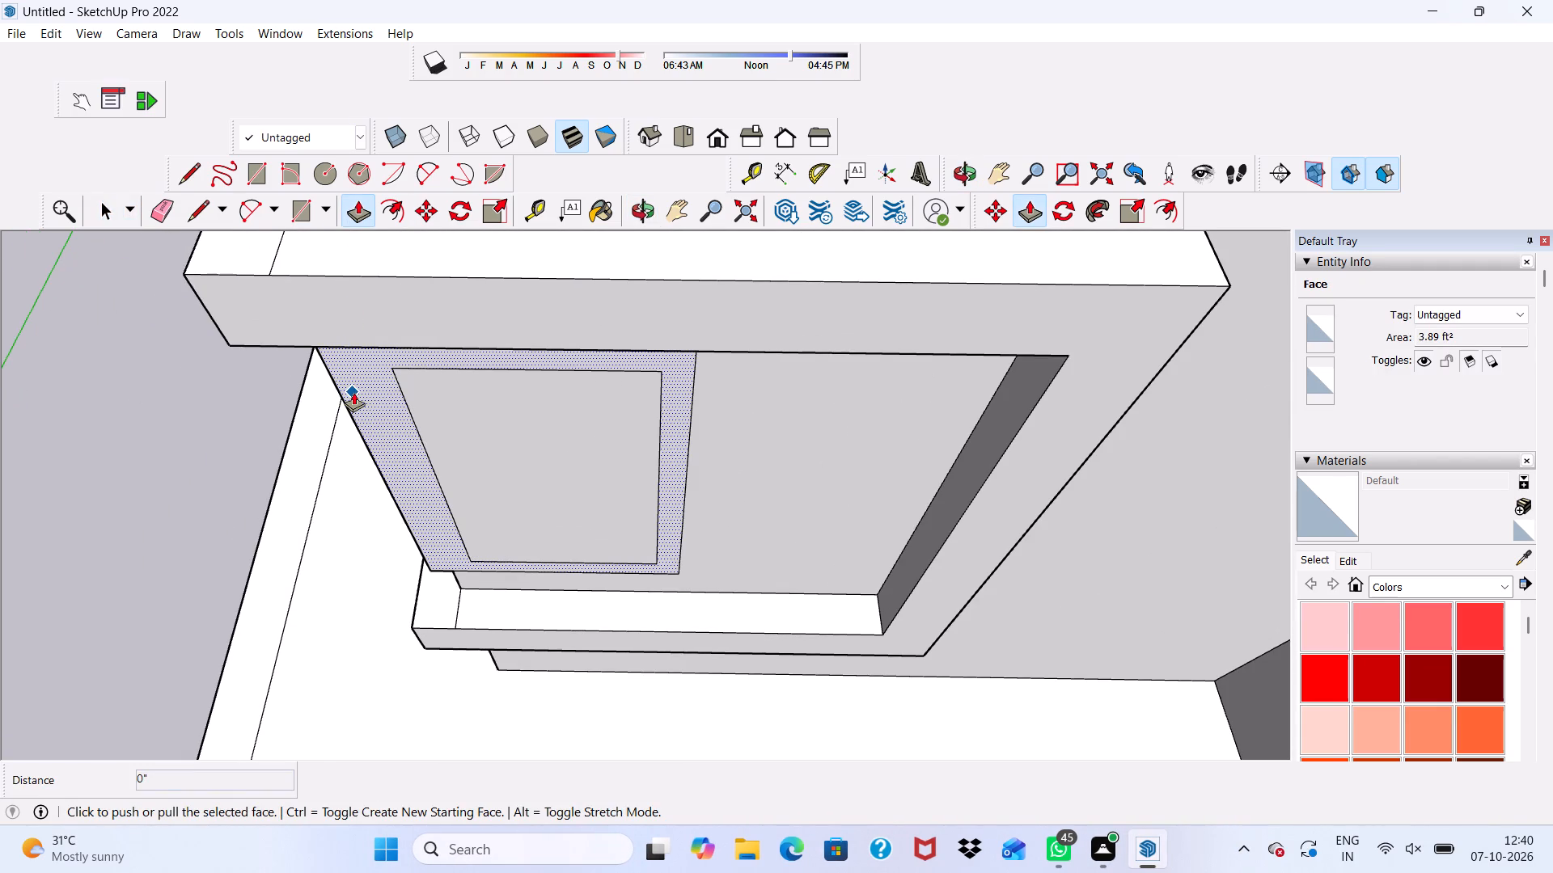
{"action": "left_click", "coordinate": [353, 392]}
{"action": "key", "text": "3"}
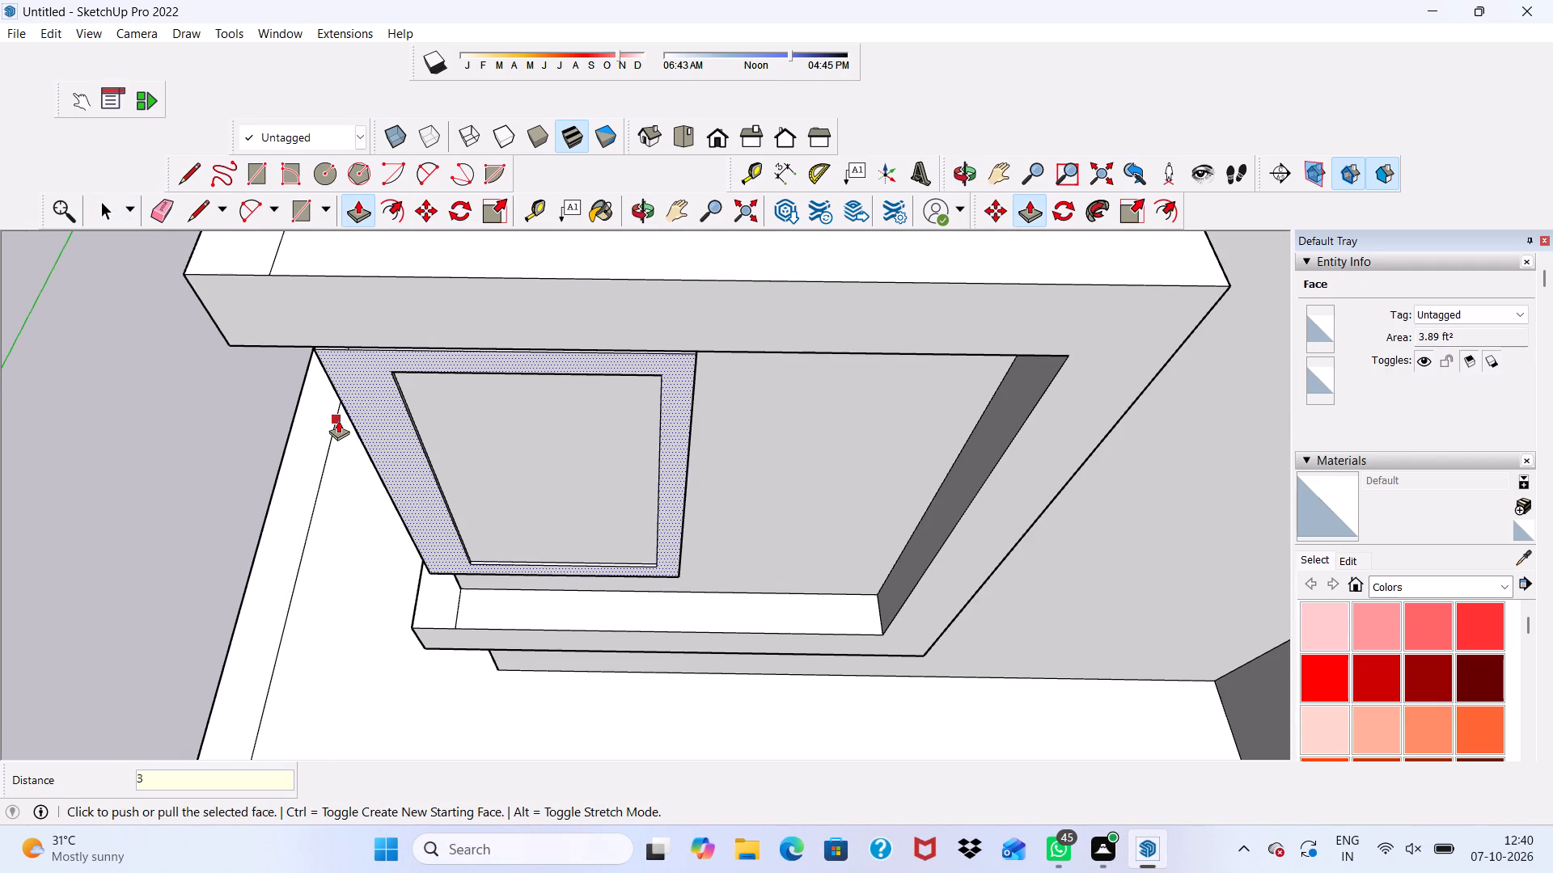
{"action": "key", "text": "shift+quotedbl"}
{"action": "key", "text": "Return"}
{"action": "scroll", "coordinate": [819, 361], "scroll_direction": "down", "scroll_amount": 6}
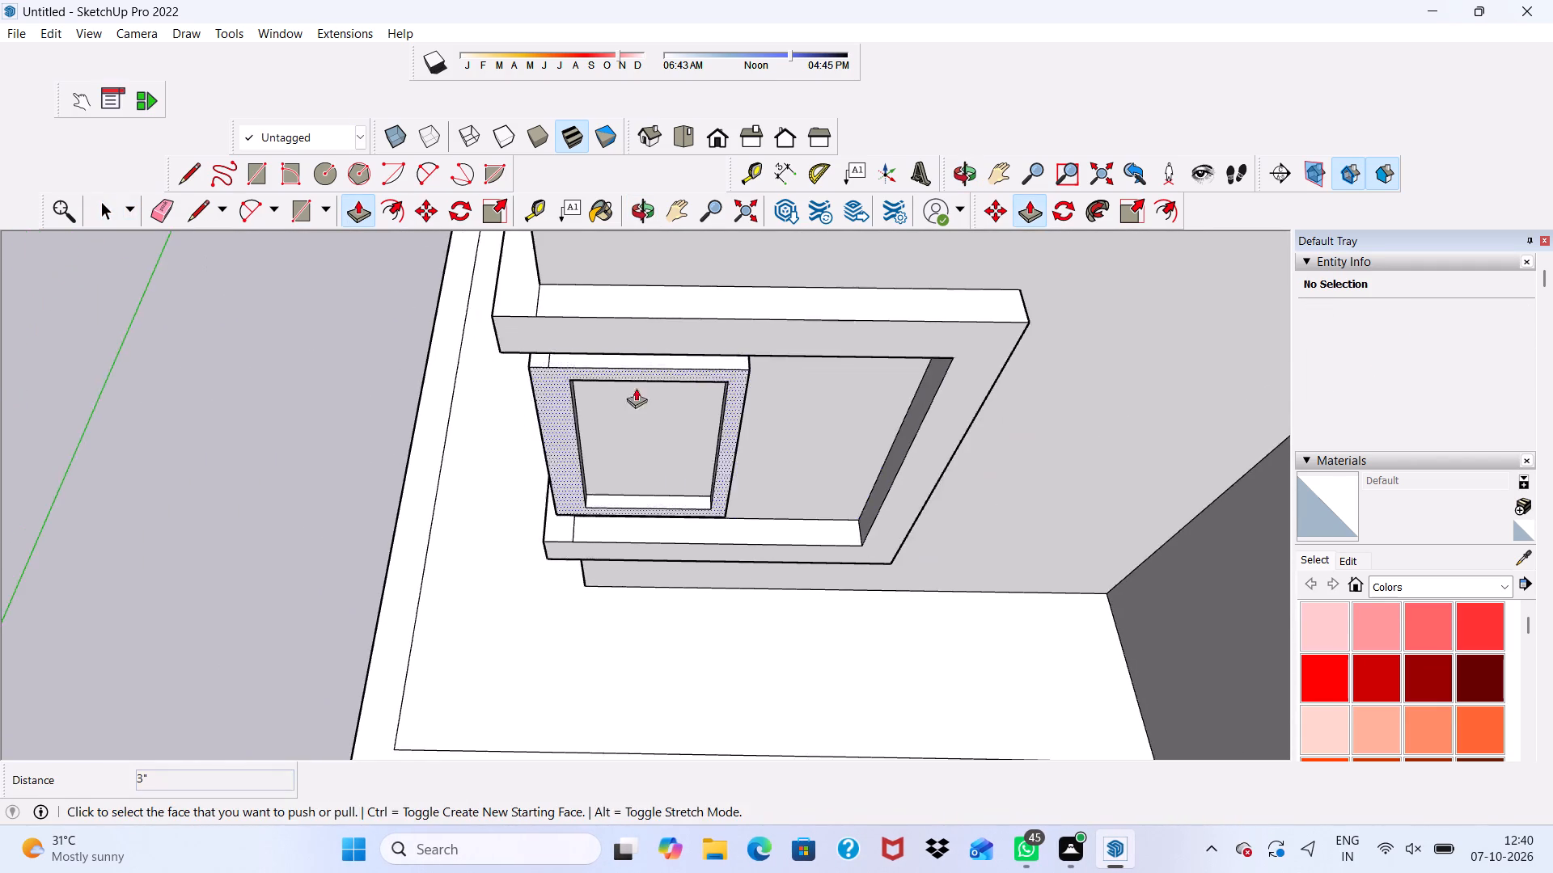
Erase the leftover seam line at the corner on top of the lowest storey's inner window frame.
{"action": "scroll", "coordinate": [607, 397], "scroll_direction": "down", "scroll_amount": 1}
{"action": "middle_click_drag", "start_coordinate": [601, 400], "coordinate": [1031, 264]}
{"action": "scroll", "coordinate": [708, 285], "scroll_direction": "up", "scroll_amount": 4}
{"action": "scroll", "coordinate": [581, 254], "scroll_direction": "up", "scroll_amount": 1}
{"action": "left_click", "coordinate": [162, 210]}
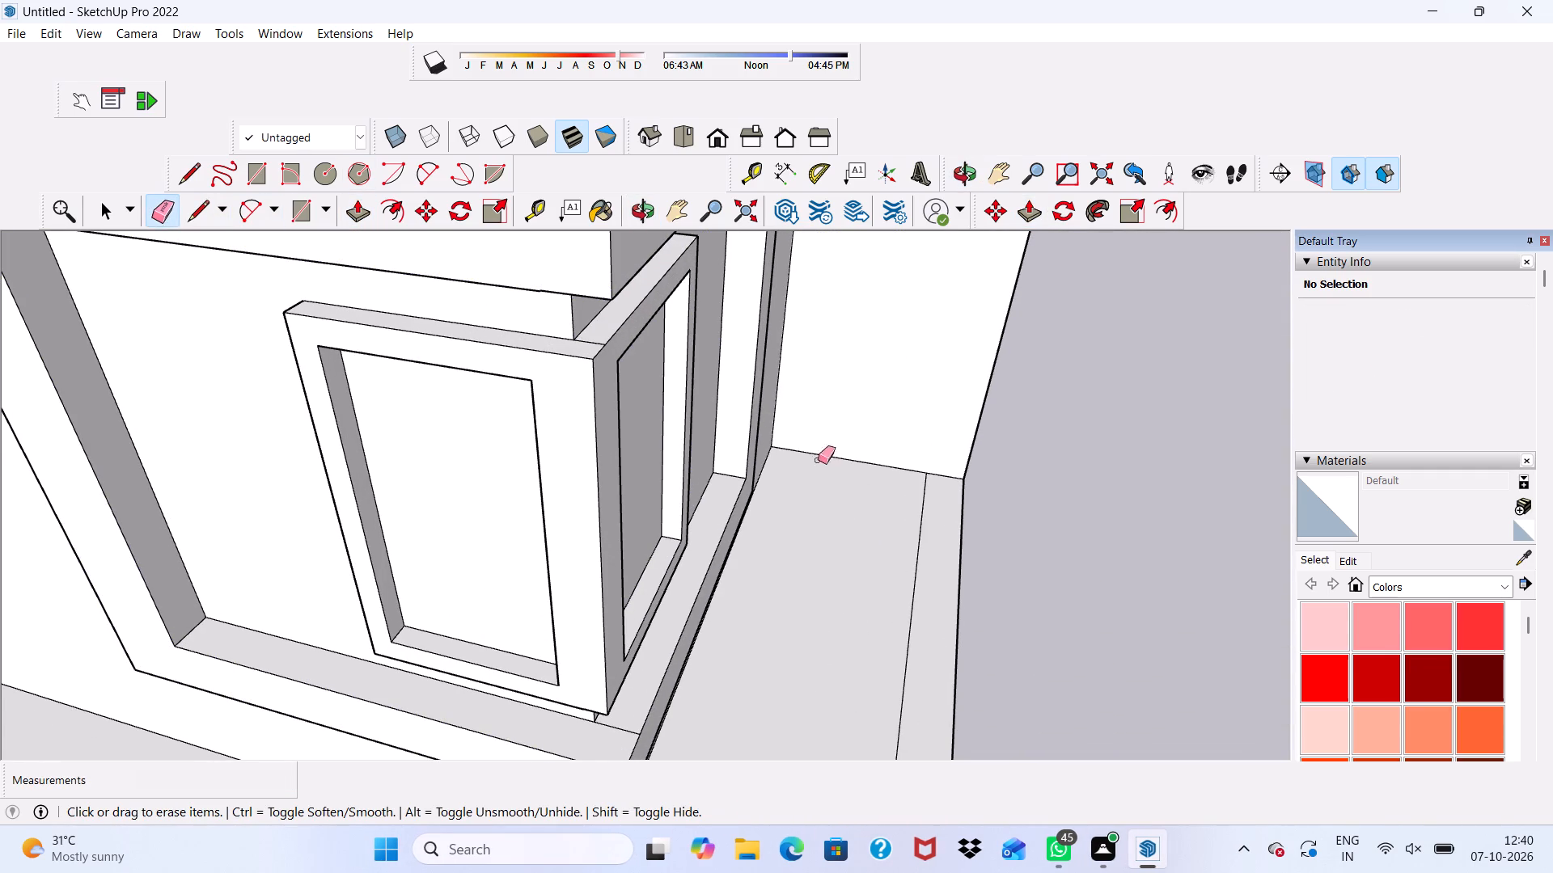
{"action": "scroll", "coordinate": [610, 389], "scroll_direction": "up", "scroll_amount": 3}
{"action": "left_click", "coordinate": [592, 331]}
Examine the lowest-storey corner window from both sides and within the whole building.
{"action": "scroll", "coordinate": [595, 328], "scroll_direction": "down", "scroll_amount": 5}
{"action": "middle_click_drag", "start_coordinate": [597, 357], "coordinate": [399, 416]}
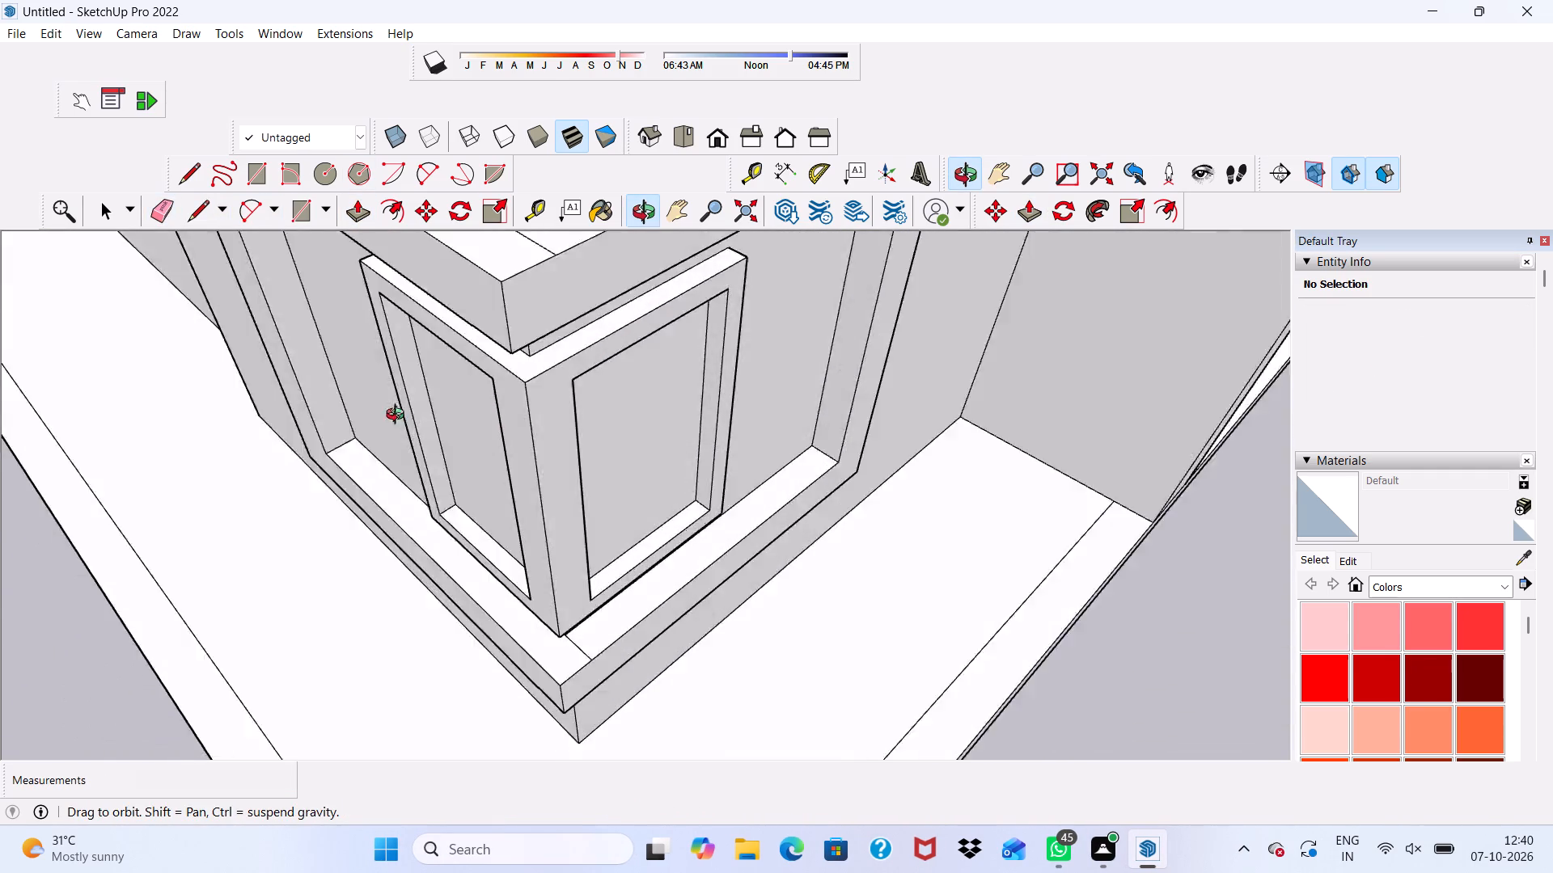
{"action": "middle_click_drag", "start_coordinate": [399, 416], "coordinate": [328, 396]}
{"action": "scroll", "coordinate": [738, 496], "scroll_direction": "down", "scroll_amount": 5}
{"action": "middle_click_drag", "start_coordinate": [734, 504], "coordinate": [378, 377]}
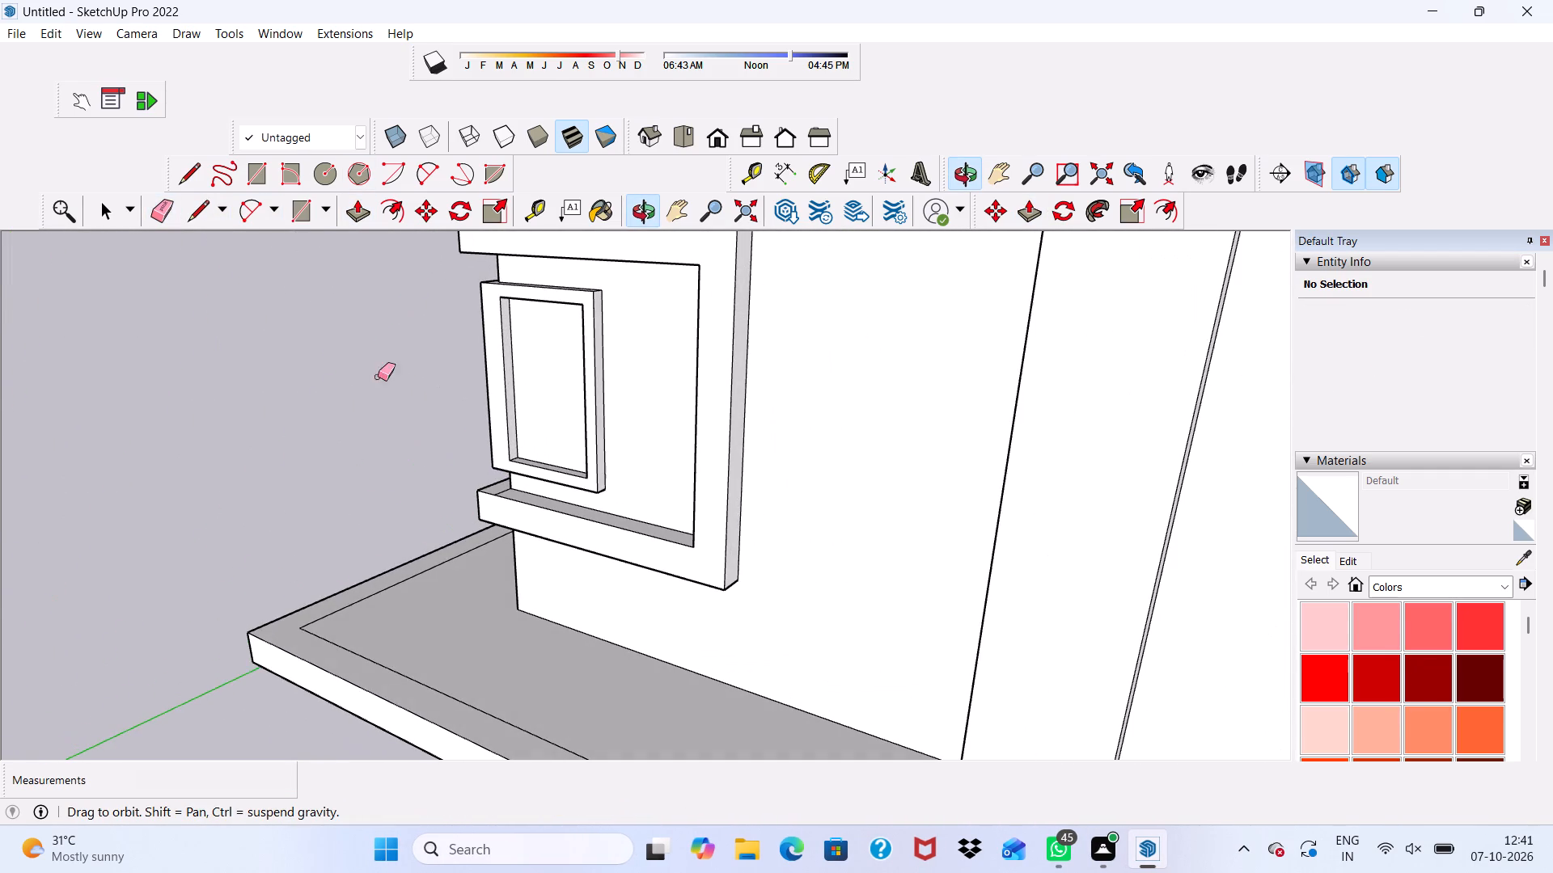
{"action": "scroll", "coordinate": [517, 386], "scroll_direction": "down", "scroll_amount": 7}
{"action": "middle_click_drag", "start_coordinate": [484, 356], "coordinate": [969, 374]}
{"action": "key", "text": "space"}
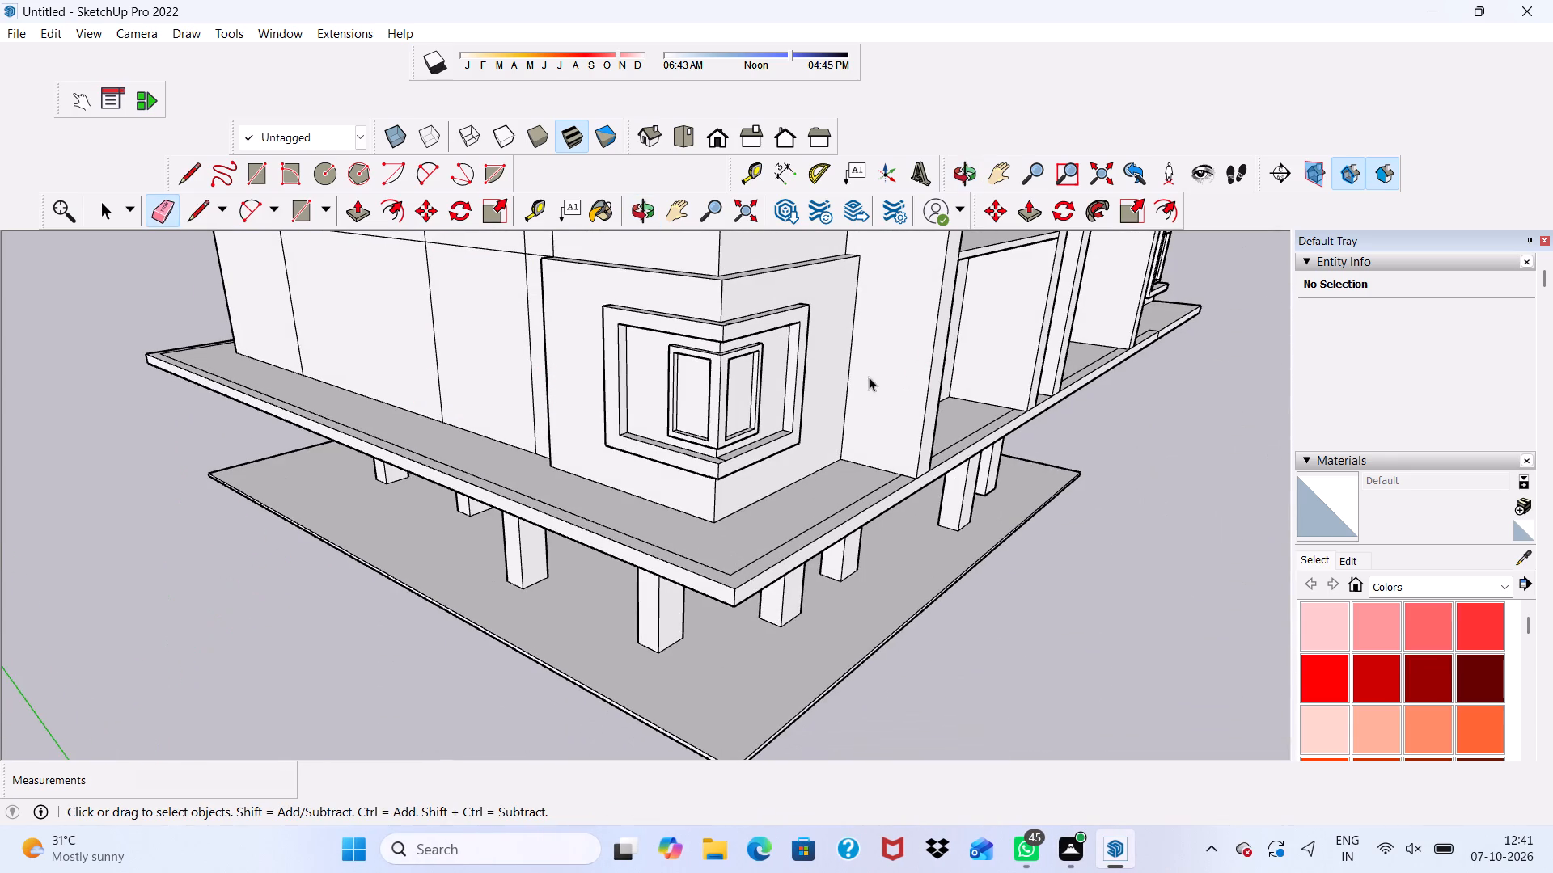
{"action": "scroll", "coordinate": [544, 369], "scroll_direction": "down", "scroll_amount": 9}
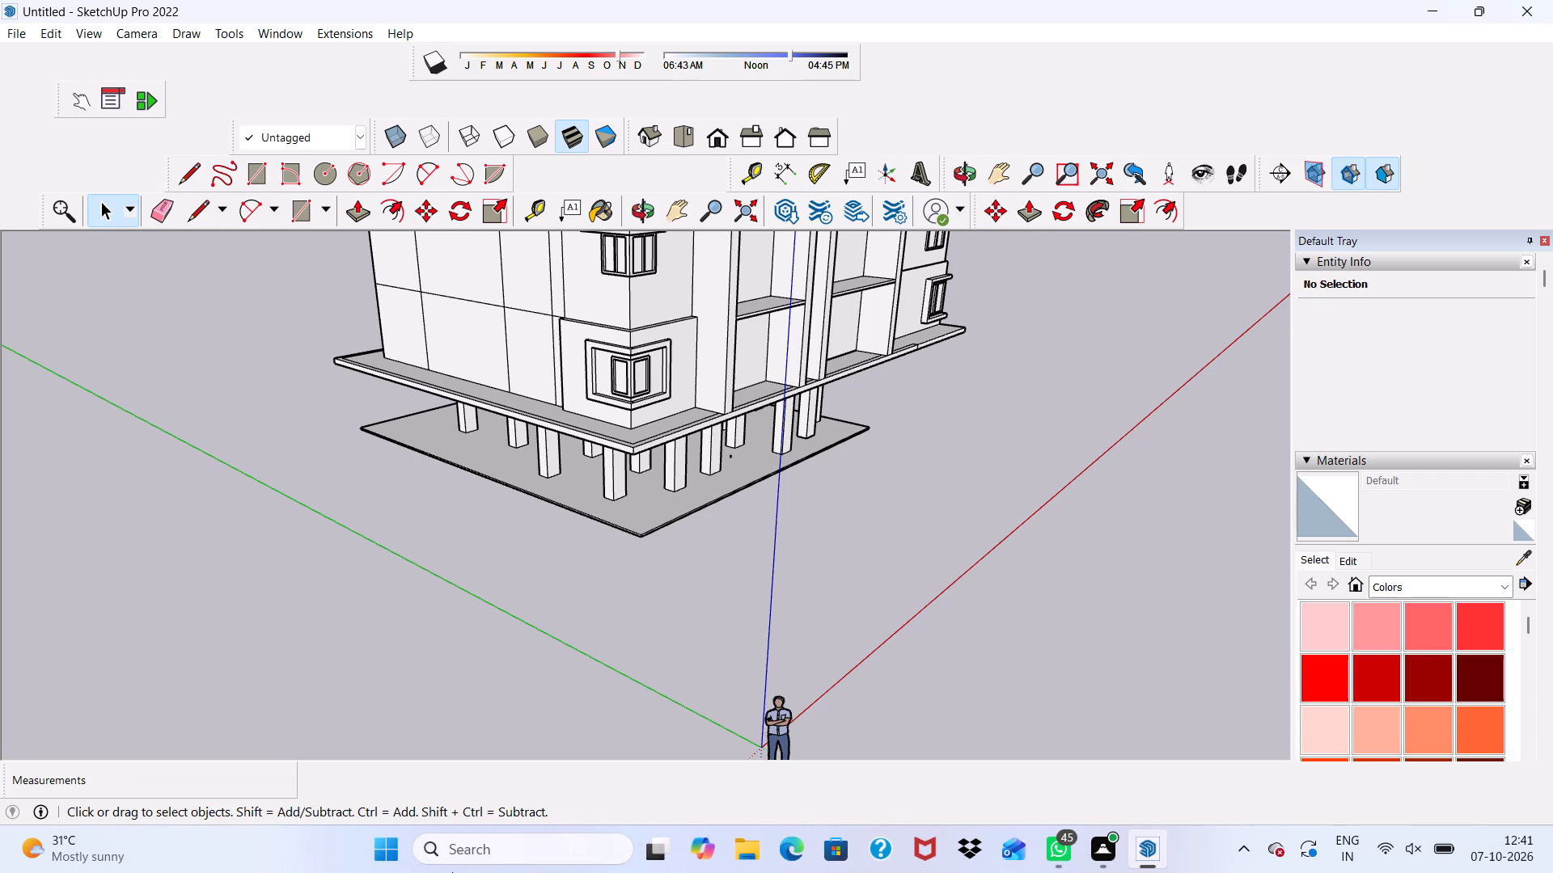
{"action": "scroll", "coordinate": [354, 872], "scroll_direction": "down", "scroll_amount": 3}
{"action": "scroll", "coordinate": [0, 618], "scroll_direction": "down", "scroll_amount": 2}
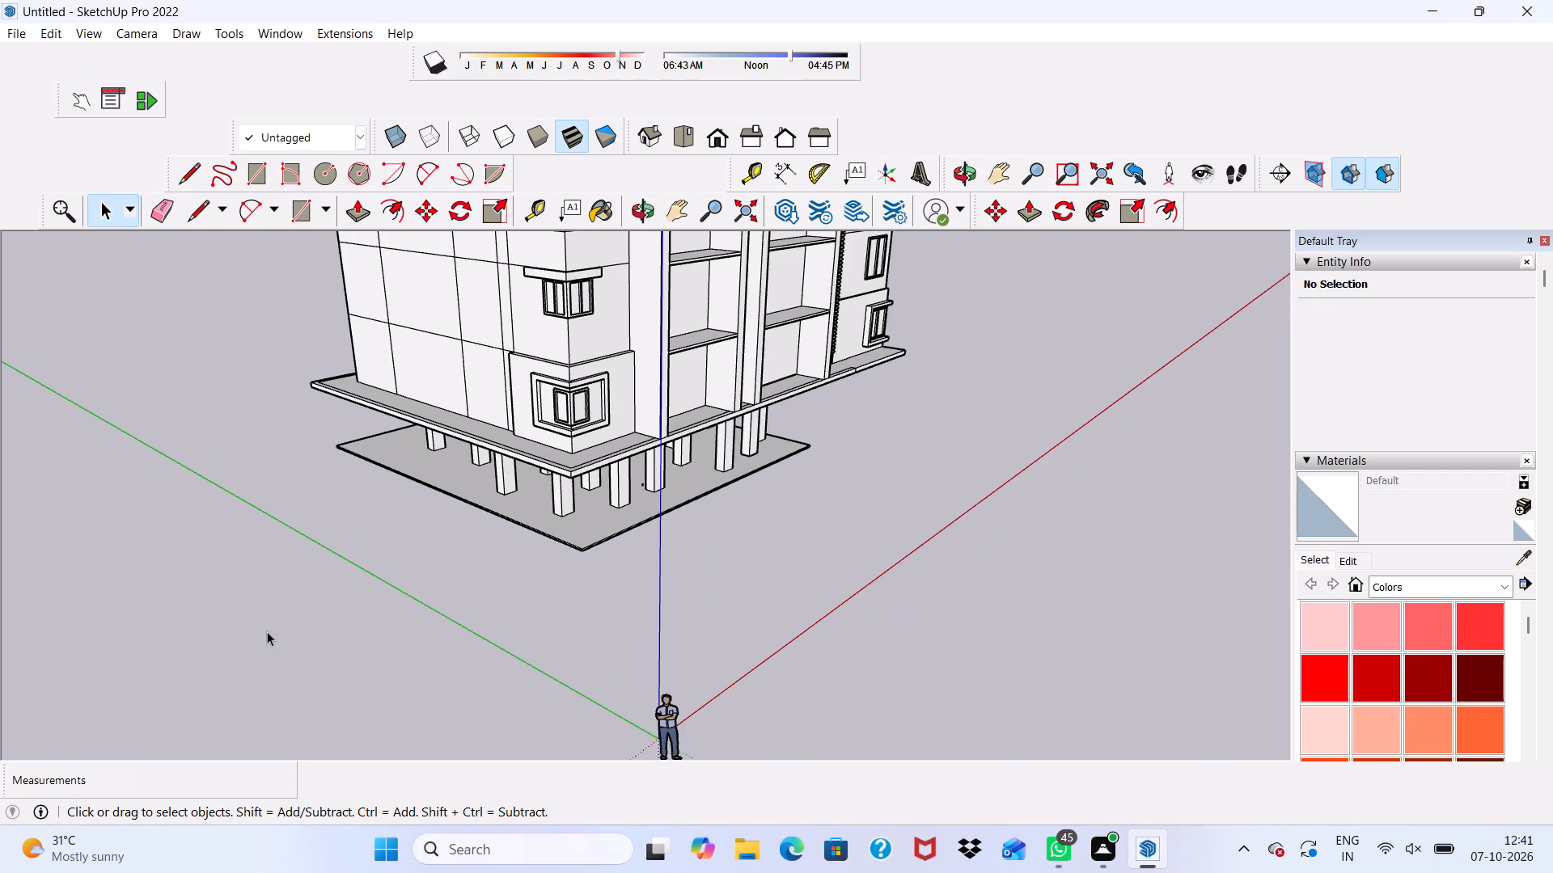
Push/Pull the narrow lowest-storey wall strip beside the corner block, on the side wall, outward by 2'.
{"action": "middle_click_drag", "start_coordinate": [397, 502], "coordinate": [595, 507]}
{"action": "scroll", "coordinate": [516, 365], "scroll_direction": "up", "scroll_amount": 8}
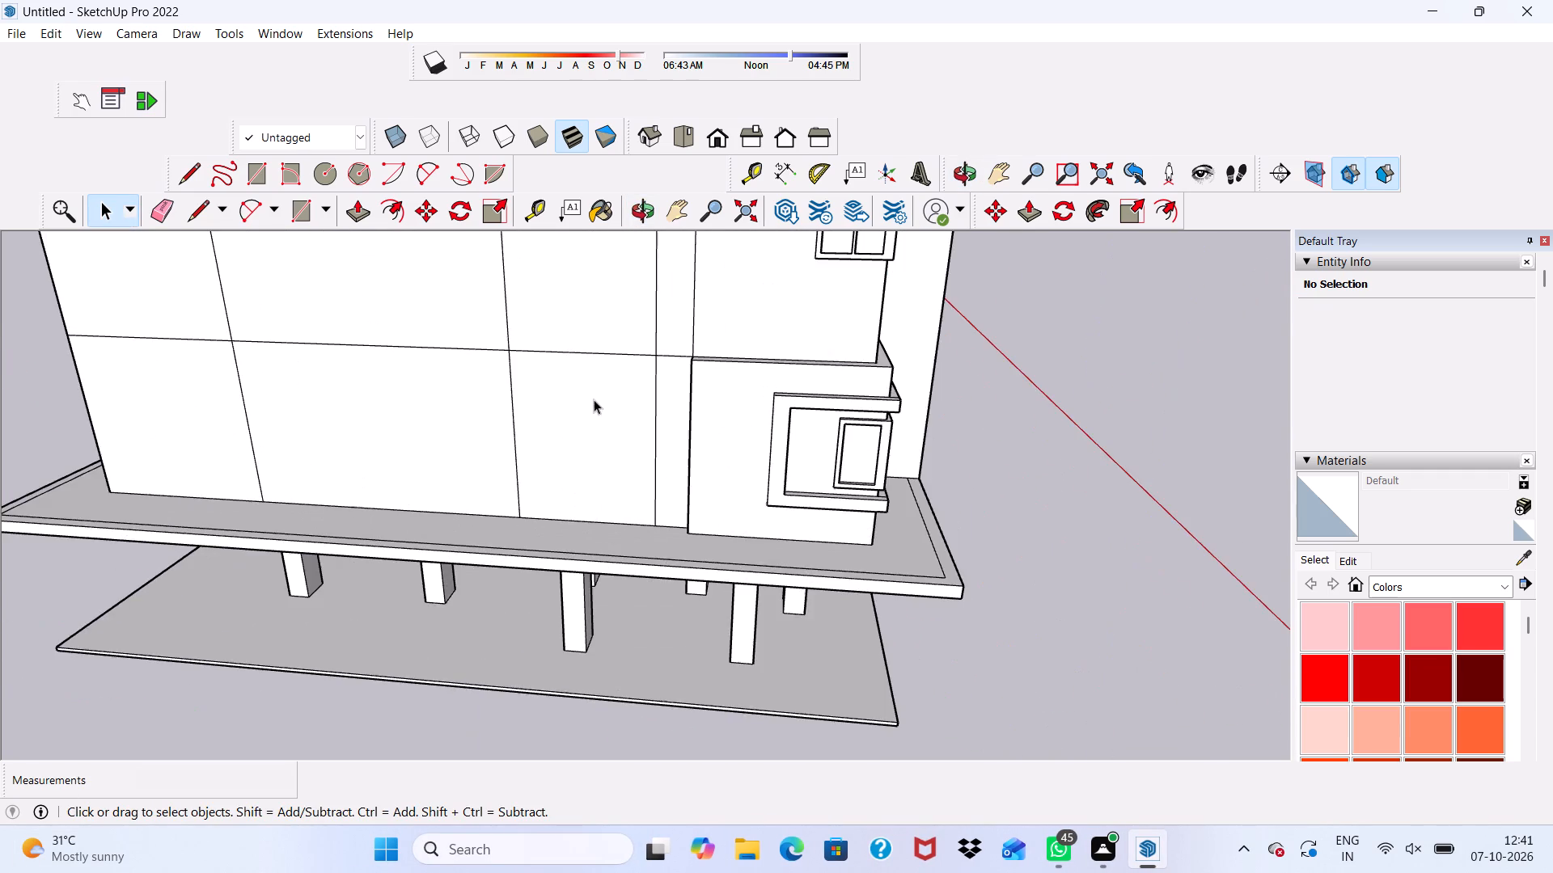
{"action": "middle_click_drag", "start_coordinate": [684, 374], "coordinate": [732, 350]}
{"action": "middle_click_drag", "start_coordinate": [778, 361], "coordinate": [935, 332]}
{"action": "scroll", "coordinate": [790, 339], "scroll_direction": "up", "scroll_amount": 2}
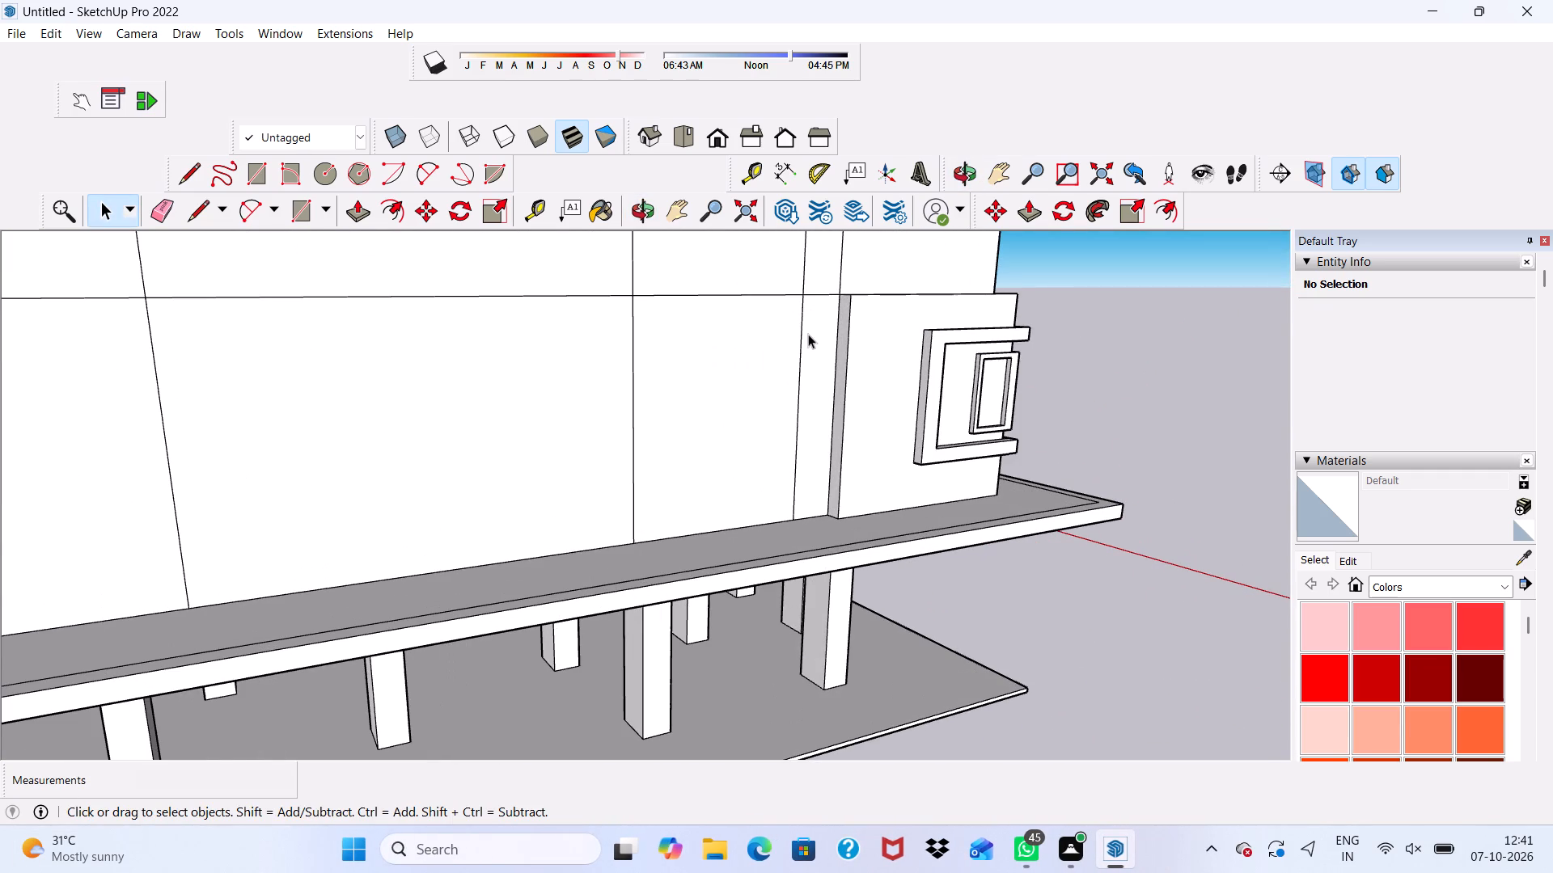
{"action": "left_click", "coordinate": [808, 334]}
{"action": "left_click", "coordinate": [367, 207]}
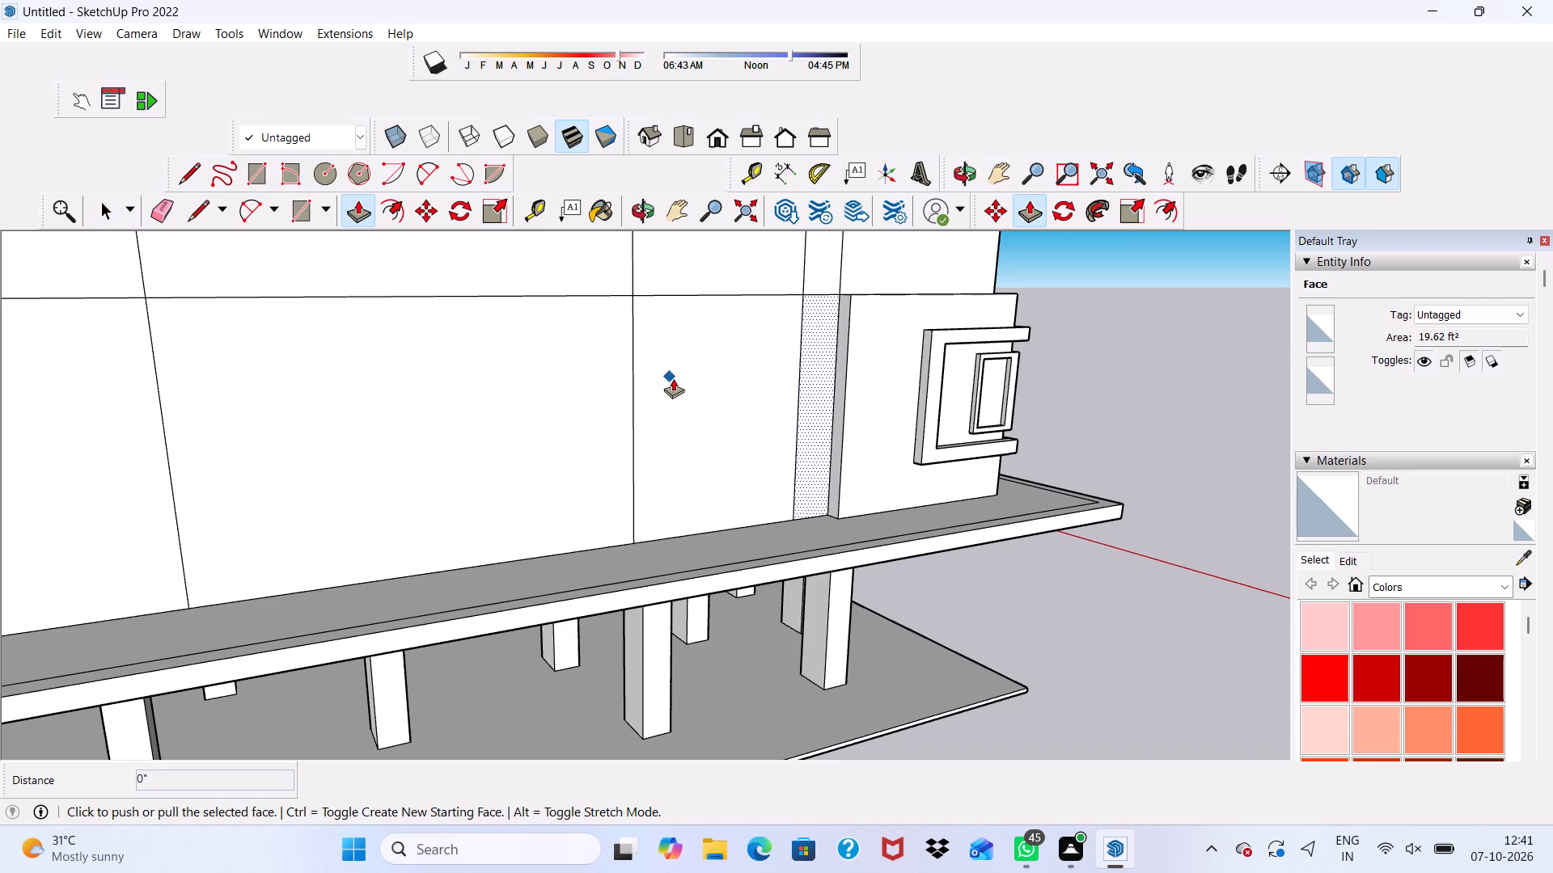
{"action": "left_click", "coordinate": [820, 377]}
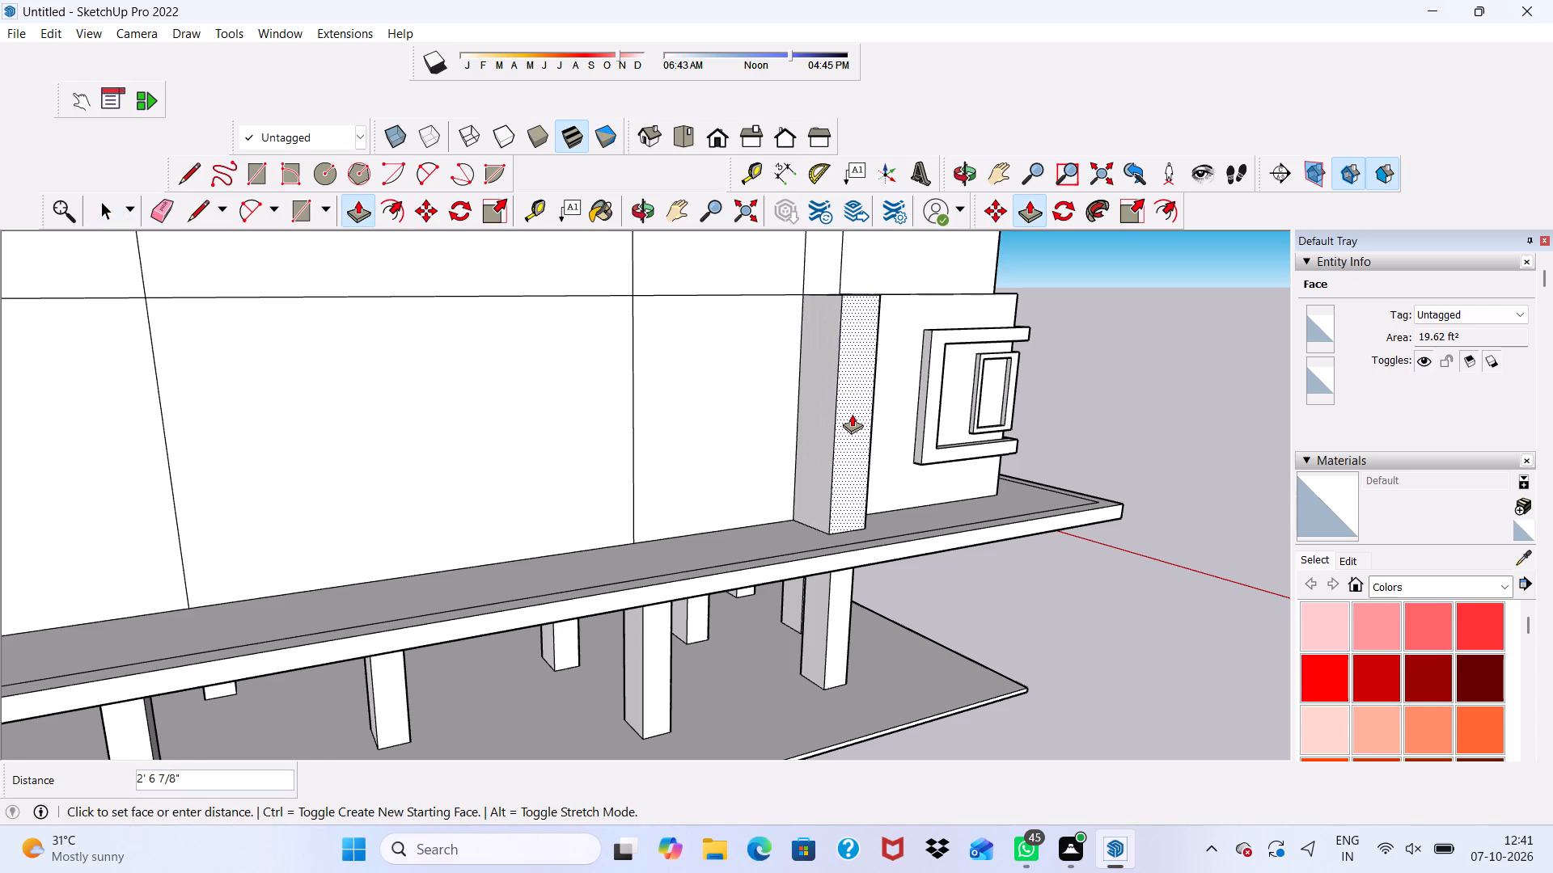
{"action": "type", "text": "2'"}
{"action": "key", "text": "Return"}
Push/Pull the top of the projecting side-wall strip up about 32' 8 1/2", past the roof edge, forming a full-height column.
{"action": "scroll", "coordinate": [852, 414], "scroll_direction": "up", "scroll_amount": 1}
{"action": "scroll", "coordinate": [852, 369], "scroll_direction": "down", "scroll_amount": 2}
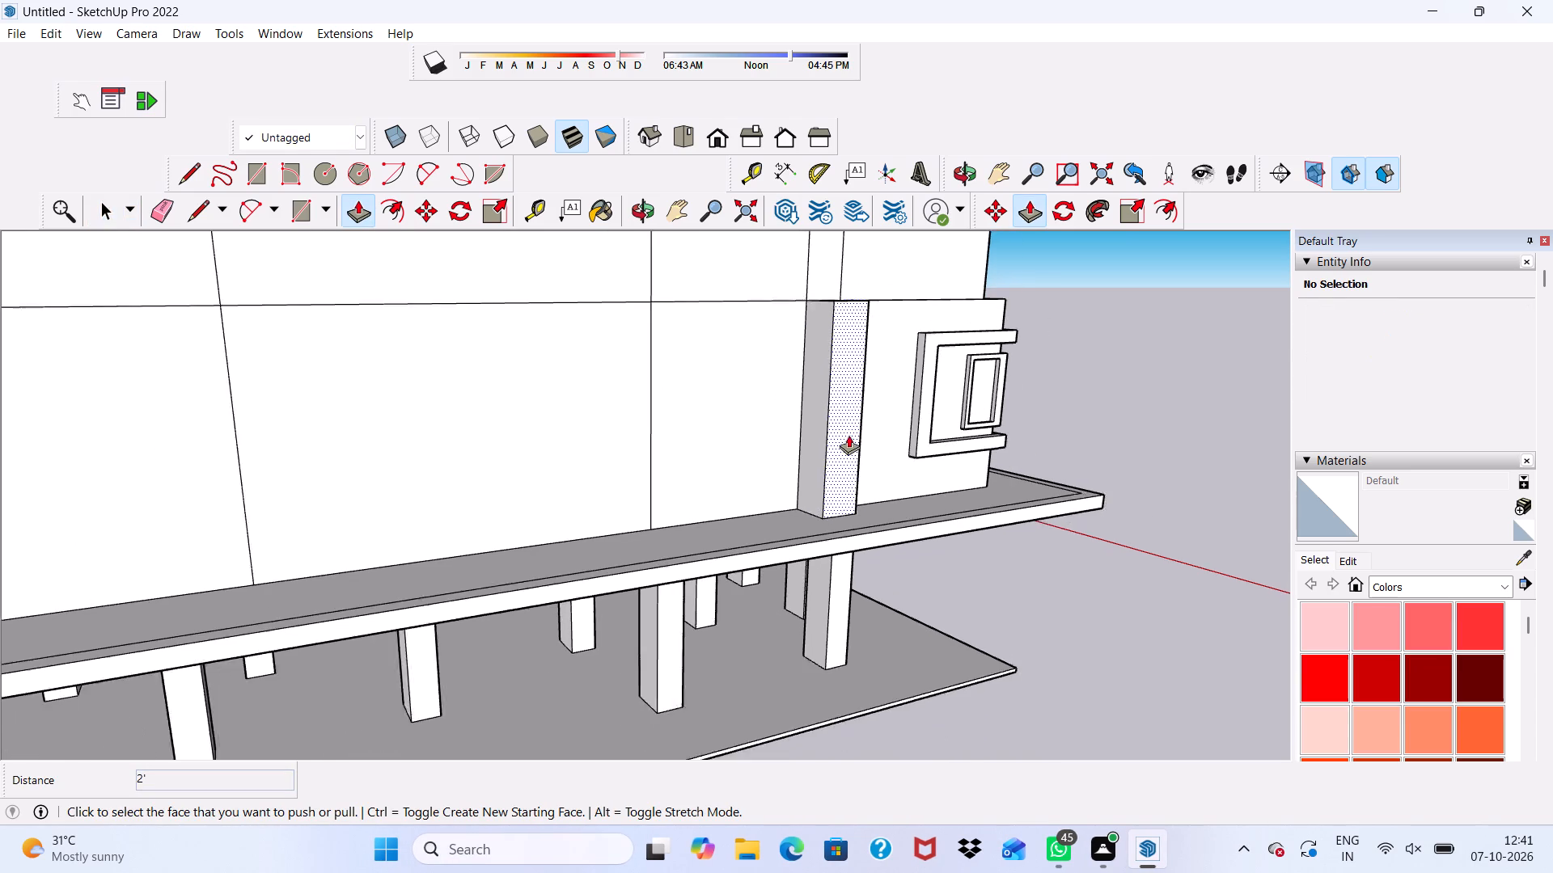
{"action": "scroll", "coordinate": [848, 436], "scroll_direction": "up", "scroll_amount": 2}
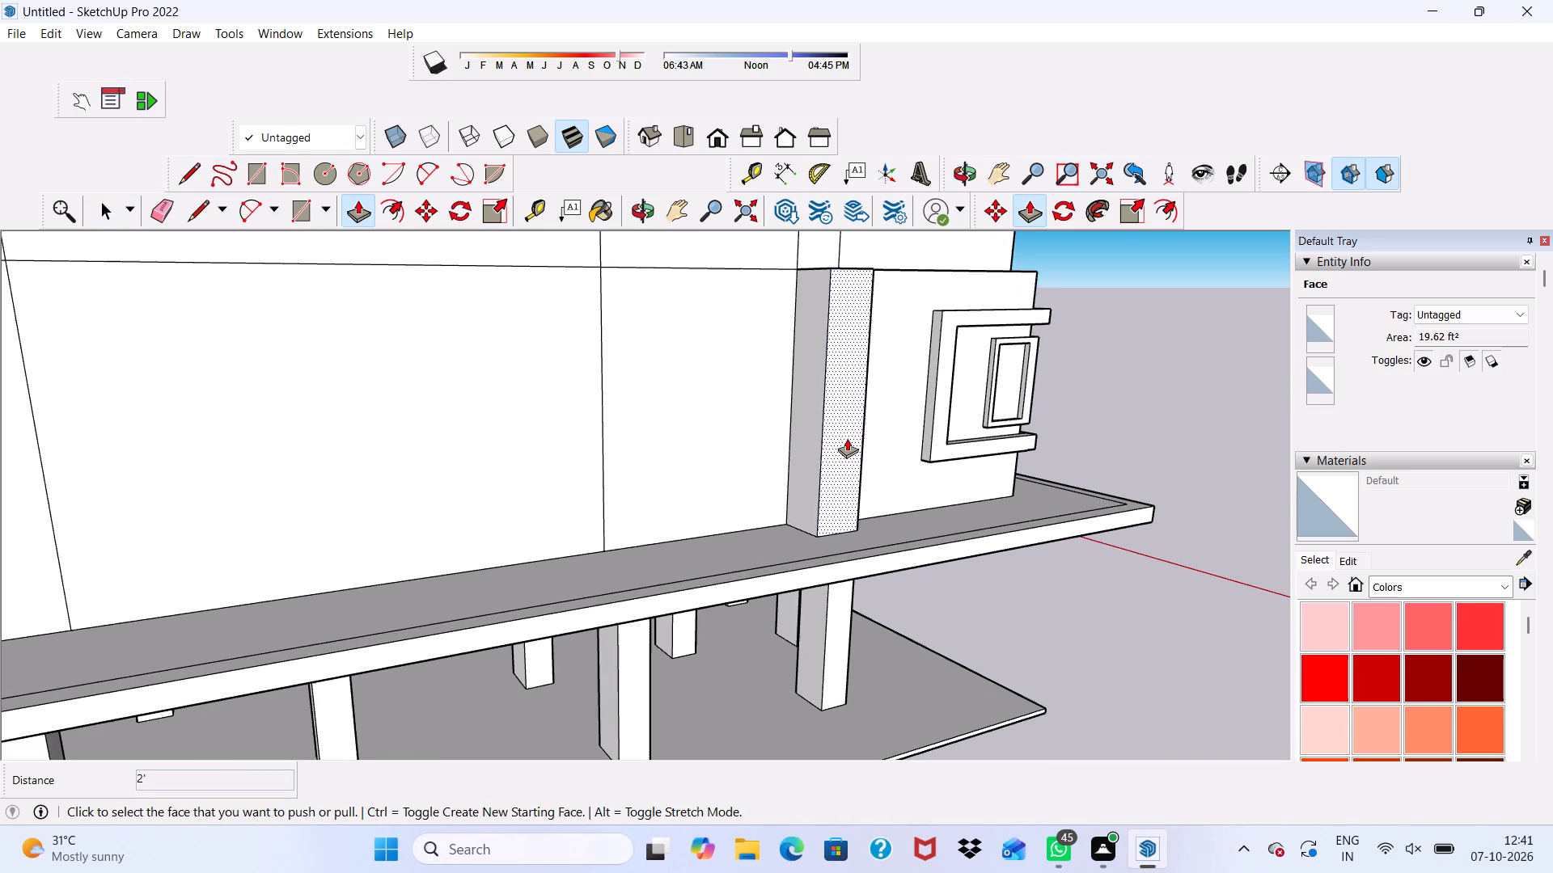
{"action": "scroll", "coordinate": [847, 438], "scroll_direction": "down", "scroll_amount": 3}
{"action": "middle_click_drag", "start_coordinate": [847, 439], "coordinate": [564, 404]}
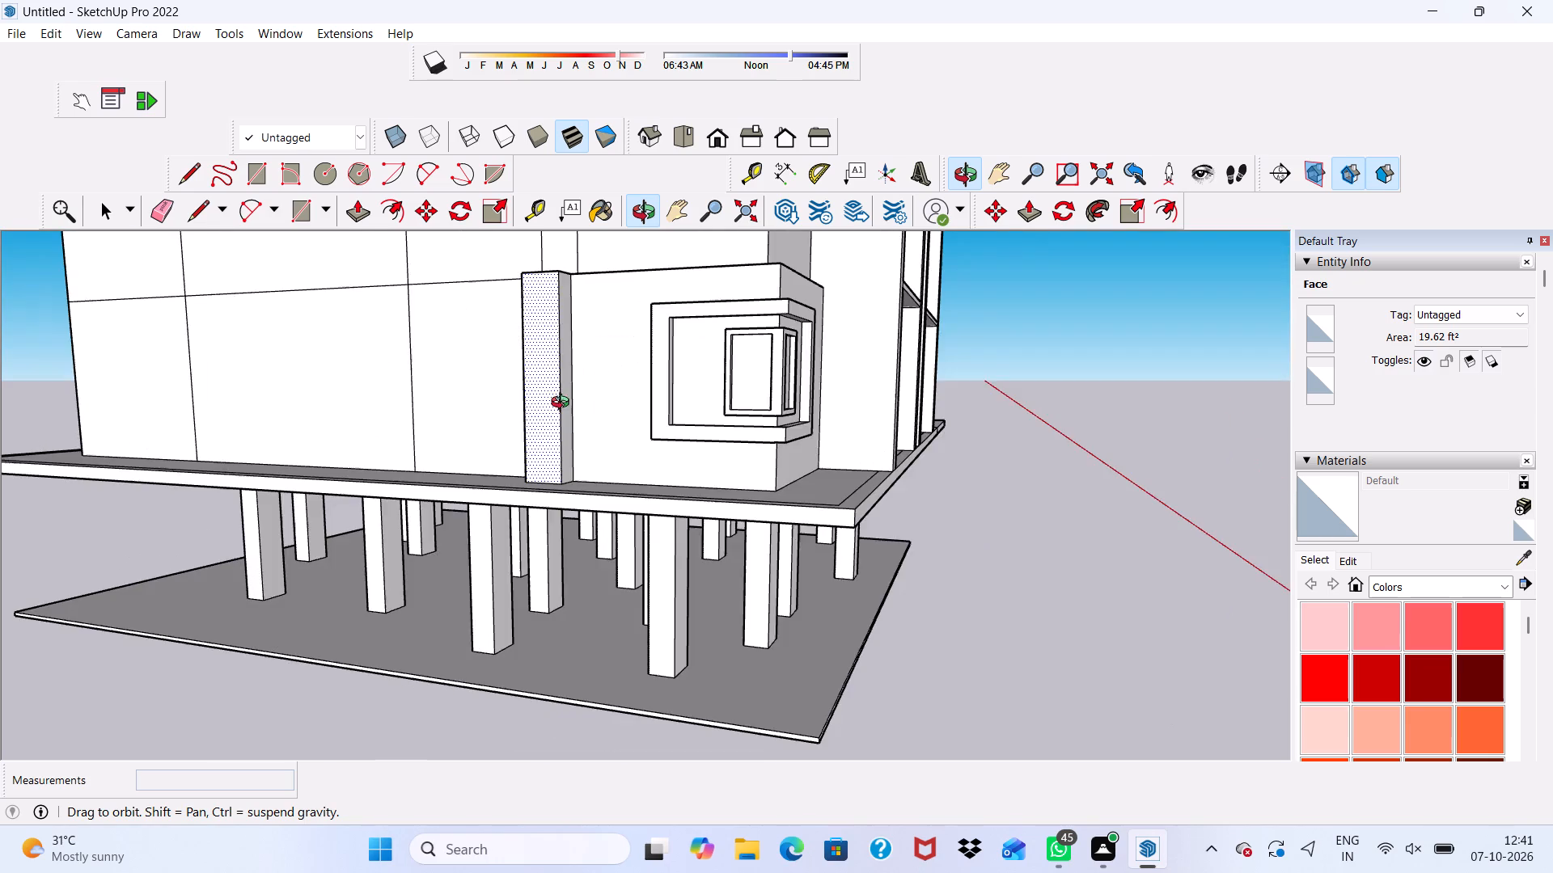
{"action": "middle_click_drag", "start_coordinate": [564, 404], "coordinate": [688, 435]}
{"action": "scroll", "coordinate": [688, 435], "scroll_direction": "up", "scroll_amount": 3}
{"action": "scroll", "coordinate": [675, 366], "scroll_direction": "down", "scroll_amount": 4}
{"action": "middle_click_drag", "start_coordinate": [673, 367], "coordinate": [693, 559]}
{"action": "scroll", "coordinate": [692, 519], "scroll_direction": "up", "scroll_amount": 6}
{"action": "left_click", "coordinate": [699, 512]}
{"action": "scroll", "coordinate": [699, 512], "scroll_direction": "down", "scroll_amount": 20}
{"action": "scroll", "coordinate": [699, 512], "scroll_direction": "down", "scroll_amount": 2}
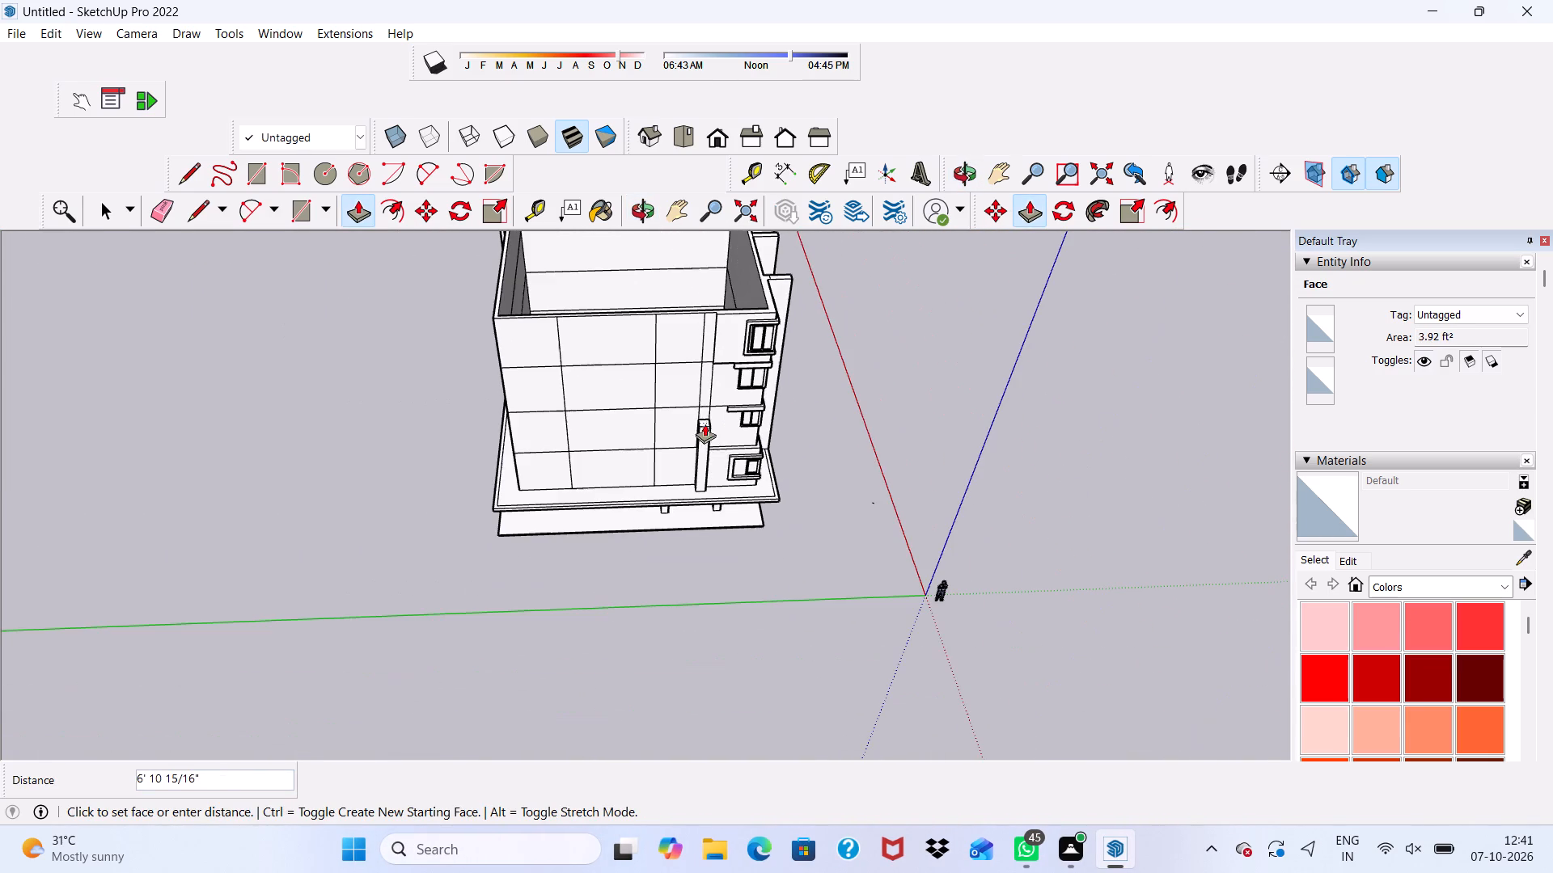
{"action": "scroll", "coordinate": [709, 299], "scroll_direction": "up", "scroll_amount": 14}
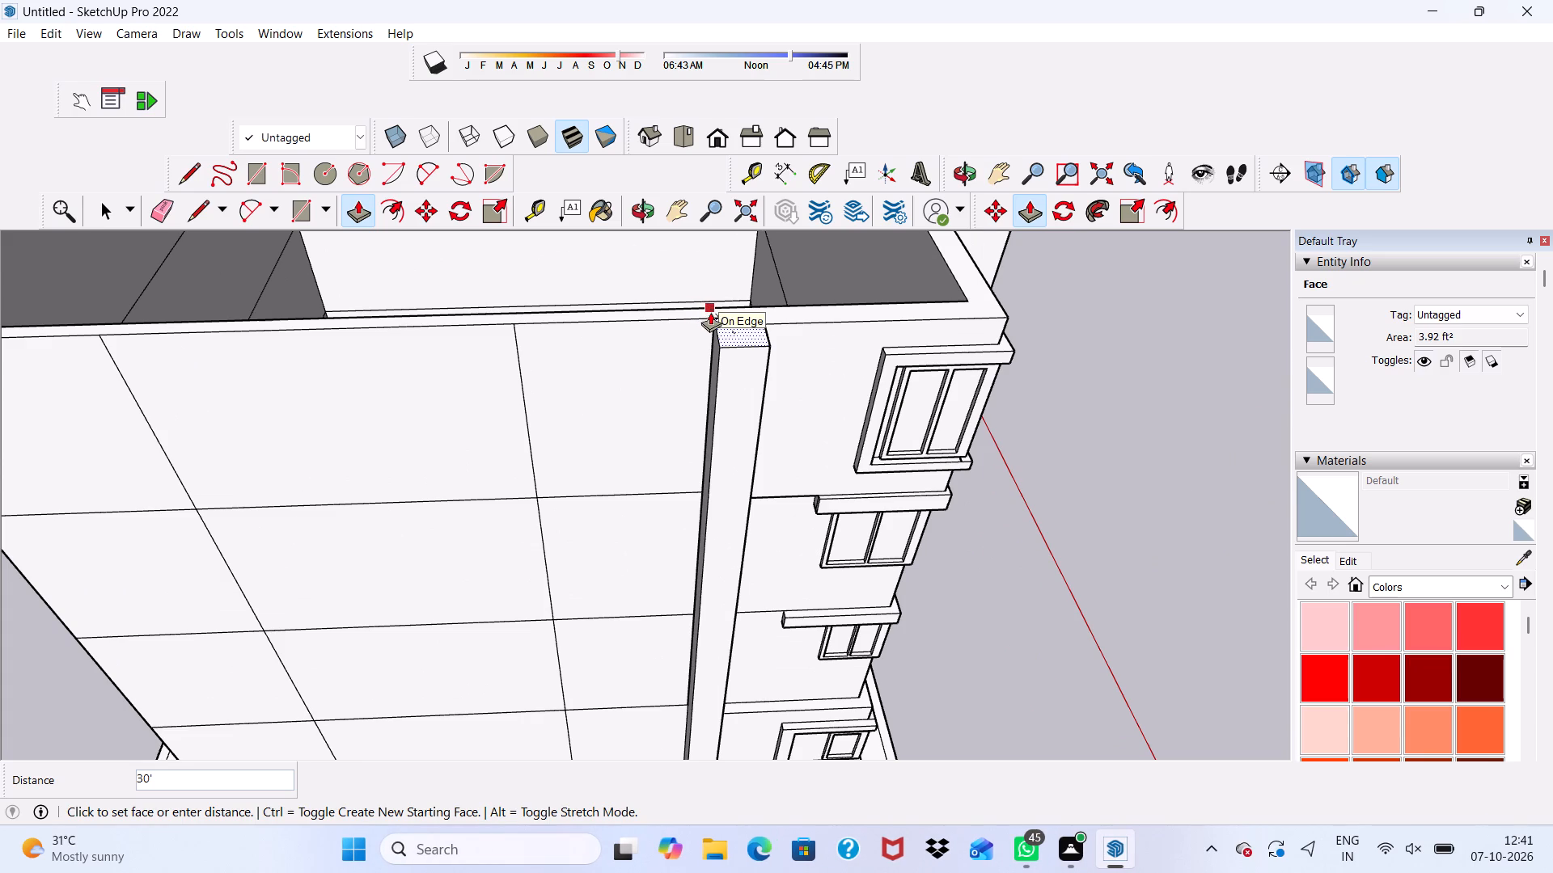
{"action": "scroll", "coordinate": [713, 314], "scroll_direction": "down", "scroll_amount": 3}
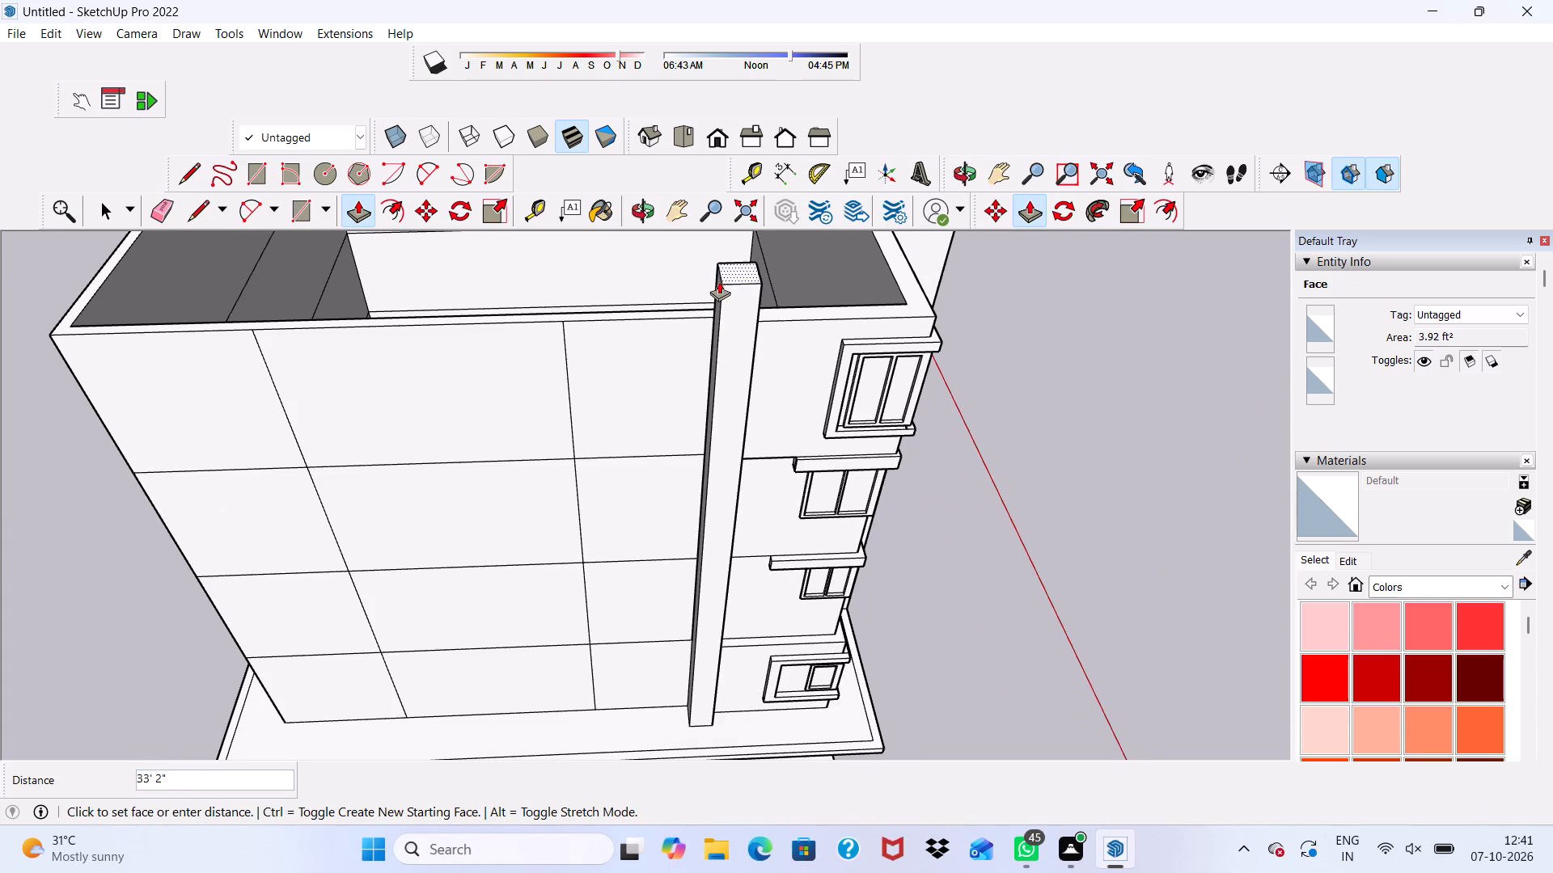
{"action": "left_click", "coordinate": [720, 283]}
Examine the side wall and its full-height column, including the top wall panel beside the column.
{"action": "scroll", "coordinate": [773, 443], "scroll_direction": "down", "scroll_amount": 3}
{"action": "middle_click_drag", "start_coordinate": [767, 444], "coordinate": [763, 302]}
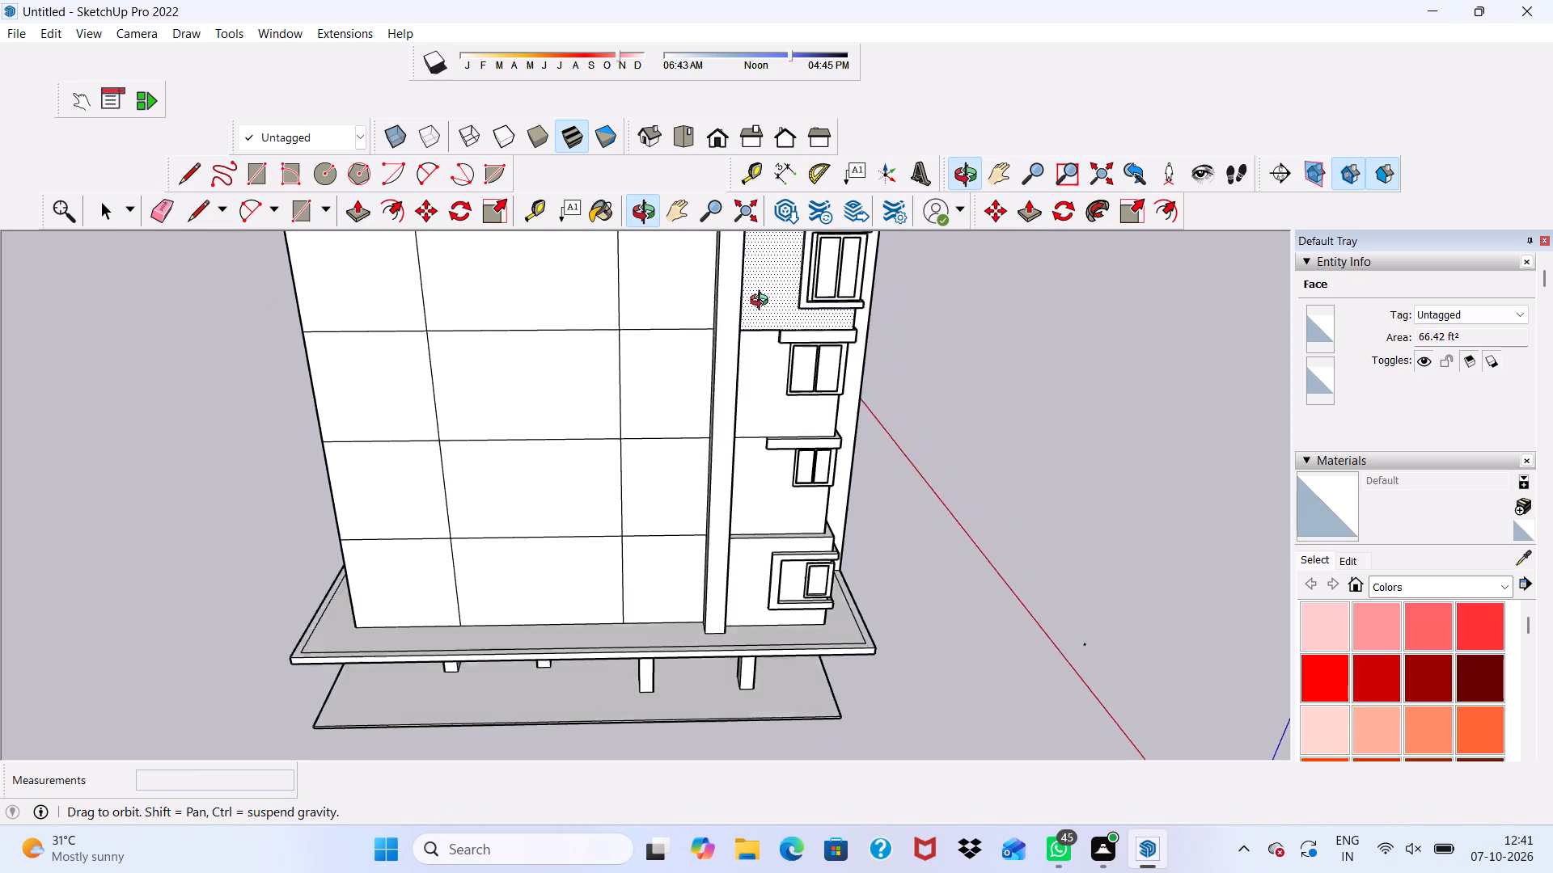
{"action": "middle_click_drag", "start_coordinate": [763, 302], "coordinate": [747, 401]}
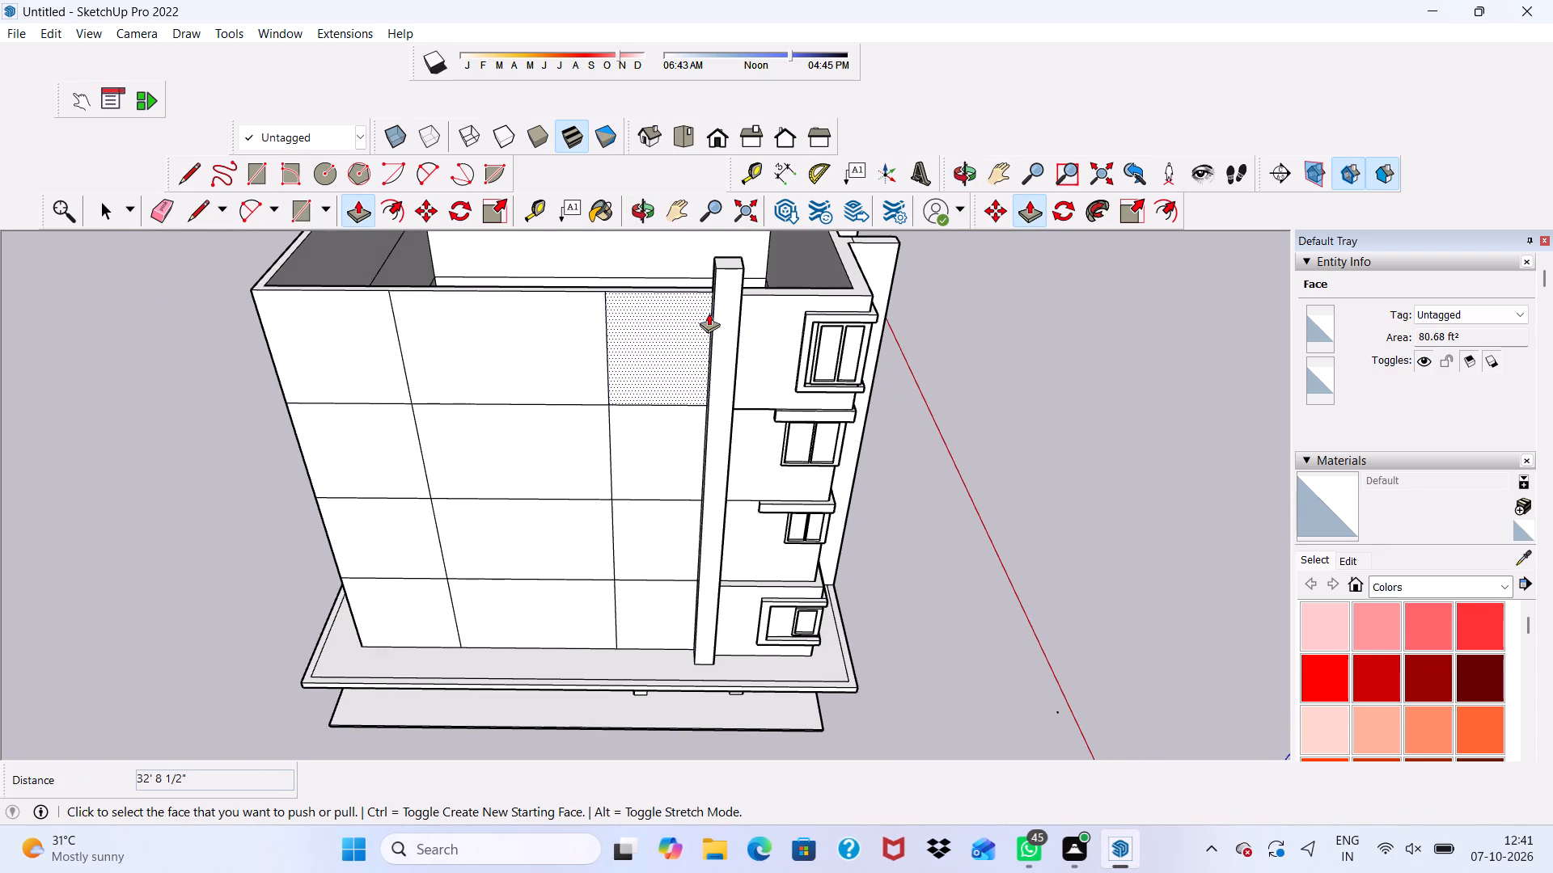
{"action": "middle_click_drag", "start_coordinate": [709, 313], "coordinate": [734, 205]}
{"action": "key", "text": "space"}
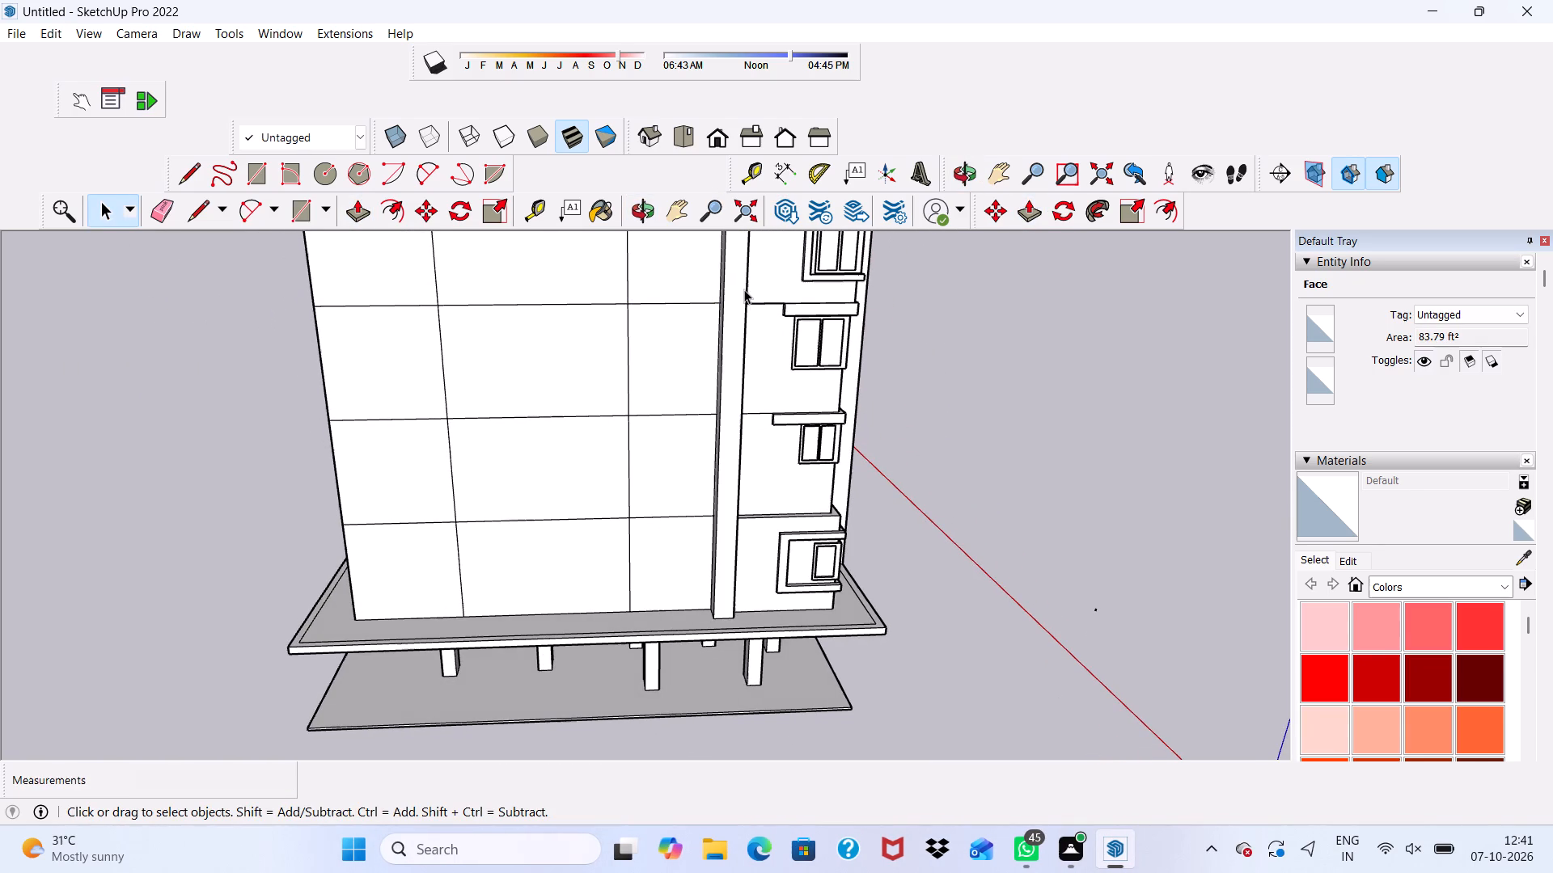
{"action": "scroll", "coordinate": [734, 301], "scroll_direction": "down", "scroll_amount": 4}
{"action": "scroll", "coordinate": [699, 265], "scroll_direction": "up", "scroll_amount": 4}
{"action": "scroll", "coordinate": [689, 304], "scroll_direction": "down", "scroll_amount": 4}
{"action": "middle_click_drag", "start_coordinate": [668, 383], "coordinate": [687, 570]}
{"action": "scroll", "coordinate": [690, 489], "scroll_direction": "up", "scroll_amount": 10}
{"action": "scroll", "coordinate": [659, 537], "scroll_direction": "down", "scroll_amount": 1}
{"action": "middle_click_drag", "start_coordinate": [659, 537], "coordinate": [543, 467]}
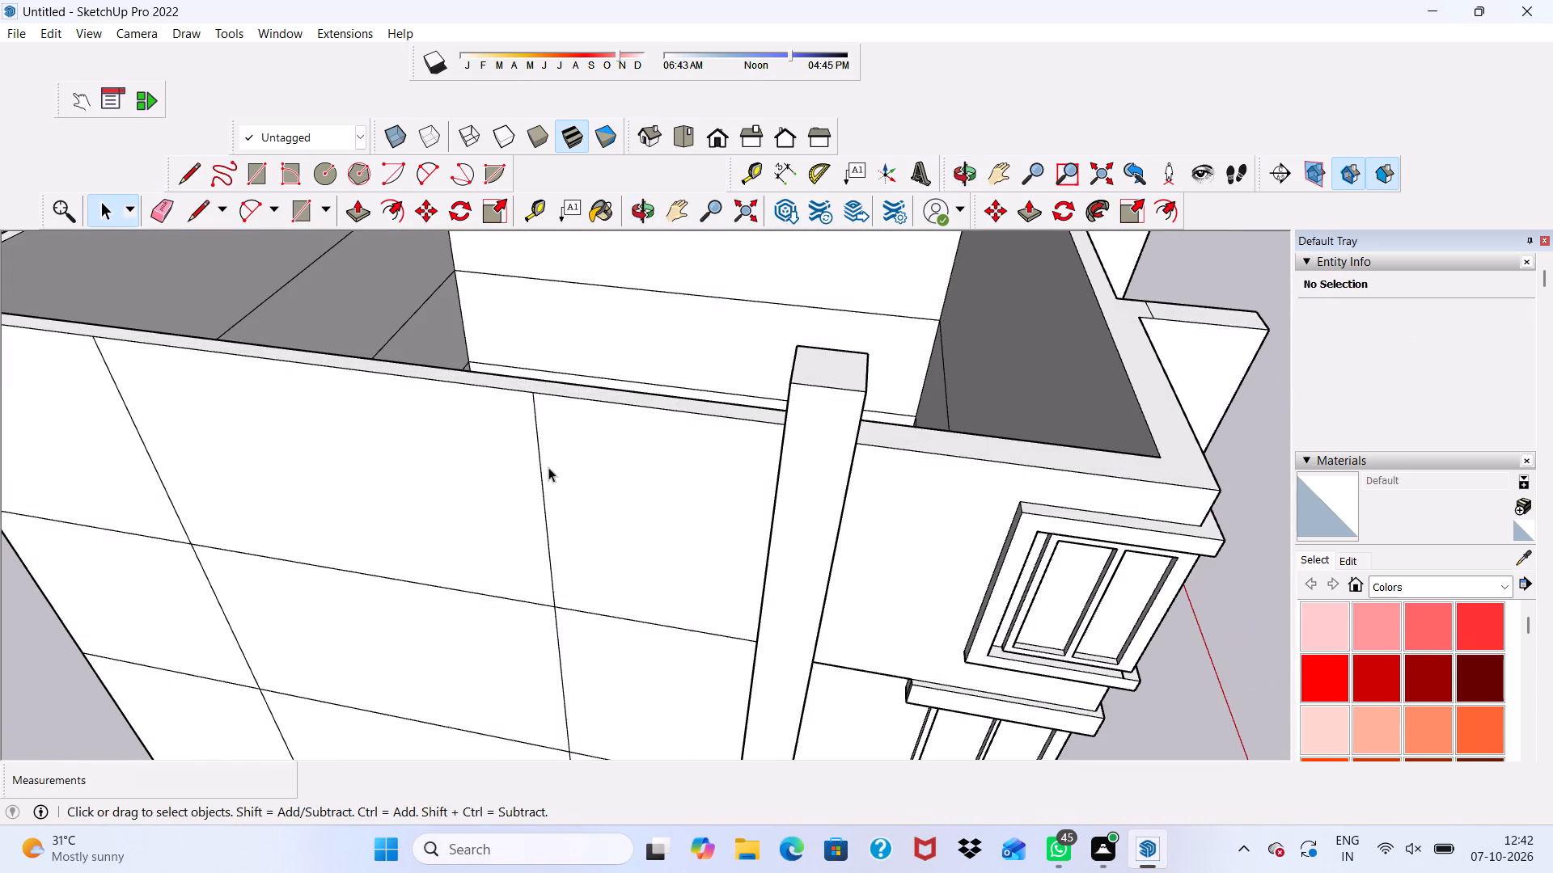
{"action": "middle_click_drag", "start_coordinate": [602, 367], "coordinate": [642, 272]}
{"action": "scroll", "coordinate": [754, 382], "scroll_direction": "up", "scroll_amount": 6}
{"action": "scroll", "coordinate": [754, 382], "scroll_direction": "down", "scroll_amount": 5}
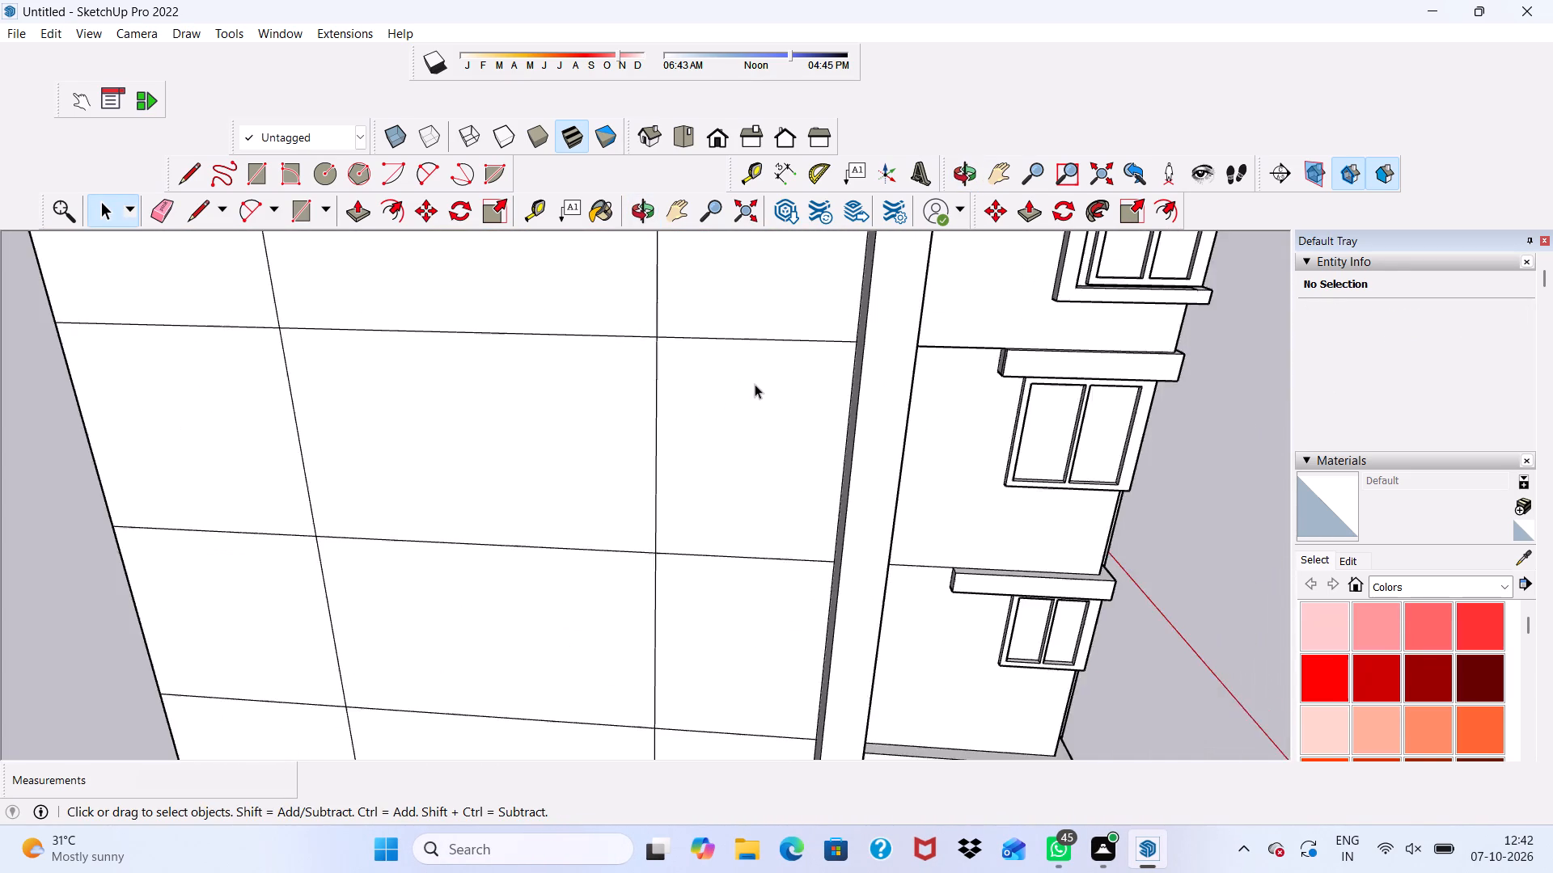
{"action": "scroll", "coordinate": [755, 384], "scroll_direction": "down", "scroll_amount": 6}
{"action": "middle_click_drag", "start_coordinate": [748, 375], "coordinate": [739, 498]}
{"action": "scroll", "coordinate": [739, 450], "scroll_direction": "up", "scroll_amount": 4}
{"action": "left_click", "coordinate": [739, 450]}
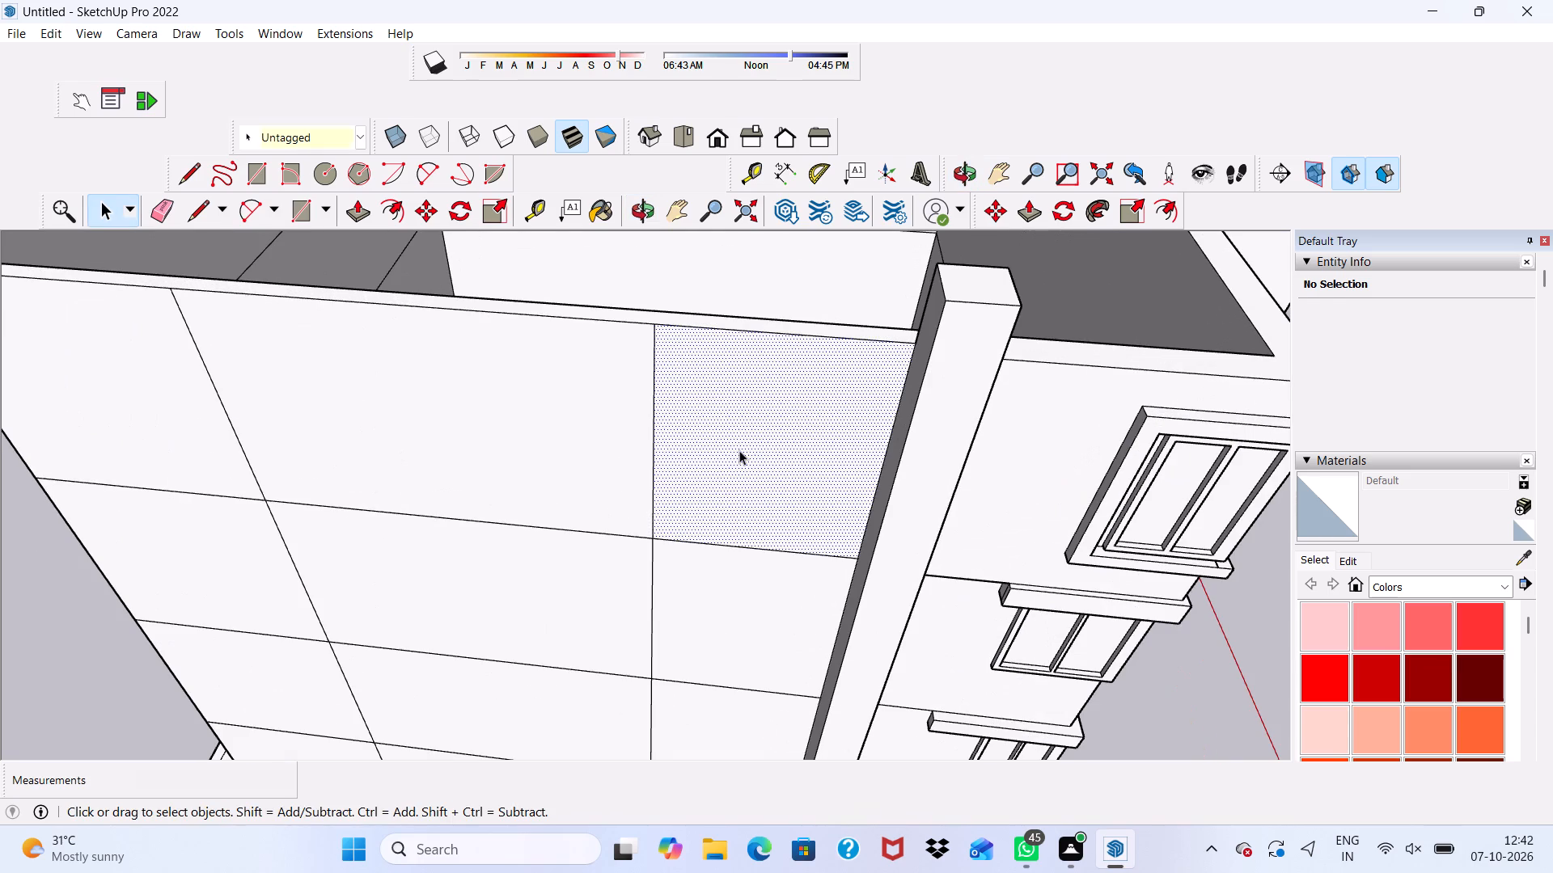
{"action": "middle_click", "coordinate": [751, 483]}
{"action": "scroll", "coordinate": [751, 483], "scroll_direction": "down", "scroll_amount": 1}
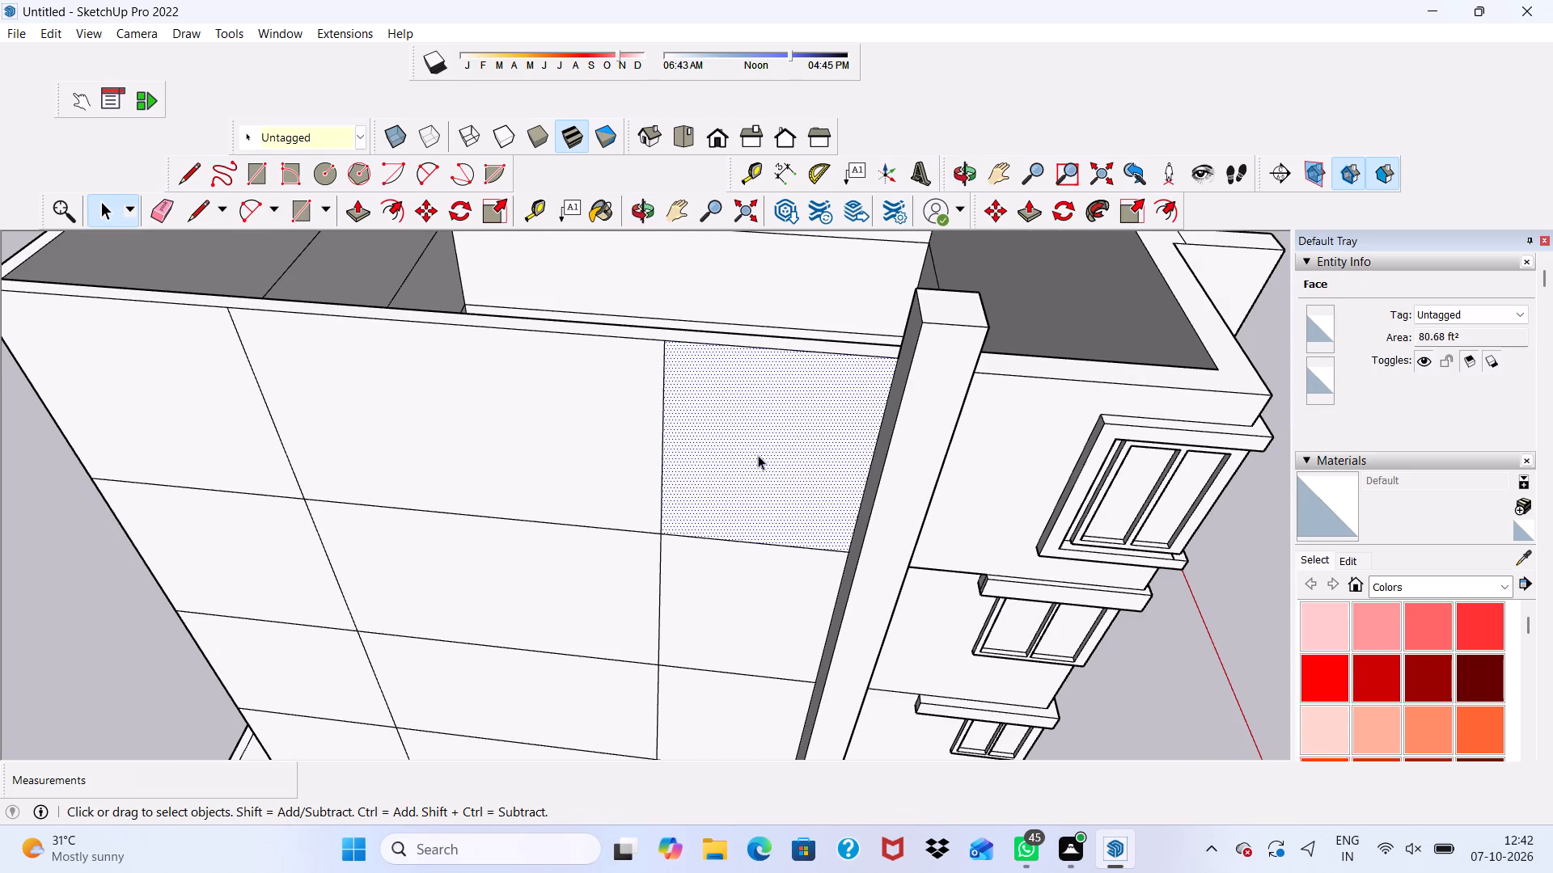
{"action": "scroll", "coordinate": [661, 327], "scroll_direction": "up", "scroll_amount": 4}
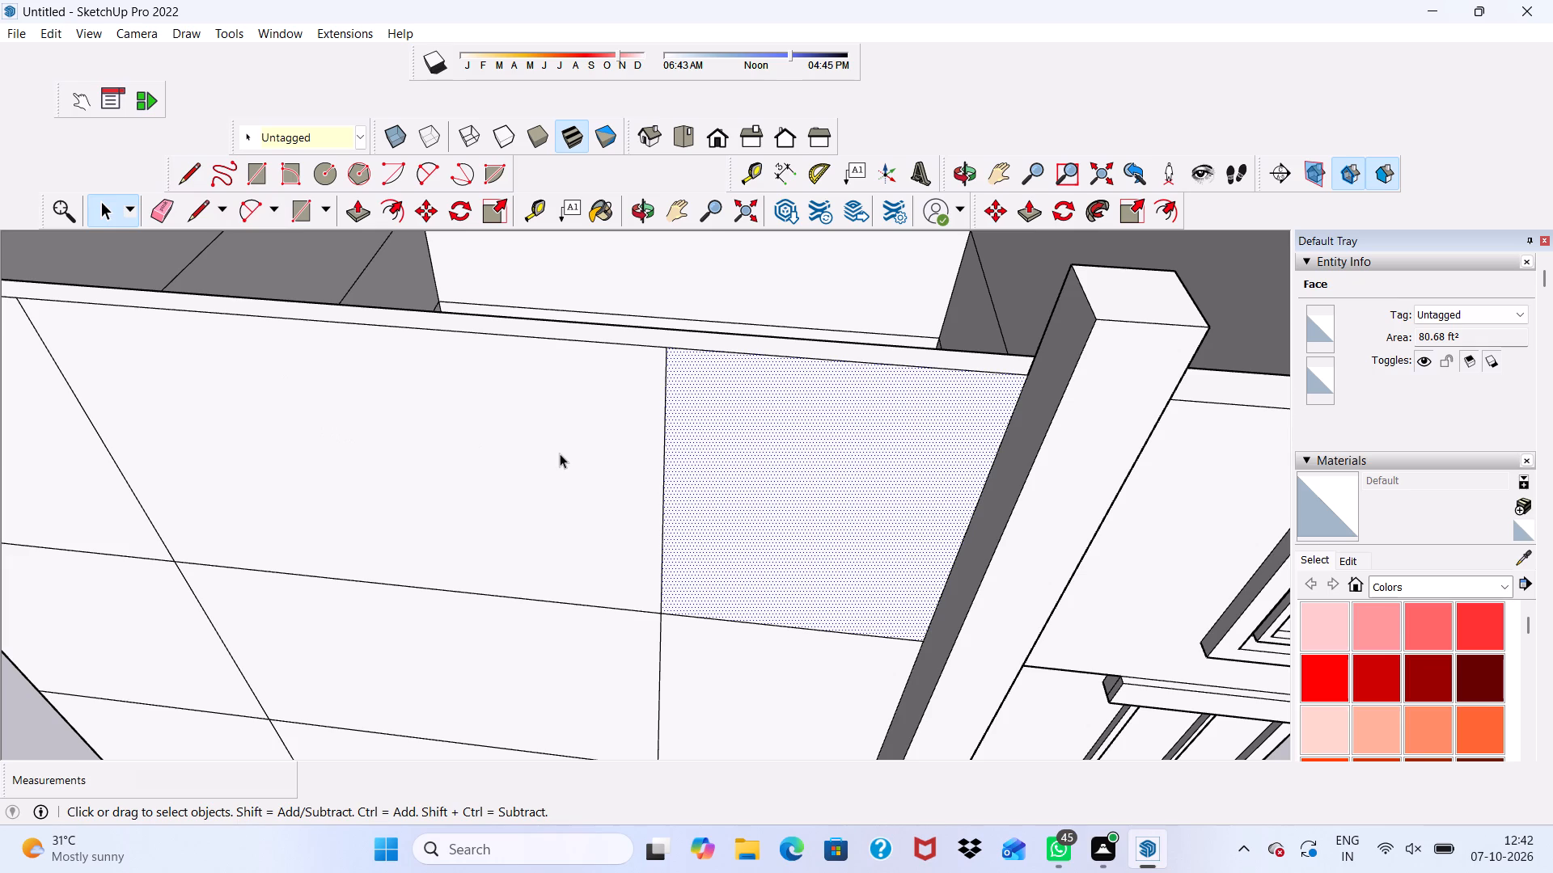
{"action": "scroll", "coordinate": [560, 453], "scroll_direction": "down", "scroll_amount": 3}
{"action": "middle_click_drag", "start_coordinate": [547, 458], "coordinate": [544, 508]}
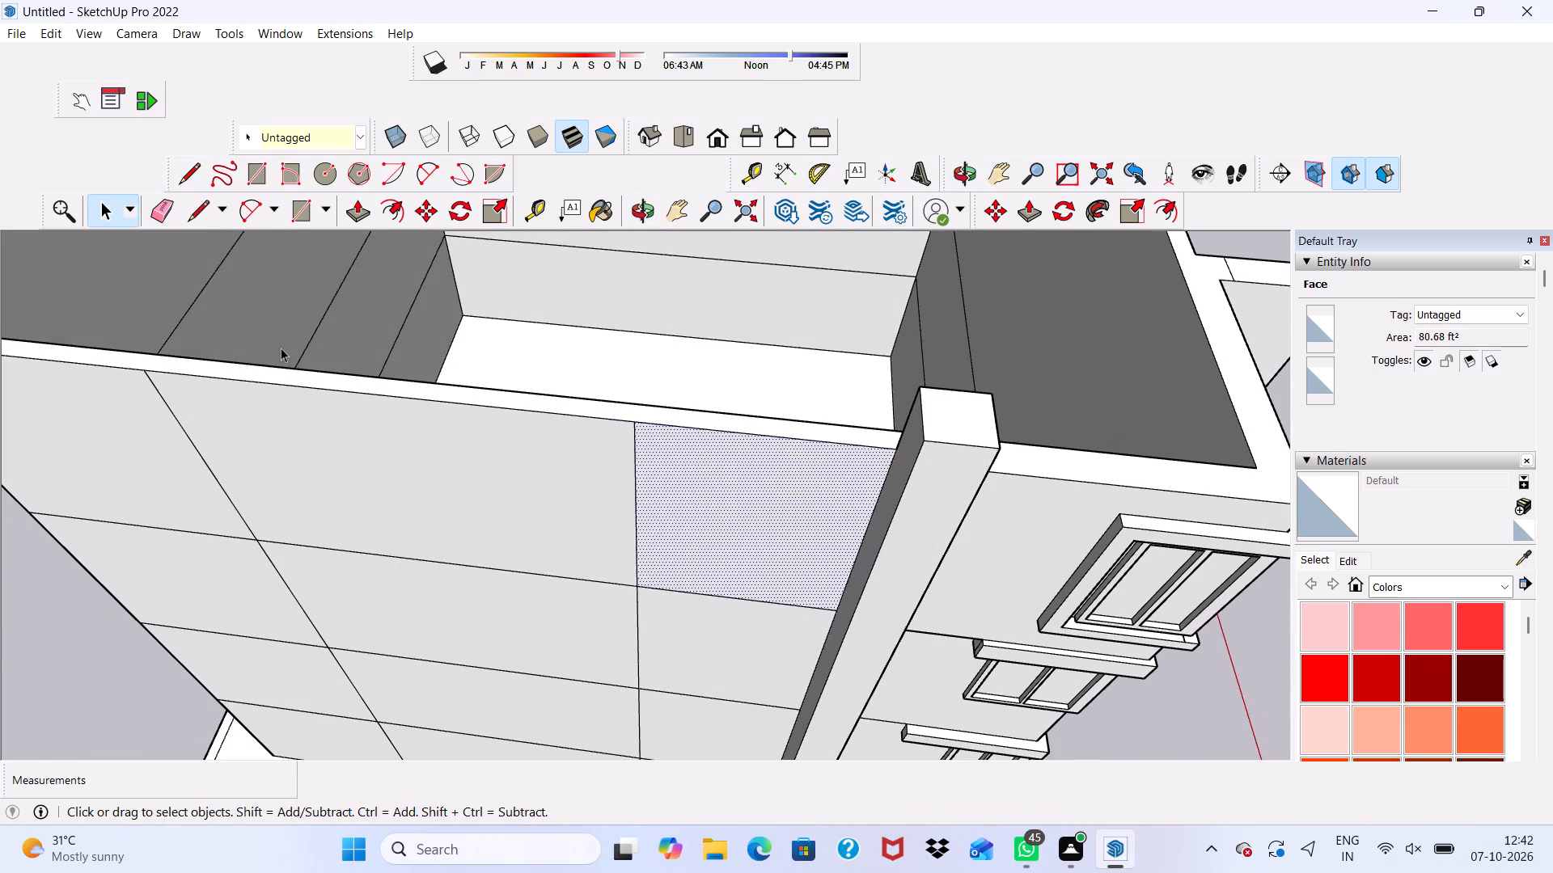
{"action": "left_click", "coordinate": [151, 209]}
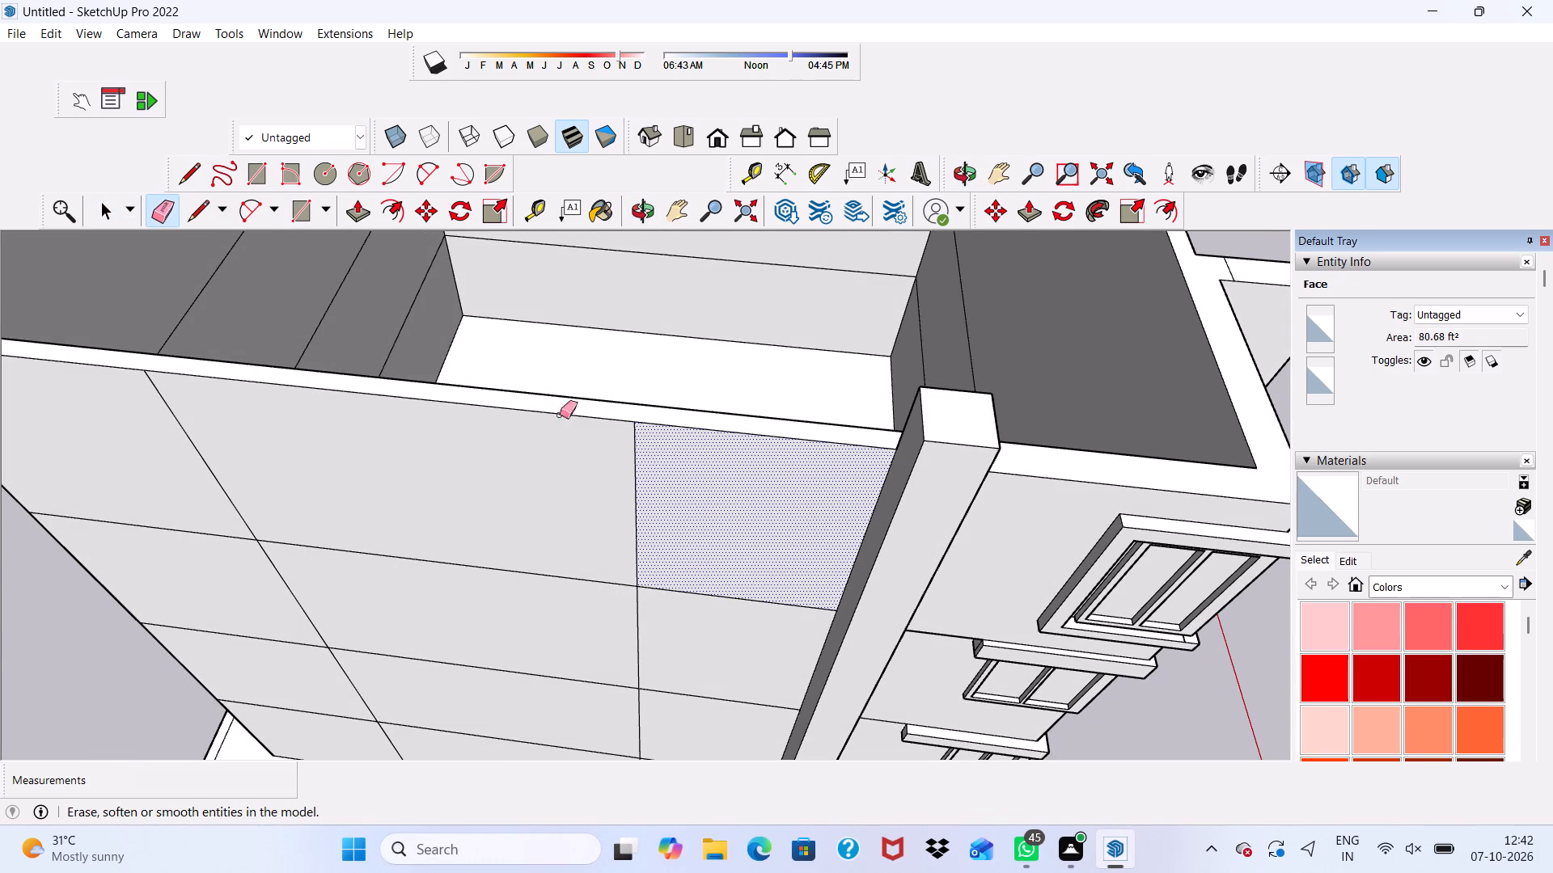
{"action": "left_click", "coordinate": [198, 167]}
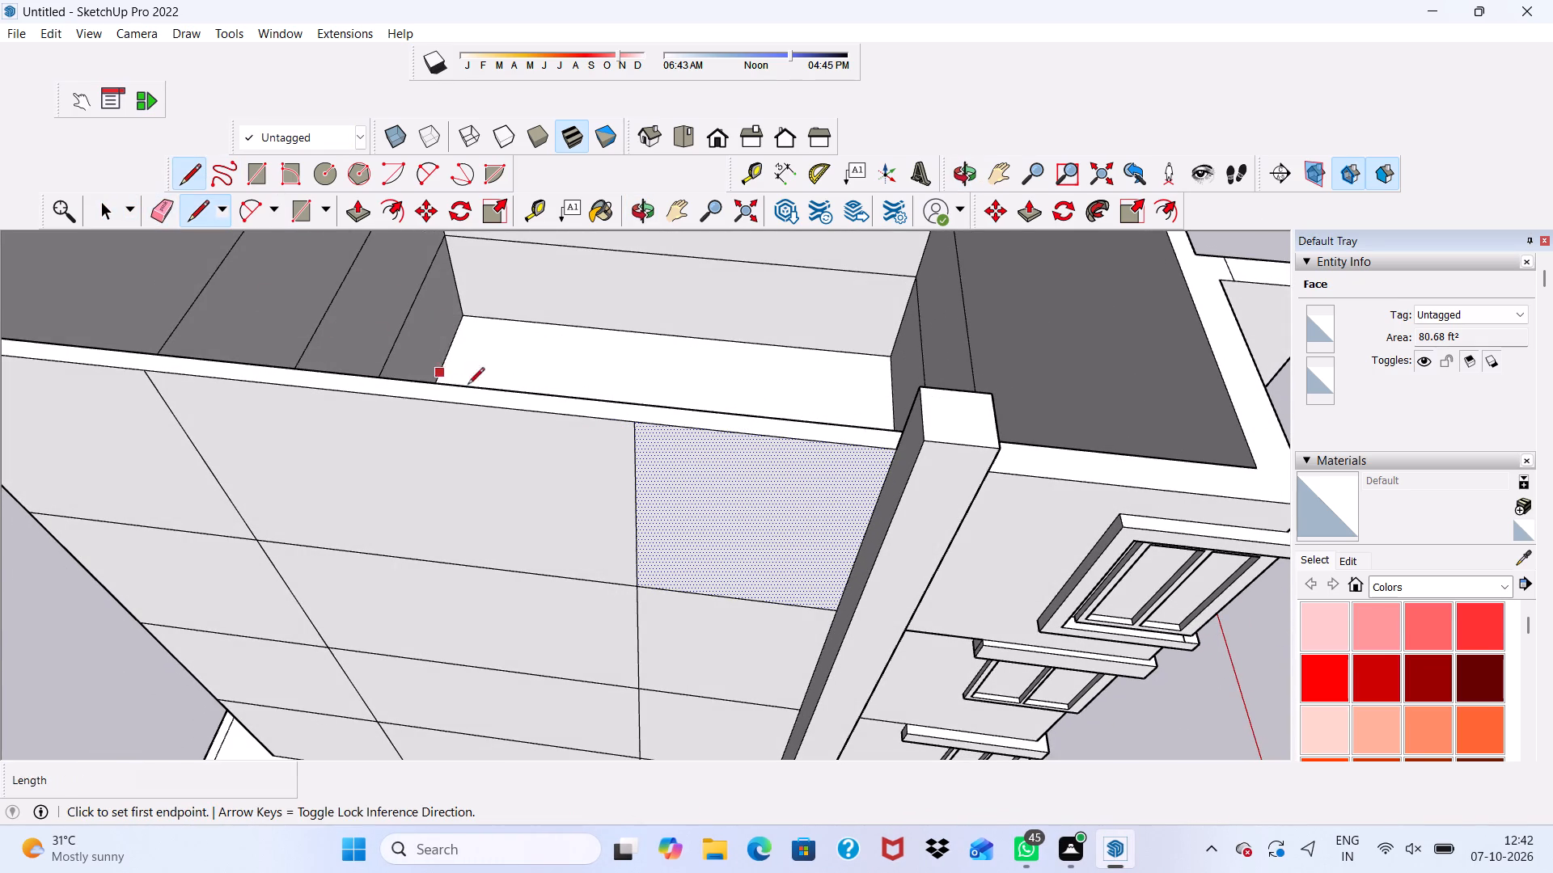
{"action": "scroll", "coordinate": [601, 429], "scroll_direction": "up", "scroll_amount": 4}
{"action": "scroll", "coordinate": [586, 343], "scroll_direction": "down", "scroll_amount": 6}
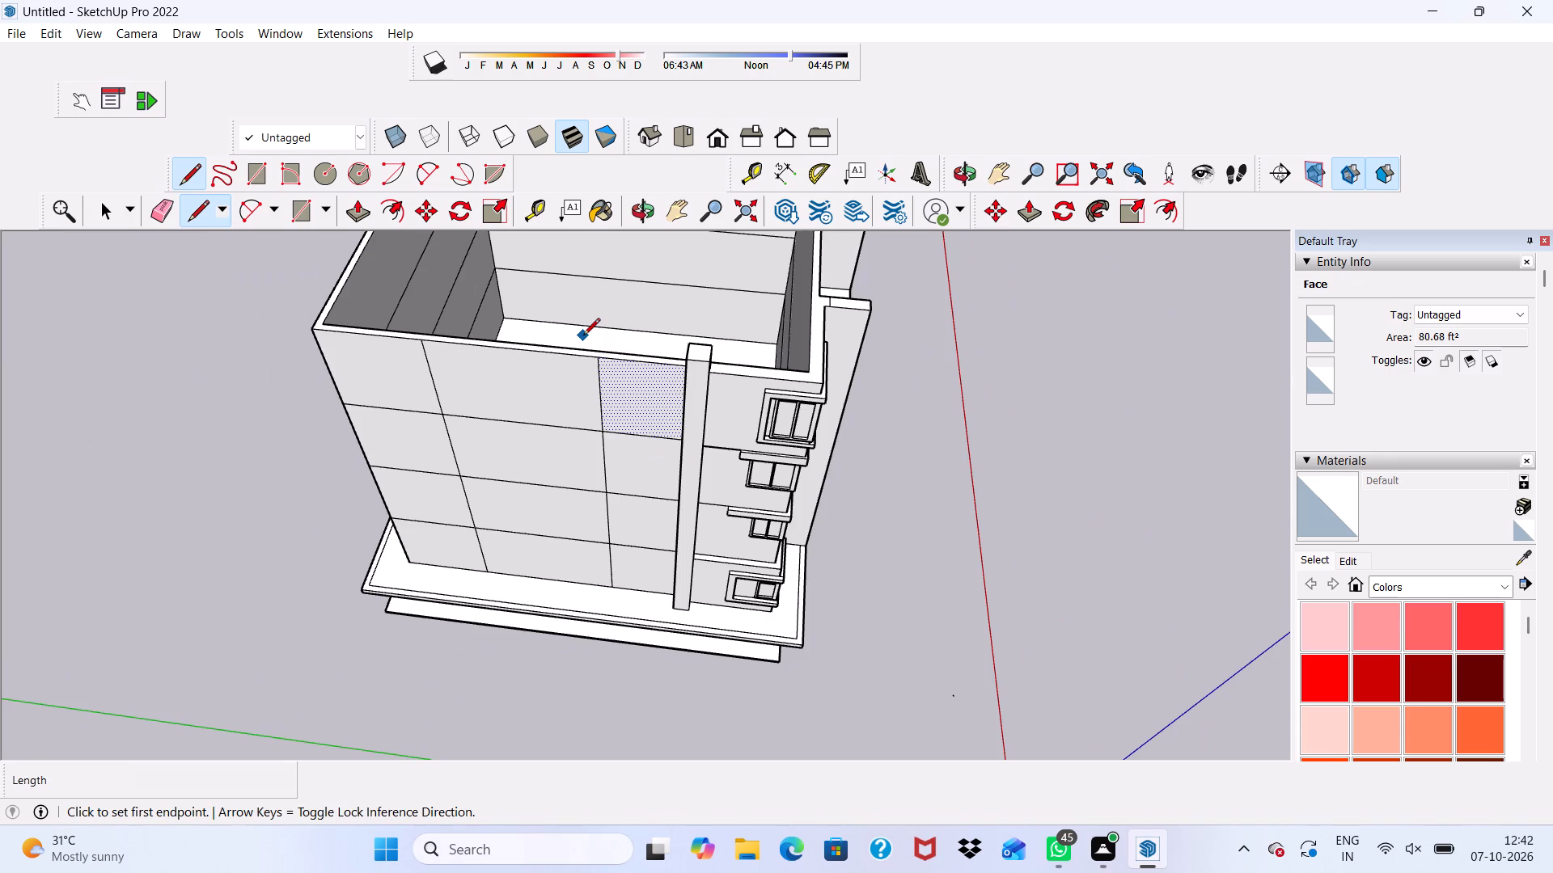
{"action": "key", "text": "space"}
Erase the three horizontal floor lines in the side-wall bay next to the full-height column, merging its panels into one face.
{"action": "scroll", "coordinate": [583, 336], "scroll_direction": "up", "scroll_amount": 2}
{"action": "middle_click_drag", "start_coordinate": [602, 442], "coordinate": [666, 357]}
{"action": "scroll", "coordinate": [646, 380], "scroll_direction": "up", "scroll_amount": 2}
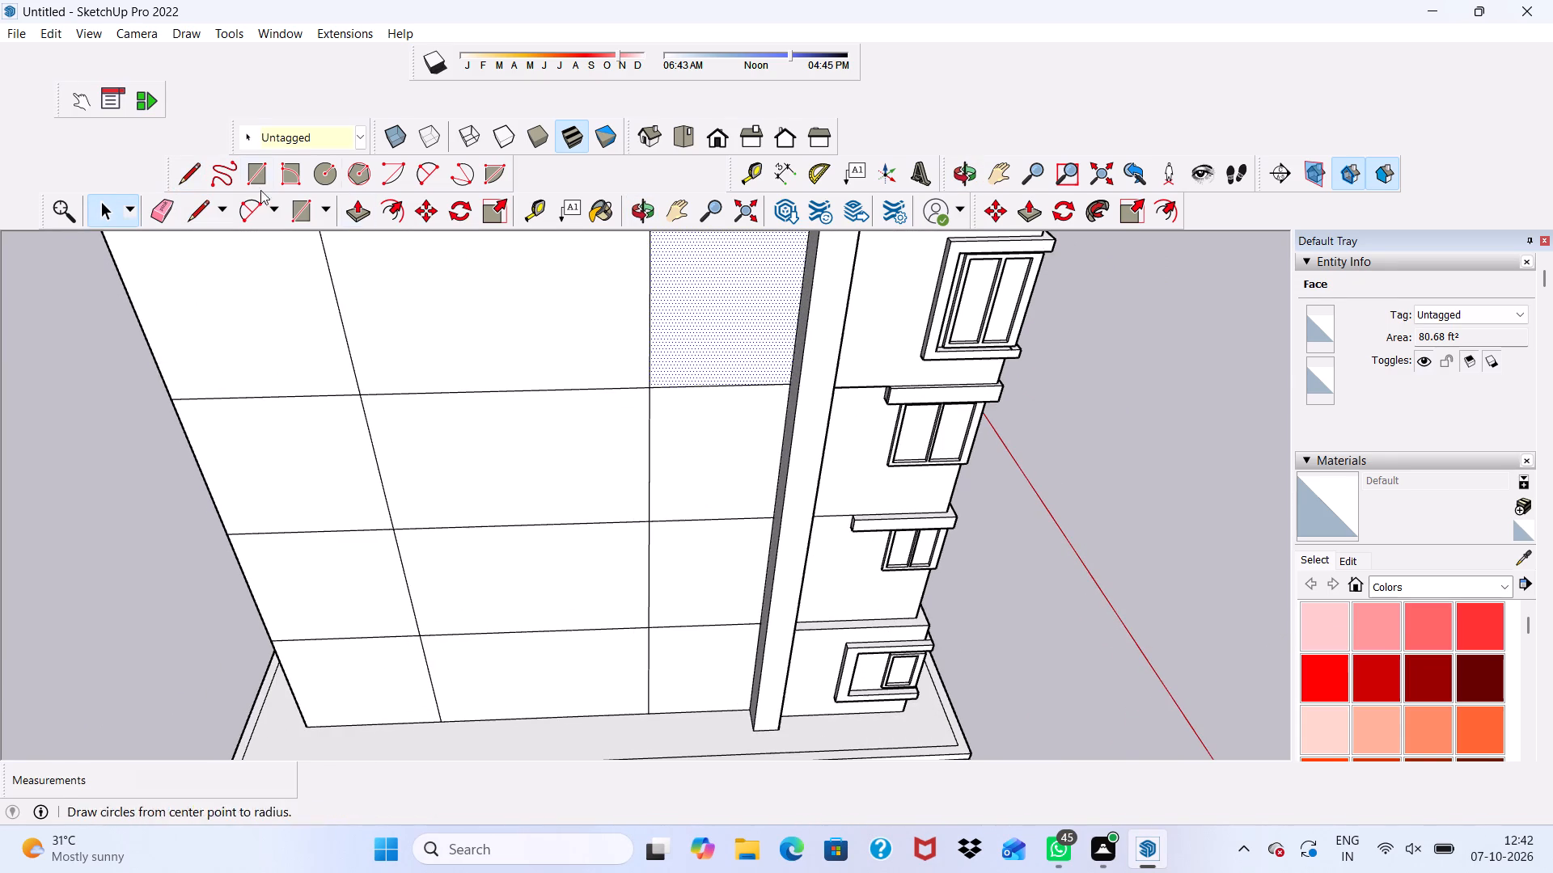
{"action": "left_click_drag", "start_coordinate": [161, 203], "coordinate": [166, 219]}
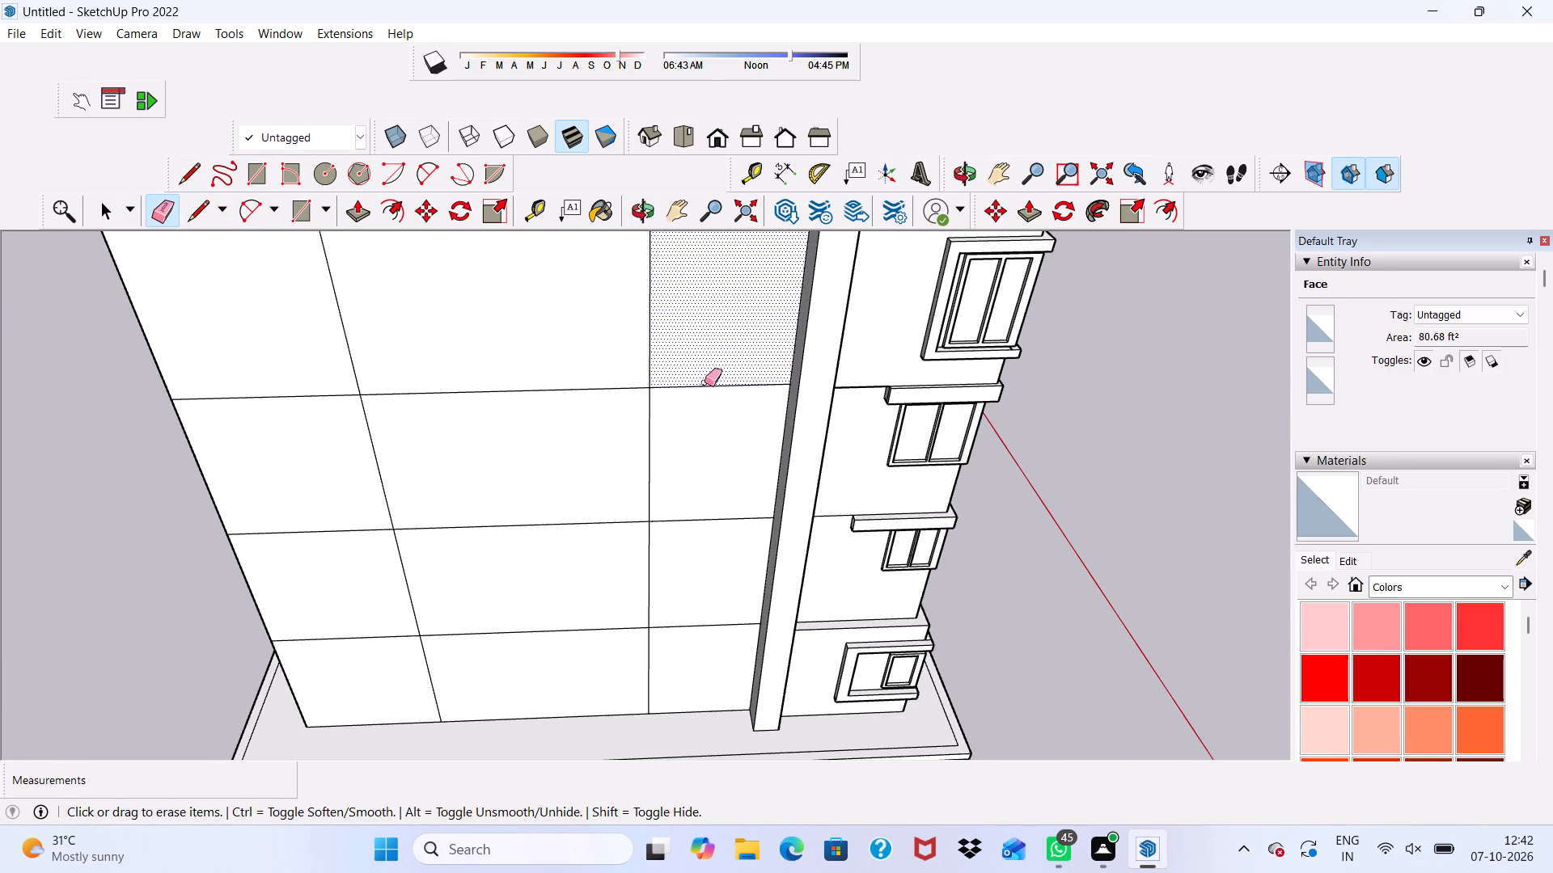
{"action": "left_click_drag", "start_coordinate": [706, 380], "coordinate": [698, 444]}
{"action": "left_click_drag", "start_coordinate": [698, 449], "coordinate": [709, 607]}
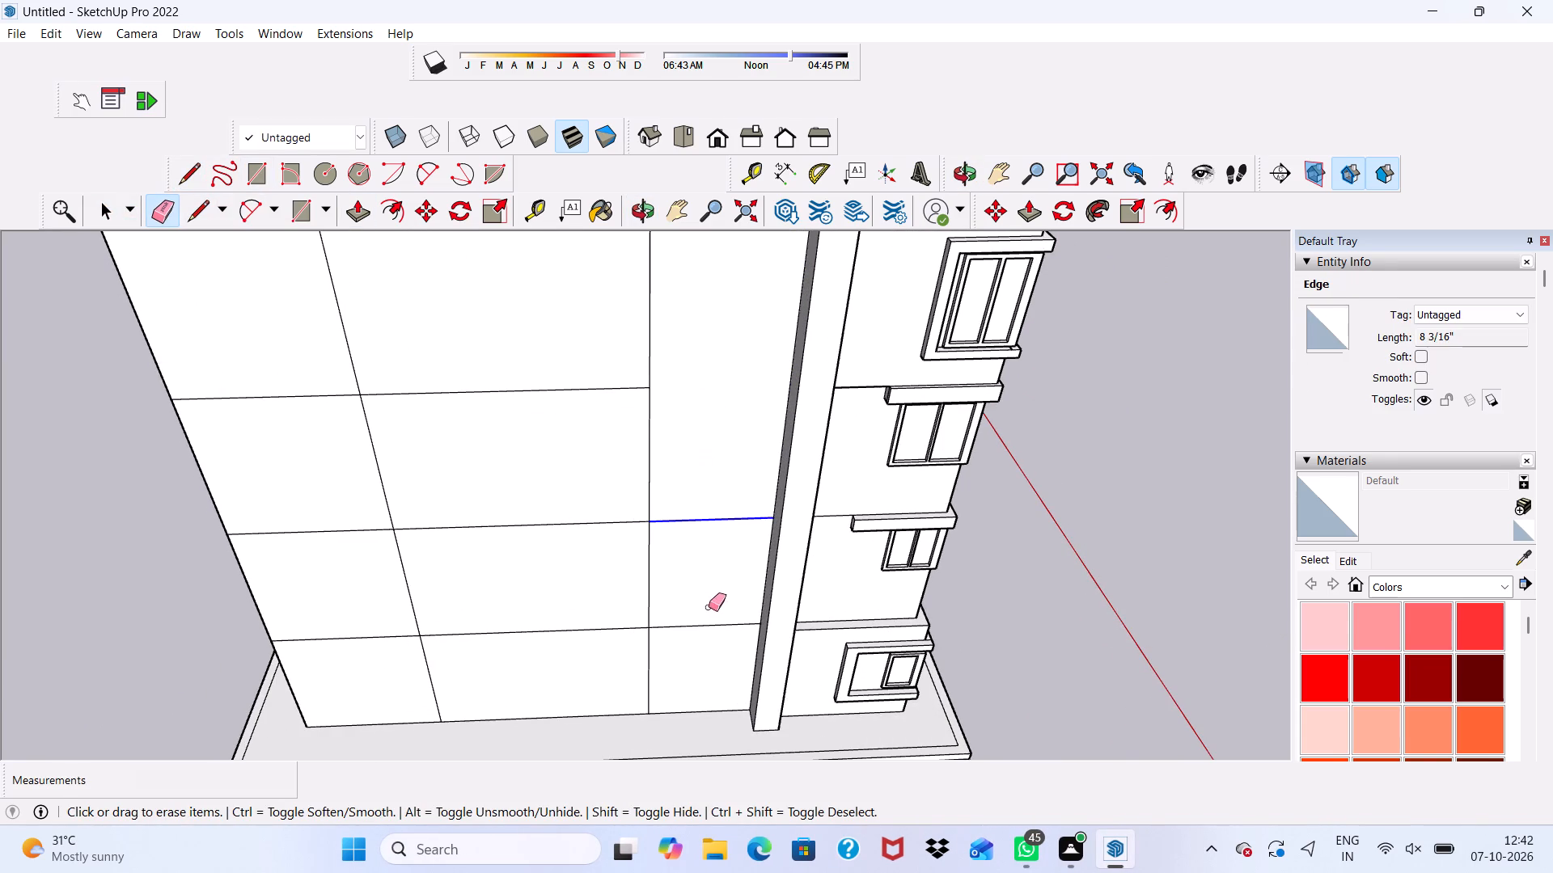
{"action": "left_click_drag", "start_coordinate": [709, 607], "coordinate": [713, 630]}
{"action": "scroll", "coordinate": [678, 550], "scroll_direction": "down", "scroll_amount": 10}
{"action": "key", "text": "space"}
Examine the building's front facade in the standard Front view, including its balconies, louvres and corner windows.
{"action": "middle_click_drag", "start_coordinate": [688, 529], "coordinate": [676, 525]}
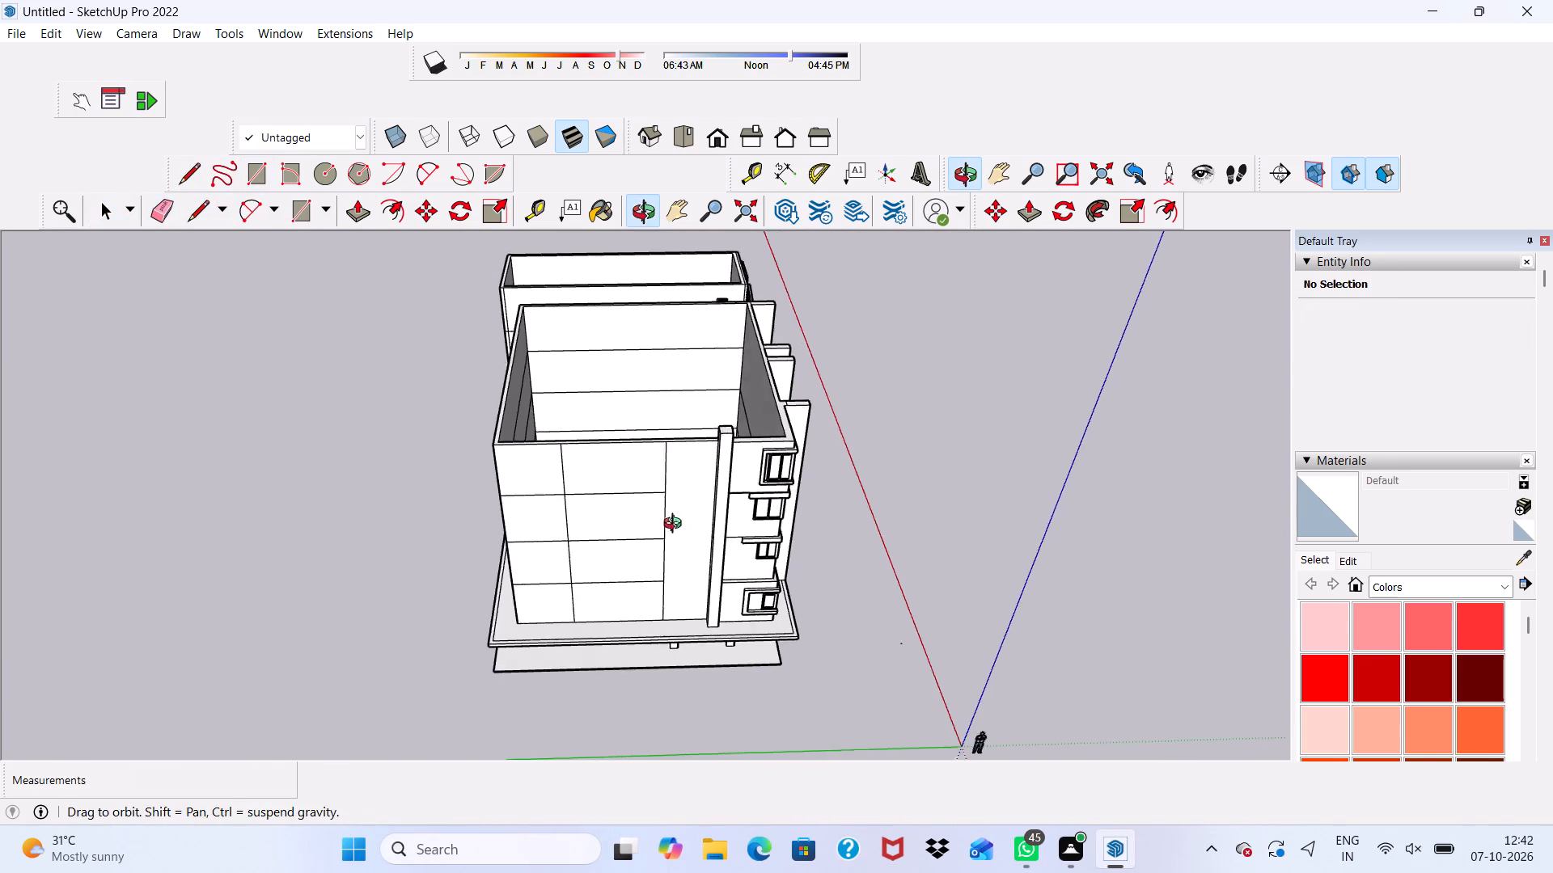
{"action": "middle_click_drag", "start_coordinate": [676, 525], "coordinate": [299, 369]}
{"action": "scroll", "coordinate": [481, 467], "scroll_direction": "up", "scroll_amount": 4}
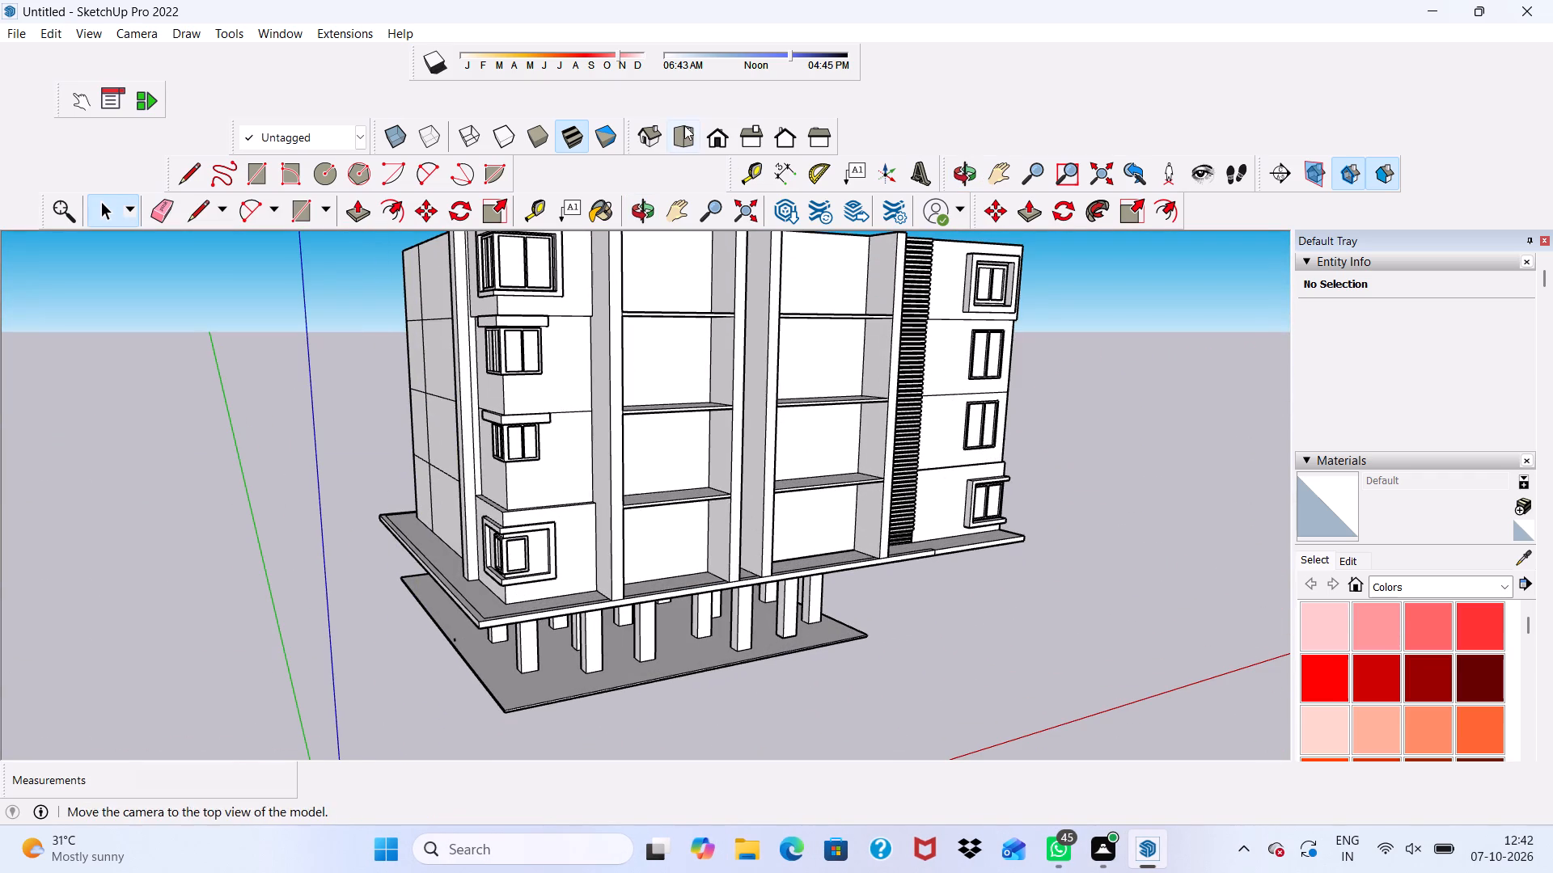
{"action": "left_click", "coordinate": [727, 144]}
{"action": "scroll", "coordinate": [785, 559], "scroll_direction": "up", "scroll_amount": 4}
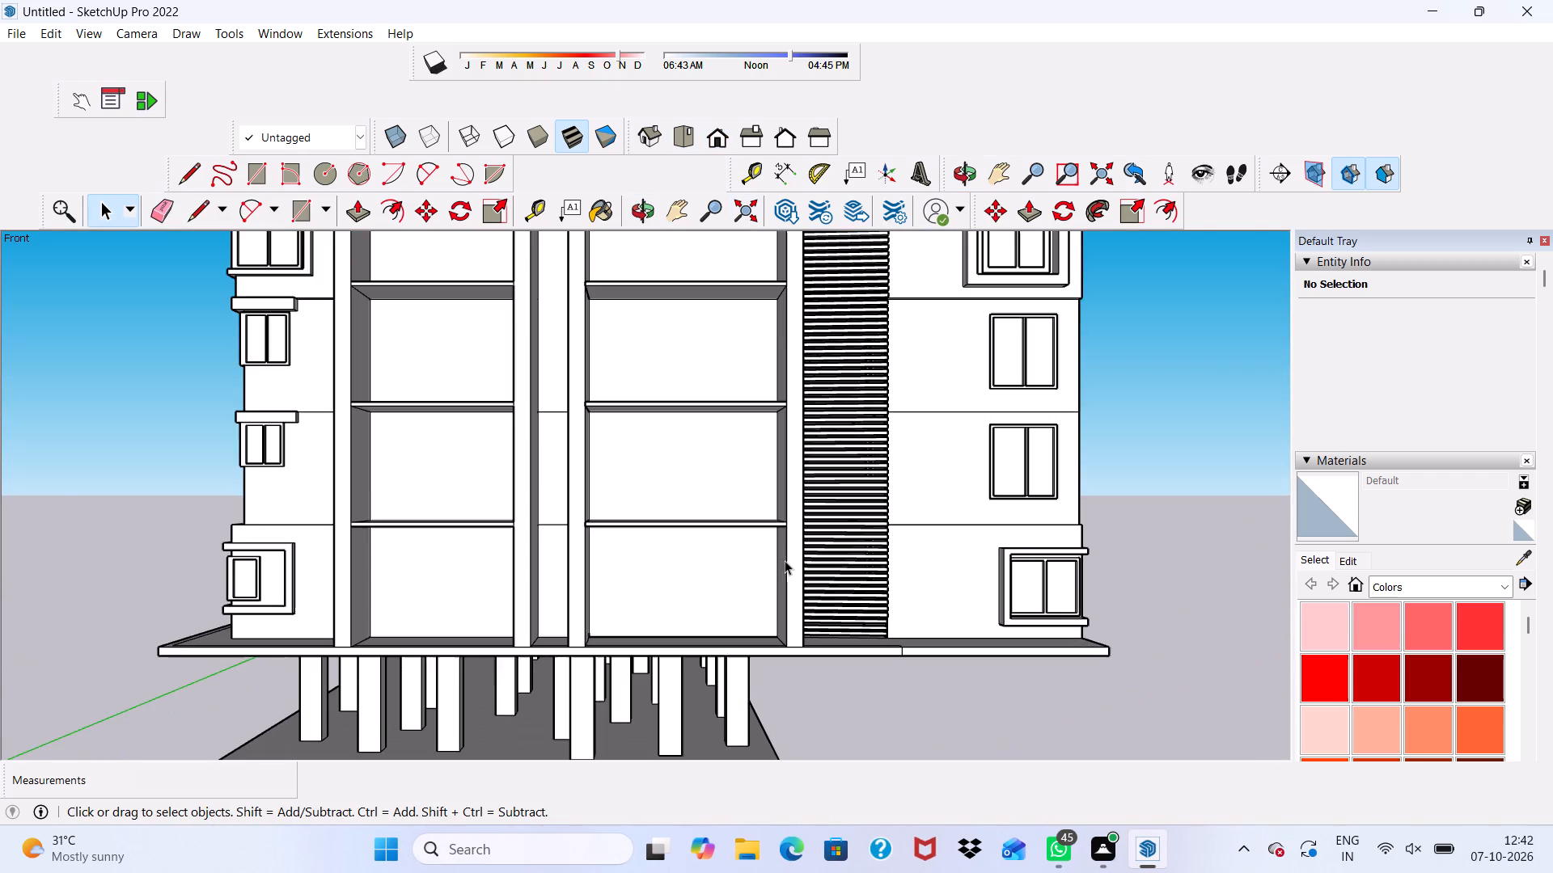
{"action": "scroll", "coordinate": [785, 560], "scroll_direction": "up", "scroll_amount": 20}
{"action": "scroll", "coordinate": [785, 560], "scroll_direction": "up", "scroll_amount": 6}
{"action": "scroll", "coordinate": [780, 576], "scroll_direction": "down", "scroll_amount": 20}
{"action": "scroll", "coordinate": [780, 576], "scroll_direction": "down", "scroll_amount": 5}
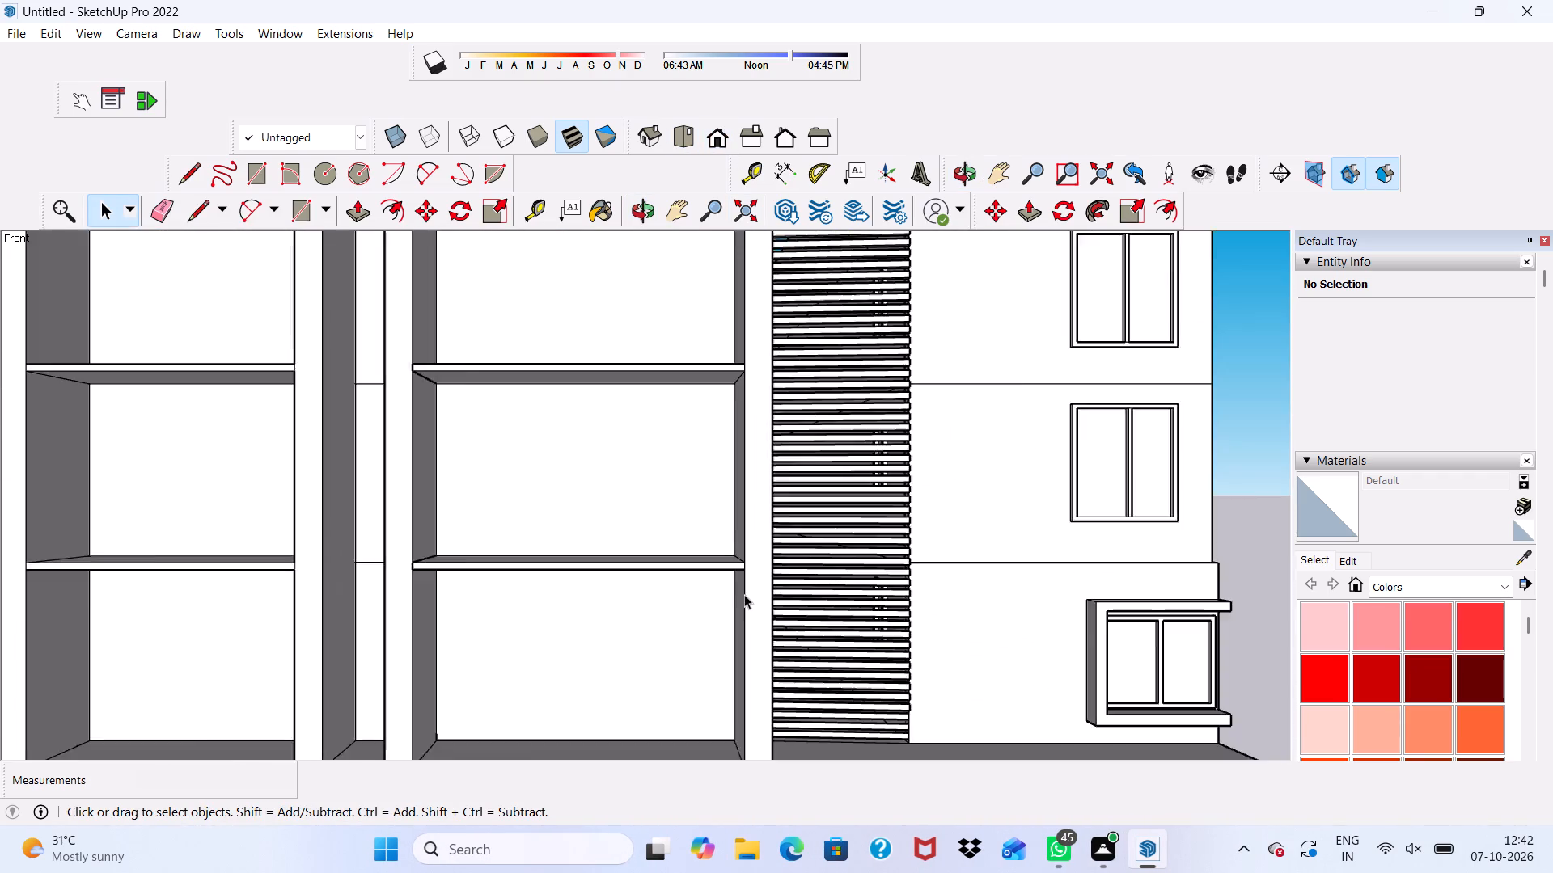
Examine the front facade, the columns beneath the floor slab and the side wall with its projecting column.
{"action": "scroll", "coordinate": [744, 594], "scroll_direction": "down", "scroll_amount": 7}
{"action": "middle_click_drag", "start_coordinate": [599, 563], "coordinate": [830, 593]}
{"action": "scroll", "coordinate": [656, 539], "scroll_direction": "up", "scroll_amount": 4}
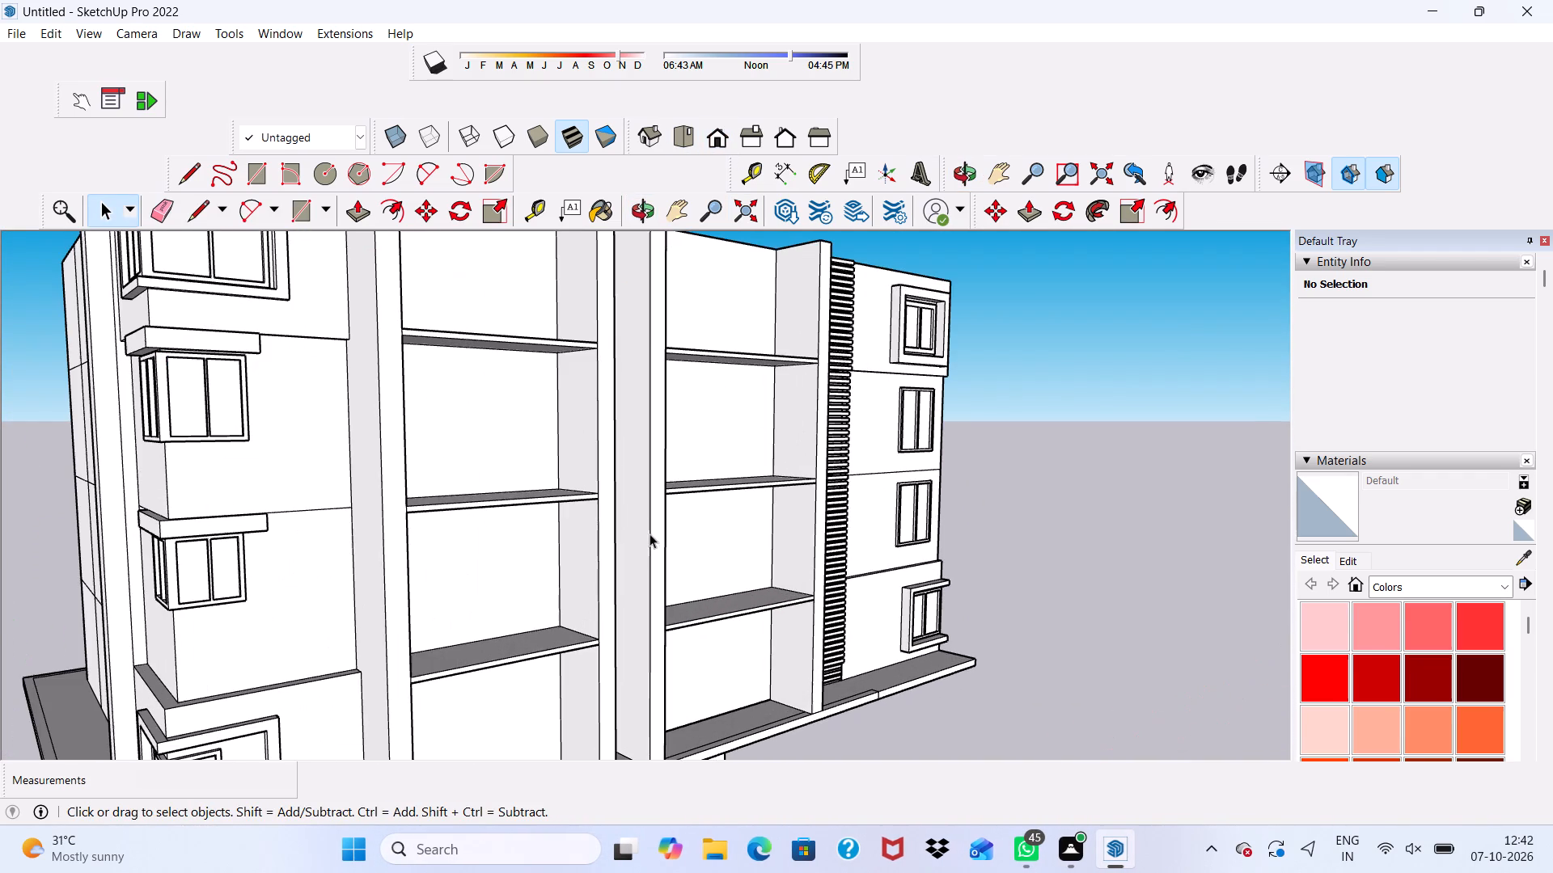
{"action": "left_click", "coordinate": [692, 140]}
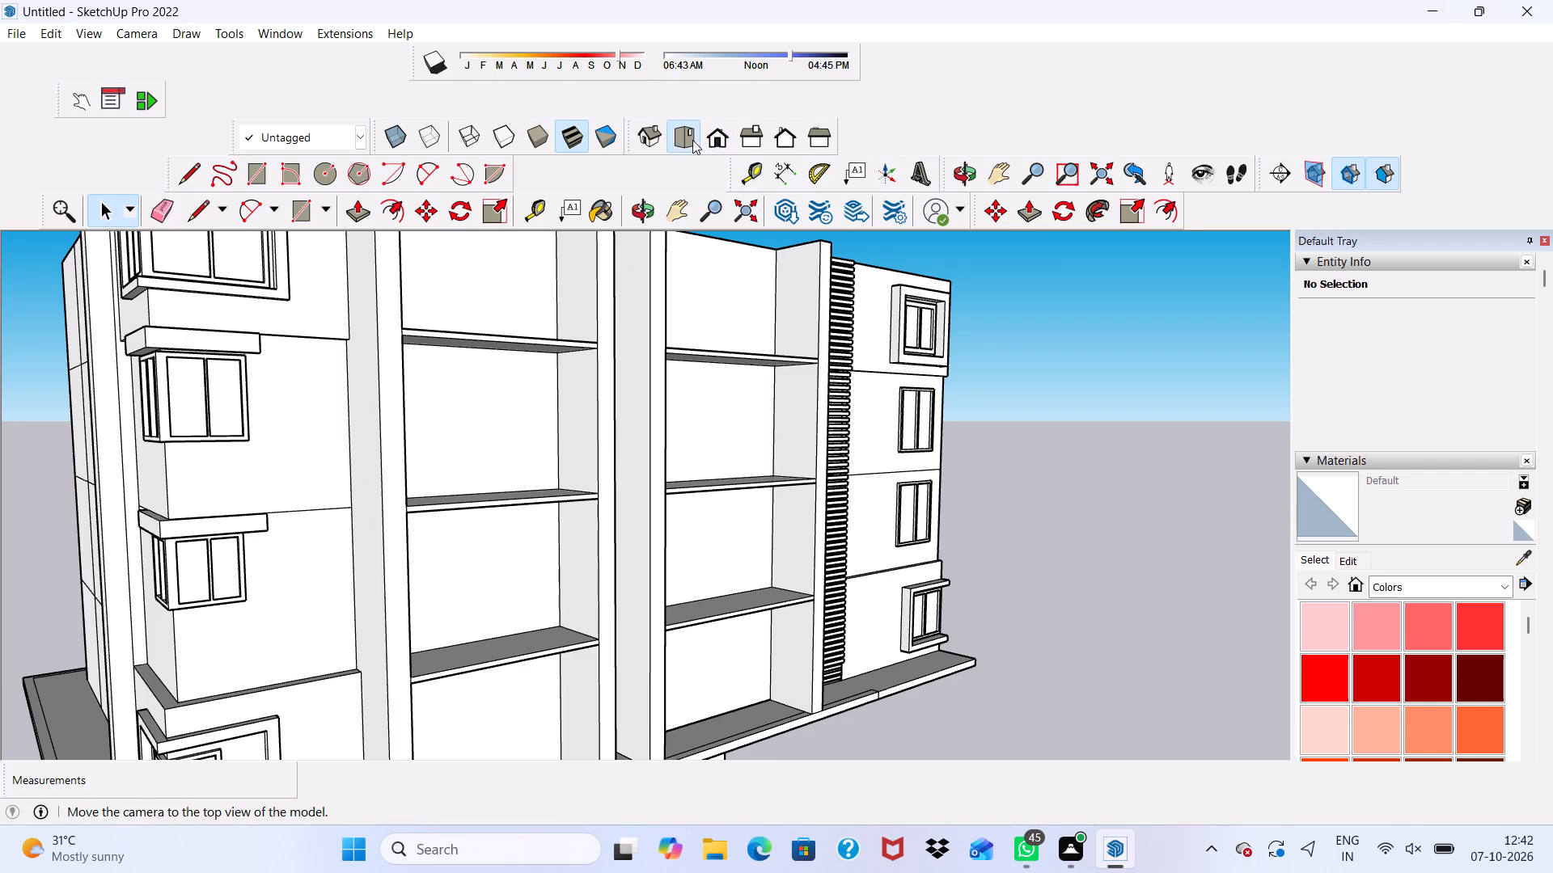
{"action": "scroll", "coordinate": [812, 442], "scroll_direction": "down", "scroll_amount": 8}
{"action": "scroll", "coordinate": [806, 614], "scroll_direction": "down", "scroll_amount": 1}
{"action": "middle_click_drag", "start_coordinate": [806, 655], "coordinate": [840, 315]}
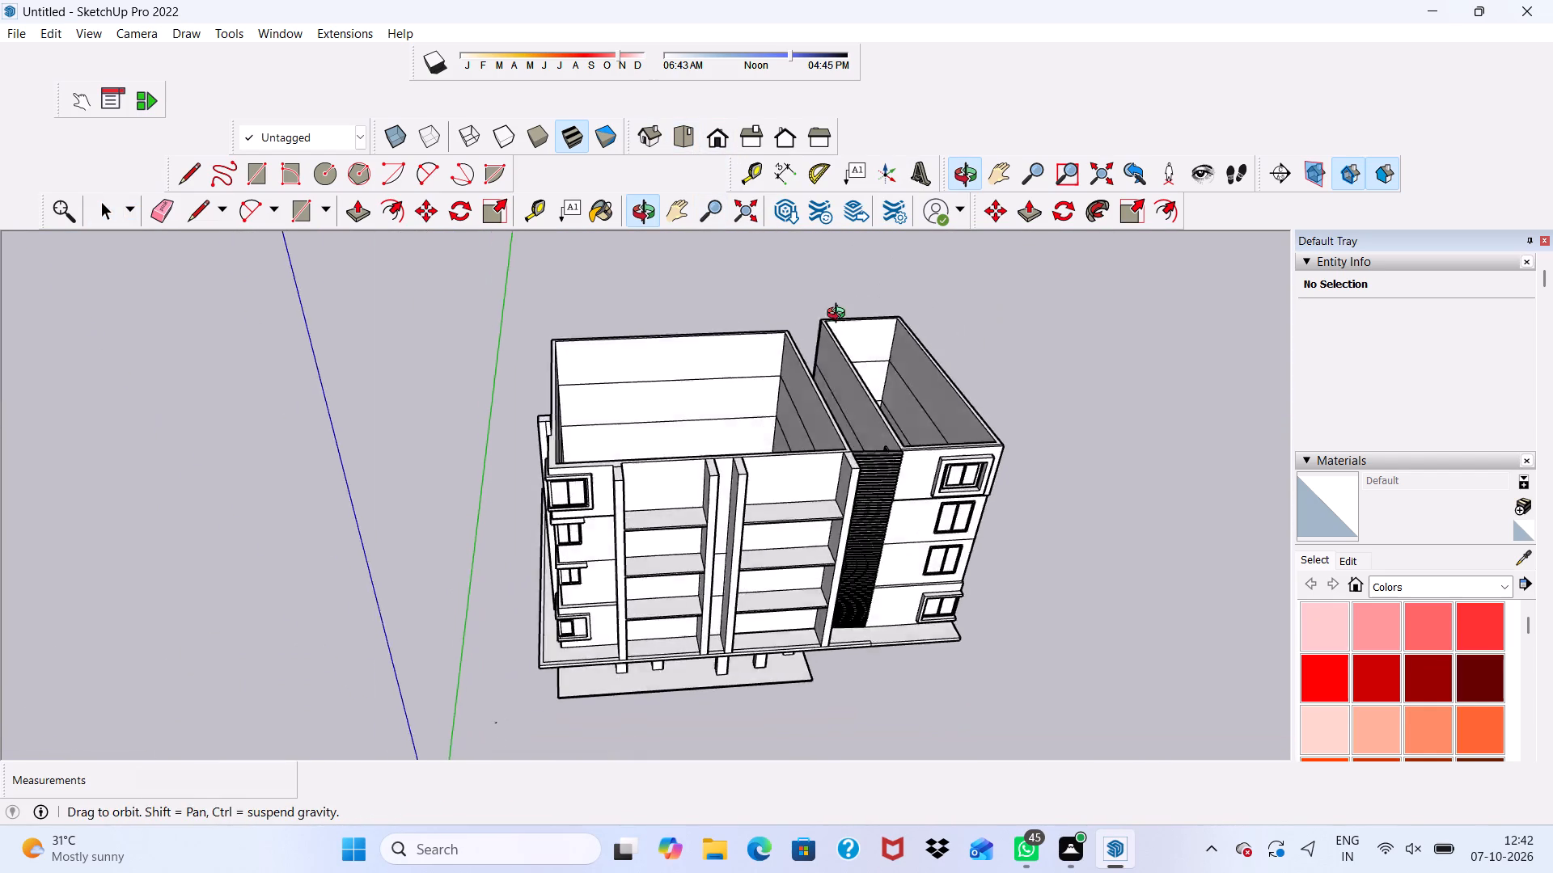
{"action": "middle_click_drag", "start_coordinate": [840, 315], "coordinate": [840, 282]}
{"action": "scroll", "coordinate": [827, 647], "scroll_direction": "up", "scroll_amount": 12}
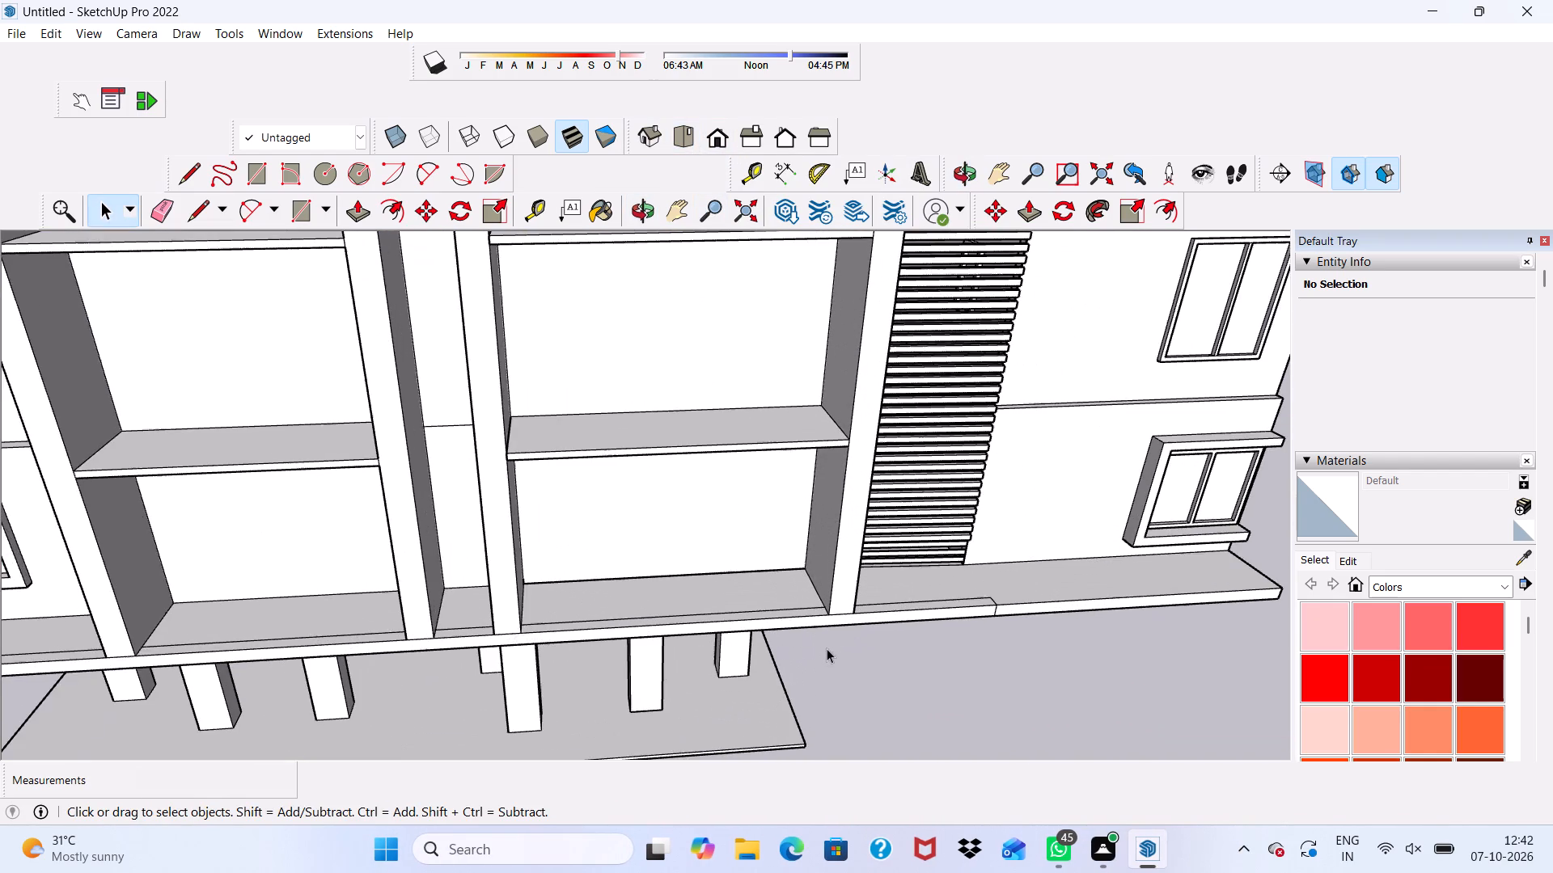
{"action": "middle_click_drag", "start_coordinate": [827, 626], "coordinate": [1004, 541]}
{"action": "scroll", "coordinate": [701, 491], "scroll_direction": "down", "scroll_amount": 8}
{"action": "middle_click_drag", "start_coordinate": [733, 565], "coordinate": [240, 496]}
{"action": "scroll", "coordinate": [406, 629], "scroll_direction": "up", "scroll_amount": 3}
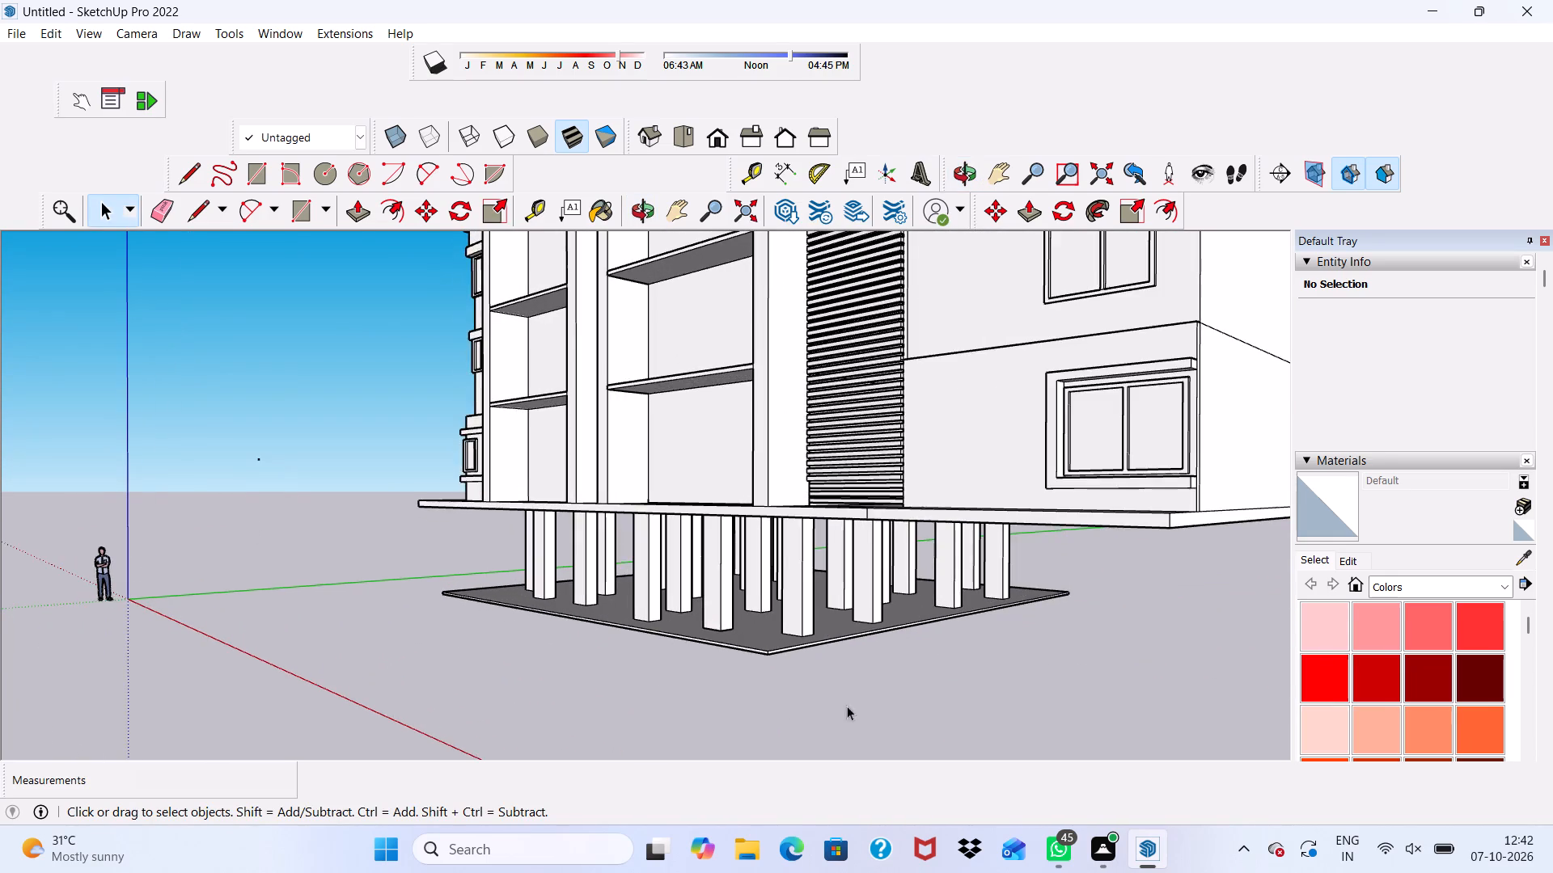
{"action": "scroll", "coordinate": [849, 674], "scroll_direction": "up", "scroll_amount": 15}
{"action": "scroll", "coordinate": [802, 600], "scroll_direction": "down", "scroll_amount": 11}
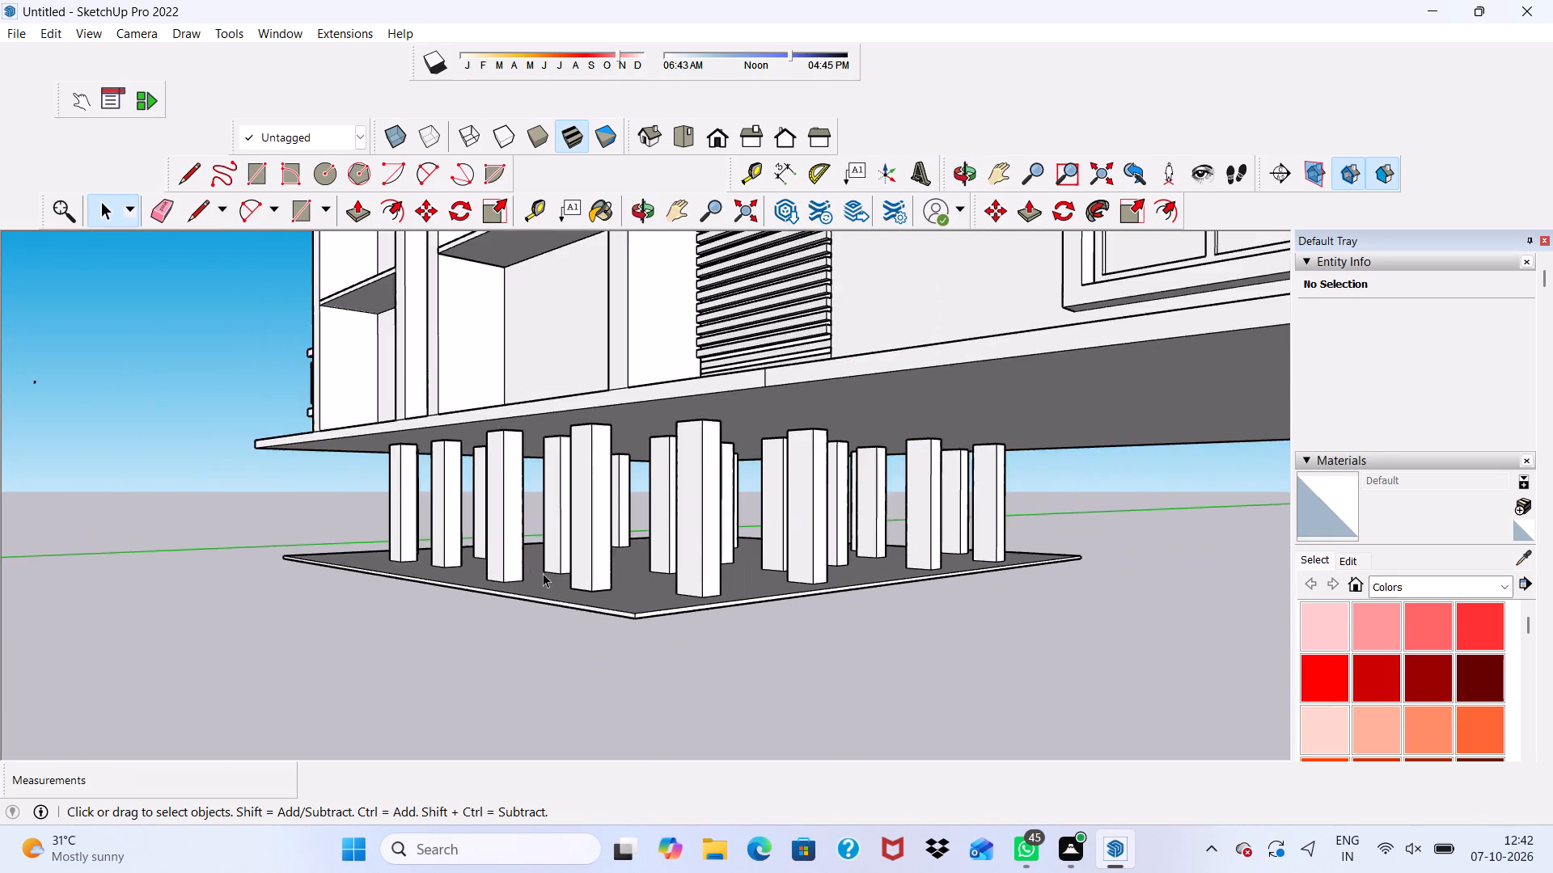
{"action": "middle_click_drag", "start_coordinate": [543, 573], "coordinate": [749, 646]}
{"action": "scroll", "coordinate": [598, 558], "scroll_direction": "down", "scroll_amount": 9}
{"action": "middle_click_drag", "start_coordinate": [367, 317], "coordinate": [887, 474]}
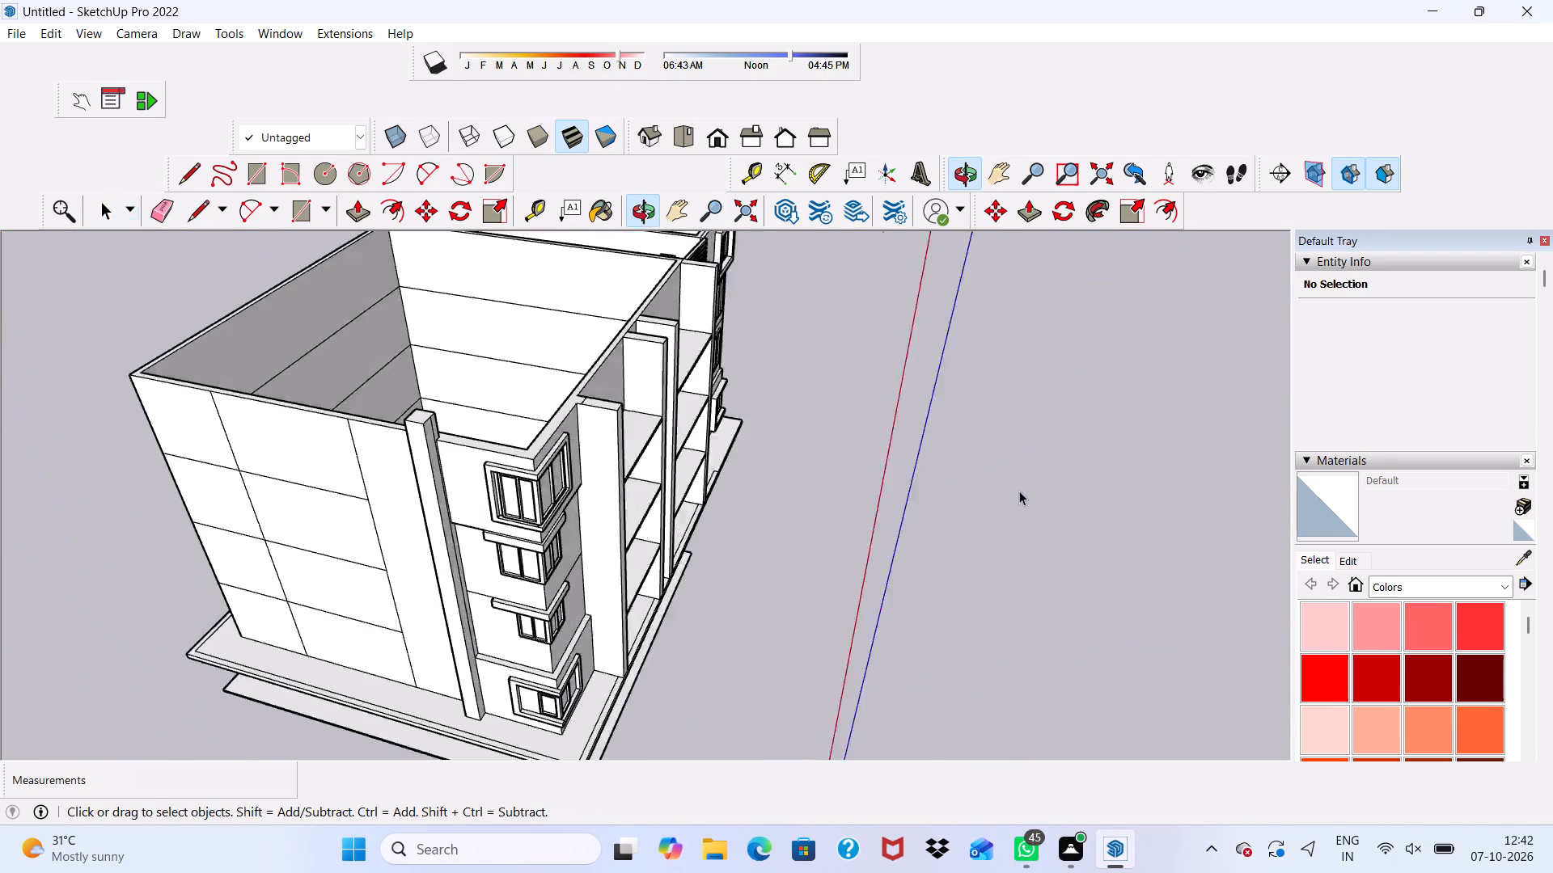
{"action": "scroll", "coordinate": [553, 490], "scroll_direction": "up", "scroll_amount": 4}
{"action": "scroll", "coordinate": [382, 372], "scroll_direction": "down", "scroll_amount": 1}
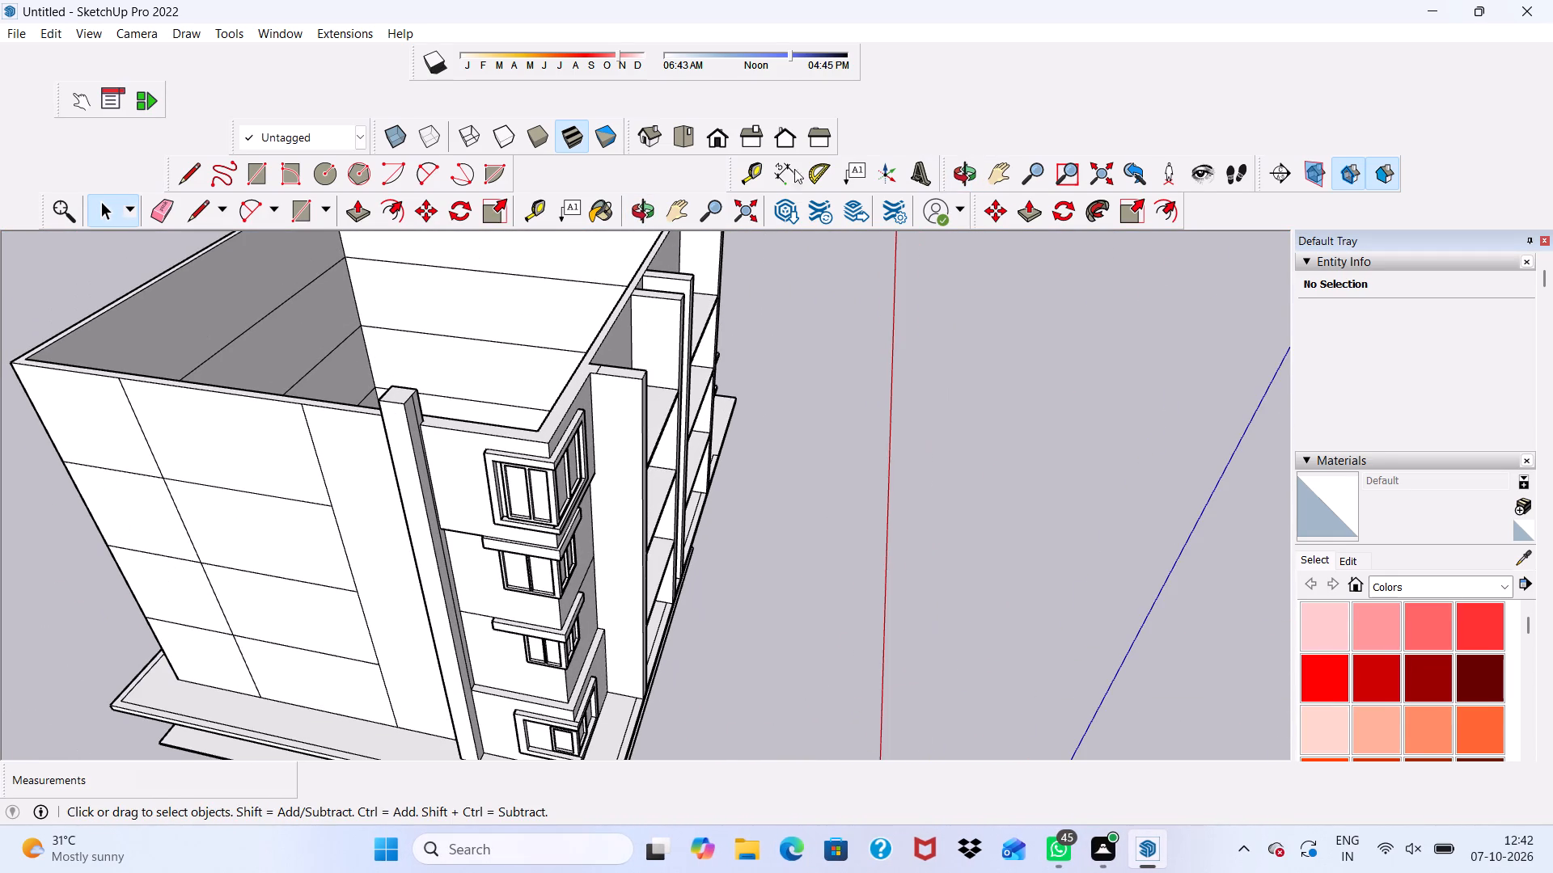
Draw a rectangle about 8' 13/16" by 1' 1/2" at the top of the side-wall bay beside the full-height column.
{"action": "left_click", "coordinate": [711, 134]}
{"action": "scroll", "coordinate": [236, 390], "scroll_direction": "down", "scroll_amount": 2}
{"action": "middle_click_drag", "start_coordinate": [236, 390], "coordinate": [476, 456]}
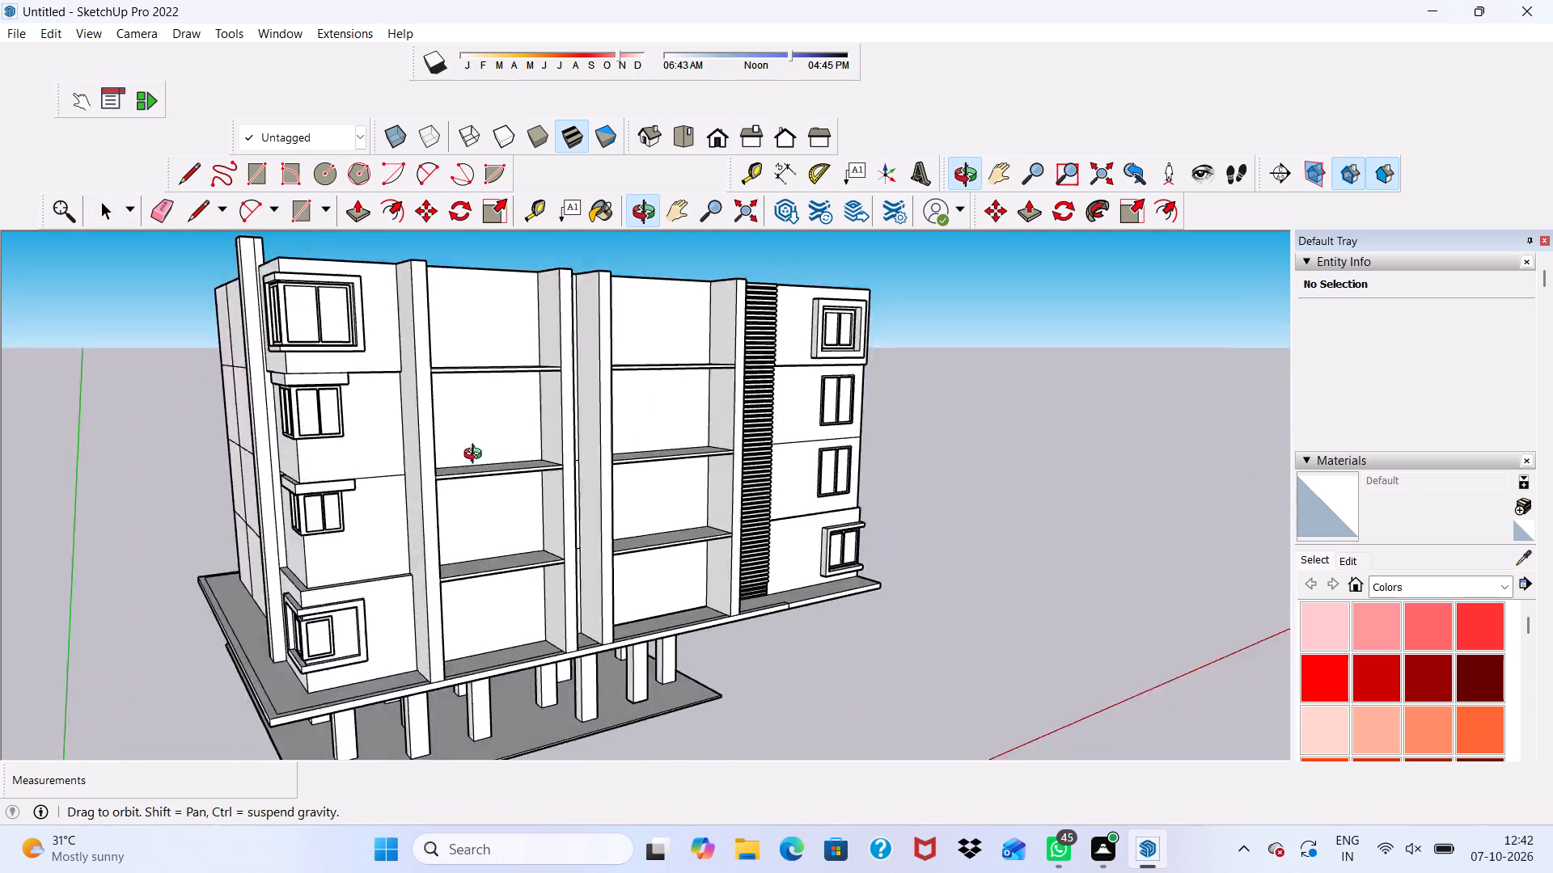
{"action": "middle_click_drag", "start_coordinate": [476, 456], "coordinate": [531, 458]}
{"action": "scroll", "coordinate": [88, 365], "scroll_direction": "up", "scroll_amount": 4}
{"action": "middle_click_drag", "start_coordinate": [386, 403], "coordinate": [534, 441]}
{"action": "scroll", "coordinate": [573, 425], "scroll_direction": "up", "scroll_amount": 3}
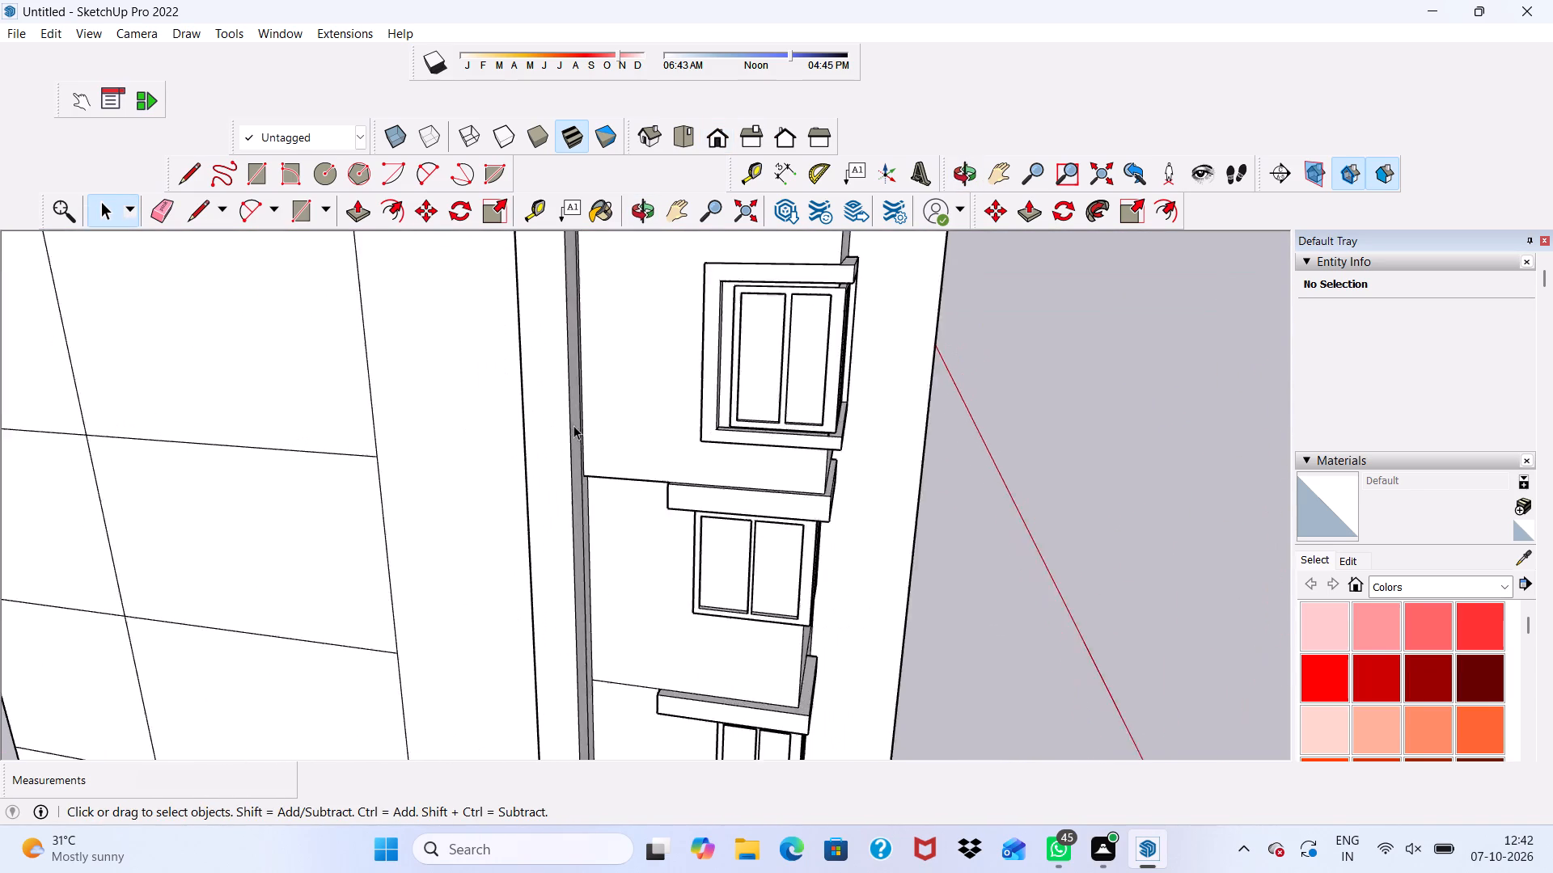
{"action": "scroll", "coordinate": [573, 425], "scroll_direction": "down", "scroll_amount": 5}
{"action": "middle_click_drag", "start_coordinate": [463, 356], "coordinate": [595, 334]}
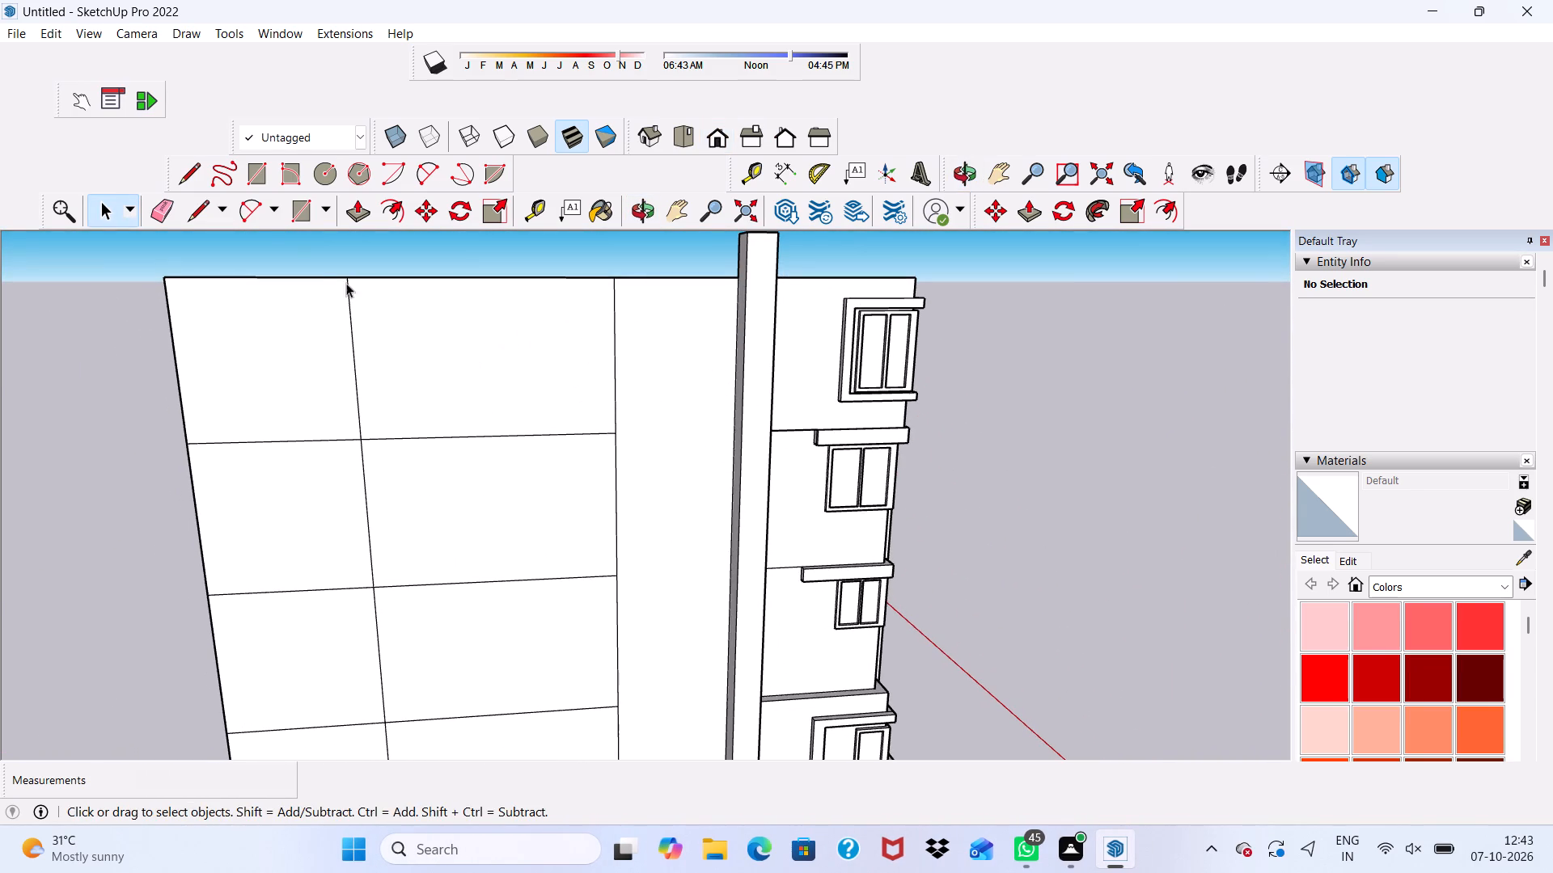
{"action": "left_click", "coordinate": [267, 171]}
{"action": "scroll", "coordinate": [617, 274], "scroll_direction": "up", "scroll_amount": 4}
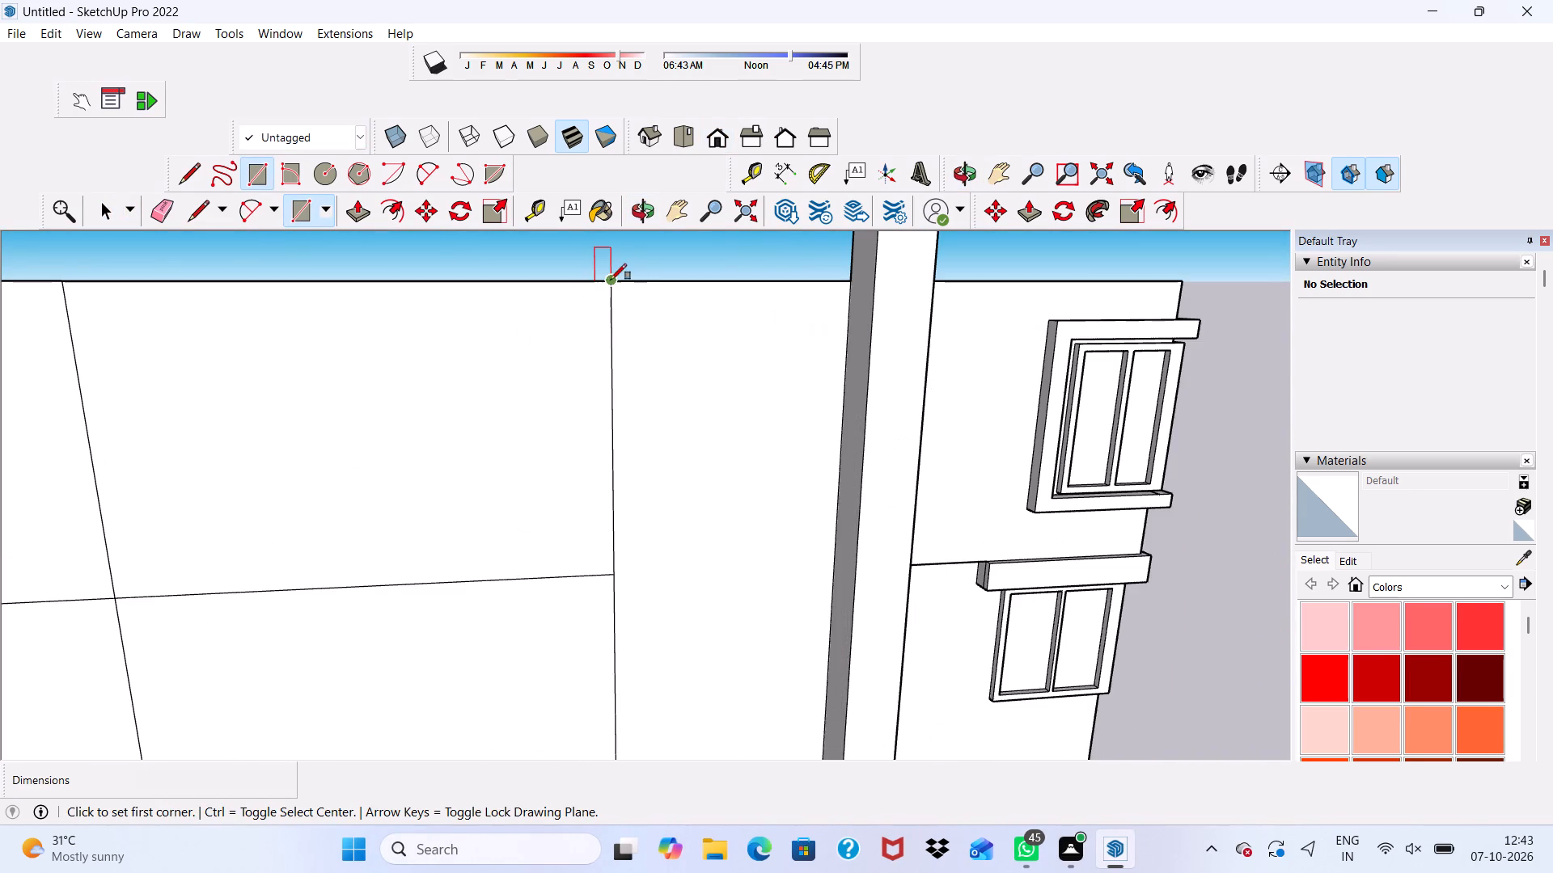
{"action": "left_click_drag", "start_coordinate": [614, 285], "coordinate": [625, 297]}
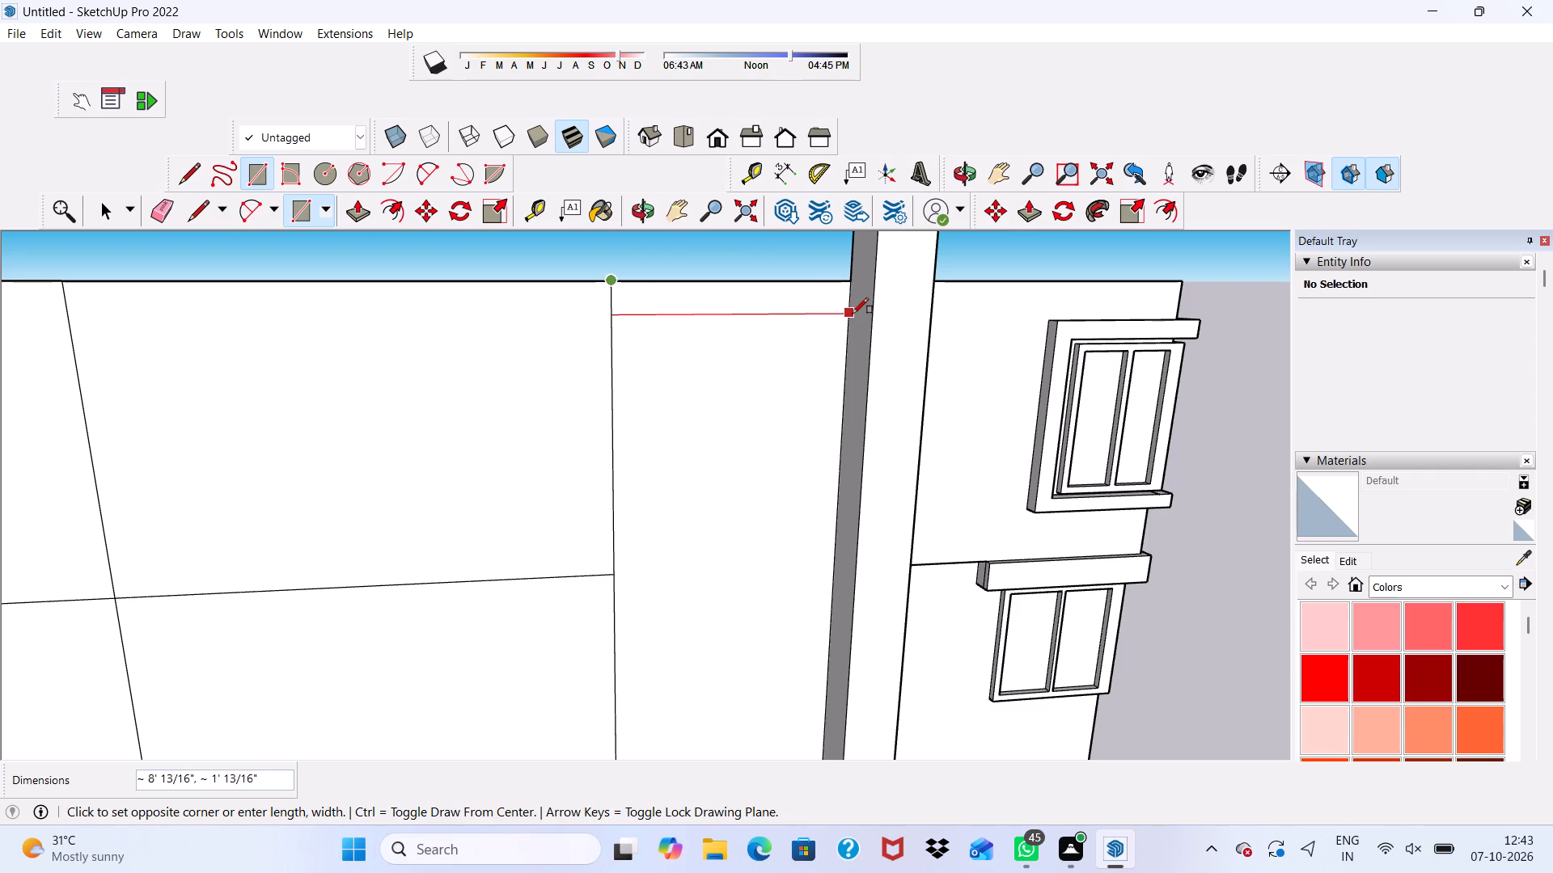
{"action": "left_click", "coordinate": [848, 313]}
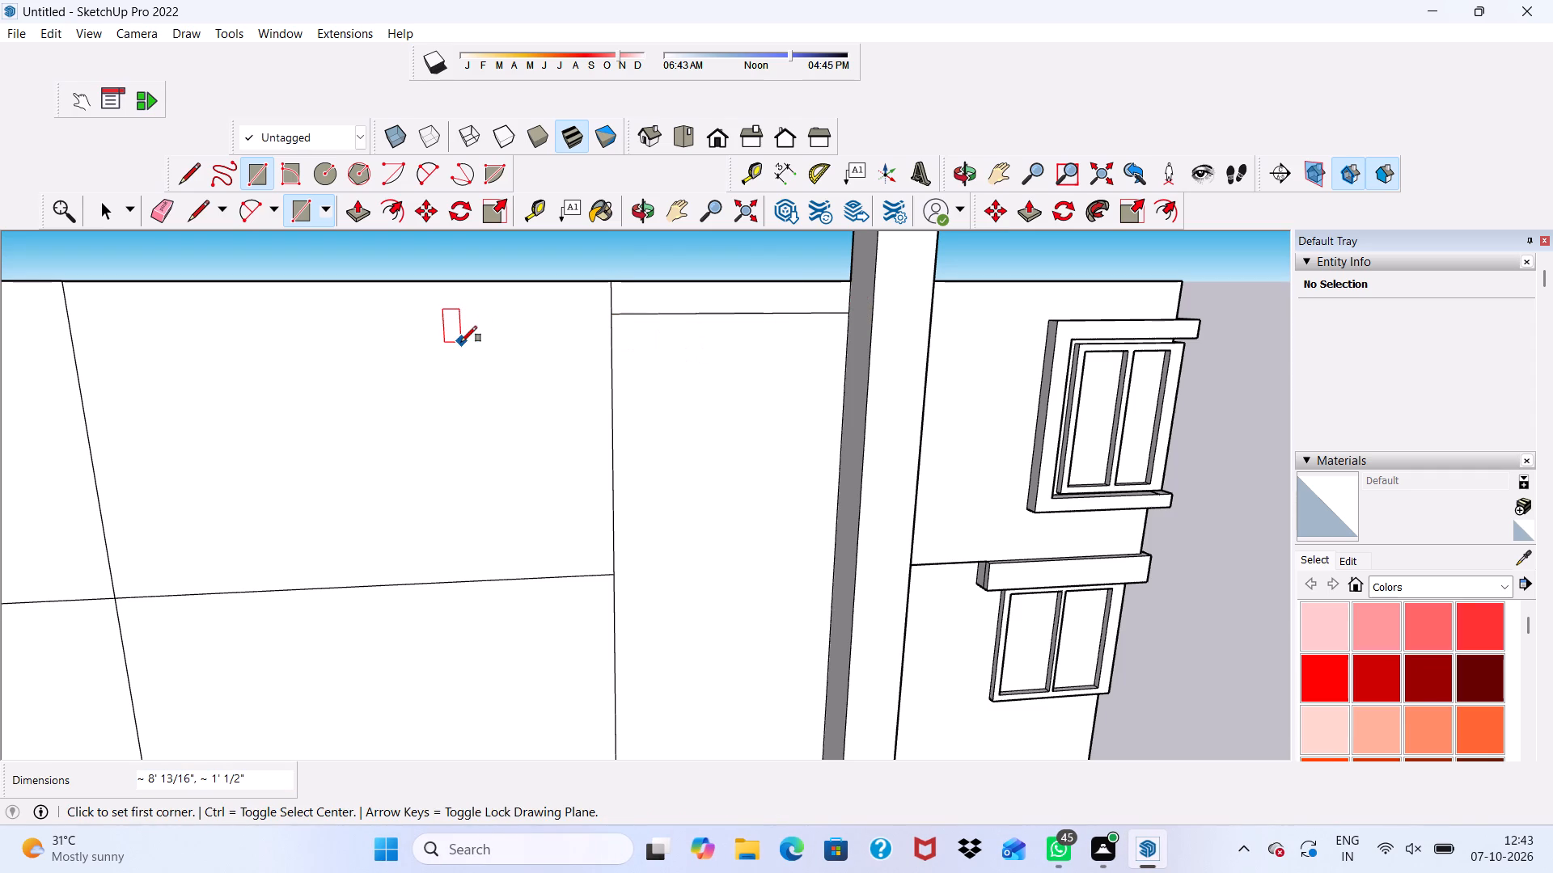
Copy the strip rectangle 1' 7 15/16" straight down the side-wall bay and repeat the copy 45 times.
{"action": "key", "text": "space"}
{"action": "double_click", "coordinate": [711, 299]}
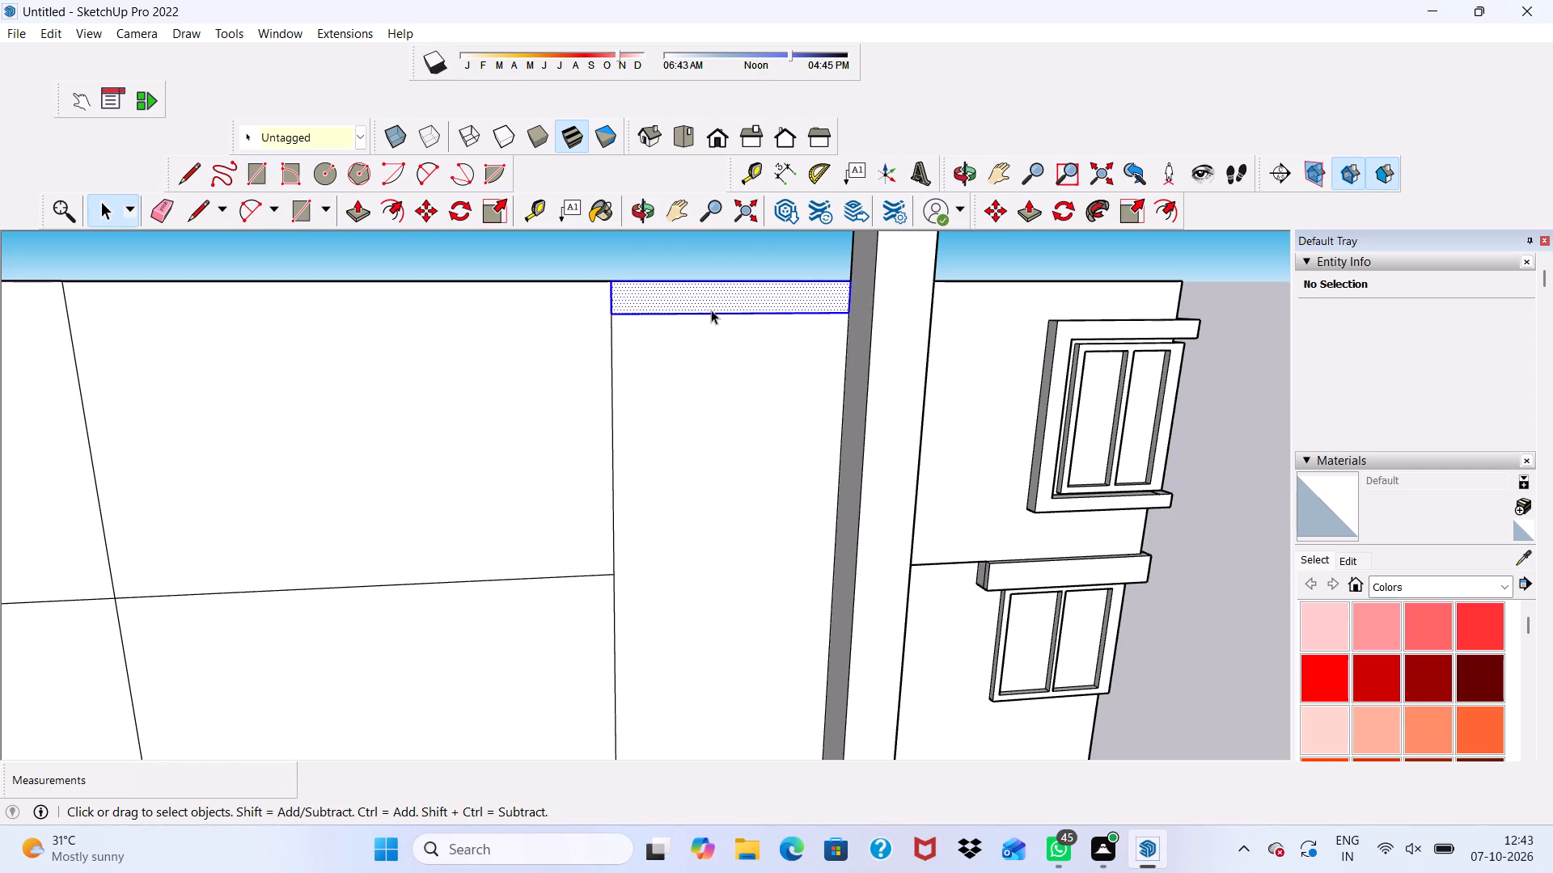
{"action": "left_click", "coordinate": [427, 206]}
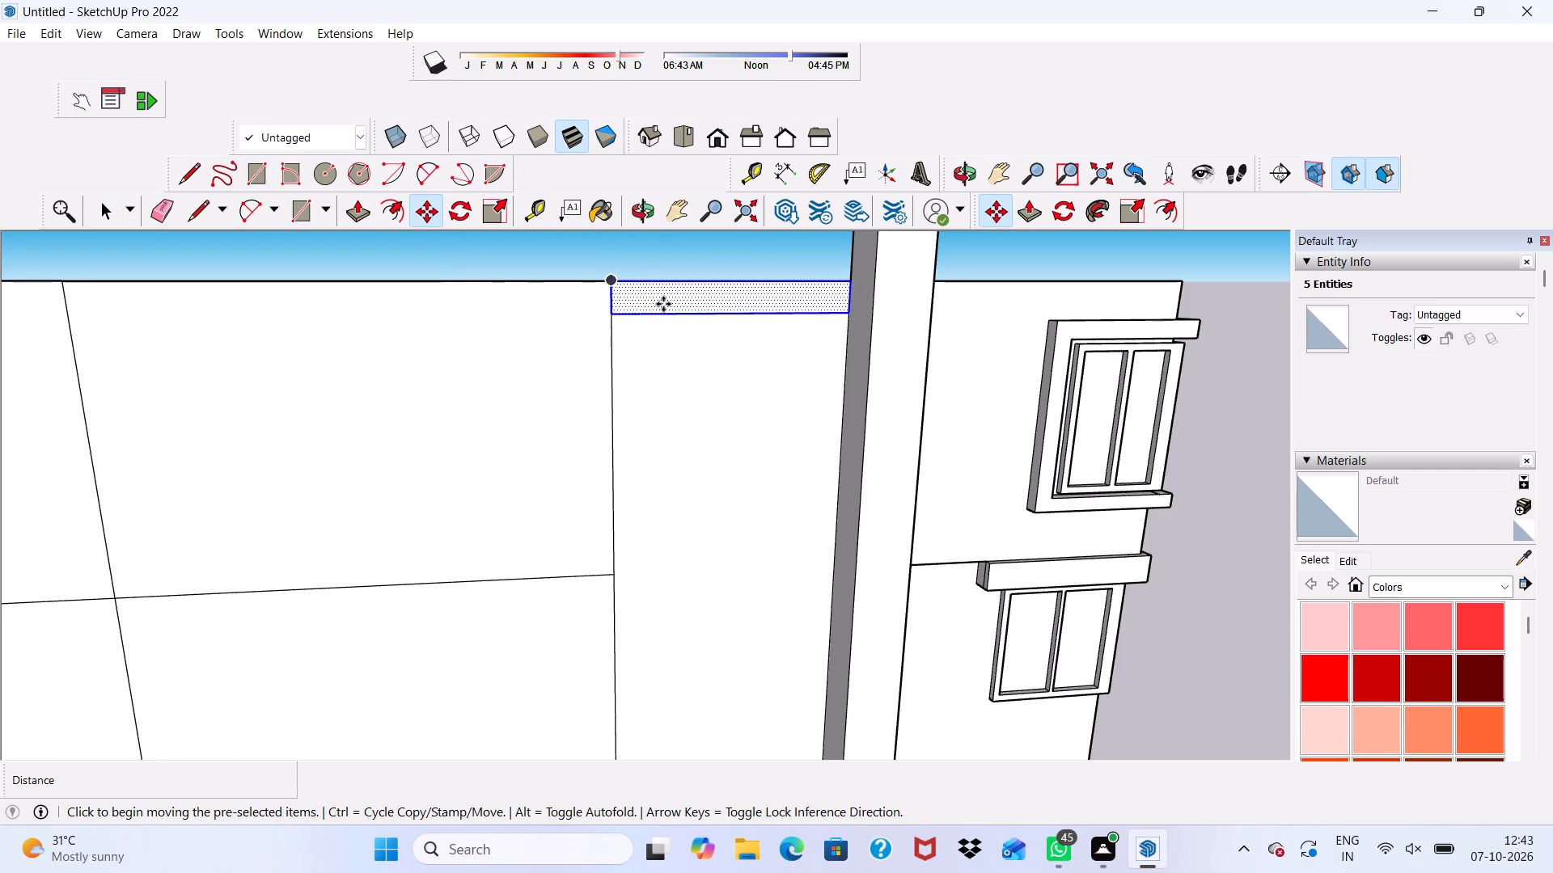
{"action": "left_click_drag", "start_coordinate": [663, 304], "coordinate": [671, 319]}
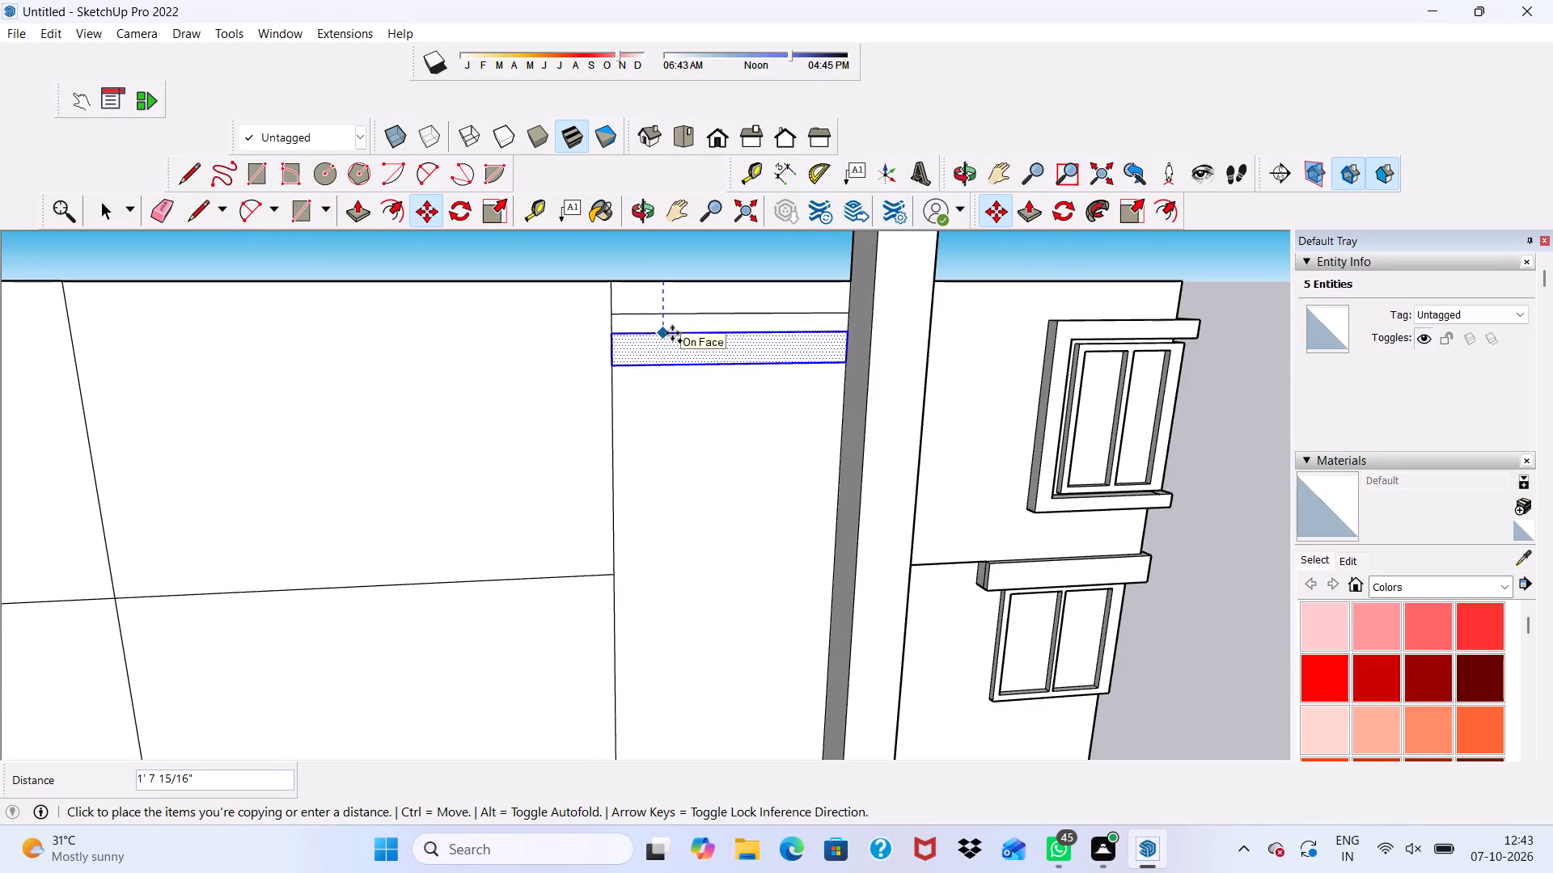
{"action": "left_click", "coordinate": [672, 333]}
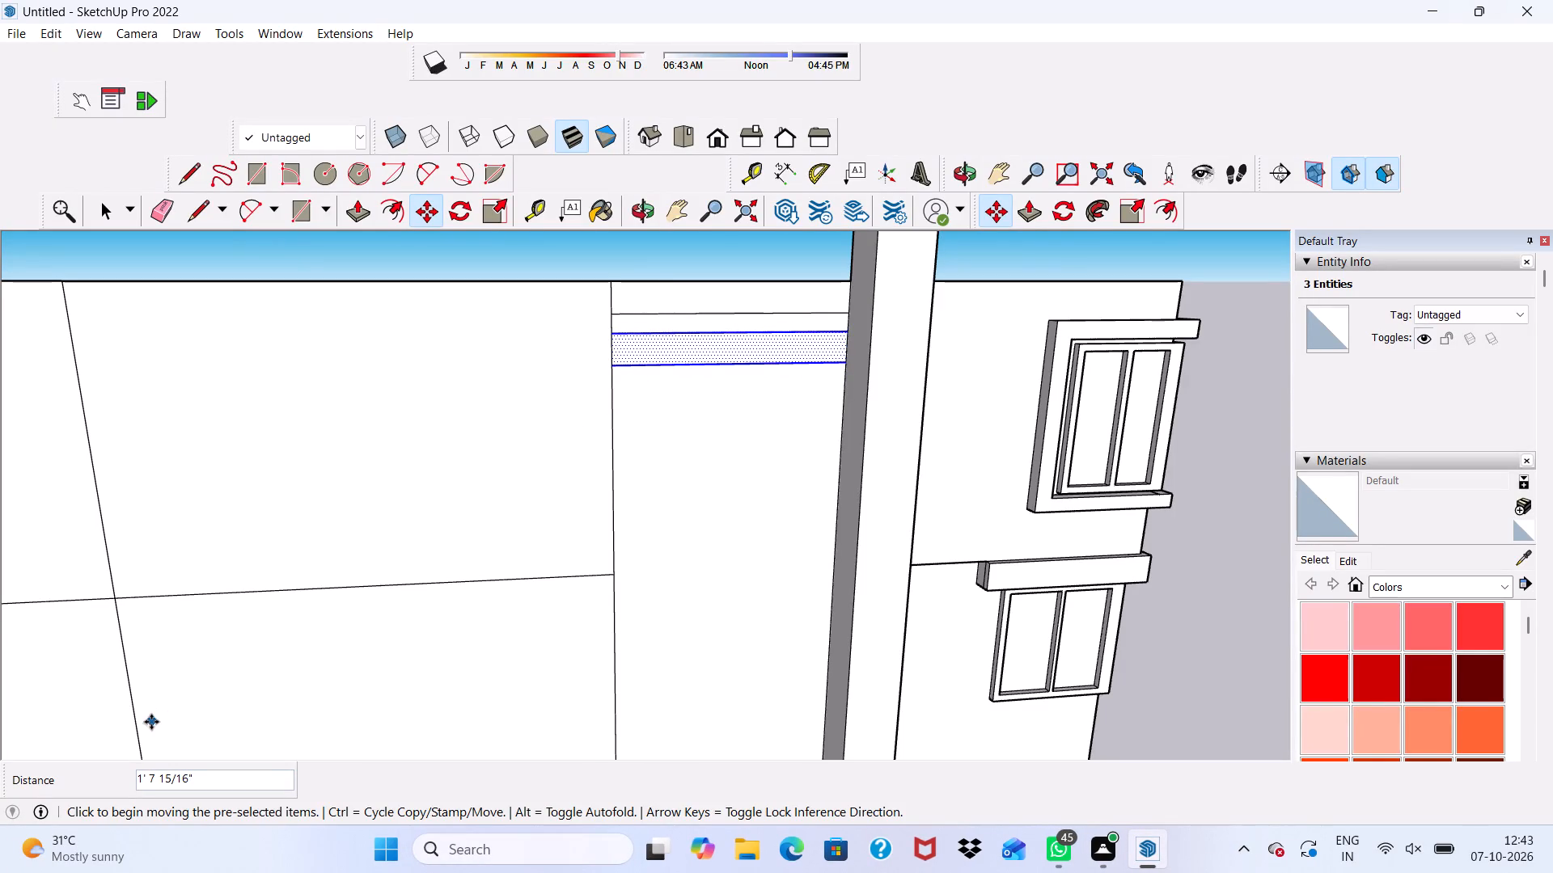
{"action": "key", "text": "shift+asterisk"}
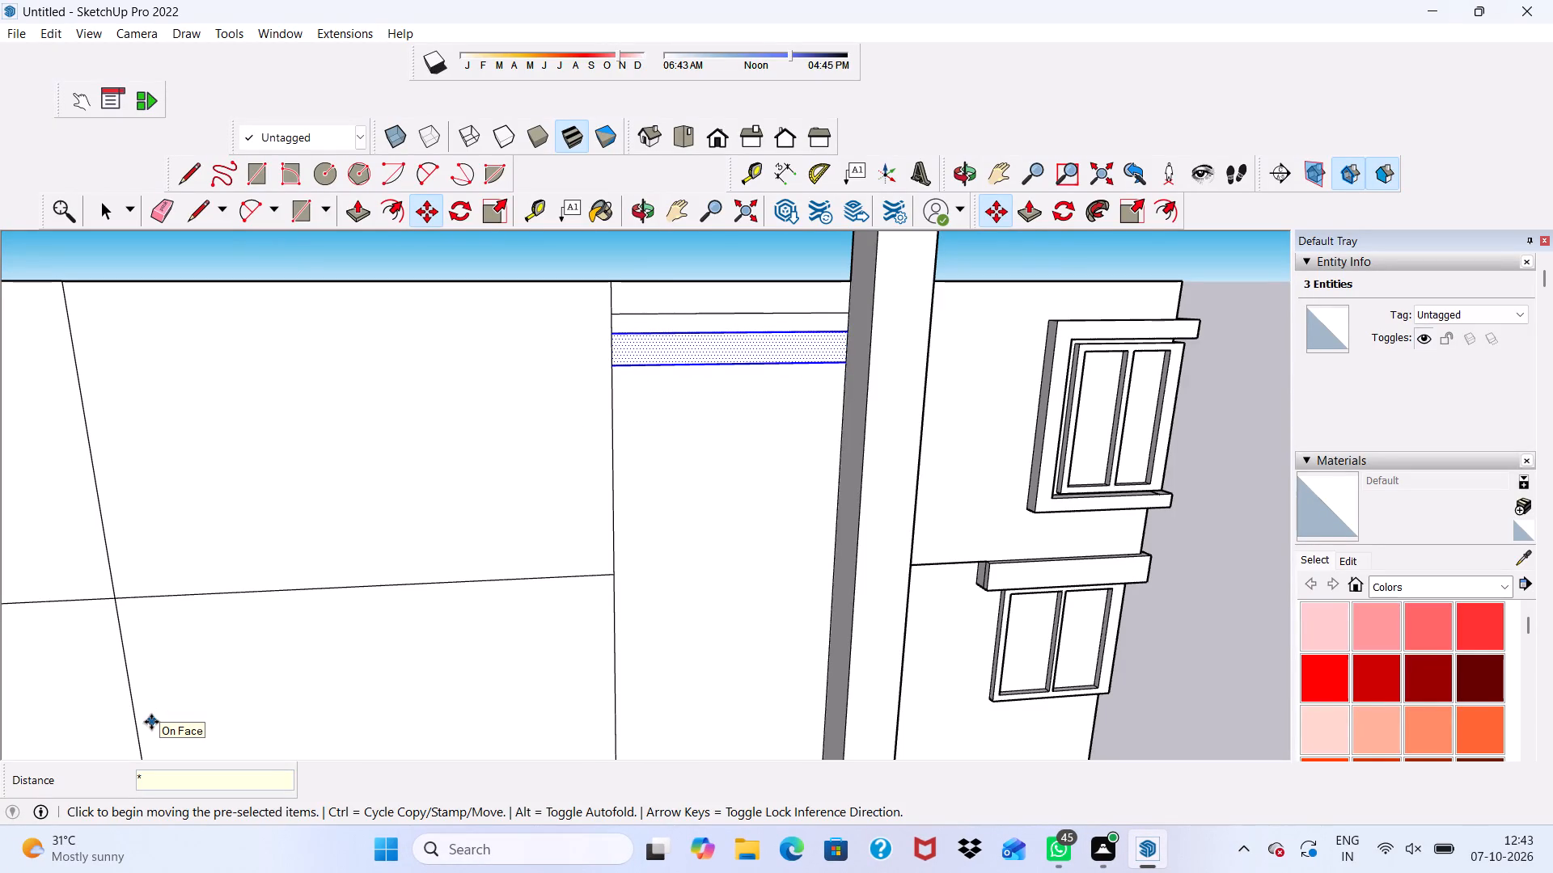
{"action": "type", "text": "45"}
{"action": "key", "text": "Return"}
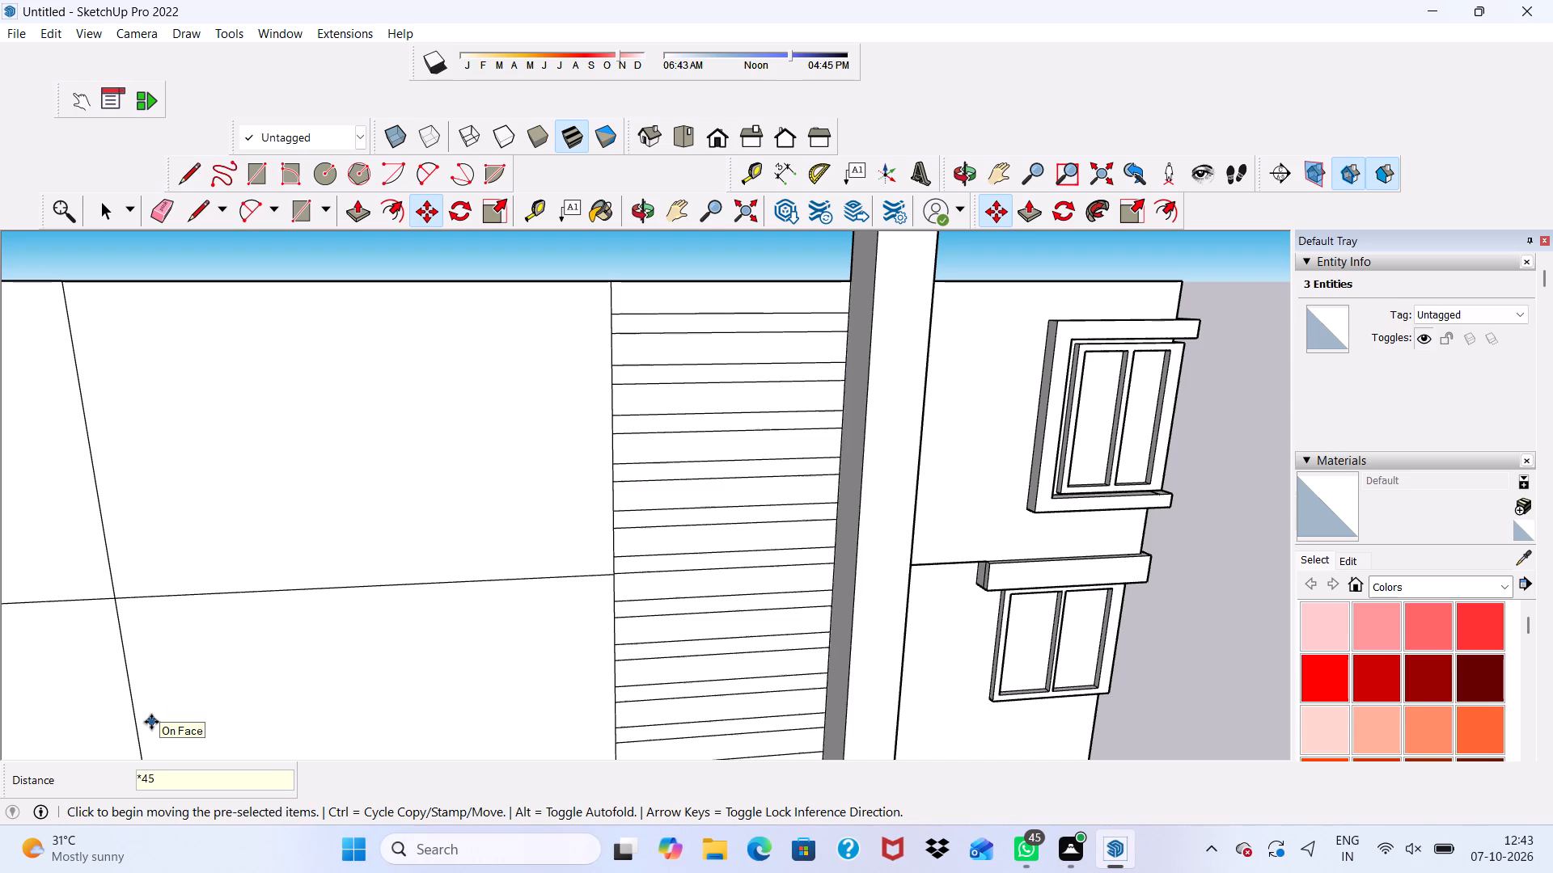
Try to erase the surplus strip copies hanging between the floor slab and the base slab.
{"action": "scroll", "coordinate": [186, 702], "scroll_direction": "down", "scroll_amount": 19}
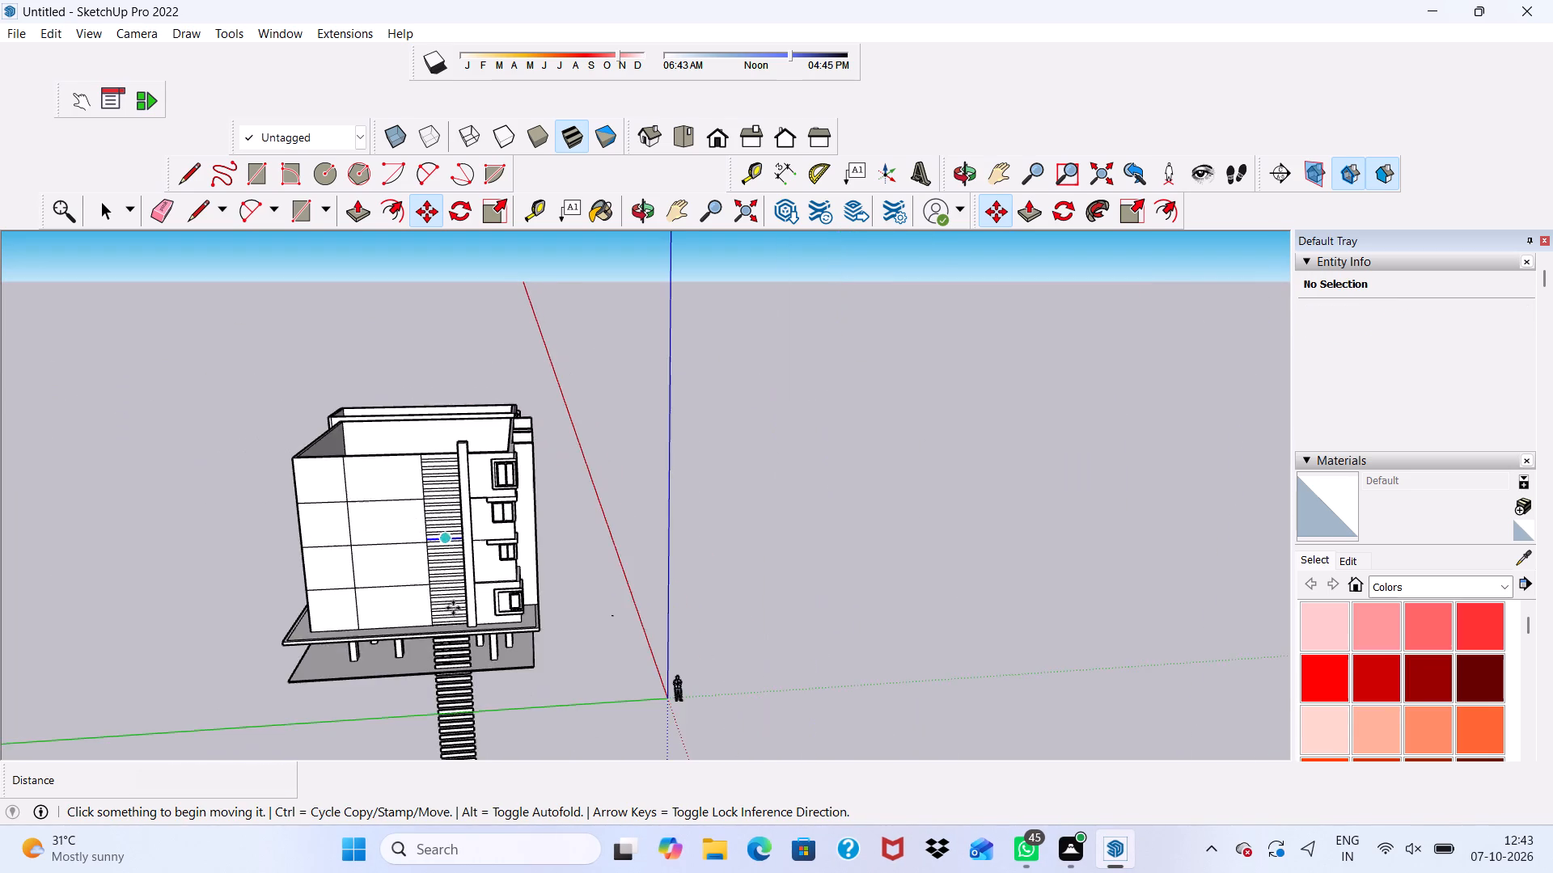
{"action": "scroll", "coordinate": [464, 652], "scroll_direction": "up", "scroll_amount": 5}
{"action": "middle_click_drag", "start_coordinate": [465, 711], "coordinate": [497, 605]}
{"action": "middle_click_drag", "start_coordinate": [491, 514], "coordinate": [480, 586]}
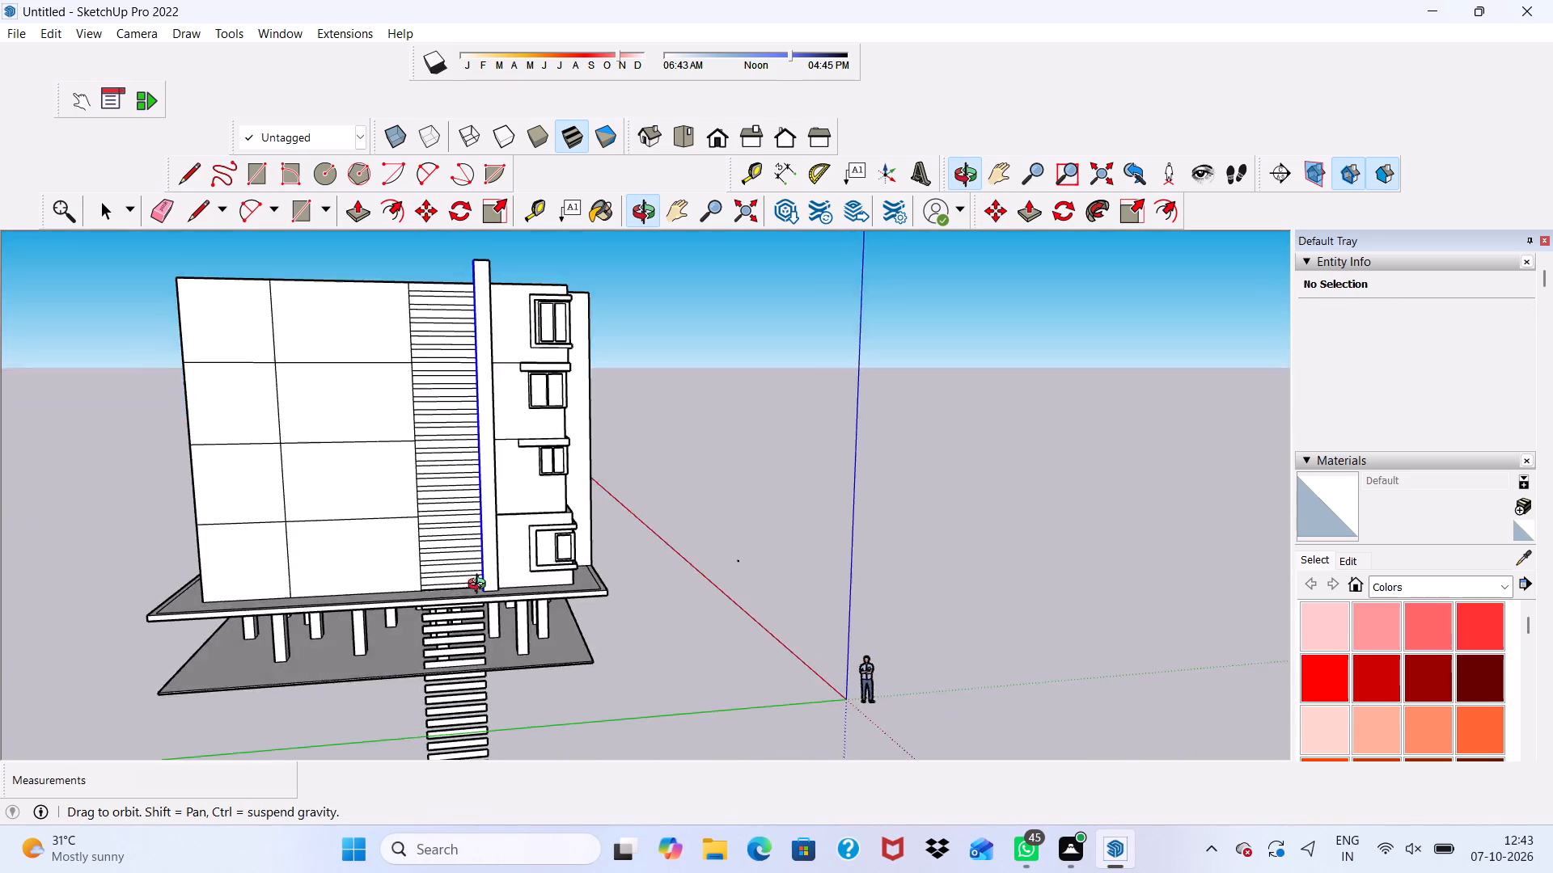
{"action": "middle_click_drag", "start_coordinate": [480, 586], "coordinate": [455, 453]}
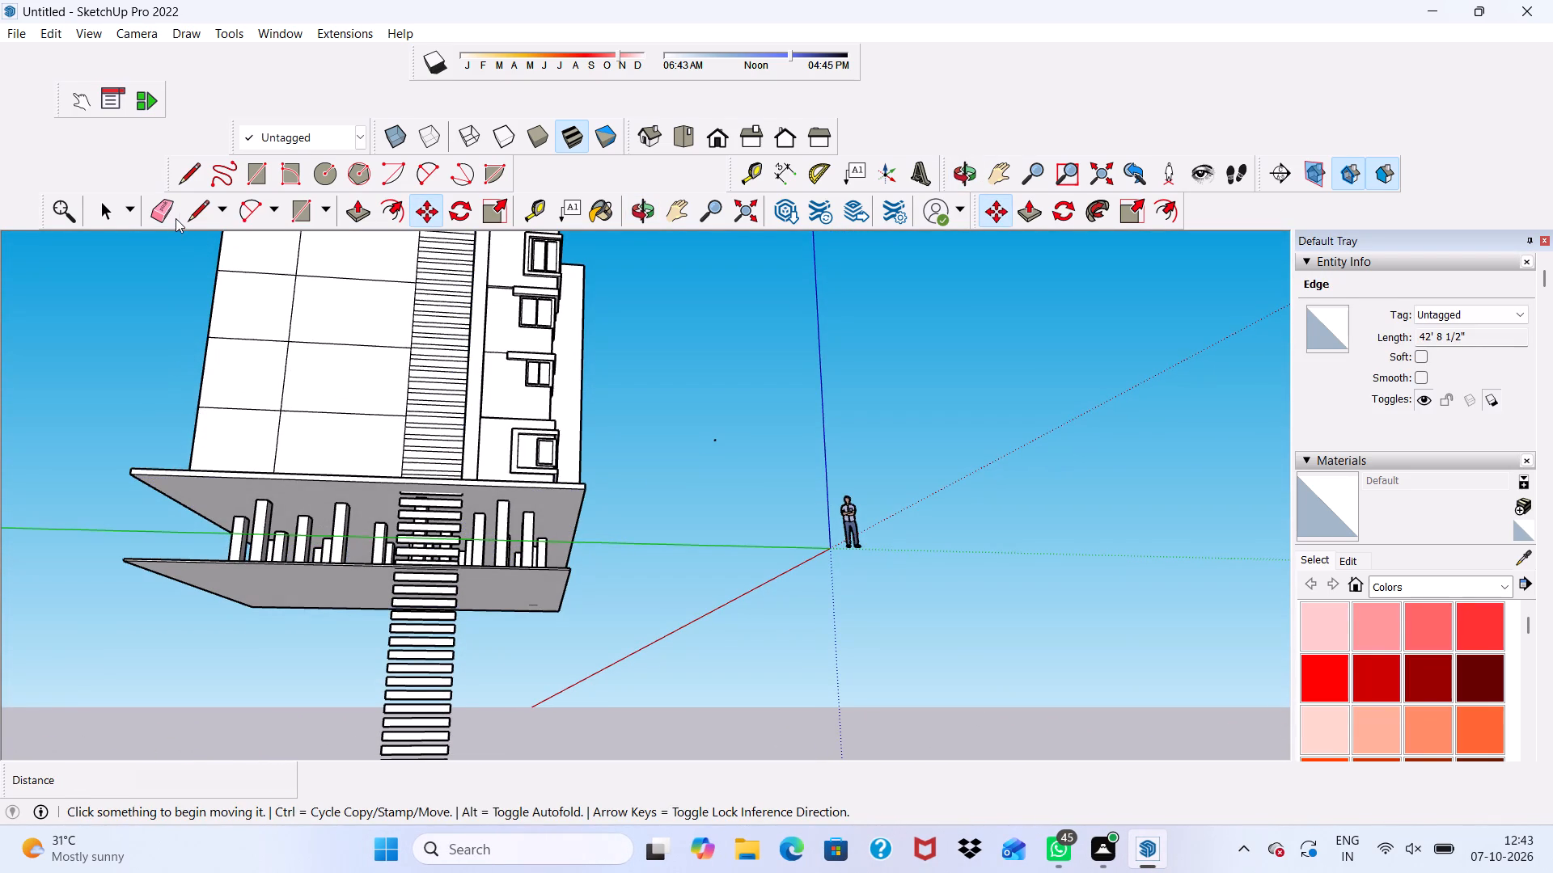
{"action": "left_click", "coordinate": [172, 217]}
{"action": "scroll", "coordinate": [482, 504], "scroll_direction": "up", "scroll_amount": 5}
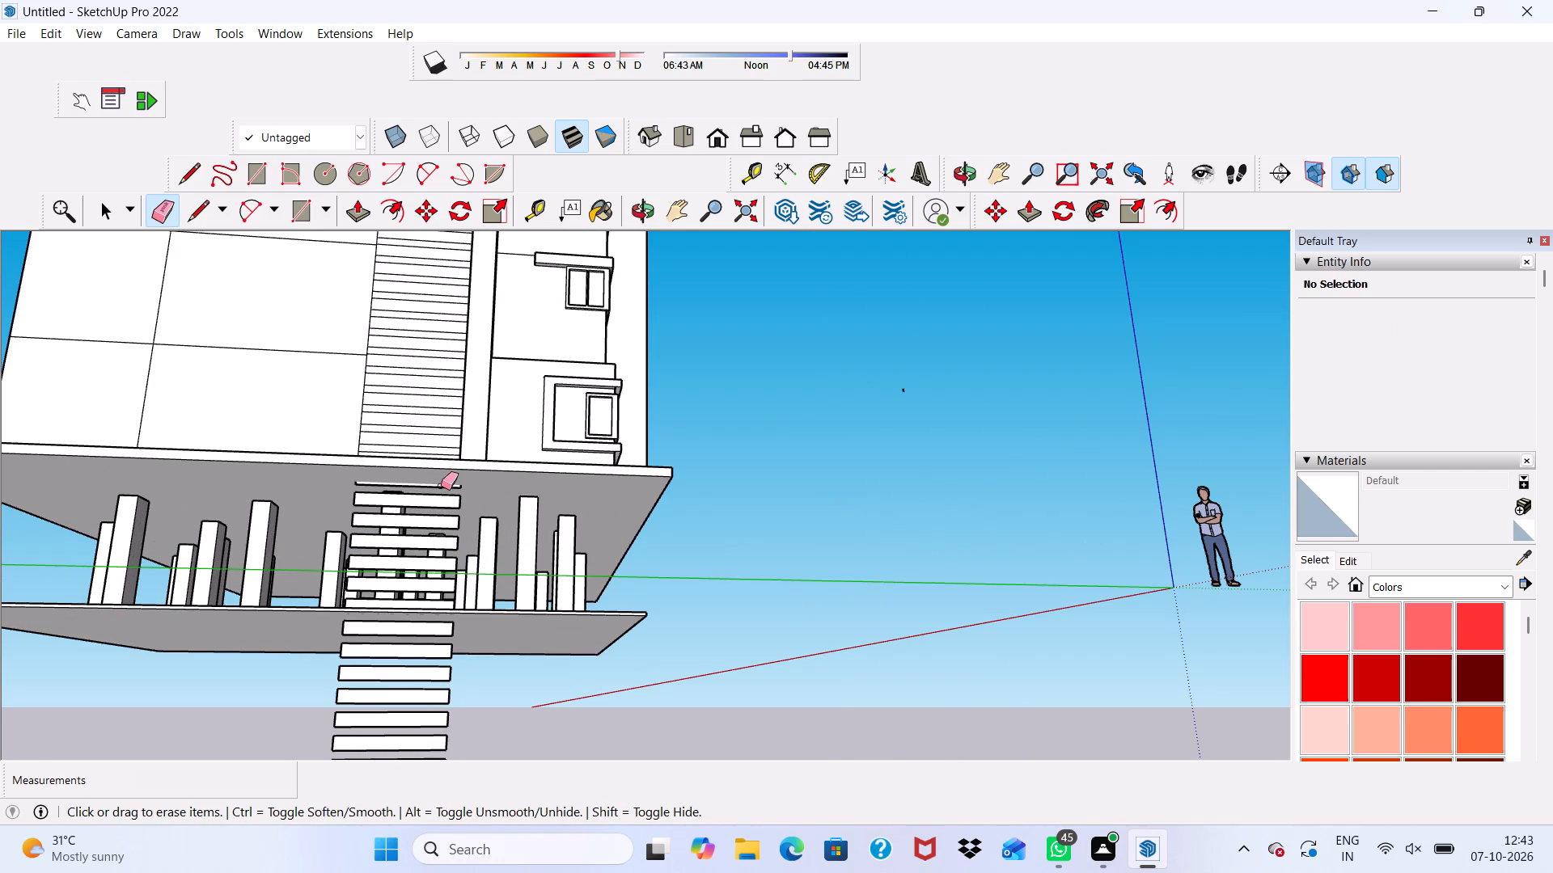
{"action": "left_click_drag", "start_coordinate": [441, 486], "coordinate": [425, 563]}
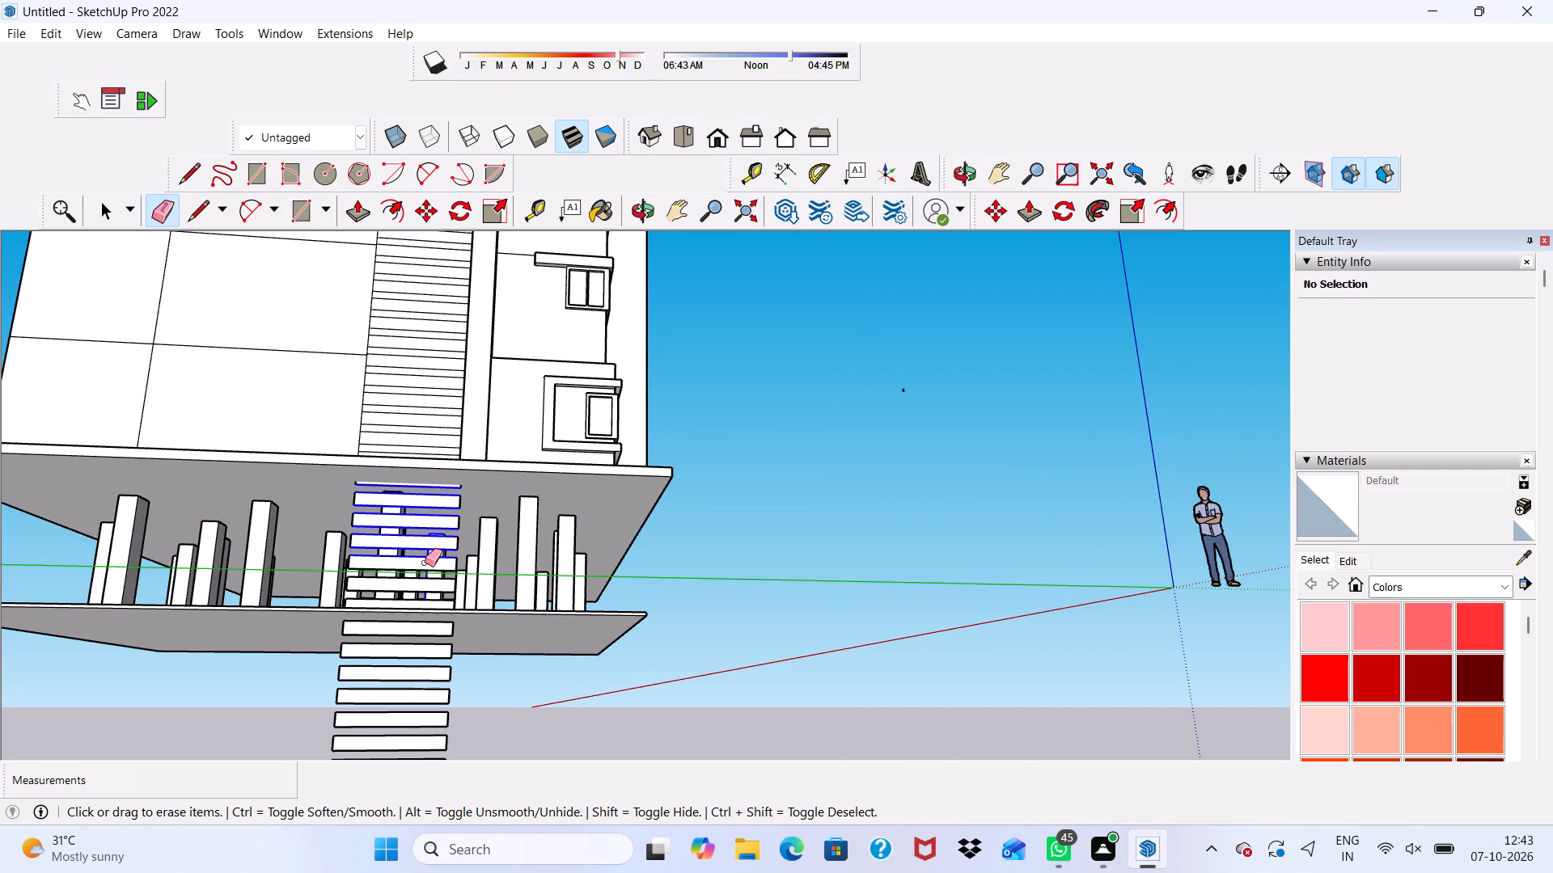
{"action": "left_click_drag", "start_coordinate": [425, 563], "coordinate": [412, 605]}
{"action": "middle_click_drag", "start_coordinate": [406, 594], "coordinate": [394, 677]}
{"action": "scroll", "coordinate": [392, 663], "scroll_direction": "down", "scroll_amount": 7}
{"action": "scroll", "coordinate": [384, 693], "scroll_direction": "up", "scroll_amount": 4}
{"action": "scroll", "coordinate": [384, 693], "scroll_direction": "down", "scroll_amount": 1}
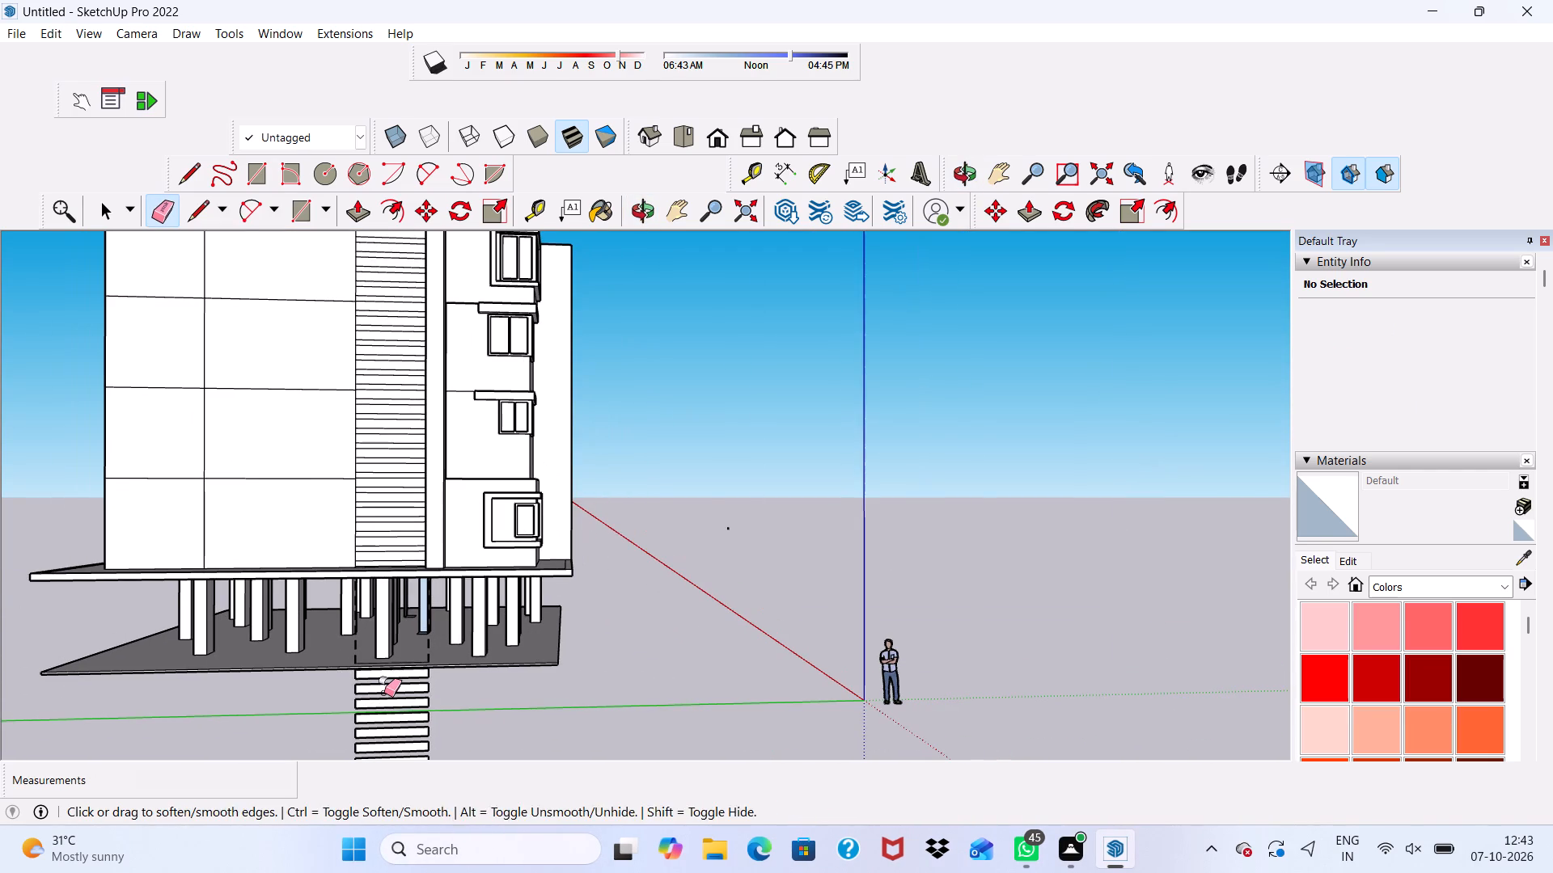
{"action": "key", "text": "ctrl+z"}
Erase the surplus strip copies hanging in front of the columns between the floor slab and the base slab.
{"action": "scroll", "coordinate": [423, 578], "scroll_direction": "up", "scroll_amount": 10}
{"action": "left_click_drag", "start_coordinate": [408, 574], "coordinate": [404, 601]}
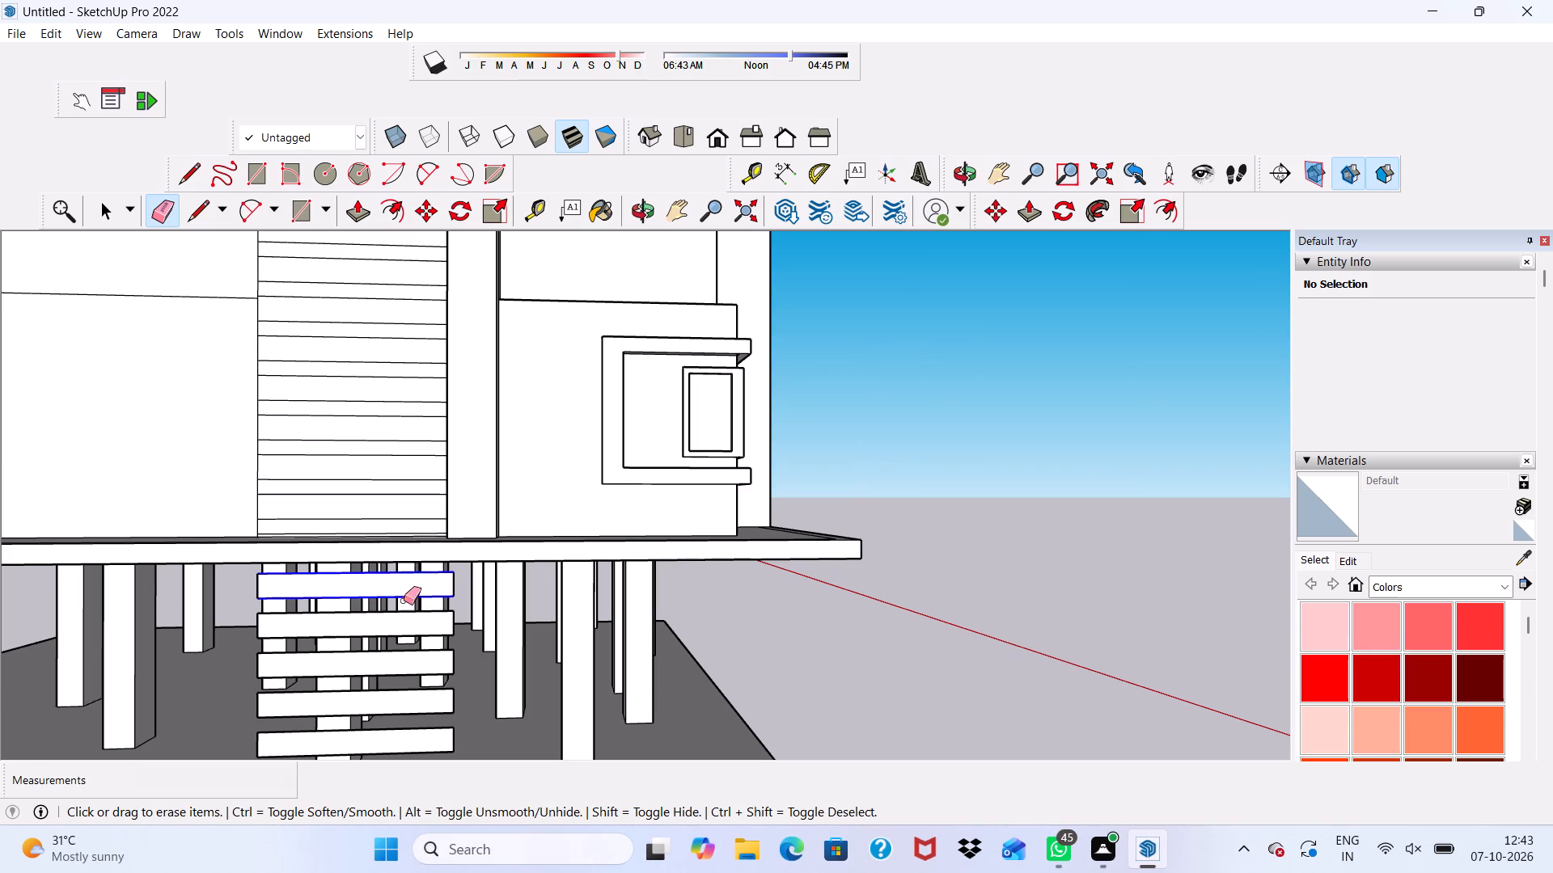
{"action": "left_click_drag", "start_coordinate": [404, 601], "coordinate": [391, 685]}
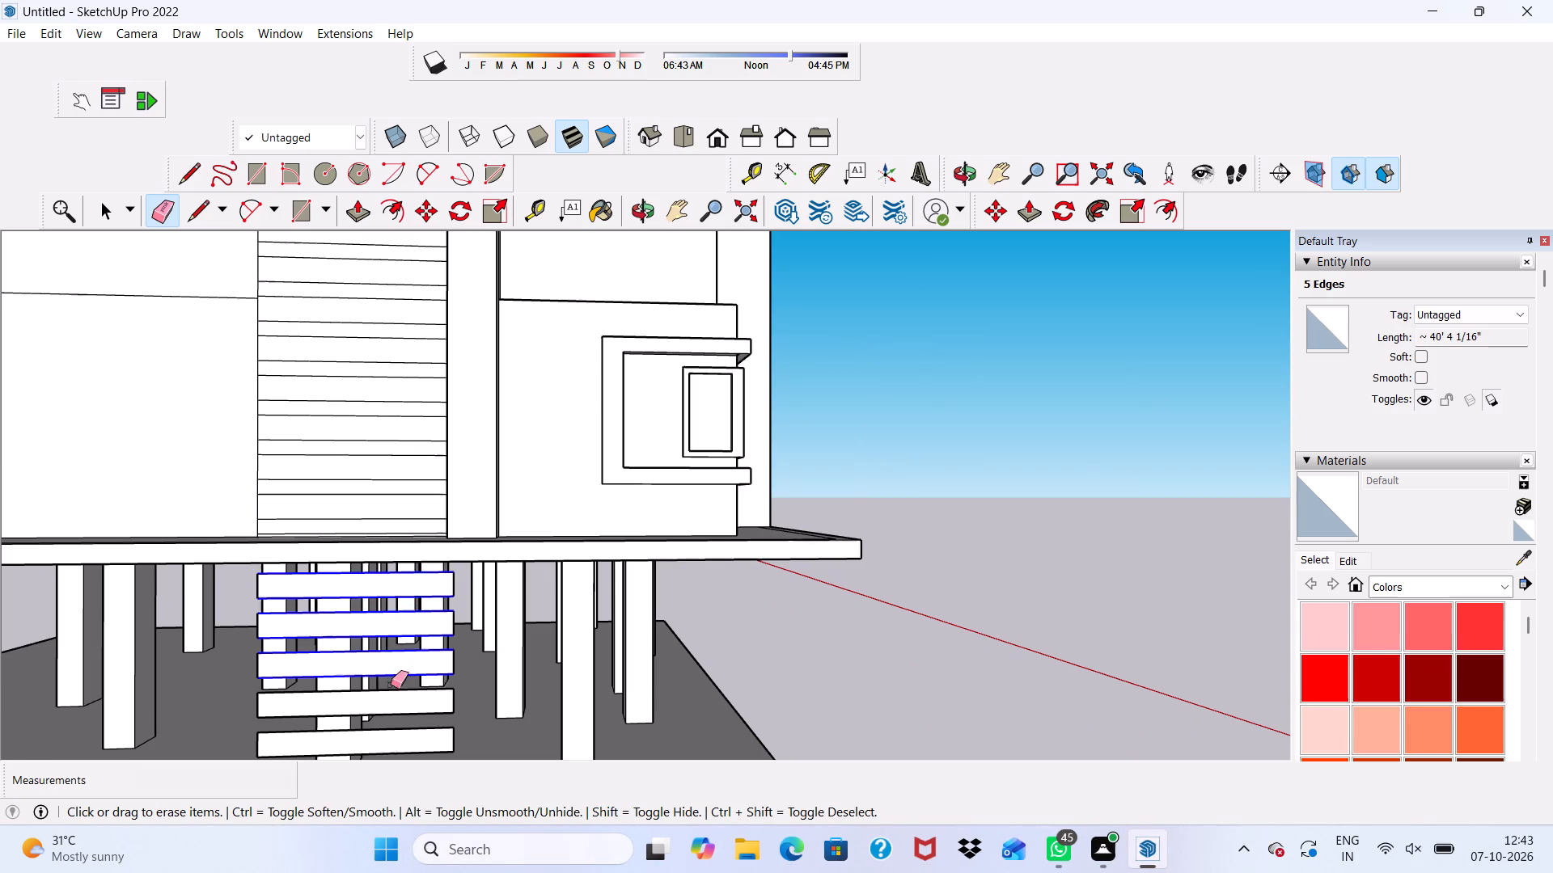
{"action": "left_click_drag", "start_coordinate": [391, 685], "coordinate": [382, 709]}
{"action": "scroll", "coordinate": [372, 629], "scroll_direction": "down", "scroll_amount": 4}
{"action": "scroll", "coordinate": [375, 692], "scroll_direction": "up", "scroll_amount": 2}
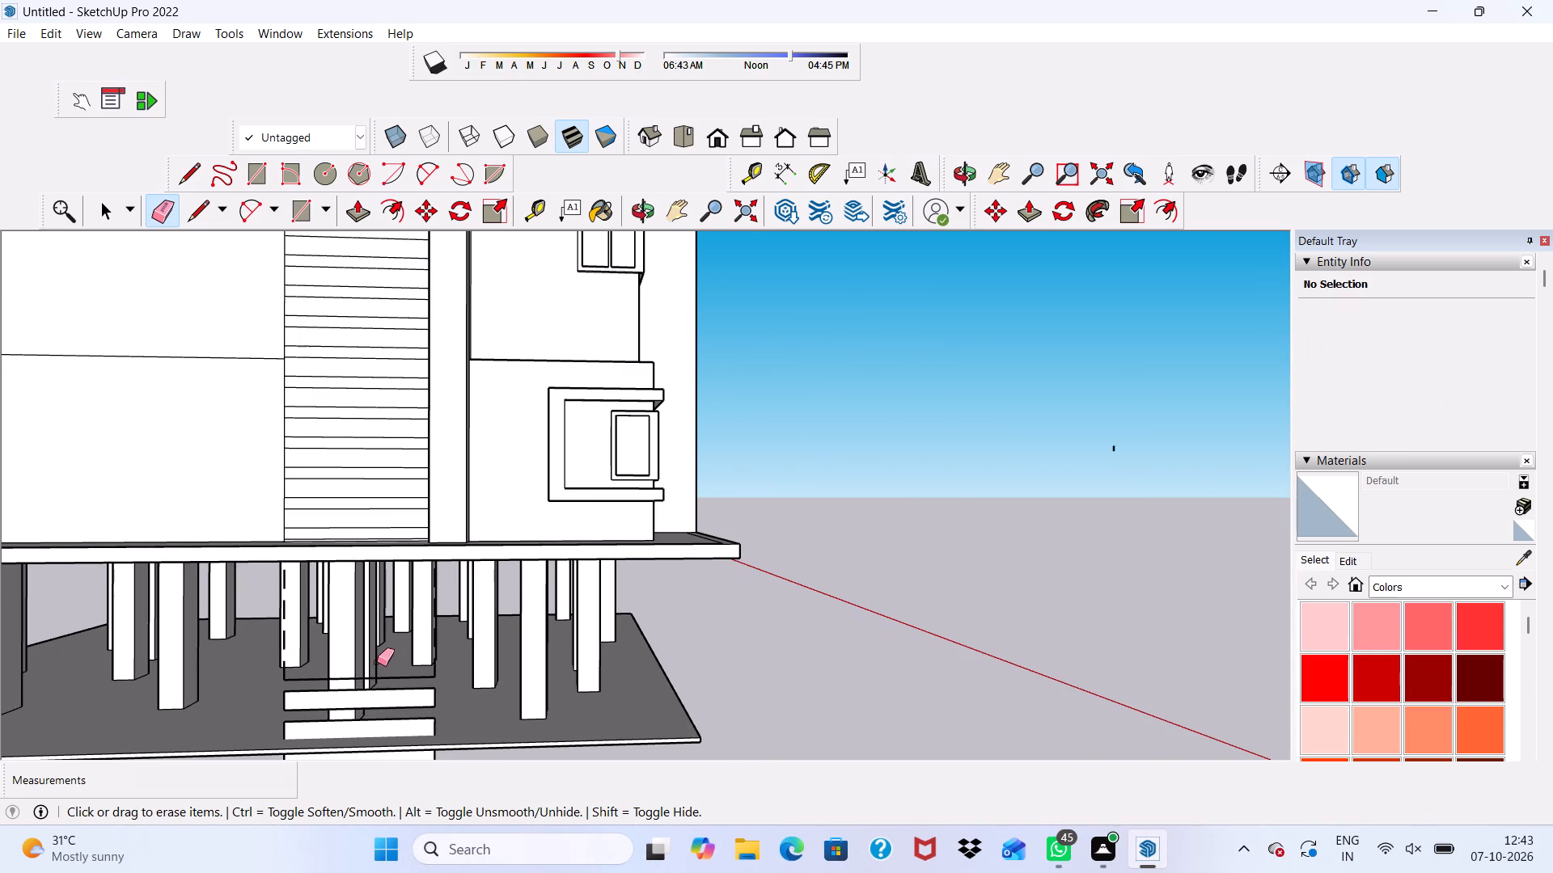
{"action": "left_click_drag", "start_coordinate": [374, 672], "coordinate": [379, 694]}
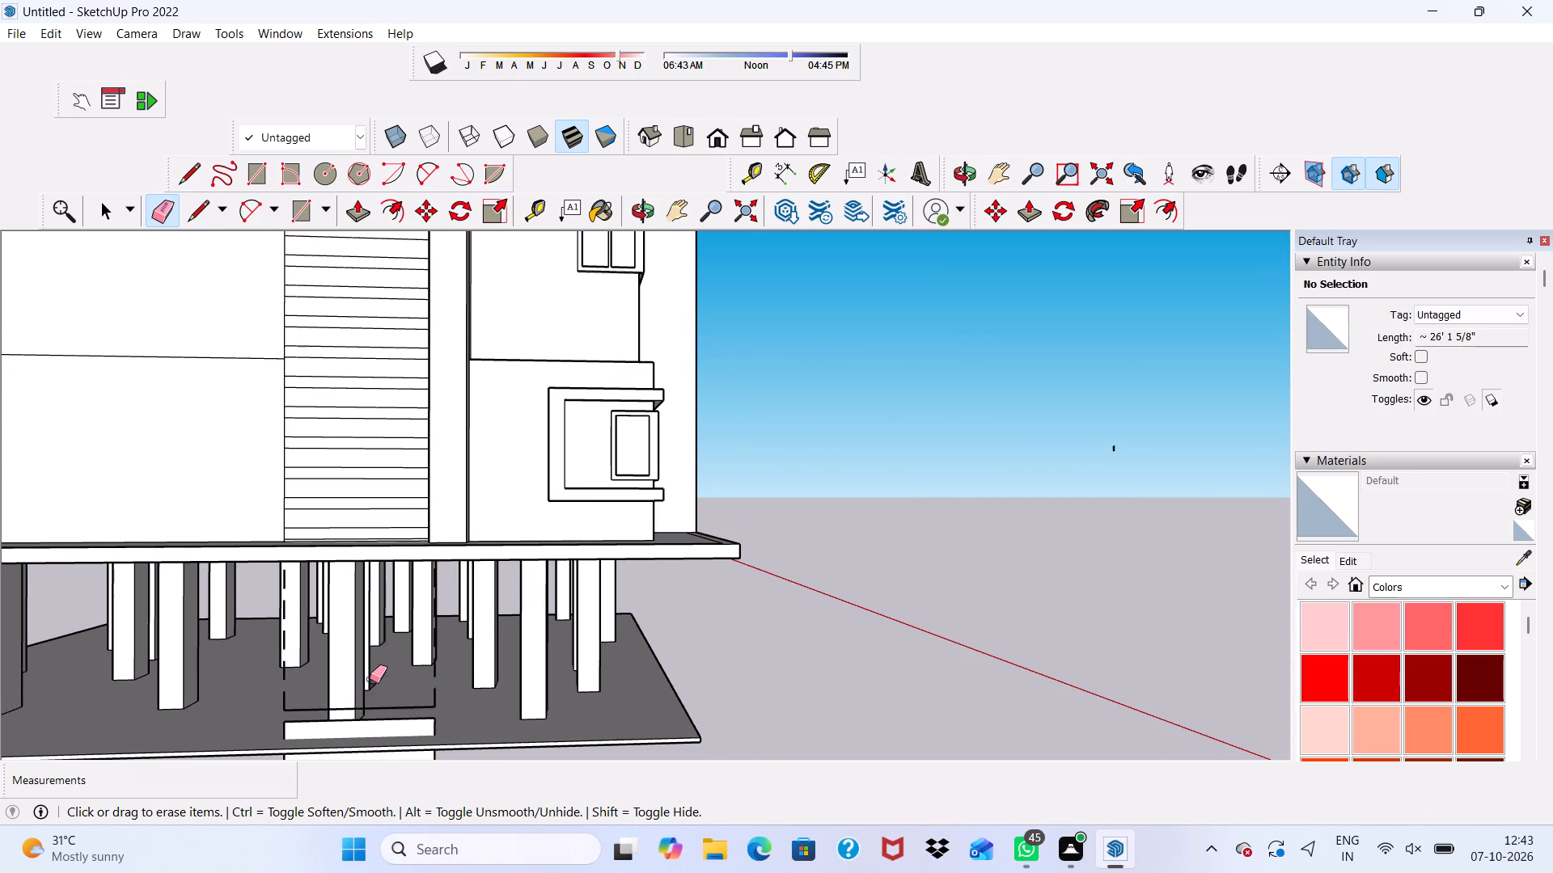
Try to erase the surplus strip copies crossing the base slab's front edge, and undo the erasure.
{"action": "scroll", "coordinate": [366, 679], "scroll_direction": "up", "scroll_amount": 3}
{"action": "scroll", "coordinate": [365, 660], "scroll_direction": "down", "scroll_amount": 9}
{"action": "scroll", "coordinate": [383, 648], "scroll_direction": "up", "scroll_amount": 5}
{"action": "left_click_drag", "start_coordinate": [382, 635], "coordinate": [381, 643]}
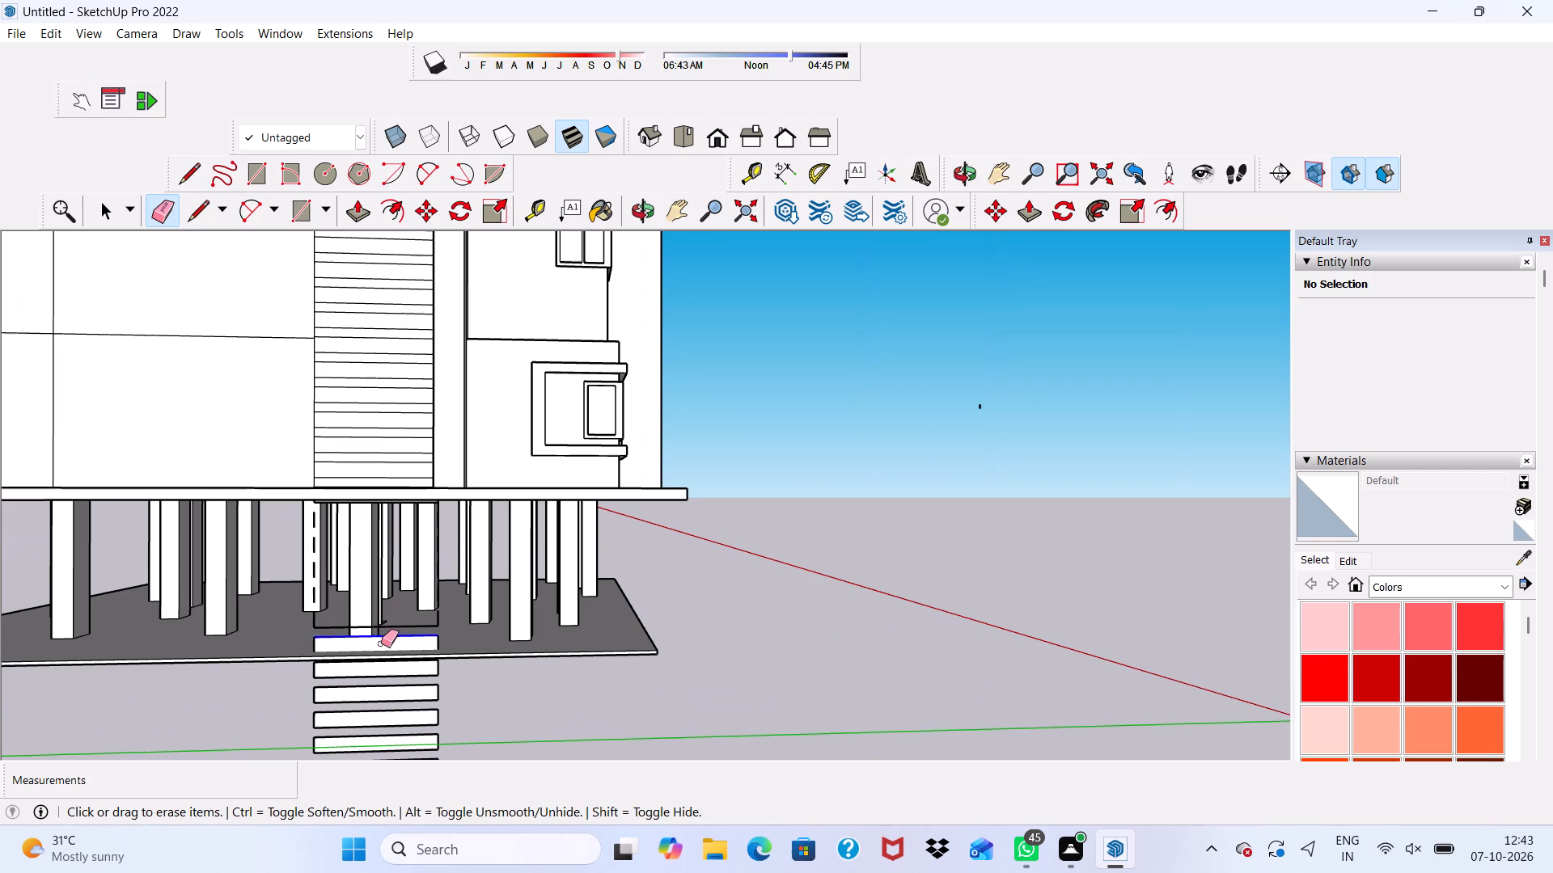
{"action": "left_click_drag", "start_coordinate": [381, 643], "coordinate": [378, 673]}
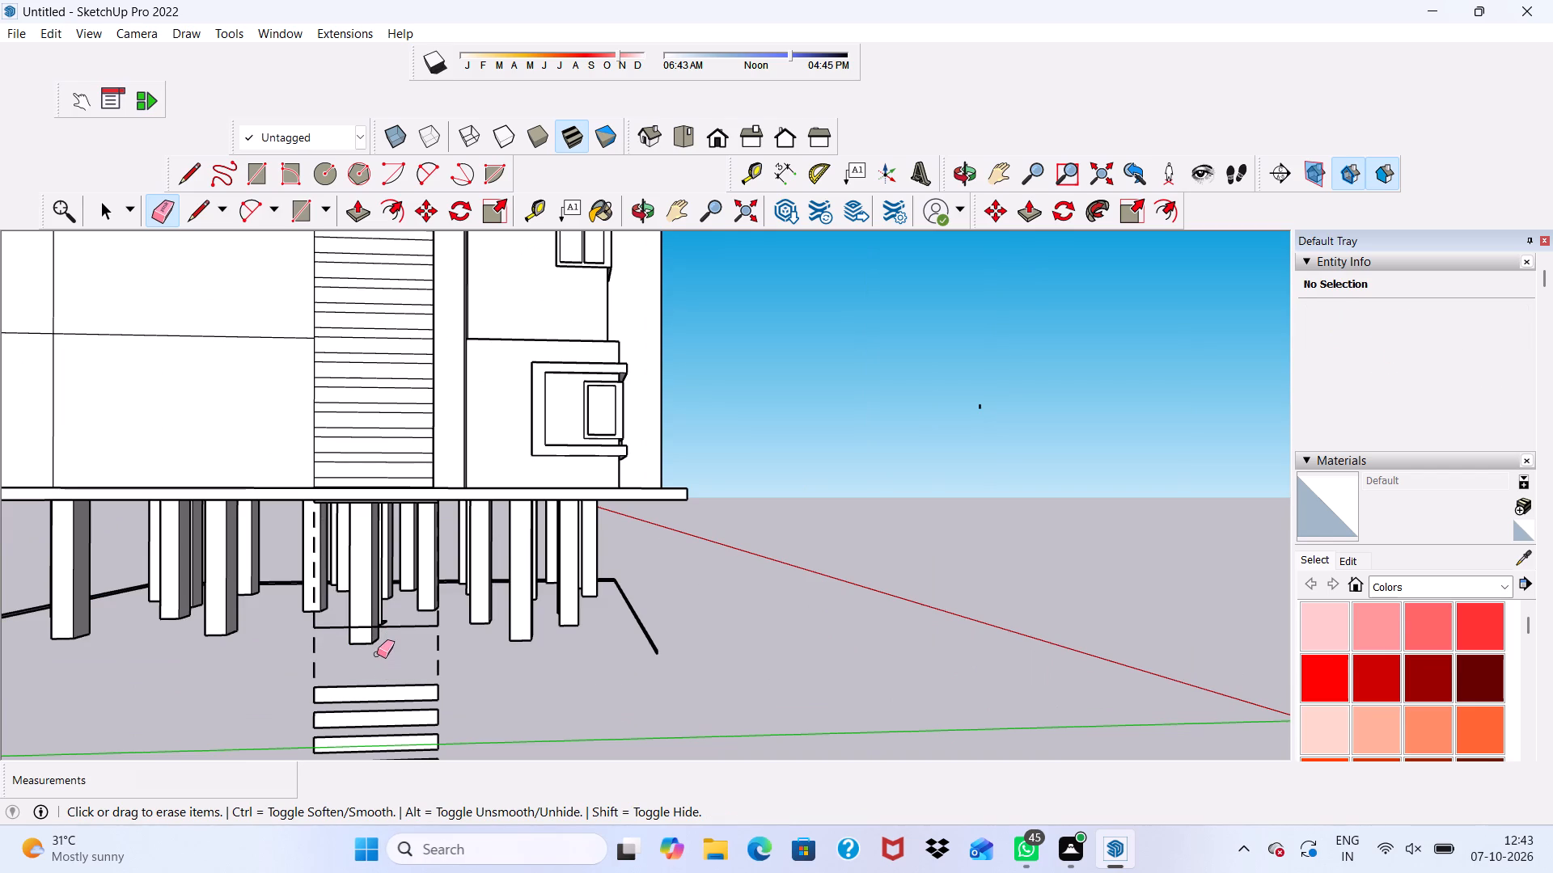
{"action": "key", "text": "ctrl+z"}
Erase the horizontal edges of the surplus strip copies in front of the columns and across the base slab's front edge.
{"action": "scroll", "coordinate": [374, 621], "scroll_direction": "up", "scroll_amount": 5}
{"action": "left_click_drag", "start_coordinate": [374, 625], "coordinate": [374, 635]}
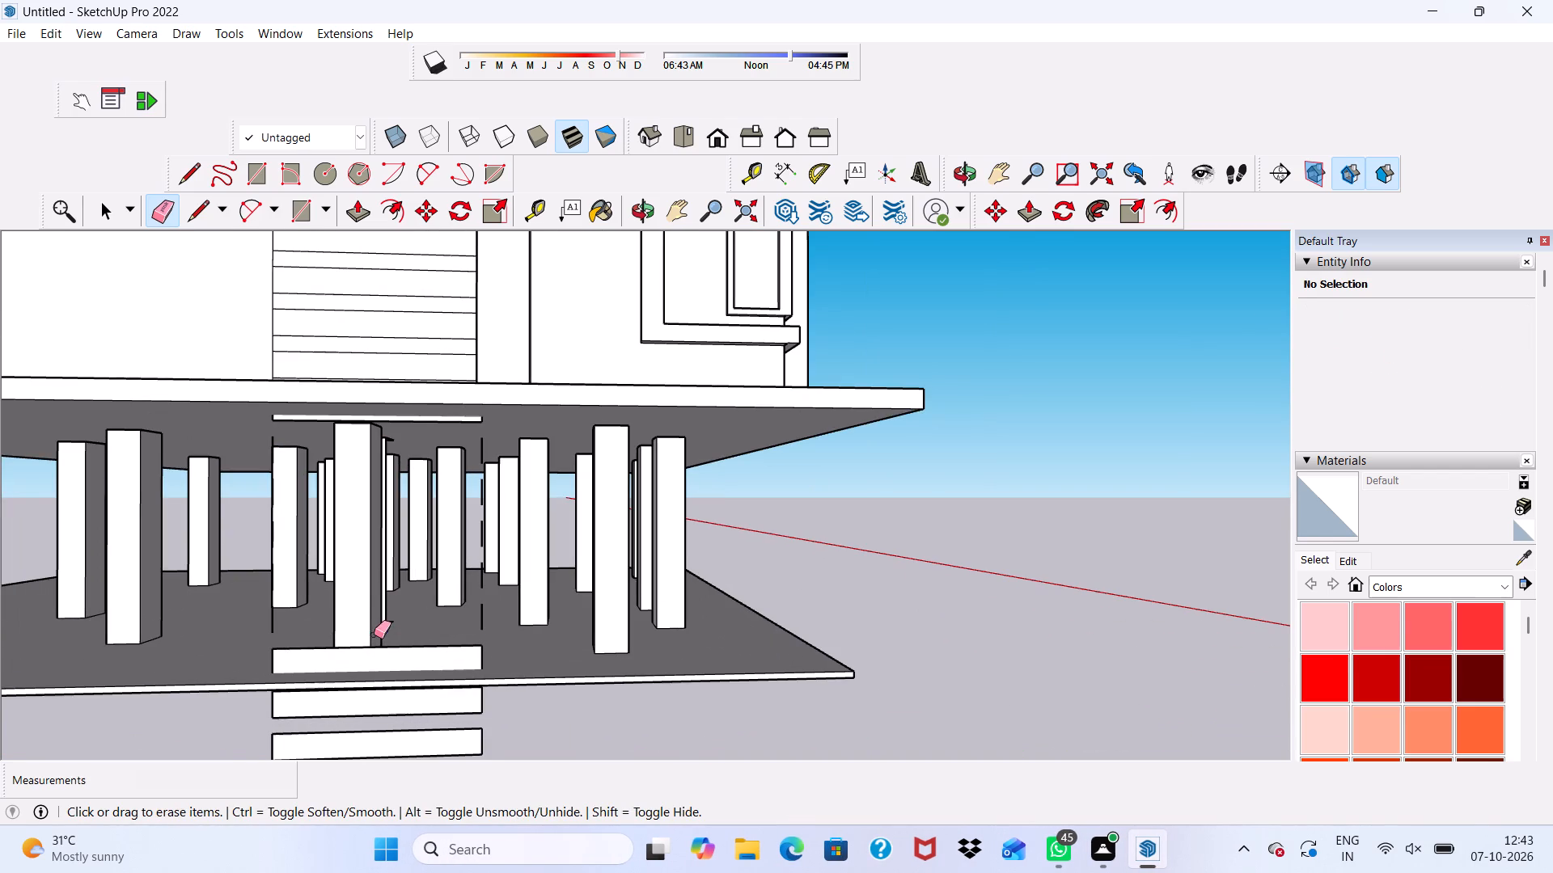
{"action": "left_click_drag", "start_coordinate": [349, 642], "coordinate": [349, 653]}
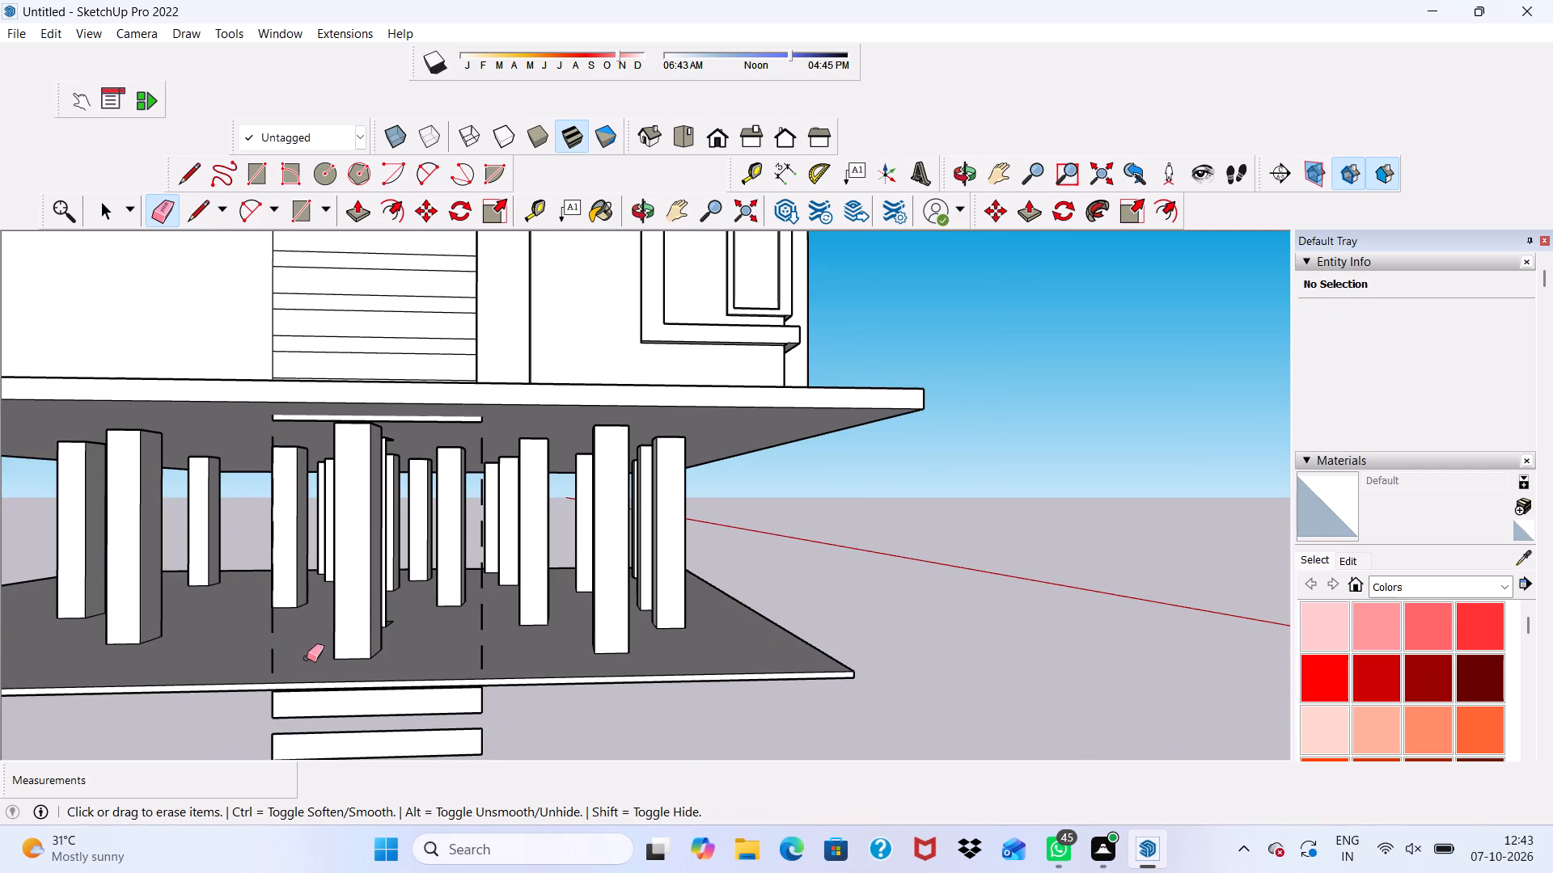
Erase the leftover short vertical edges at the strips' left ends between the floor slab and base slab, undoing any column damage.
{"action": "left_click_drag", "start_coordinate": [260, 657], "coordinate": [279, 660]}
{"action": "left_click_drag", "start_coordinate": [264, 615], "coordinate": [286, 617]}
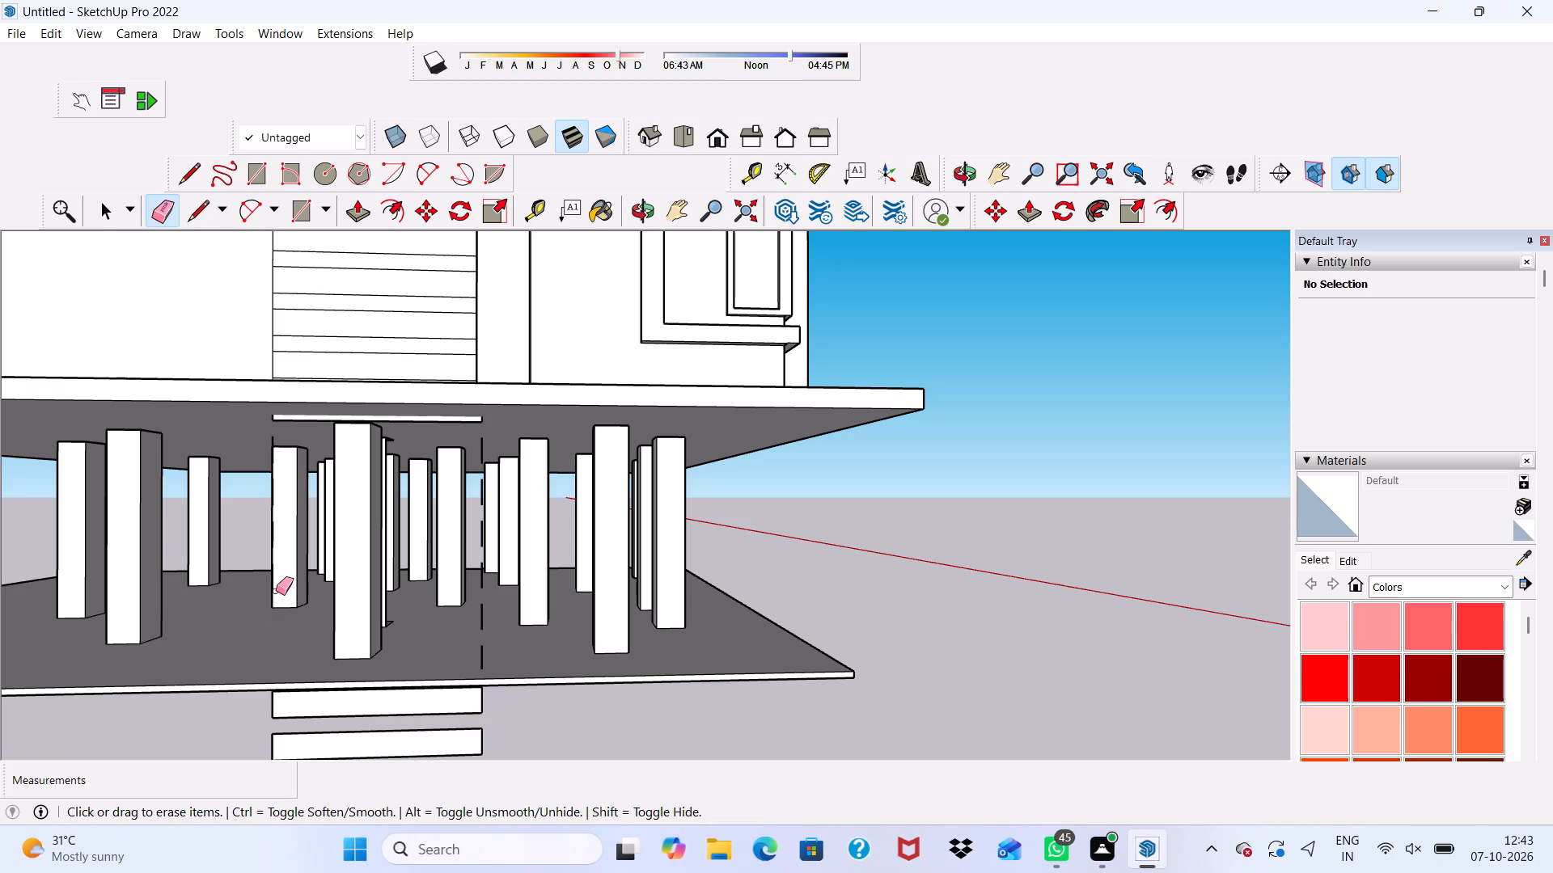
{"action": "left_click", "coordinate": [272, 574]}
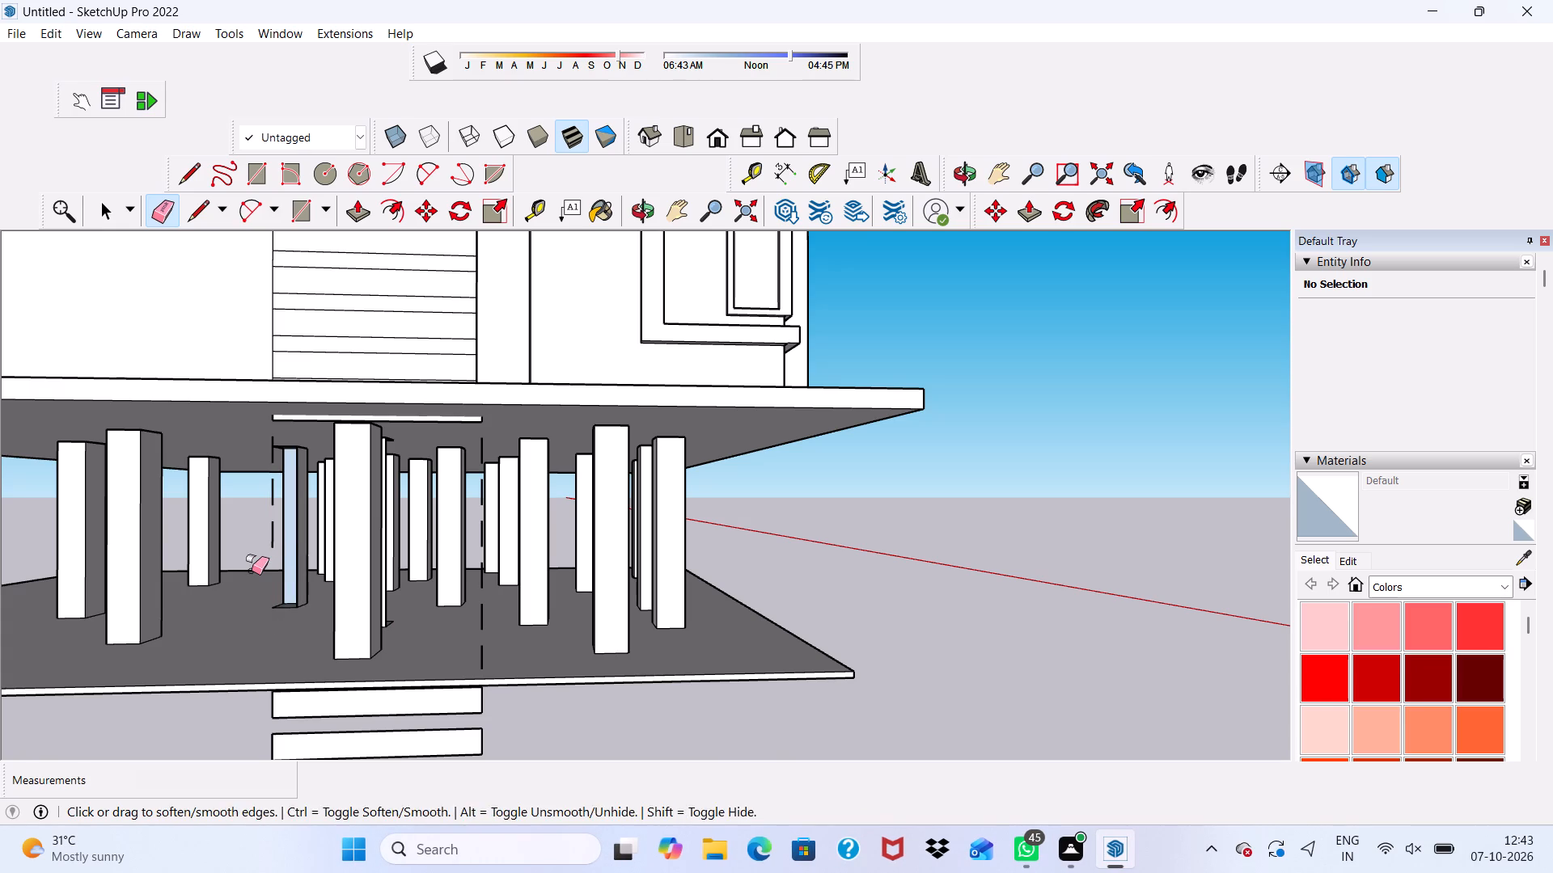
{"action": "key", "text": "ctrl+z"}
{"action": "scroll", "coordinate": [241, 512], "scroll_direction": "up", "scroll_amount": 4}
{"action": "middle_click_drag", "start_coordinate": [241, 512], "coordinate": [260, 508]}
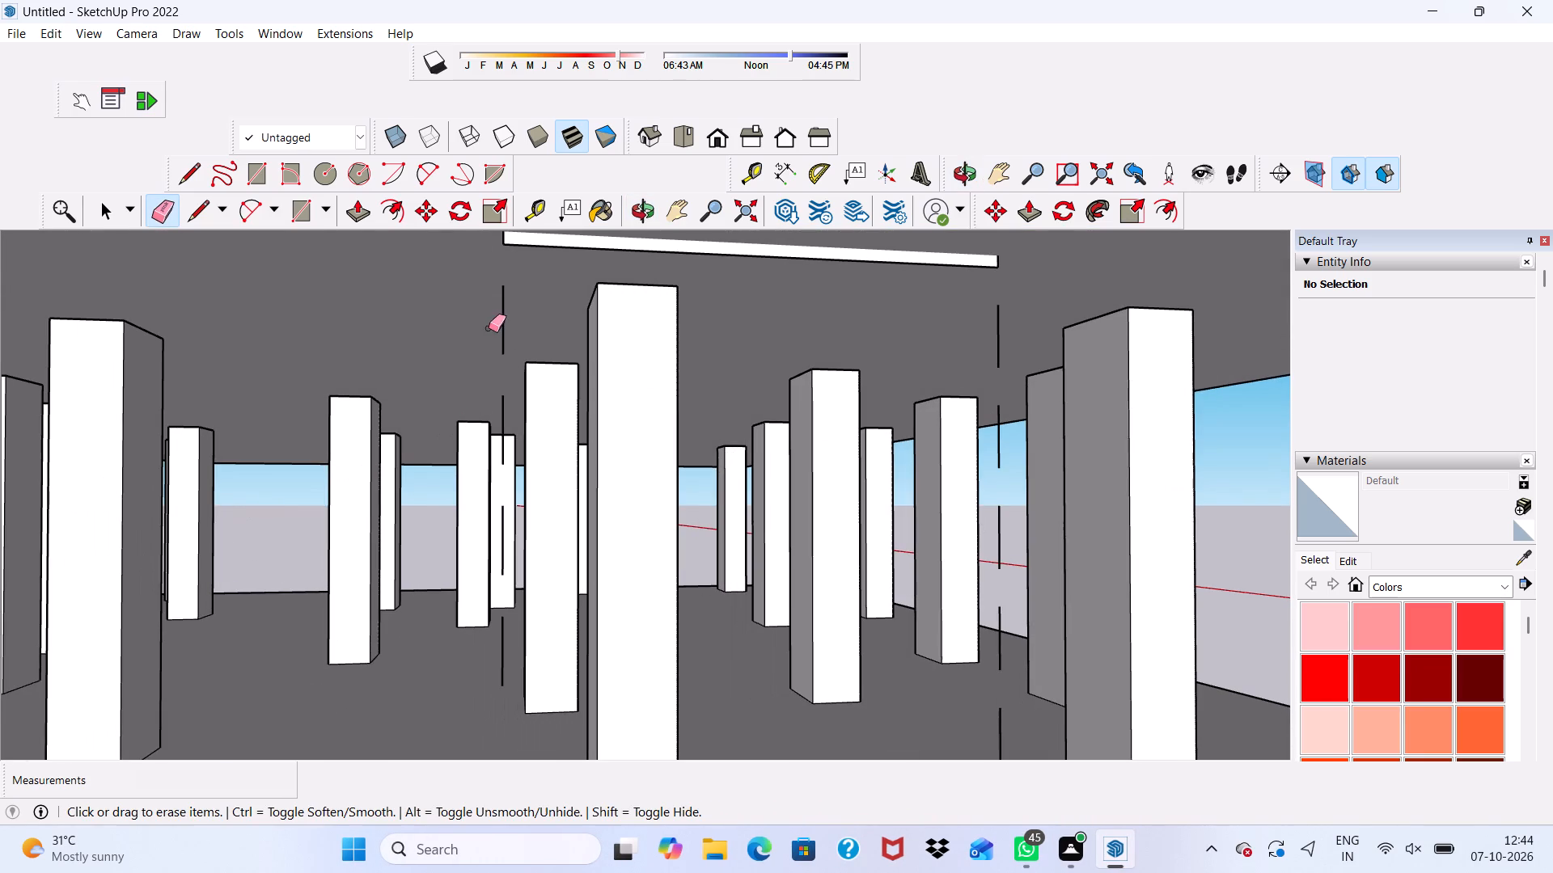
{"action": "left_click", "coordinate": [499, 327]}
{"action": "left_click", "coordinate": [504, 335]}
{"action": "left_click_drag", "start_coordinate": [501, 423], "coordinate": [506, 431]}
{"action": "left_click", "coordinate": [504, 536]}
{"action": "left_click", "coordinate": [503, 636]}
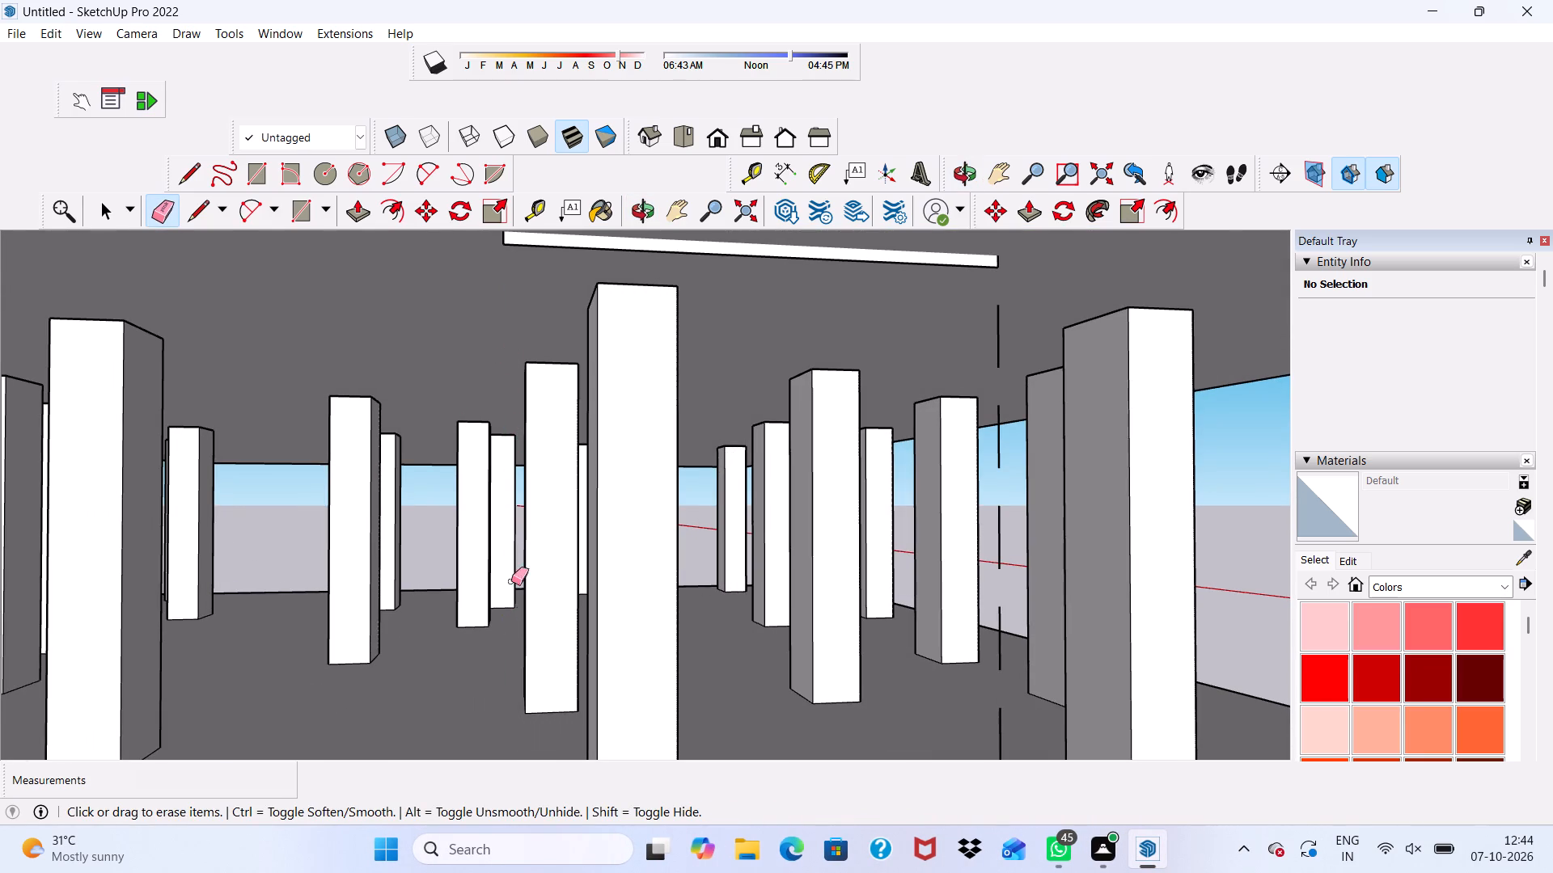
Erase the horizontal edges of the surplus strip copies hanging in front of the base slab's underside and just below it.
{"action": "scroll", "coordinate": [512, 516], "scroll_direction": "down", "scroll_amount": 10}
{"action": "scroll", "coordinate": [523, 639], "scroll_direction": "up", "scroll_amount": 4}
{"action": "scroll", "coordinate": [524, 642], "scroll_direction": "down", "scroll_amount": 1}
{"action": "middle_click_drag", "start_coordinate": [524, 642], "coordinate": [517, 576]}
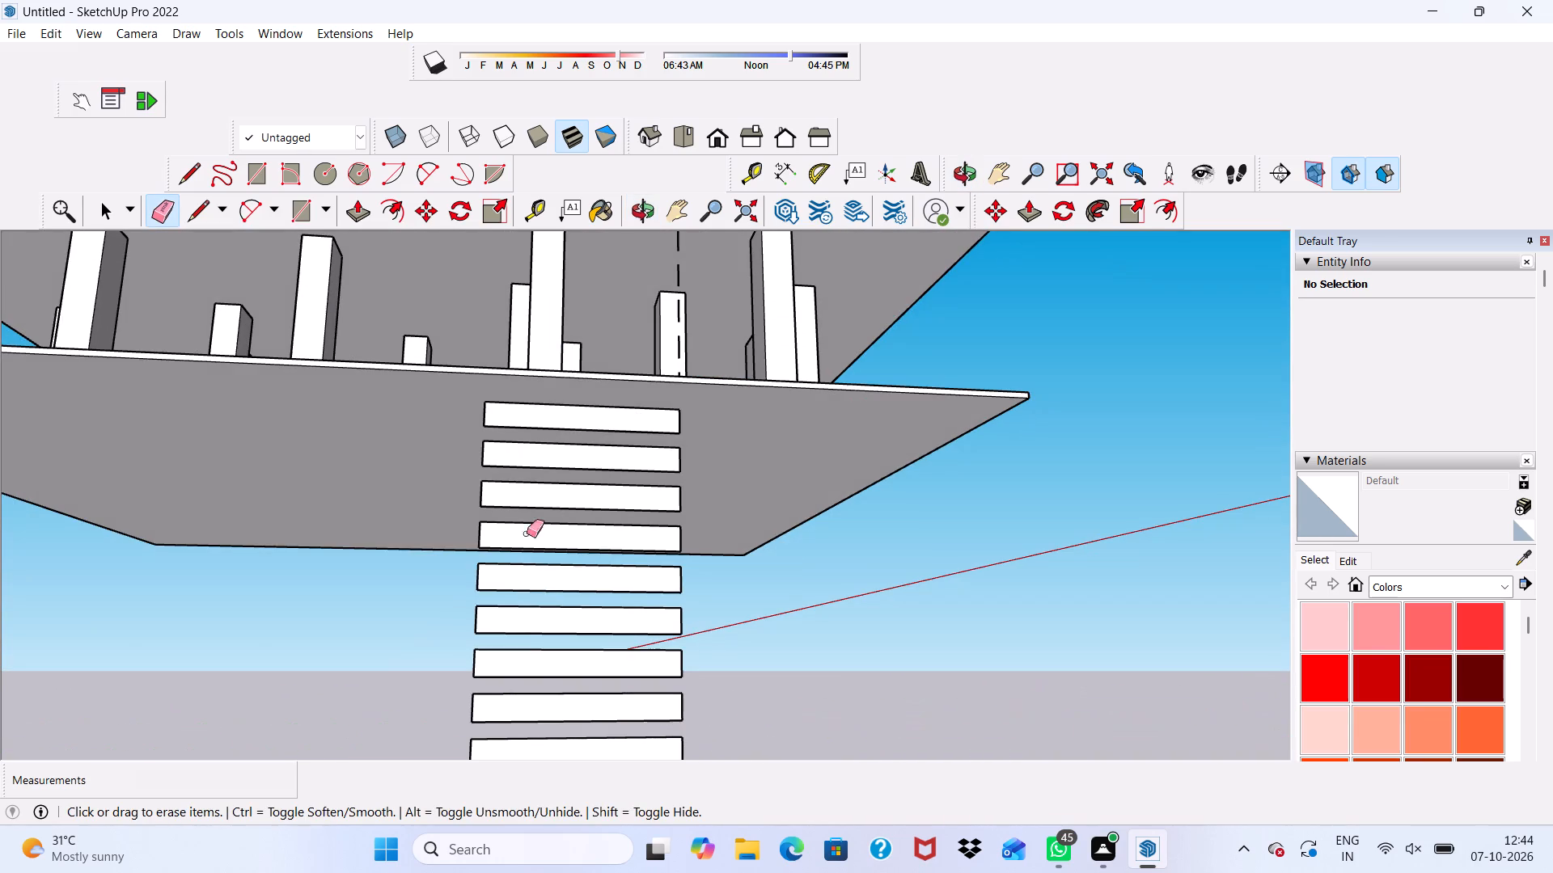
{"action": "left_click_drag", "start_coordinate": [540, 401], "coordinate": [540, 434]}
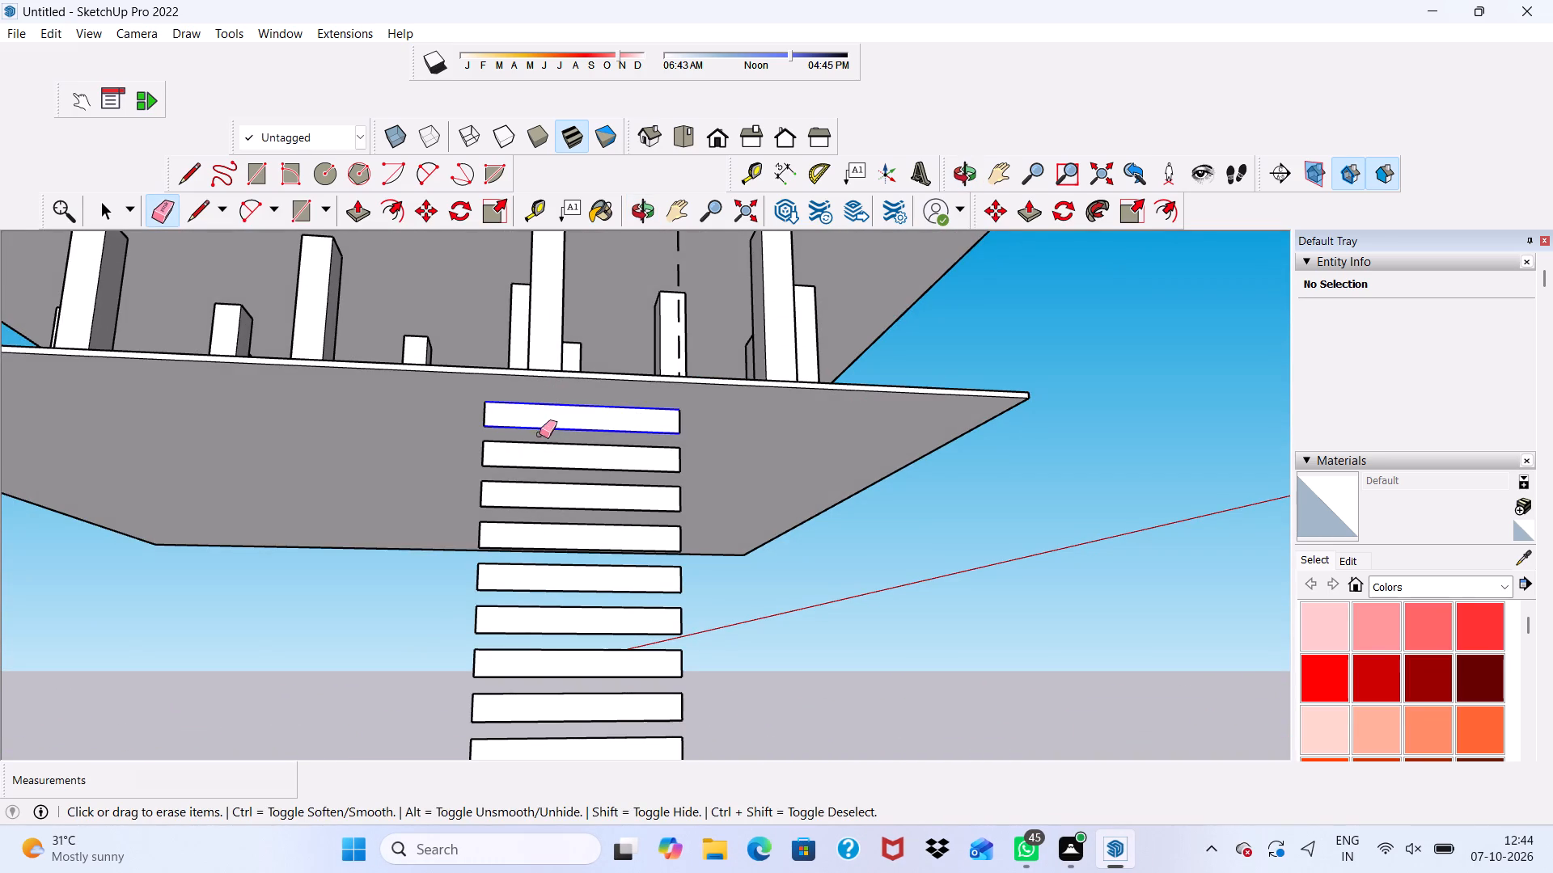
{"action": "left_click_drag", "start_coordinate": [540, 434], "coordinate": [555, 704]}
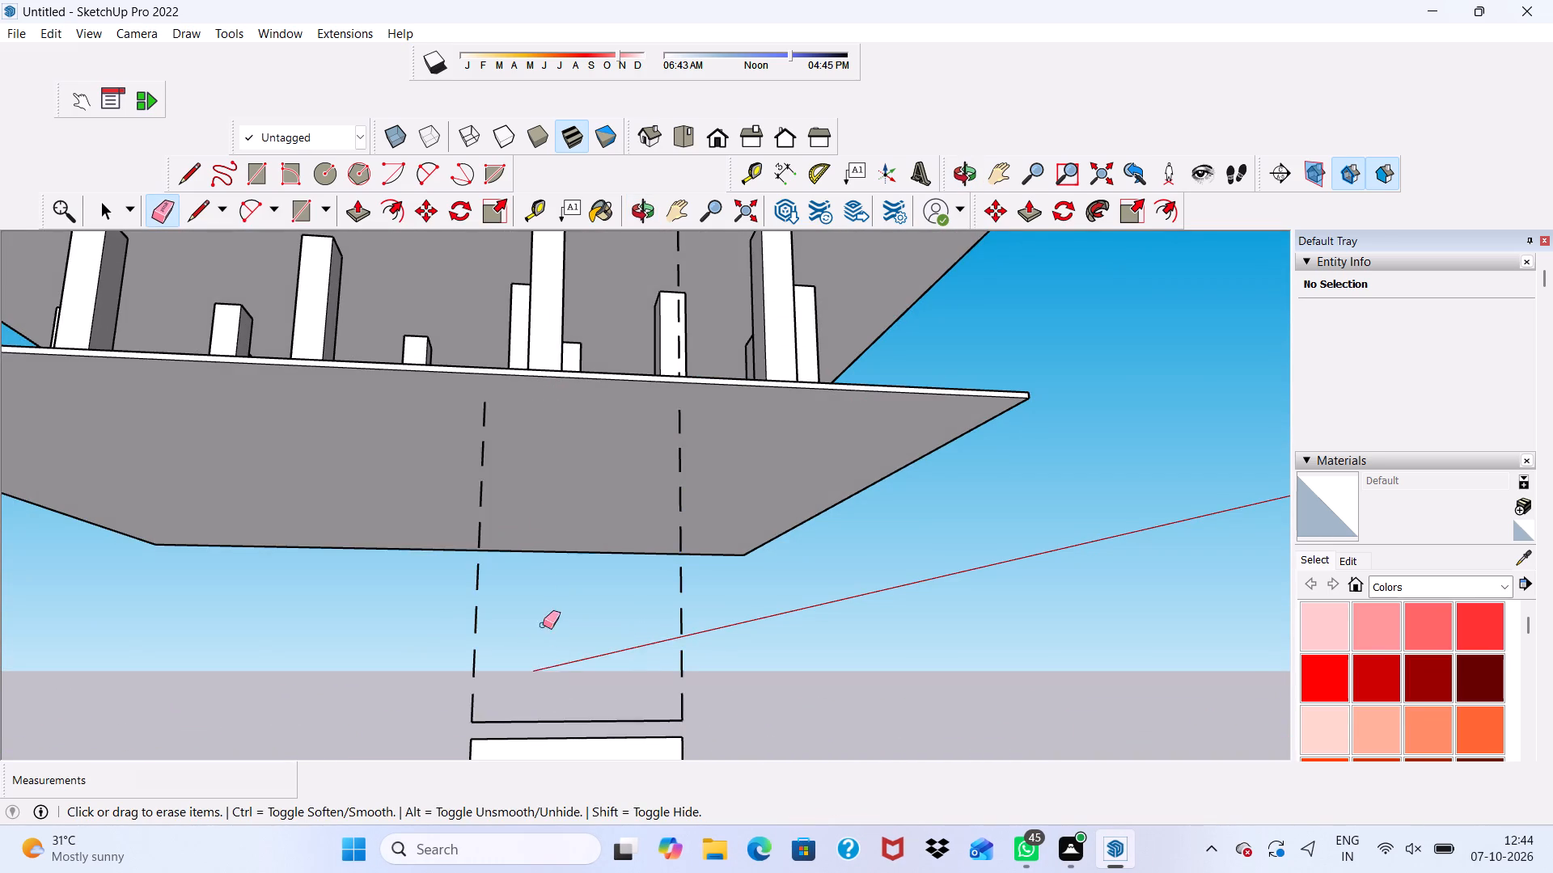
Erase the horizontal edges of the lowest surplus strip copies hanging far below the base slab.
{"action": "scroll", "coordinate": [537, 517], "scroll_direction": "down", "scroll_amount": 5}
{"action": "scroll", "coordinate": [587, 681], "scroll_direction": "up", "scroll_amount": 2}
{"action": "scroll", "coordinate": [589, 682], "scroll_direction": "down", "scroll_amount": 6}
{"action": "left_click_drag", "start_coordinate": [564, 622], "coordinate": [566, 696]}
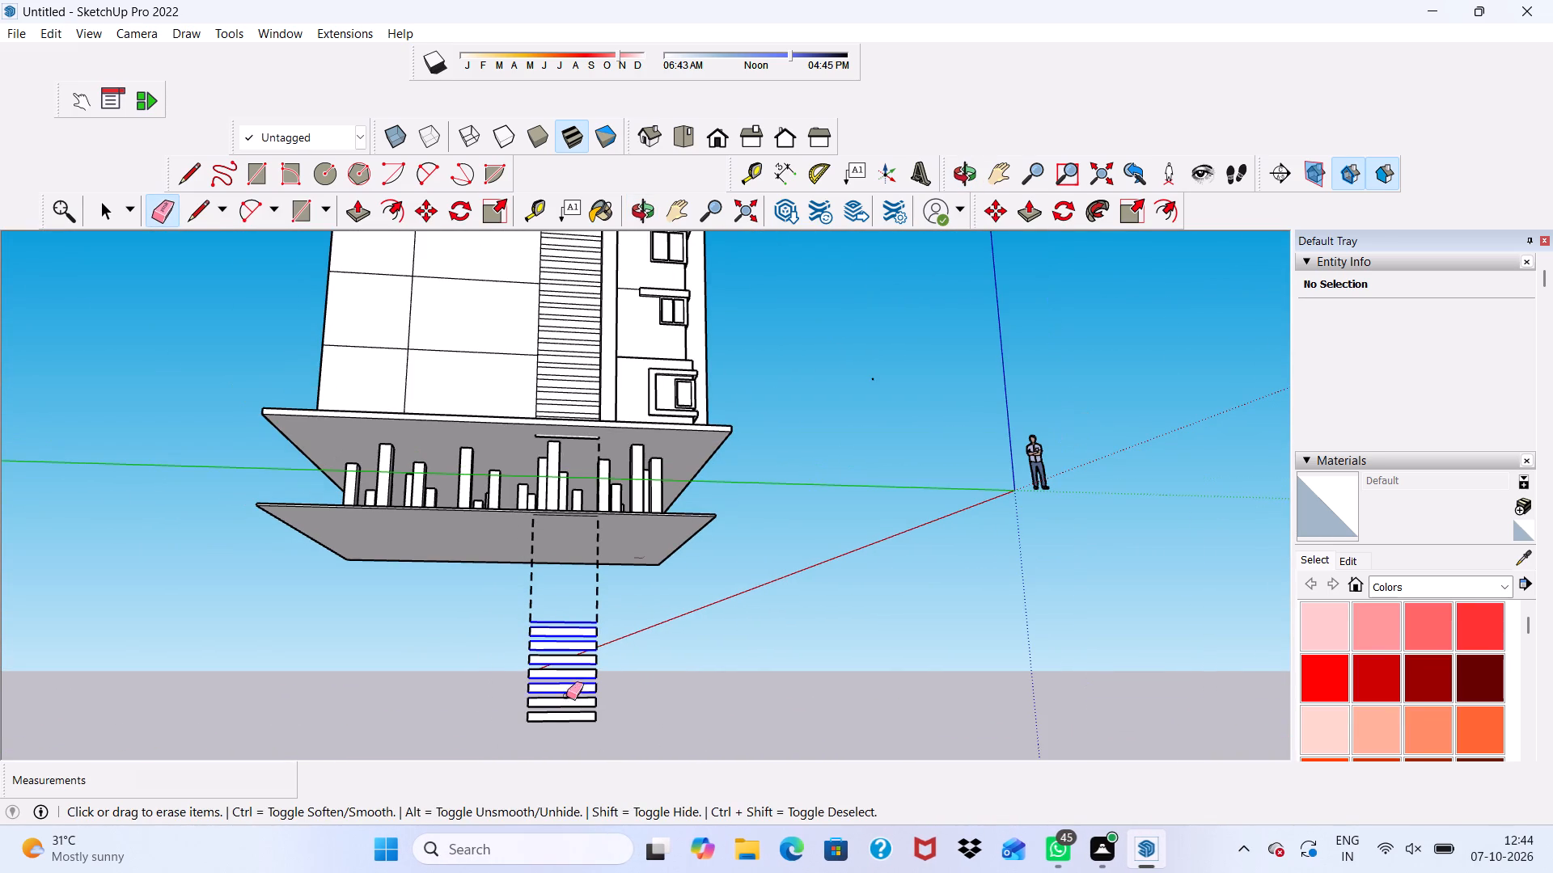
{"action": "left_click_drag", "start_coordinate": [566, 696], "coordinate": [569, 717]}
{"action": "left_click_drag", "start_coordinate": [573, 643], "coordinate": [576, 684]}
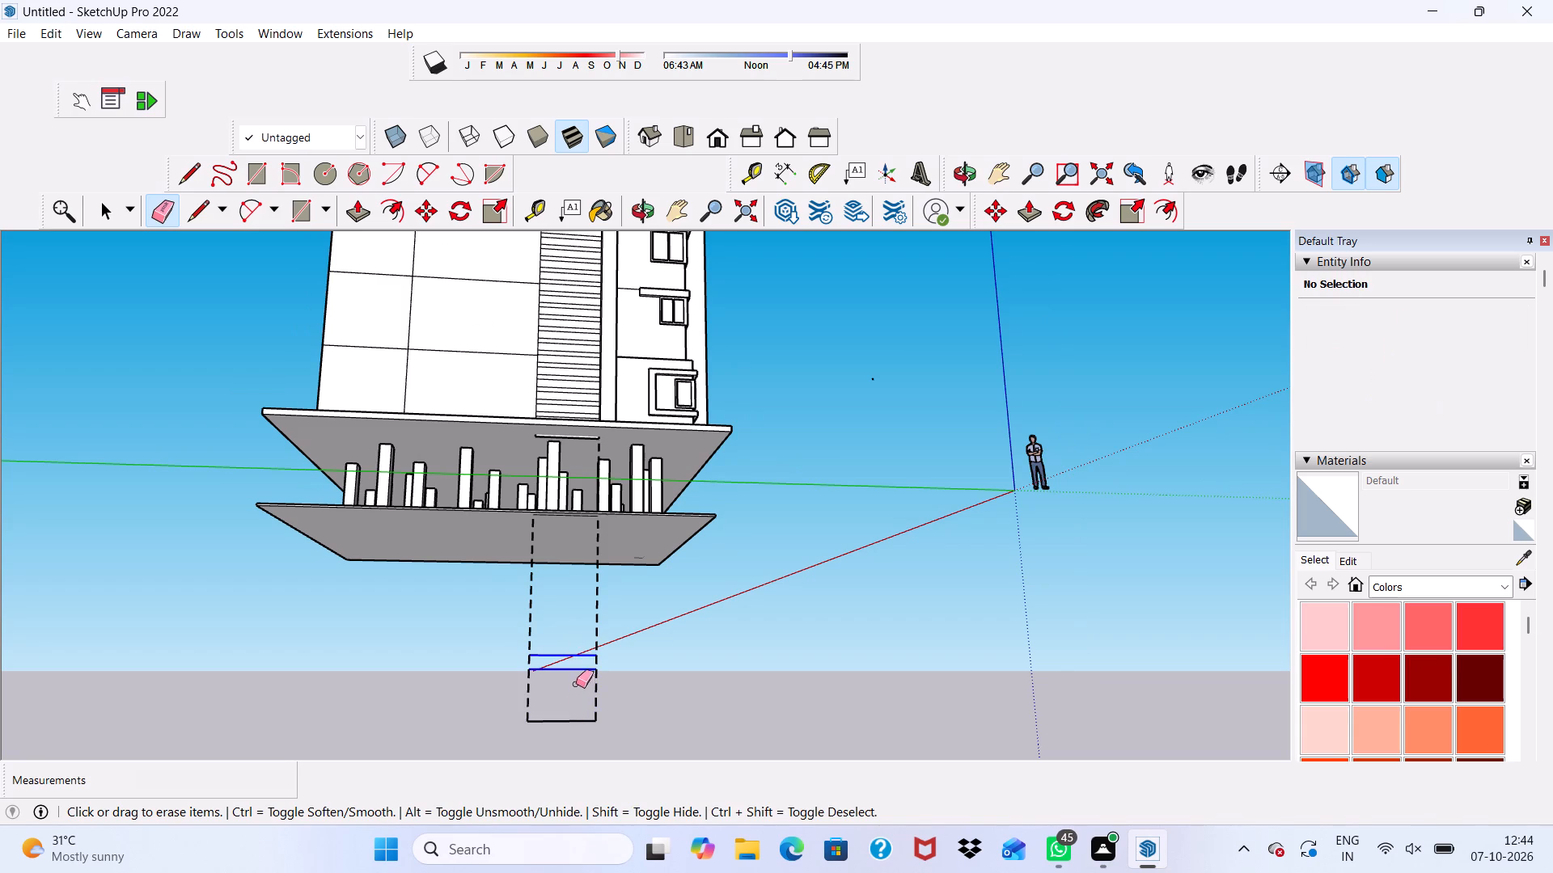
{"action": "left_click_drag", "start_coordinate": [576, 684], "coordinate": [579, 719]}
{"action": "scroll", "coordinate": [570, 595], "scroll_direction": "up", "scroll_amount": 2}
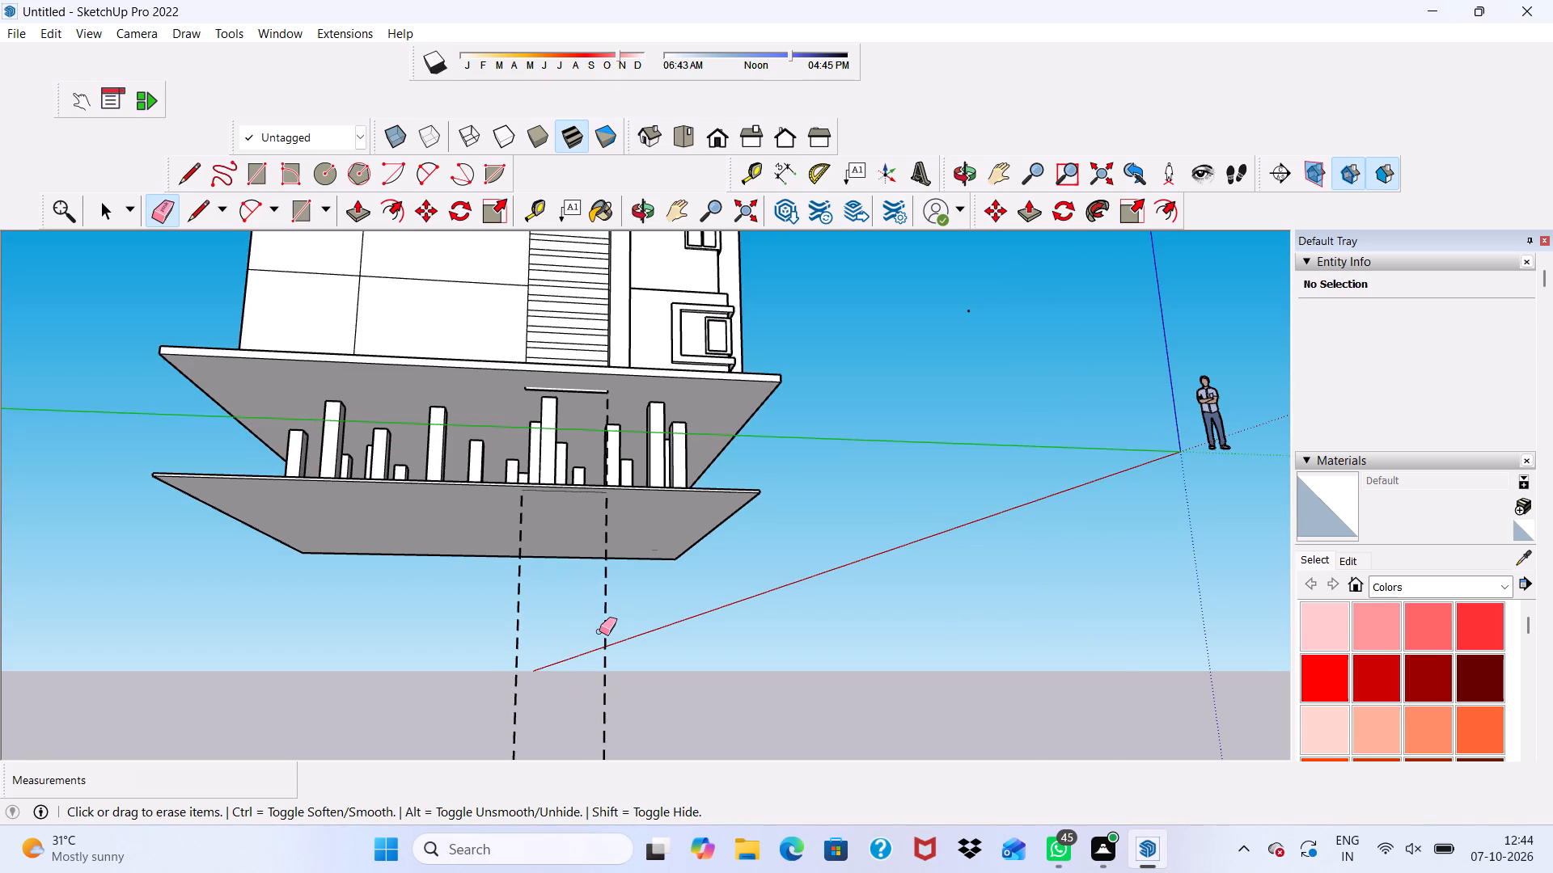
{"action": "scroll", "coordinate": [599, 631], "scroll_direction": "down", "scroll_amount": 4}
{"action": "left_click", "coordinate": [590, 713]}
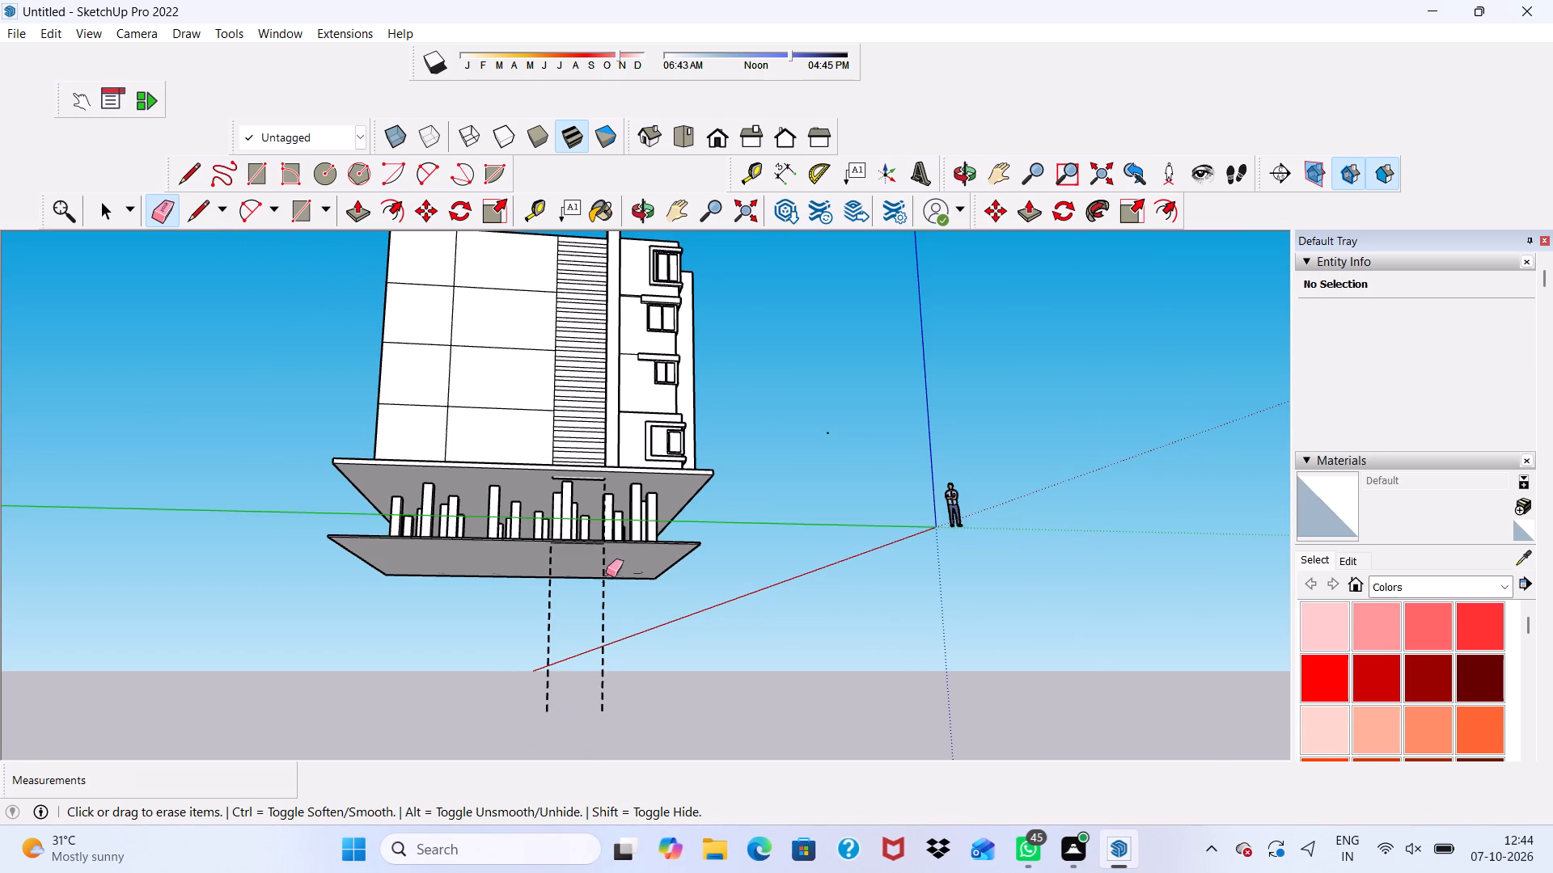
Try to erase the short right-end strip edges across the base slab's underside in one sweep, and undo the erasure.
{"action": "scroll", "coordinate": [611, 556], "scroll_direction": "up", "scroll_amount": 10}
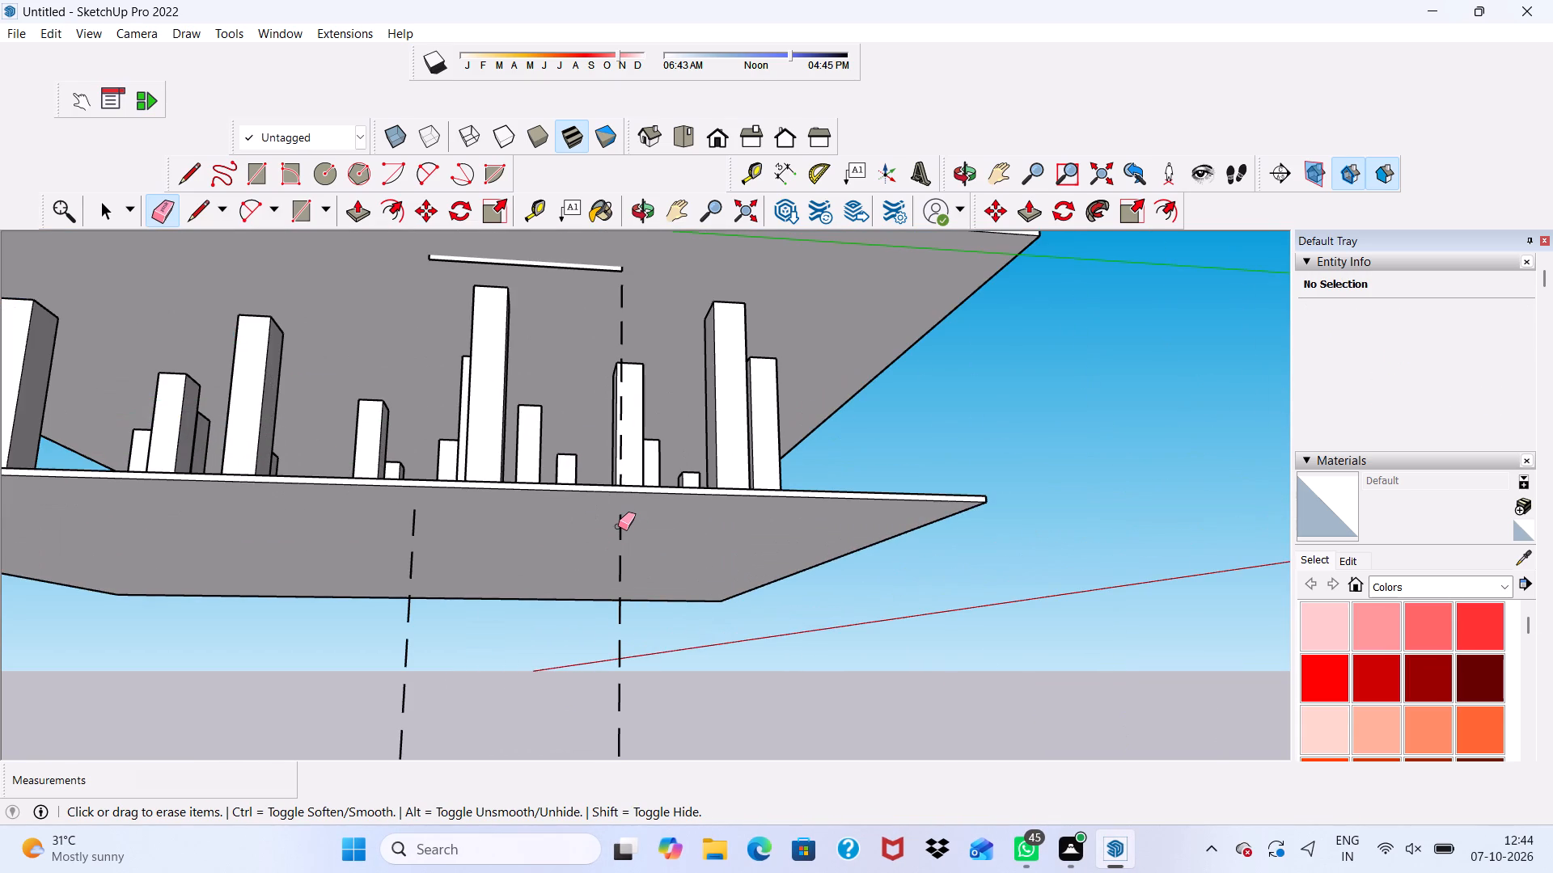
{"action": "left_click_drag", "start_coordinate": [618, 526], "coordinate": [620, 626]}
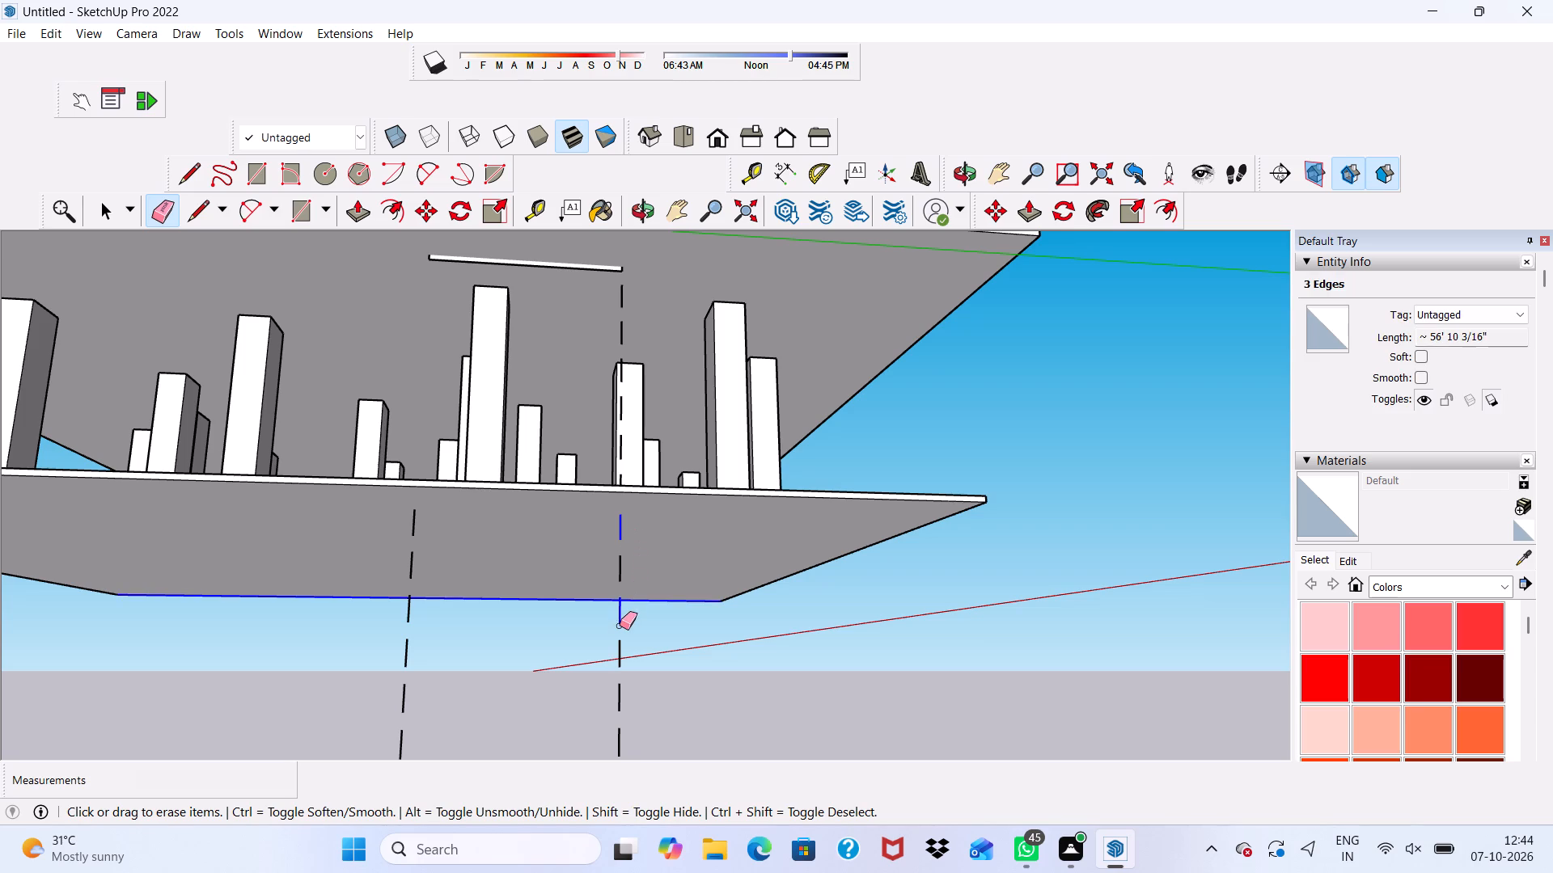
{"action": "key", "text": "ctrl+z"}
Erase the short vertical edges left at the strips' right ends in front of the base slab's underside.
{"action": "scroll", "coordinate": [624, 508], "scroll_direction": "up", "scroll_amount": 1}
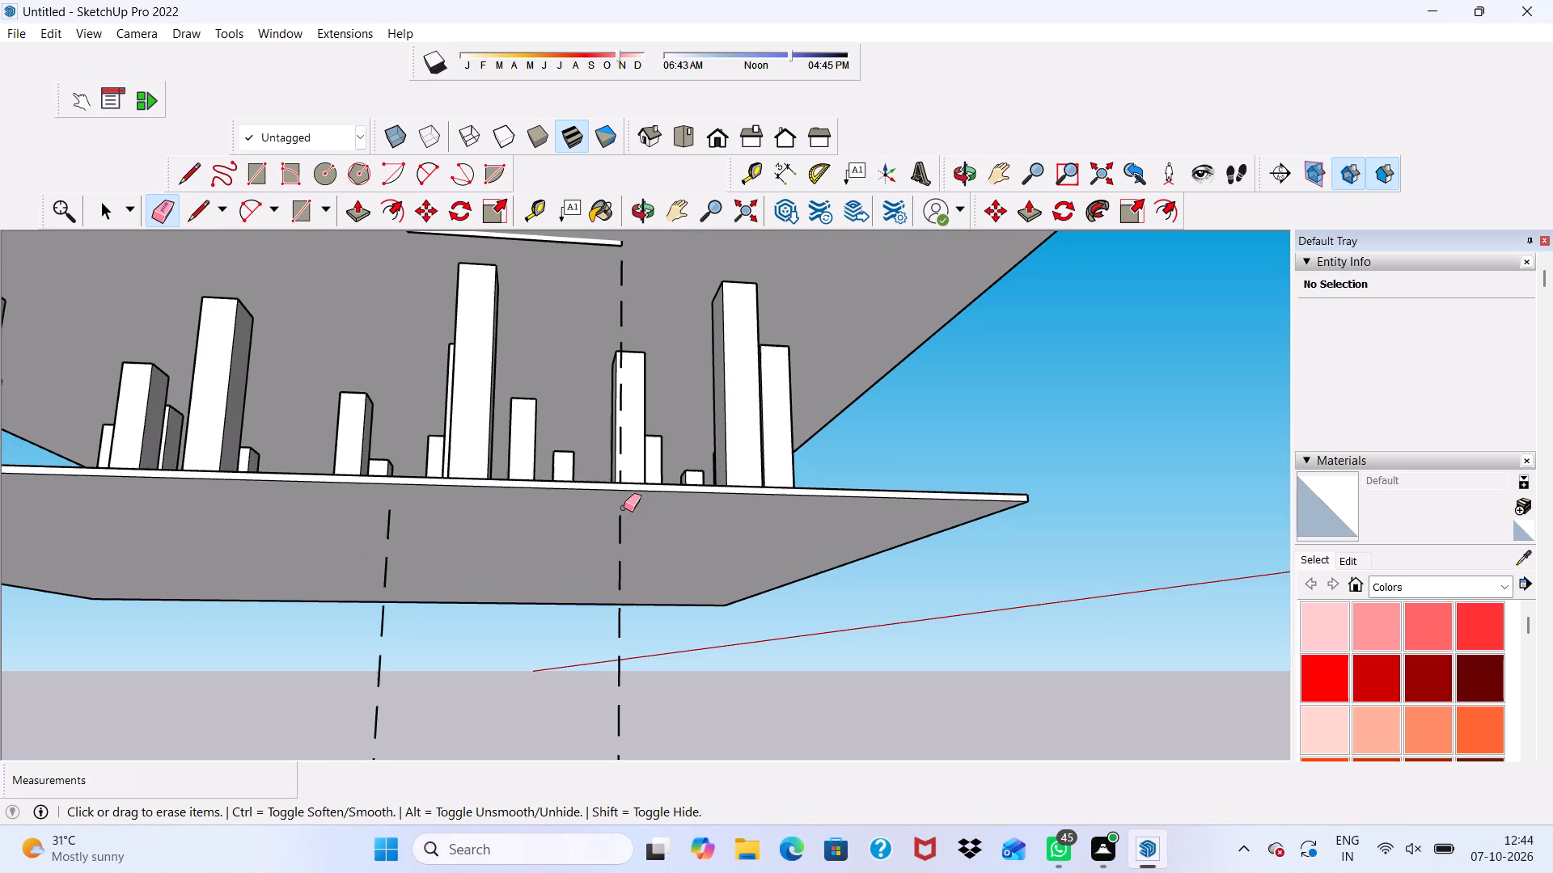
{"action": "left_click_drag", "start_coordinate": [621, 526], "coordinate": [615, 545]}
{"action": "left_click", "coordinate": [624, 574]}
{"action": "left_click_drag", "start_coordinate": [624, 572], "coordinate": [611, 572]}
{"action": "left_click", "coordinate": [620, 620]}
Erase the run of short vertical edges left at the strips' right ends below the base slab.
{"action": "scroll", "coordinate": [617, 596], "scroll_direction": "down", "scroll_amount": 8}
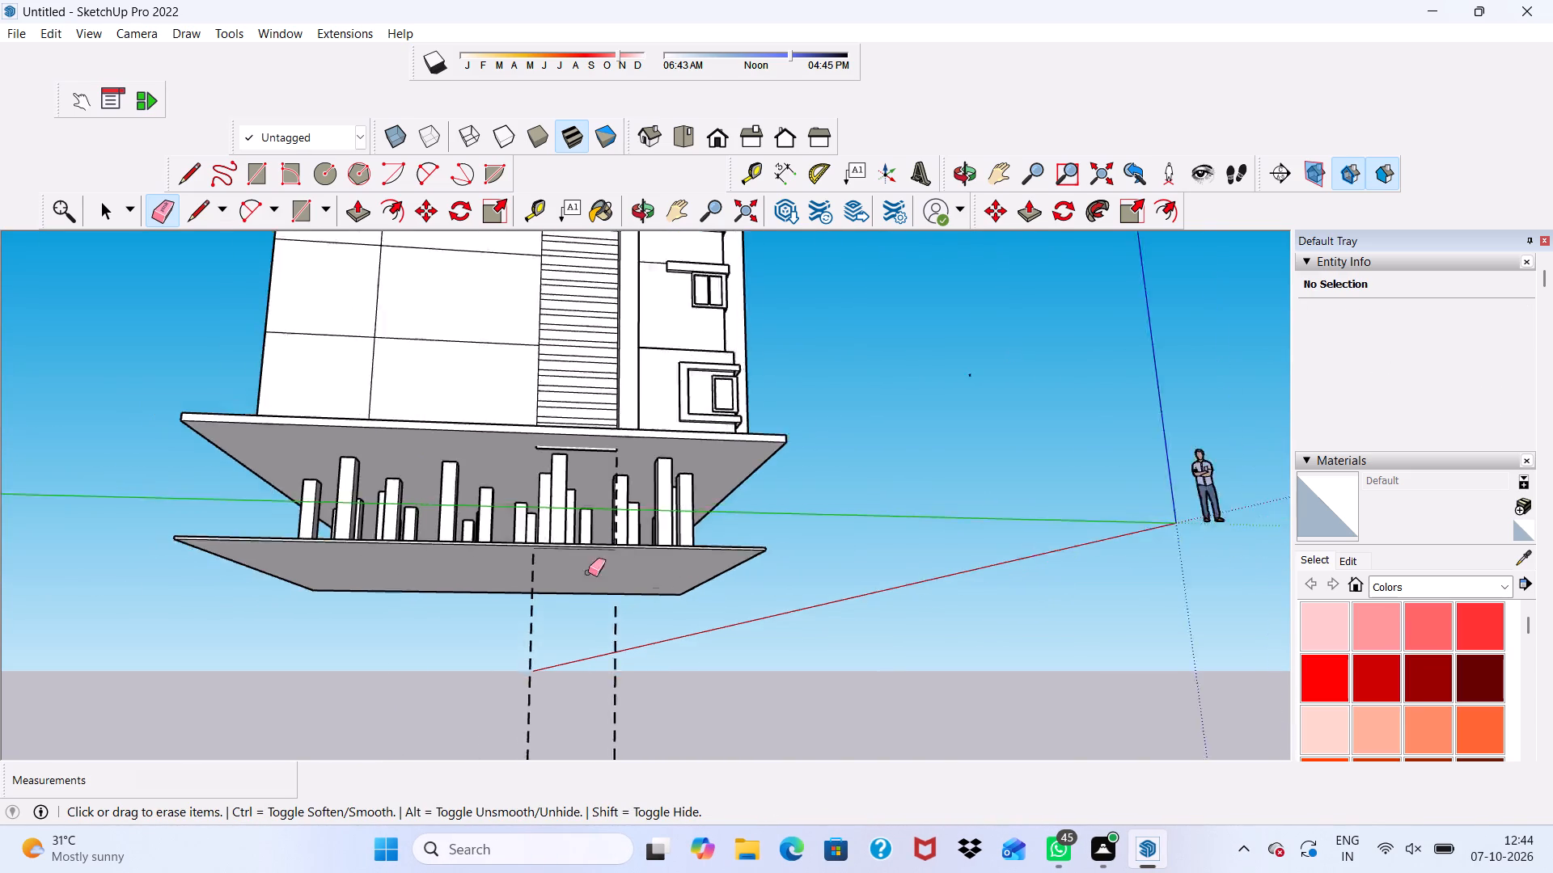
{"action": "scroll", "coordinate": [588, 572], "scroll_direction": "down", "scroll_amount": 7}
{"action": "scroll", "coordinate": [594, 604], "scroll_direction": "up", "scroll_amount": 9}
{"action": "scroll", "coordinate": [596, 607], "scroll_direction": "down", "scroll_amount": 4}
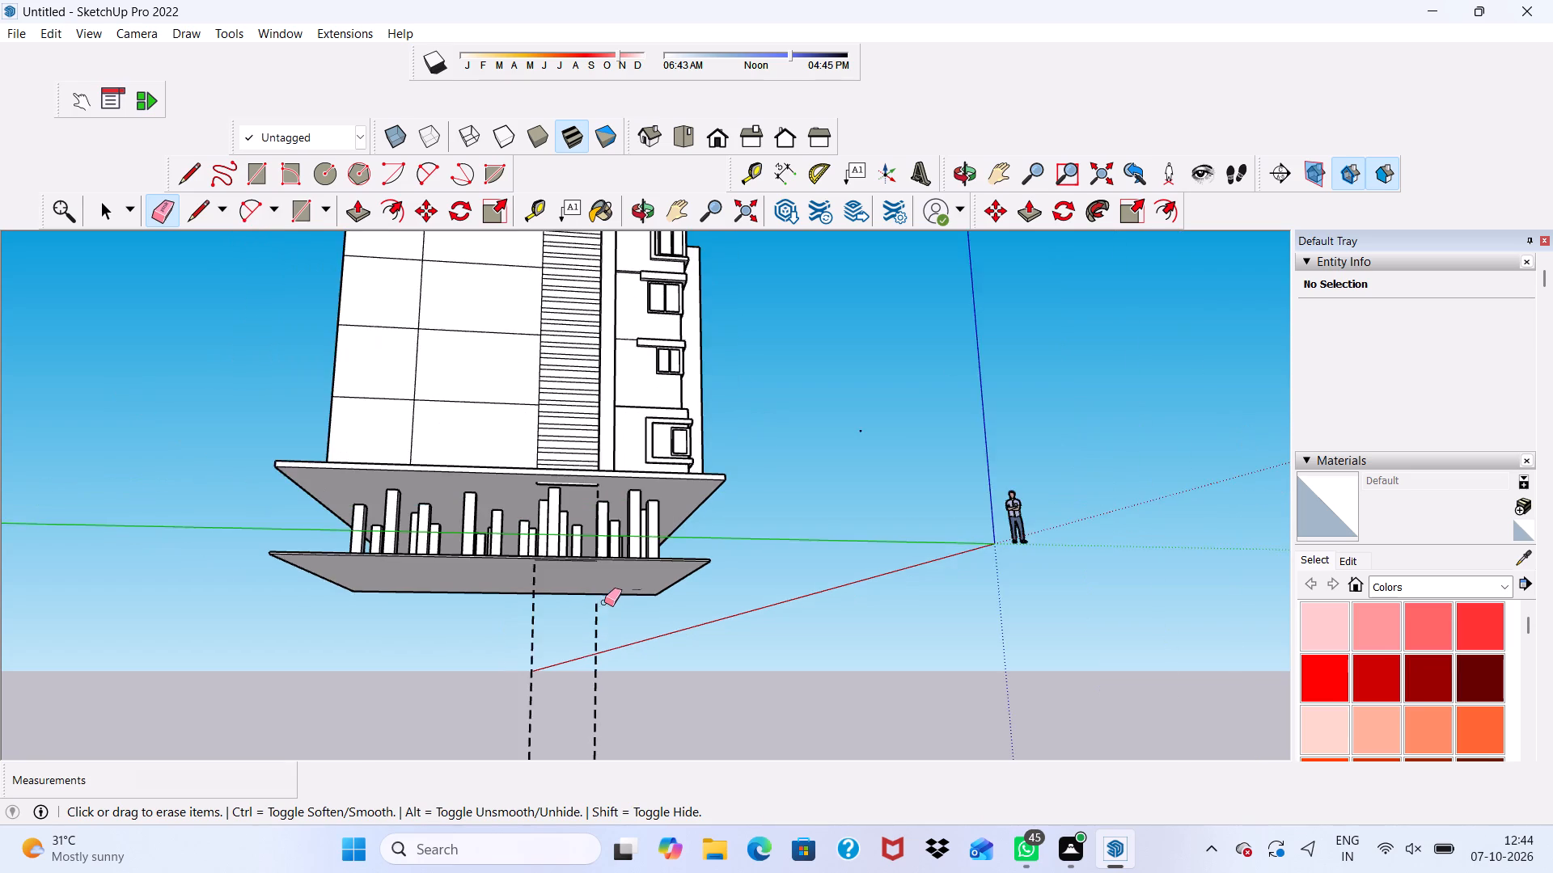
{"action": "scroll", "coordinate": [604, 602], "scroll_direction": "down", "scroll_amount": 1}
{"action": "middle_click_drag", "start_coordinate": [599, 605], "coordinate": [584, 597]}
{"action": "scroll", "coordinate": [592, 583], "scroll_direction": "up", "scroll_amount": 4}
{"action": "scroll", "coordinate": [595, 601], "scroll_direction": "down", "scroll_amount": 4}
{"action": "scroll", "coordinate": [596, 614], "scroll_direction": "up", "scroll_amount": 1}
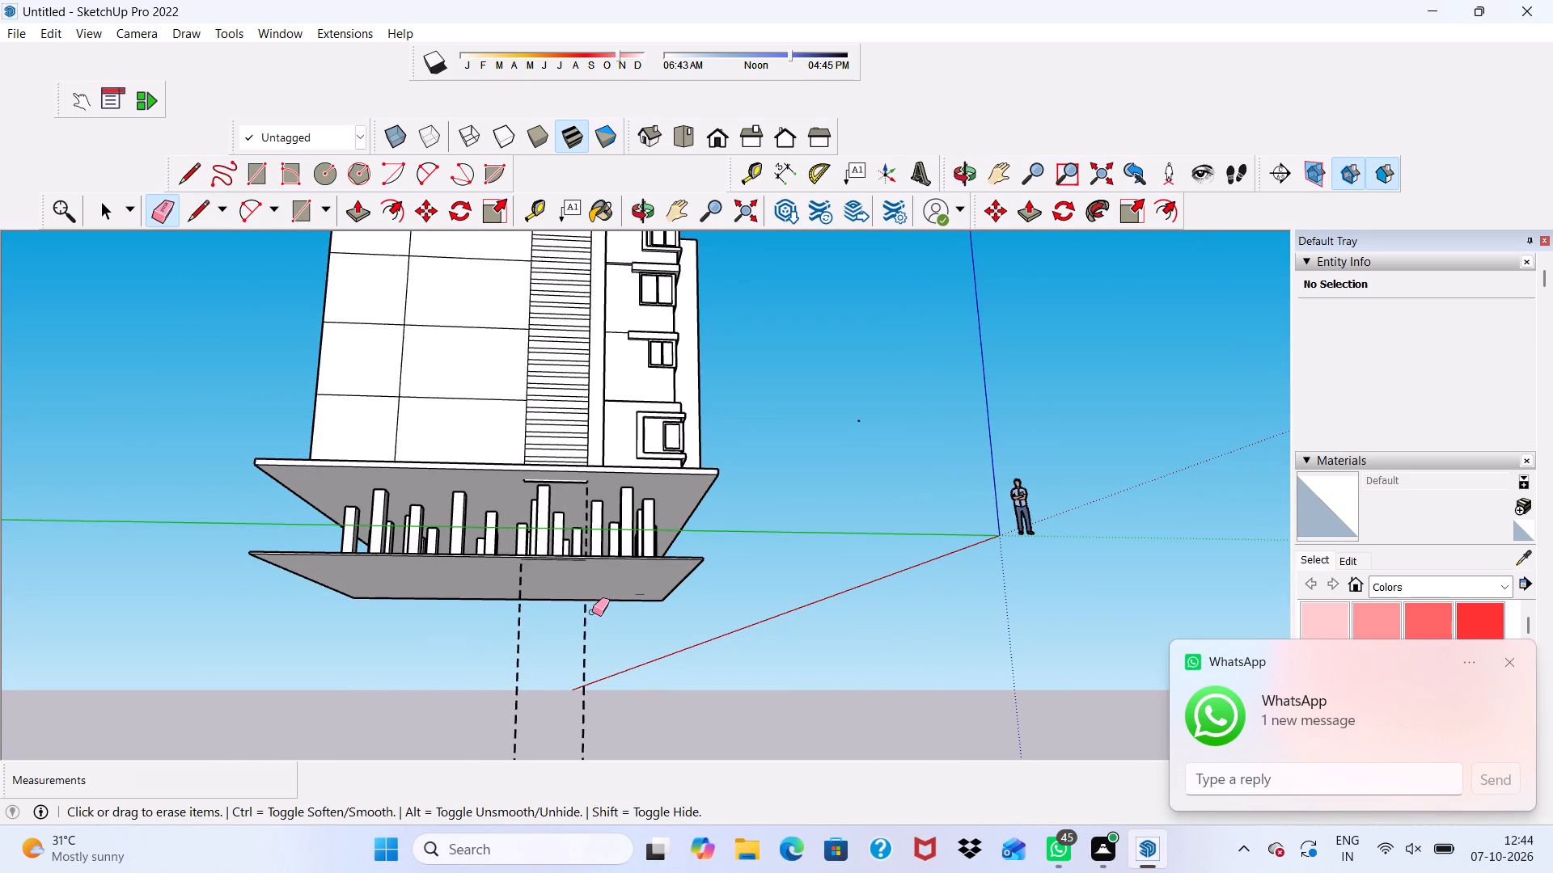
{"action": "scroll", "coordinate": [0, 872], "scroll_direction": "up", "scroll_amount": 1}
{"action": "left_click_drag", "start_coordinate": [585, 610], "coordinate": [585, 626]}
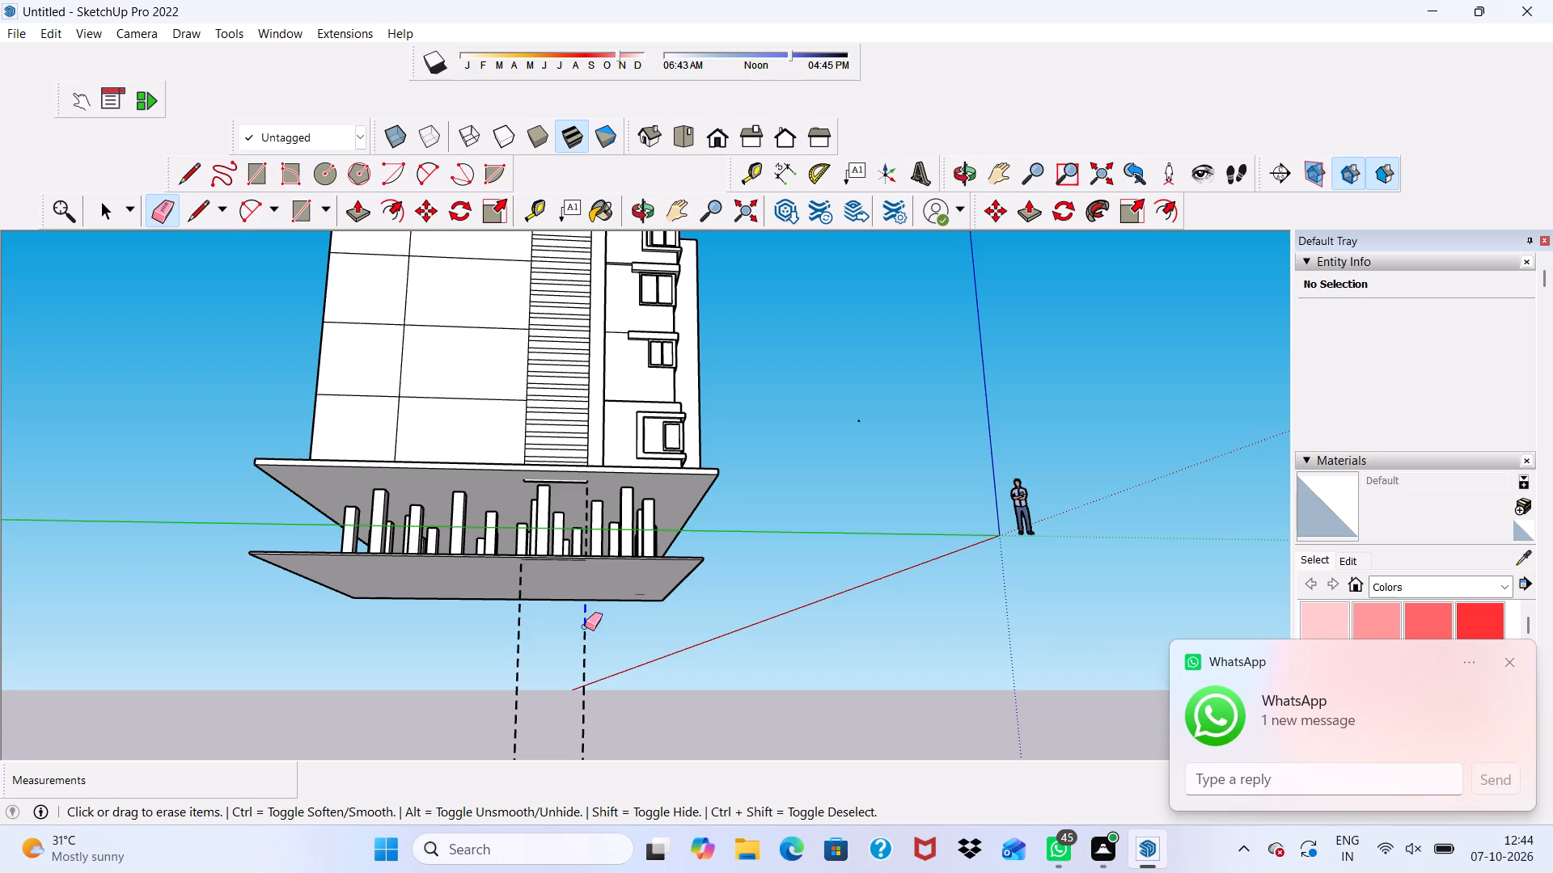
{"action": "left_click_drag", "start_coordinate": [585, 626], "coordinate": [584, 732]}
{"action": "left_click_drag", "start_coordinate": [587, 681], "coordinate": [585, 690]}
{"action": "left_click_drag", "start_coordinate": [585, 685], "coordinate": [590, 652]}
{"action": "double_click", "coordinate": [590, 649]}
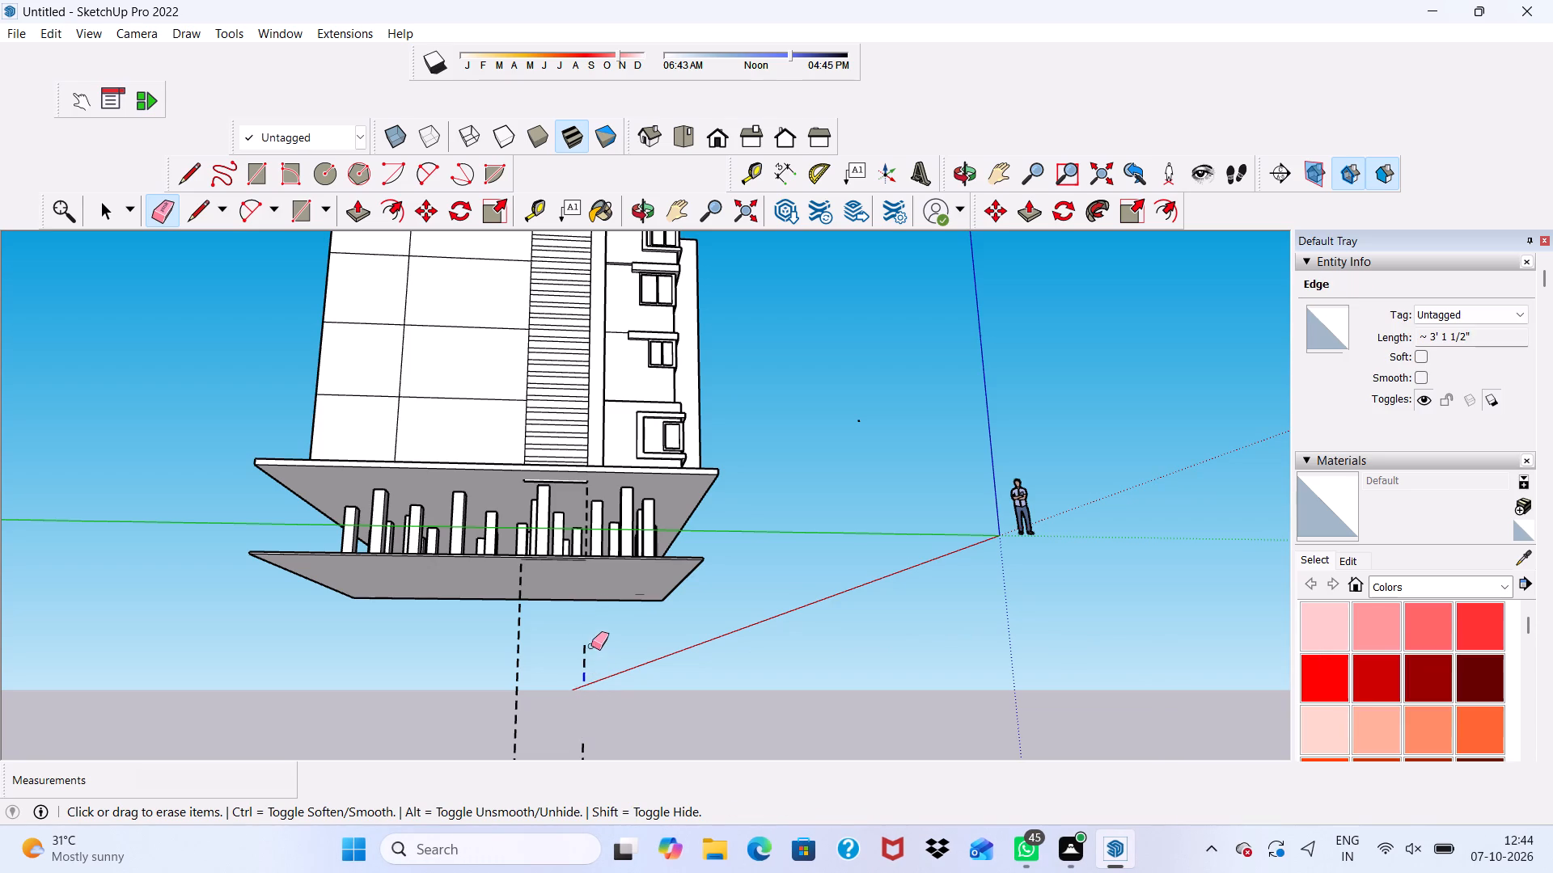
{"action": "left_click_drag", "start_coordinate": [588, 643], "coordinate": [585, 666]}
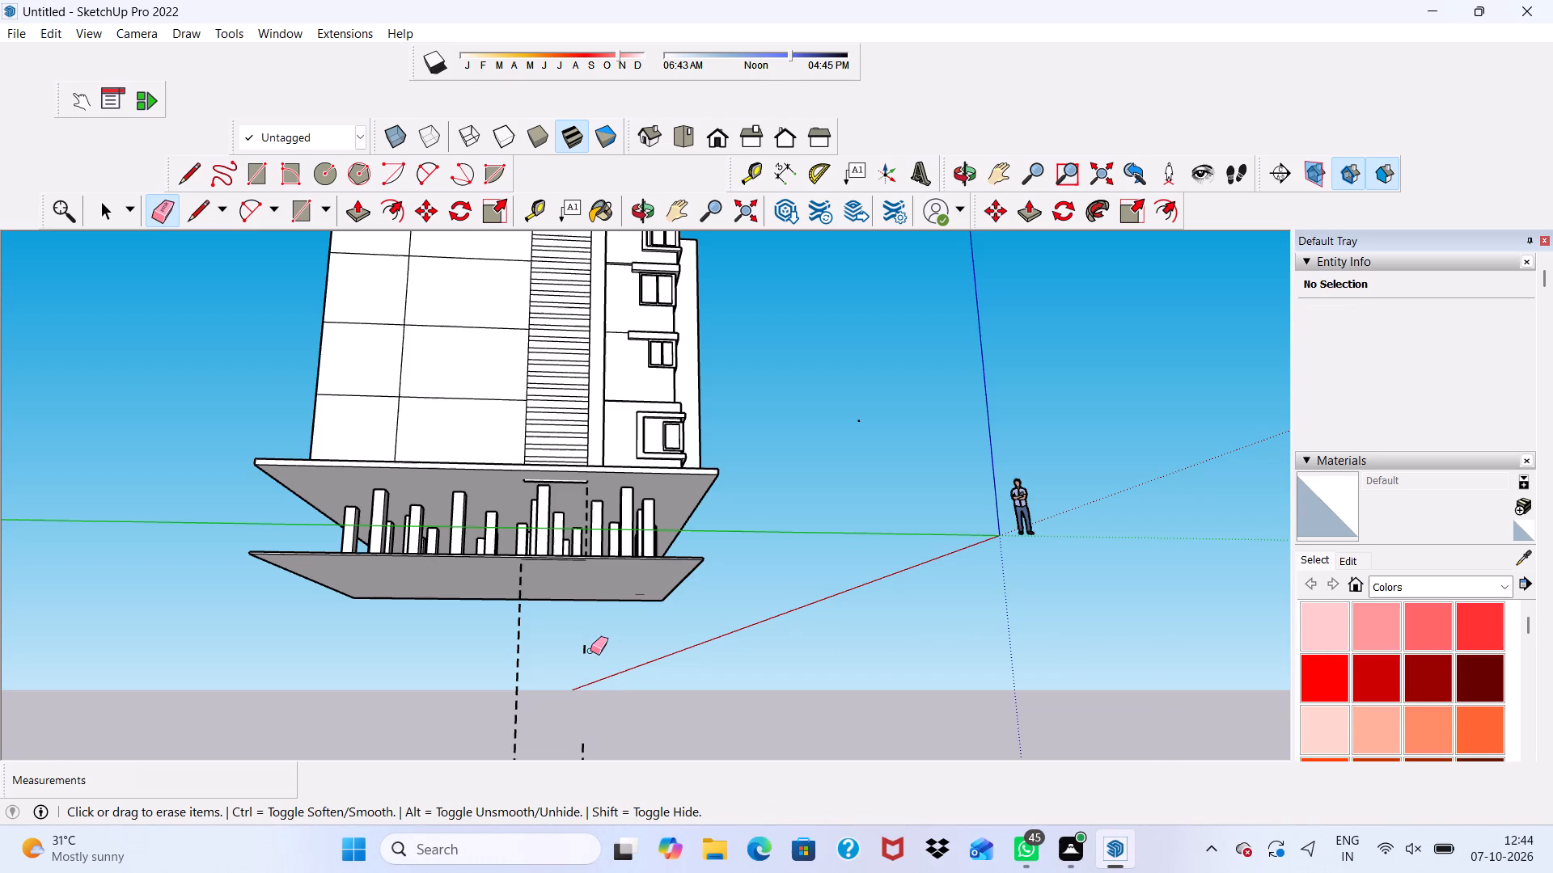
{"action": "left_click_drag", "start_coordinate": [590, 651], "coordinate": [583, 650]}
Erase the last stray right-end strip edges hanging below the base slab, viewed from underneath.
{"action": "scroll", "coordinate": [586, 640], "scroll_direction": "down", "scroll_amount": 3}
{"action": "middle_click_drag", "start_coordinate": [599, 631], "coordinate": [624, 571]}
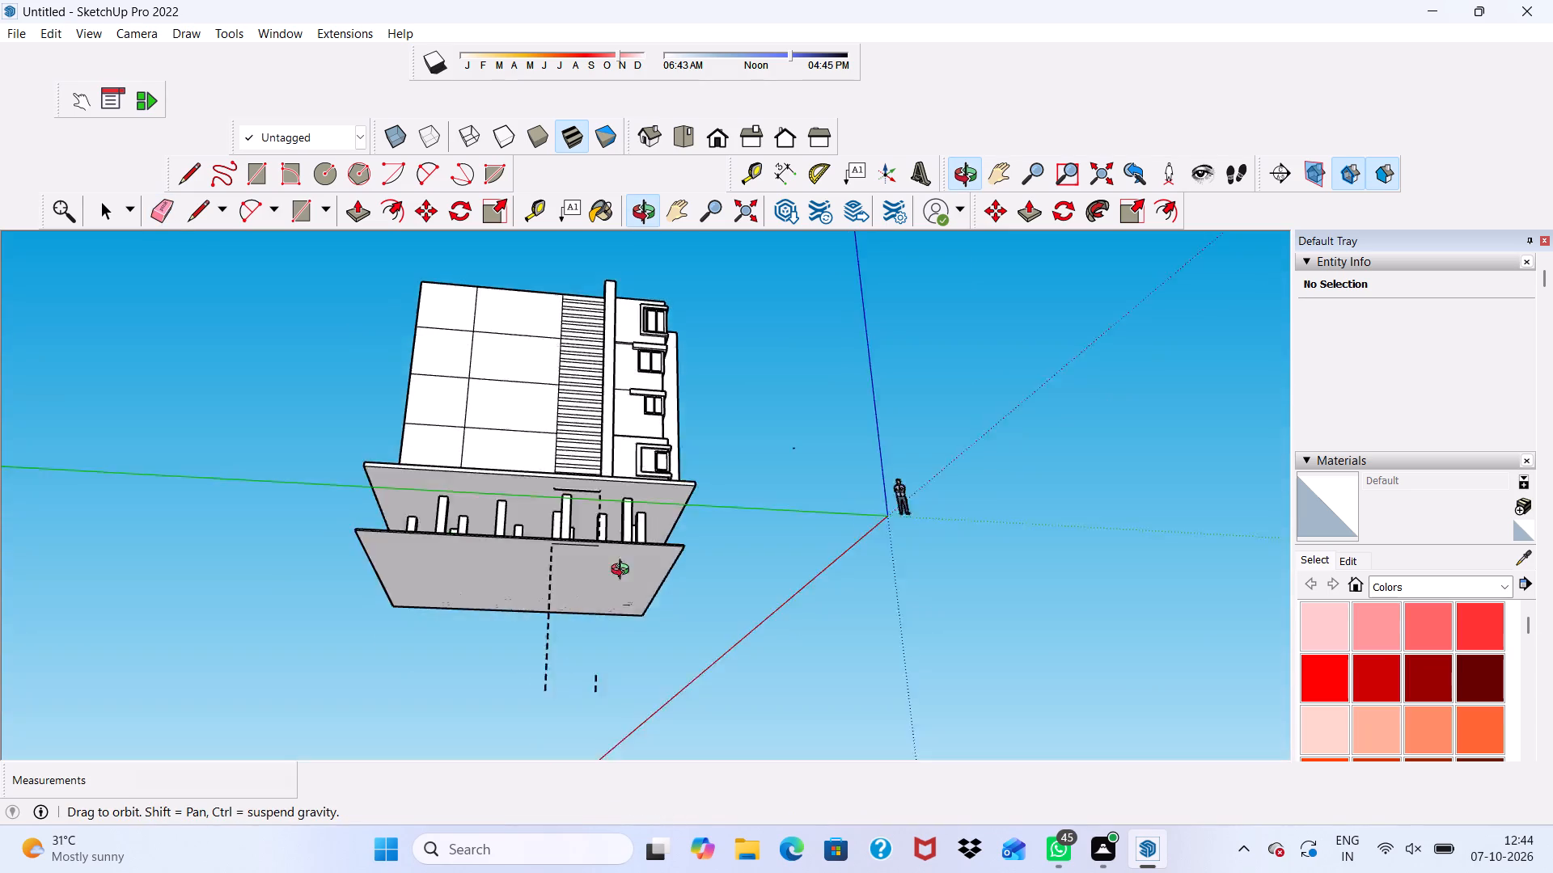
{"action": "middle_click_drag", "start_coordinate": [624, 571], "coordinate": [675, 487]}
{"action": "scroll", "coordinate": [628, 622], "scroll_direction": "up", "scroll_amount": 8}
{"action": "scroll", "coordinate": [633, 550], "scroll_direction": "down", "scroll_amount": 1}
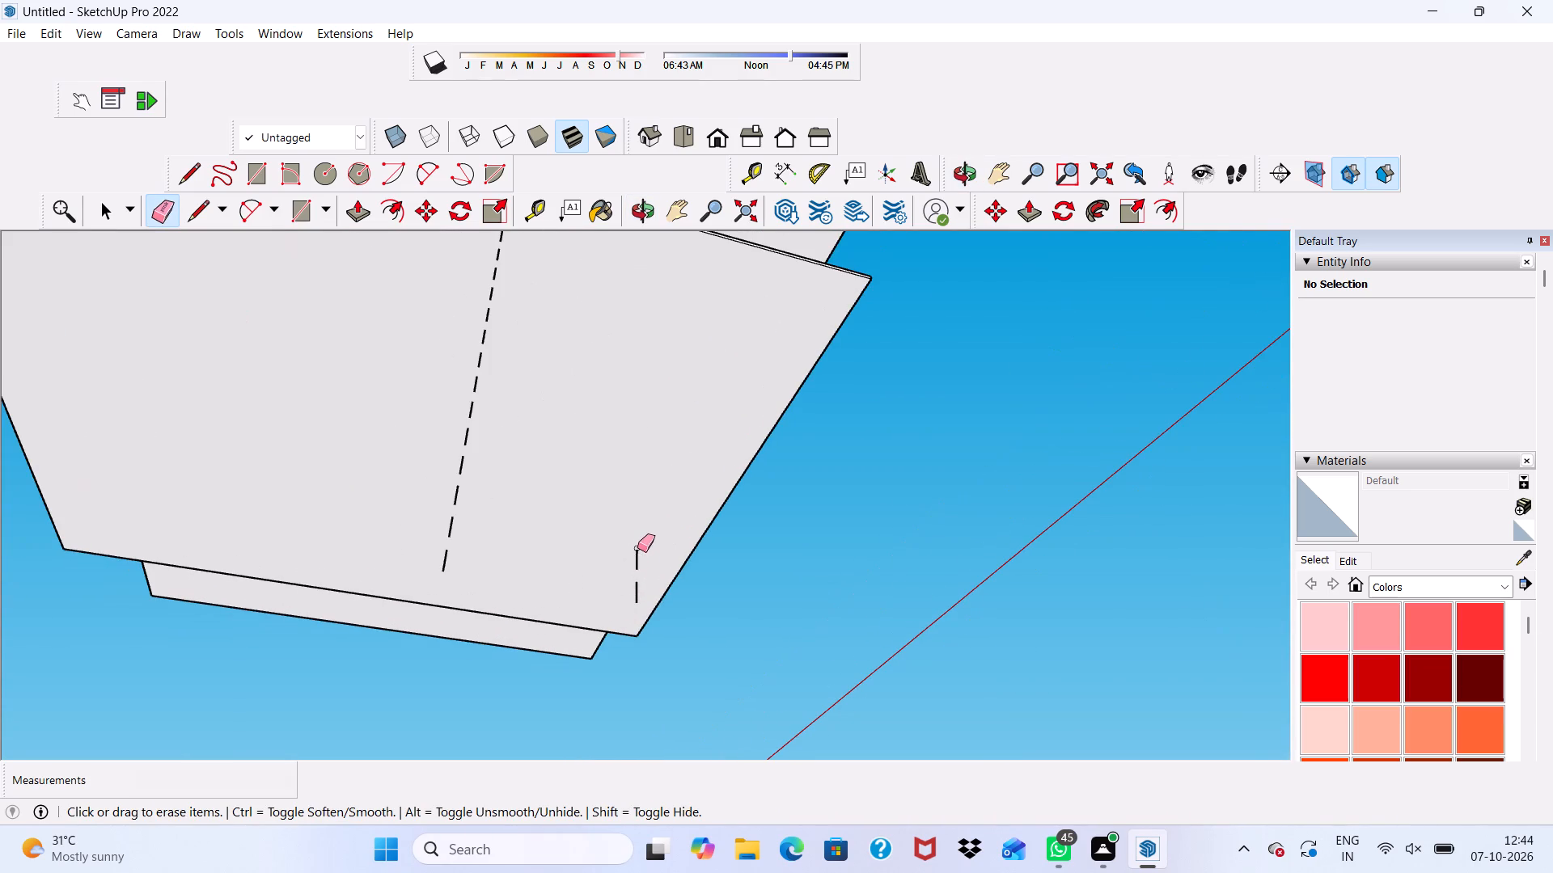
{"action": "left_click_drag", "start_coordinate": [640, 553], "coordinate": [637, 601]}
Erase the whole line of short vertical edges left at the strips' left ends below the base slab.
{"action": "left_click_drag", "start_coordinate": [502, 245], "coordinate": [467, 450]}
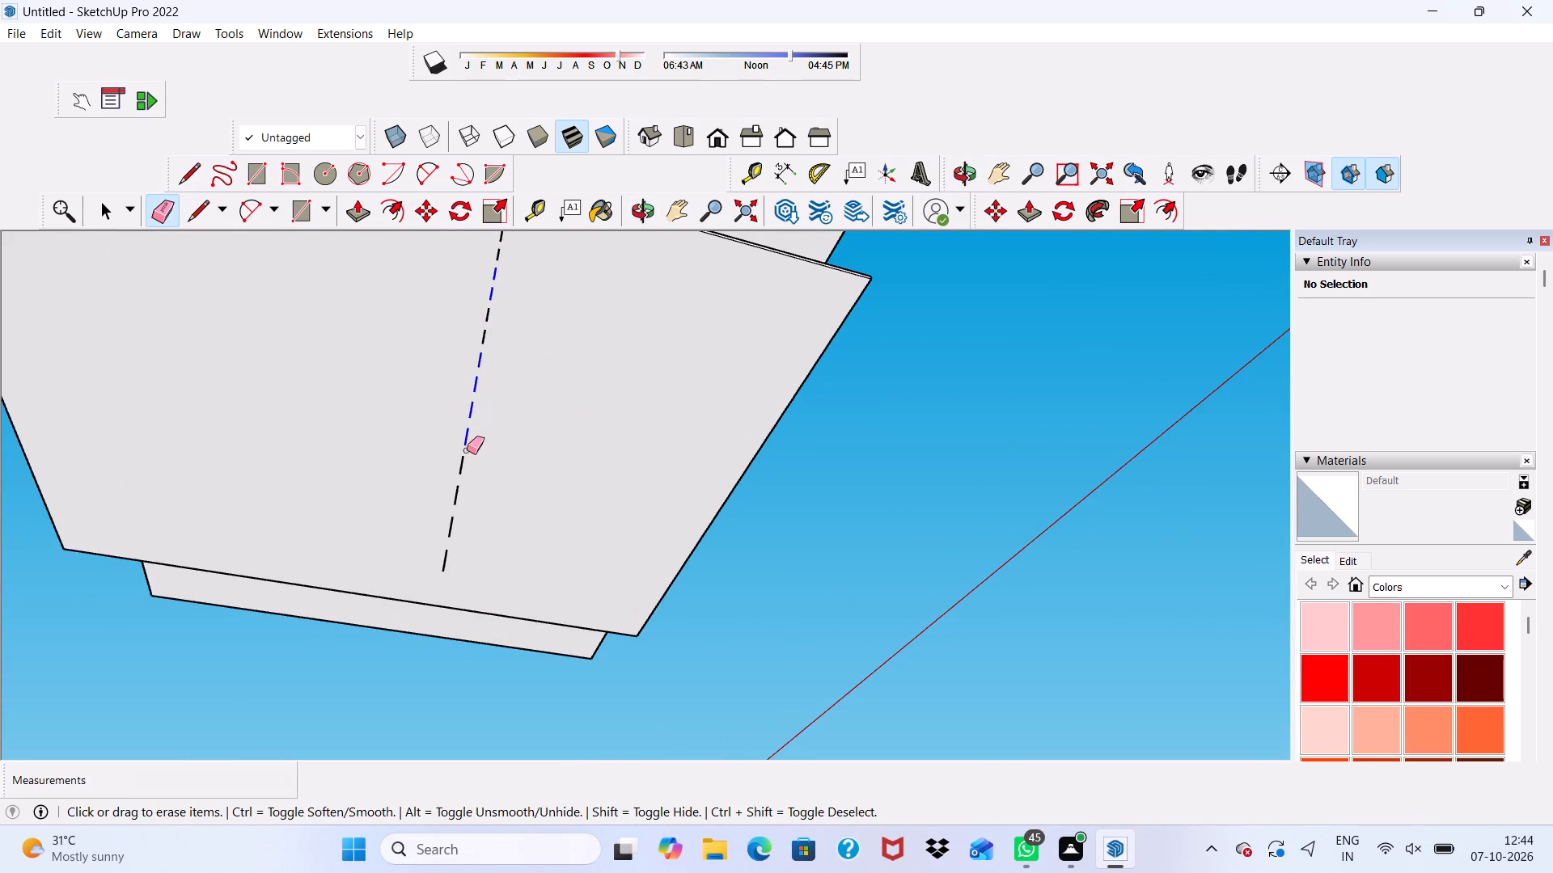
{"action": "left_click_drag", "start_coordinate": [467, 450], "coordinate": [444, 565]}
{"action": "scroll", "coordinate": [502, 361], "scroll_direction": "down", "scroll_amount": 8}
{"action": "scroll", "coordinate": [513, 297], "scroll_direction": "up", "scroll_amount": 9}
{"action": "scroll", "coordinate": [512, 281], "scroll_direction": "down", "scroll_amount": 1}
{"action": "left_click_drag", "start_coordinate": [496, 287], "coordinate": [480, 361]}
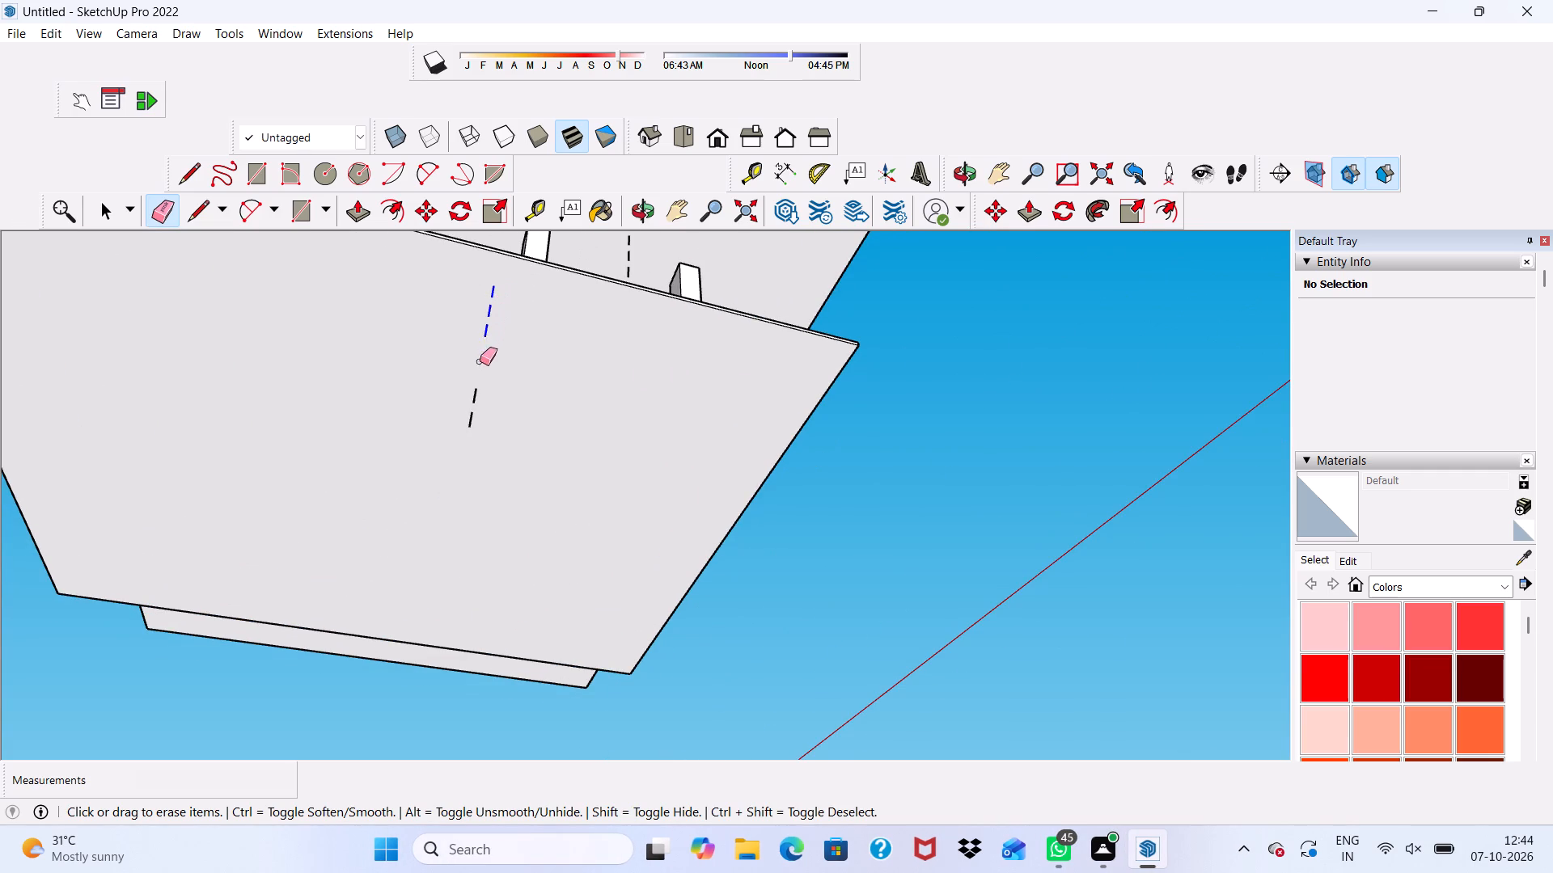
{"action": "left_click_drag", "start_coordinate": [480, 361], "coordinate": [468, 440]}
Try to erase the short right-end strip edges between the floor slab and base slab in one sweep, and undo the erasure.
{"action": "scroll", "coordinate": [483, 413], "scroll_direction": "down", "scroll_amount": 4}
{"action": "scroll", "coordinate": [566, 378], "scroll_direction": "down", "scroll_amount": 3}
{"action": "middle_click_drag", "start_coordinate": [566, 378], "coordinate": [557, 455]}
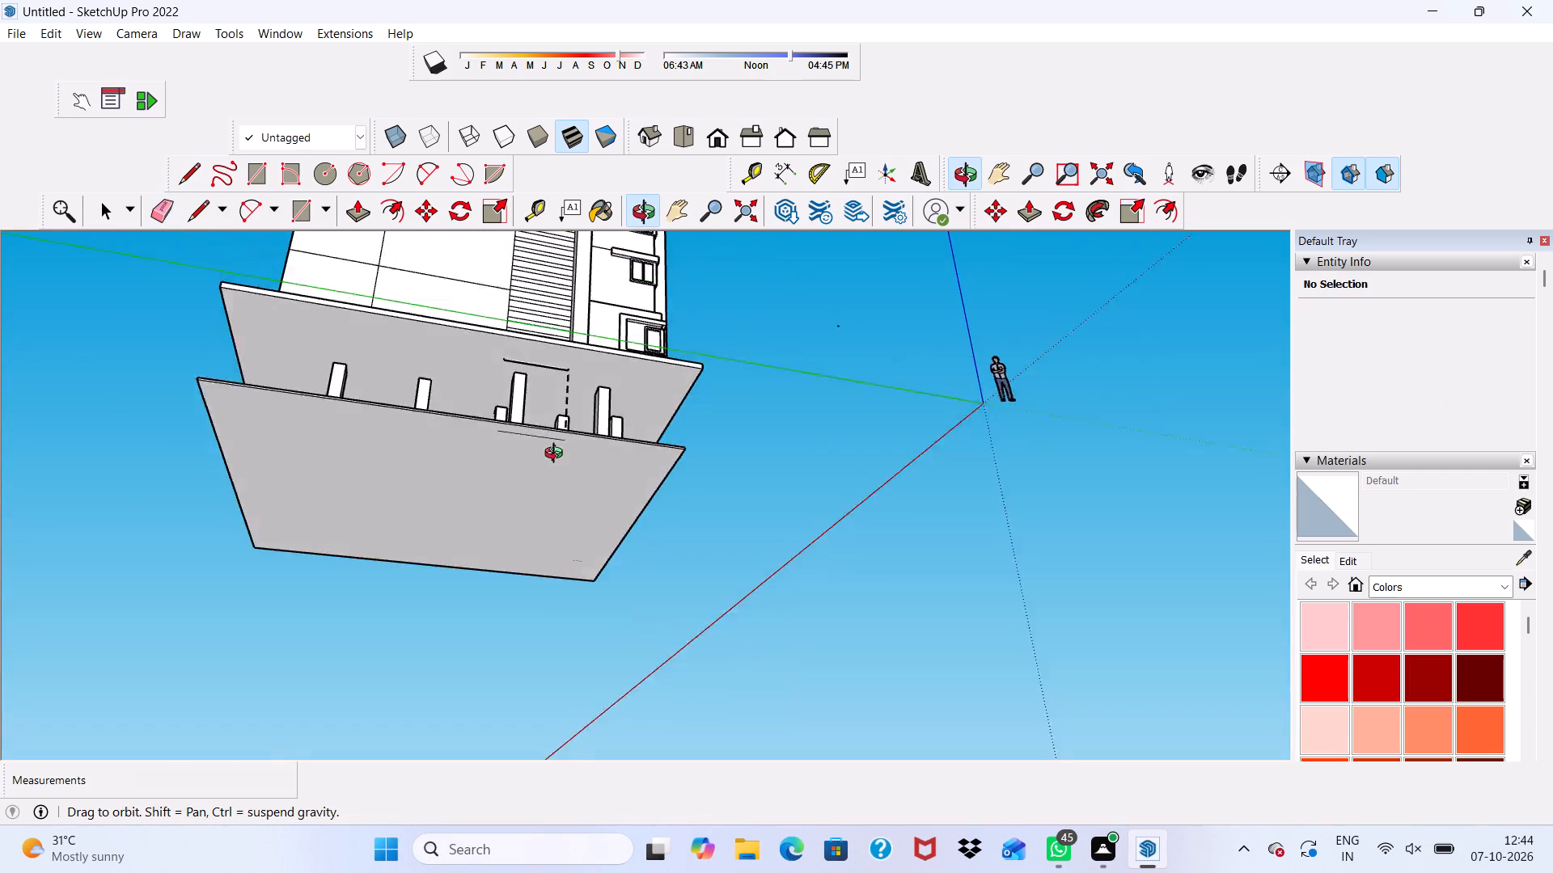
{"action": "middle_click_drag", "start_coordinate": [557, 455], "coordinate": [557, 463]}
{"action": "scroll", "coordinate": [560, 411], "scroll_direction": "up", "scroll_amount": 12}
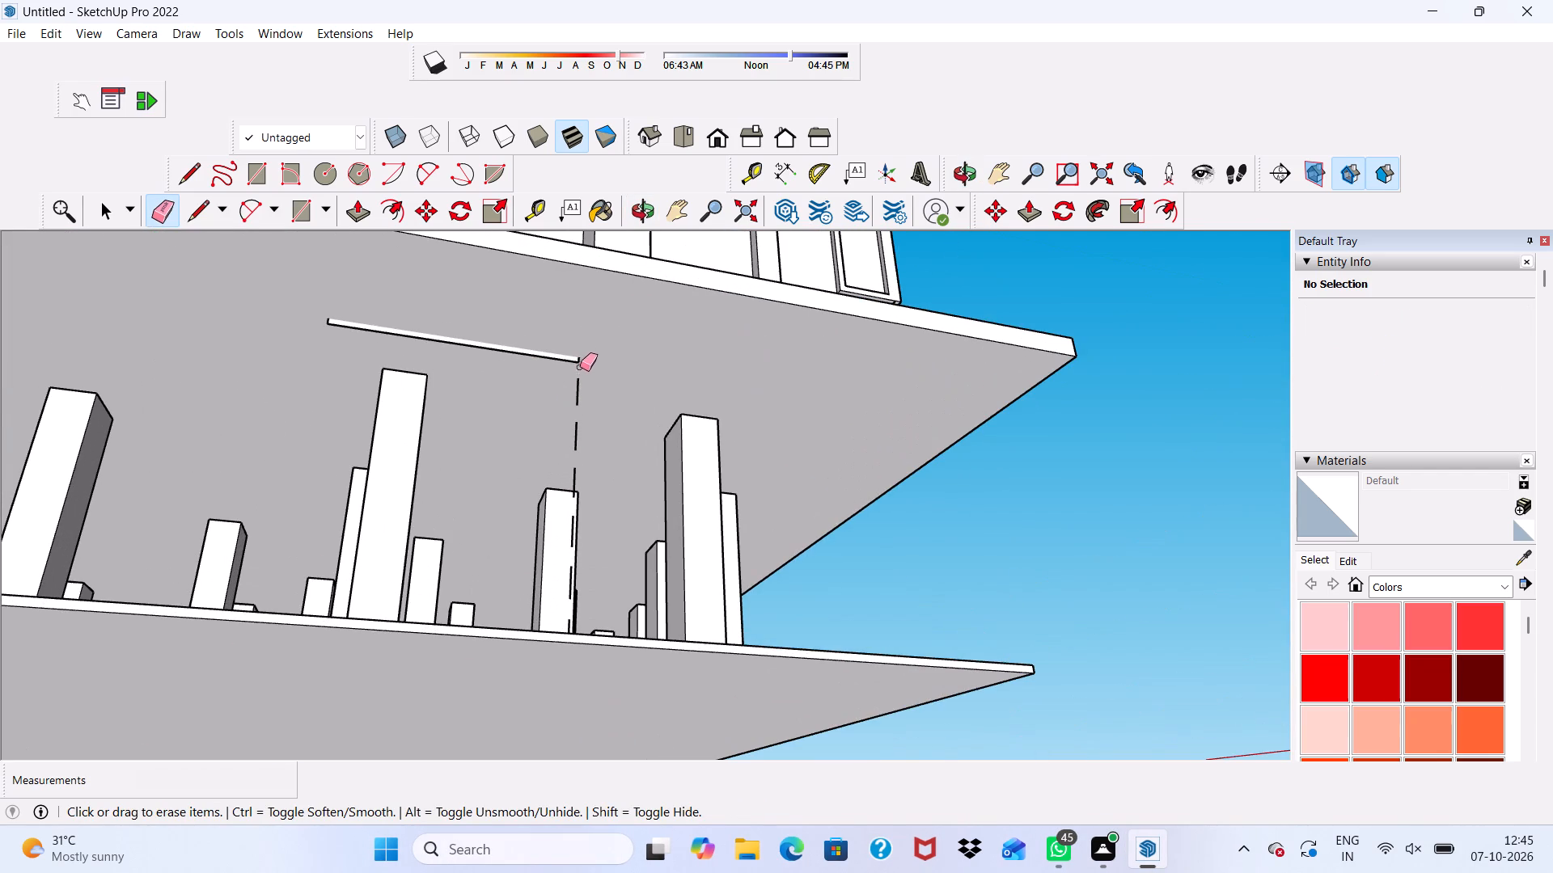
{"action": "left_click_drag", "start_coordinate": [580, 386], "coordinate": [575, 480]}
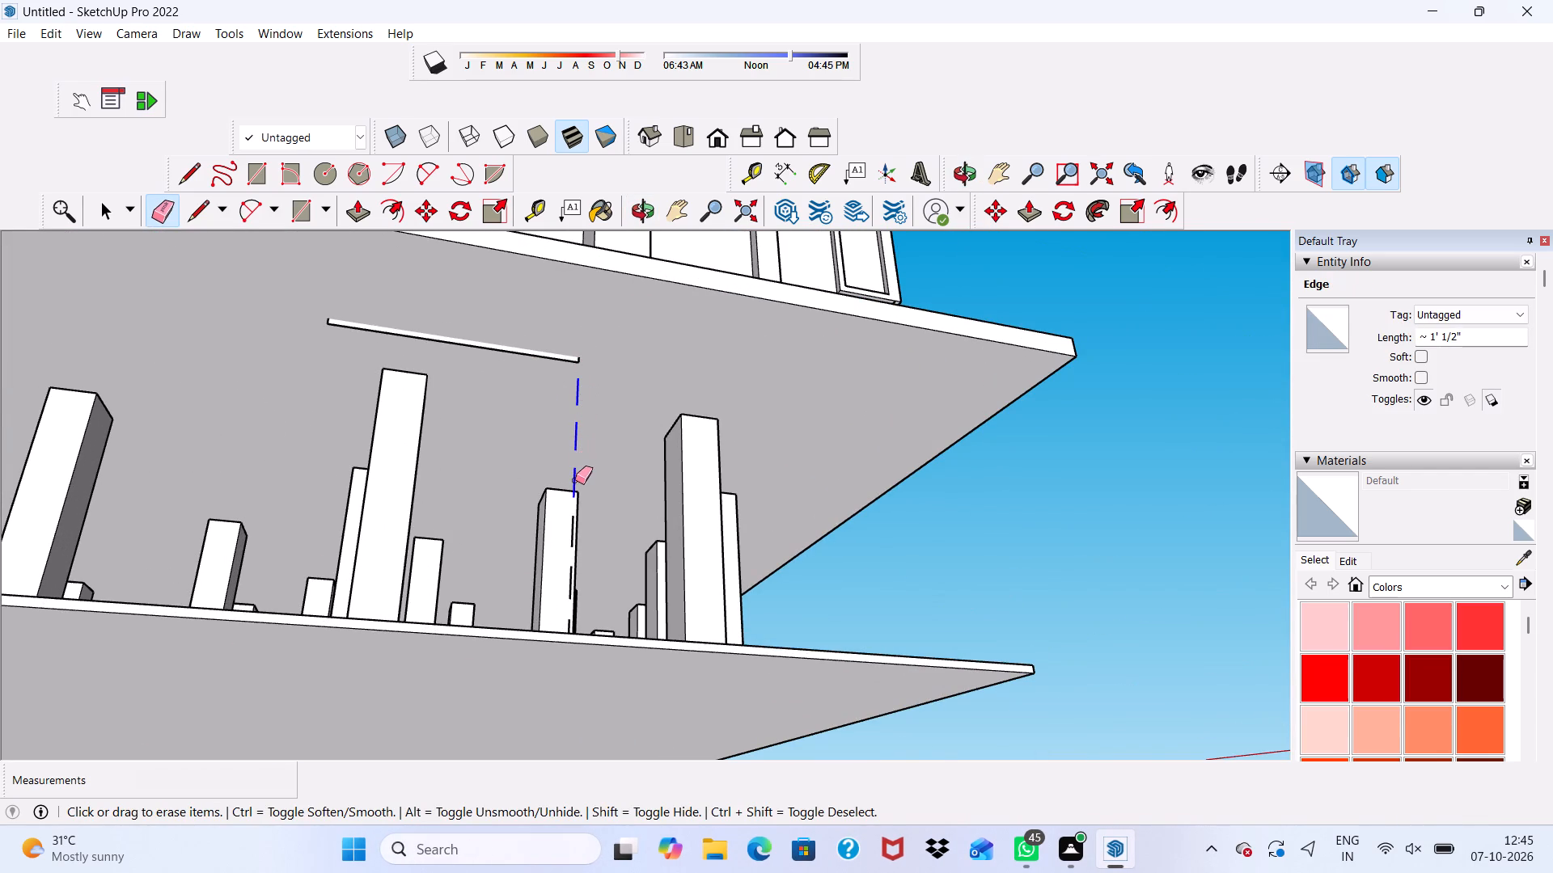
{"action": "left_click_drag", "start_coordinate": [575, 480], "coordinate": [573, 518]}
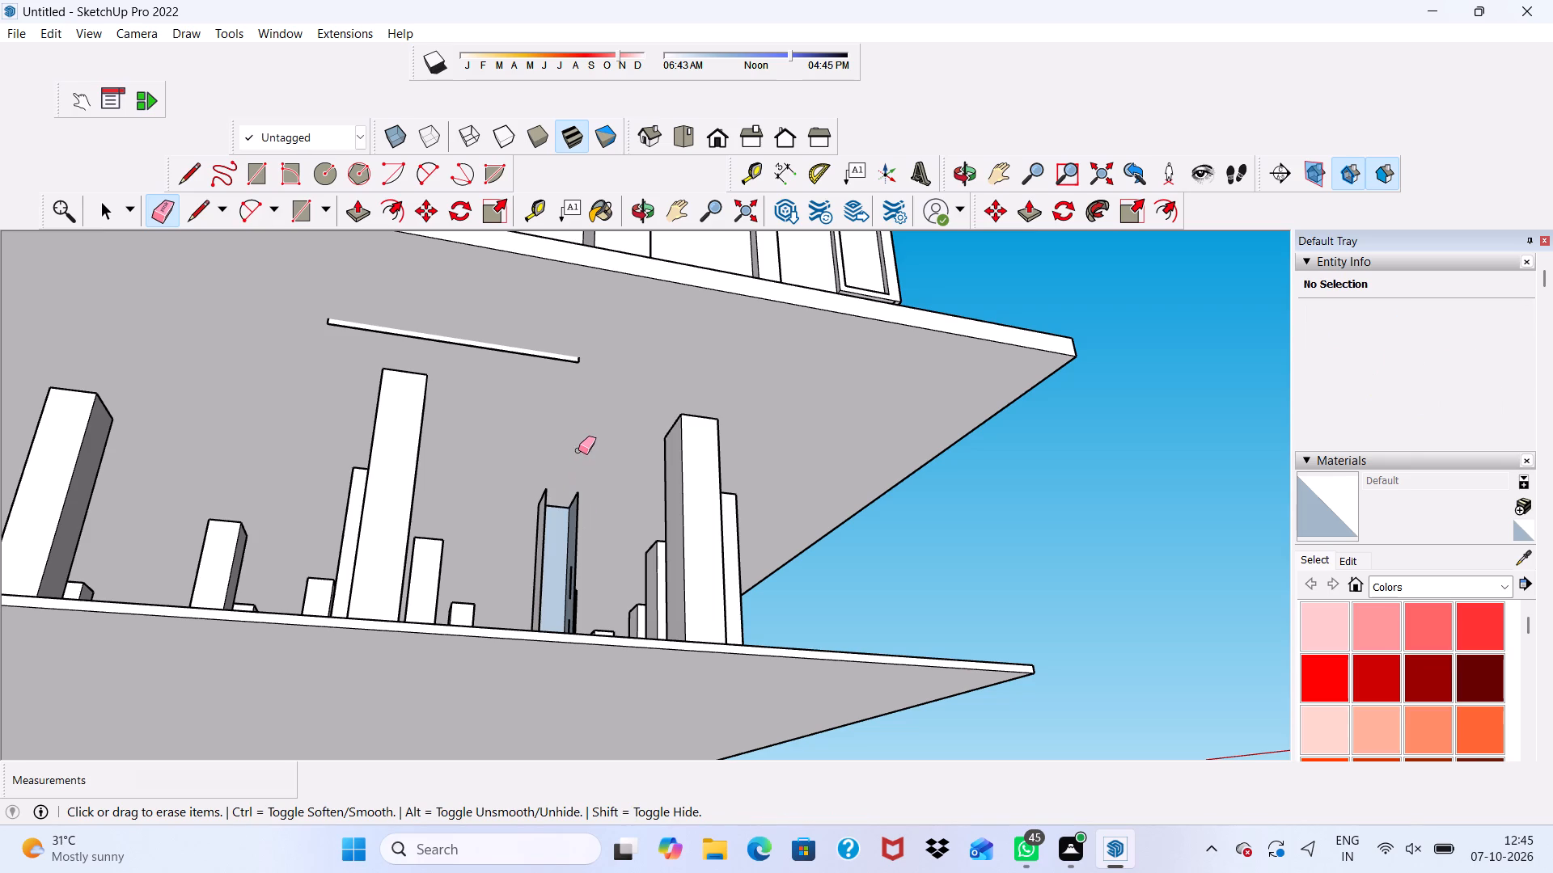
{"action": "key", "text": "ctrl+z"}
Erase the upper short vertical edges at the strips' right ends below the floor slab, undoing the accidental column erasure.
{"action": "scroll", "coordinate": [582, 416], "scroll_direction": "up", "scroll_amount": 4}
{"action": "left_click_drag", "start_coordinate": [583, 373], "coordinate": [561, 367]}
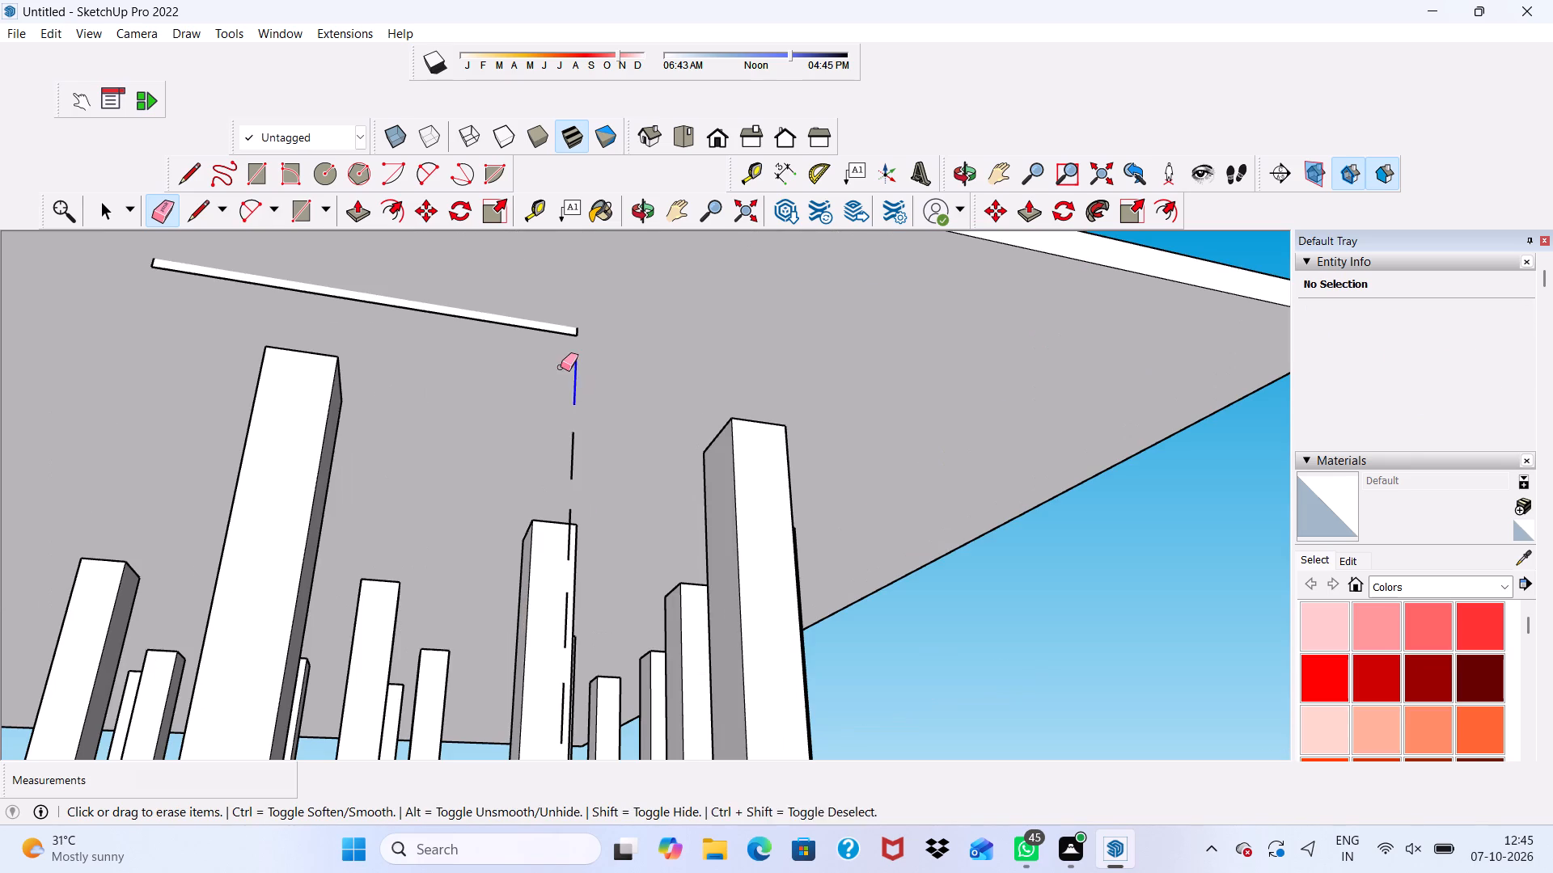
{"action": "left_click_drag", "start_coordinate": [561, 367], "coordinate": [560, 367]}
{"action": "left_click", "coordinate": [565, 453]}
{"action": "left_click", "coordinate": [568, 524]}
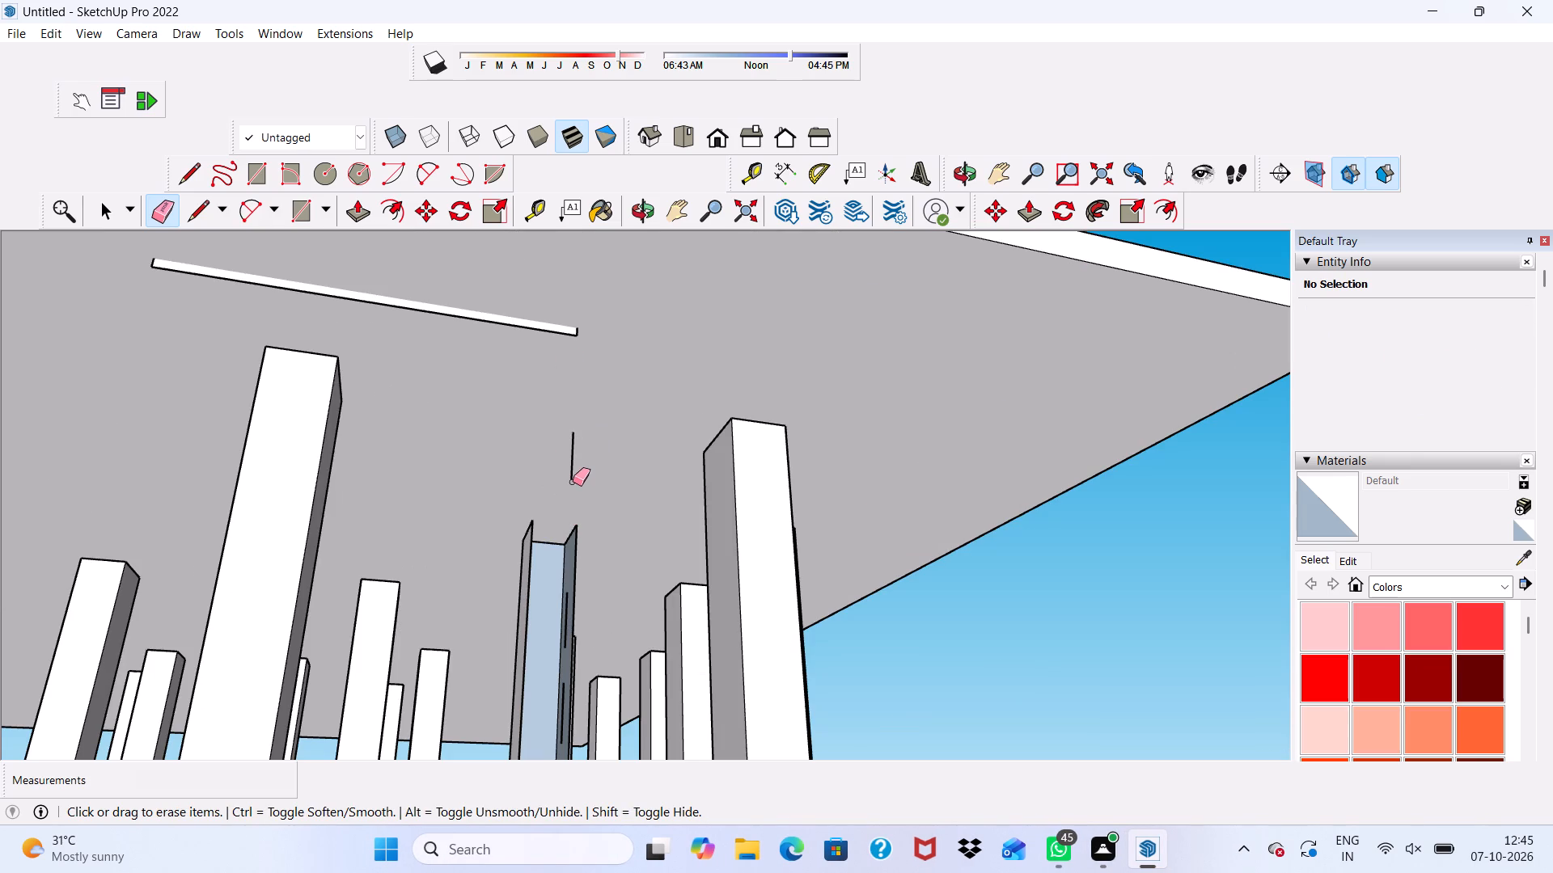
{"action": "key", "text": "ctrl+z"}
{"action": "scroll", "coordinate": [573, 543], "scroll_direction": "up", "scroll_amount": 4}
{"action": "left_click", "coordinate": [565, 517]}
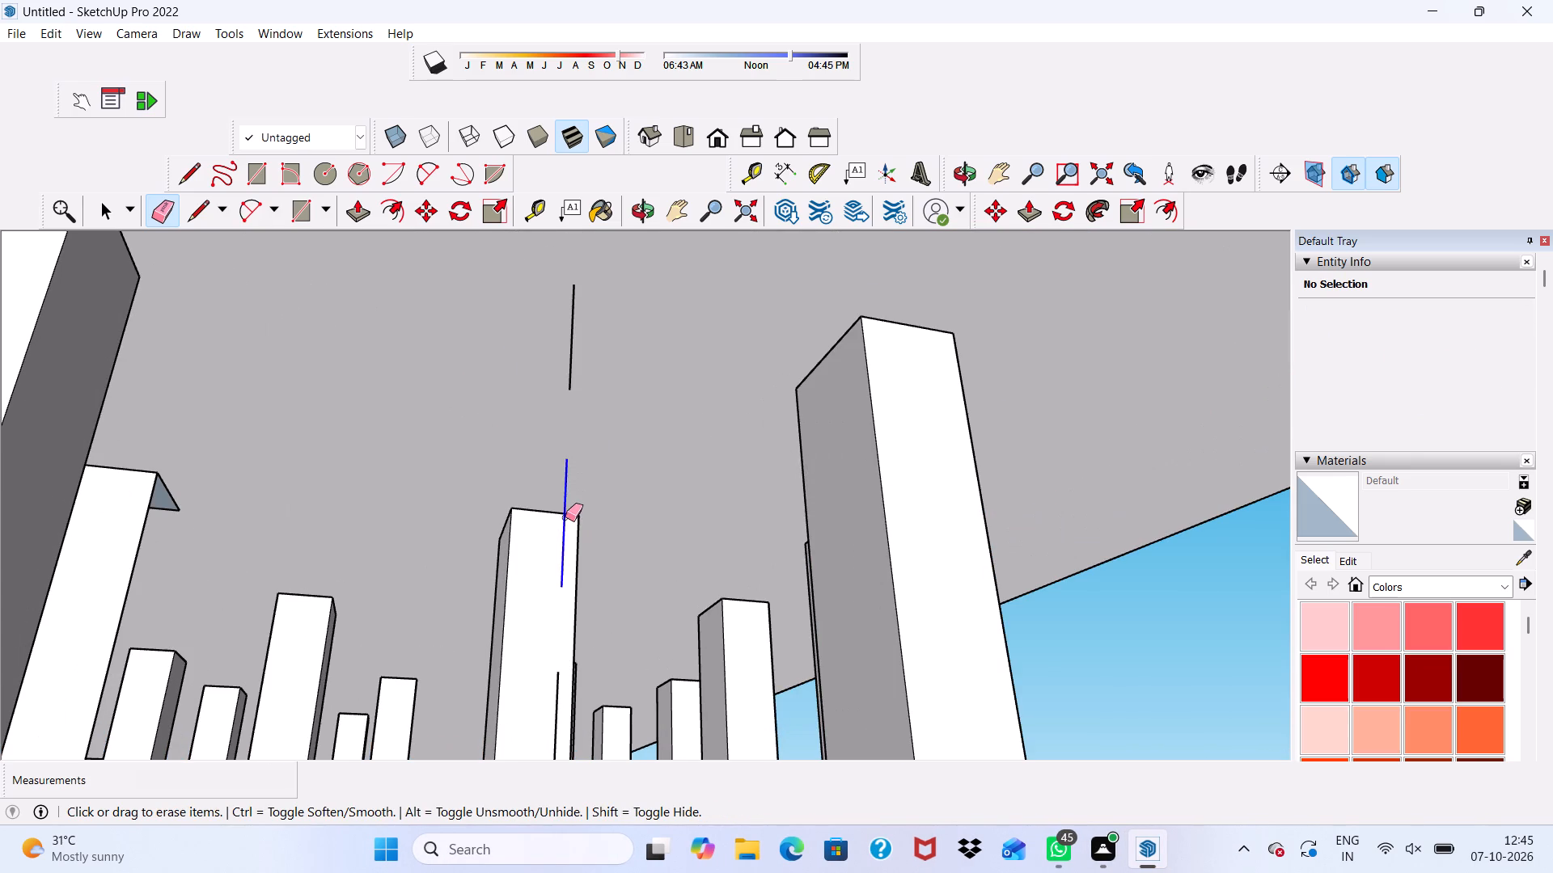
{"action": "left_click", "coordinate": [578, 348]}
{"action": "left_click", "coordinate": [577, 340]}
{"action": "scroll", "coordinate": [563, 324], "scroll_direction": "down", "scroll_amount": 5}
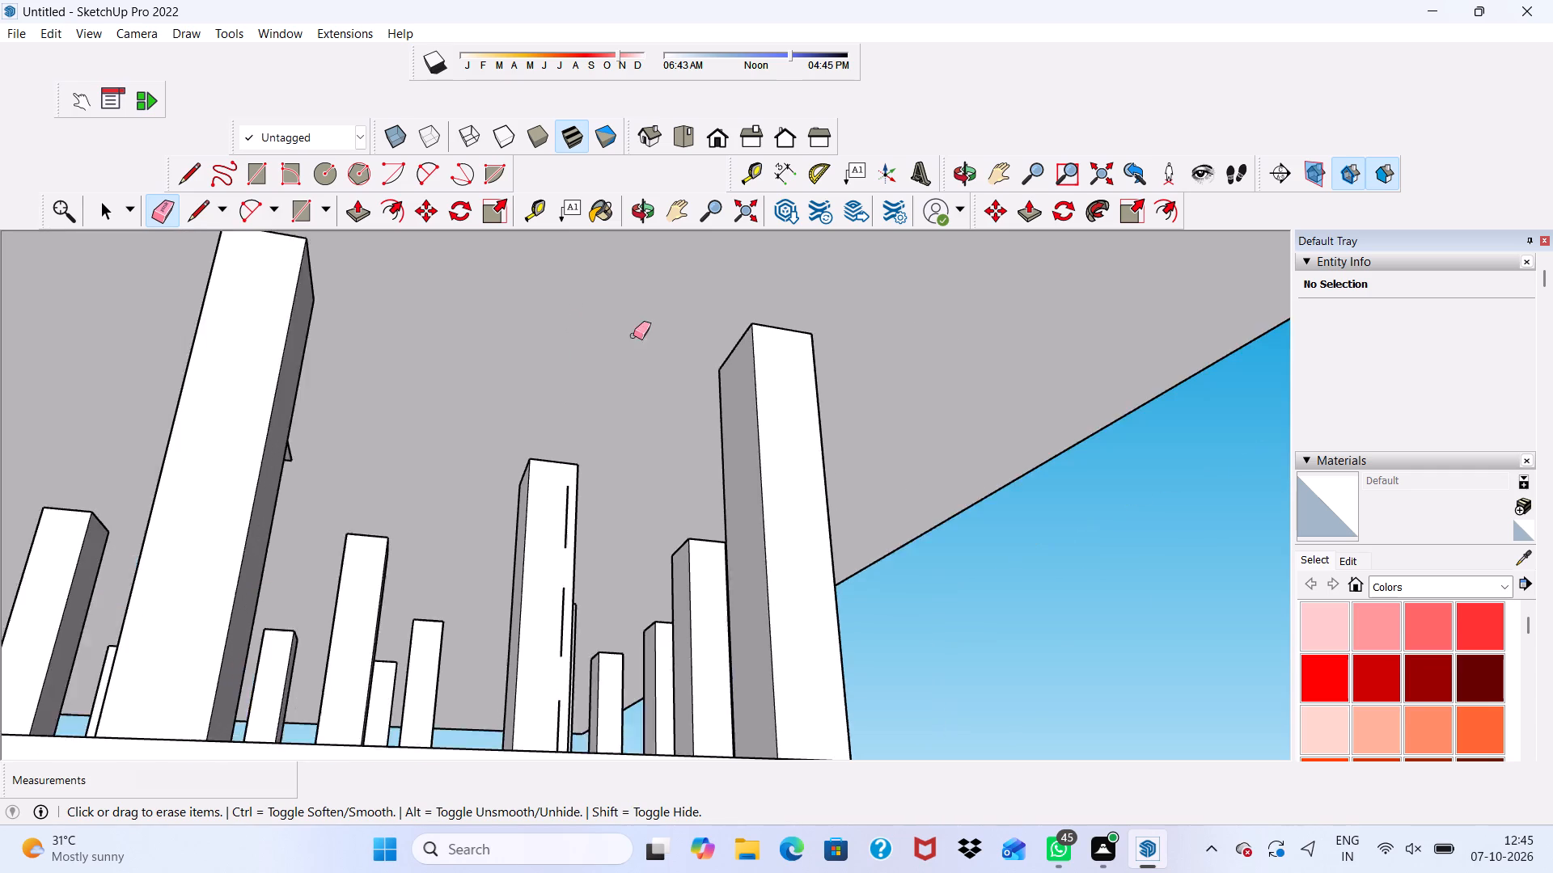
Erase the middle short right-end strip edges floating between the floor slab and base slab.
{"action": "scroll", "coordinate": [633, 335], "scroll_direction": "down", "scroll_amount": 3}
{"action": "scroll", "coordinate": [585, 512], "scroll_direction": "up", "scroll_amount": 7}
{"action": "left_click", "coordinate": [597, 447]}
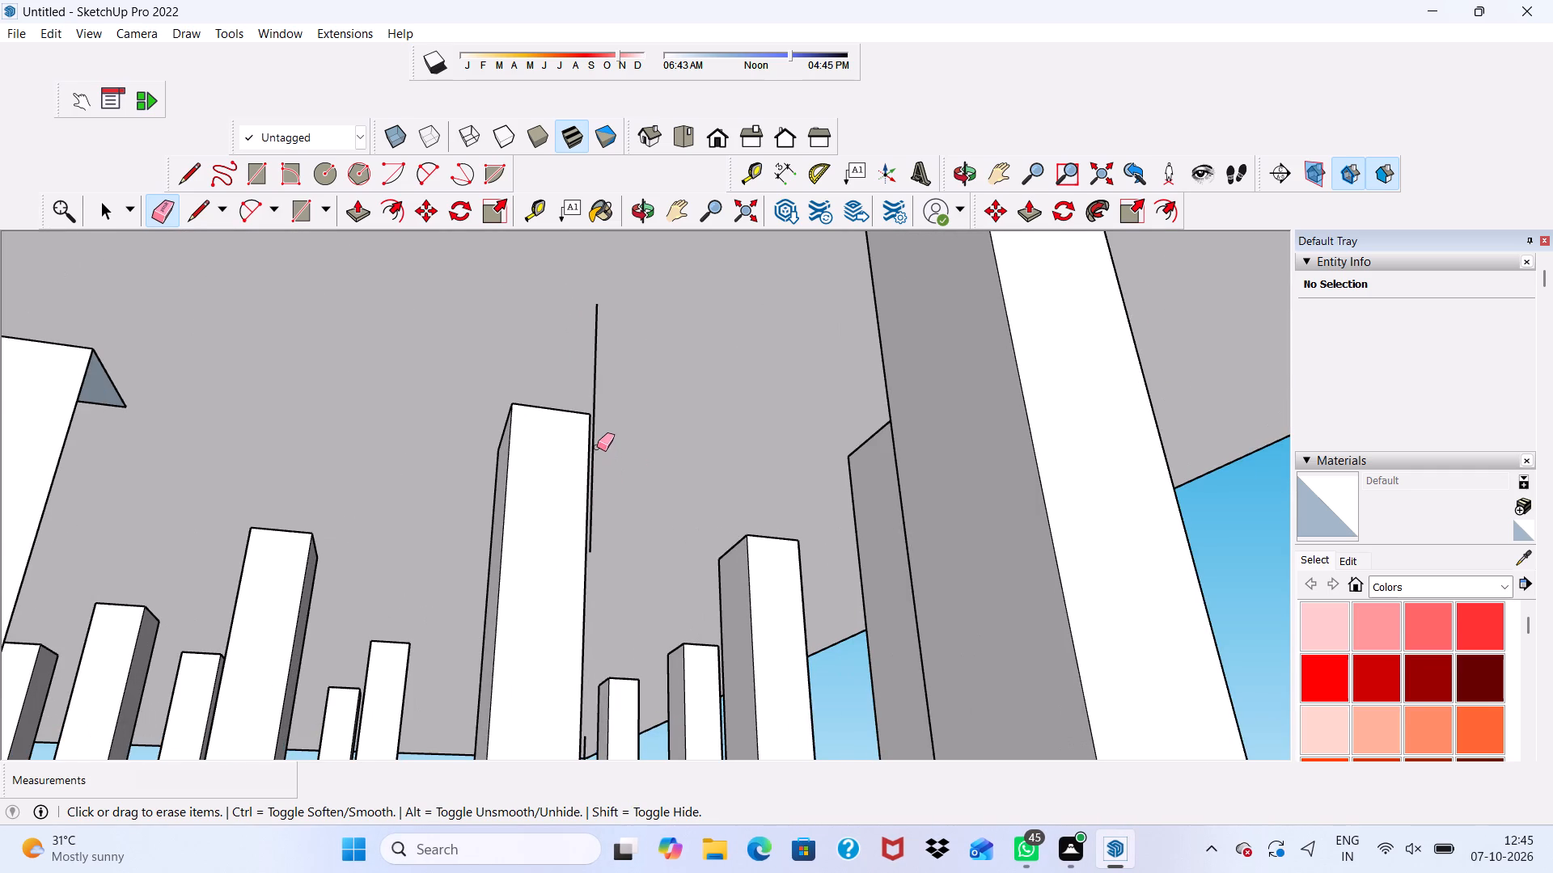
{"action": "left_click_drag", "start_coordinate": [603, 361], "coordinate": [596, 339]}
{"action": "left_click", "coordinate": [596, 339]}
Erase the last two short right-end strip edges standing just above the base slab, then leave the Eraser.
{"action": "scroll", "coordinate": [595, 338], "scroll_direction": "down", "scroll_amount": 6}
{"action": "scroll", "coordinate": [616, 515], "scroll_direction": "up", "scroll_amount": 3}
{"action": "scroll", "coordinate": [616, 515], "scroll_direction": "down", "scroll_amount": 3}
{"action": "middle_click_drag", "start_coordinate": [616, 515], "coordinate": [599, 605]}
{"action": "scroll", "coordinate": [599, 605], "scroll_direction": "up", "scroll_amount": 1}
{"action": "scroll", "coordinate": [603, 591], "scroll_direction": "down", "scroll_amount": 10}
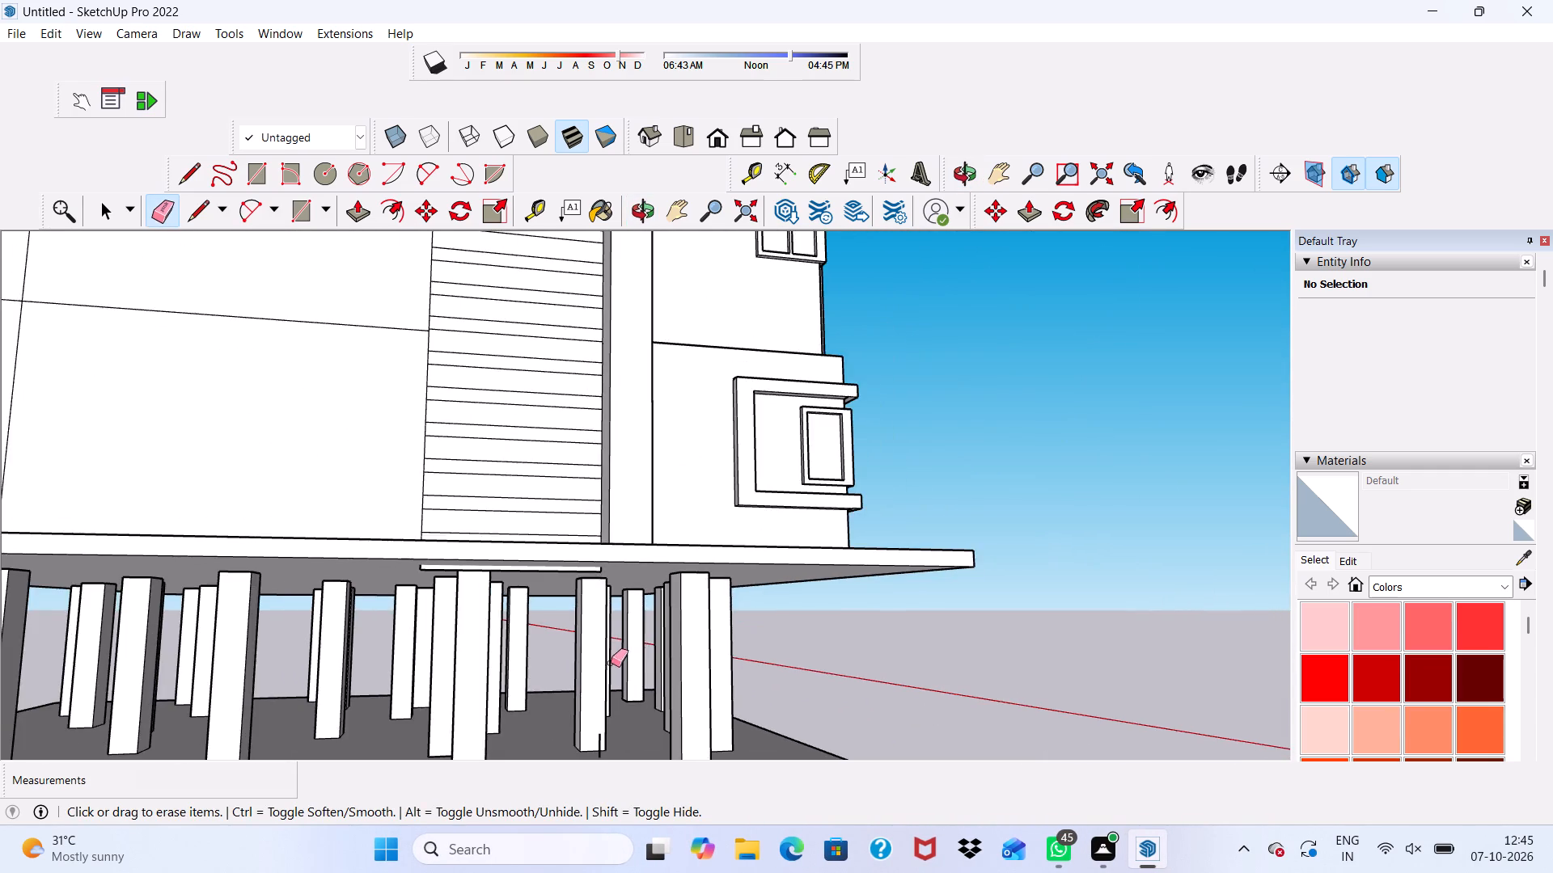
{"action": "scroll", "coordinate": [611, 662], "scroll_direction": "down", "scroll_amount": 4}
{"action": "middle_click_drag", "start_coordinate": [596, 643], "coordinate": [608, 593]}
{"action": "scroll", "coordinate": [596, 643], "scroll_direction": "down", "scroll_amount": 1}
{"action": "scroll", "coordinate": [620, 653], "scroll_direction": "up", "scroll_amount": 5}
{"action": "middle_click_drag", "start_coordinate": [620, 653], "coordinate": [624, 740]}
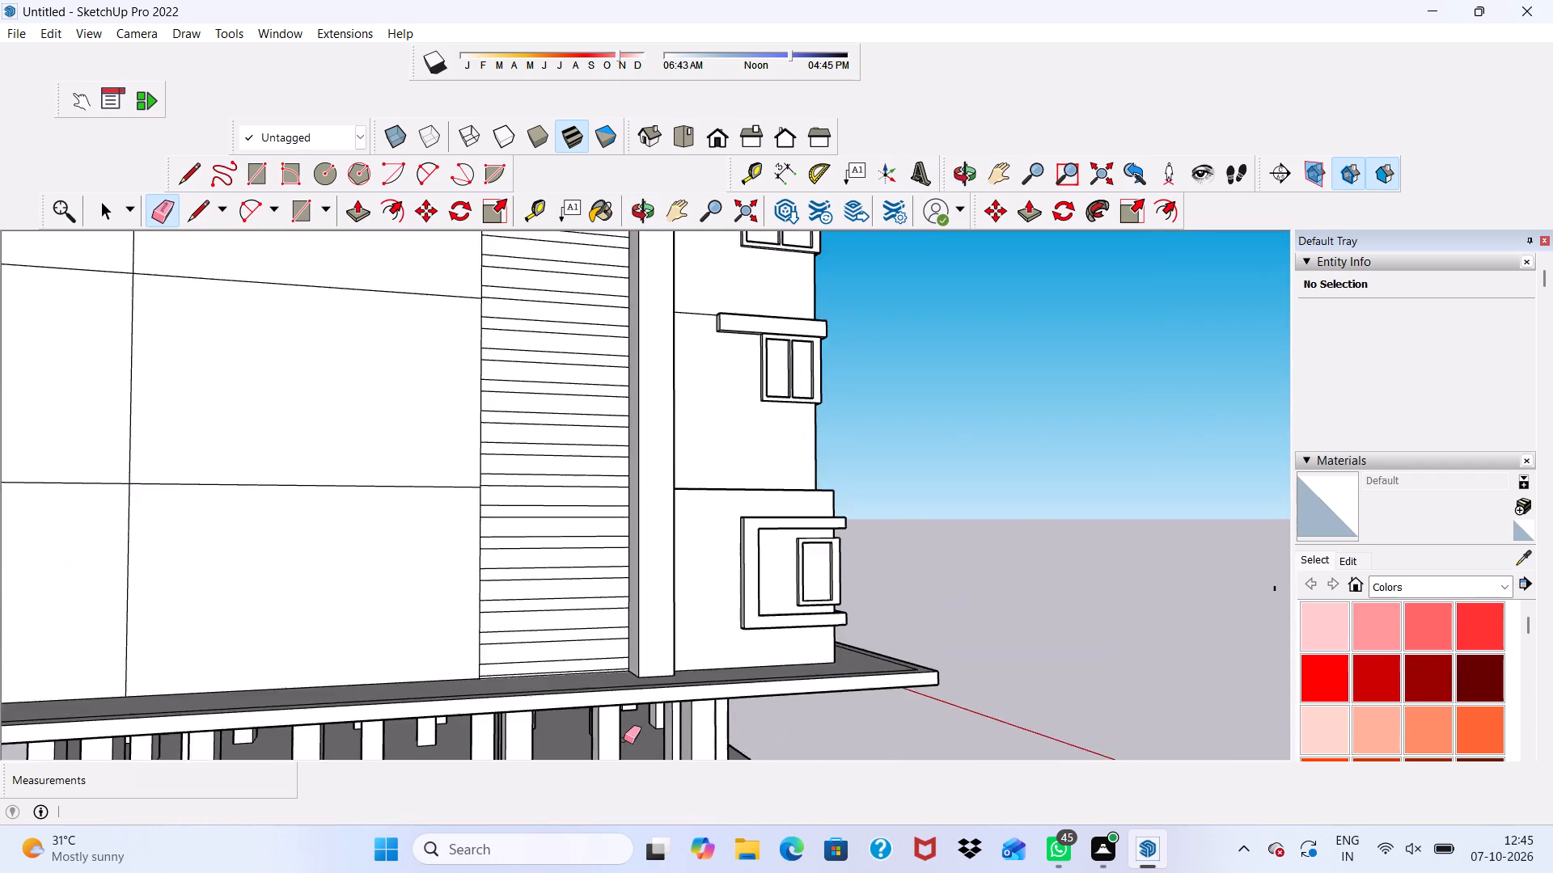
{"action": "scroll", "coordinate": [624, 740], "scroll_direction": "up", "scroll_amount": 5}
{"action": "scroll", "coordinate": [624, 740], "scroll_direction": "down", "scroll_amount": 6}
{"action": "scroll", "coordinate": [633, 663], "scroll_direction": "down", "scroll_amount": 5}
{"action": "scroll", "coordinate": [628, 756], "scroll_direction": "up", "scroll_amount": 6}
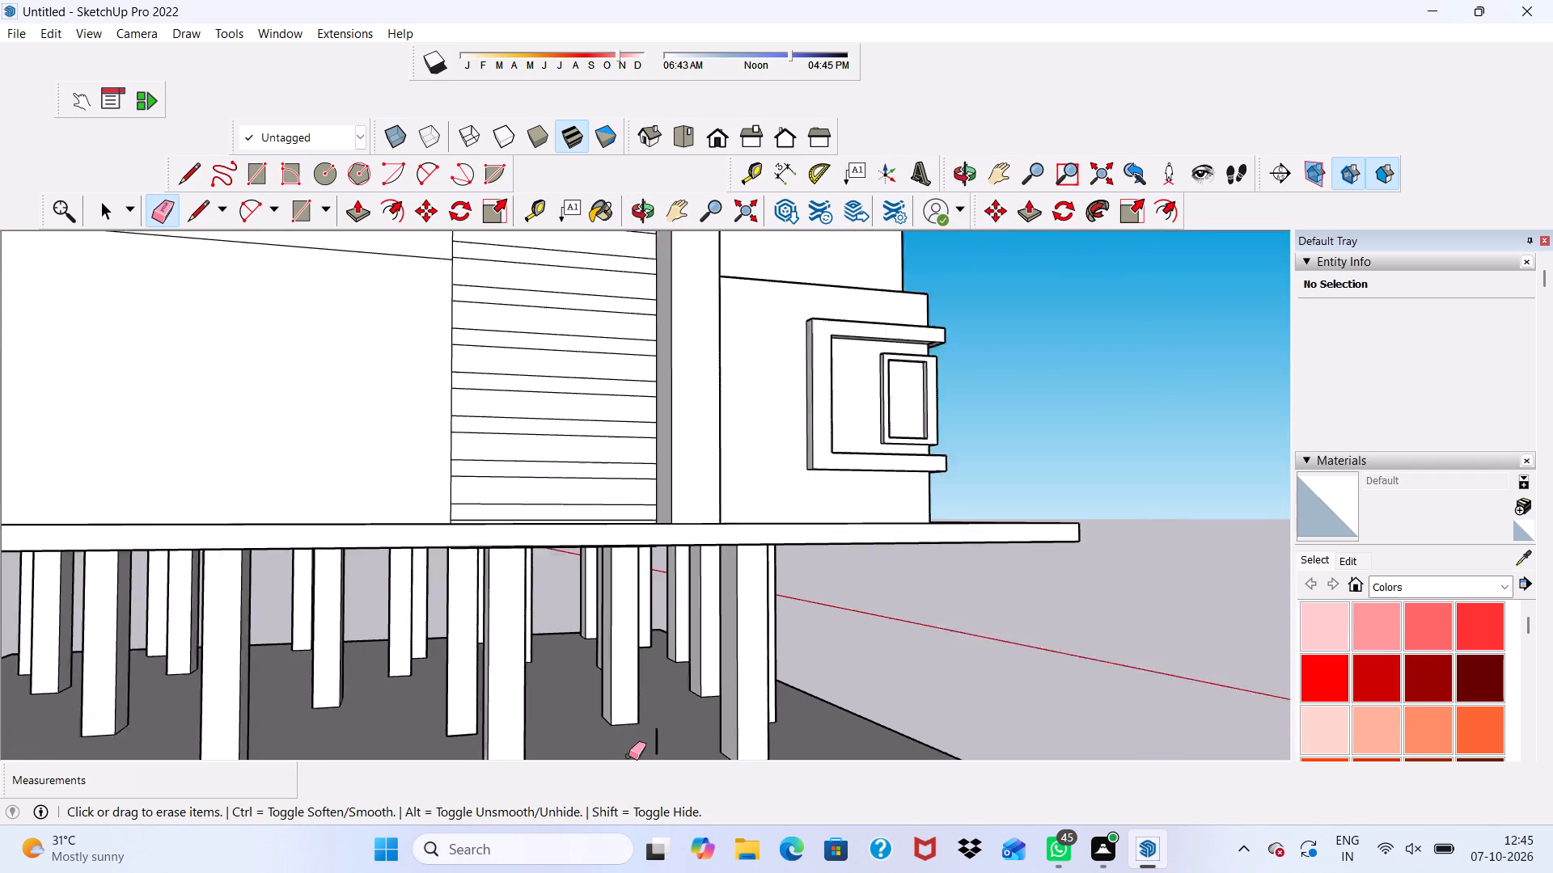
{"action": "scroll", "coordinate": [628, 756], "scroll_direction": "up", "scroll_amount": 1}
{"action": "left_click", "coordinate": [661, 744]}
{"action": "scroll", "coordinate": [661, 690], "scroll_direction": "down", "scroll_amount": 7}
{"action": "scroll", "coordinate": [682, 759], "scroll_direction": "up", "scroll_amount": 3}
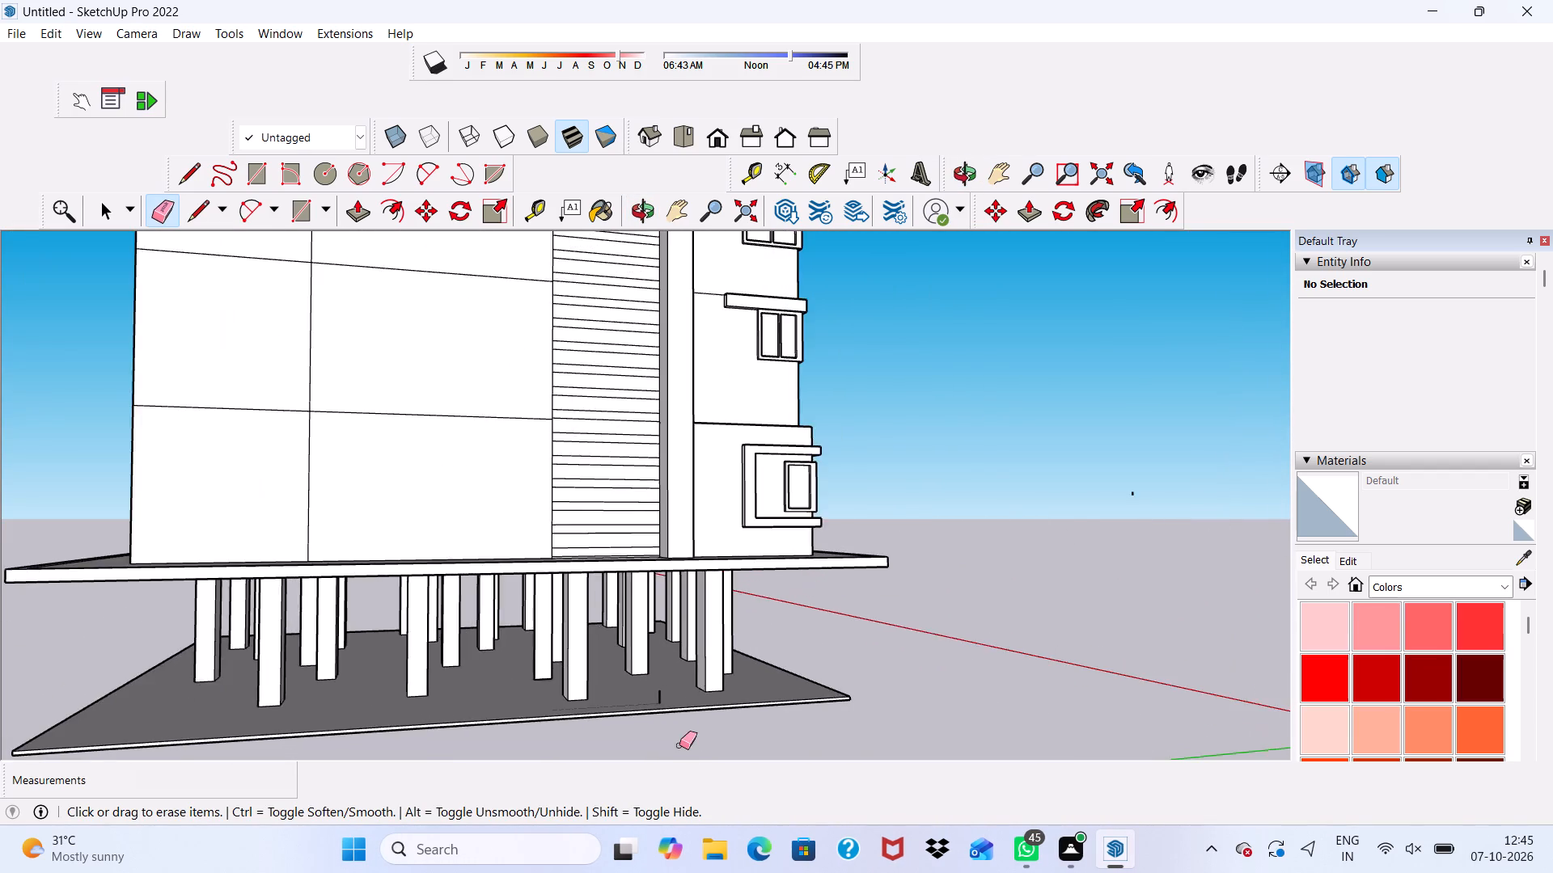
{"action": "scroll", "coordinate": [679, 745], "scroll_direction": "up", "scroll_amount": 8}
{"action": "left_click", "coordinate": [644, 677]}
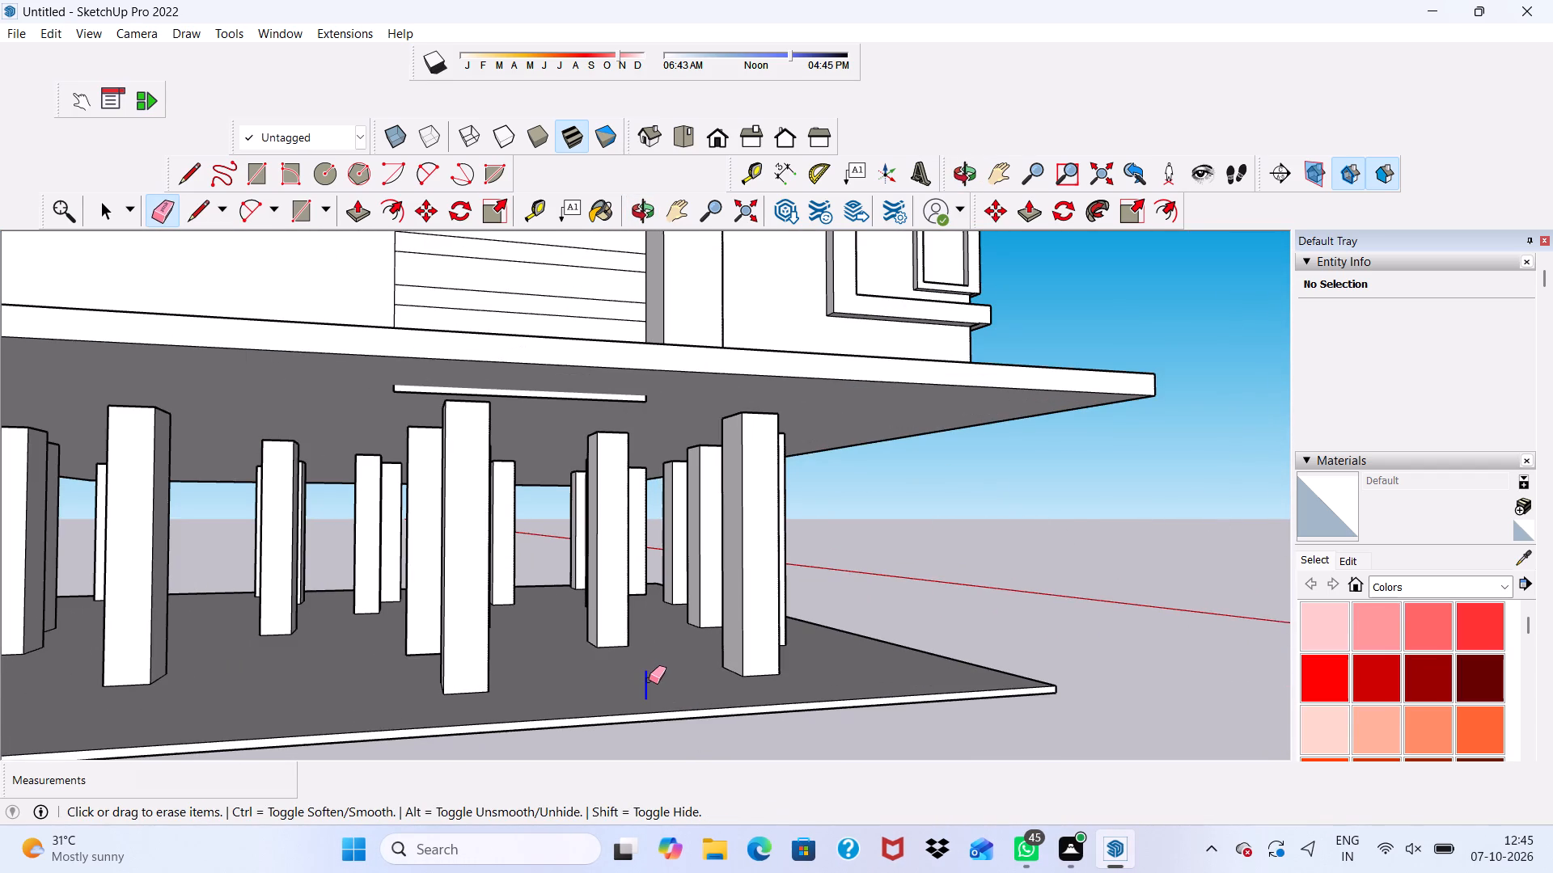
{"action": "key", "text": "space"}
Push the topmost narrow strip beside the full-height column 9" inward through the wall to open a slot.
{"action": "scroll", "coordinate": [649, 680], "scroll_direction": "down", "scroll_amount": 9}
{"action": "middle_click_drag", "start_coordinate": [714, 568], "coordinate": [628, 478]}
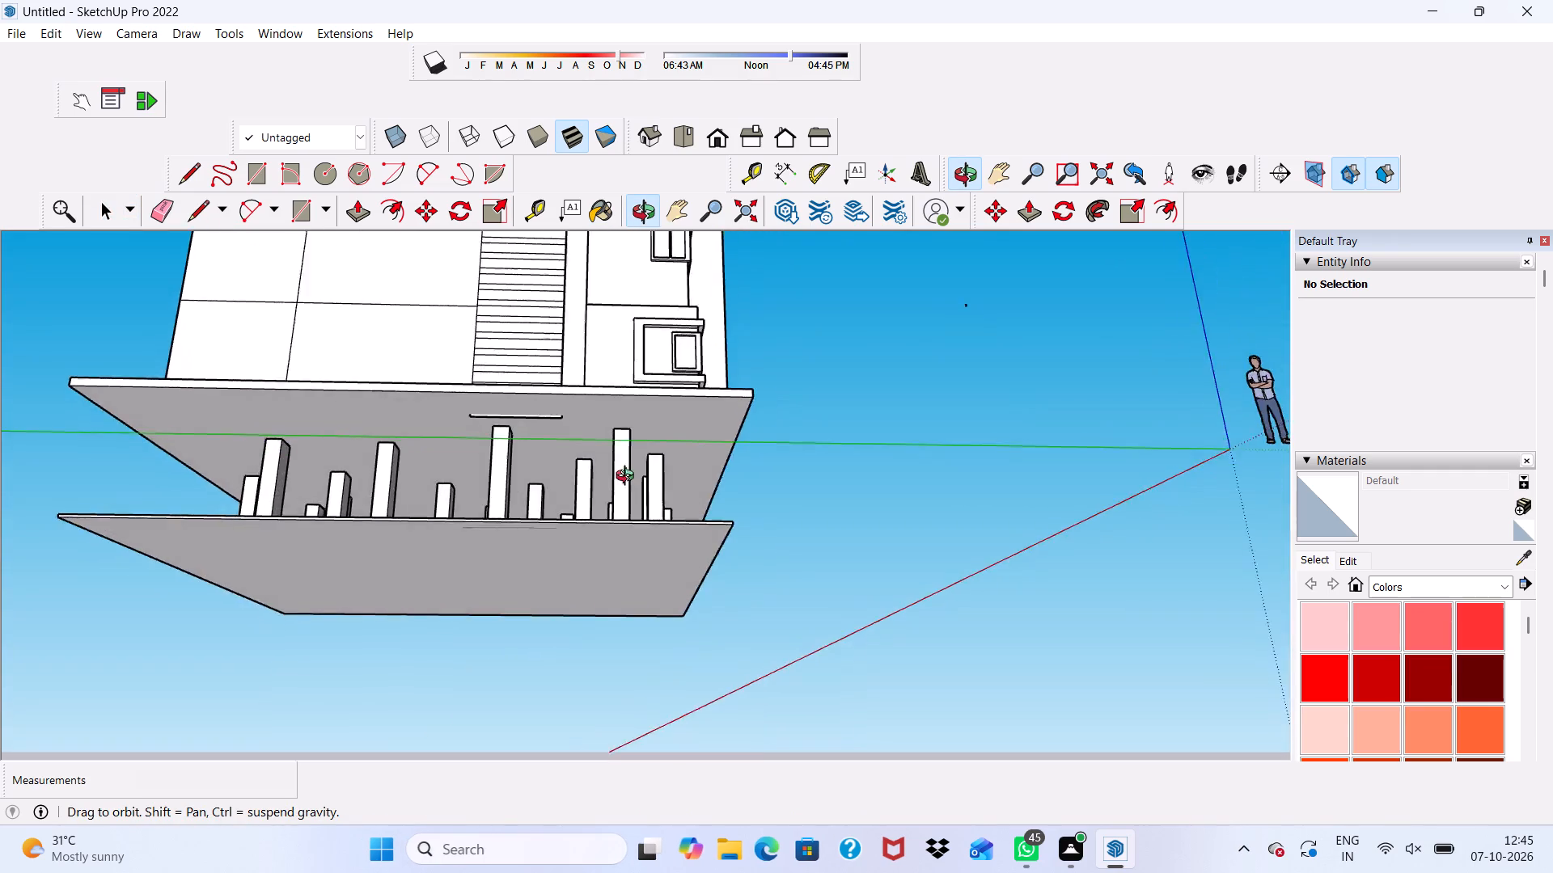
{"action": "middle_click_drag", "start_coordinate": [628, 478], "coordinate": [515, 706]}
{"action": "scroll", "coordinate": [515, 706], "scroll_direction": "down", "scroll_amount": 1}
{"action": "scroll", "coordinate": [381, 505], "scroll_direction": "up", "scroll_amount": 2}
{"action": "scroll", "coordinate": [374, 454], "scroll_direction": "down", "scroll_amount": 6}
{"action": "middle_click_drag", "start_coordinate": [399, 458], "coordinate": [399, 458]}
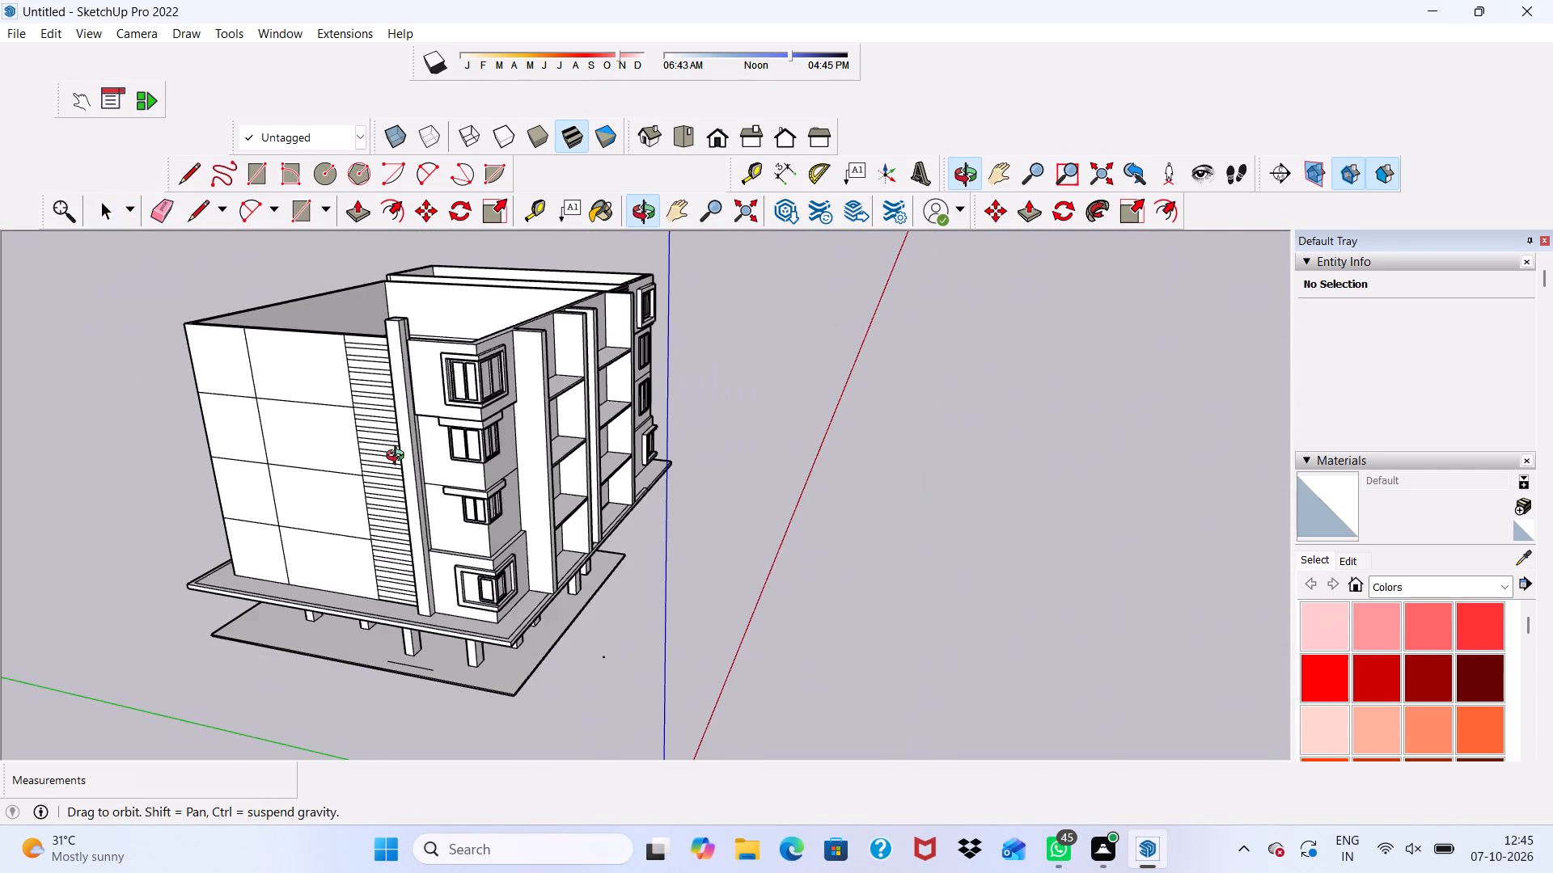
{"action": "middle_click_drag", "start_coordinate": [399, 458], "coordinate": [607, 493]}
{"action": "scroll", "coordinate": [609, 493], "scroll_direction": "down", "scroll_amount": 1}
{"action": "scroll", "coordinate": [521, 411], "scroll_direction": "up", "scroll_amount": 11}
{"action": "scroll", "coordinate": [531, 399], "scroll_direction": "down", "scroll_amount": 5}
{"action": "scroll", "coordinate": [540, 484], "scroll_direction": "up", "scroll_amount": 3}
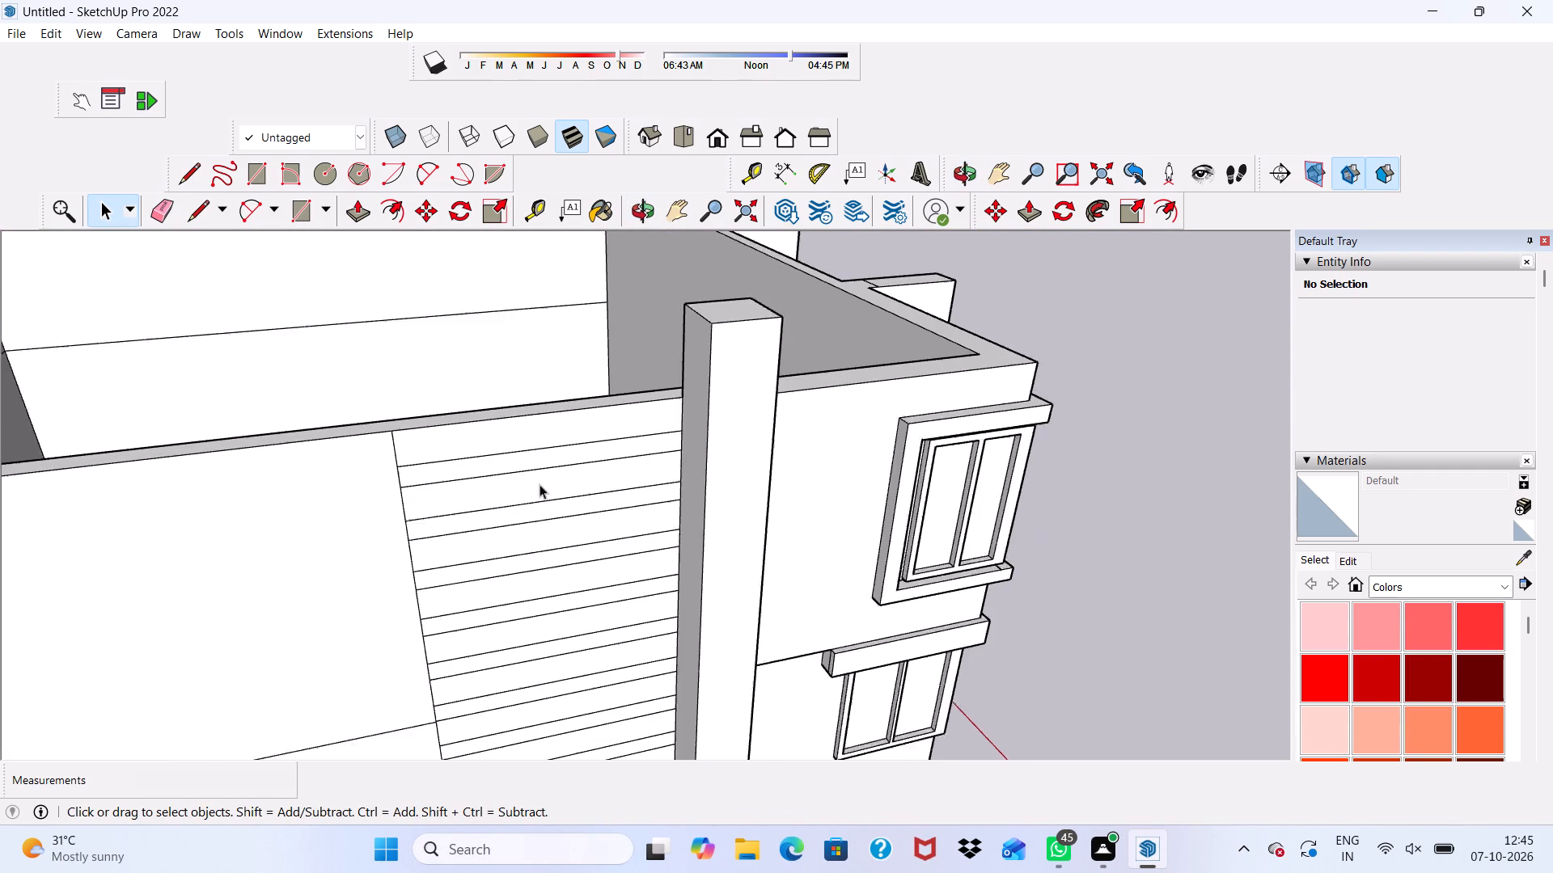
{"action": "scroll", "coordinate": [540, 484], "scroll_direction": "up", "scroll_amount": 1}
{"action": "left_click", "coordinate": [531, 456]}
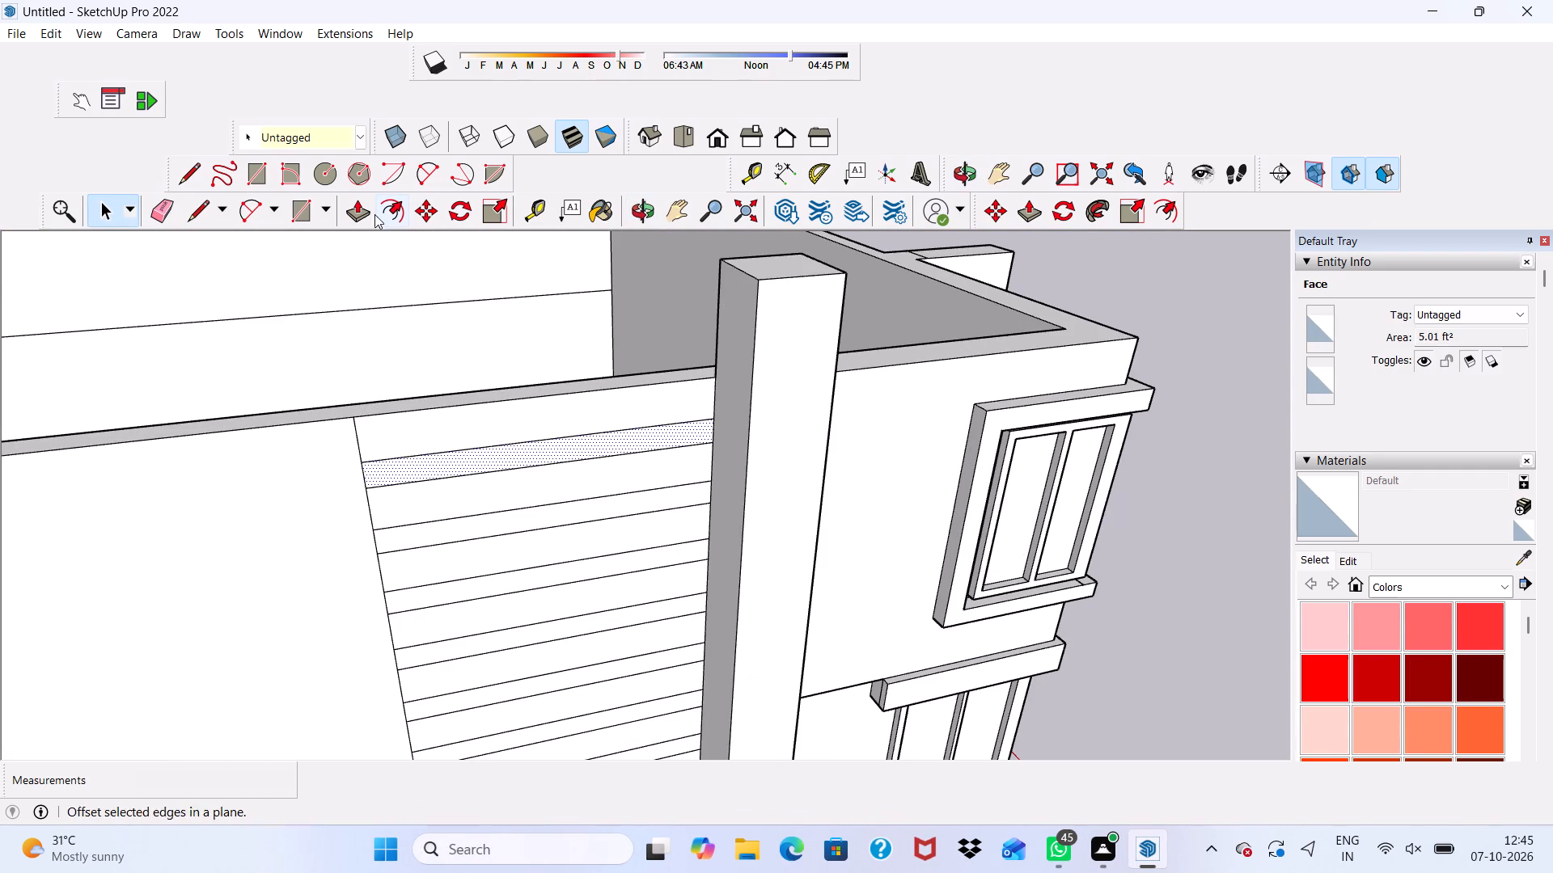
{"action": "left_click", "coordinate": [365, 210]}
{"action": "scroll", "coordinate": [497, 436], "scroll_direction": "up", "scroll_amount": 2}
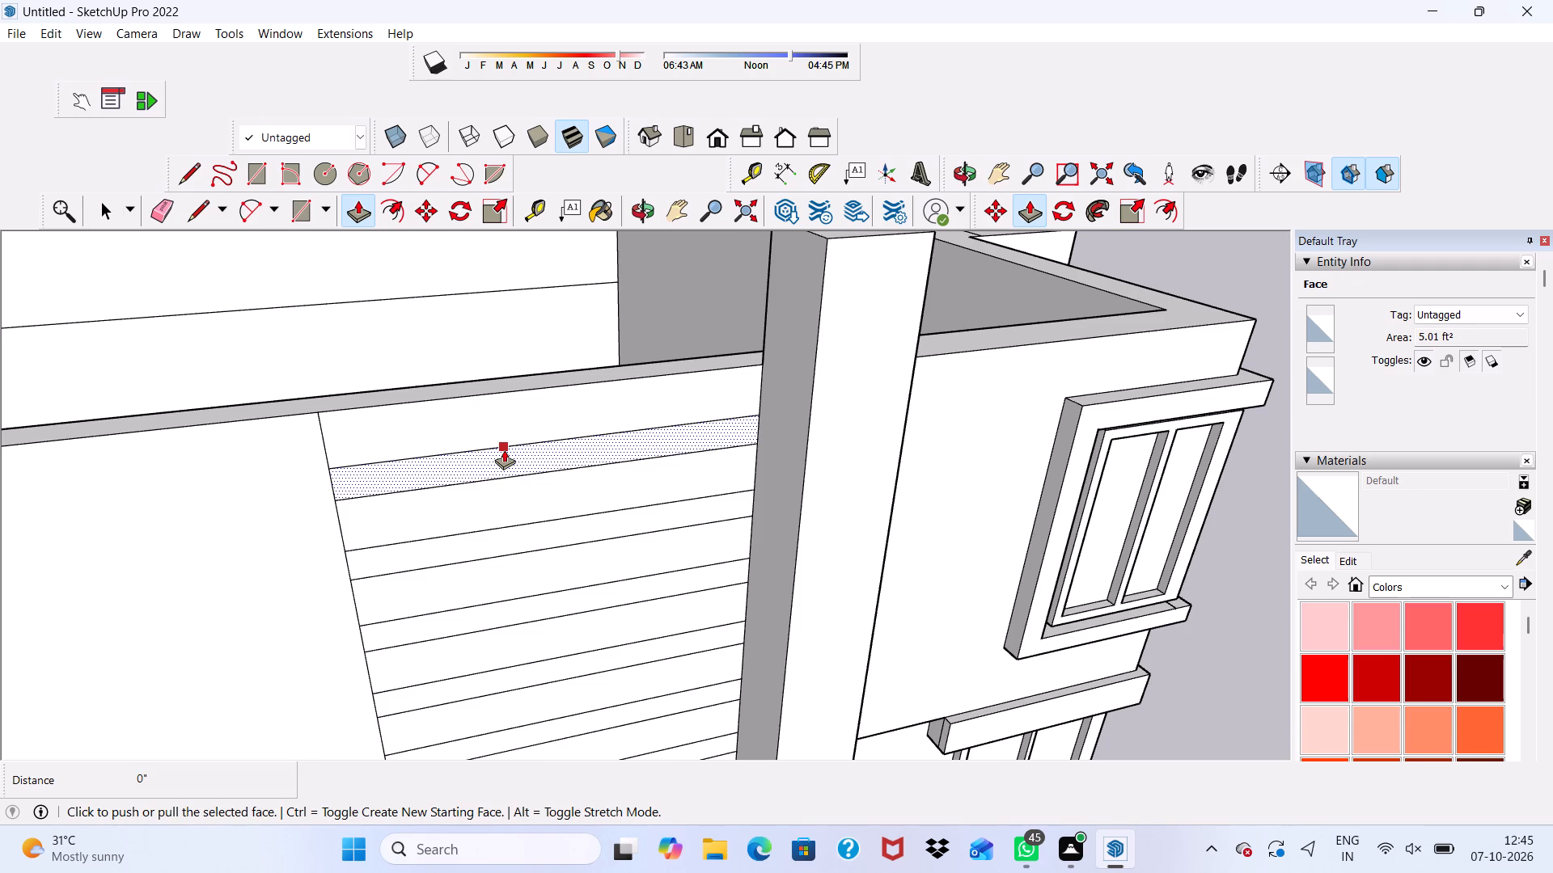
{"action": "left_click", "coordinate": [504, 449]}
{"action": "middle_click_drag", "start_coordinate": [508, 367], "coordinate": [453, 487]}
{"action": "scroll", "coordinate": [508, 367], "scroll_direction": "down", "scroll_amount": 1}
{"action": "left_click", "coordinate": [469, 485]}
Push the second narrow strip from the top of the bay 9" inward through the wall.
{"action": "scroll", "coordinate": [498, 552], "scroll_direction": "down", "scroll_amount": 2}
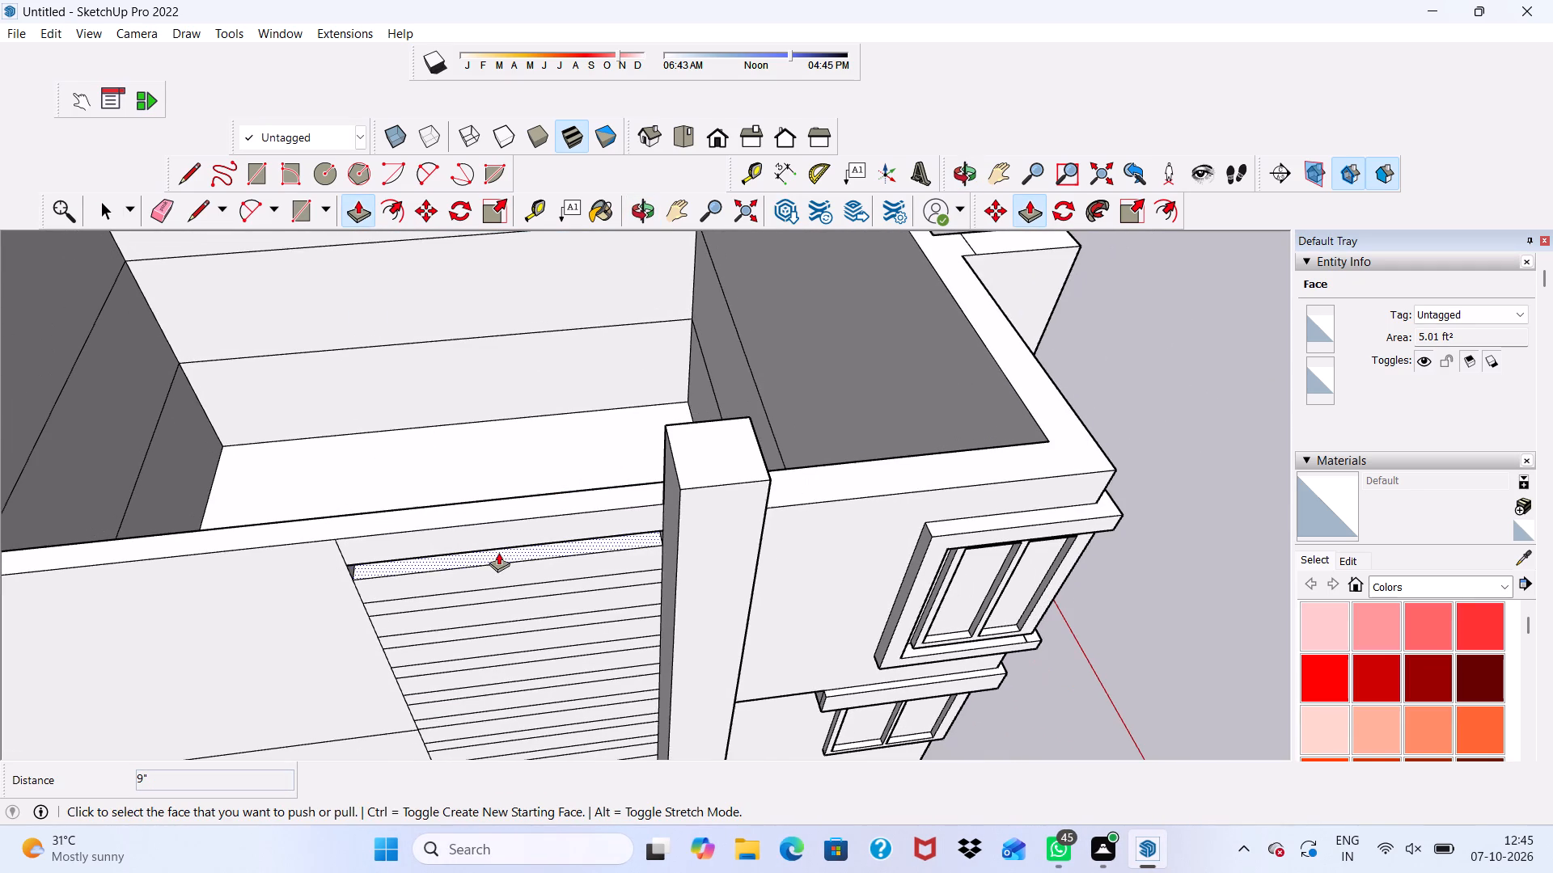
{"action": "scroll", "coordinate": [497, 566], "scroll_direction": "down", "scroll_amount": 4}
{"action": "middle_click_drag", "start_coordinate": [497, 567], "coordinate": [513, 352]}
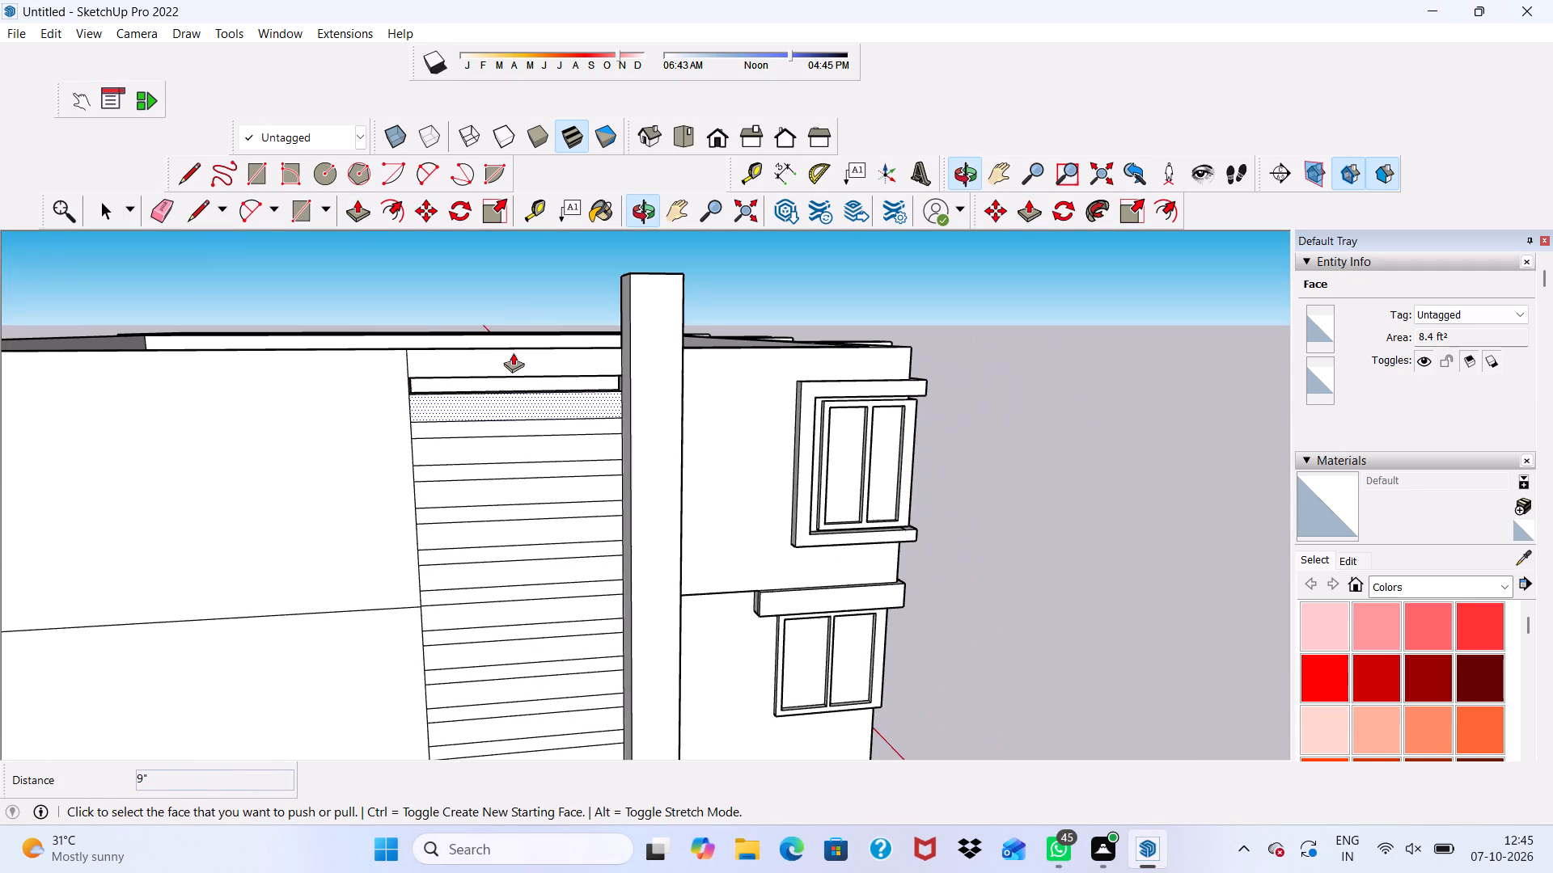
{"action": "scroll", "coordinate": [487, 426], "scroll_direction": "up", "scroll_amount": 5}
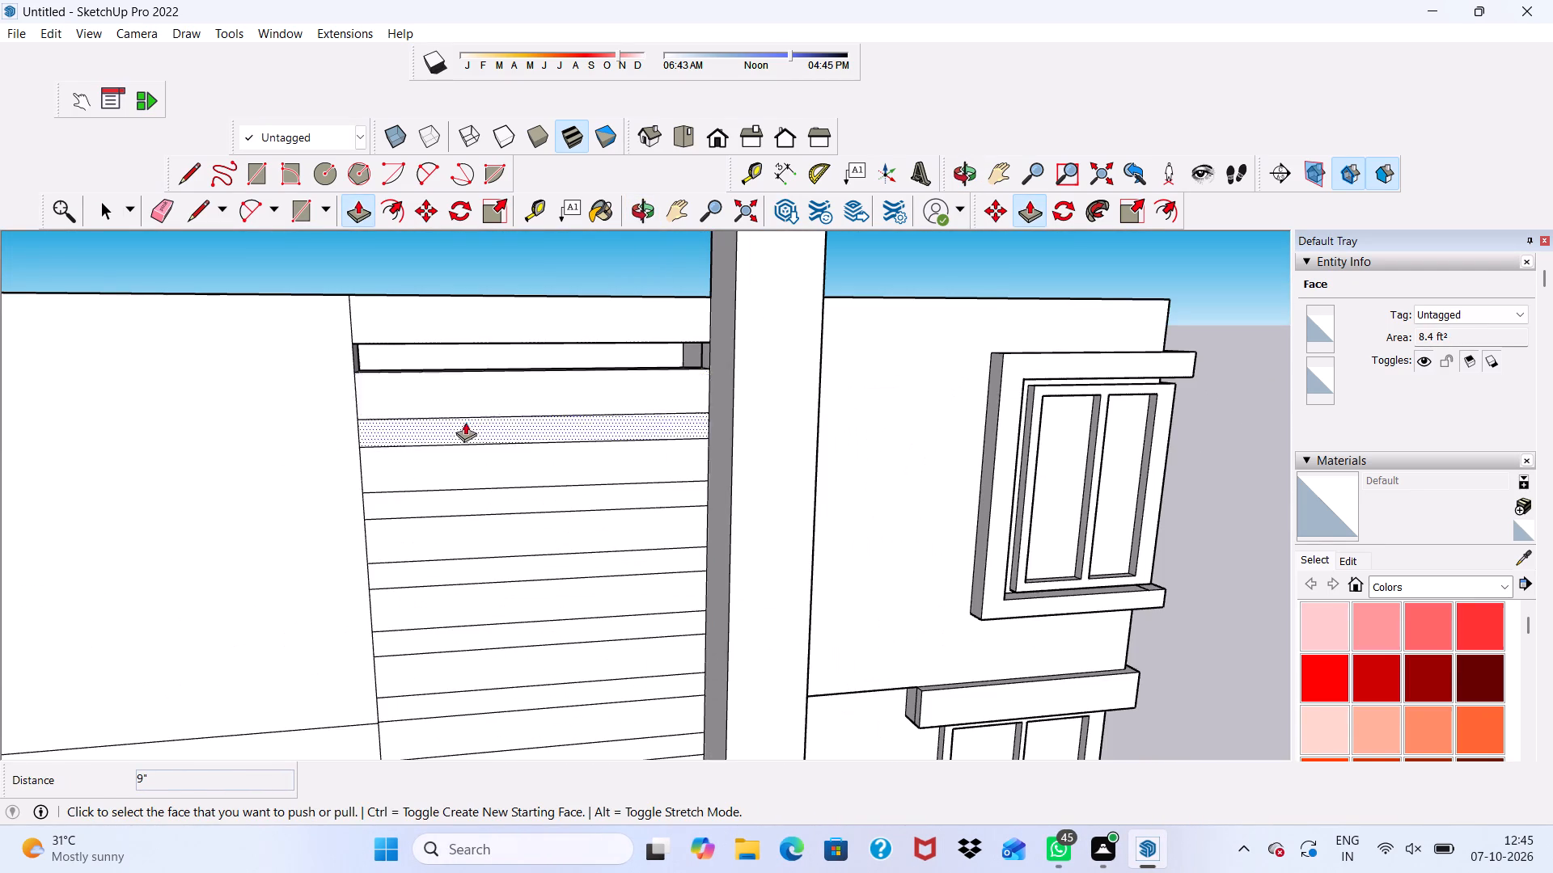
{"action": "left_click", "coordinate": [465, 423]}
{"action": "scroll", "coordinate": [480, 289], "scroll_direction": "down", "scroll_amount": 1}
{"action": "middle_click_drag", "start_coordinate": [480, 289], "coordinate": [442, 436]}
{"action": "scroll", "coordinate": [459, 382], "scroll_direction": "down", "scroll_amount": 1}
{"action": "scroll", "coordinate": [441, 361], "scroll_direction": "up", "scroll_amount": 4}
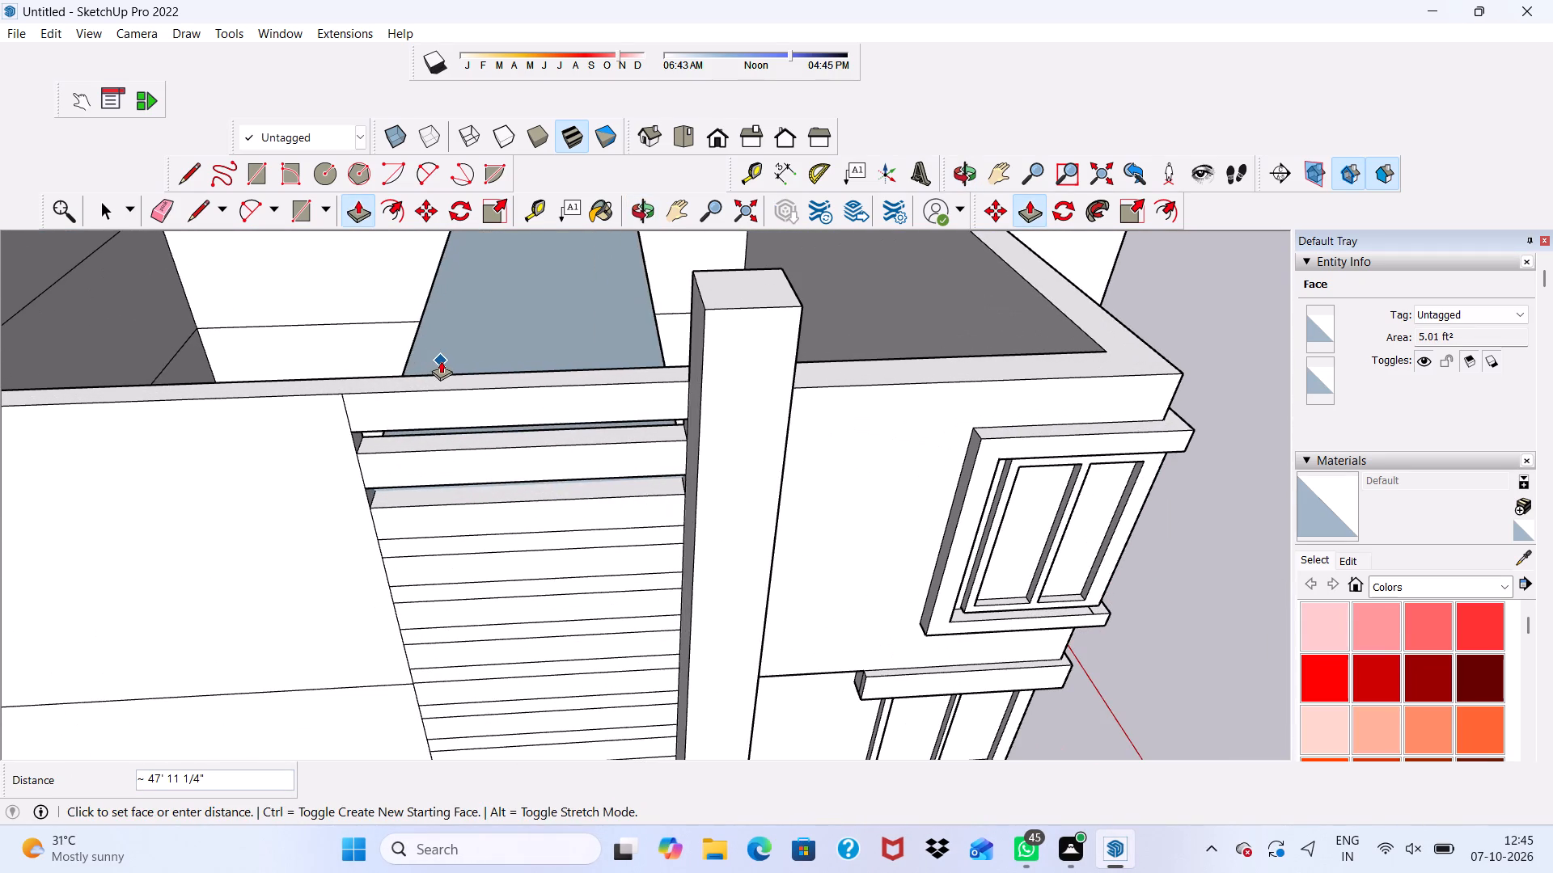
{"action": "left_click", "coordinate": [461, 372]}
Push the third narrow strip from the top of the bay 9" inward through the wall.
{"action": "scroll", "coordinate": [485, 544], "scroll_direction": "down", "scroll_amount": 7}
{"action": "middle_click_drag", "start_coordinate": [488, 500], "coordinate": [486, 478]}
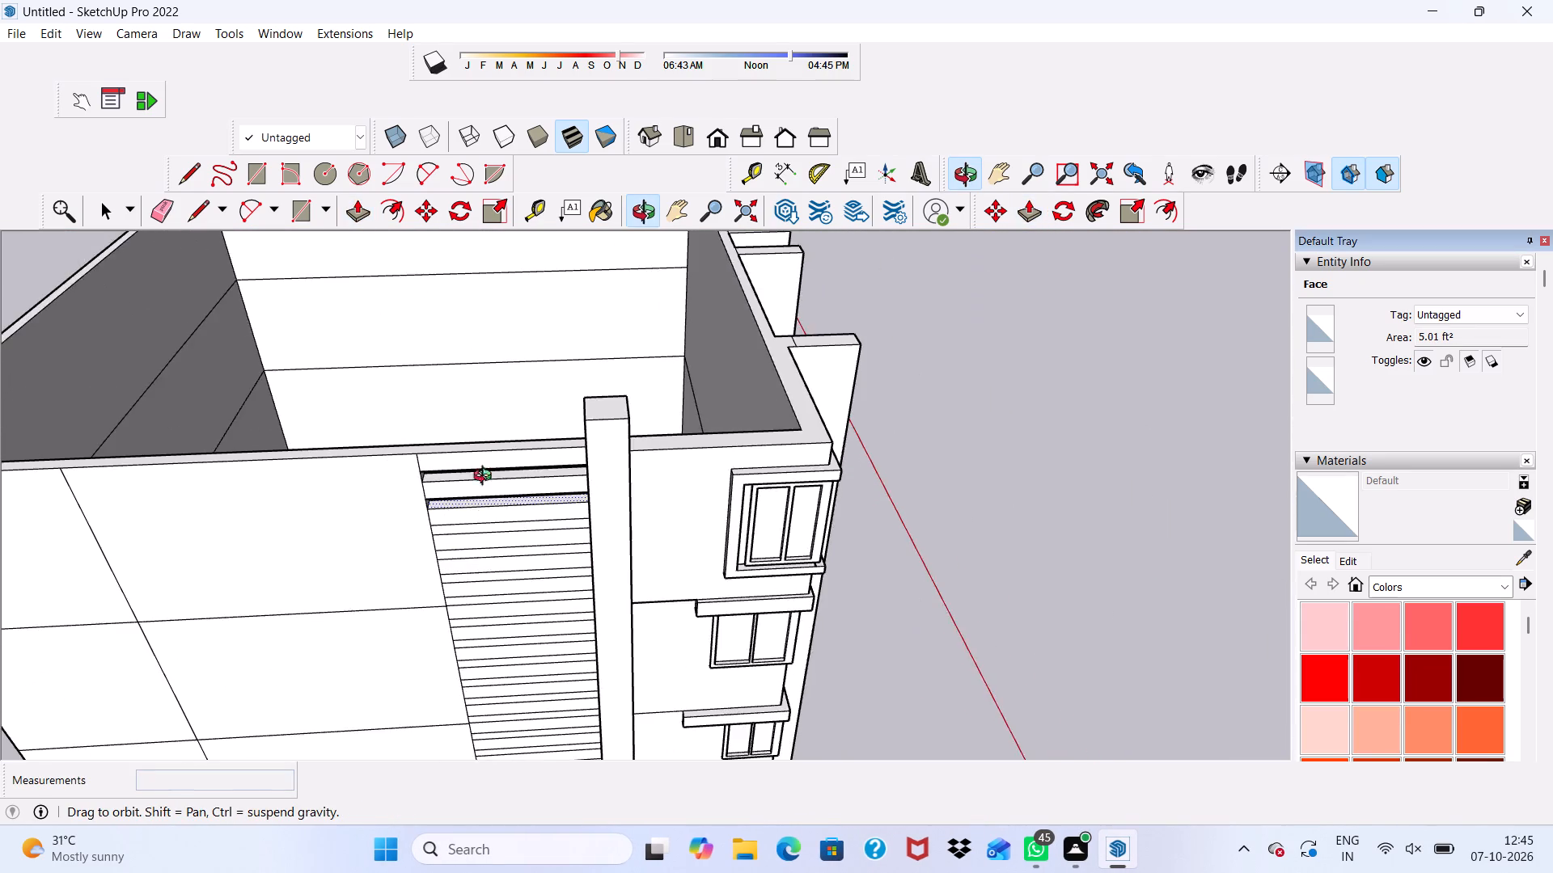
{"action": "middle_click_drag", "start_coordinate": [486, 478], "coordinate": [501, 327]}
{"action": "scroll", "coordinate": [492, 411], "scroll_direction": "up", "scroll_amount": 4}
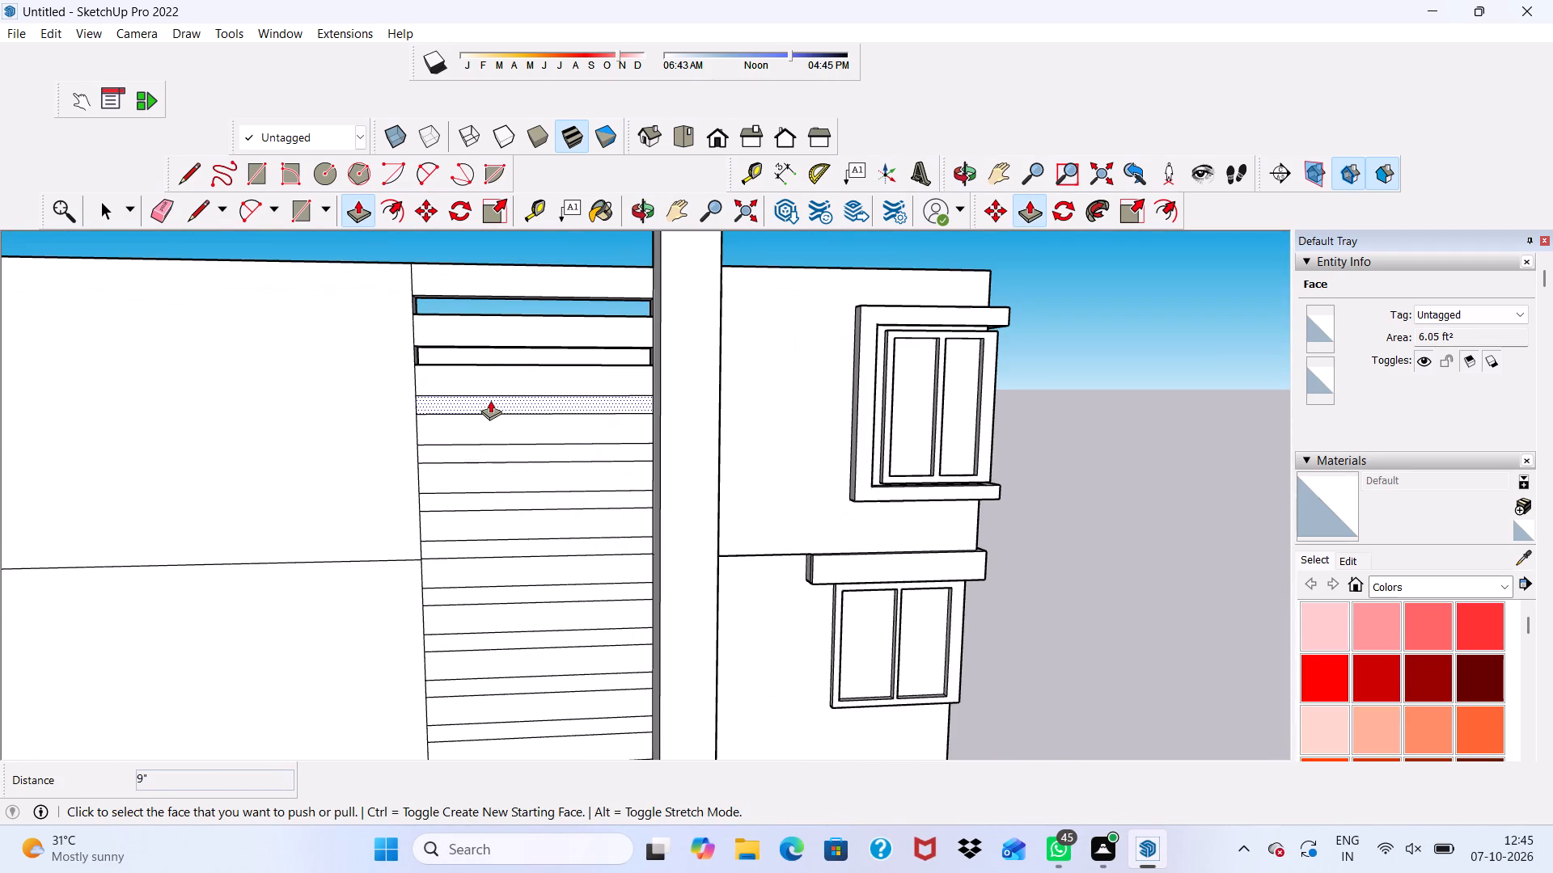
{"action": "left_click", "coordinate": [490, 400]}
{"action": "scroll", "coordinate": [496, 347], "scroll_direction": "down", "scroll_amount": 3}
{"action": "middle_click_drag", "start_coordinate": [496, 347], "coordinate": [435, 507]}
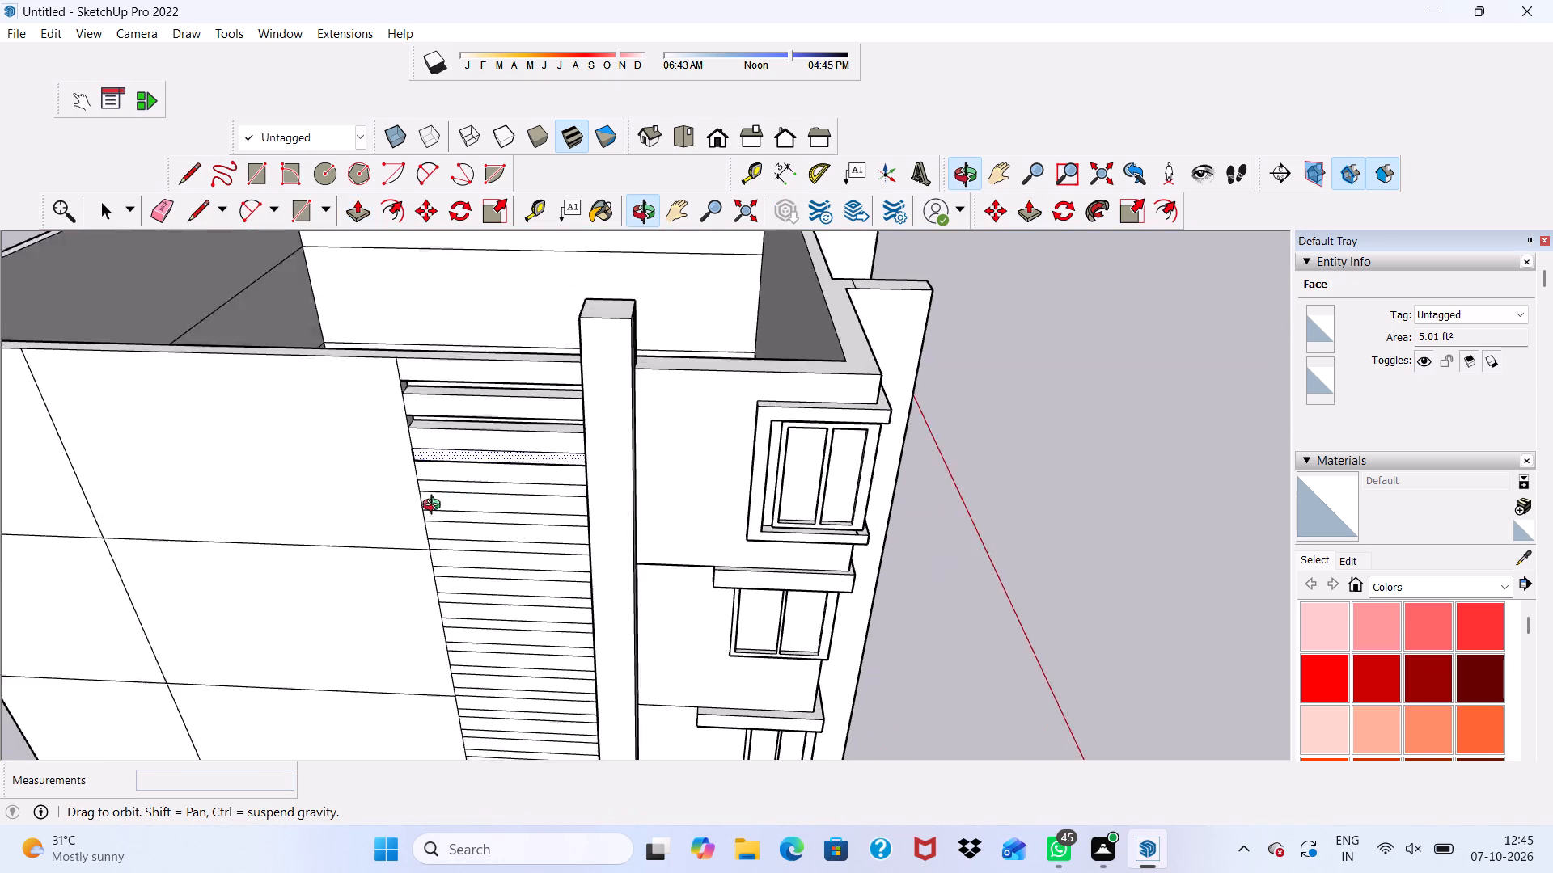
{"action": "middle_click_drag", "start_coordinate": [435, 507], "coordinate": [425, 541]}
{"action": "scroll", "coordinate": [469, 365], "scroll_direction": "up", "scroll_amount": 4}
{"action": "left_click", "coordinate": [476, 389]}
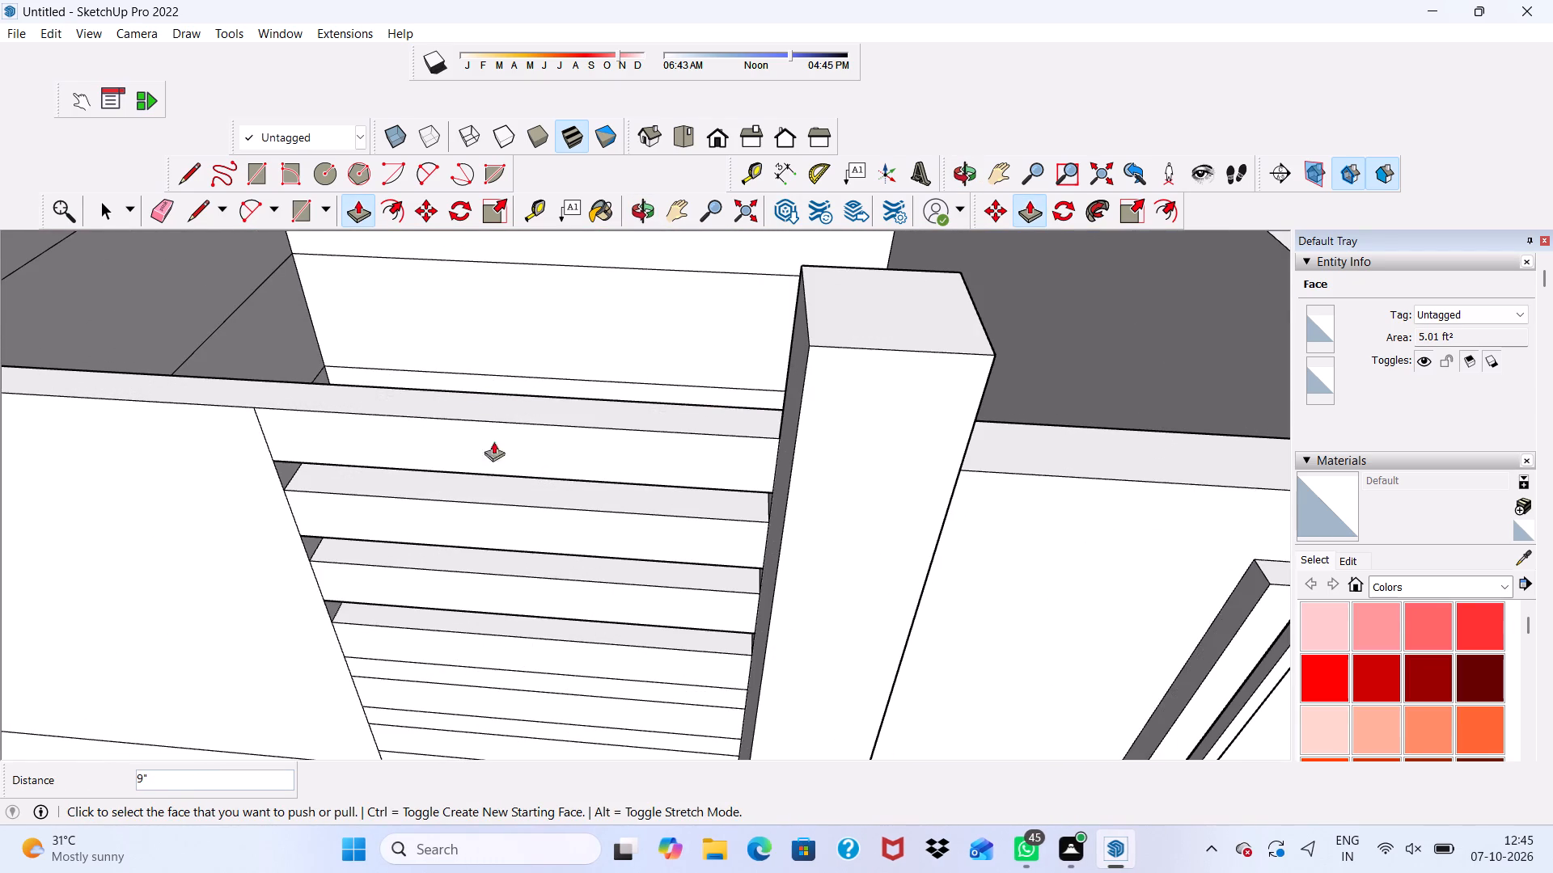
Push the fourth narrow strip from the top of the bay 9" inward through the wall.
{"action": "scroll", "coordinate": [514, 513], "scroll_direction": "down", "scroll_amount": 8}
{"action": "middle_click_drag", "start_coordinate": [491, 561], "coordinate": [485, 327]}
{"action": "scroll", "coordinate": [486, 275], "scroll_direction": "down", "scroll_amount": 1}
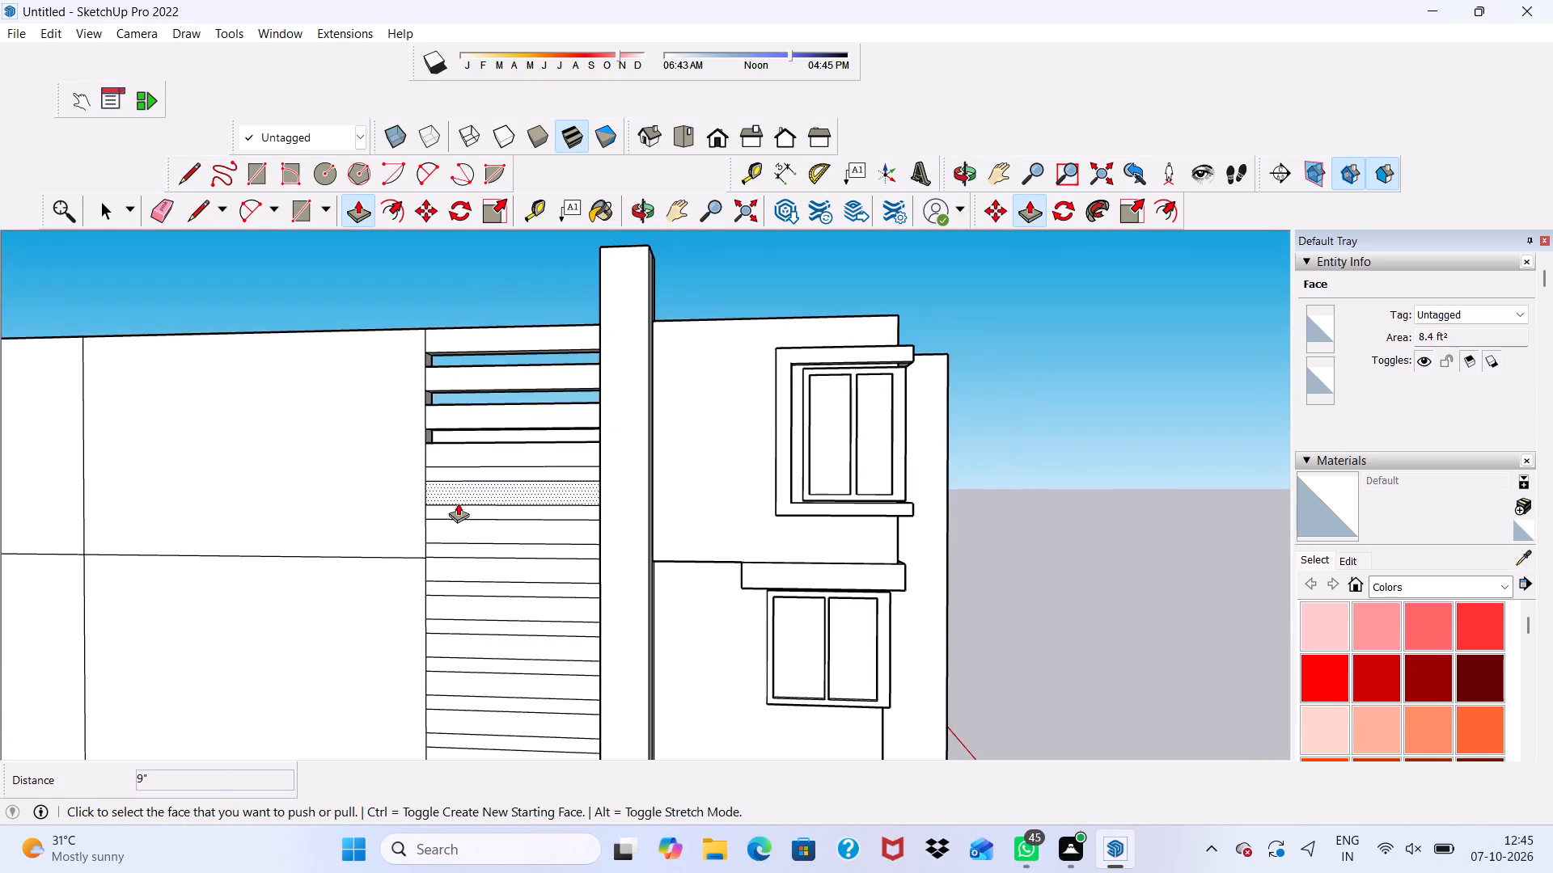
{"action": "scroll", "coordinate": [458, 503], "scroll_direction": "up", "scroll_amount": 5}
{"action": "left_click", "coordinate": [460, 453]}
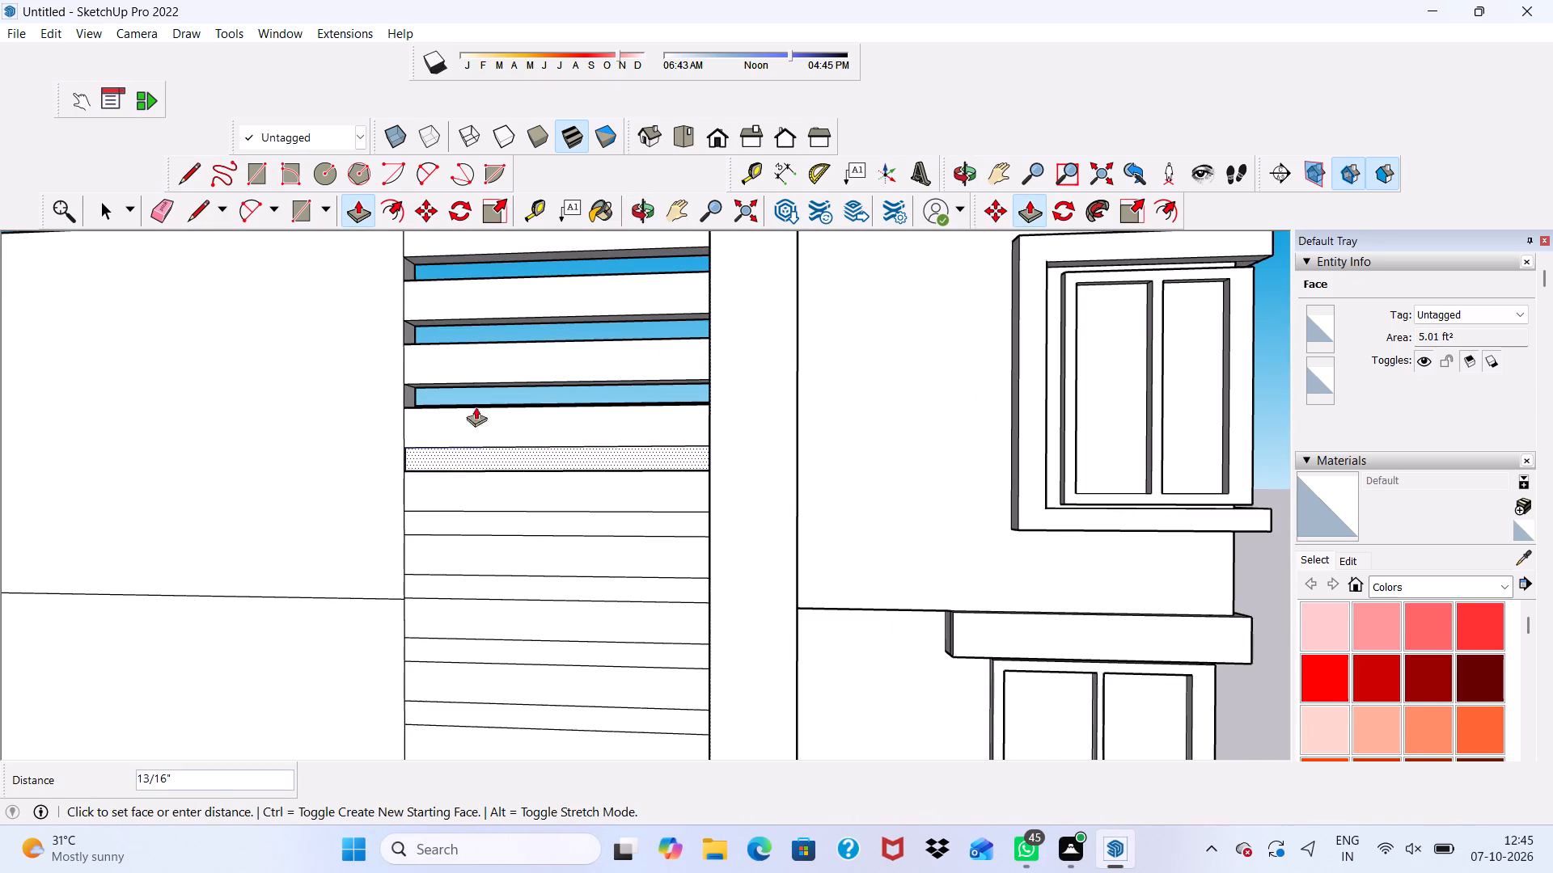
{"action": "scroll", "coordinate": [503, 362], "scroll_direction": "down", "scroll_amount": 5}
{"action": "middle_click_drag", "start_coordinate": [510, 342], "coordinate": [432, 598]}
{"action": "scroll", "coordinate": [525, 214], "scroll_direction": "up", "scroll_amount": 4}
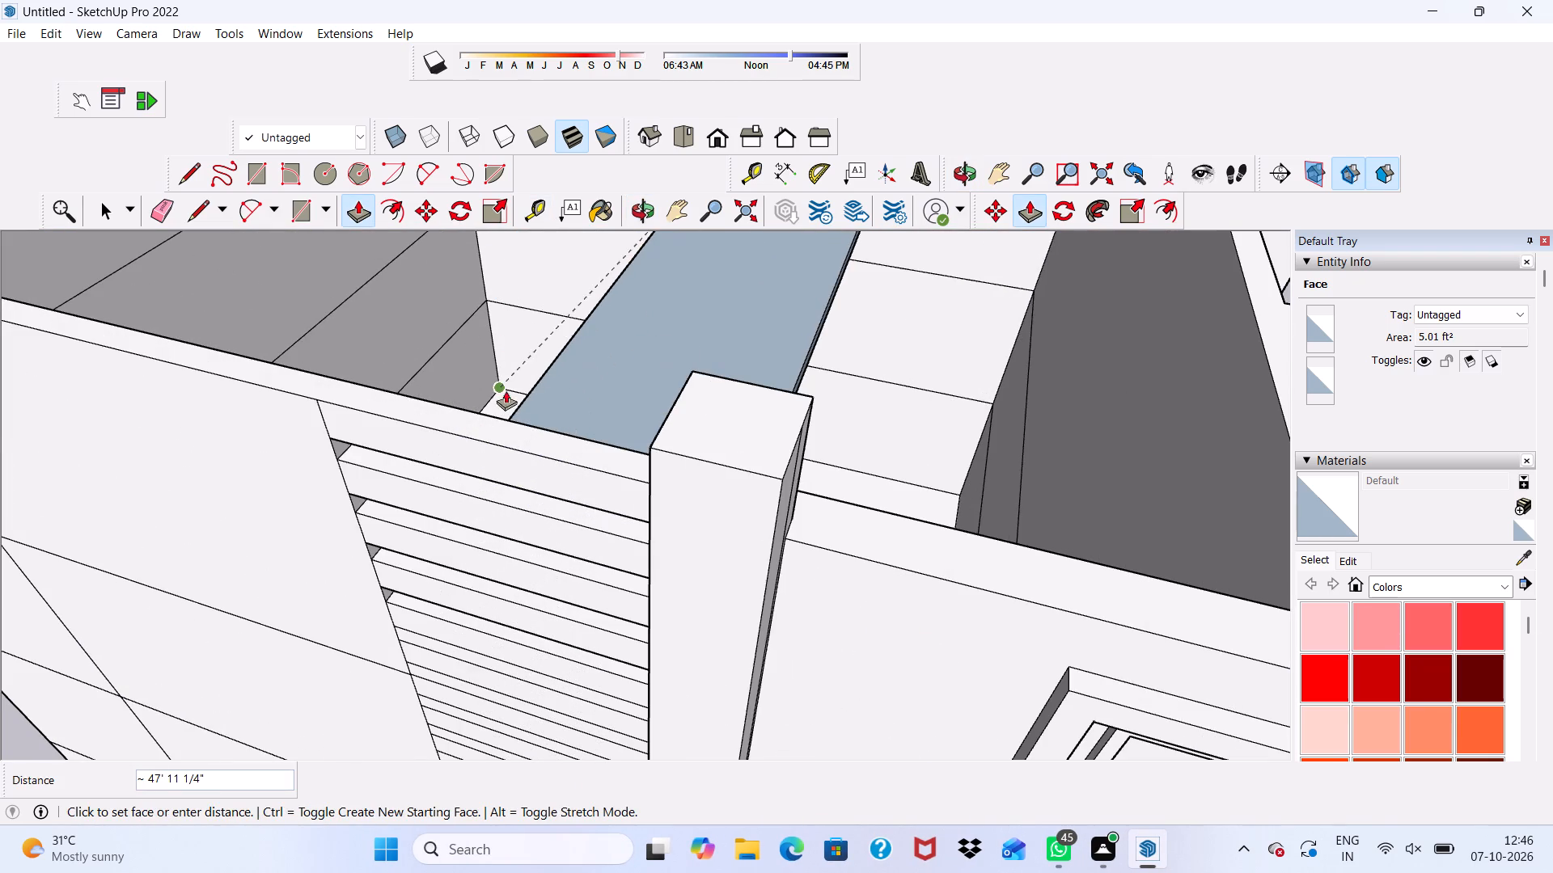
{"action": "left_click", "coordinate": [508, 422]}
Push the fifth narrow strip from the top of the bay 9" inward through the wall.
{"action": "scroll", "coordinate": [508, 422], "scroll_direction": "down", "scroll_amount": 9}
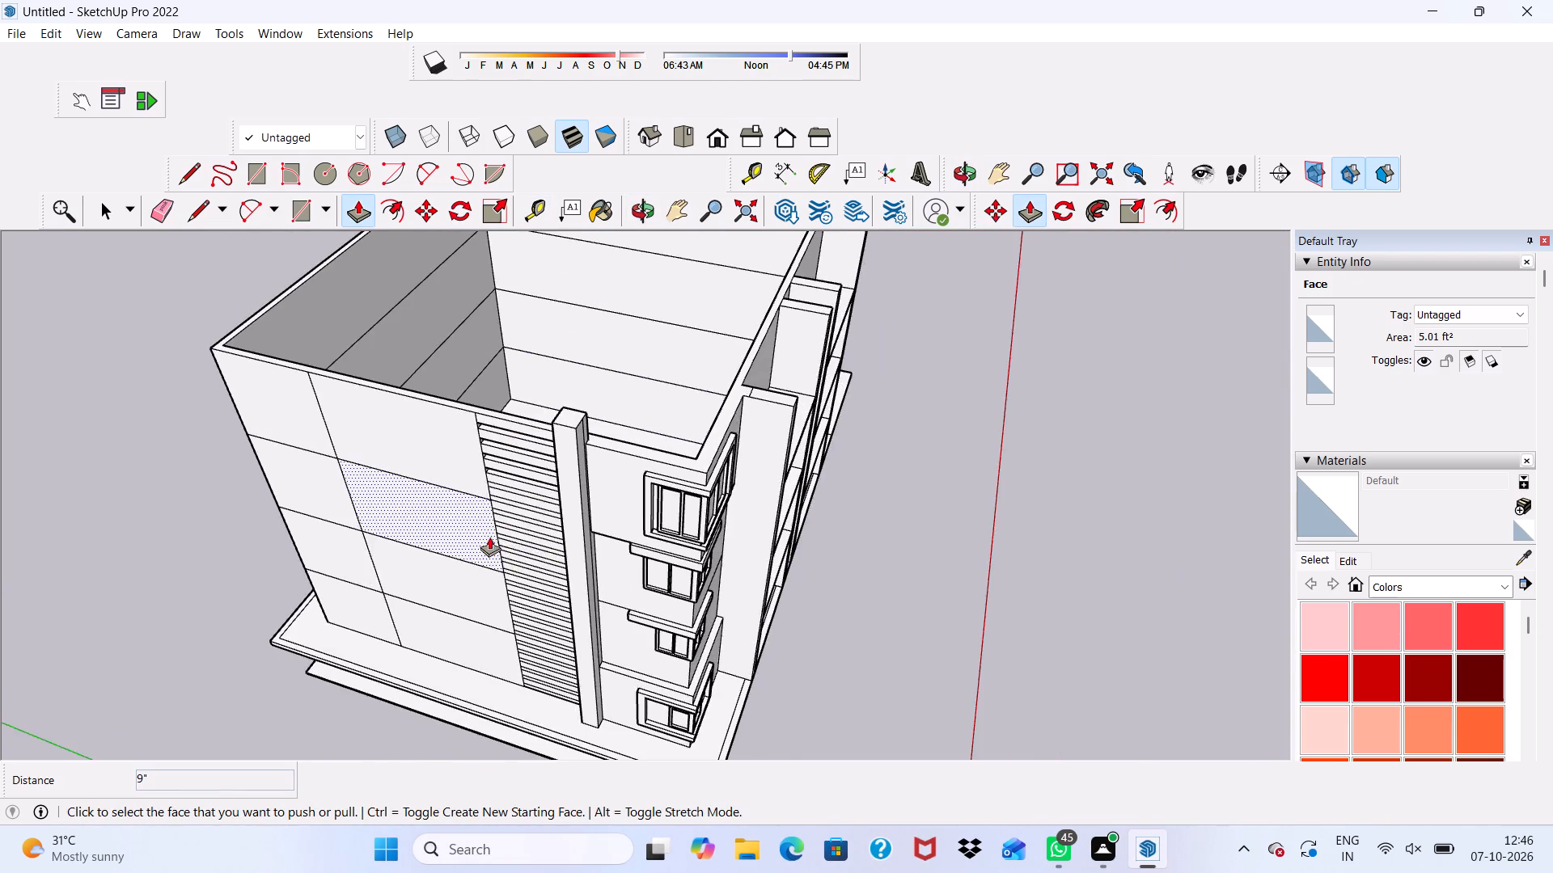
{"action": "scroll", "coordinate": [489, 536], "scroll_direction": "up", "scroll_amount": 4}
{"action": "scroll", "coordinate": [501, 453], "scroll_direction": "up", "scroll_amount": 9}
{"action": "scroll", "coordinate": [512, 418], "scroll_direction": "down", "scroll_amount": 5}
{"action": "middle_click_drag", "start_coordinate": [514, 417], "coordinate": [530, 311]}
{"action": "scroll", "coordinate": [530, 414], "scroll_direction": "up", "scroll_amount": 4}
{"action": "left_click", "coordinate": [519, 440]}
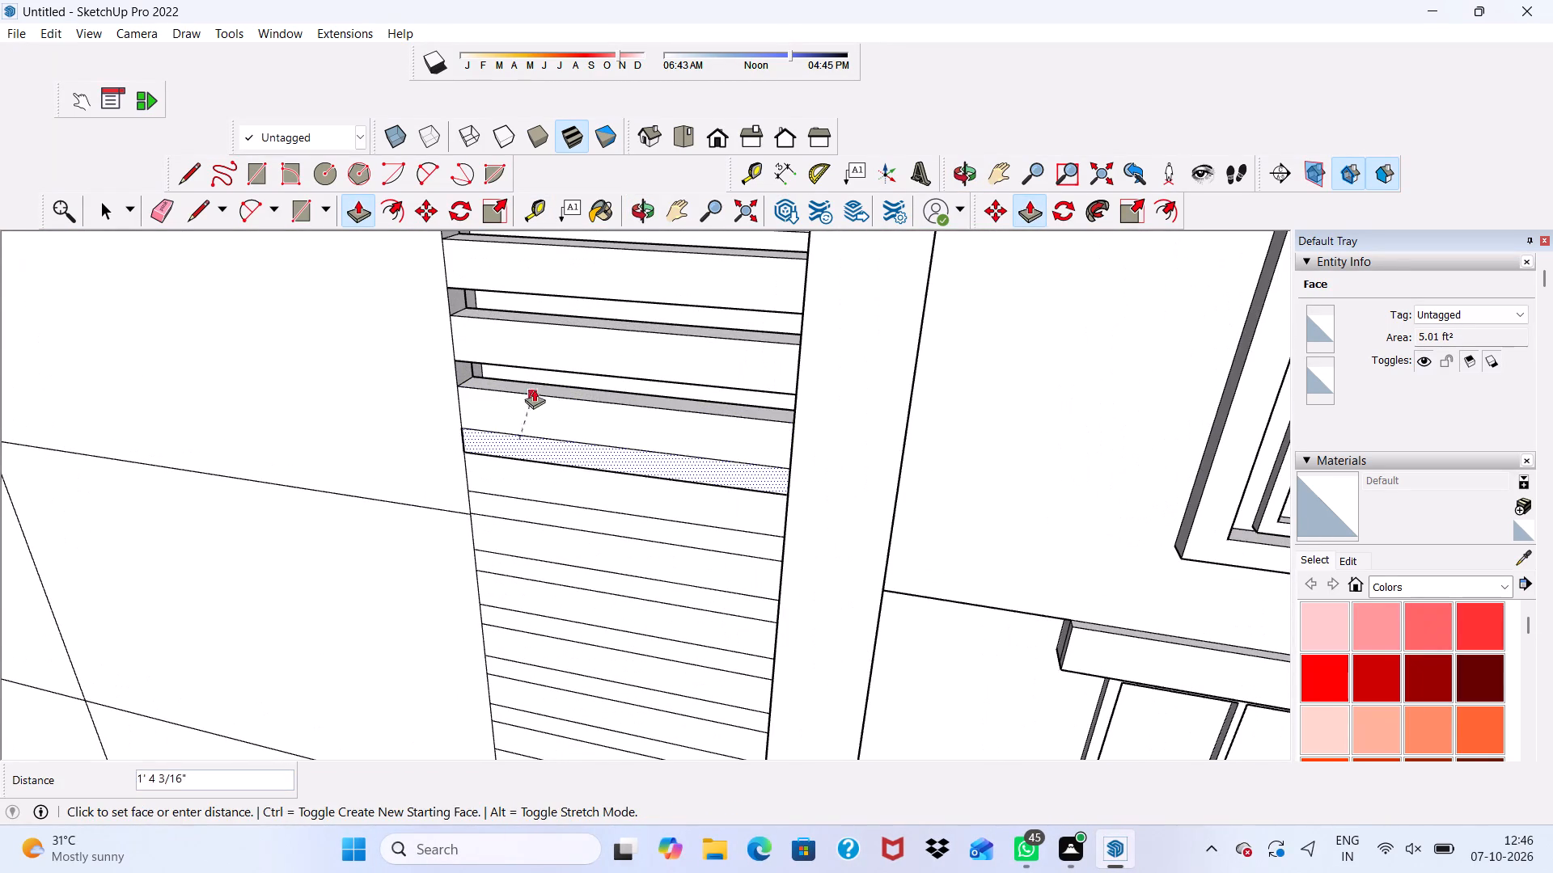
{"action": "scroll", "coordinate": [537, 382], "scroll_direction": "down", "scroll_amount": 8}
{"action": "middle_click_drag", "start_coordinate": [573, 276], "coordinate": [540, 415]}
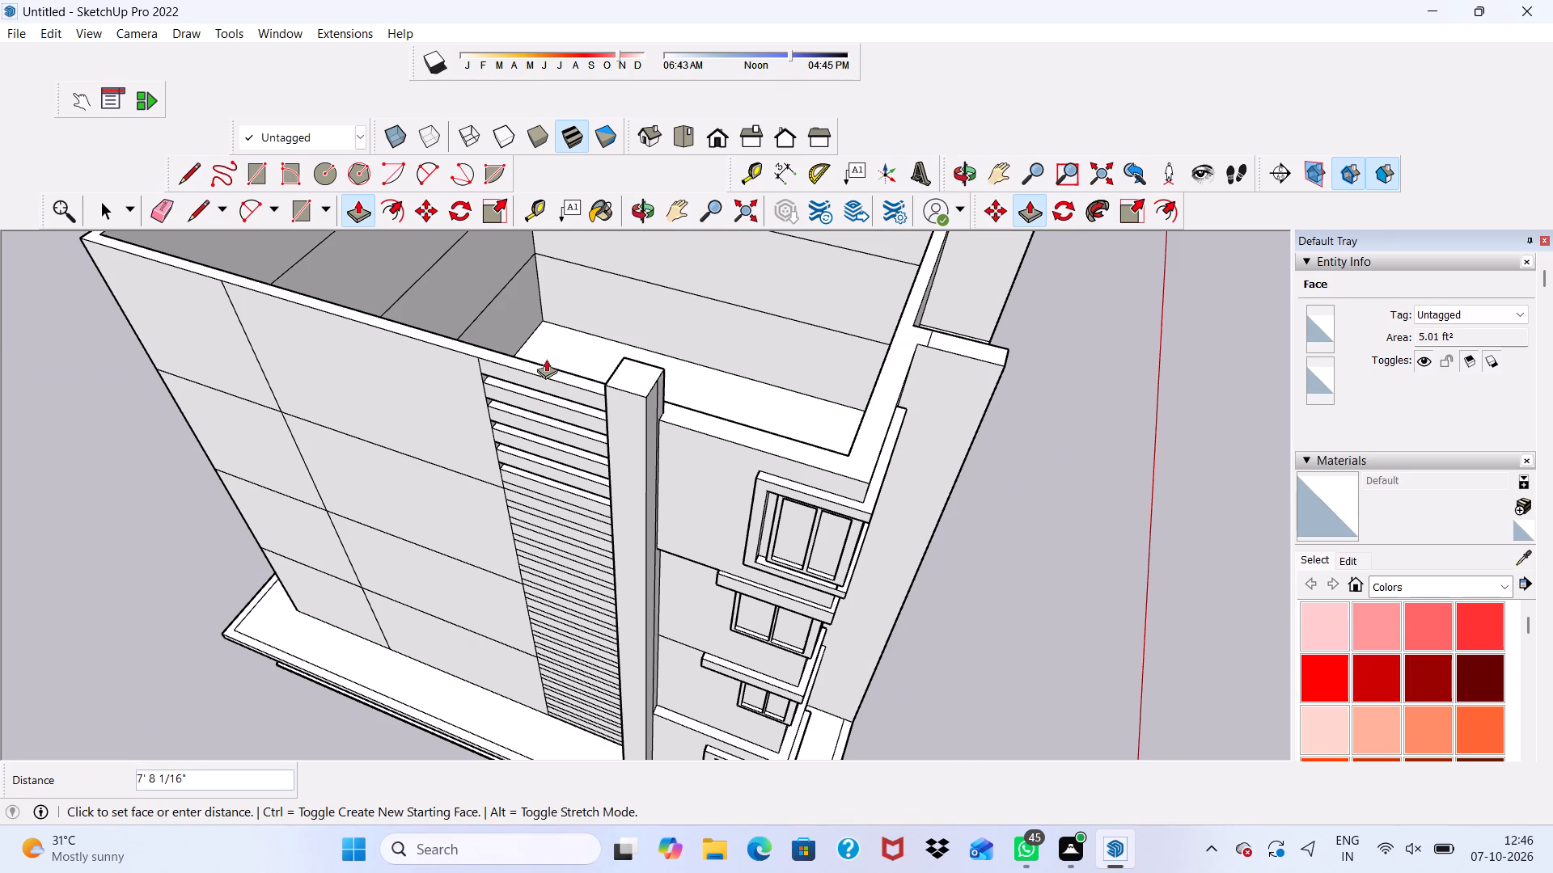
{"action": "scroll", "coordinate": [556, 361], "scroll_direction": "up", "scroll_amount": 2}
{"action": "left_click", "coordinate": [556, 368]}
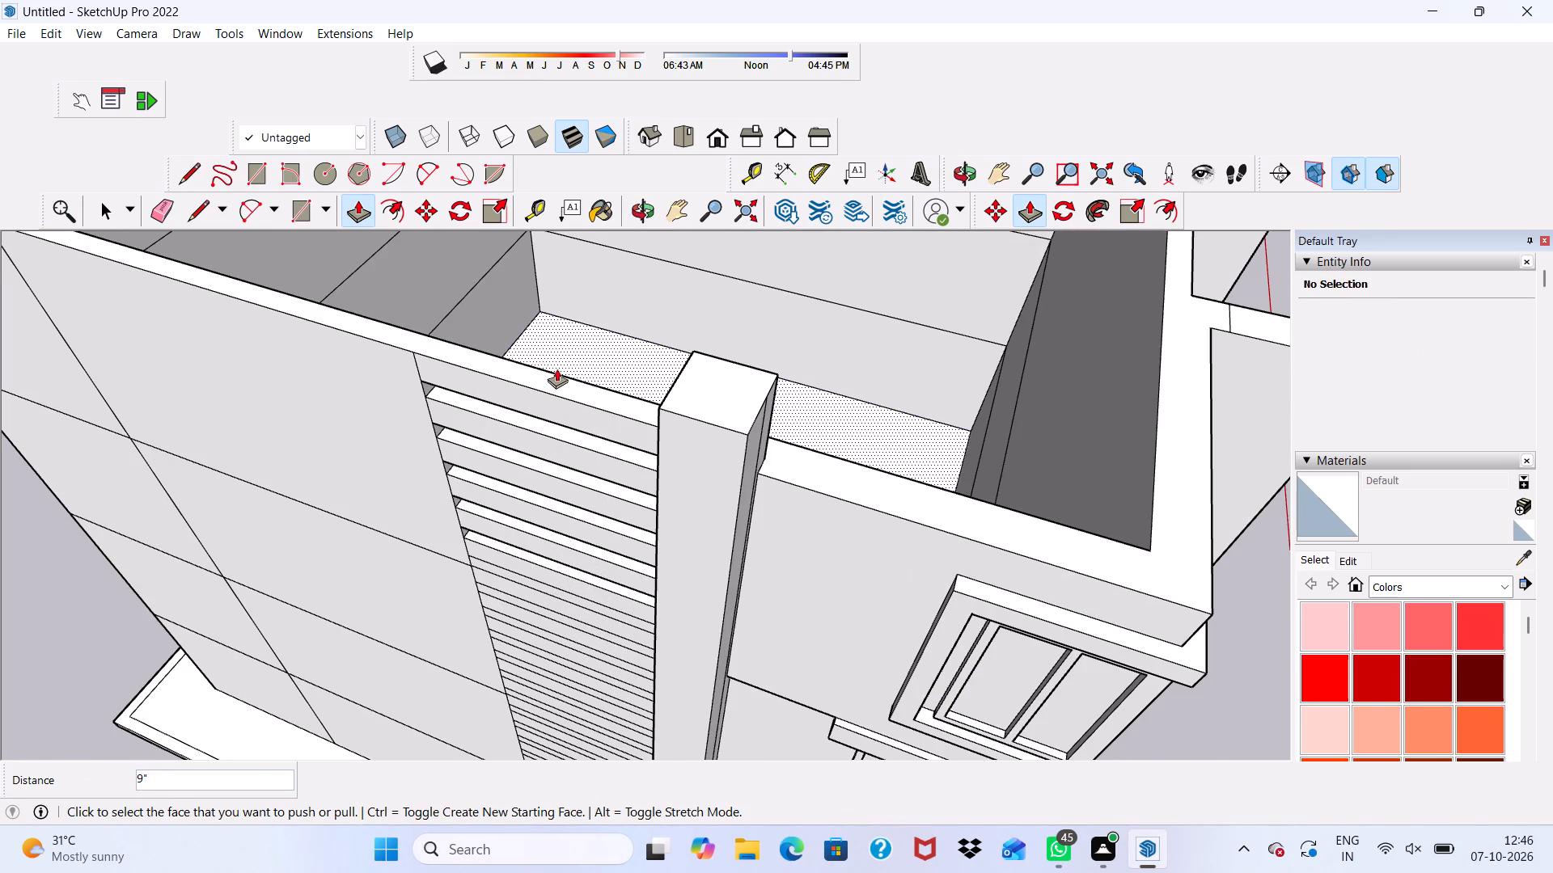
Push the sixth narrow strip from the top of the bay 9" inward through the wall.
{"action": "scroll", "coordinate": [557, 510], "scroll_direction": "down", "scroll_amount": 3}
{"action": "middle_click_drag", "start_coordinate": [531, 564], "coordinate": [598, 407]}
{"action": "scroll", "coordinate": [598, 407], "scroll_direction": "down", "scroll_amount": 1}
{"action": "scroll", "coordinate": [592, 449], "scroll_direction": "up", "scroll_amount": 8}
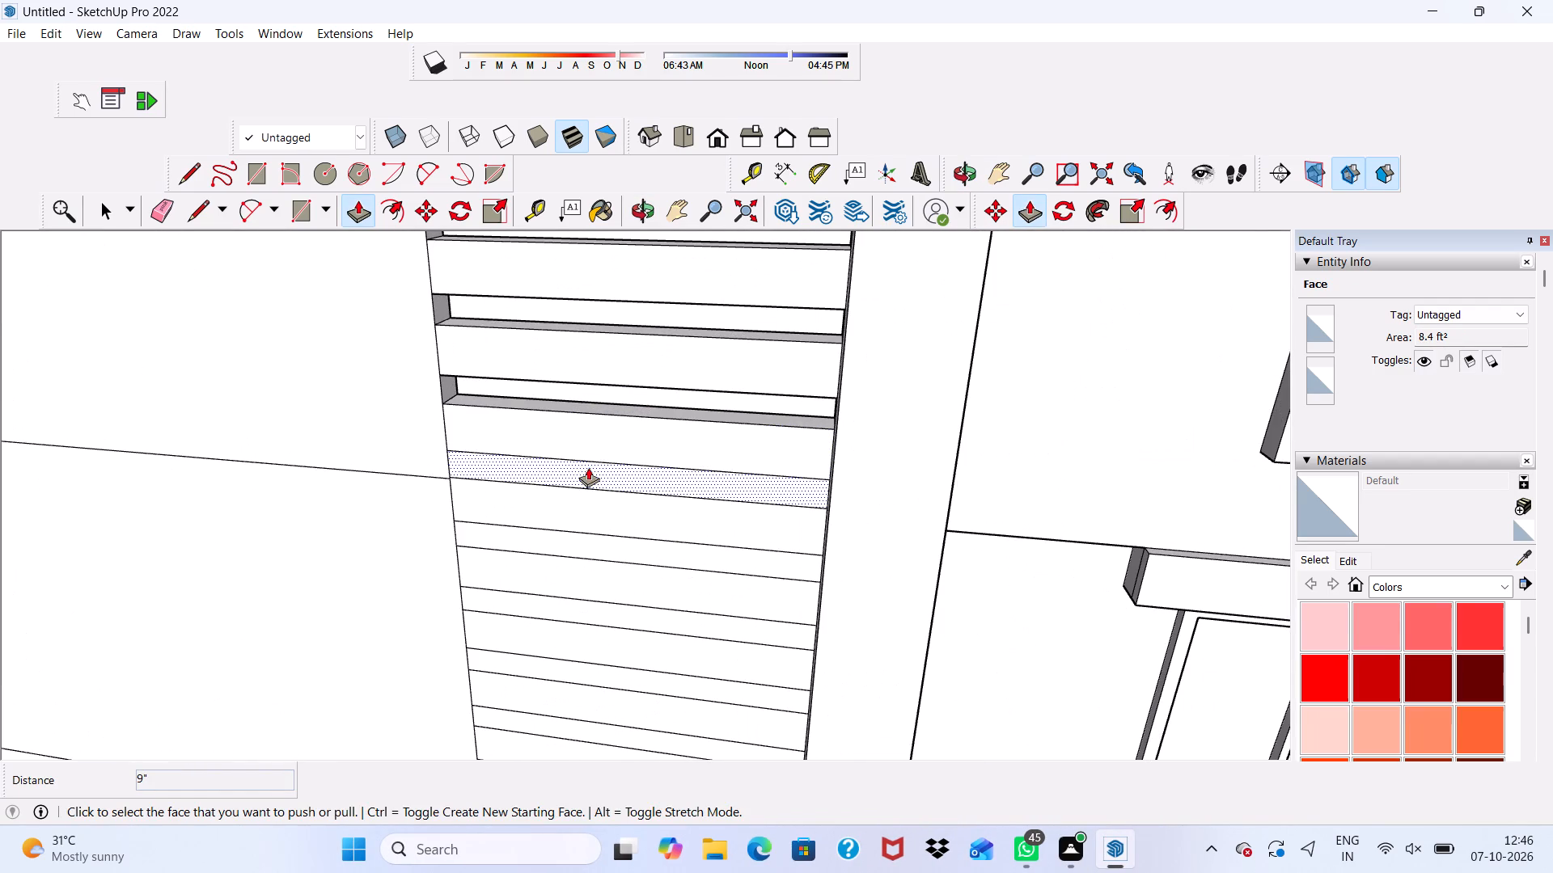
{"action": "left_click", "coordinate": [588, 467]}
{"action": "scroll", "coordinate": [604, 436], "scroll_direction": "down", "scroll_amount": 9}
{"action": "middle_click_drag", "start_coordinate": [687, 407], "coordinate": [688, 498]}
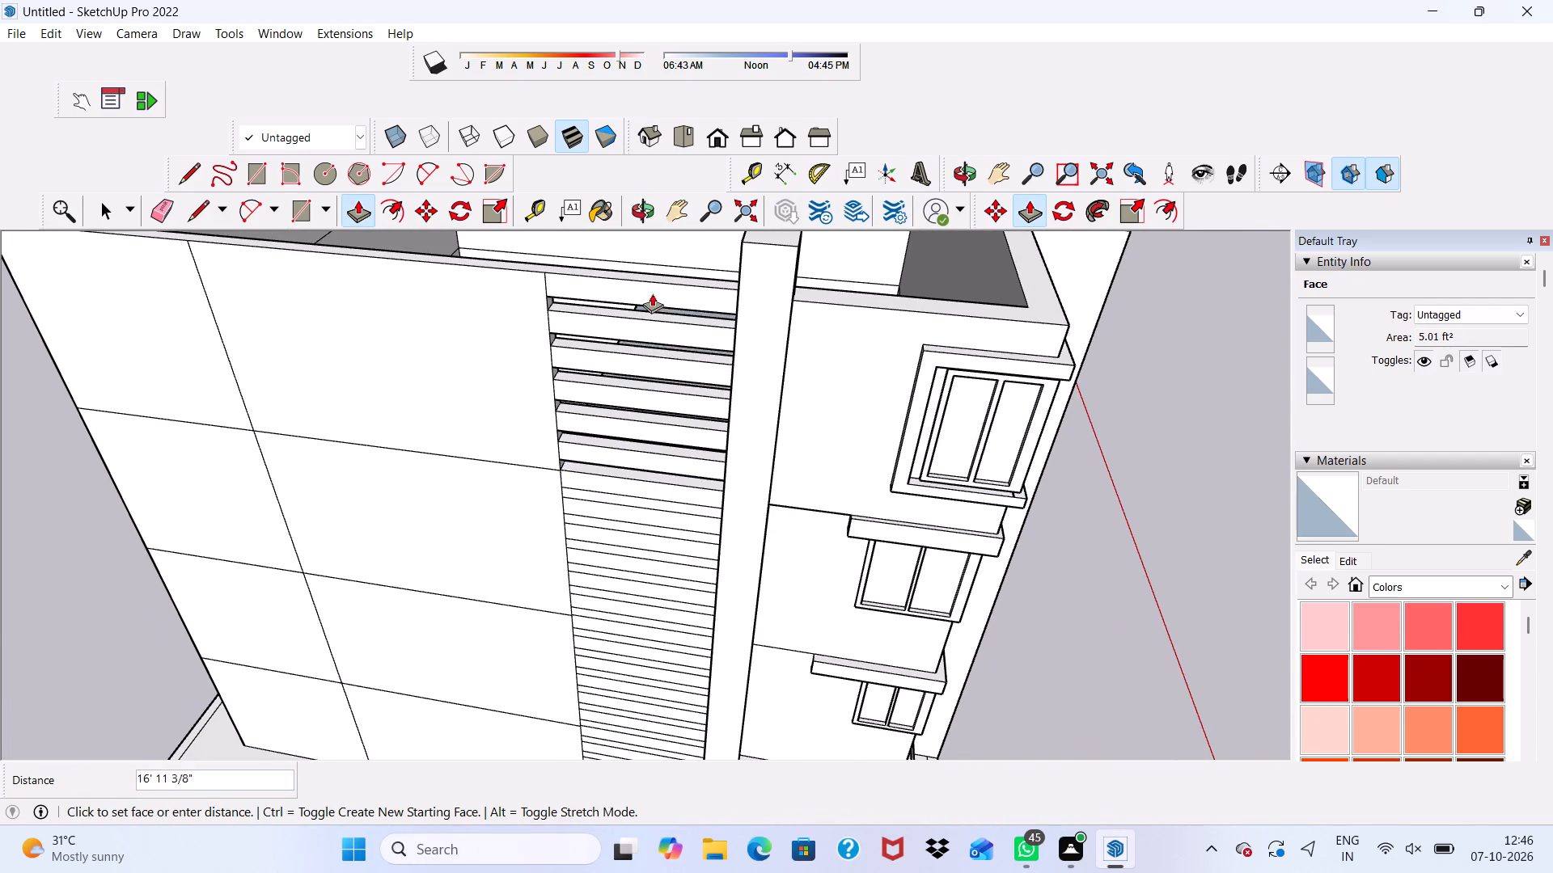
{"action": "scroll", "coordinate": [651, 292], "scroll_direction": "up", "scroll_amount": 4}
{"action": "middle_click_drag", "start_coordinate": [651, 276], "coordinate": [643, 371]}
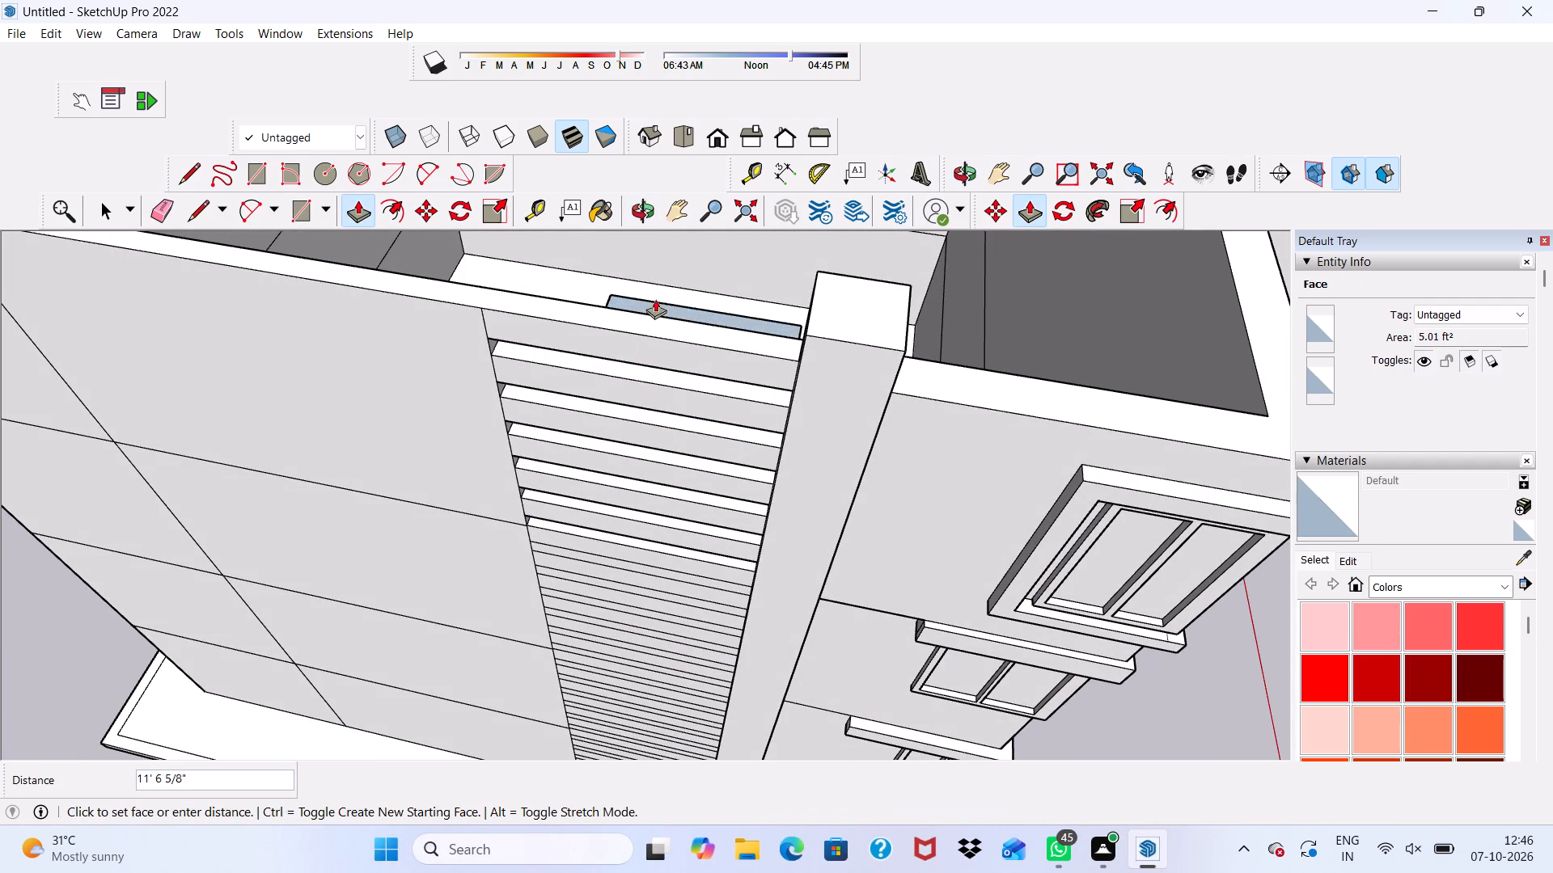
{"action": "left_click", "coordinate": [658, 311]}
Push the seventh narrow strip from the top of the bay 9" inward through the wall.
{"action": "scroll", "coordinate": [662, 488], "scroll_direction": "down", "scroll_amount": 5}
{"action": "middle_click_drag", "start_coordinate": [650, 536], "coordinate": [683, 356]}
{"action": "scroll", "coordinate": [676, 408], "scroll_direction": "up", "scroll_amount": 3}
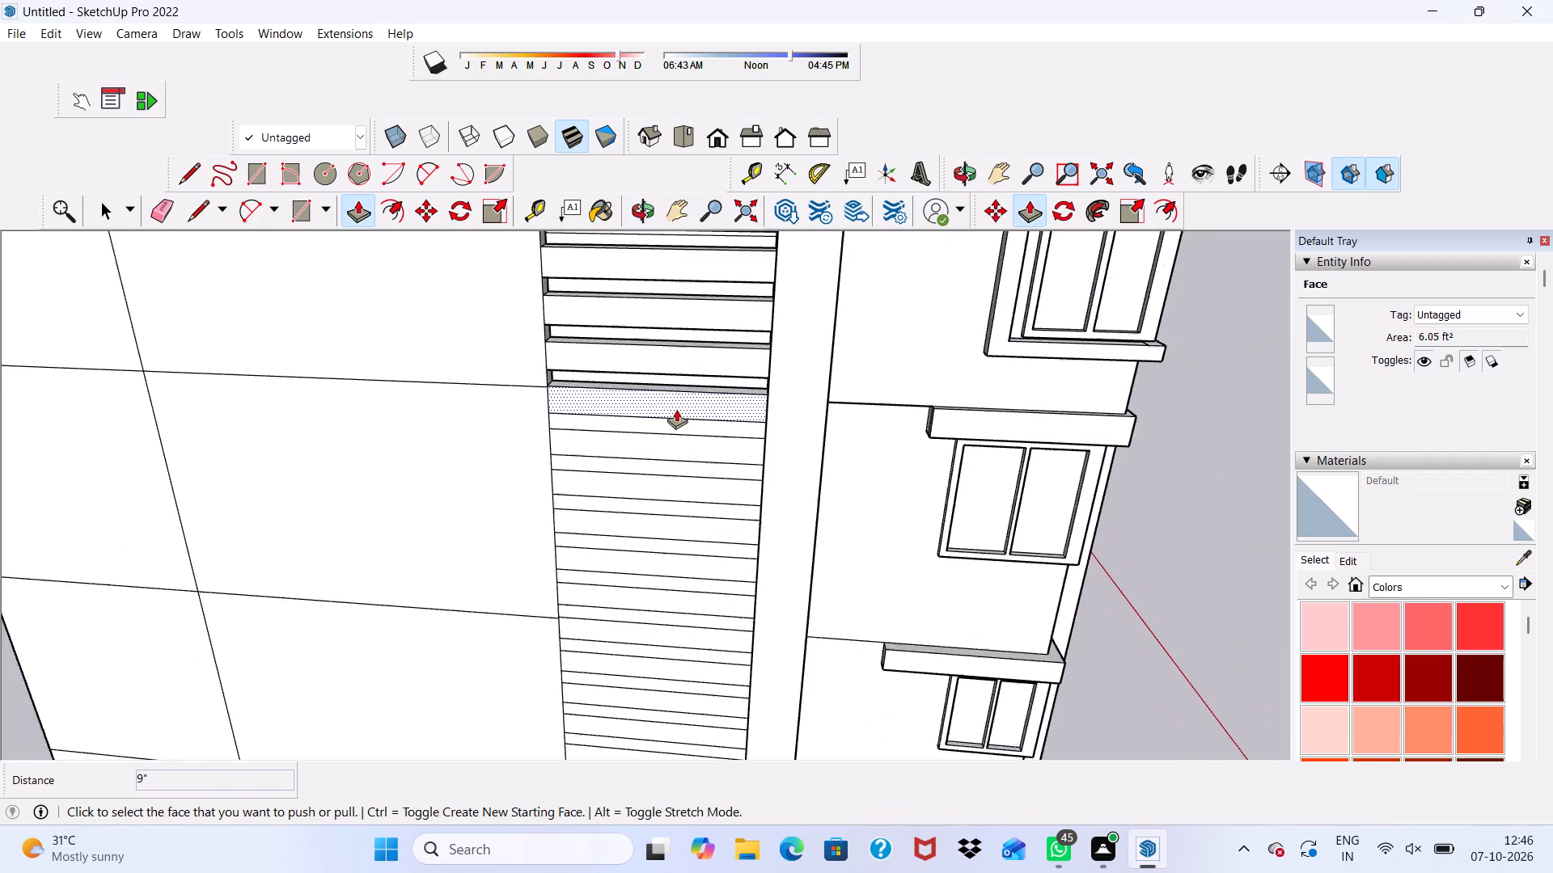
{"action": "scroll", "coordinate": [676, 409], "scroll_direction": "up", "scroll_amount": 5}
{"action": "left_click", "coordinate": [665, 431]}
{"action": "scroll", "coordinate": [669, 384], "scroll_direction": "down", "scroll_amount": 7}
{"action": "middle_click_drag", "start_coordinate": [671, 375], "coordinate": [654, 531]}
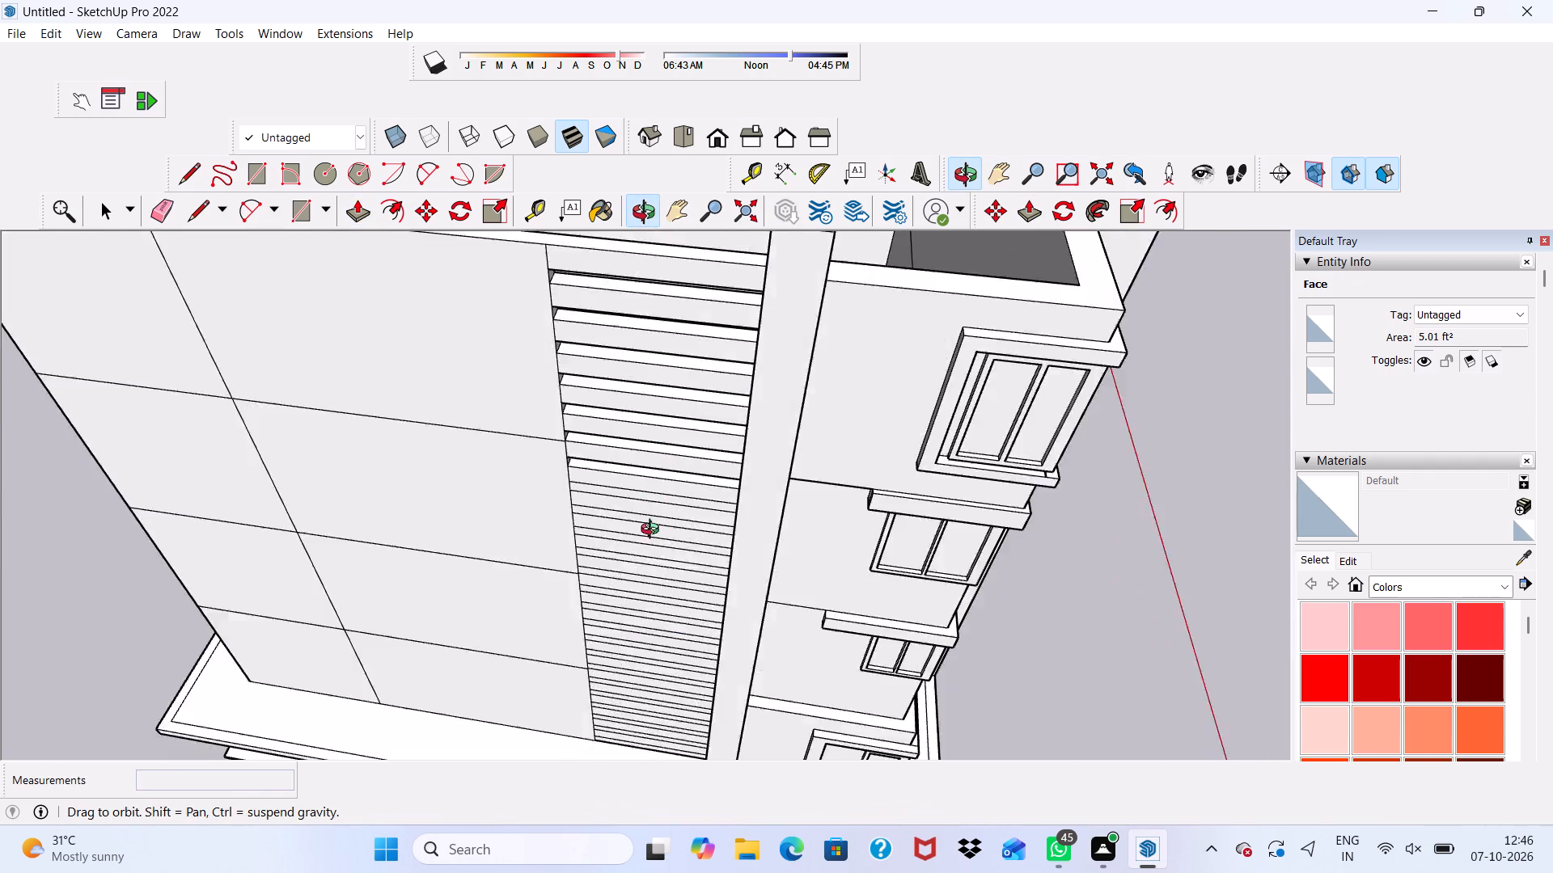
{"action": "middle_click_drag", "start_coordinate": [654, 531], "coordinate": [640, 628]}
{"action": "scroll", "coordinate": [668, 393], "scroll_direction": "up", "scroll_amount": 3}
{"action": "left_click", "coordinate": [668, 393]}
Push the eighth narrow strip from the top of the bay 9" inward through the wall.
{"action": "scroll", "coordinate": [668, 469], "scroll_direction": "down", "scroll_amount": 4}
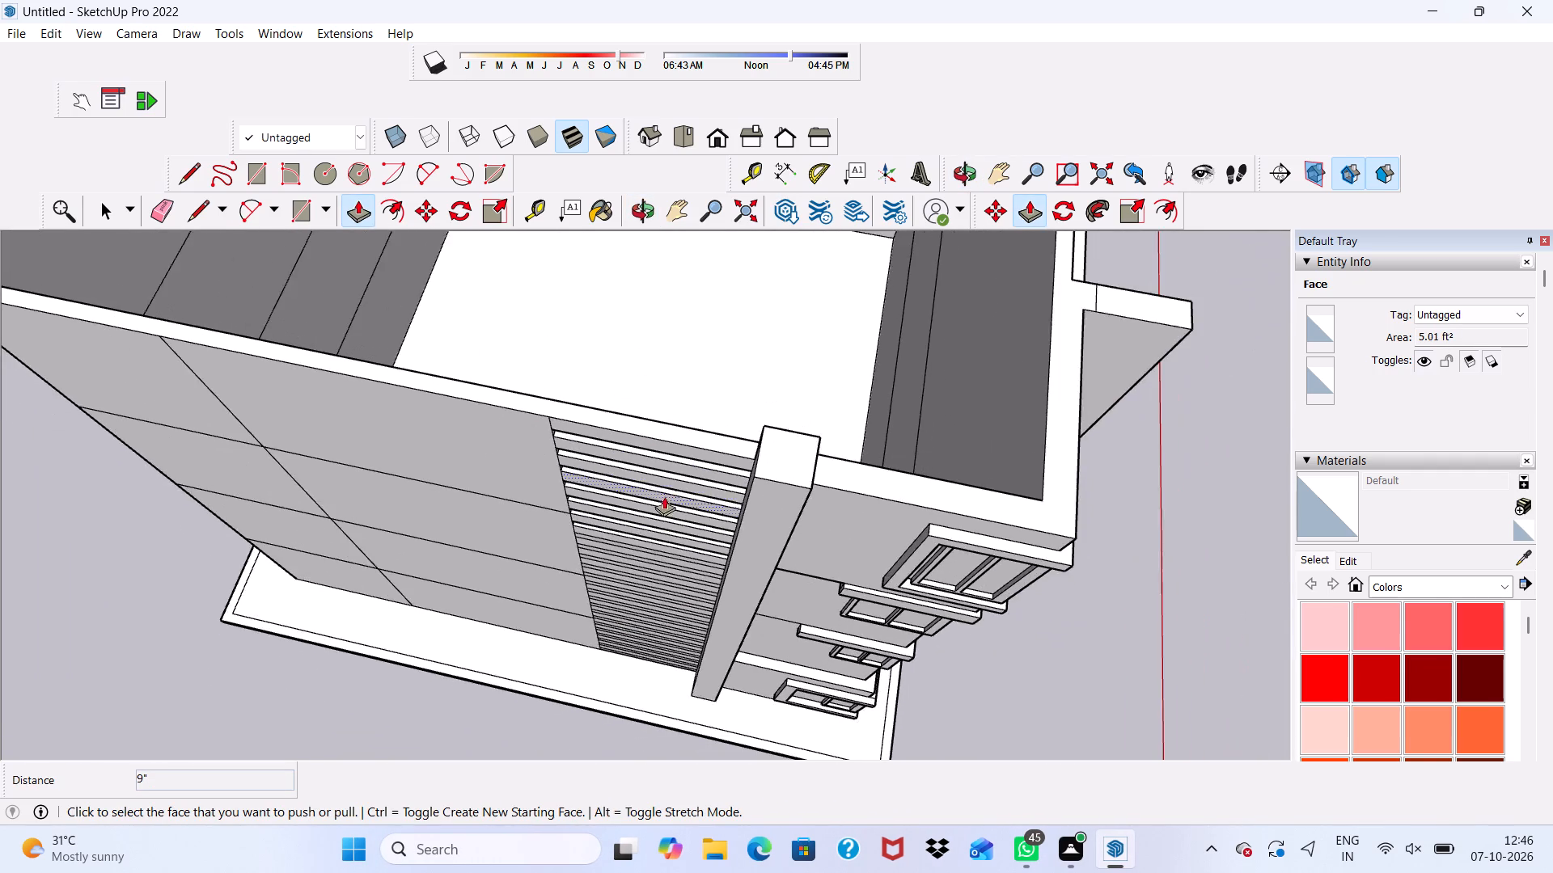
{"action": "middle_click_drag", "start_coordinate": [664, 496], "coordinate": [709, 213]}
{"action": "scroll", "coordinate": [656, 461], "scroll_direction": "up", "scroll_amount": 6}
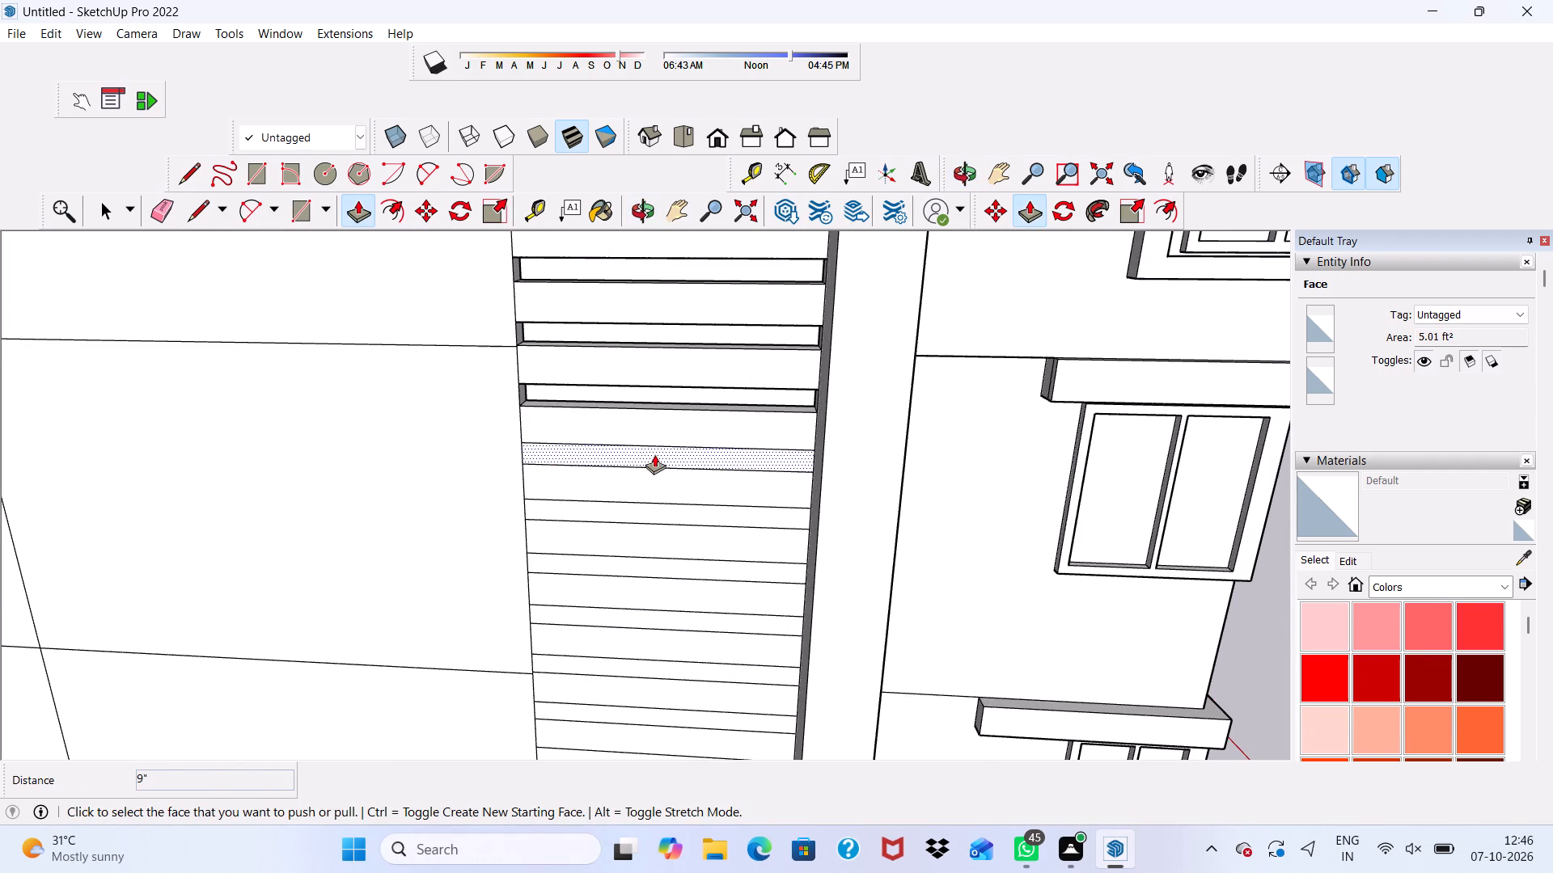
{"action": "left_click", "coordinate": [654, 453]}
{"action": "scroll", "coordinate": [654, 432], "scroll_direction": "down", "scroll_amount": 6}
{"action": "middle_click_drag", "start_coordinate": [658, 408], "coordinate": [628, 606]}
{"action": "scroll", "coordinate": [646, 504], "scroll_direction": "down", "scroll_amount": 1}
{"action": "scroll", "coordinate": [628, 606], "scroll_direction": "up", "scroll_amount": 3}
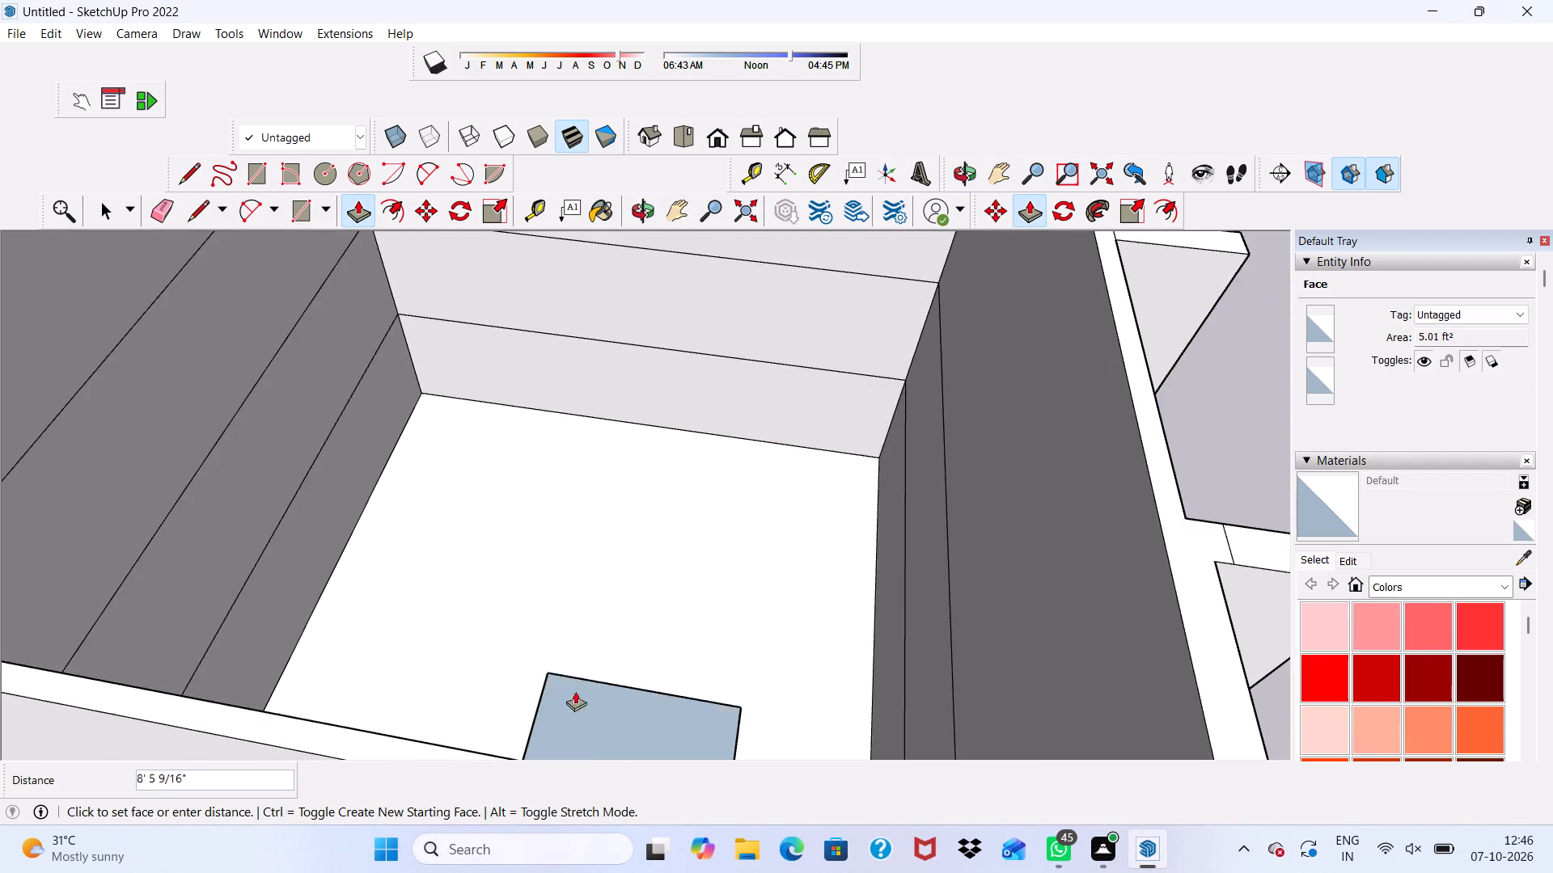
{"action": "scroll", "coordinate": [566, 707], "scroll_direction": "down", "scroll_amount": 8}
{"action": "scroll", "coordinate": [573, 680], "scroll_direction": "up", "scroll_amount": 5}
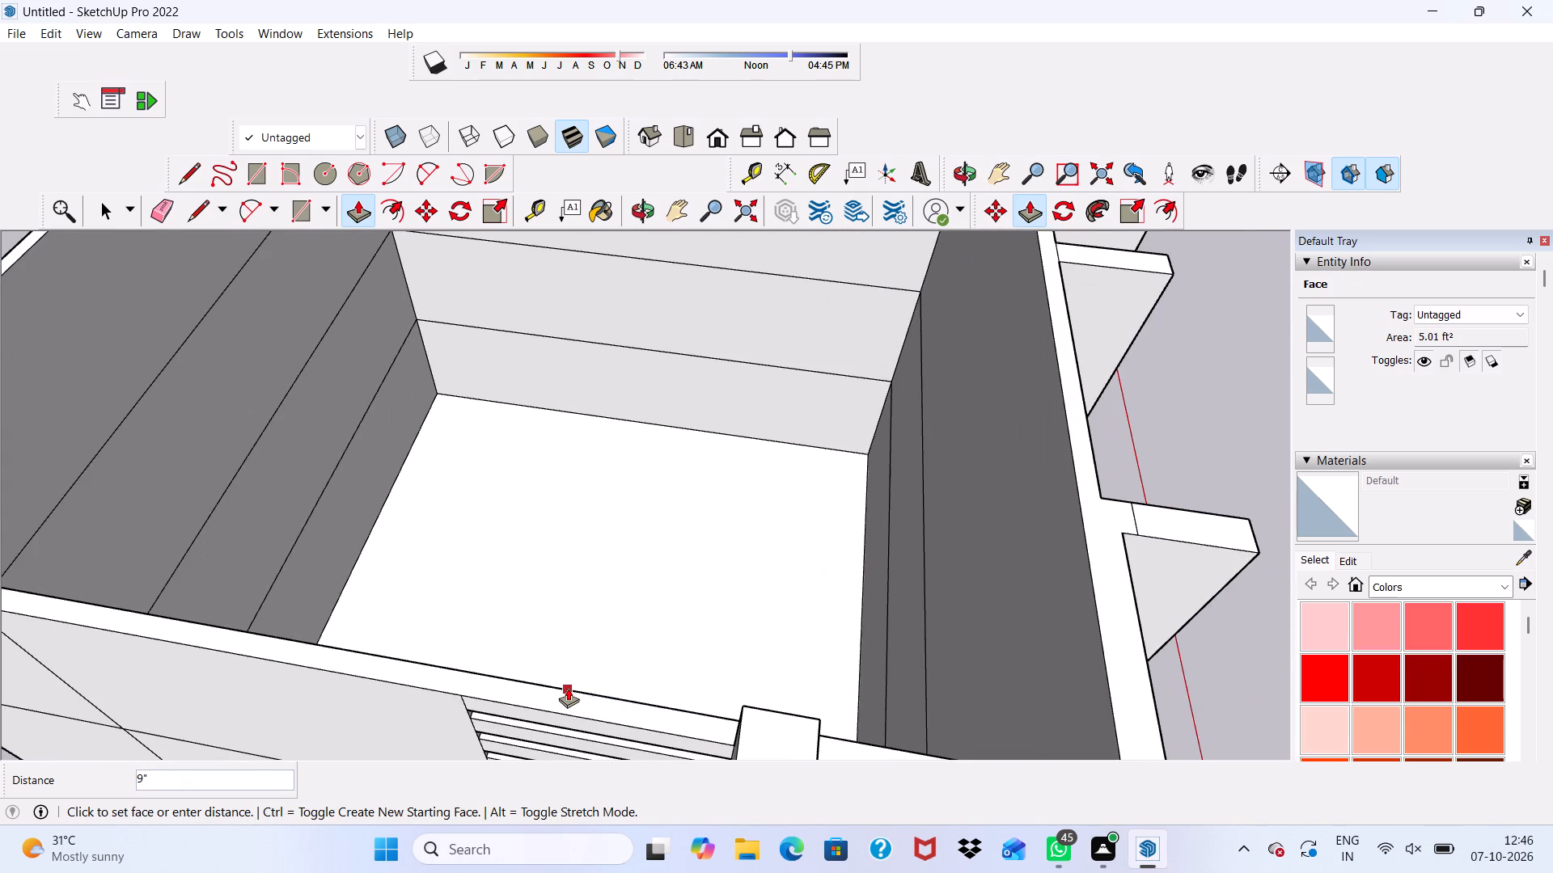
{"action": "left_click", "coordinate": [568, 688]}
Push the ninth narrow strip from the top of the bay 9" inward through the wall.
{"action": "scroll", "coordinate": [609, 621], "scroll_direction": "down", "scroll_amount": 11}
{"action": "scroll", "coordinate": [652, 618], "scroll_direction": "up", "scroll_amount": 10}
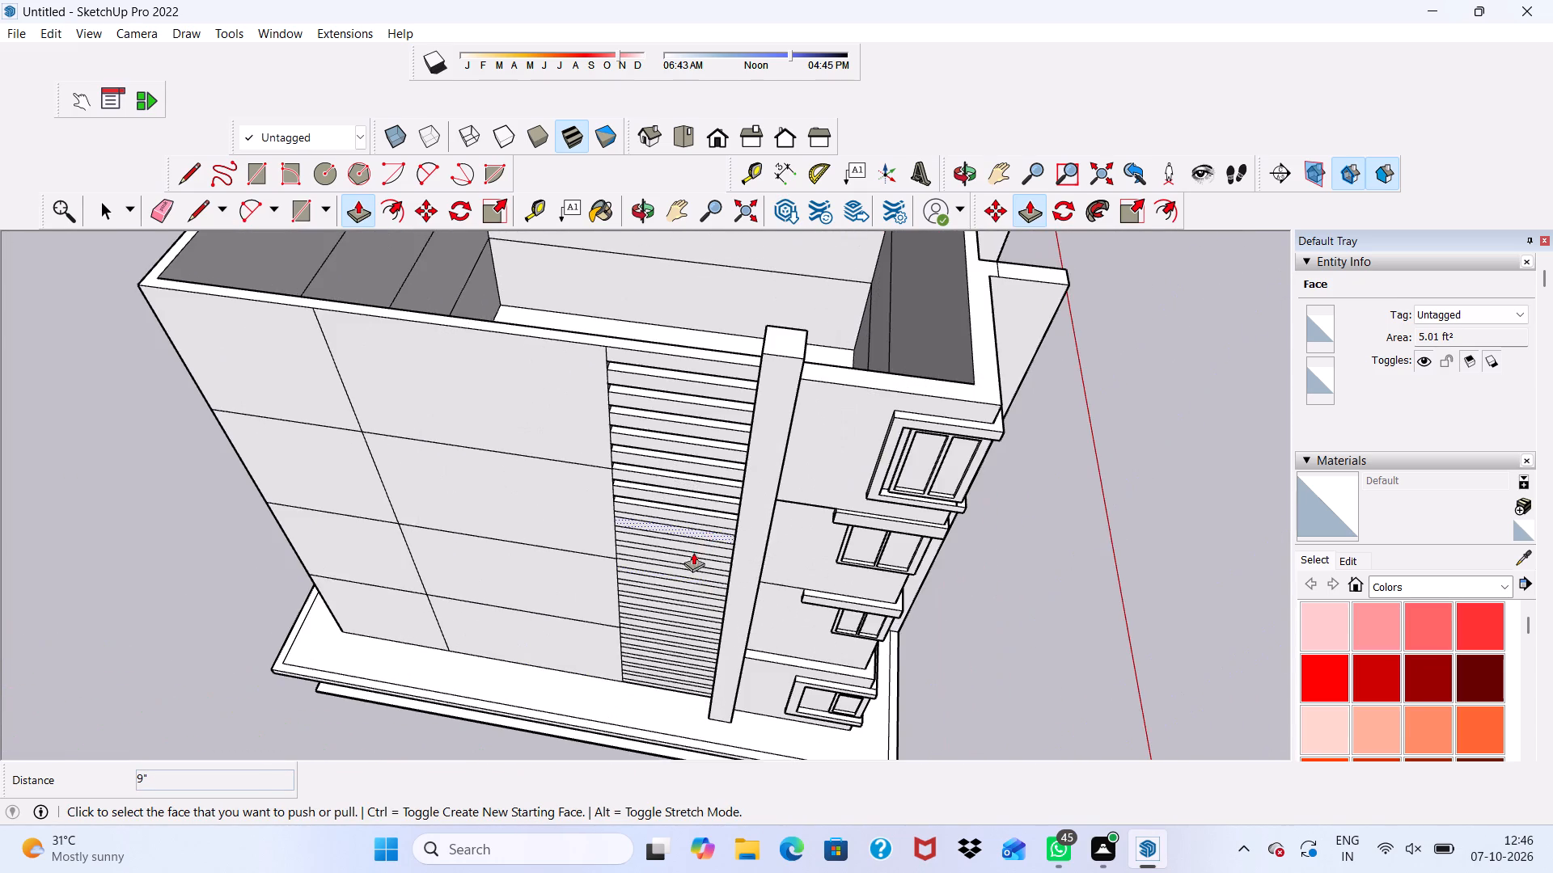
{"action": "middle_click_drag", "start_coordinate": [693, 552], "coordinate": [728, 391]}
{"action": "scroll", "coordinate": [729, 390], "scroll_direction": "up", "scroll_amount": 9}
{"action": "left_click", "coordinate": [698, 353]}
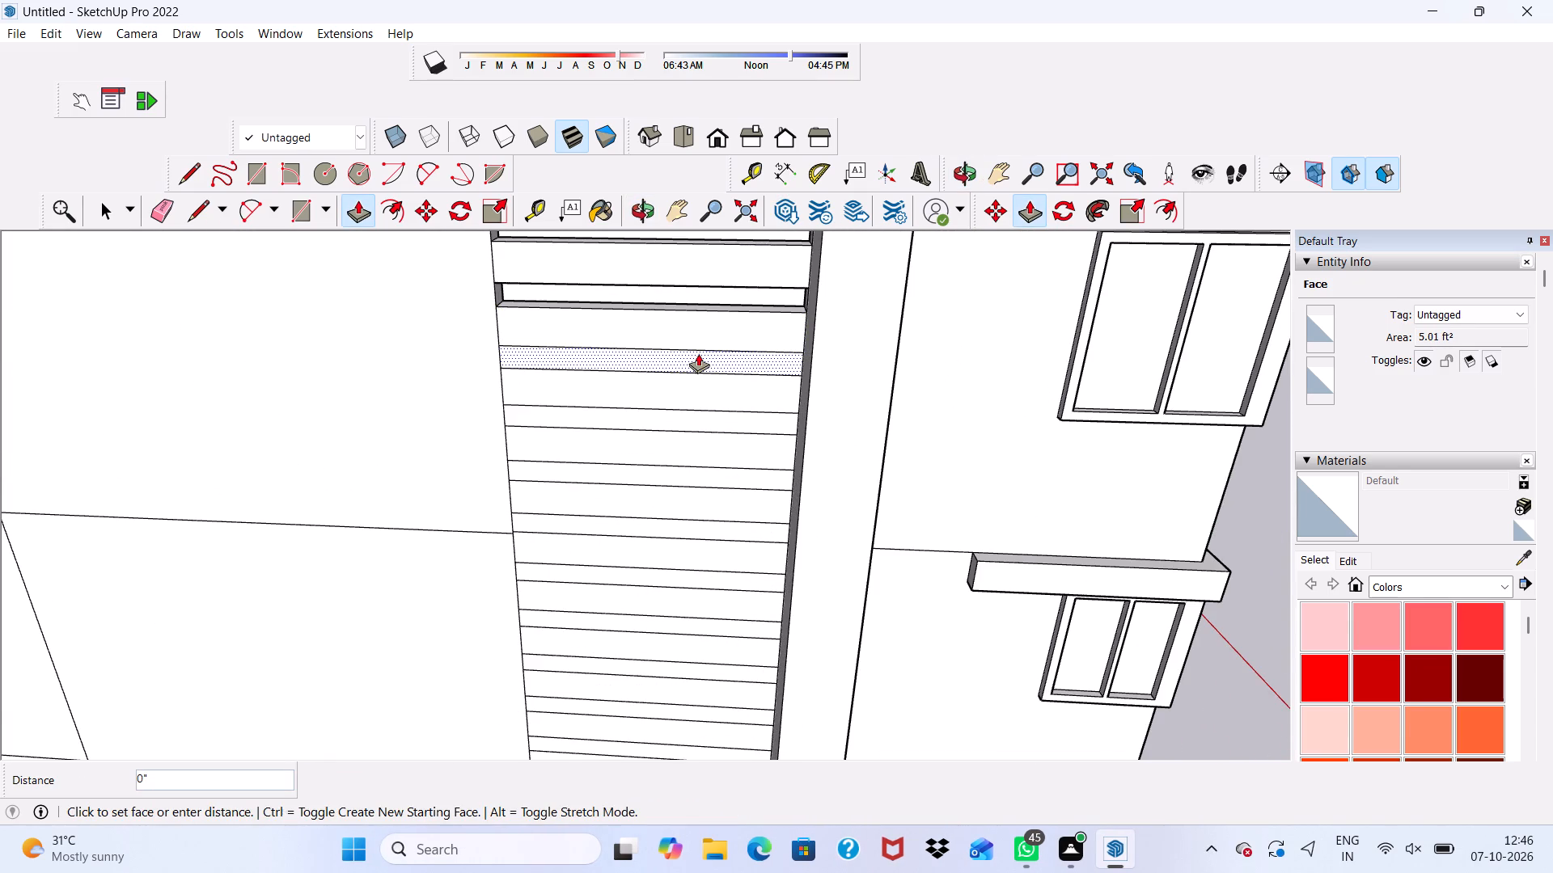
{"action": "scroll", "coordinate": [698, 353], "scroll_direction": "down", "scroll_amount": 6}
{"action": "middle_click_drag", "start_coordinate": [696, 359], "coordinate": [637, 583]}
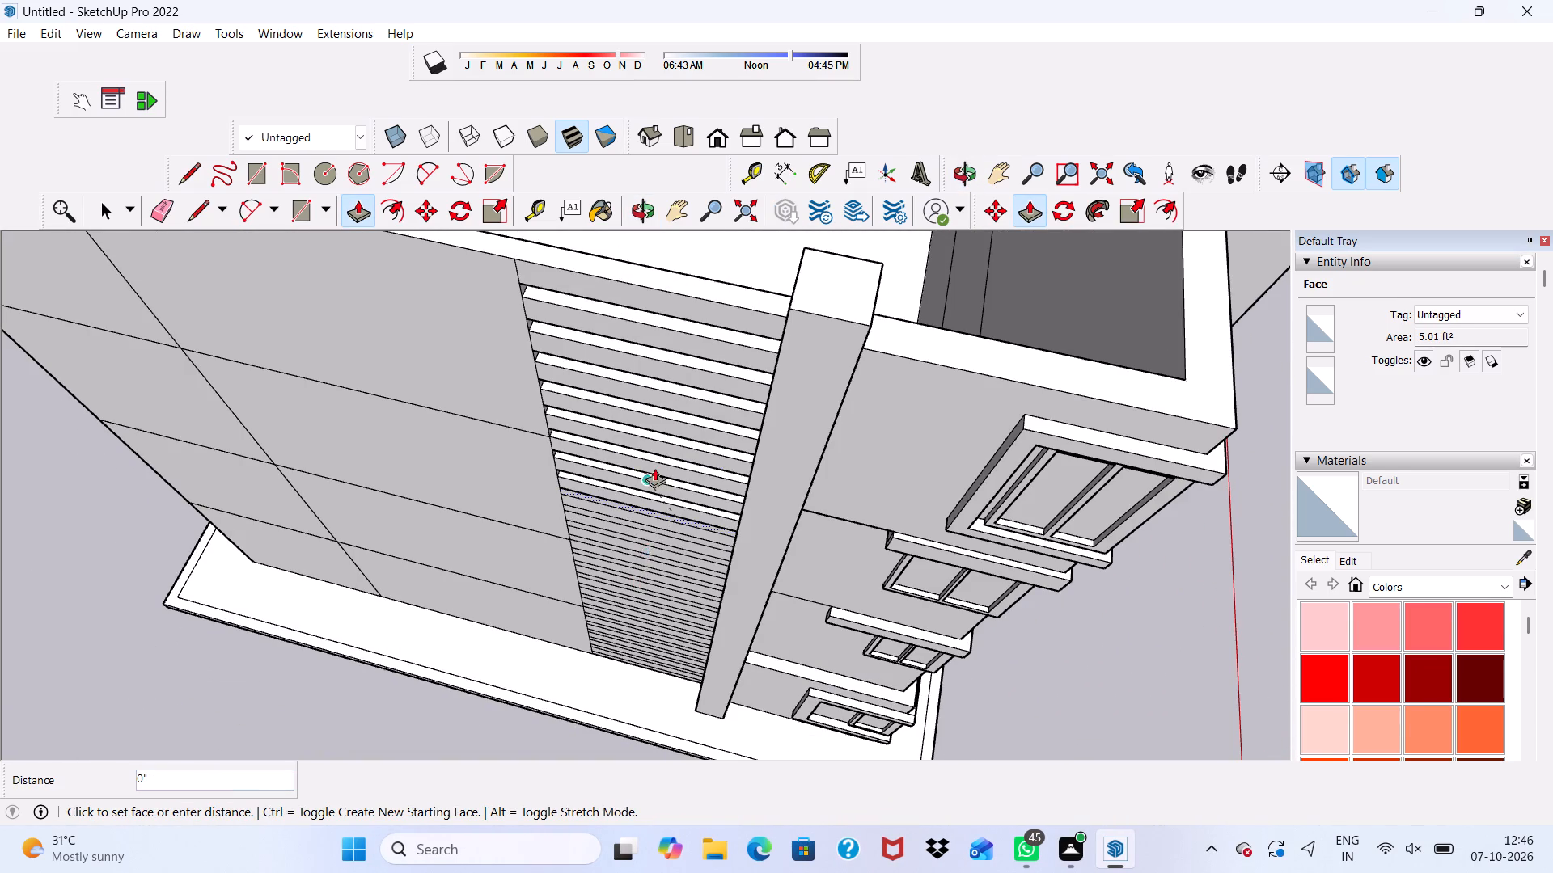
{"action": "scroll", "coordinate": [678, 270], "scroll_direction": "up", "scroll_amount": 5}
{"action": "scroll", "coordinate": [657, 348], "scroll_direction": "down", "scroll_amount": 3}
{"action": "left_click", "coordinate": [657, 348]}
Push the tenth narrow strip from the top of the bay 9" inward through the wall.
{"action": "scroll", "coordinate": [666, 341], "scroll_direction": "down", "scroll_amount": 10}
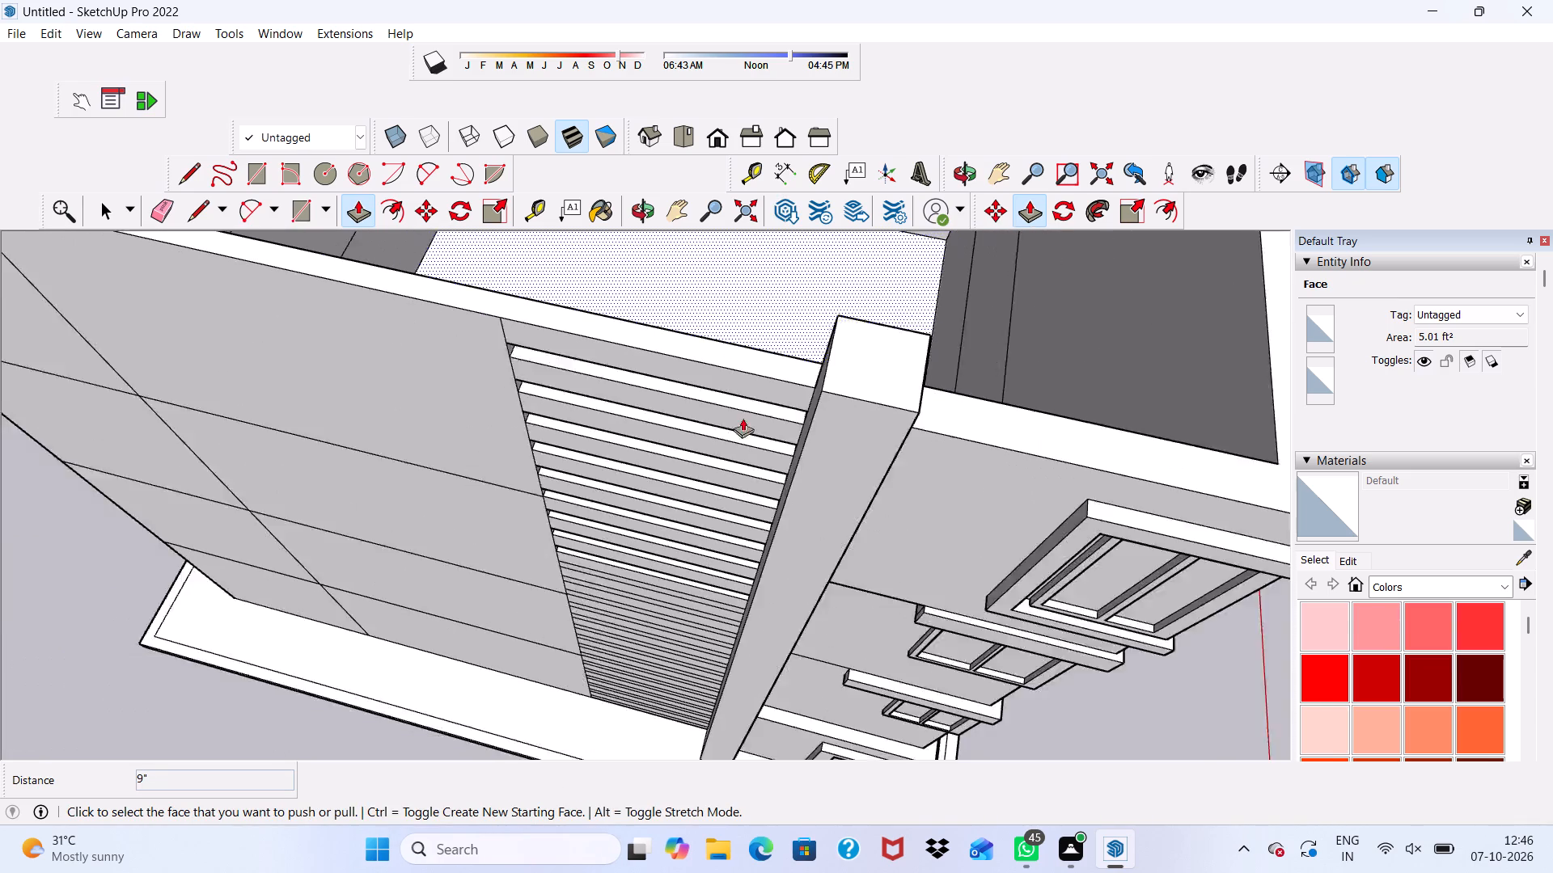
{"action": "middle_click_drag", "start_coordinate": [649, 549], "coordinate": [694, 323]}
{"action": "scroll", "coordinate": [689, 370], "scroll_direction": "up", "scroll_amount": 9}
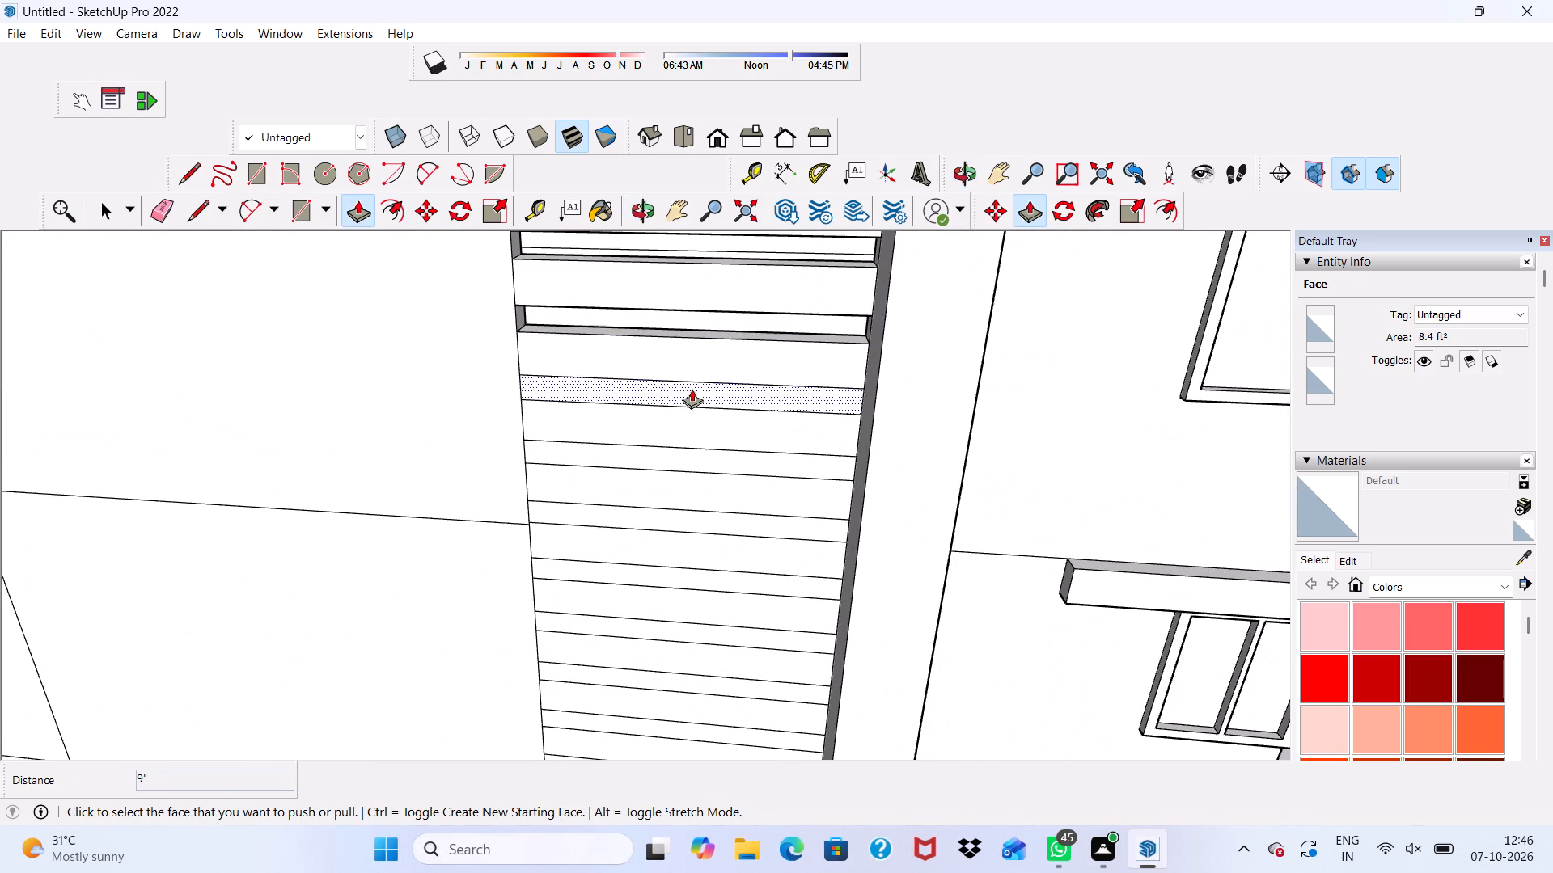
{"action": "left_click", "coordinate": [692, 389]}
{"action": "scroll", "coordinate": [701, 370], "scroll_direction": "down", "scroll_amount": 6}
{"action": "middle_click_drag", "start_coordinate": [703, 362], "coordinate": [603, 699]}
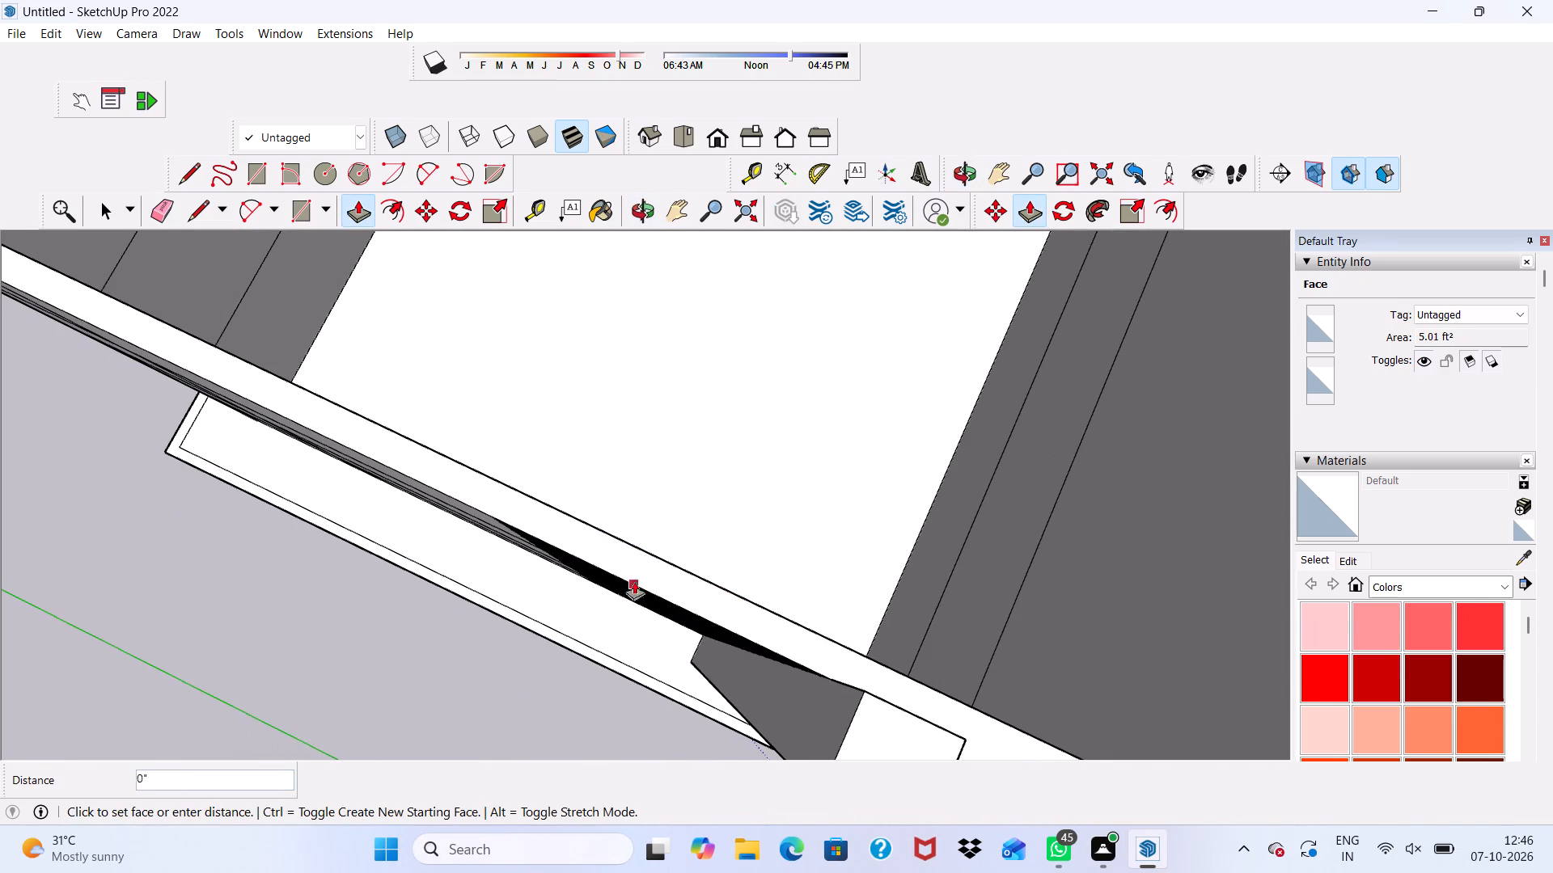
{"action": "left_click", "coordinate": [646, 553]}
Push the eleventh narrow strip from the top of the bay 9" inward through the wall.
{"action": "scroll", "coordinate": [638, 600], "scroll_direction": "down", "scroll_amount": 2}
{"action": "middle_click_drag", "start_coordinate": [637, 602], "coordinate": [739, 306]}
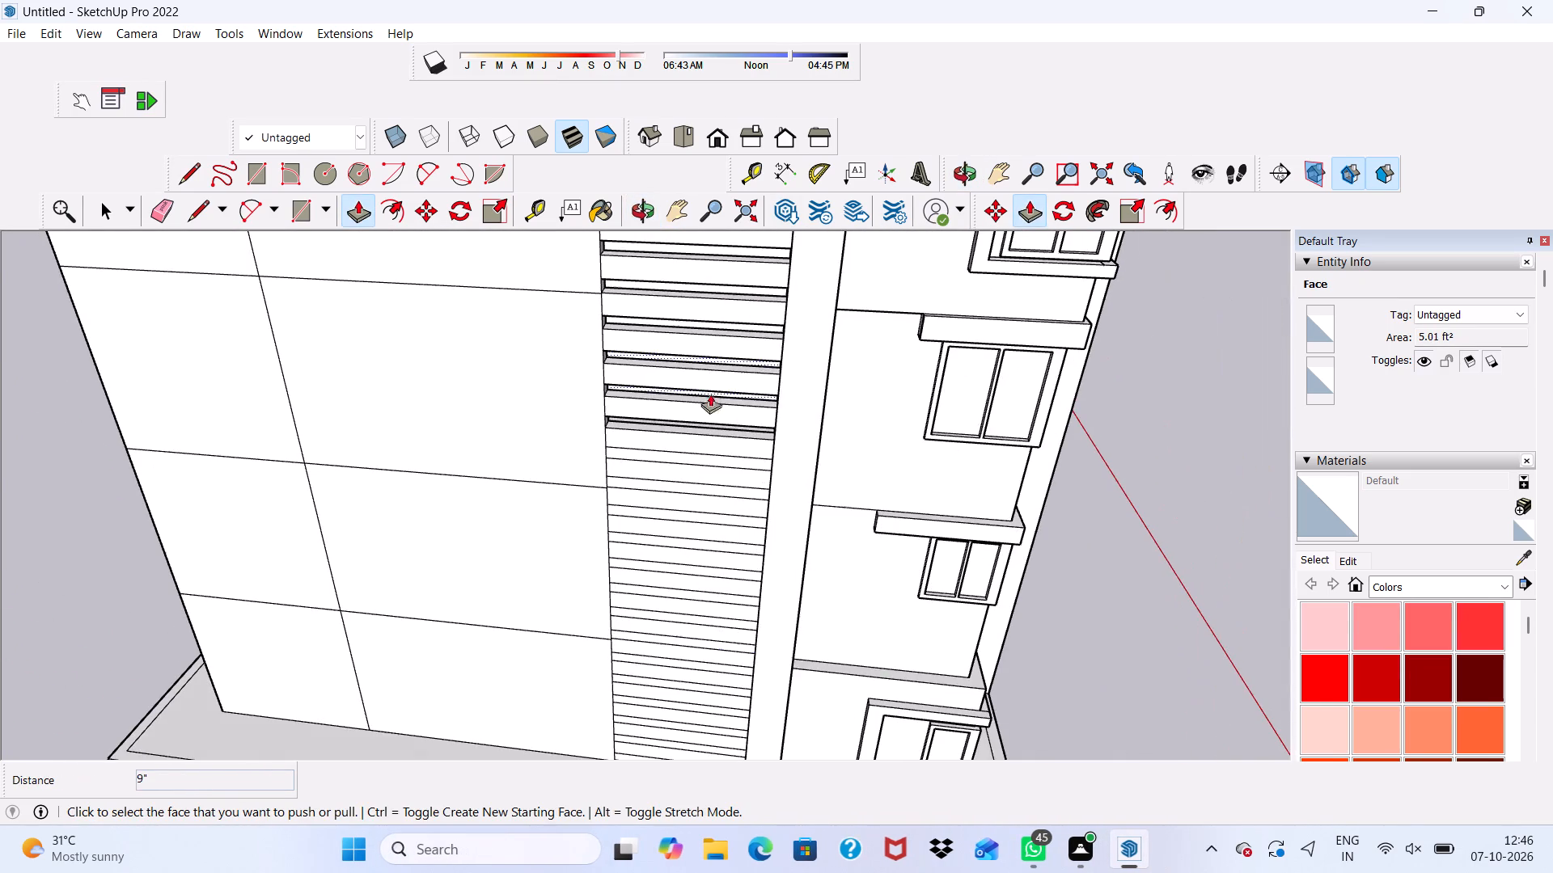
{"action": "scroll", "coordinate": [677, 457], "scroll_direction": "up", "scroll_amount": 4}
{"action": "left_click", "coordinate": [677, 458]}
{"action": "scroll", "coordinate": [692, 402], "scroll_direction": "down", "scroll_amount": 4}
{"action": "middle_click_drag", "start_coordinate": [696, 396], "coordinate": [678, 580]}
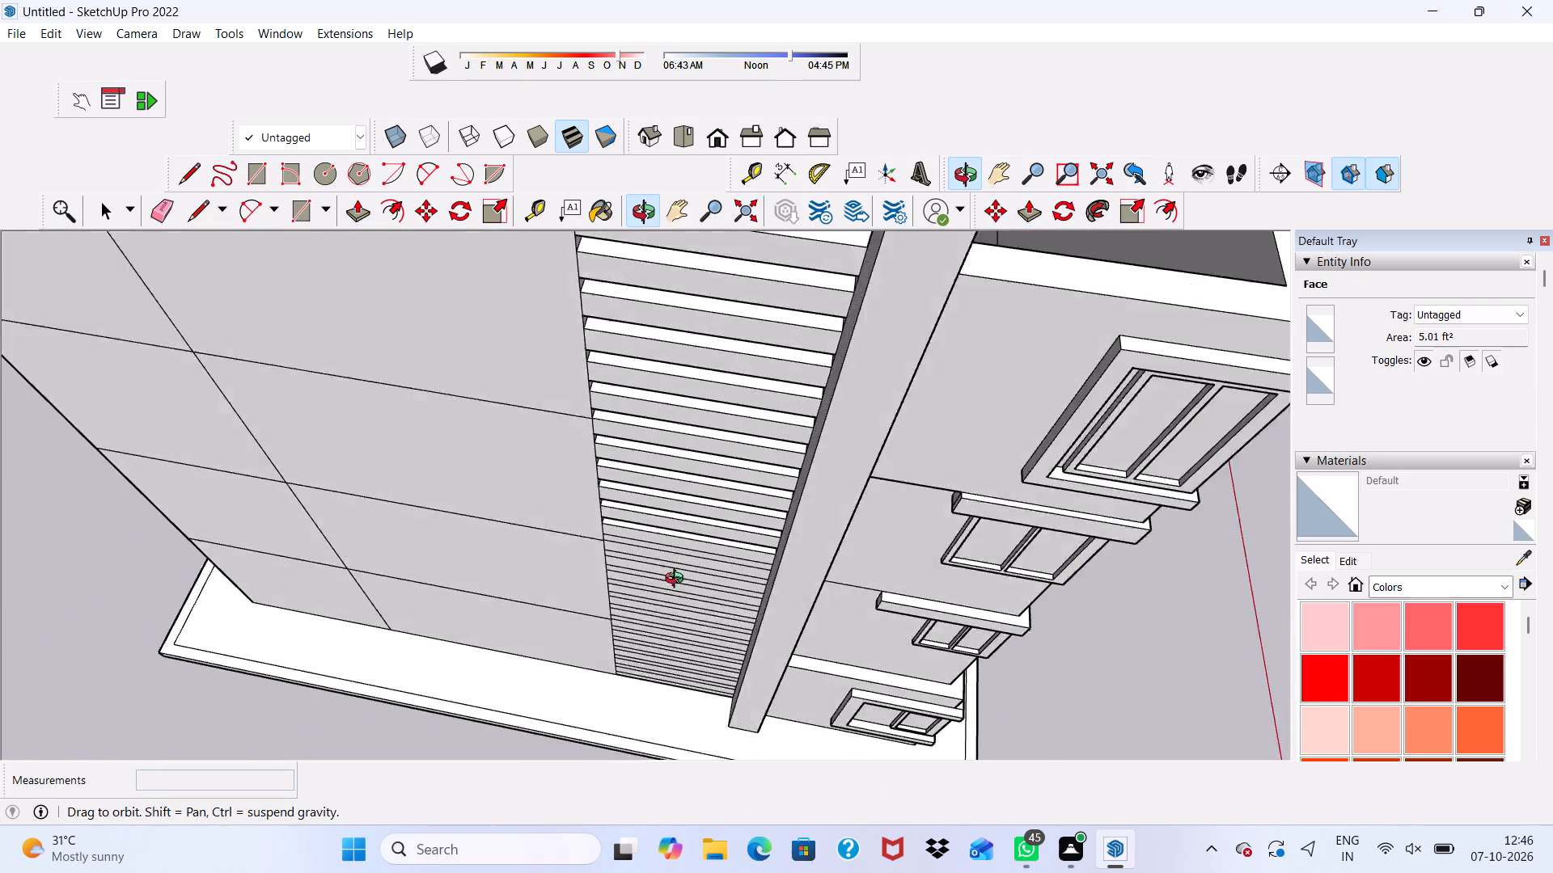
{"action": "middle_click_drag", "start_coordinate": [678, 580], "coordinate": [671, 619]}
{"action": "scroll", "coordinate": [721, 359], "scroll_direction": "up", "scroll_amount": 1}
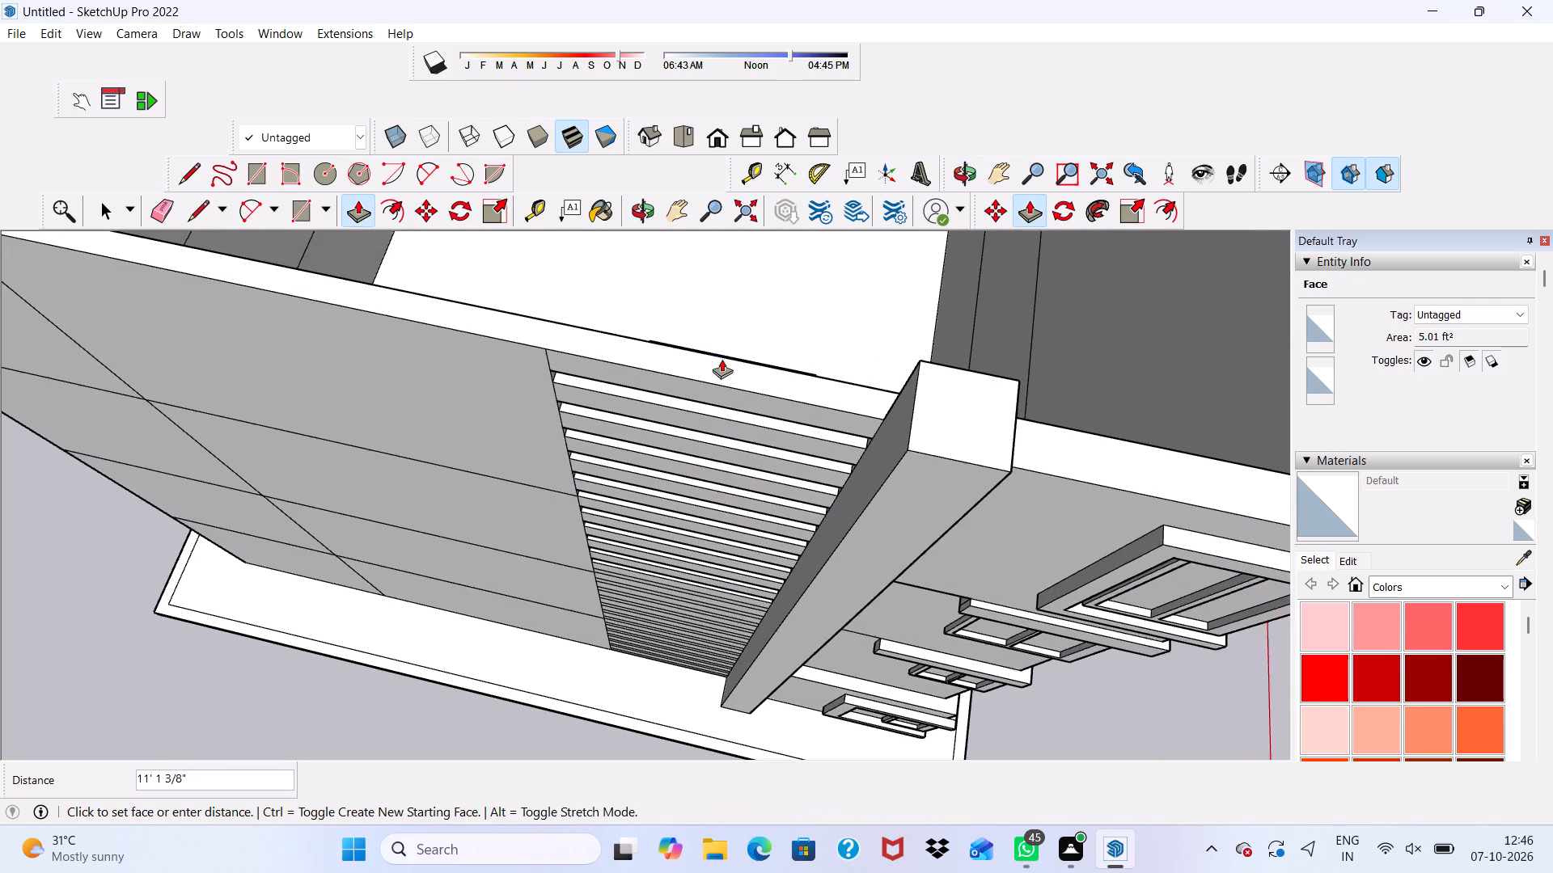
{"action": "scroll", "coordinate": [721, 359], "scroll_direction": "up", "scroll_amount": 3}
{"action": "left_click", "coordinate": [742, 364]}
Push the twelfth narrow strip from the top of the bay 9" inward through the wall.
{"action": "scroll", "coordinate": [742, 397], "scroll_direction": "down", "scroll_amount": 4}
{"action": "middle_click_drag", "start_coordinate": [713, 534], "coordinate": [746, 282]}
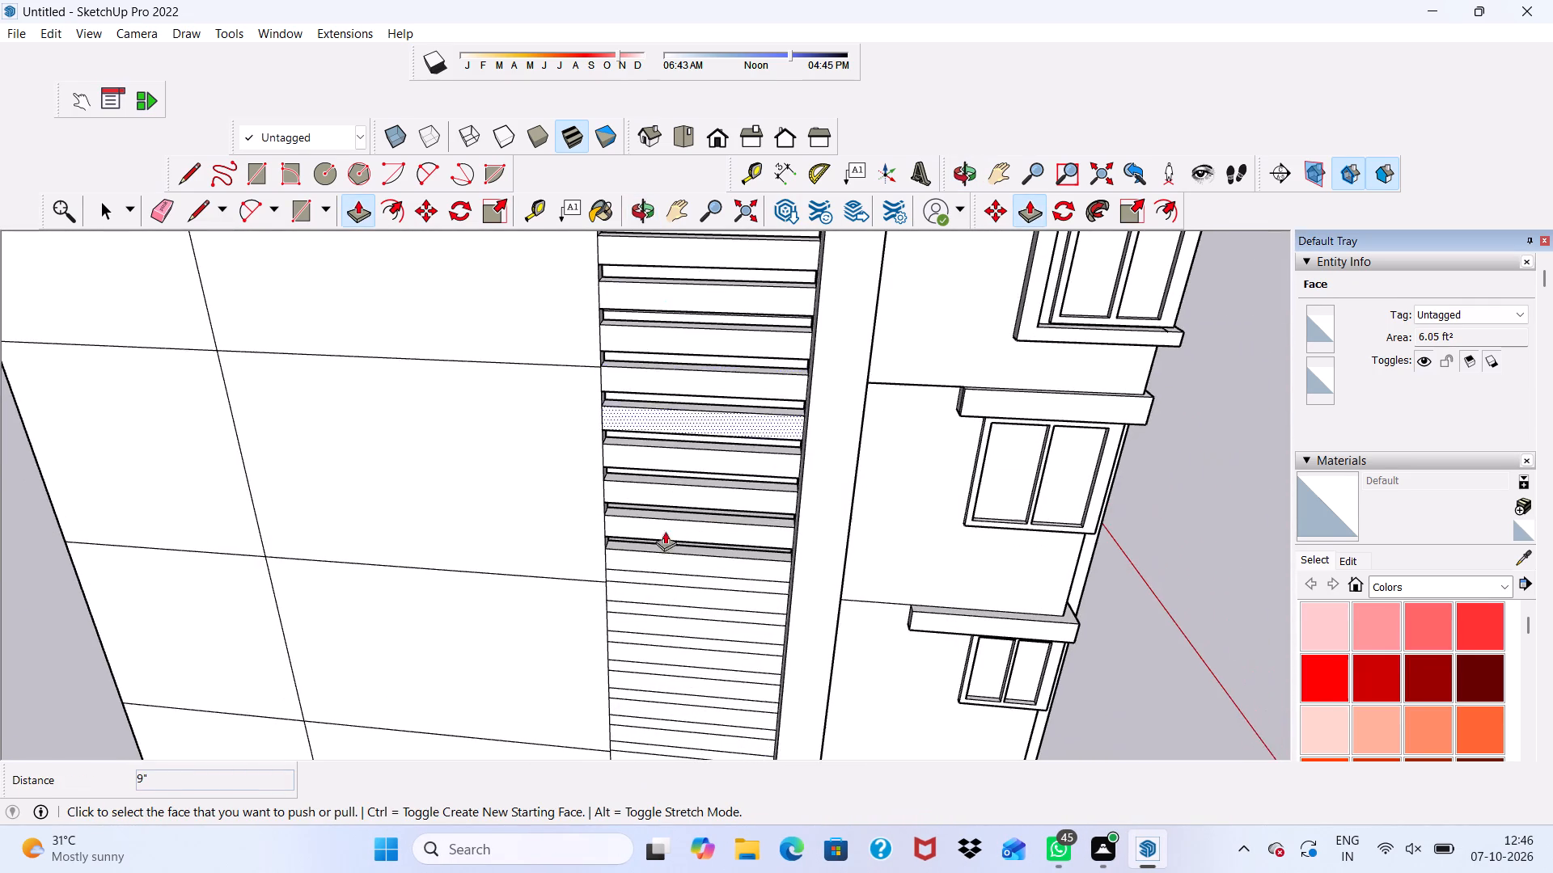
{"action": "scroll", "coordinate": [664, 608], "scroll_direction": "up", "scroll_amount": 5}
{"action": "left_click", "coordinate": [673, 585]}
{"action": "scroll", "coordinate": [693, 483], "scroll_direction": "down", "scroll_amount": 5}
{"action": "middle_click_drag", "start_coordinate": [693, 479], "coordinate": [682, 748]}
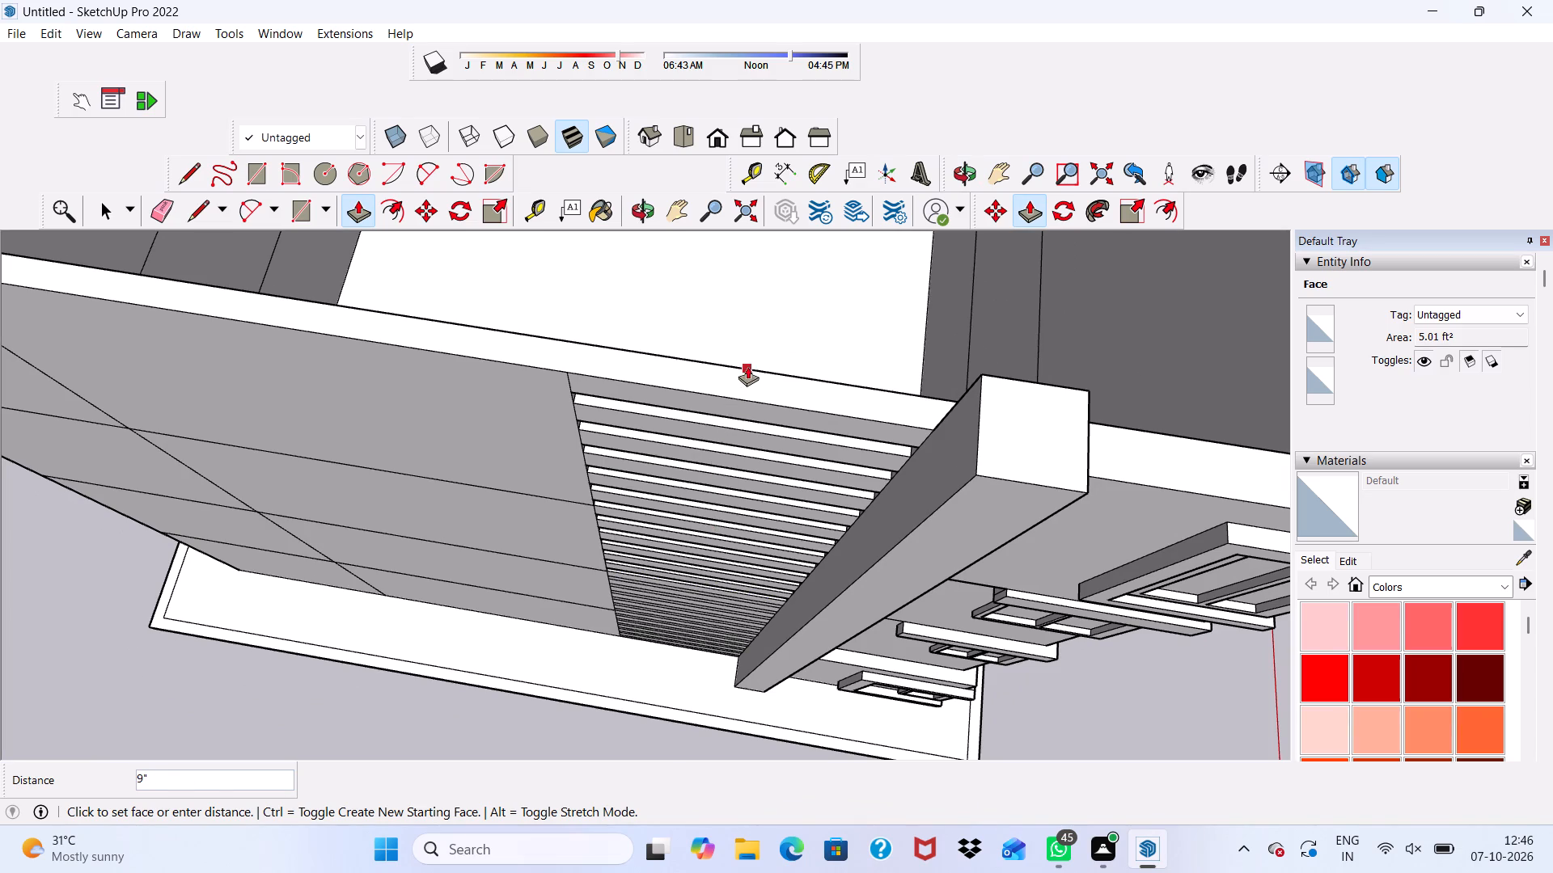
{"action": "left_click", "coordinate": [747, 366]}
Push the thirteenth narrow strip from the top of the bay inward by about 1 15/16".
{"action": "scroll", "coordinate": [719, 531], "scroll_direction": "down", "scroll_amount": 5}
{"action": "middle_click_drag", "start_coordinate": [675, 635], "coordinate": [760, 361]}
{"action": "scroll", "coordinate": [731, 473], "scroll_direction": "up", "scroll_amount": 6}
{"action": "scroll", "coordinate": [731, 473], "scroll_direction": "down", "scroll_amount": 1}
{"action": "scroll", "coordinate": [731, 473], "scroll_direction": "up", "scroll_amount": 3}
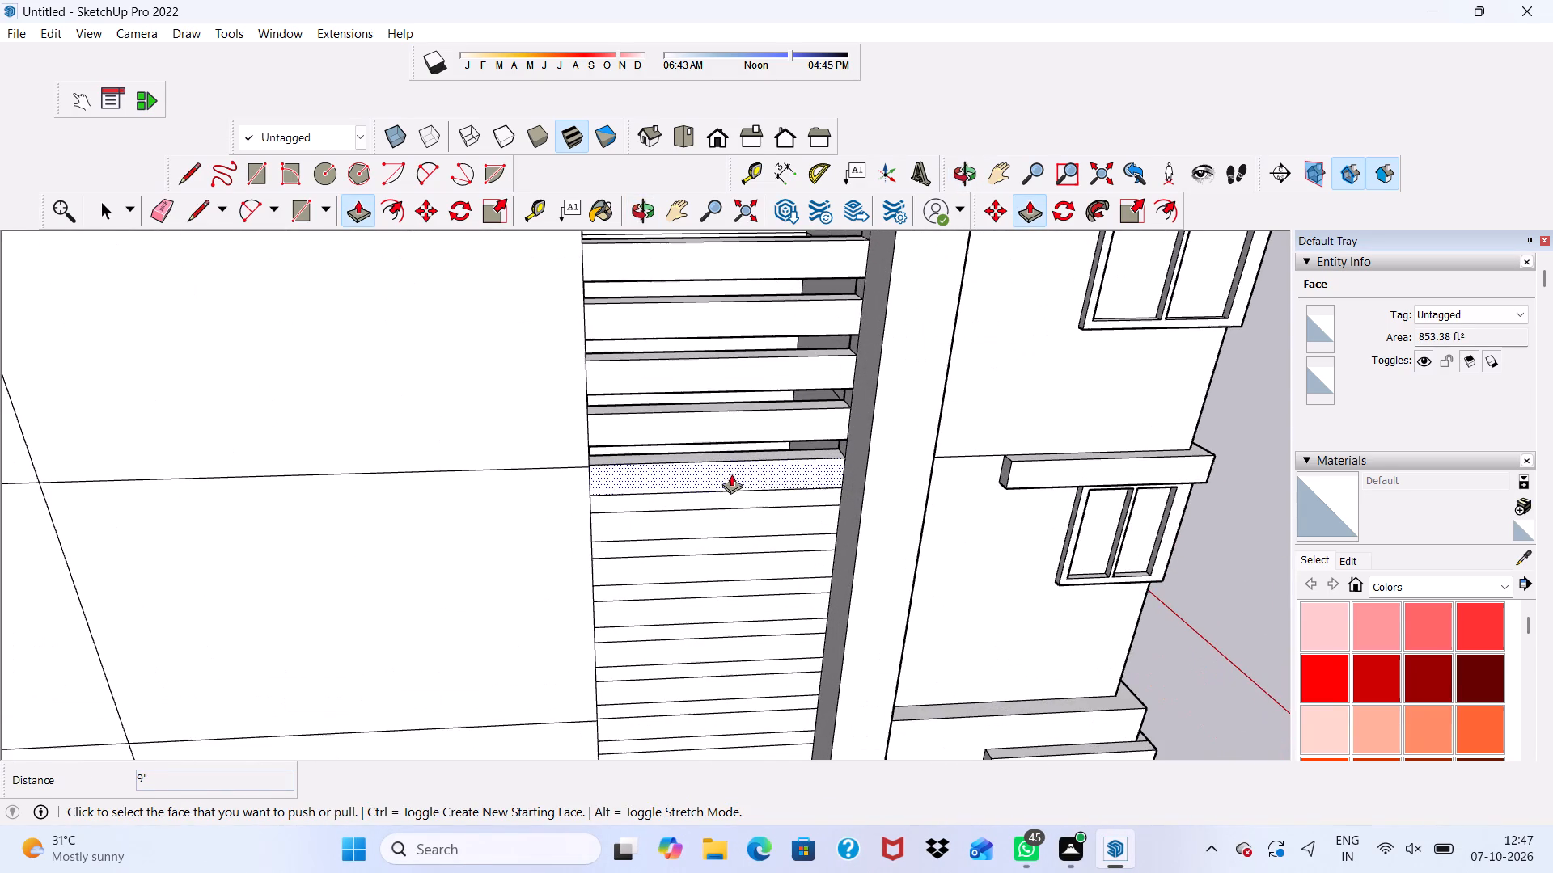
{"action": "left_click", "coordinate": [712, 500]}
{"action": "scroll", "coordinate": [735, 382], "scroll_direction": "down", "scroll_amount": 2}
{"action": "middle_click_drag", "start_coordinate": [735, 382], "coordinate": [654, 639]}
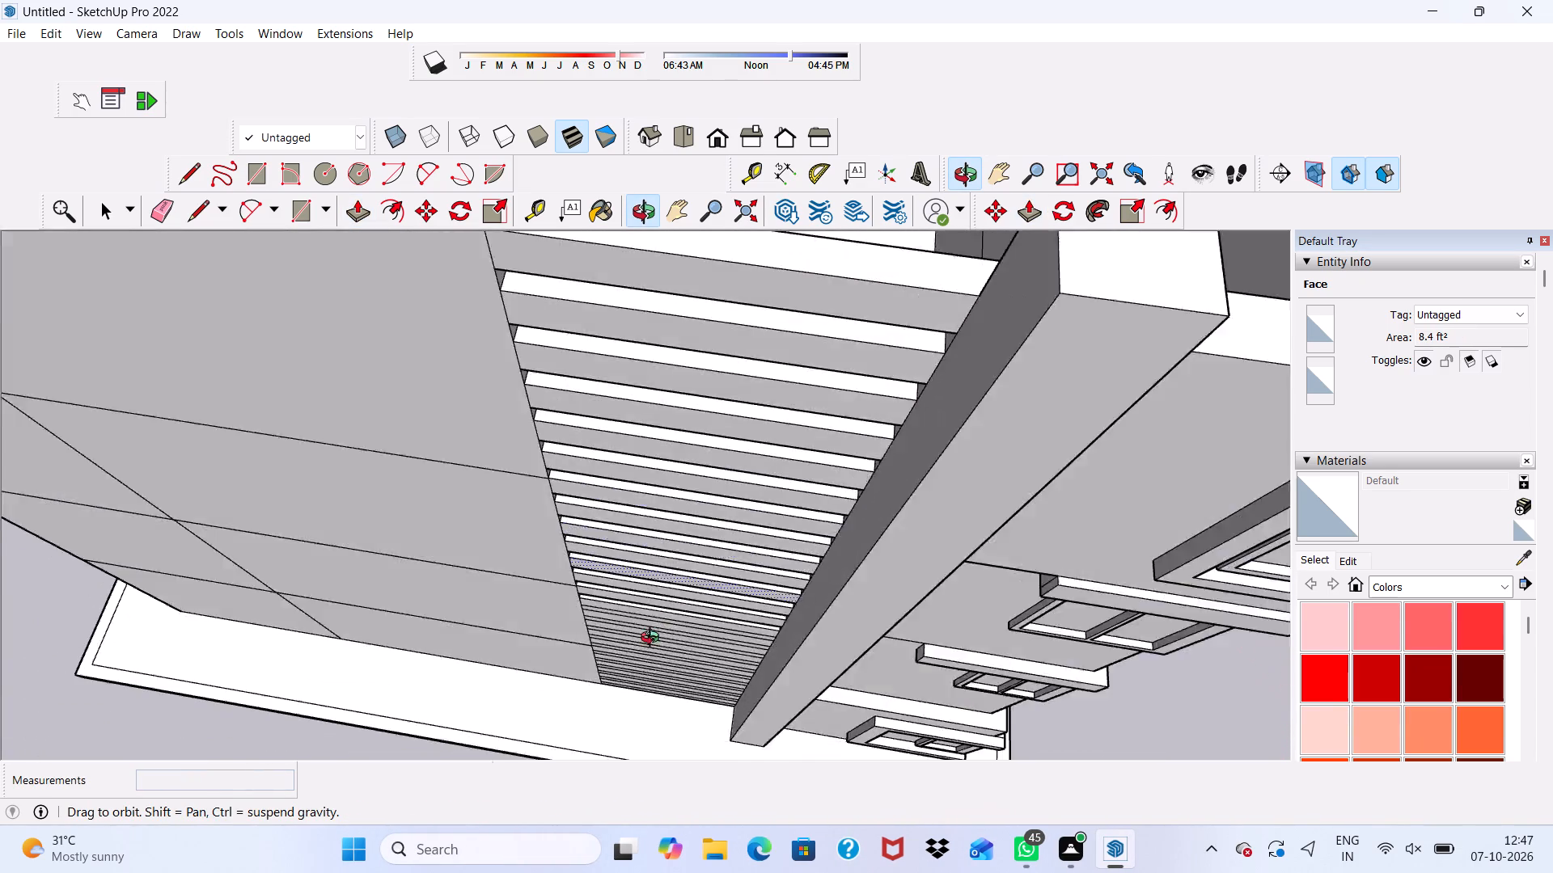
{"action": "middle_click_drag", "start_coordinate": [654, 639], "coordinate": [637, 707]}
Examine the slots and the thirteenth strip of the bay from above and from the front.
{"action": "scroll", "coordinate": [674, 607], "scroll_direction": "up", "scroll_amount": 3}
{"action": "scroll", "coordinate": [696, 621], "scroll_direction": "down", "scroll_amount": 9}
{"action": "middle_click_drag", "start_coordinate": [708, 646], "coordinate": [718, 516]}
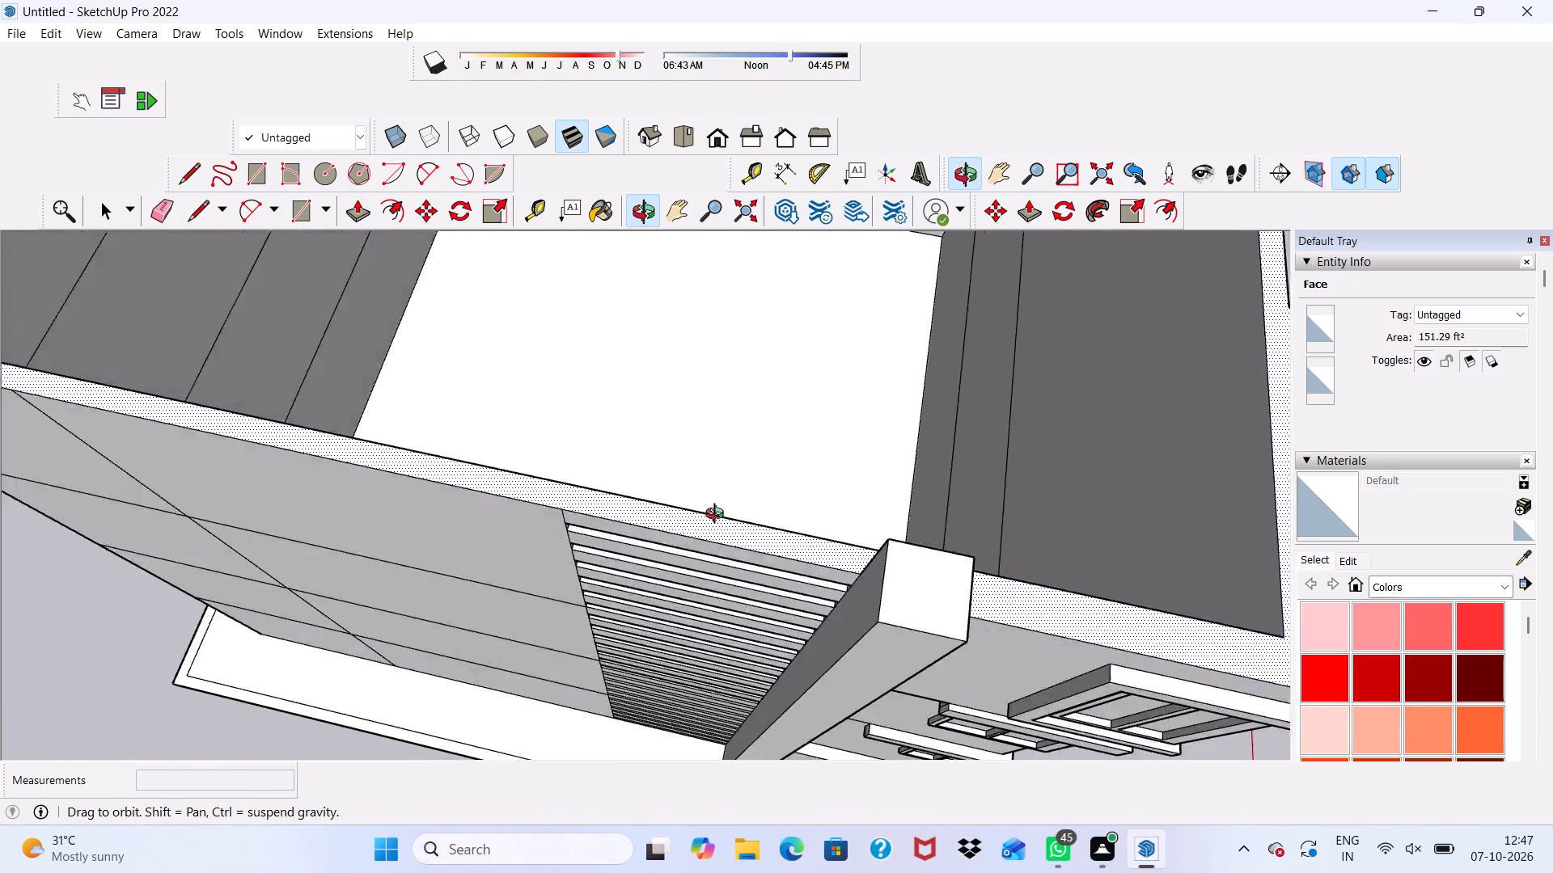
{"action": "middle_click_drag", "start_coordinate": [718, 516], "coordinate": [727, 422]}
{"action": "scroll", "coordinate": [728, 421], "scroll_direction": "up", "scroll_amount": 1}
{"action": "scroll", "coordinate": [738, 538], "scroll_direction": "down", "scroll_amount": 6}
{"action": "scroll", "coordinate": [731, 718], "scroll_direction": "up", "scroll_amount": 10}
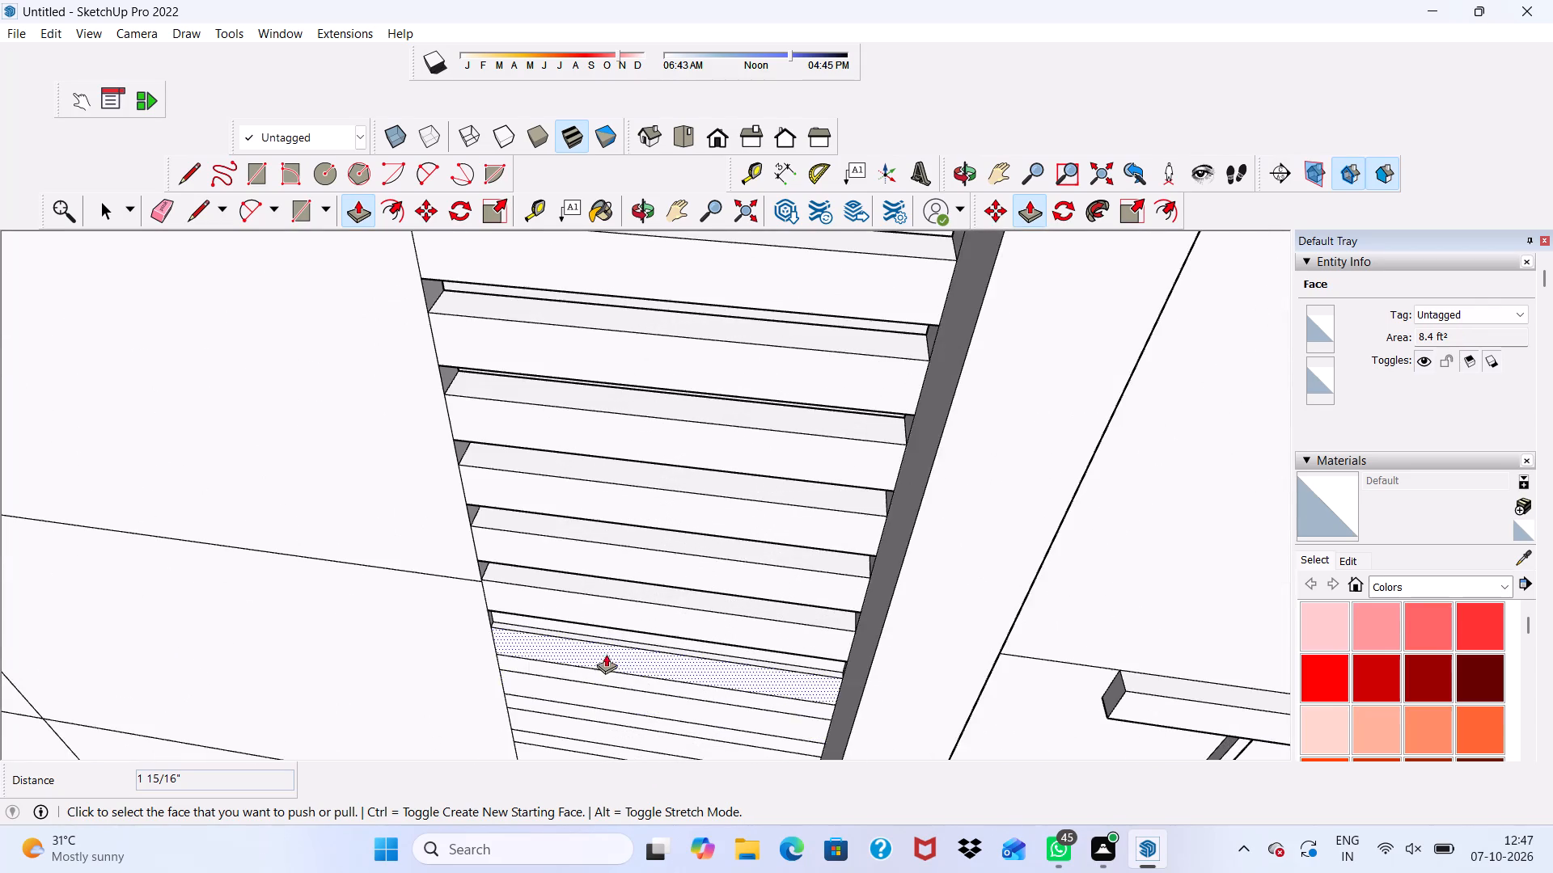
{"action": "scroll", "coordinate": [605, 653], "scroll_direction": "up", "scroll_amount": 5}
{"action": "scroll", "coordinate": [605, 653], "scroll_direction": "down", "scroll_amount": 3}
{"action": "middle_click_drag", "start_coordinate": [605, 653], "coordinate": [667, 361]}
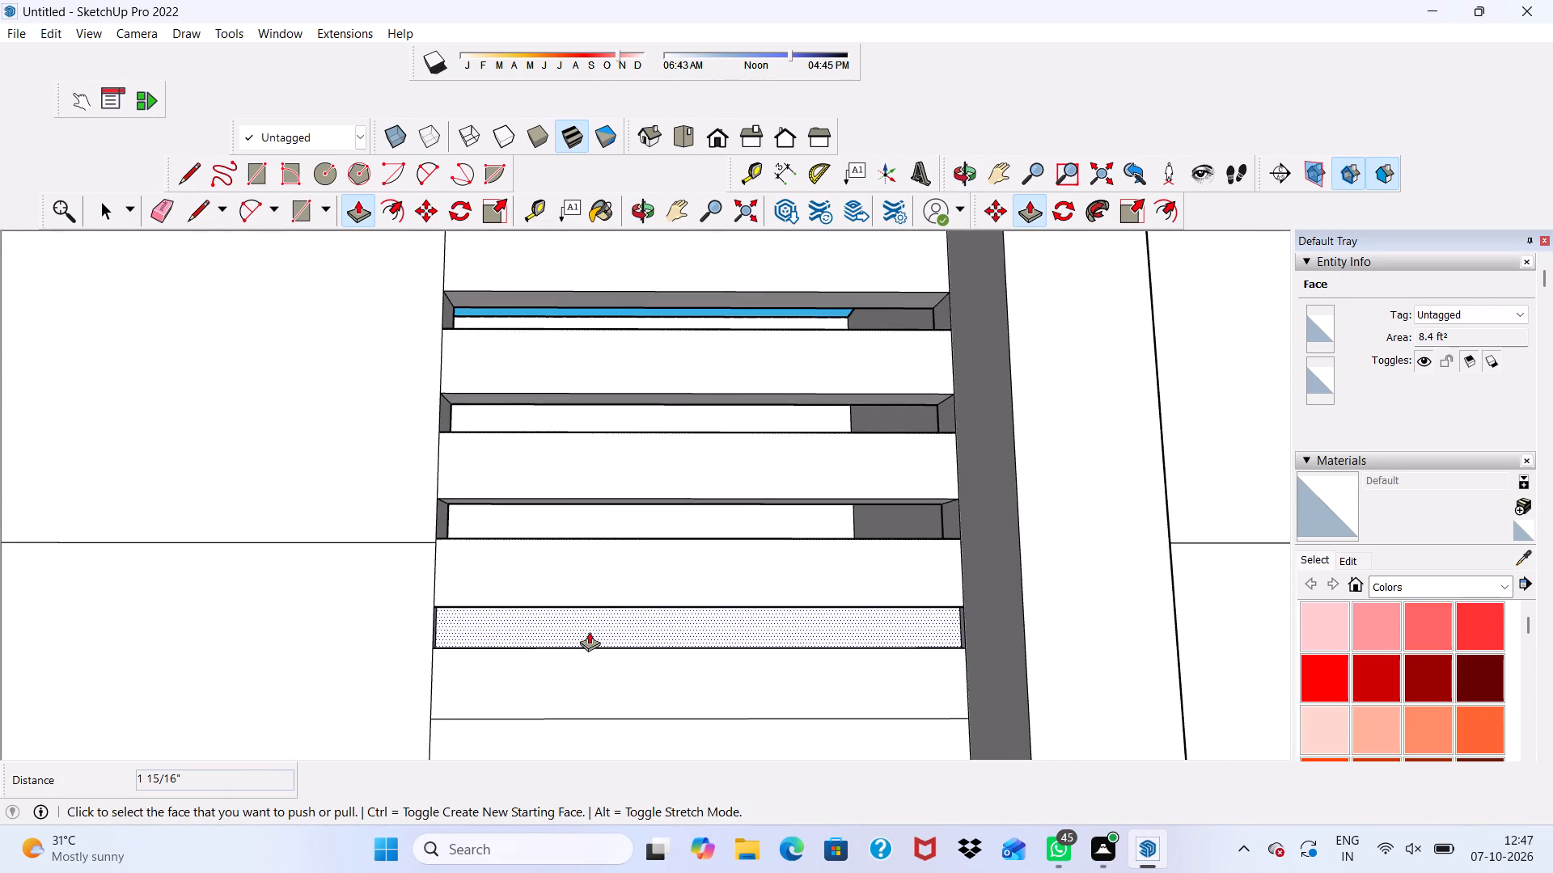
{"action": "scroll", "coordinate": [568, 675], "scroll_direction": "down", "scroll_amount": 5}
{"action": "scroll", "coordinate": [628, 554], "scroll_direction": "down", "scroll_amount": 4}
{"action": "scroll", "coordinate": [629, 647], "scroll_direction": "down", "scroll_amount": 2}
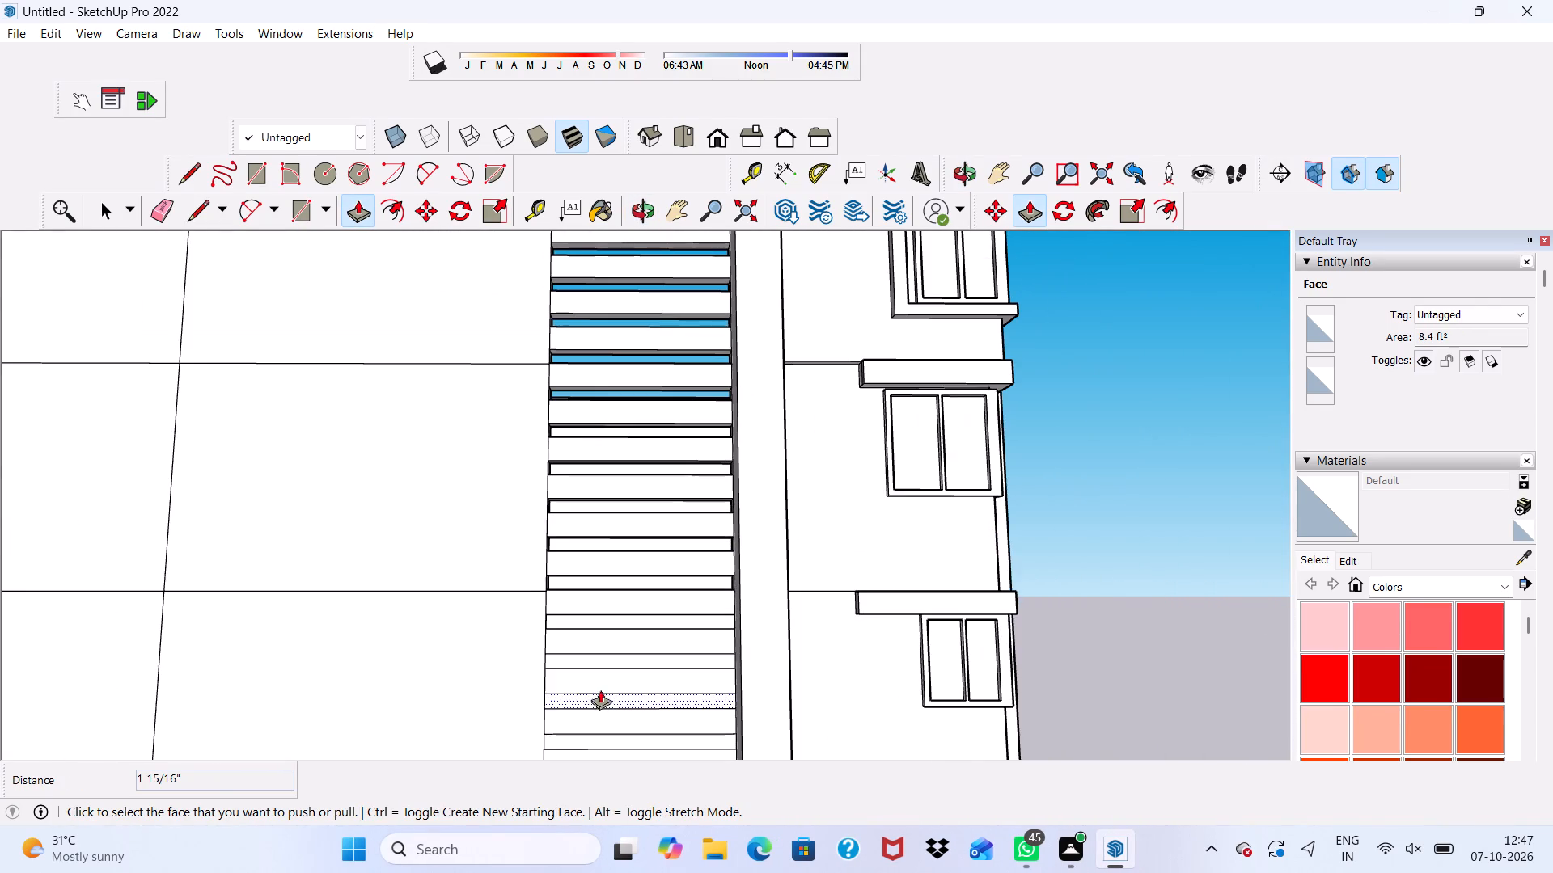
{"action": "scroll", "coordinate": [599, 688], "scroll_direction": "up", "scroll_amount": 5}
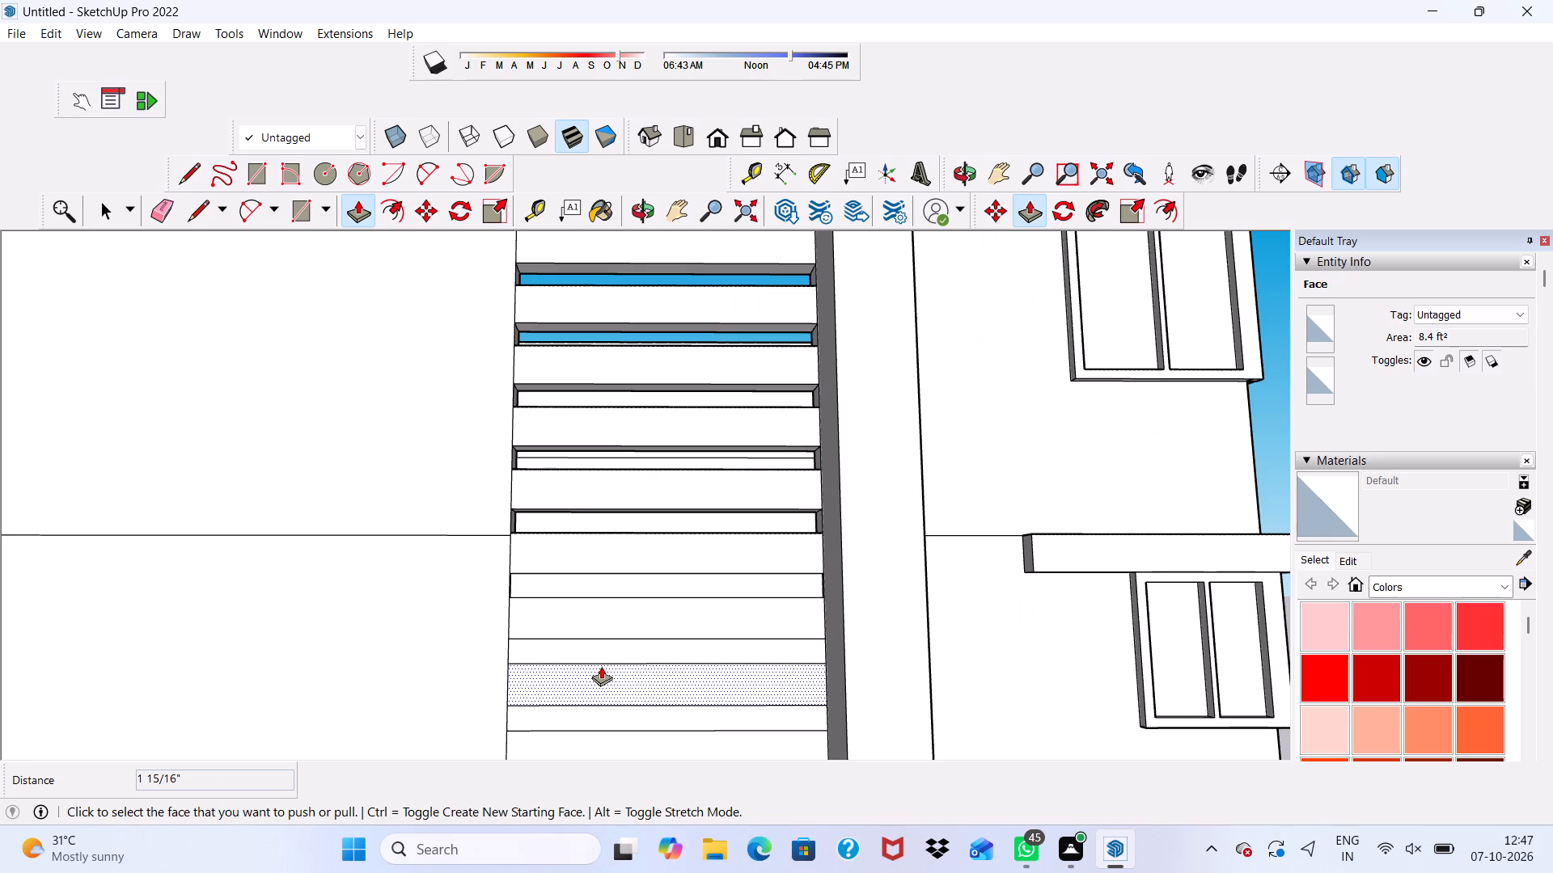
{"action": "scroll", "coordinate": [601, 666], "scroll_direction": "up", "scroll_amount": 1}
Push the fourteenth narrow strip from the top of the bay 9" inward through the wall.
{"action": "scroll", "coordinate": [601, 666], "scroll_direction": "down", "scroll_amount": 3}
{"action": "middle_click_drag", "start_coordinate": [602, 666], "coordinate": [570, 756]}
{"action": "scroll", "coordinate": [570, 756], "scroll_direction": "down", "scroll_amount": 1}
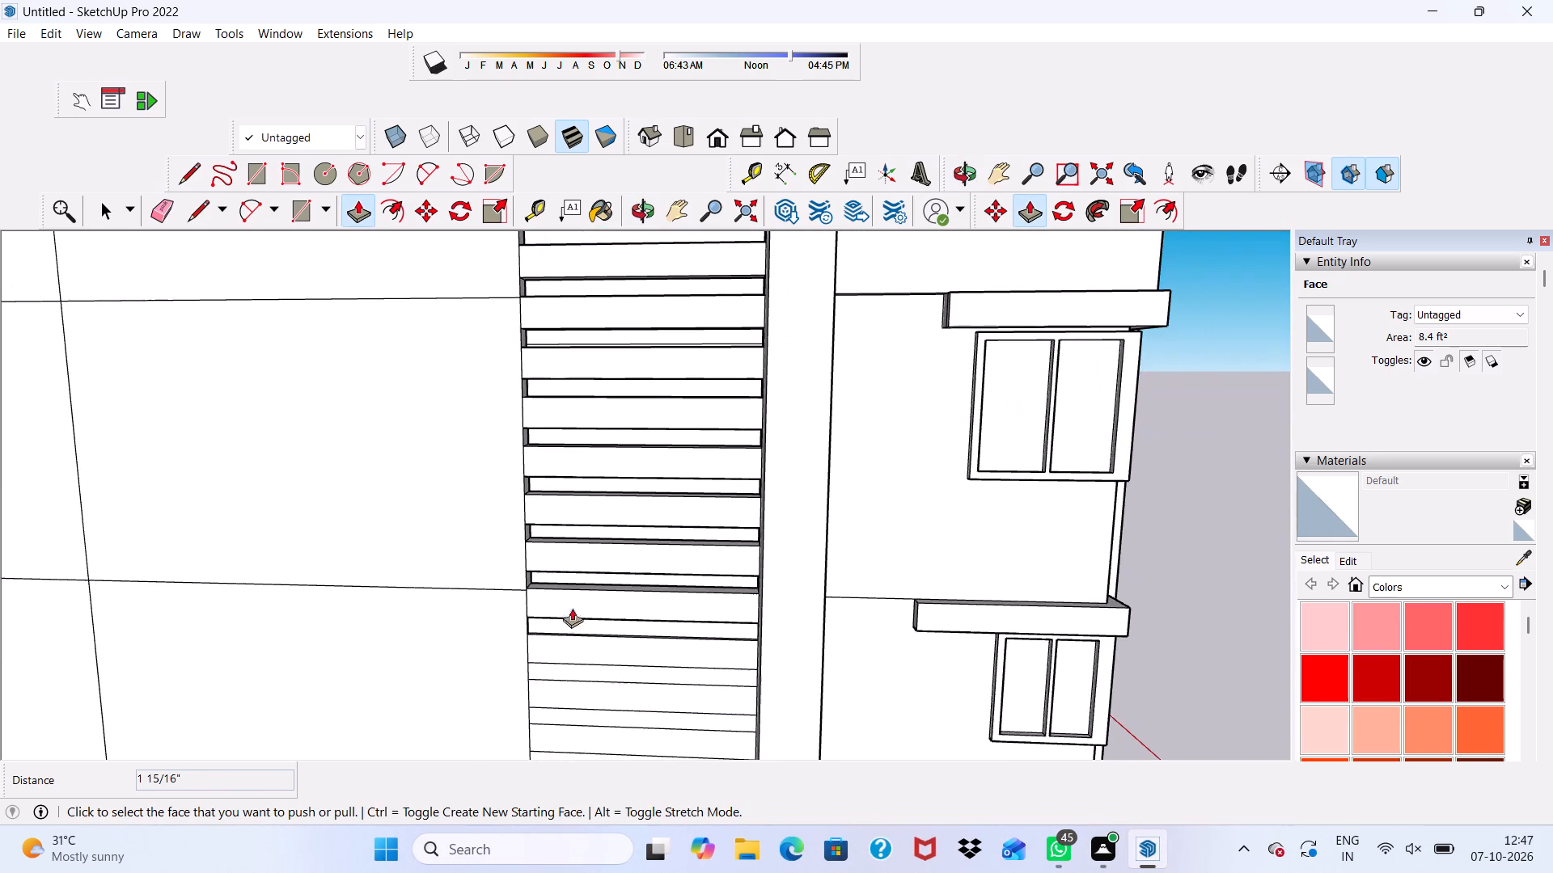
{"action": "scroll", "coordinate": [568, 656], "scroll_direction": "up", "scroll_amount": 3}
{"action": "left_click", "coordinate": [567, 677]}
{"action": "scroll", "coordinate": [631, 503], "scroll_direction": "down", "scroll_amount": 4}
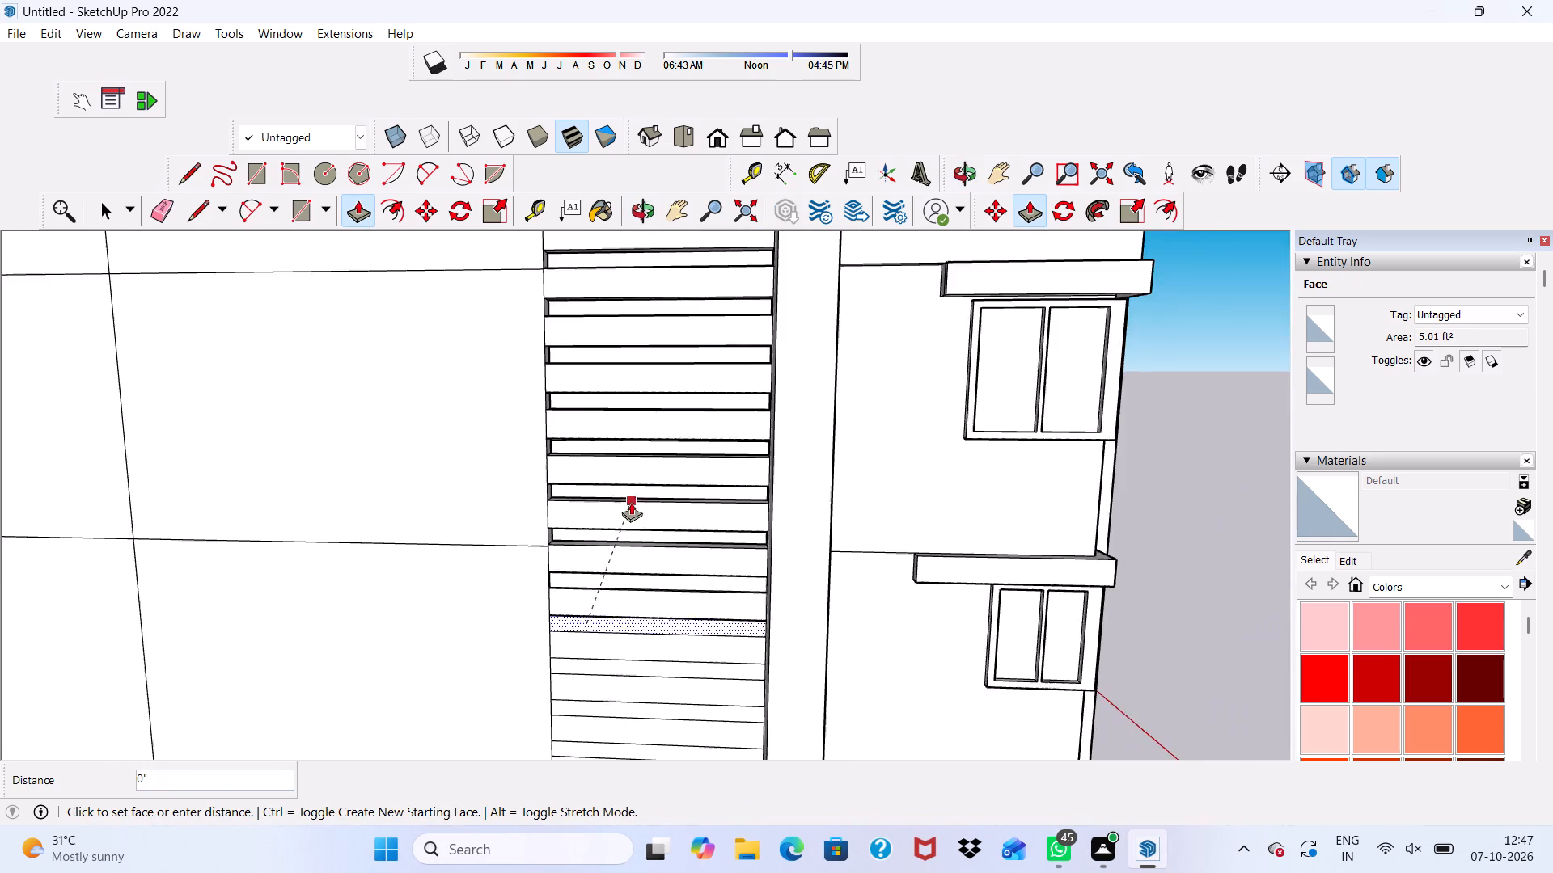
{"action": "middle_click_drag", "start_coordinate": [631, 502], "coordinate": [609, 764]}
{"action": "scroll", "coordinate": [646, 302], "scroll_direction": "up", "scroll_amount": 3}
{"action": "scroll", "coordinate": [648, 331], "scroll_direction": "down", "scroll_amount": 9}
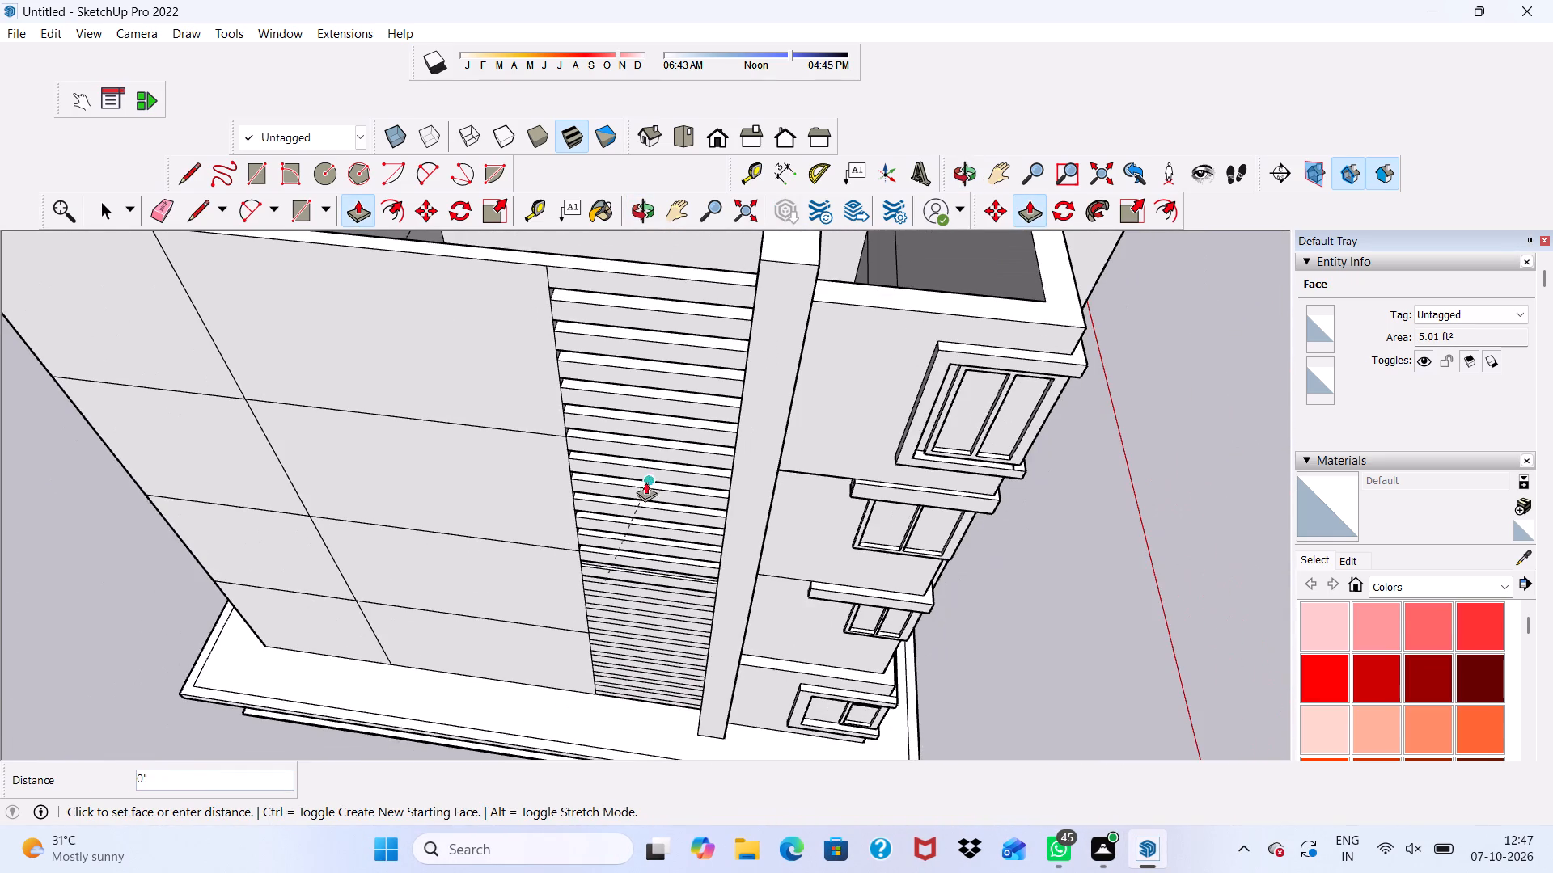
{"action": "scroll", "coordinate": [652, 269], "scroll_direction": "up", "scroll_amount": 2}
{"action": "left_click", "coordinate": [652, 264]}
Push the fifteenth narrow strip from the top of the bay 9" inward through the wall.
{"action": "scroll", "coordinate": [668, 491], "scroll_direction": "down", "scroll_amount": 4}
{"action": "middle_click_drag", "start_coordinate": [639, 641], "coordinate": [656, 436]}
{"action": "scroll", "coordinate": [633, 480], "scroll_direction": "up", "scroll_amount": 9}
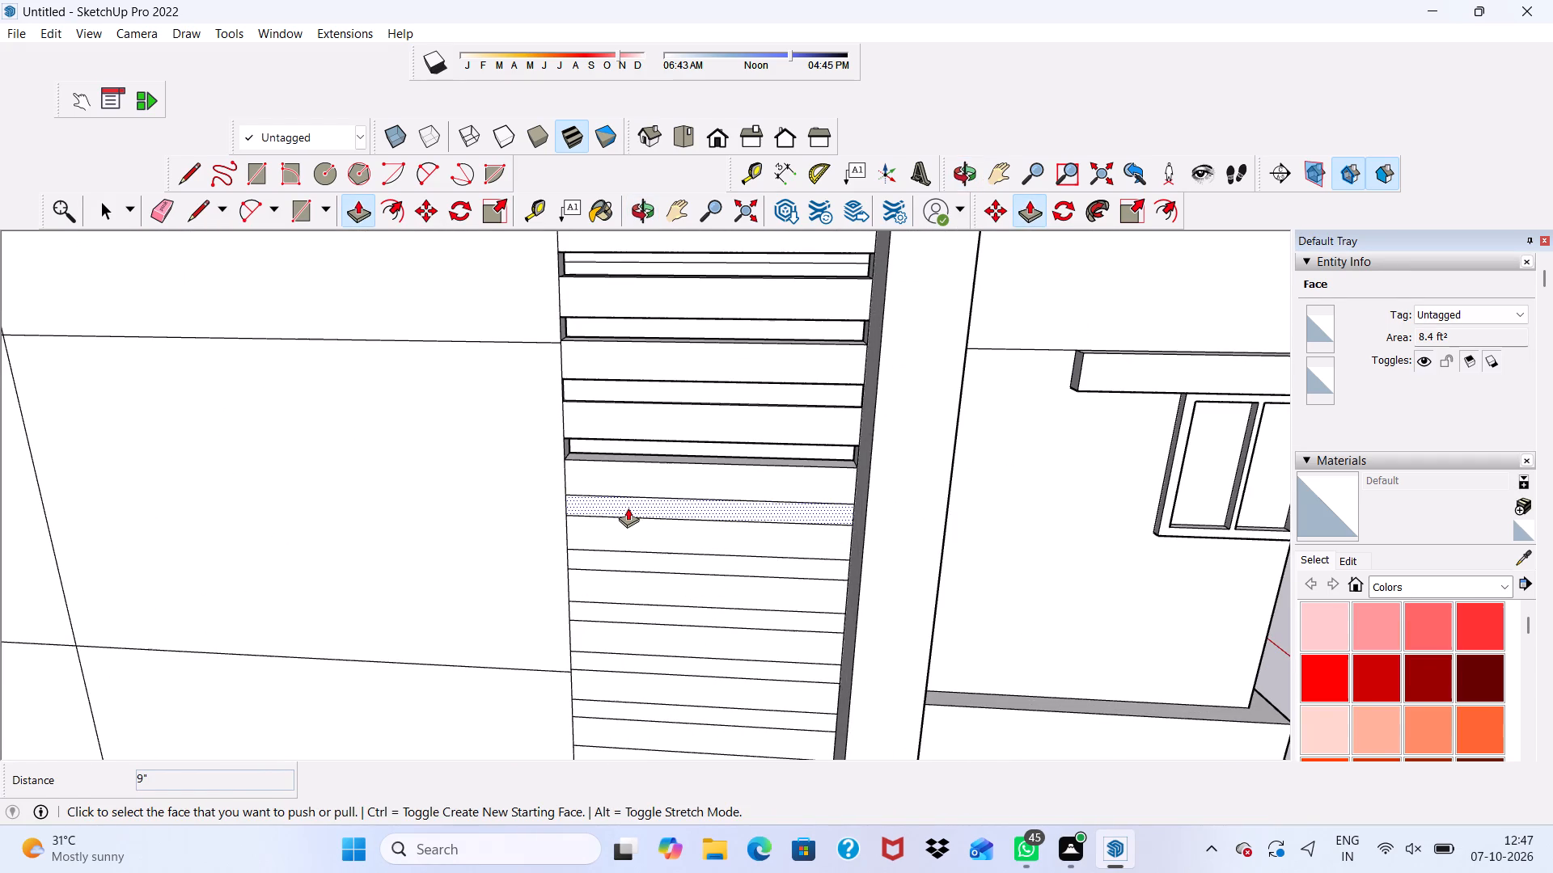
{"action": "left_click", "coordinate": [628, 508]}
{"action": "scroll", "coordinate": [658, 426], "scroll_direction": "down", "scroll_amount": 4}
{"action": "middle_click_drag", "start_coordinate": [658, 426], "coordinate": [638, 730]}
{"action": "scroll", "coordinate": [657, 626], "scroll_direction": "down", "scroll_amount": 1}
{"action": "left_click", "coordinate": [695, 377]}
Push the sixteenth narrow strip from the top of the bay inward through the wall.
{"action": "scroll", "coordinate": [696, 489], "scroll_direction": "down", "scroll_amount": 5}
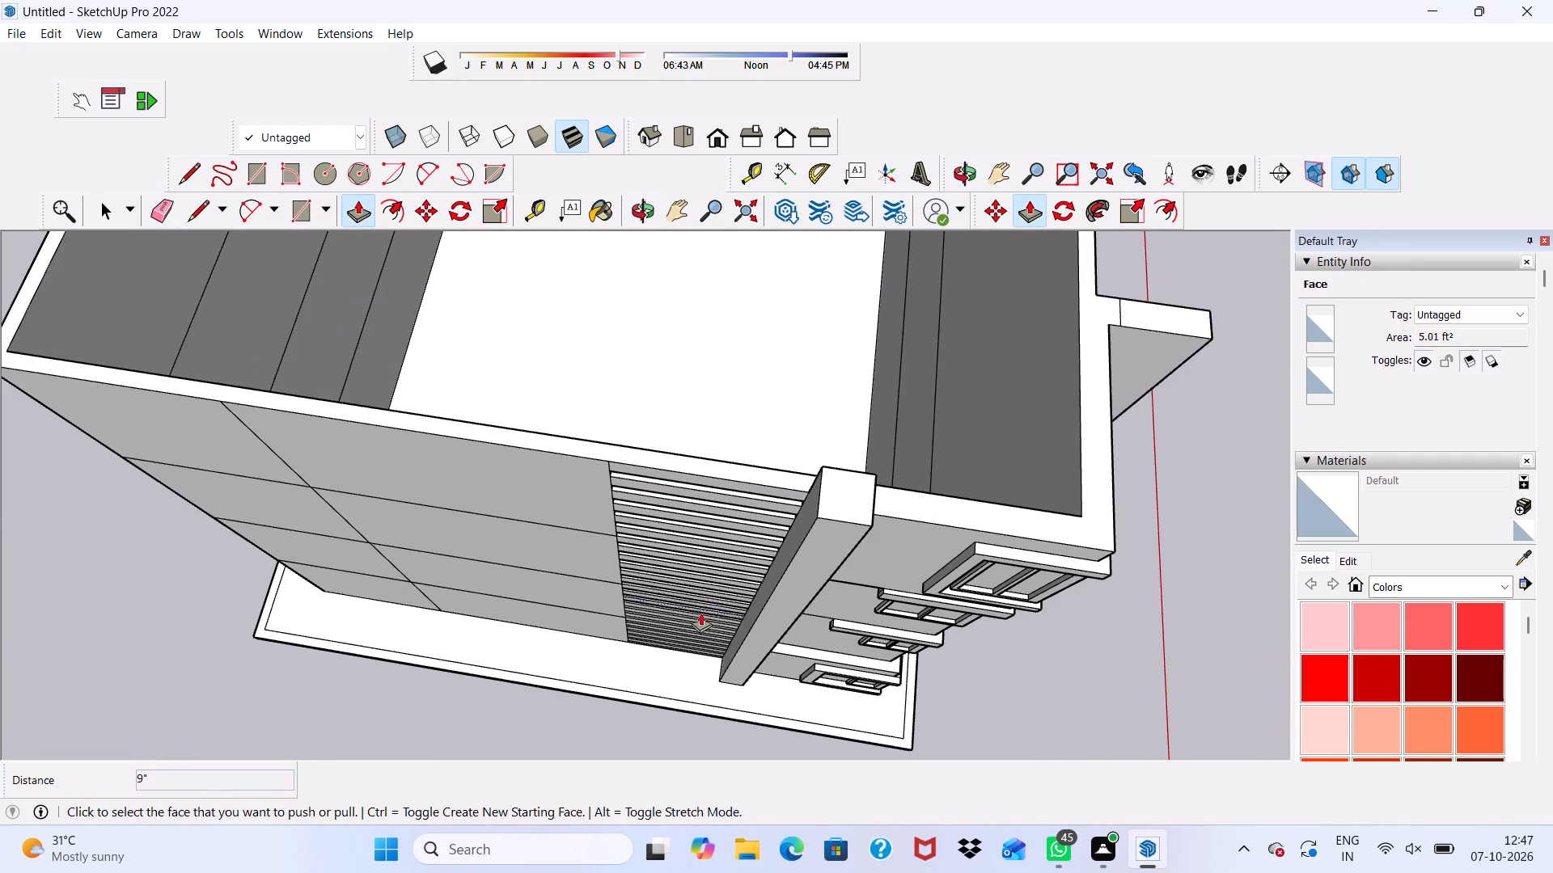
{"action": "middle_click_drag", "start_coordinate": [700, 613], "coordinate": [713, 351]}
{"action": "scroll", "coordinate": [598, 675], "scroll_direction": "up", "scroll_amount": 5}
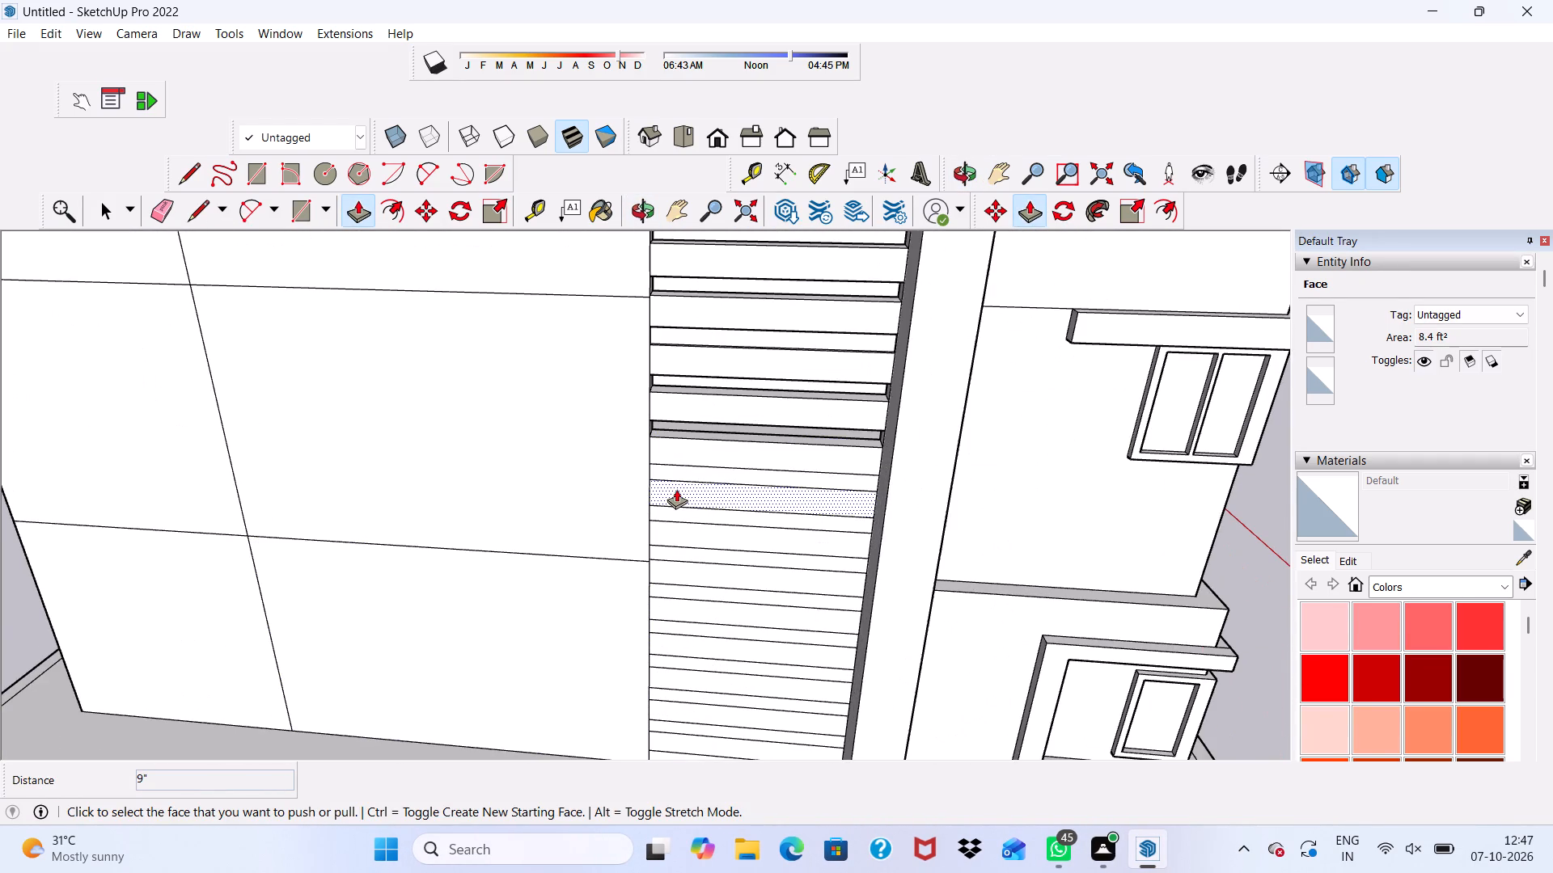
{"action": "left_click", "coordinate": [676, 469]}
{"action": "scroll", "coordinate": [688, 403], "scroll_direction": "down", "scroll_amount": 7}
{"action": "middle_click_drag", "start_coordinate": [706, 392], "coordinate": [656, 608]}
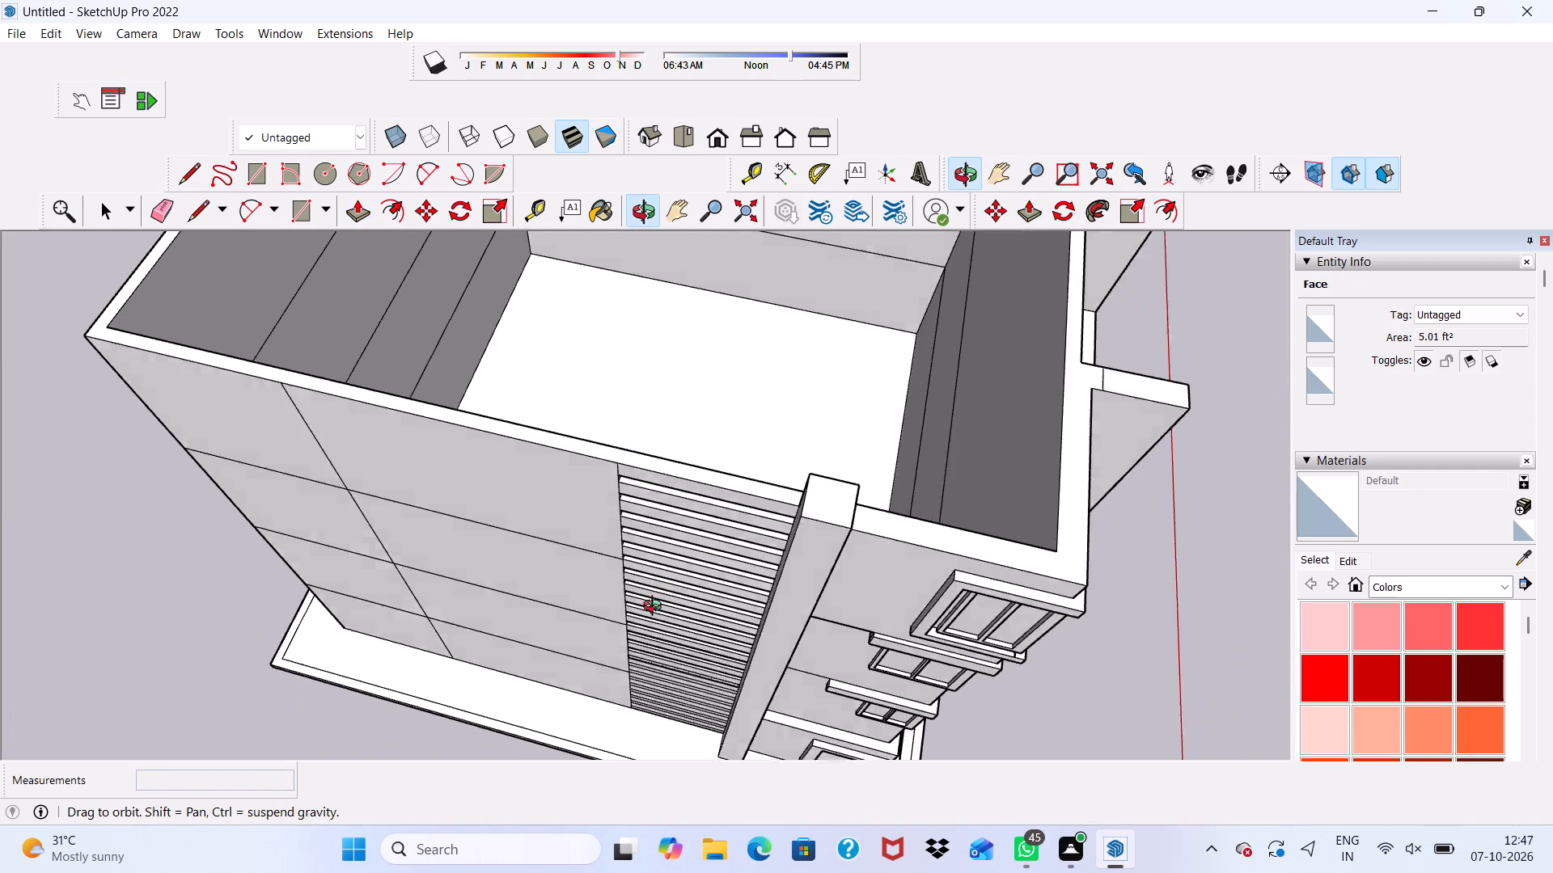